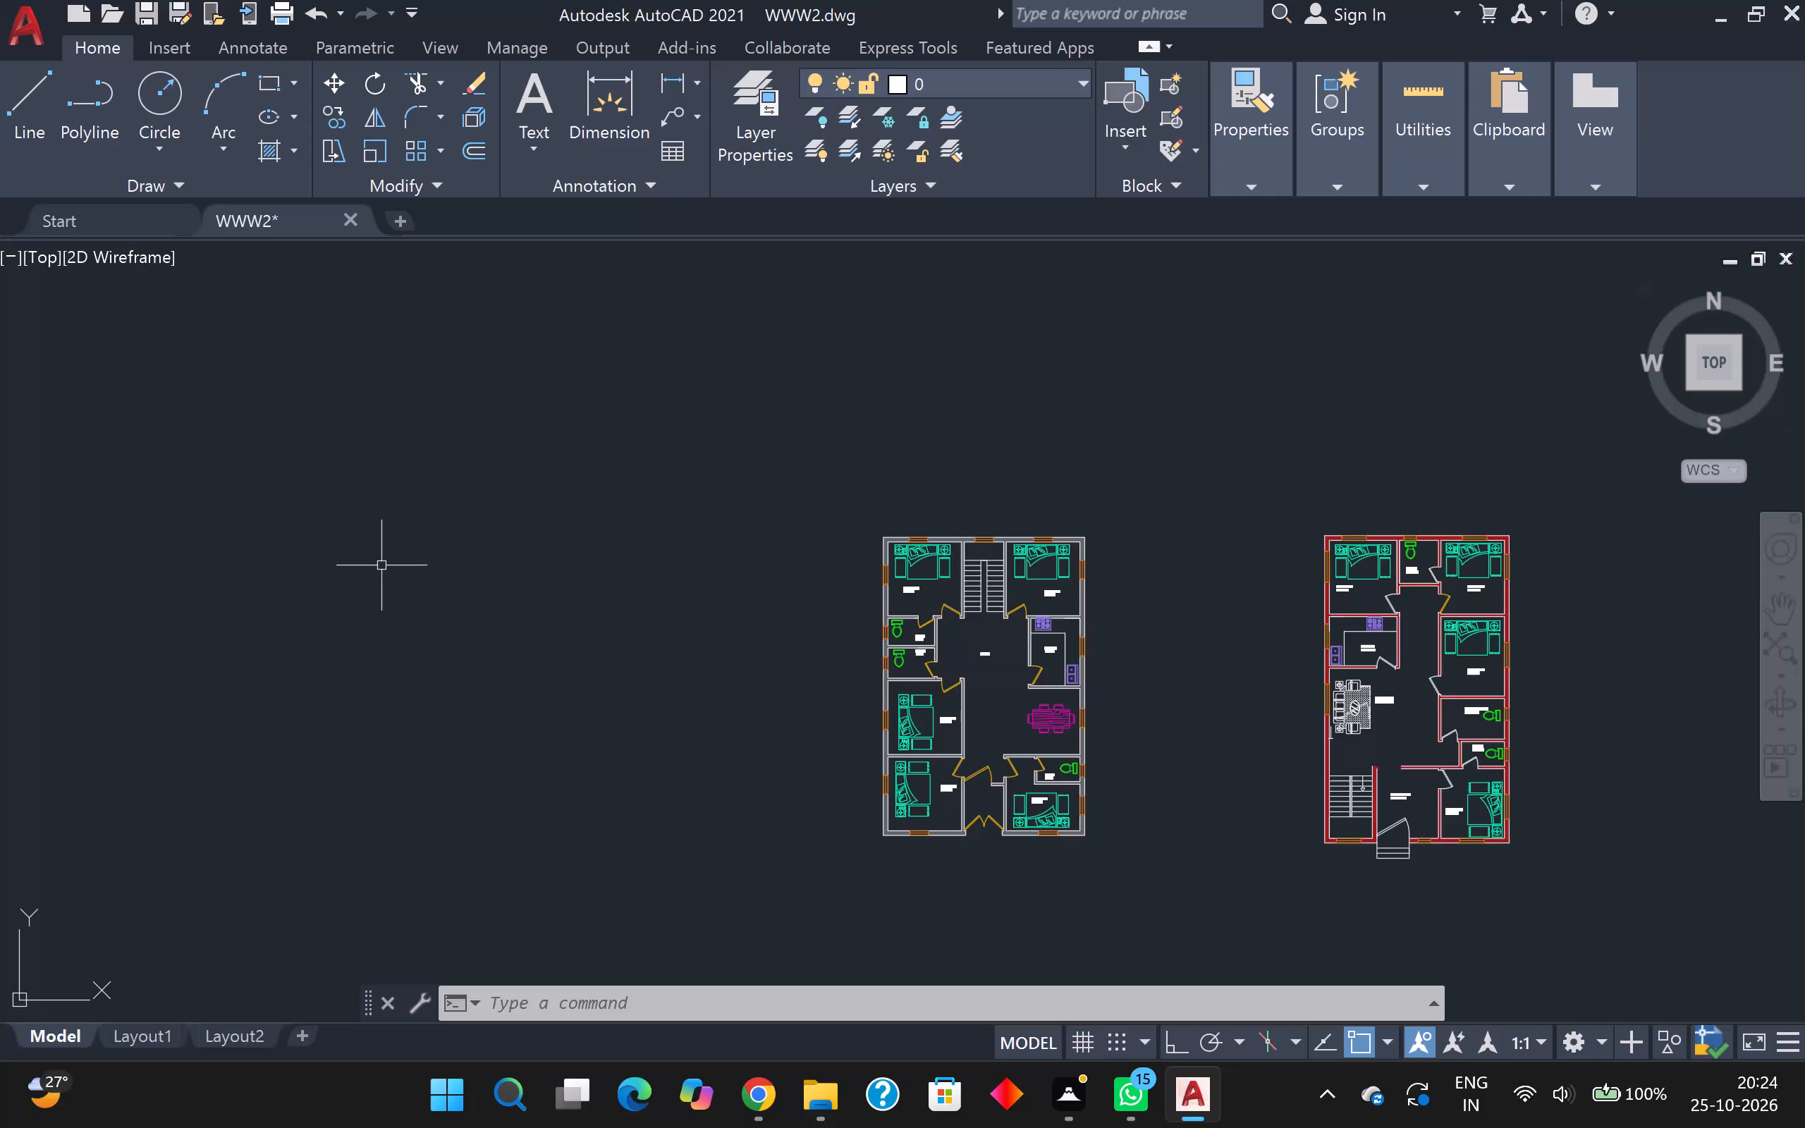
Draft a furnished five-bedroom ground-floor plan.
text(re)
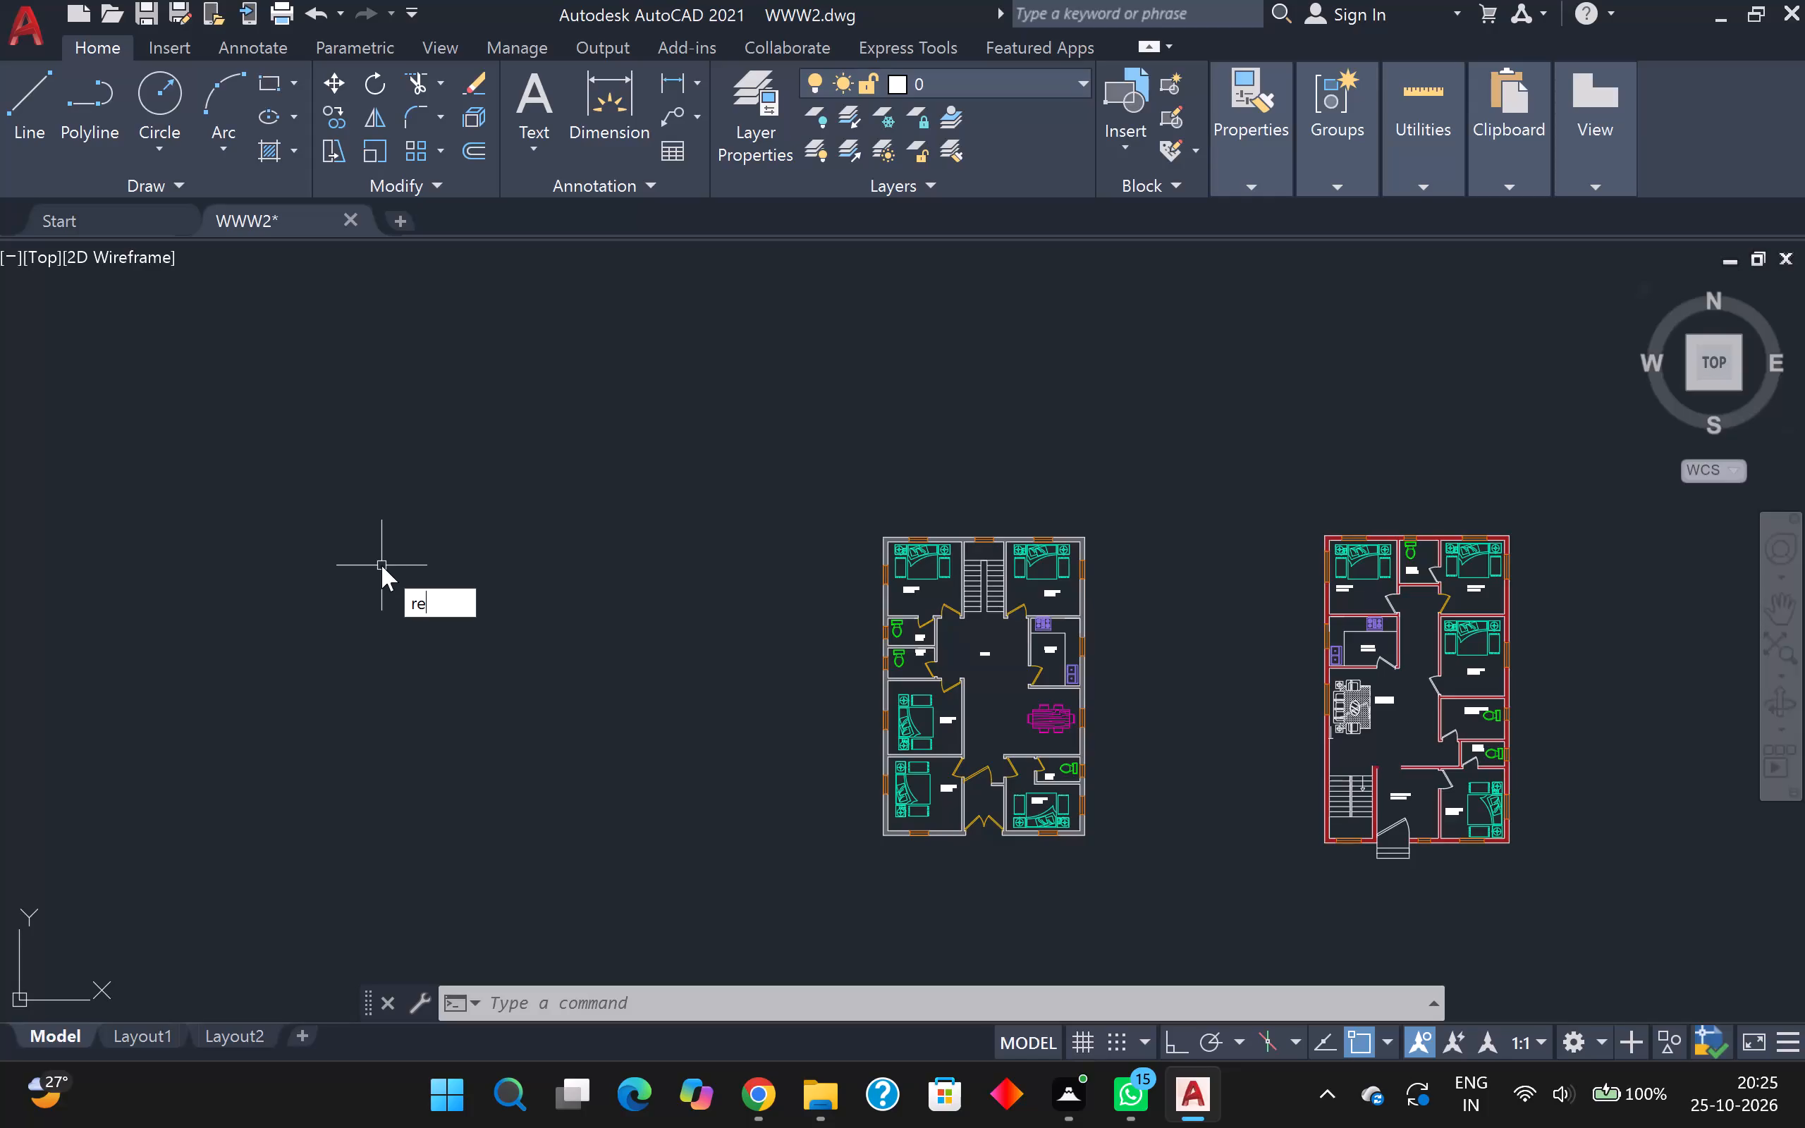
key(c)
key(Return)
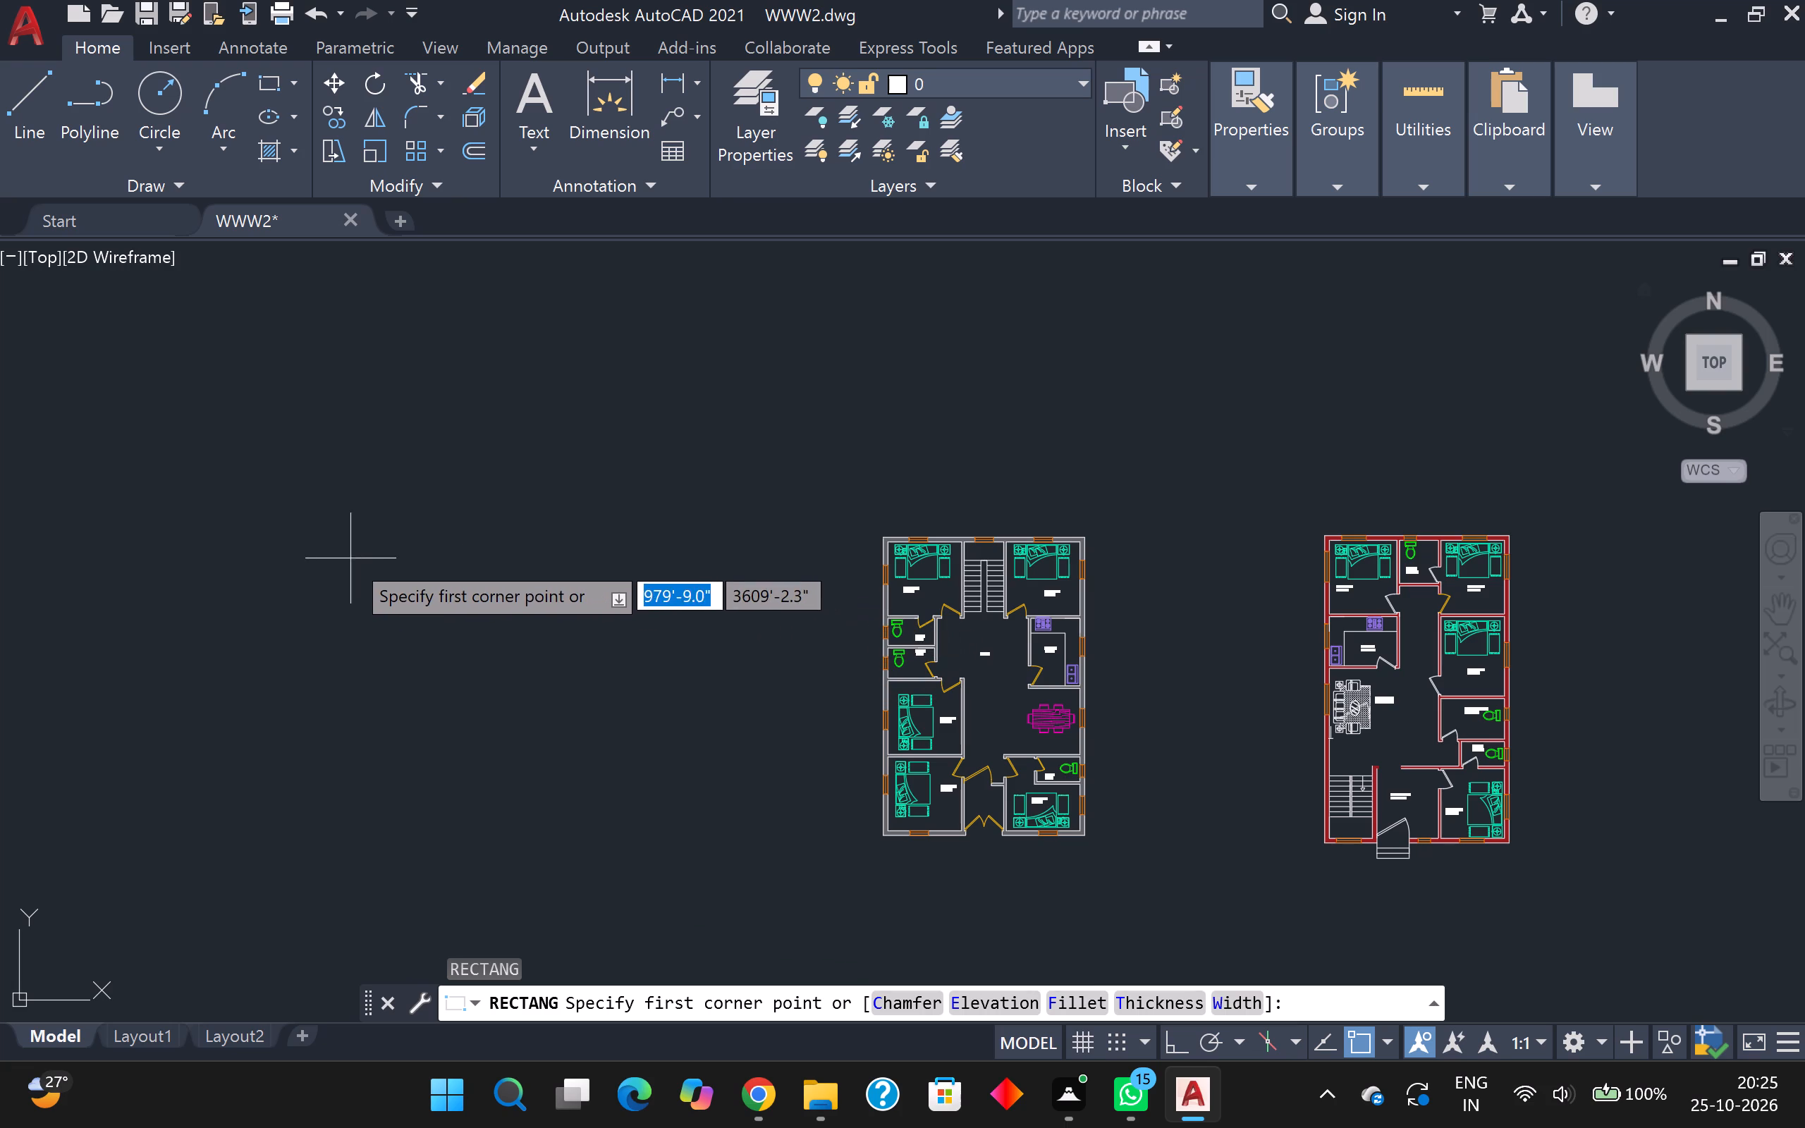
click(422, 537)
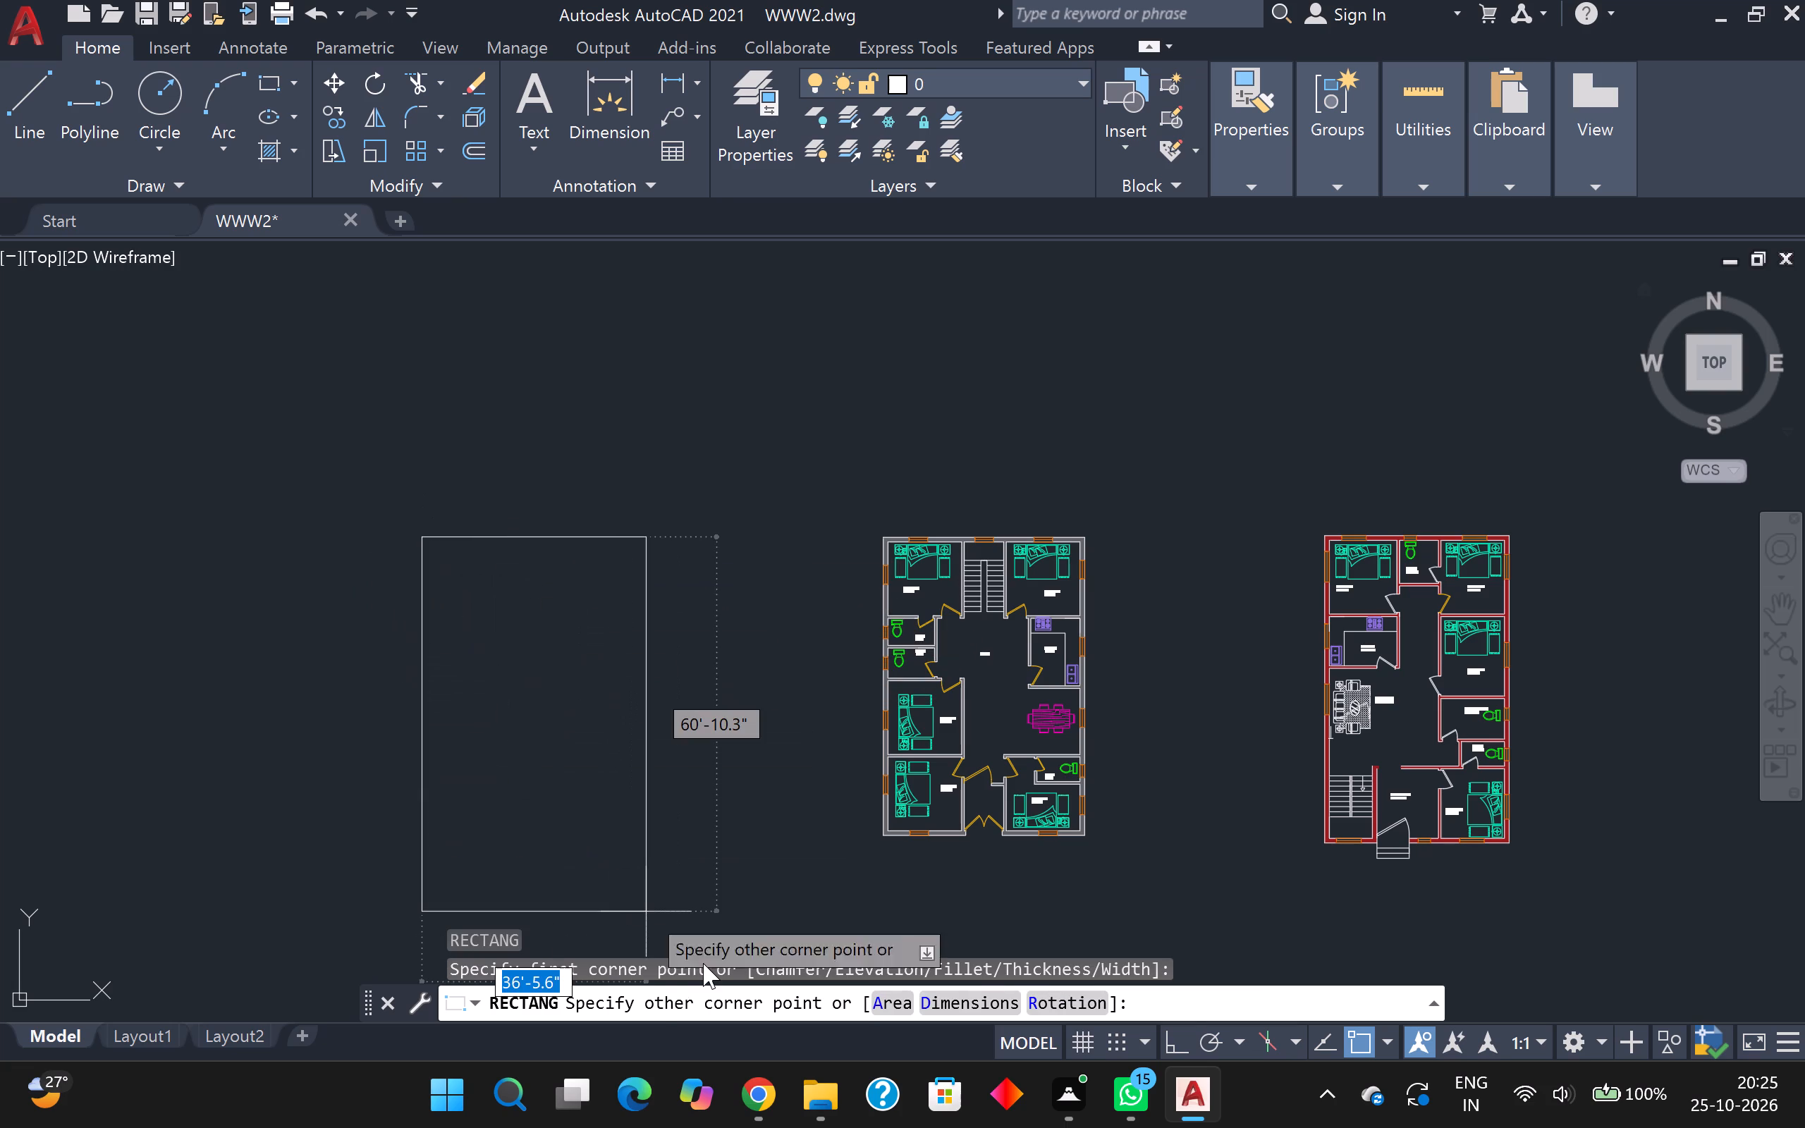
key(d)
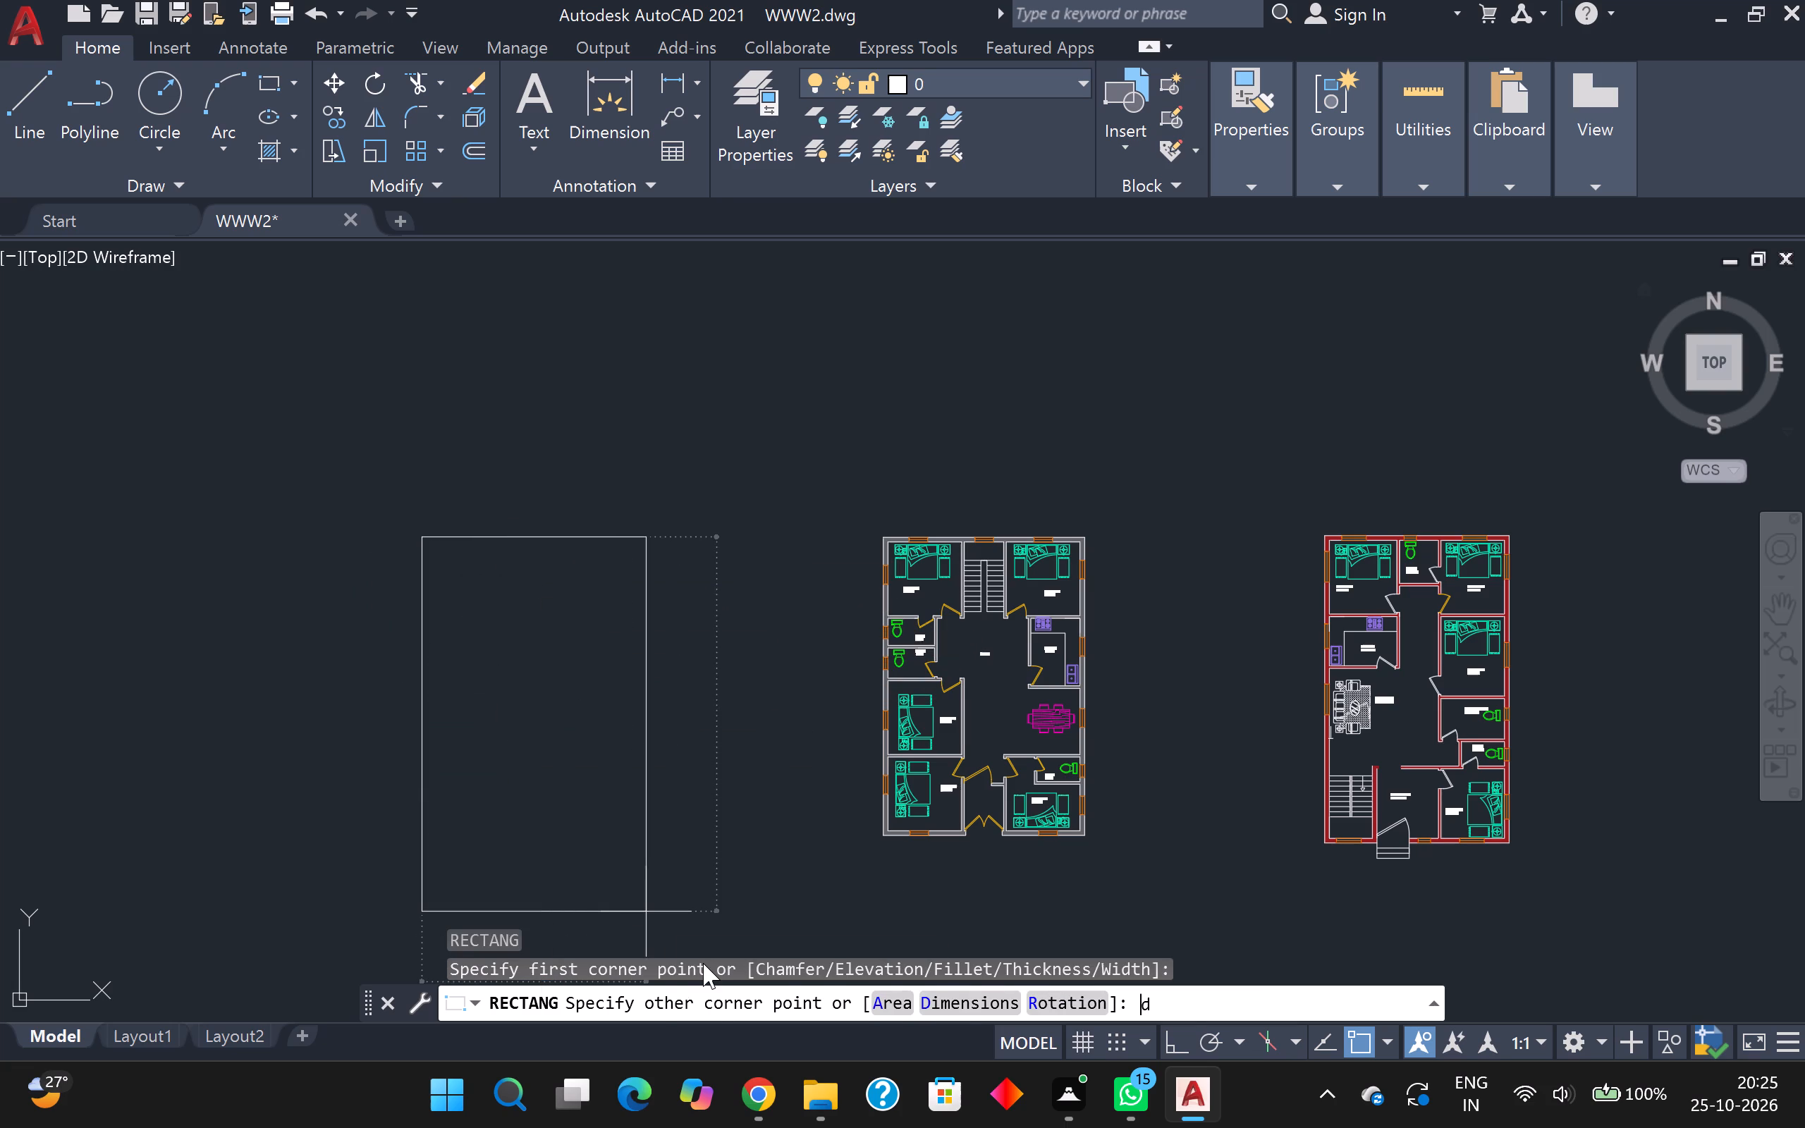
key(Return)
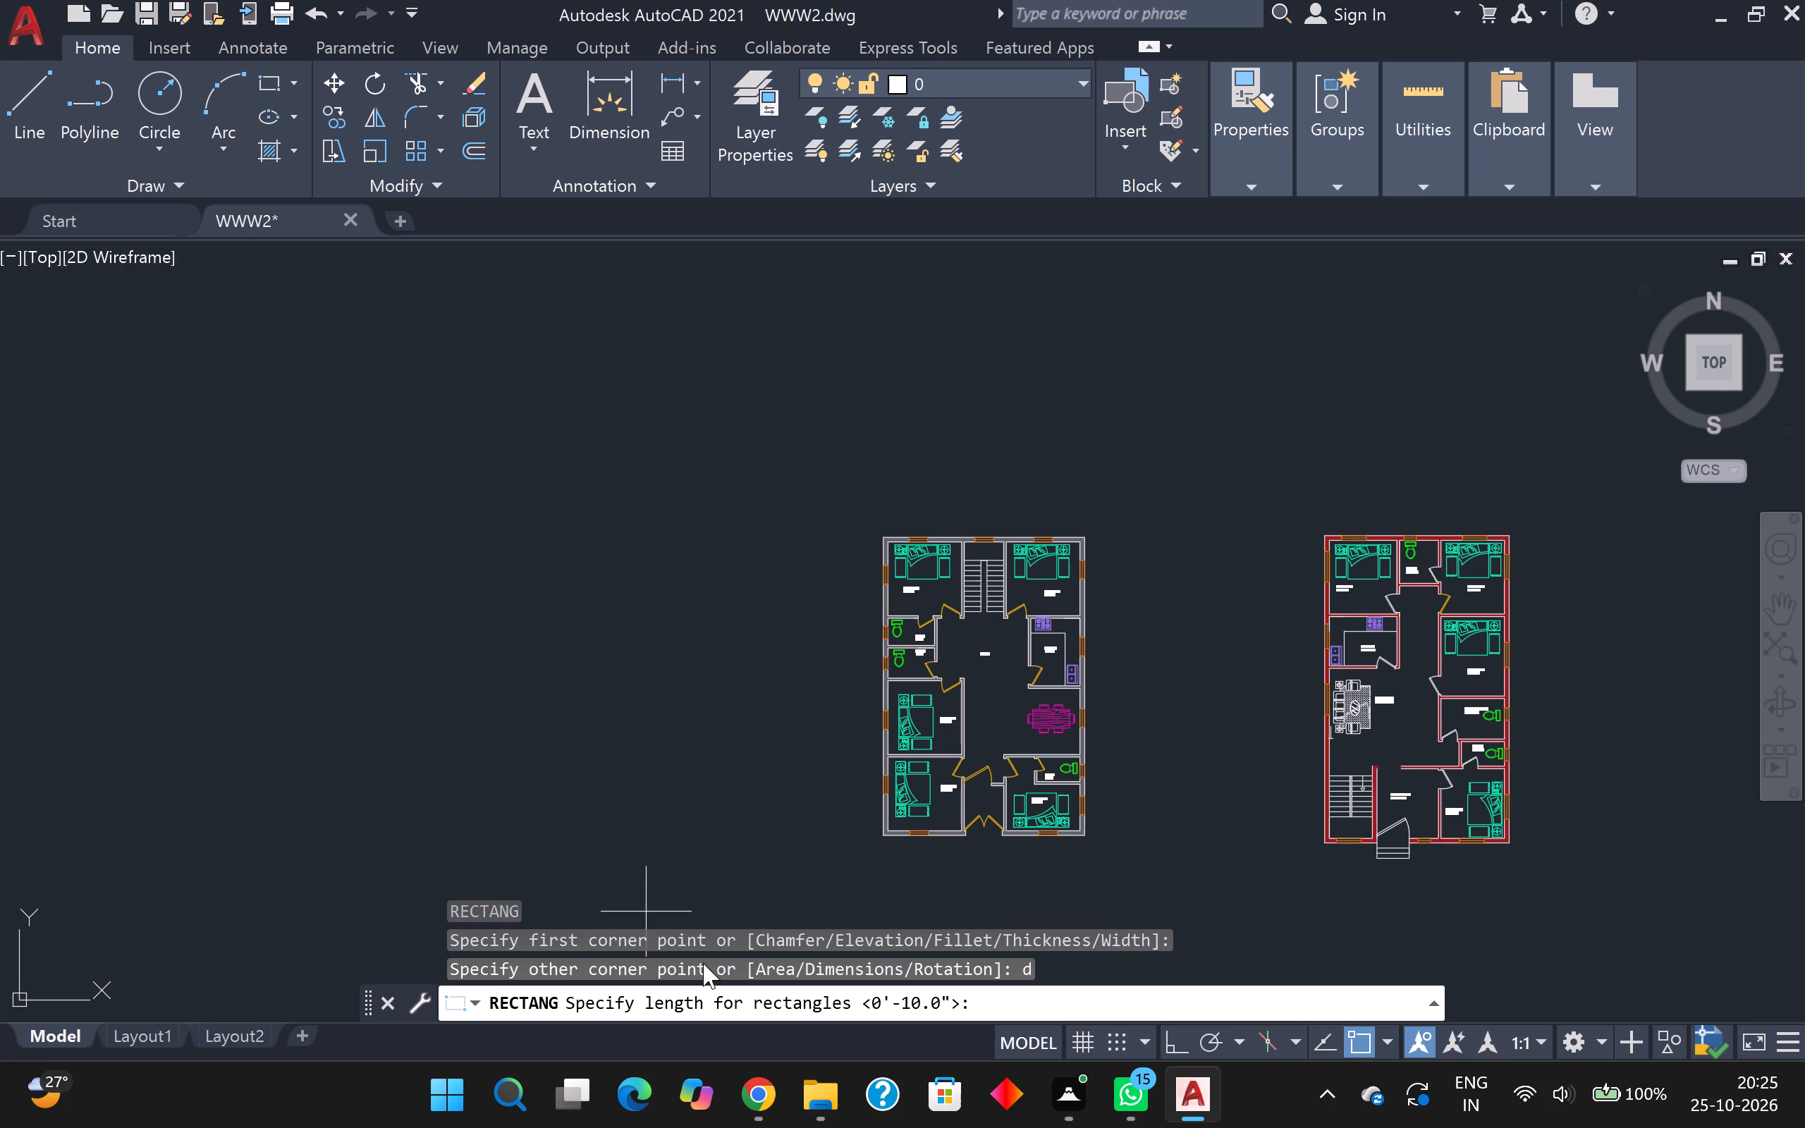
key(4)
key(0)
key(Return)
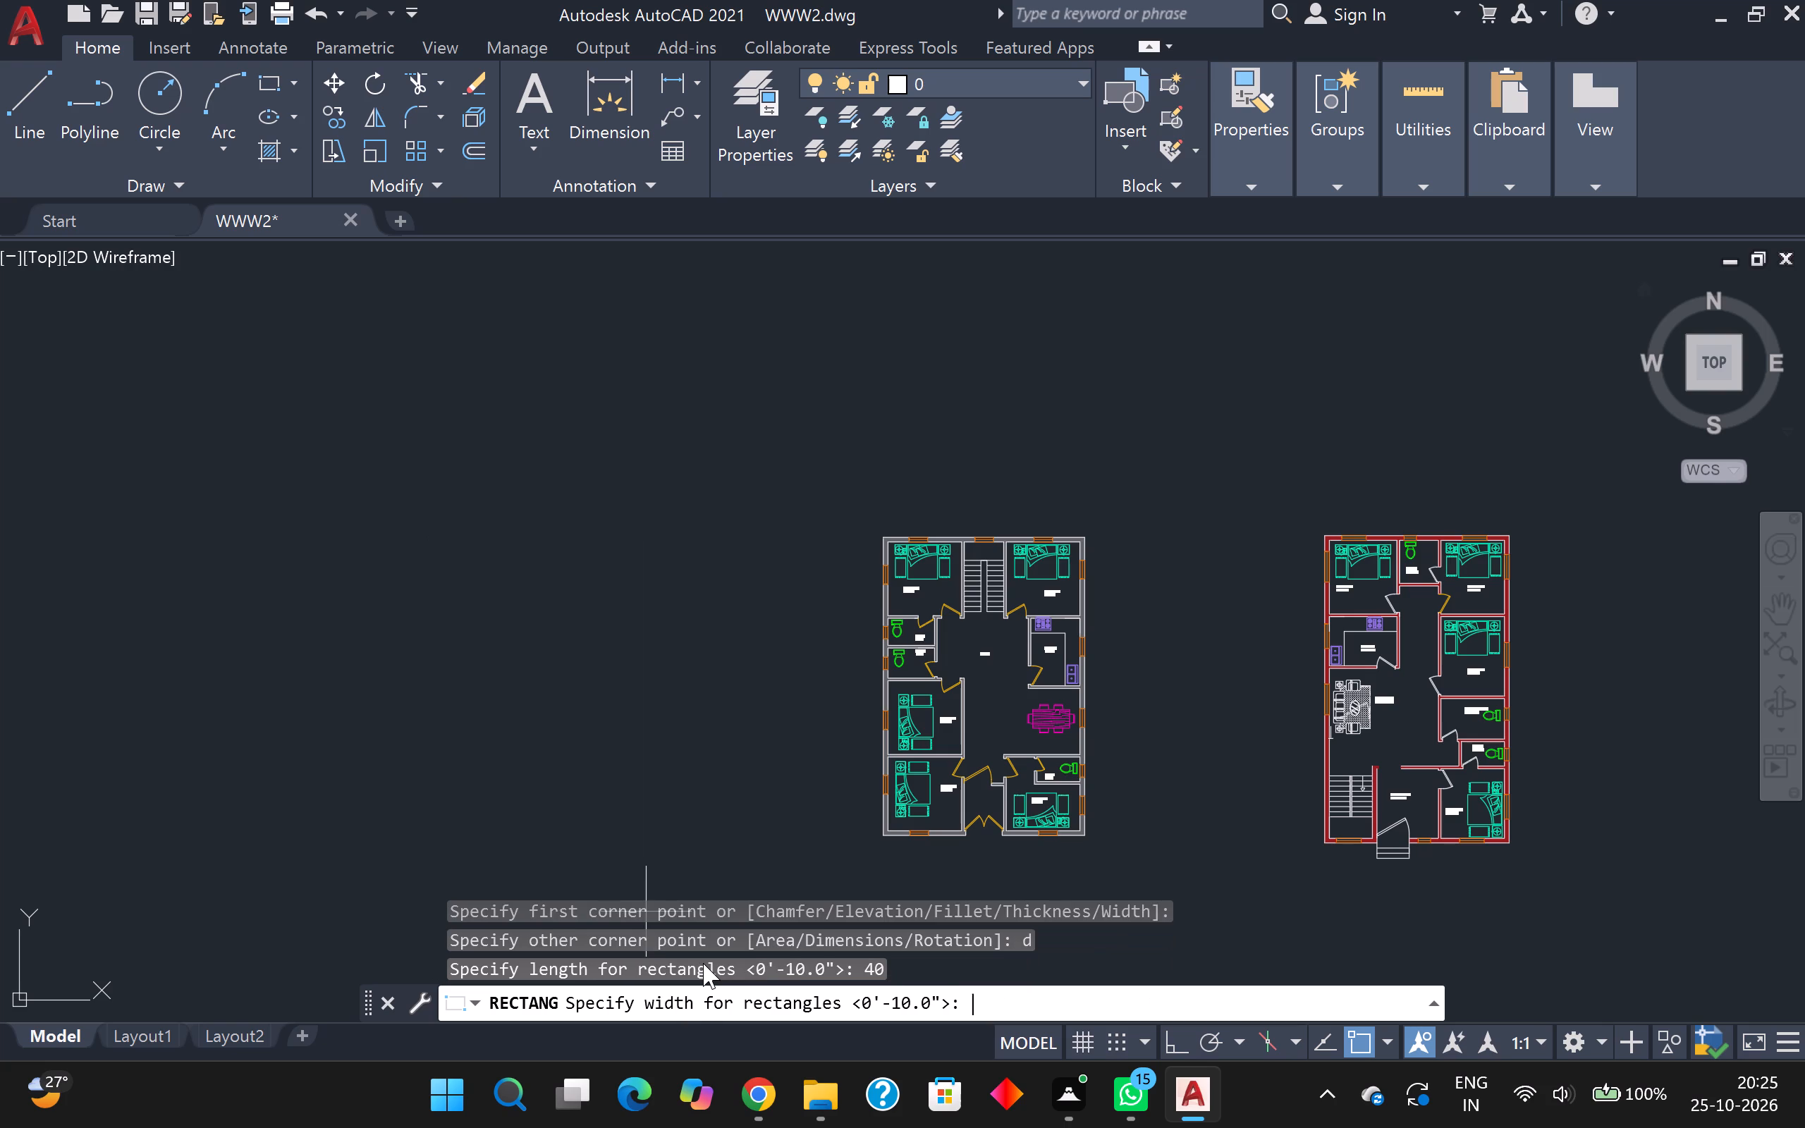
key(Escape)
Draw a rectangle 40' long and 40' wide in the empty space beside the grey-walled floor plan.
text(rec)
key(Return)
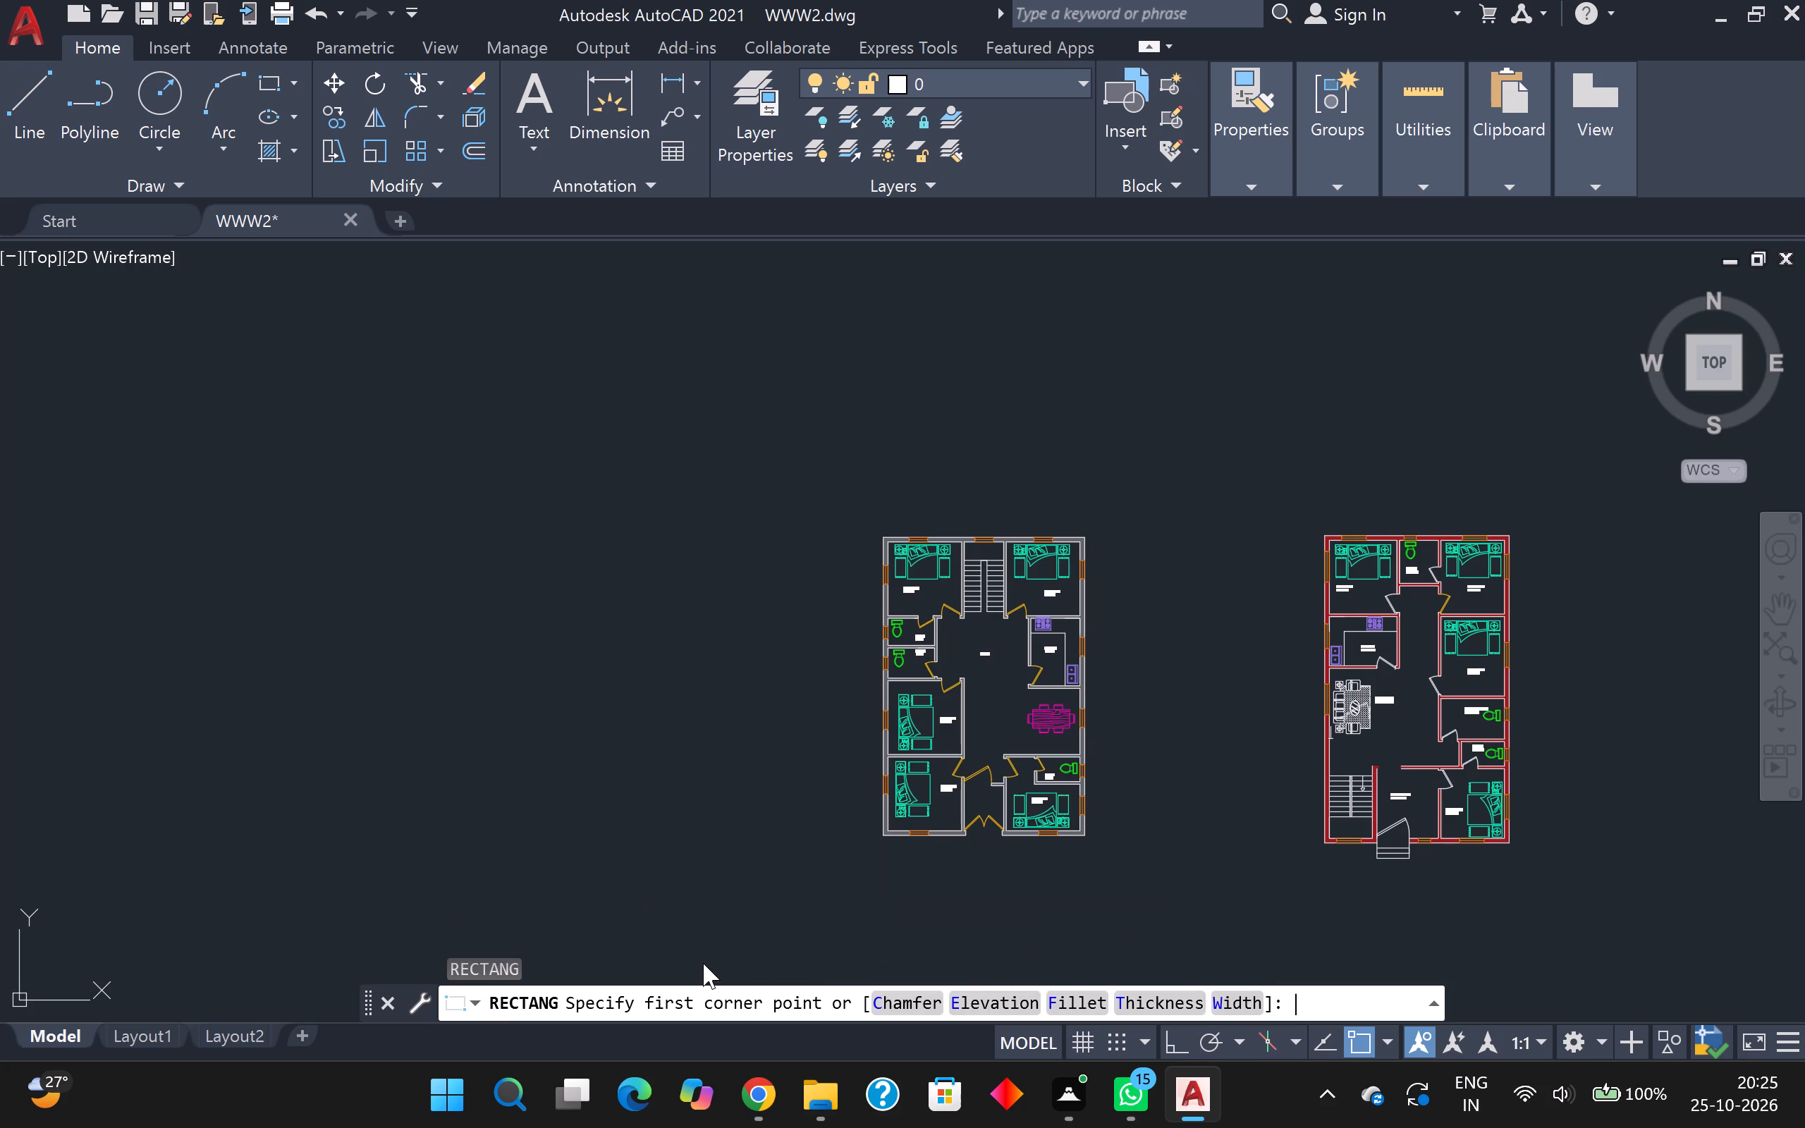
click(503, 596)
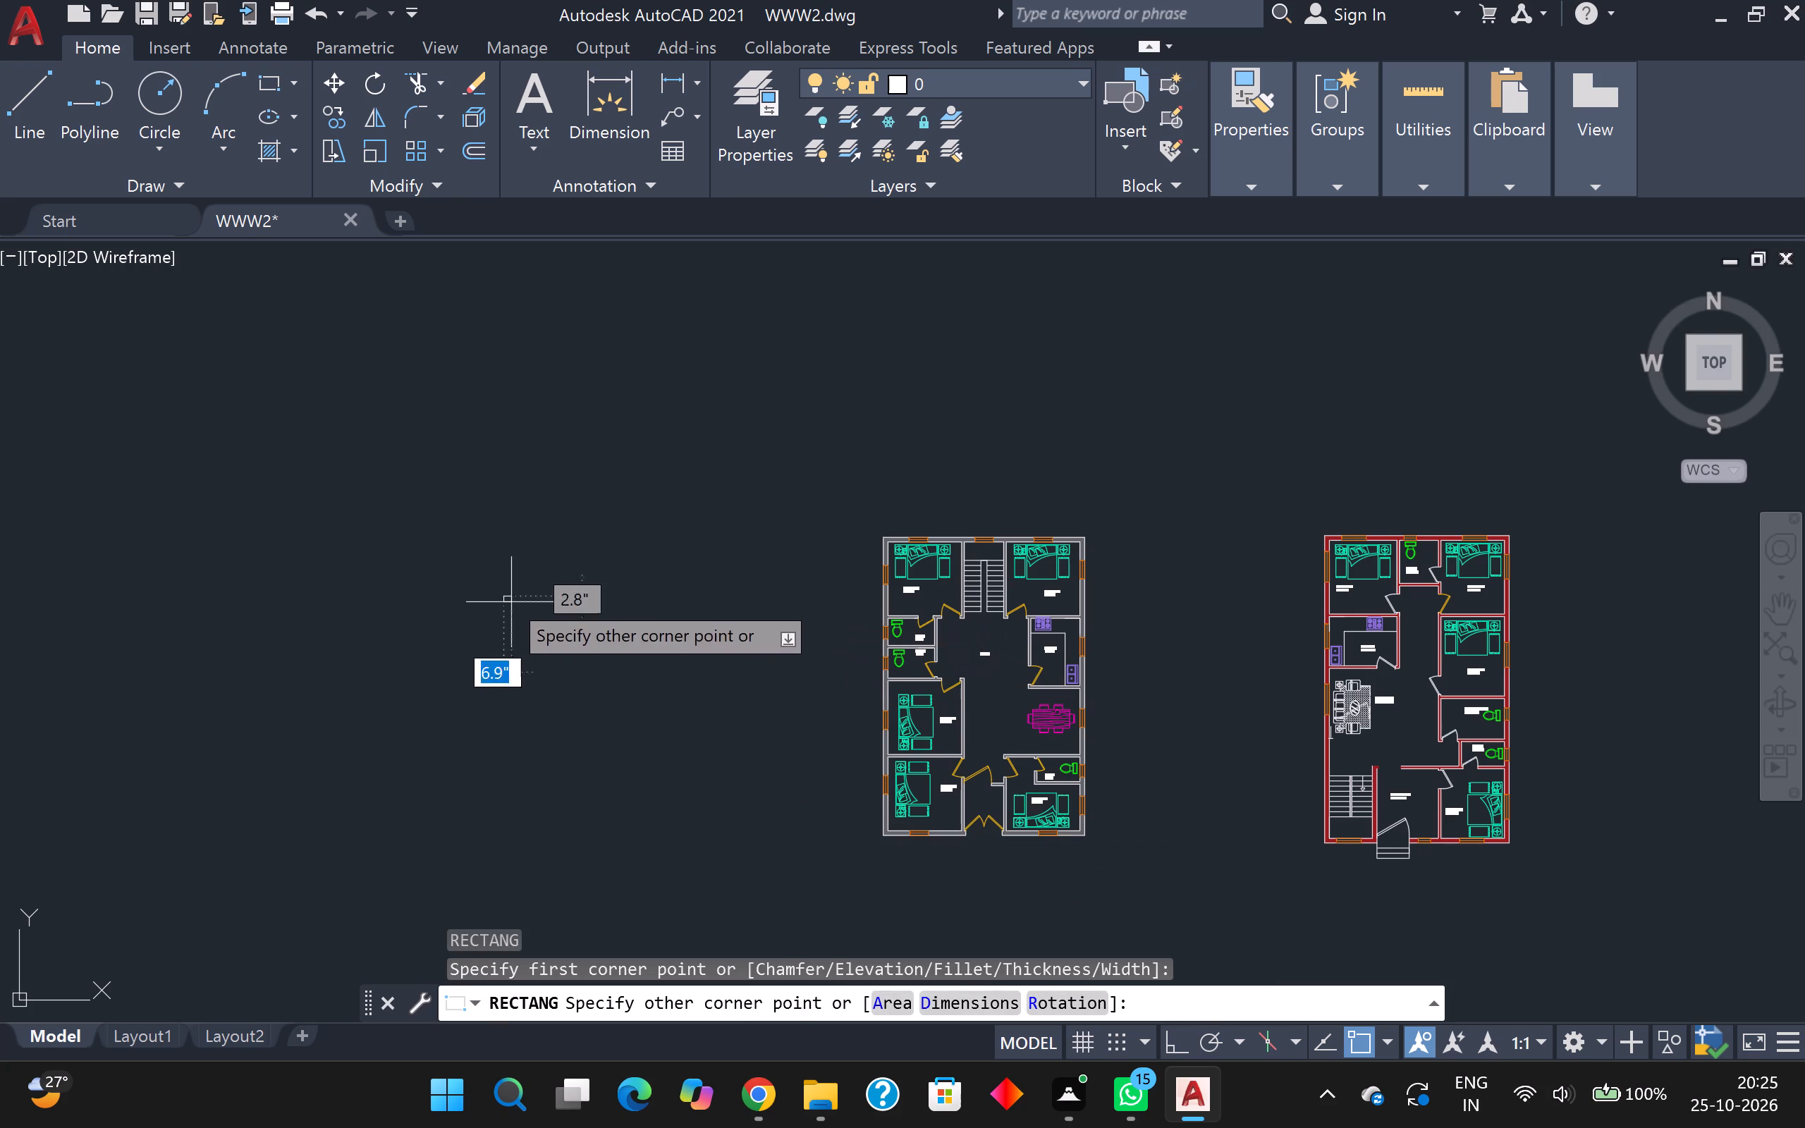
key(d)
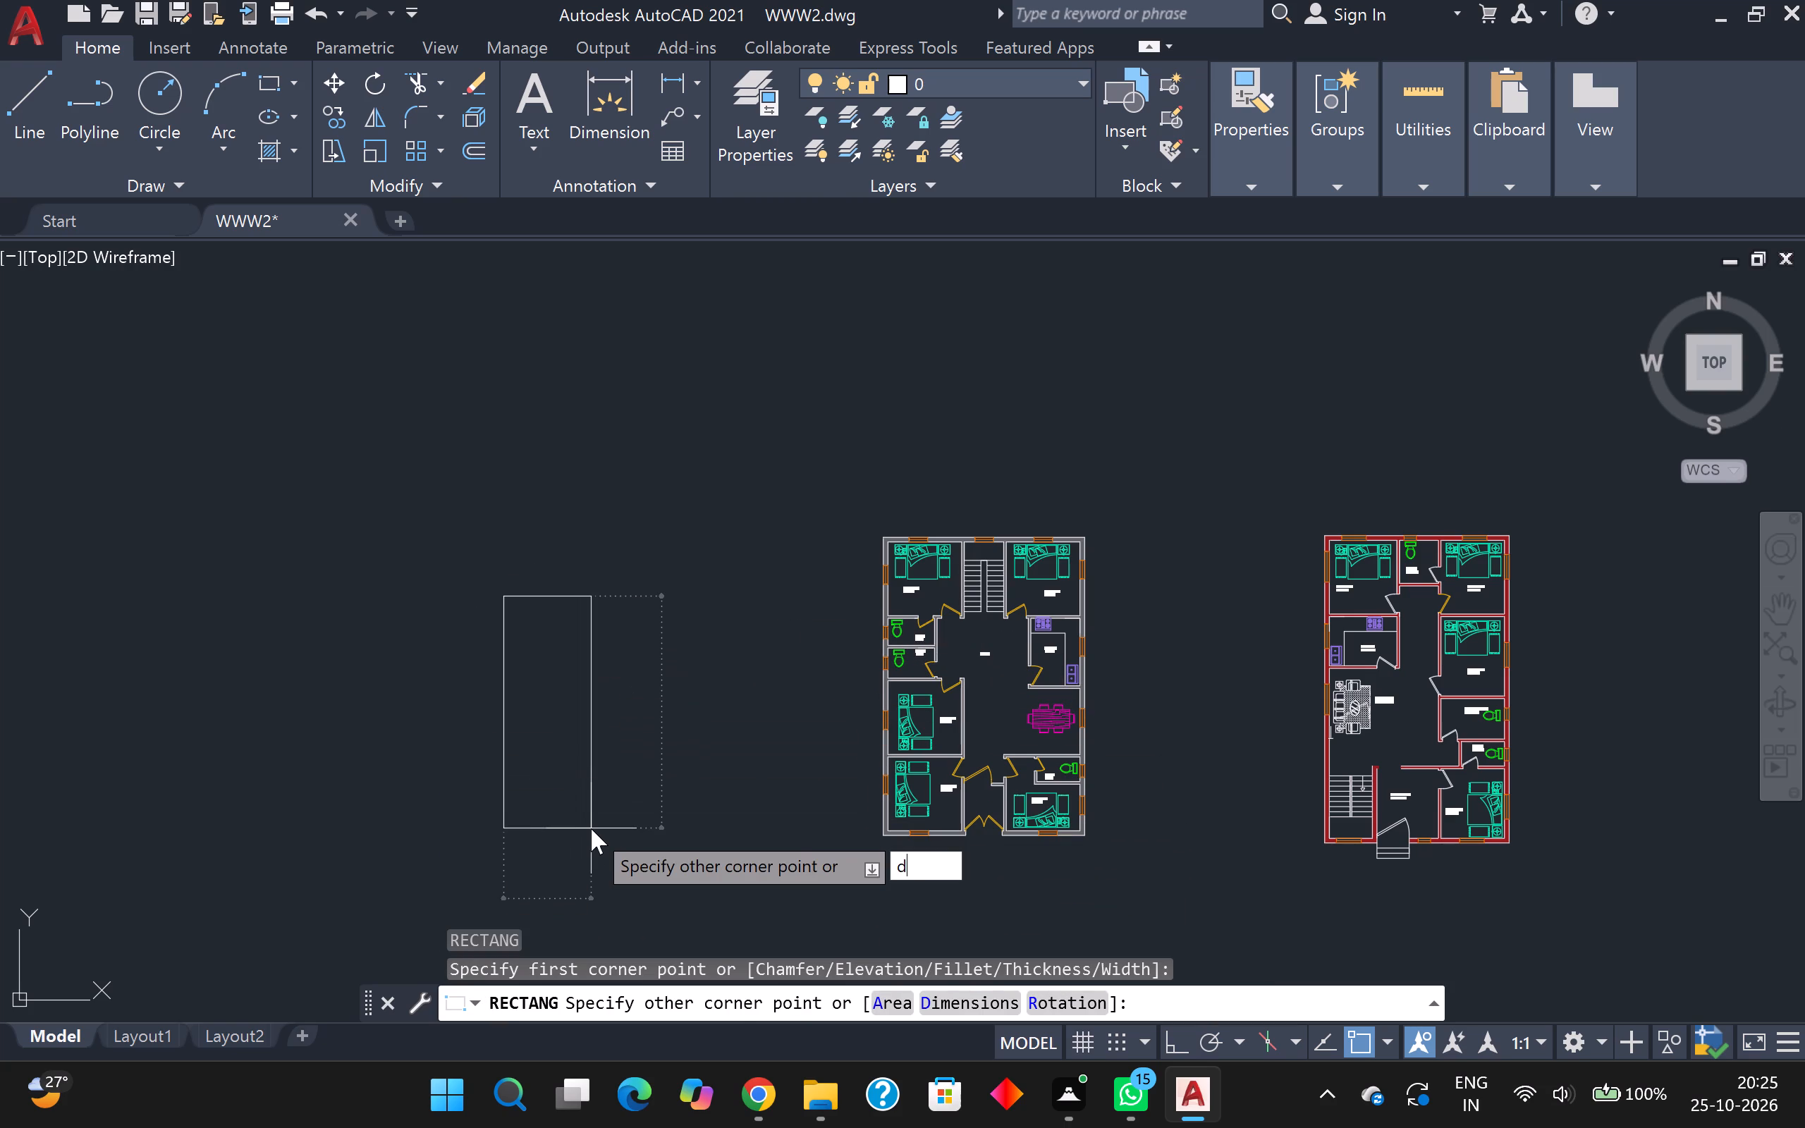
key(Return)
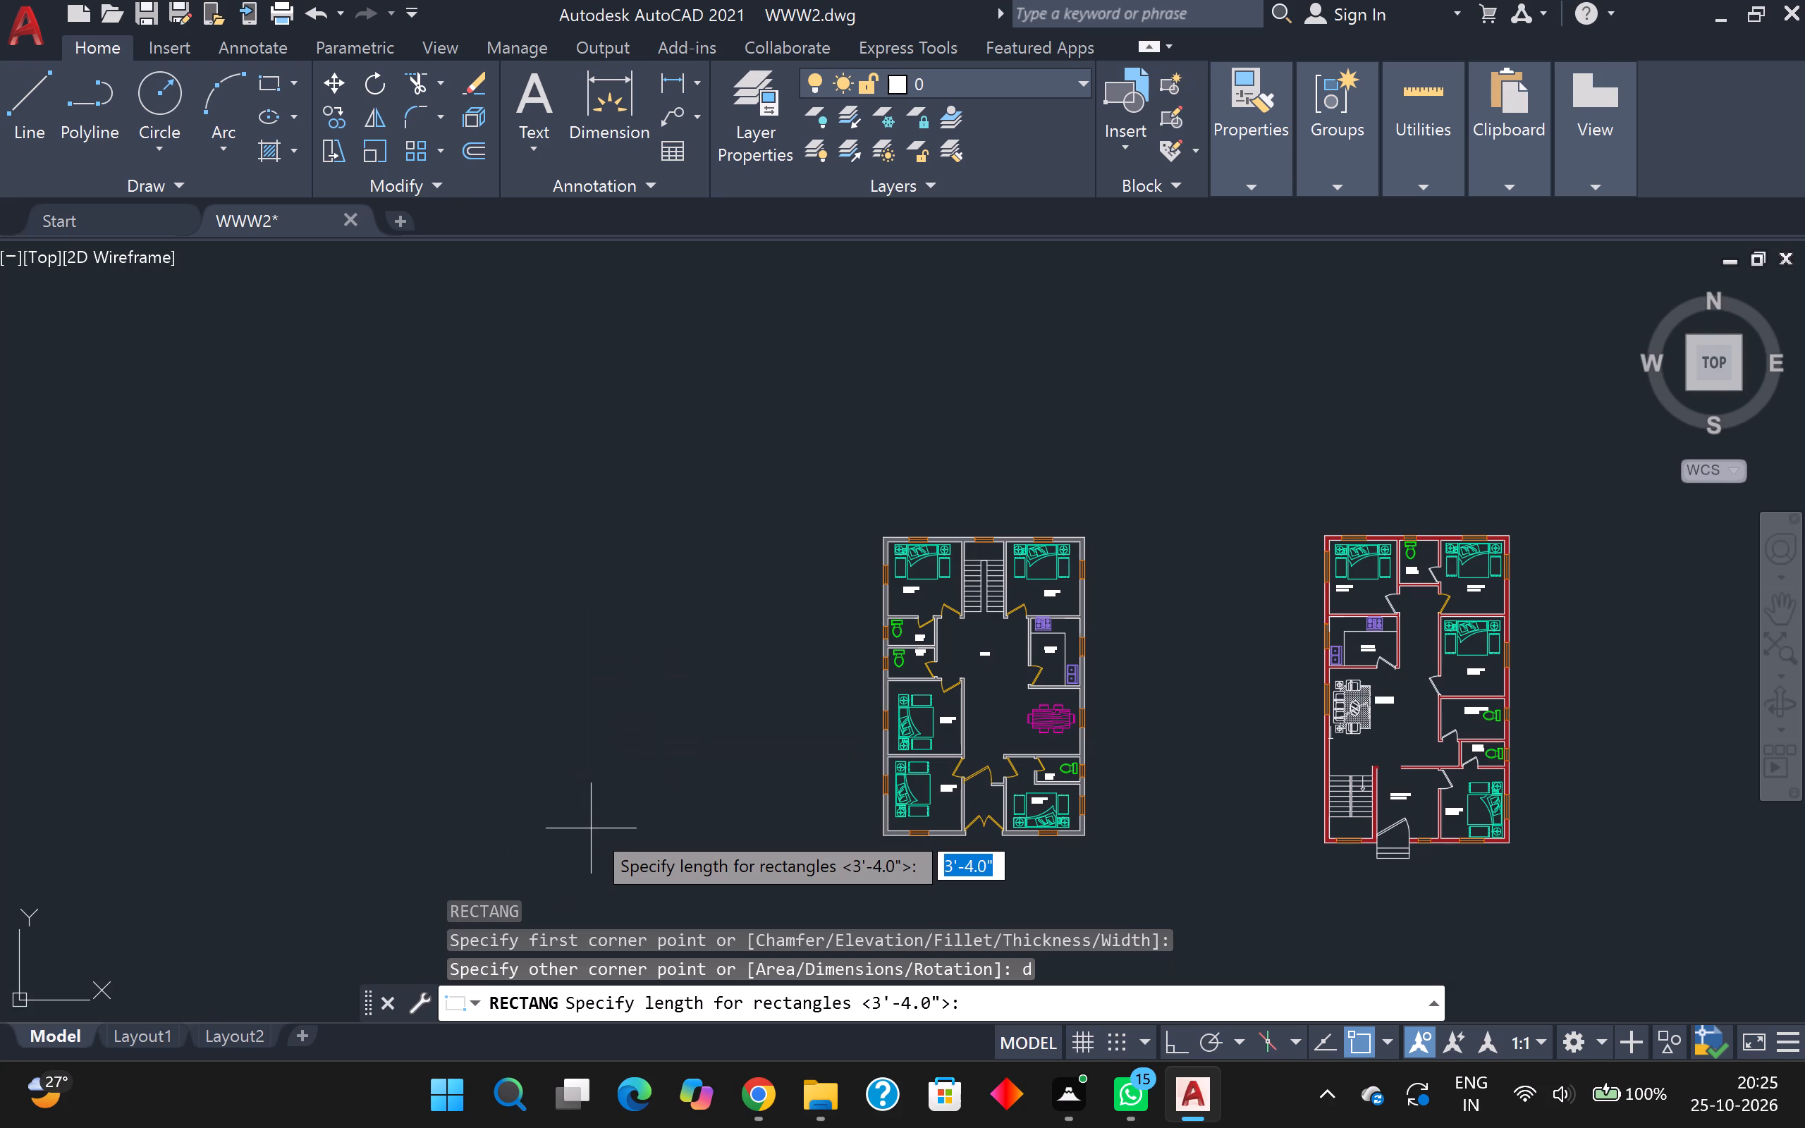
key(4)
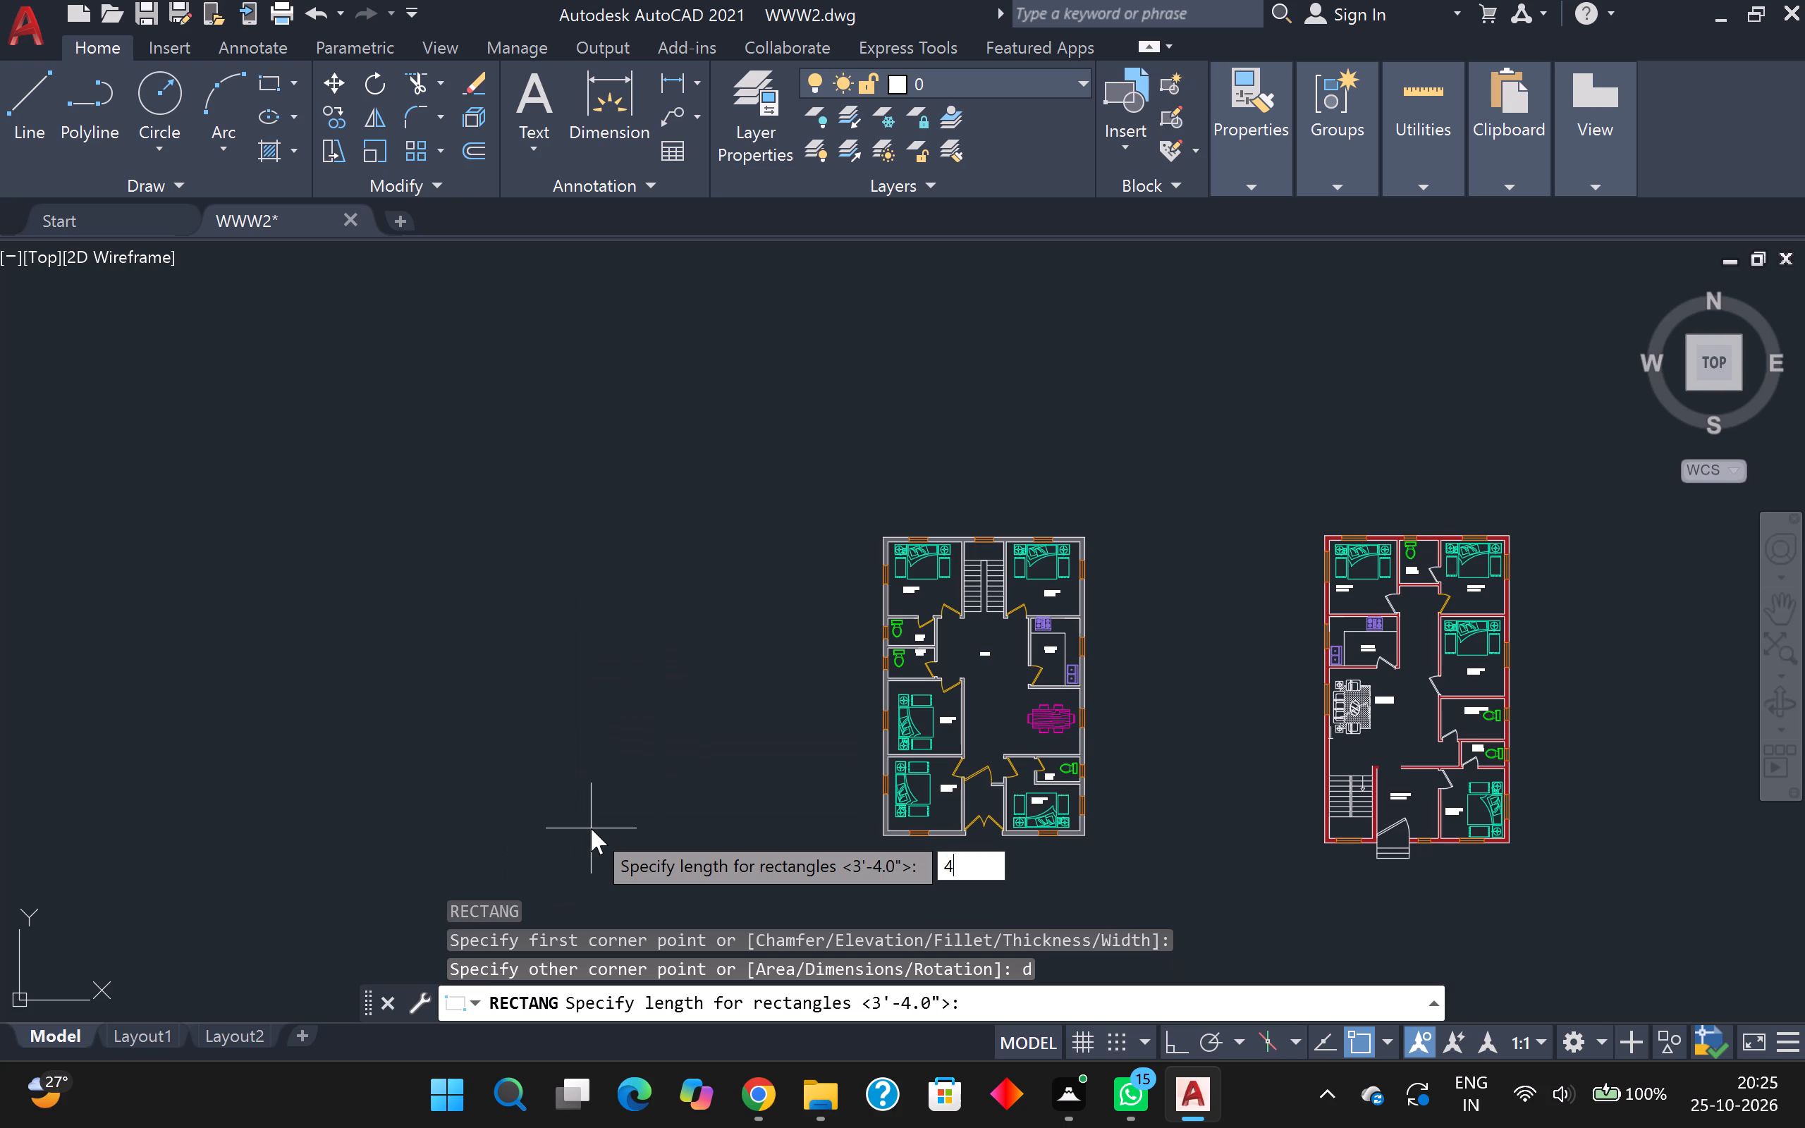
text(0')
key(Return)
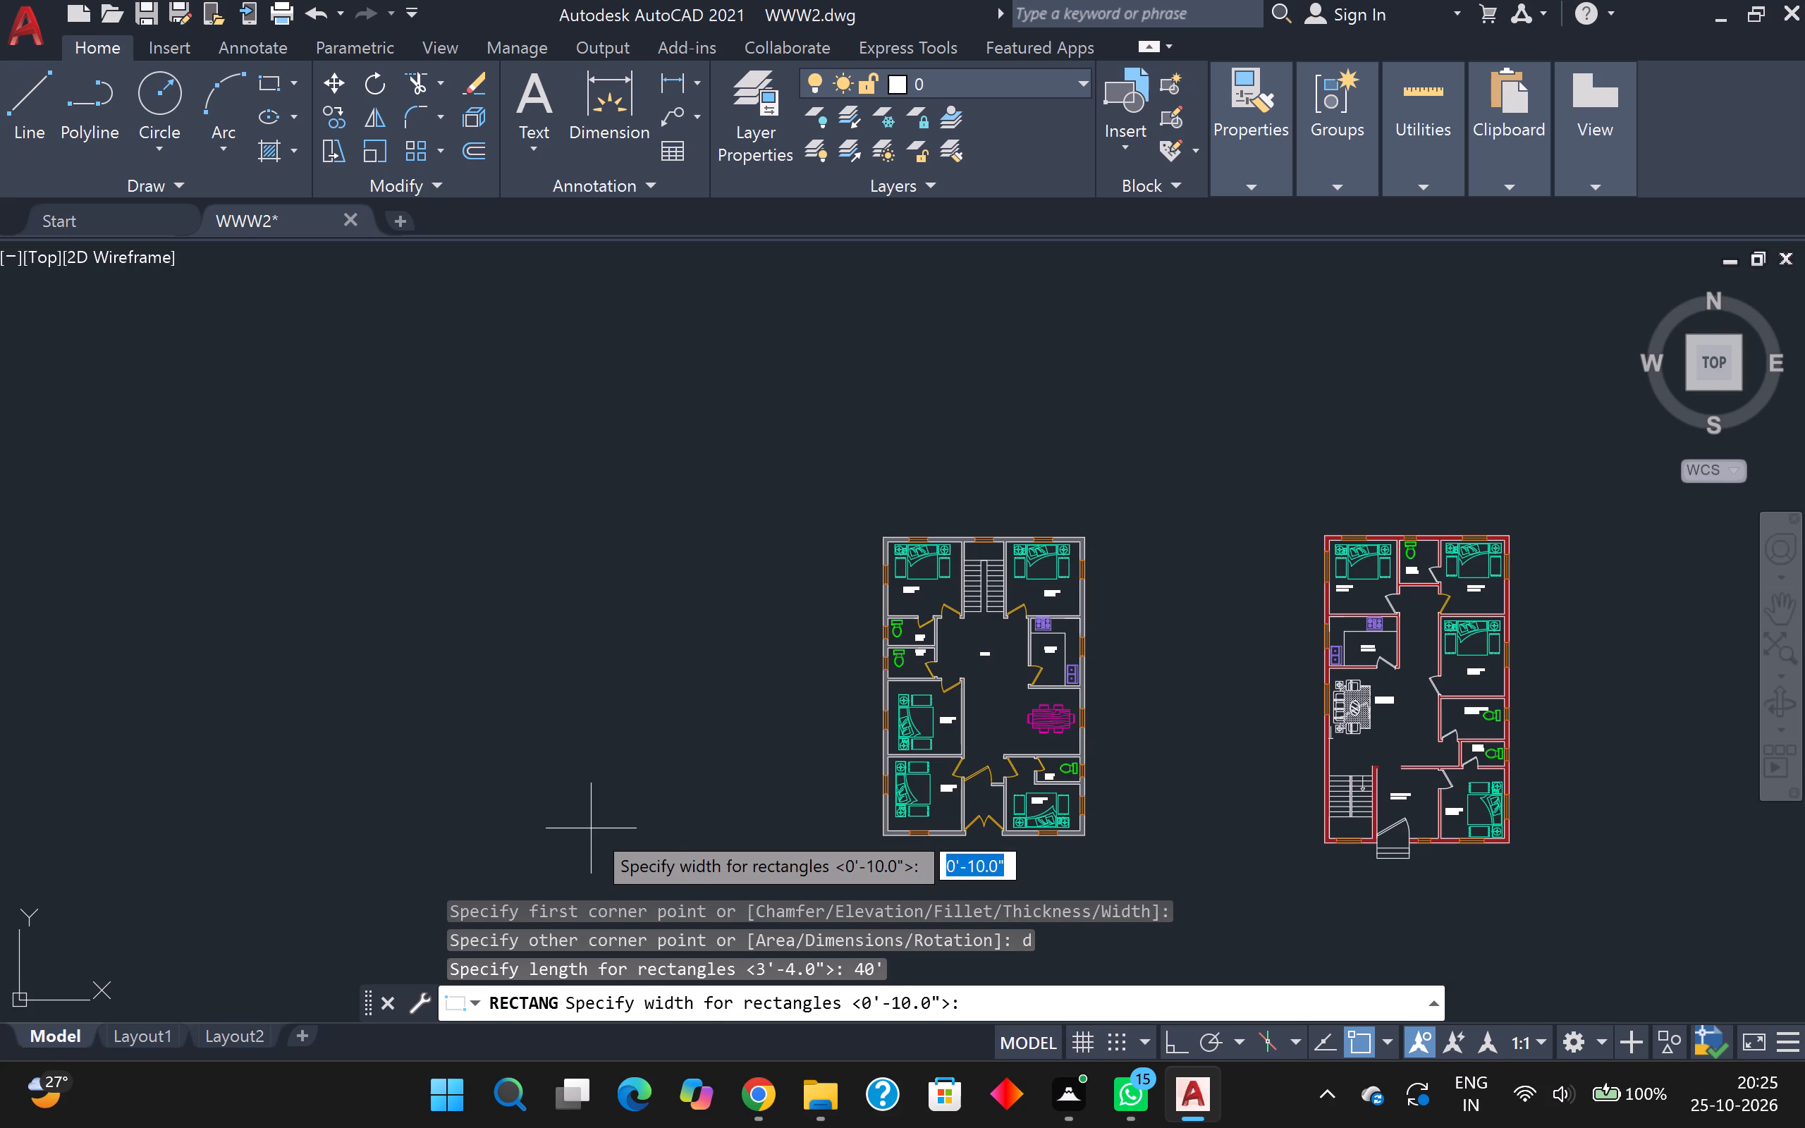
text(40)
key(apostrophe)
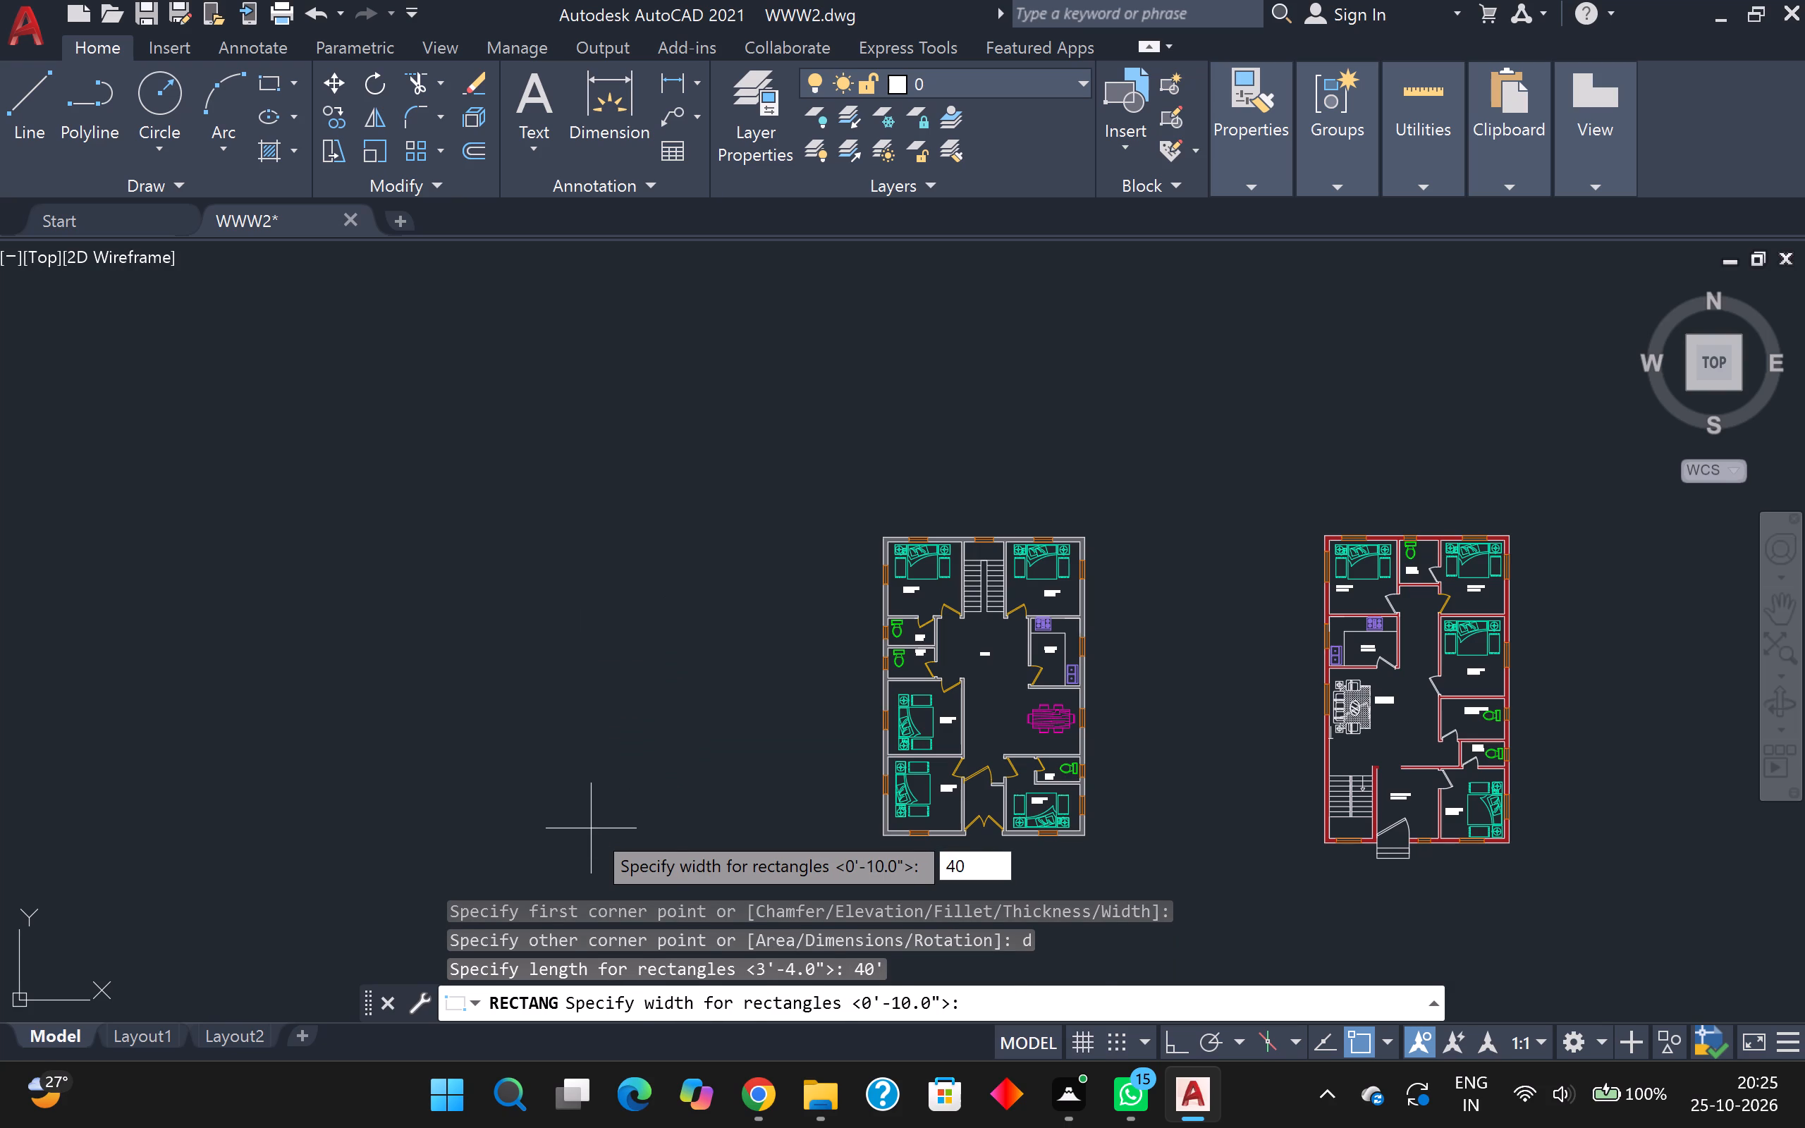
key(Return)
click(591, 828)
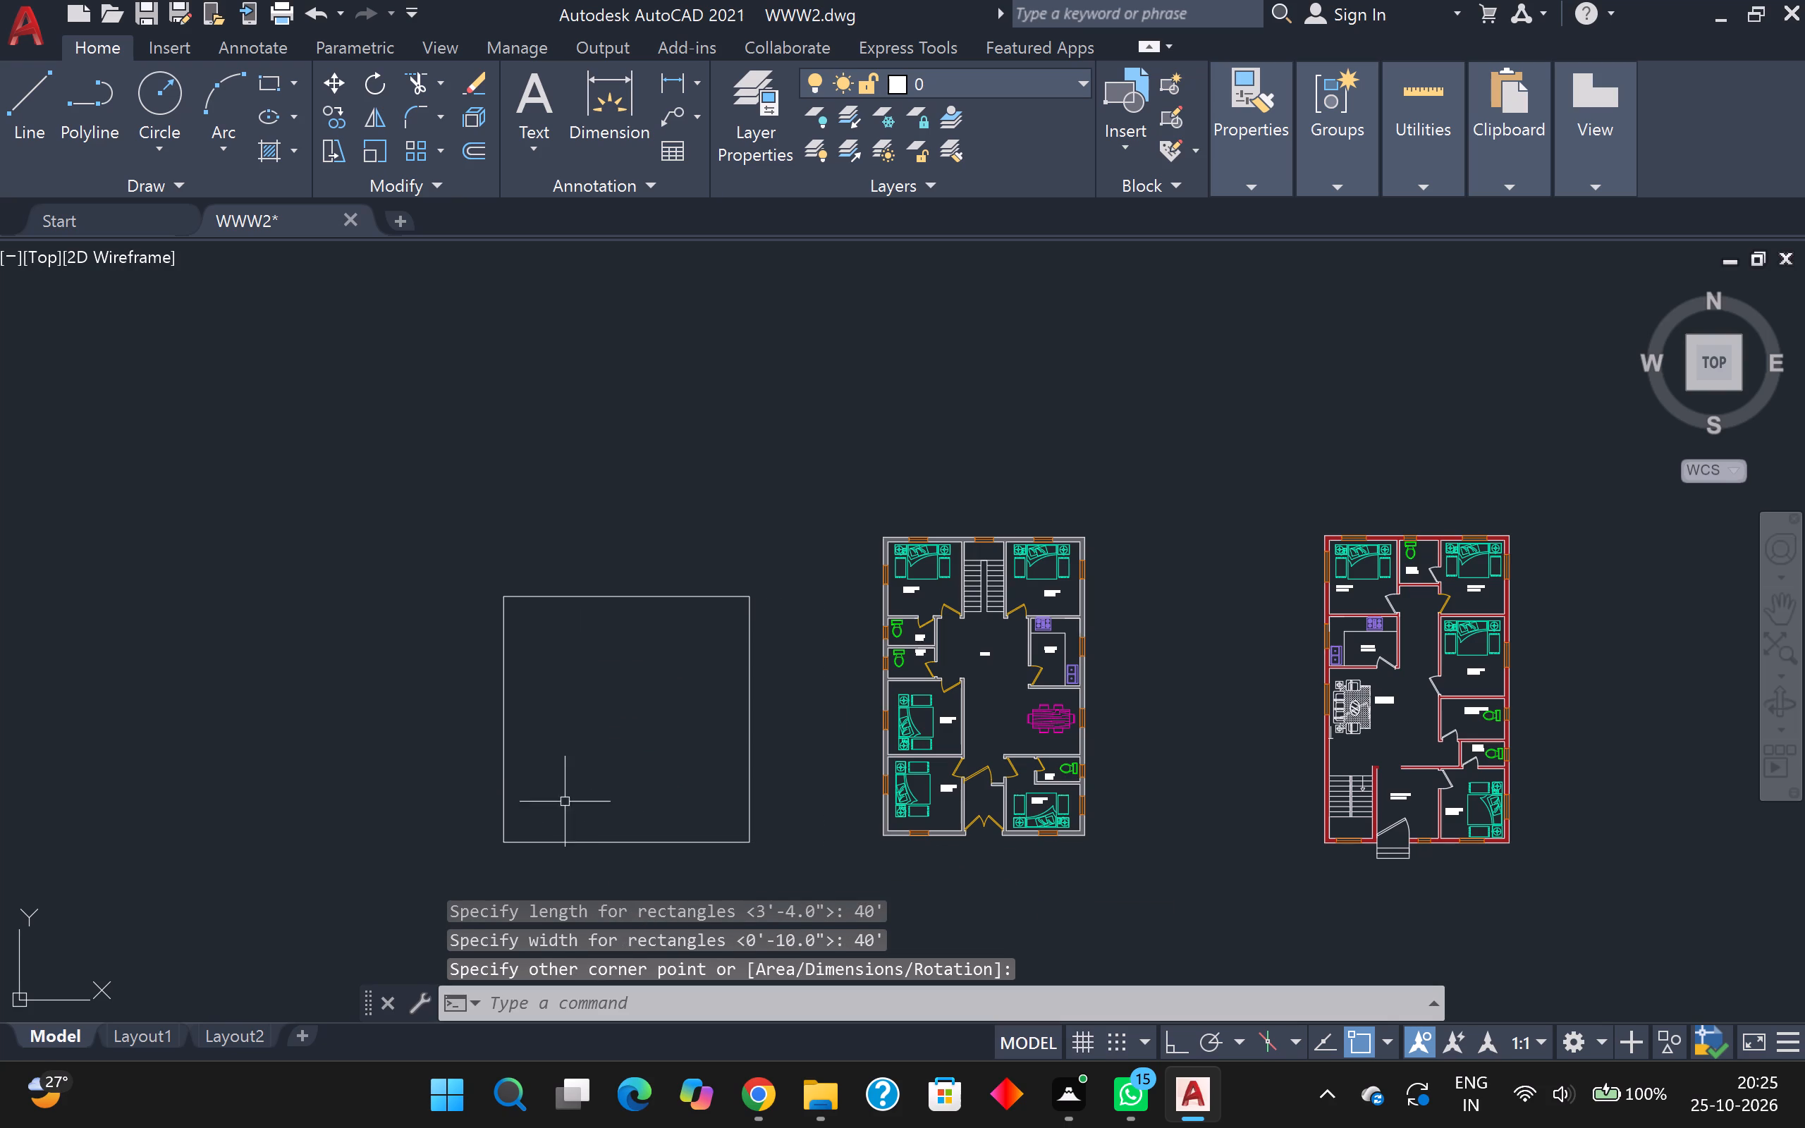
Offset the 40' square inward by 9 inches to form the outer wall thickness.
click(580, 592)
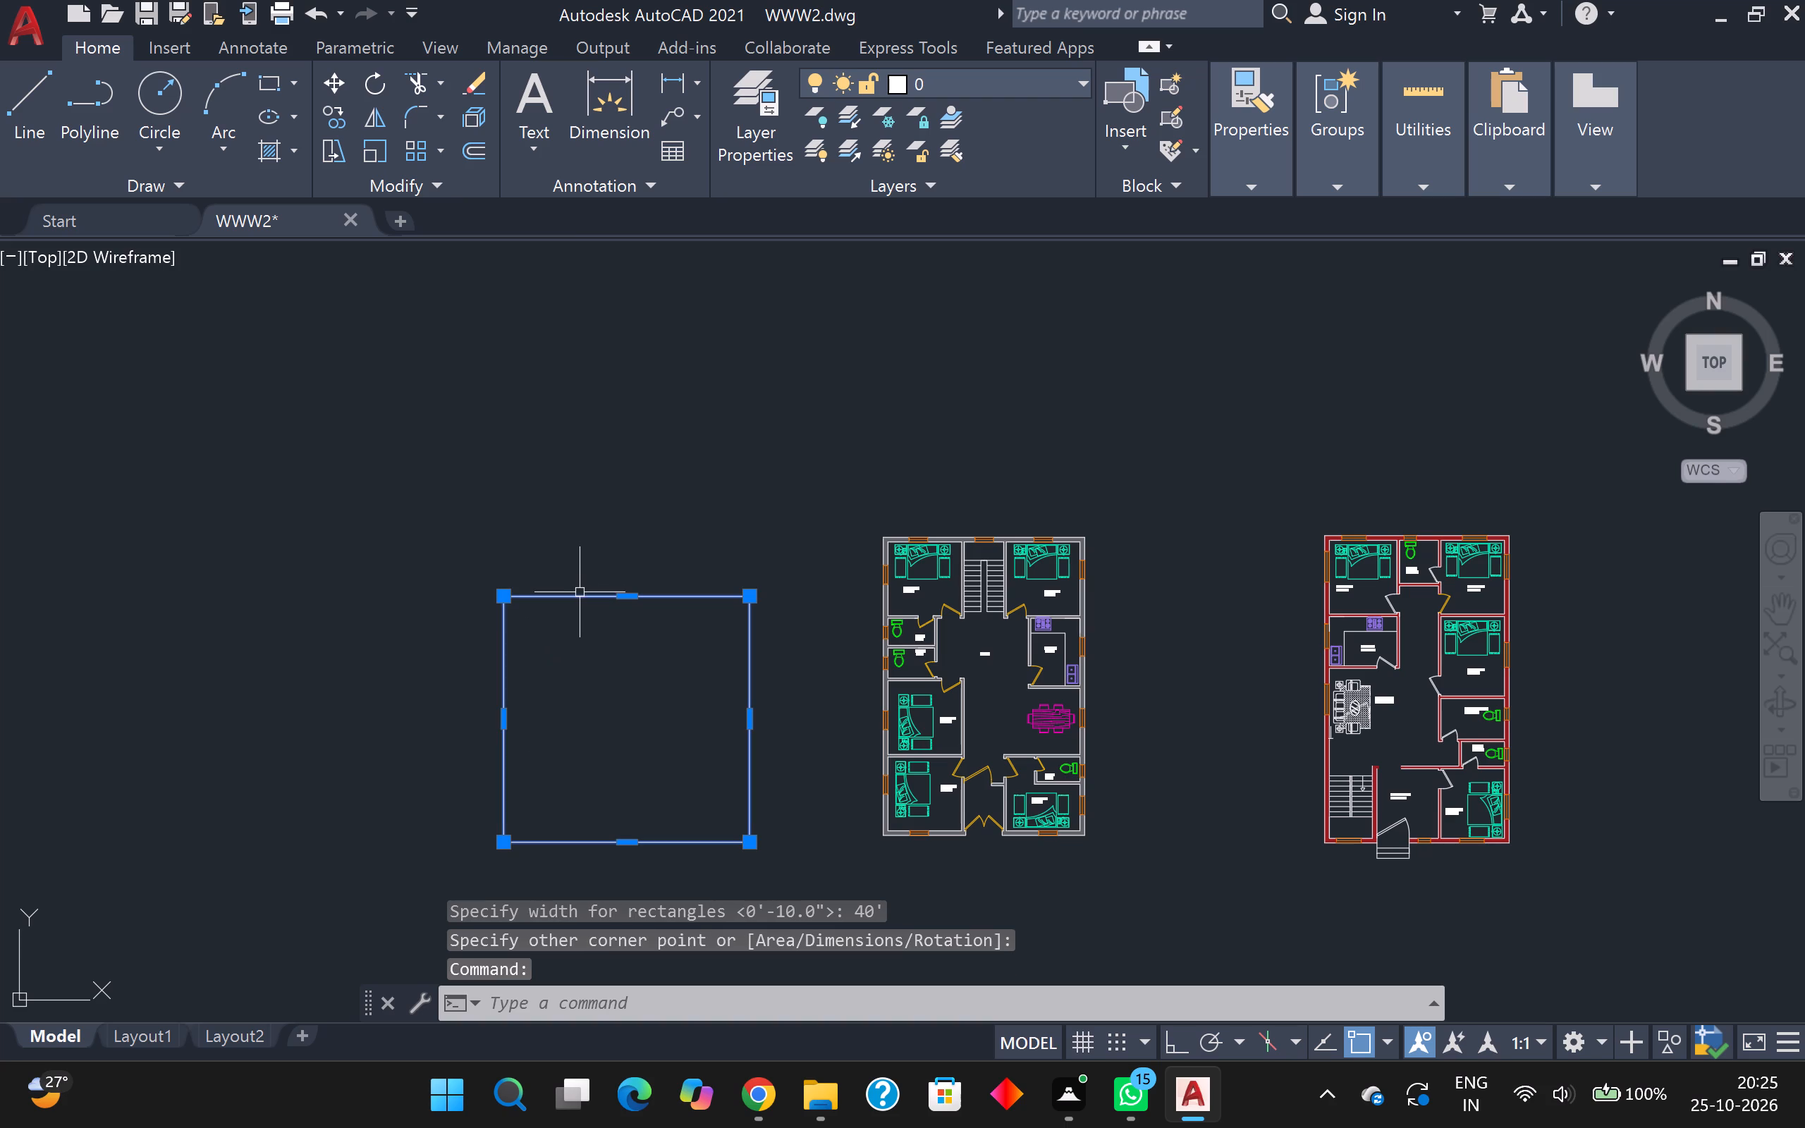
key(o)
key(Return)
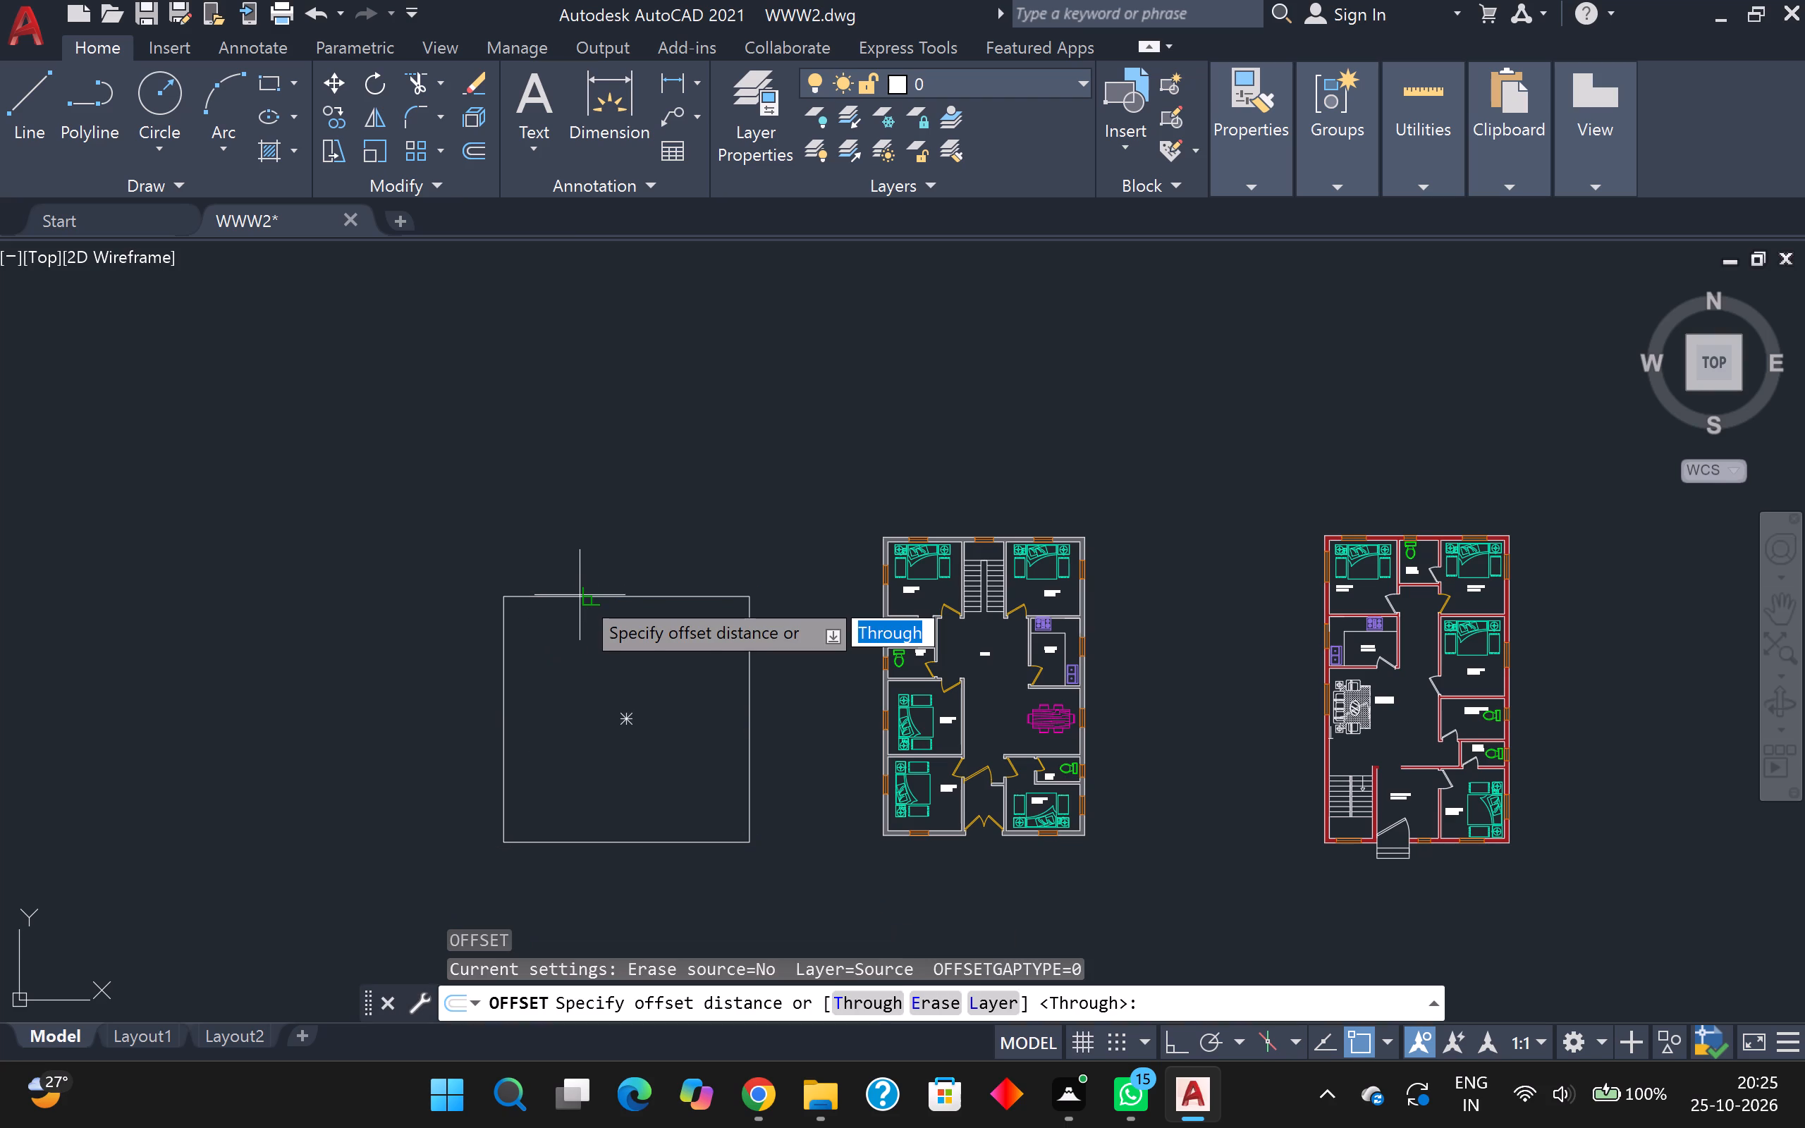
key(Return)
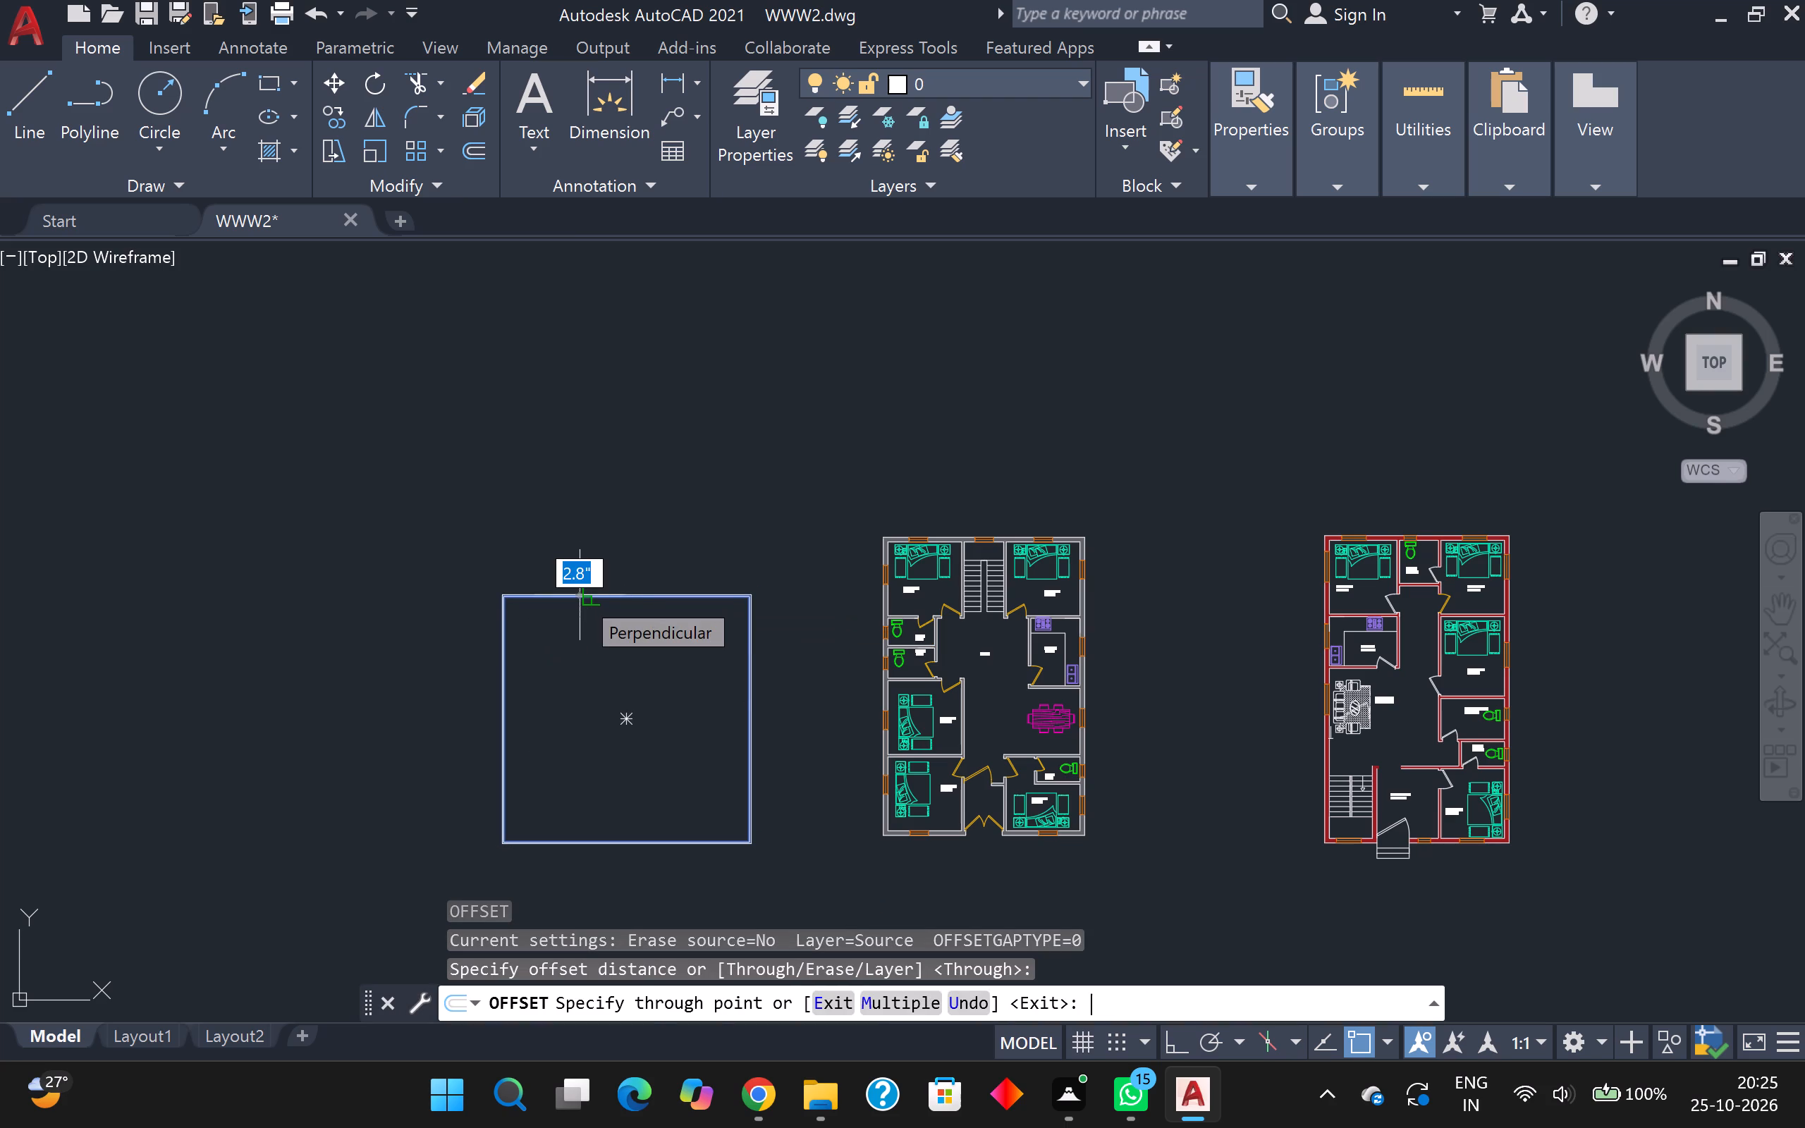
key(9)
key(Return)
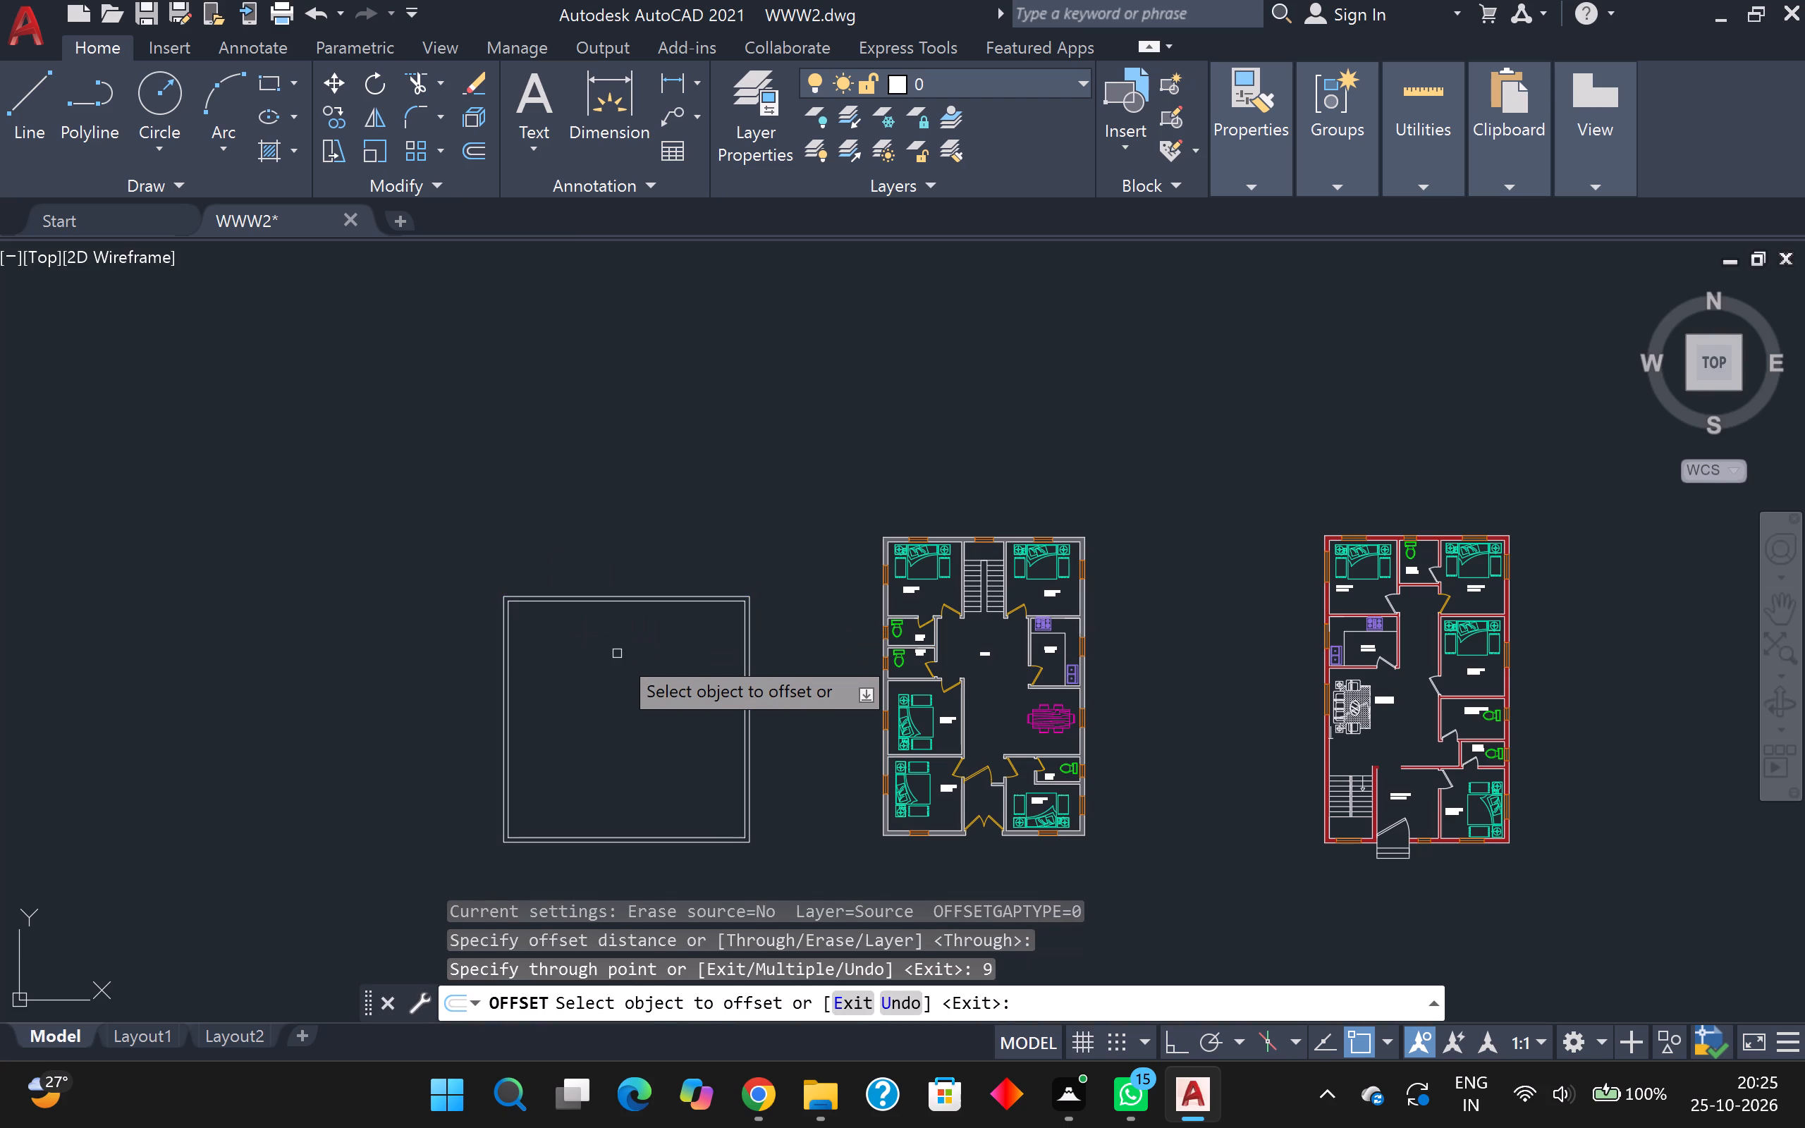
scroll(617, 654, up, 1)
middle_drag(616, 652, 865, 317)
scroll(620, 644, up, 1)
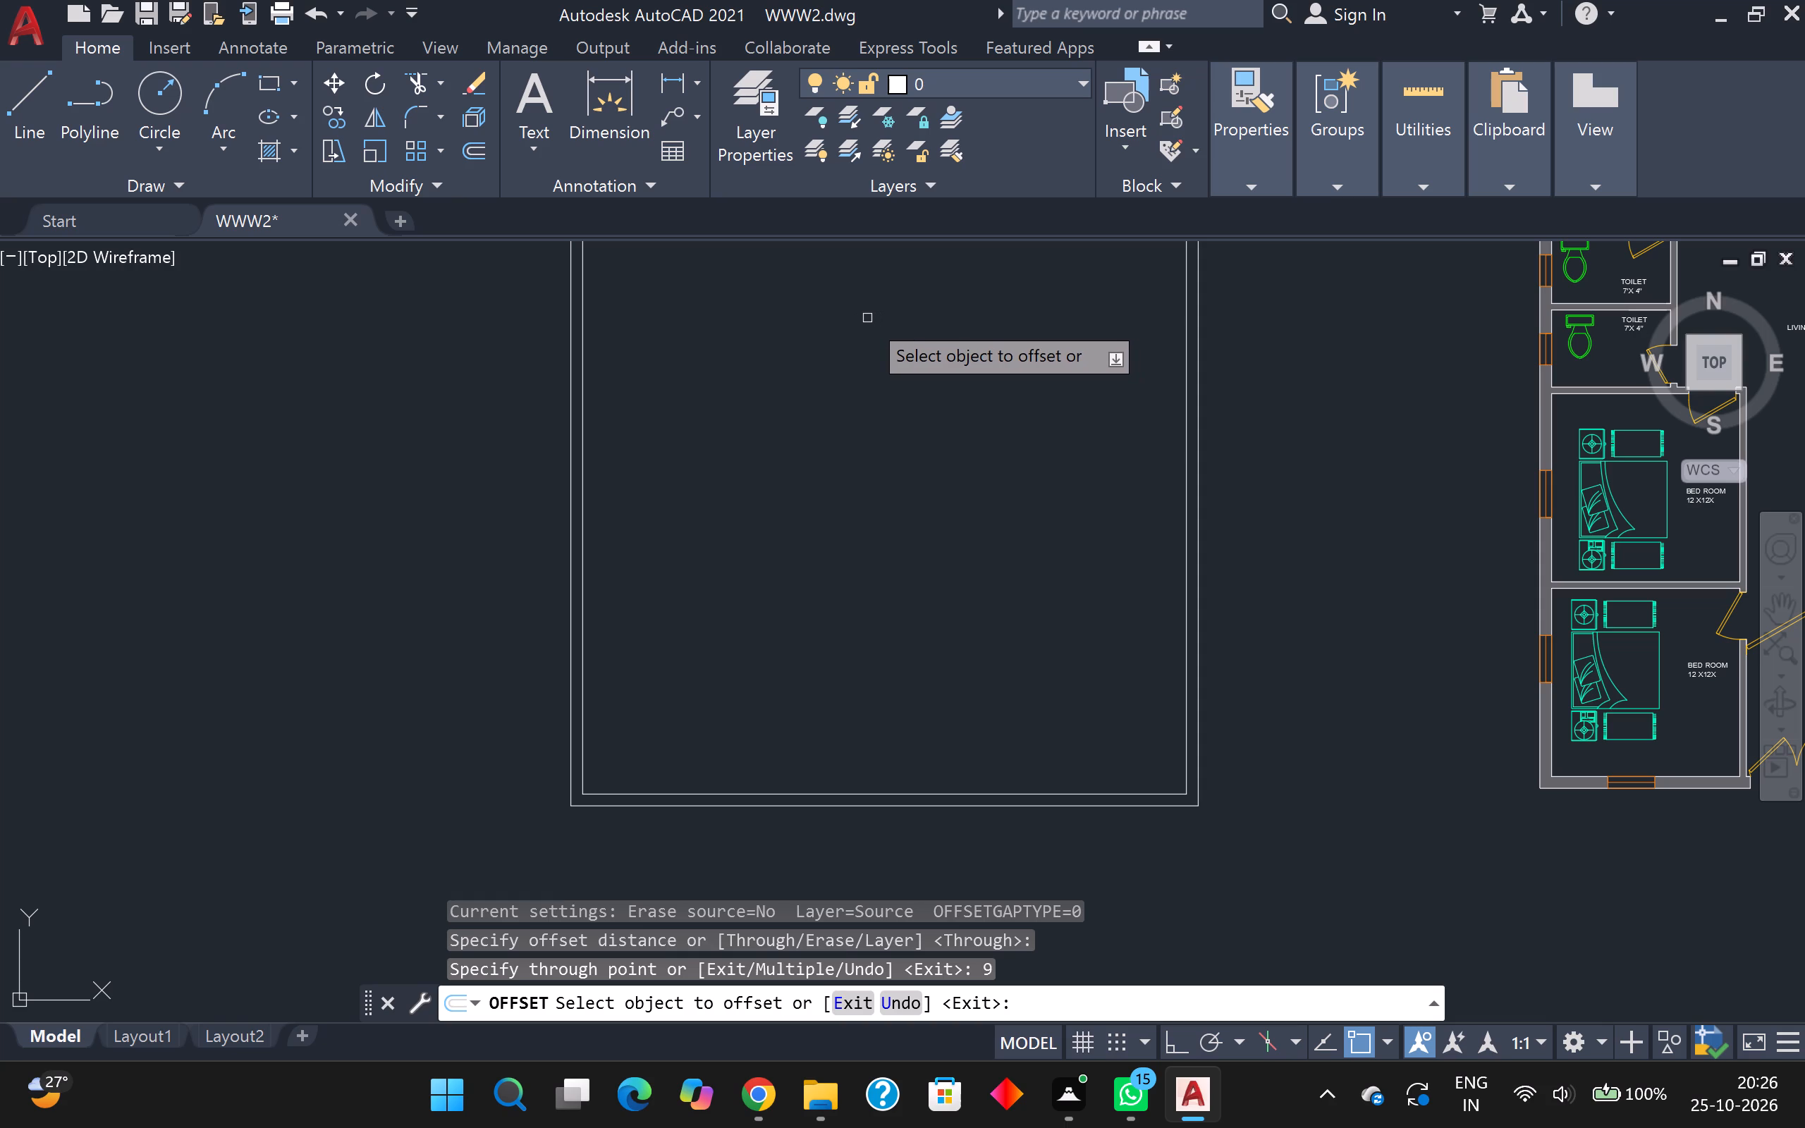
middle_drag(867, 314, 743, 529)
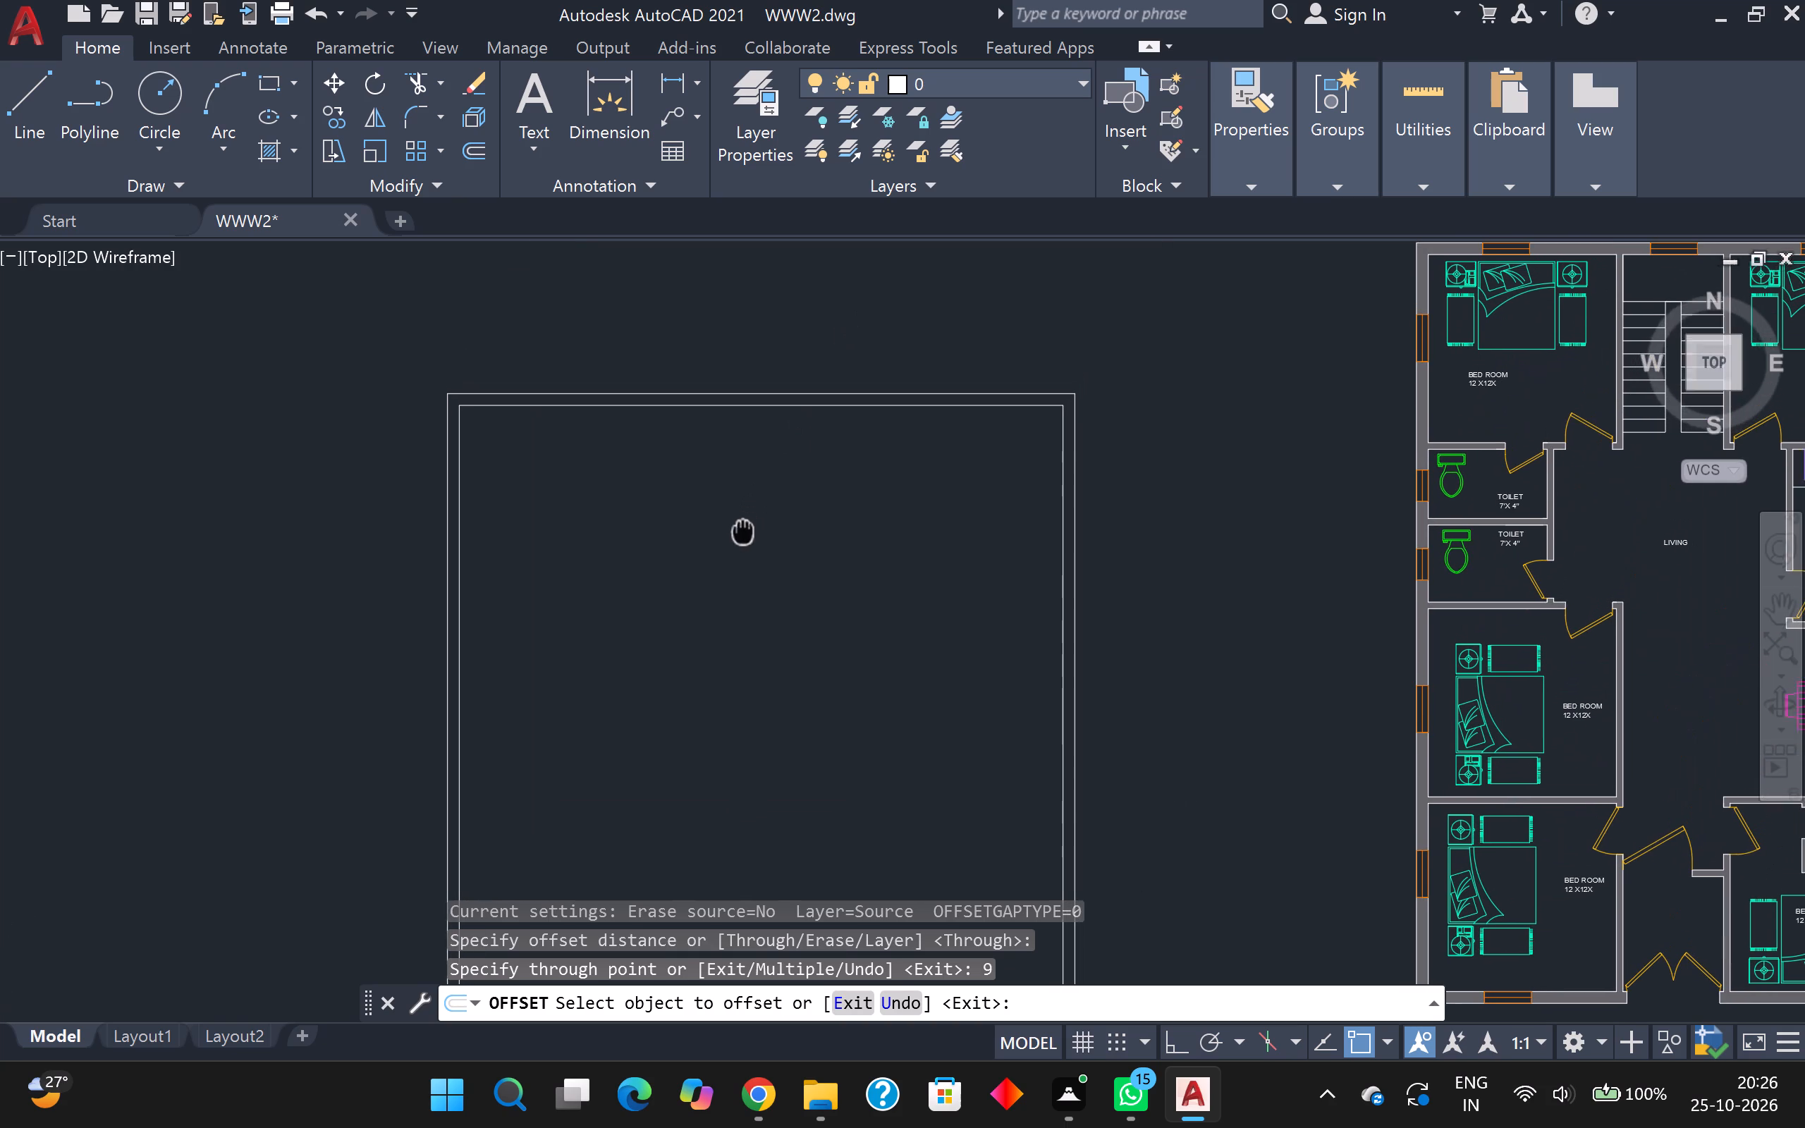
middle_drag(743, 529, 740, 598)
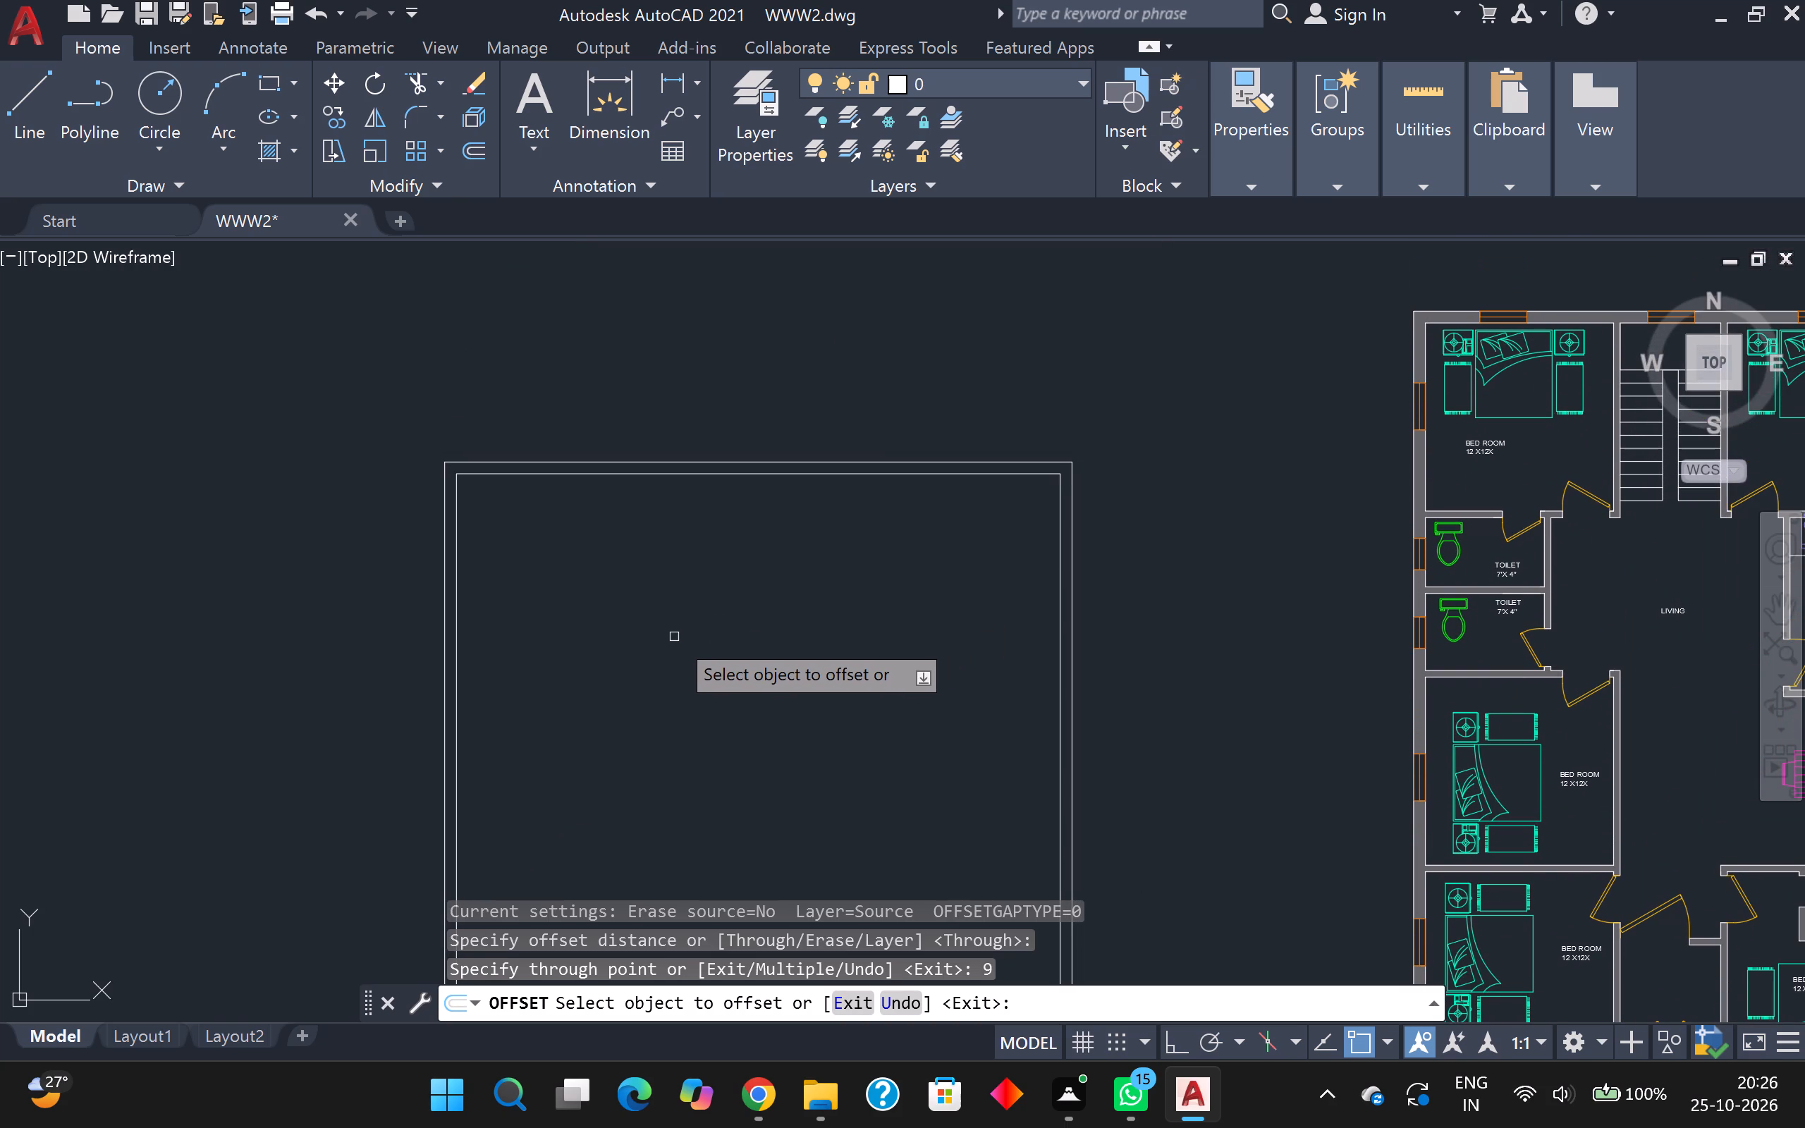
scroll(678, 618, down, 1)
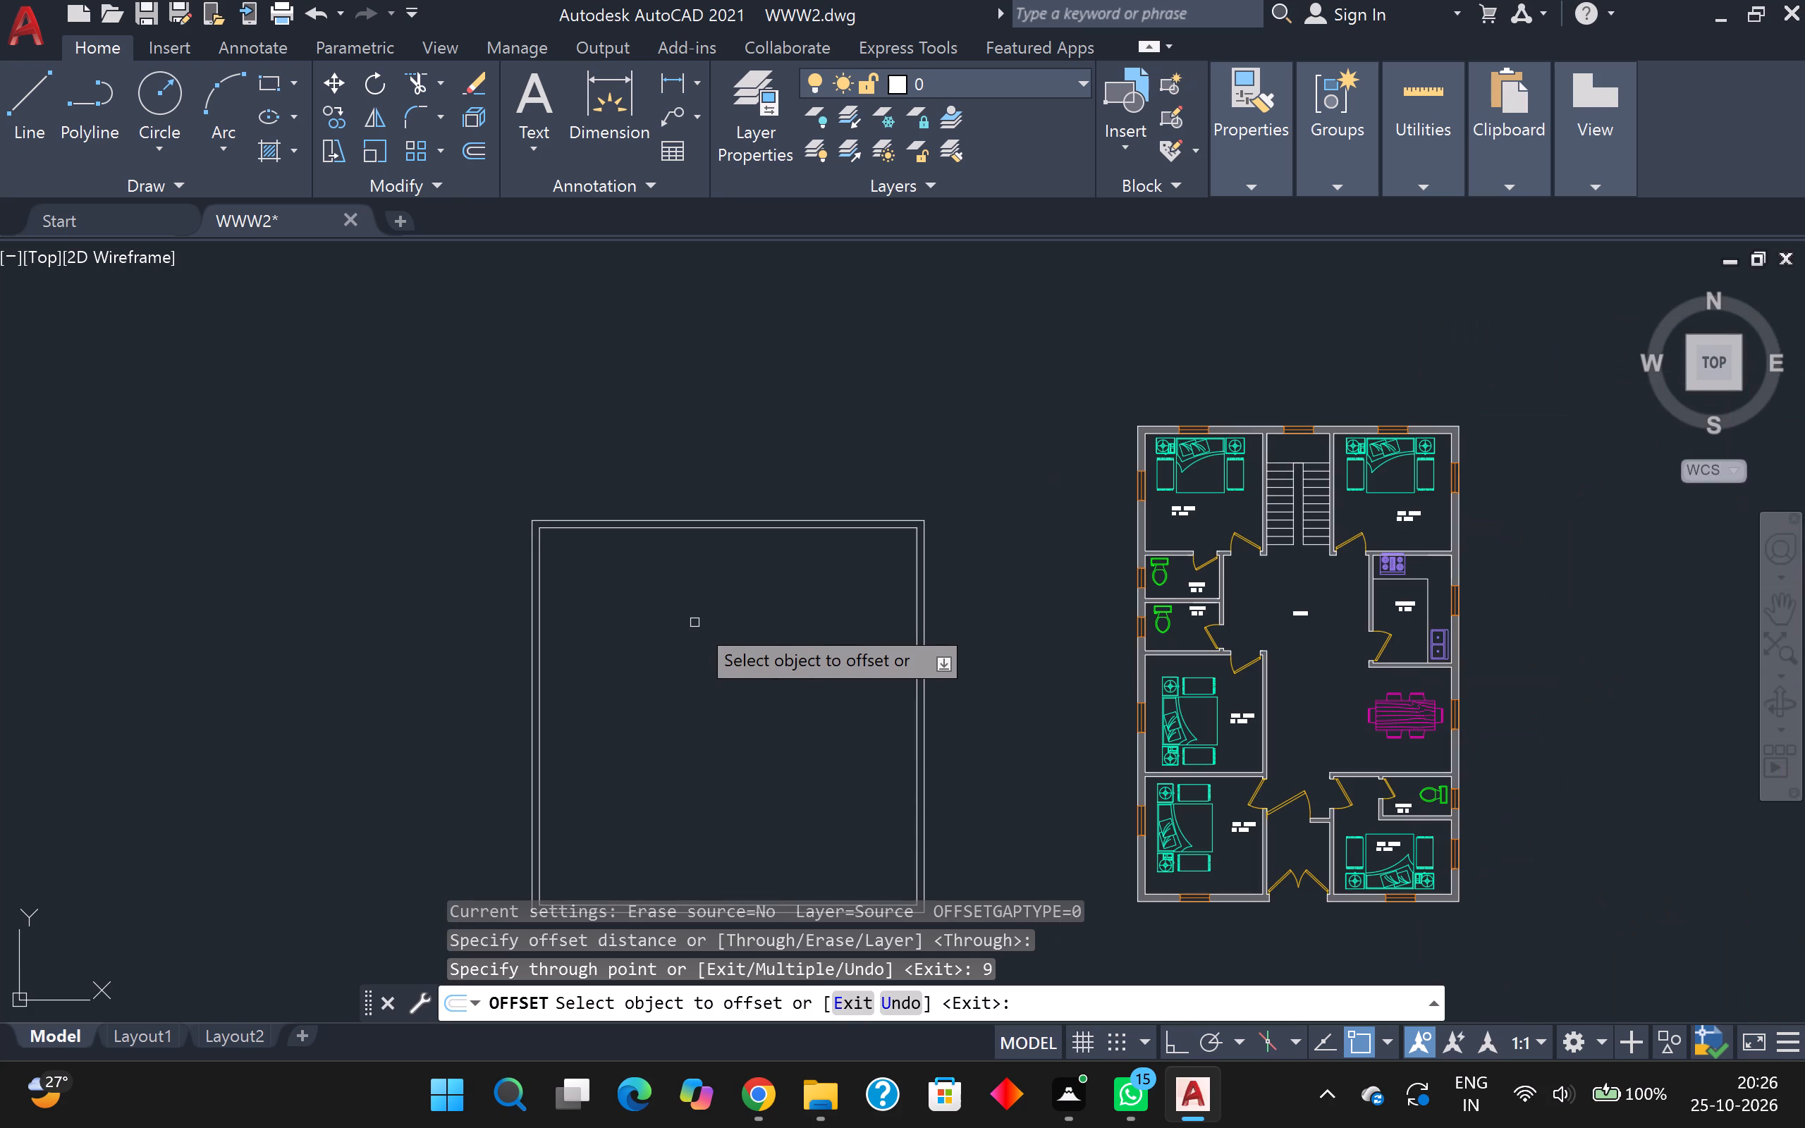
scroll(0, 0, up, 1)
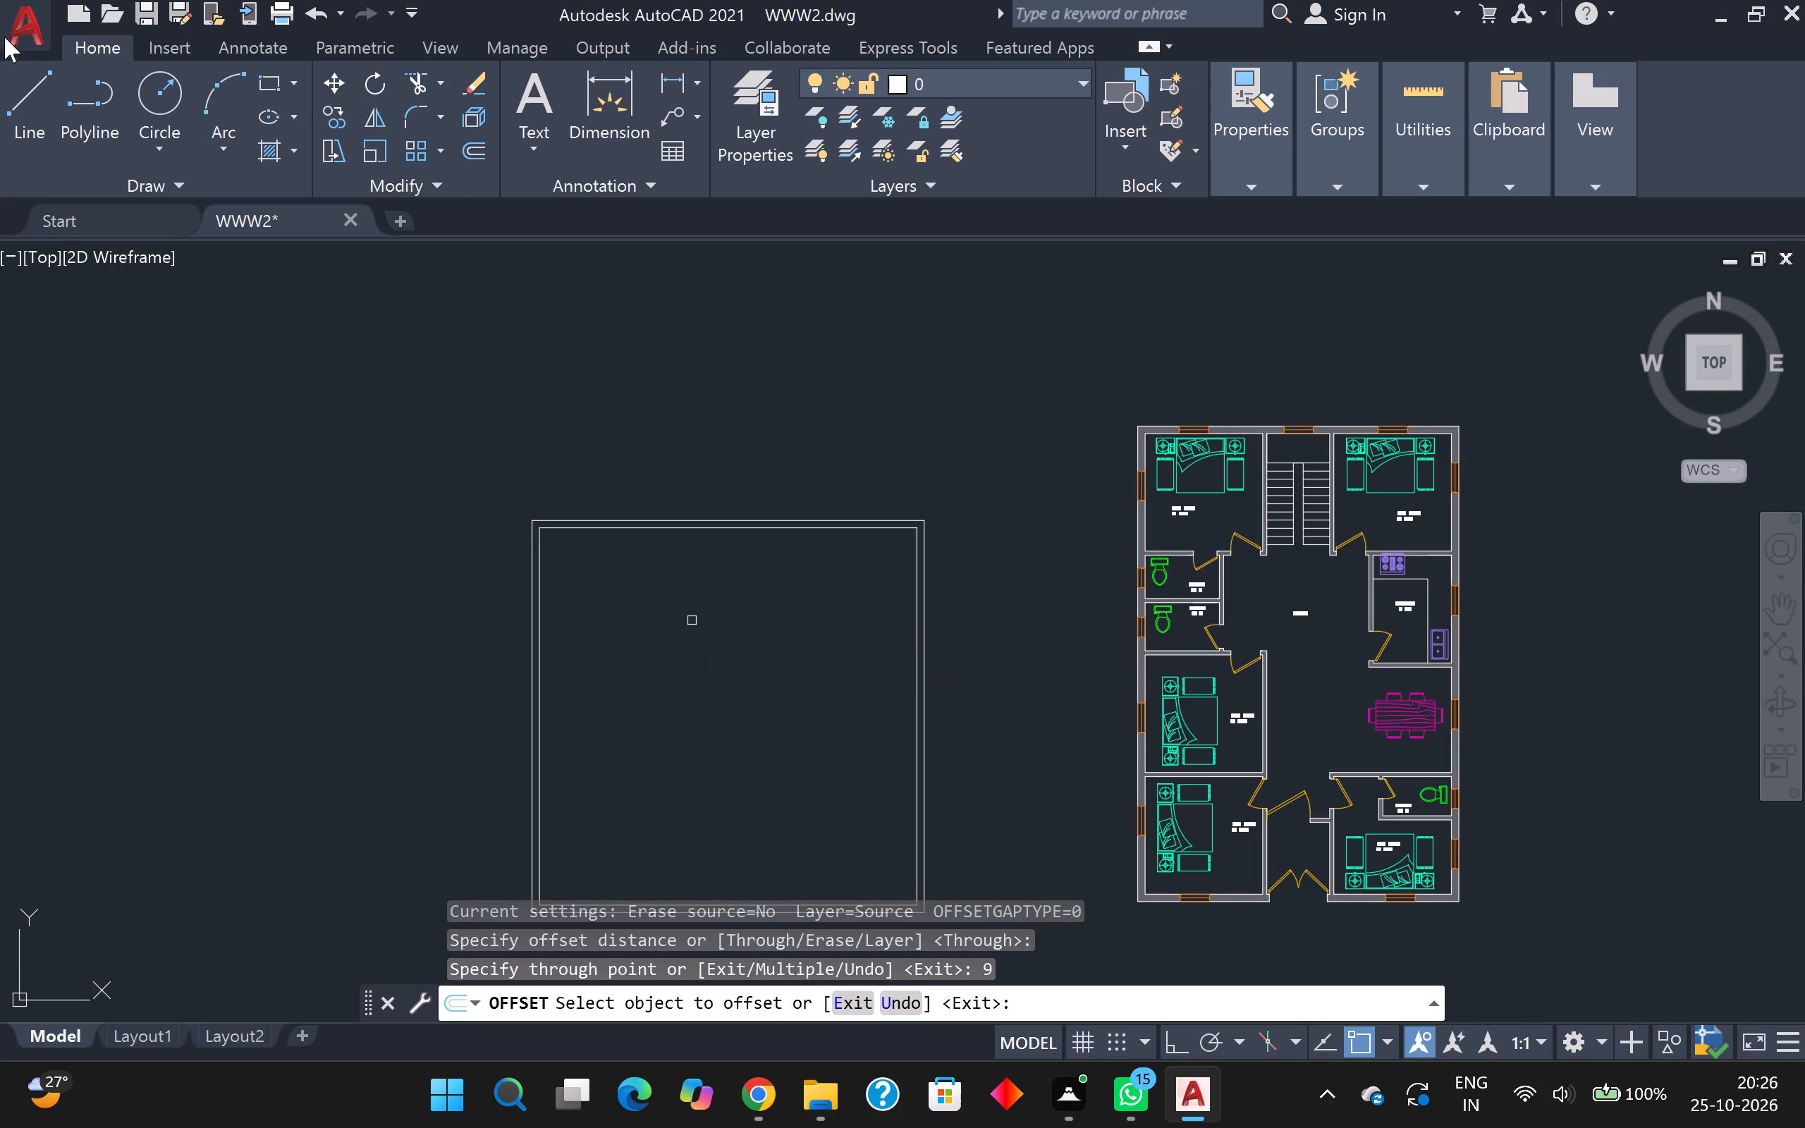
middle_drag(2, 38, 0, 0)
key(Escape)
Explode the inner square of the new wall outline into separate lines.
scroll(35, 0, up, 1)
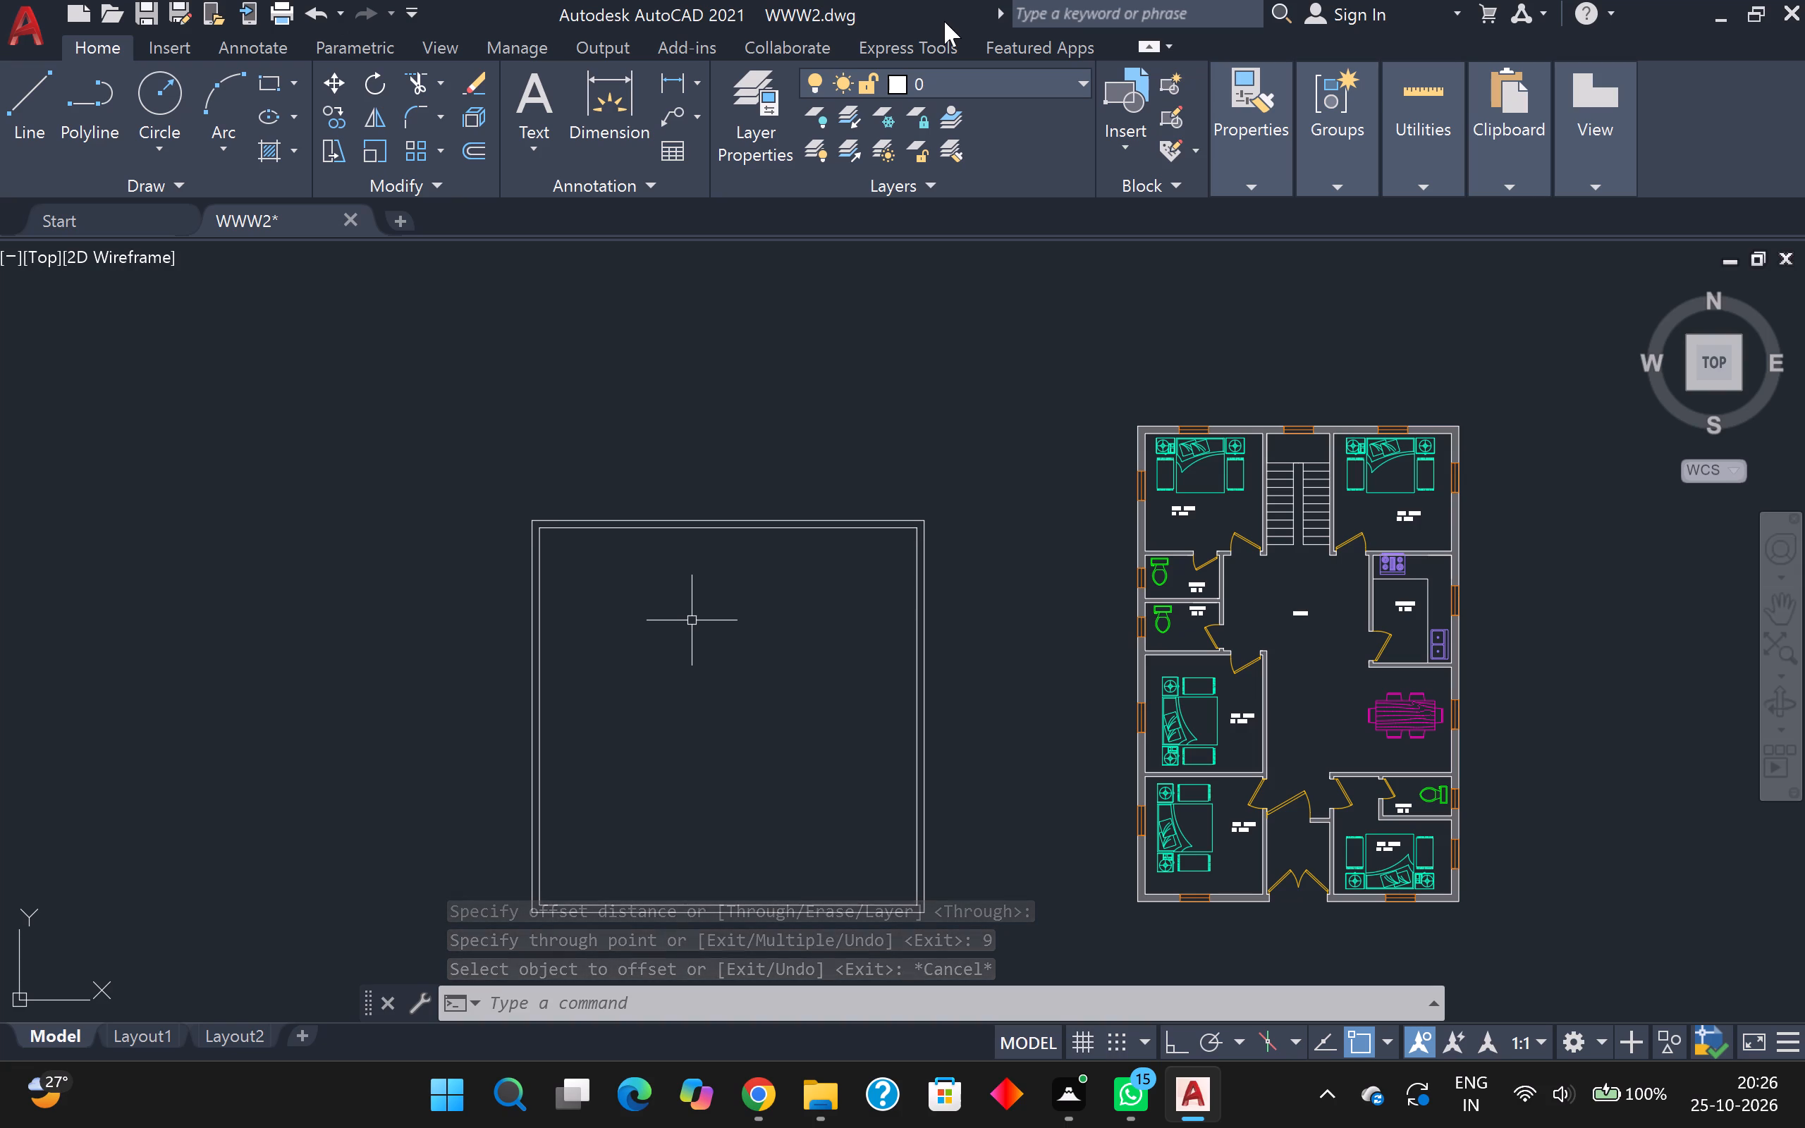
scroll(967, 0, down, 1)
middle_drag(967, 0, 931, 0)
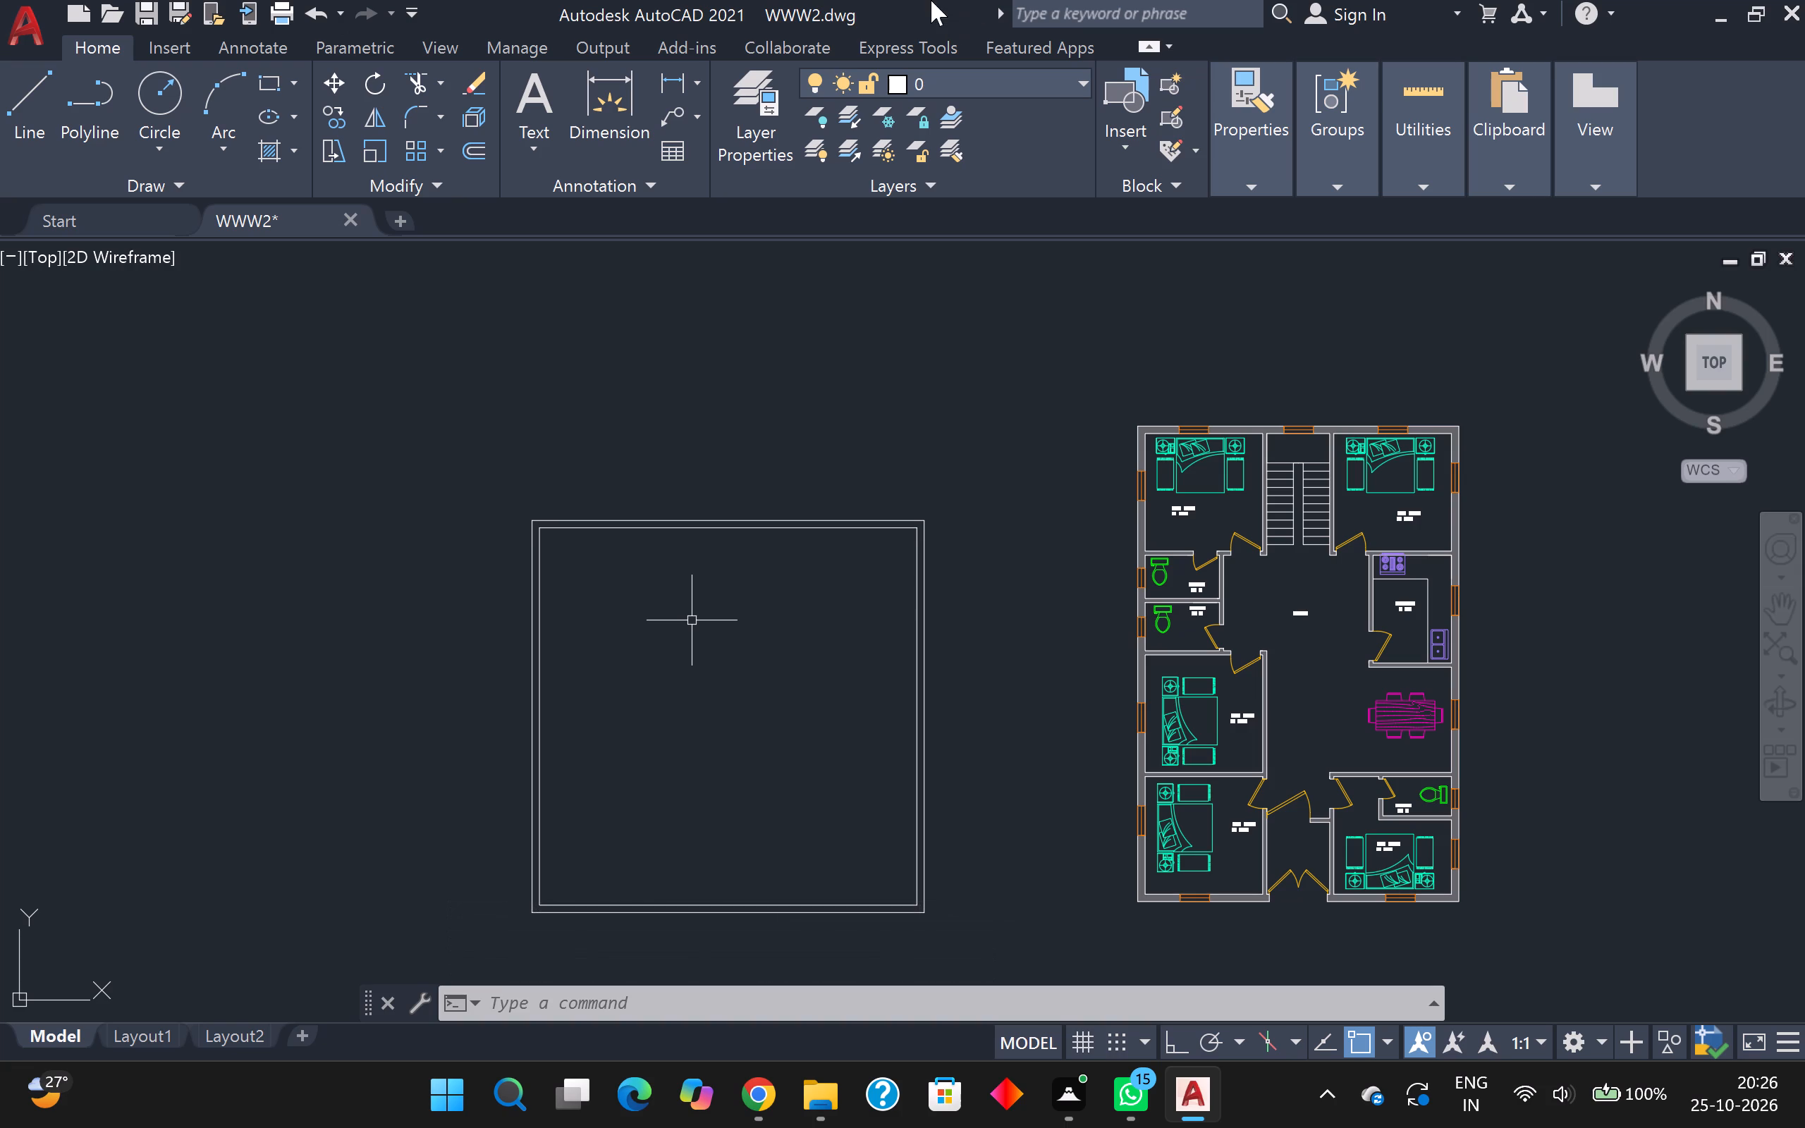
middle_drag(931, 0, 928, 44)
middle_drag(695, 713, 732, 527)
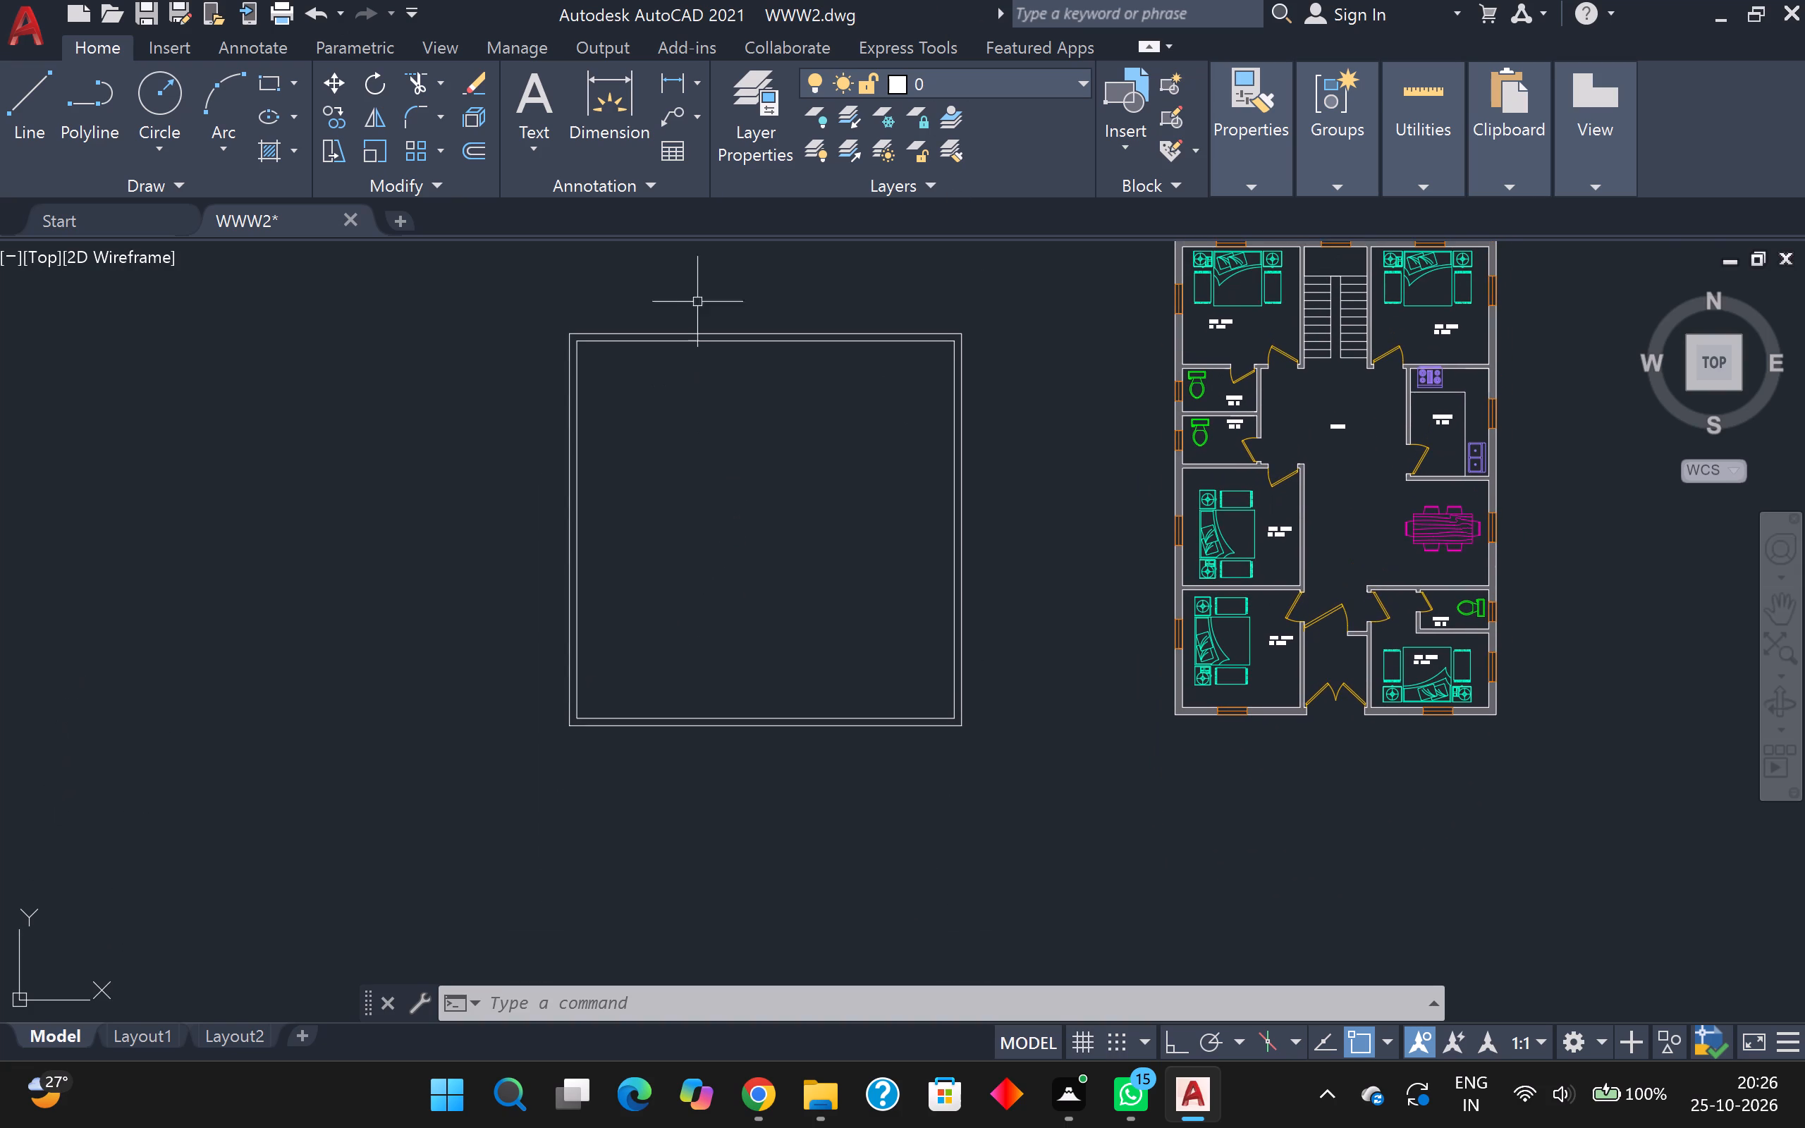
scroll(692, 388, up, 1)
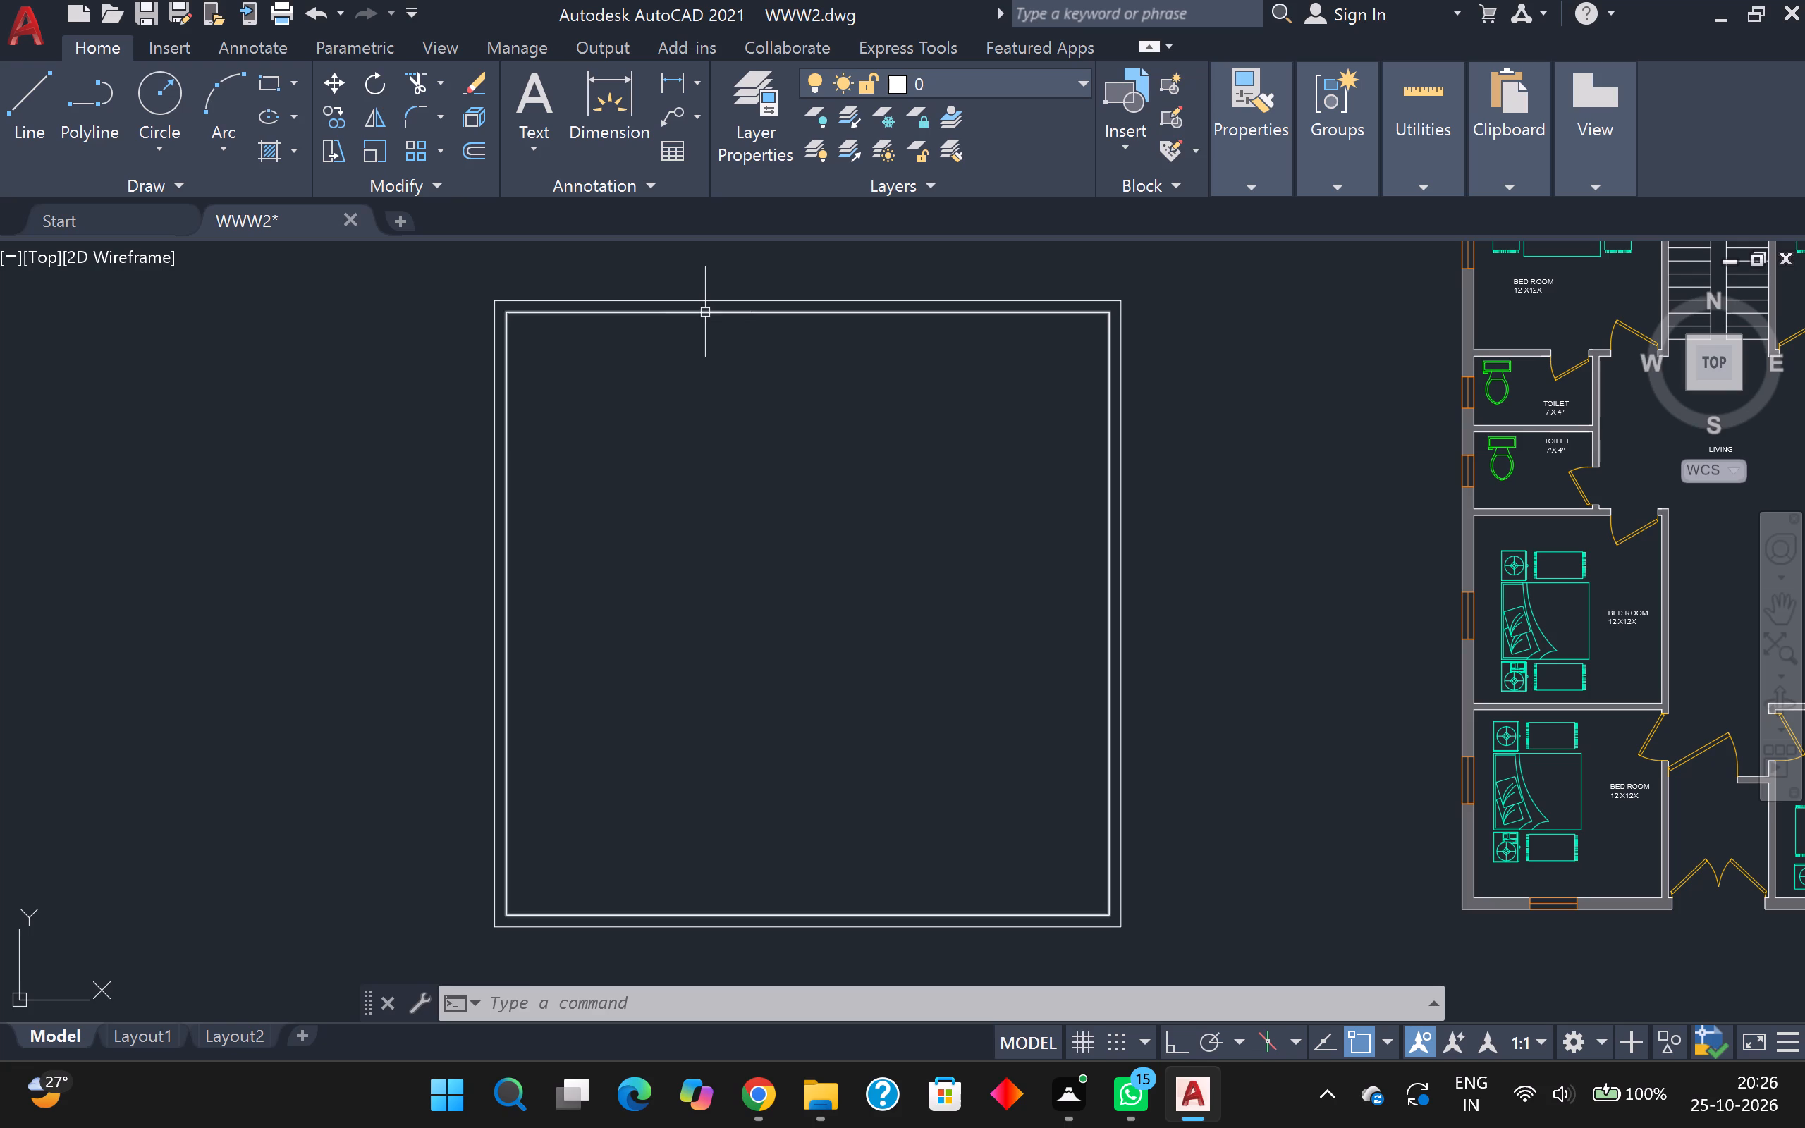
click(705, 312)
key(x)
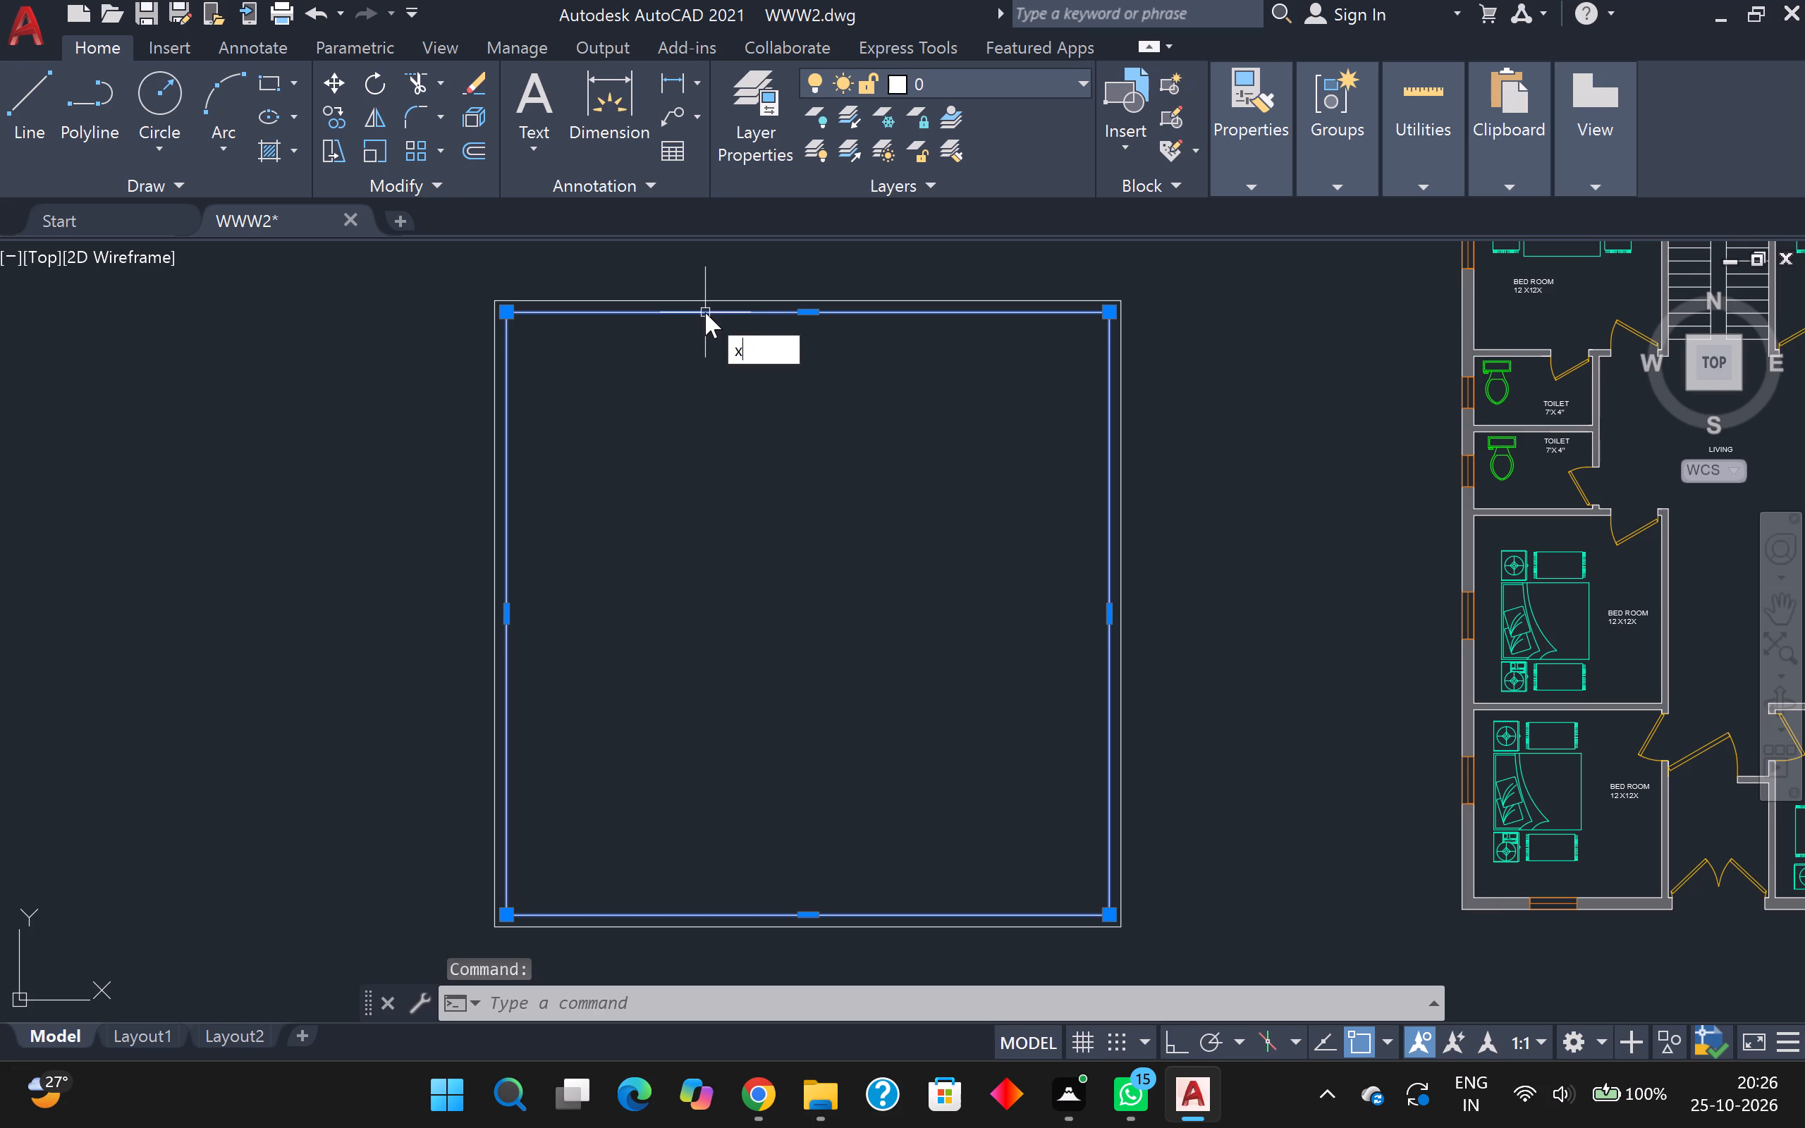
key(Return)
Offset the inner square's left vertical line 11'3" into the plan to mark a room partition.
key(o)
key(Return)
key(Return)
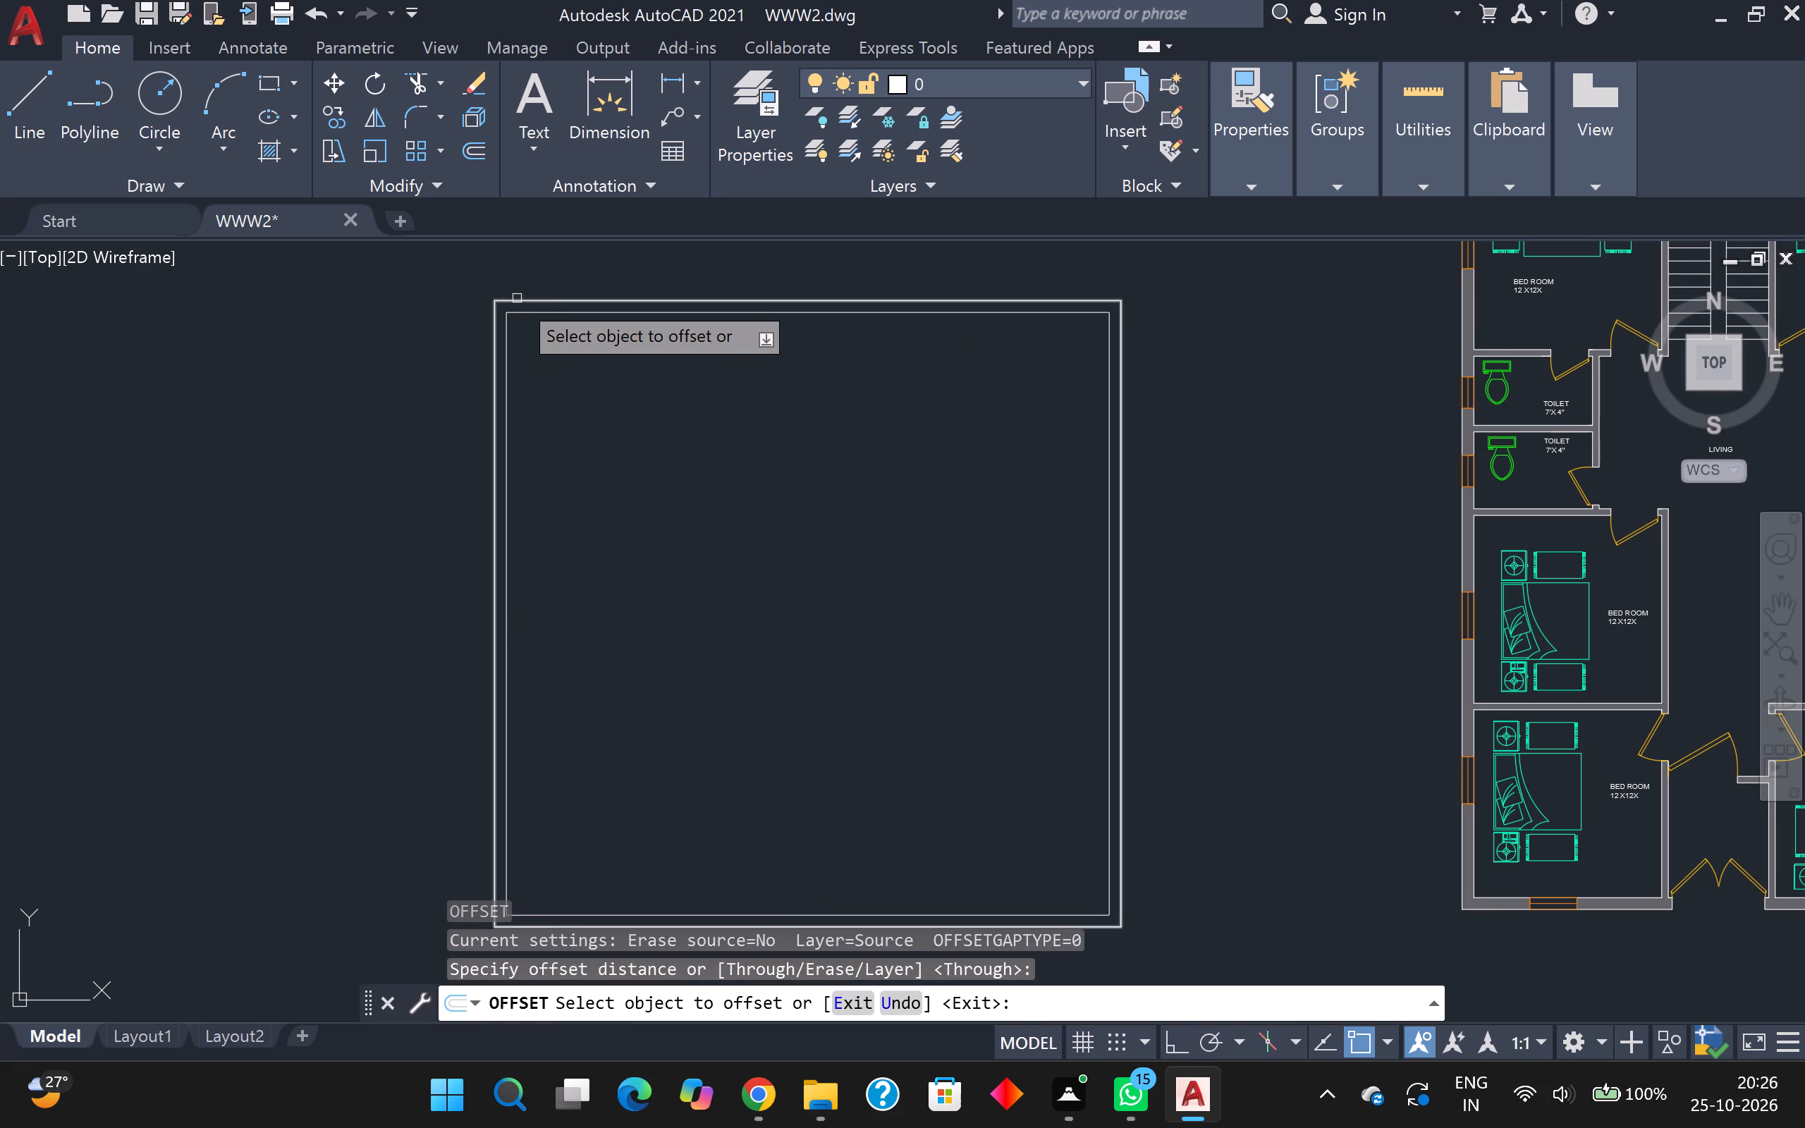
click(507, 362)
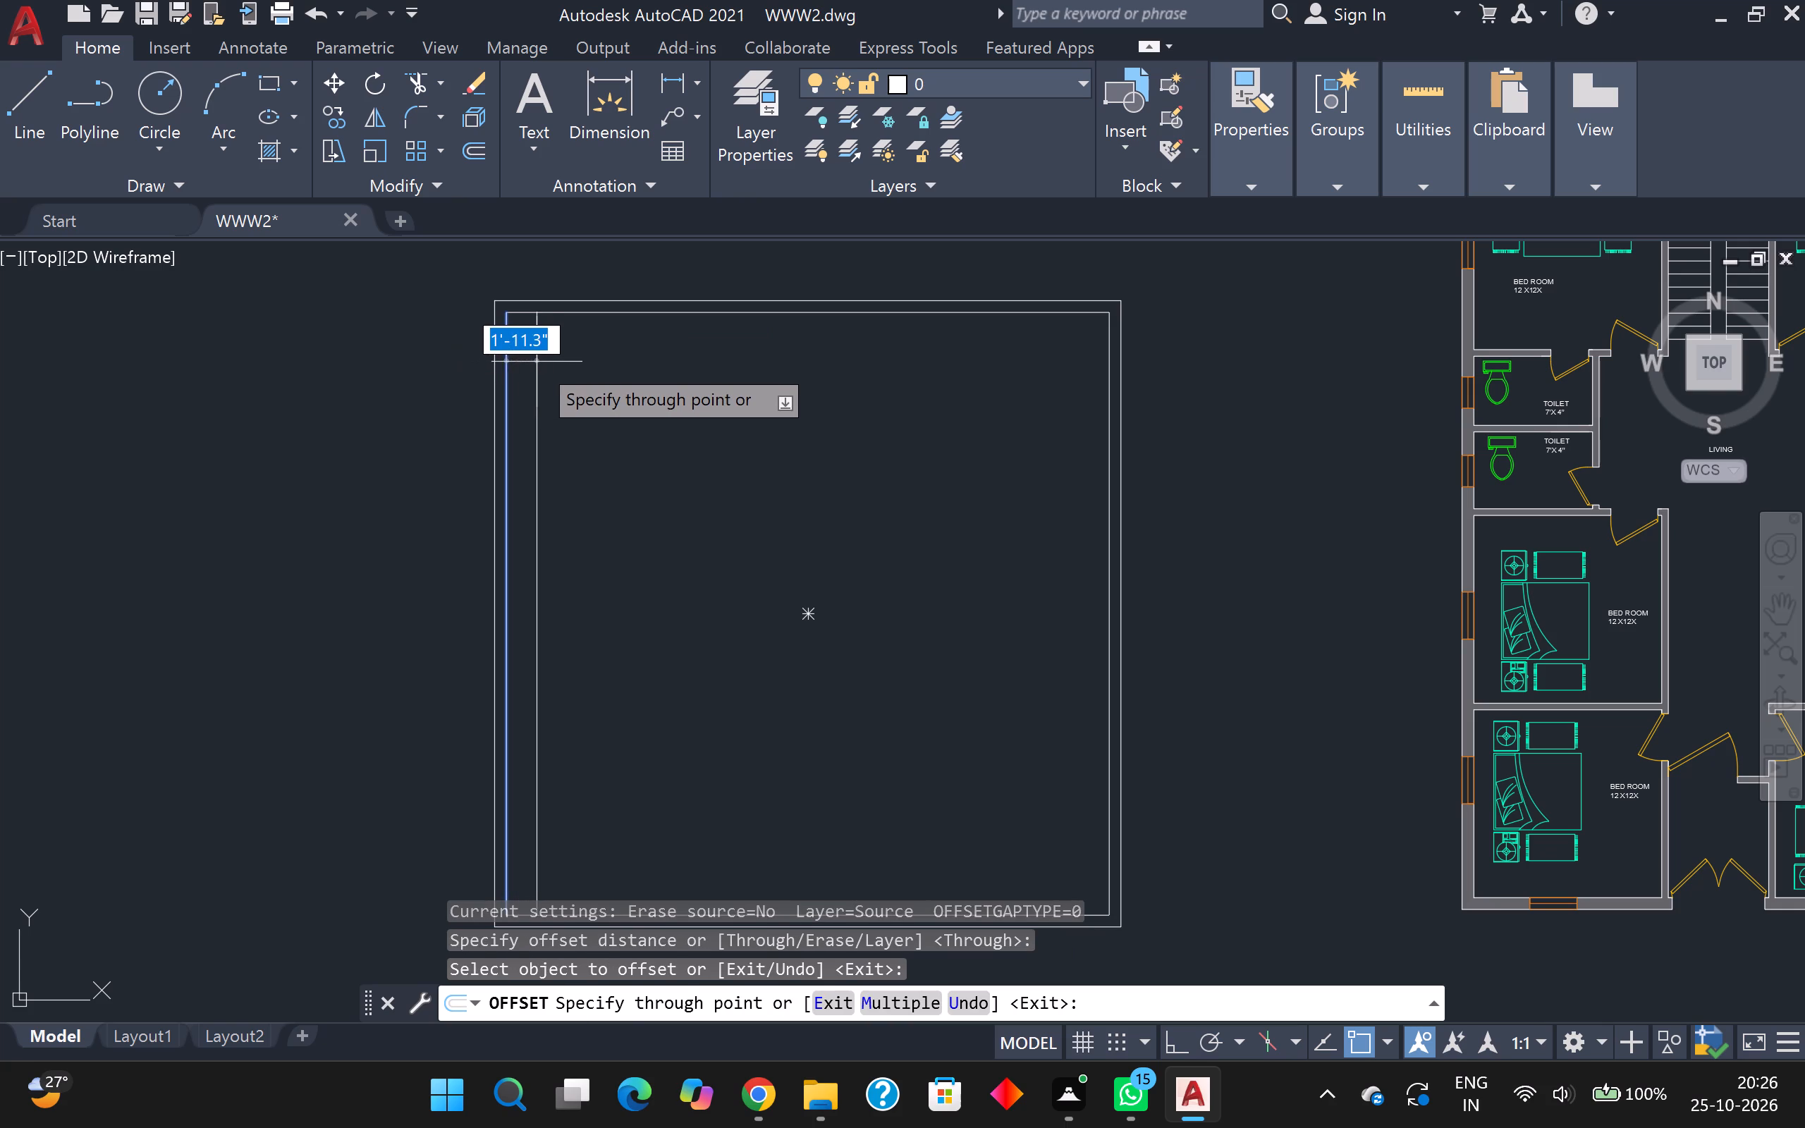
text(11')
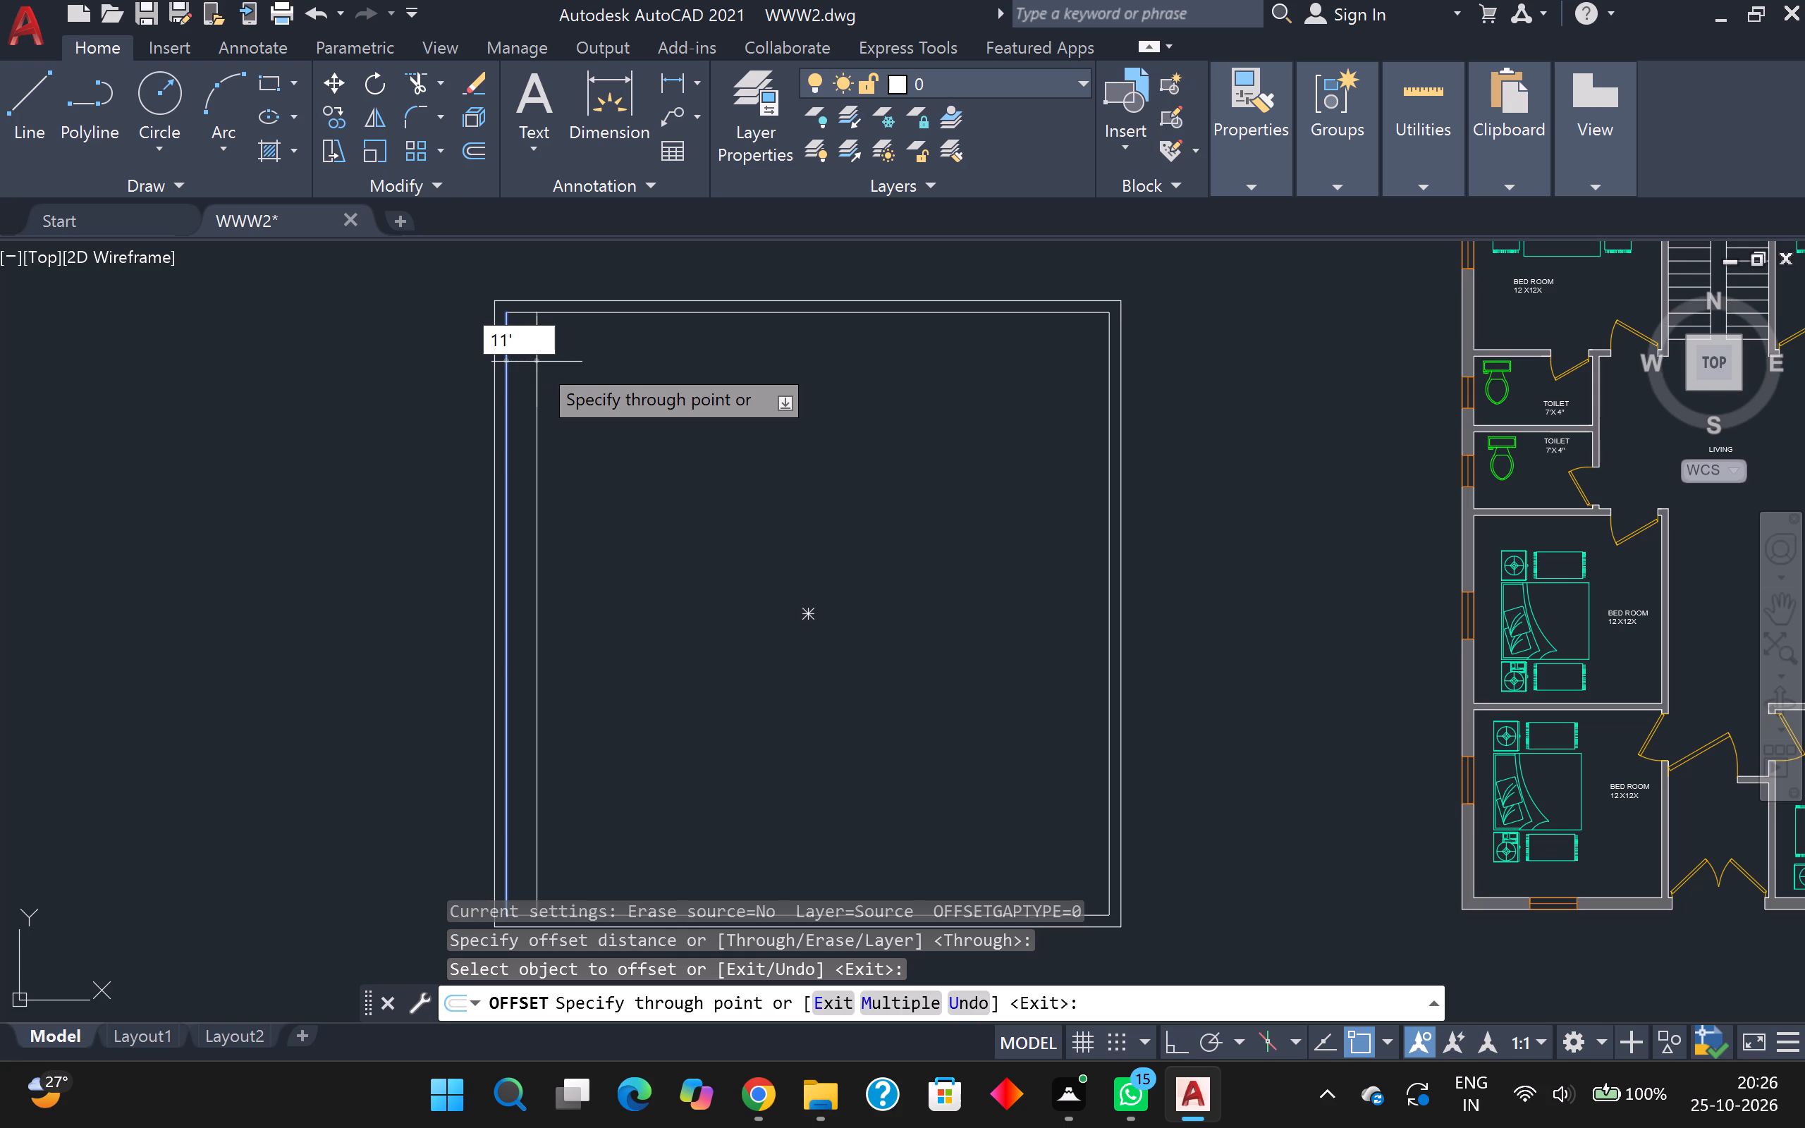
key(3)
key(Return)
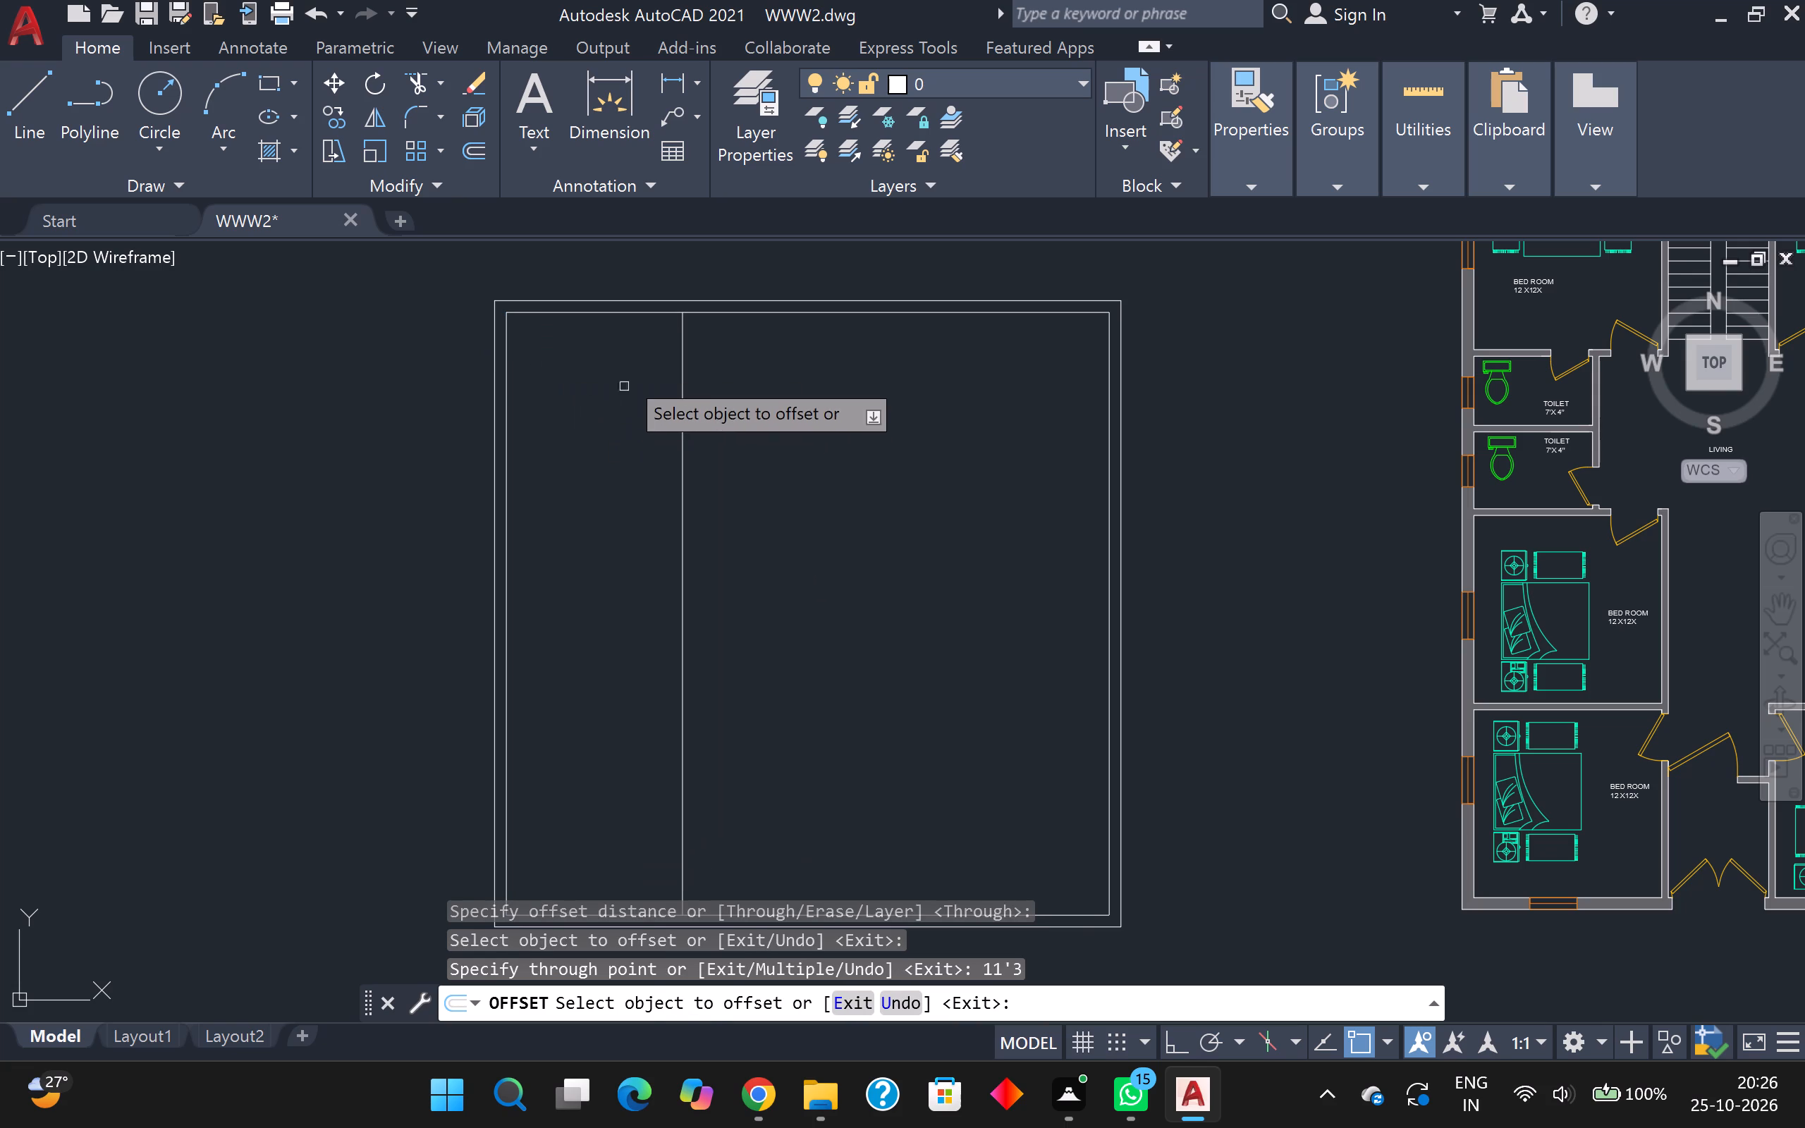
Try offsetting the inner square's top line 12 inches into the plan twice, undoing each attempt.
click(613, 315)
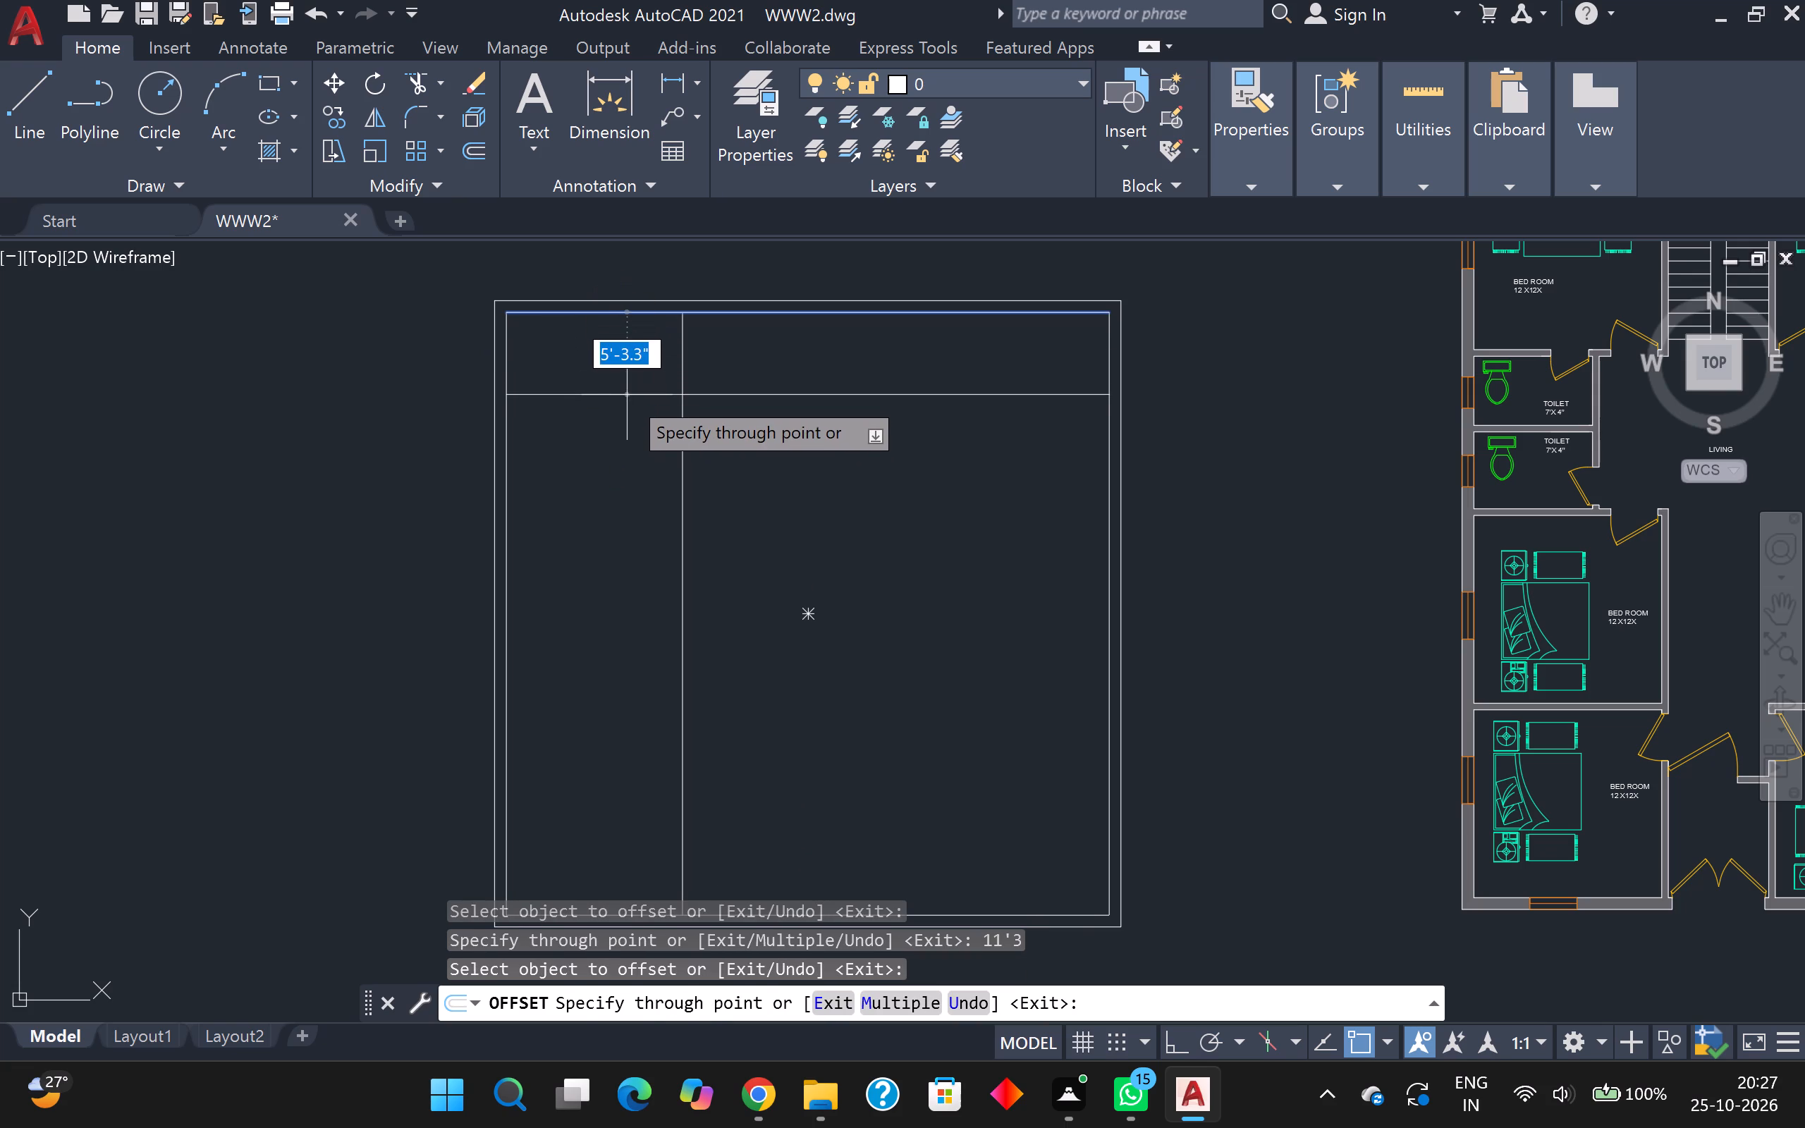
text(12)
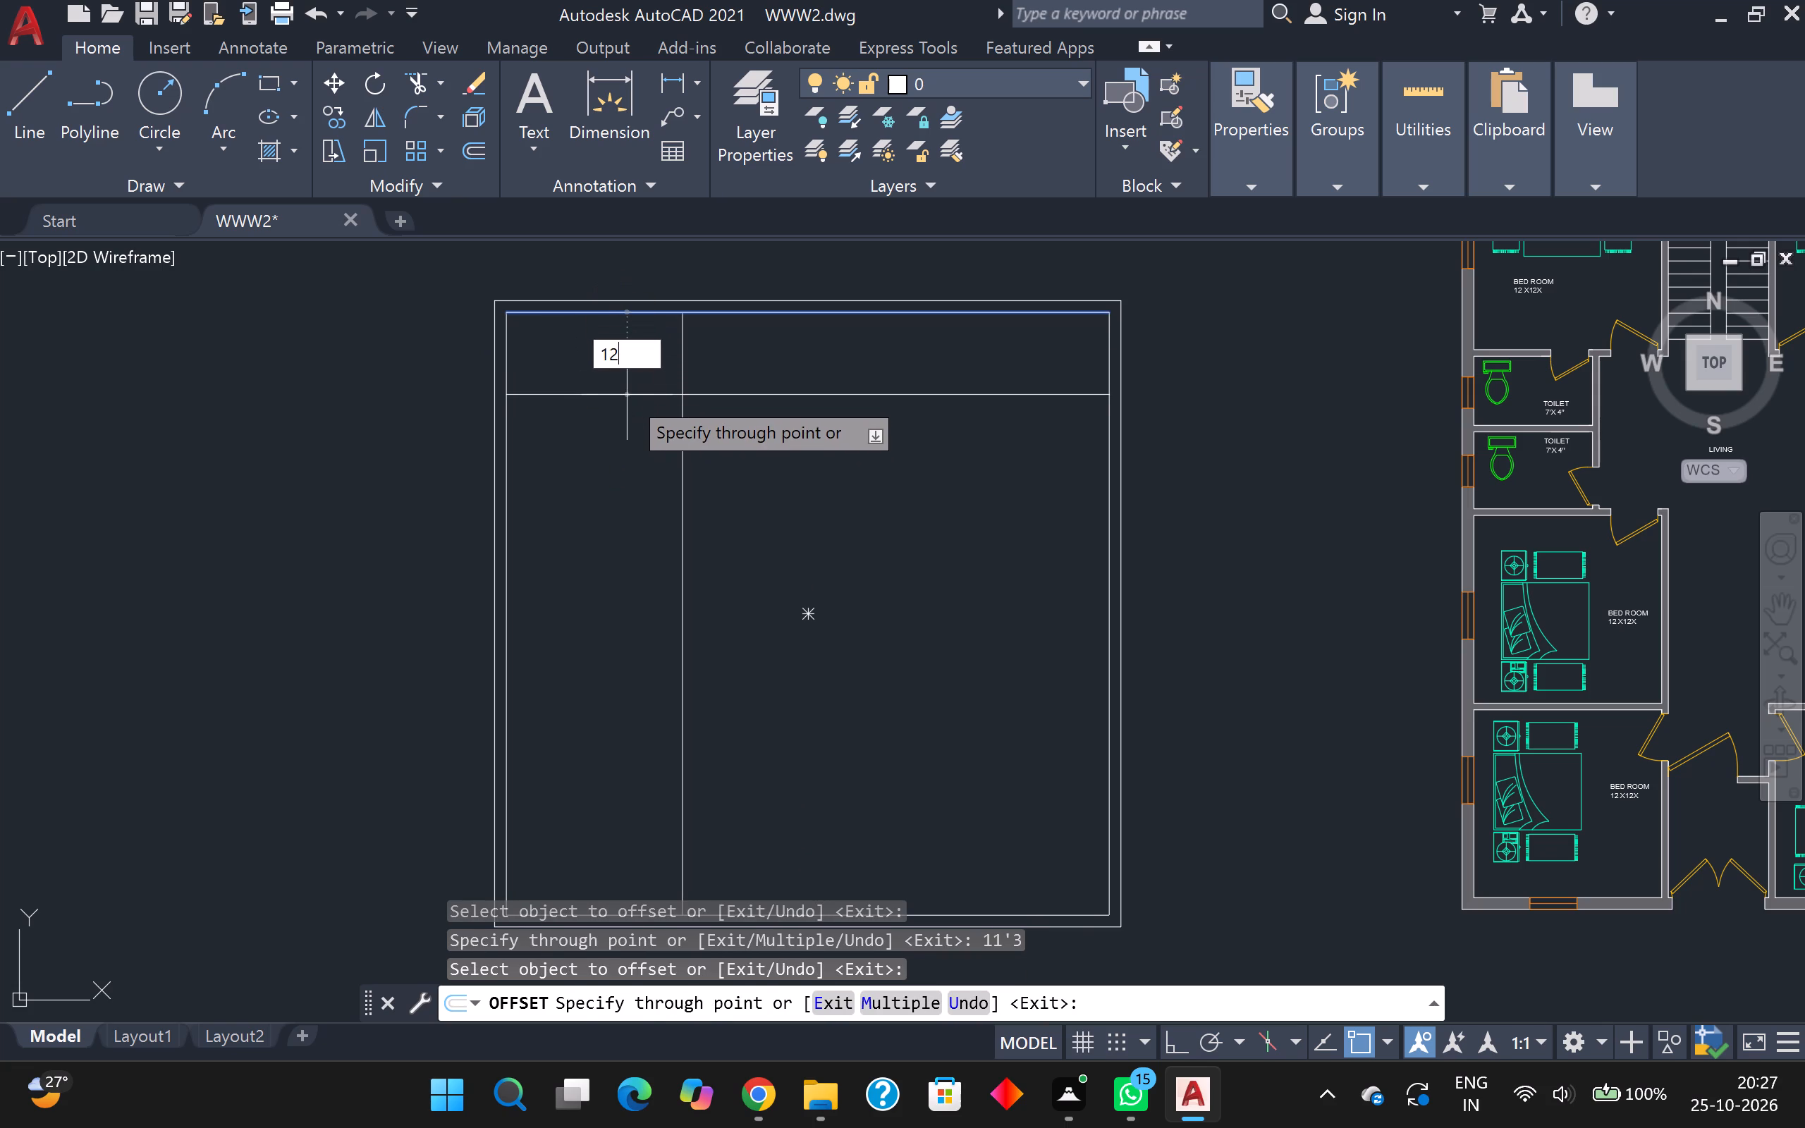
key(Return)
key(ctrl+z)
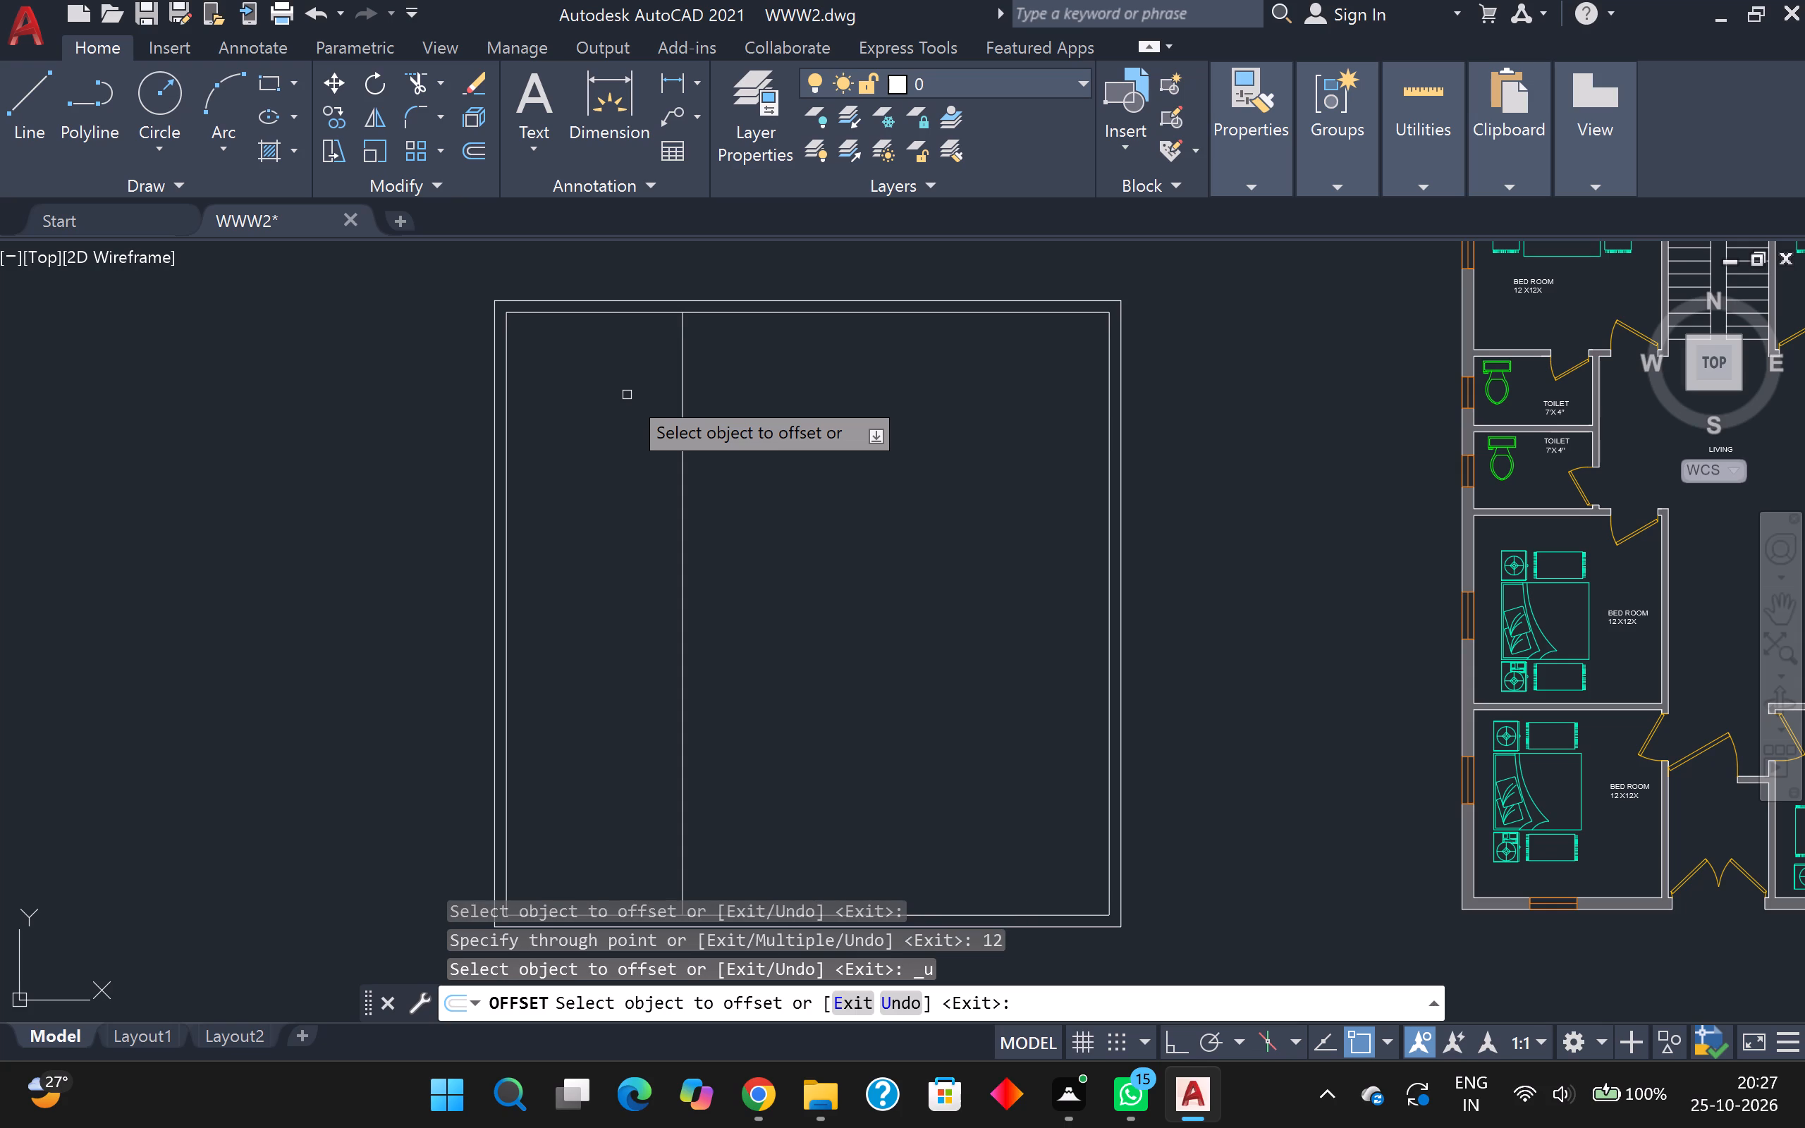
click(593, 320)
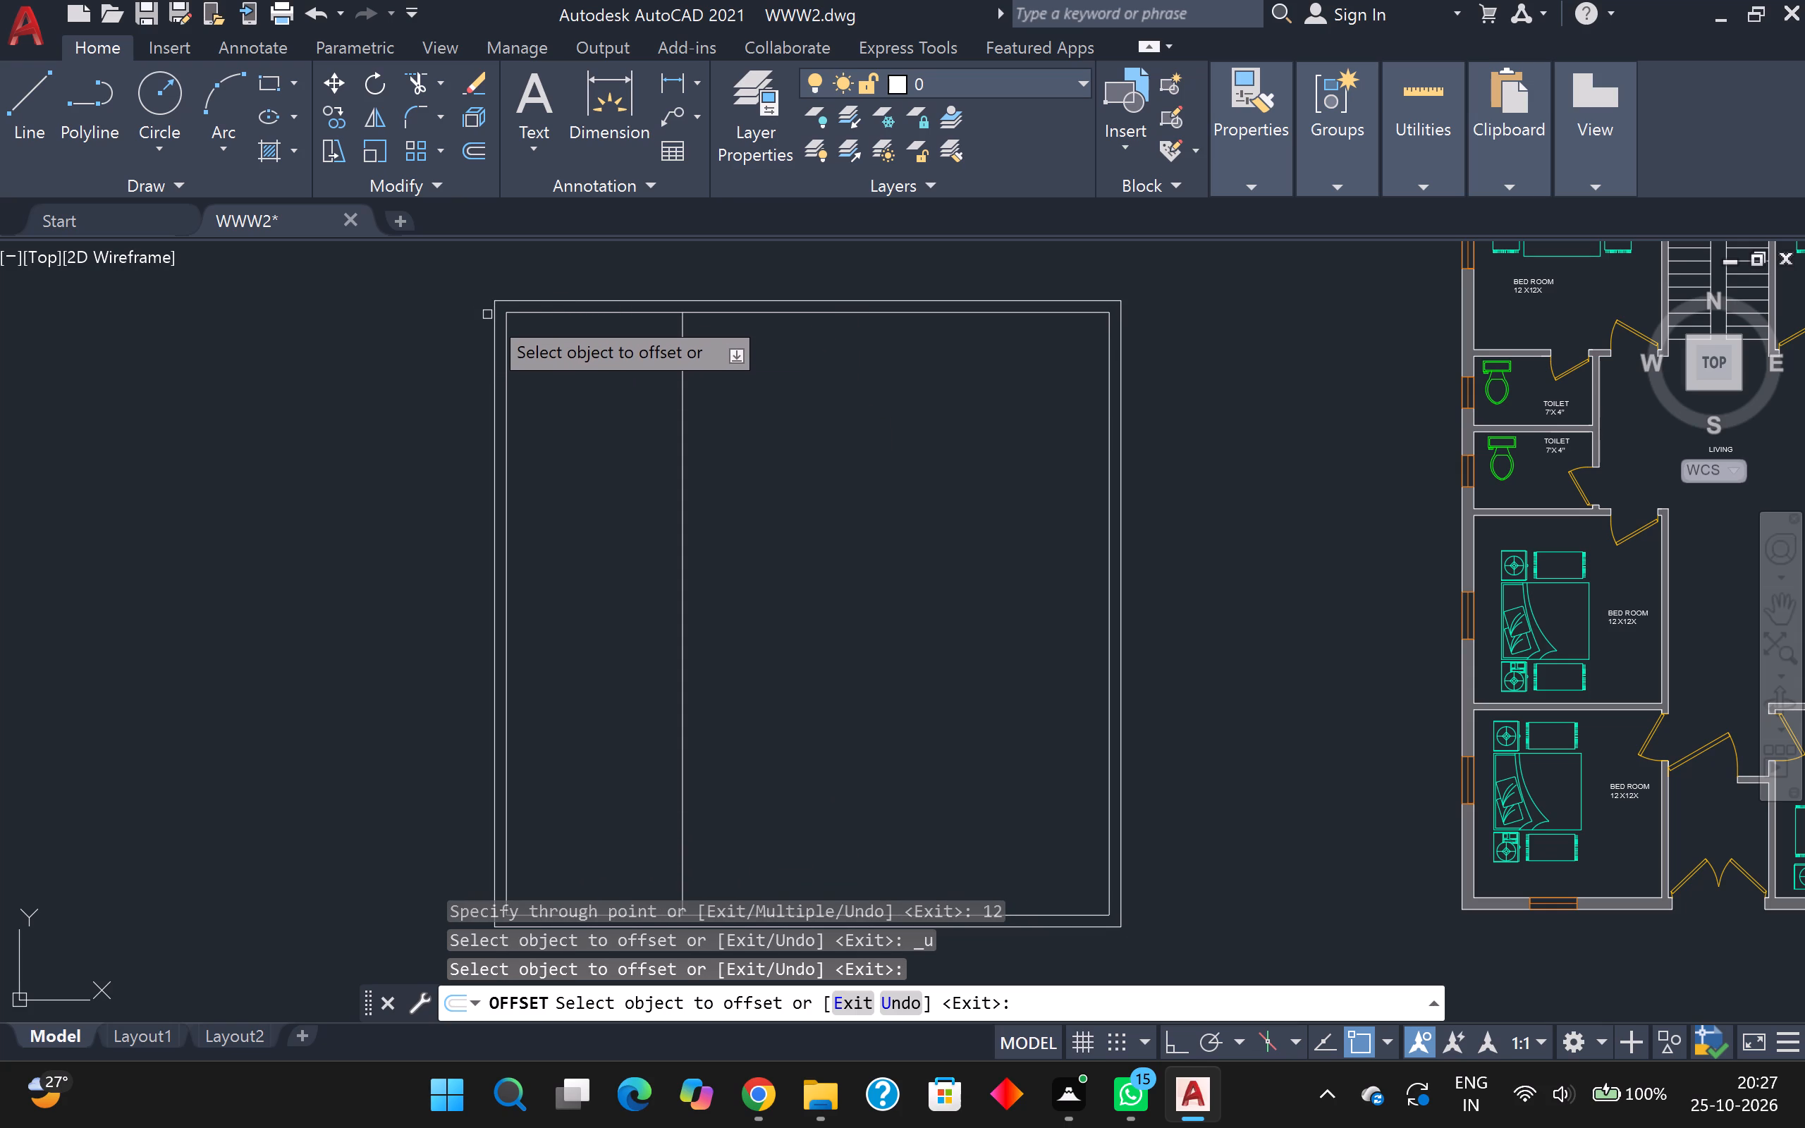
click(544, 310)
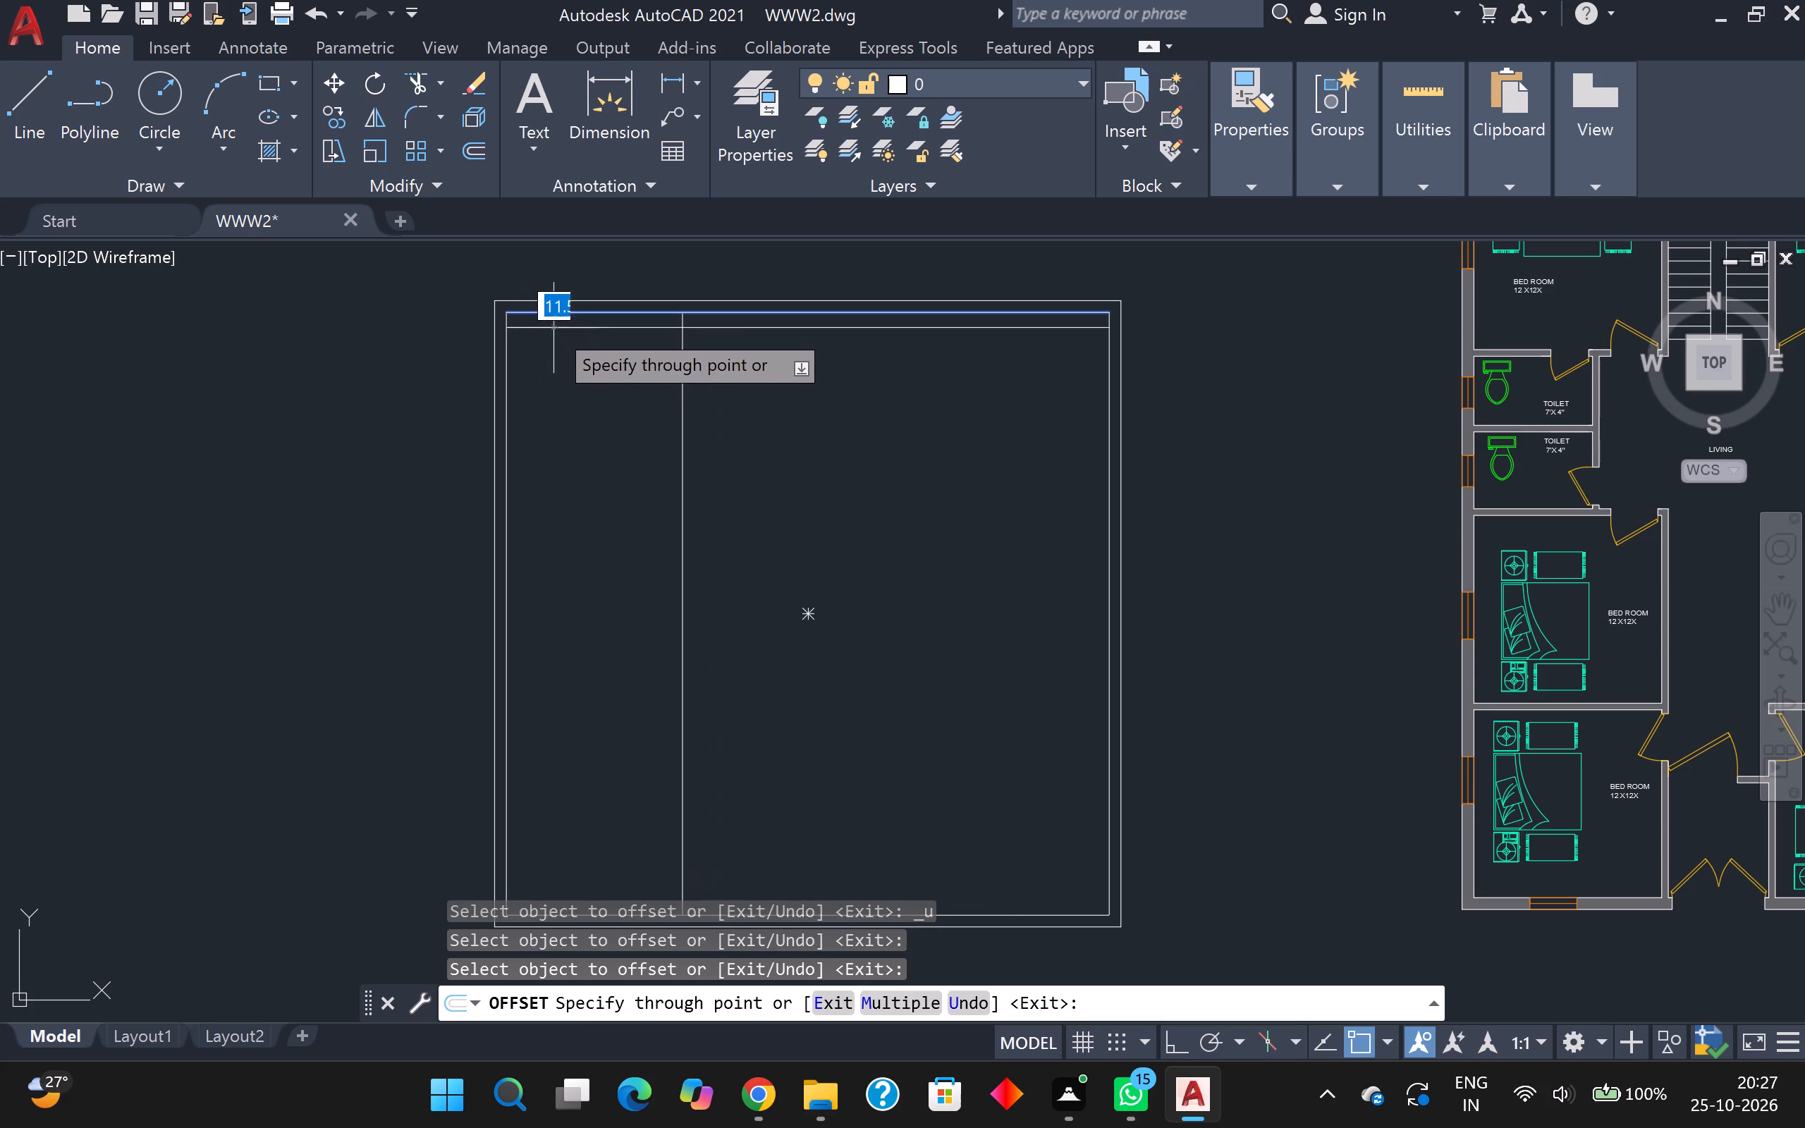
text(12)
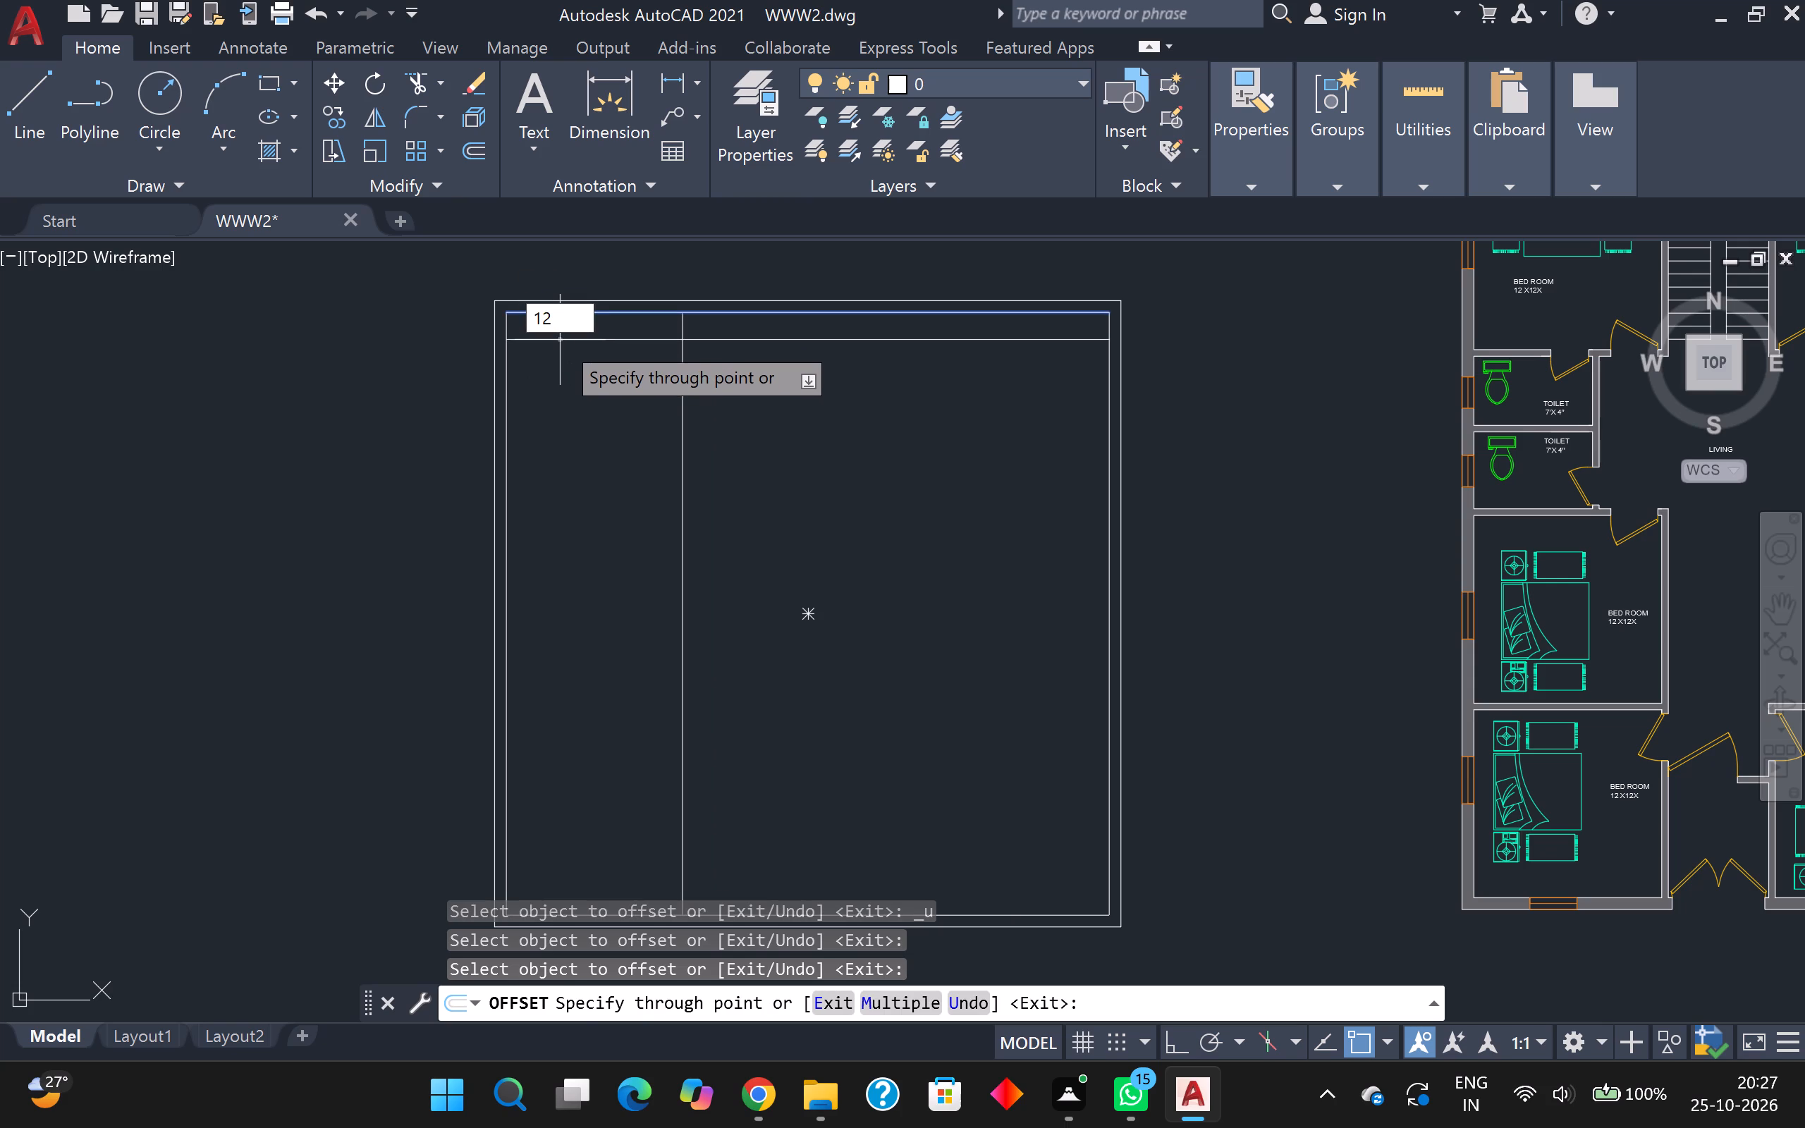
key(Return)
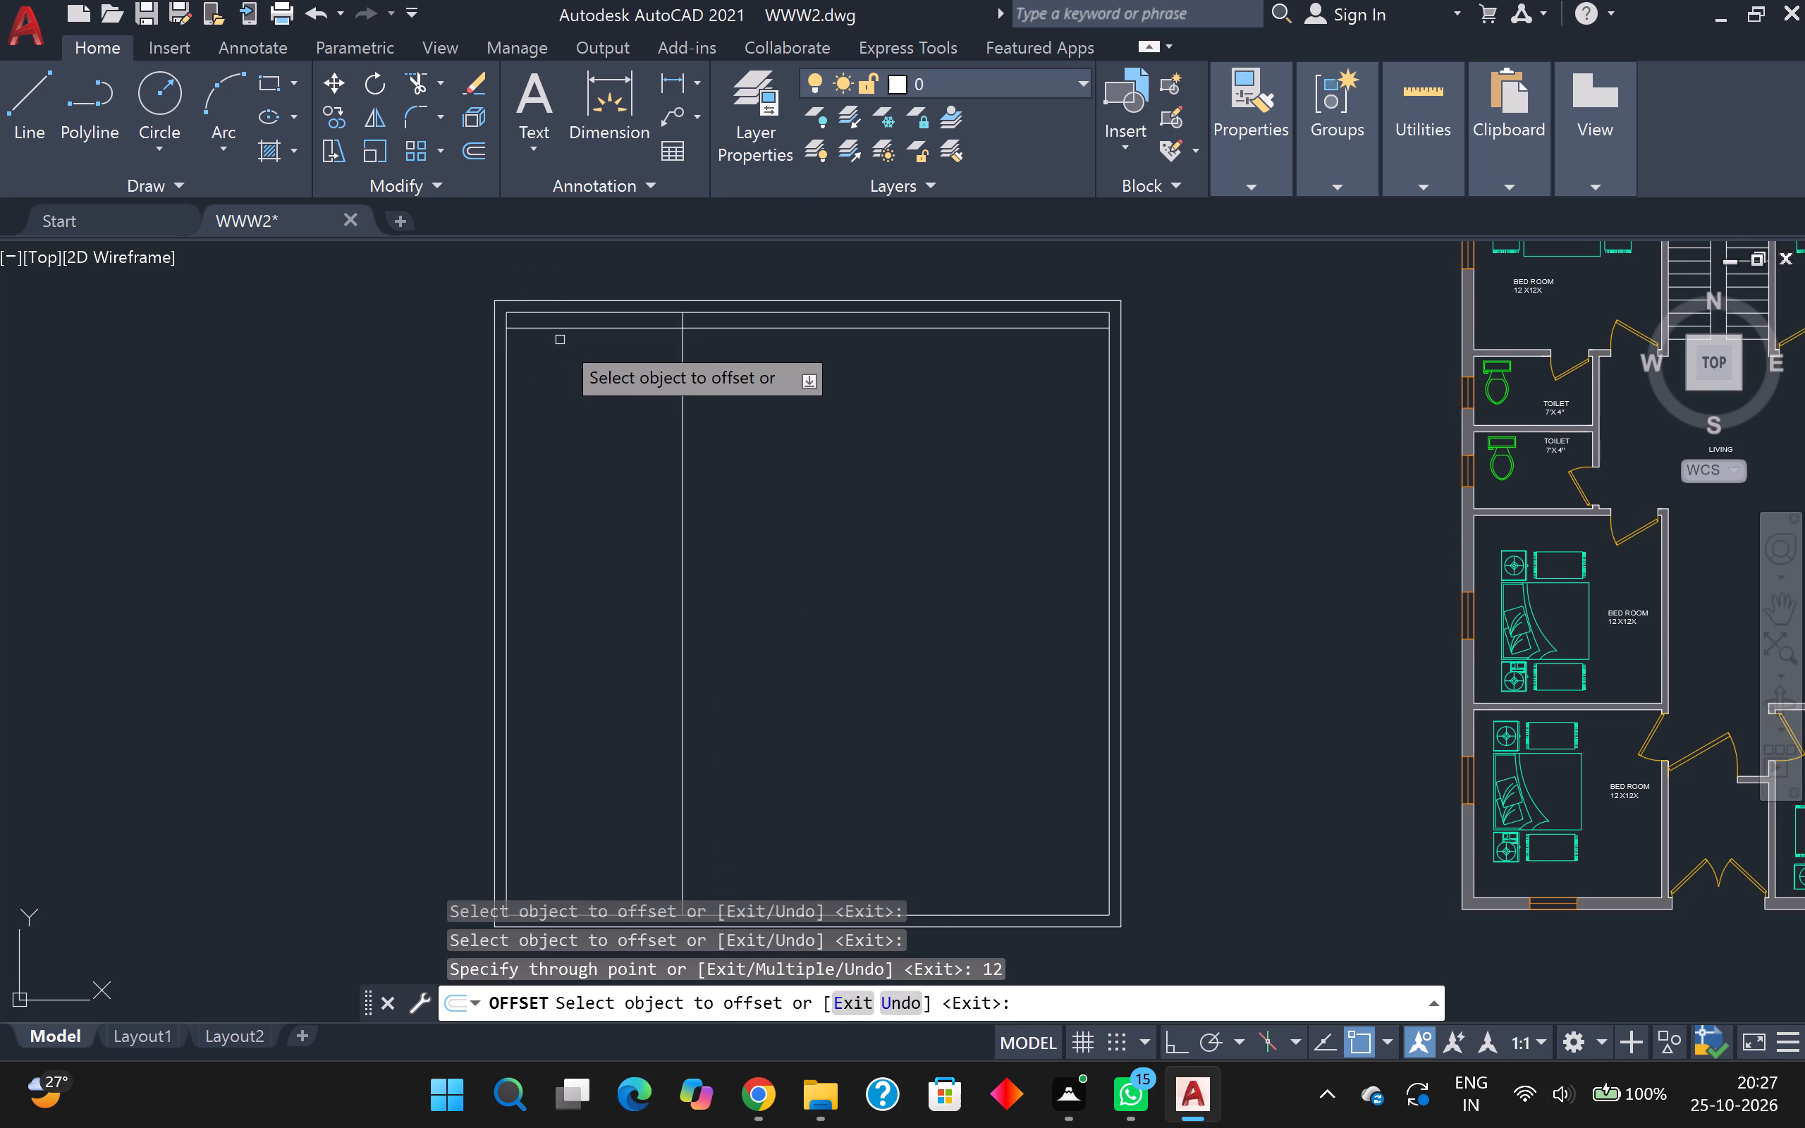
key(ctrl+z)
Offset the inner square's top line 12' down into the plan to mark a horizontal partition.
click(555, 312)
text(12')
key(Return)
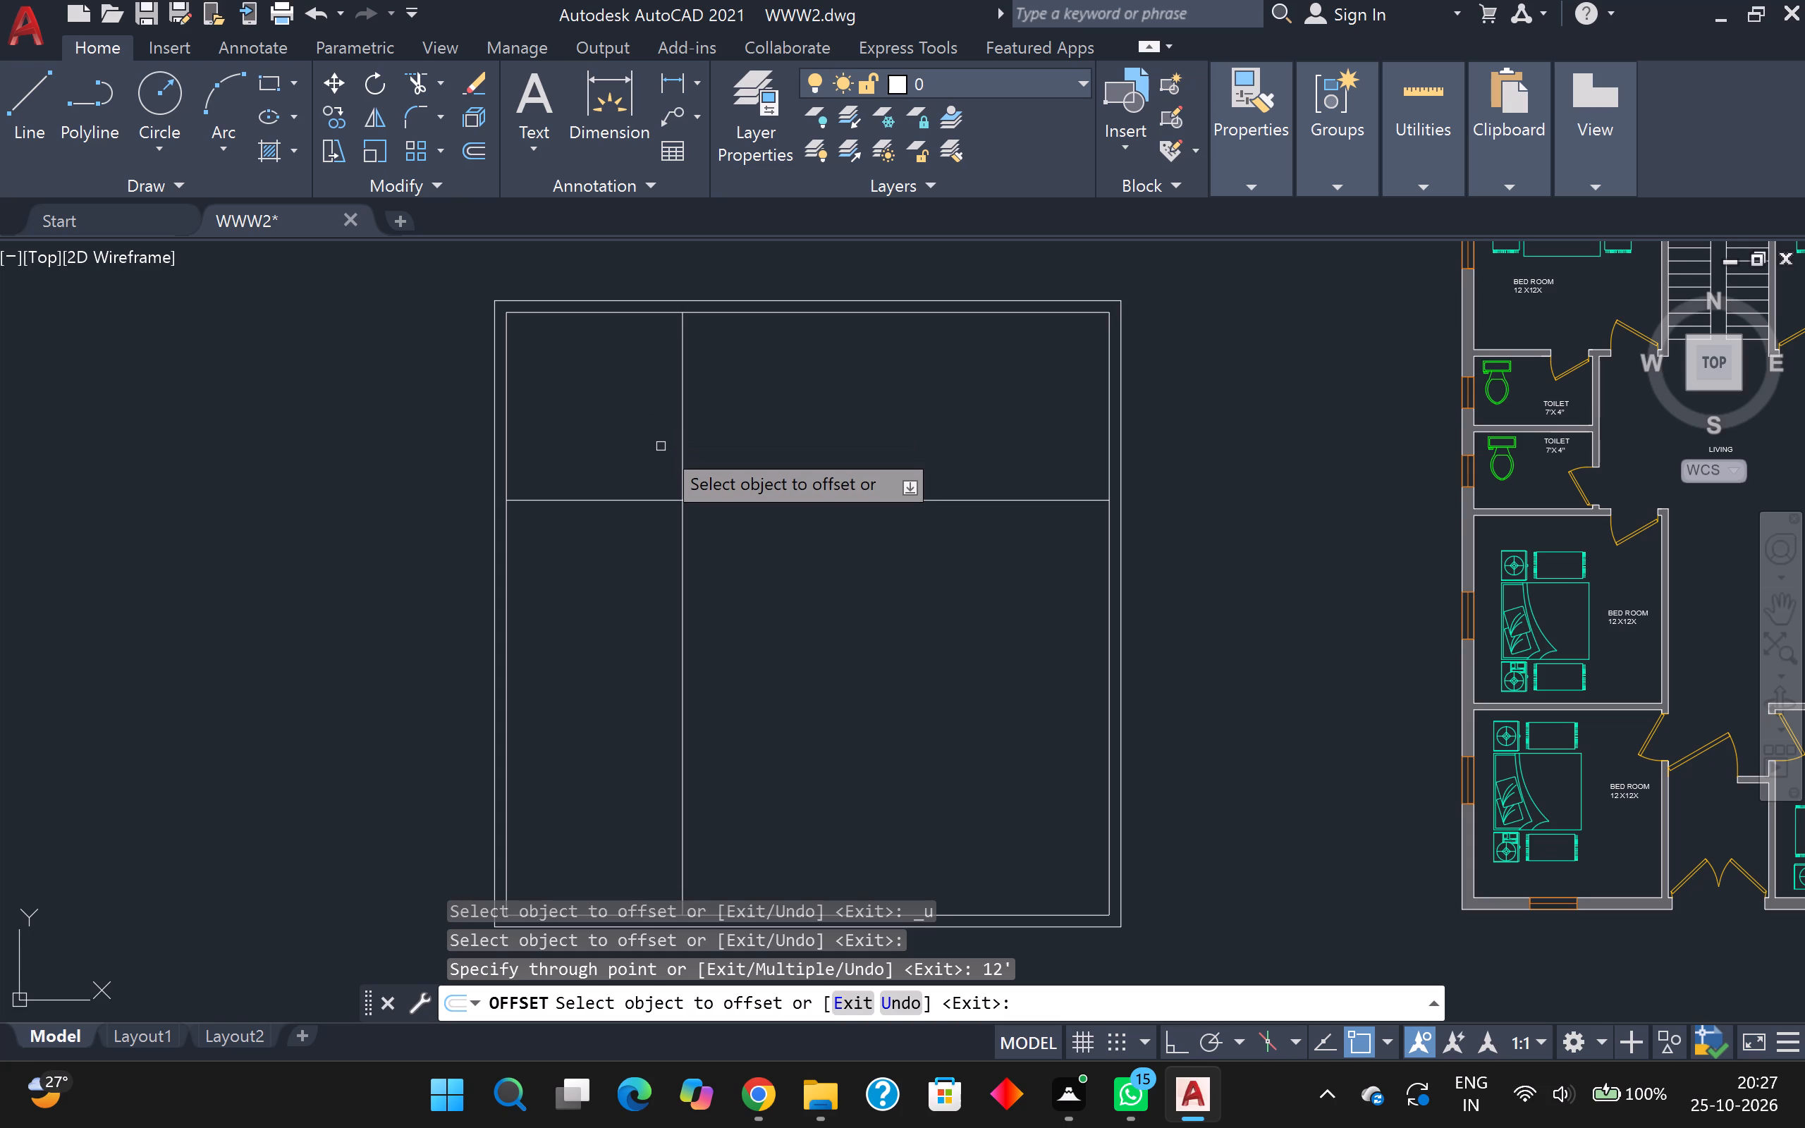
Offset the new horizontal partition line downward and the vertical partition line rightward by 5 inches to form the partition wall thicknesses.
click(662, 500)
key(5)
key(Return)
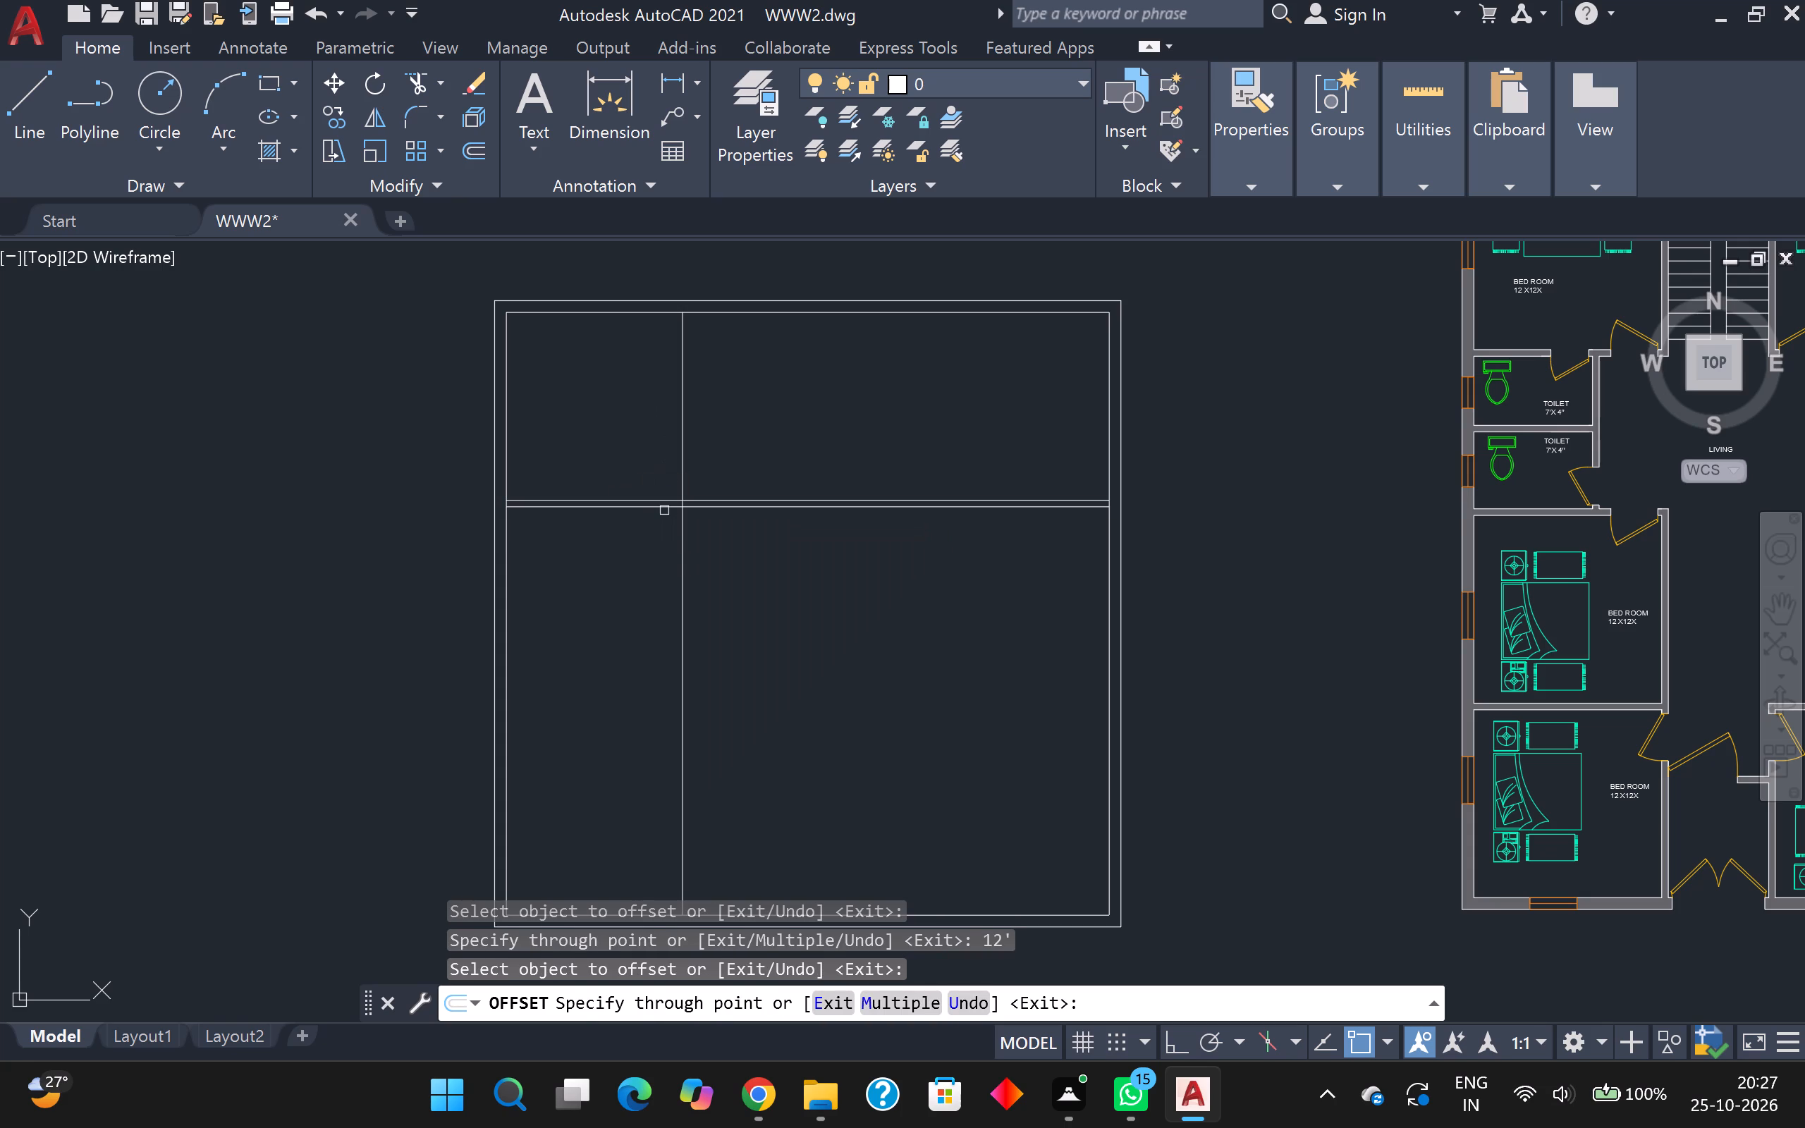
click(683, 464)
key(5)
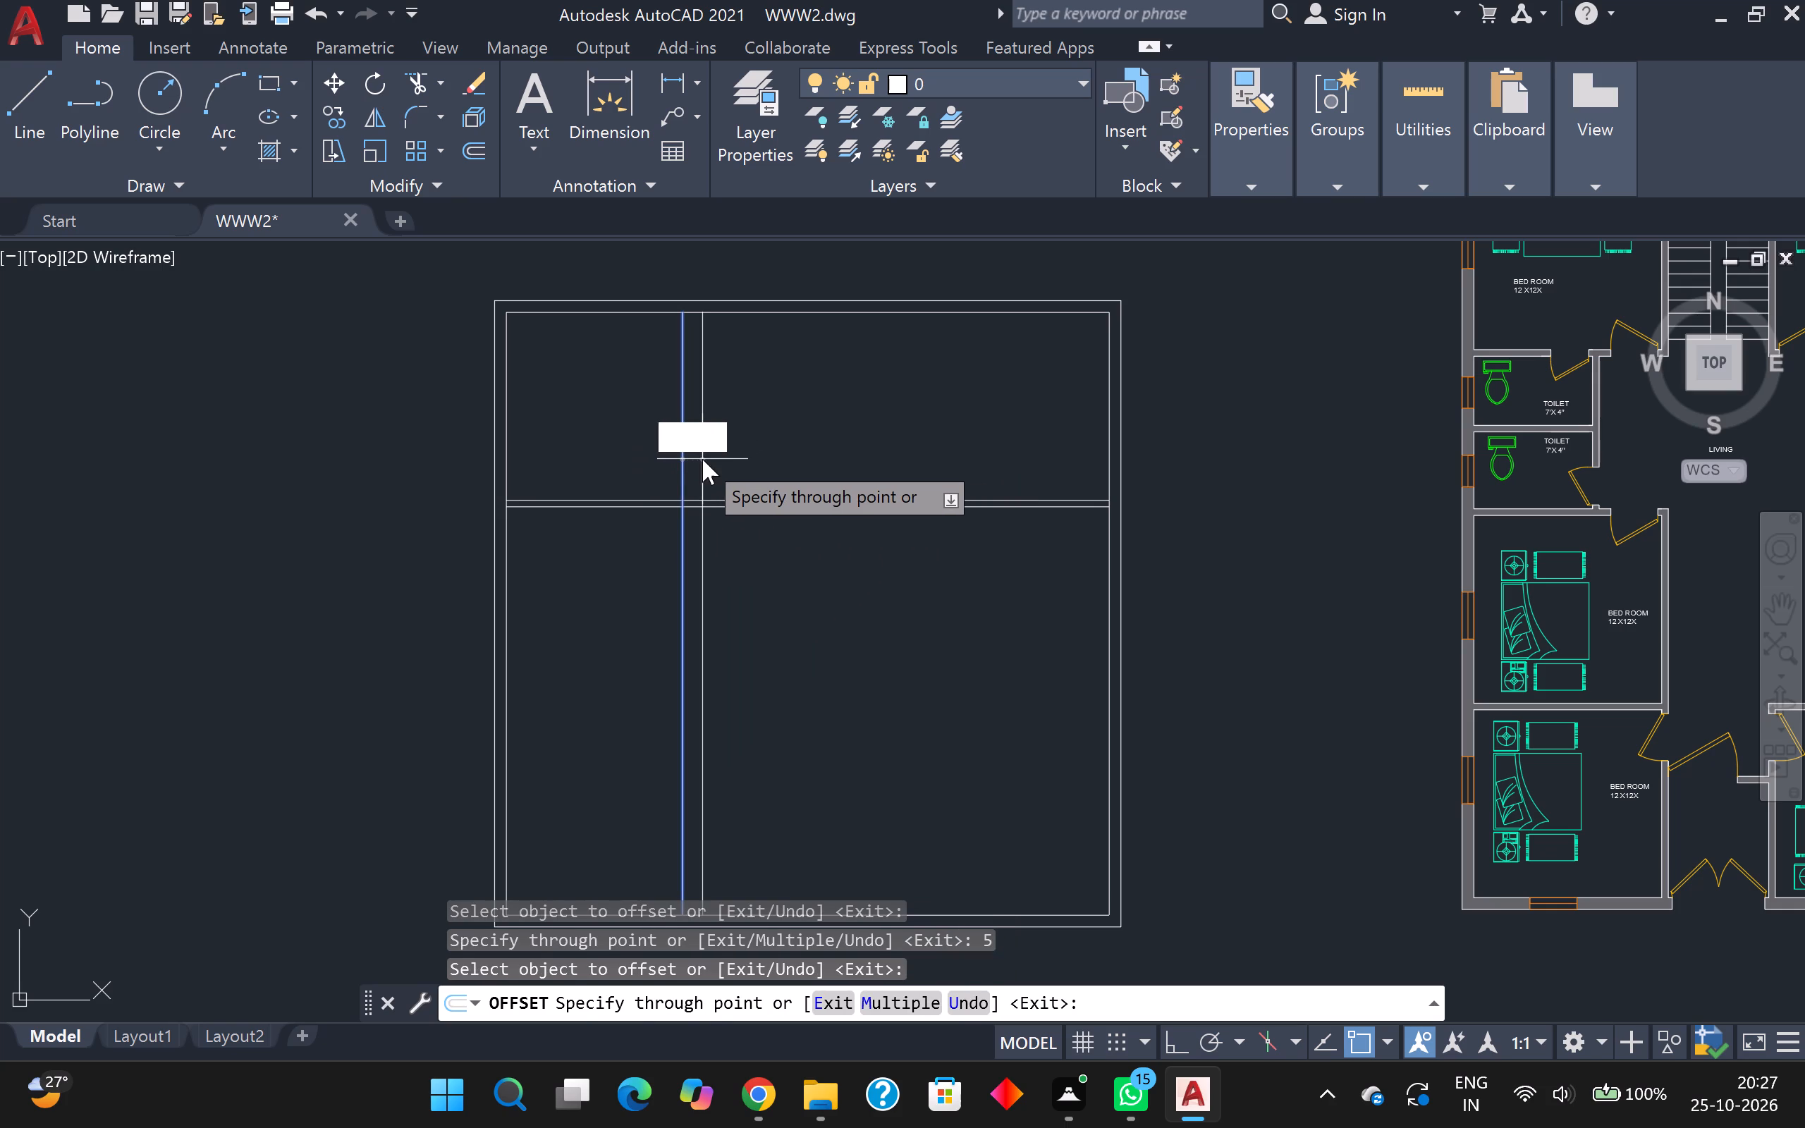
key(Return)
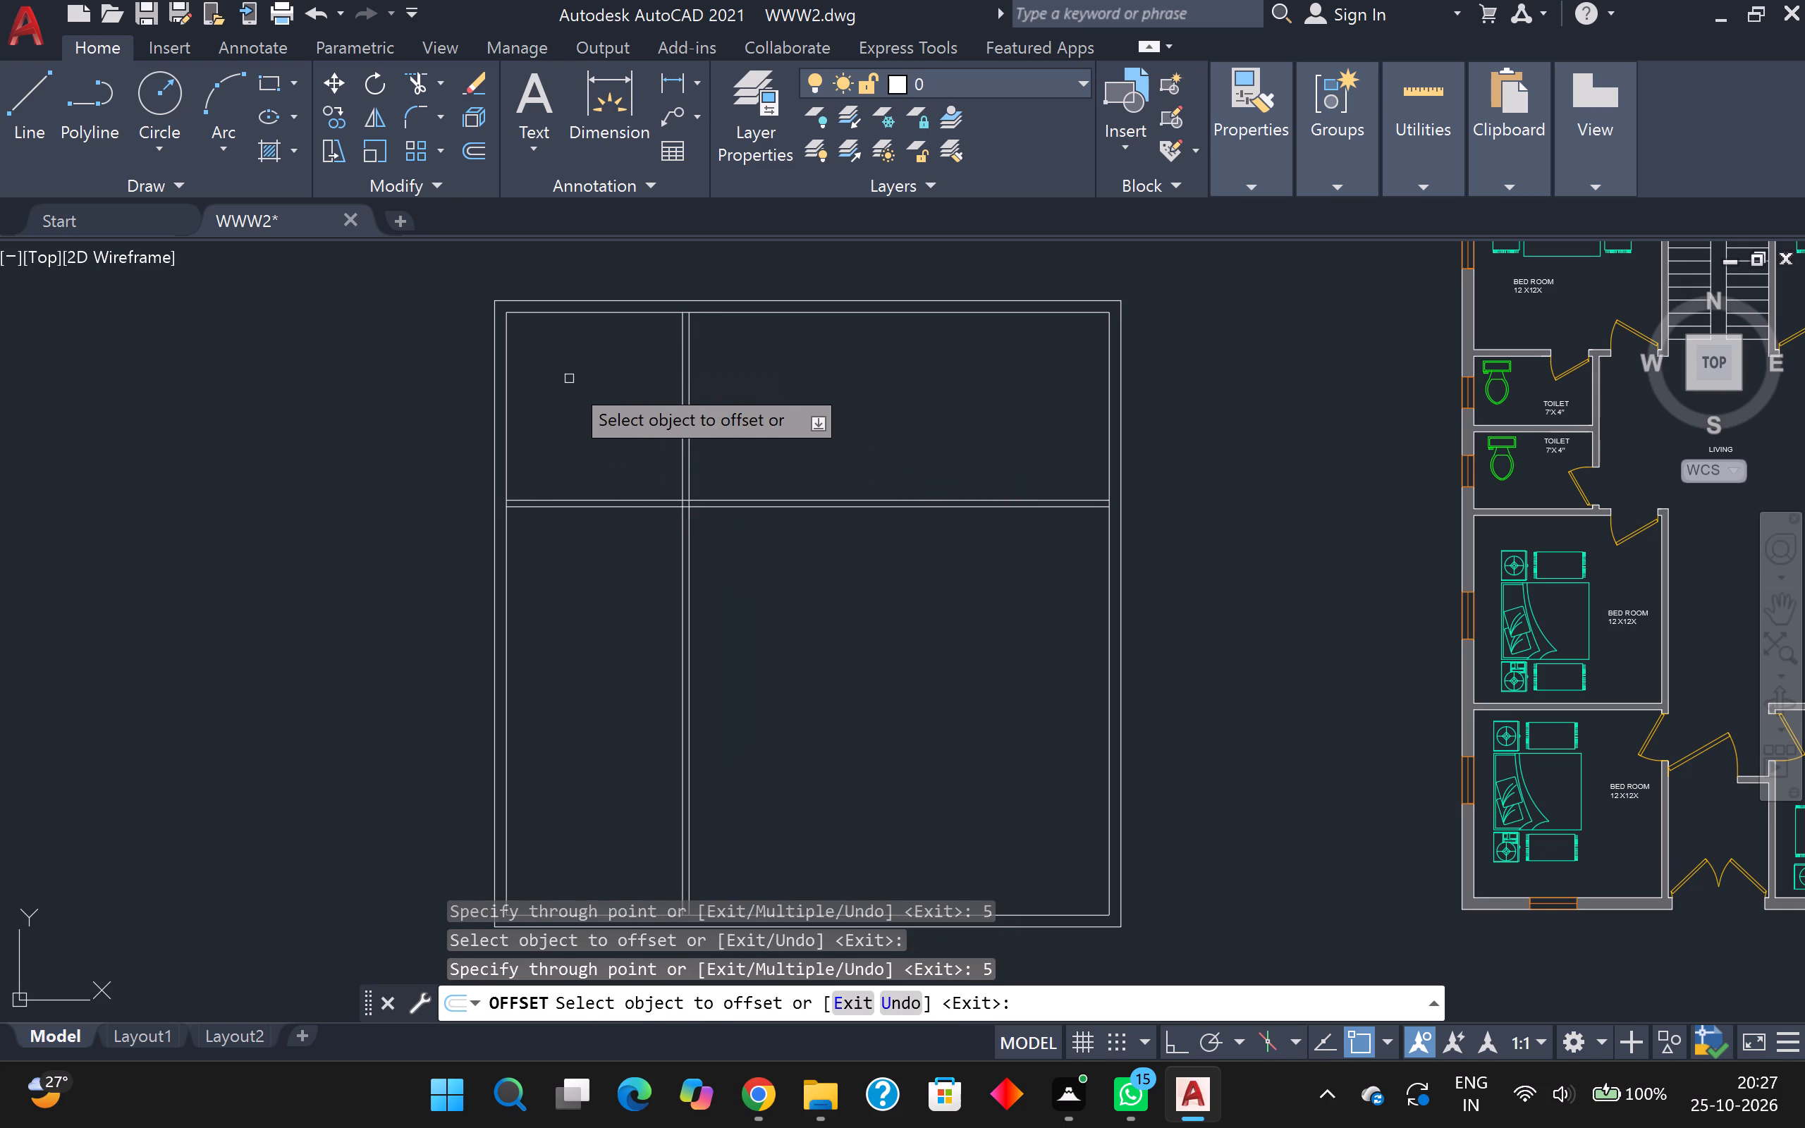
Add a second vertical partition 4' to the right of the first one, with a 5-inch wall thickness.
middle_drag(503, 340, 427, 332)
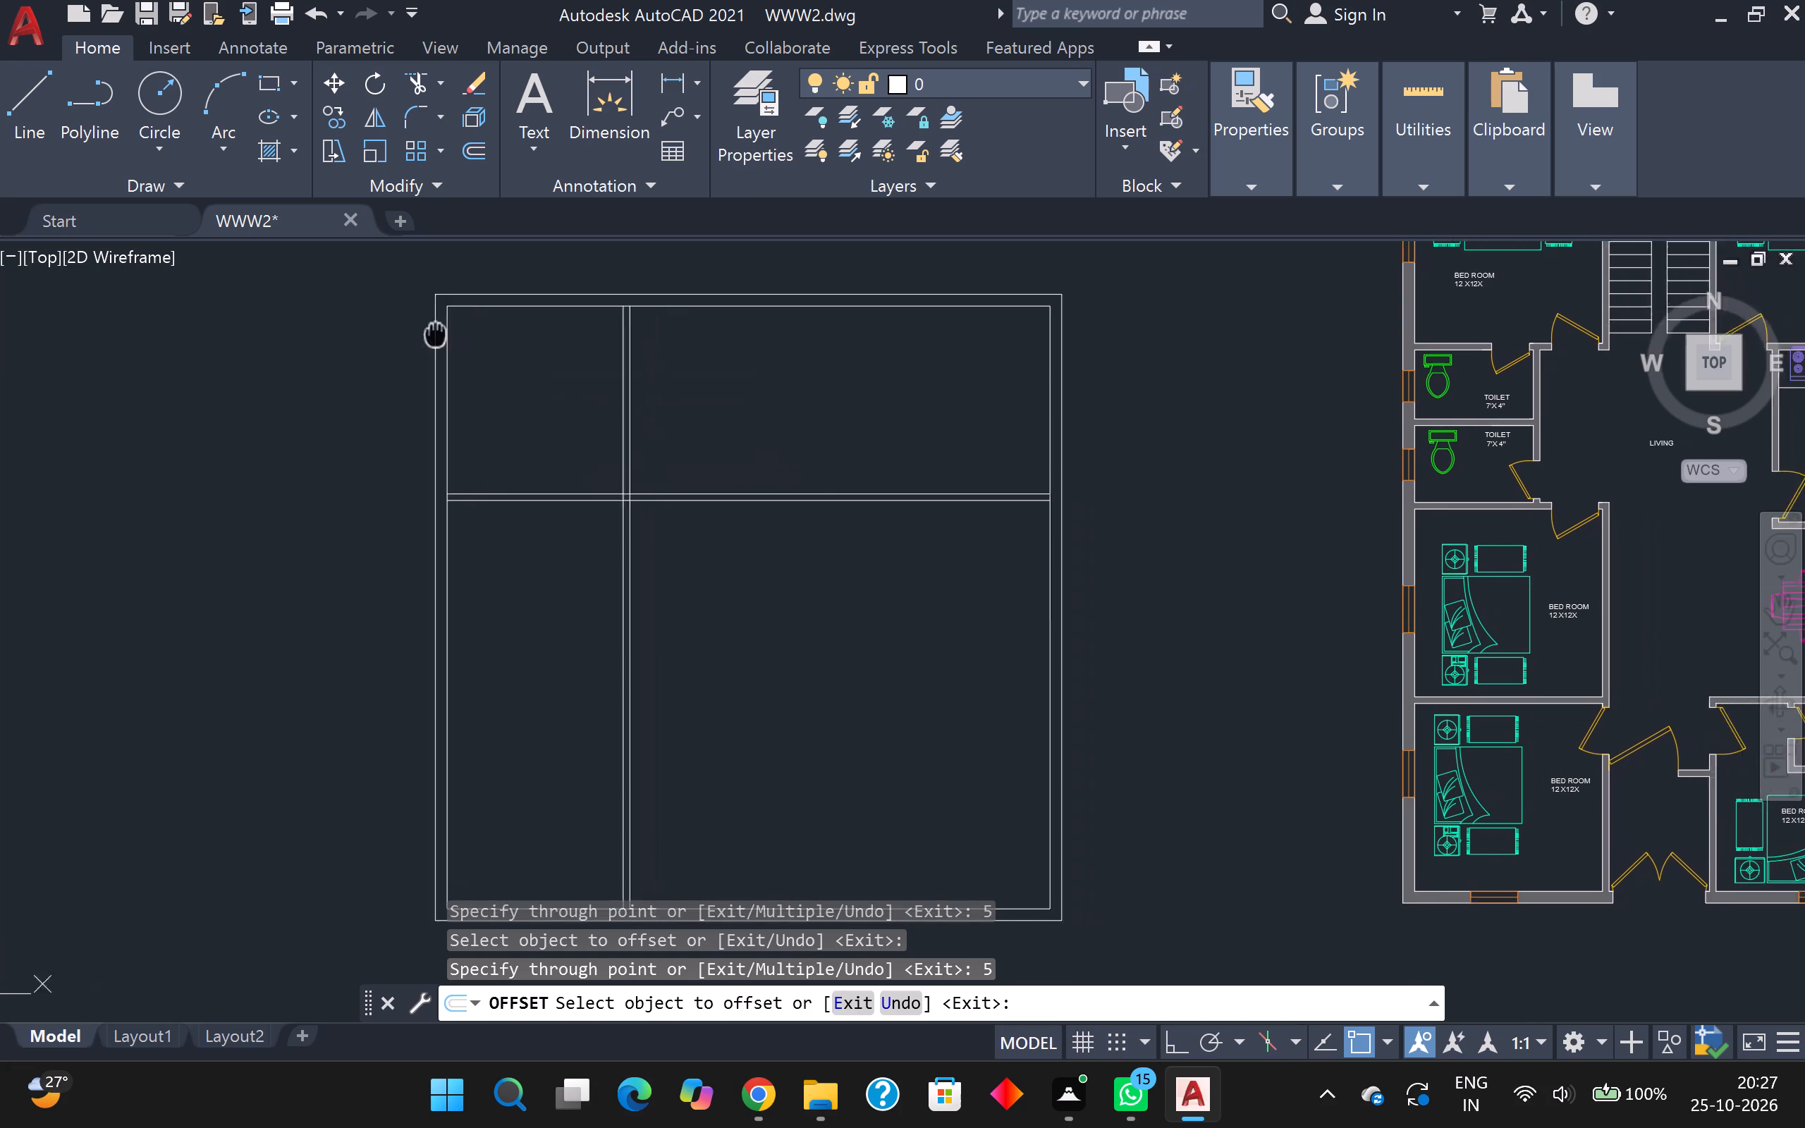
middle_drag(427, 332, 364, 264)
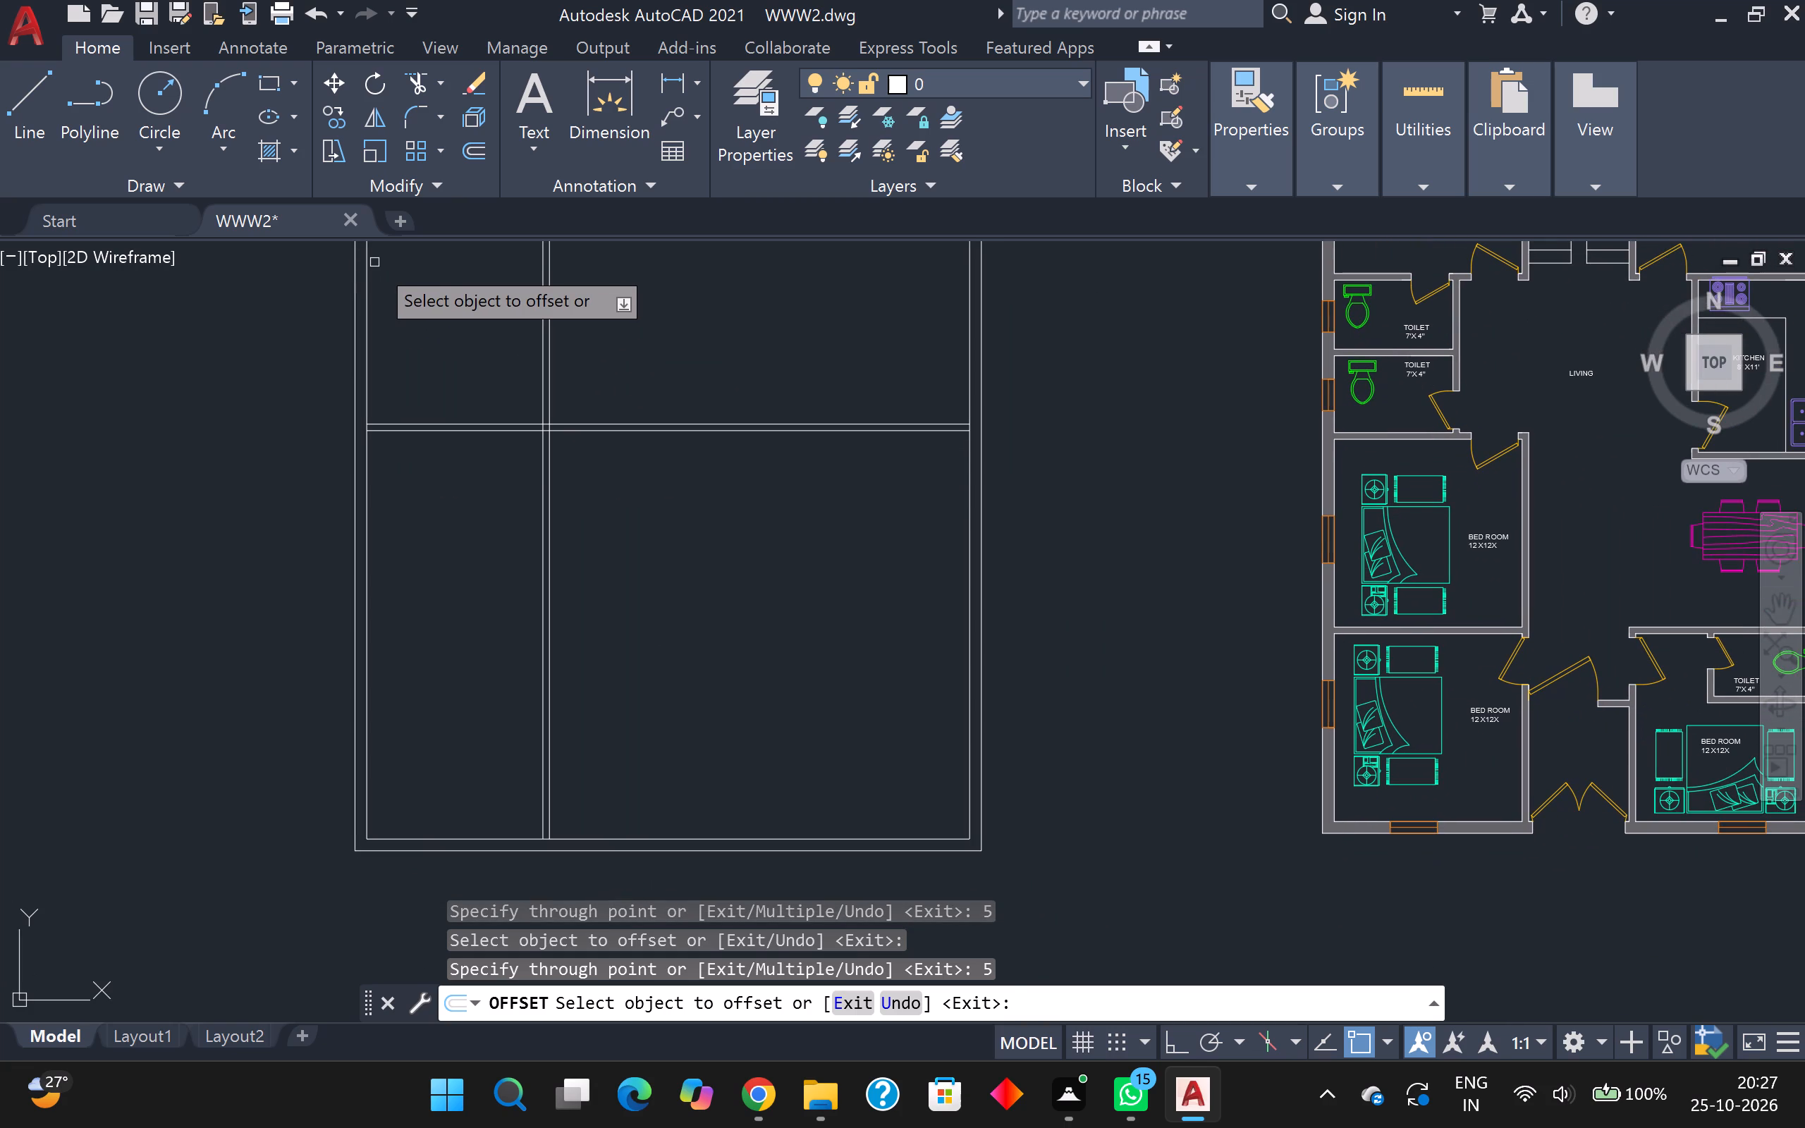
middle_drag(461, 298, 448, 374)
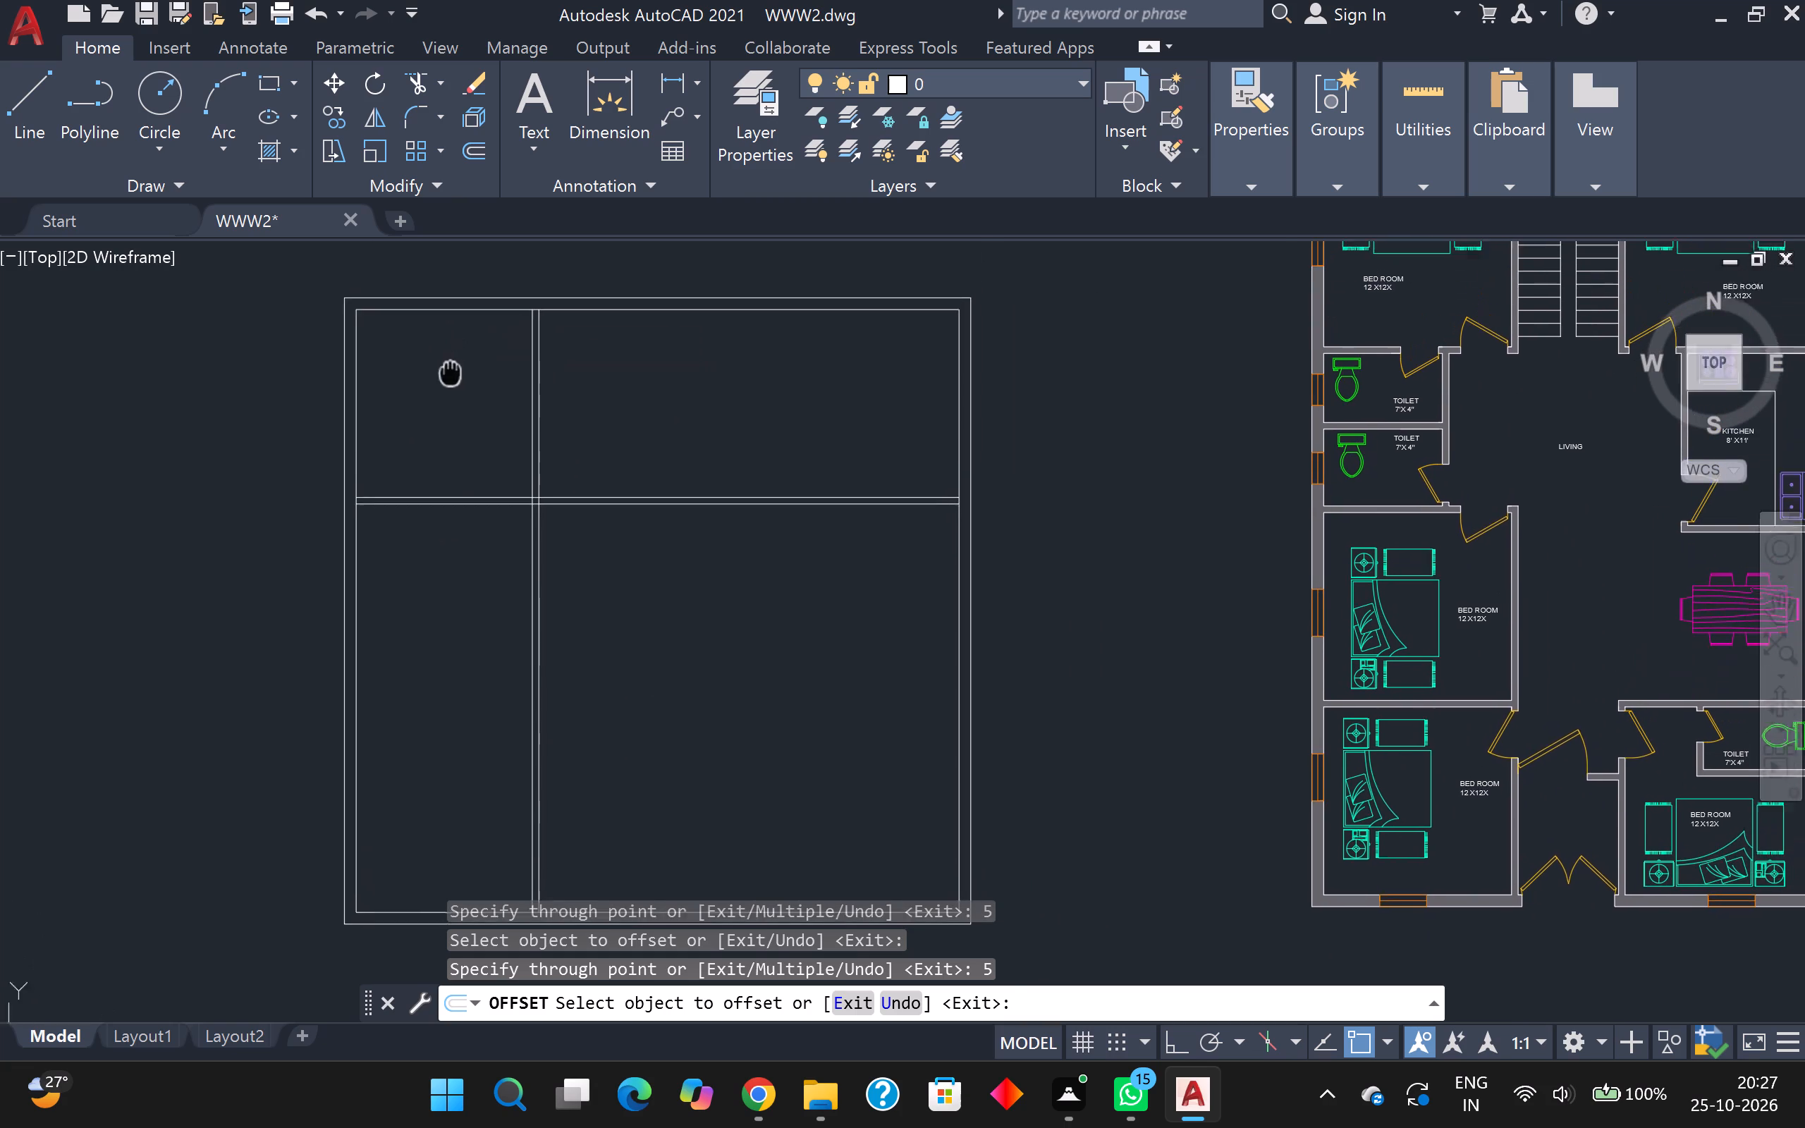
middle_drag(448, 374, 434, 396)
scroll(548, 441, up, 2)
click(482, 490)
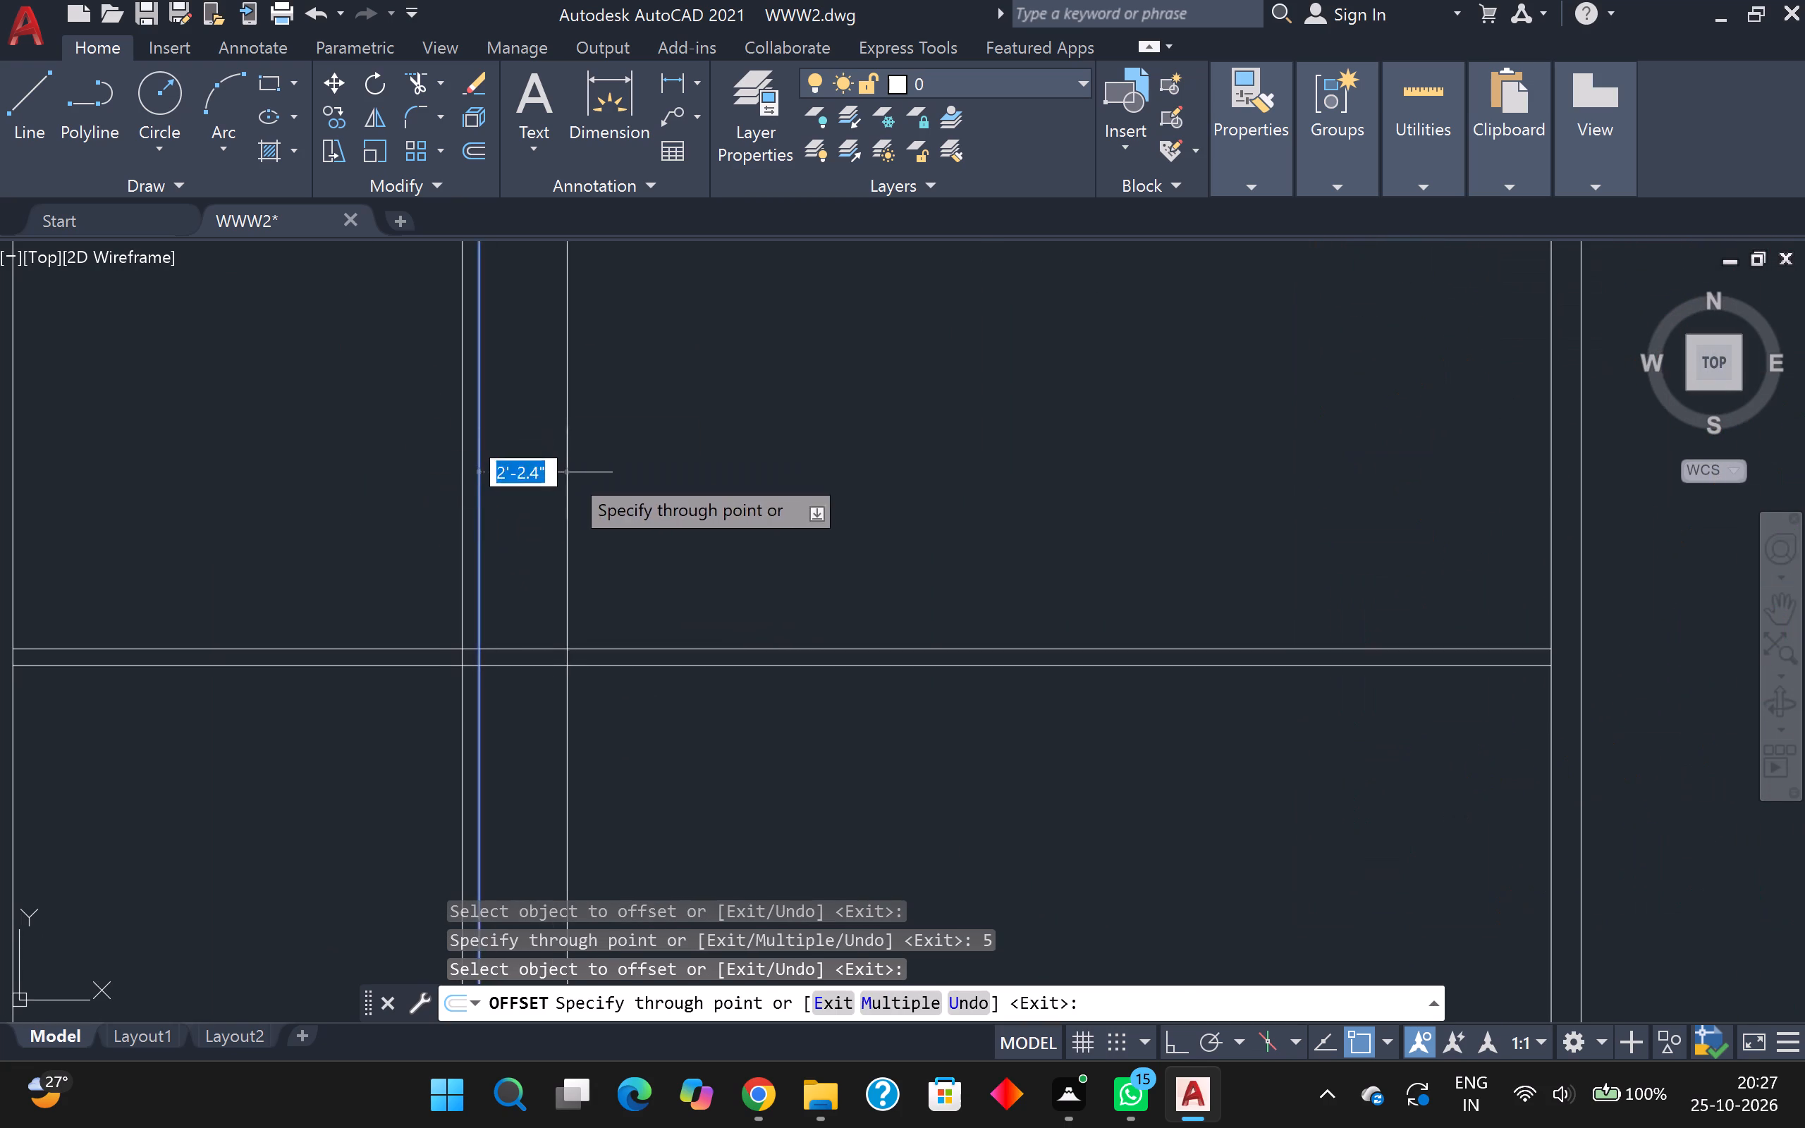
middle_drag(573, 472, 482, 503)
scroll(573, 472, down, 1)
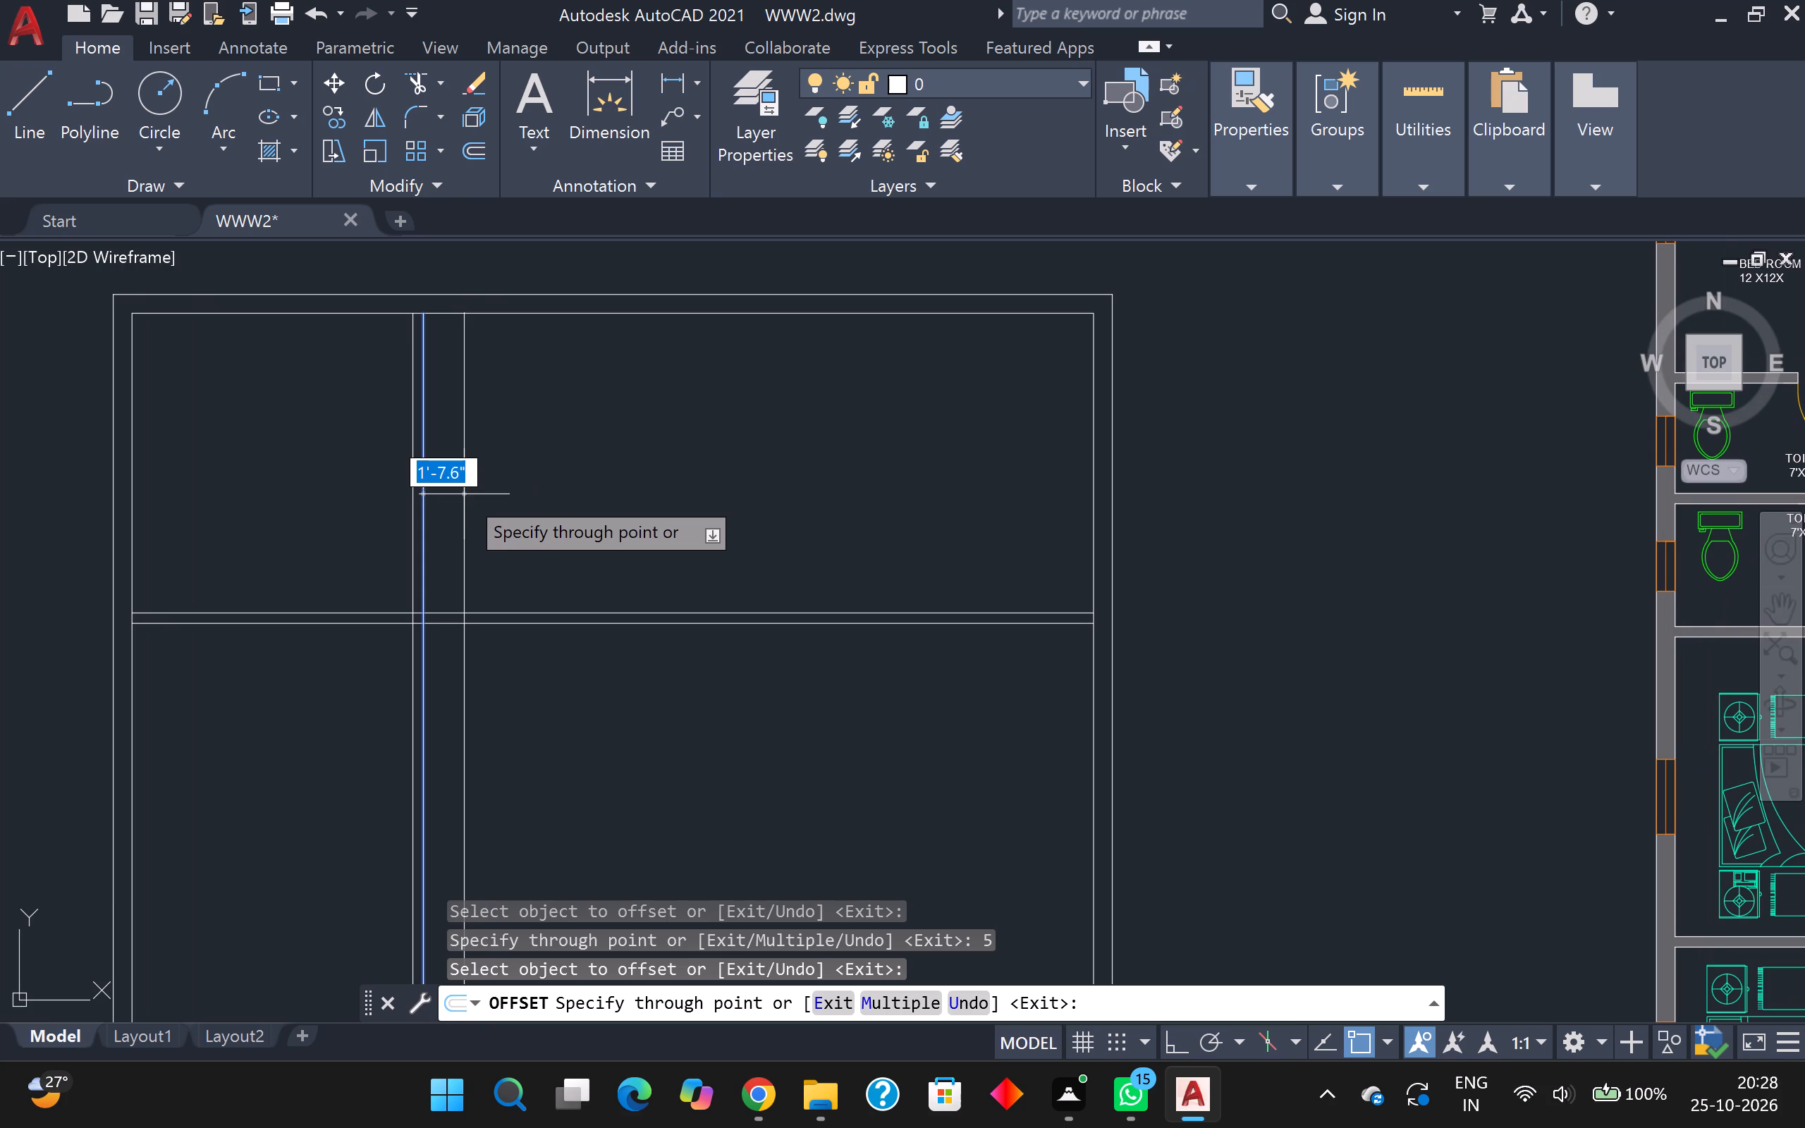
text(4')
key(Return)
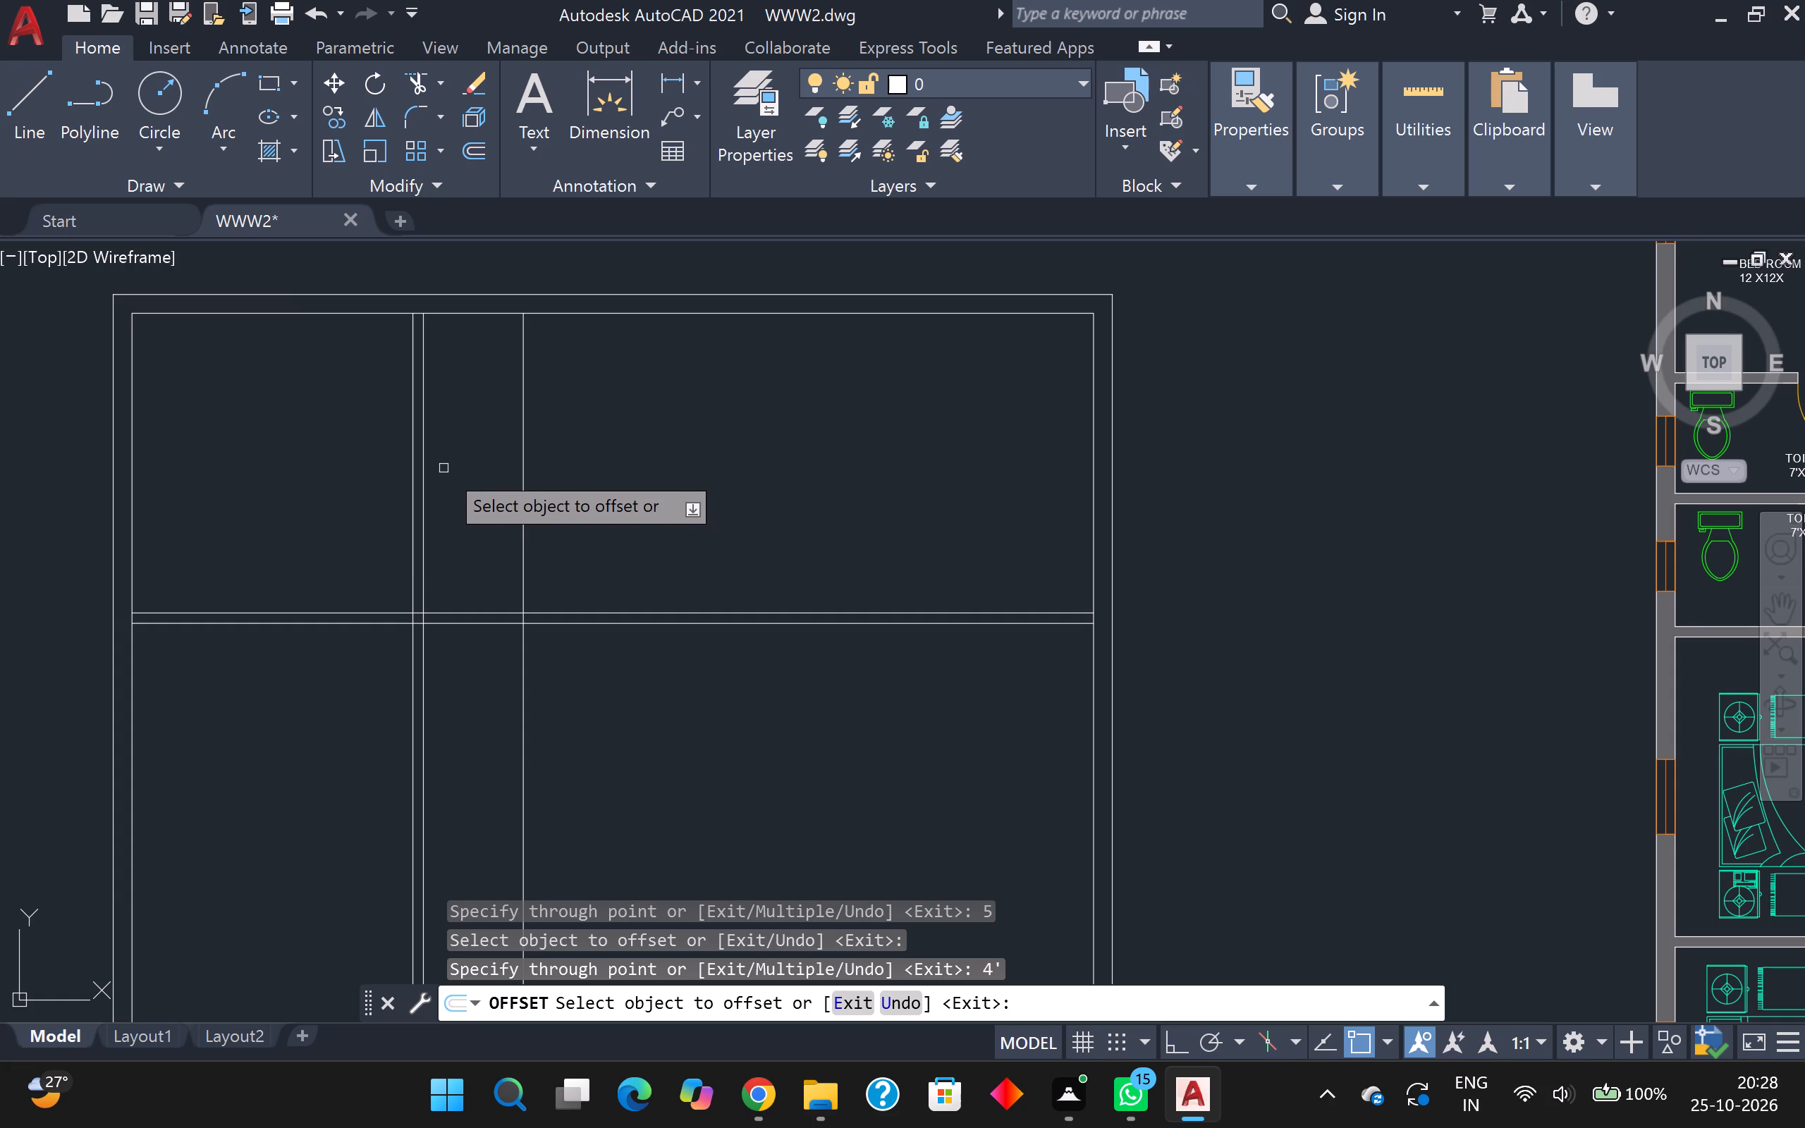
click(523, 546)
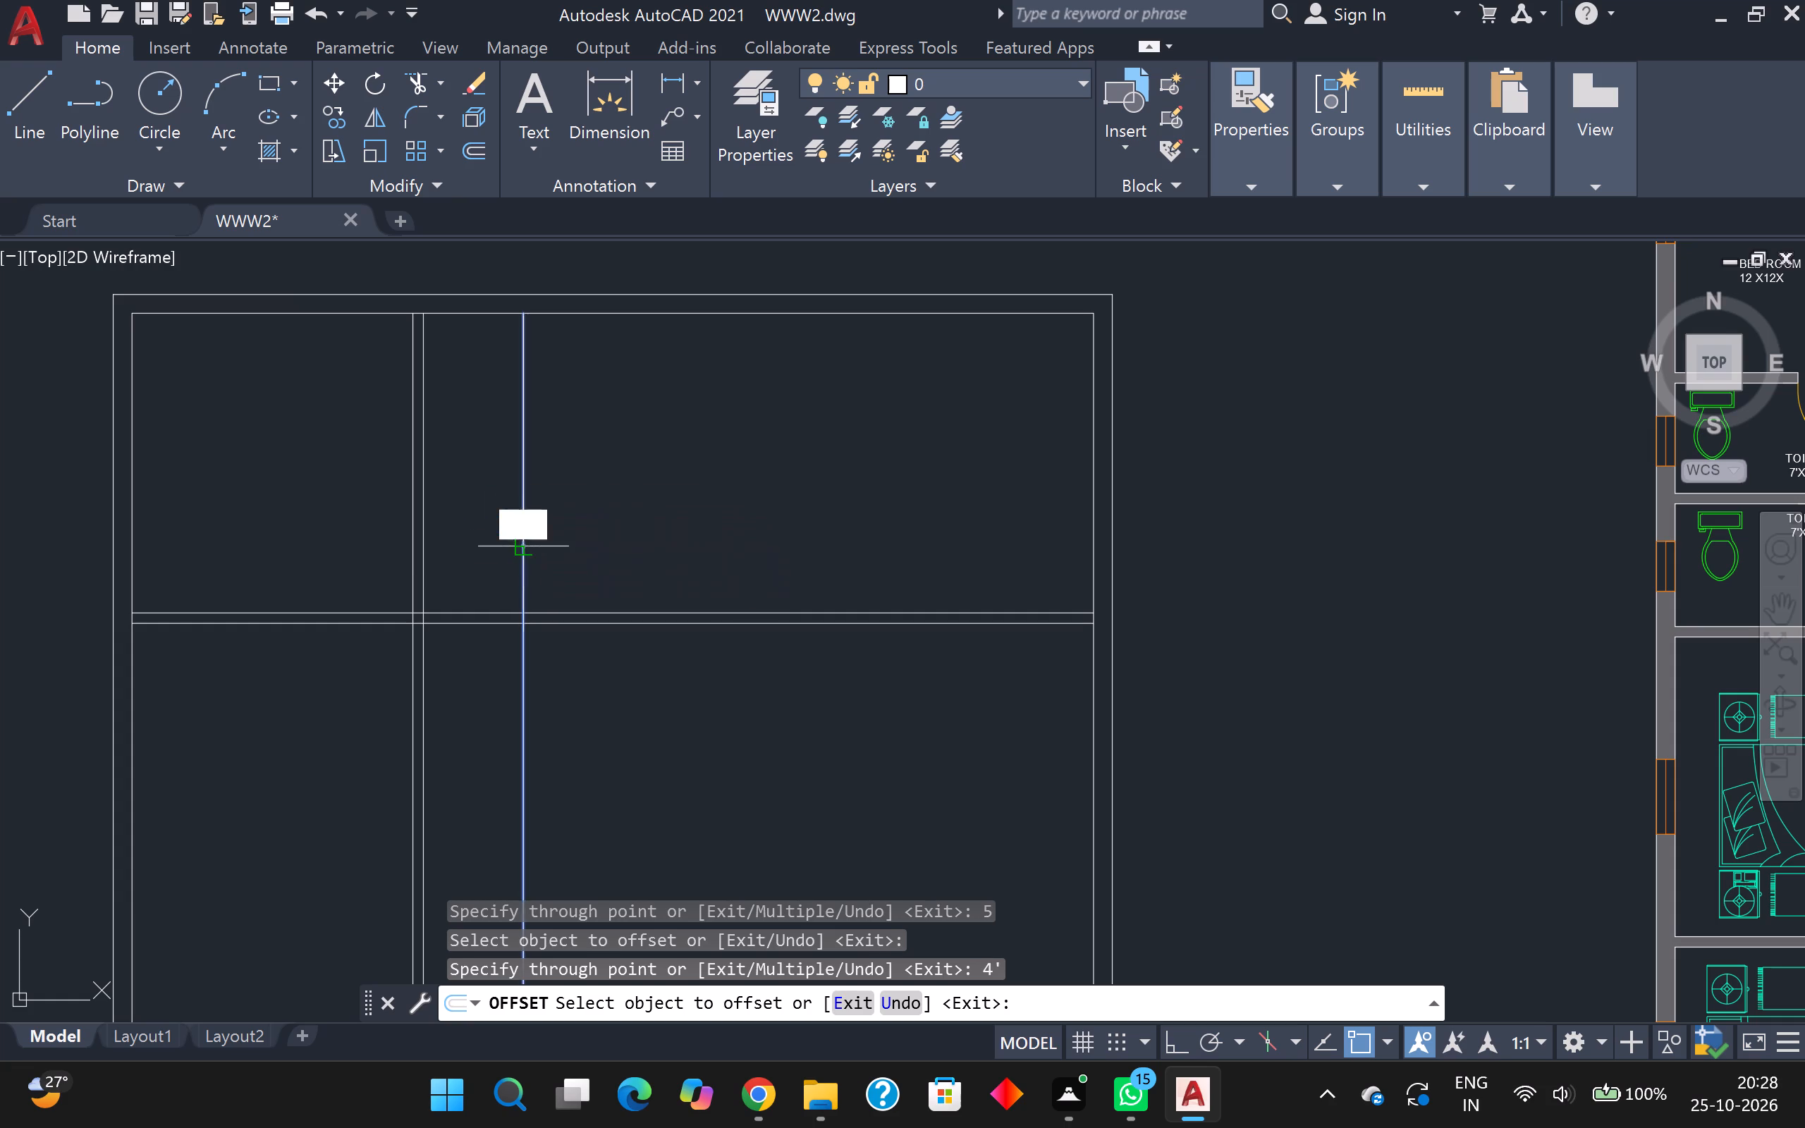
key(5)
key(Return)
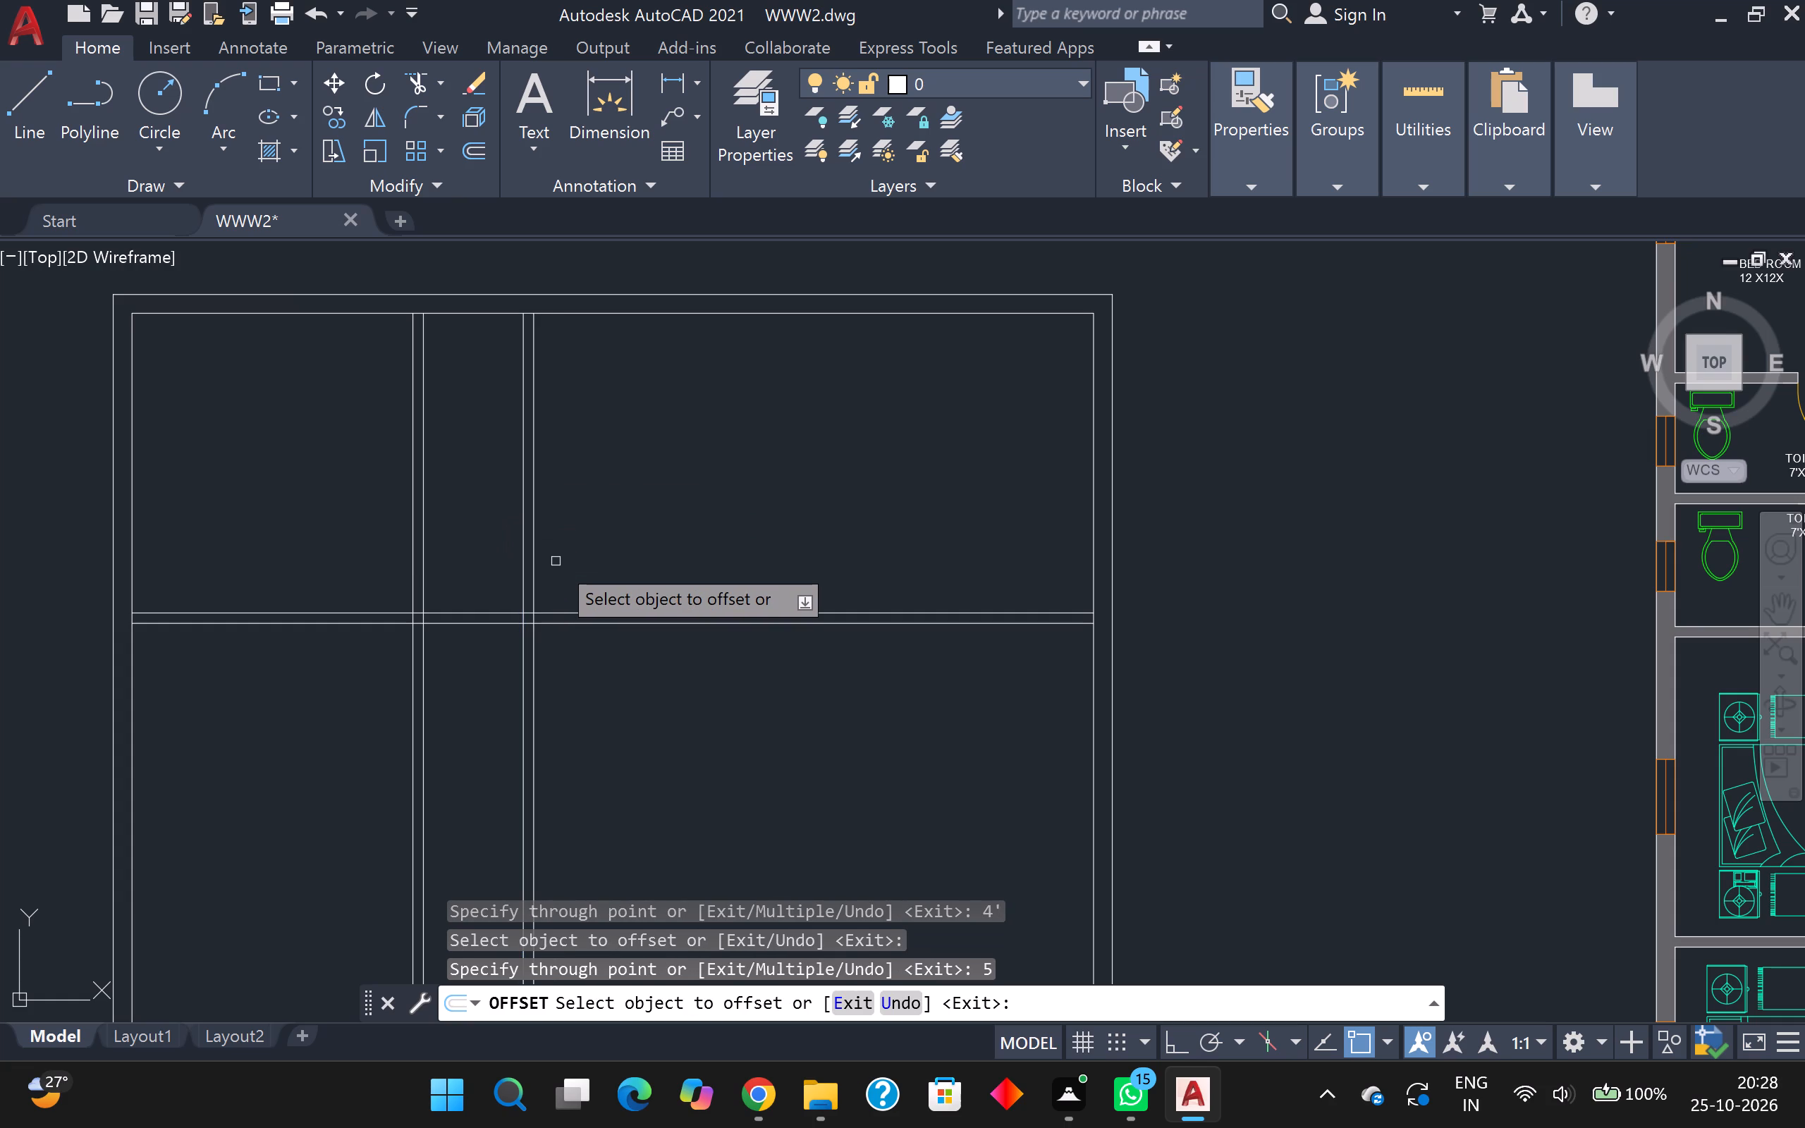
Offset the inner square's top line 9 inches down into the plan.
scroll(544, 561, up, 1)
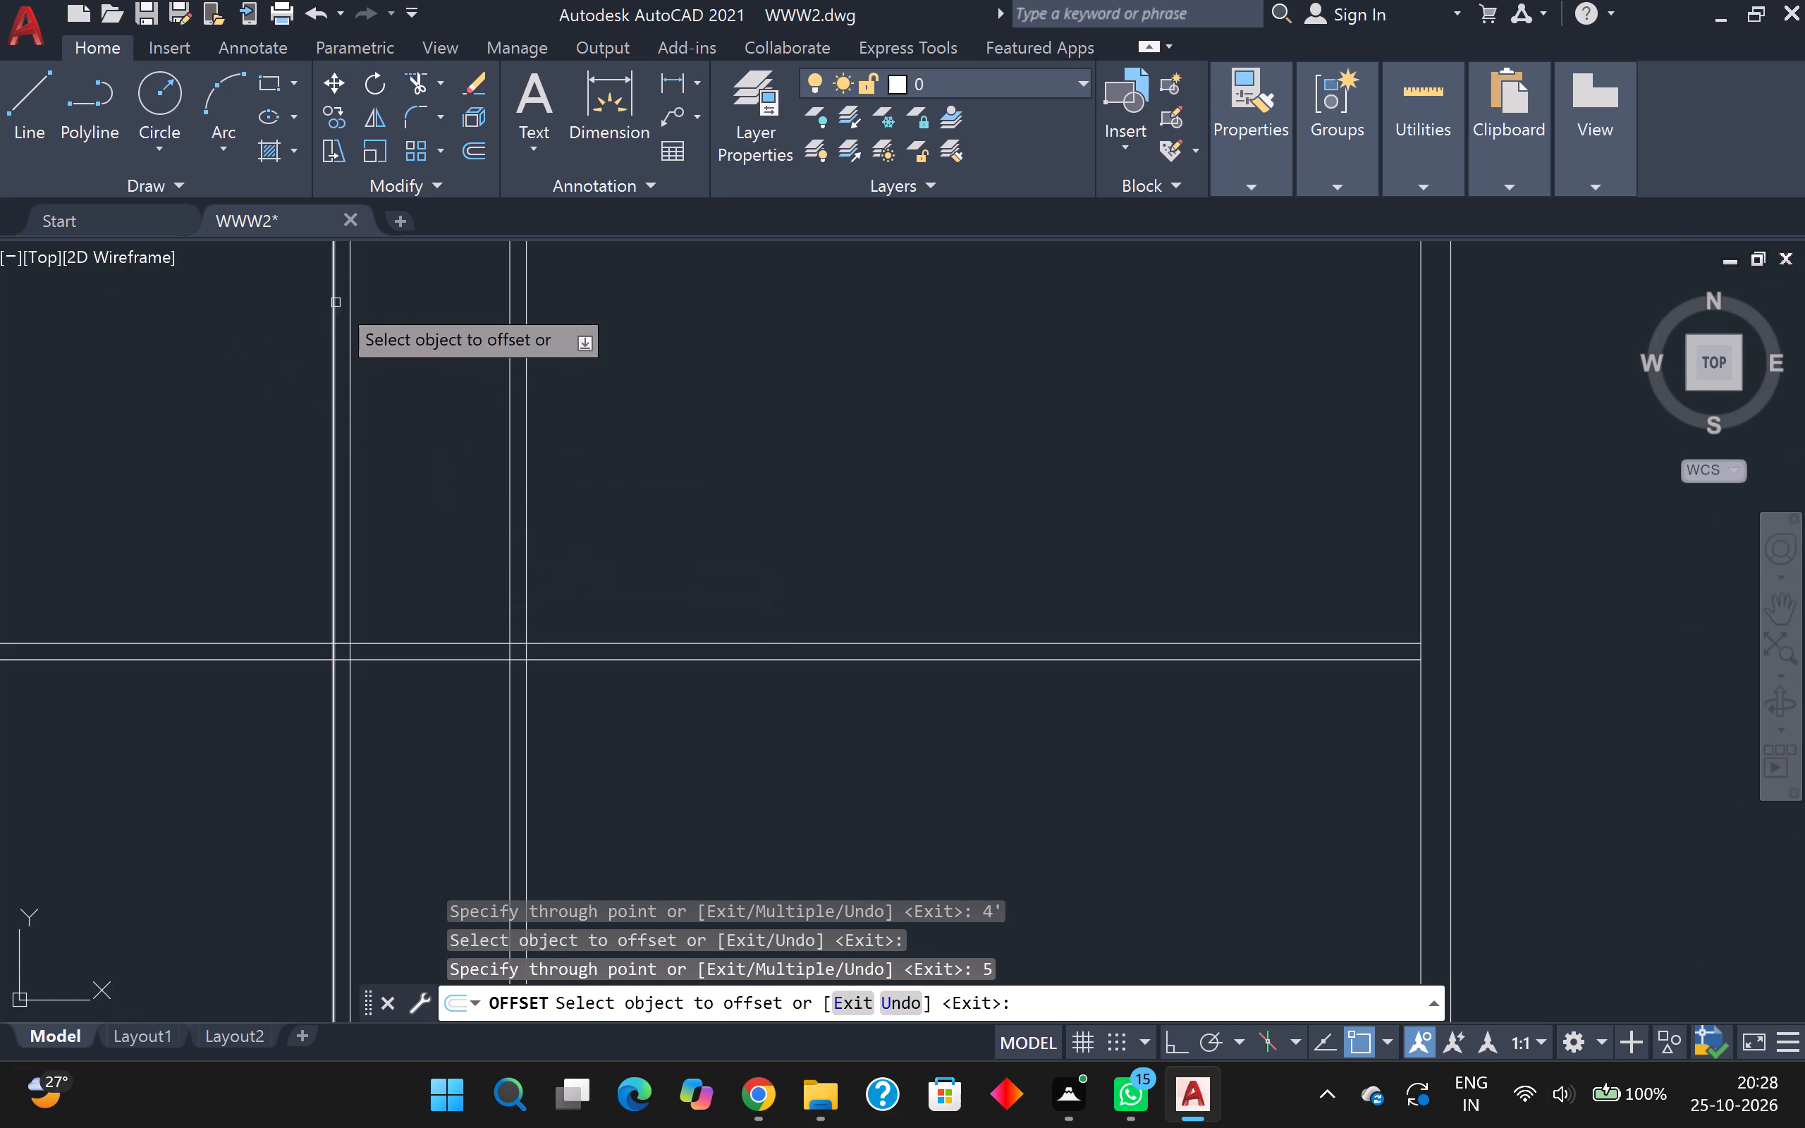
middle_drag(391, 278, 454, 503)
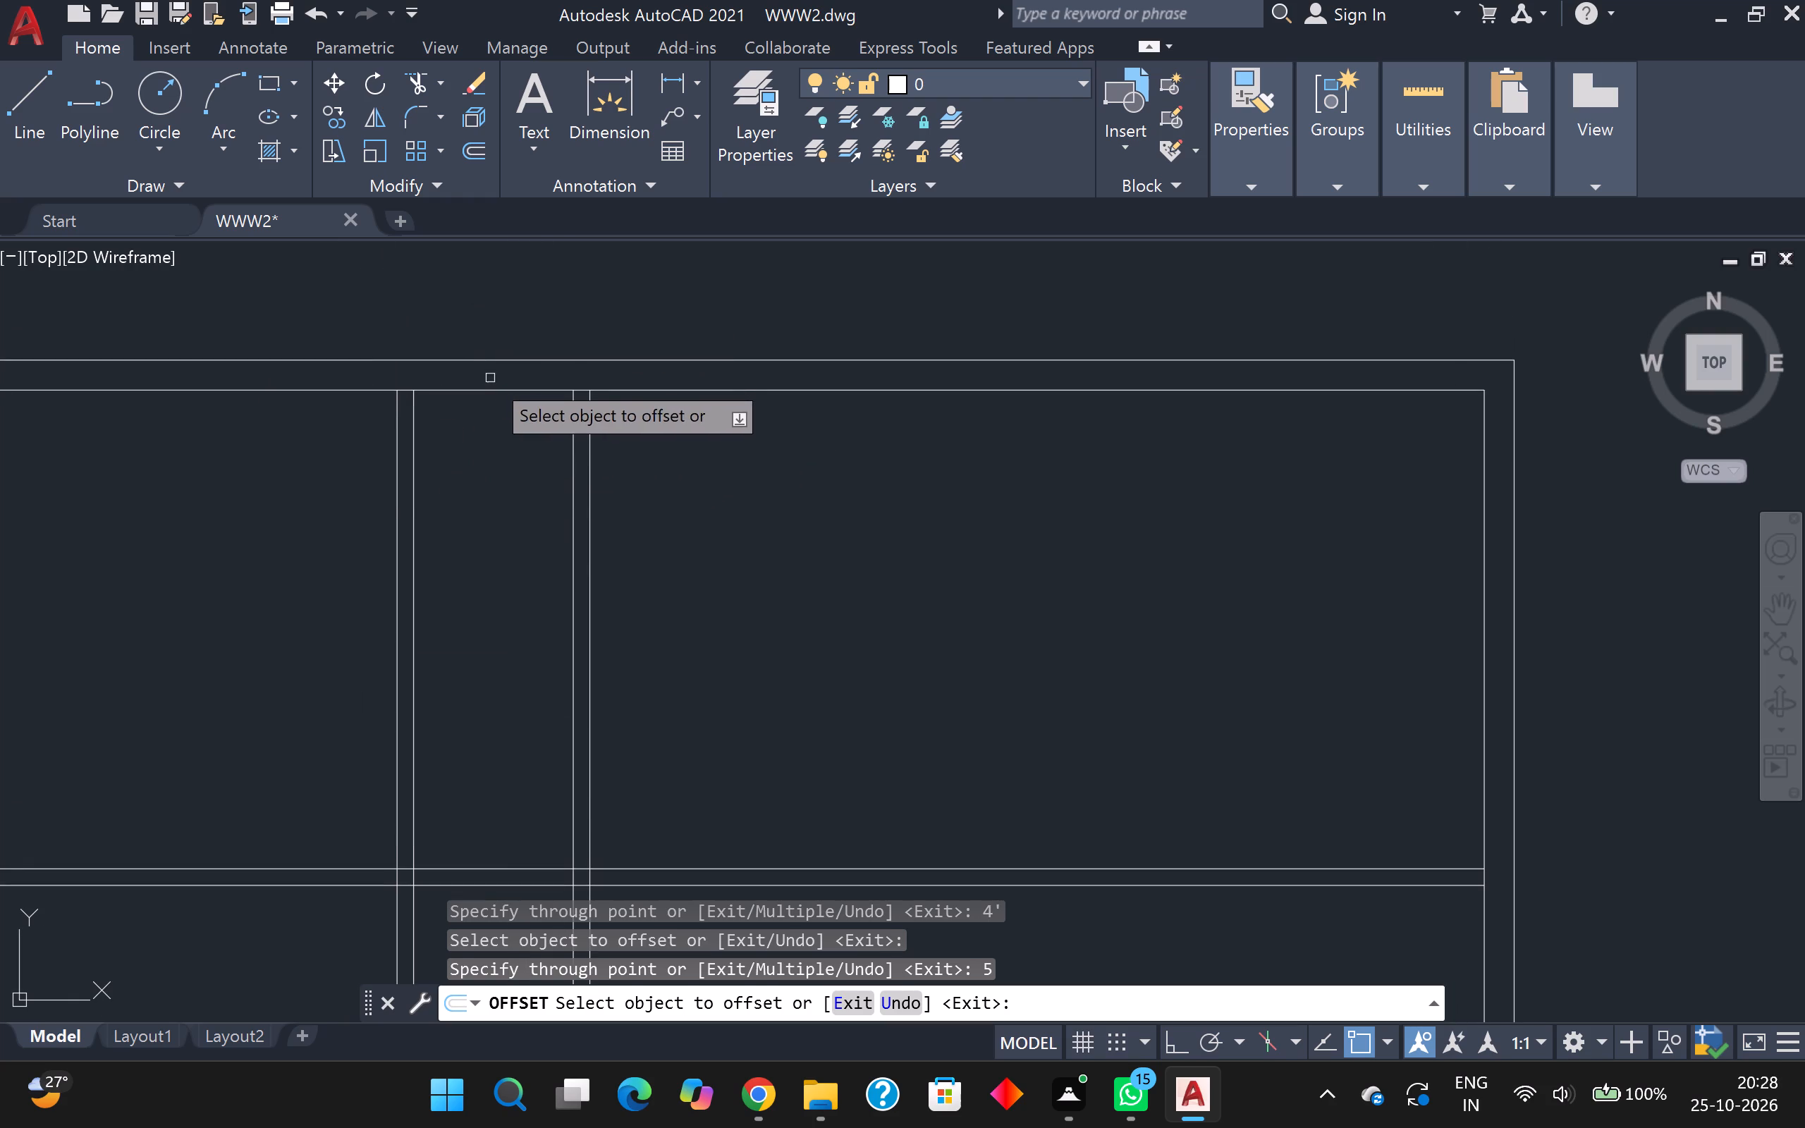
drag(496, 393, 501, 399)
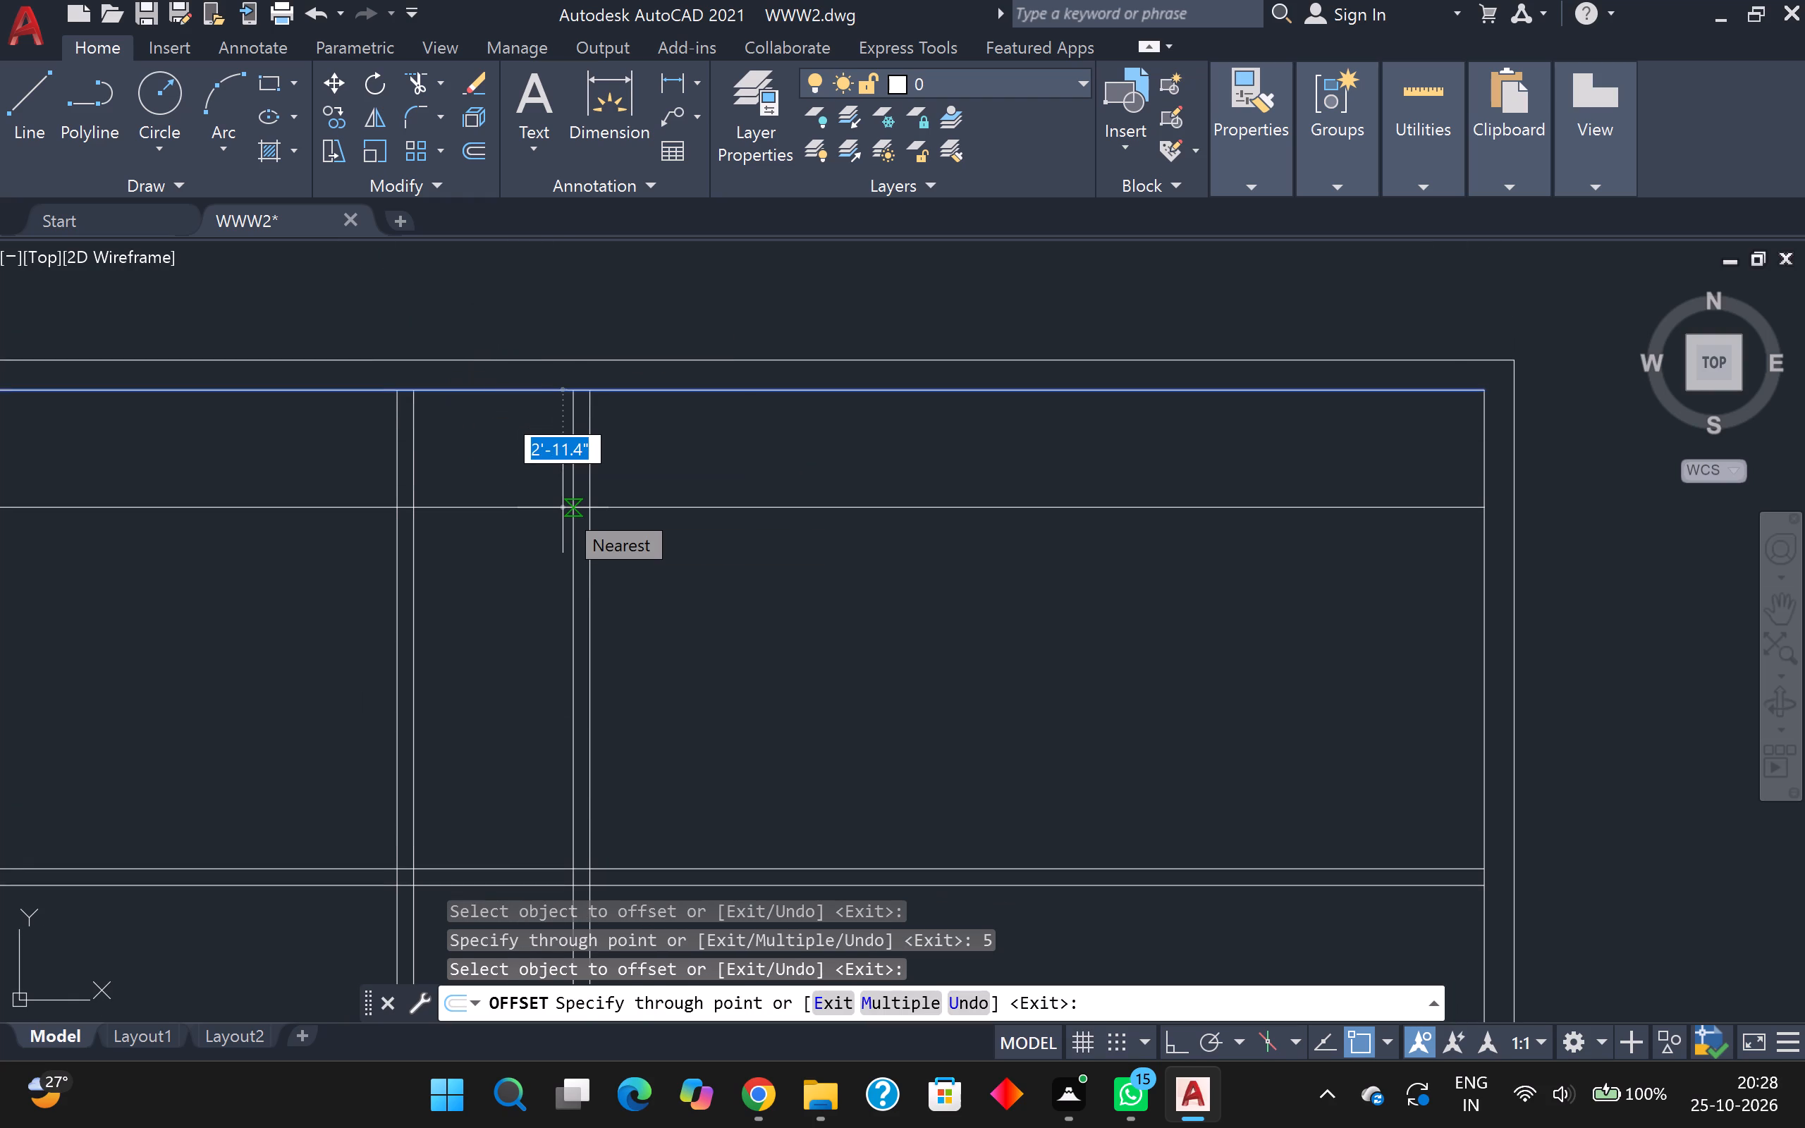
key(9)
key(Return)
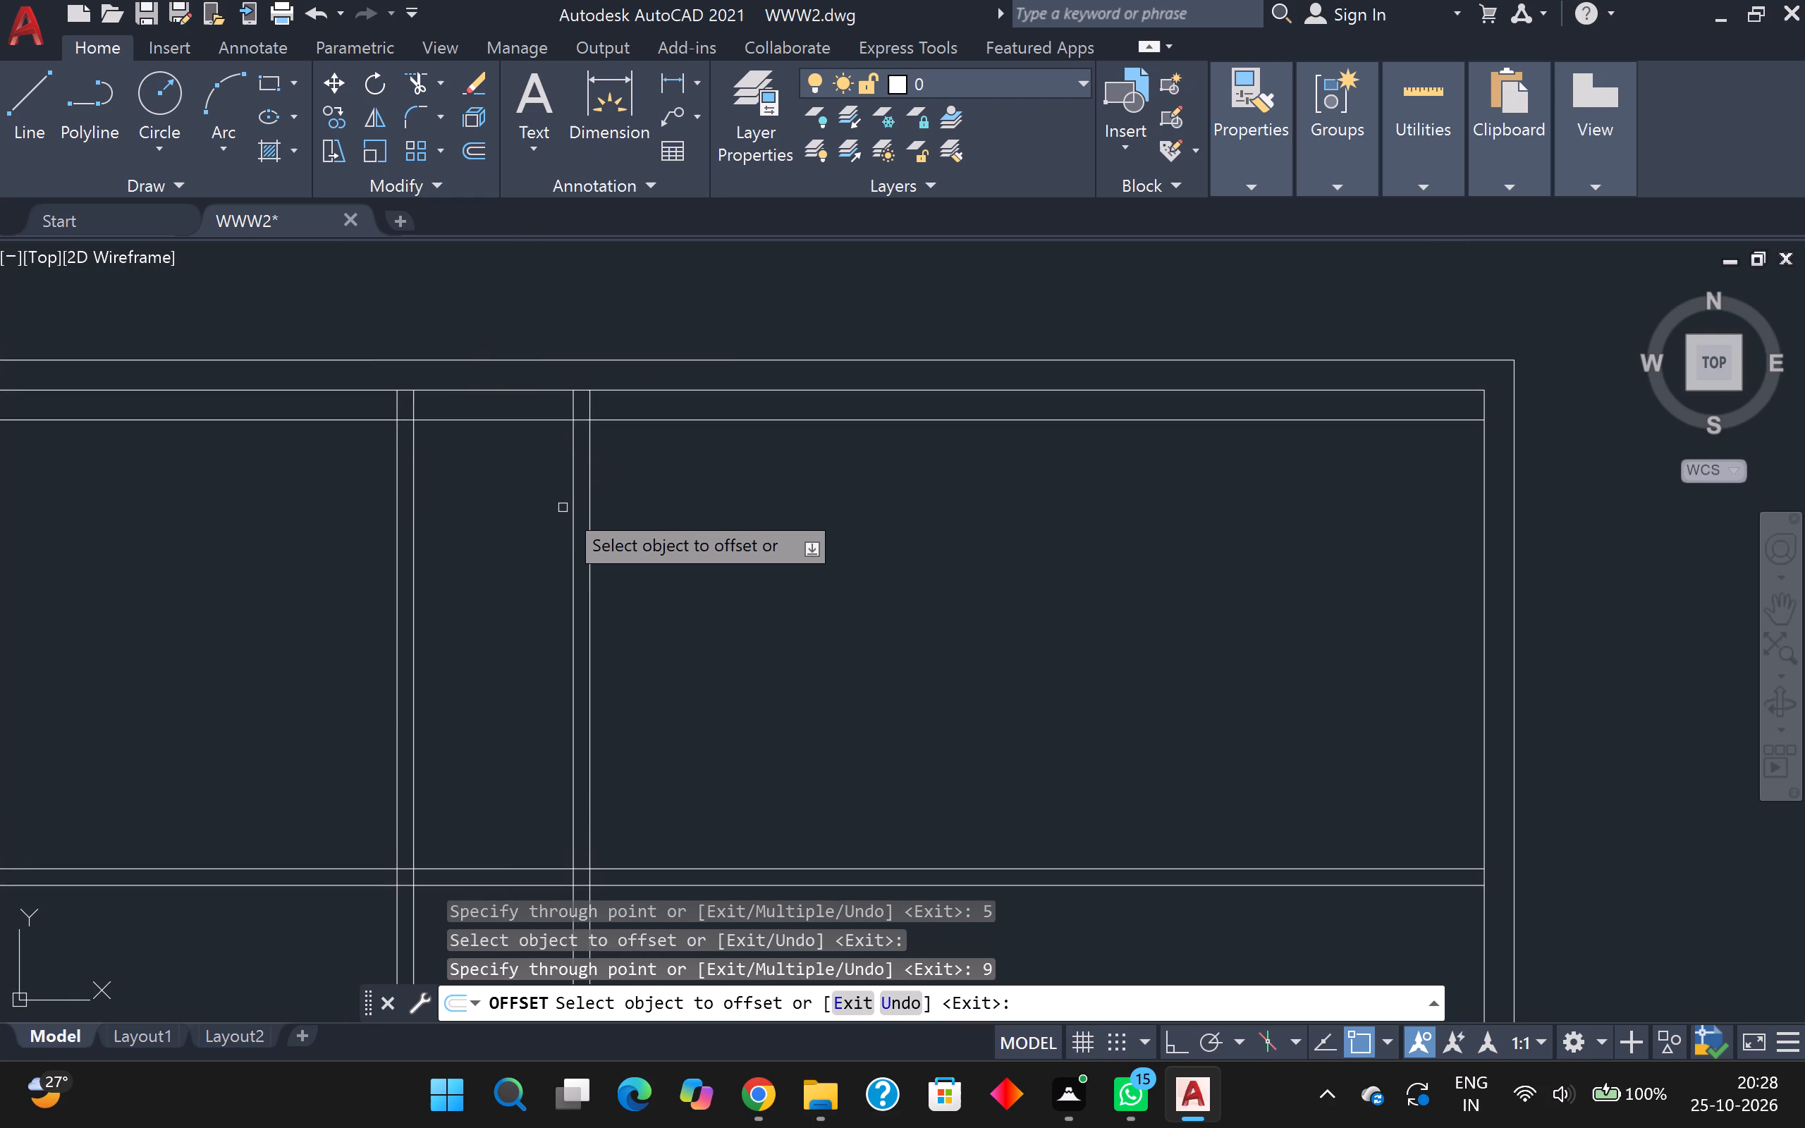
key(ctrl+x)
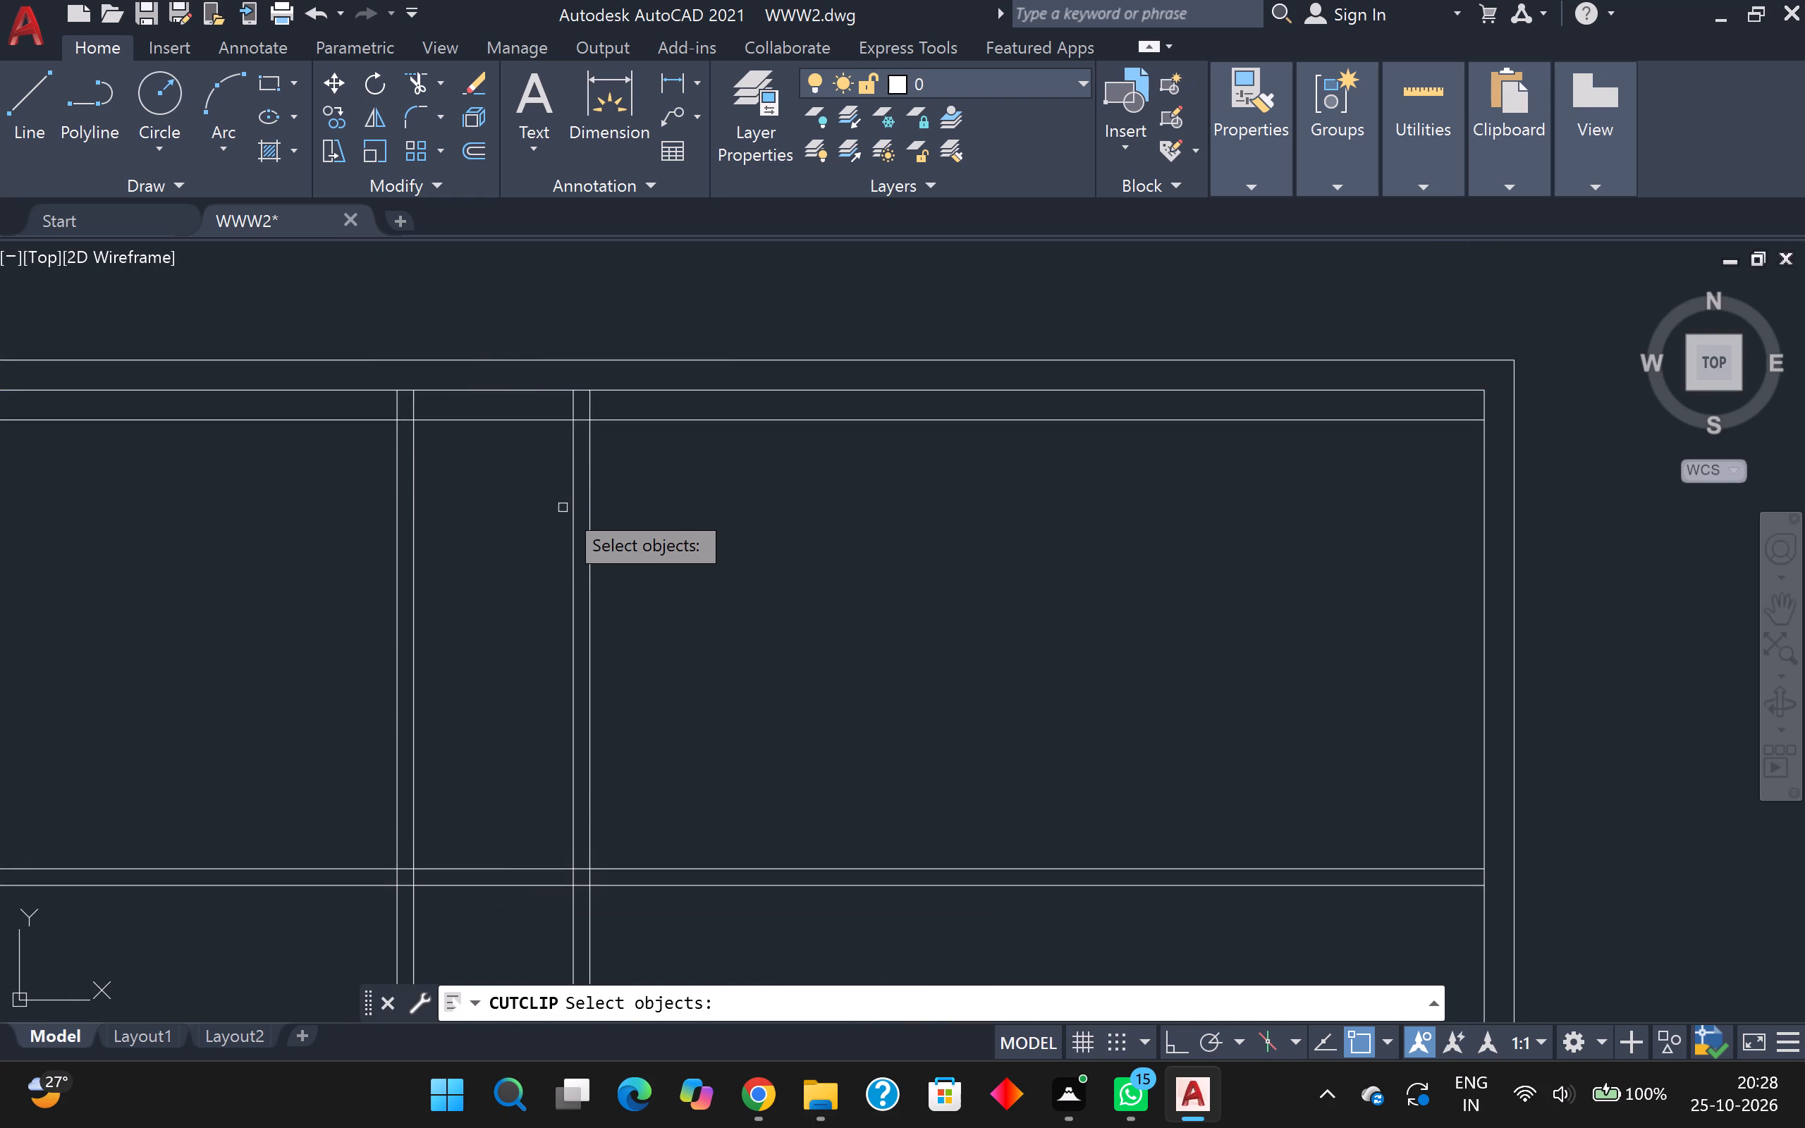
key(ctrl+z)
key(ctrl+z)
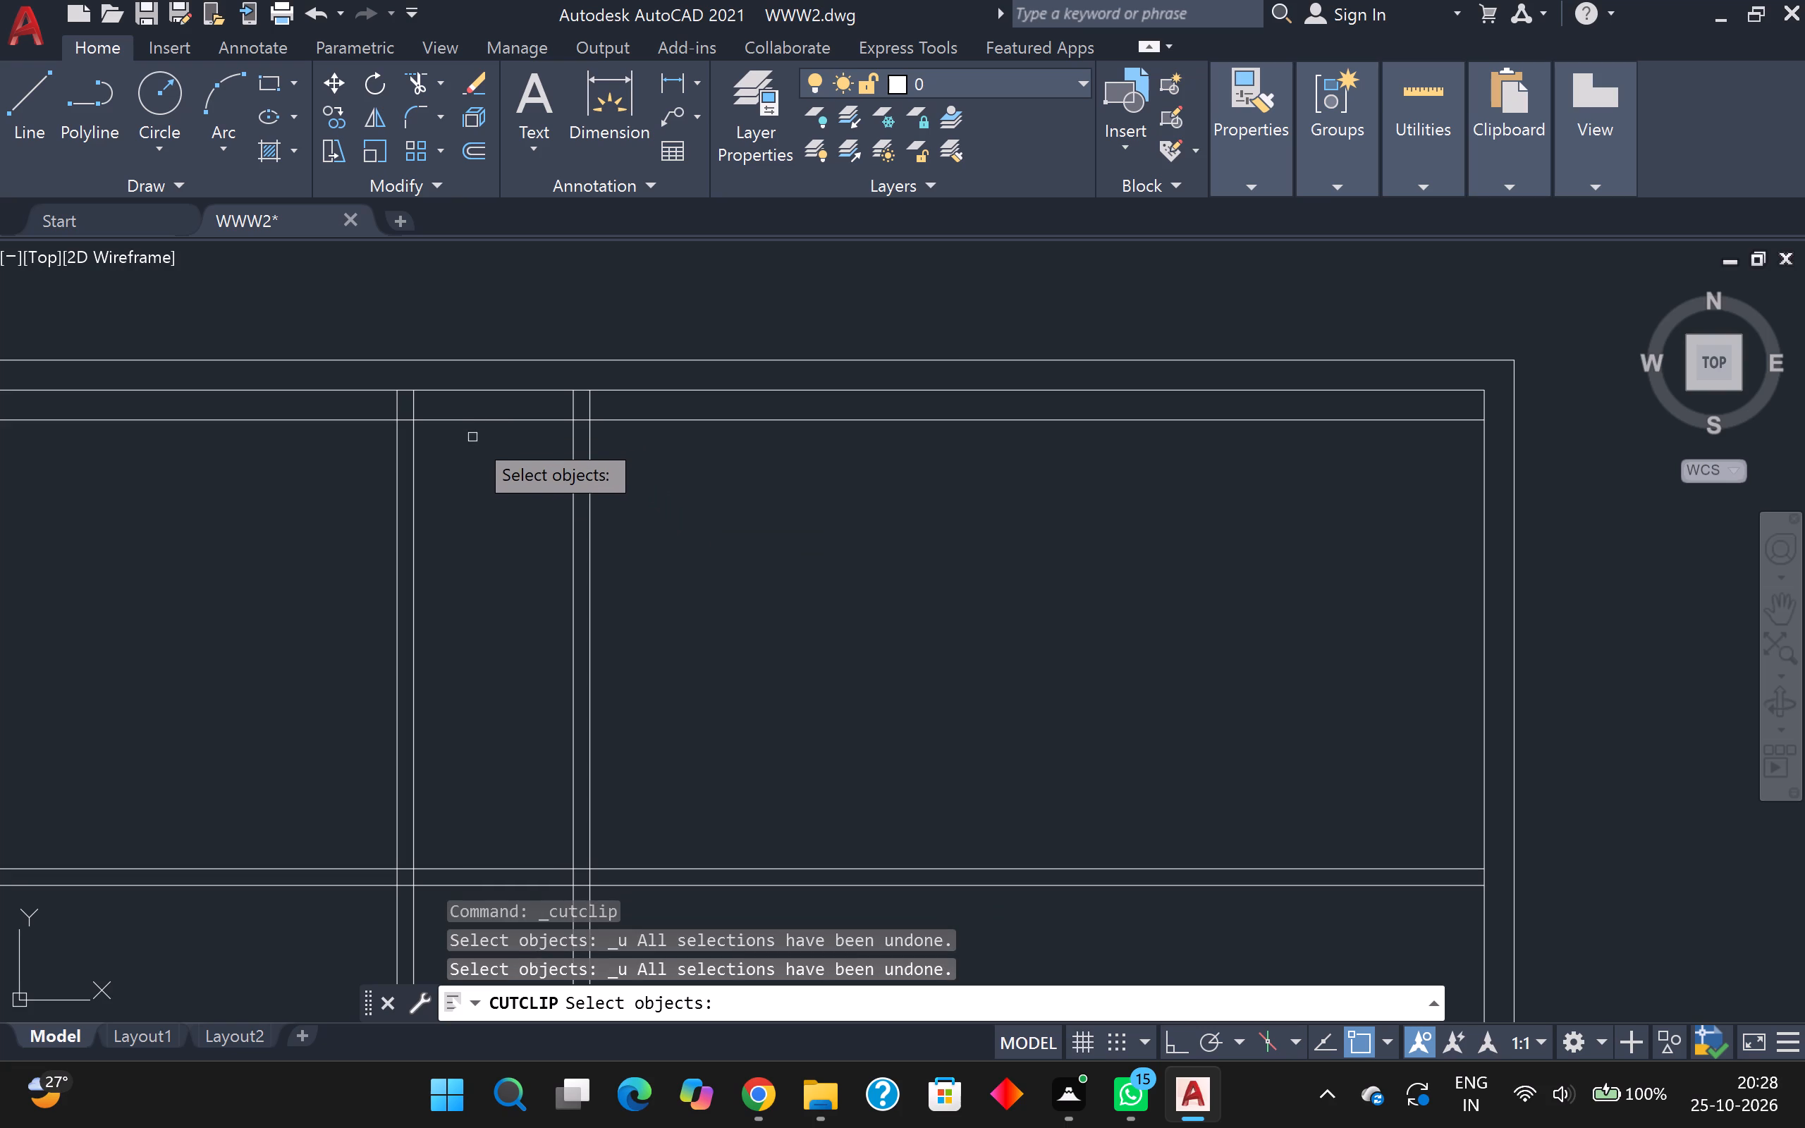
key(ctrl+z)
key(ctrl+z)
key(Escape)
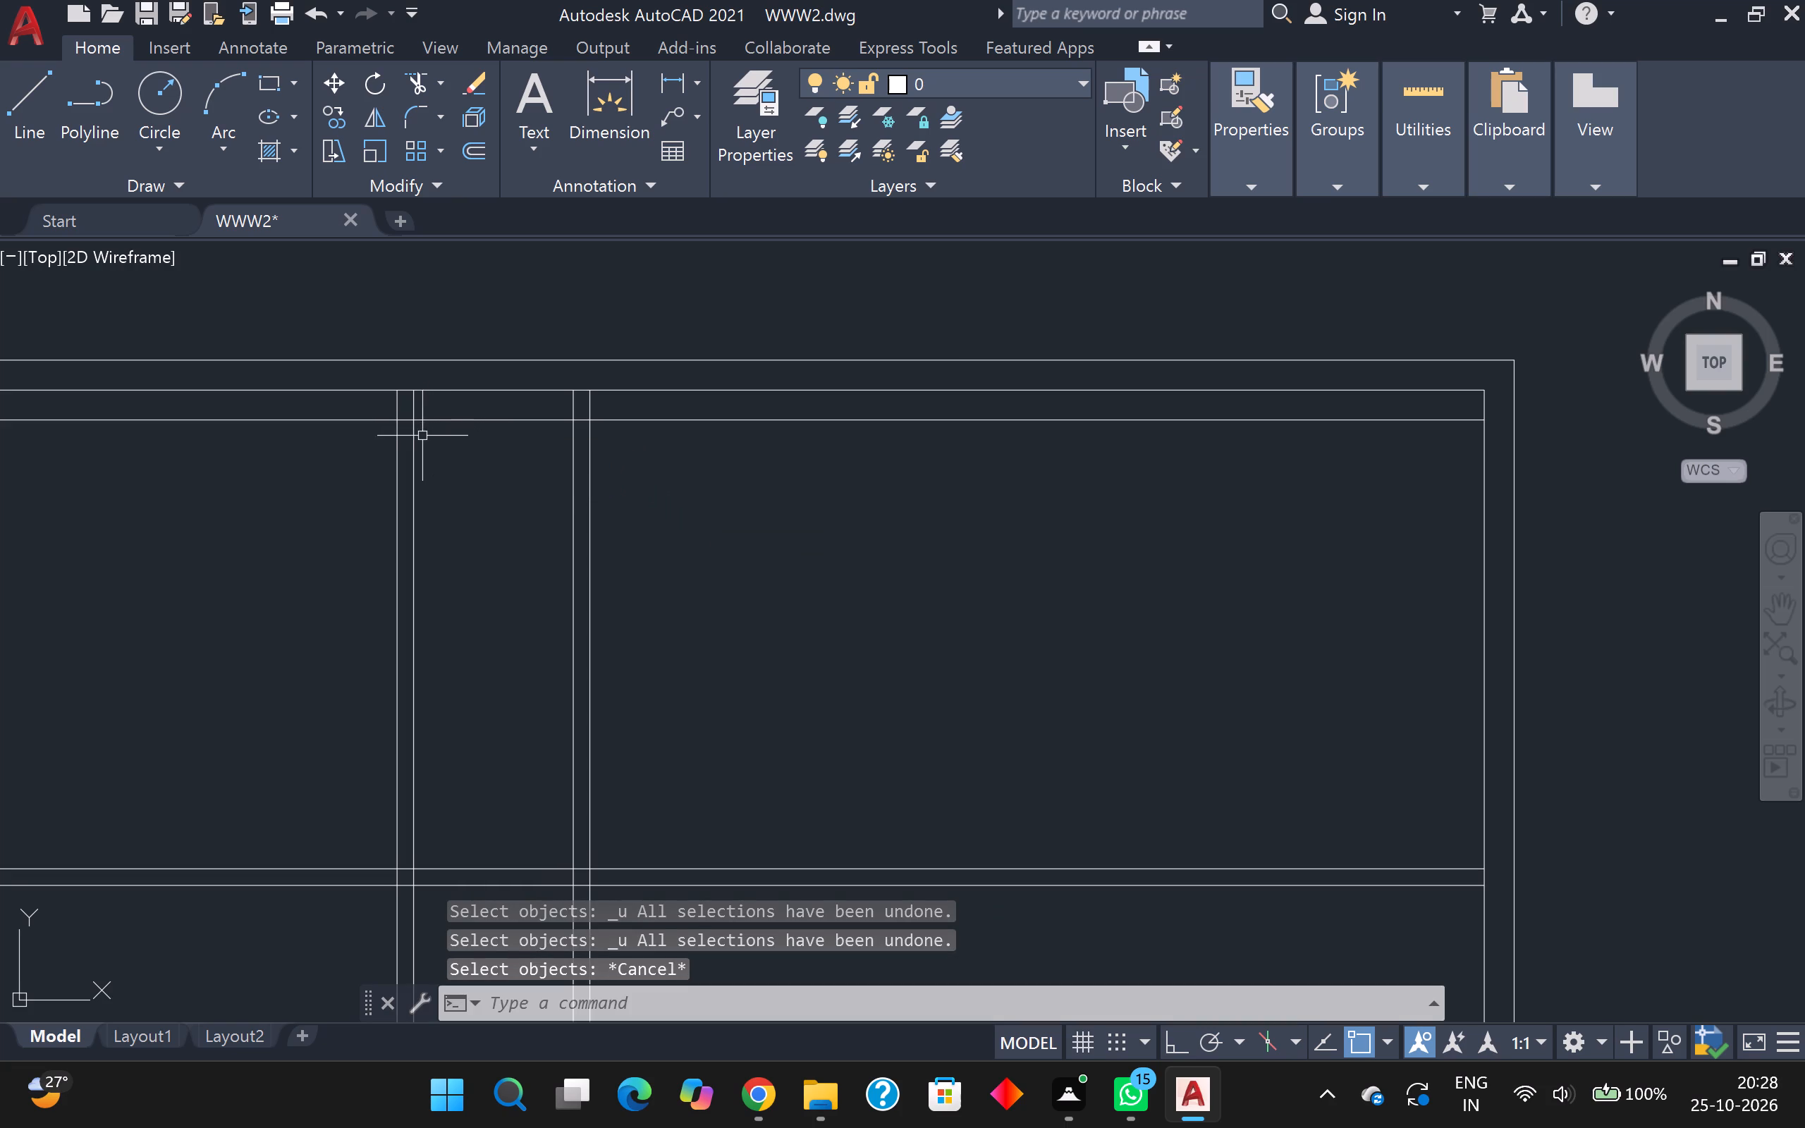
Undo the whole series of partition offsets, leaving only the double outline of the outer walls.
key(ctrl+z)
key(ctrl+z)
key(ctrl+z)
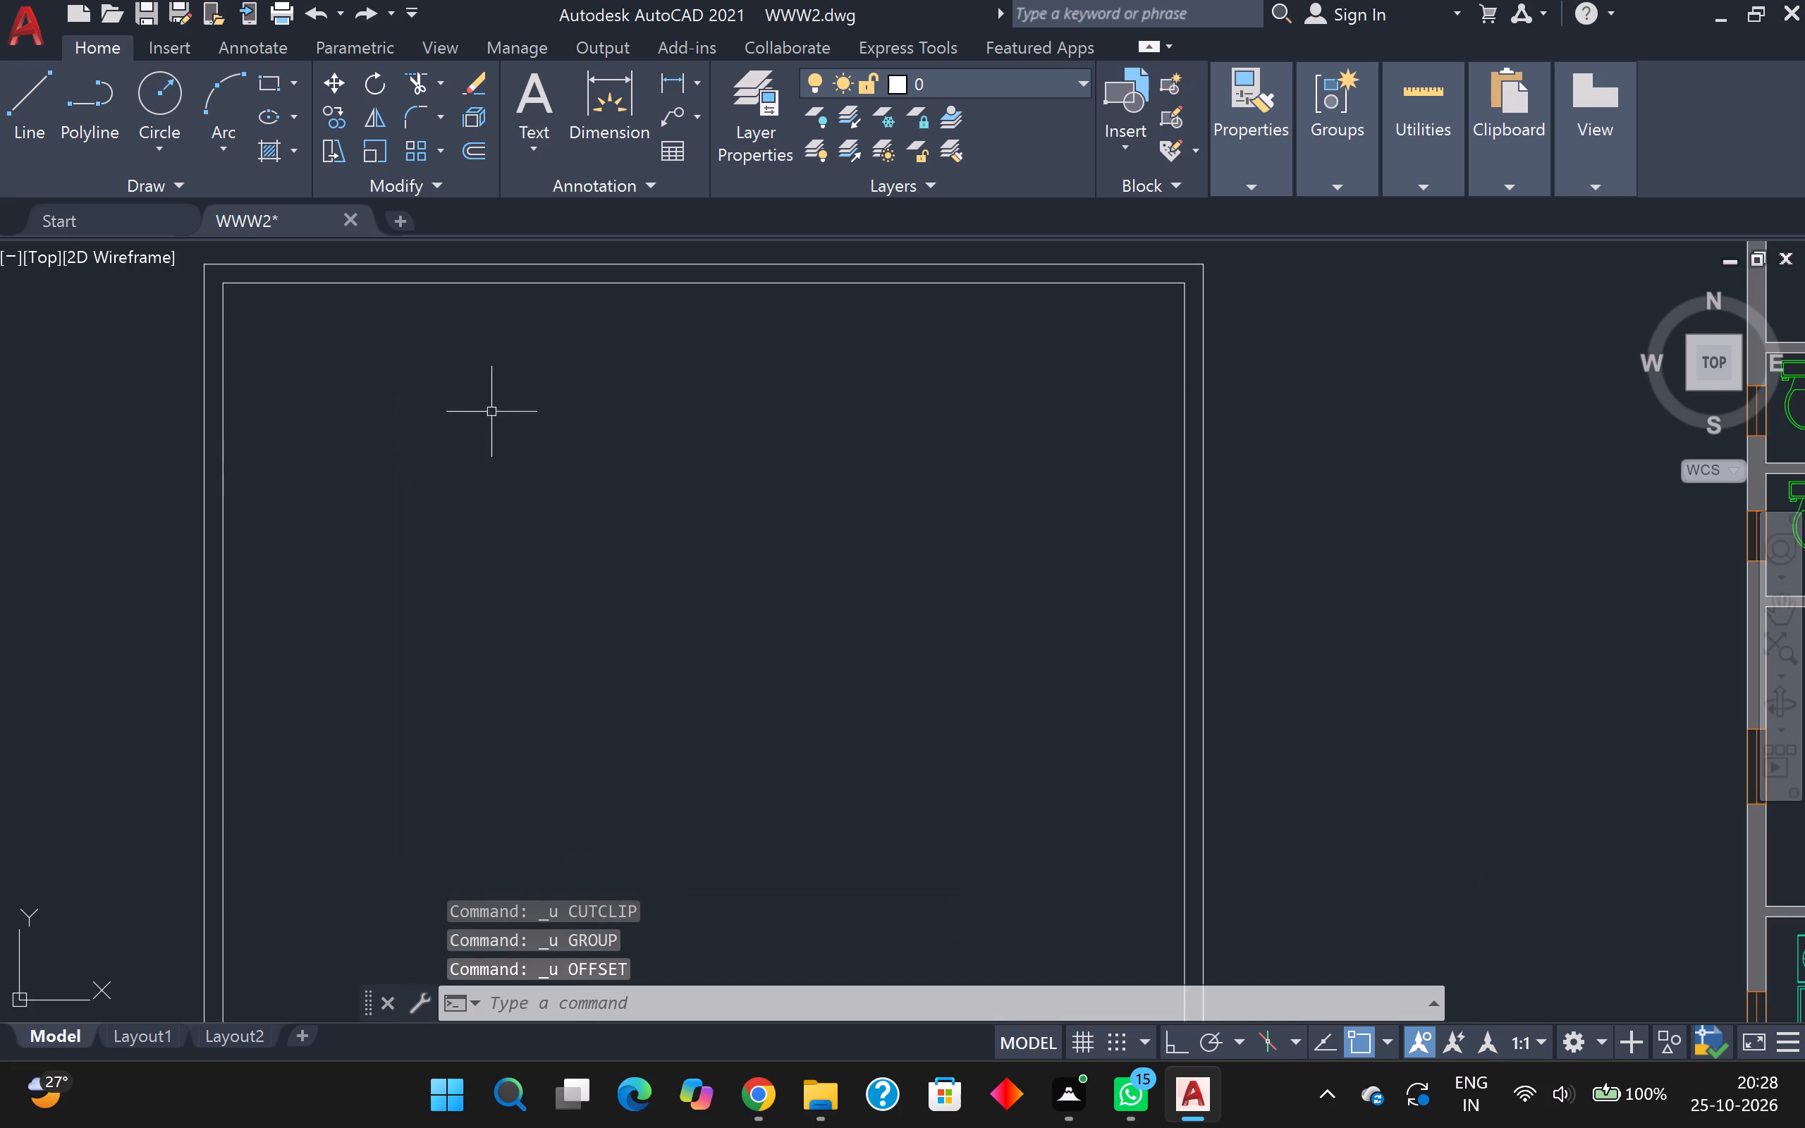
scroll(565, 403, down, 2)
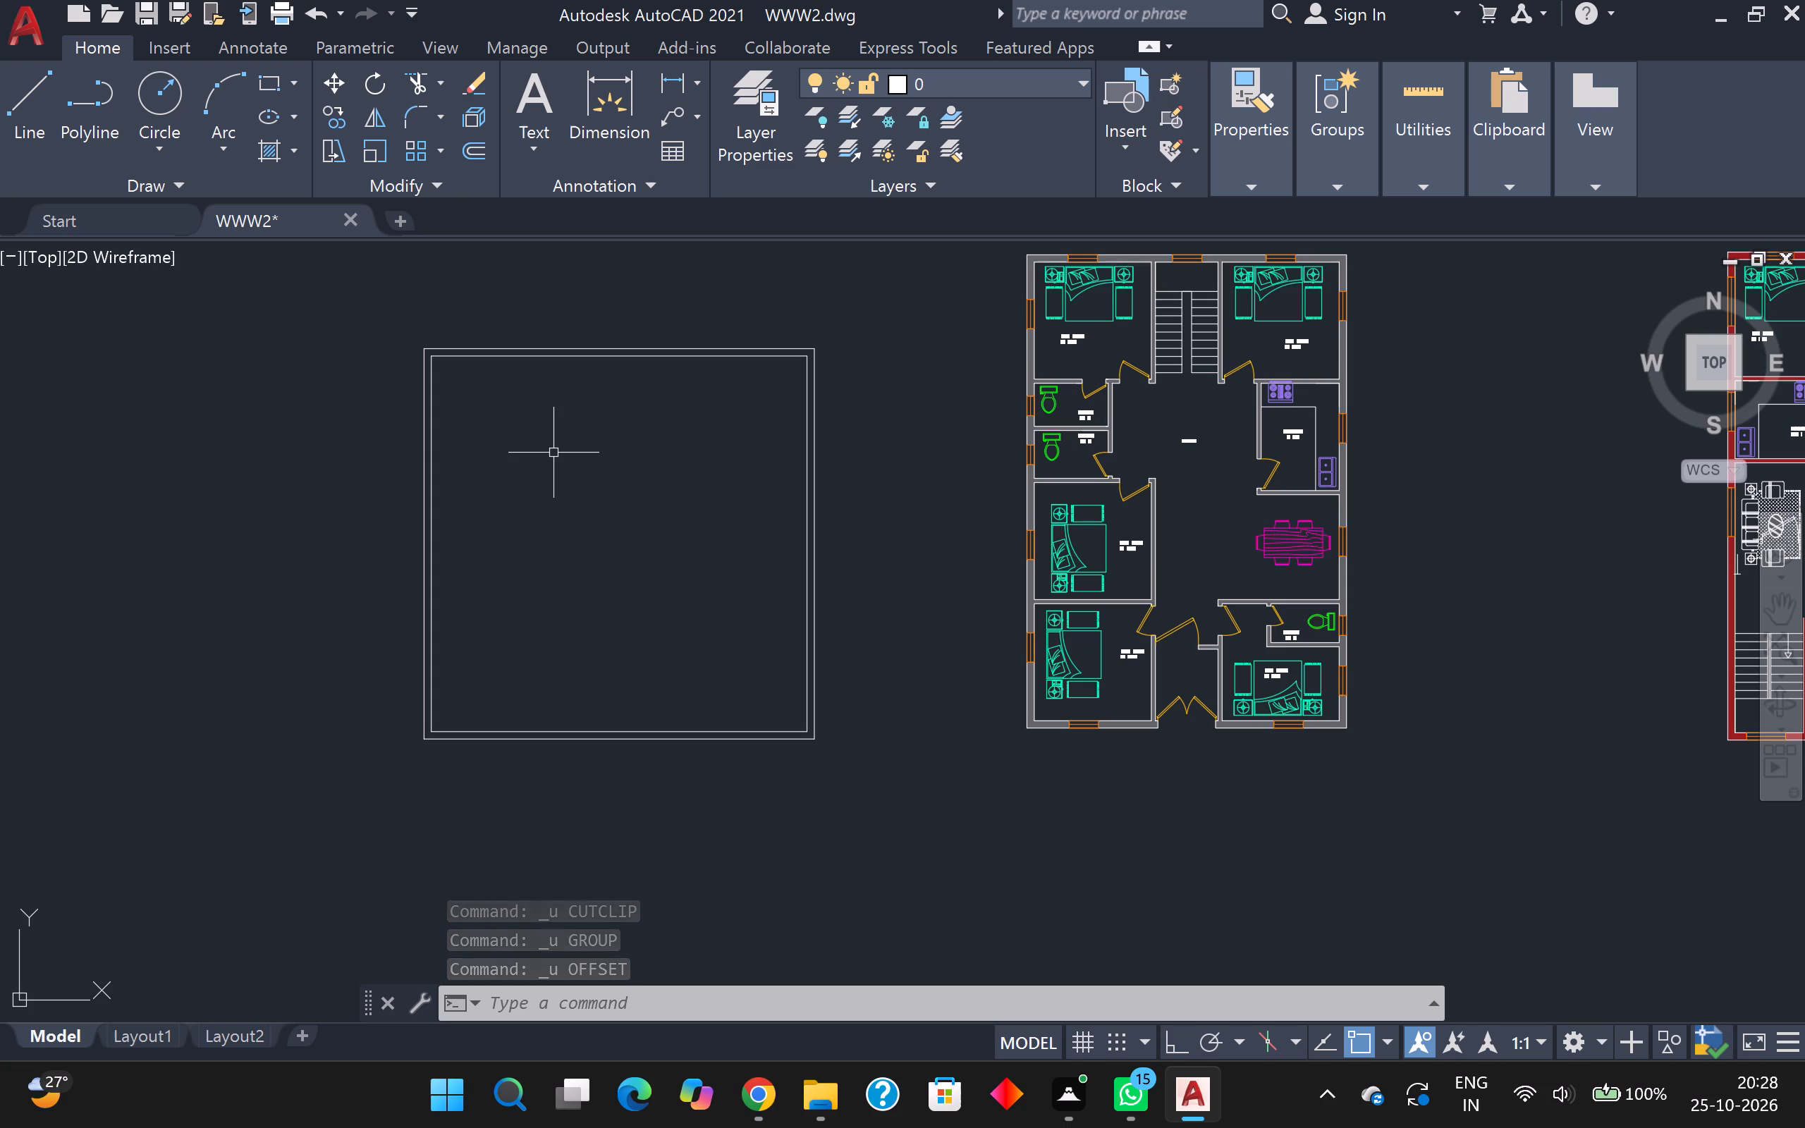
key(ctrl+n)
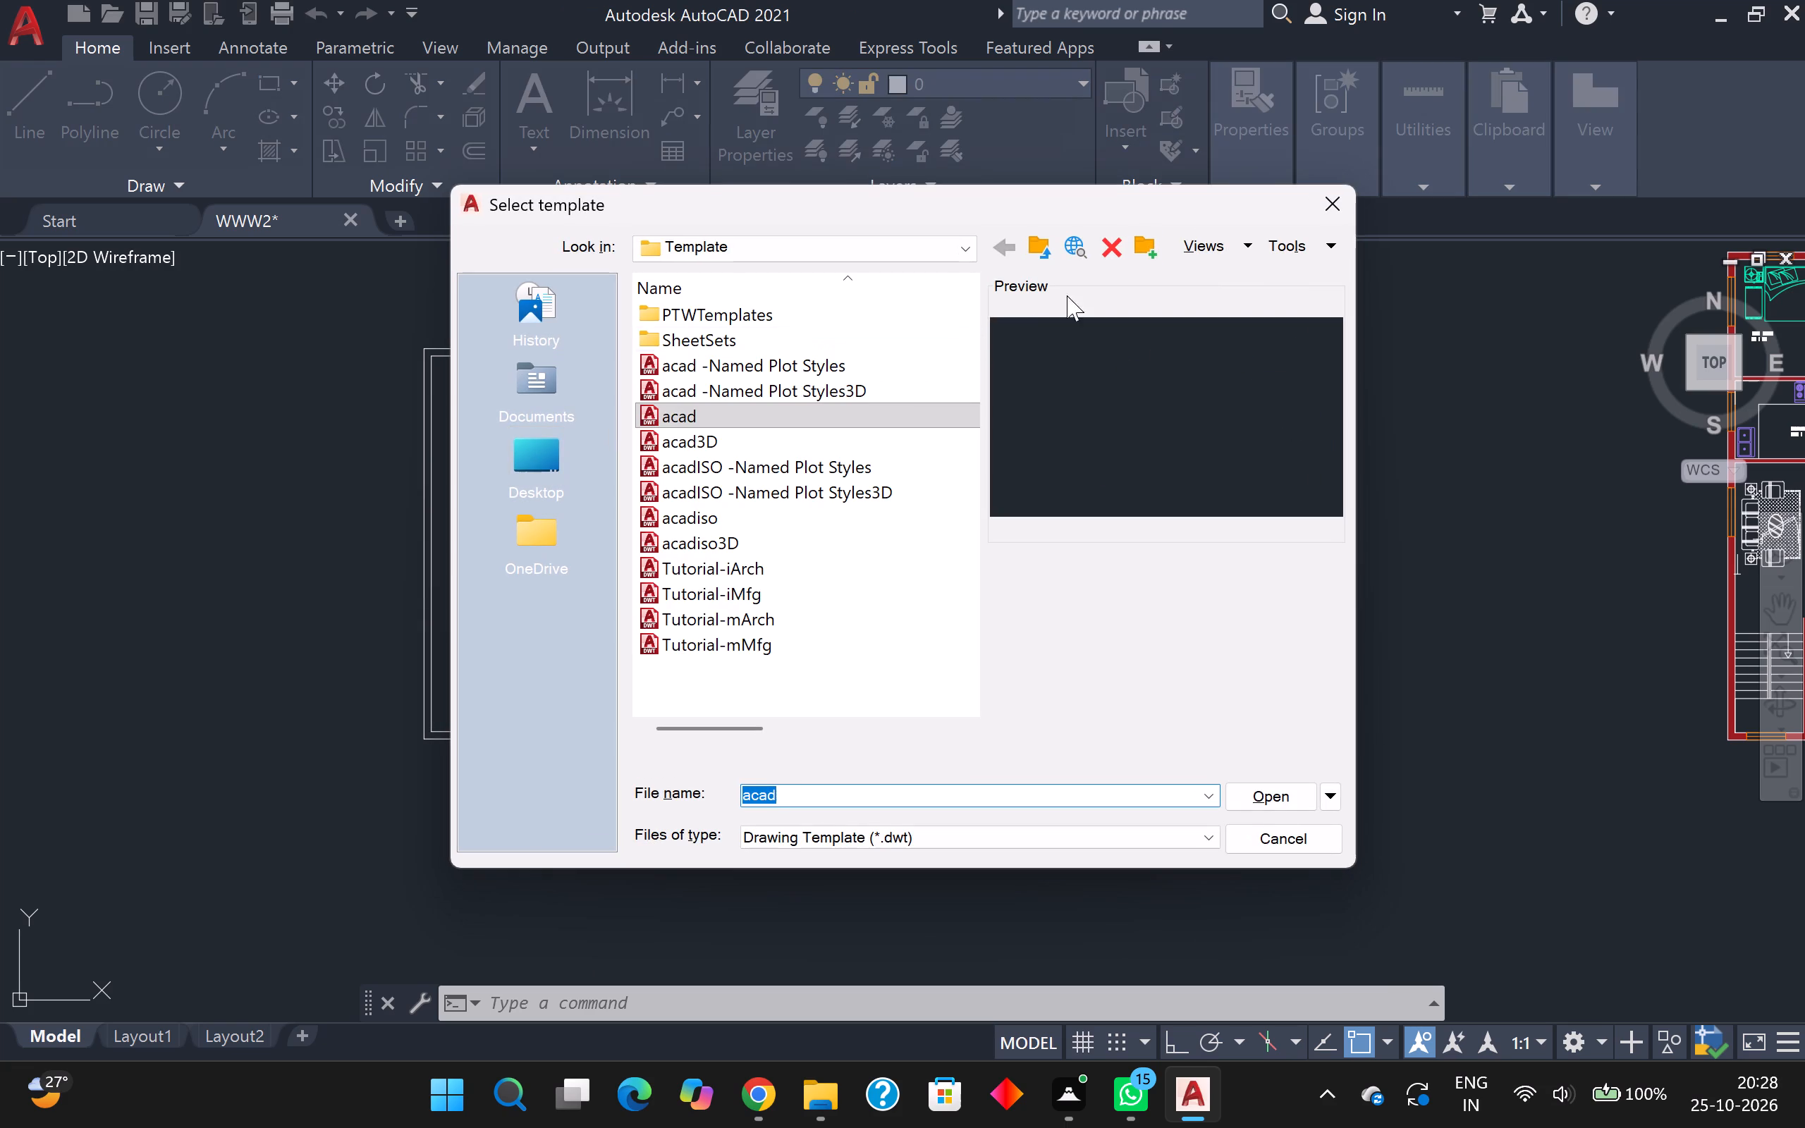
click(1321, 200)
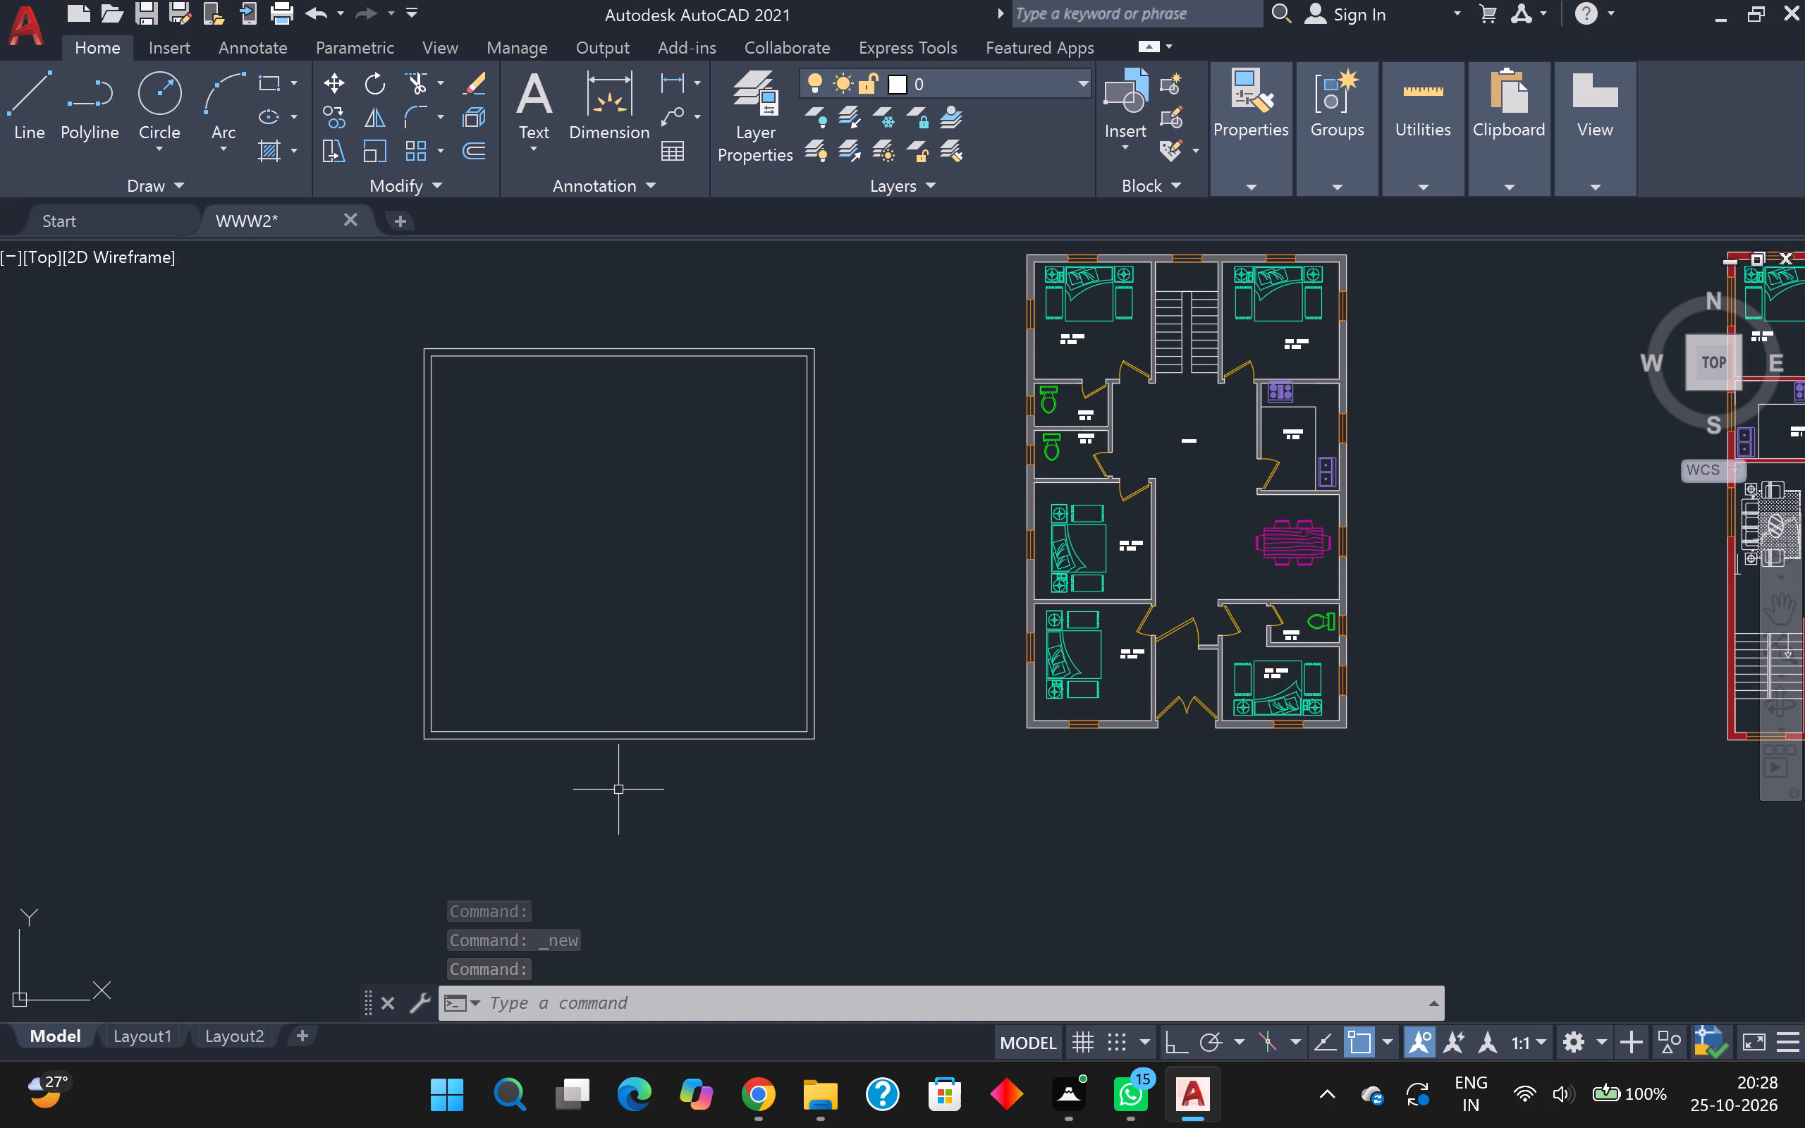
Offset the left wall's inner line 11'3" into the plan, and offset that new line 5 inches rightward to form a vertical partition.
key(o)
key(Return)
key(Return)
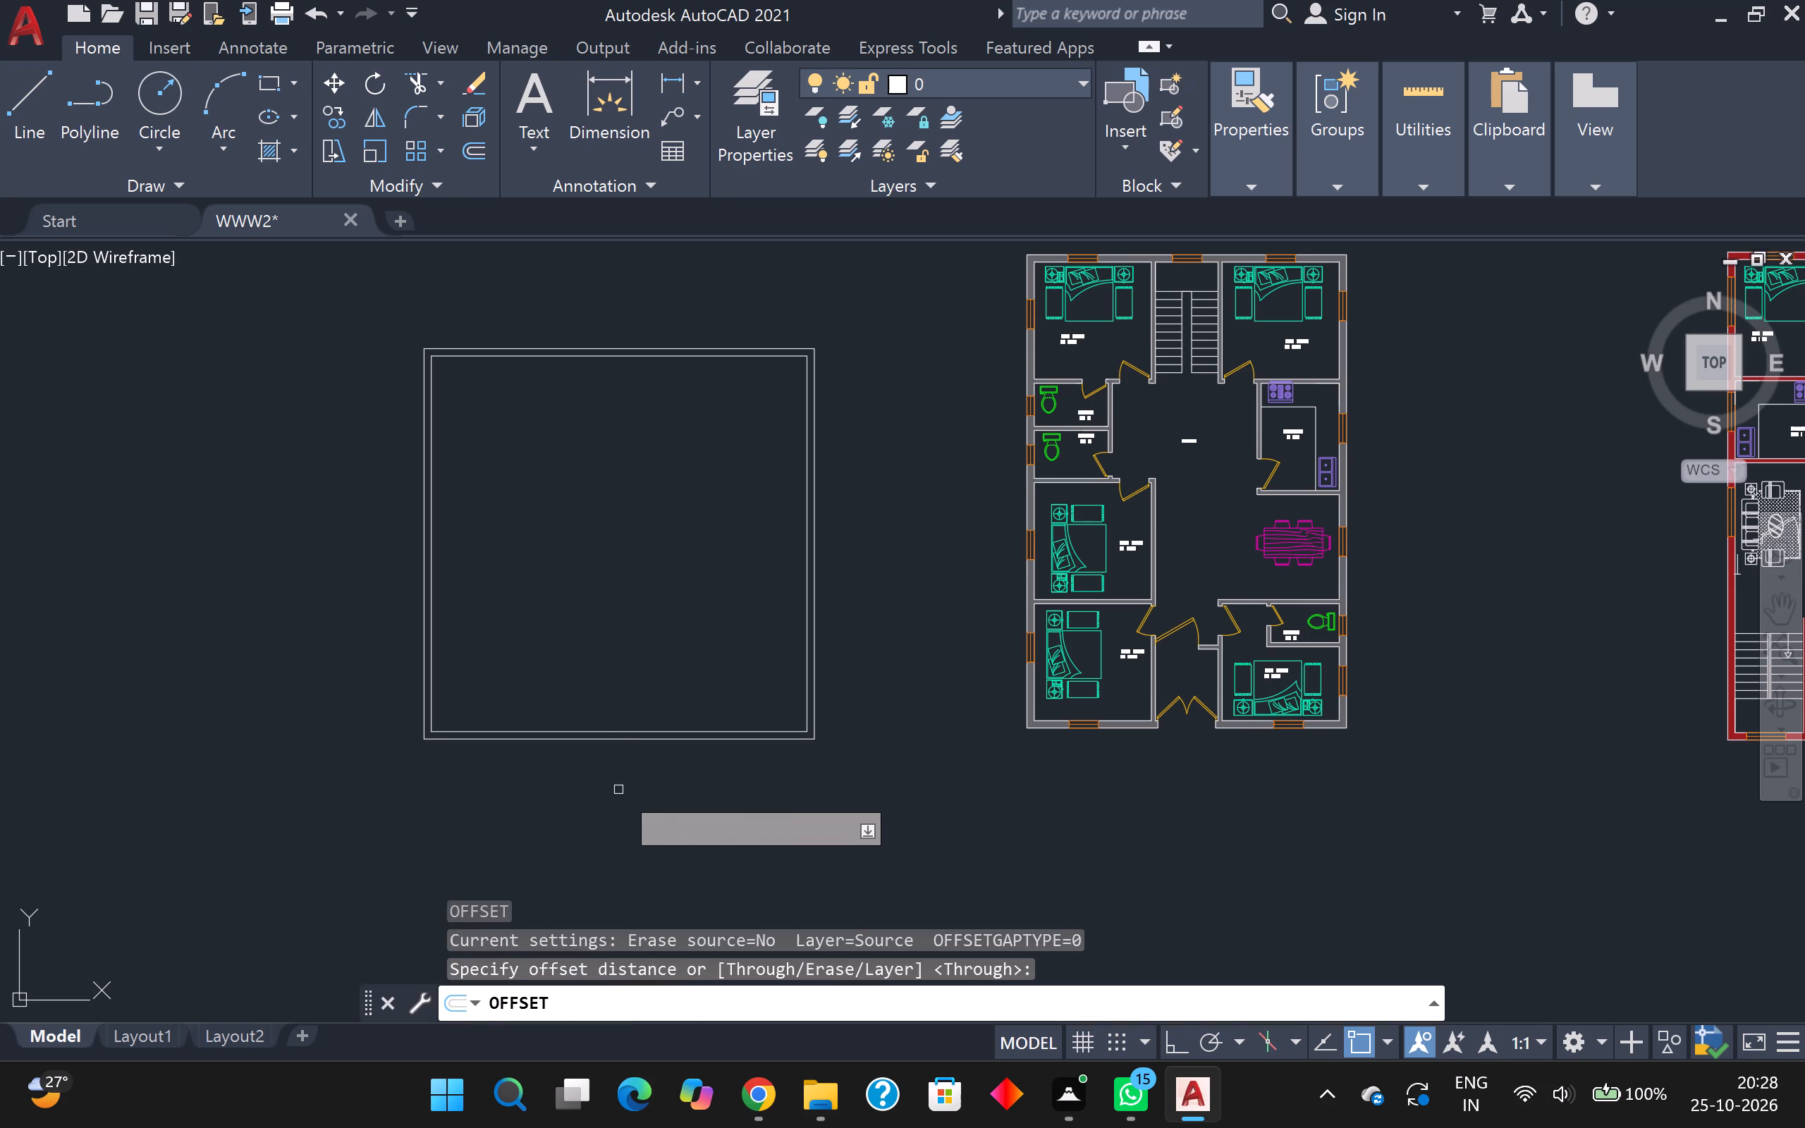
scroll(479, 626, up, 1)
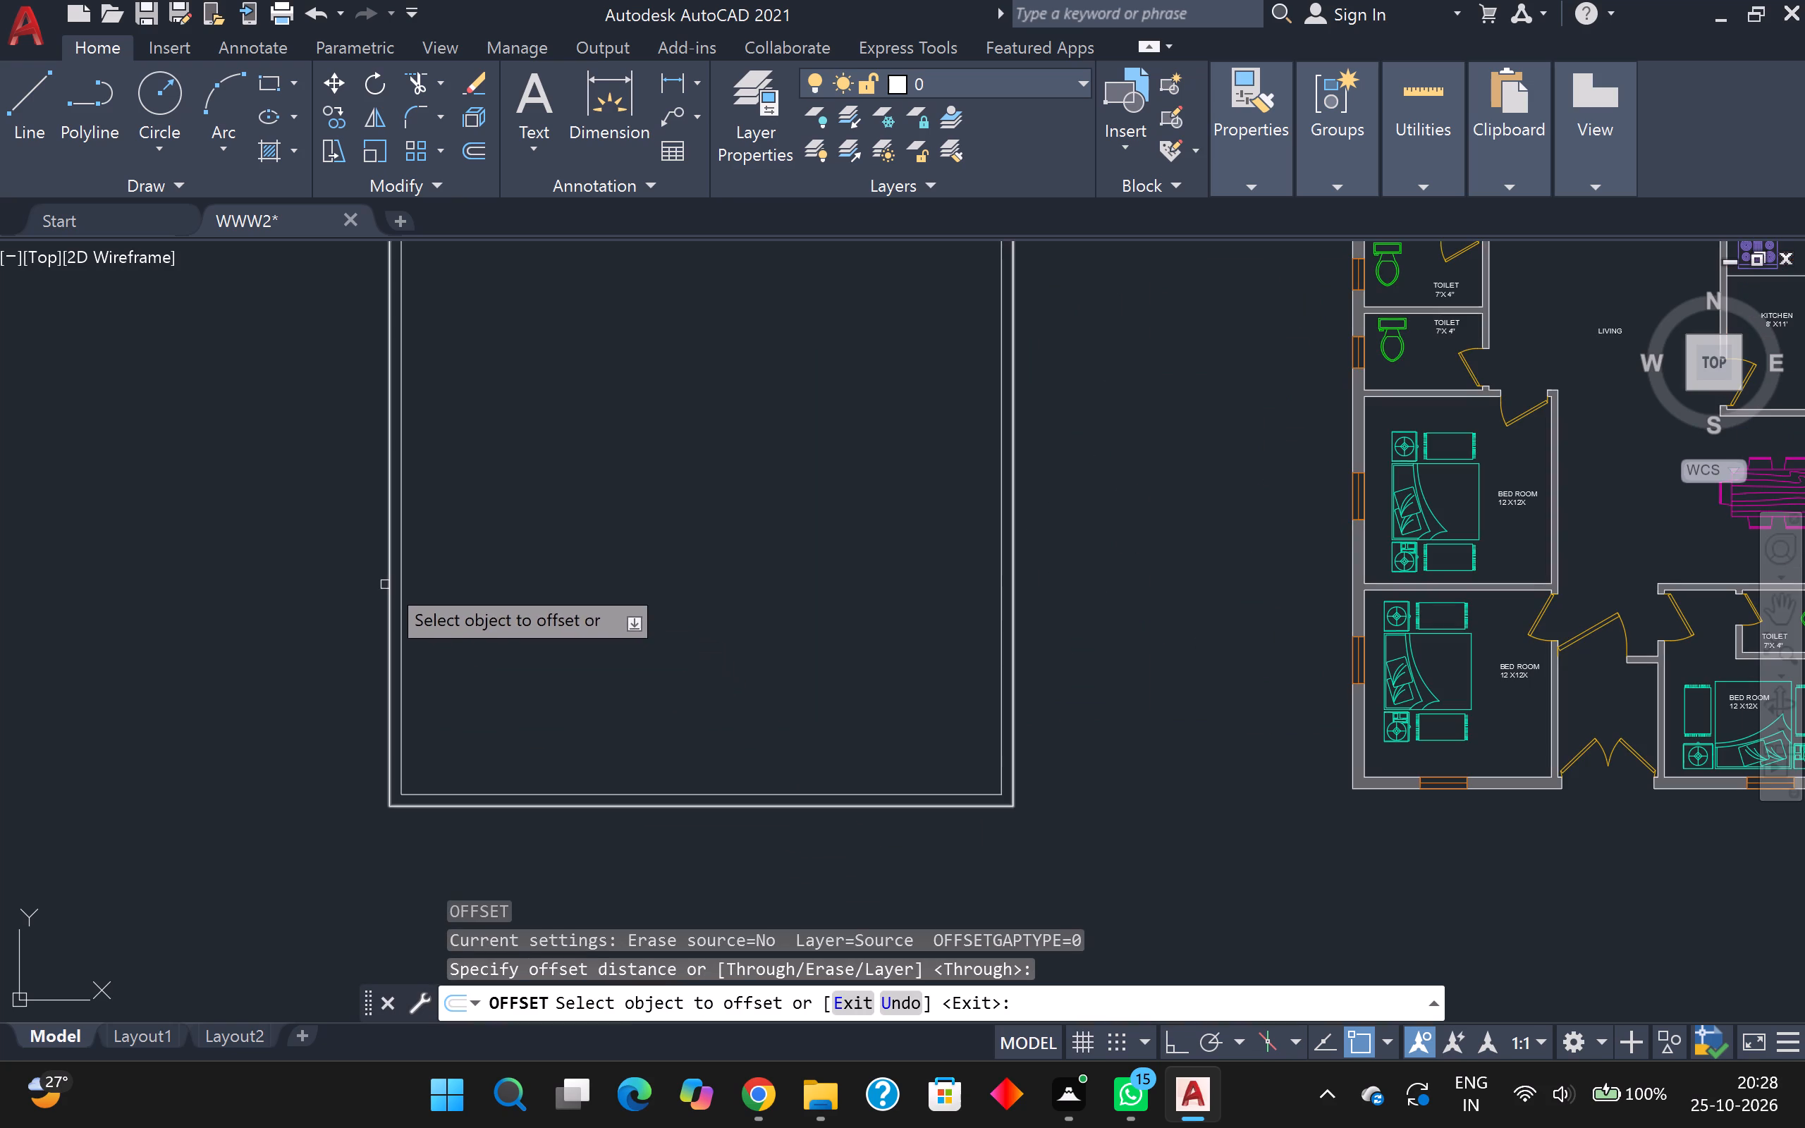
click(405, 596)
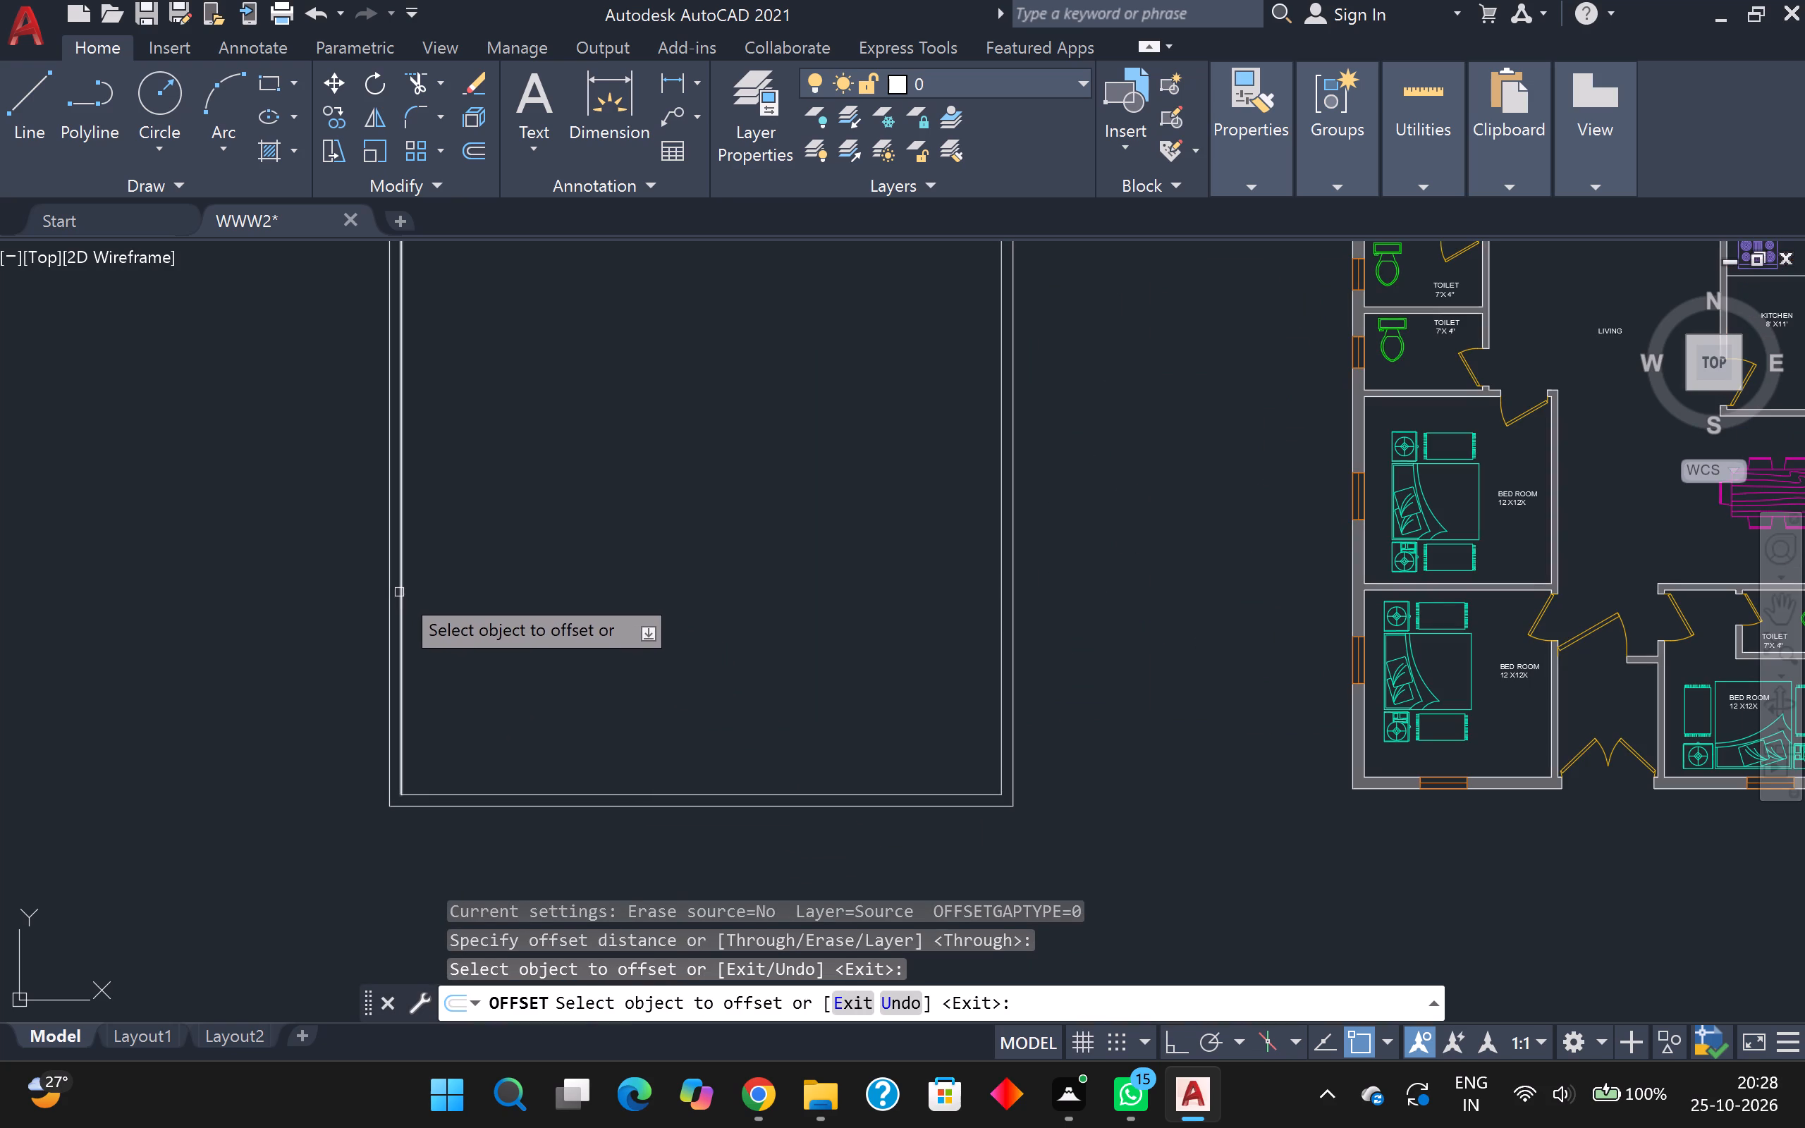
click(399, 592)
scroll(466, 611, down, 1)
middle_drag(466, 611, 463, 637)
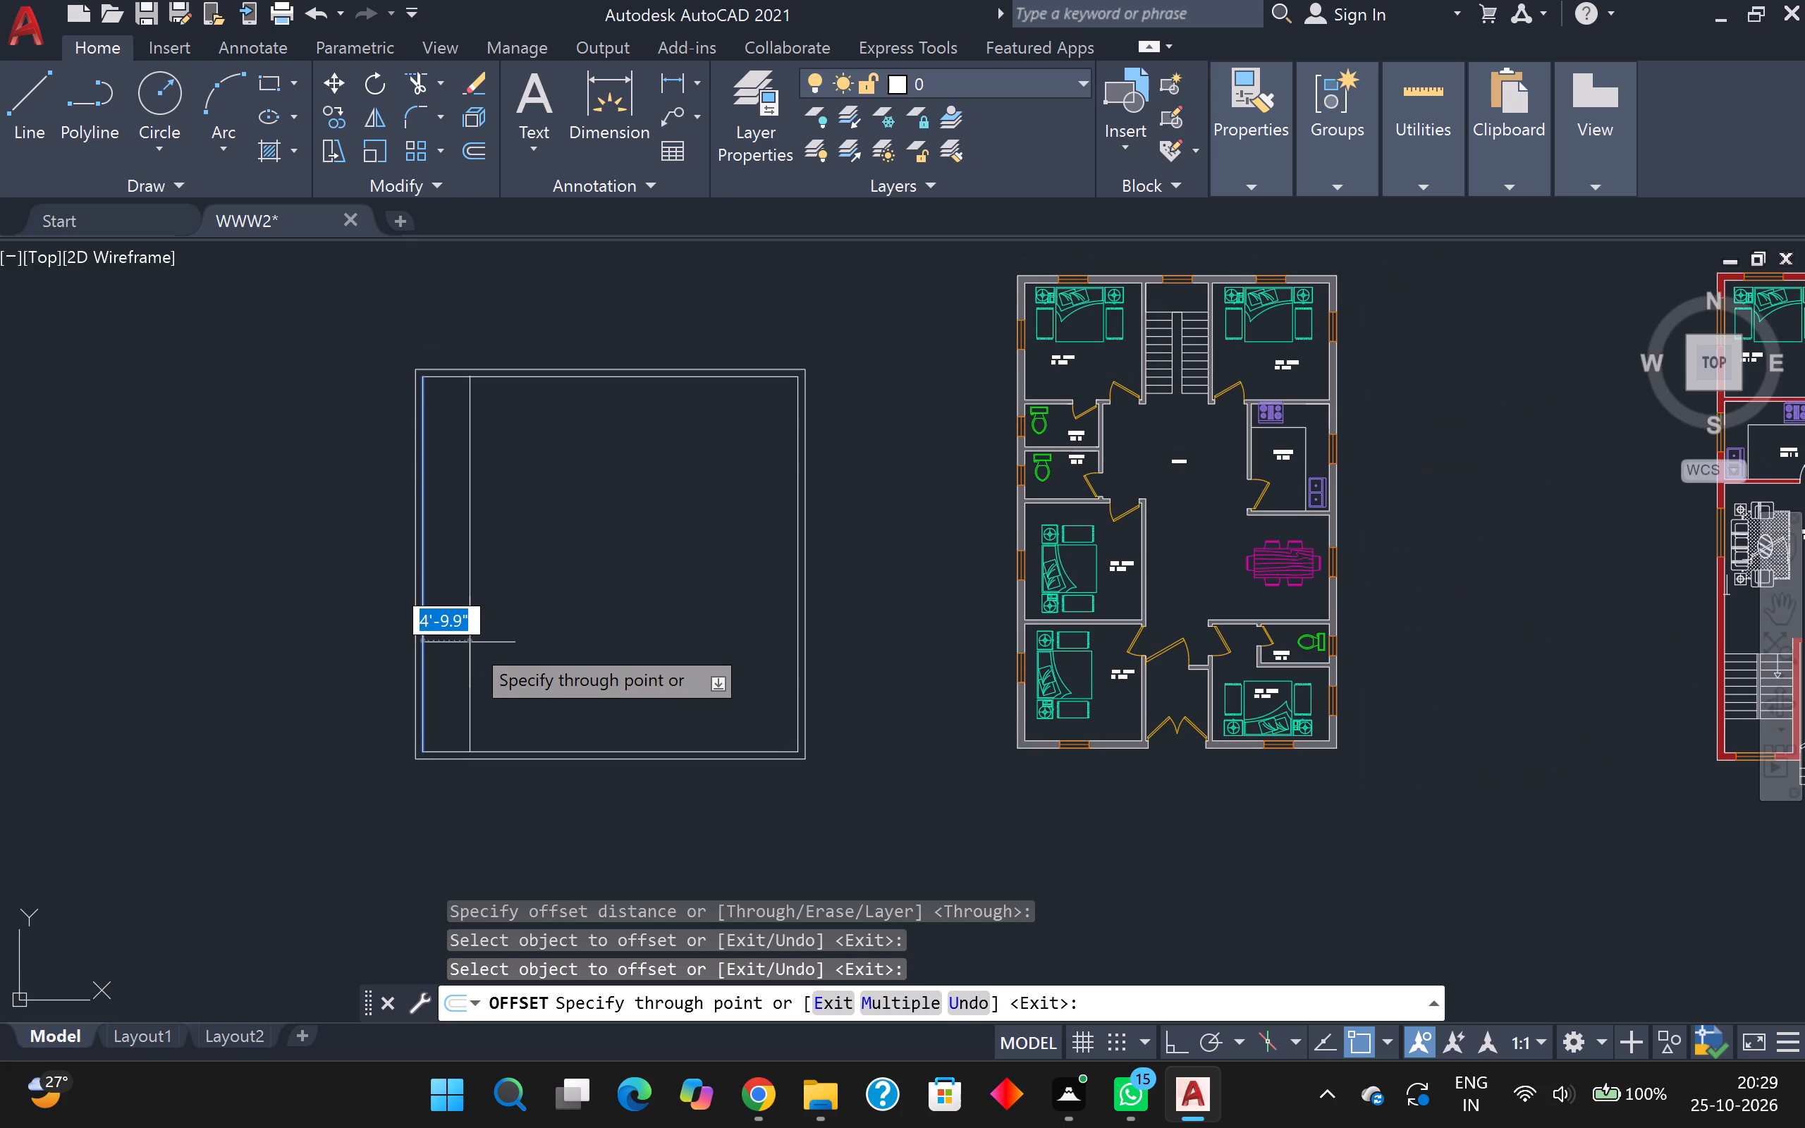
text(11')
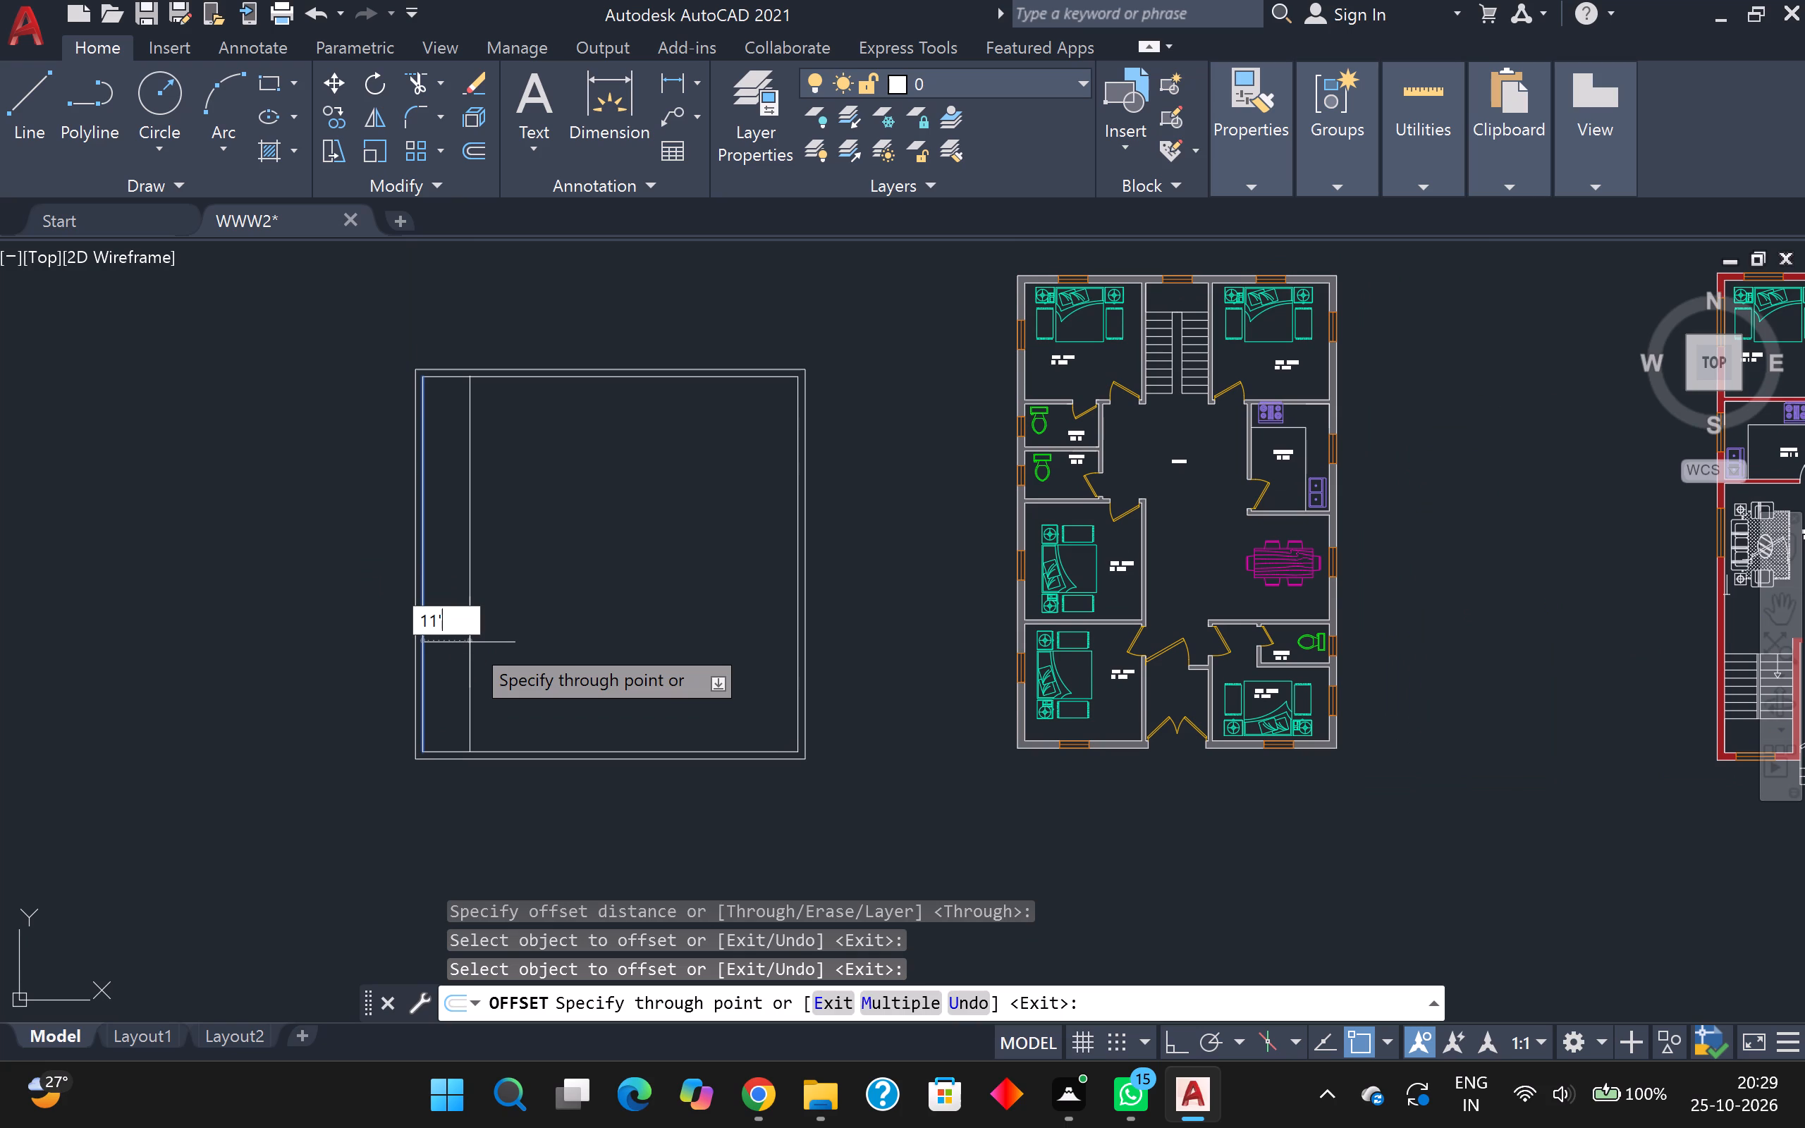
key(3)
key(Return)
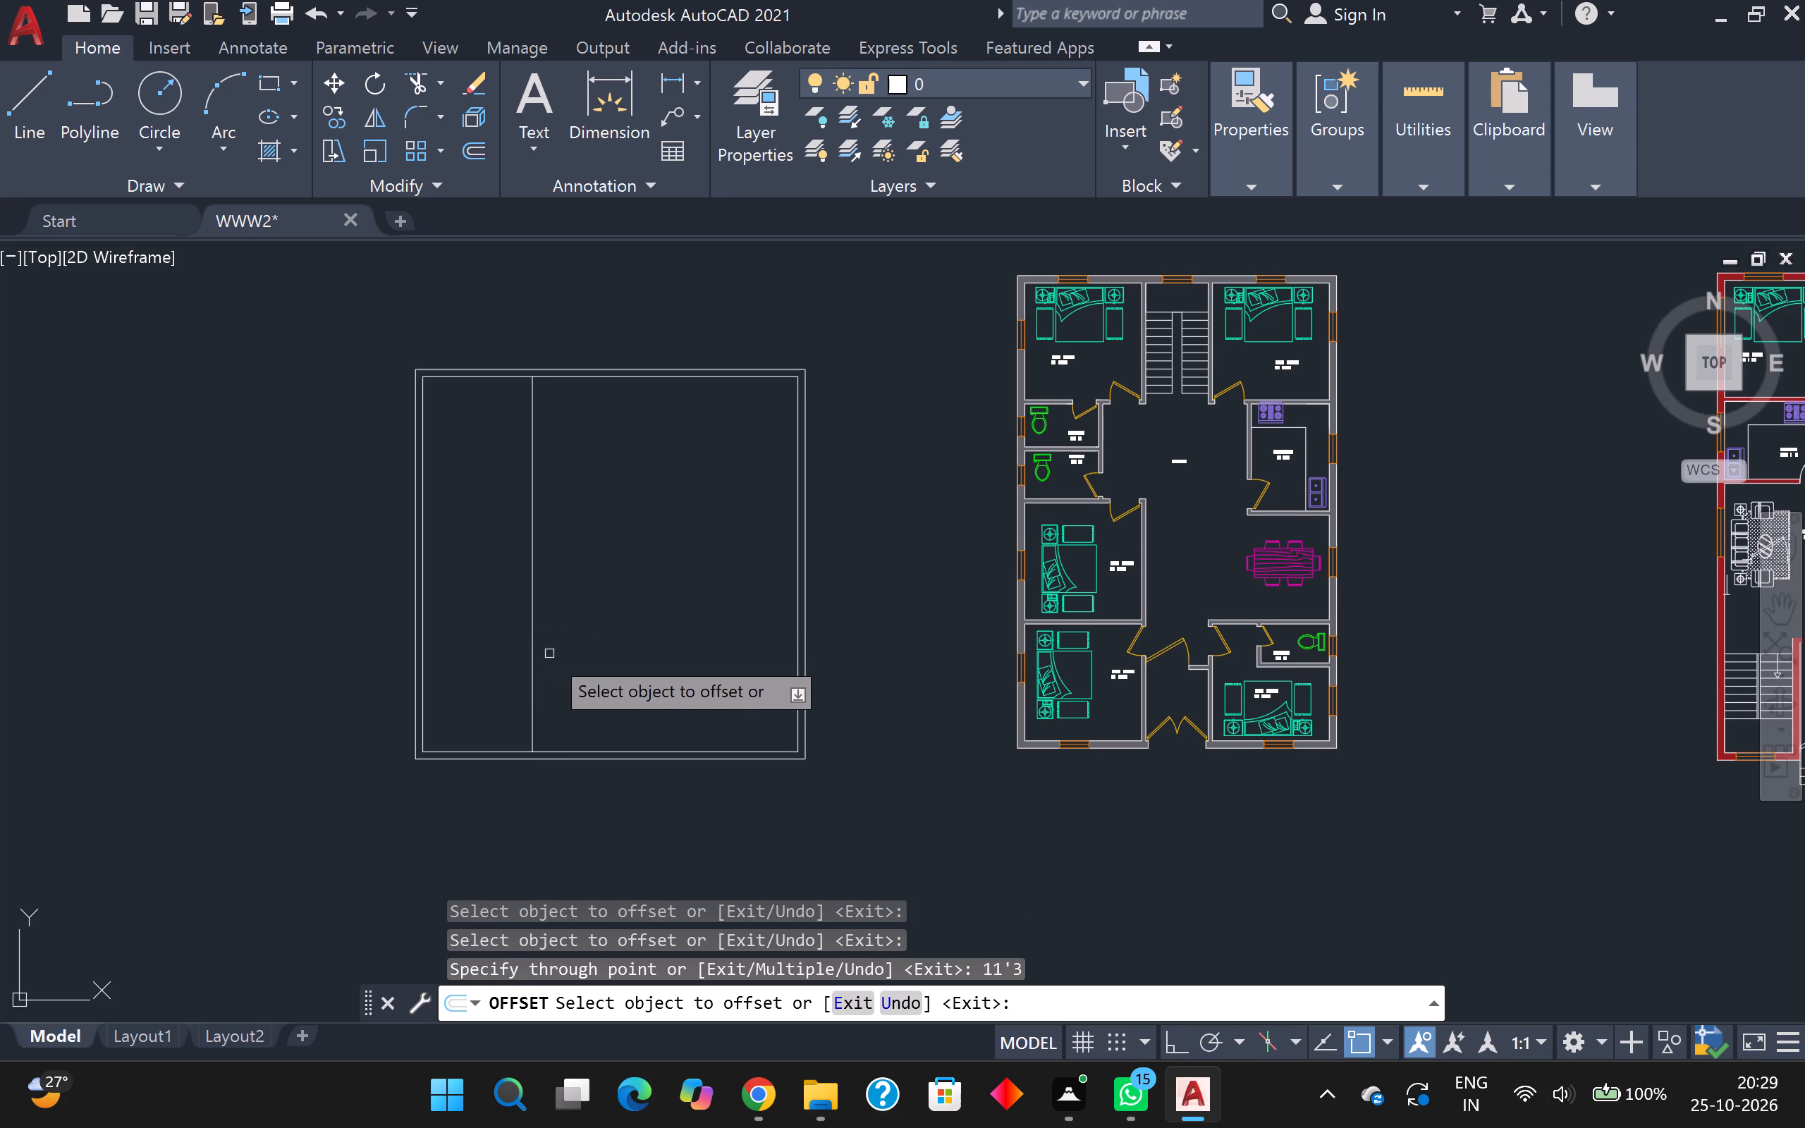
click(533, 652)
key(5)
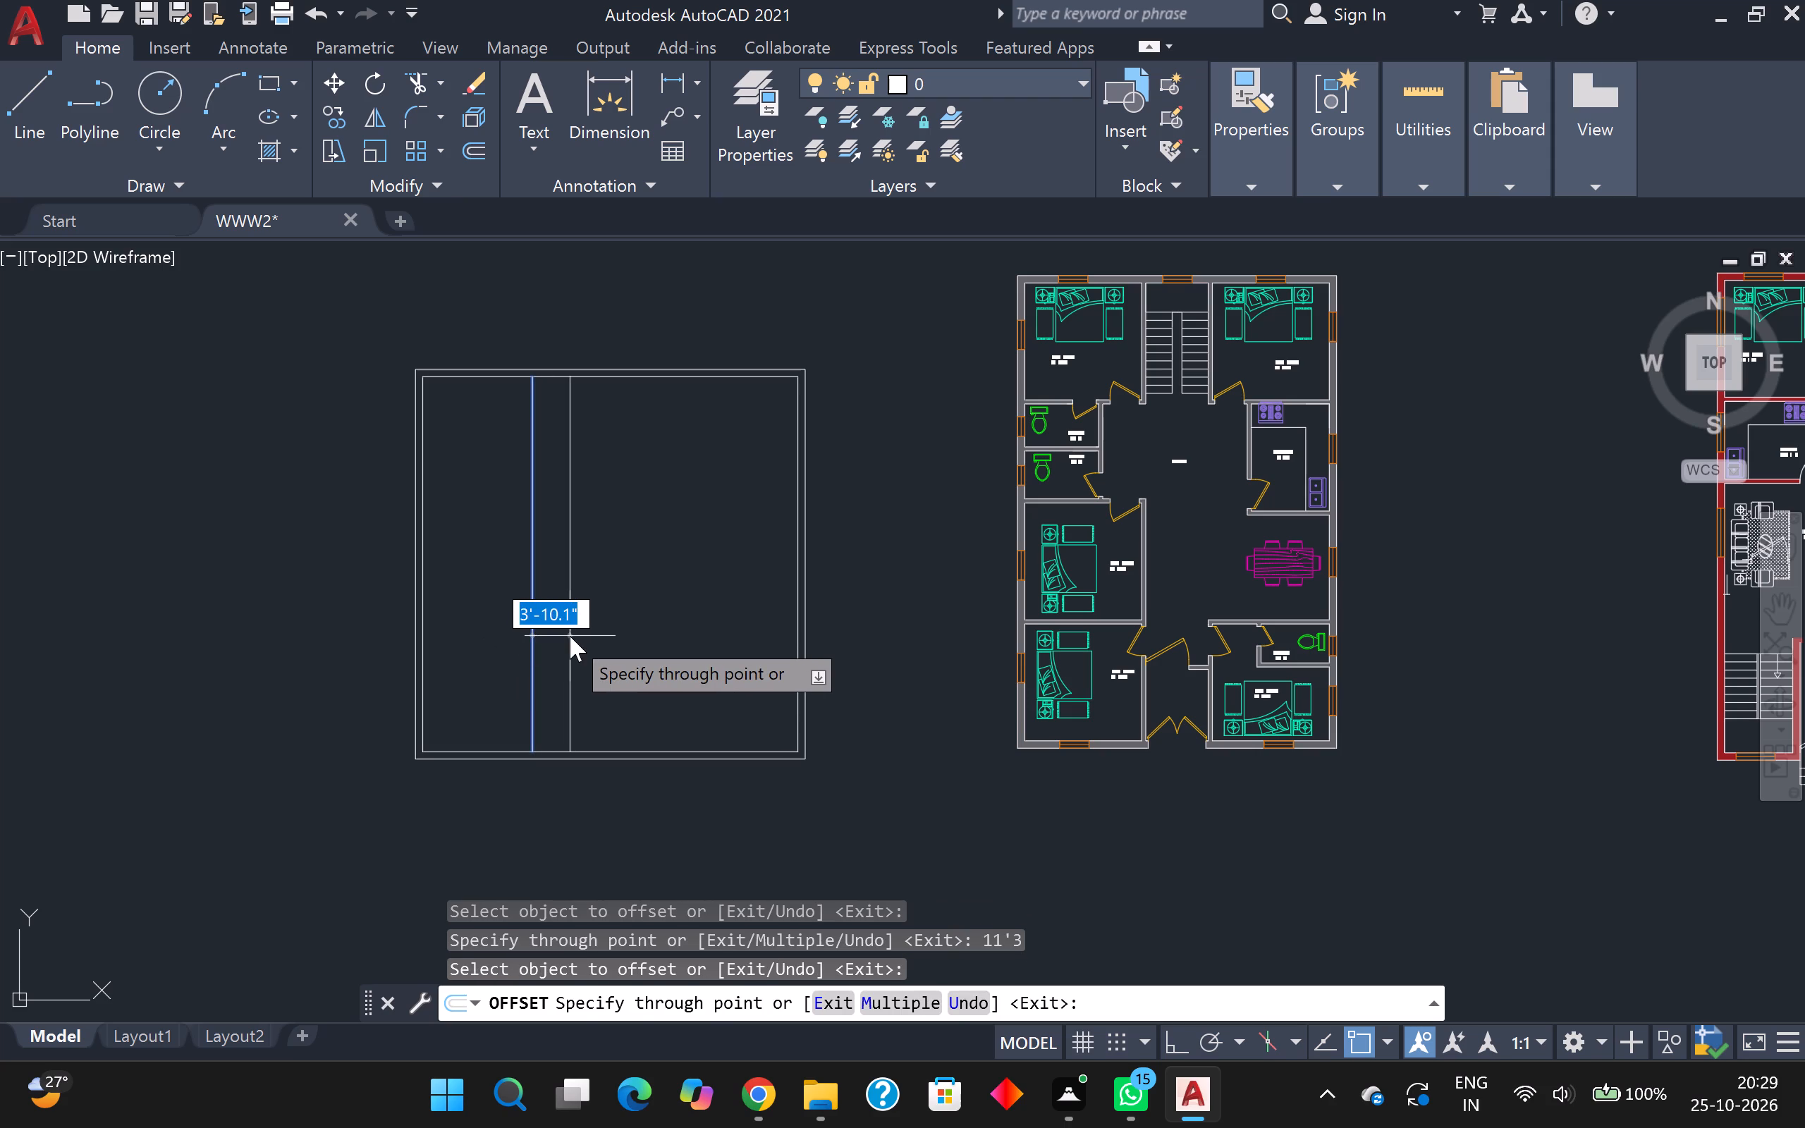
key(Return)
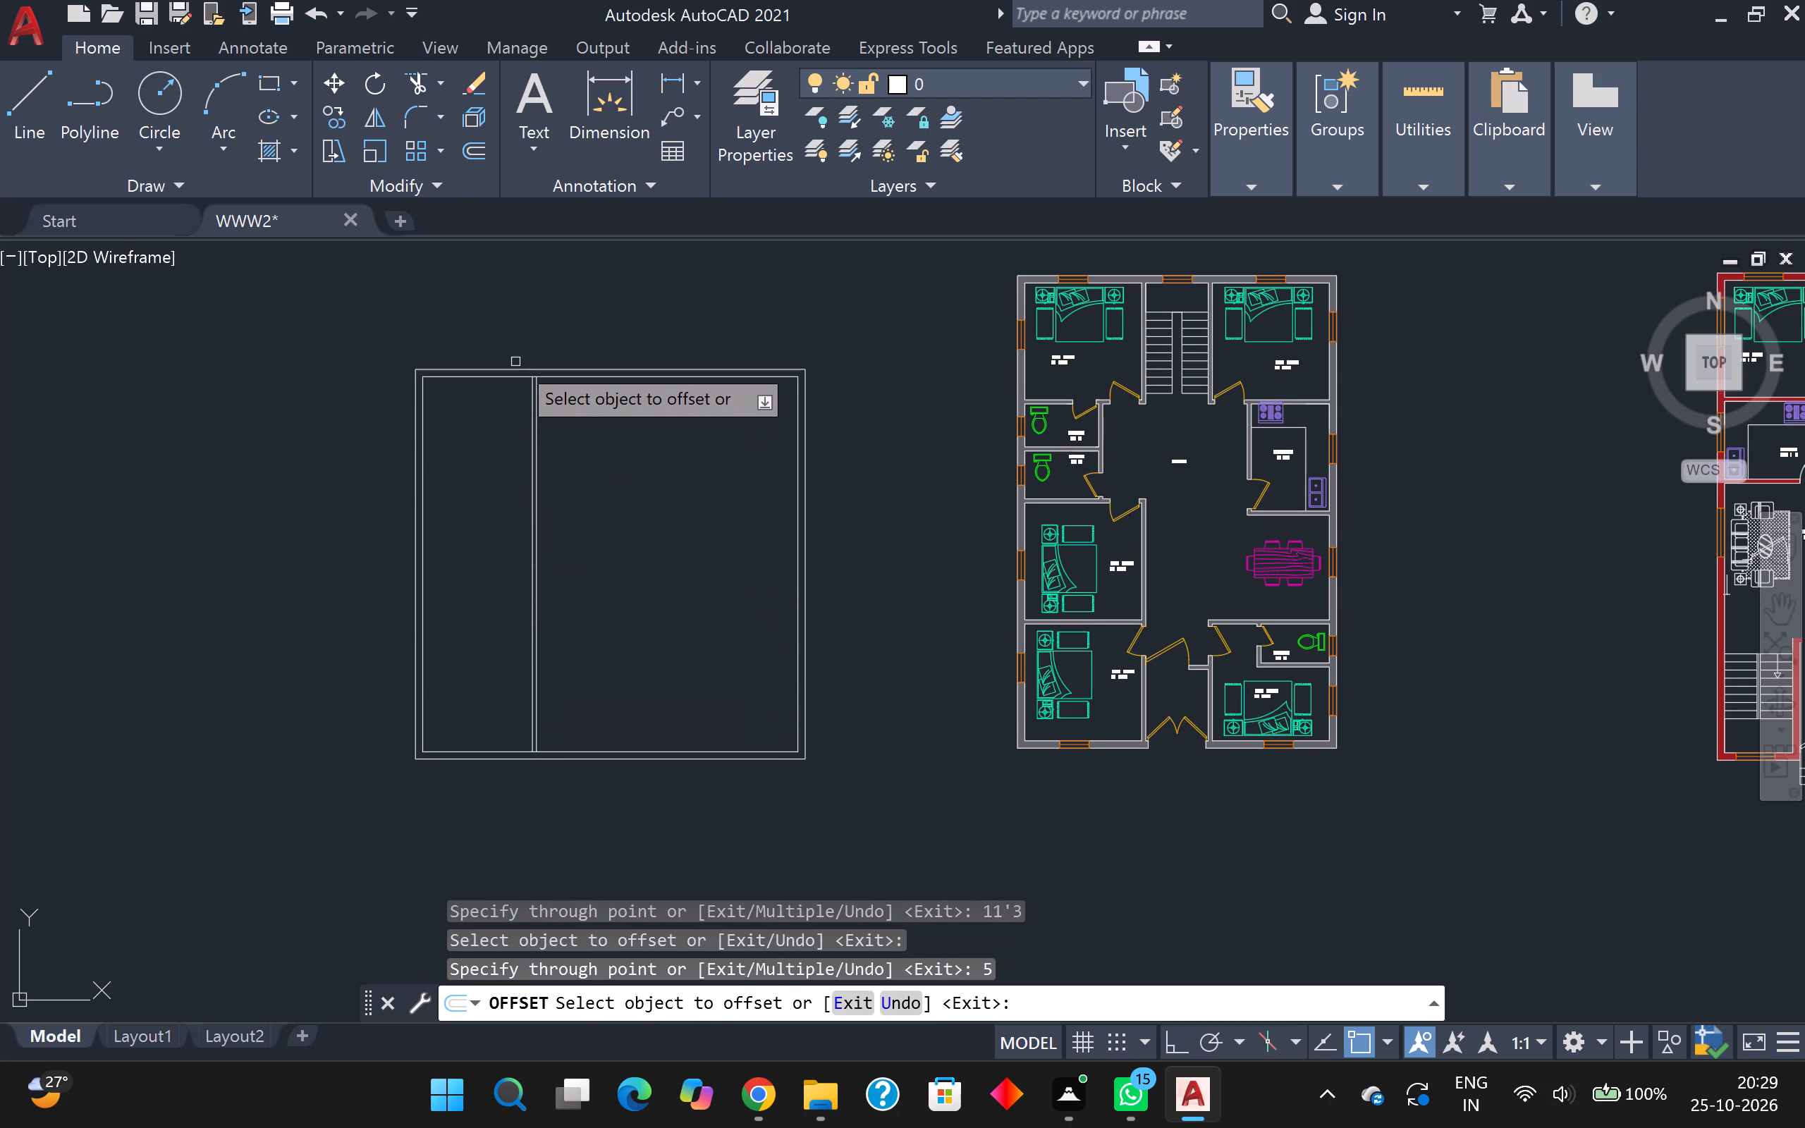
Add a horizontal partition 12' below the top wall's inner line, with a 5-inch wall thickness.
click(515, 379)
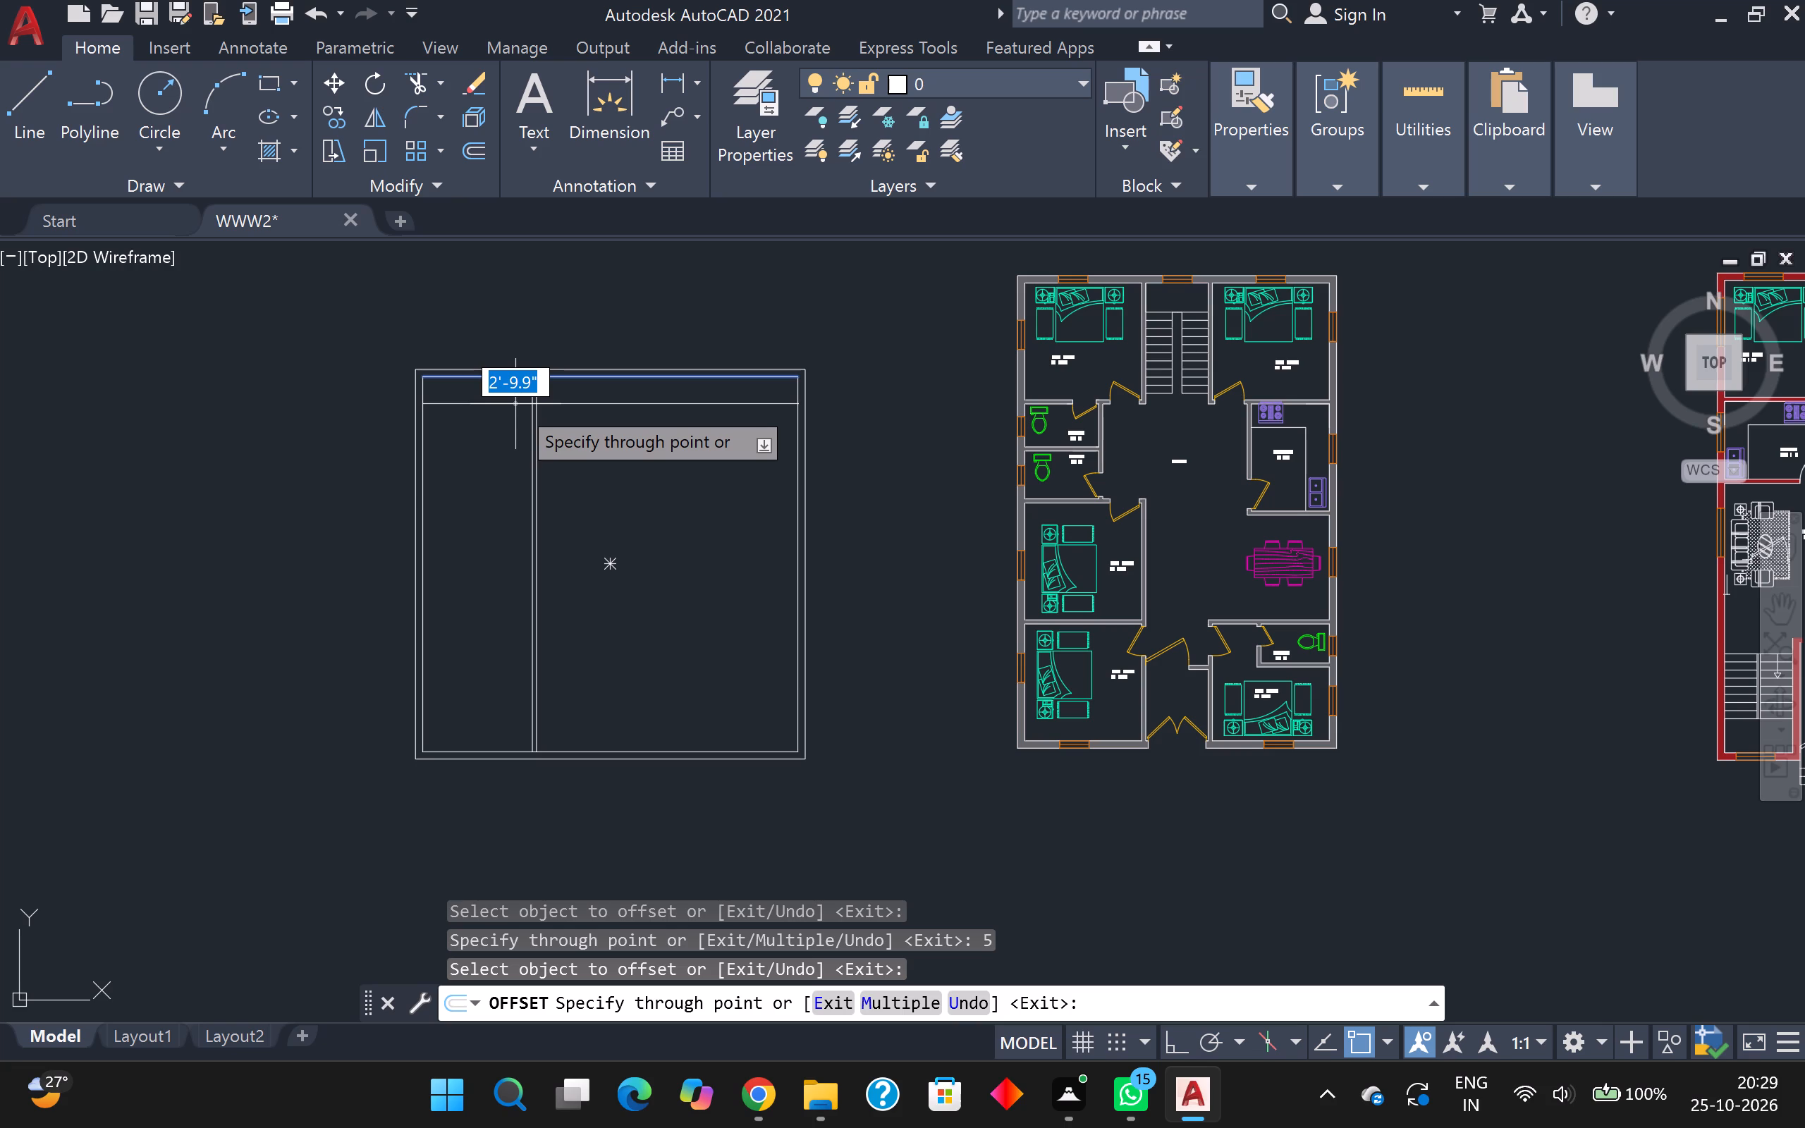
text(12)
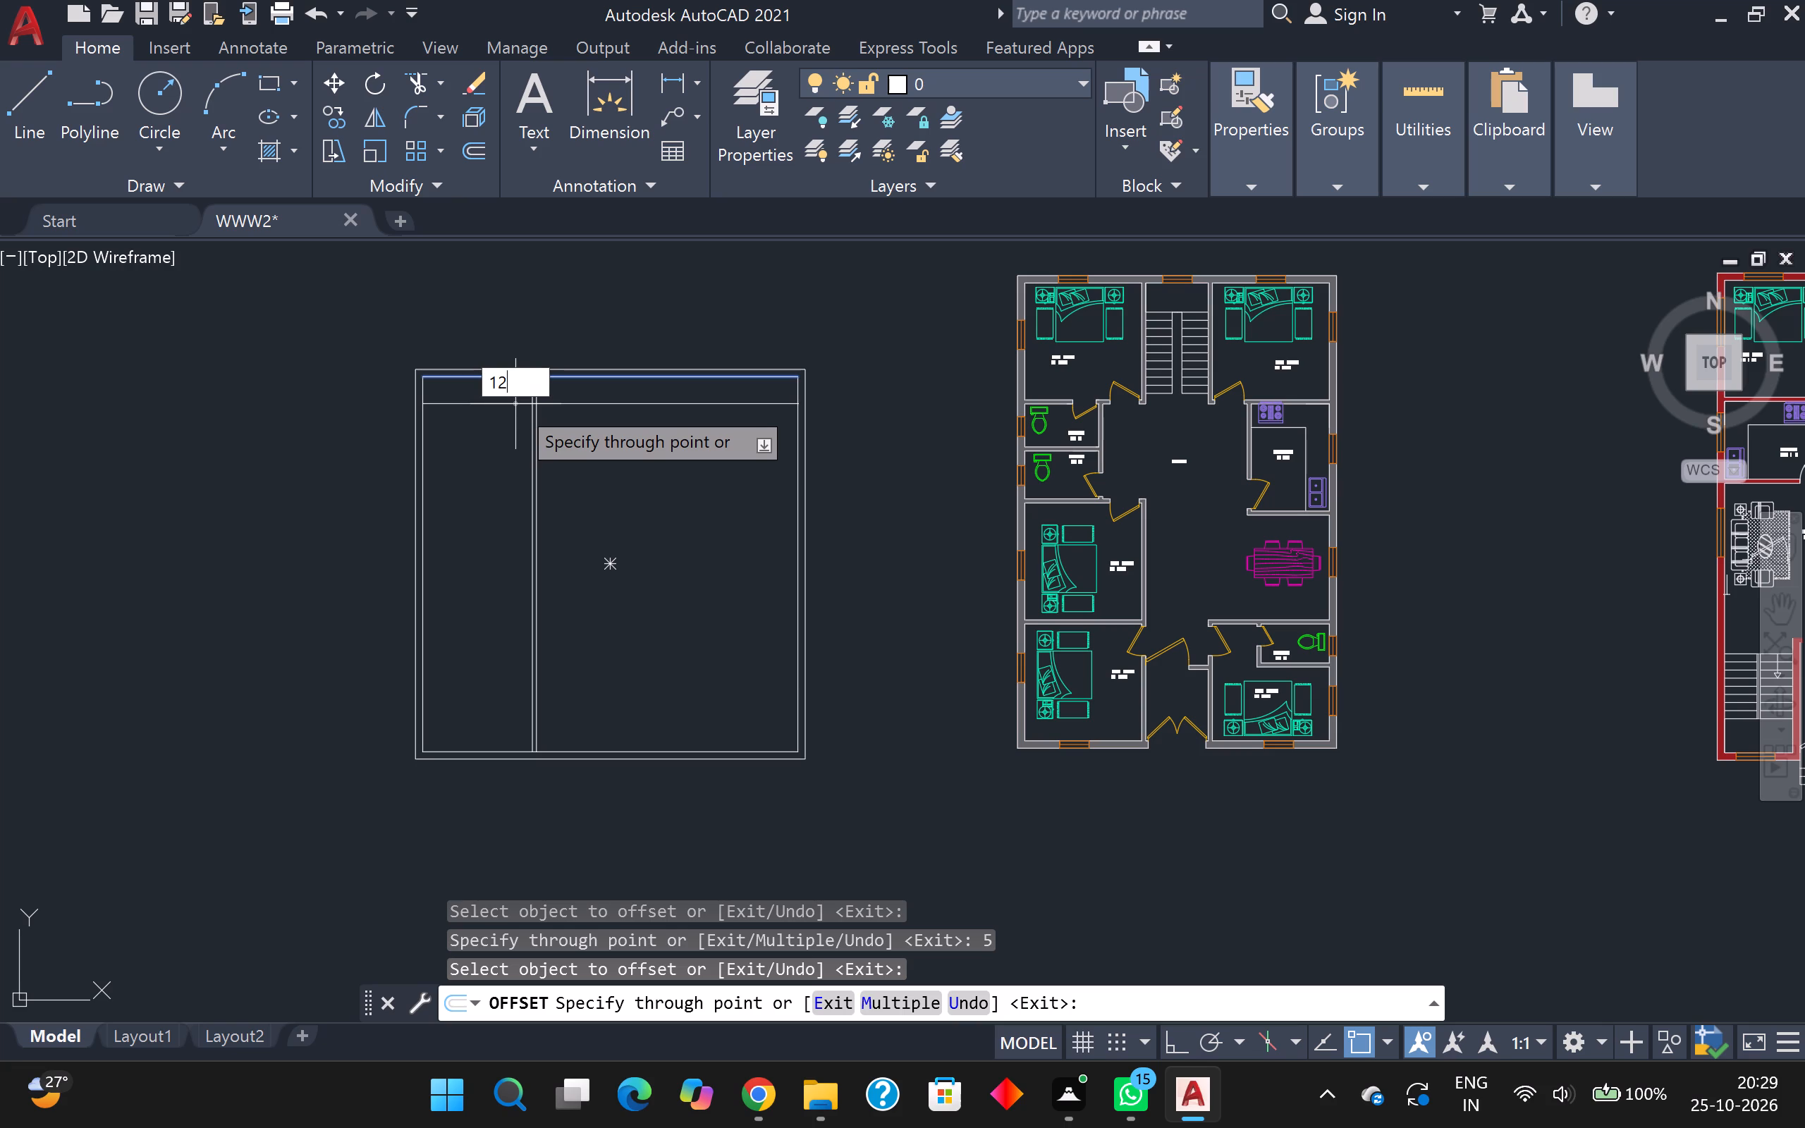
key(apostrophe)
key(Return)
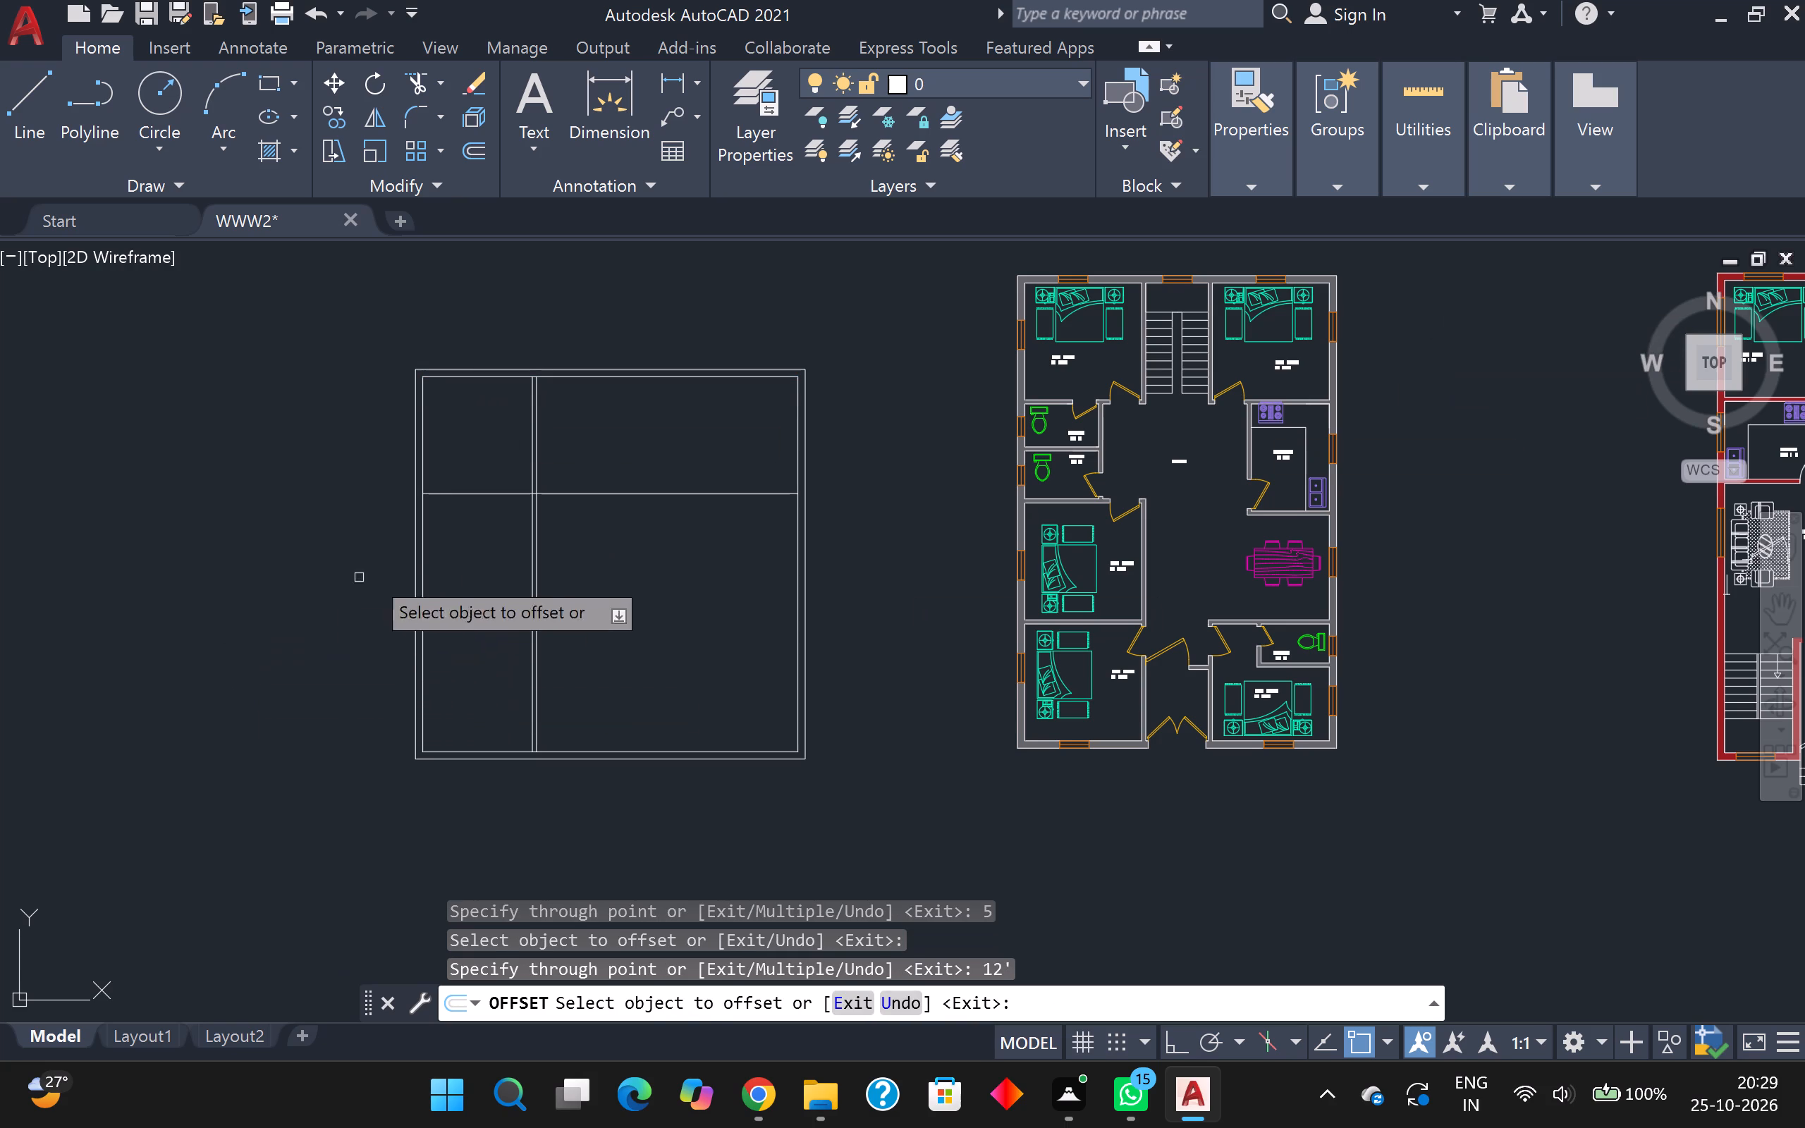
click(473, 495)
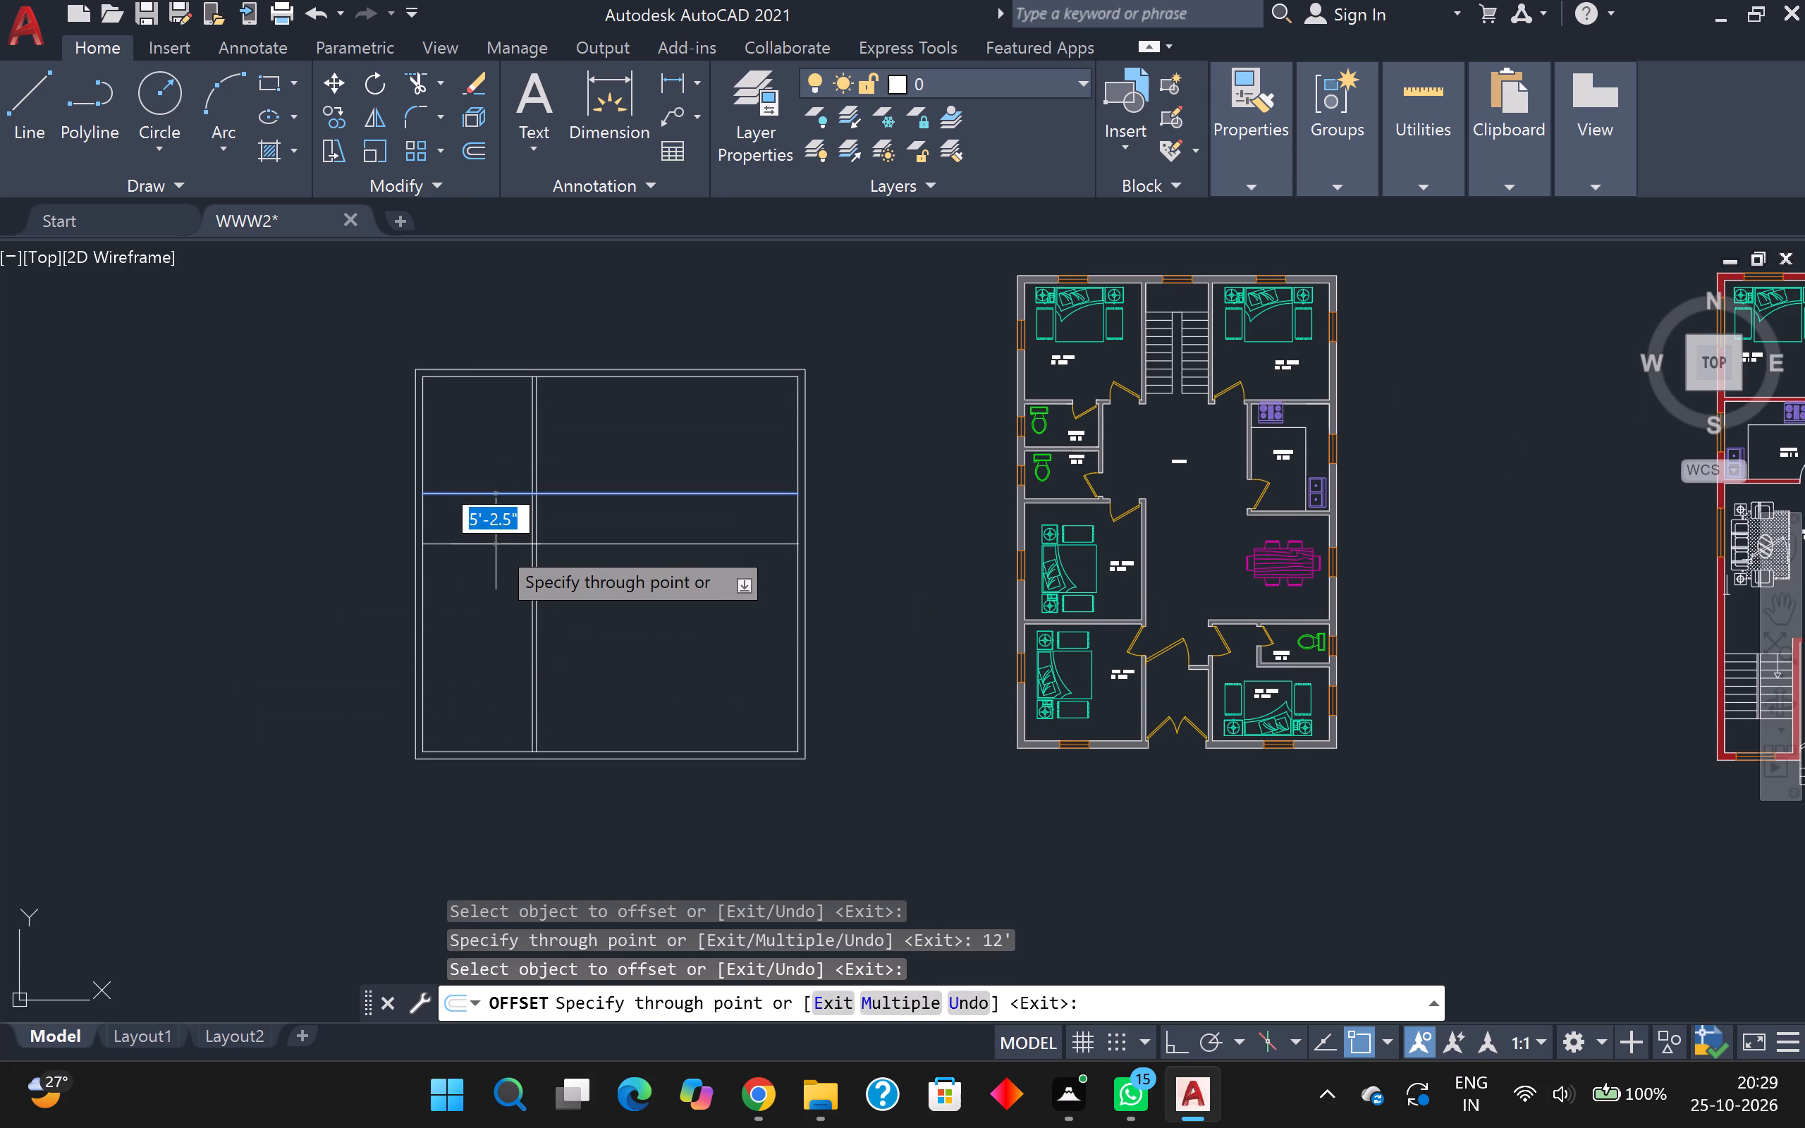
key(5)
key(Return)
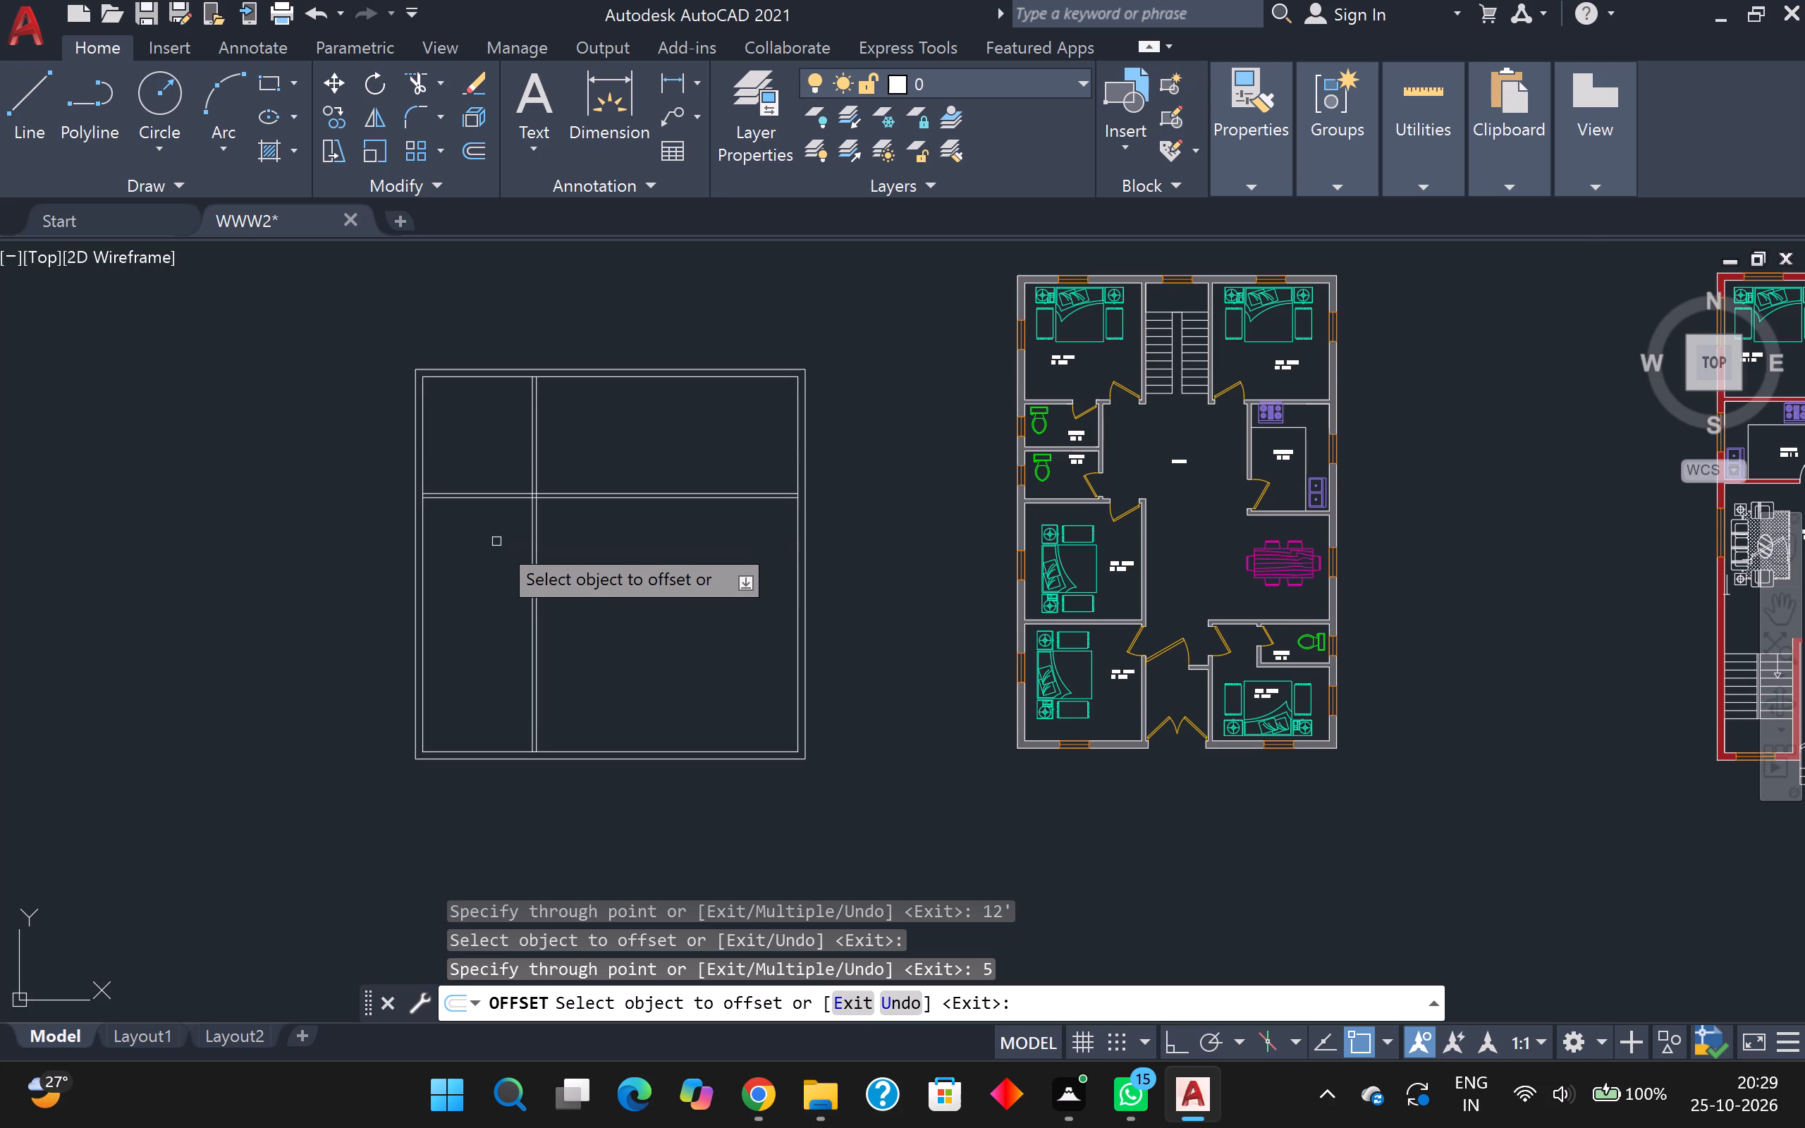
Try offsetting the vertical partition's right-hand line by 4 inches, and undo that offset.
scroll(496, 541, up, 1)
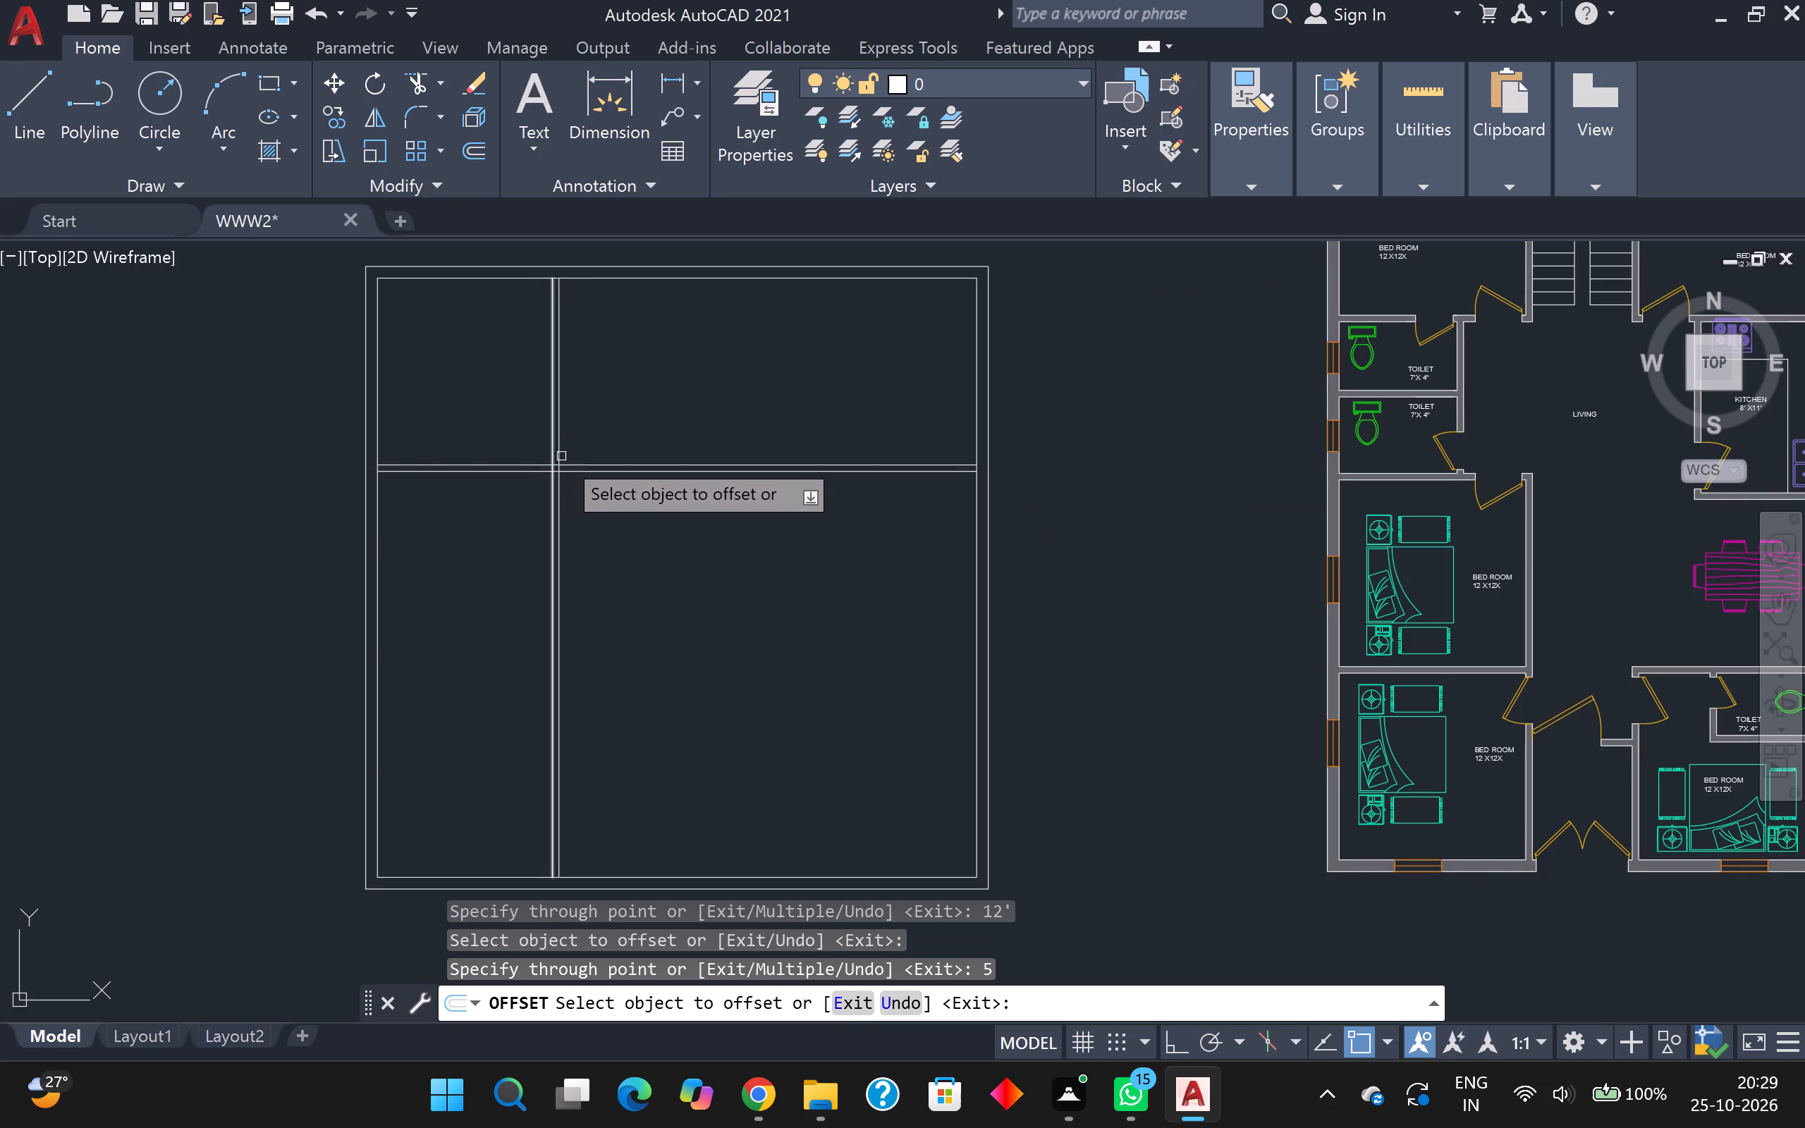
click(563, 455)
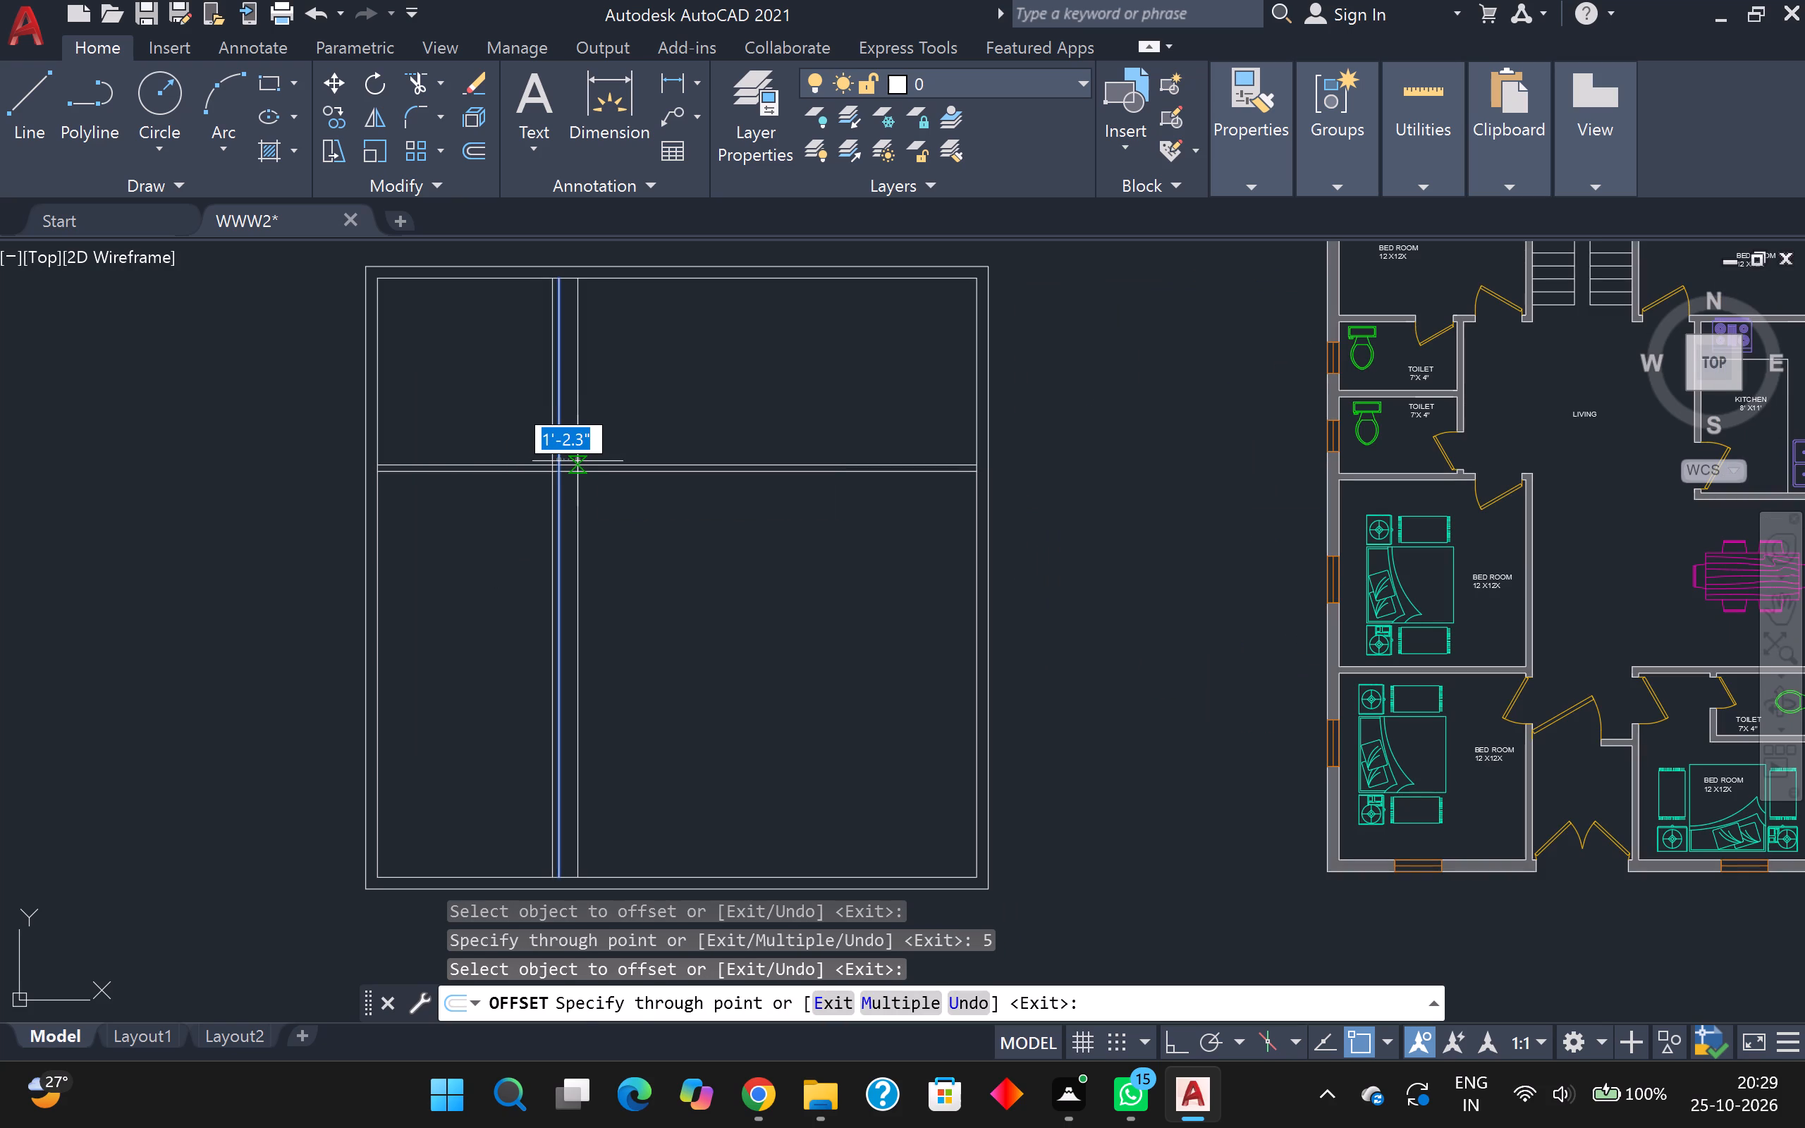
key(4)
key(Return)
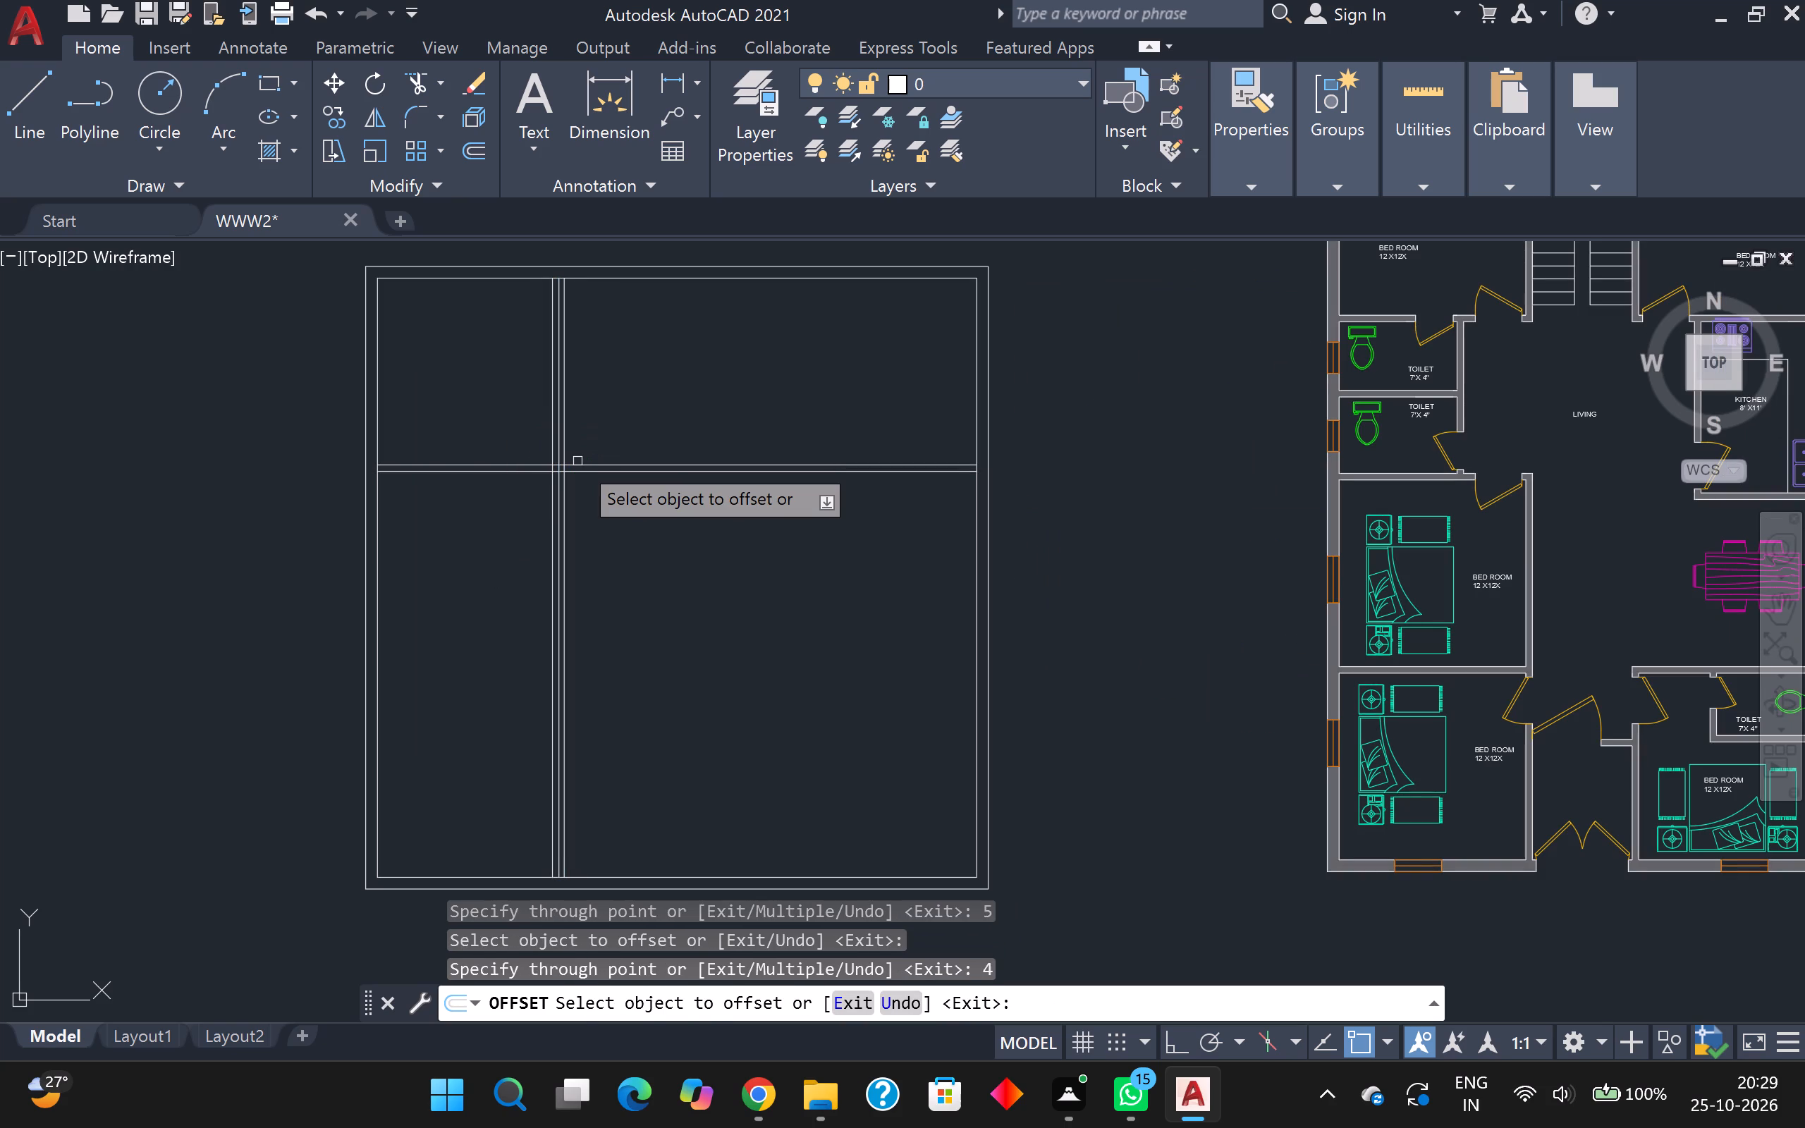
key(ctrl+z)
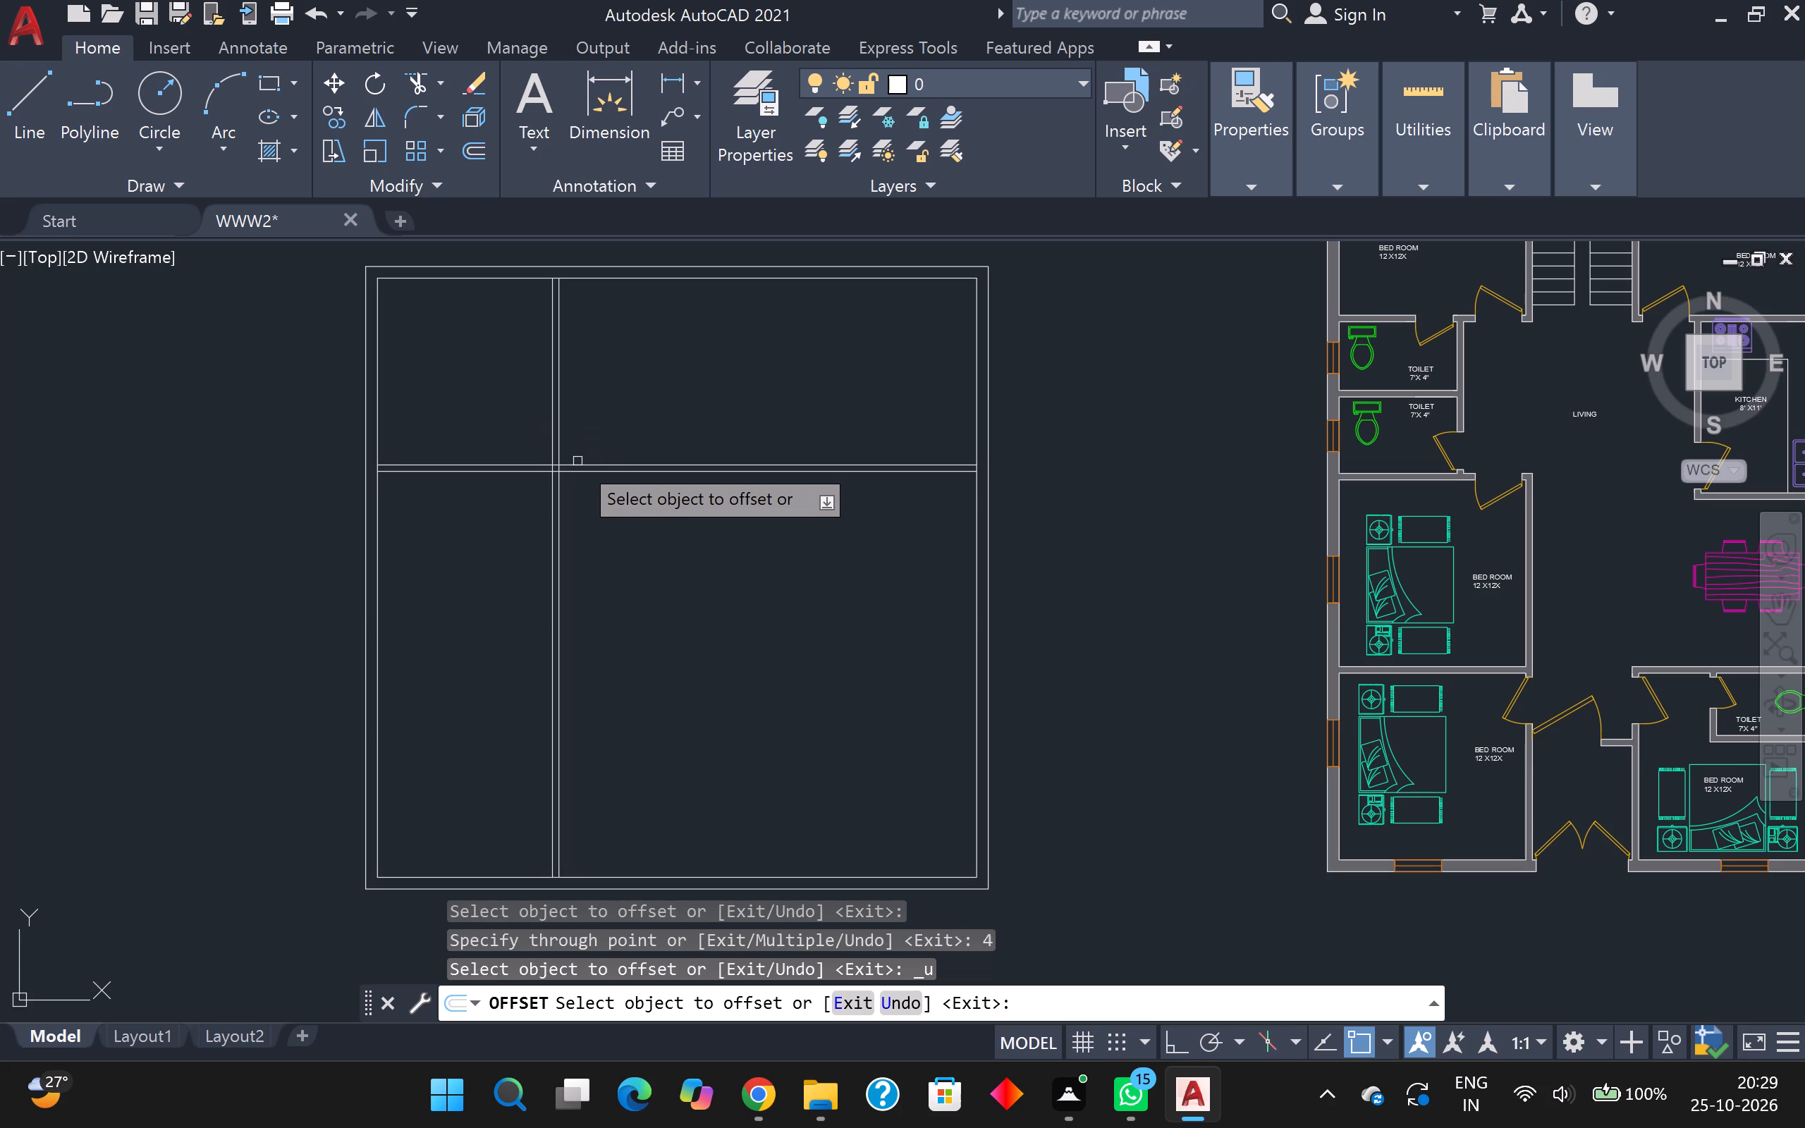
Add a second vertical partition 4' to the right of the first one, with a 5-inch wall thickness.
scroll(584, 460, up, 2)
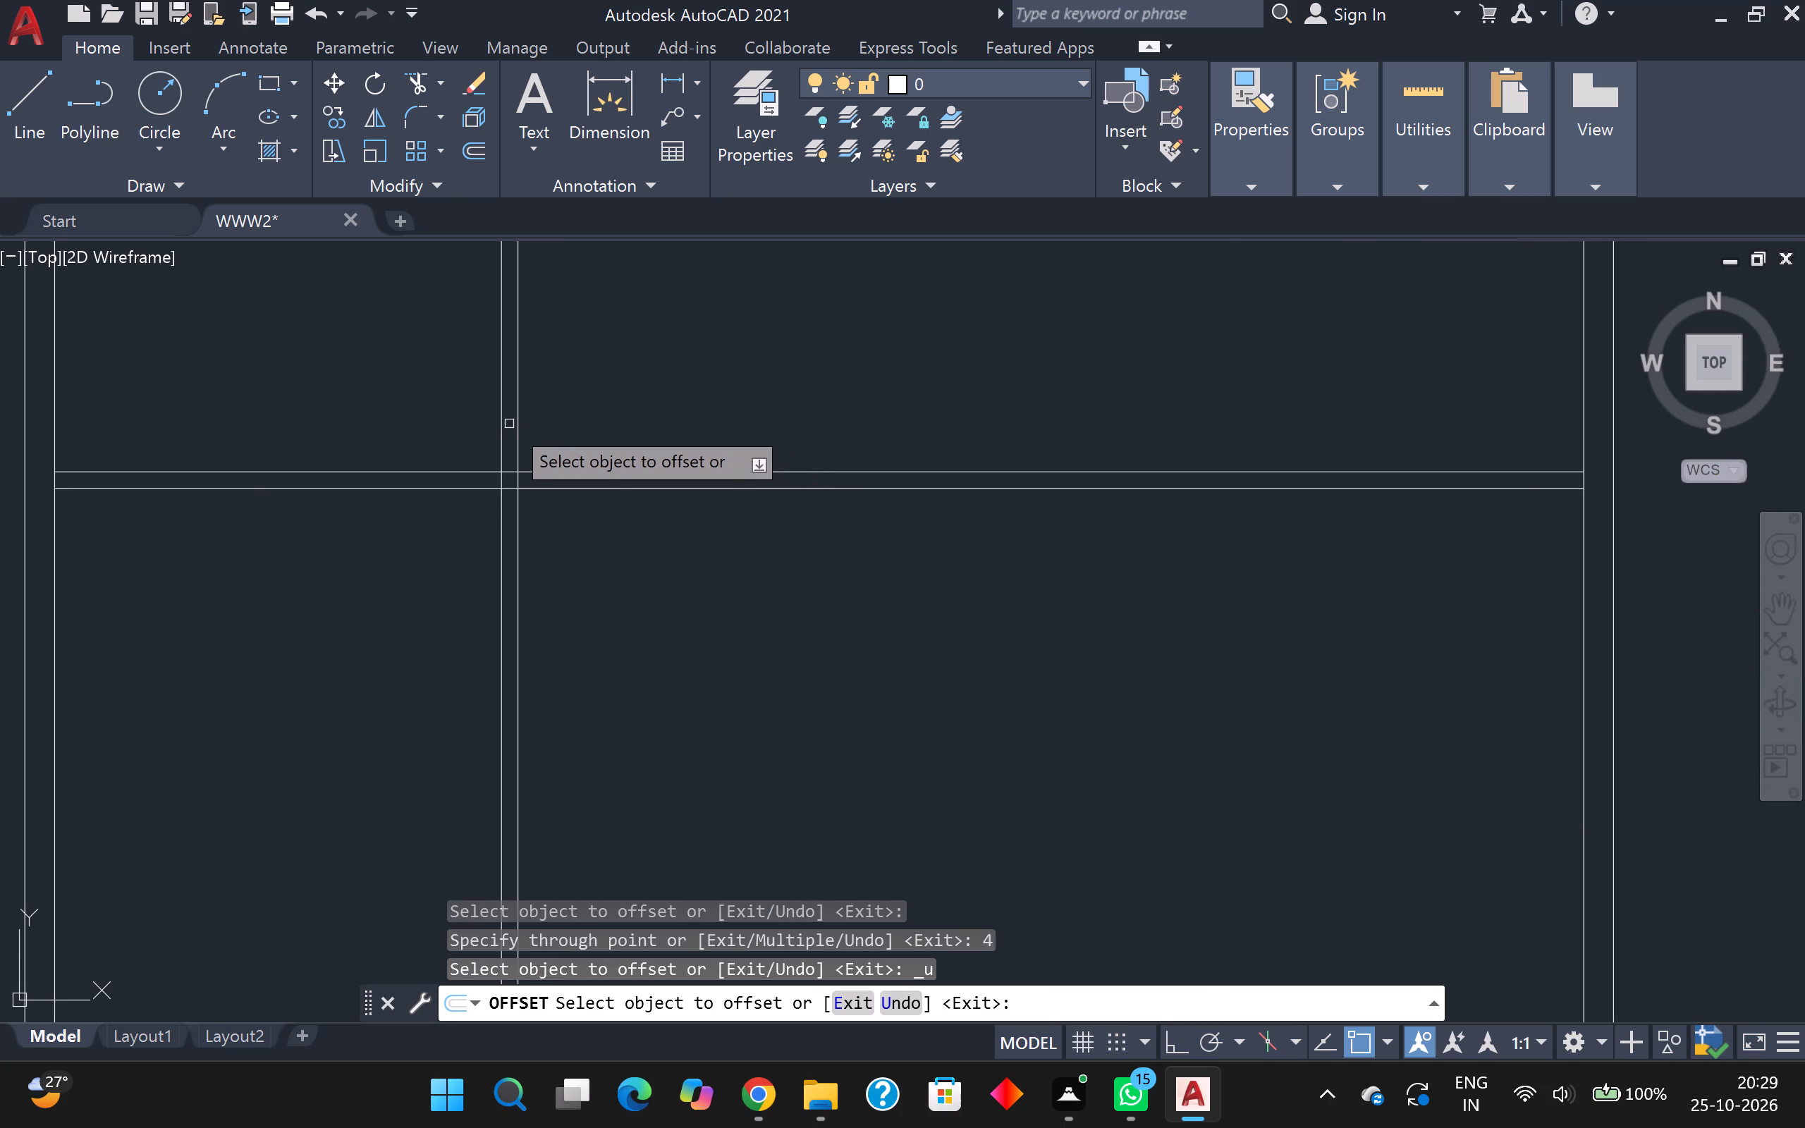
click(518, 424)
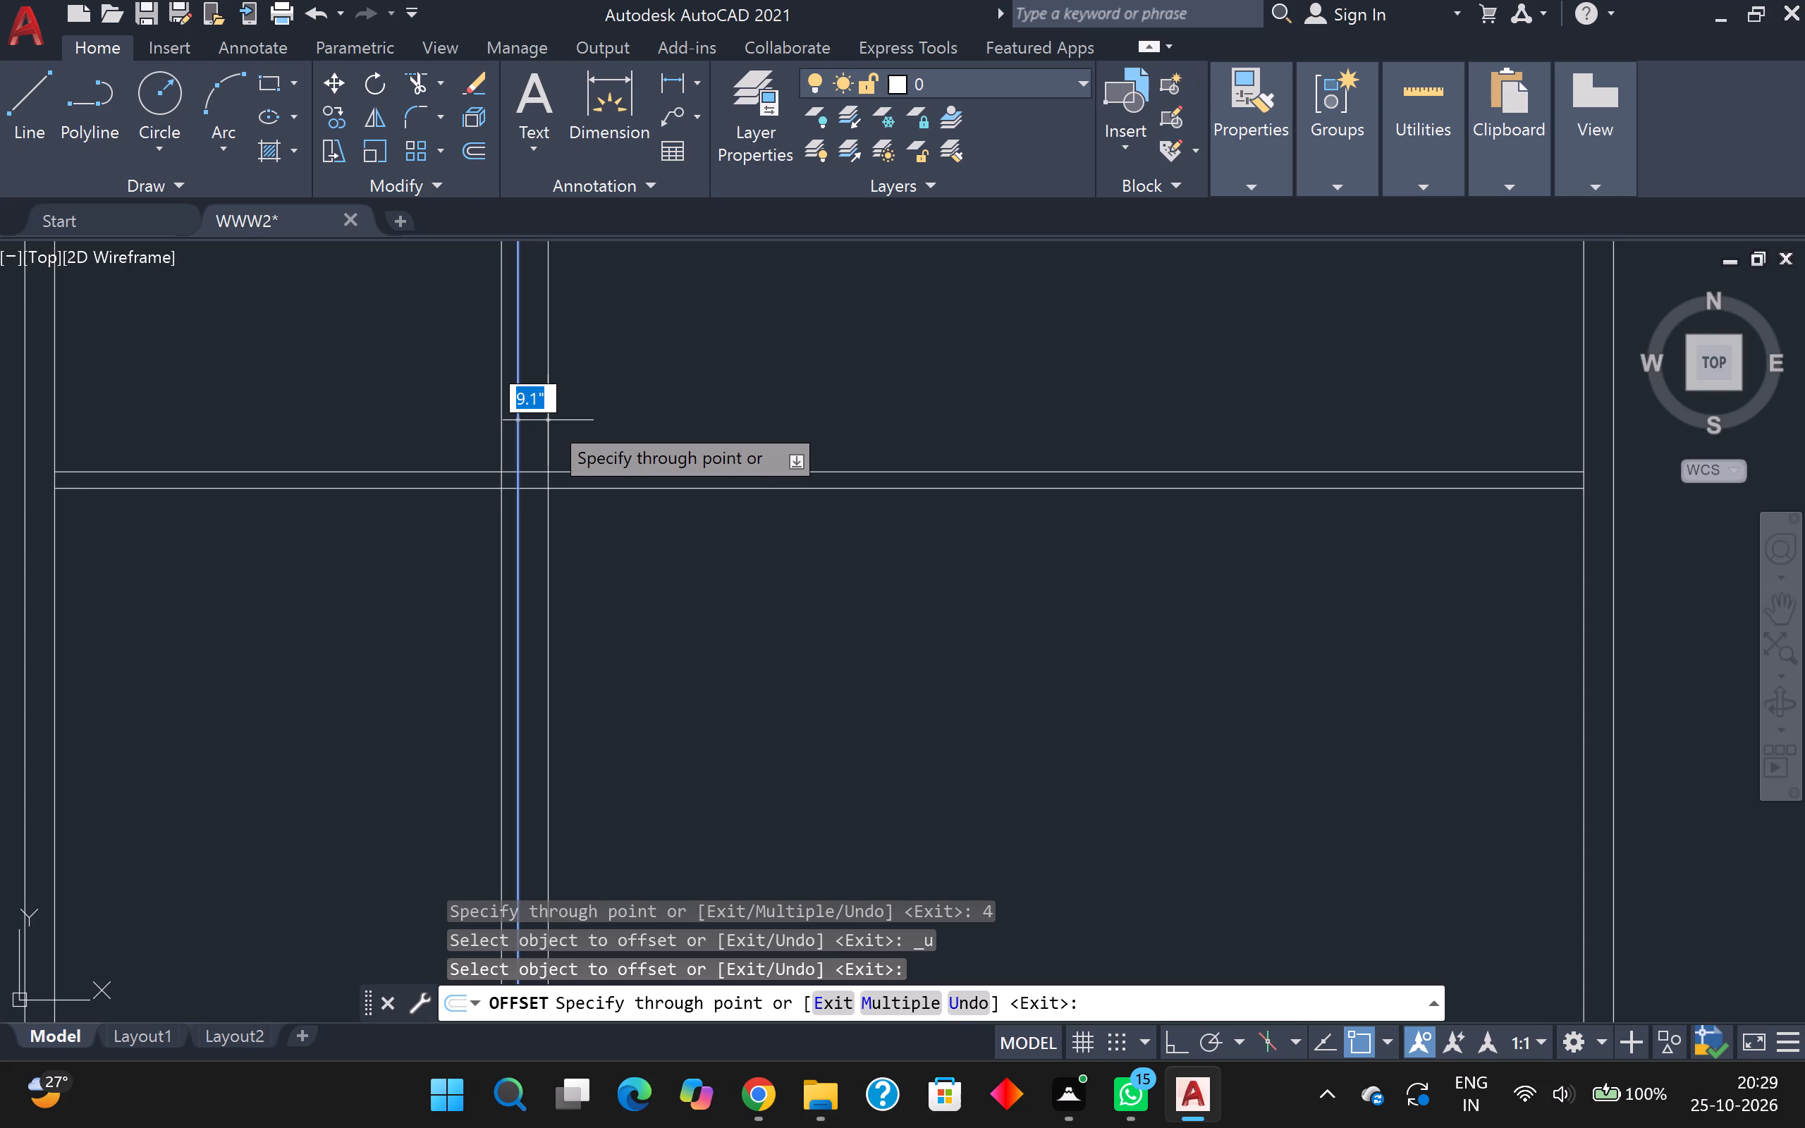
text(4')
key(Return)
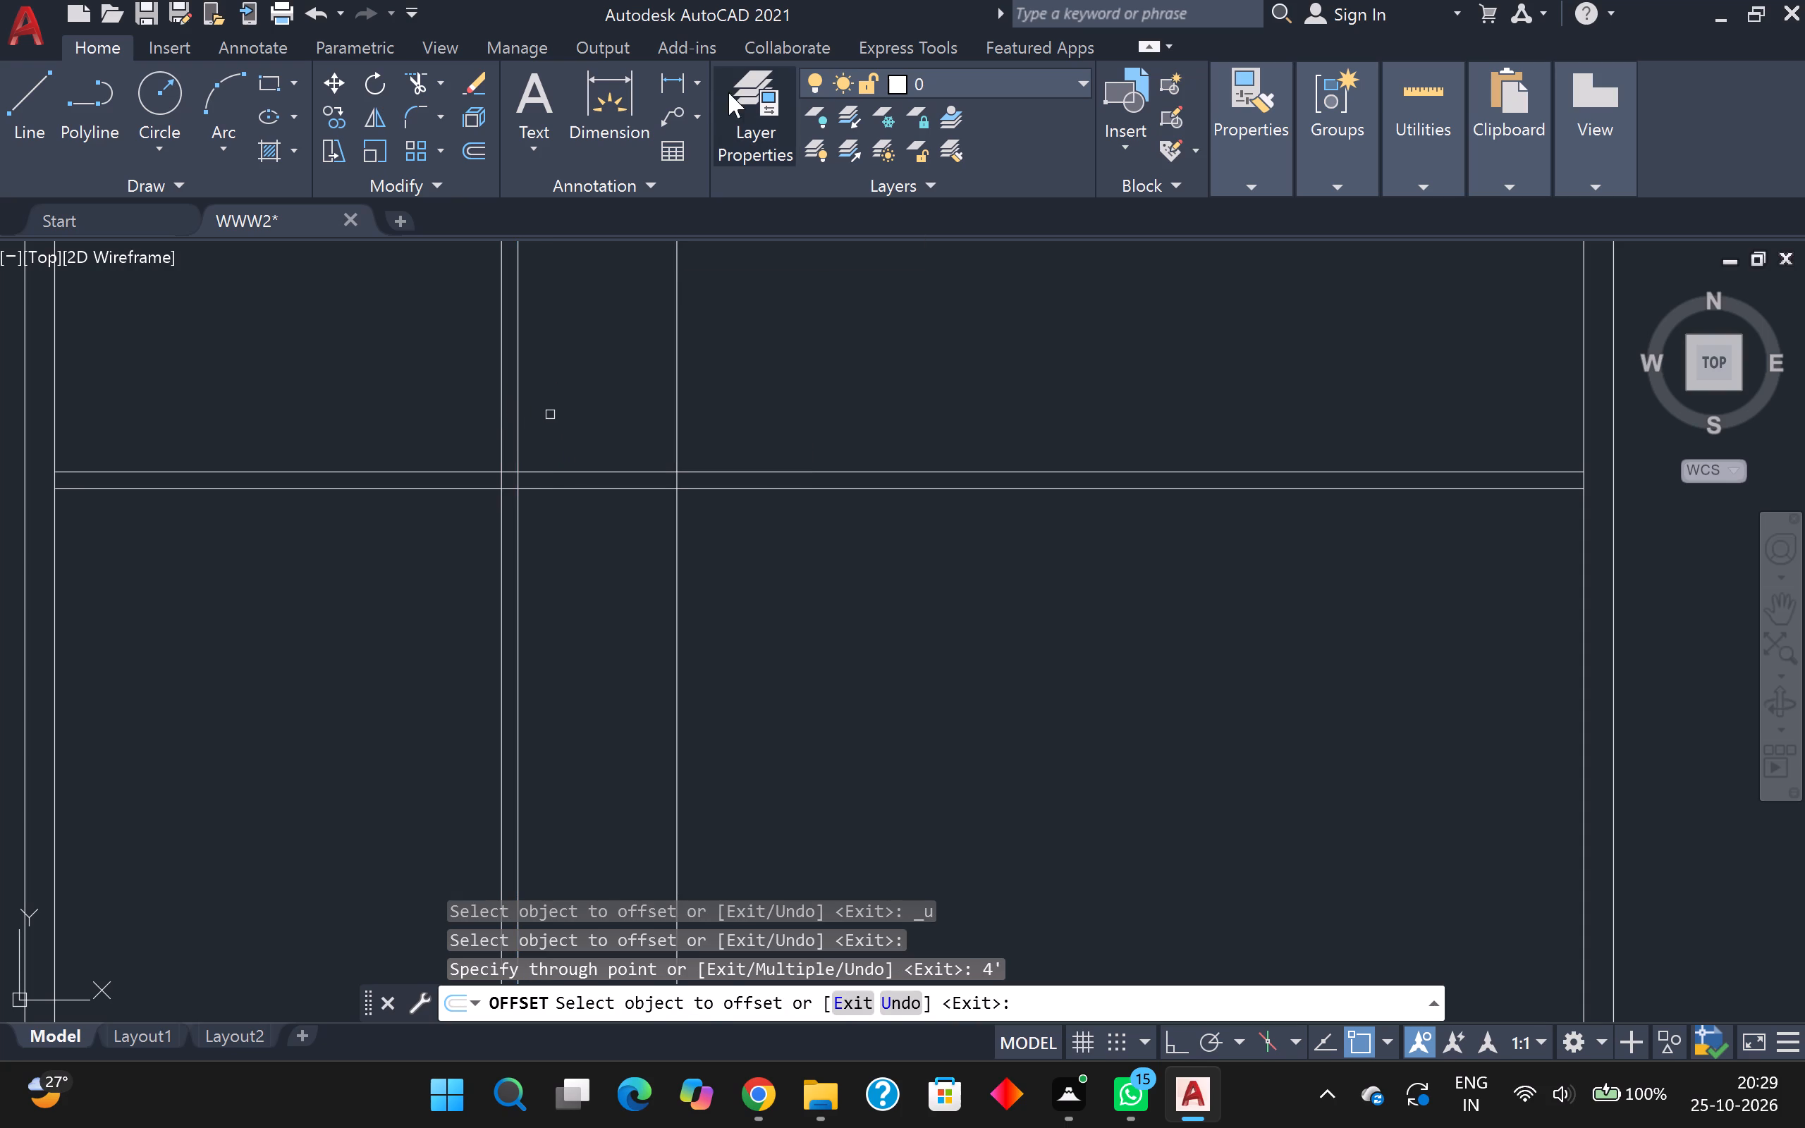
scroll(728, 92, down, 1)
middle_drag(1122, 318, 1032, 428)
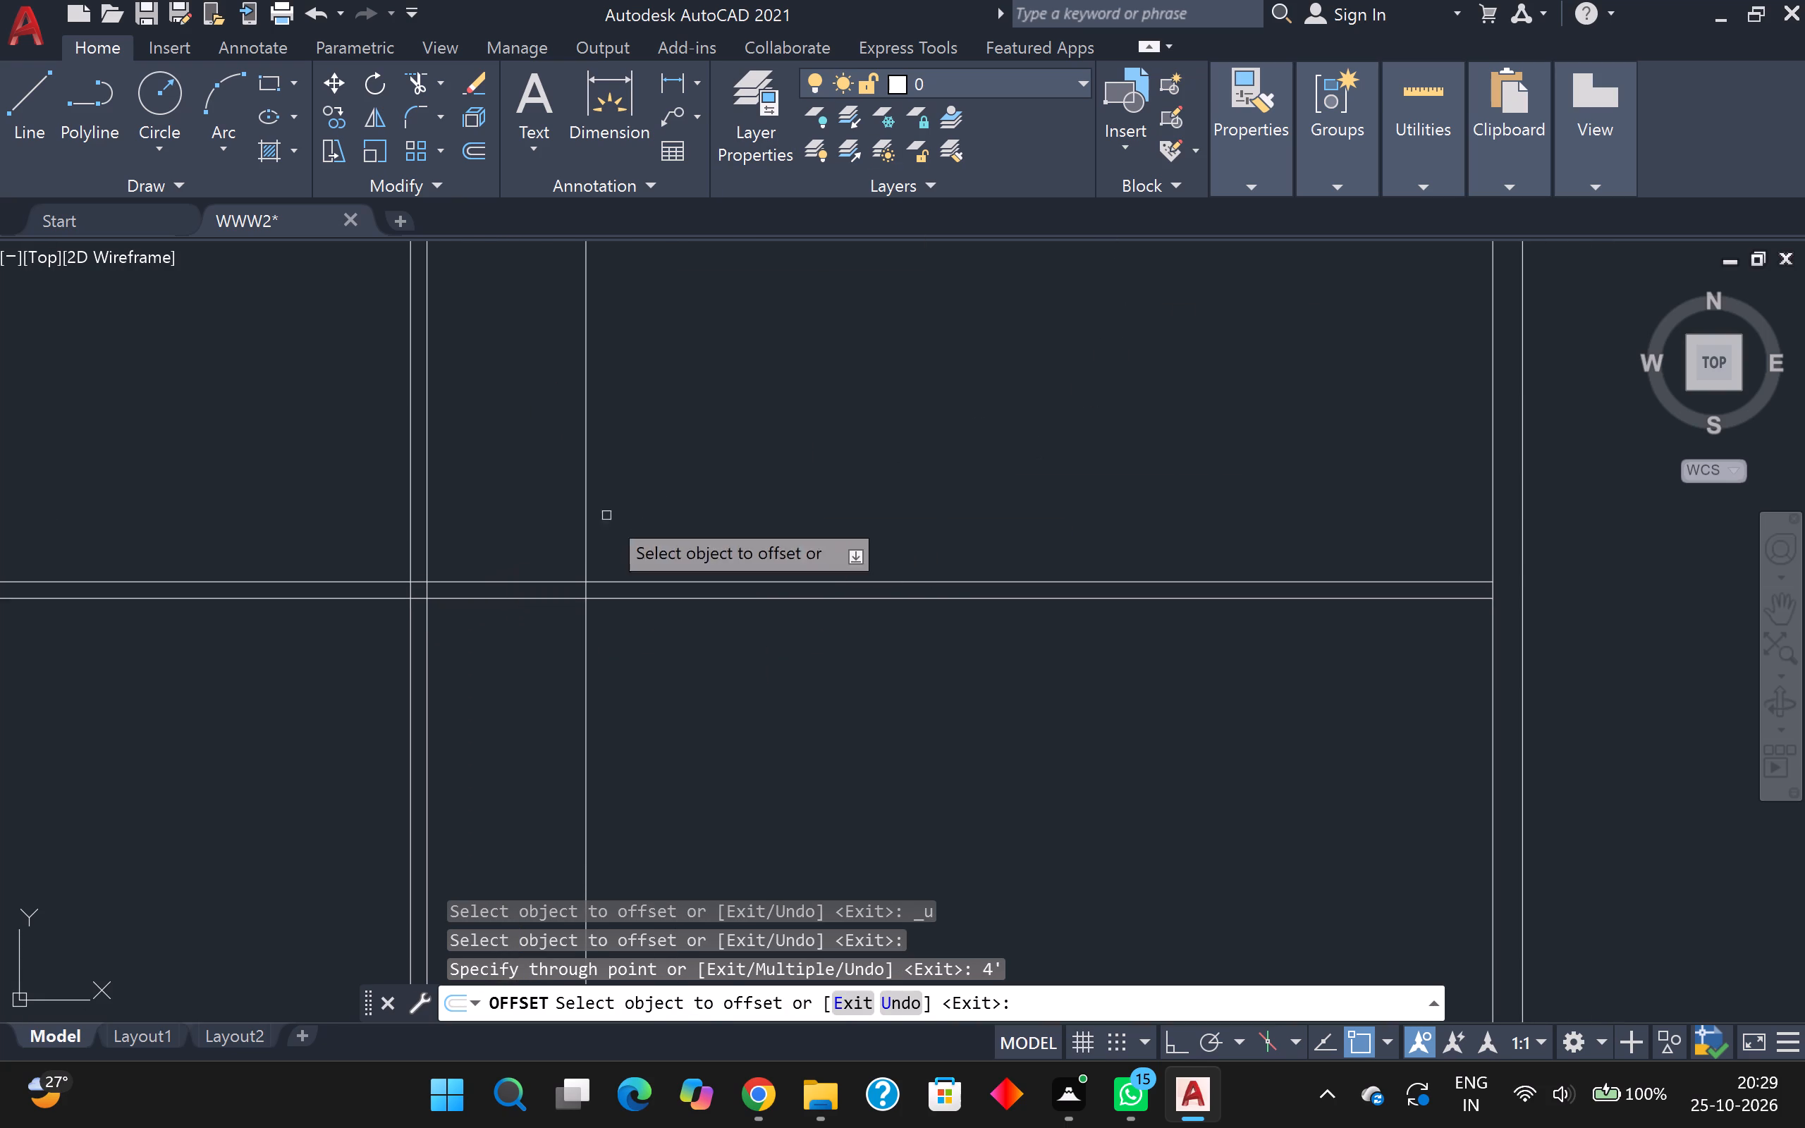
click(579, 510)
click(589, 514)
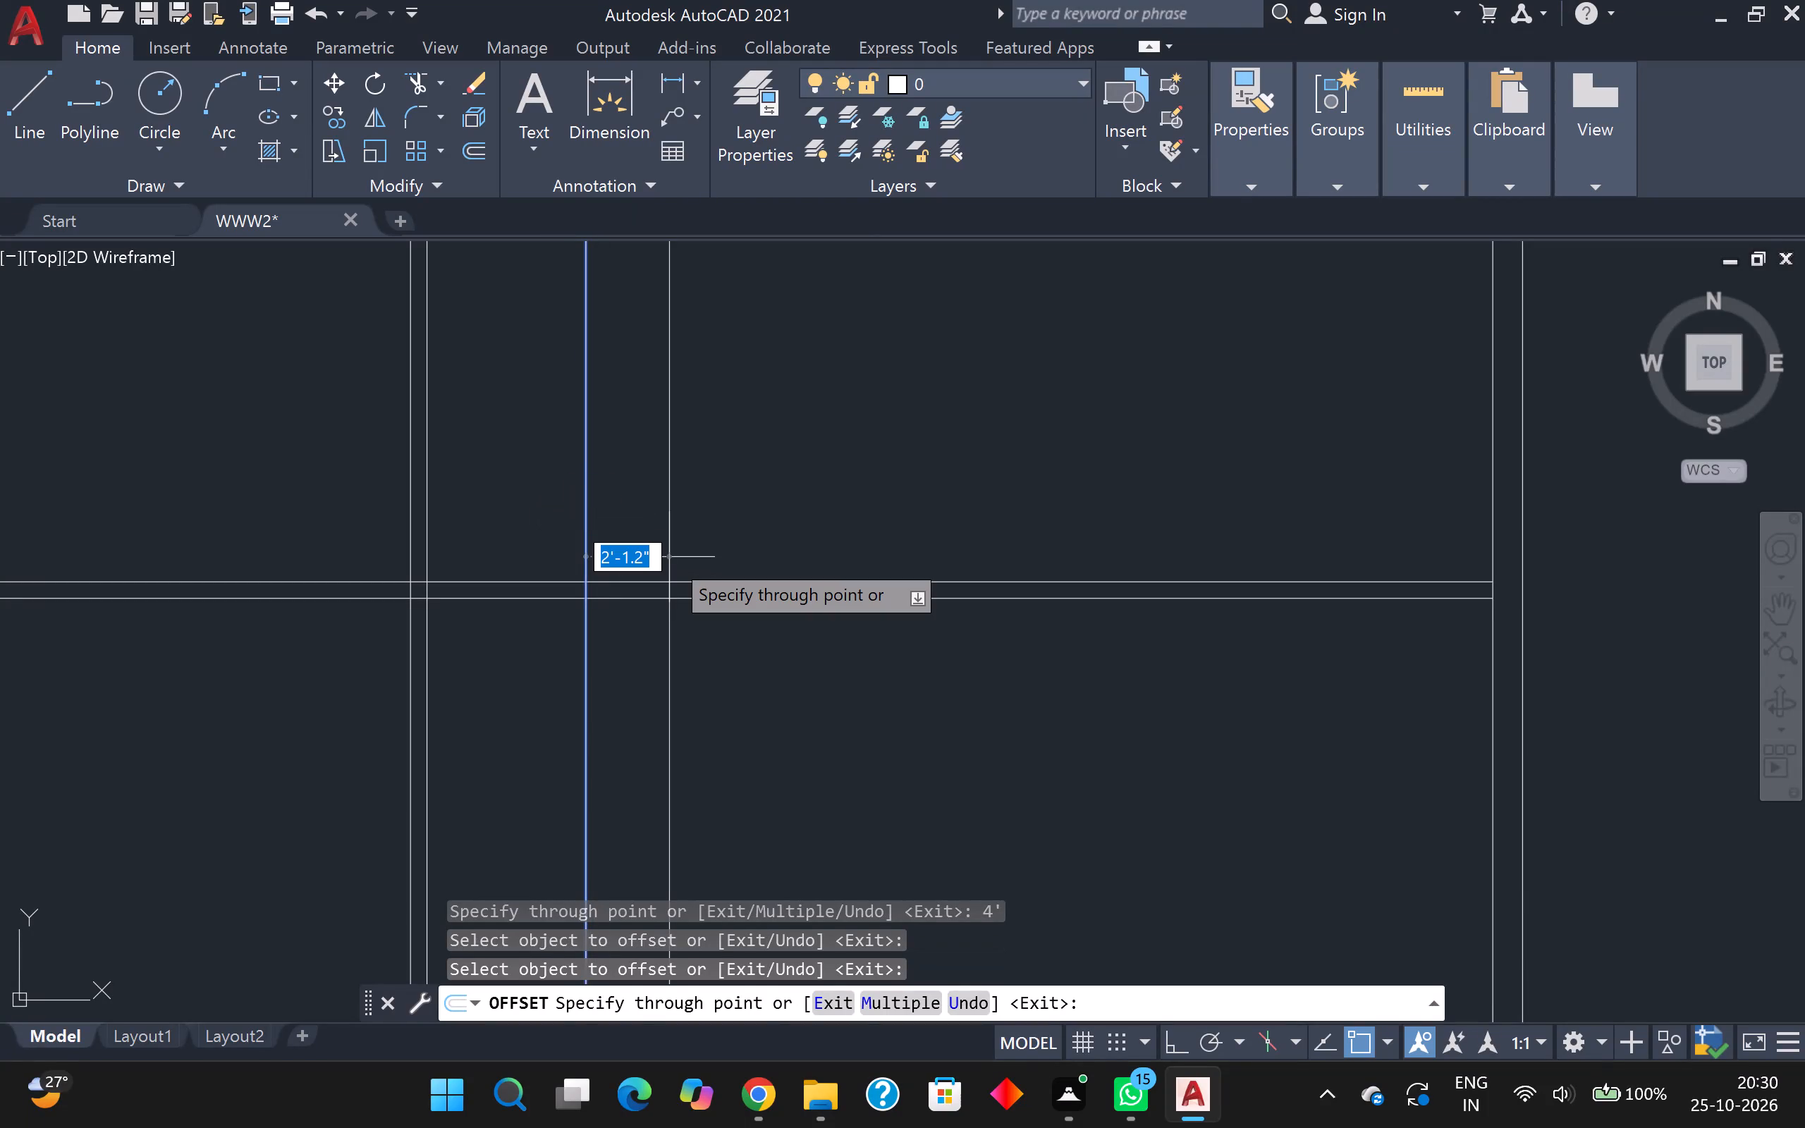
key(5)
key(Return)
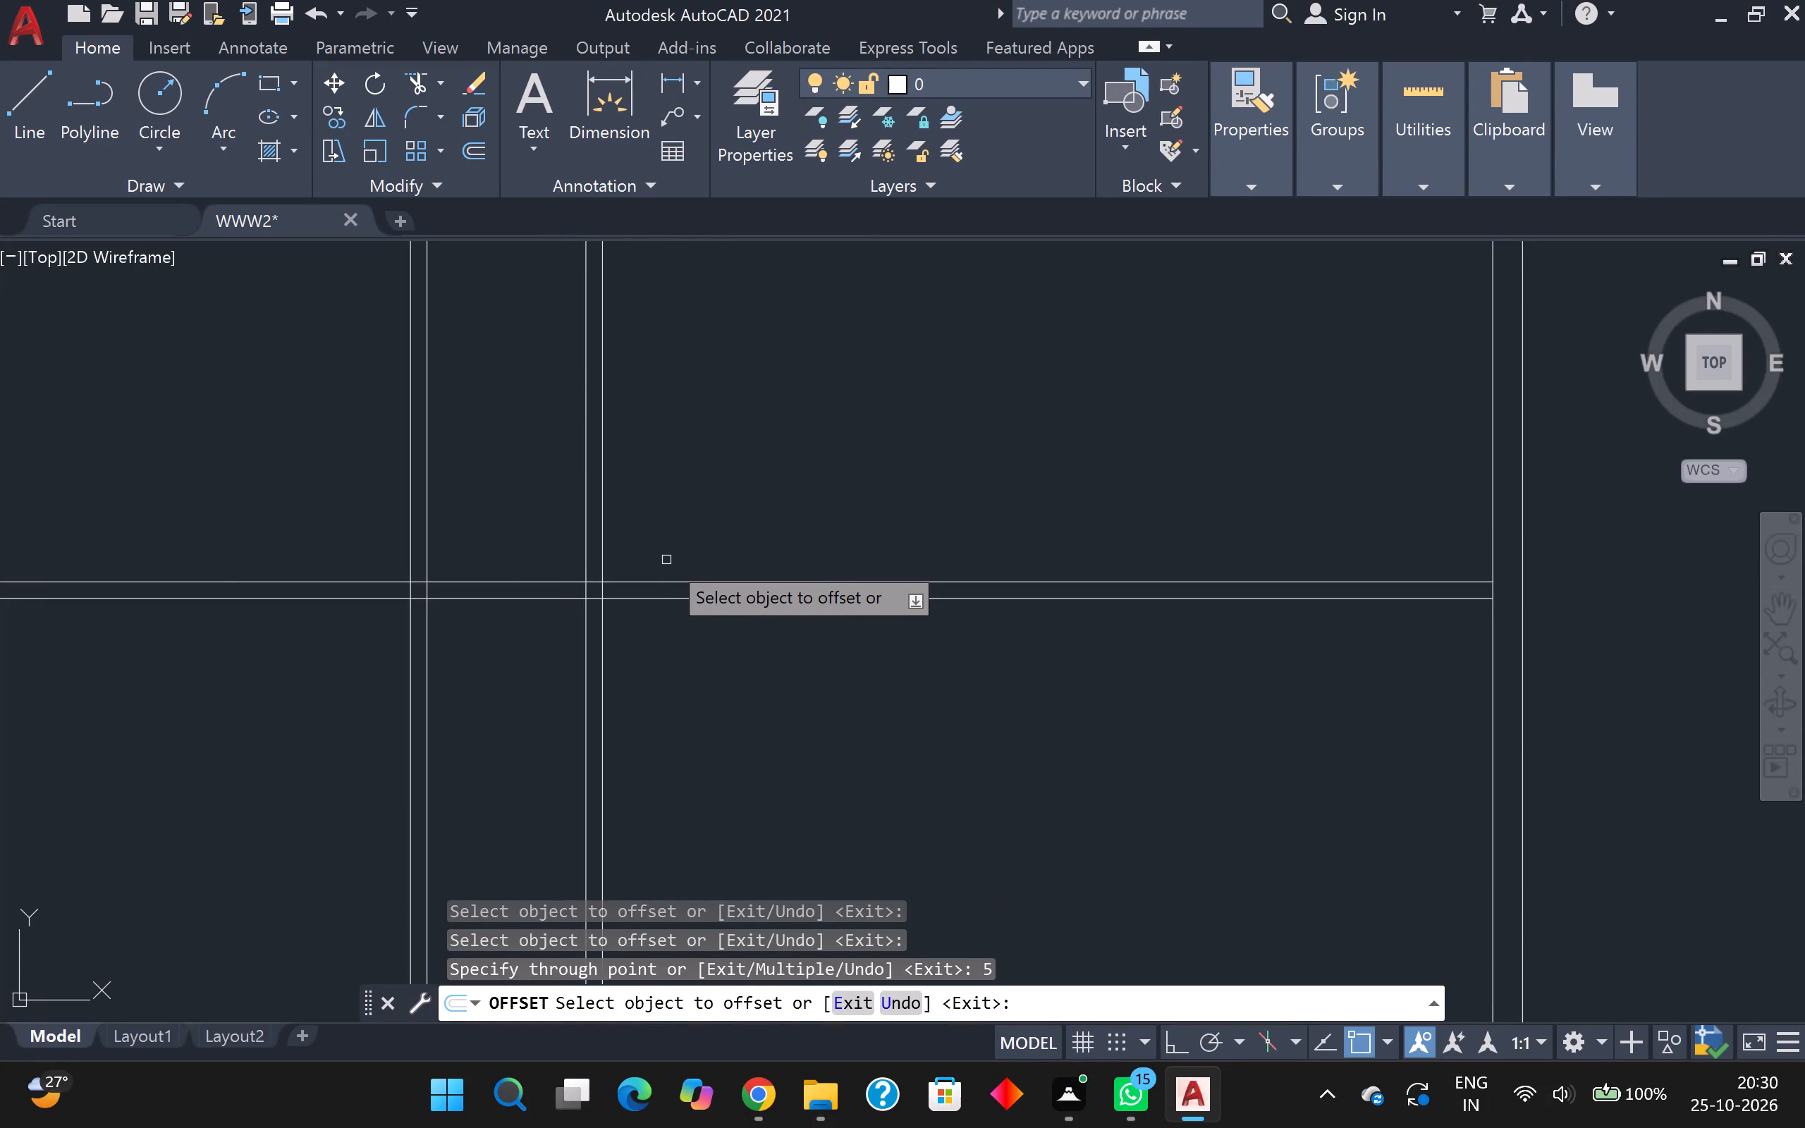
Add another horizontal partition 9' below the top wall's inner line, with a 5-inch wall thickness.
scroll(666, 560, down, 1)
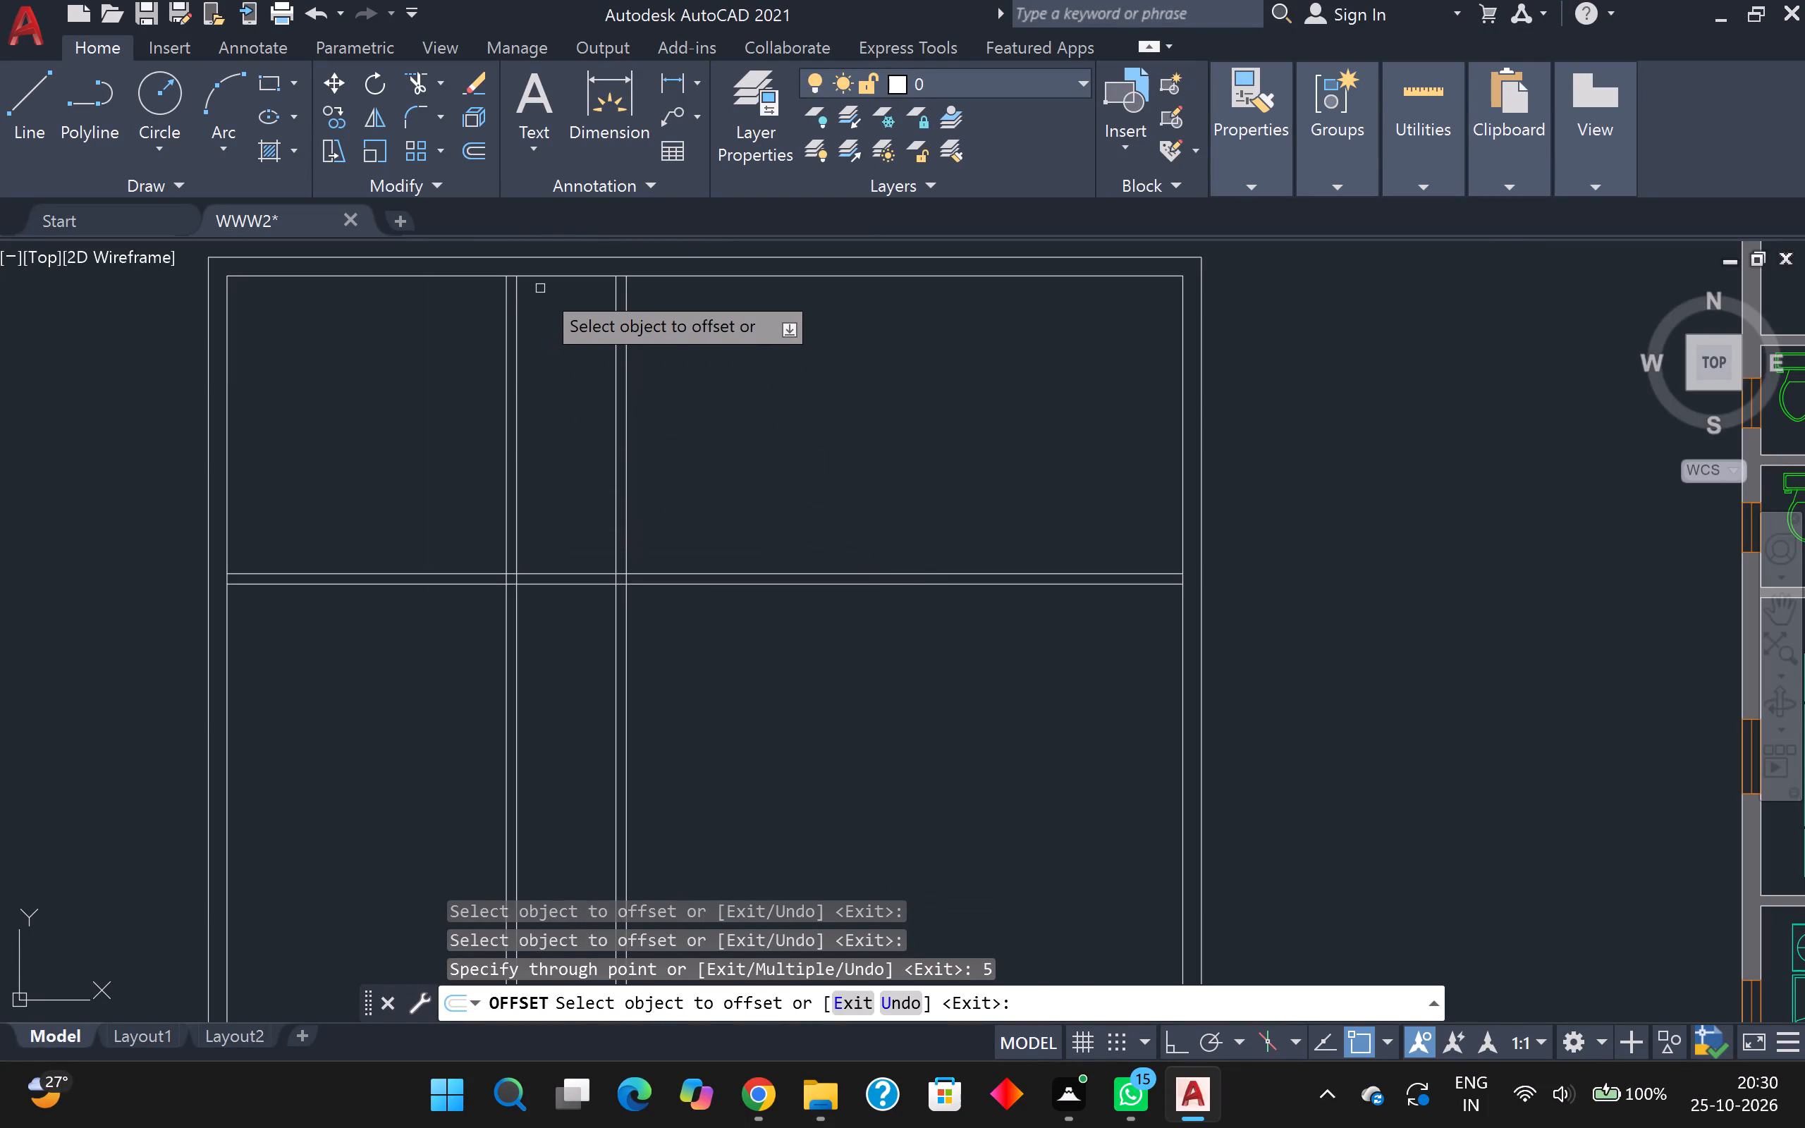
click(546, 278)
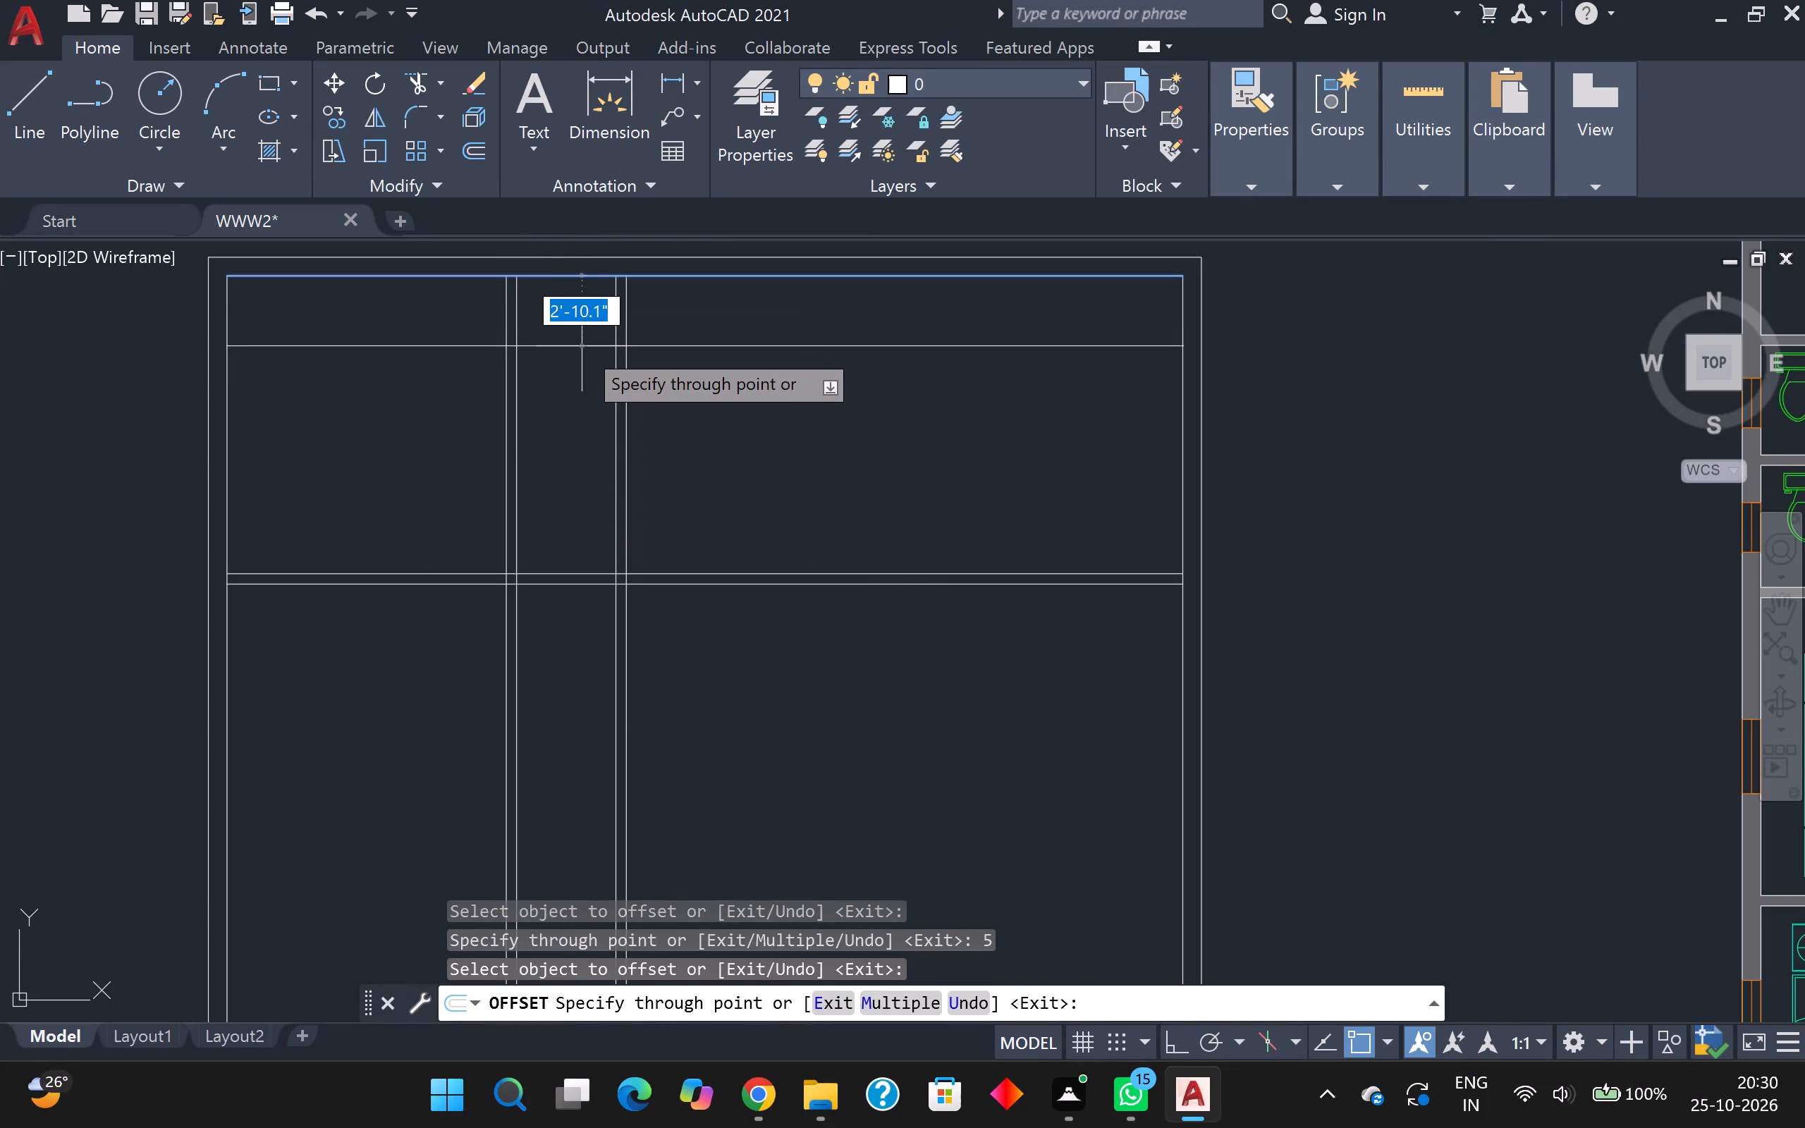
text(9')
key(Return)
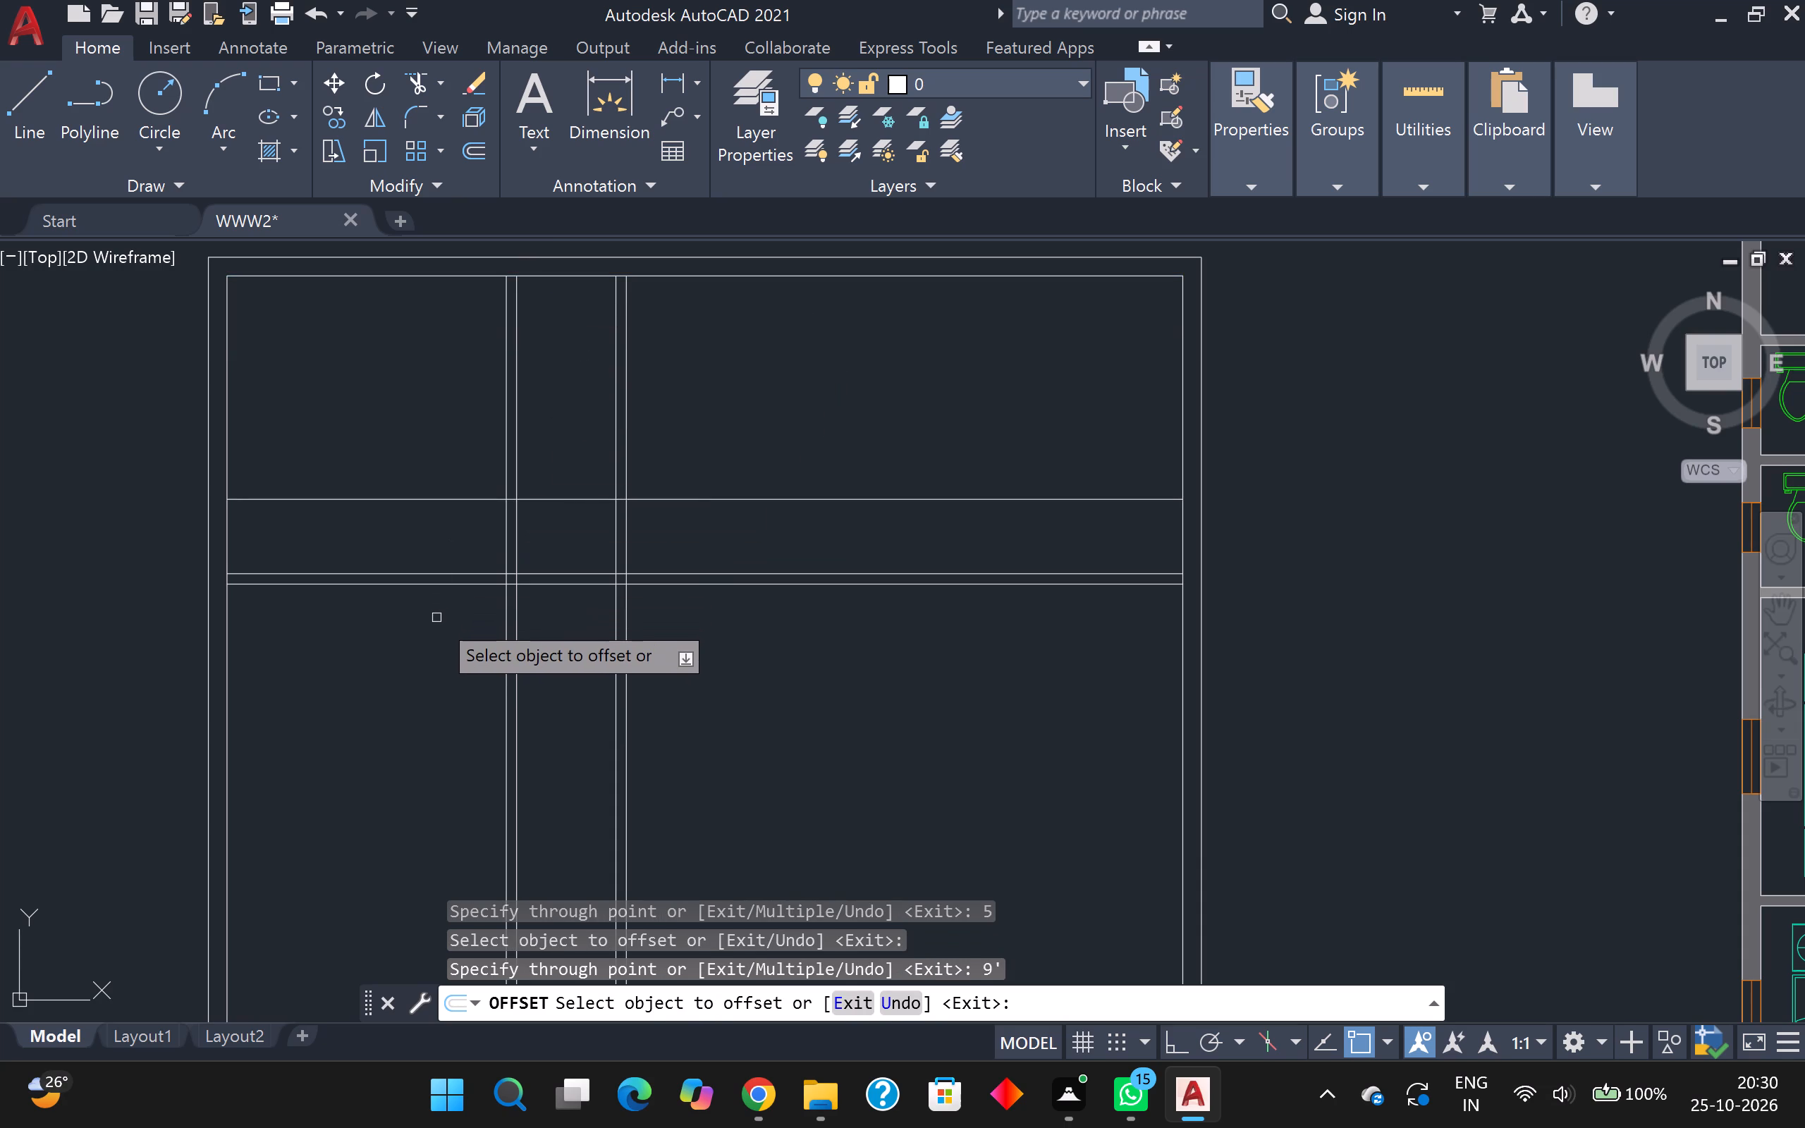
click(567, 496)
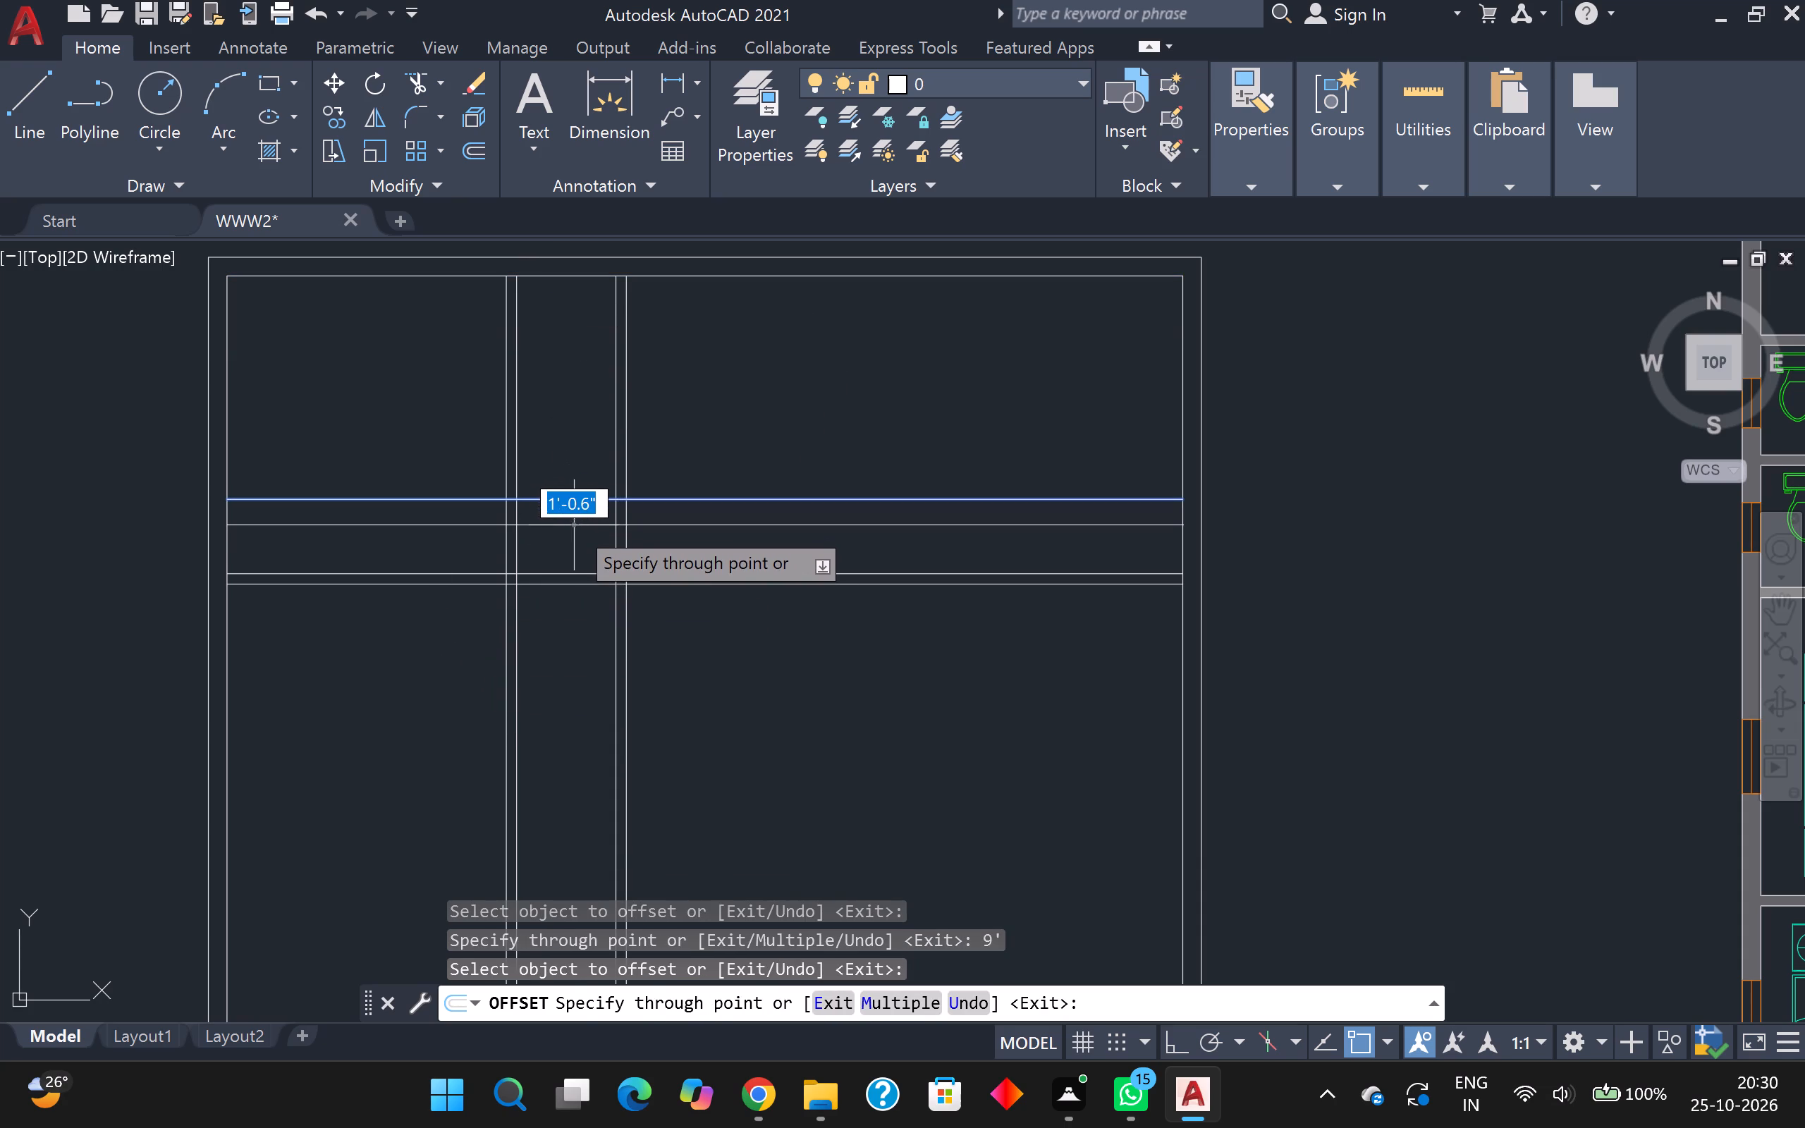
key(5)
key(Return)
Add a third vertical partition 11' to the right of the second one, with a 5-inch wall thickness.
scroll(613, 486, down, 2)
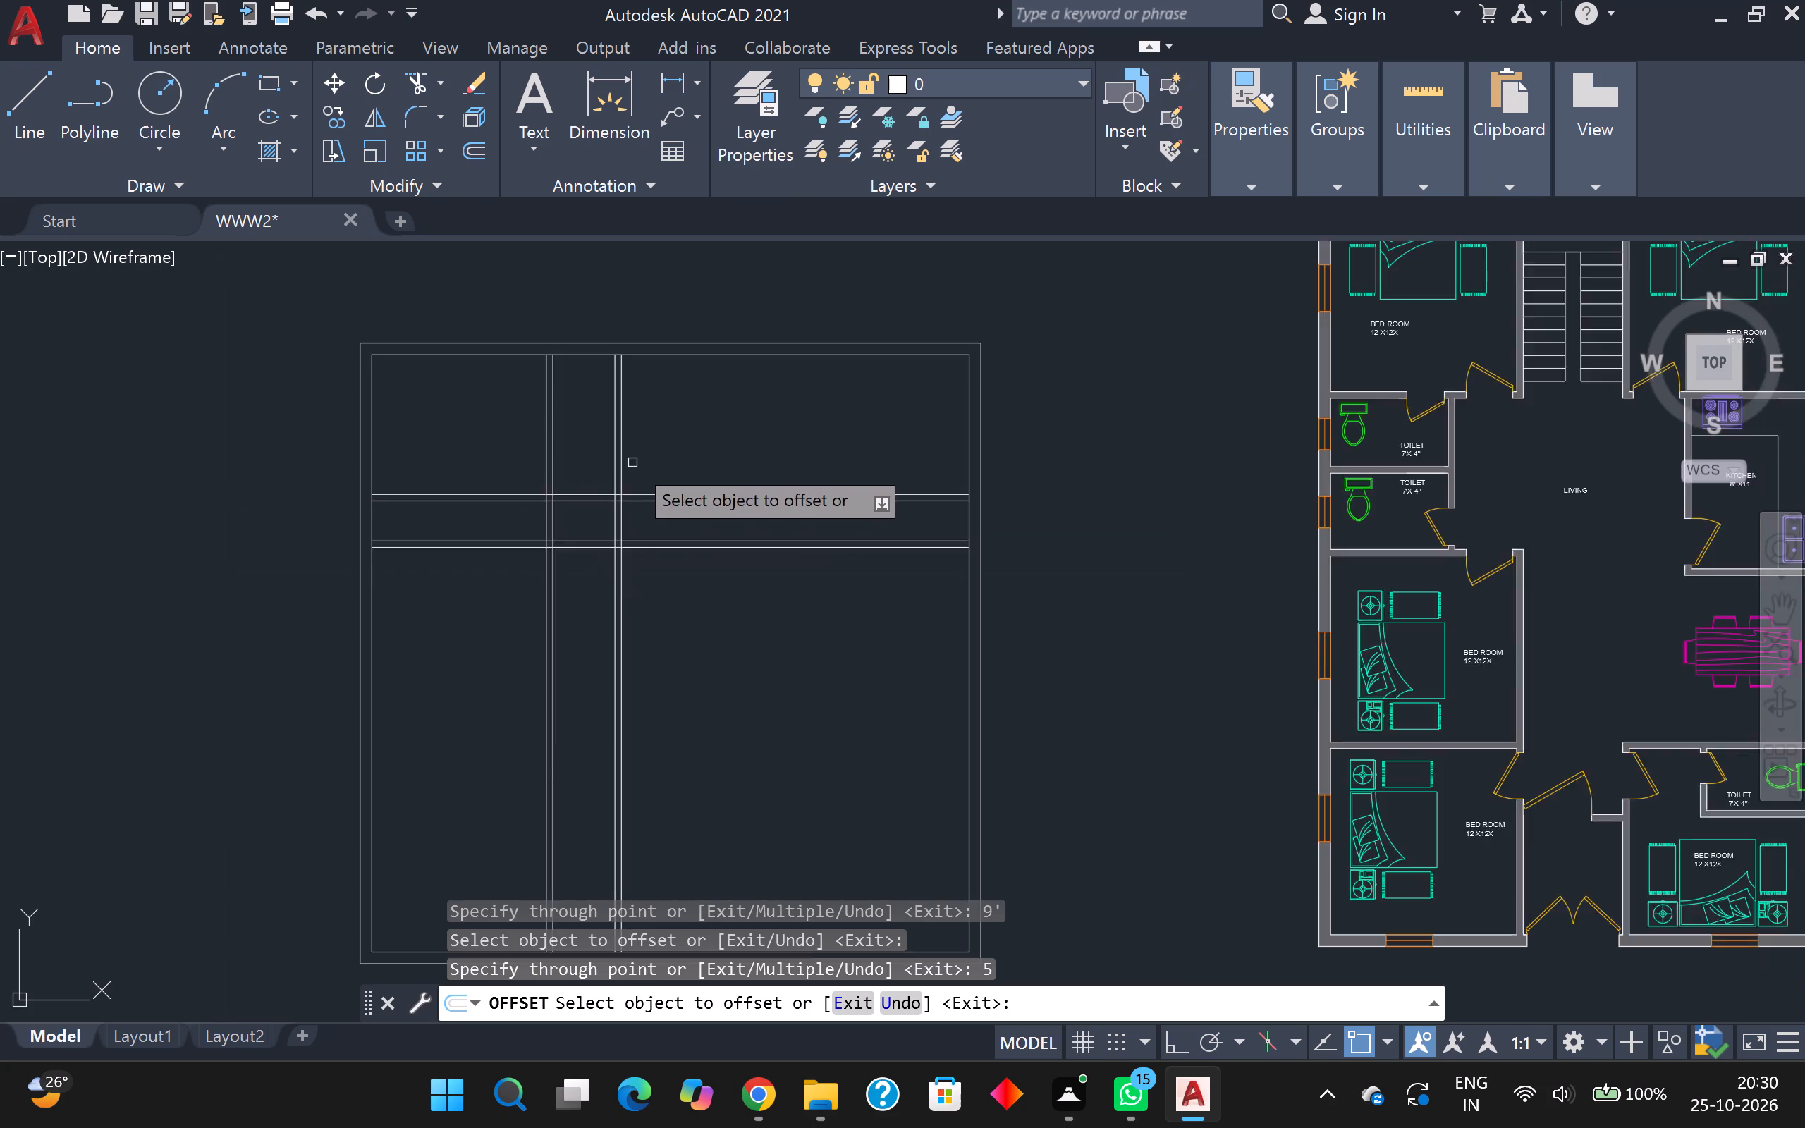
middle_drag(656, 451, 498, 550)
scroll(492, 560, up, 1)
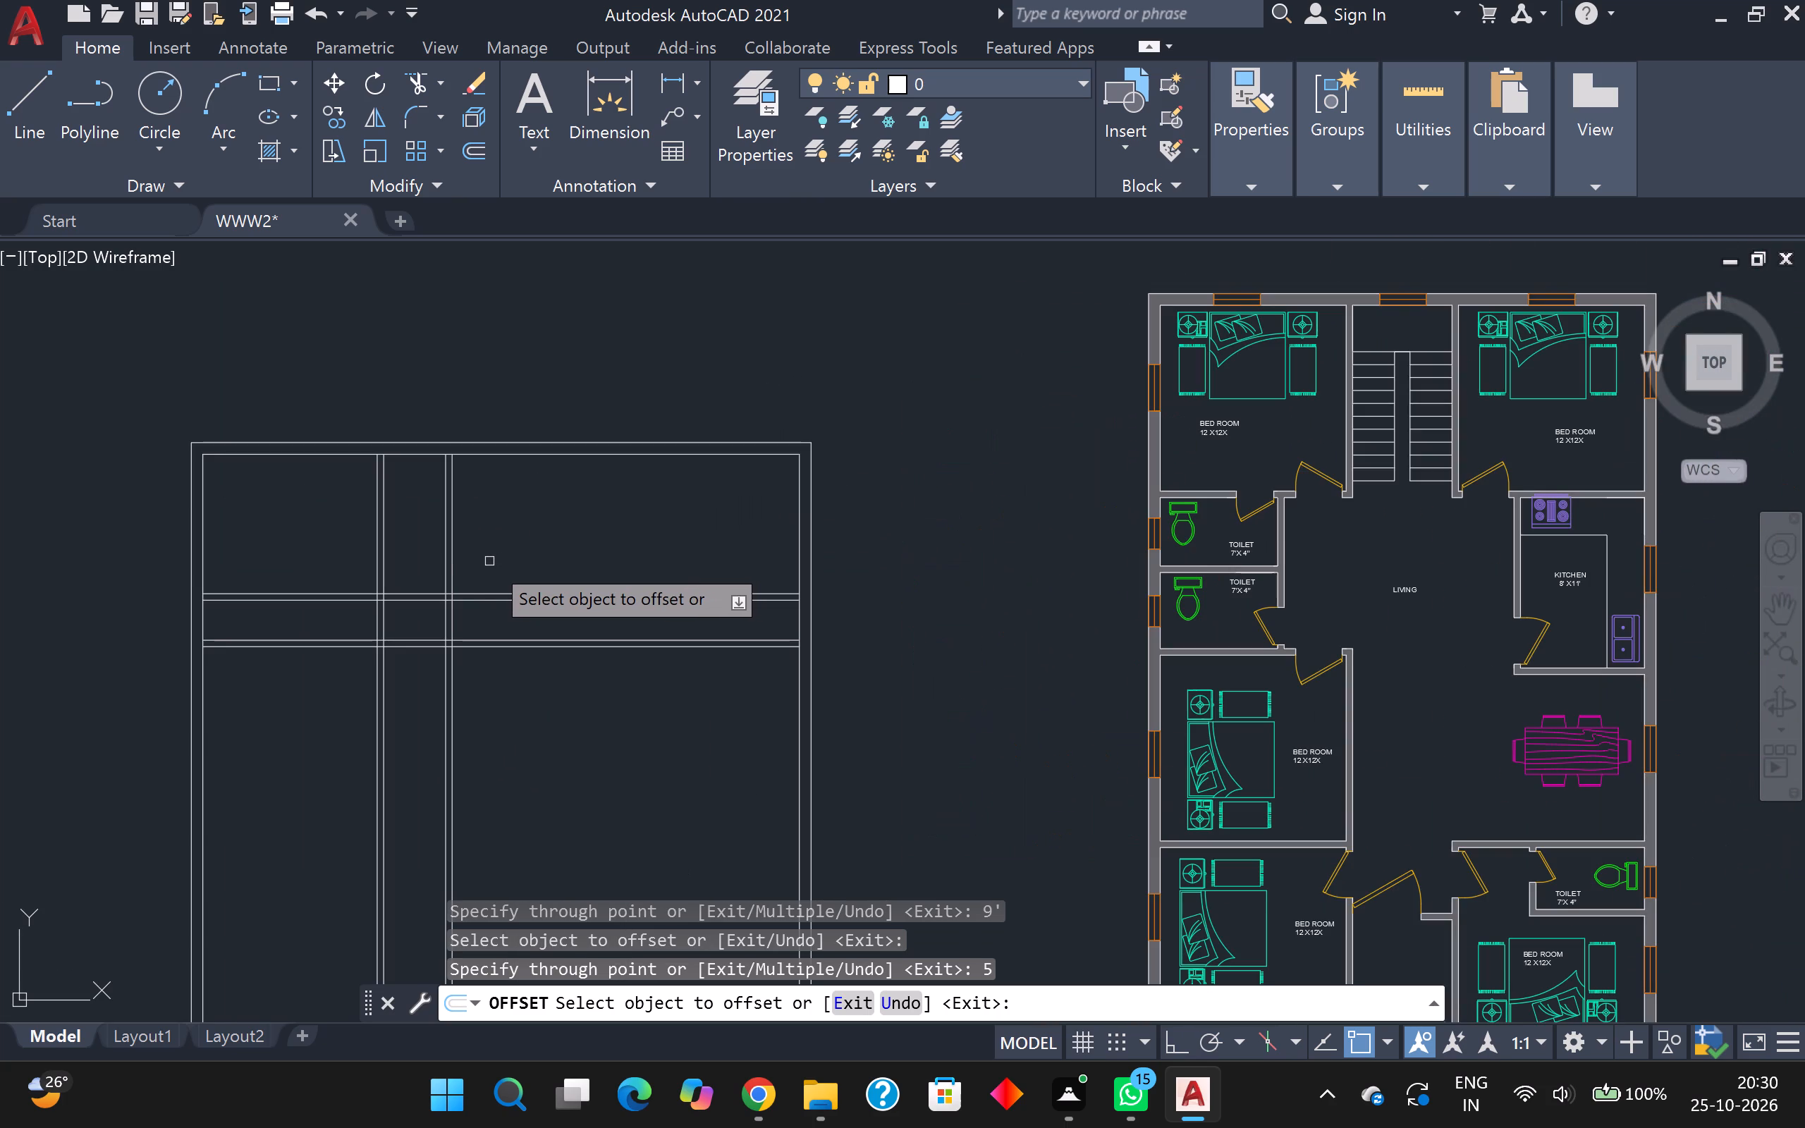
middle_drag(479, 542, 326, 563)
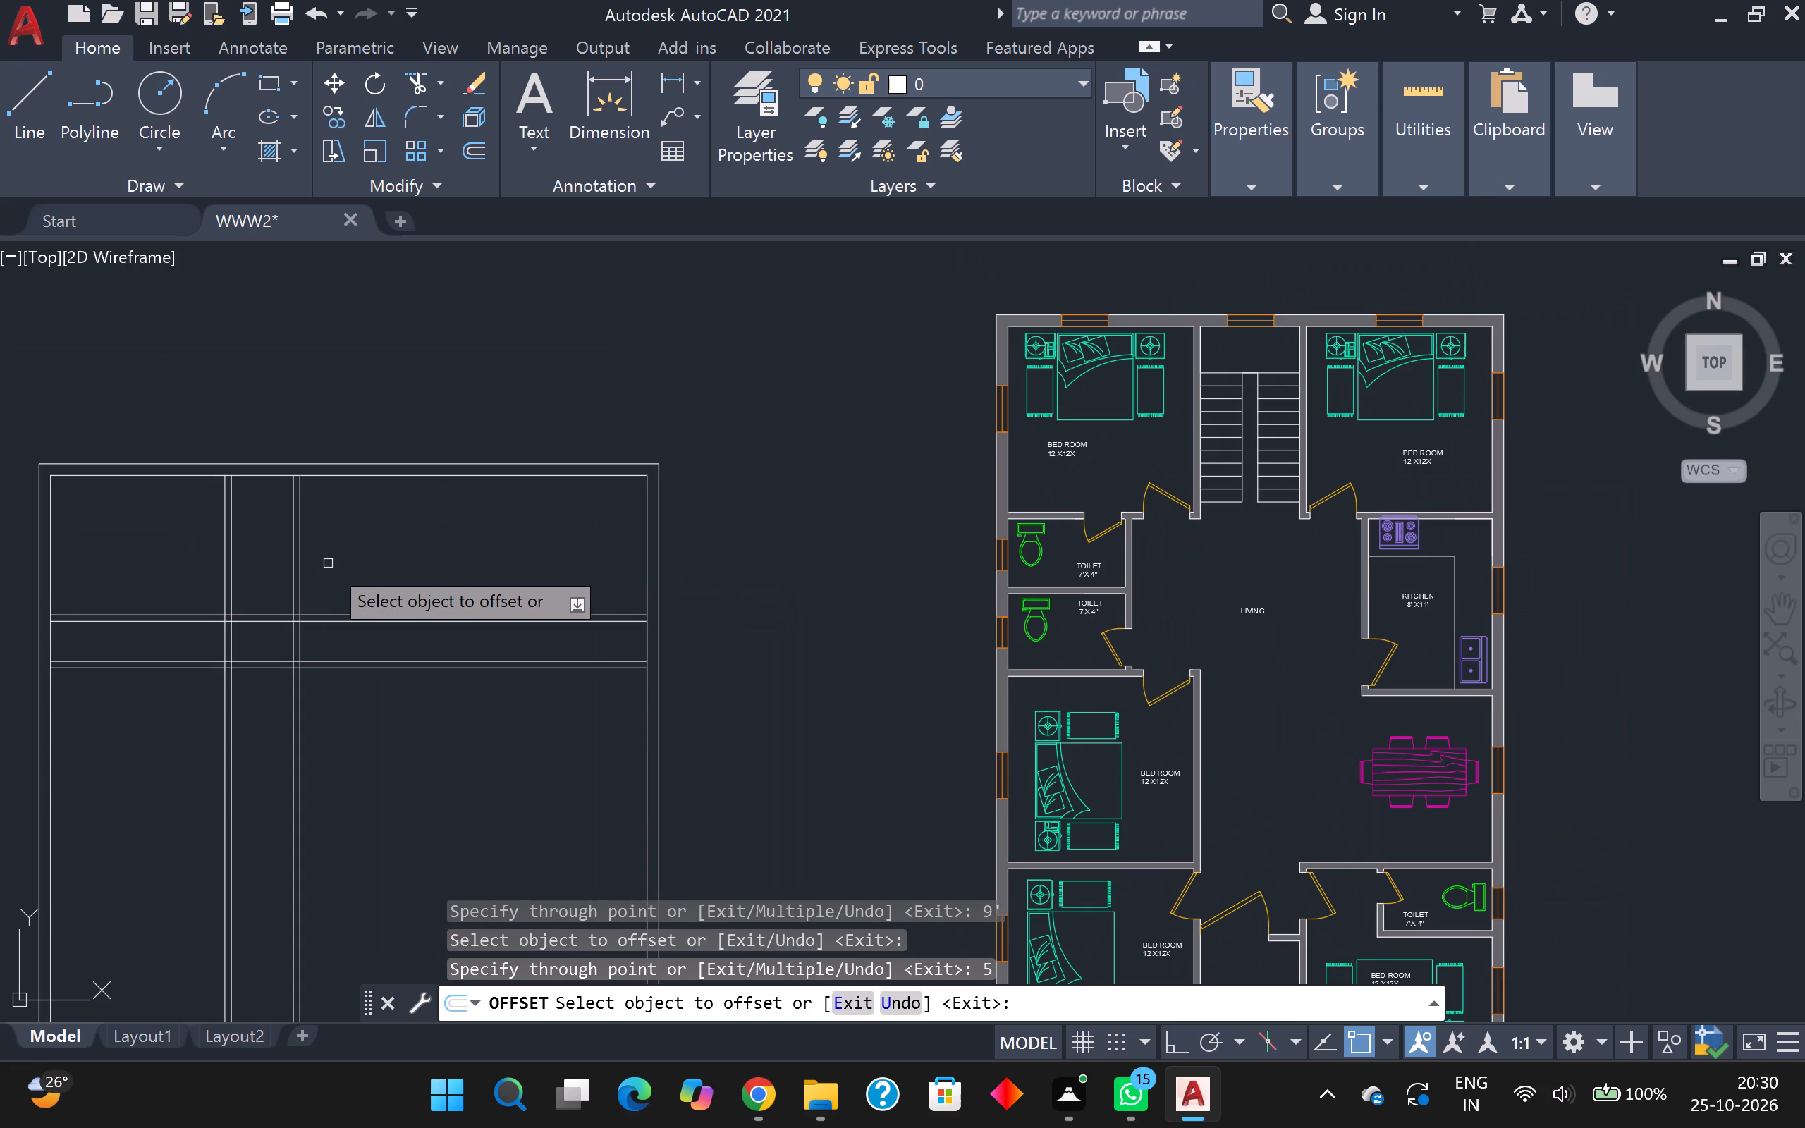
scroll(323, 529, up, 1)
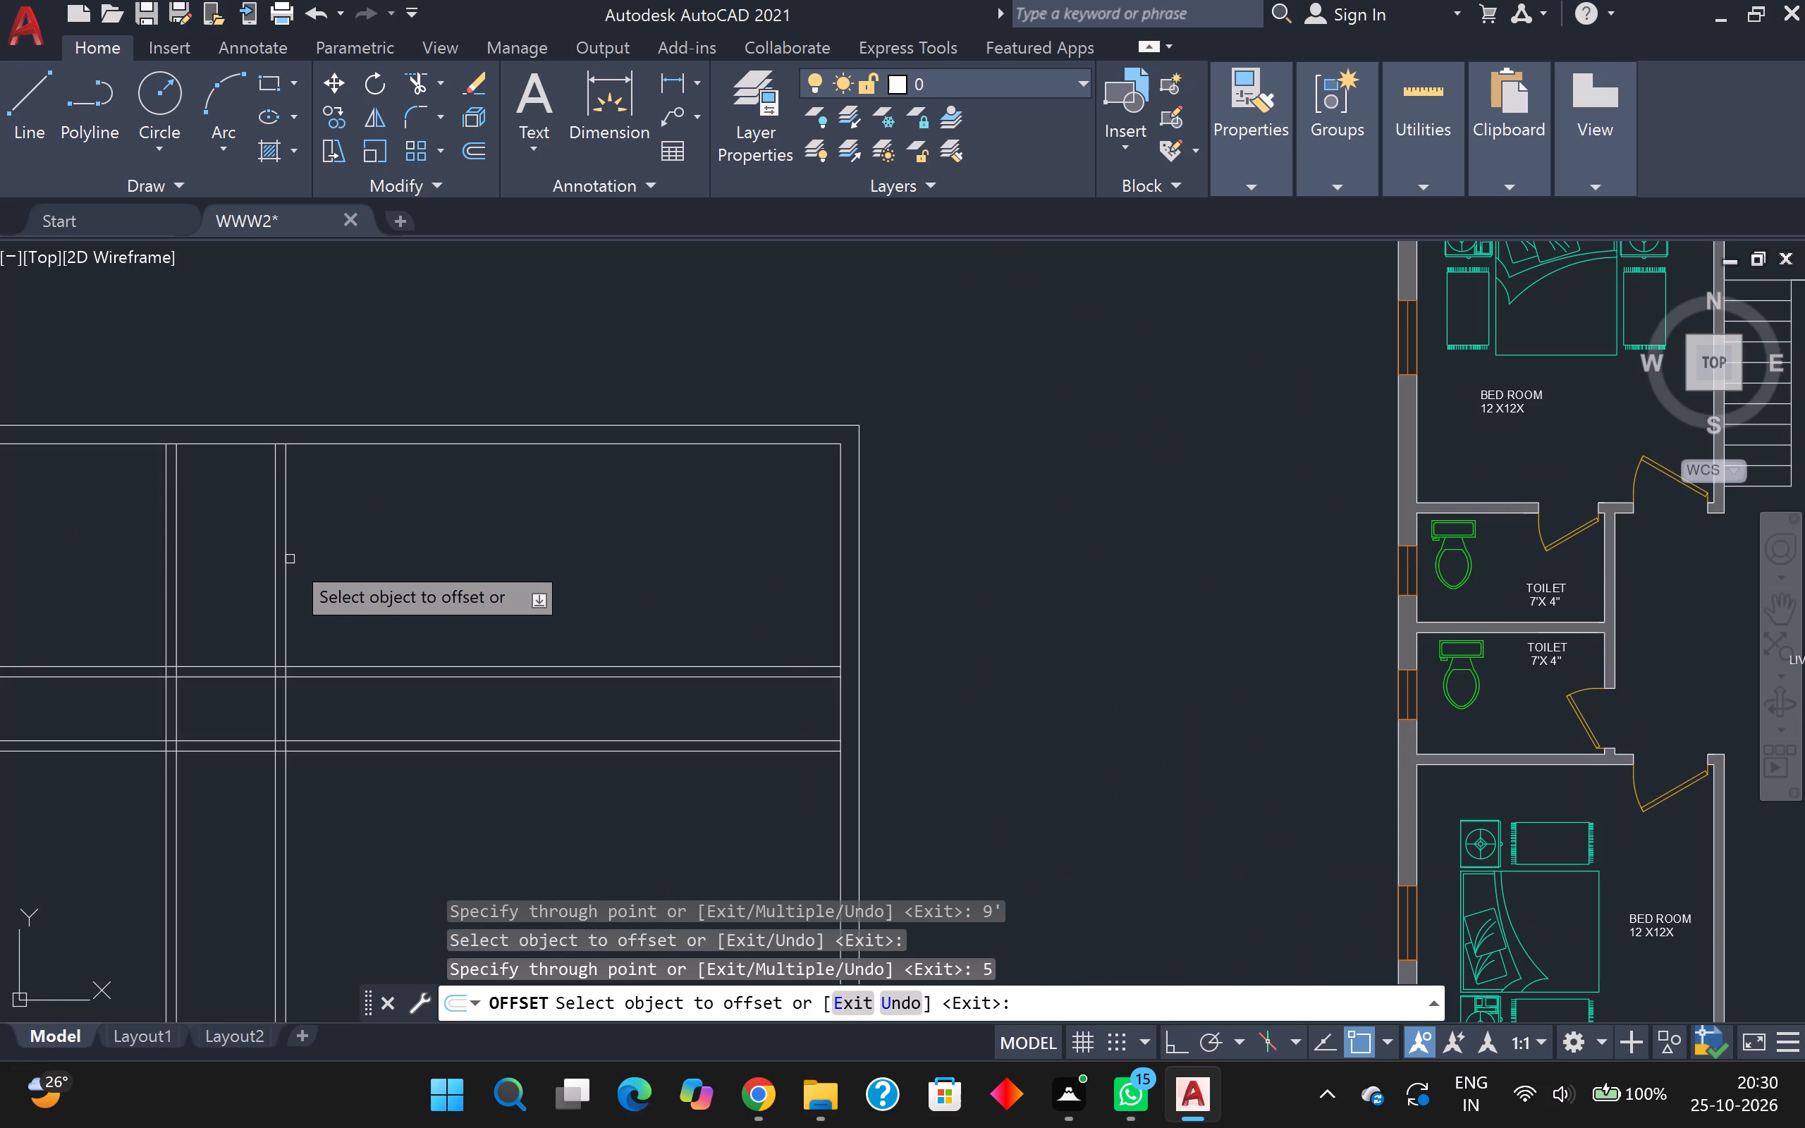
click(290, 557)
click(286, 557)
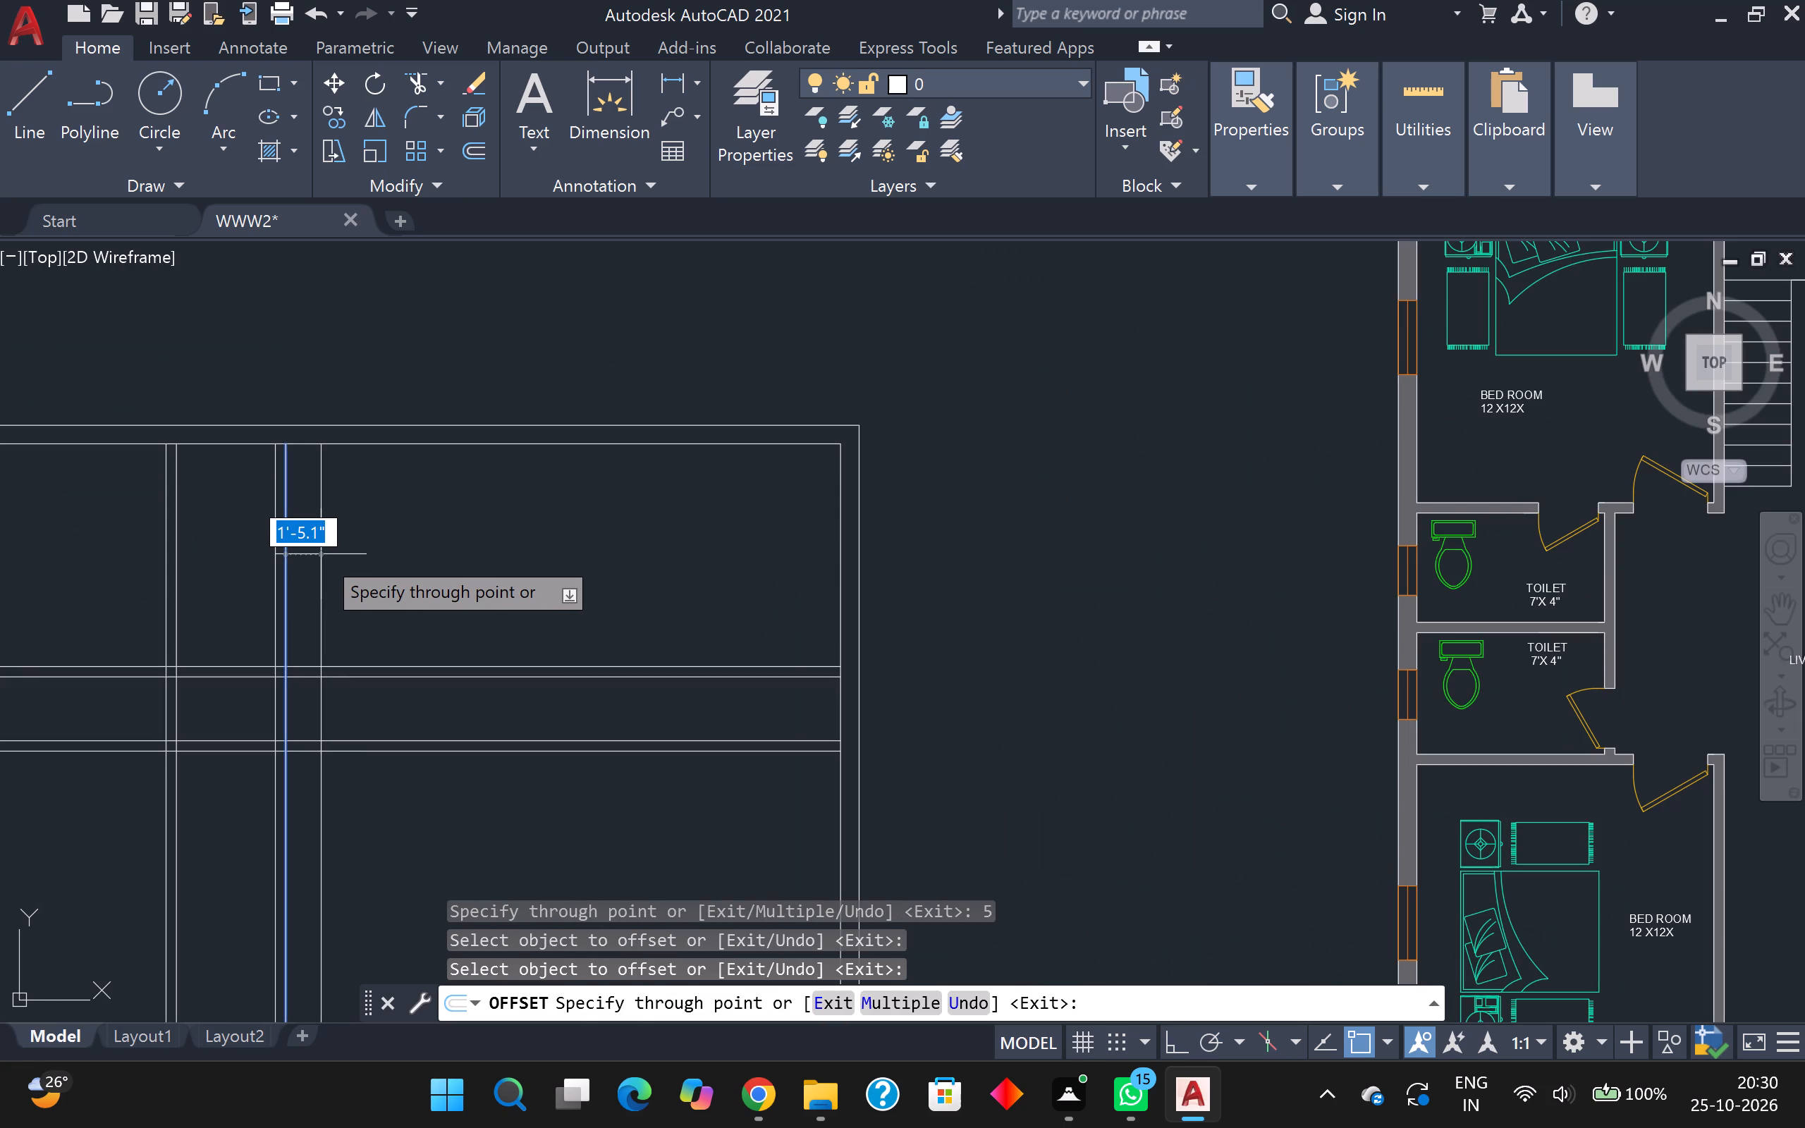
scroll(321, 554, down, 1)
scroll(360, 552, up, 2)
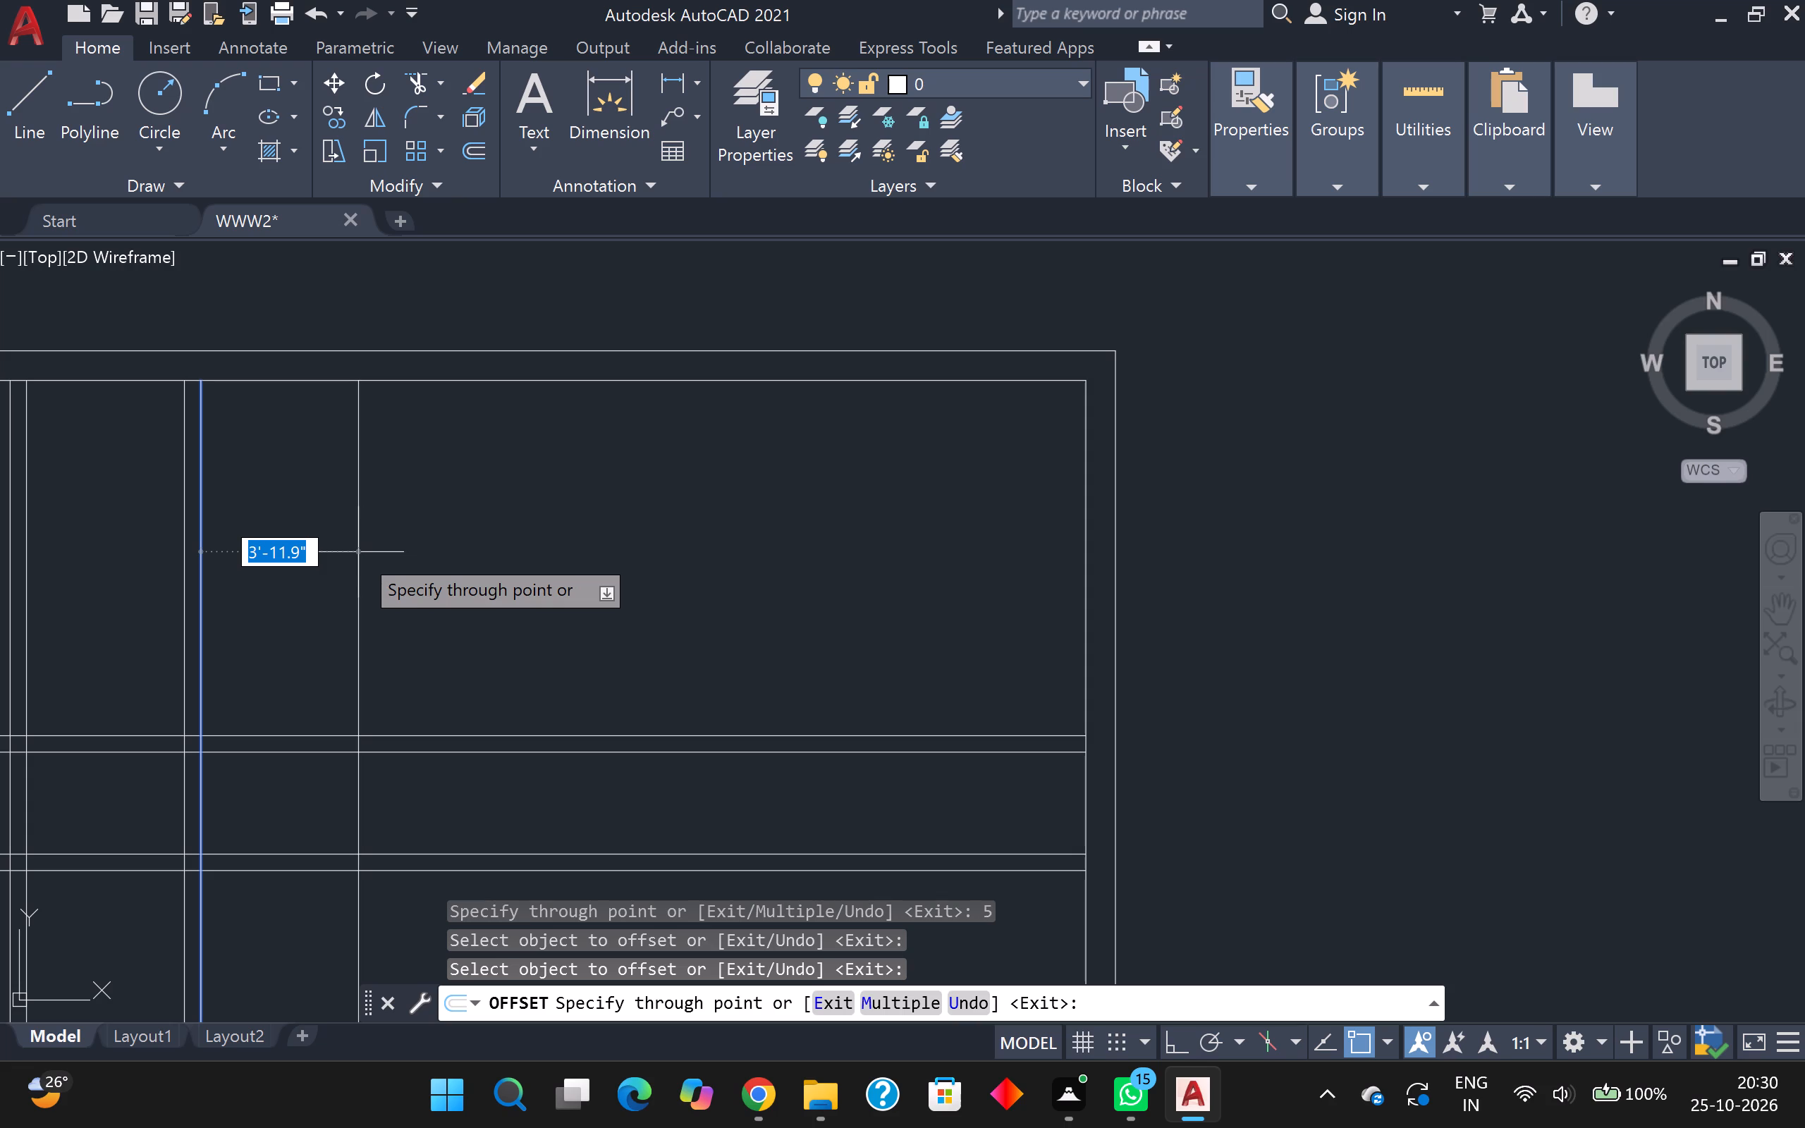
text(11)
key(apostrophe)
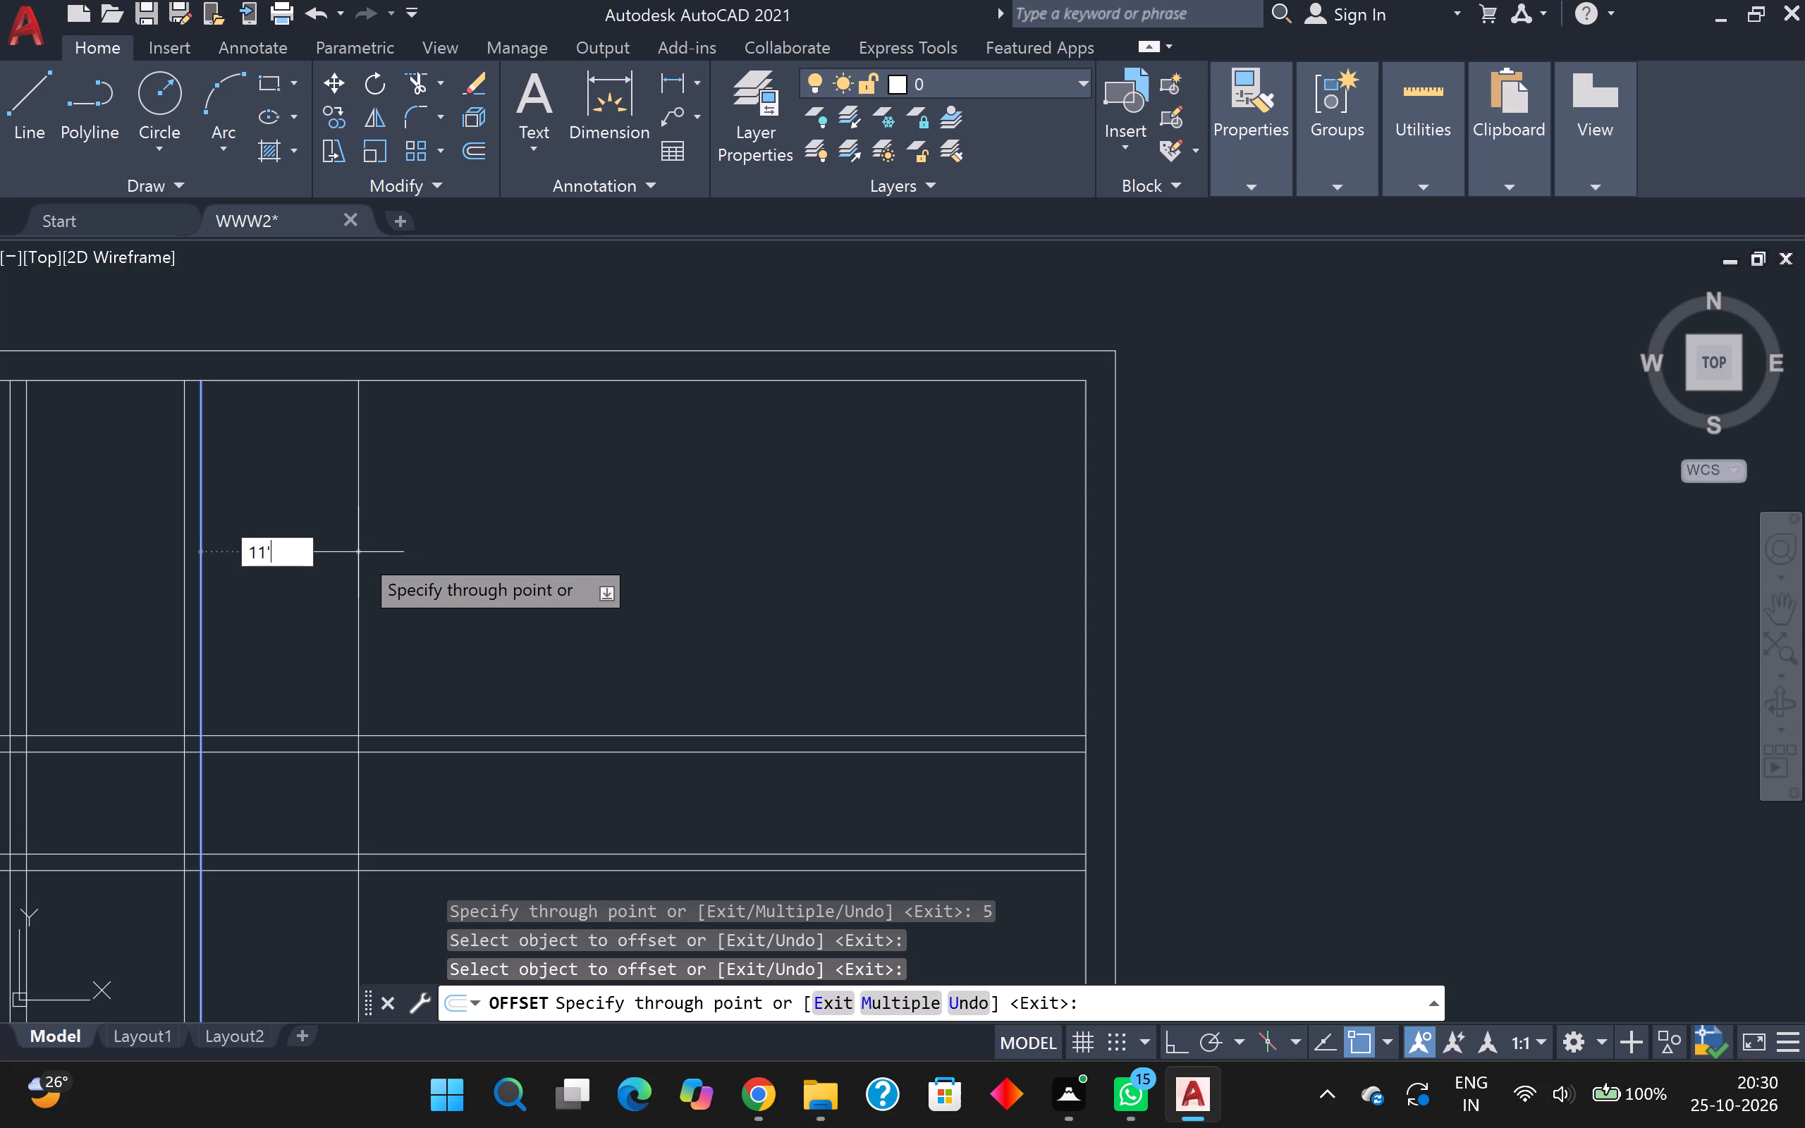
key(Return)
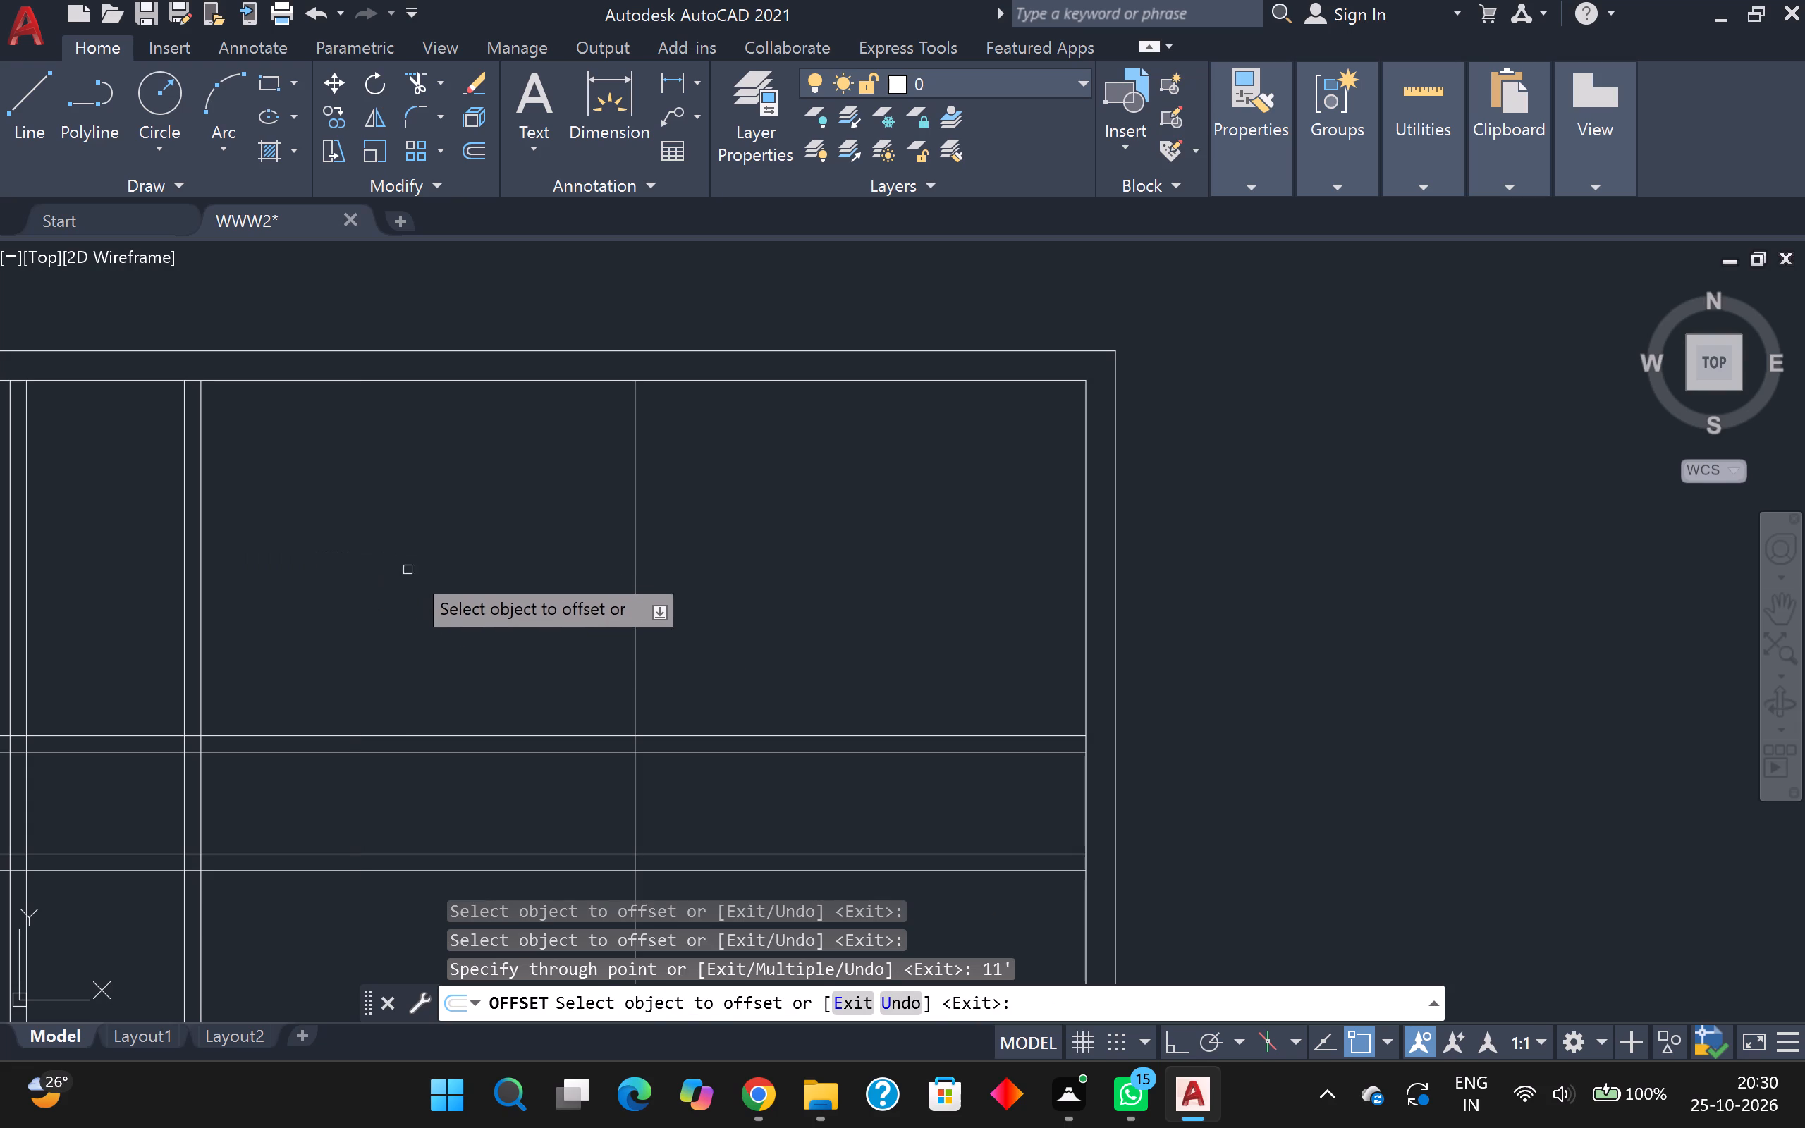
click(637, 689)
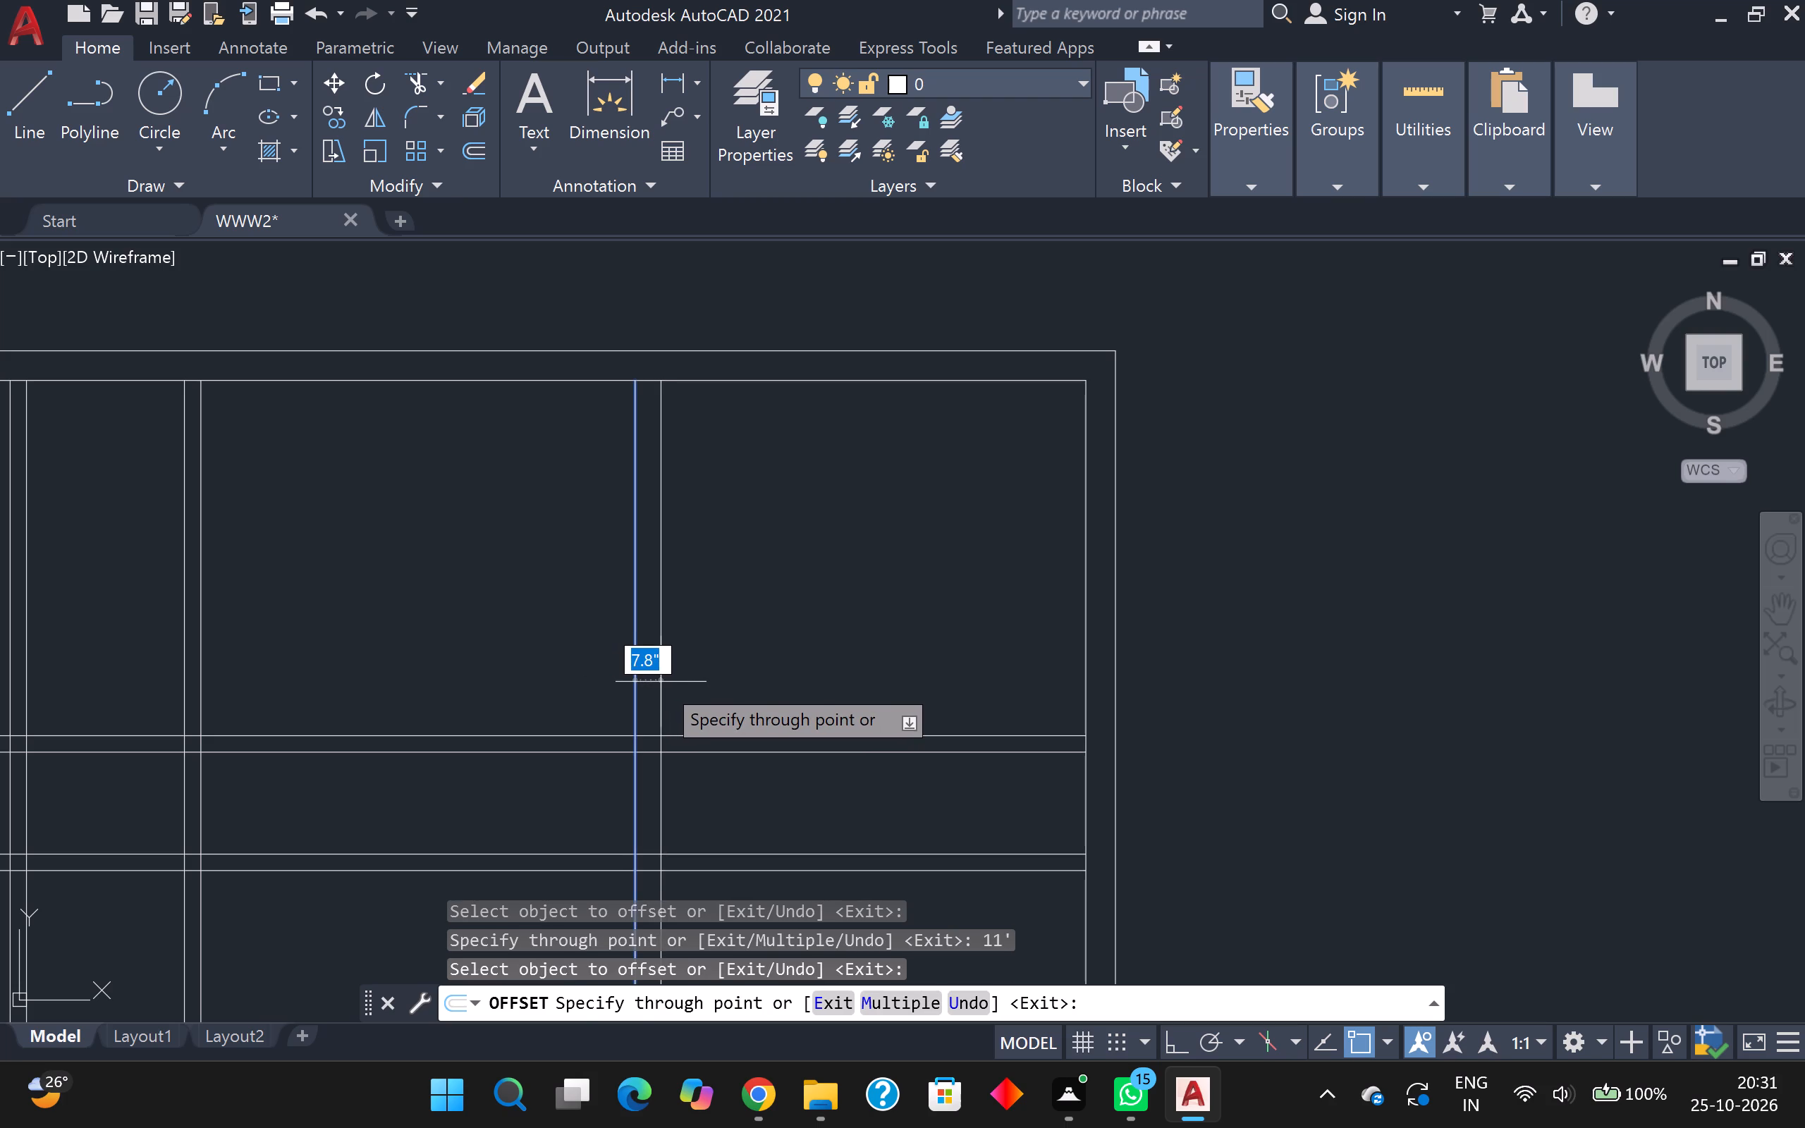
key(5)
key(Return)
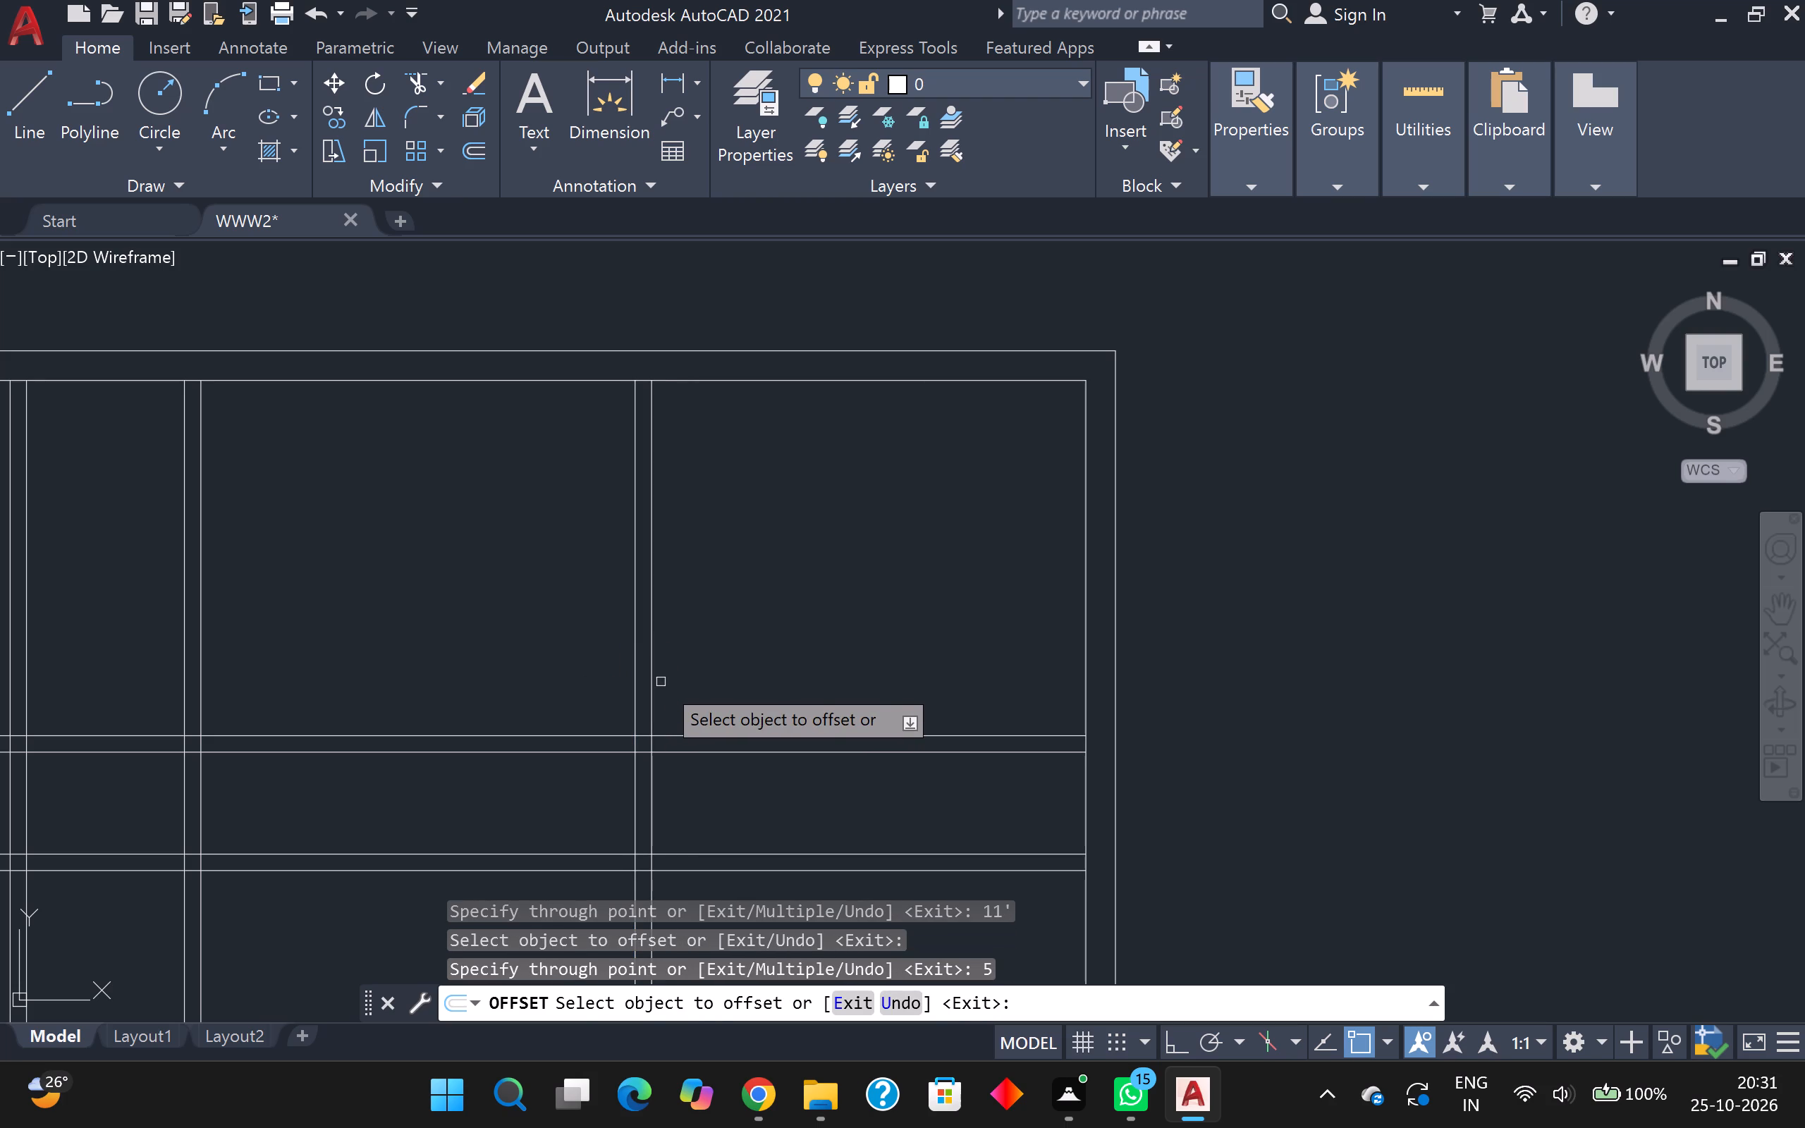
Trim the upper horizontal partition away everywhere right of the second vertical partition, including the short stubs inside the third vertical partition.
scroll(572, 660, down, 1)
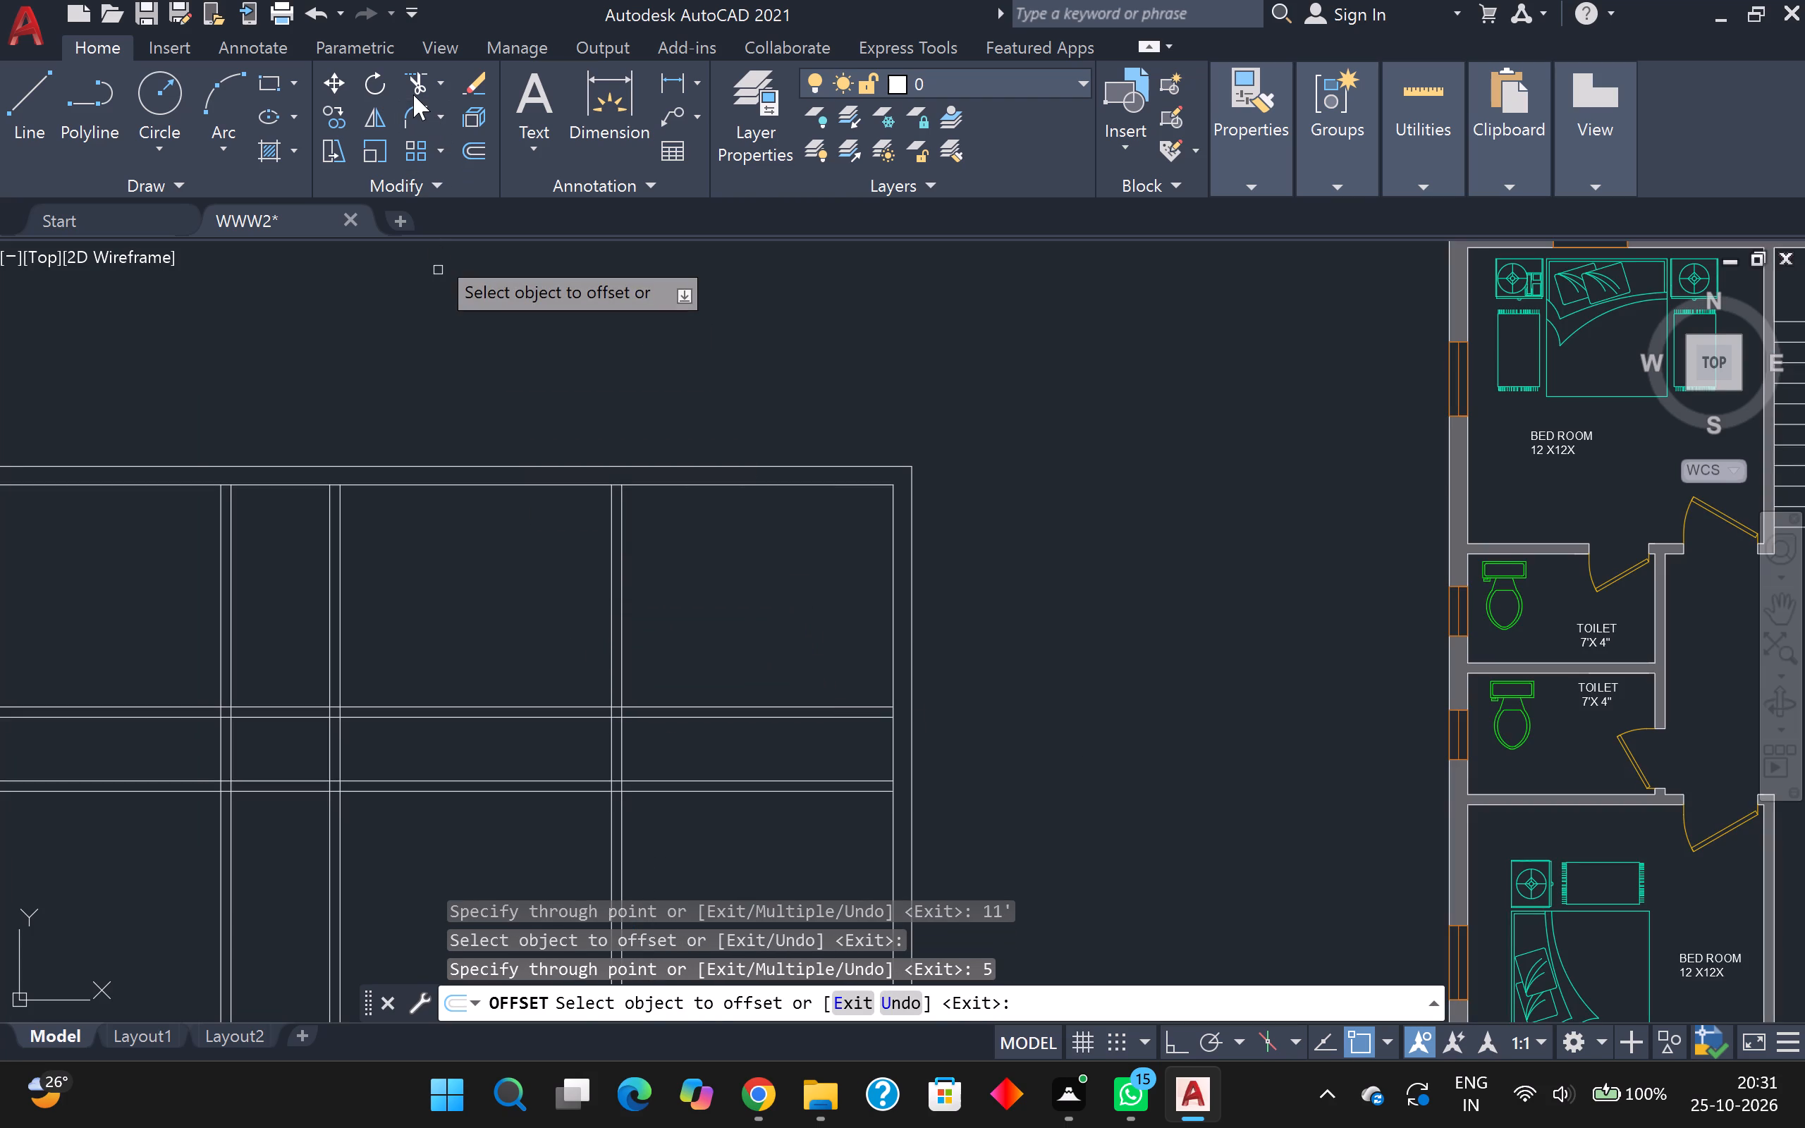
click(413, 94)
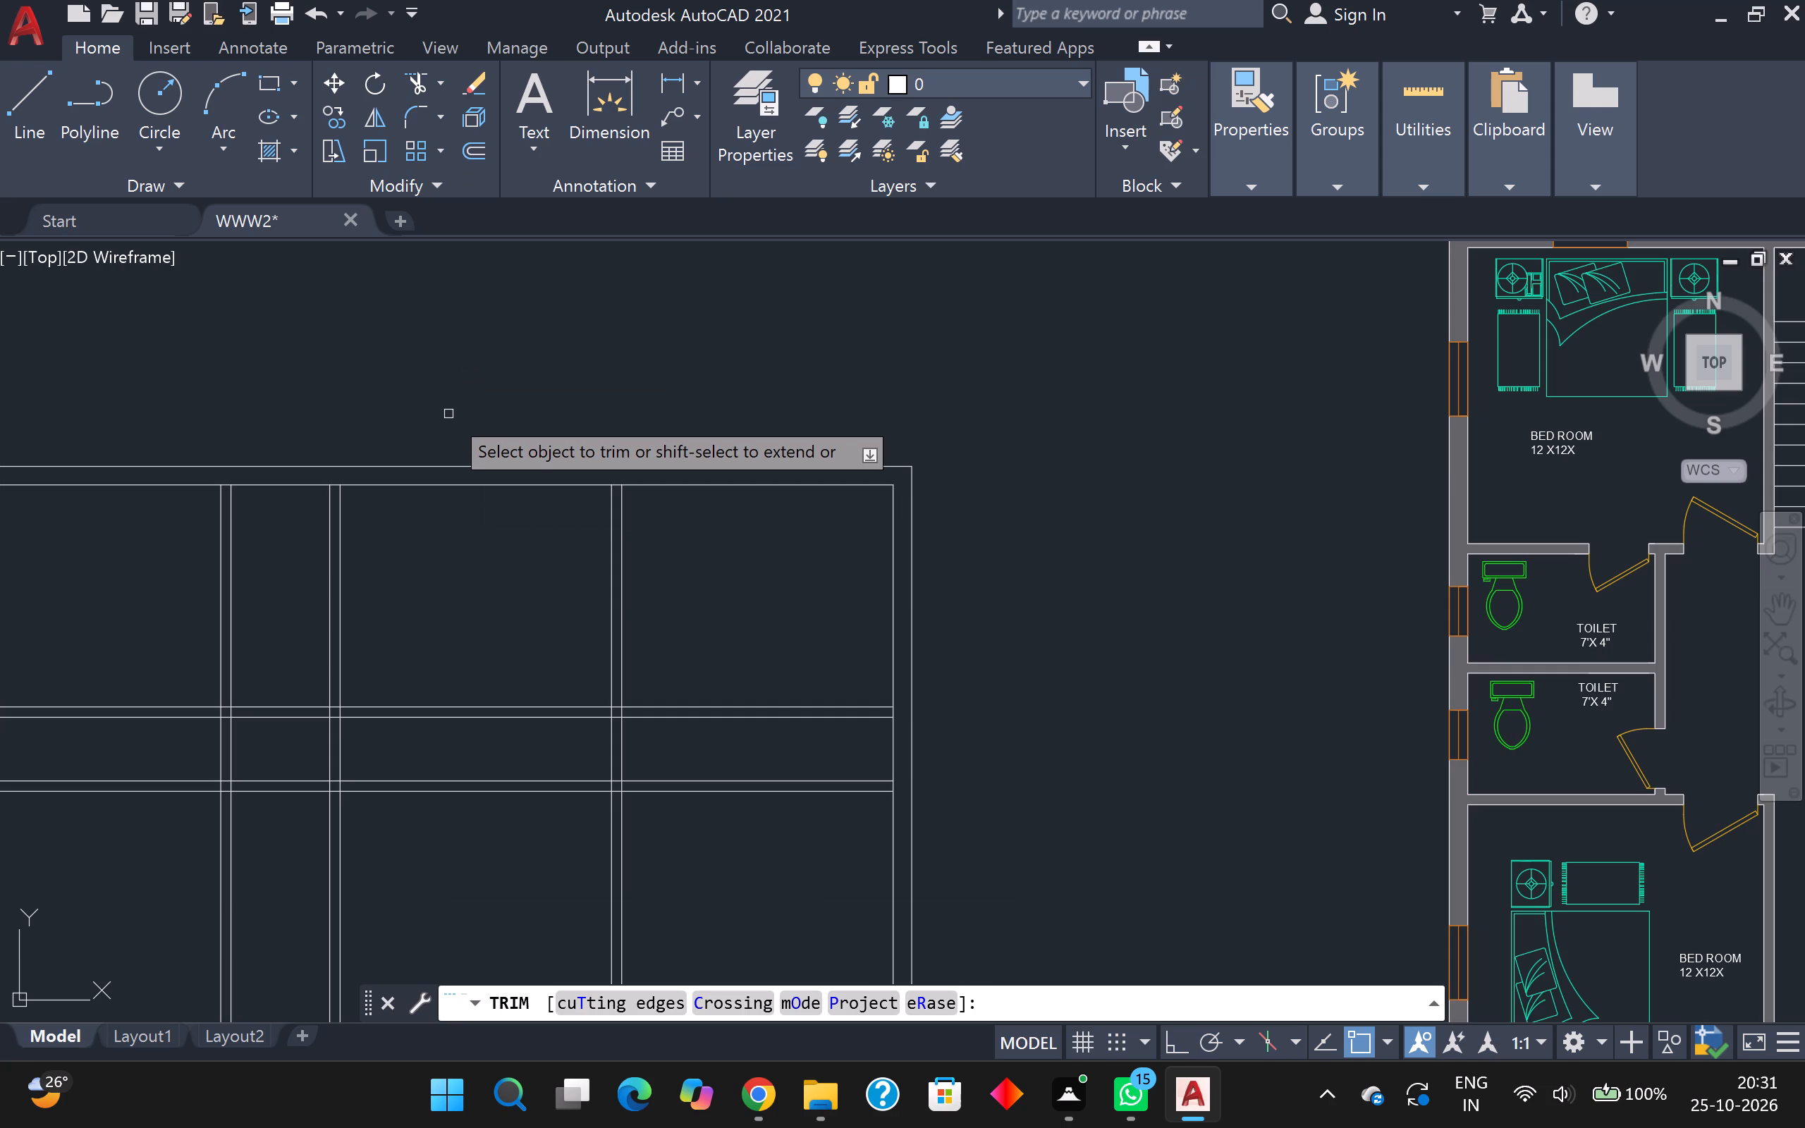
click(489, 736)
click(487, 699)
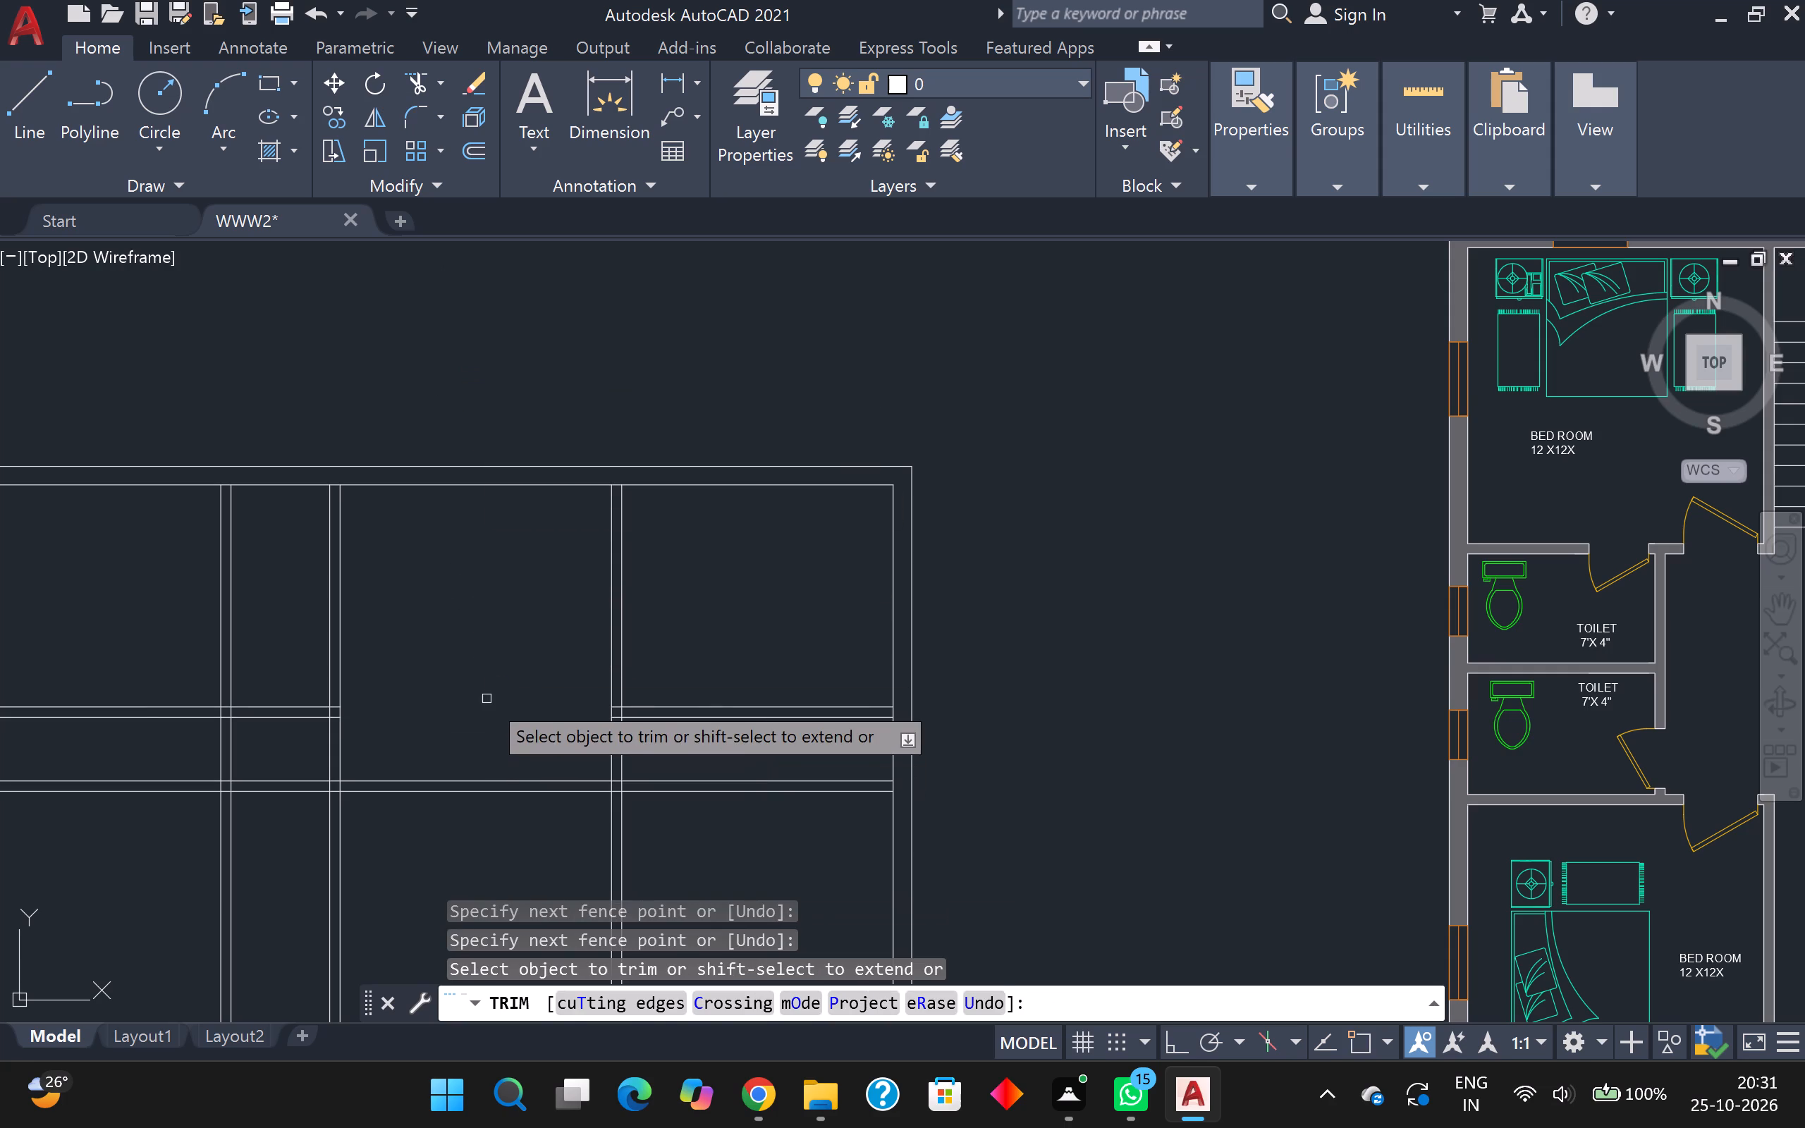
scroll(487, 699, down, 1)
middle_drag(487, 699, 448, 608)
click(649, 620)
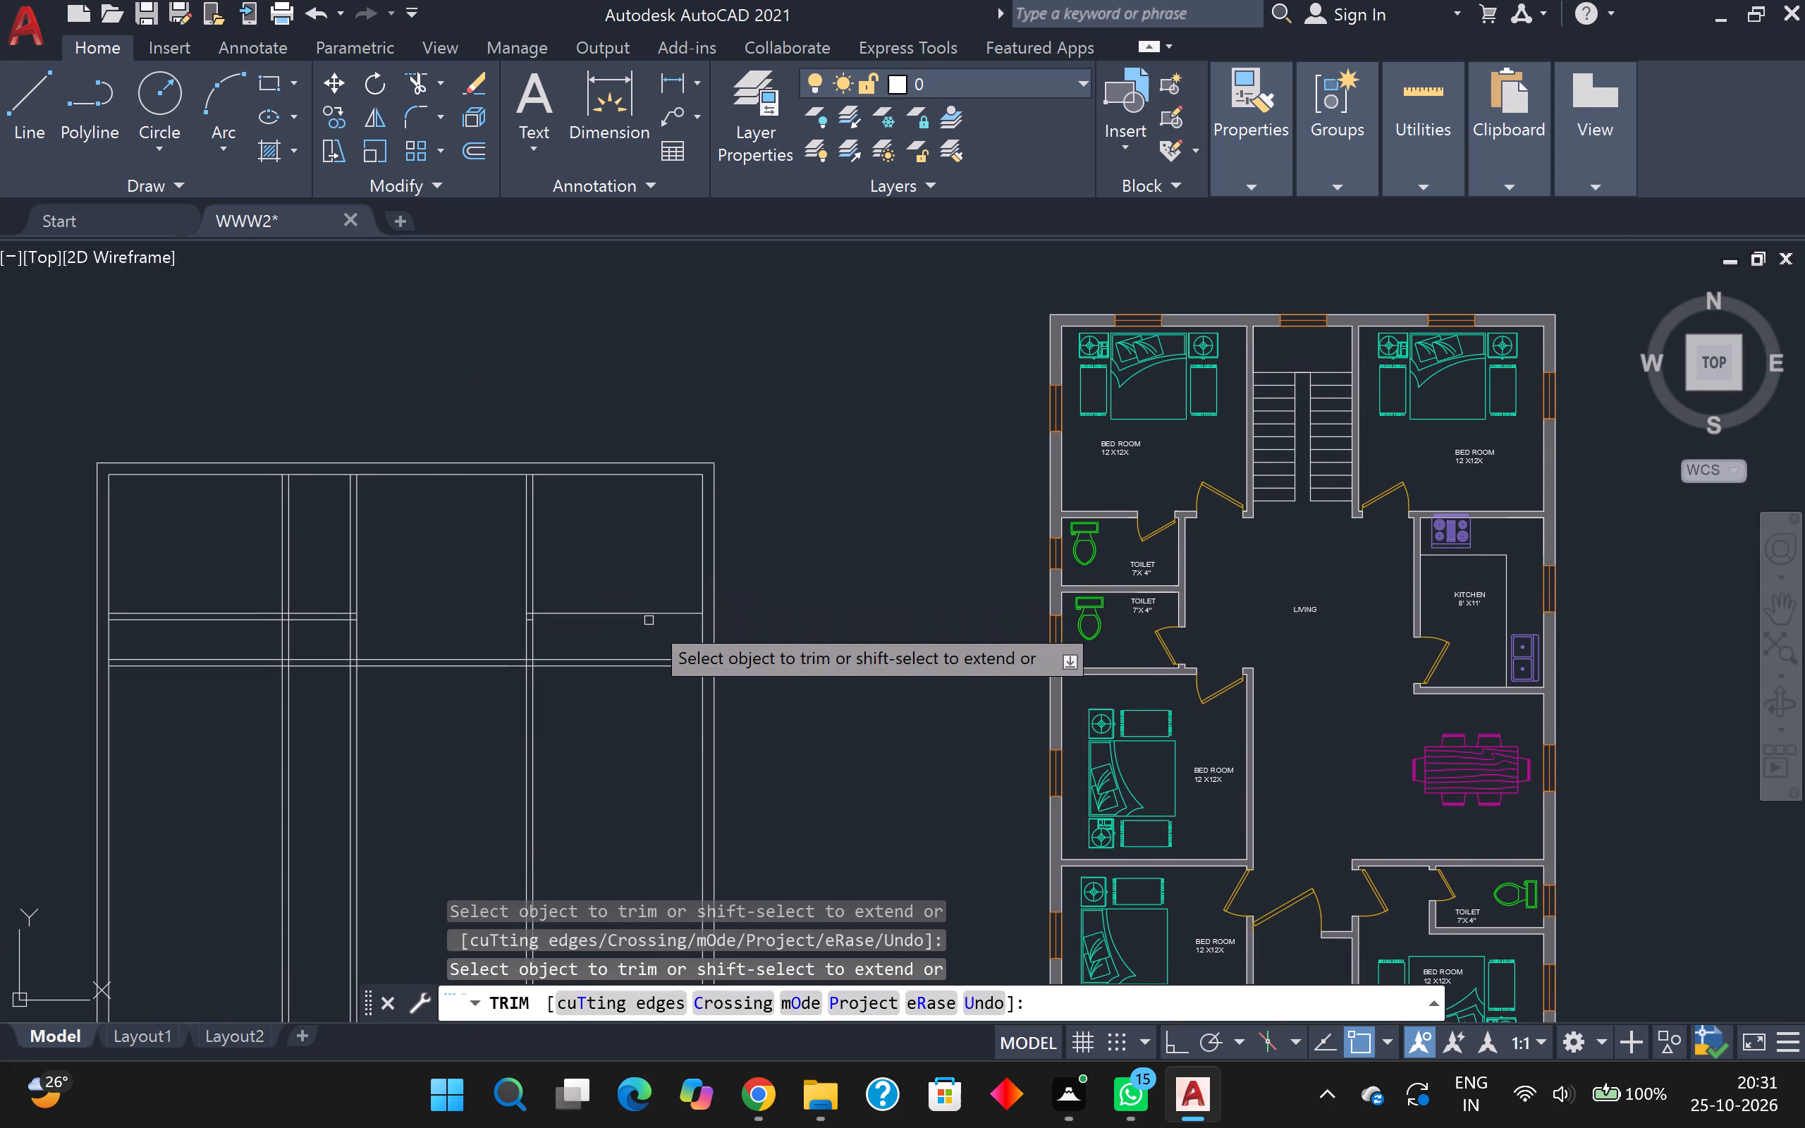
click(639, 601)
click(631, 629)
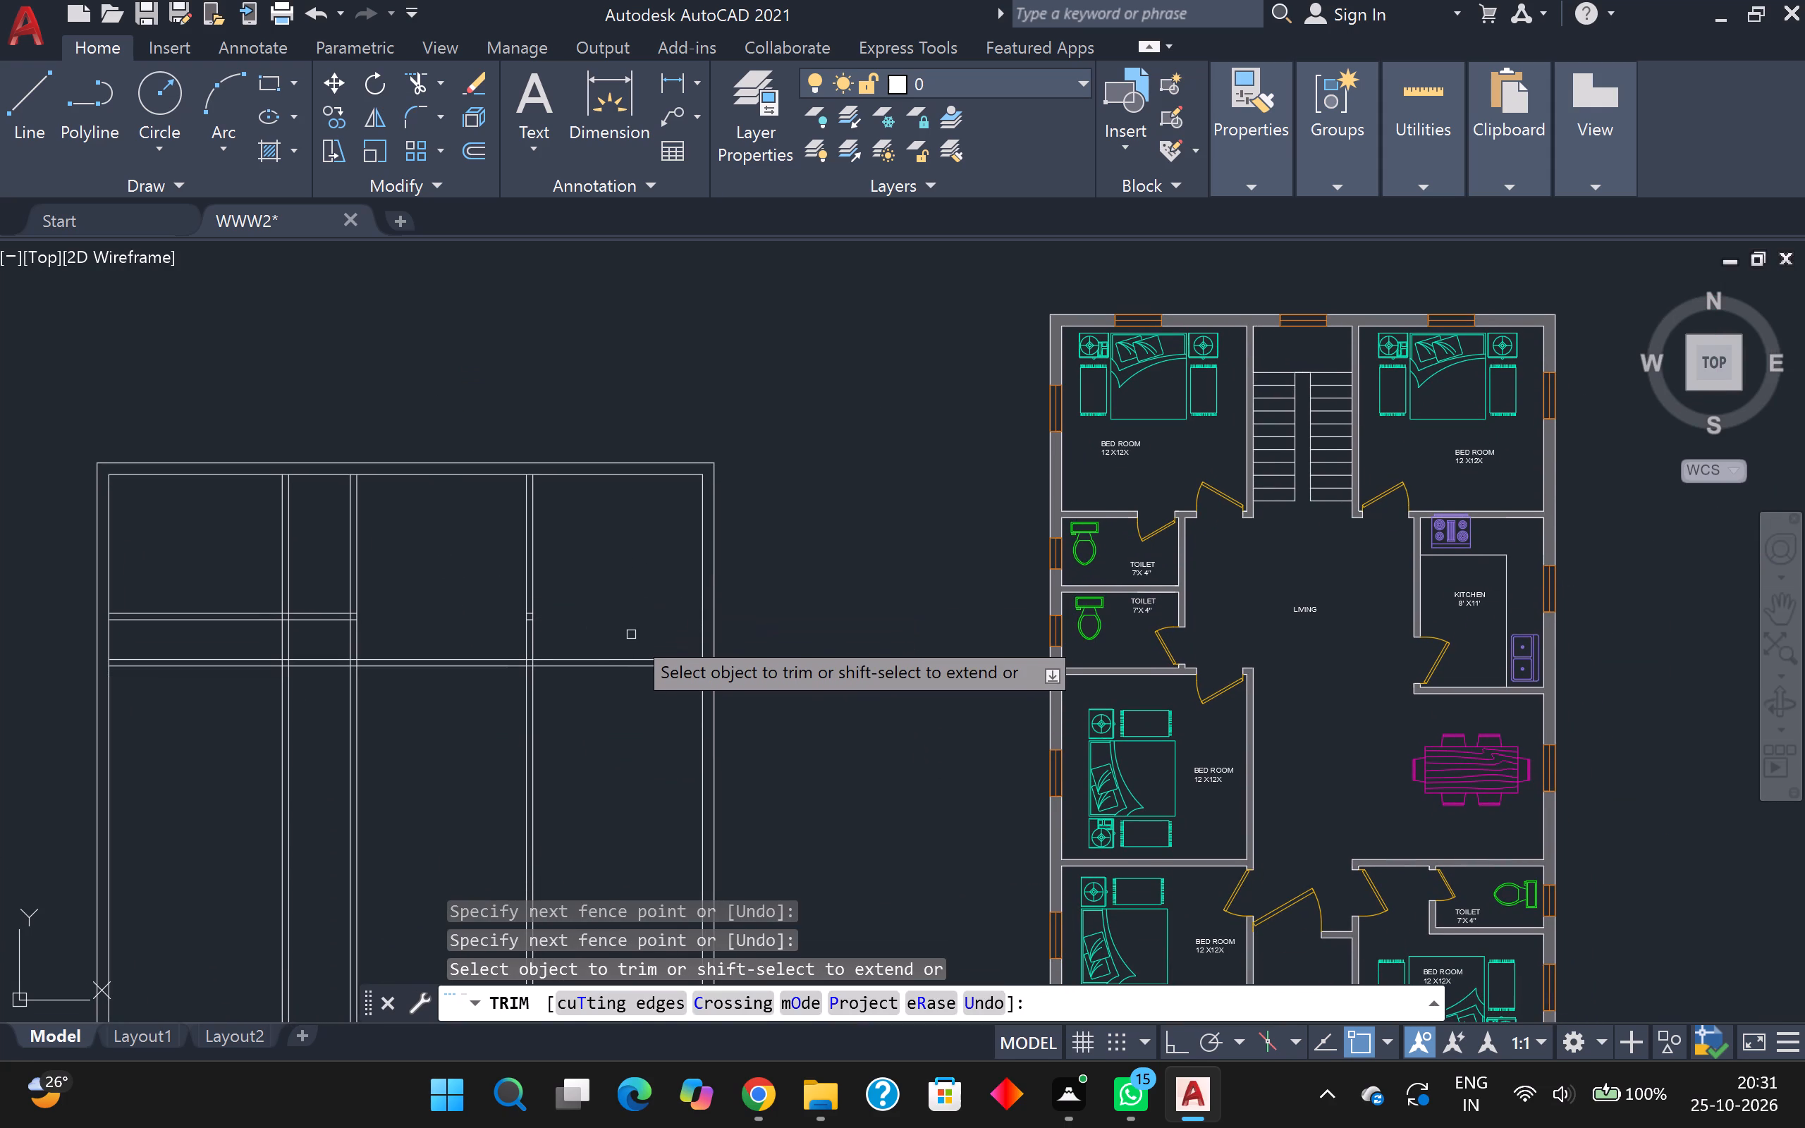
scroll(603, 634, up, 2)
scroll(524, 616, up, 1)
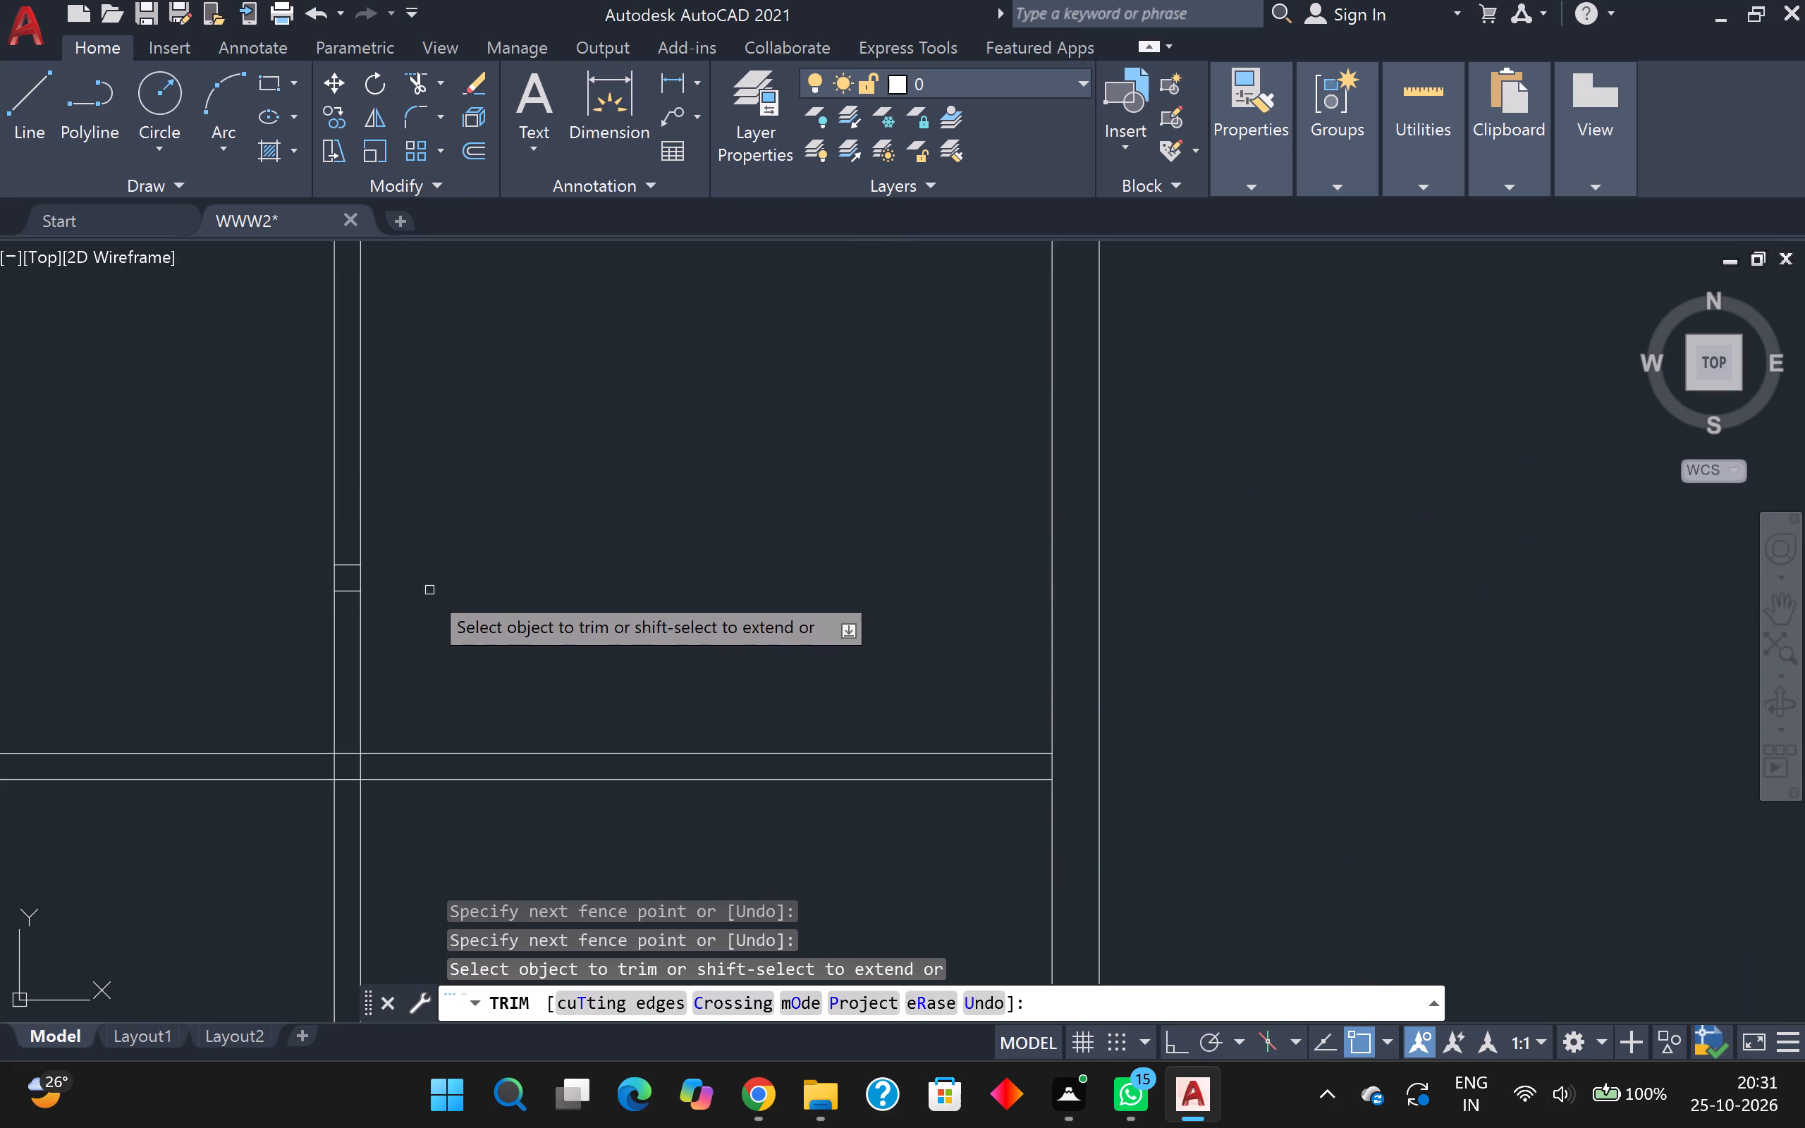
scroll(375, 572, up, 1)
scroll(301, 596, up, 1)
click(331, 630)
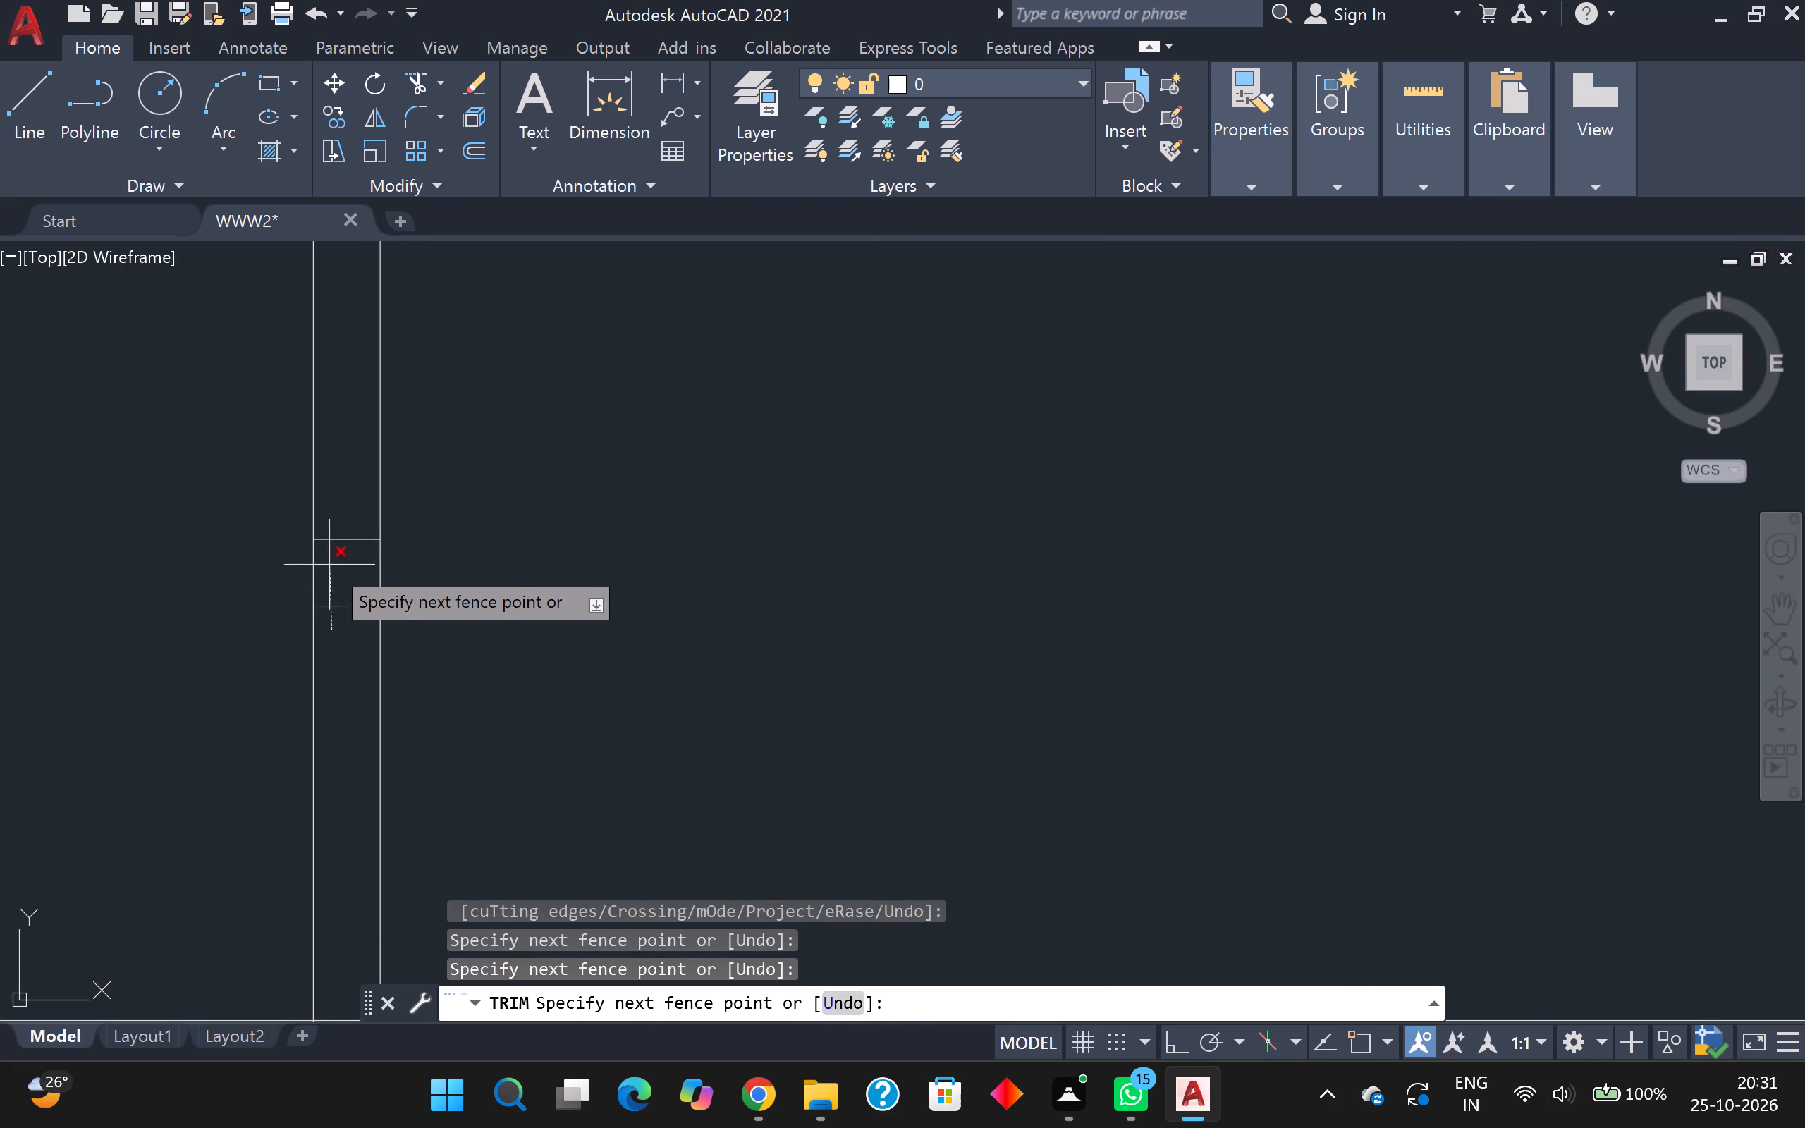
scroll(343, 547, down, 1)
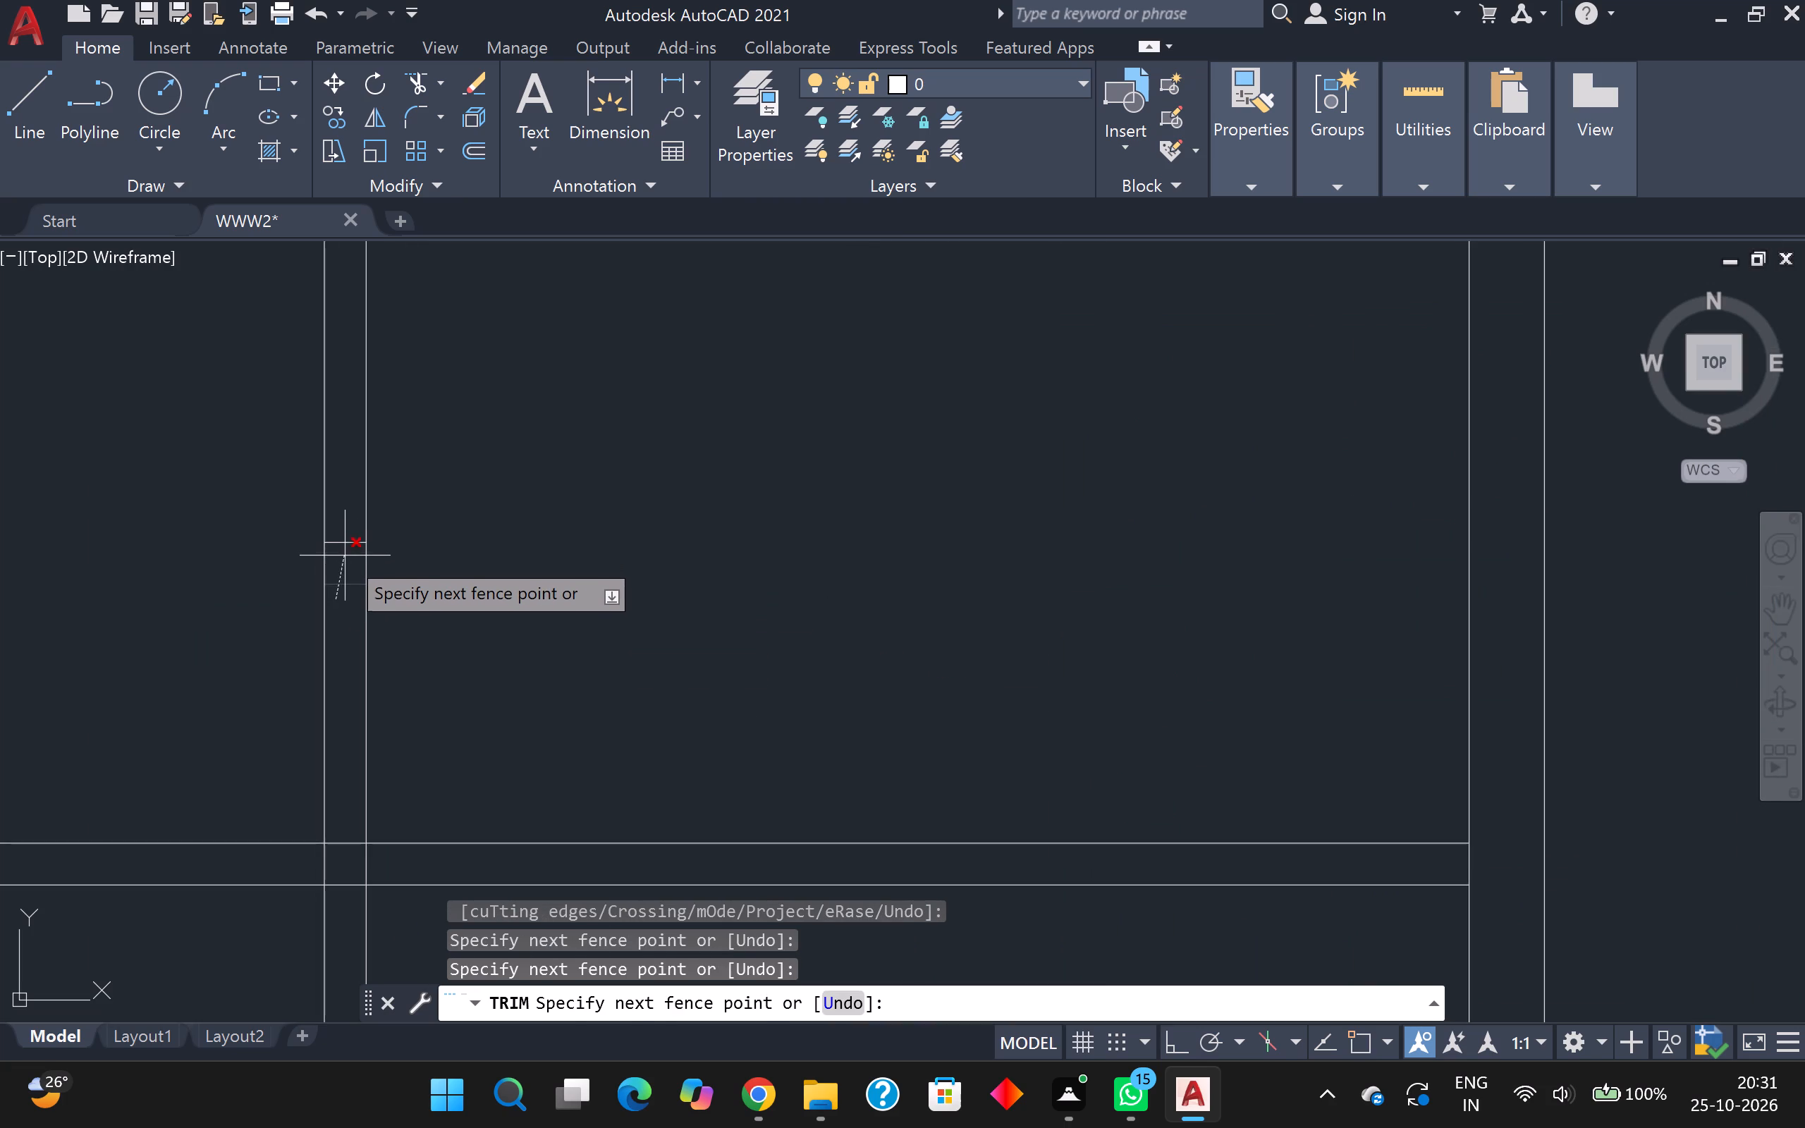
click(349, 540)
scroll(347, 542, down, 4)
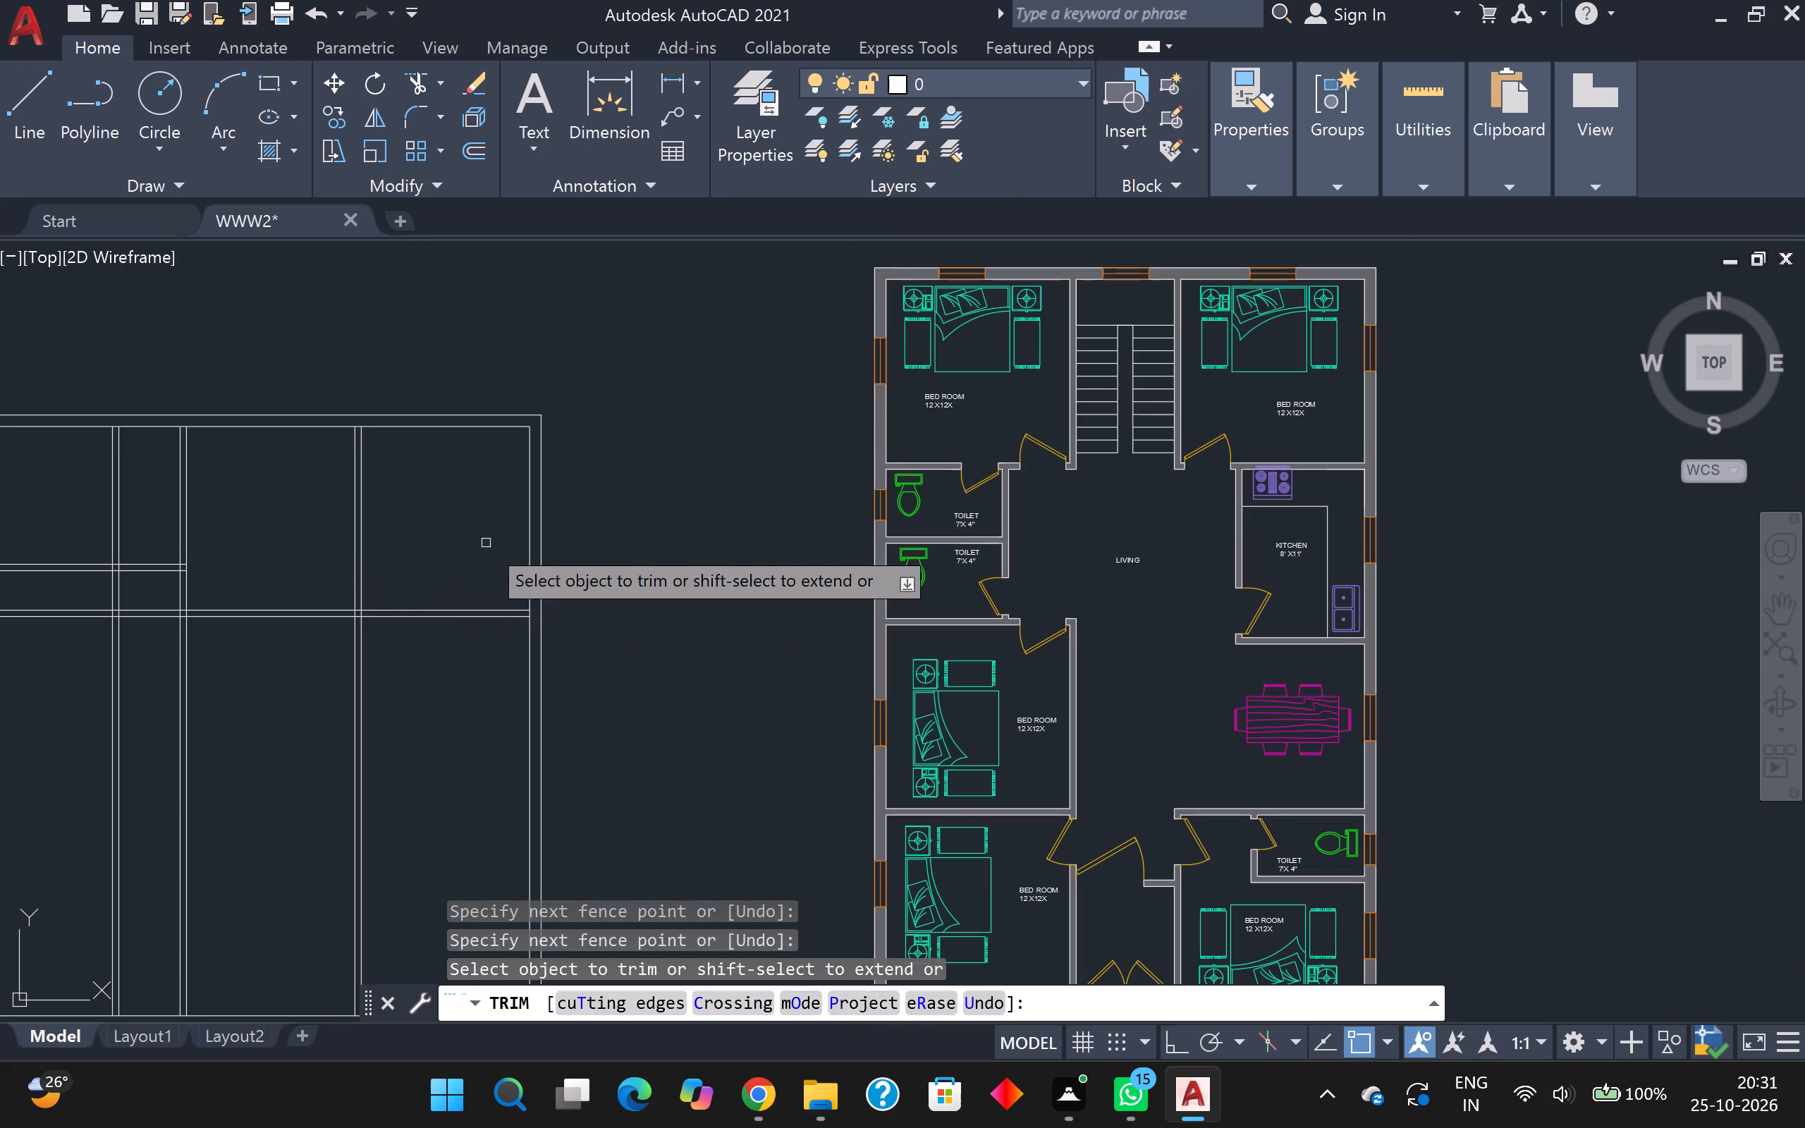
Trim the upper horizontal partition away between the left outer wall and the first vertical partition.
middle_drag(334, 526, 609, 539)
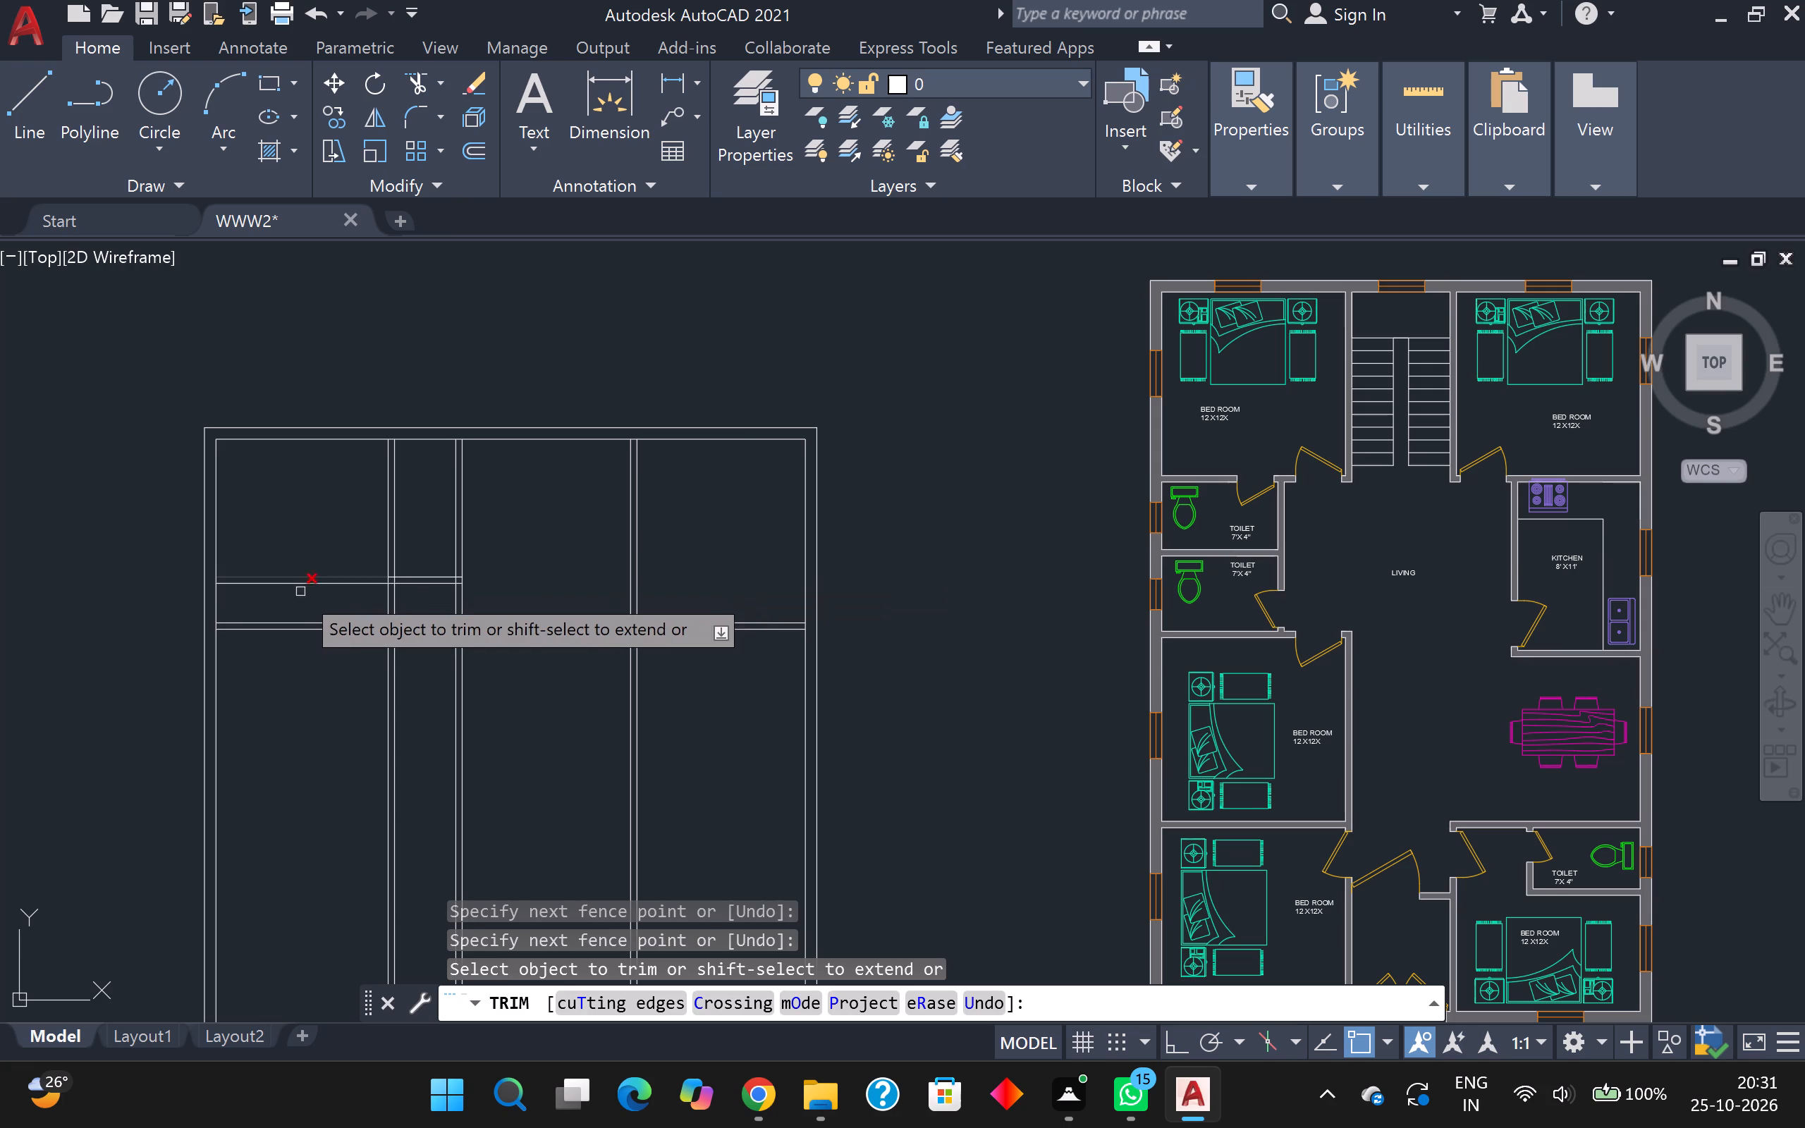
click(295, 589)
click(301, 558)
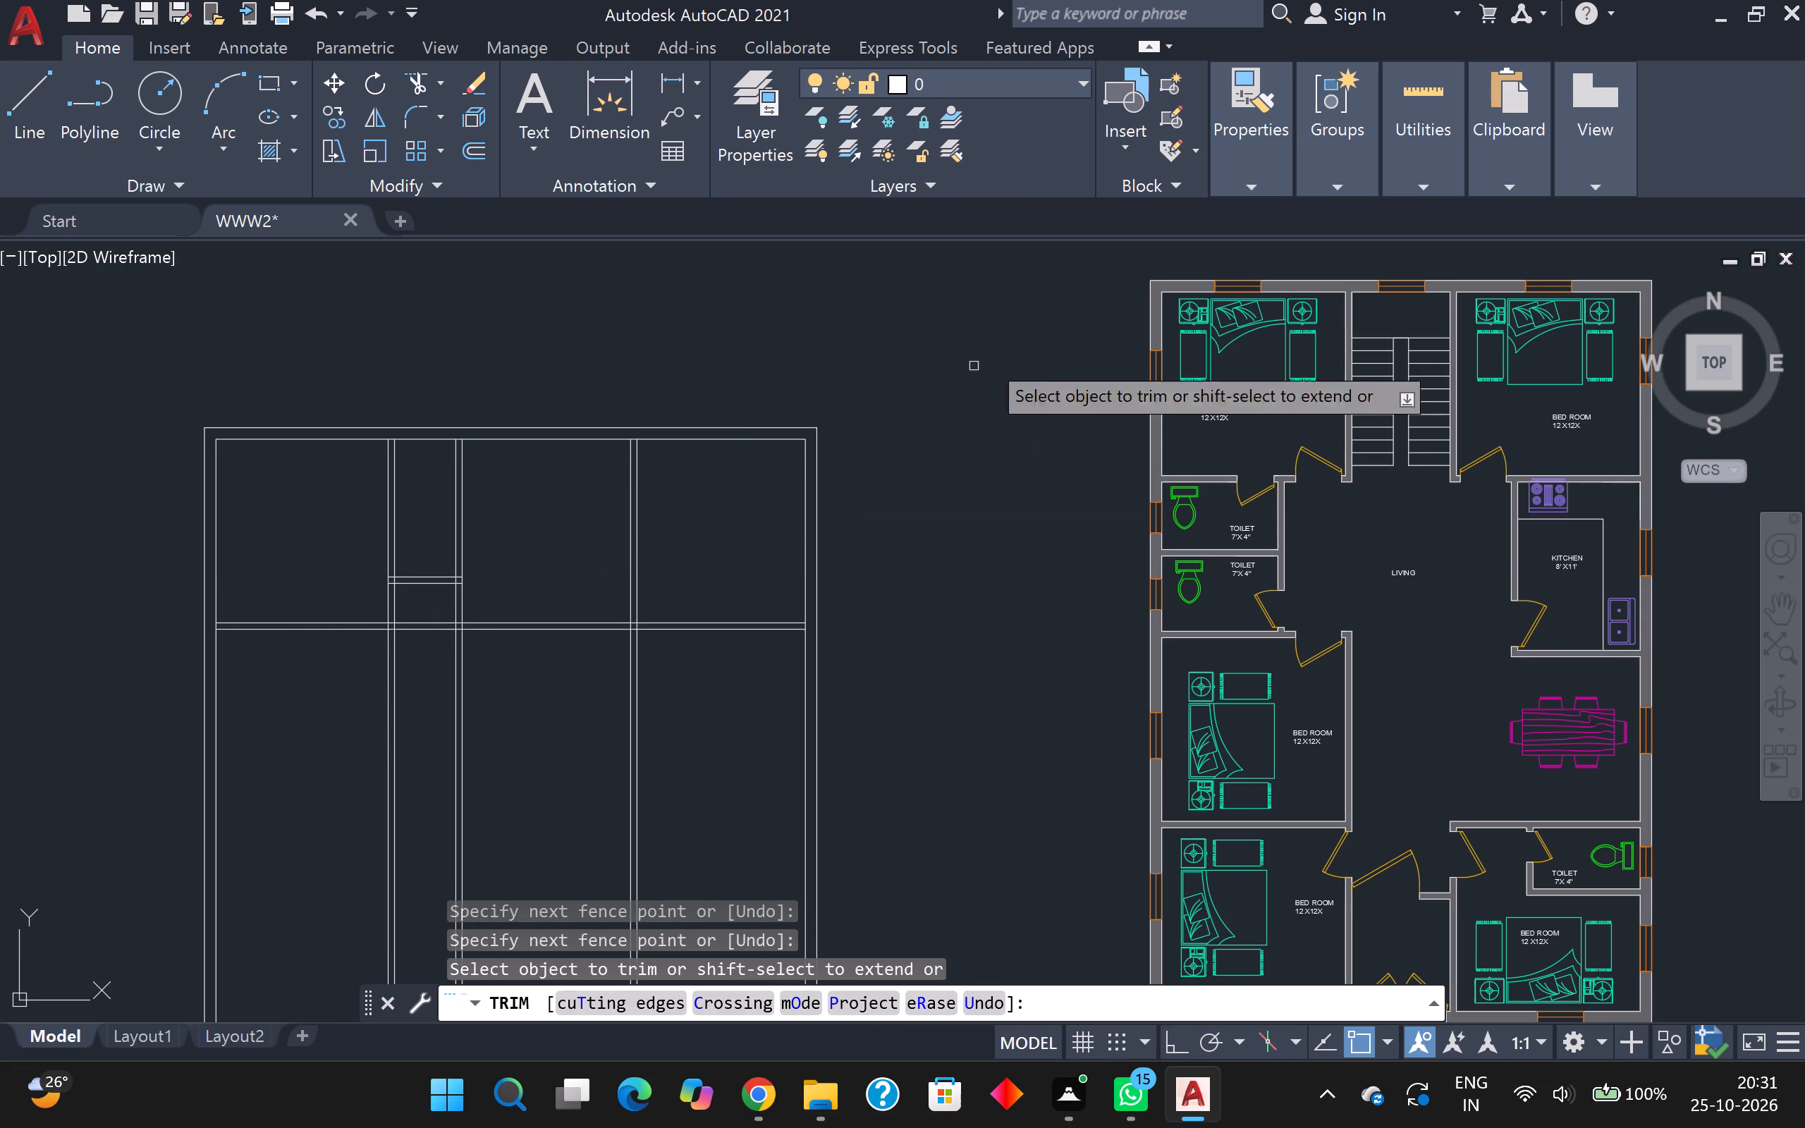
Check the room and passage dimensions across the new plan with the Quick measure tool.
click(1411, 92)
click(1437, 231)
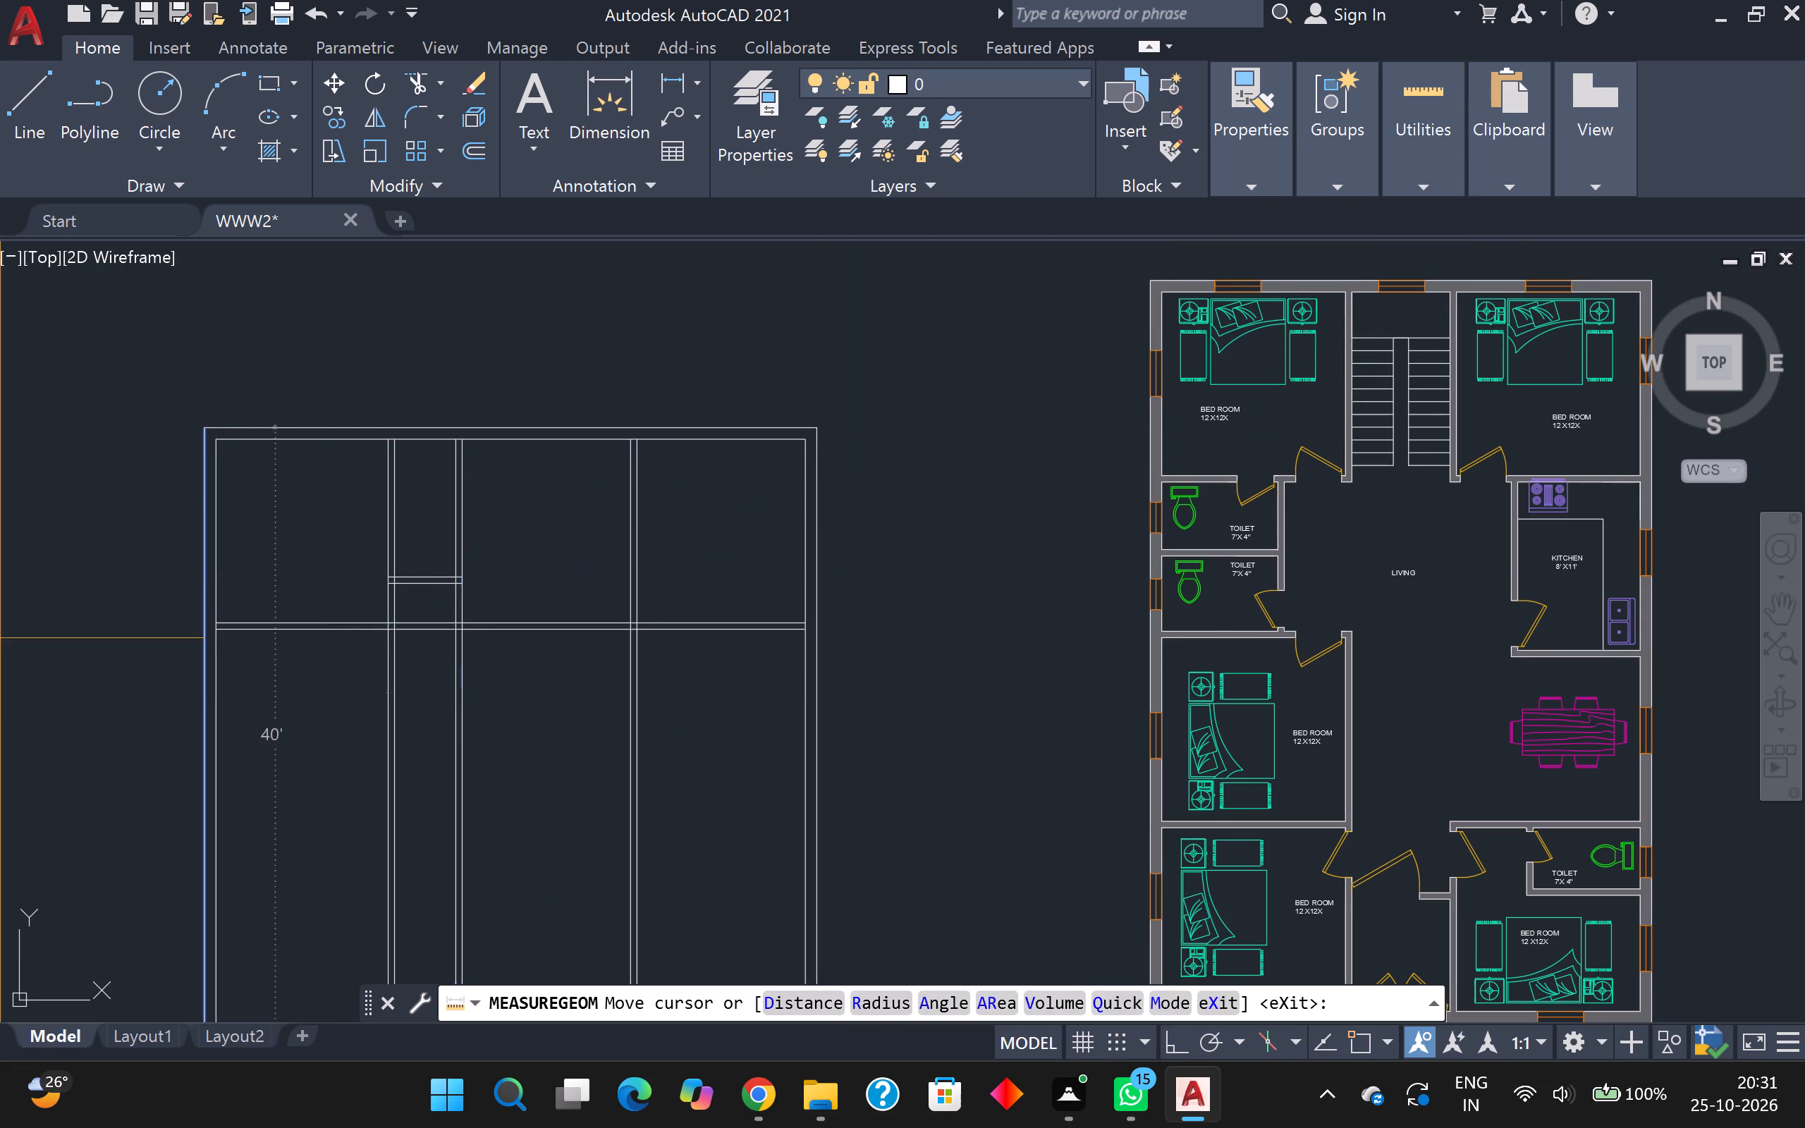
scroll(274, 591, up, 2)
scroll(357, 599, down, 1)
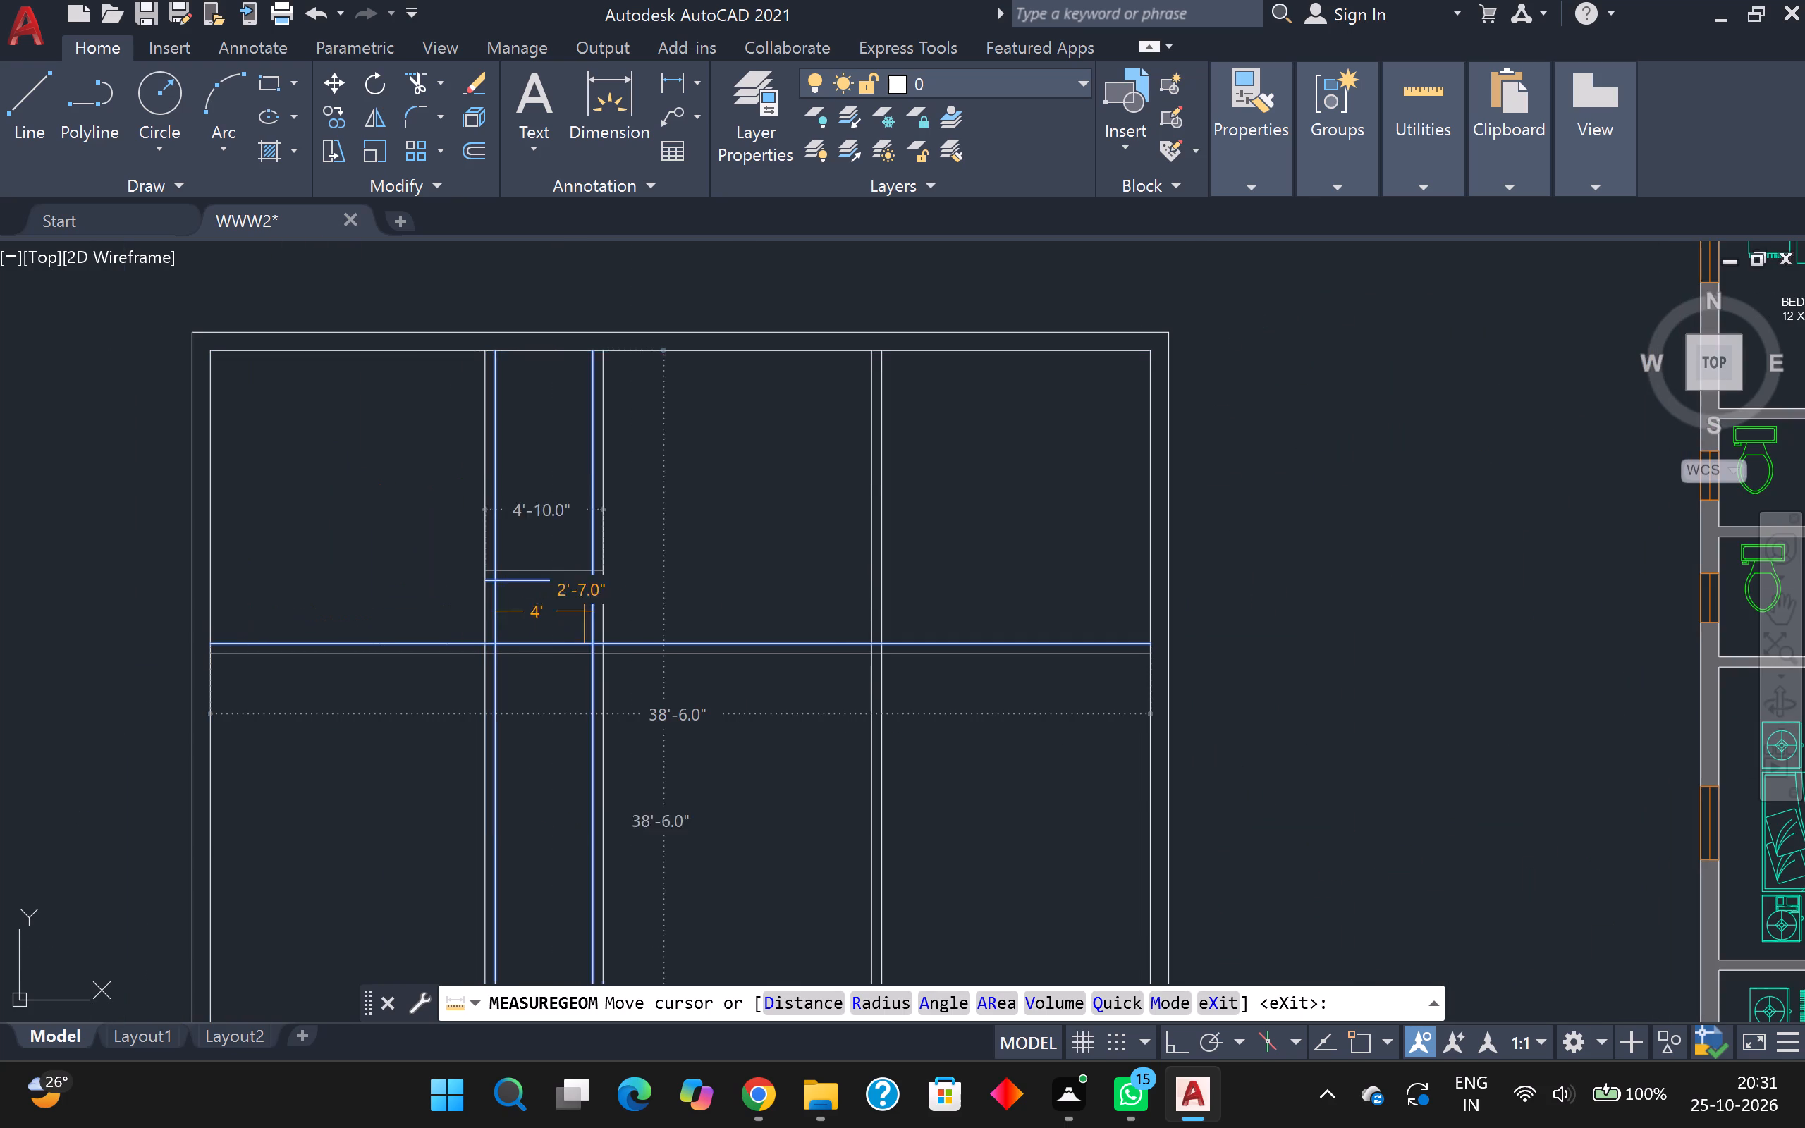
scroll(969, 593, down, 1)
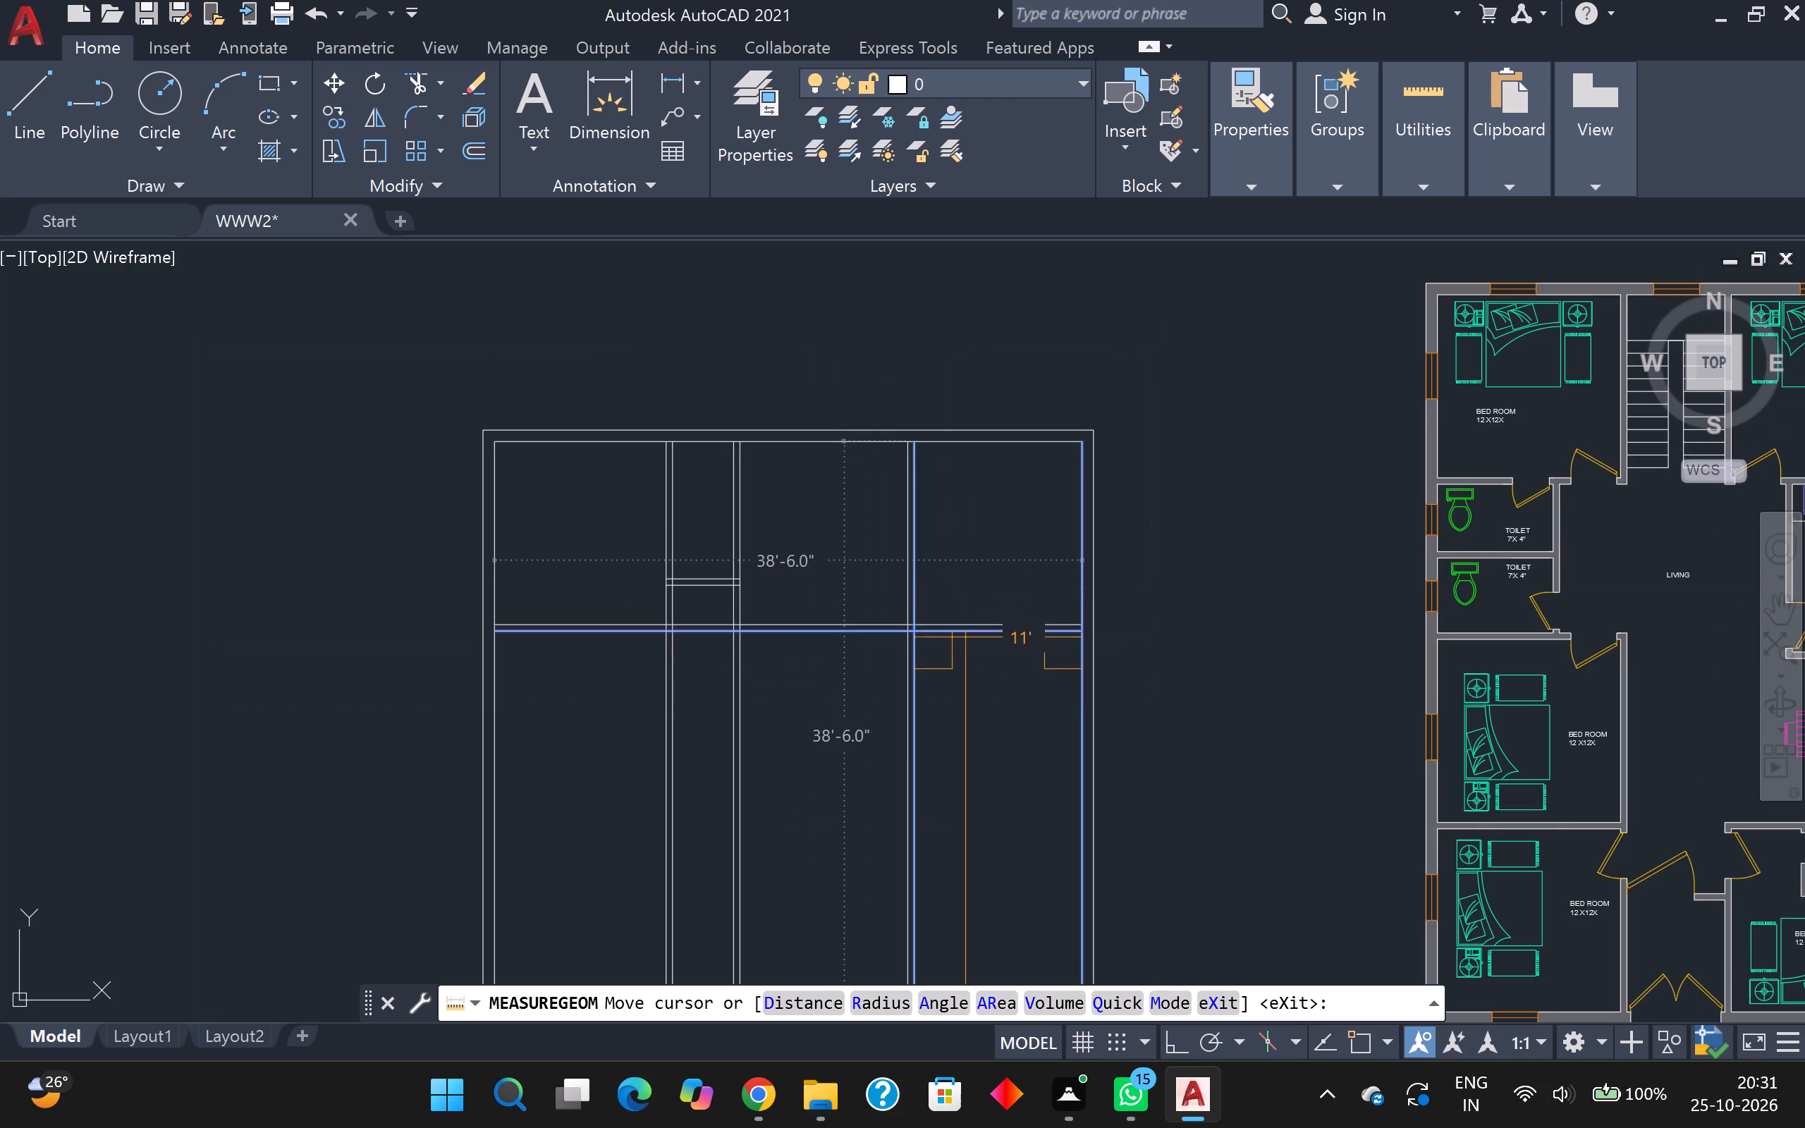
scroll(954, 663, down, 1)
middle_drag(931, 645, 931, 583)
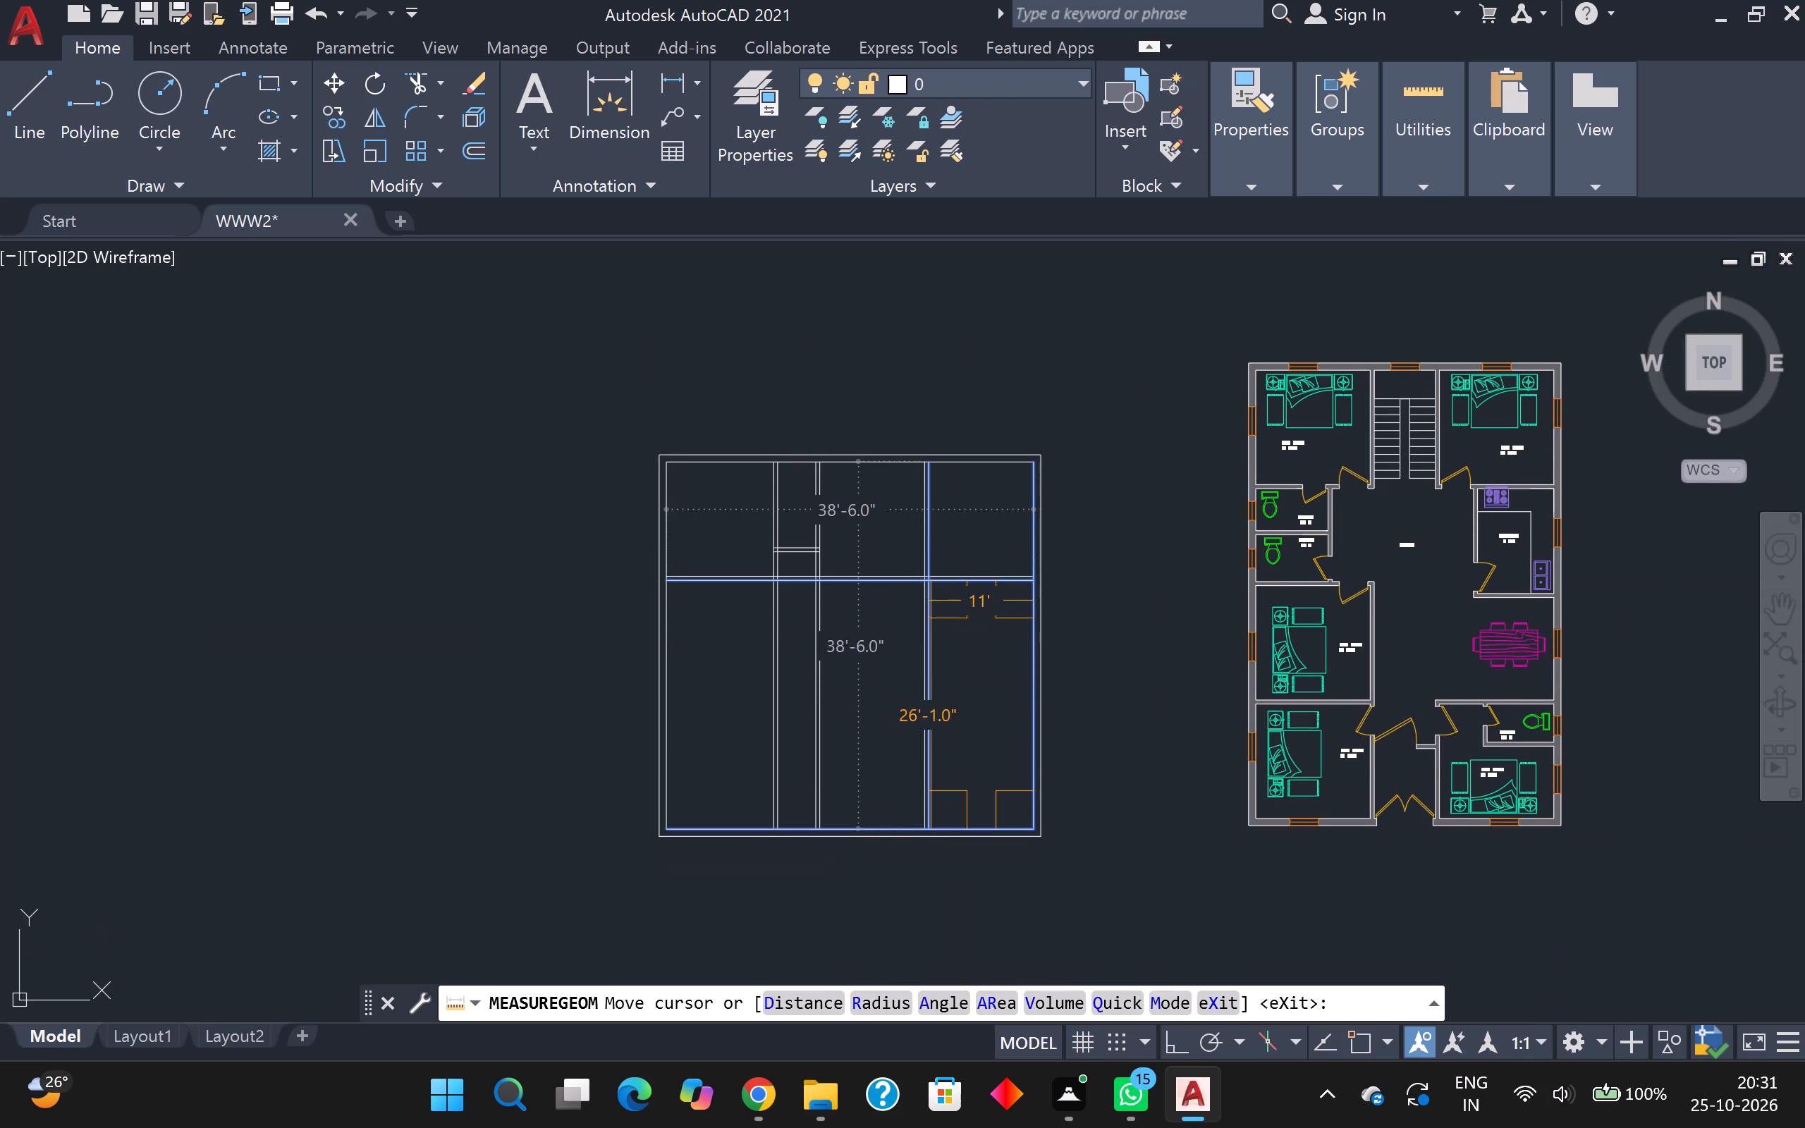
key(Escape)
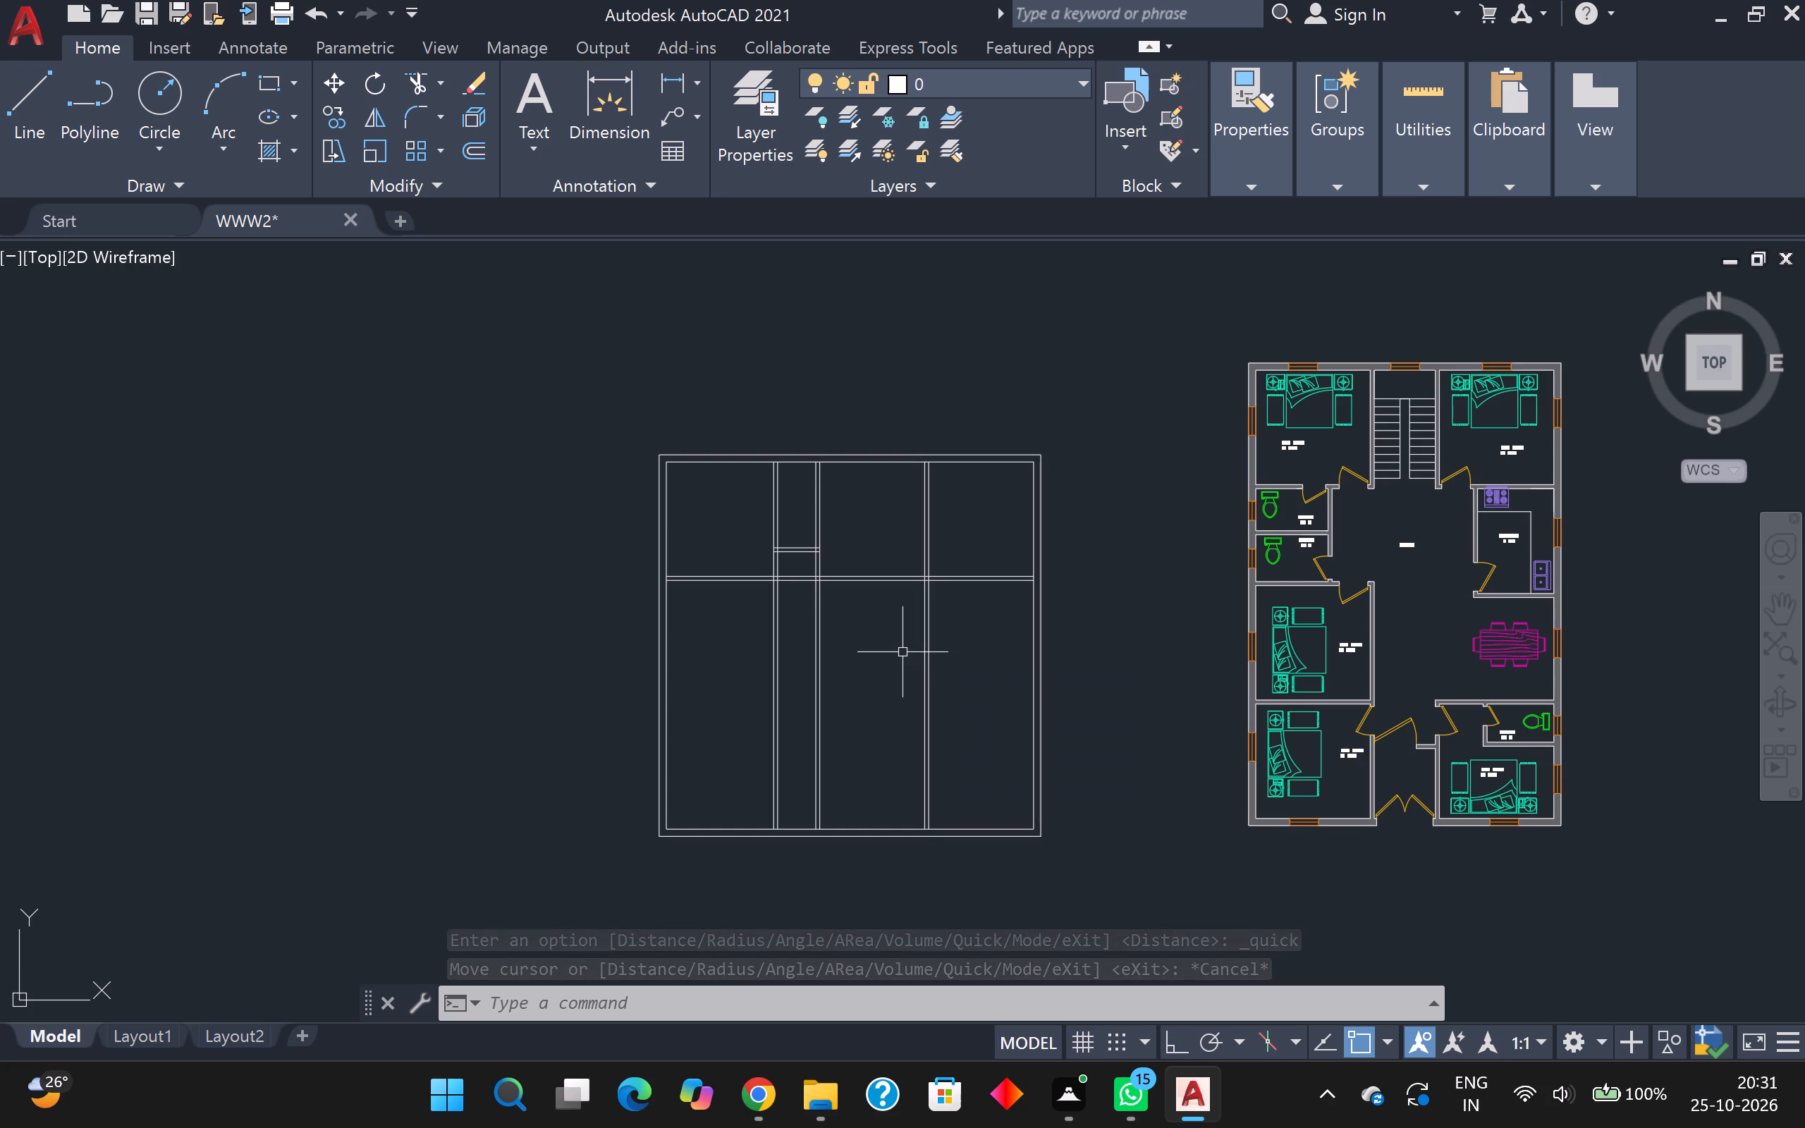
Trim the lower horizontal partition away between the first and second vertical partitions.
scroll(902, 651, up, 2)
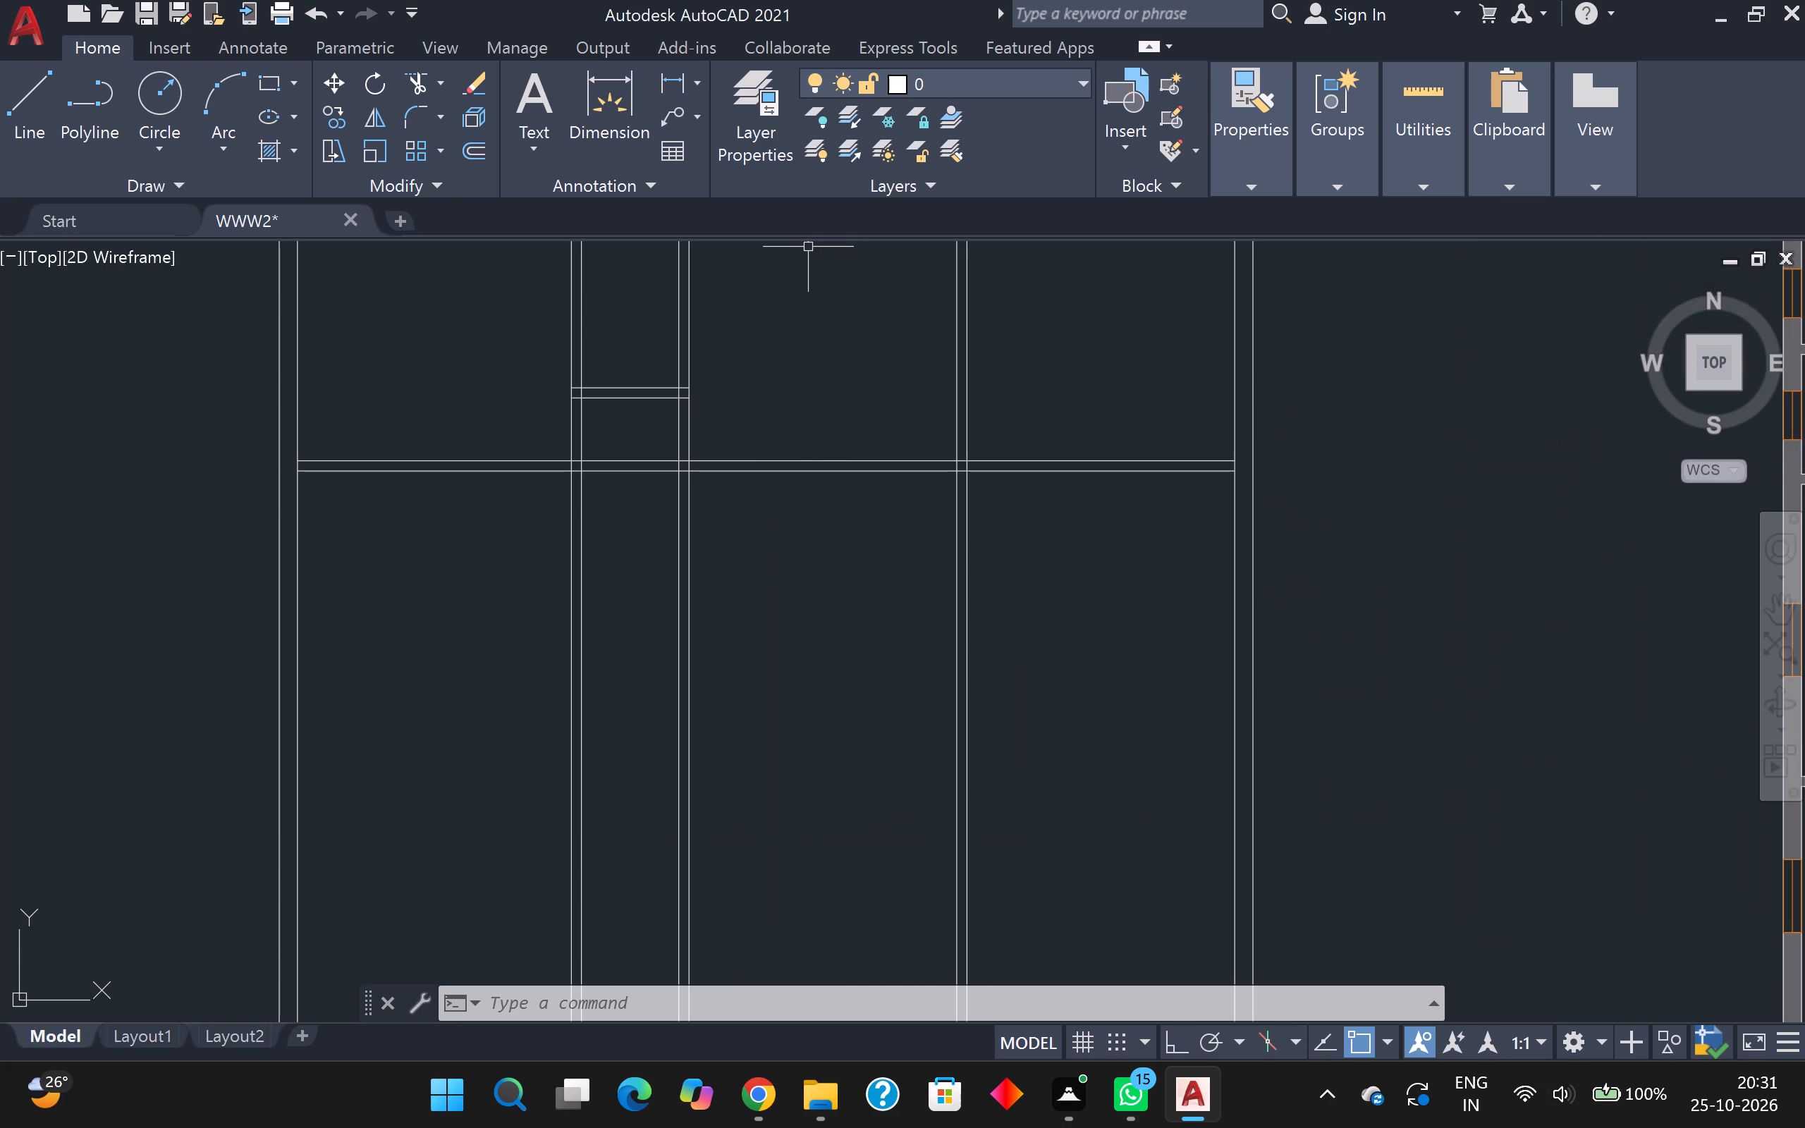
click(398, 90)
click(619, 440)
click(606, 502)
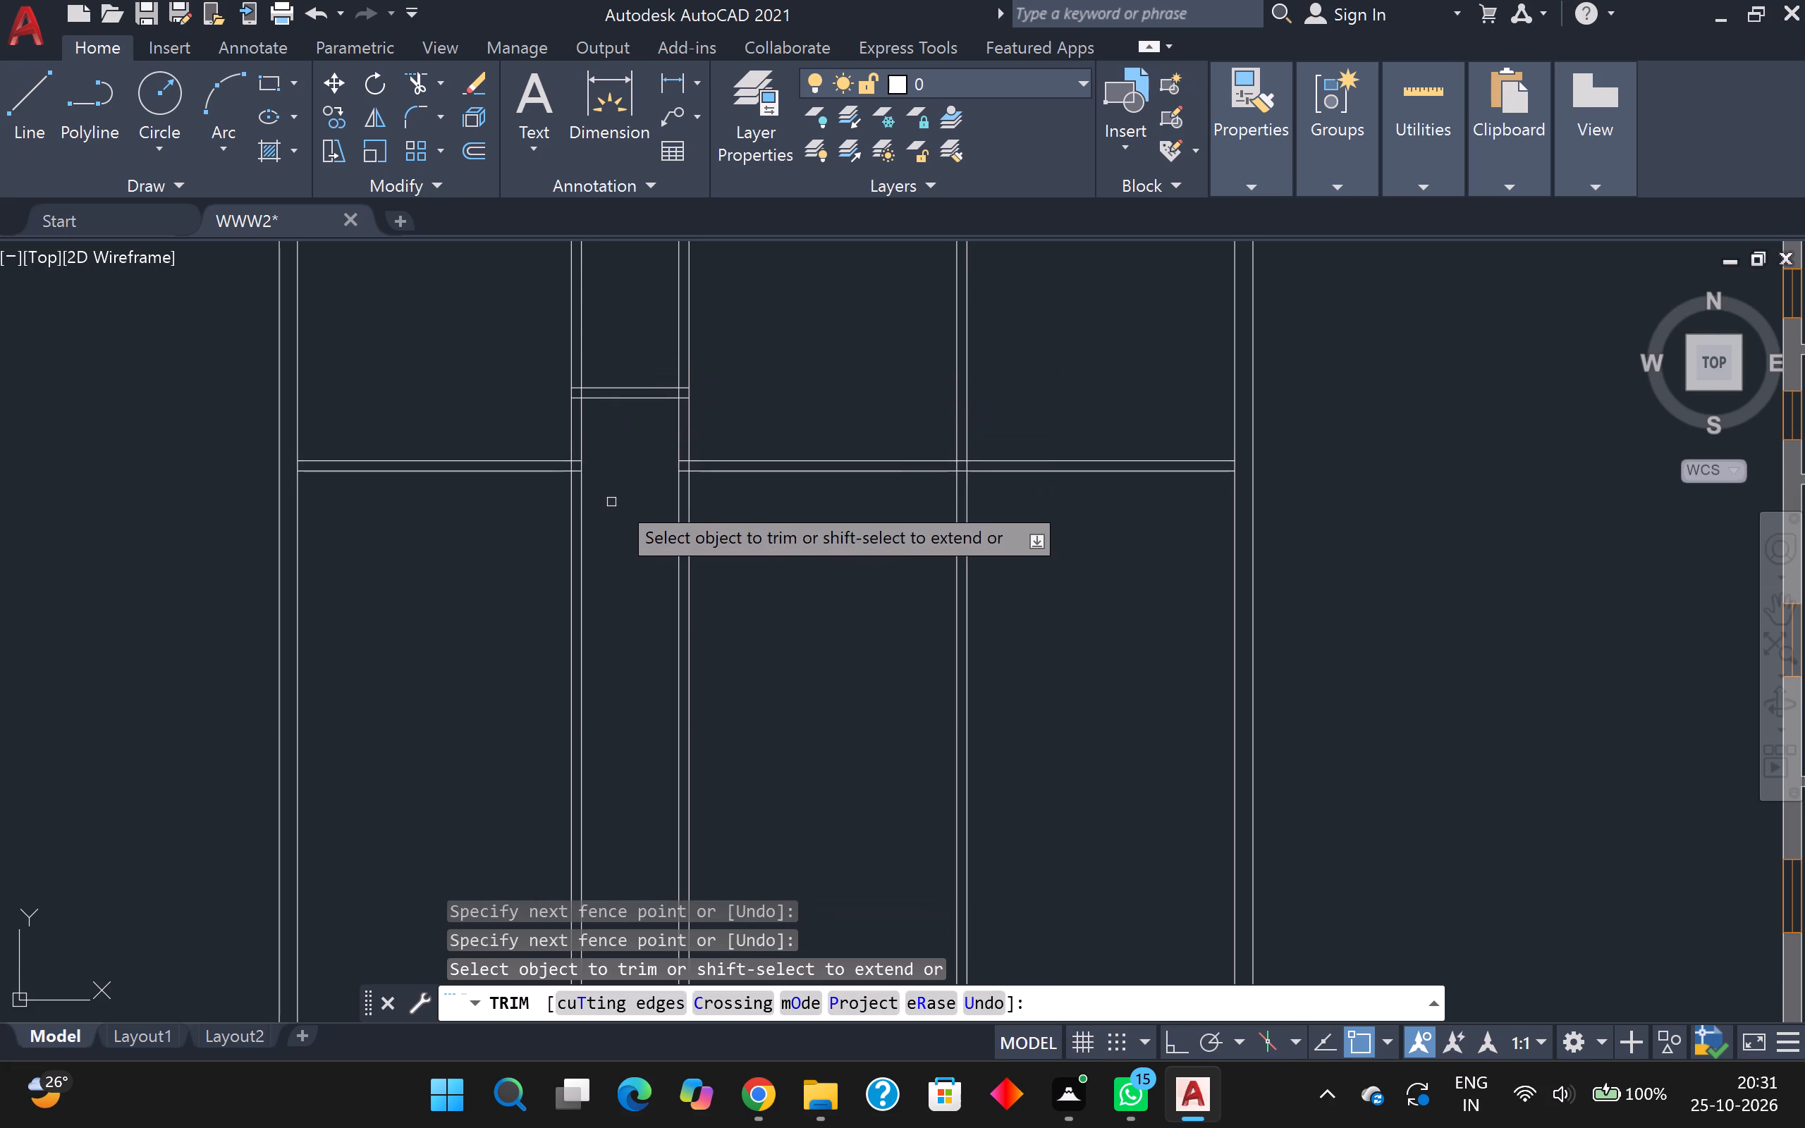
Review the new plan's partition layout against the neighbouring finished plans, and end the trimming.
scroll(628, 494, down, 2)
middle_drag(628, 489, 625, 429)
scroll(1058, 416, down, 4)
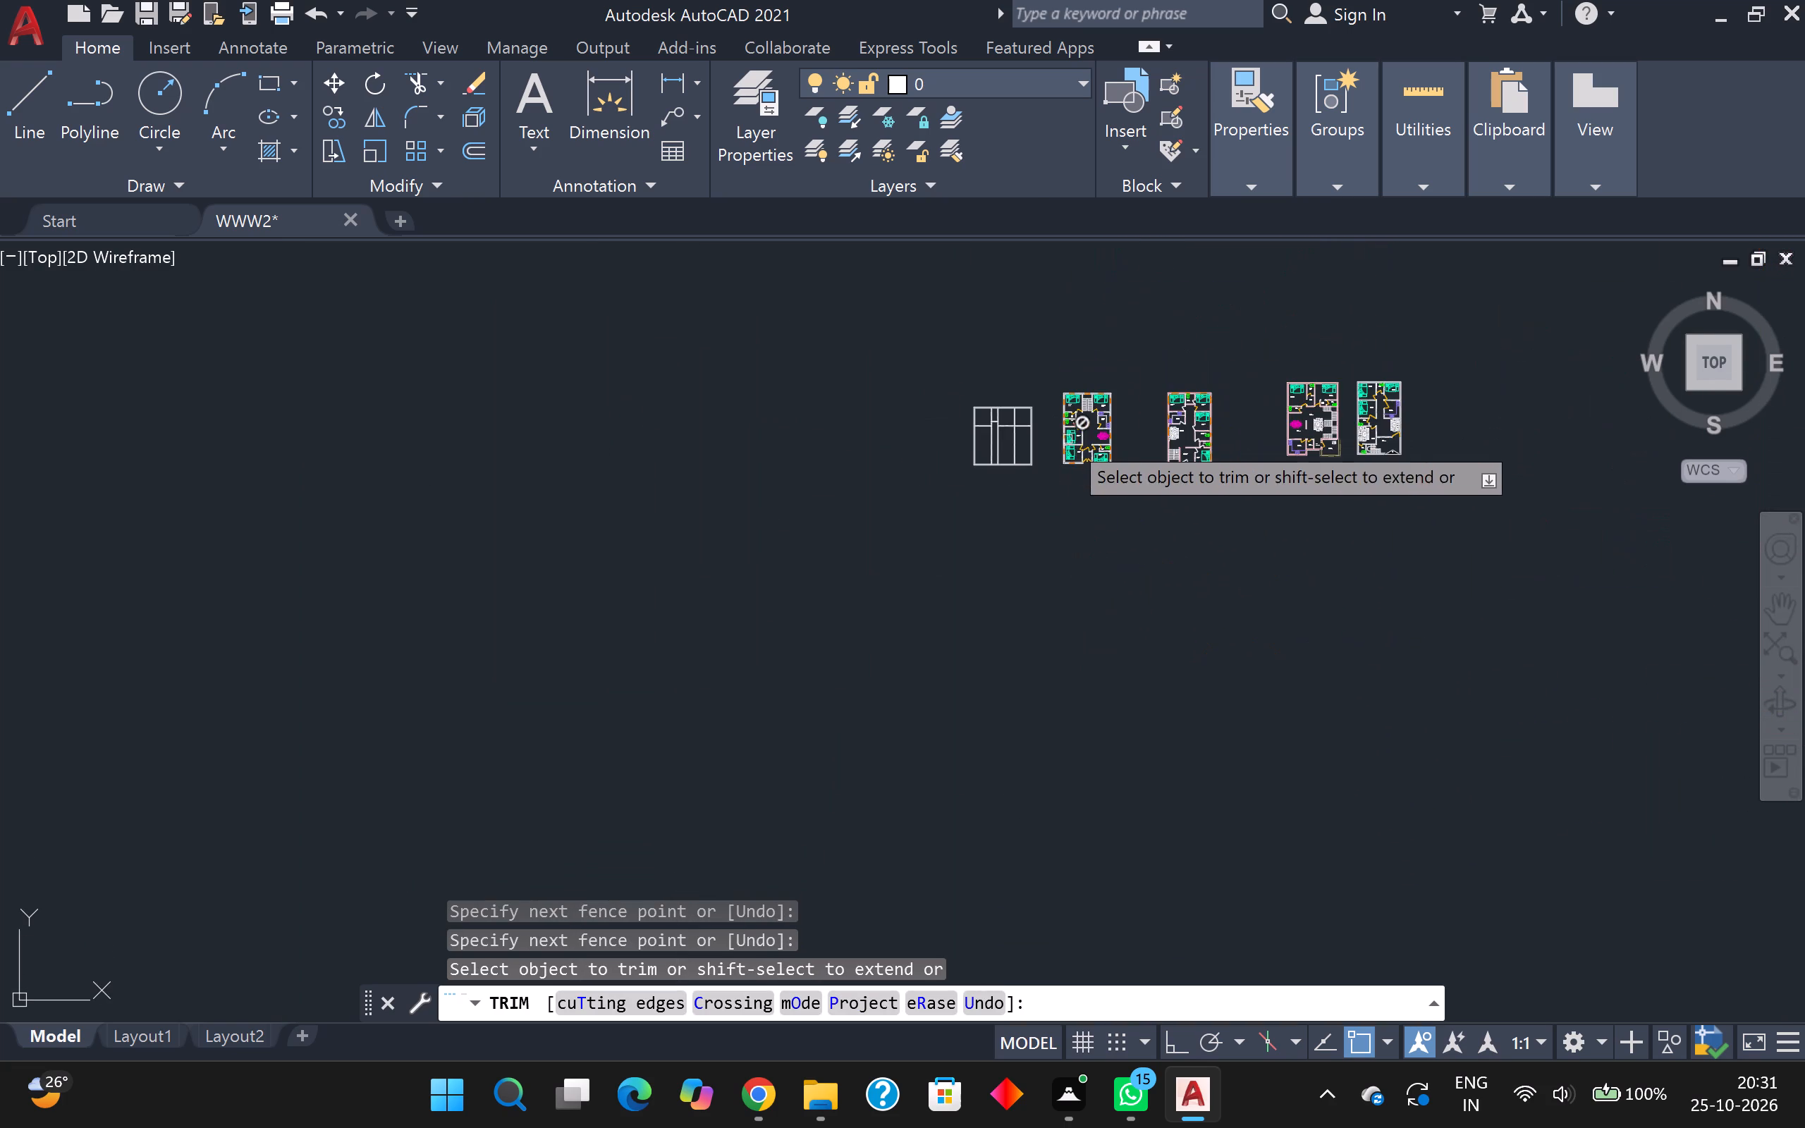
scroll(1039, 469, up, 2)
middle_drag(1018, 500, 973, 590)
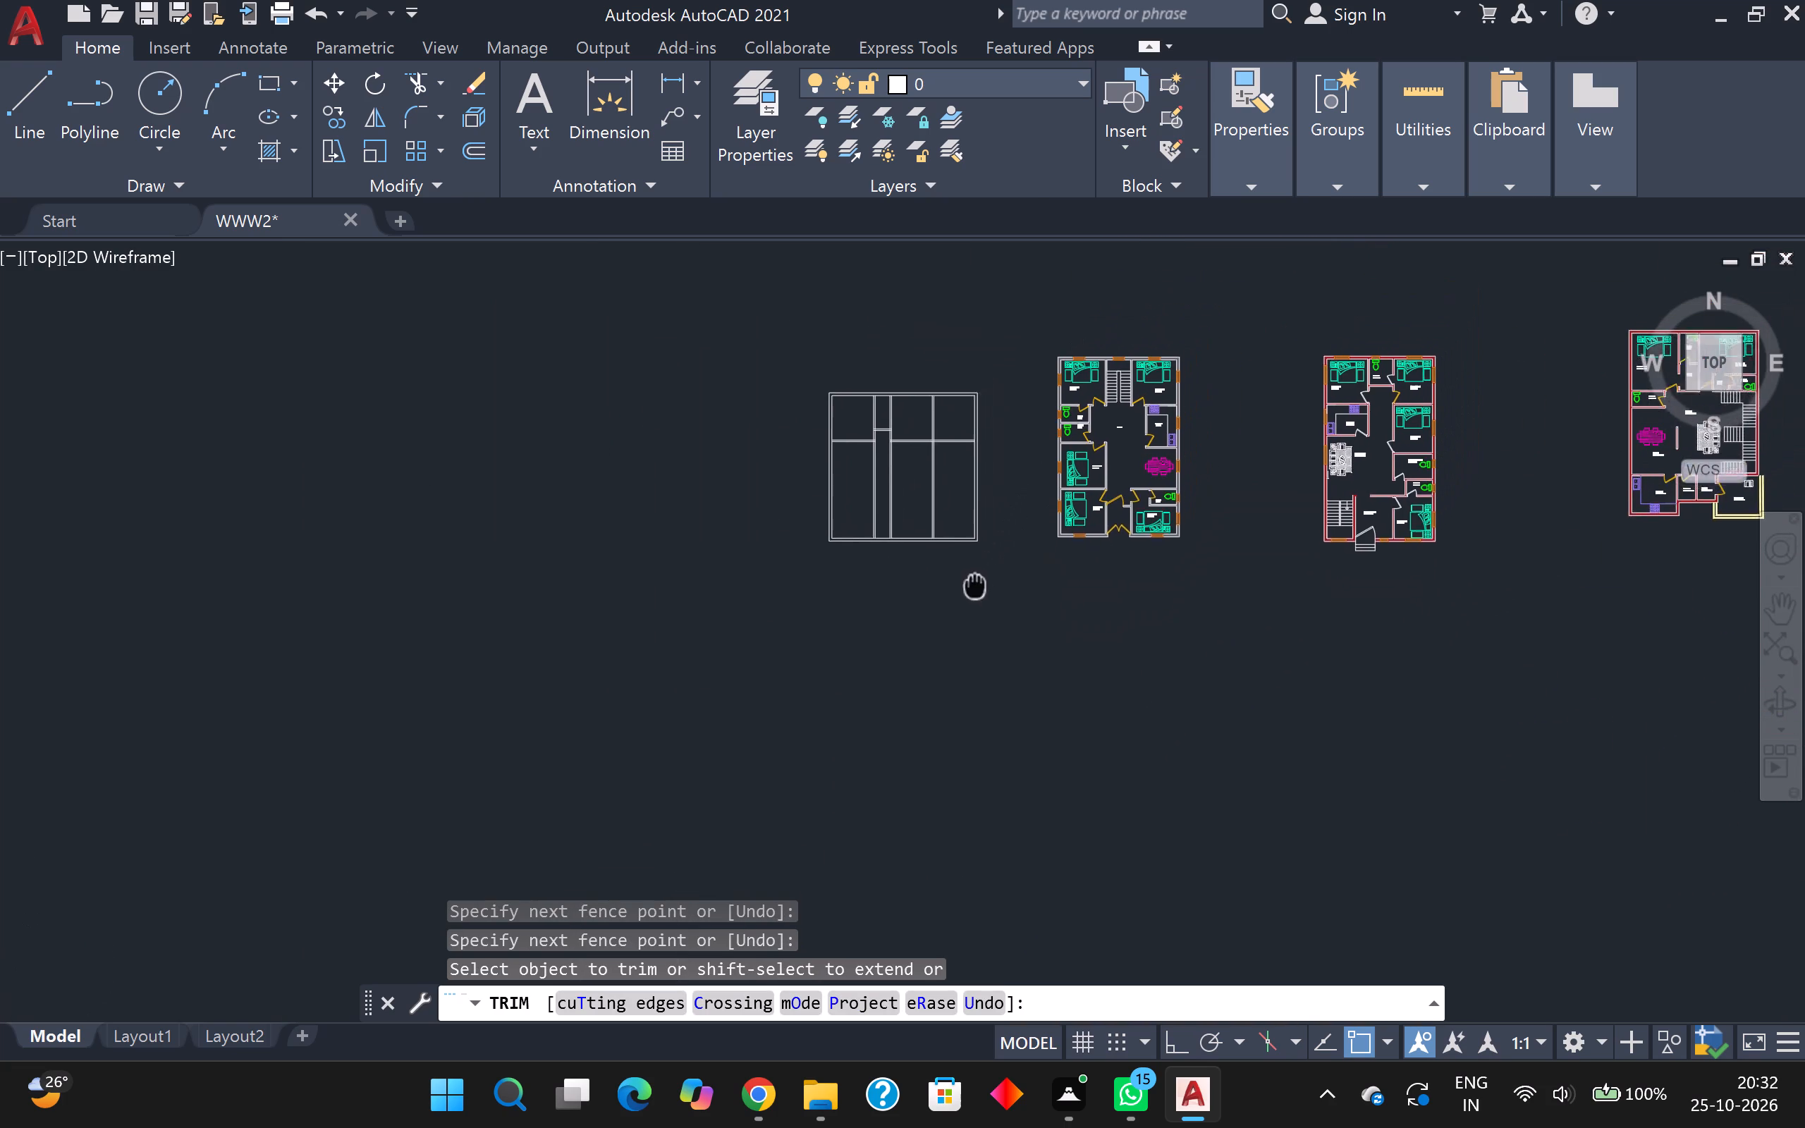
middle_drag(973, 590, 907, 958)
scroll(954, 625, up, 2)
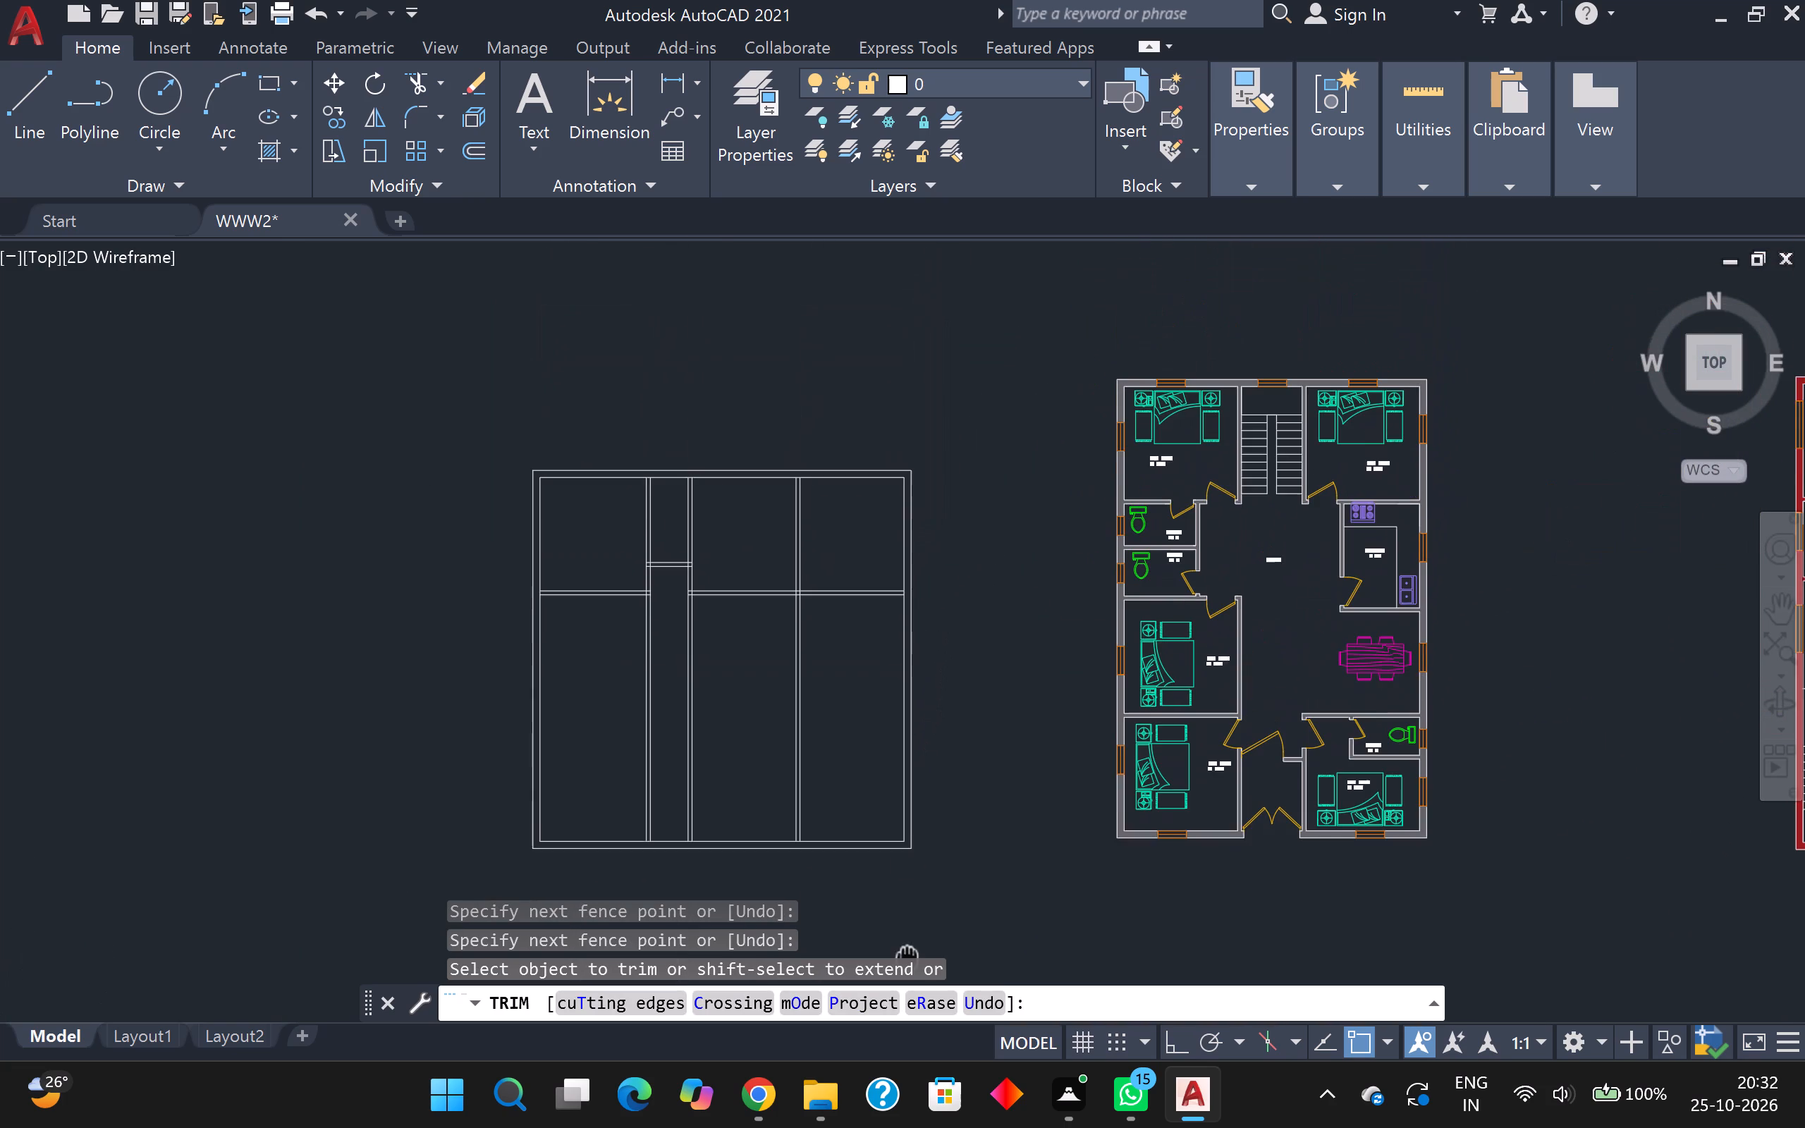
middle_drag(907, 958, 902, 883)
scroll(859, 704, up, 1)
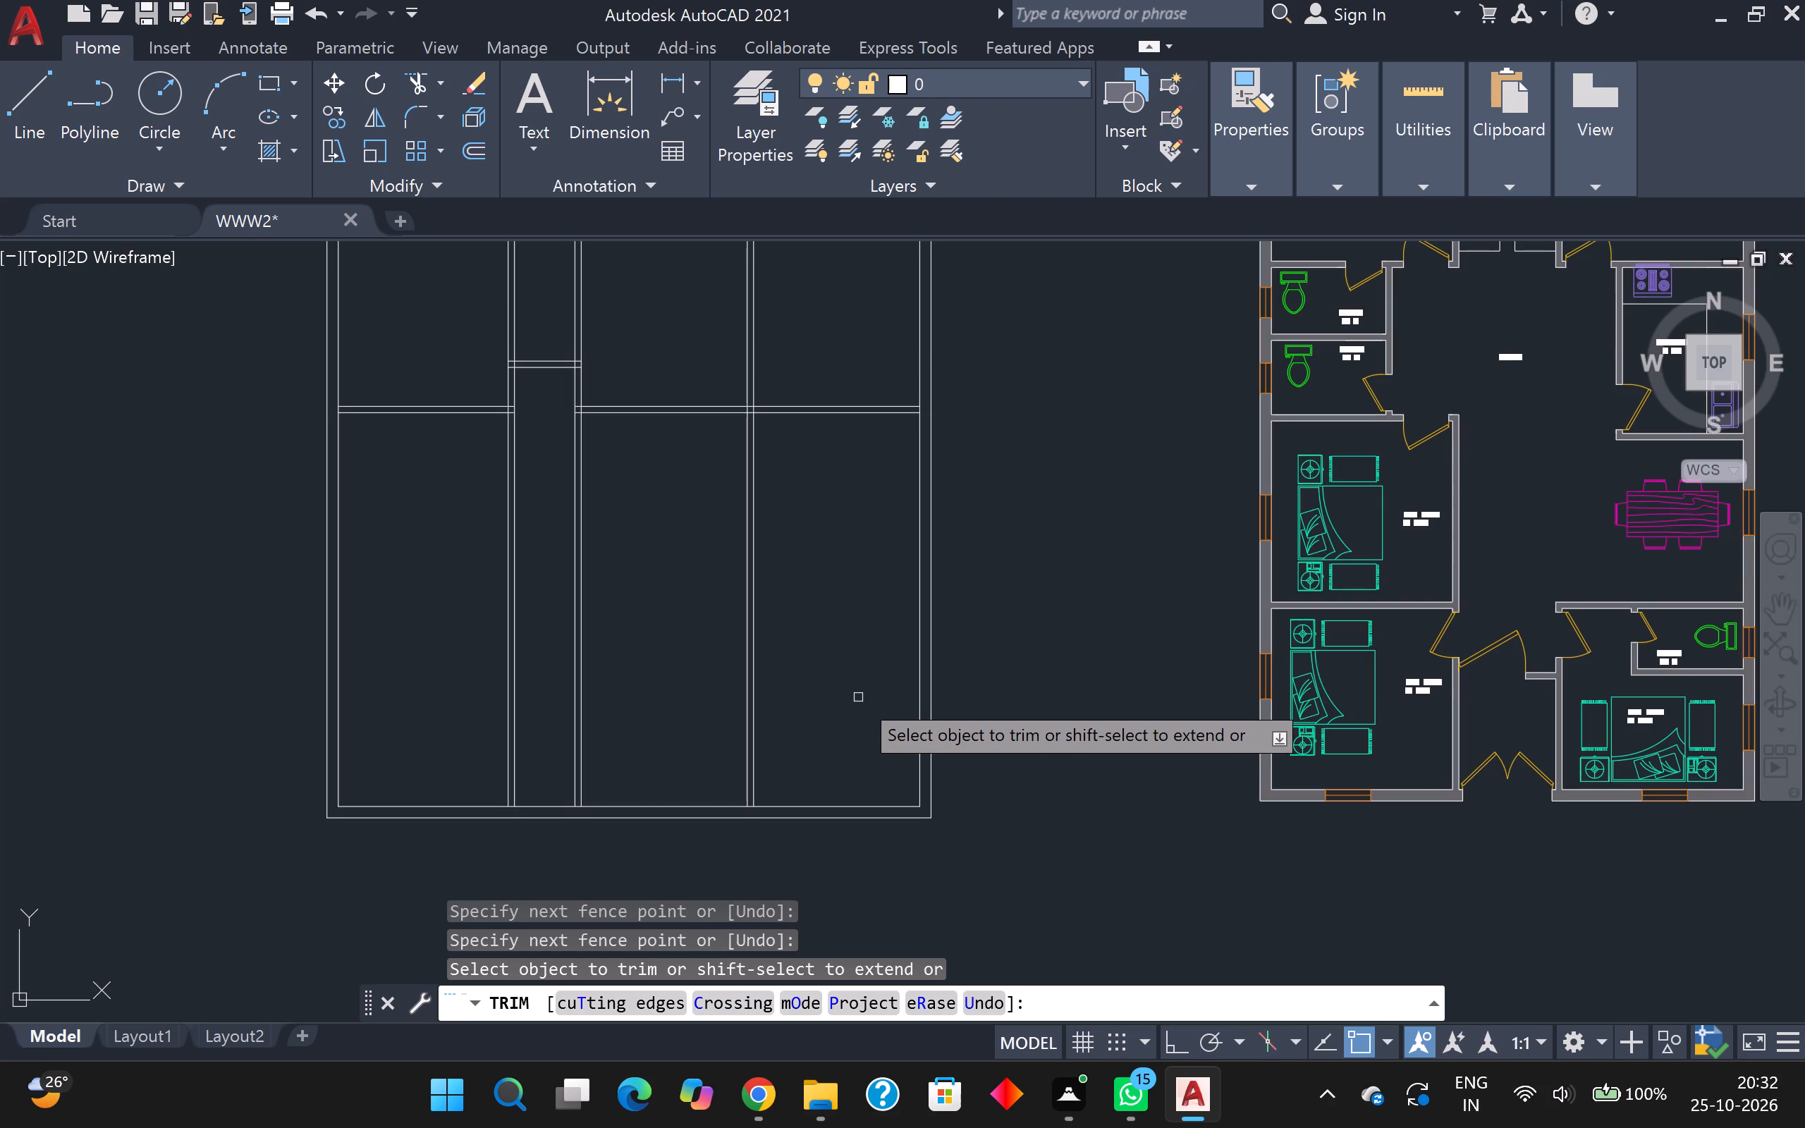
scroll(857, 697, down, 1)
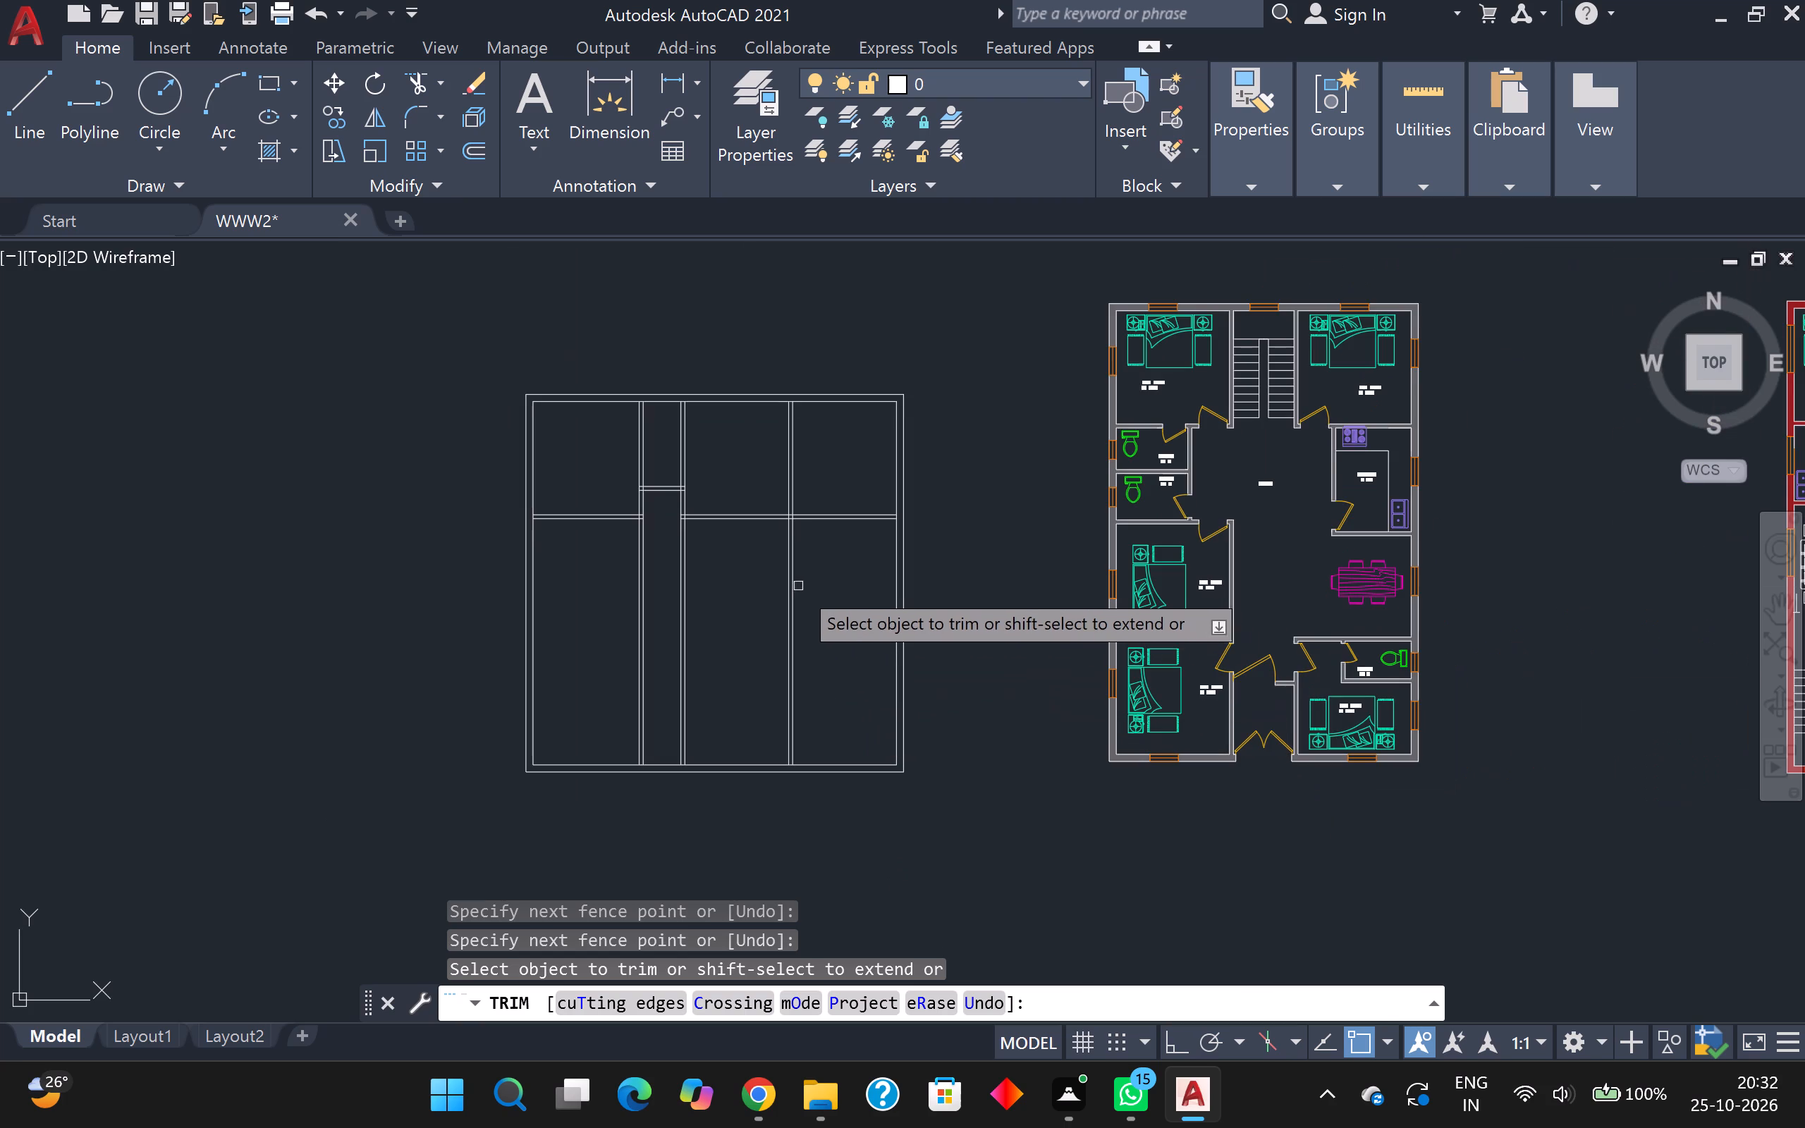
key(Escape)
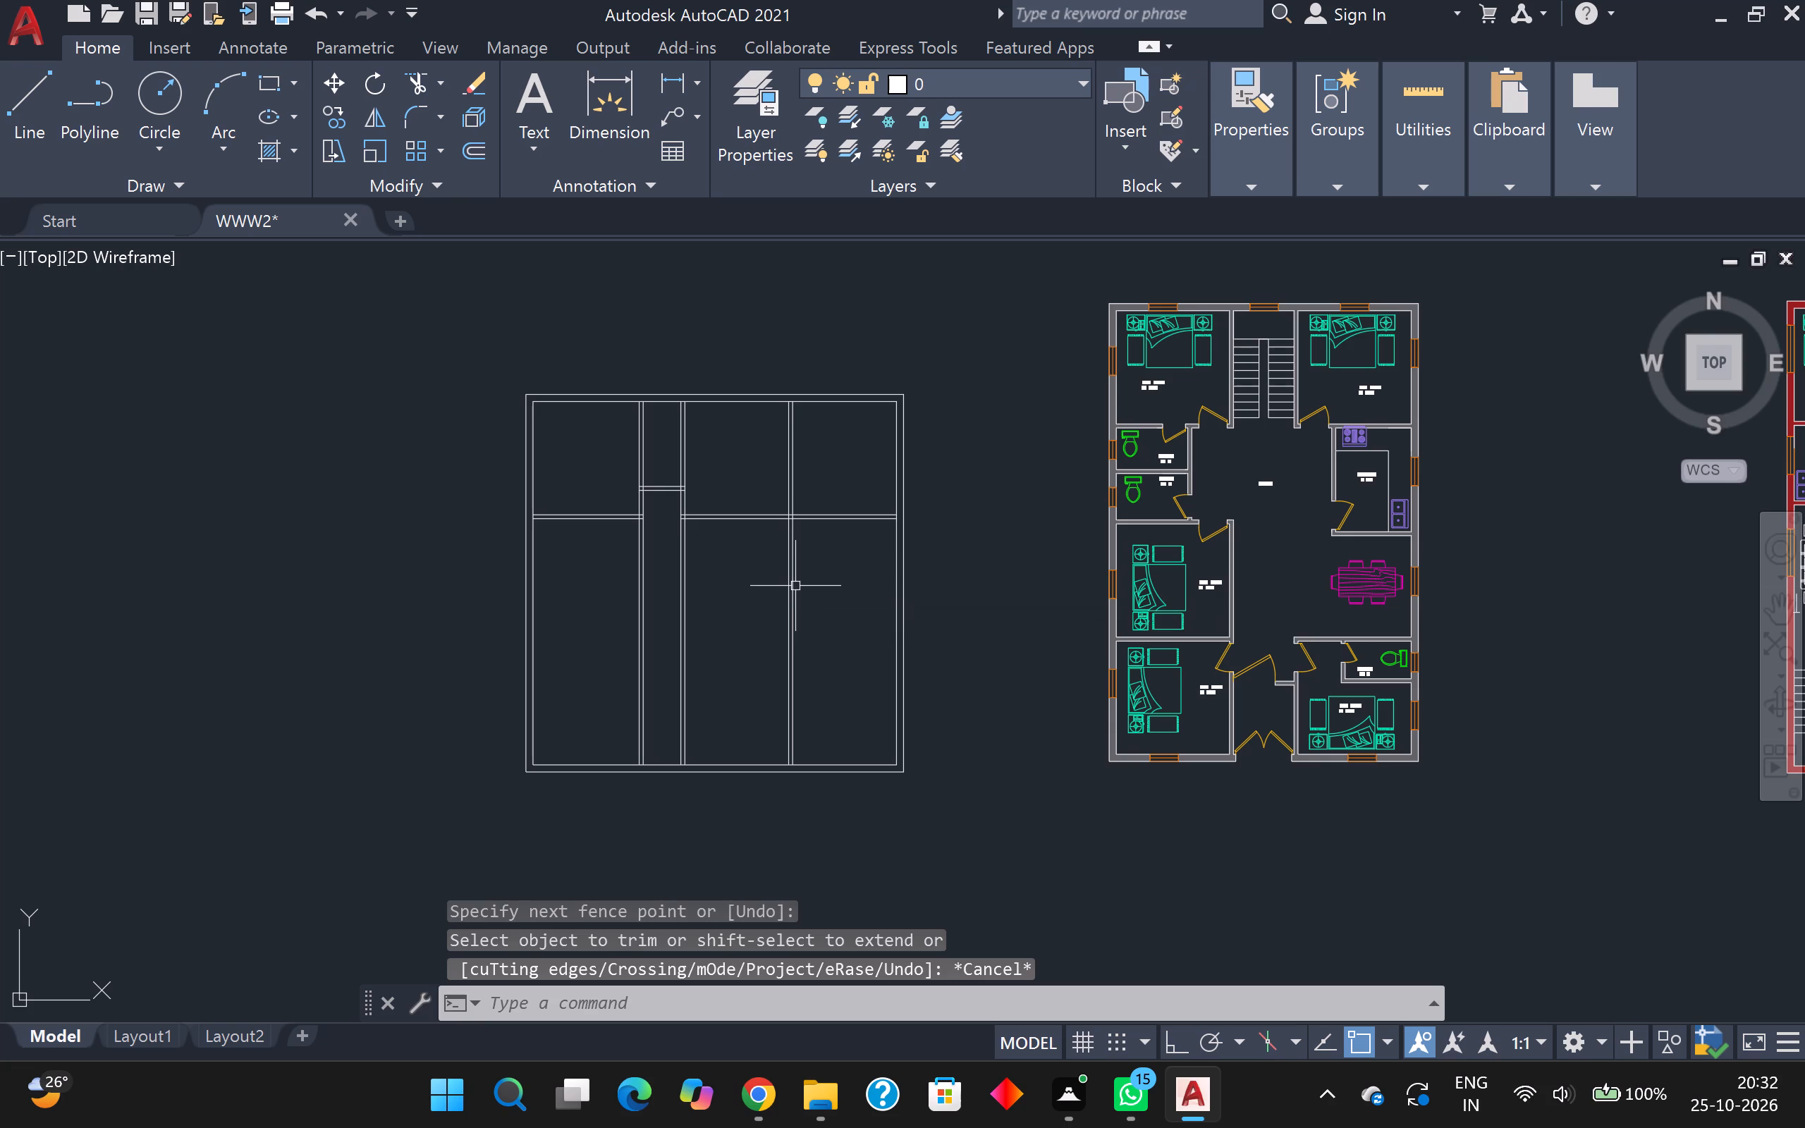
Offset the left room's horizontal partition line 4' downward, and offset the new line by 5 inches to form a second partition.
key(o)
key(Return)
key(Return)
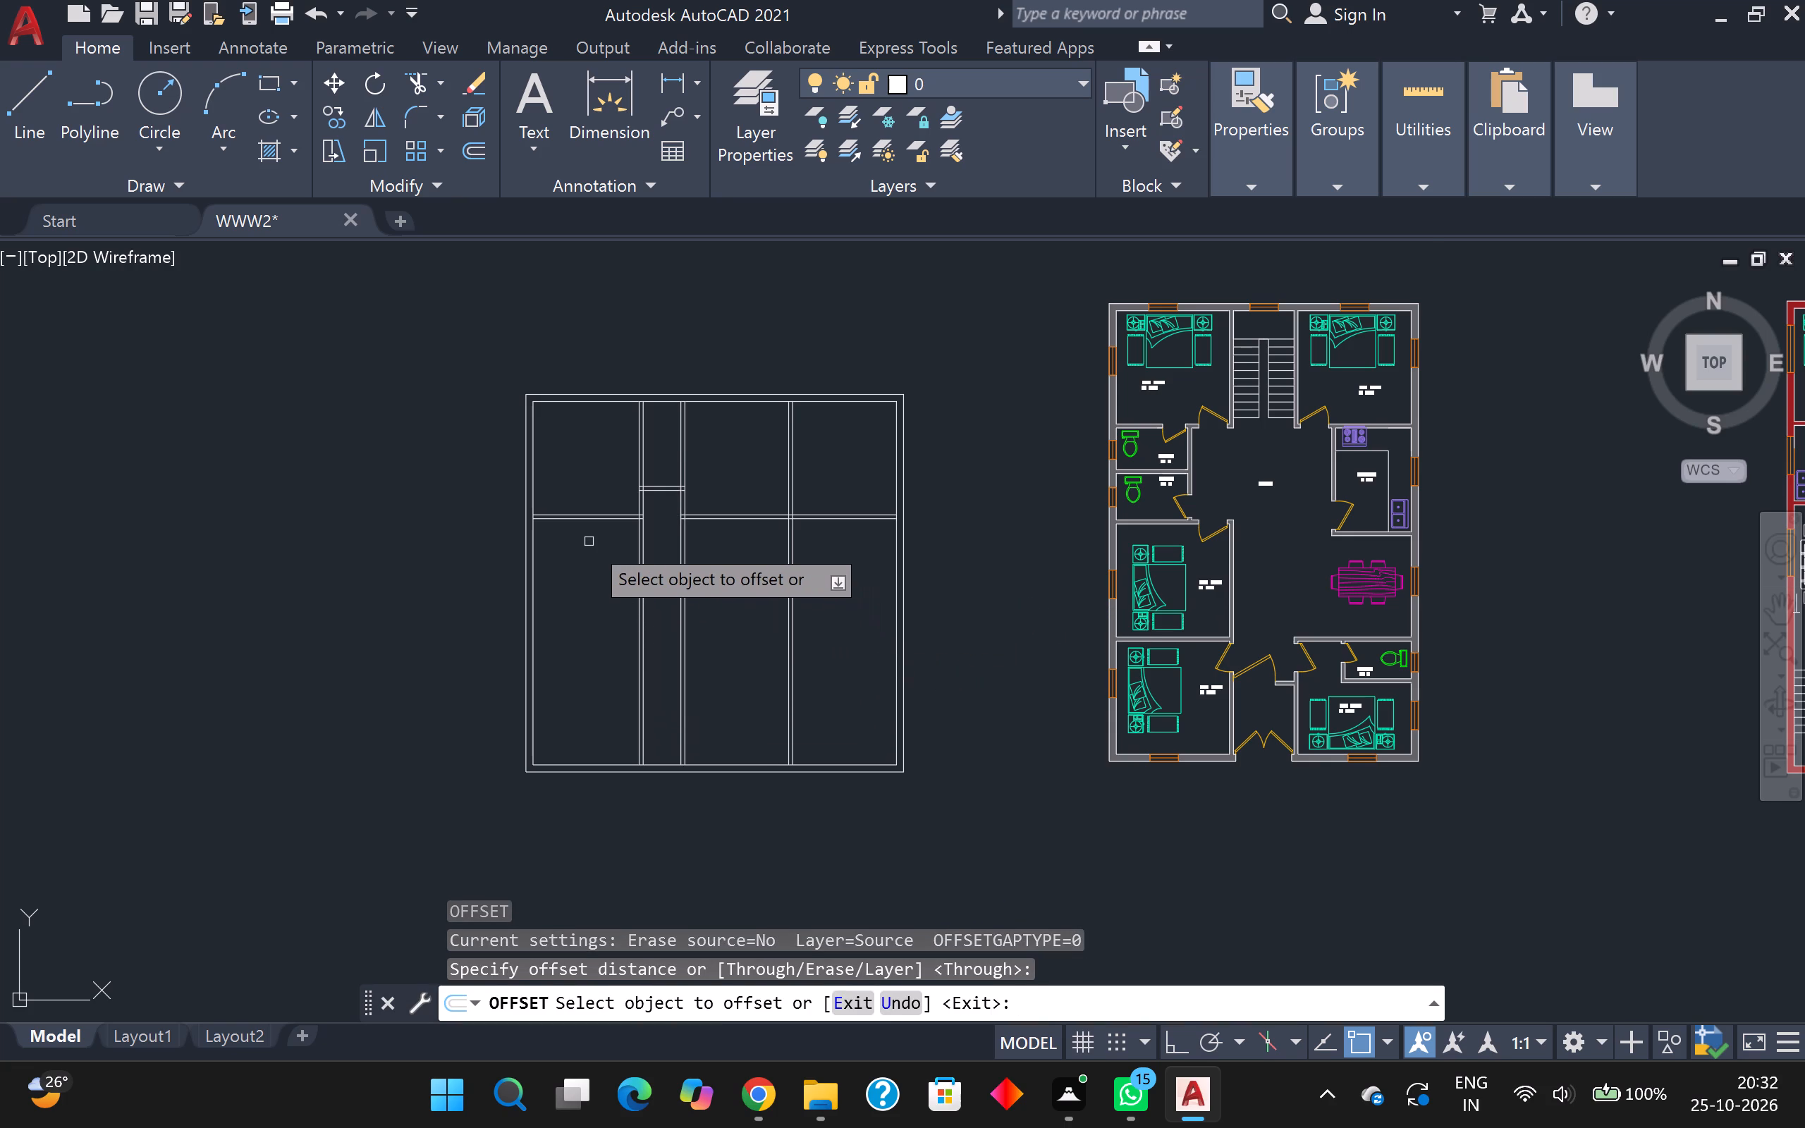
scroll(588, 540, up, 1)
click(583, 506)
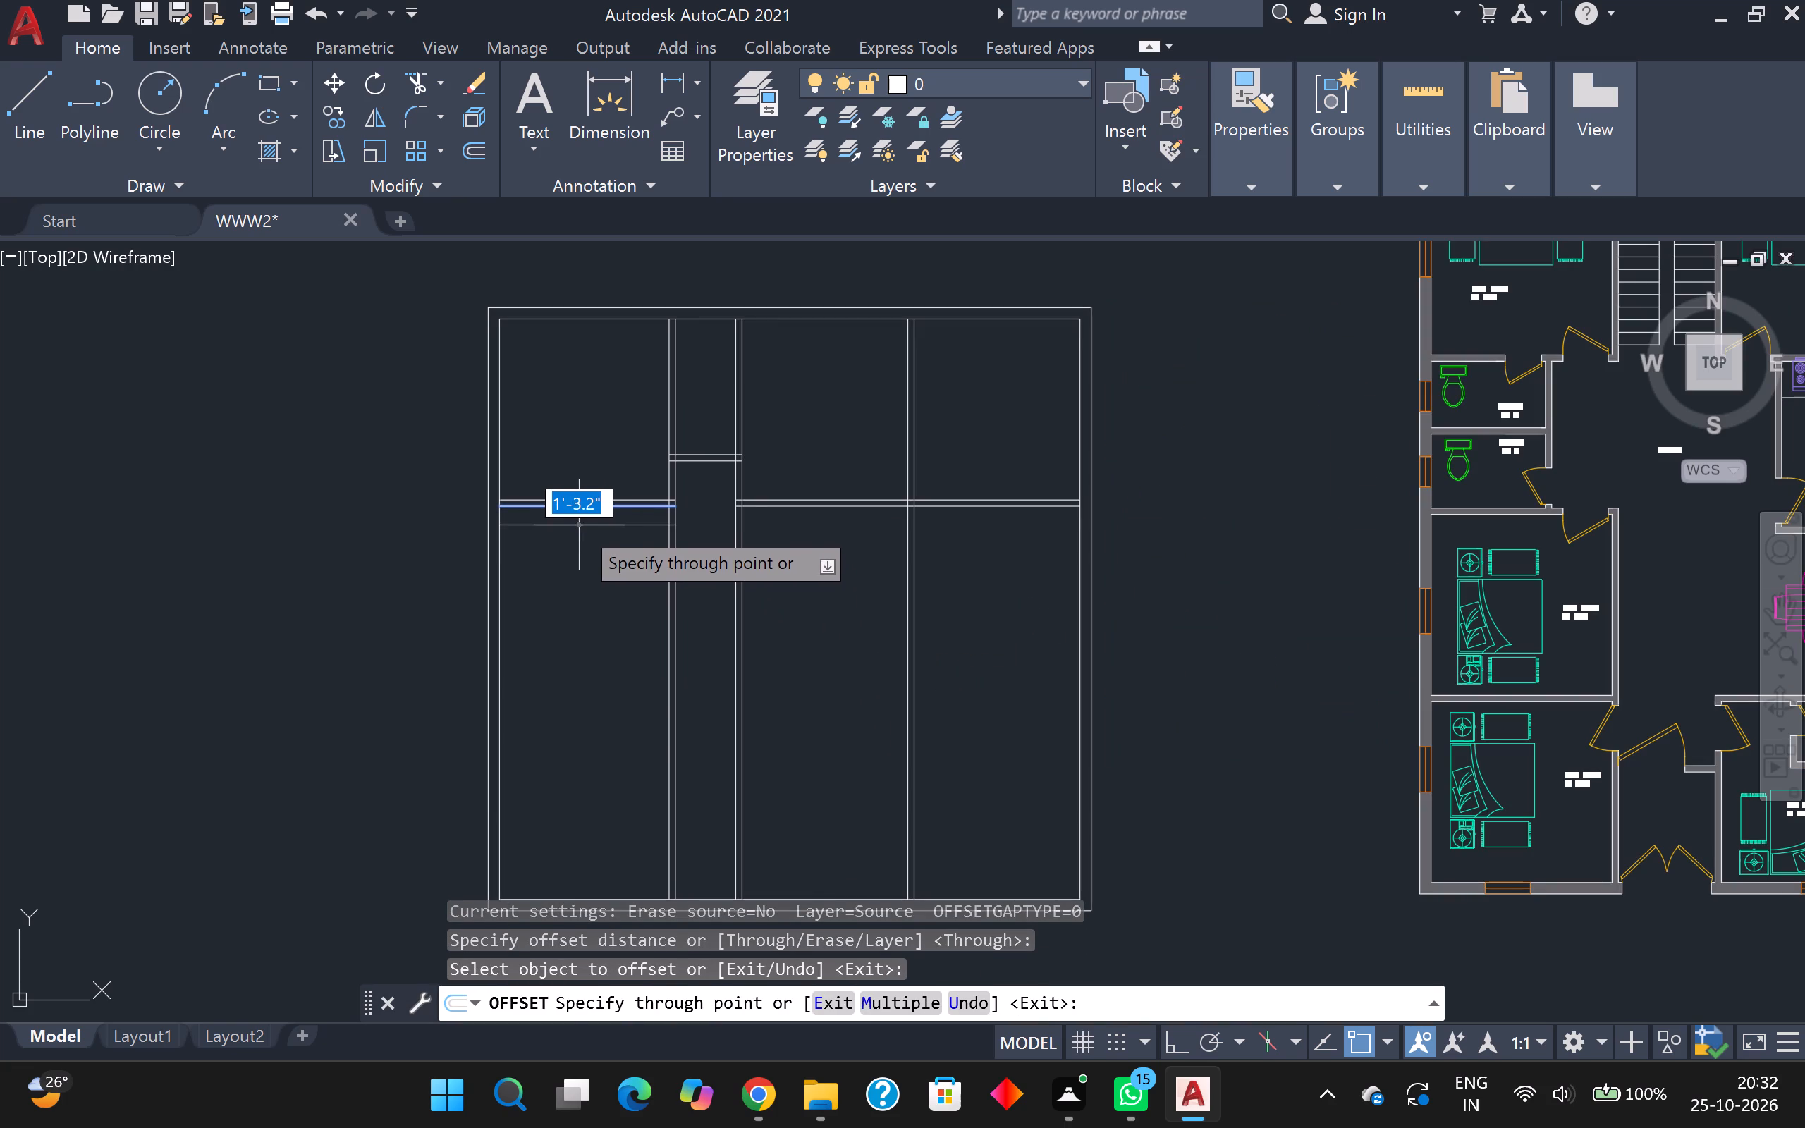
text(4')
key(Return)
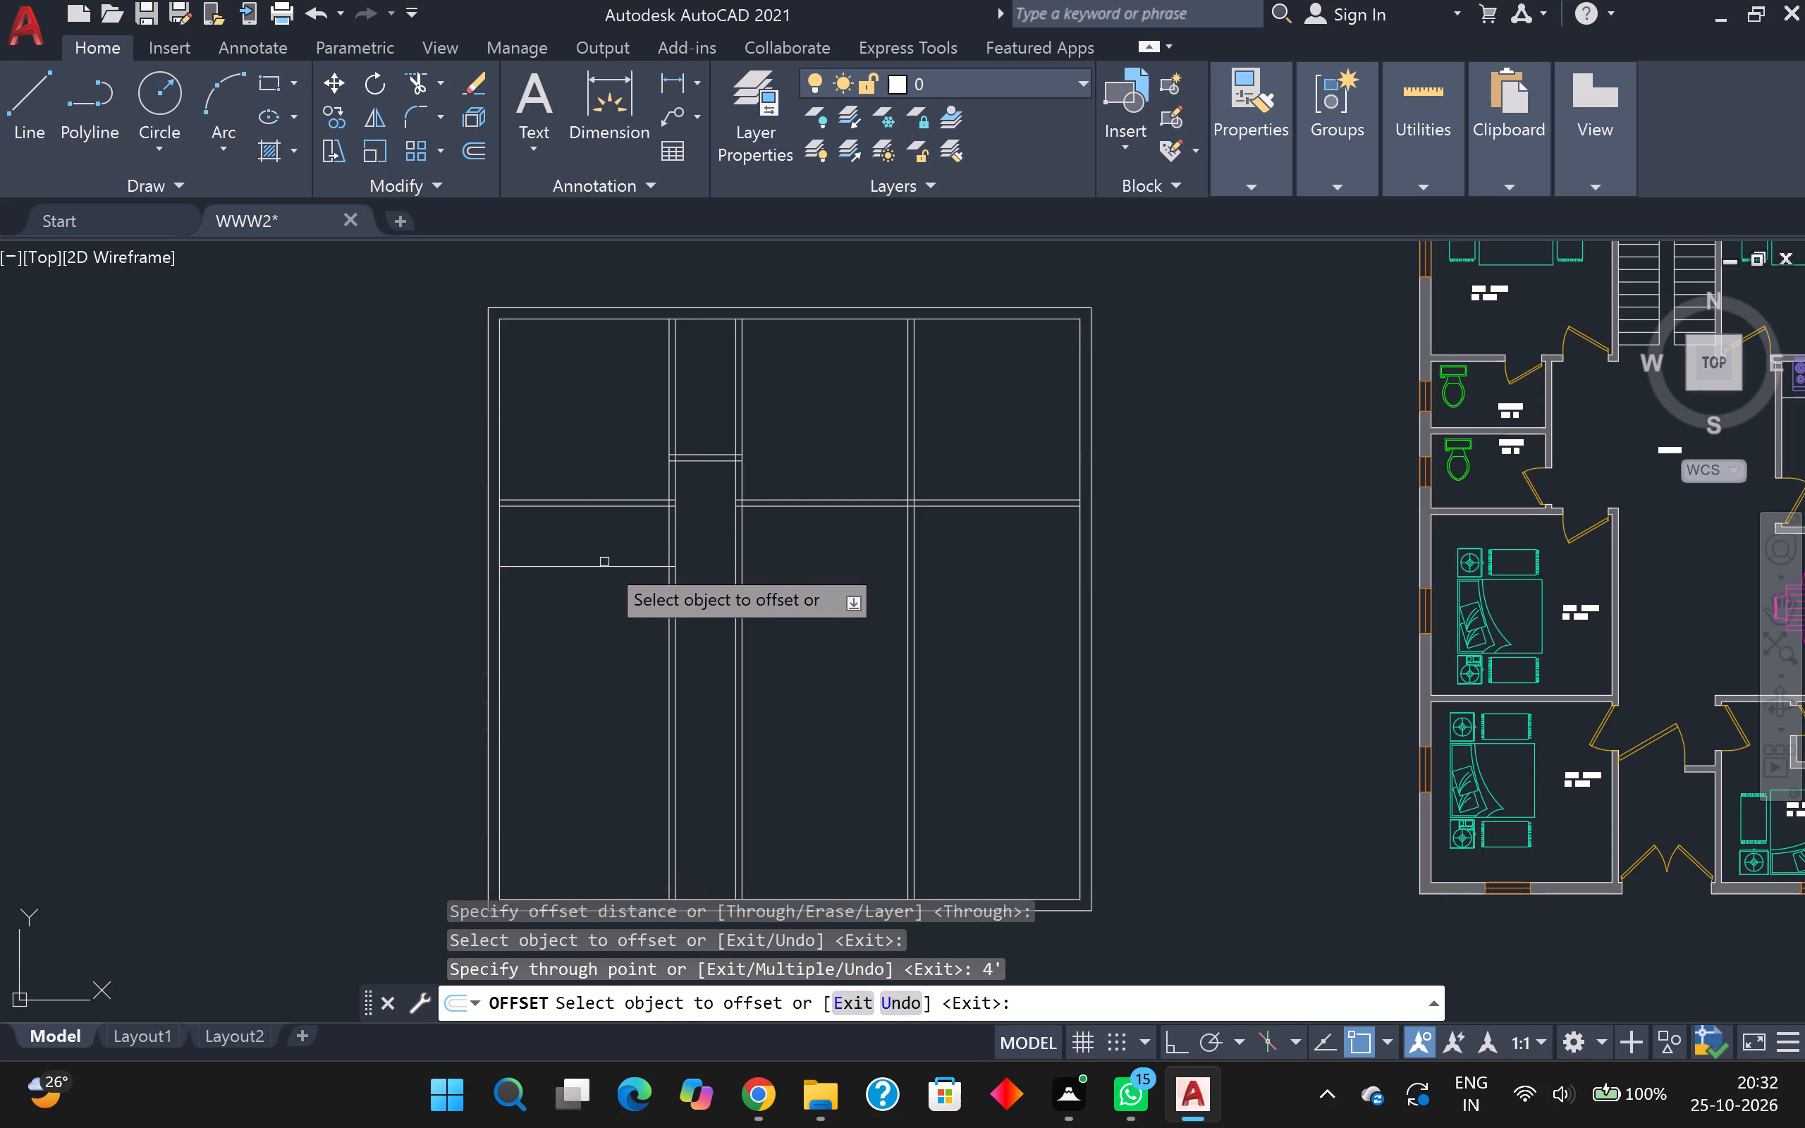
click(604, 563)
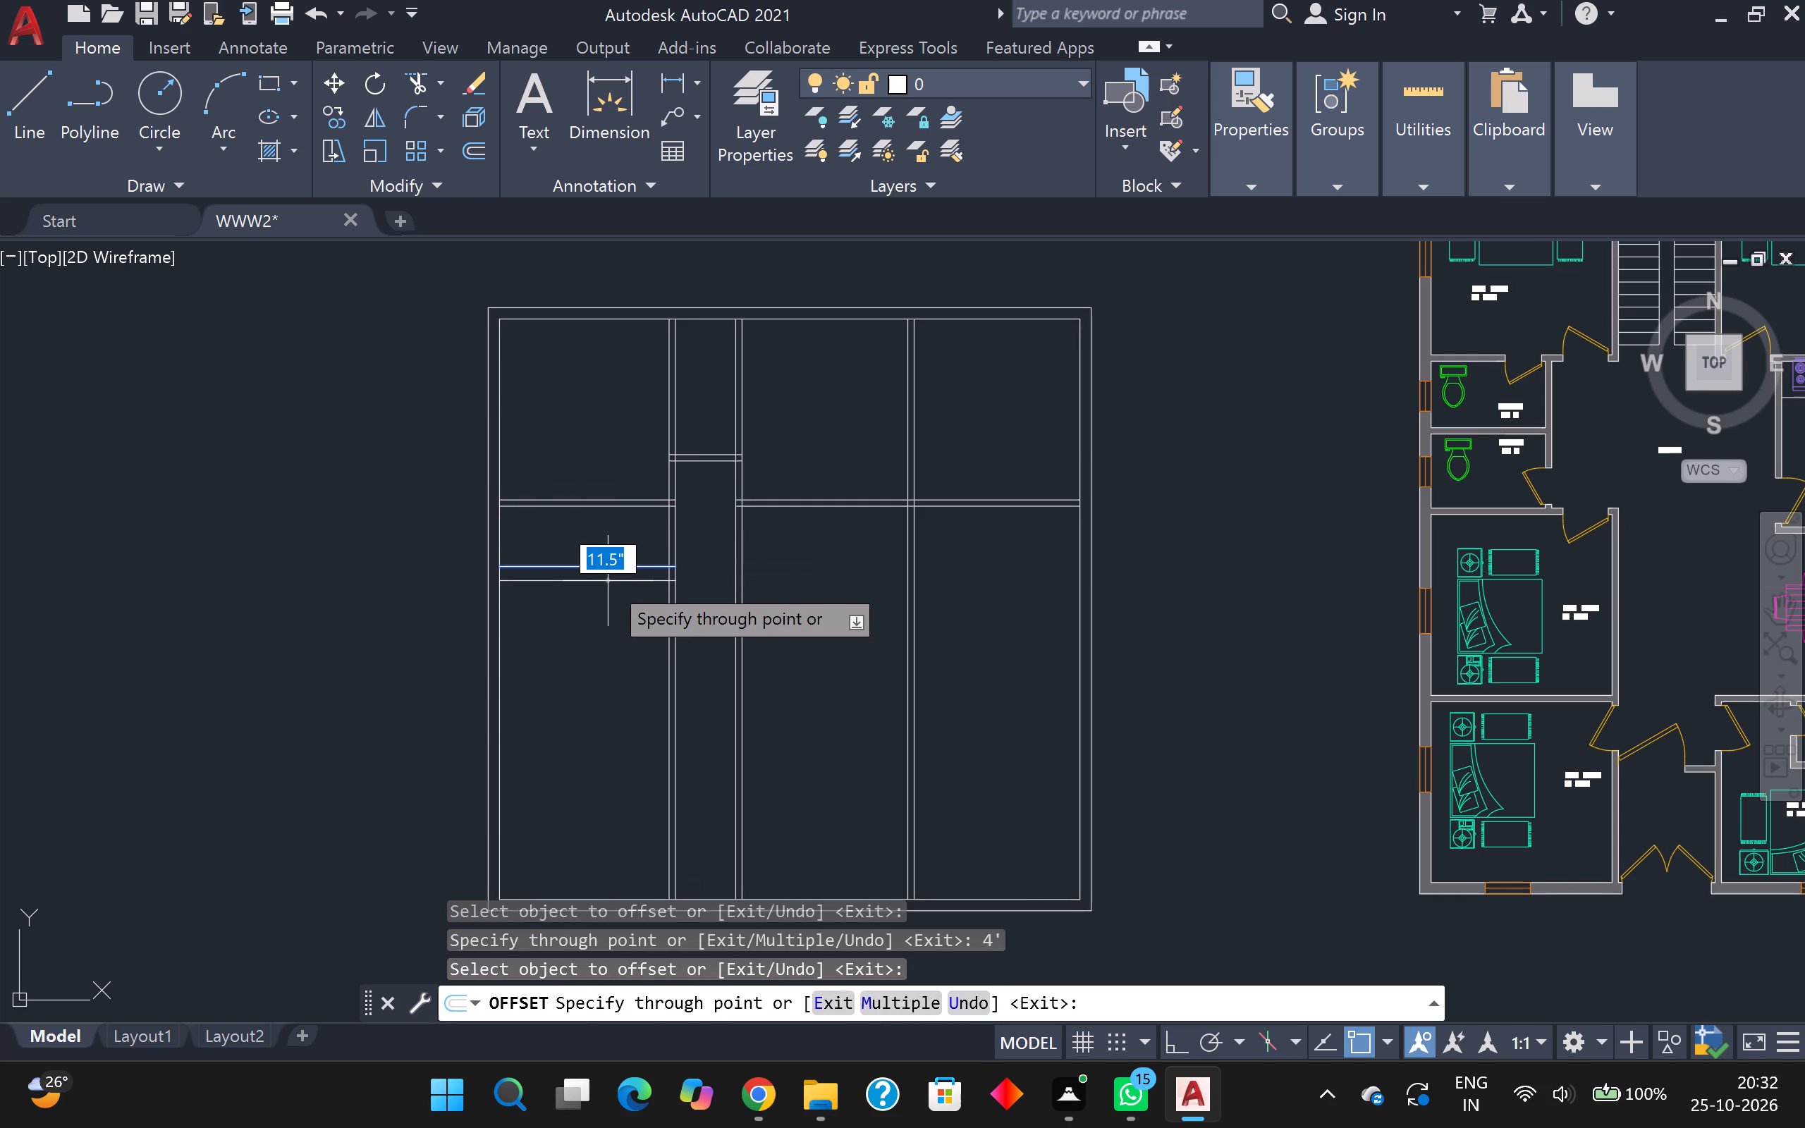
key(5)
key(Return)
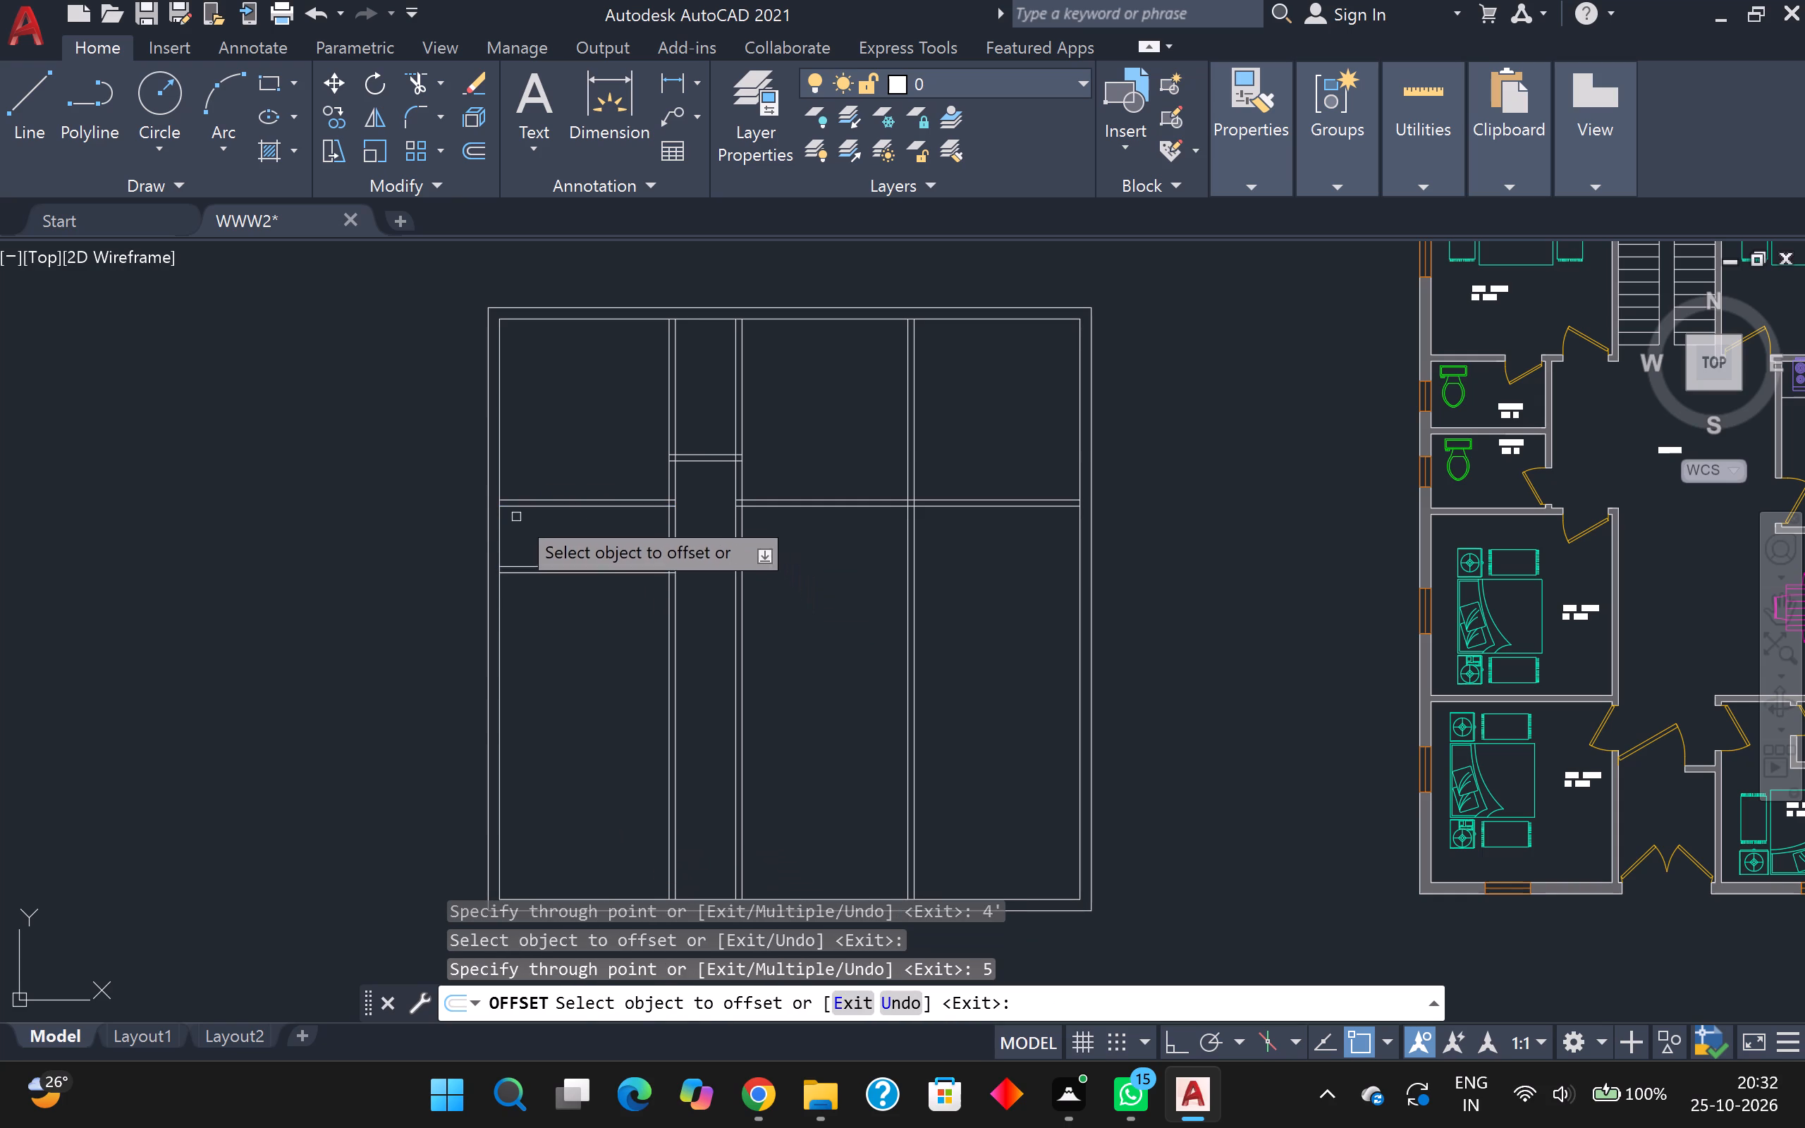
Start offsetting the inner line of the left outer wall beside the new narrow room.
scroll(489, 513, up, 1)
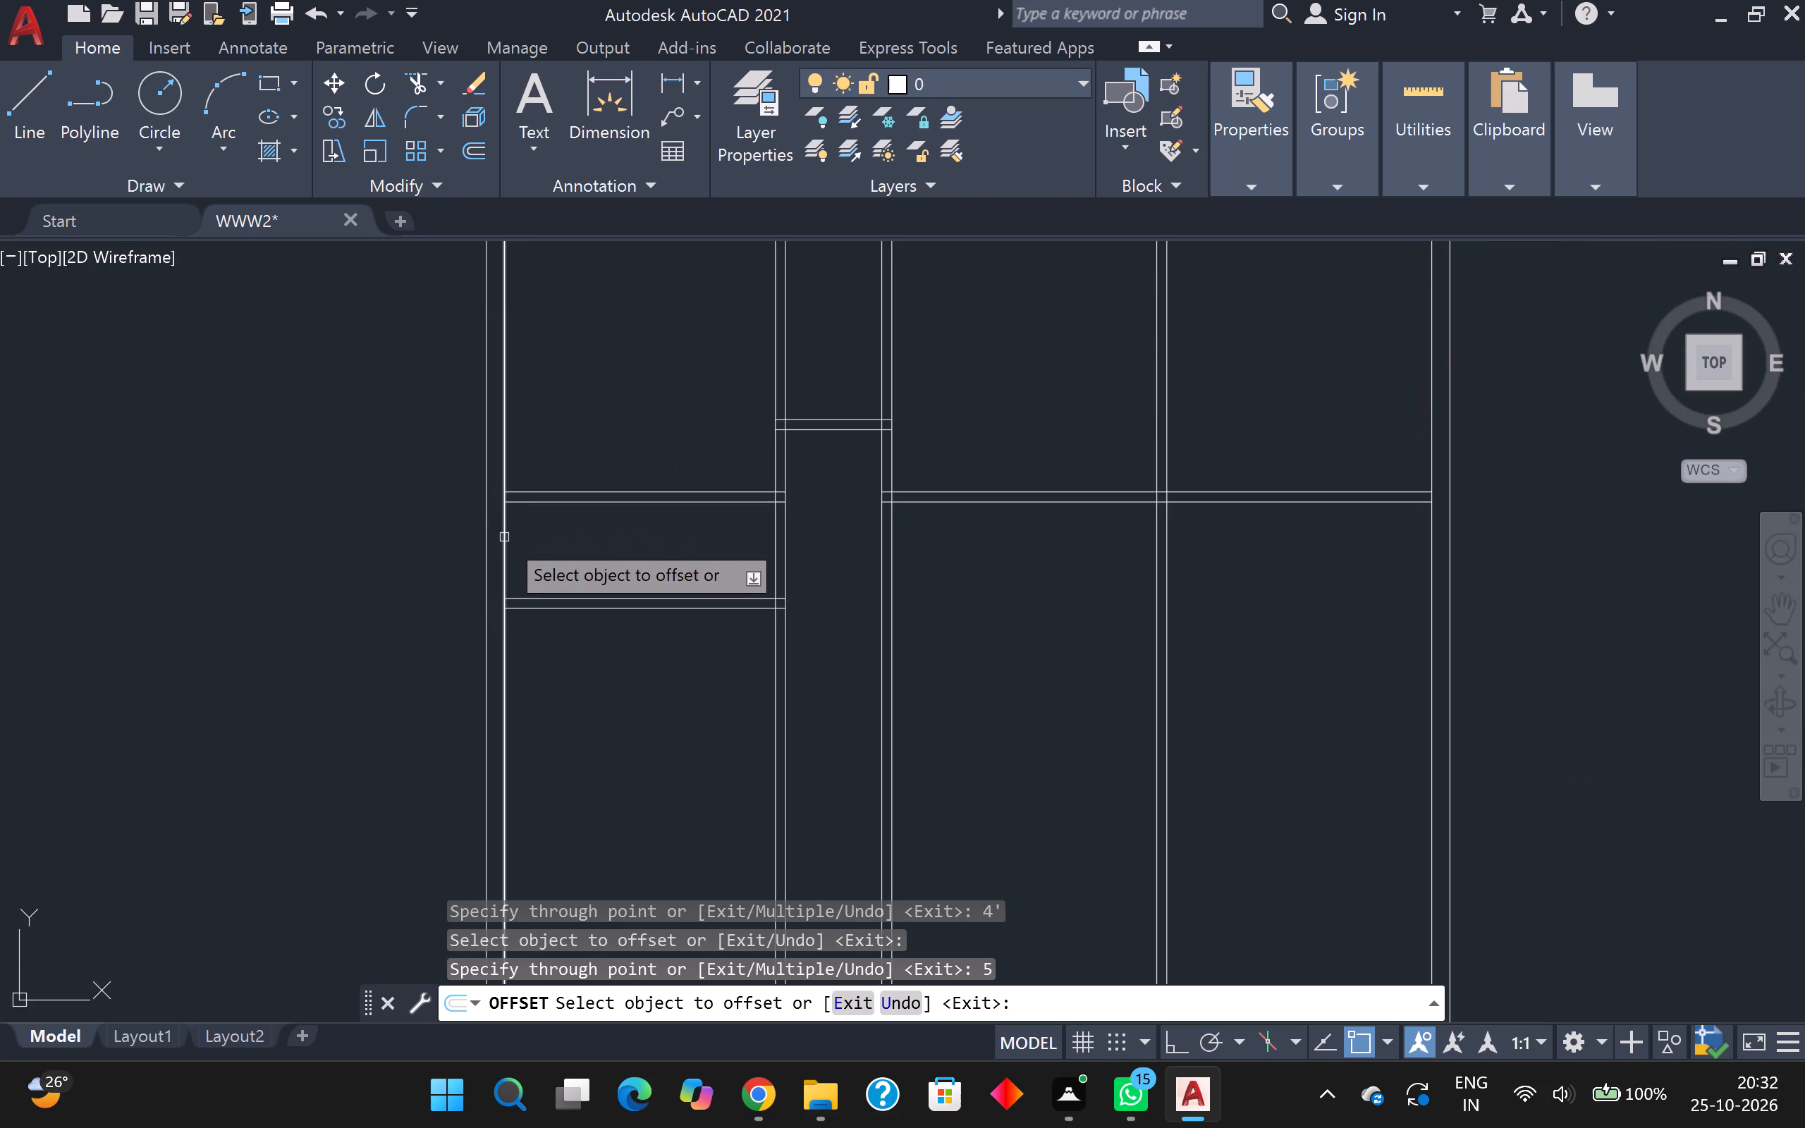
click(503, 538)
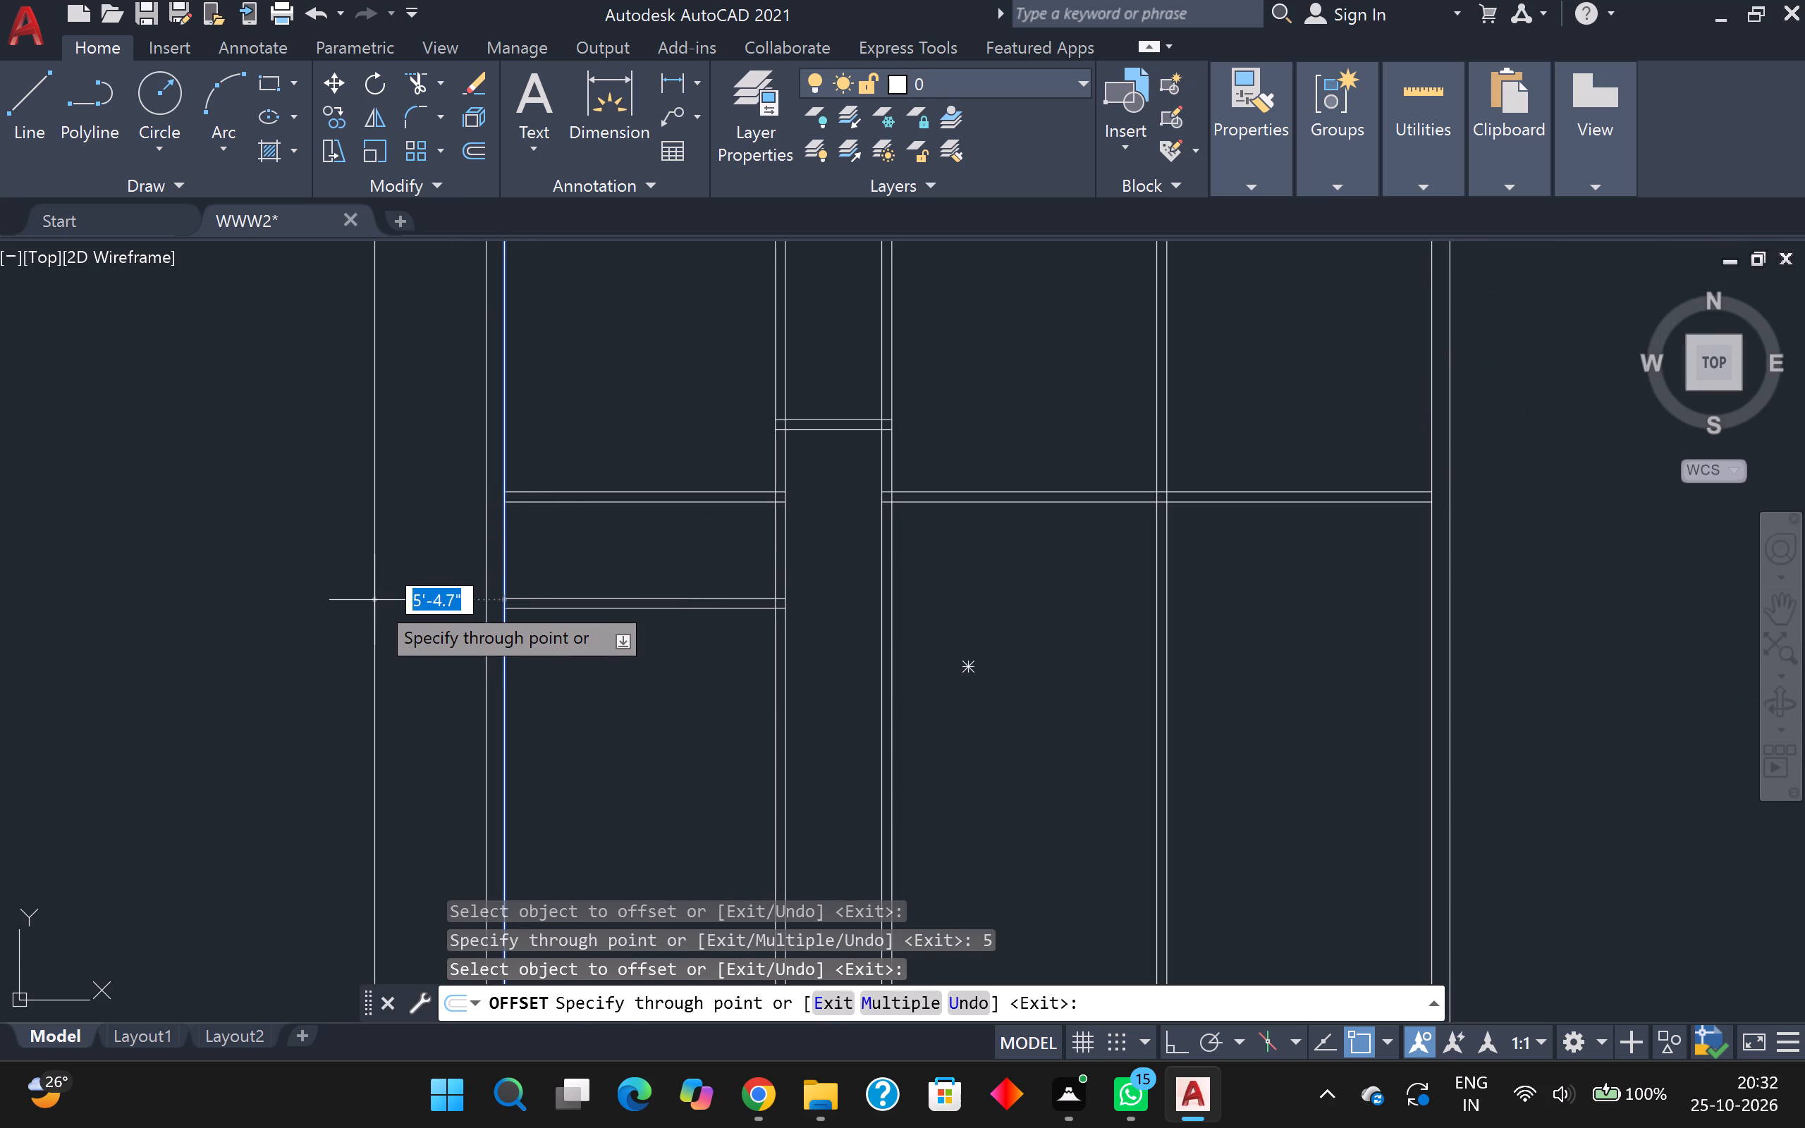
right_drag(226, 811, 216, 815)
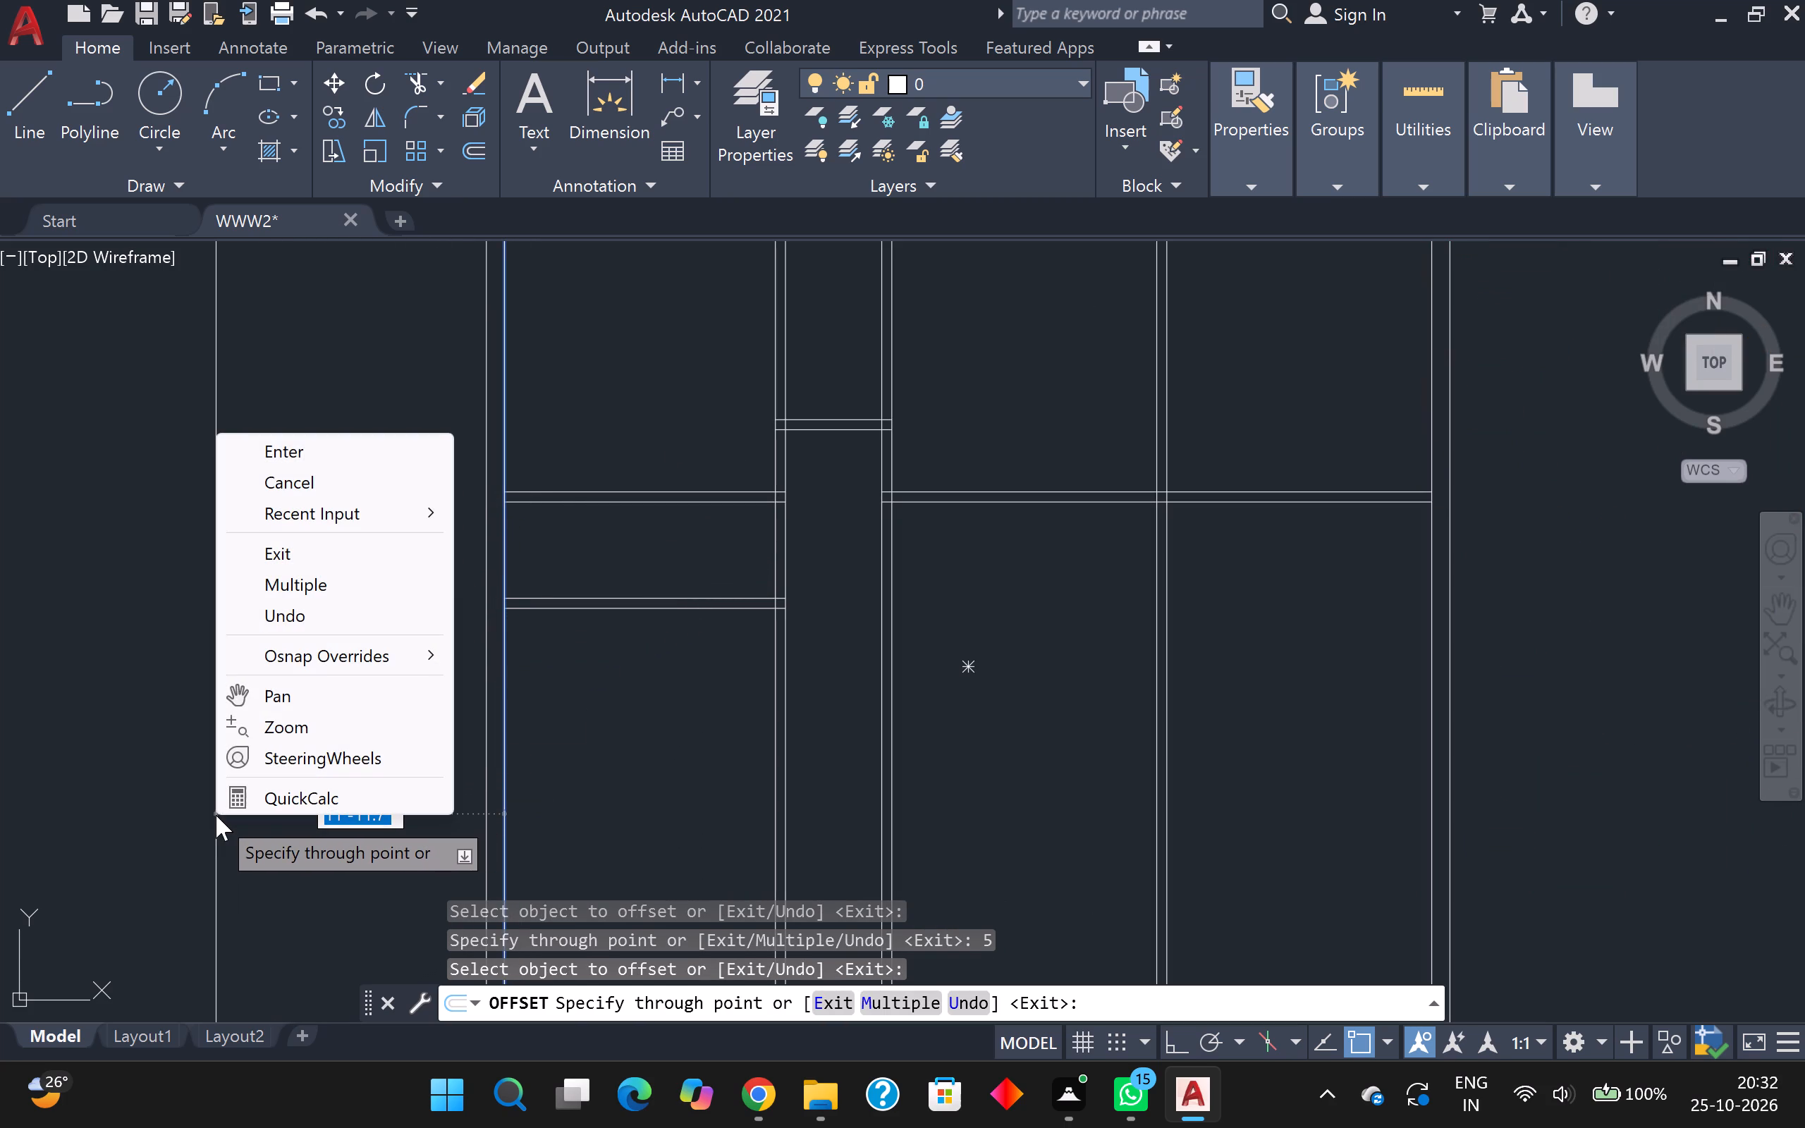
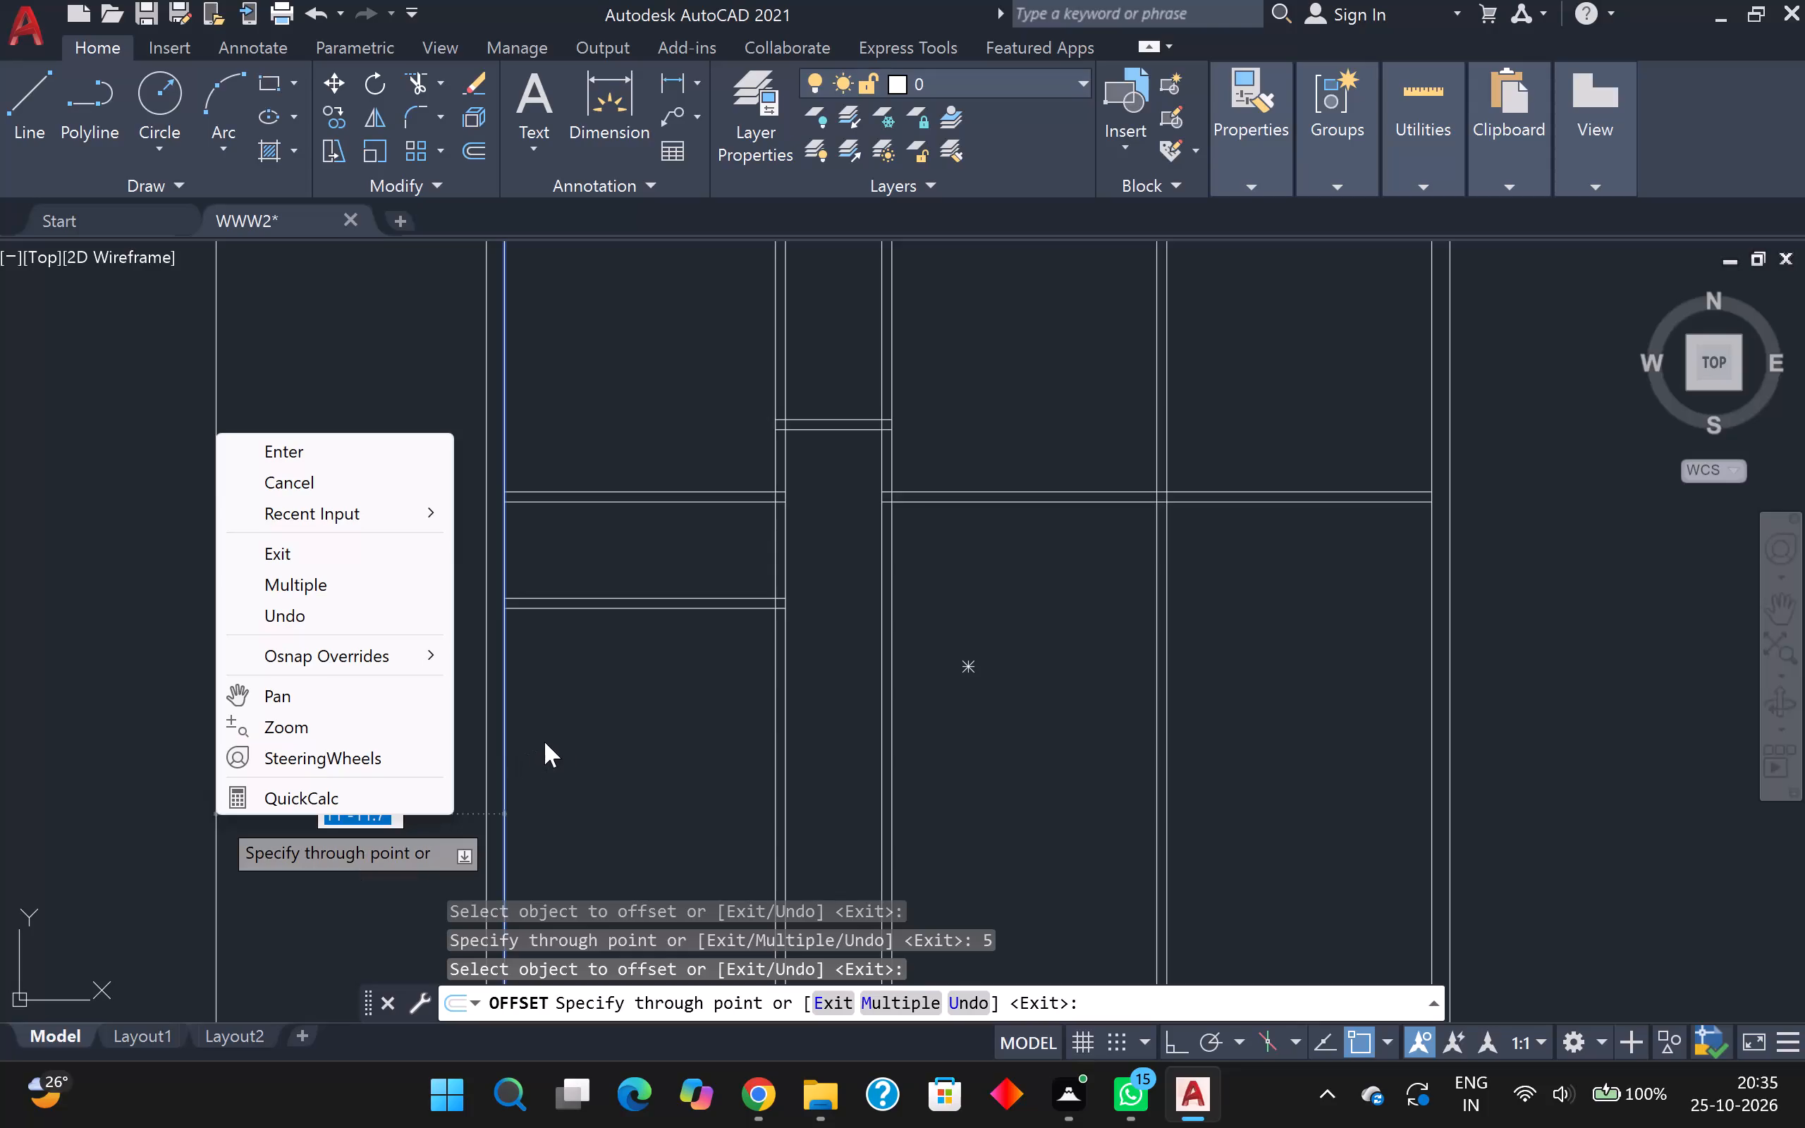
Offset the left outer wall's inner line 7' inward, and offset the new line by 5 inches to form a vertical partition.
scroll(544, 742, up, 2)
key(Escape)
scroll(573, 743, down, 3)
scroll(578, 744, up, 3)
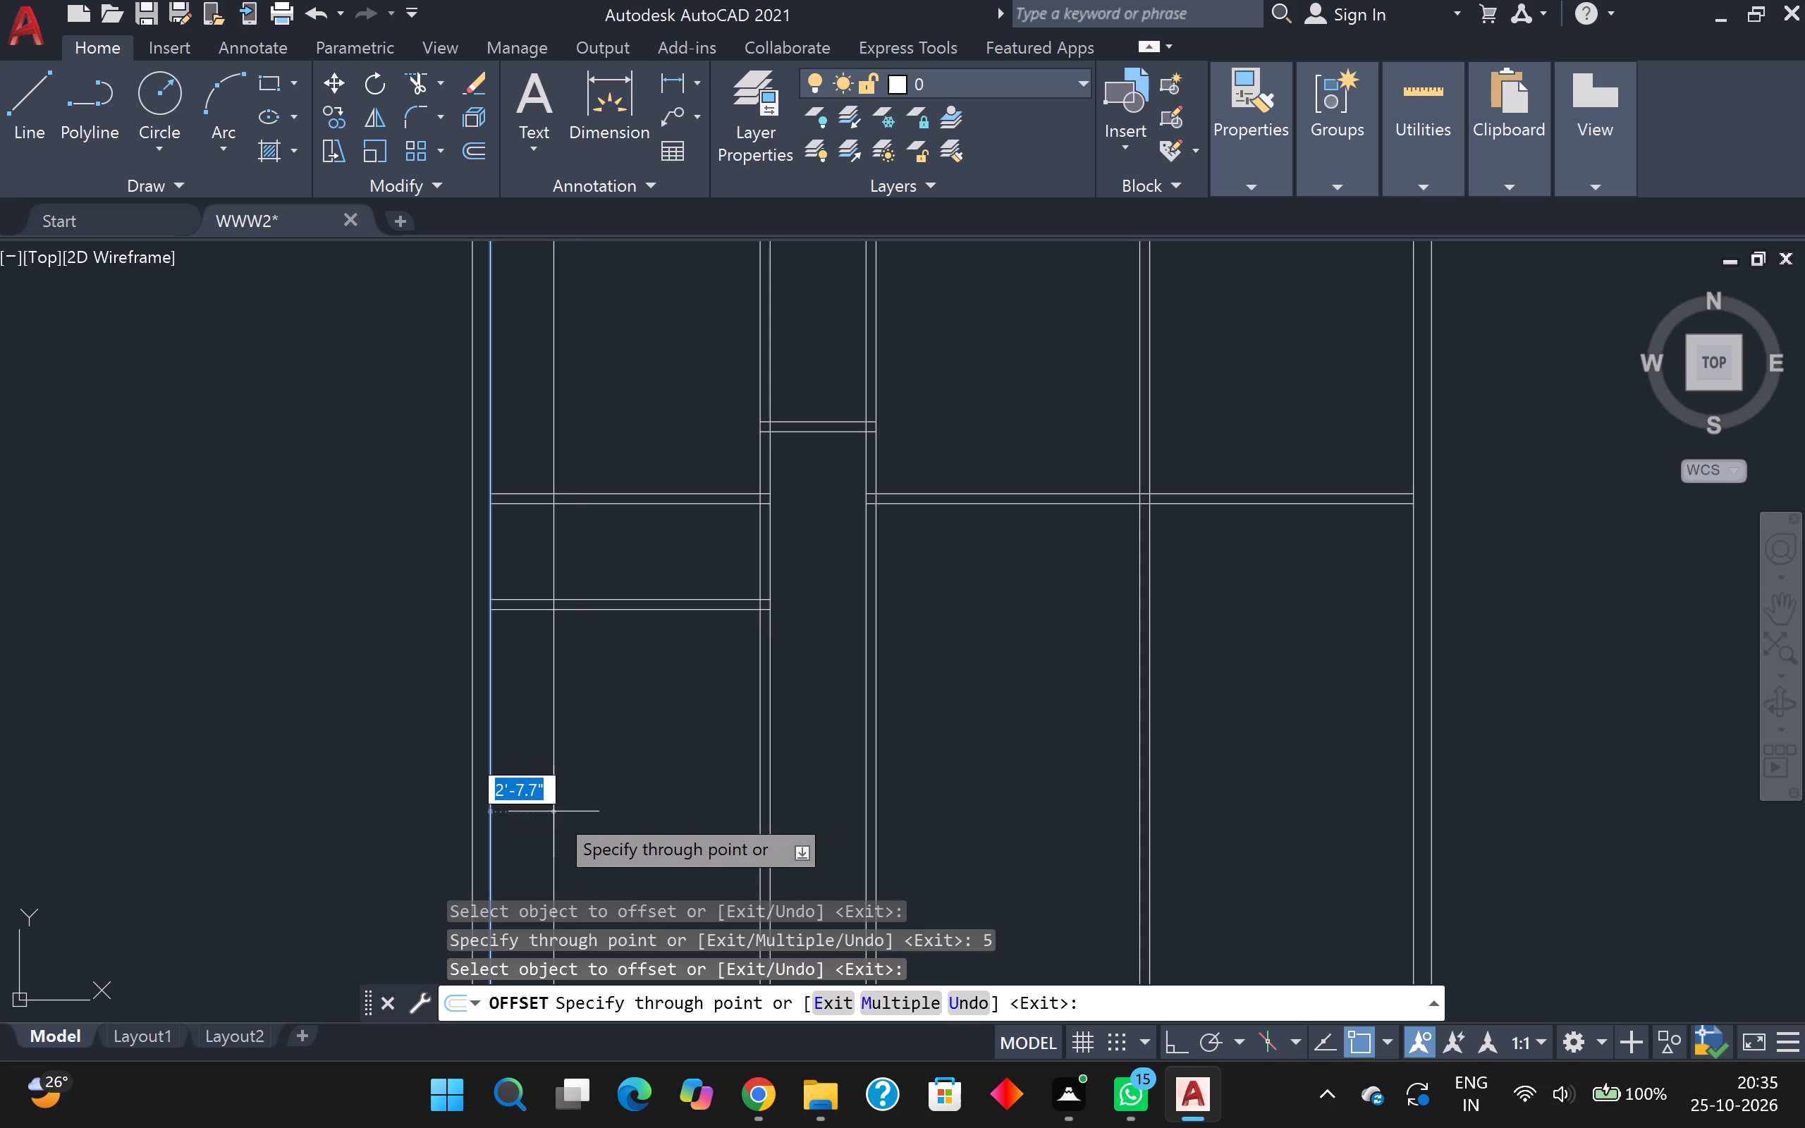
text(7')
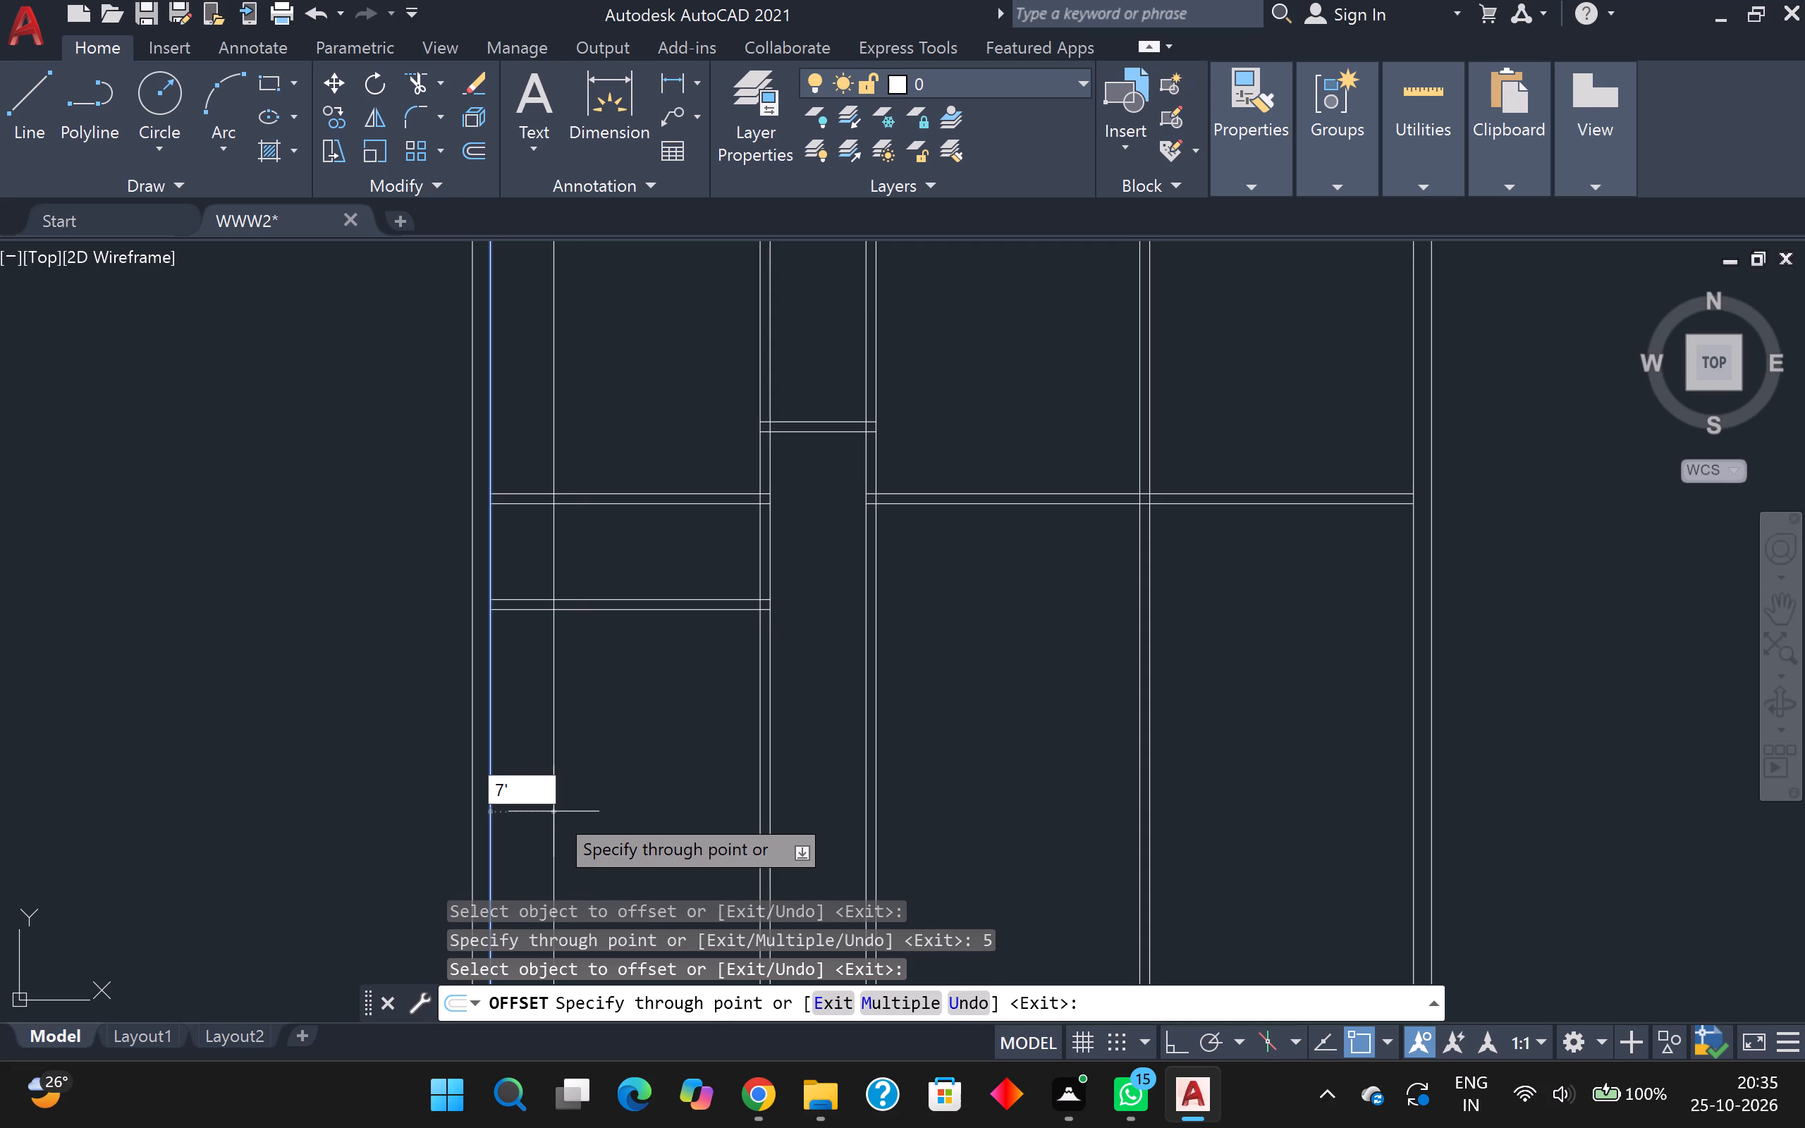
key(Return)
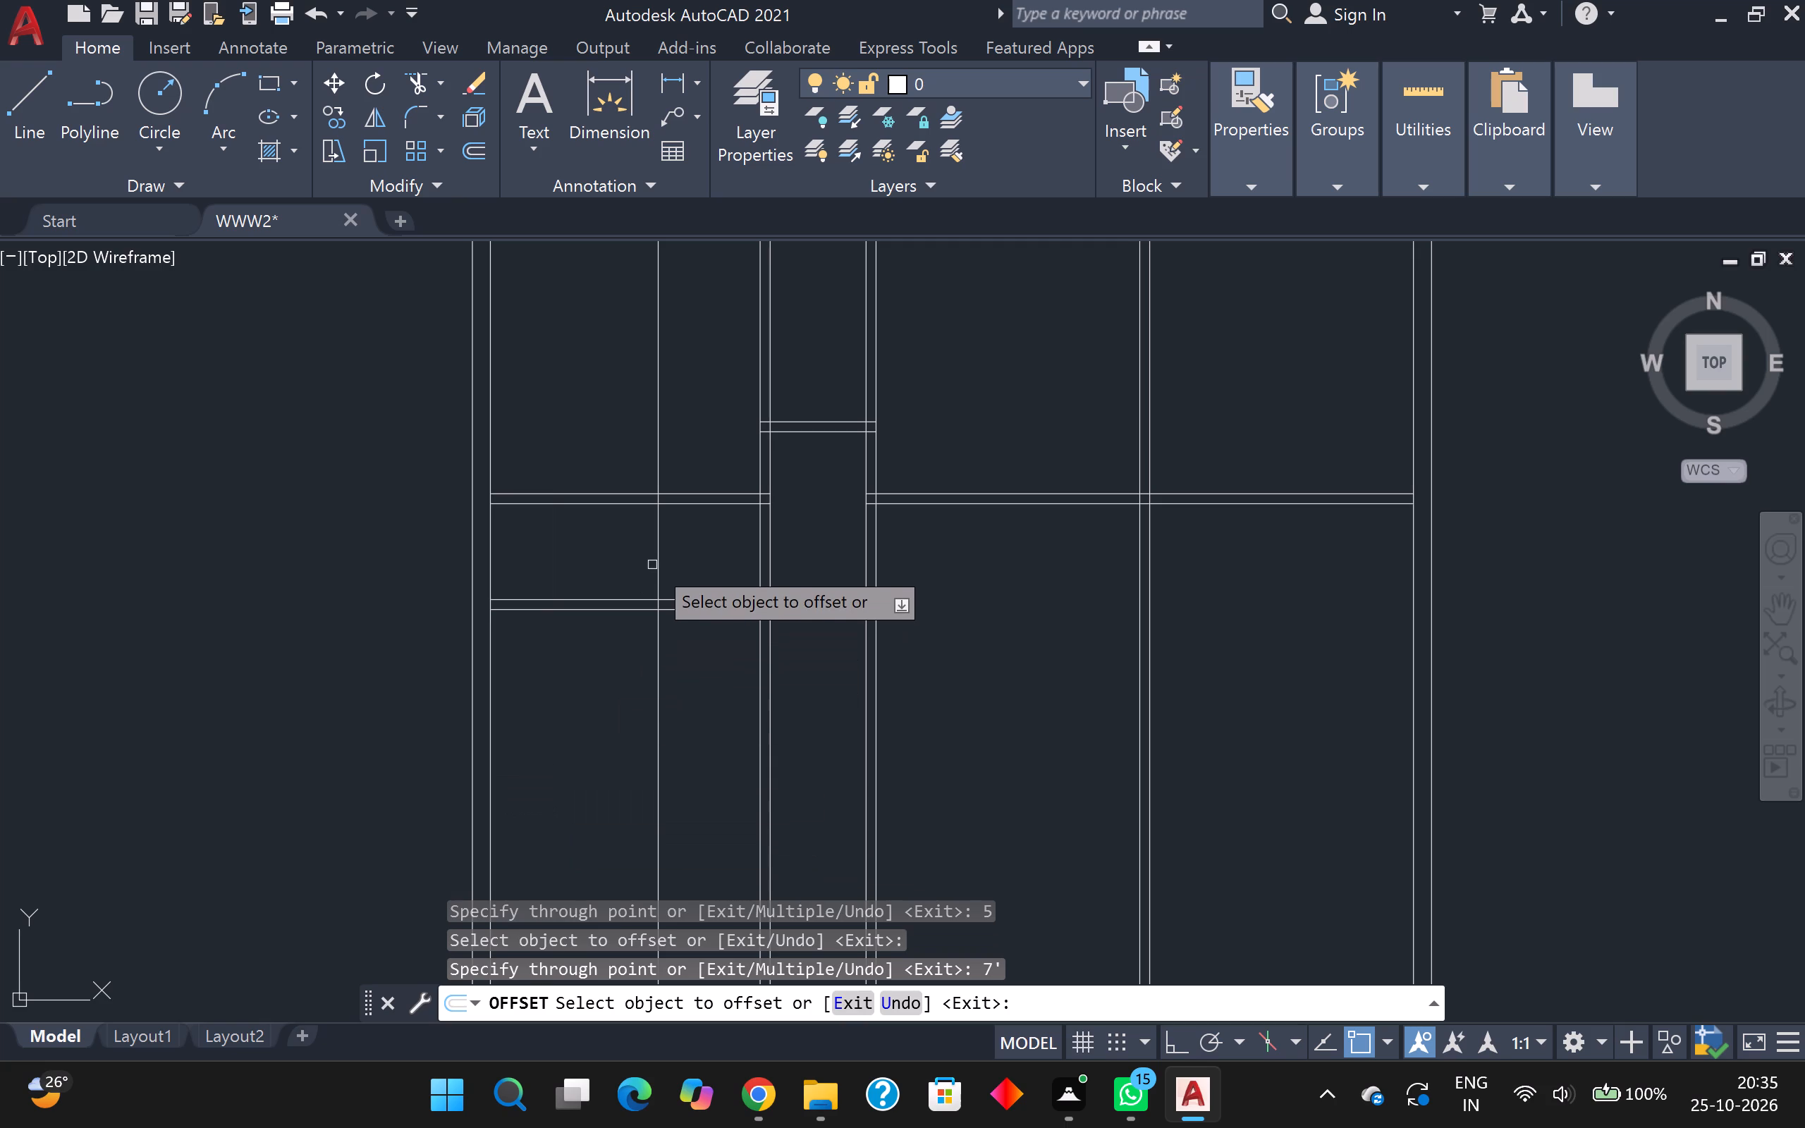
click(662, 565)
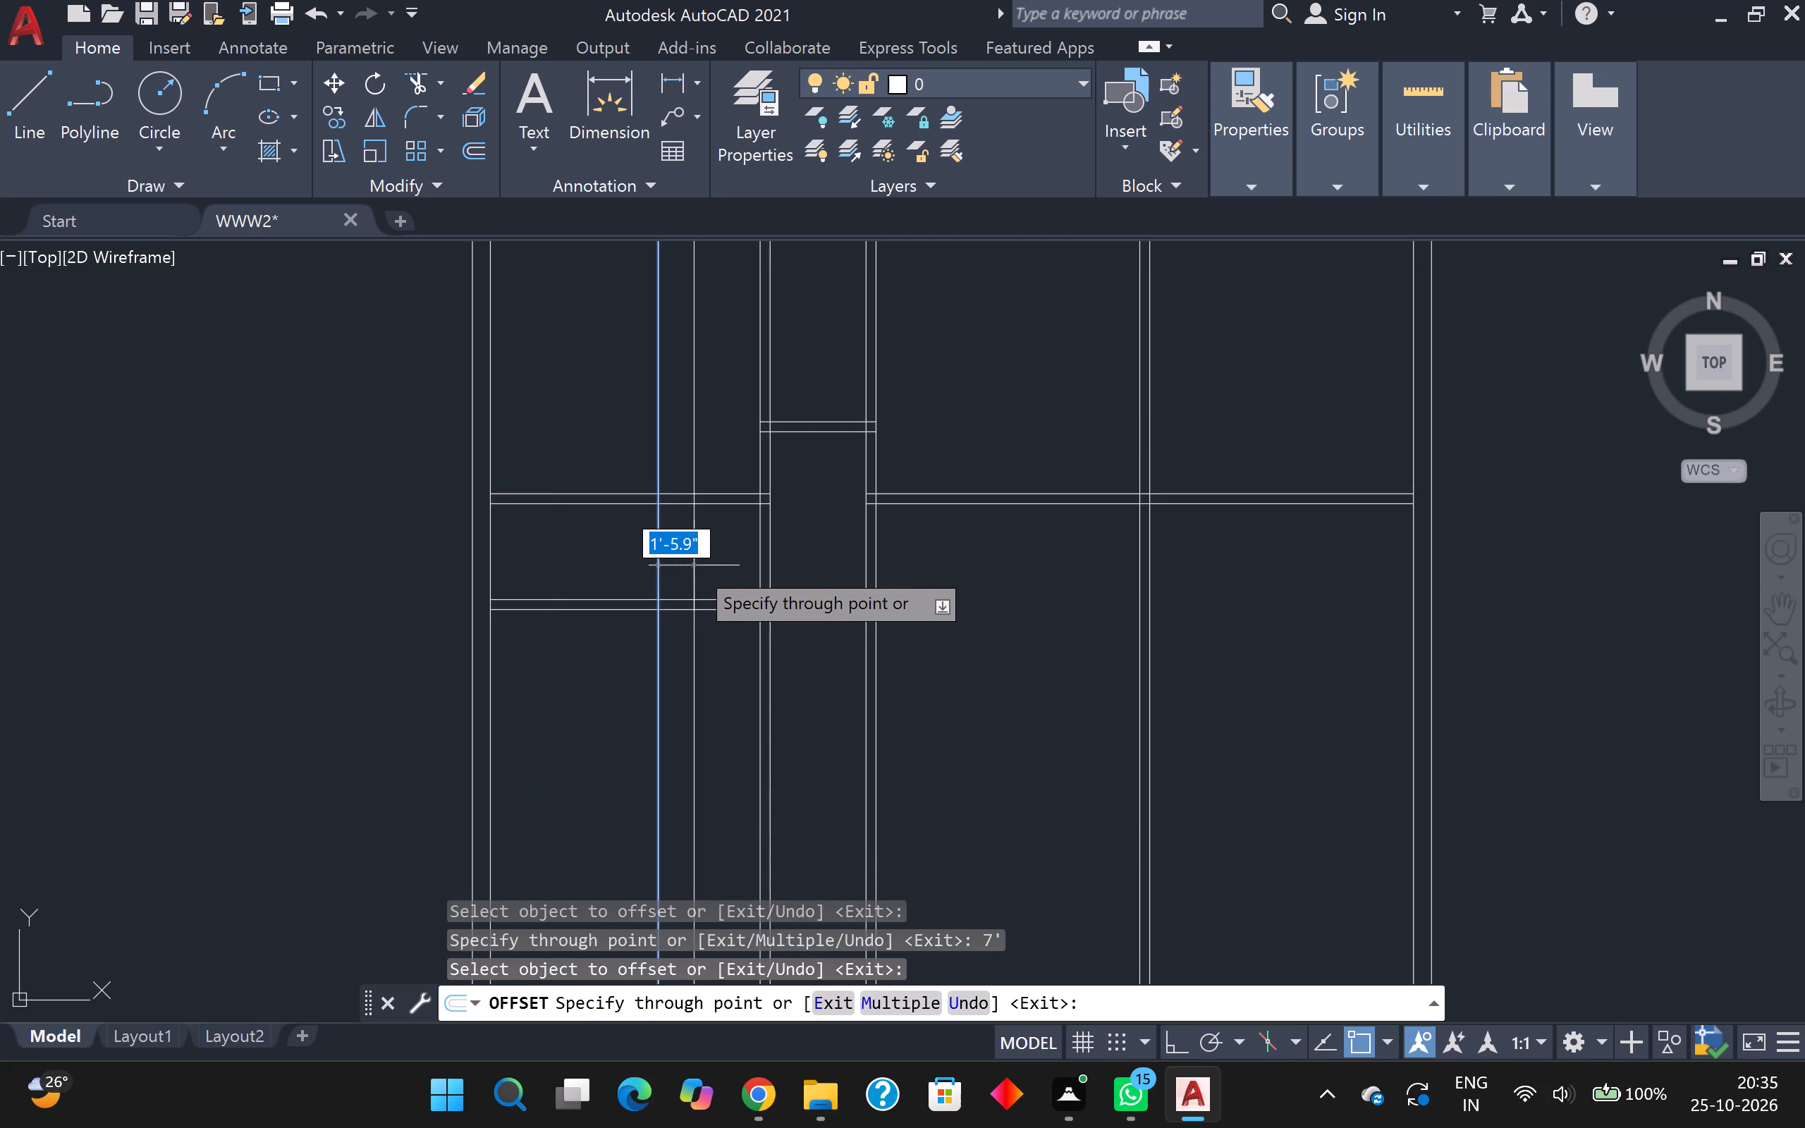
key(5)
key(Return)
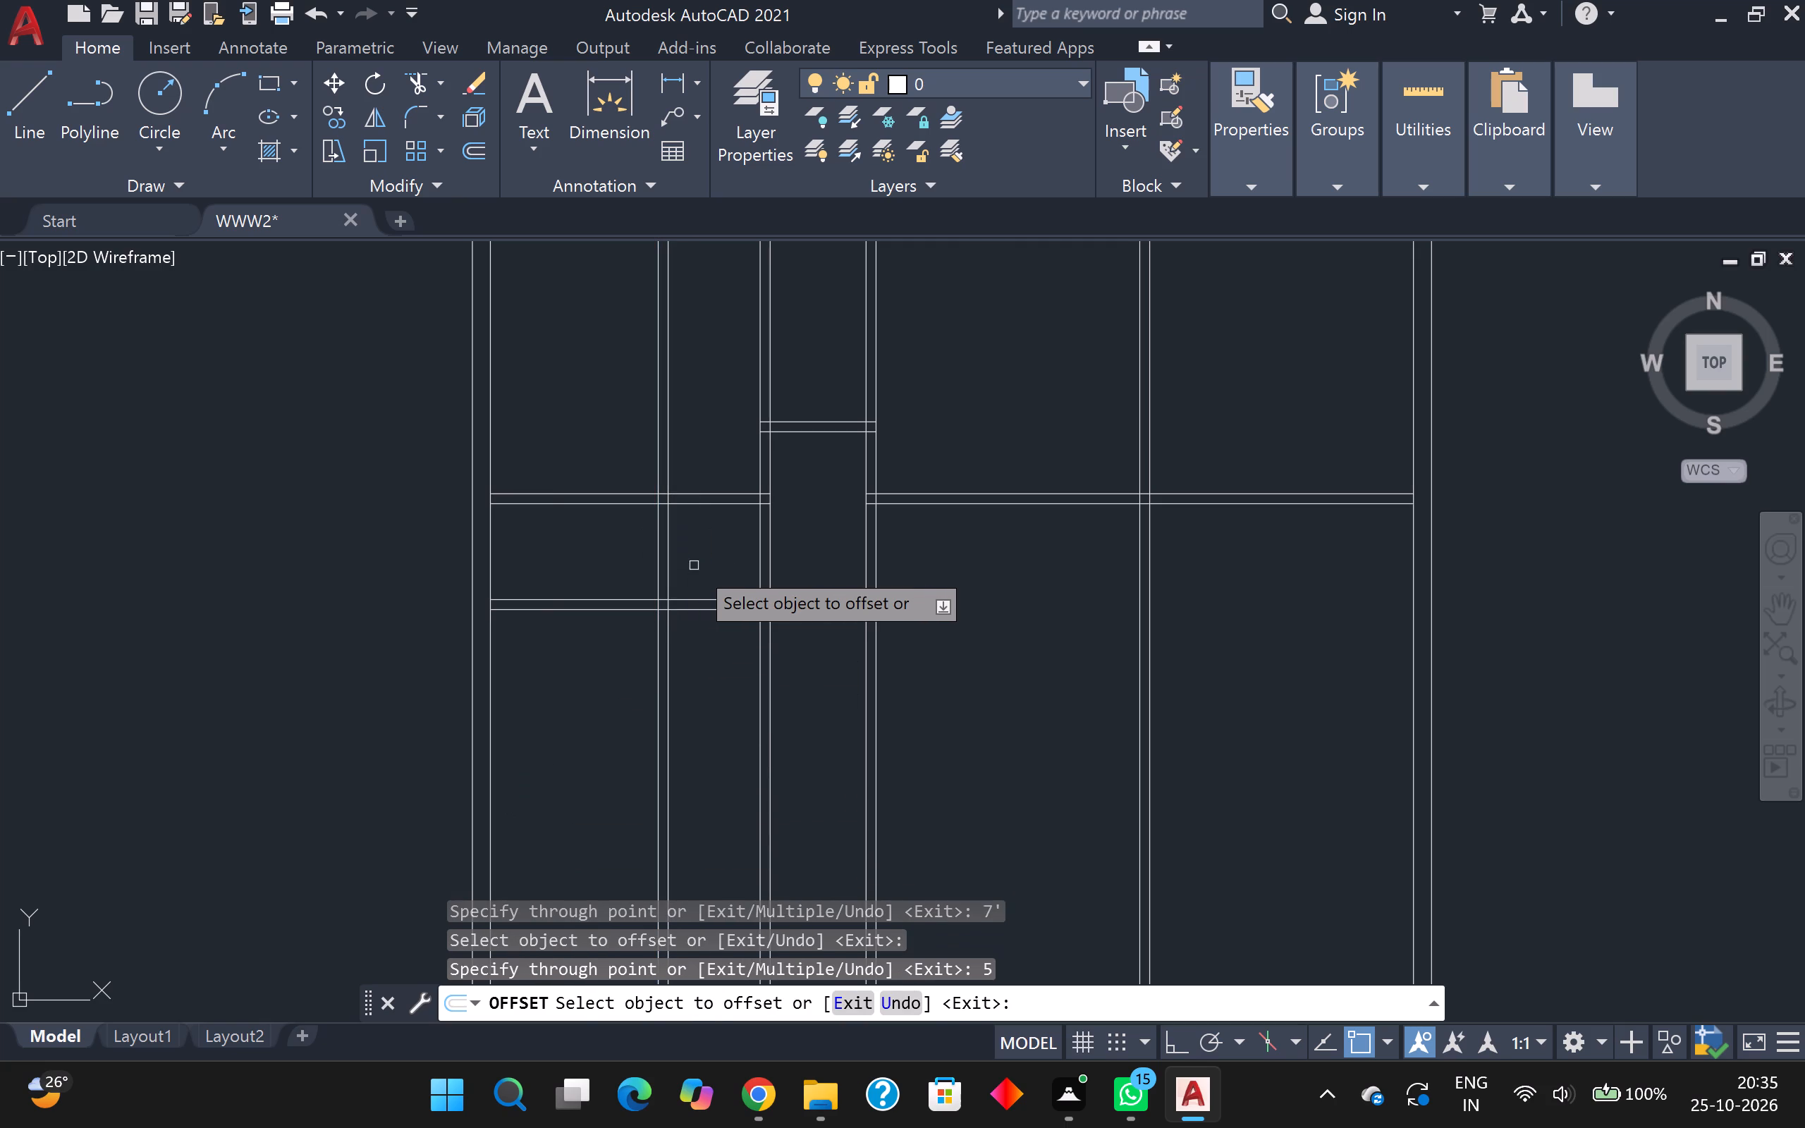
Trim the new vertical partition away above the 4' deep space's upper horizontal partition, and end the trimming.
scroll(644, 408, down, 2)
middle_drag(644, 408, 625, 410)
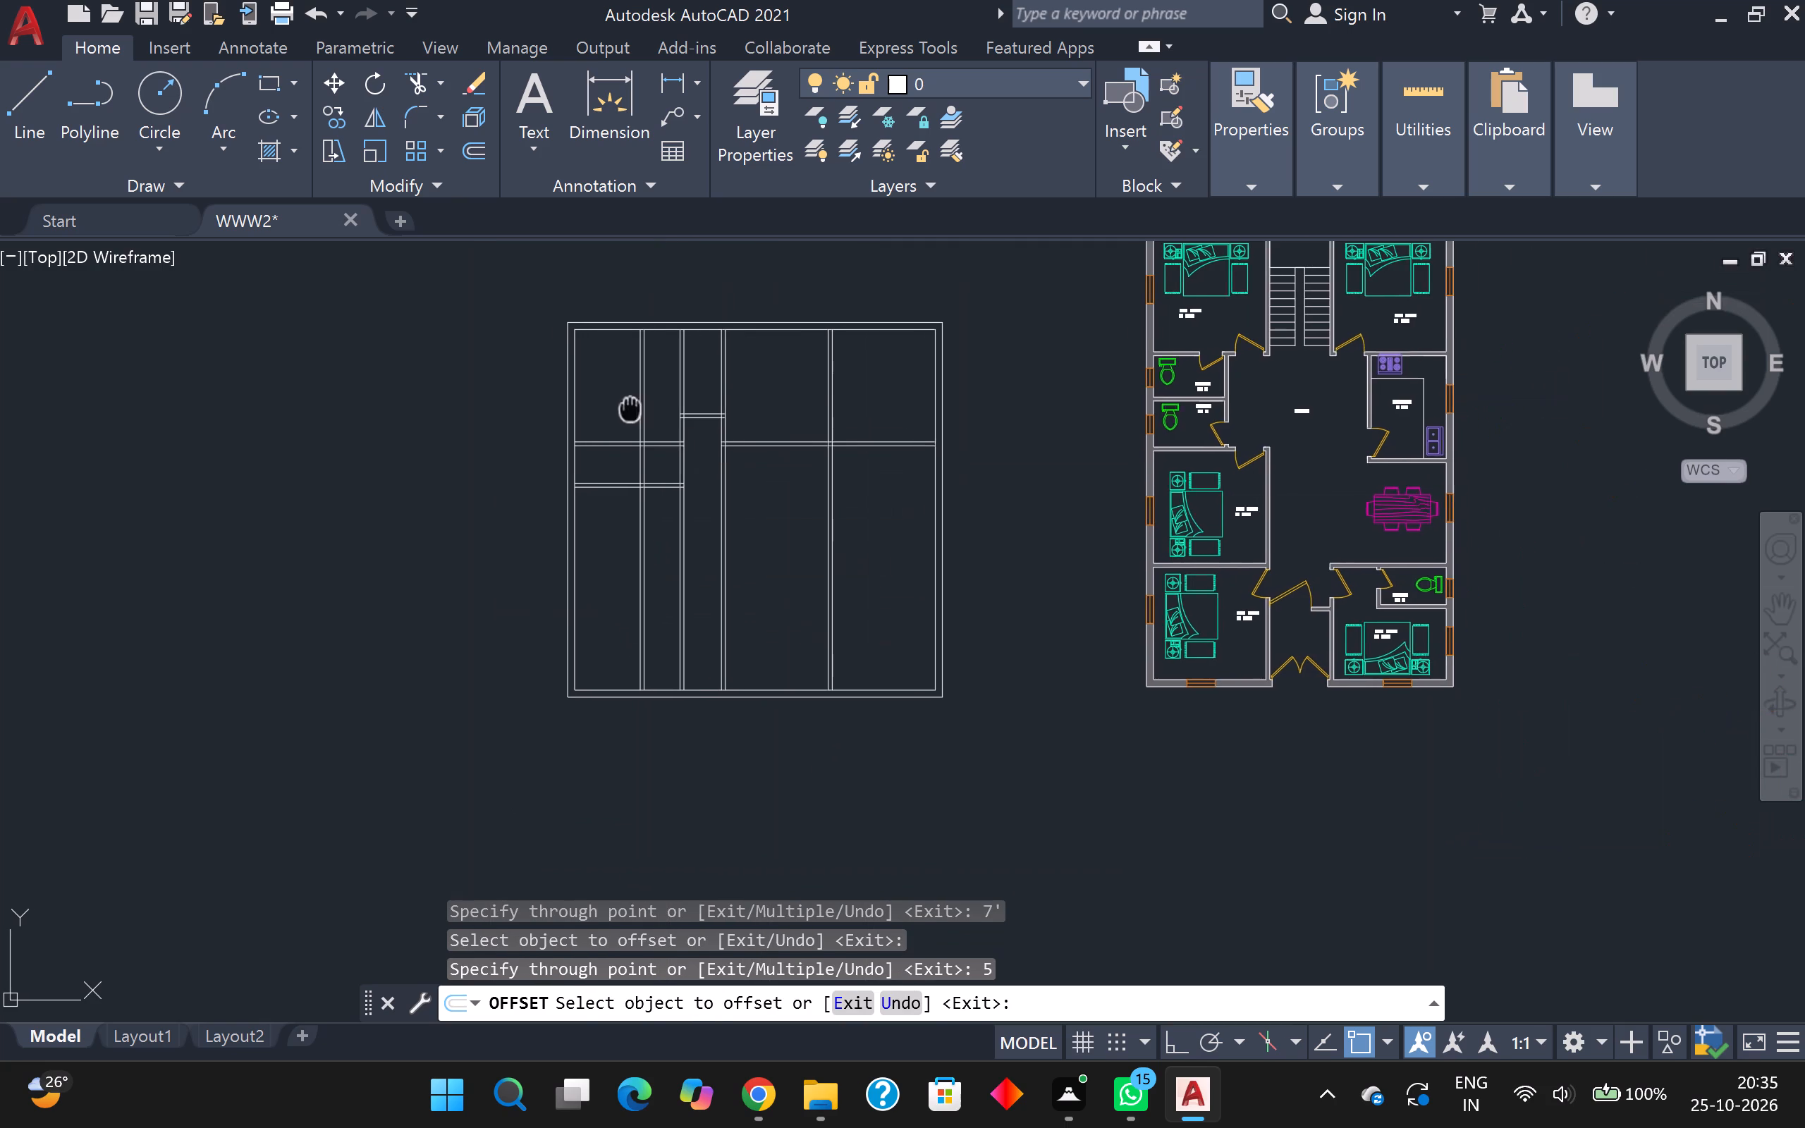
middle_drag(625, 410, 527, 417)
click(413, 94)
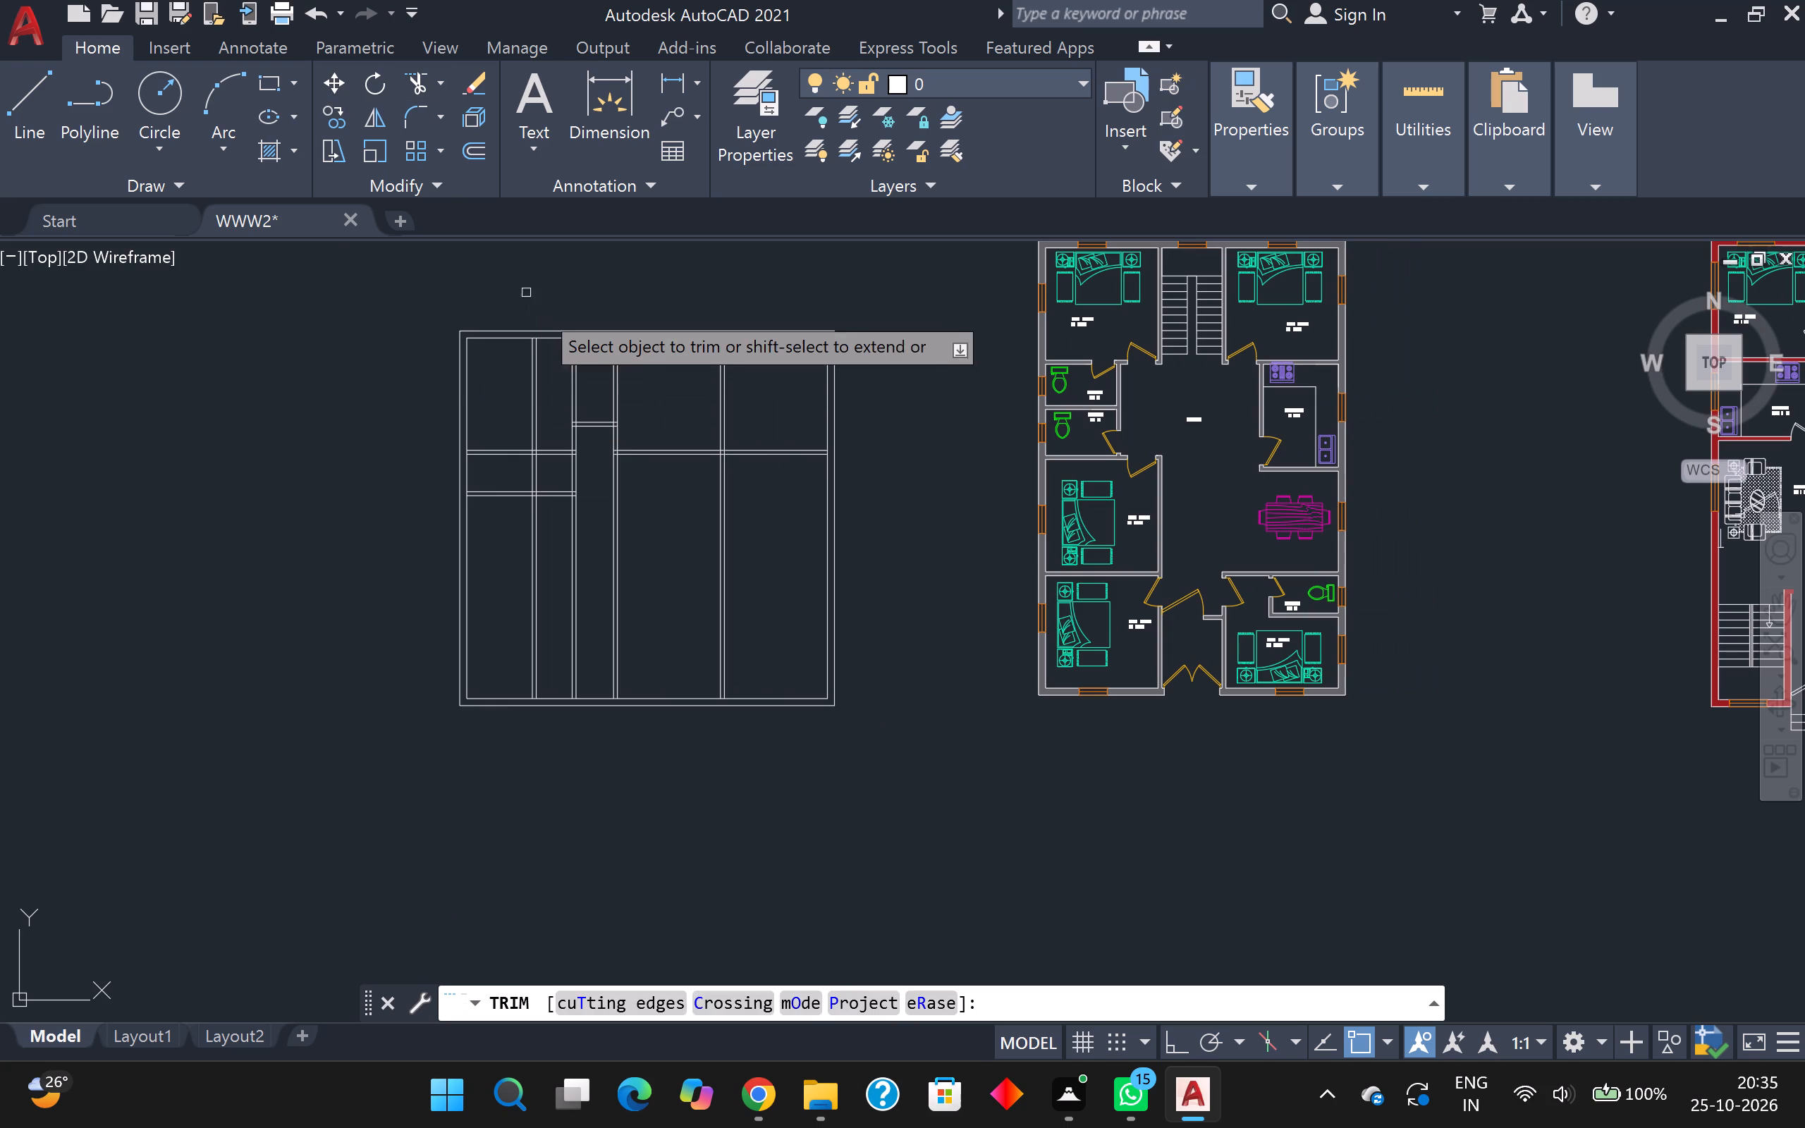
click(540, 379)
click(518, 389)
click(551, 403)
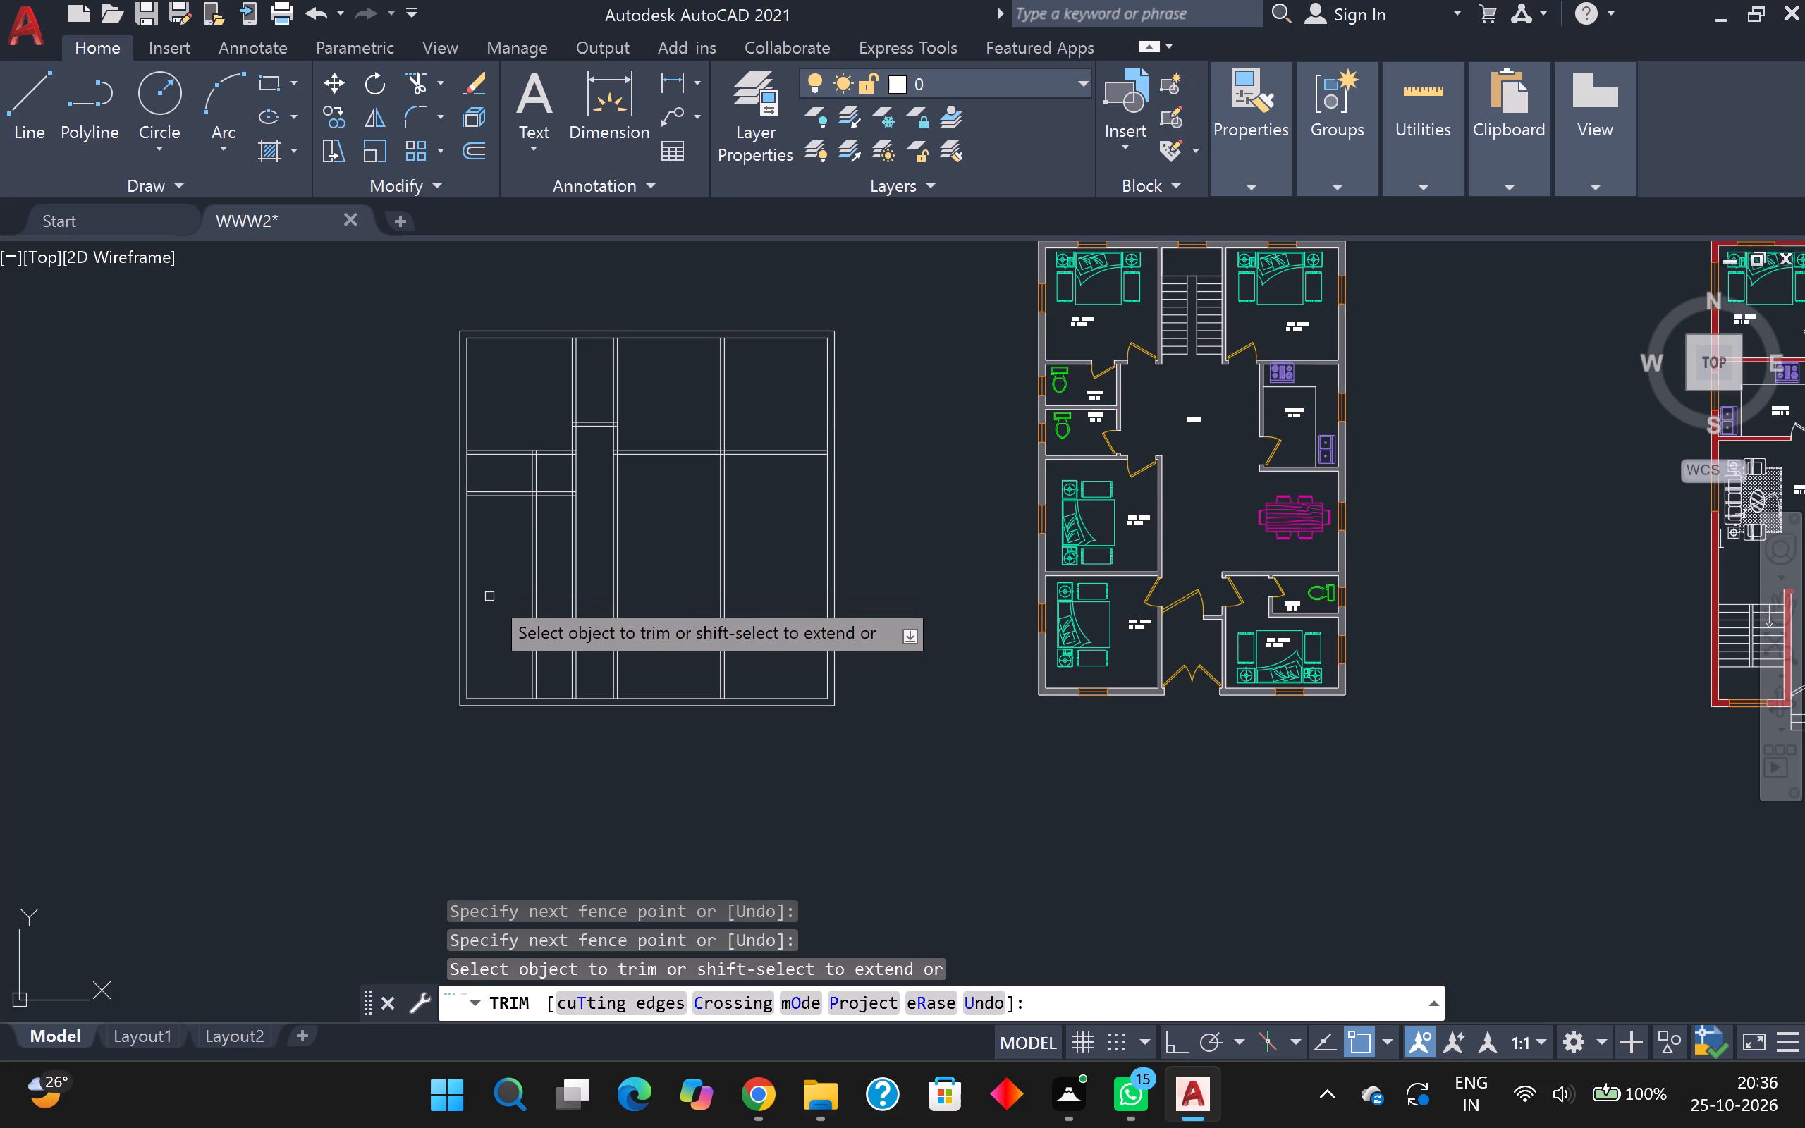
scroll(488, 594, up, 1)
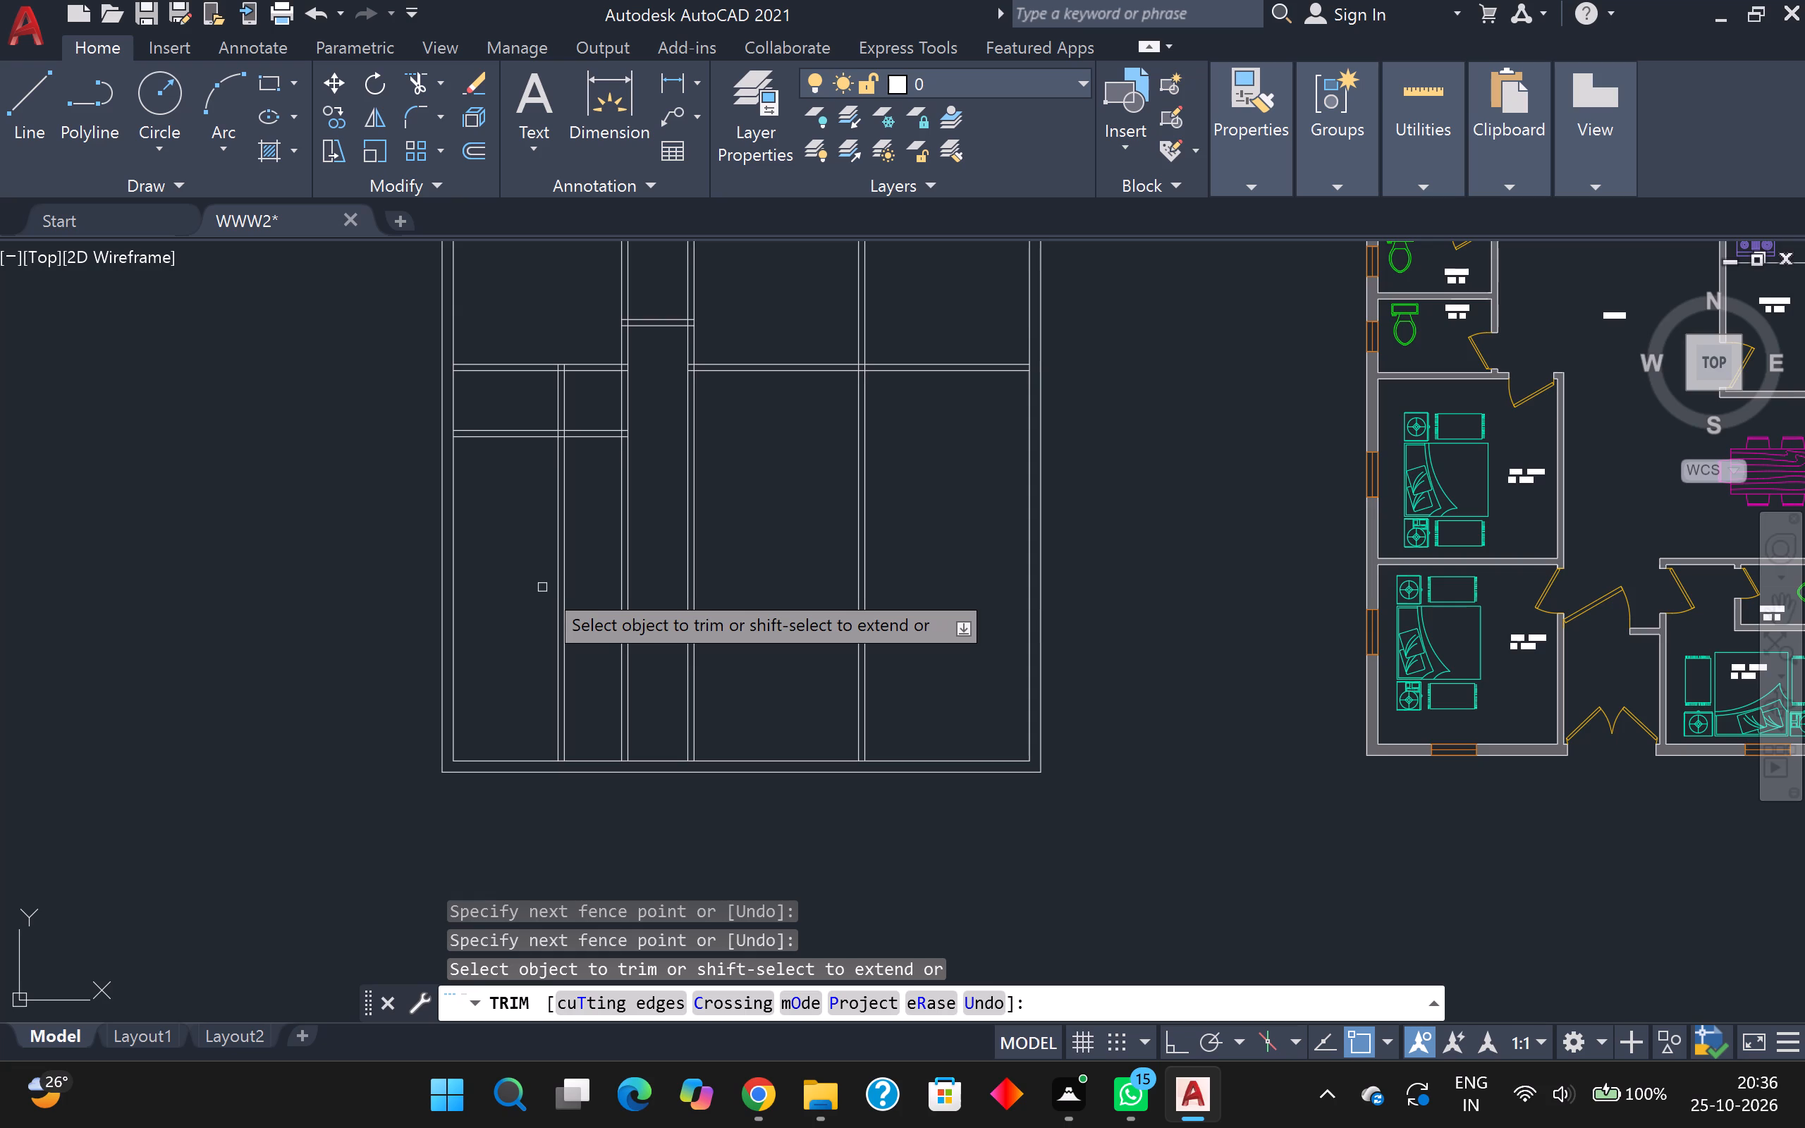
scroll(542, 583, up, 1)
middle_drag(542, 582, 542, 554)
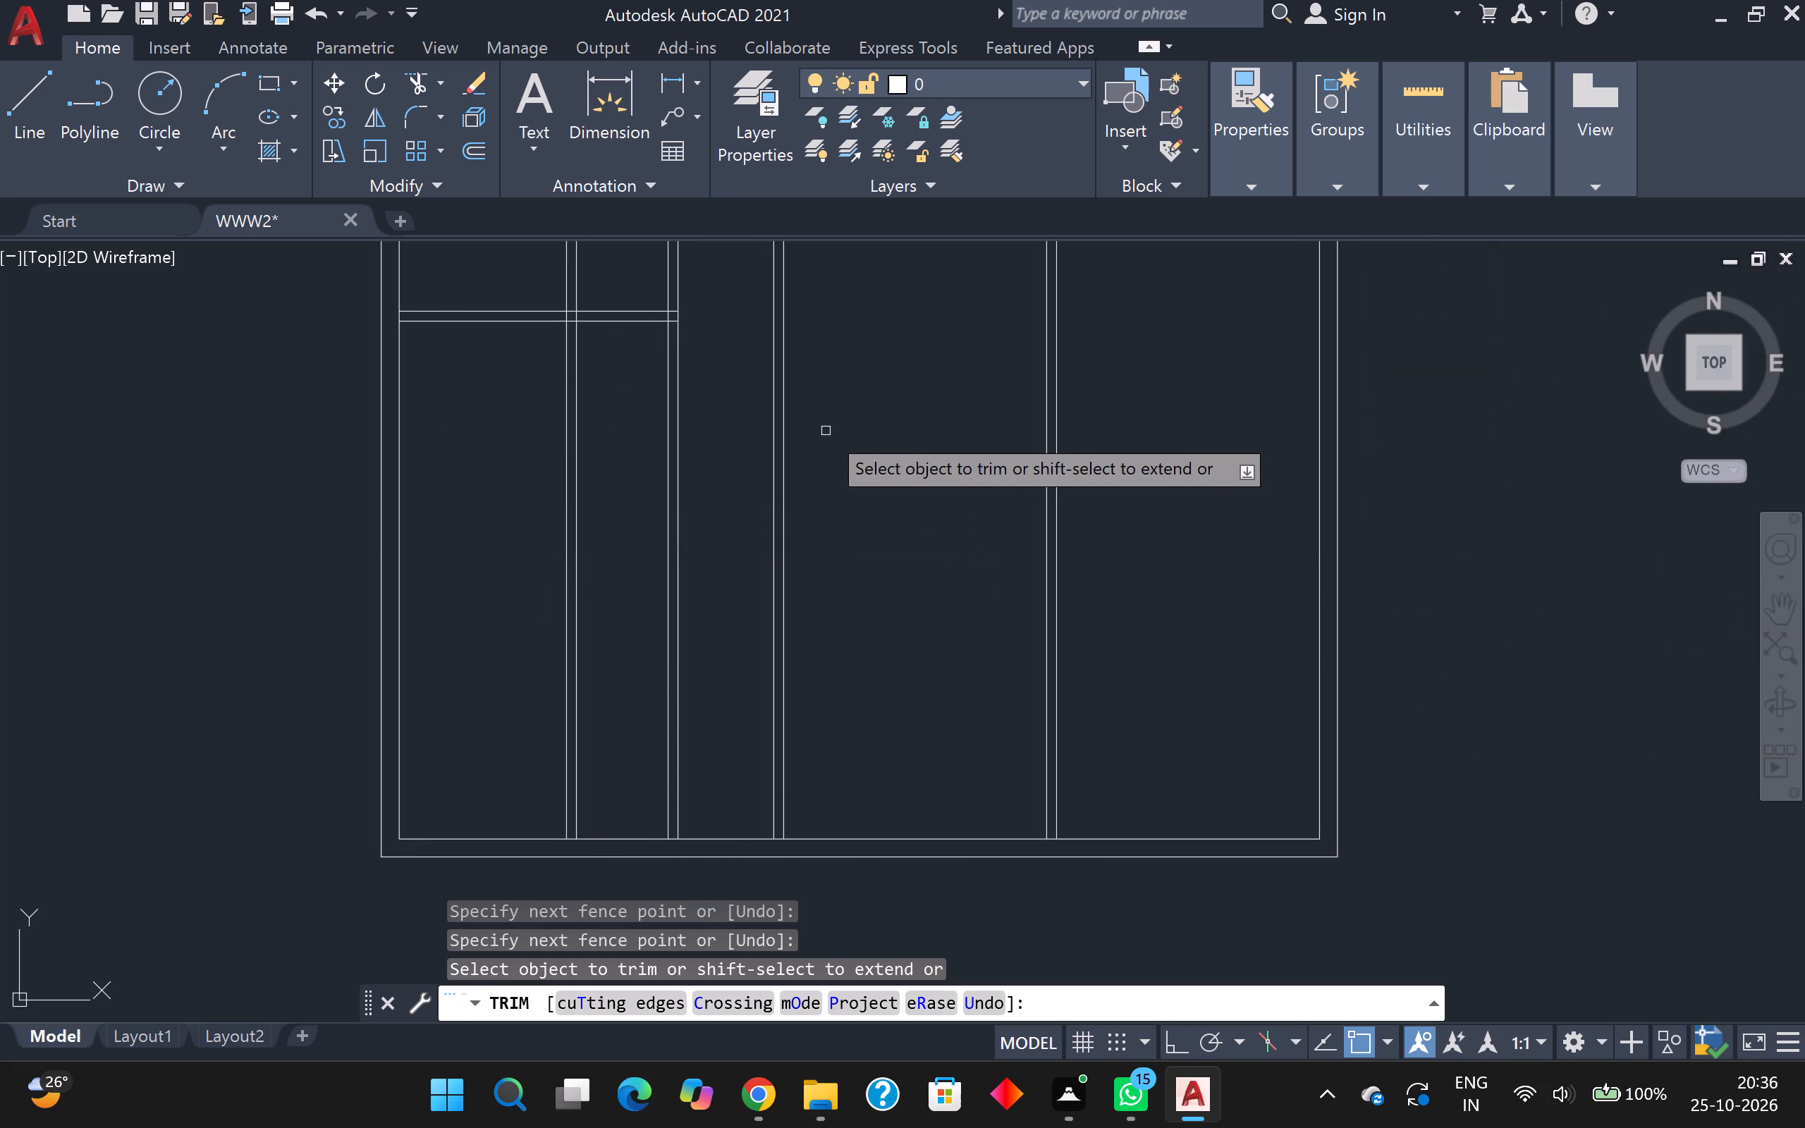
scroll(826, 431, down, 1)
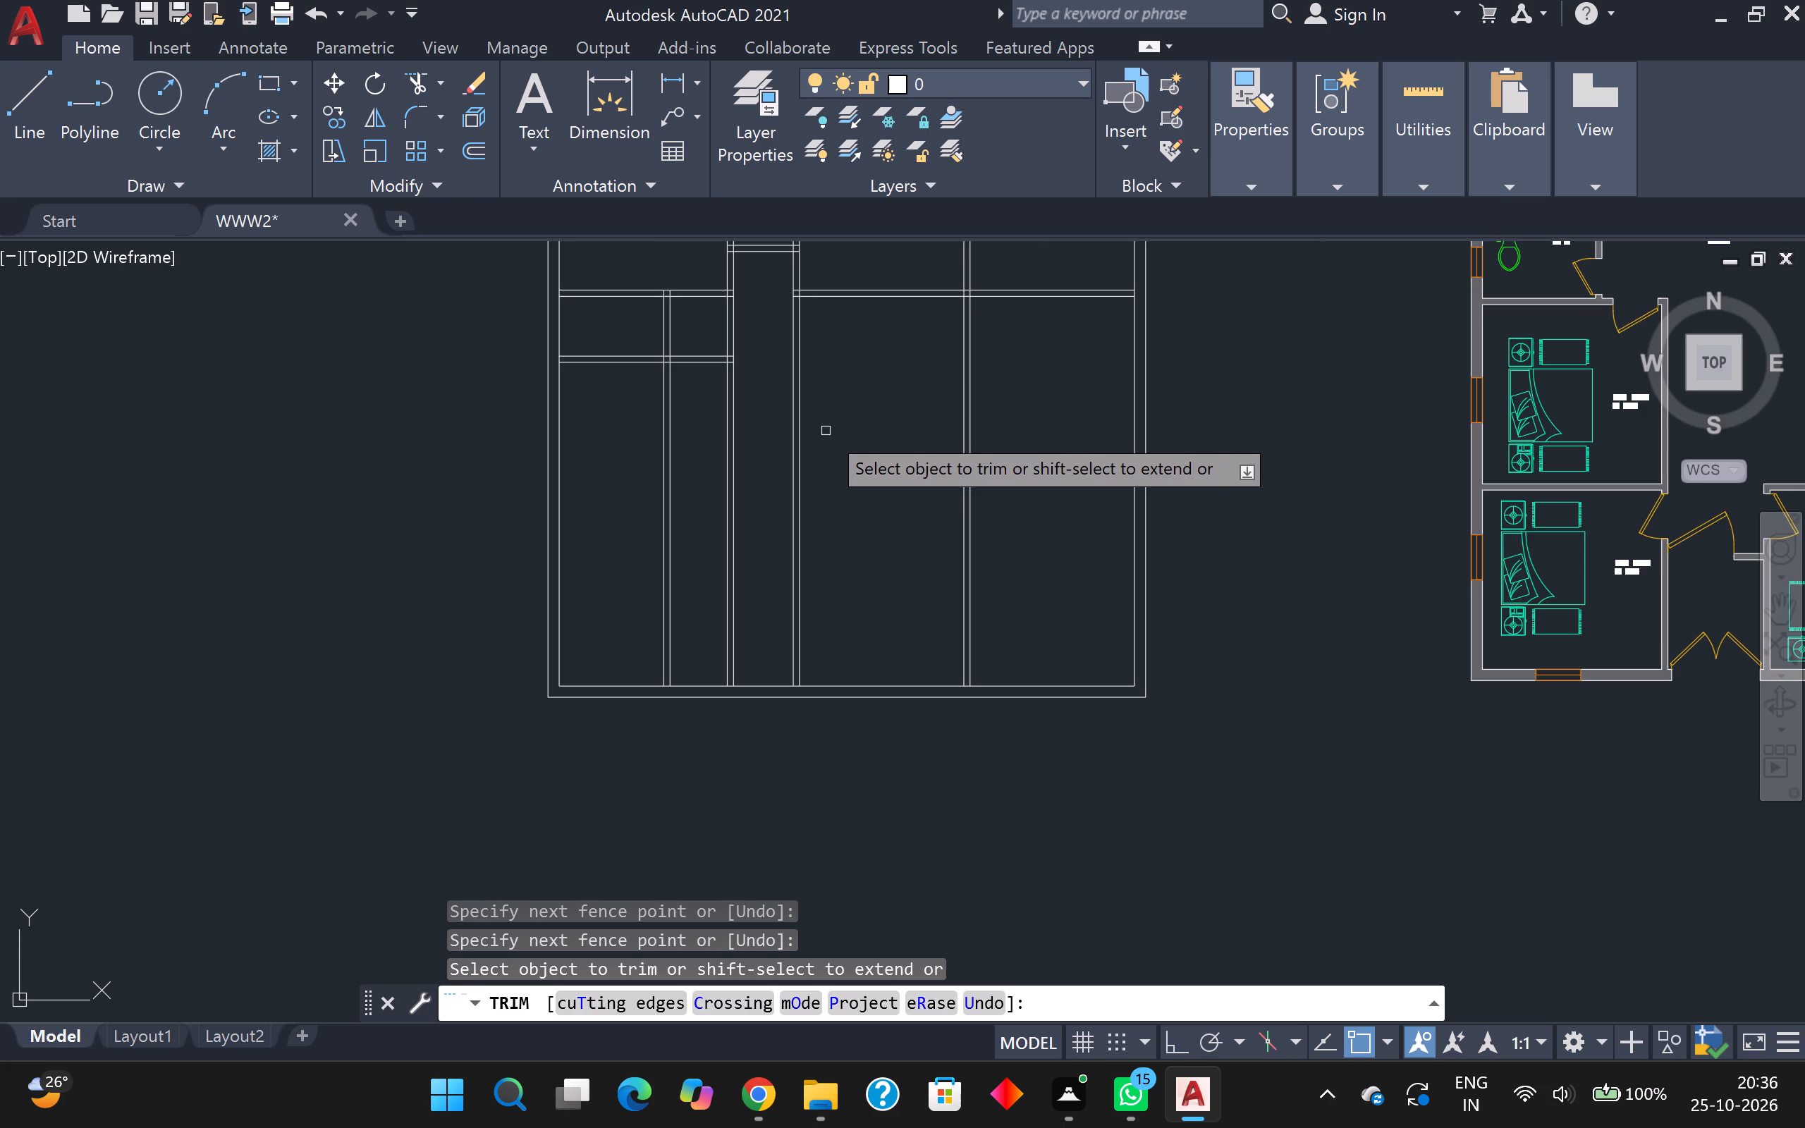
scroll(826, 401, up, 1)
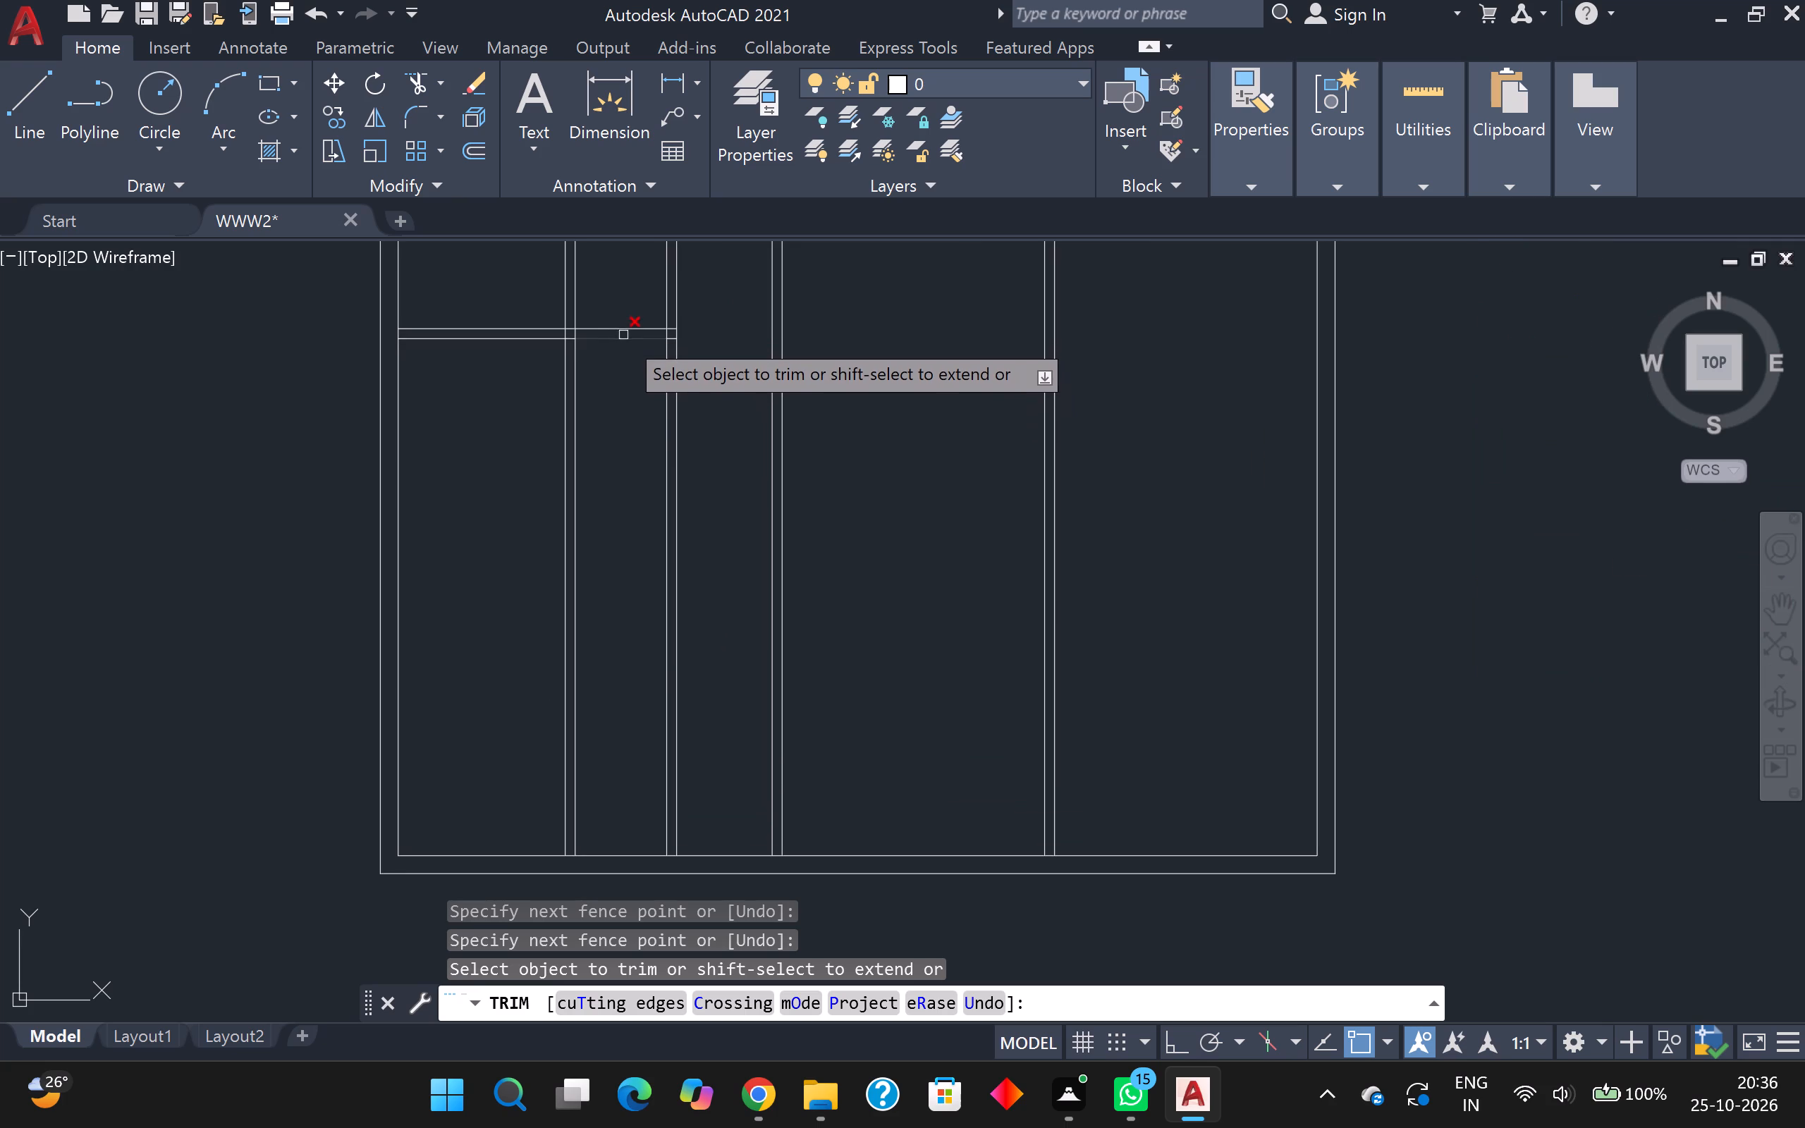
key(Escape)
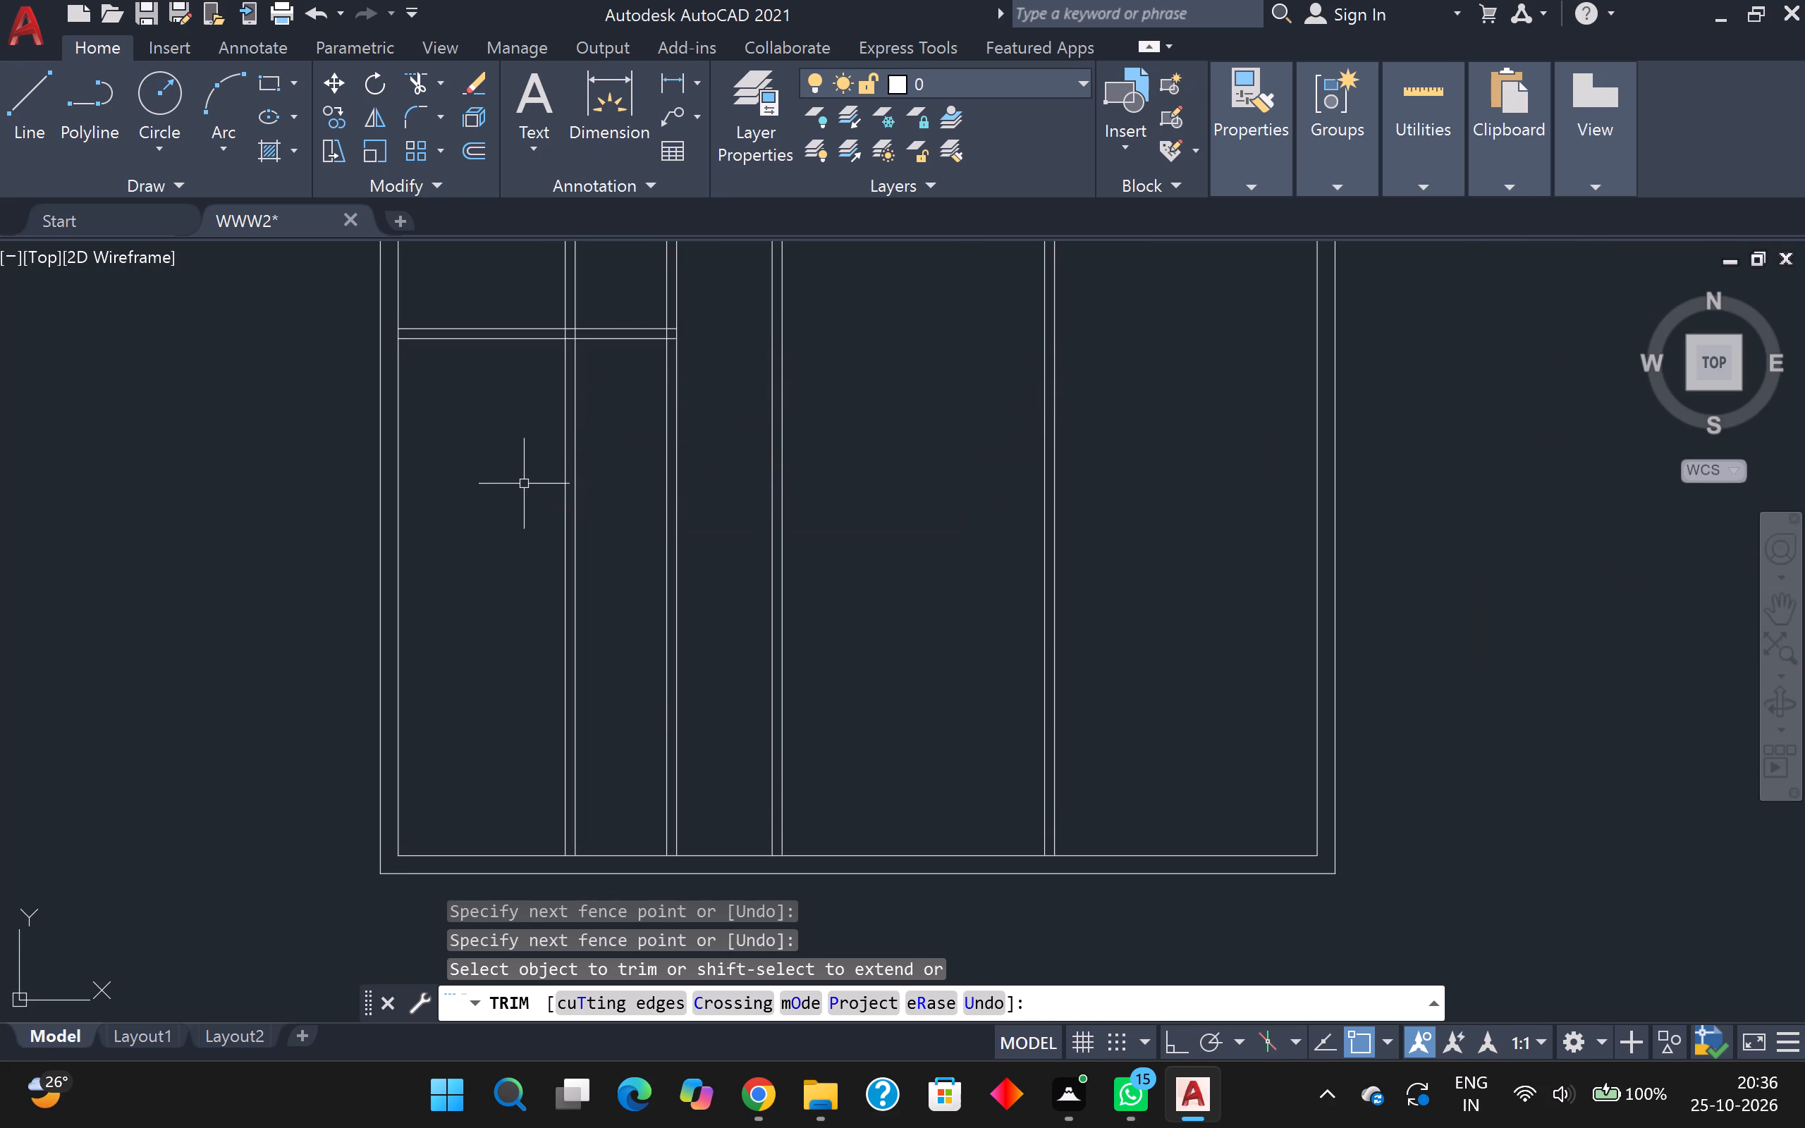
Offset the lower line of the 4' space's bottom partition 9'3" downward, and offset the new line by 5 inches.
key(o)
key(Return)
key(Return)
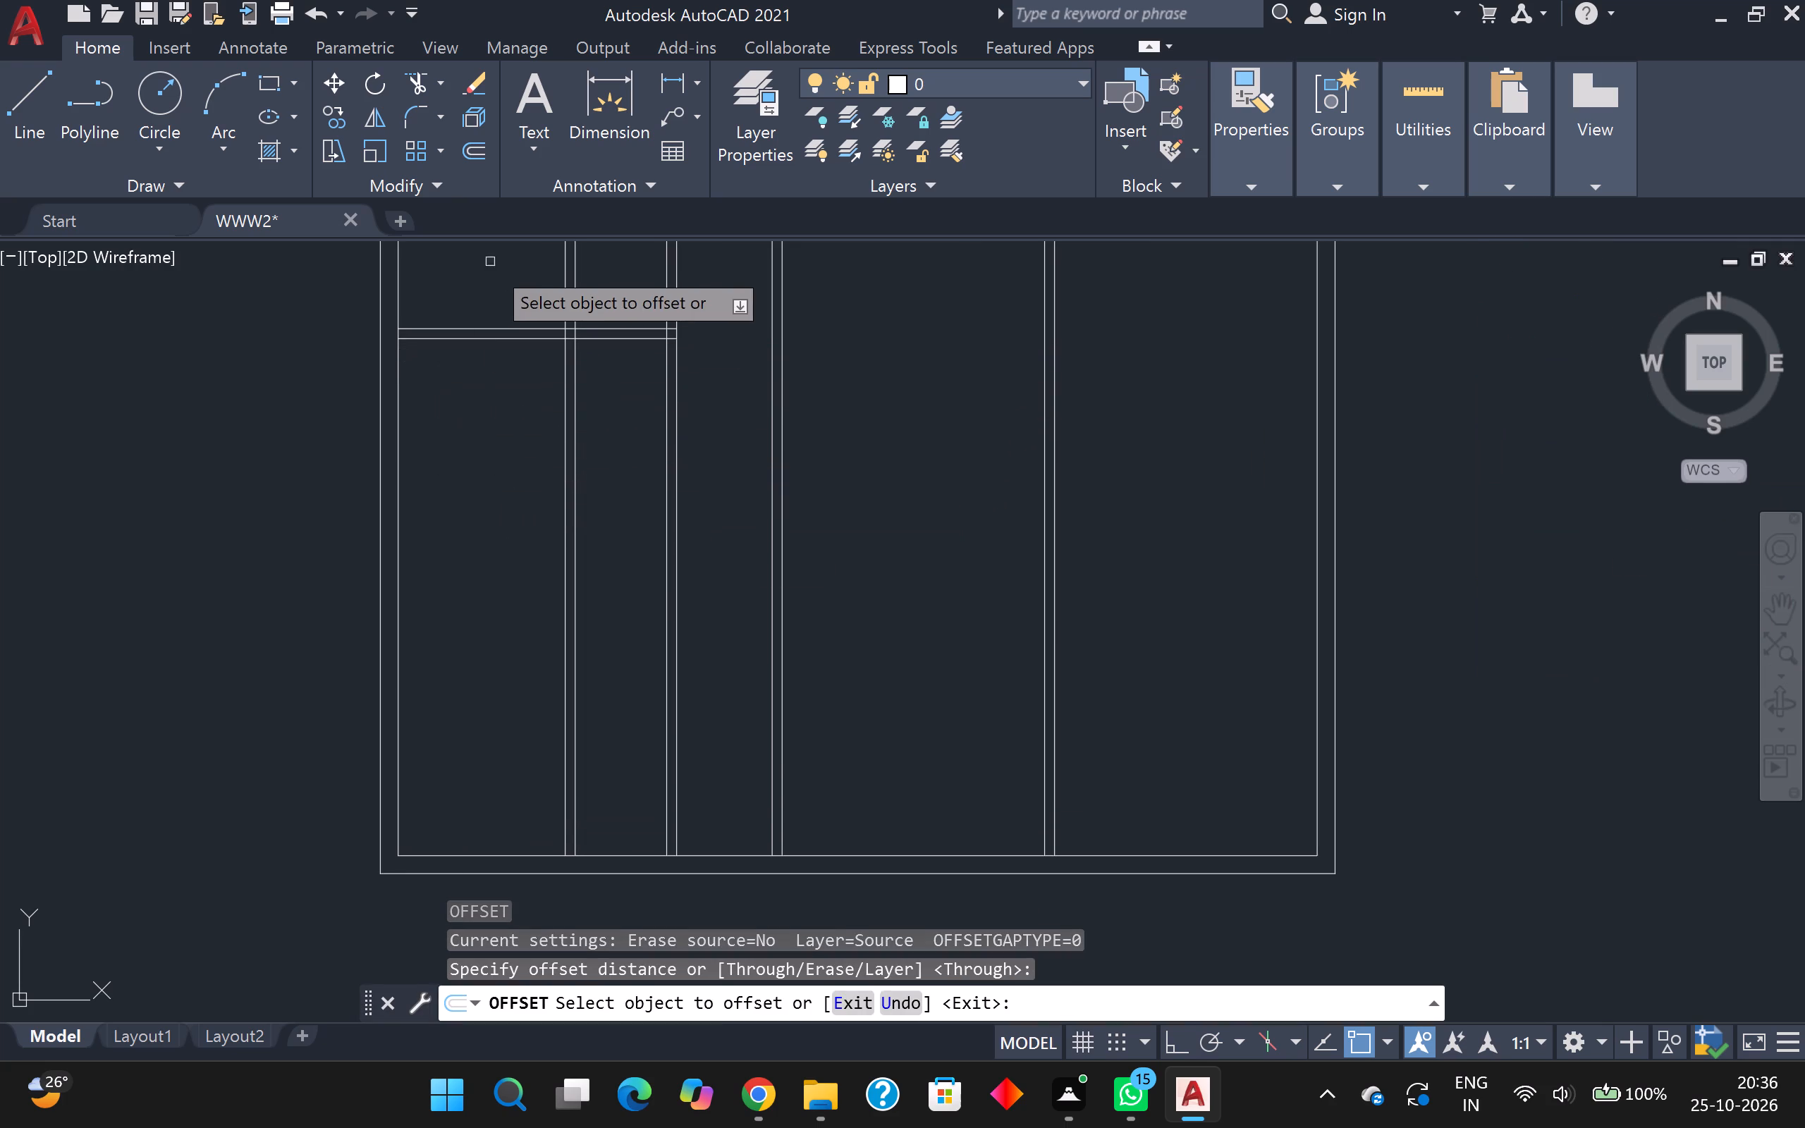
drag(489, 341, 490, 350)
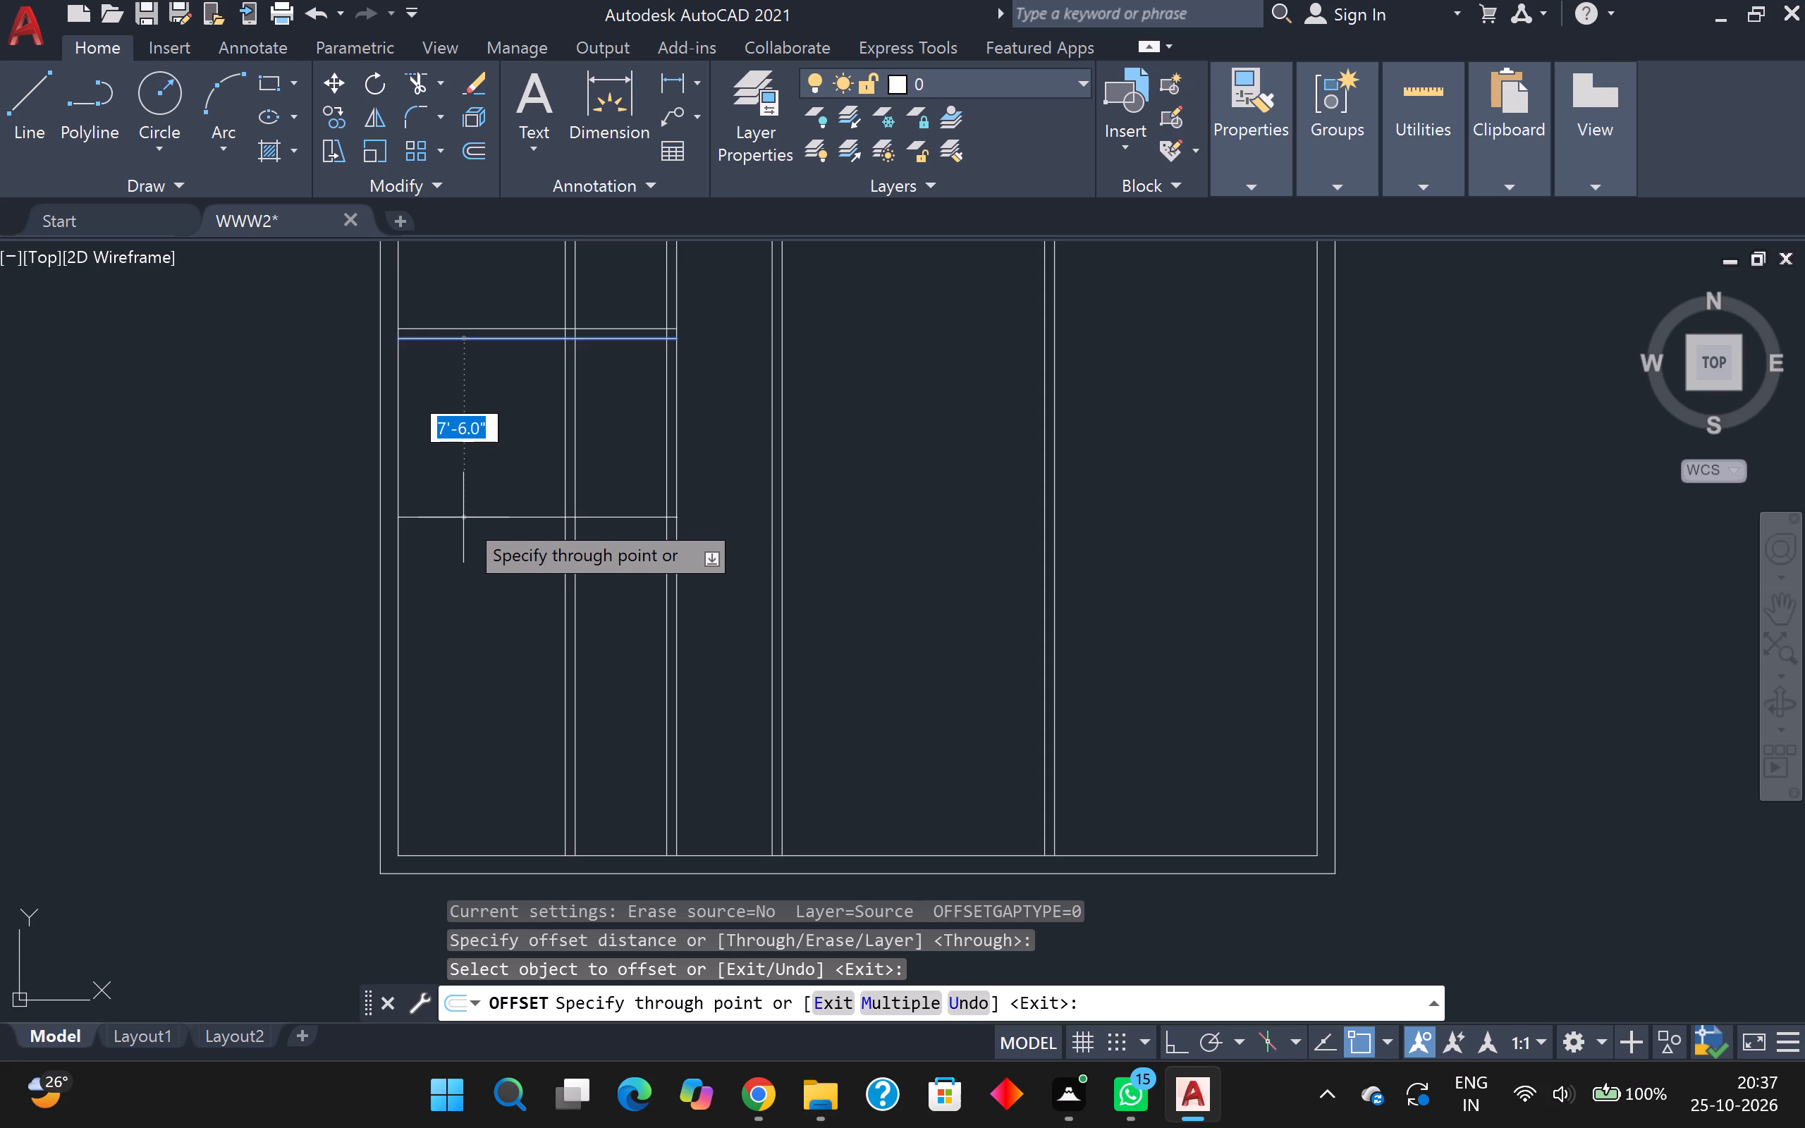
text(9')
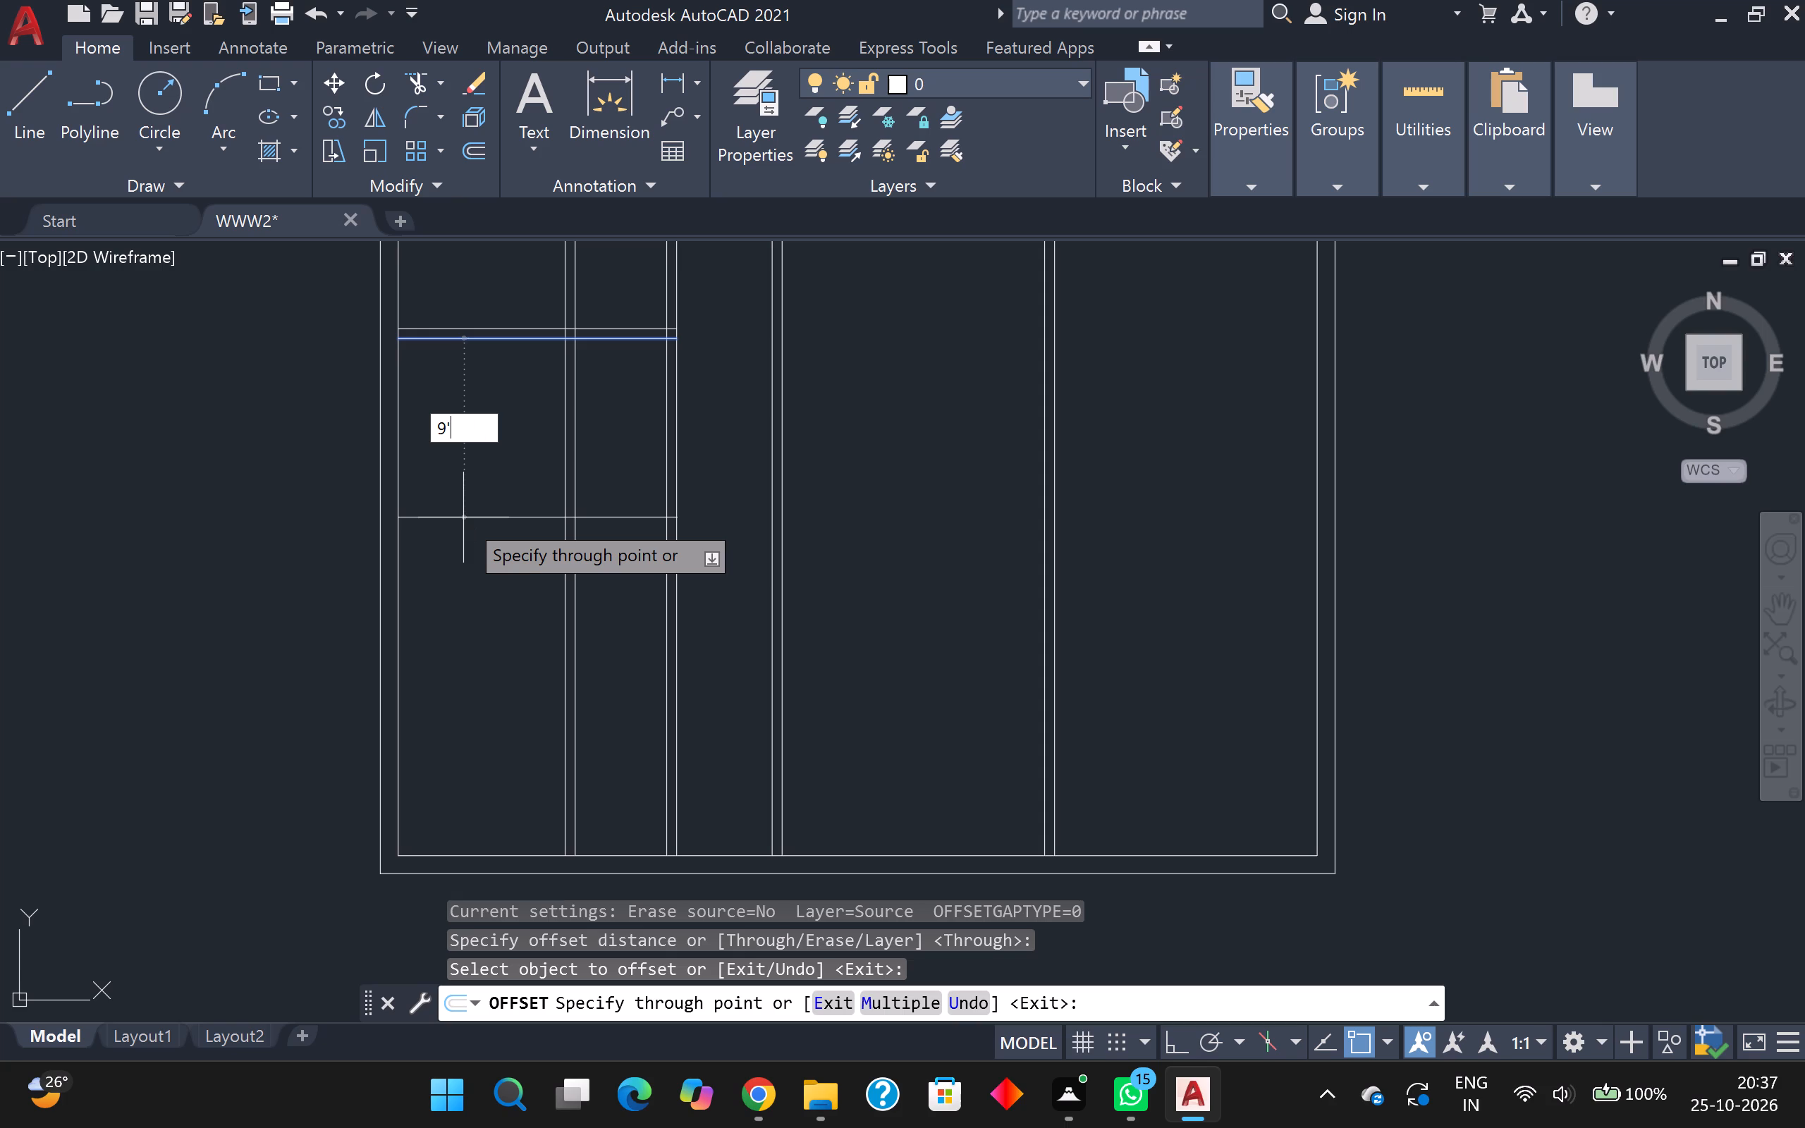
key(3)
key(Return)
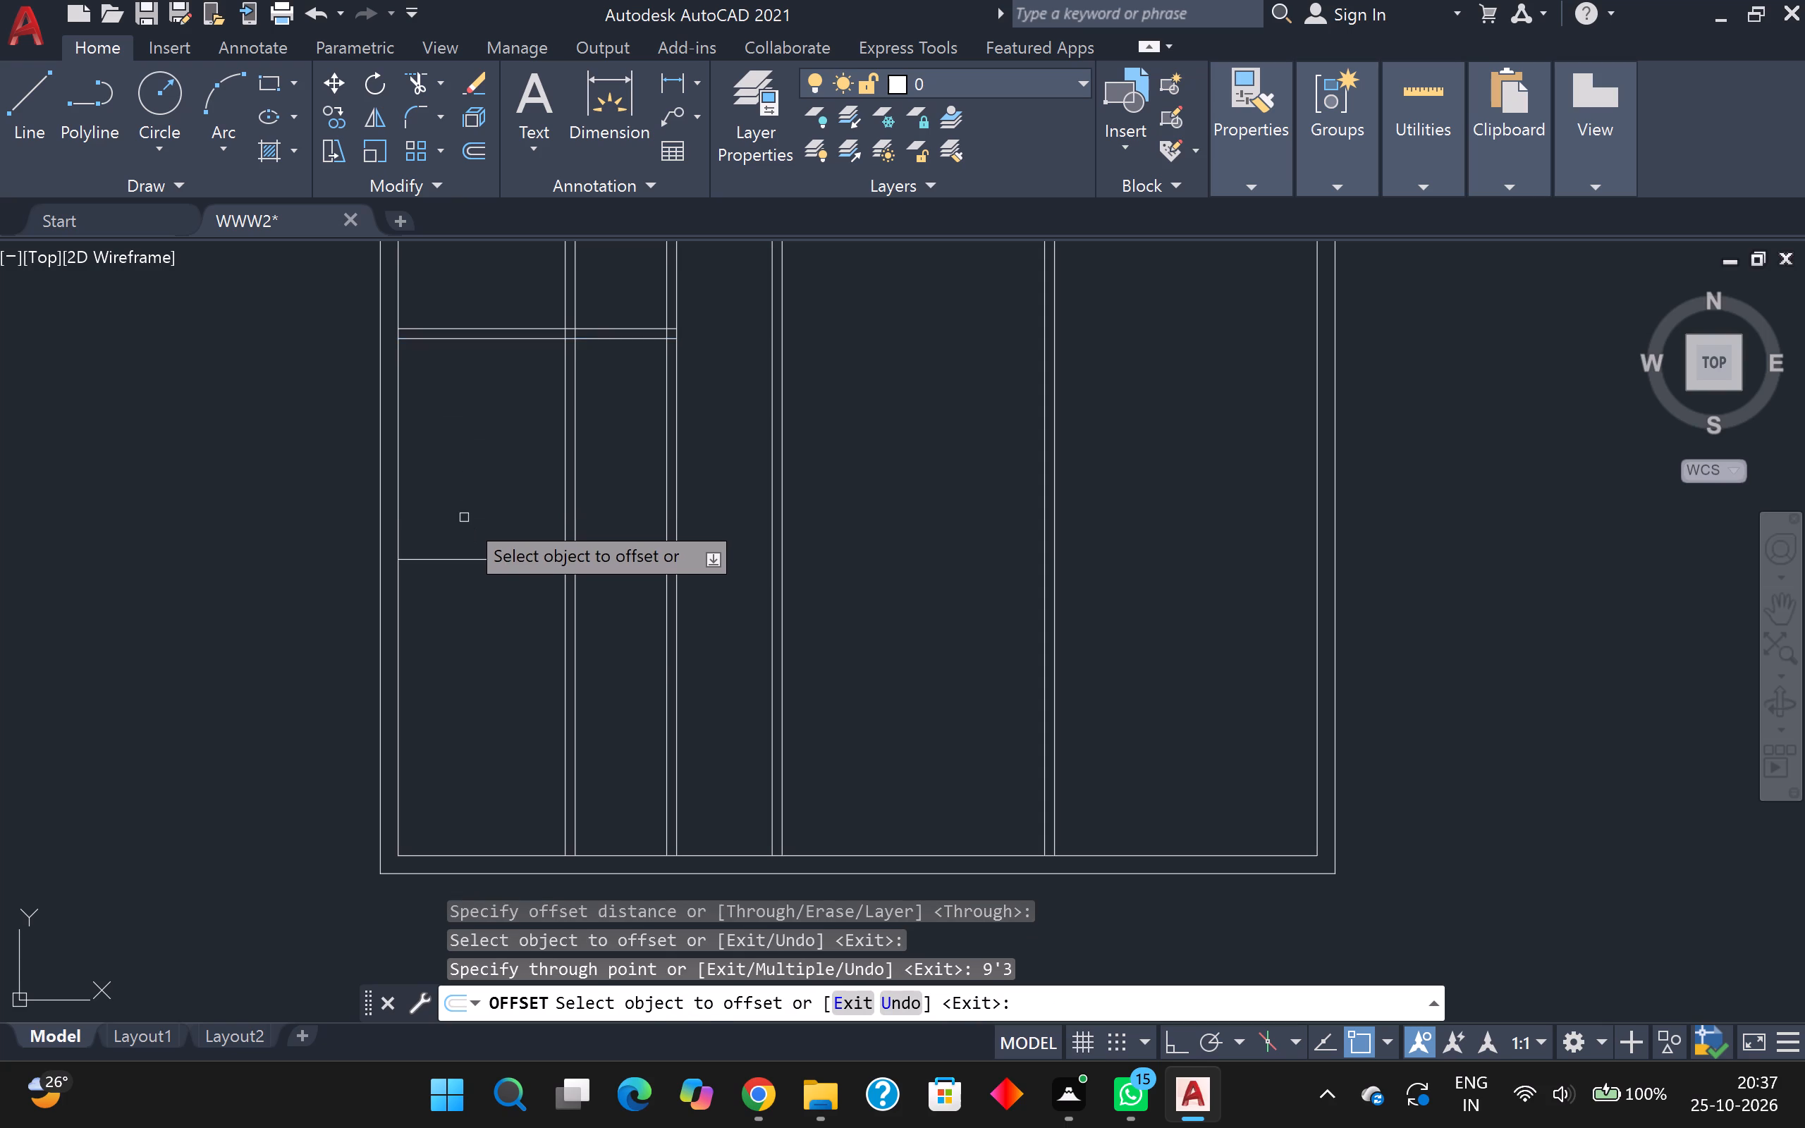
drag(476, 560, 476, 575)
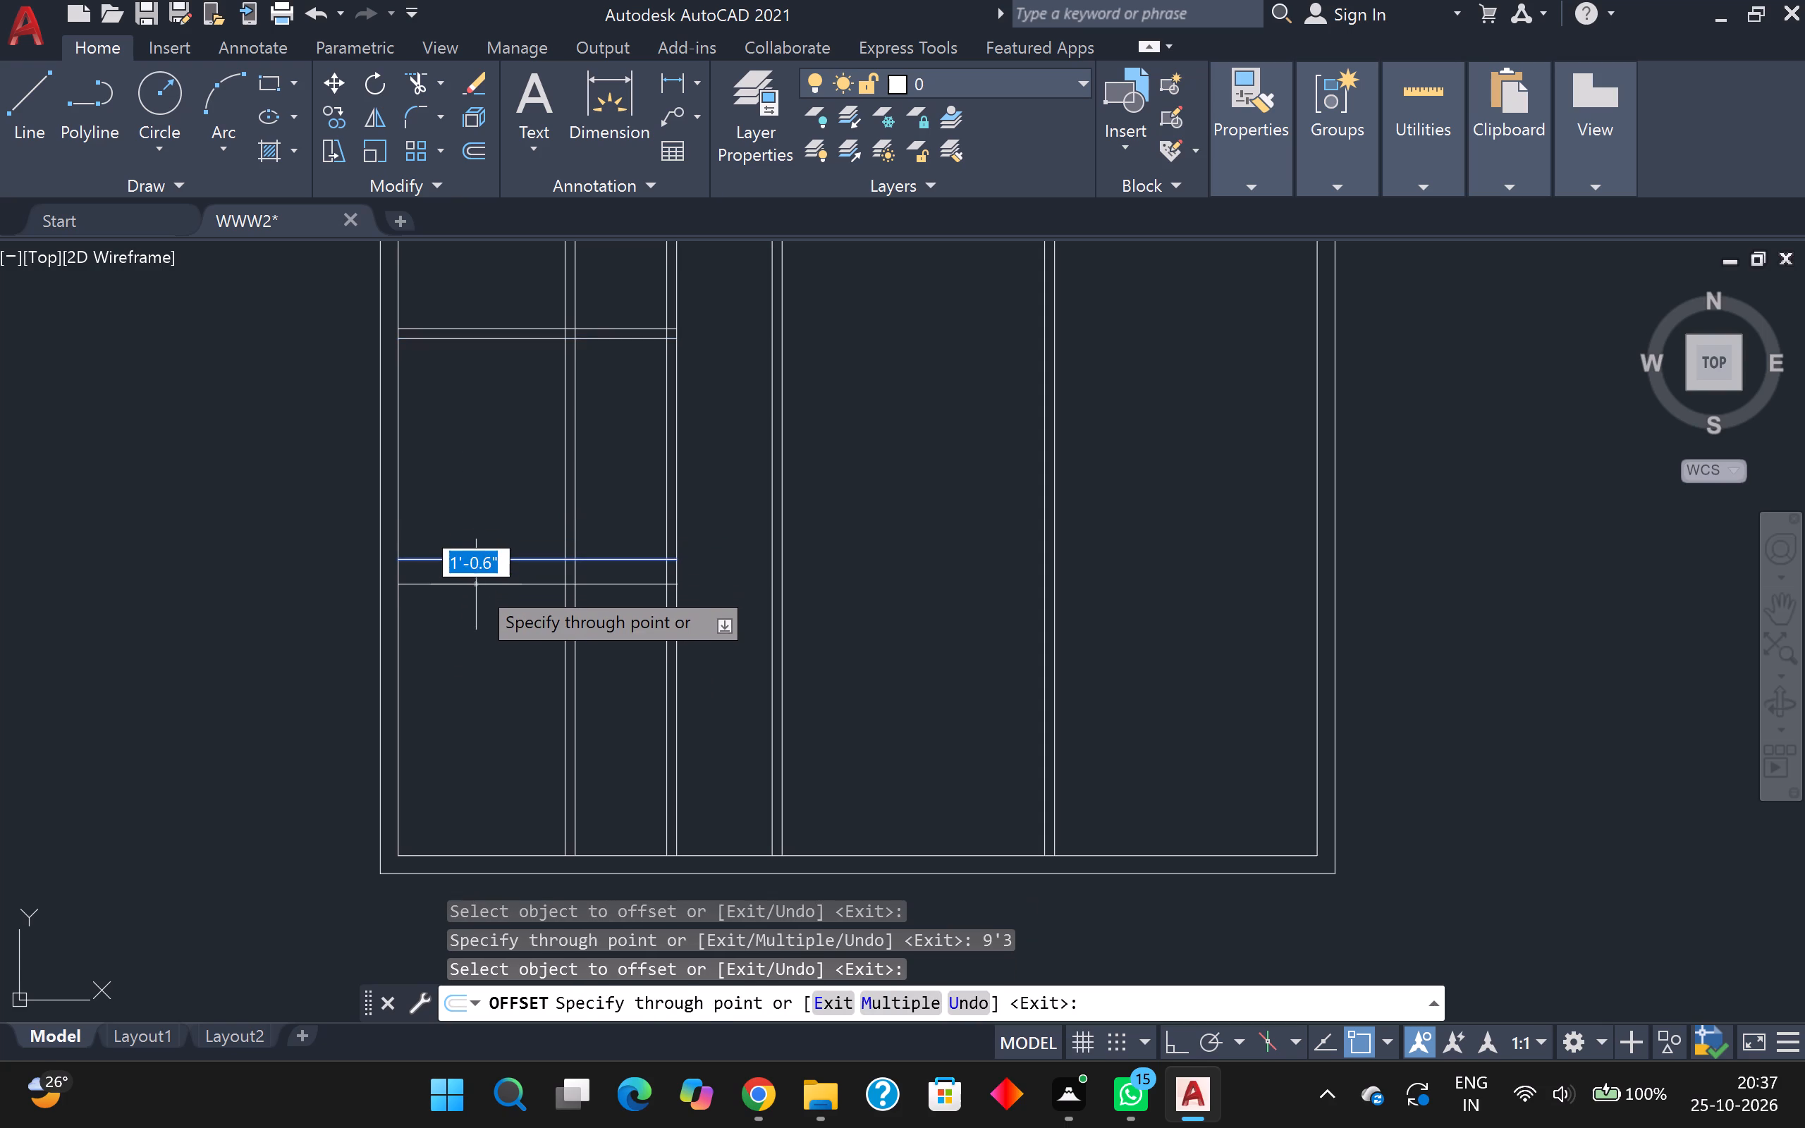
key(5)
key(Return)
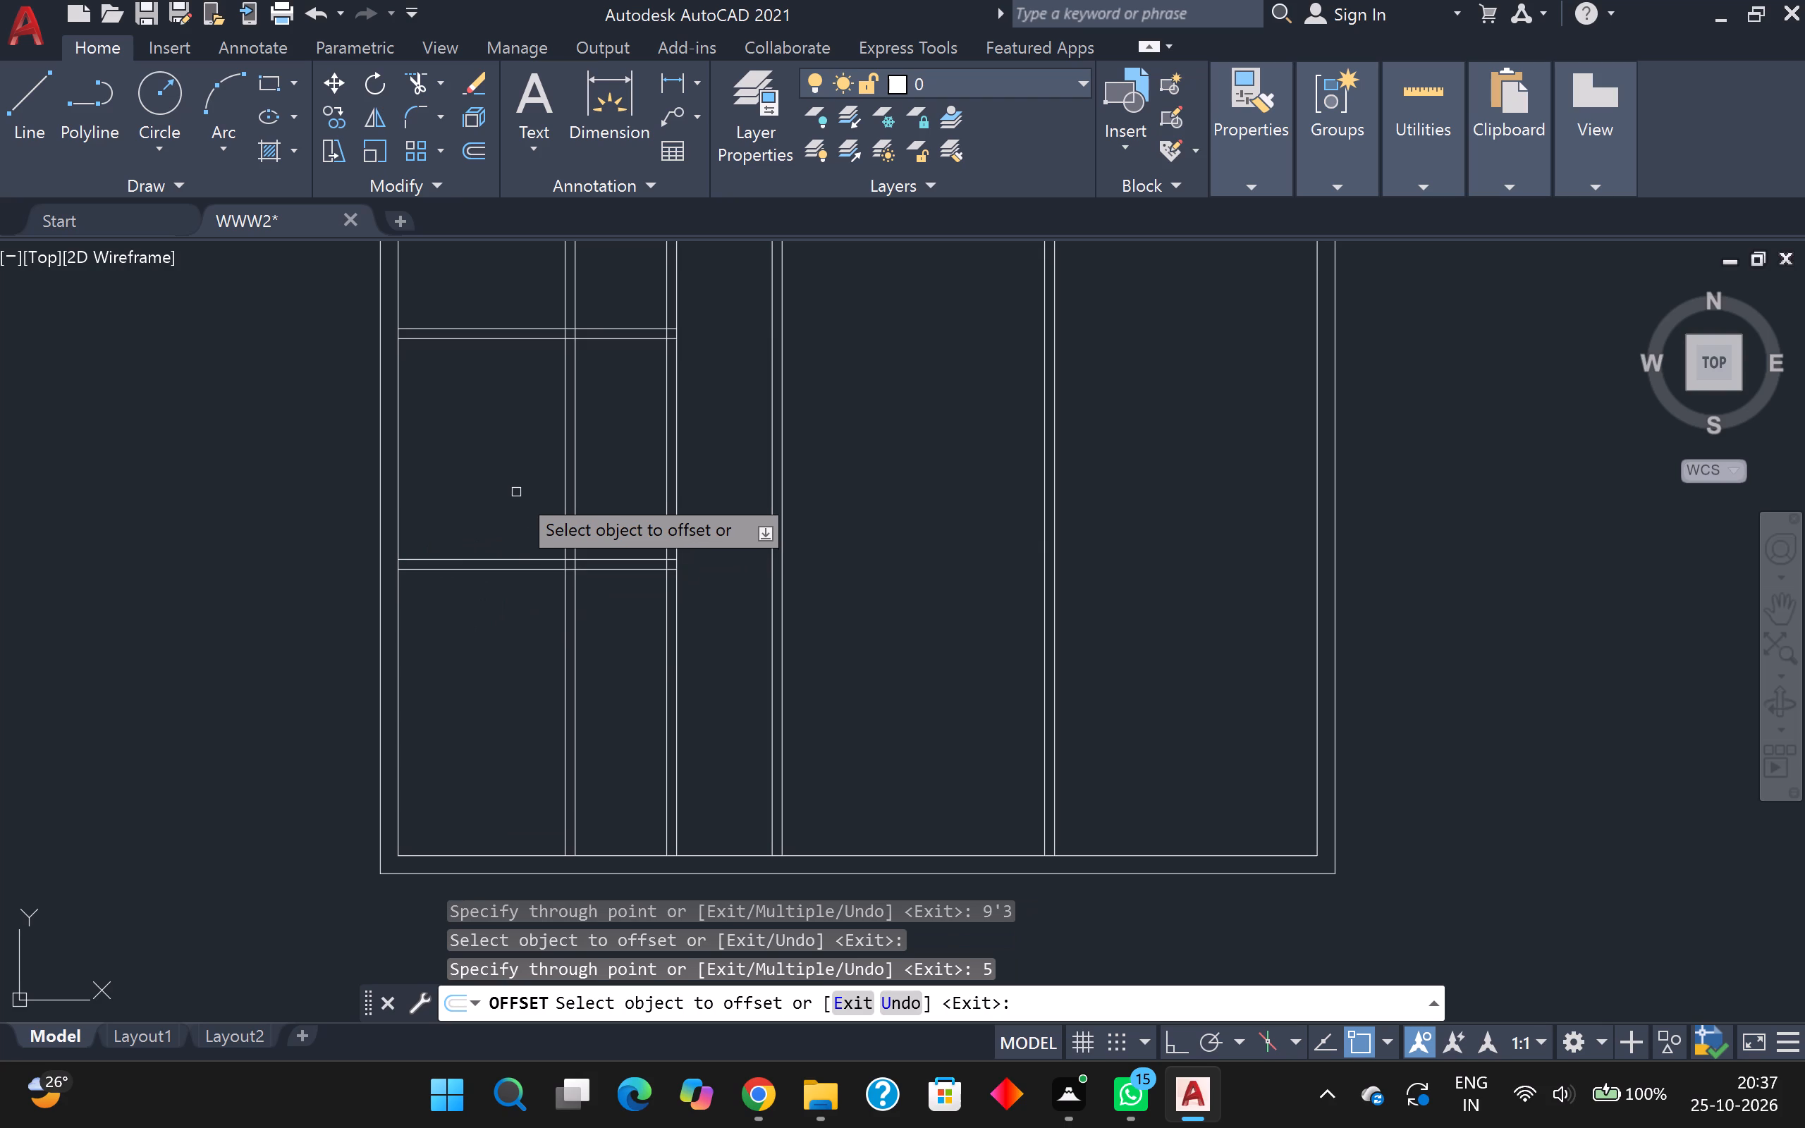
Trim the 4' space's bottom partition beyond the 7' vertical partition, and the next vertical partition between the two lower horizontal partitions.
scroll(513, 492, down, 1)
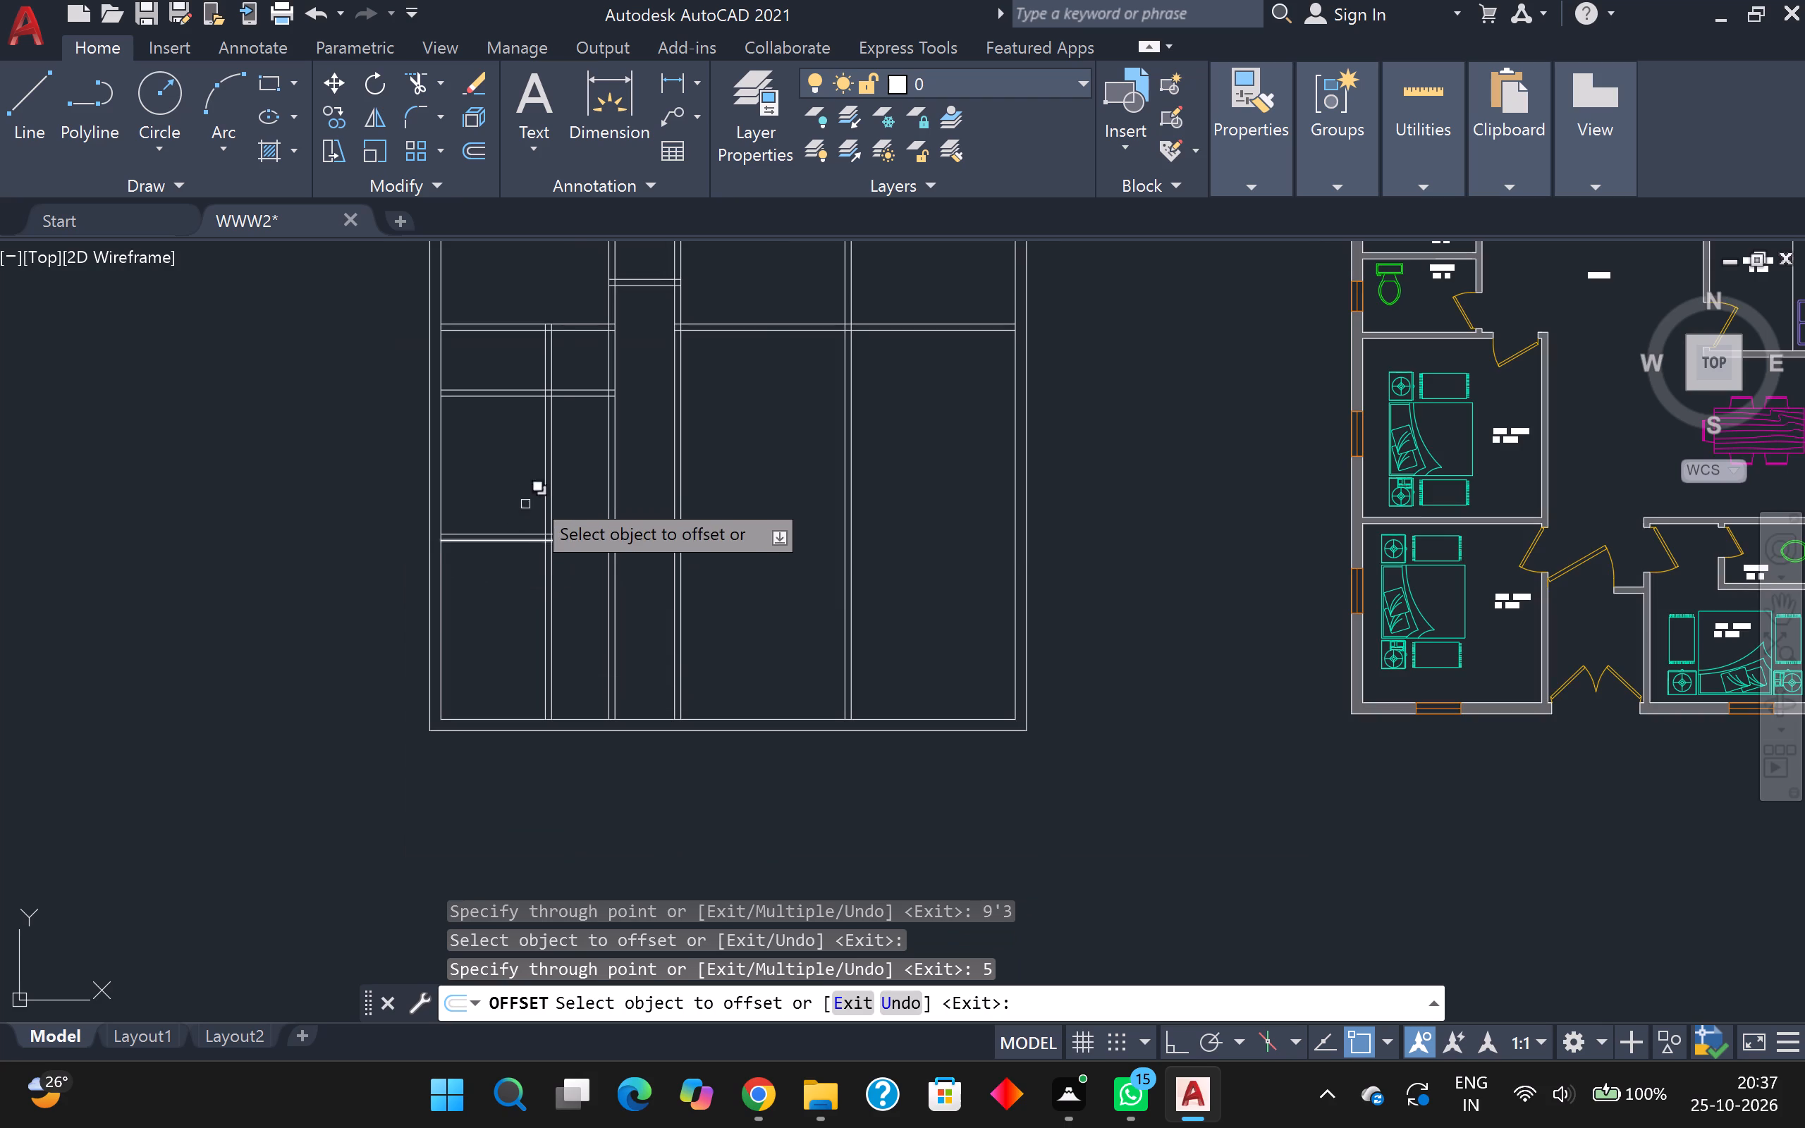
scroll(531, 459, up, 2)
click(424, 83)
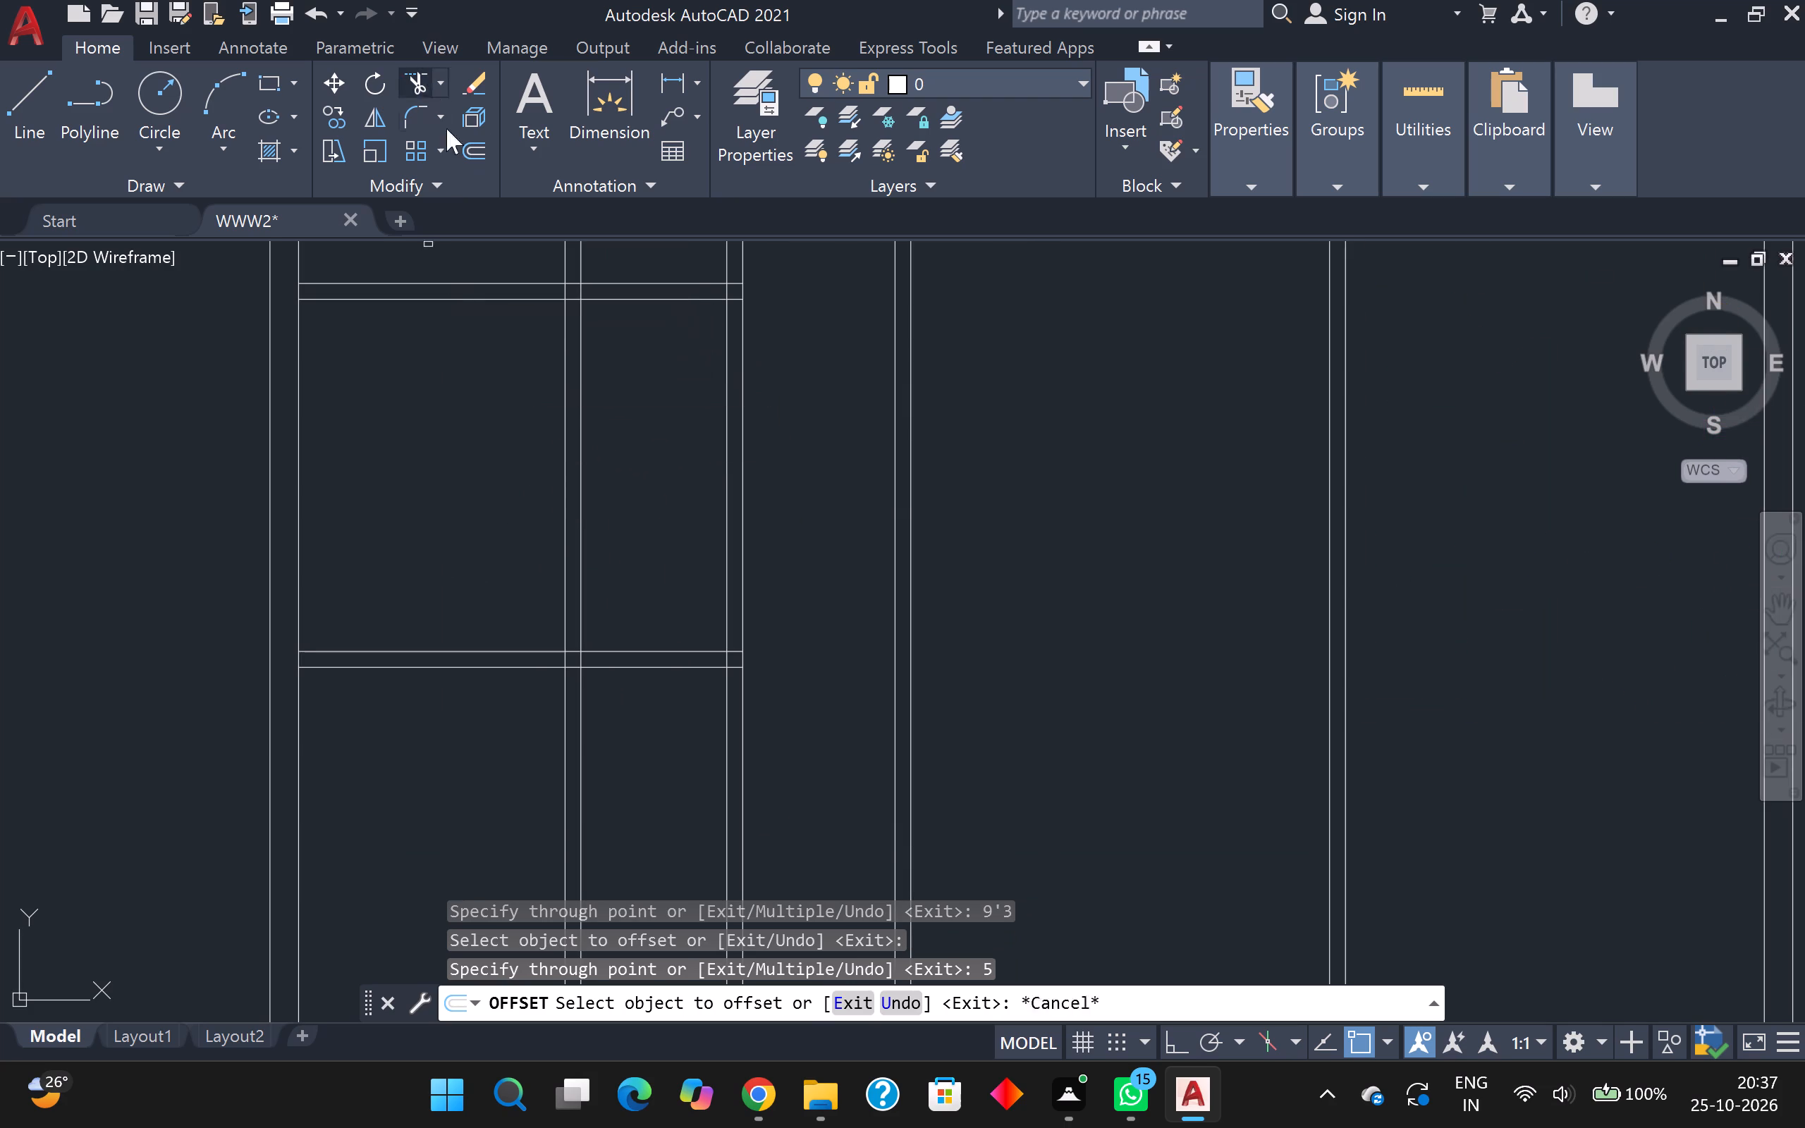
scroll(829, 453, down, 2)
scroll(766, 442, up, 1)
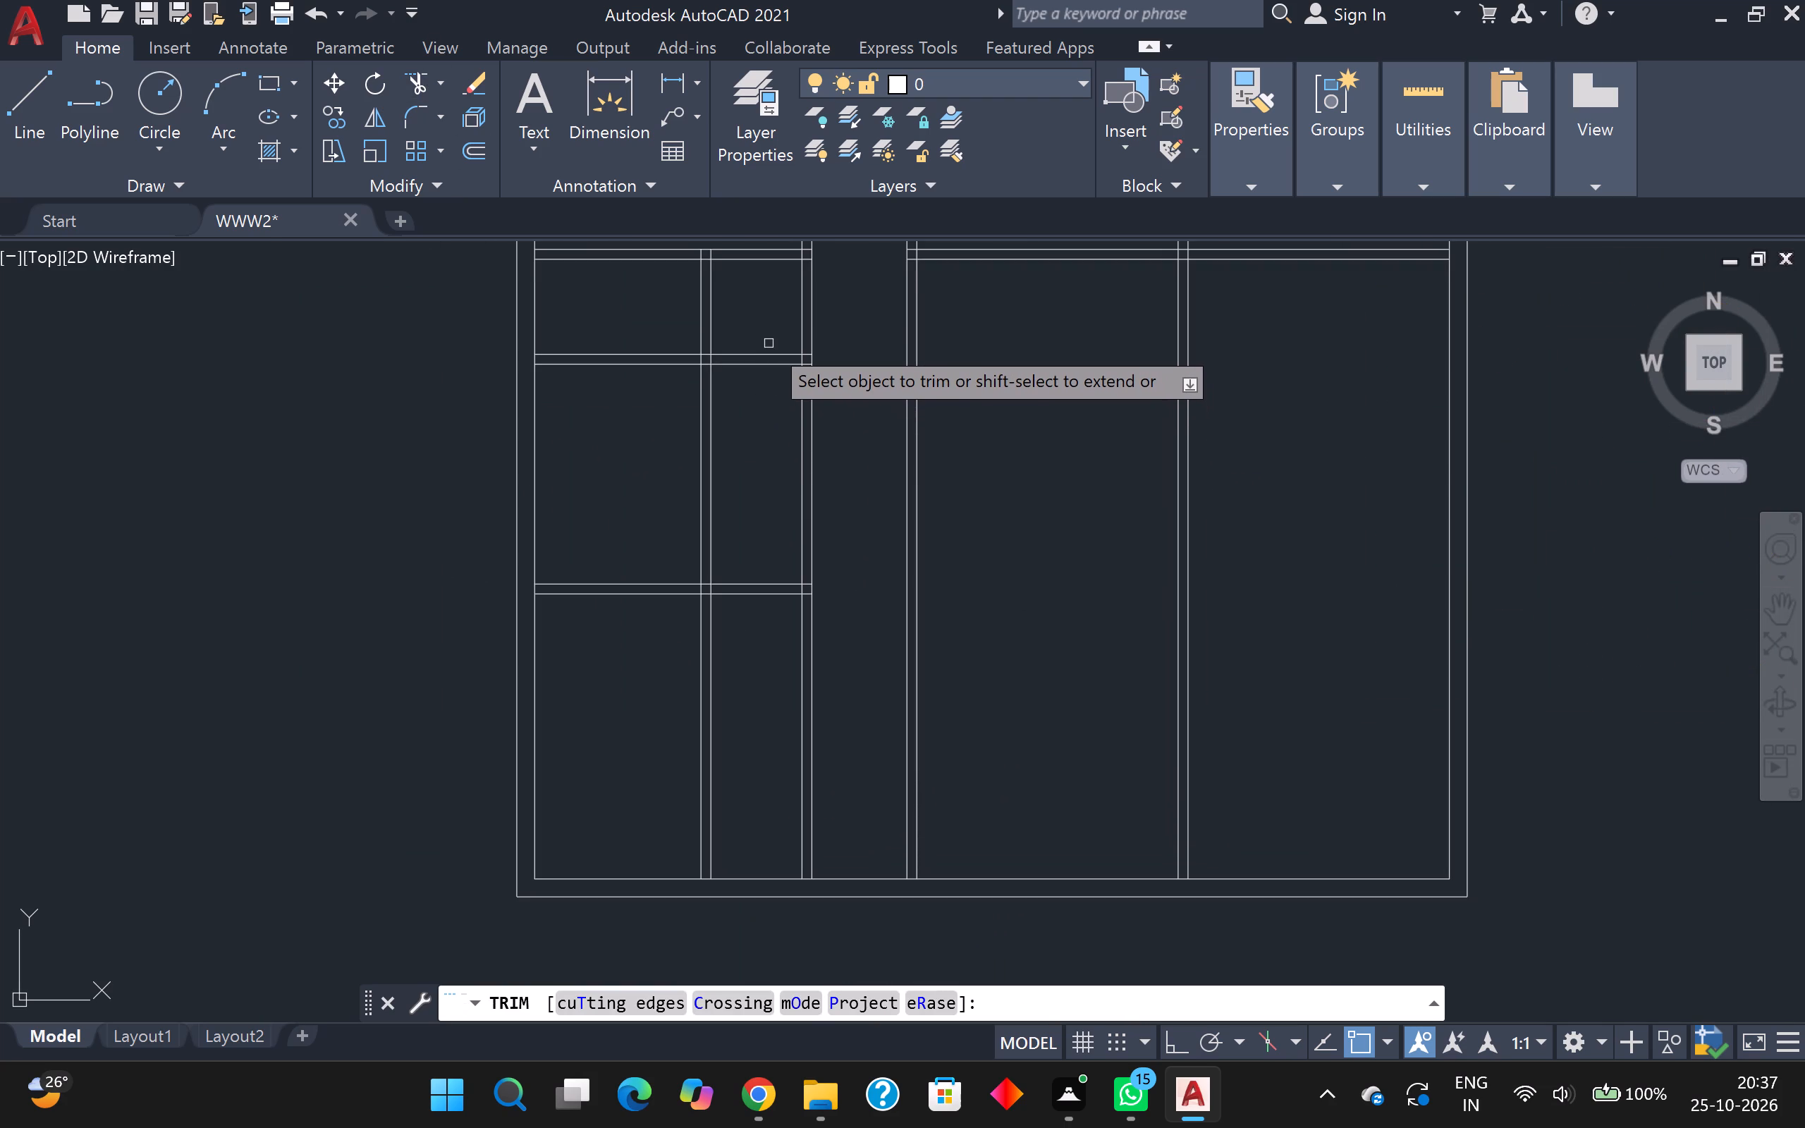
click(769, 339)
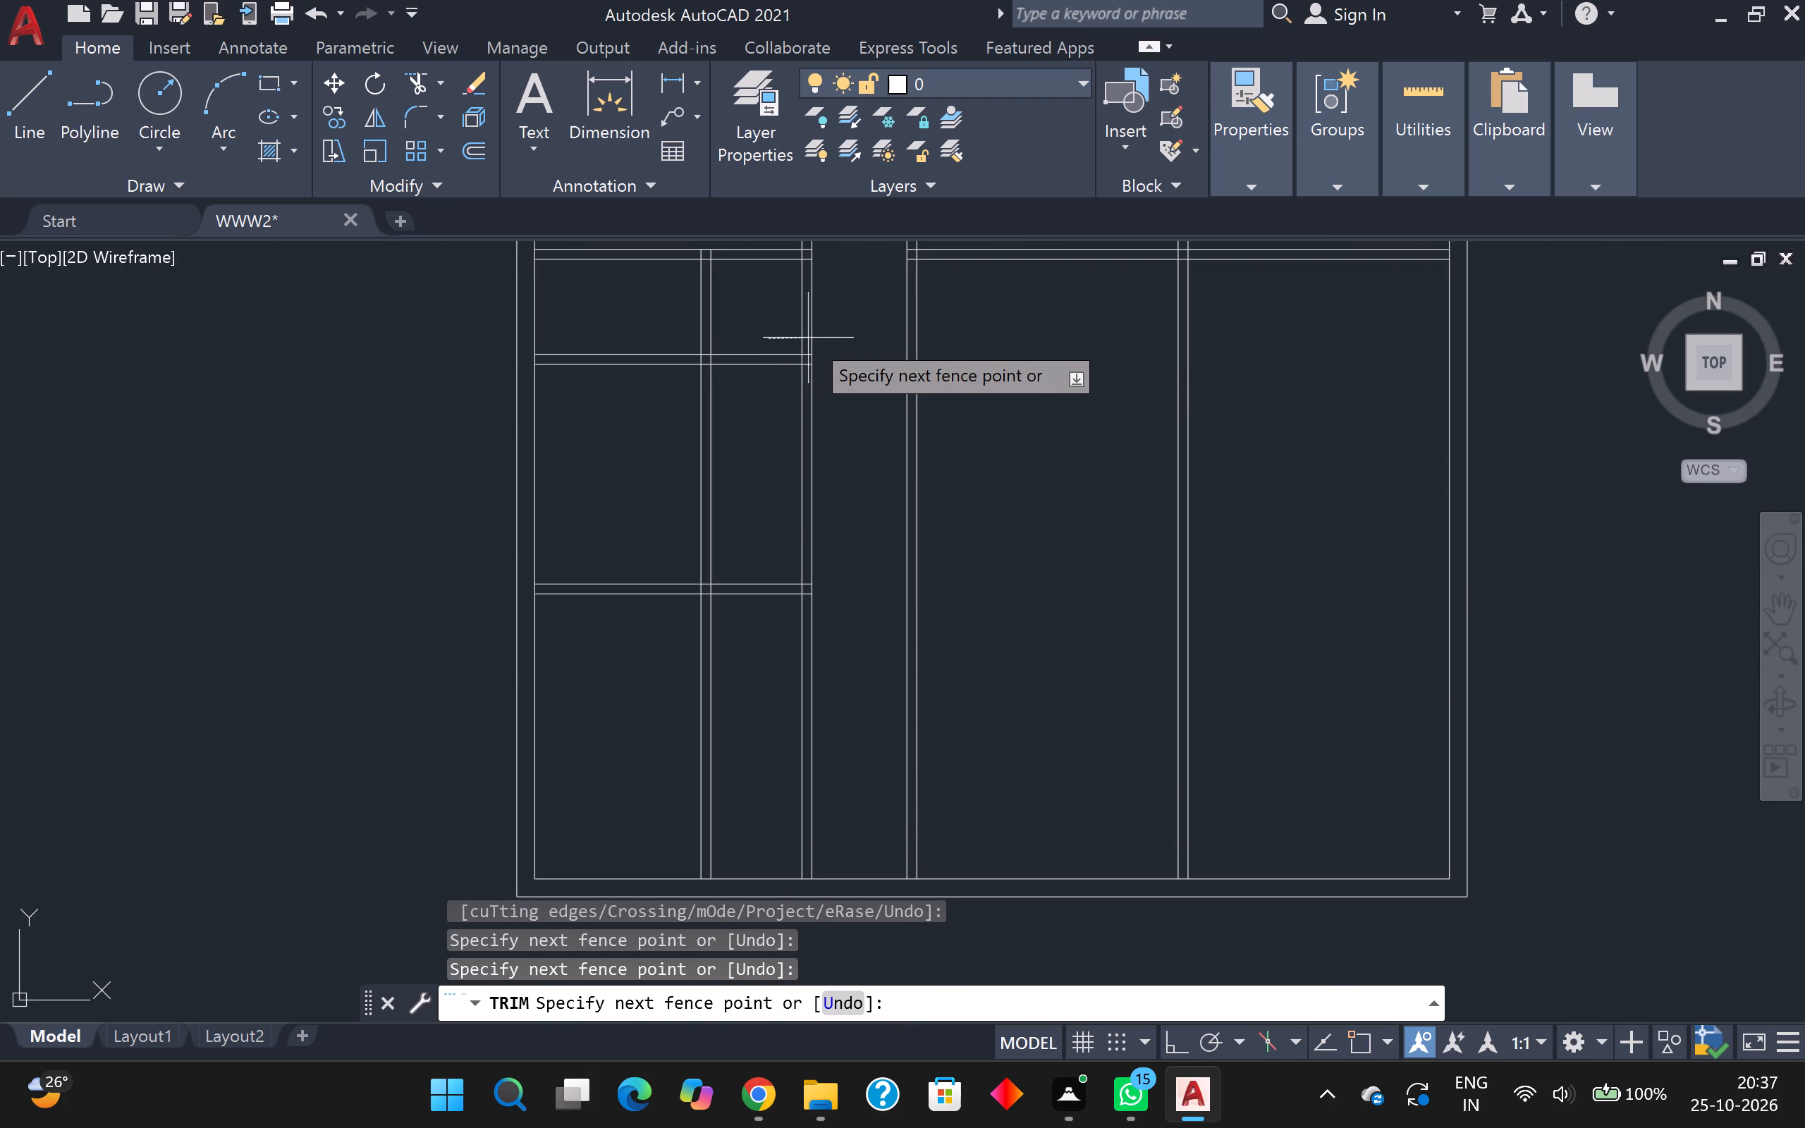
click(828, 537)
Remove the remaining stub of that vertical partition below the upper horizontal partition, including its leftover short line pieces.
middle_drag(828, 537, 828, 561)
middle_drag(792, 420, 794, 426)
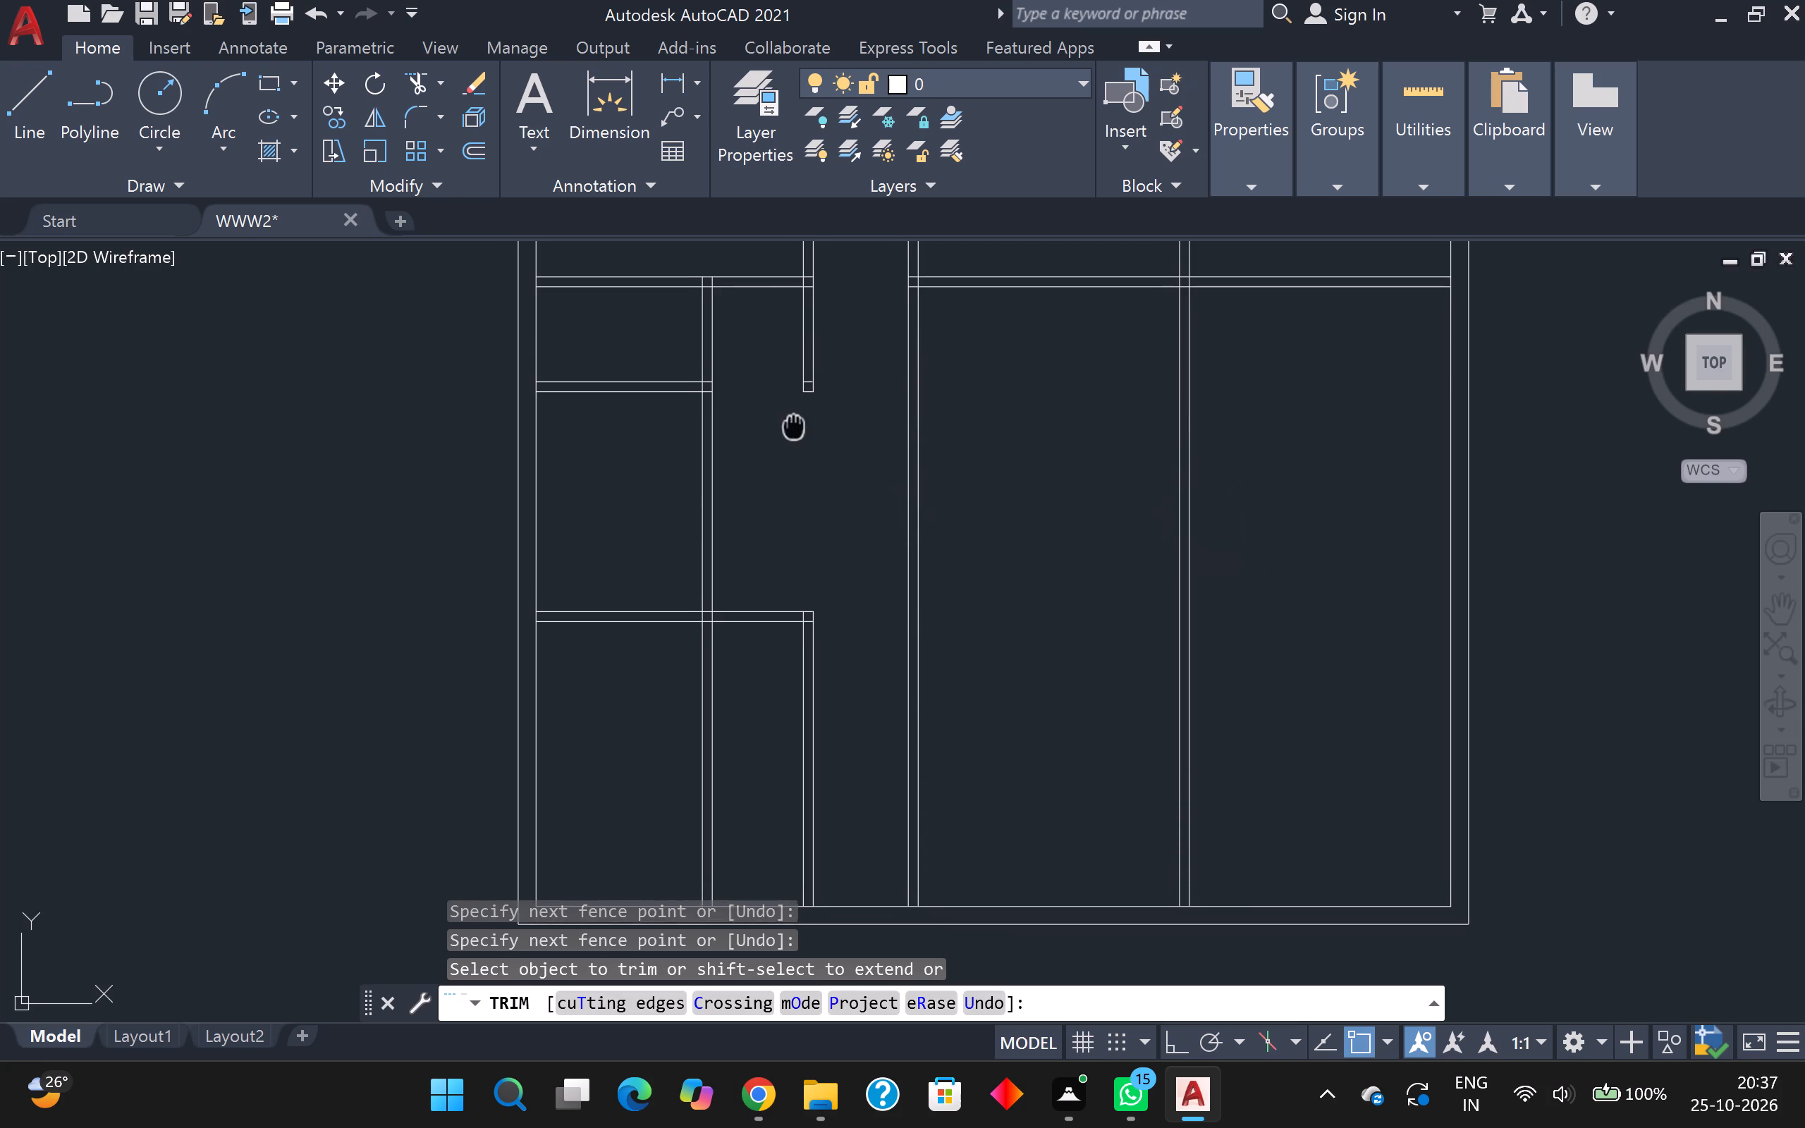
middle_drag(794, 426, 795, 524)
click(784, 460)
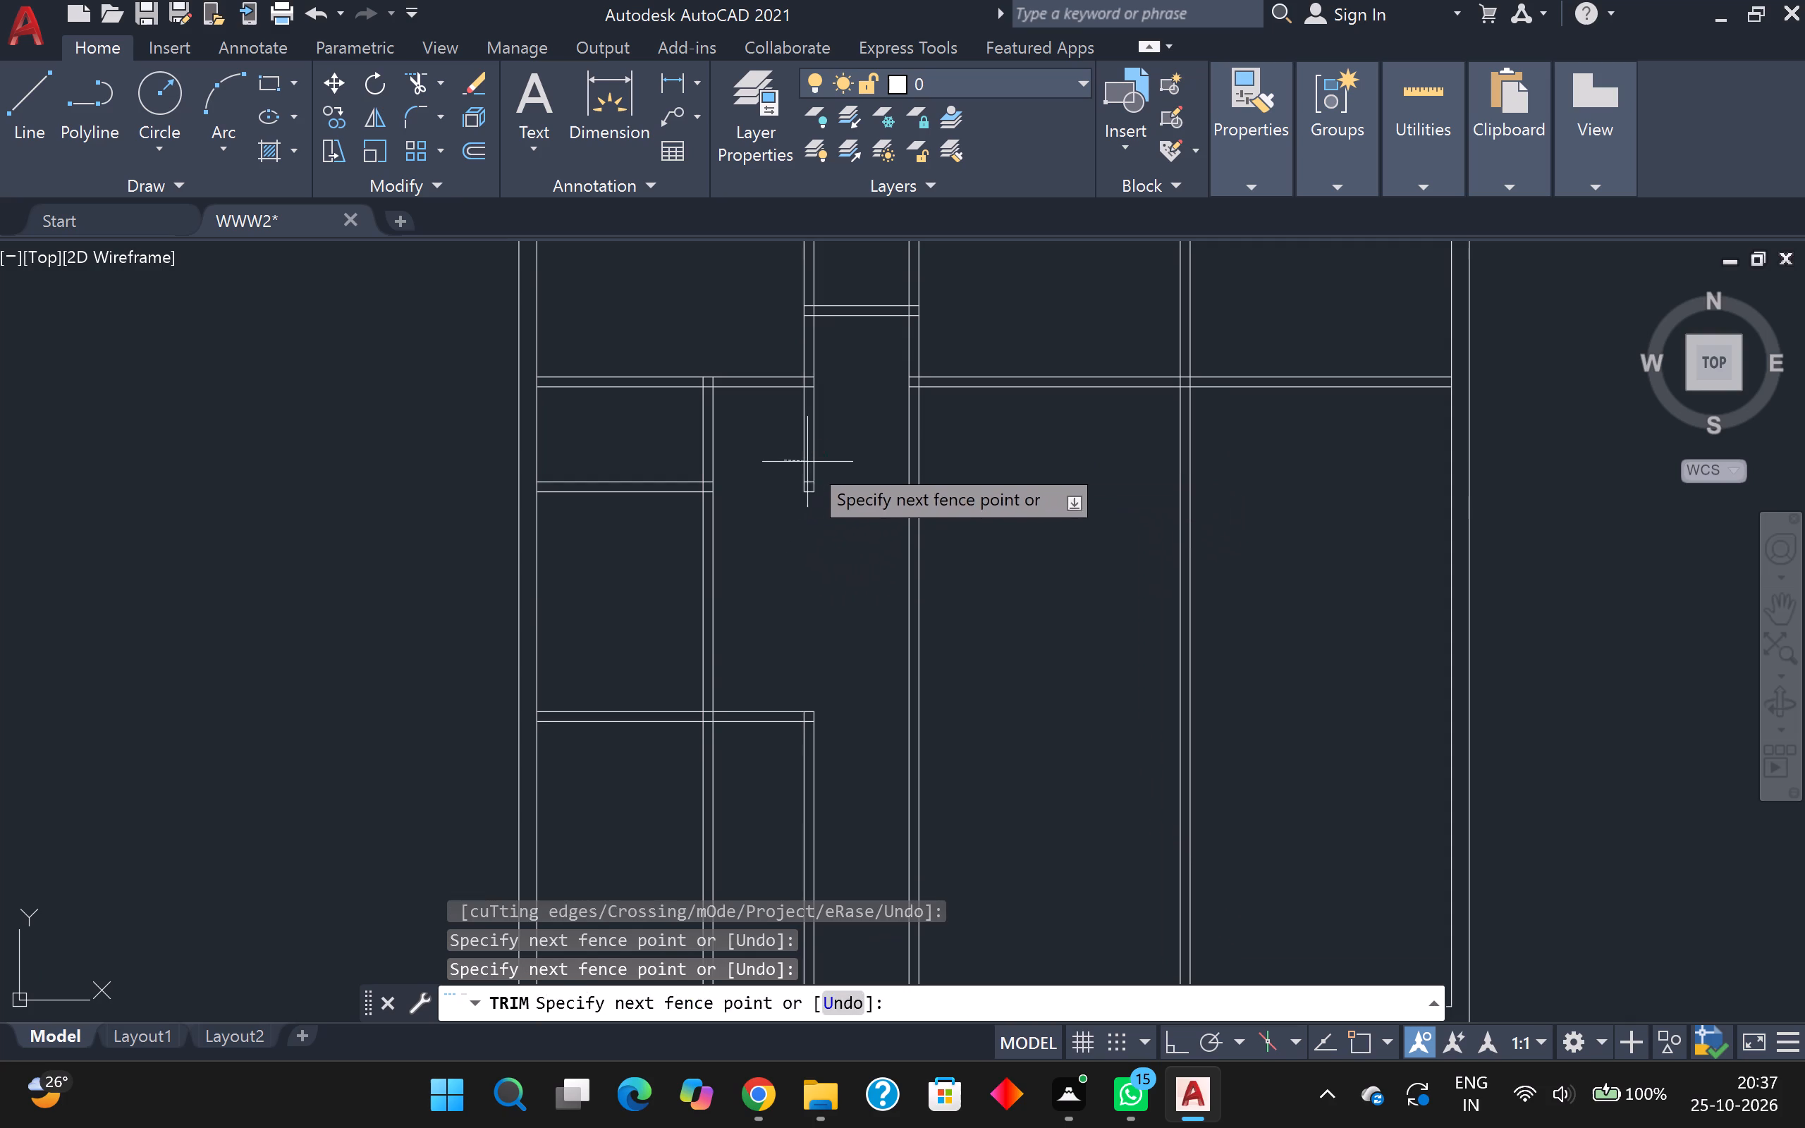
click(823, 466)
drag(826, 470, 816, 479)
click(805, 494)
click(808, 480)
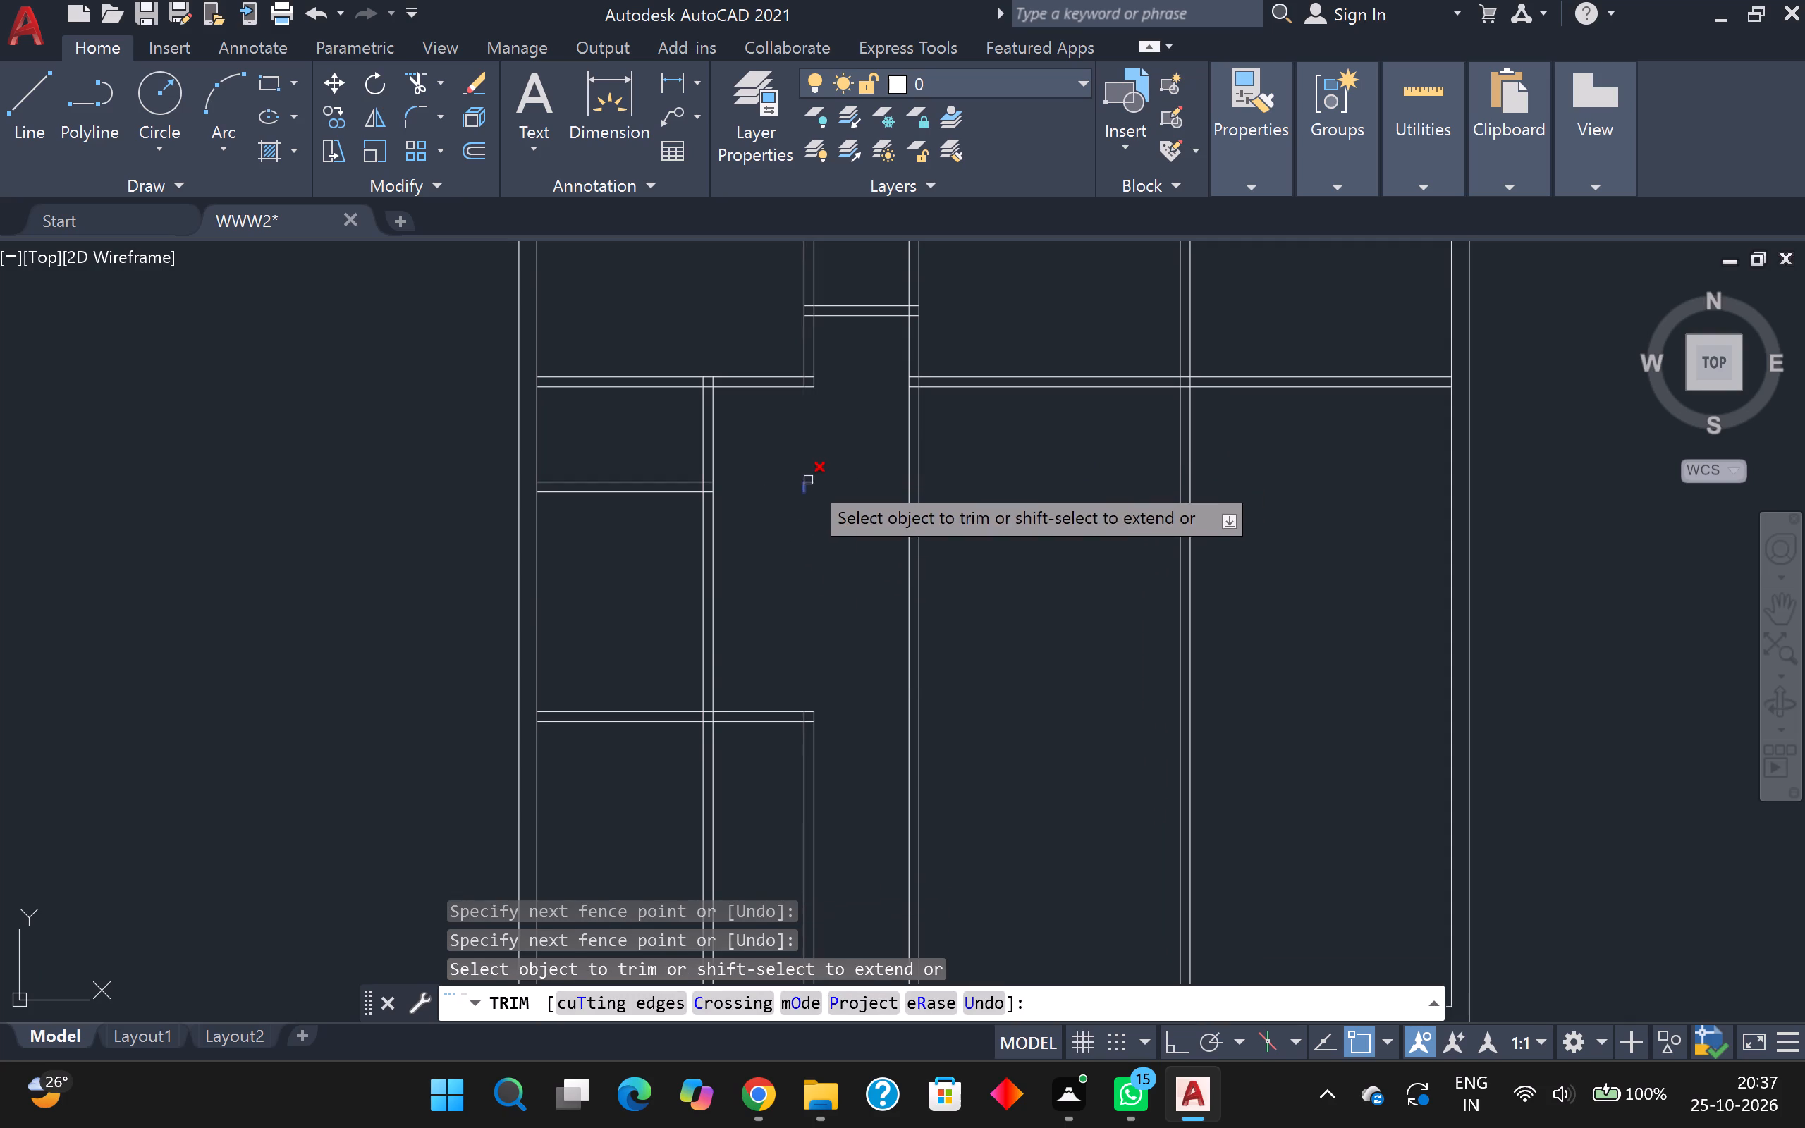
drag(808, 480, 807, 501)
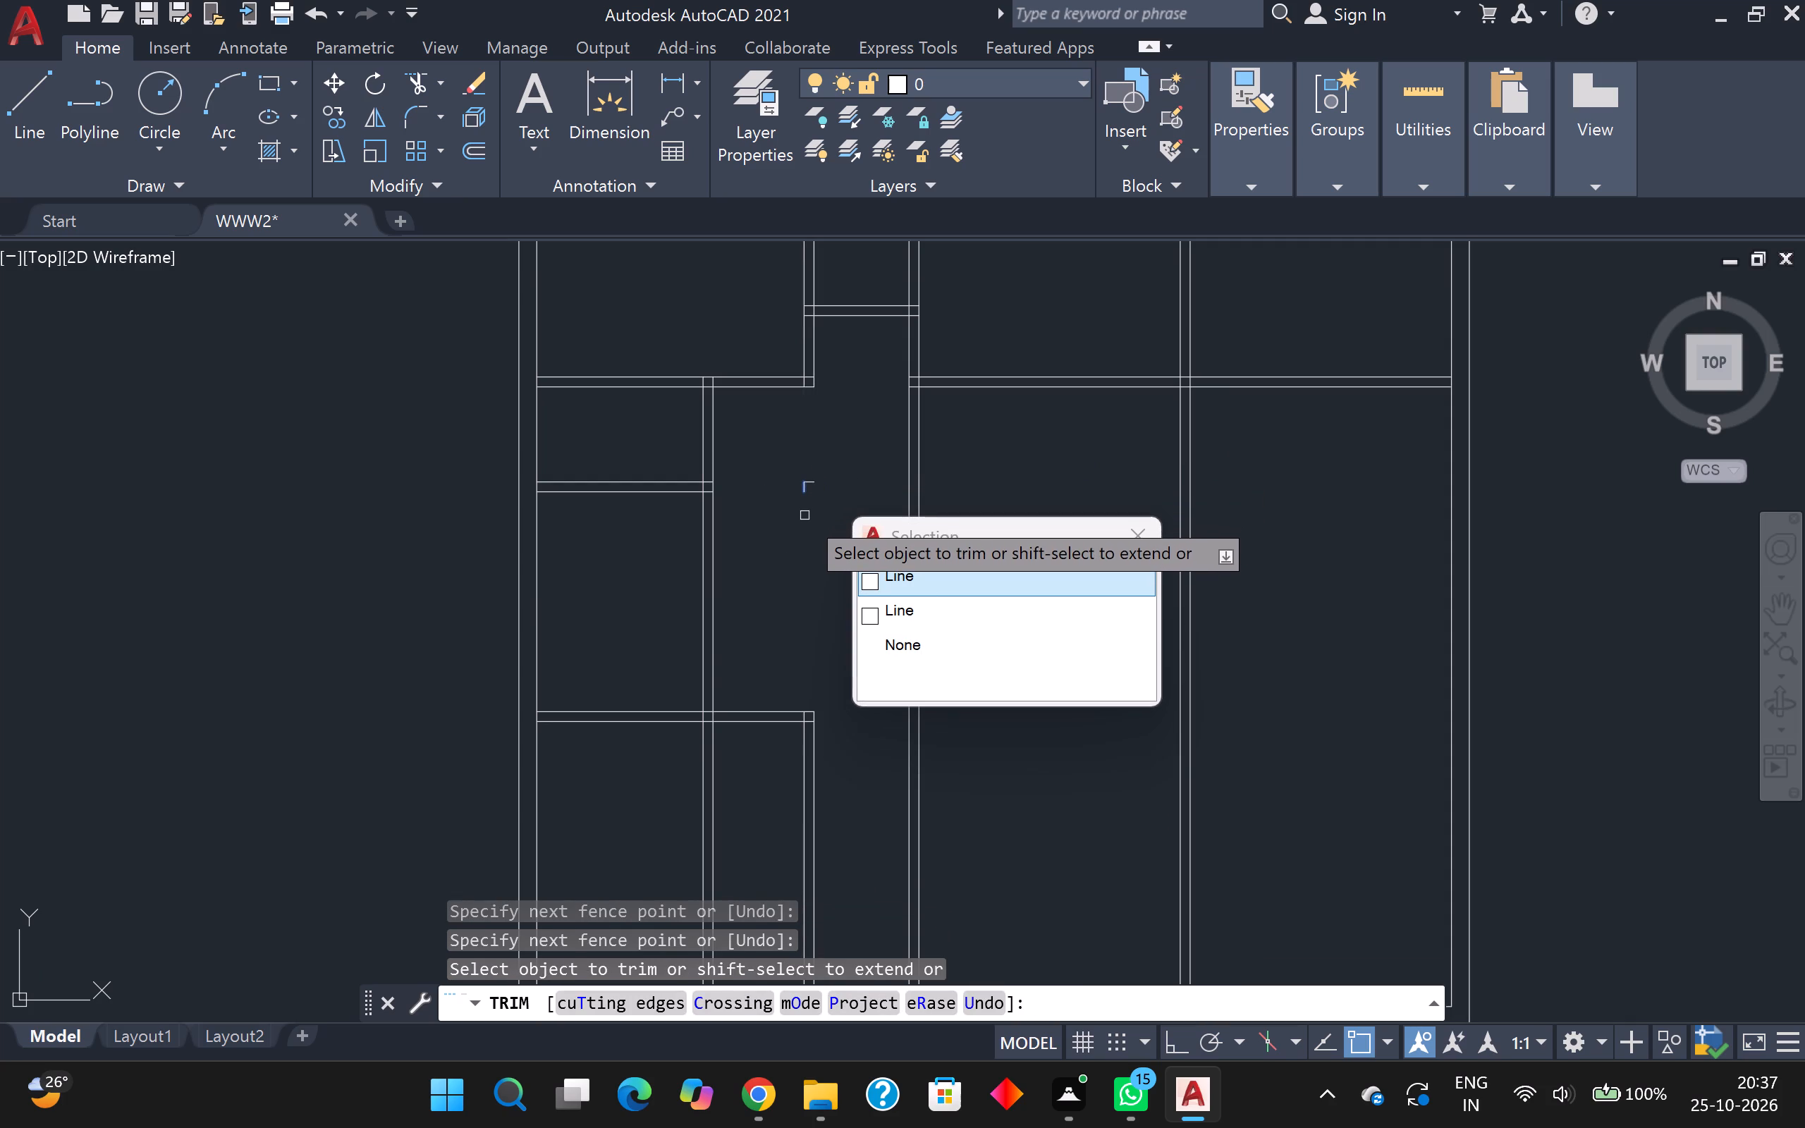
drag(804, 515, 794, 512)
Trim the 7' vertical partition away below the lowest horizontal partition to leave one bottom-left room.
middle_drag(796, 530, 814, 508)
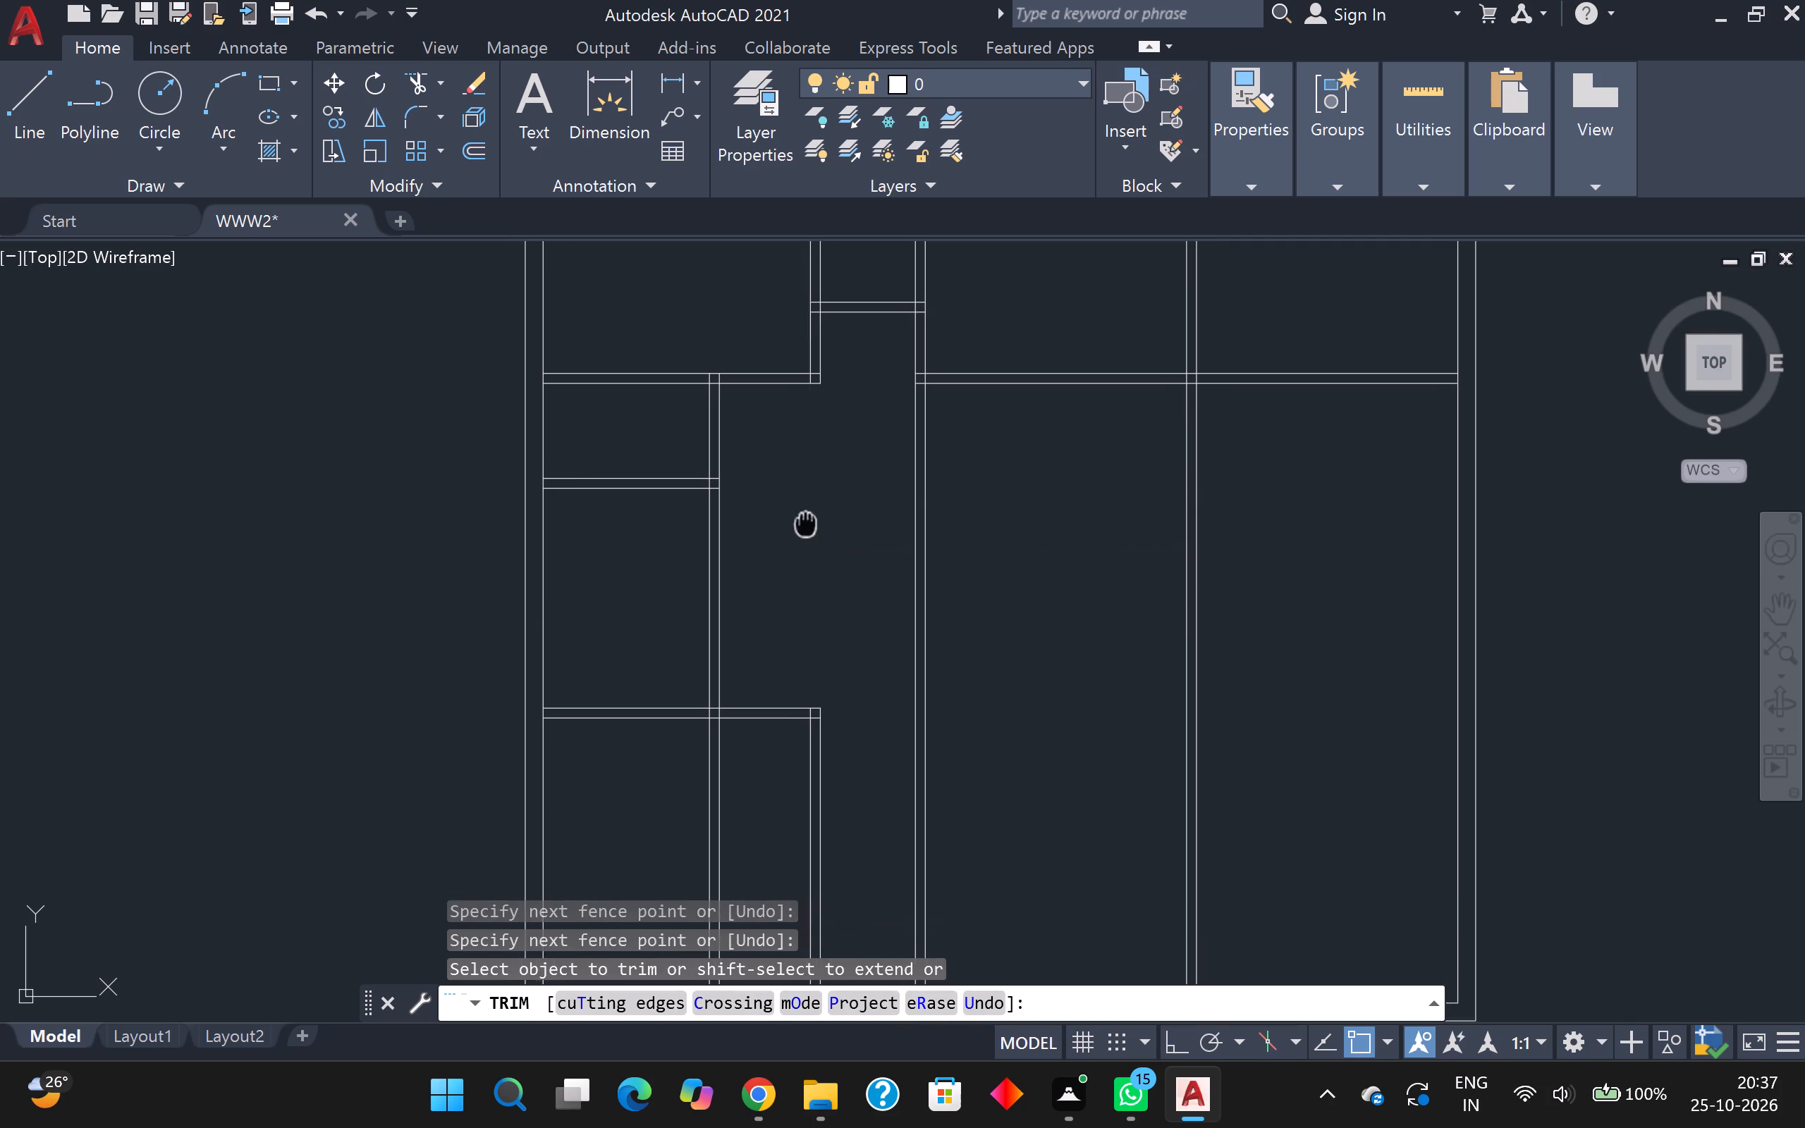
middle_drag(814, 508, 871, 387)
scroll(871, 387, down, 1)
click(800, 545)
click(832, 565)
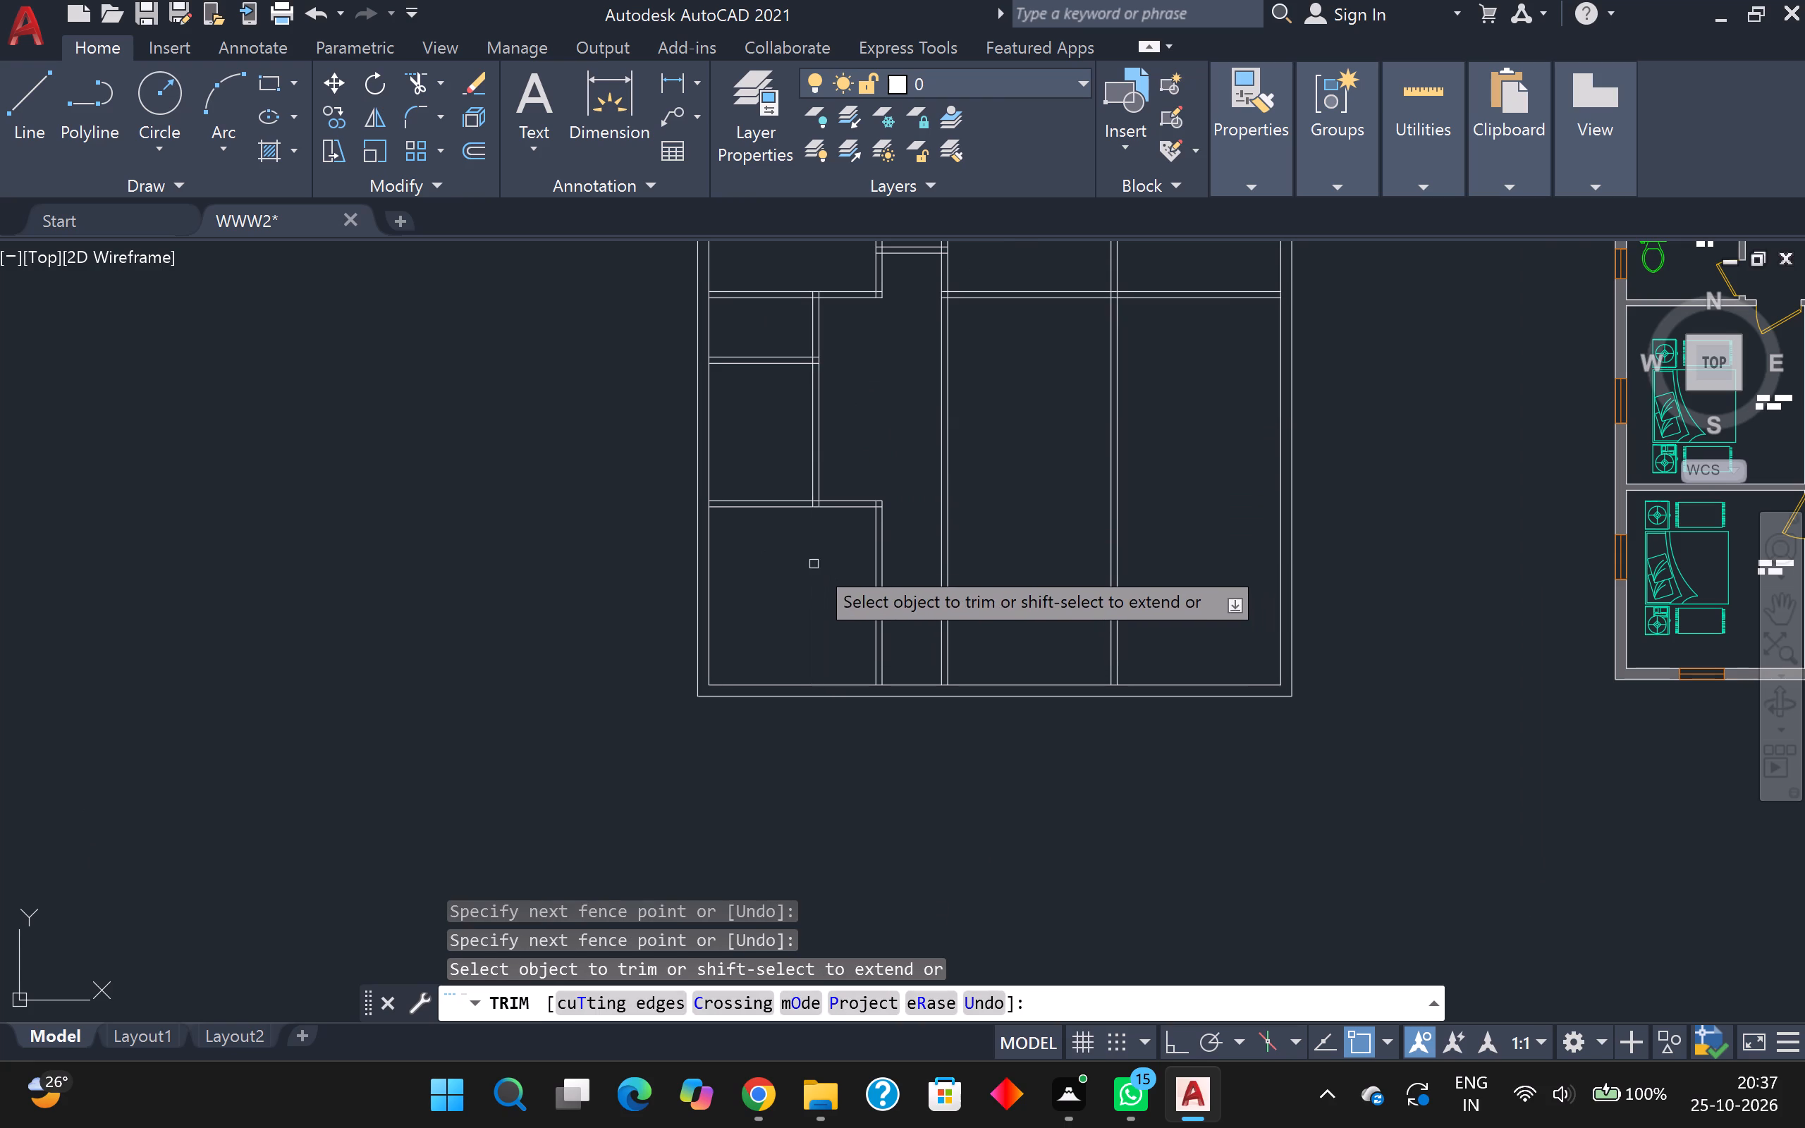
Trim the vertical partition on the right side of the narrow central passage away below the upper horizontal partition to open the hall.
scroll(812, 560, up, 1)
middle_drag(812, 560, 644, 686)
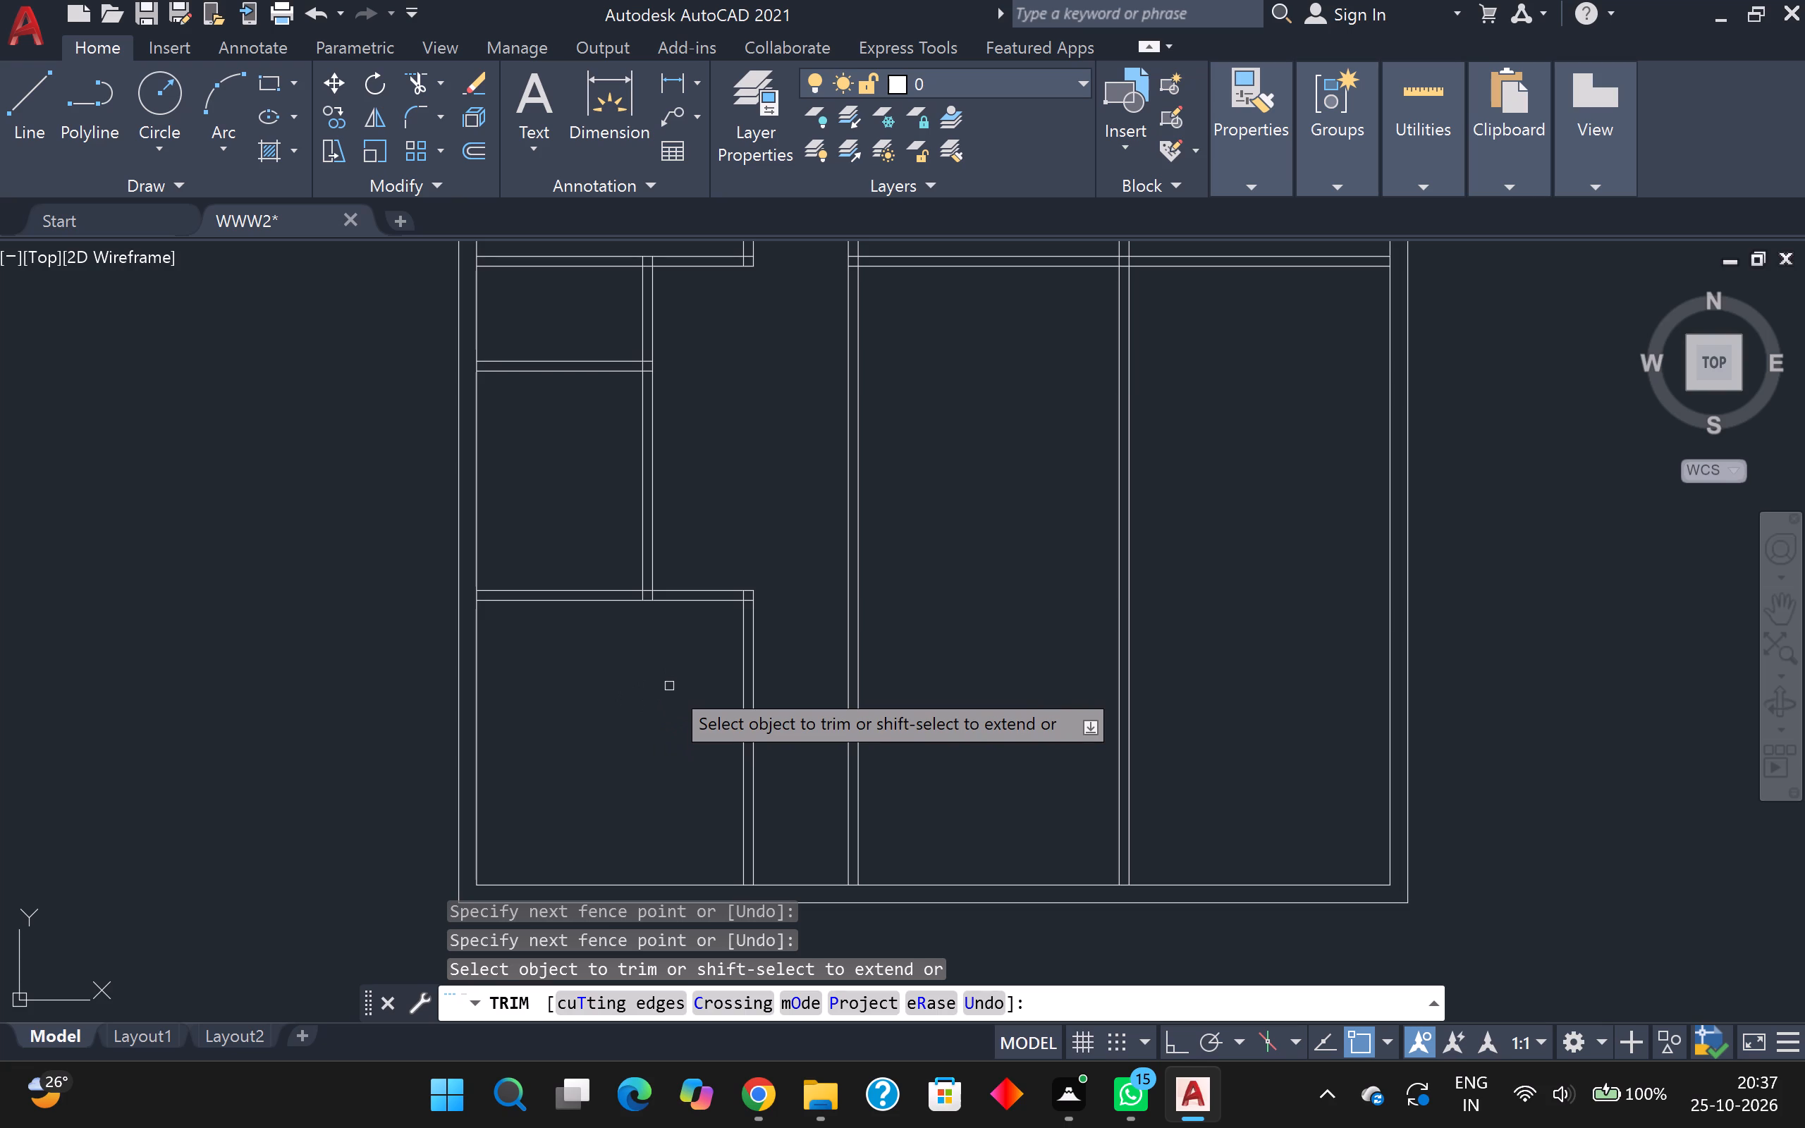
middle_drag(591, 854, 549, 910)
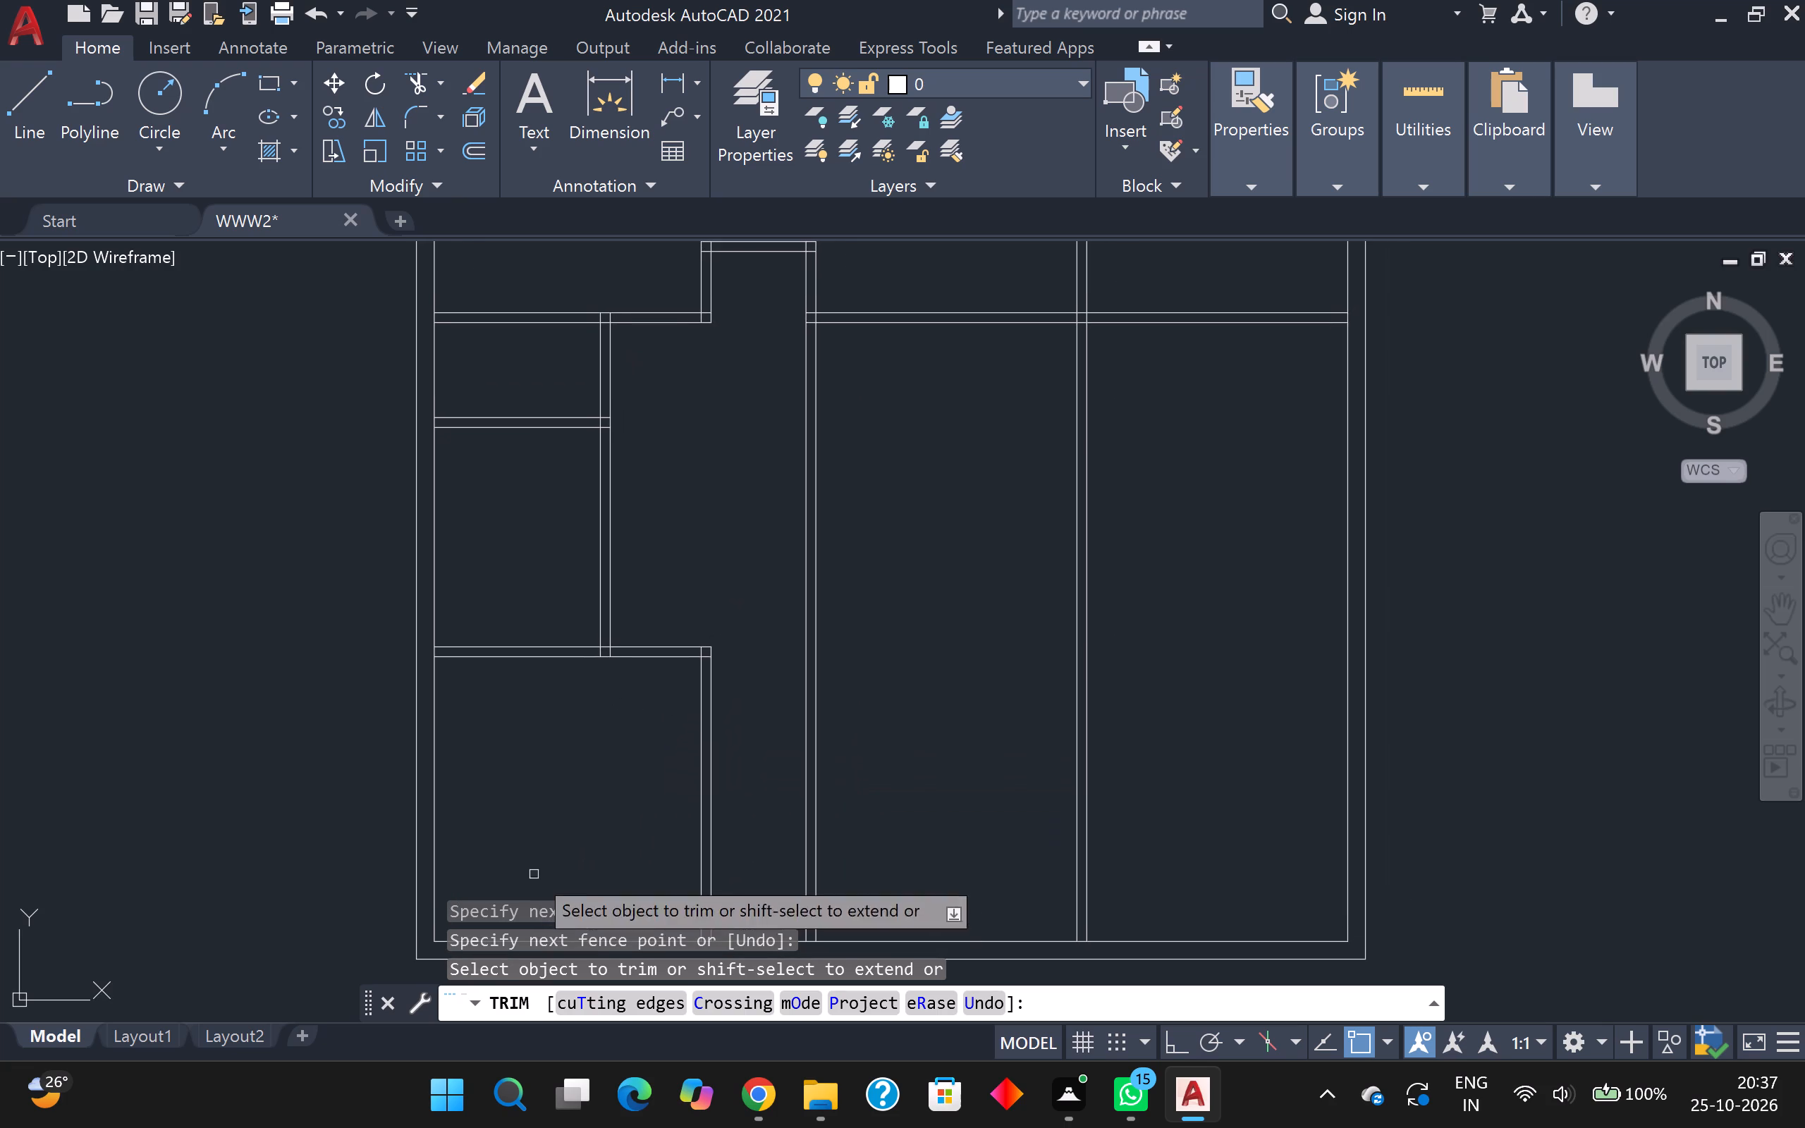
middle_drag(730, 529, 610, 718)
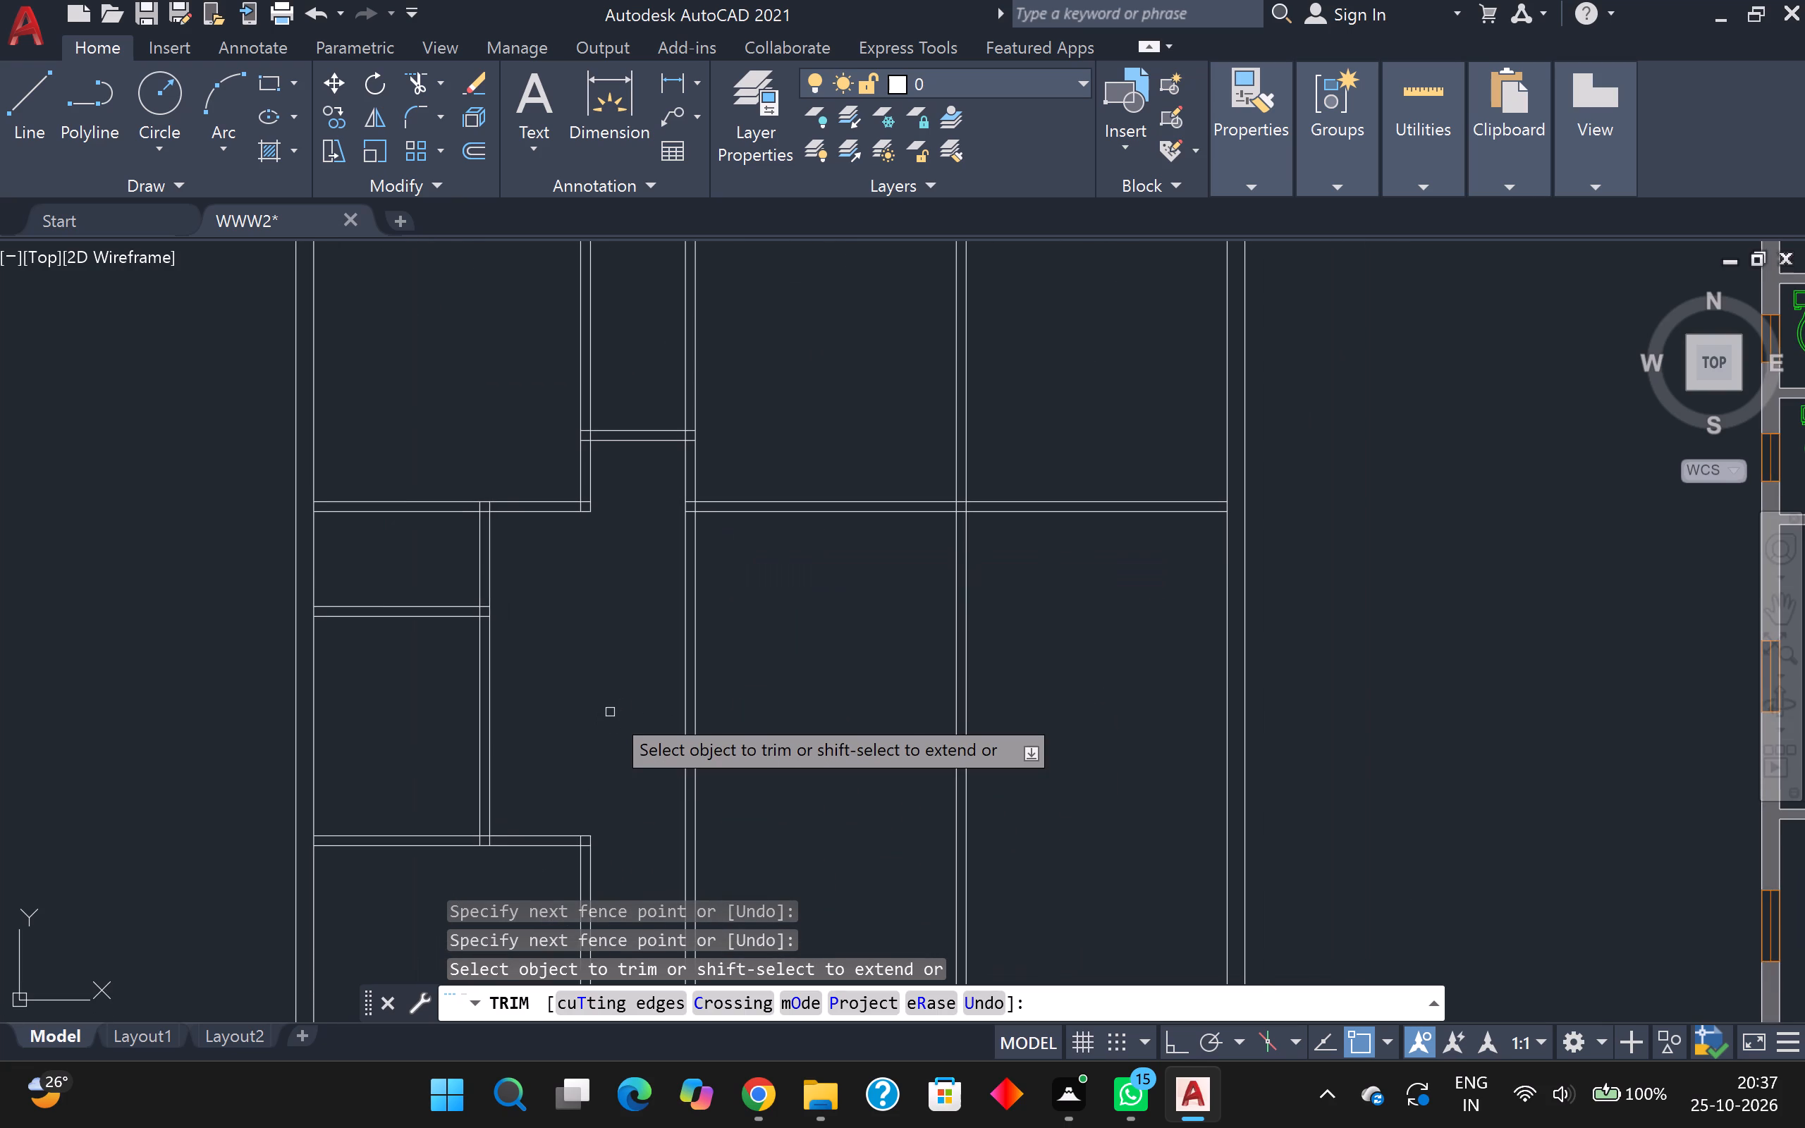
middle_drag(603, 740, 532, 821)
scroll(634, 634, up, 1)
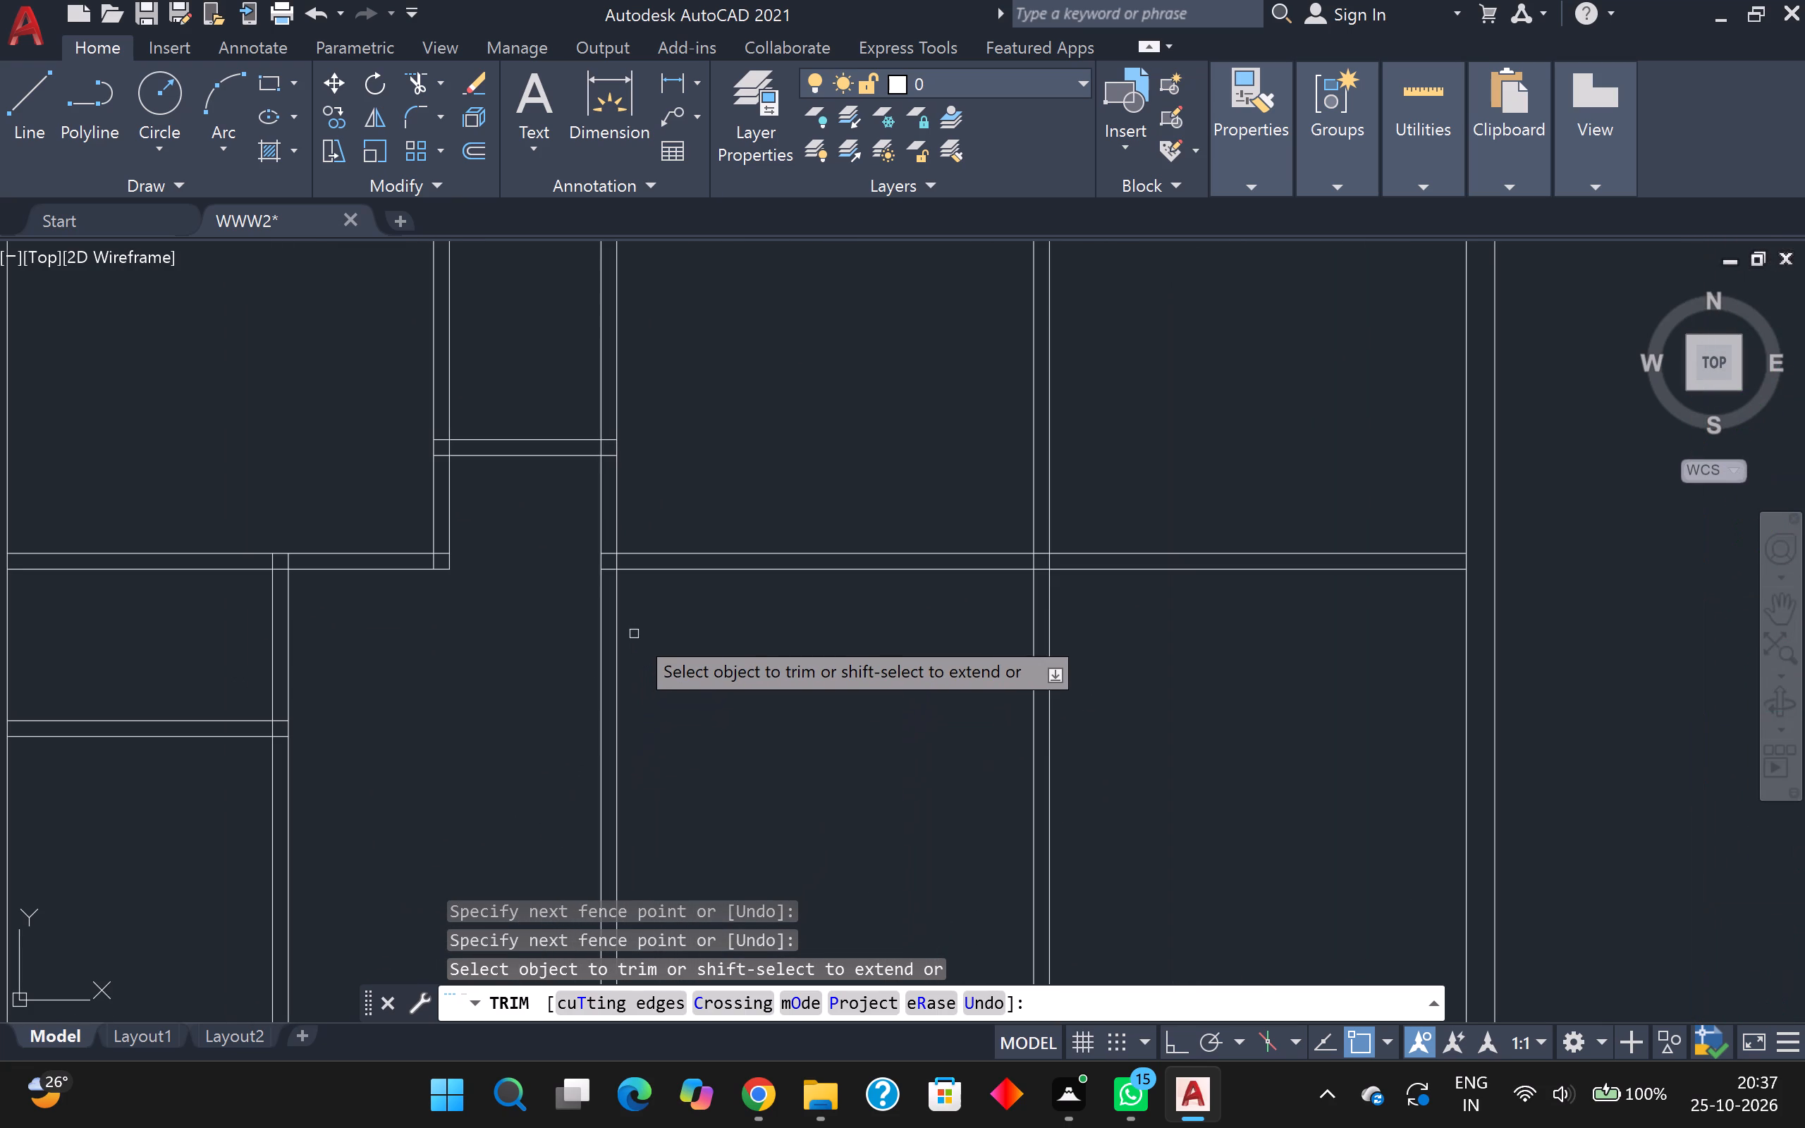
scroll(634, 634, down, 2)
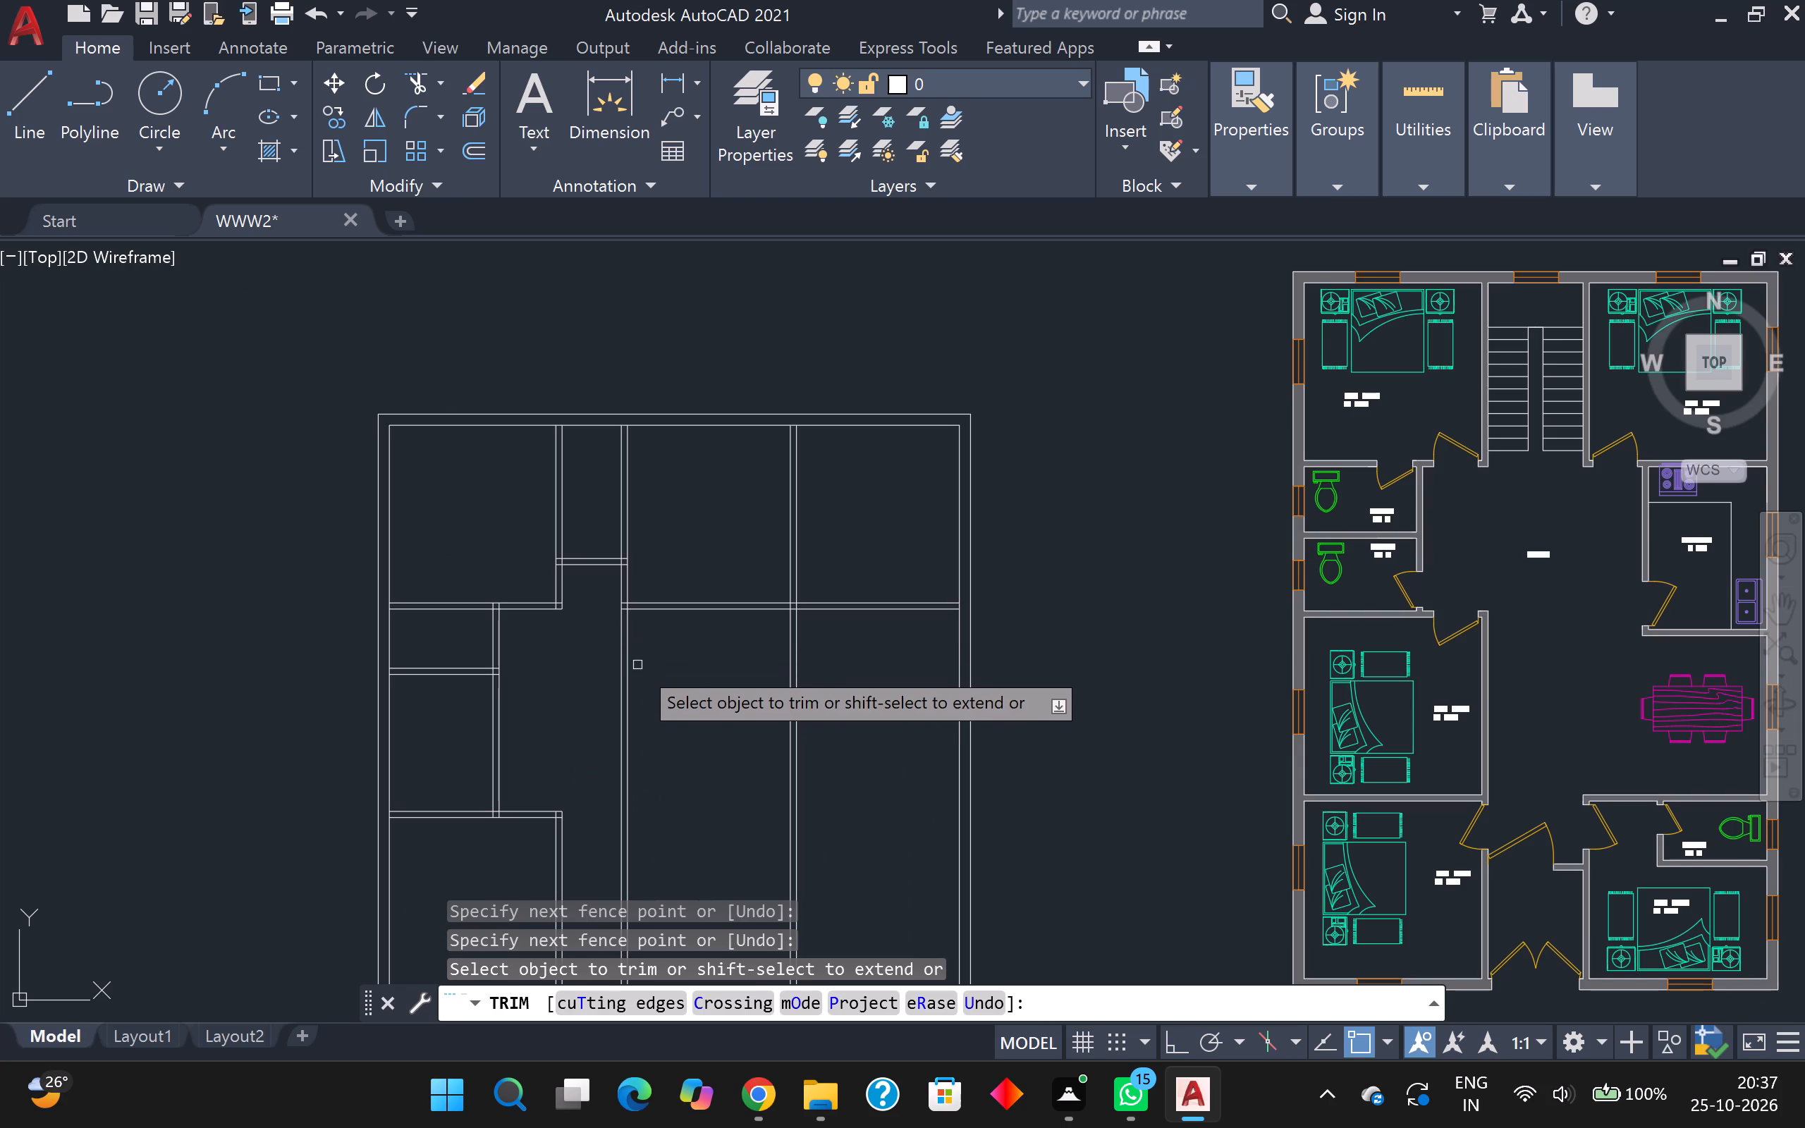
drag(649, 672, 647, 681)
click(617, 689)
scroll(619, 682, down, 1)
middle_drag(636, 681, 640, 628)
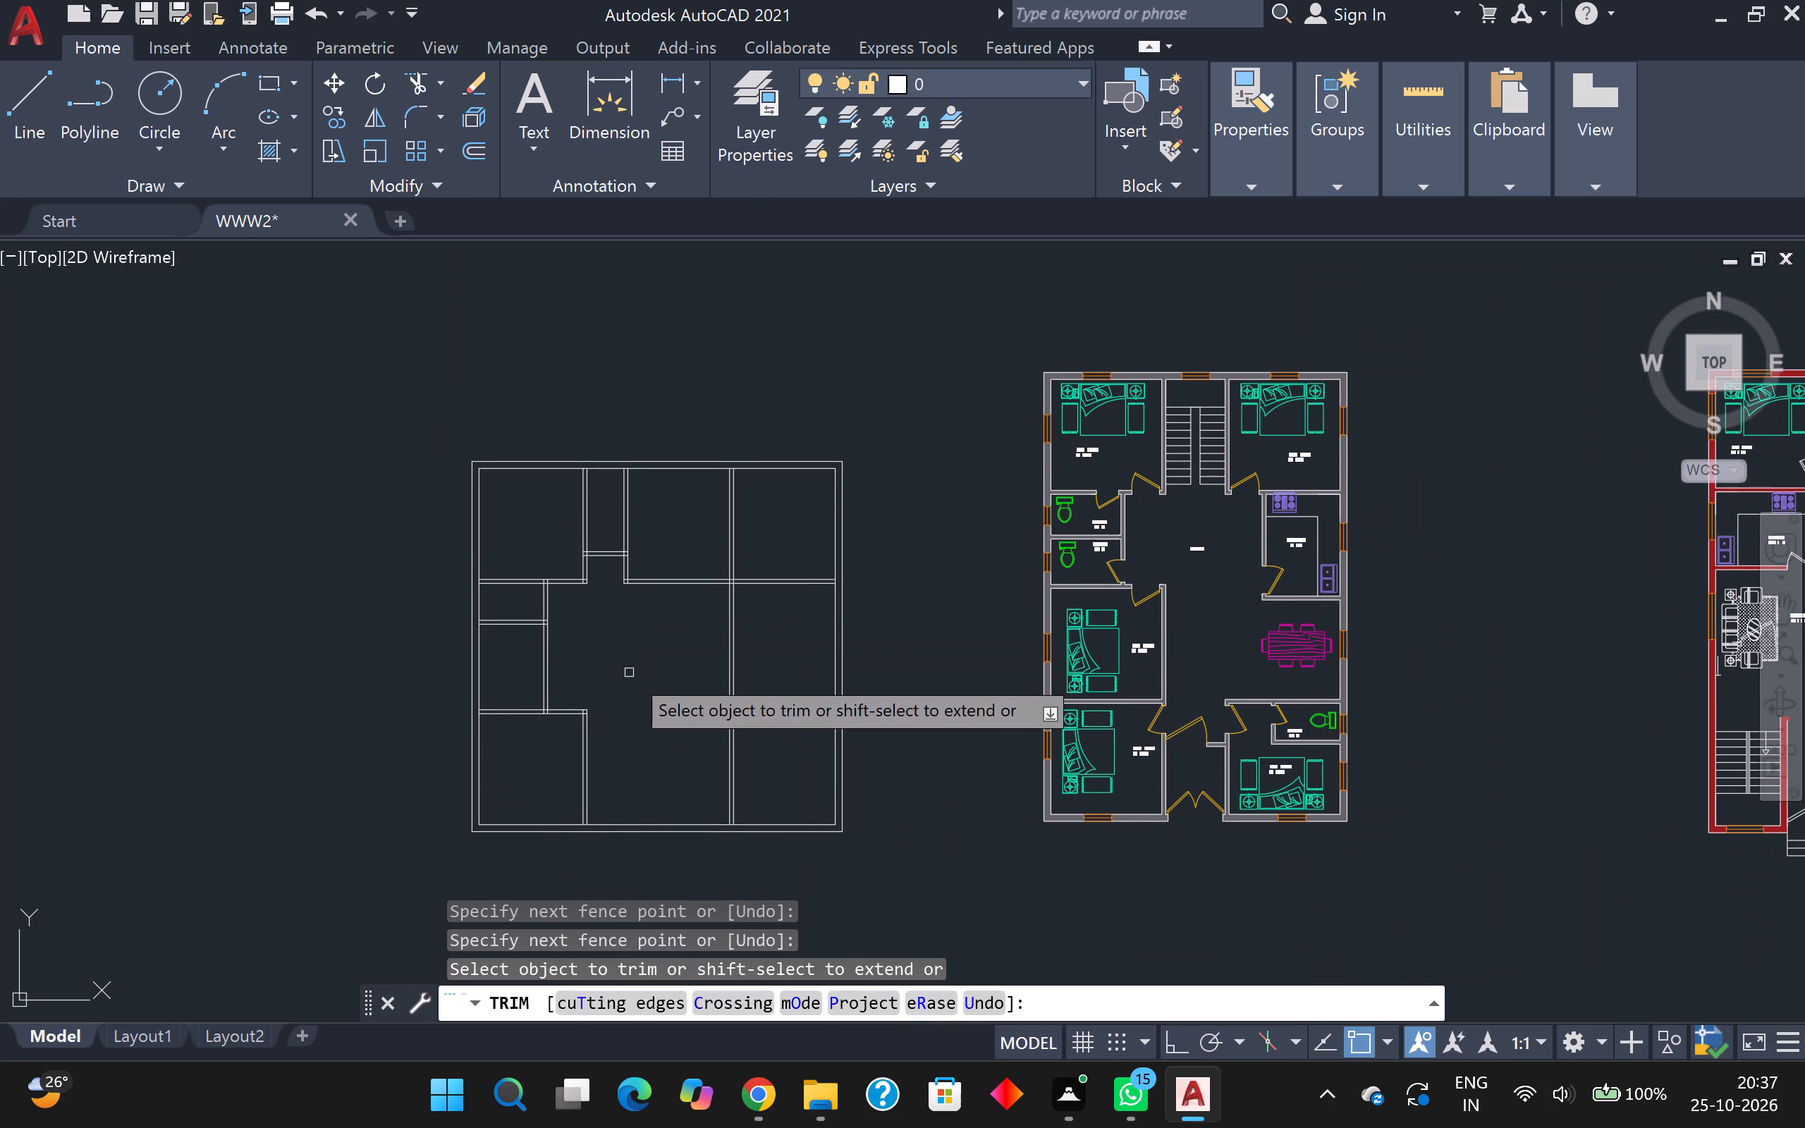
Undo the last trim of the vertical partition between the central passage and the rooms on its right.
key(ctrl+z)
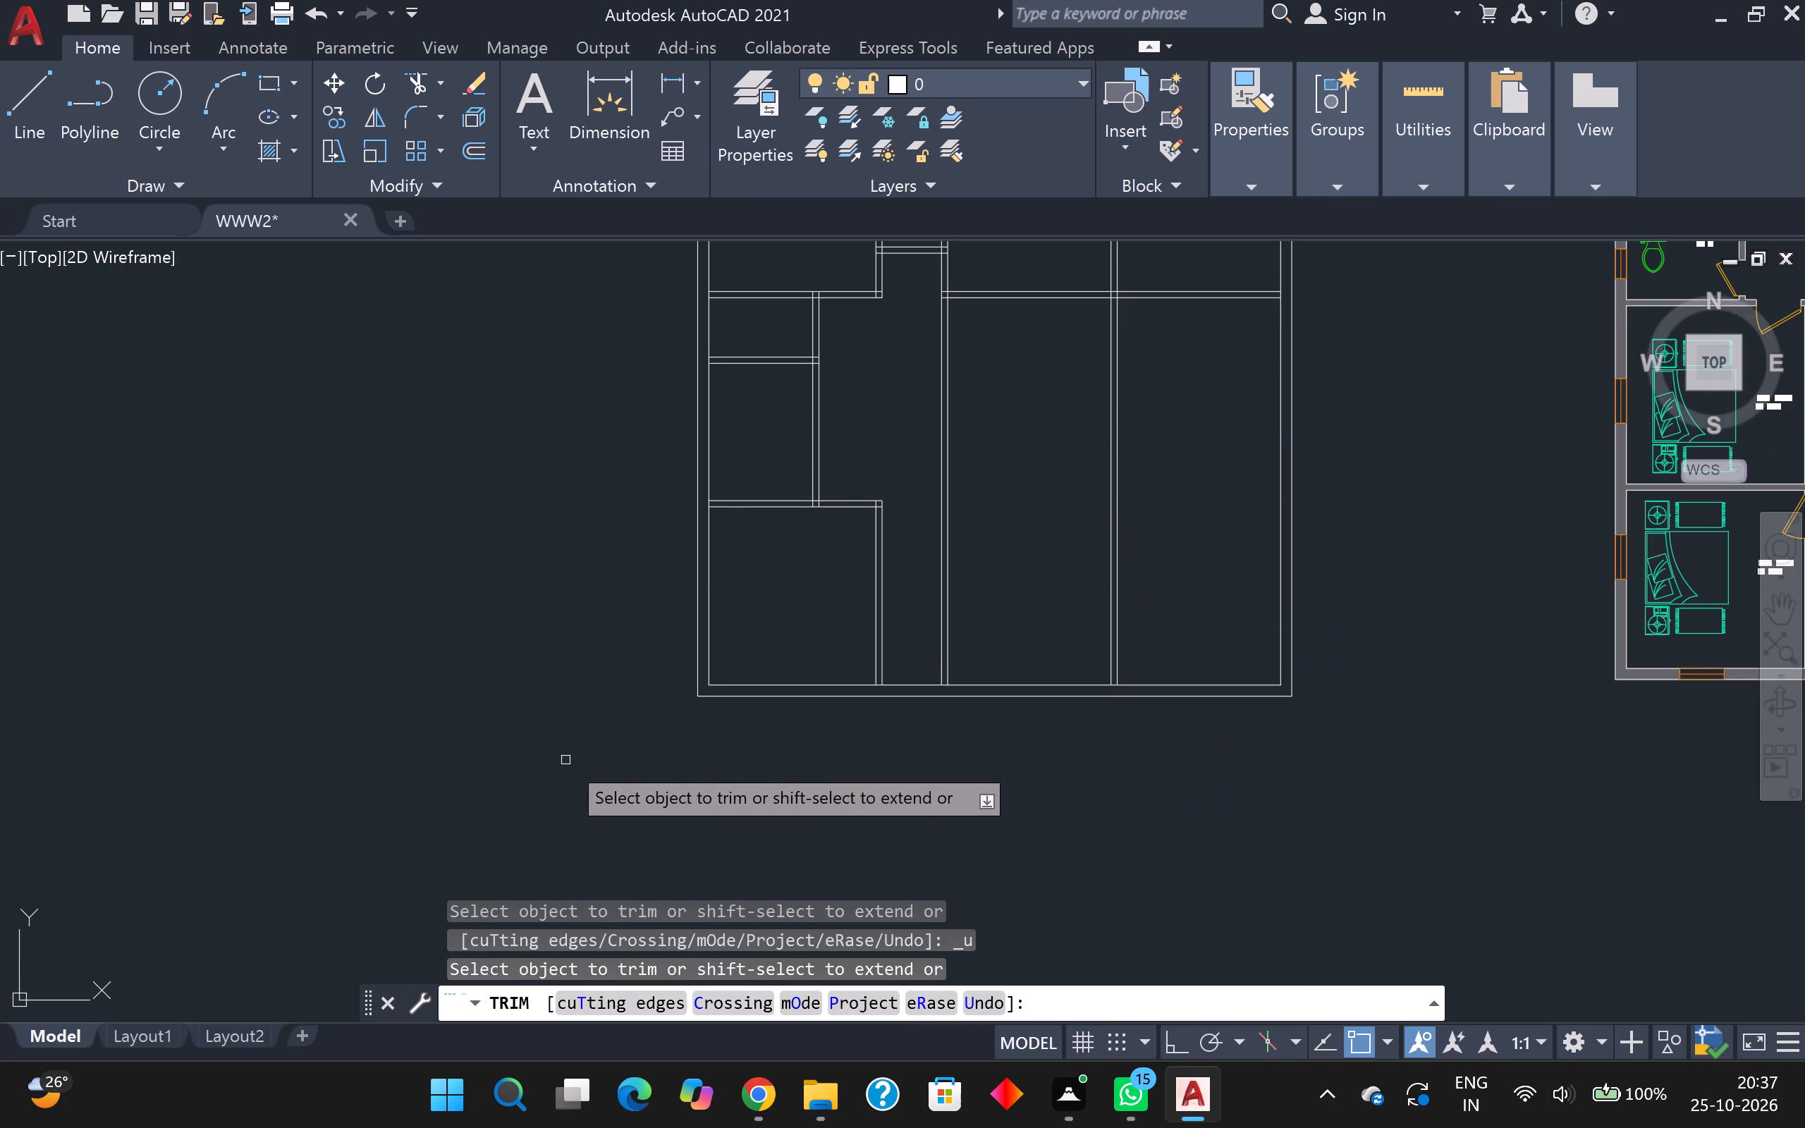
Offset the bottom outer wall's inner line 12' upward, and offset the new line 5" upward to form a full-width horizontal partition.
scroll(989, 594, down, 1)
middle_drag(975, 647, 926, 735)
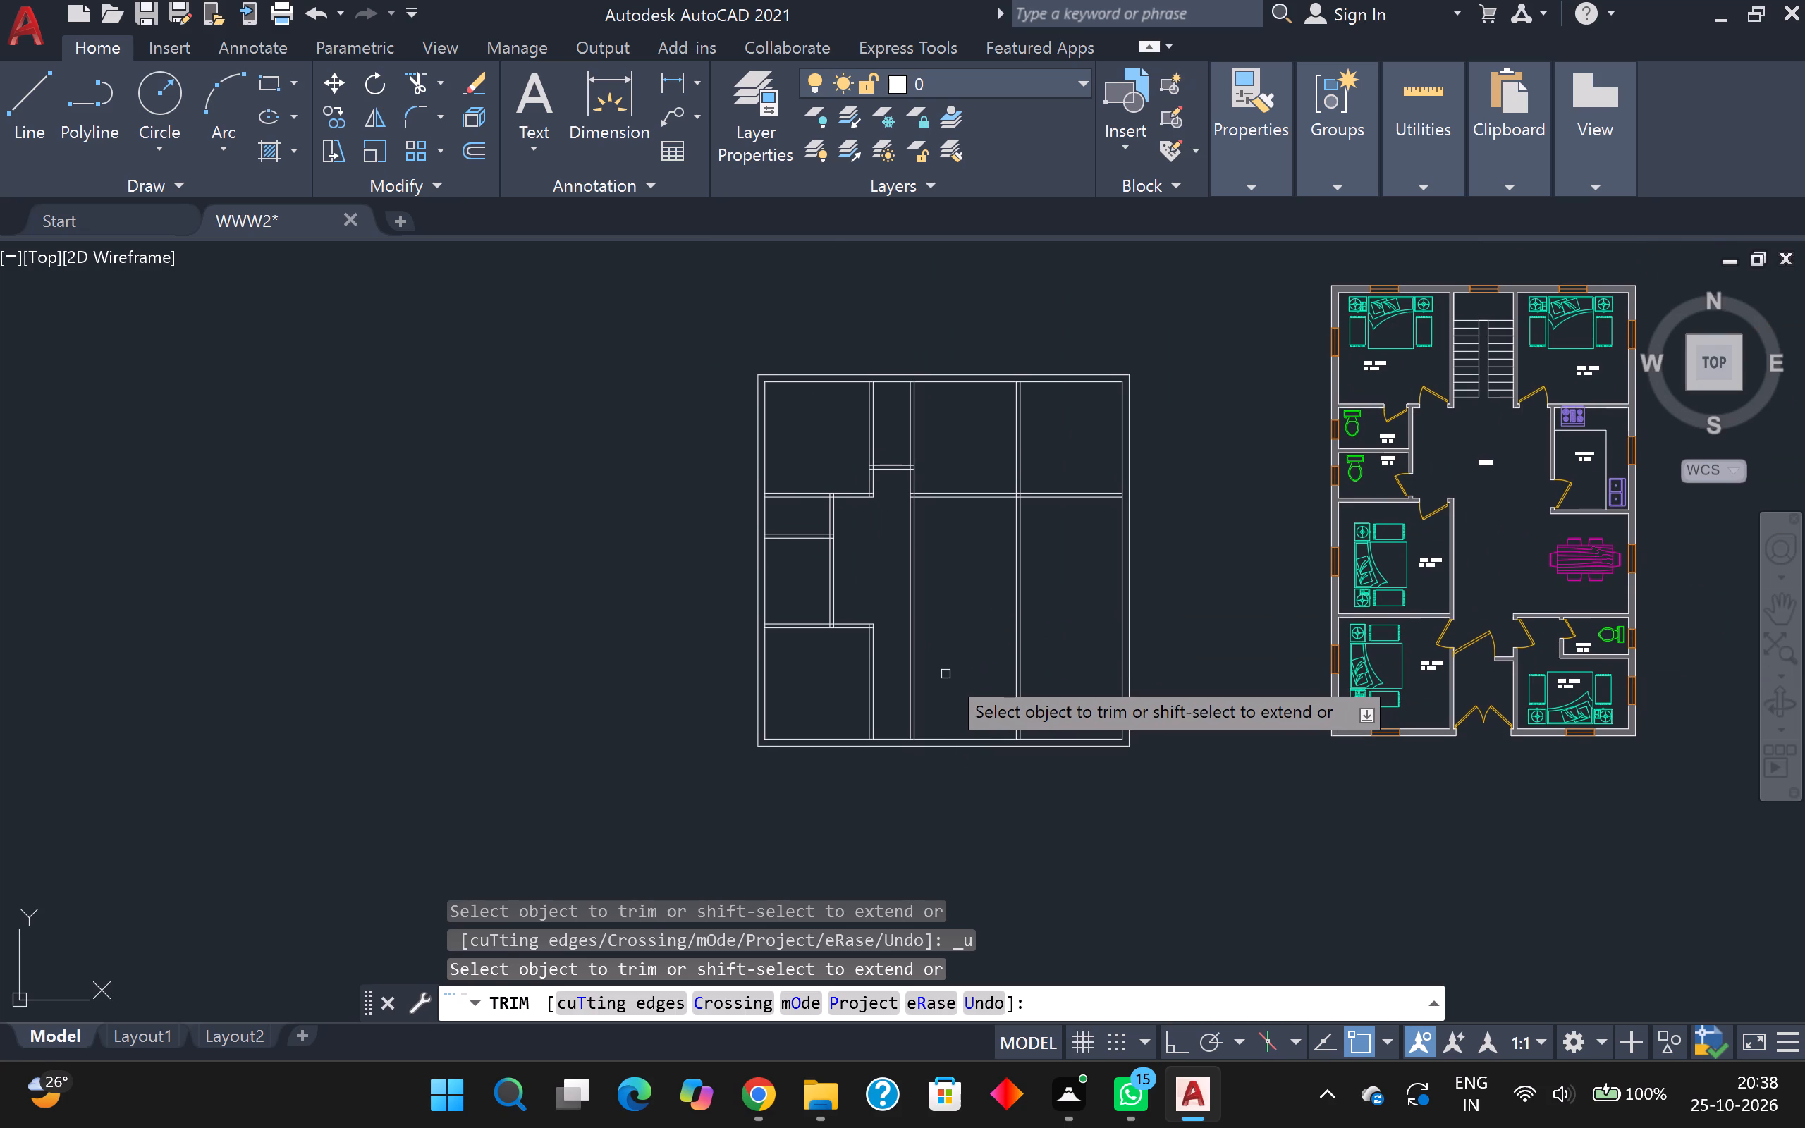
scroll(938, 668, up, 2)
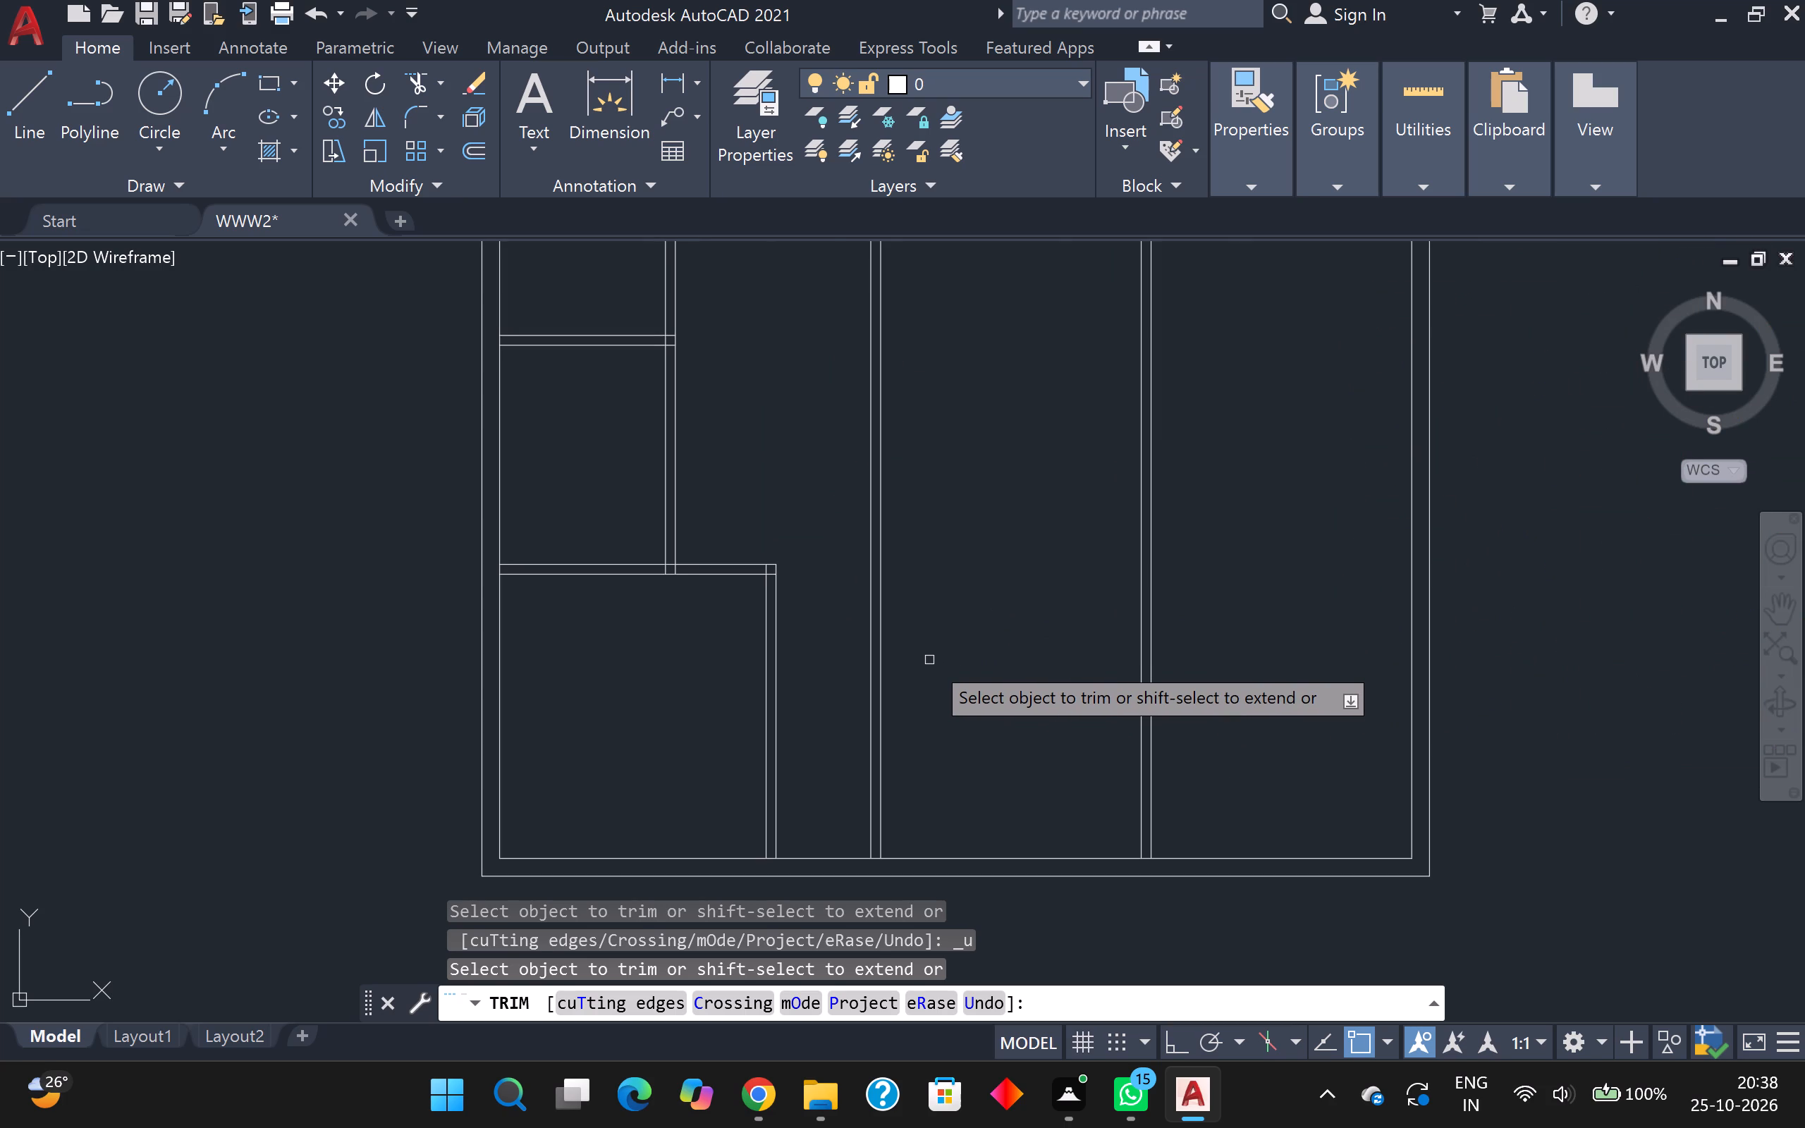
key(Escape)
key(o)
key(Return)
key(Return)
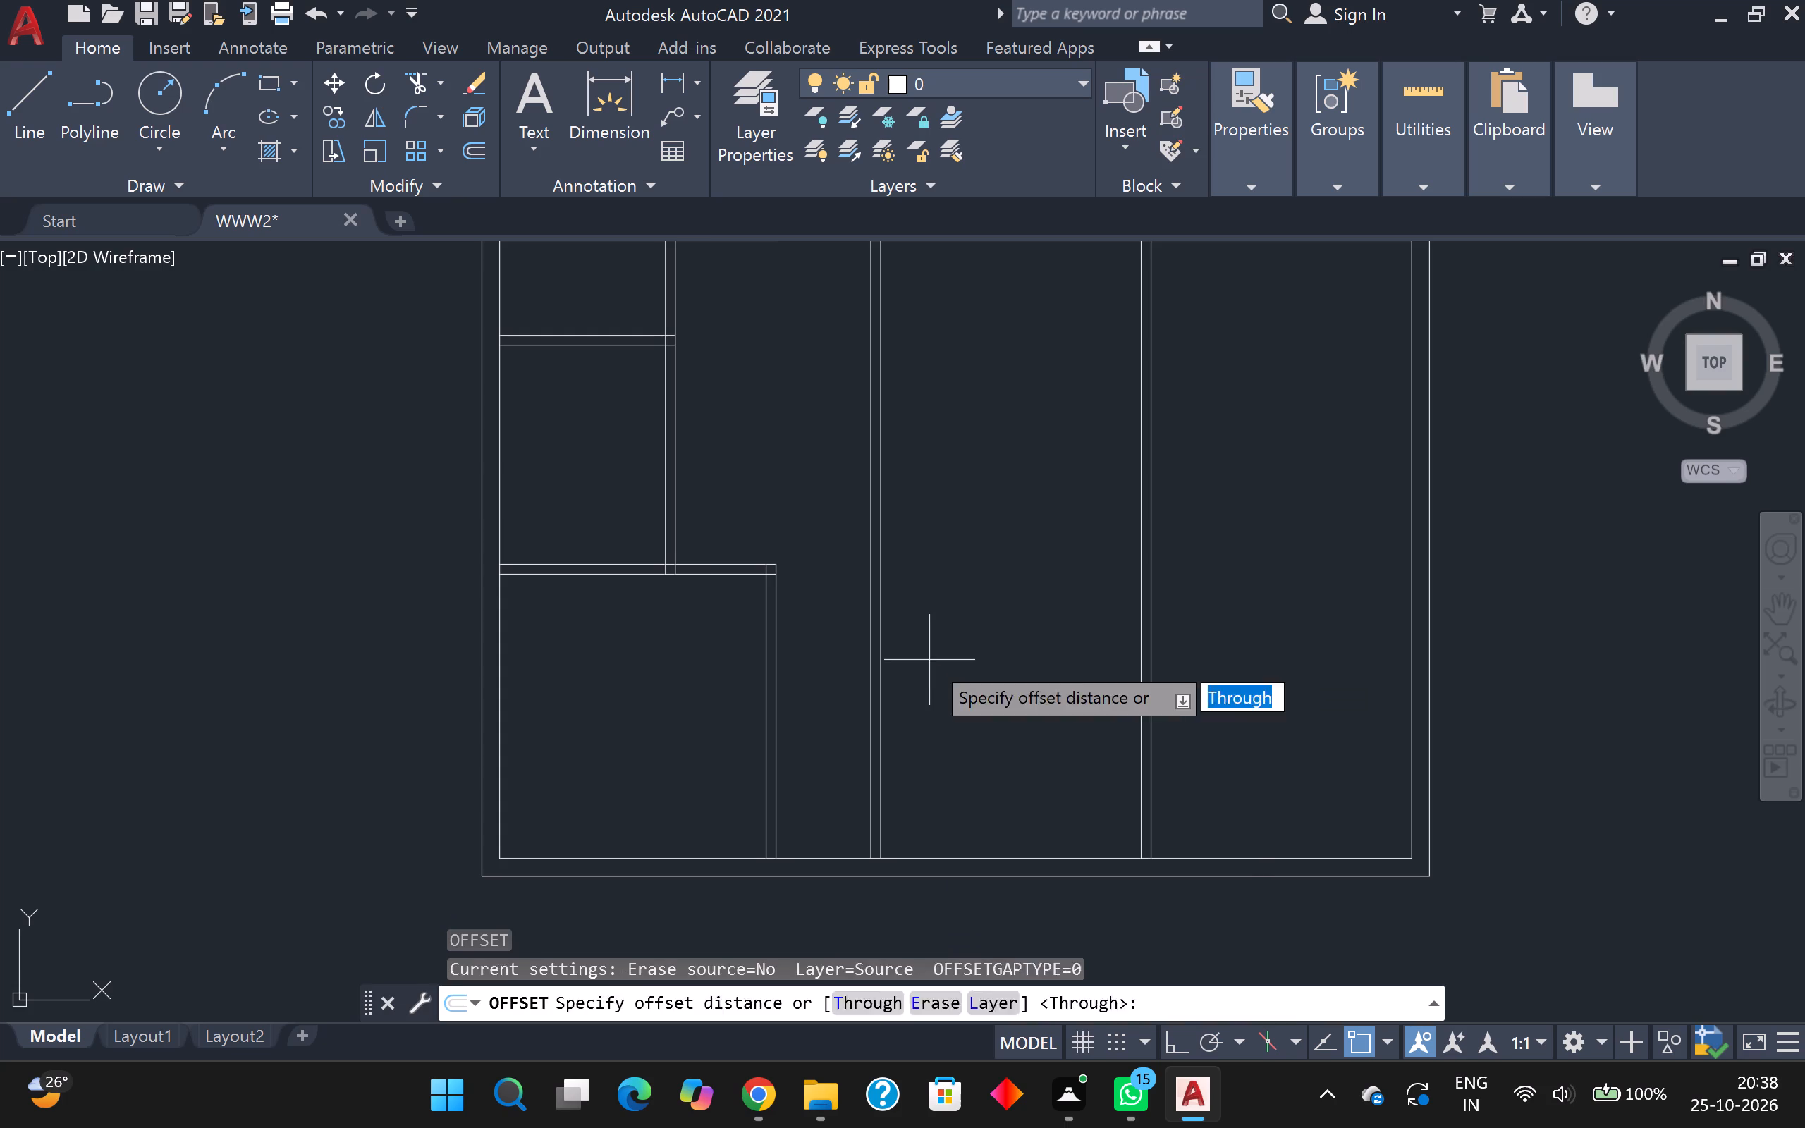
click(847, 860)
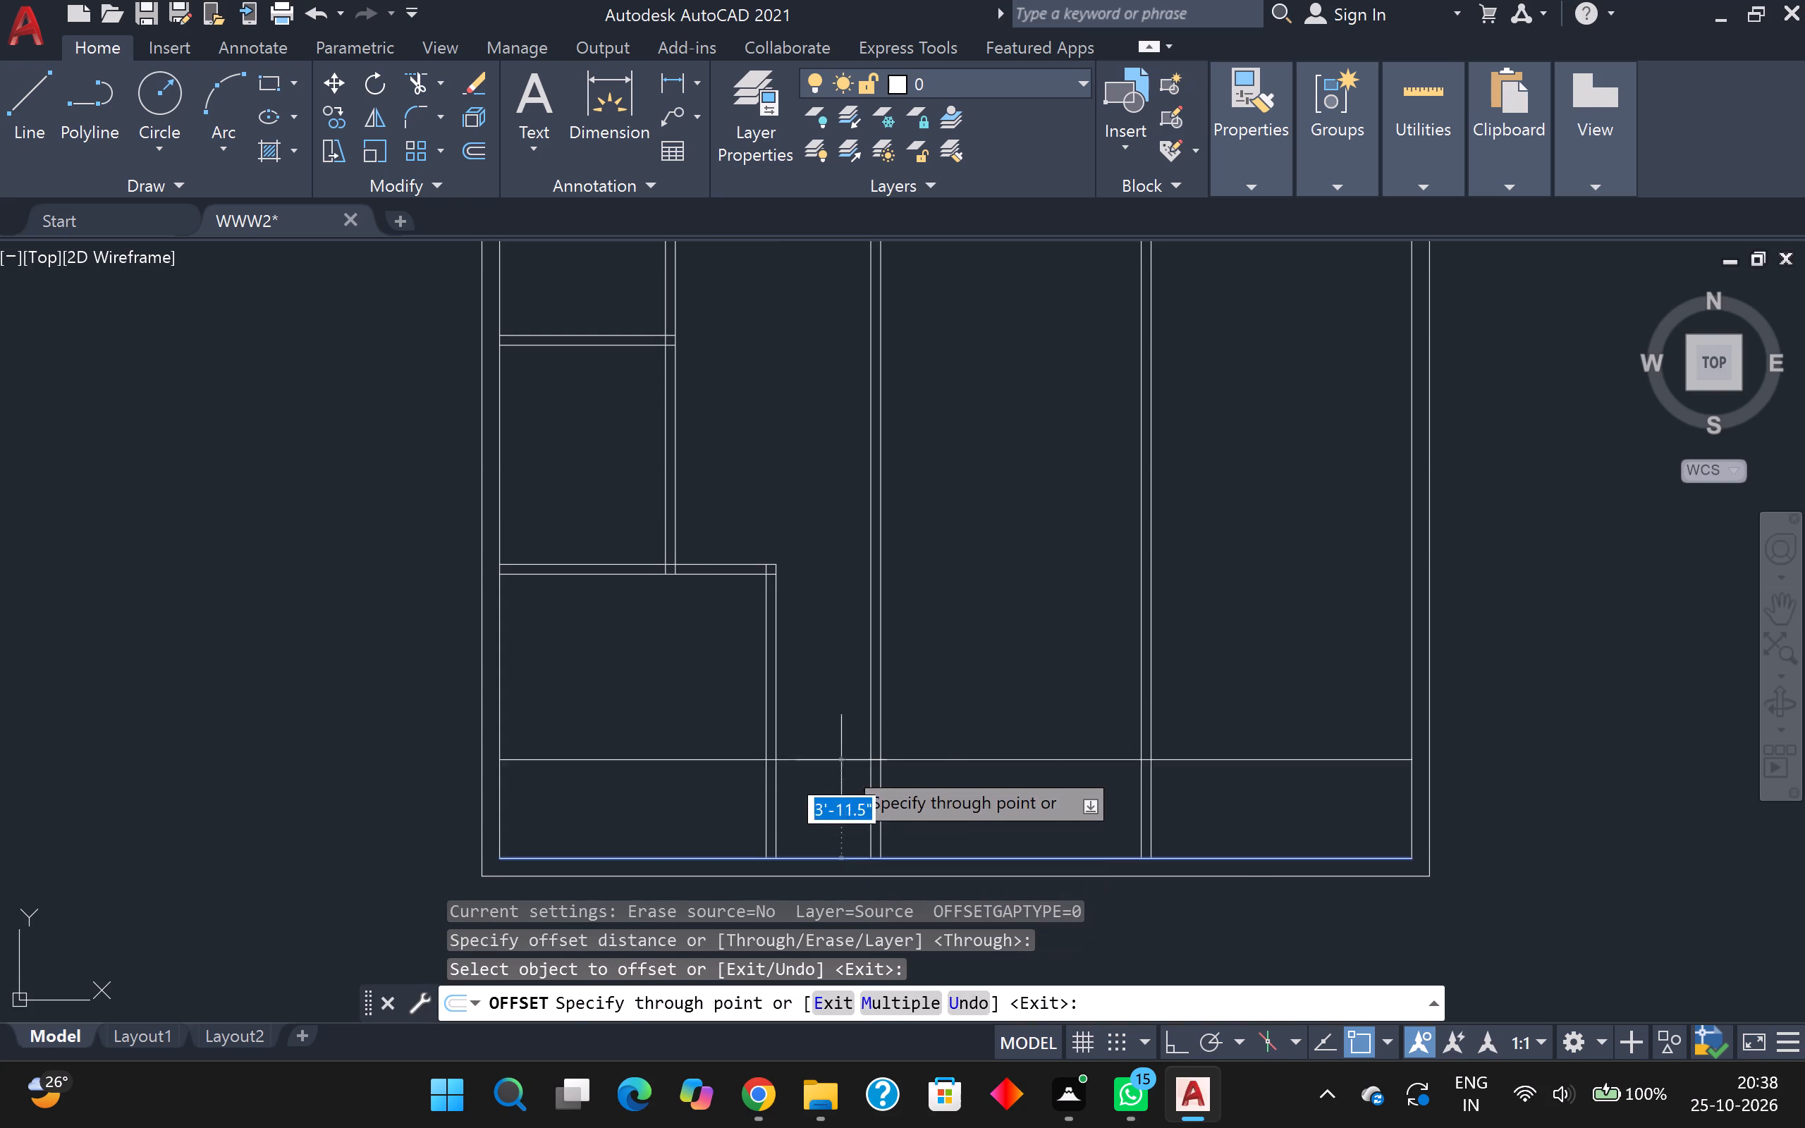
text(12')
key(Return)
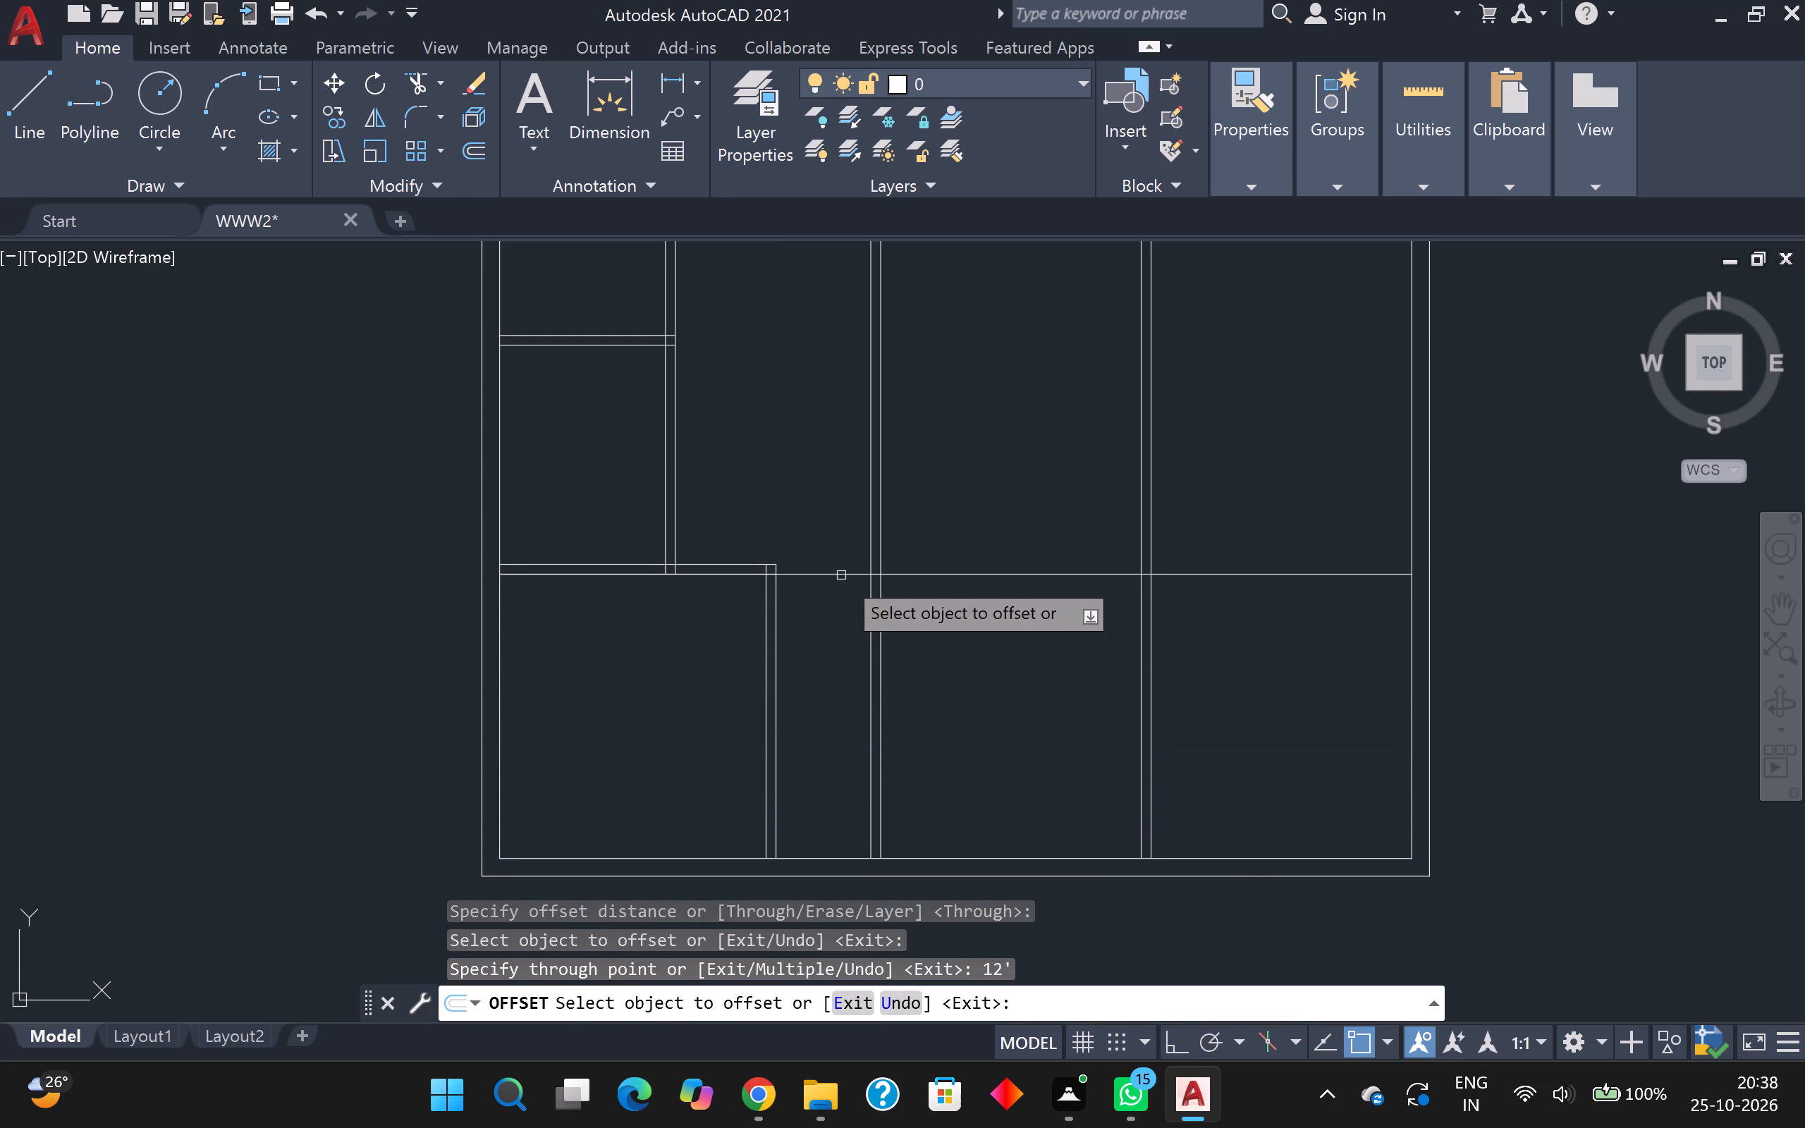
click(841, 575)
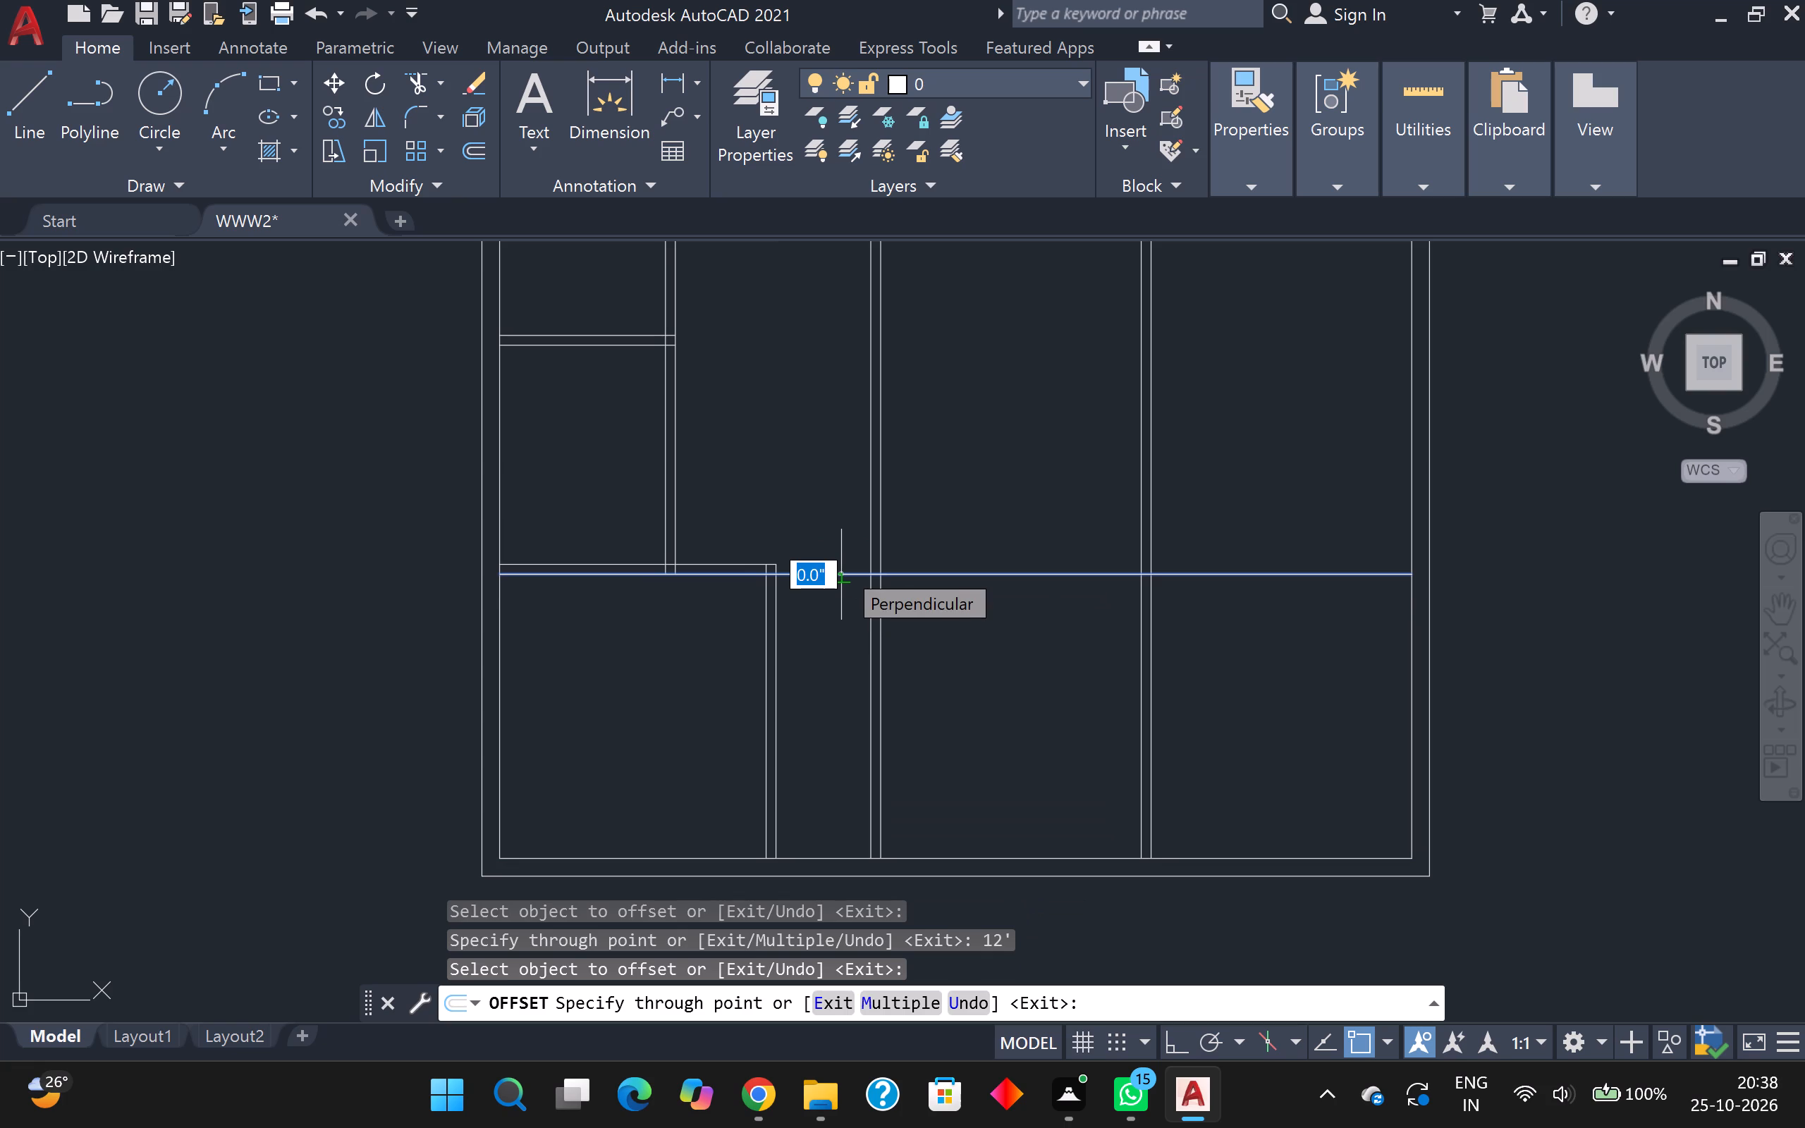
key(5)
key(Return)
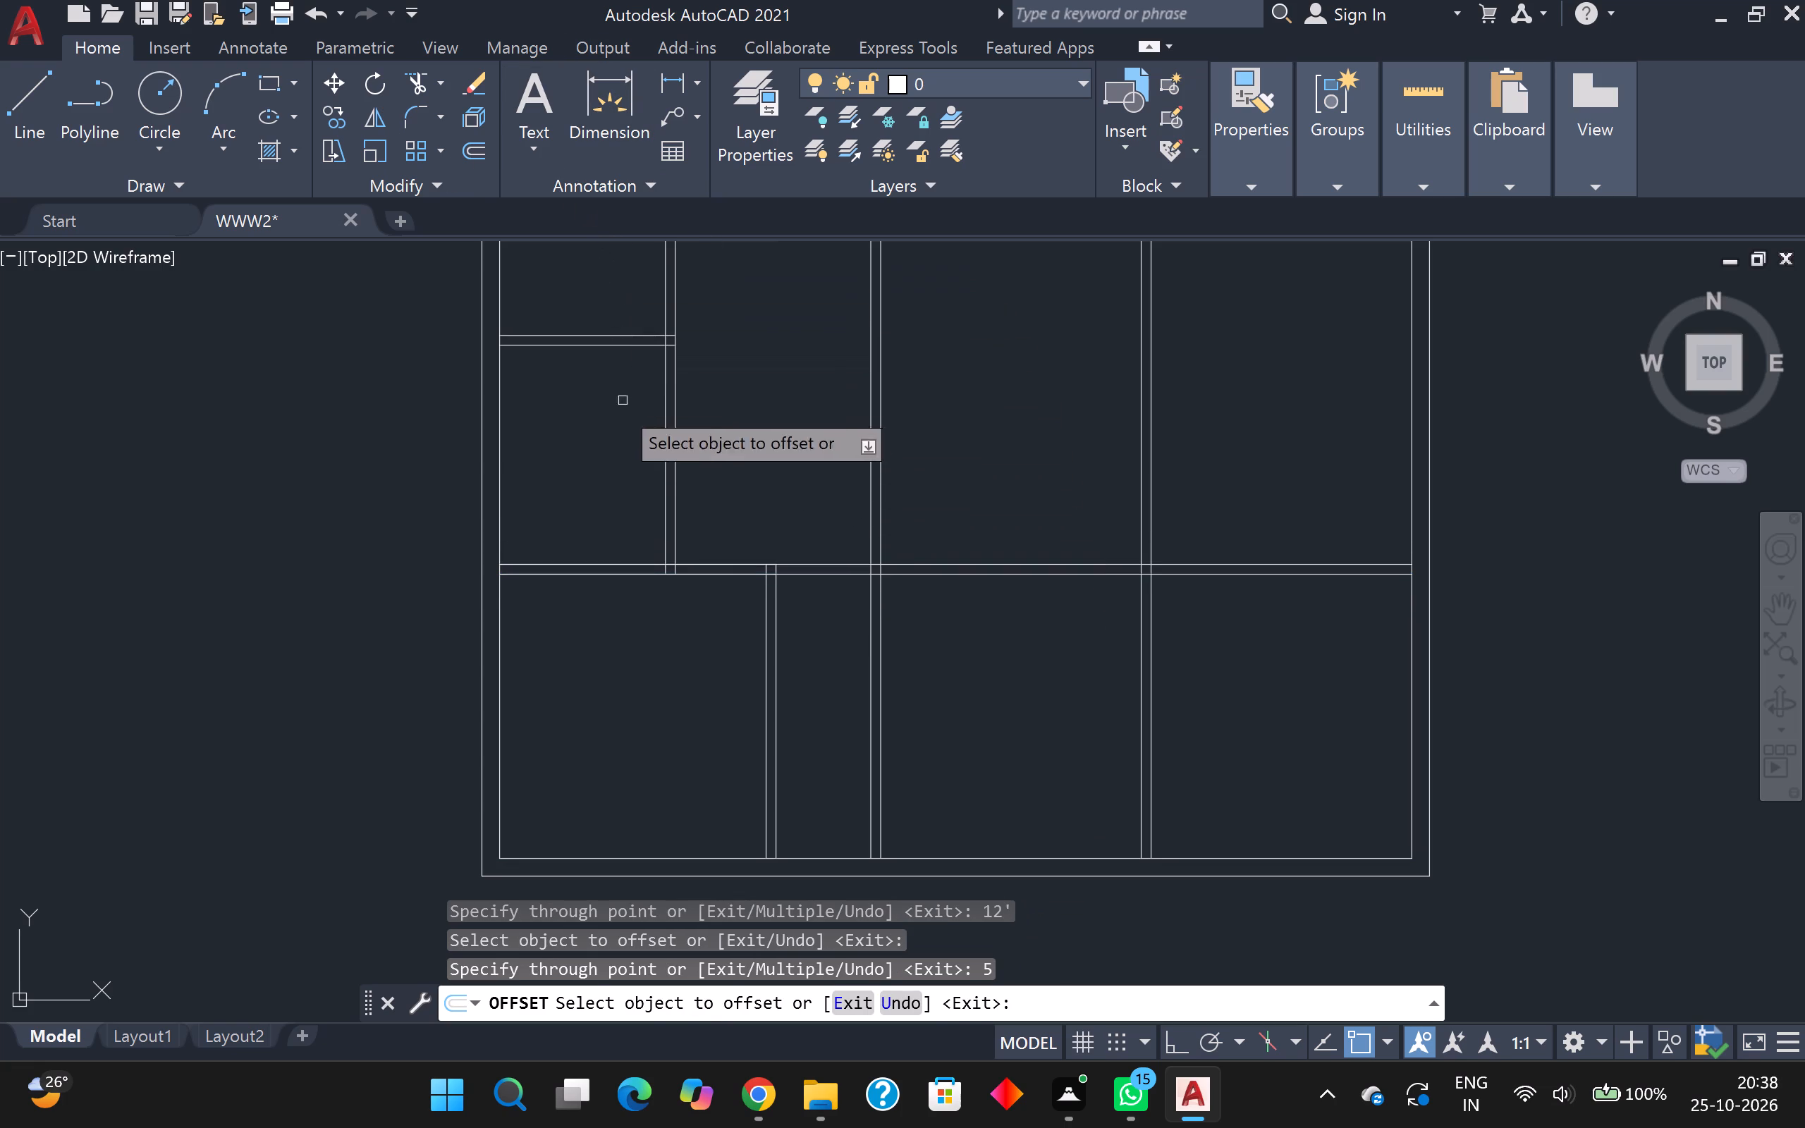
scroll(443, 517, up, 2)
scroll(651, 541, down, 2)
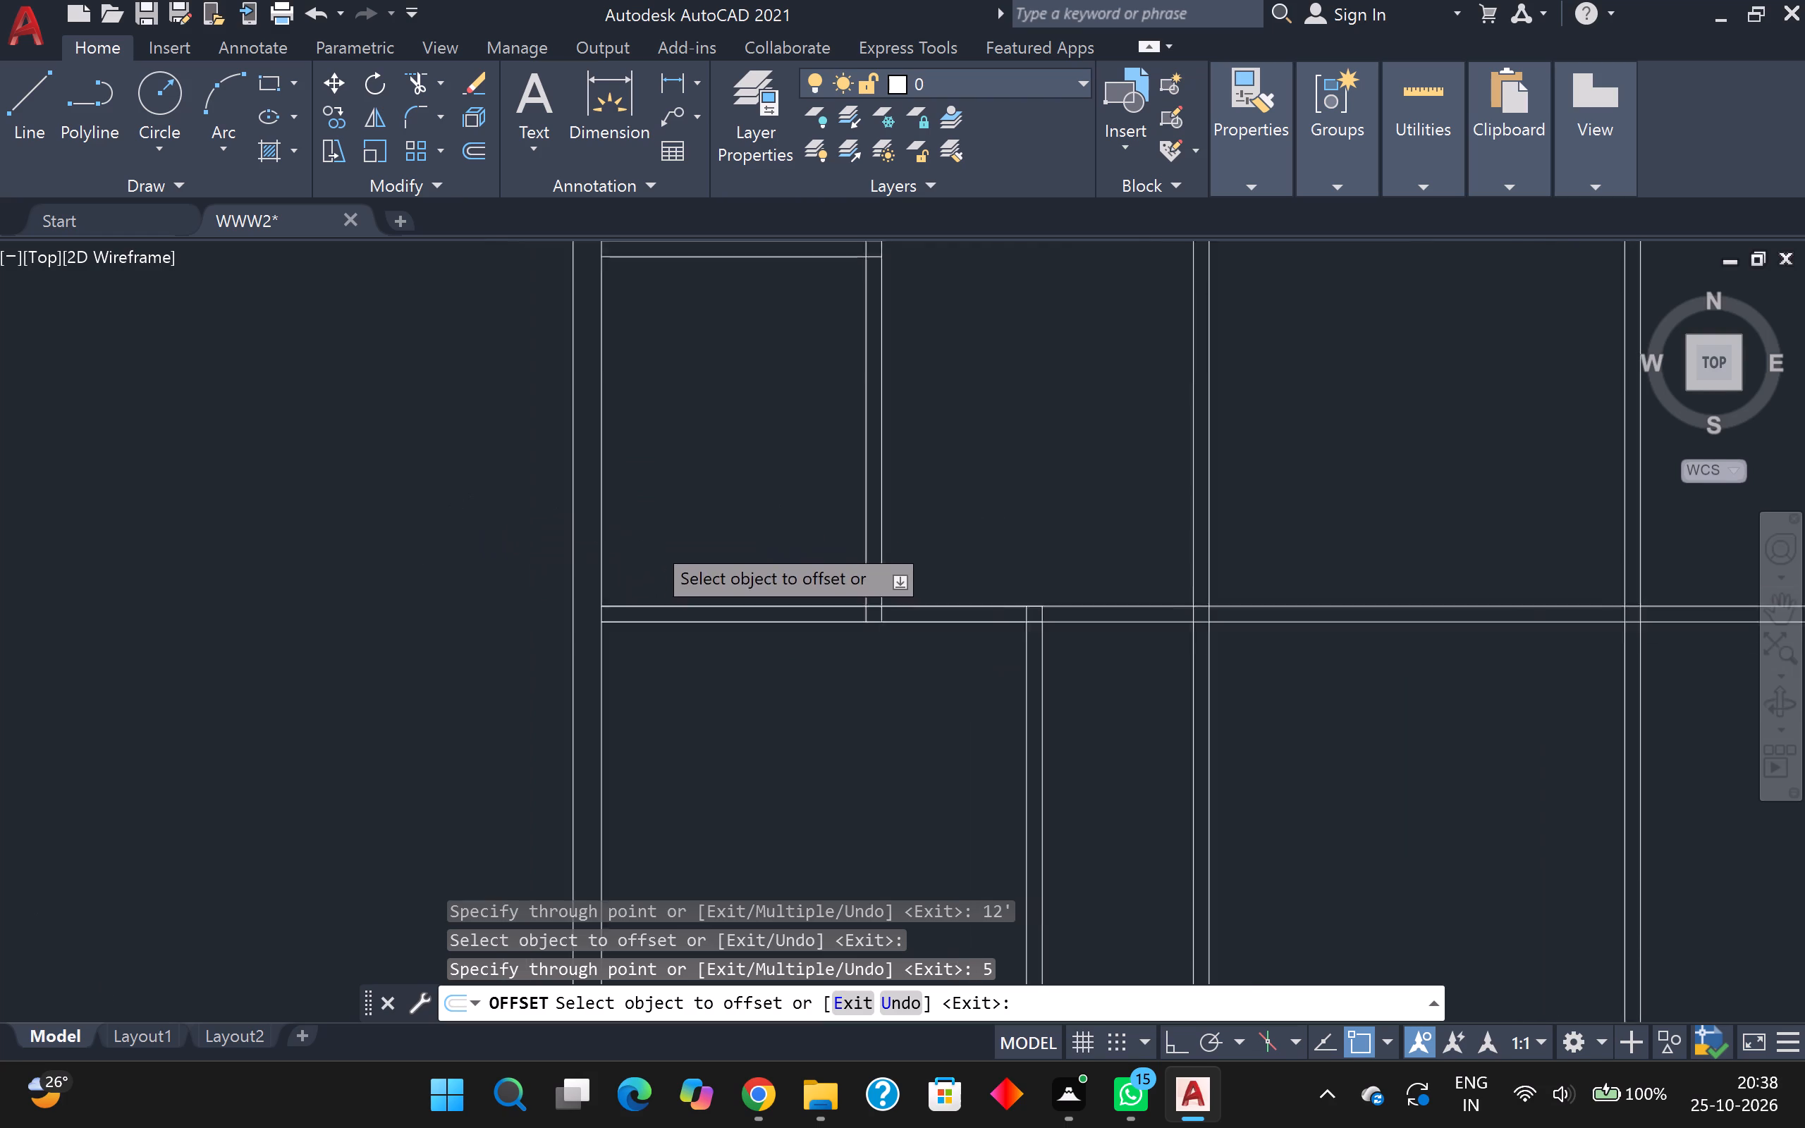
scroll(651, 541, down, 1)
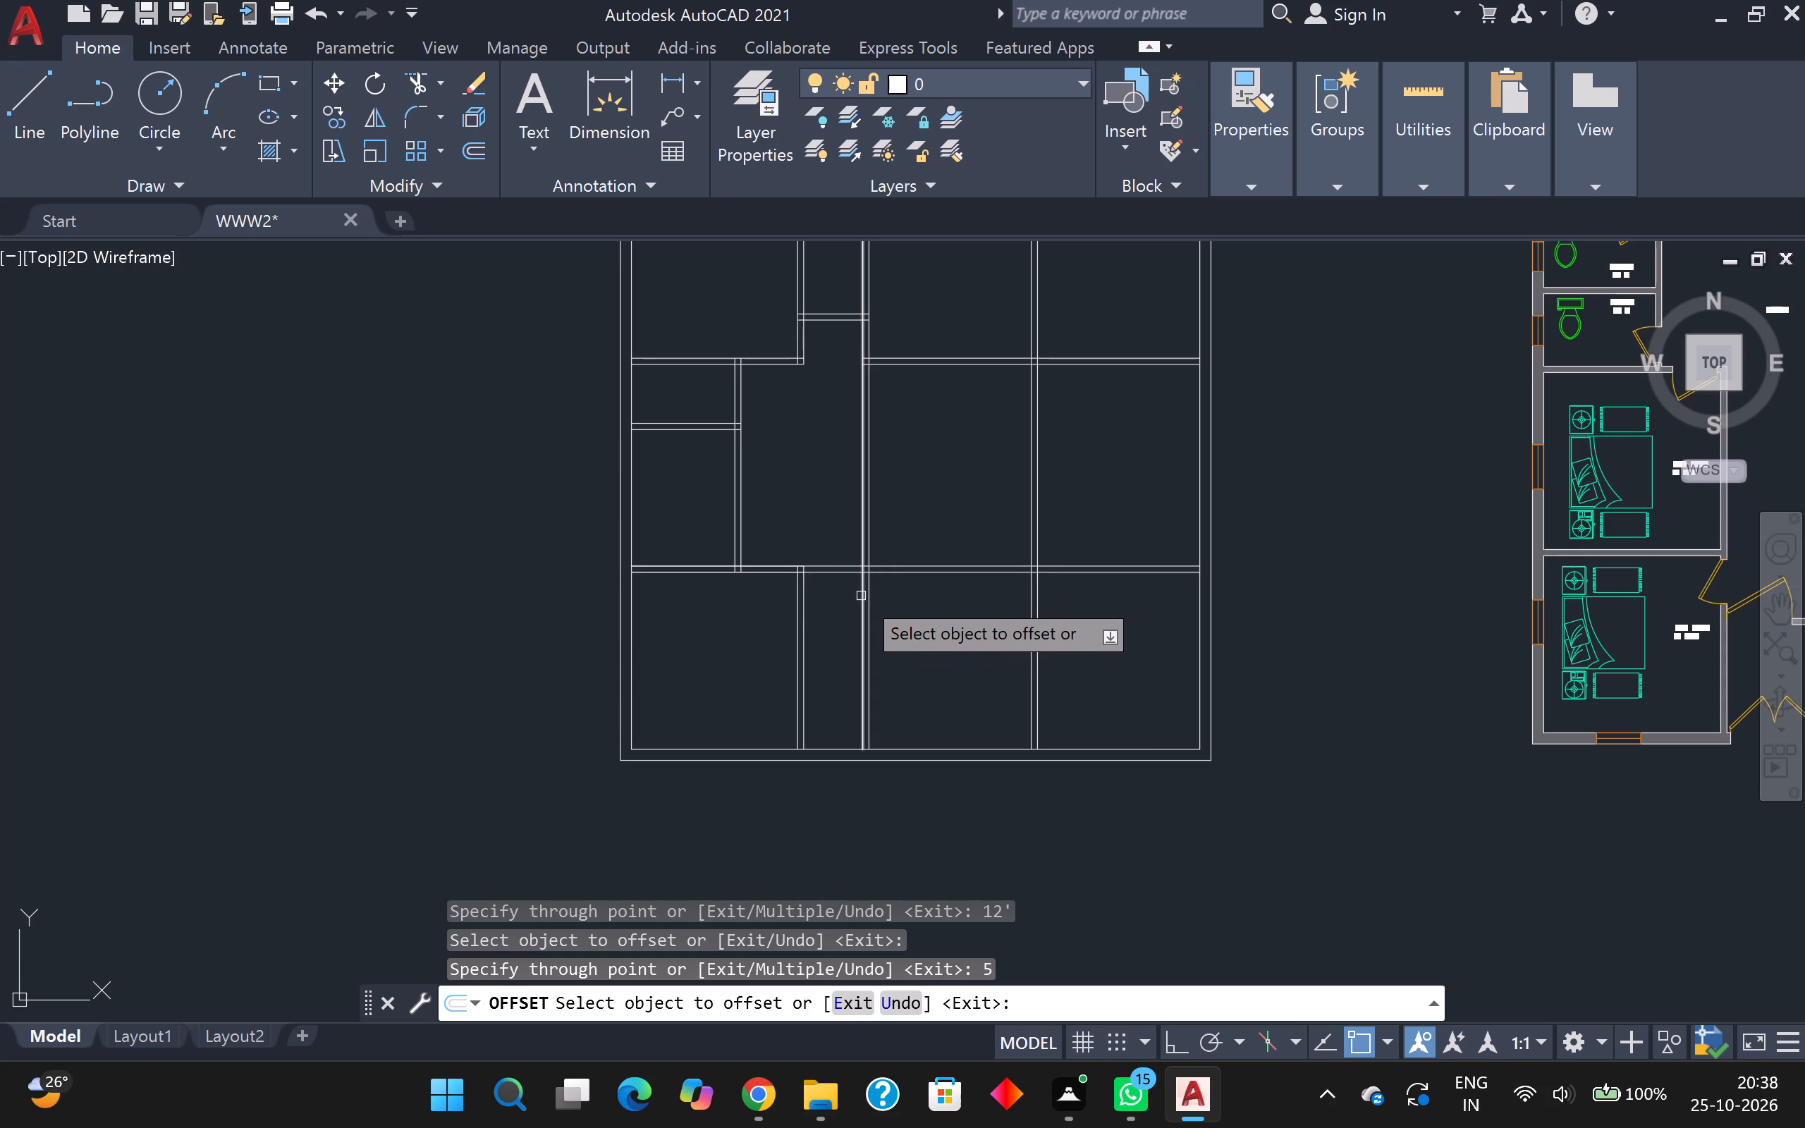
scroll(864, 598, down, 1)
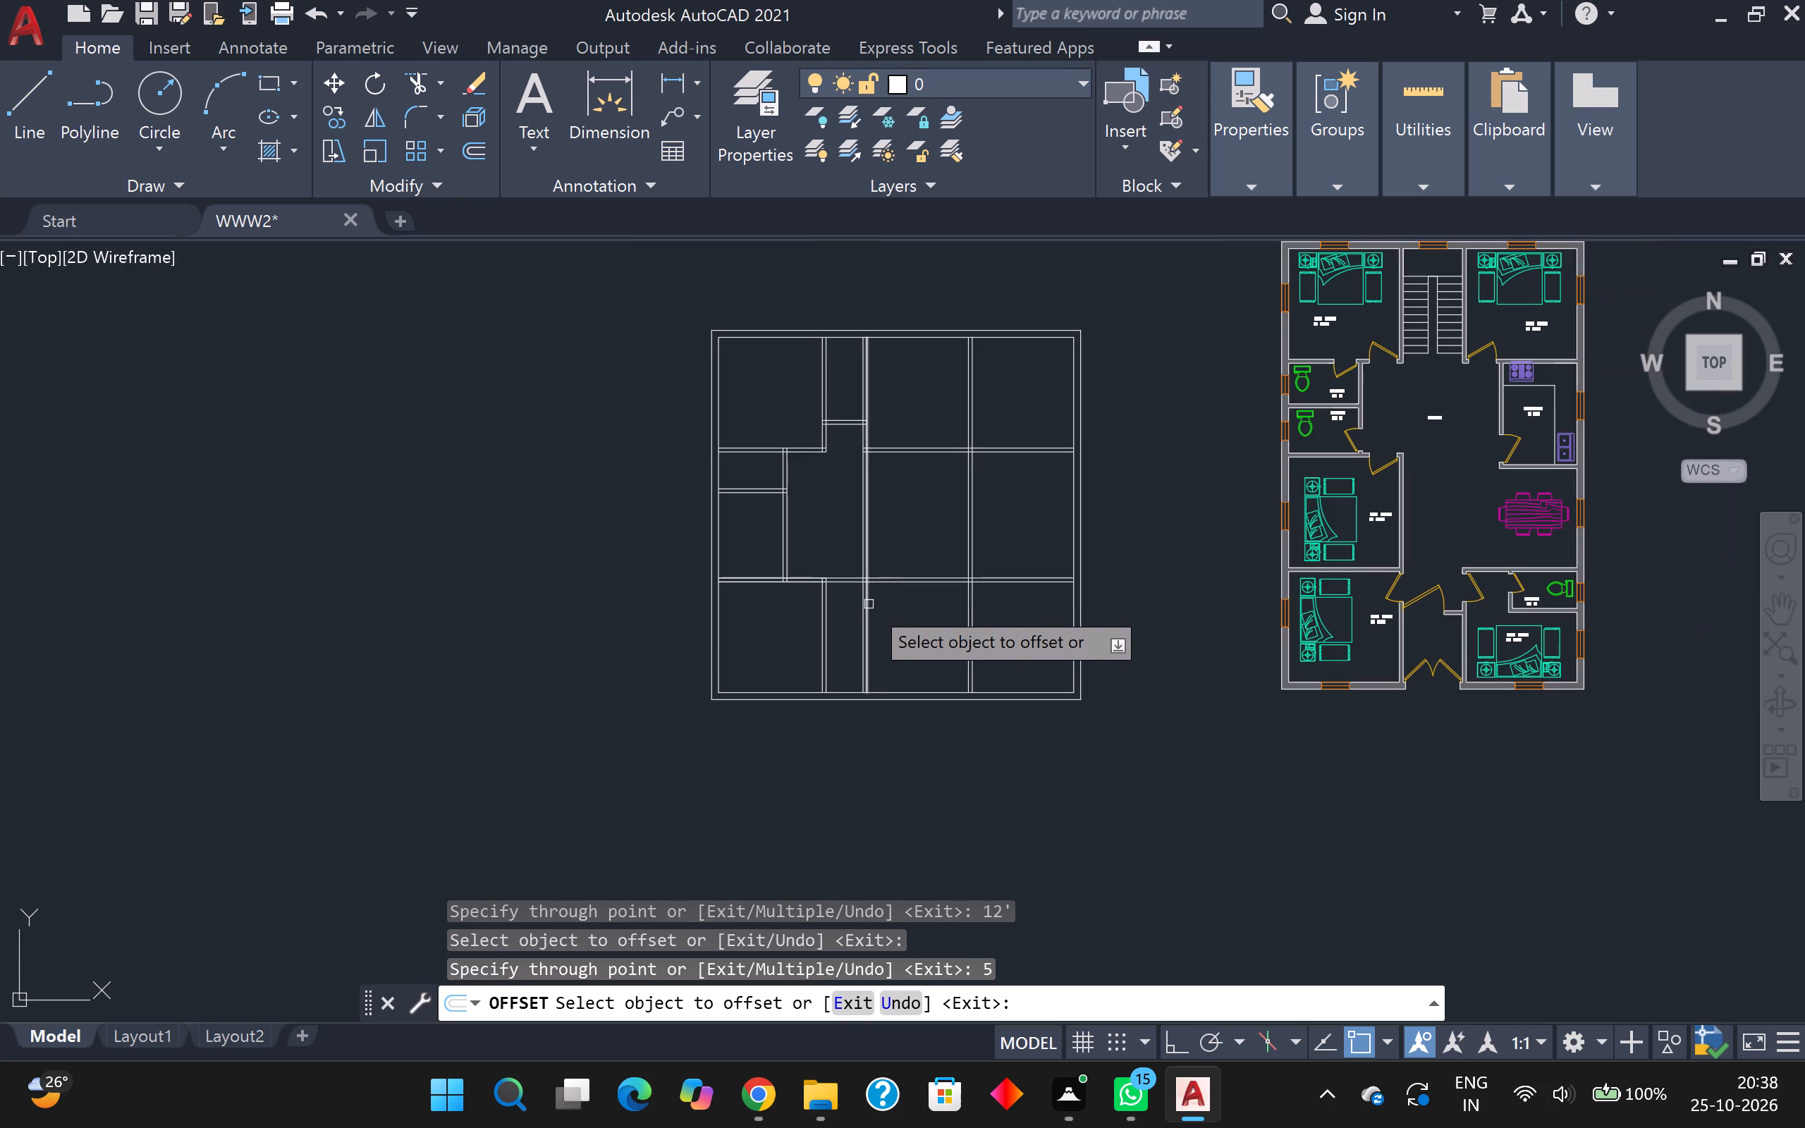
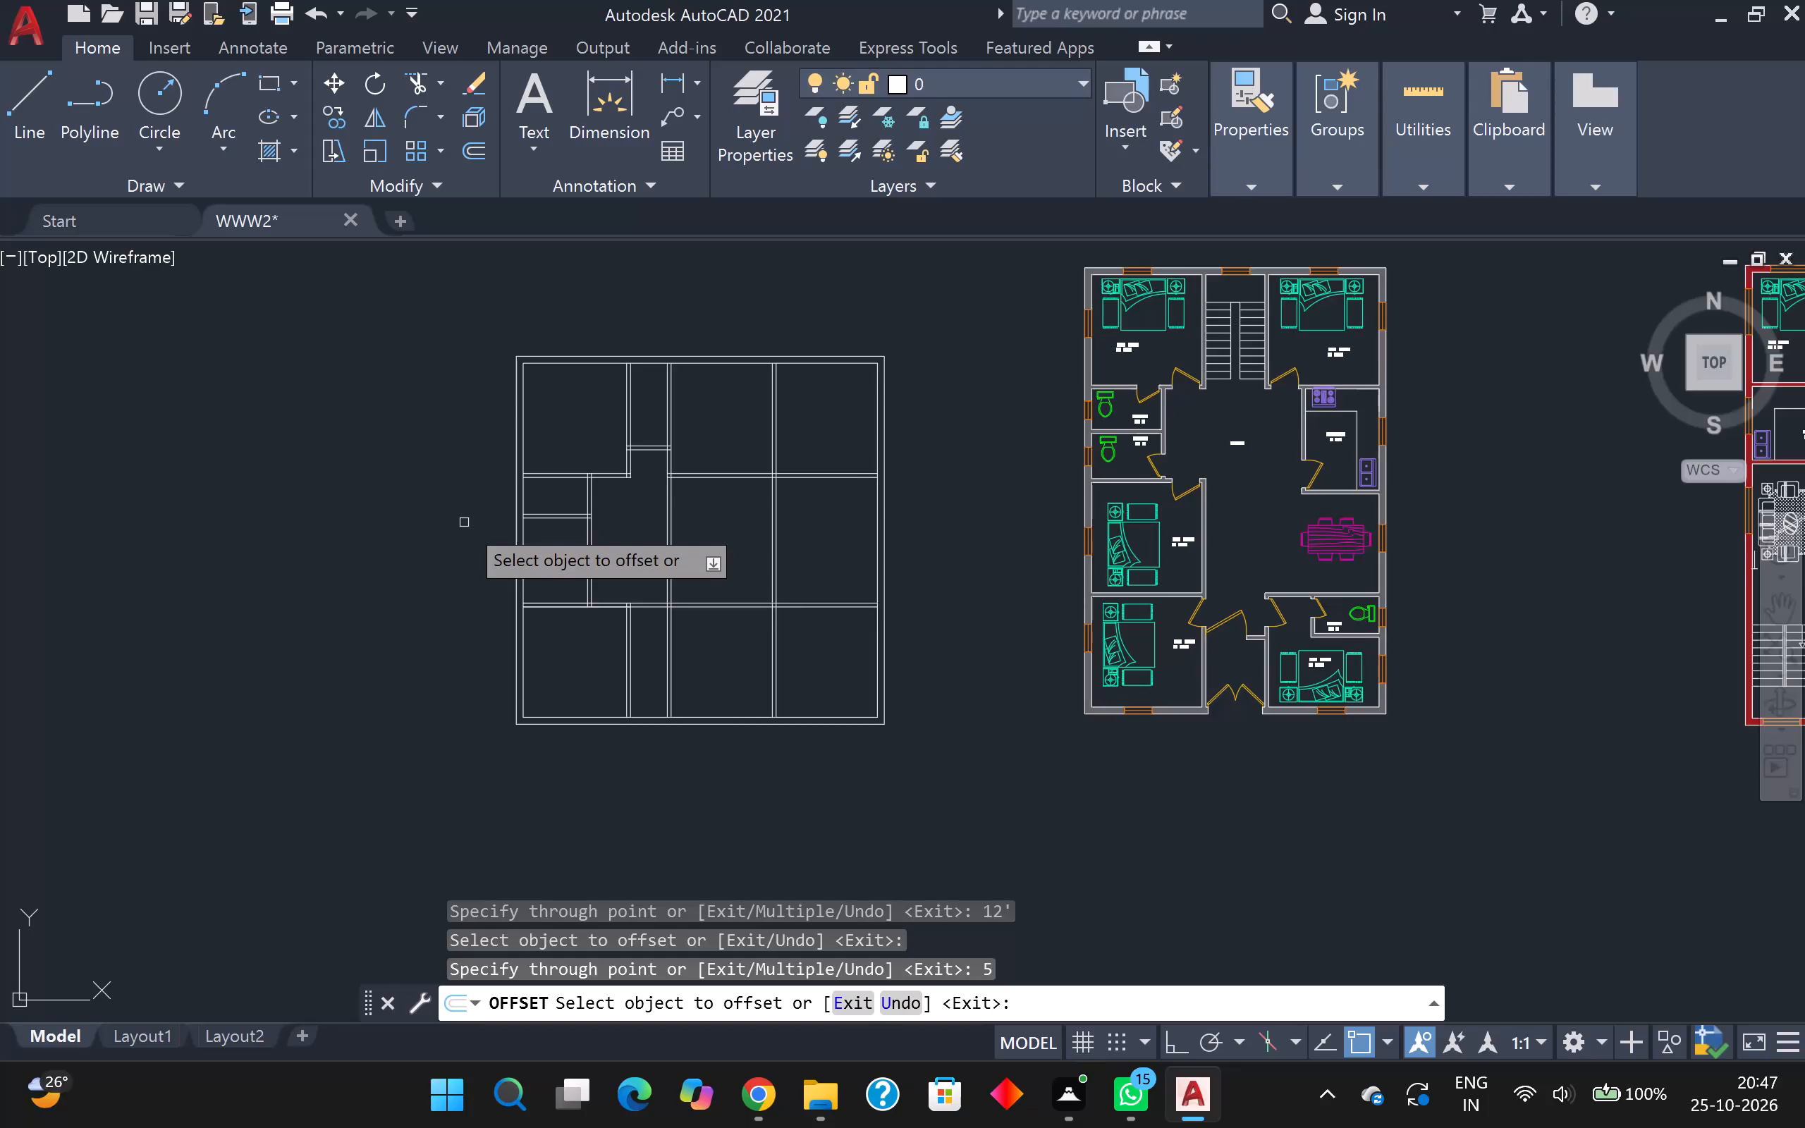
Examine the new plan's partition layout around the central passage and compare it with the finished plan beside it.
scroll(467, 525, down, 1)
scroll(501, 539, up, 2)
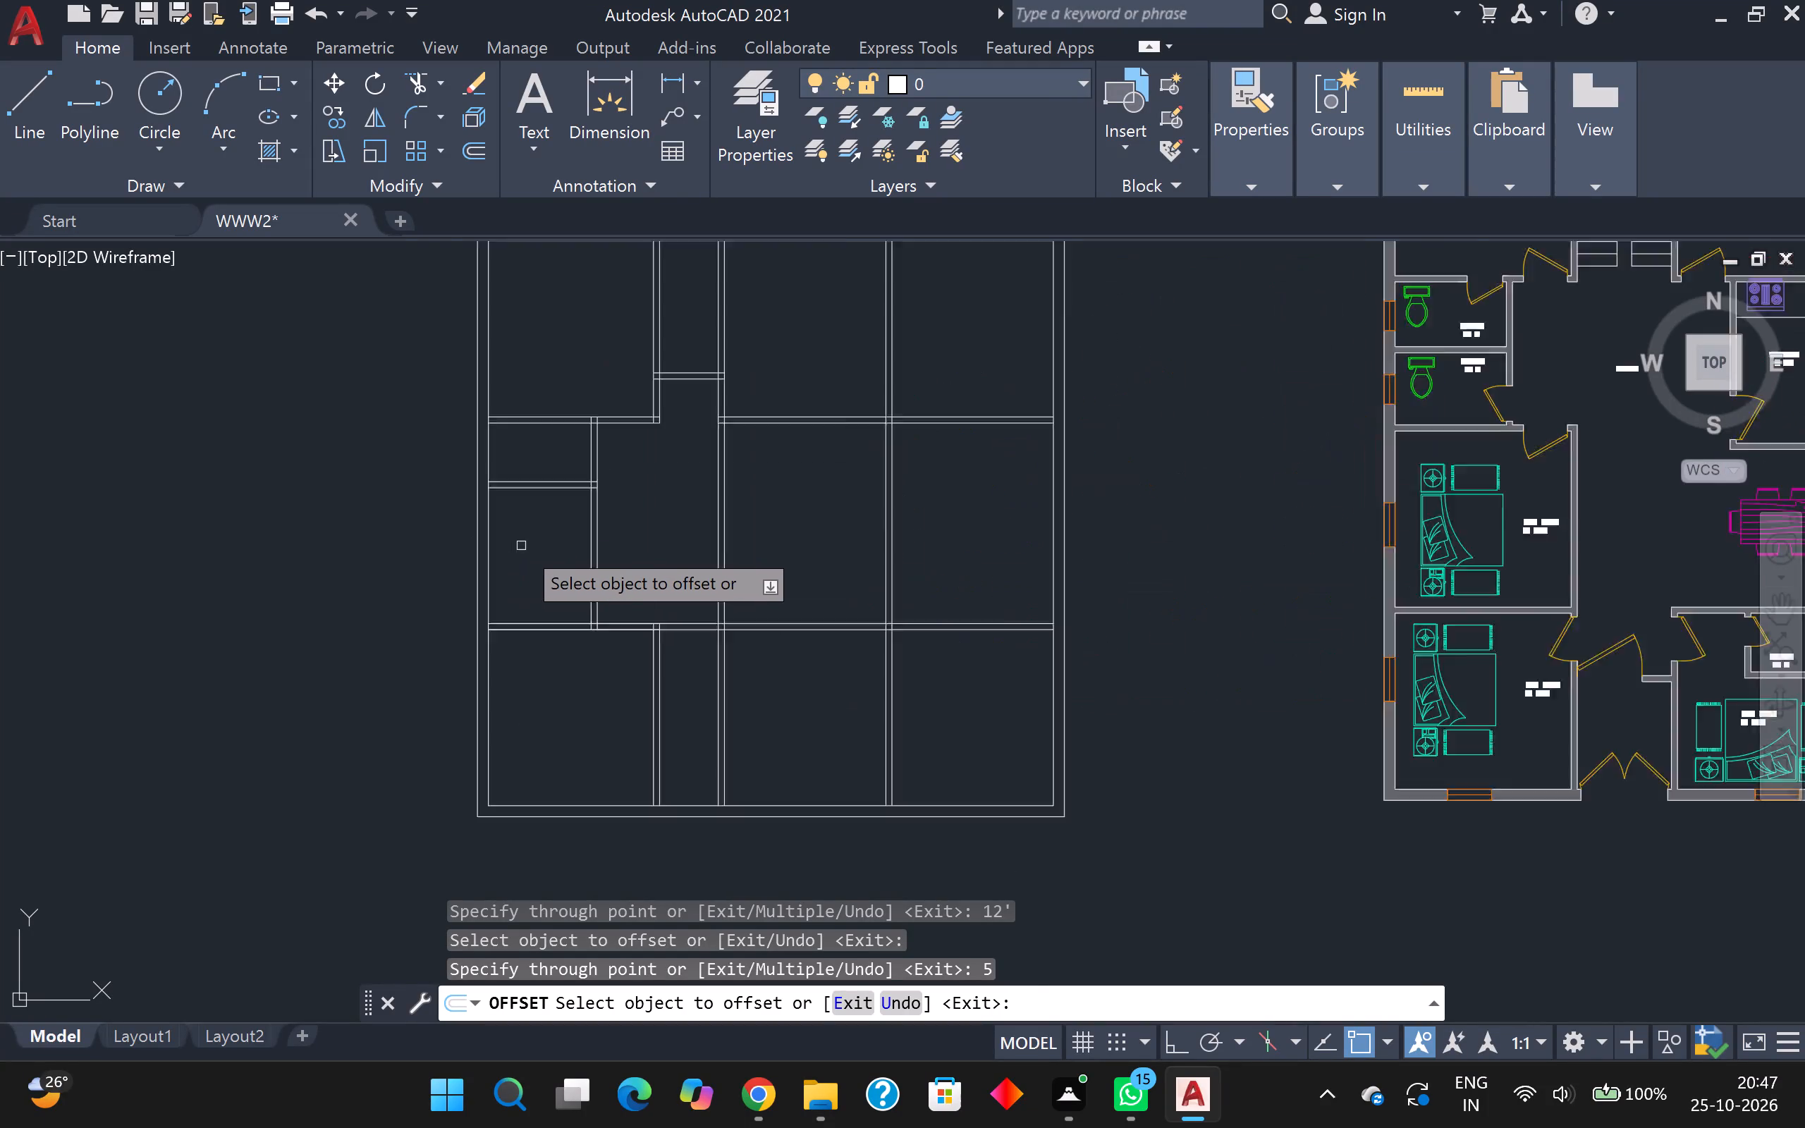
scroll(521, 546, up, 2)
middle_drag(521, 548, 460, 501)
scroll(522, 529, down, 3)
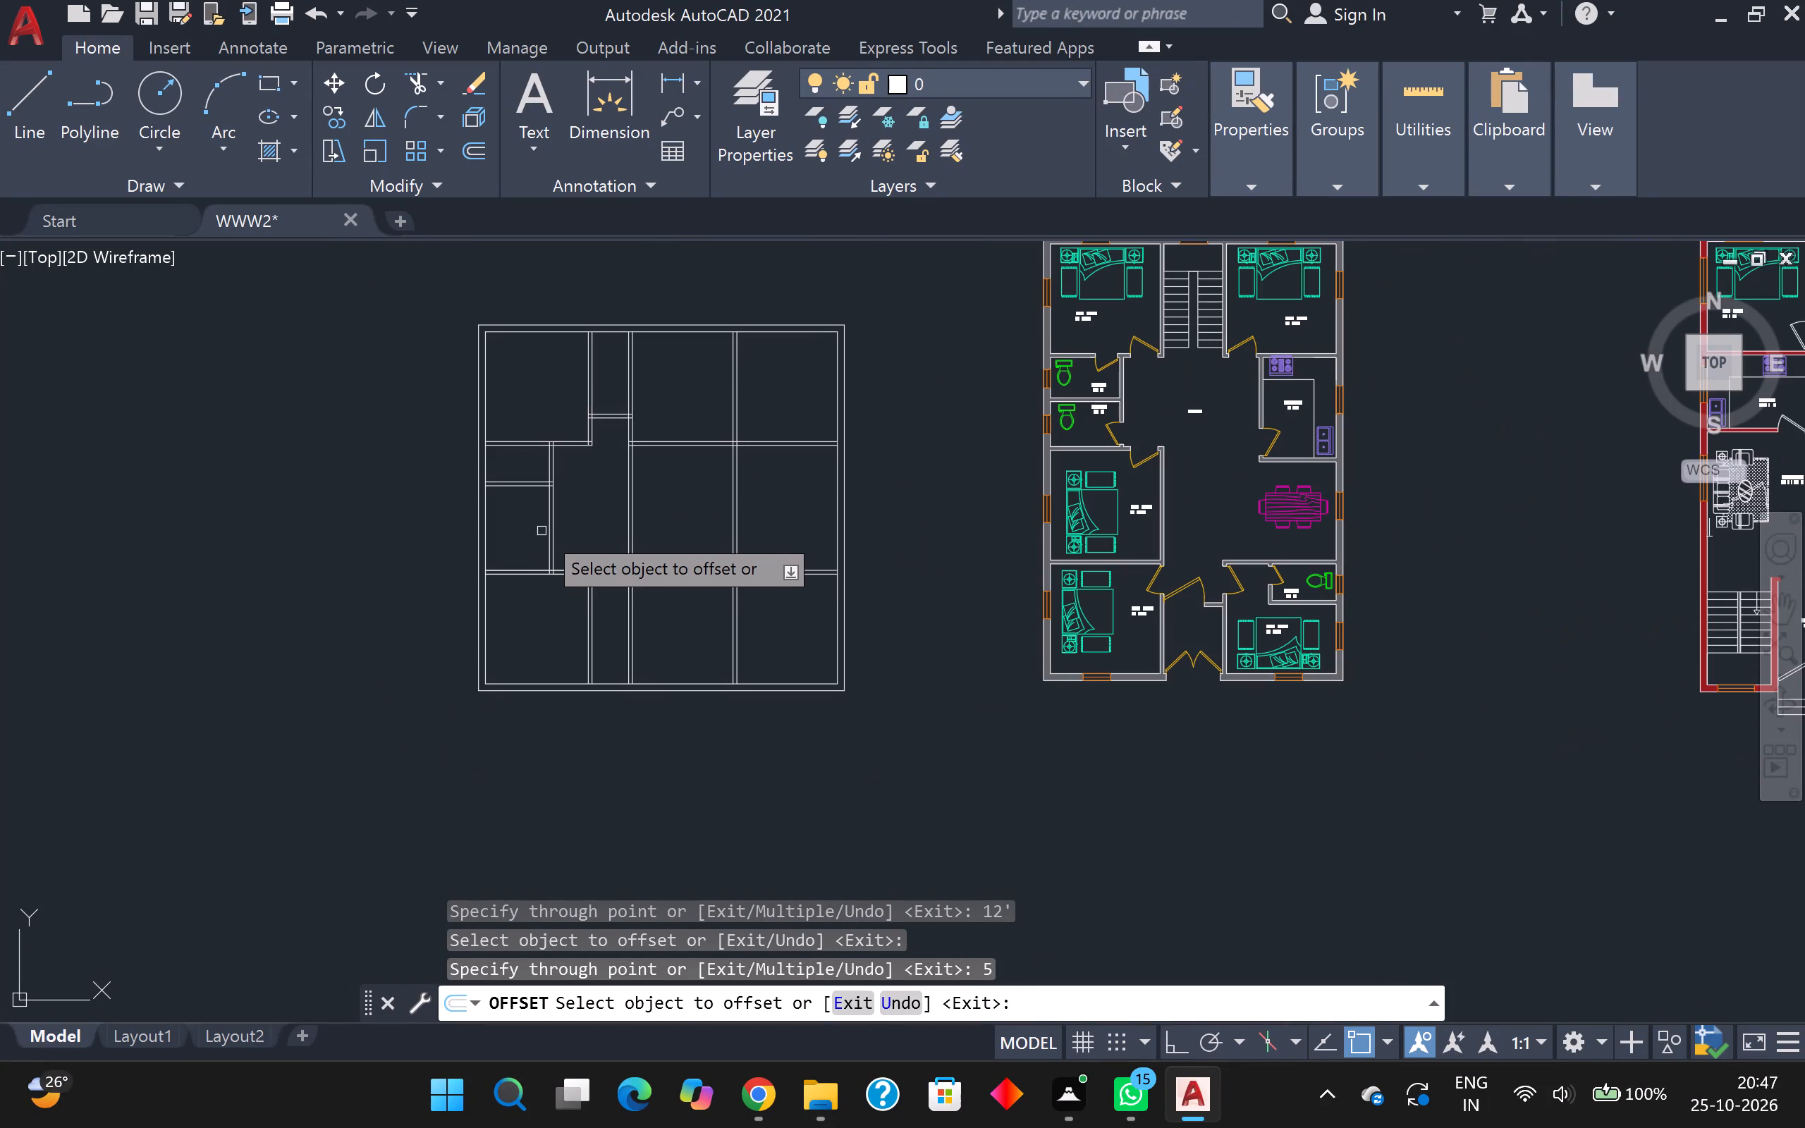
middle_drag(668, 519, 611, 510)
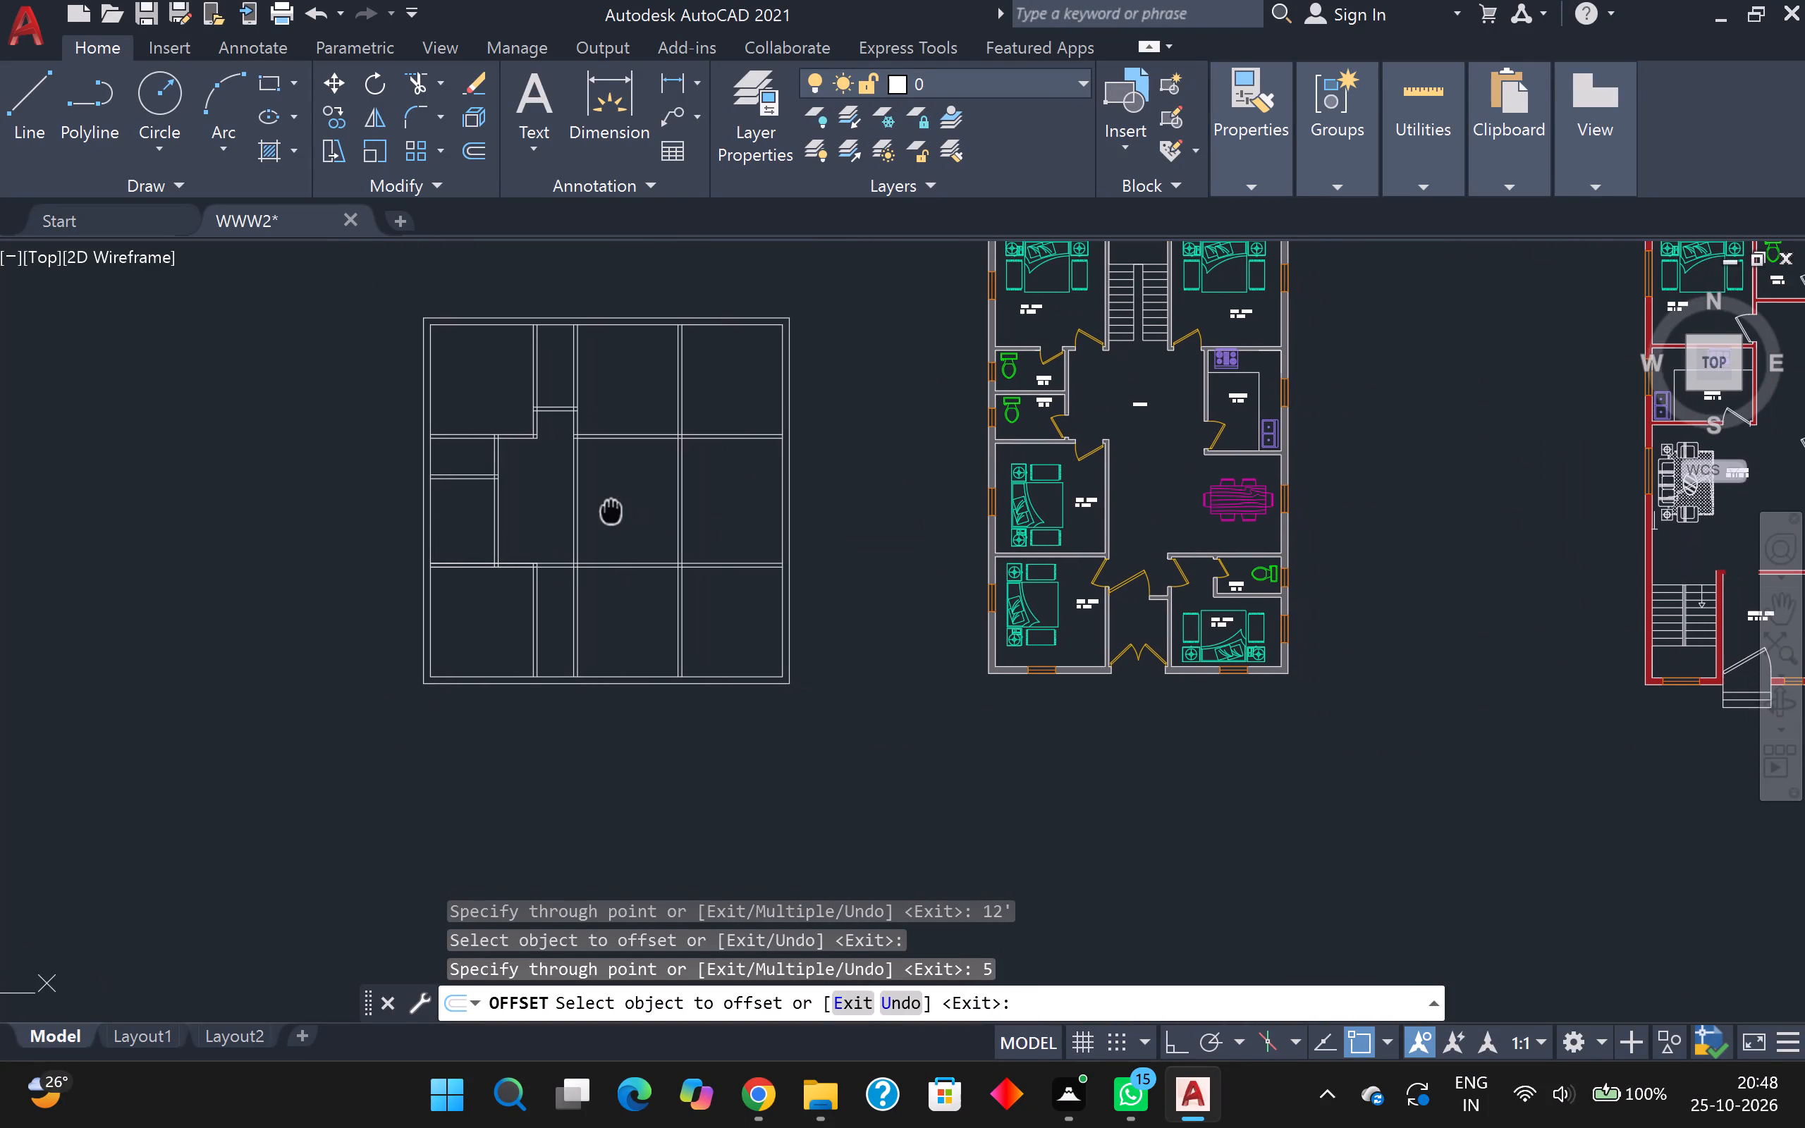
middle_drag(611, 510, 594, 491)
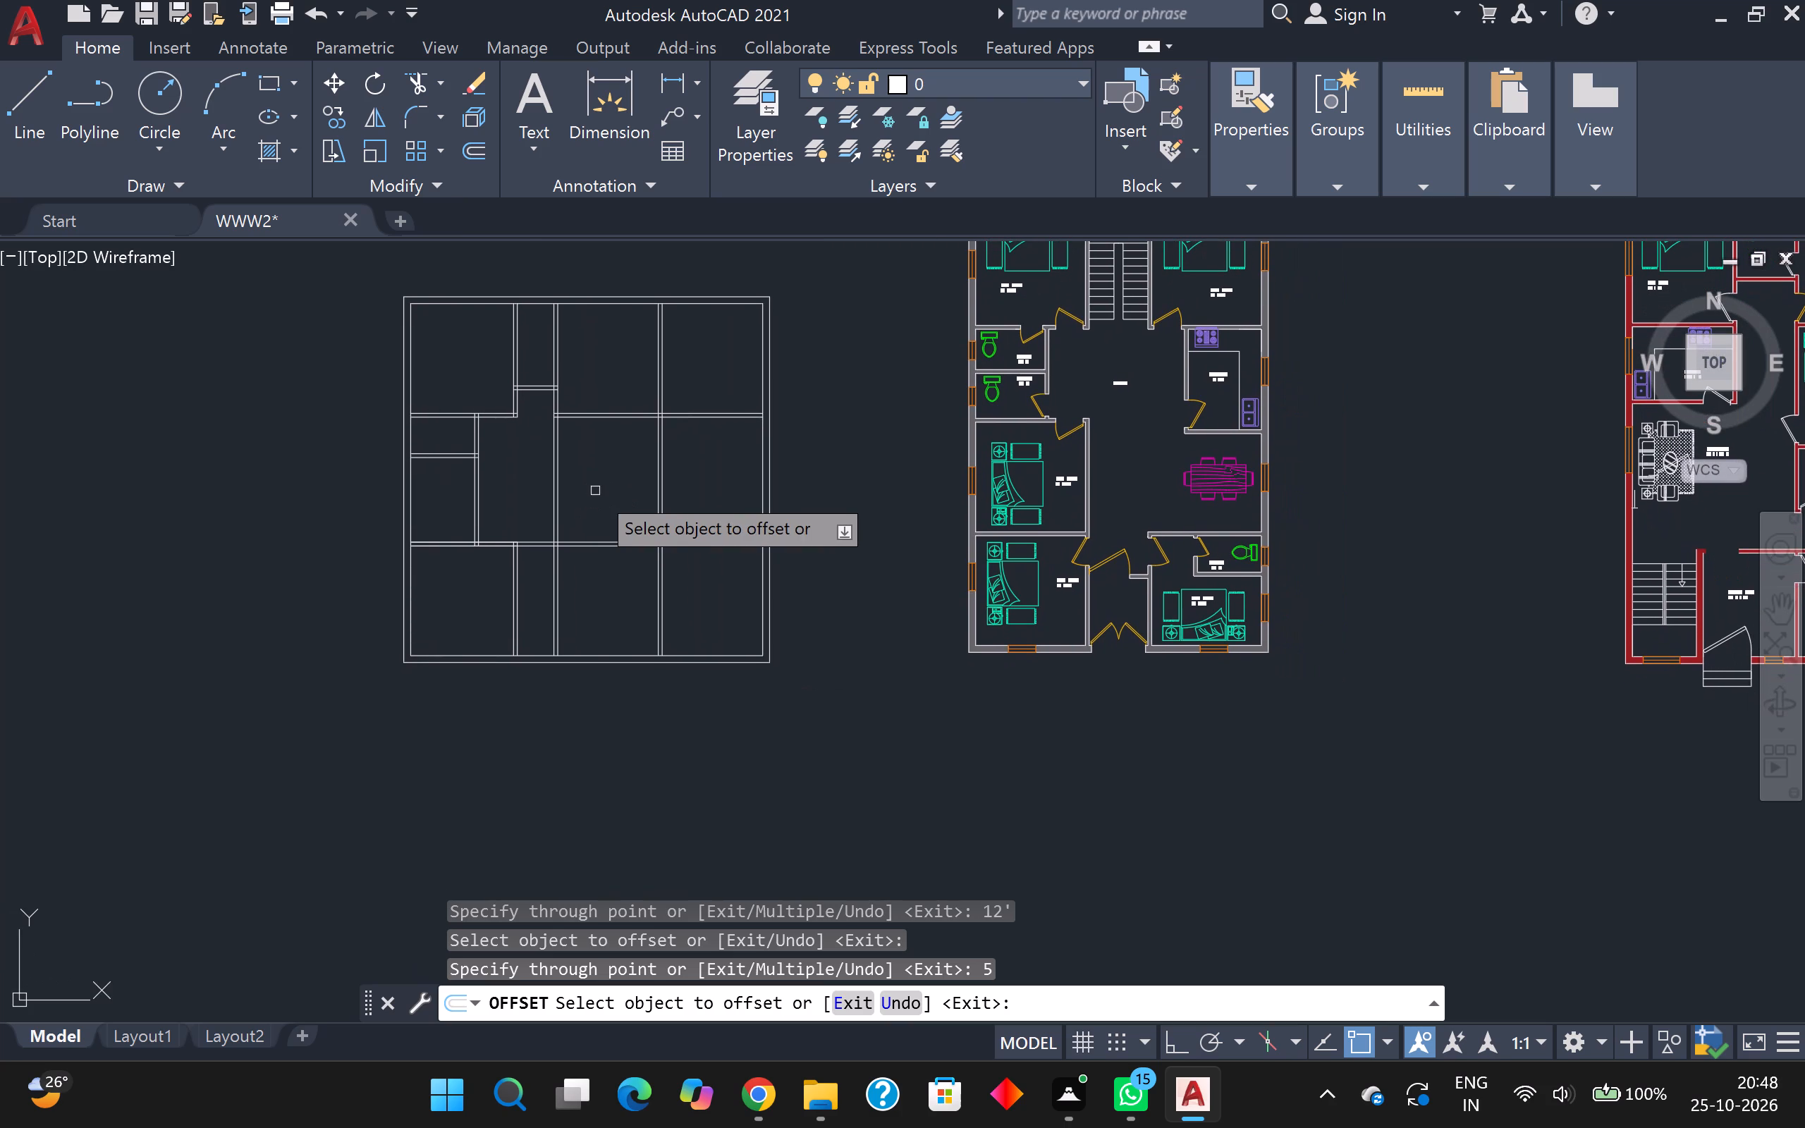
scroll(594, 486, up, 1)
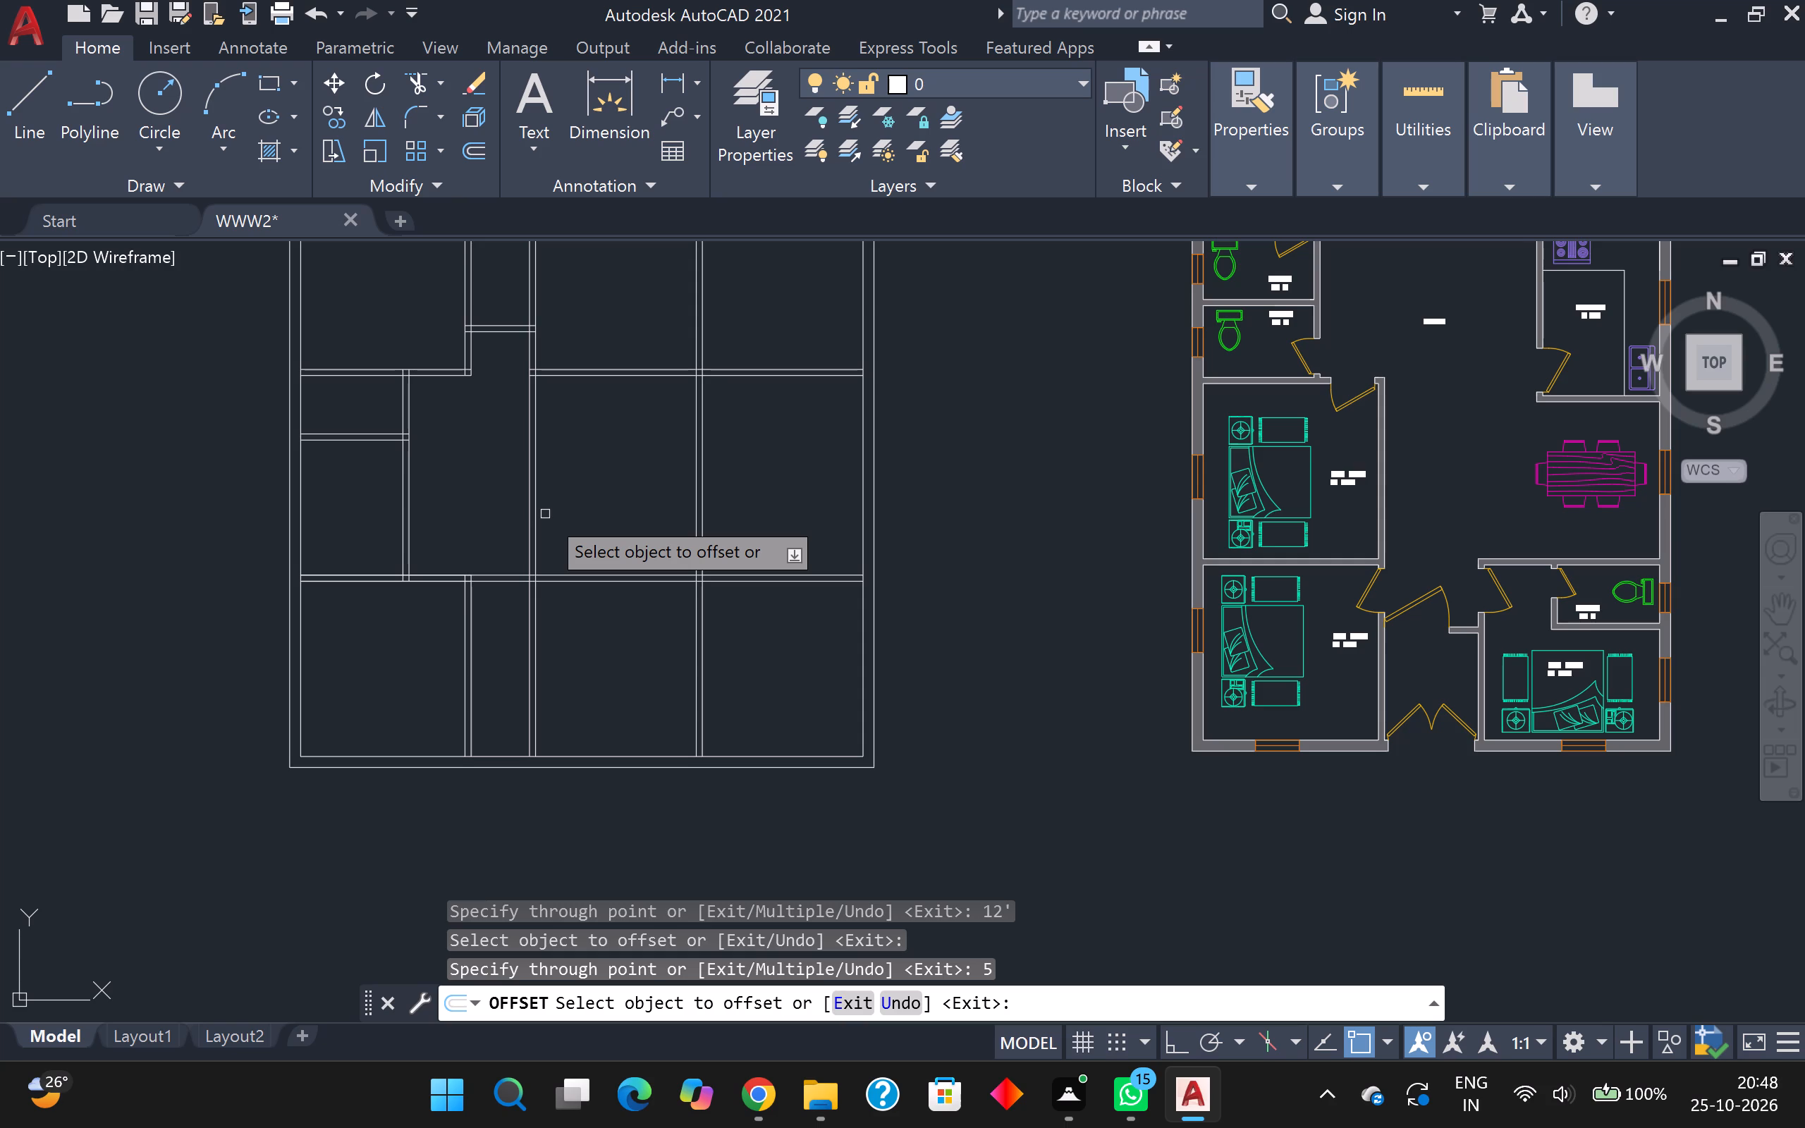
scroll(547, 506, down, 1)
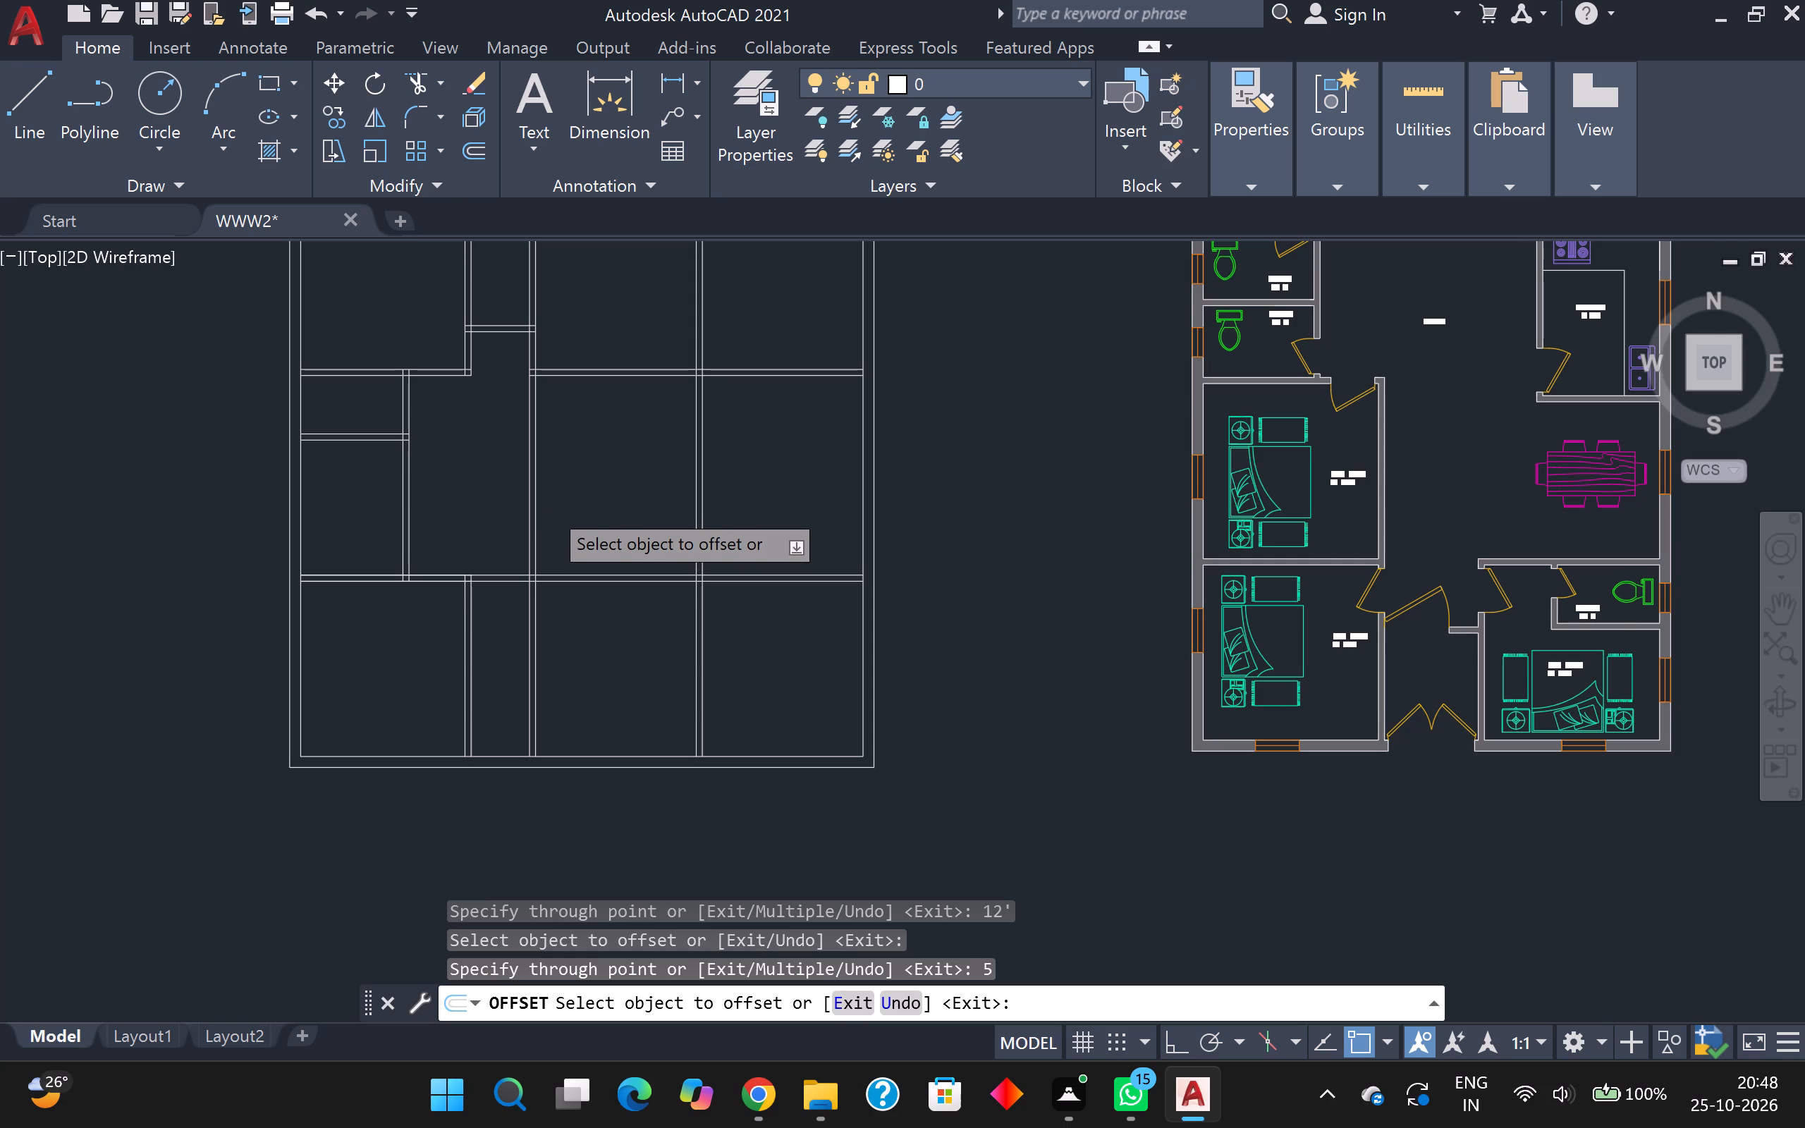
scroll(547, 527, up, 1)
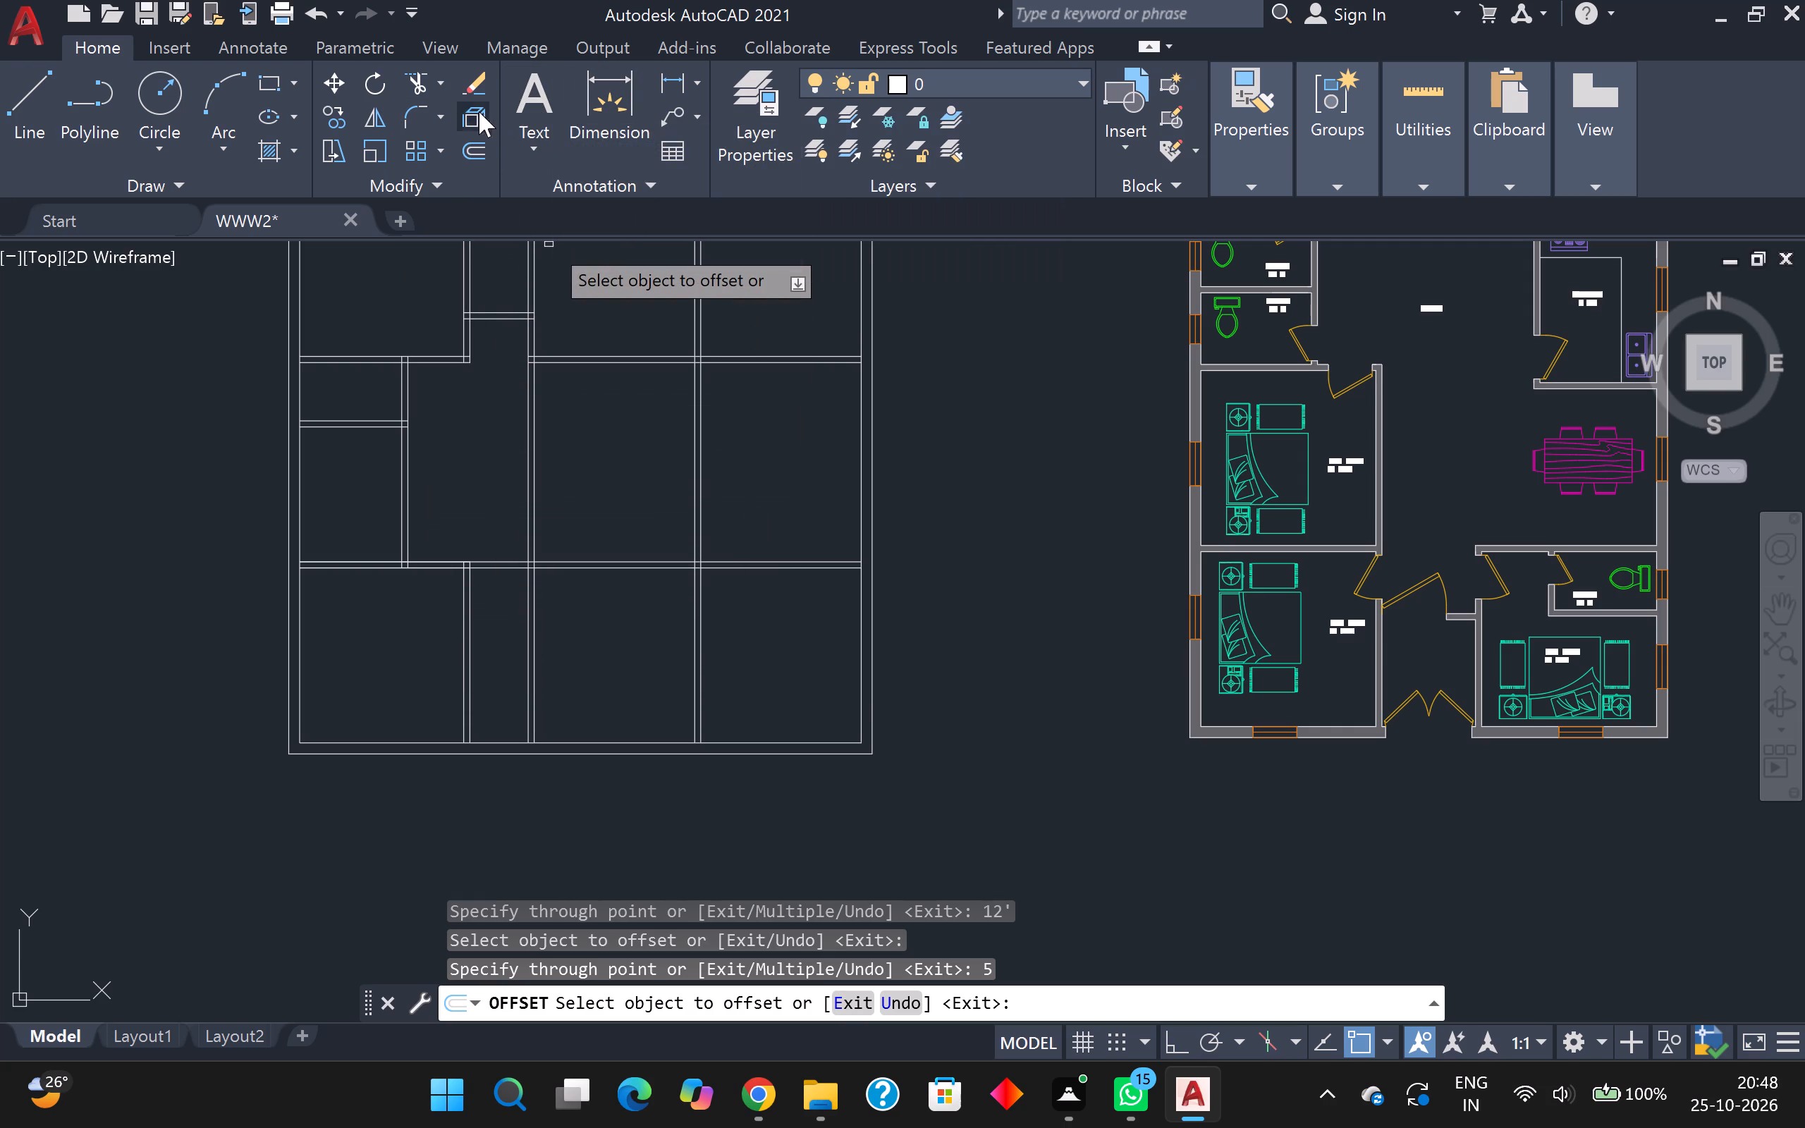
Trim the vertical partition on the right side of the central passage between the upper and lower horizontal partitions.
click(424, 92)
click(489, 431)
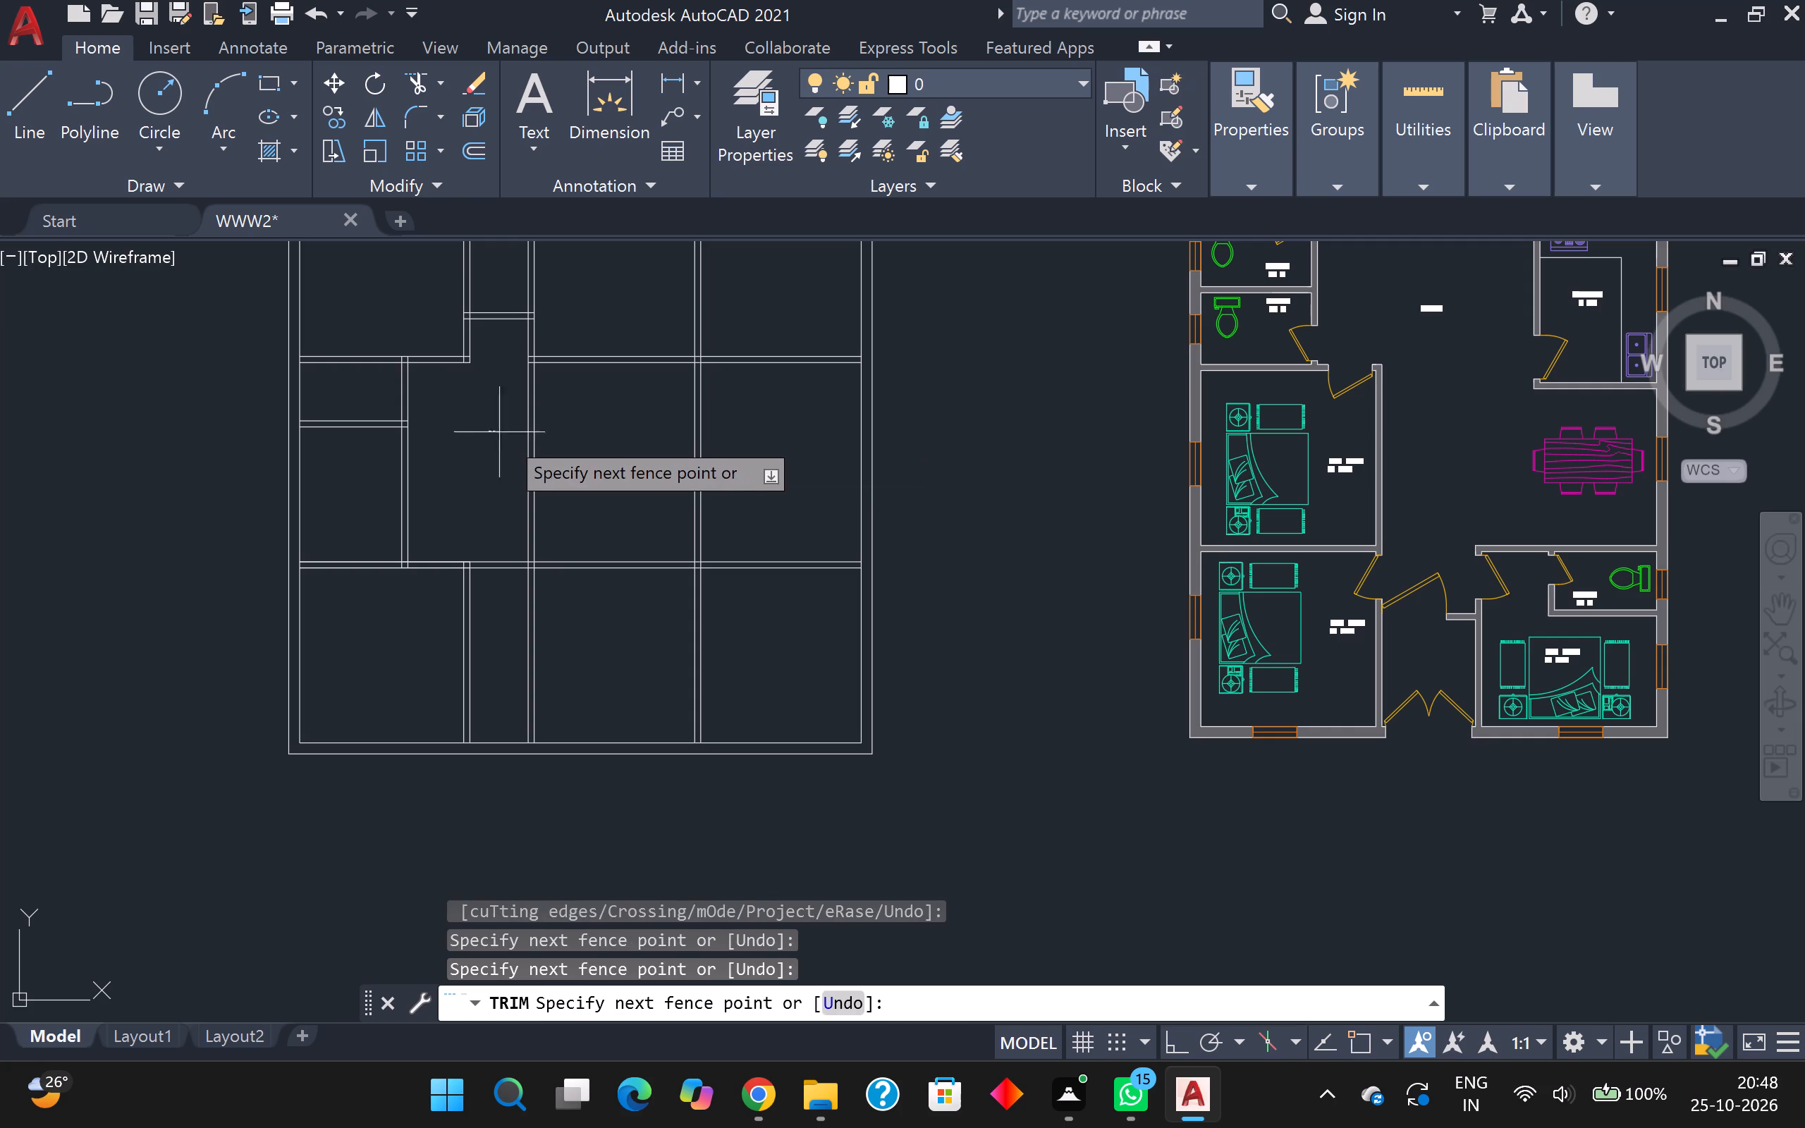
click(527, 450)
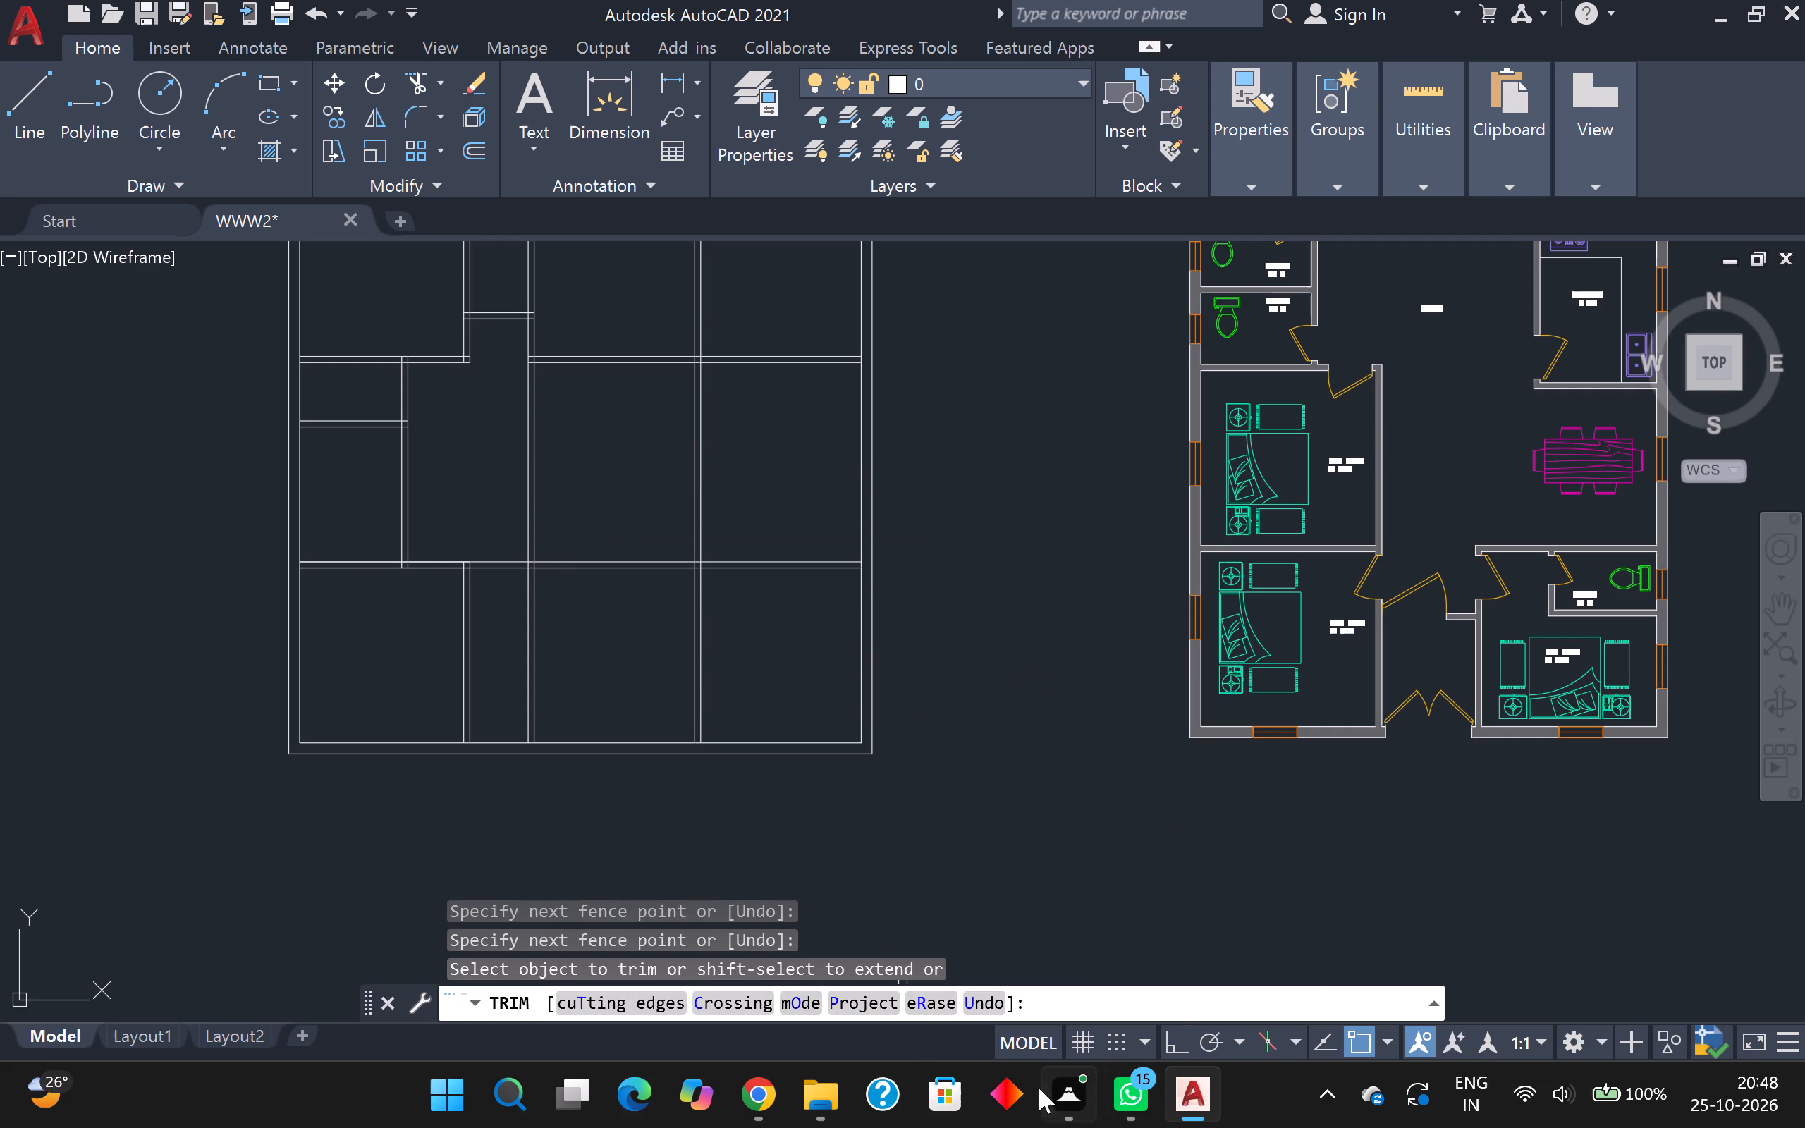
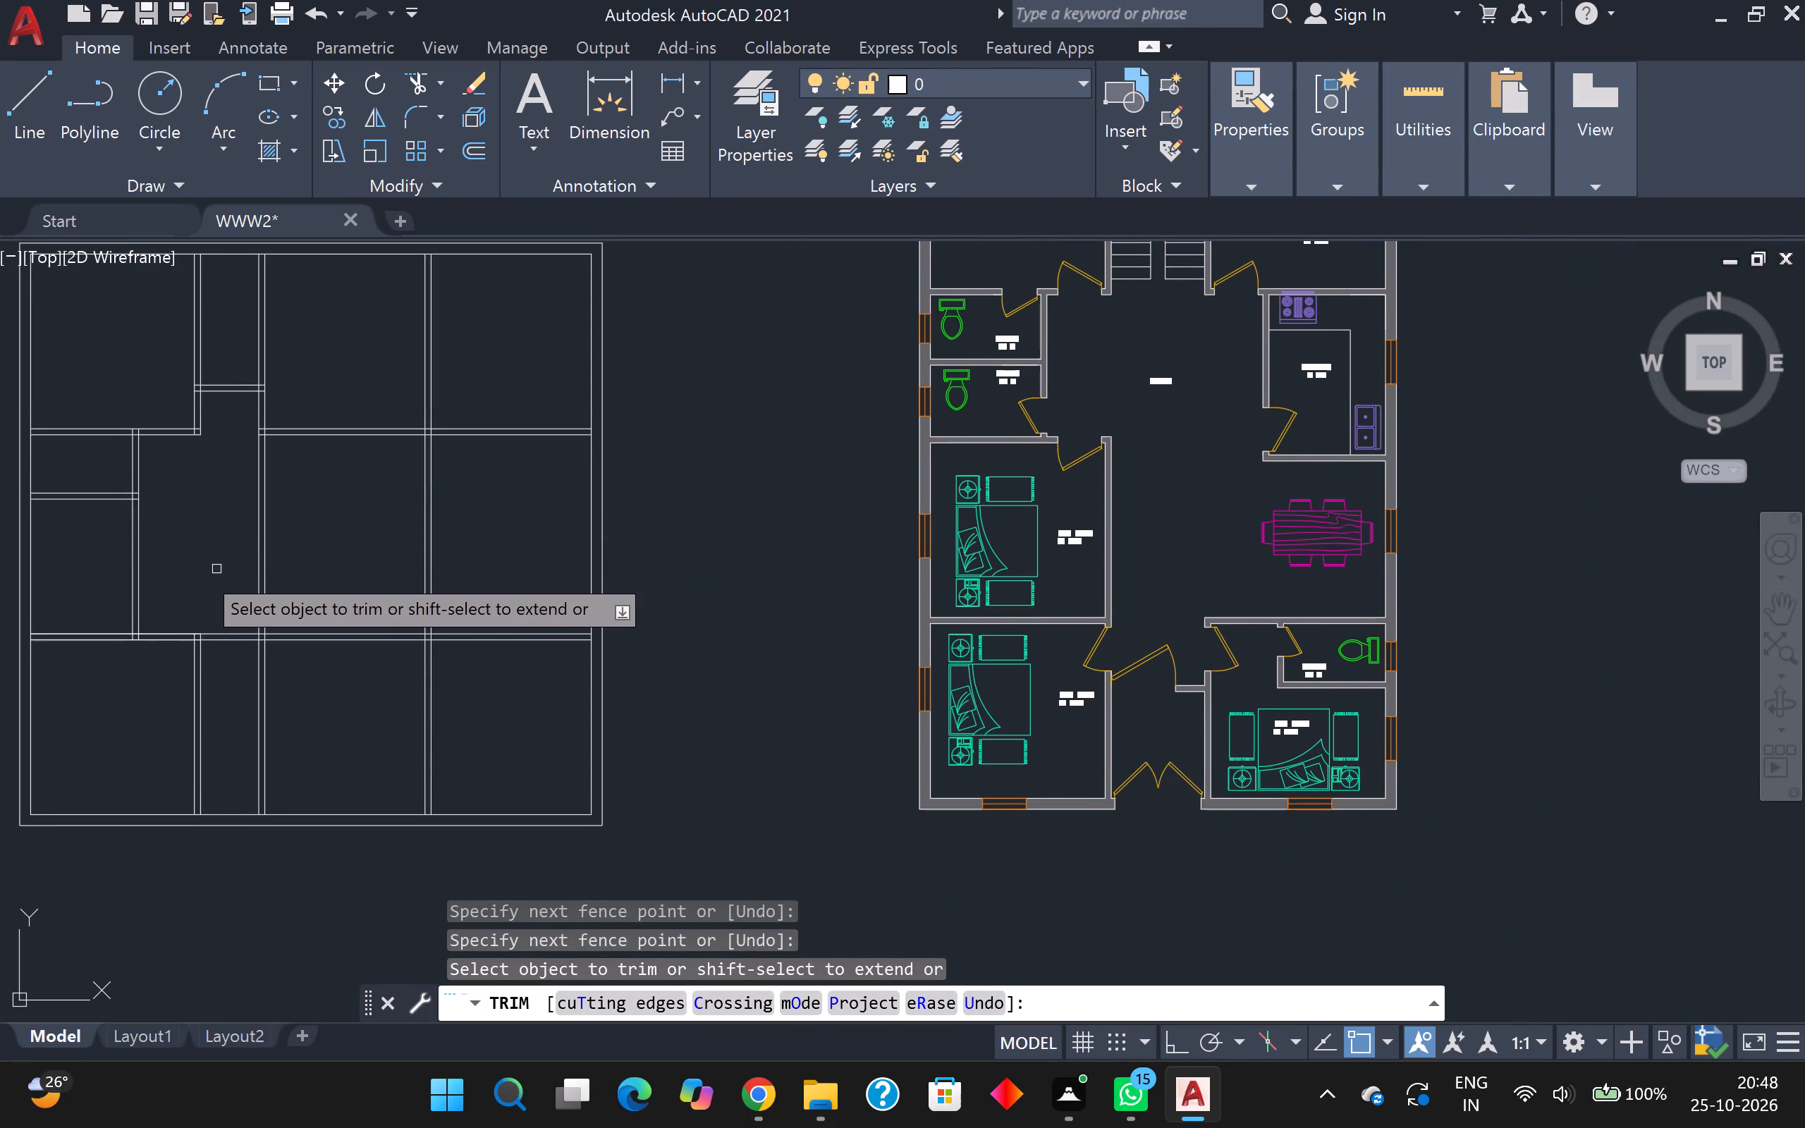
Trim the vertical partition beside the central passage out of the middle band, between the upper and lower horizontal partitions.
scroll(266, 555, up, 2)
scroll(269, 545, down, 3)
scroll(264, 543, up, 1)
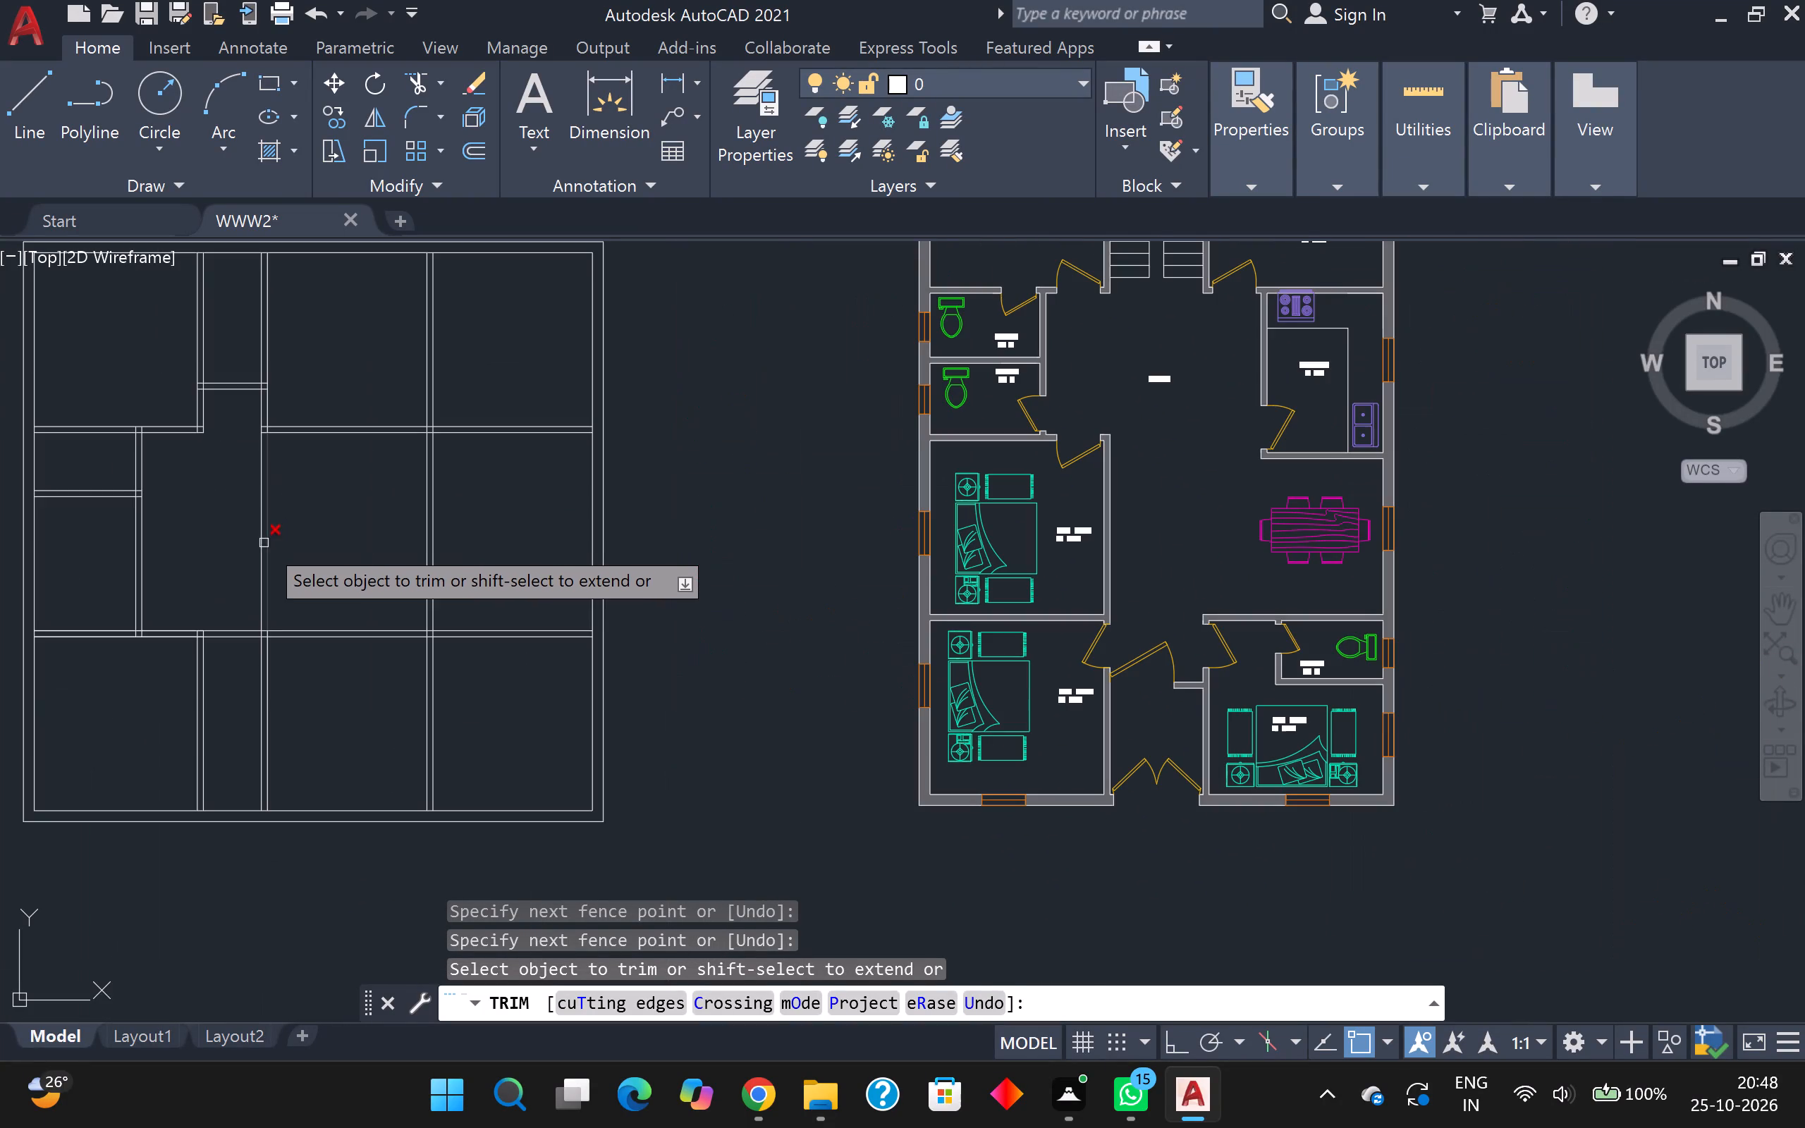
scroll(277, 572, down, 1)
scroll(280, 576, up, 1)
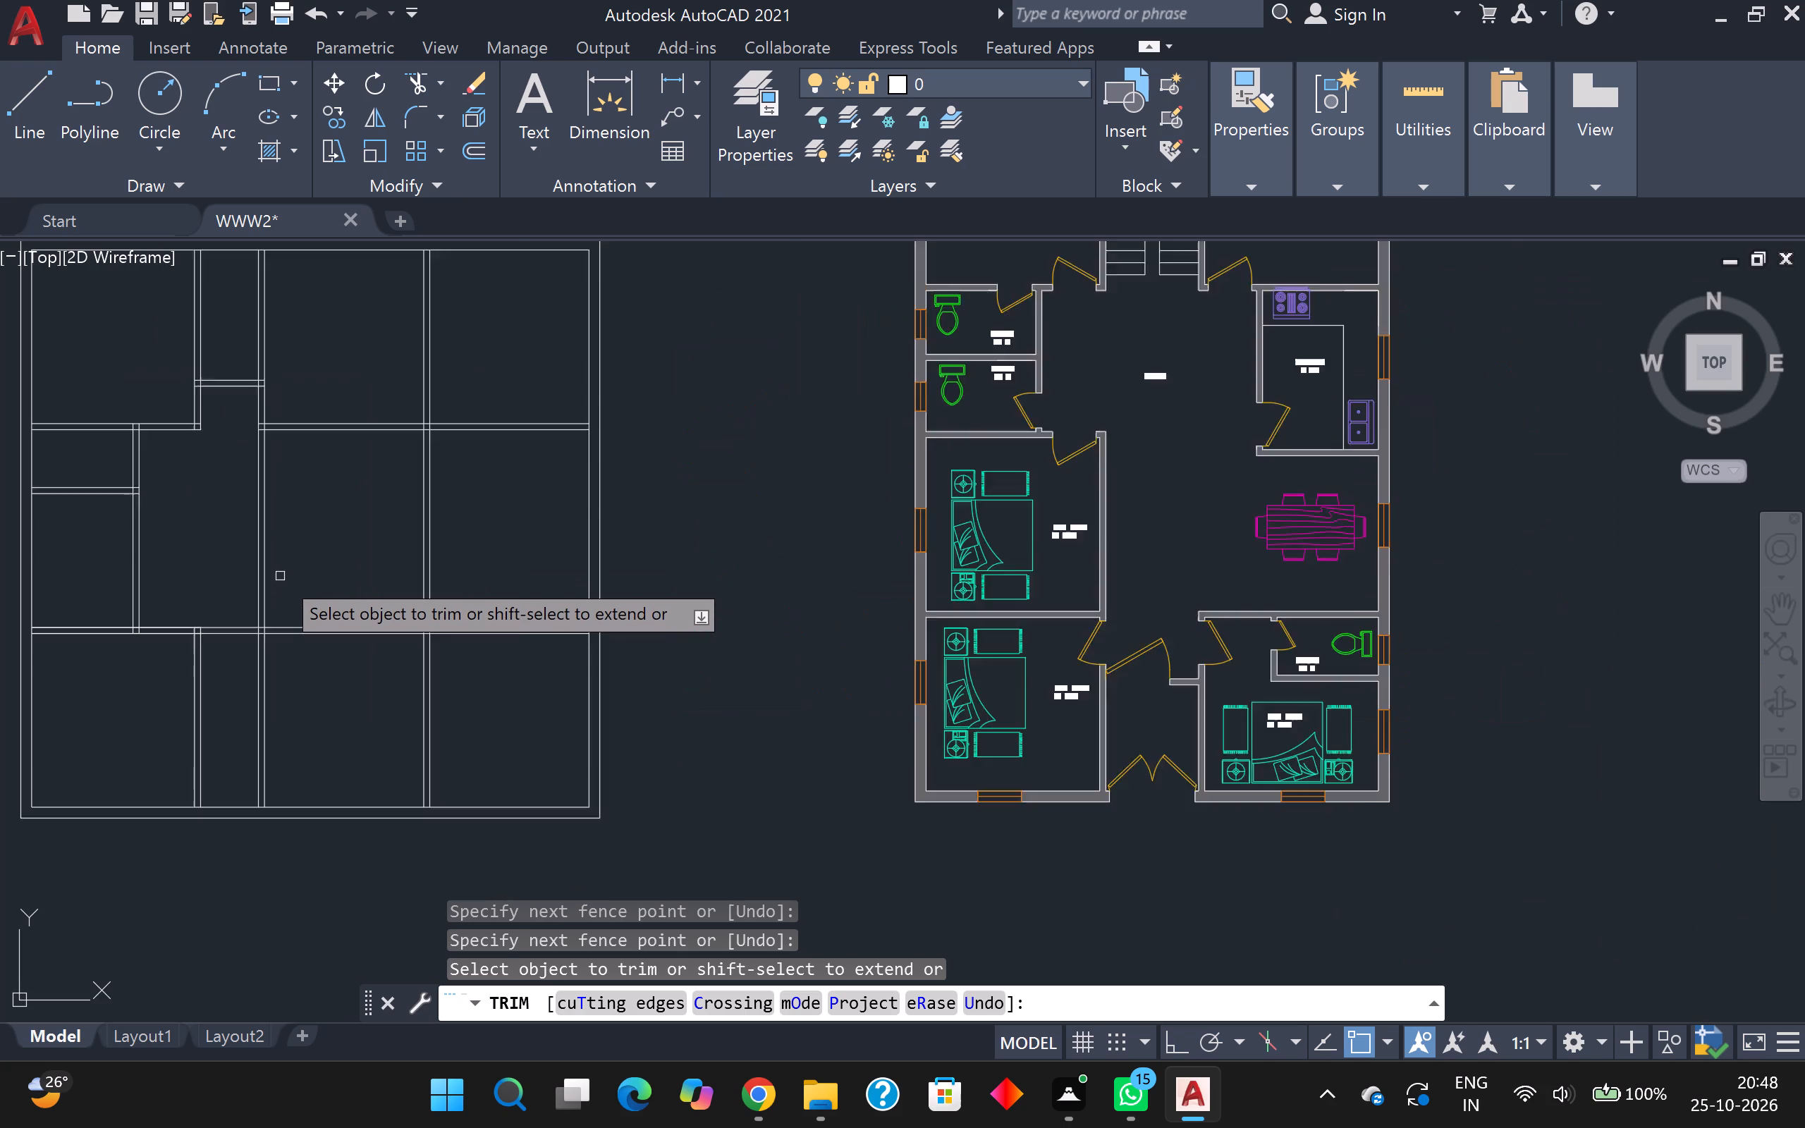
scroll(280, 576, up, 1)
click(280, 576)
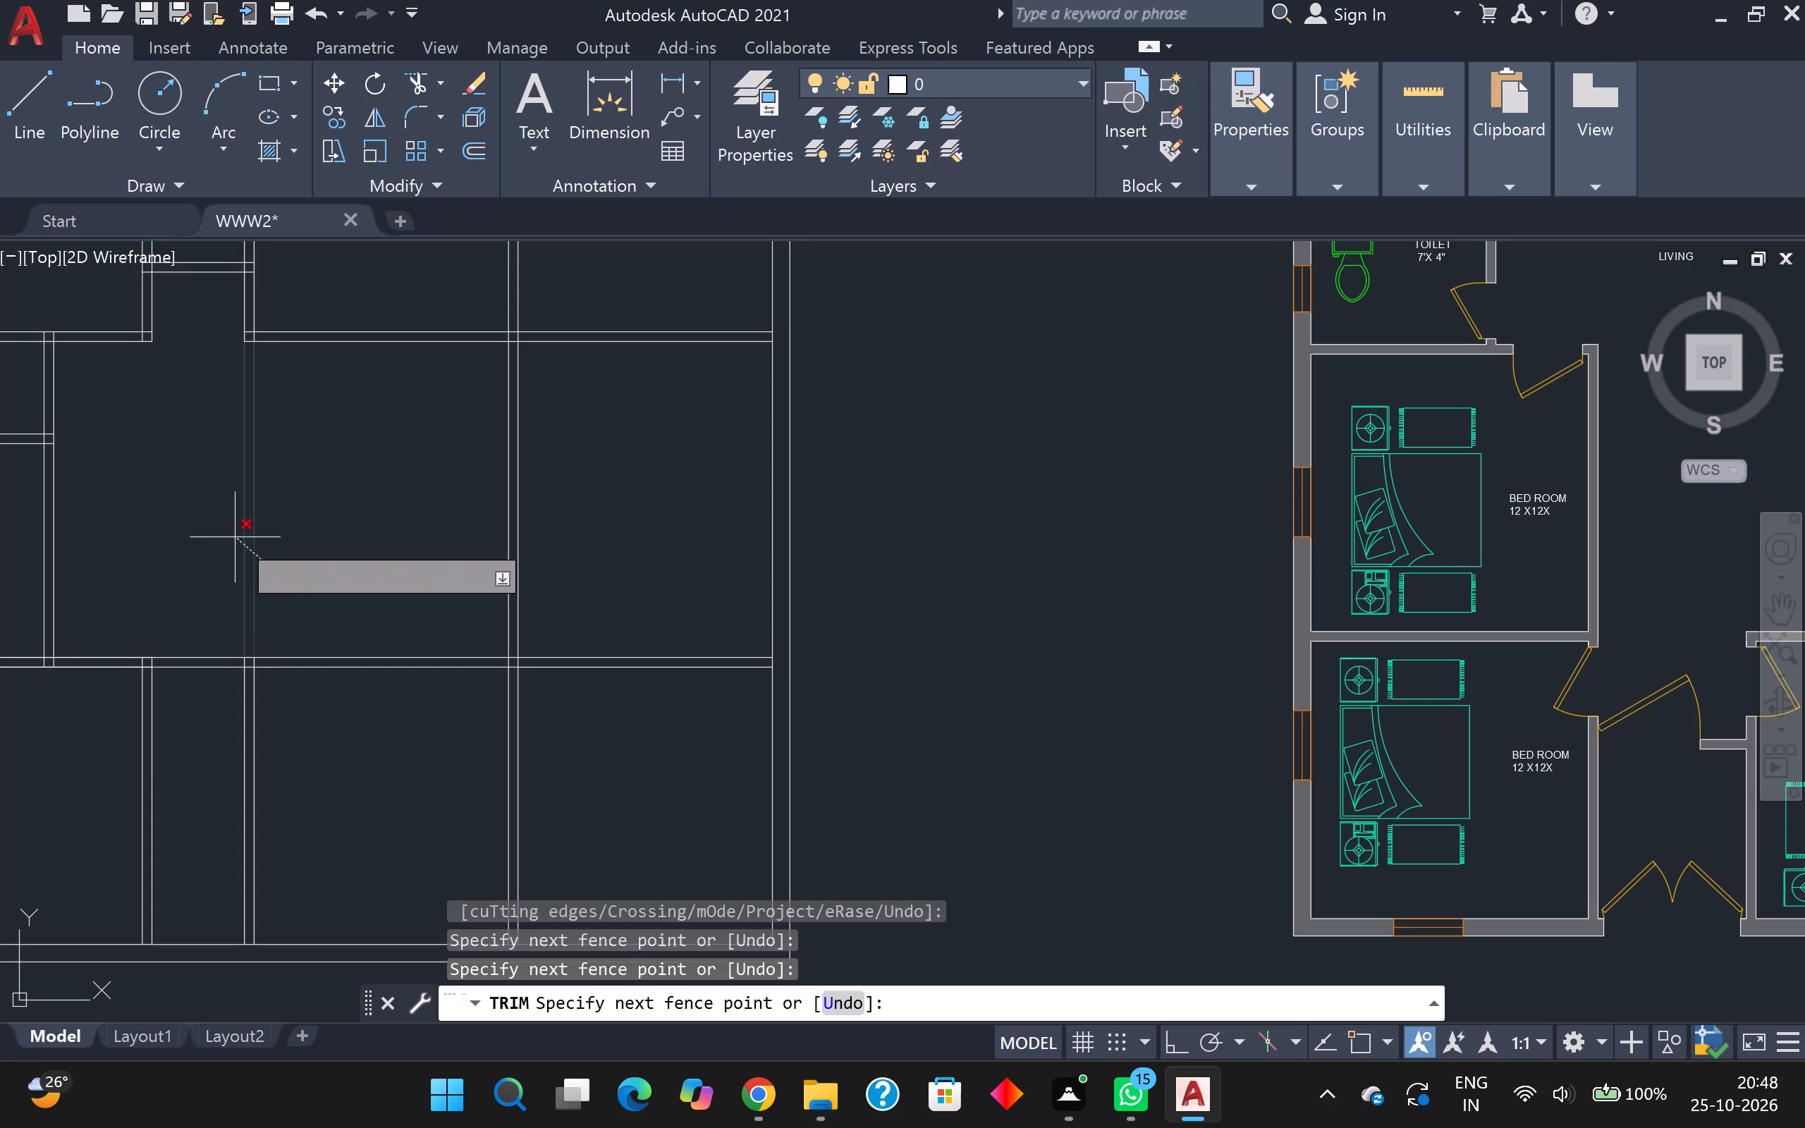
middle_drag(236, 537, 266, 611)
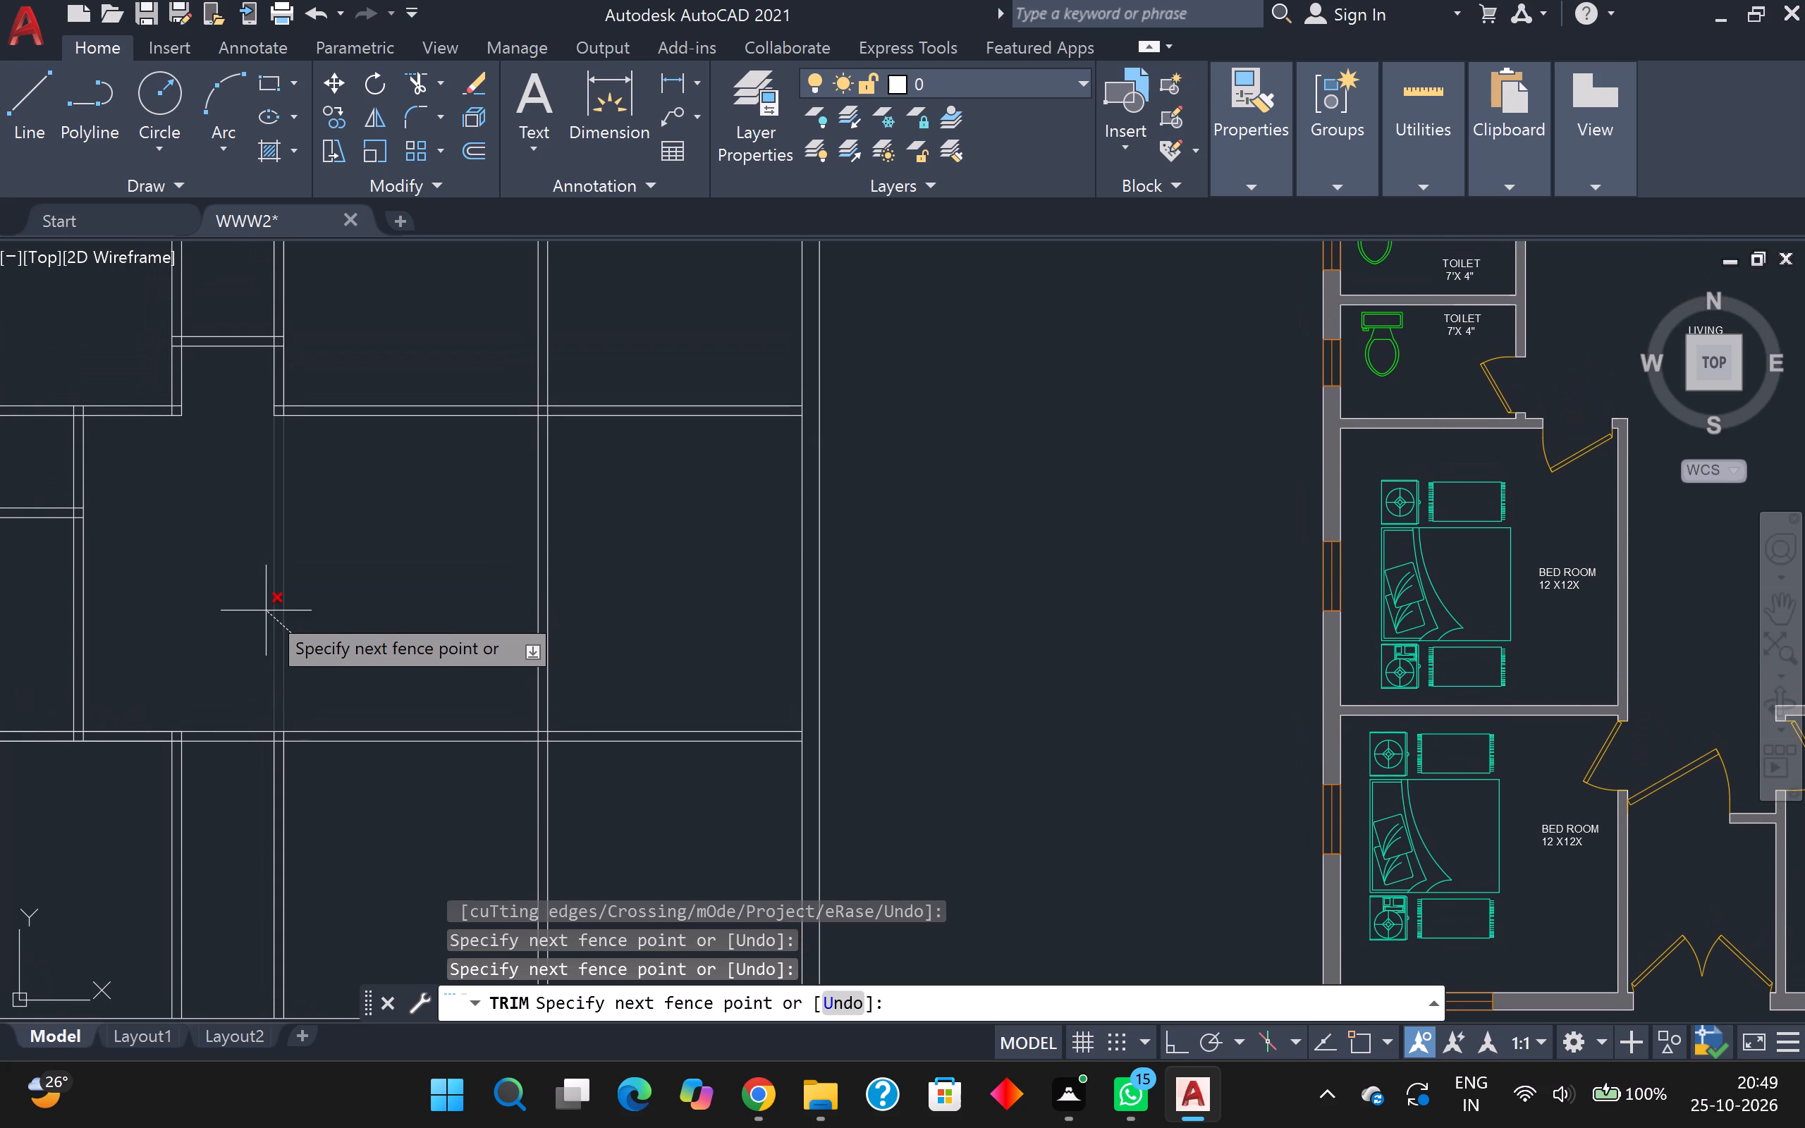
scroll(266, 611, down, 1)
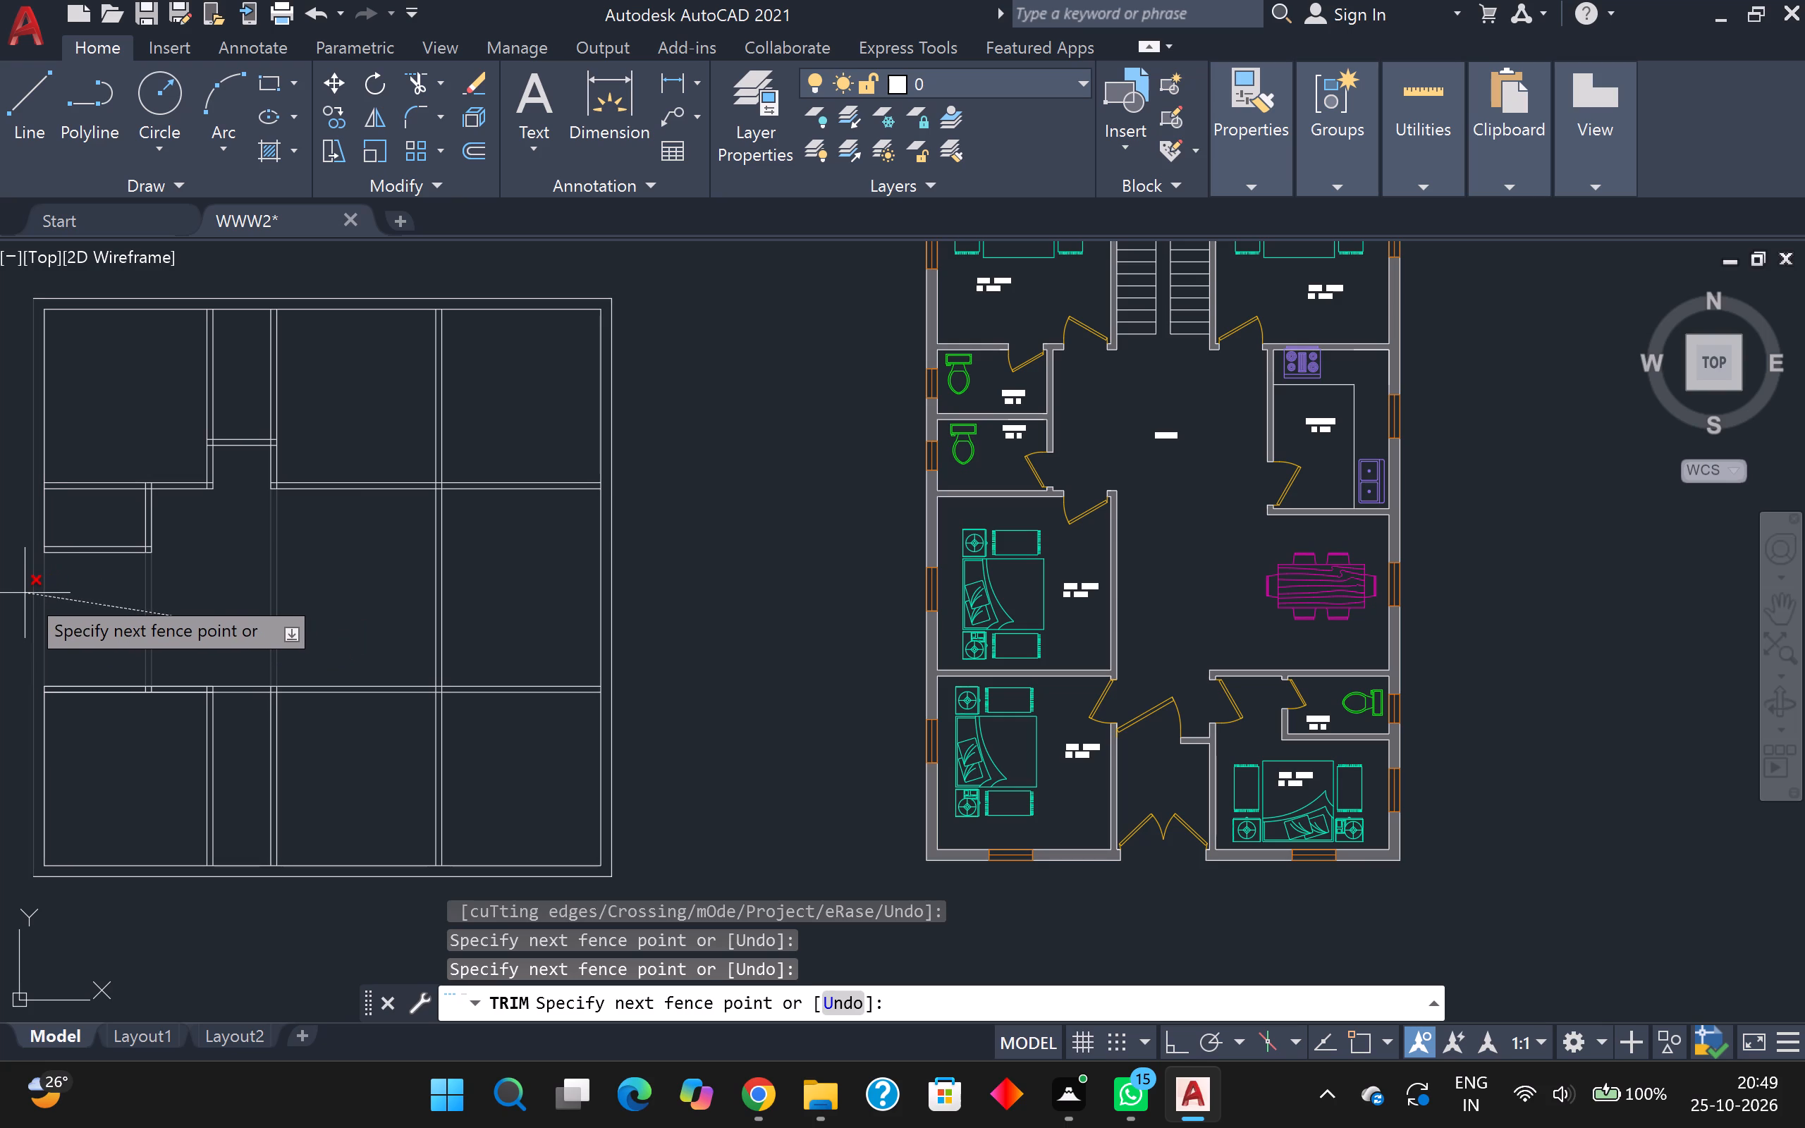
middle_drag(221, 604, 171, 692)
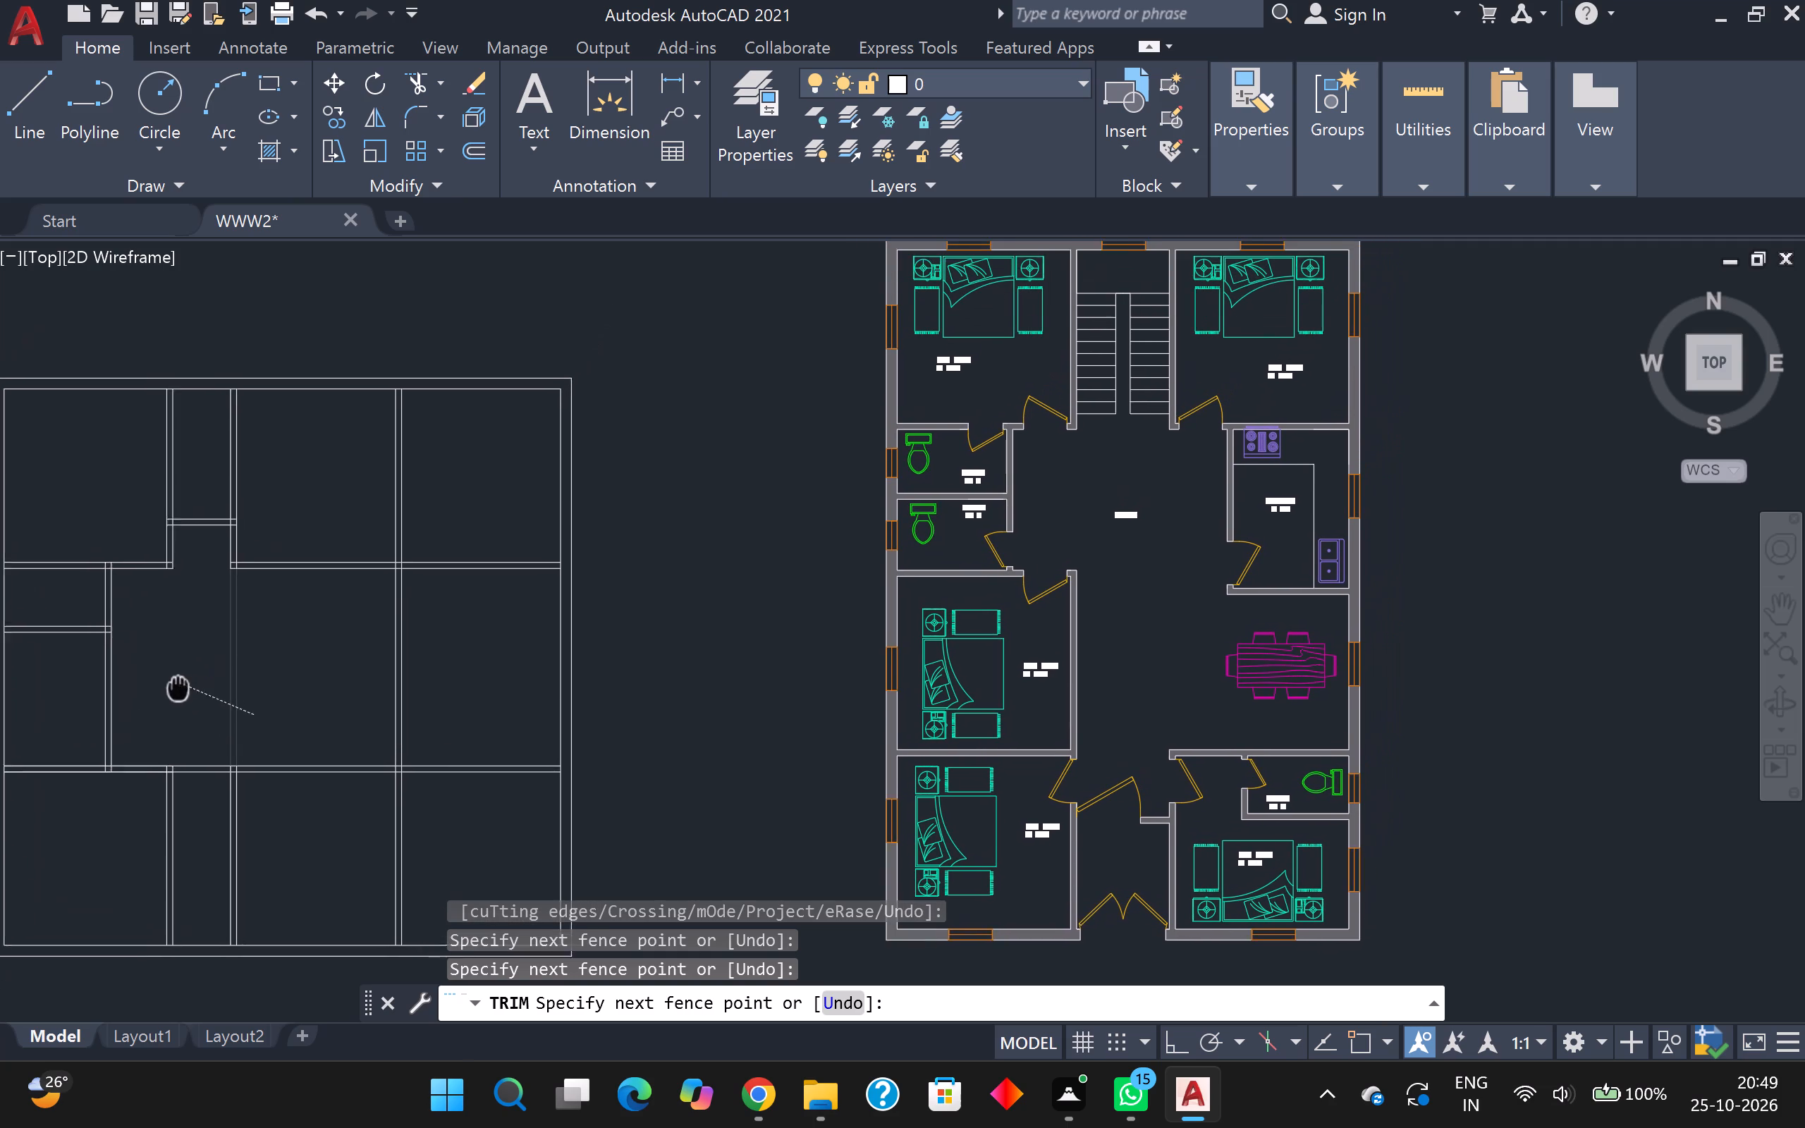
middle_drag(171, 692, 160, 697)
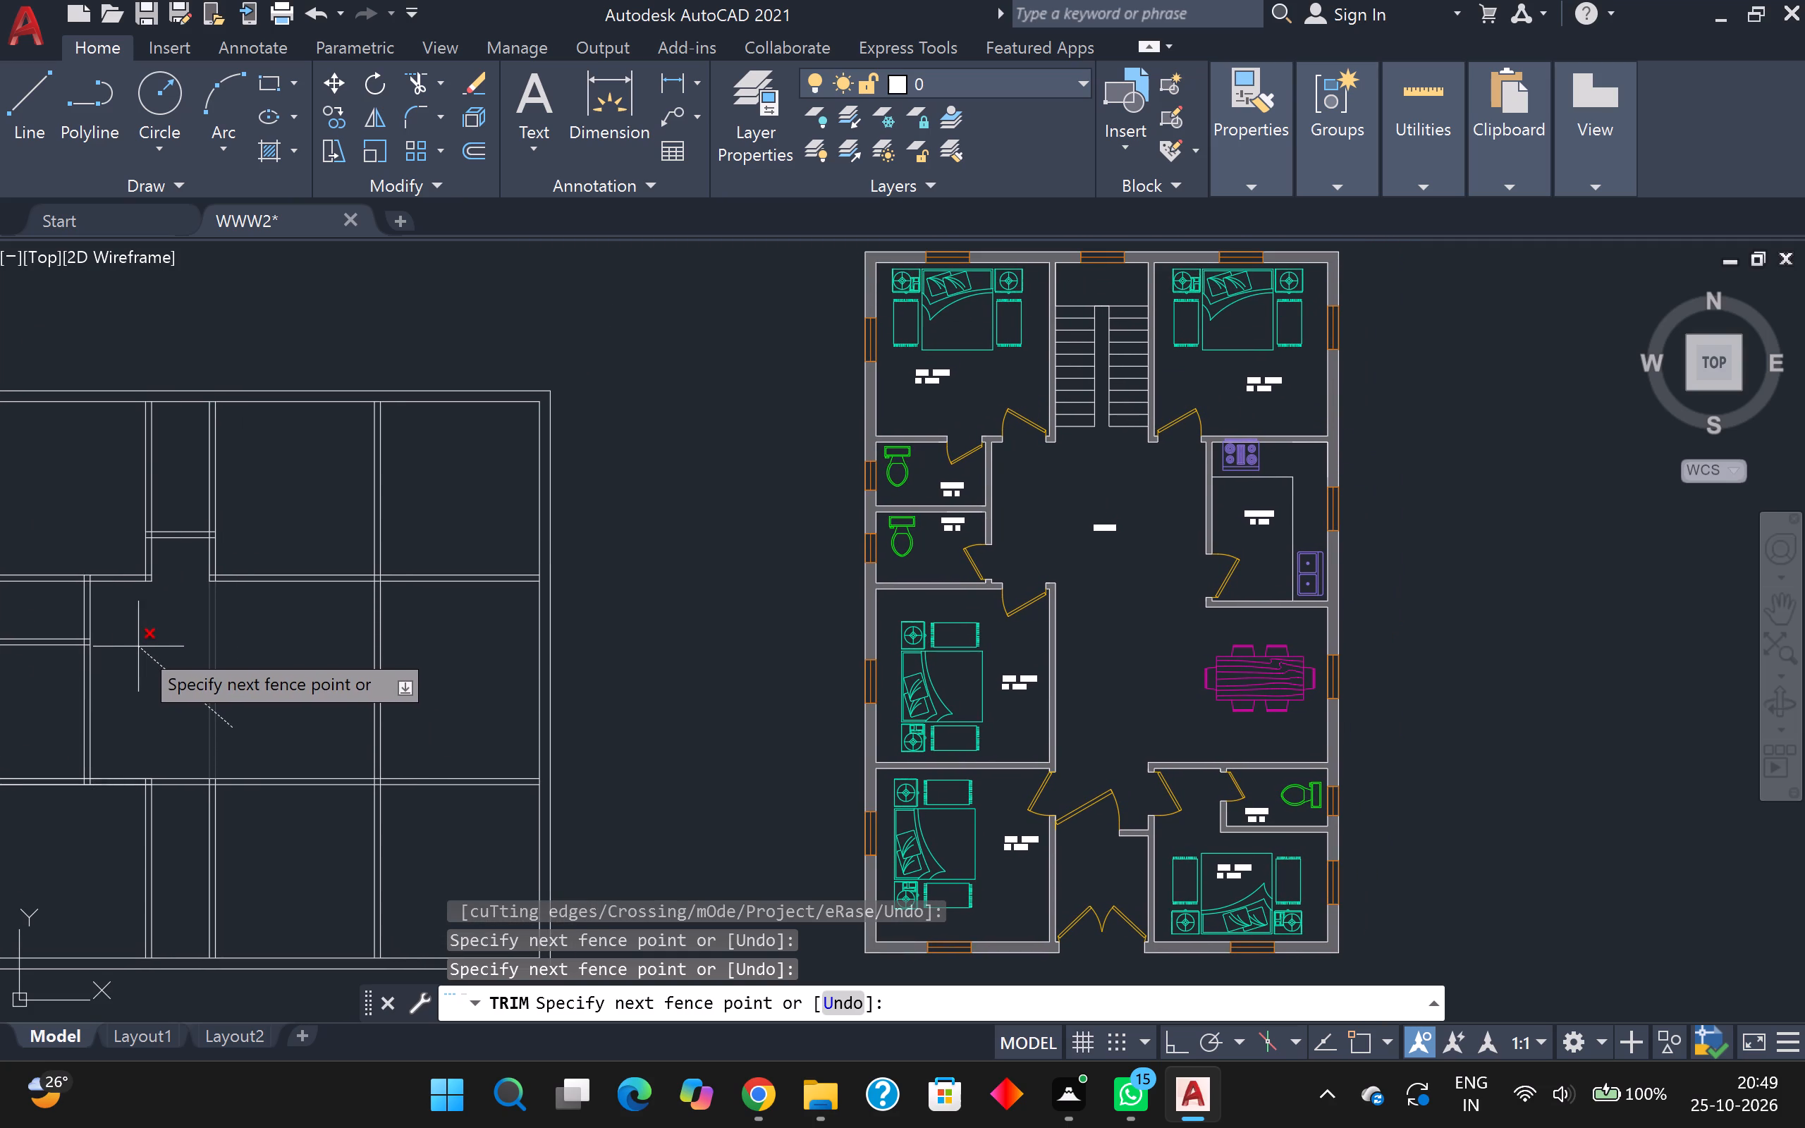
scroll(138, 646, up, 1)
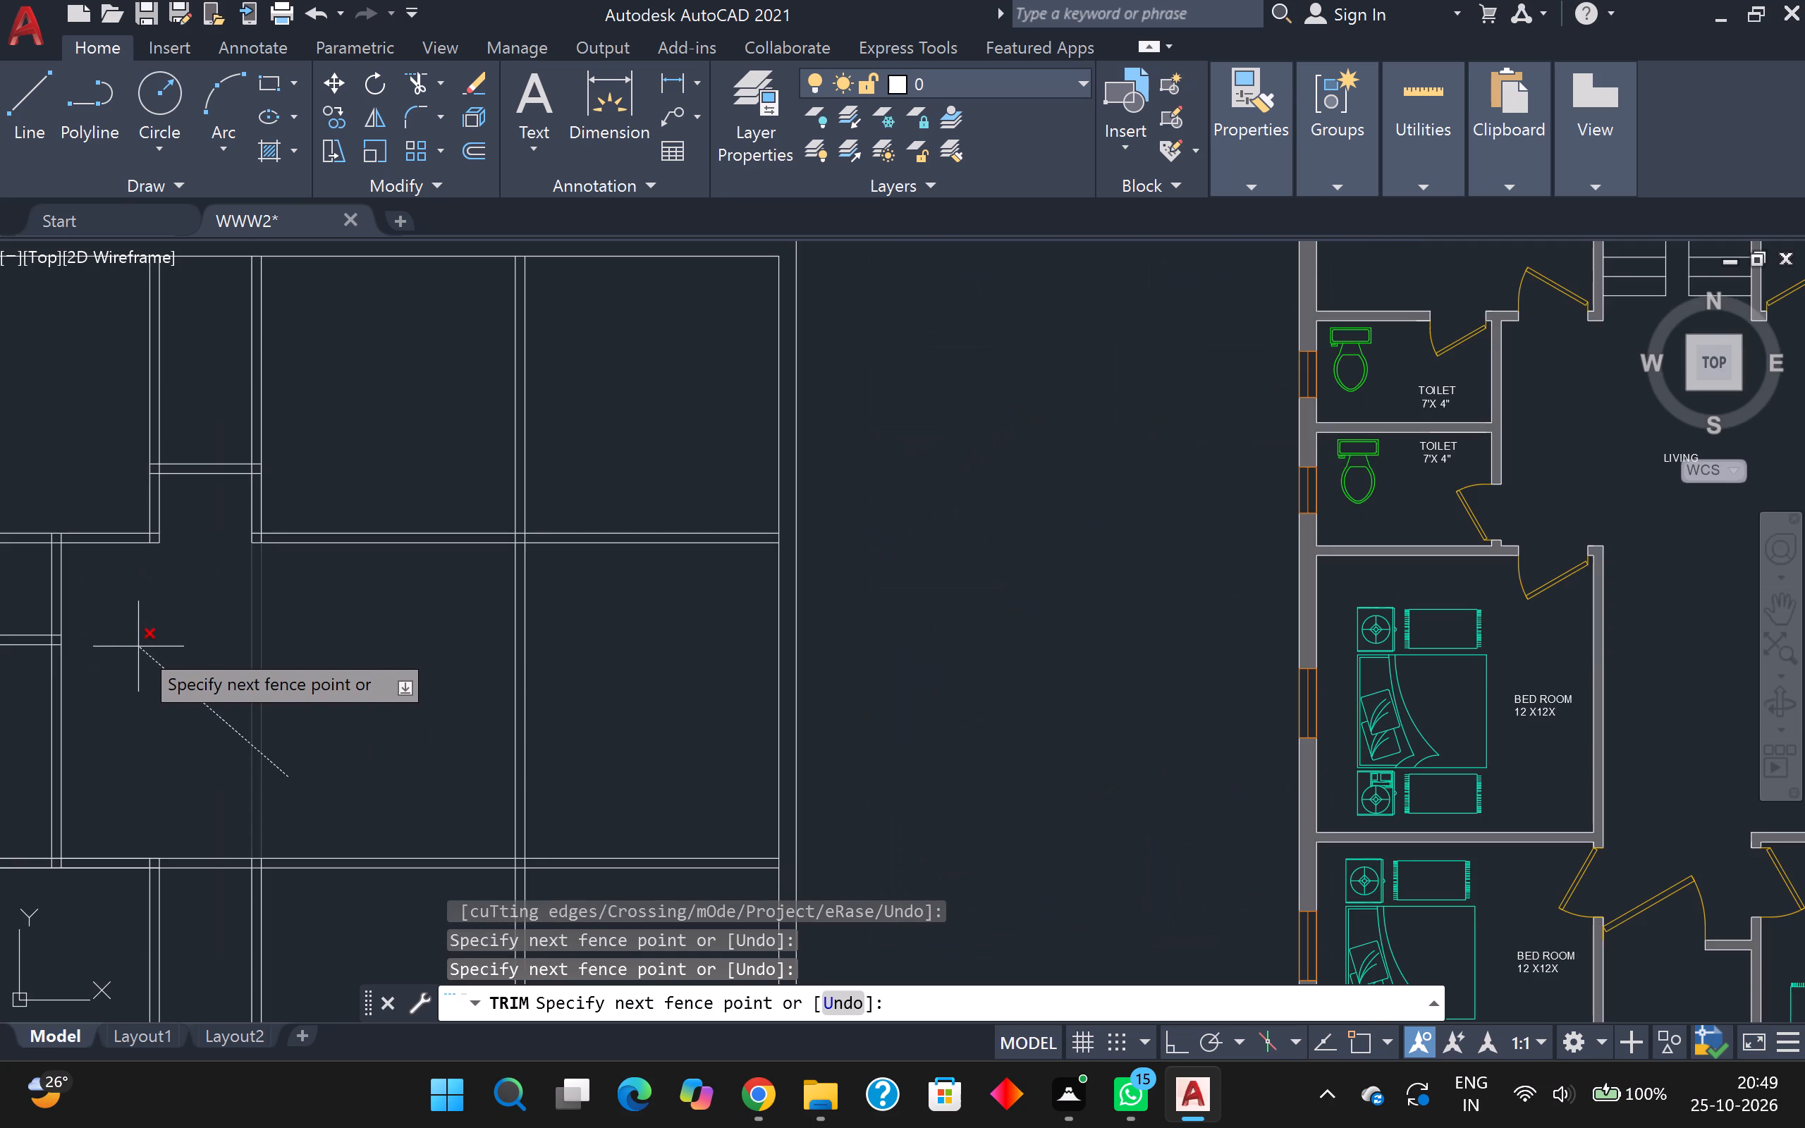
scroll(135, 644, down, 2)
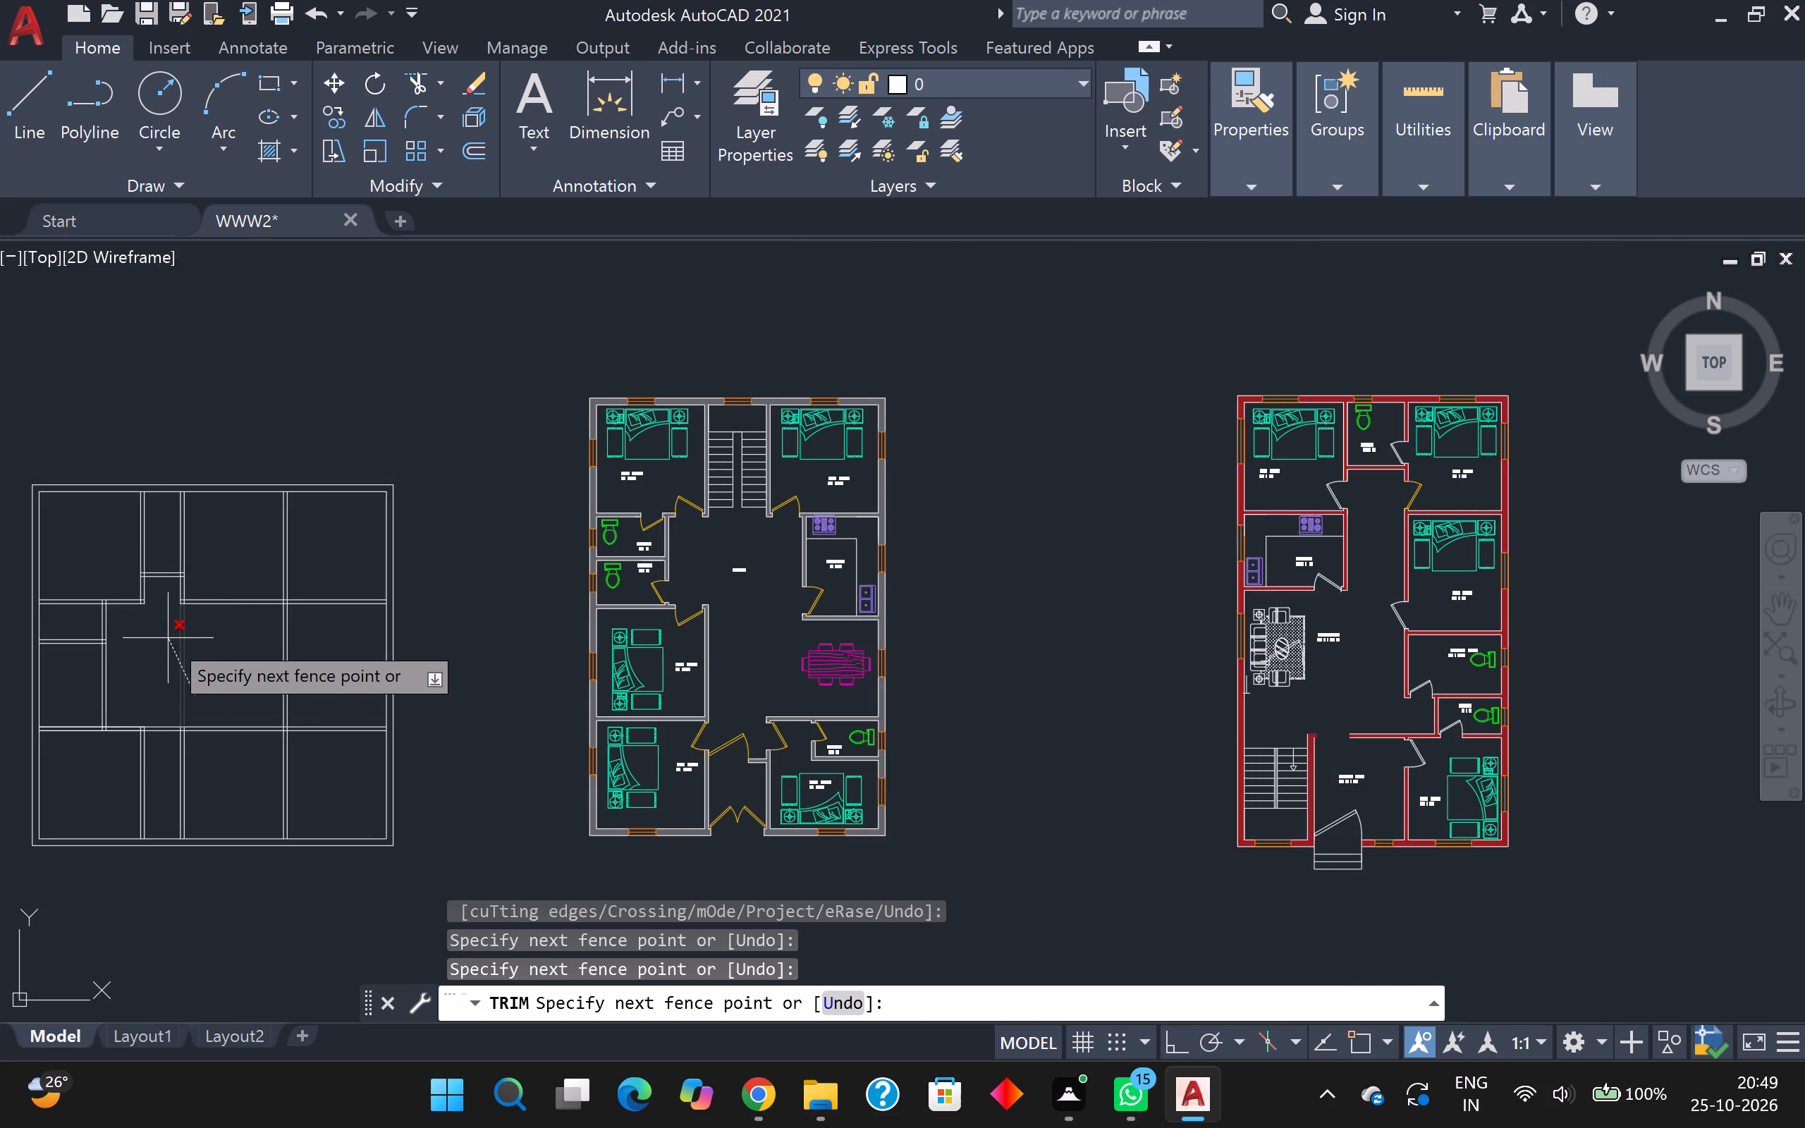
scroll(110, 623, up, 1)
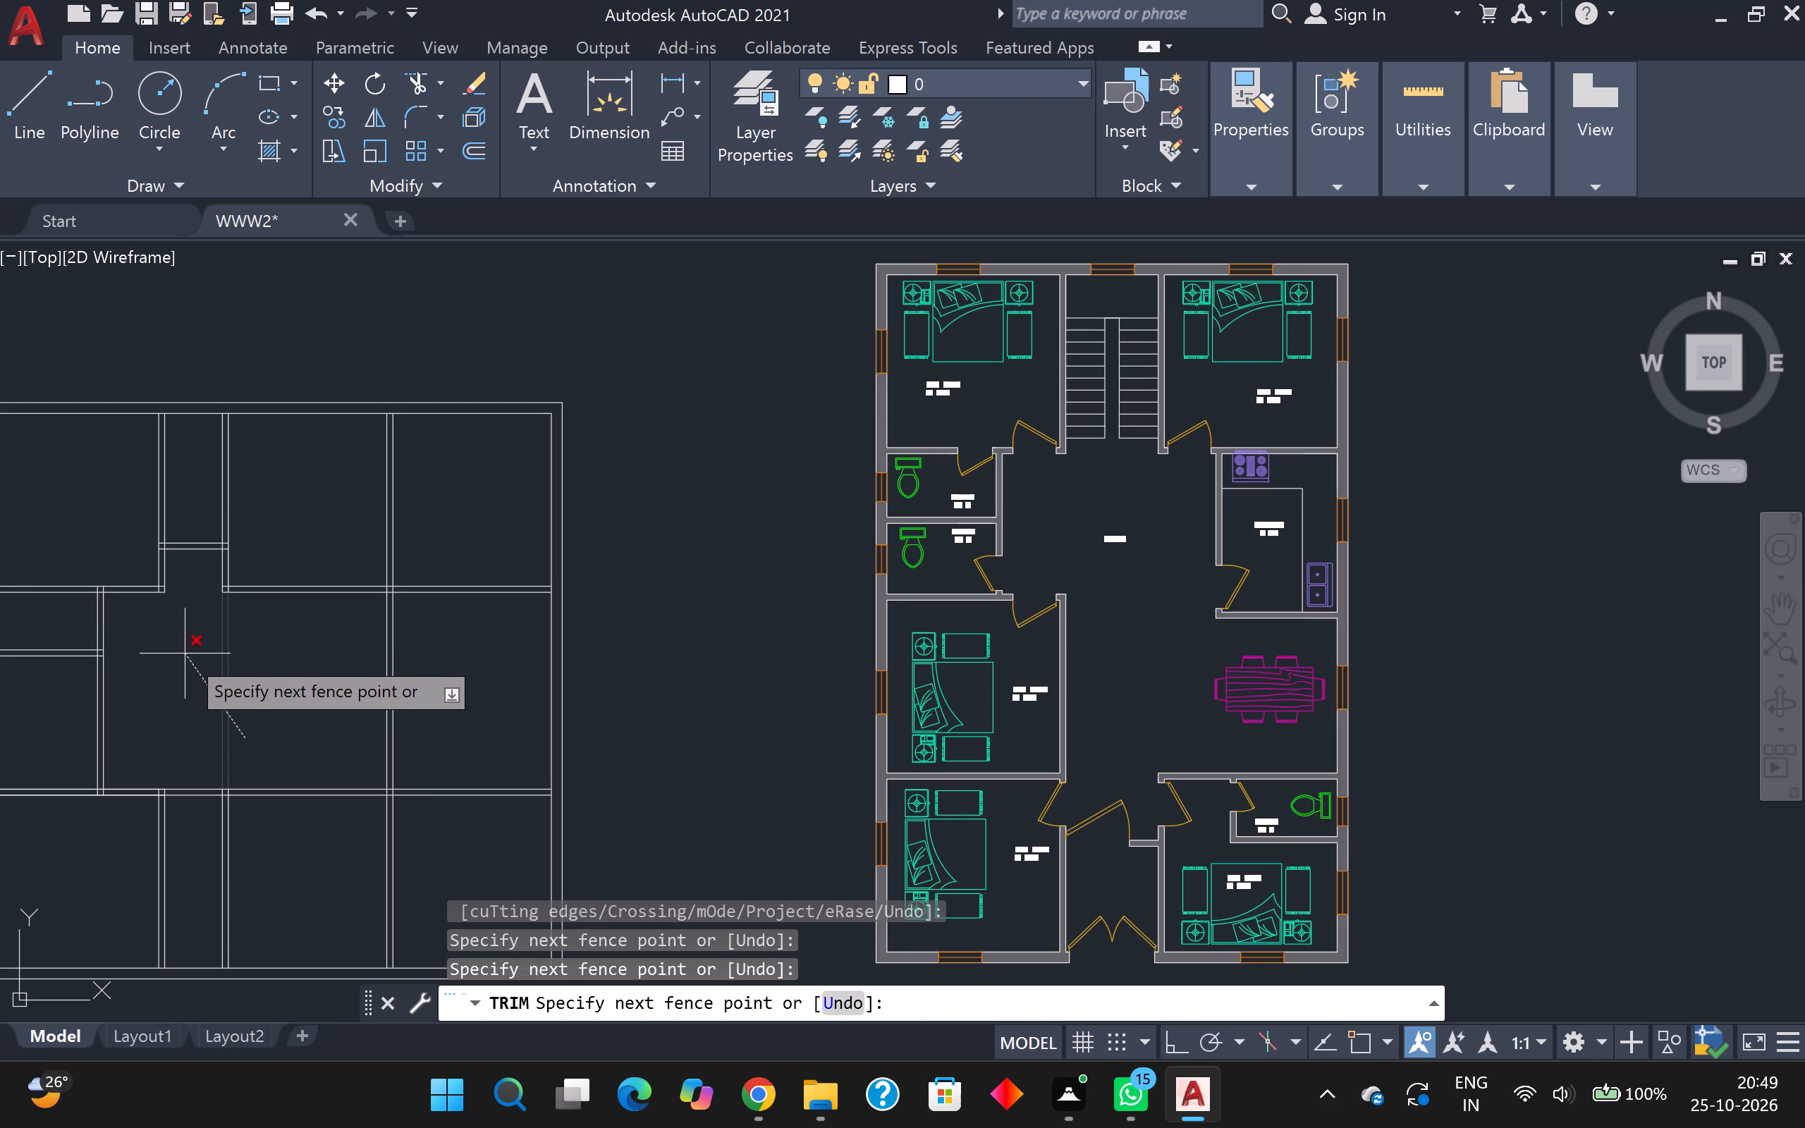
click(185, 654)
Trim the rightmost vertical partition between the upper and lower horizontal partitions to open up the central hall.
scroll(185, 654, down, 1)
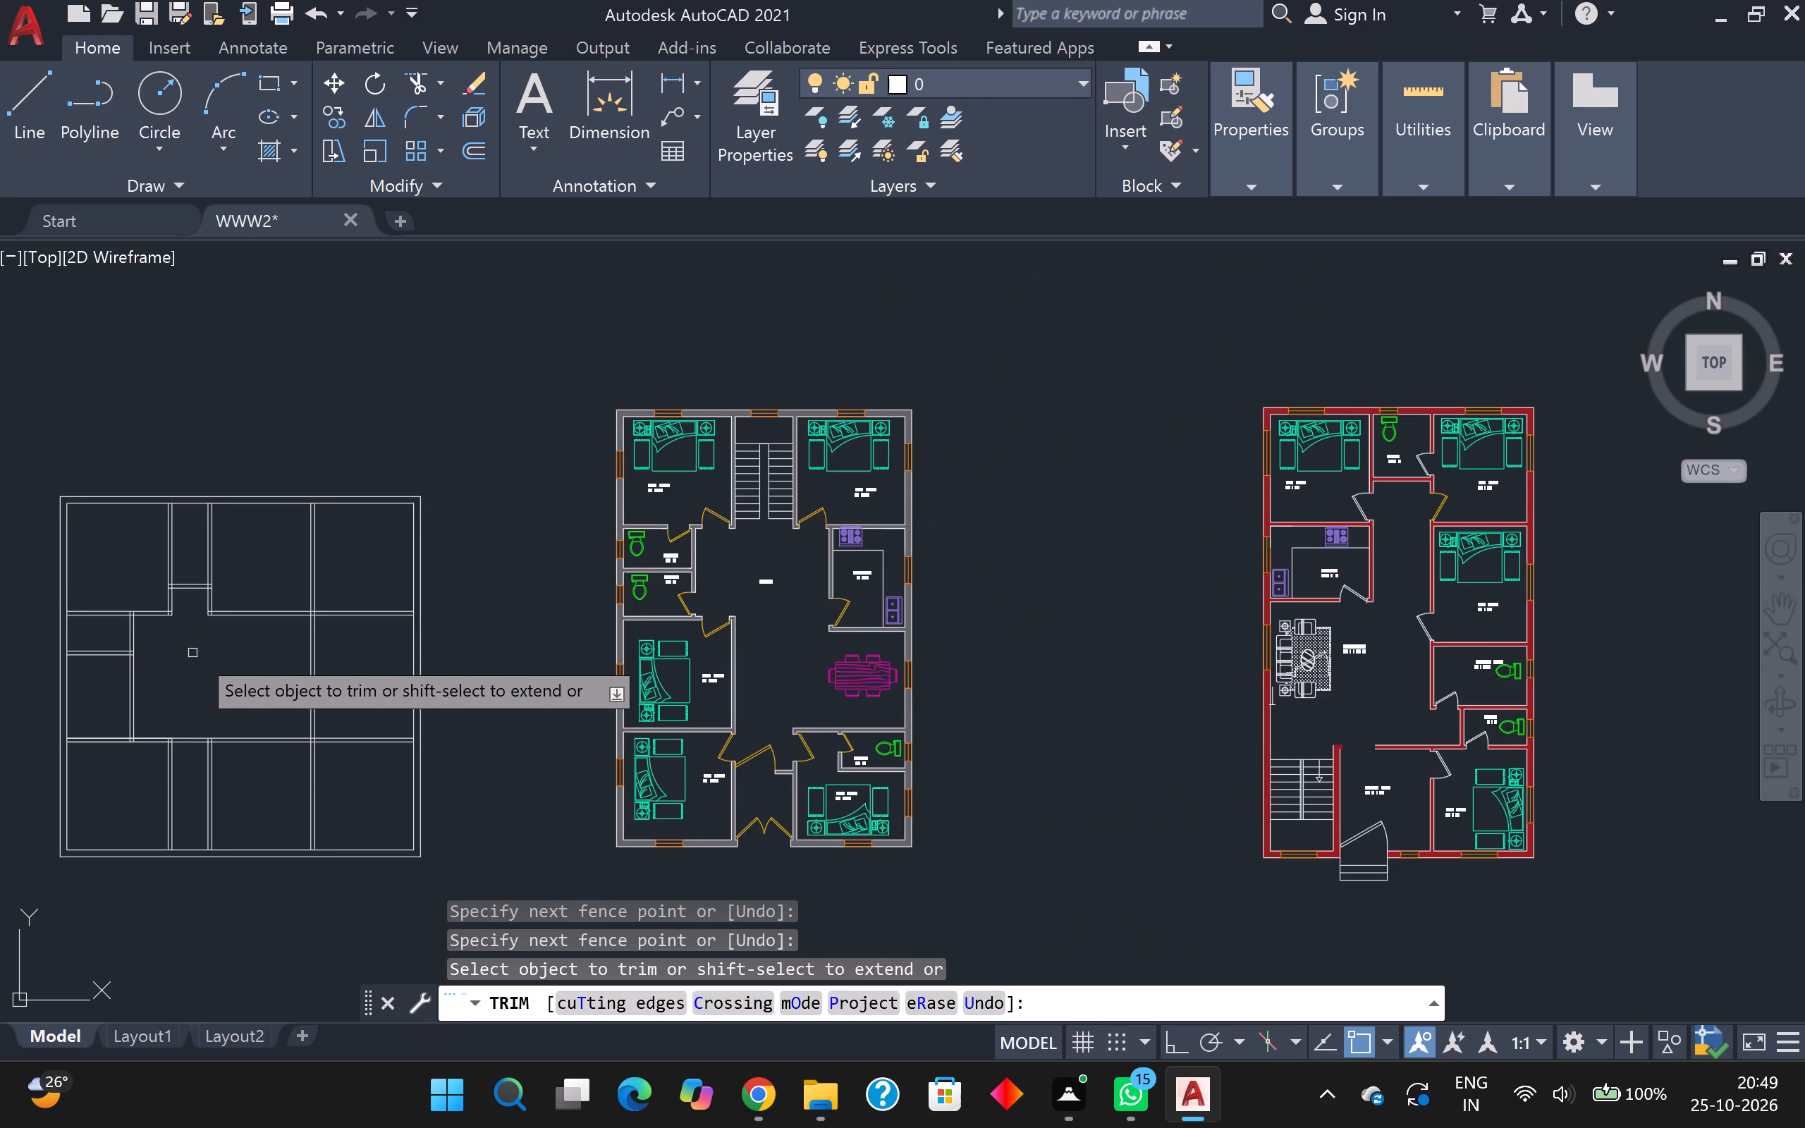
middle_drag(198, 654, 47, 809)
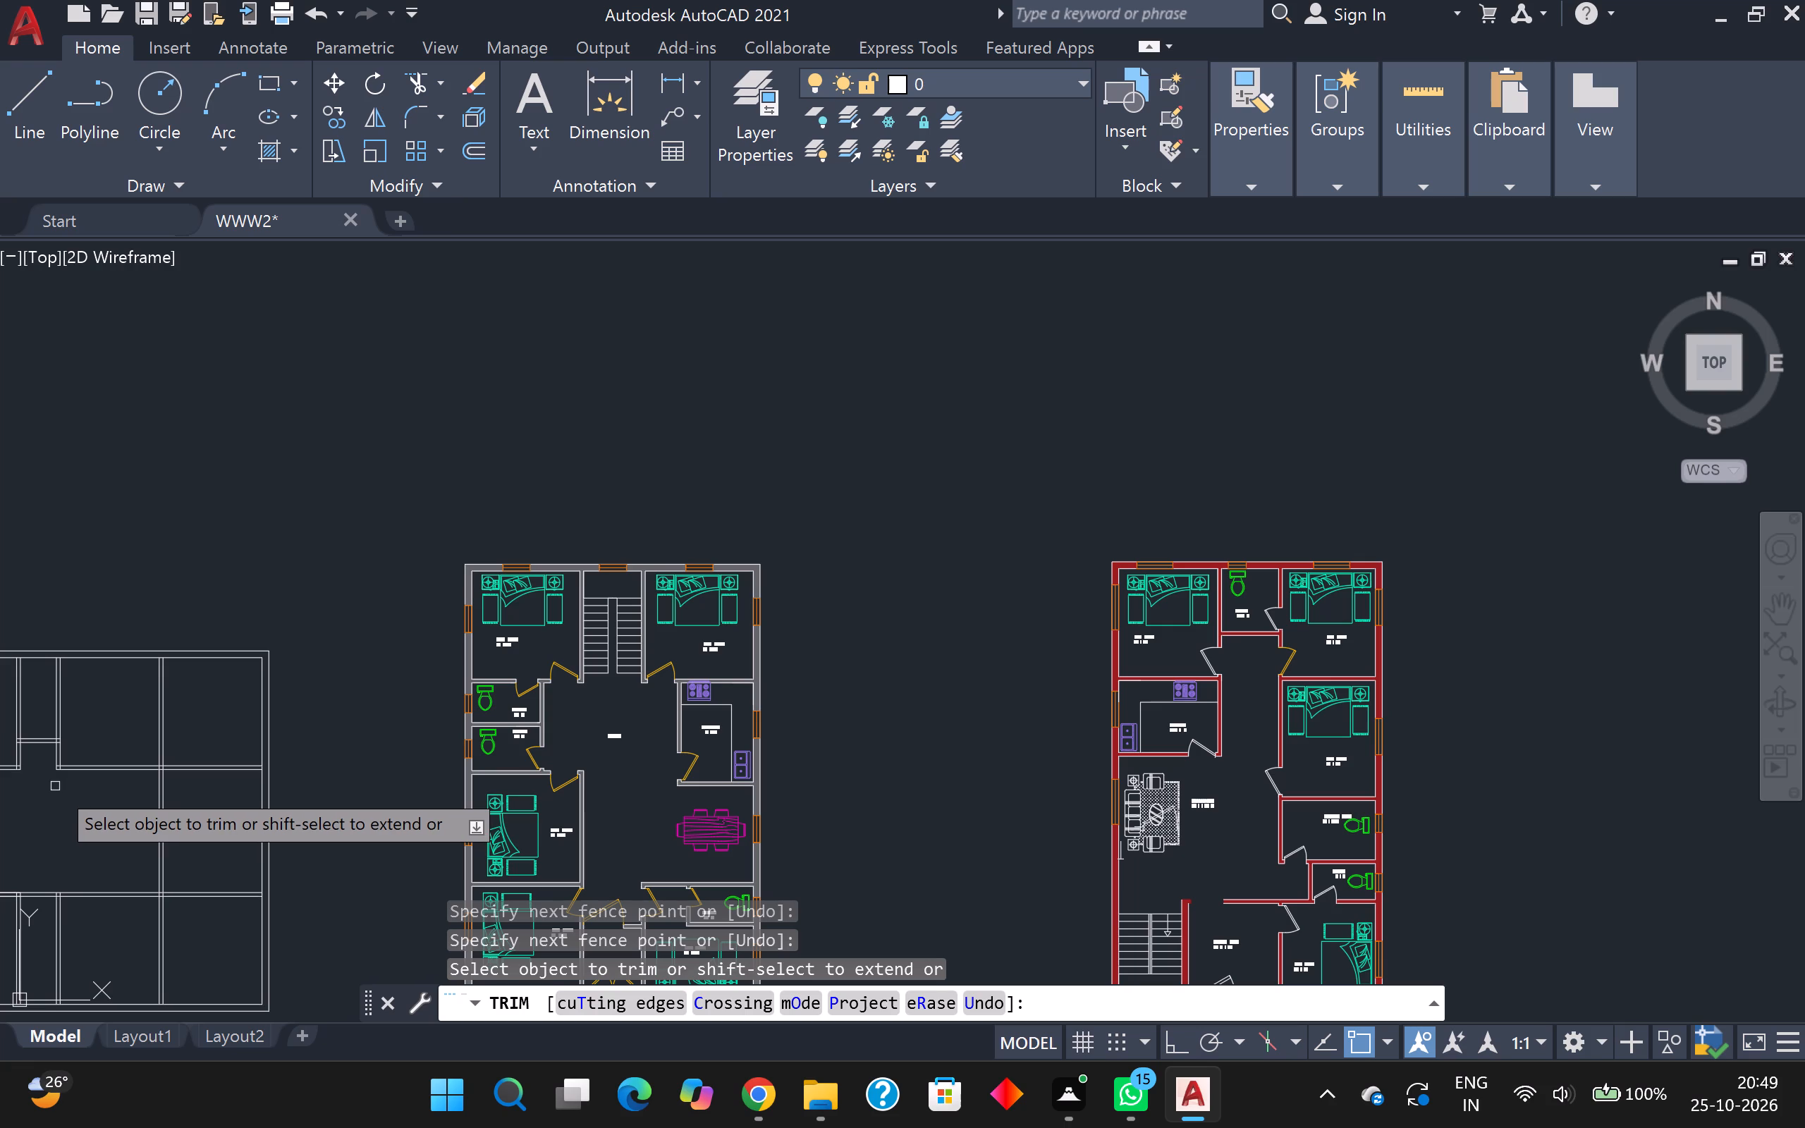
scroll(55, 788, up, 1)
click(121, 828)
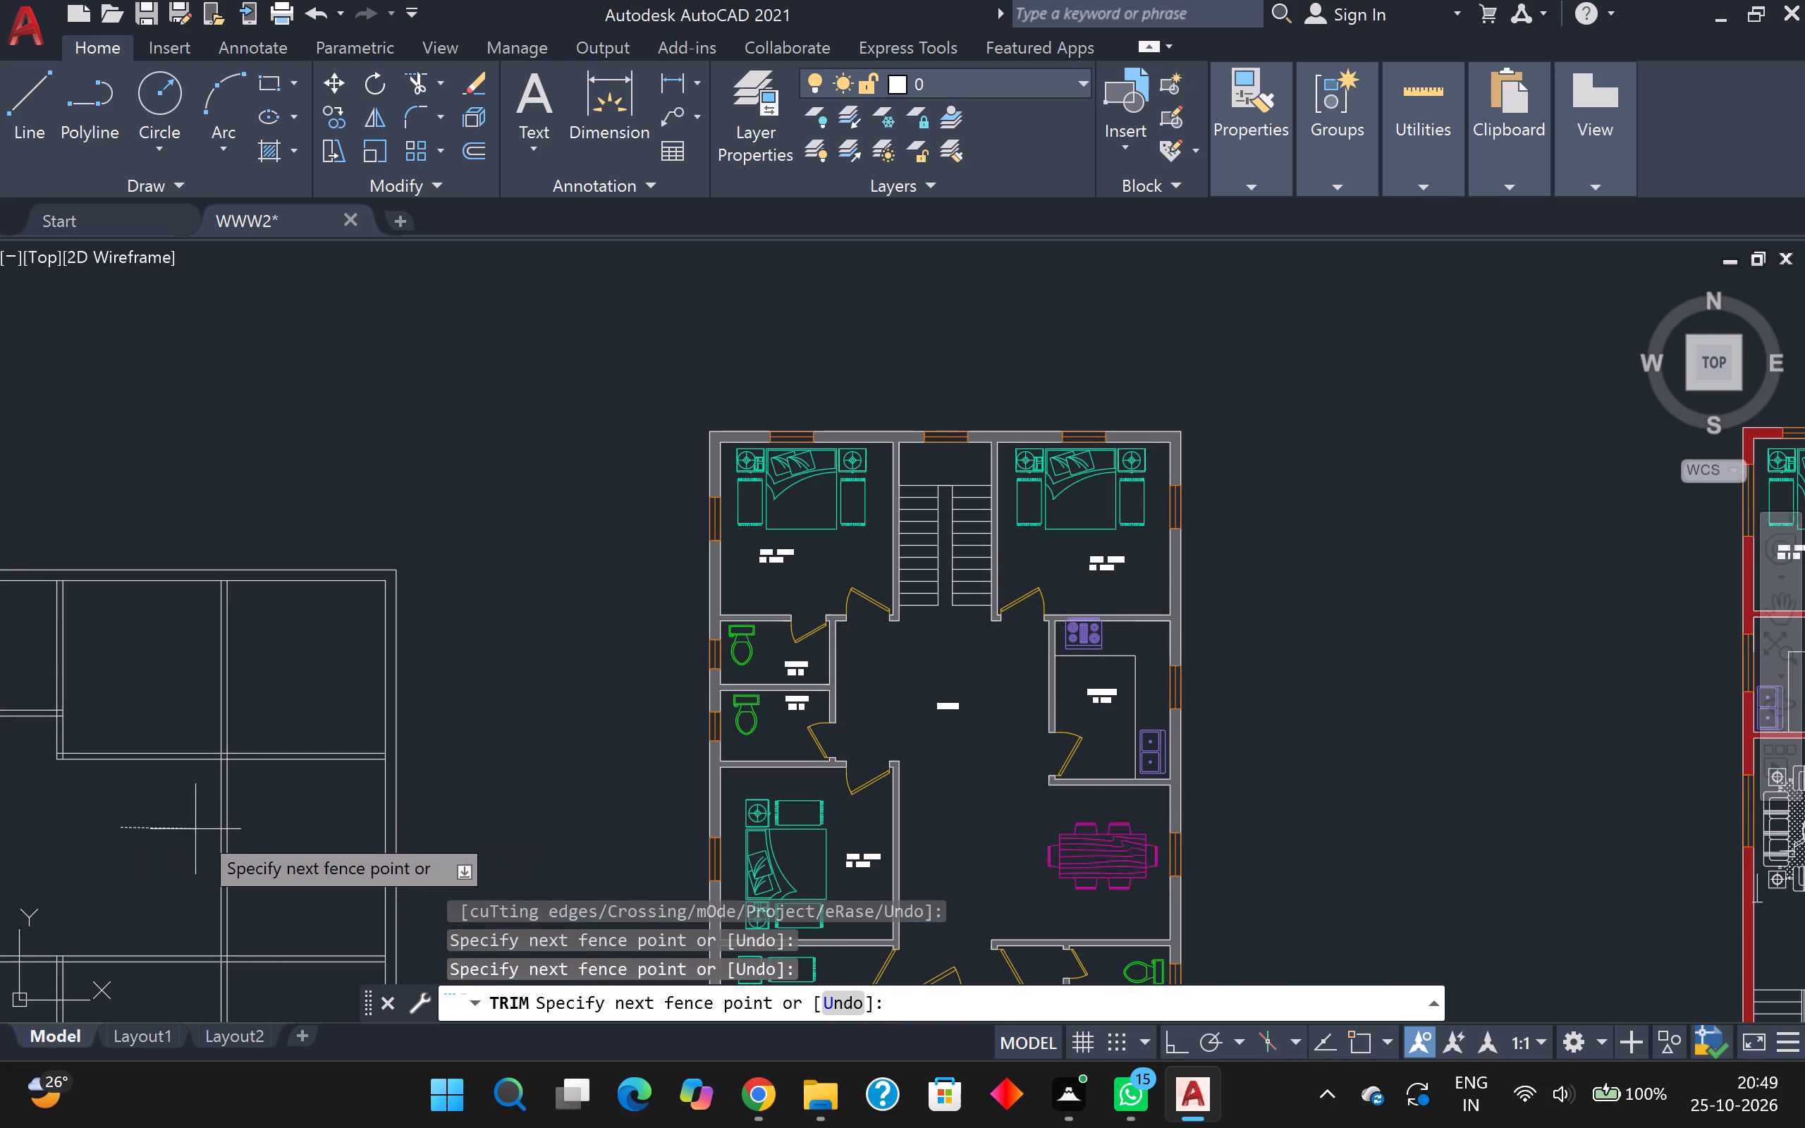
click(266, 845)
middle_drag(281, 840, 267, 578)
scroll(288, 579, down, 1)
middle_drag(319, 577, 379, 556)
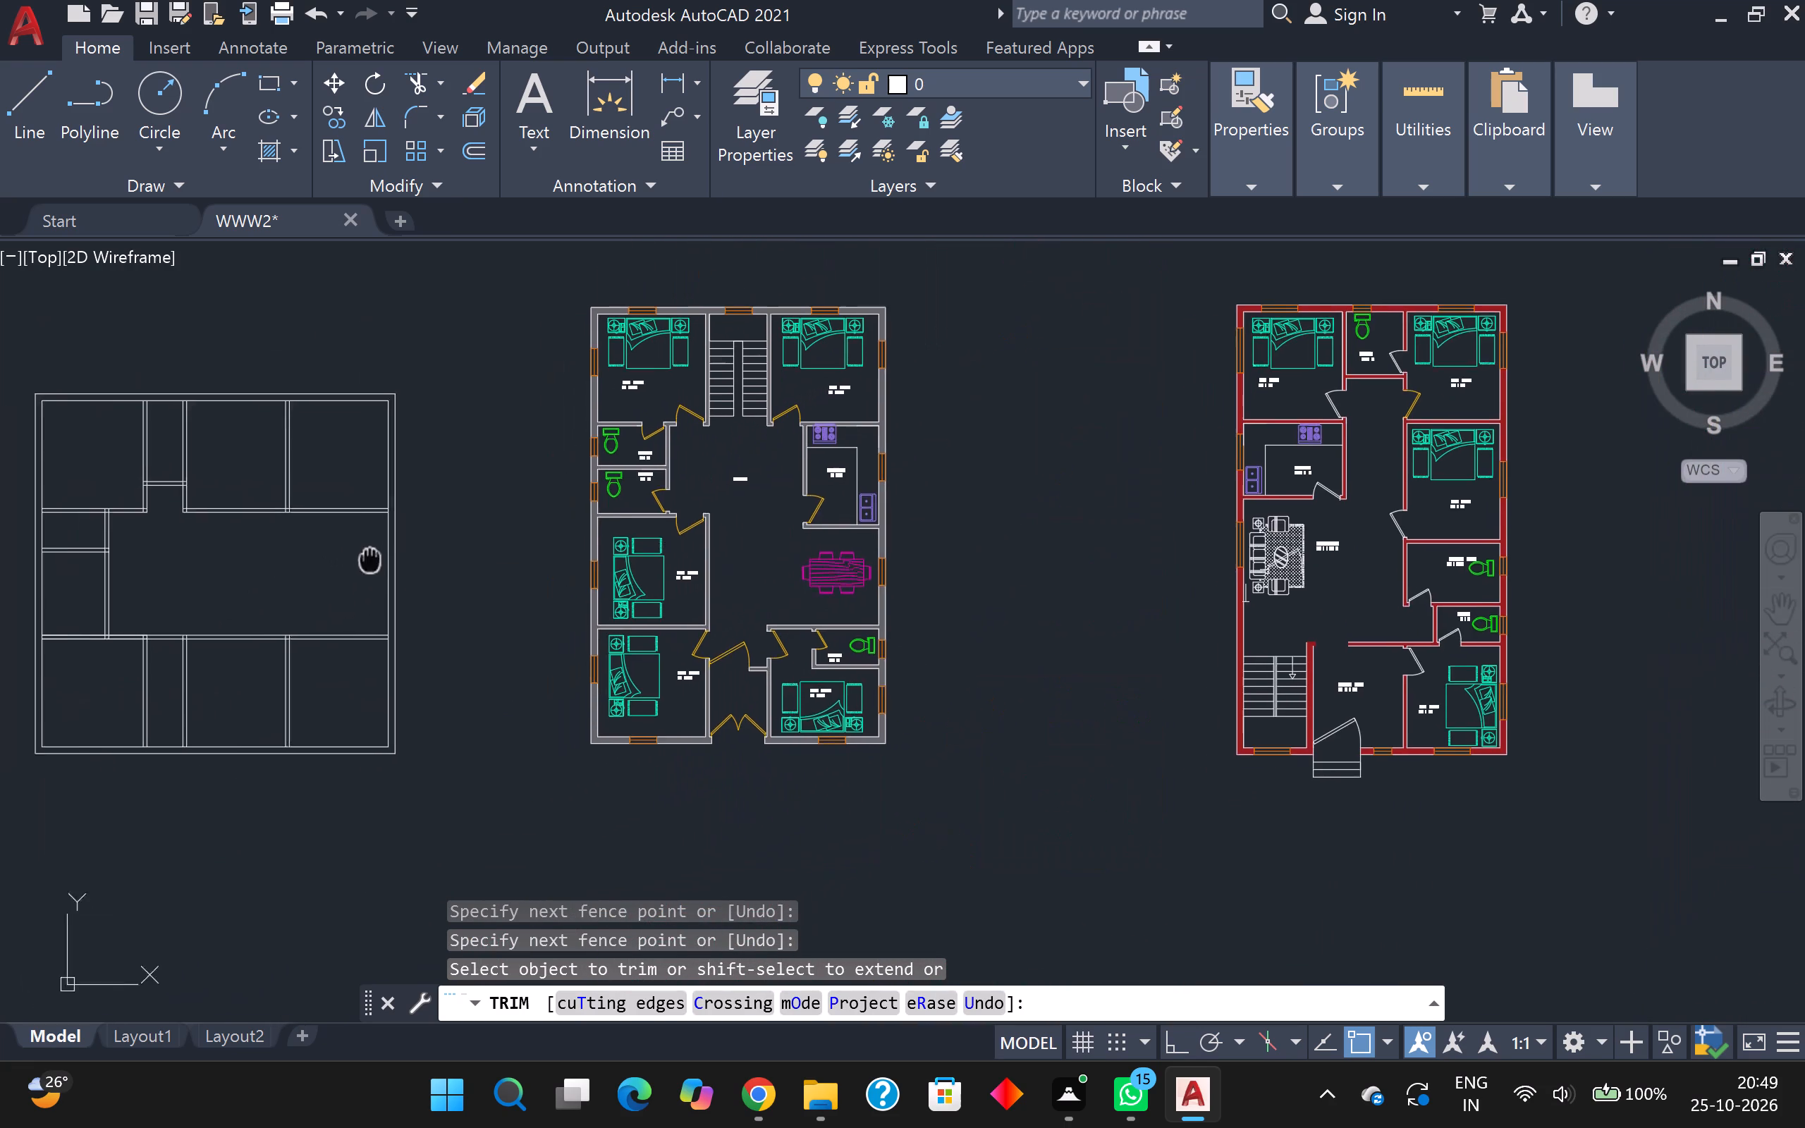
middle_drag(379, 556, 465, 515)
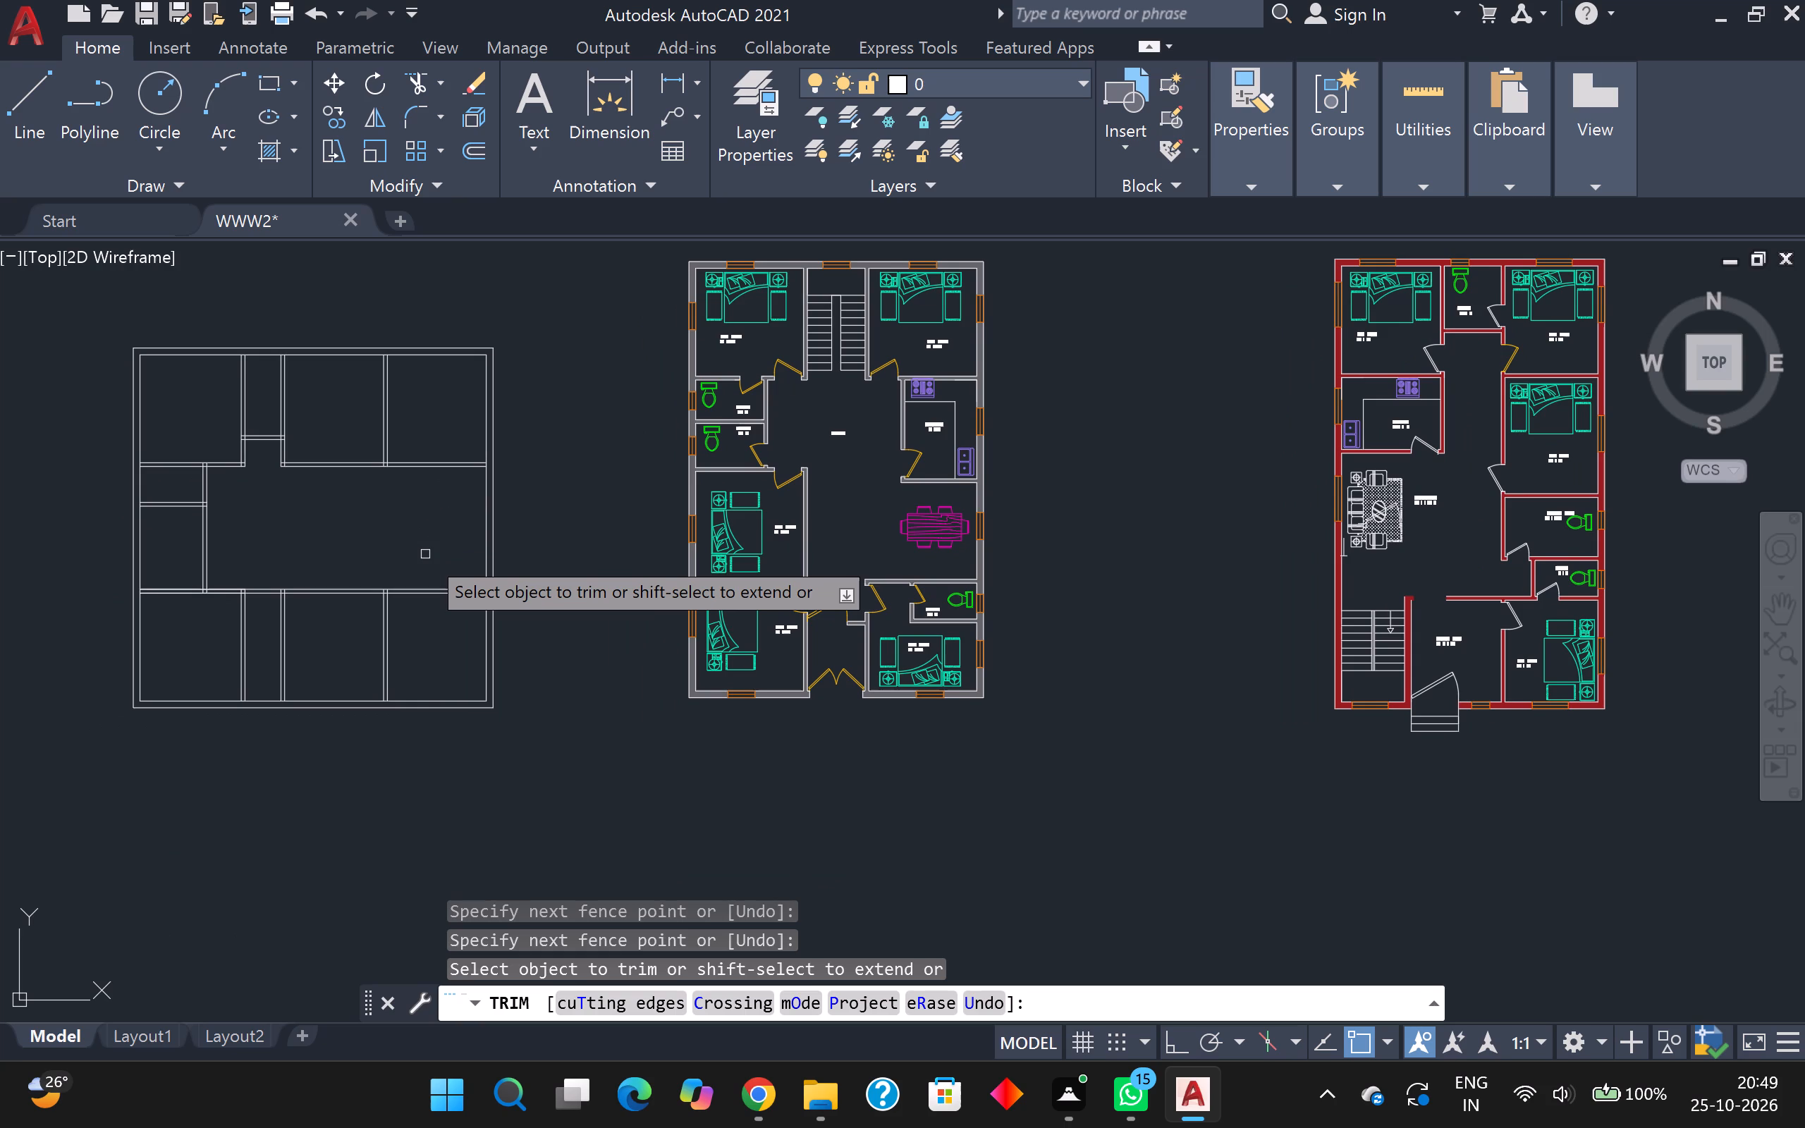
key(Escape)
Offset the lower line of the hall's upper-right horizontal partition 4'6" downward, and offset the new line 5" further for the partition thickness.
key(o)
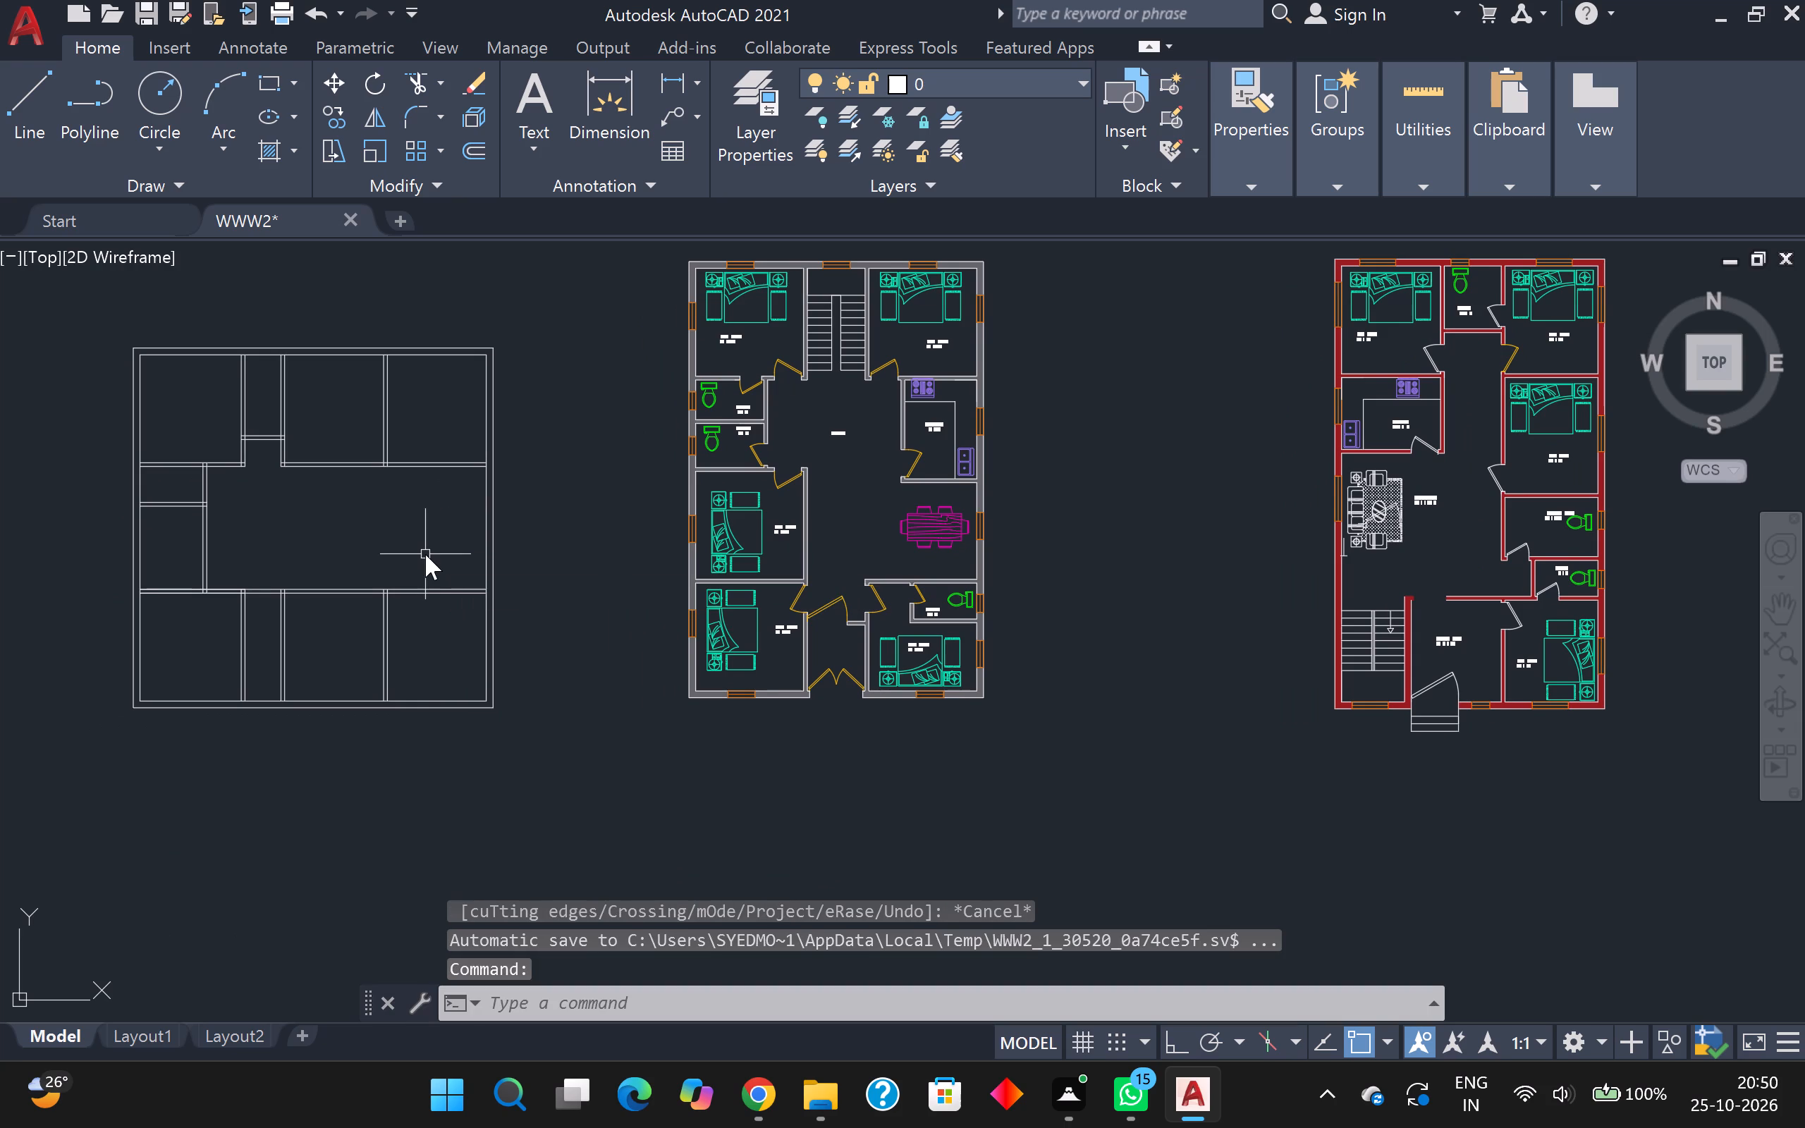
key(Return)
key(Return)
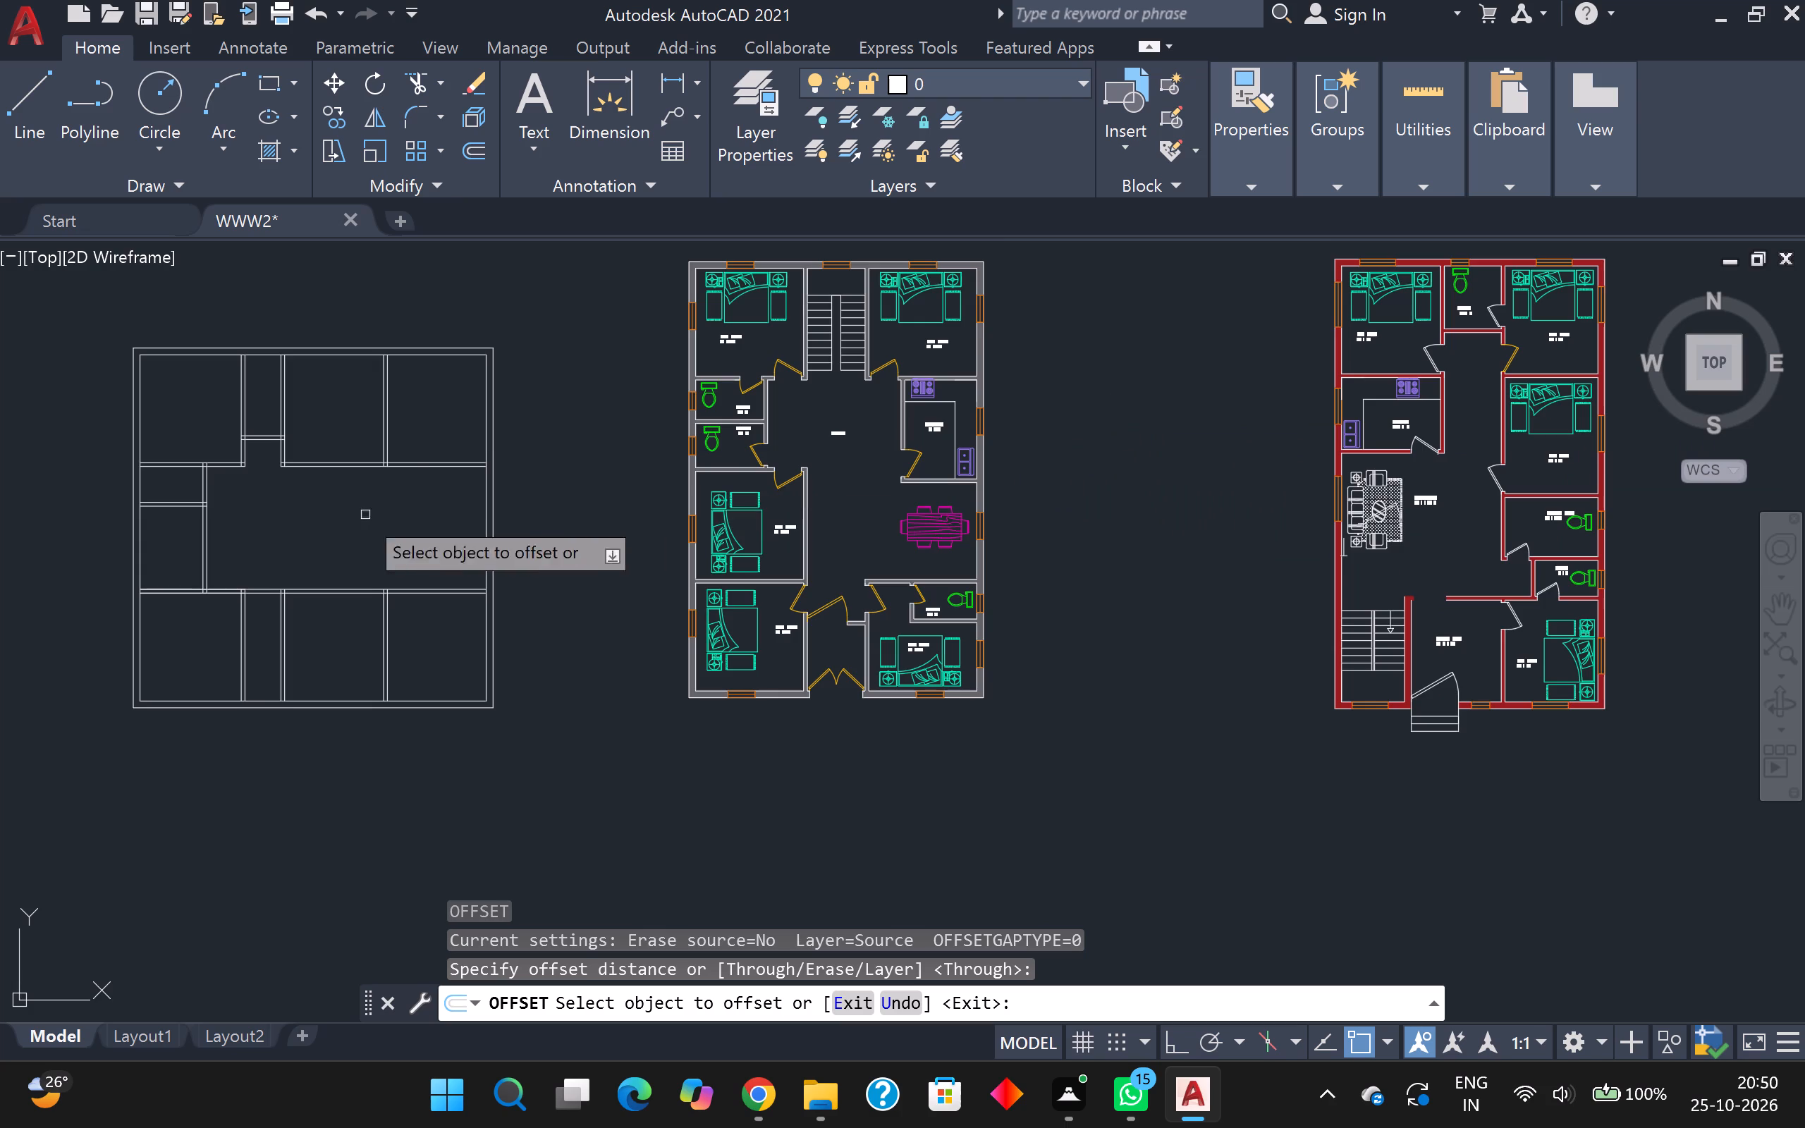
scroll(420, 449, up, 1)
click(424, 475)
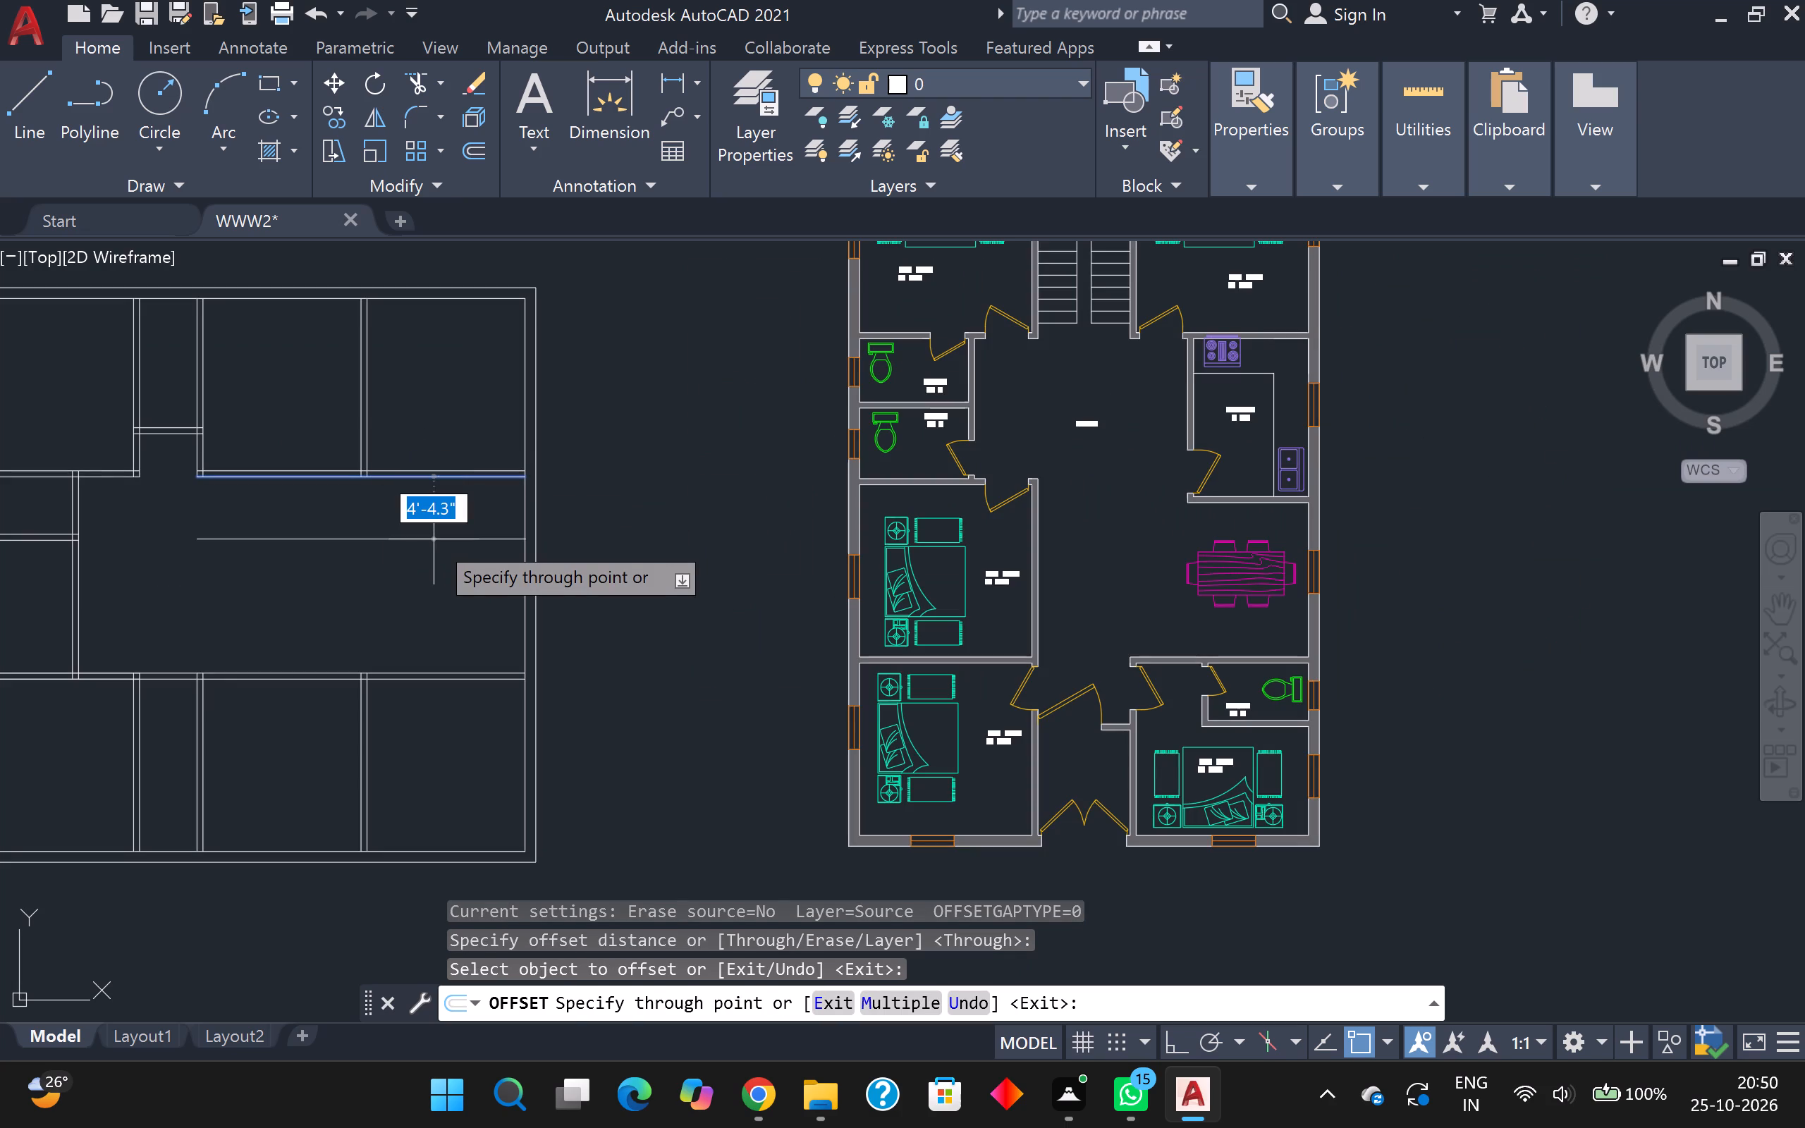
text(4'6)
key(Return)
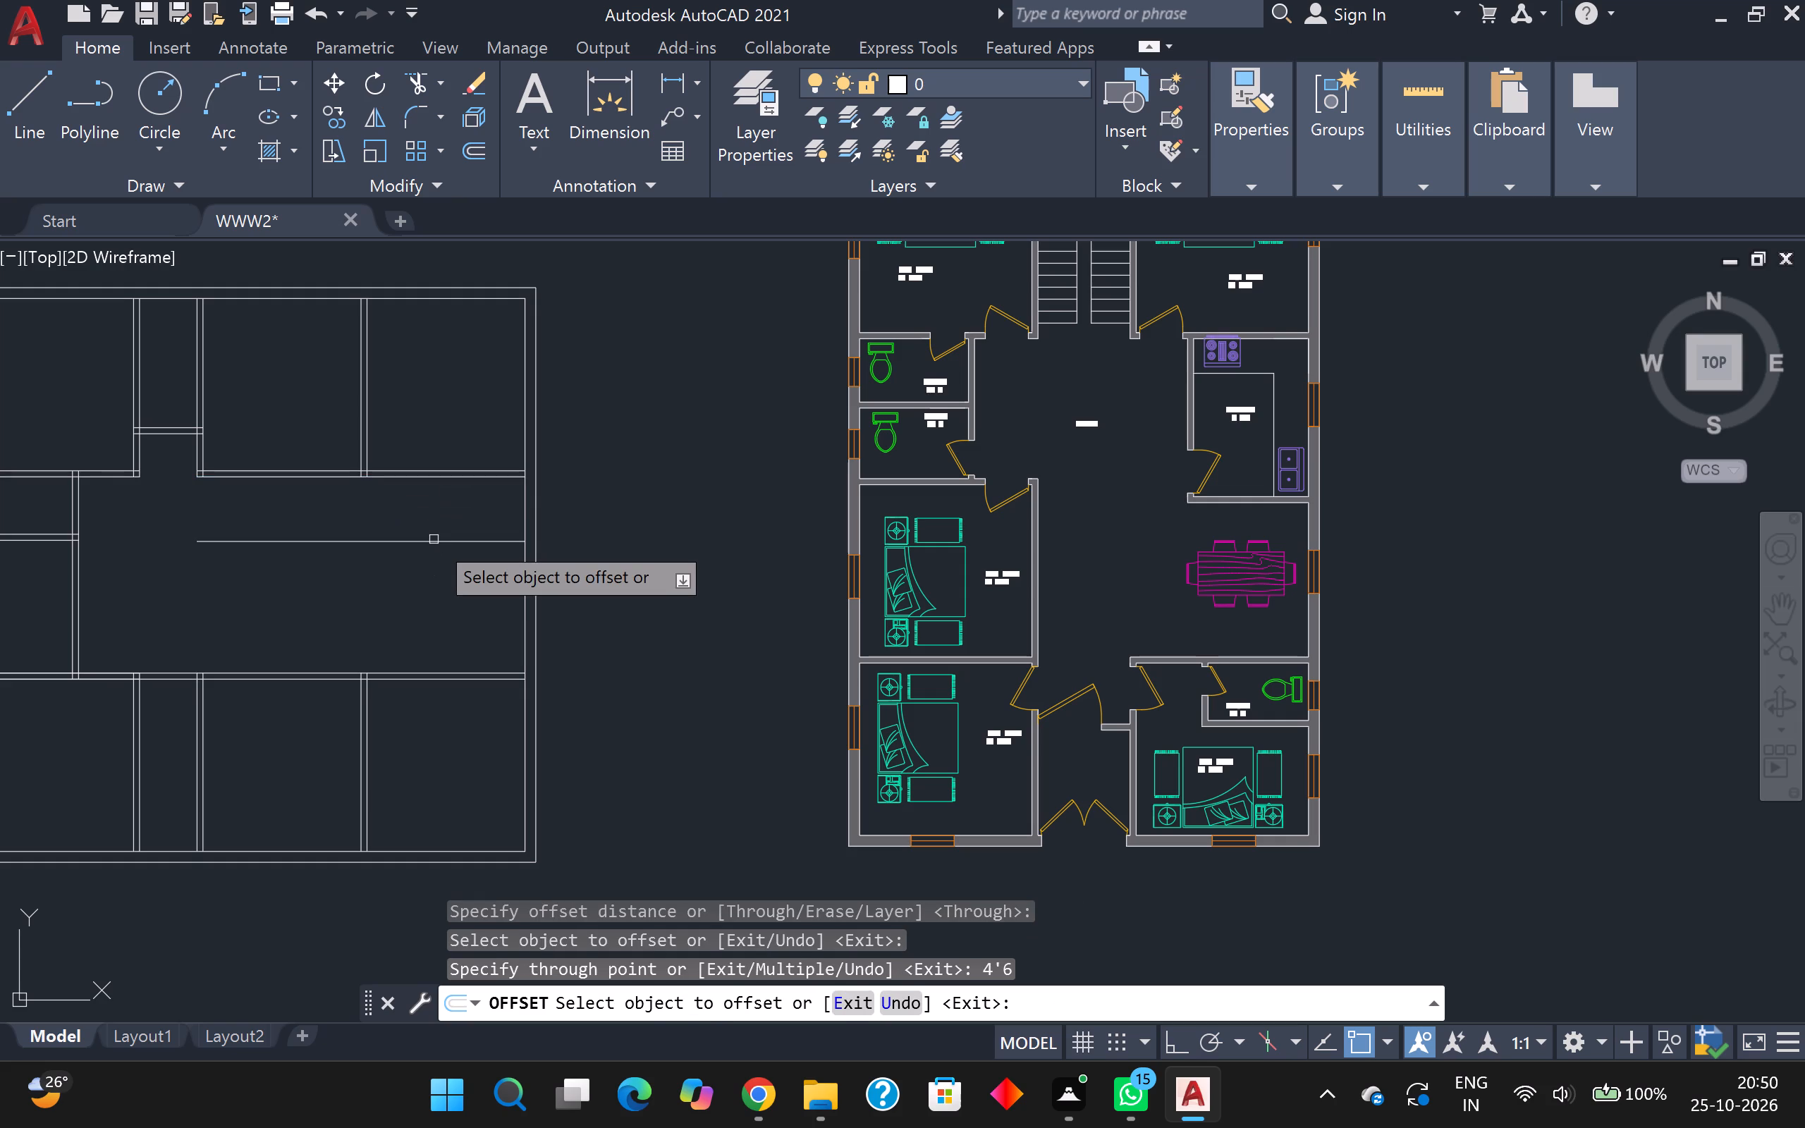
click(434, 539)
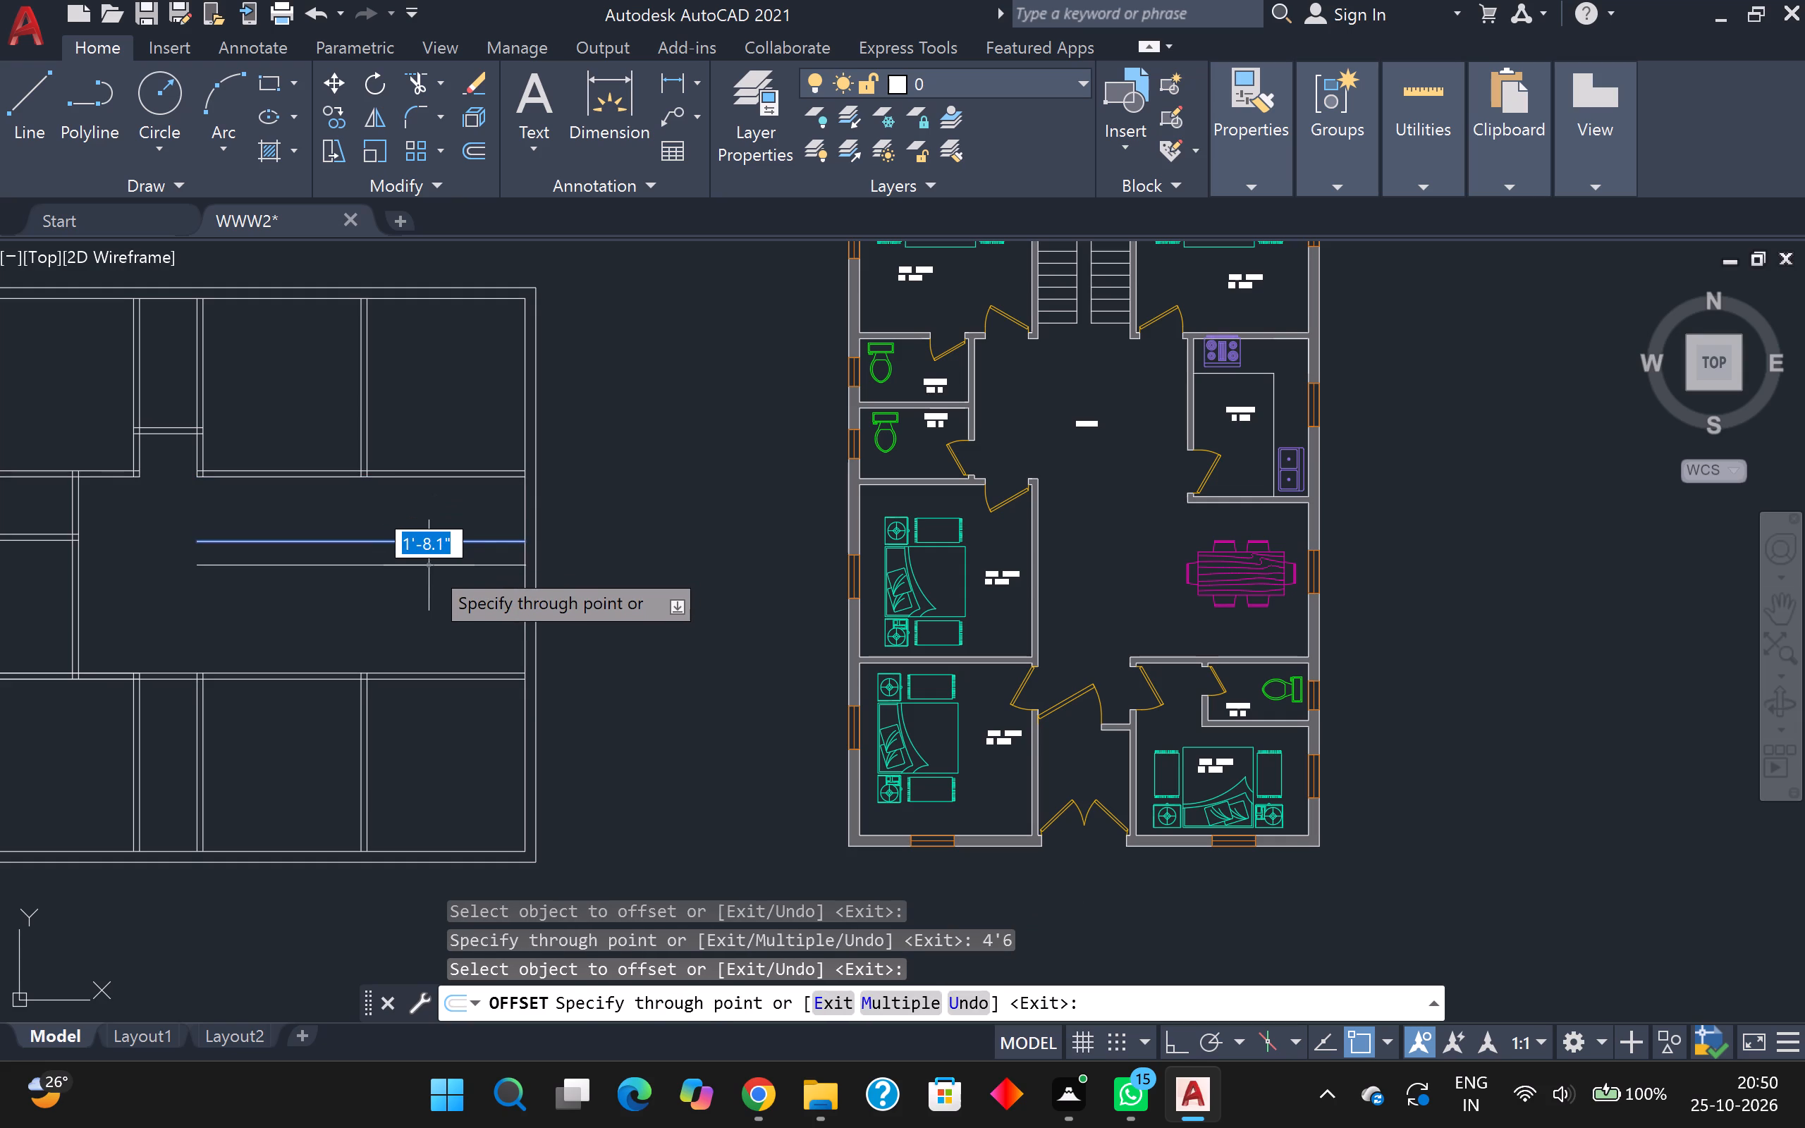
key(5)
key(Return)
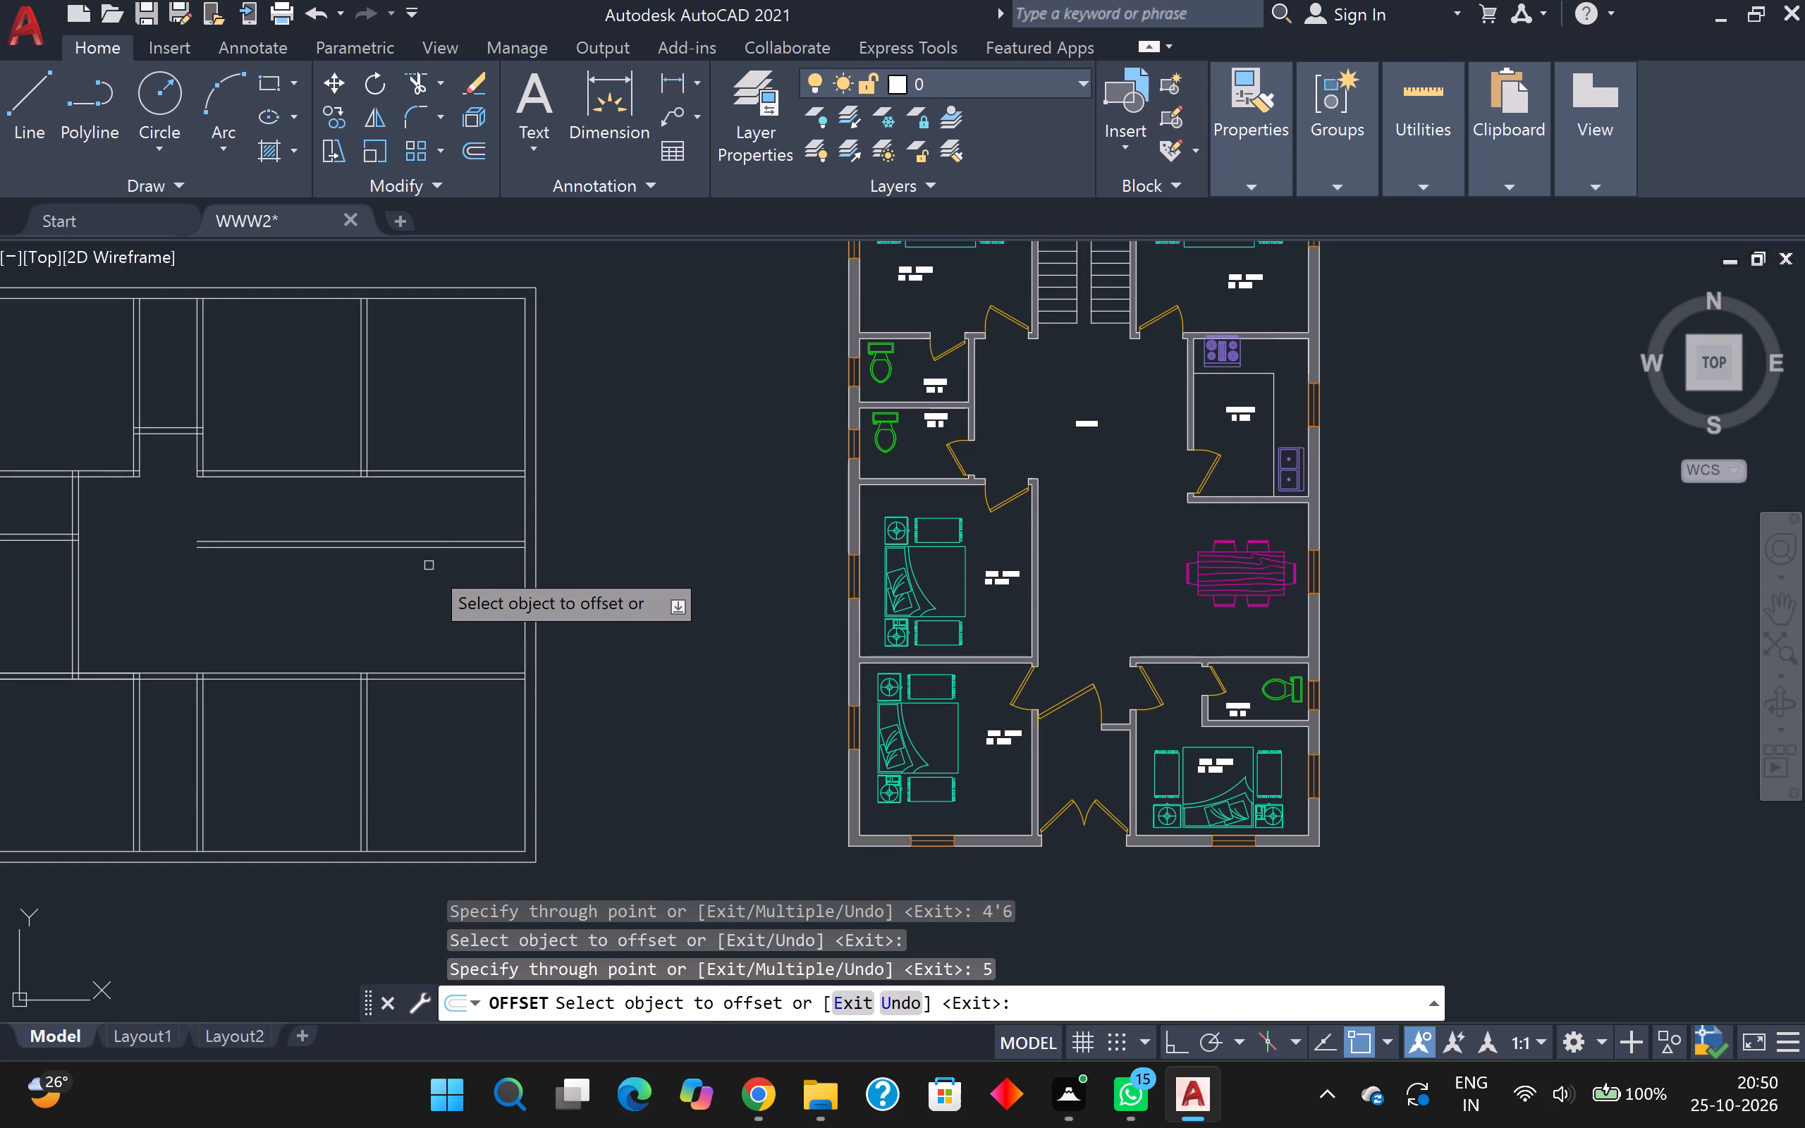
Offset the inner line of the right outer wall 7'1" inward, and offset the new line 5" for the partition thickness.
click(520, 515)
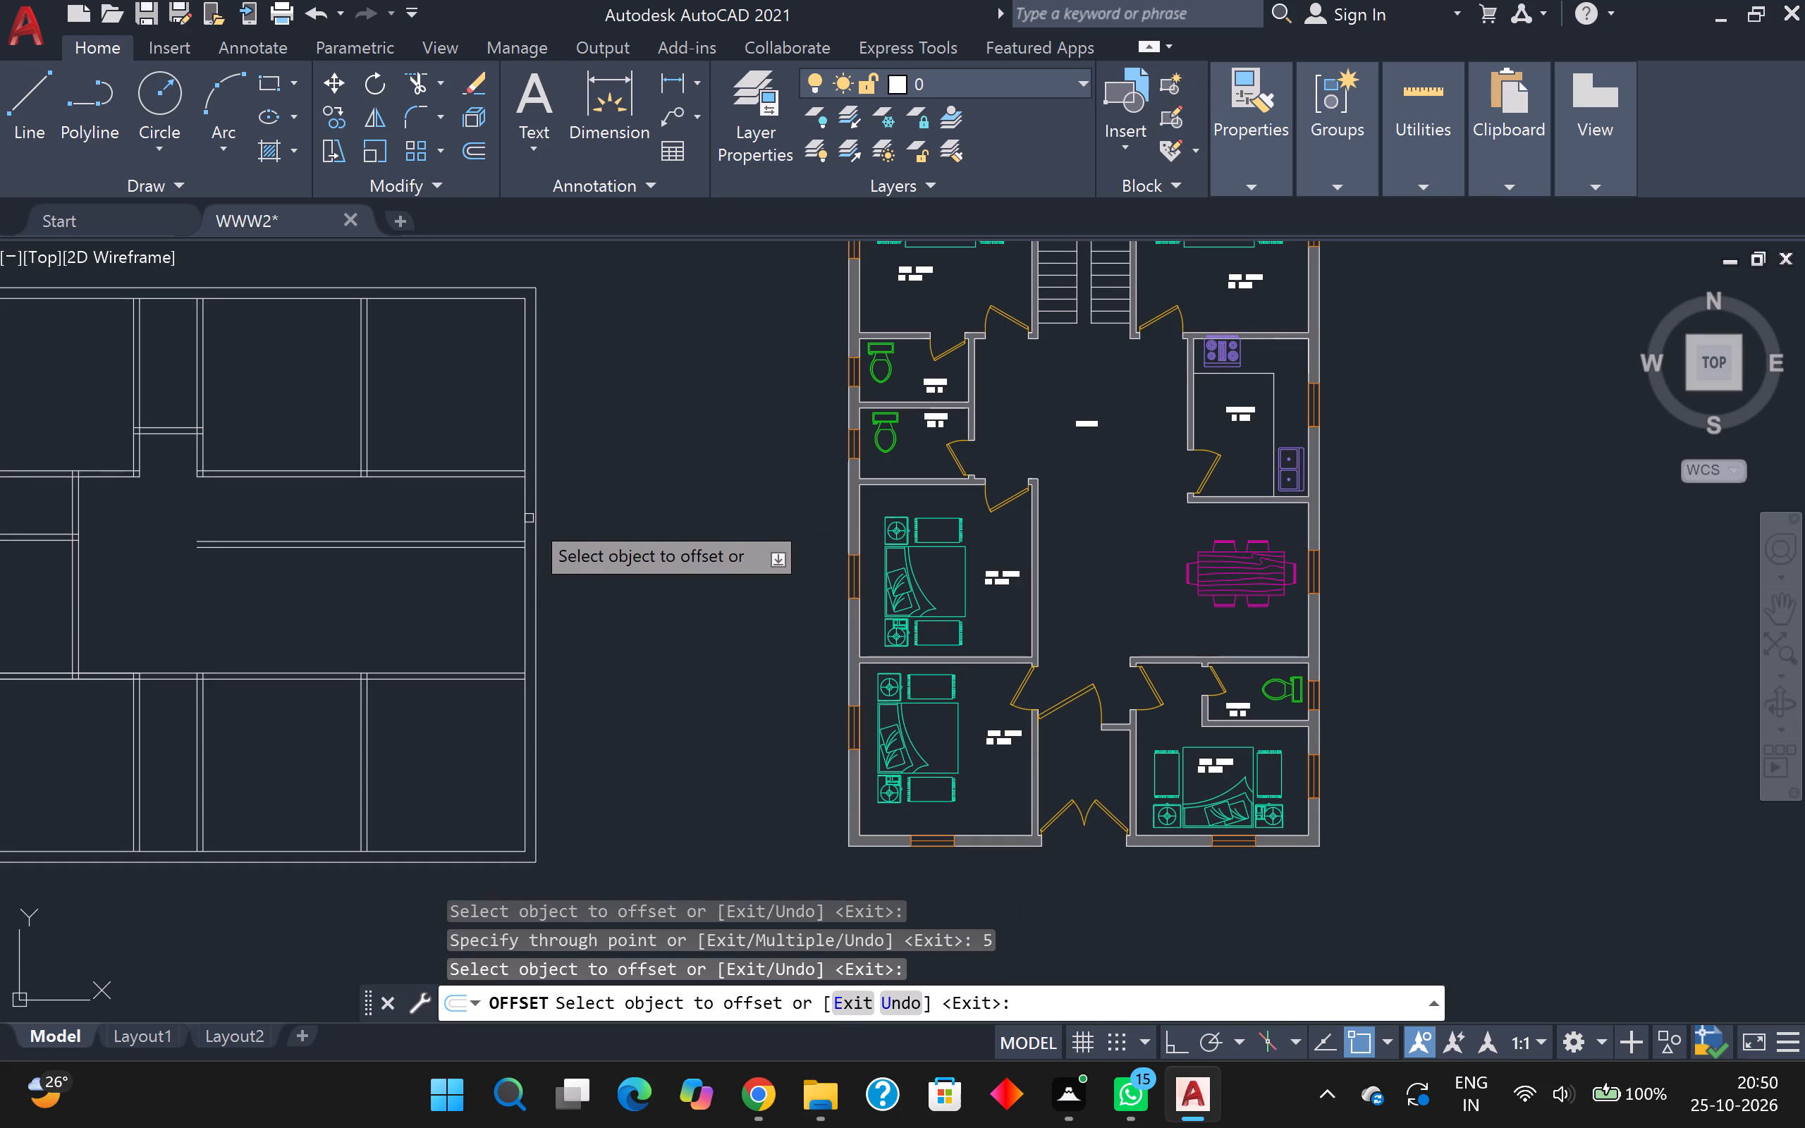
click(529, 518)
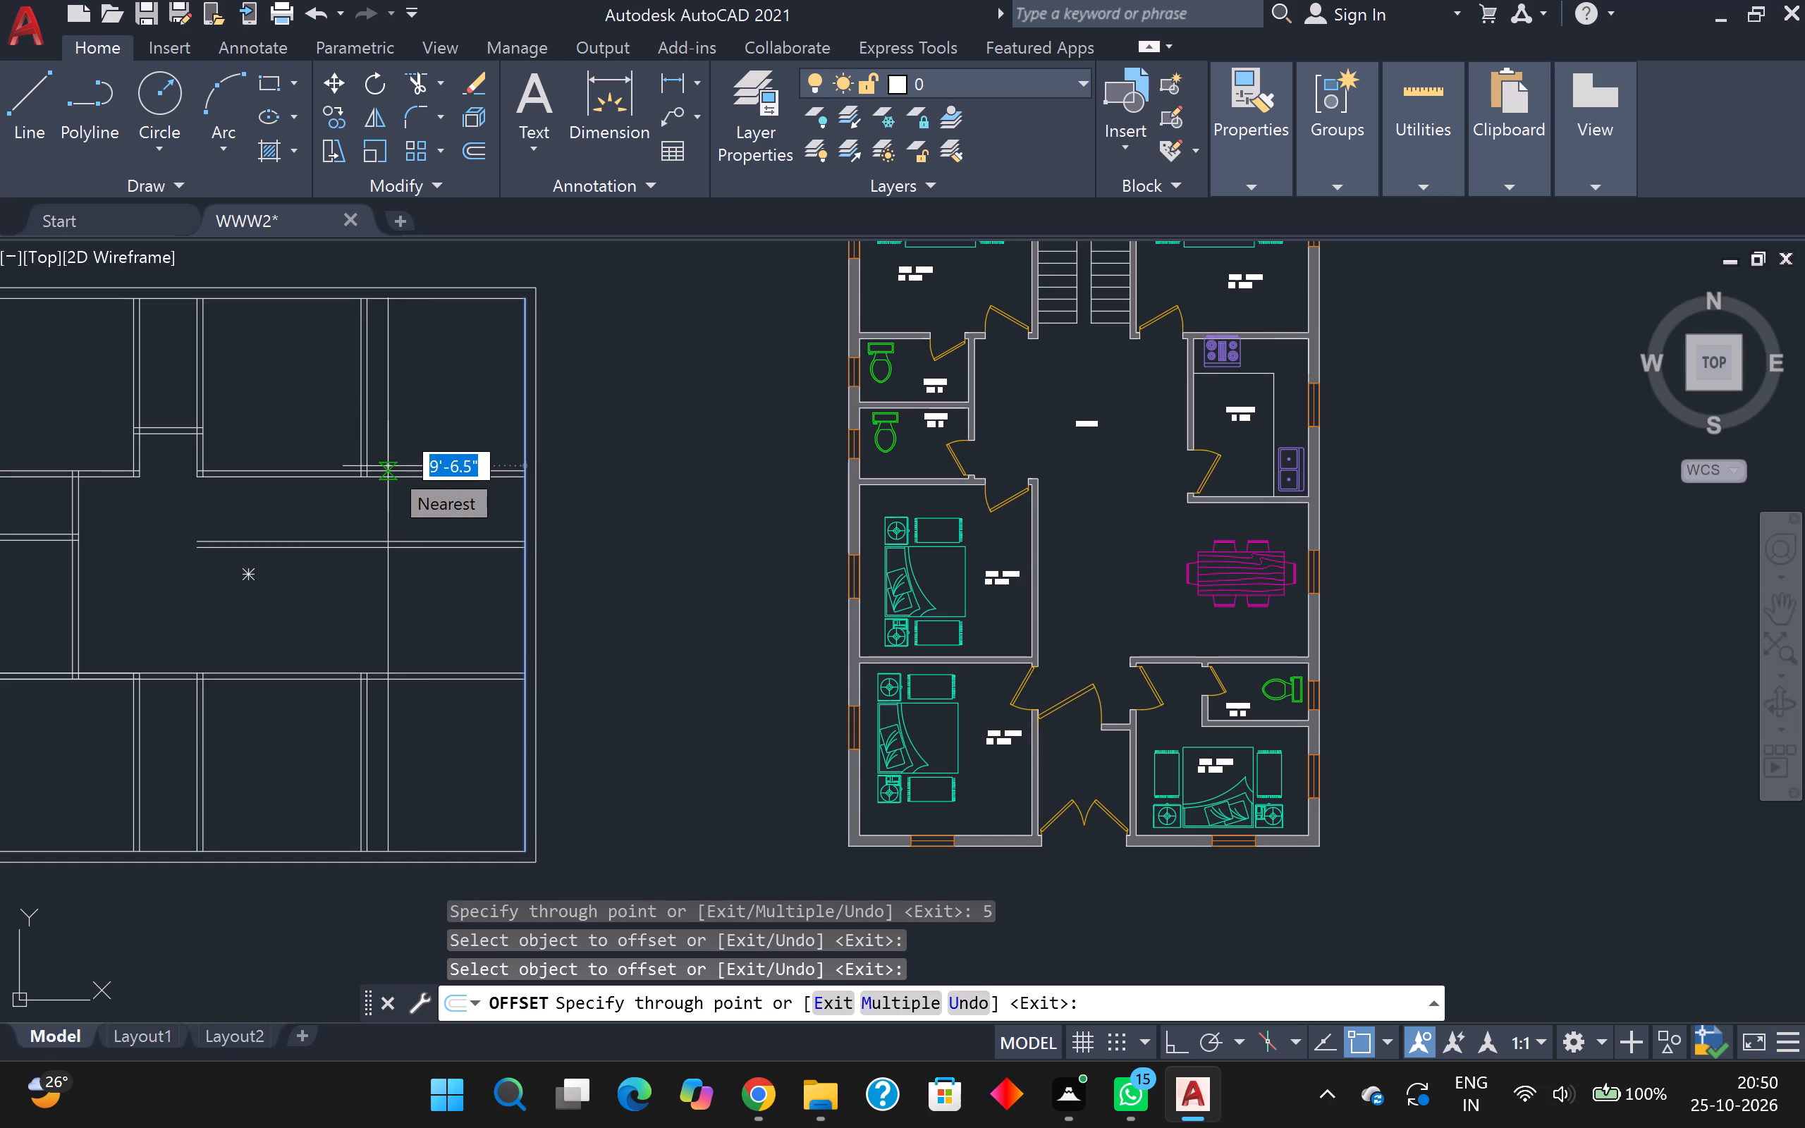
key(7)
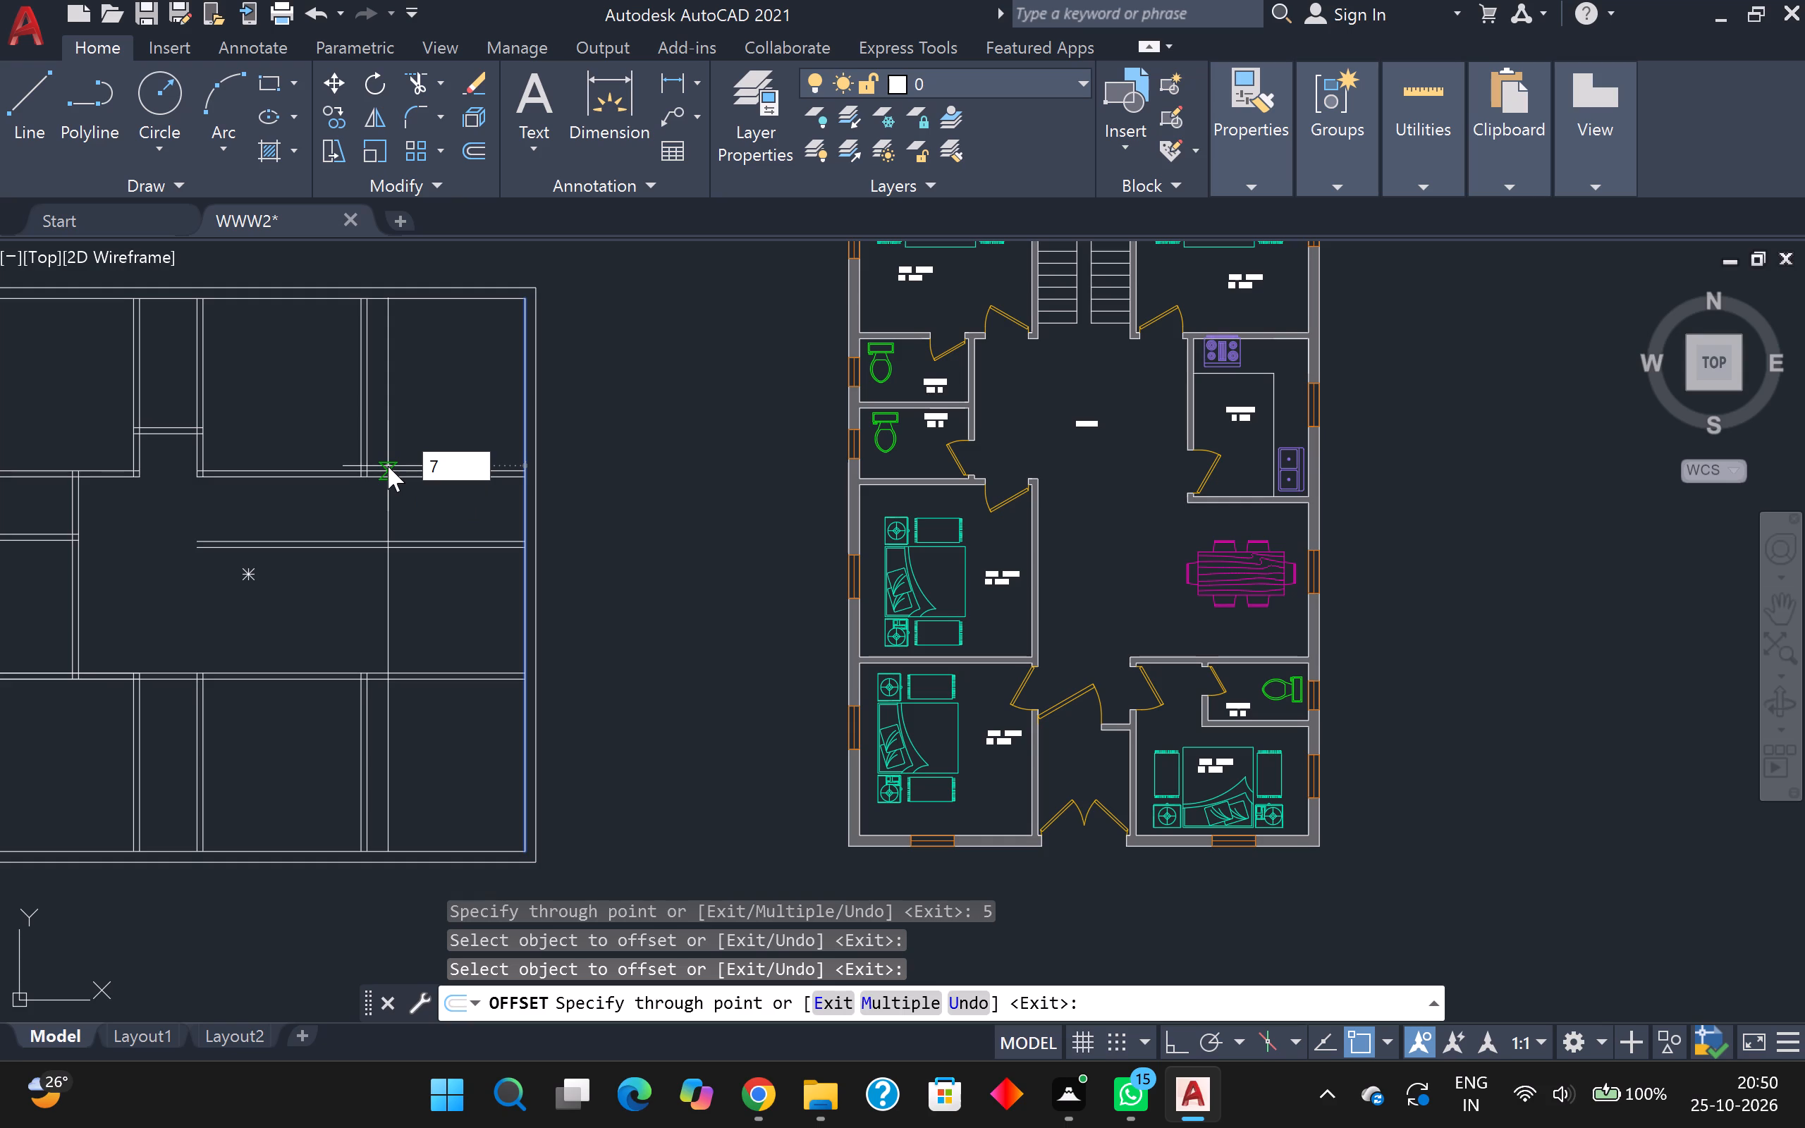
text('11)
key(BackSpace)
key(Return)
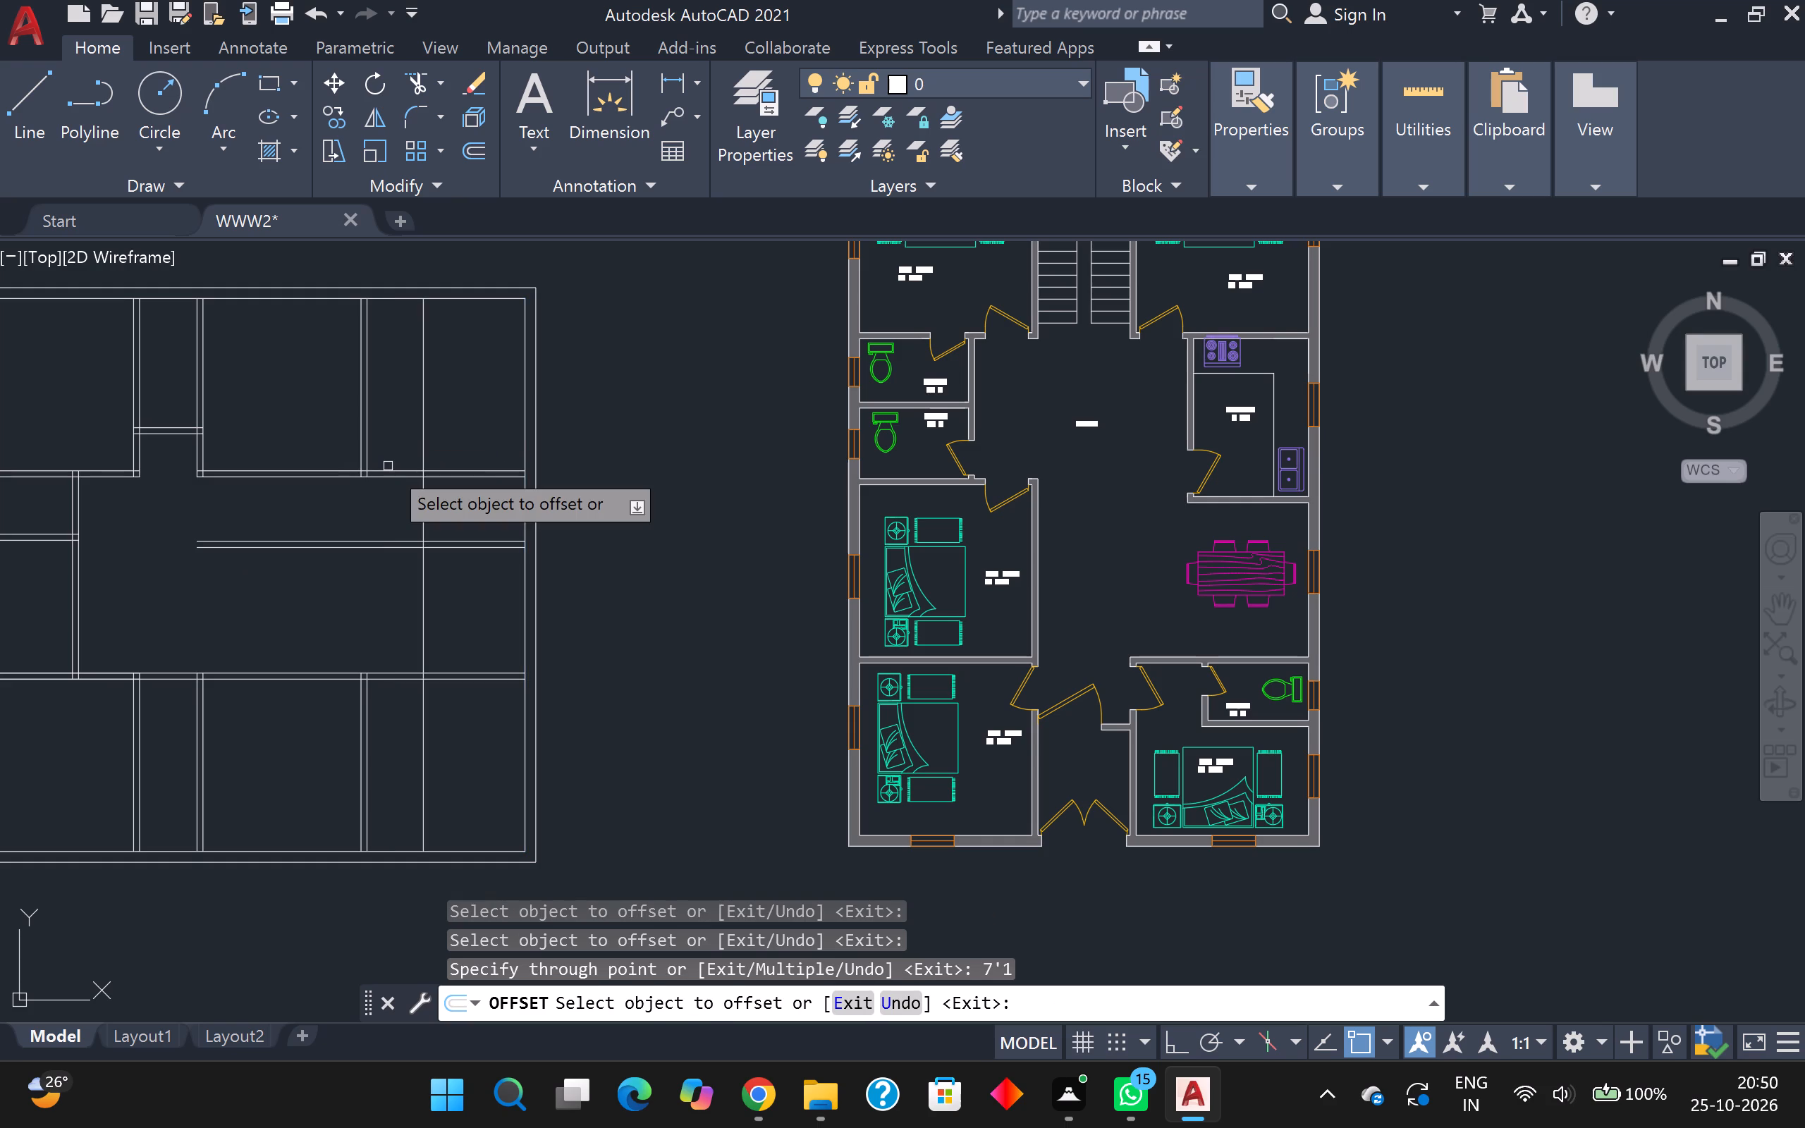
click(422, 522)
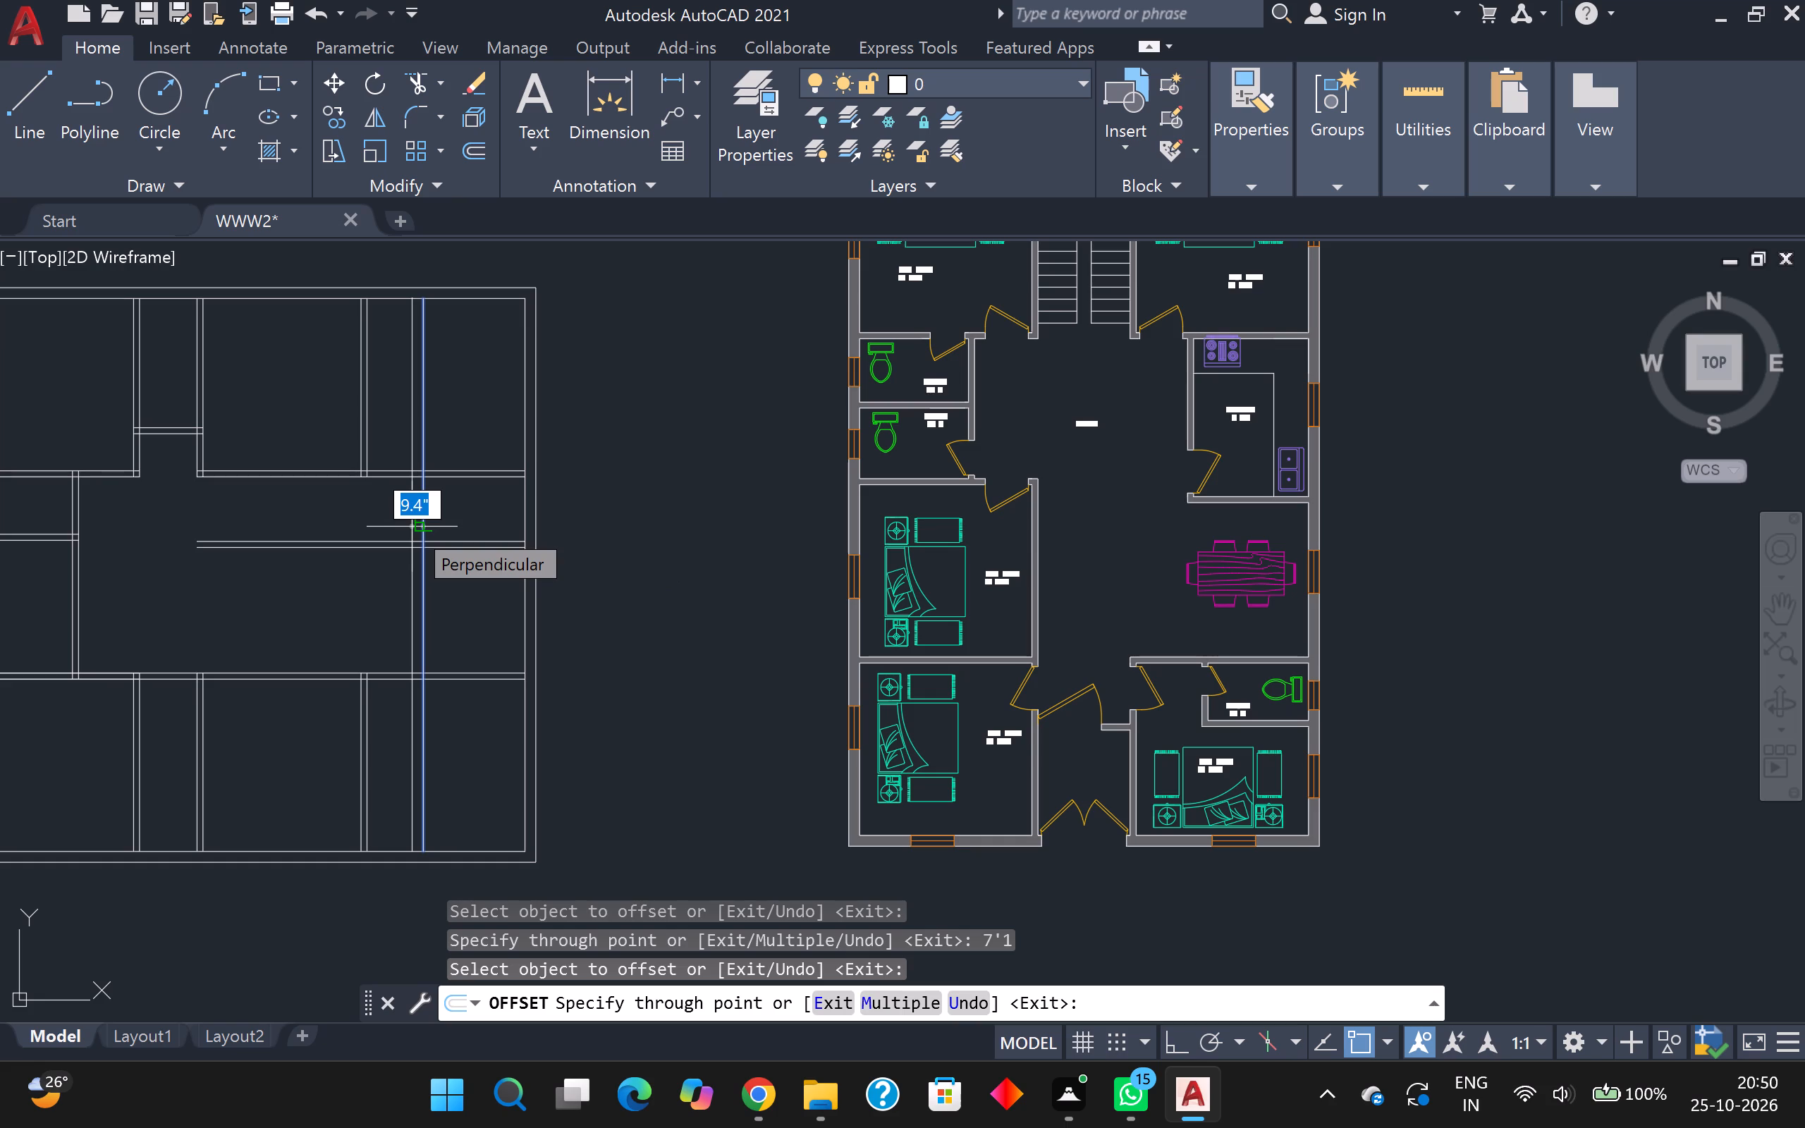
key(5)
key(Return)
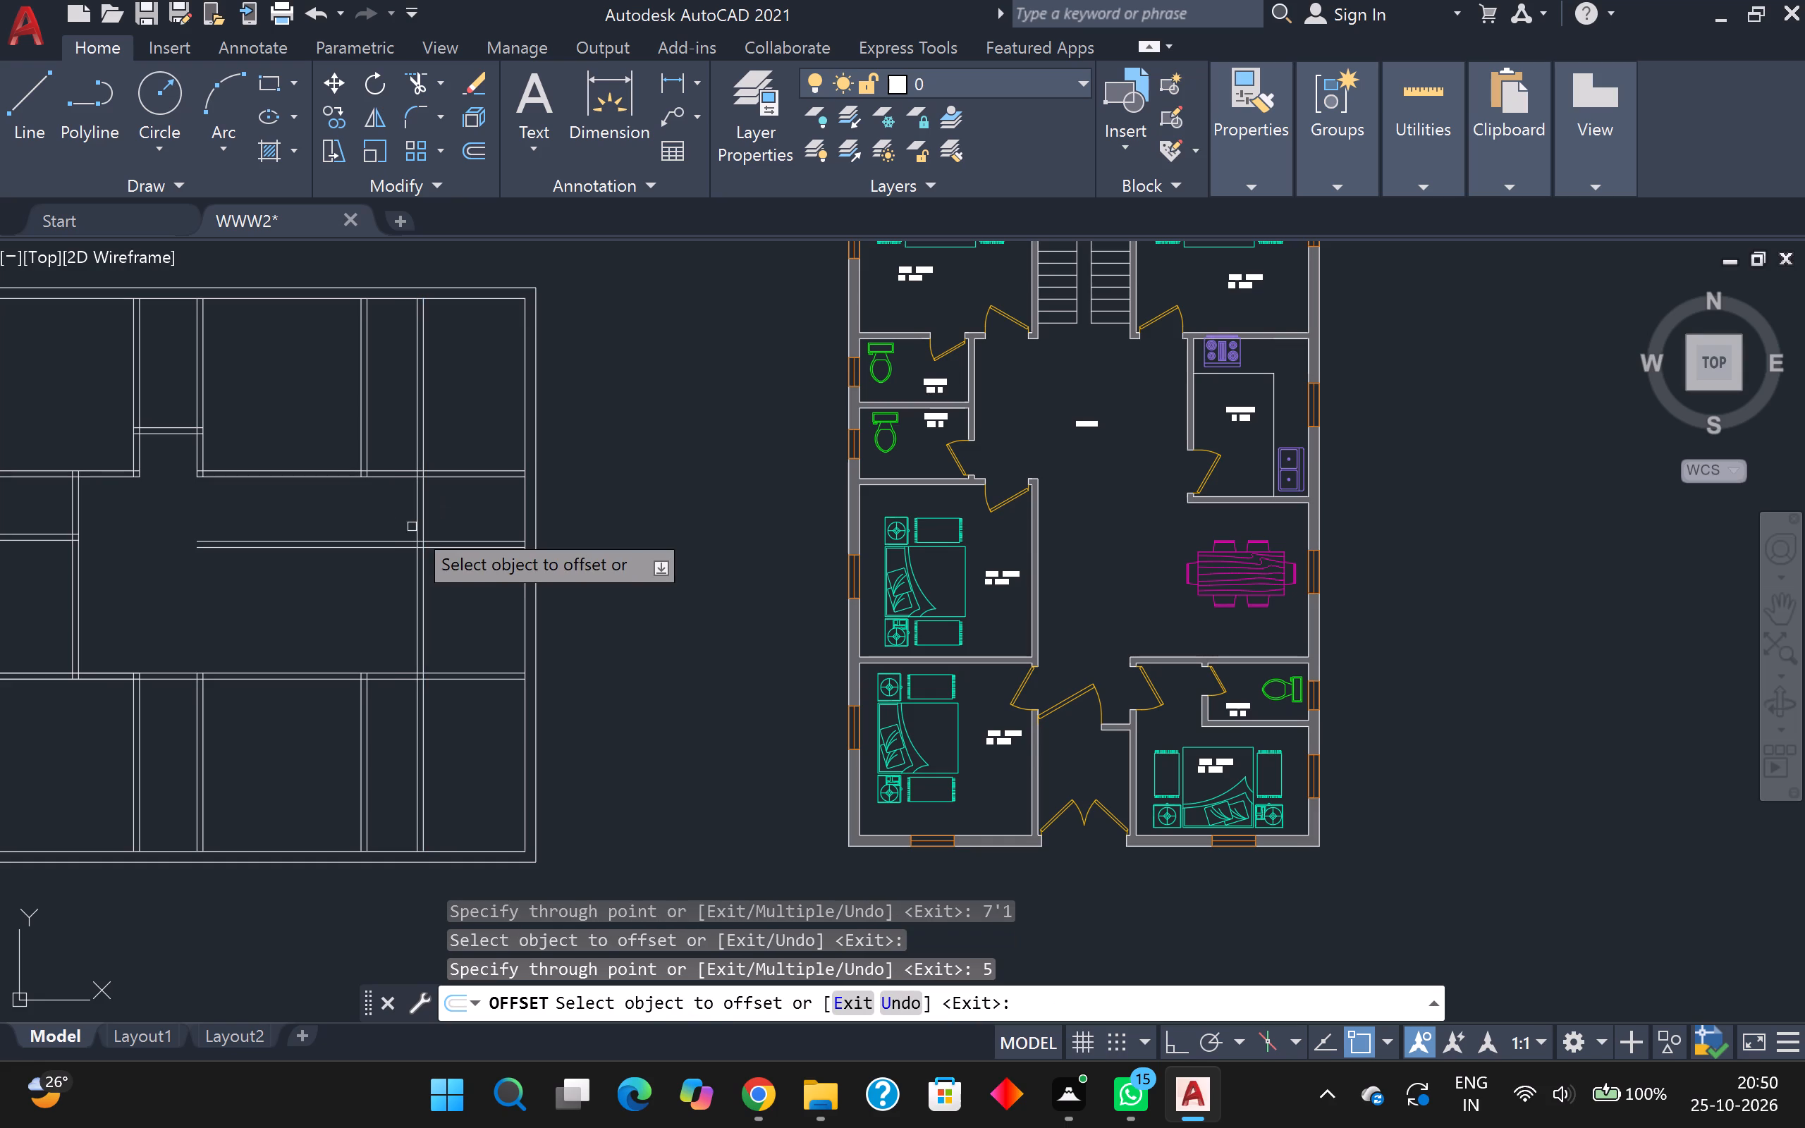
Trim the new partitions to the left of and below their crossing, leaving a small room in the hall's upper-right corner.
click(411, 97)
click(337, 513)
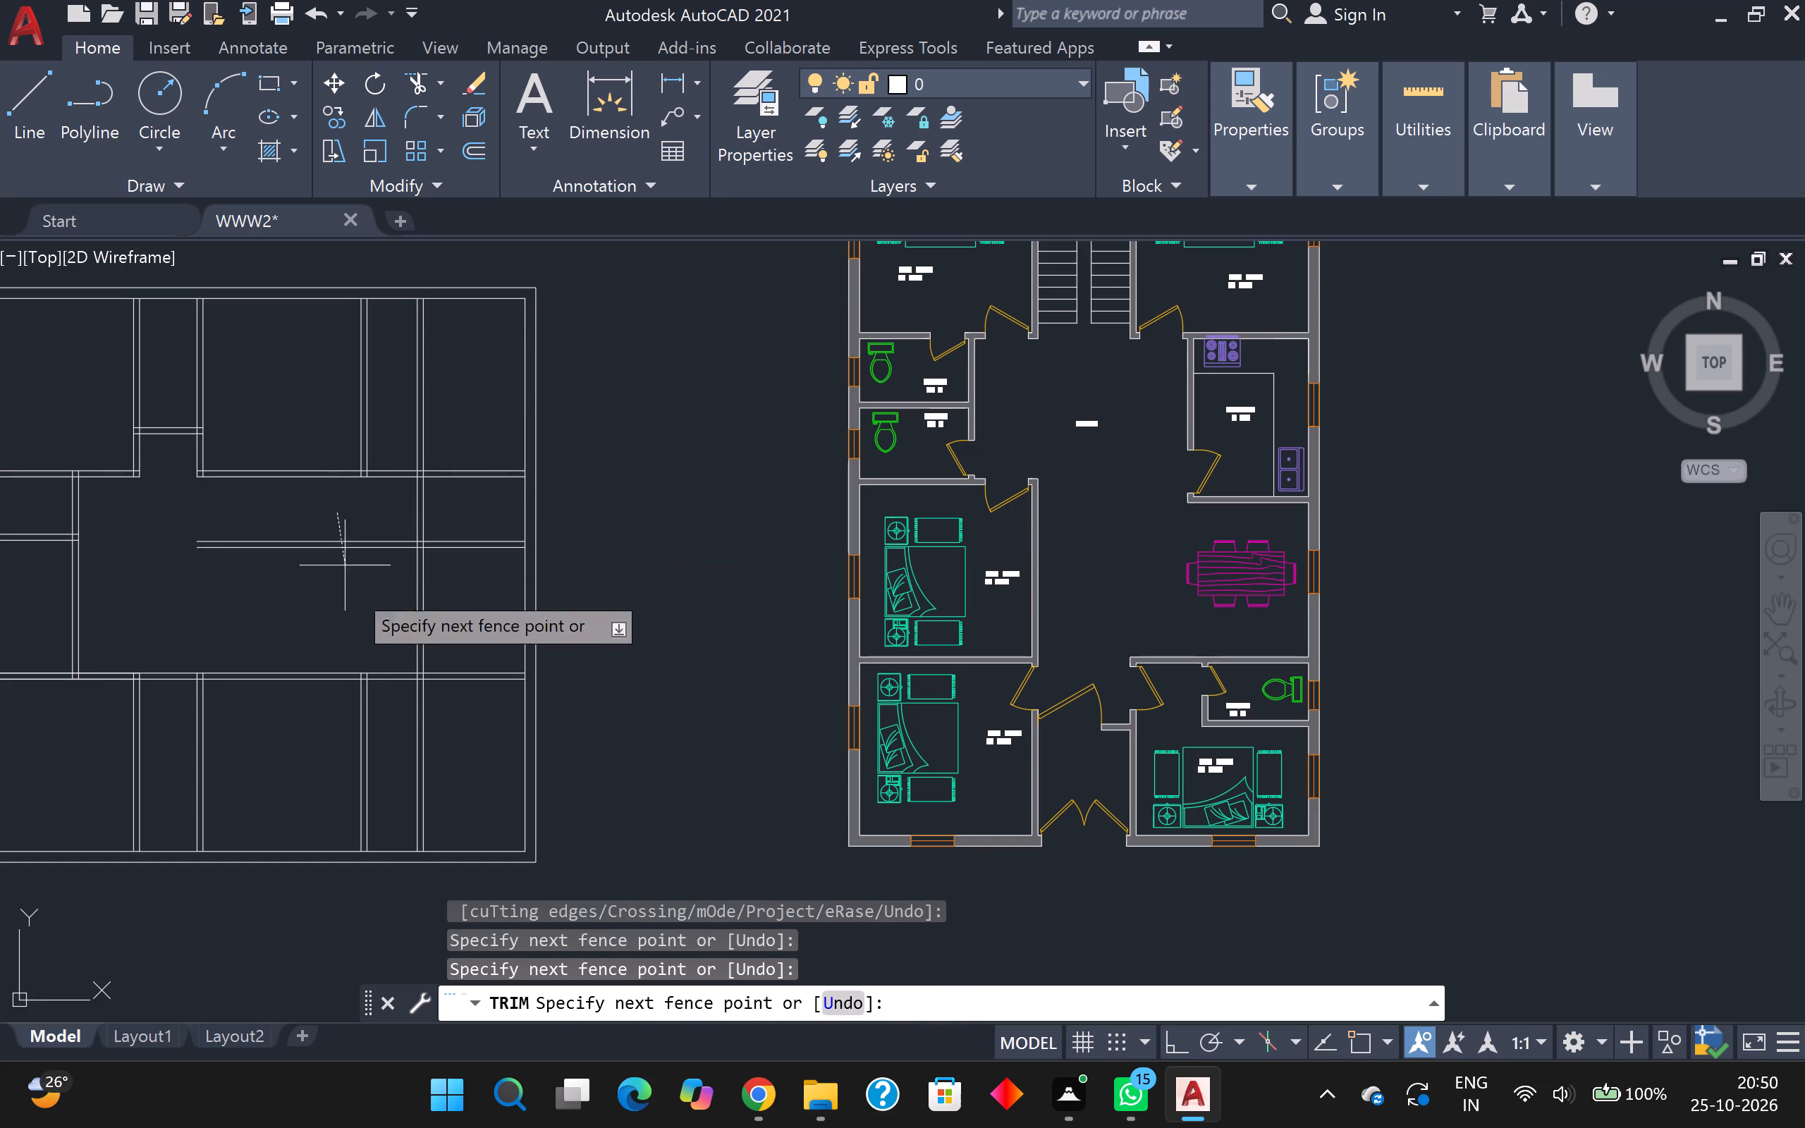
click(441, 624)
Examine the new plan's partition layout around the central hall and compare it with the finished plans beside it.
scroll(415, 589, down, 2)
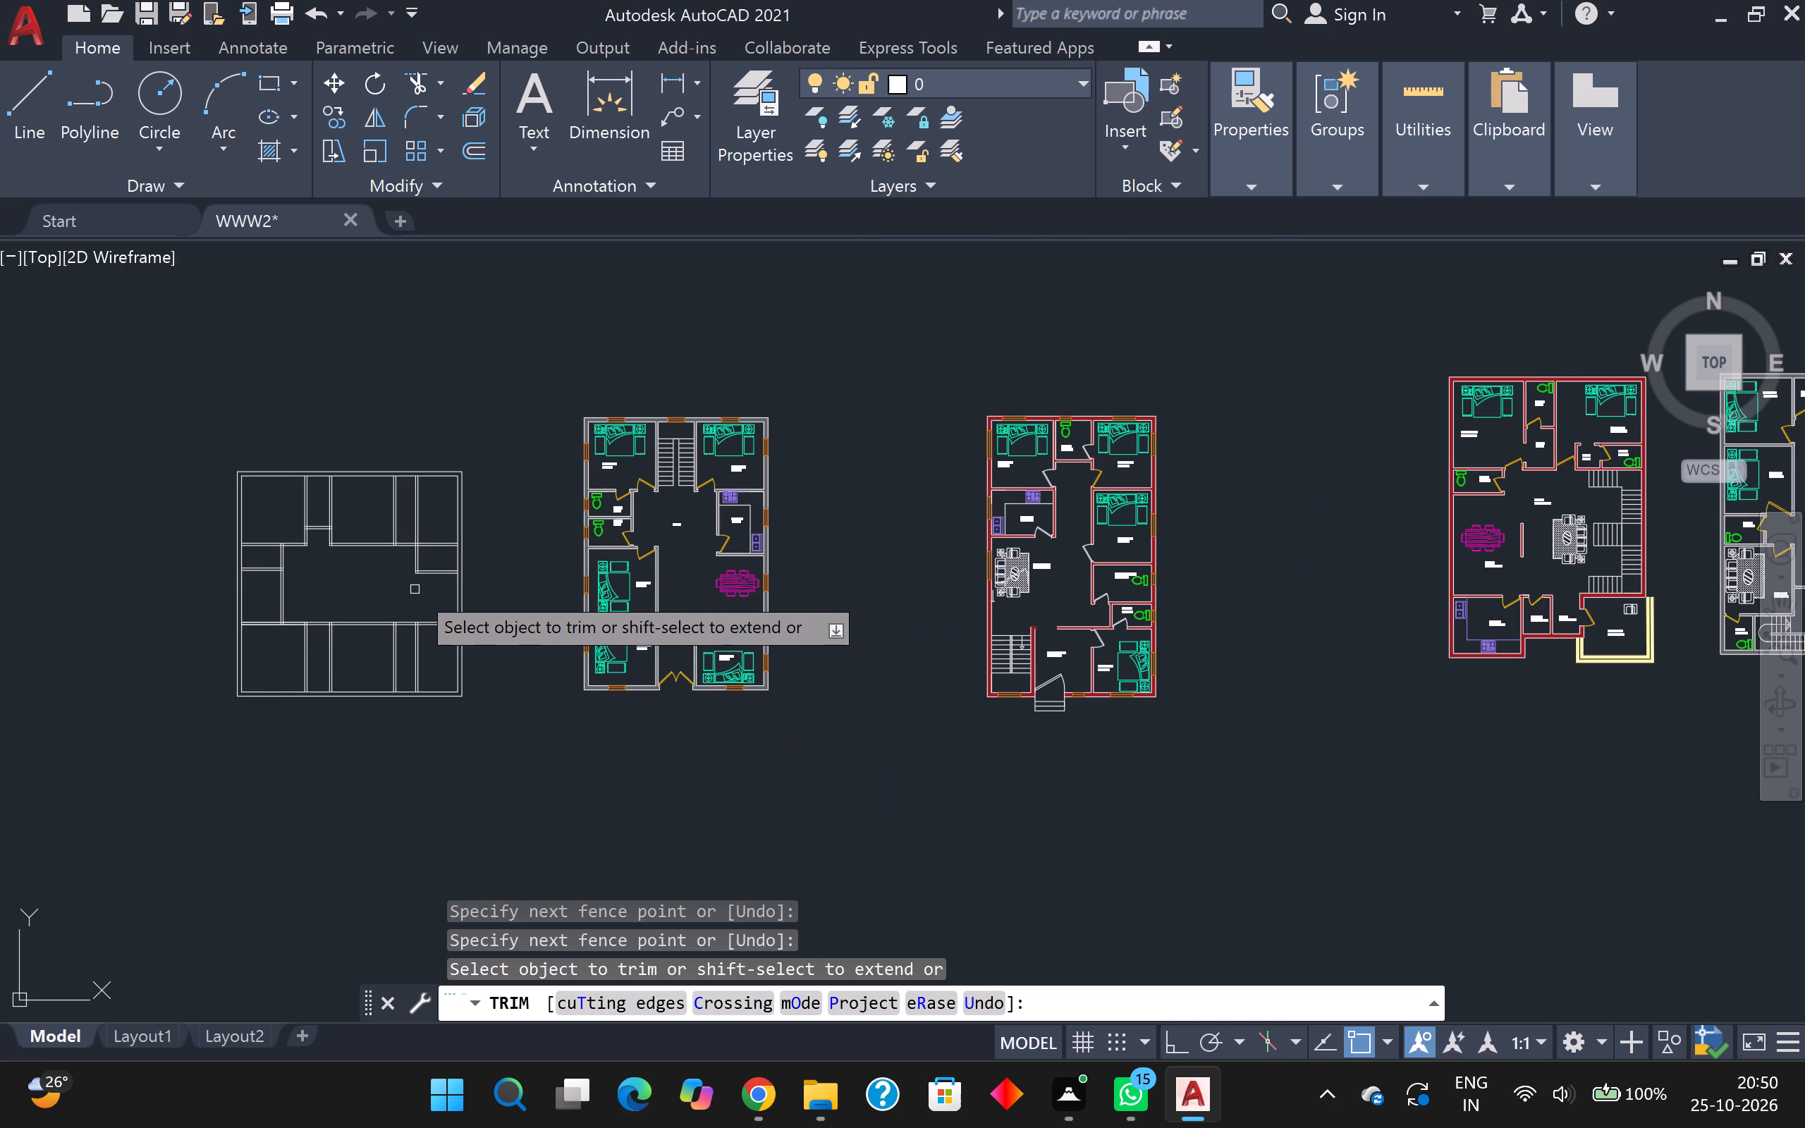
middle_drag(406, 589, 359, 579)
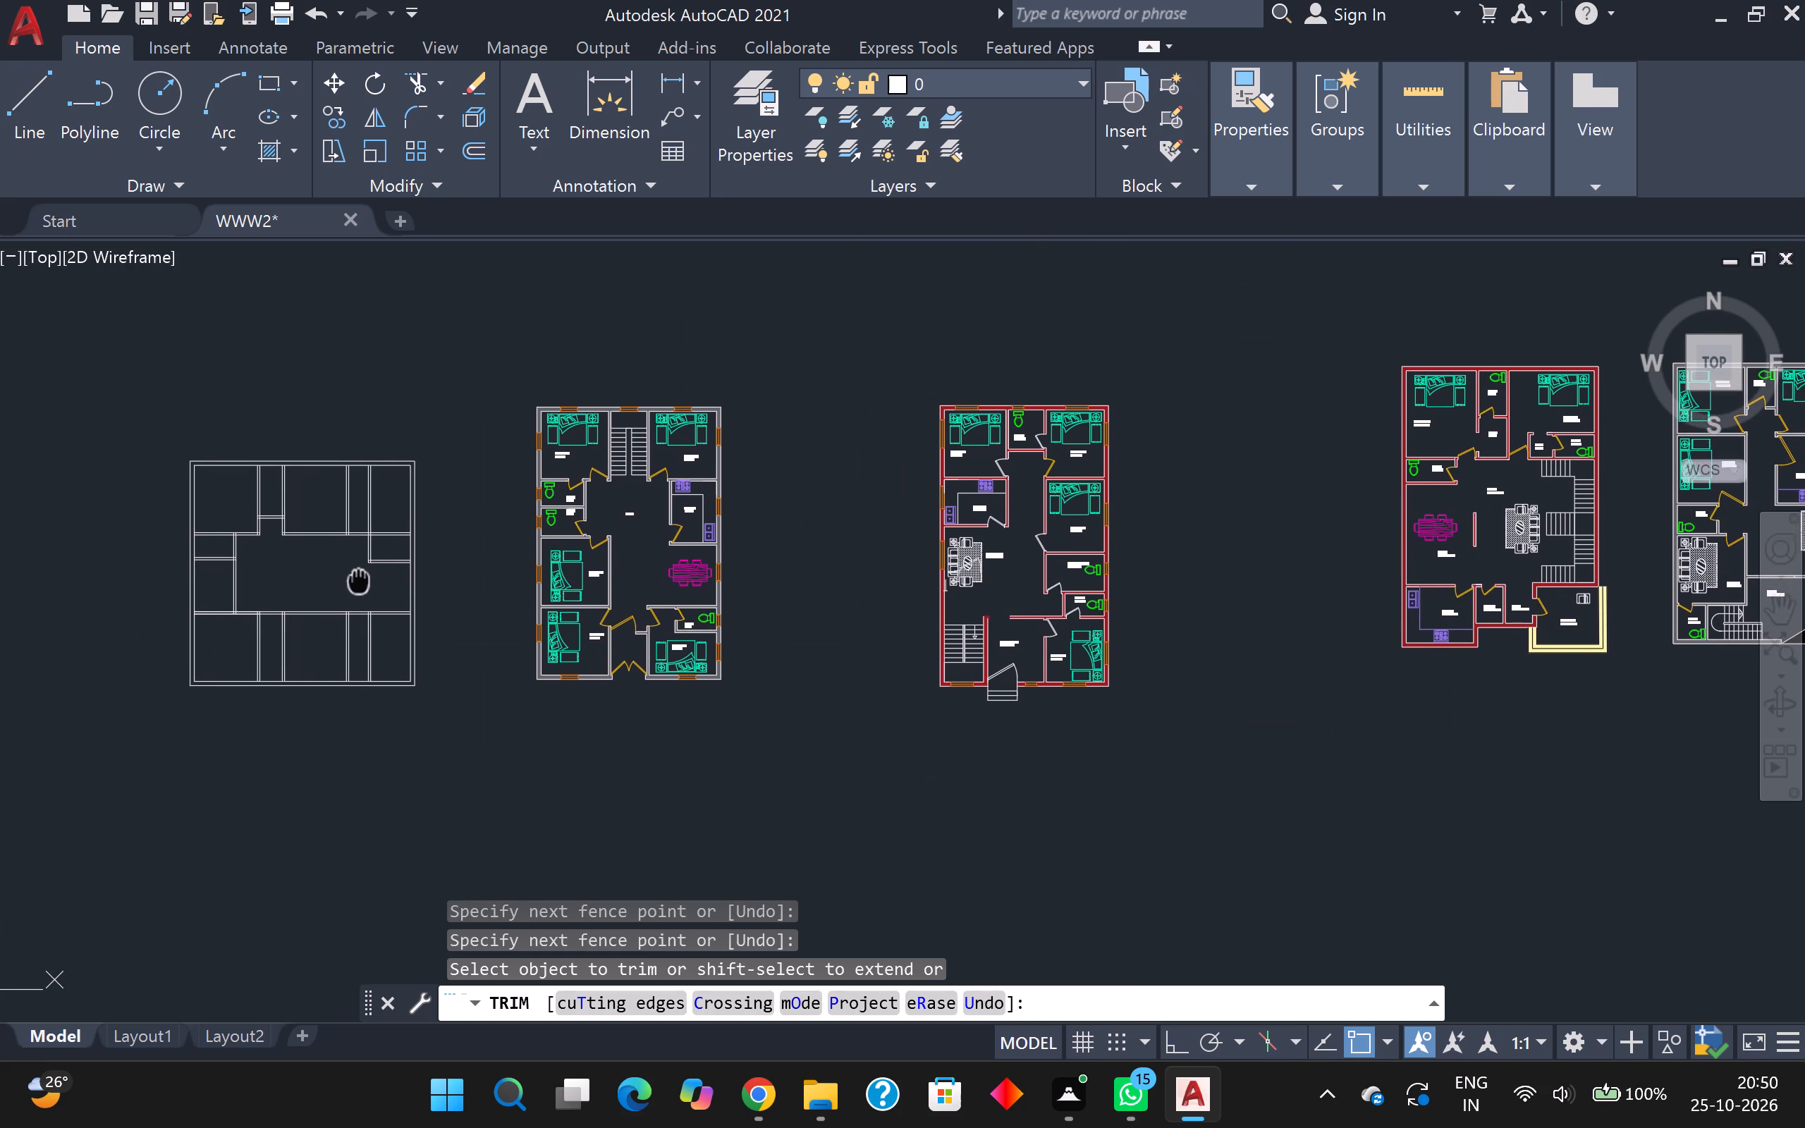
middle_drag(359, 579, 353, 574)
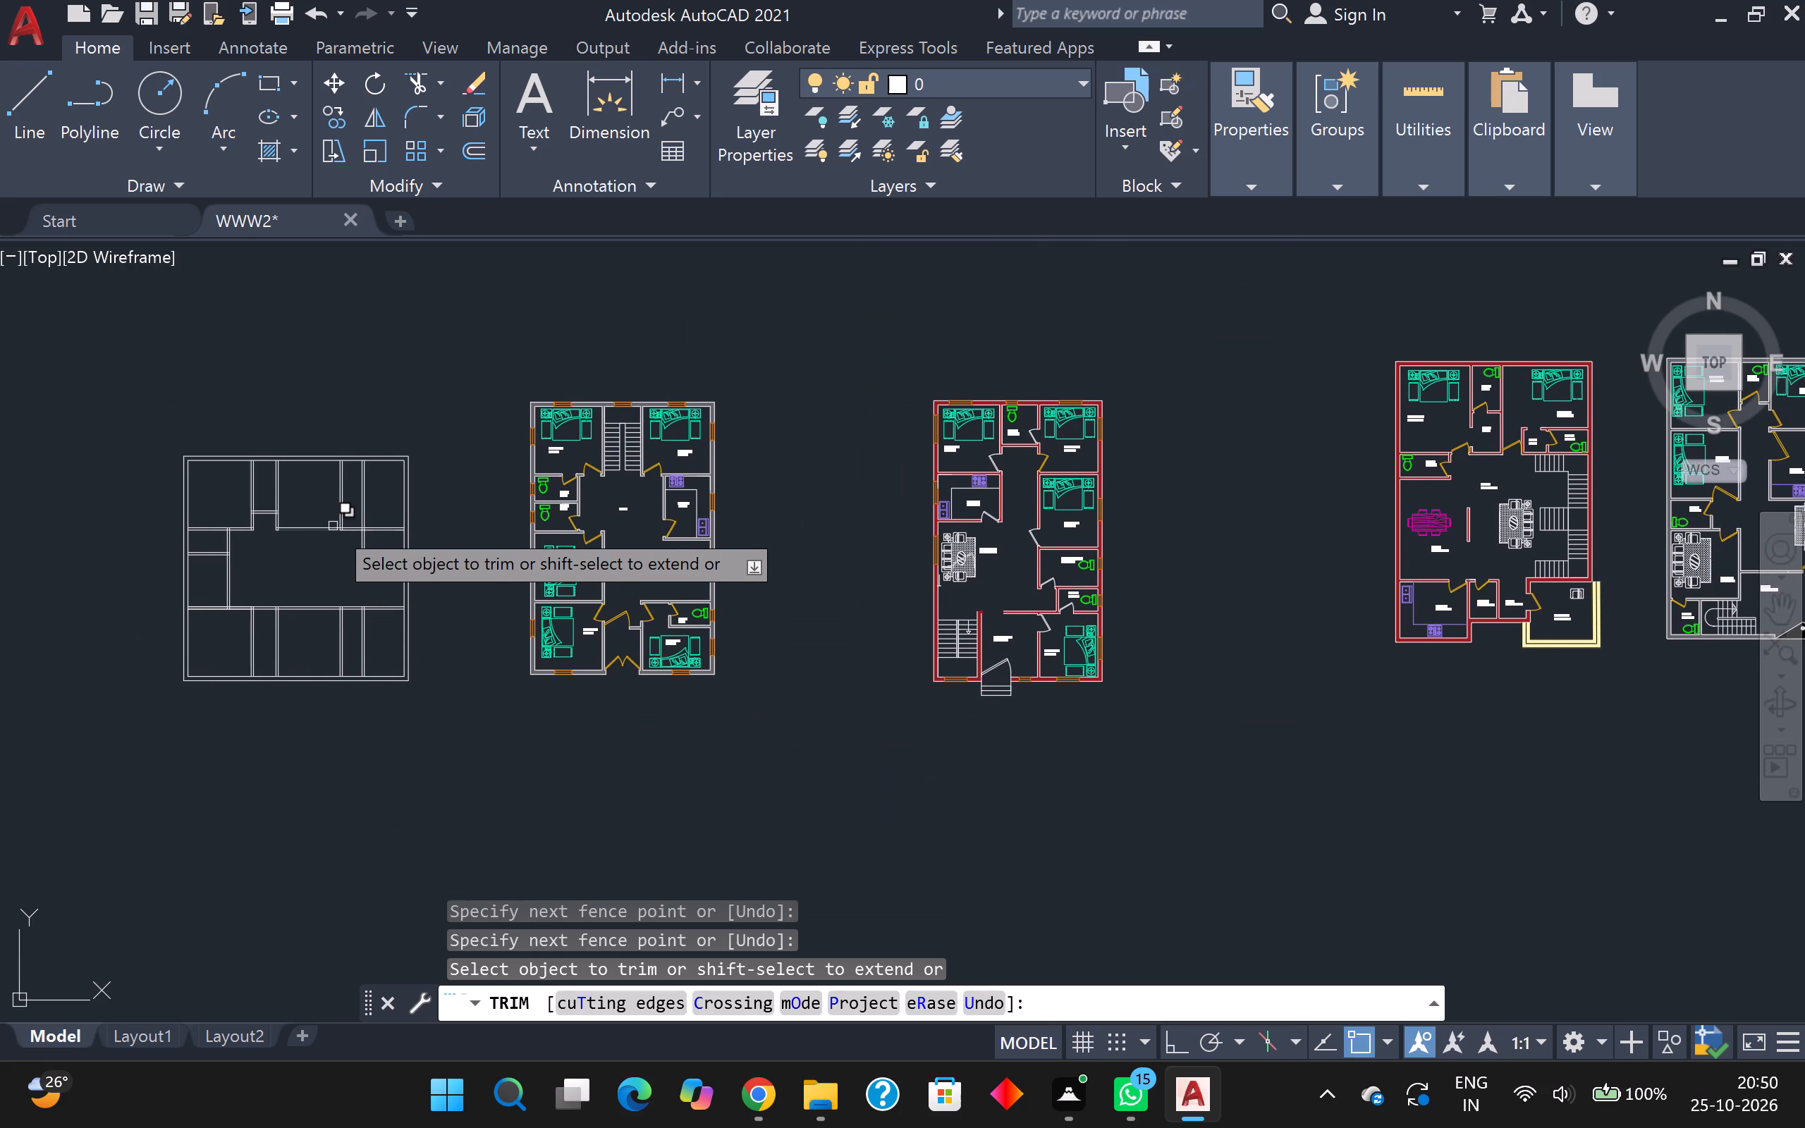
middle_drag(319, 569, 269, 534)
scroll(319, 569, up, 1)
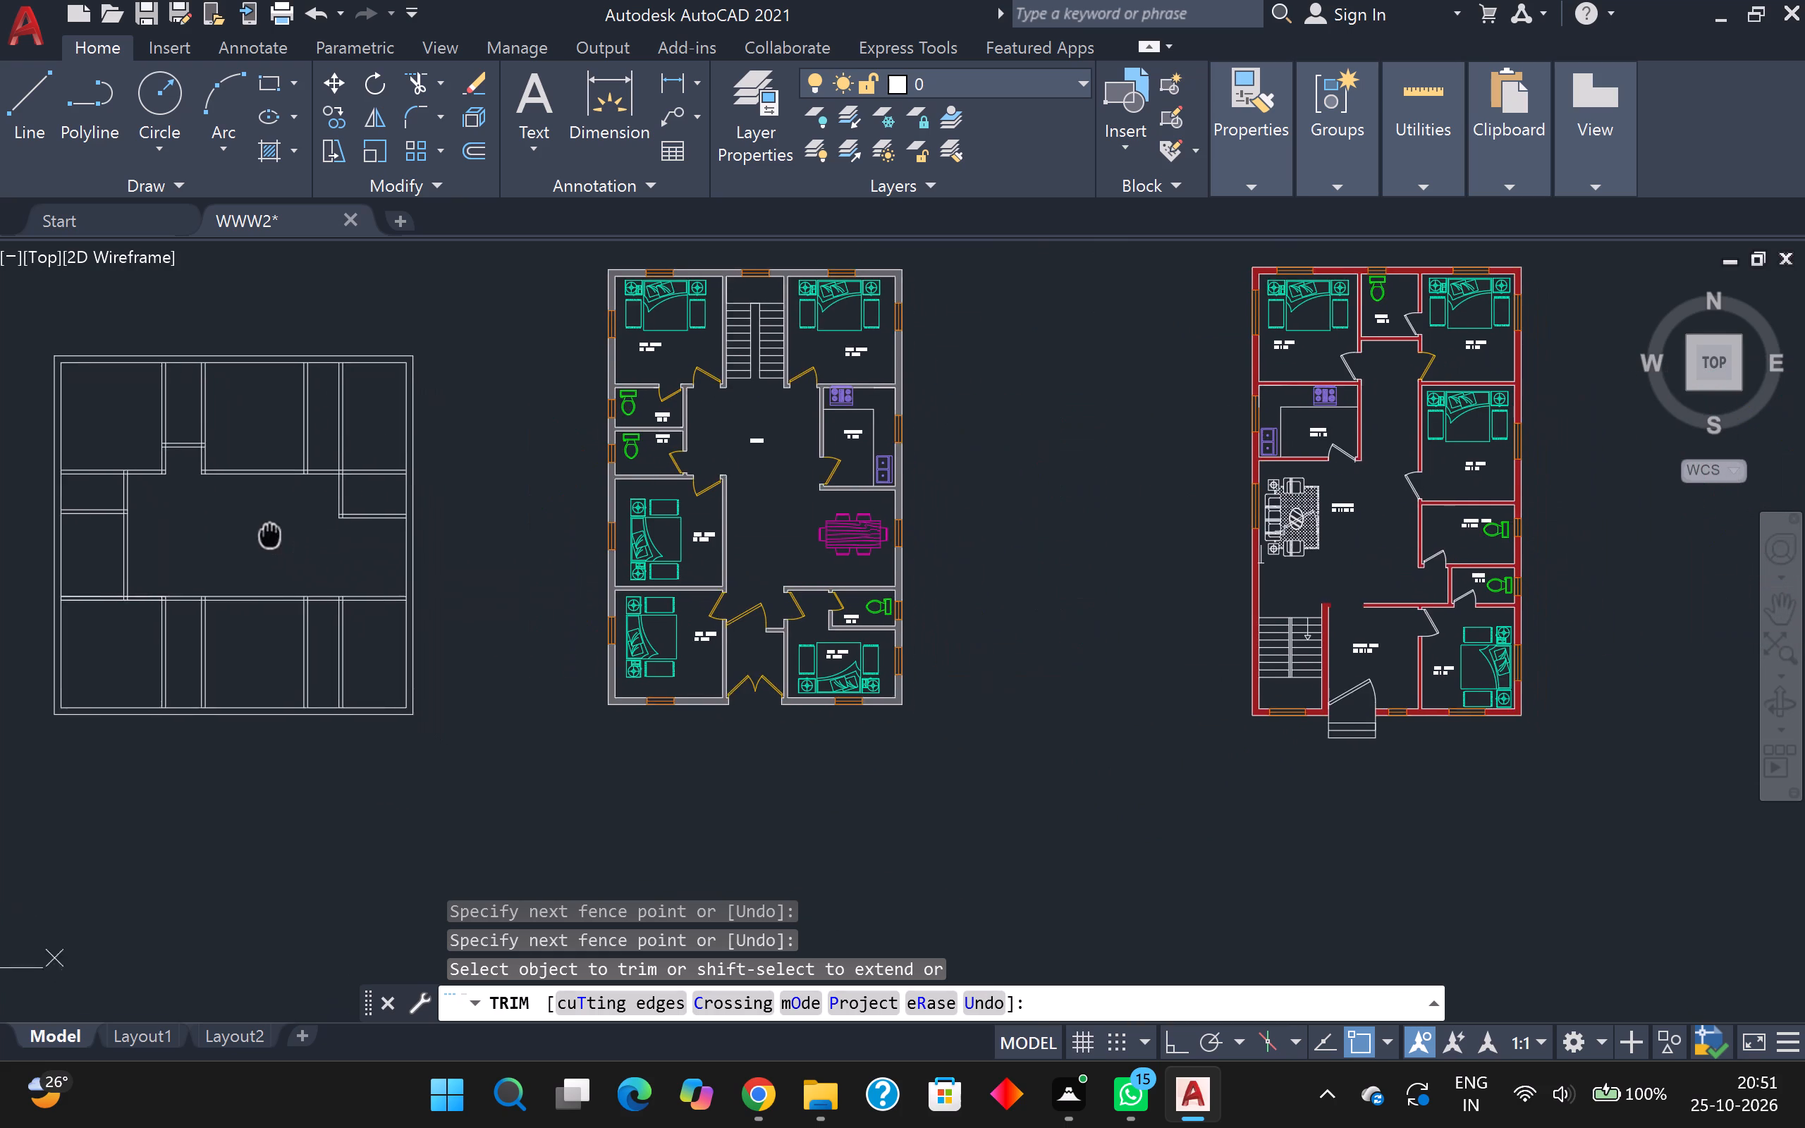
middle_drag(269, 534, 235, 470)
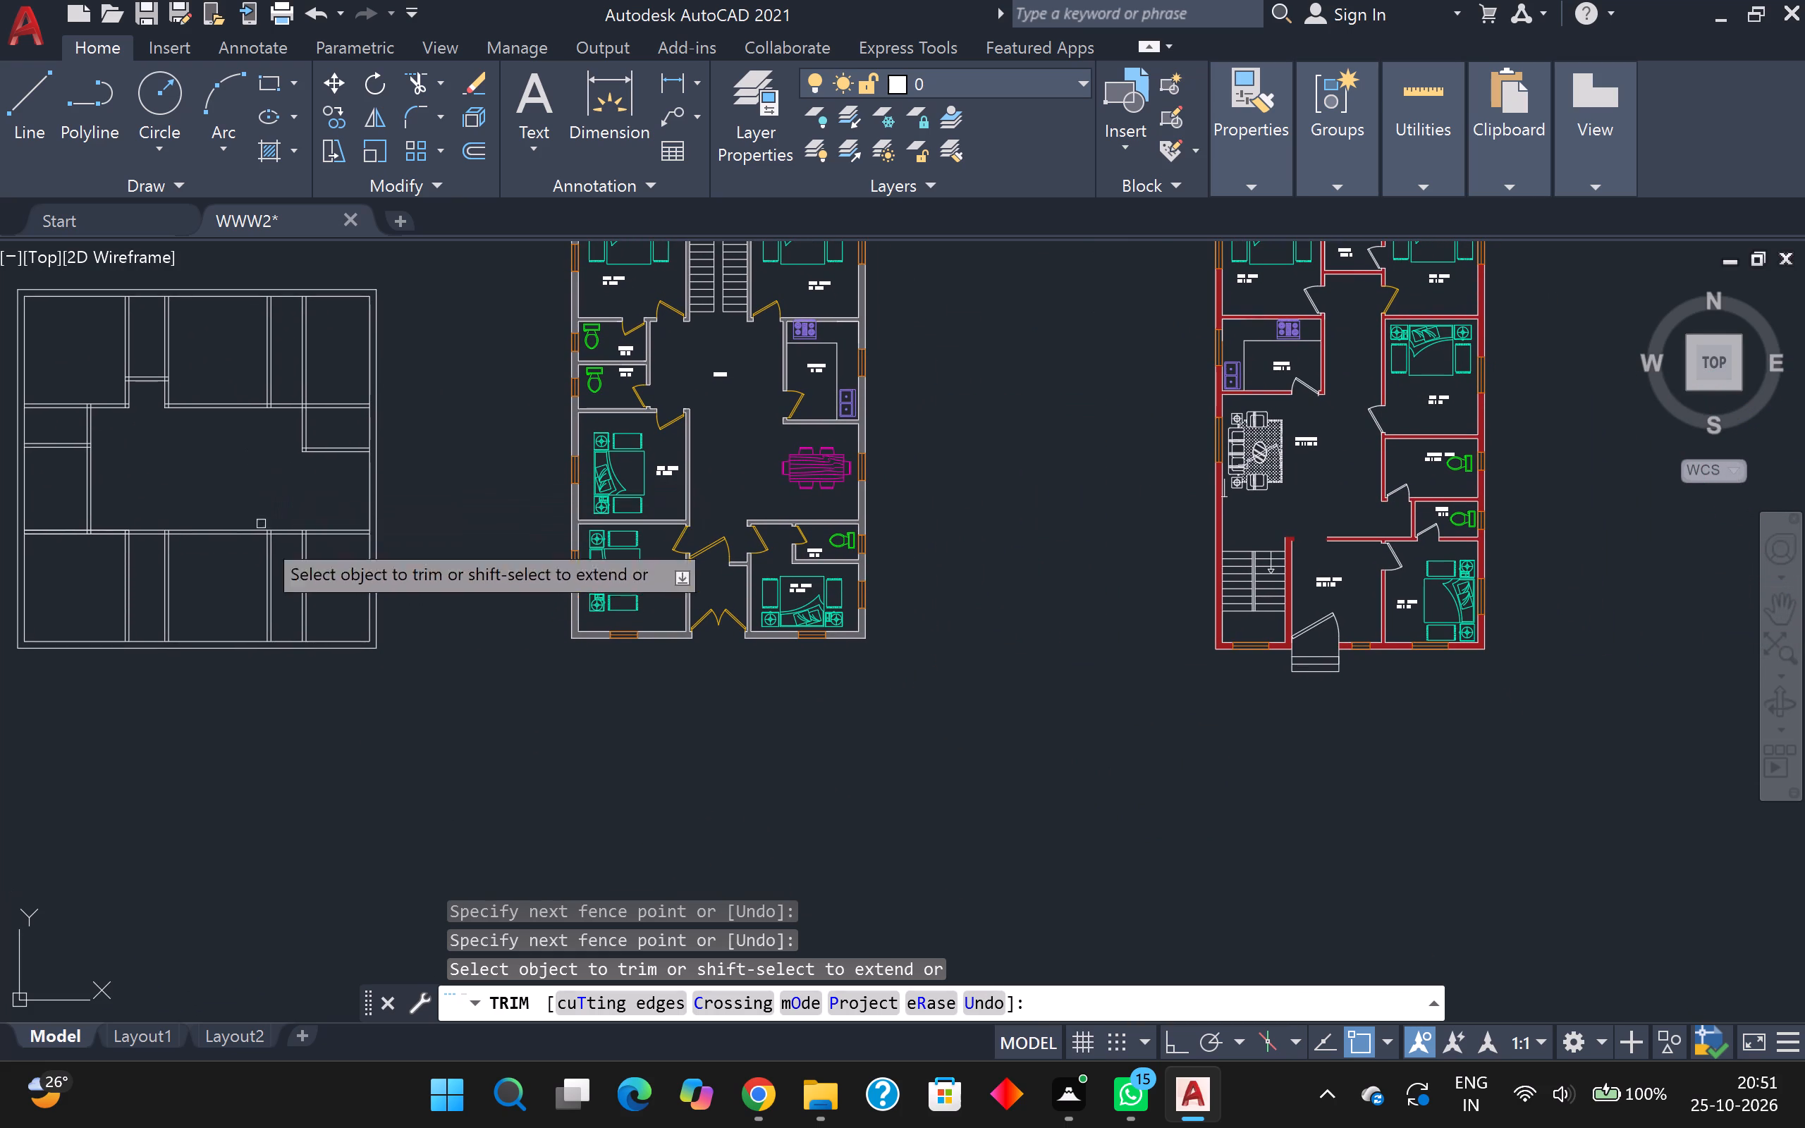
scroll(293, 602, up, 1)
scroll(285, 603, down, 1)
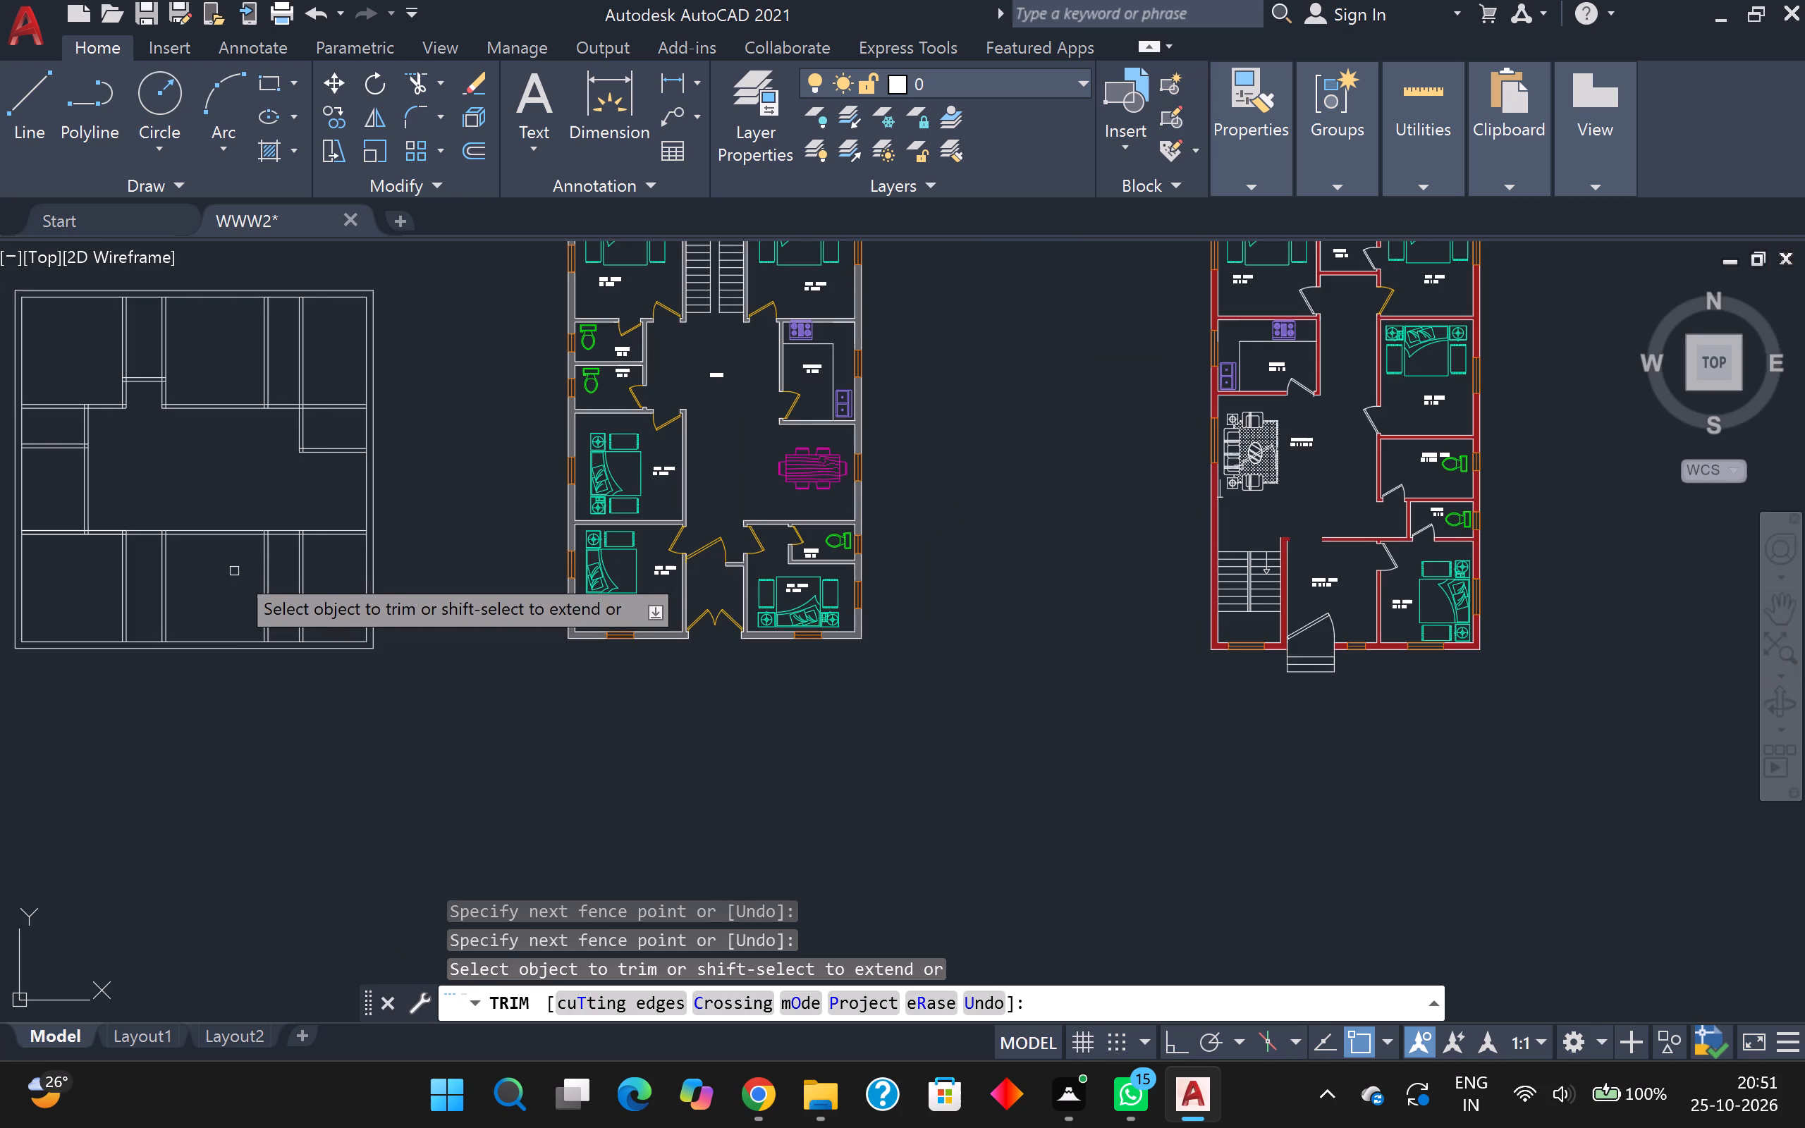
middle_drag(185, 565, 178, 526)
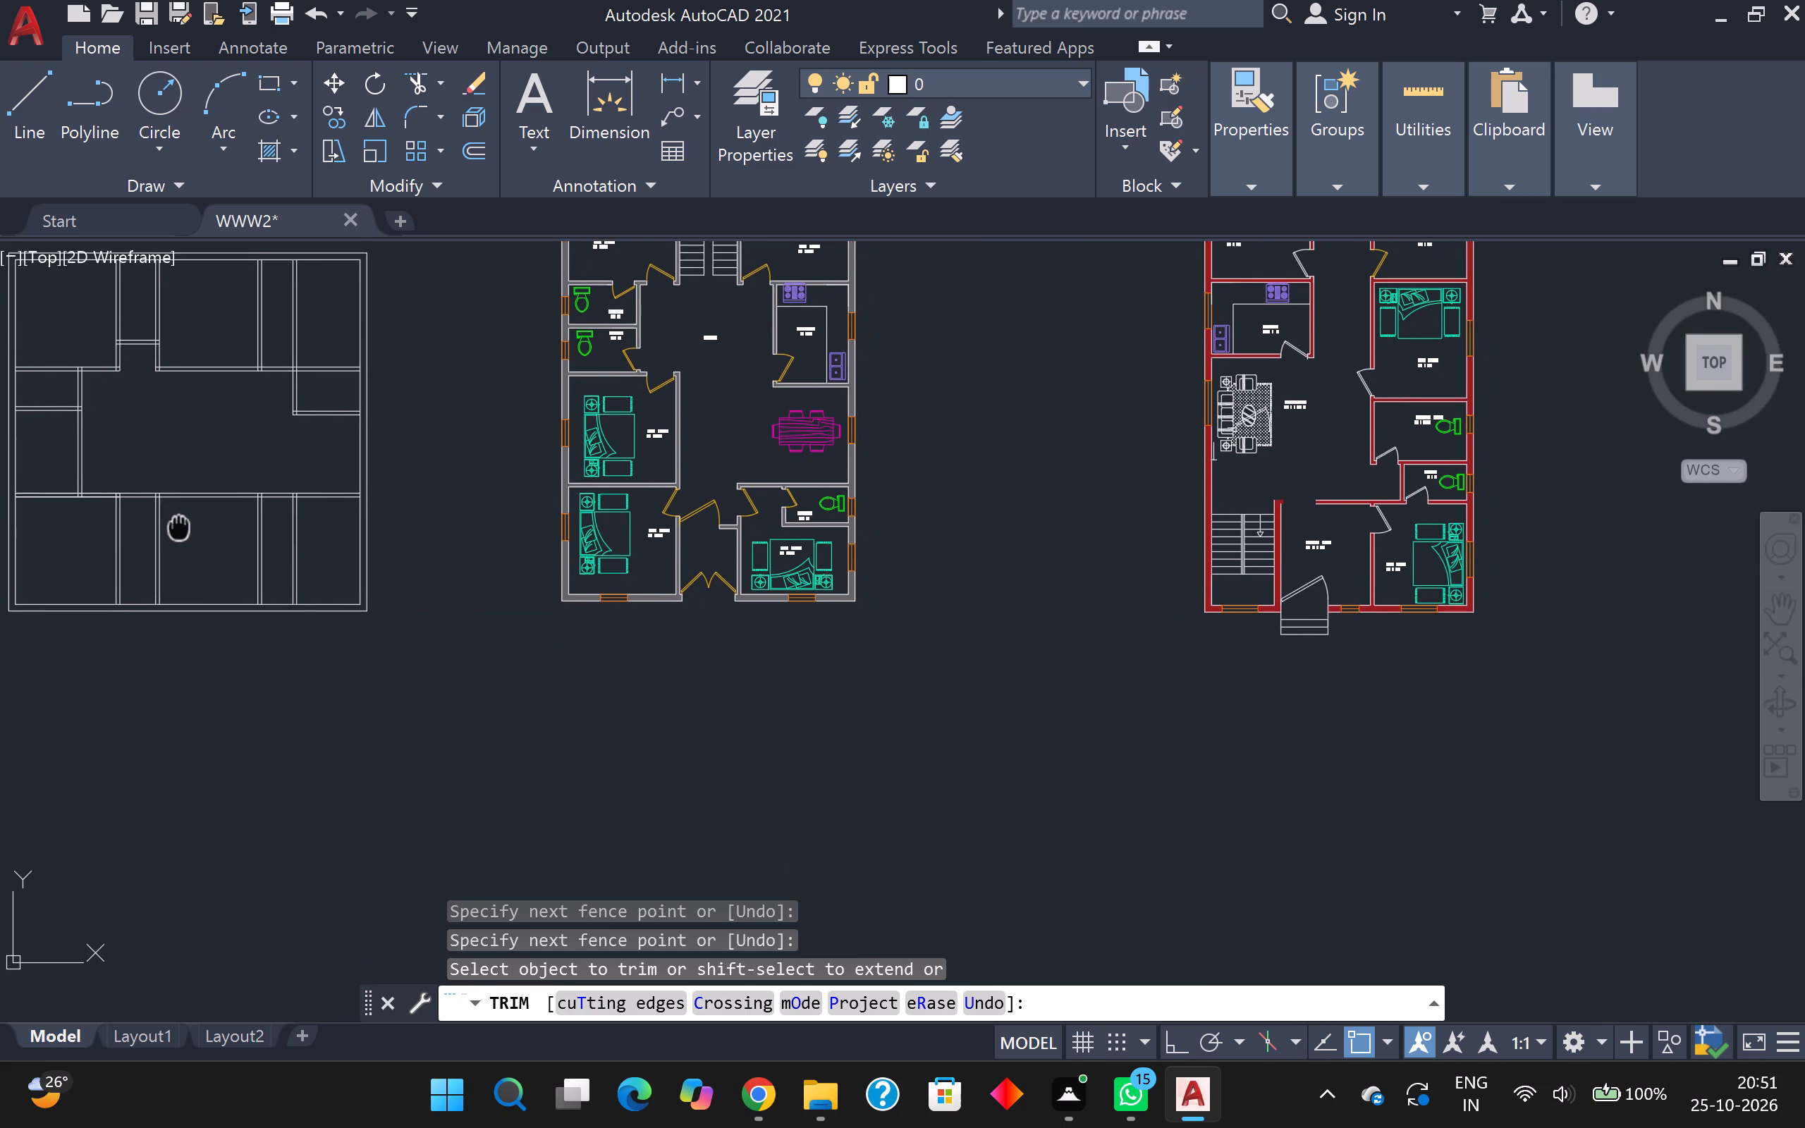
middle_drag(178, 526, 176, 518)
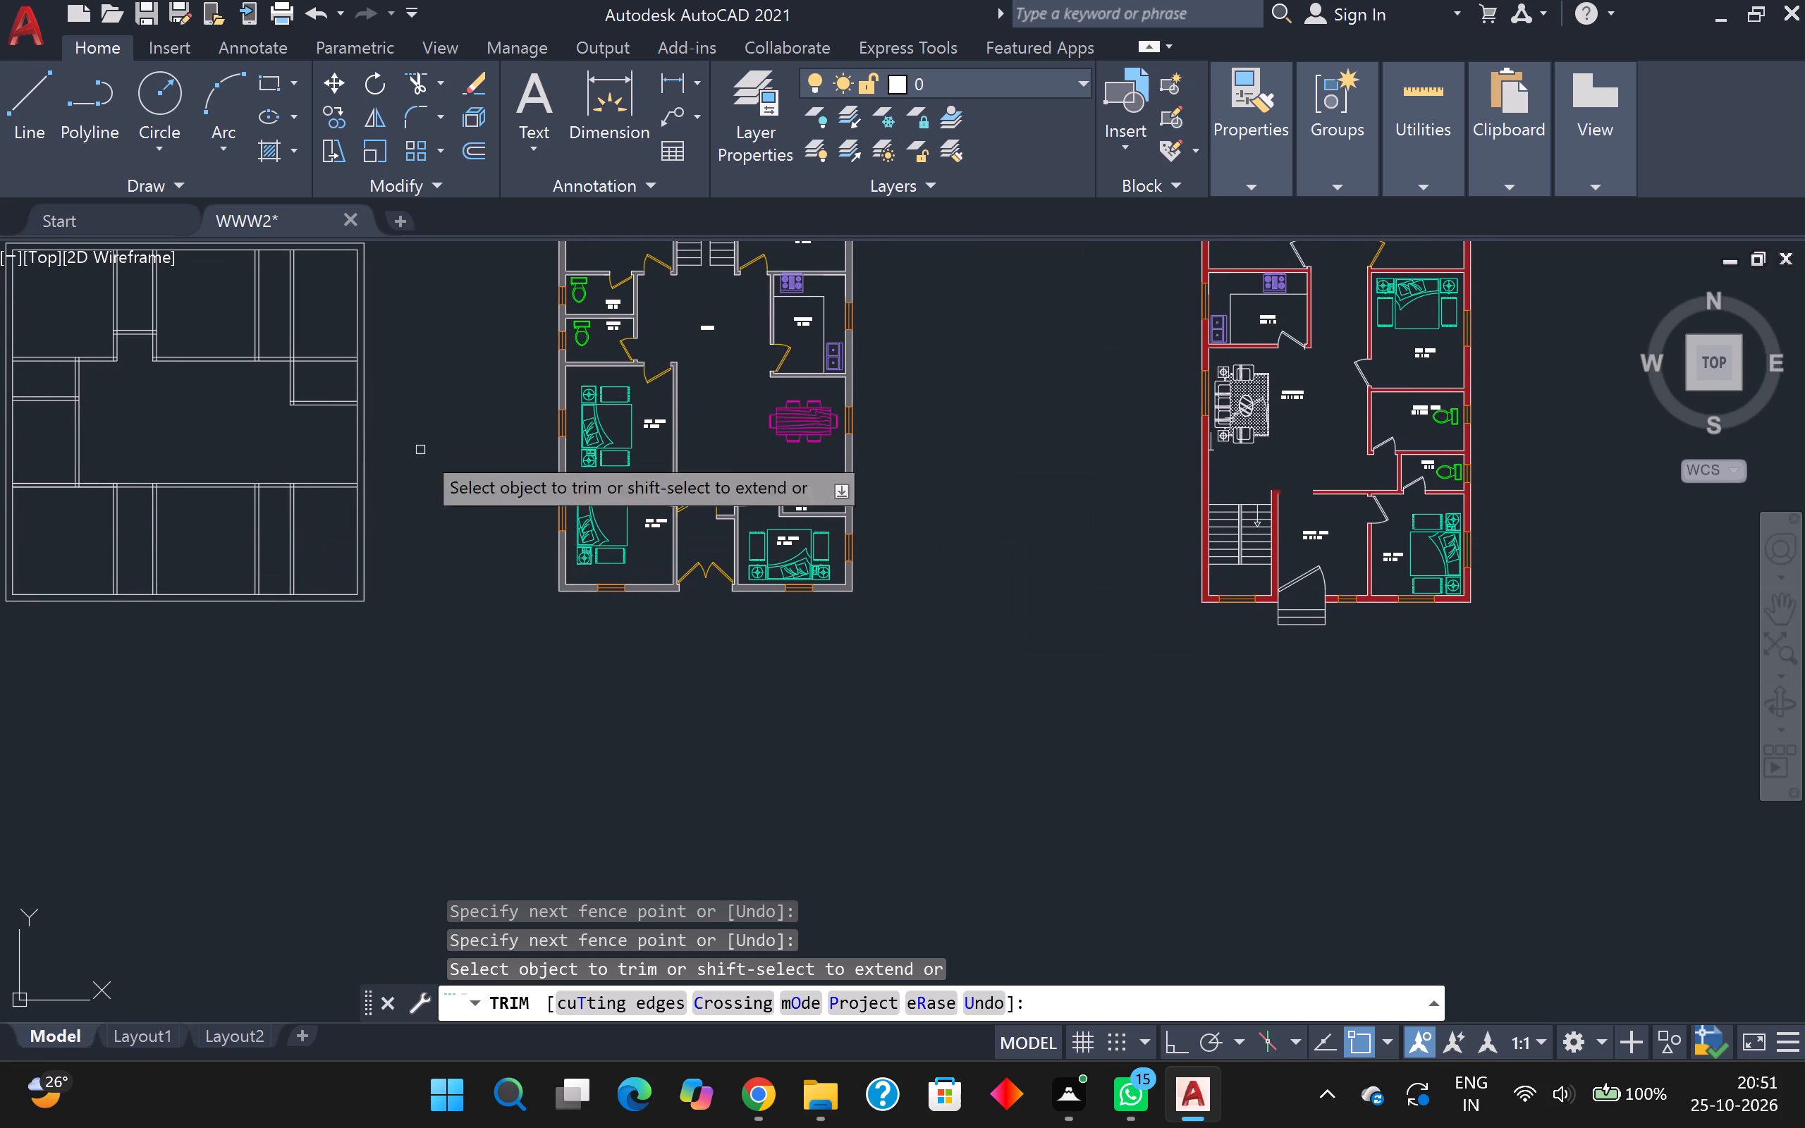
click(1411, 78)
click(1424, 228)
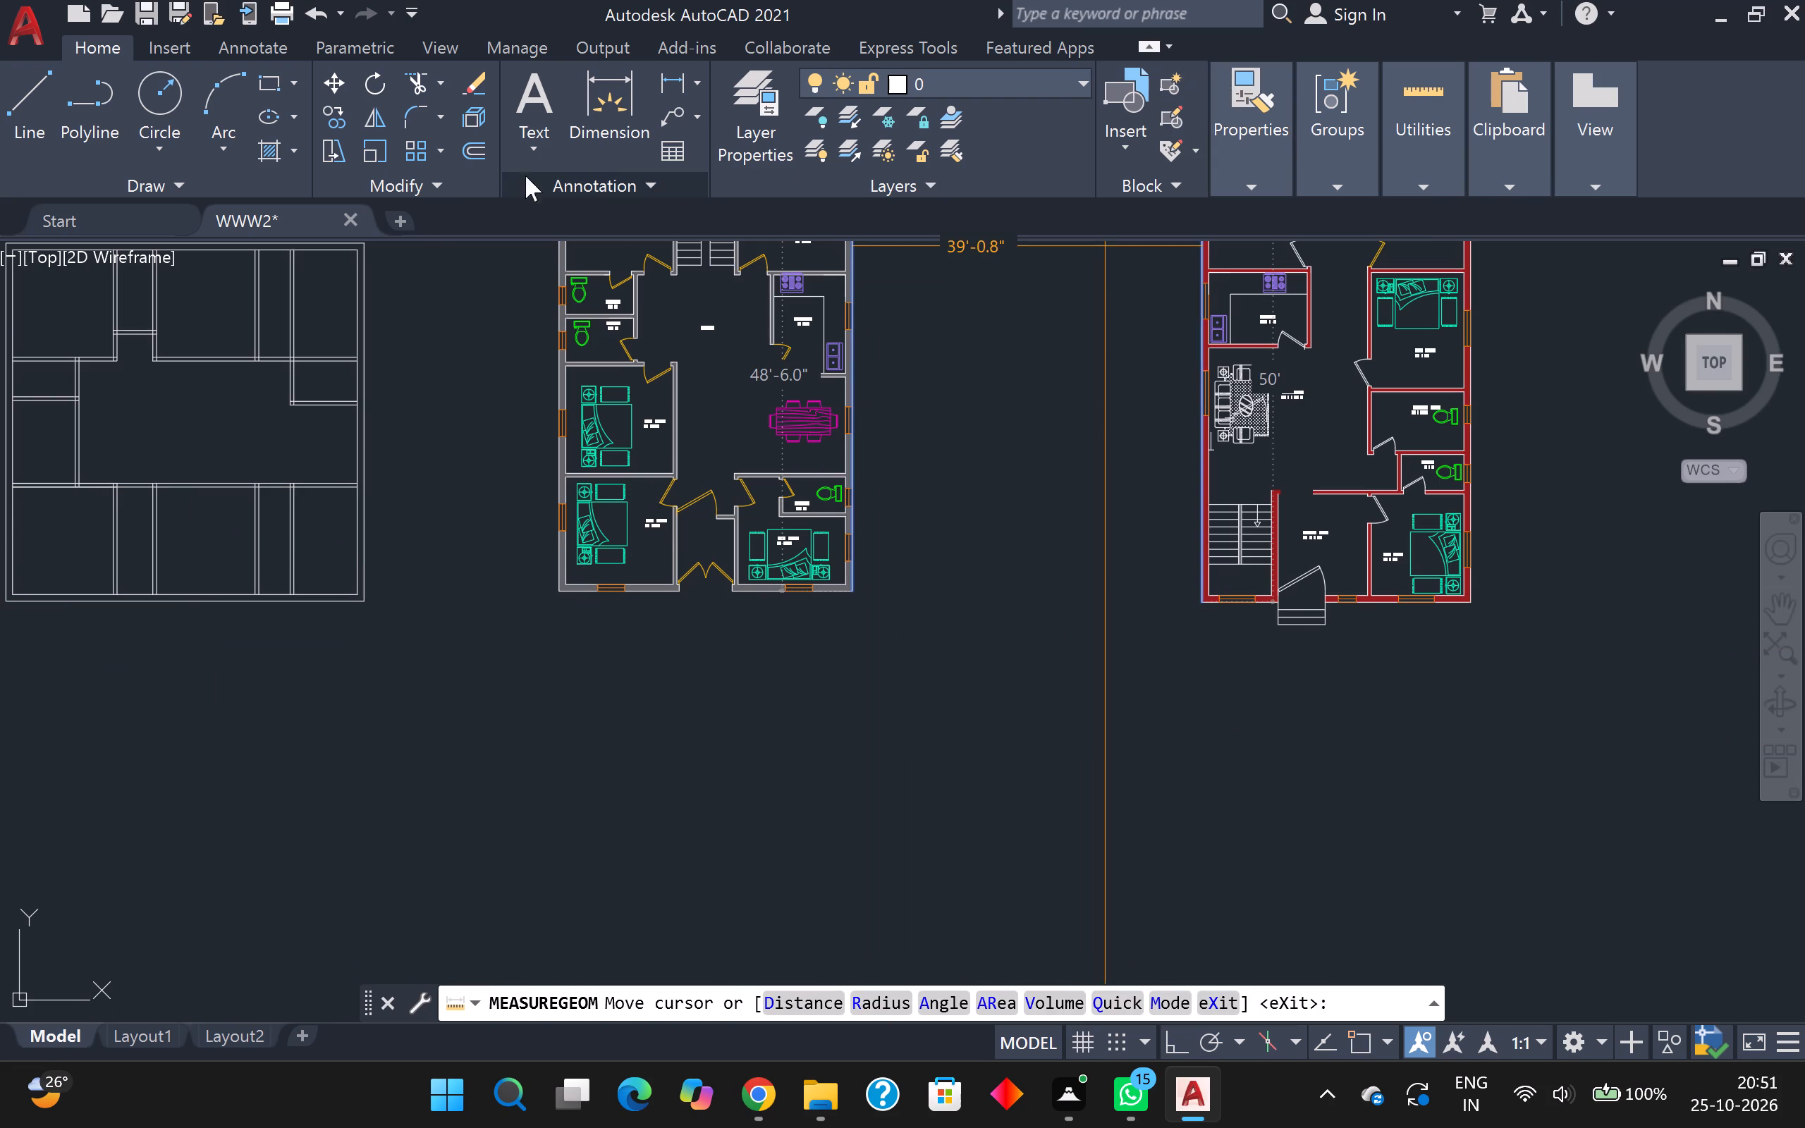
Trim away the rightmost vertical partition below the hall and the stretch of horizontal partition between it and the right outer wall.
click(414, 82)
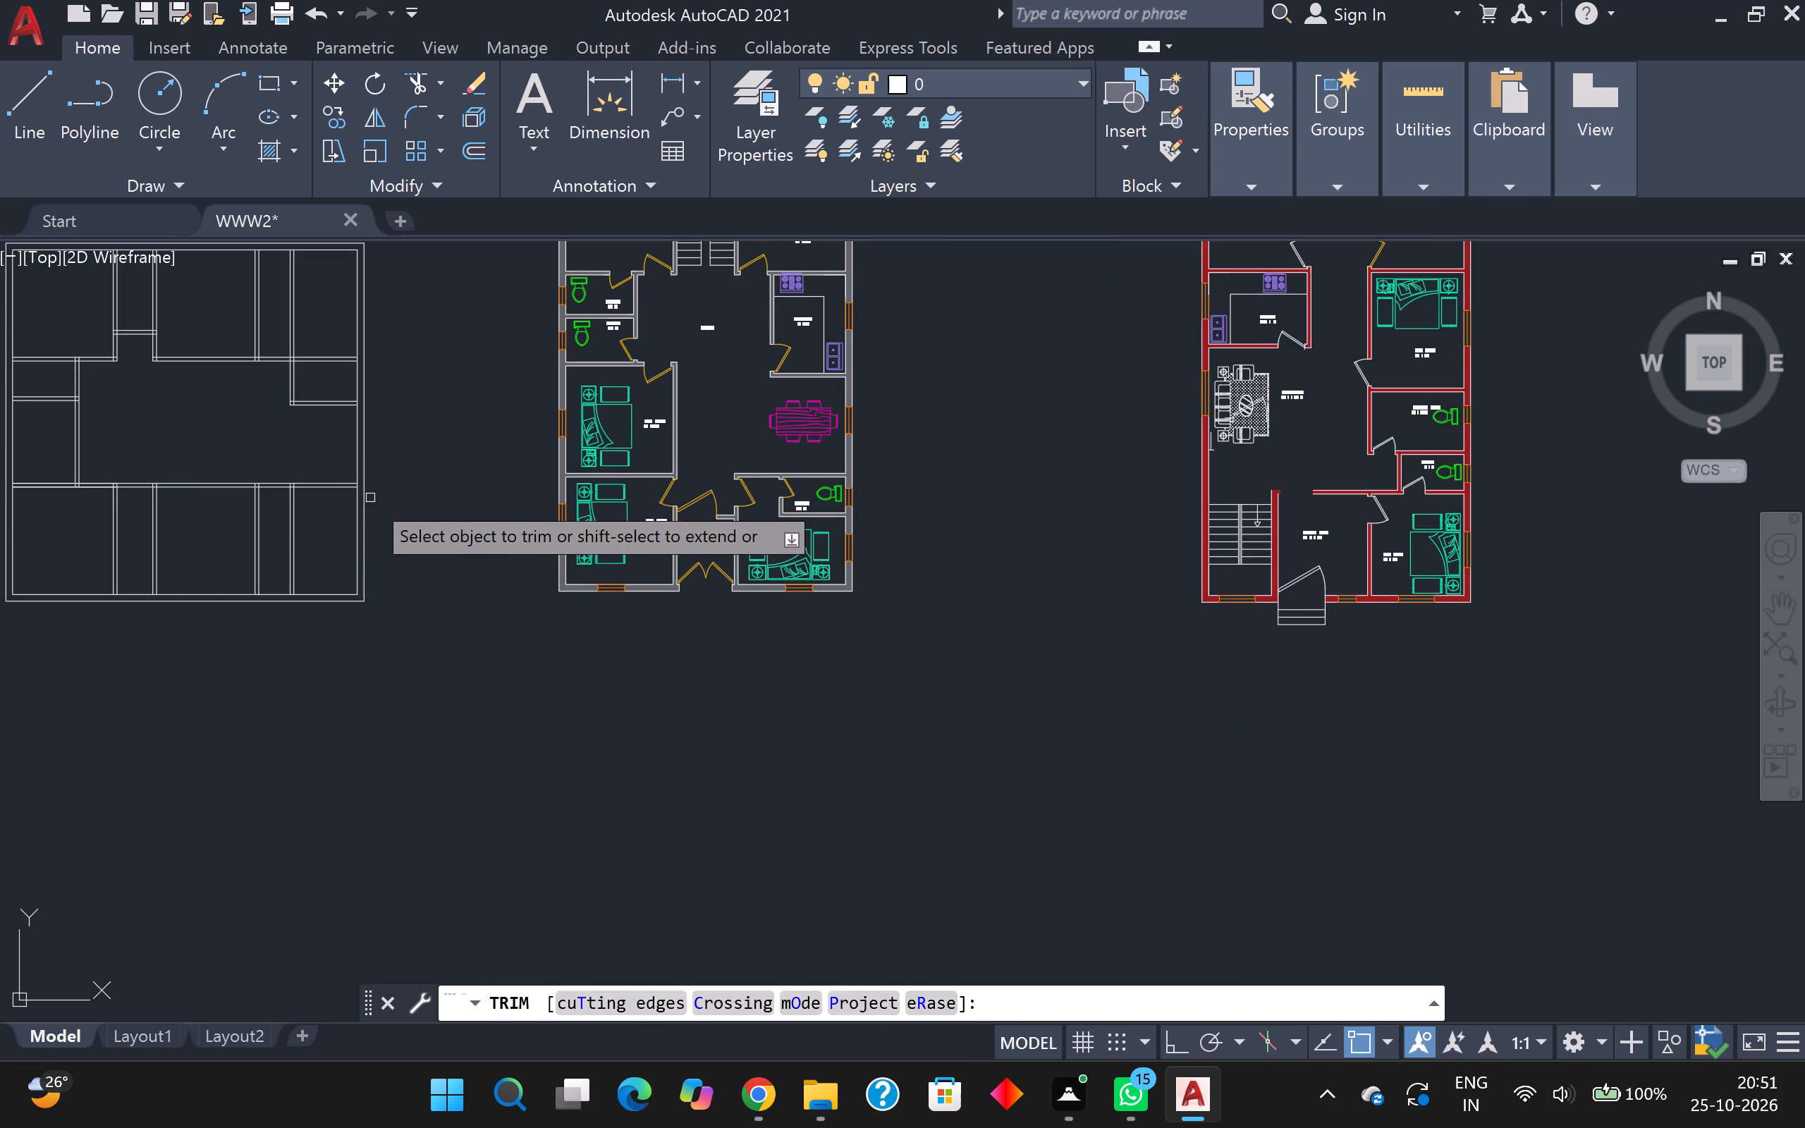
scroll(371, 508, up, 1)
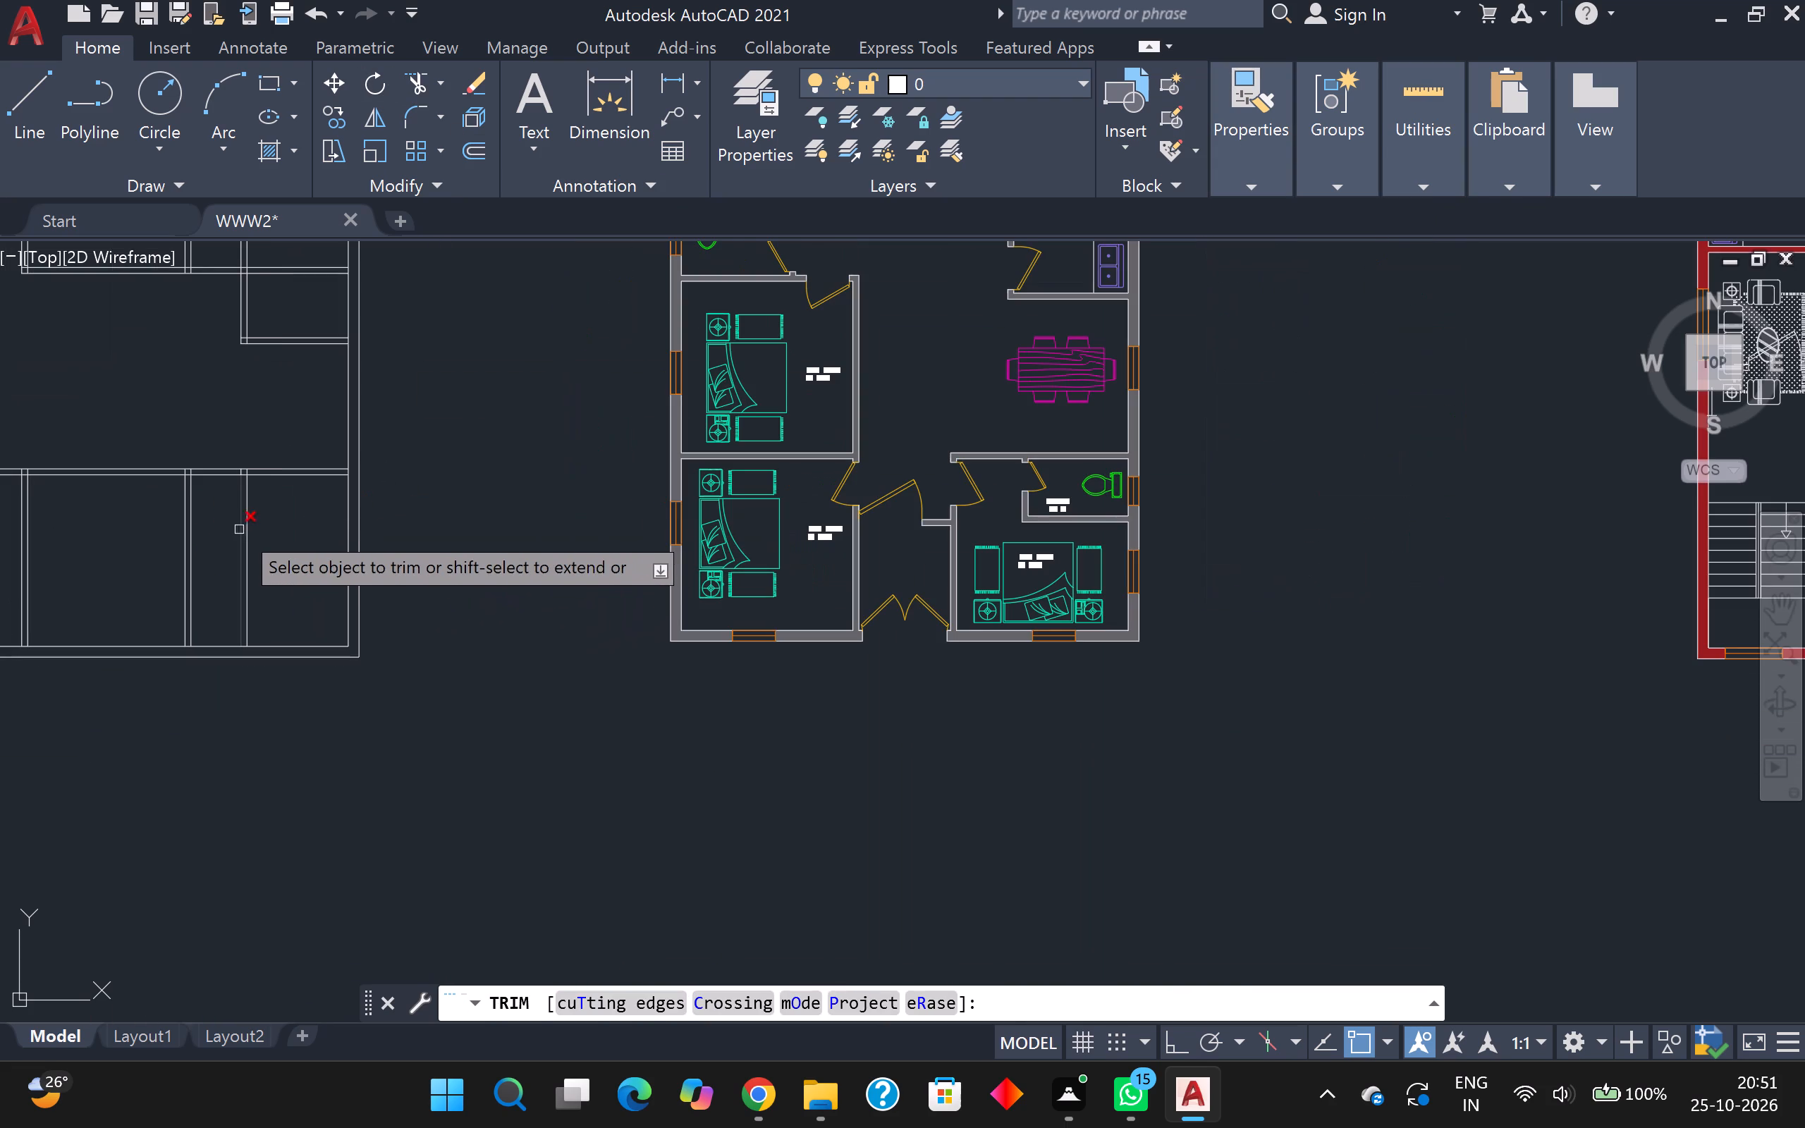
middle_drag(283, 512, 432, 465)
click(366, 492)
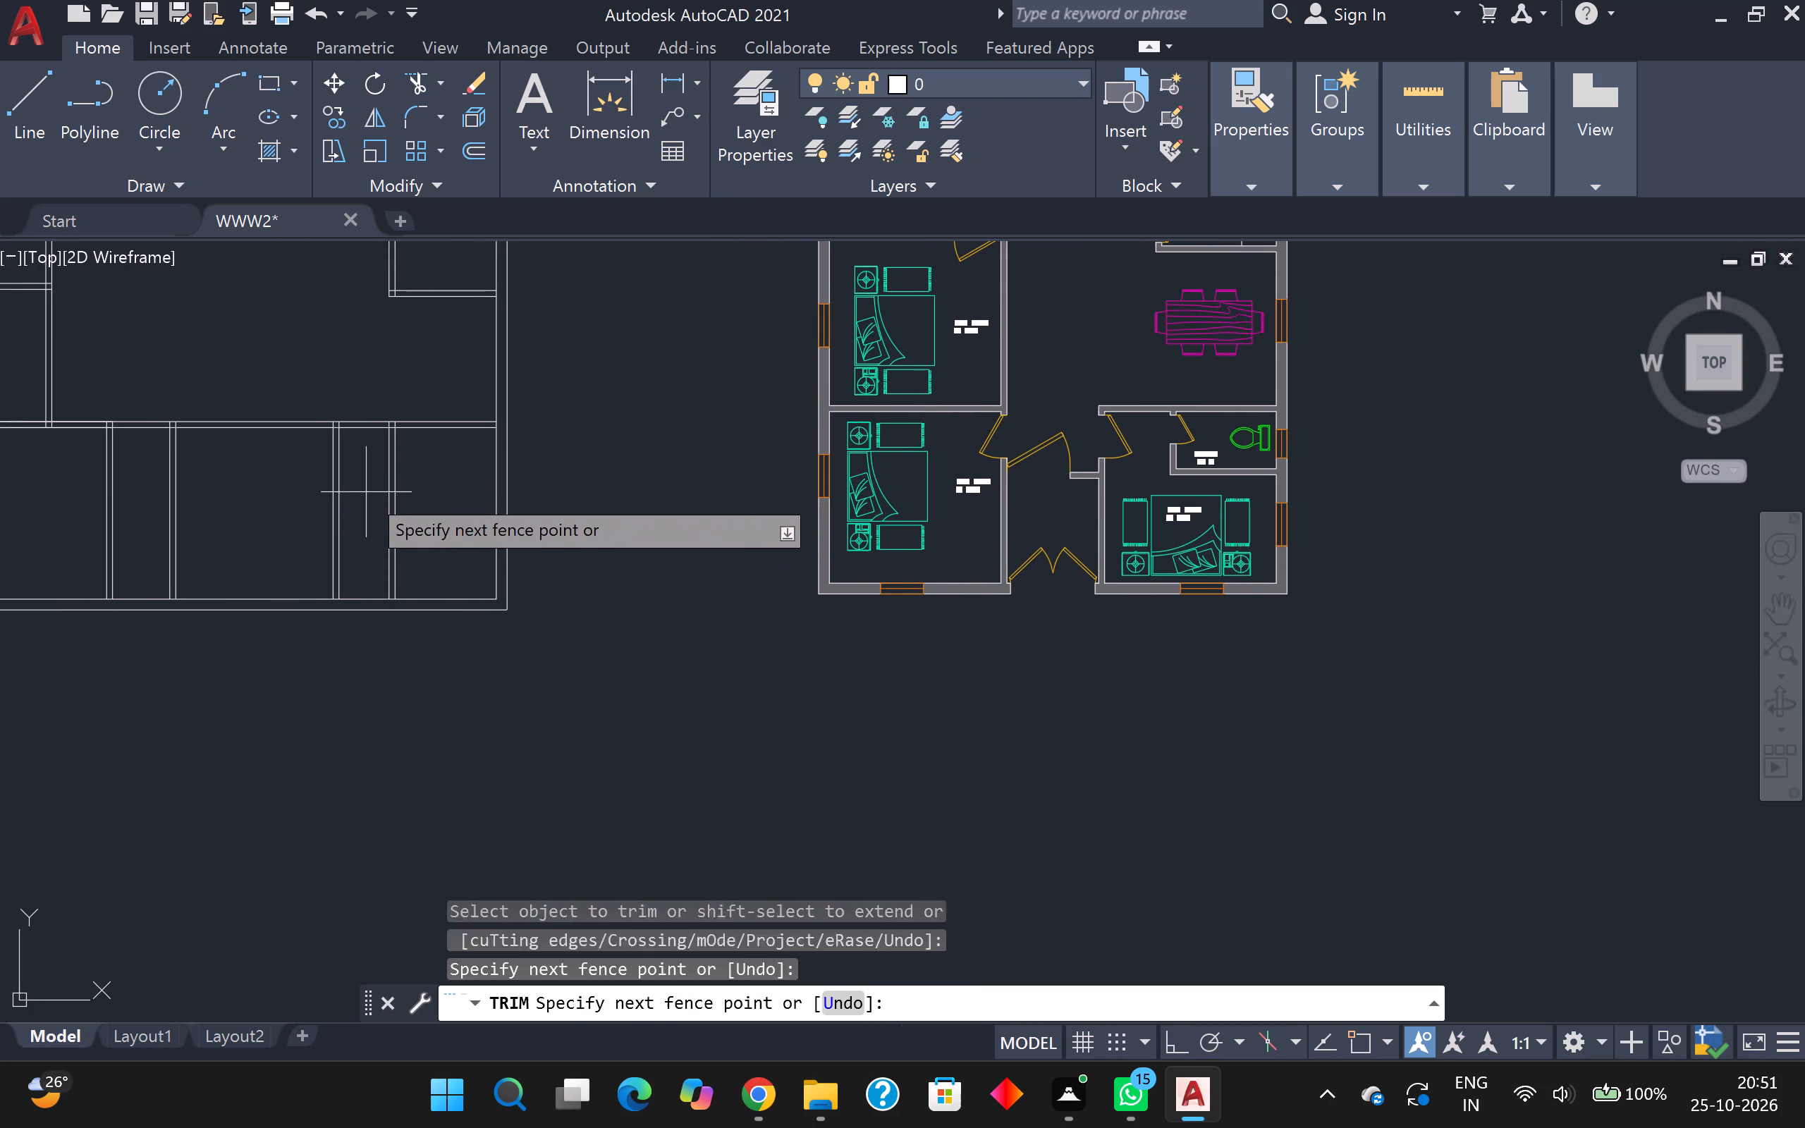
click(420, 498)
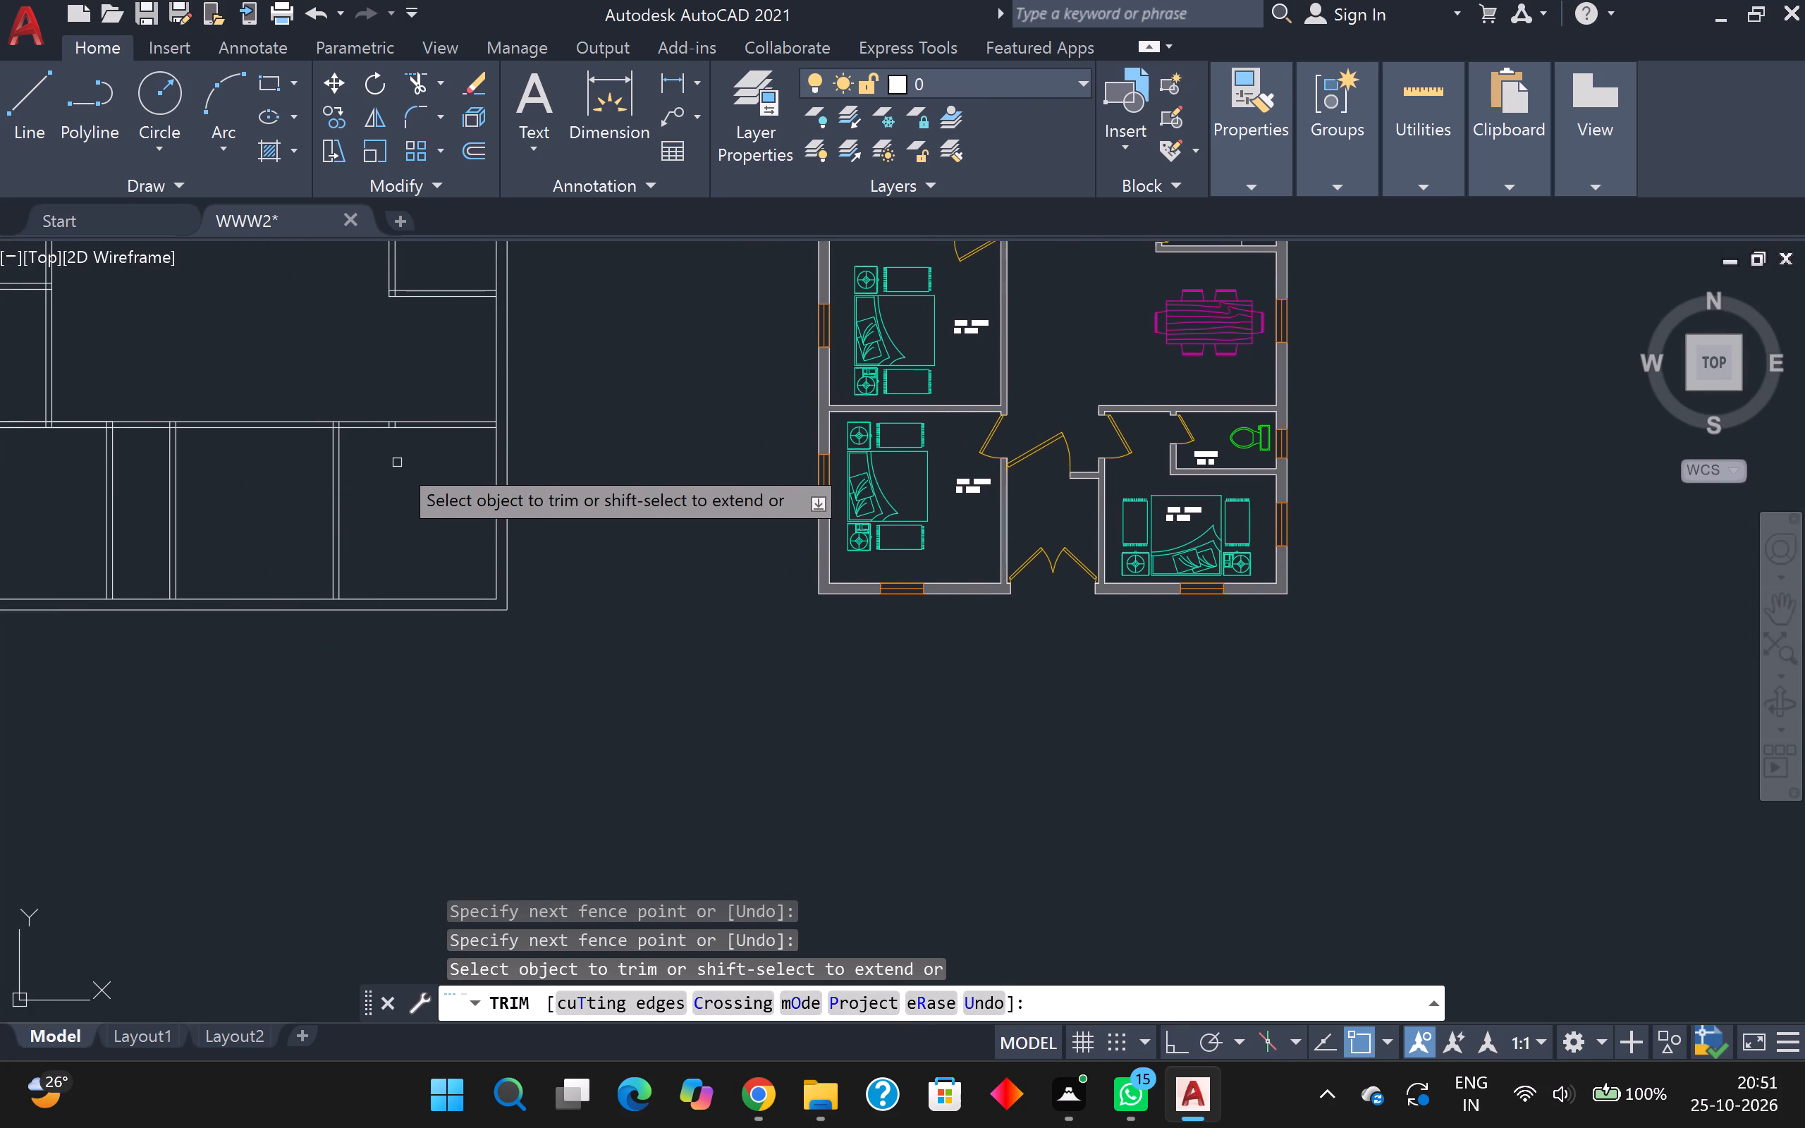
scroll(397, 462, down, 1)
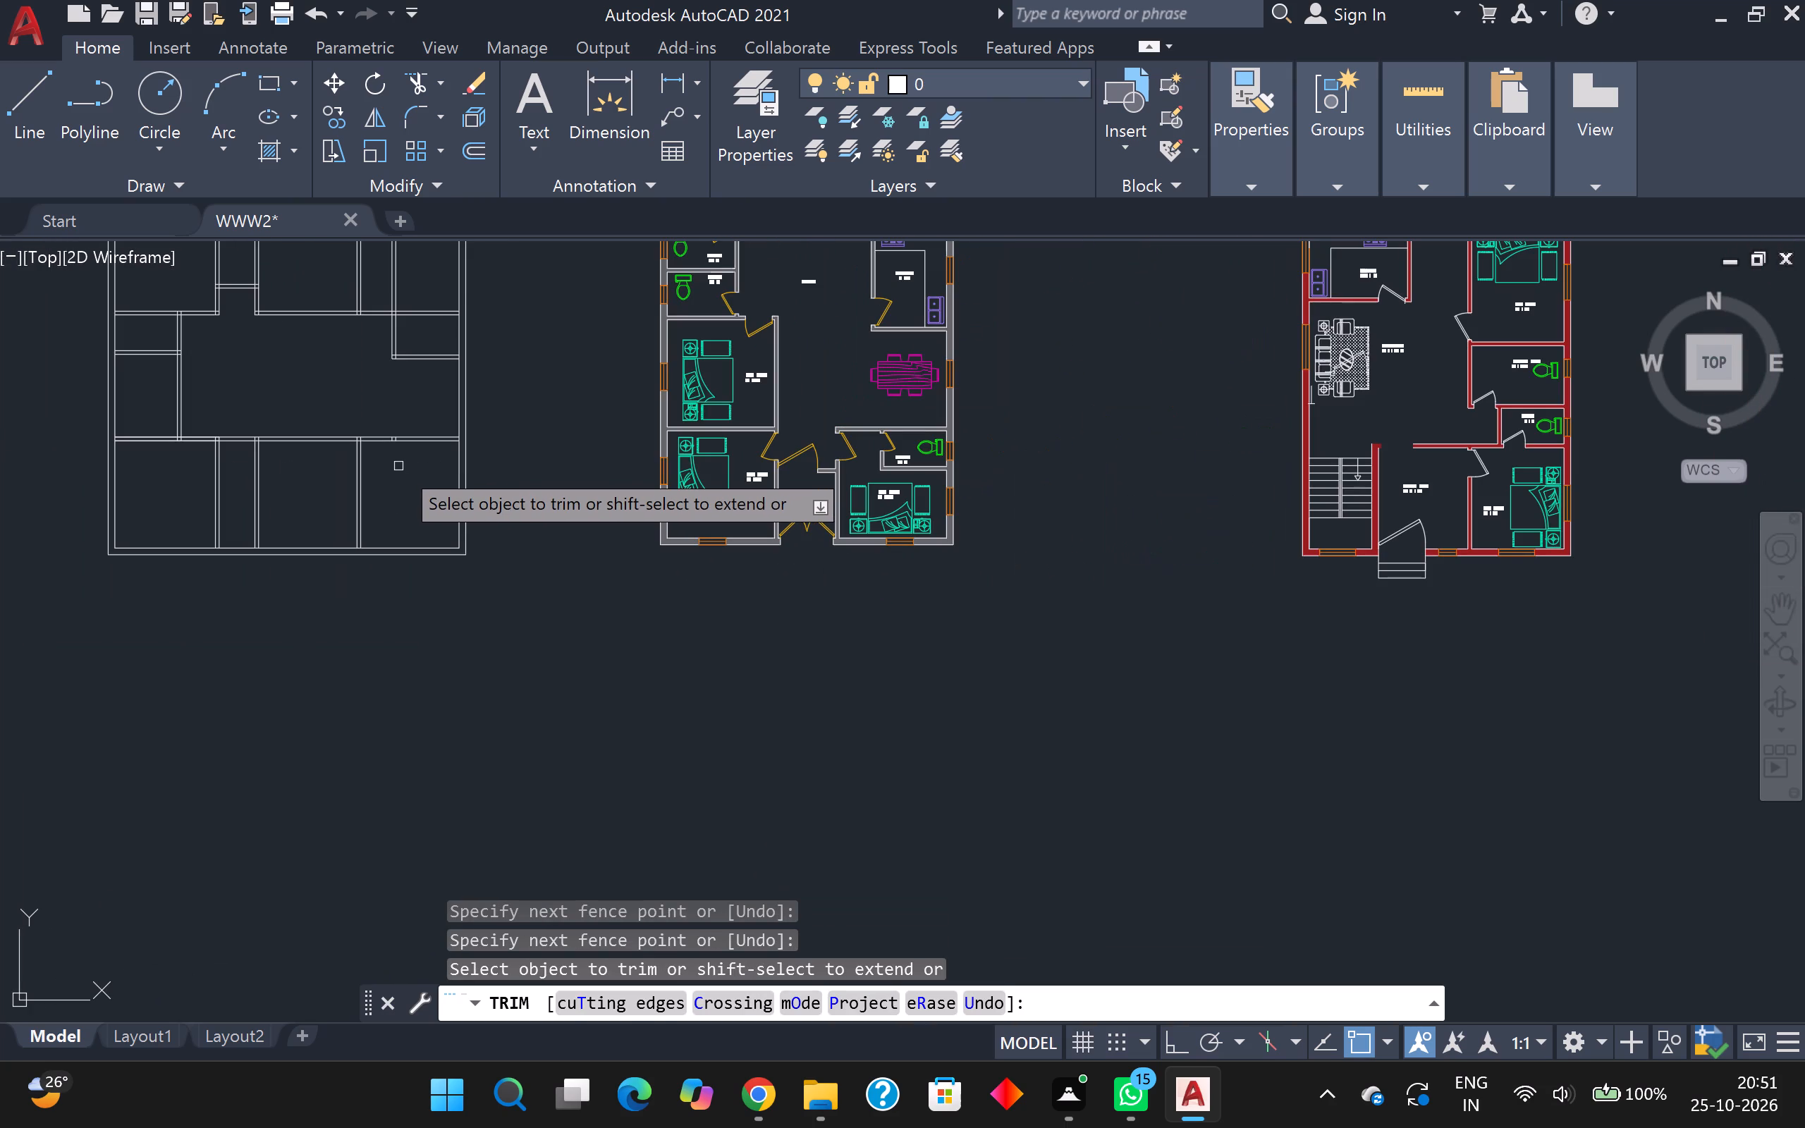
click(394, 464)
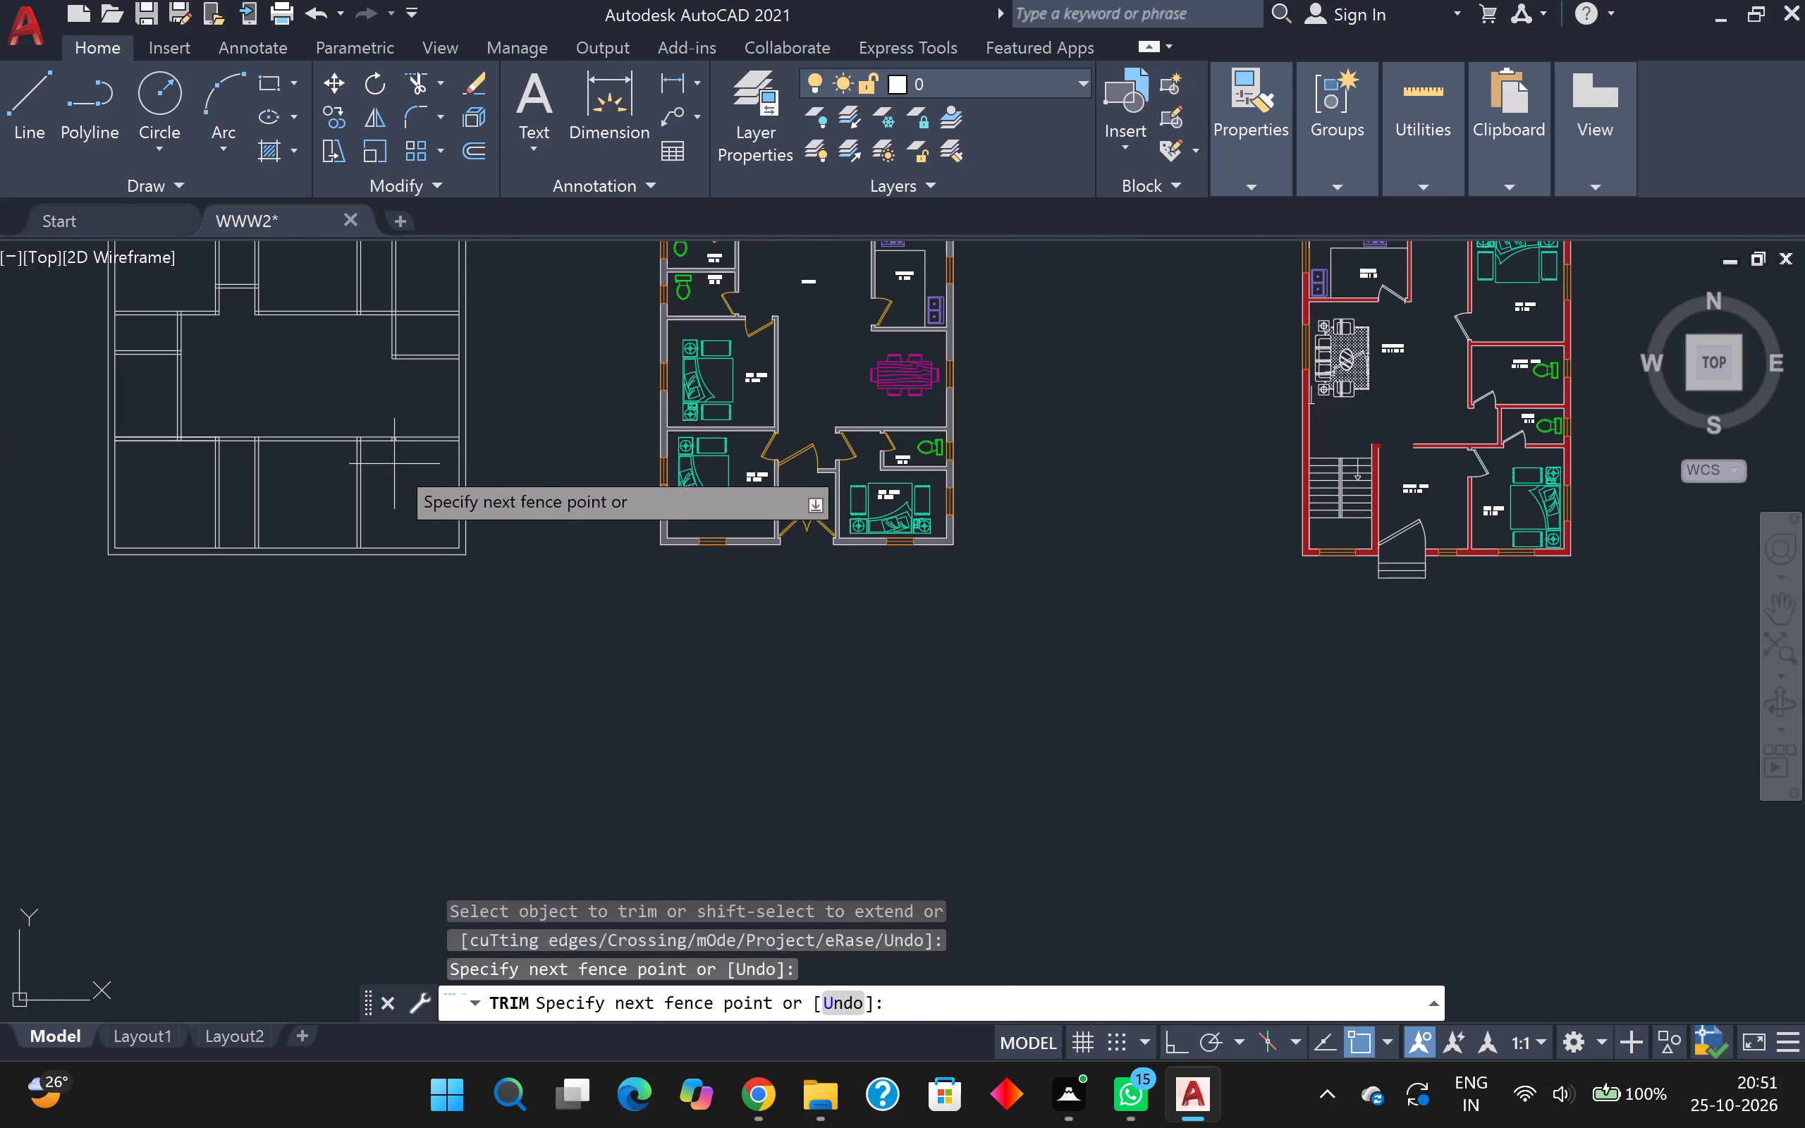
click(418, 424)
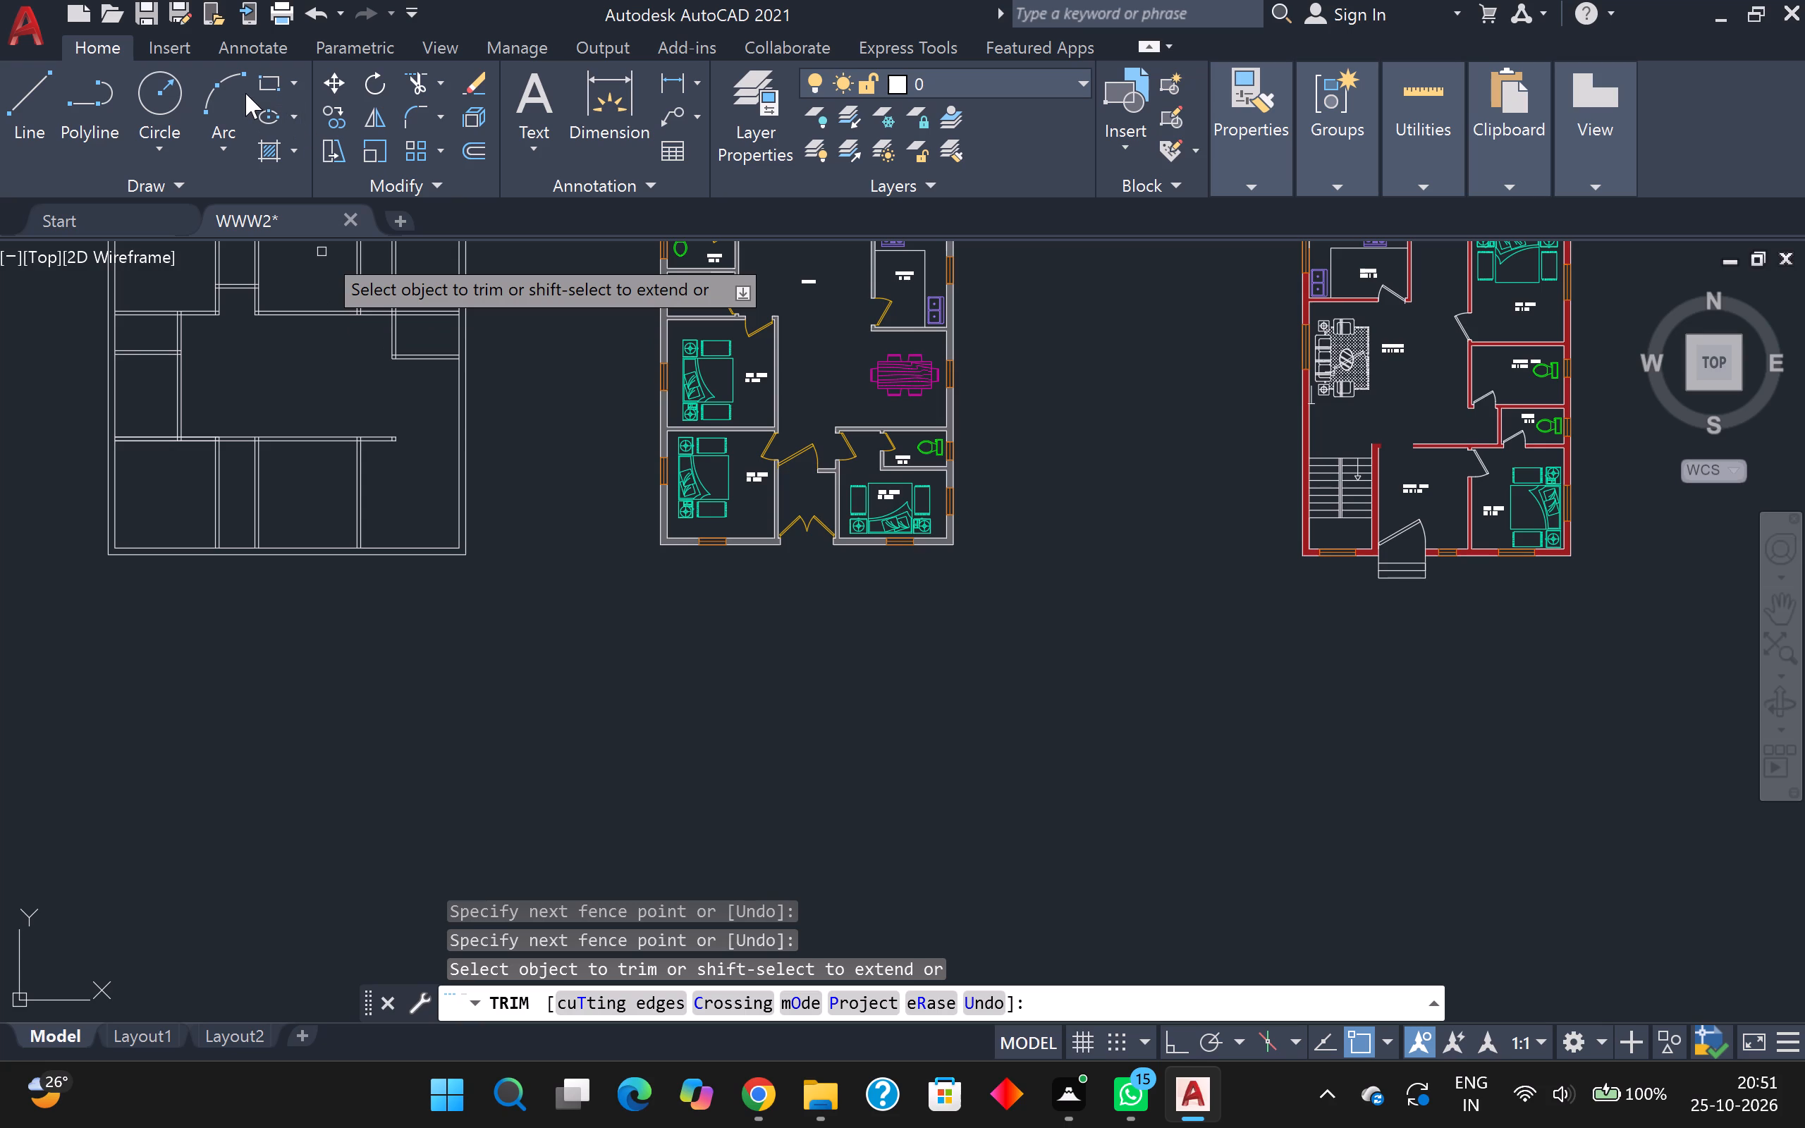
Examine the new plan's hall and surrounding rooms against the finished plans beside it.
scroll(625, 717, down, 1)
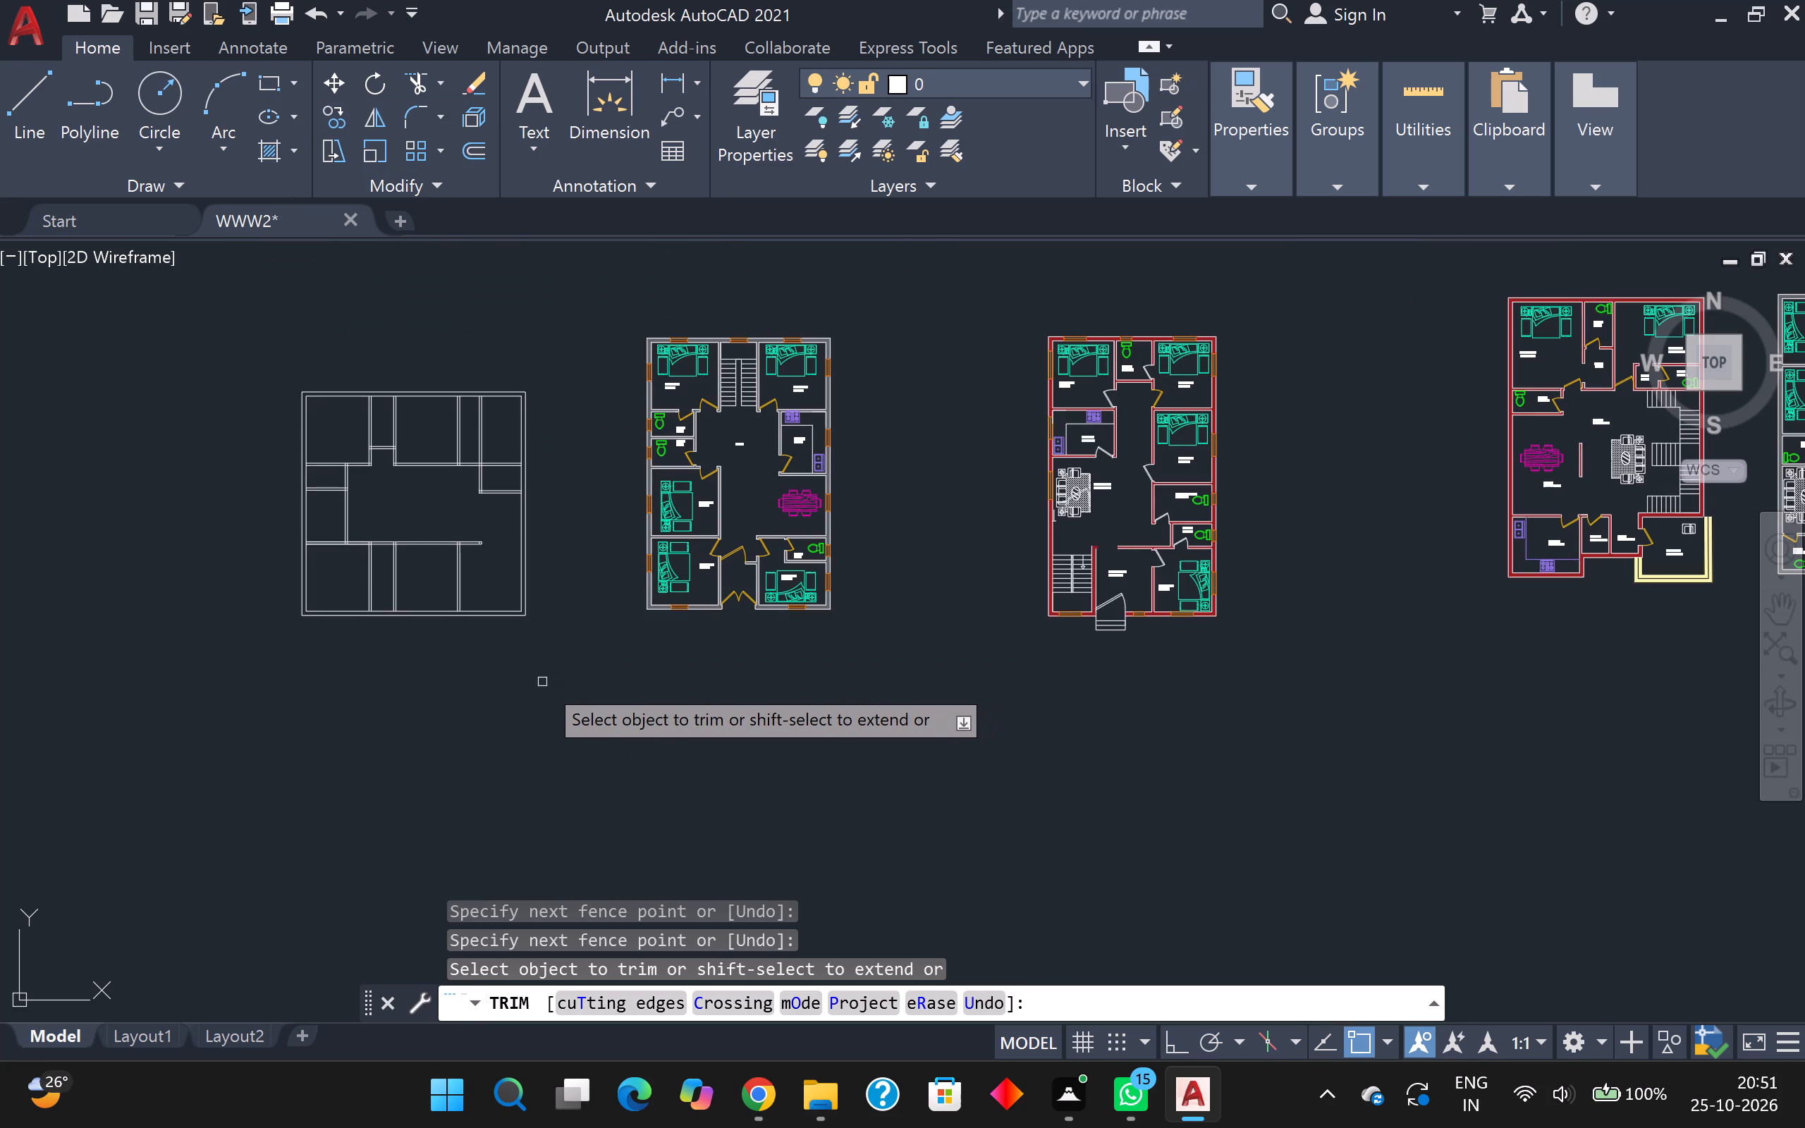
scroll(510, 590, up, 1)
scroll(510, 590, down, 1)
scroll(510, 590, up, 3)
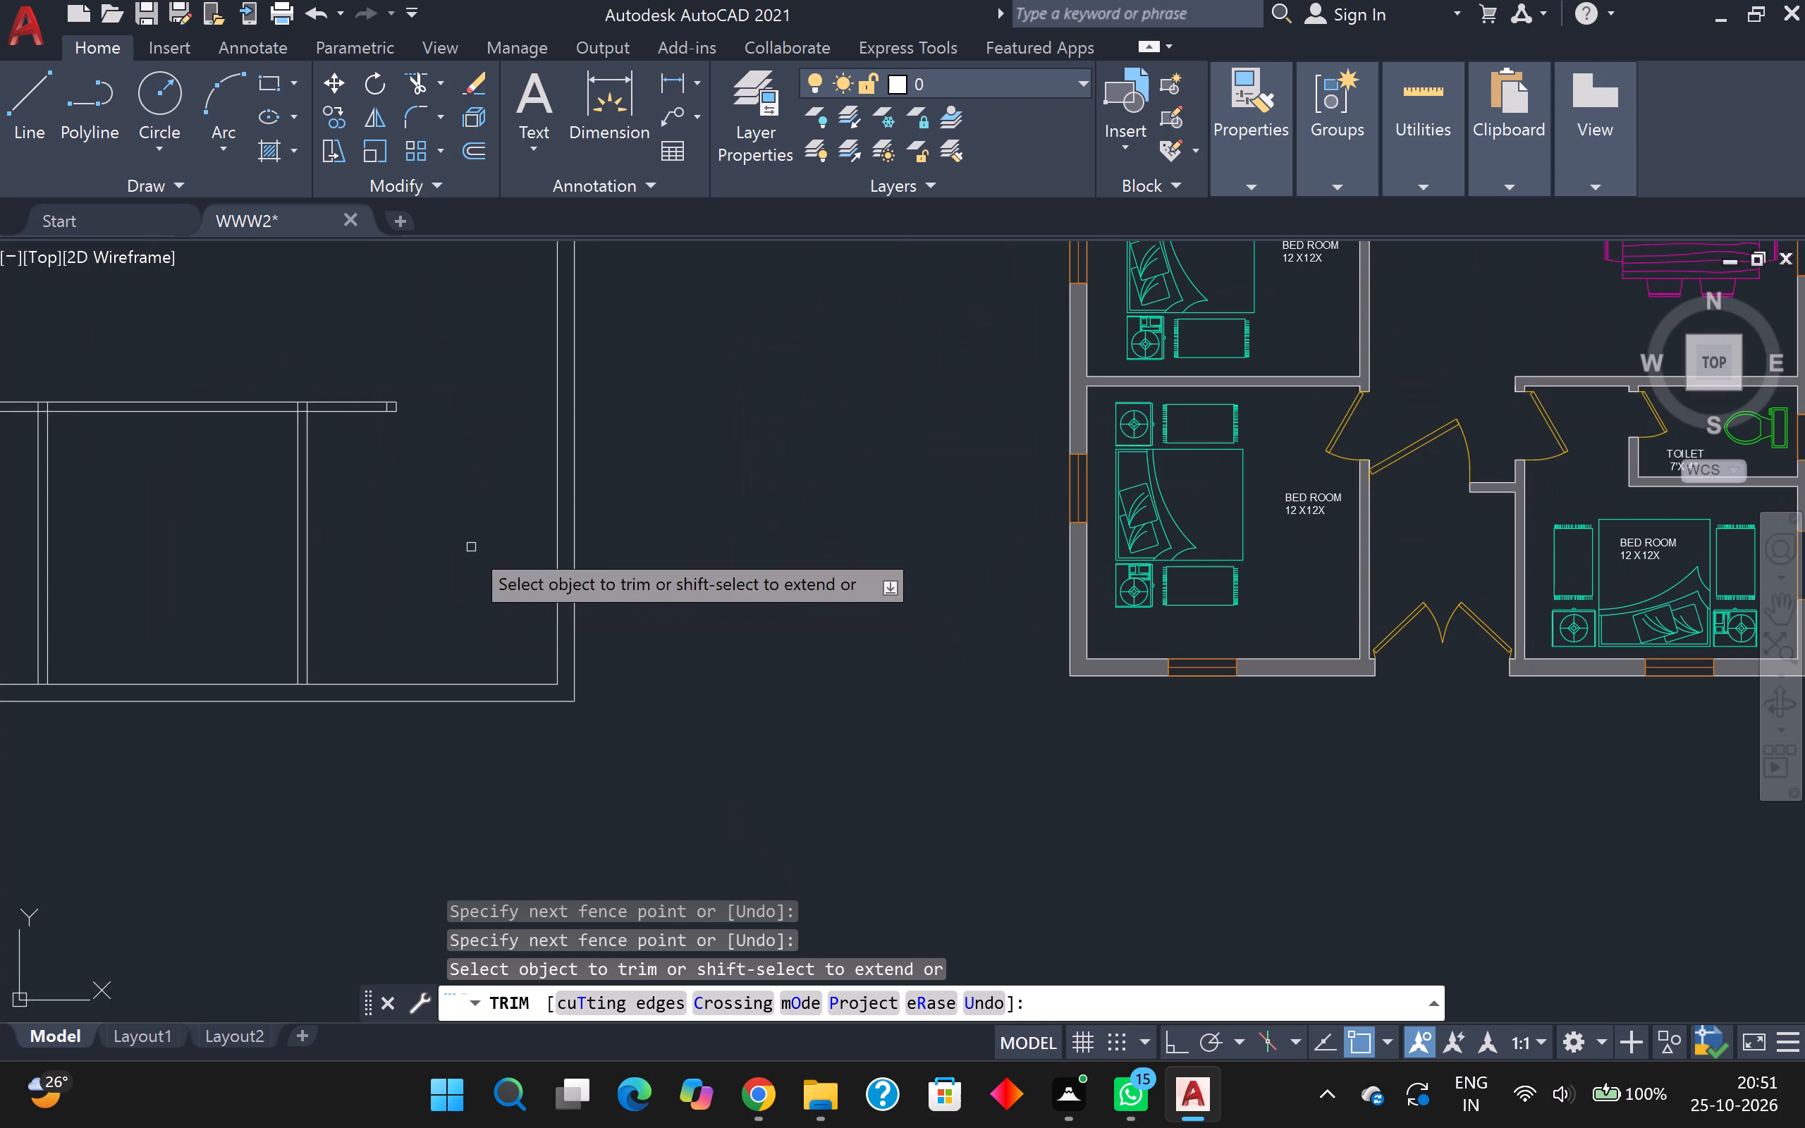
scroll(422, 502, up, 3)
middle_drag(422, 513, 449, 847)
scroll(655, 502, down, 4)
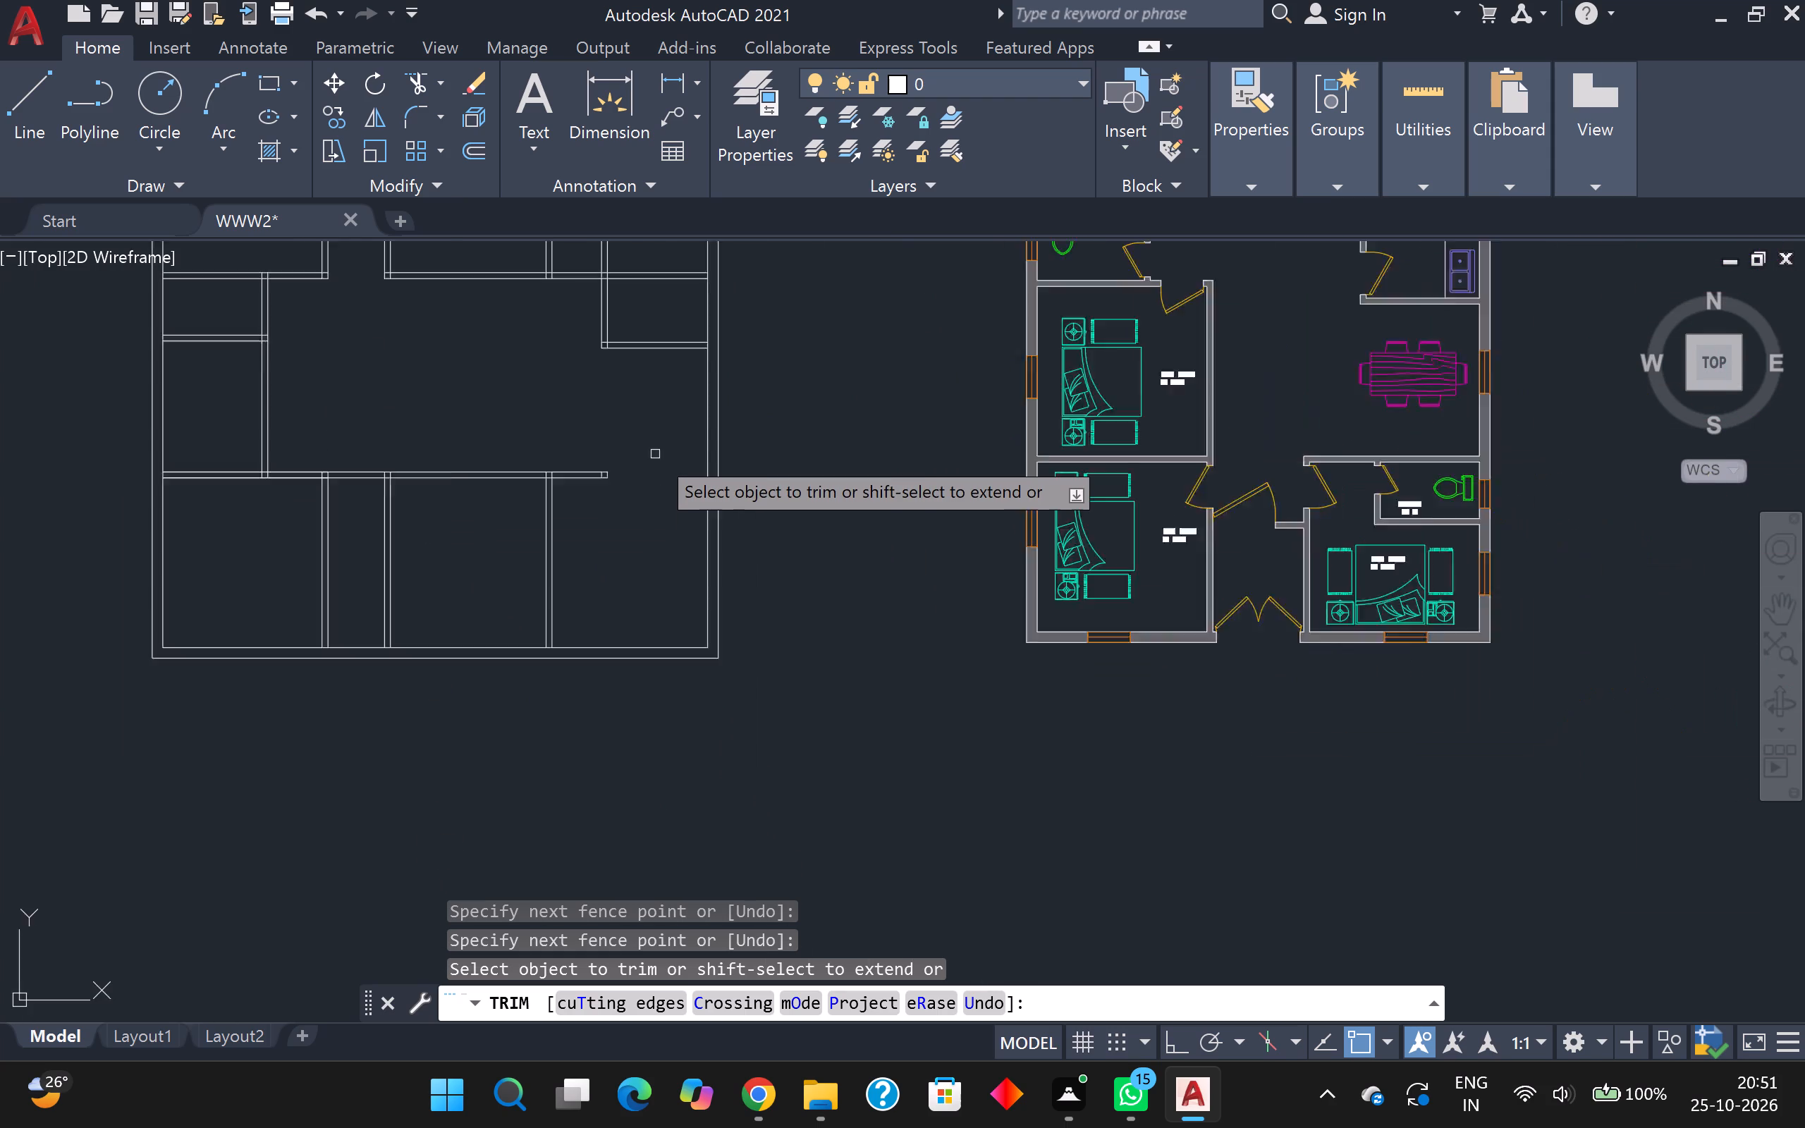
scroll(655, 454, down, 1)
middle_drag(655, 454, 509, 432)
scroll(485, 451, up, 1)
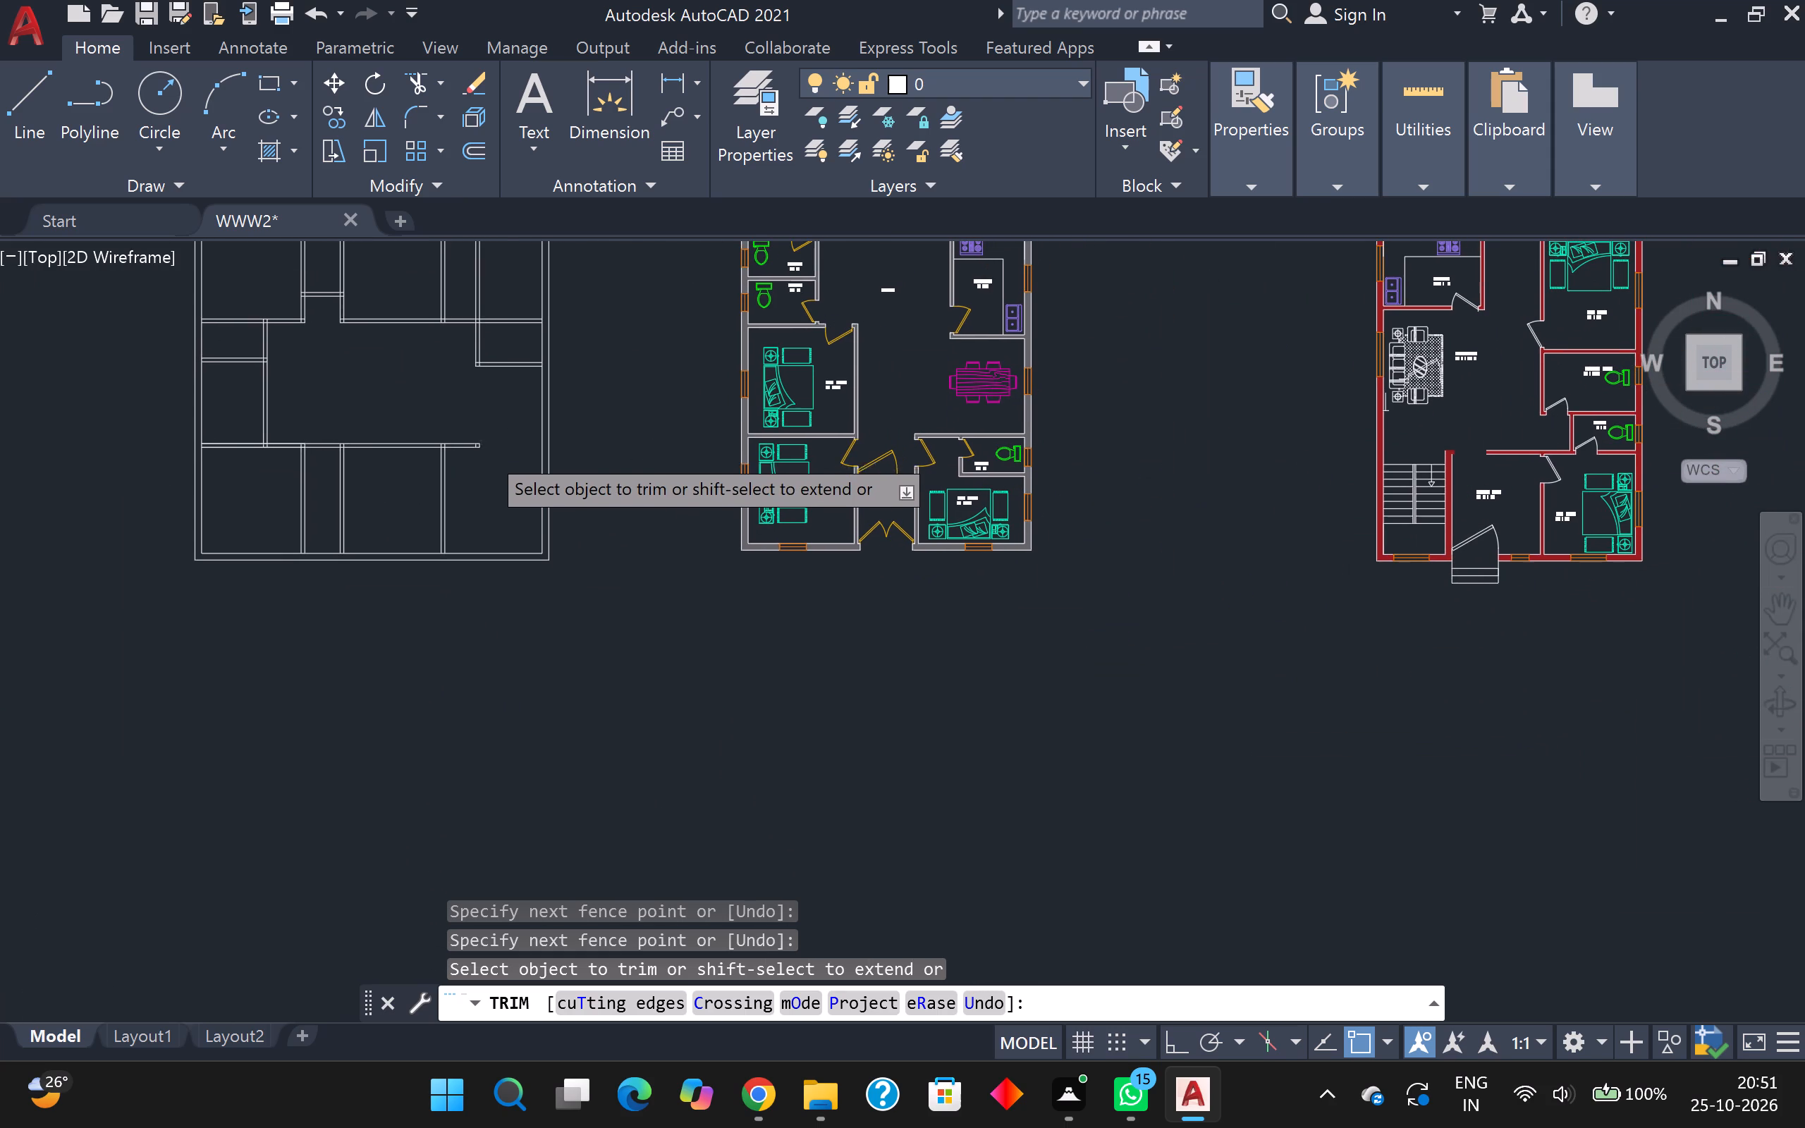
scroll(485, 451, down, 2)
middle_drag(506, 418, 464, 443)
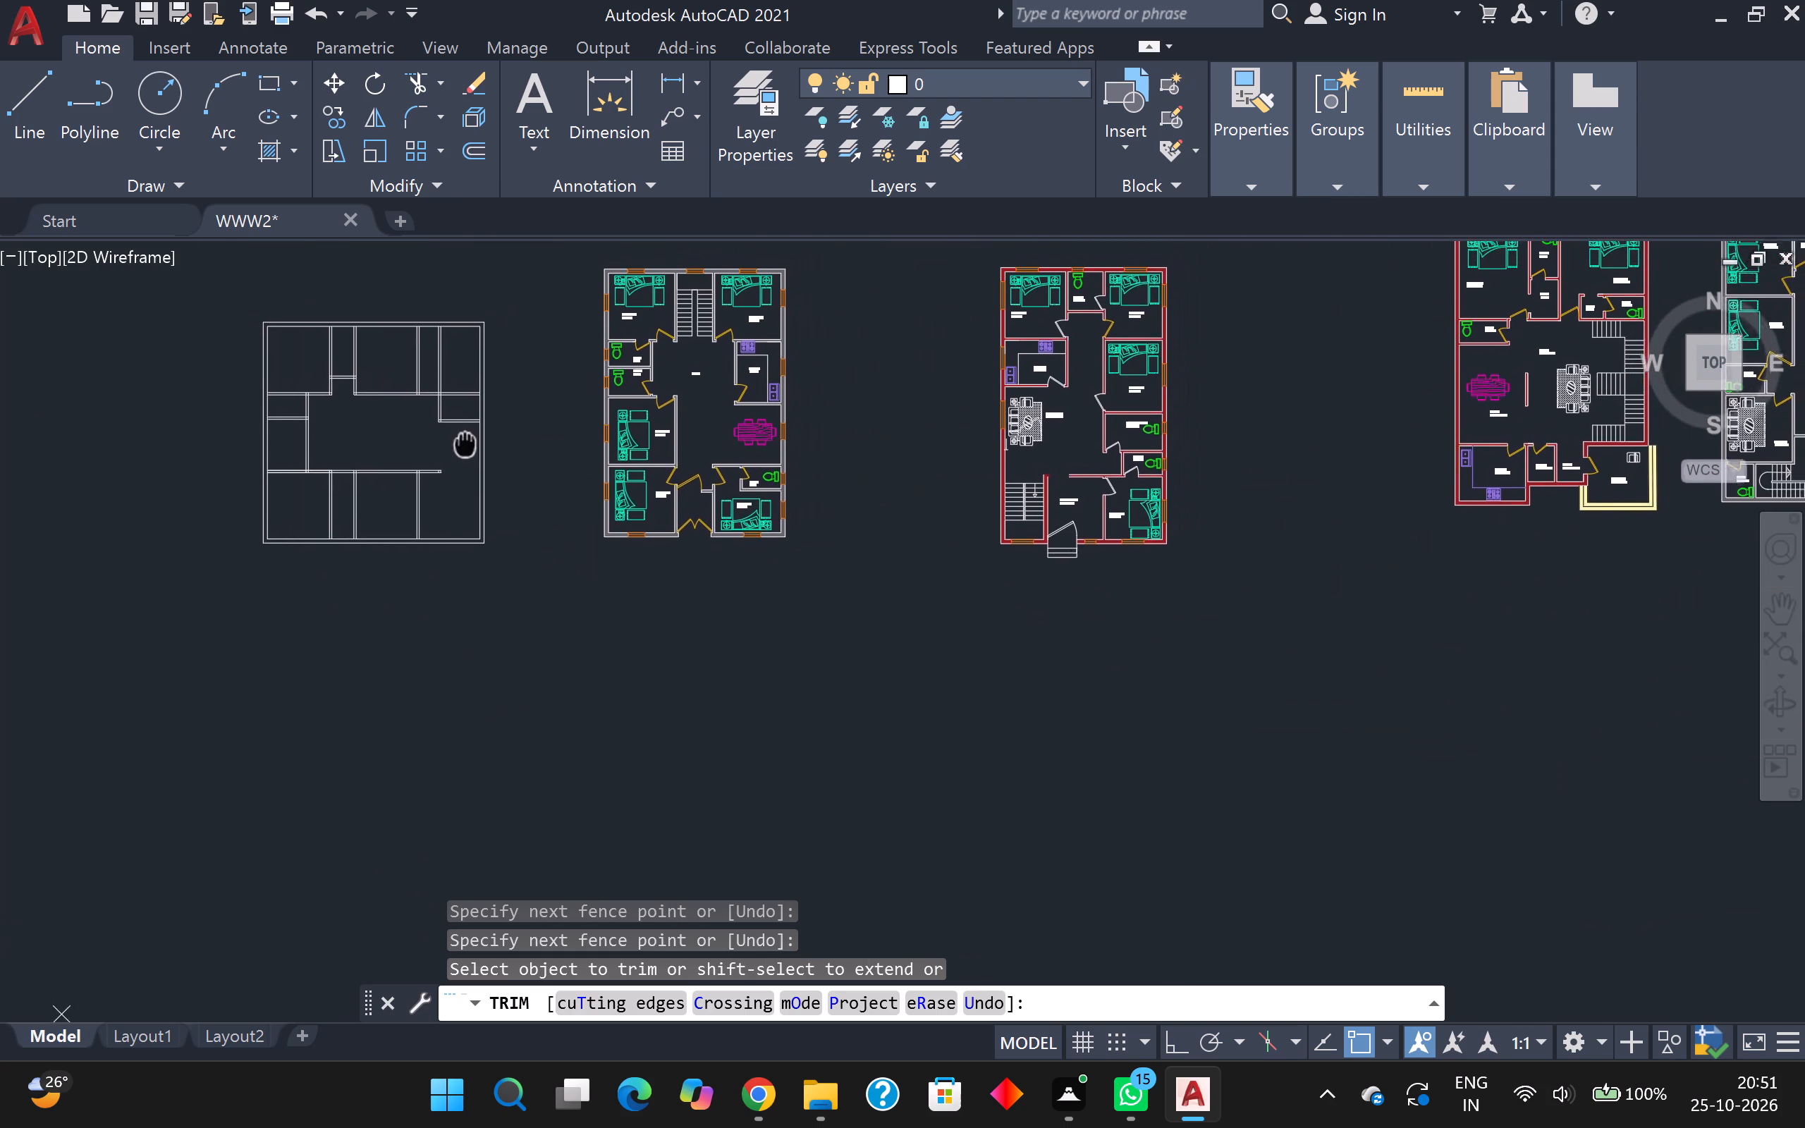
middle_drag(464, 443, 331, 564)
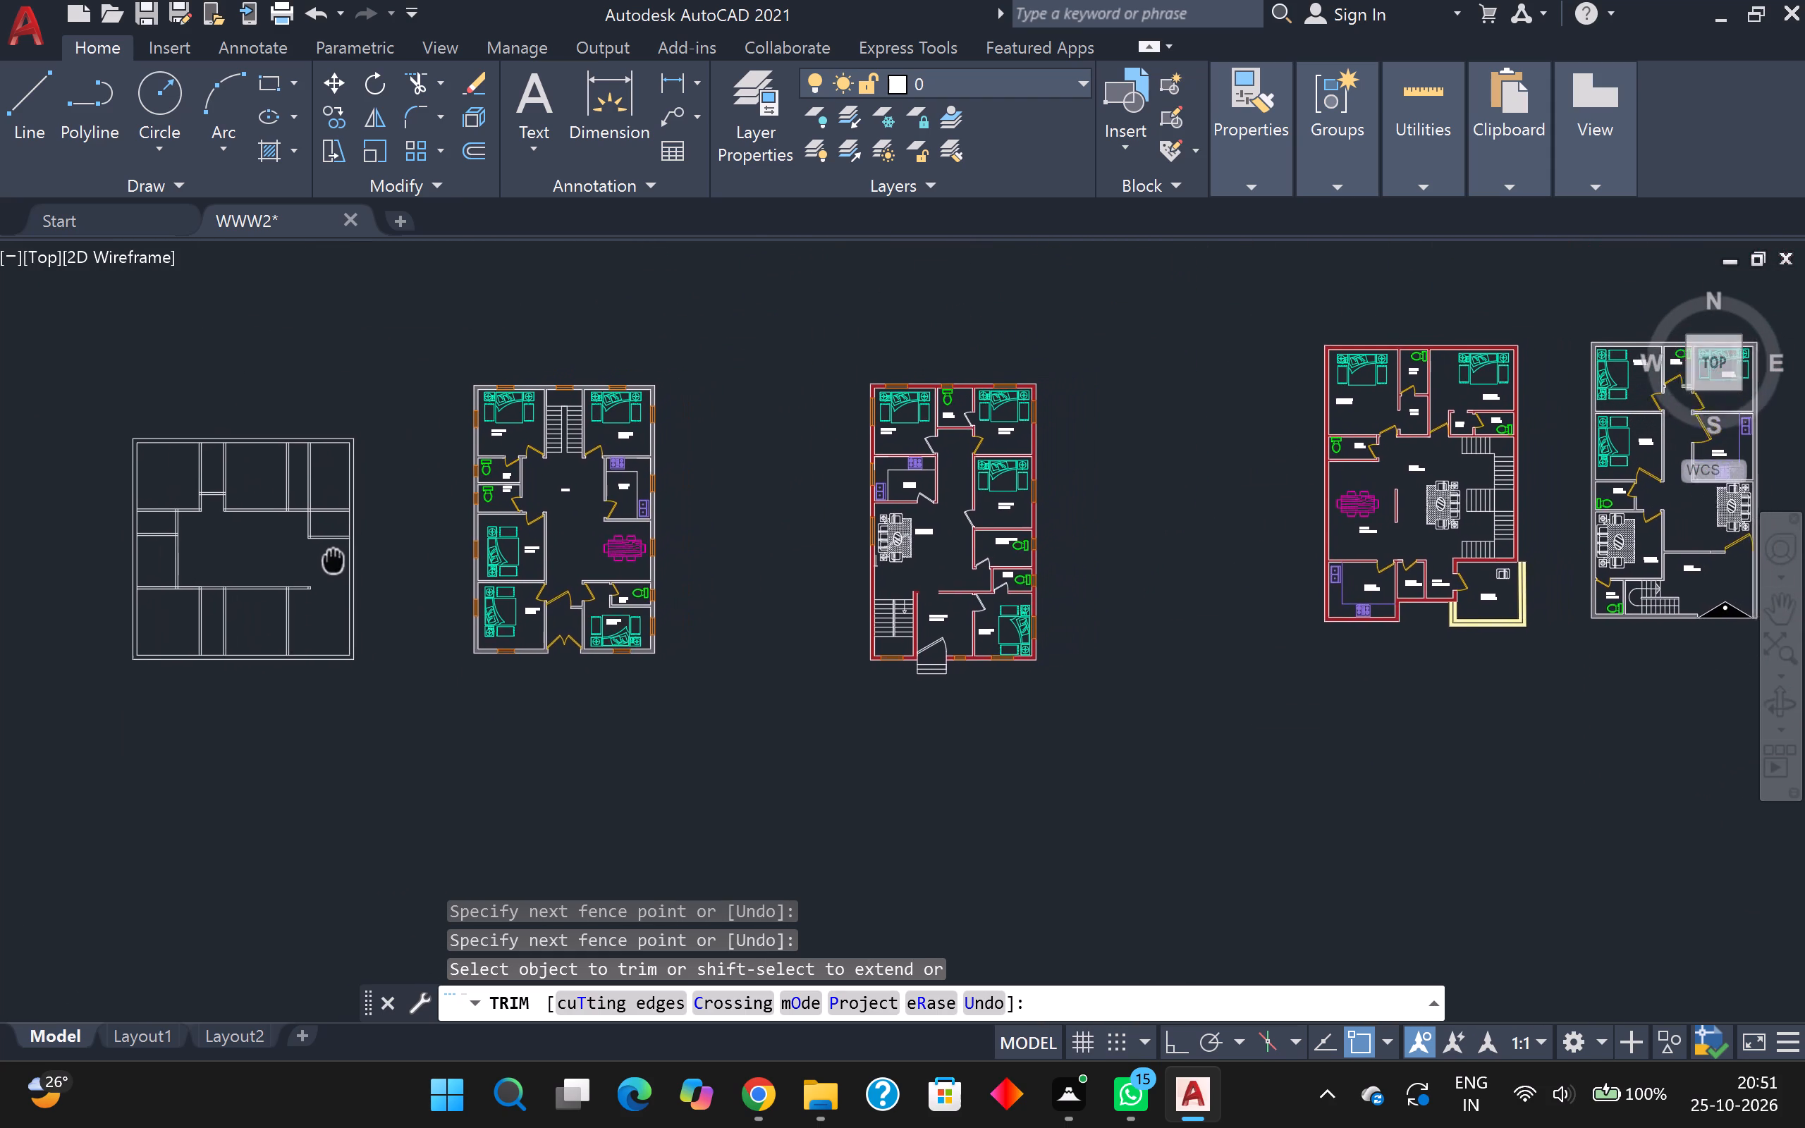
middle_drag(331, 564, 280, 618)
scroll(255, 641, up, 2)
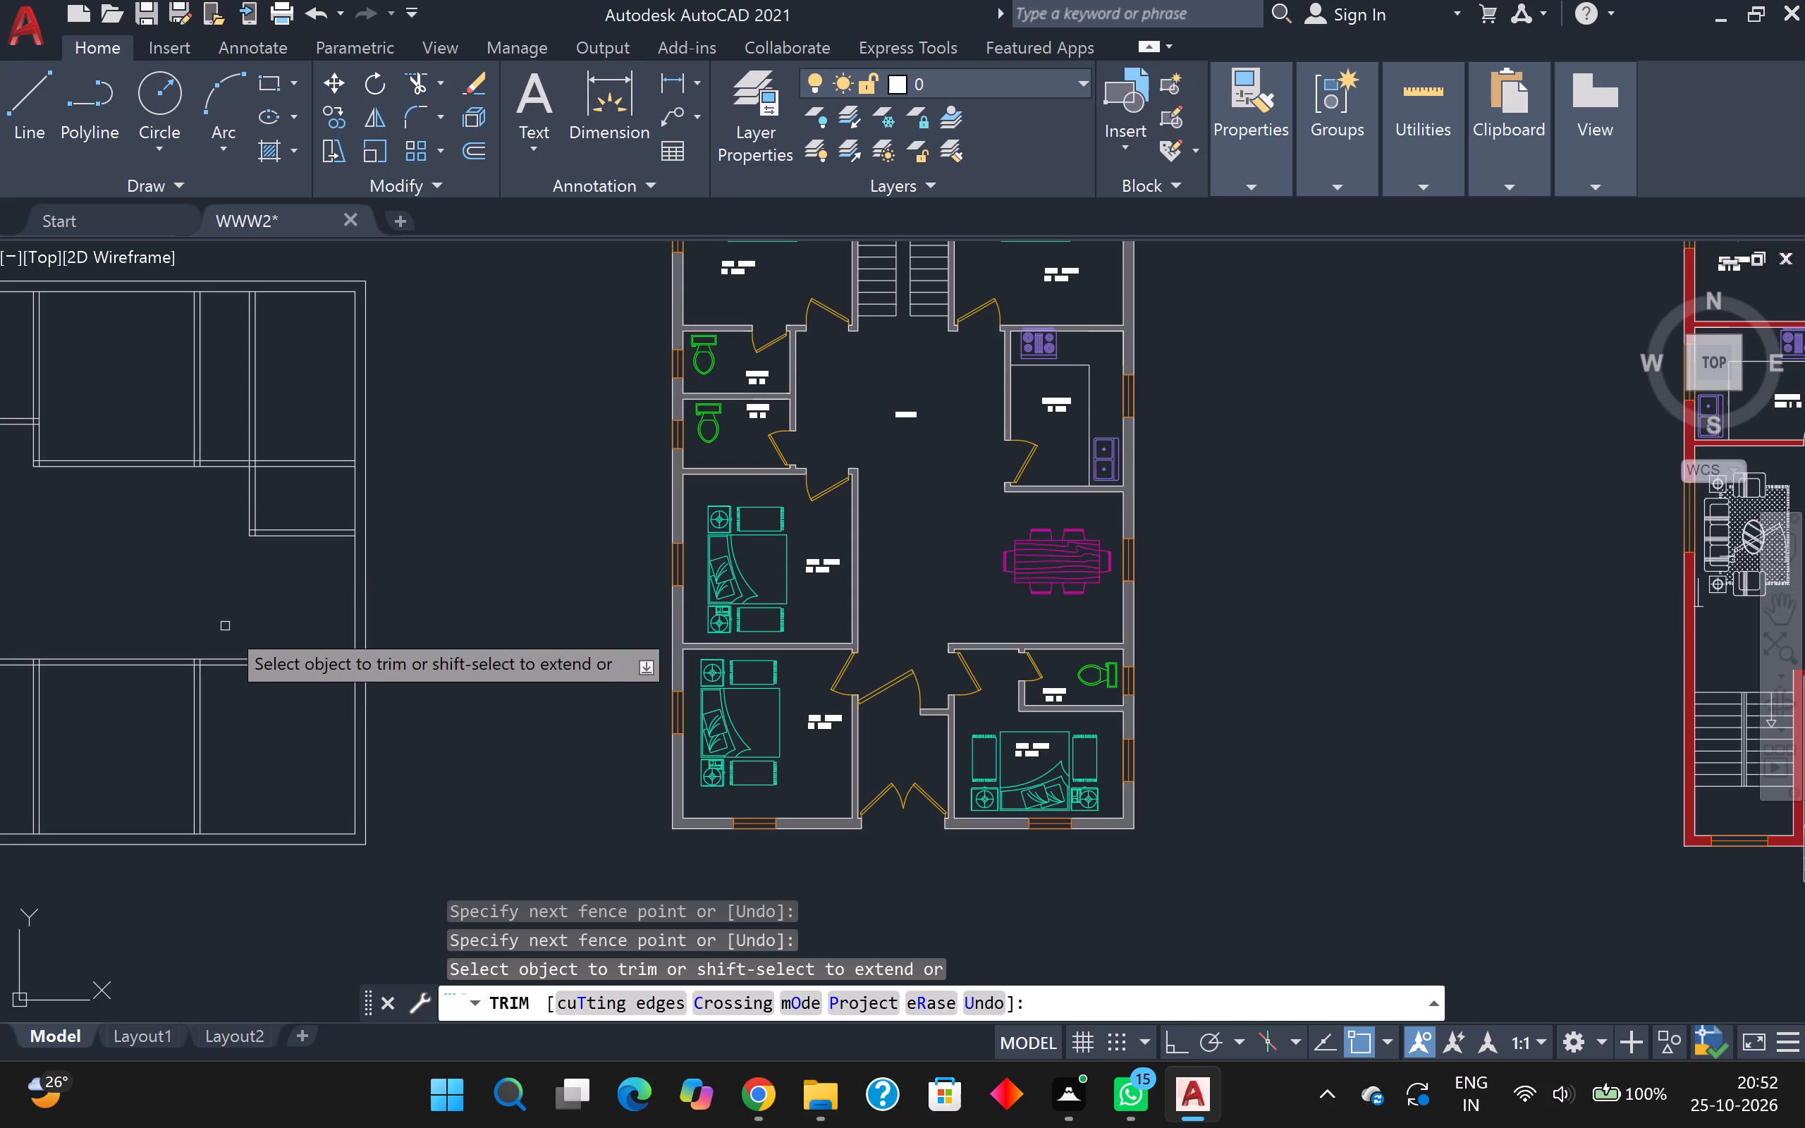
click(276, 603)
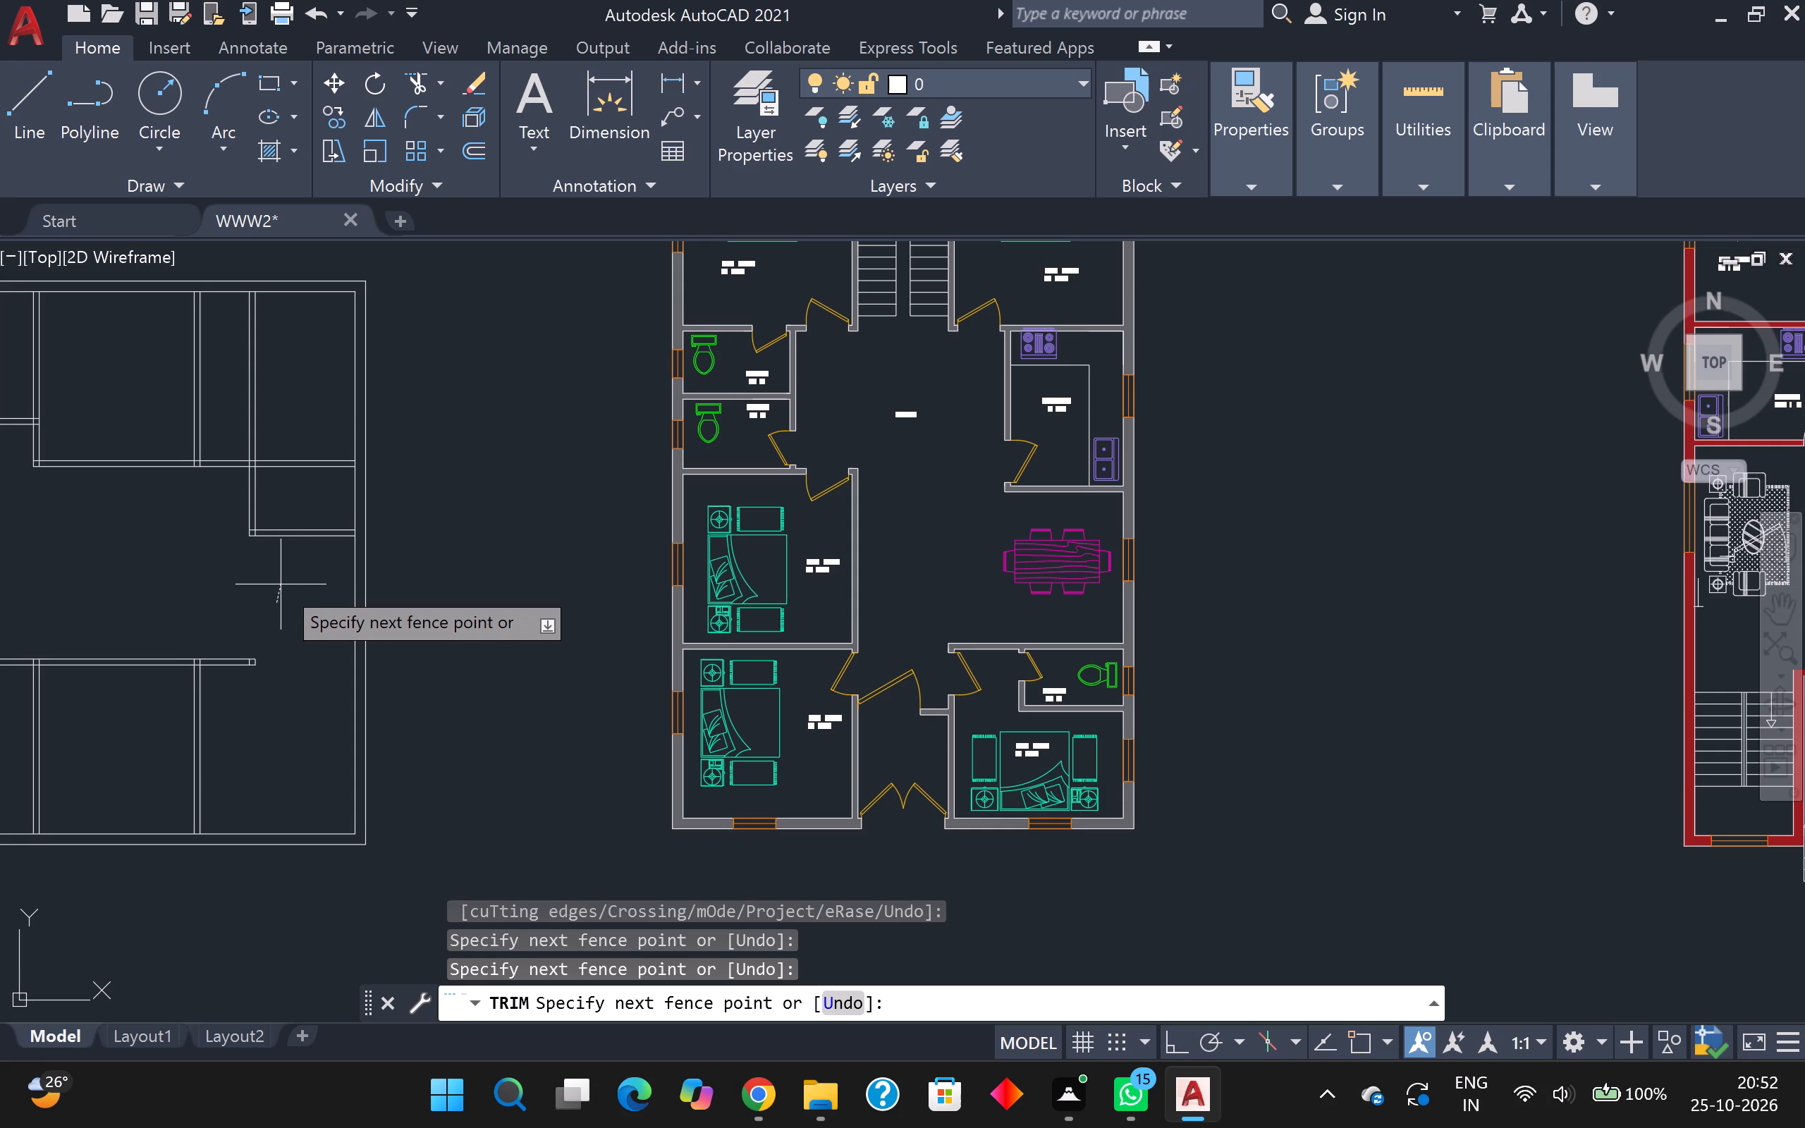
middle_drag(292, 584, 363, 585)
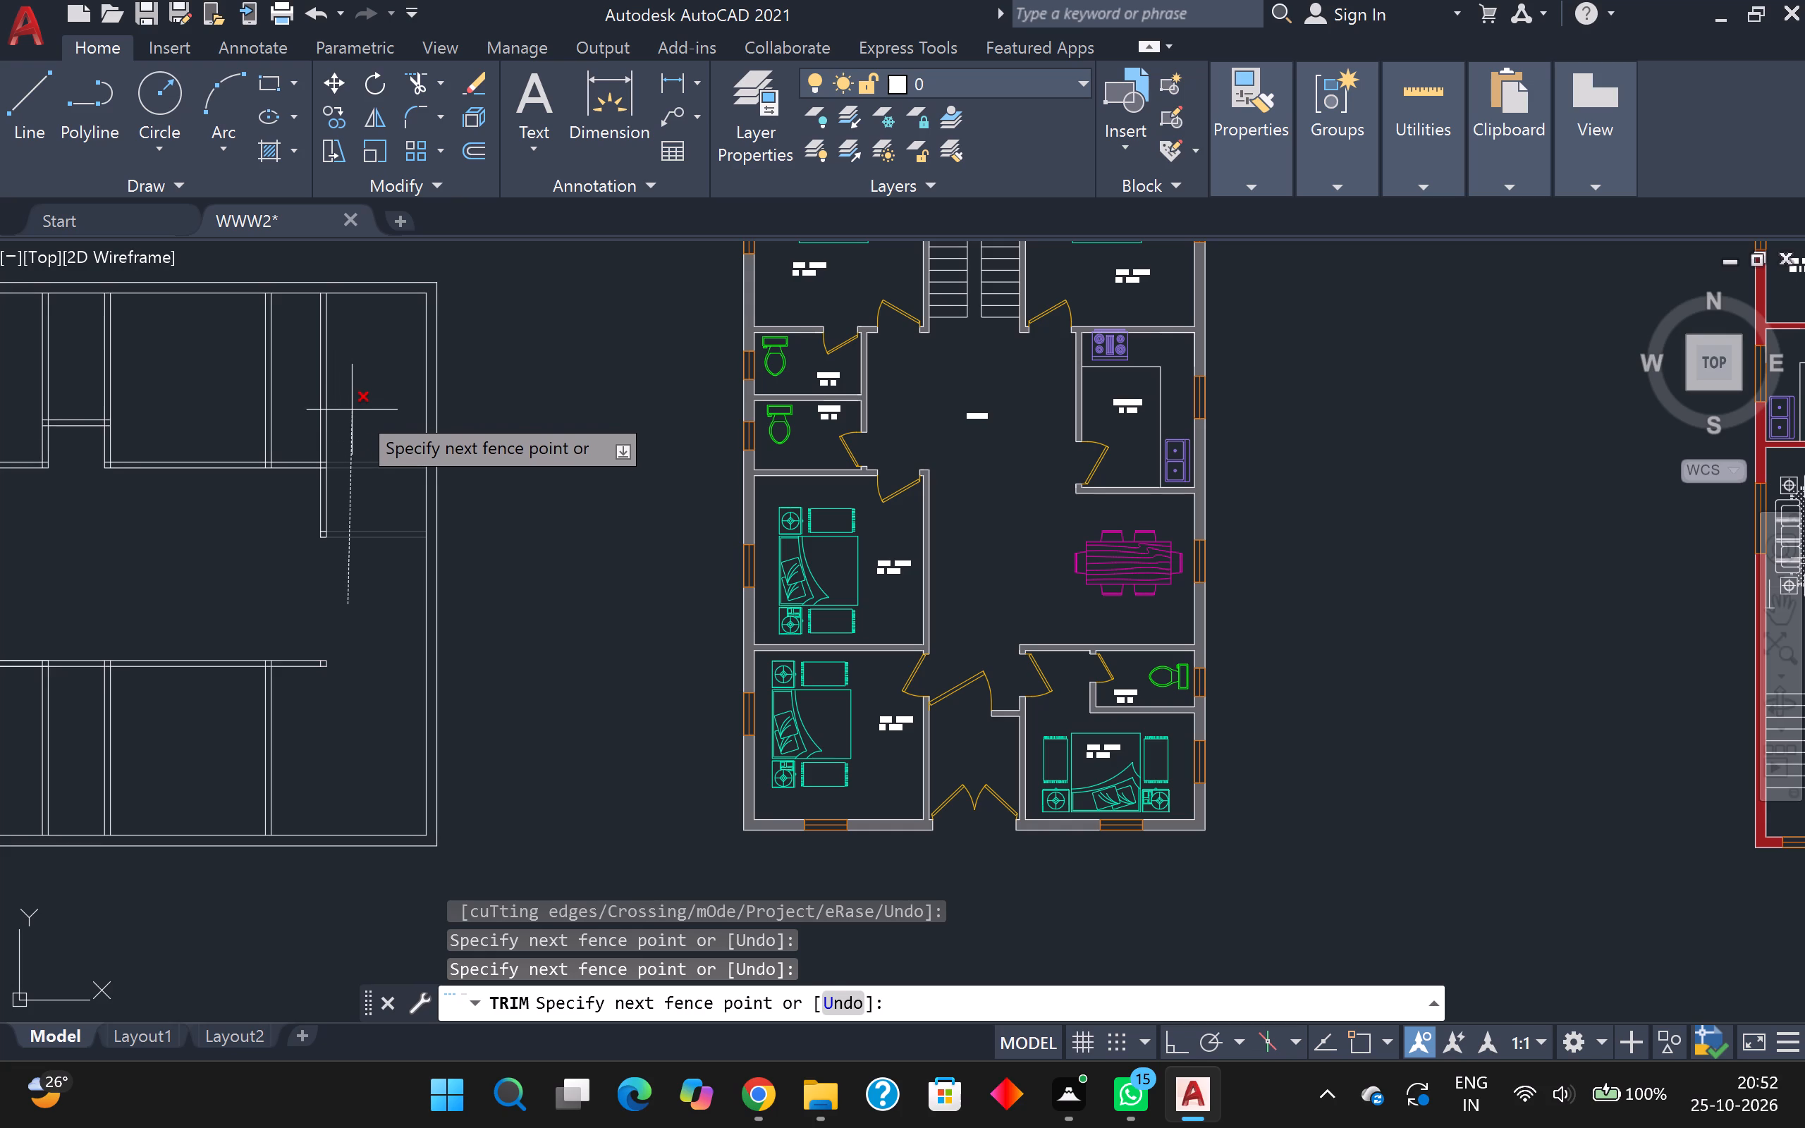
middle_click(372, 590)
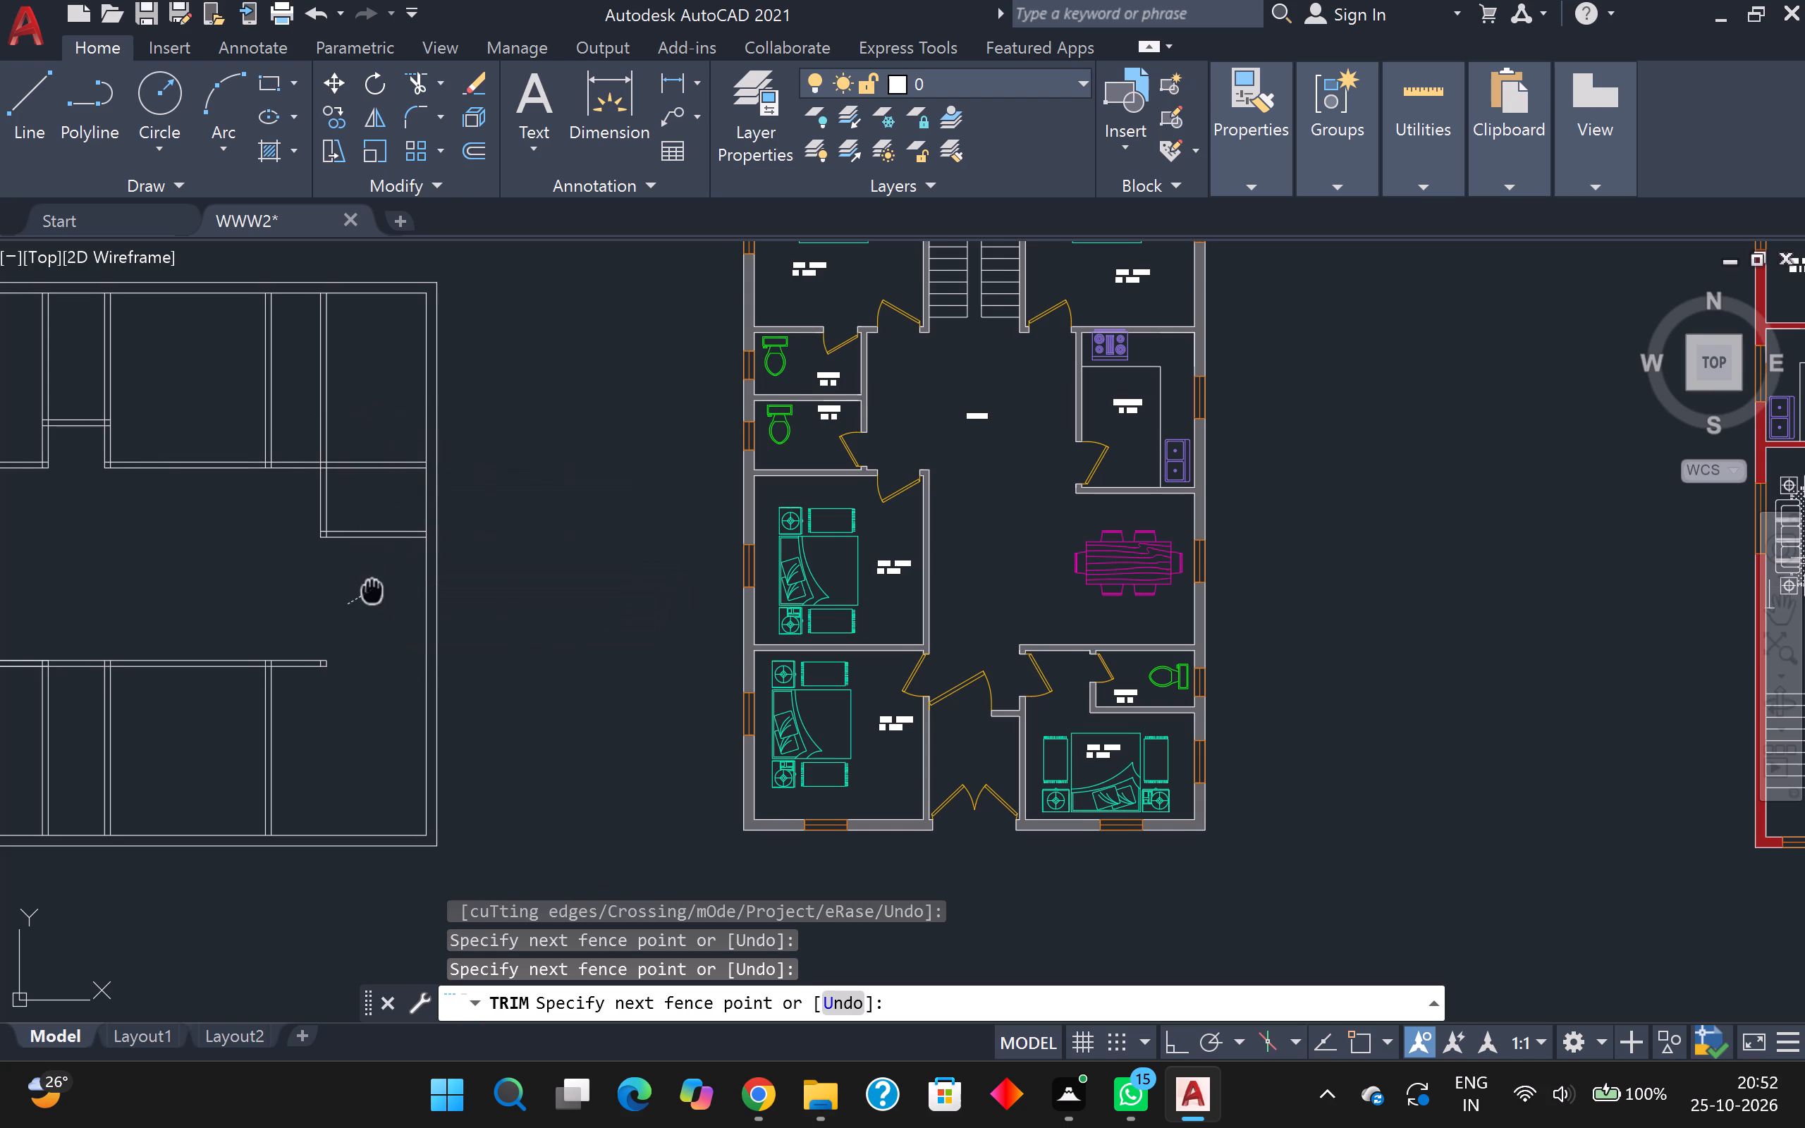
click(288, 615)
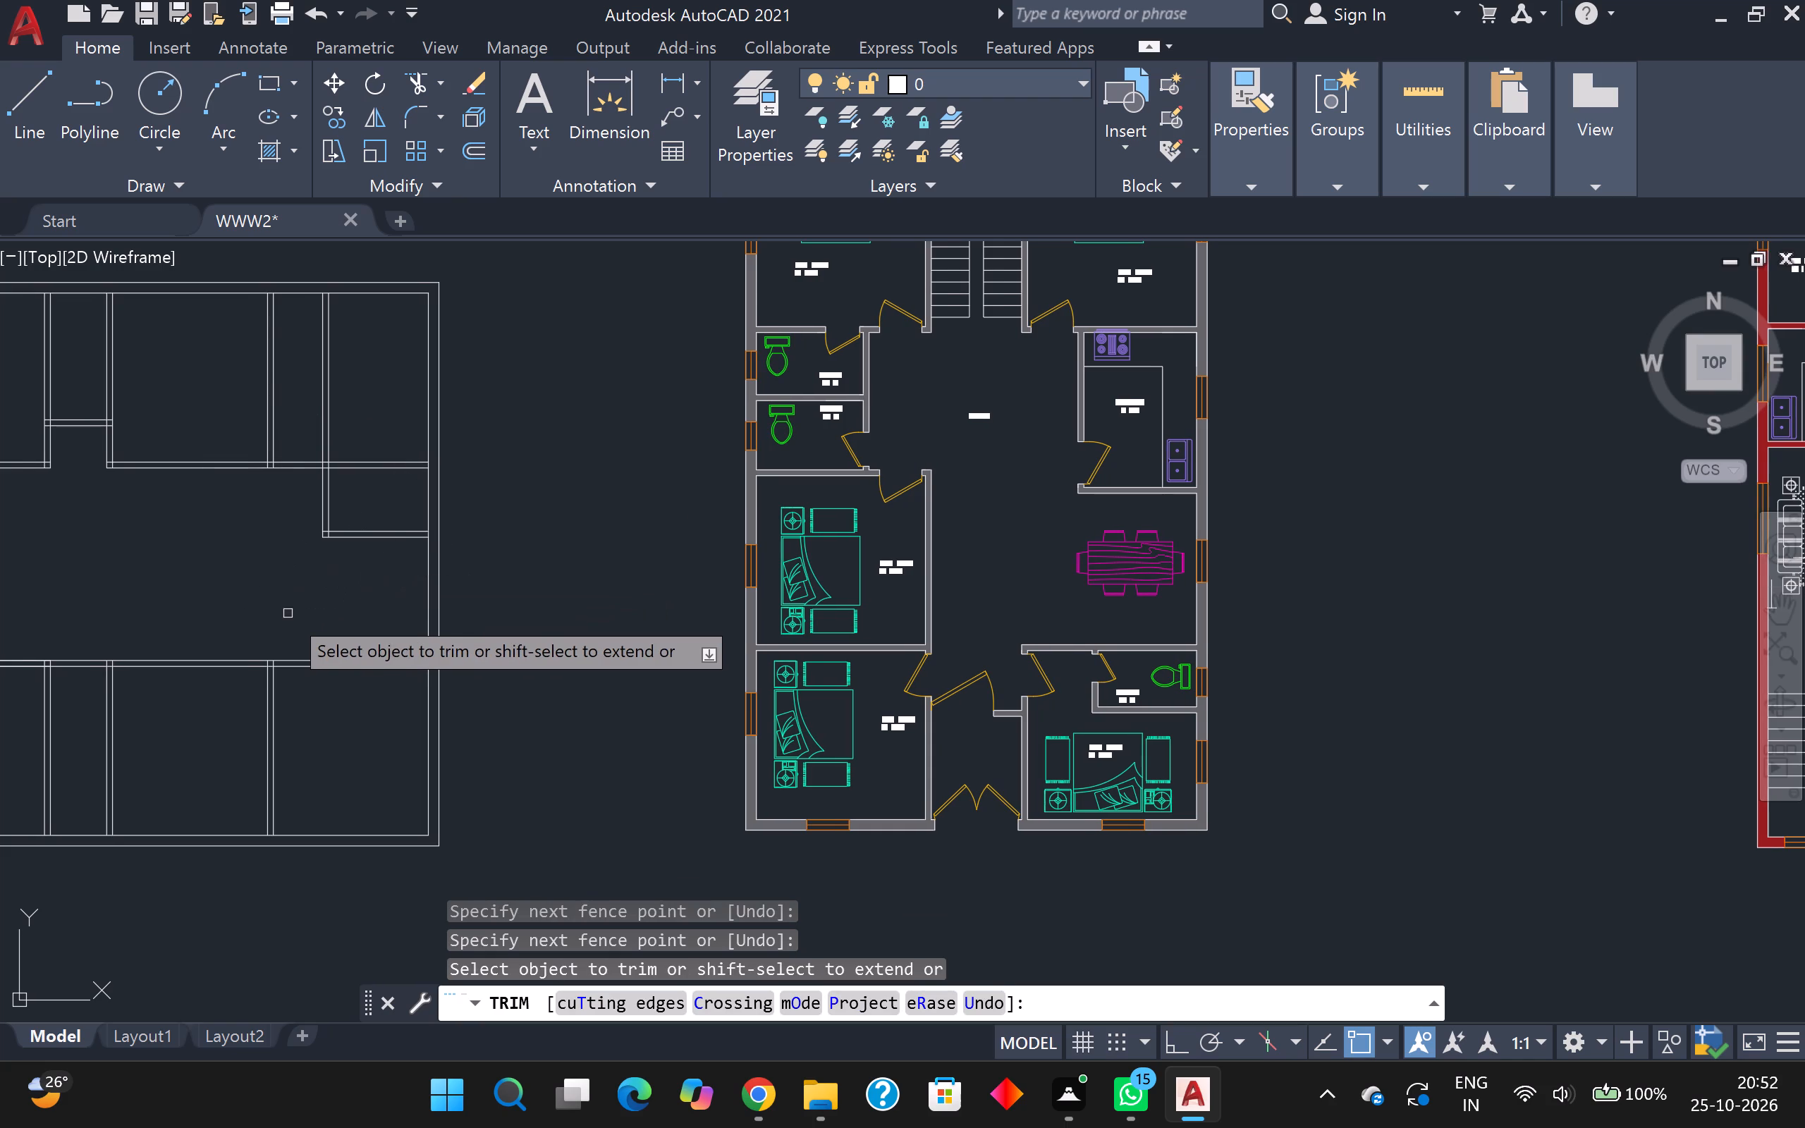
Extend the hall's upper-right small room's bottom partition leftward and the neighbouring vertical partition down to it, trimming the overhang on the hall side.
middle_drag(288, 603, 528, 573)
scroll(528, 573, down, 1)
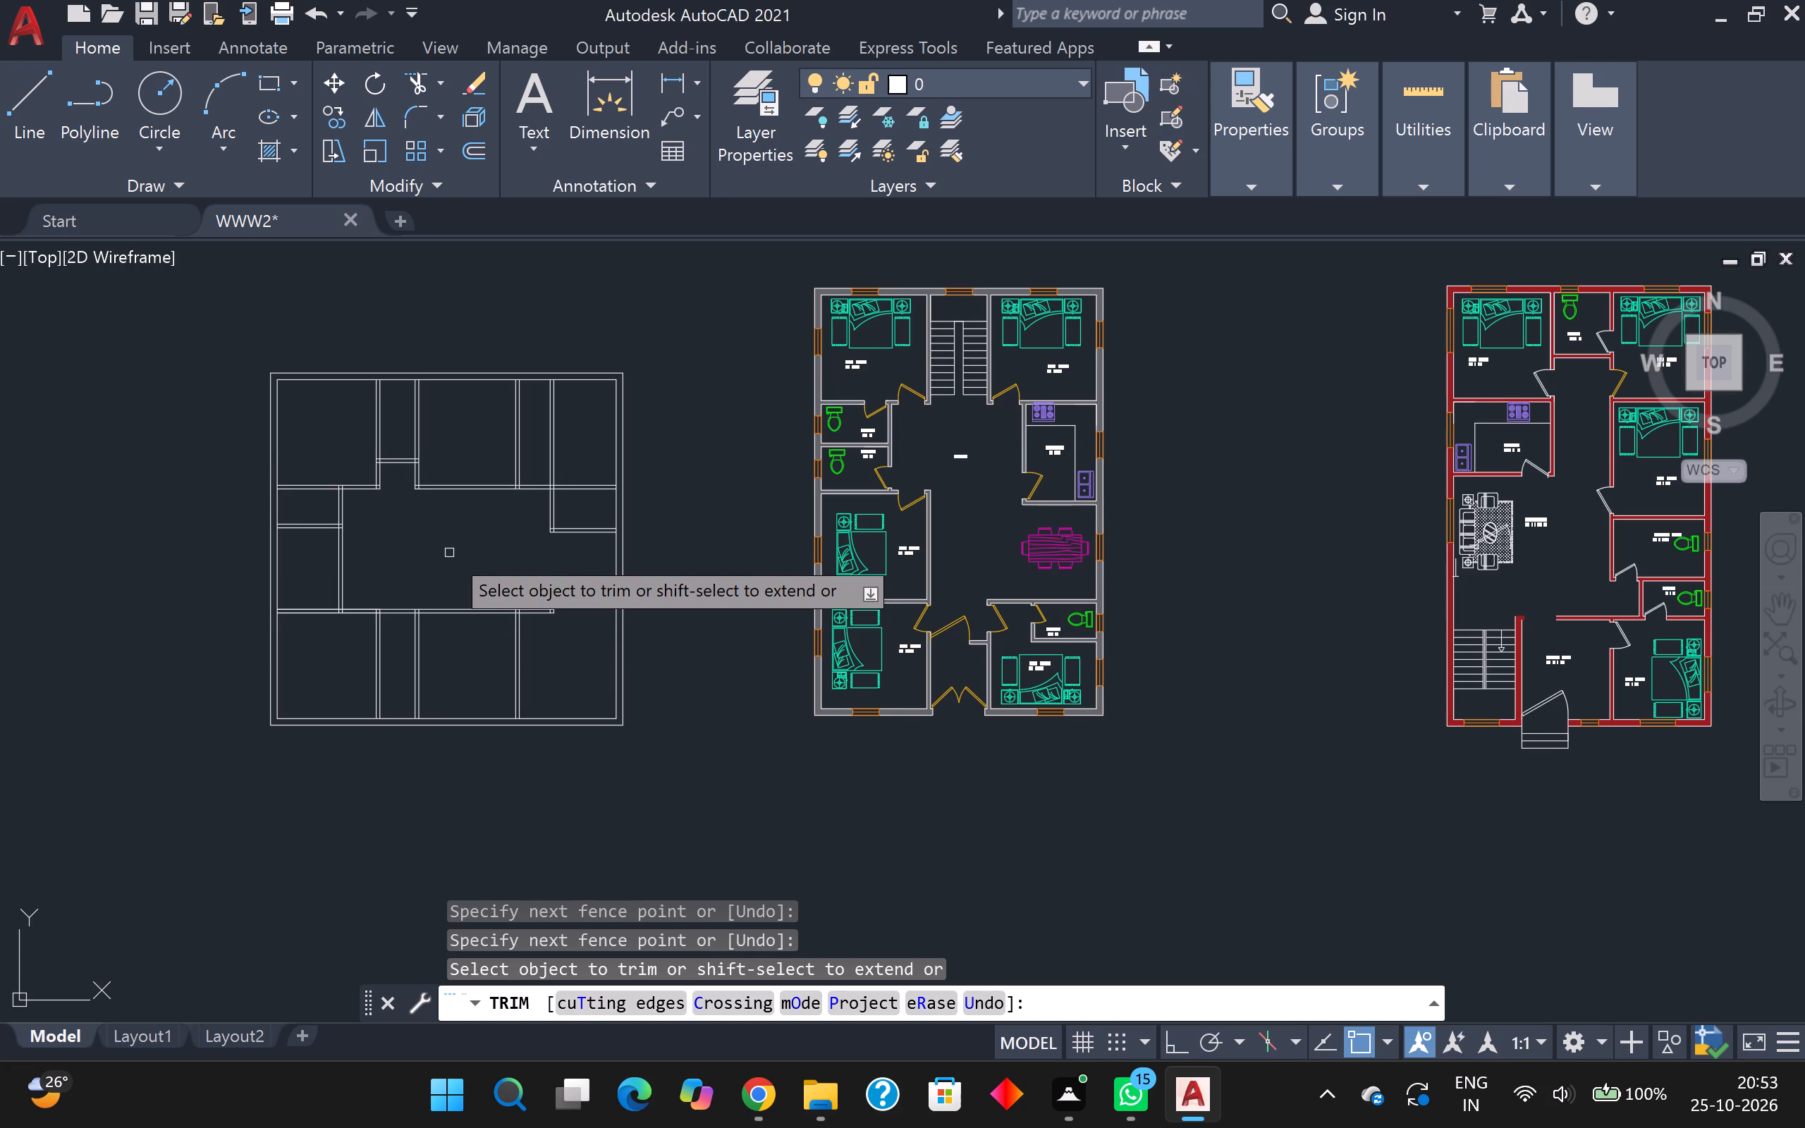
scroll(455, 555, up, 1)
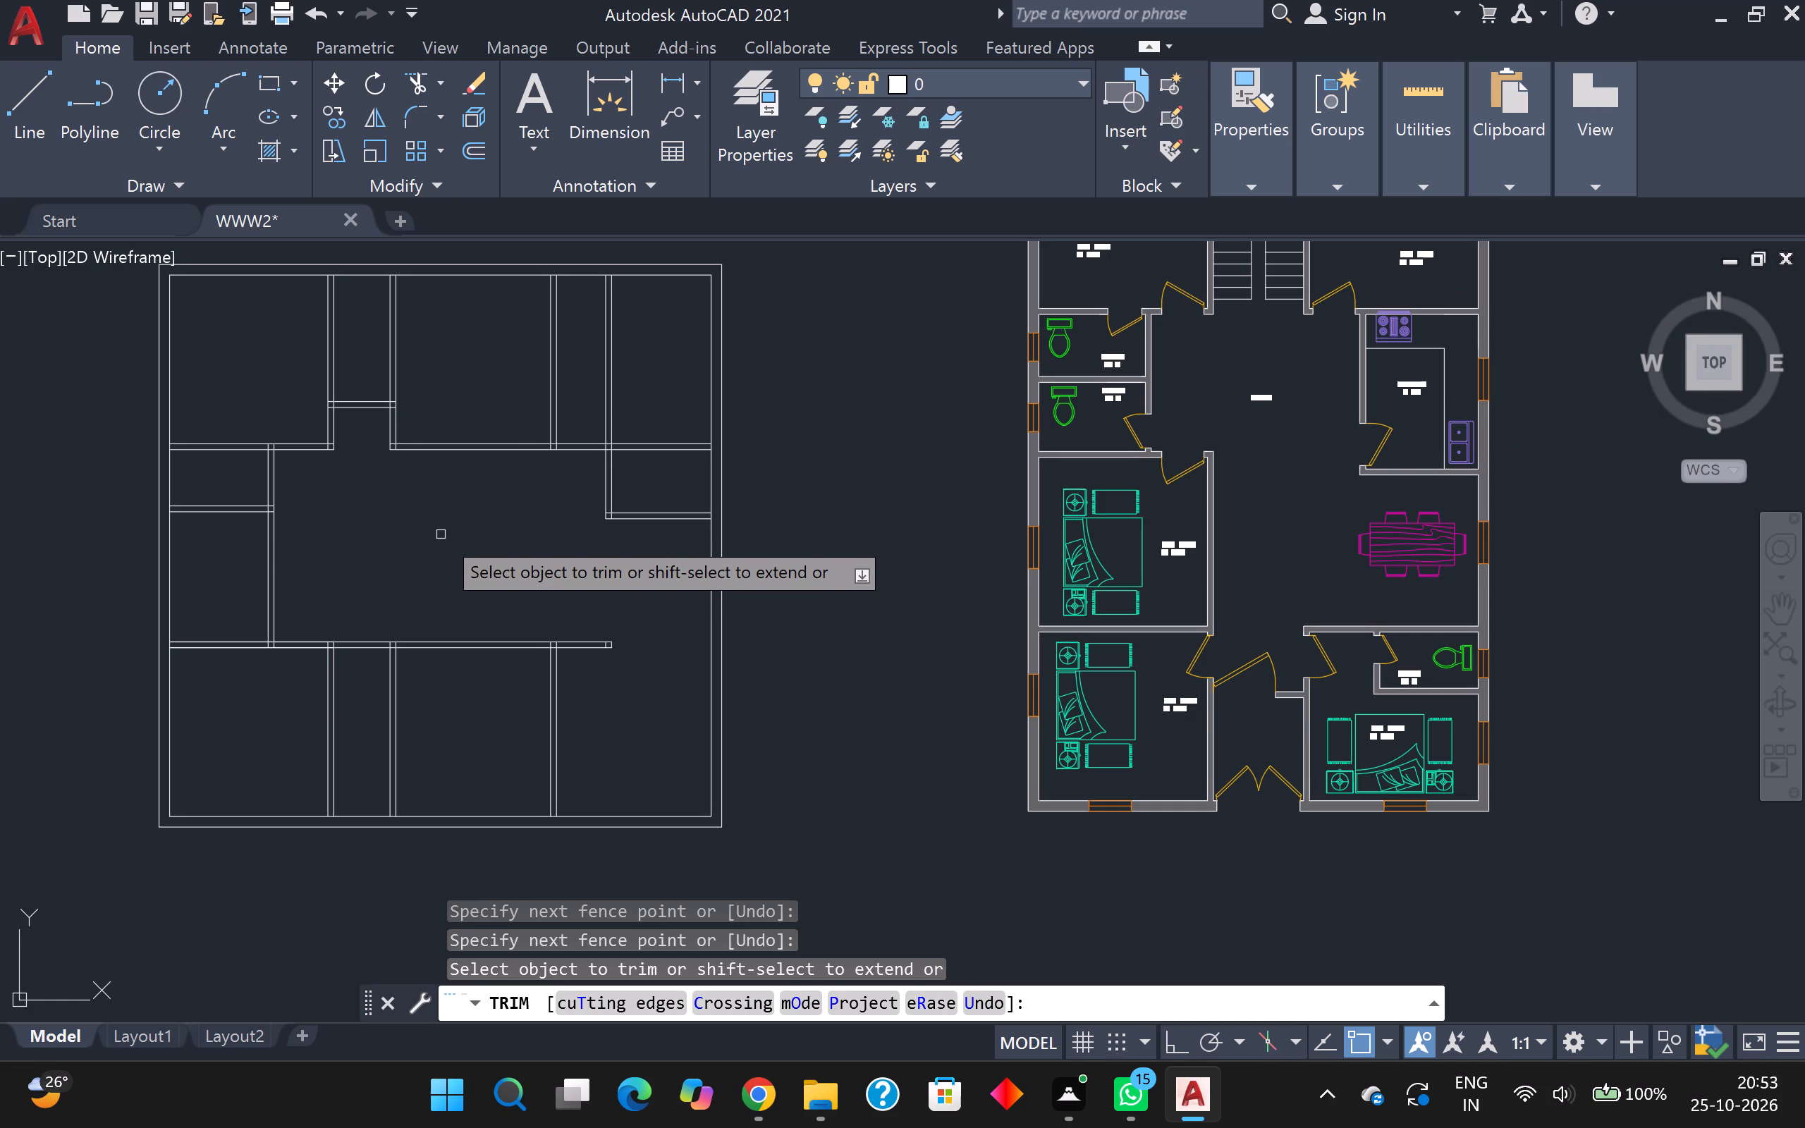
scroll(527, 499, up, 2)
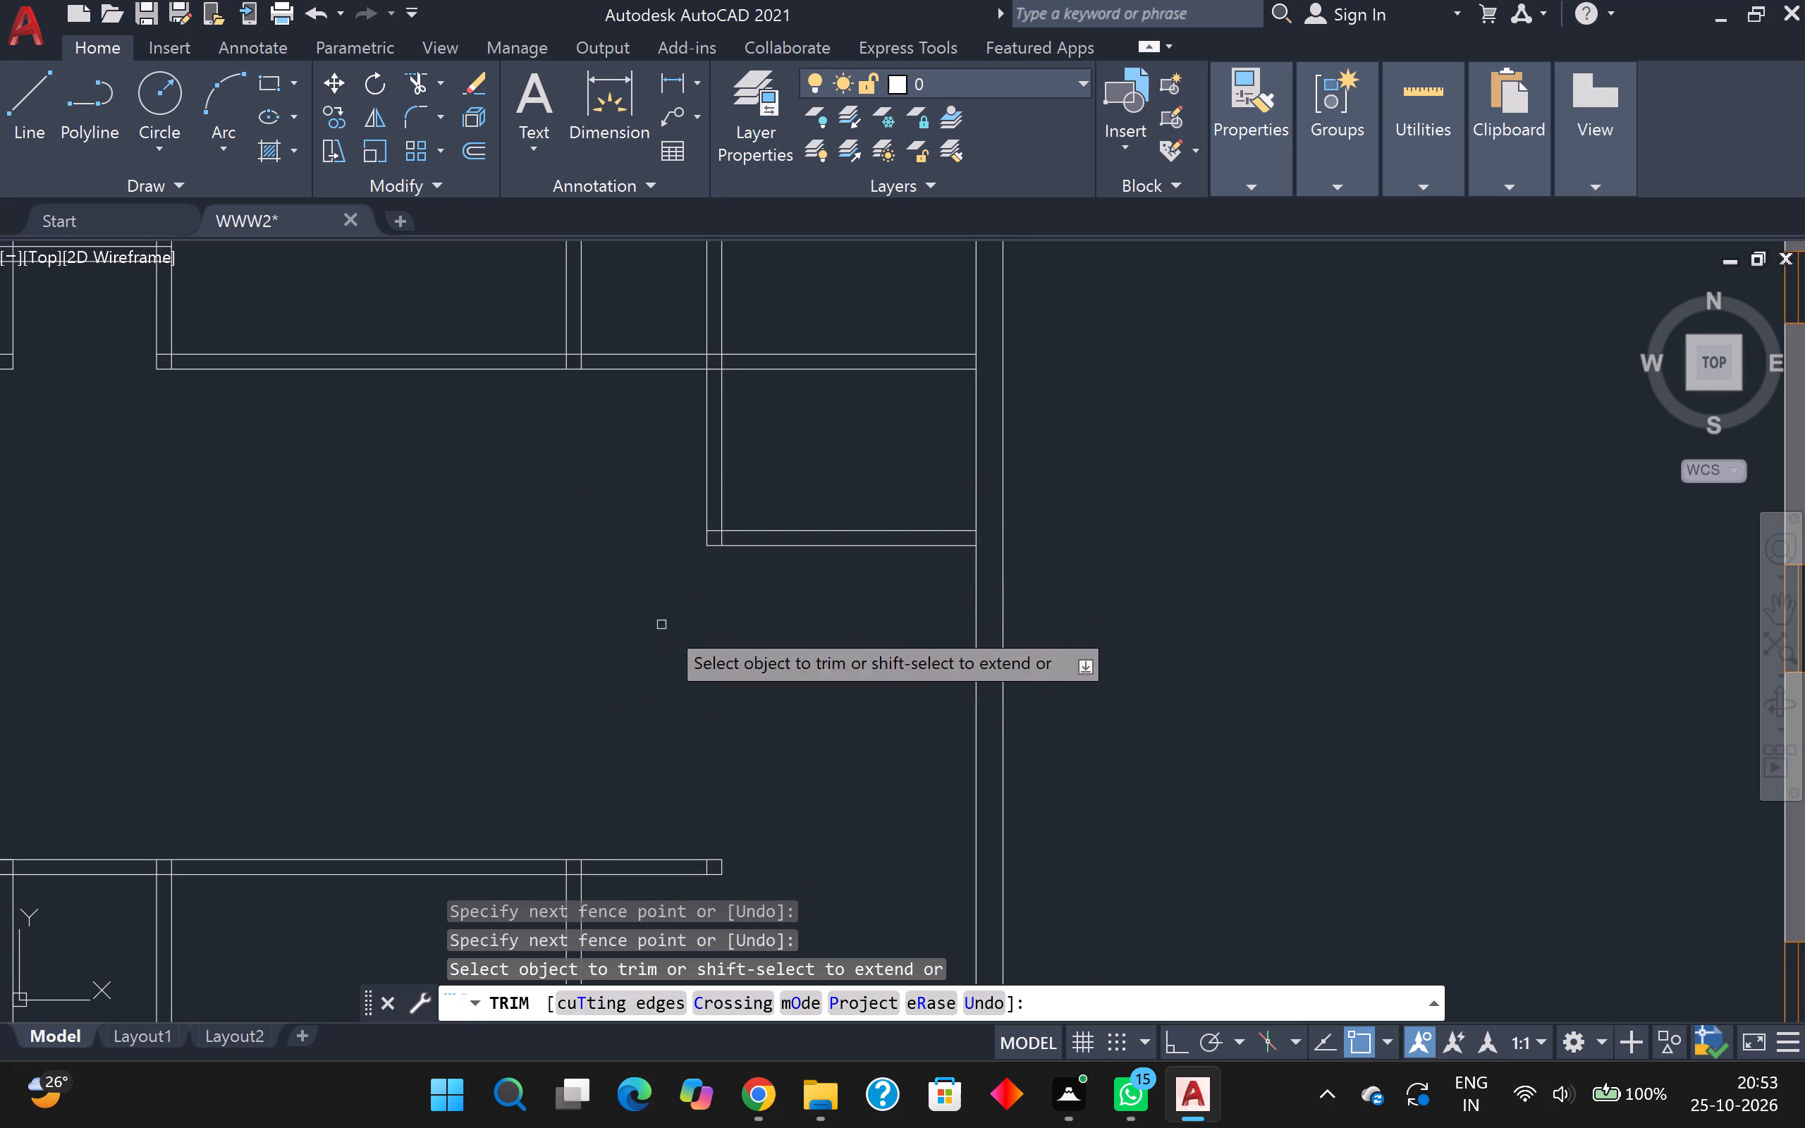
shift+click(771, 548)
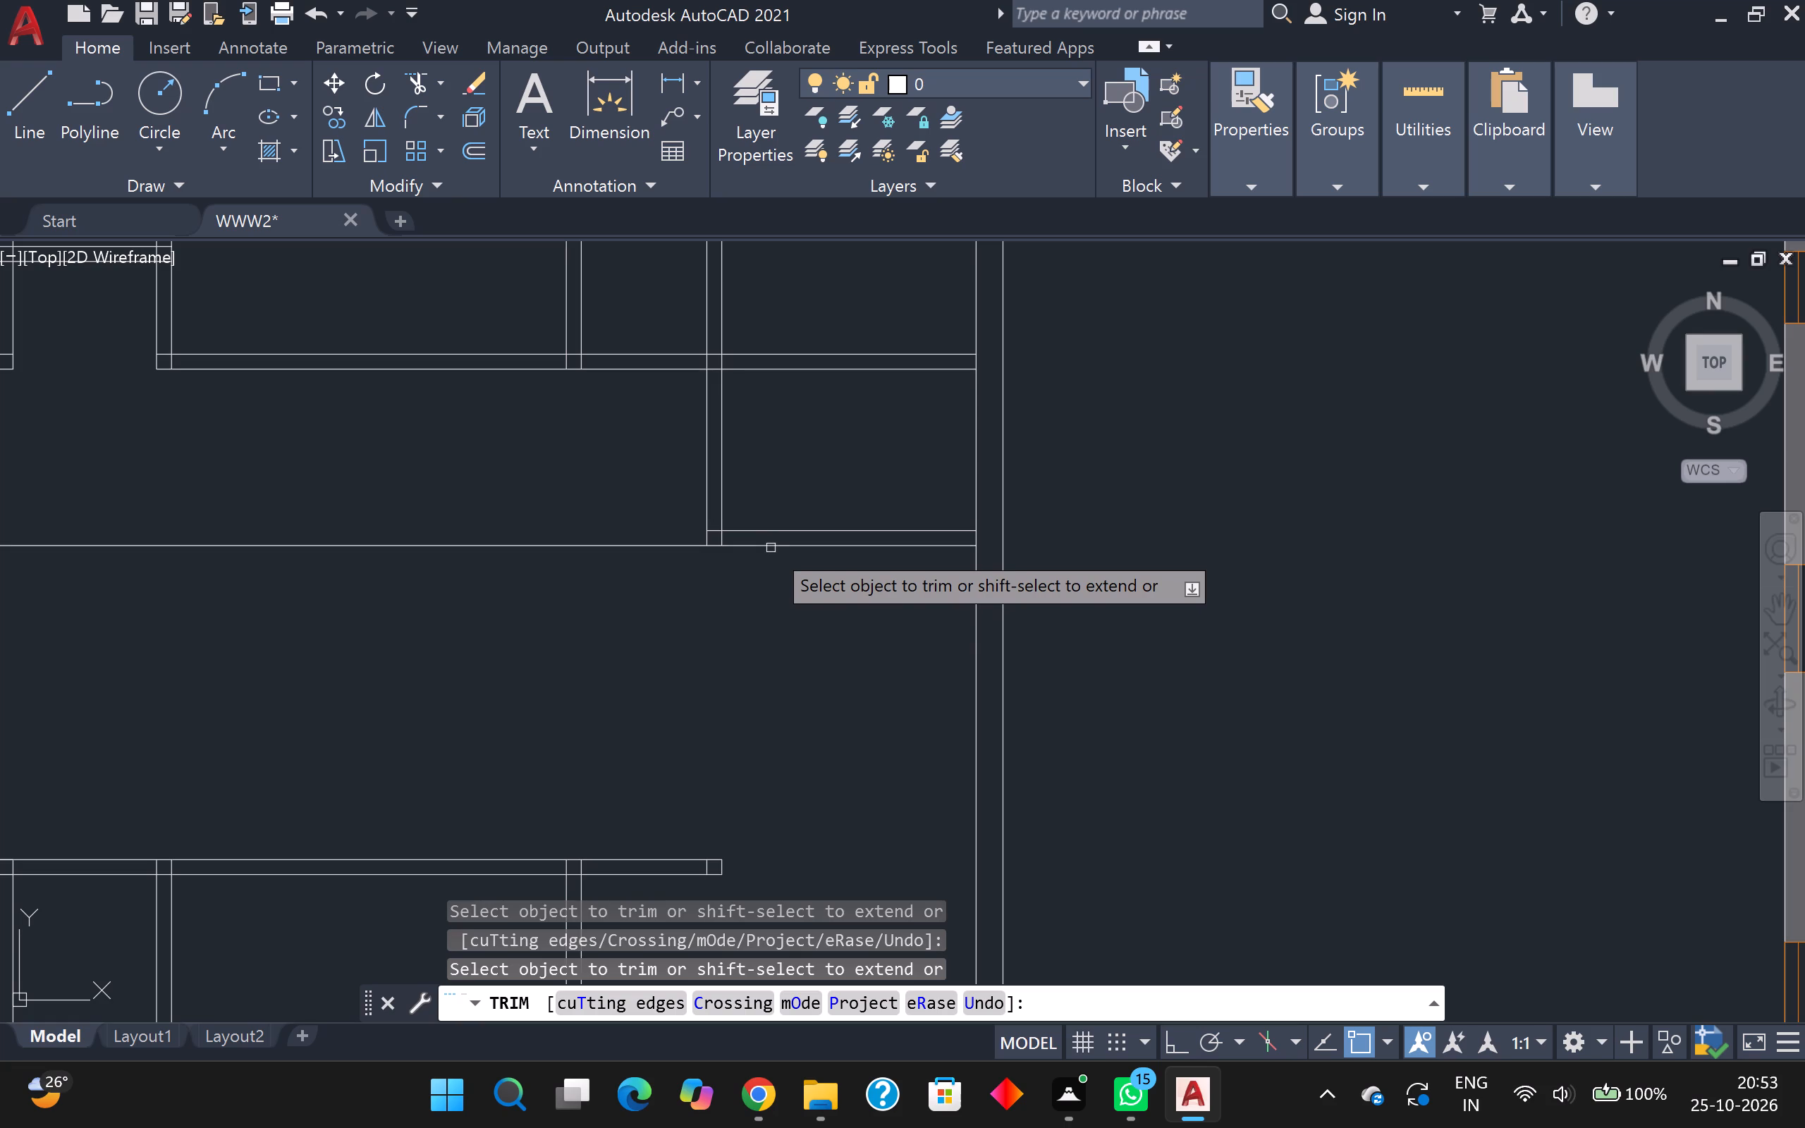
shift+click(773, 533)
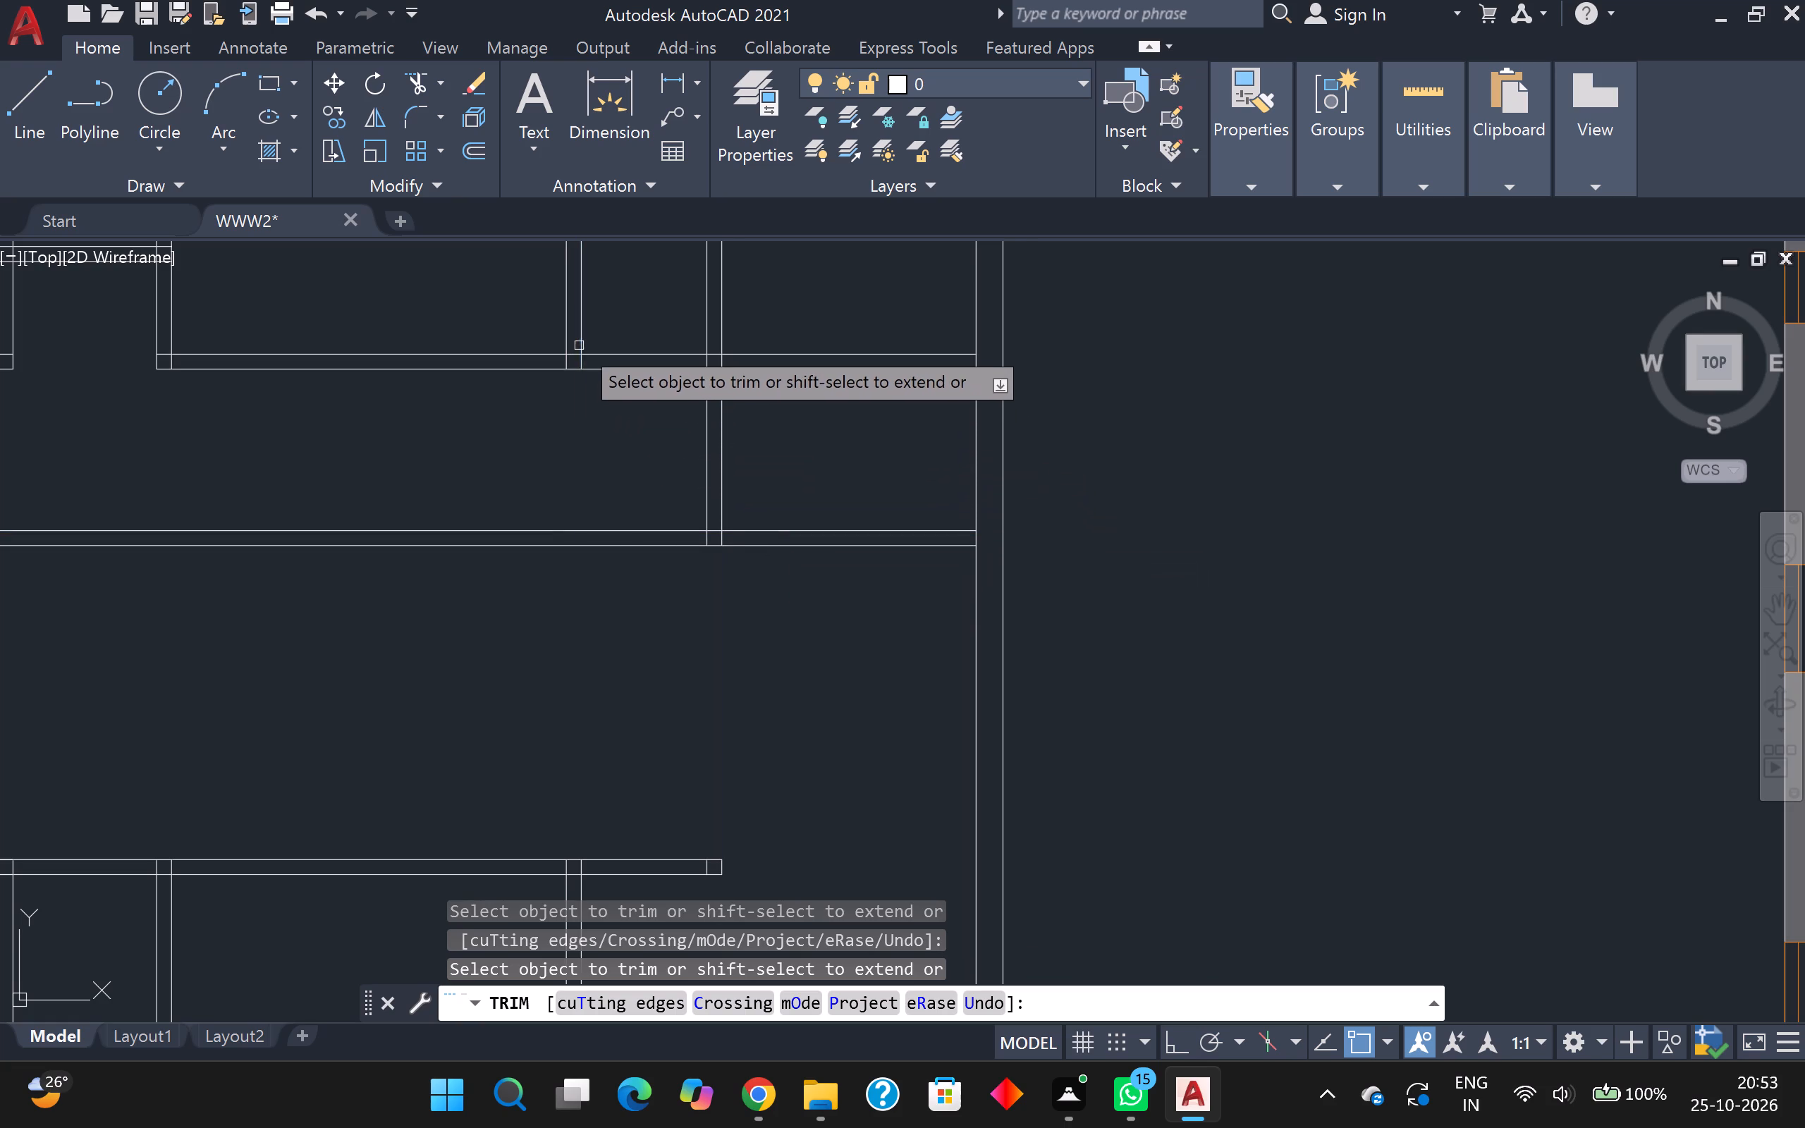
shift+click(581, 338)
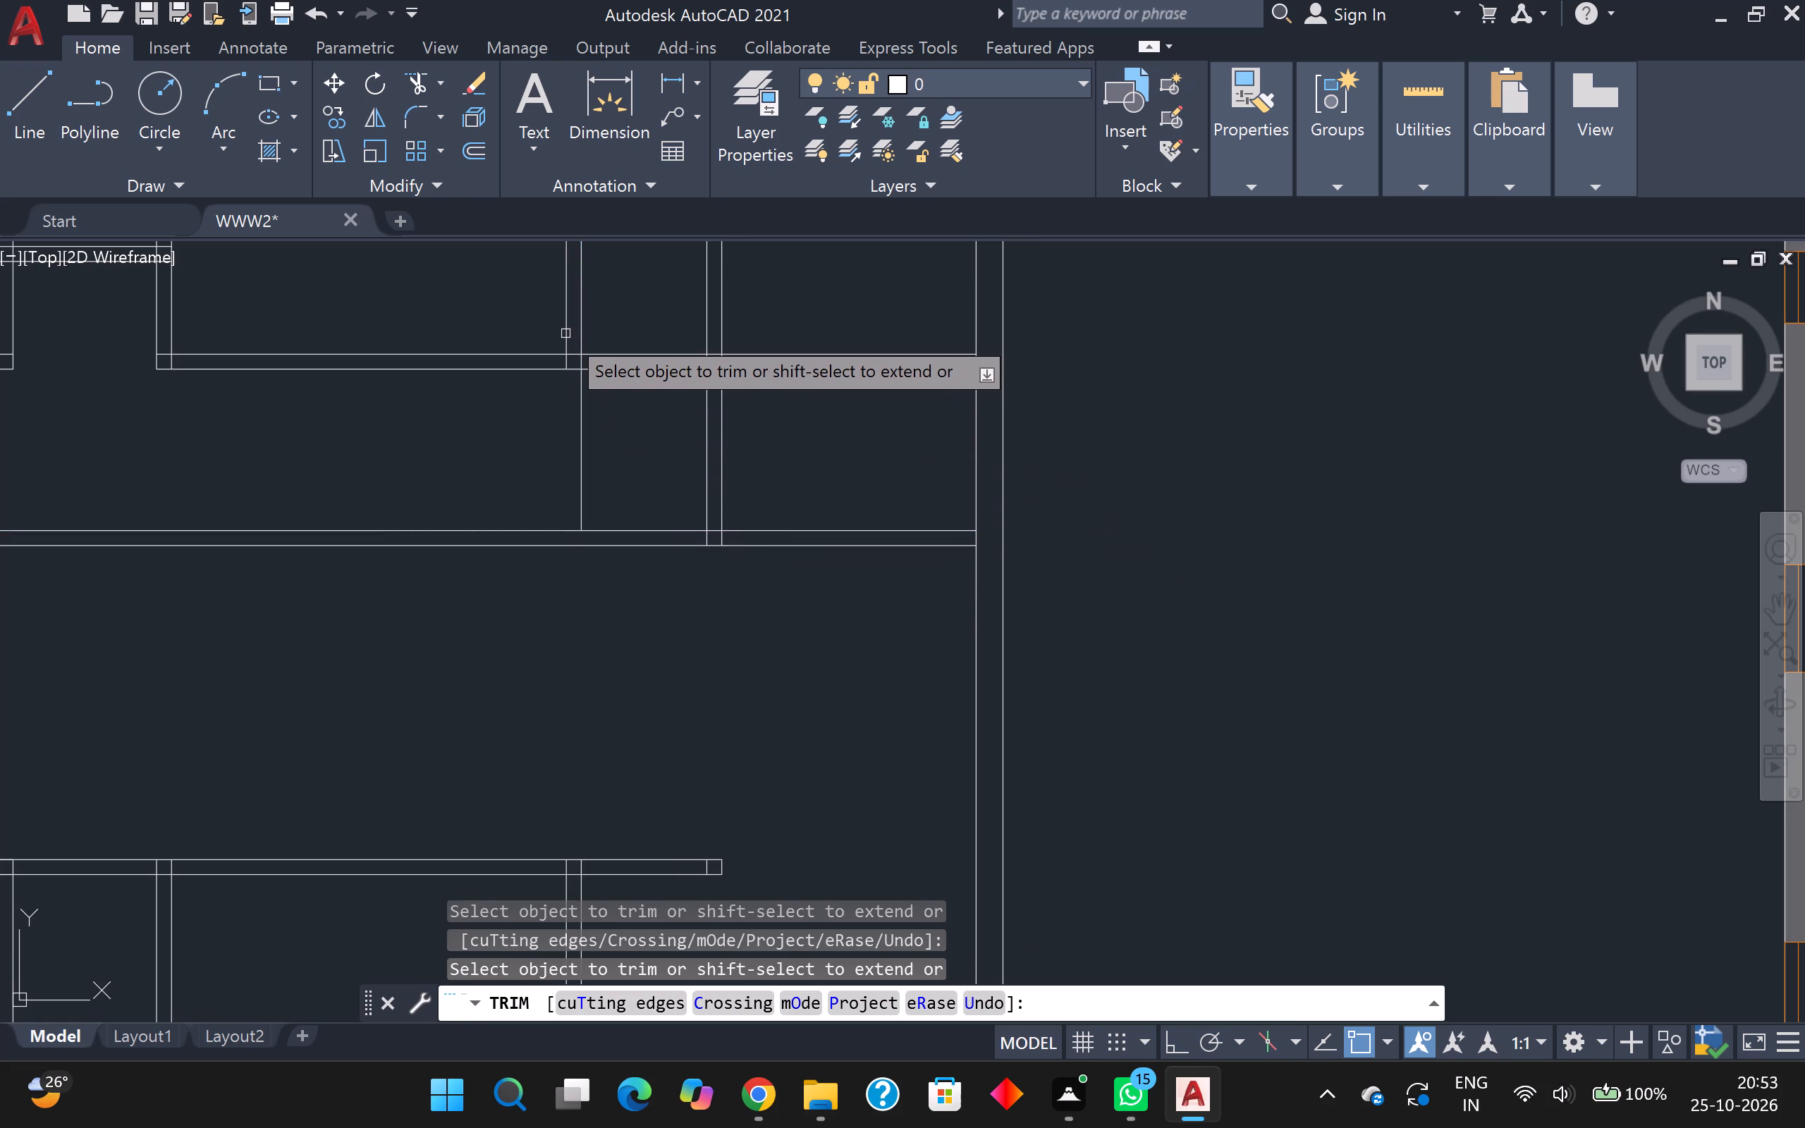
shift+click(565, 333)
scroll(439, 529, down, 1)
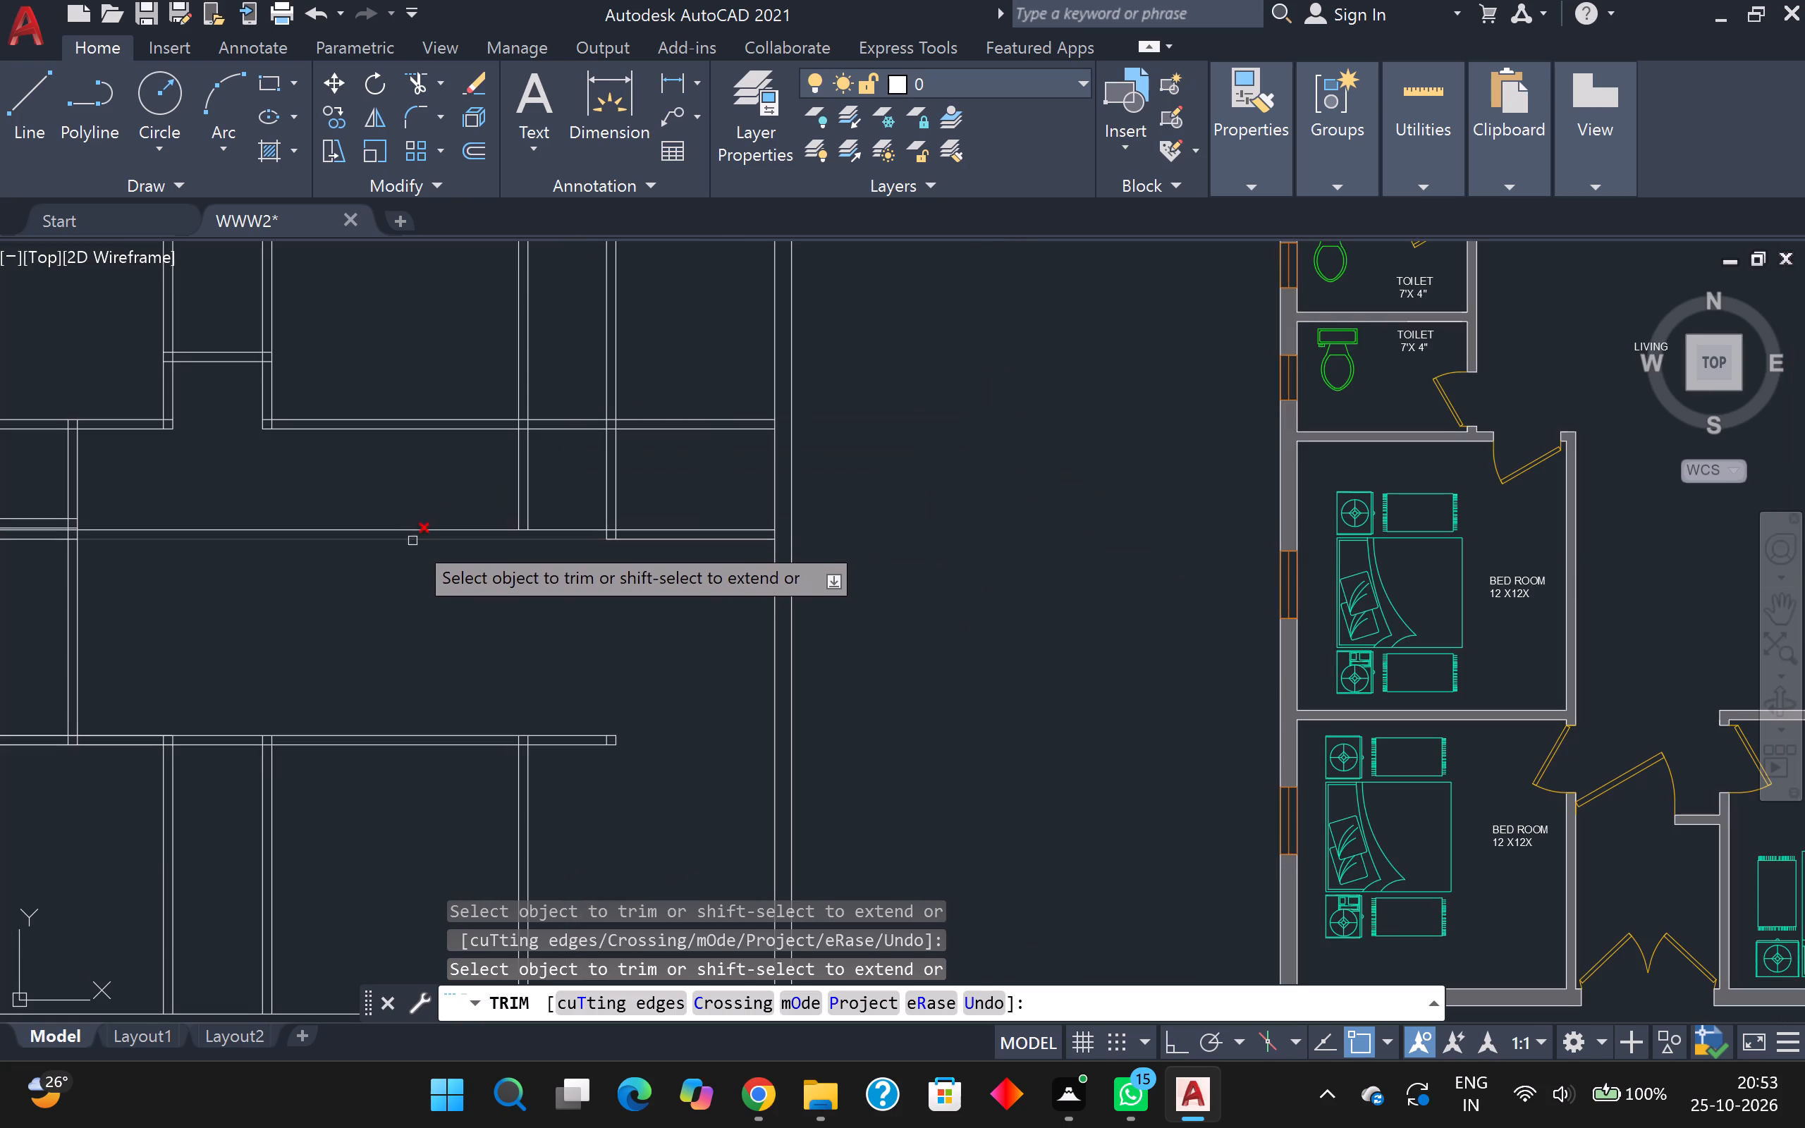
click(412, 497)
click(420, 562)
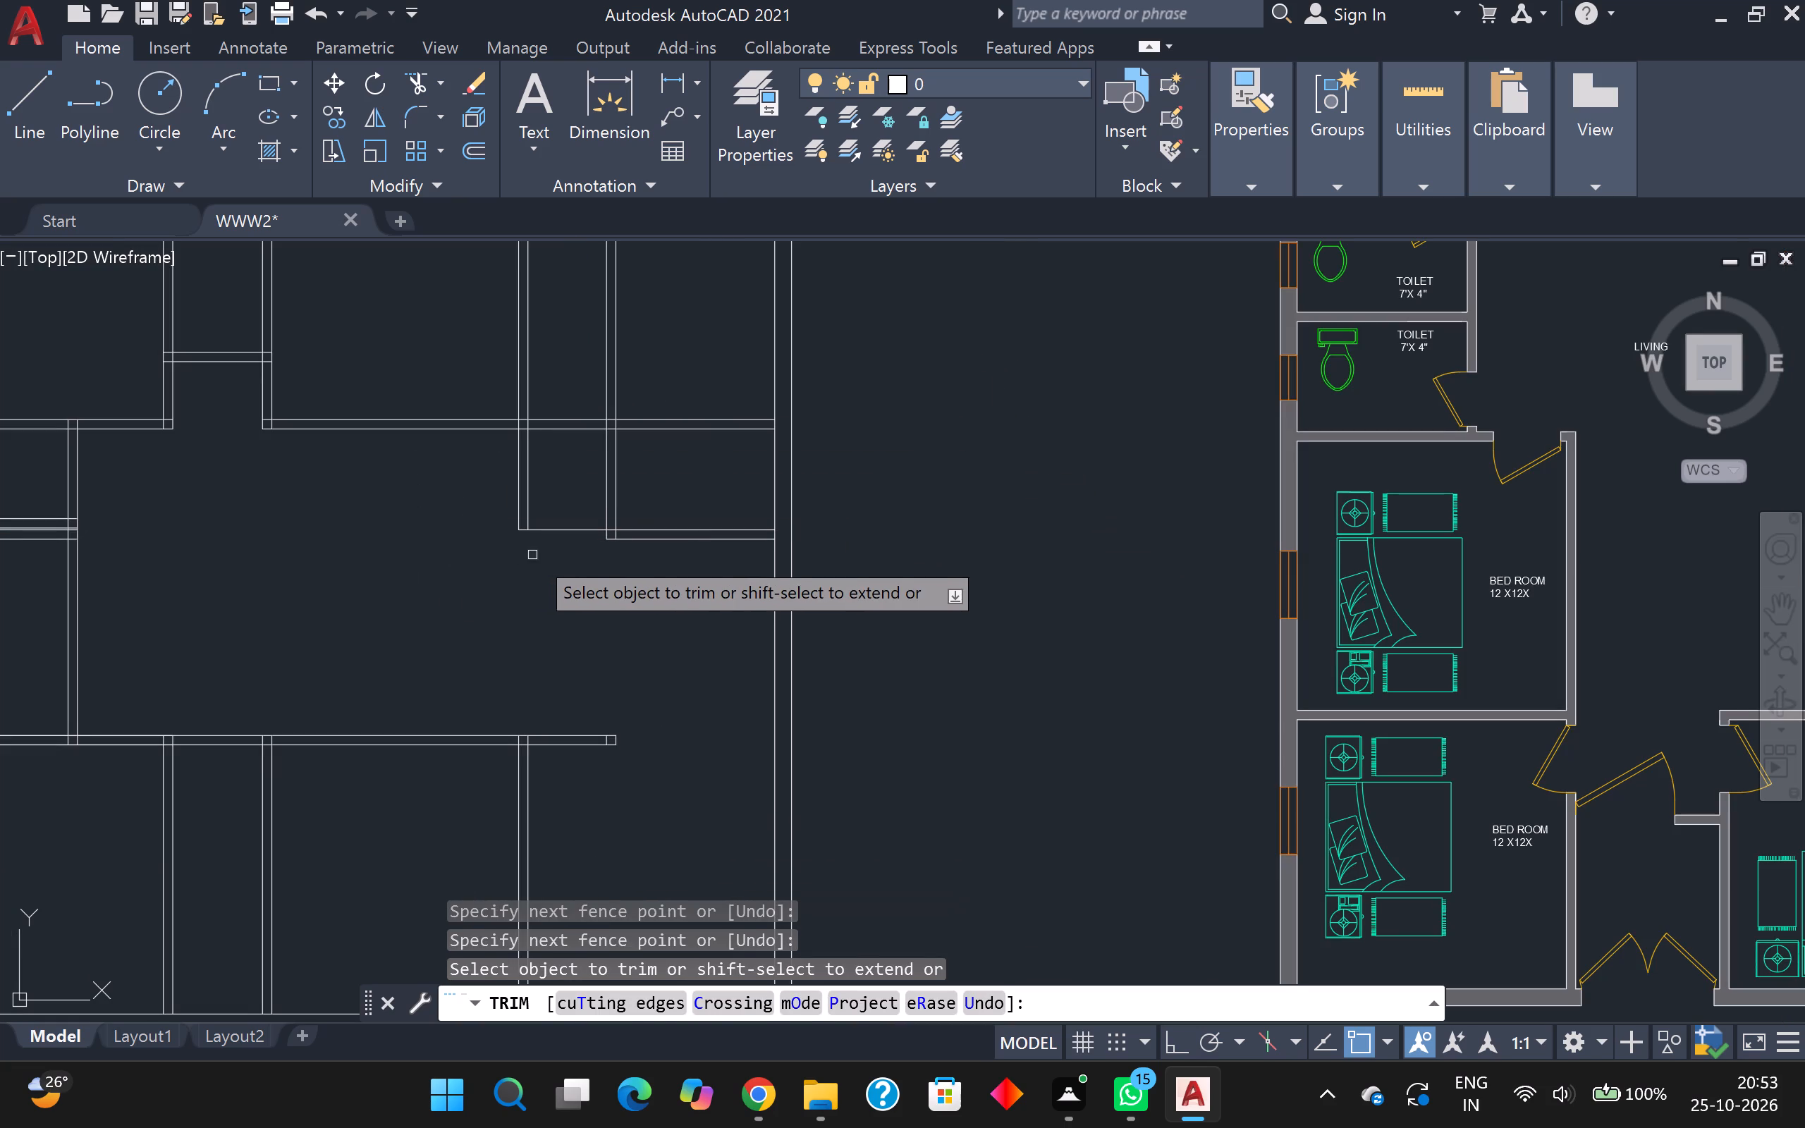
Extend the bottom partition's lower line and the vertical partition's two lines to meet at the new corner, and trim the leftward overhang.
scroll(539, 555, up, 1)
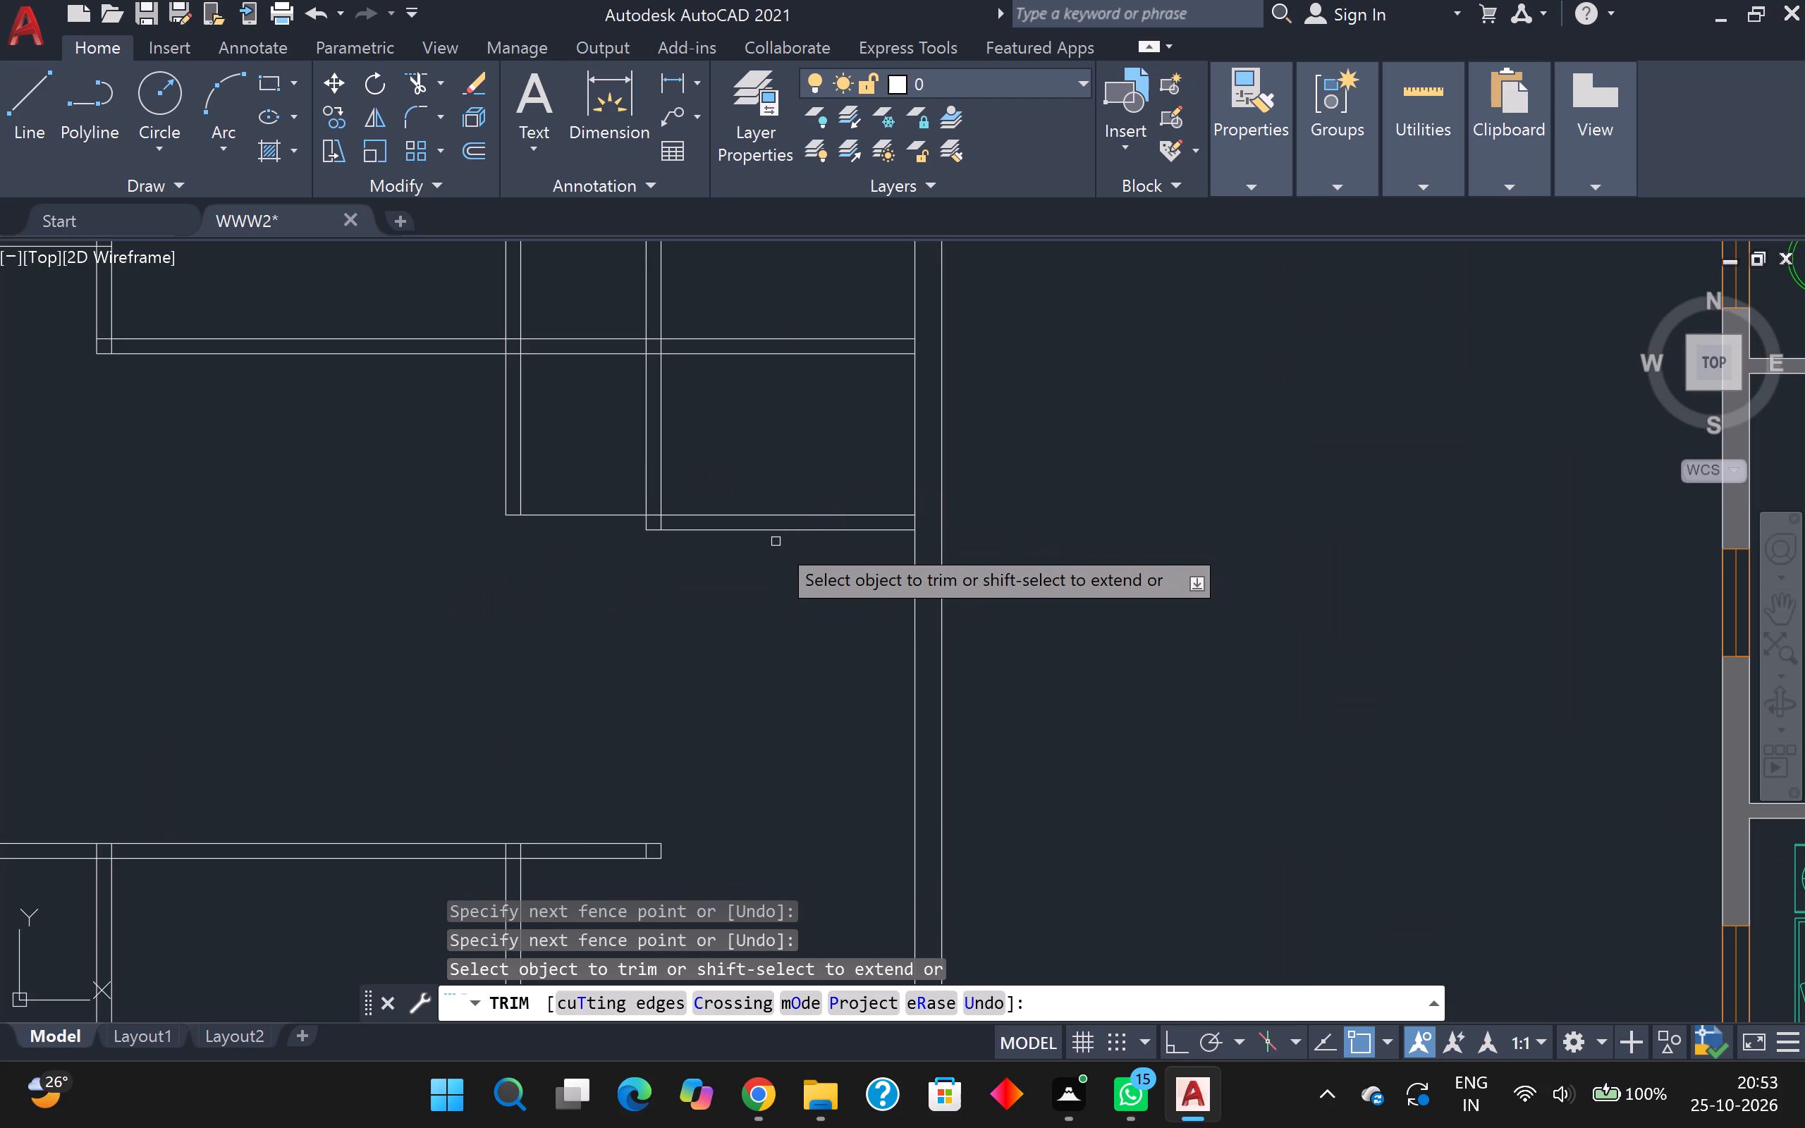
shift+click(760, 531)
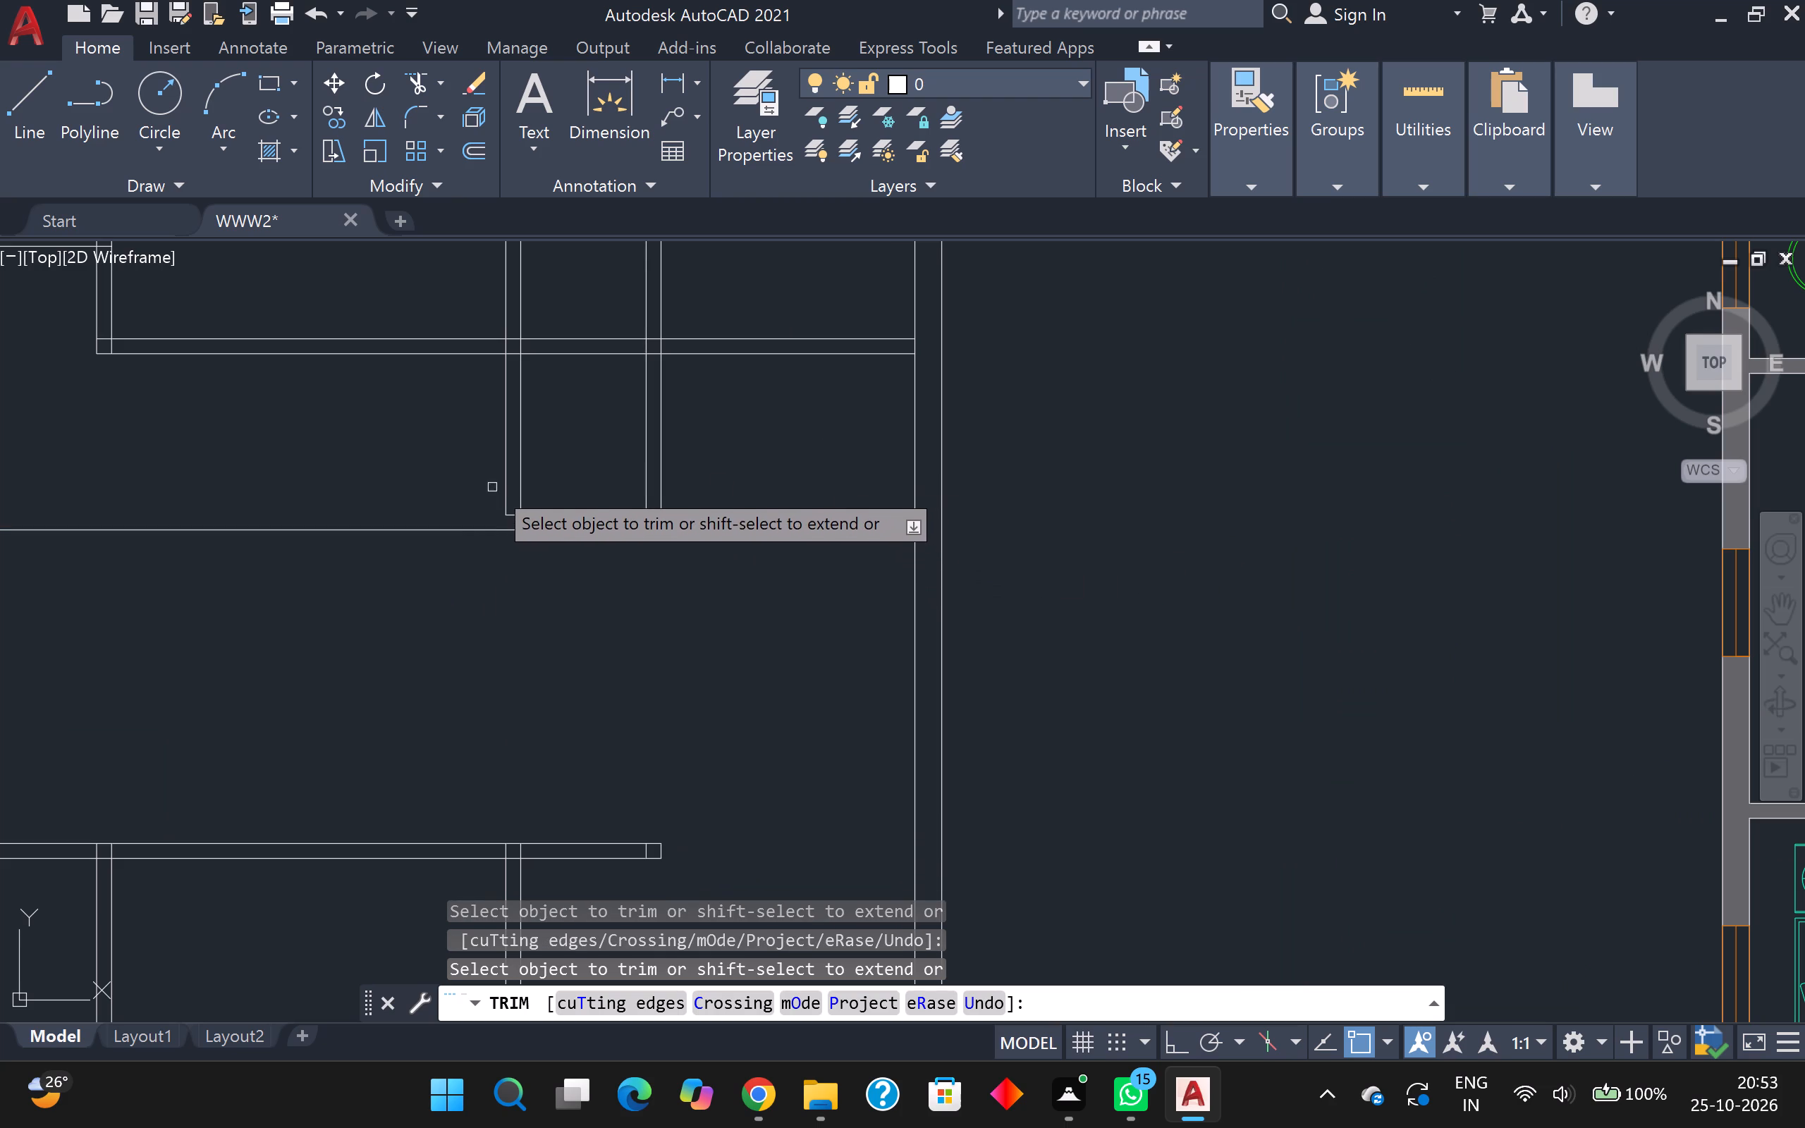
shift+click(506, 486)
shift+click(521, 490)
click(479, 501)
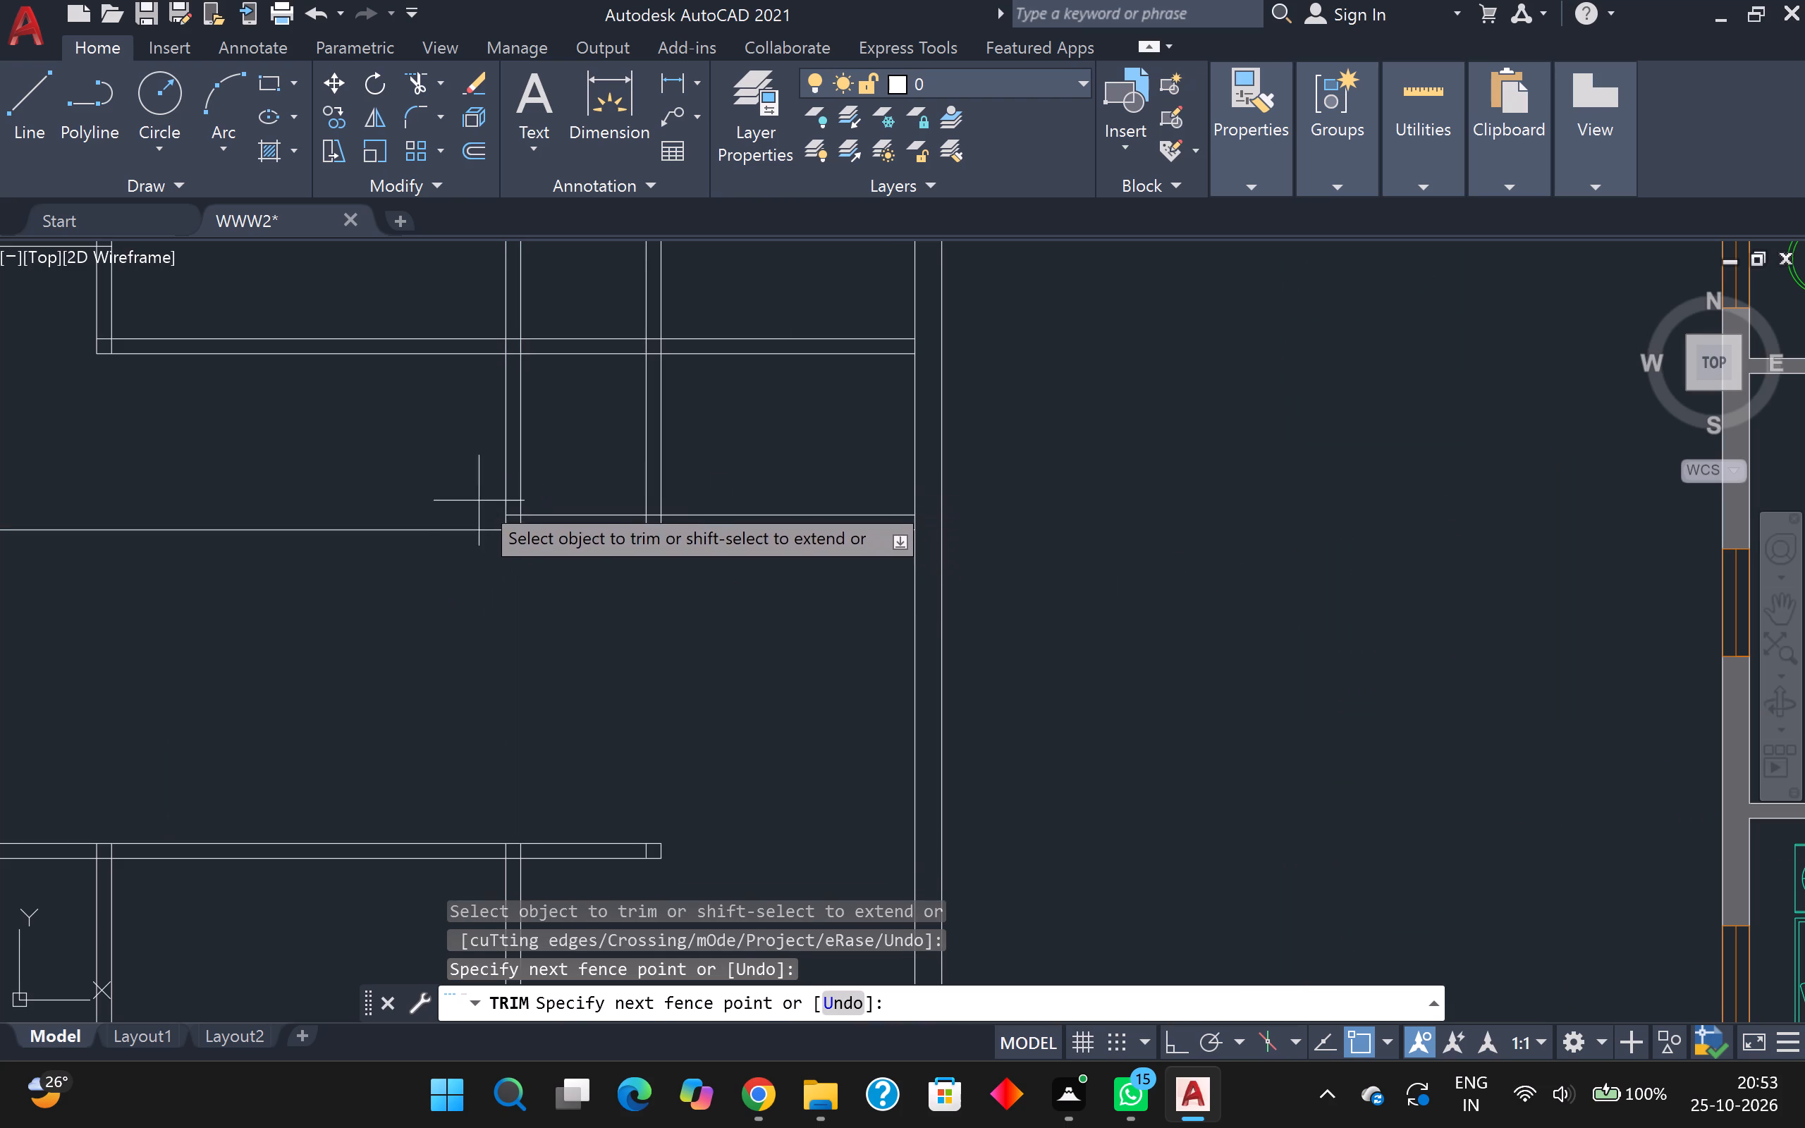
click(475, 560)
Trim the horizontal partition between the two rightmost vertical partitions, joining the narrow upper space with the strip below it.
scroll(492, 561, up, 1)
scroll(492, 561, down, 2)
middle_drag(492, 561, 640, 674)
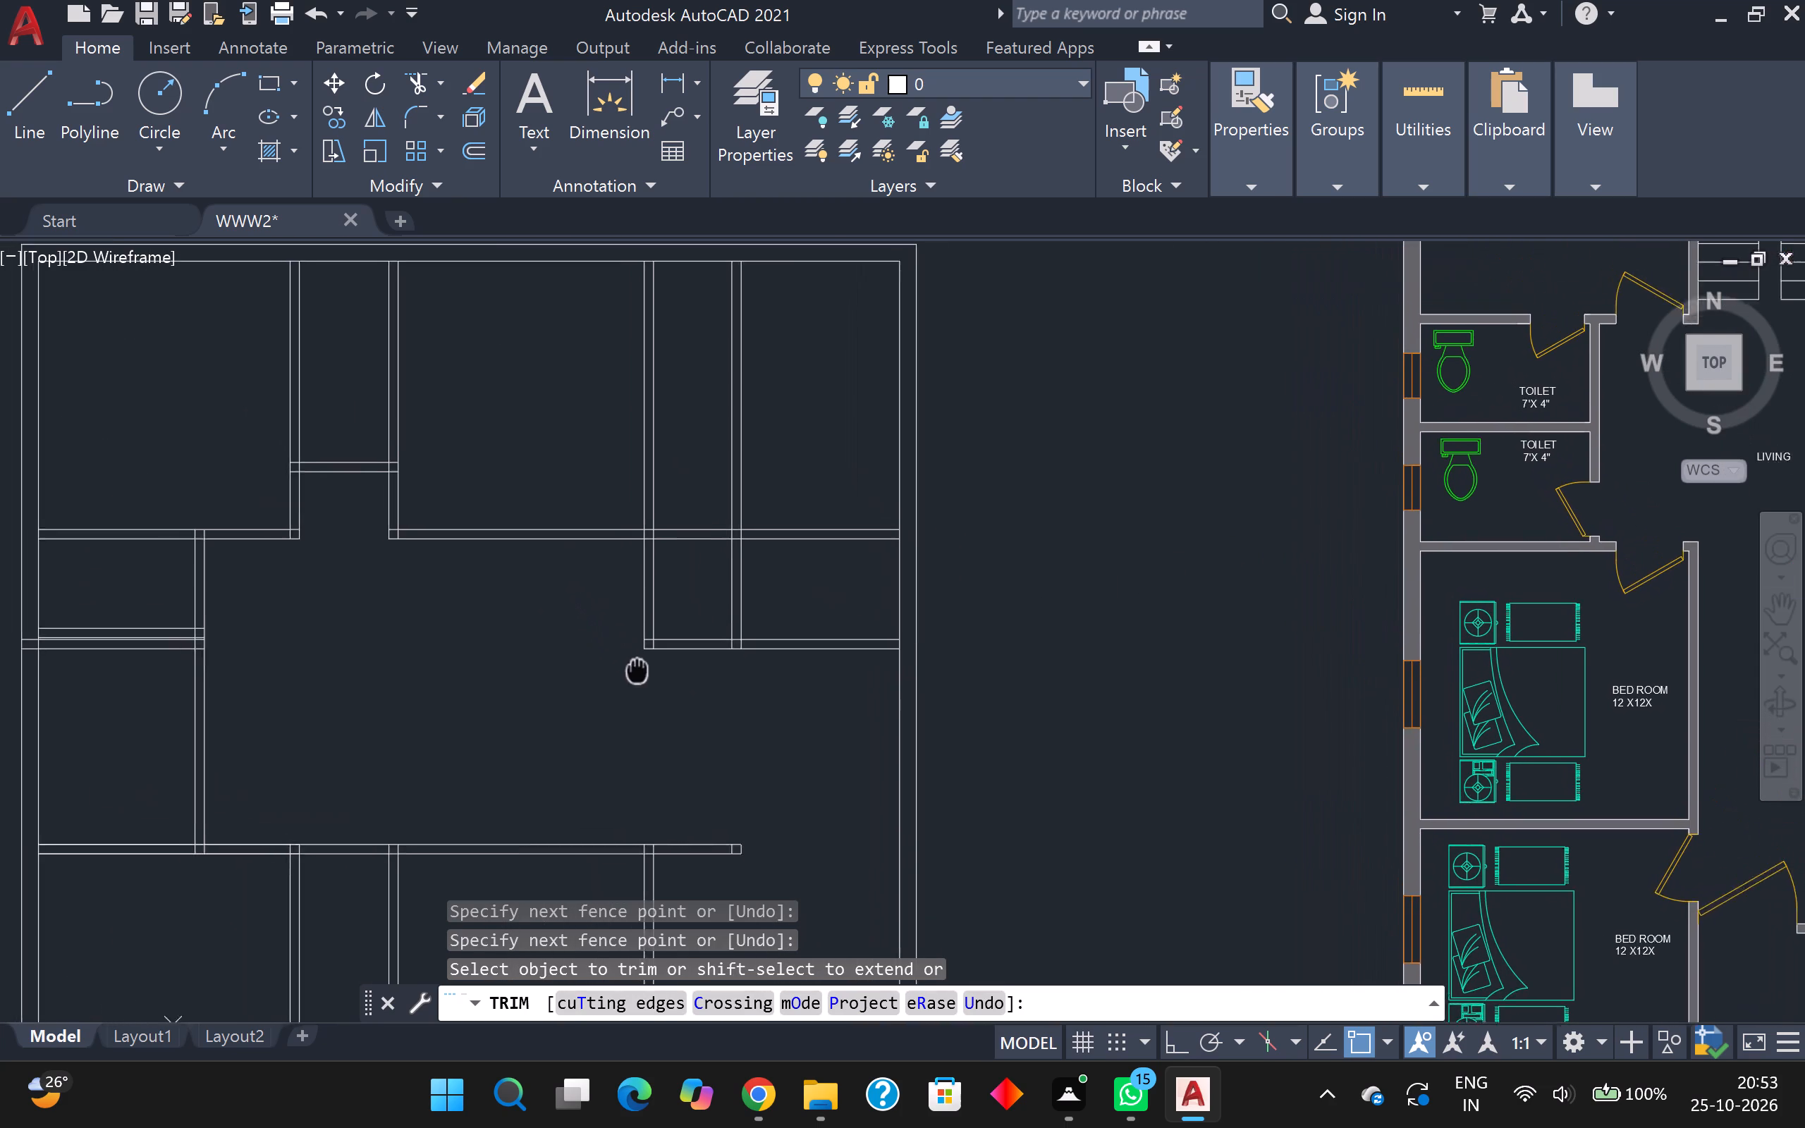
middle_drag(640, 674, 652, 685)
scroll(616, 612, up, 1)
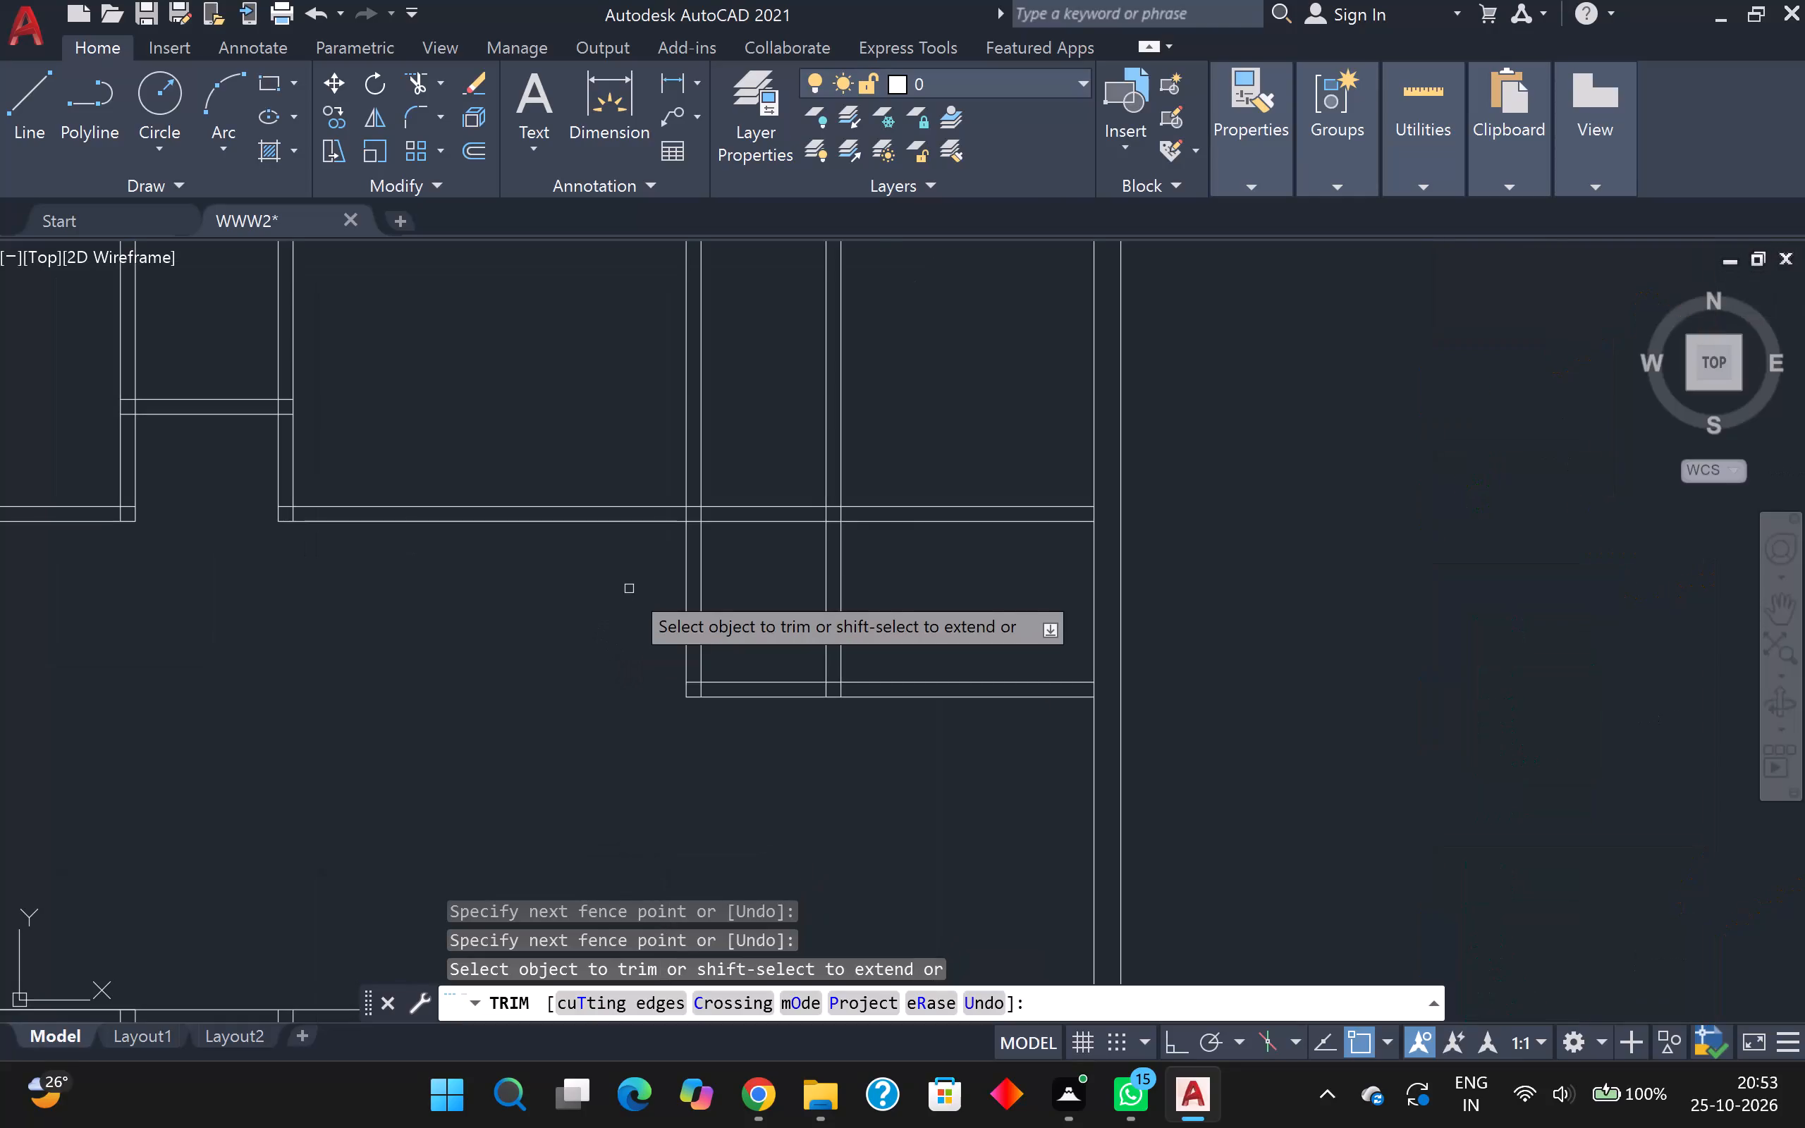
click(784, 565)
click(773, 453)
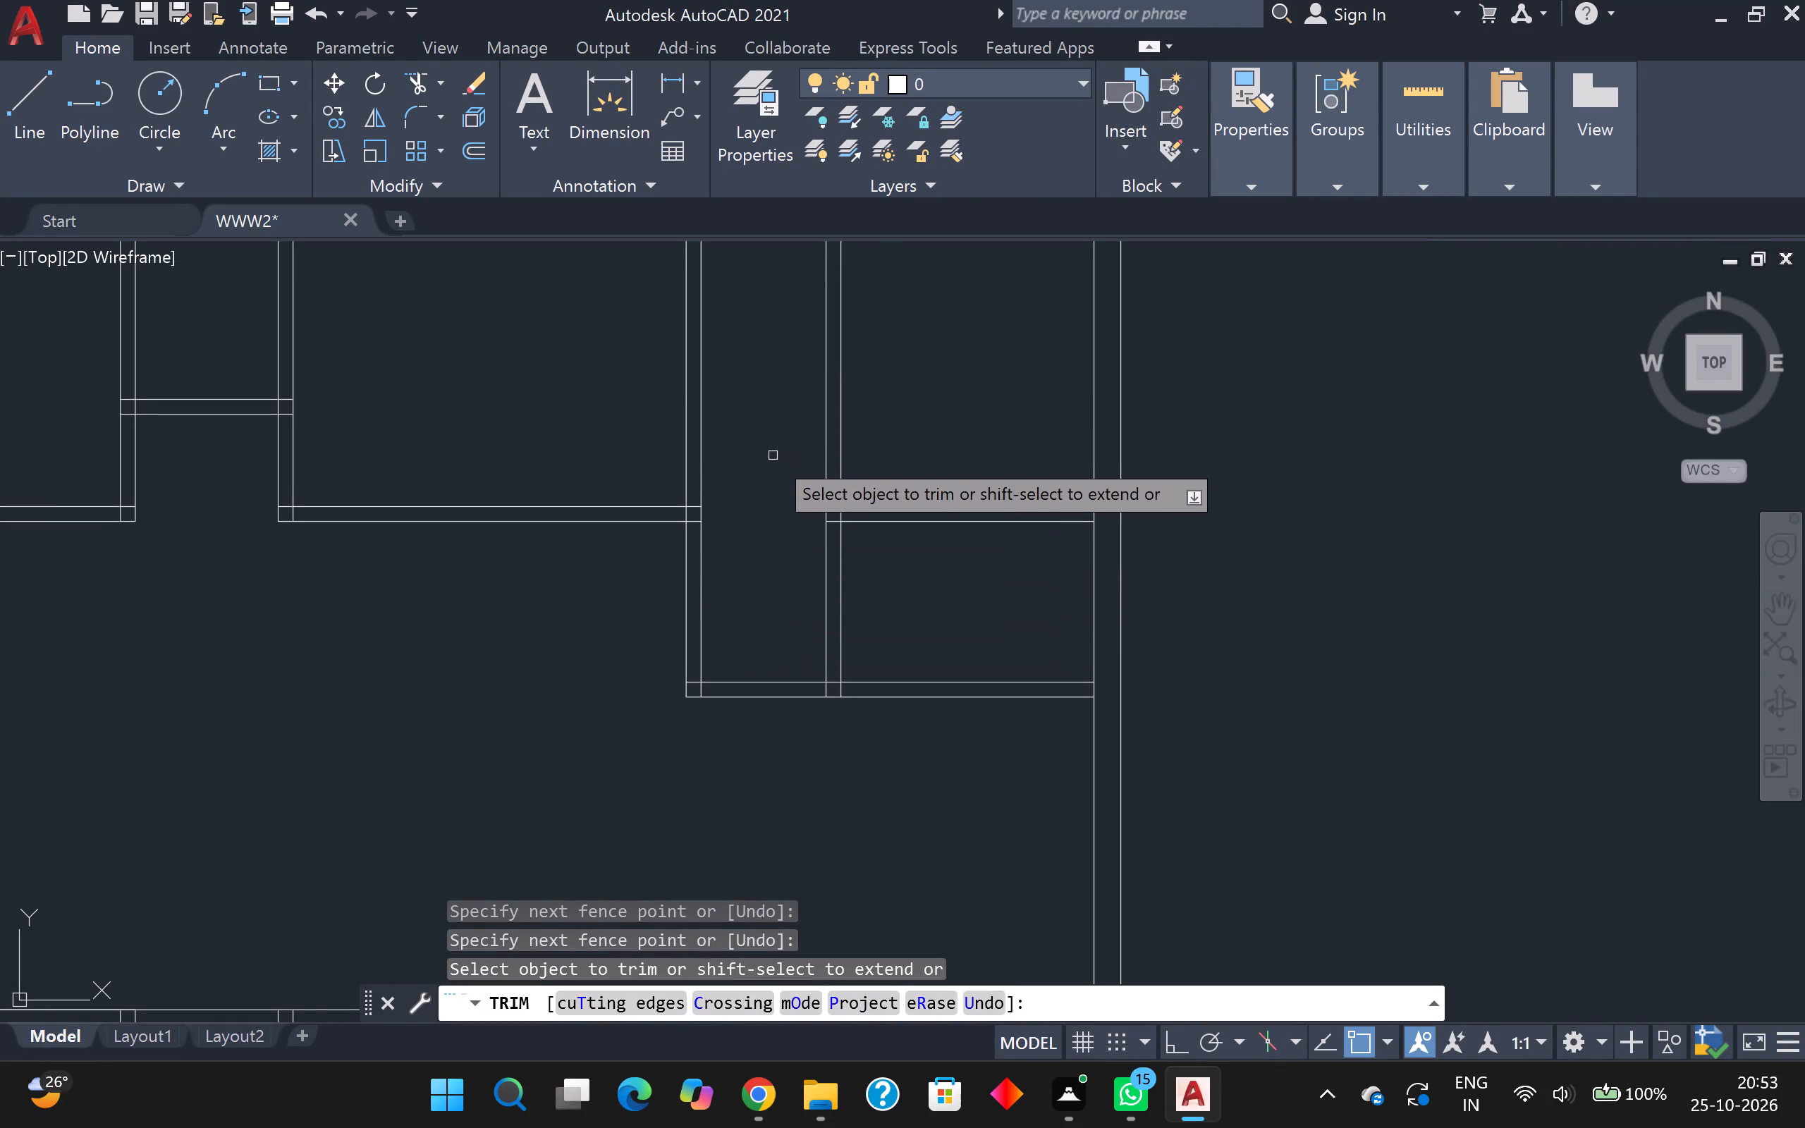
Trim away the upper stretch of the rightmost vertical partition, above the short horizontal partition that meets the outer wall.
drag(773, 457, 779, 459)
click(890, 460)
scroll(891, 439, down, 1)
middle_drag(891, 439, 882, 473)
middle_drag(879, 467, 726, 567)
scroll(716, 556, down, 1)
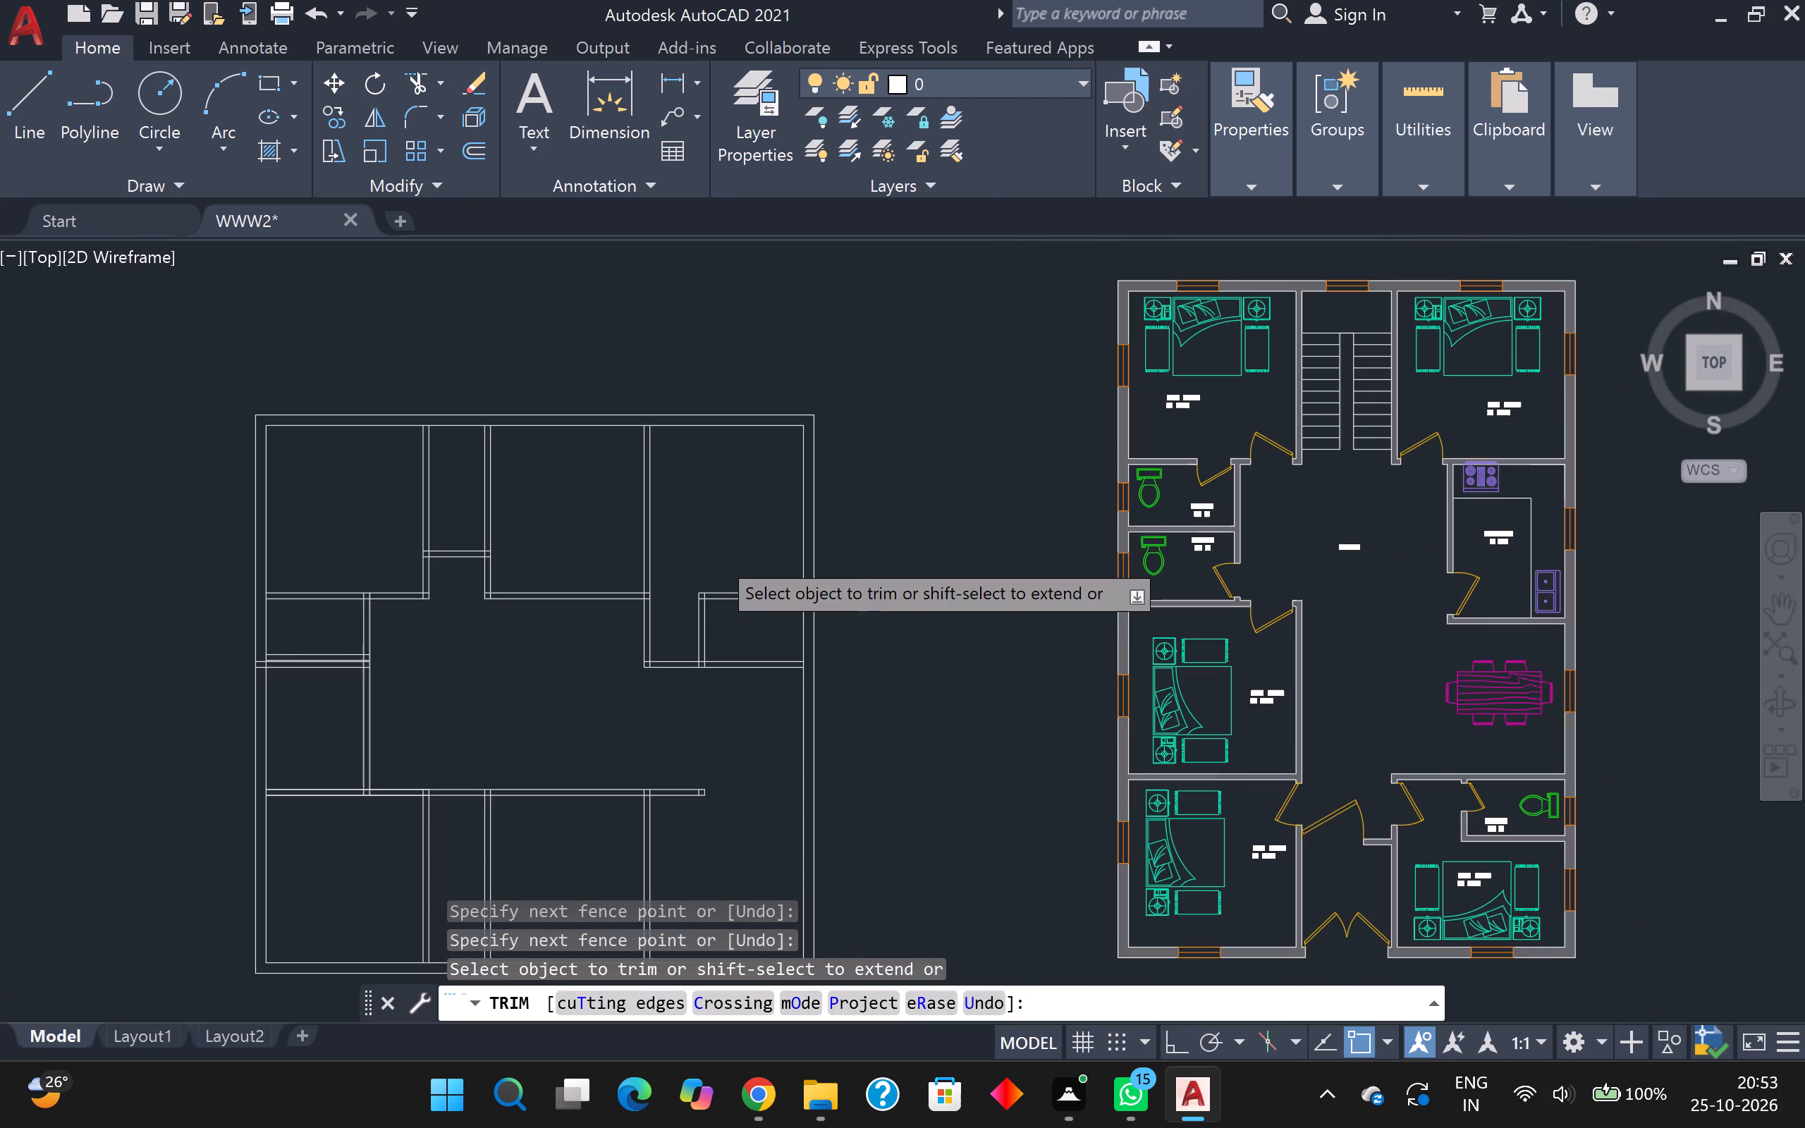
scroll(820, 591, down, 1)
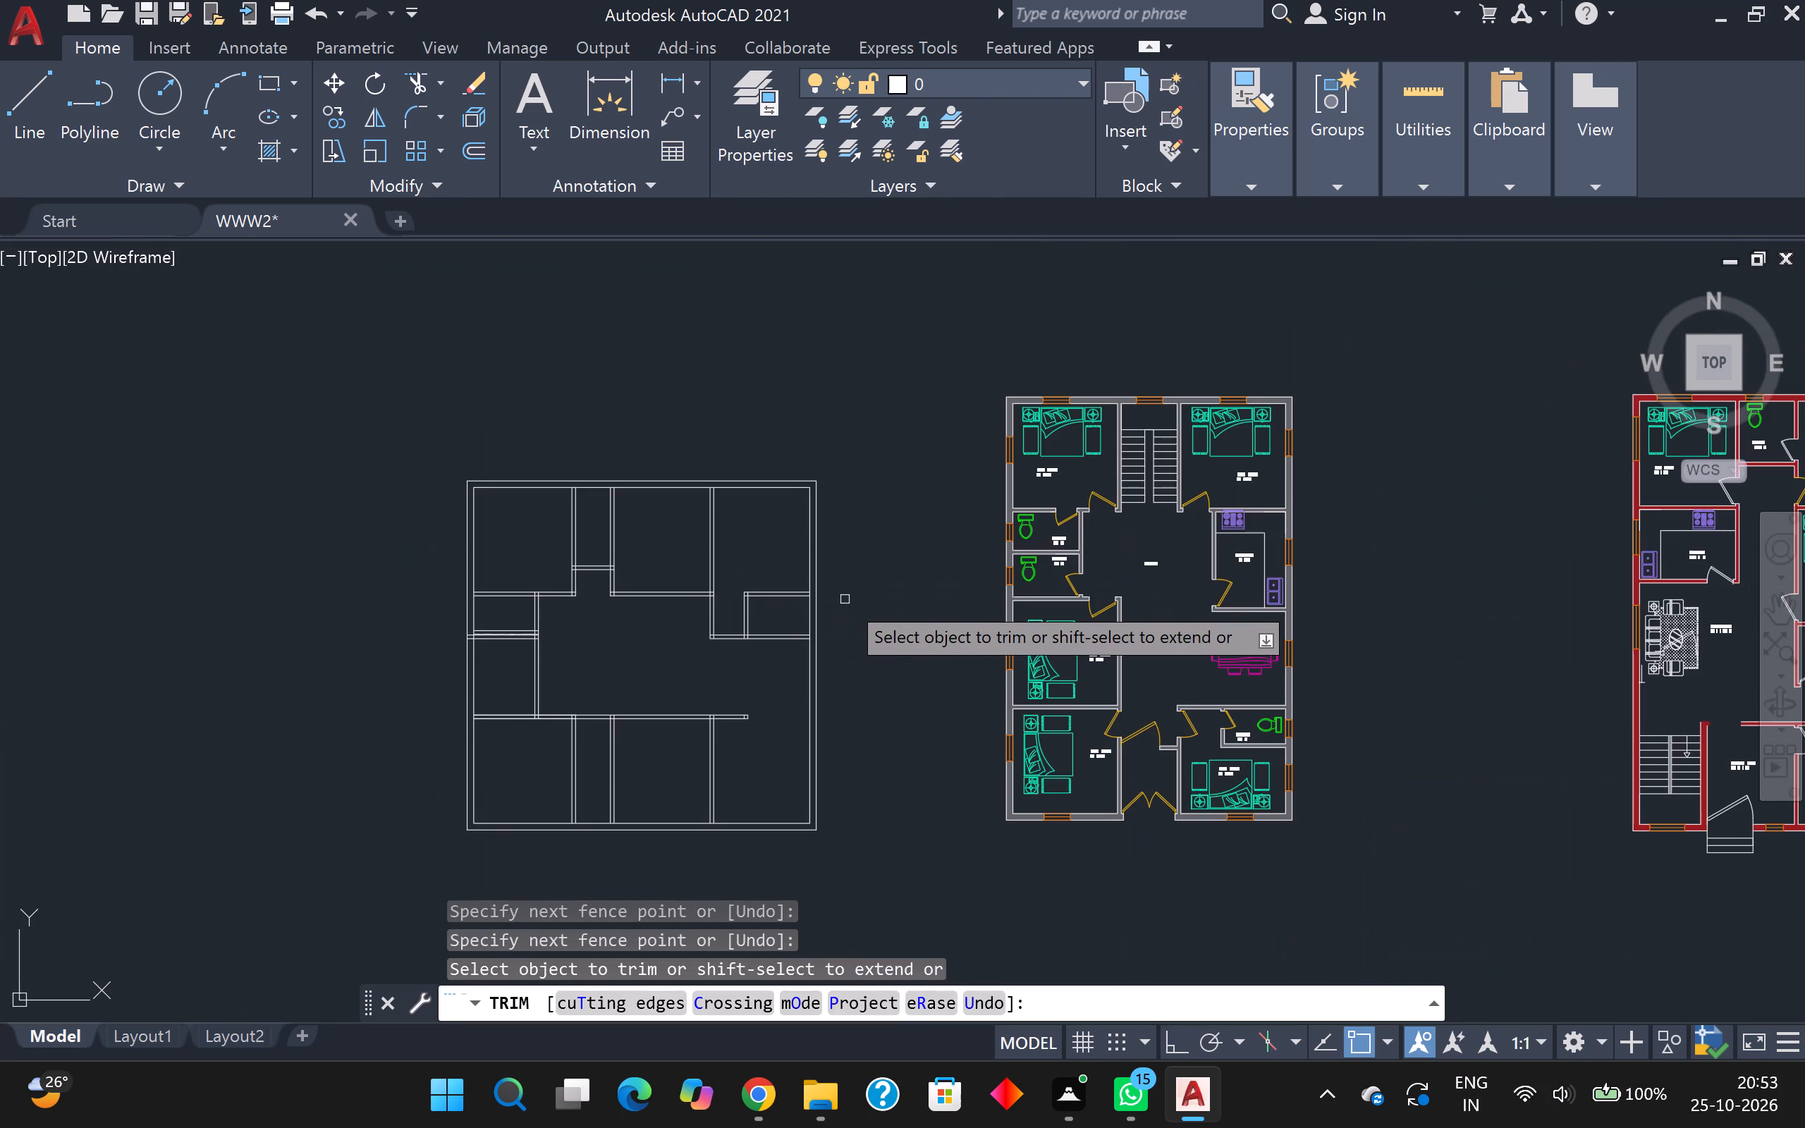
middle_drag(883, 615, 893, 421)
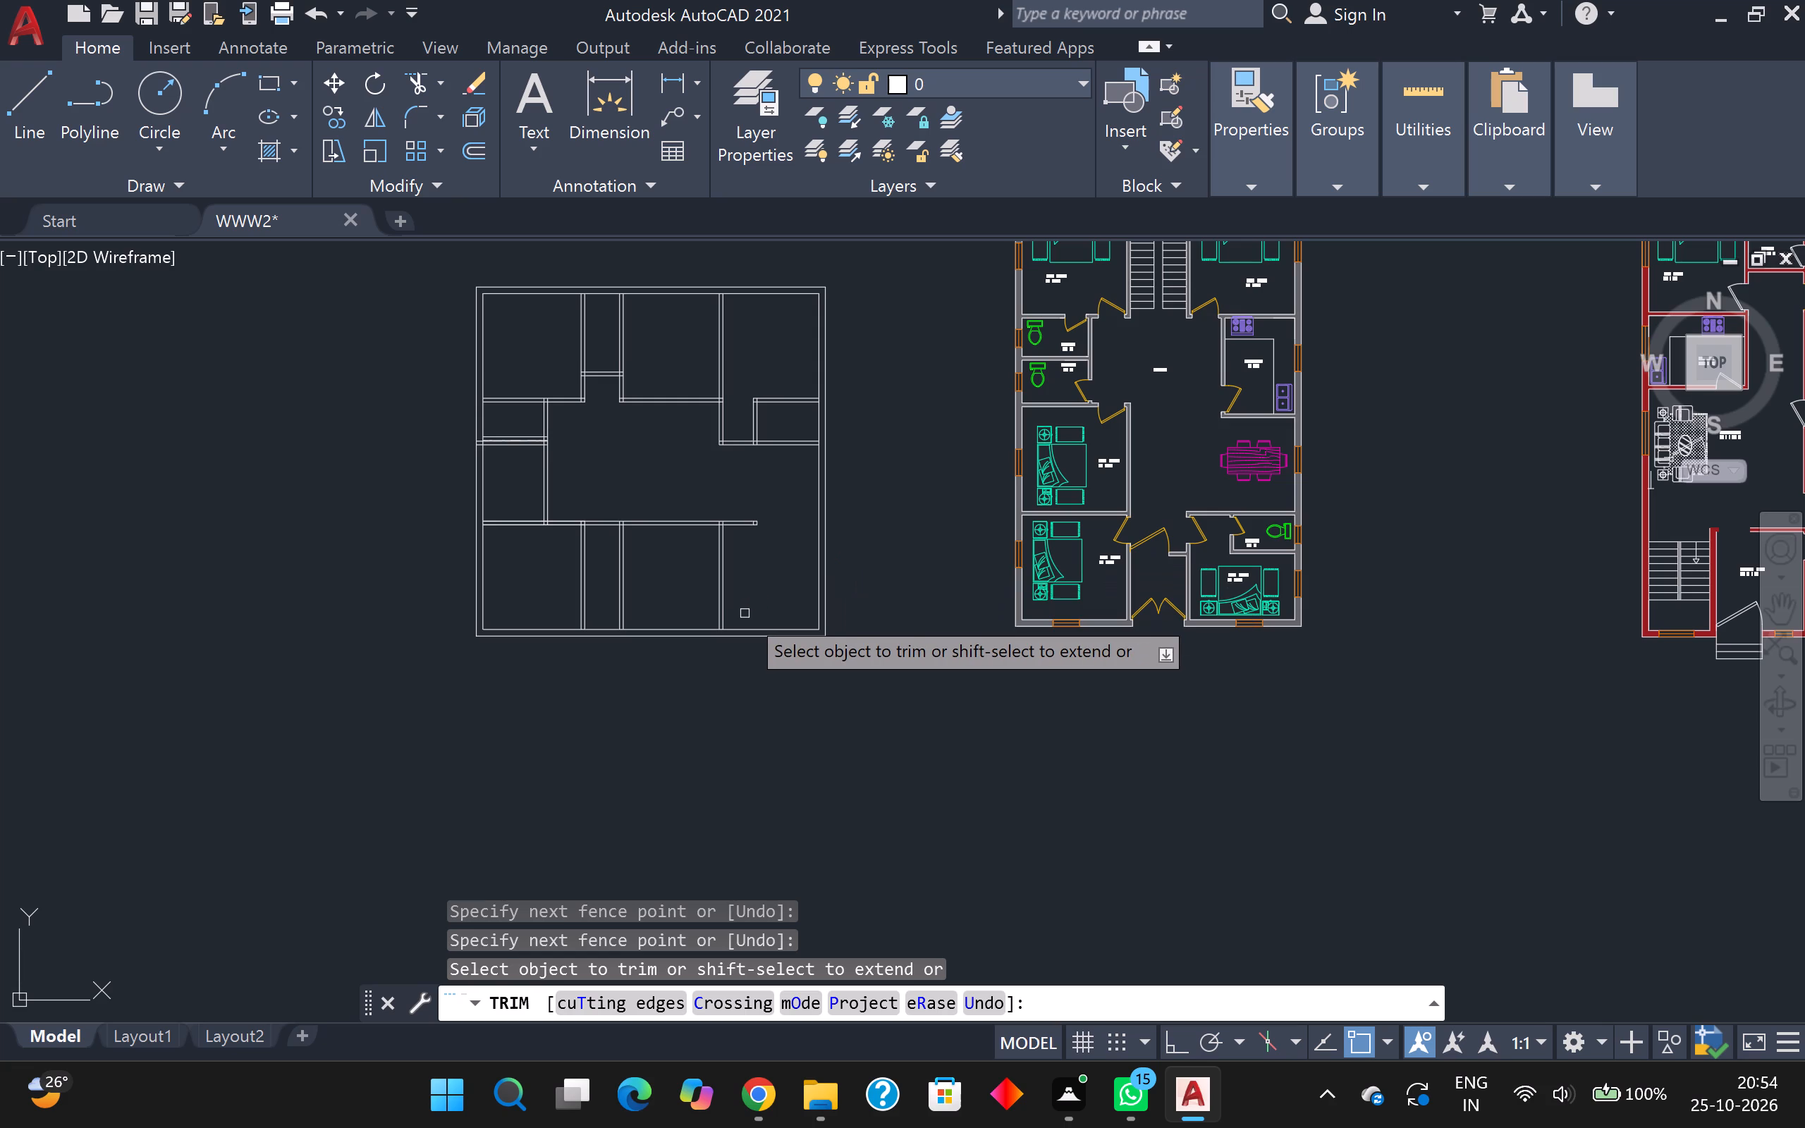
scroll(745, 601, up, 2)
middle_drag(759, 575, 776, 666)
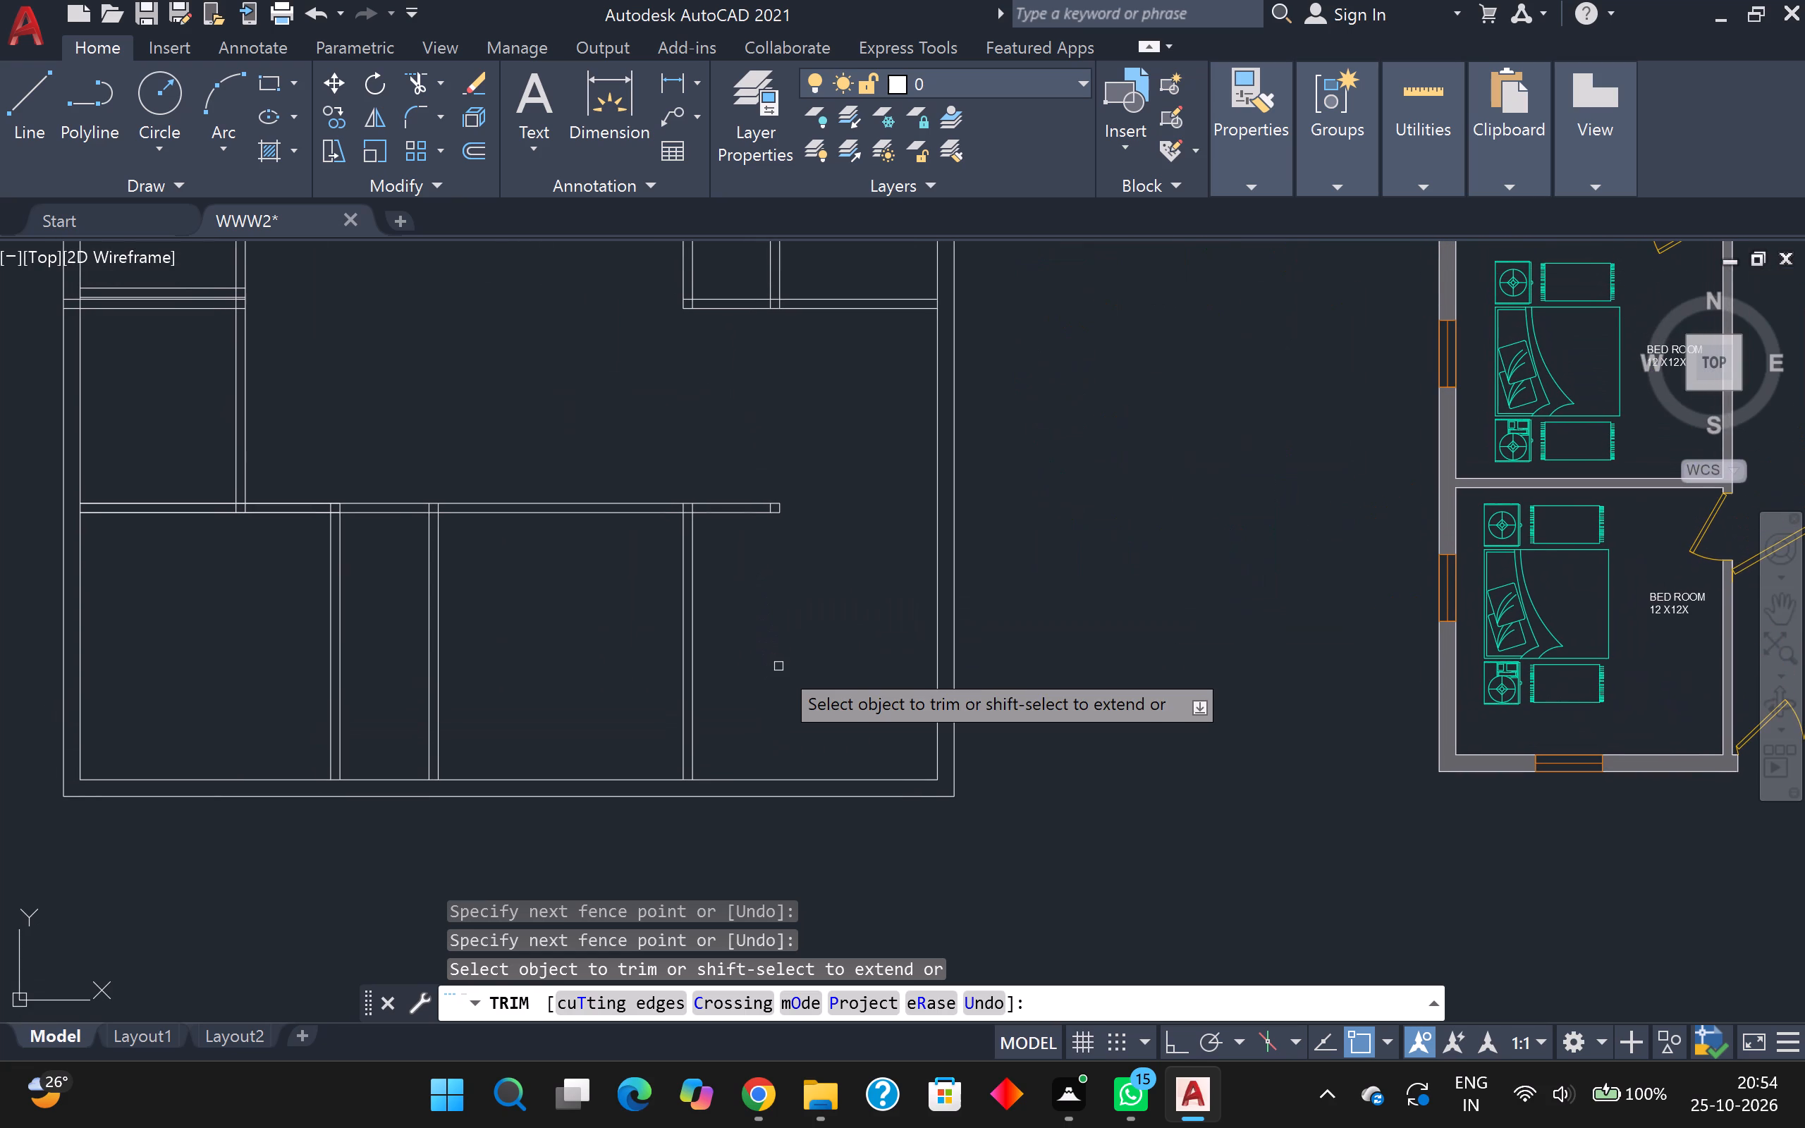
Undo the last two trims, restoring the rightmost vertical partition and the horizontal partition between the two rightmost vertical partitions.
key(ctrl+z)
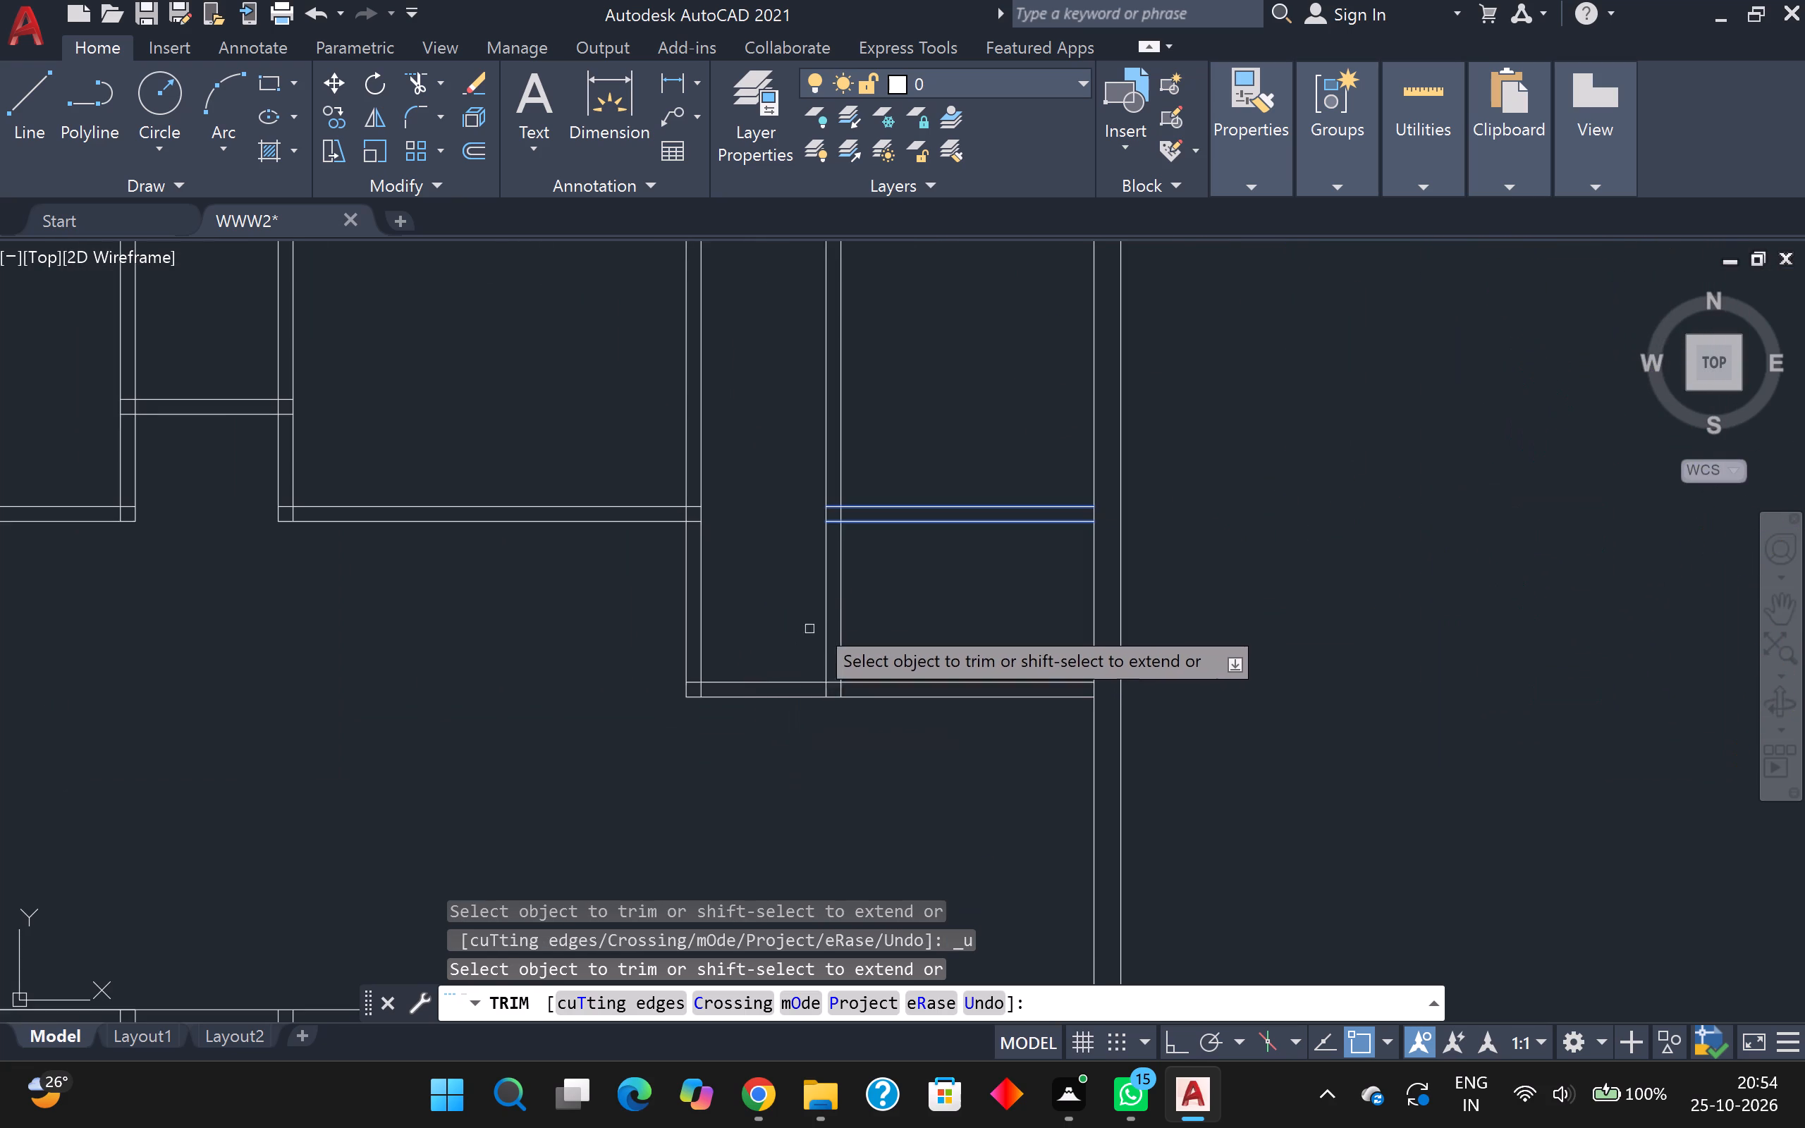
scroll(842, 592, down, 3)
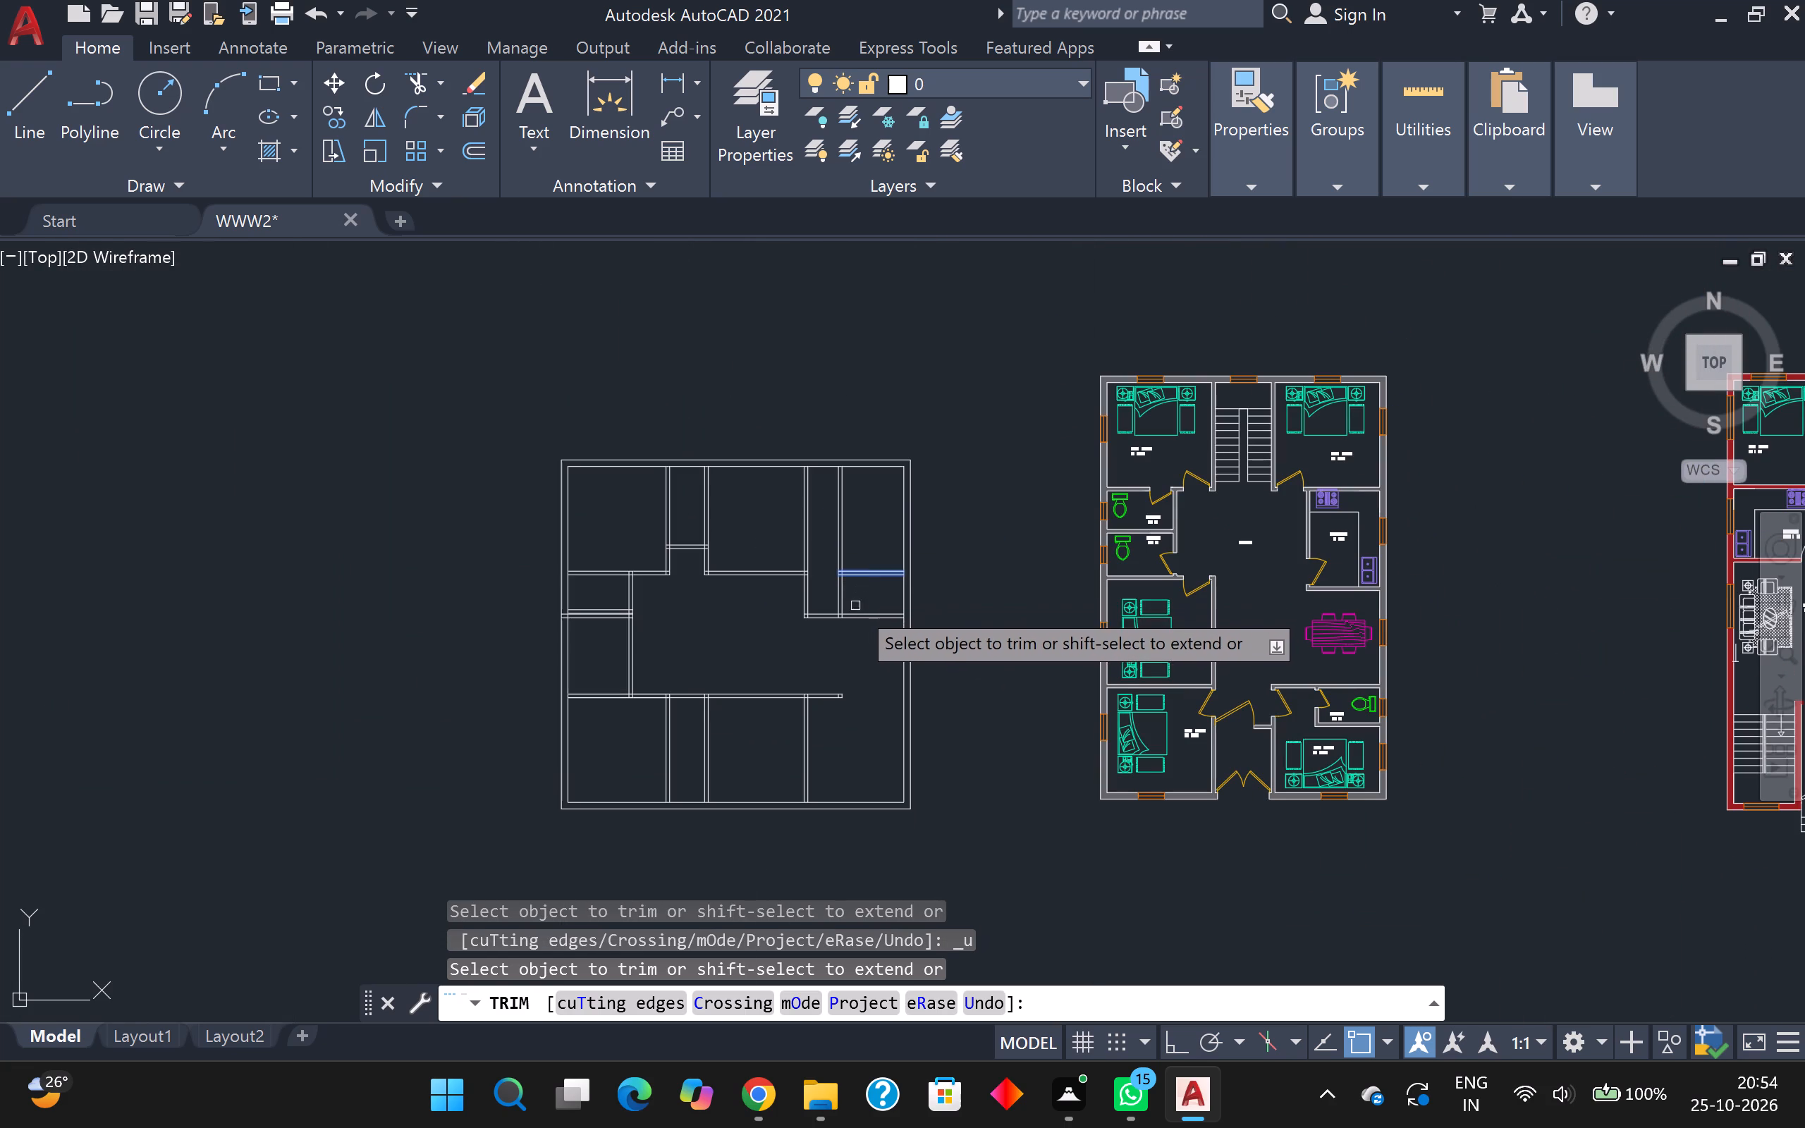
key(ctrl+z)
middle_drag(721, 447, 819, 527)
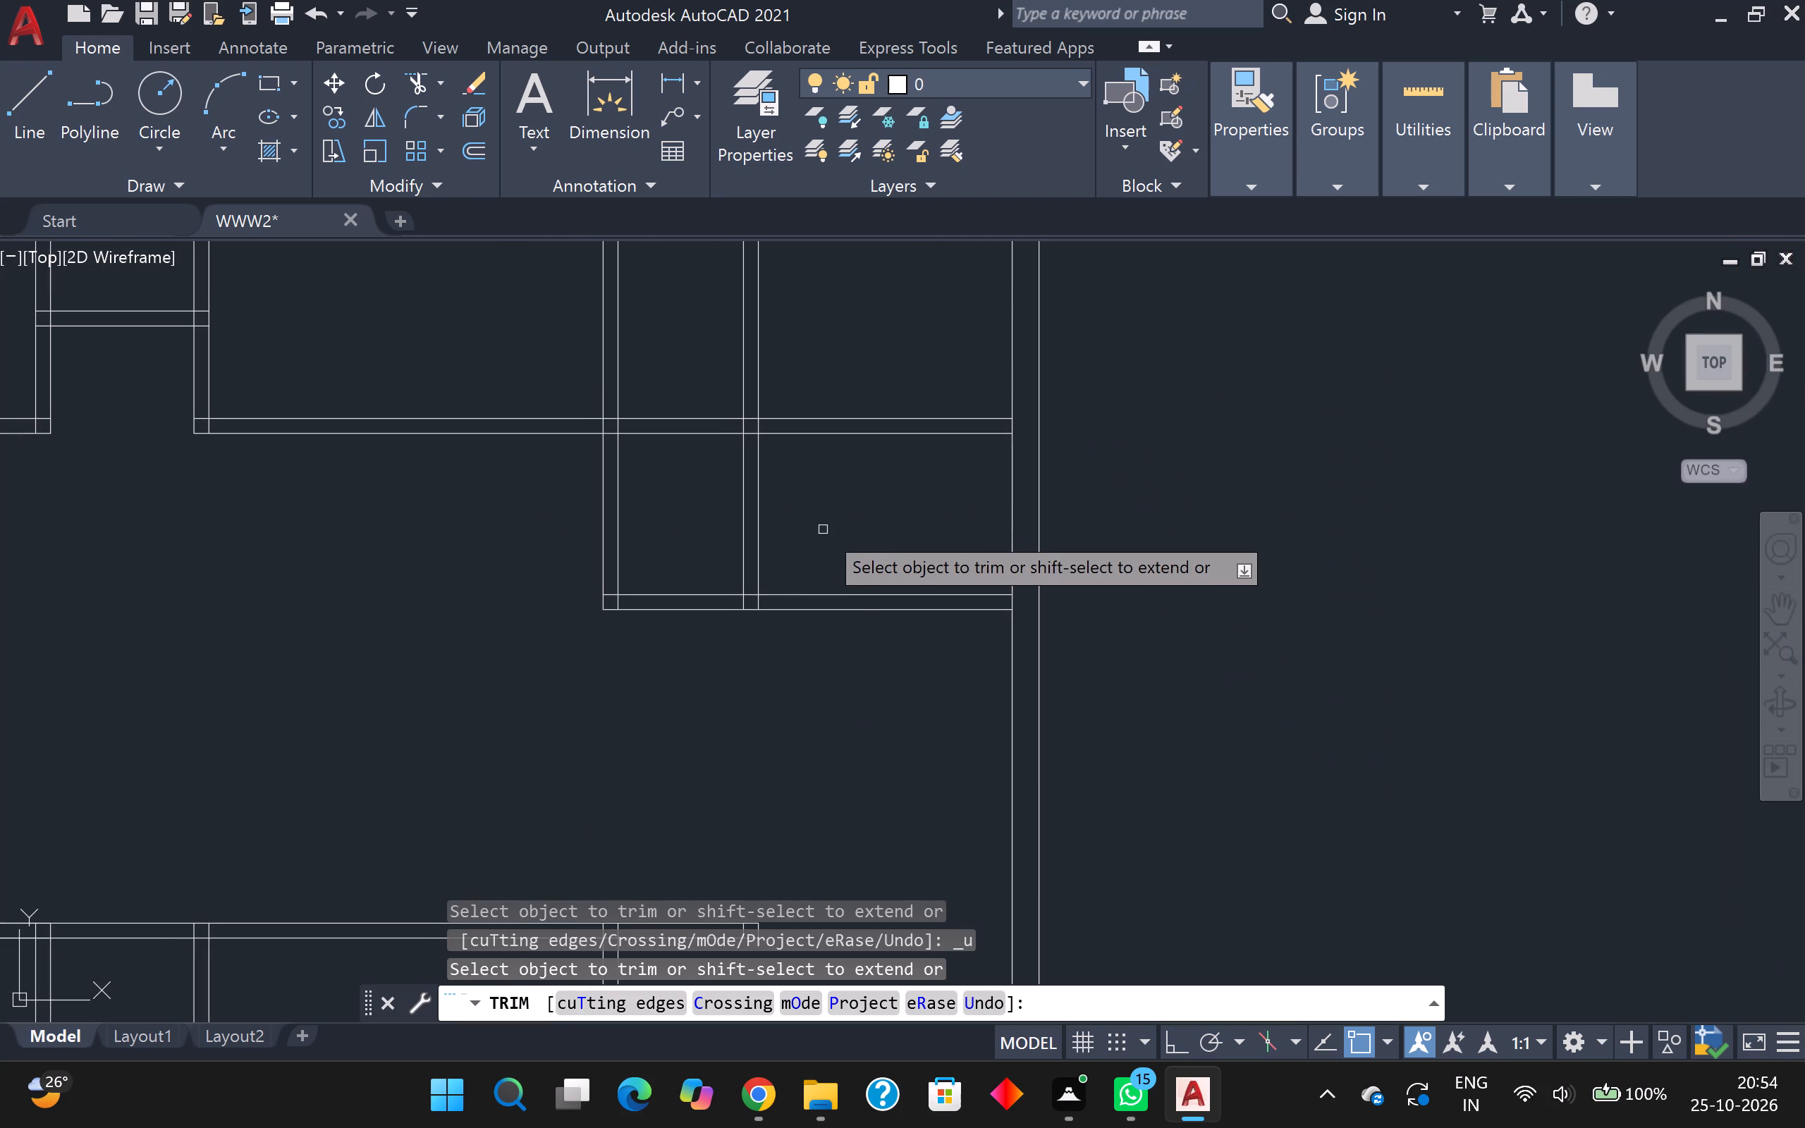
Trim the left one of the two rightmost vertical partitions between the long horizontal partition and the shorter one below it.
scroll(804, 545, down, 2)
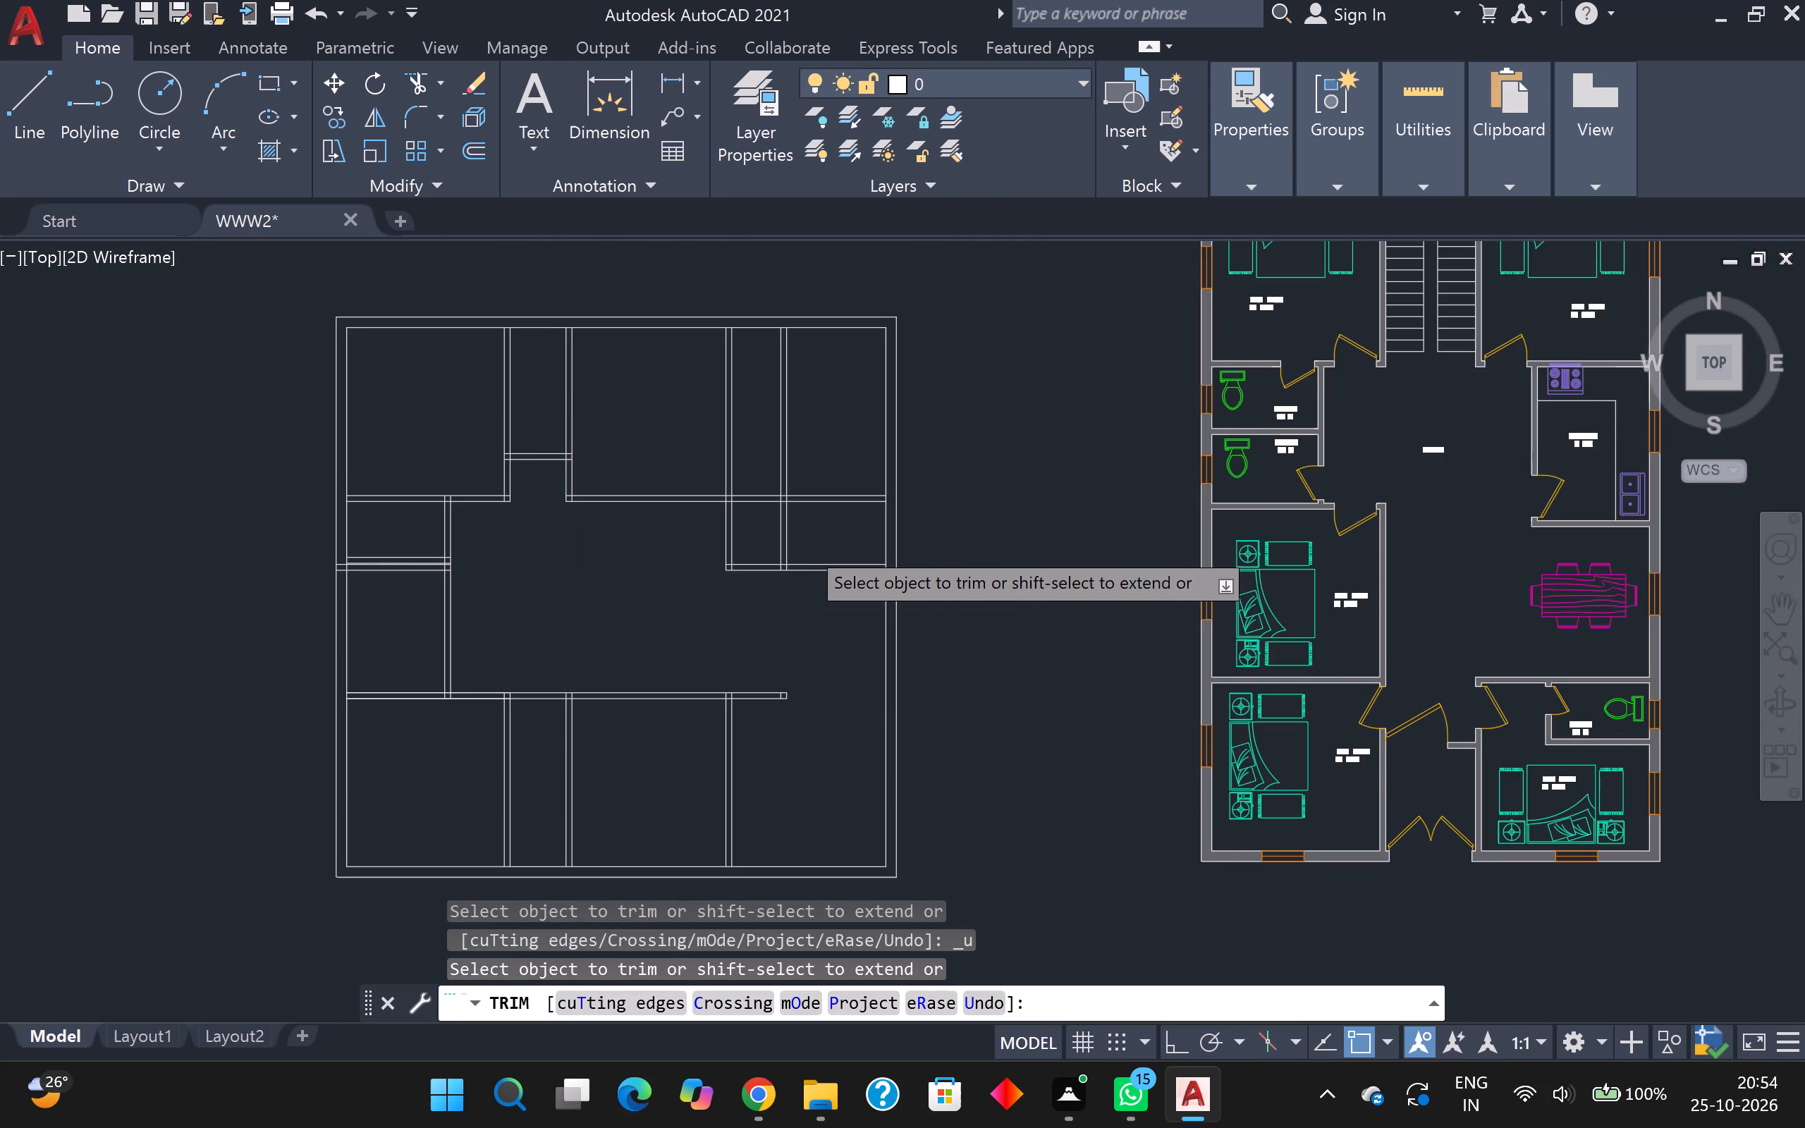
scroll(797, 545, up, 1)
scroll(797, 545, down, 2)
scroll(631, 524, up, 1)
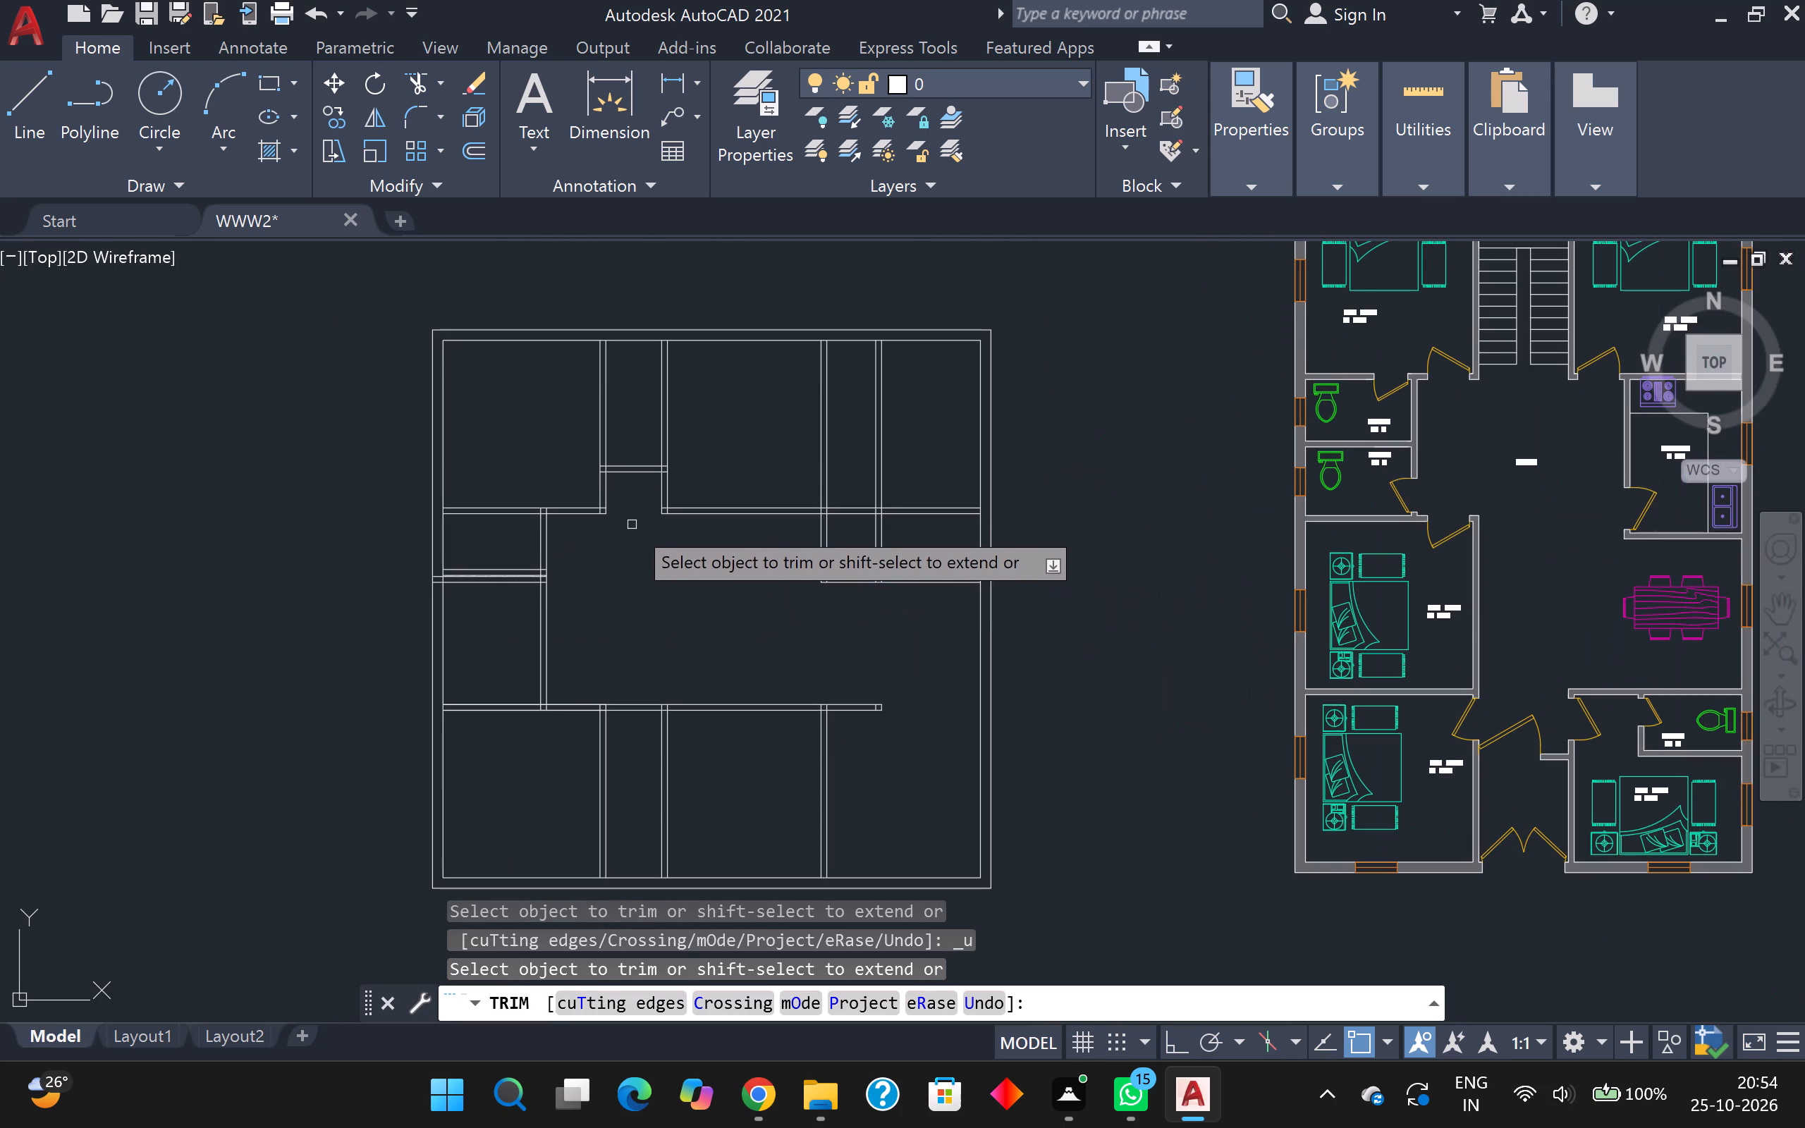
middle_drag(789, 574, 546, 599)
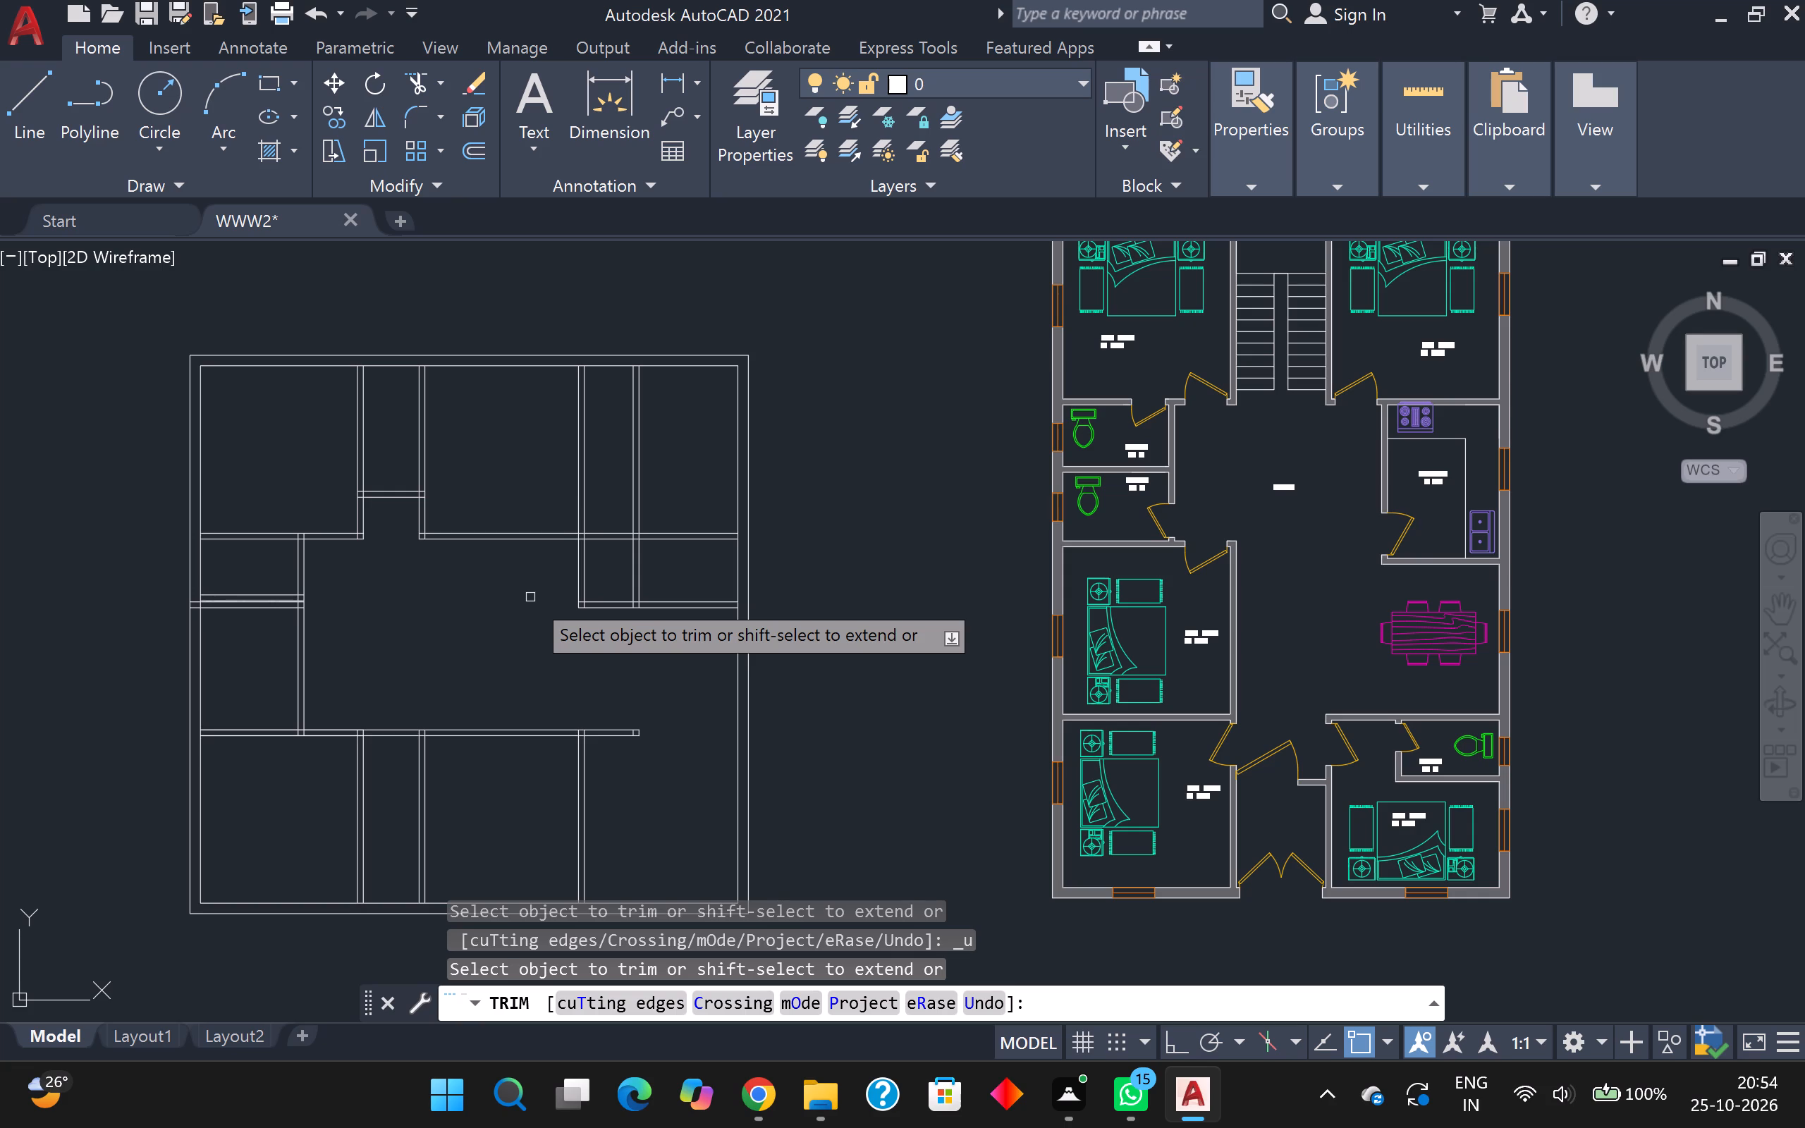
scroll(530, 597, down, 1)
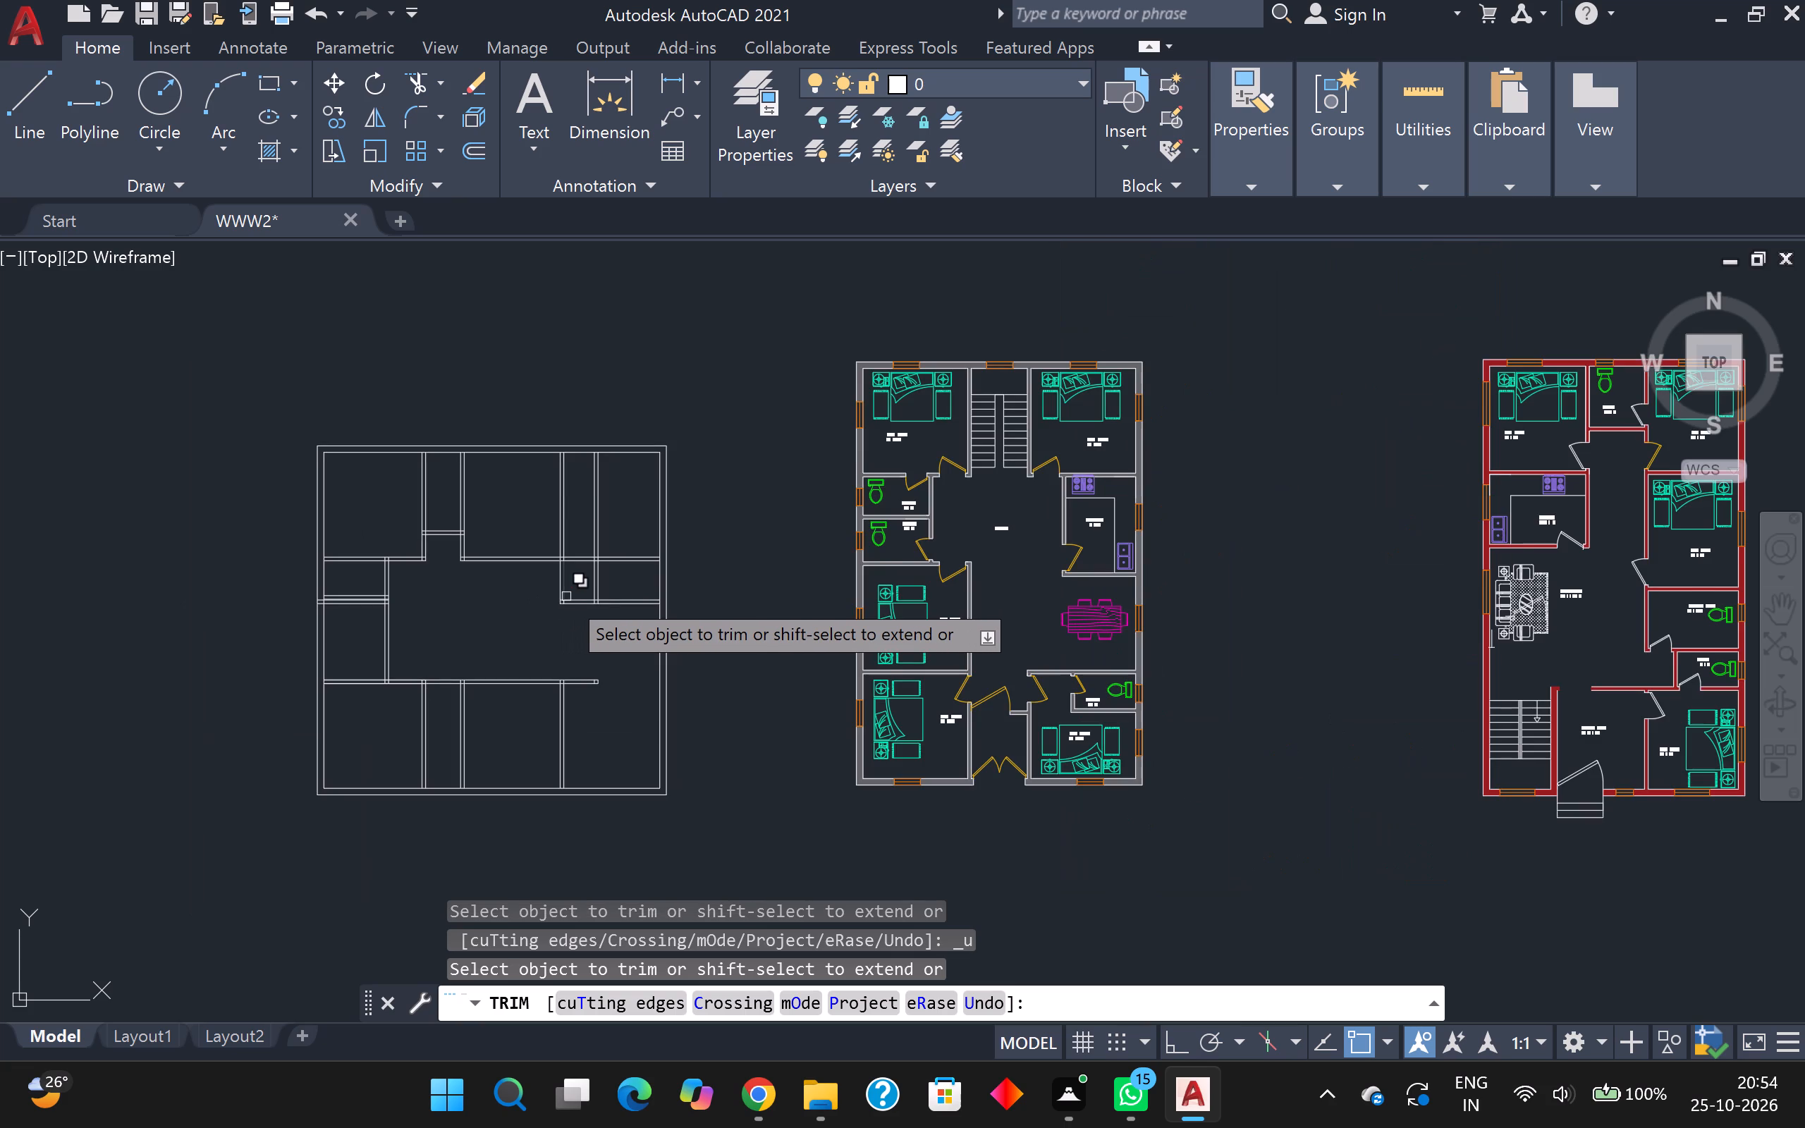
scroll(566, 596, down, 1)
scroll(566, 596, up, 4)
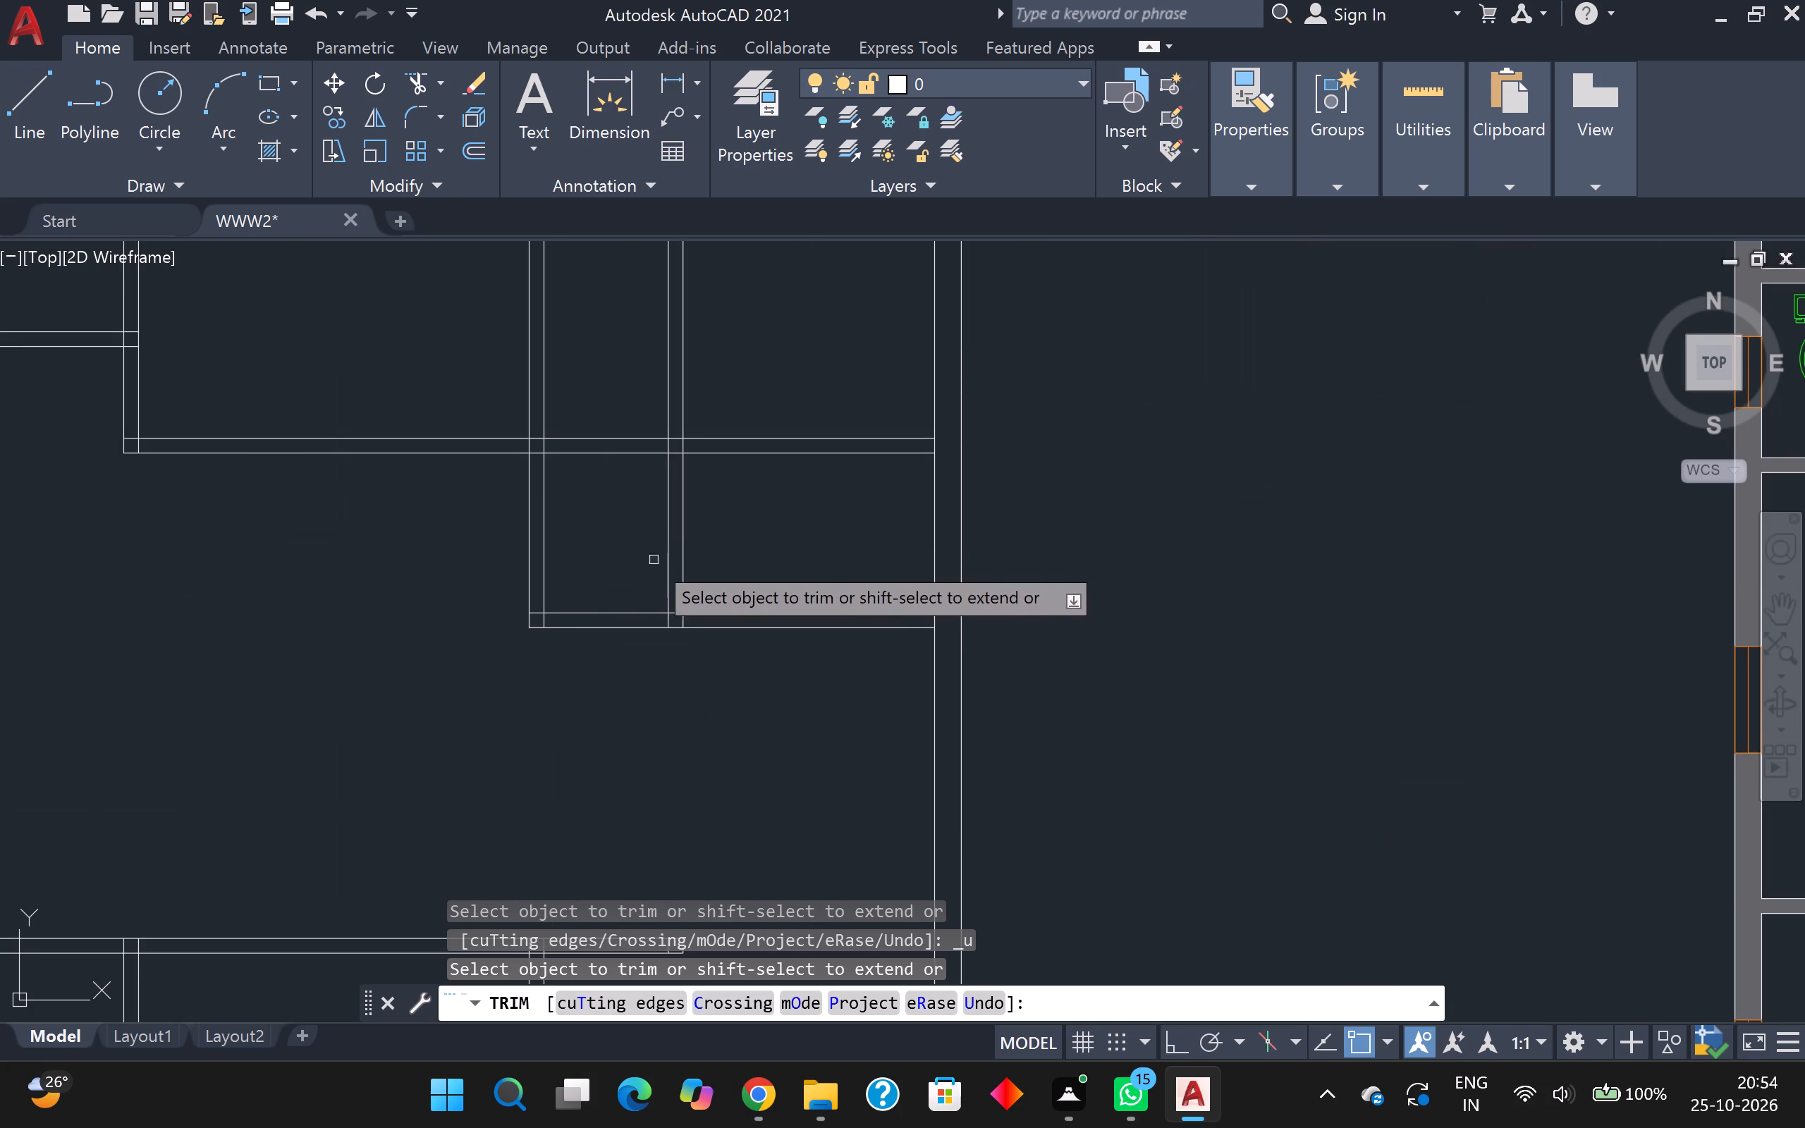
click(585, 558)
drag(478, 550, 485, 549)
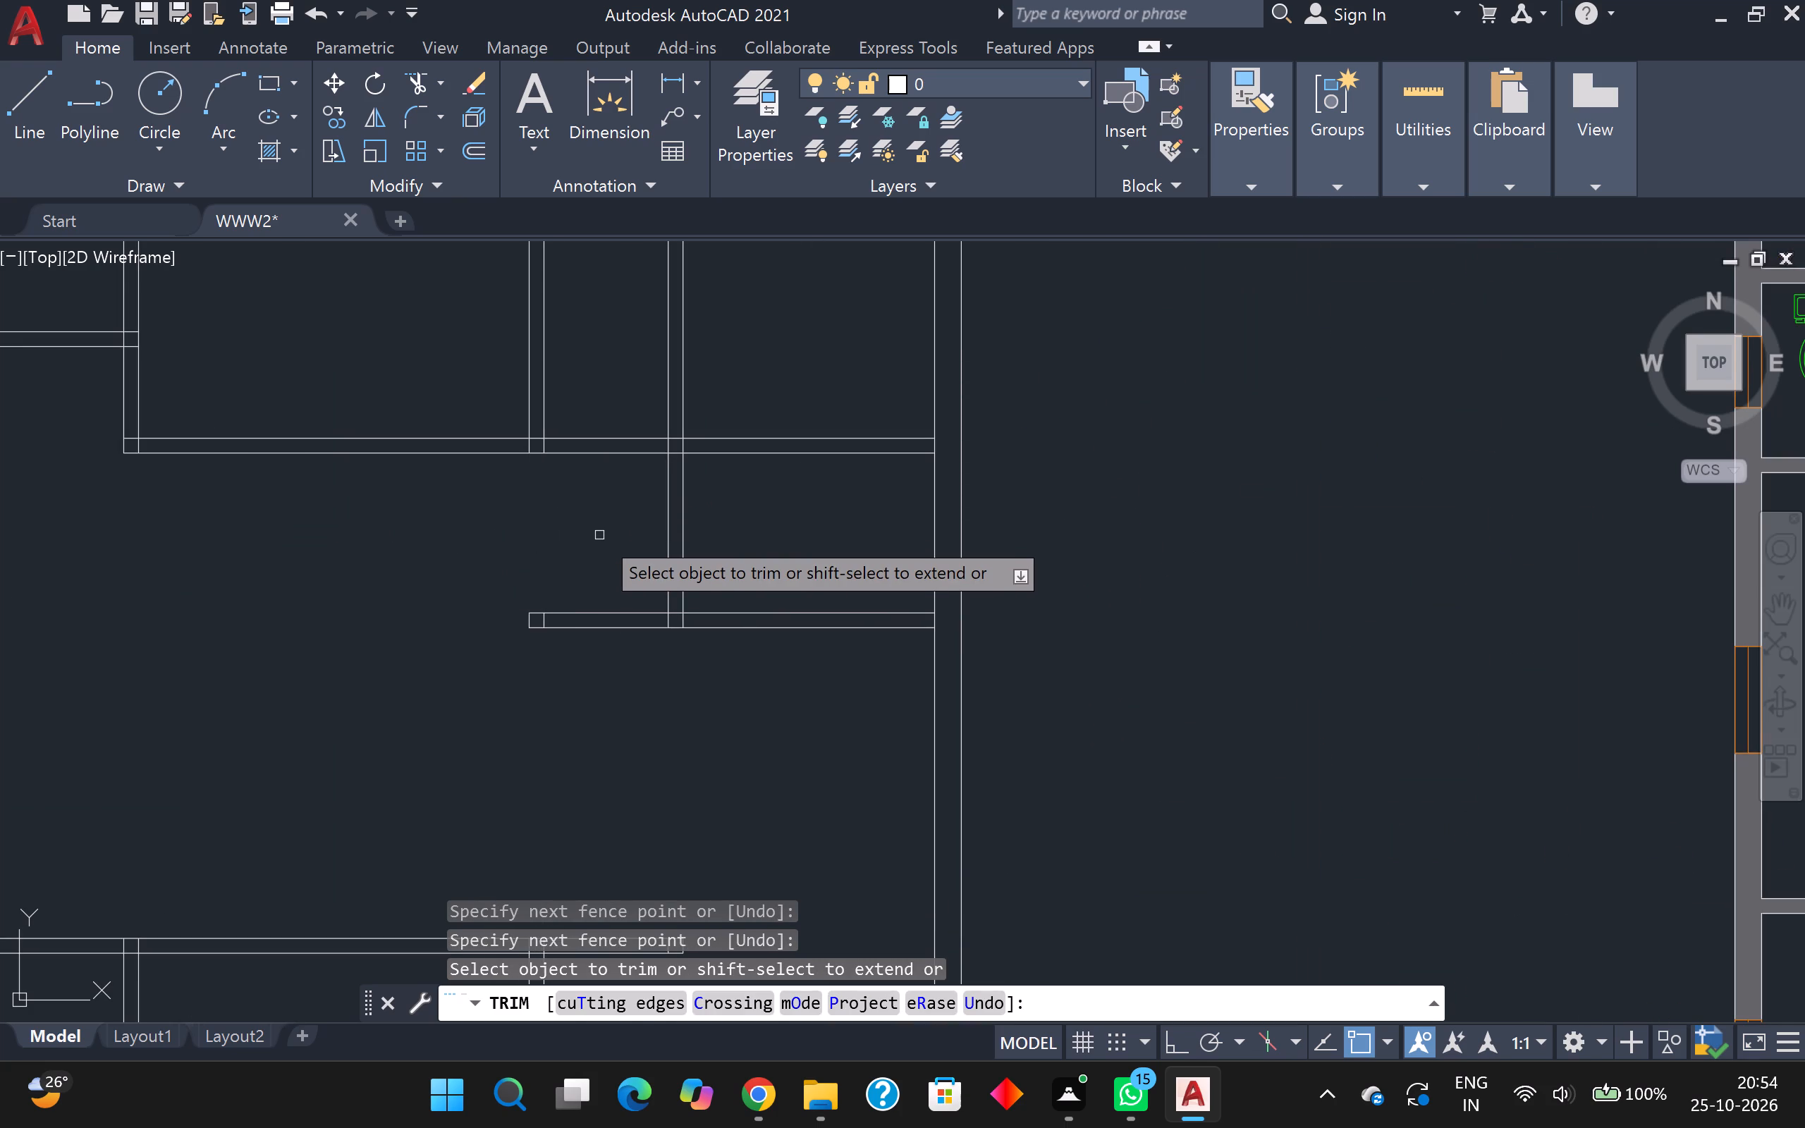
scroll(599, 535, down, 1)
middle_drag(599, 532, 629, 501)
scroll(629, 501, up, 1)
scroll(625, 484, down, 1)
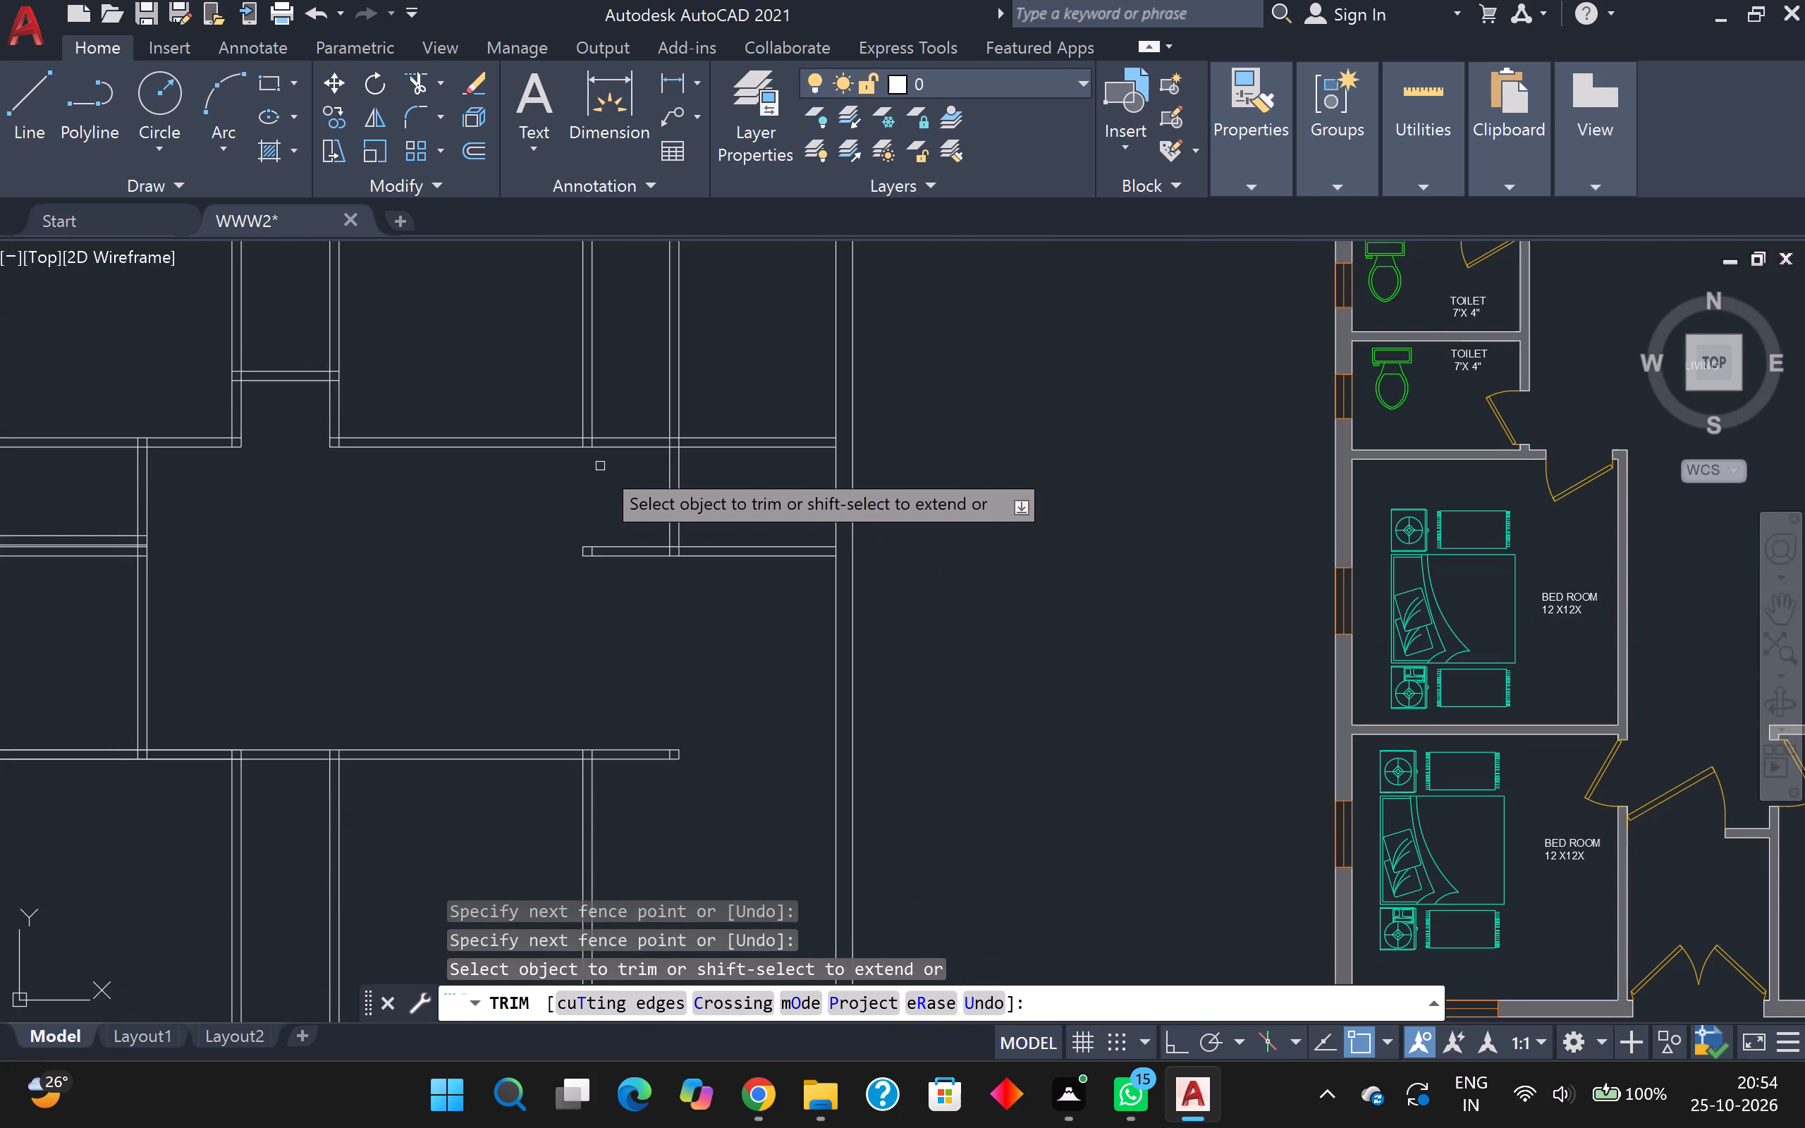
scroll(596, 465, up, 2)
scroll(593, 463, down, 4)
scroll(533, 486, up, 1)
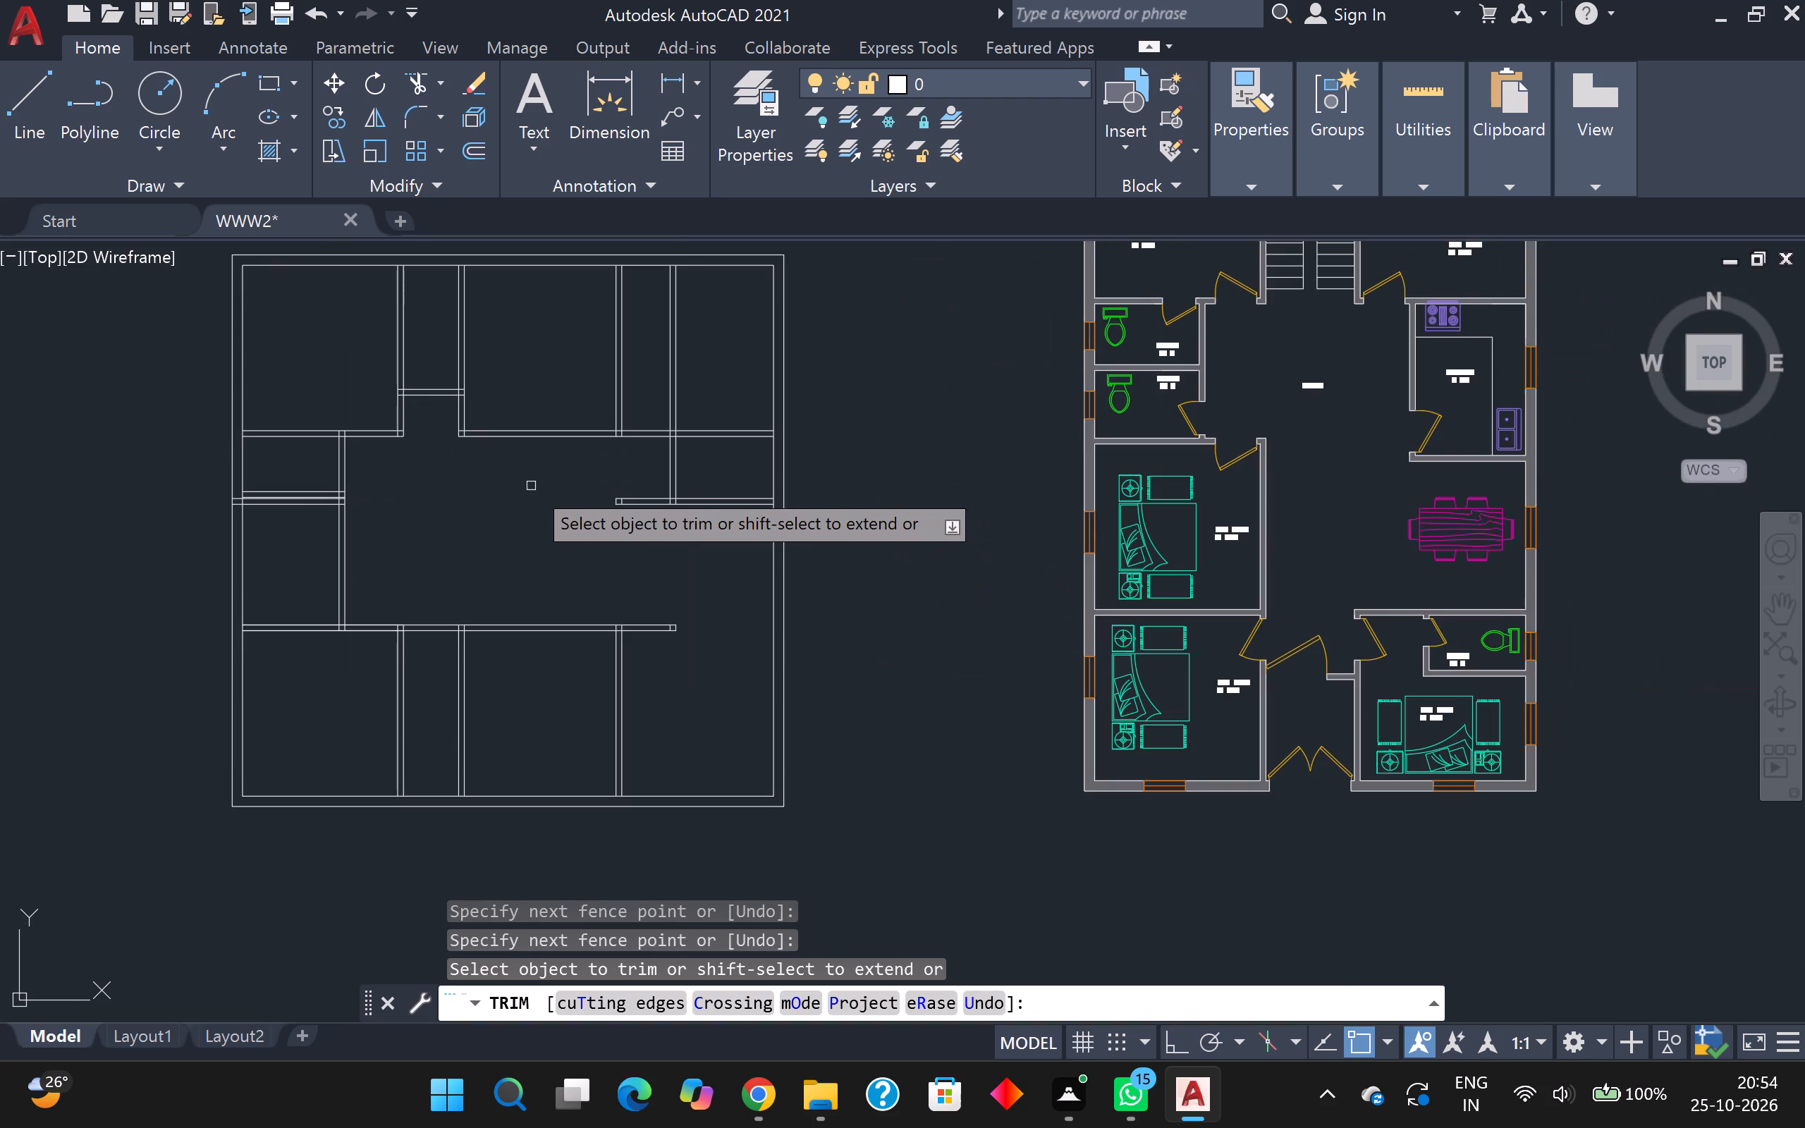
scroll(531, 486, up, 1)
key(Escape)
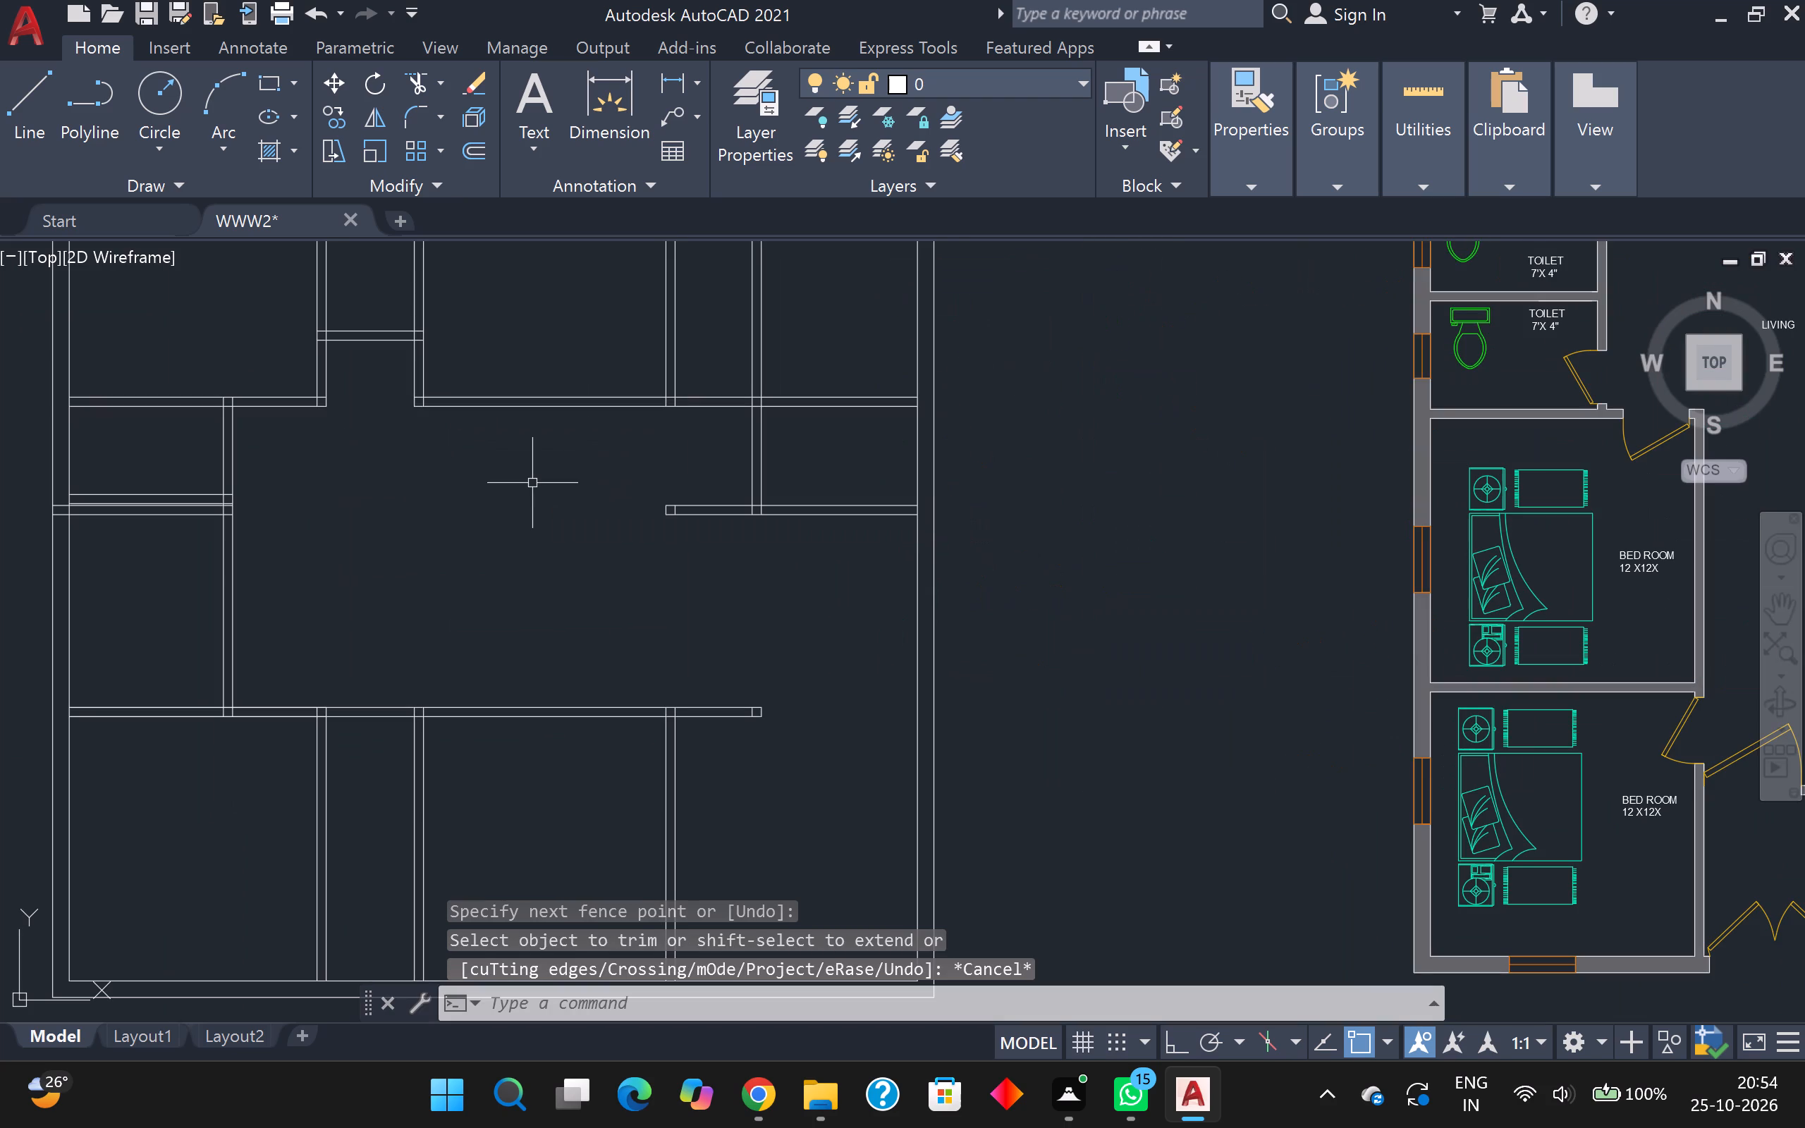
Draw a 3-inch-wide jamb outline across the long horizontal partition, just left of its junction with the trimmed vertical partition.
key(l)
key(Return)
scroll(637, 405, up, 2)
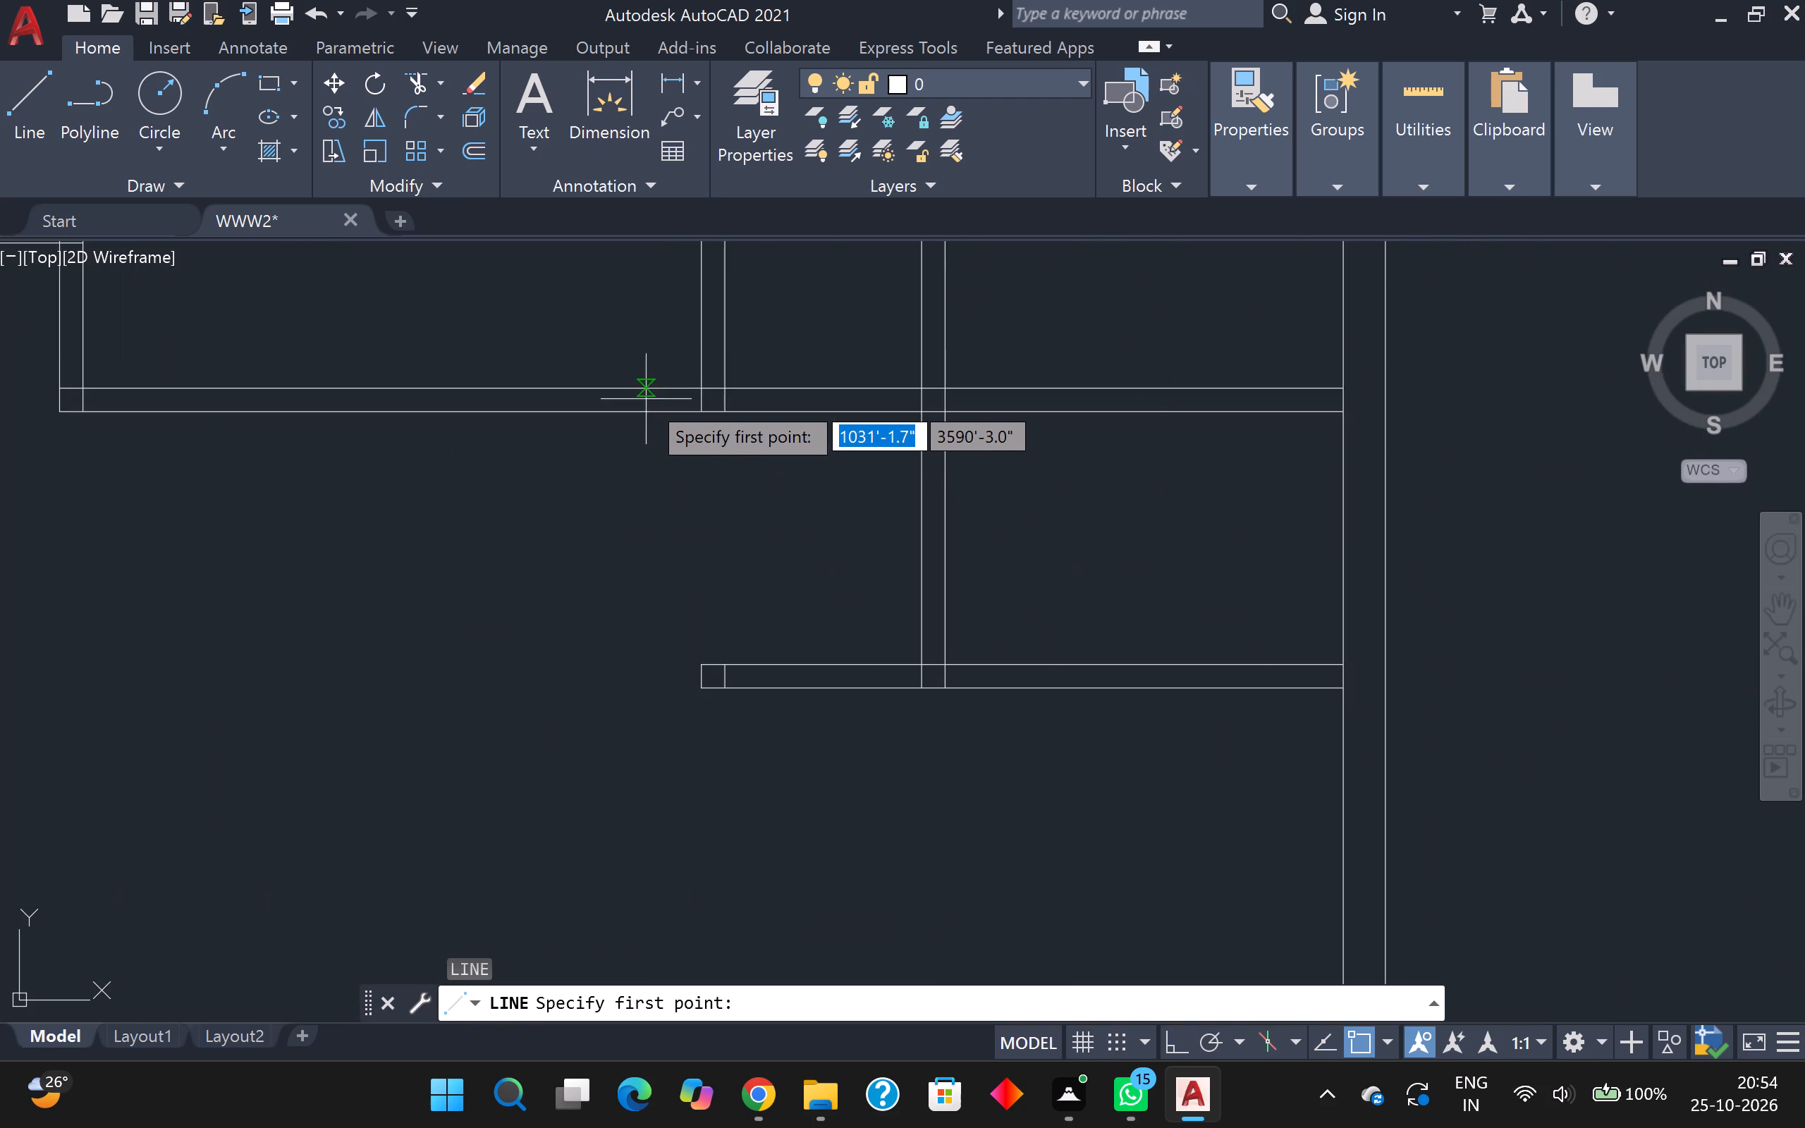
scroll(679, 374, up, 2)
click(731, 413)
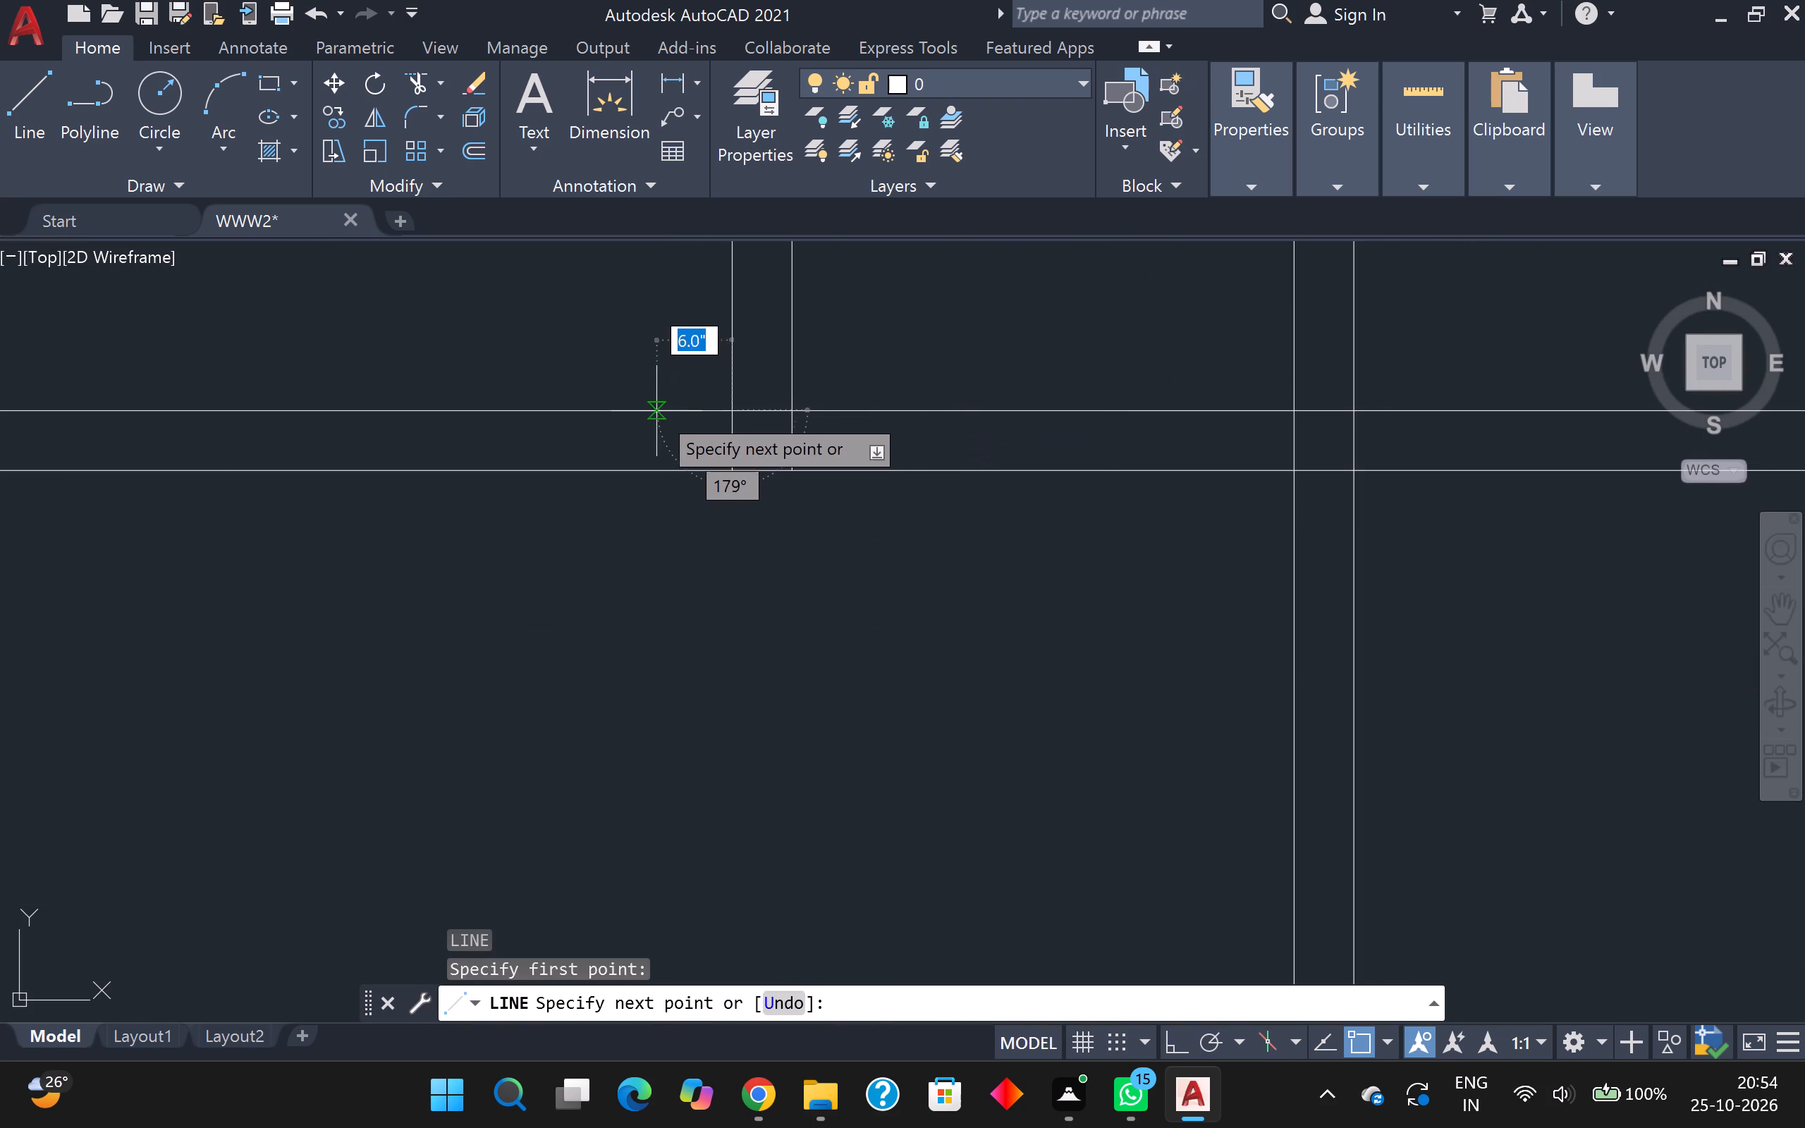
key(3)
key(Return)
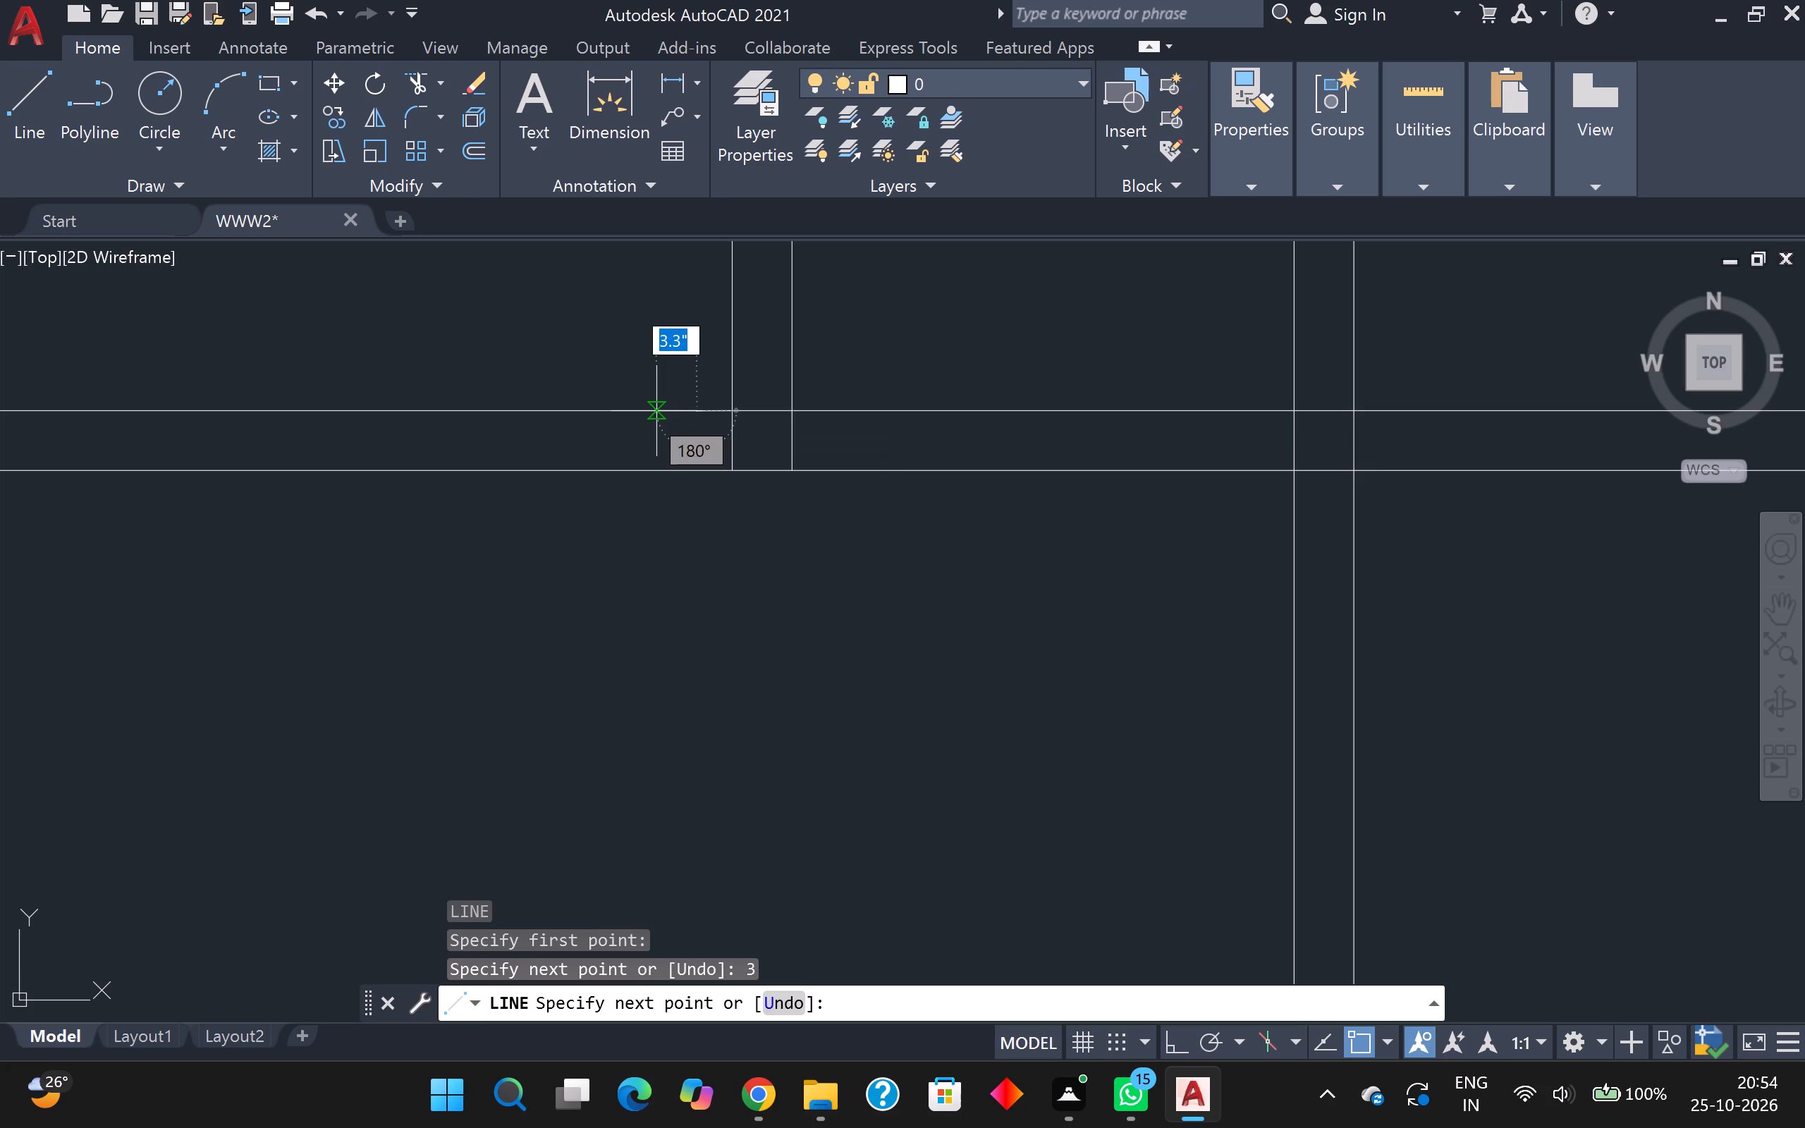
scroll(724, 459, up, 1)
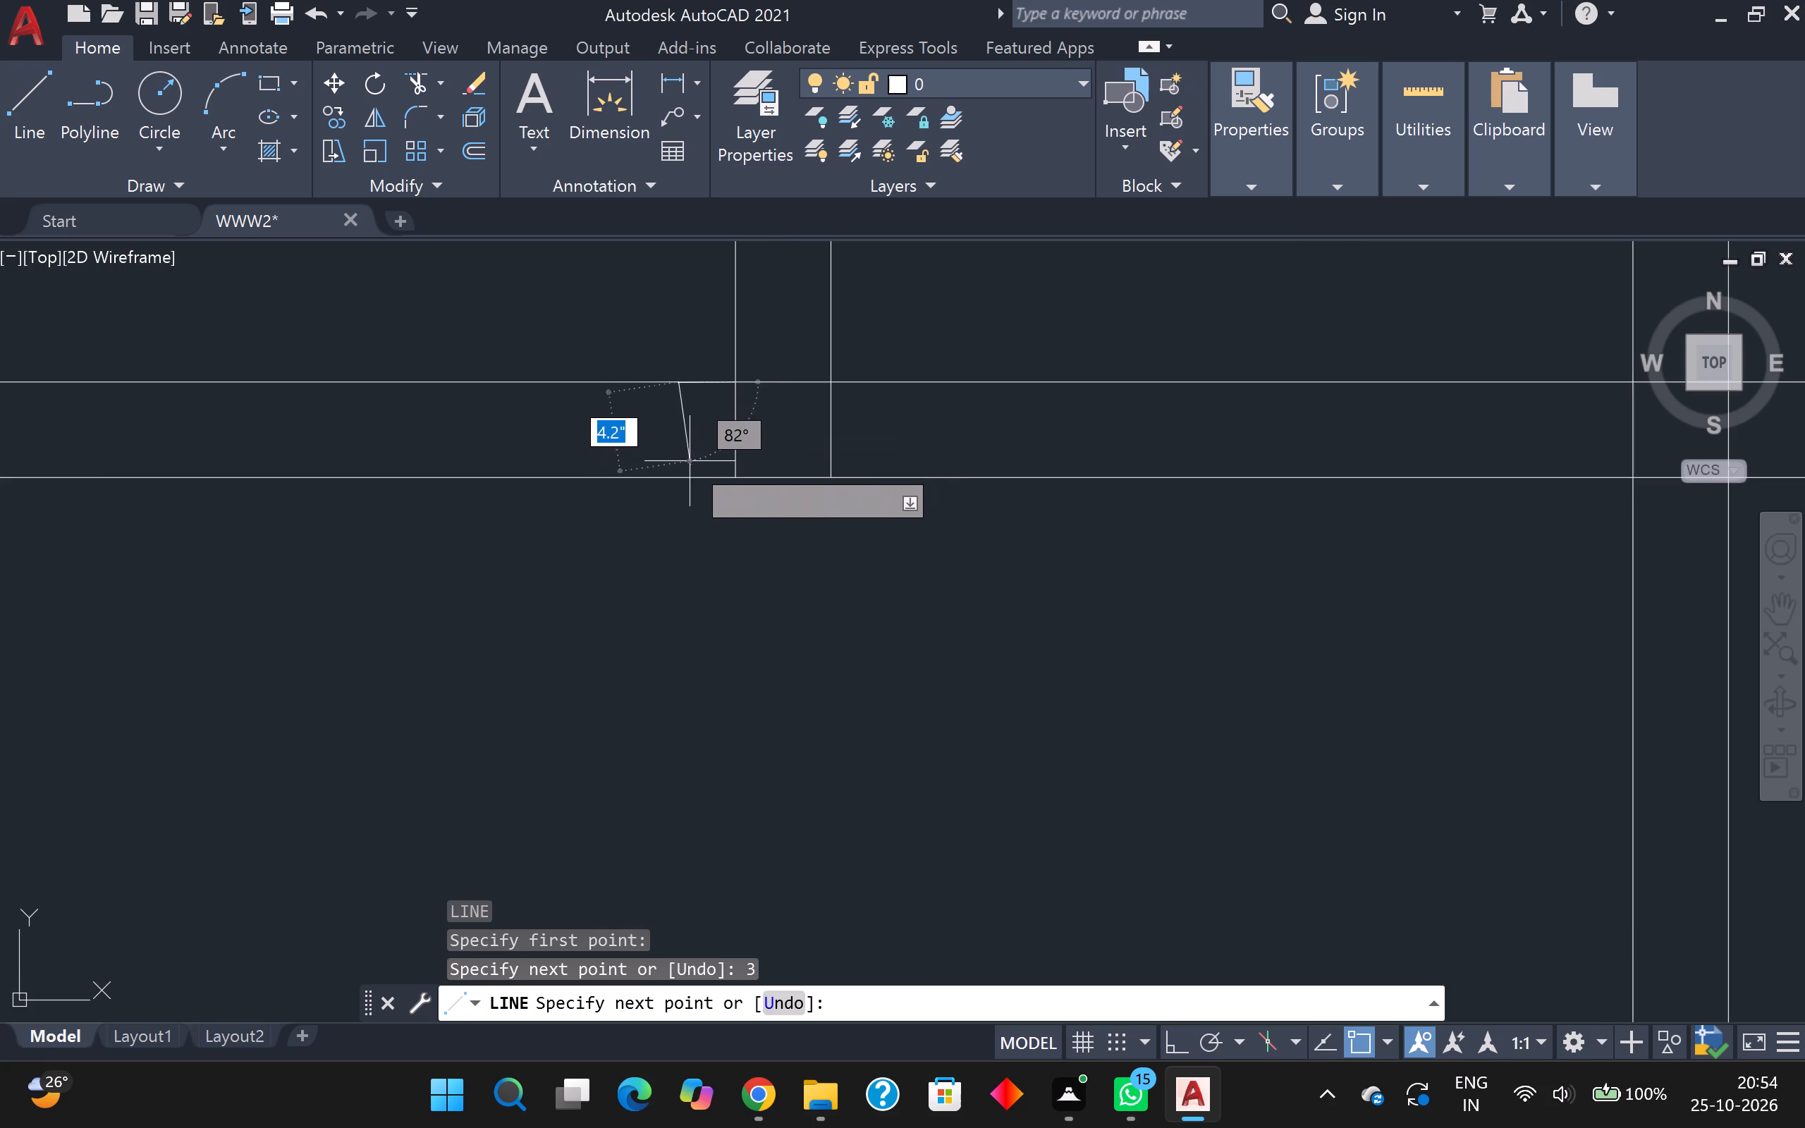
click(684, 482)
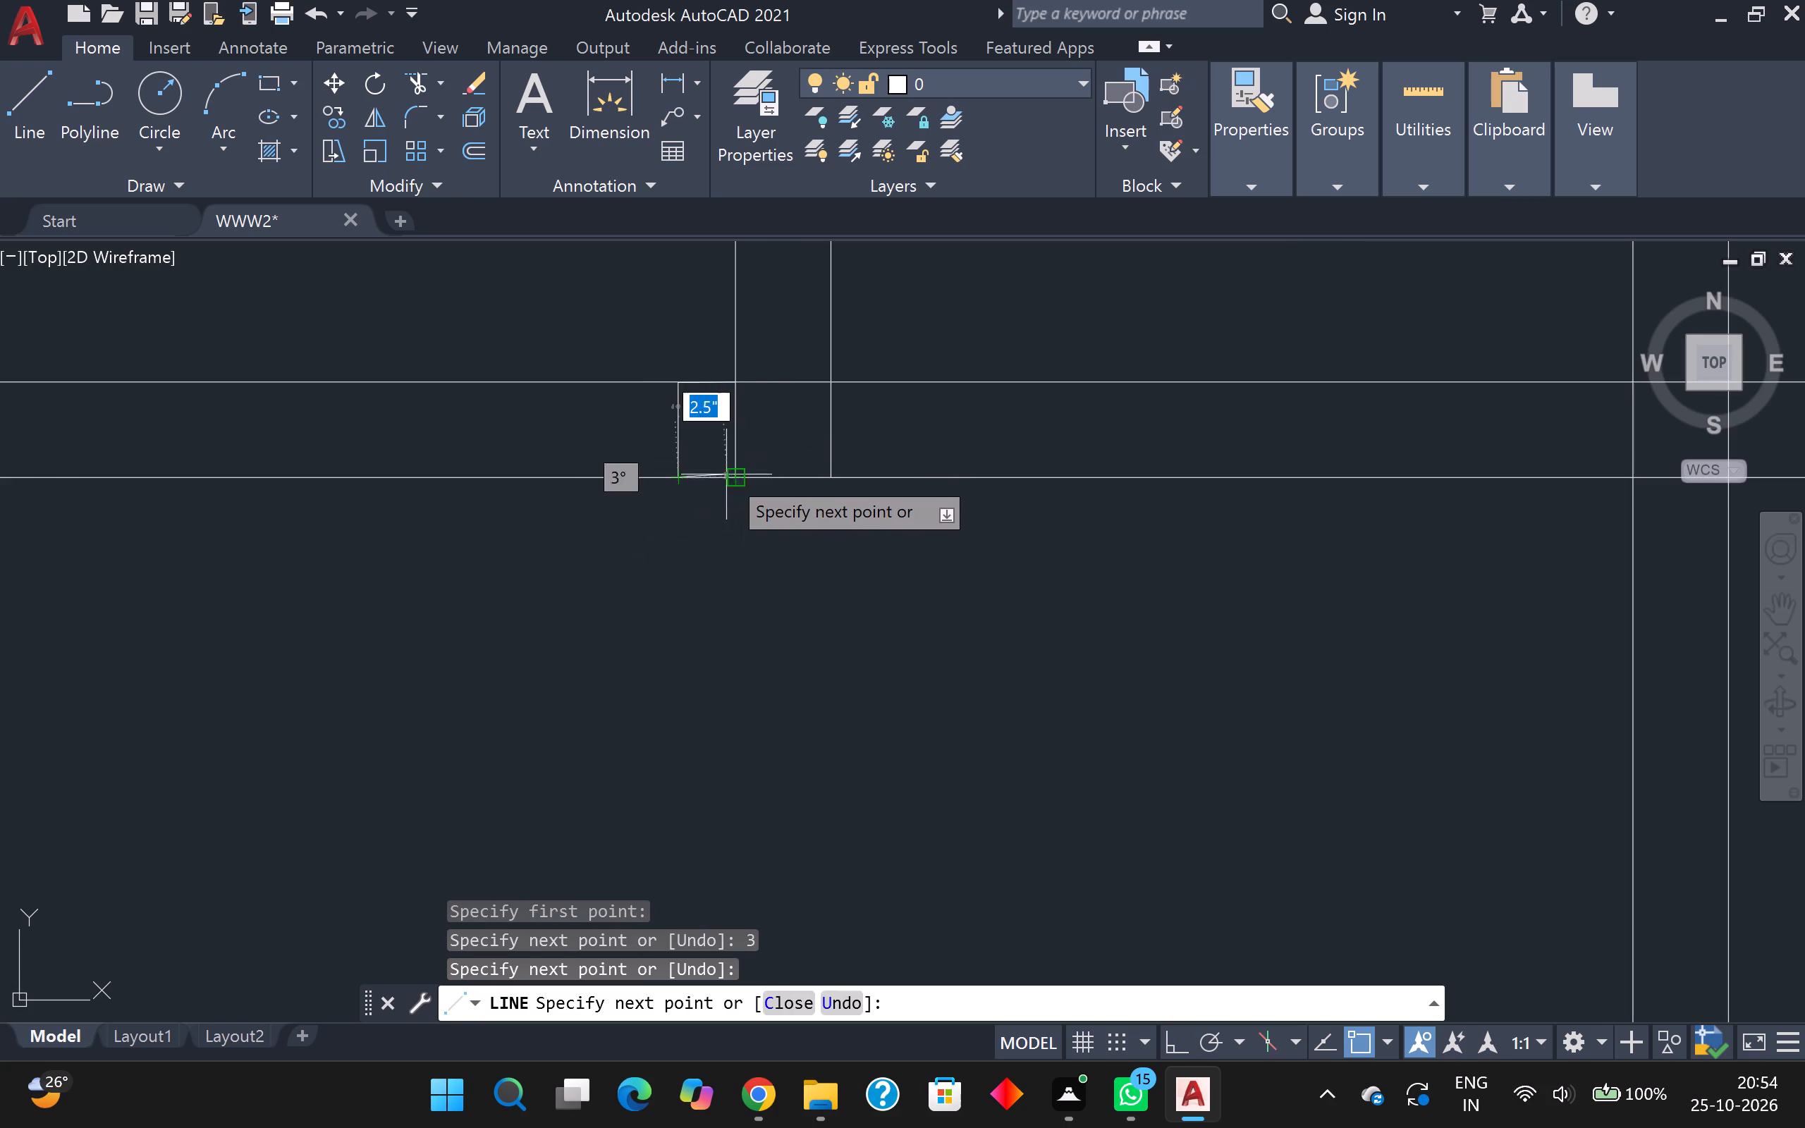
click(730, 474)
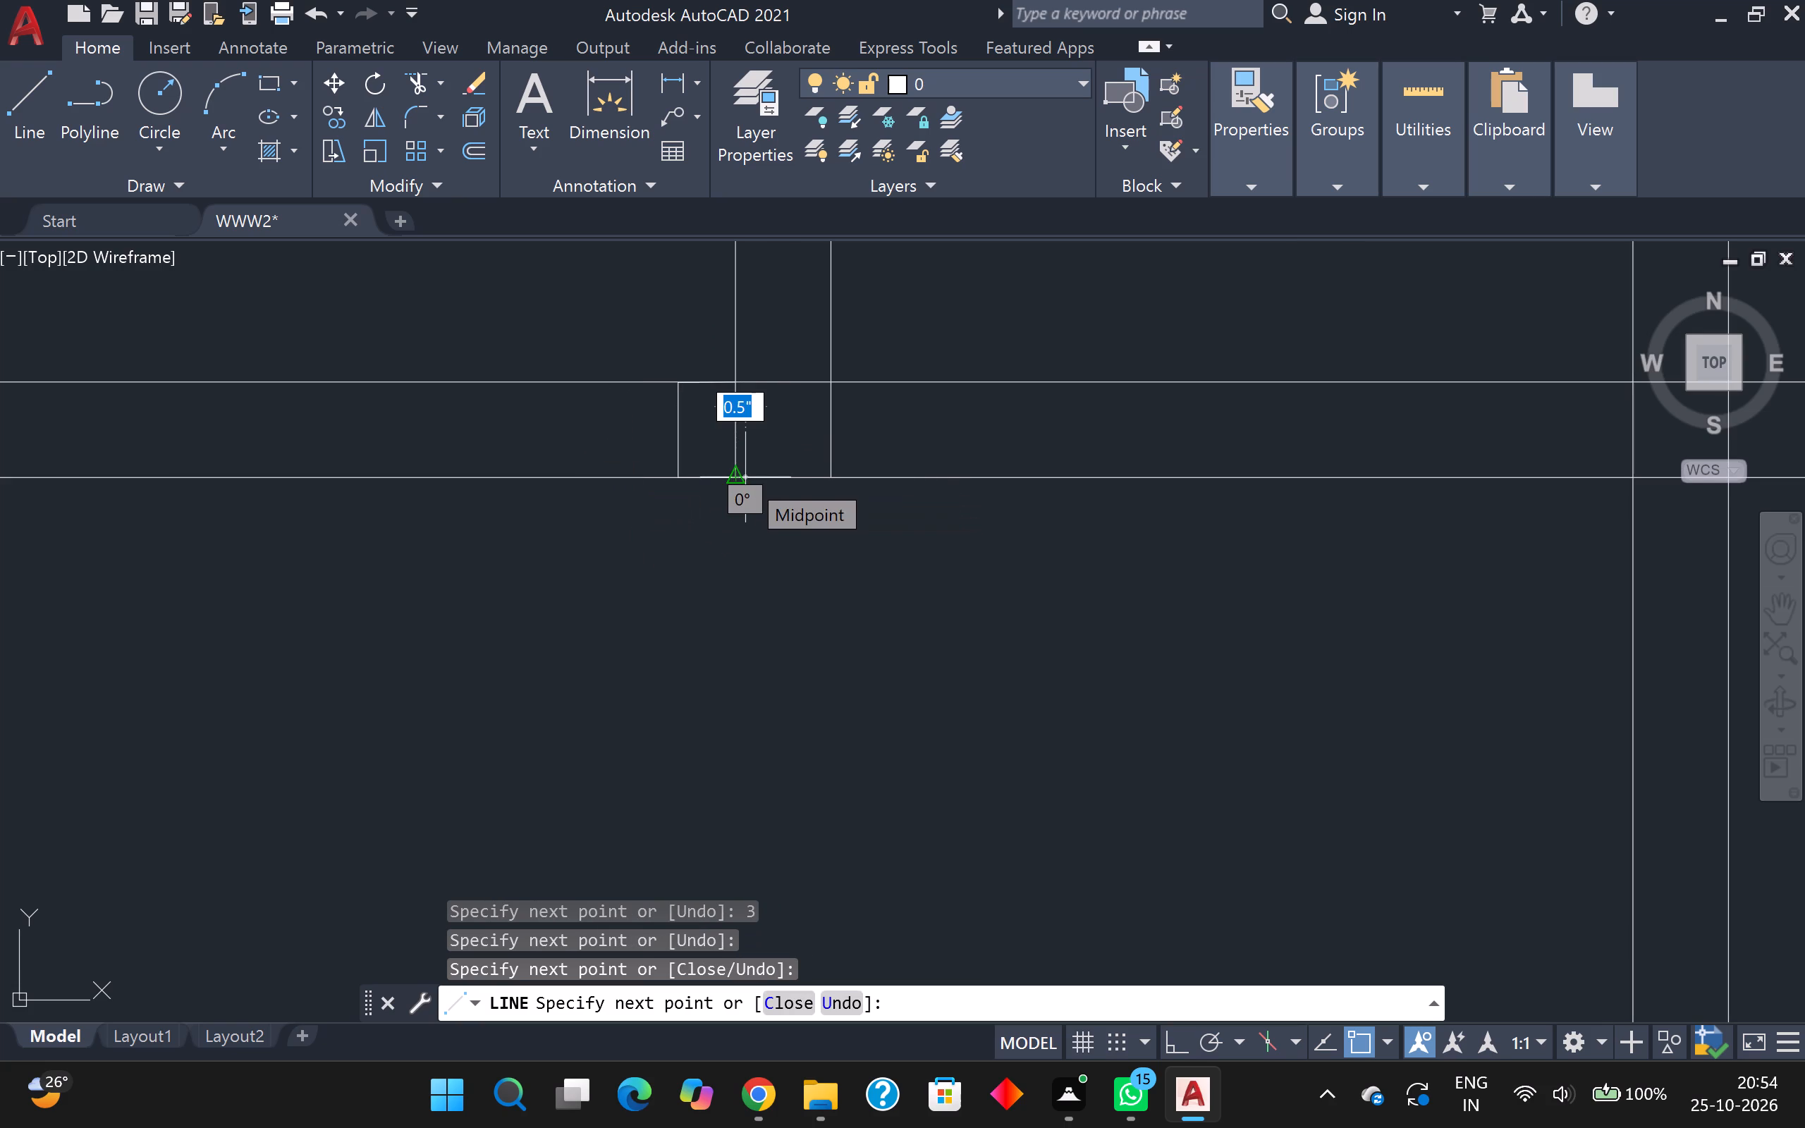
key(Escape)
scroll(515, 510, down, 1)
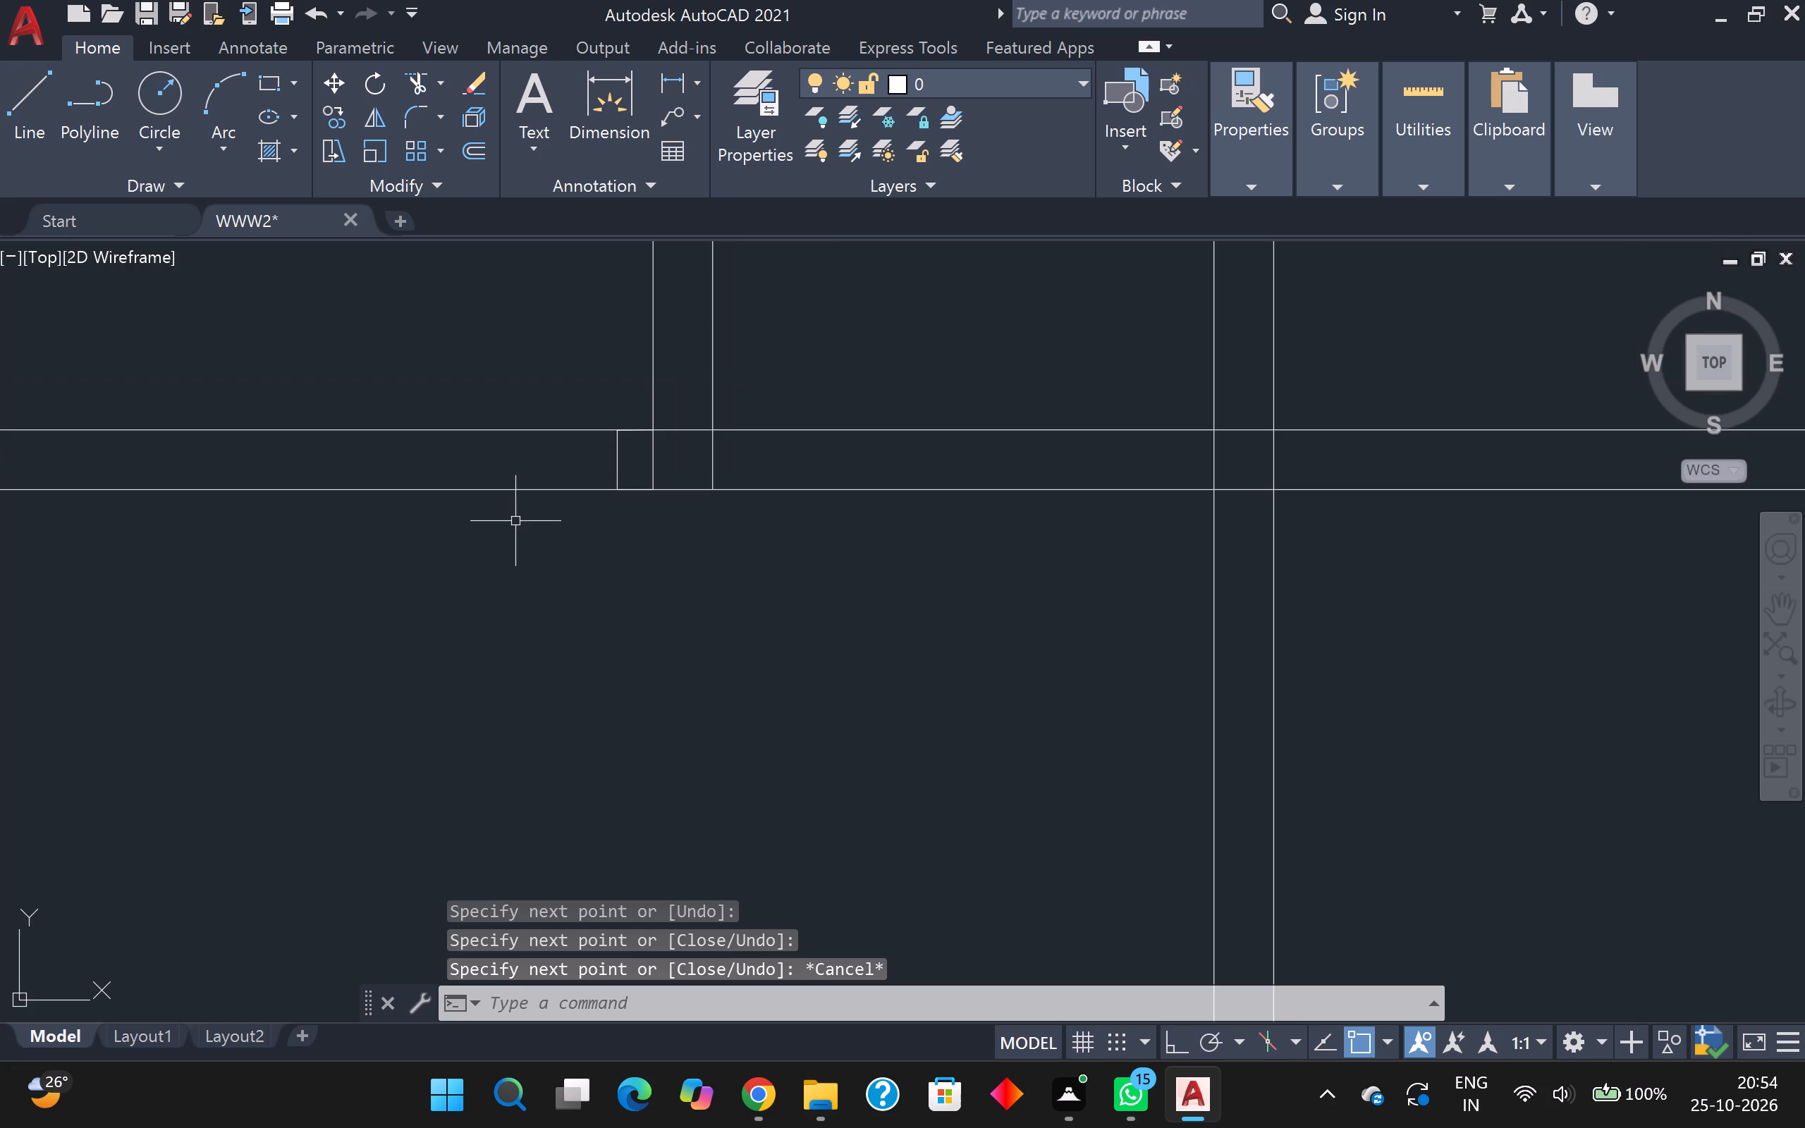
Examine the open area between the short right-hand partition and the lower partition against the finished plan beside it.
scroll(592, 630, down, 1)
middle_drag(623, 688, 444, 345)
scroll(471, 395, down, 3)
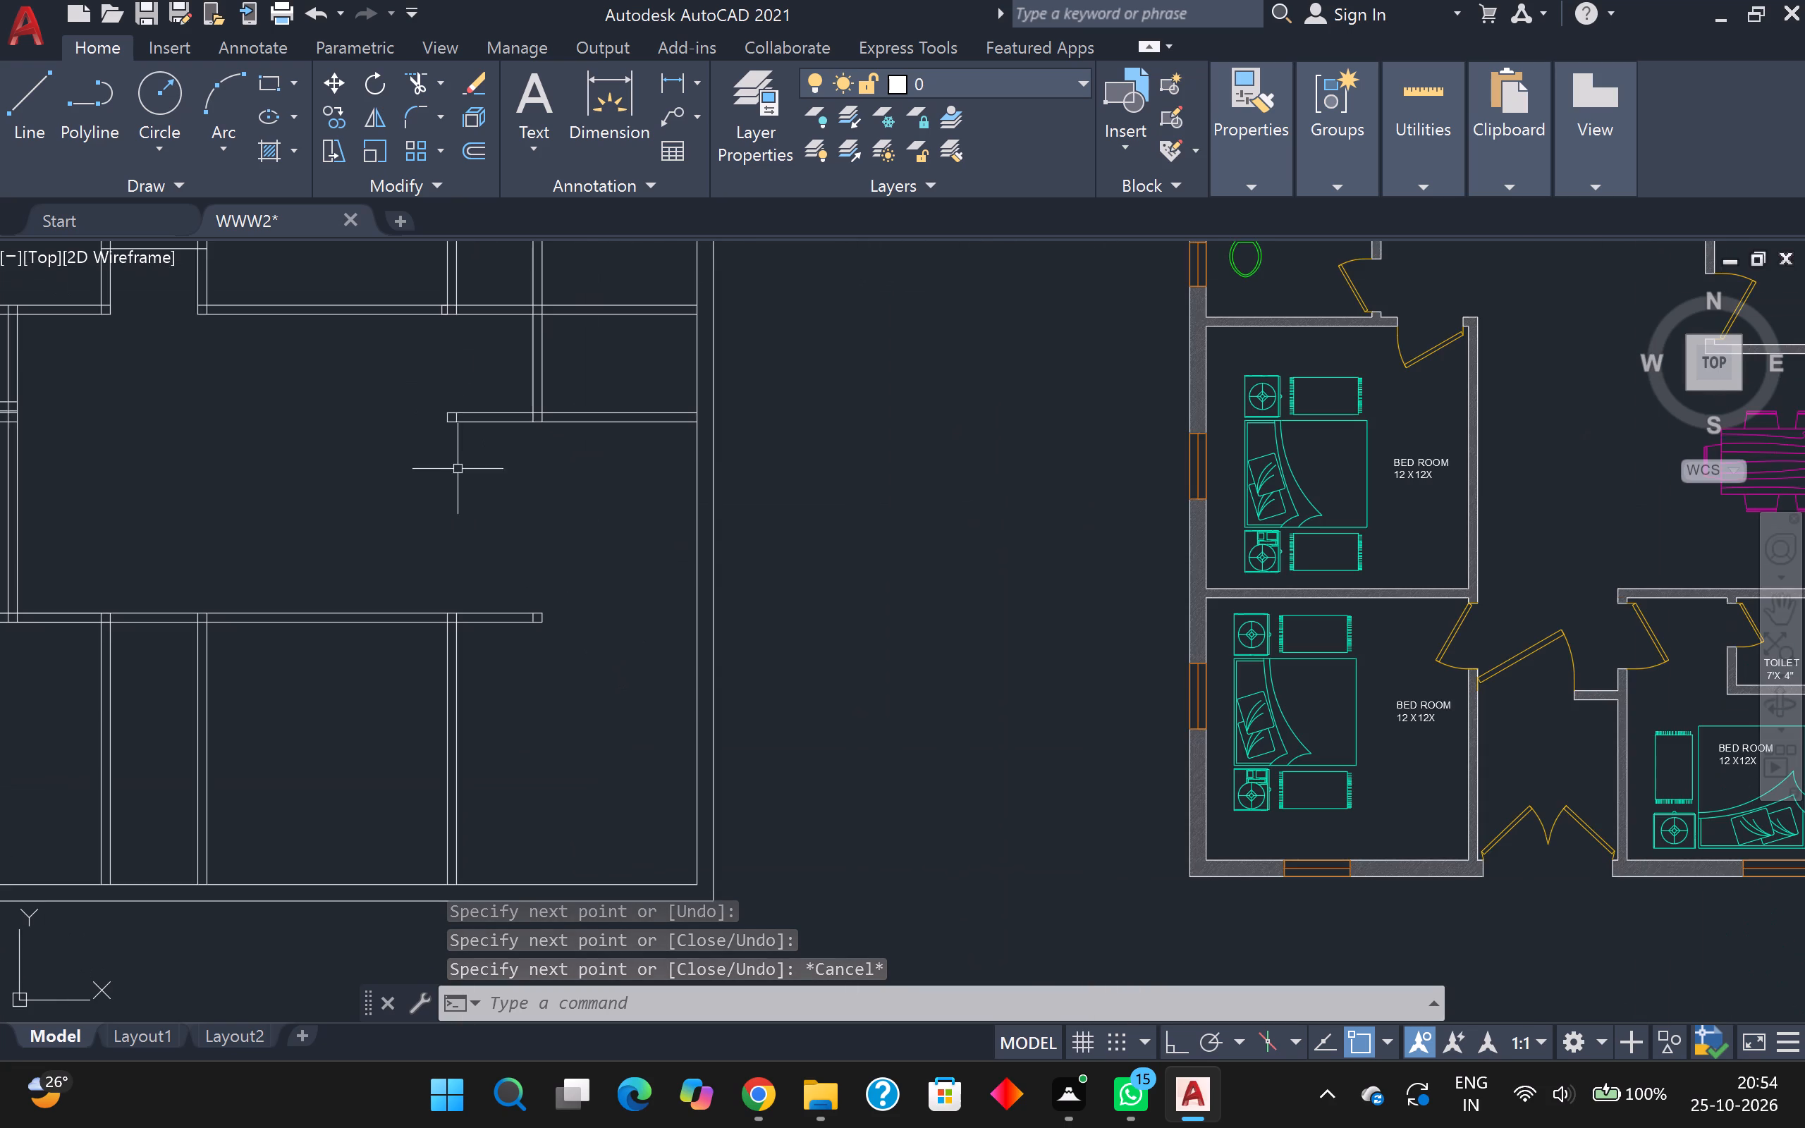
middle_drag(458, 469, 334, 322)
middle_drag(391, 358, 462, 398)
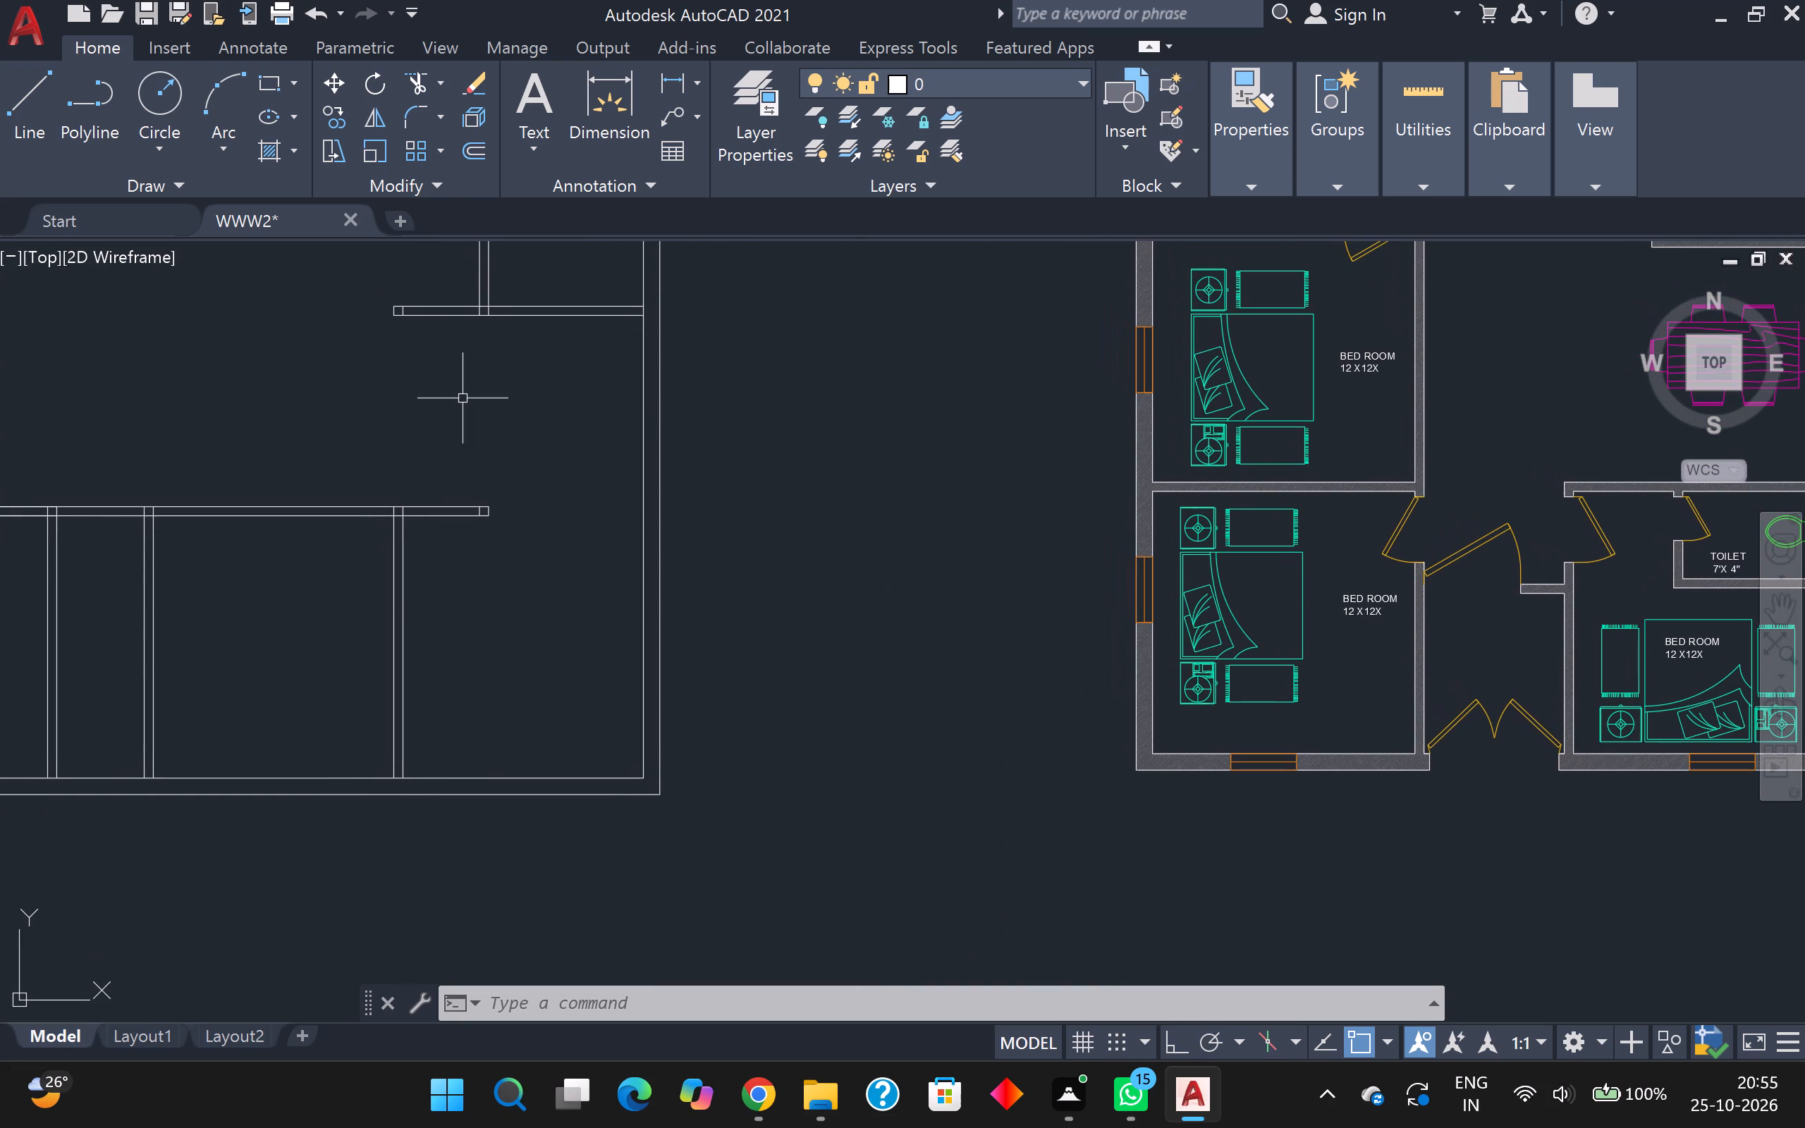
middle_drag(463, 398, 488, 467)
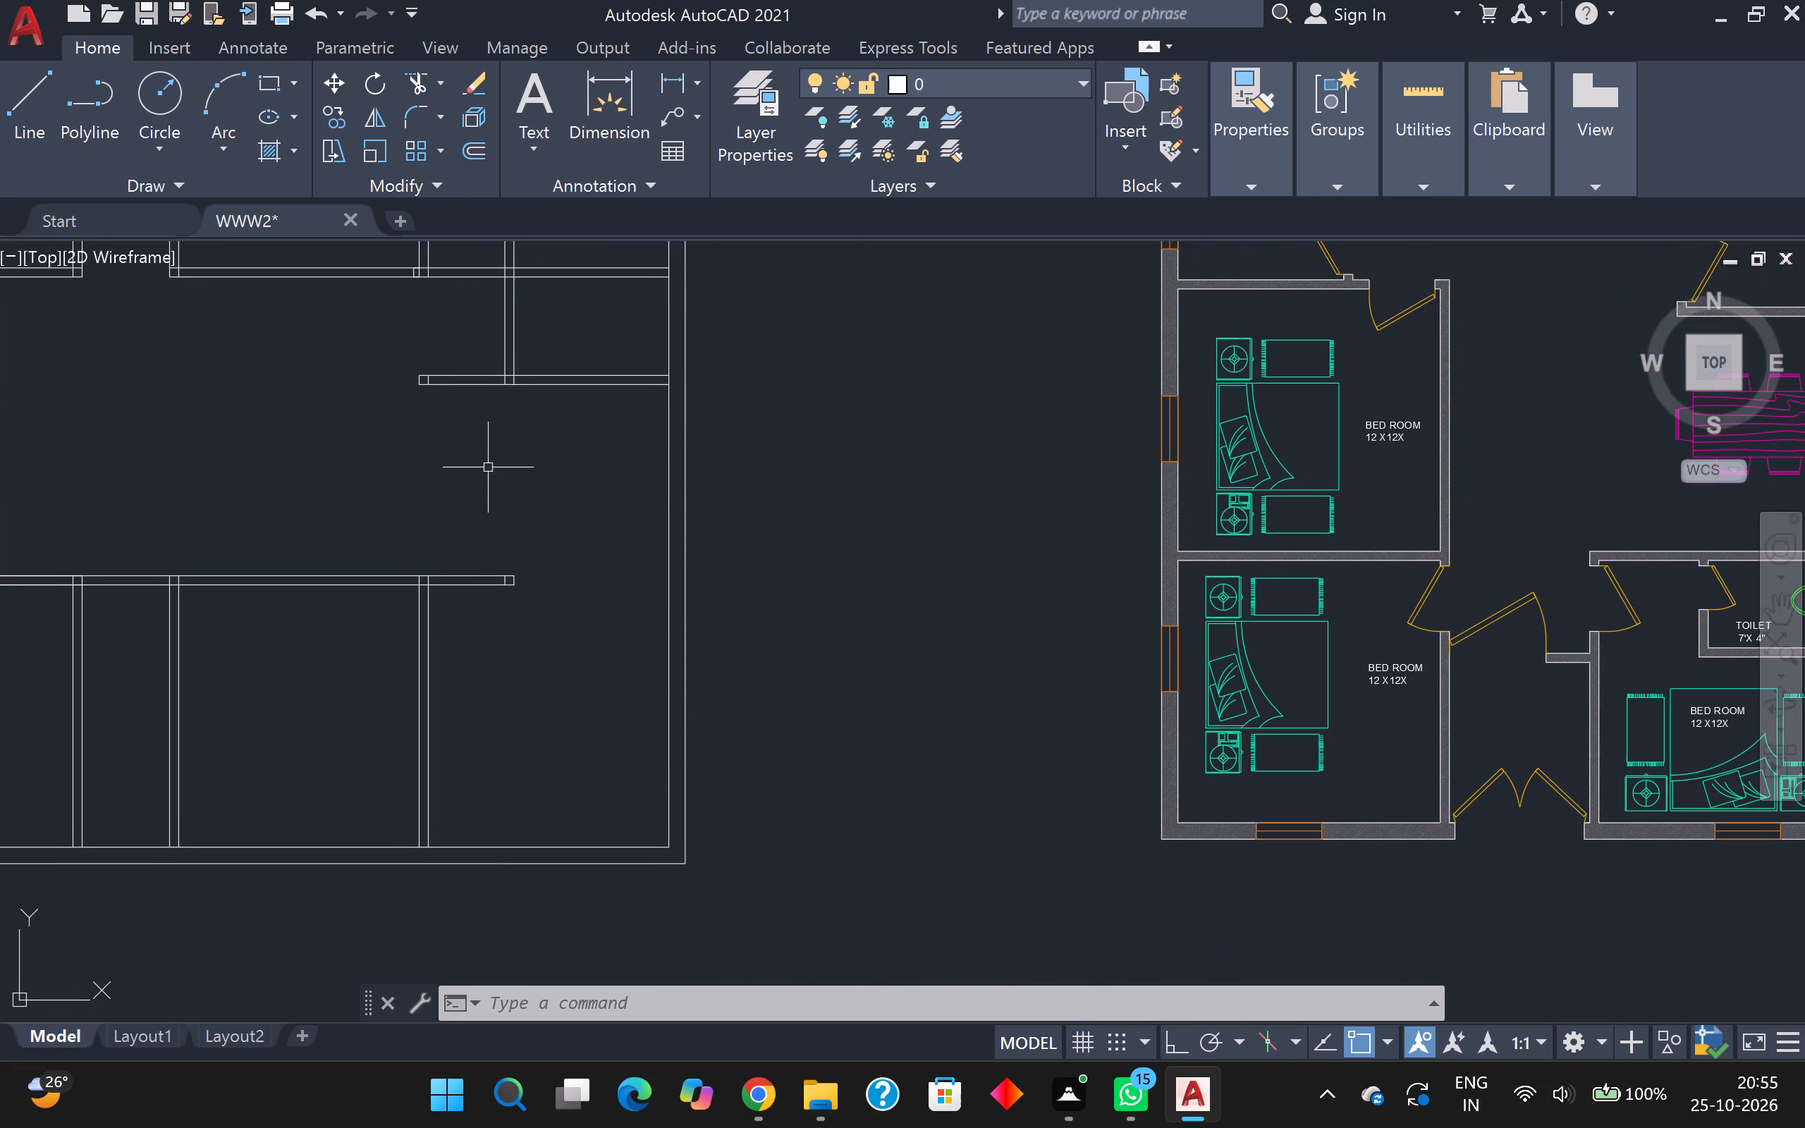
scroll(512, 532, up, 1)
scroll(516, 537, down, 1)
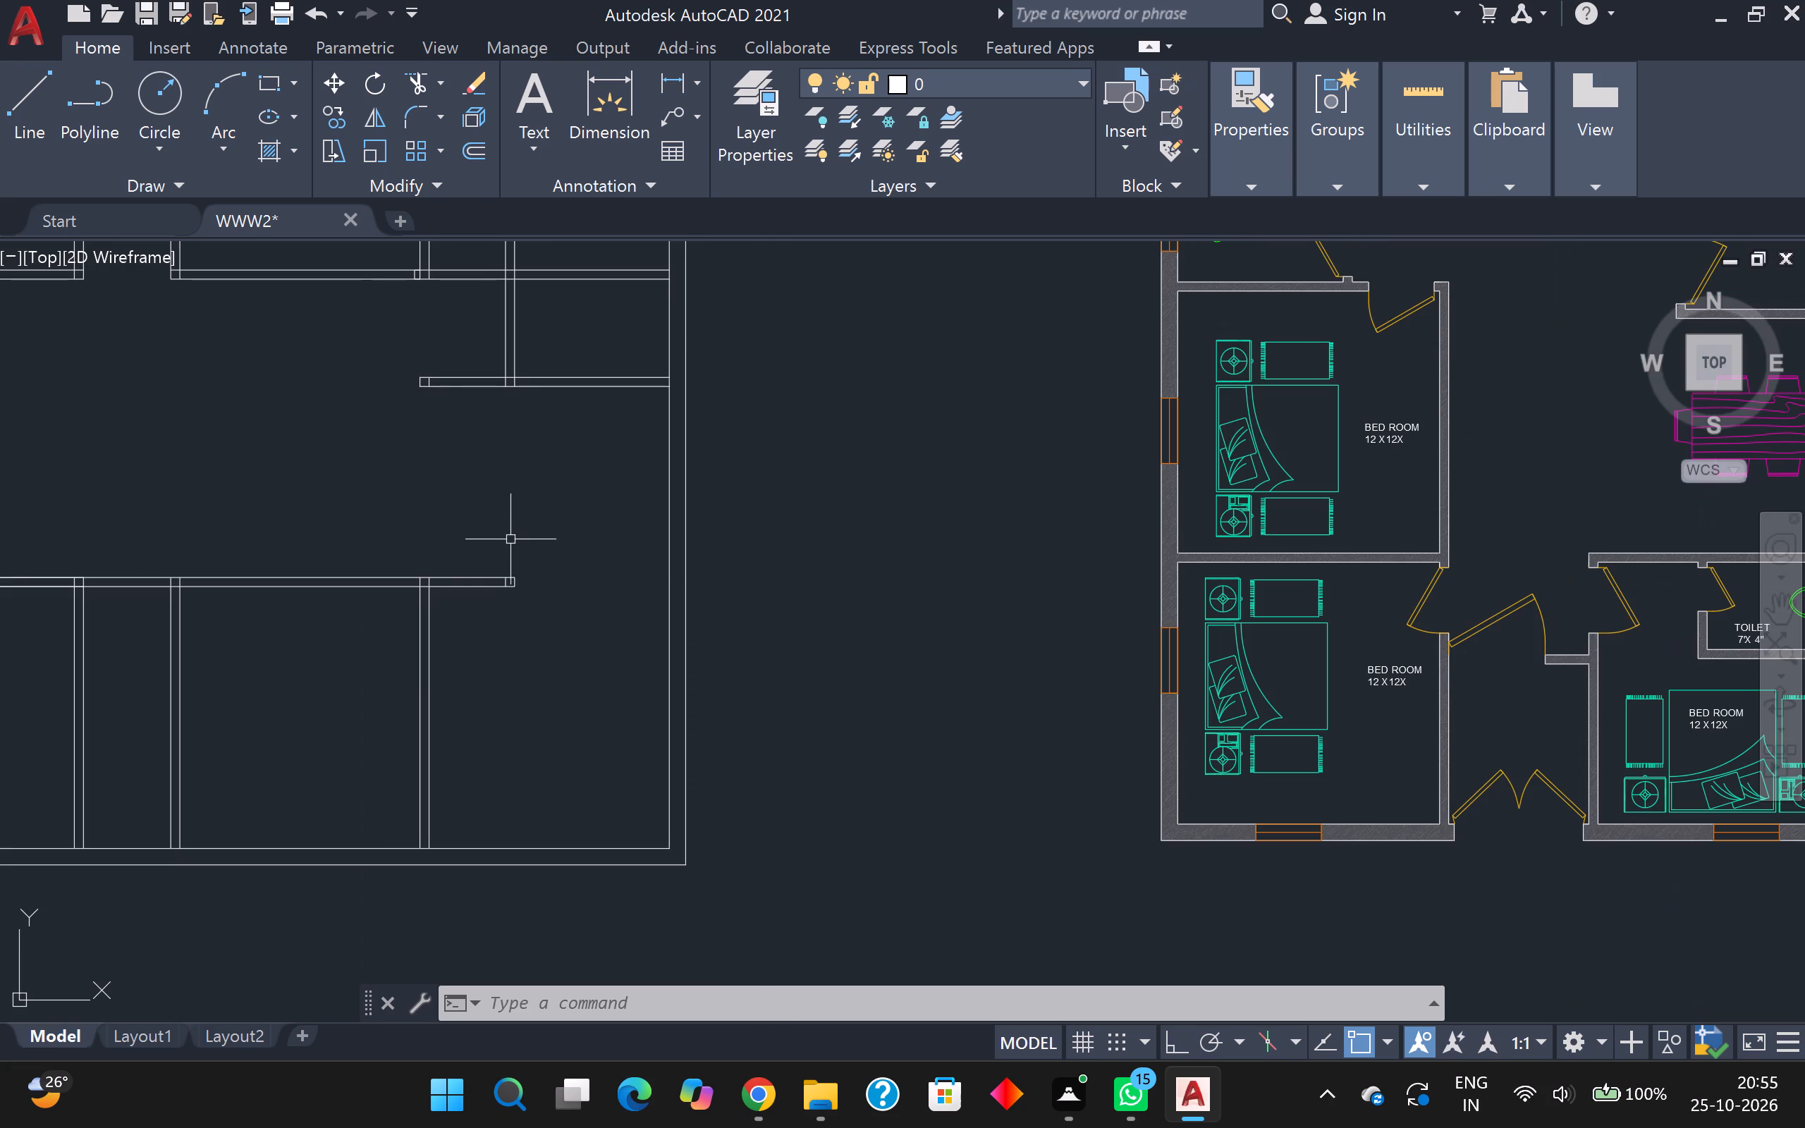
scroll(405, 562, up, 2)
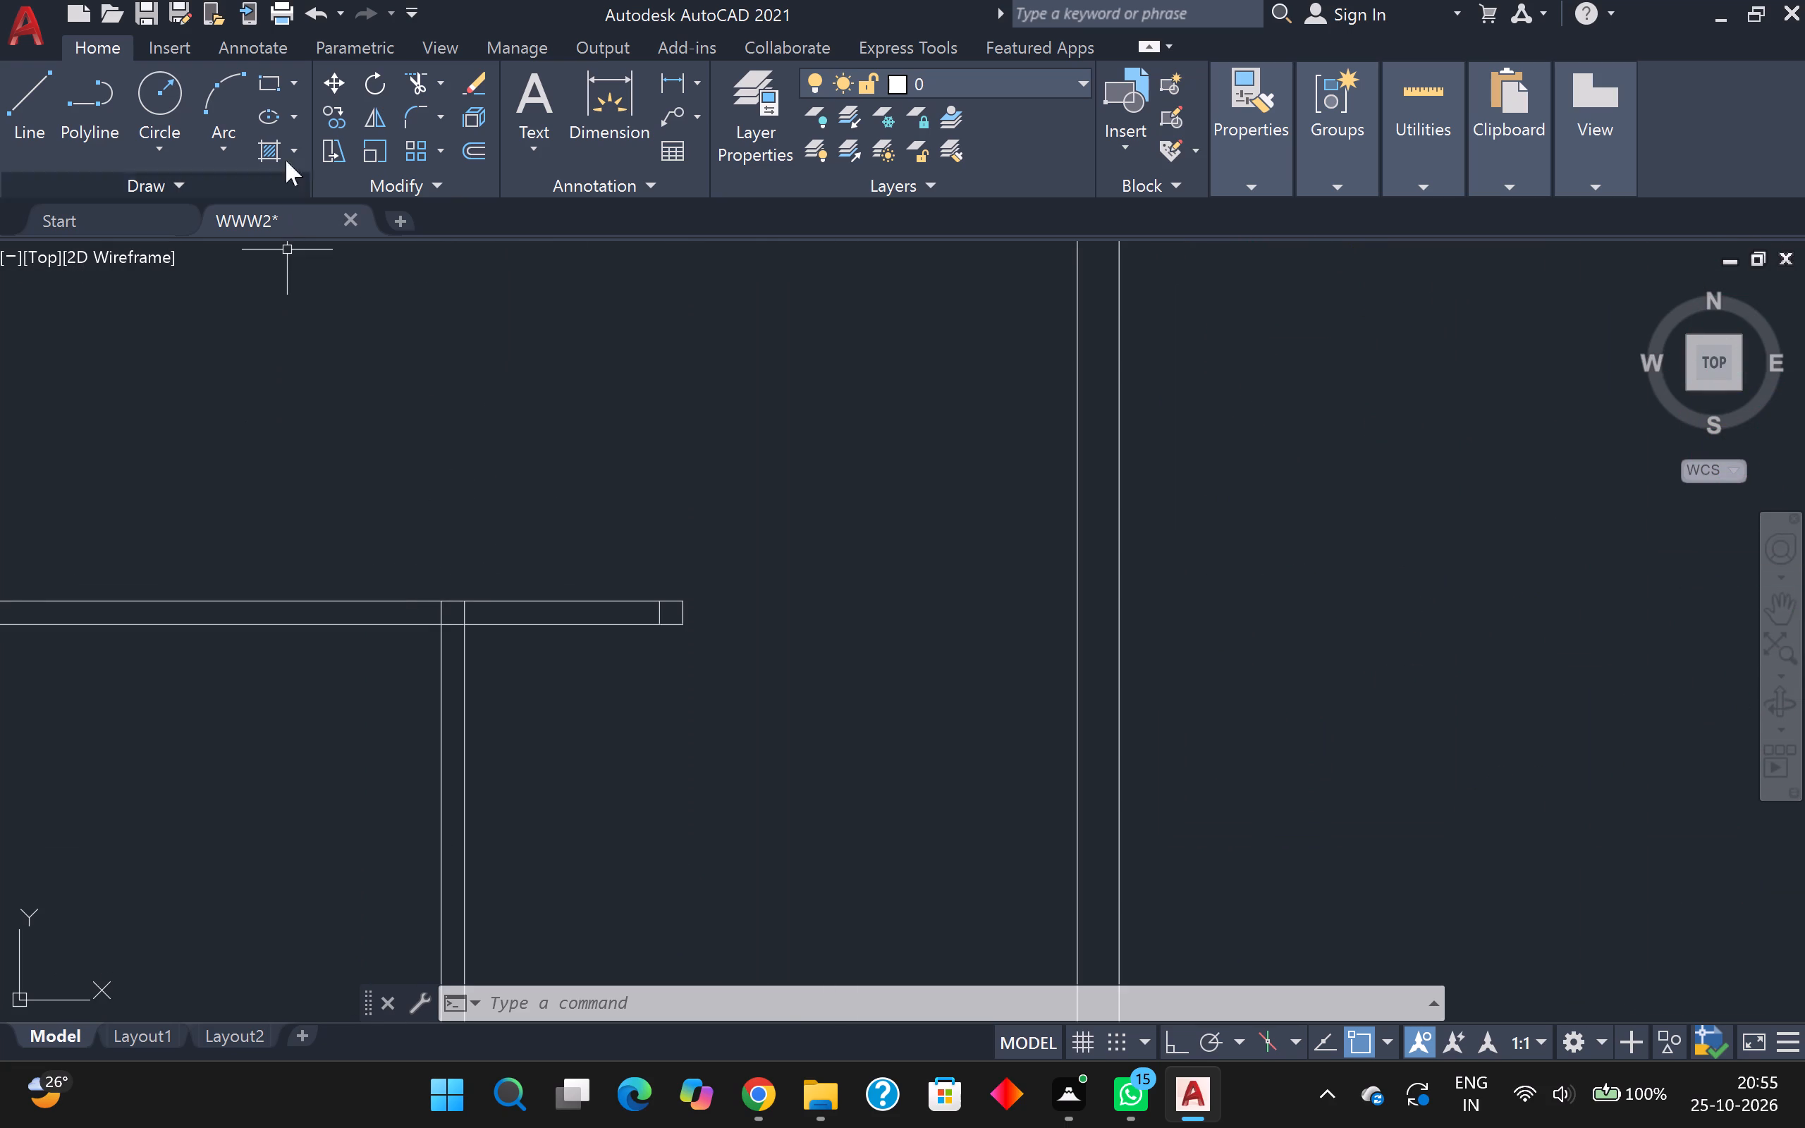
scroll(103, 152, down, 2)
scroll(200, 276, down, 2)
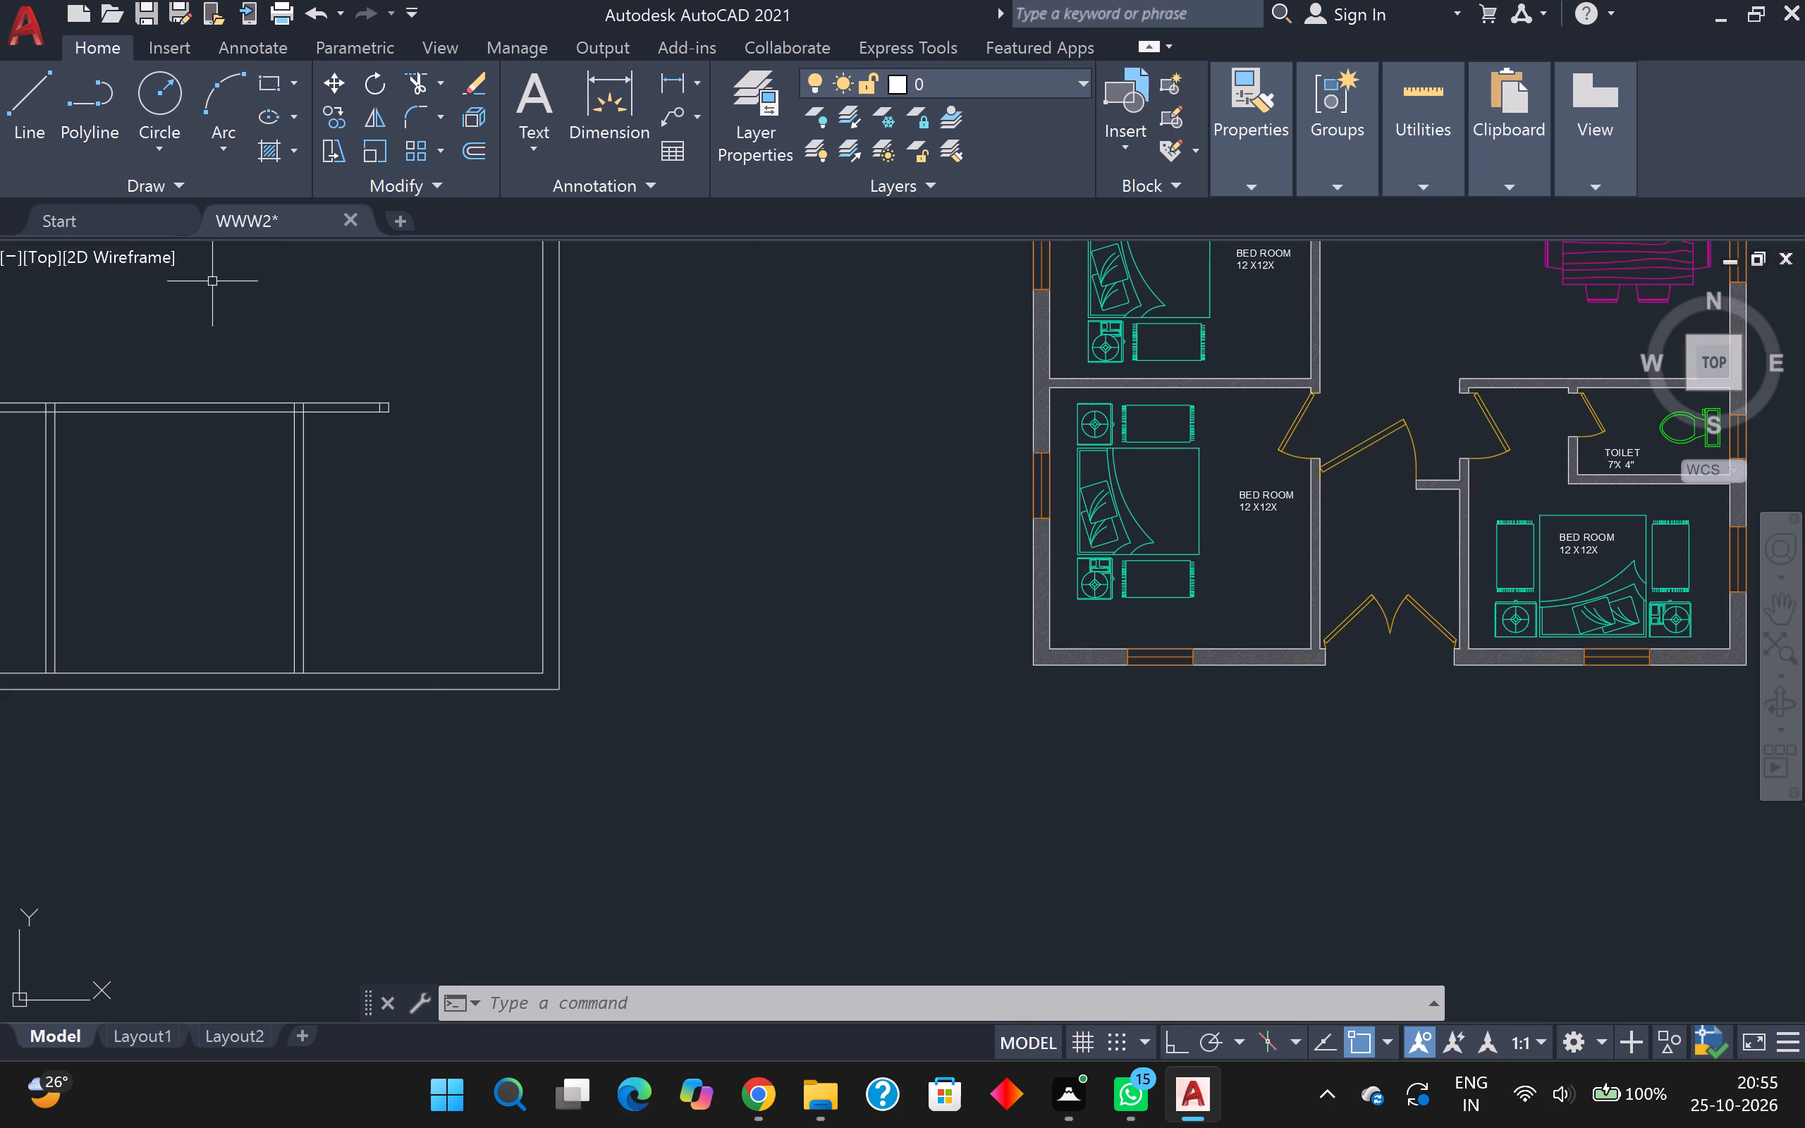
middle_drag(212, 283, 237, 412)
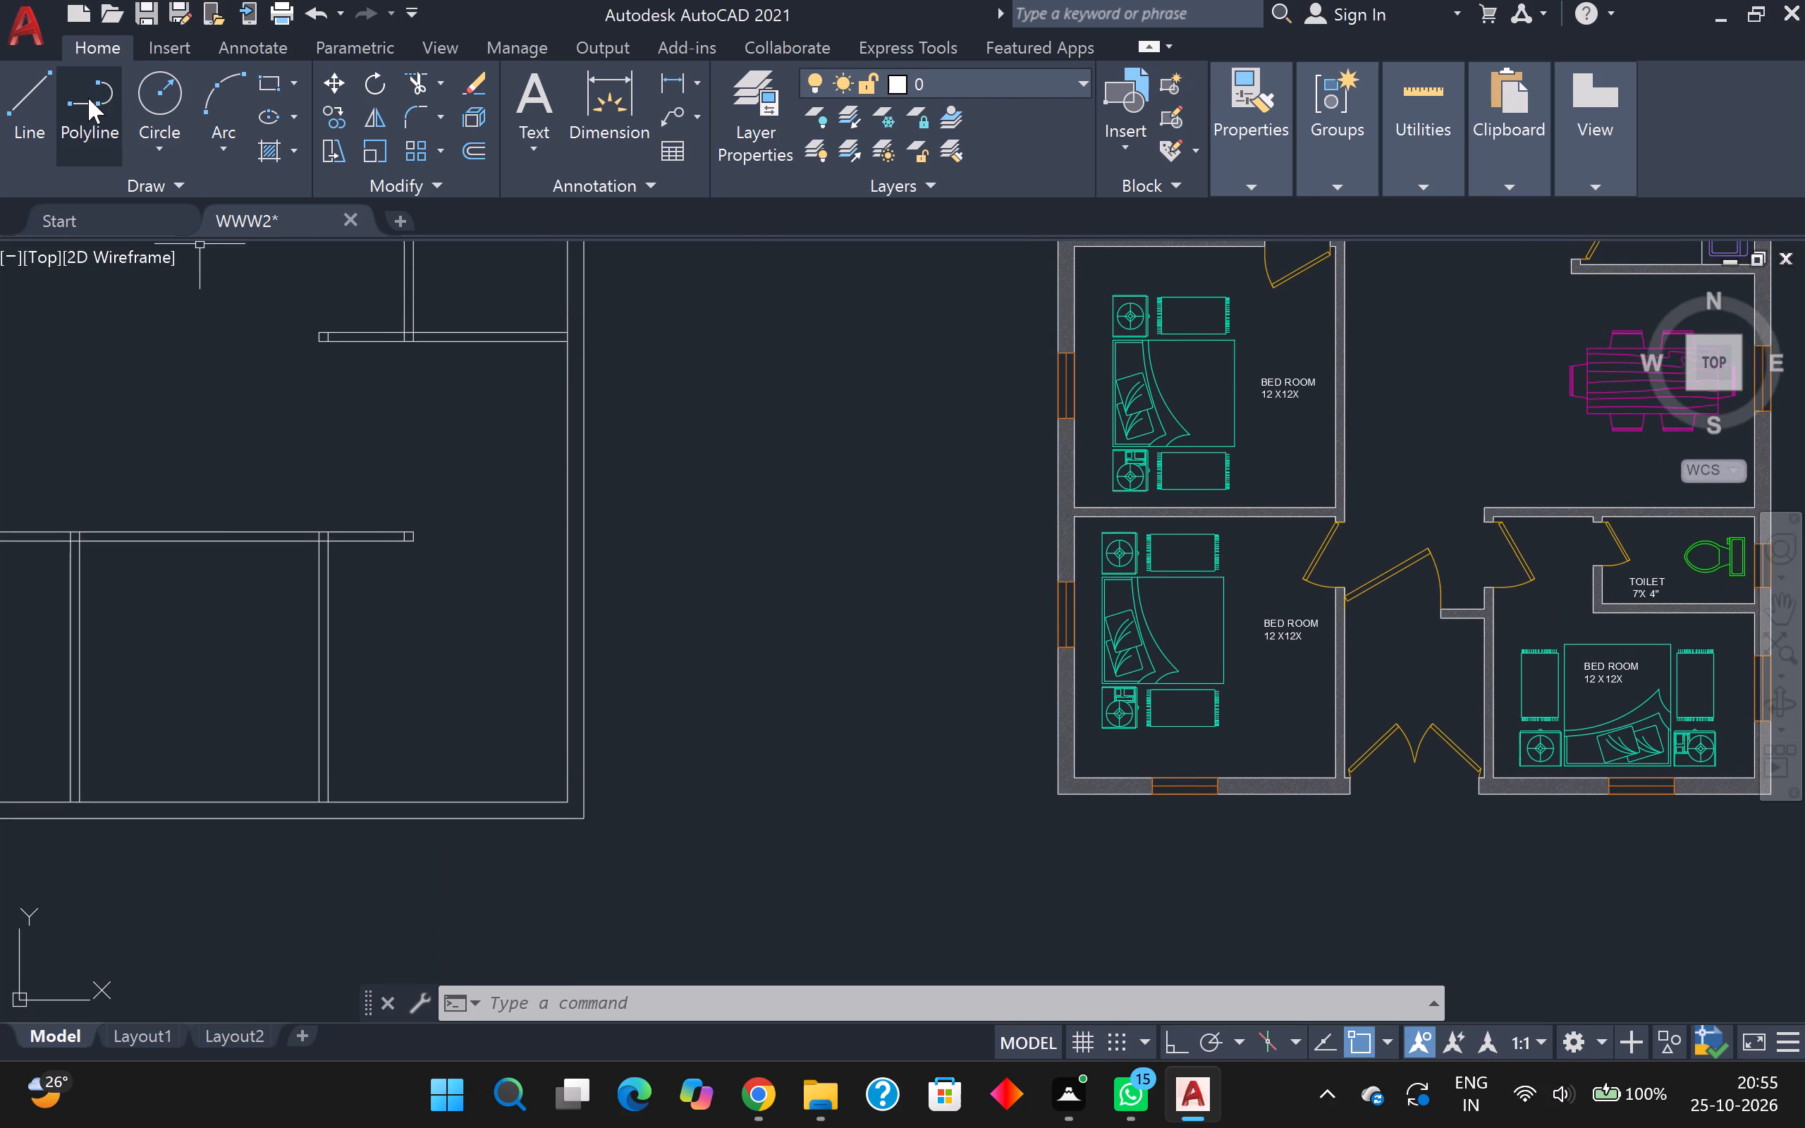
Delete the lower line of the short horizontal partition that runs to the right outer wall.
scroll(253, 286, up, 1)
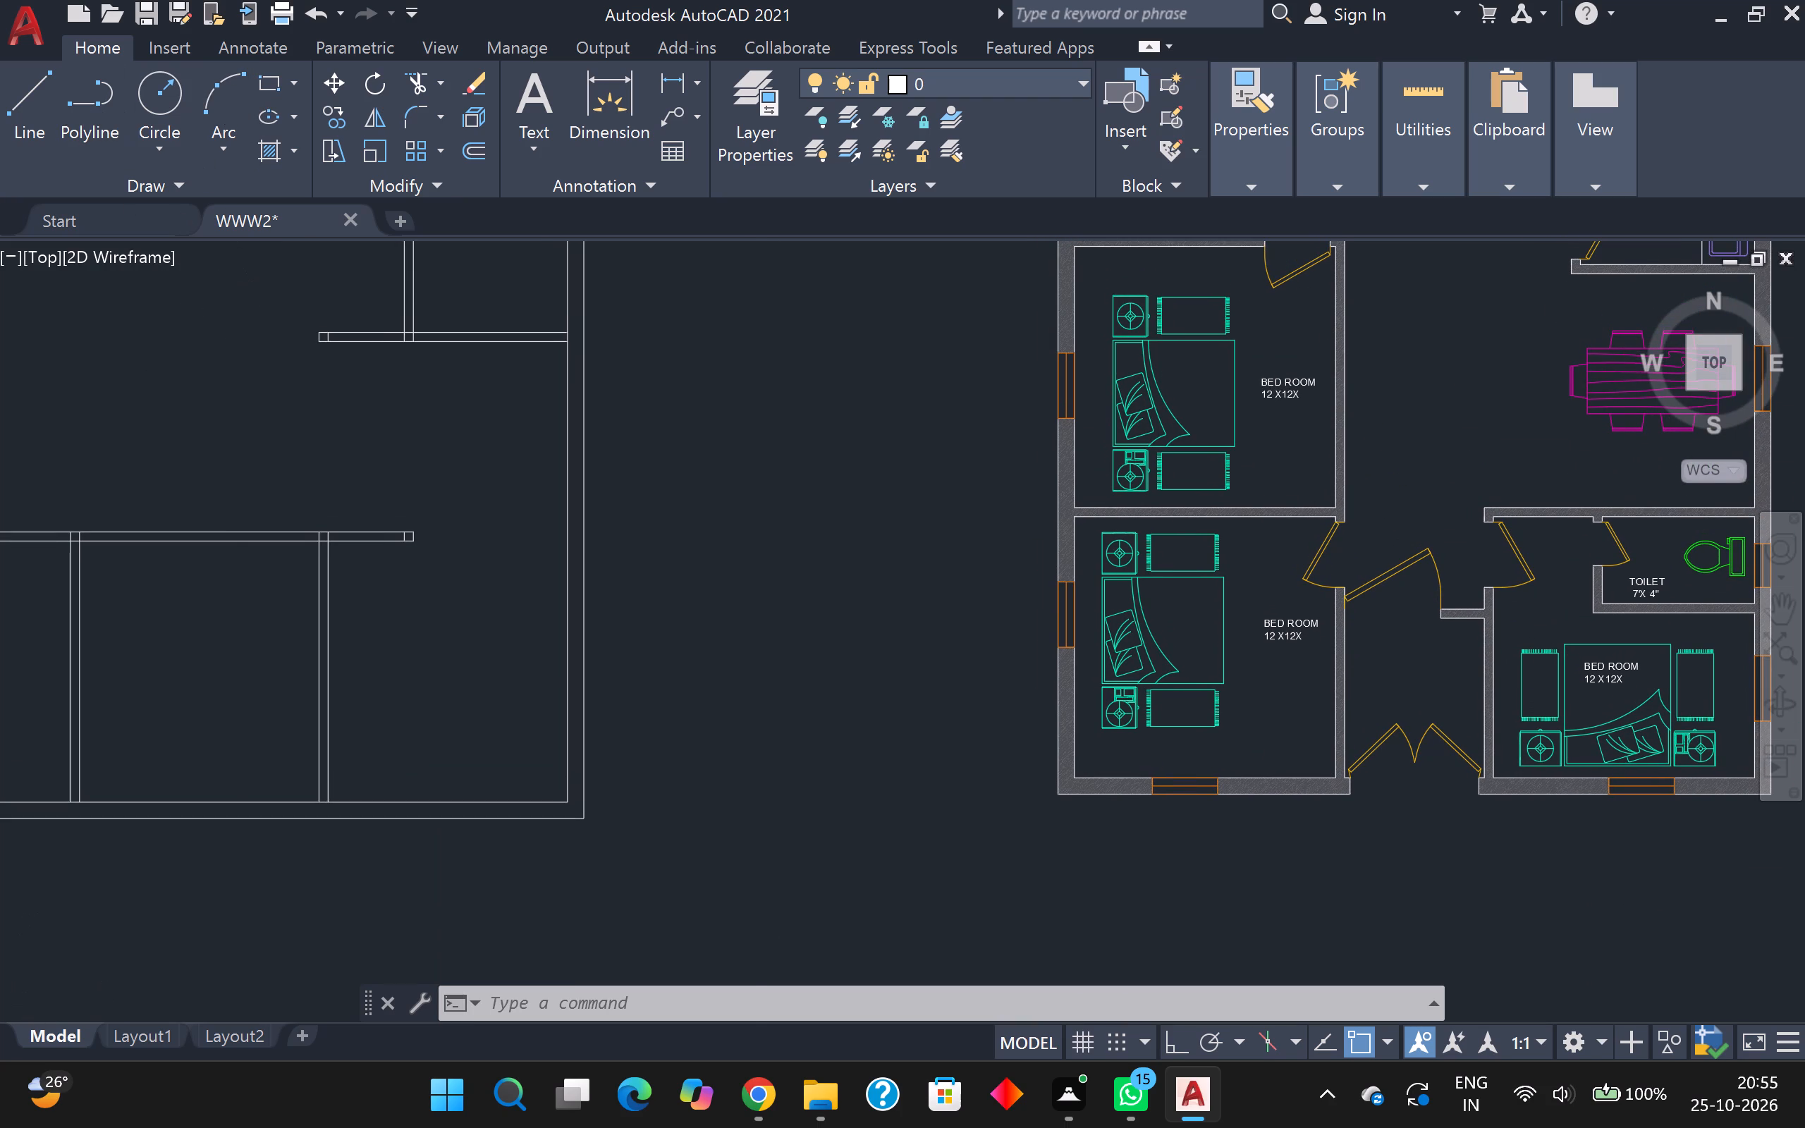
scroll(545, 157, up, 1)
scroll(527, 353, up, 1)
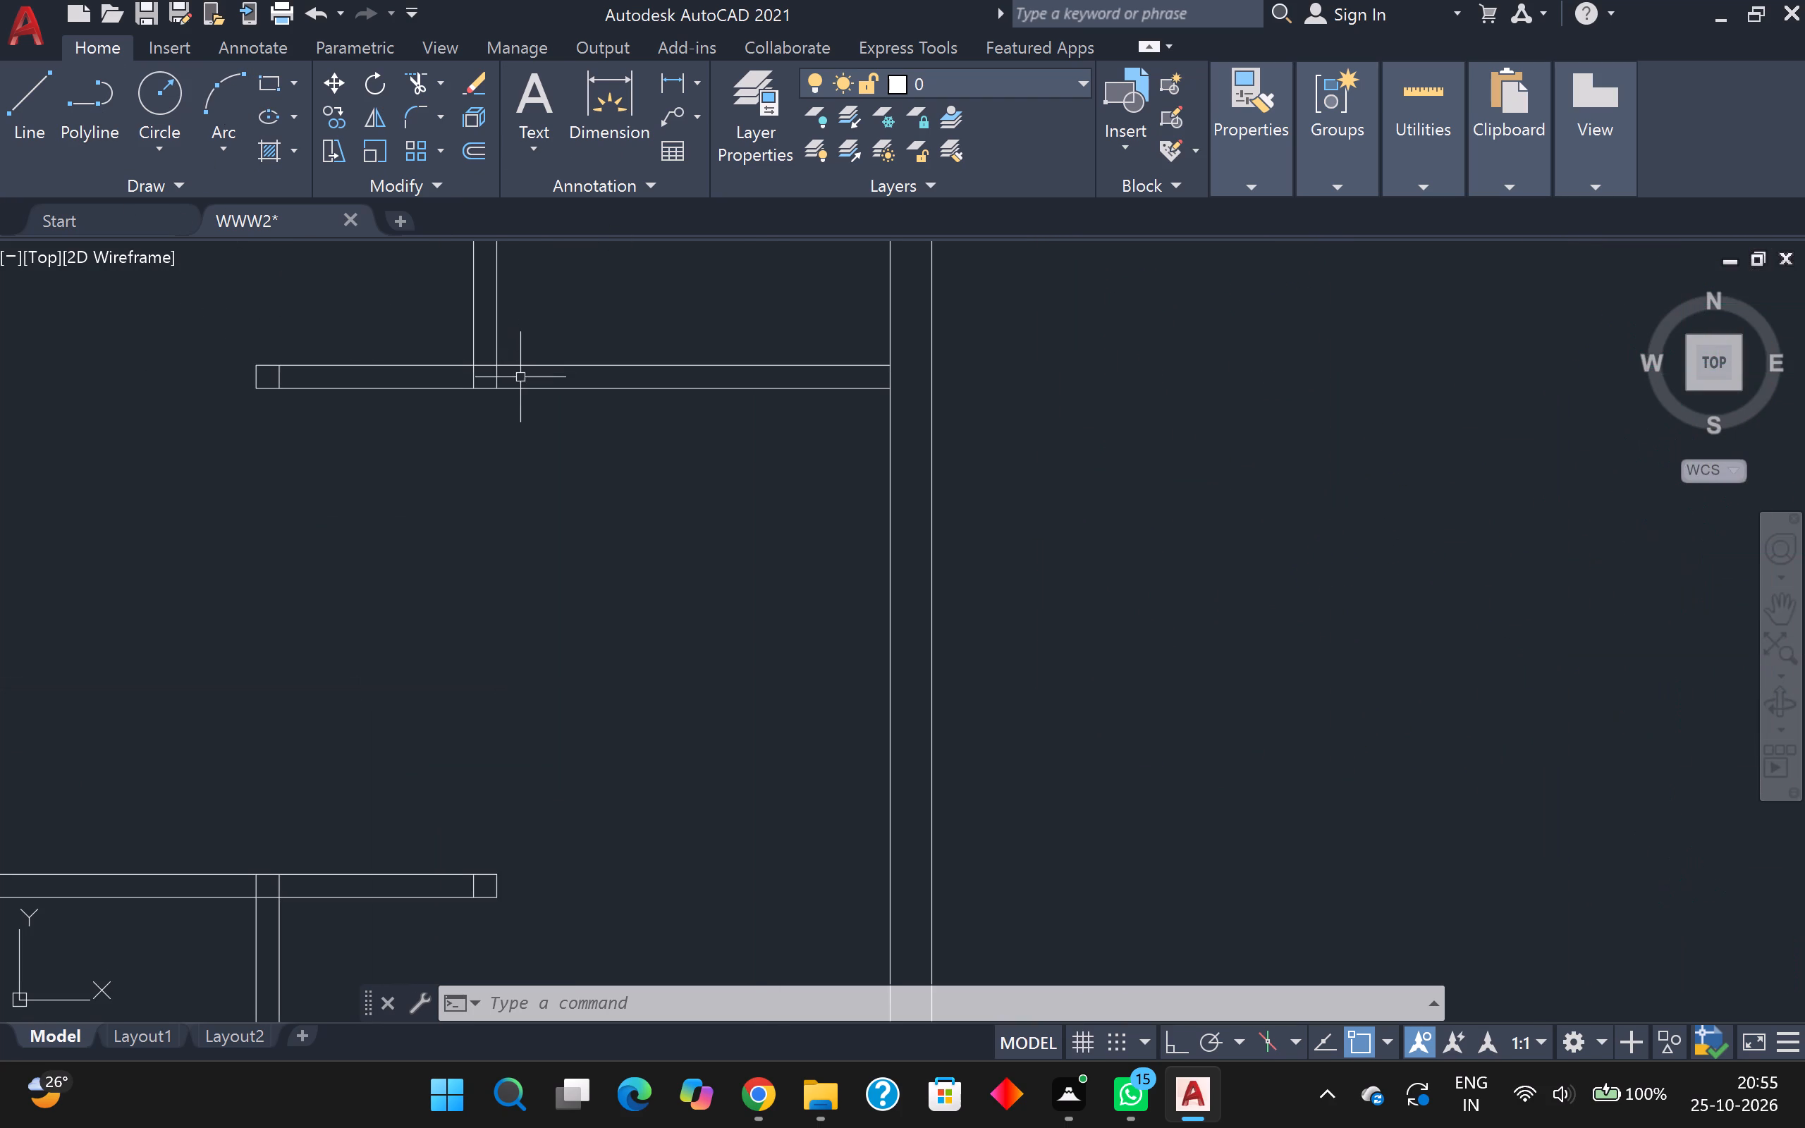
click(520, 385)
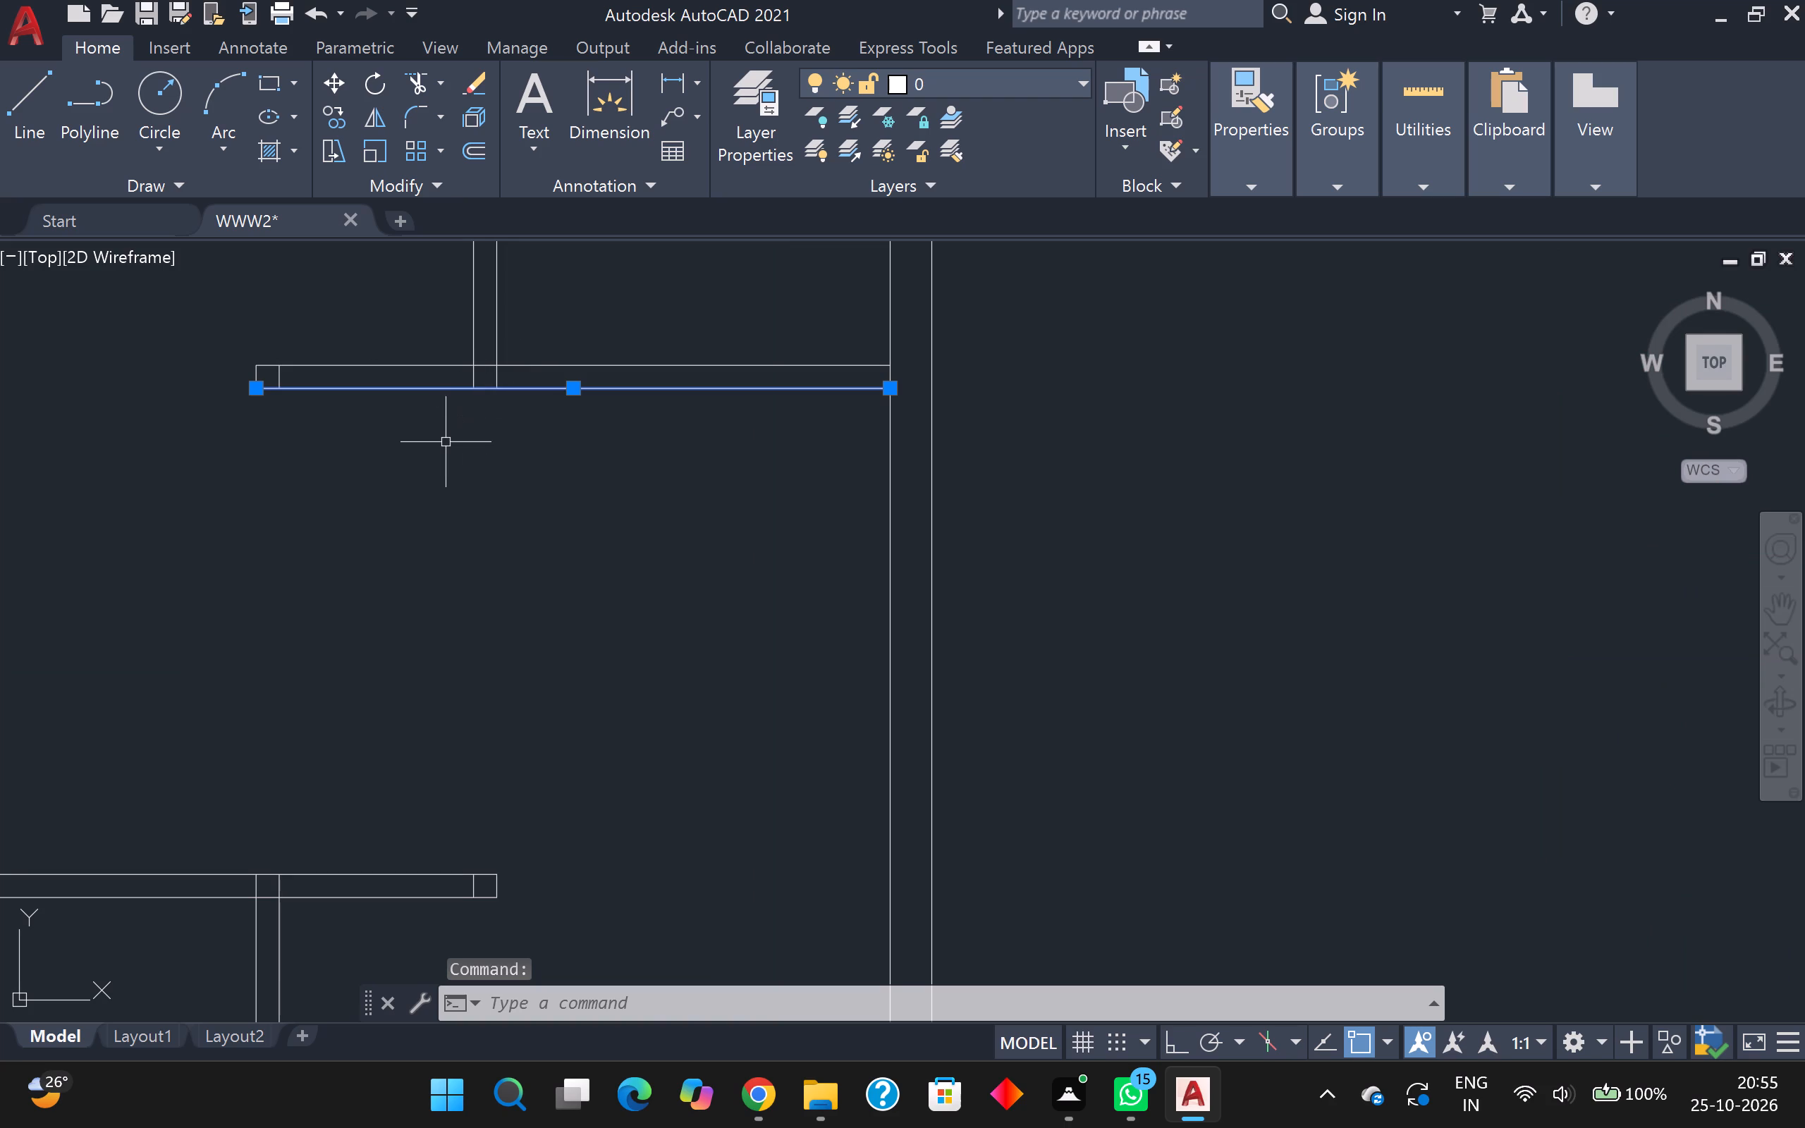
key(Delete)
Offset the upper line of the short horizontal wall at the right outer wall 9 inches downward.
key(o)
key(Return)
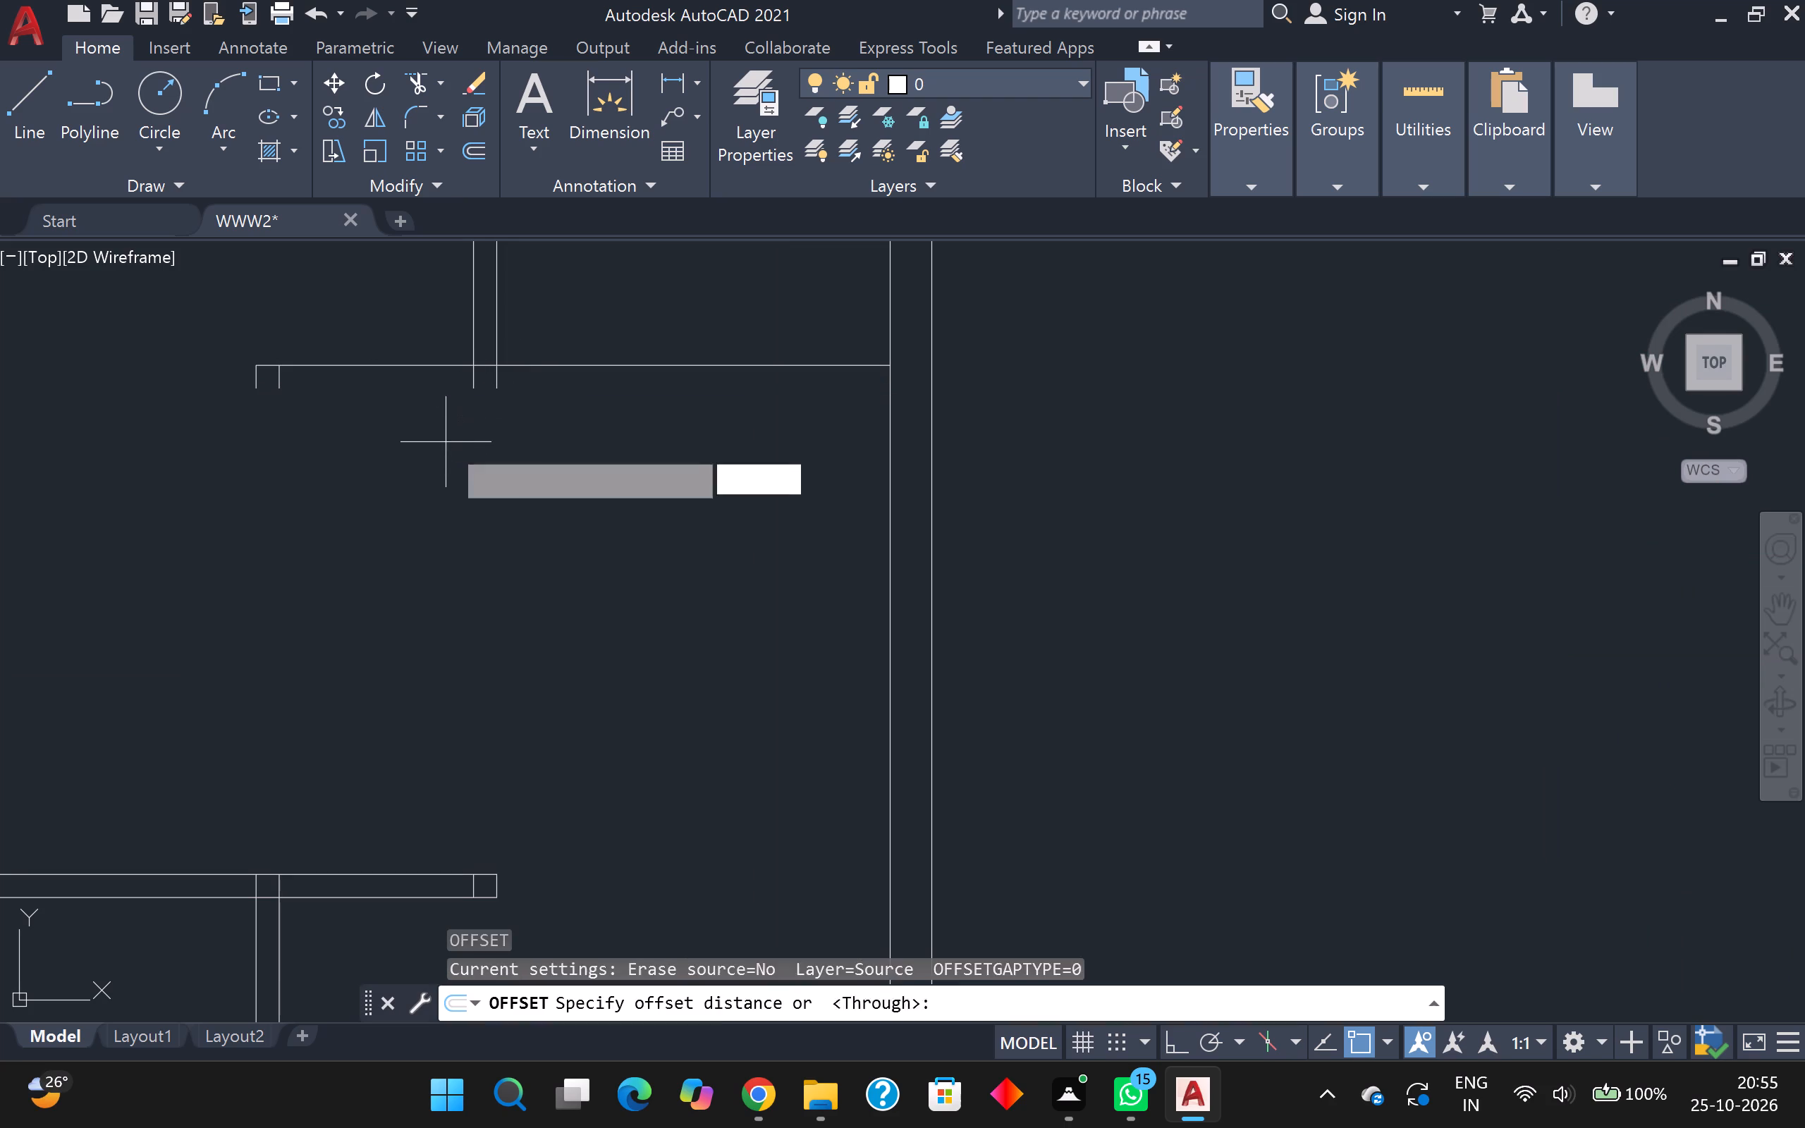
key(Return)
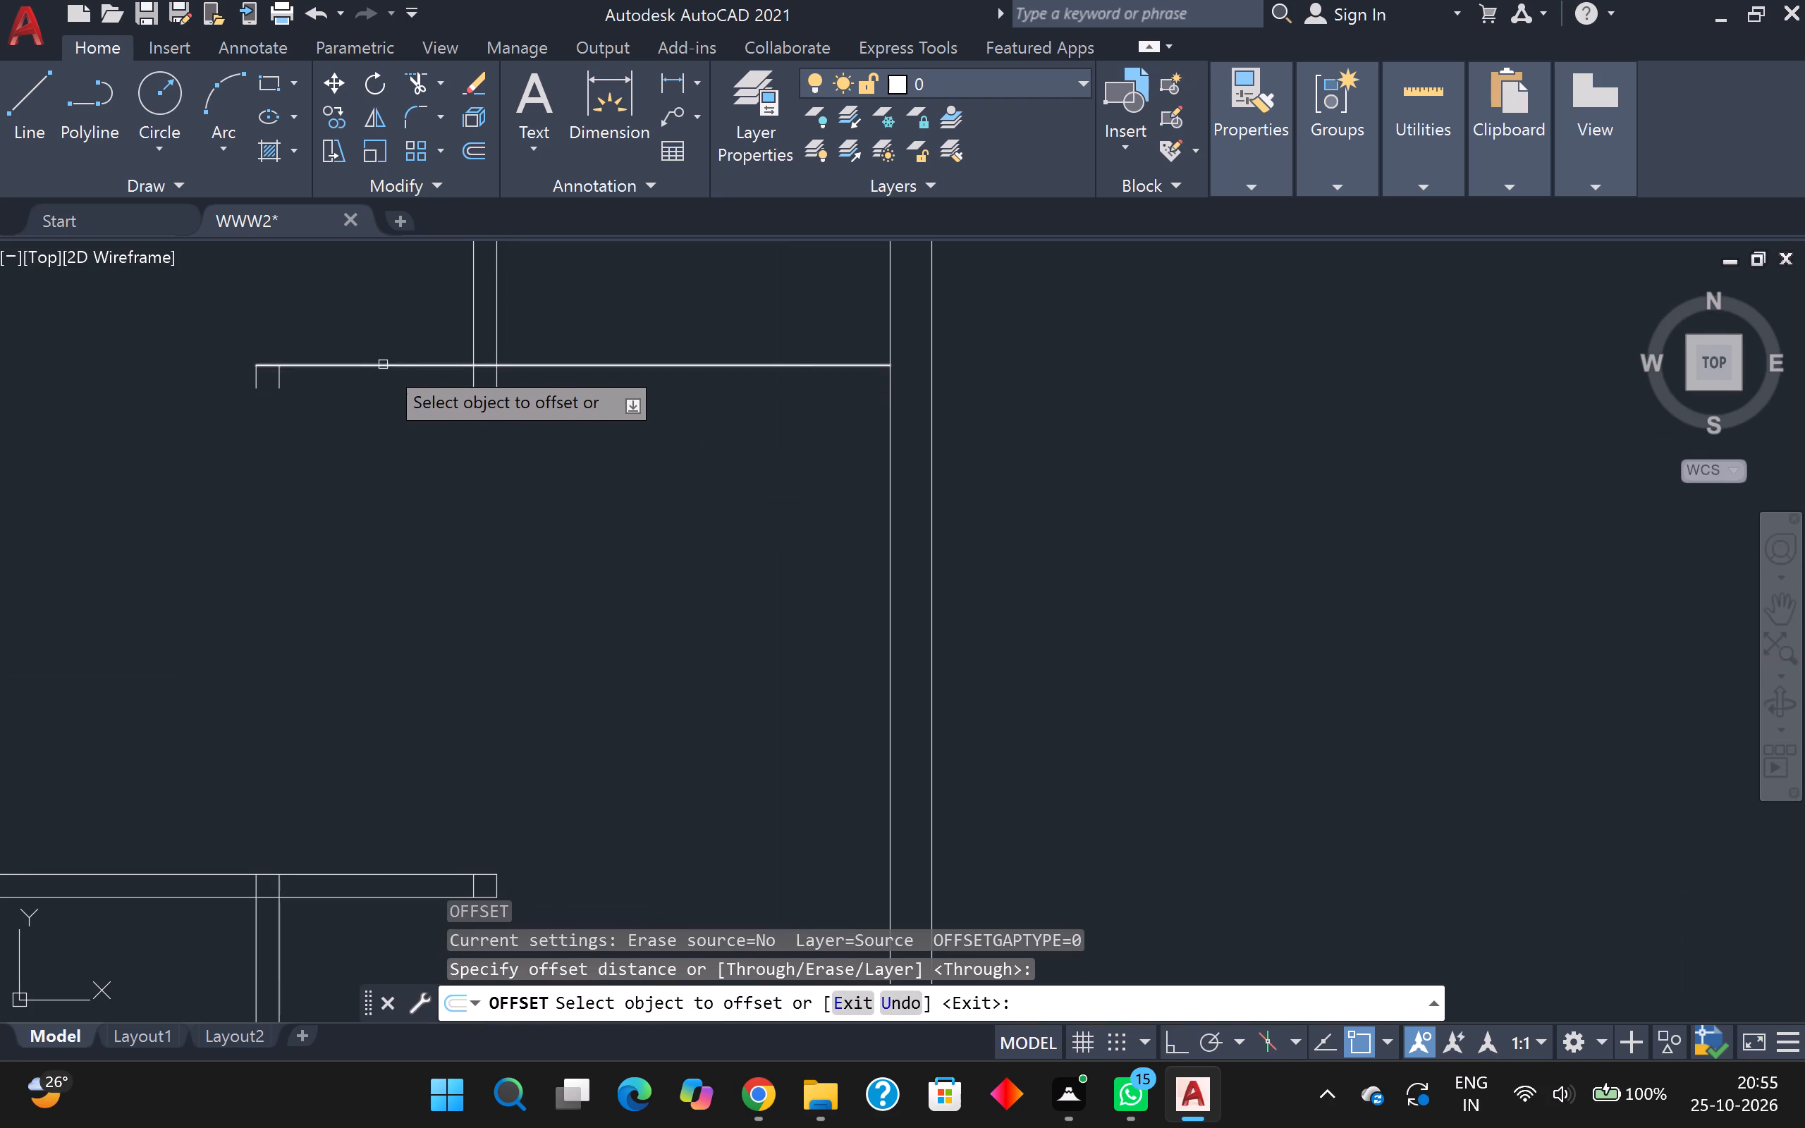
click(691, 362)
key(9)
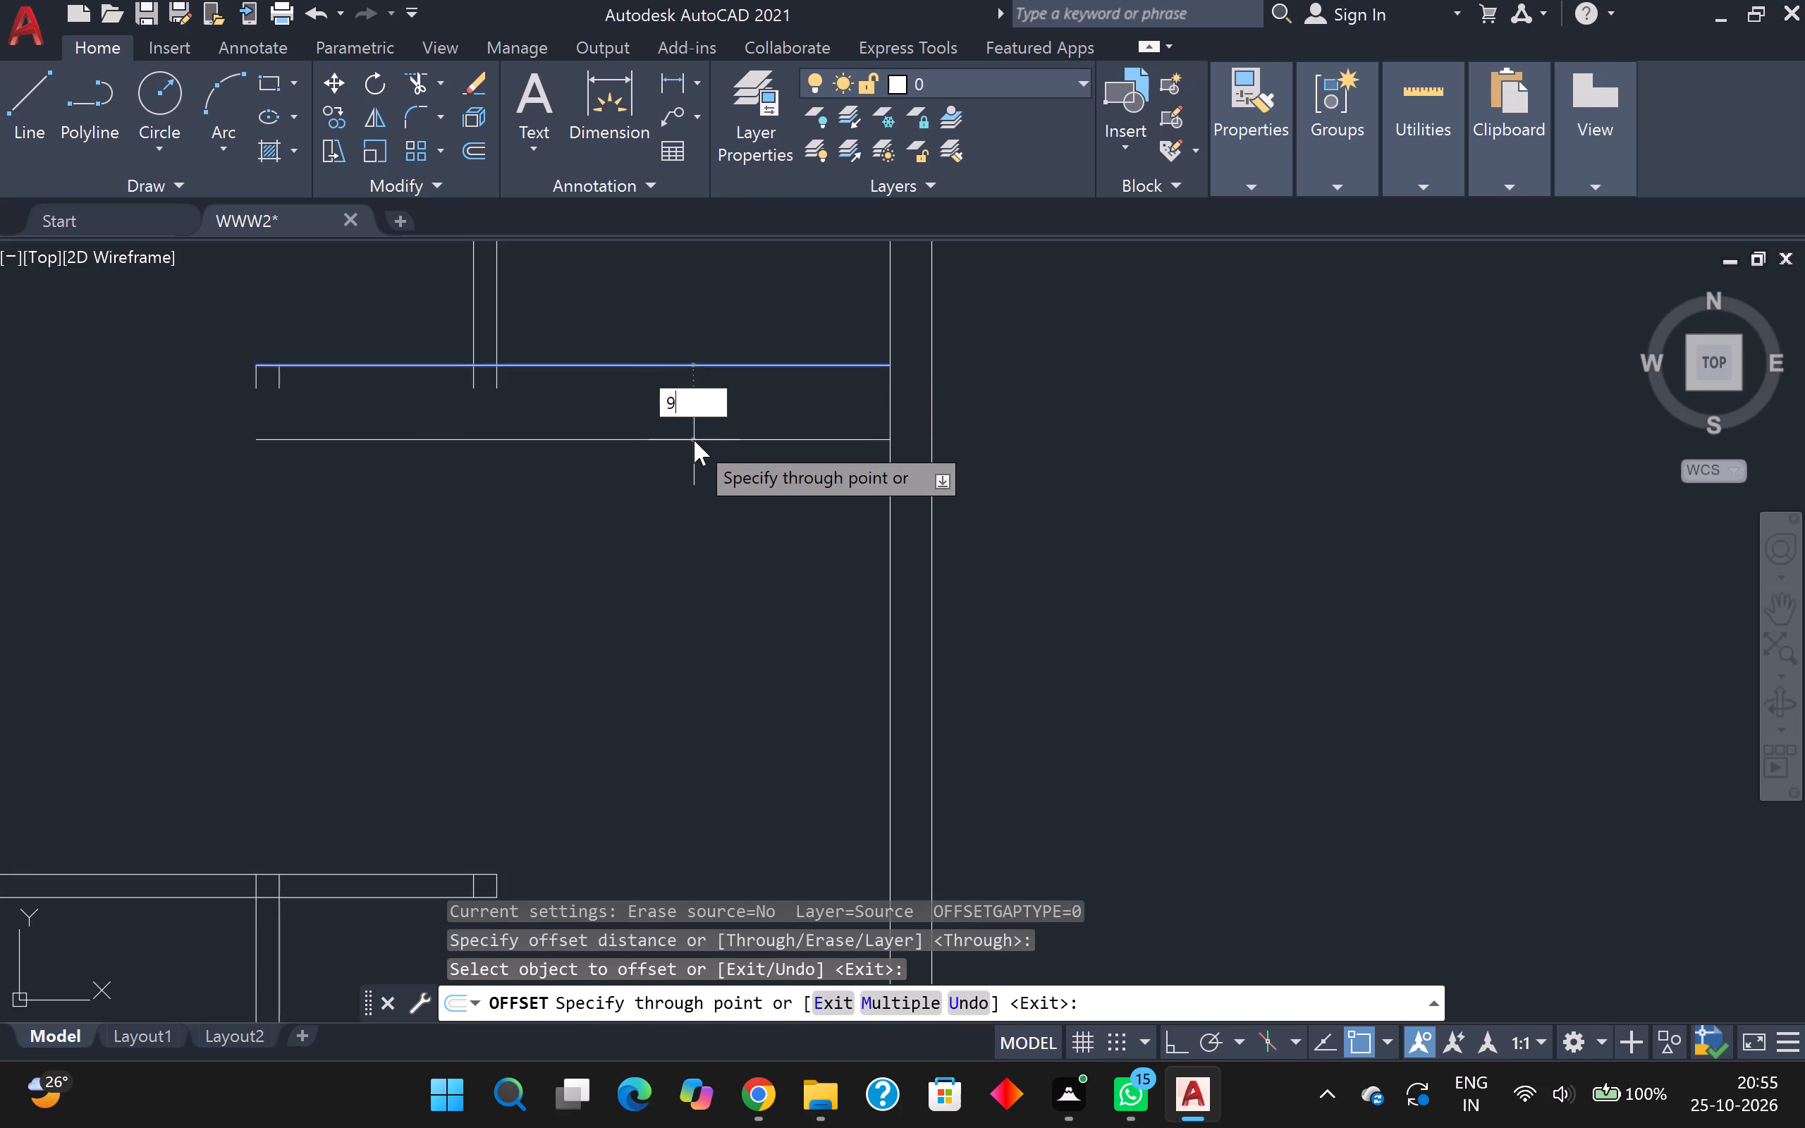
key(Return)
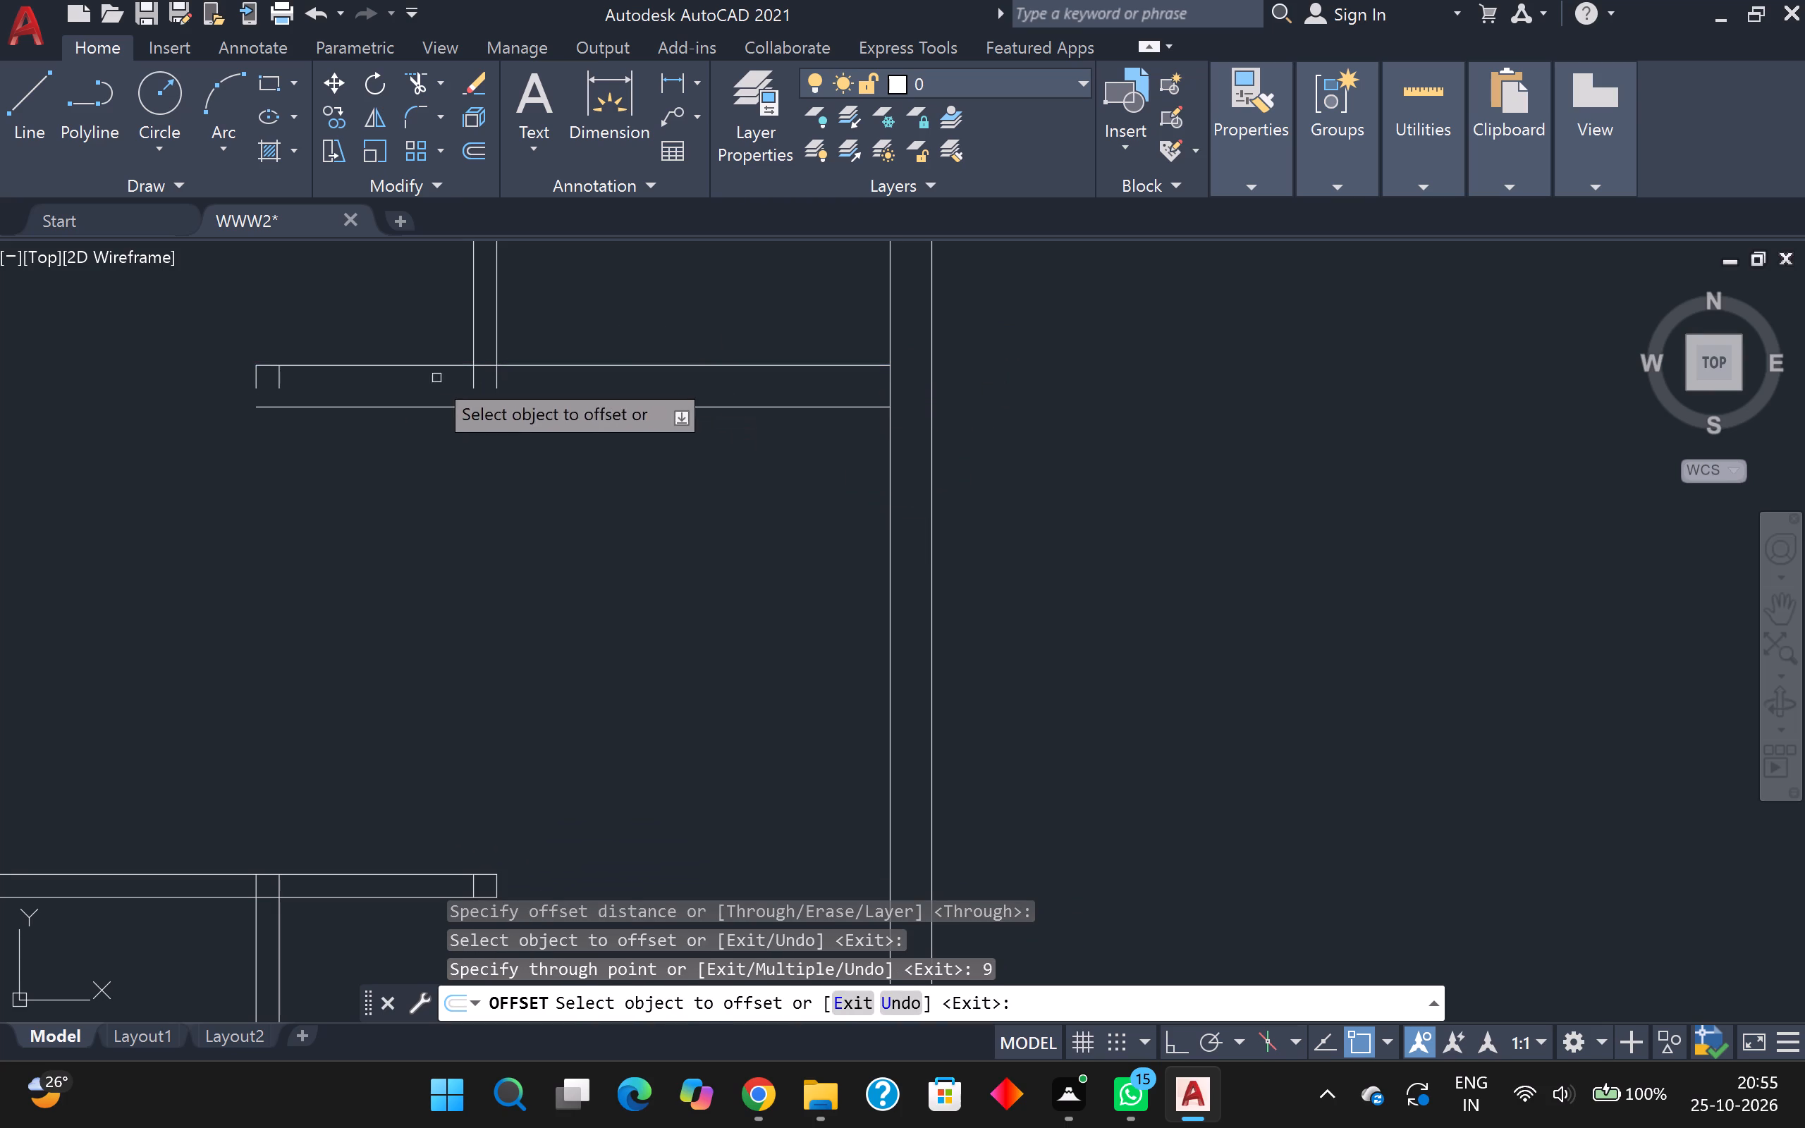
Extend the two short vertical end lines of that wall down to the new lower line.
click(417, 78)
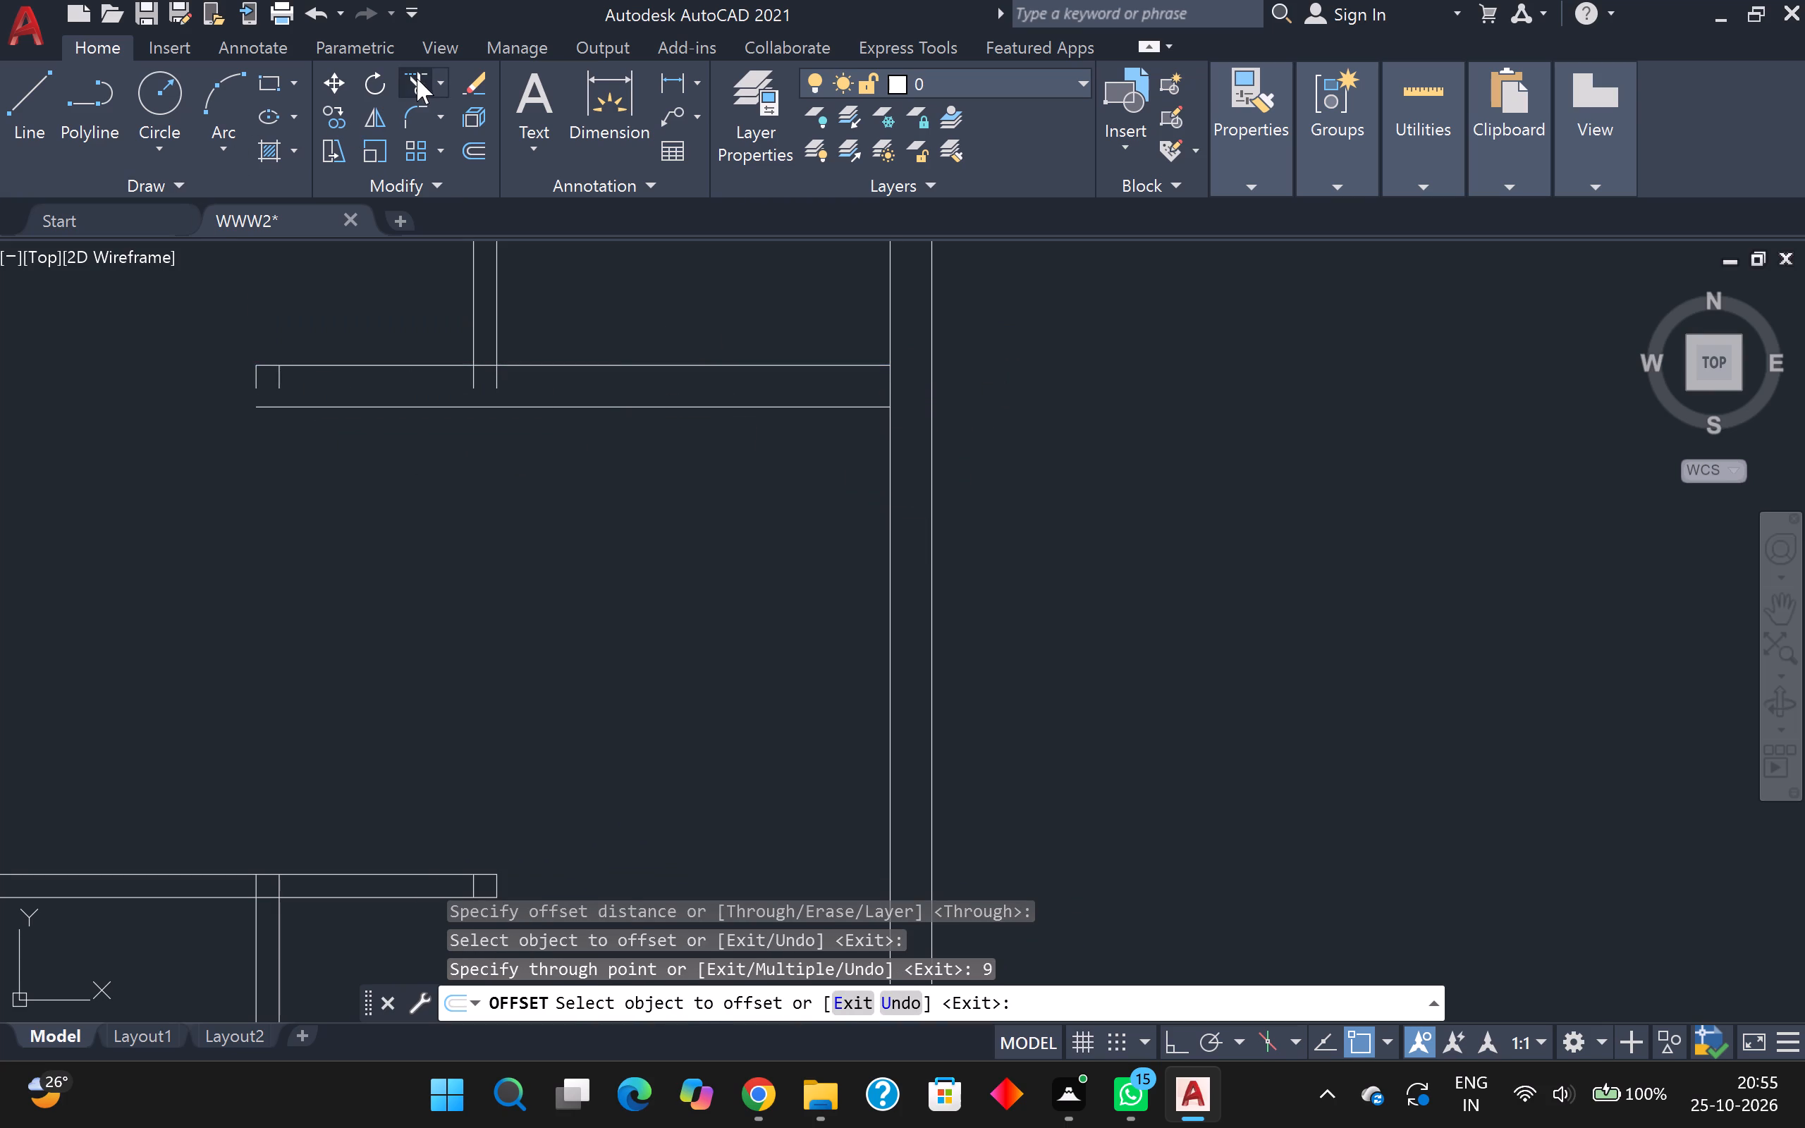
shift+click(281, 379)
shift+click(259, 382)
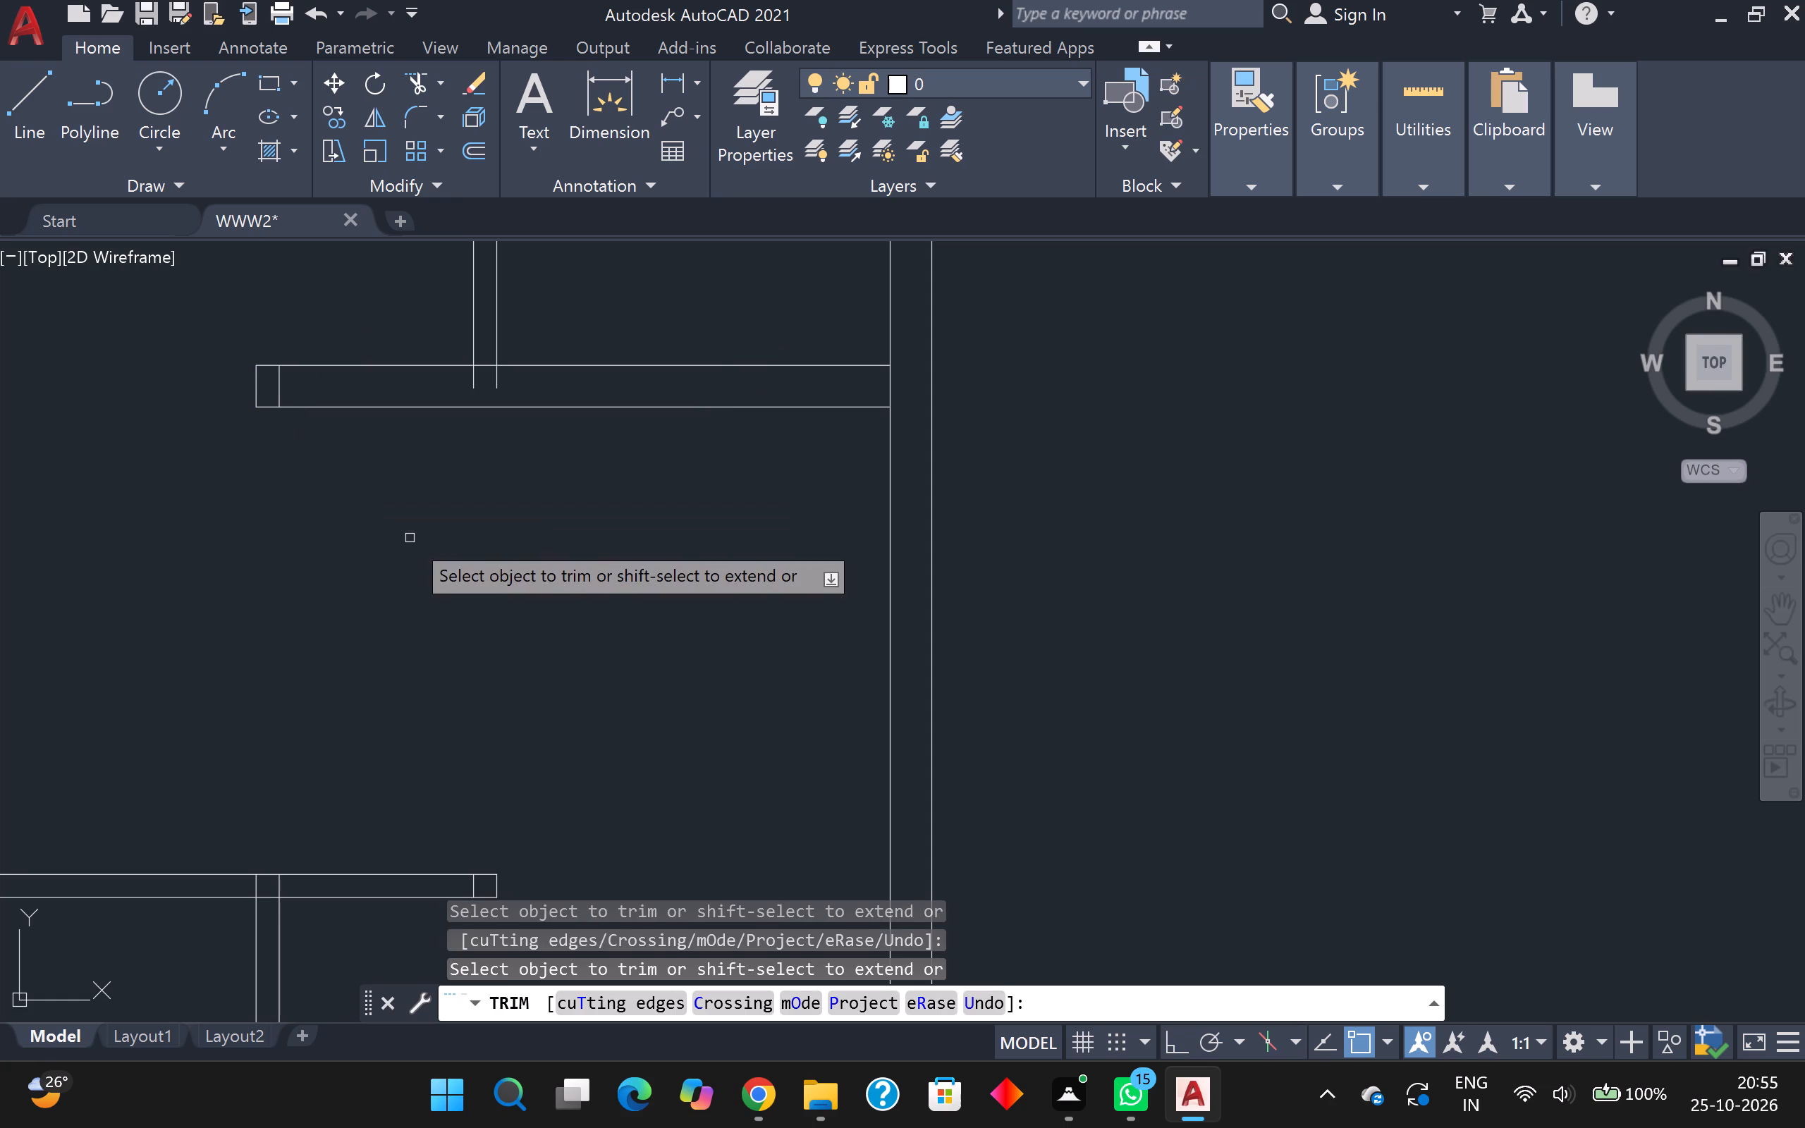
Extend the right-hand line of the lower vertical partition up to the short horizontal wall.
middle_drag(410, 538, 267, 444)
scroll(246, 446, down, 2)
middle_drag(274, 450, 295, 442)
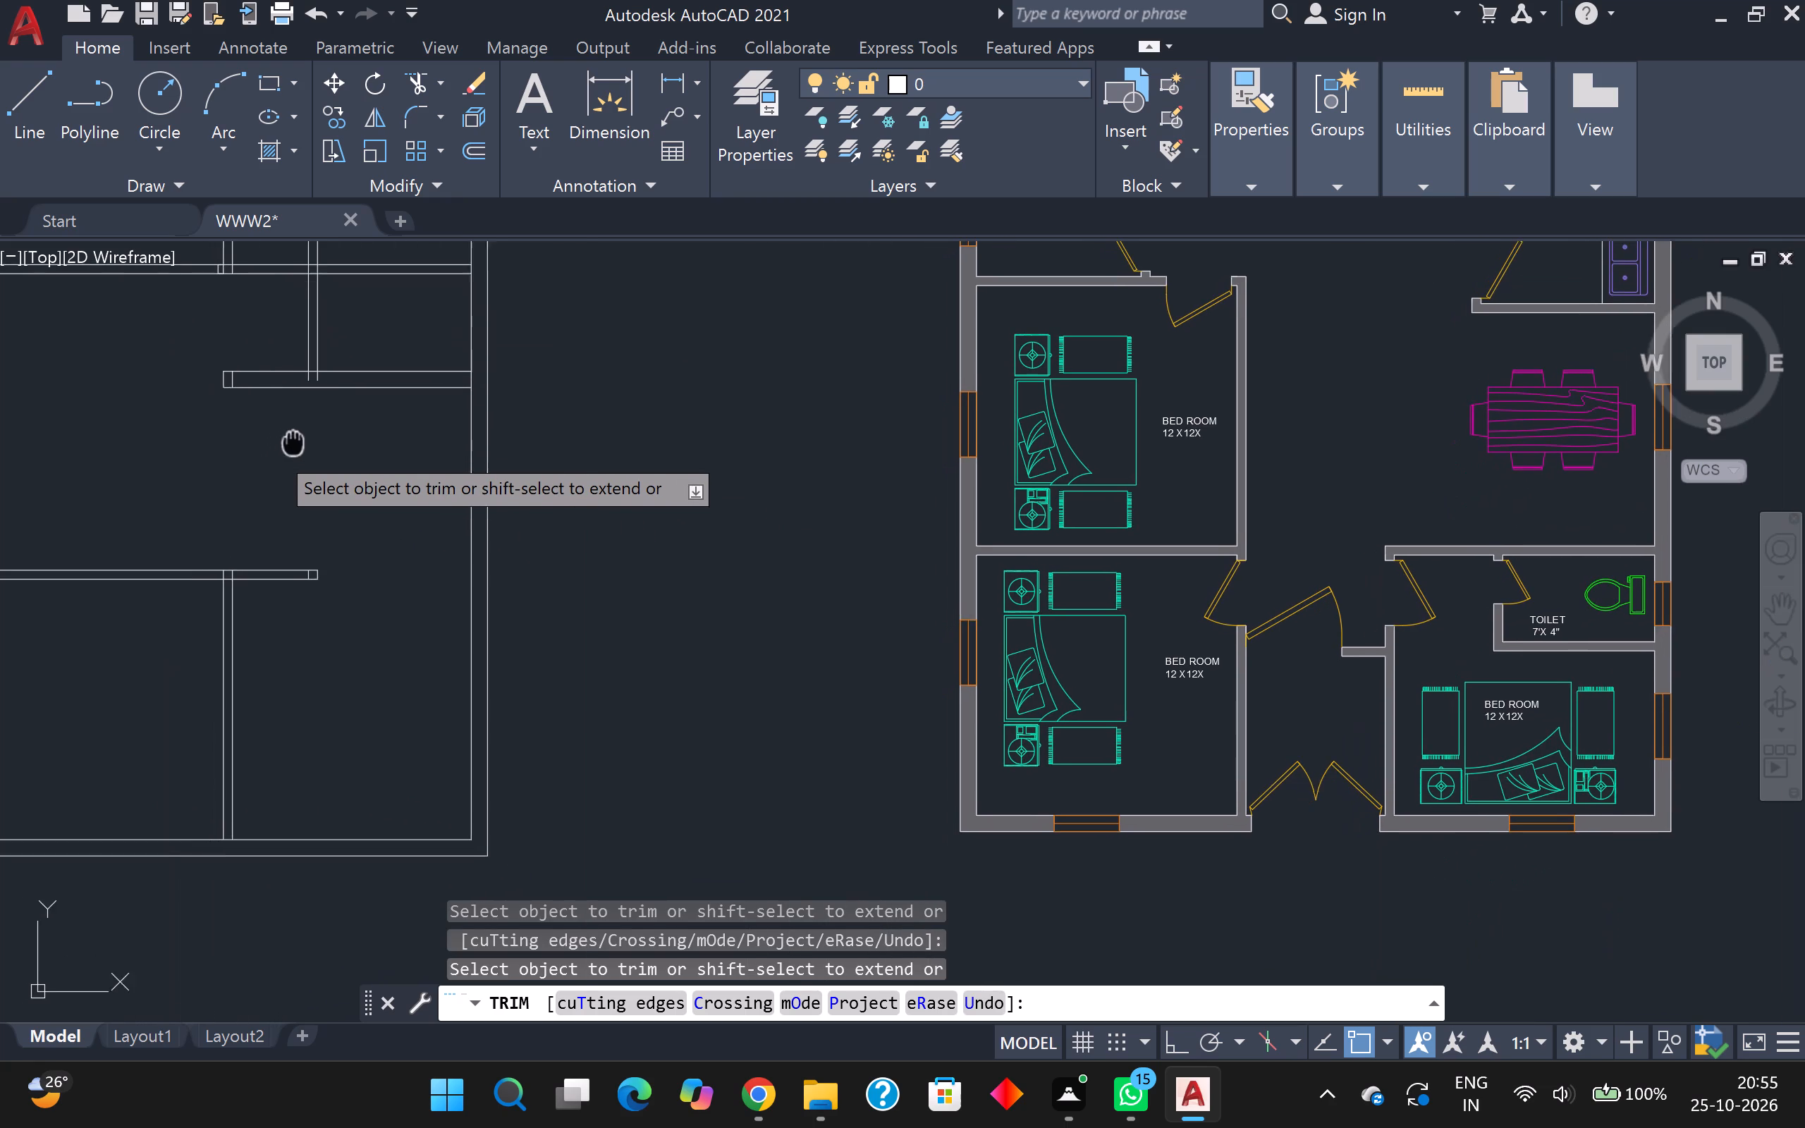
middle_drag(295, 442, 303, 447)
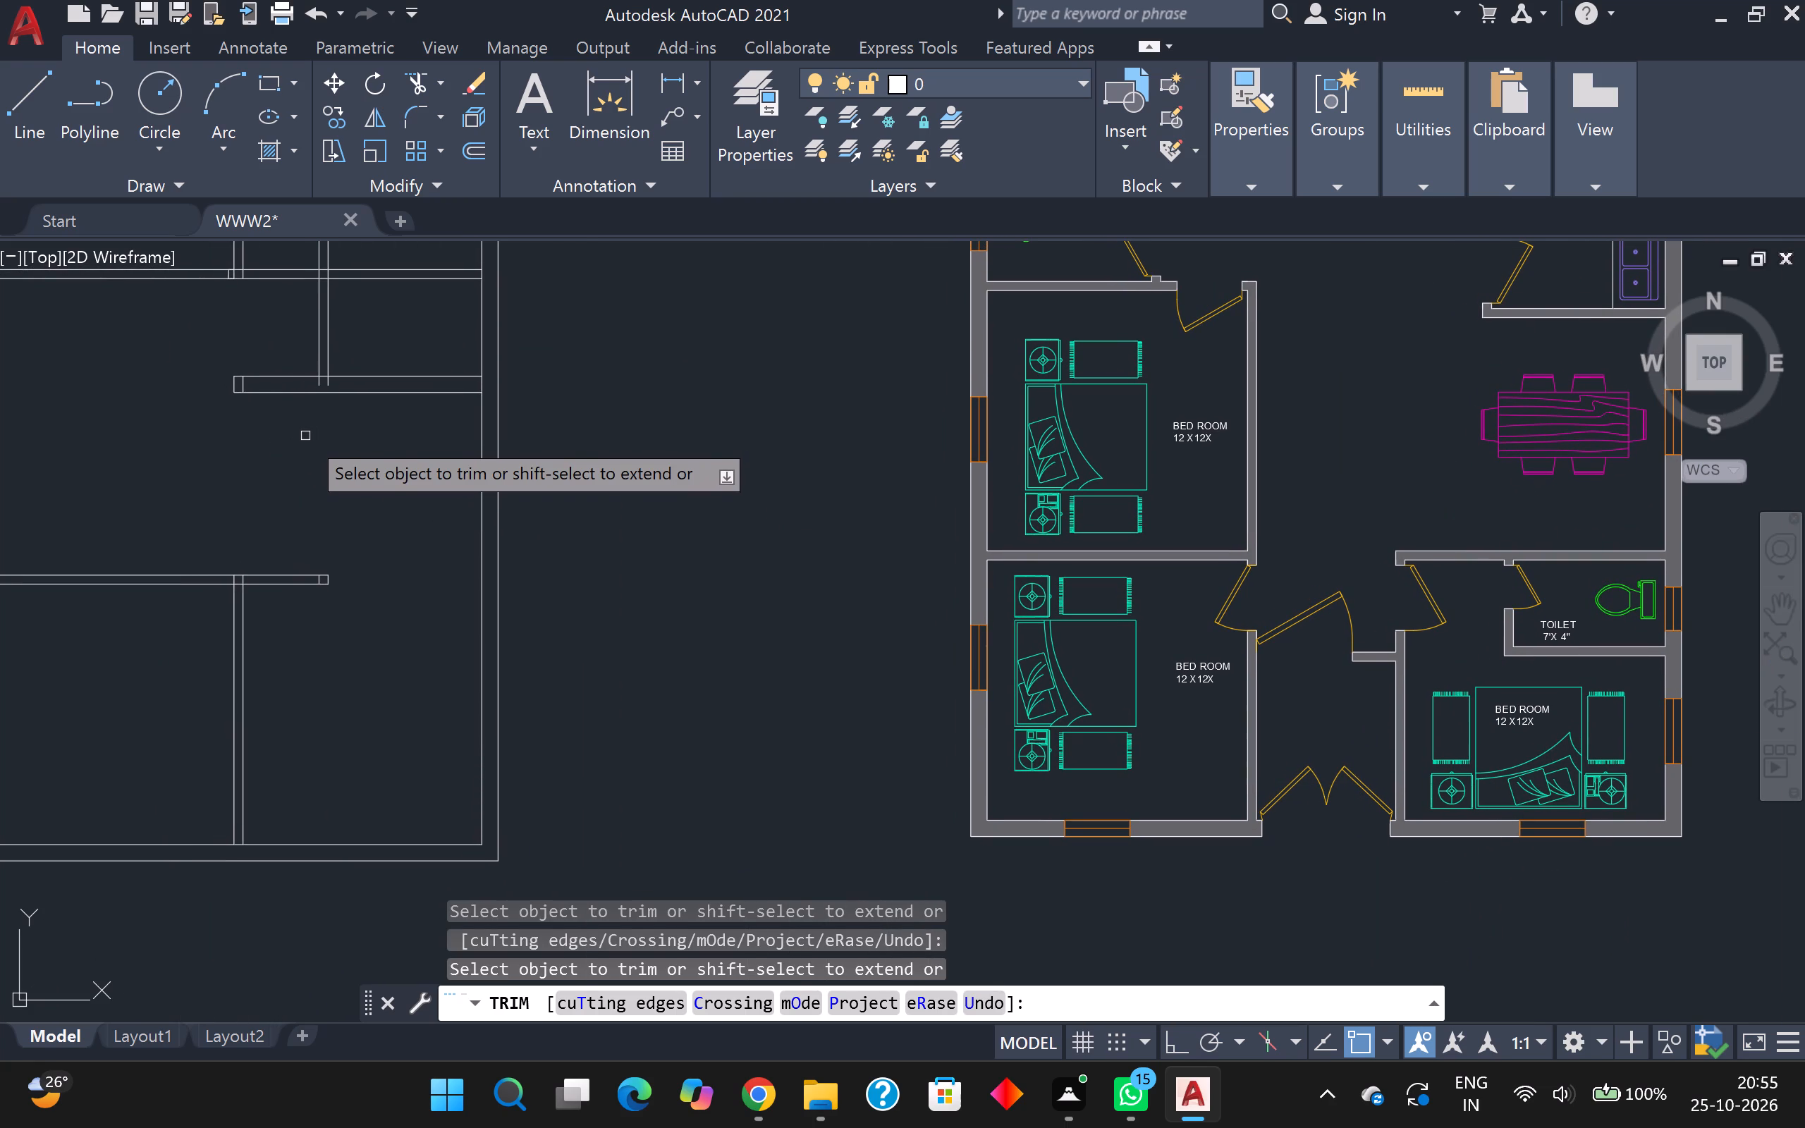
scroll(312, 482, up, 1)
scroll(321, 537, down, 1)
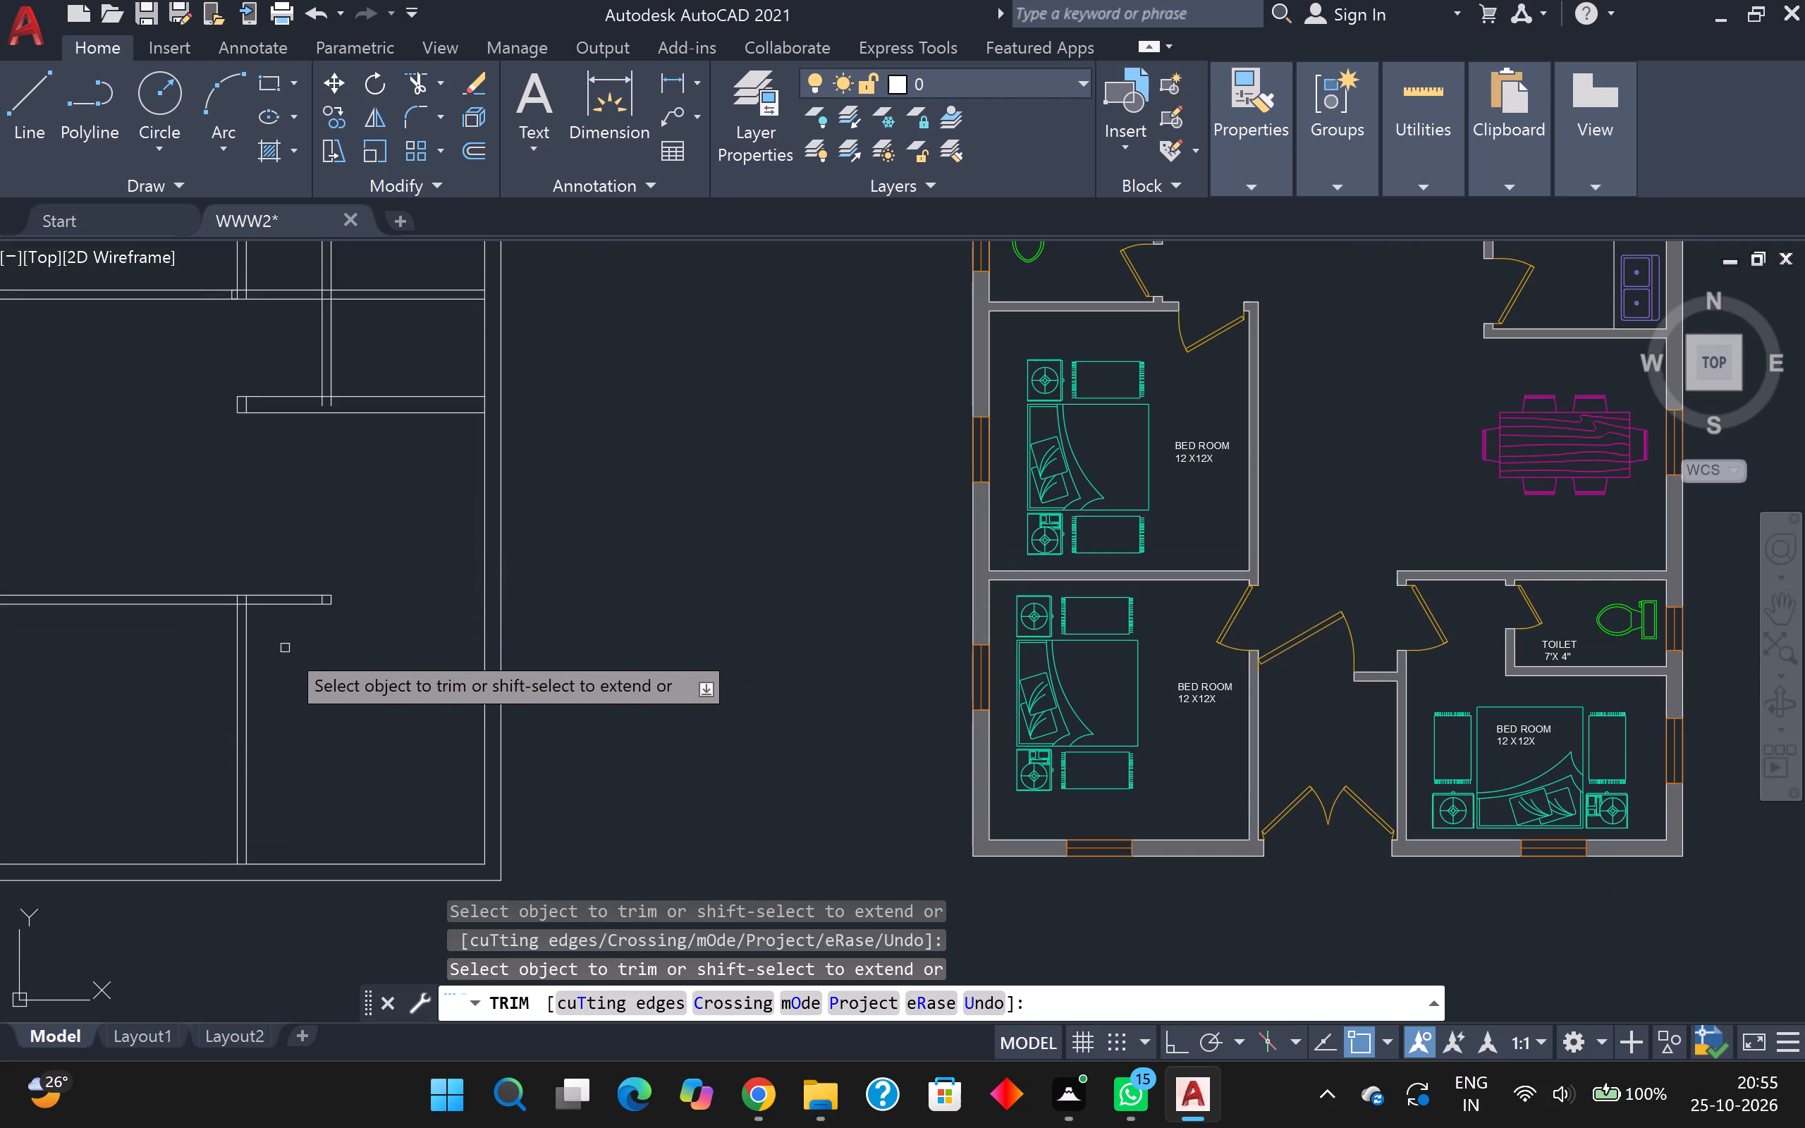
scroll(278, 639, up, 1)
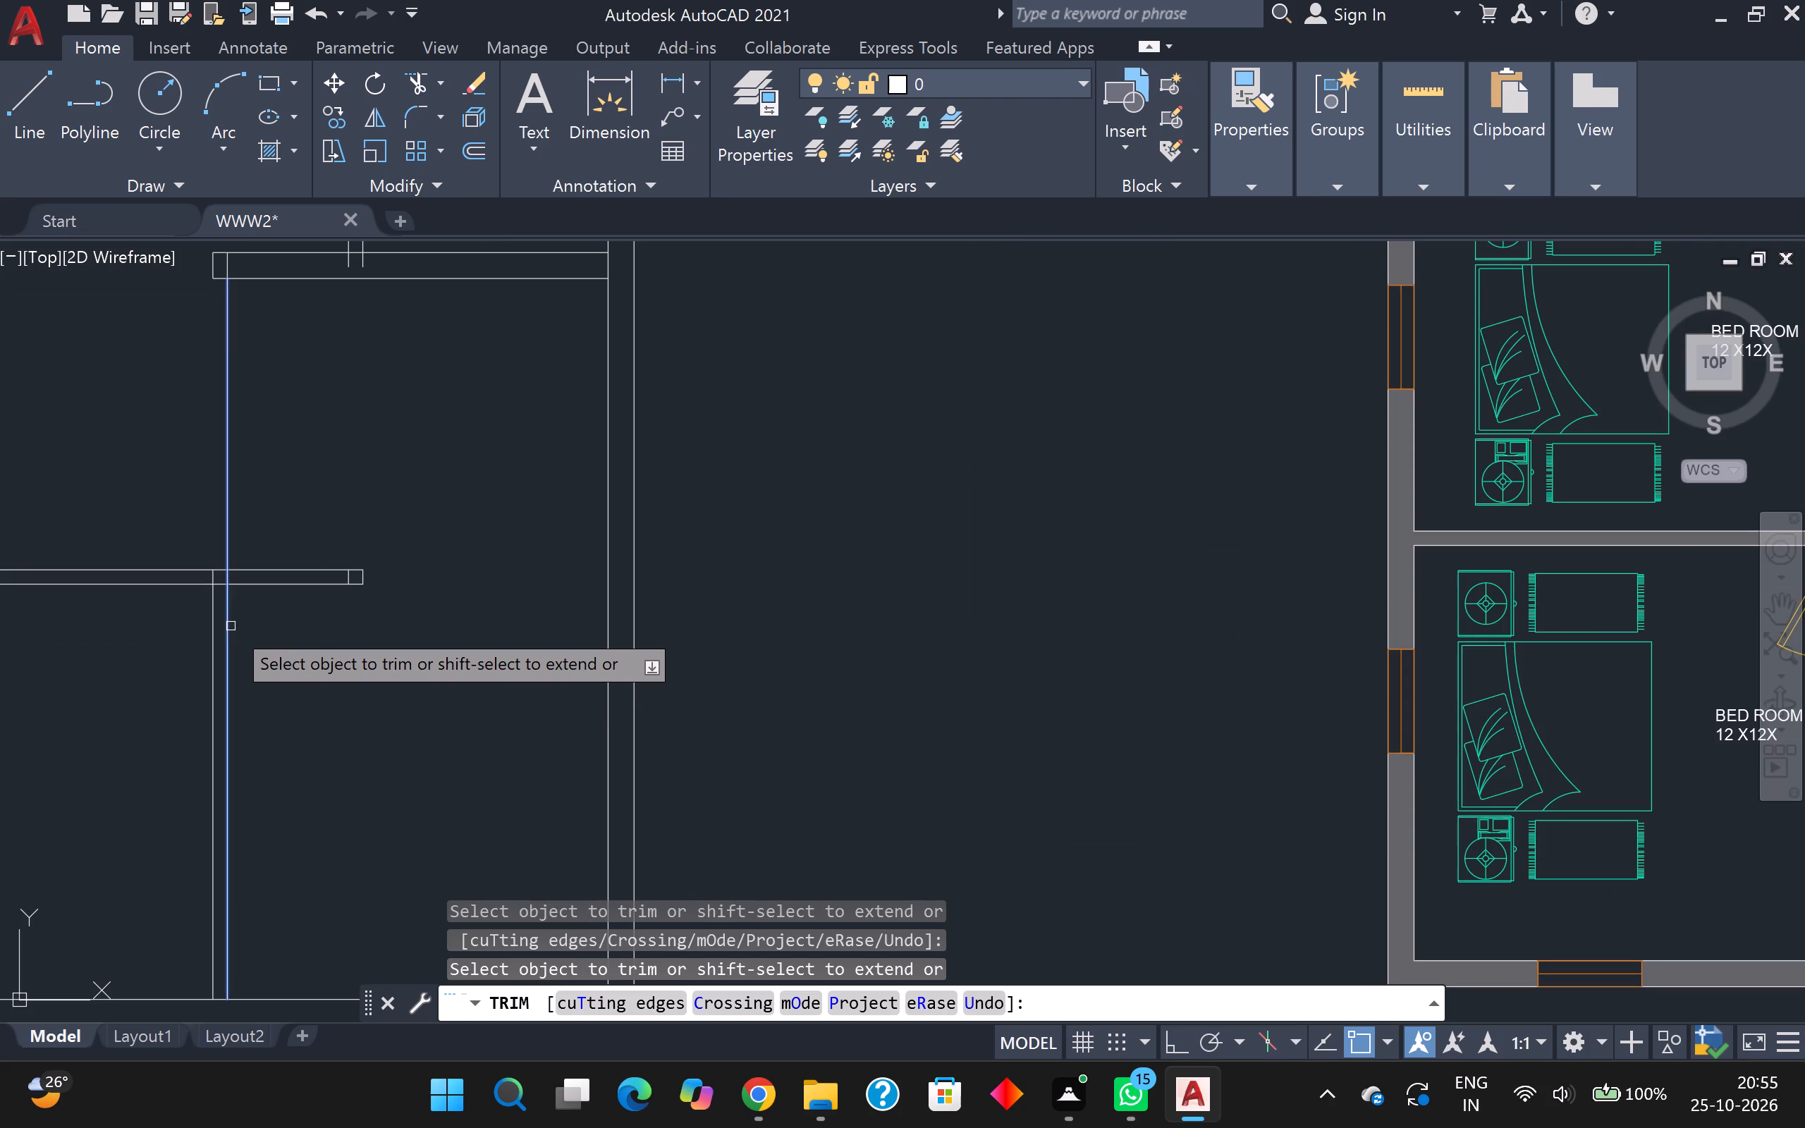
shift+click(231, 626)
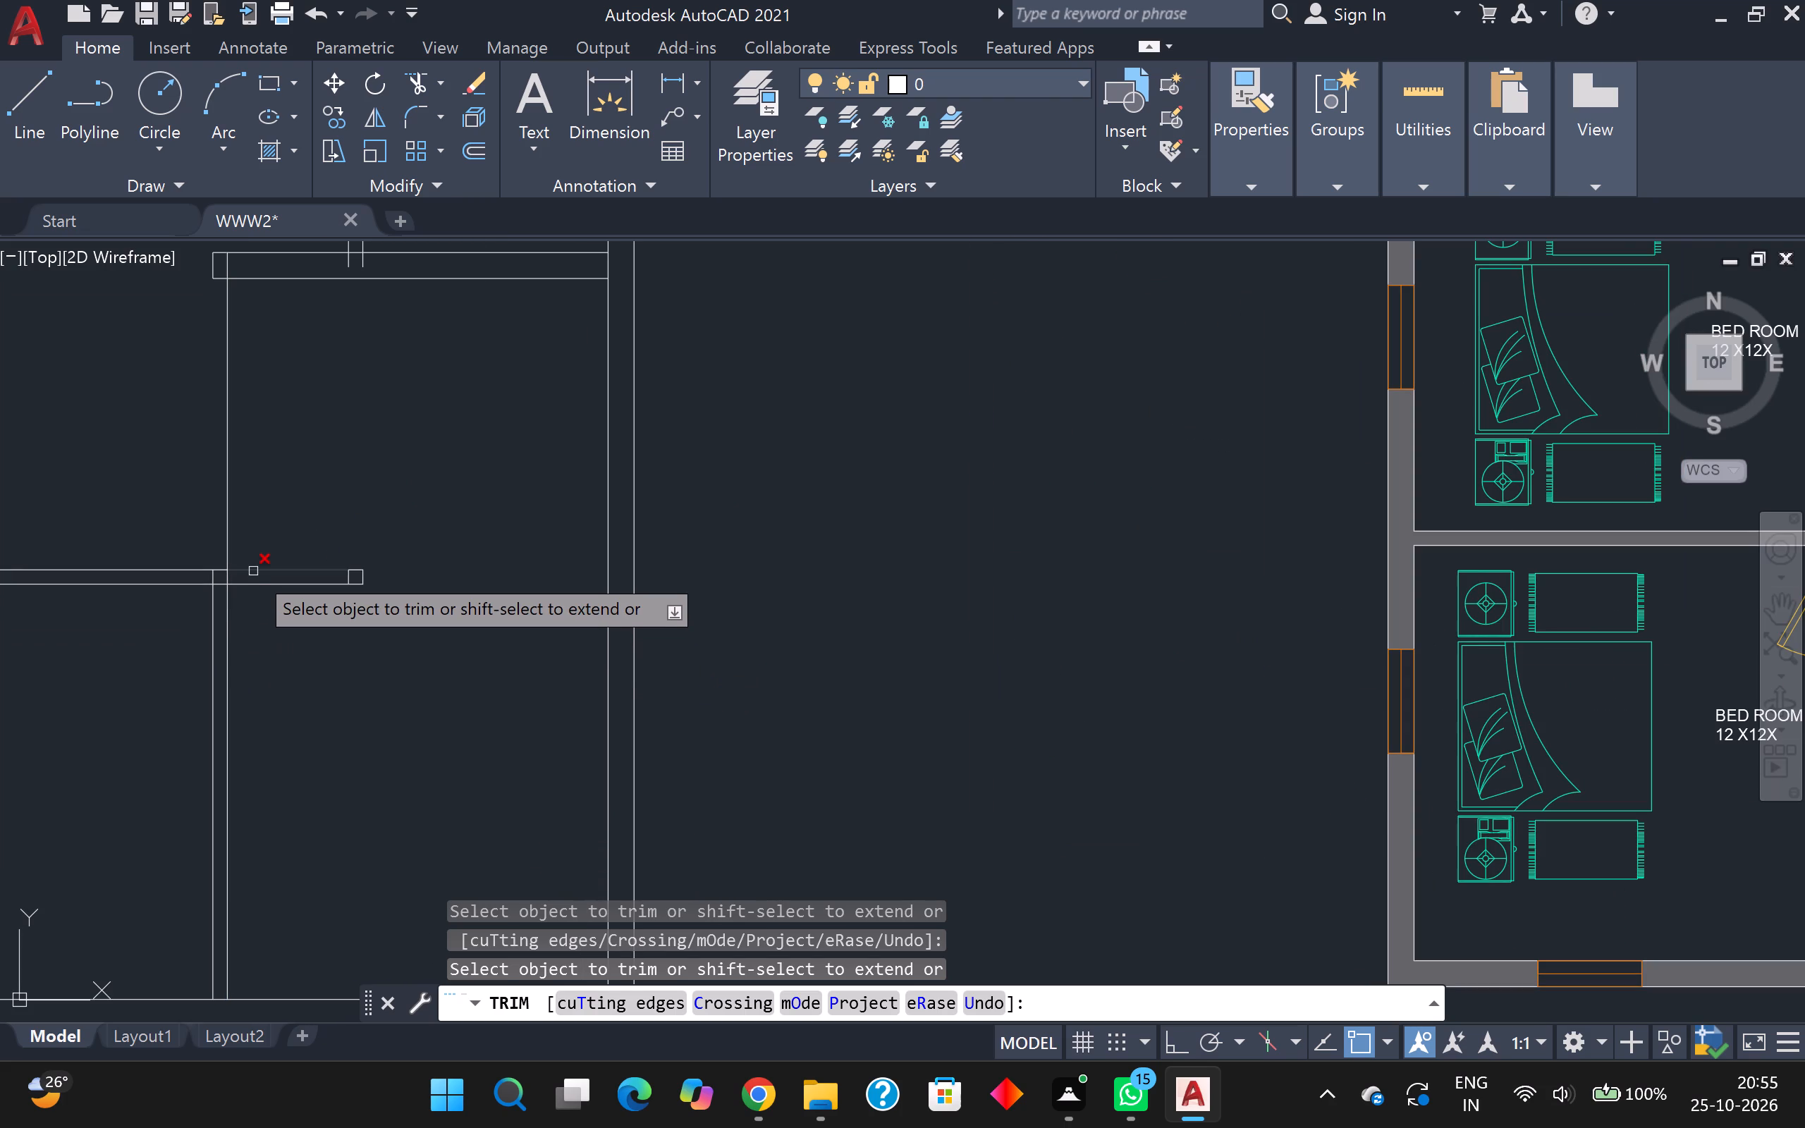
key(Escape)
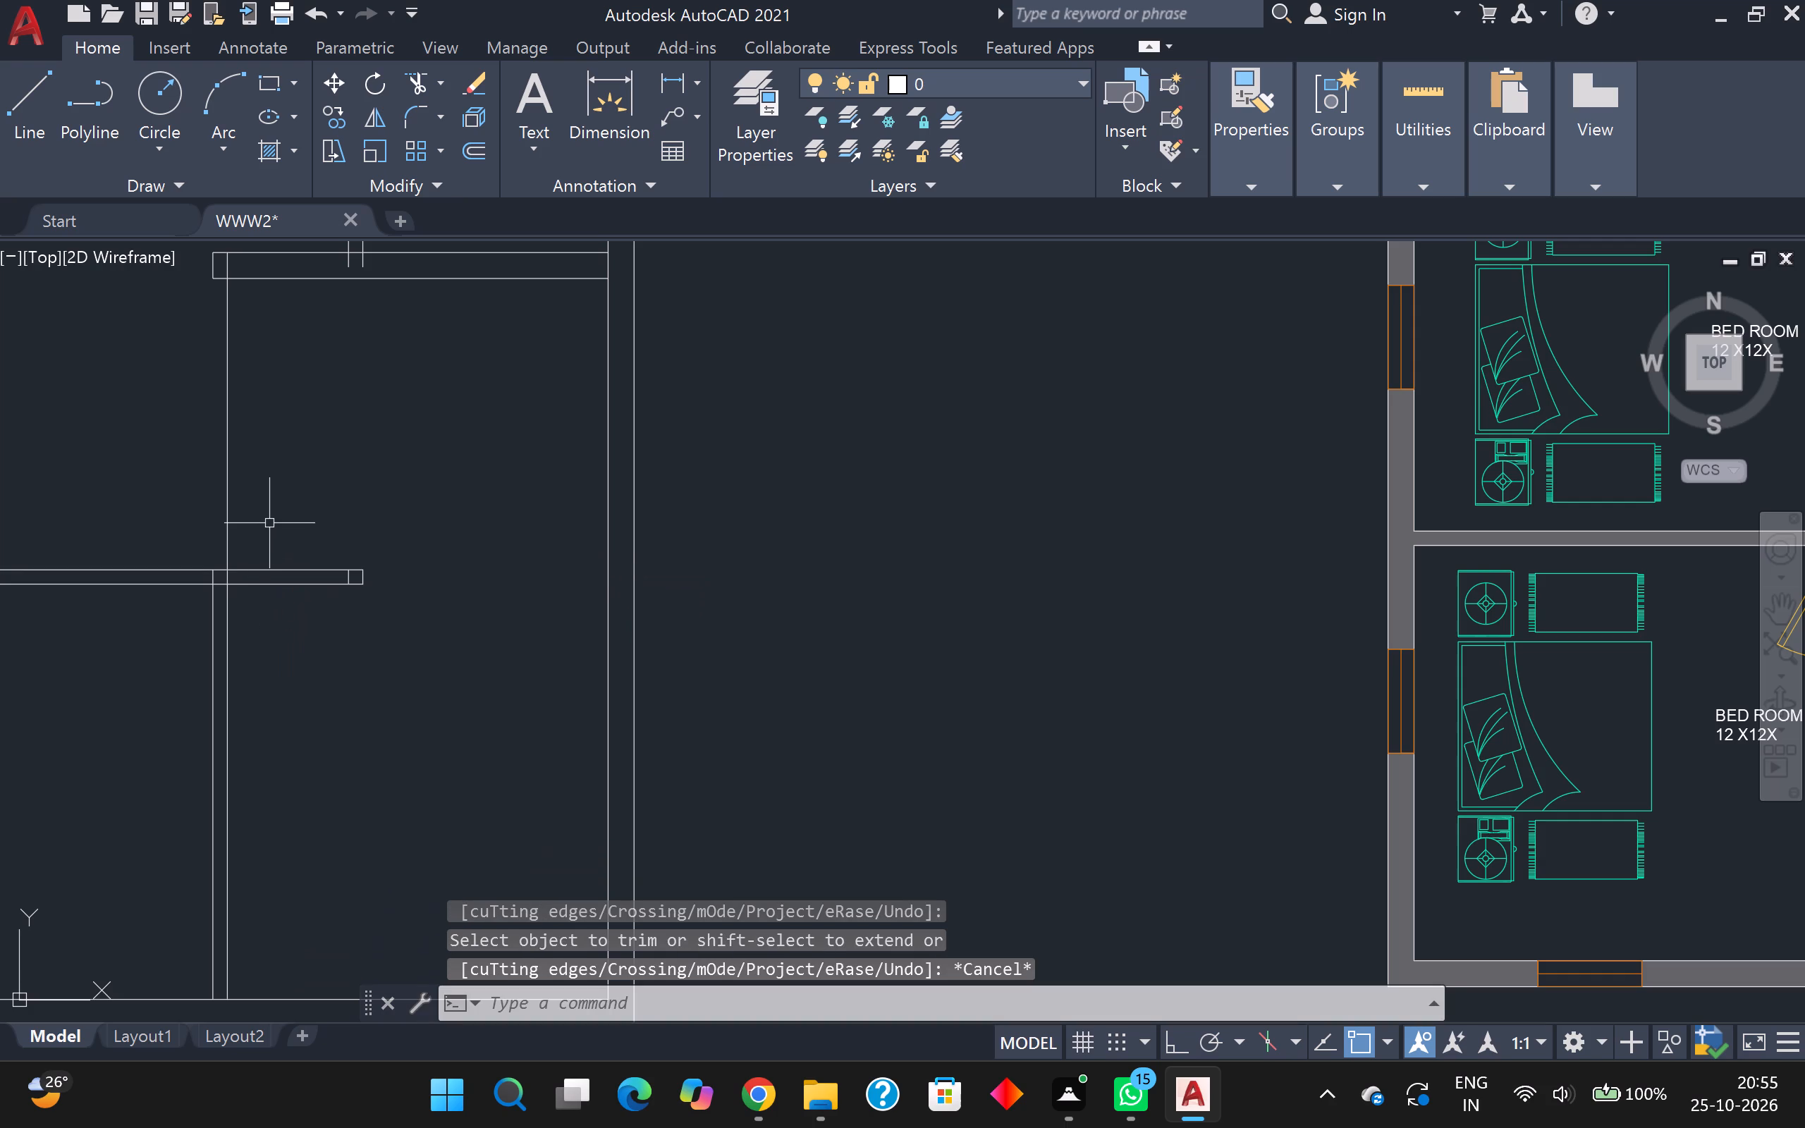
Offset the extended vertical line 9 inches toward the left.
key(o)
key(Return)
key(Return)
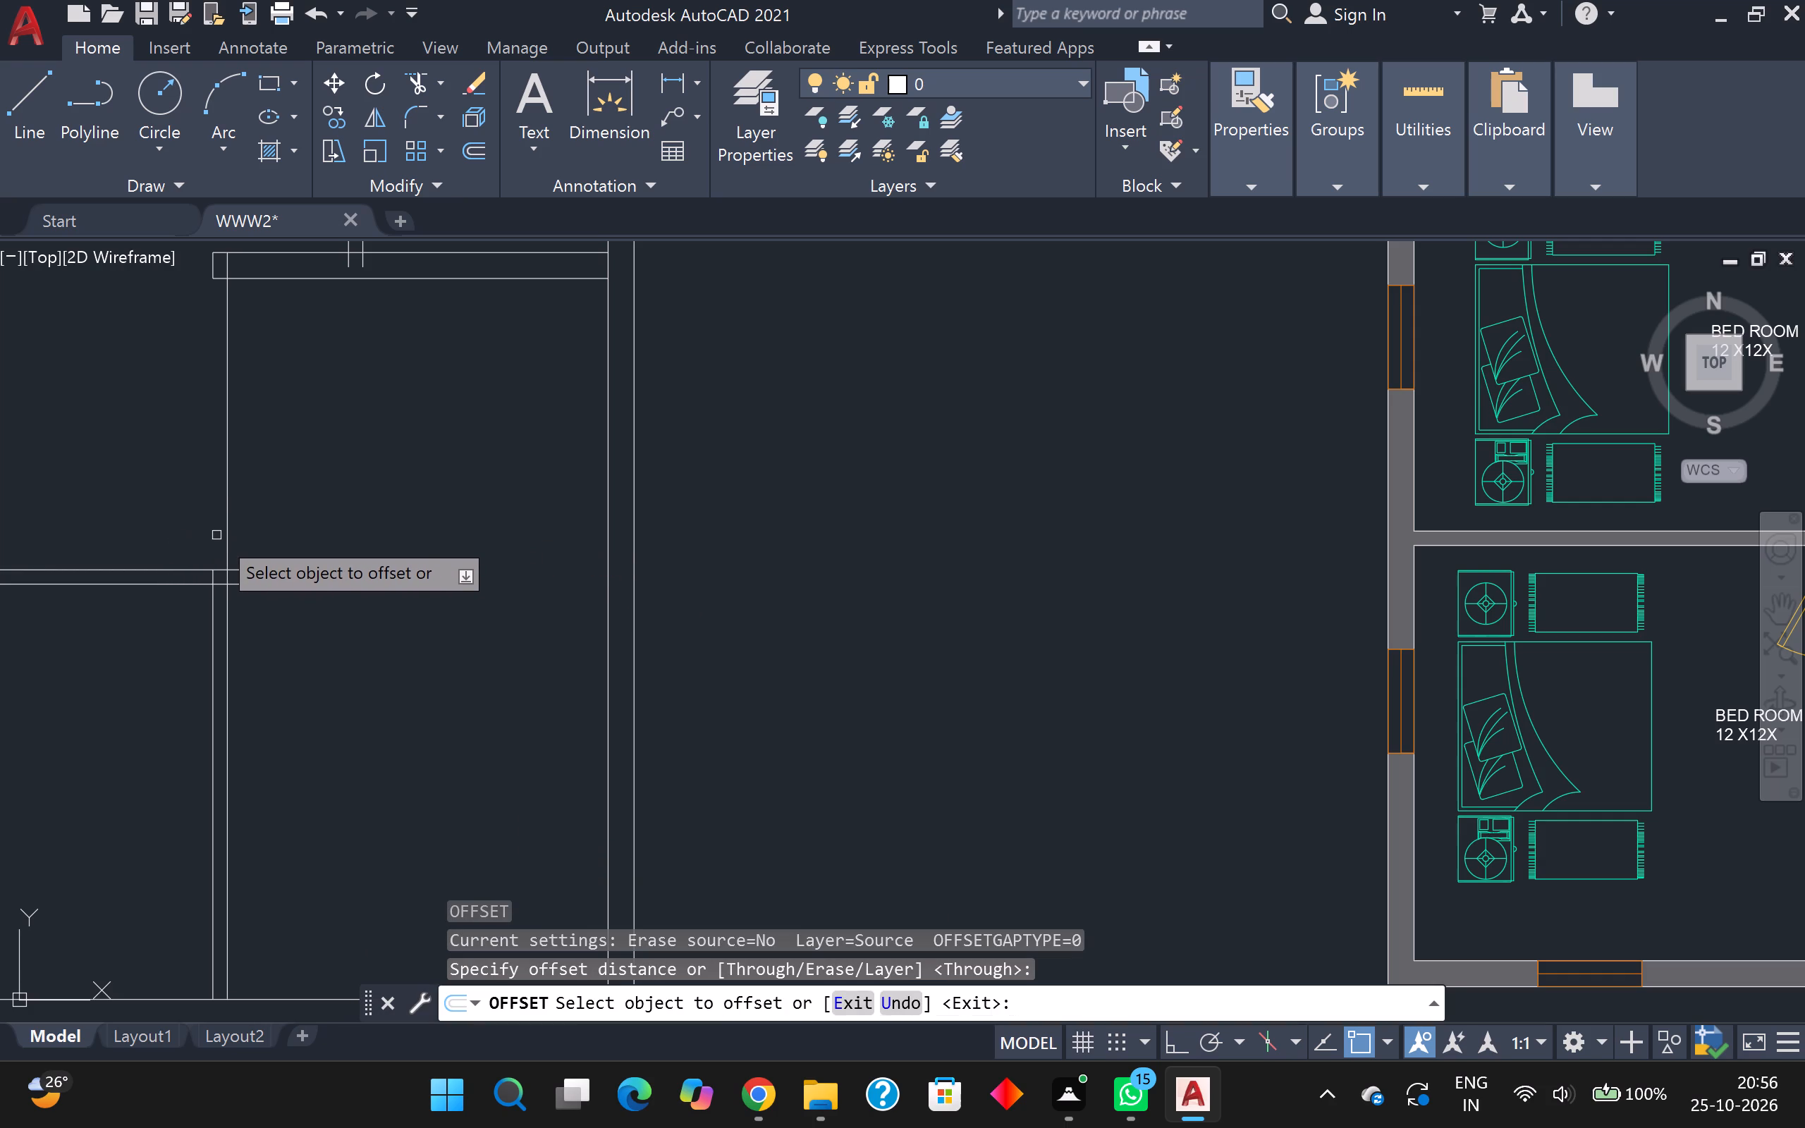
click(224, 535)
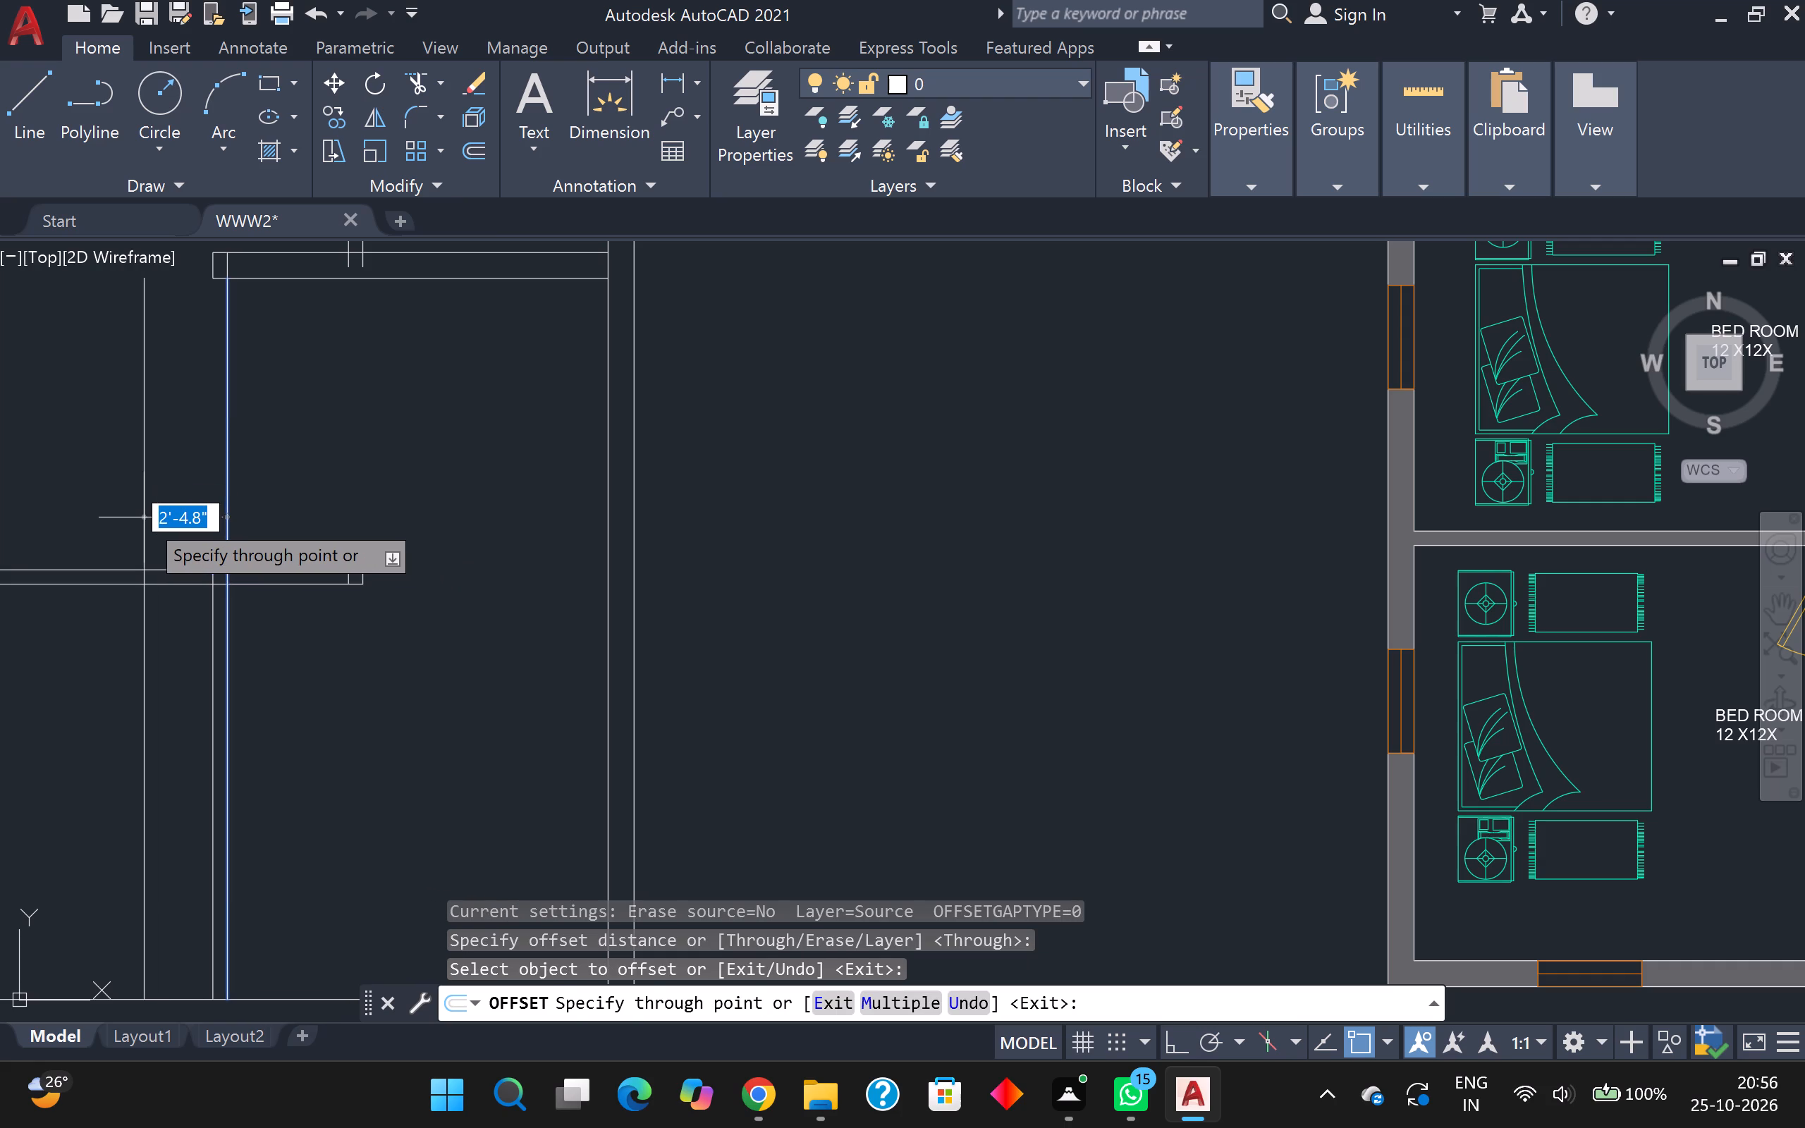
key(9)
key(Return)
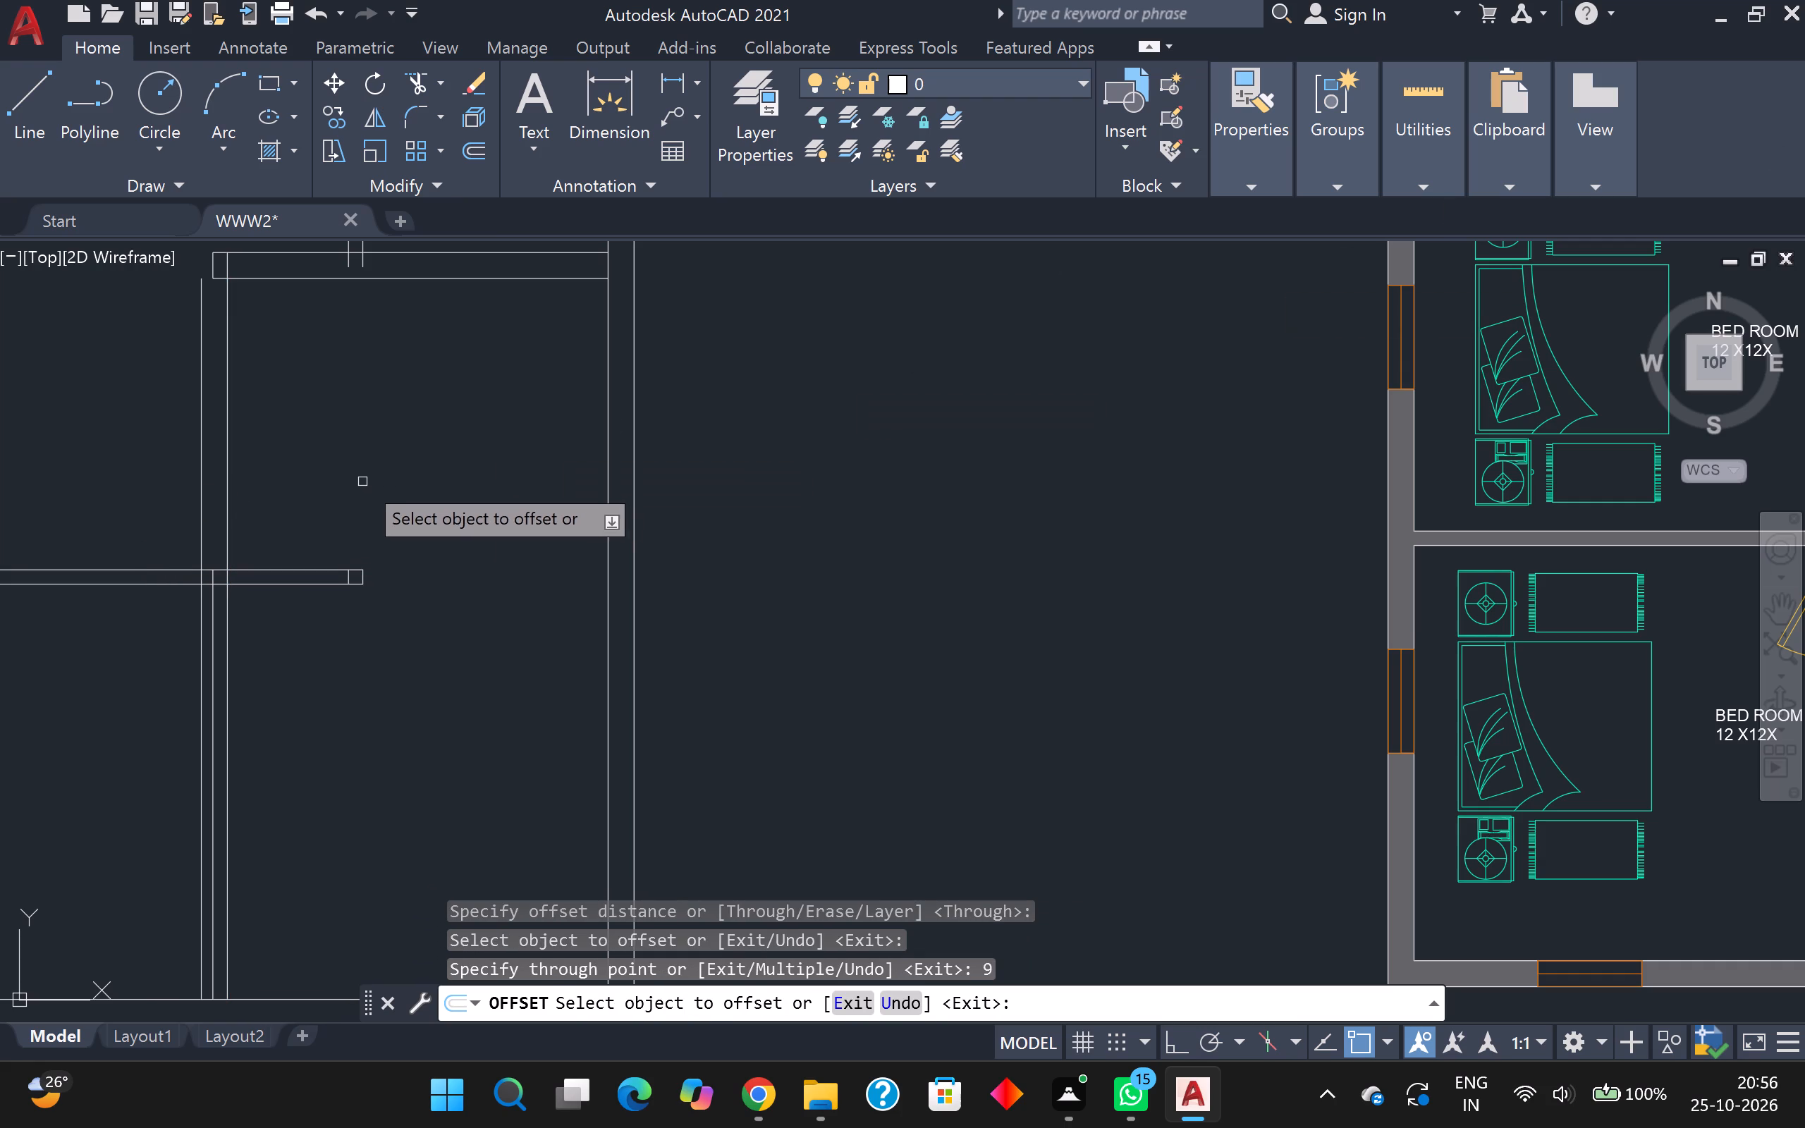
middle_drag(361, 480, 384, 360)
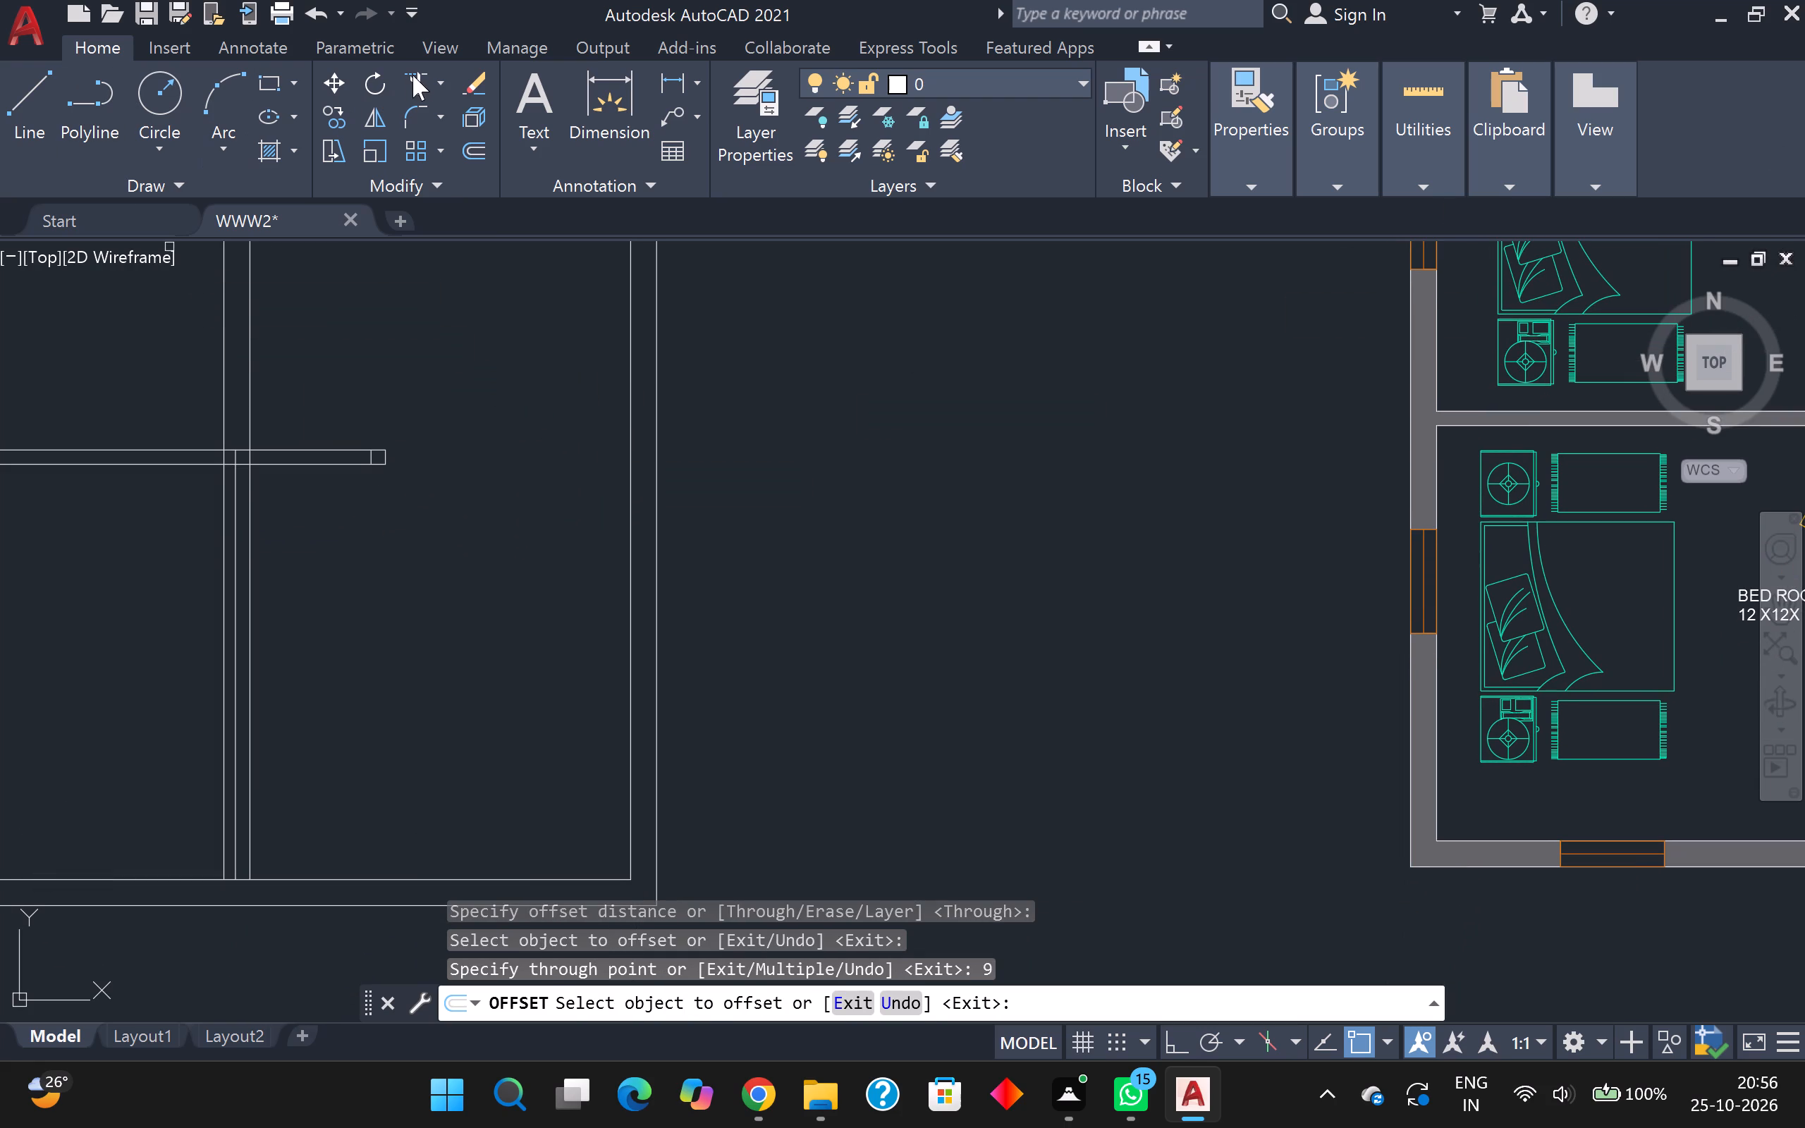
Trim the offset vertical line so it ends at the top of the lower long horizontal partition.
click(421, 73)
scroll(251, 553, up, 1)
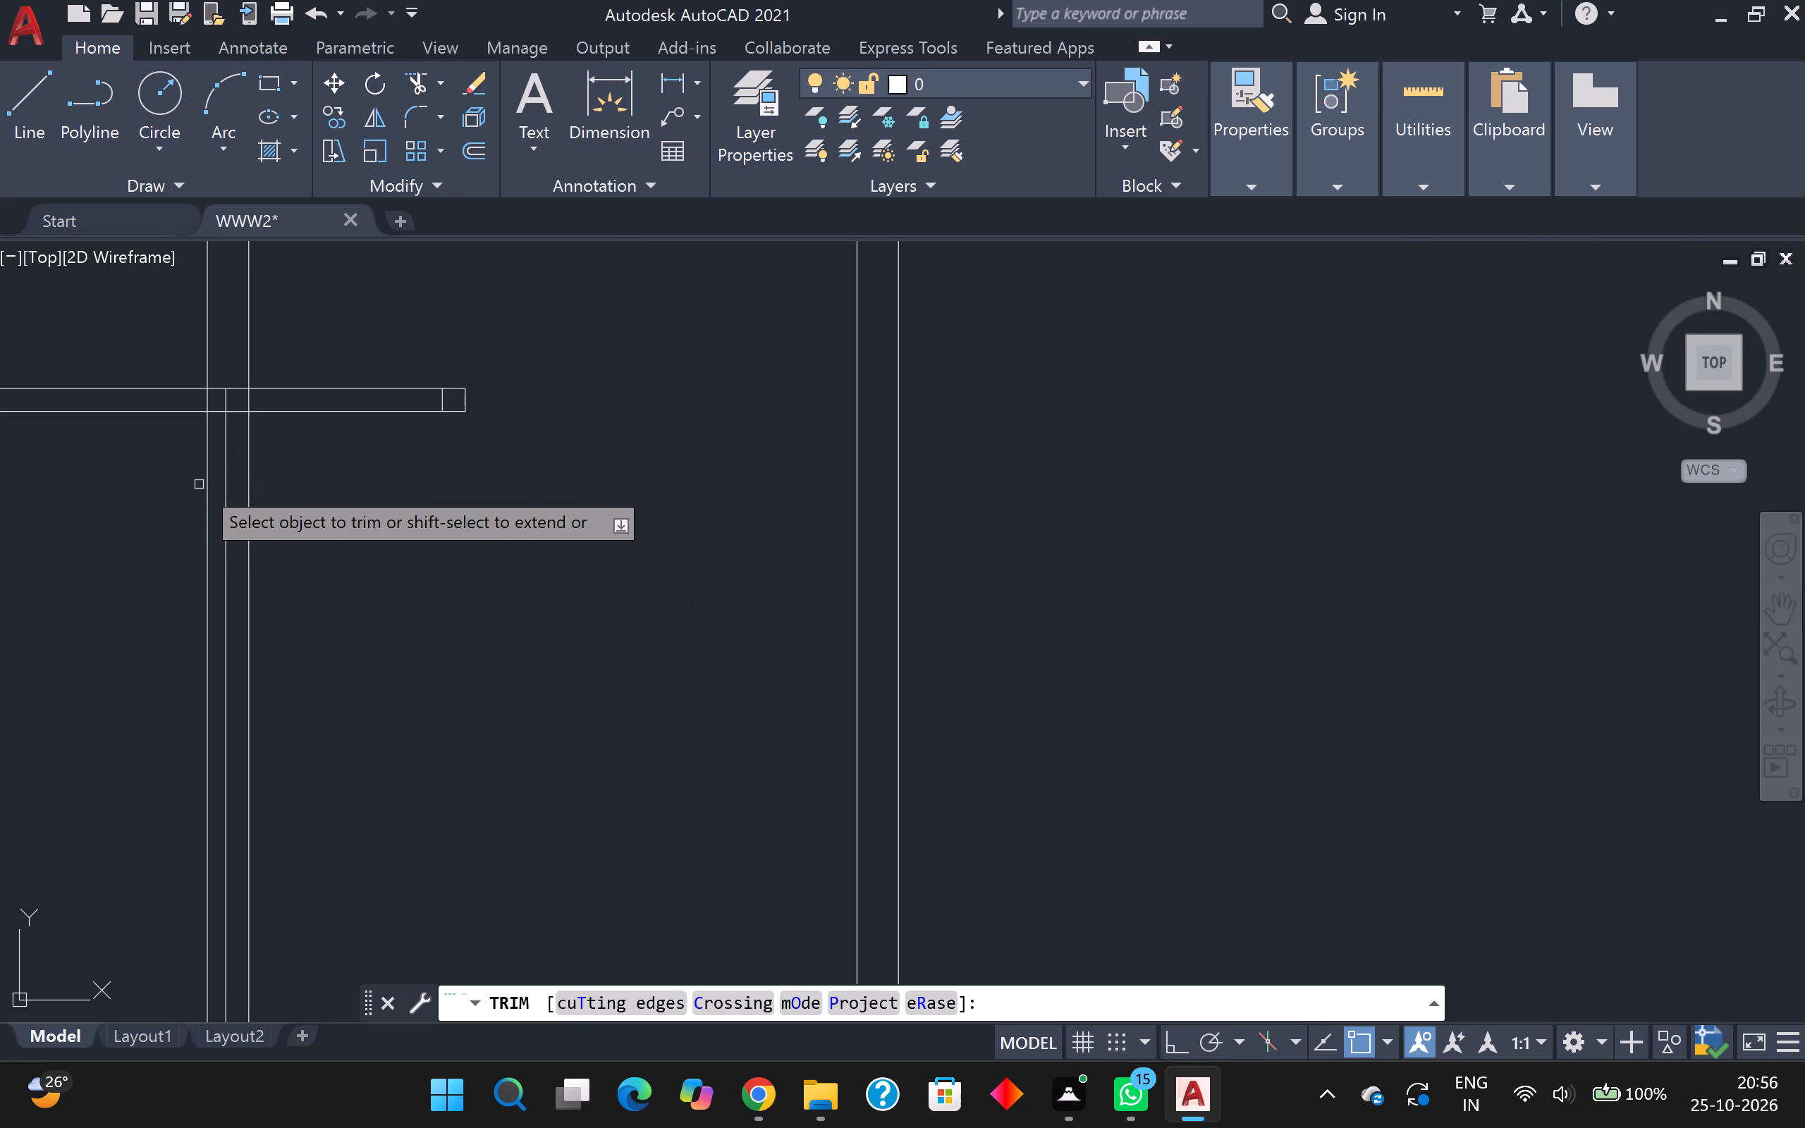
click(206, 482)
scroll(184, 445, down, 1)
scroll(177, 375, up, 3)
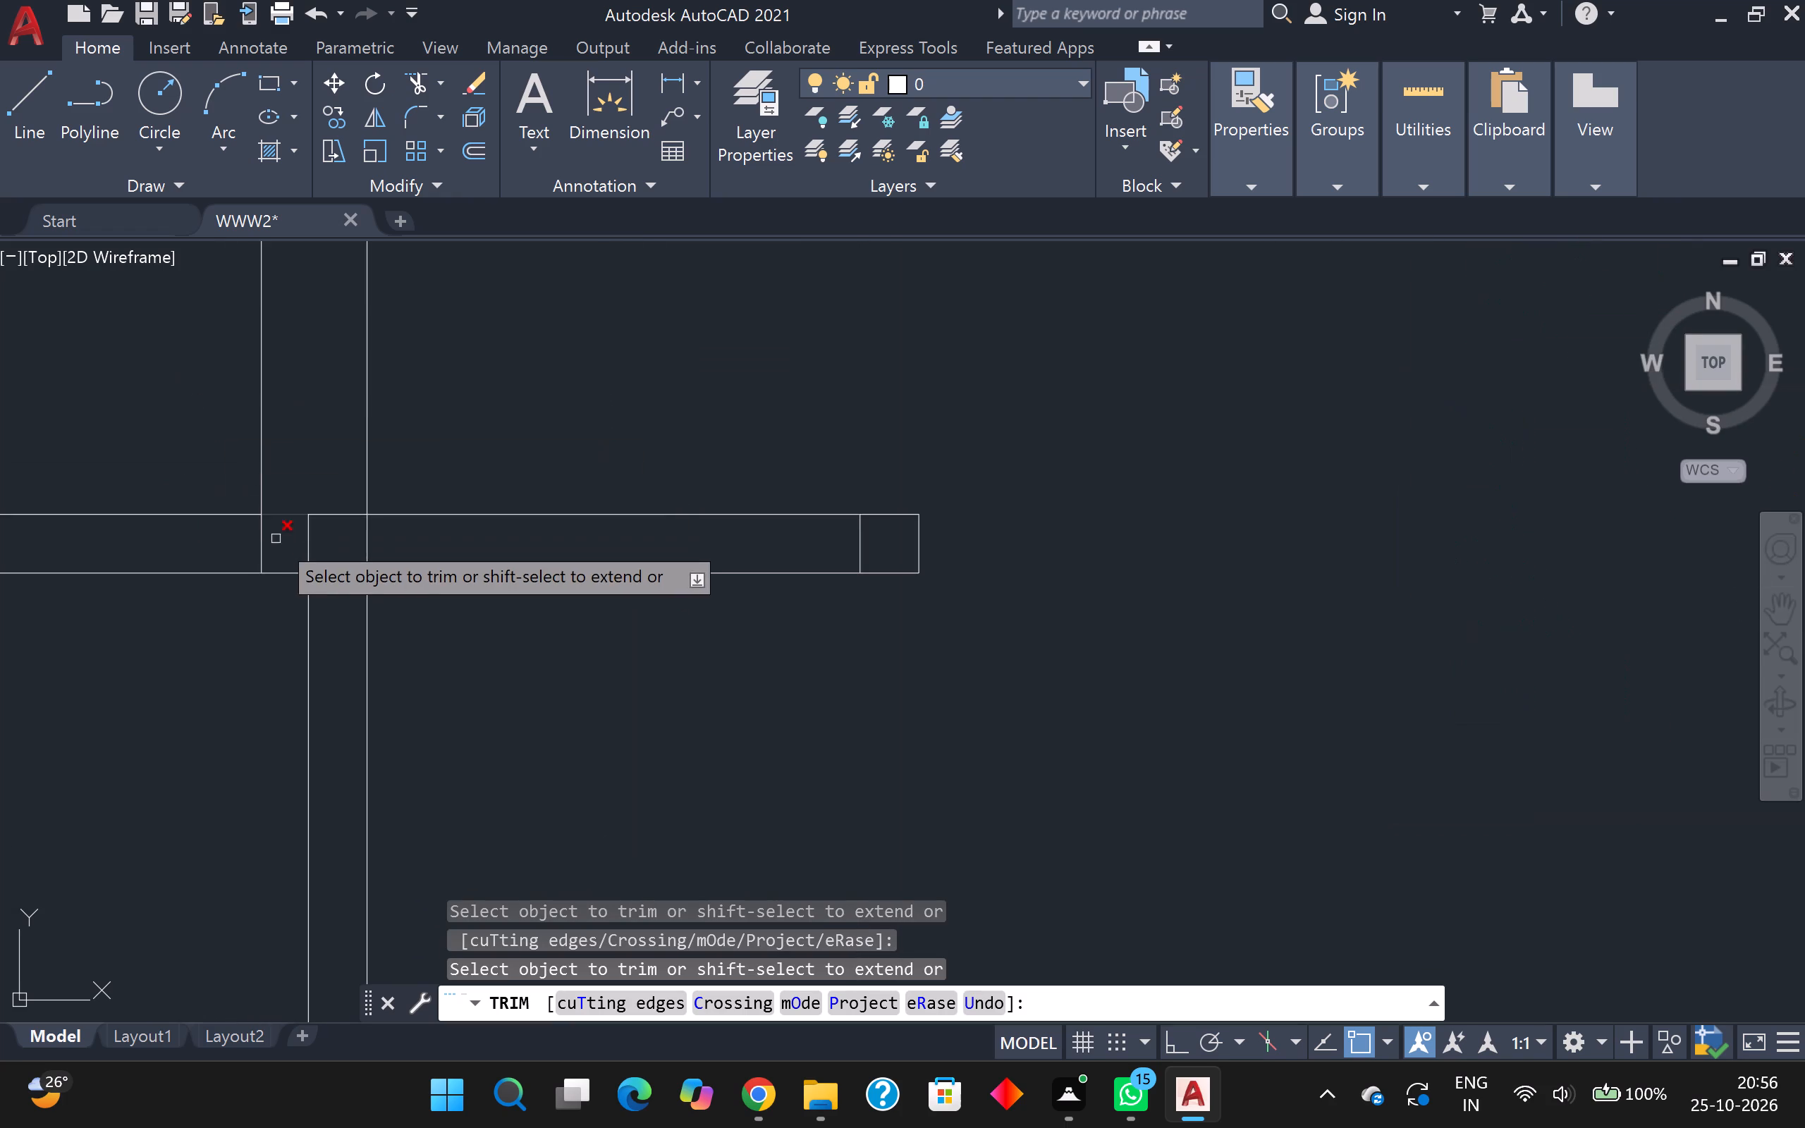
scroll(276, 539, up, 2)
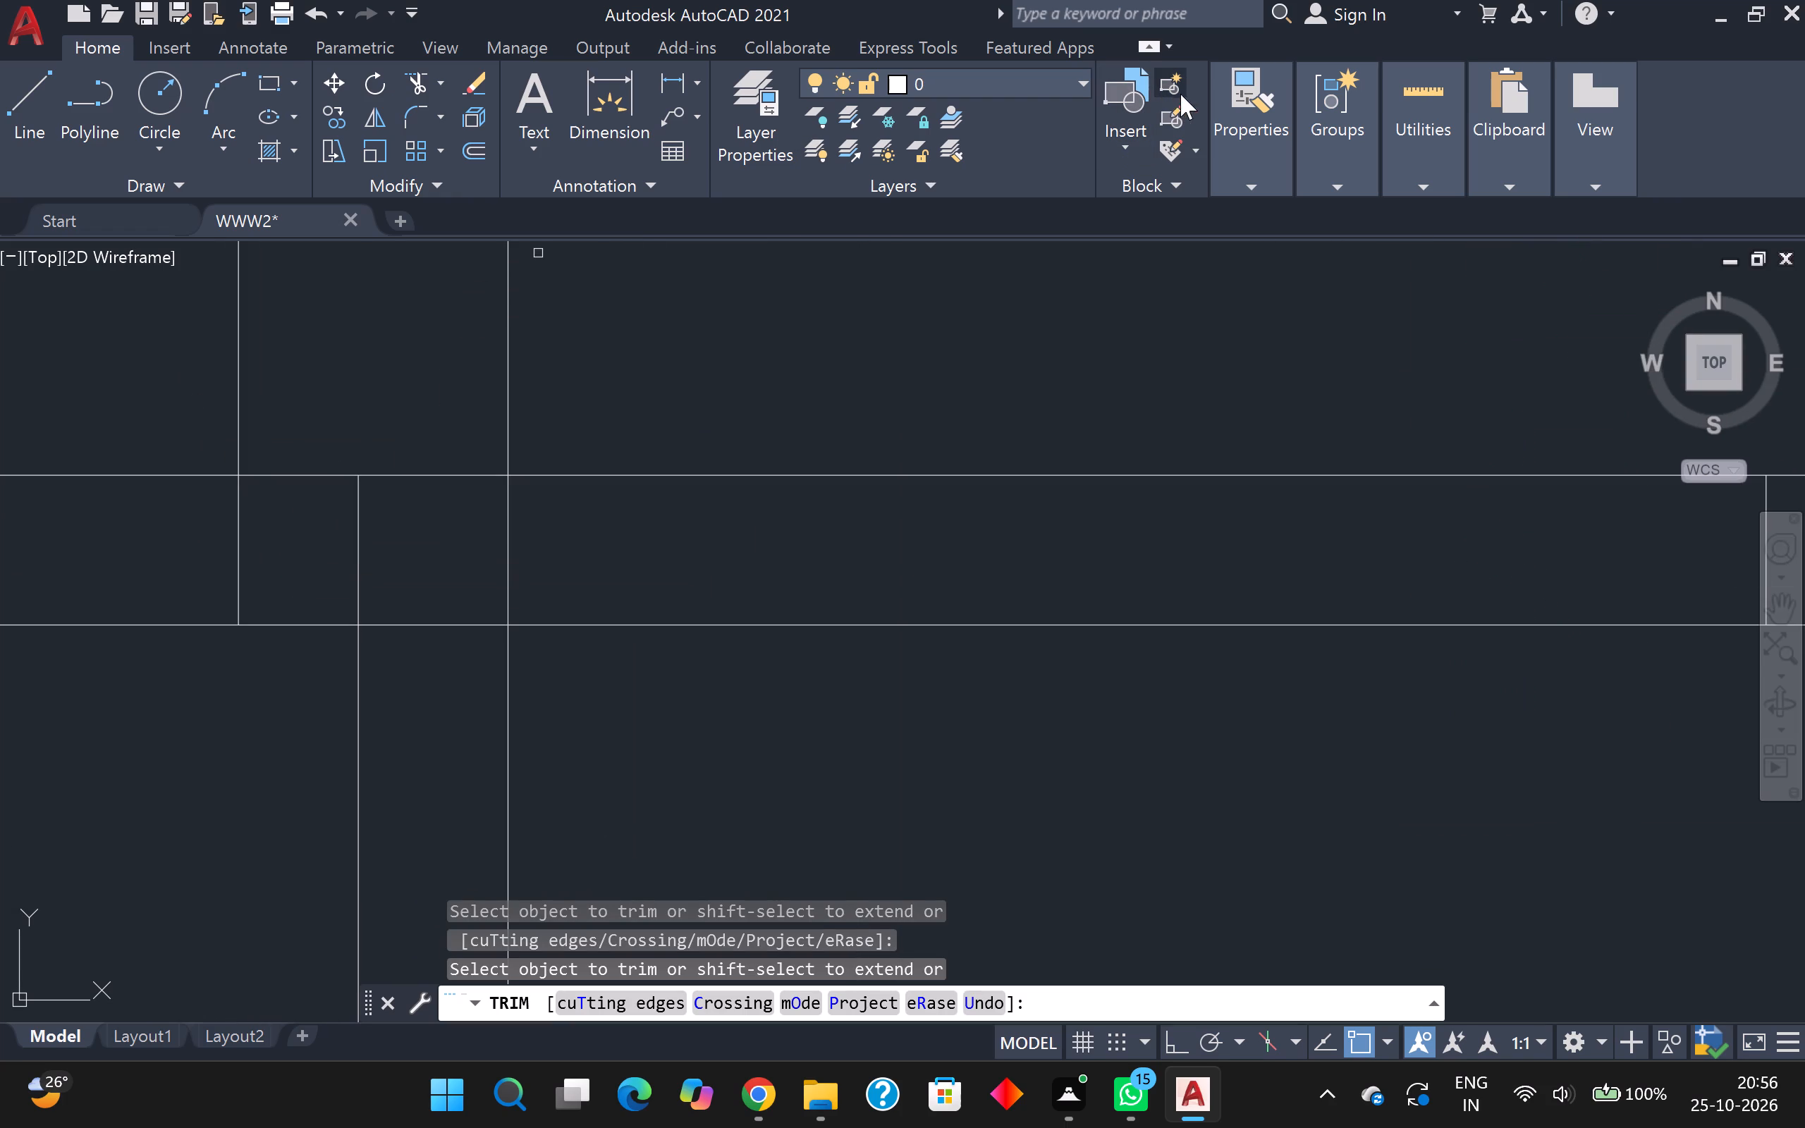
scroll(653, 435, down, 2)
click(491, 468)
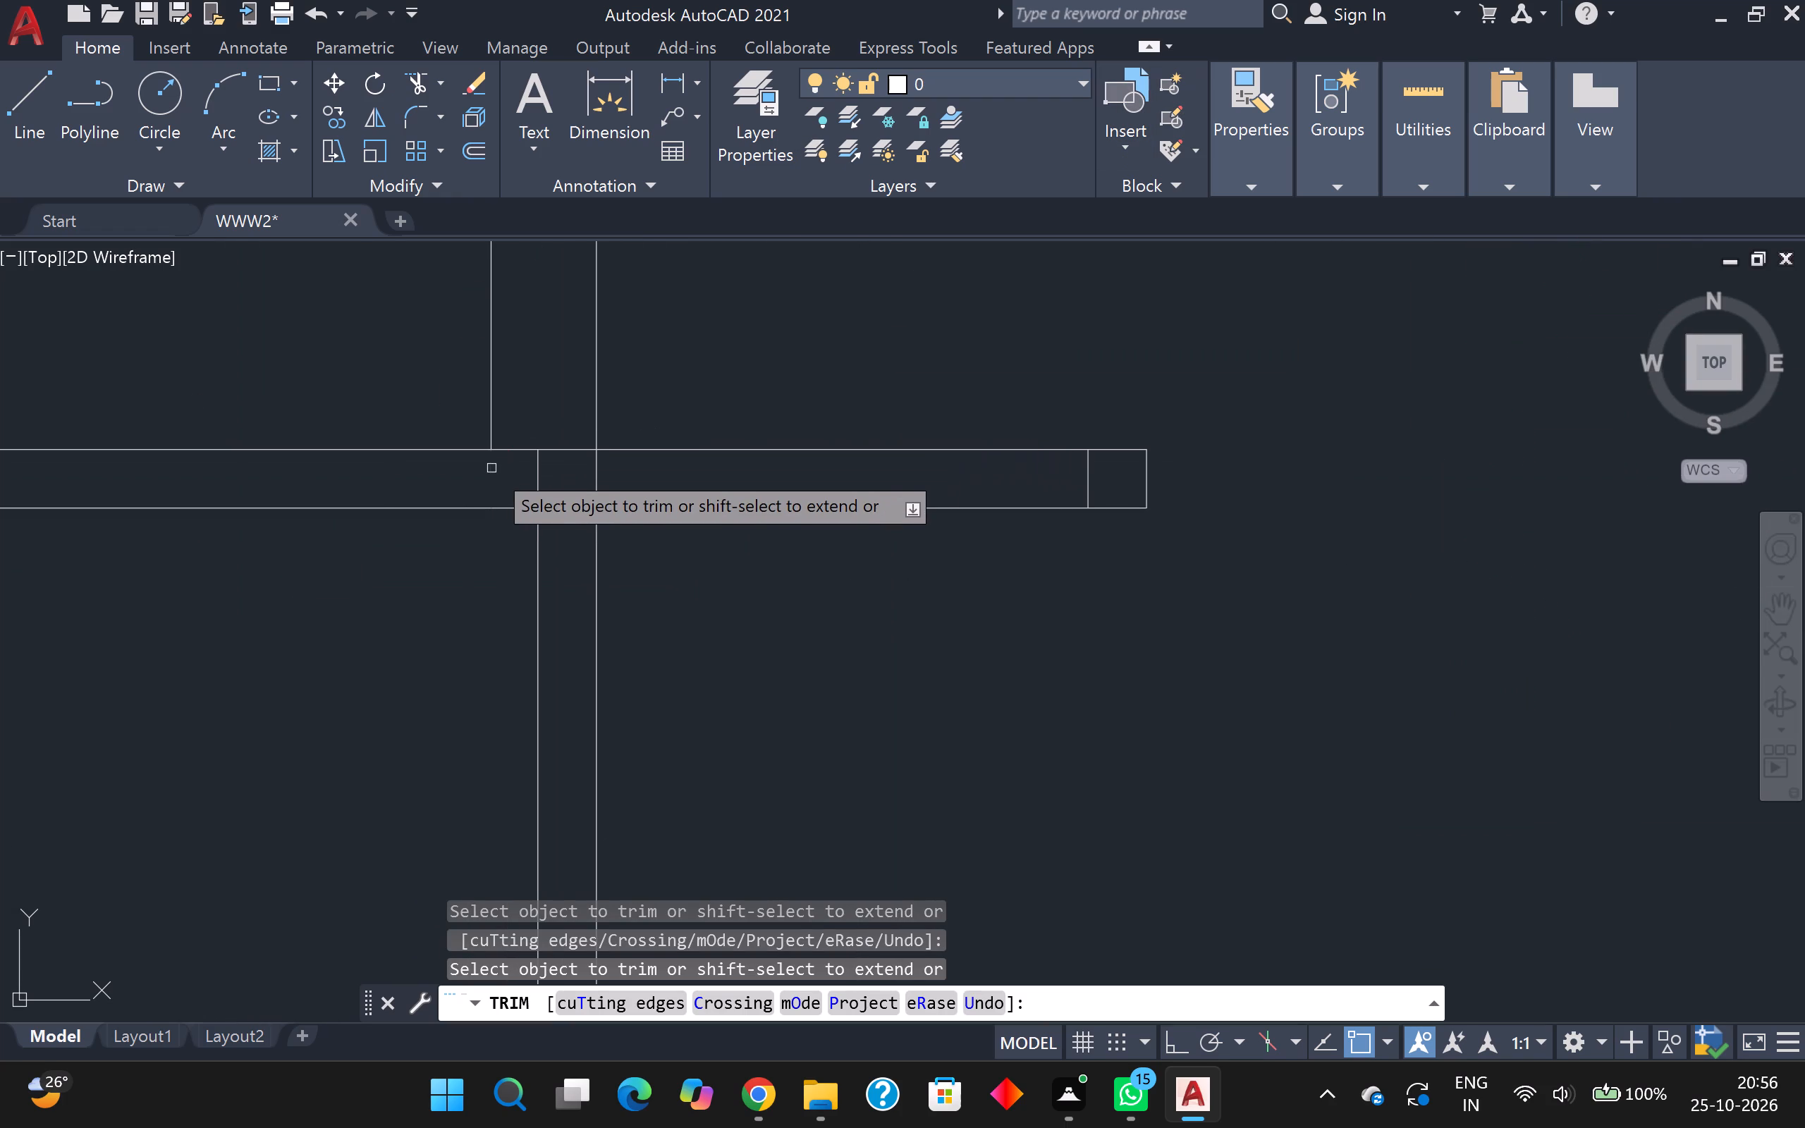
Extend the lower line of the short horizontal wall left to meet the offset vertical line.
scroll(496, 411, down, 4)
middle_drag(637, 323, 638, 429)
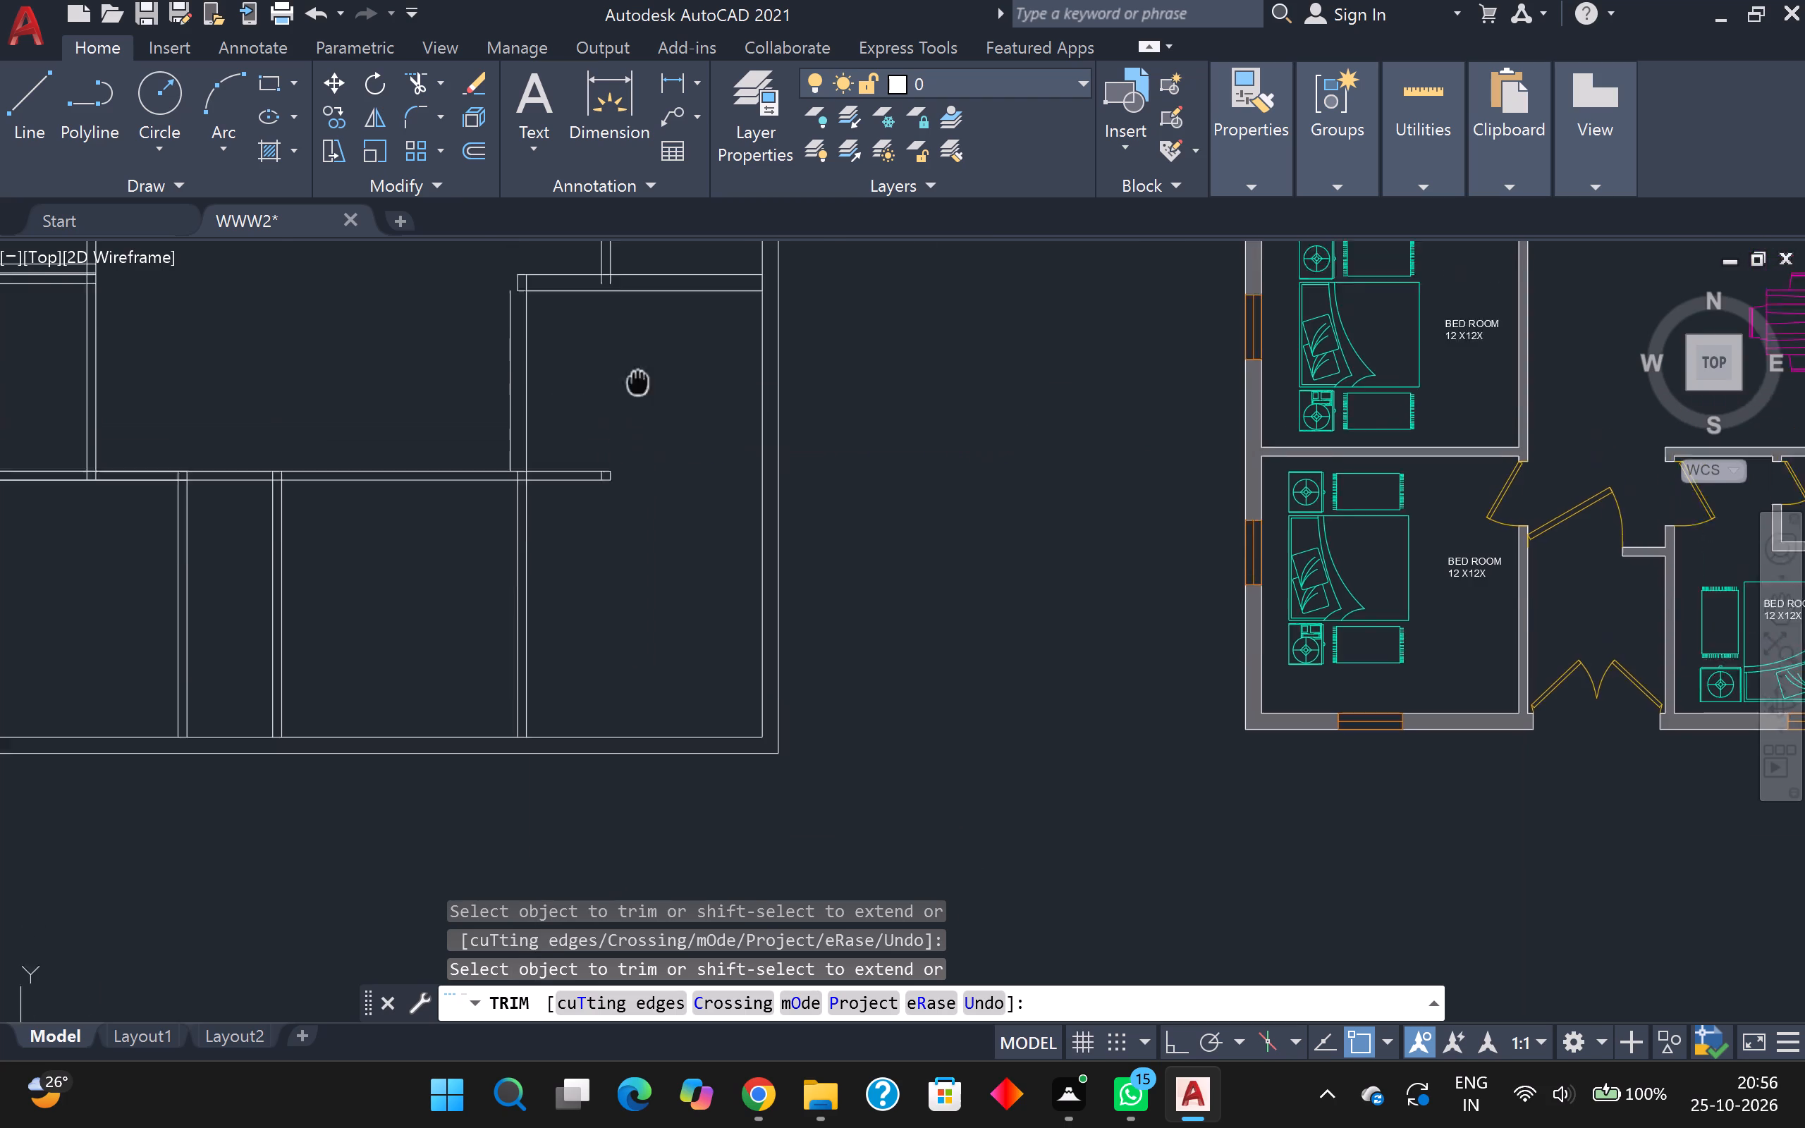
middle_drag(638, 429, 618, 582)
scroll(537, 510, down, 1)
scroll(523, 508, up, 3)
scroll(462, 505, up, 1)
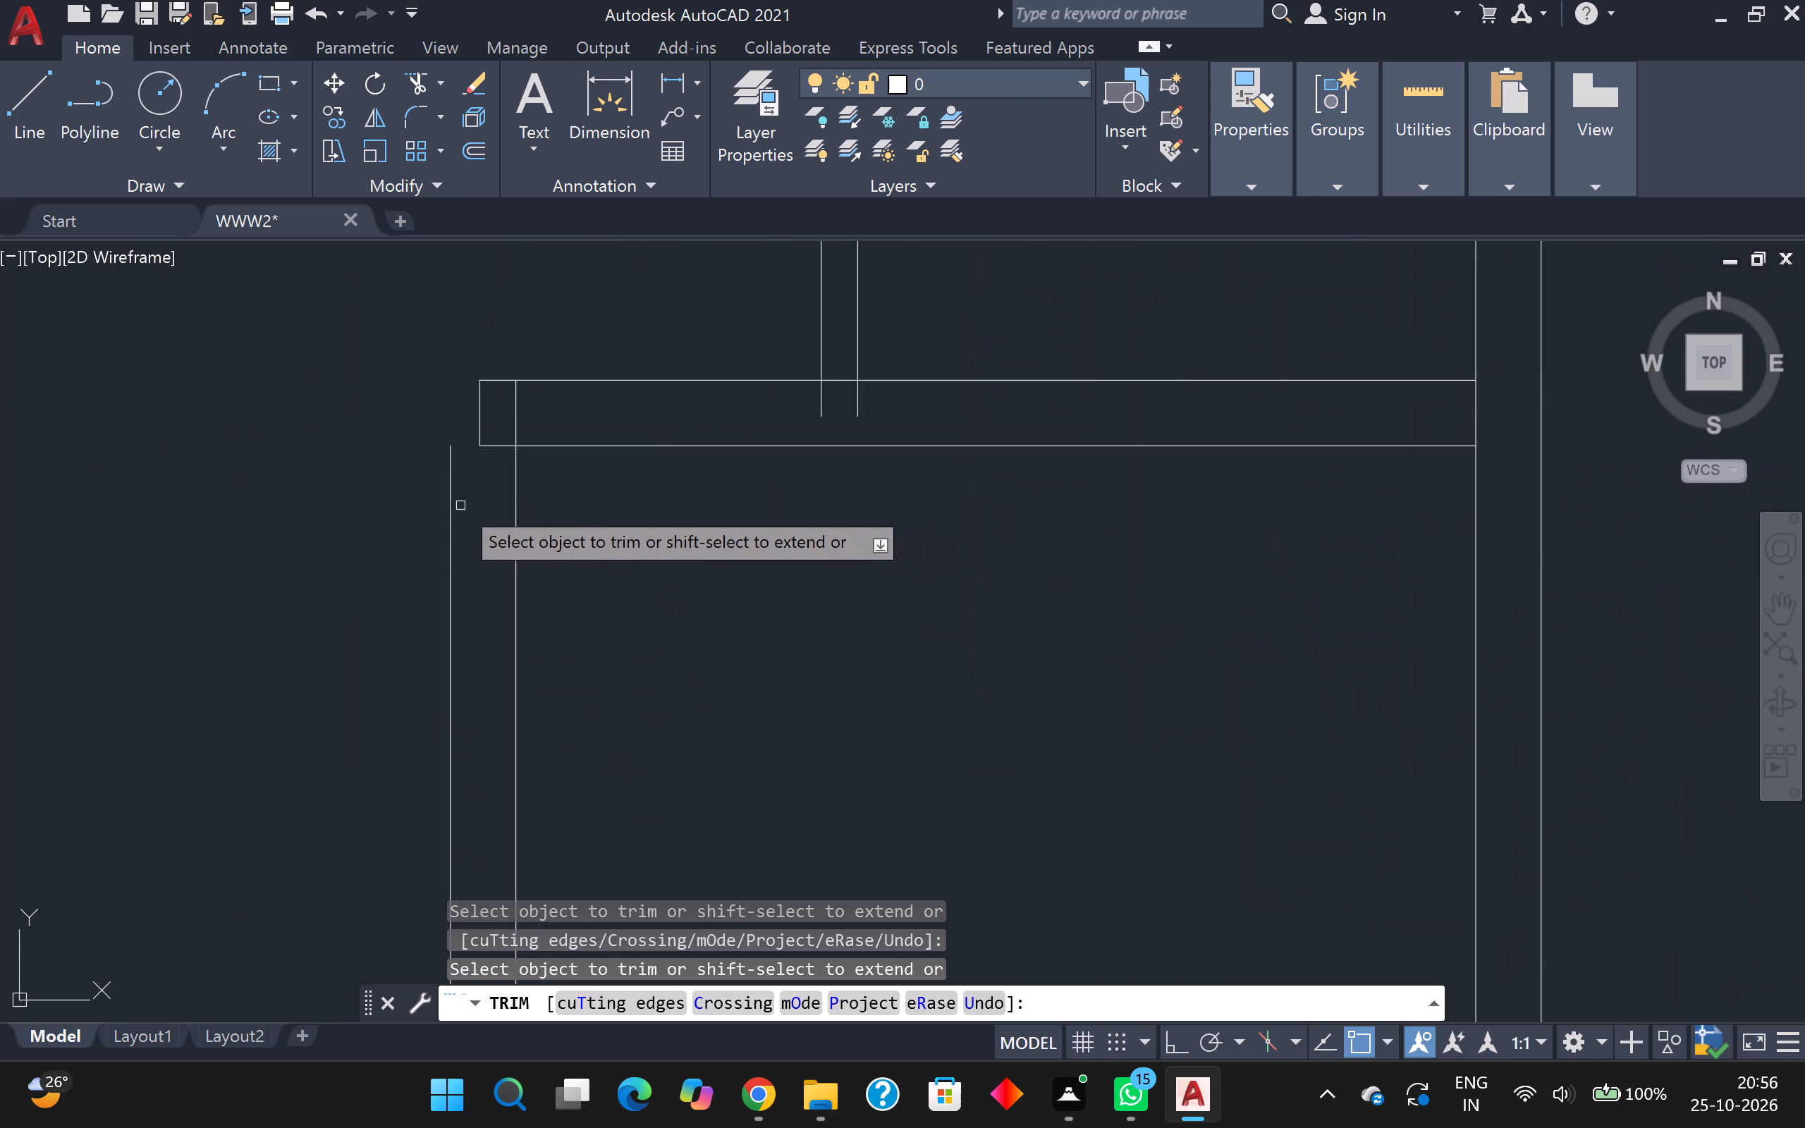
scroll(459, 504, up, 1)
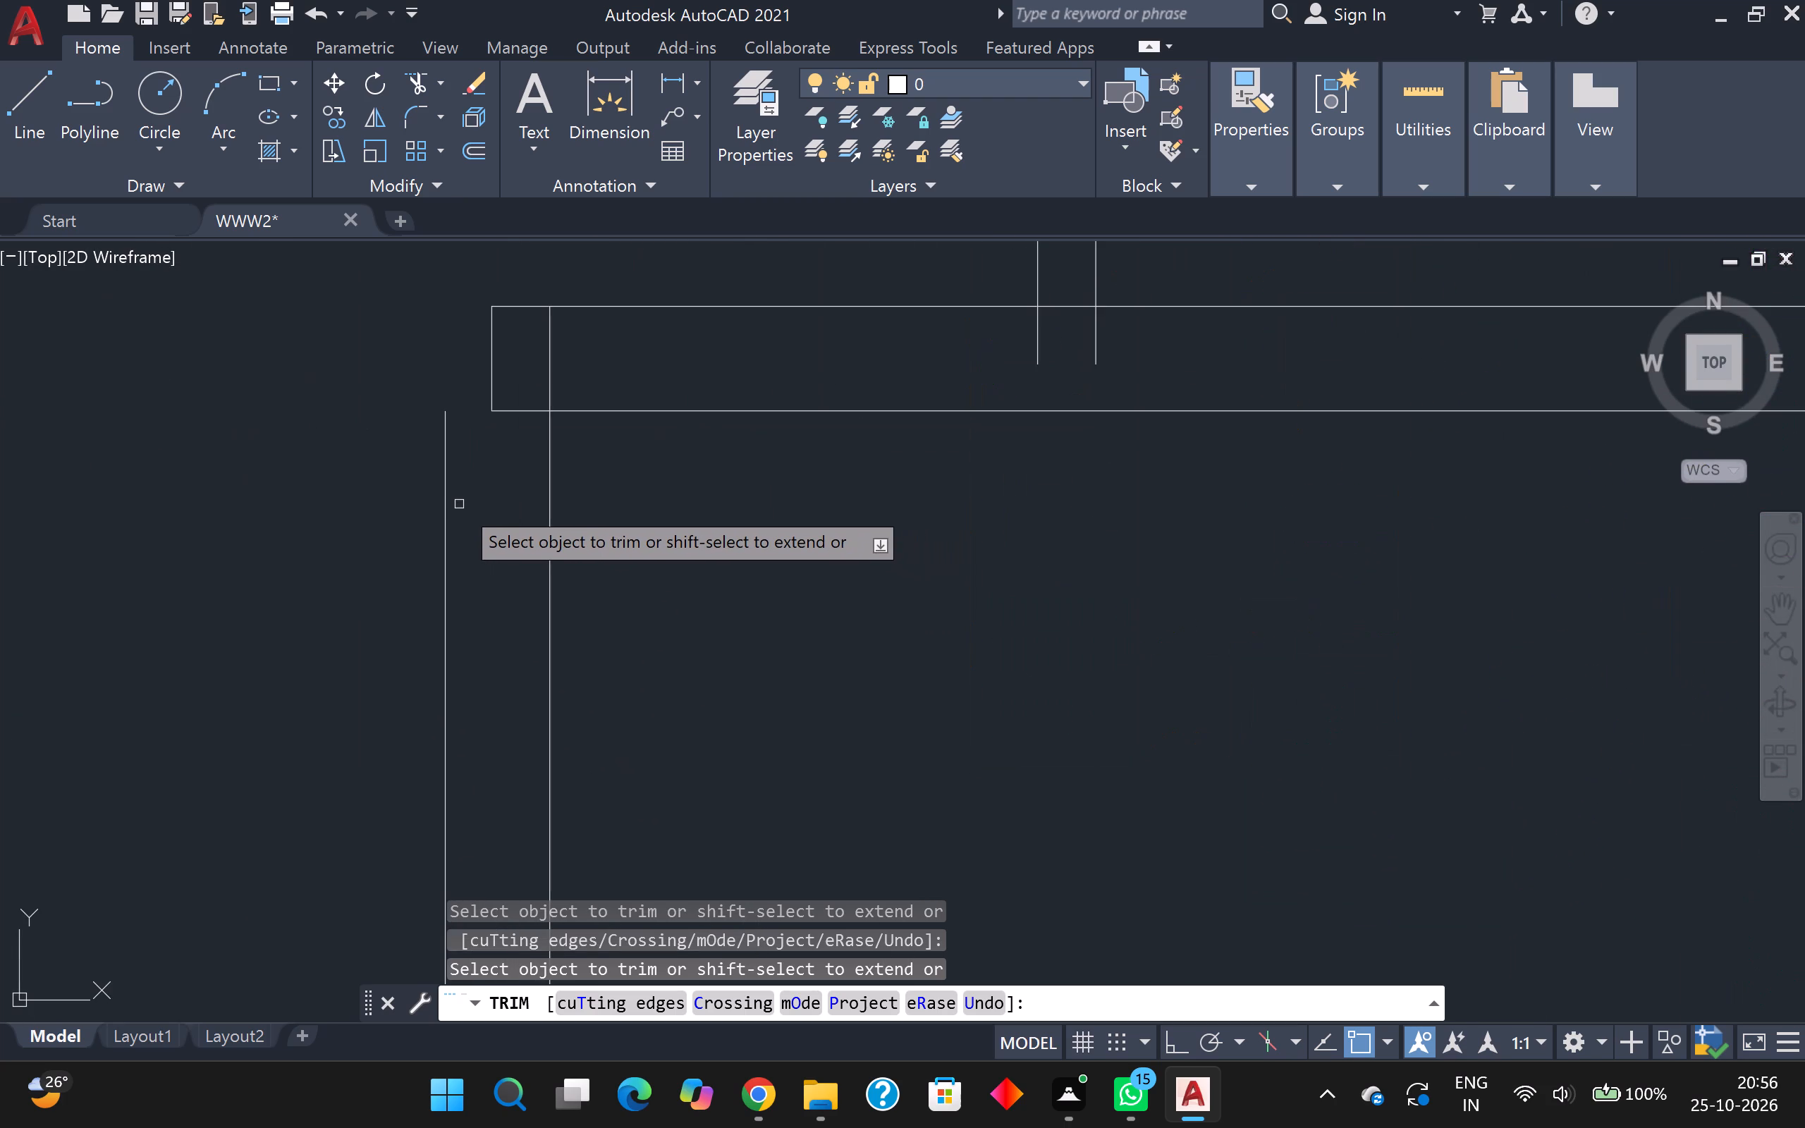
shift+click(526, 412)
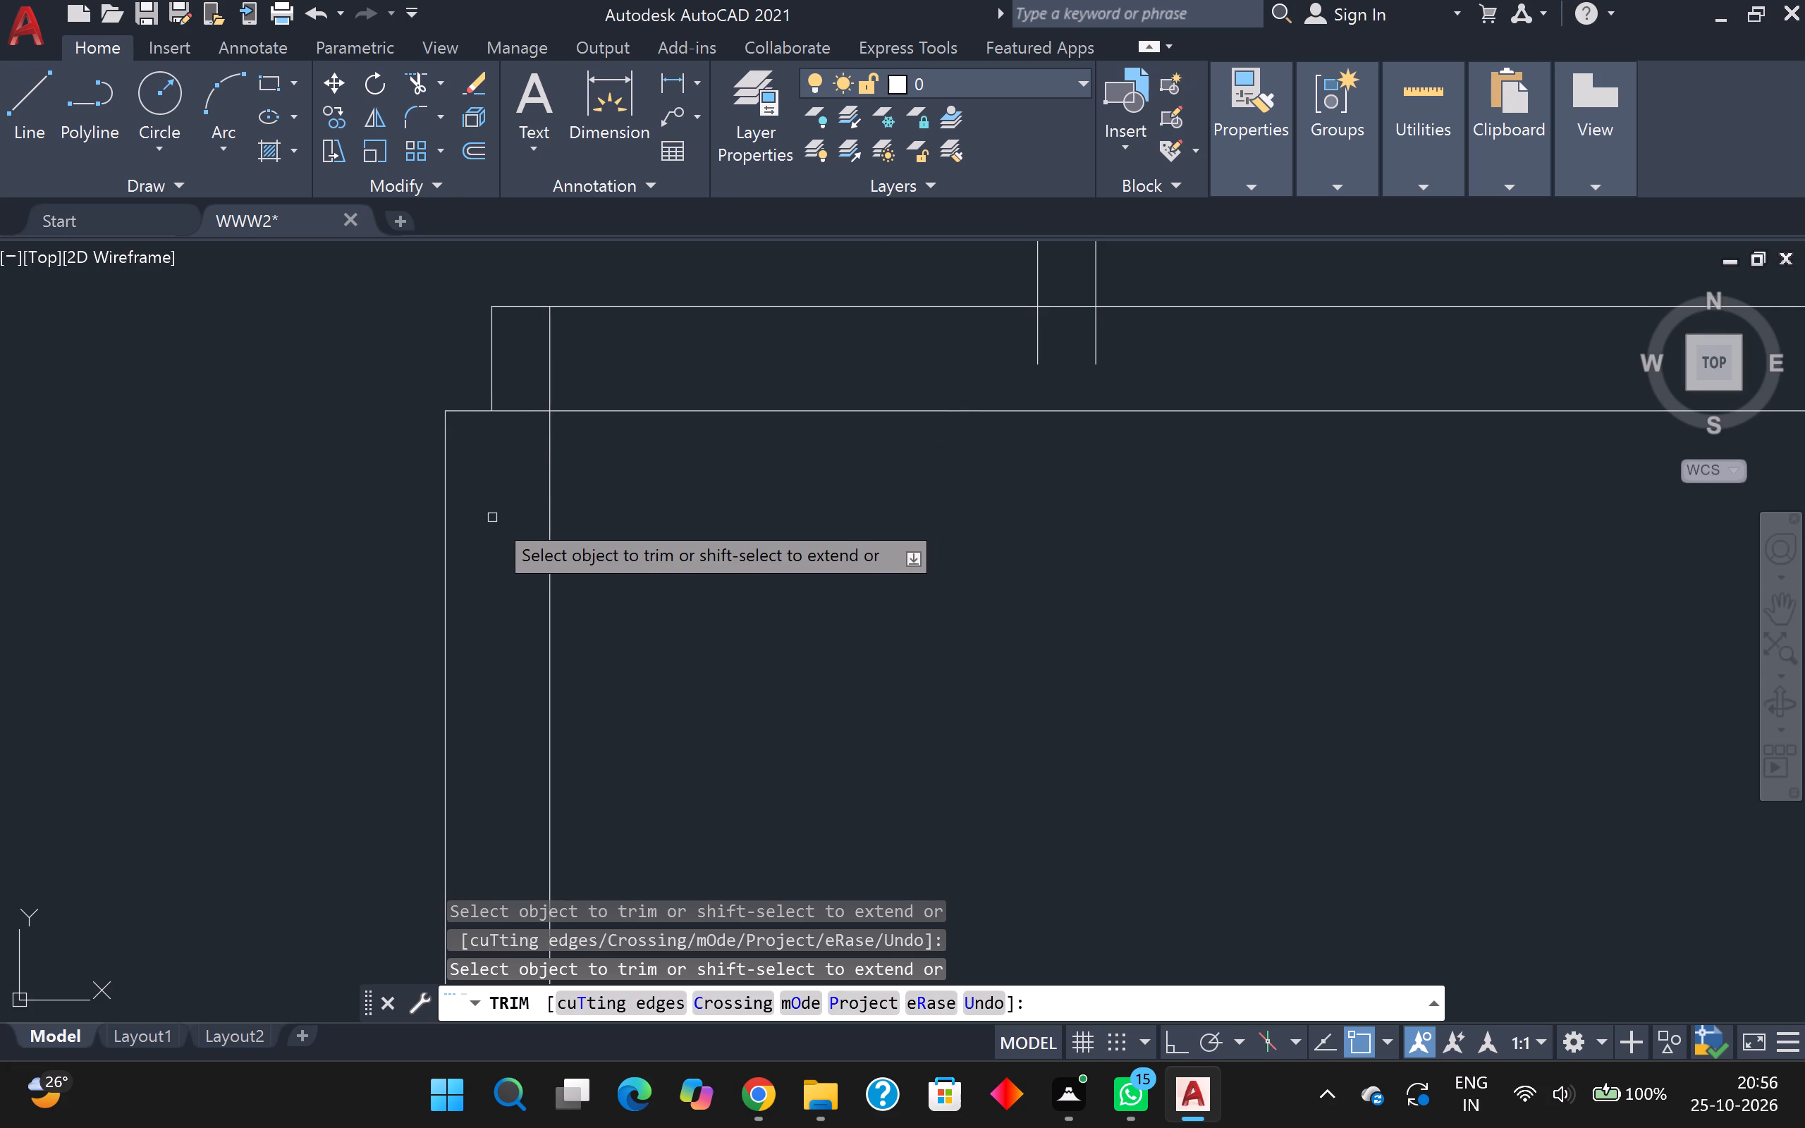
Extend the horizontal wall's upper line and the outer vertical line to meet, trimming the overshoot to form a square outer corner.
scroll(492, 517, down, 1)
middle_drag(492, 517, 510, 664)
scroll(536, 544, up, 2)
scroll(533, 534, down, 3)
scroll(589, 546, up, 2)
scroll(589, 546, down, 3)
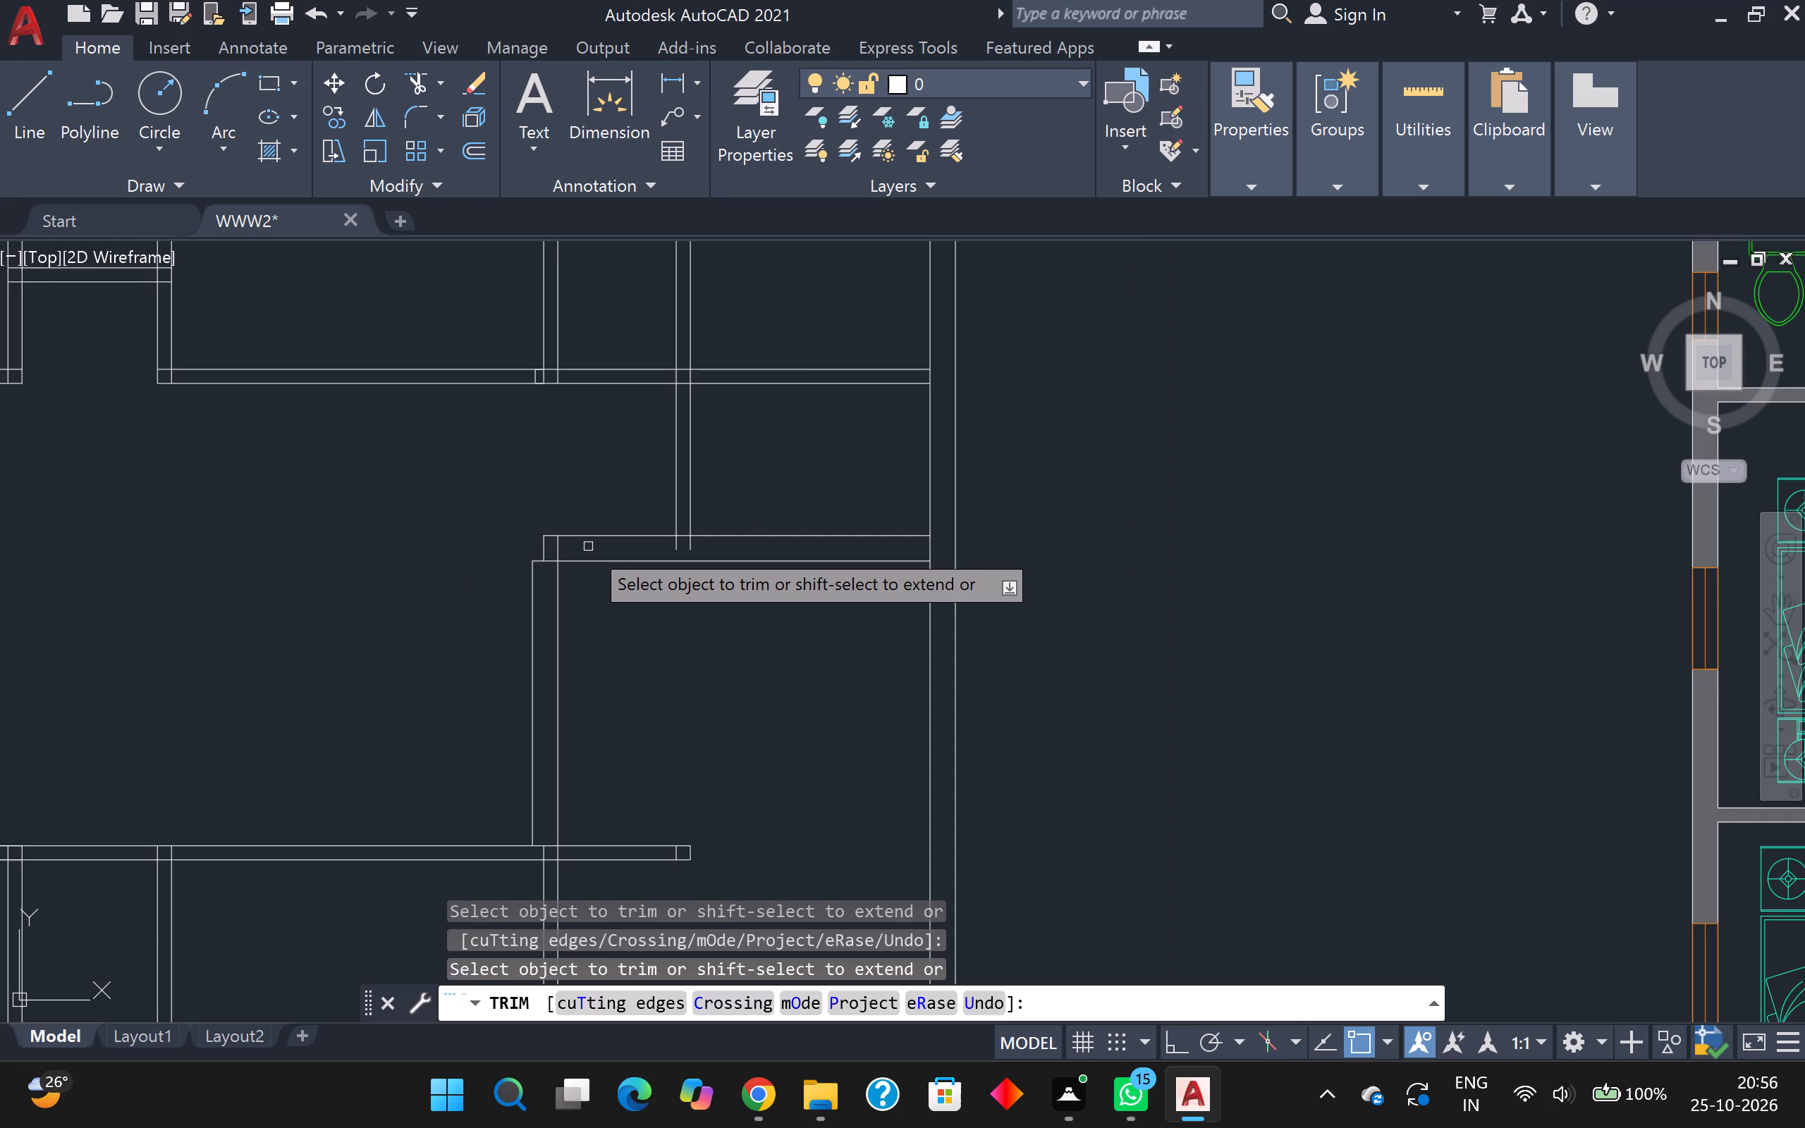
scroll(588, 546, up, 2)
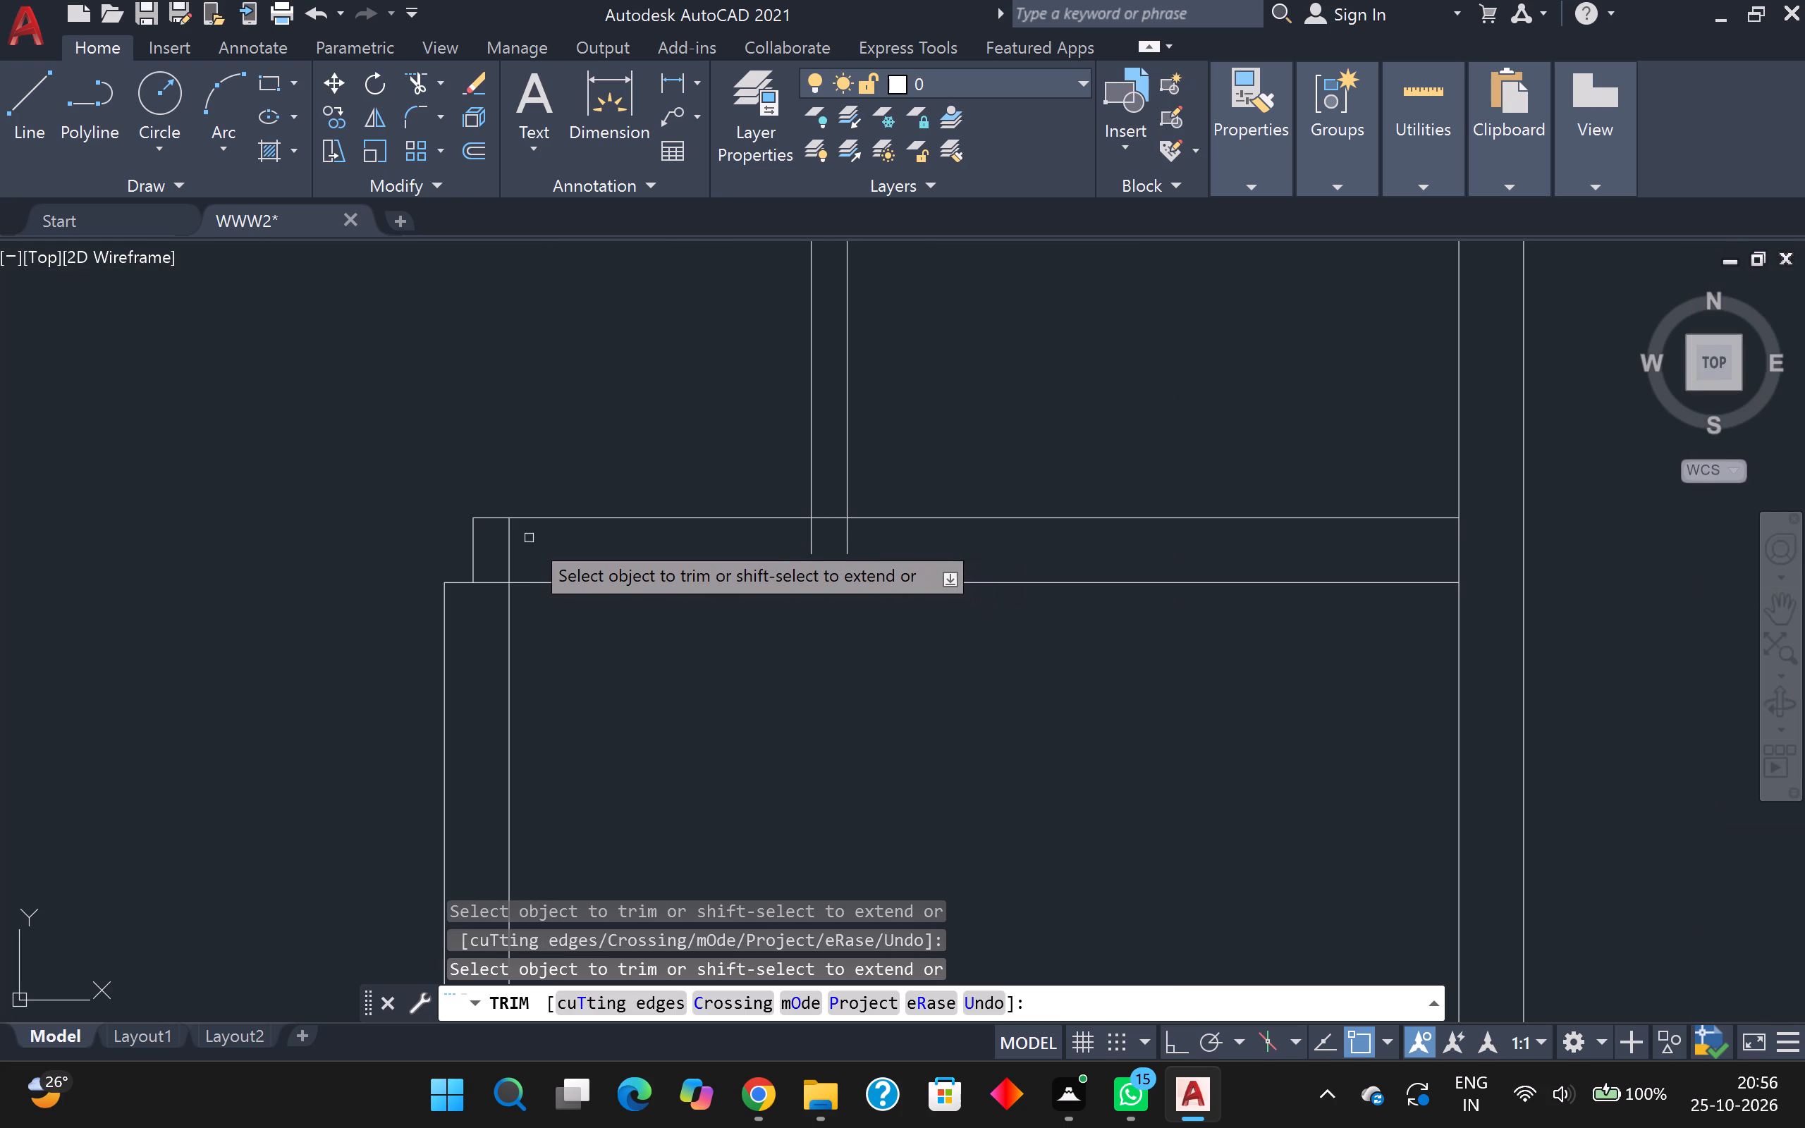
shift+click(491, 515)
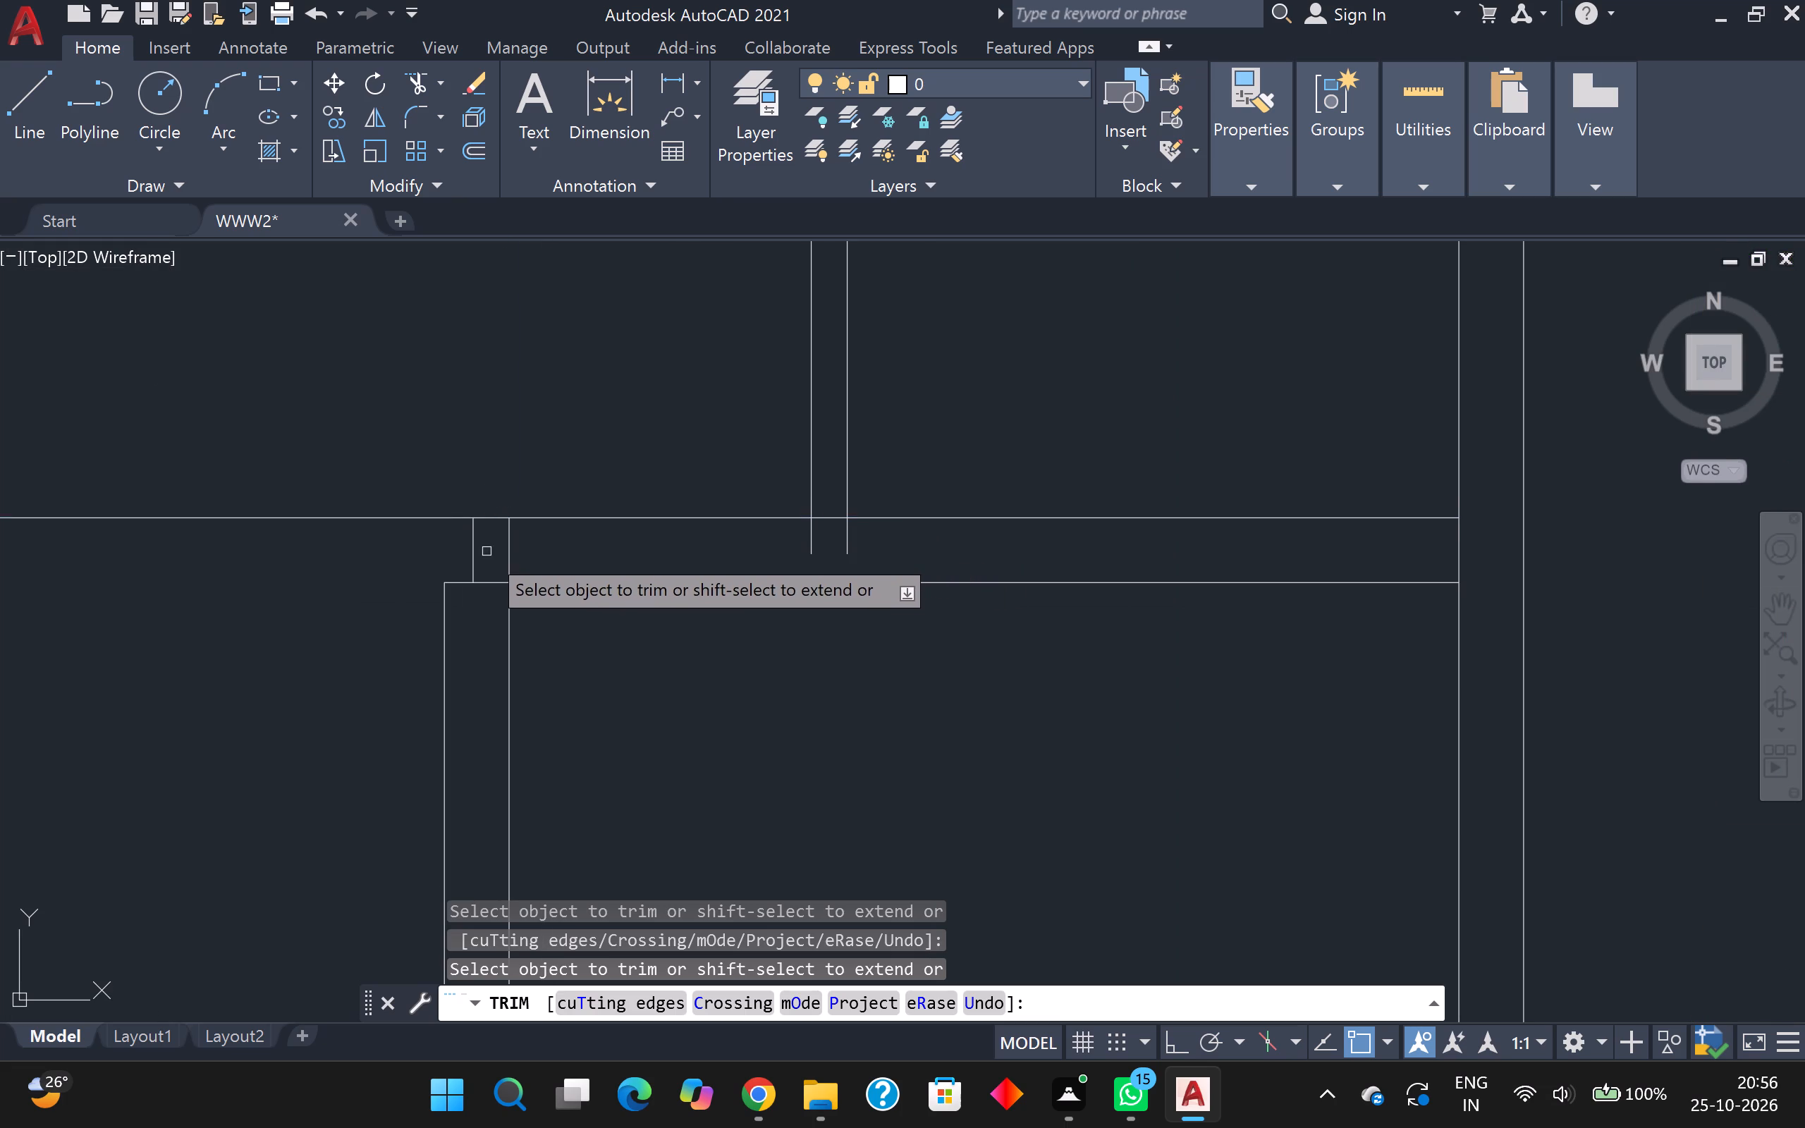
shift+click(447, 599)
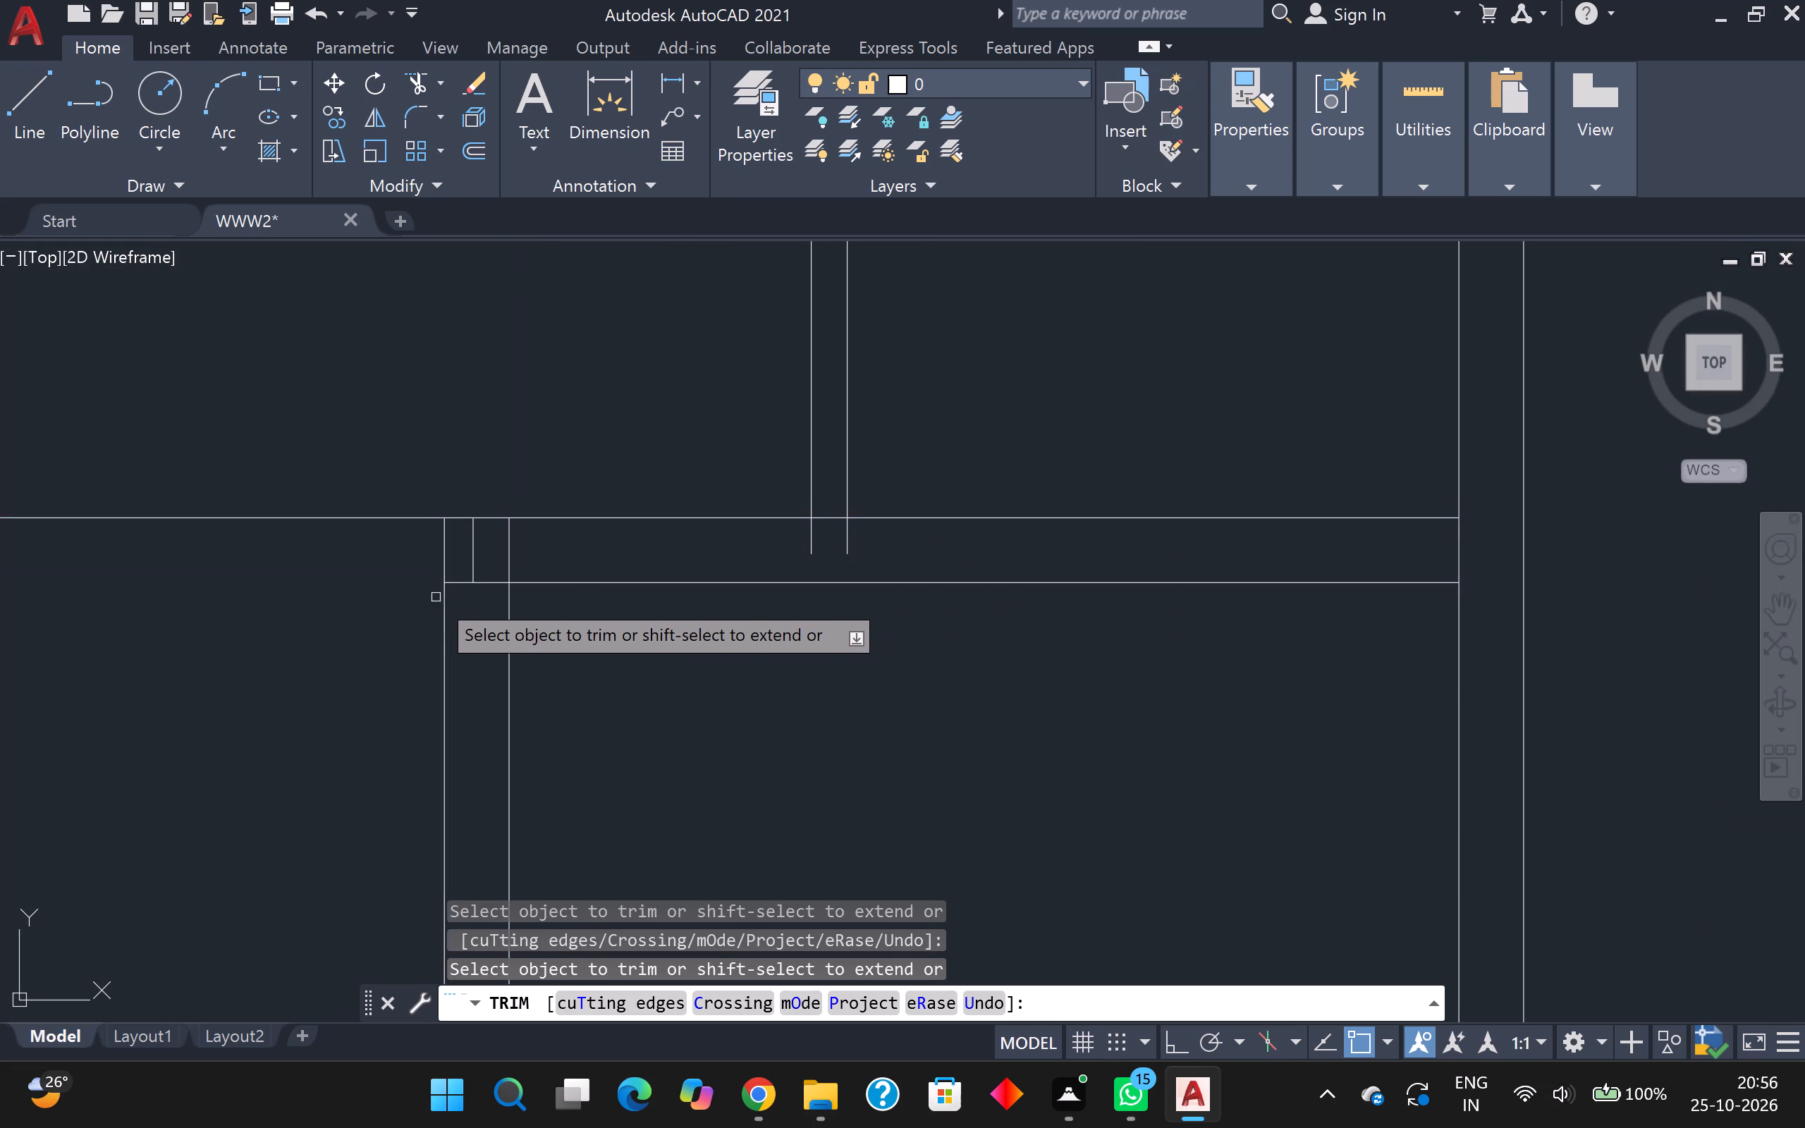
click(434, 596)
click(410, 482)
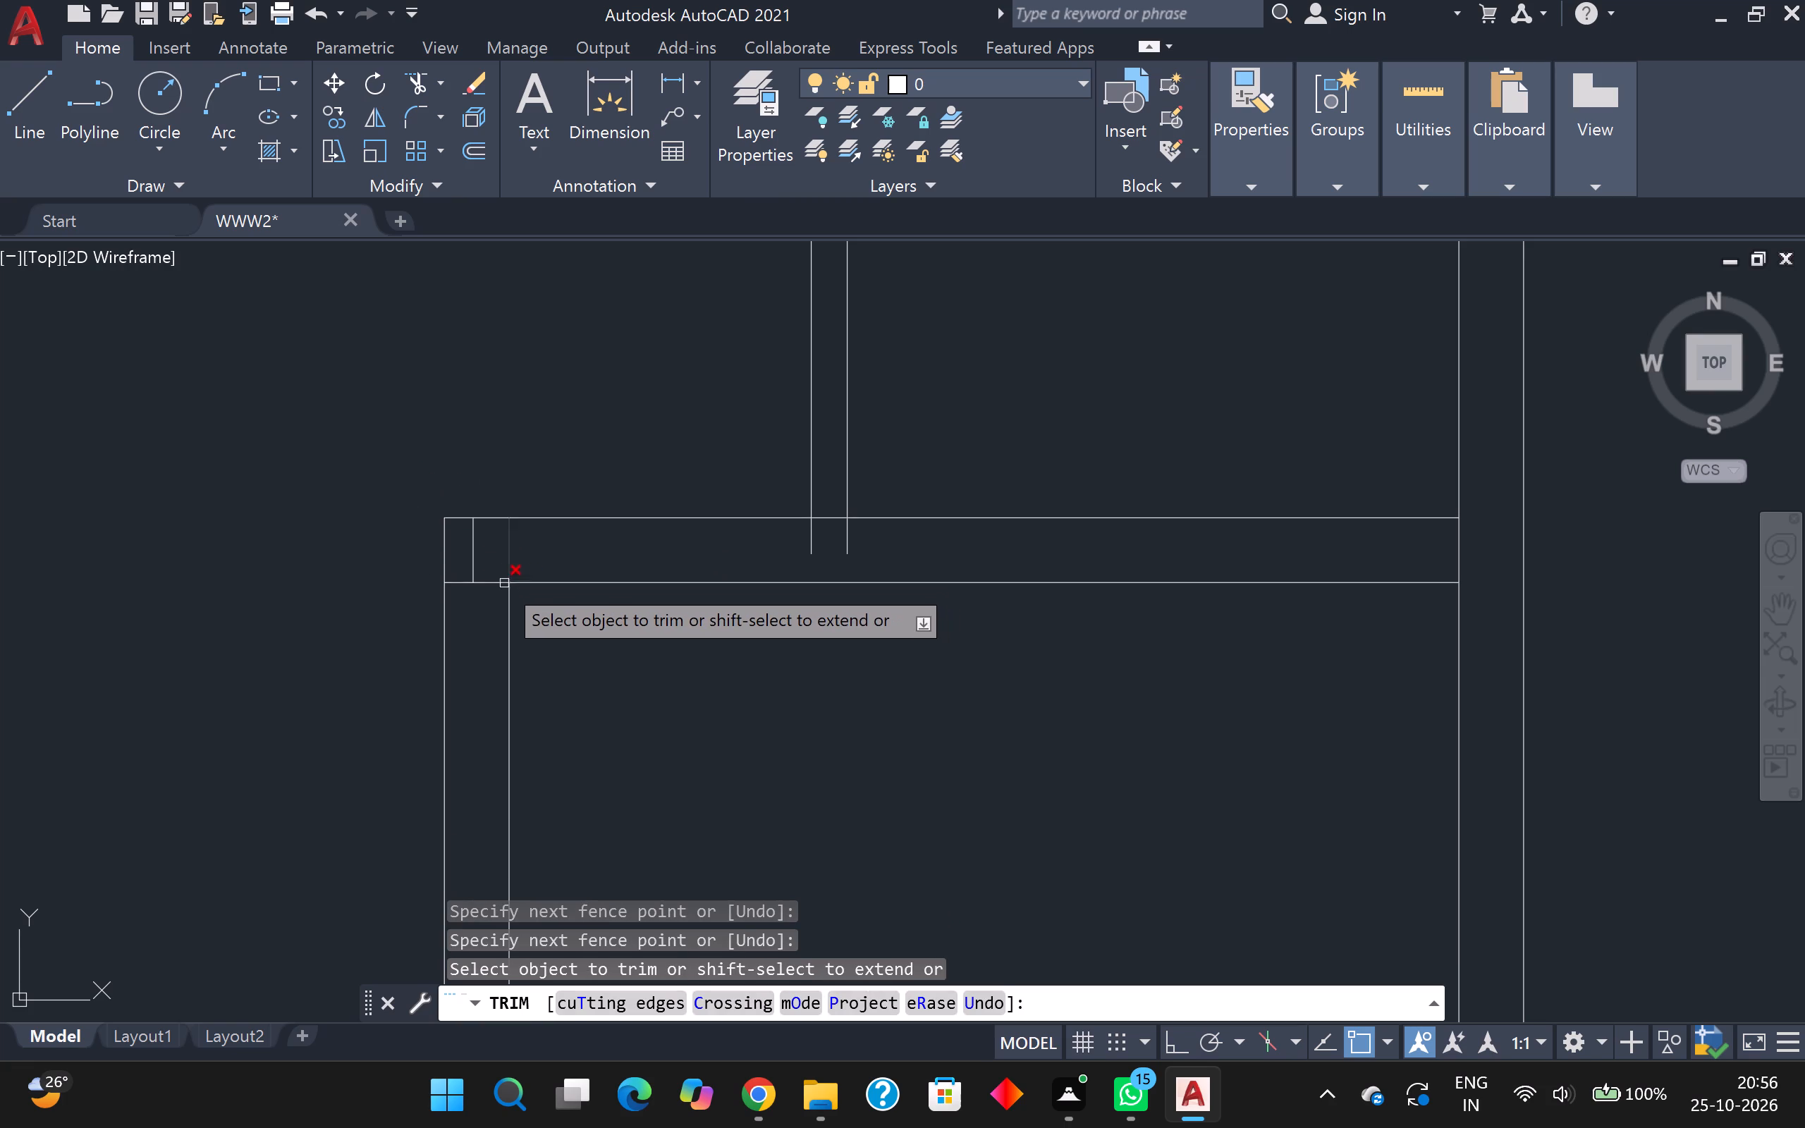
Trim away the leftover short end line inside the new wall corner.
scroll(484, 569, up, 1)
scroll(484, 568, down, 1)
click(469, 553)
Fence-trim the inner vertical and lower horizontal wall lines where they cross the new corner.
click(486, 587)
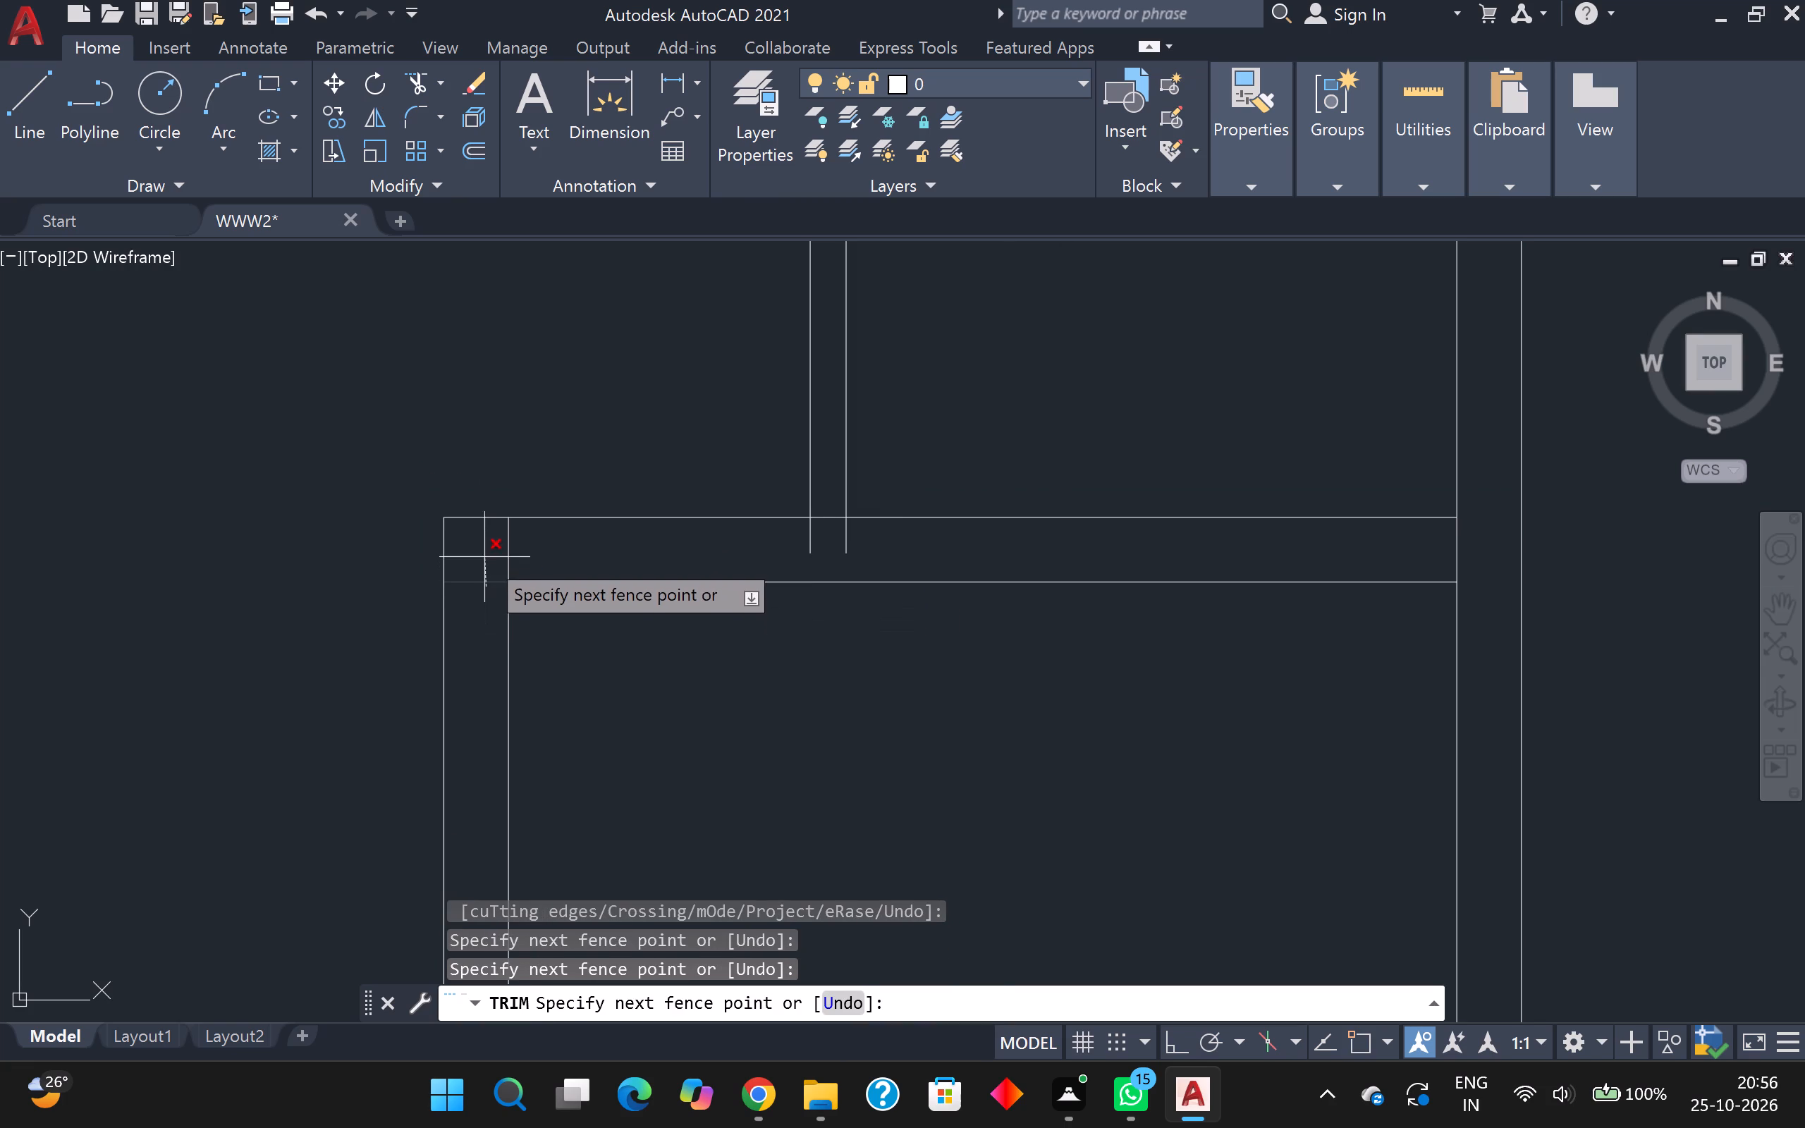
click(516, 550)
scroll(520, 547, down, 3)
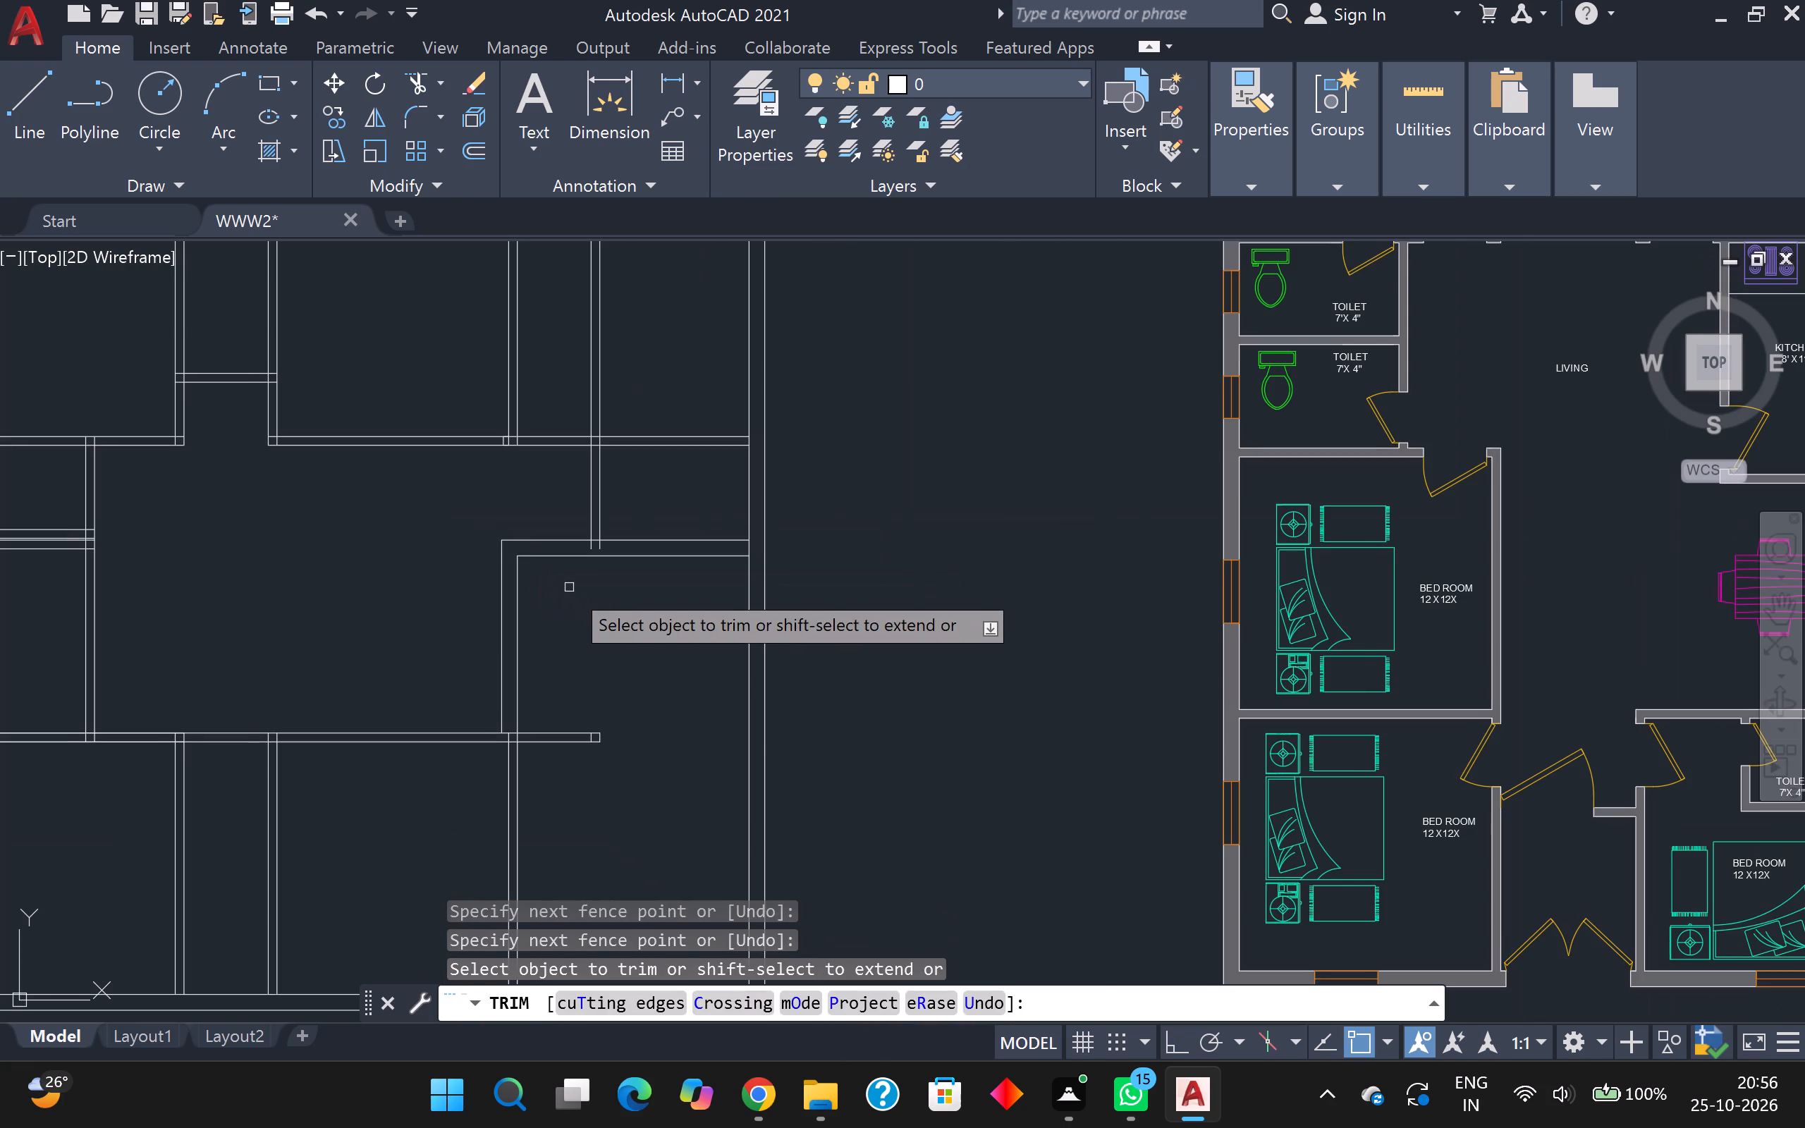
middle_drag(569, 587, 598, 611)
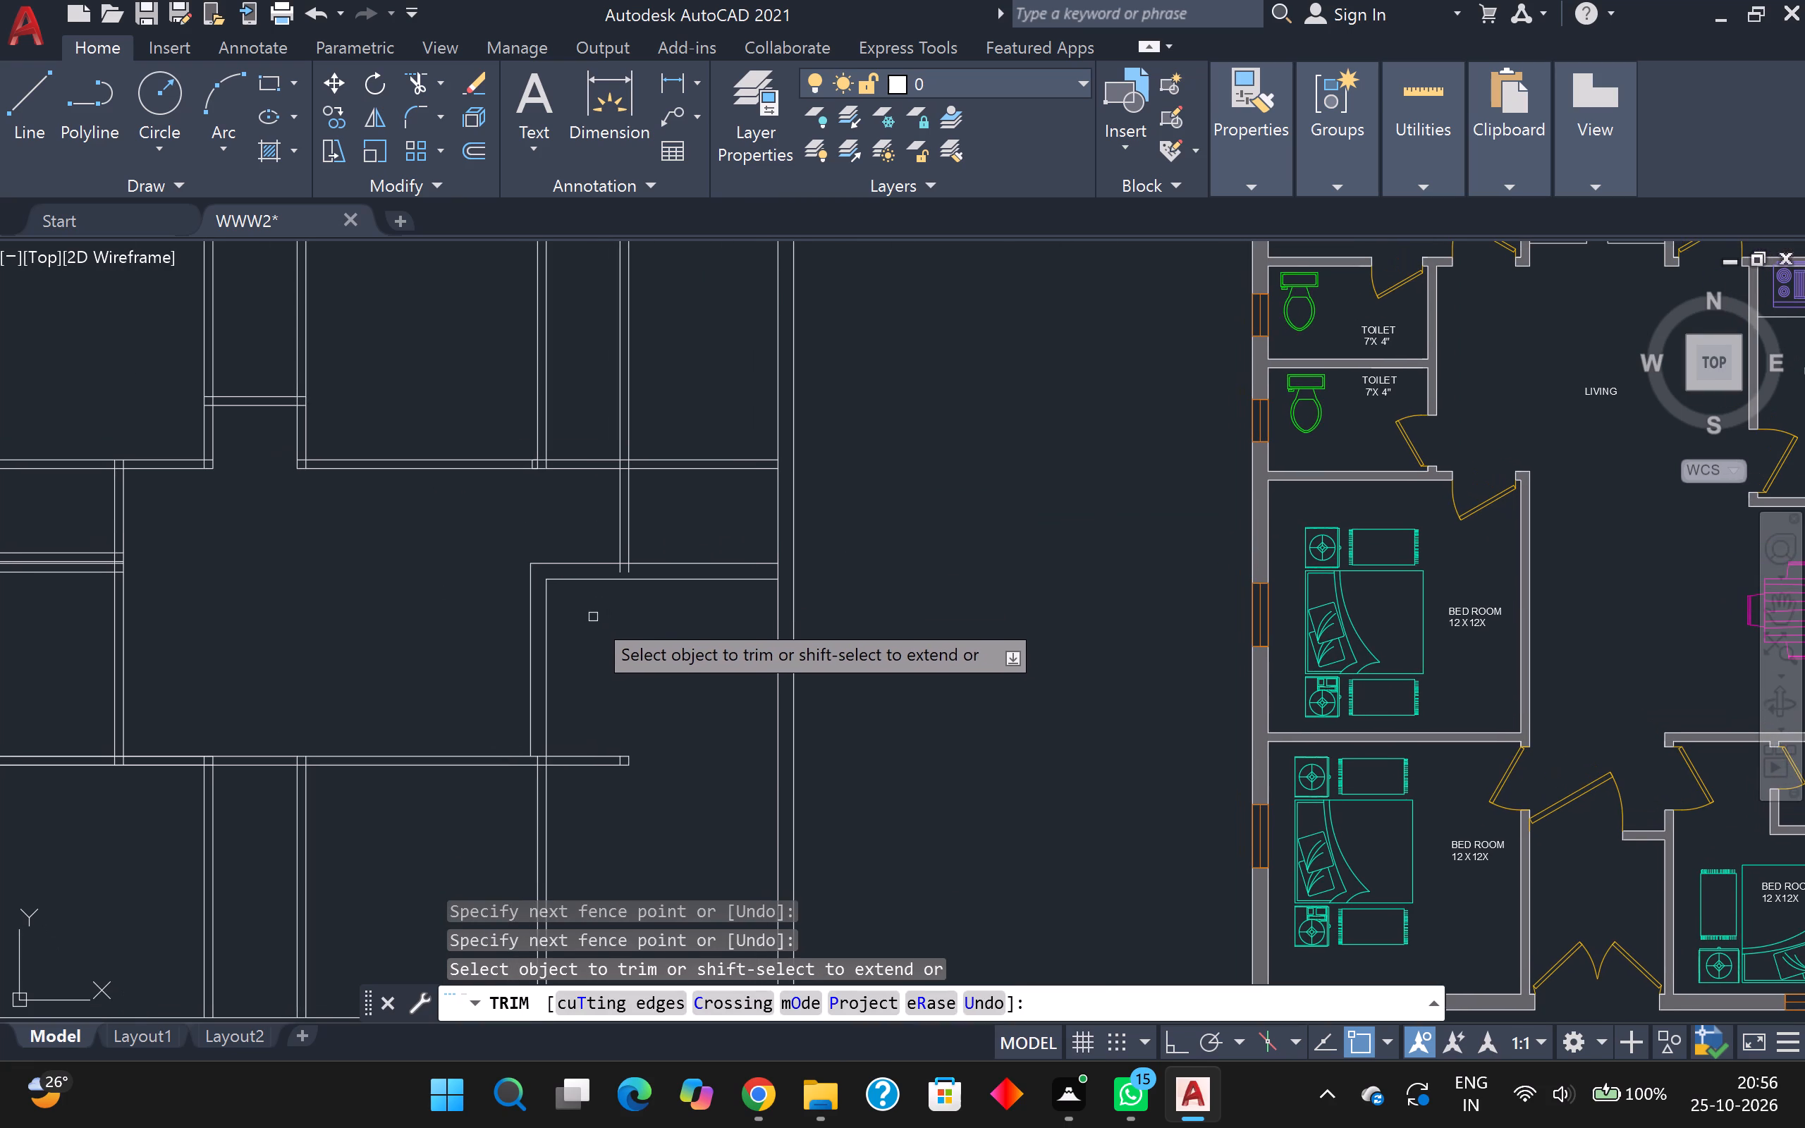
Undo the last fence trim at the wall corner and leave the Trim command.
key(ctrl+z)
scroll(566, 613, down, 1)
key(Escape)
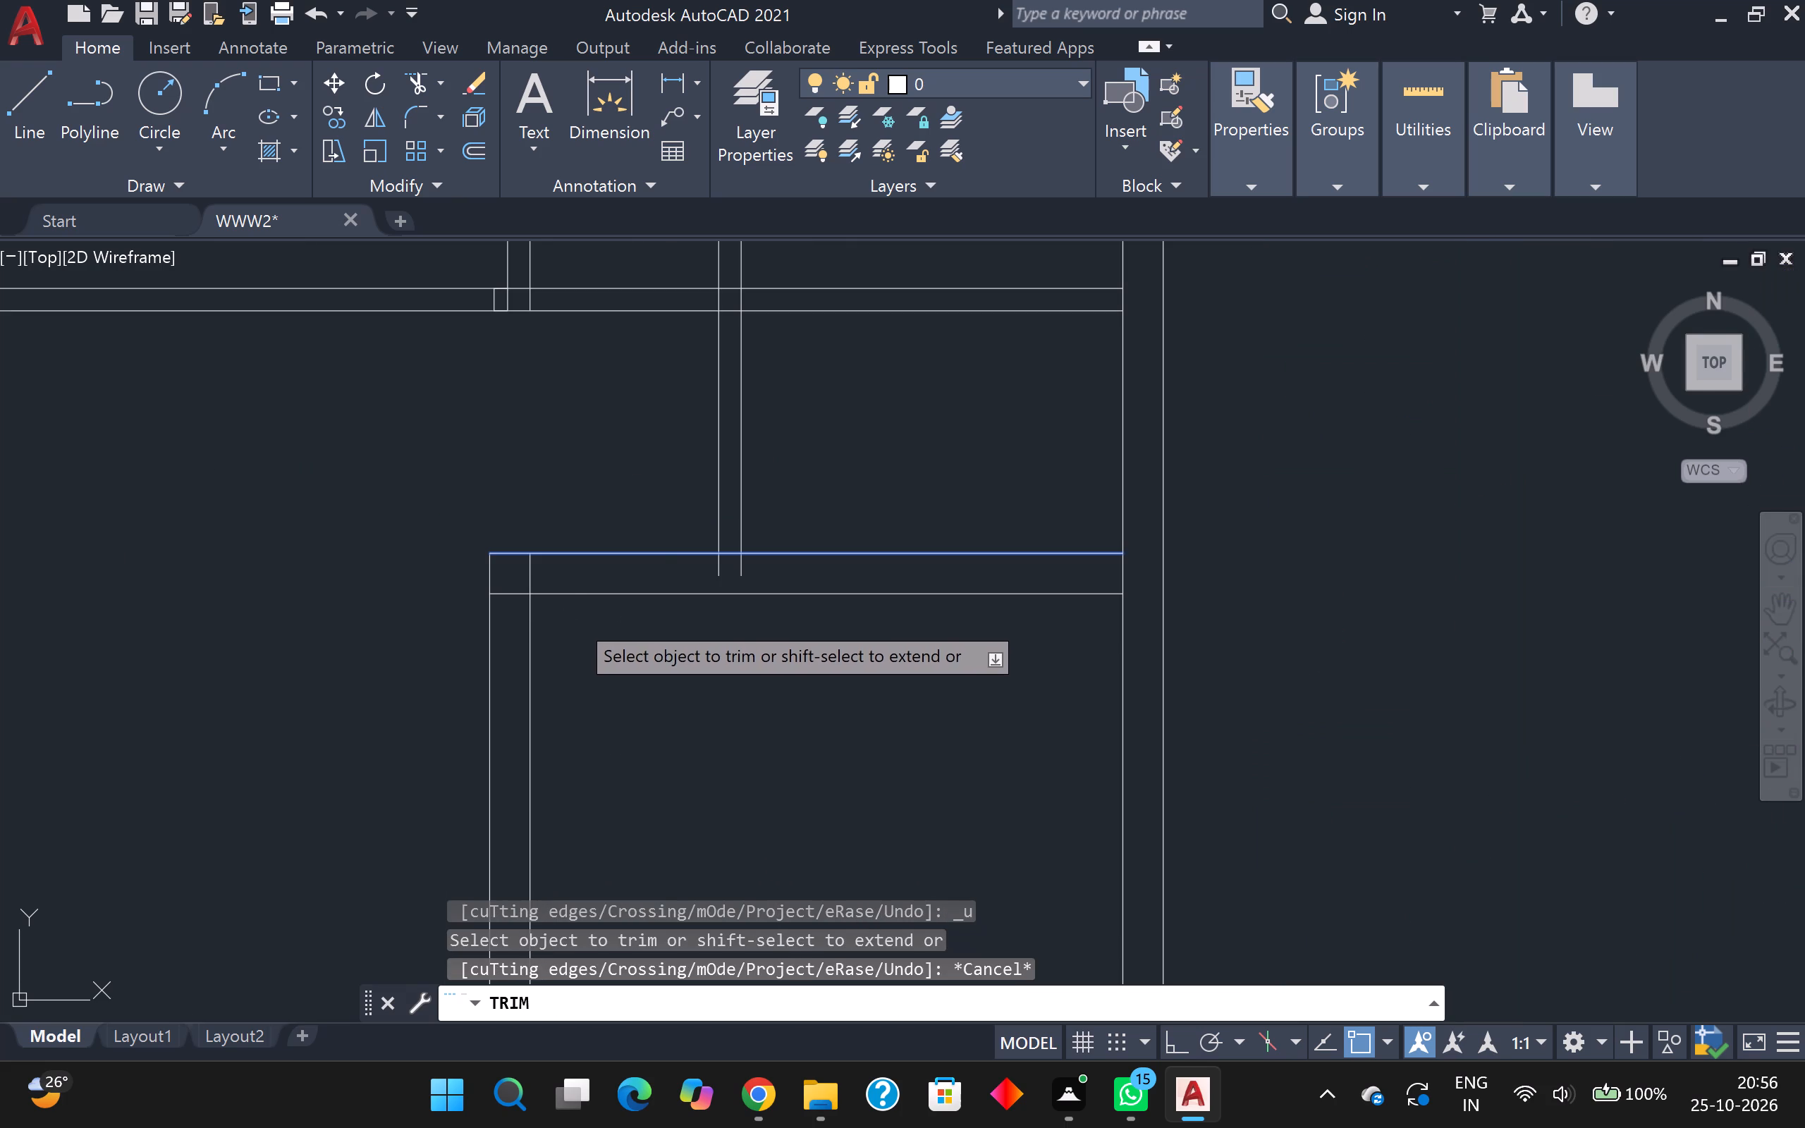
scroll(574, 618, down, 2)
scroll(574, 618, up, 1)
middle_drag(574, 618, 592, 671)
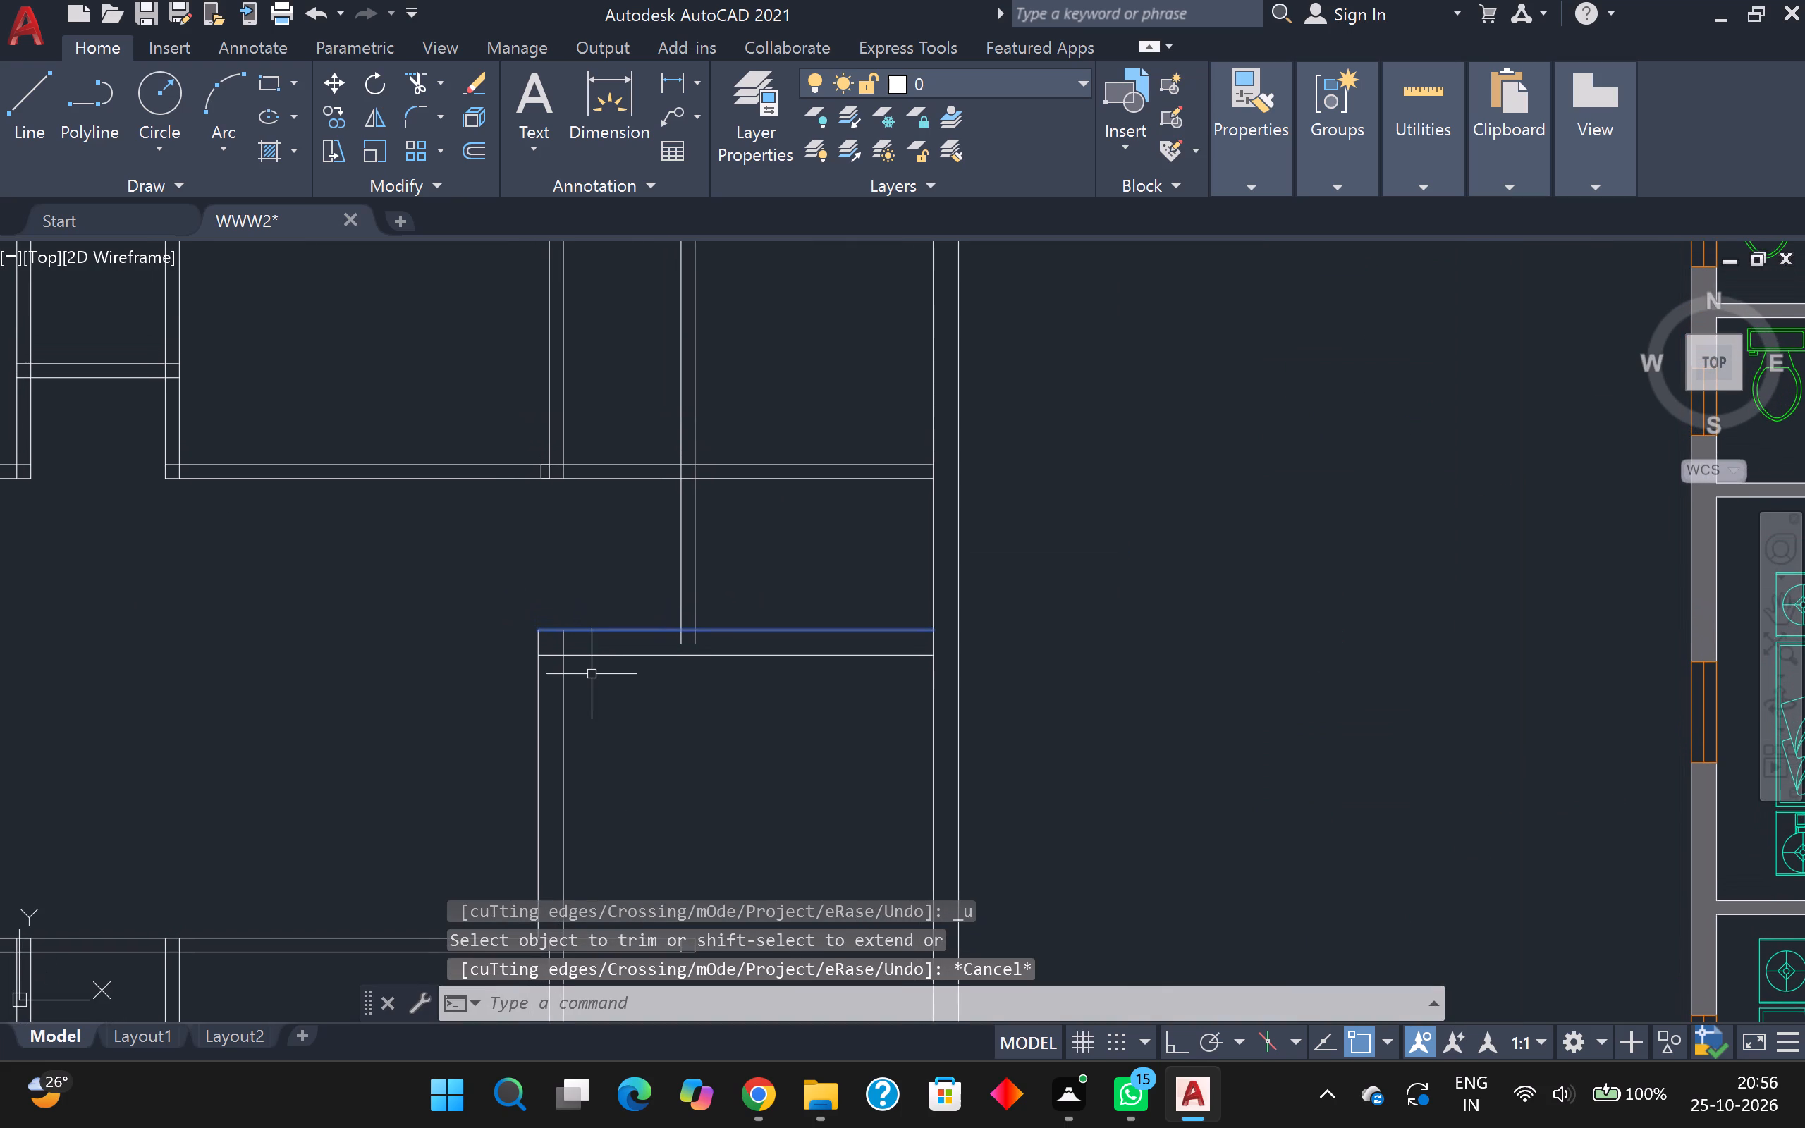
Draw a line 3 inches down from the new corner's inner intersection, with Ortho on, and across to the vertical wall's outer face.
key(l)
key(Return)
scroll(587, 669, up, 2)
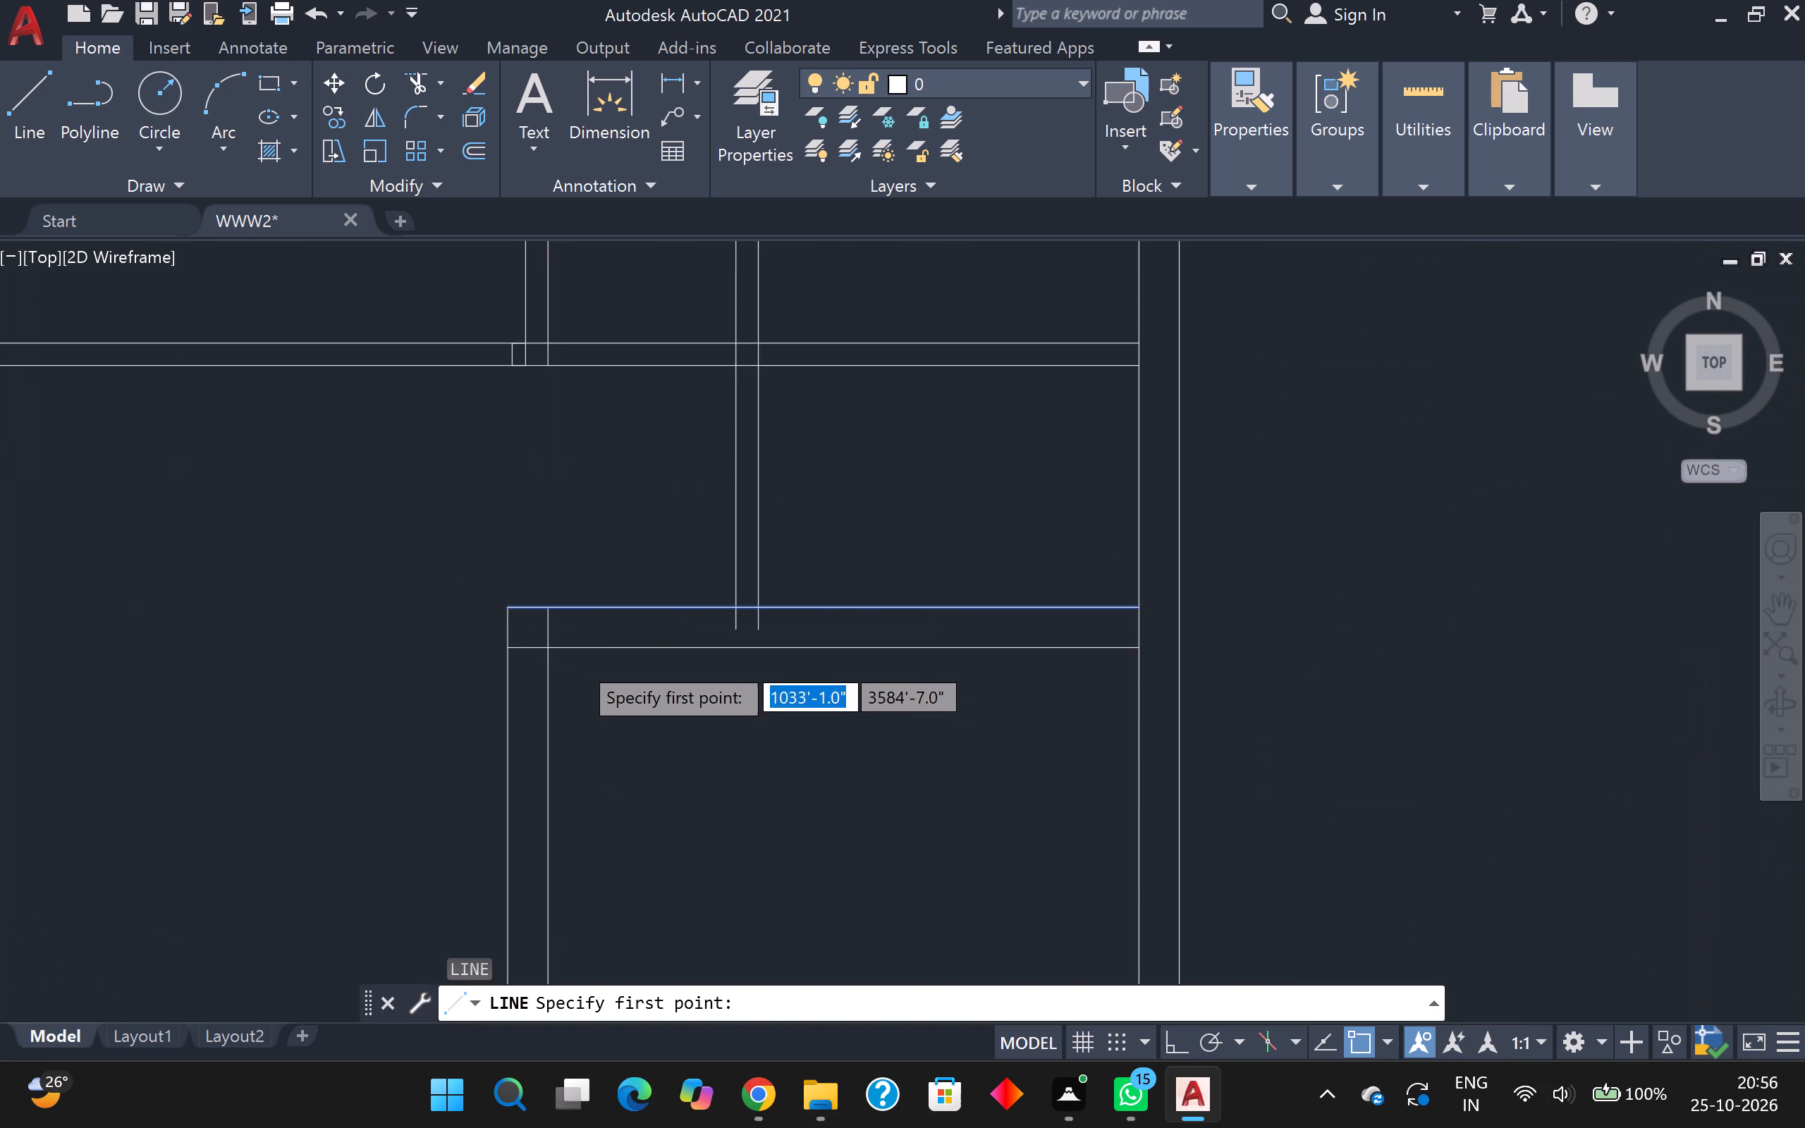
click(522, 642)
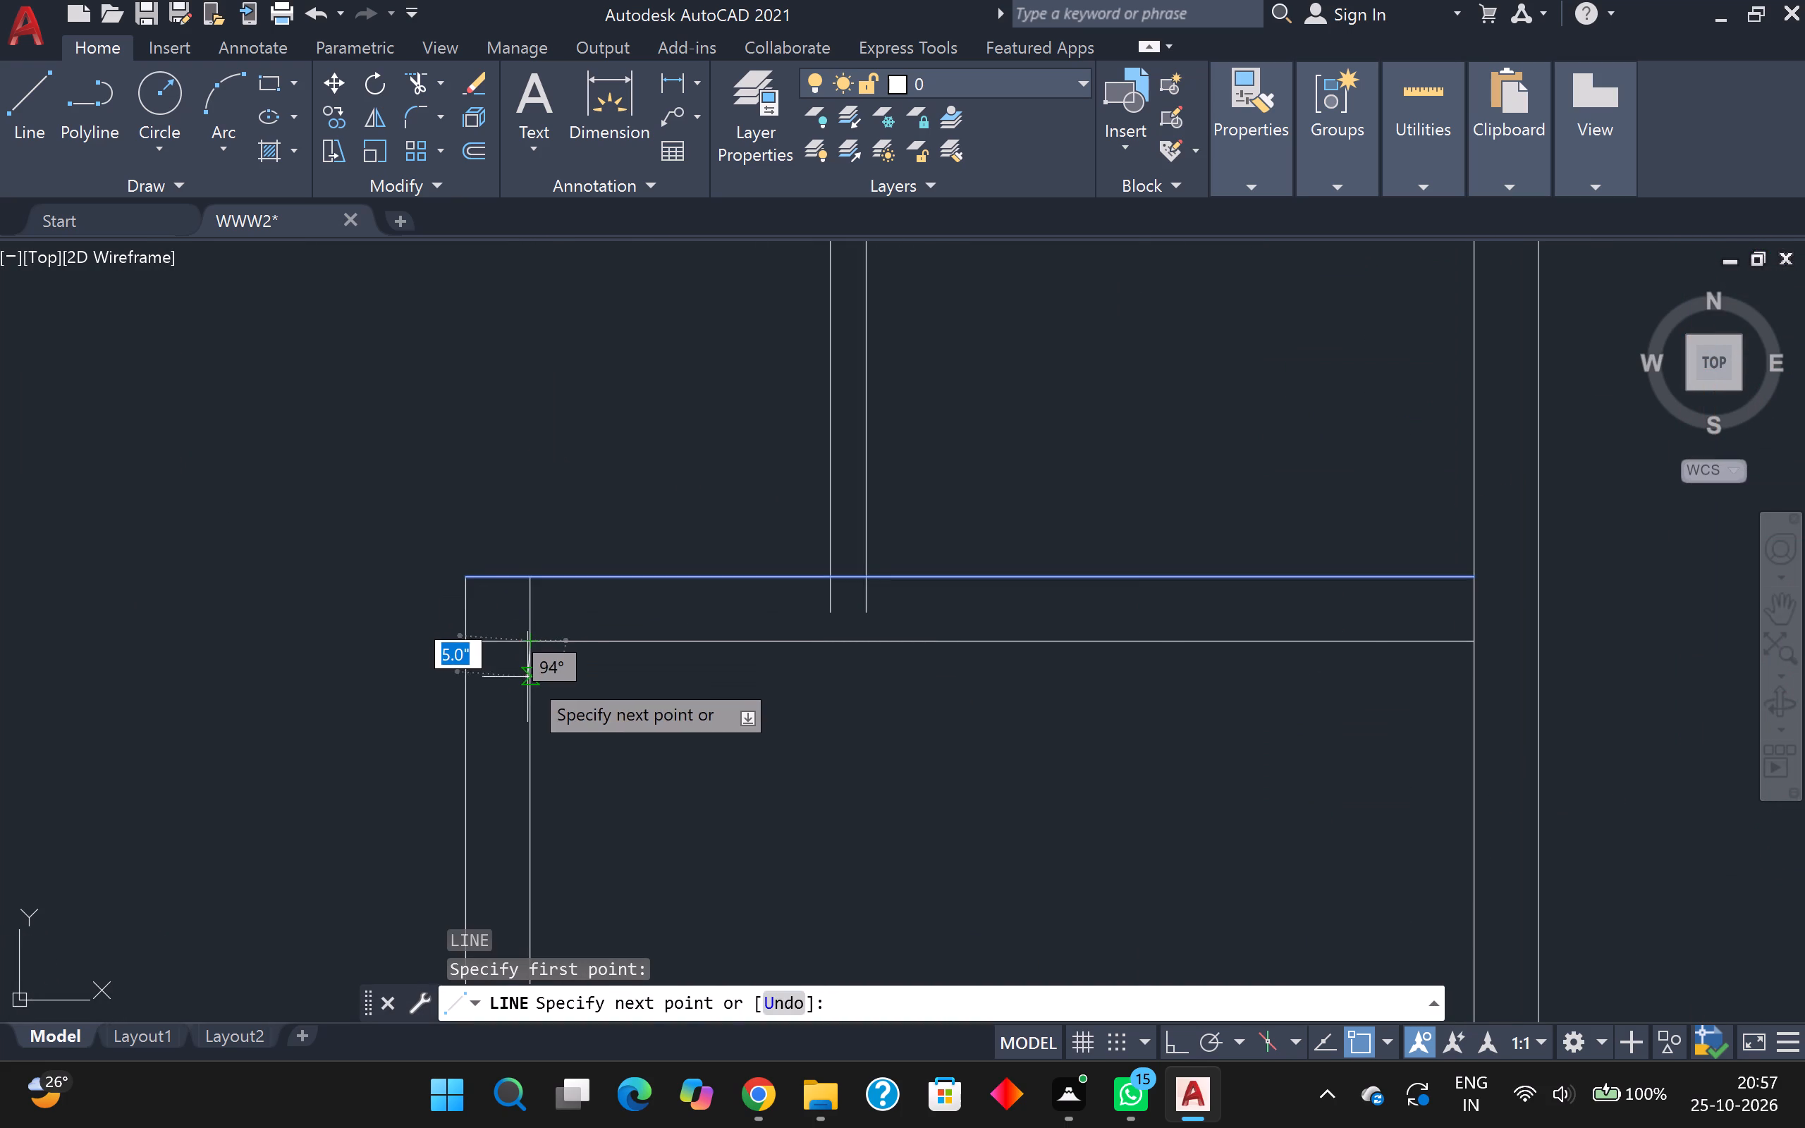
middle_drag(527, 677, 511, 634)
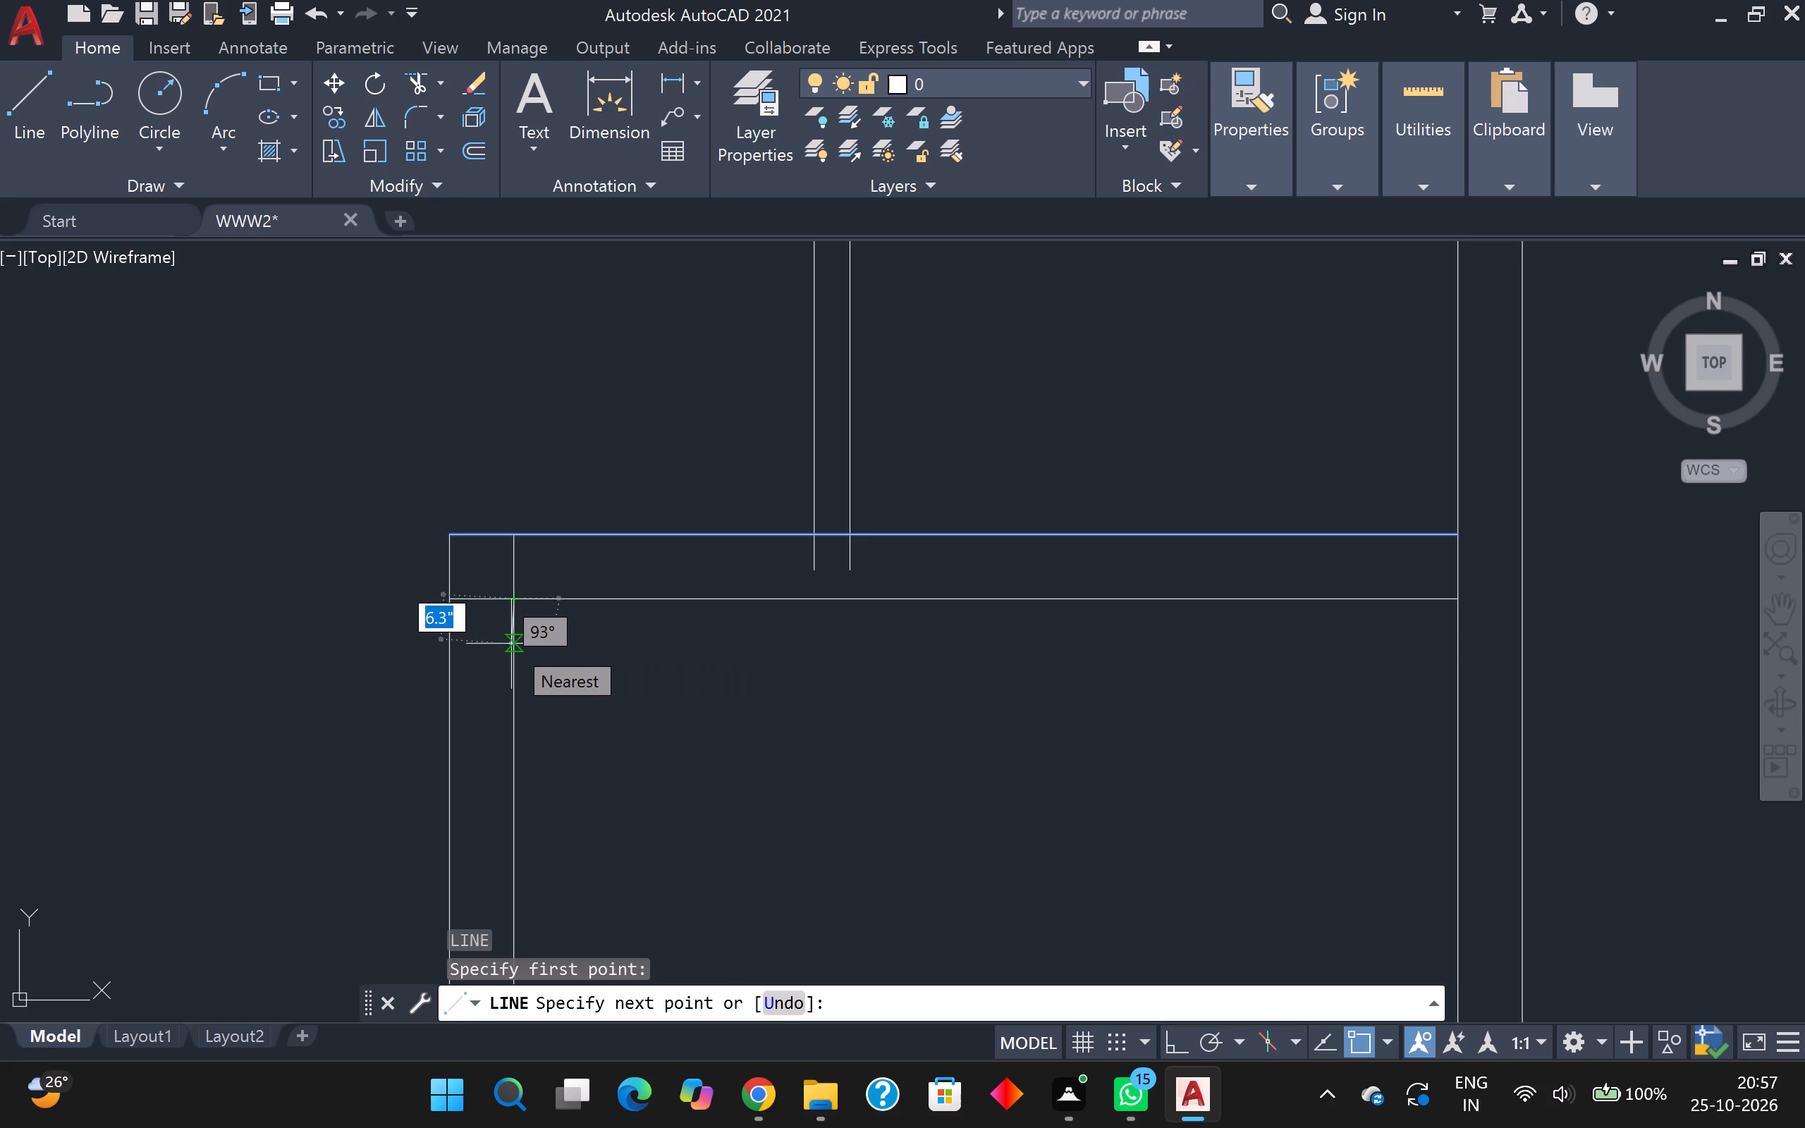
key(3)
key(Return)
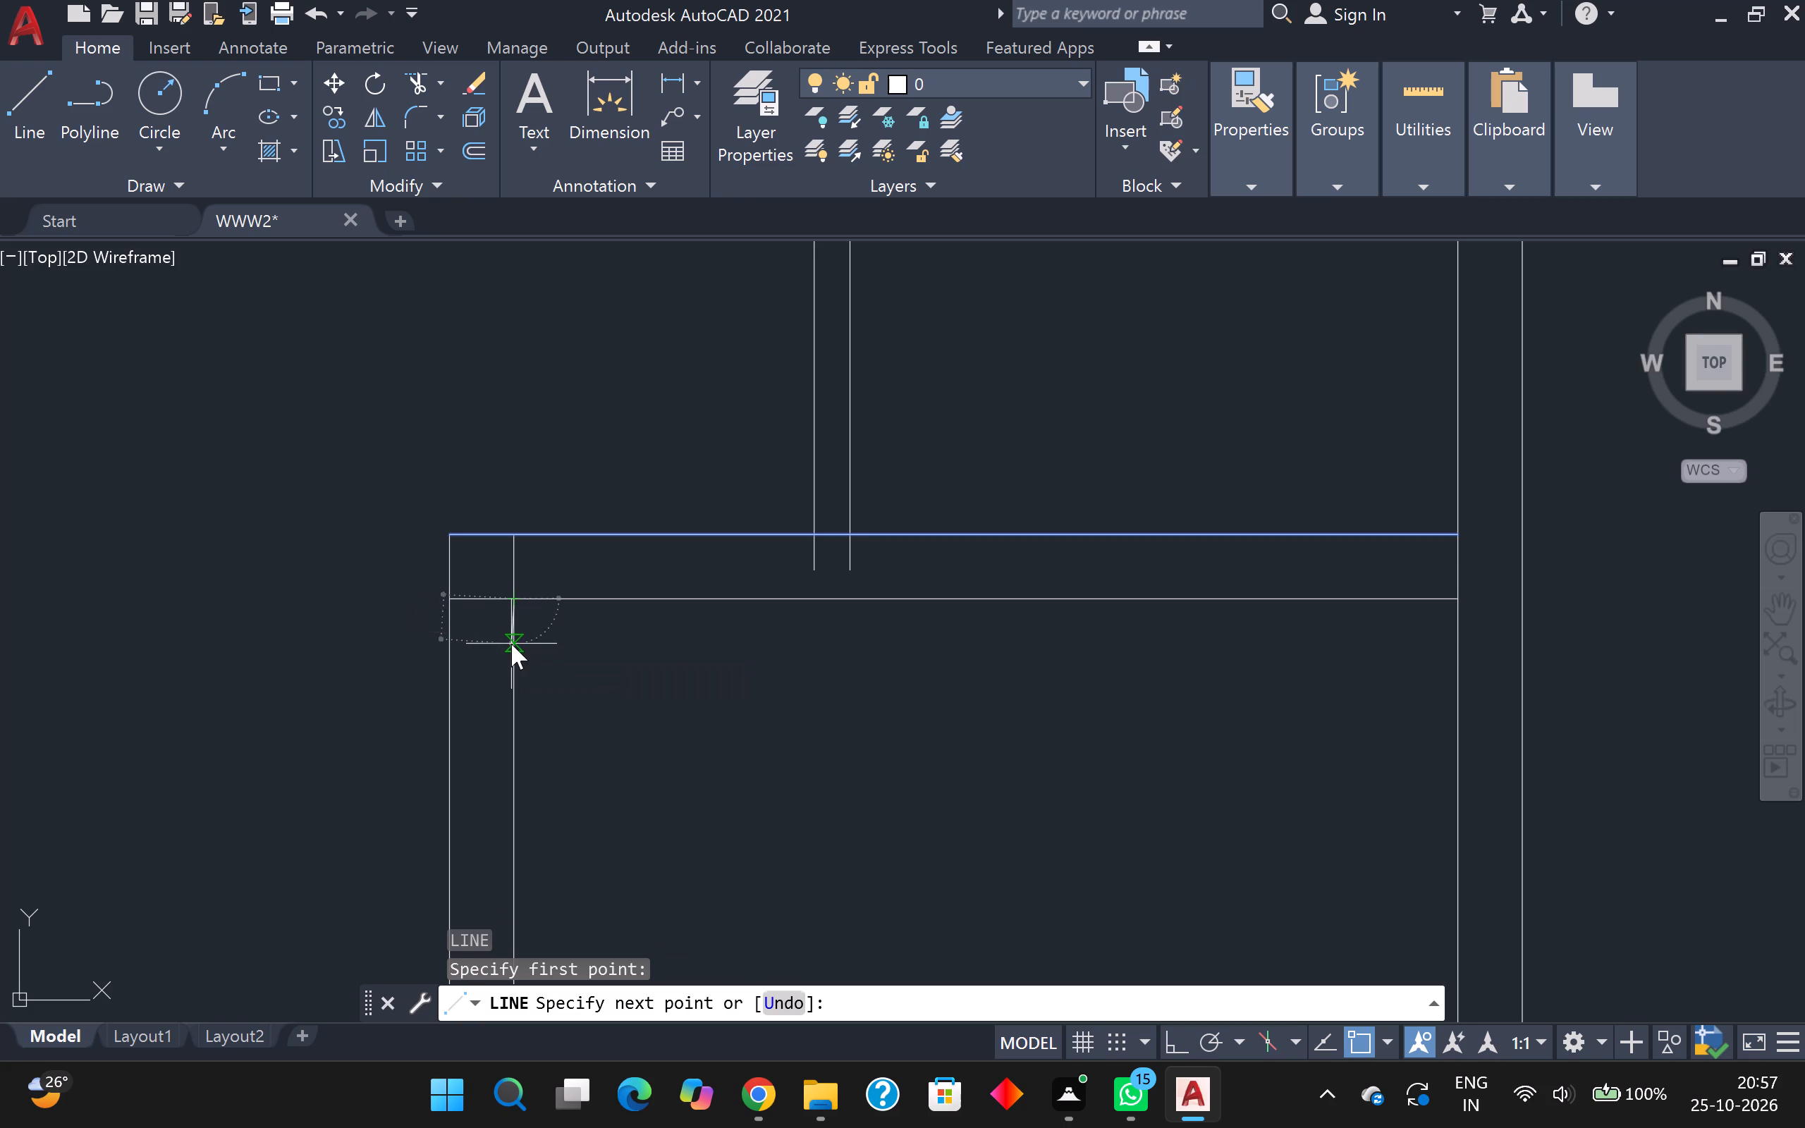
scroll(365, 623, up, 1)
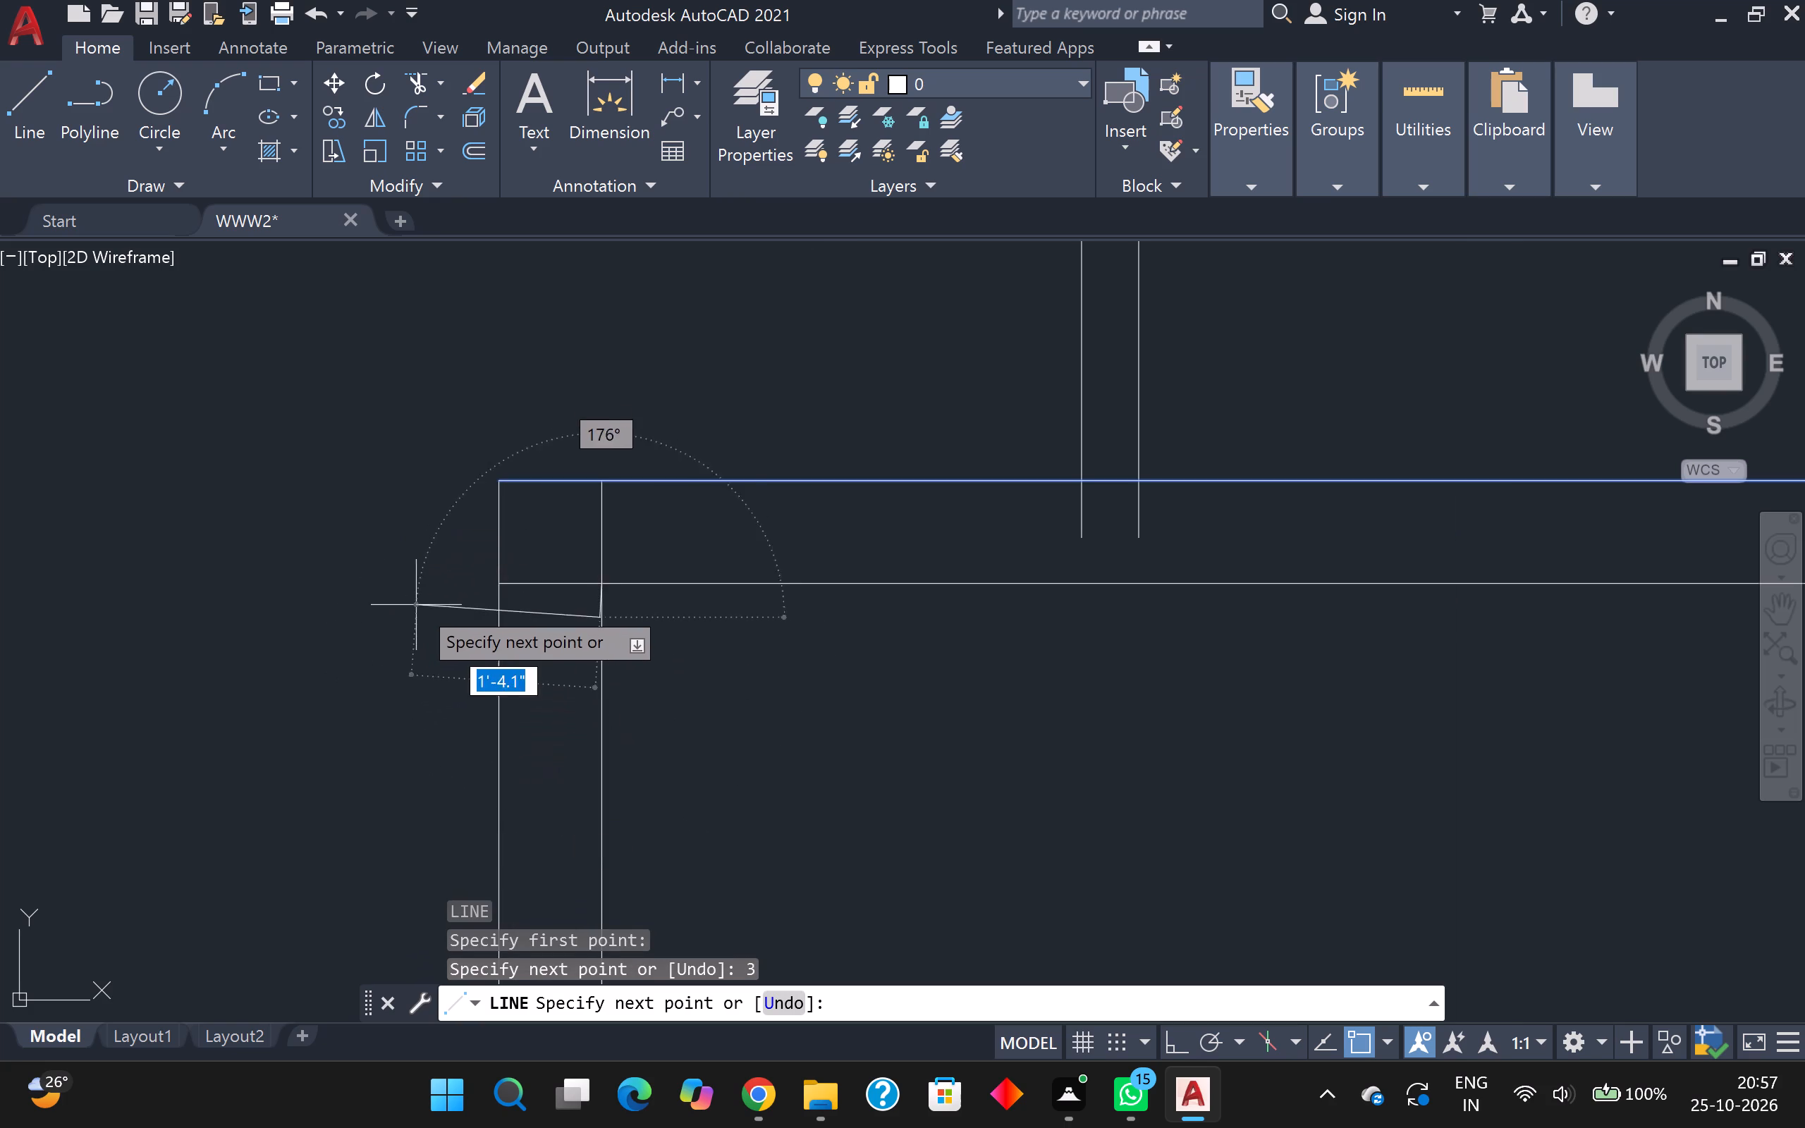
scroll(455, 618, up, 3)
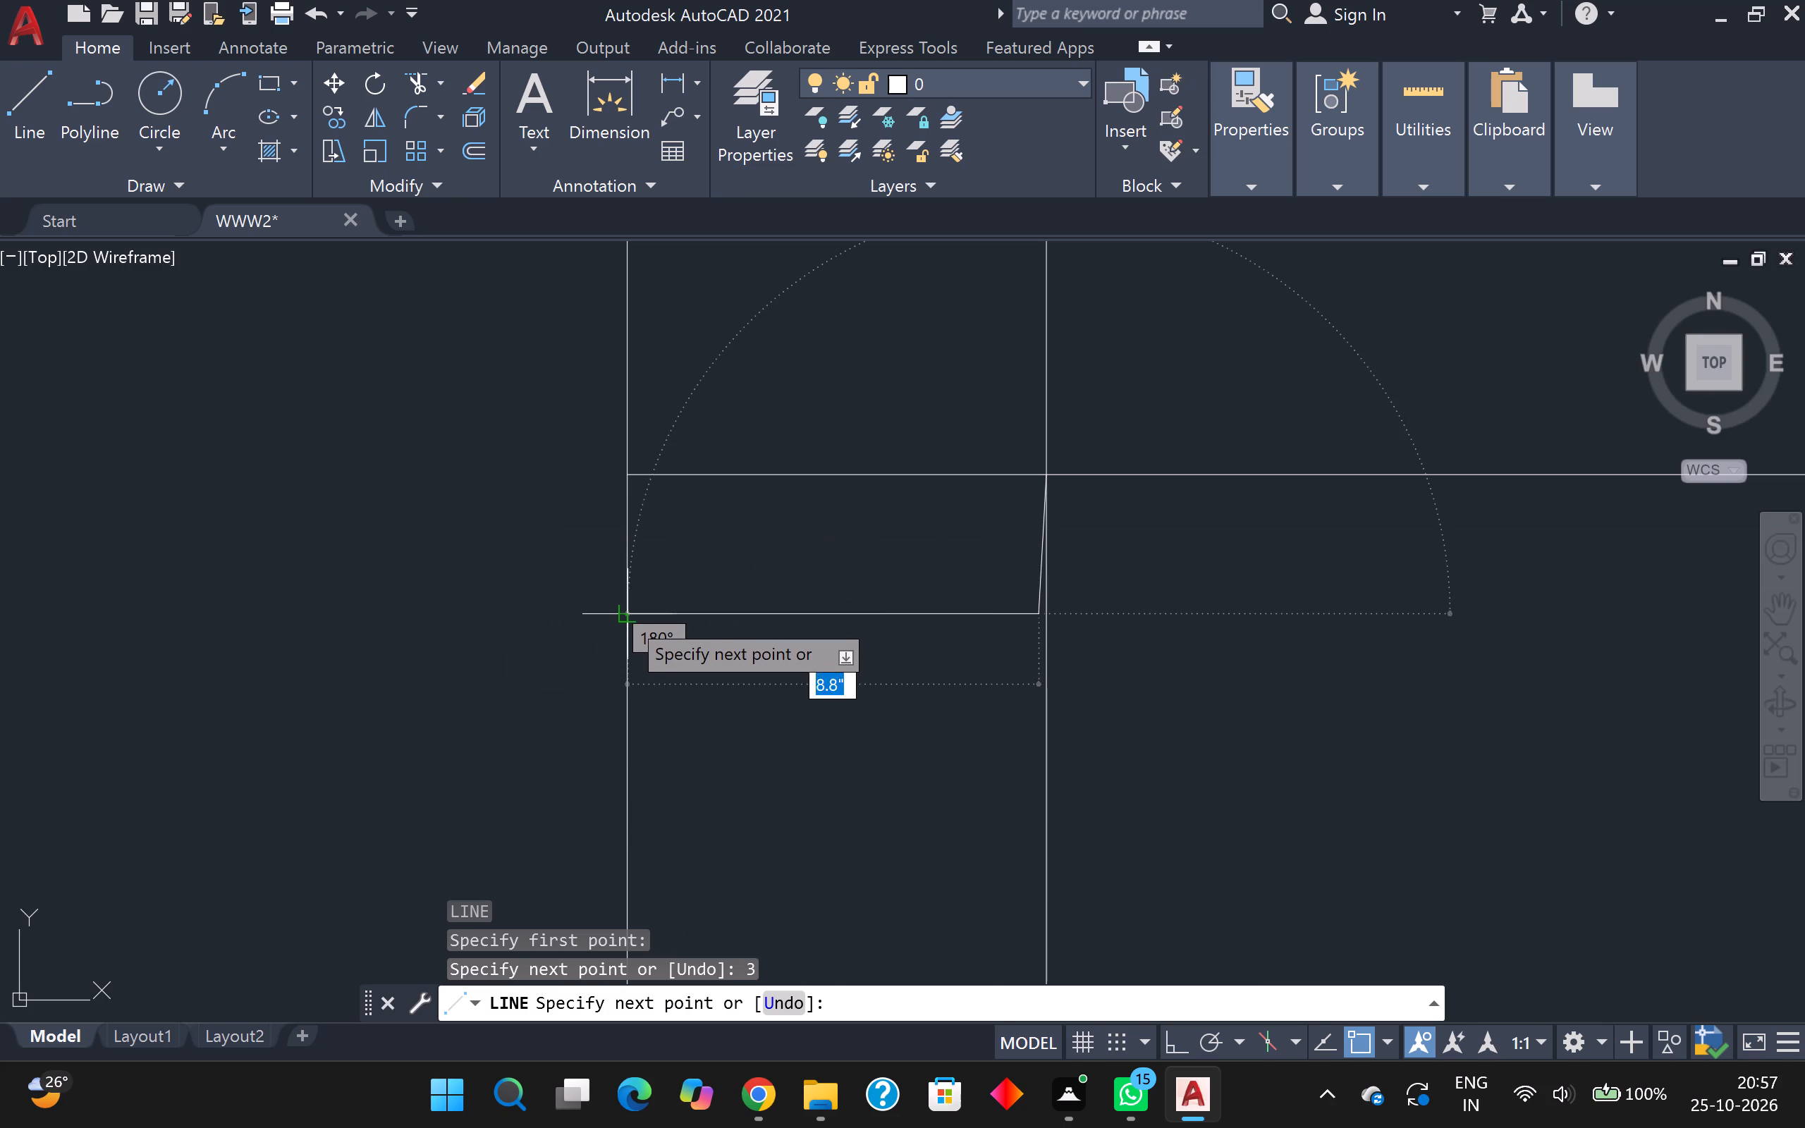
key(ctrl+z)
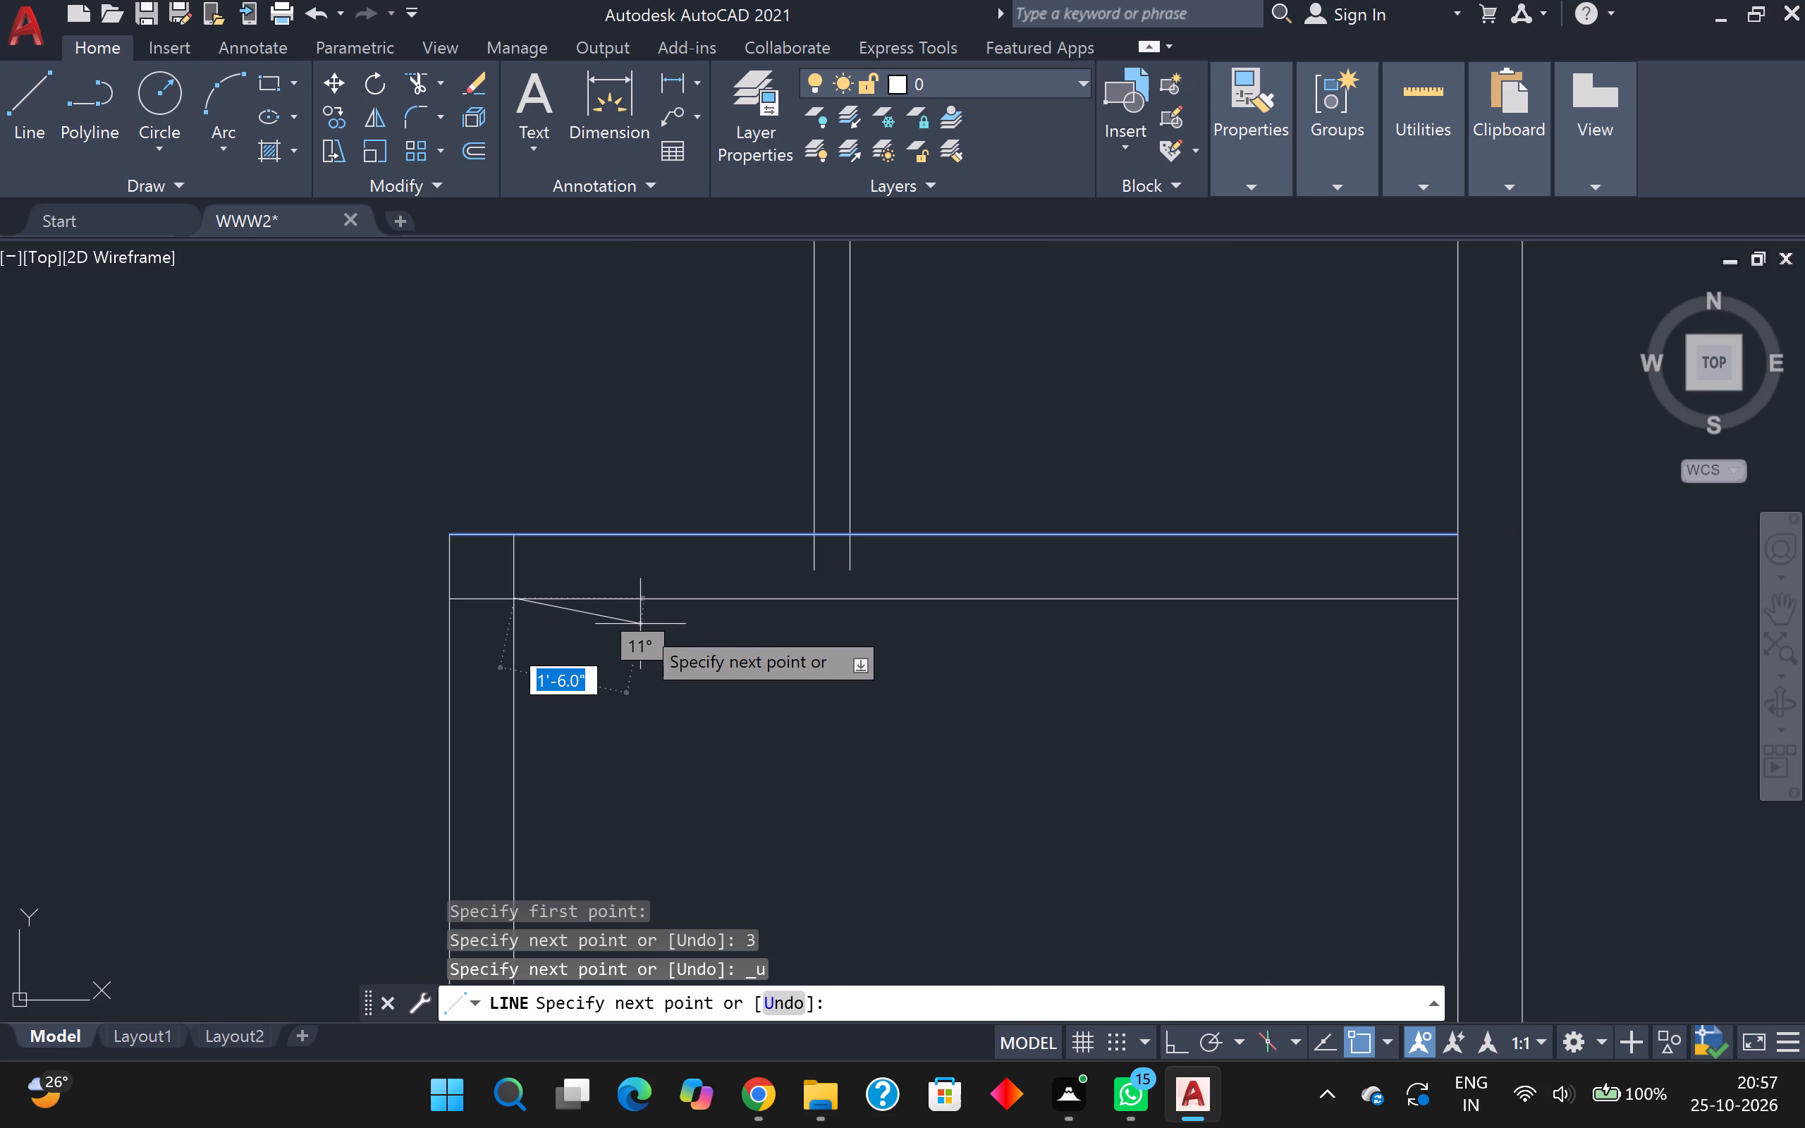
key(F8)
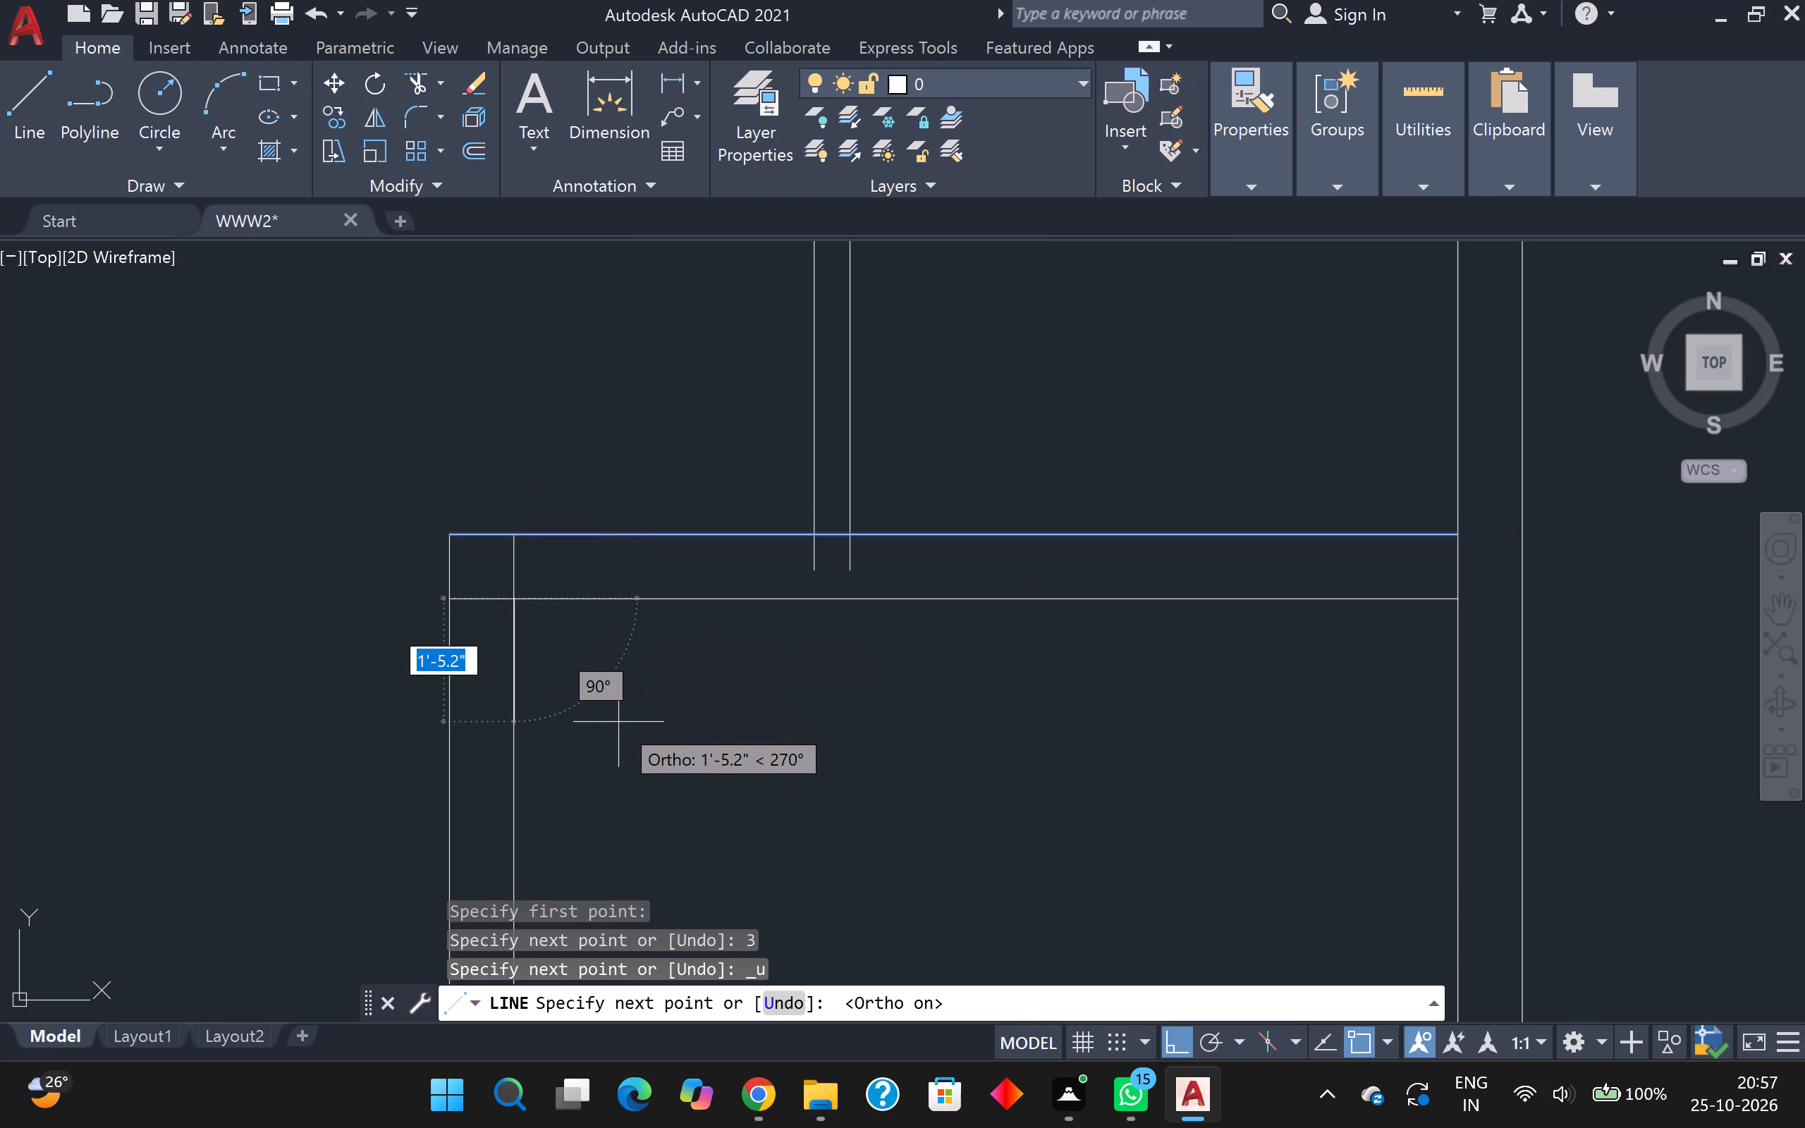
key(3)
key(Return)
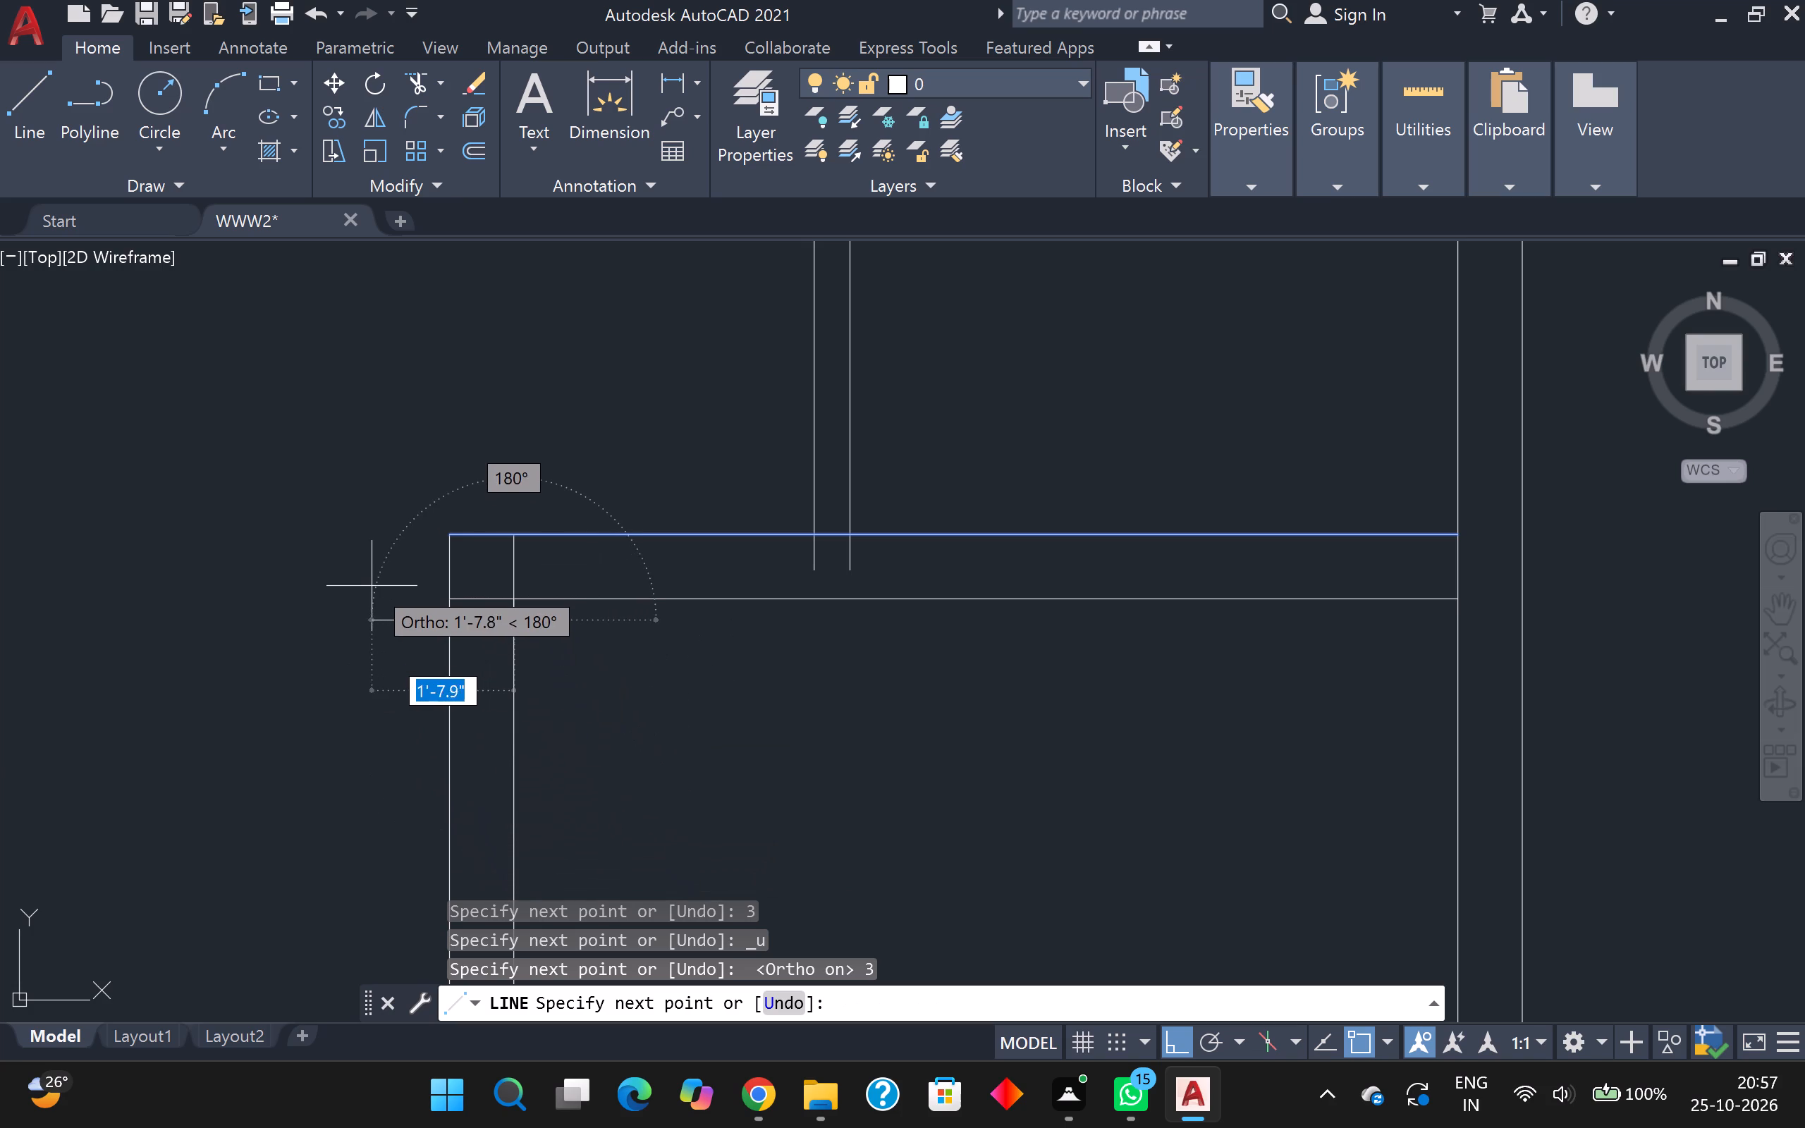
scroll(370, 582, up, 2)
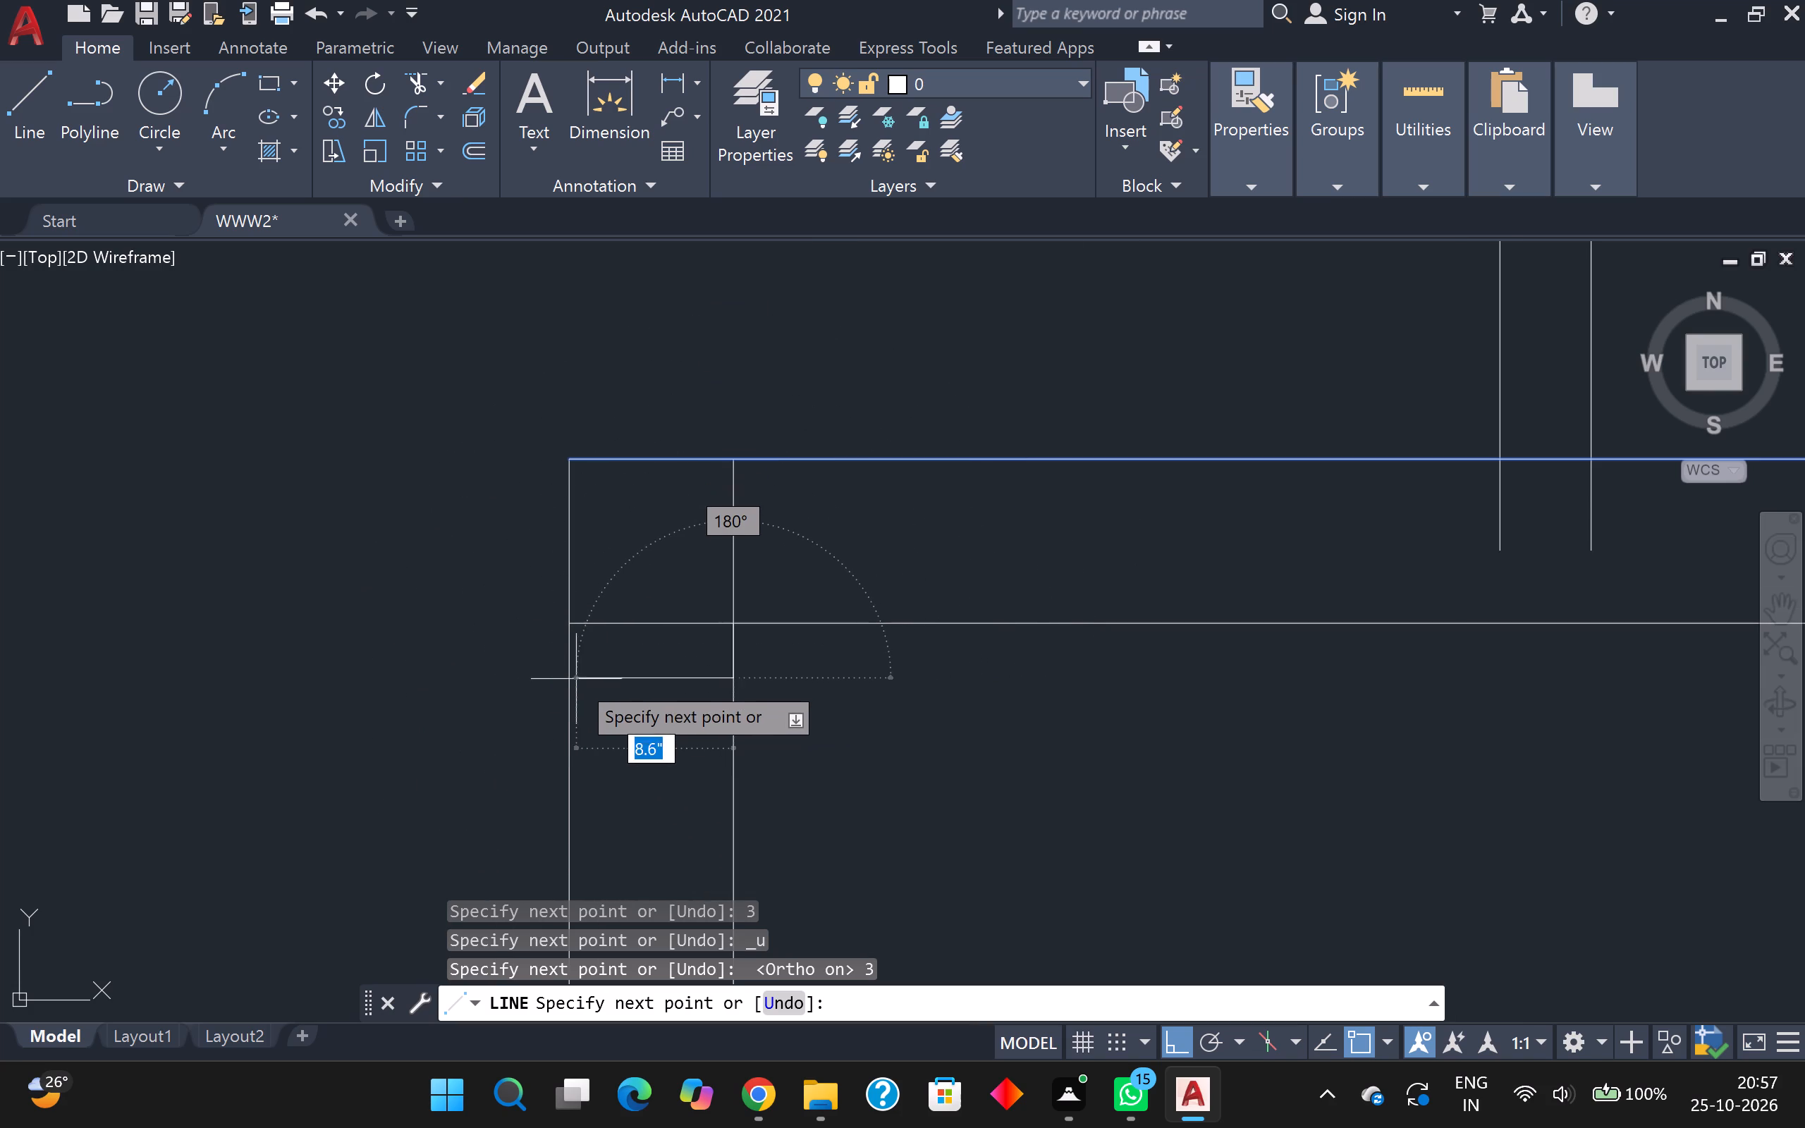
click(568, 682)
middle_drag(568, 678, 534, 375)
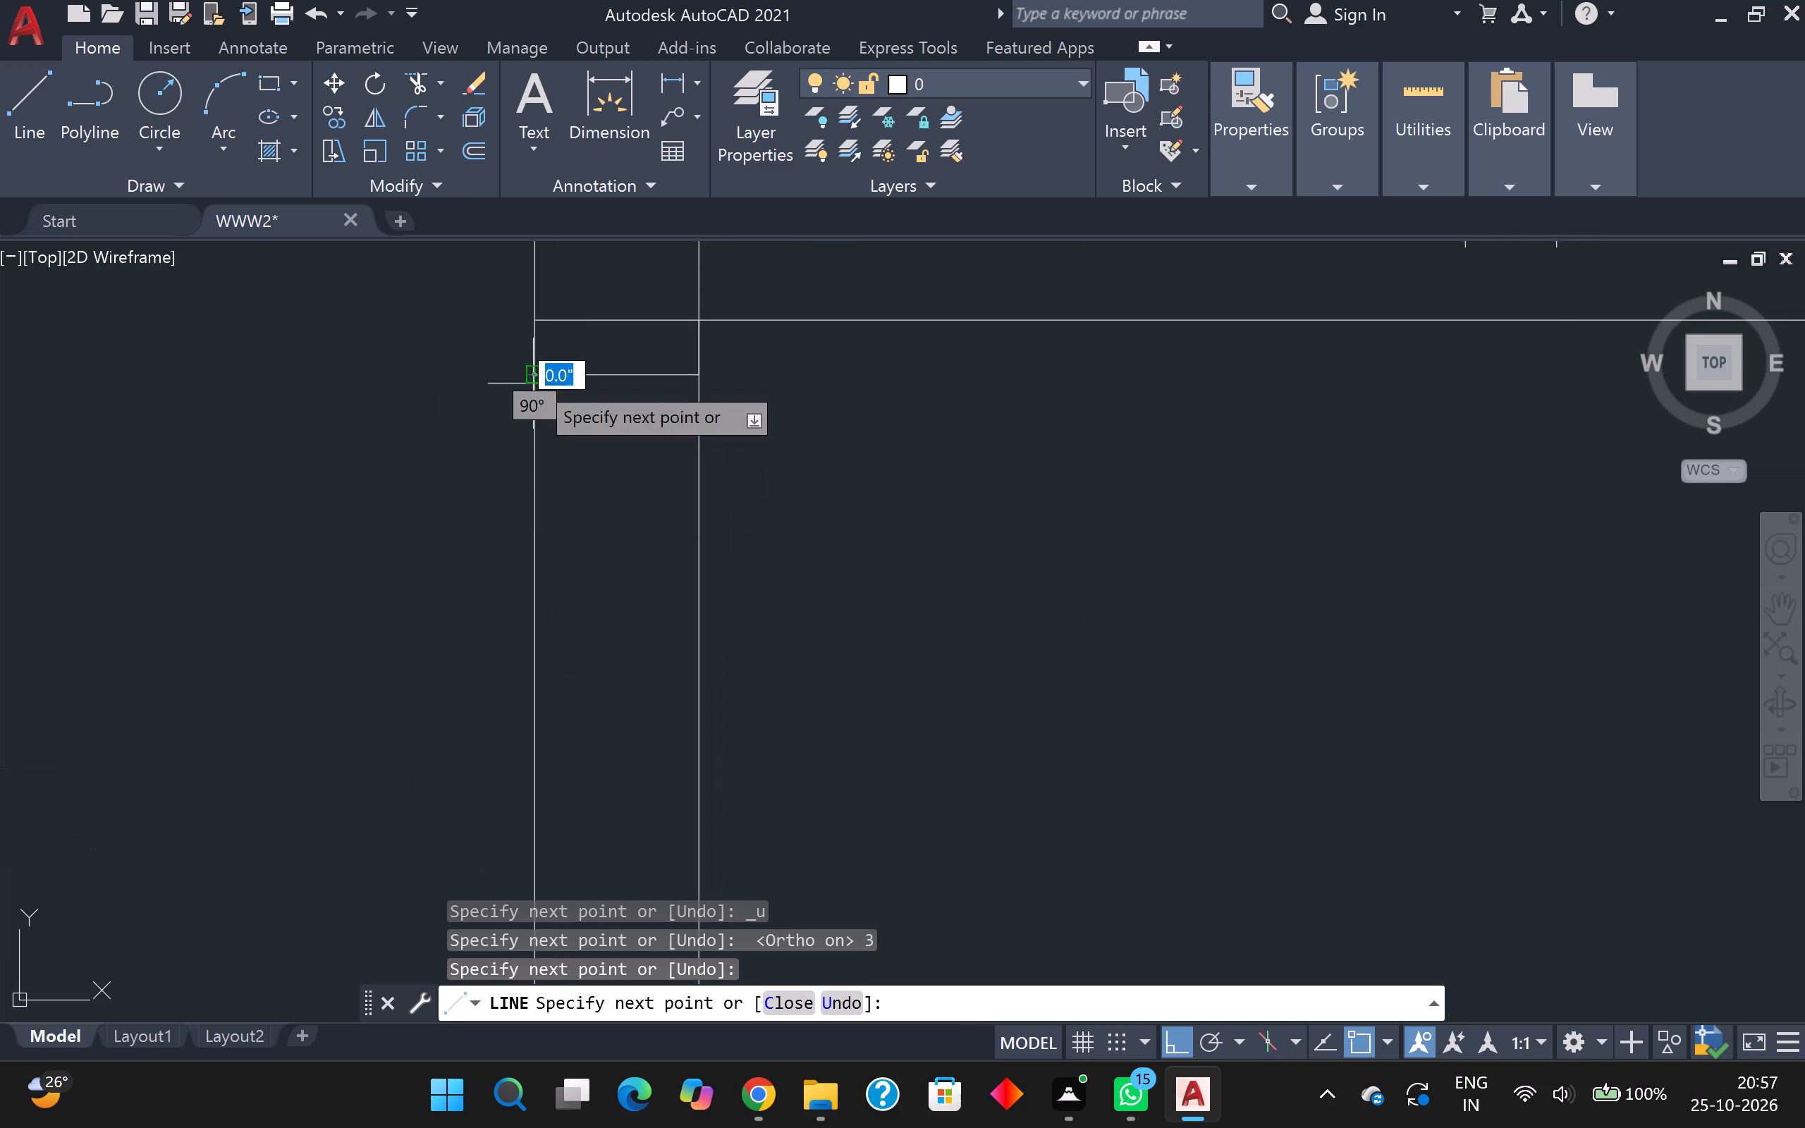
Continue the line 5' down the vertical wall's outer face and across its 9-inch thickness to mark the opening's other end.
key(5)
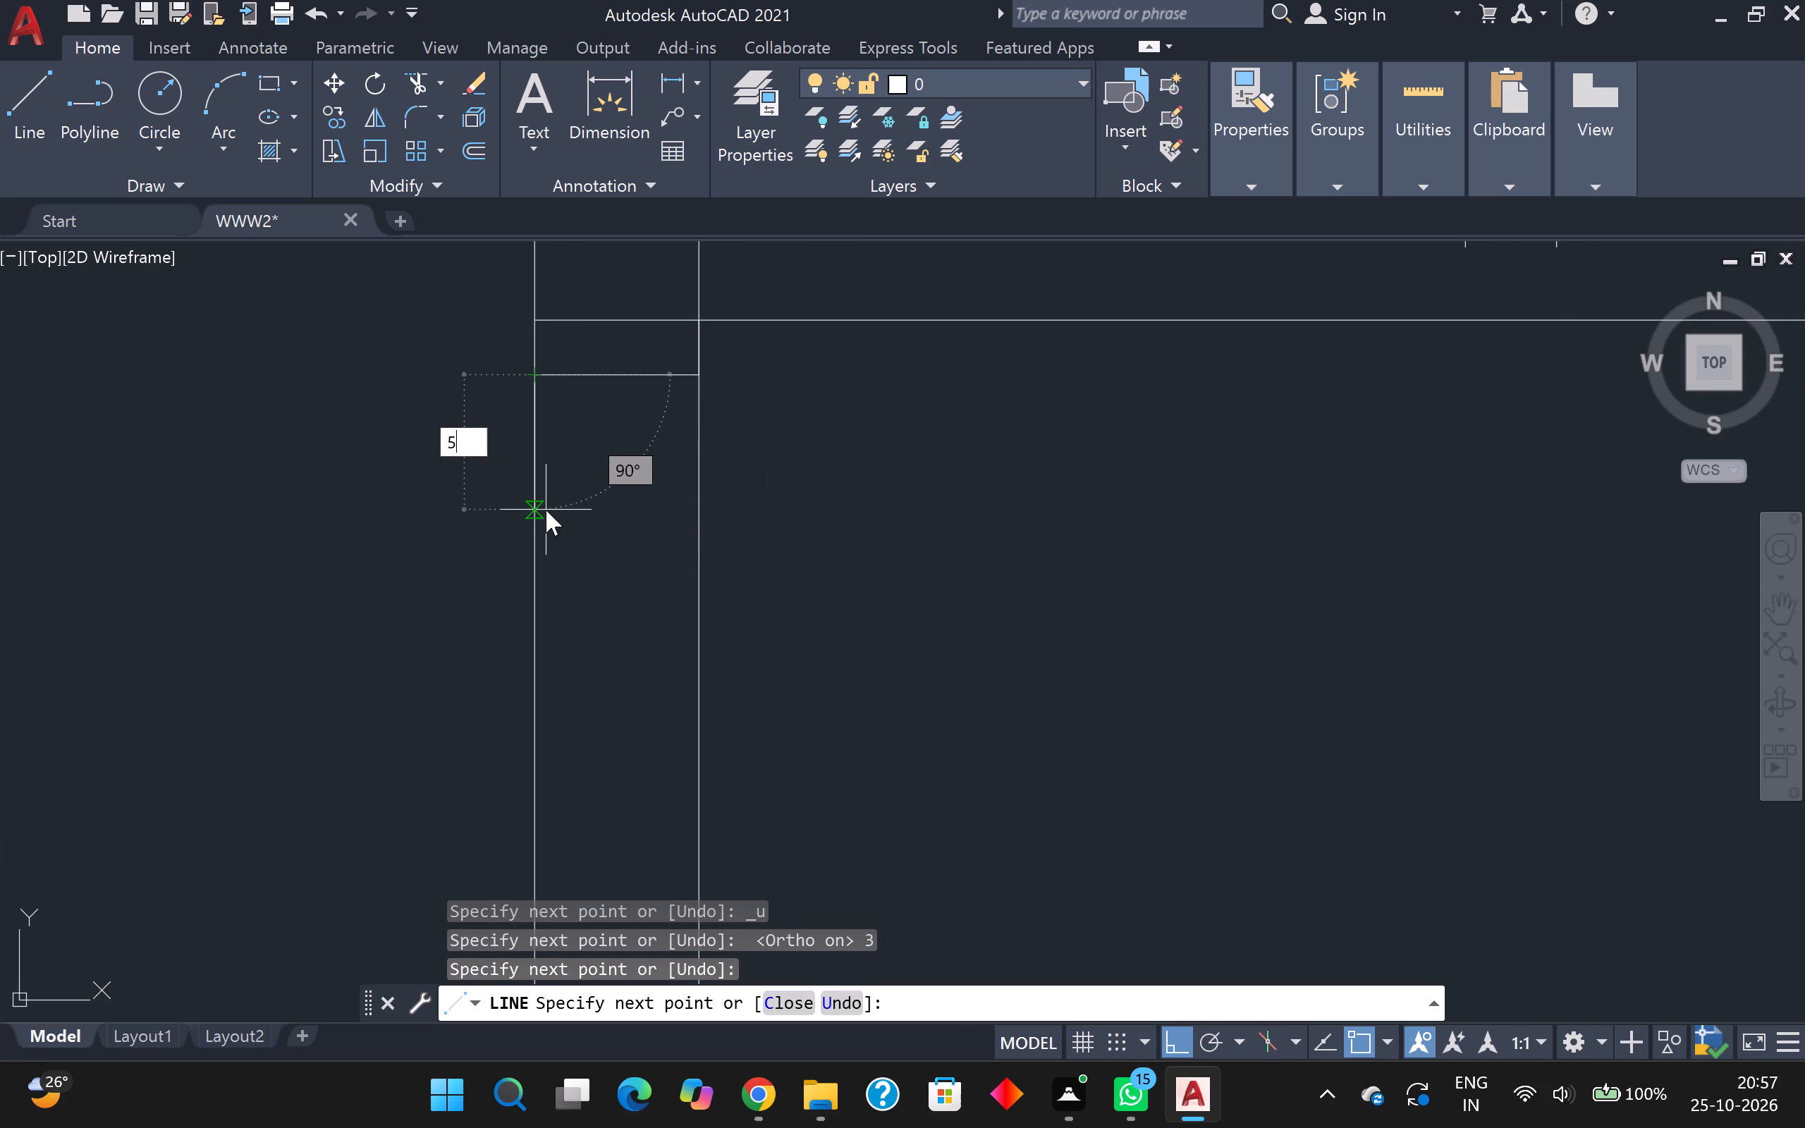
key(apostrophe)
key(Return)
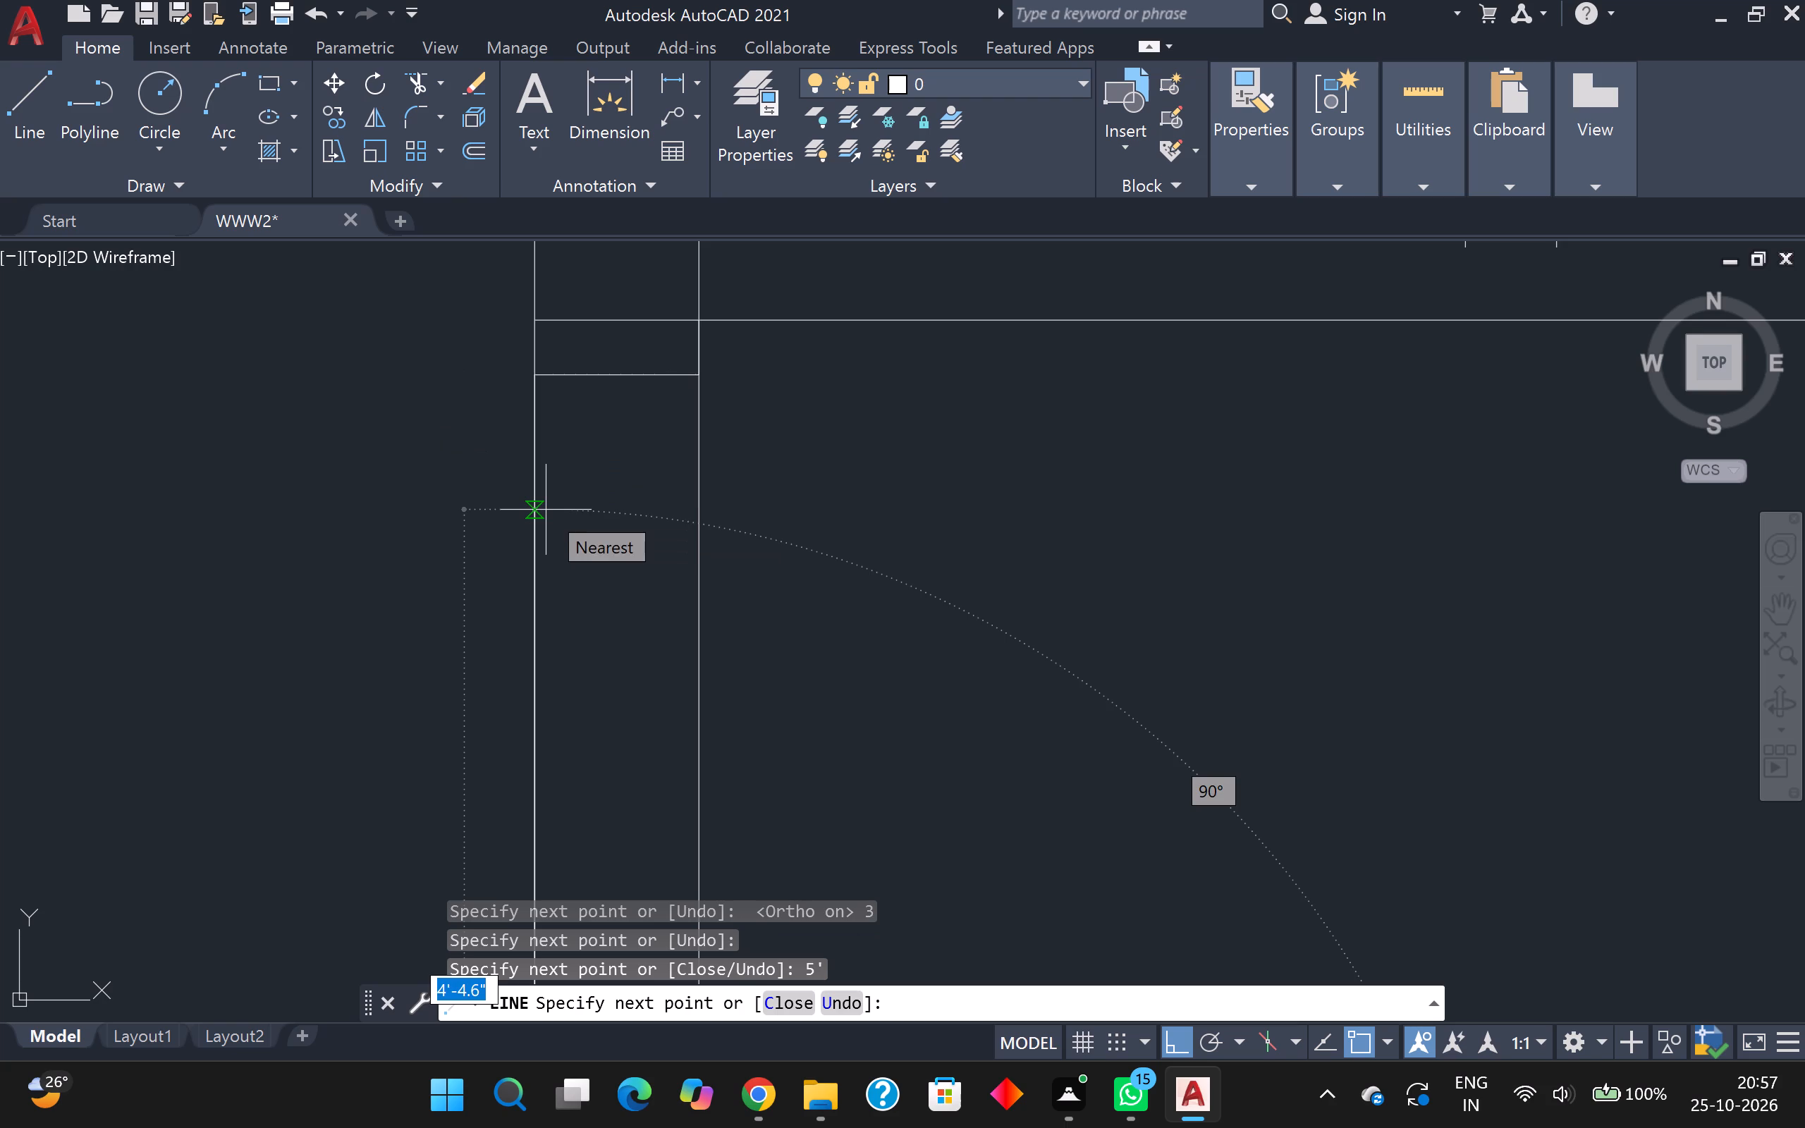
scroll(529, 506, down, 3)
middle_drag(555, 742, 479, 522)
scroll(479, 522, up, 2)
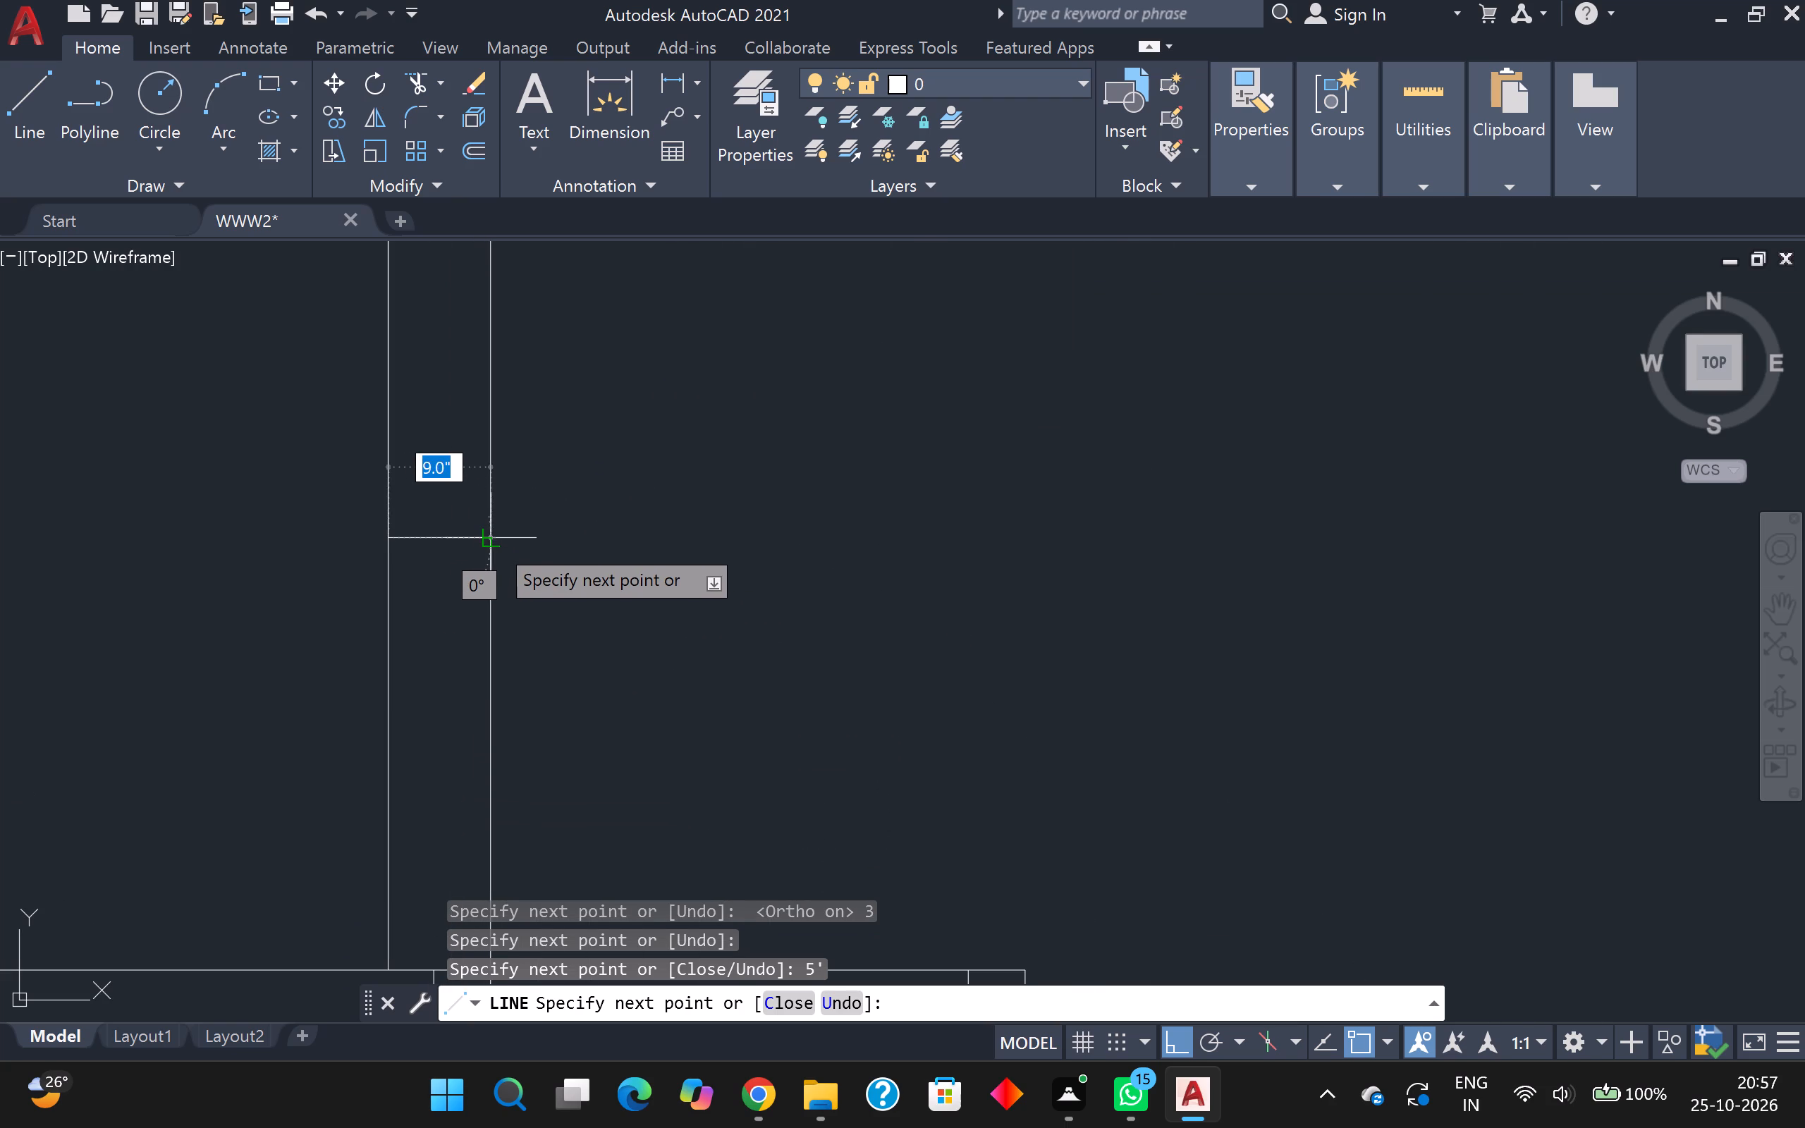
scroll(494, 543, up, 1)
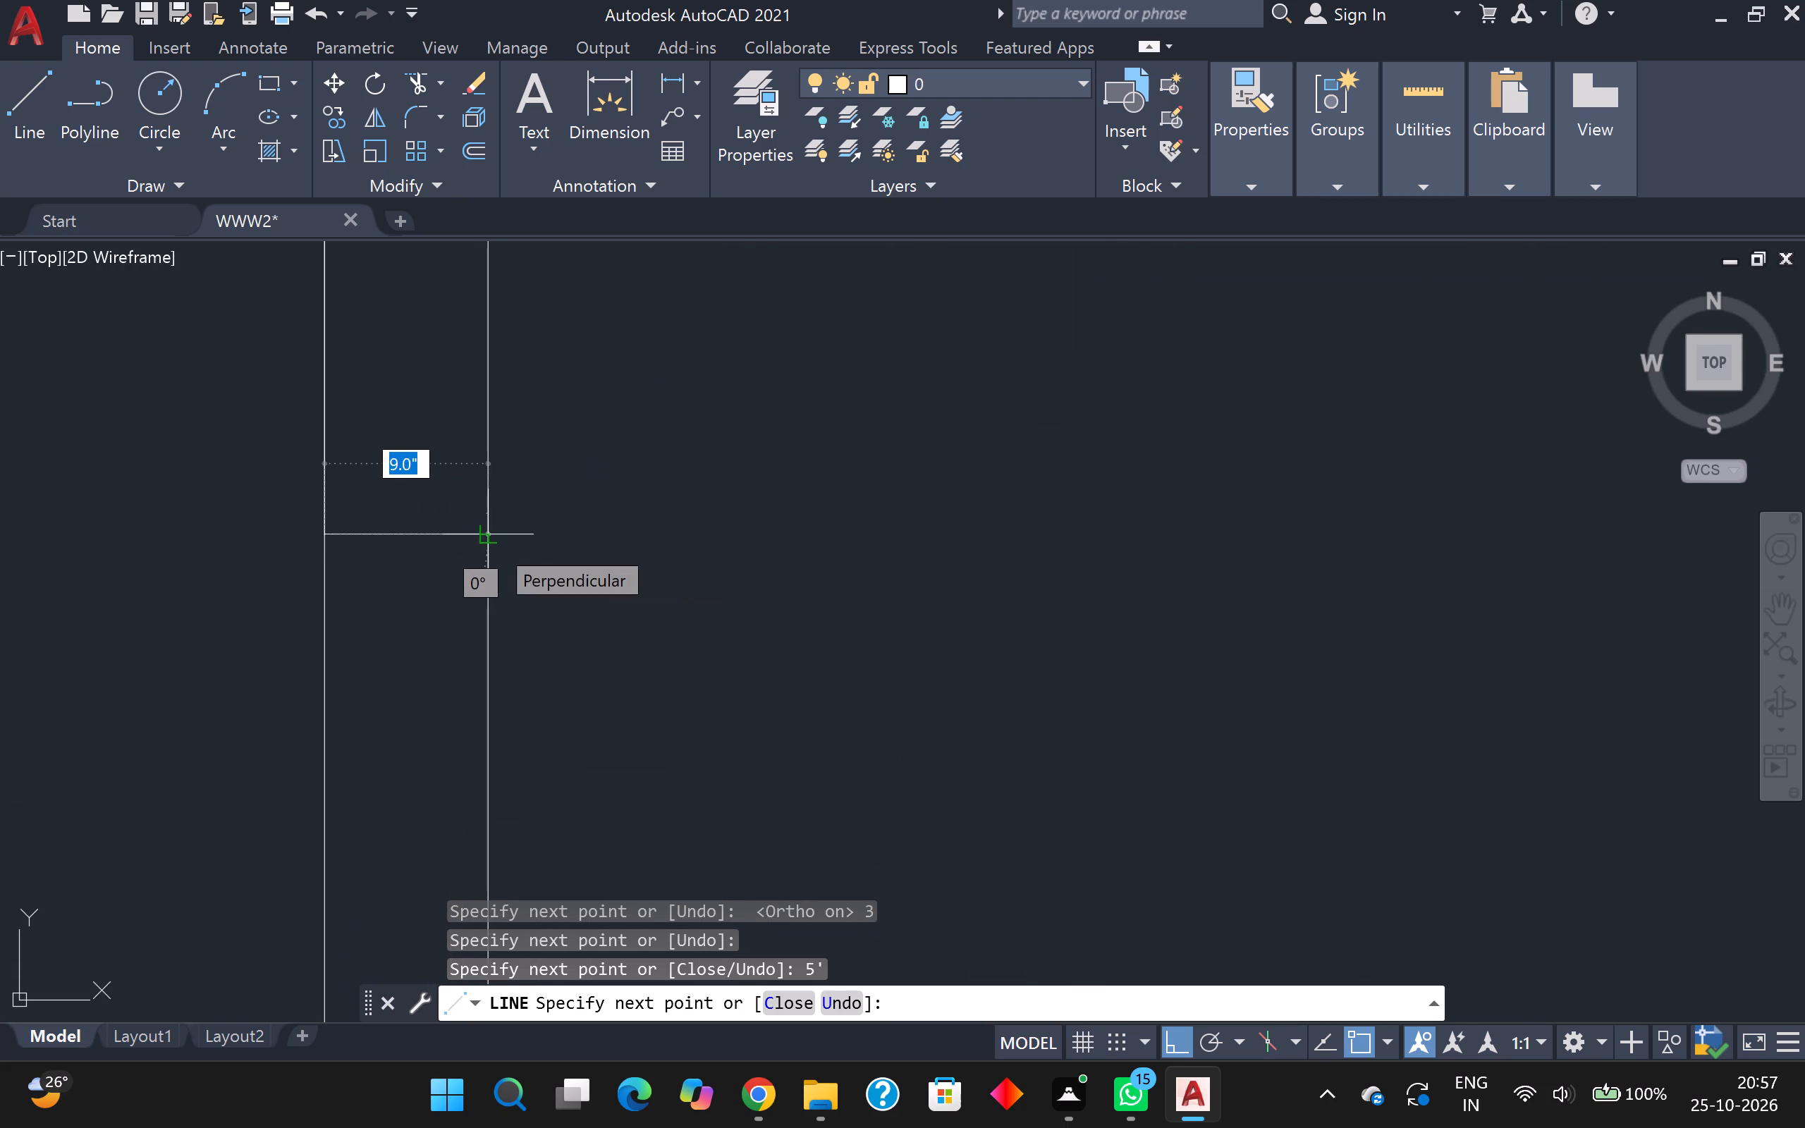
scroll(497, 546, up, 1)
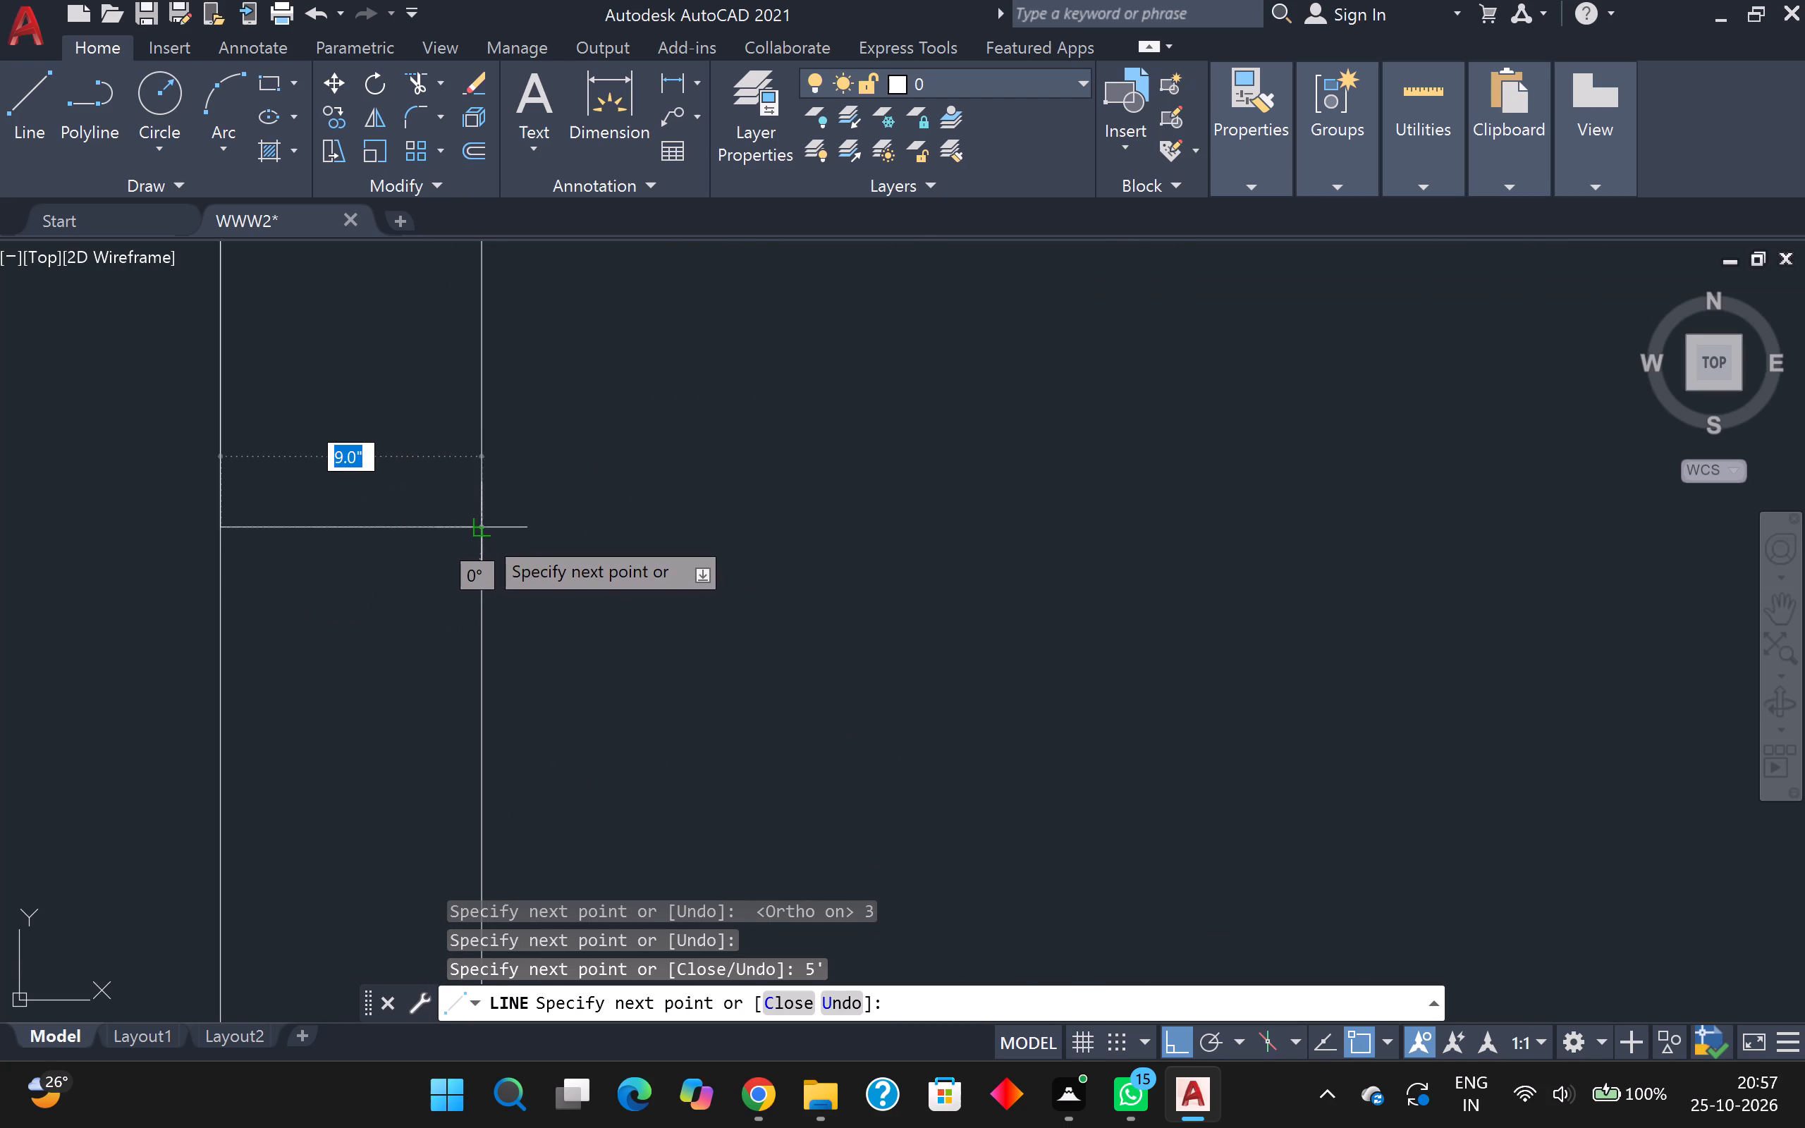
click(482, 534)
middle_drag(486, 533, 494, 754)
scroll(491, 752, down, 4)
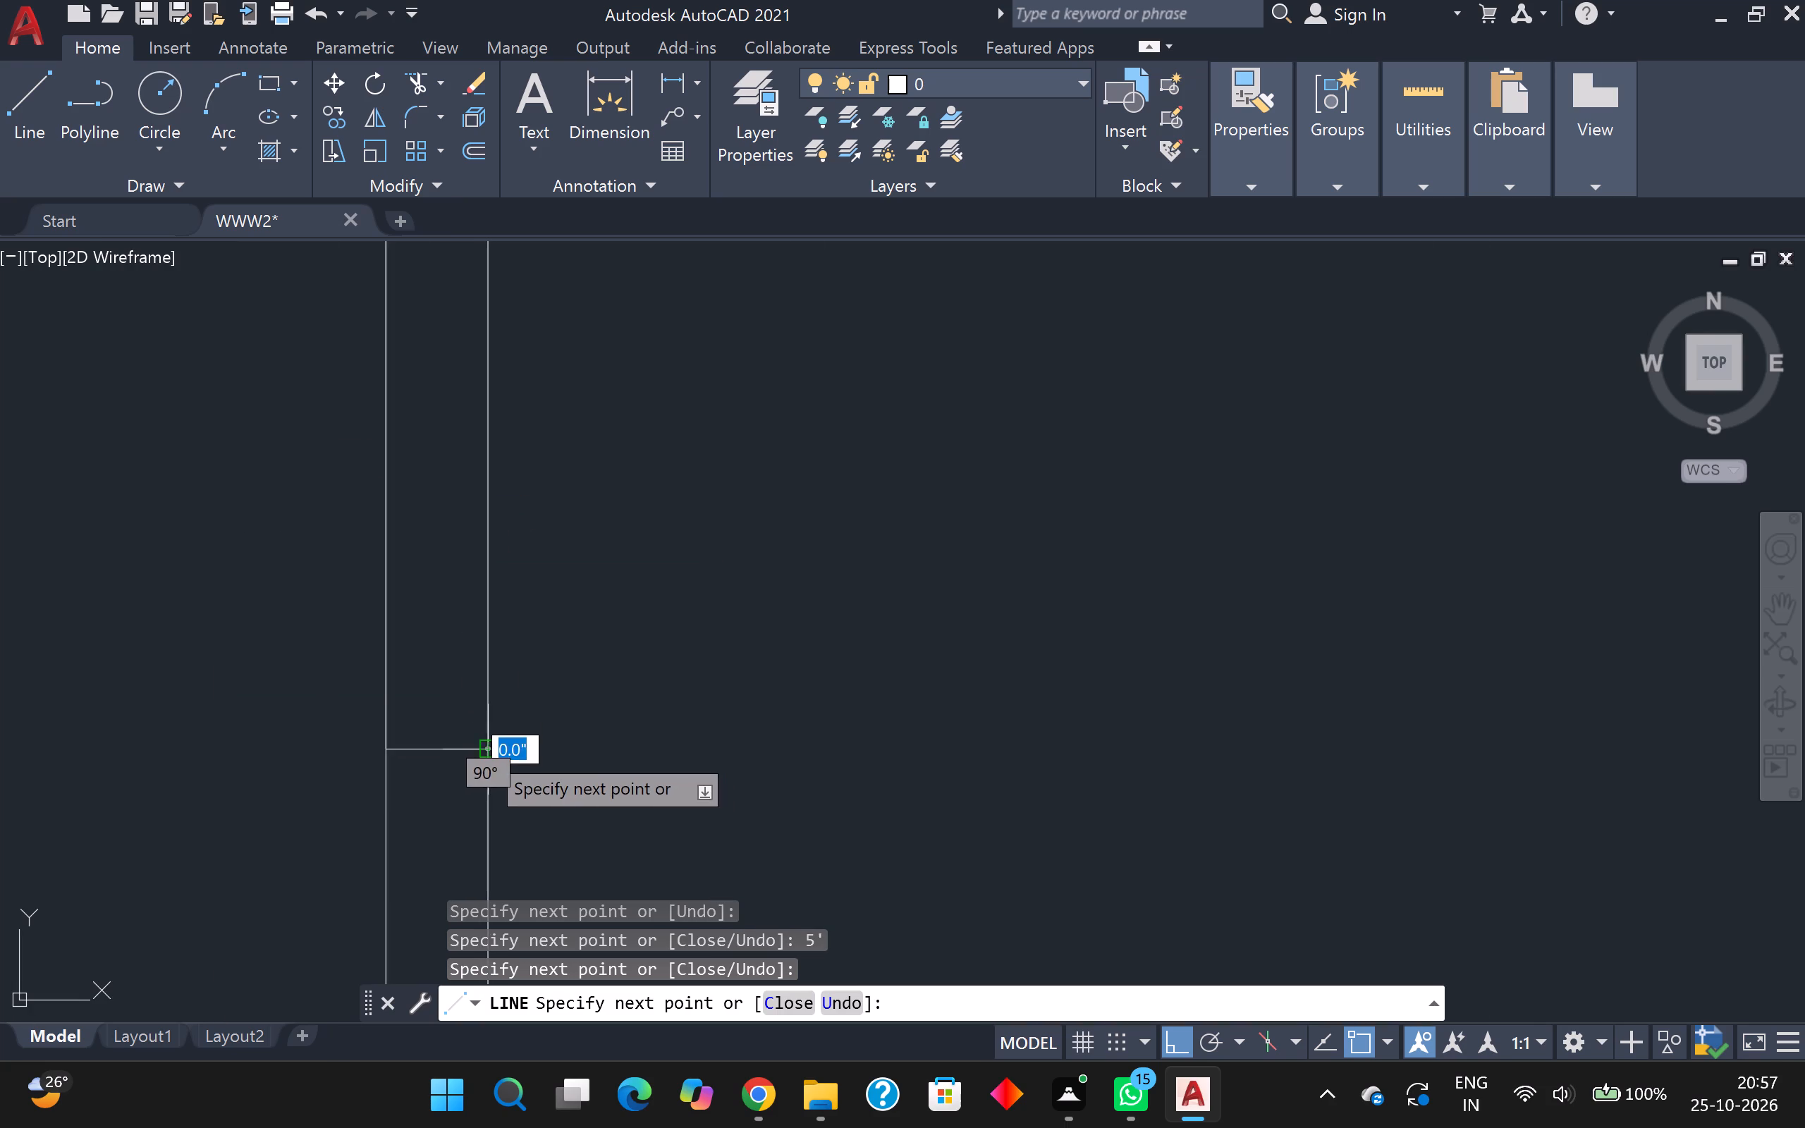
scroll(484, 751, down, 1)
key(Escape)
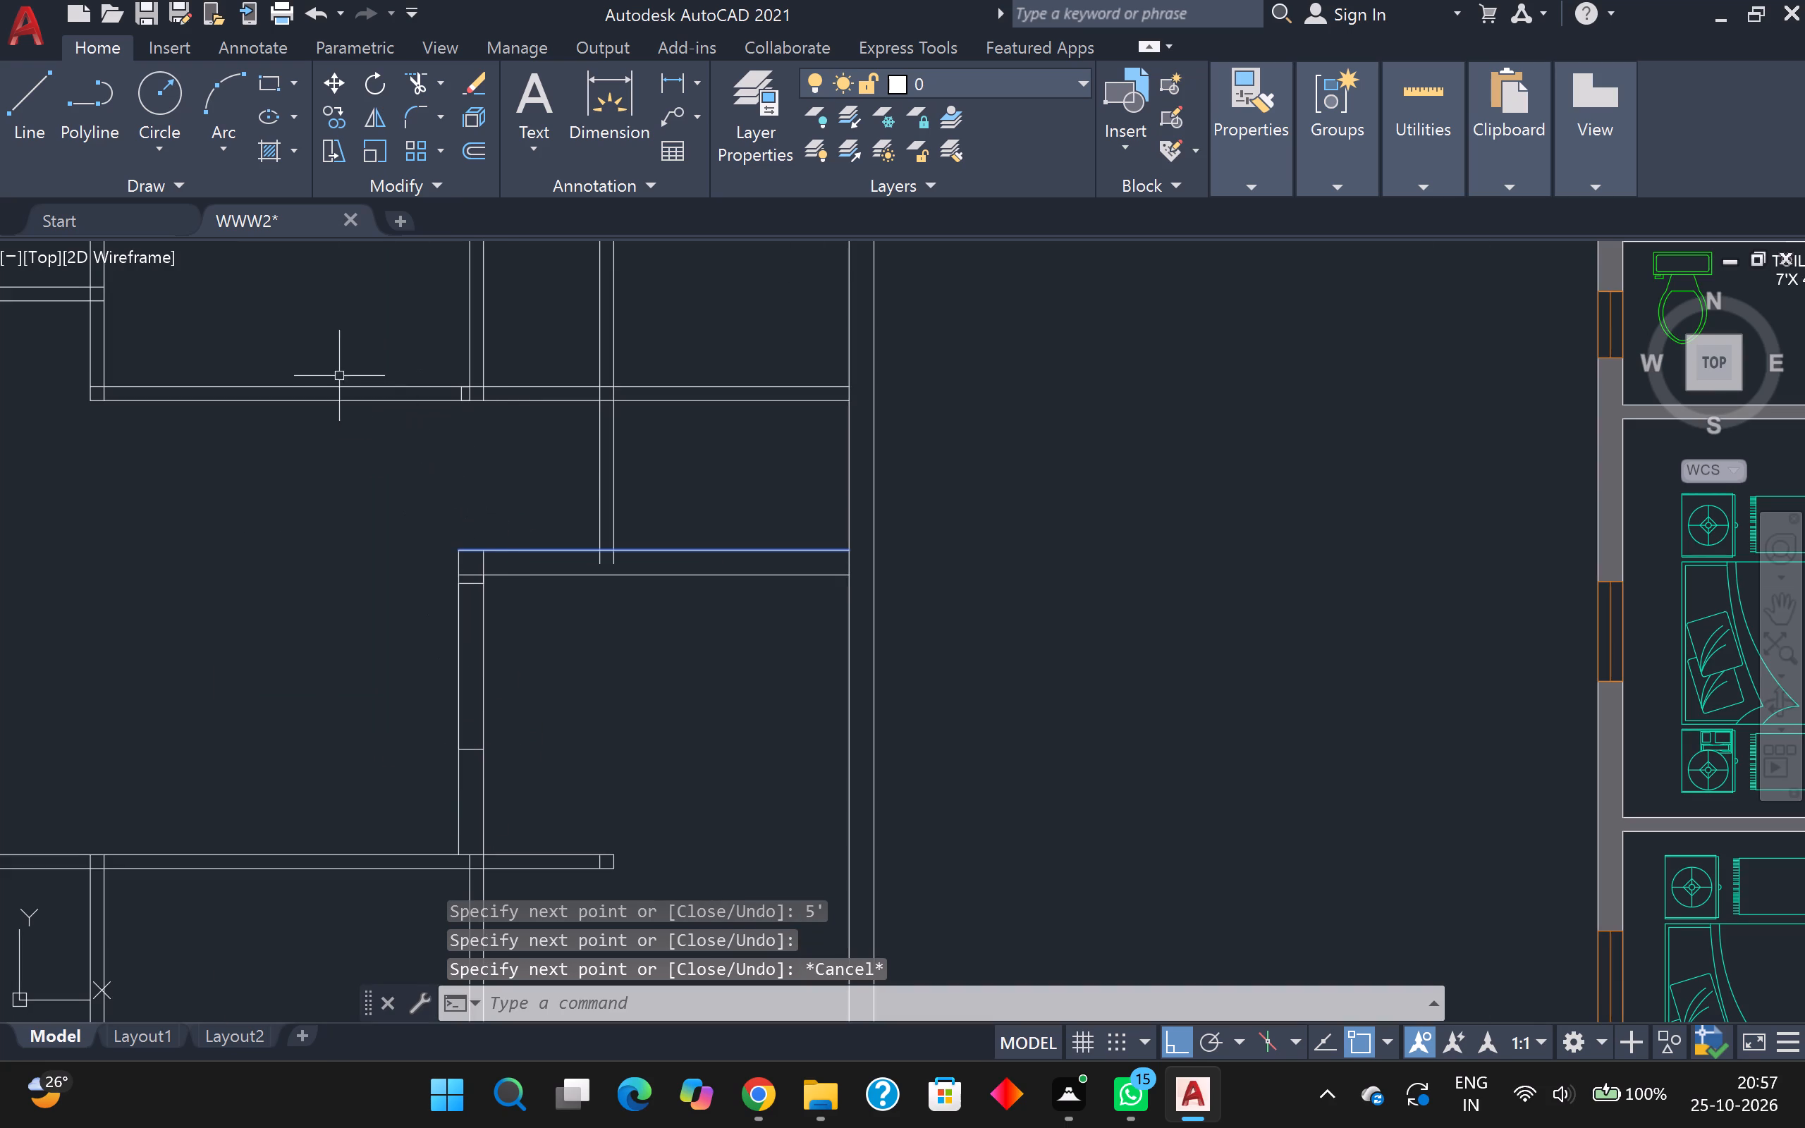
Trim both faces of the vertical wall between the two marks to cut the 5' opening.
click(424, 80)
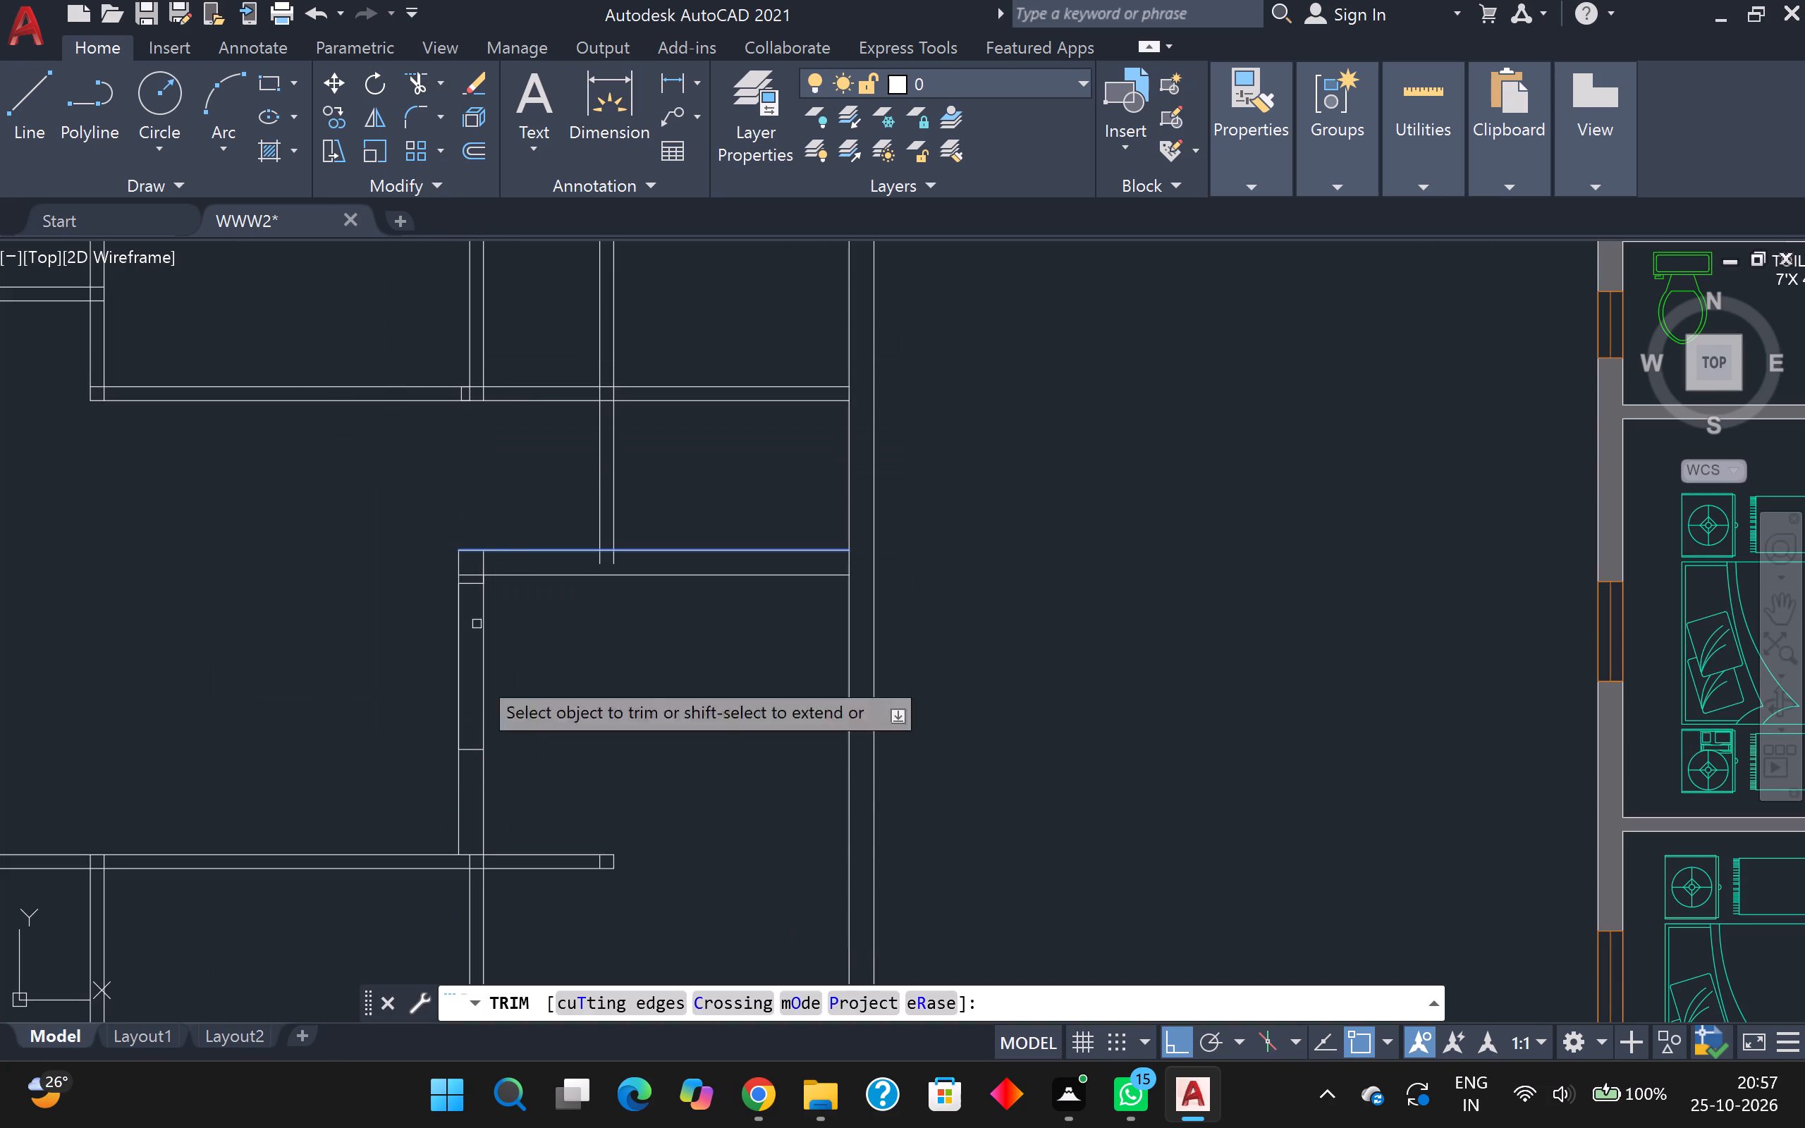
drag(504, 670, 485, 668)
click(423, 660)
Trim the inner vertical and lower horizontal line pieces that cross inside the wall corner above the opening.
scroll(498, 587, up, 2)
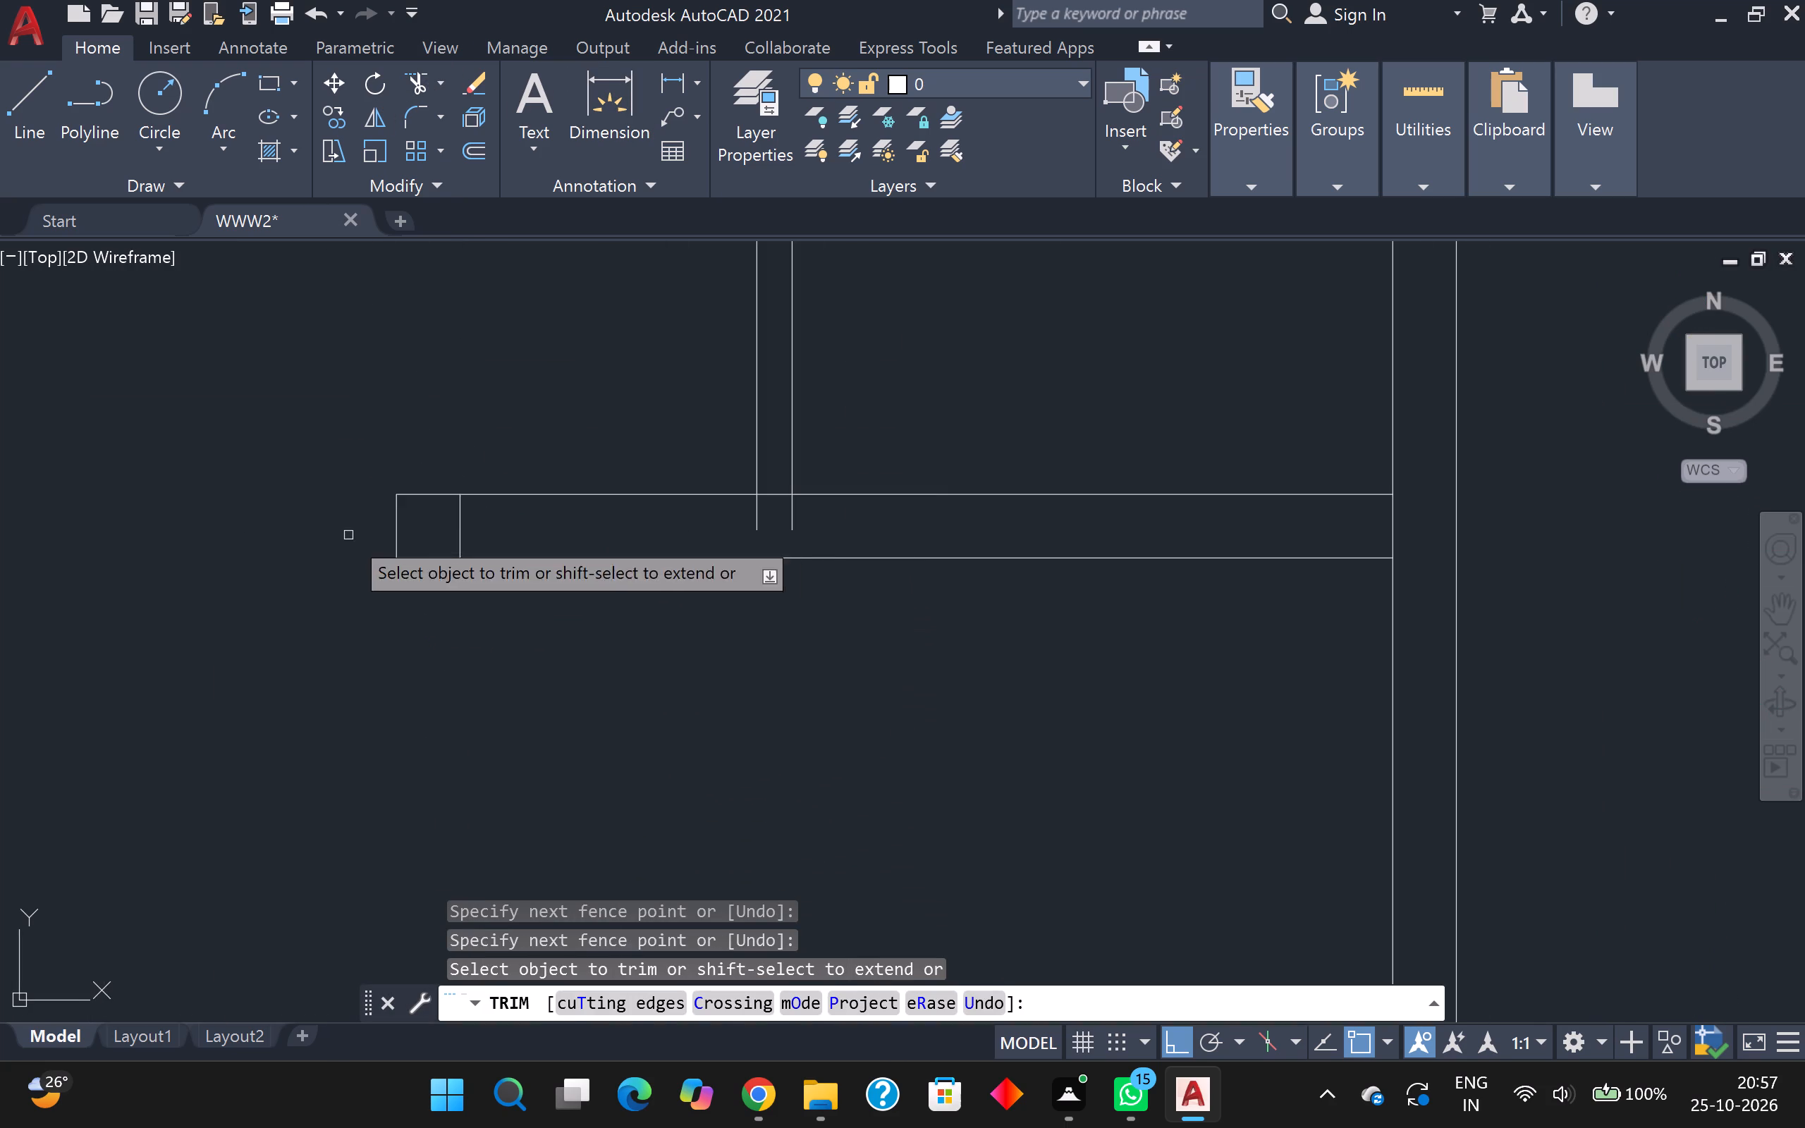
scroll(356, 539, up, 2)
click(494, 580)
click(532, 491)
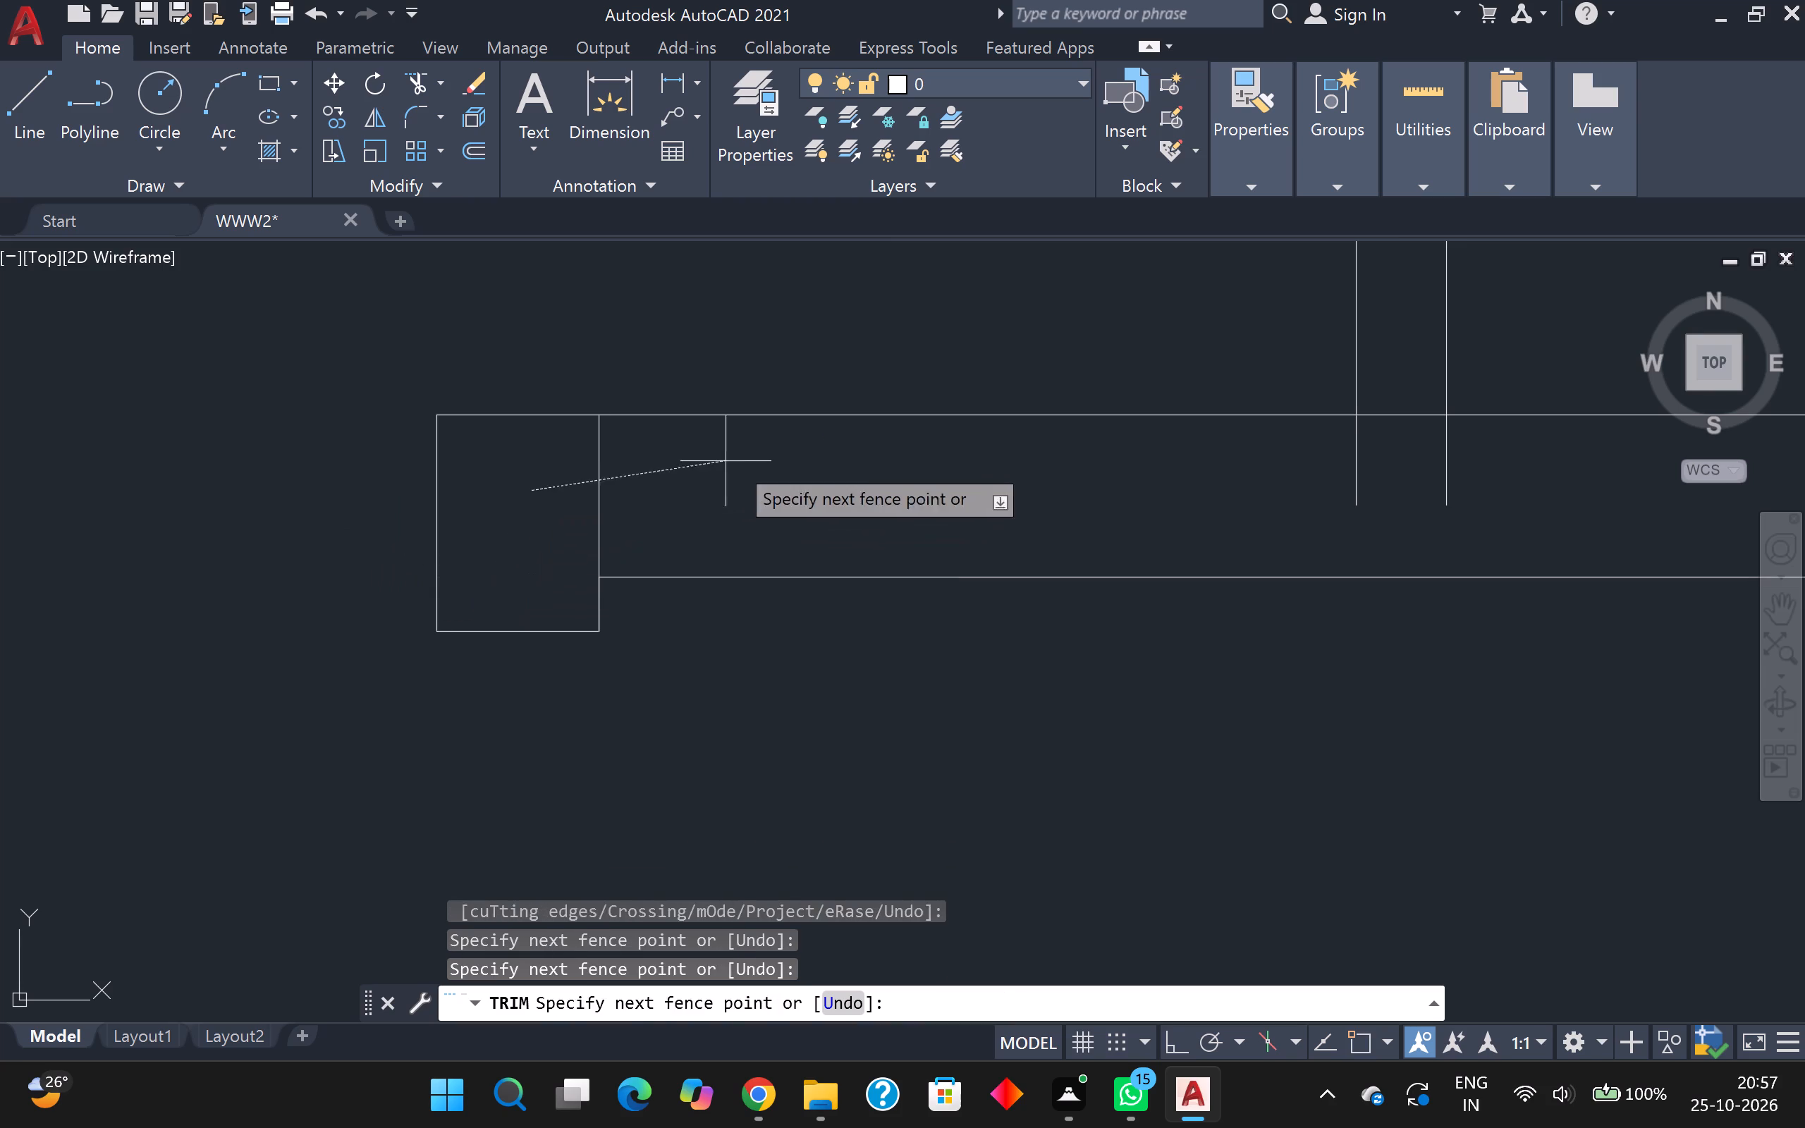
click(838, 455)
Trim the crossing wall lines where the vertical wall below the opening meets the 5-inch horizontal wall to open the junction.
scroll(831, 460, down, 4)
middle_drag(840, 568, 640, 430)
scroll(653, 430, down, 2)
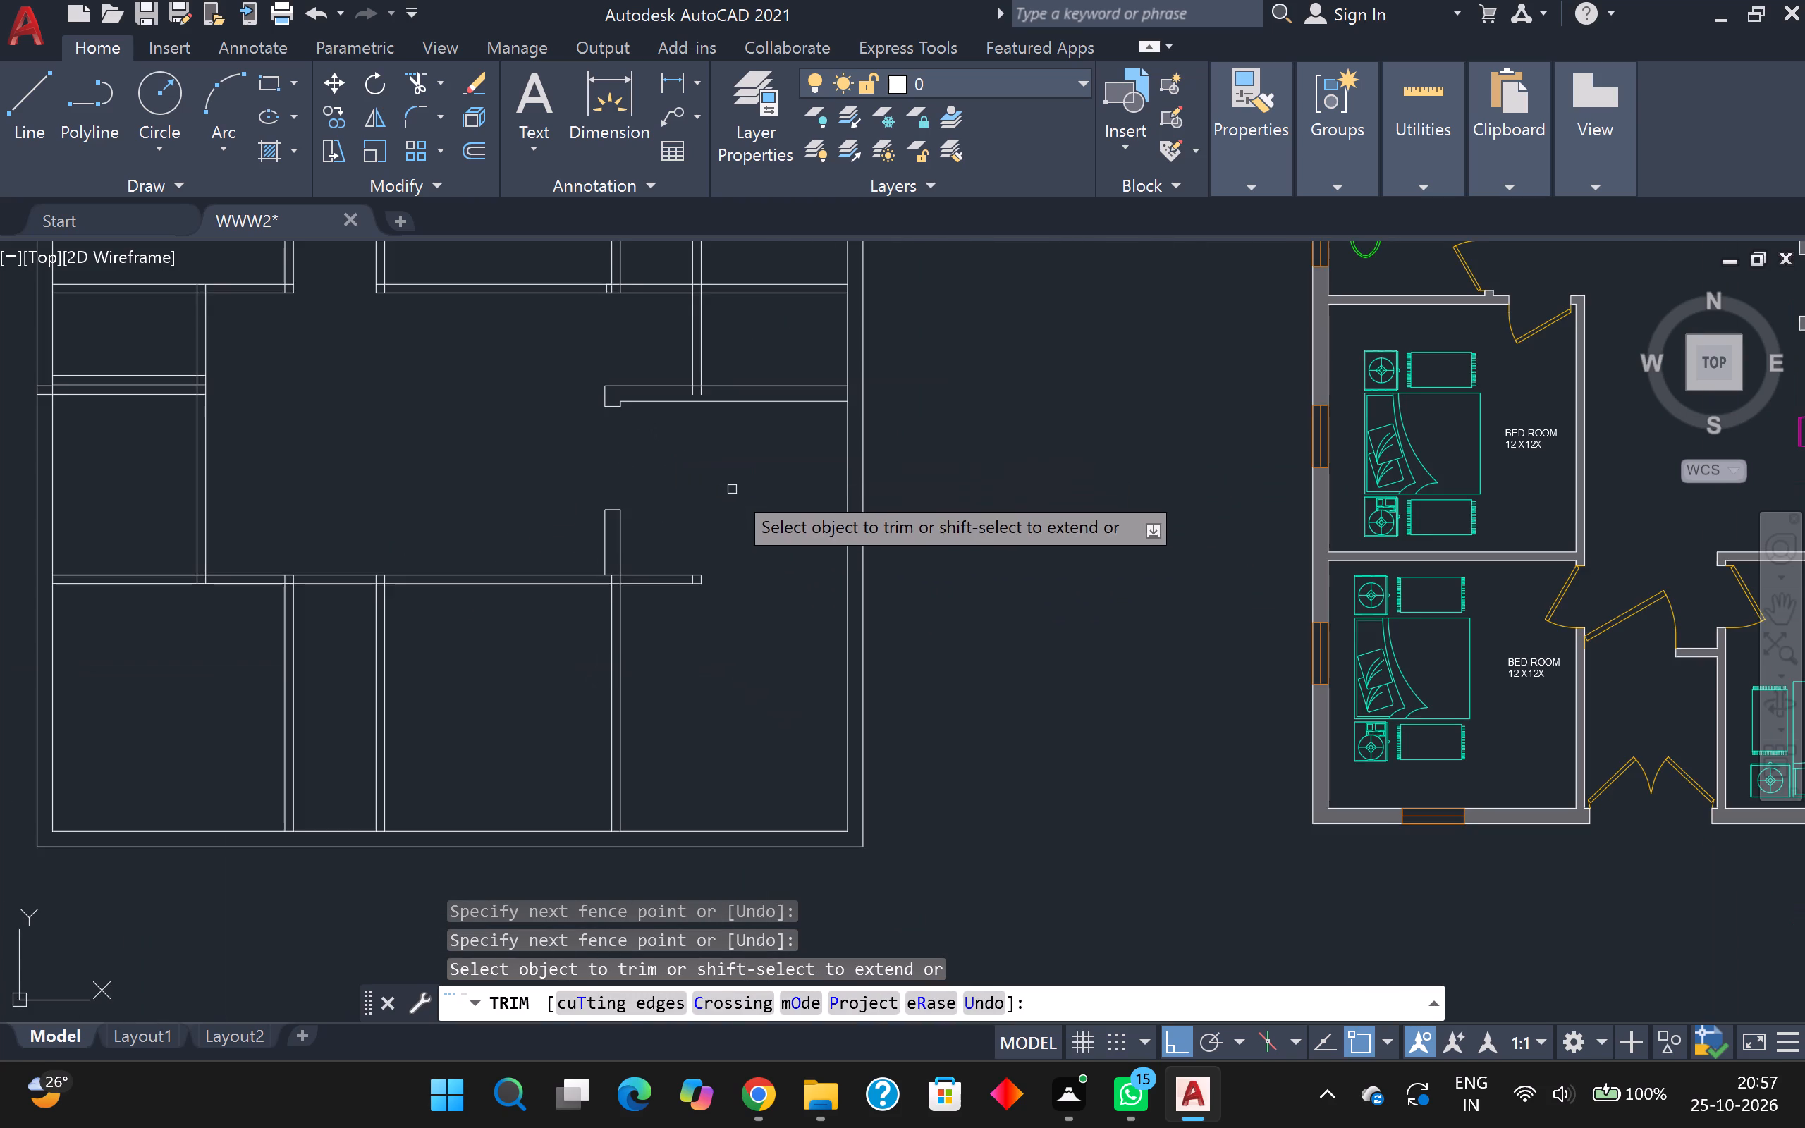
middle_drag(728, 489, 702, 472)
scroll(645, 571, up, 2)
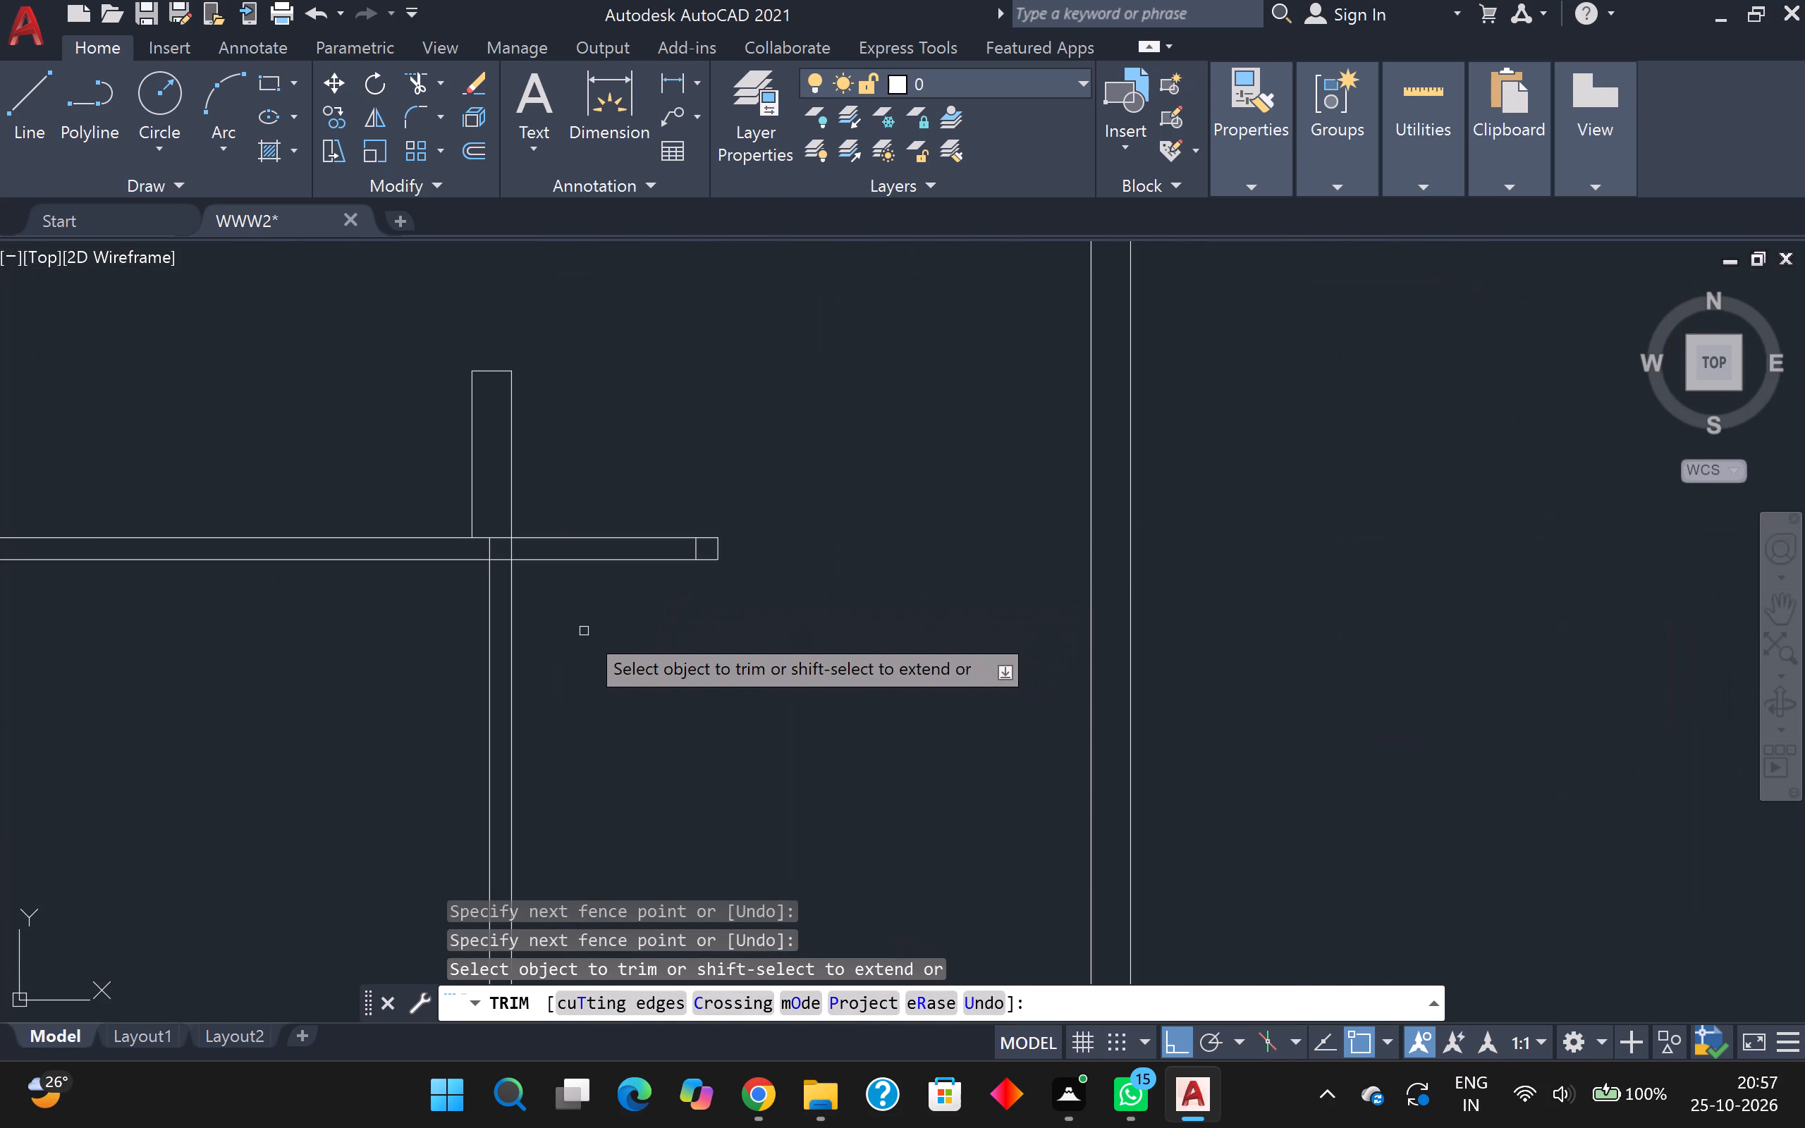
scroll(525, 606, up, 2)
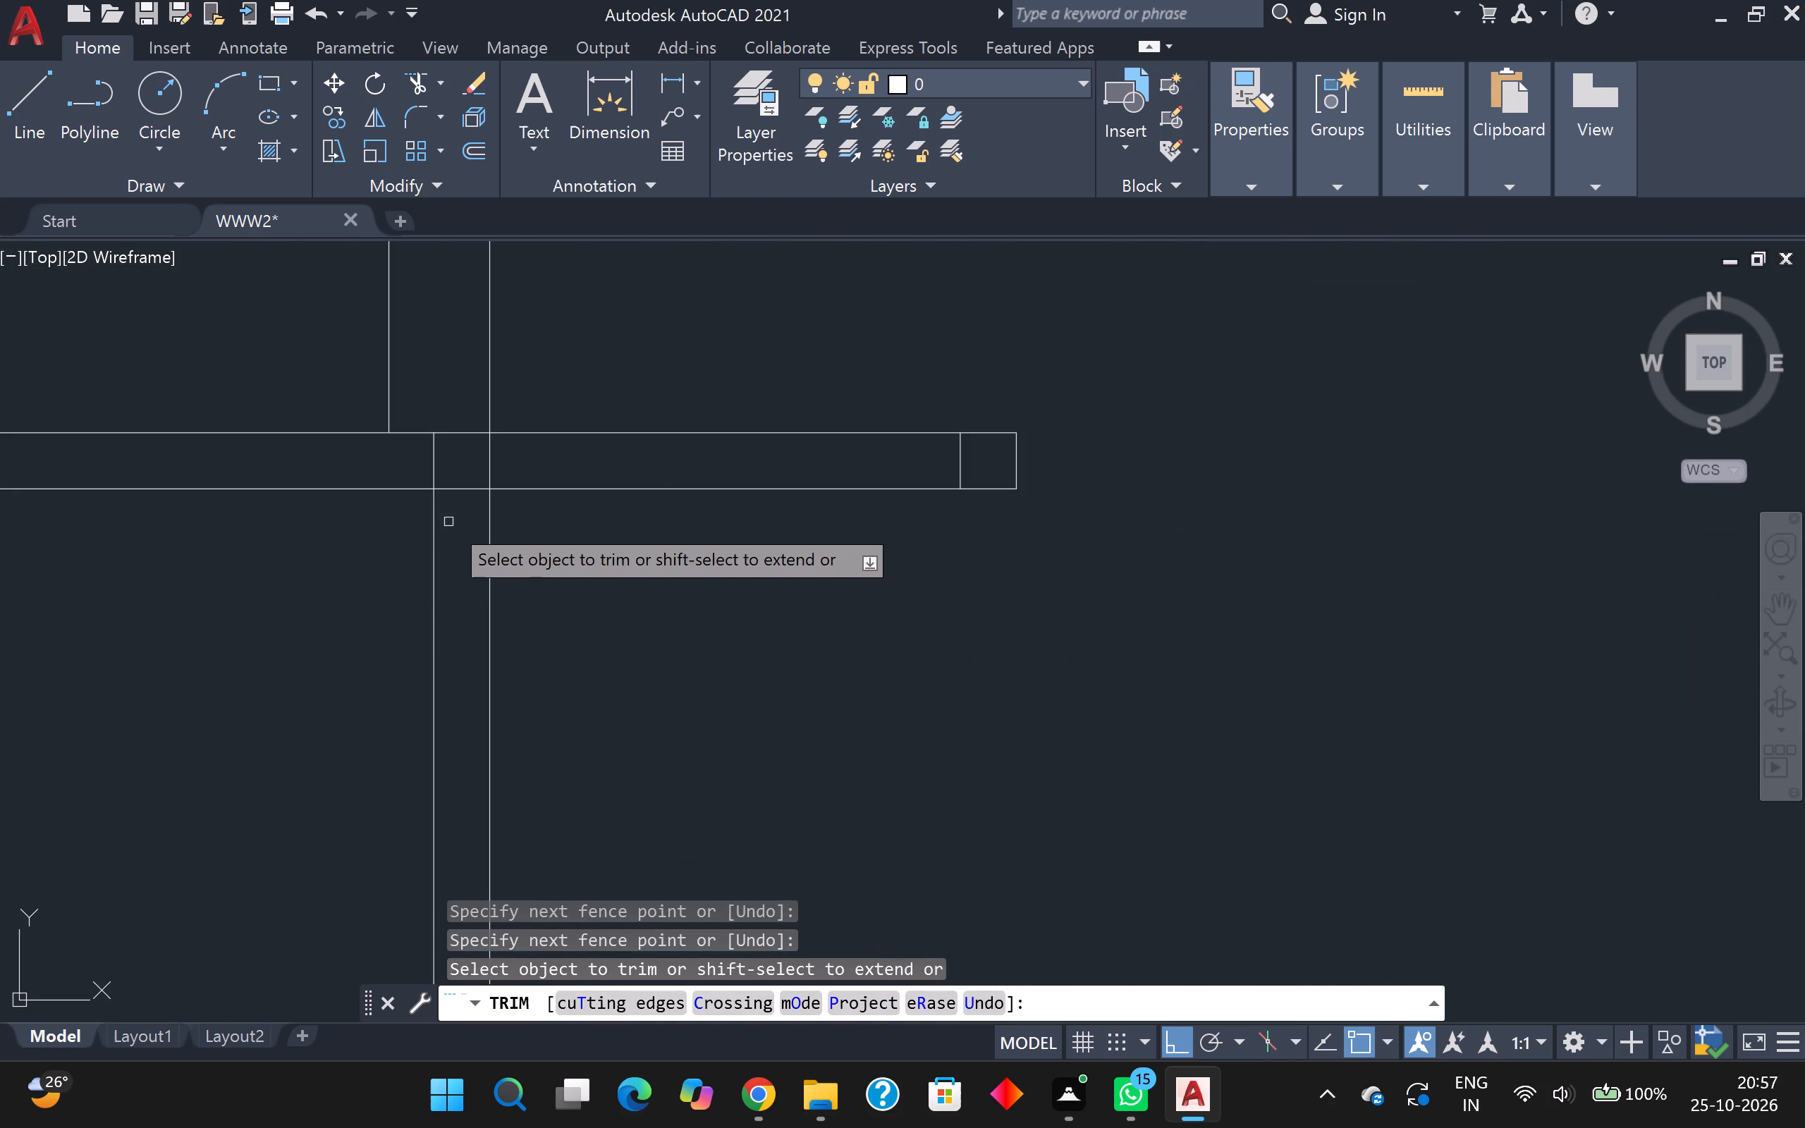
click(427, 464)
double_click(444, 467)
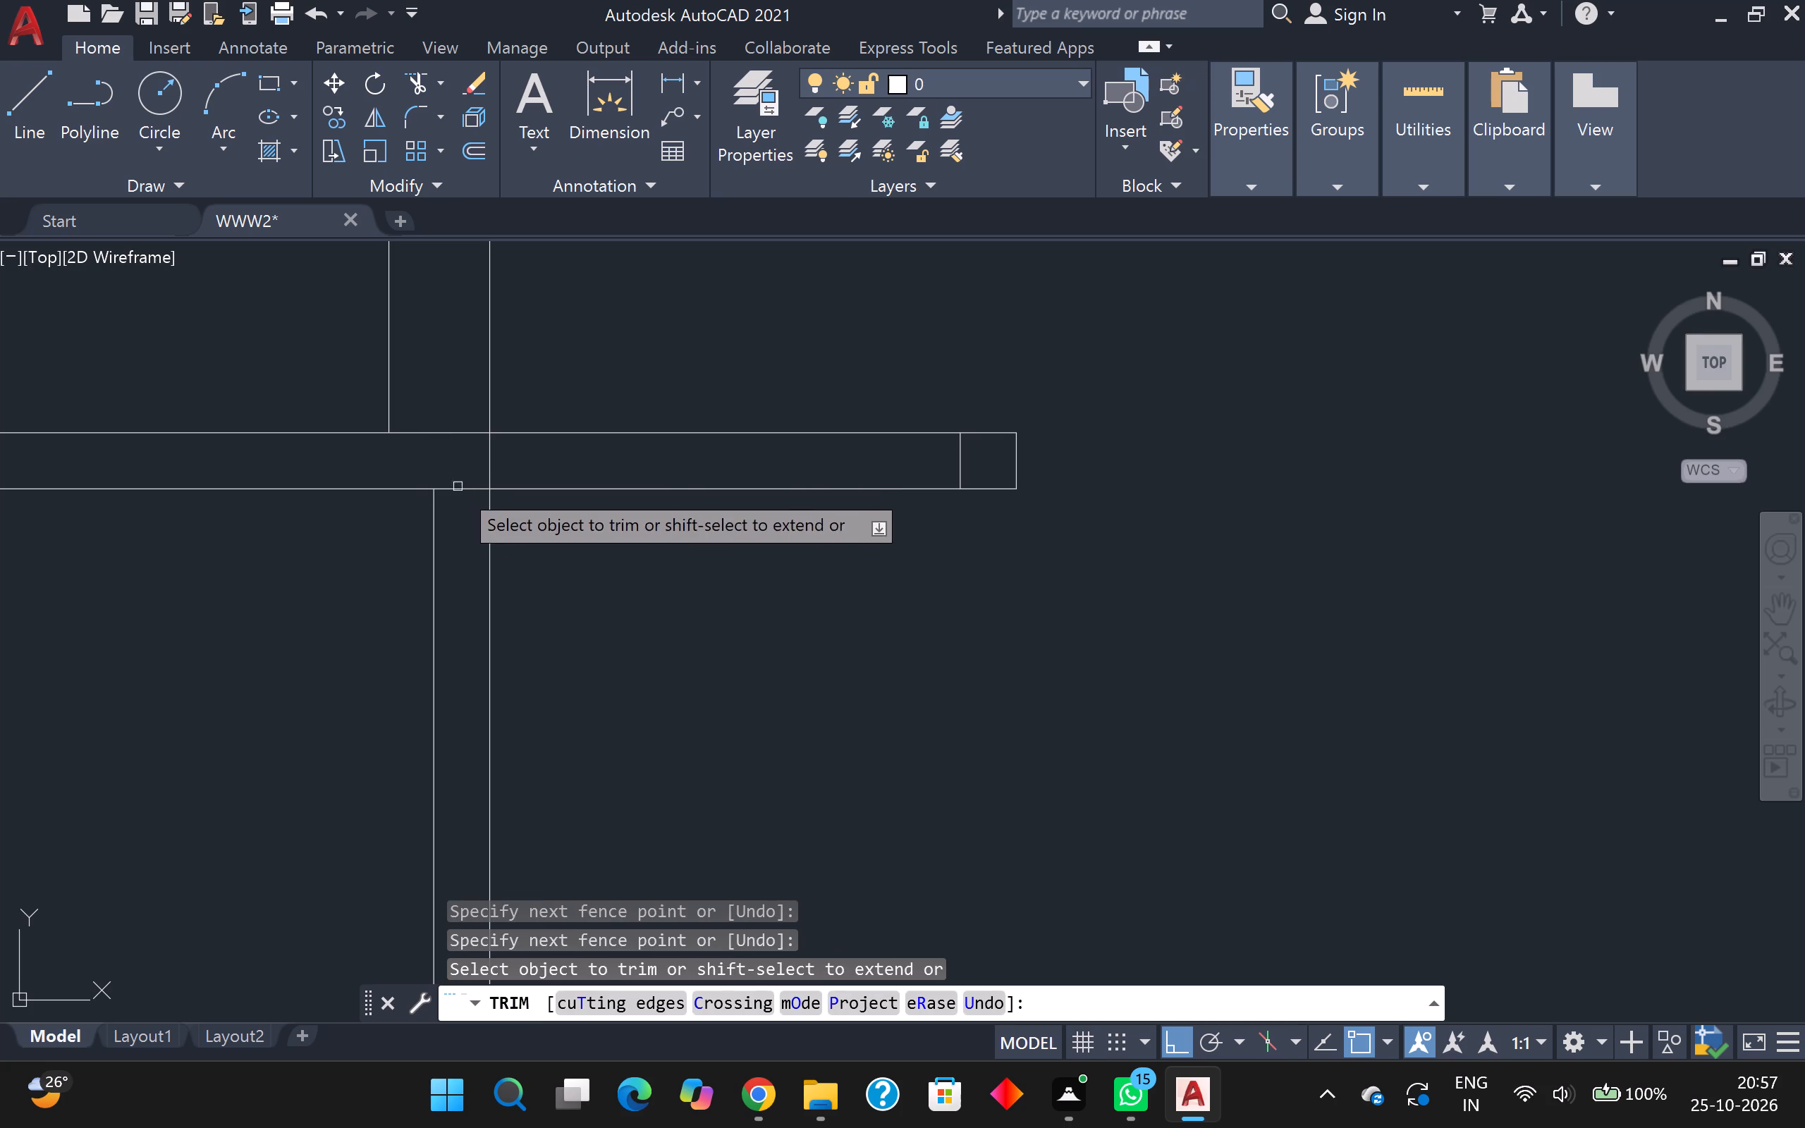
click(461, 509)
click(447, 424)
Trim away the short horizontal wall stub and its end lines projecting east of the vertical wall, and leave Trim.
scroll(687, 591, down, 3)
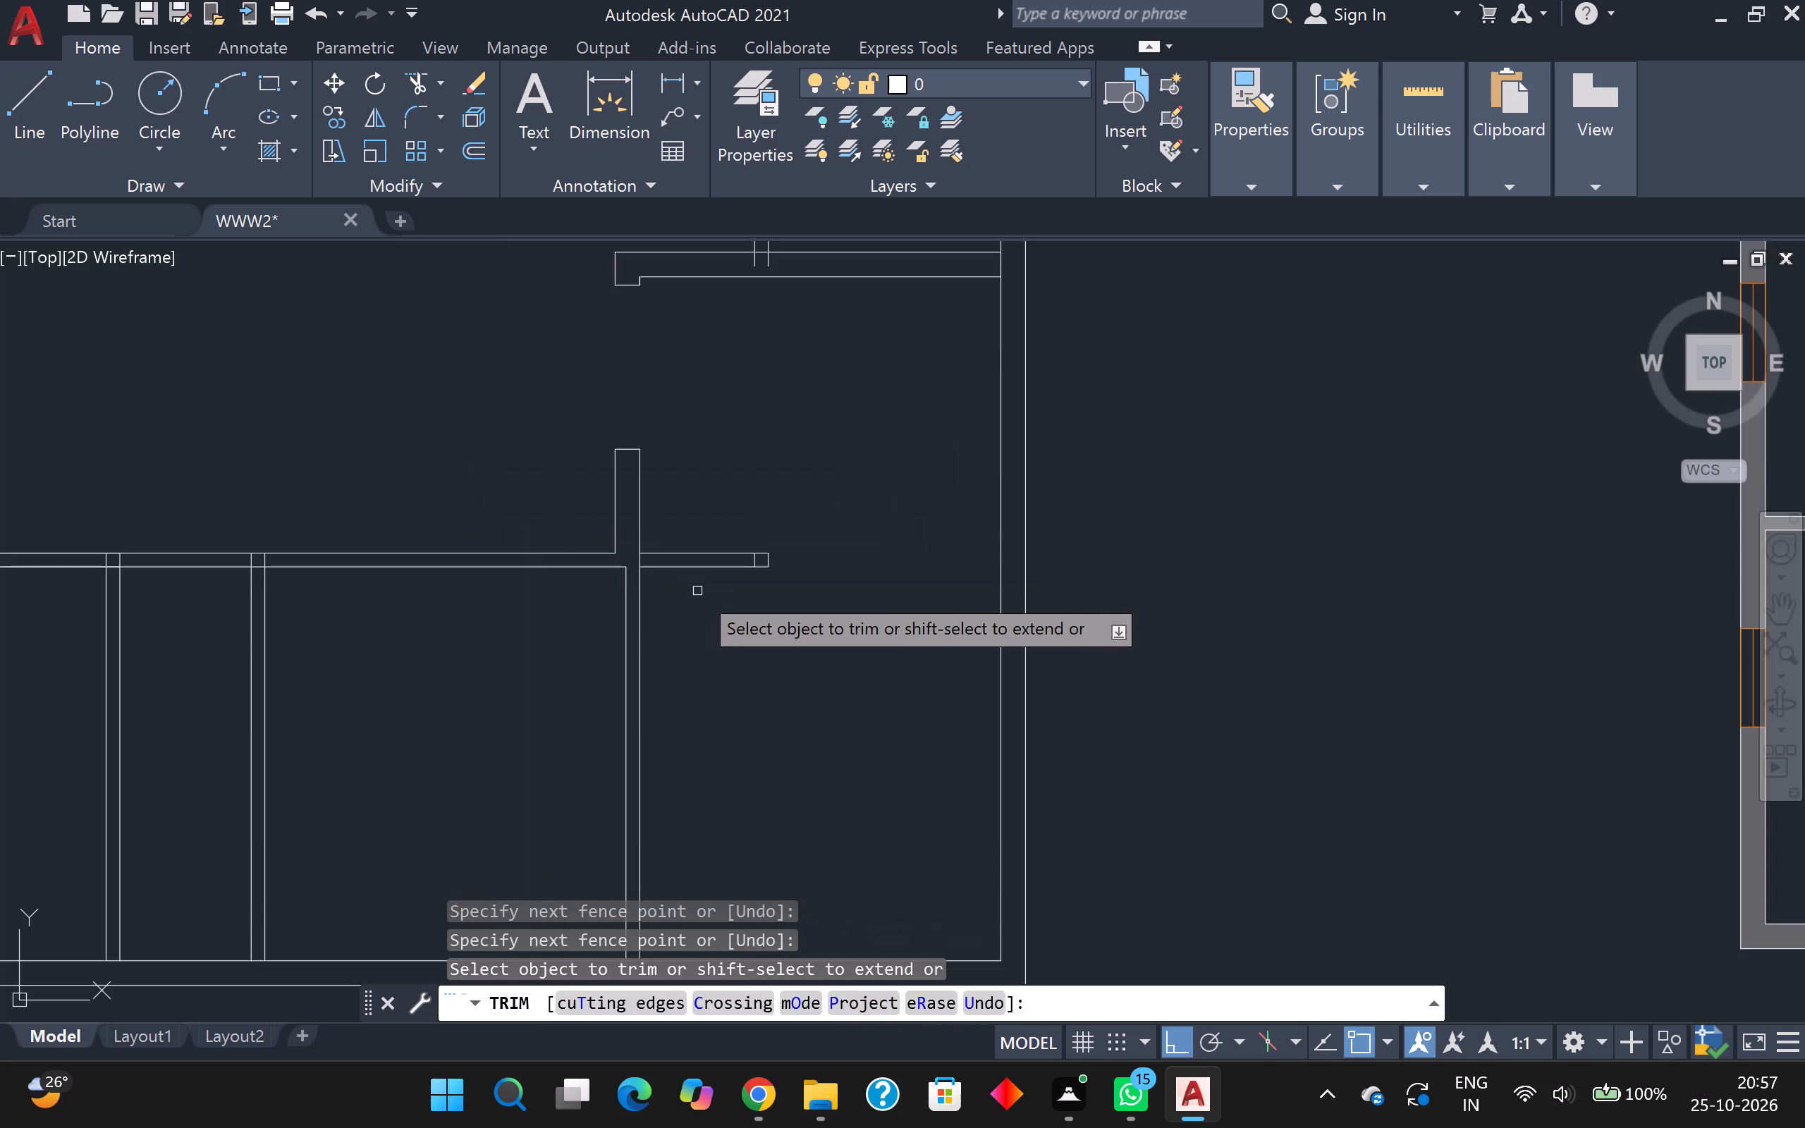
scroll(701, 591, up, 1)
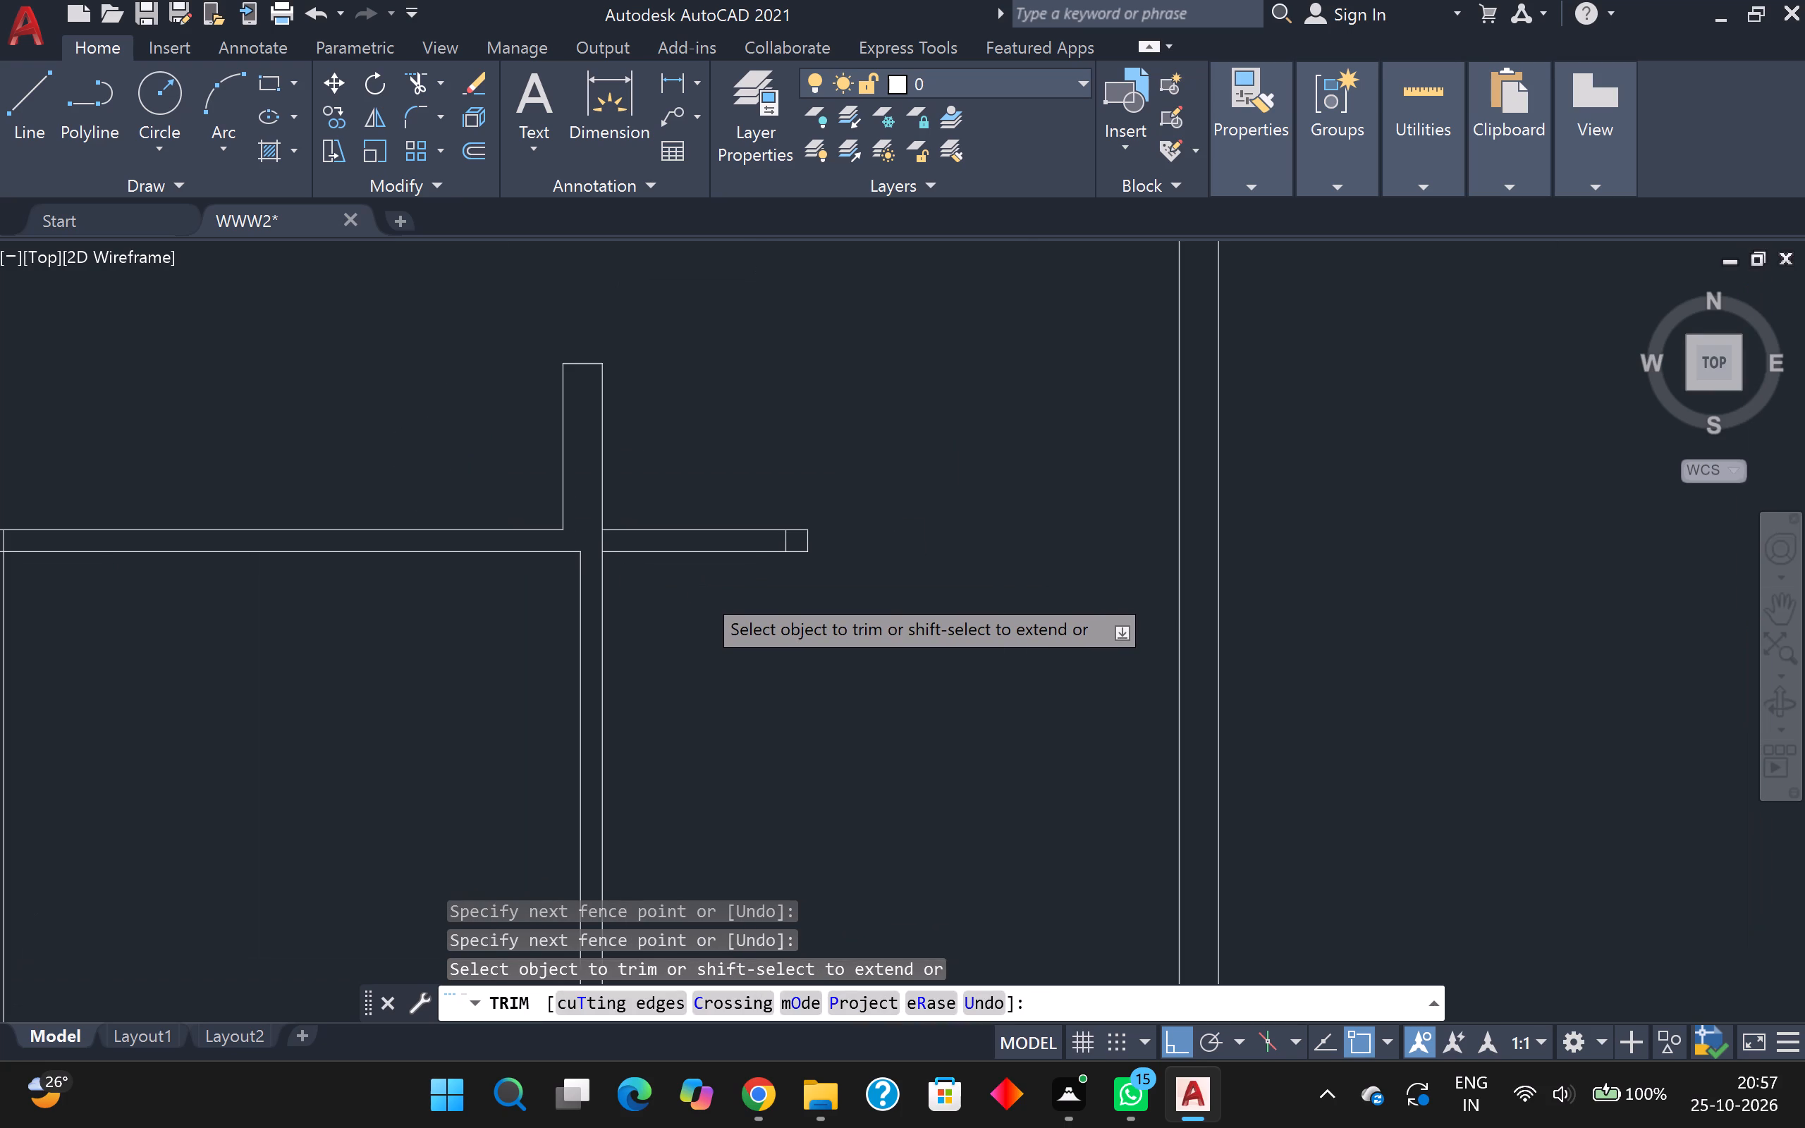
click(701, 591)
click(670, 519)
scroll(690, 524, down, 1)
click(797, 524)
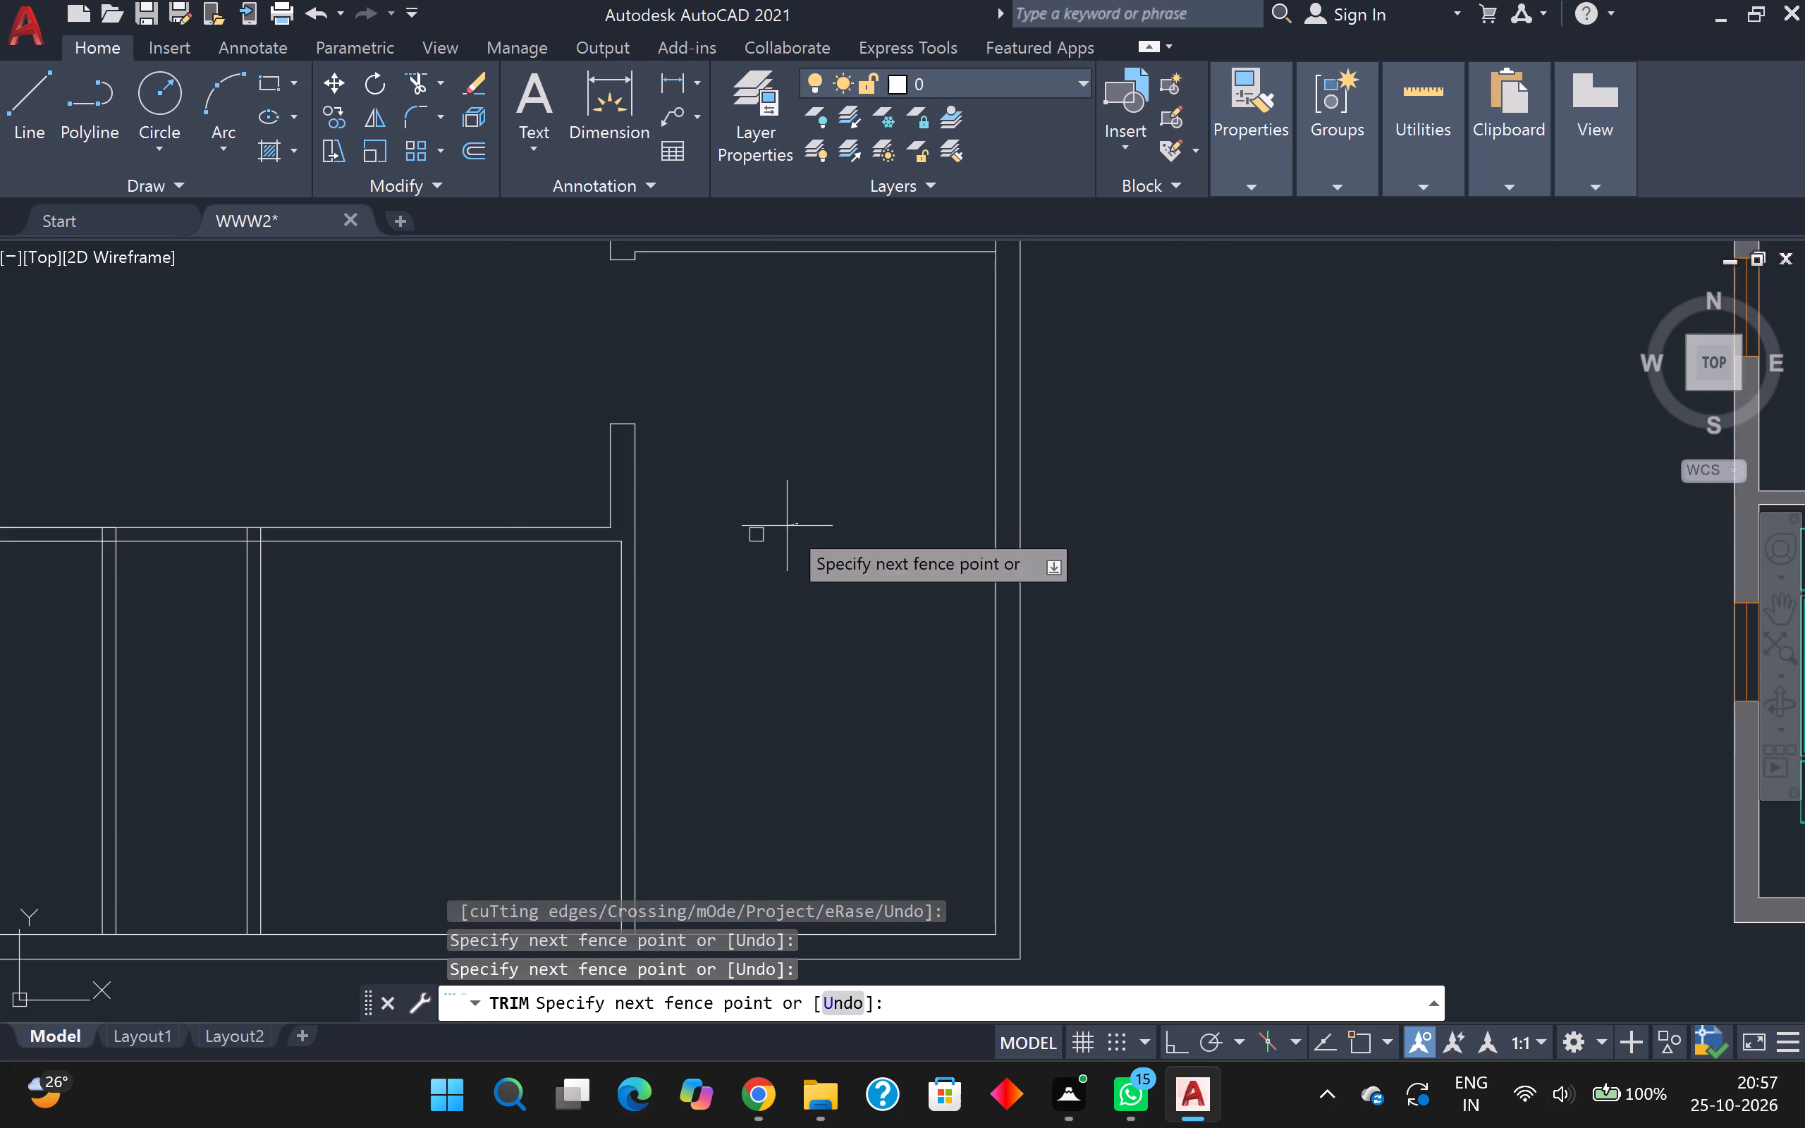
click(754, 531)
drag(752, 536, 752, 548)
click(754, 553)
click(753, 519)
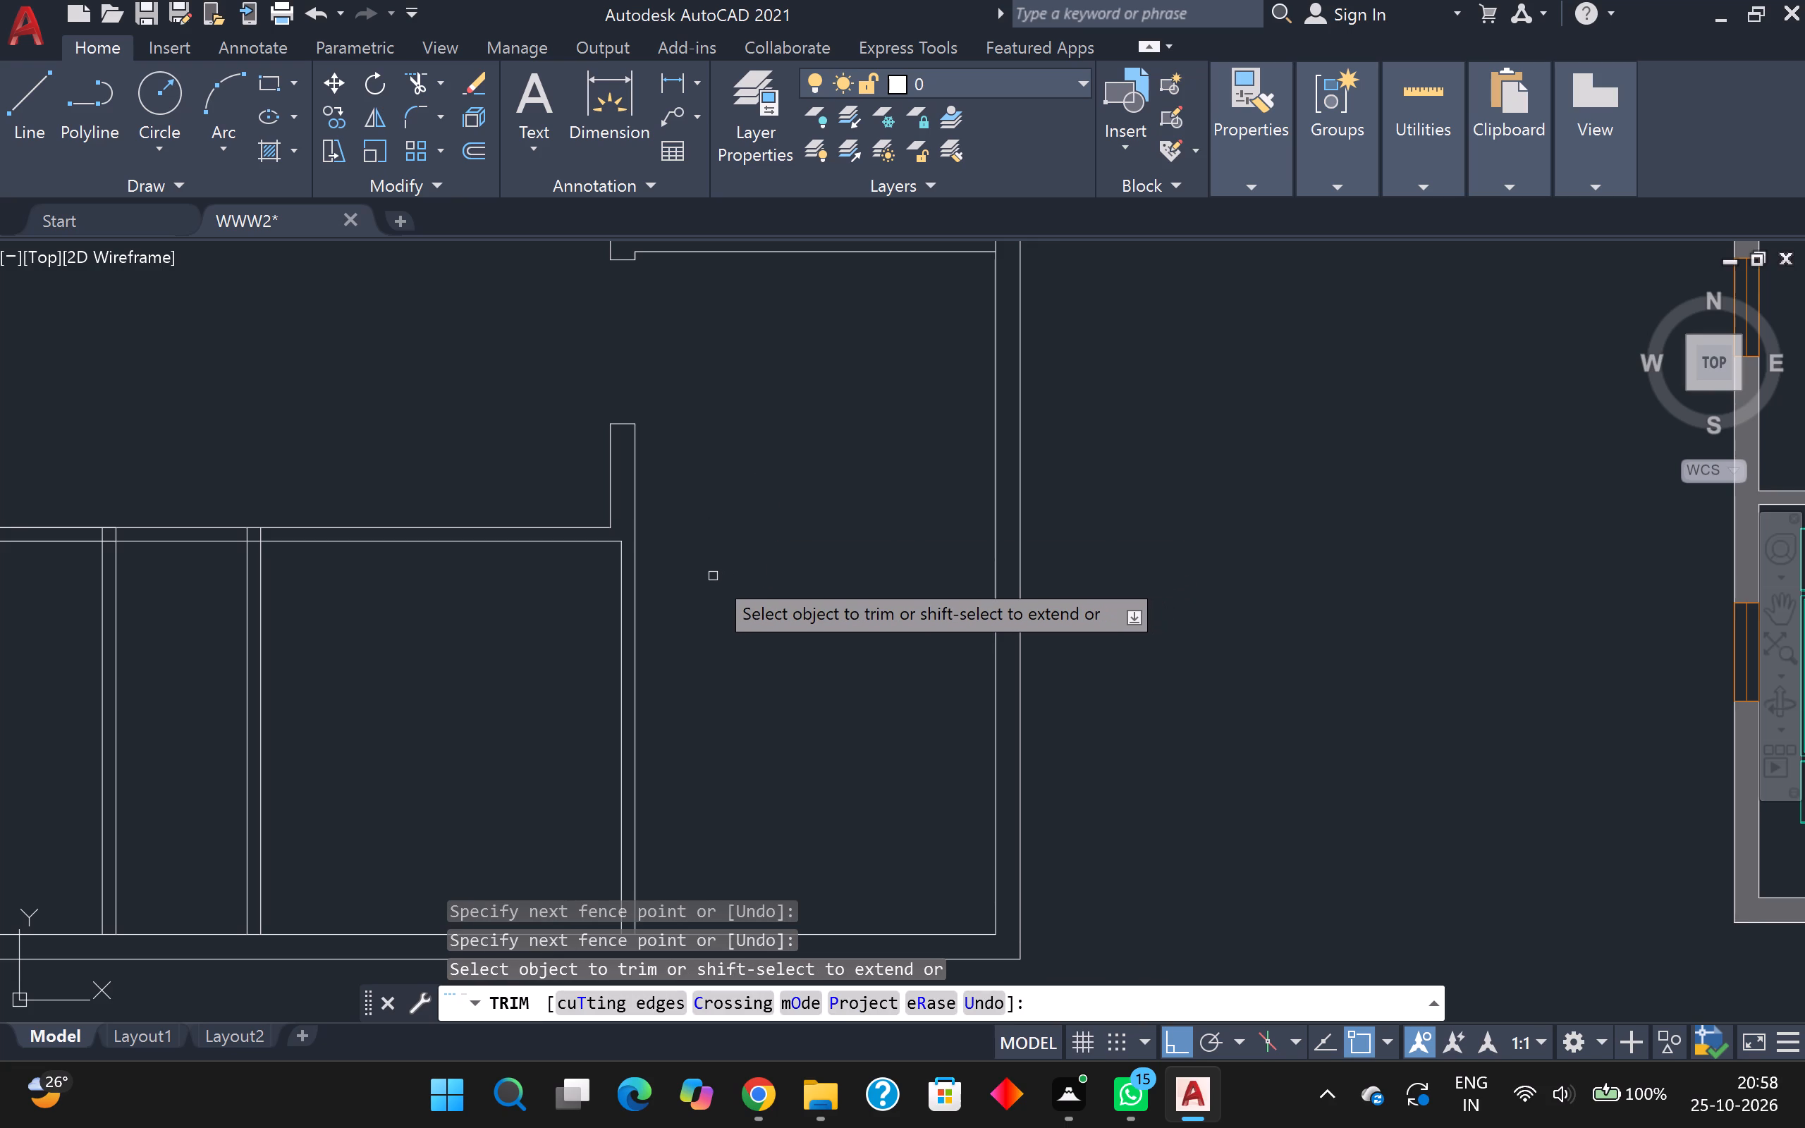
scroll(712, 576, down, 1)
middle_drag(709, 576, 604, 637)
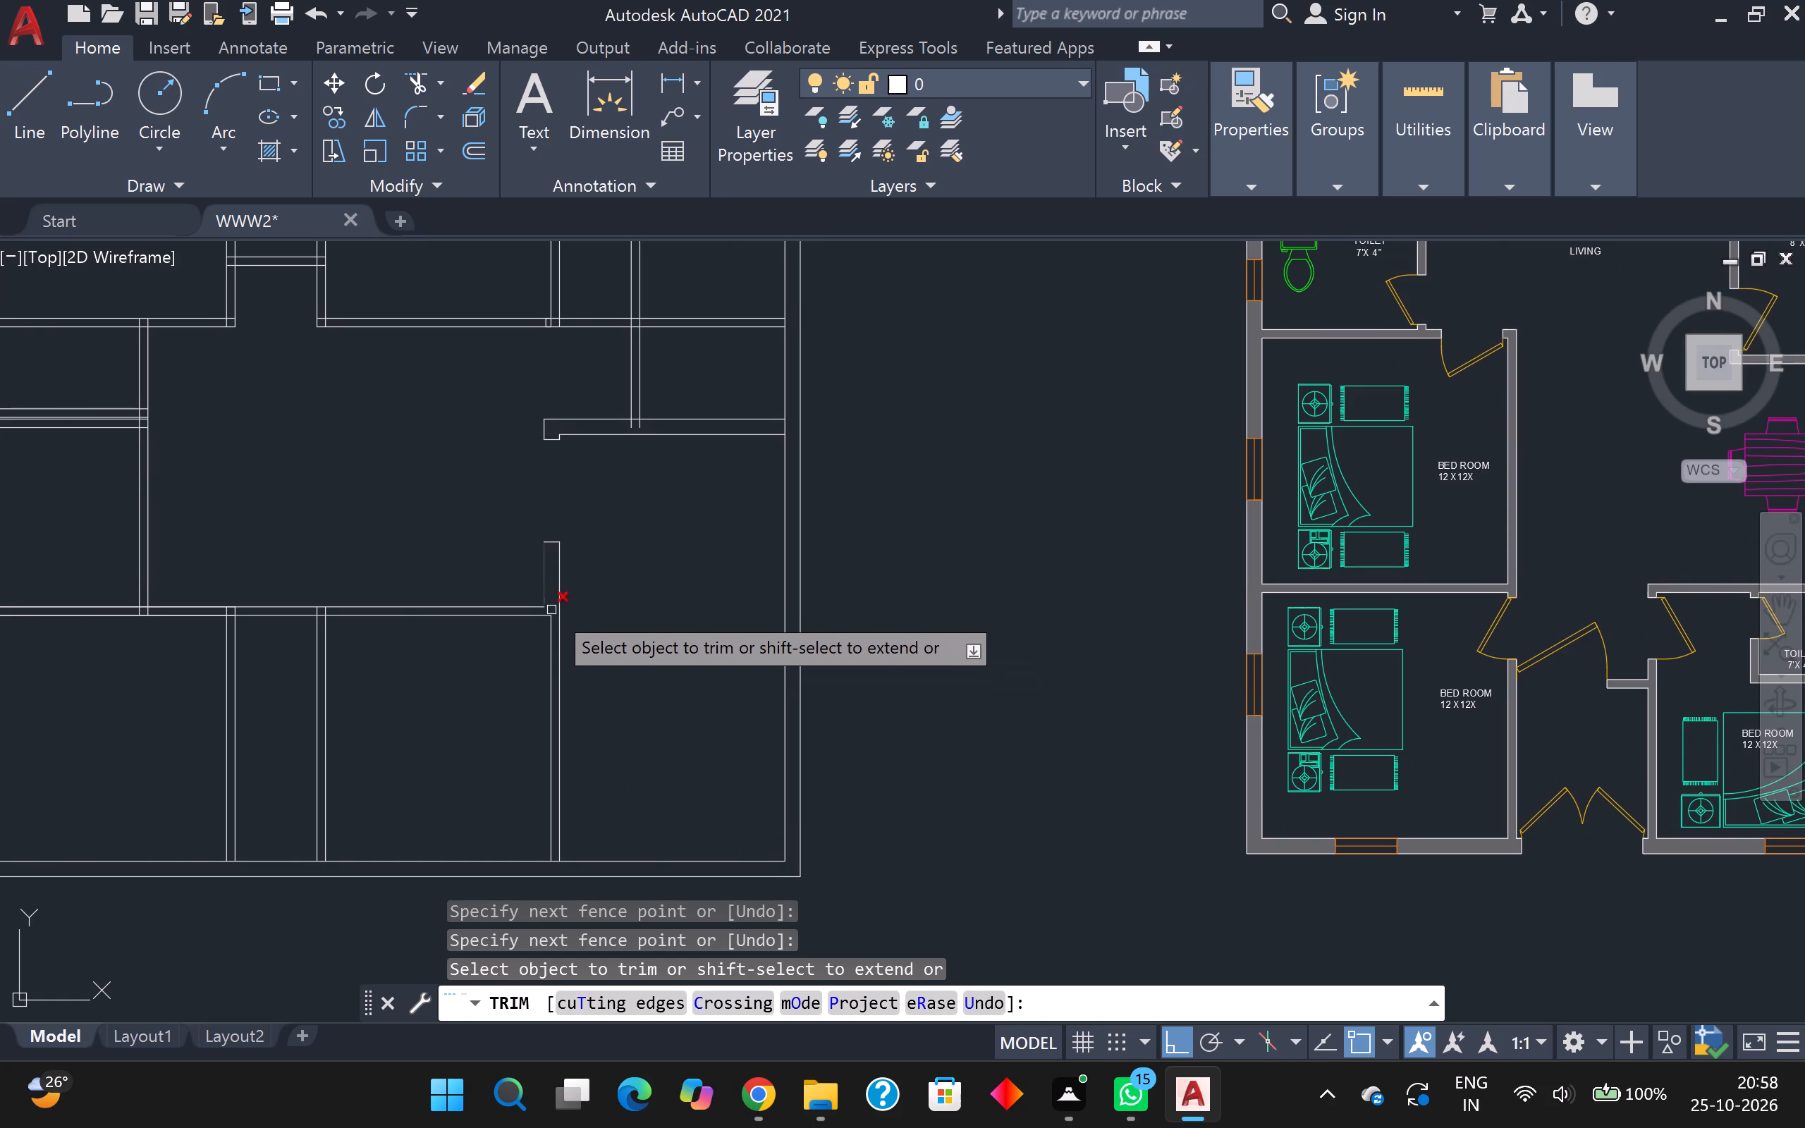
key(Escape)
Draw a line from the east corner of the wall end below the 5' opening, 3" south and 3'7" east.
key(l)
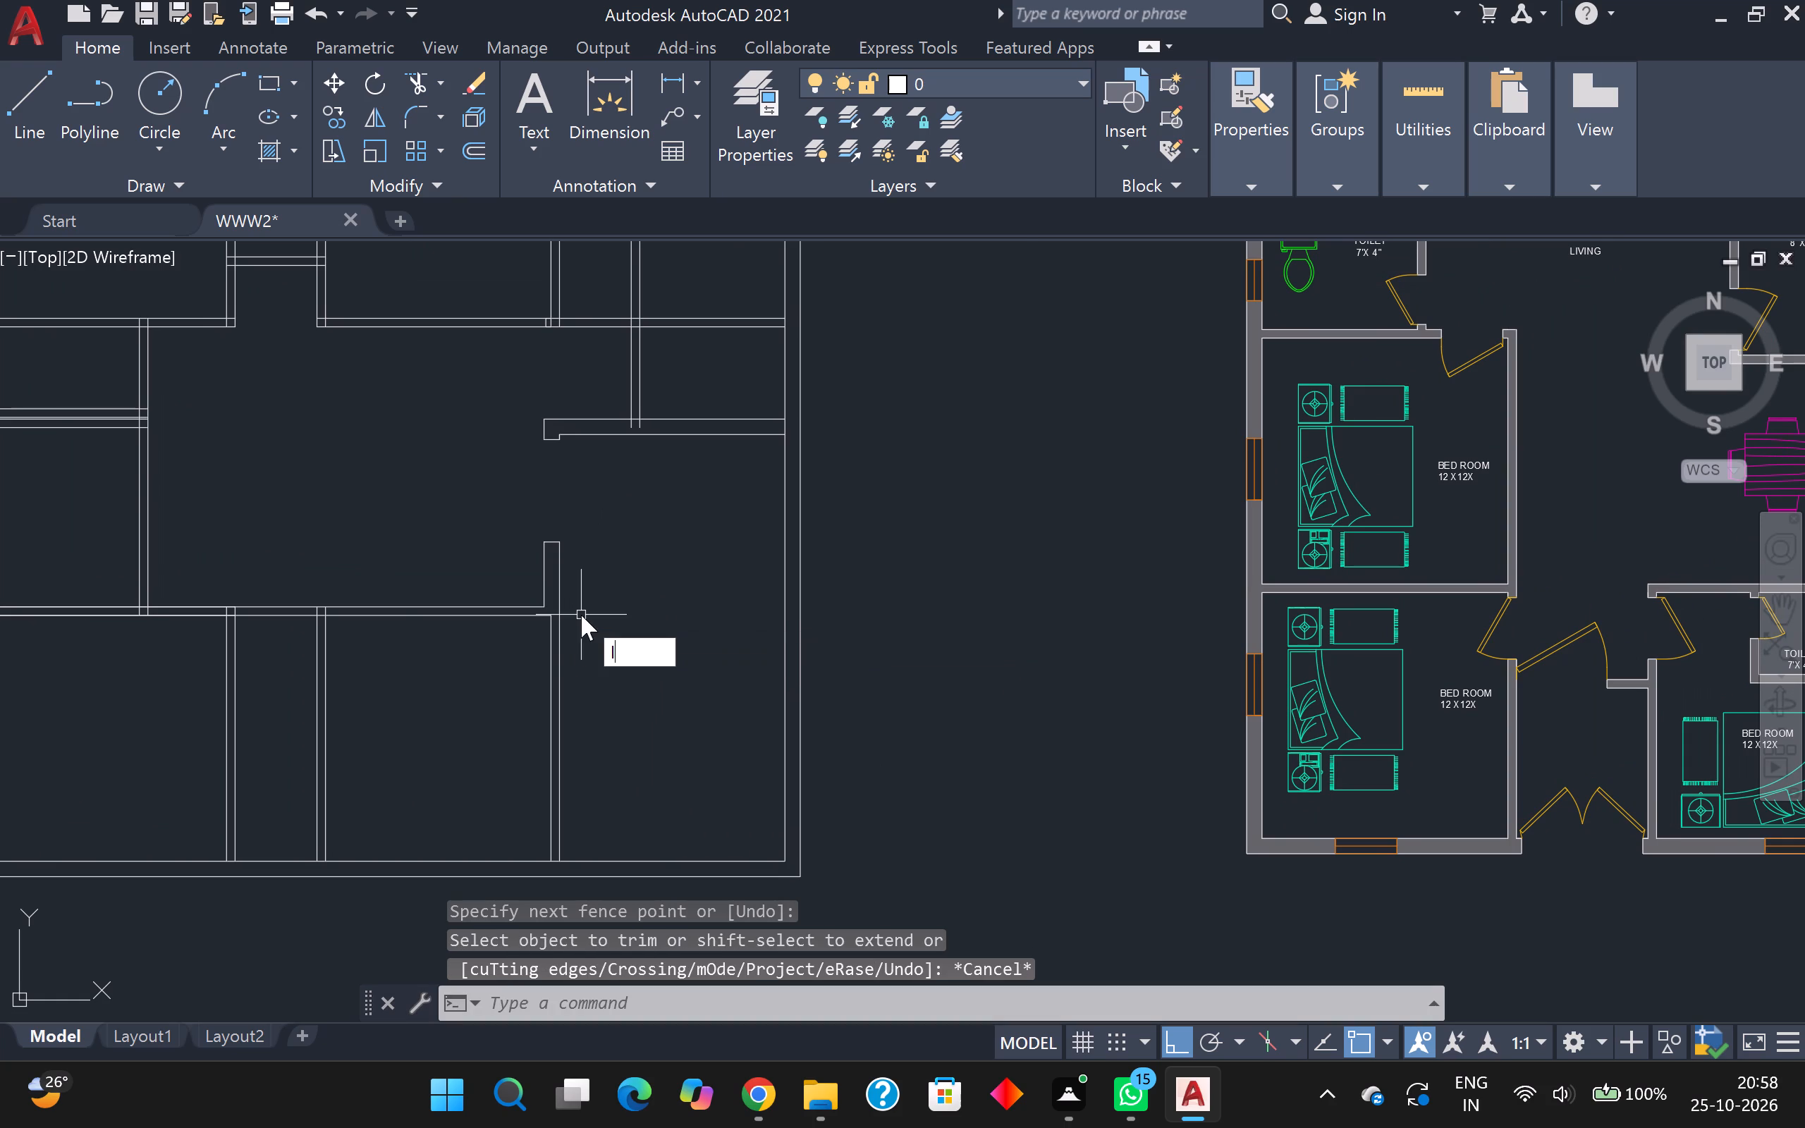
key(Return)
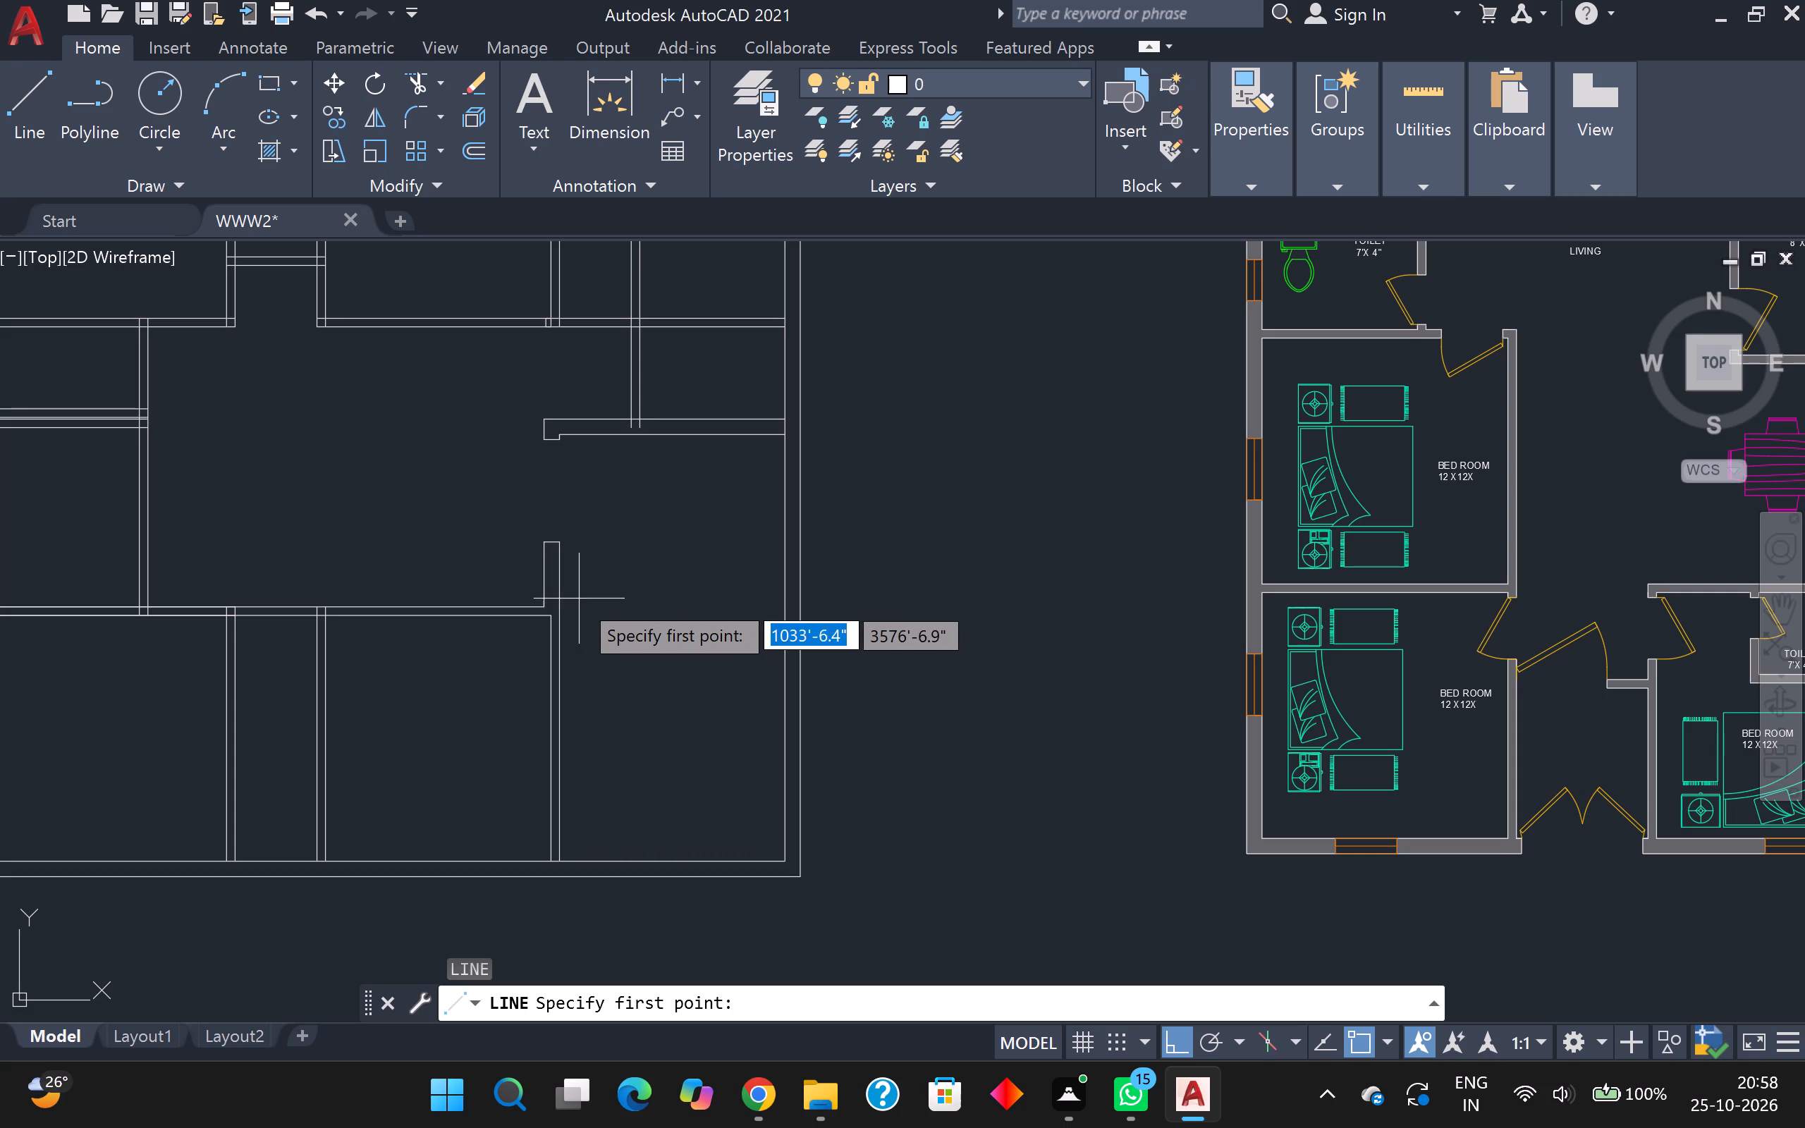
scroll(562, 594, up, 1)
scroll(589, 499, up, 2)
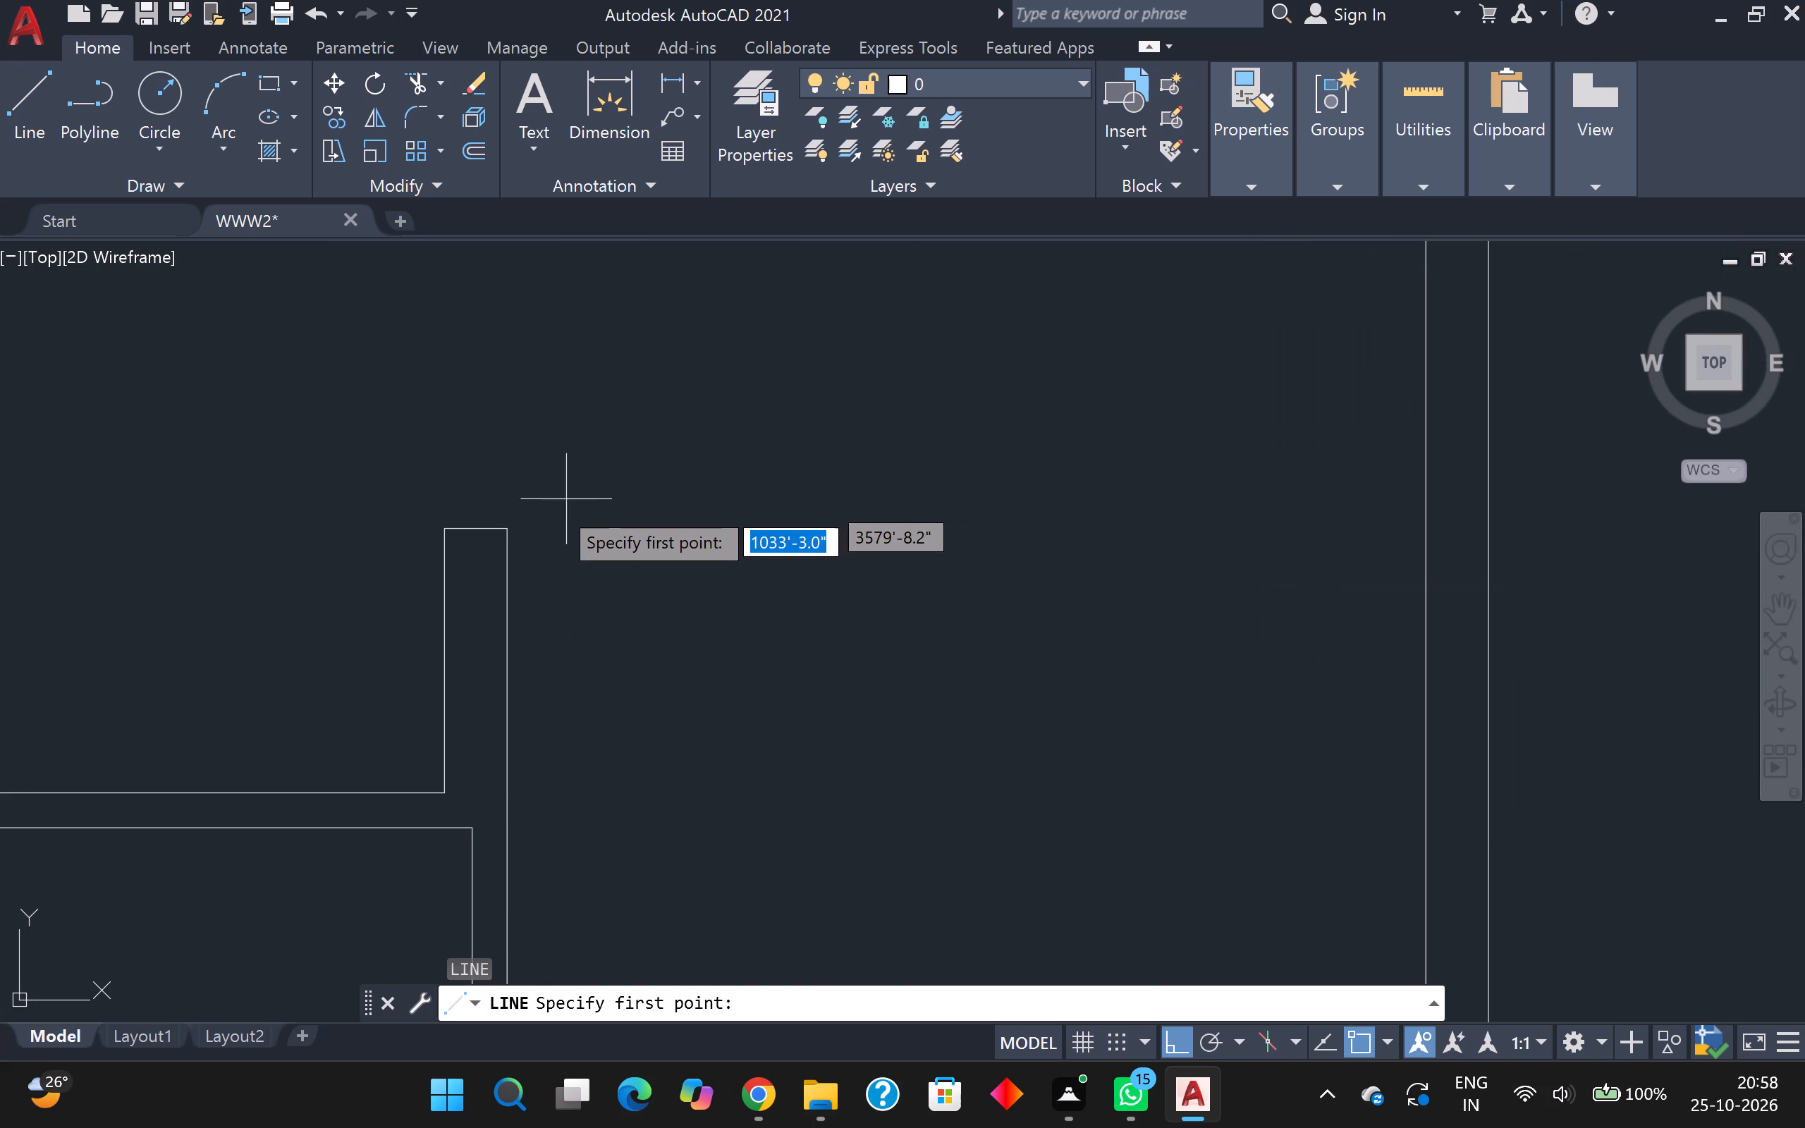
middle_click(517, 534)
scroll(517, 534, down, 2)
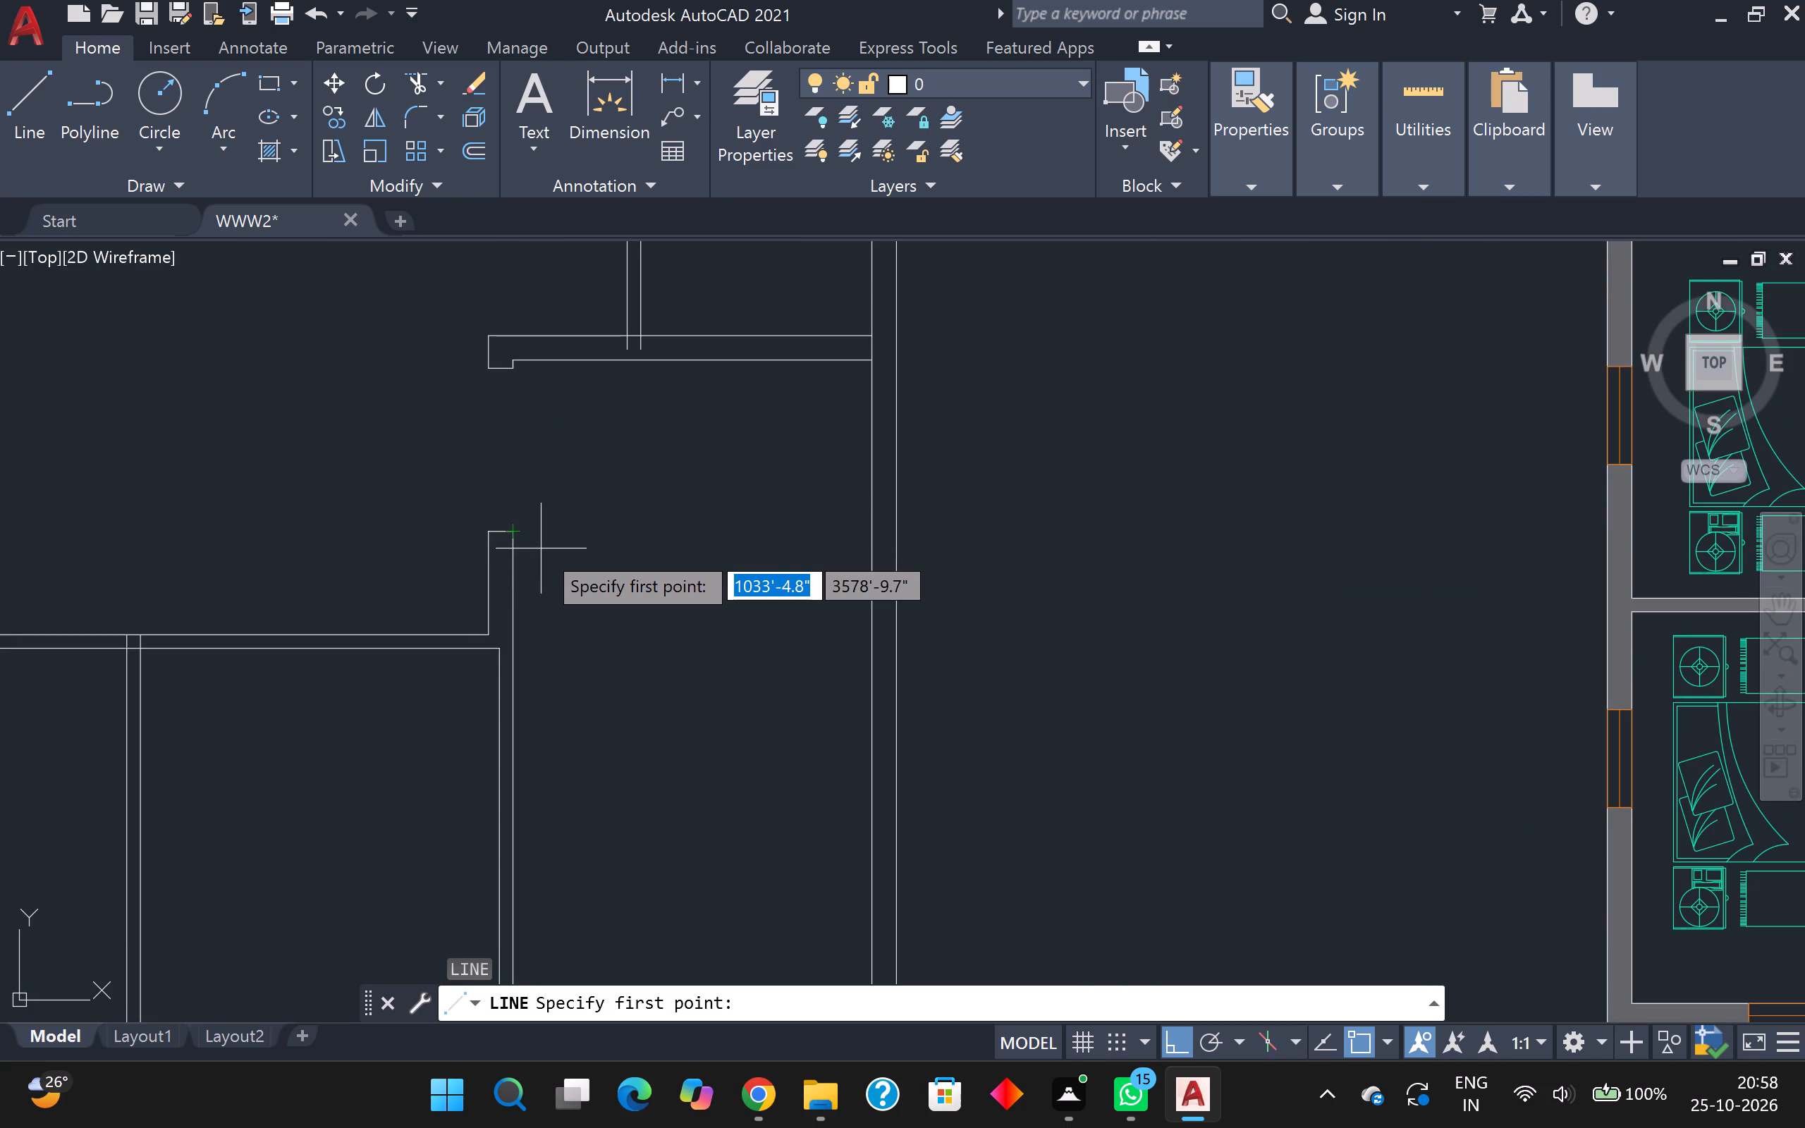
scroll(541, 548, up, 1)
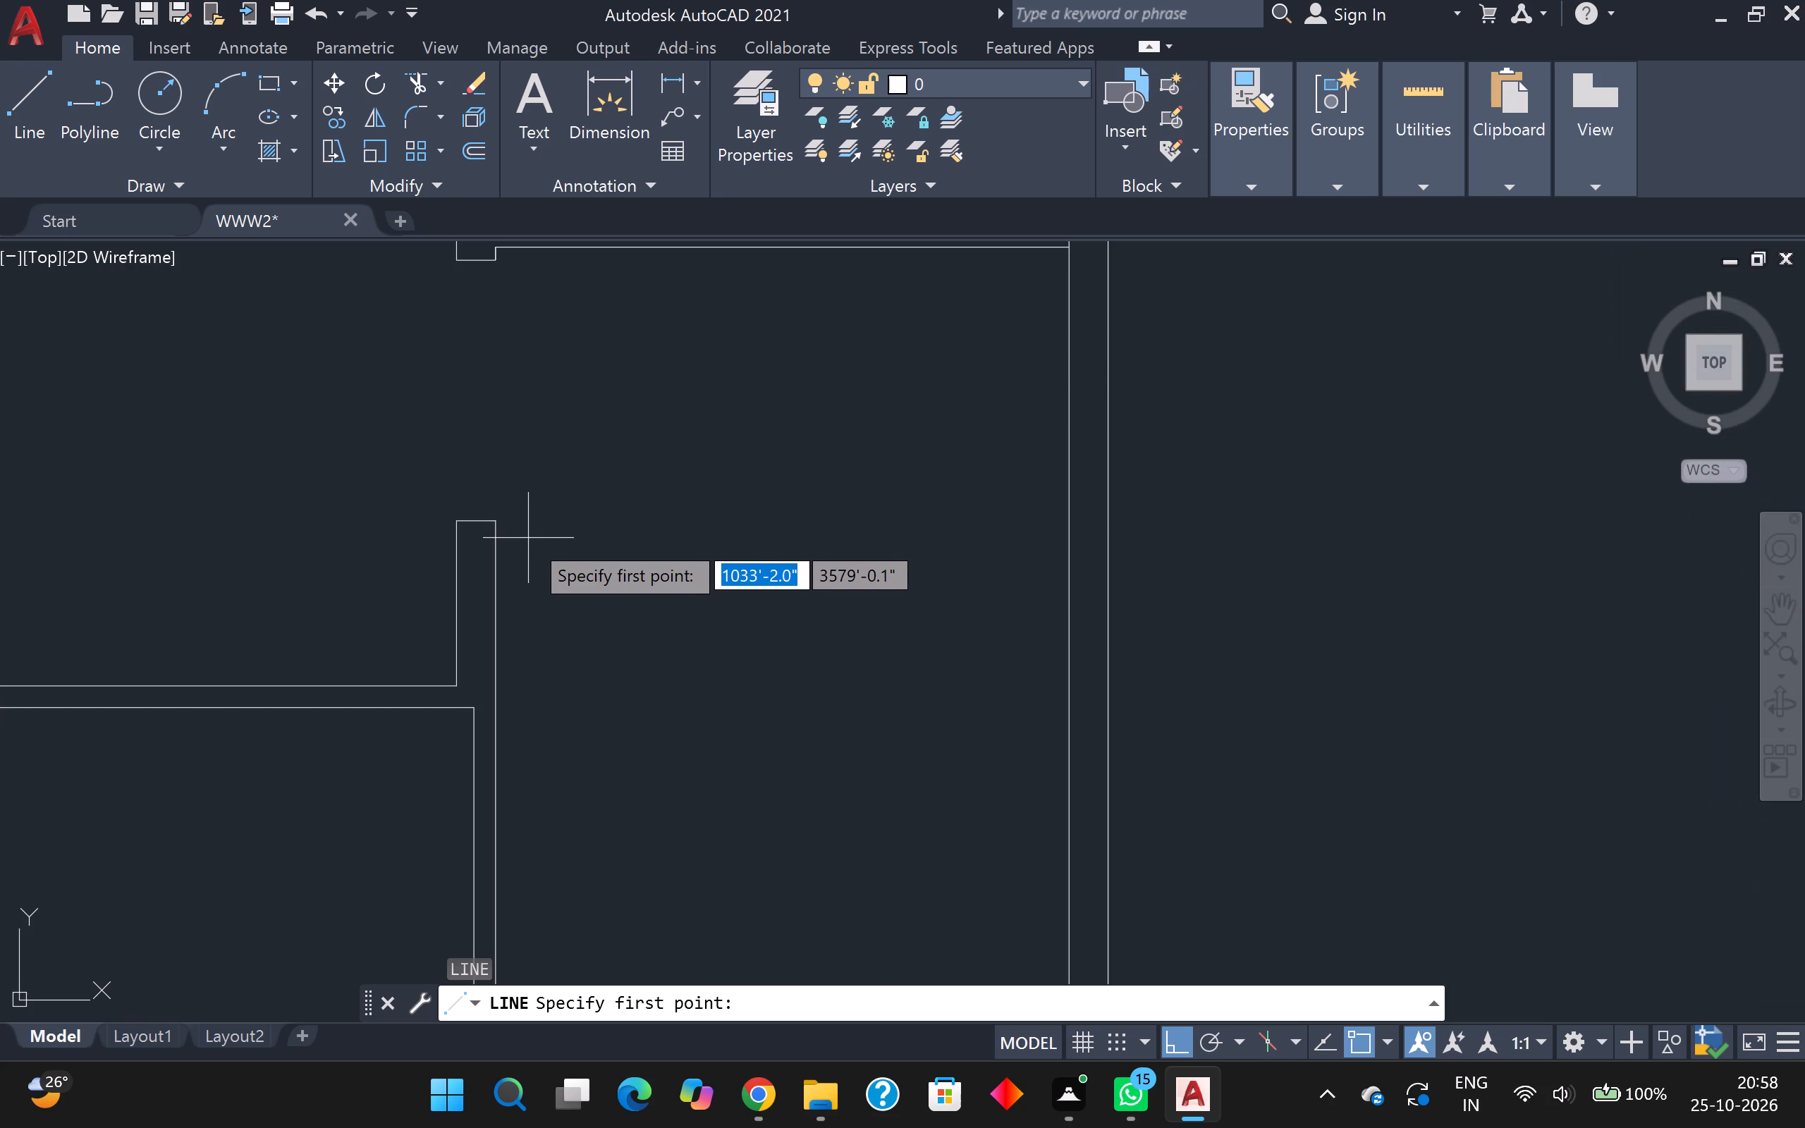
scroll(519, 530, up, 1)
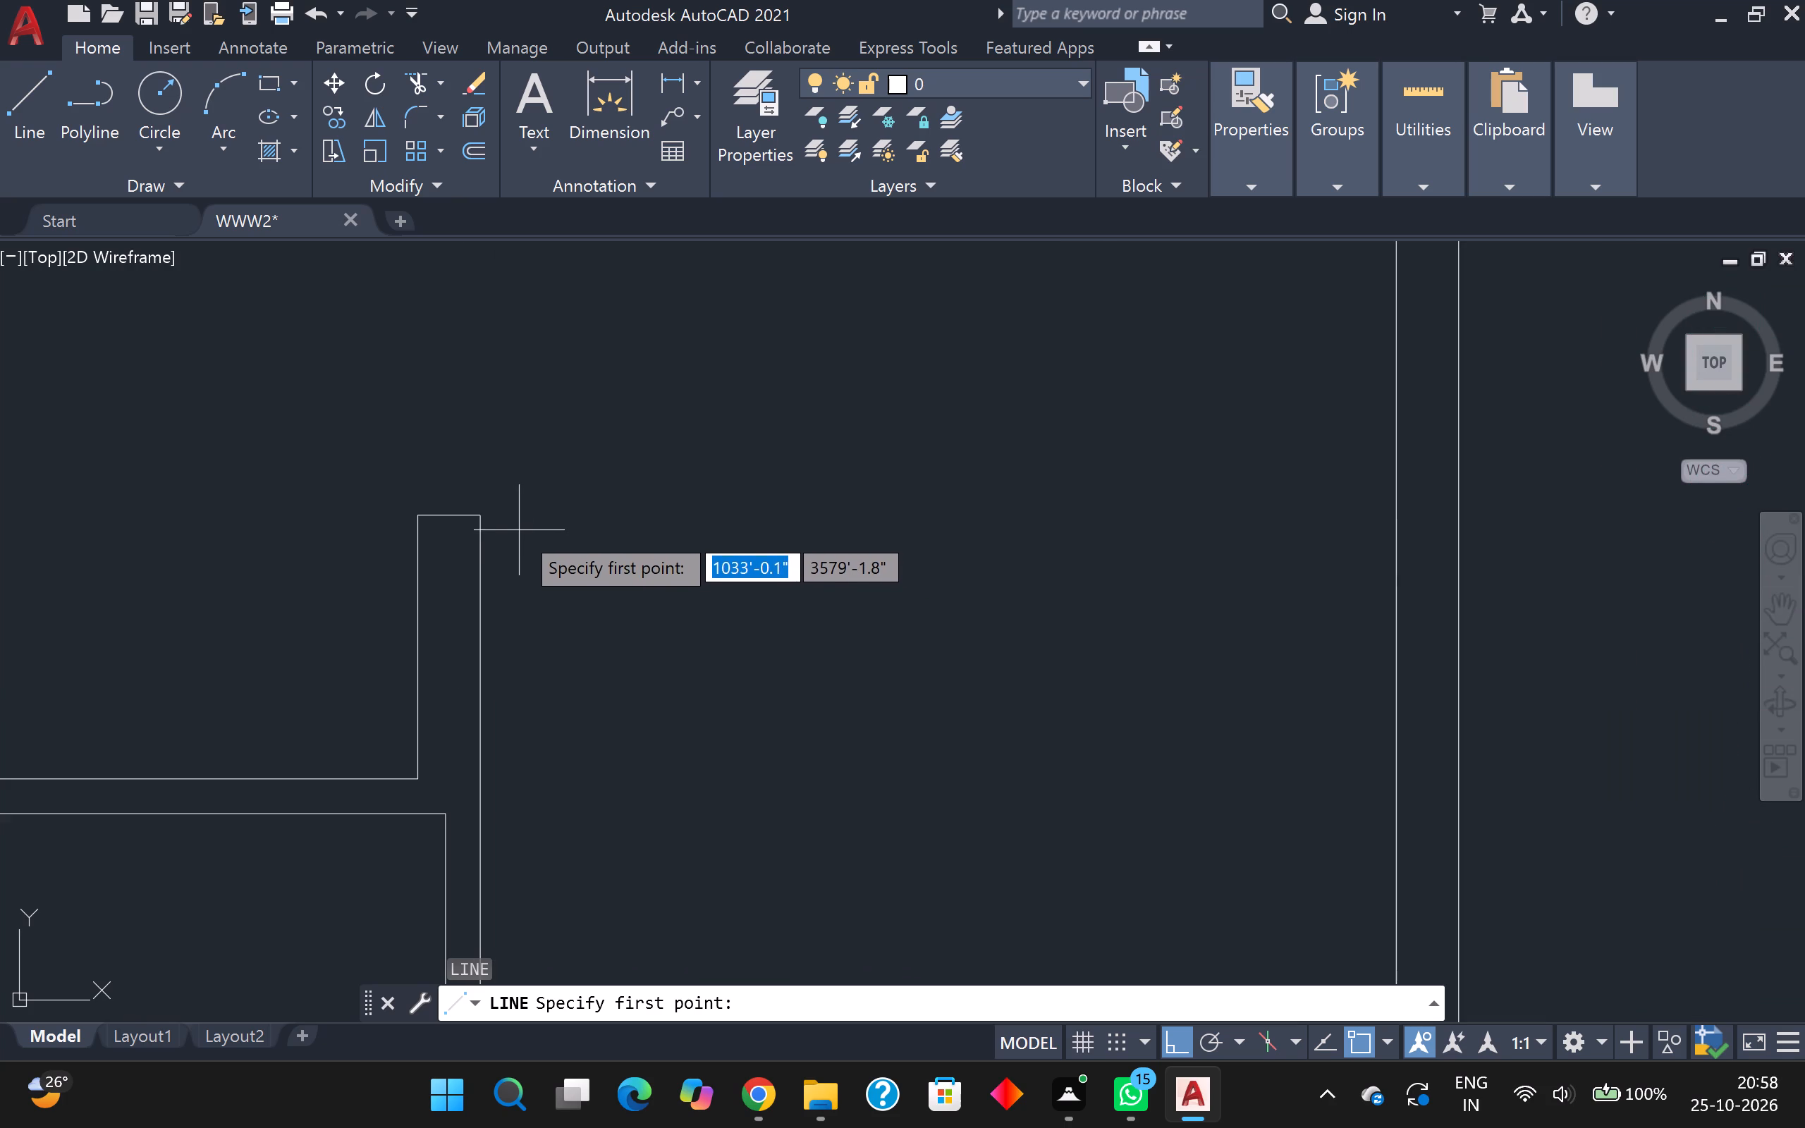
scroll(499, 546, down, 1)
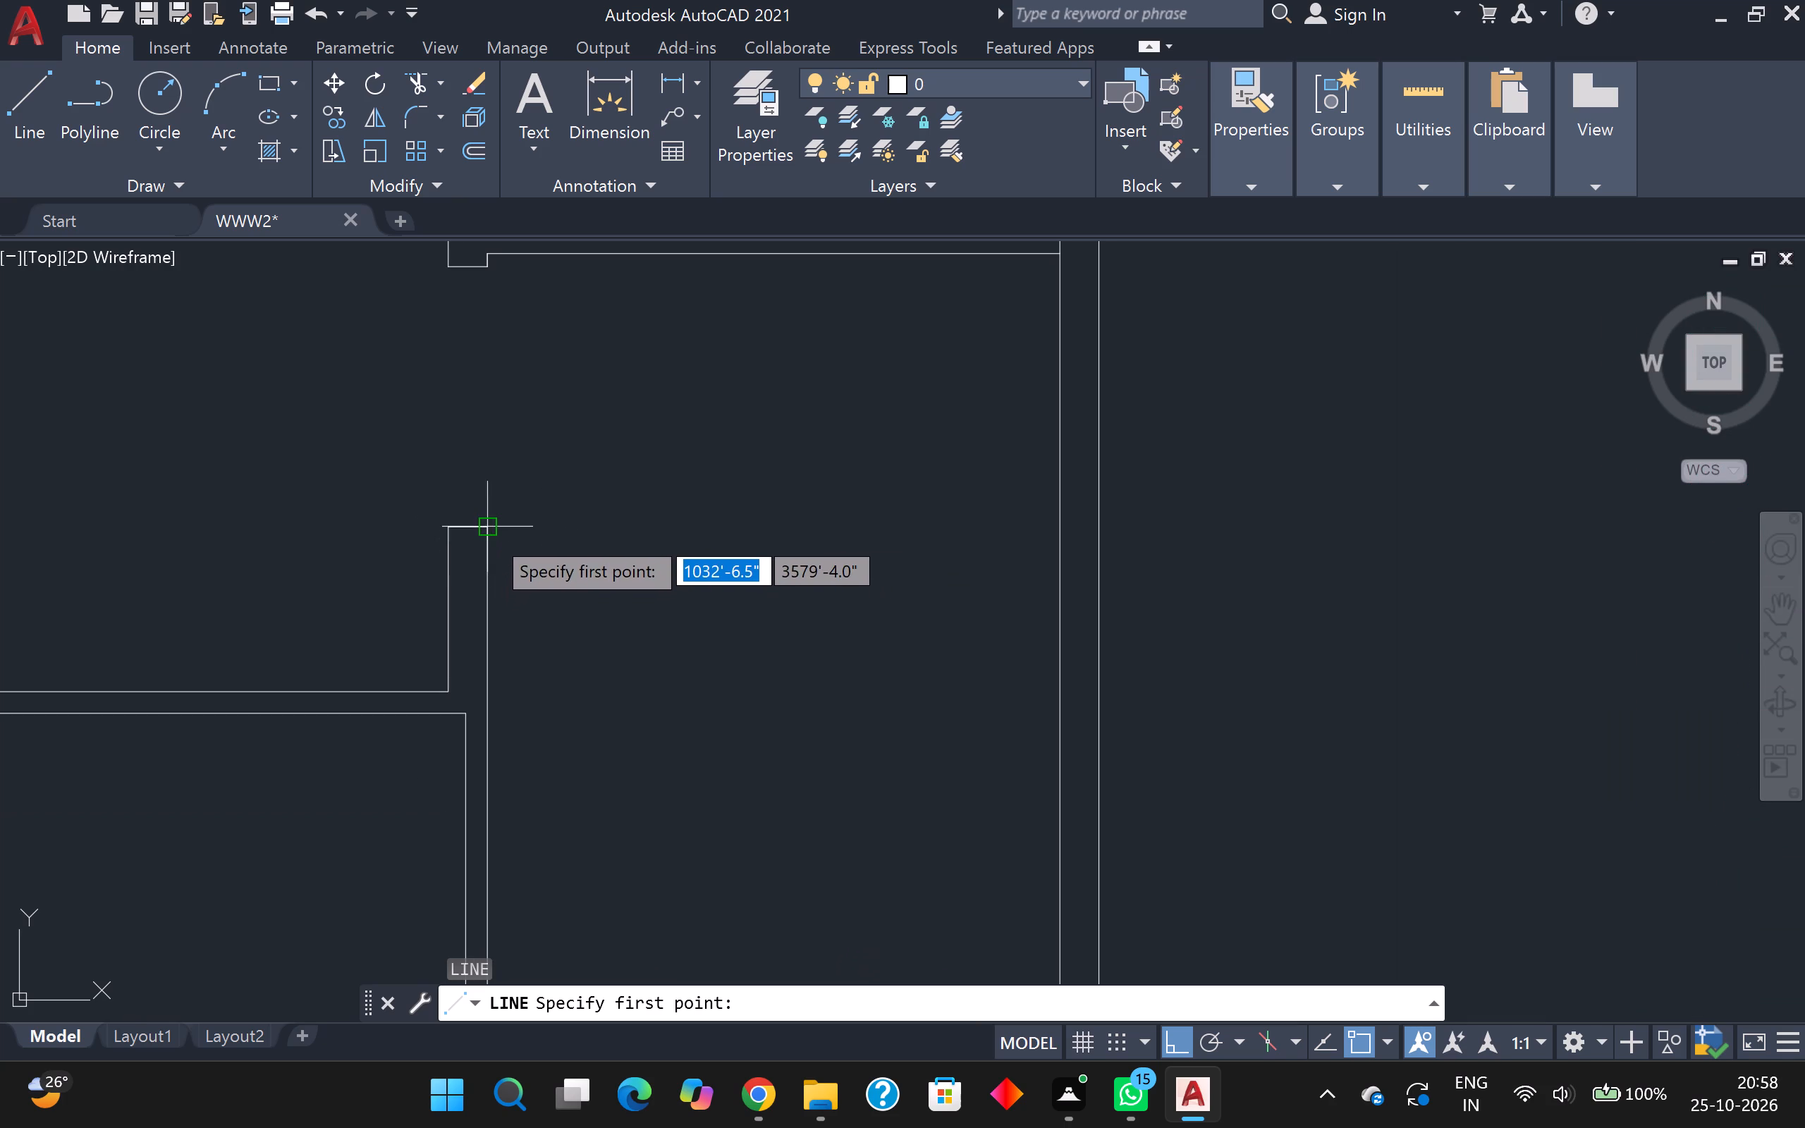
click(490, 534)
key(3)
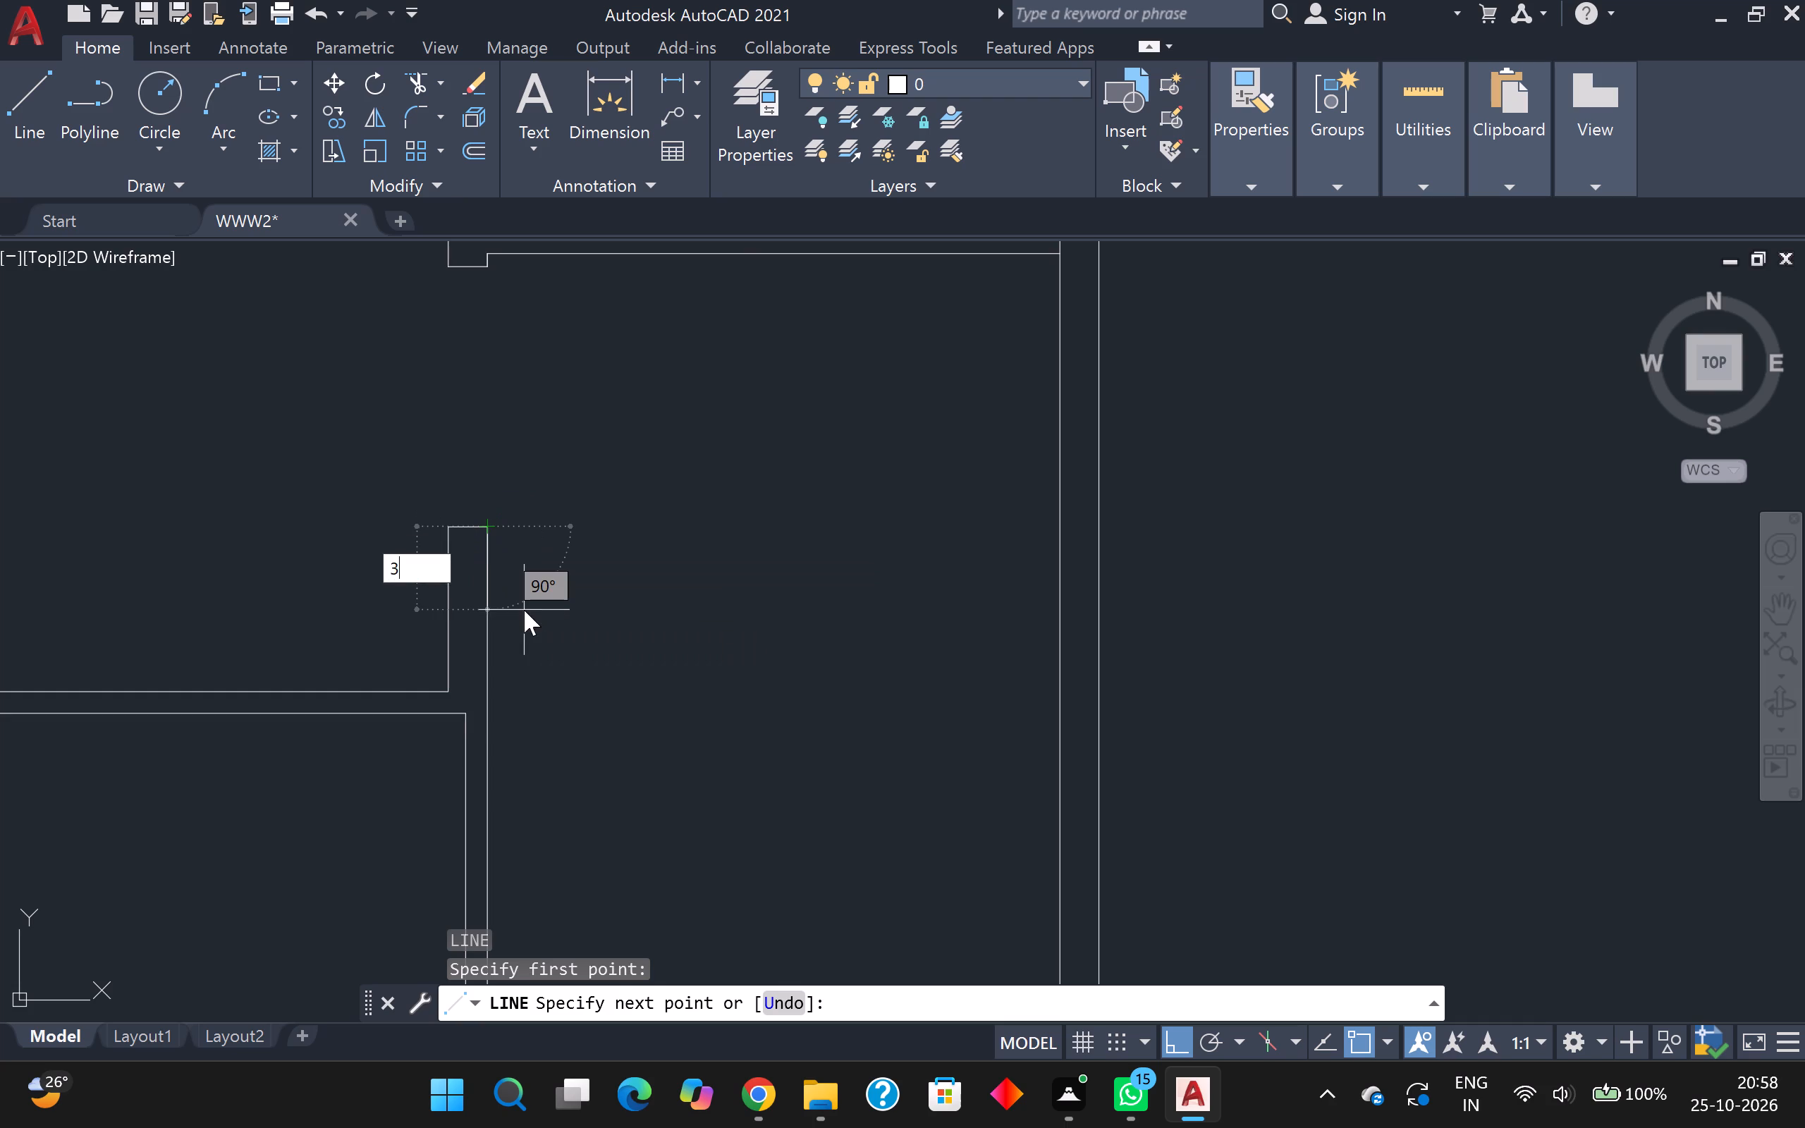
key(Return)
scroll(638, 515, up, 1)
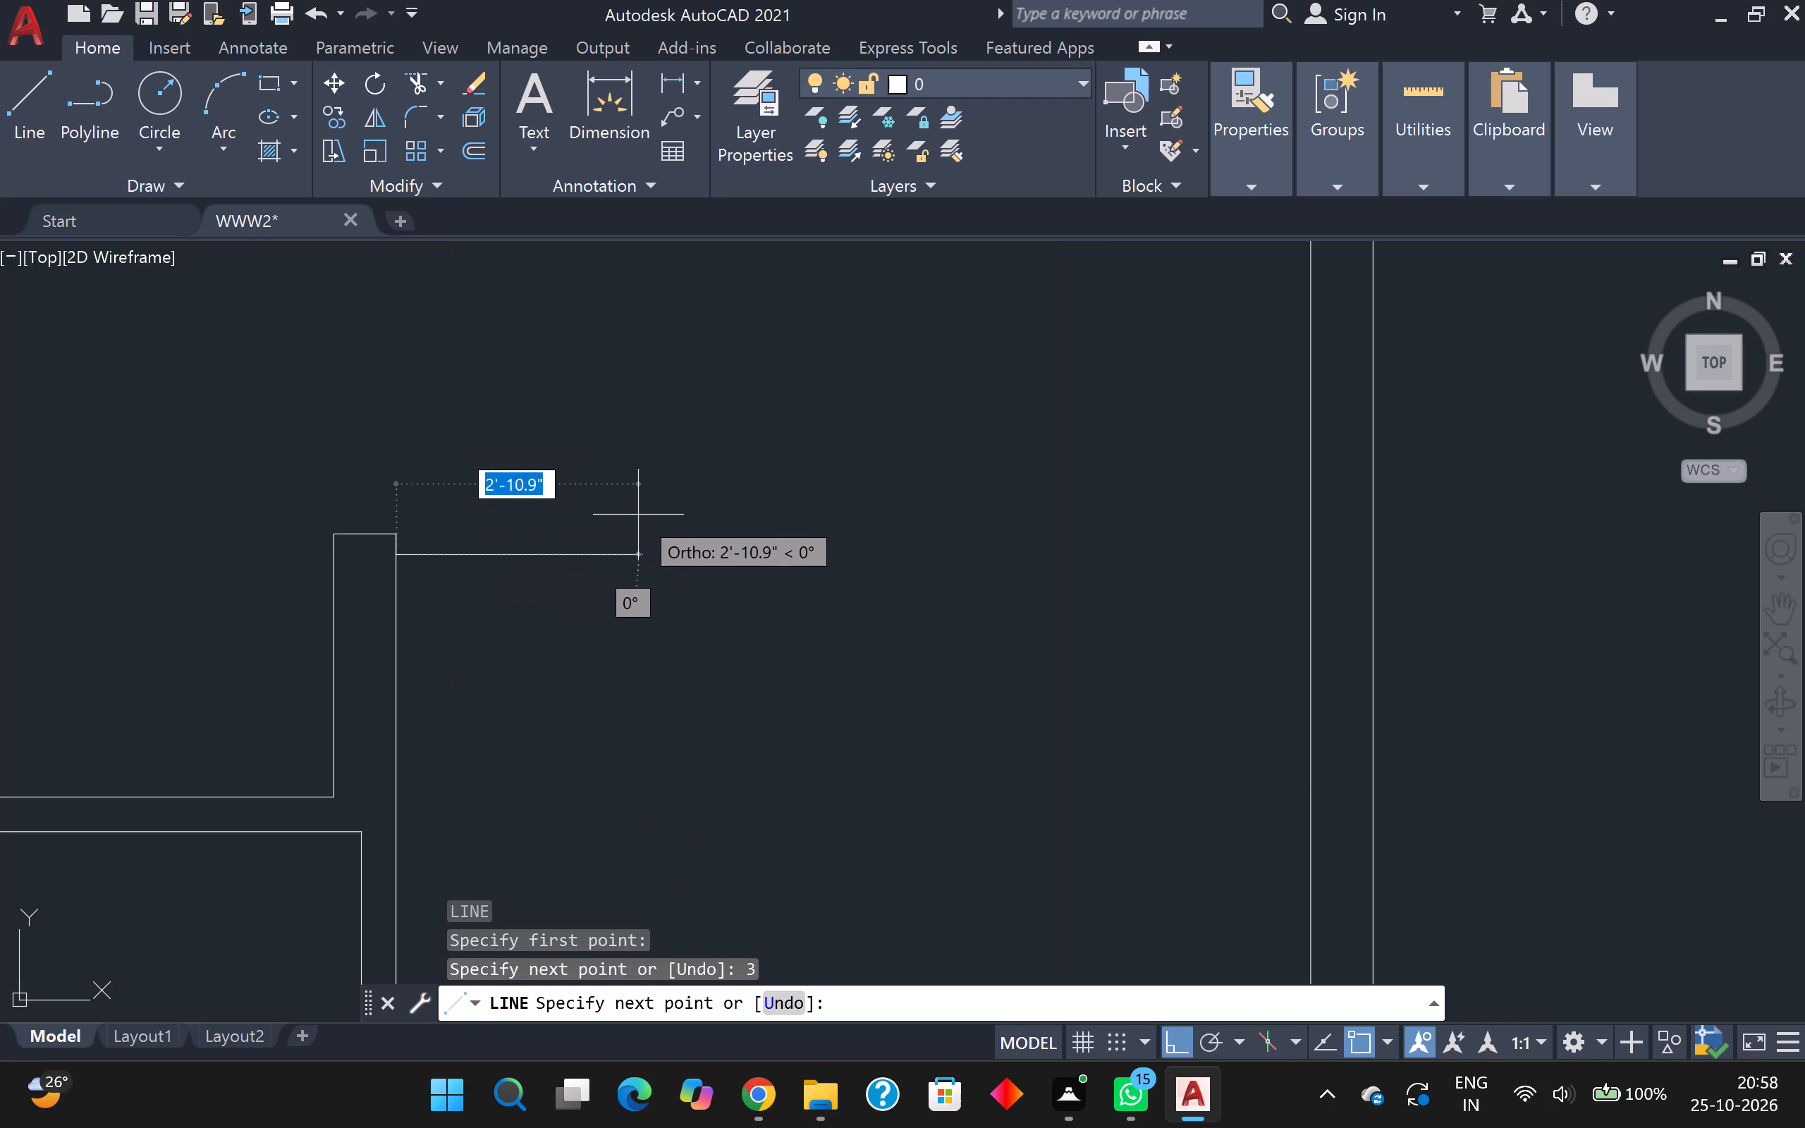
scroll(638, 515, down, 1)
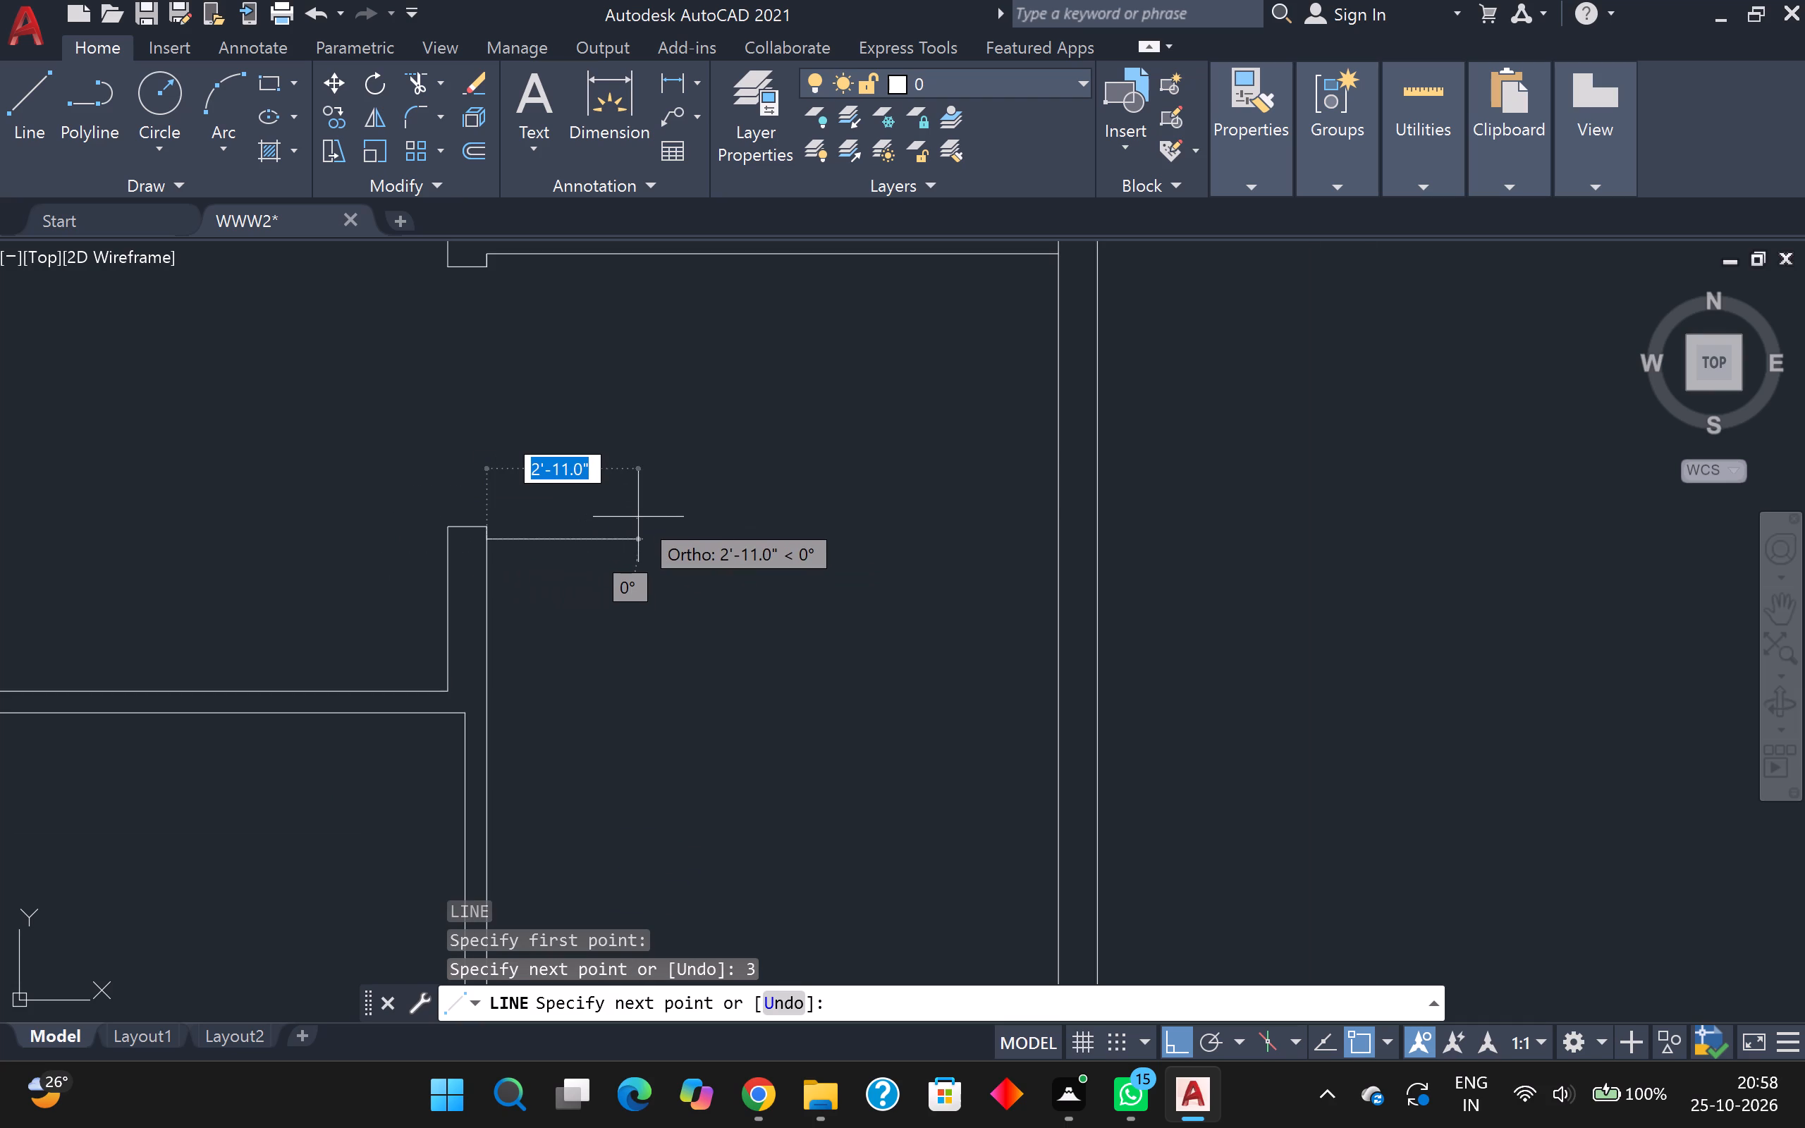
text(3')
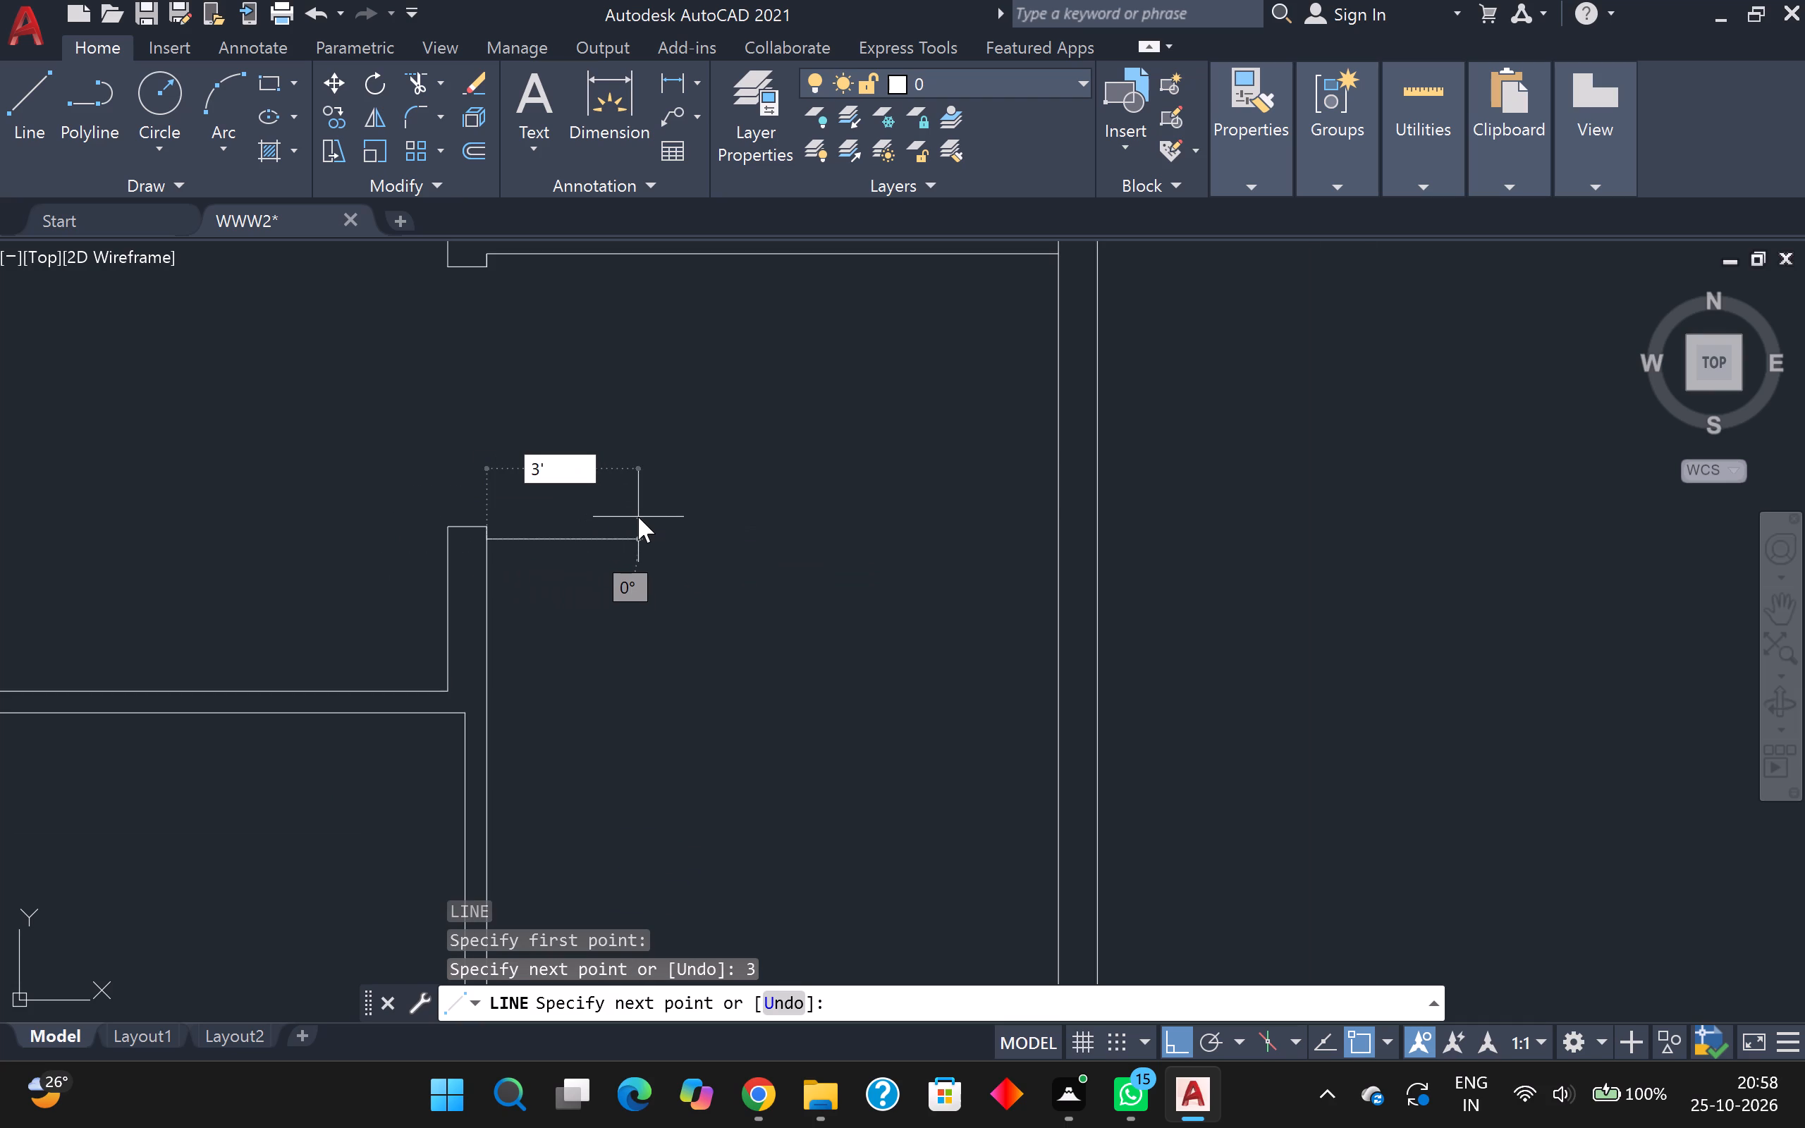
key(7)
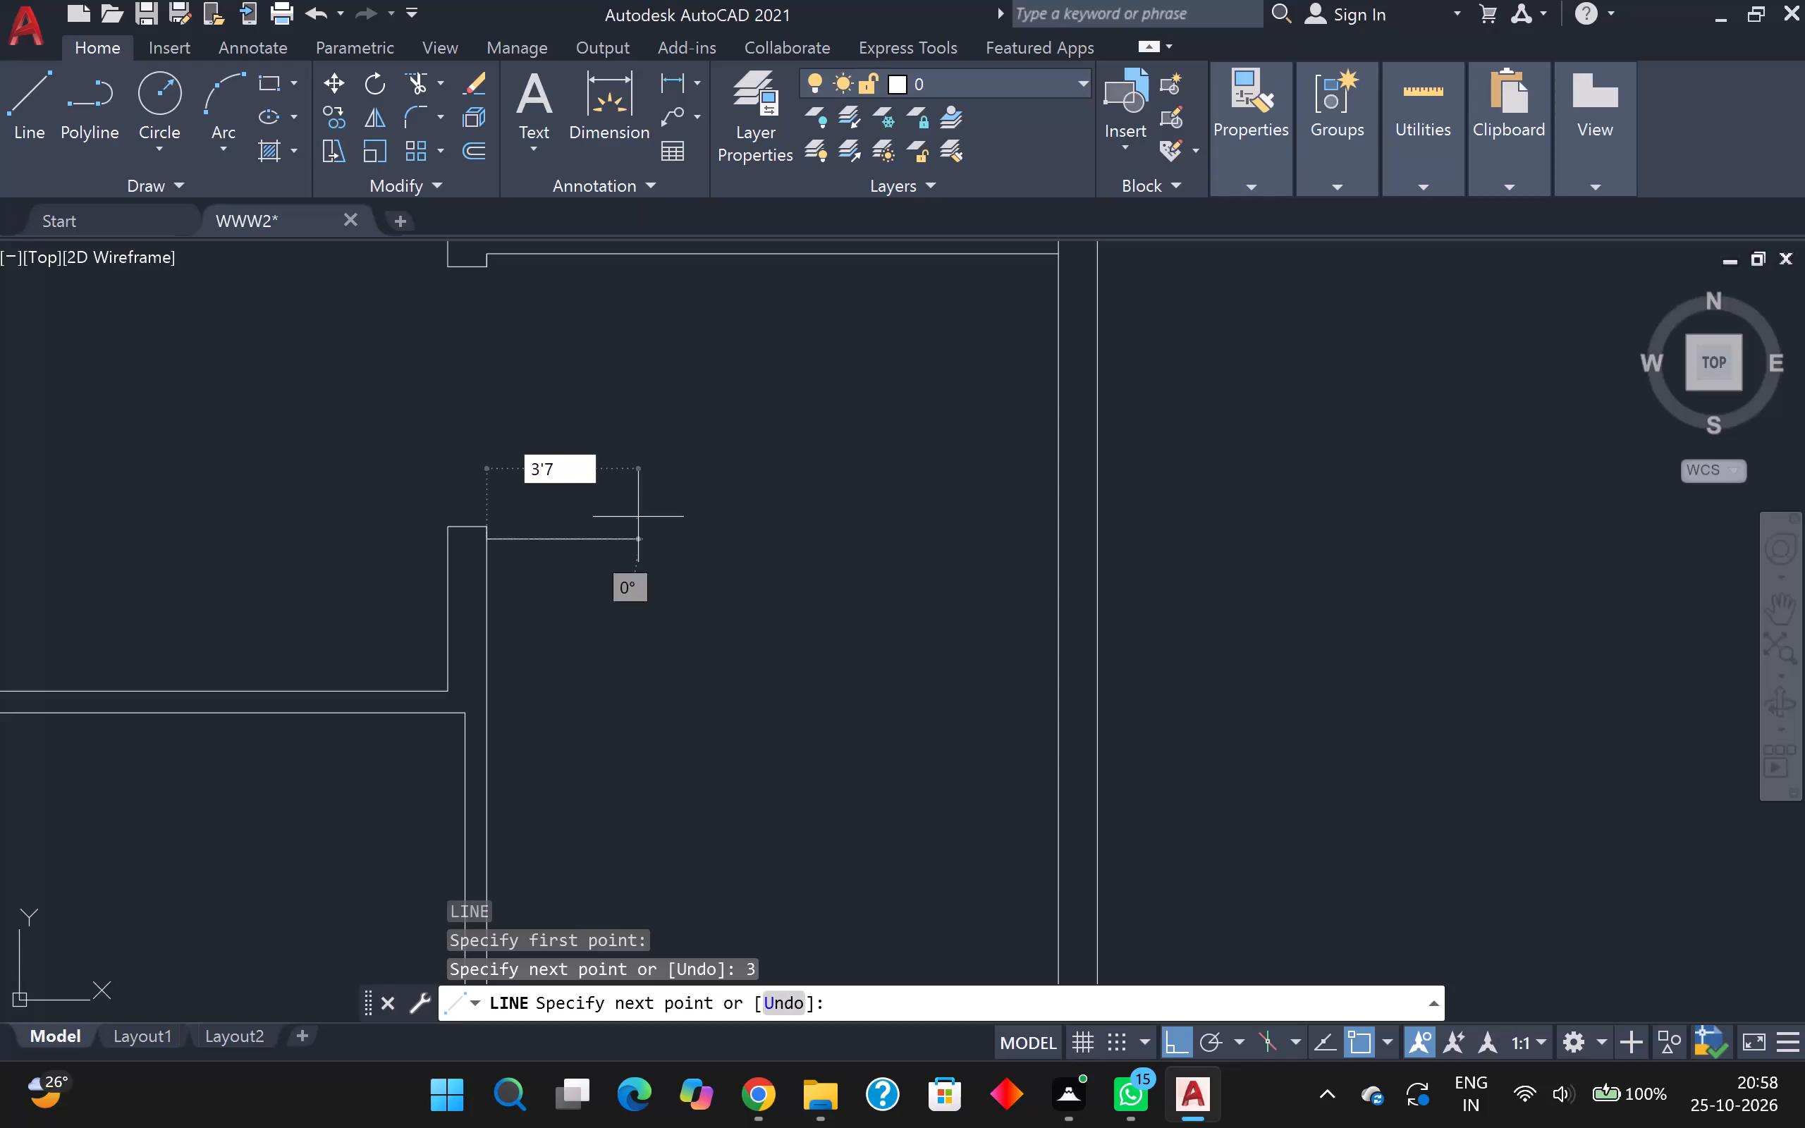
key(Return)
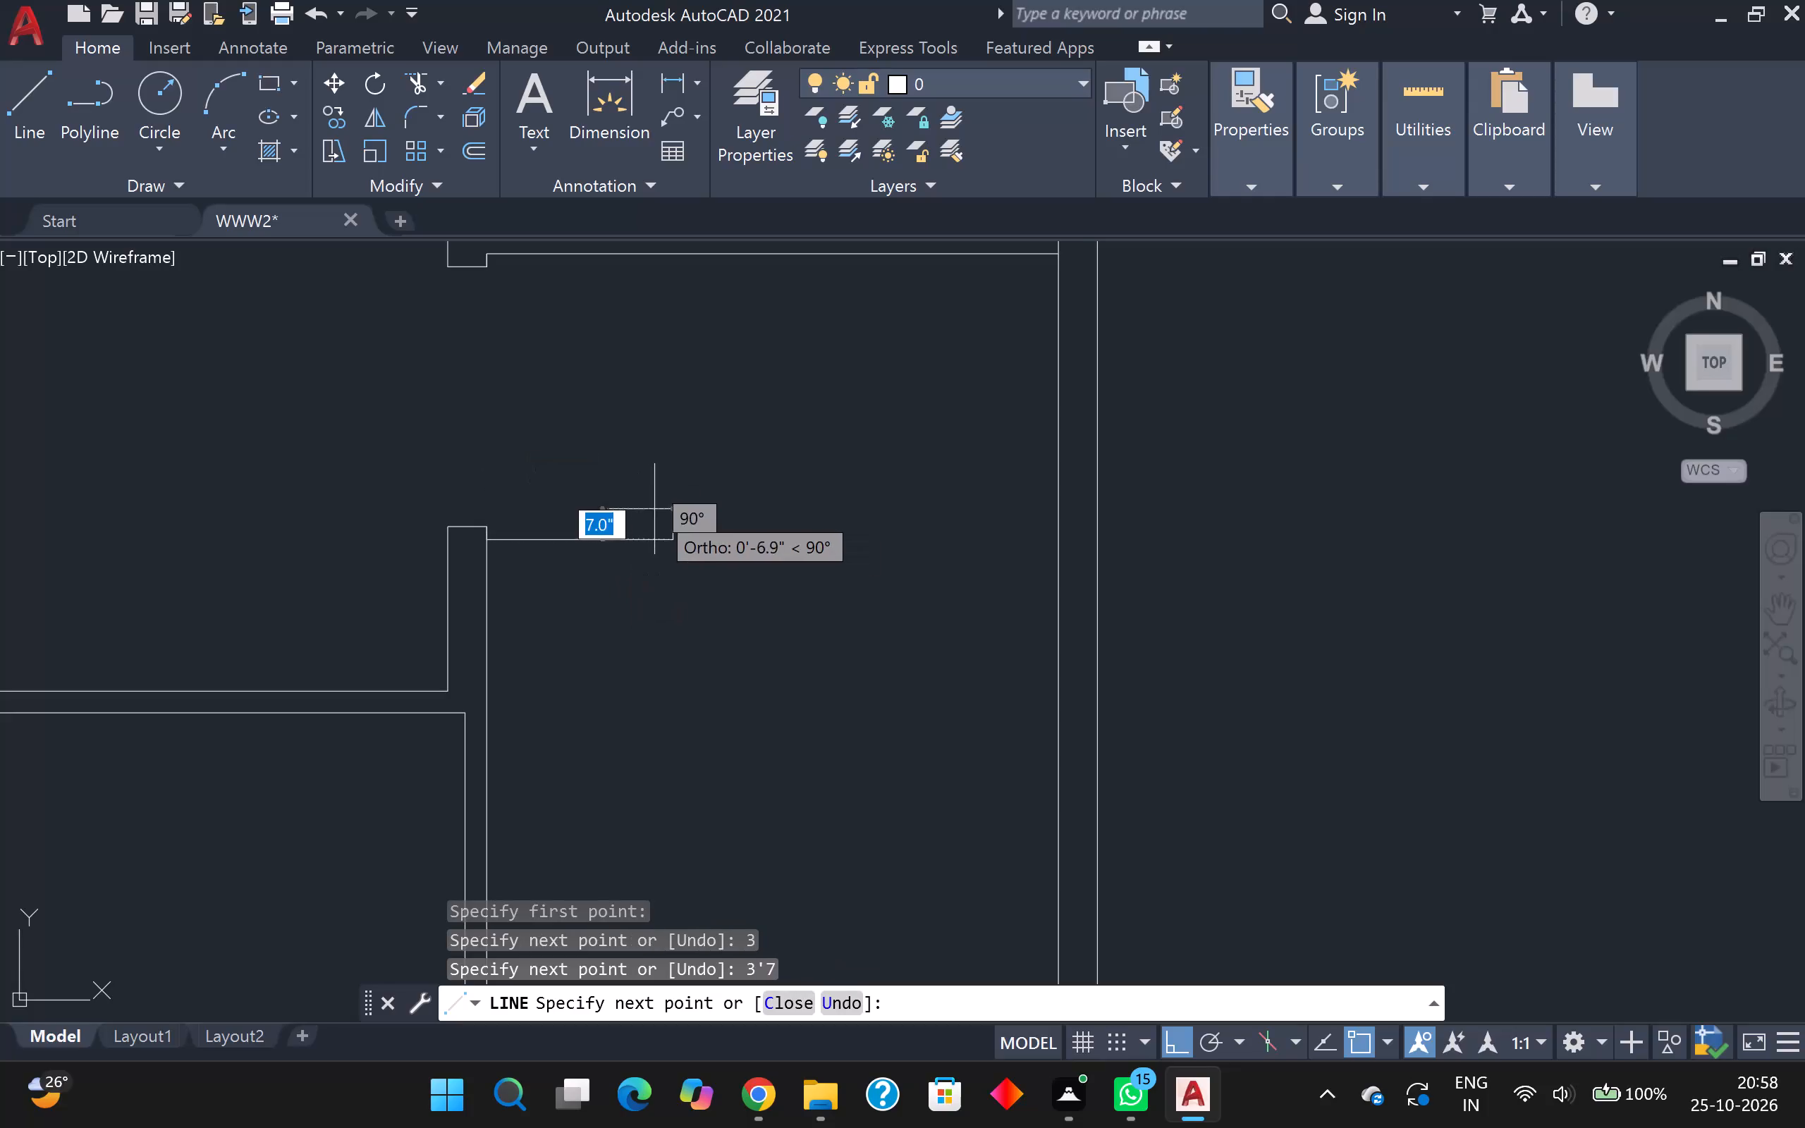
Continue the line about 5'6" north to the lower face of the horizontal wall and end it there.
middle_drag(650, 509, 651, 993)
middle_drag(778, 783, 539, 326)
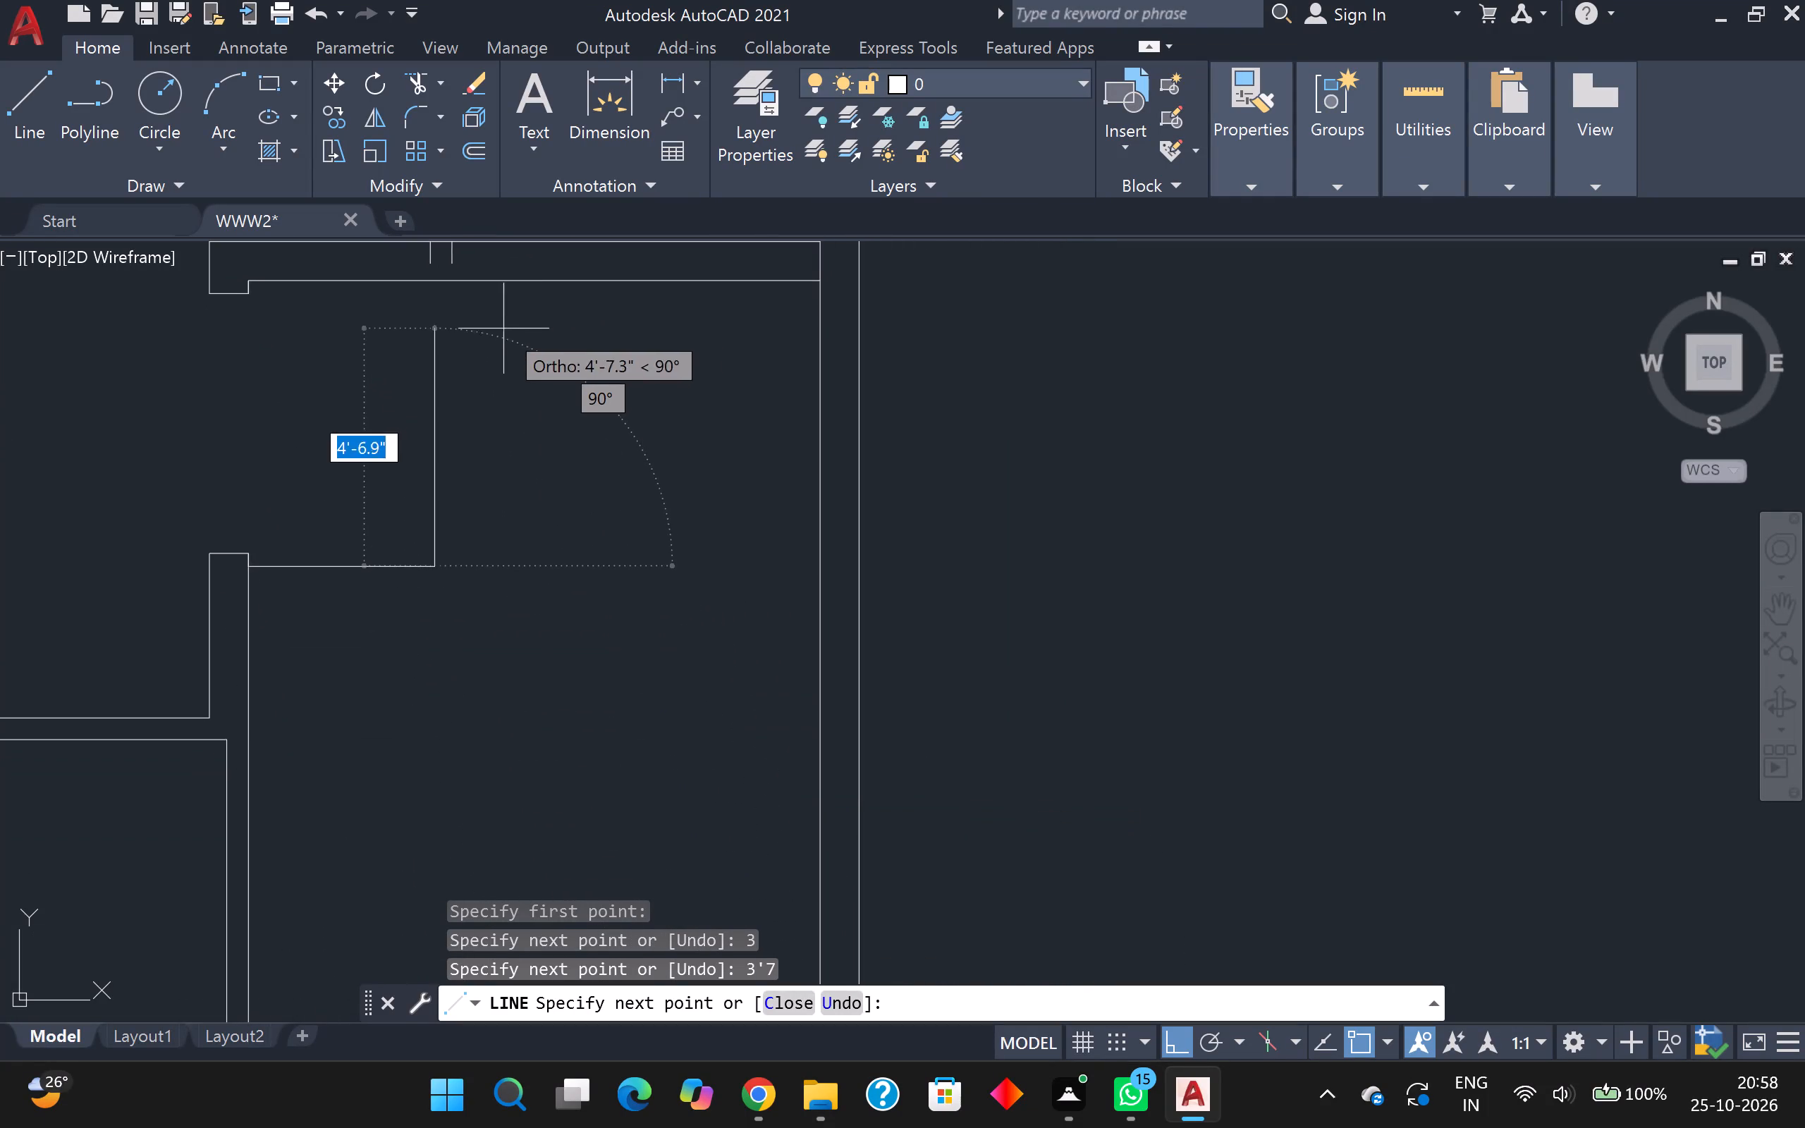
click(433, 276)
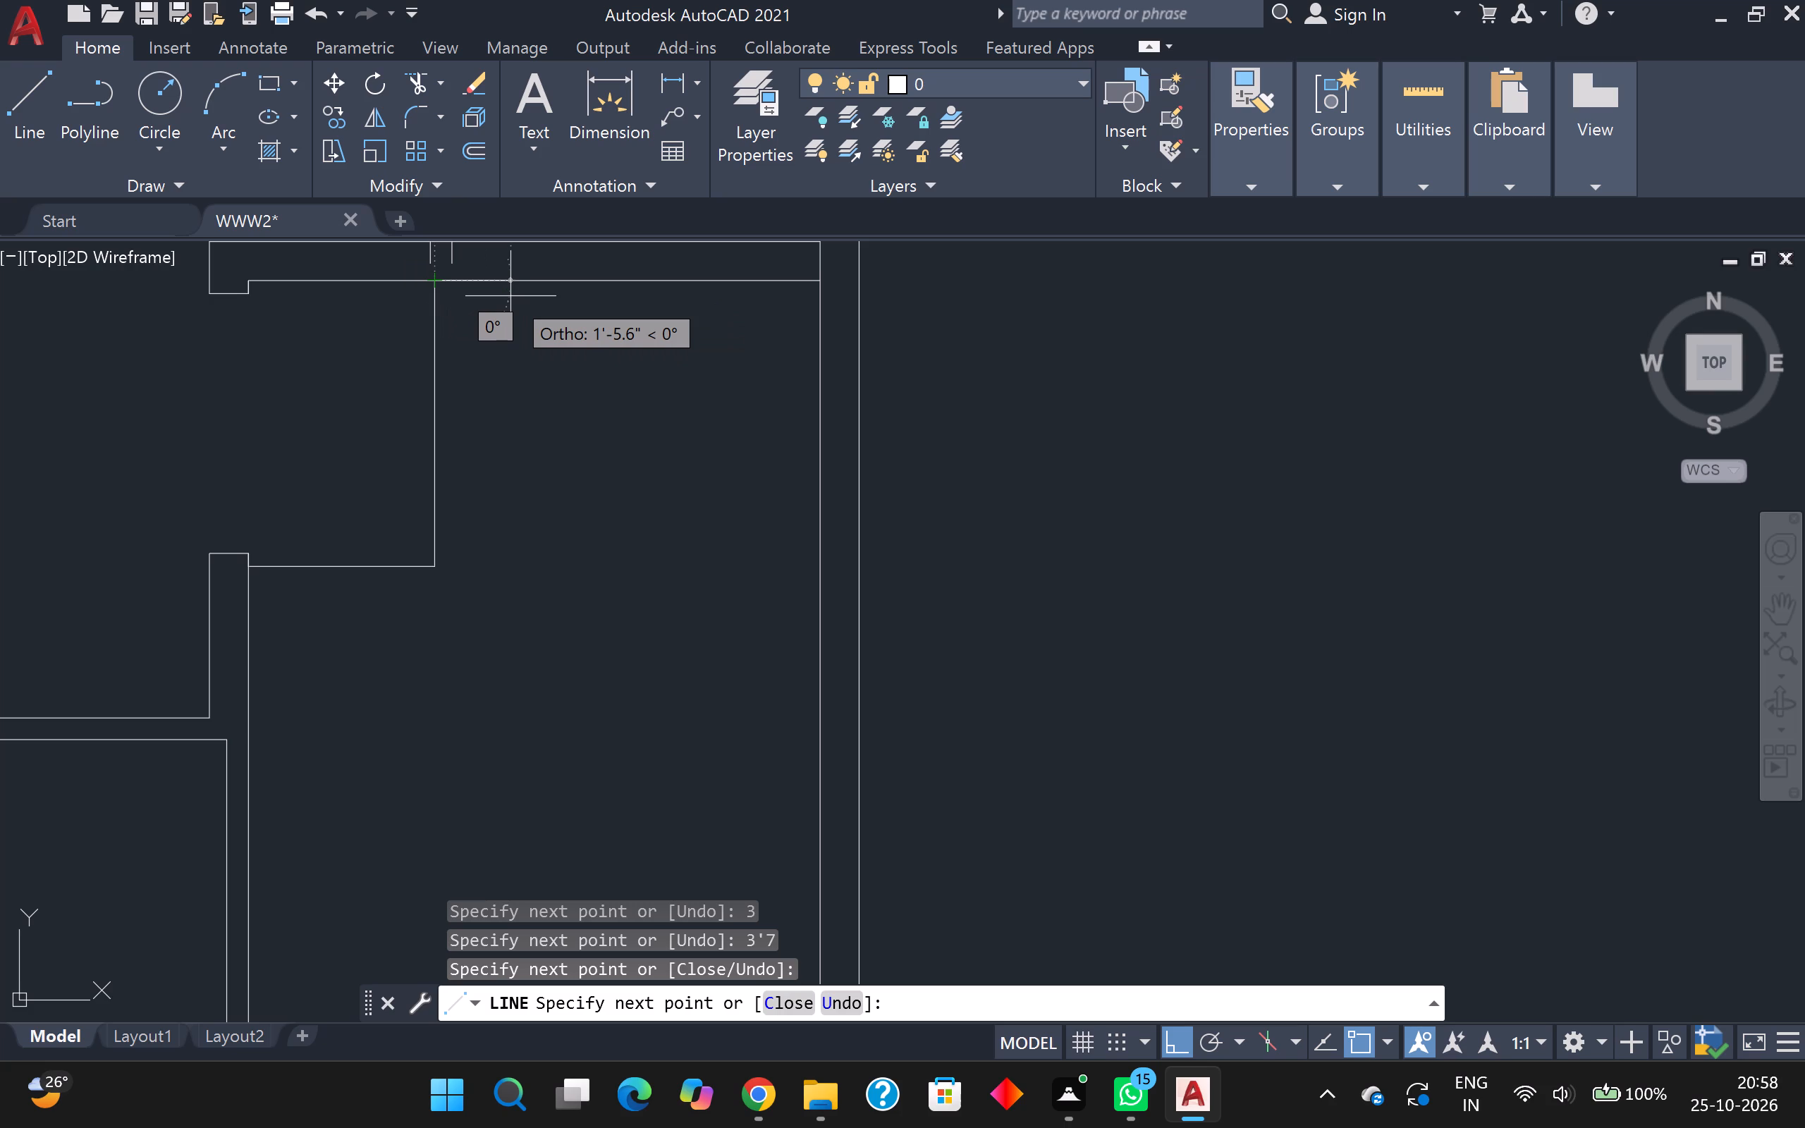
text(10)
key(Escape)
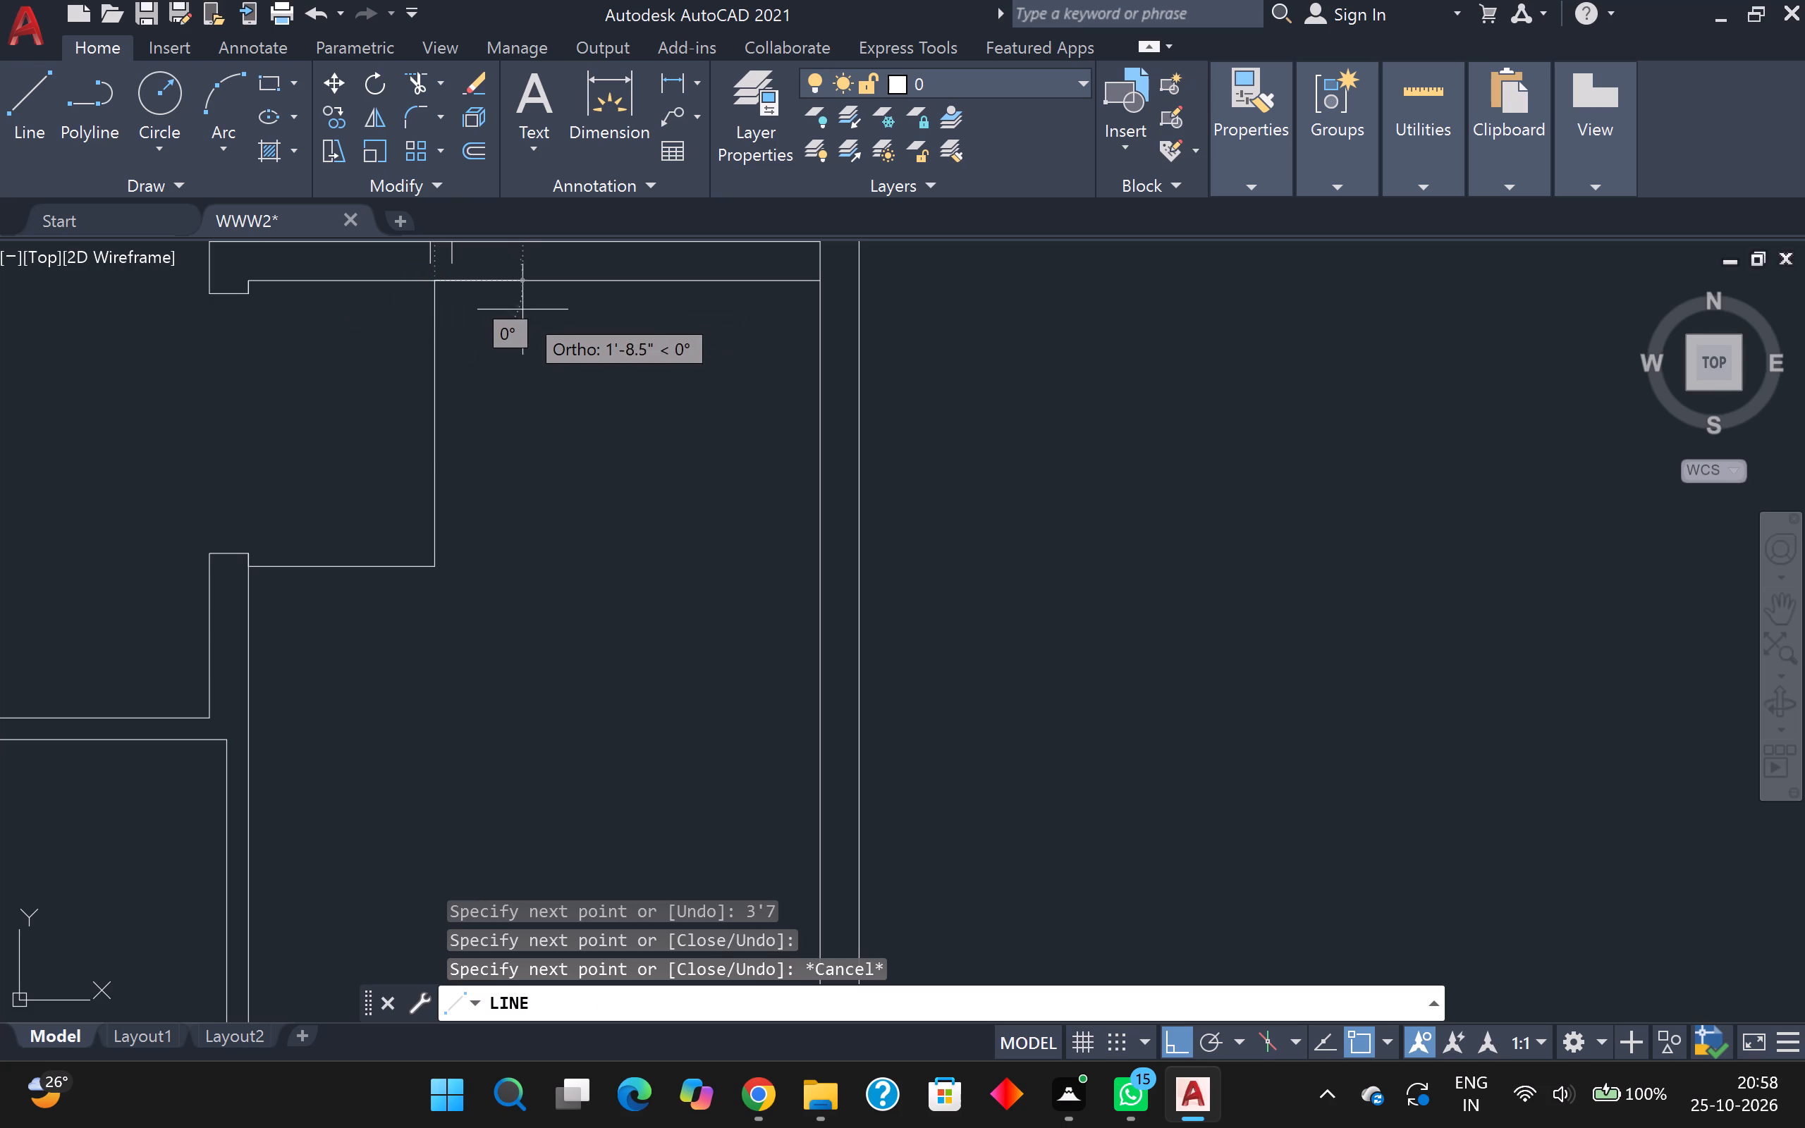
scroll(541, 360, down, 1)
middle_drag(541, 362, 549, 368)
key(Escape)
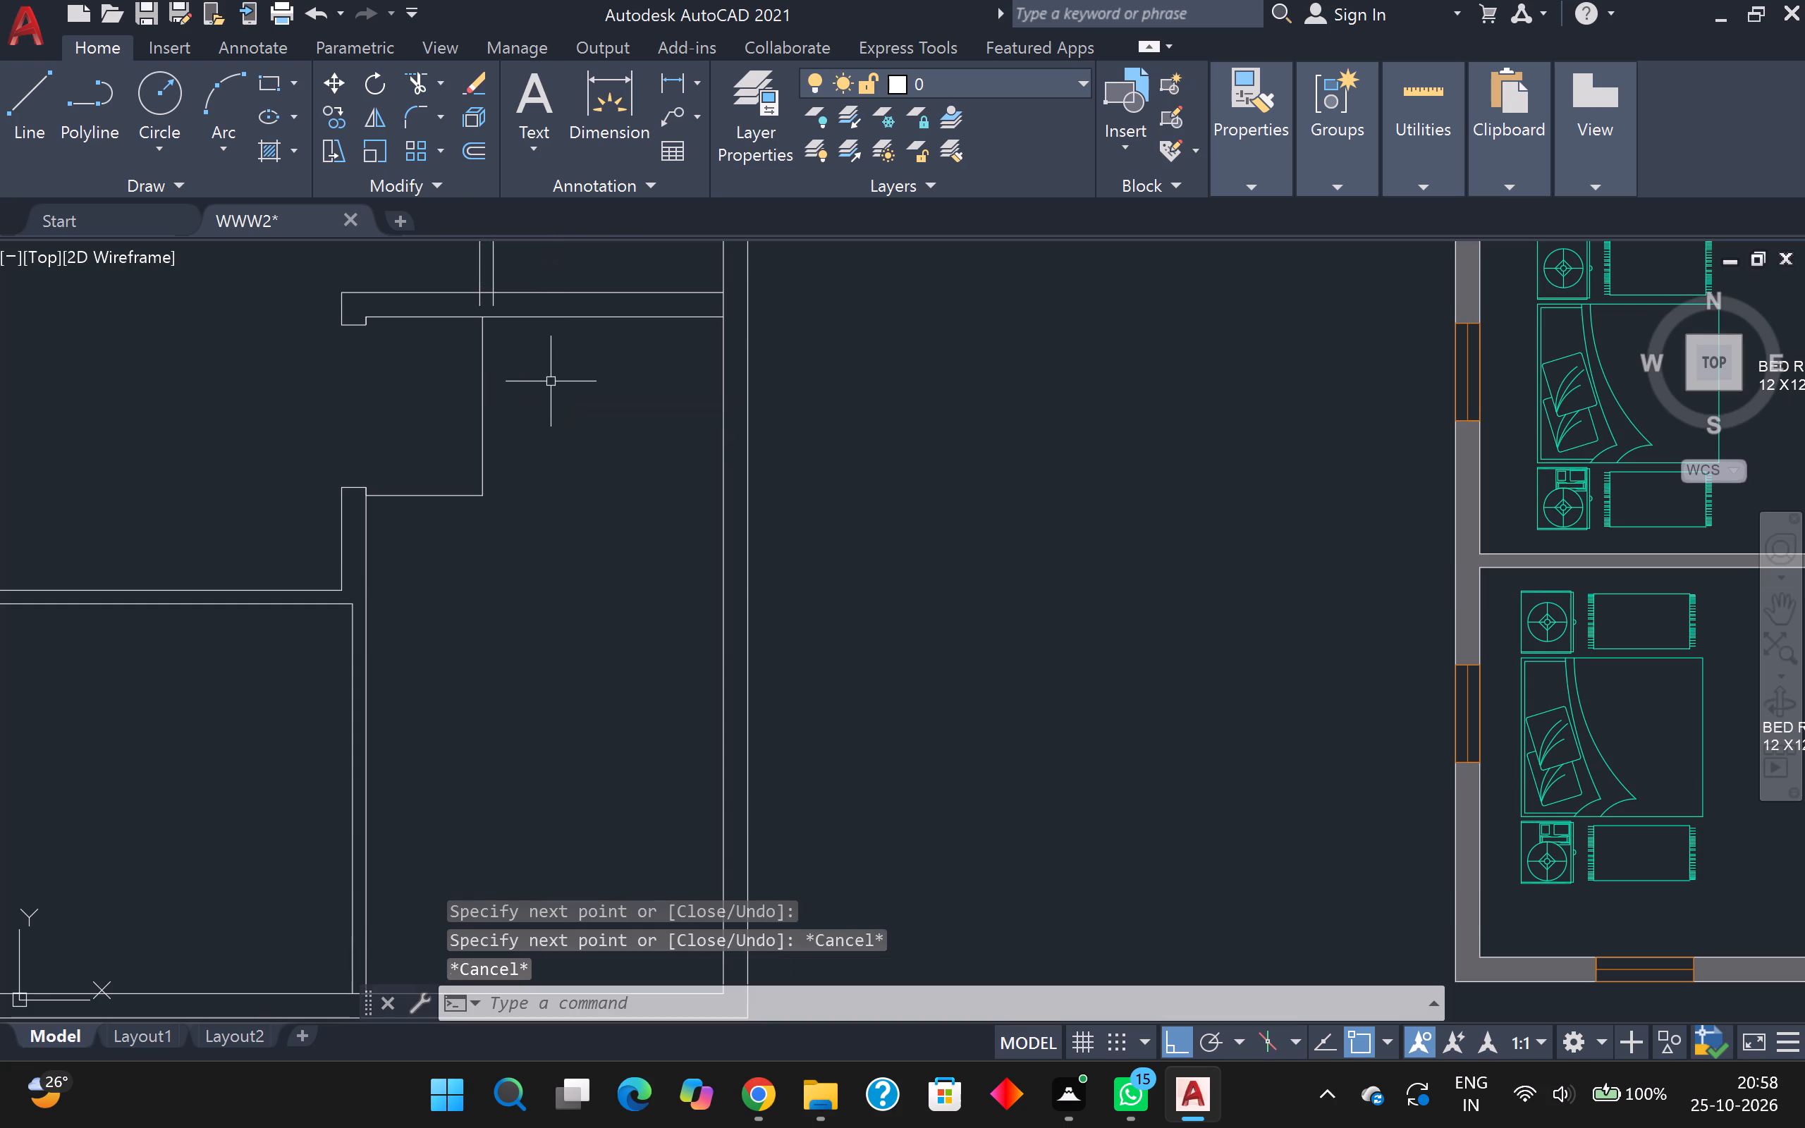
Offset the new vertical line 4'2" to the east.
key(o)
key(Return)
key(Return)
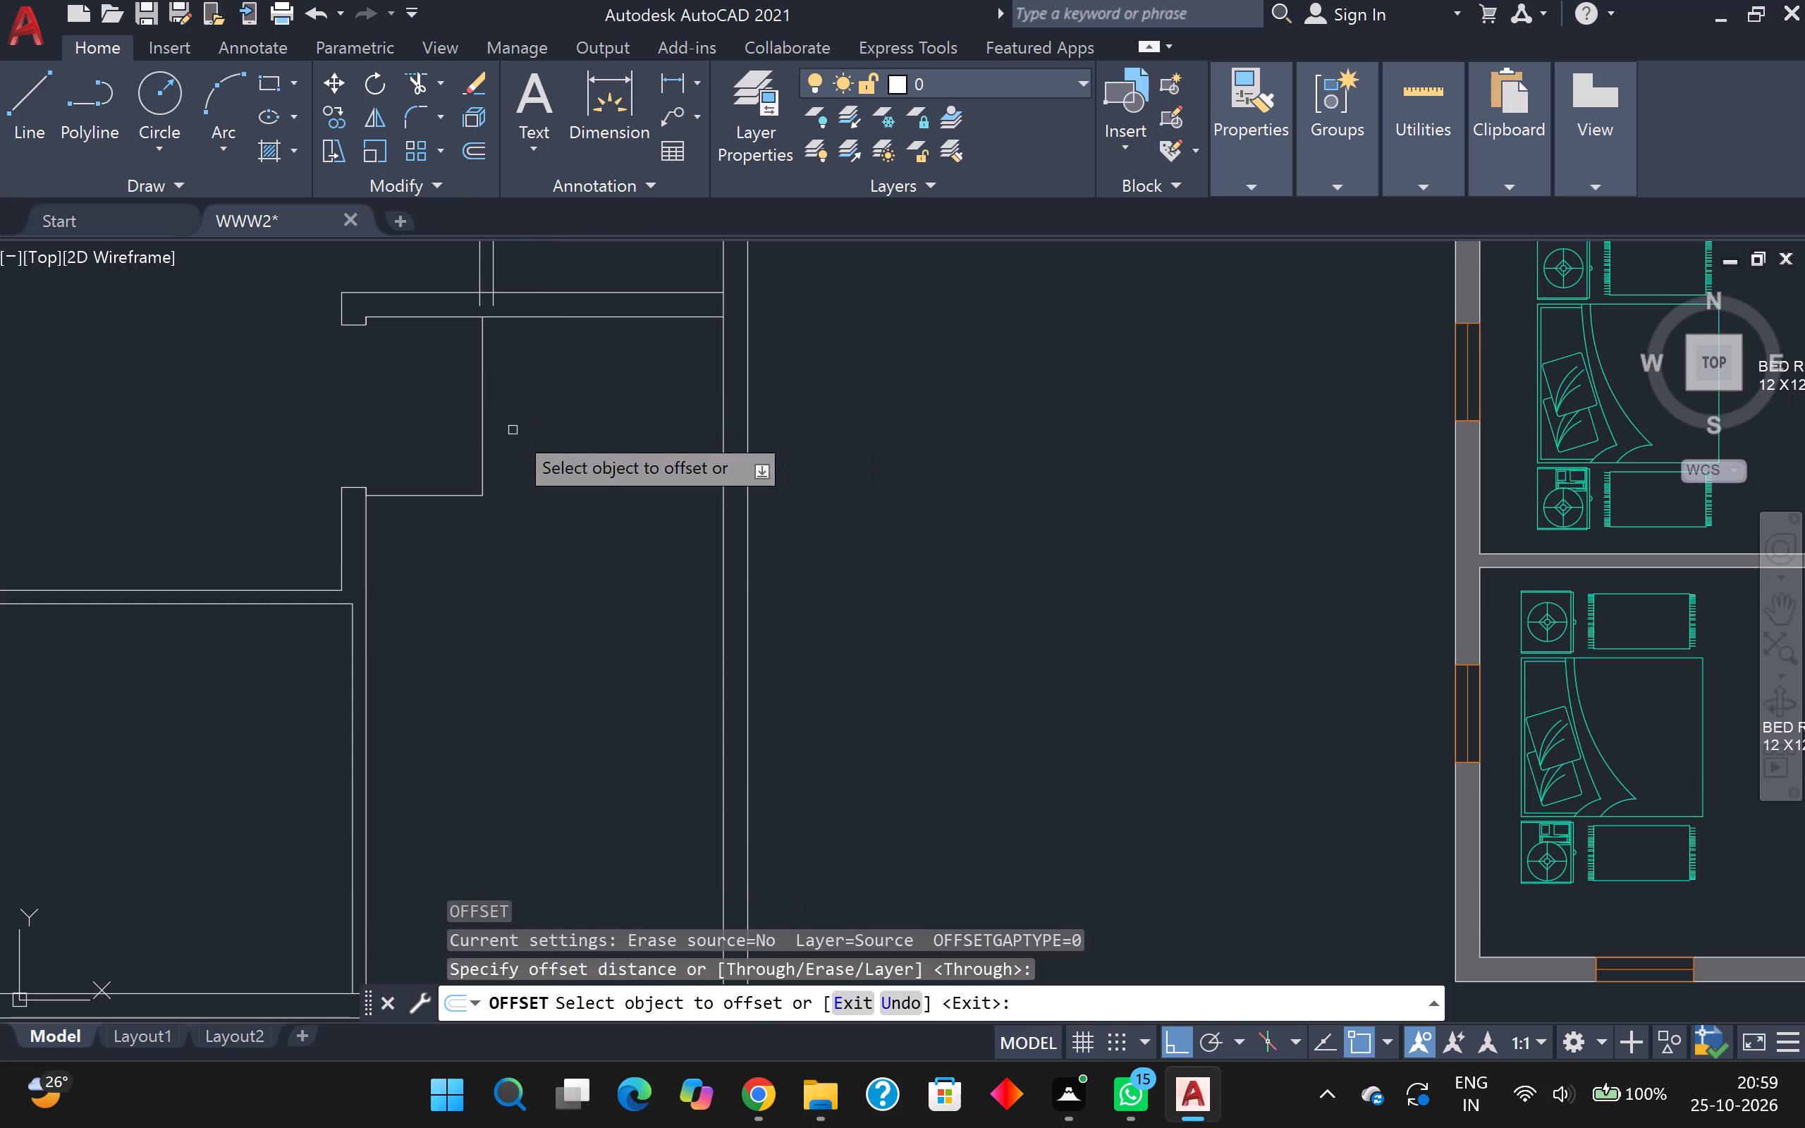
click(483, 426)
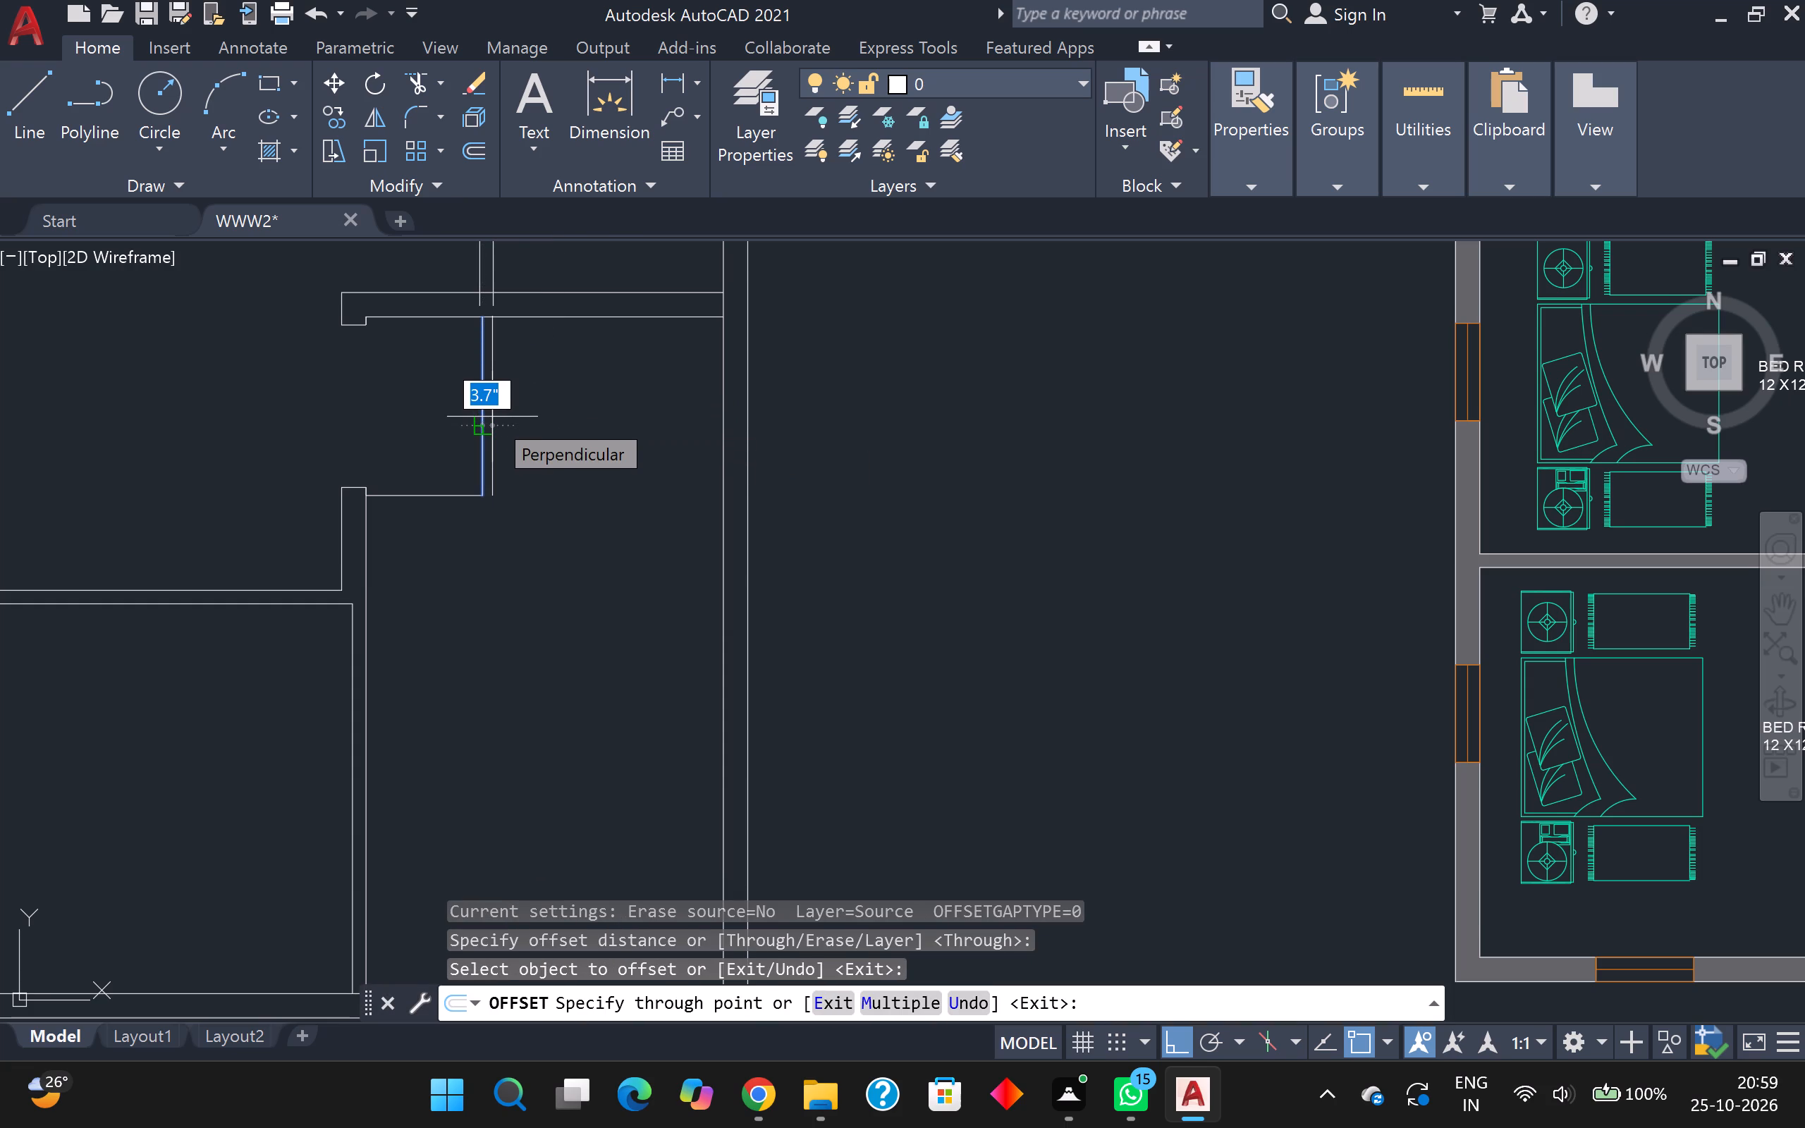
text(4'2)
key(Return)
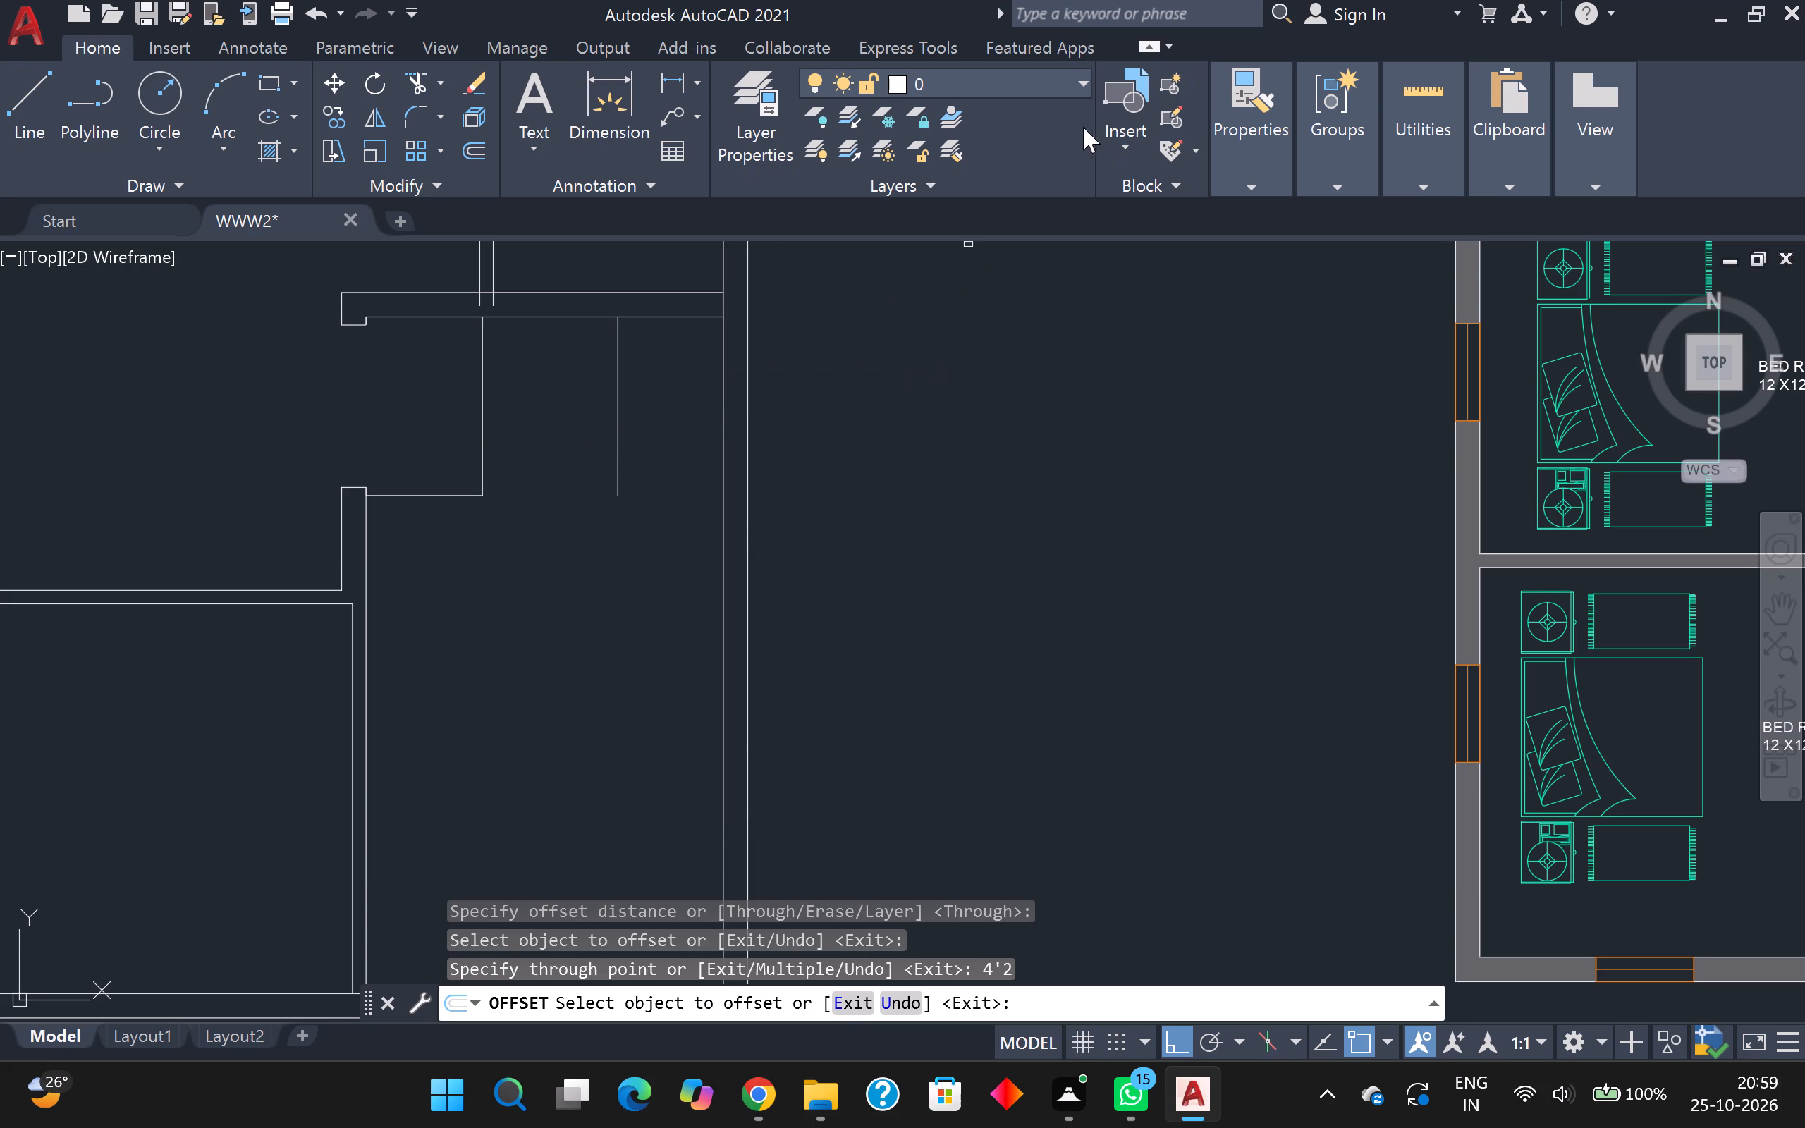
Measure the gap between the offset vertical line and the east outer wall with Quick measure.
click(1409, 92)
drag(1447, 214, 1447, 221)
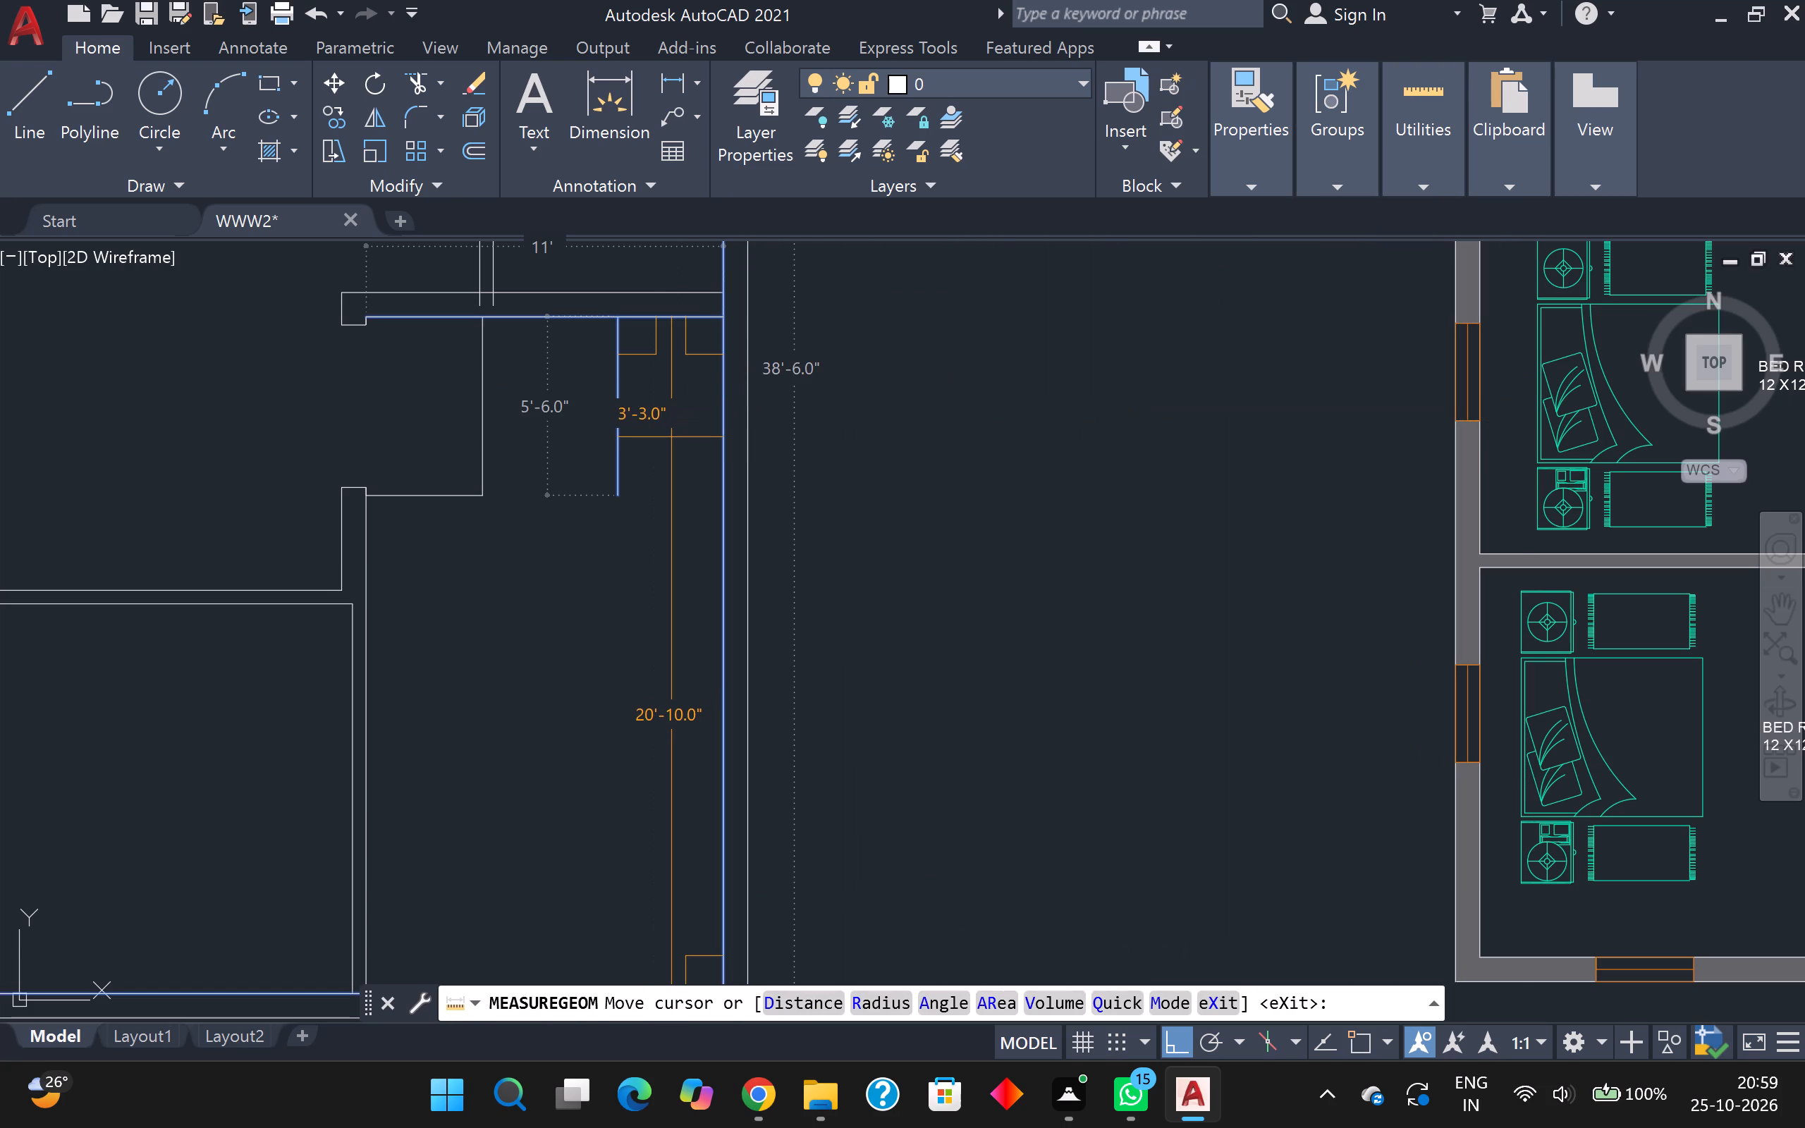
key(Escape)
Draw a horizontal line from the lower end of the offset vertical line to the inner face of the east outer wall.
scroll(671, 434, down, 1)
key(l)
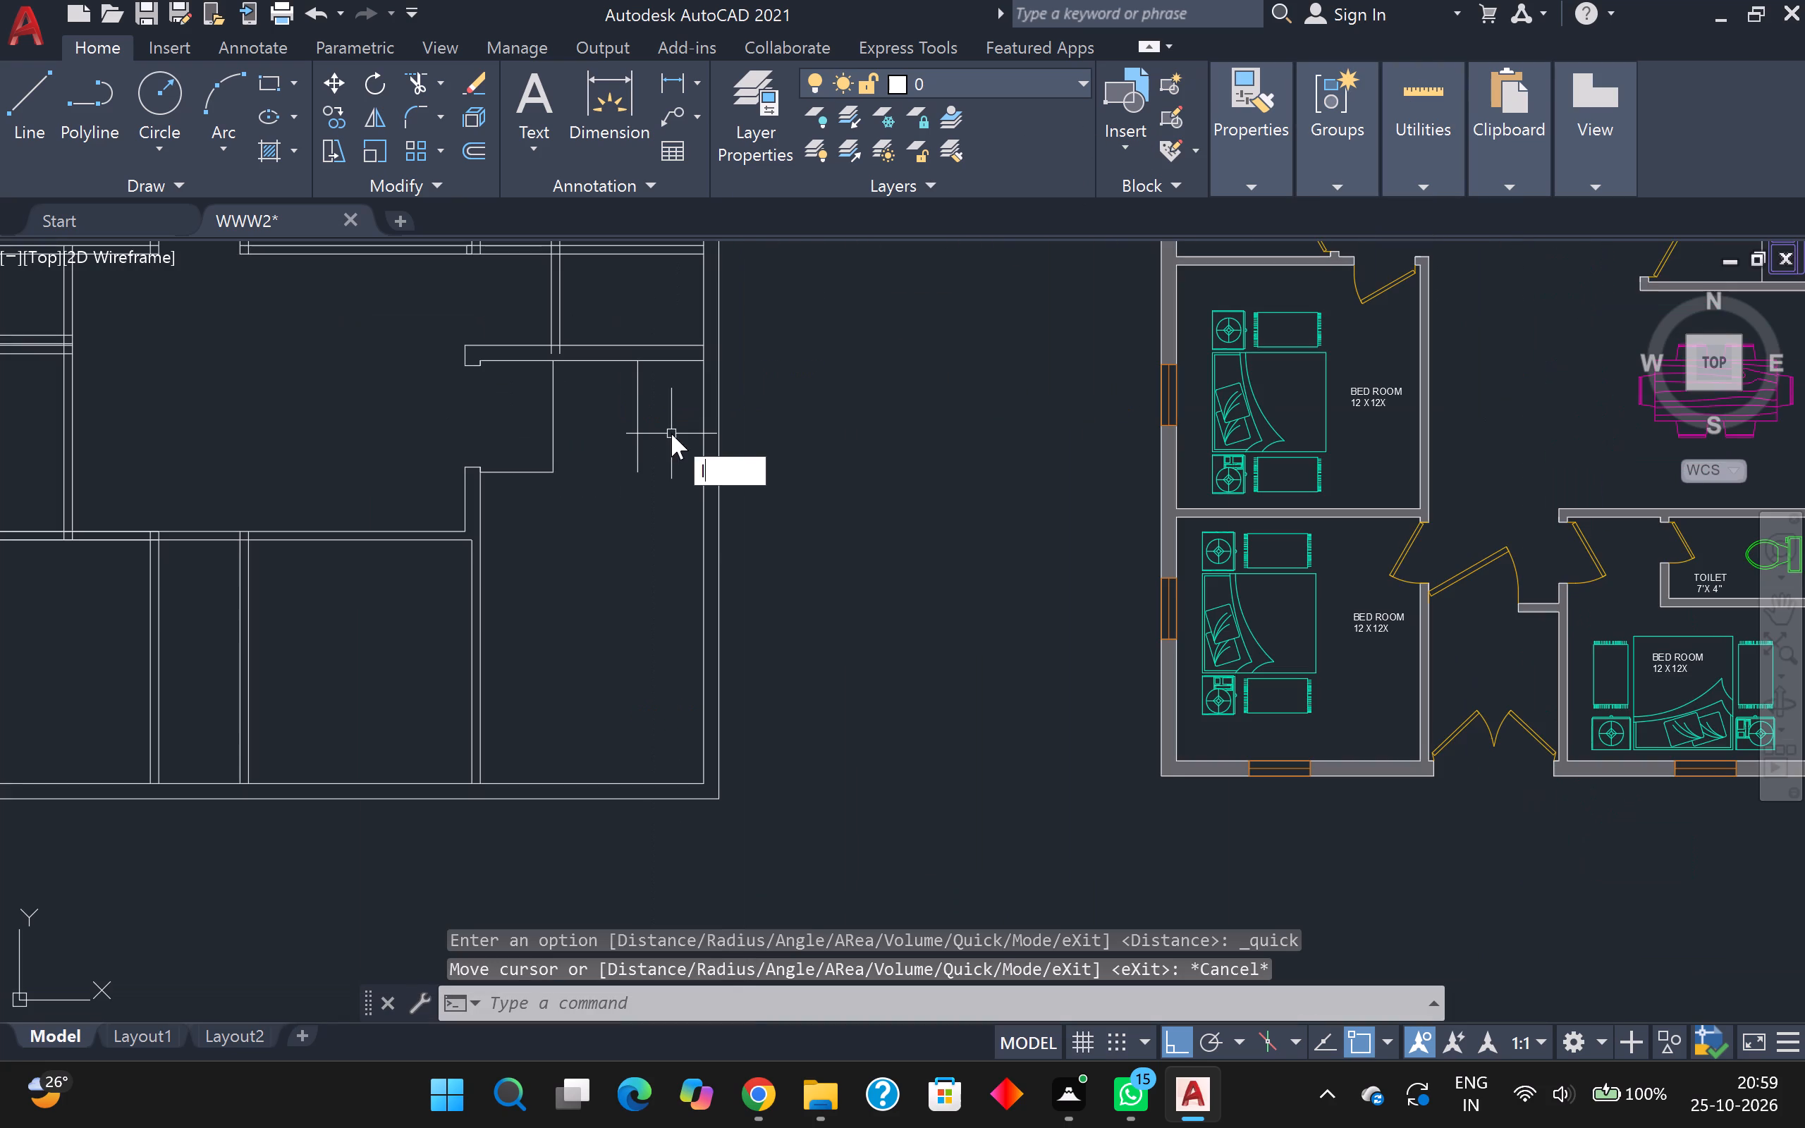
key(Return)
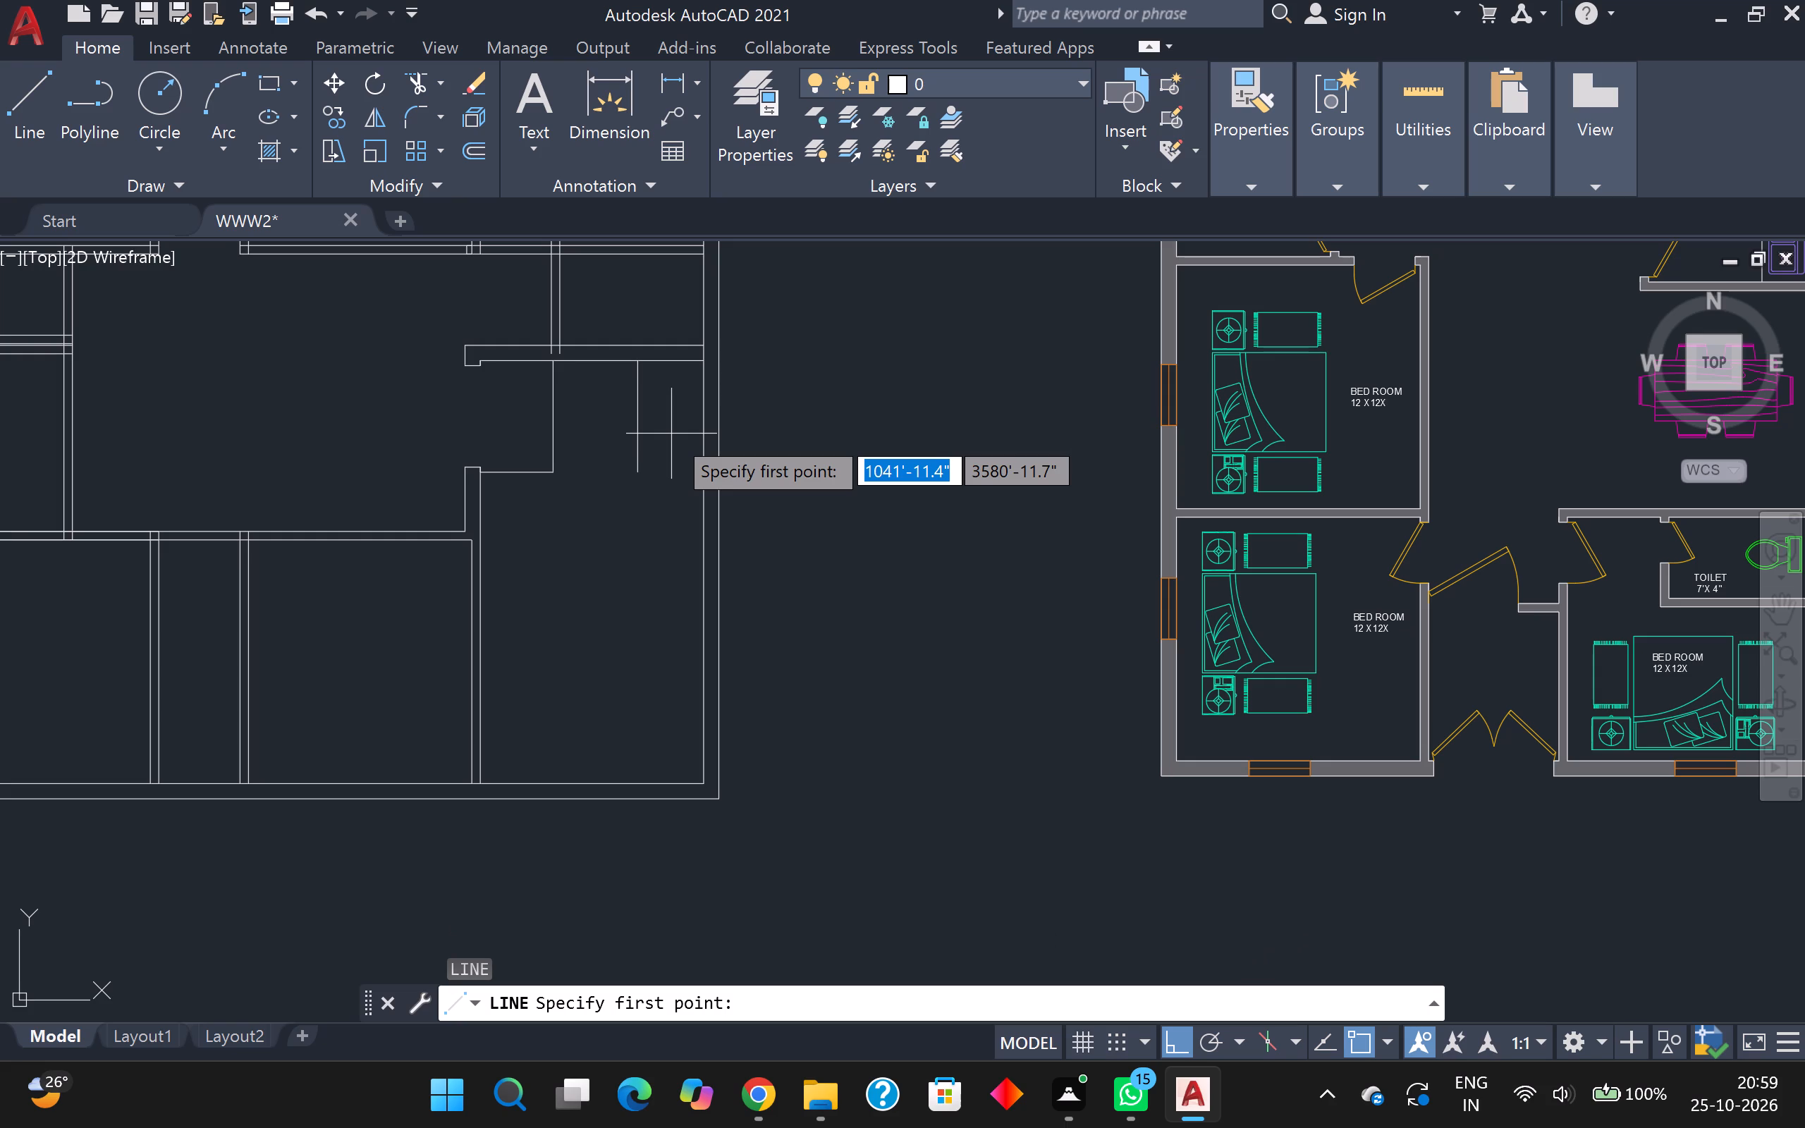
scroll(680, 462, up, 1)
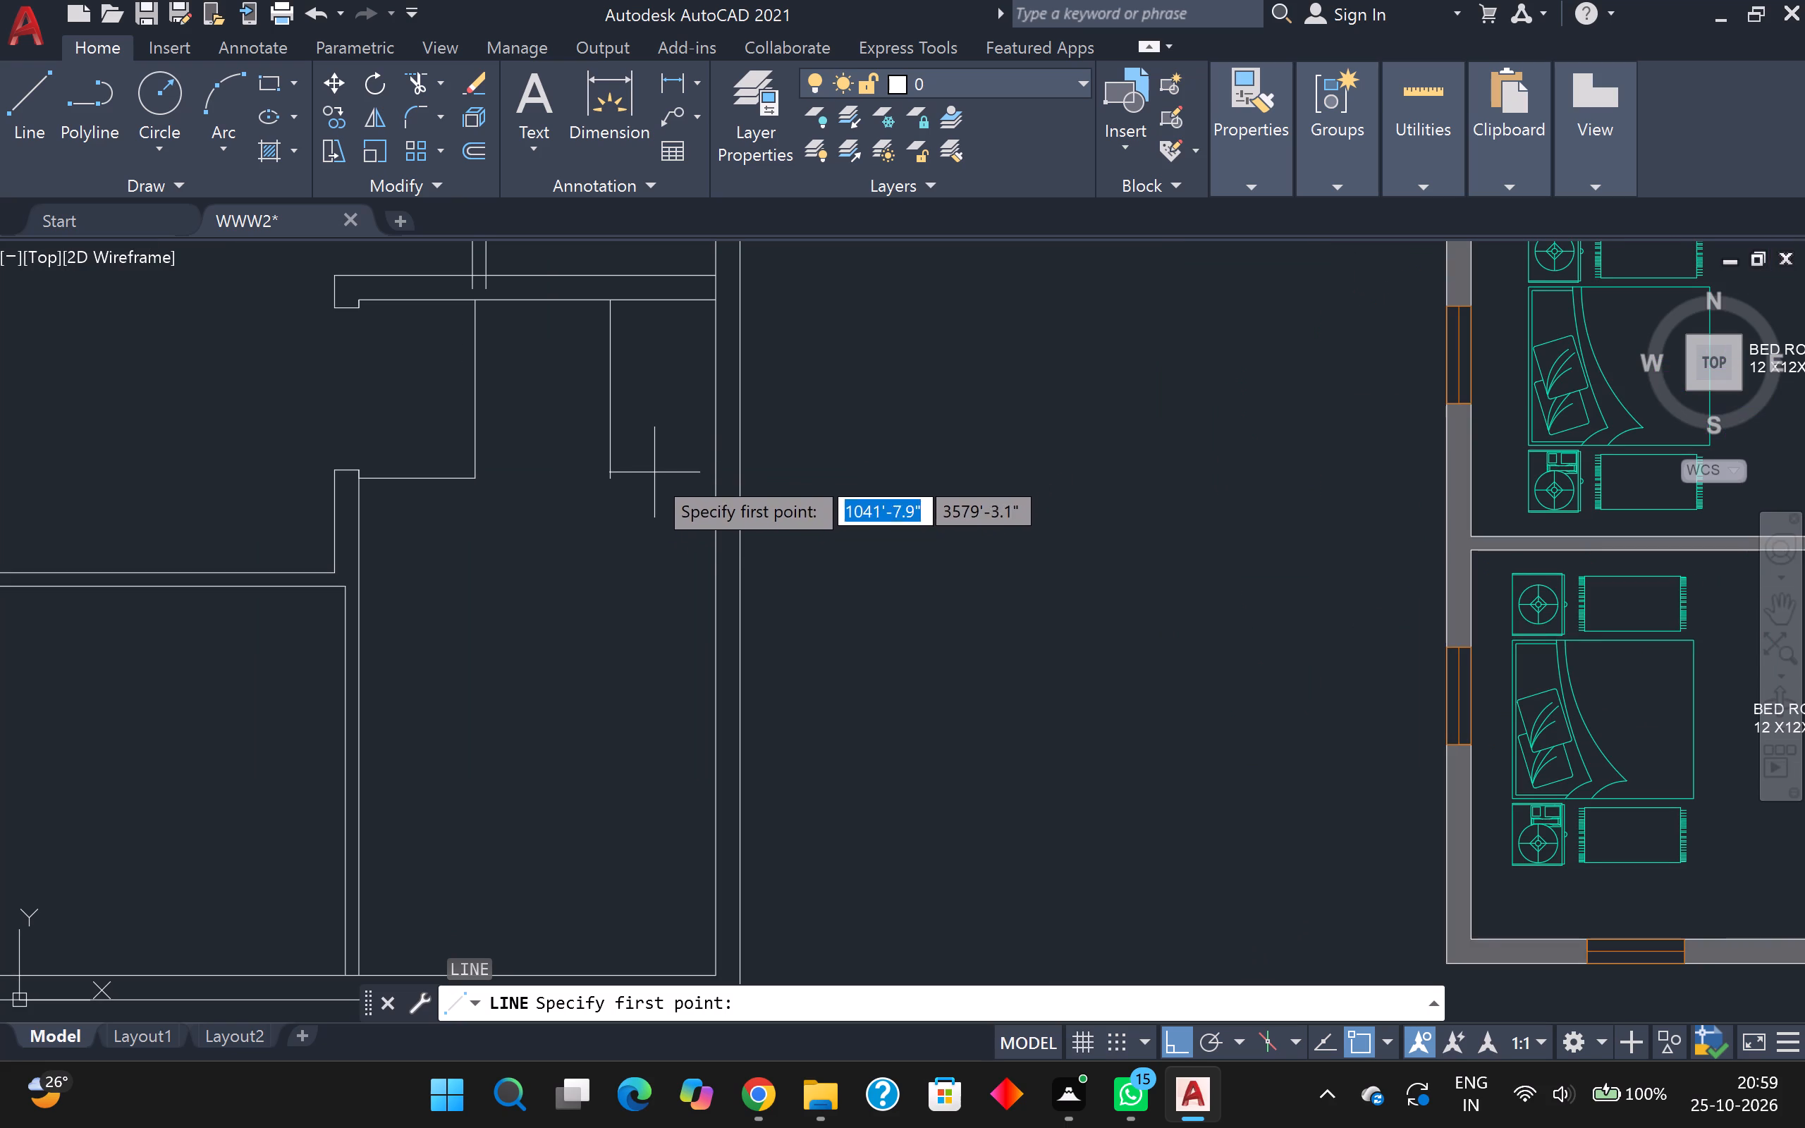
click(607, 479)
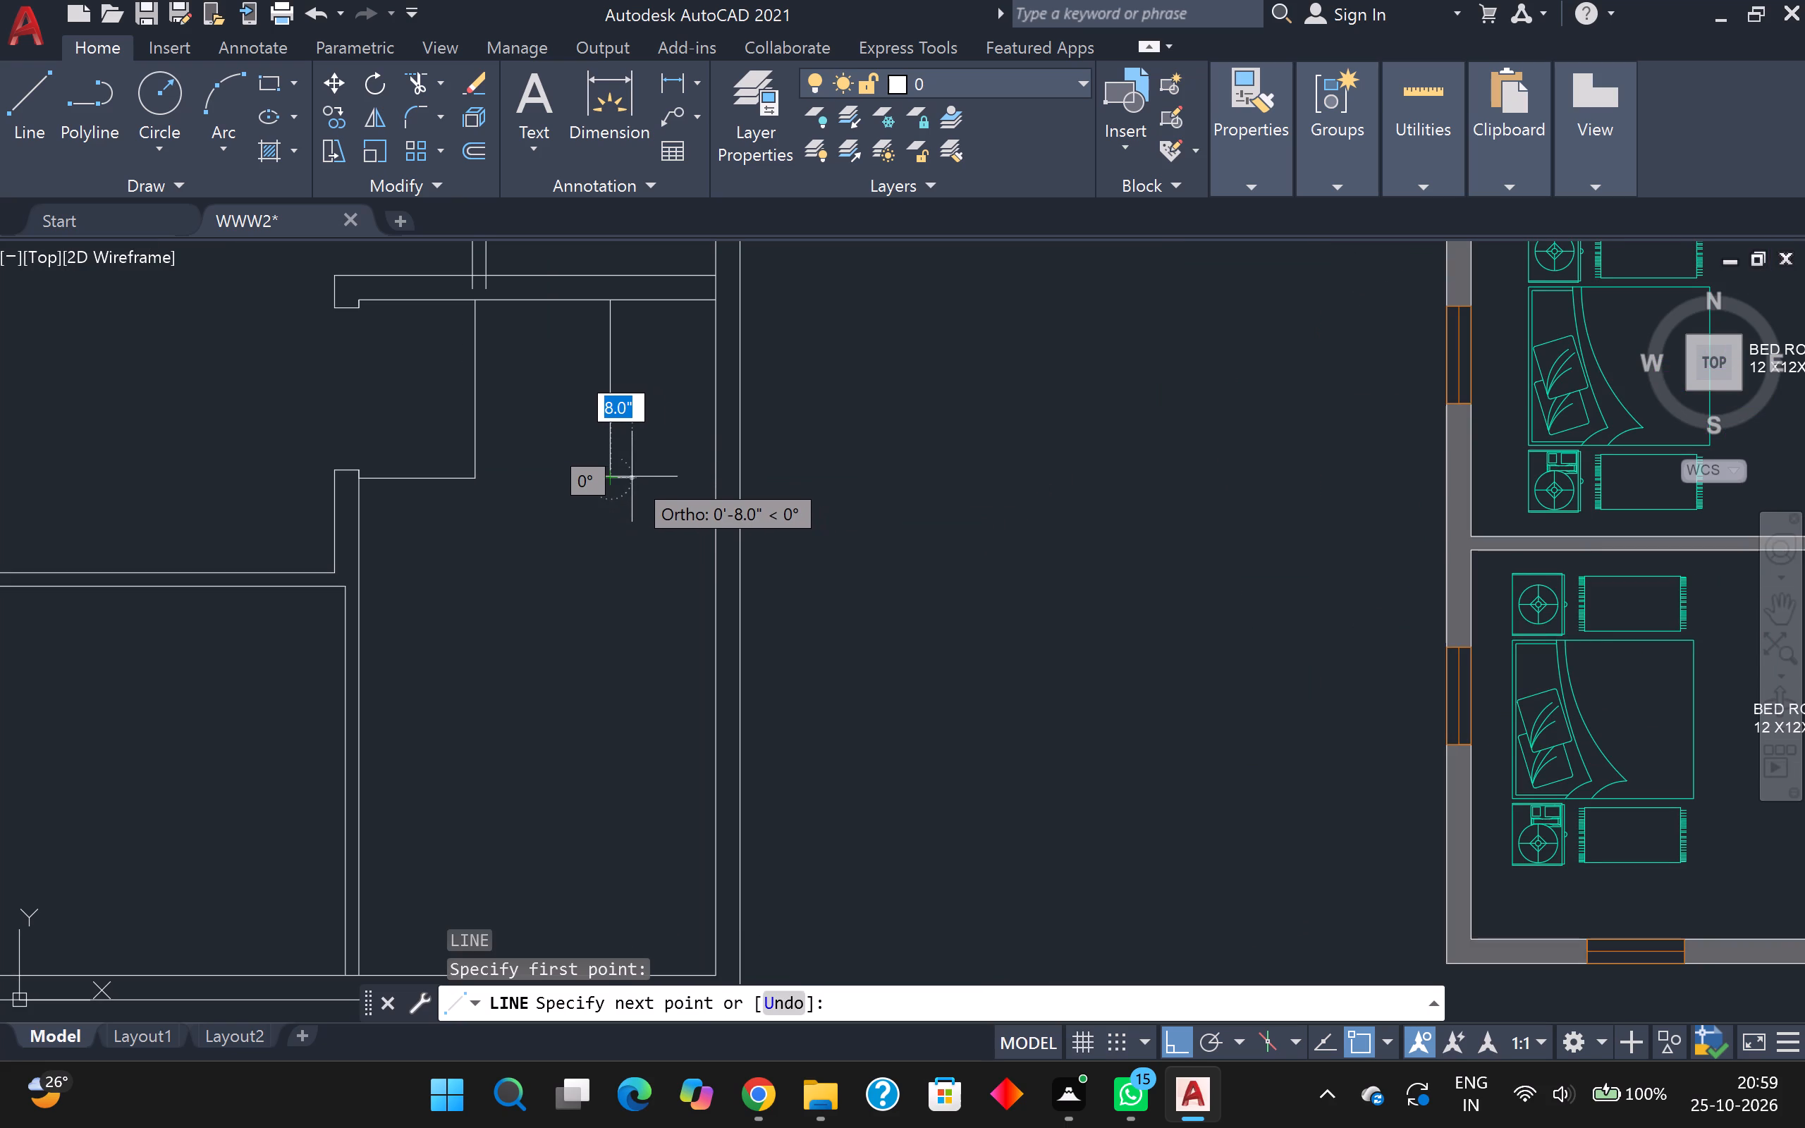
click(708, 482)
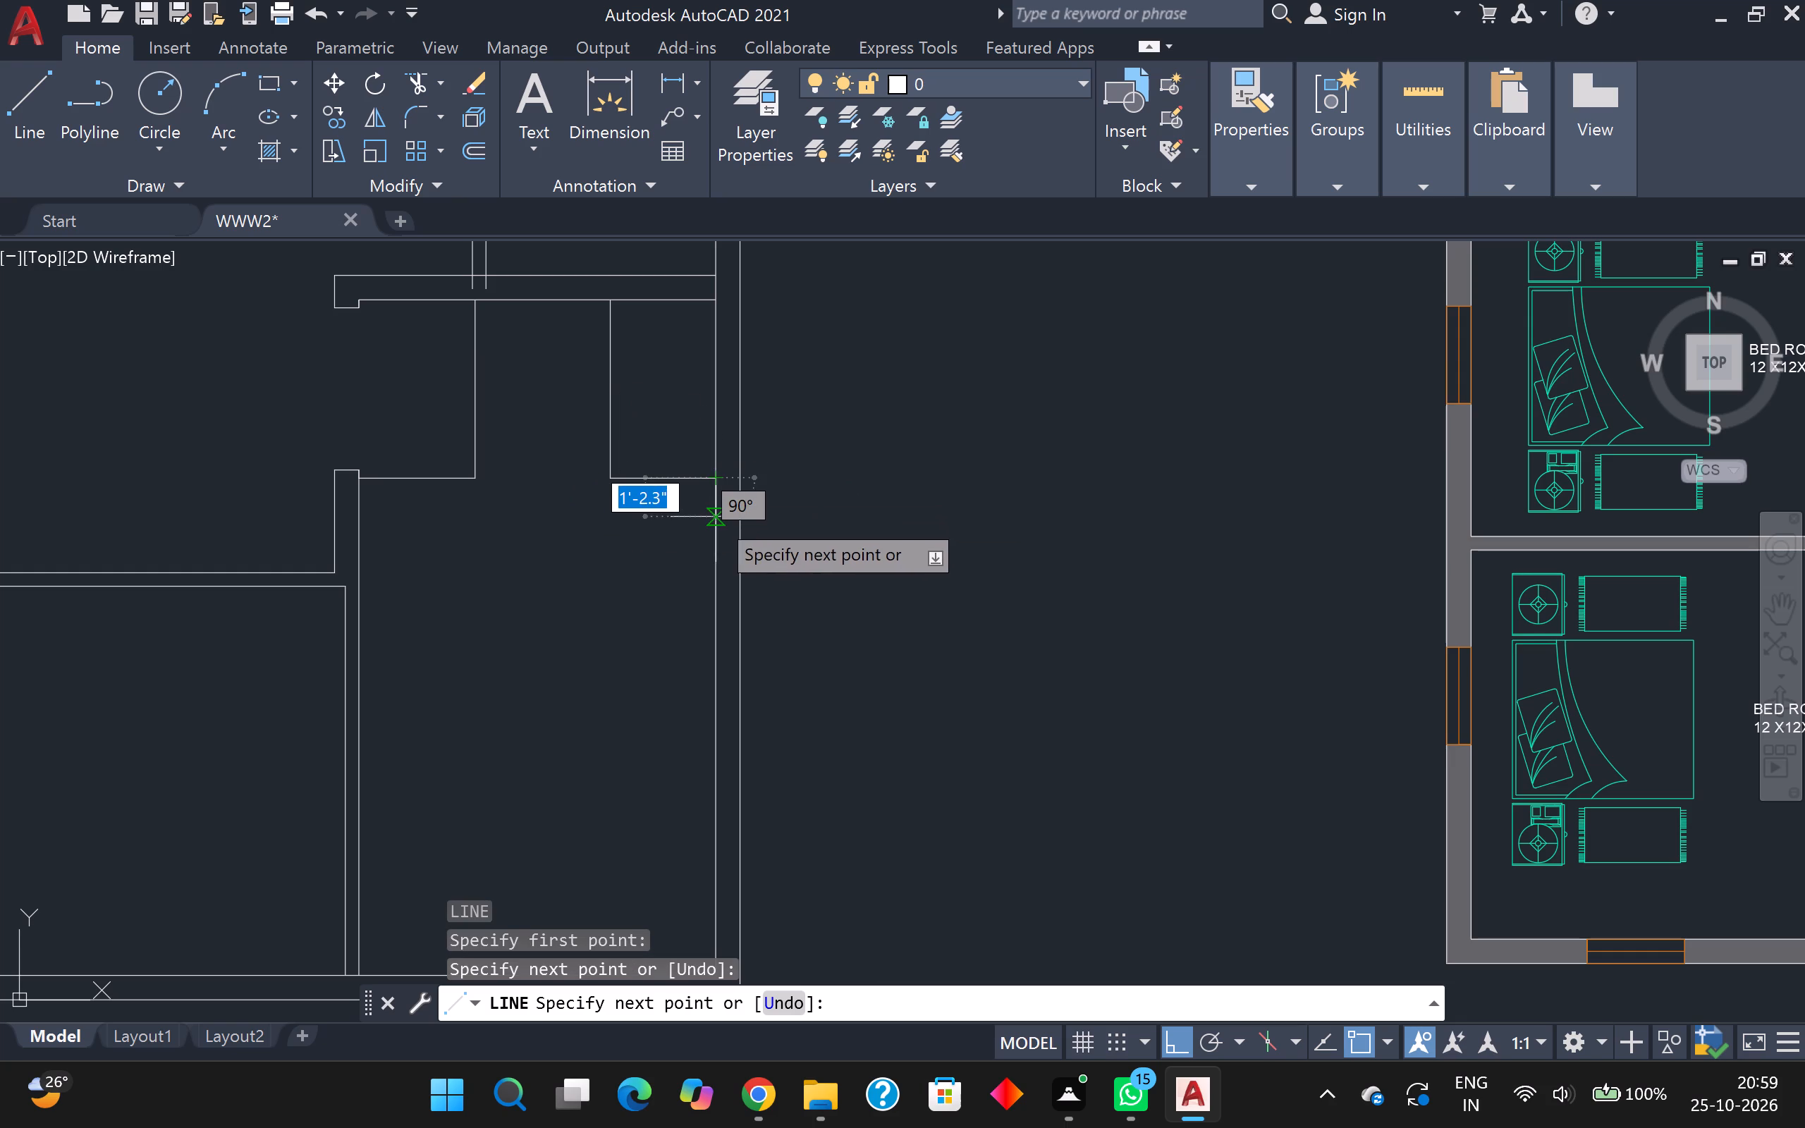
key(Escape)
Offset the short horizontal line at the east wall 10'9" to the south.
key(o)
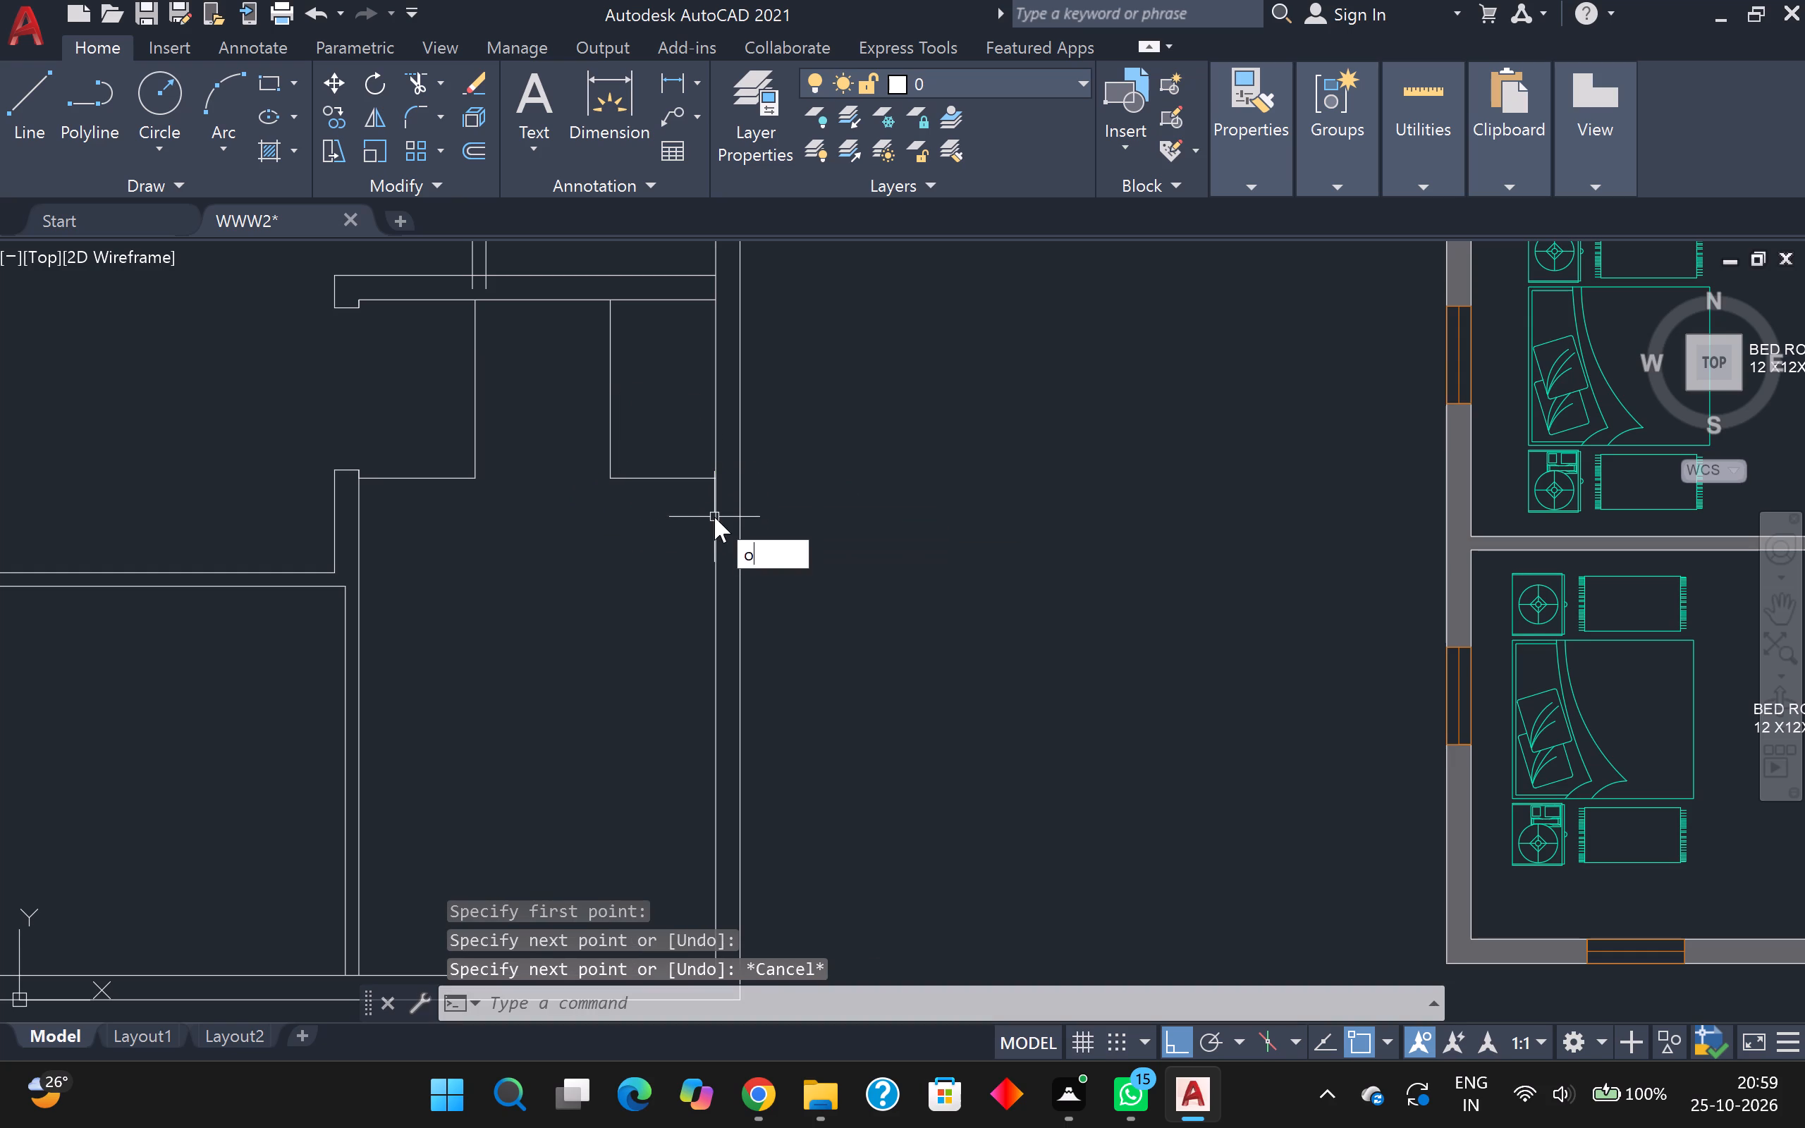
key(Return)
key(Return)
click(679, 478)
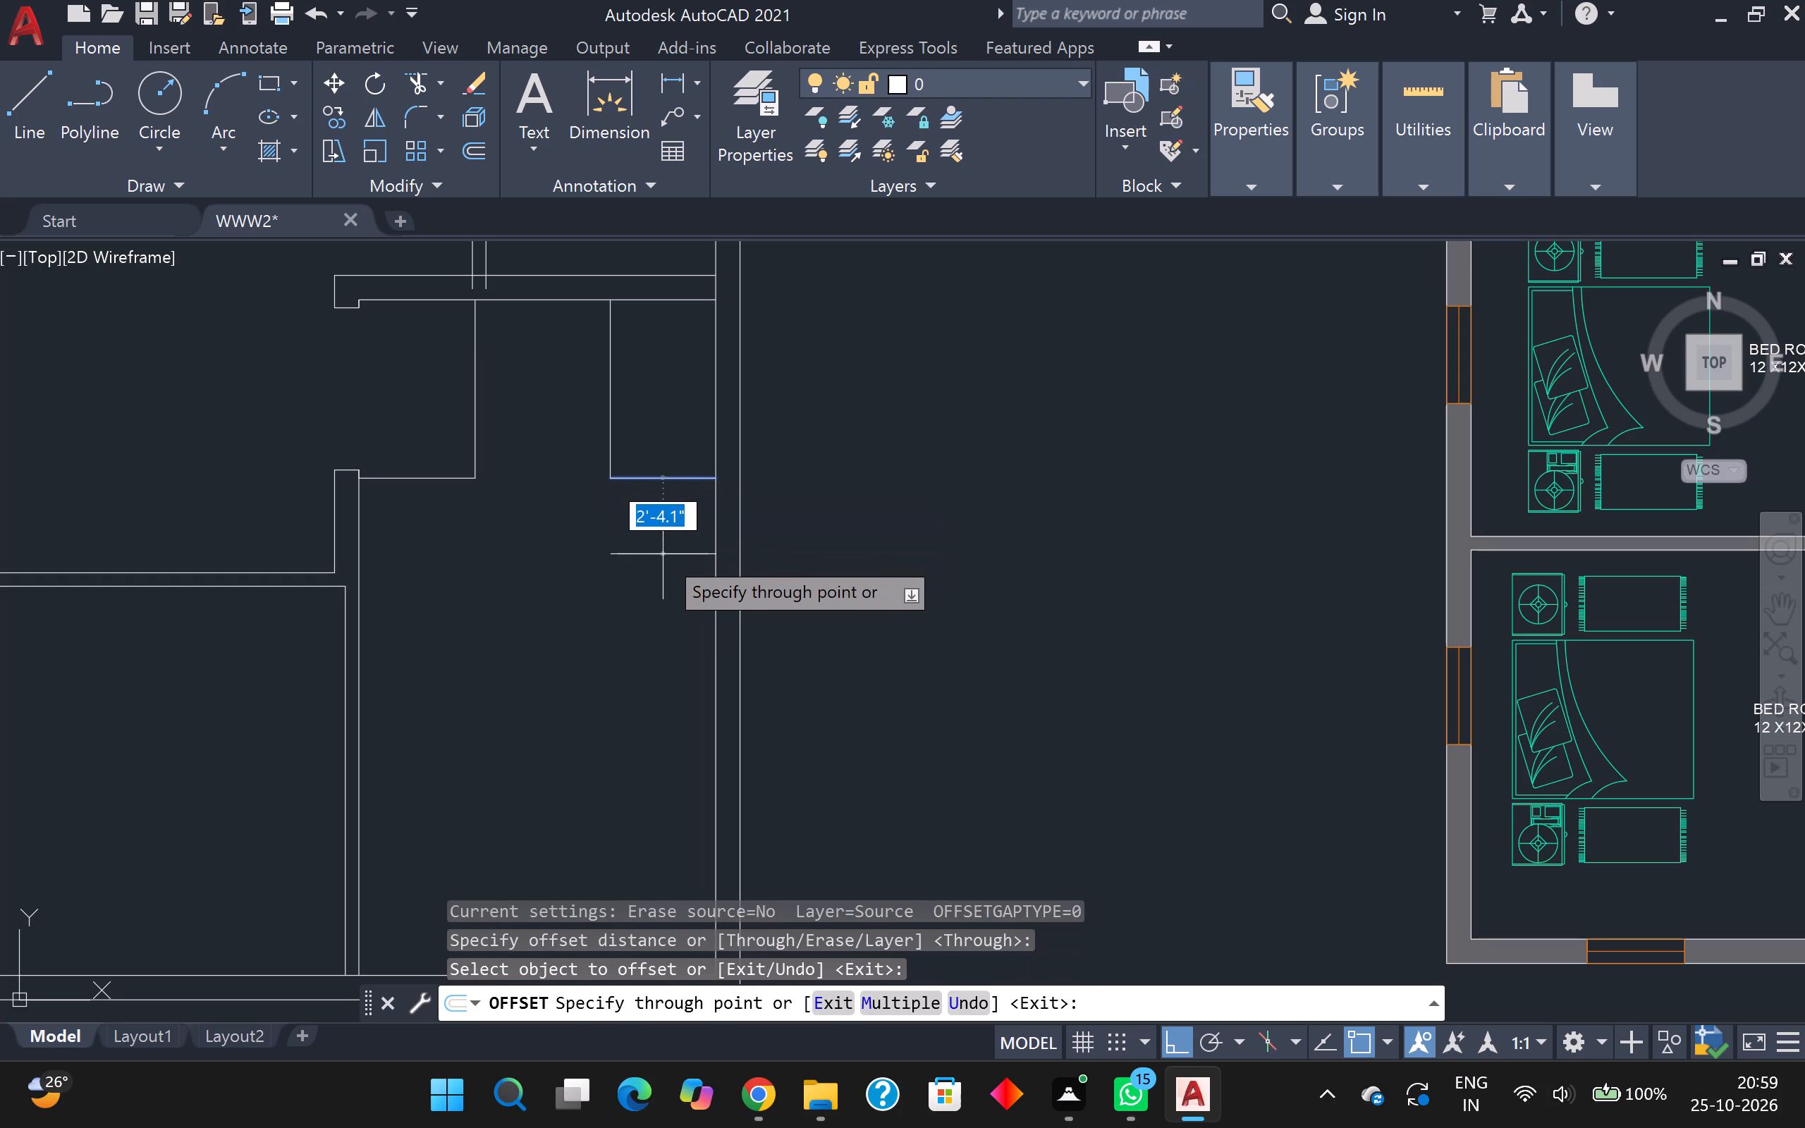
text(10)
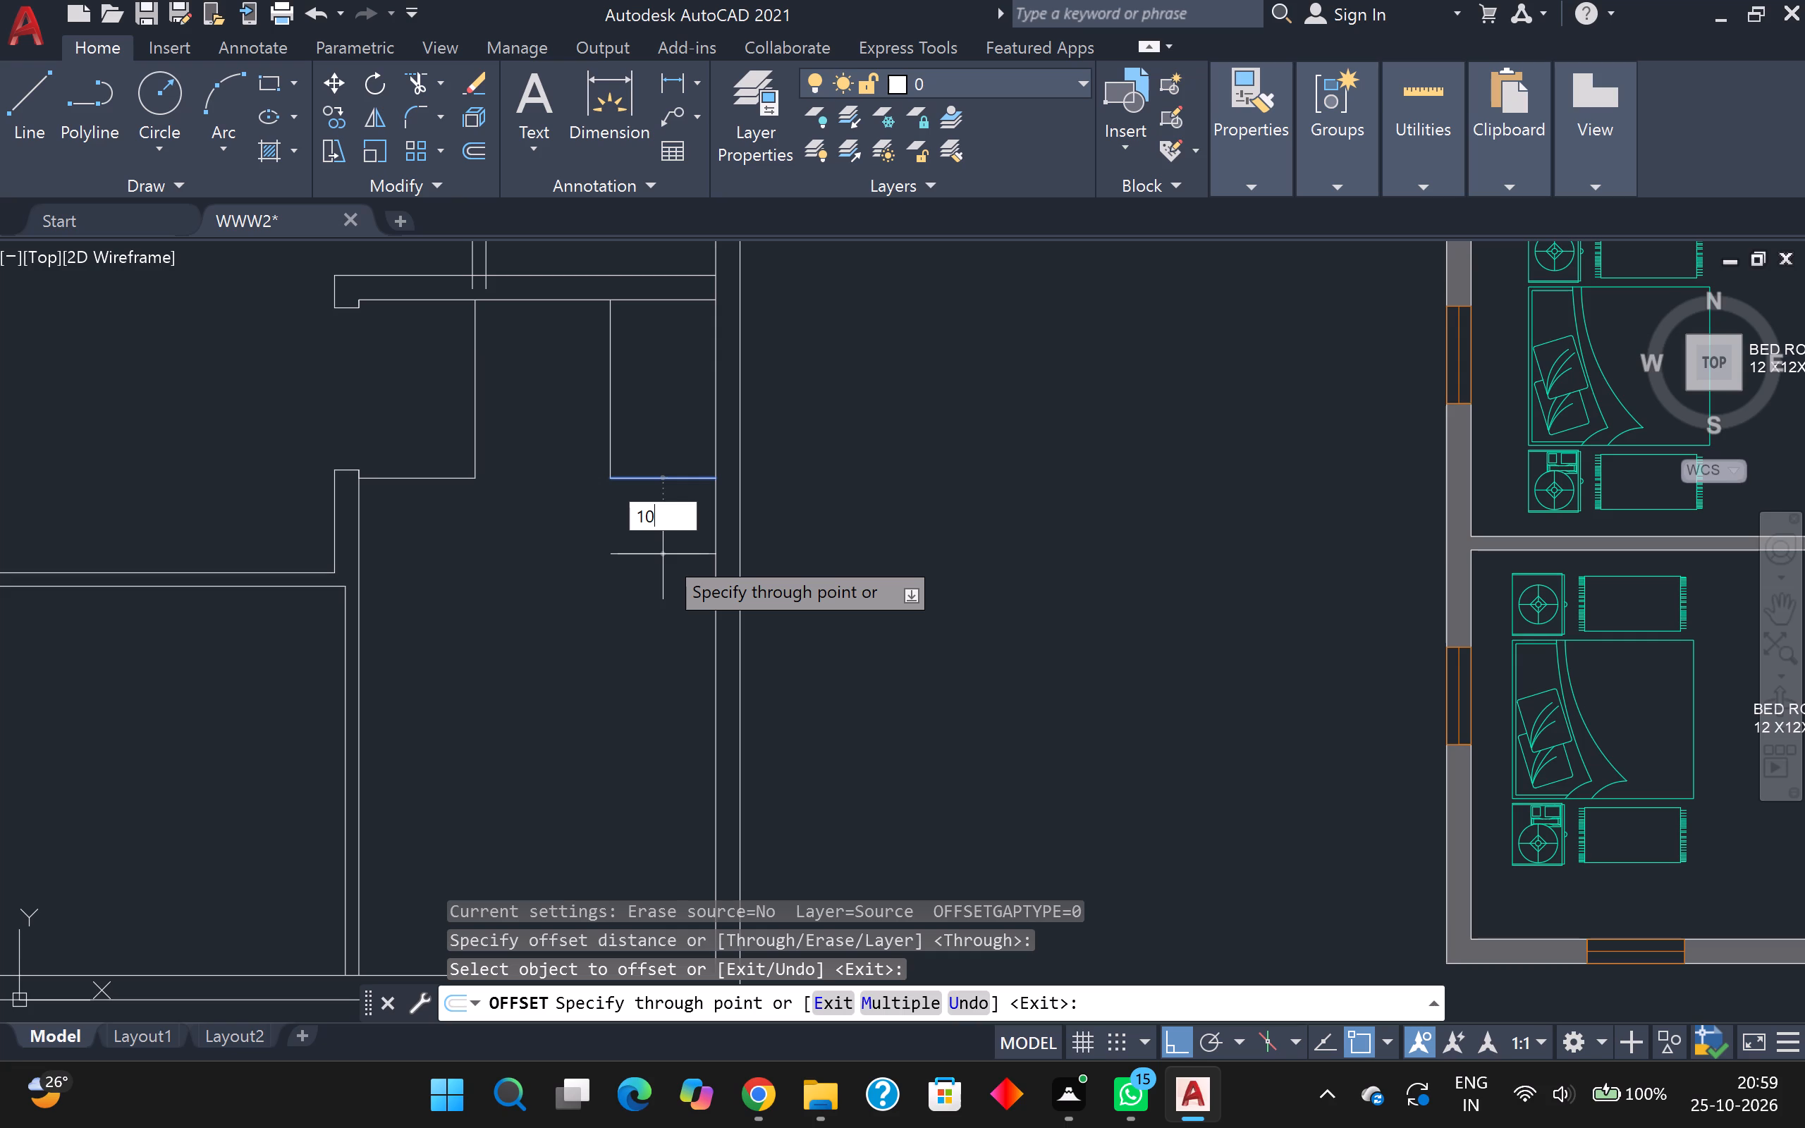
key(apostrophe)
key(9)
key(Return)
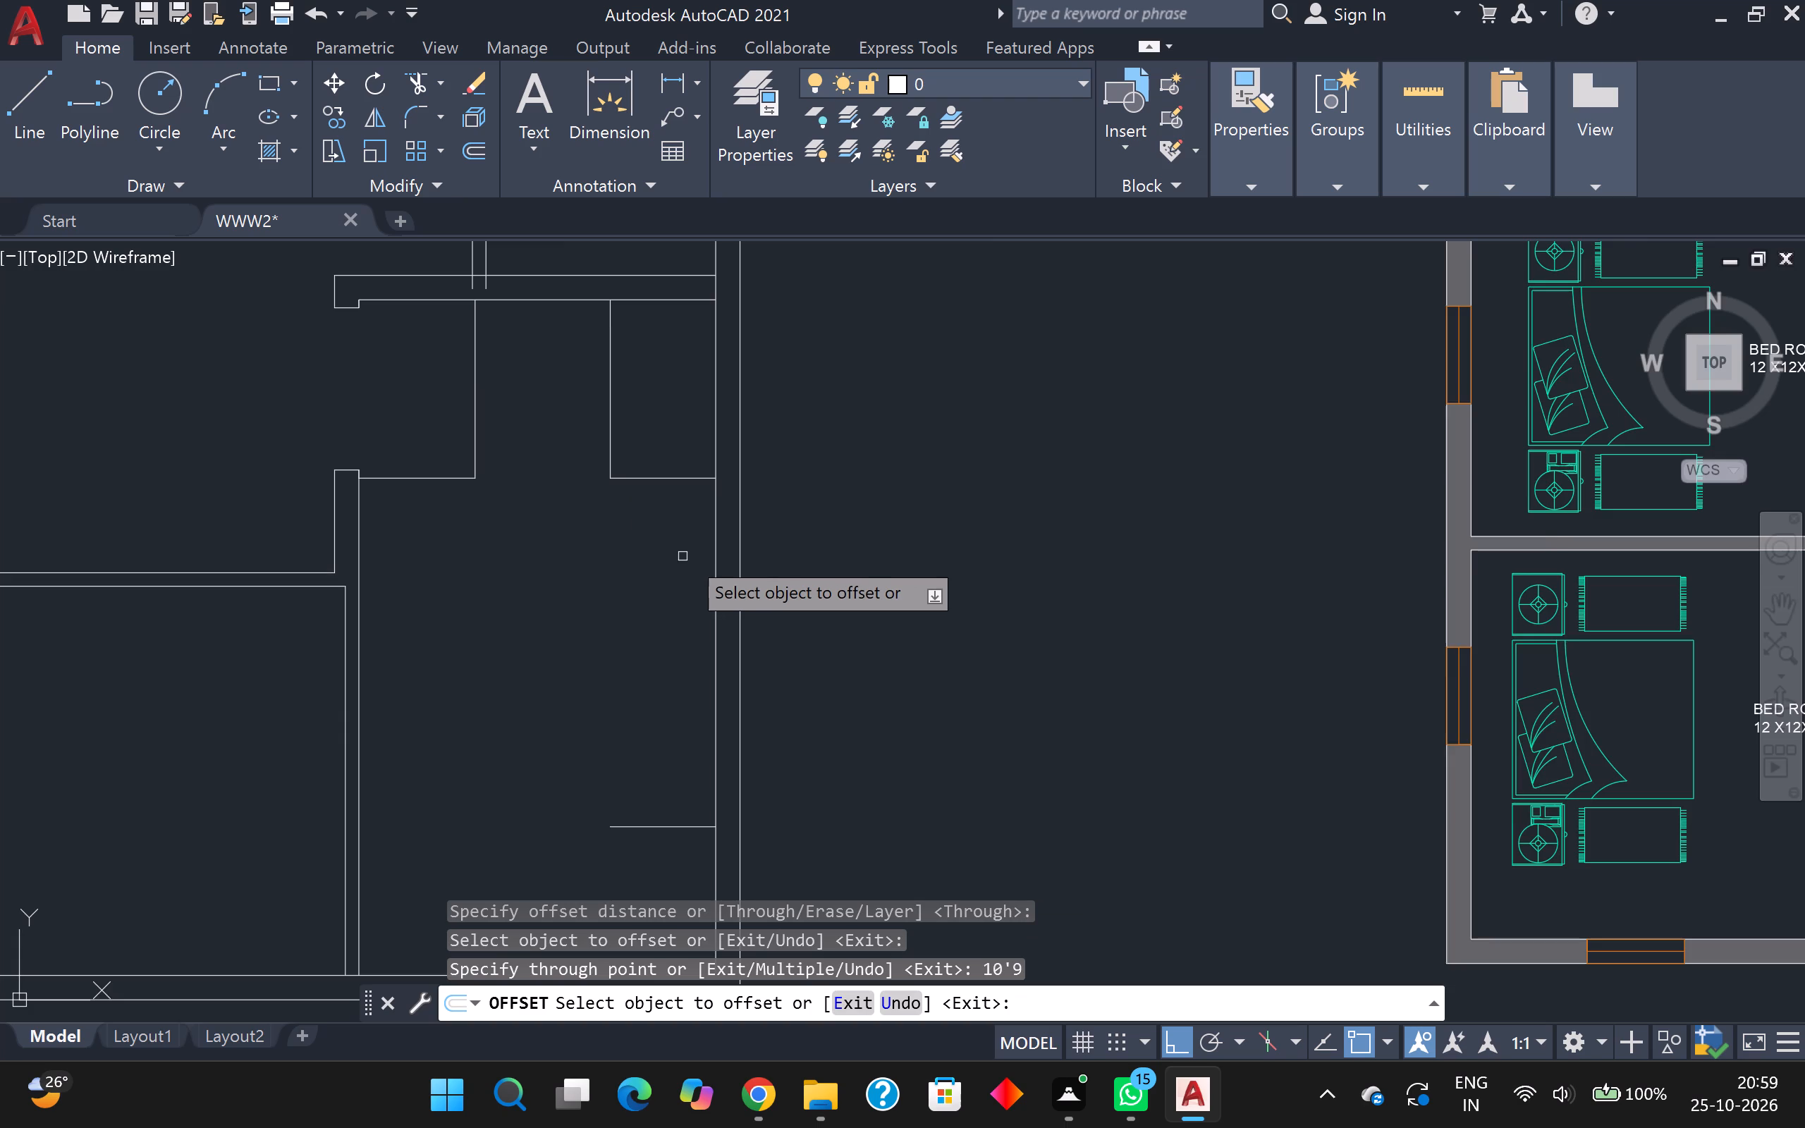
Measure the clearances around the short offset line in the southeast room and to the south outer wall with Quick measure.
scroll(687, 554, down, 2)
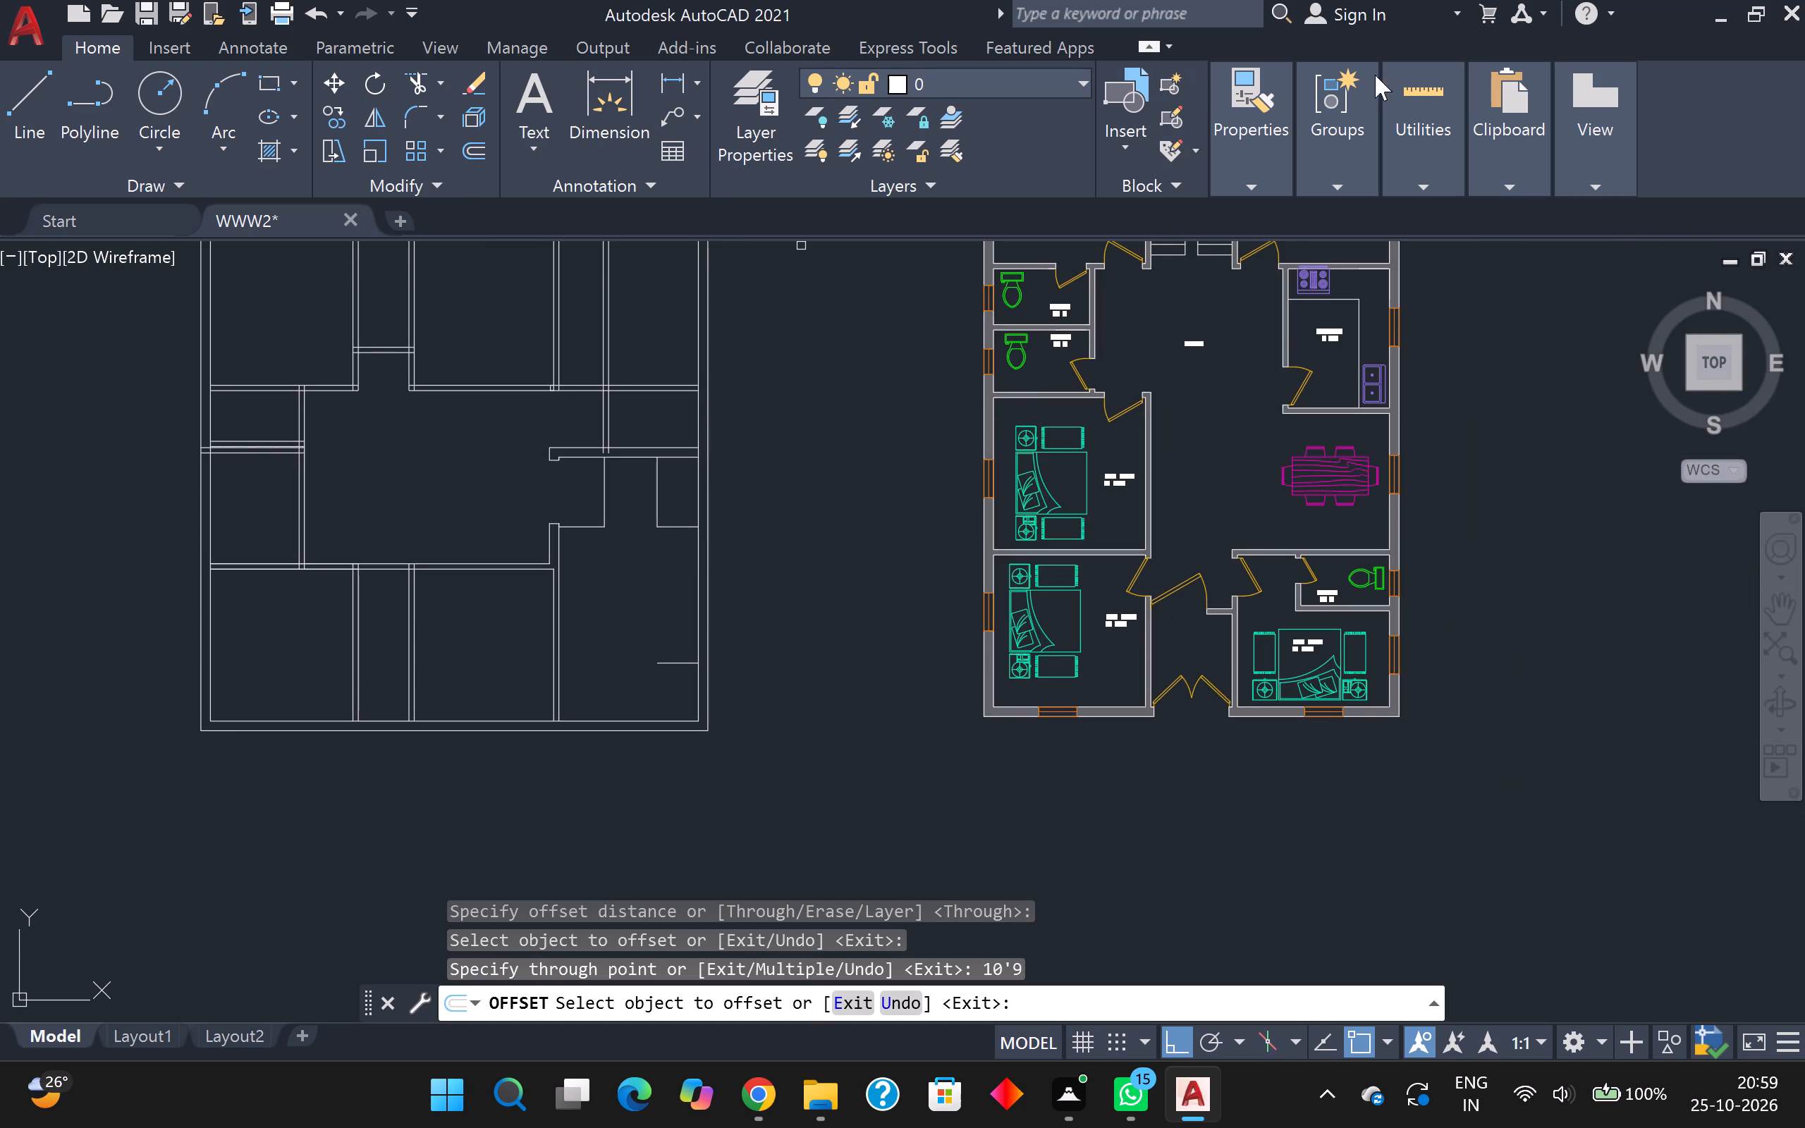
click(1420, 86)
click(1432, 244)
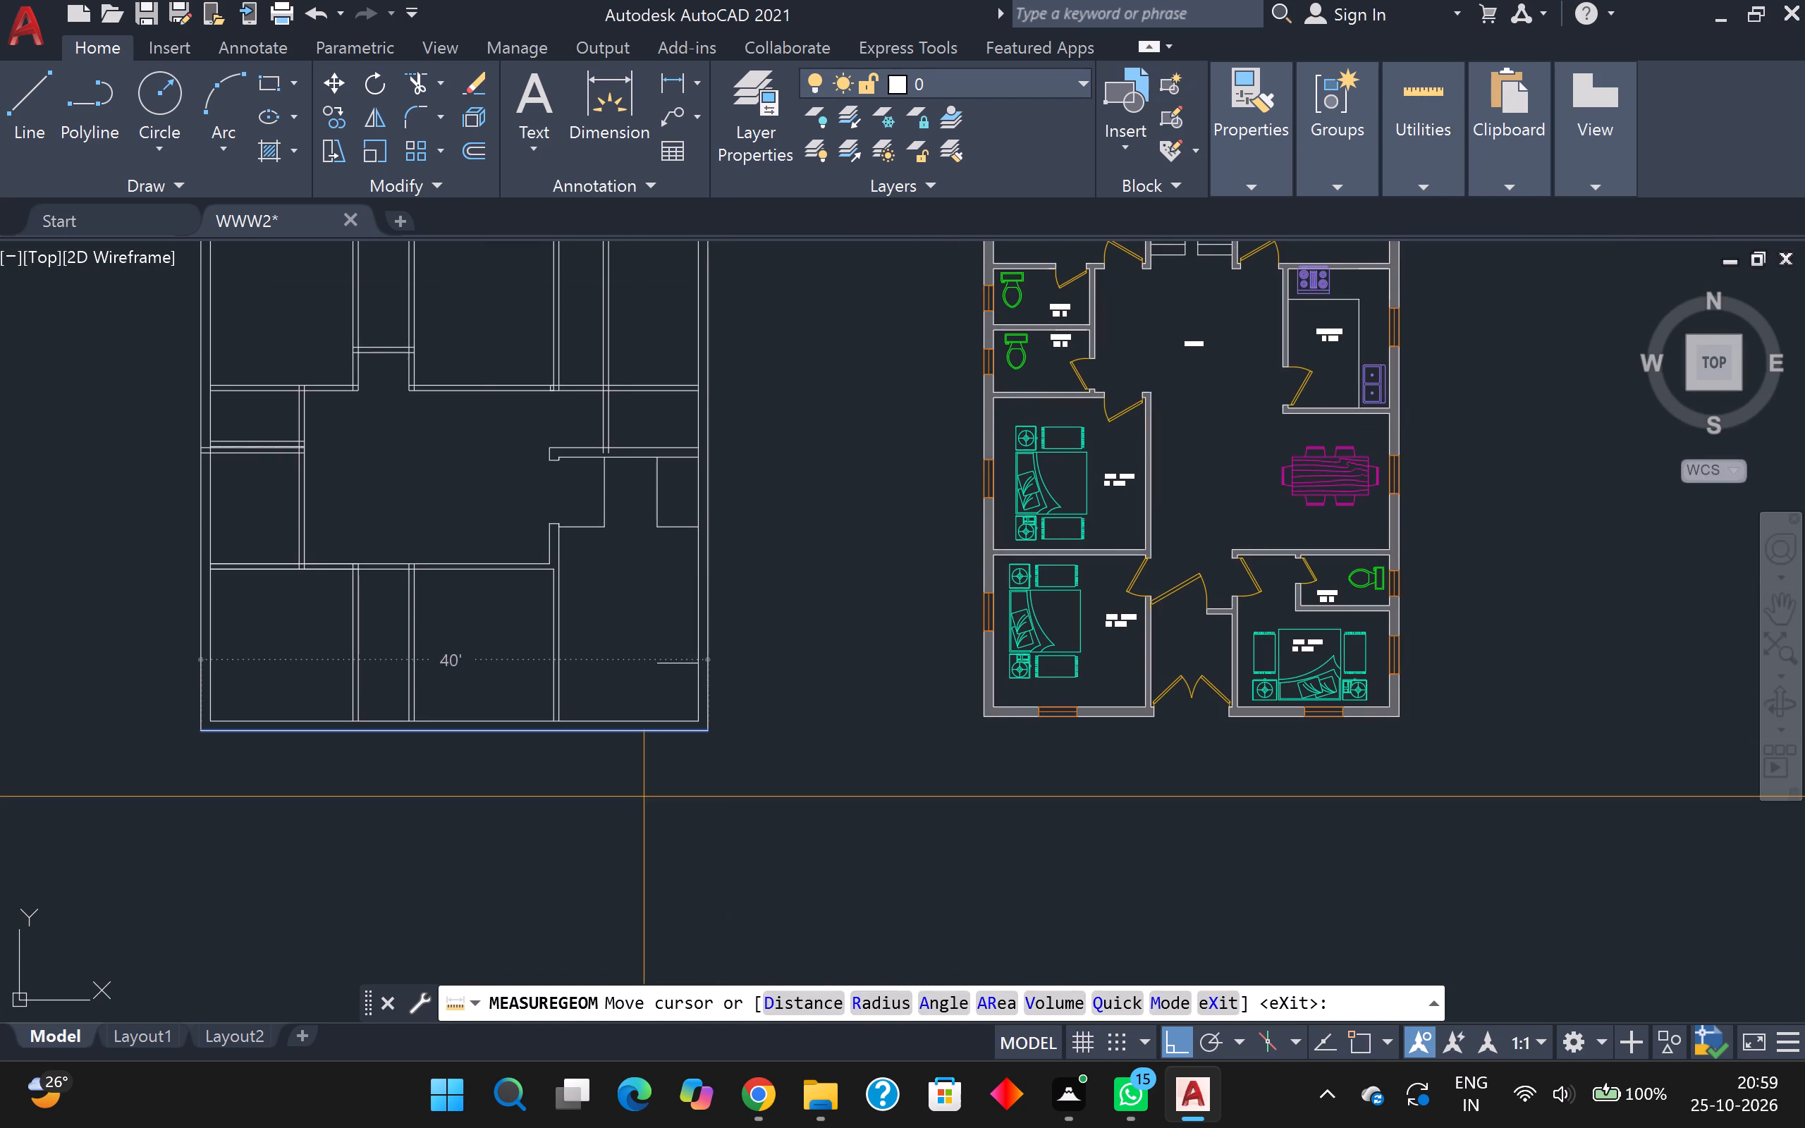
scroll(680, 750, up, 1)
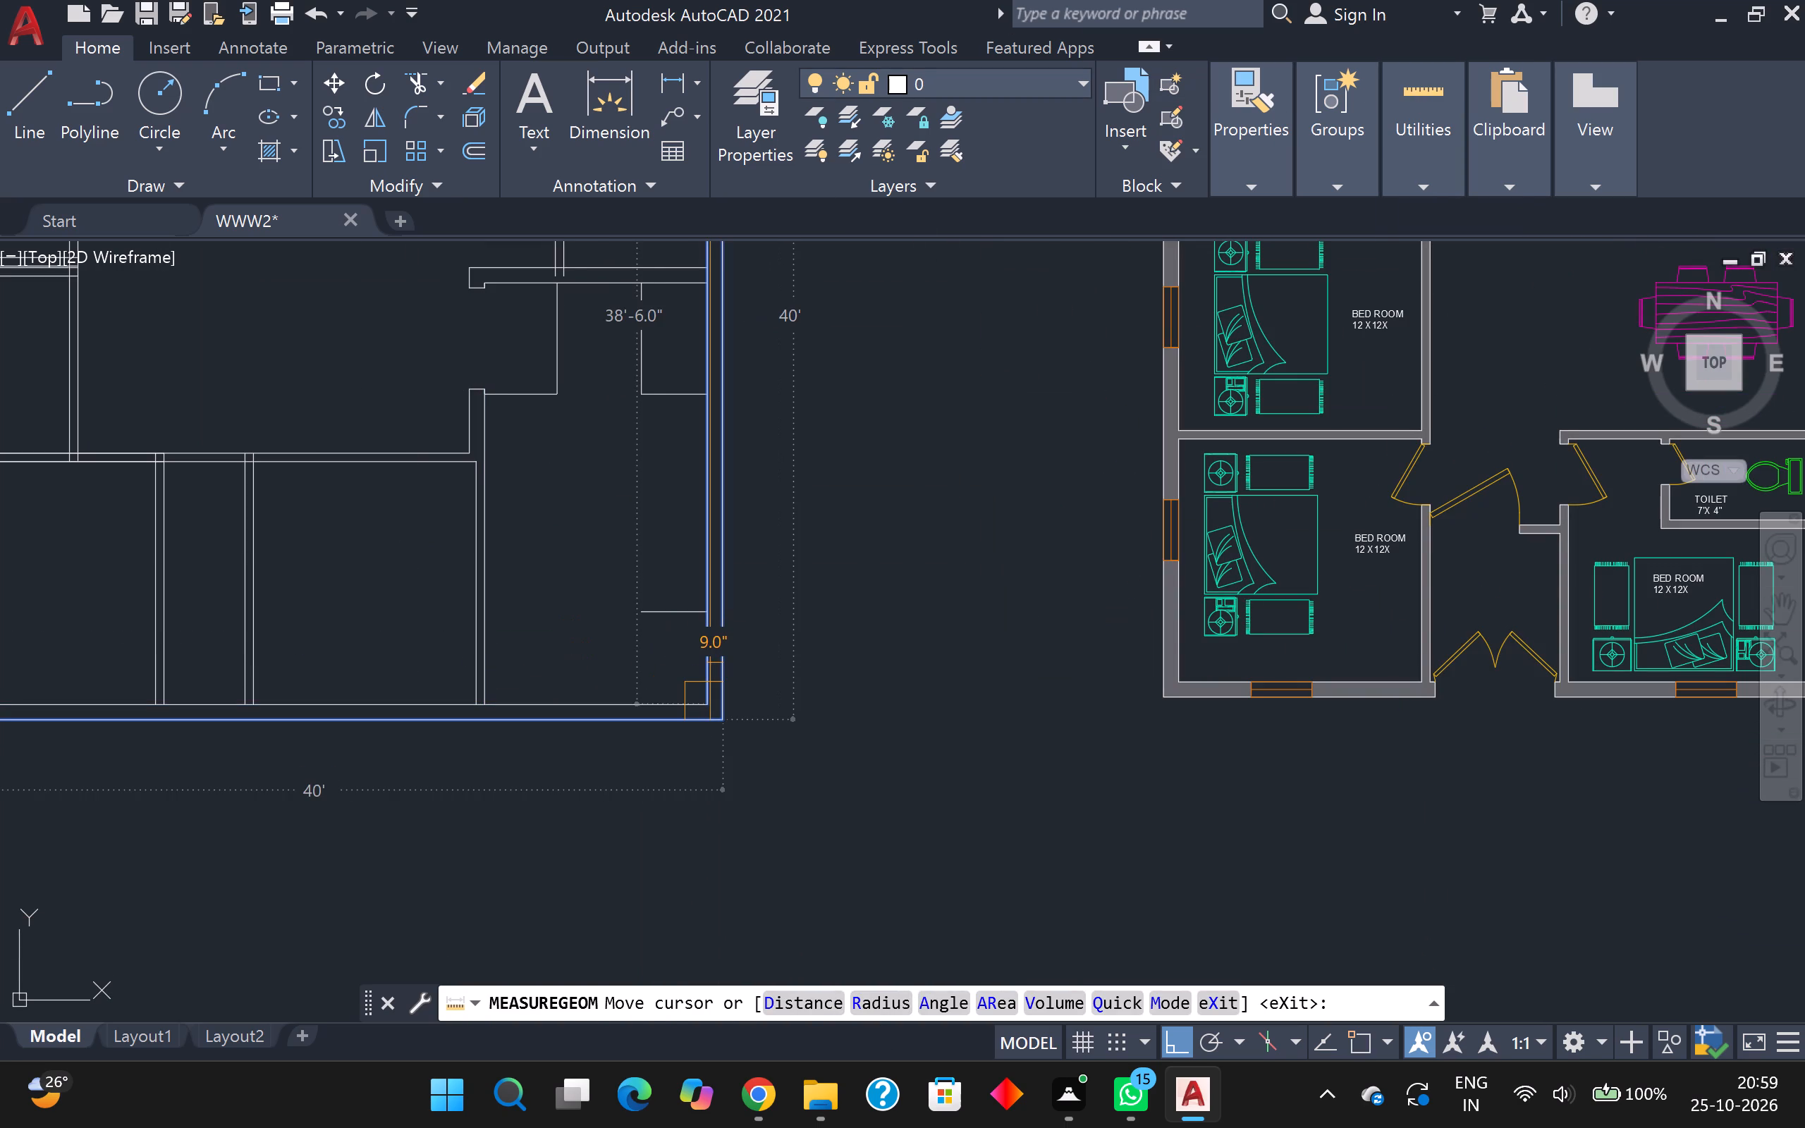
scroll(710, 663, up, 2)
scroll(699, 662, down, 1)
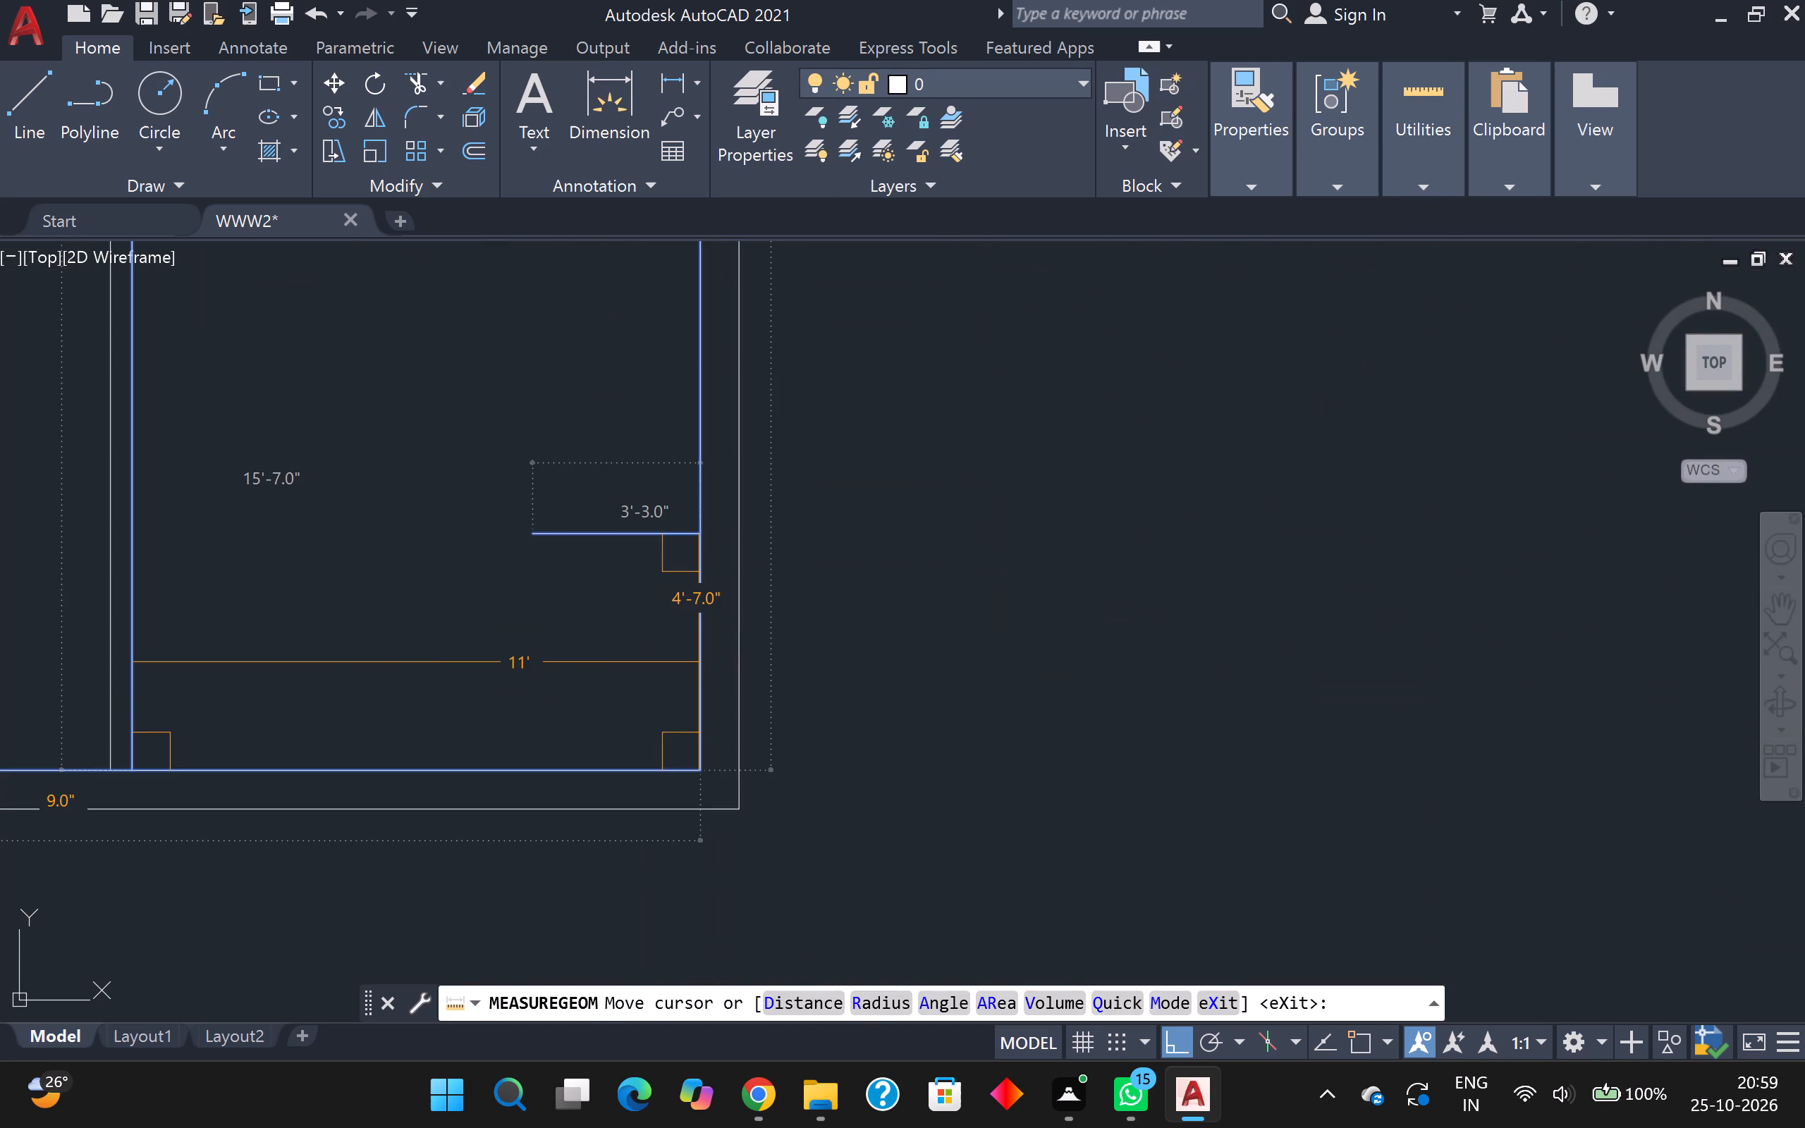
middle_drag(659, 500, 601, 725)
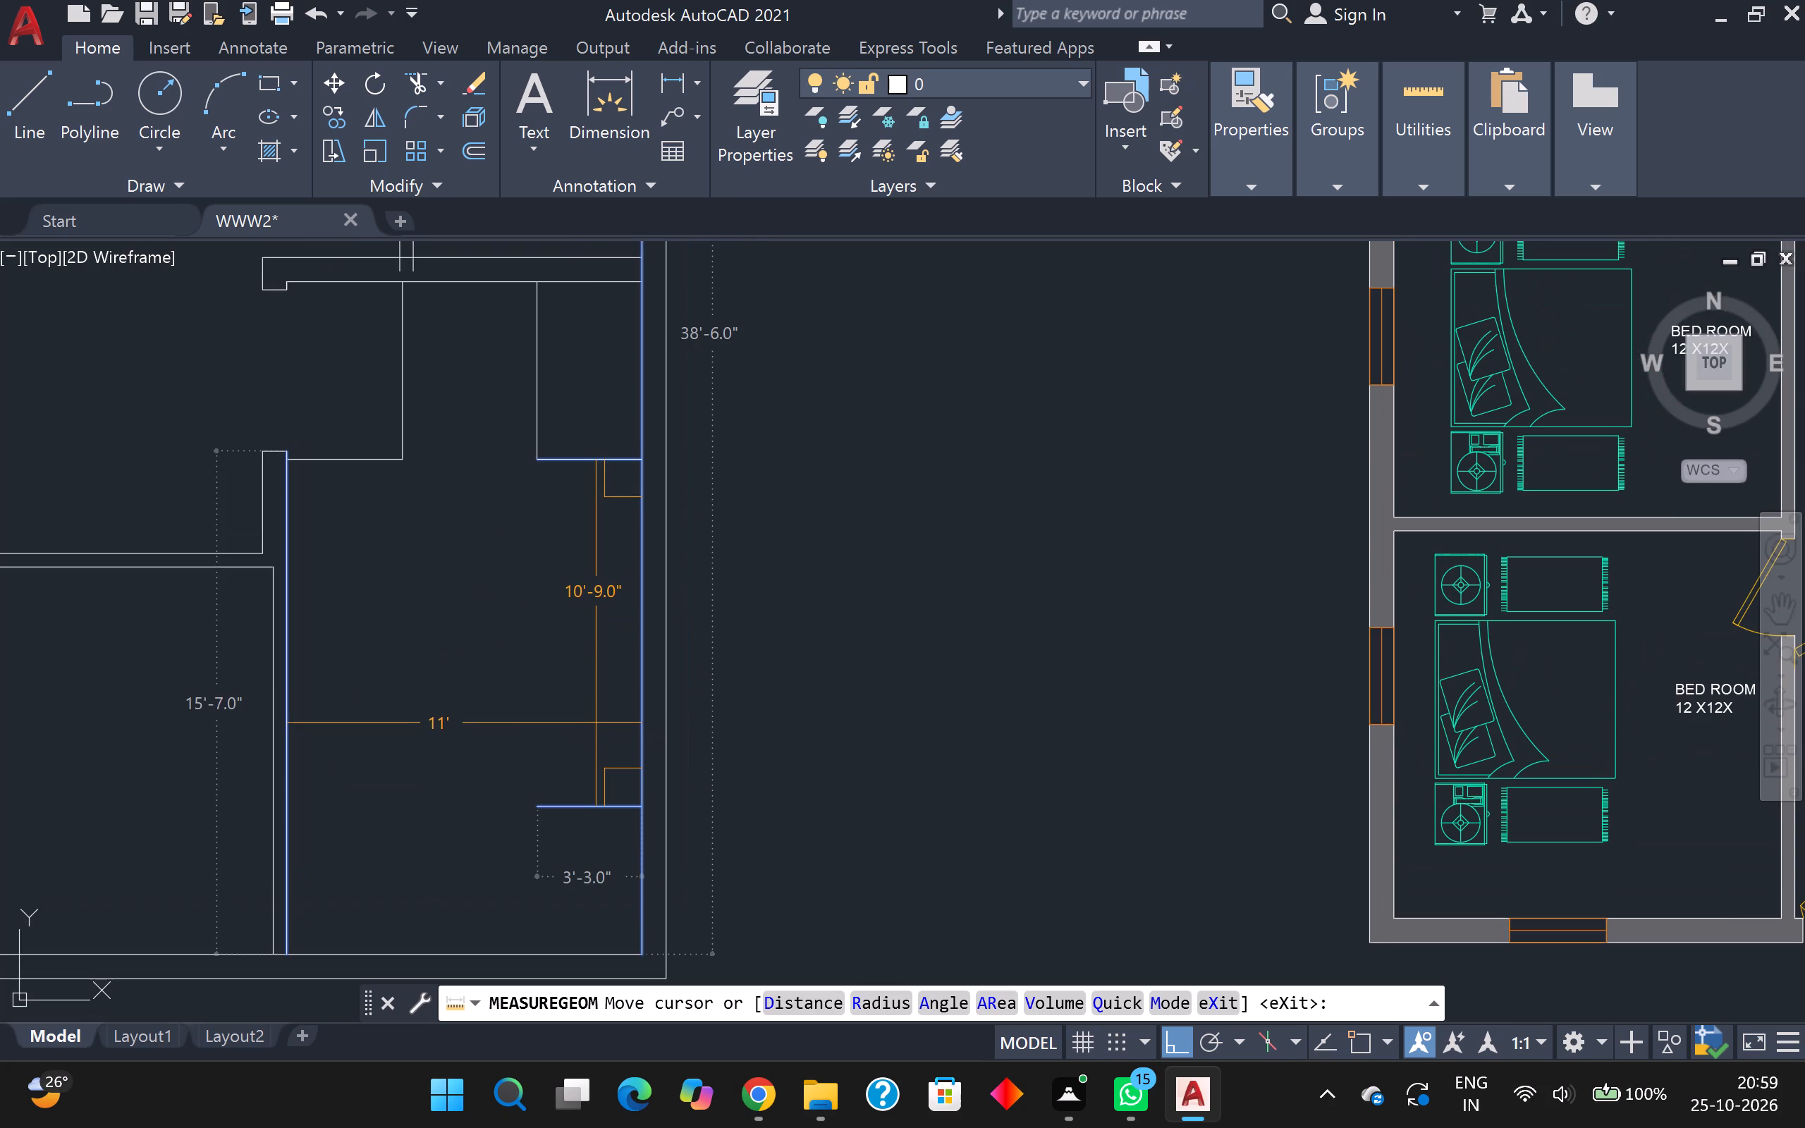
scroll(596, 723, down, 2)
scroll(596, 723, up, 1)
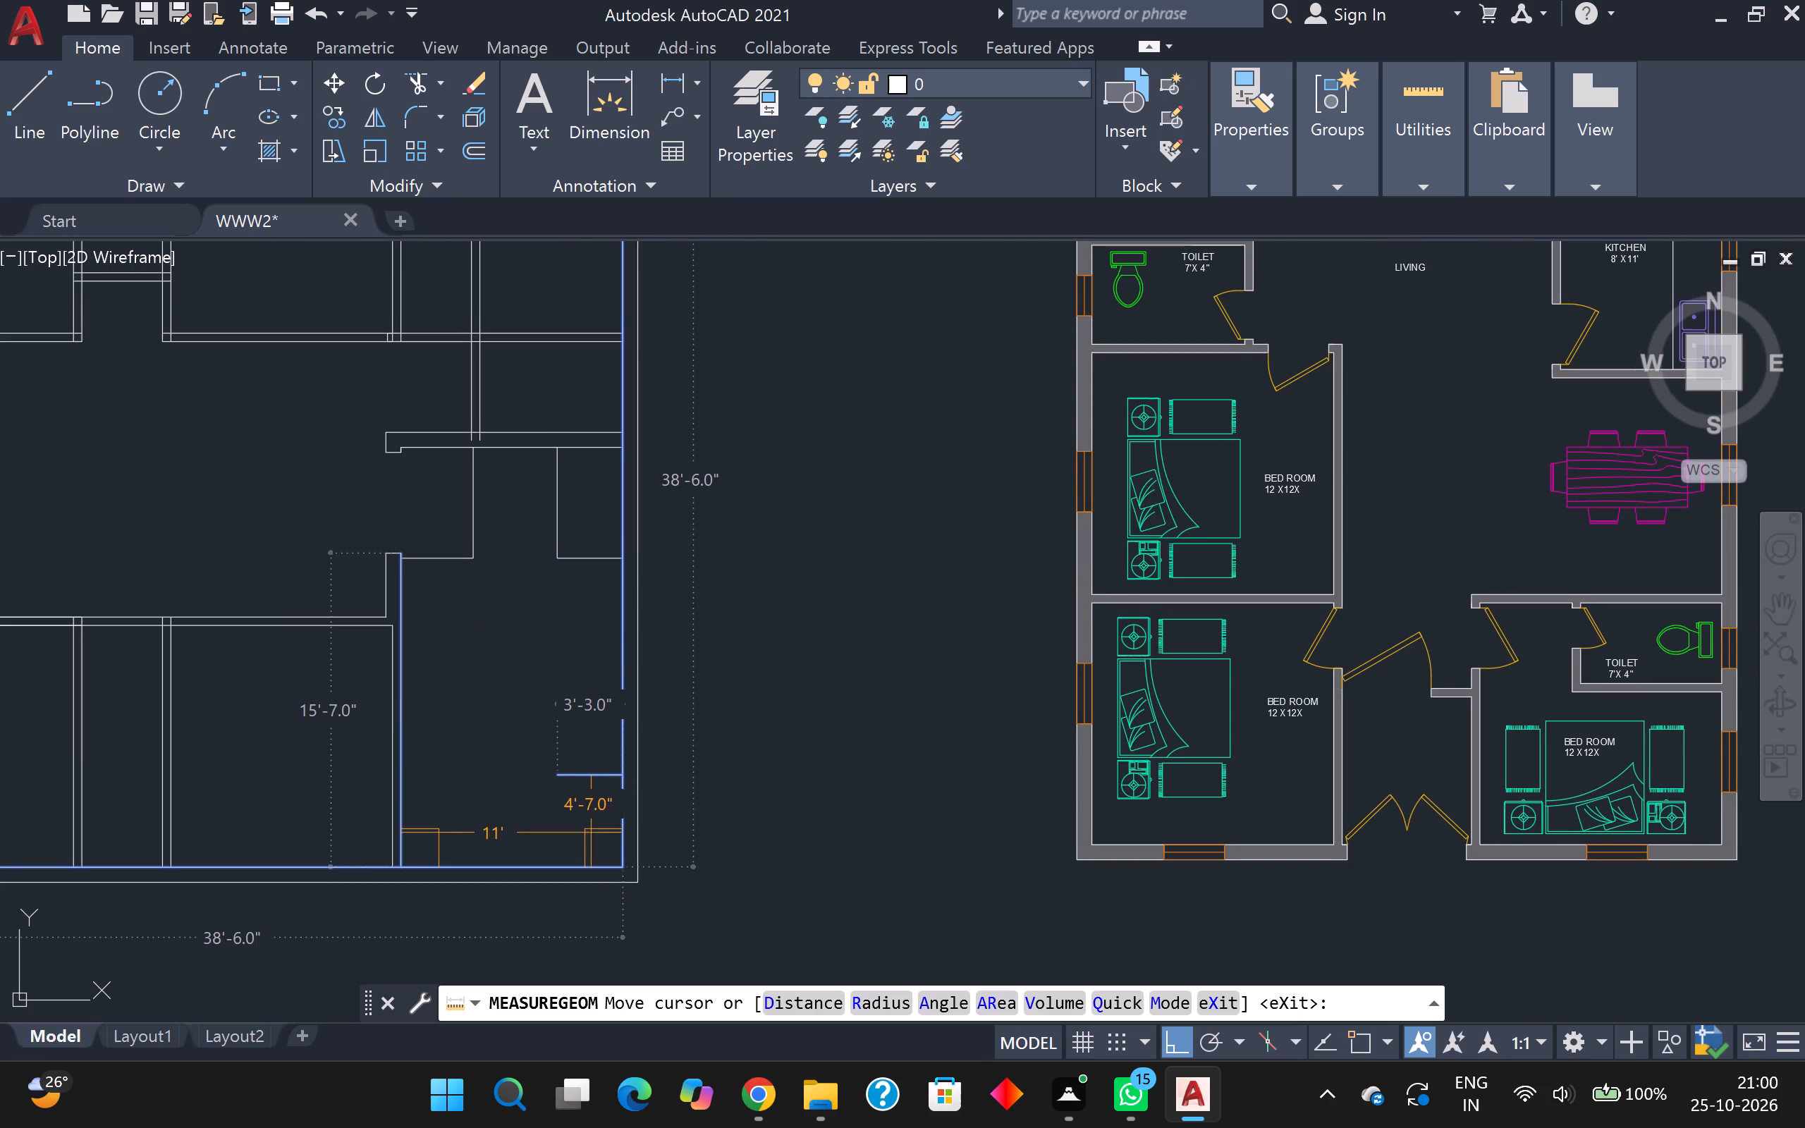
middle_drag(591, 833, 585, 756)
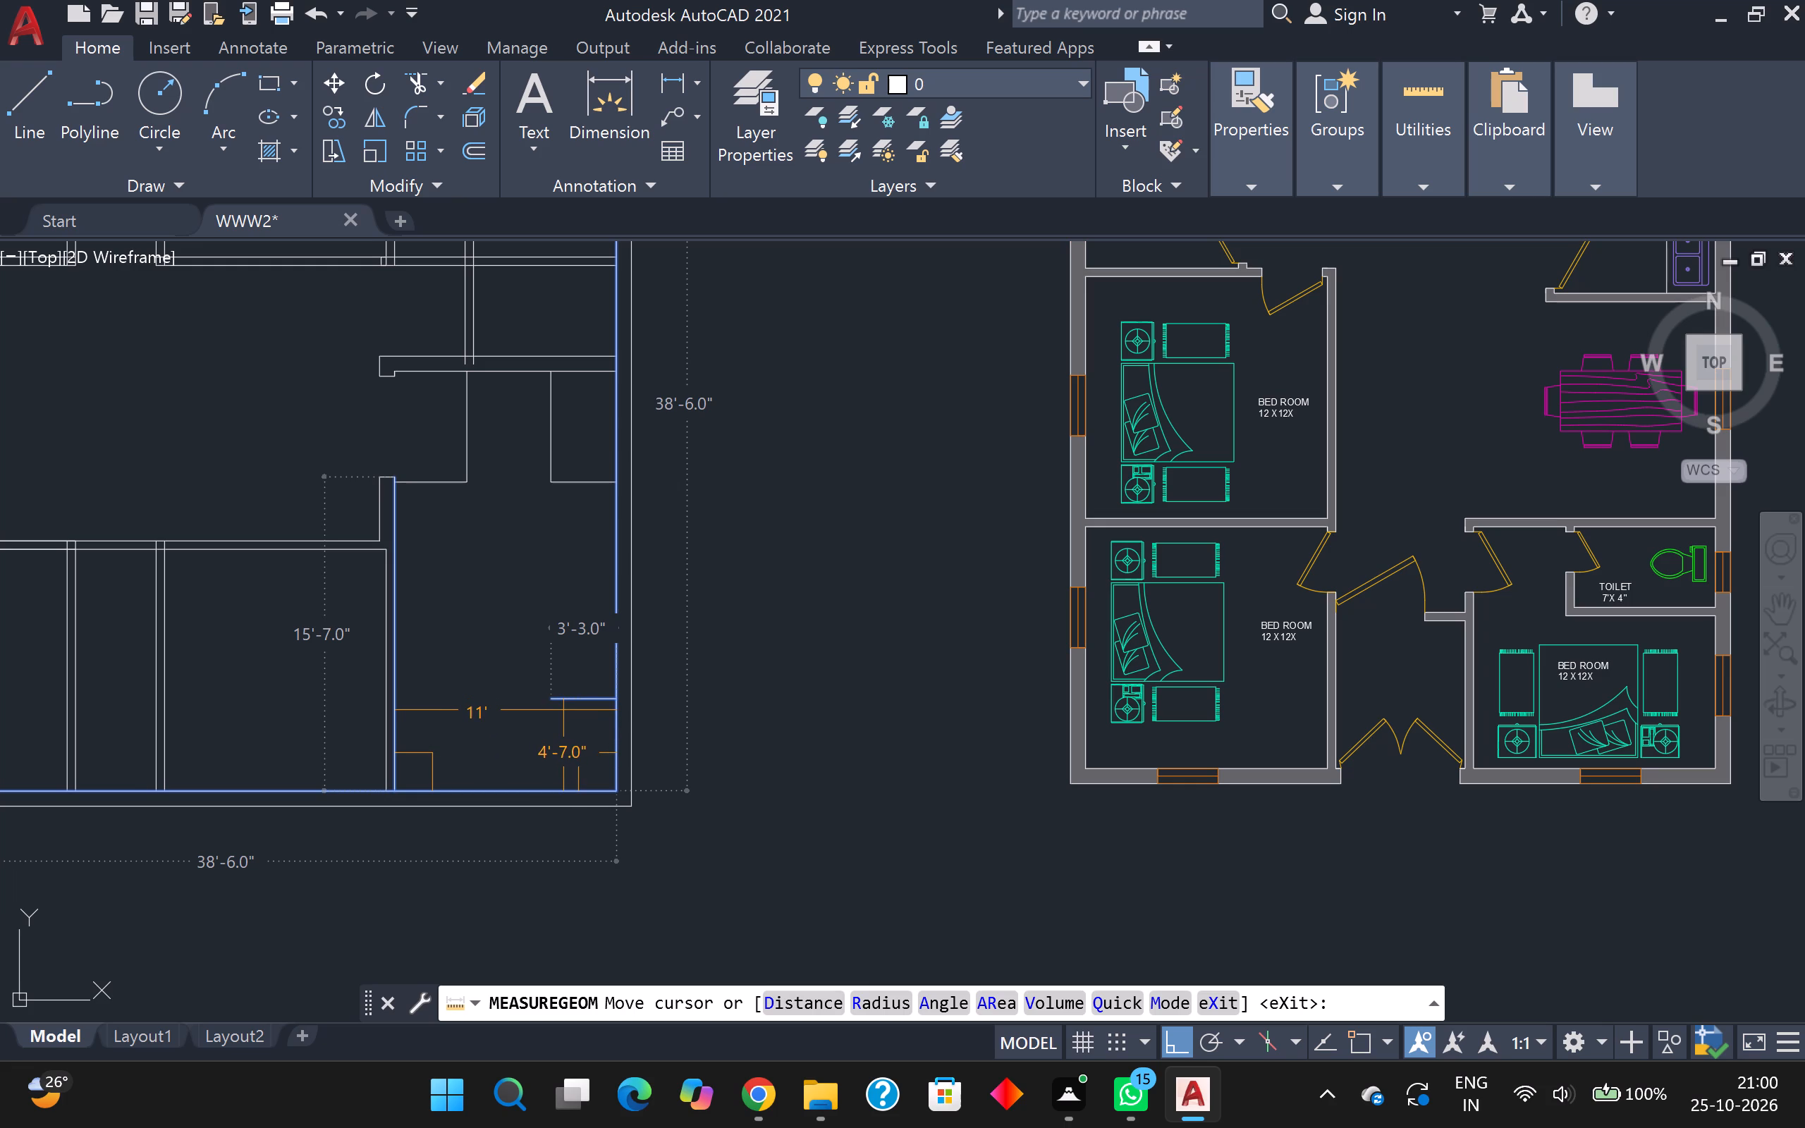
scroll(565, 712, down, 1)
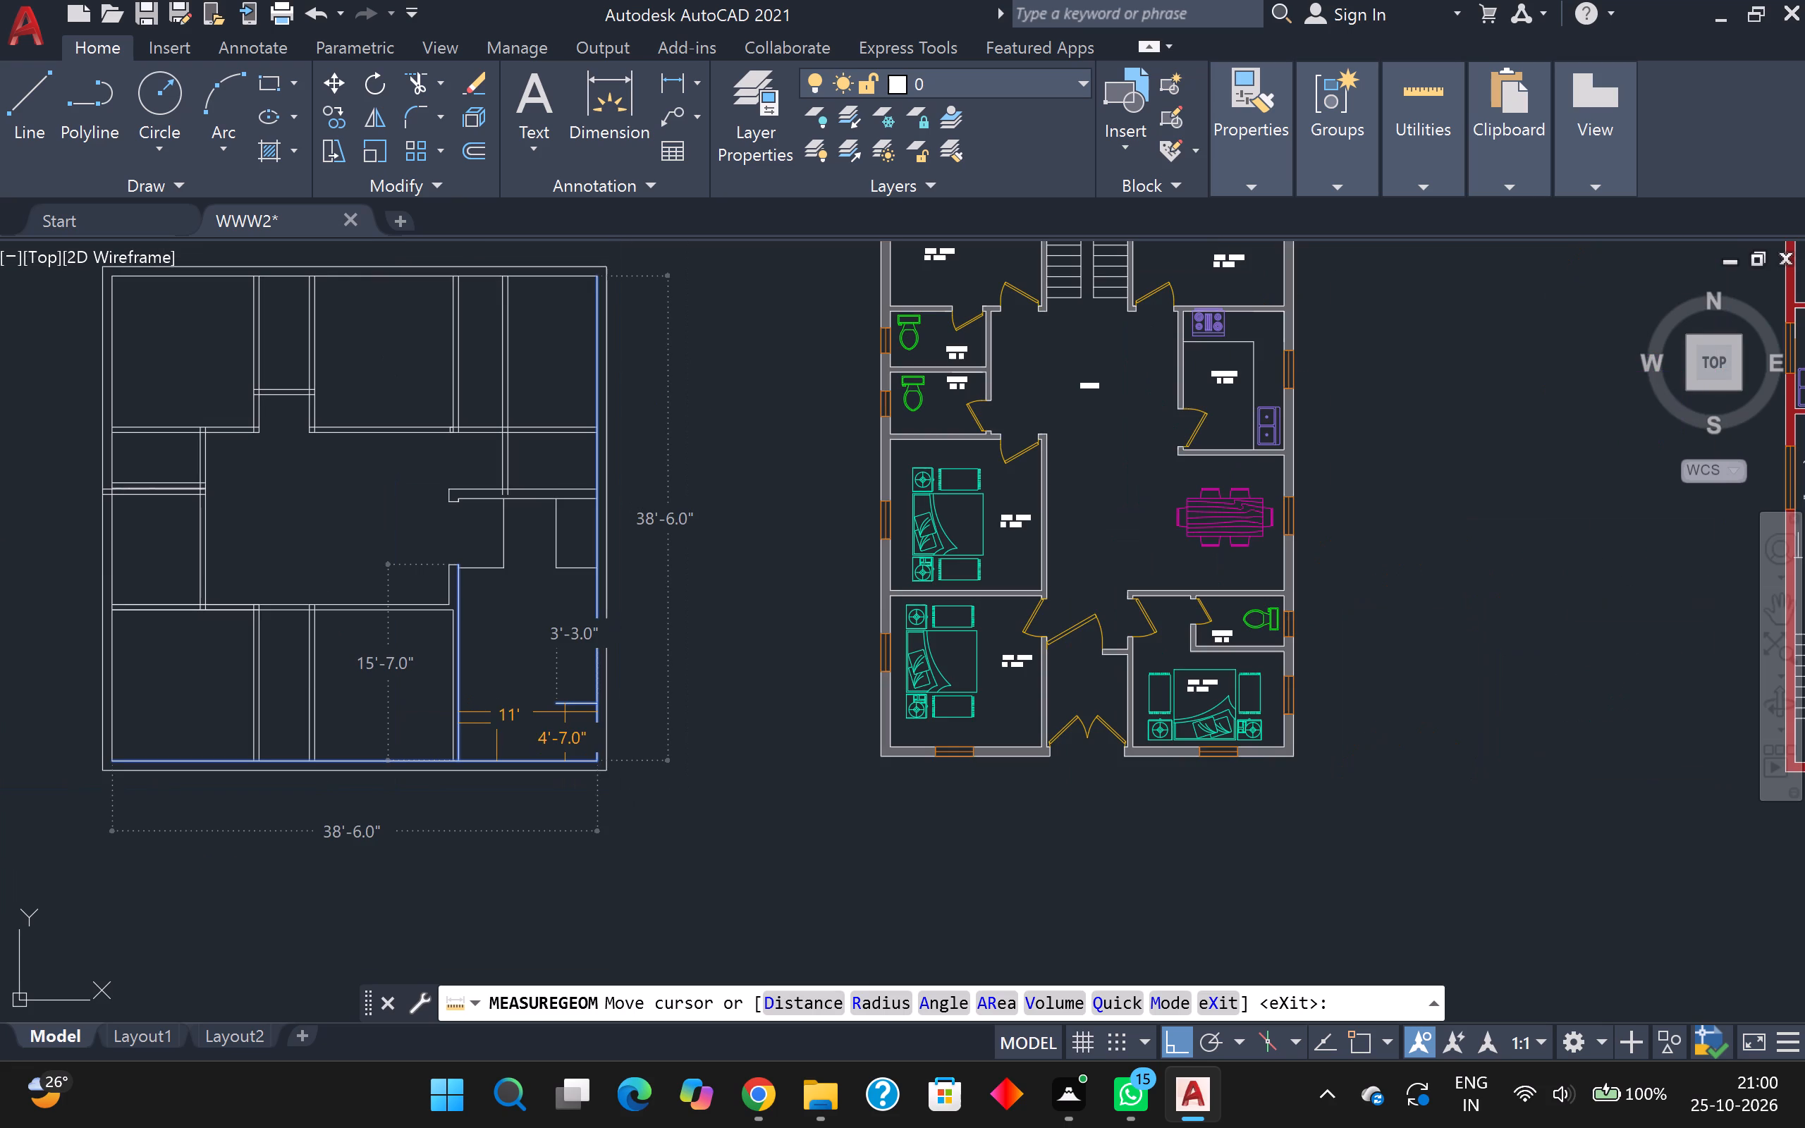
scroll(565, 715, down, 1)
scroll(561, 711, up, 2)
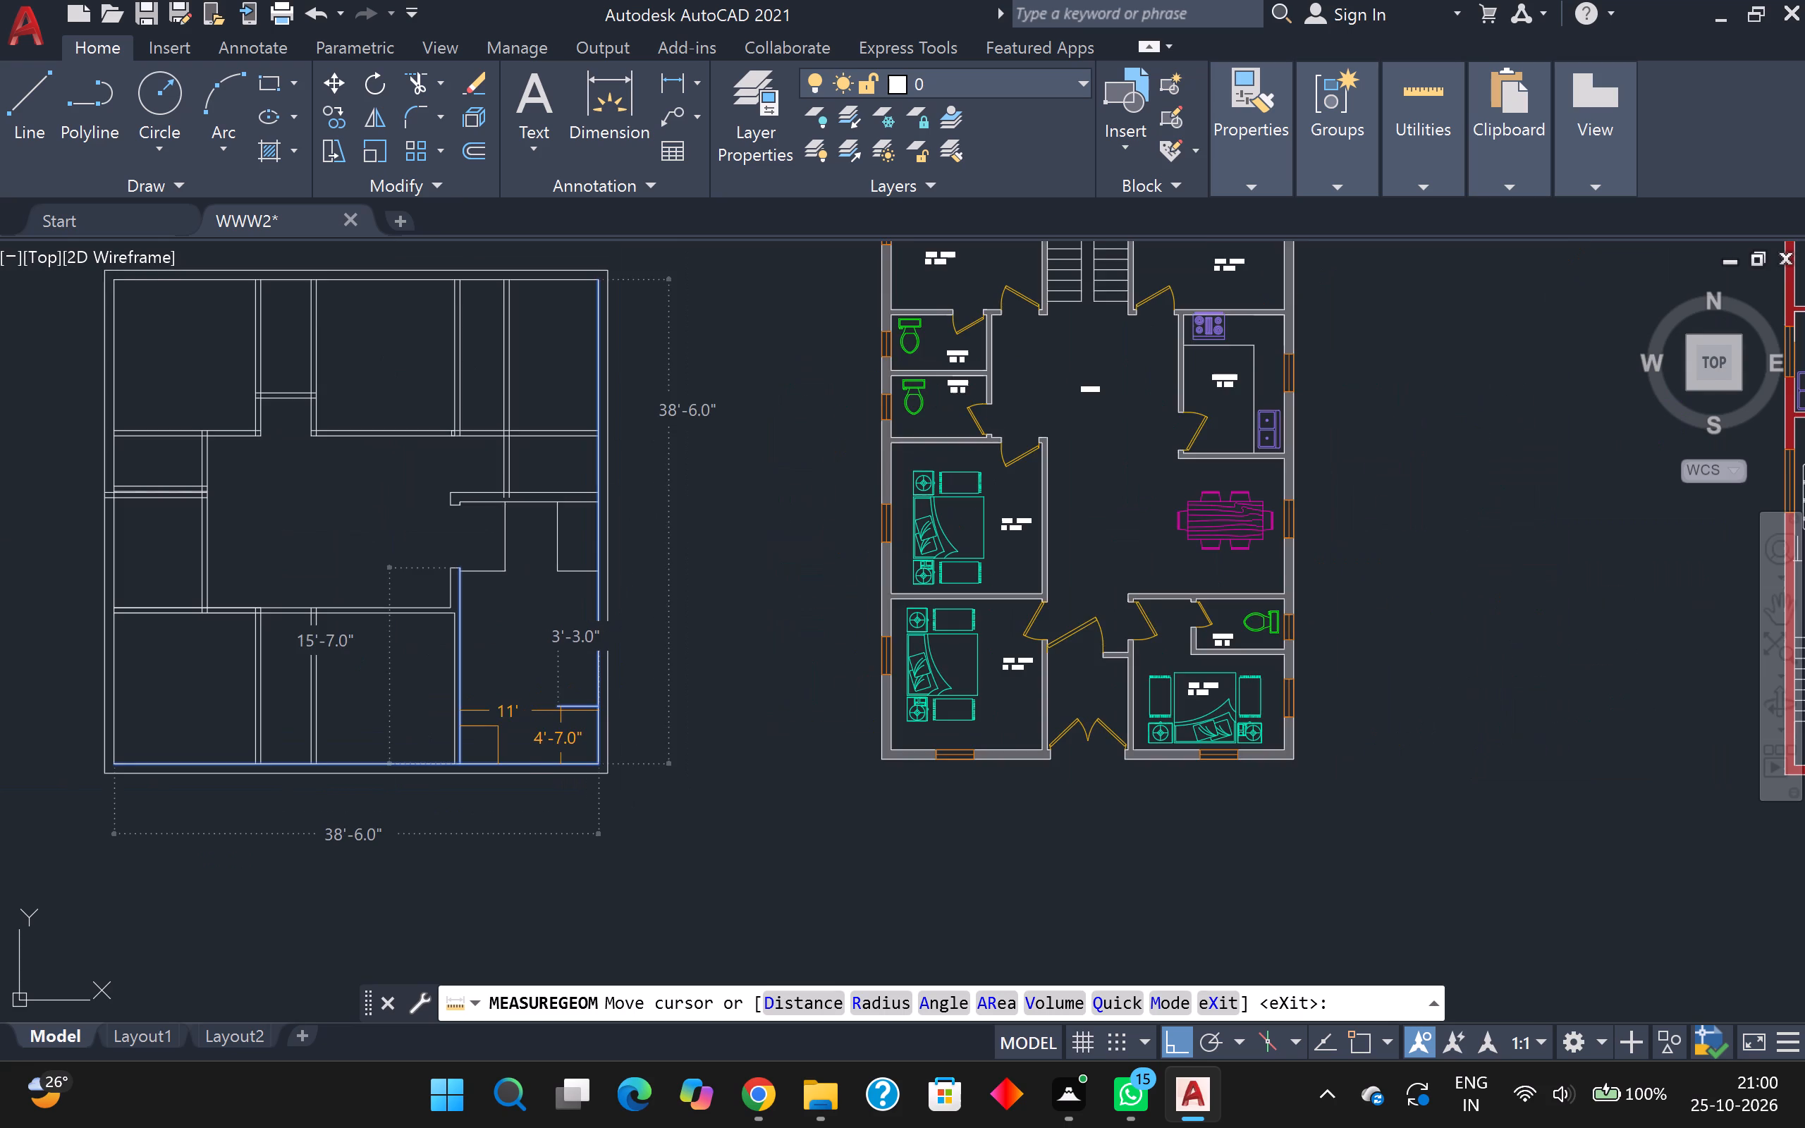
scroll(561, 711, down, 1)
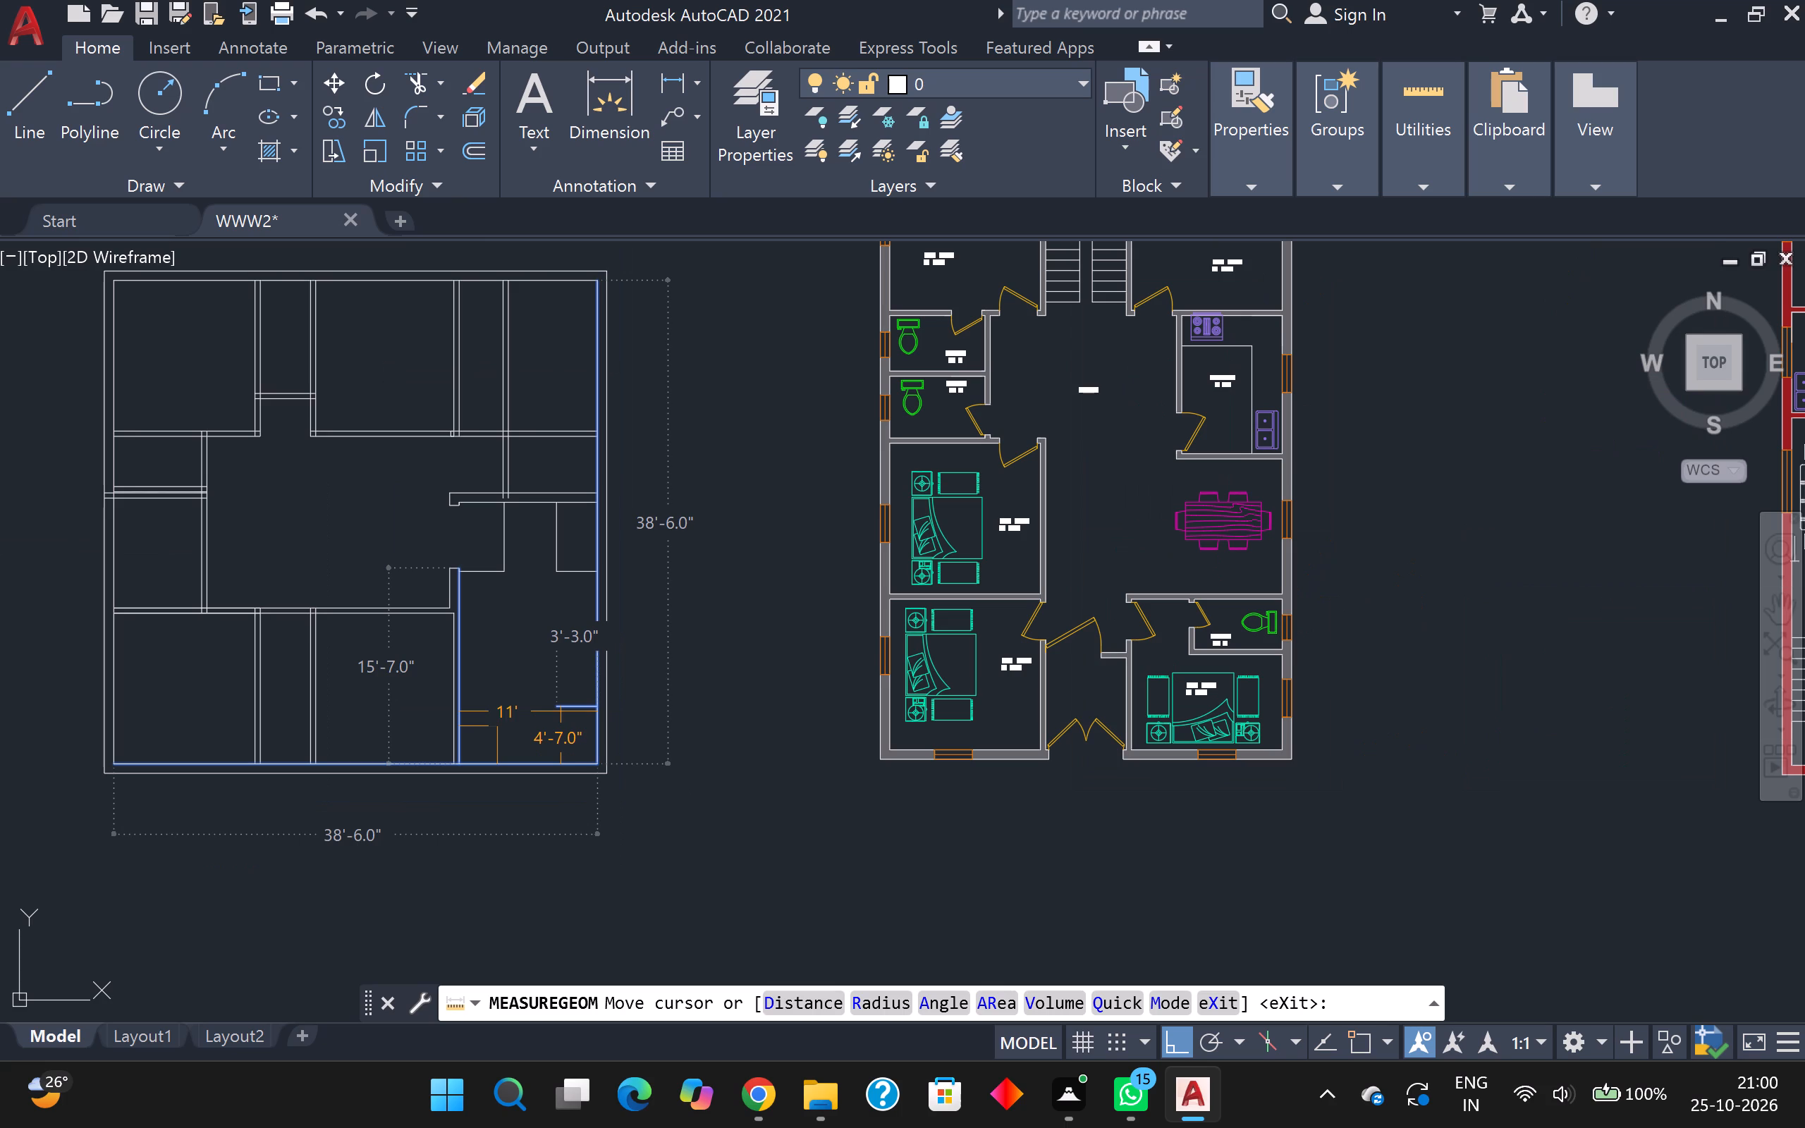
scroll(561, 711, up, 3)
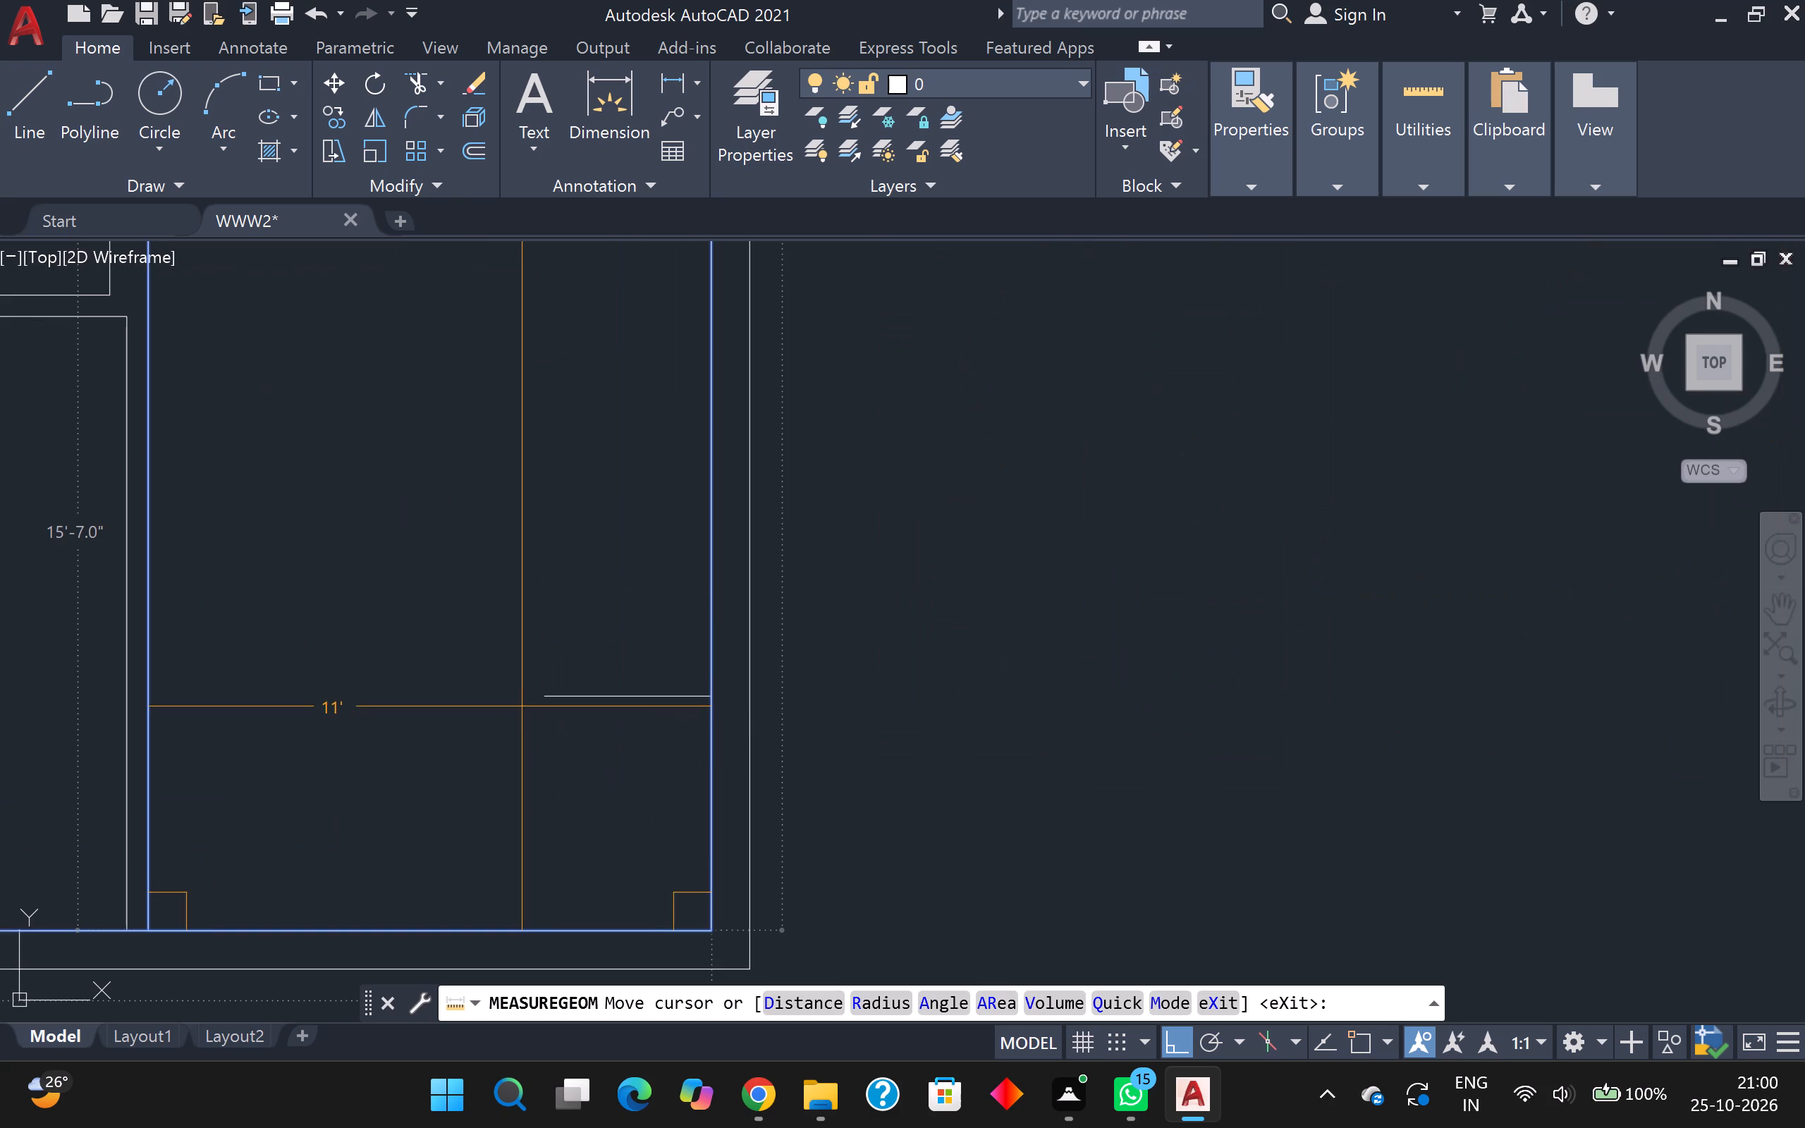
key(Escape)
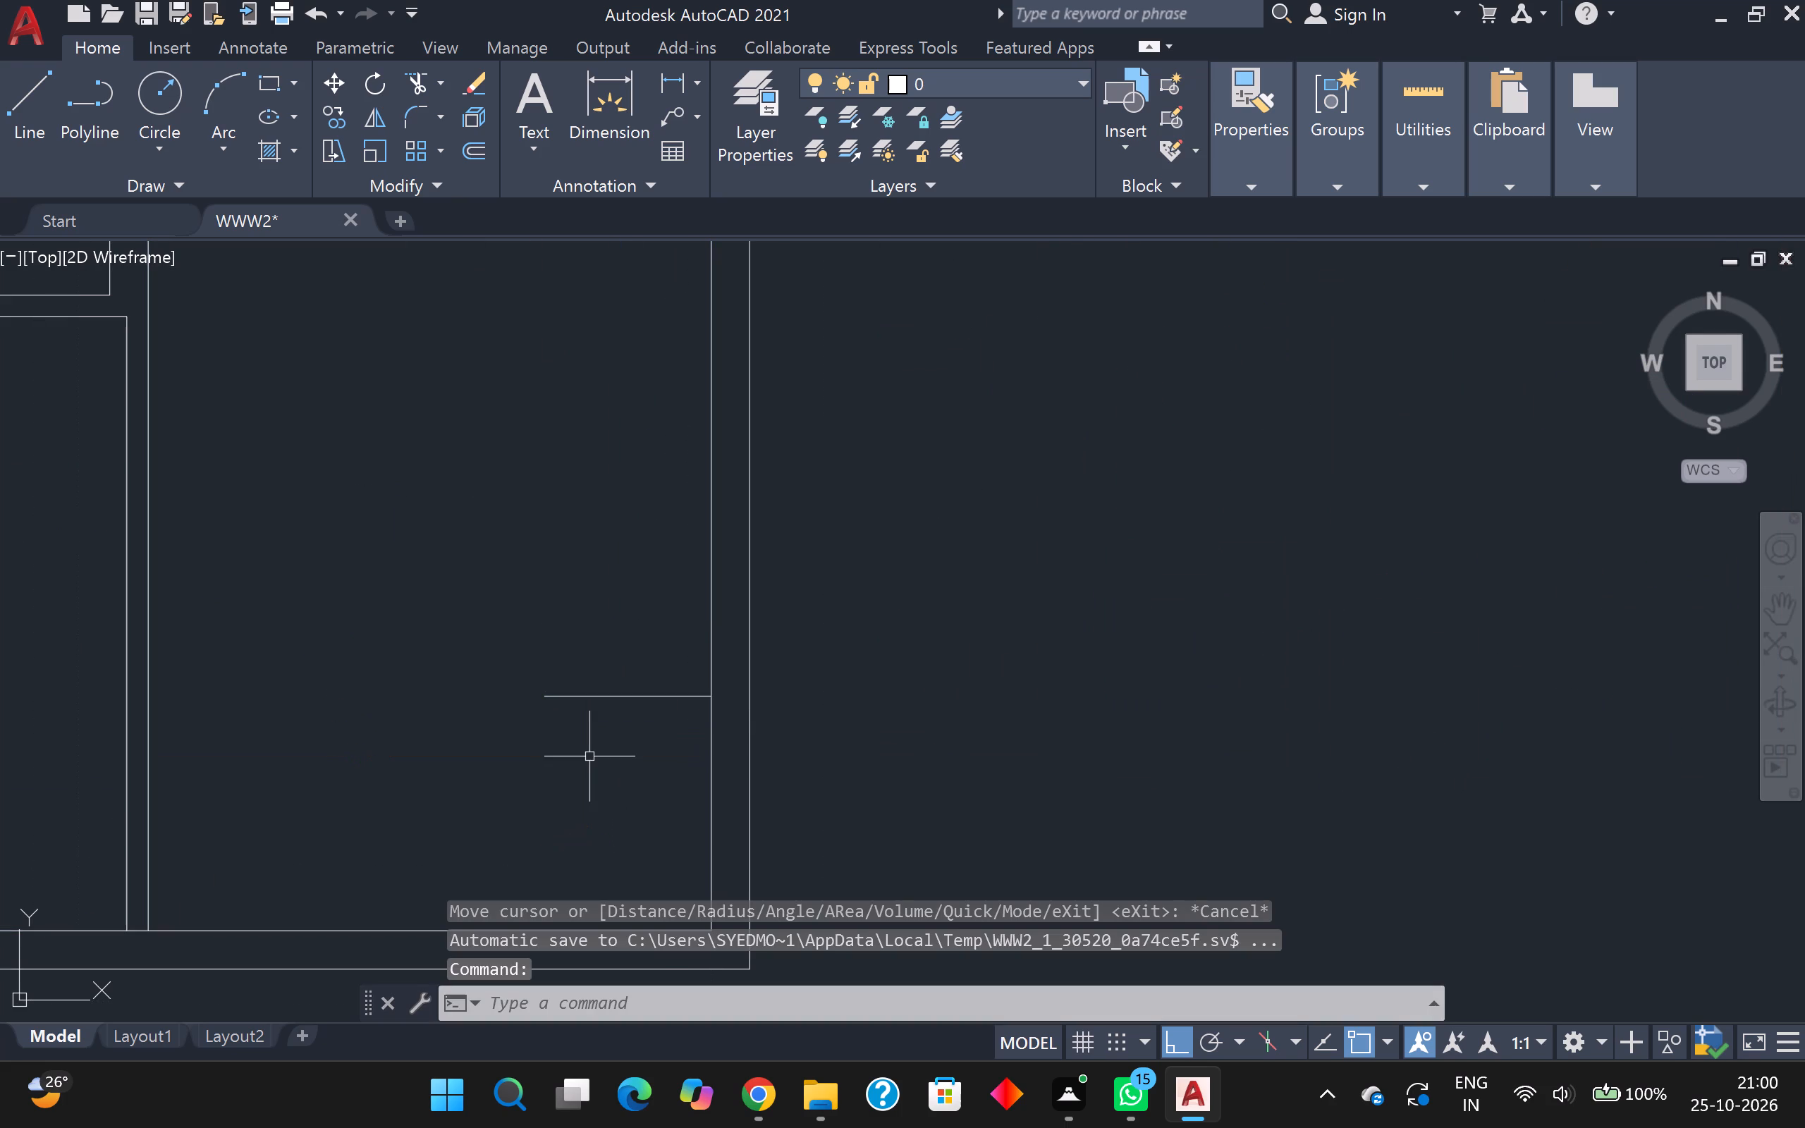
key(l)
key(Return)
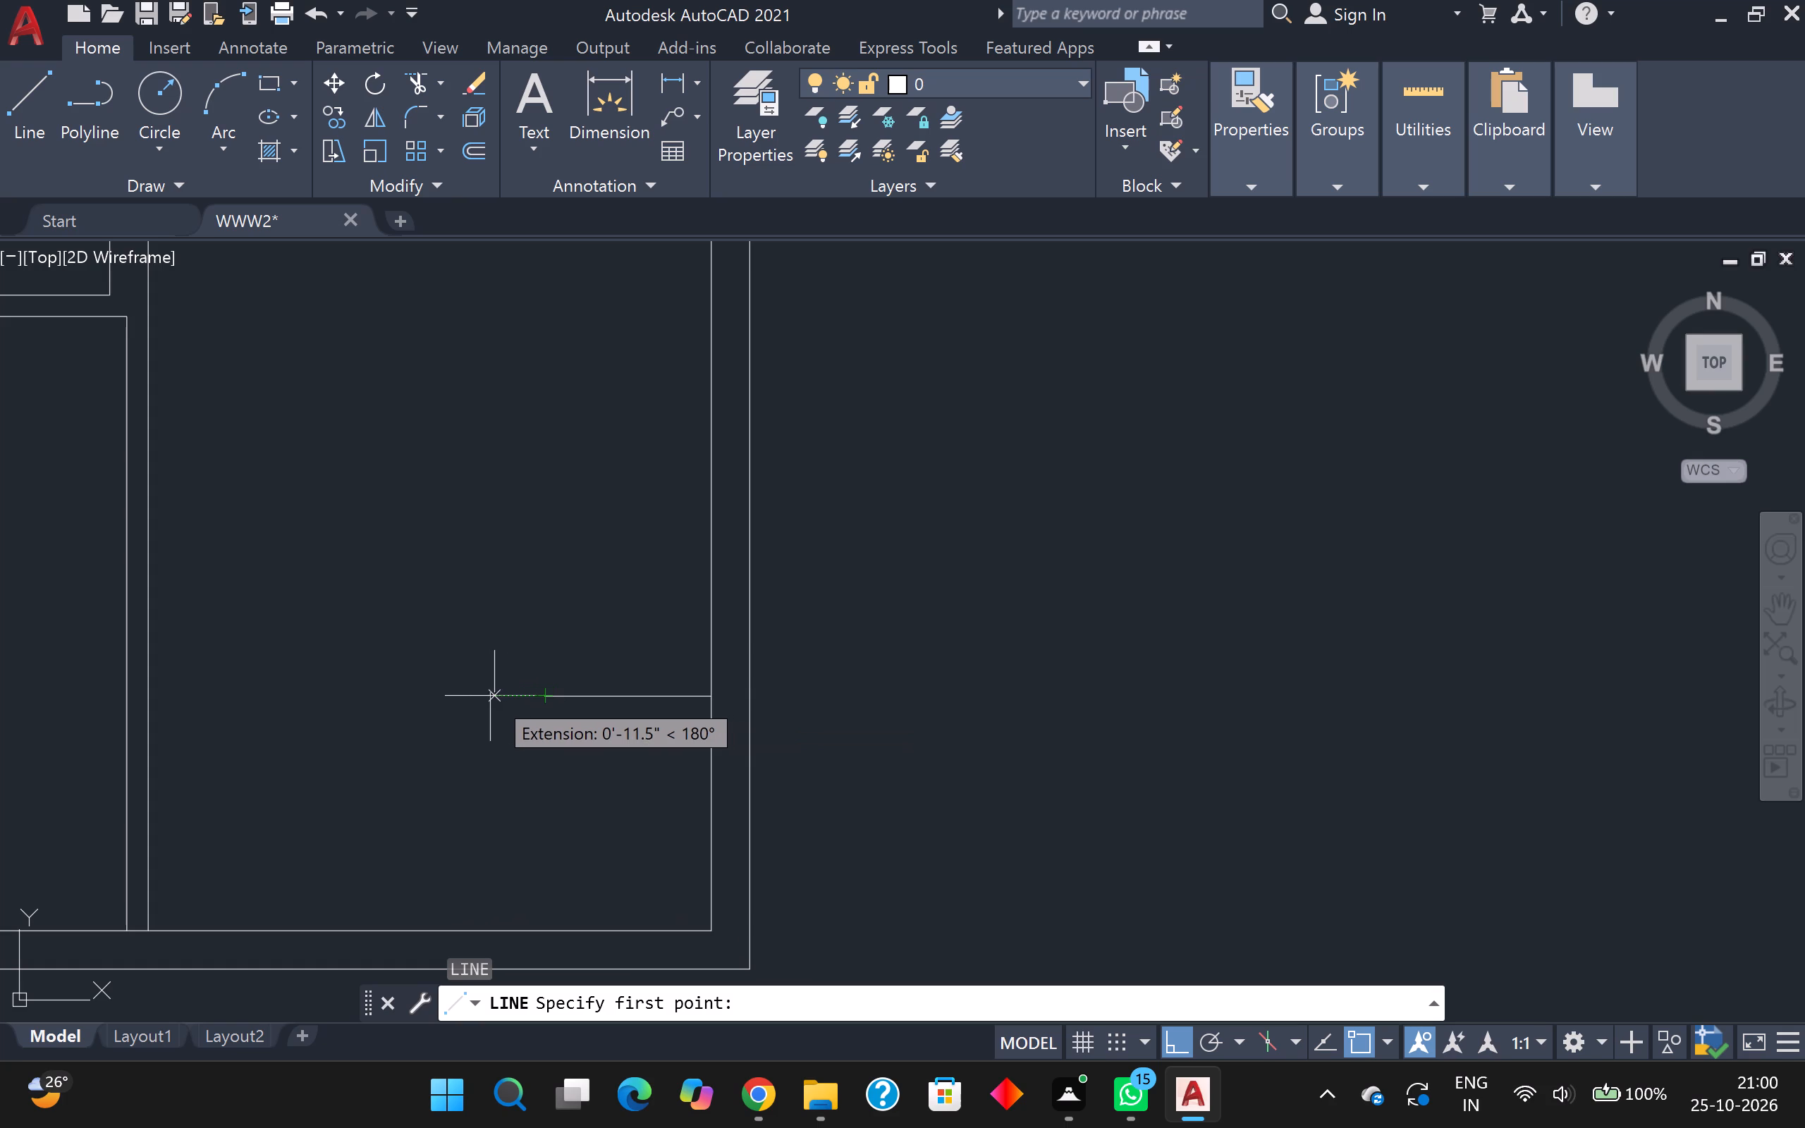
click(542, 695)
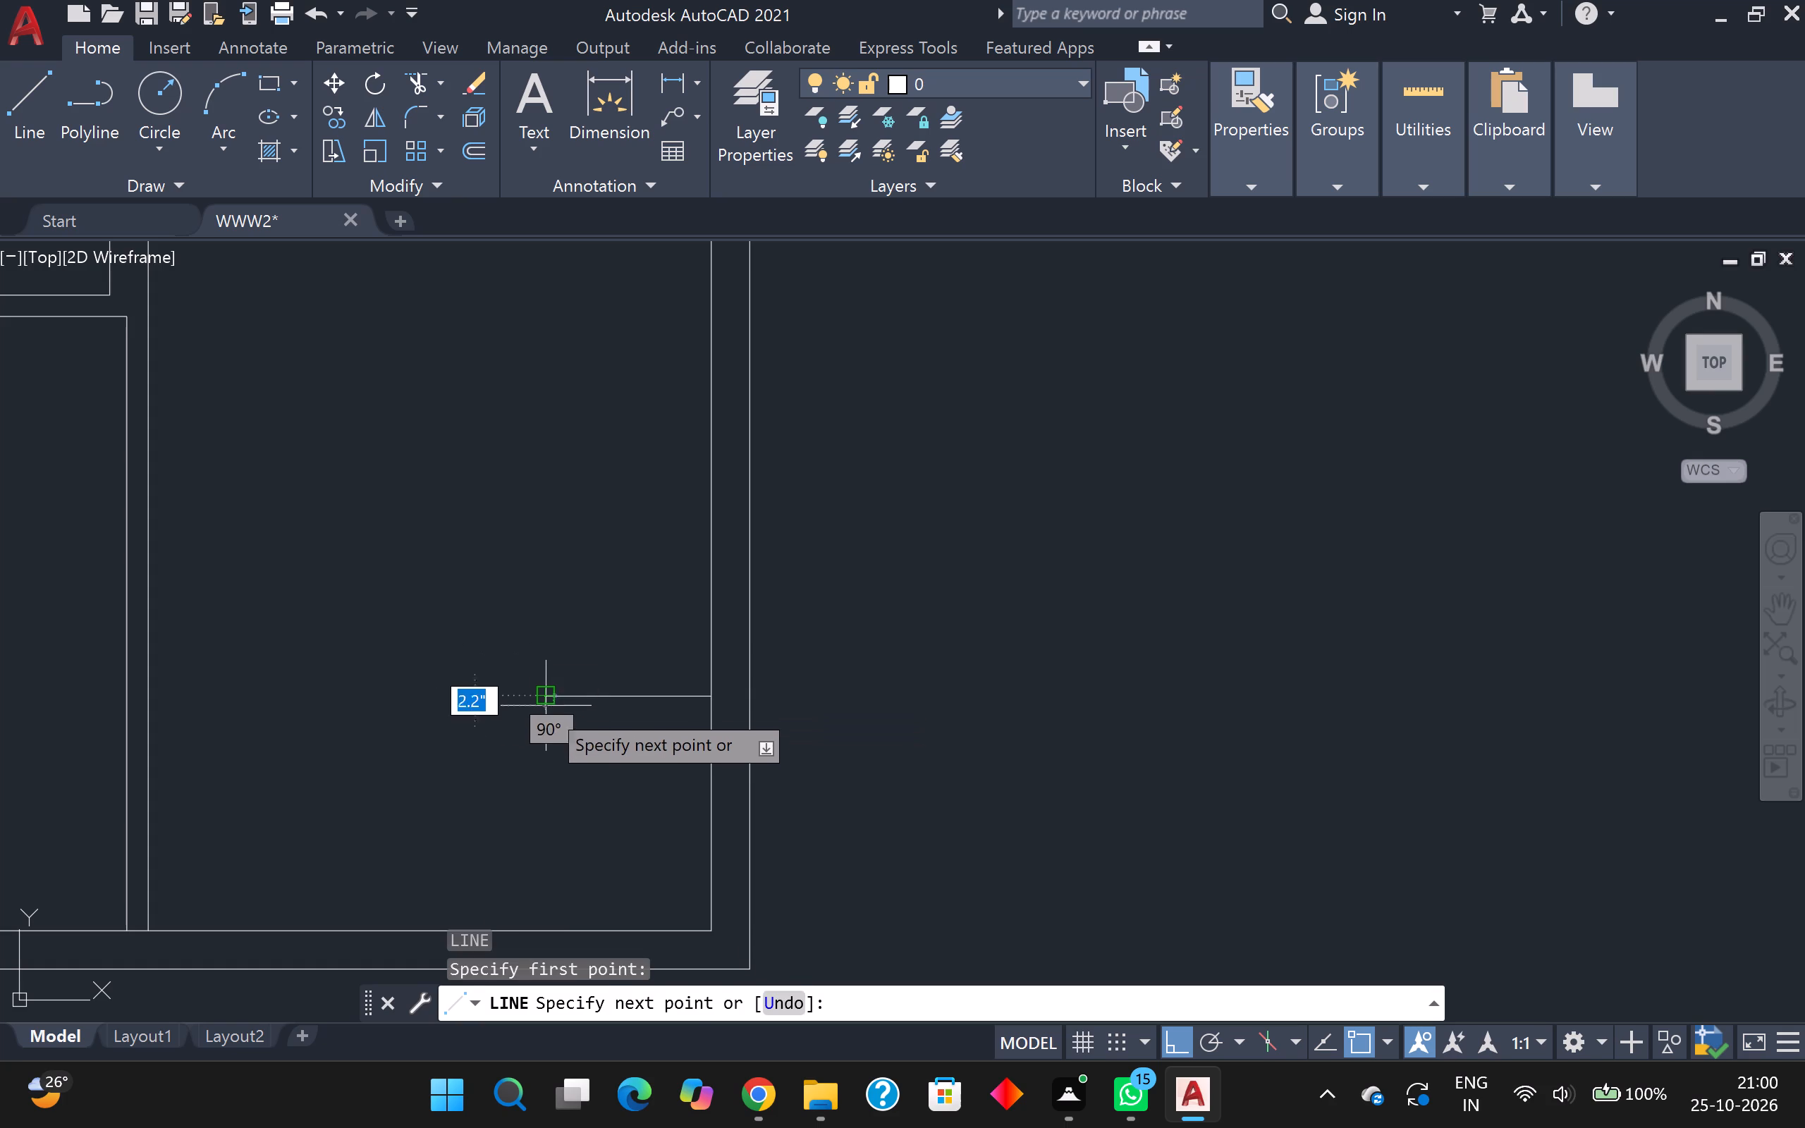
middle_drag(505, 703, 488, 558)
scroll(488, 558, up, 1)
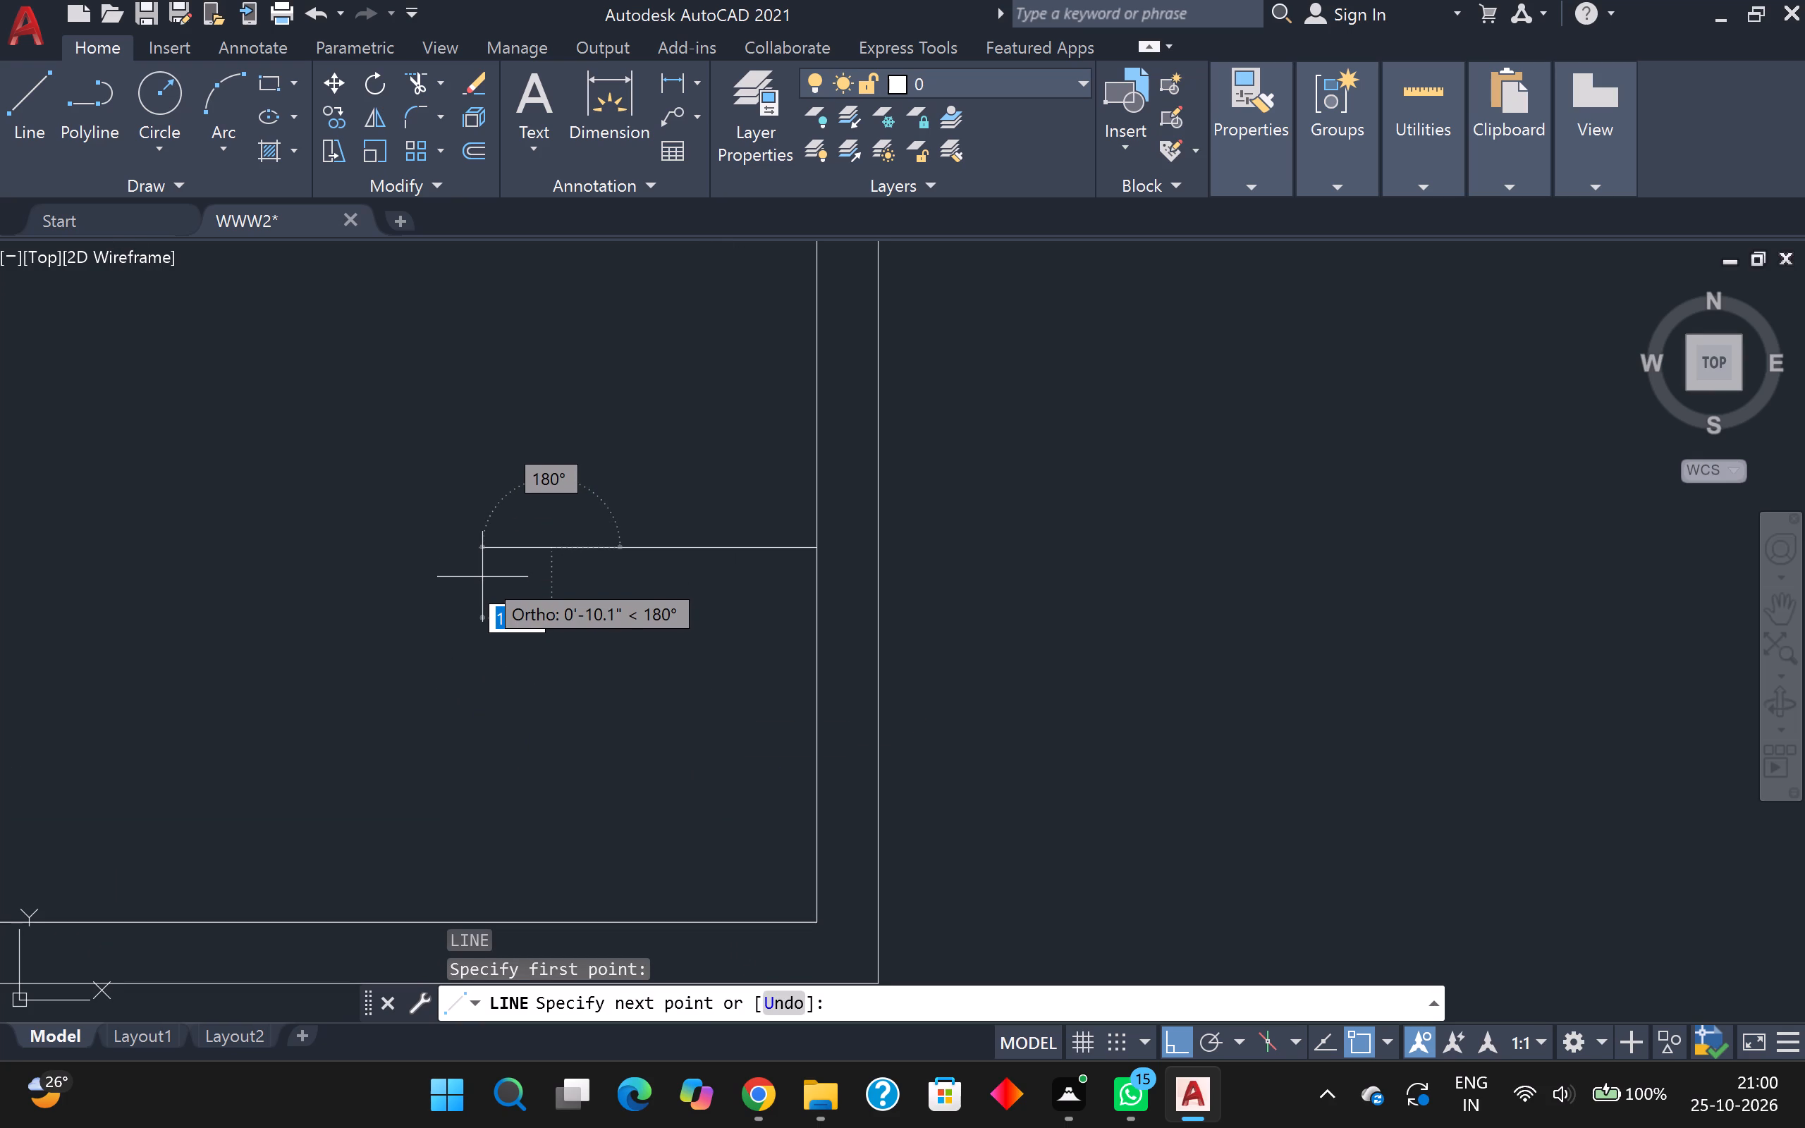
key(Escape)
Draw a vertical line from the west end of the lower short horizontal line down to the south outer wall's inner face.
key(l)
key(Return)
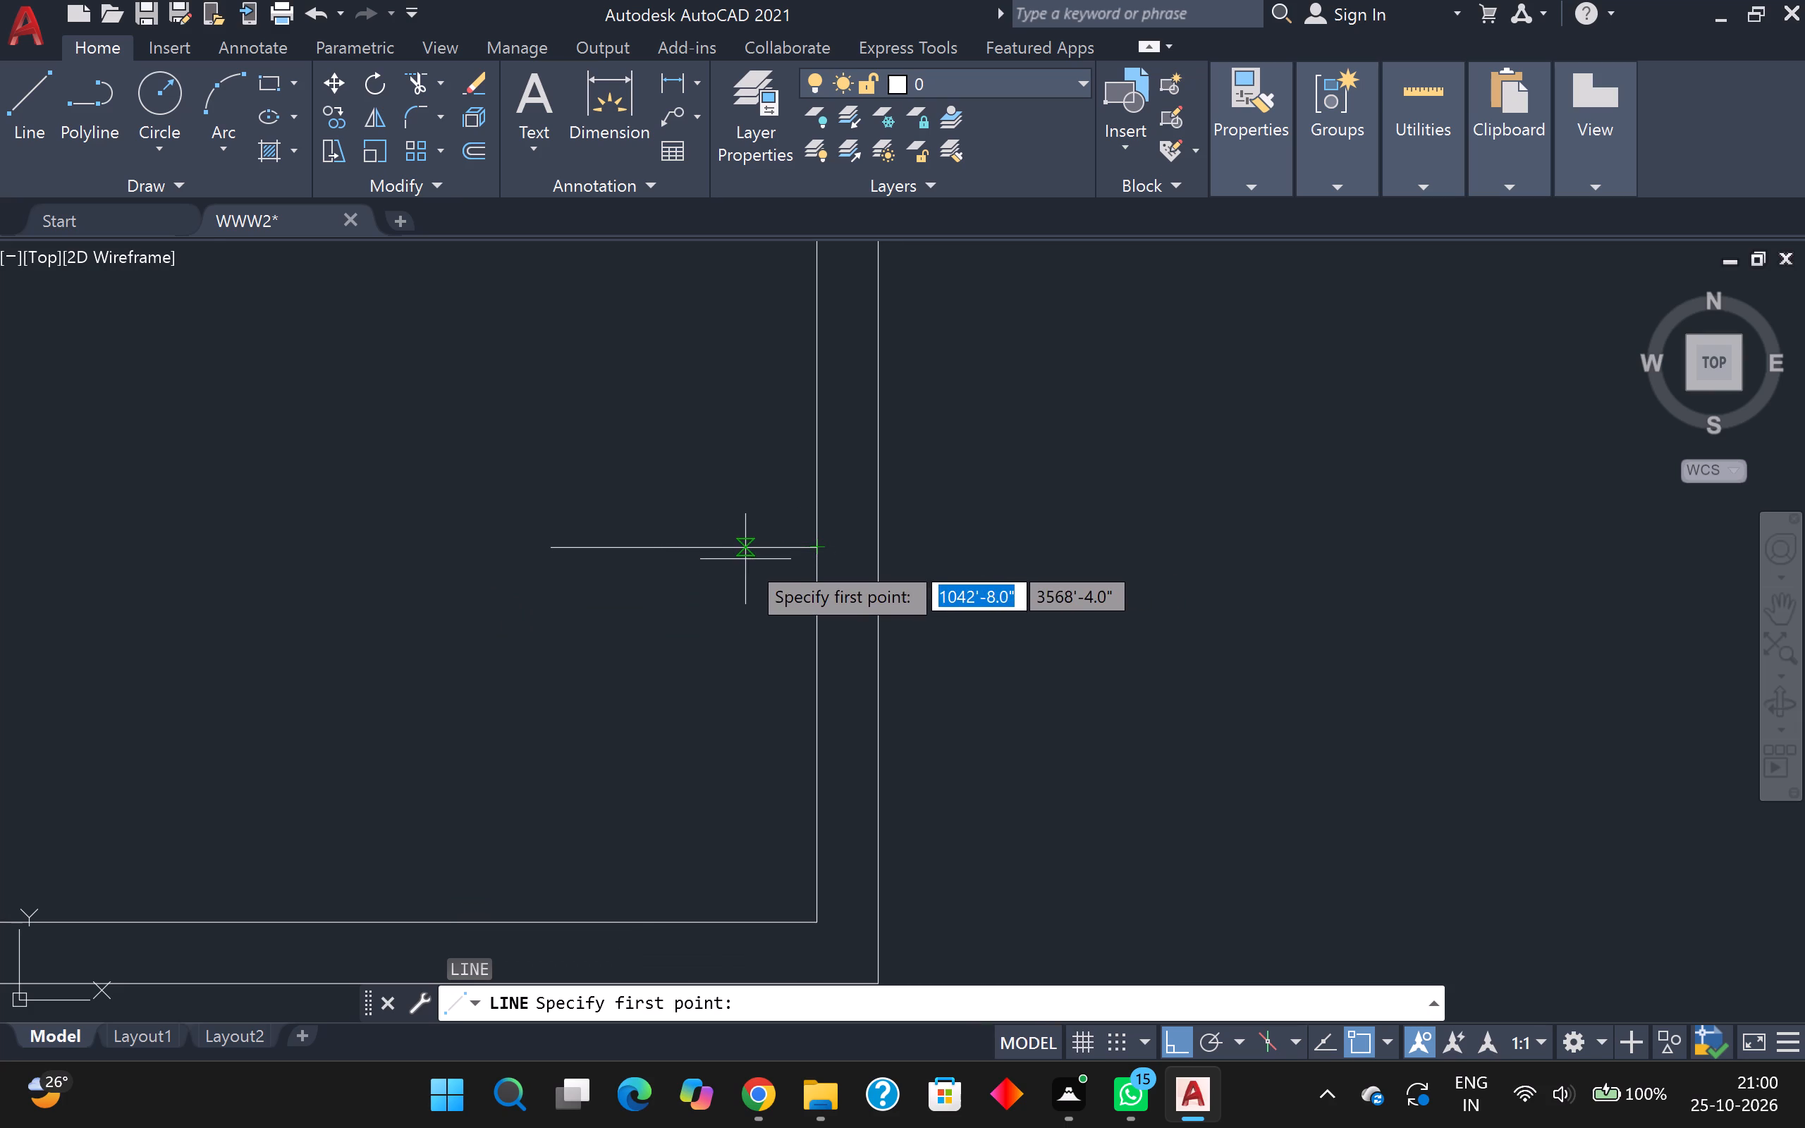
scroll(764, 565, down, 3)
scroll(753, 558, up, 4)
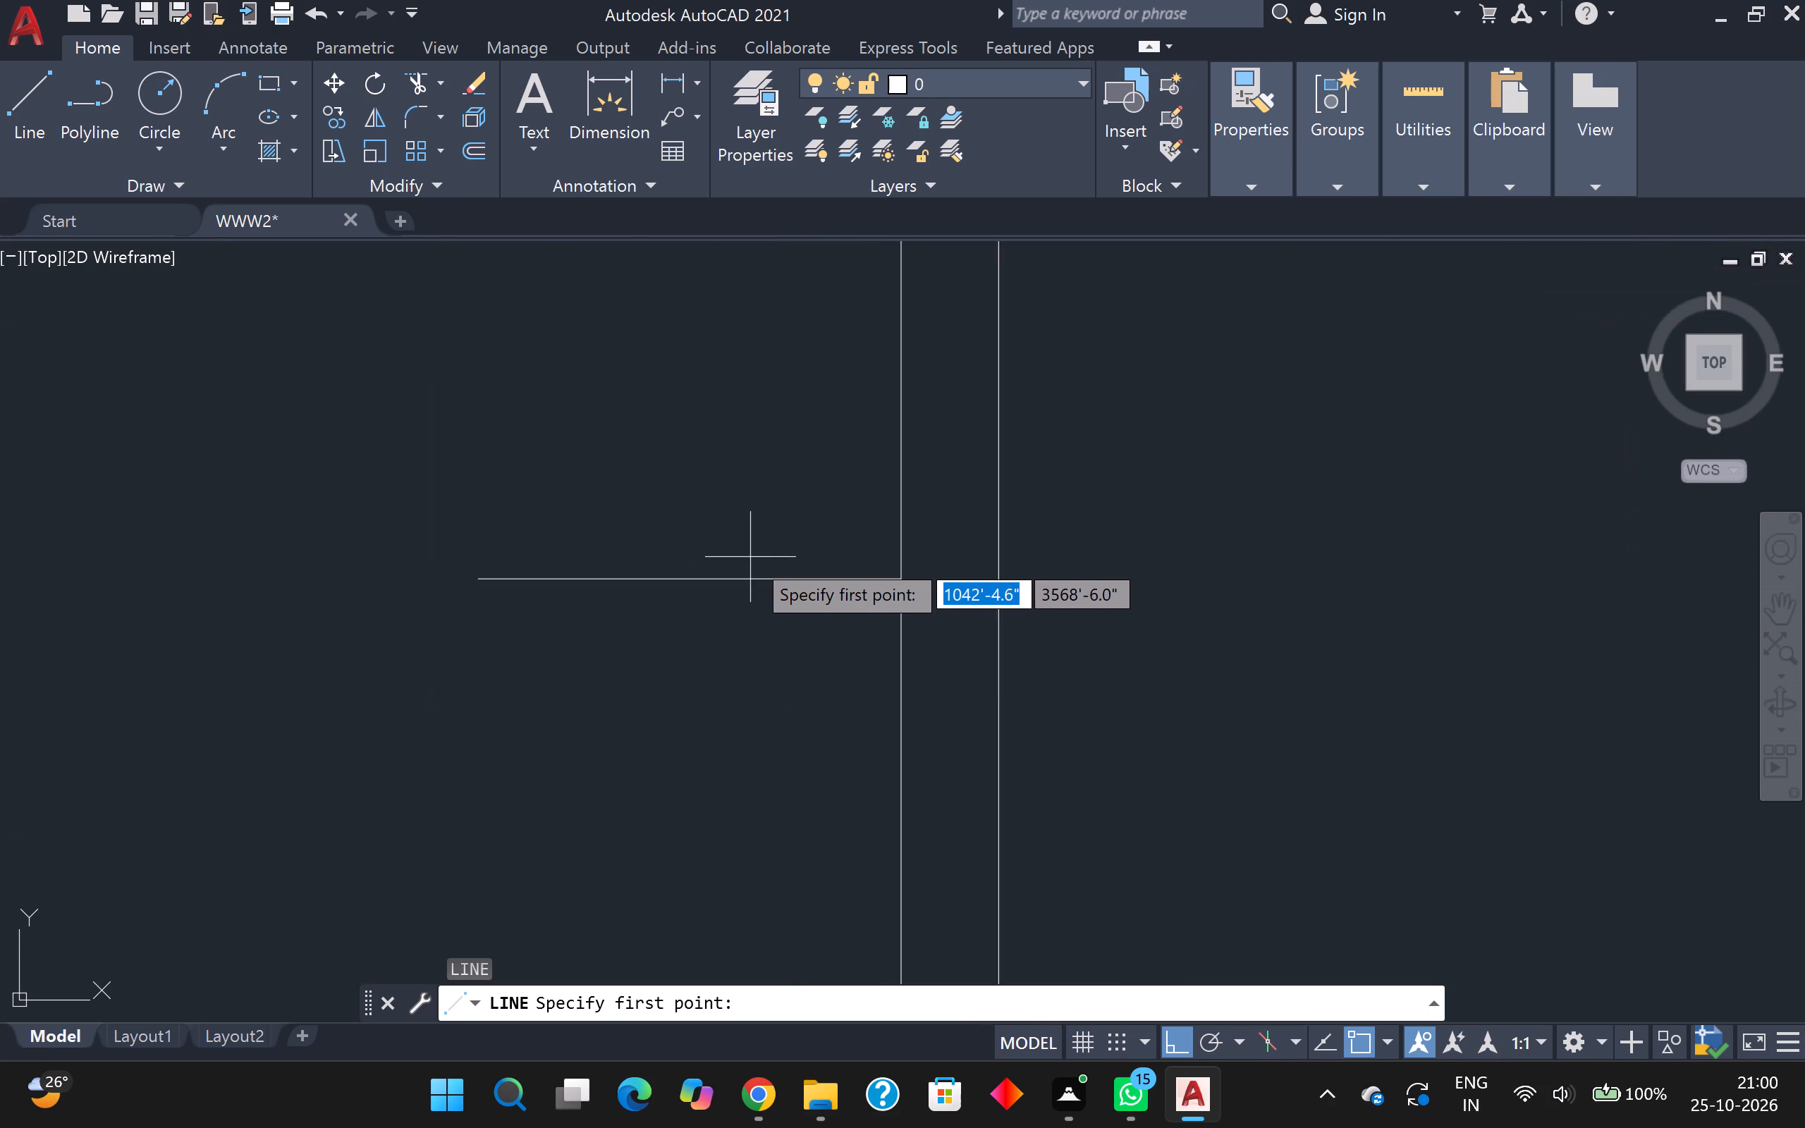
scroll(750, 557, down, 3)
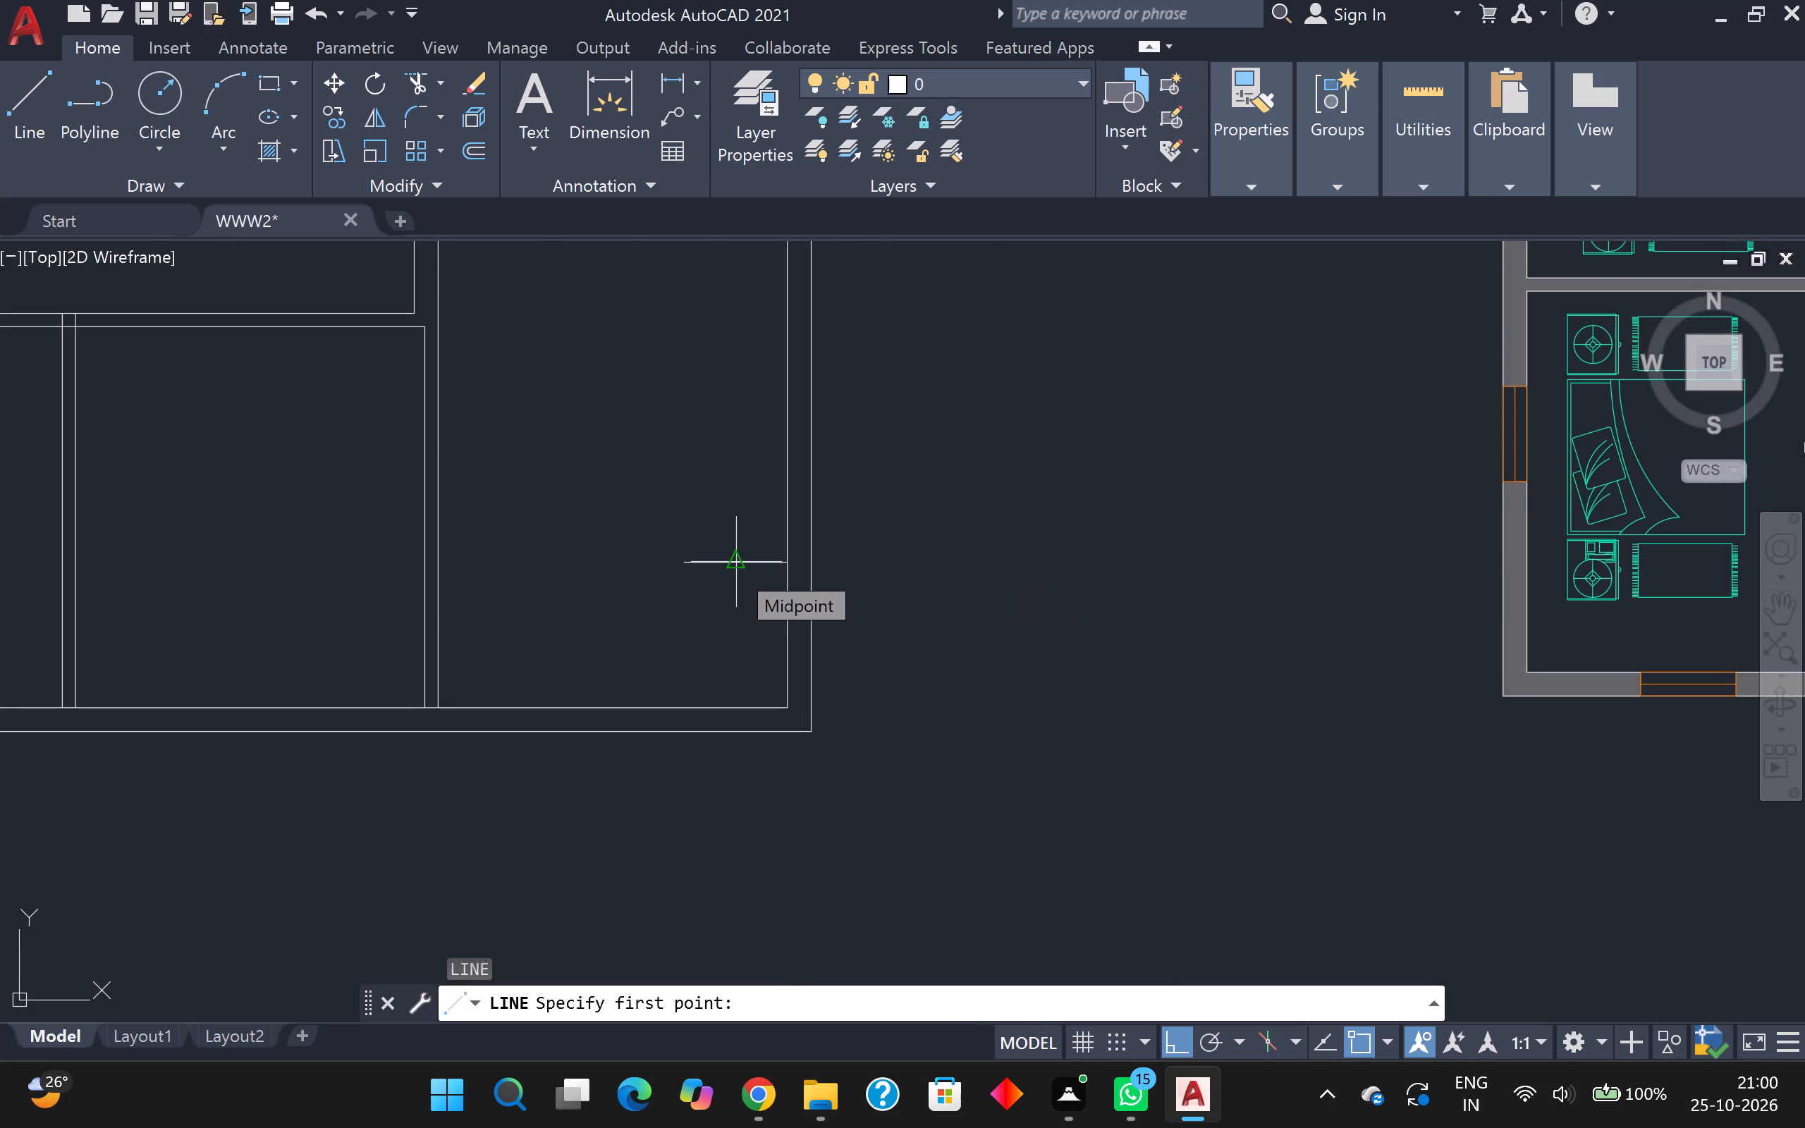
click(682, 563)
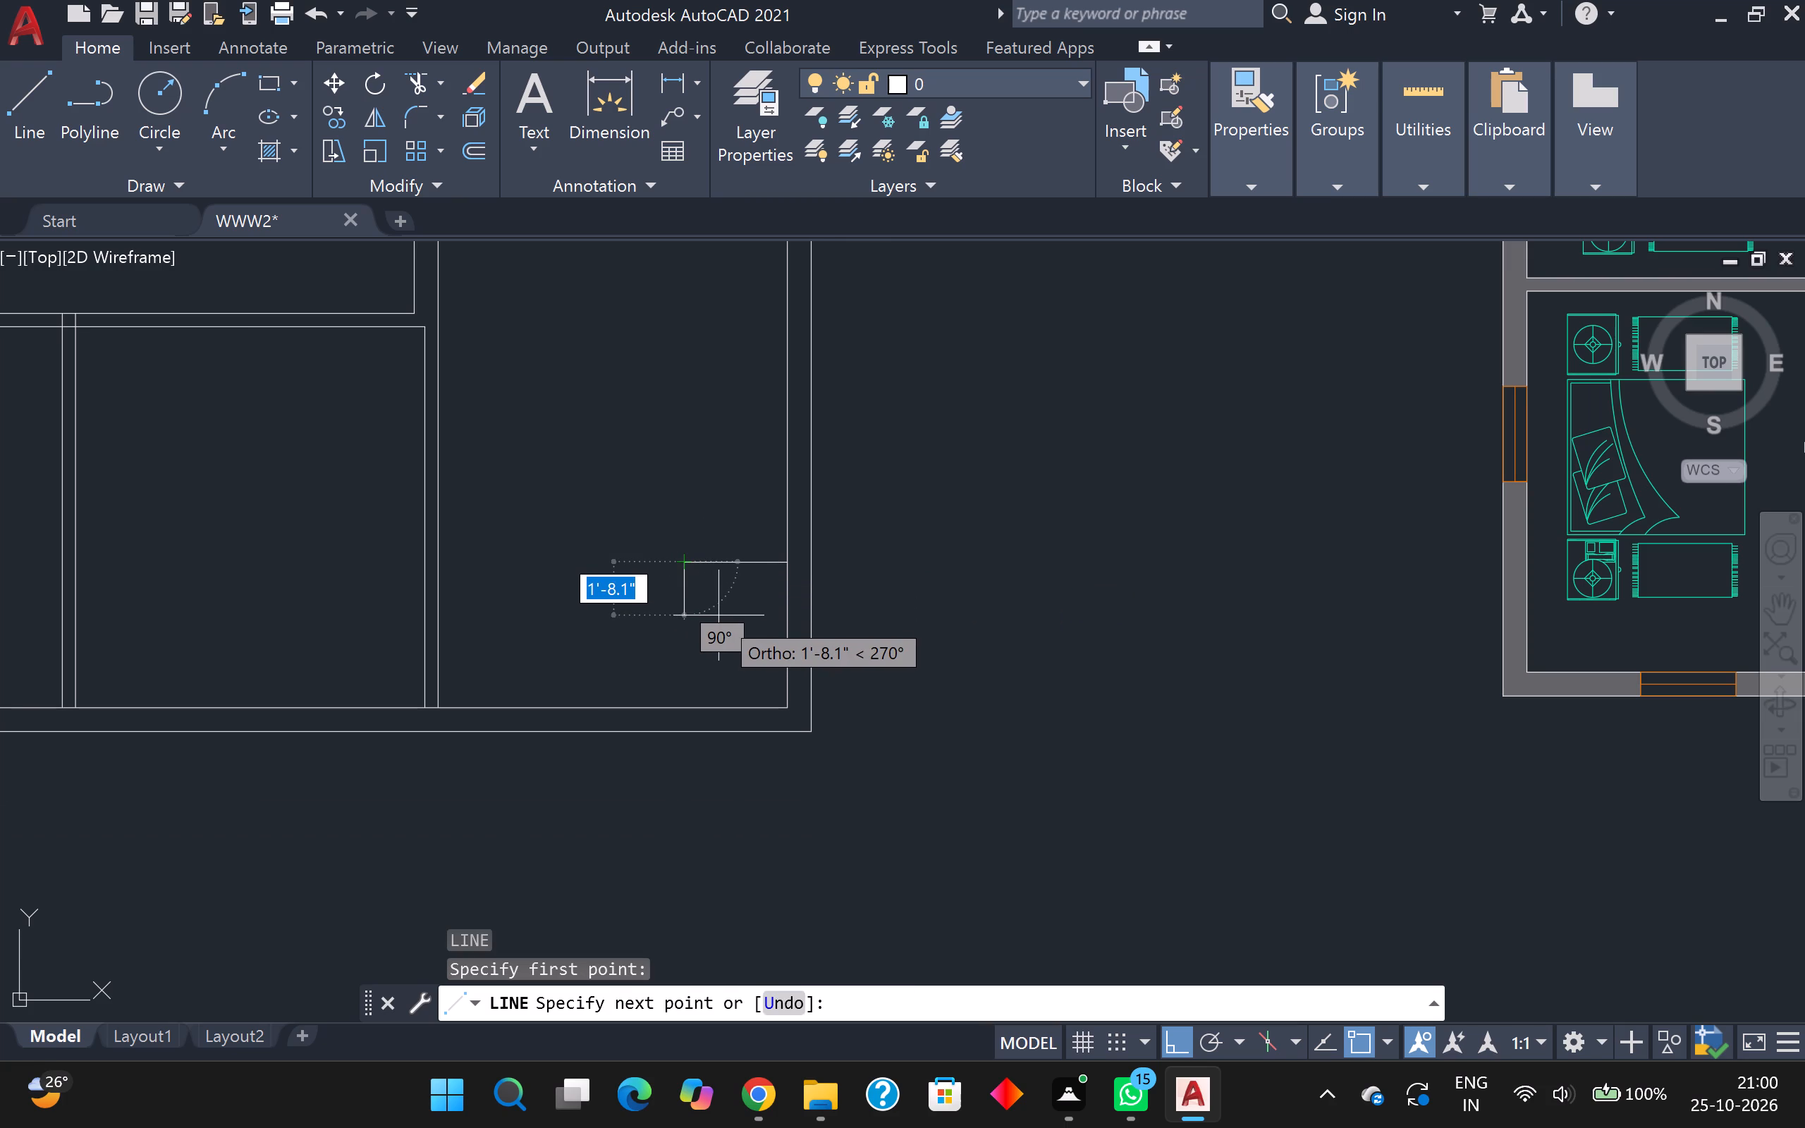
scroll(718, 632, up, 2)
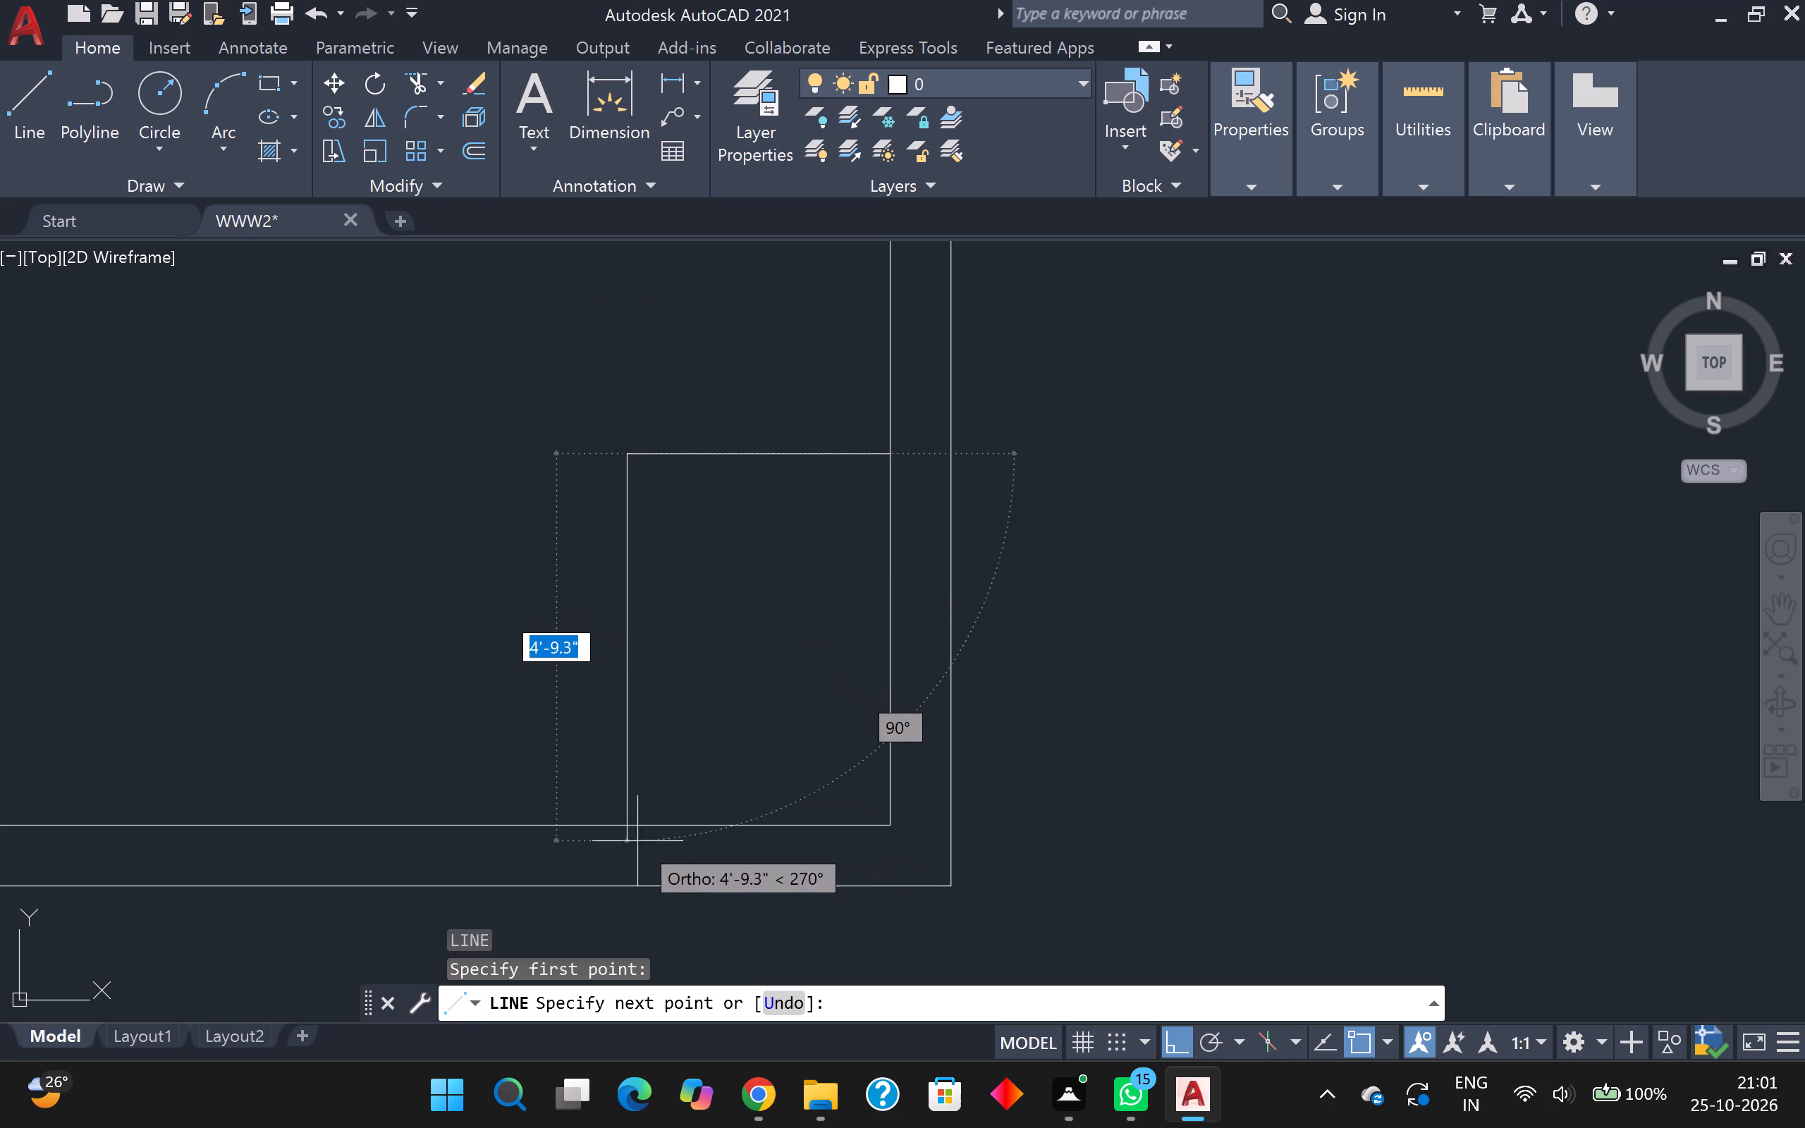
click(635, 819)
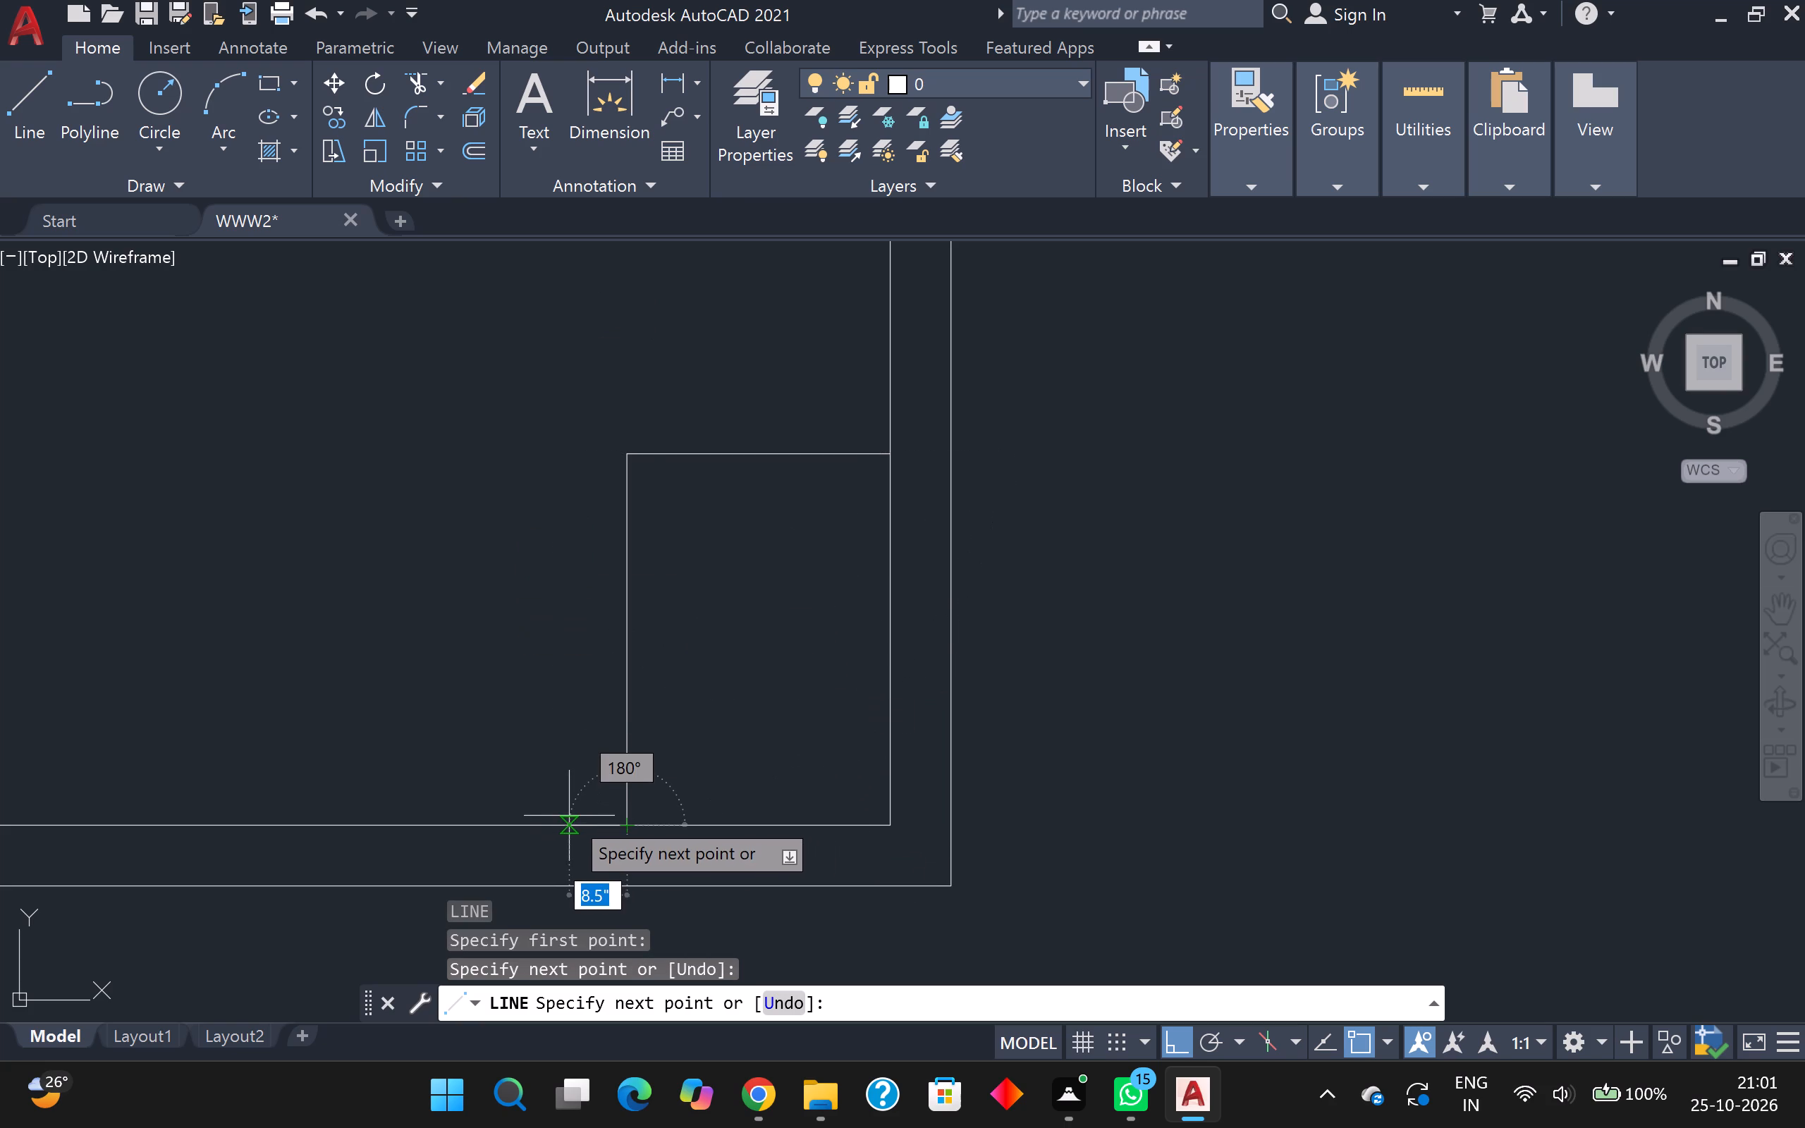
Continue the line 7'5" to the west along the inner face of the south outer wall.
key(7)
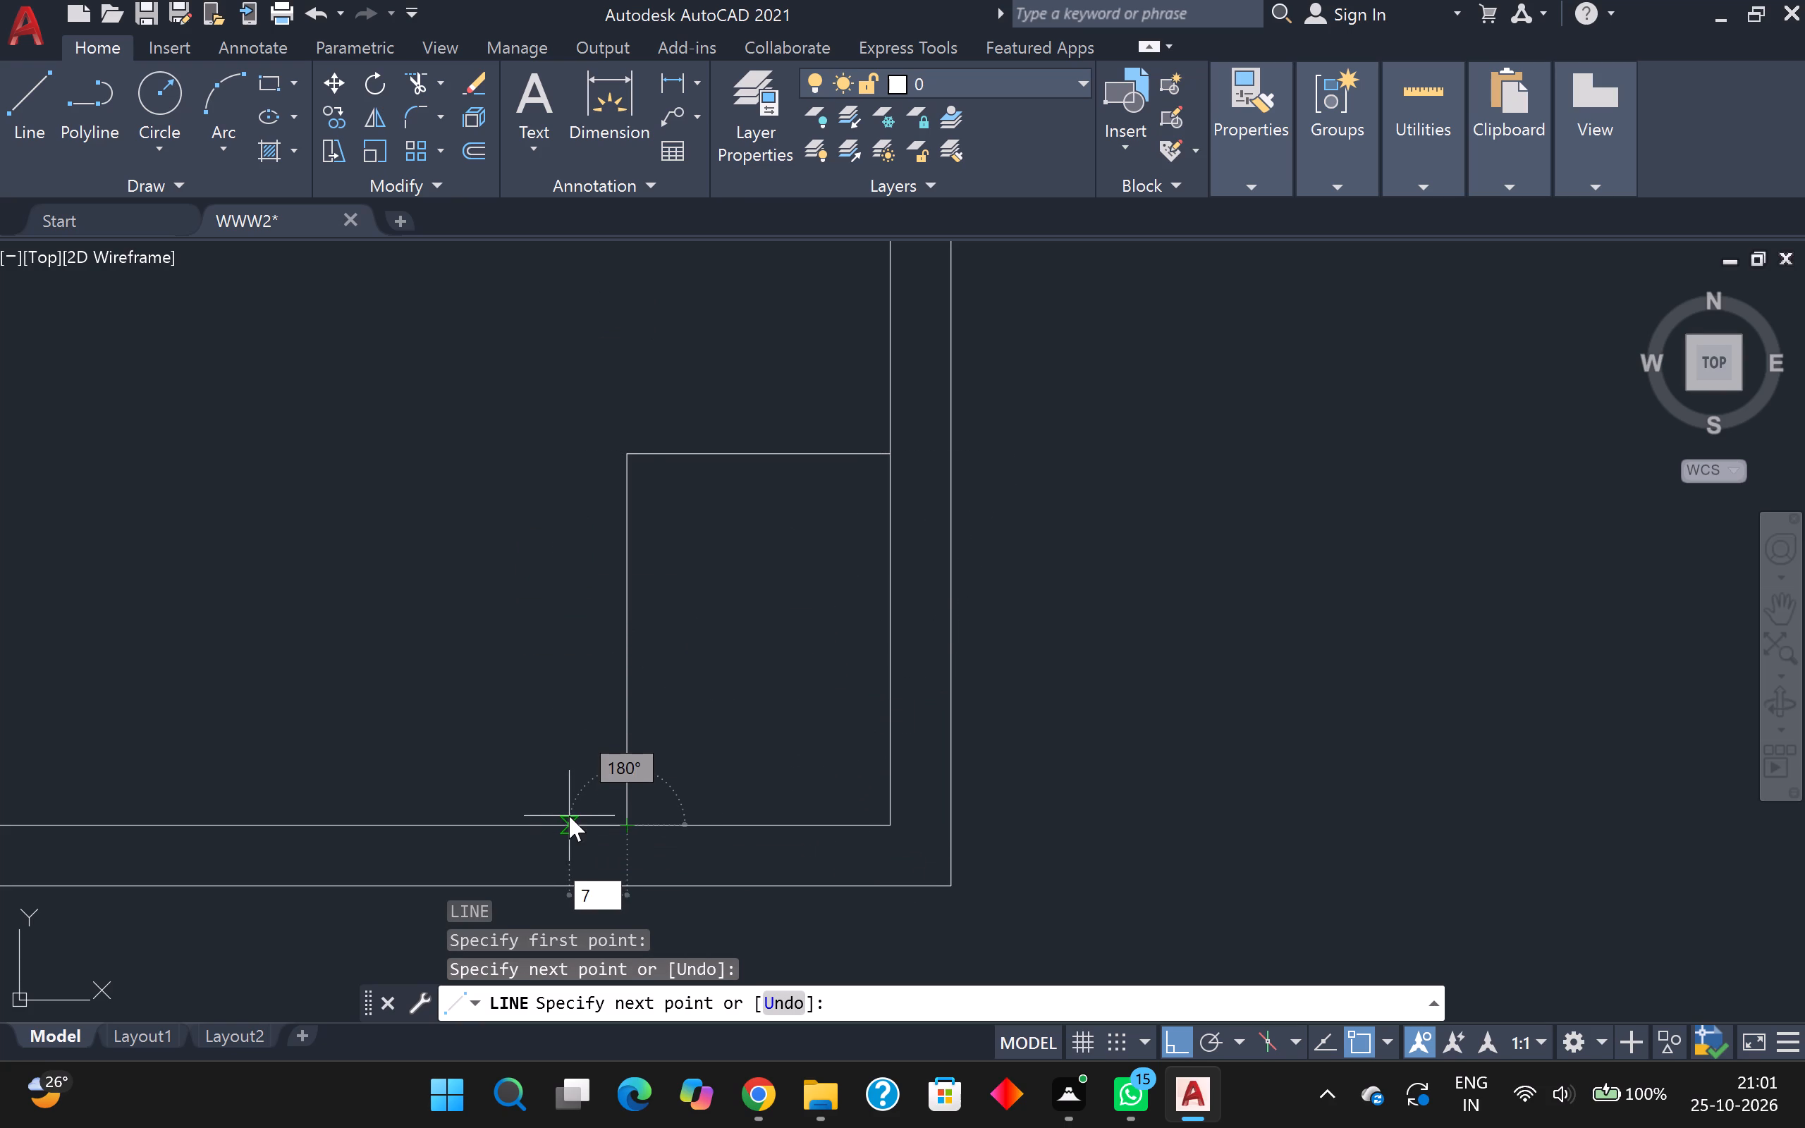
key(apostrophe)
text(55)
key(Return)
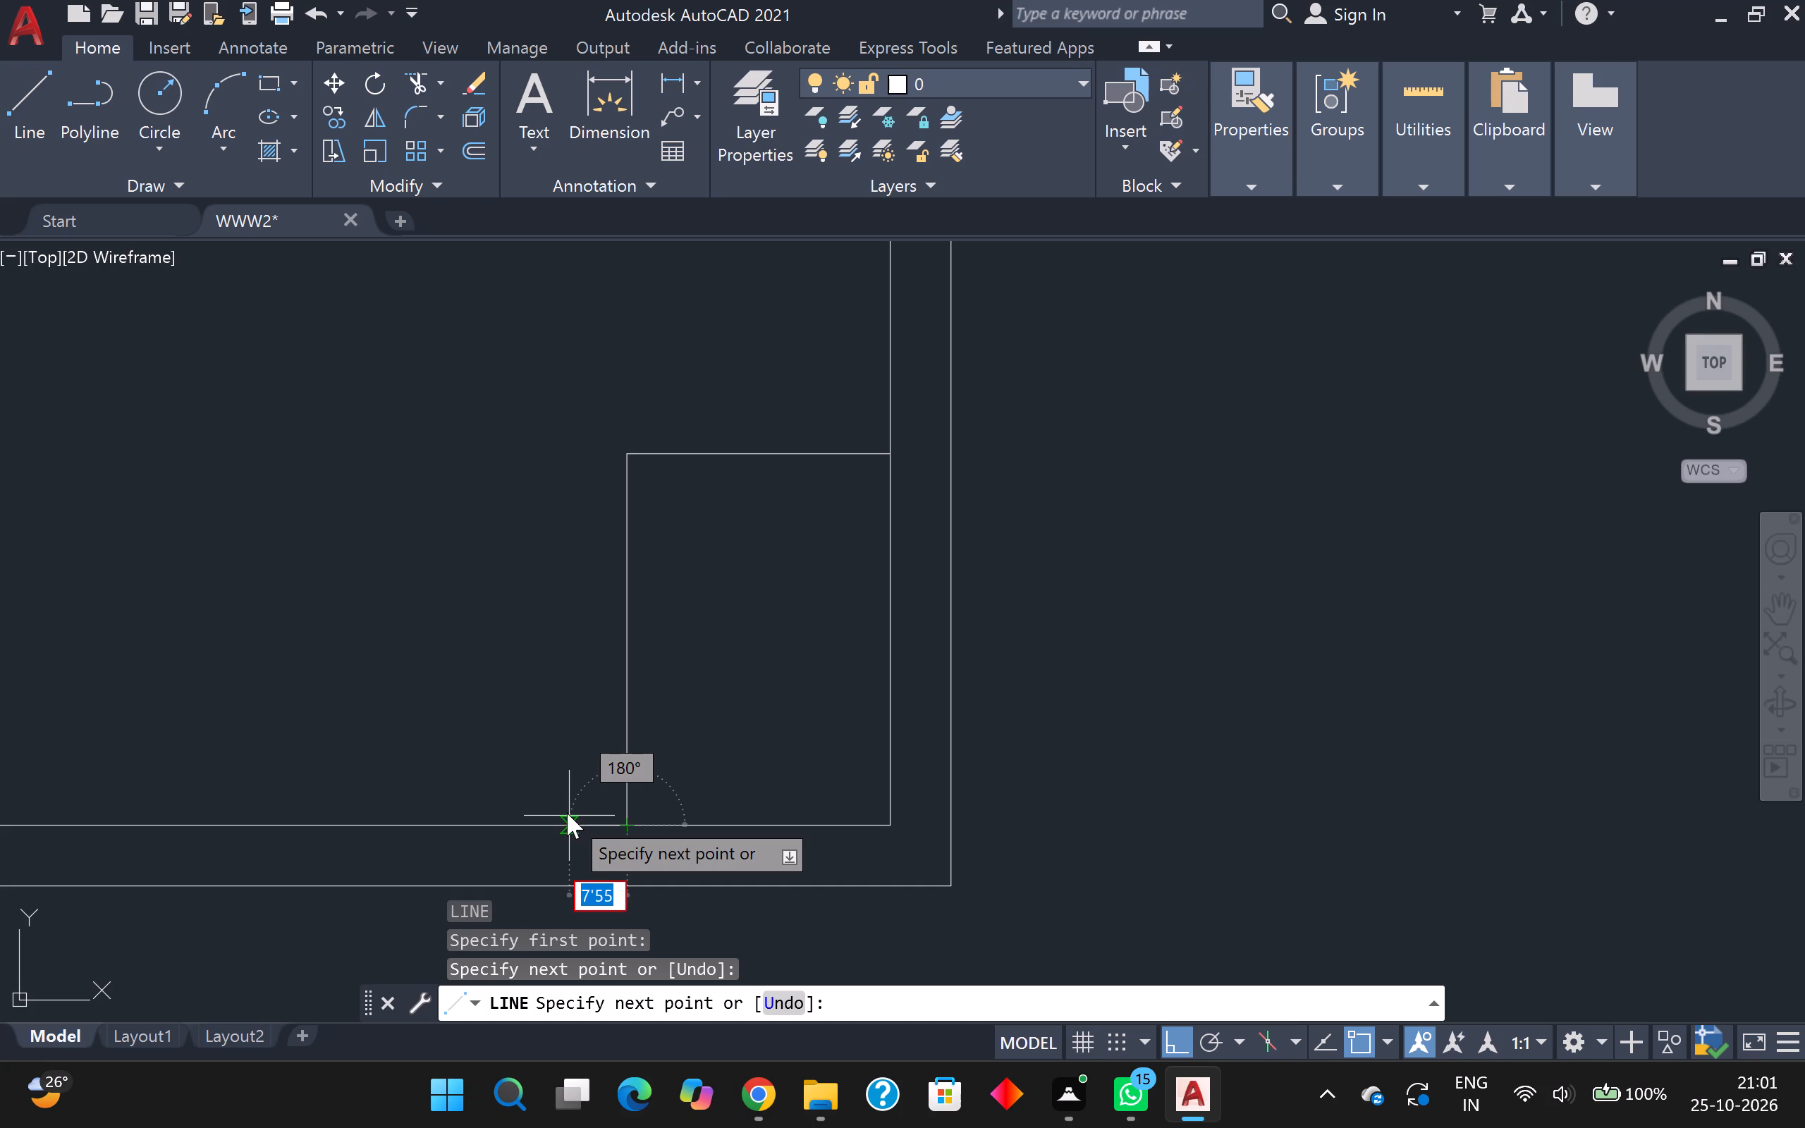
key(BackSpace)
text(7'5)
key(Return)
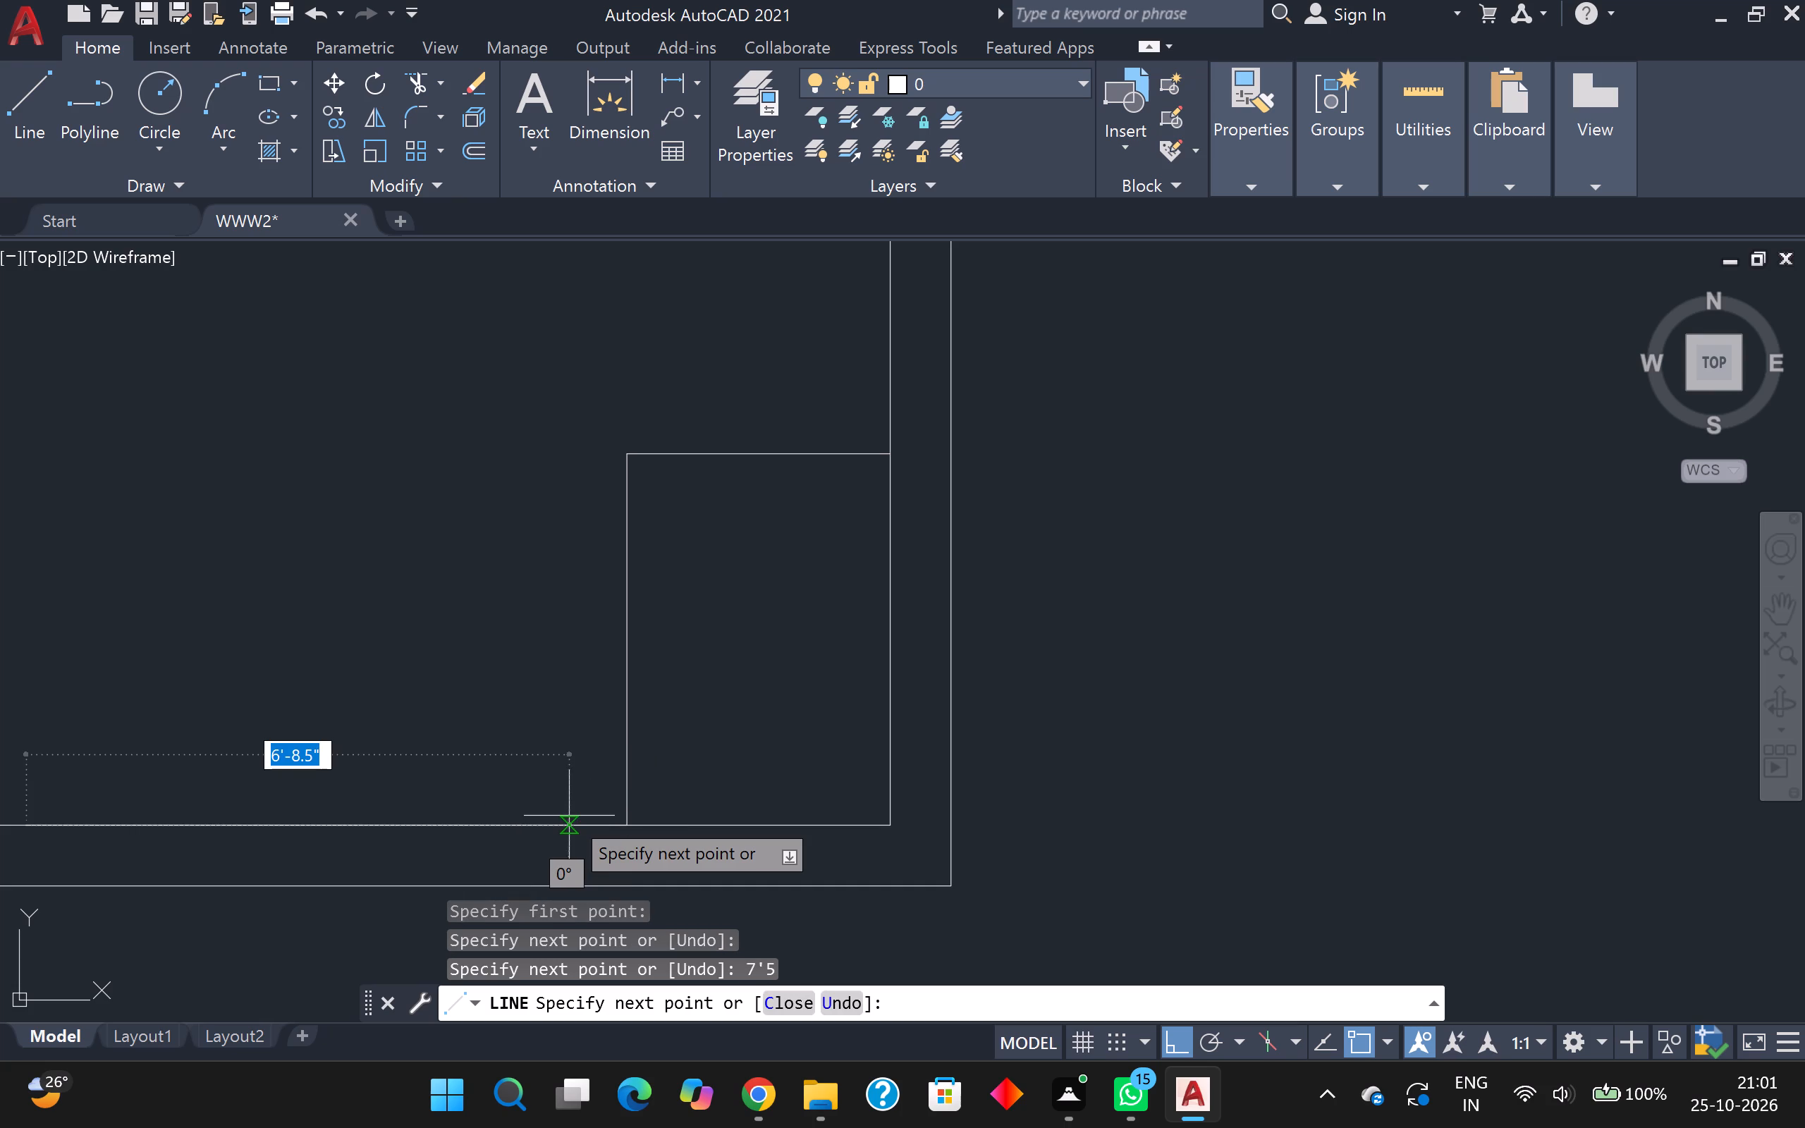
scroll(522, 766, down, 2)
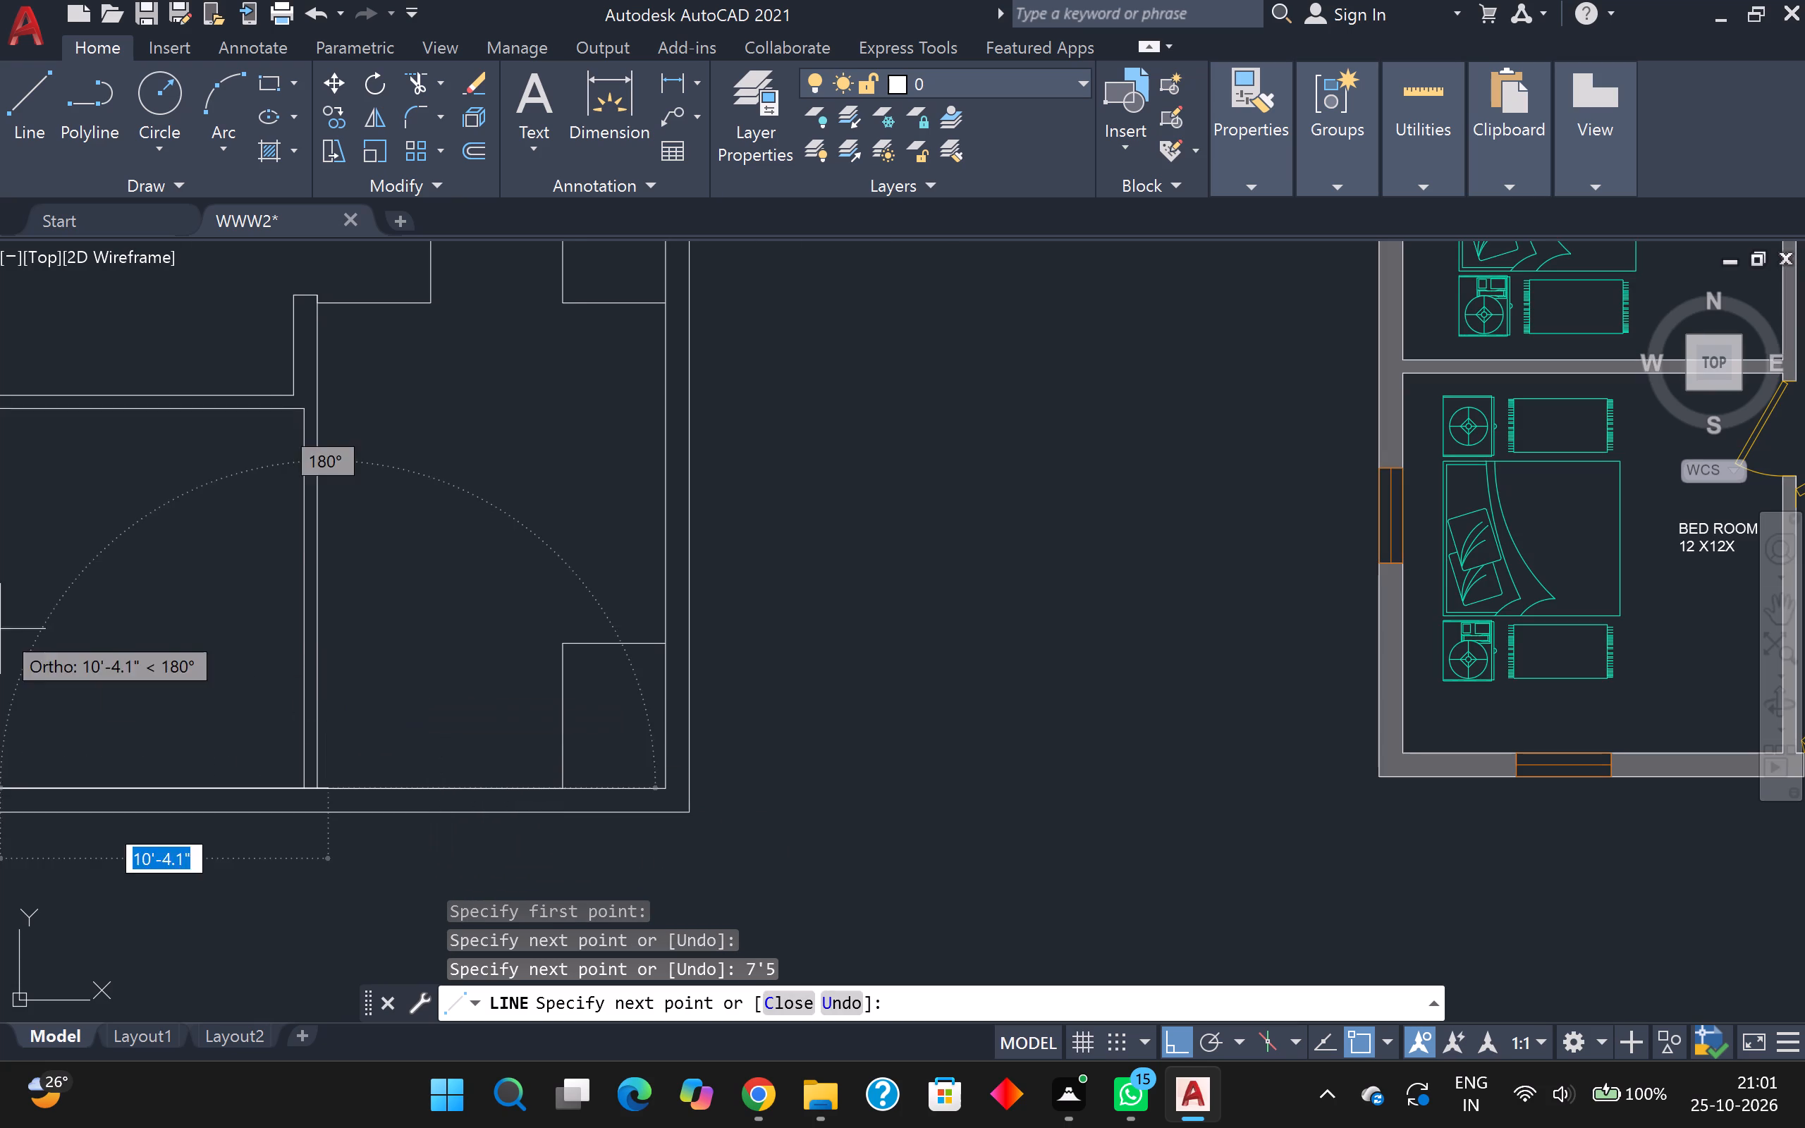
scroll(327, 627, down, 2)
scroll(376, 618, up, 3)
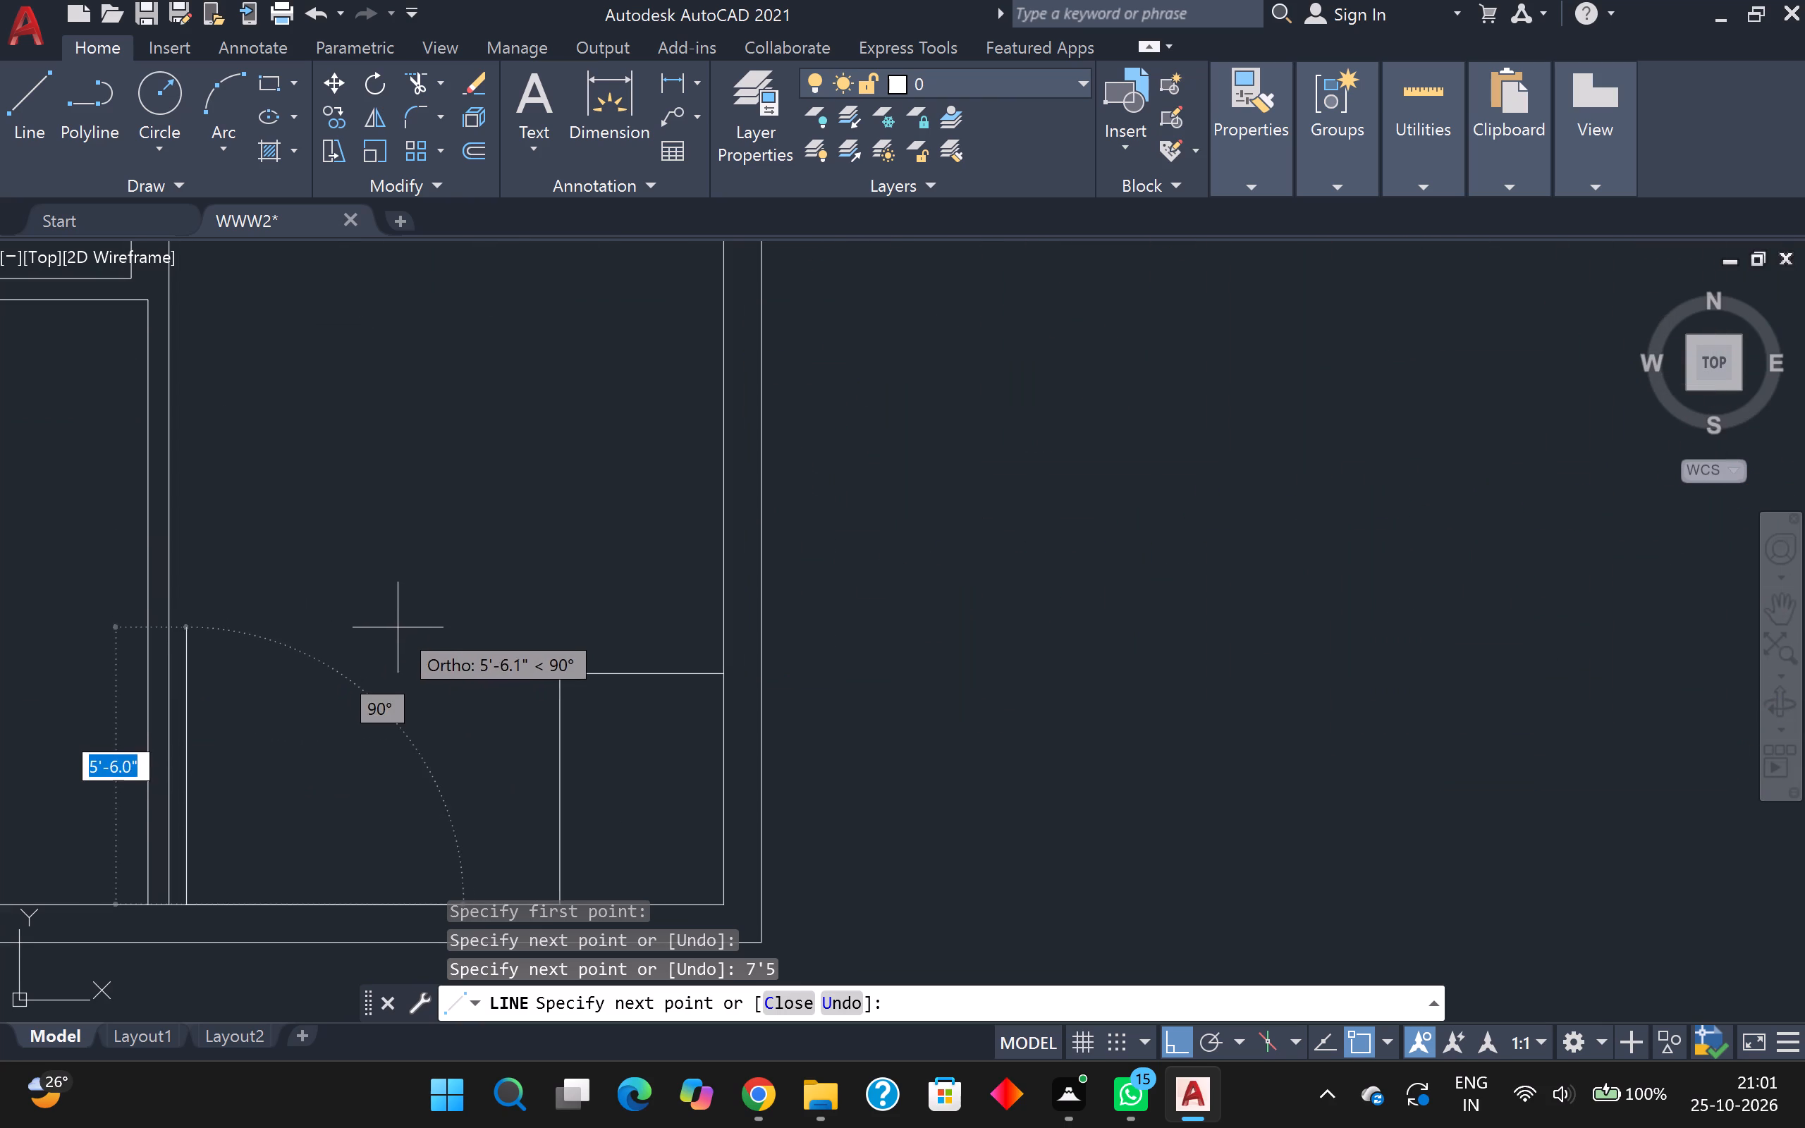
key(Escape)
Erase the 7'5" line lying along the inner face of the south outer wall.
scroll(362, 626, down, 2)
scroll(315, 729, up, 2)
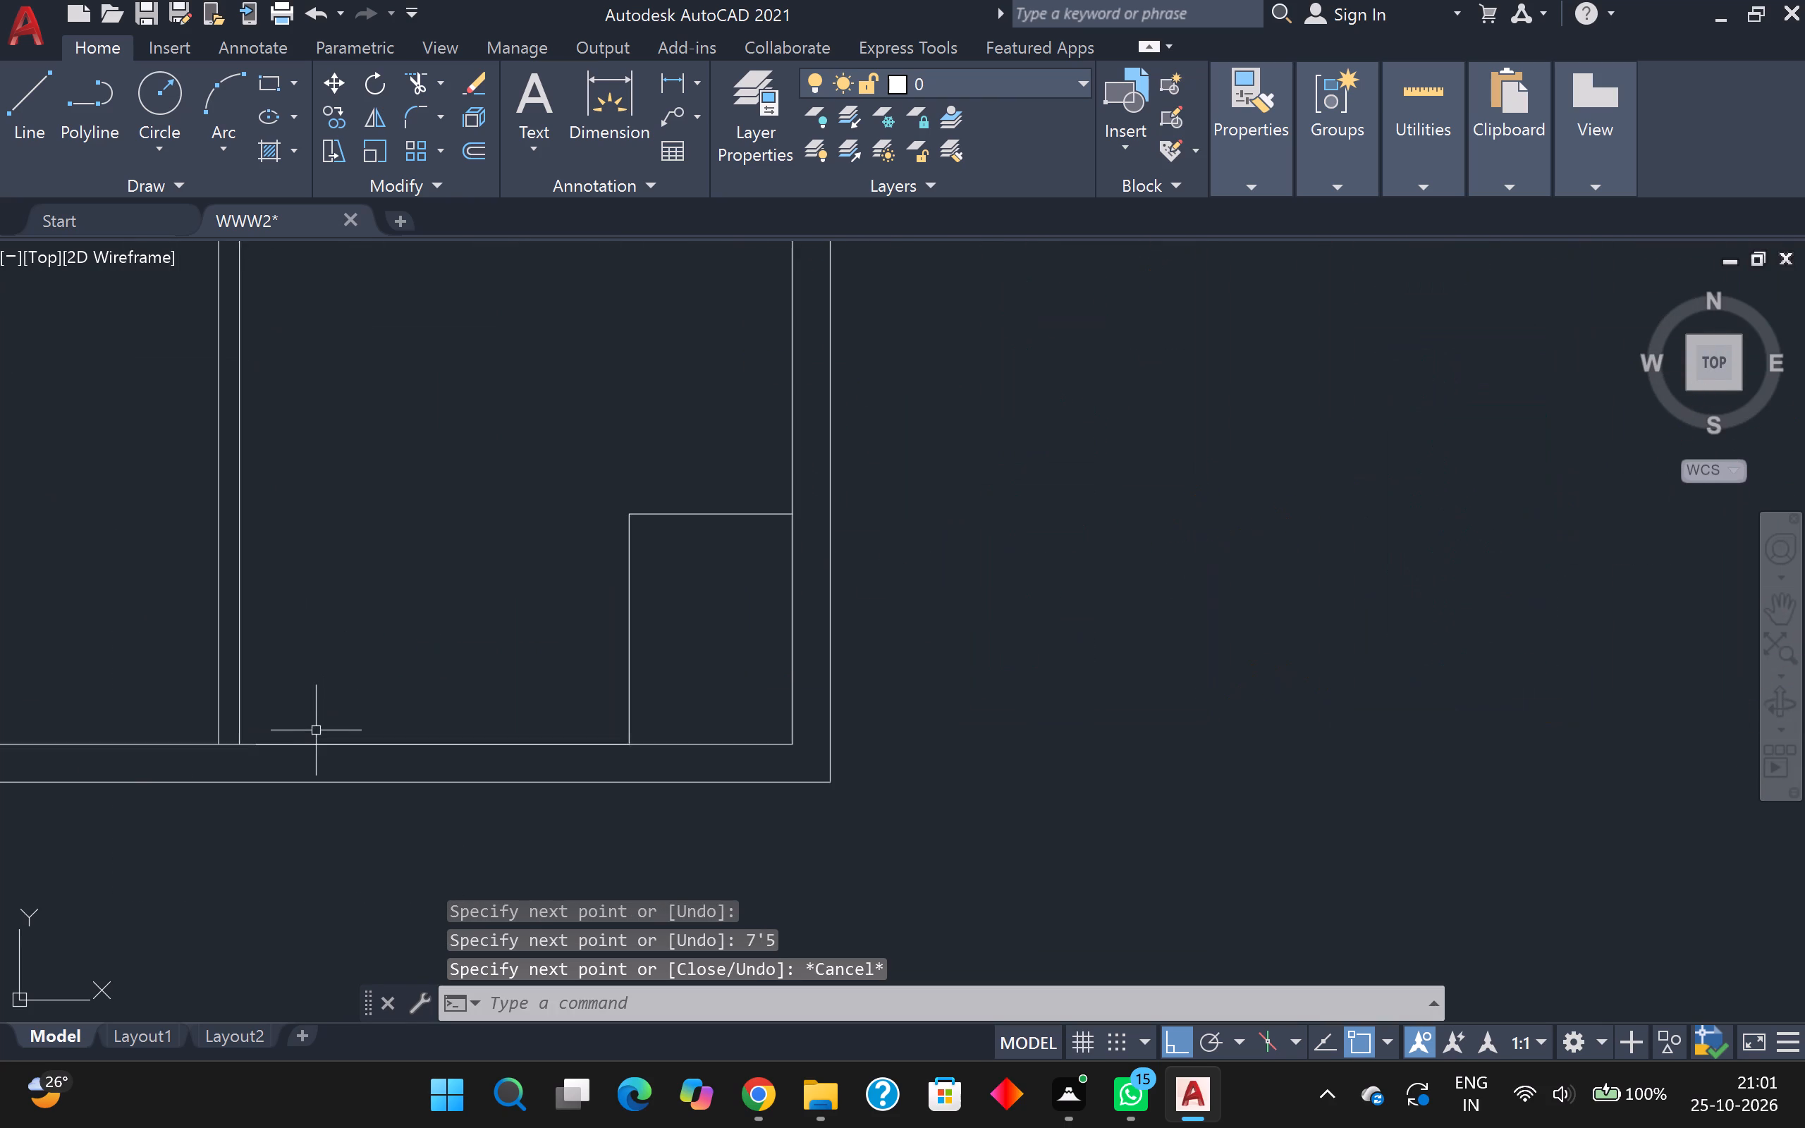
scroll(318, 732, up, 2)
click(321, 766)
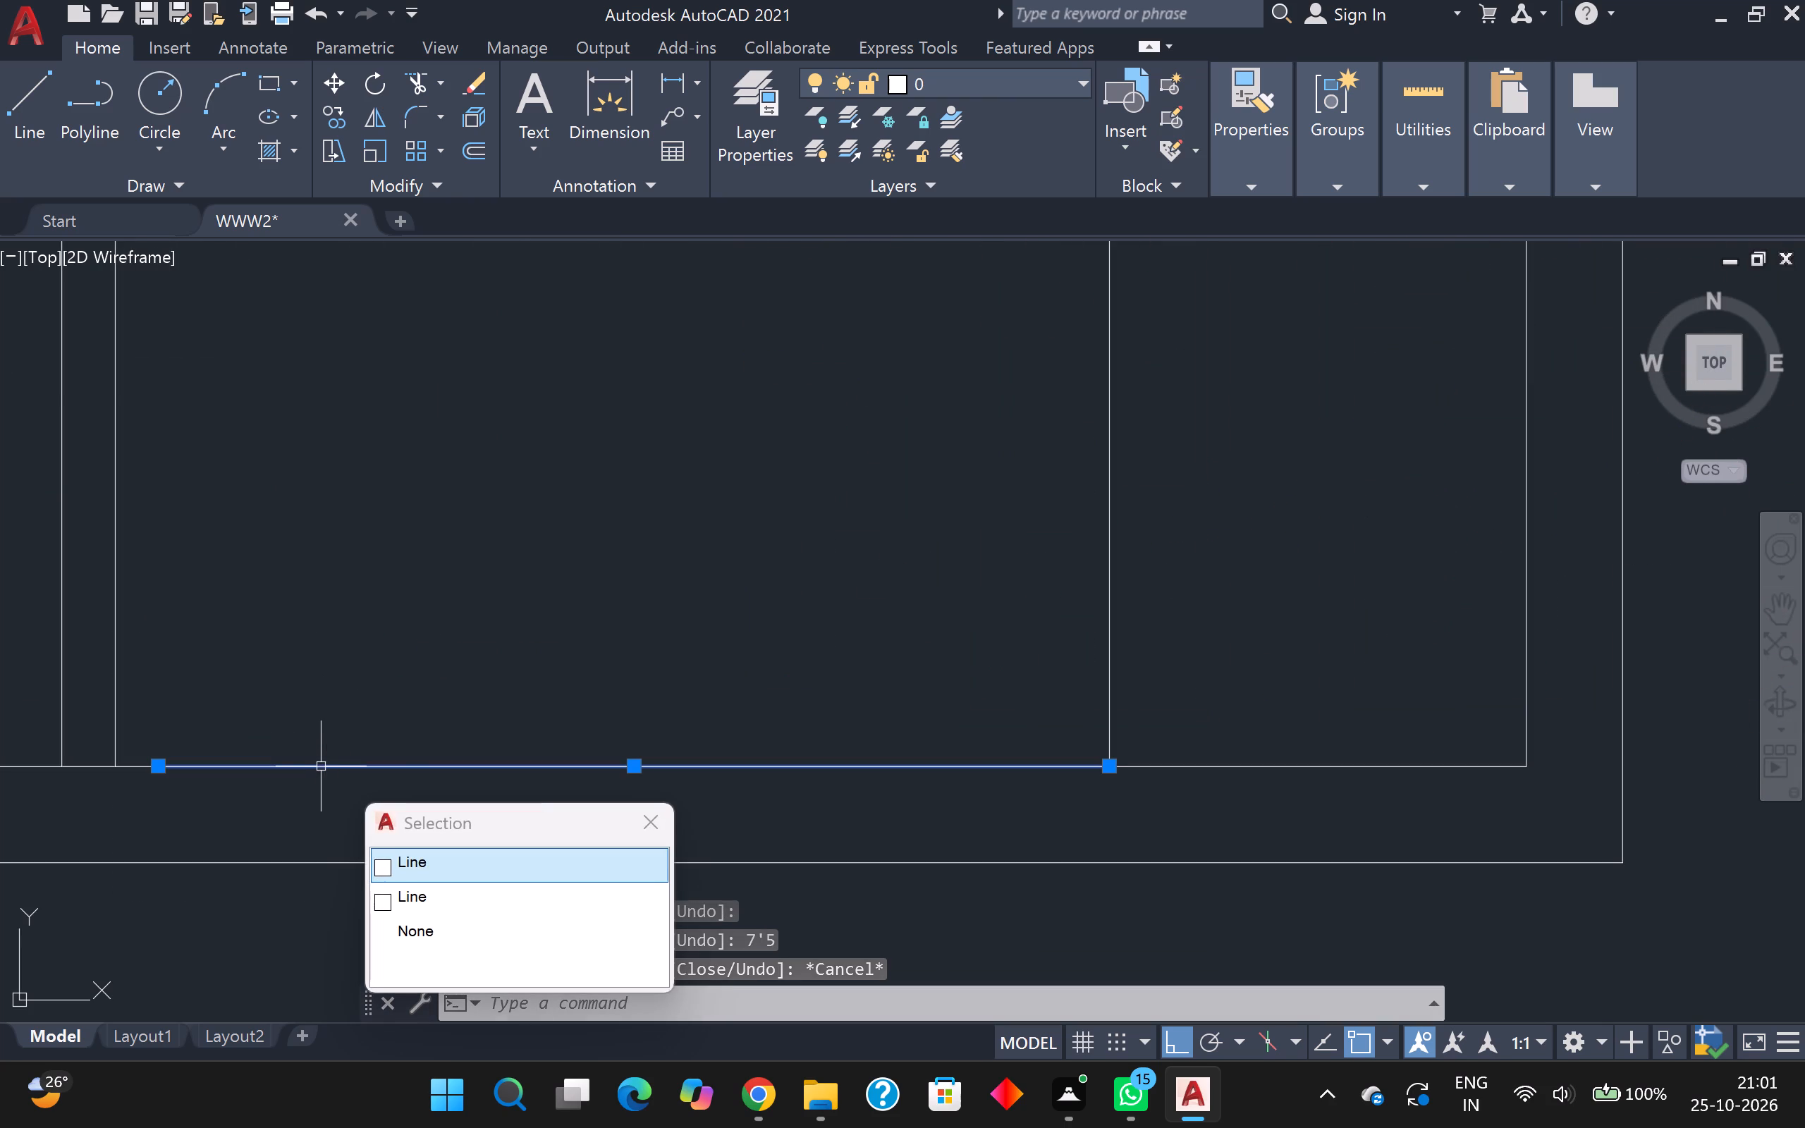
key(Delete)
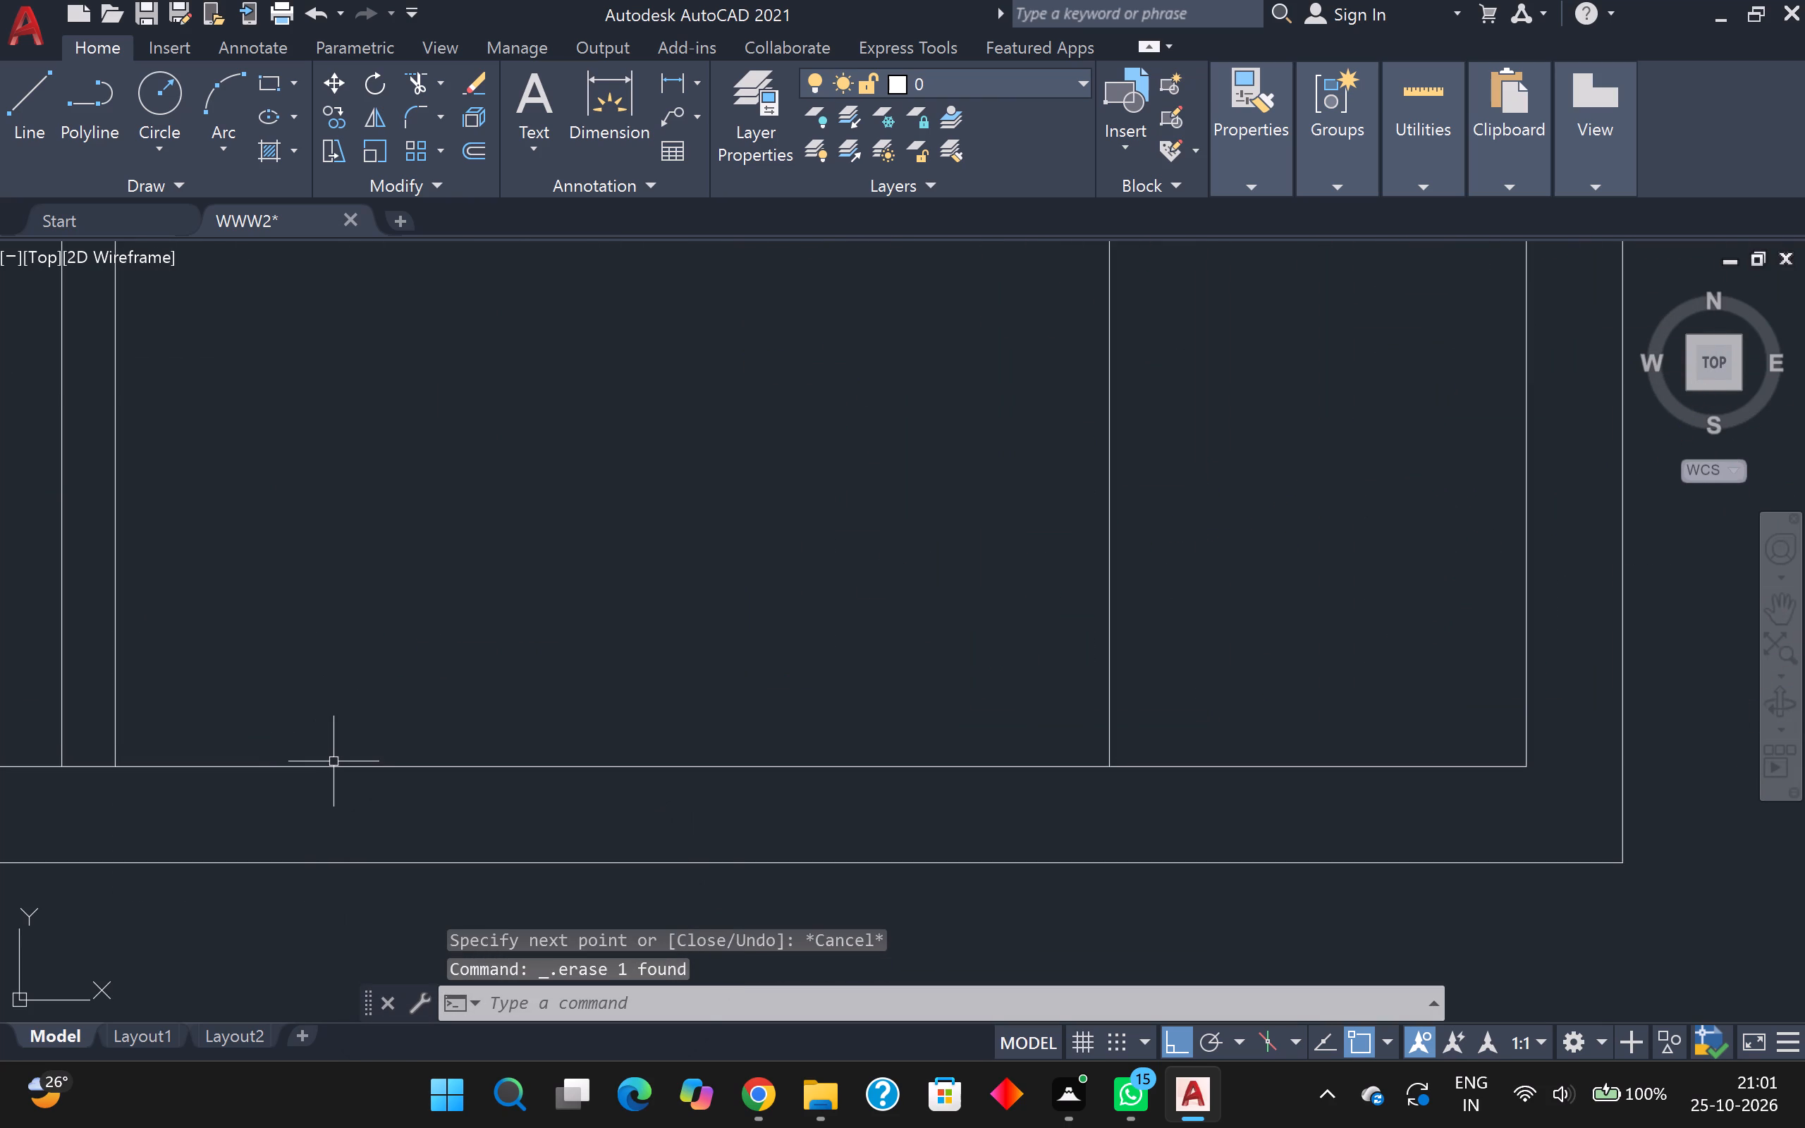
Examine the whole new plan and the layout lines in its southeast room.
scroll(318, 742, down, 2)
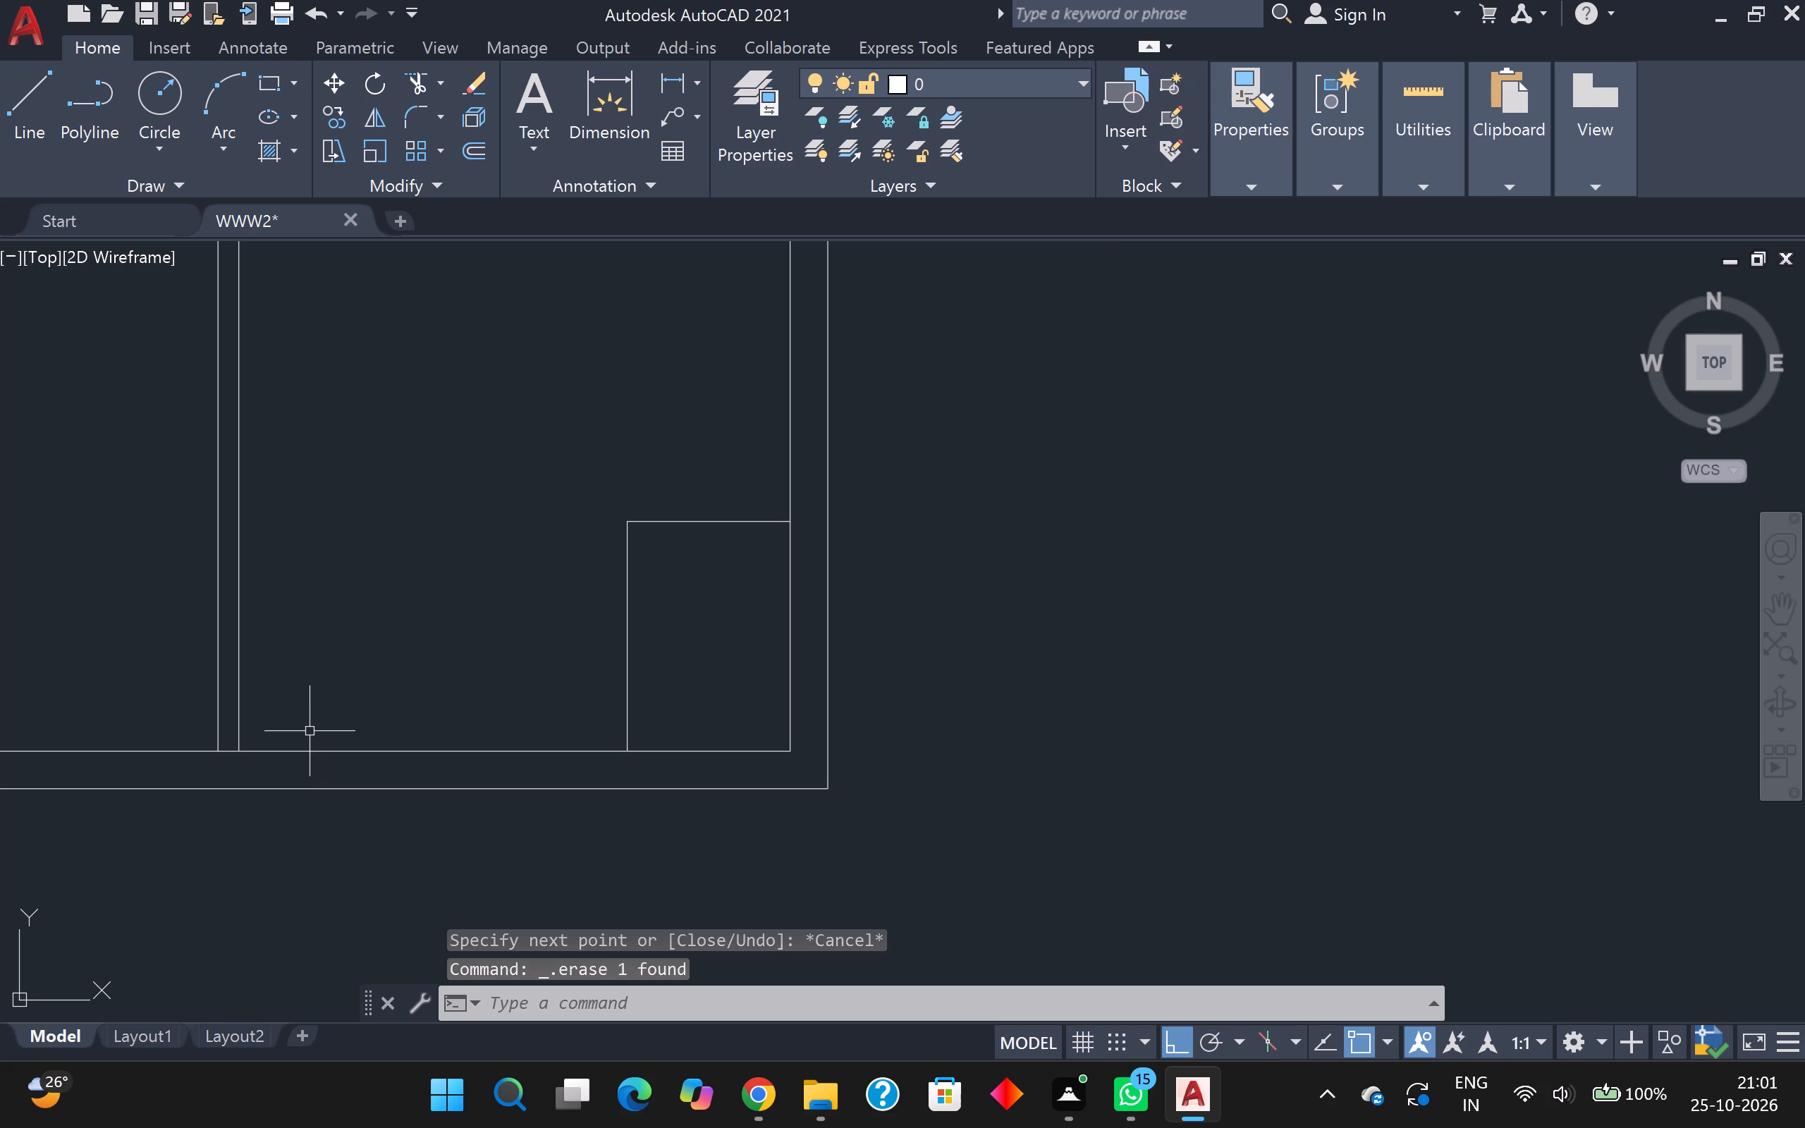
scroll(310, 737, down, 4)
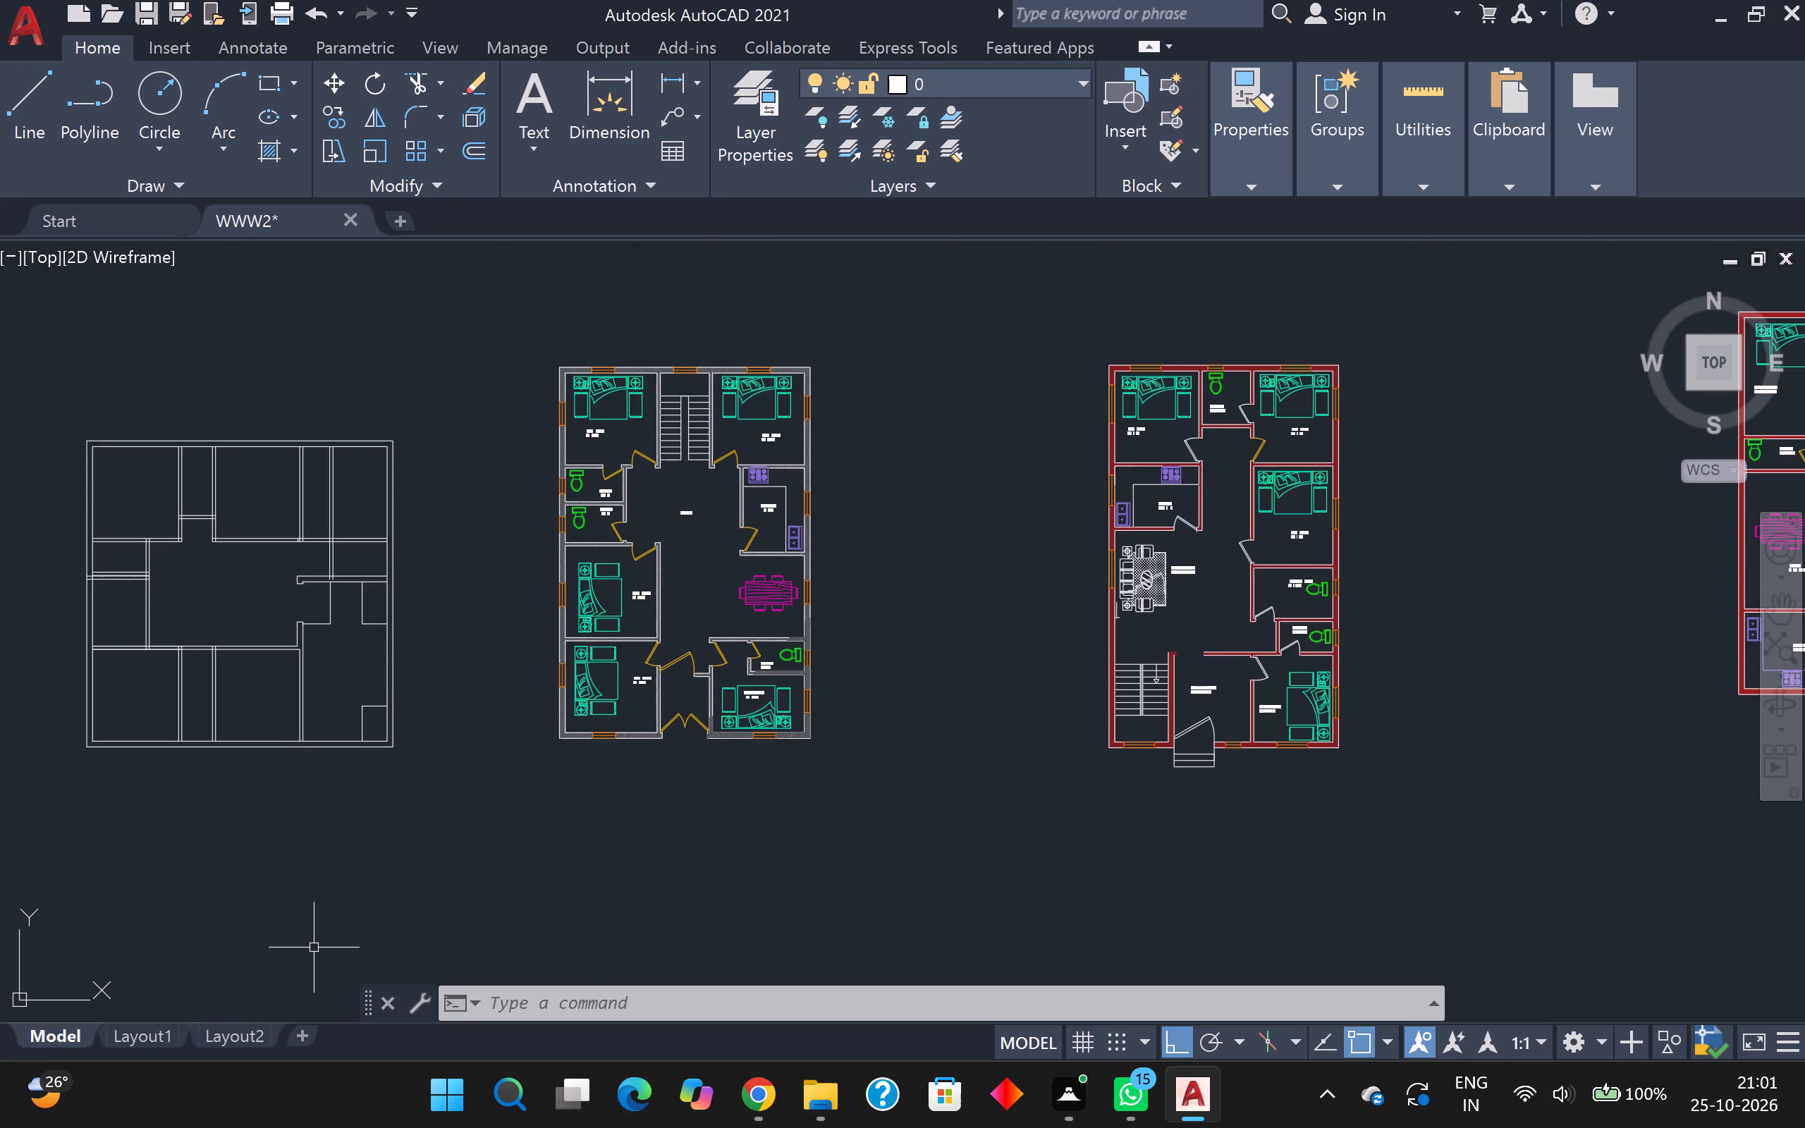
scroll(379, 737, up, 4)
scroll(378, 734, down, 2)
middle_drag(374, 731, 532, 759)
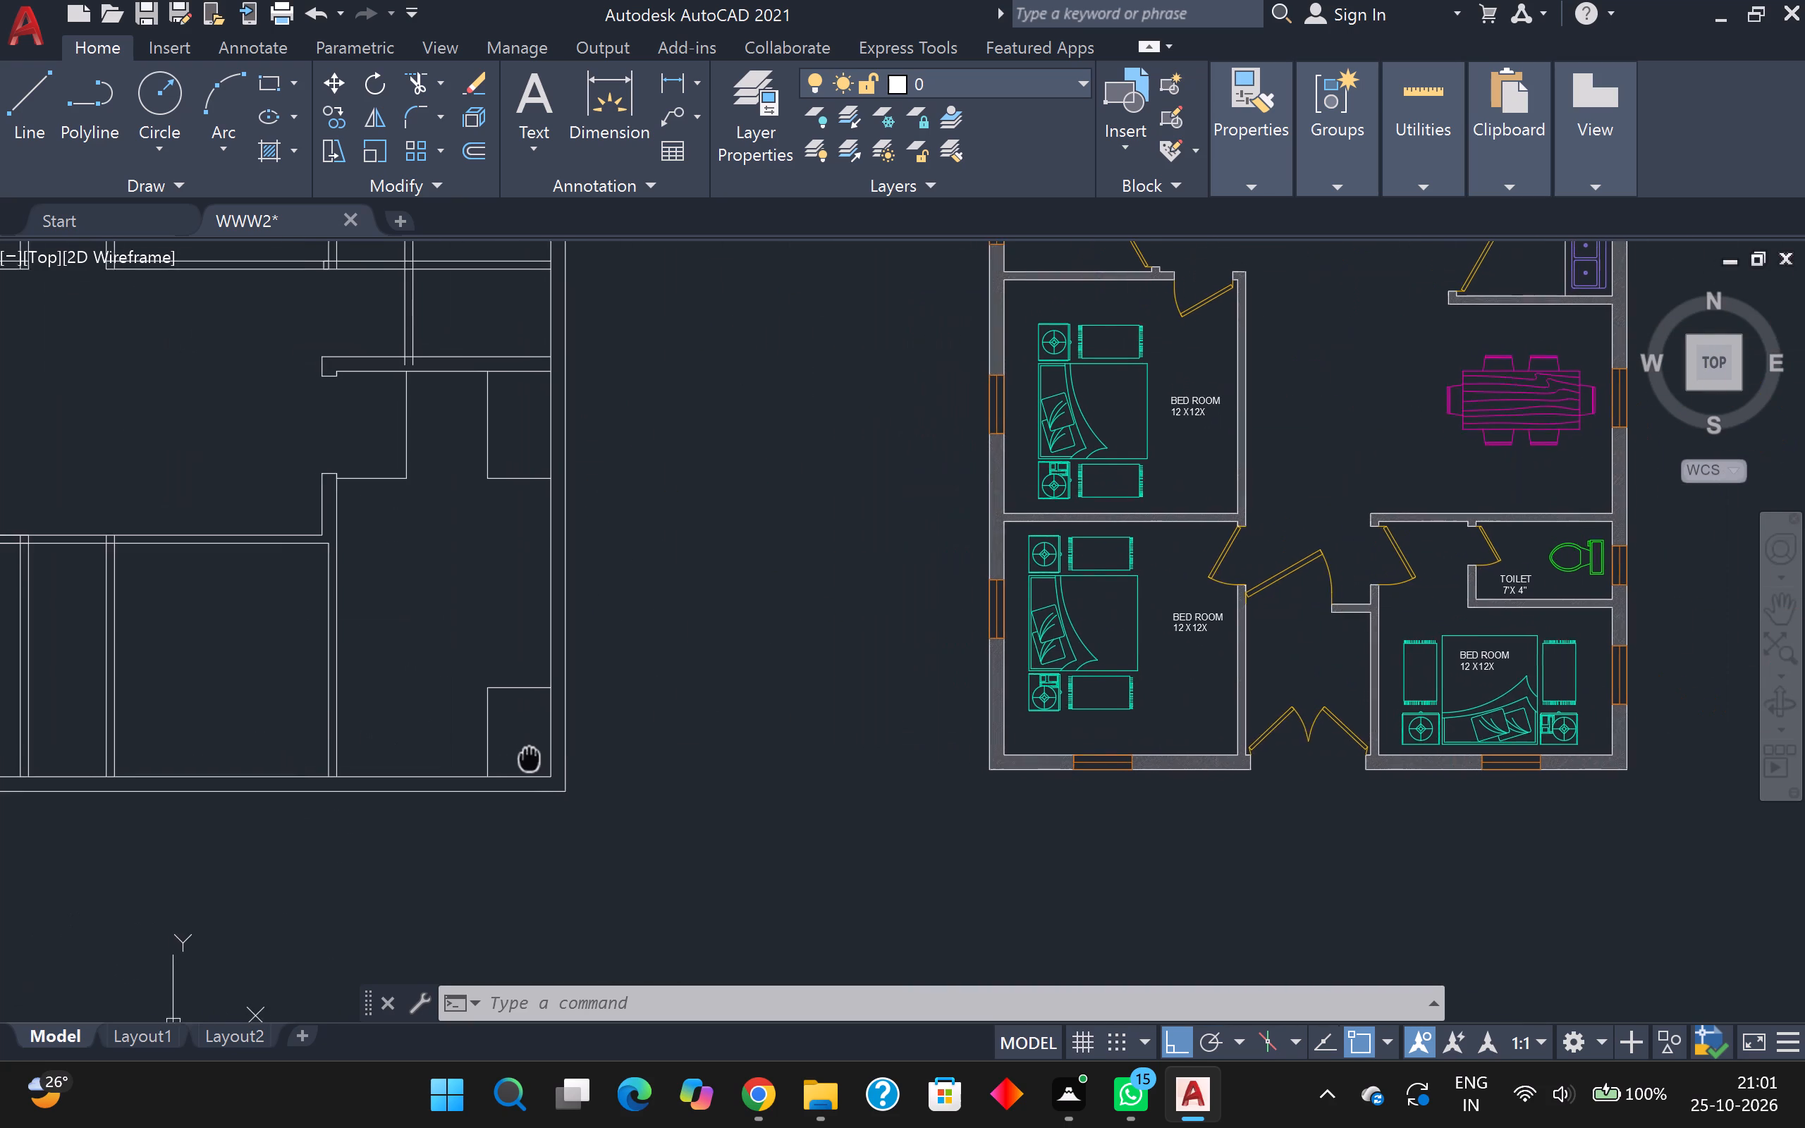
middle_drag(532, 759, 663, 831)
scroll(538, 575, up, 2)
scroll(626, 478, down, 2)
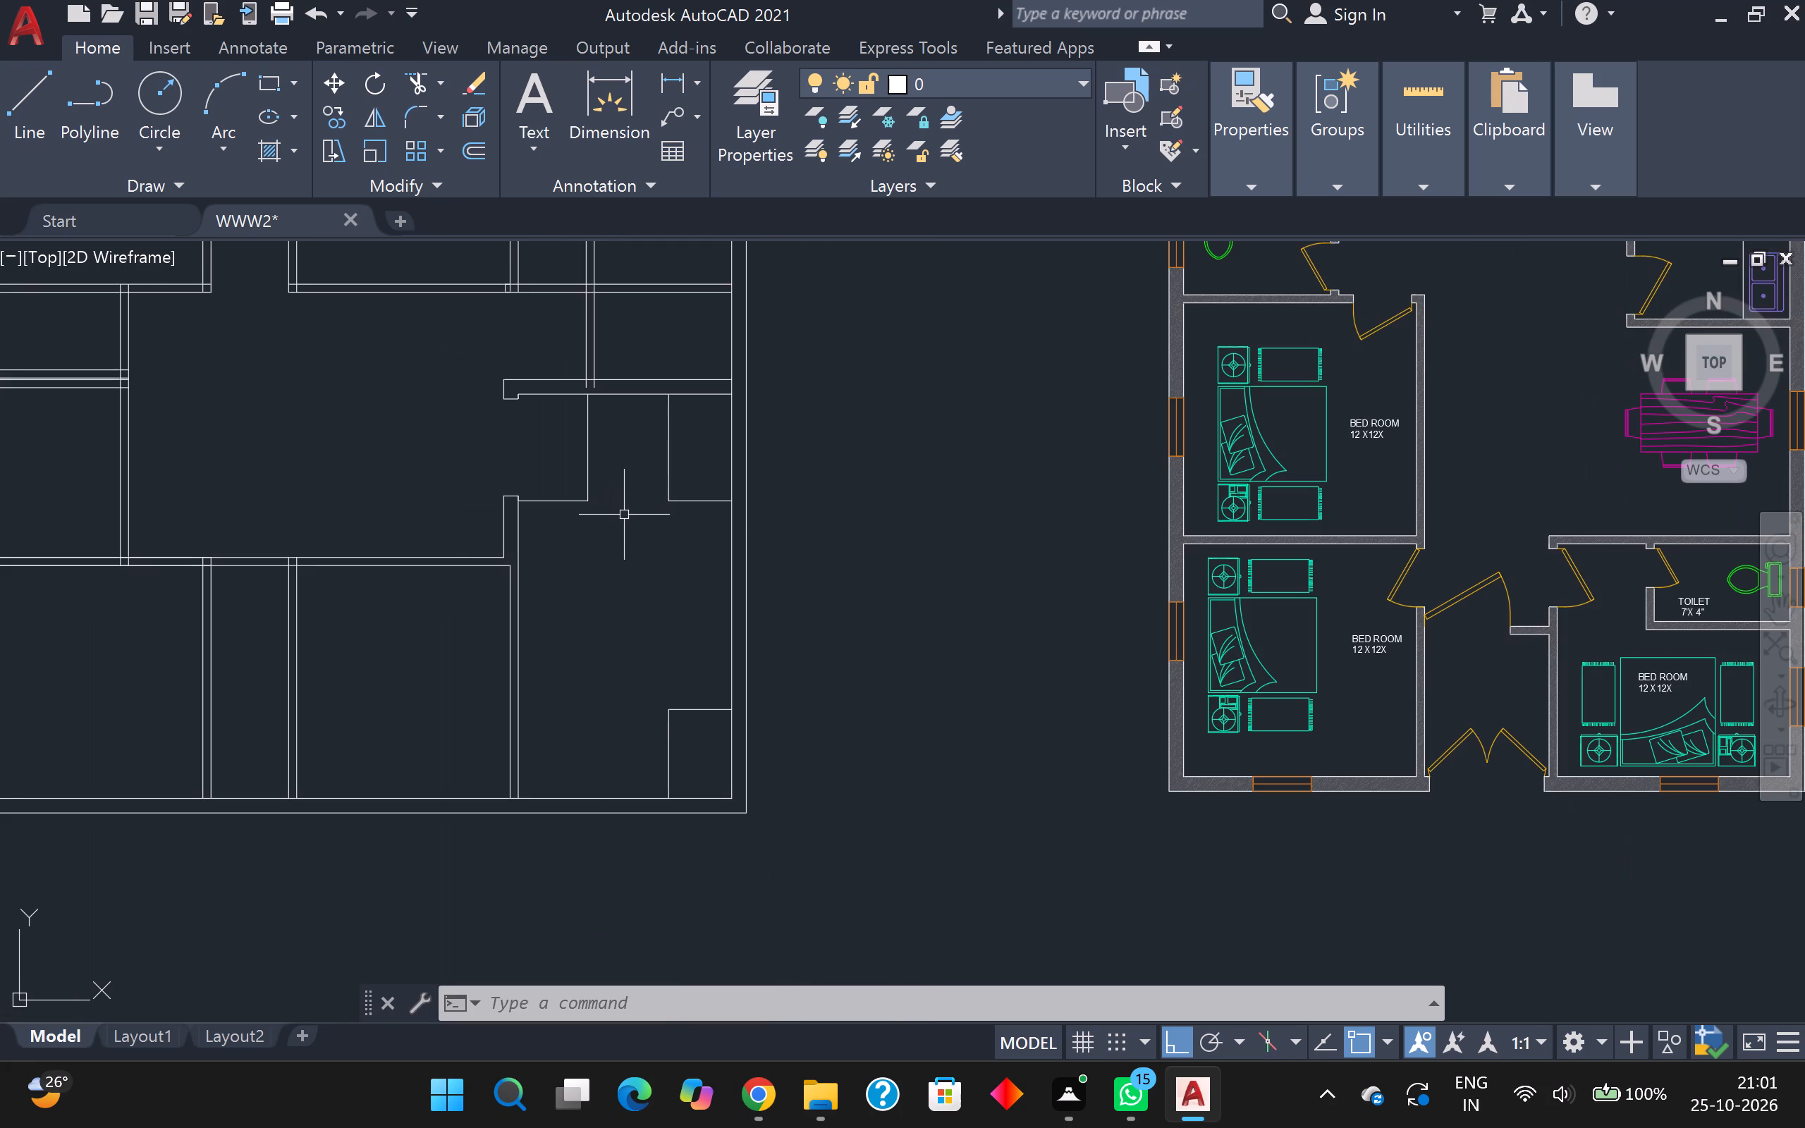
scroll(623, 515, up, 2)
scroll(617, 516, down, 3)
scroll(655, 501, up, 2)
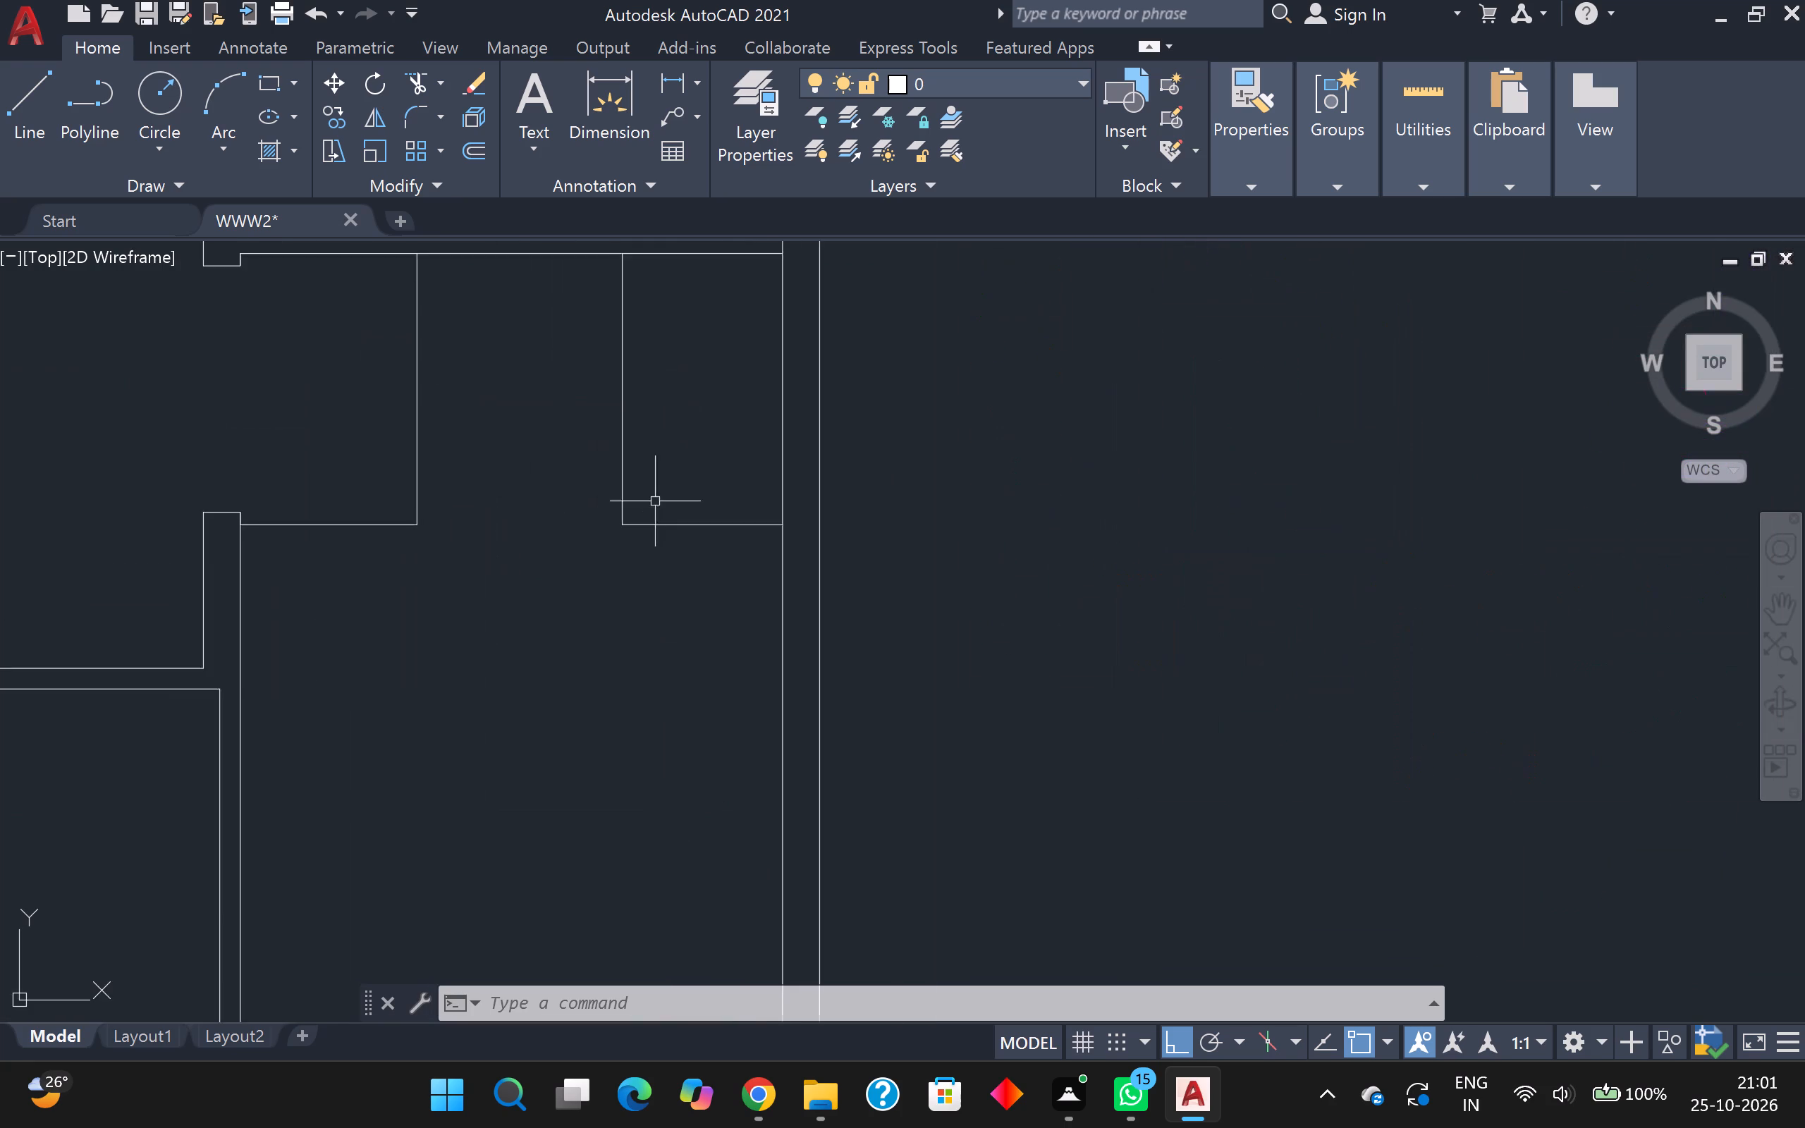
Measure the layout rectangle in the northeast corner of the southeast room with the Quick measure tool.
scroll(655, 501, up, 2)
scroll(691, 449, down, 3)
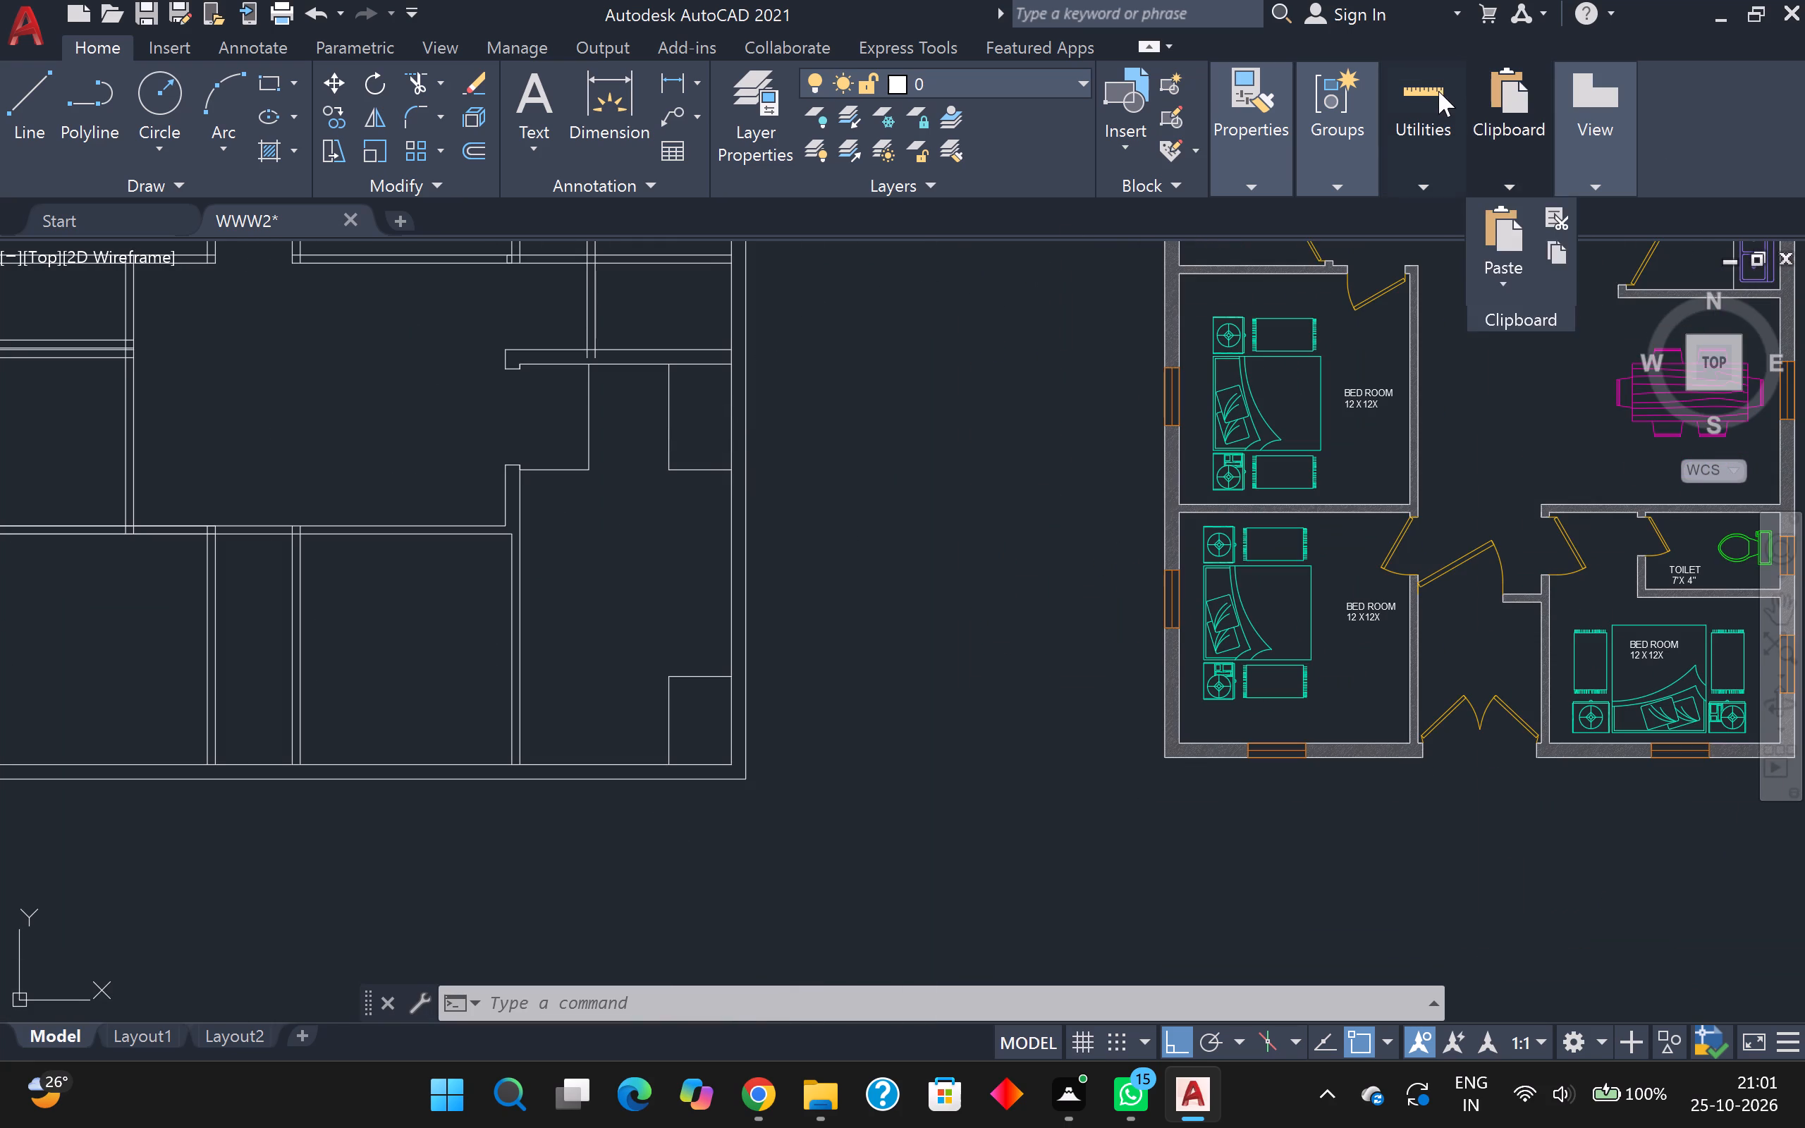
click(1438, 91)
click(1433, 245)
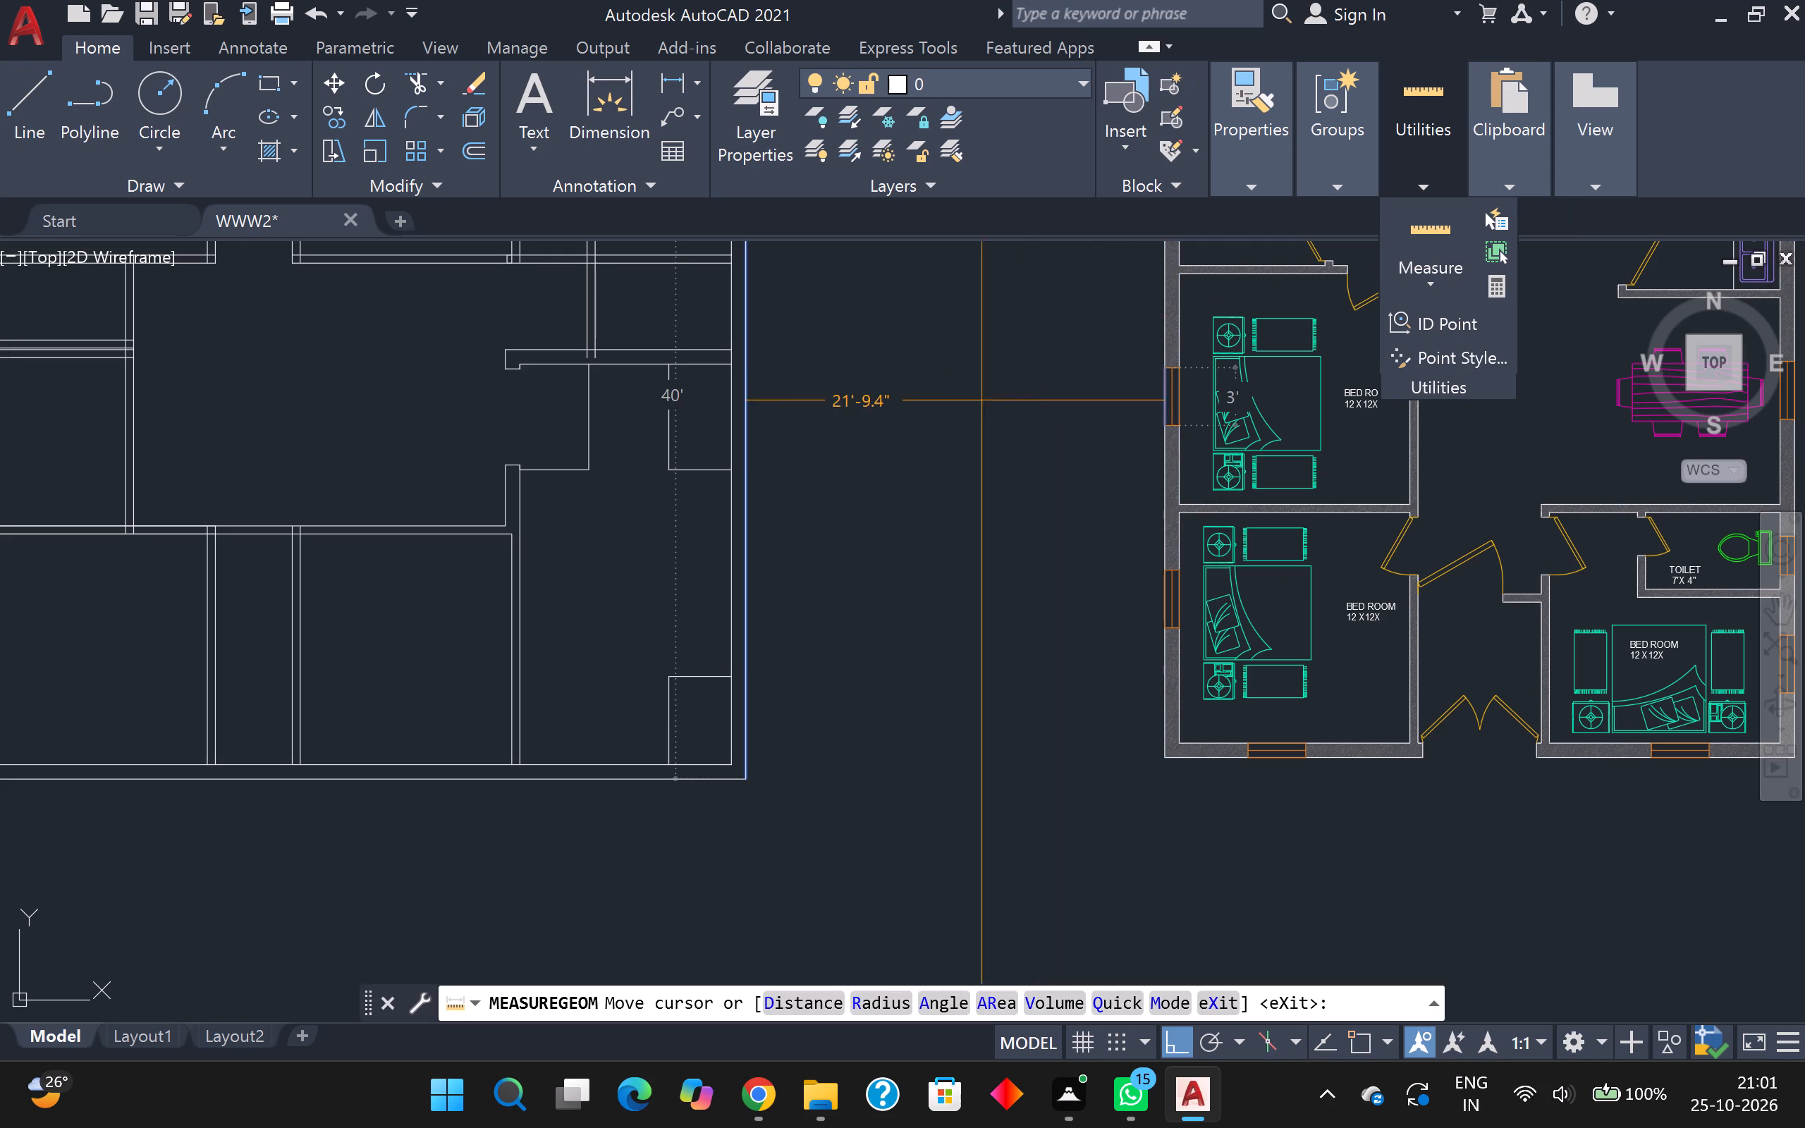
scroll(711, 430, up, 1)
scroll(711, 430, down, 1)
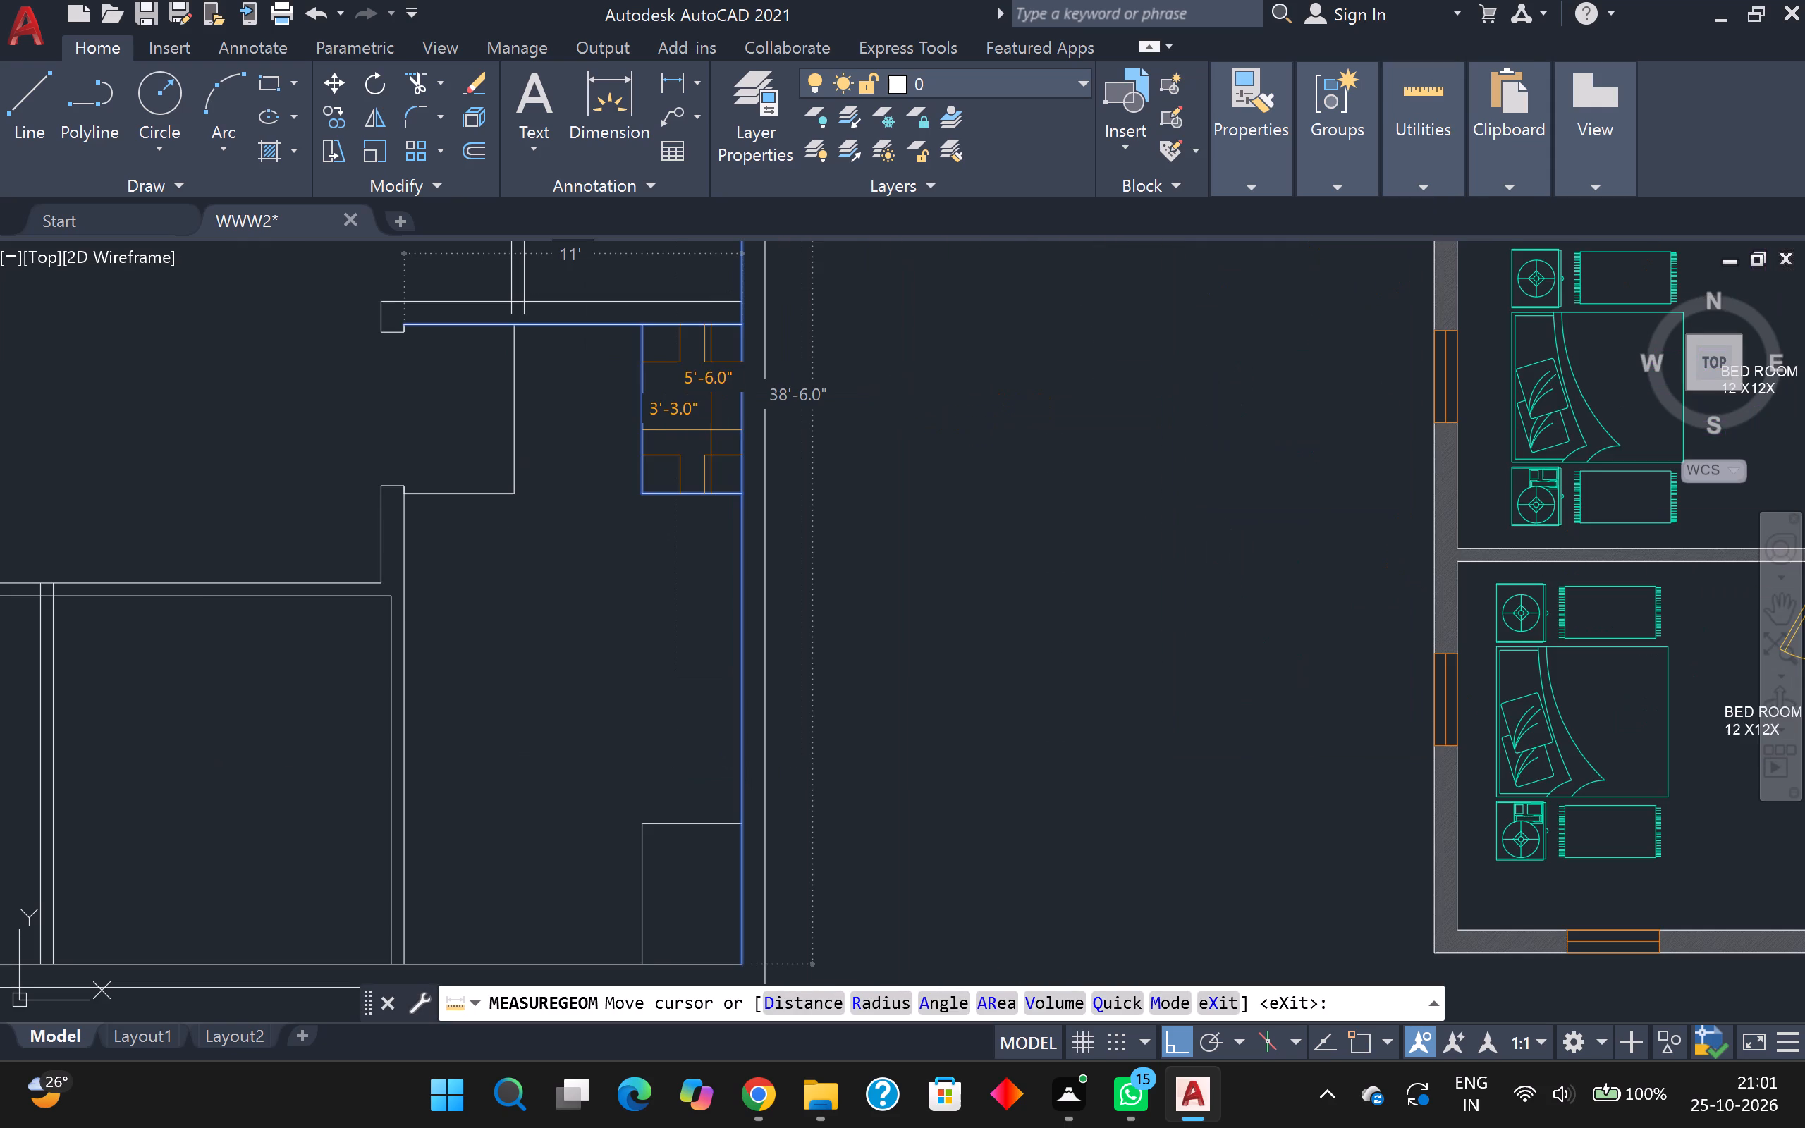
key(Escape)
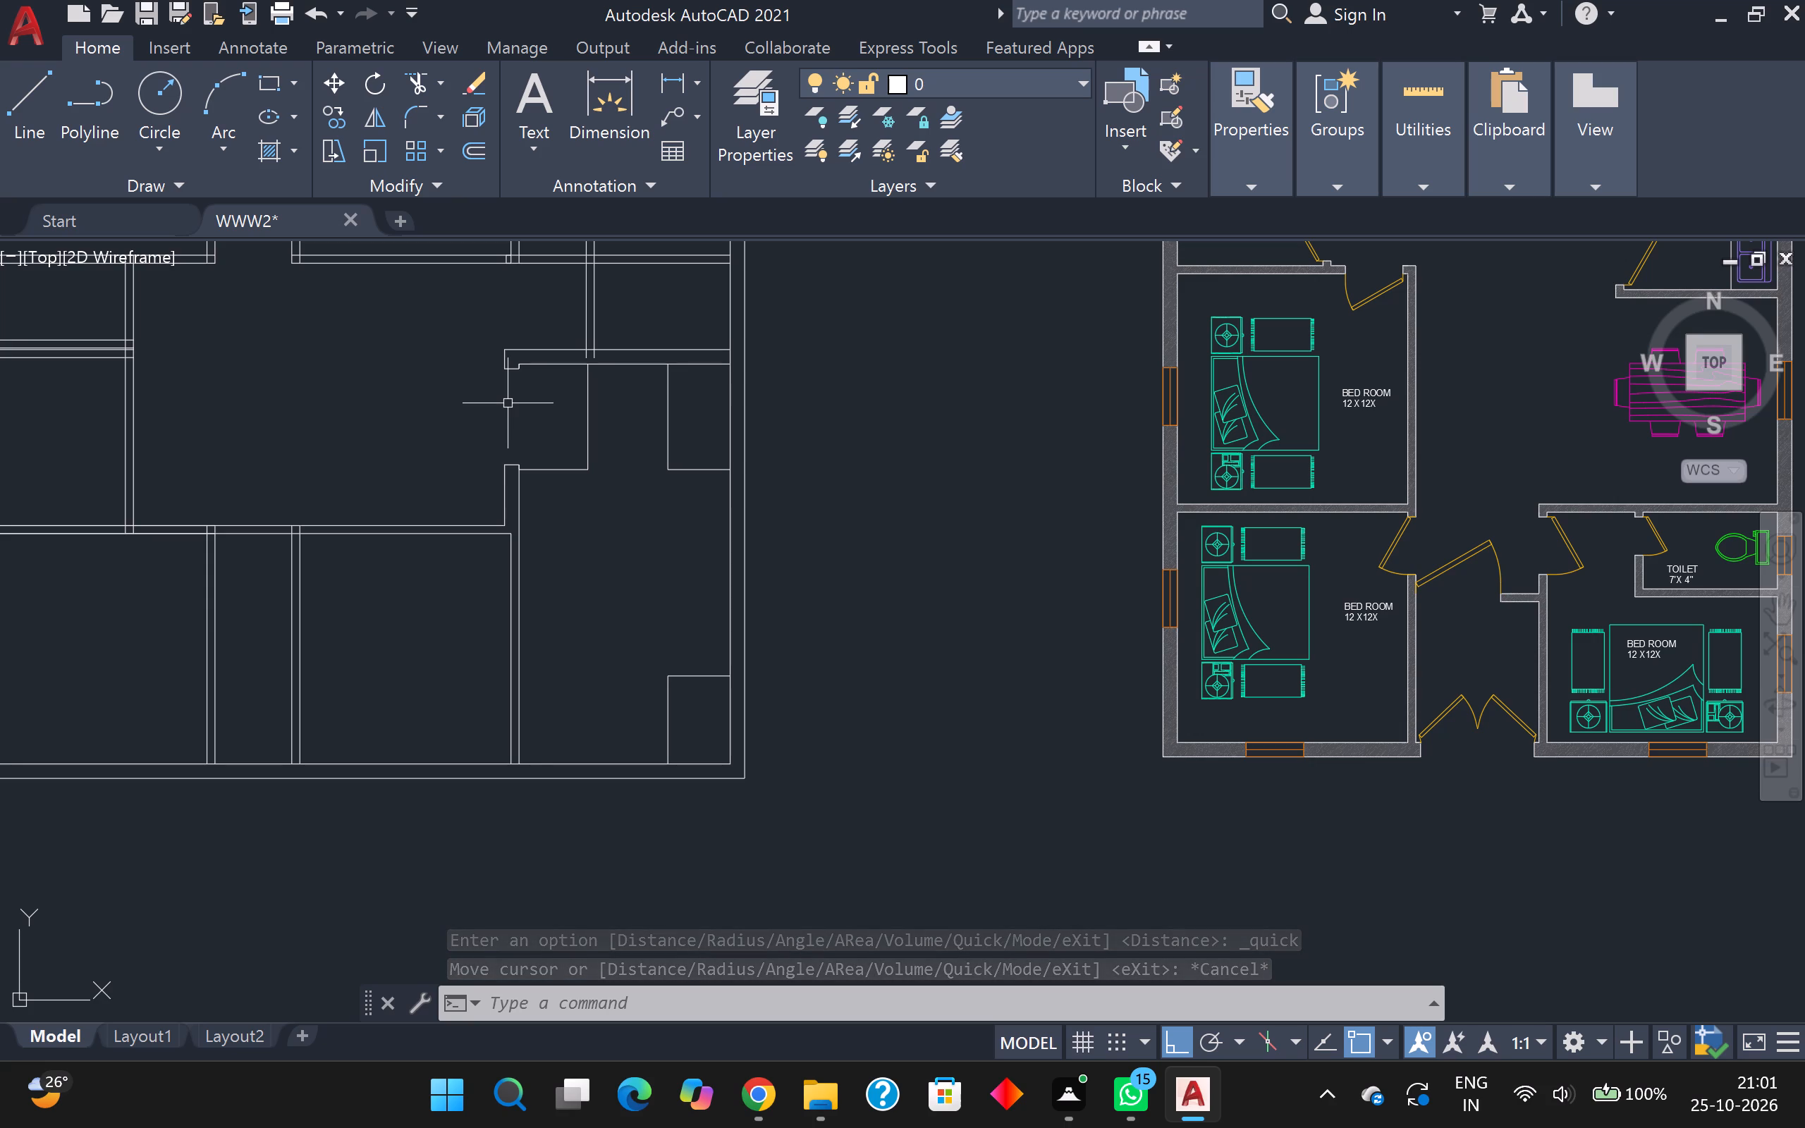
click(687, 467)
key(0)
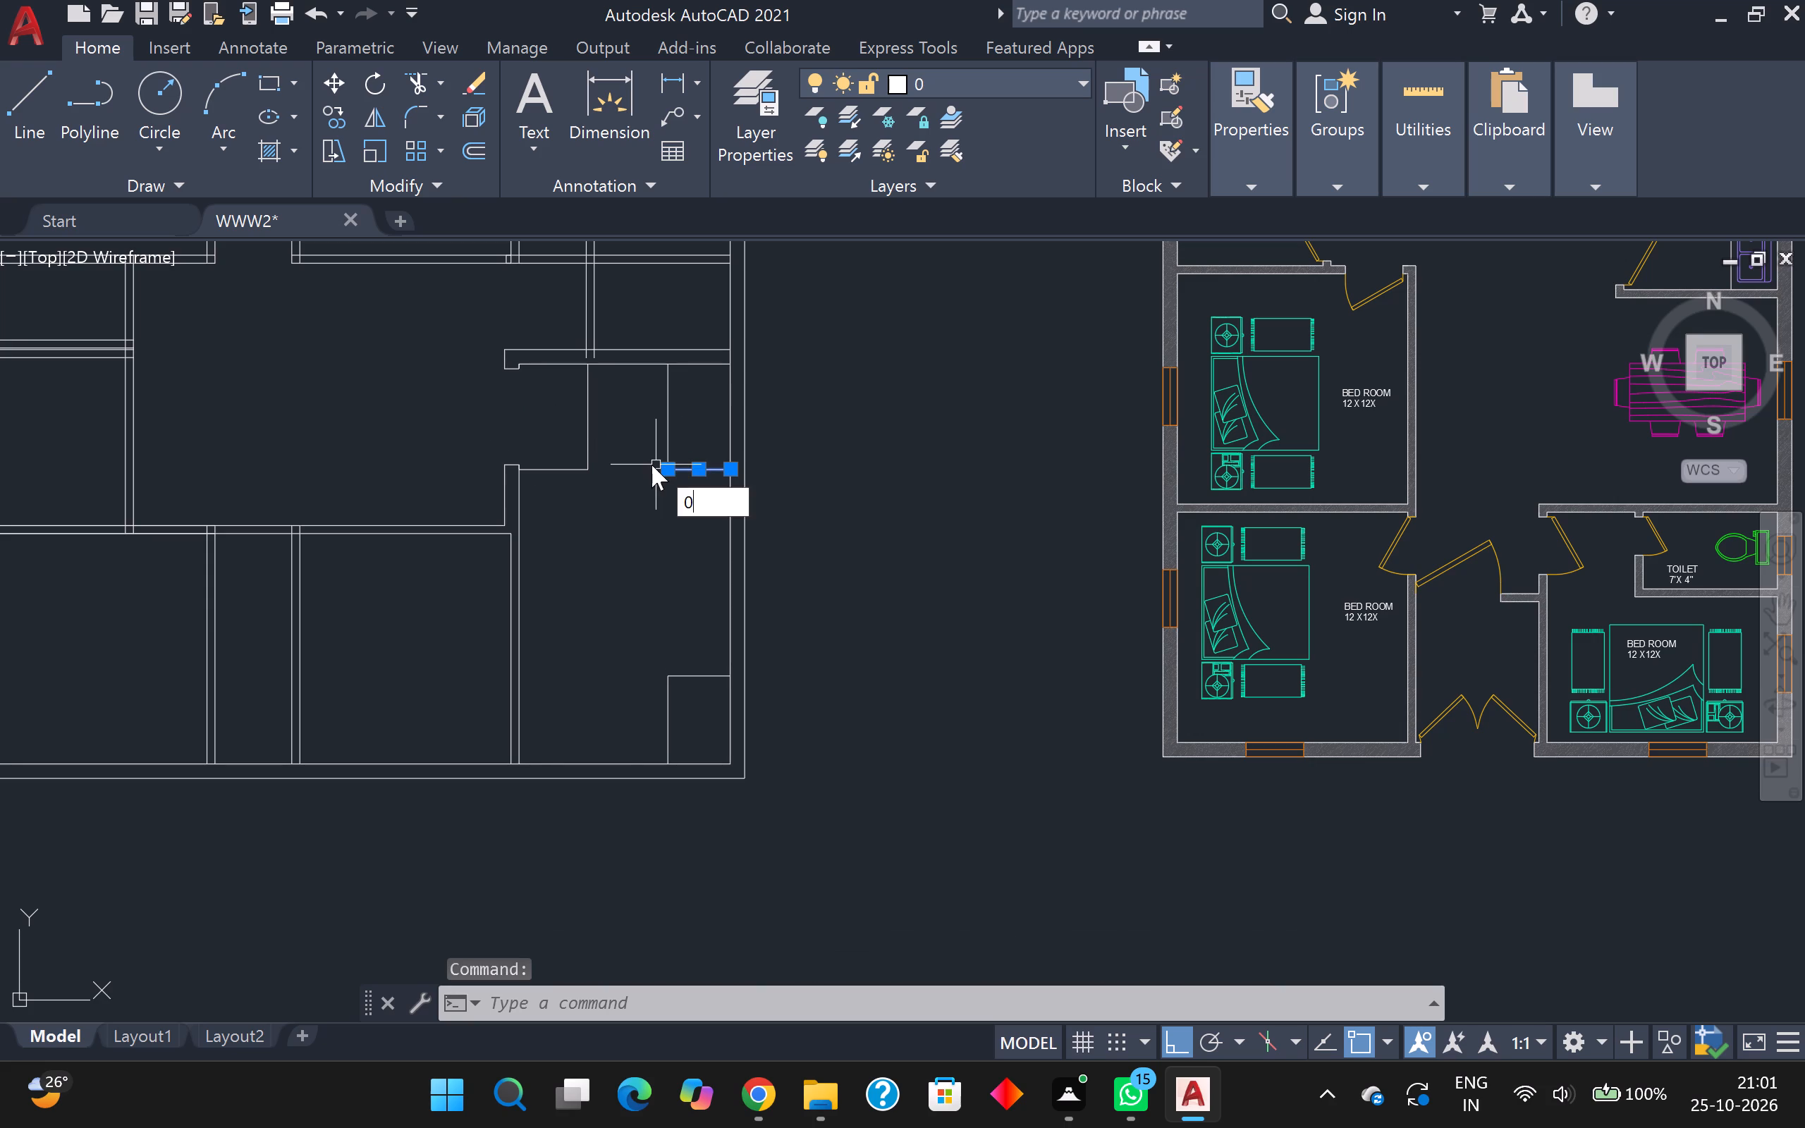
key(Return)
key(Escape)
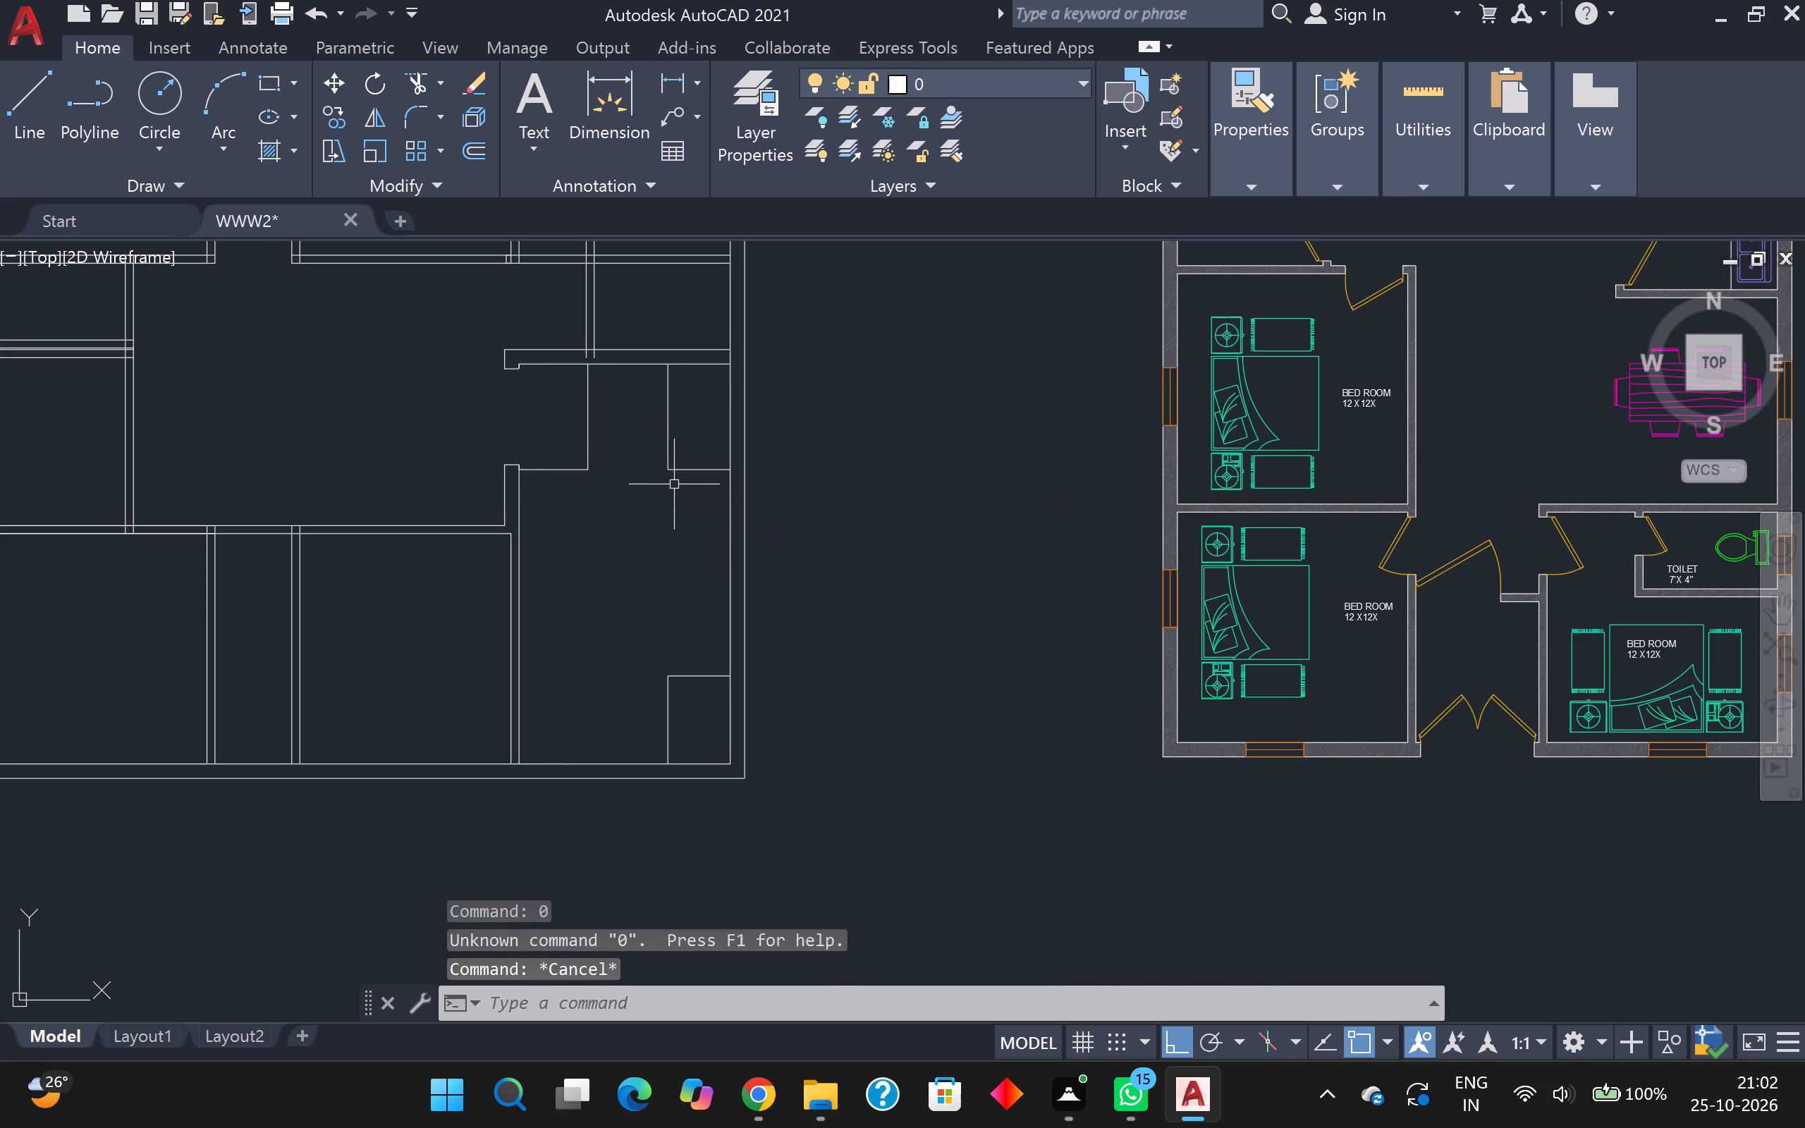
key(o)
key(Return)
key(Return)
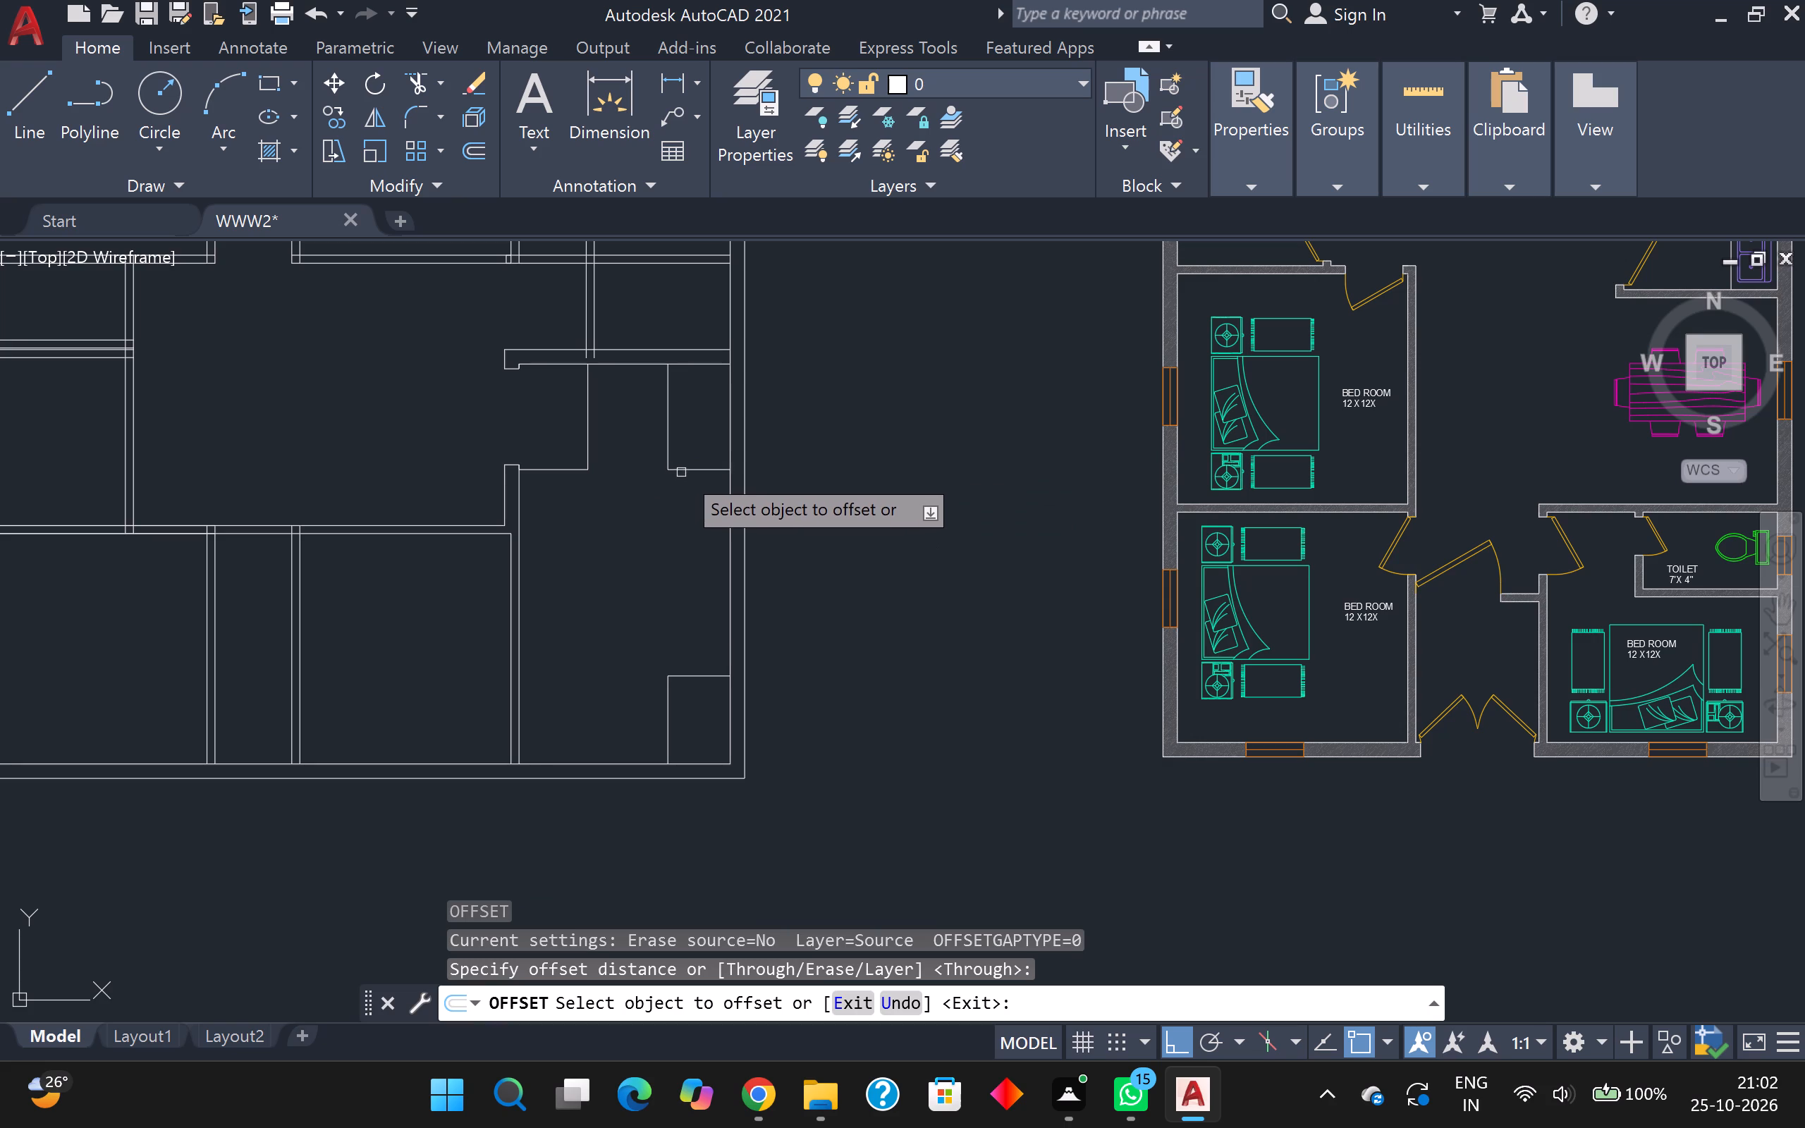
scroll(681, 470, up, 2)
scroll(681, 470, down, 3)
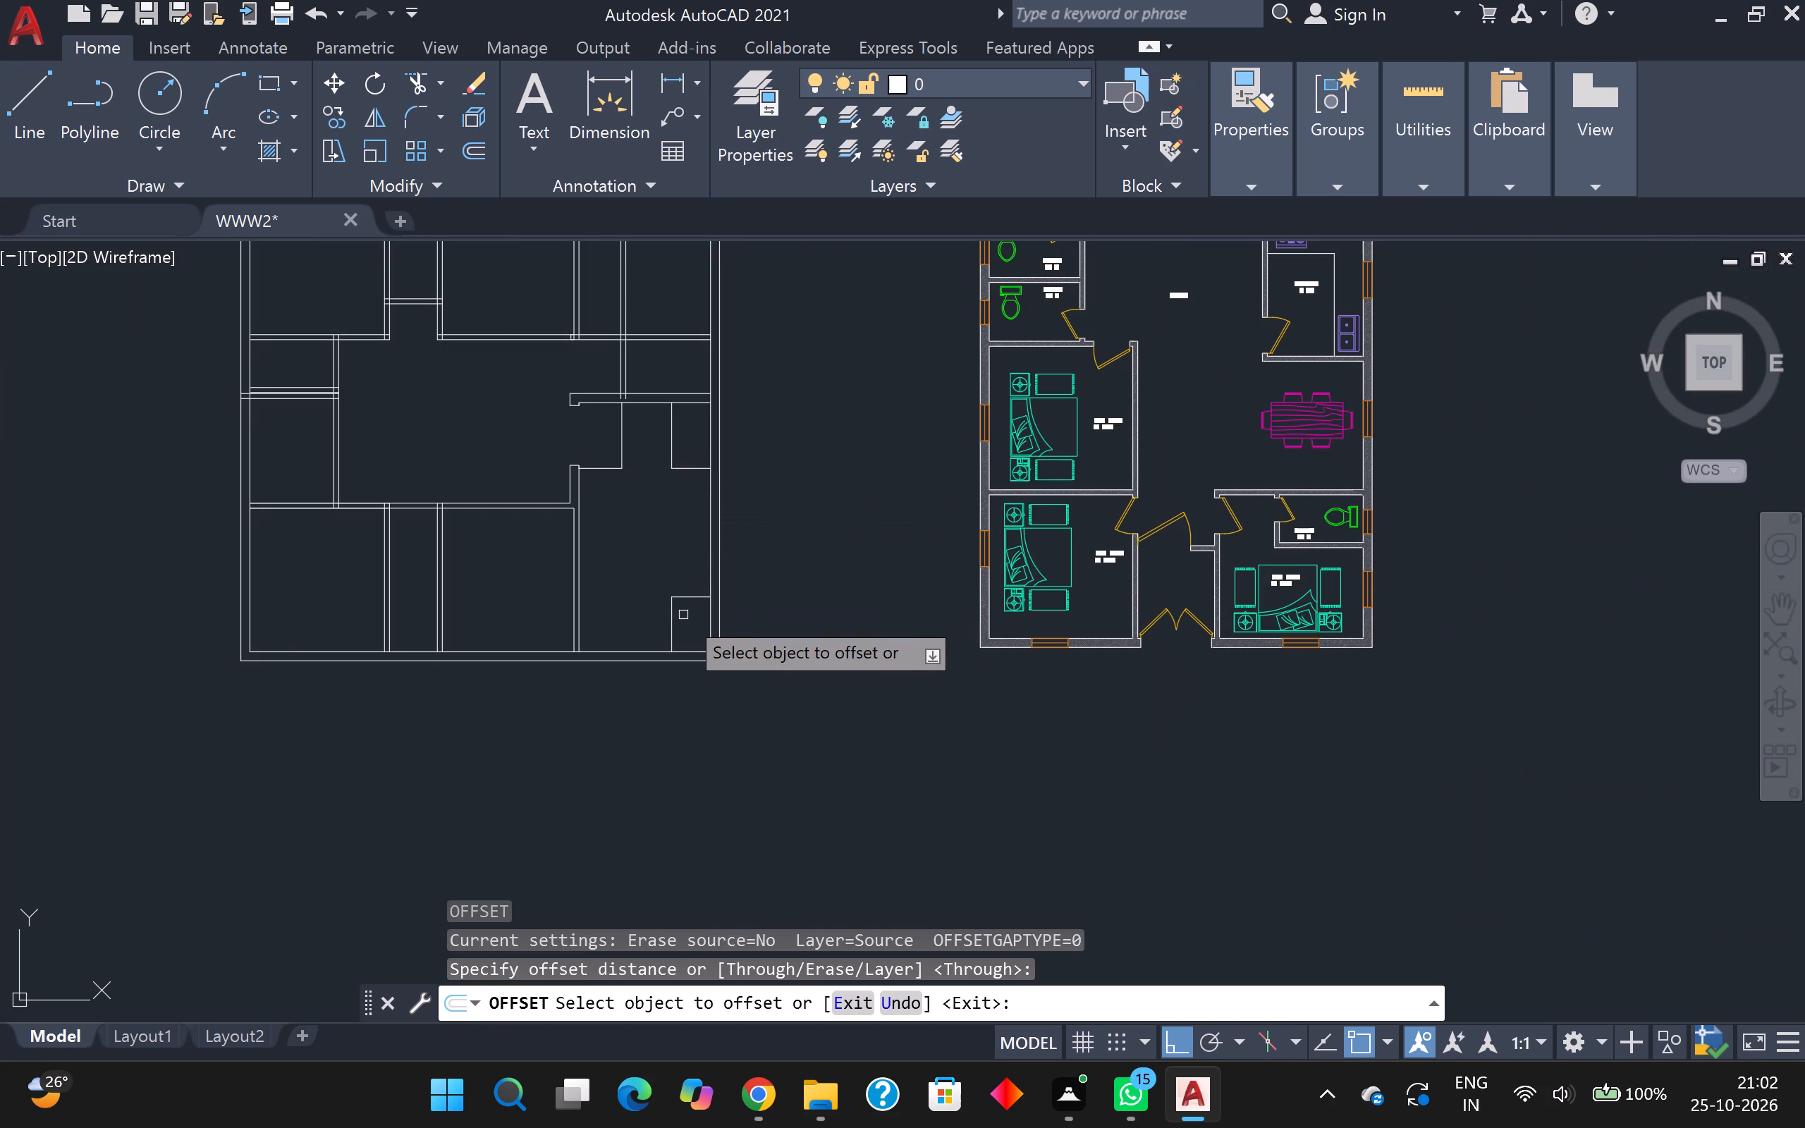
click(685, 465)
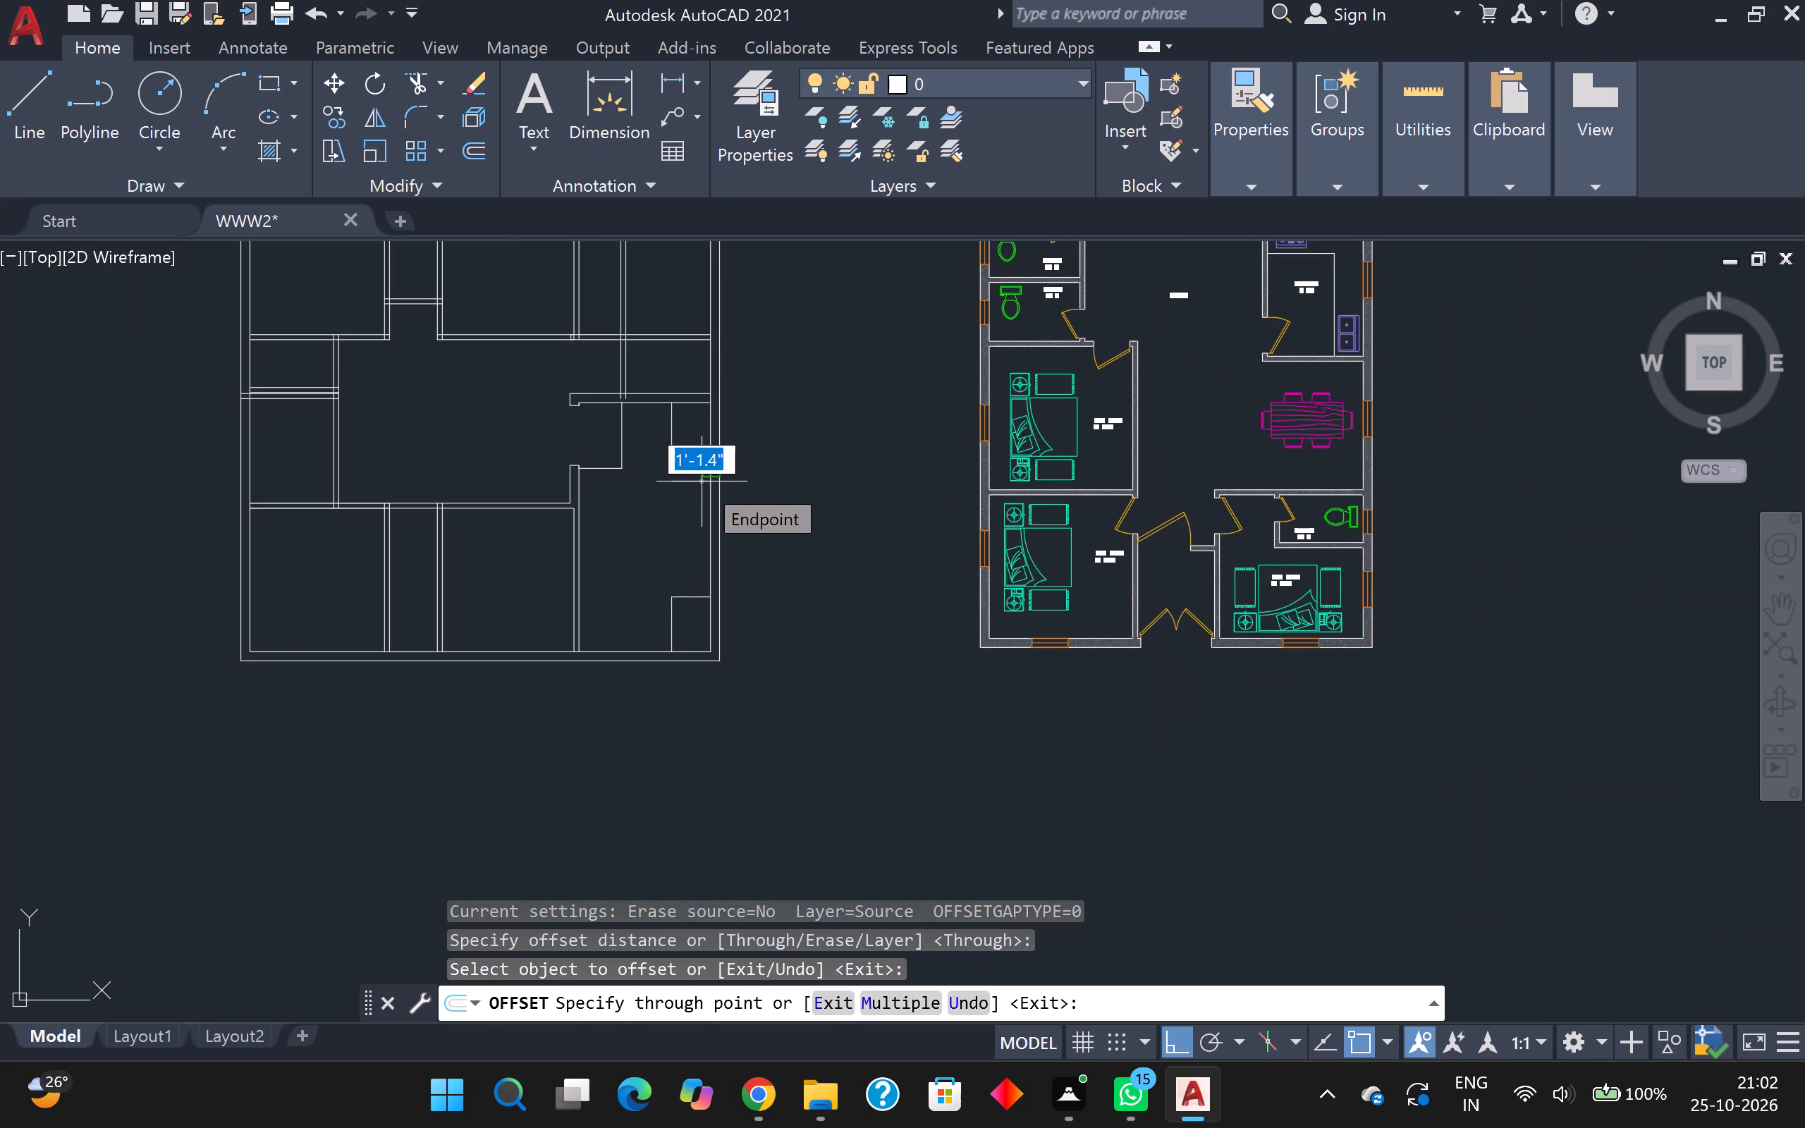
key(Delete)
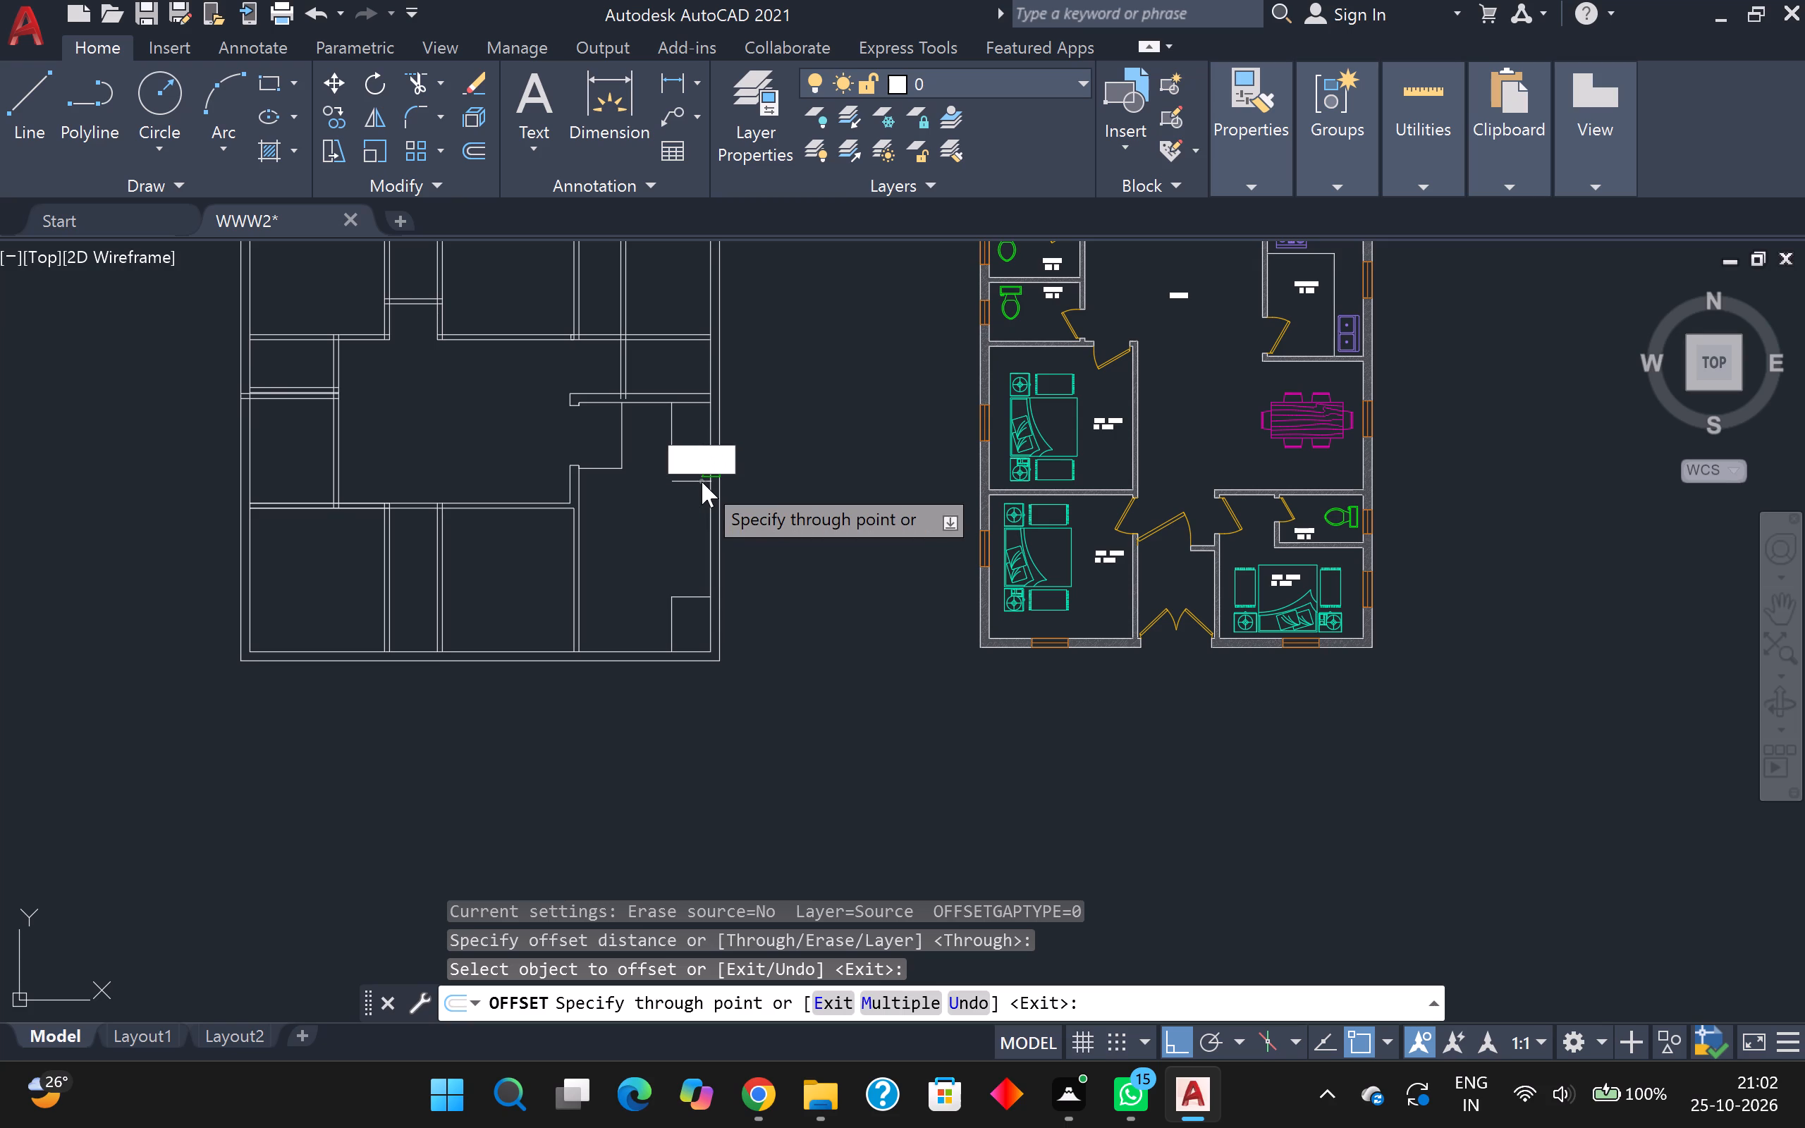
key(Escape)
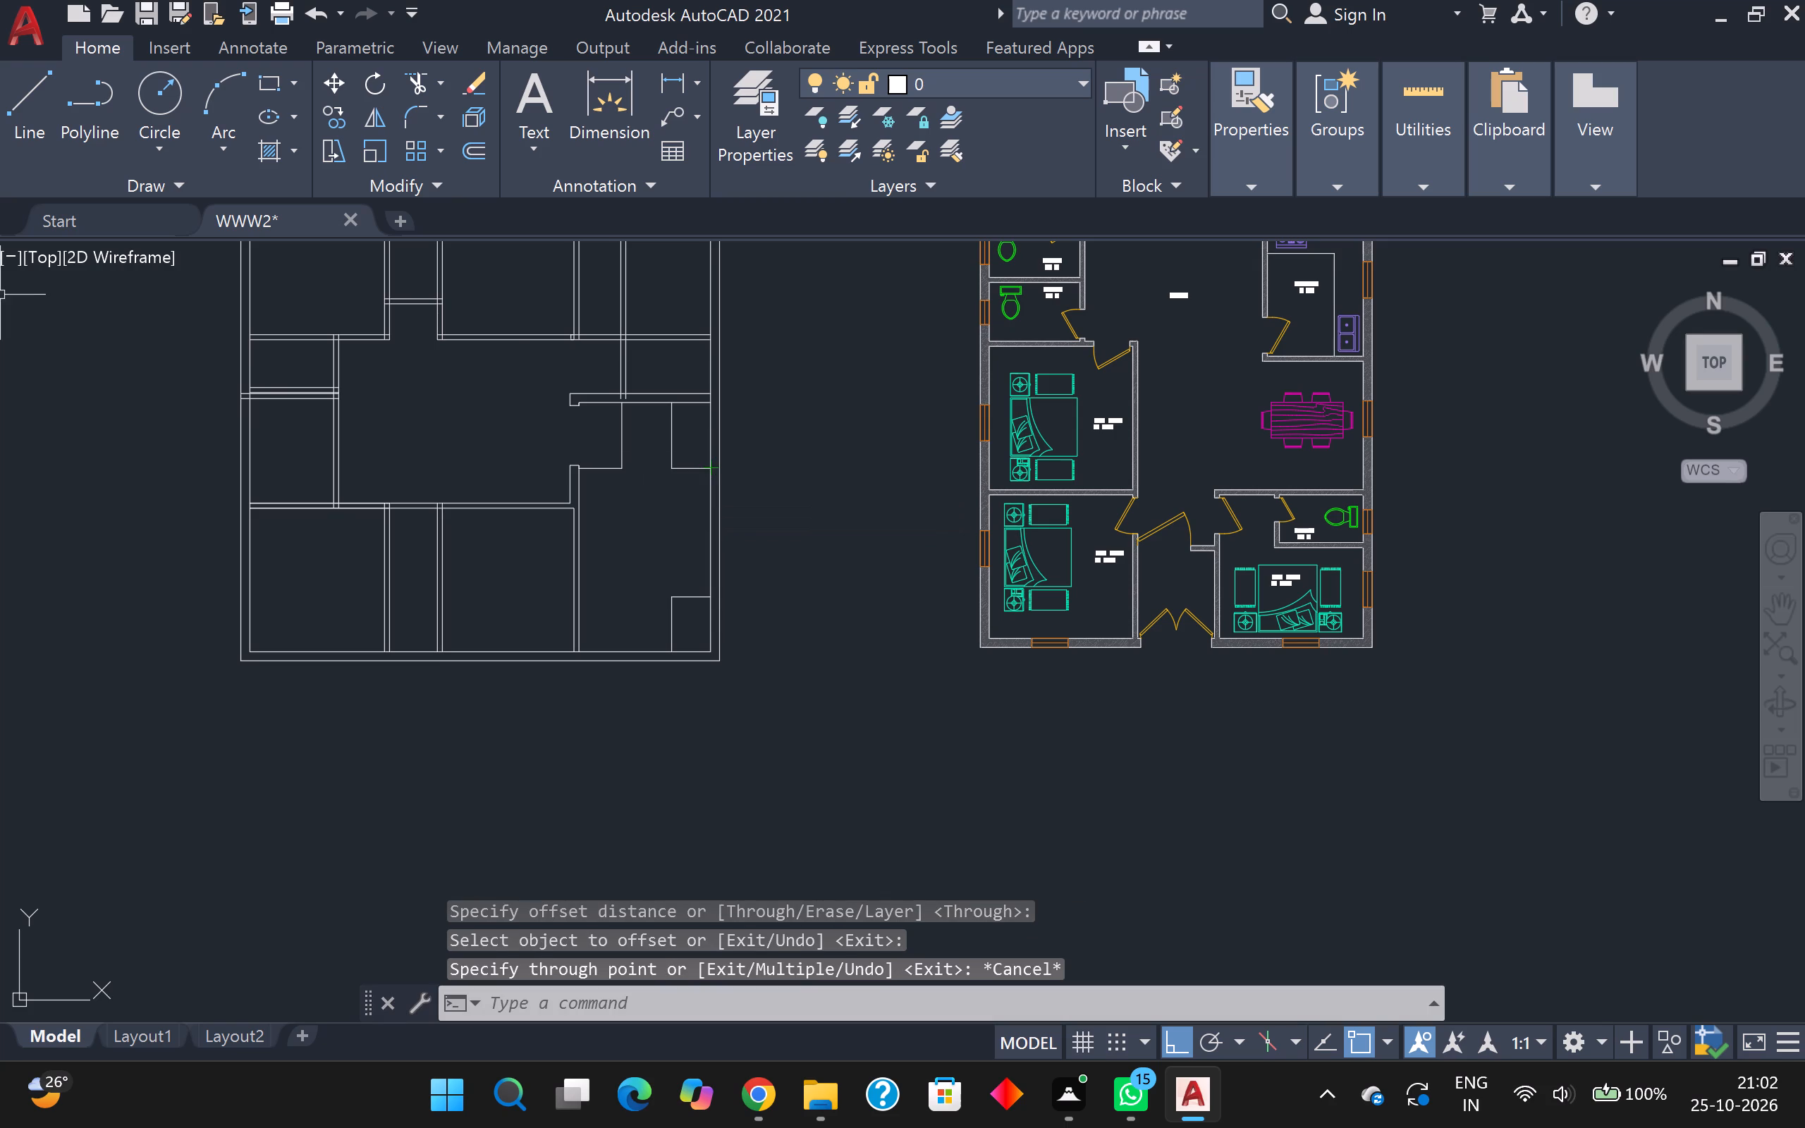
Erase the short horizontal line closing the bottom of the upper layout rectangle against the east wall.
scroll(596, 509, up, 3)
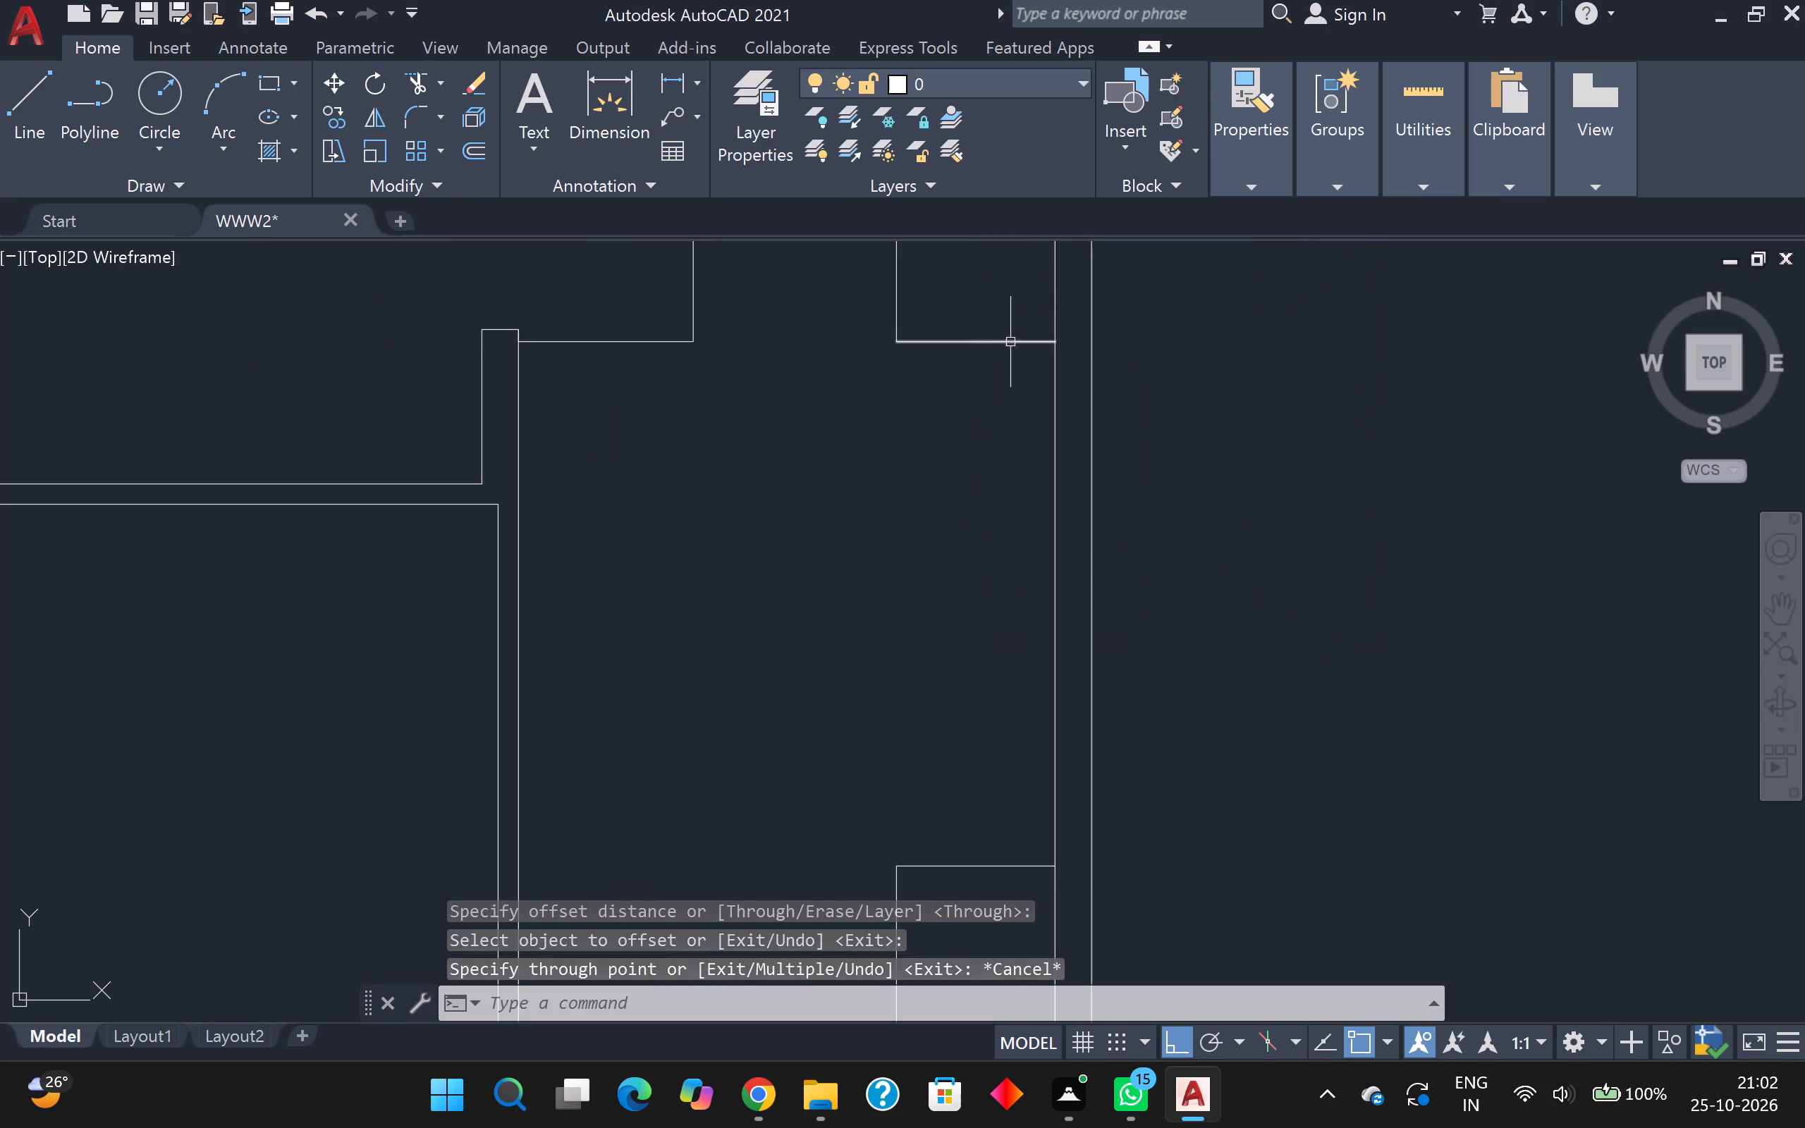
click(998, 339)
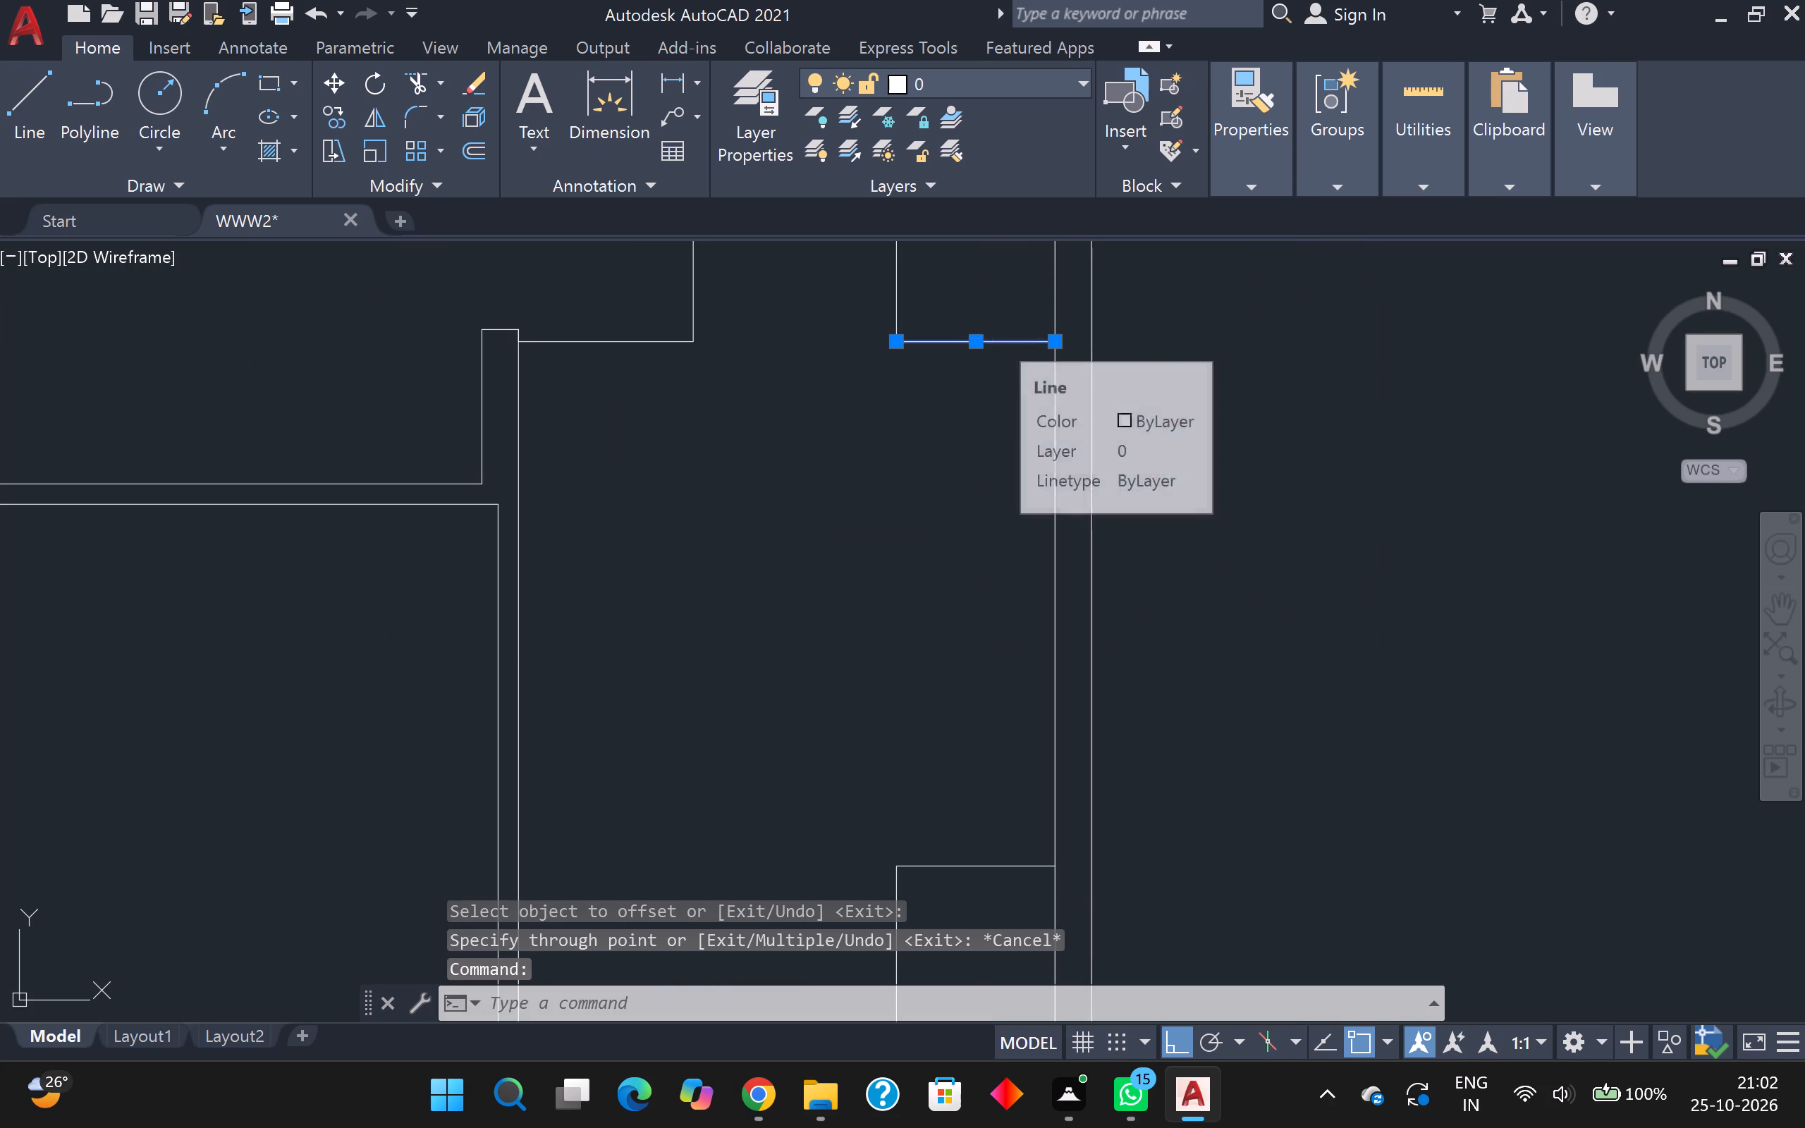
key(Delete)
scroll(997, 335, down, 2)
middle_drag(995, 336, 995, 415)
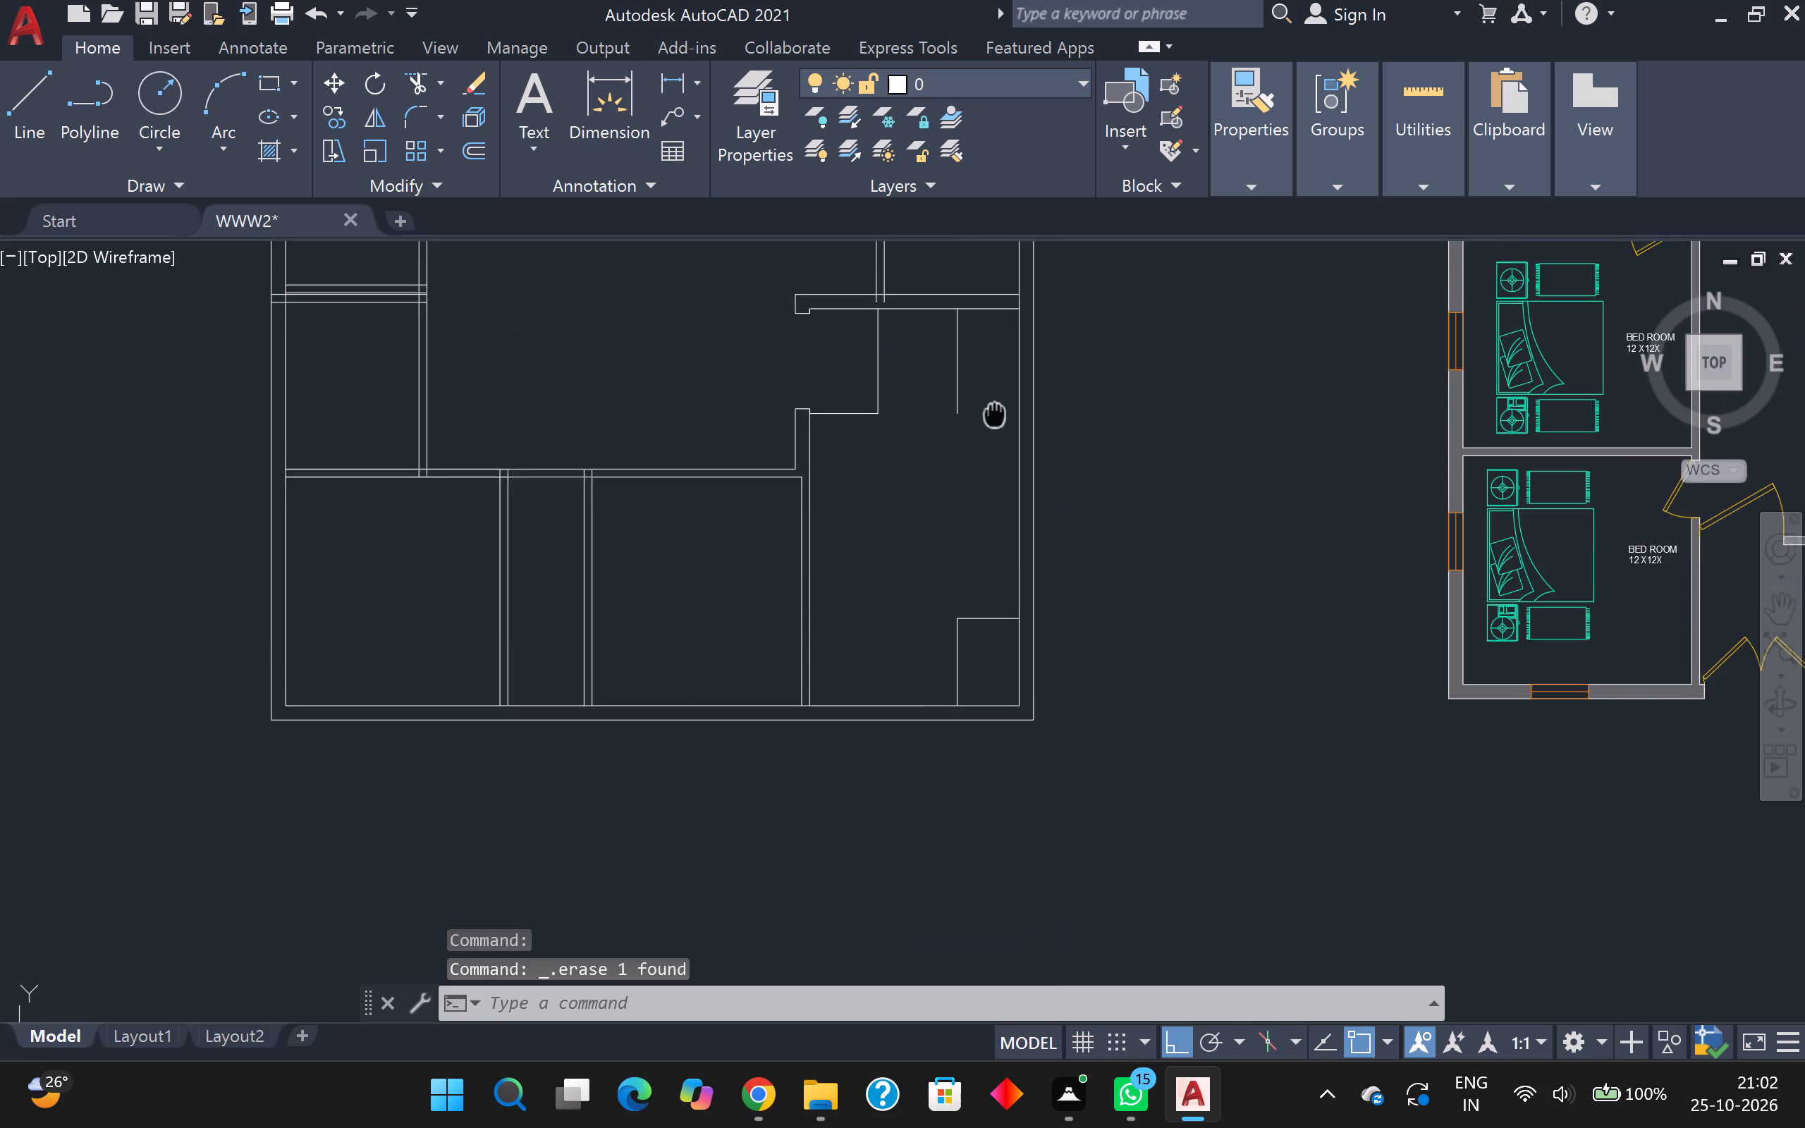
middle_drag(995, 415, 989, 446)
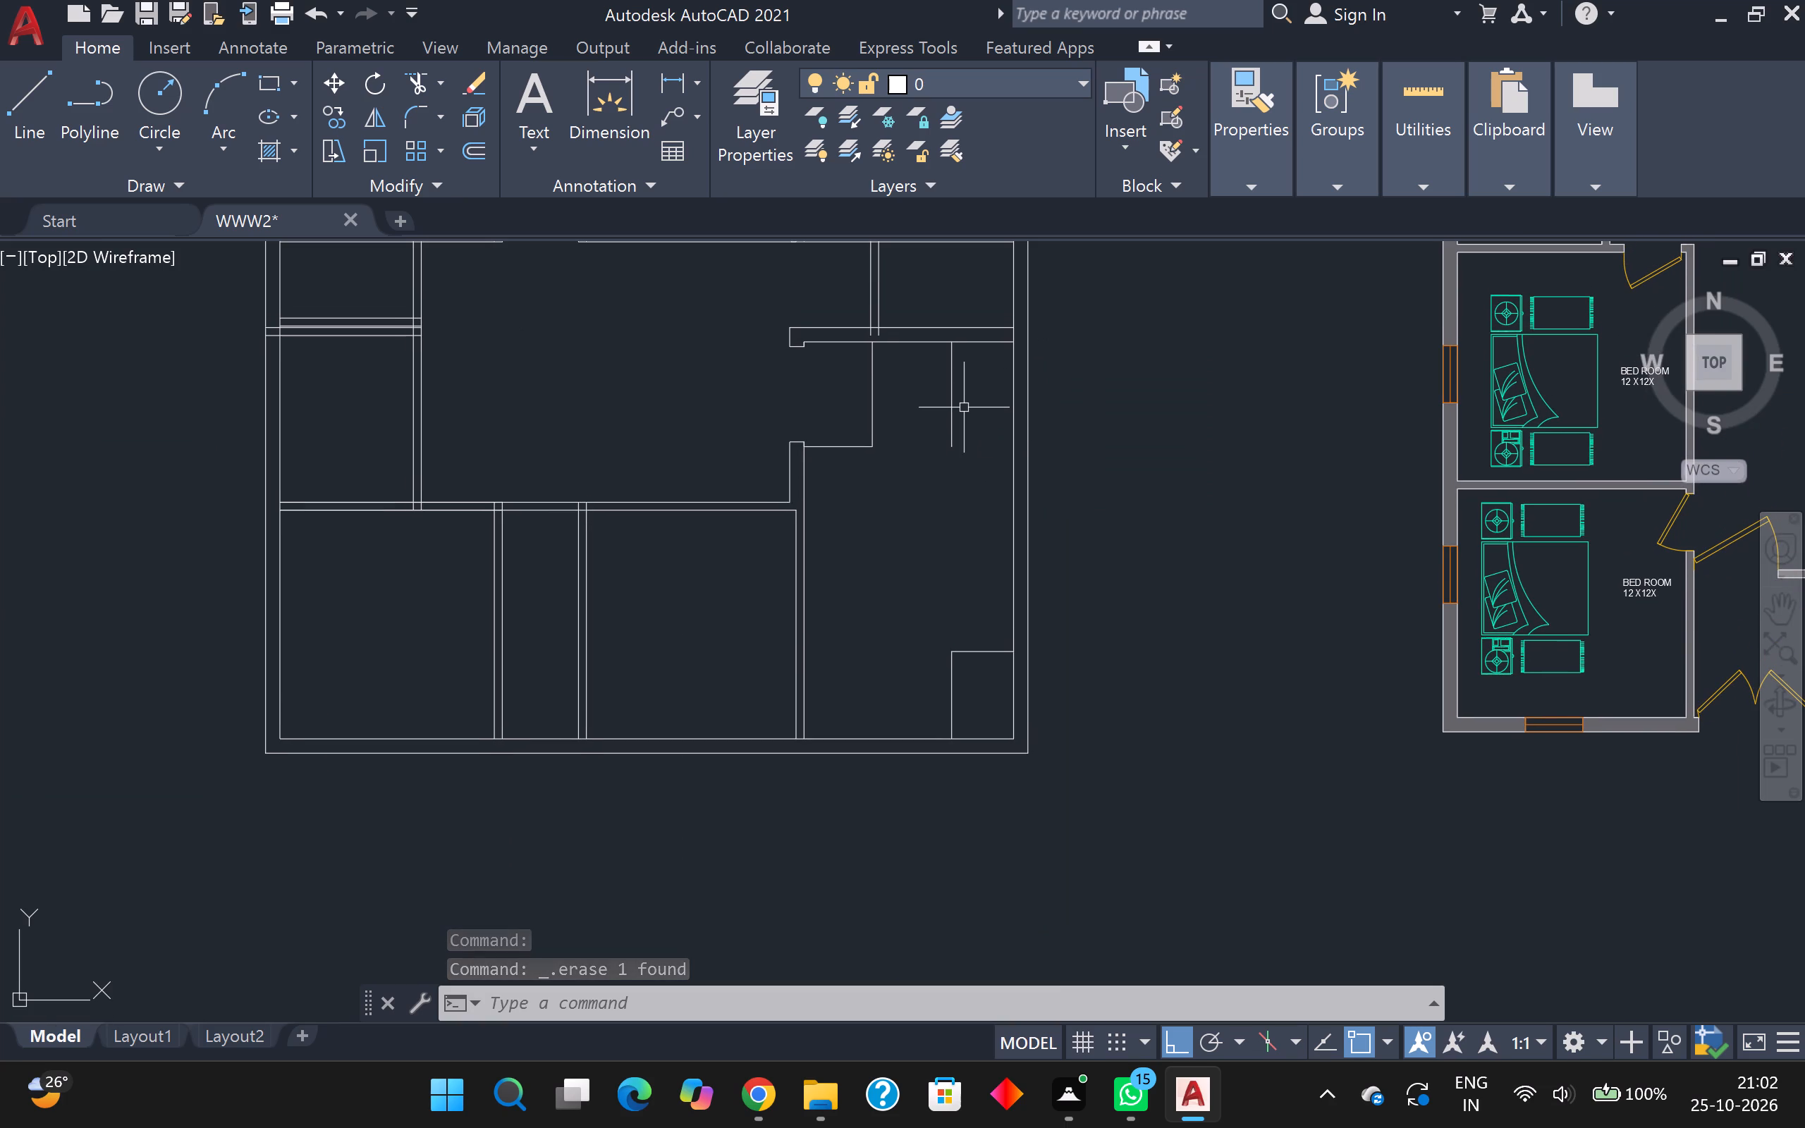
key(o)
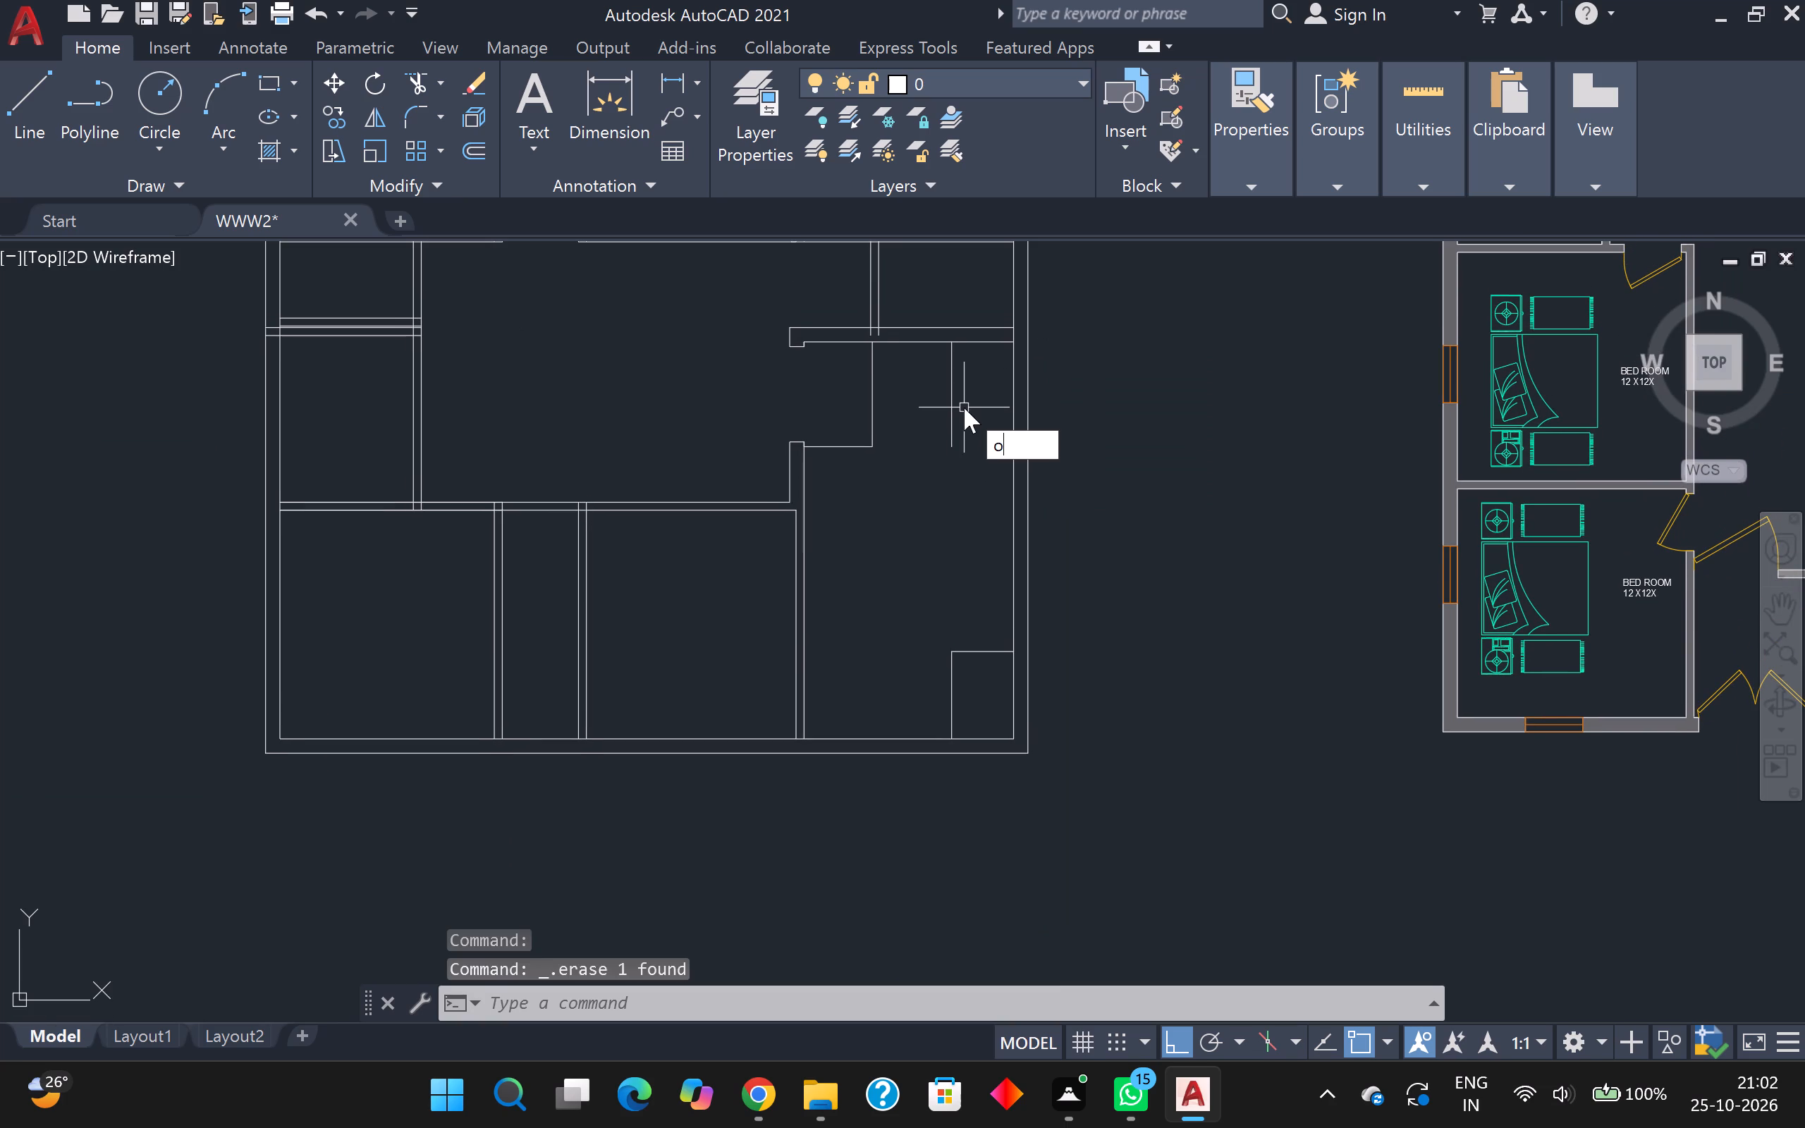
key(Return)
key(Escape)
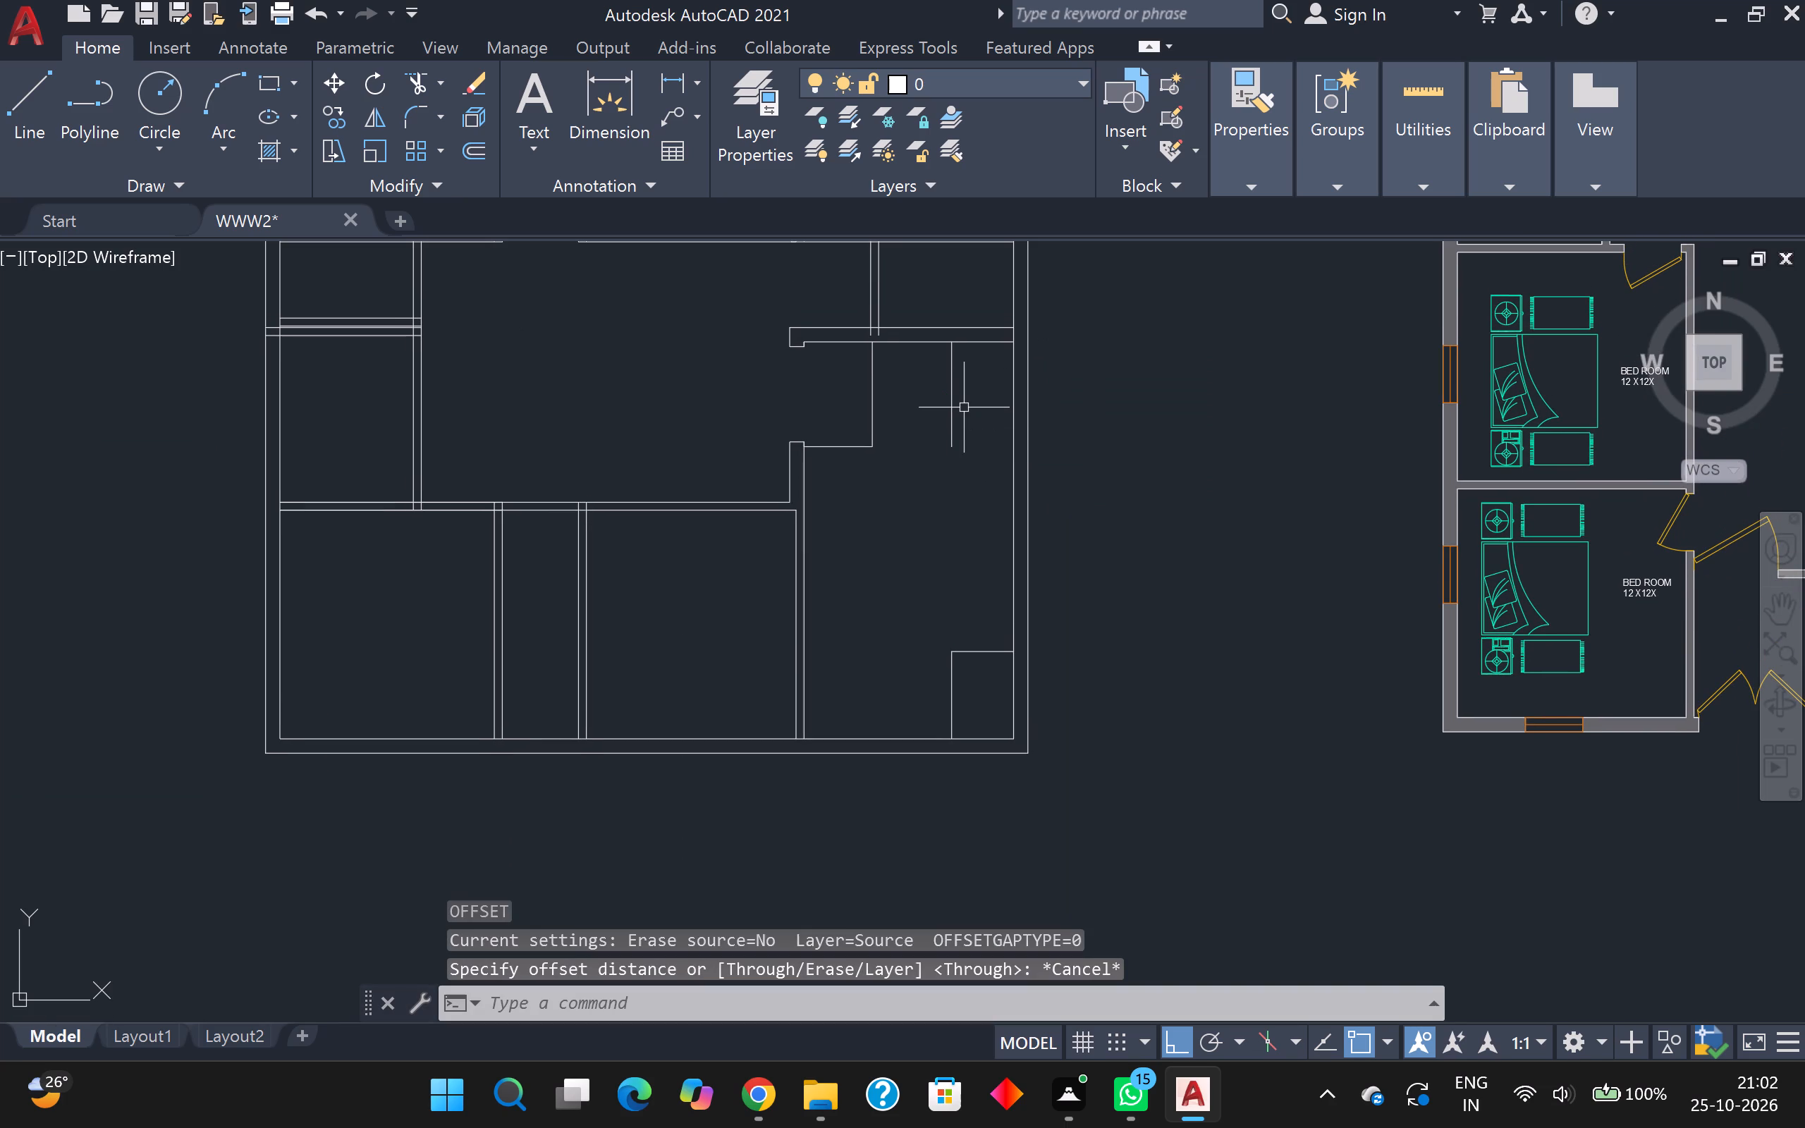
Draw a line 3'3" down from the top of the eastern vertical layout line, continuing east to the outer wall's inner face.
key(l)
key(Return)
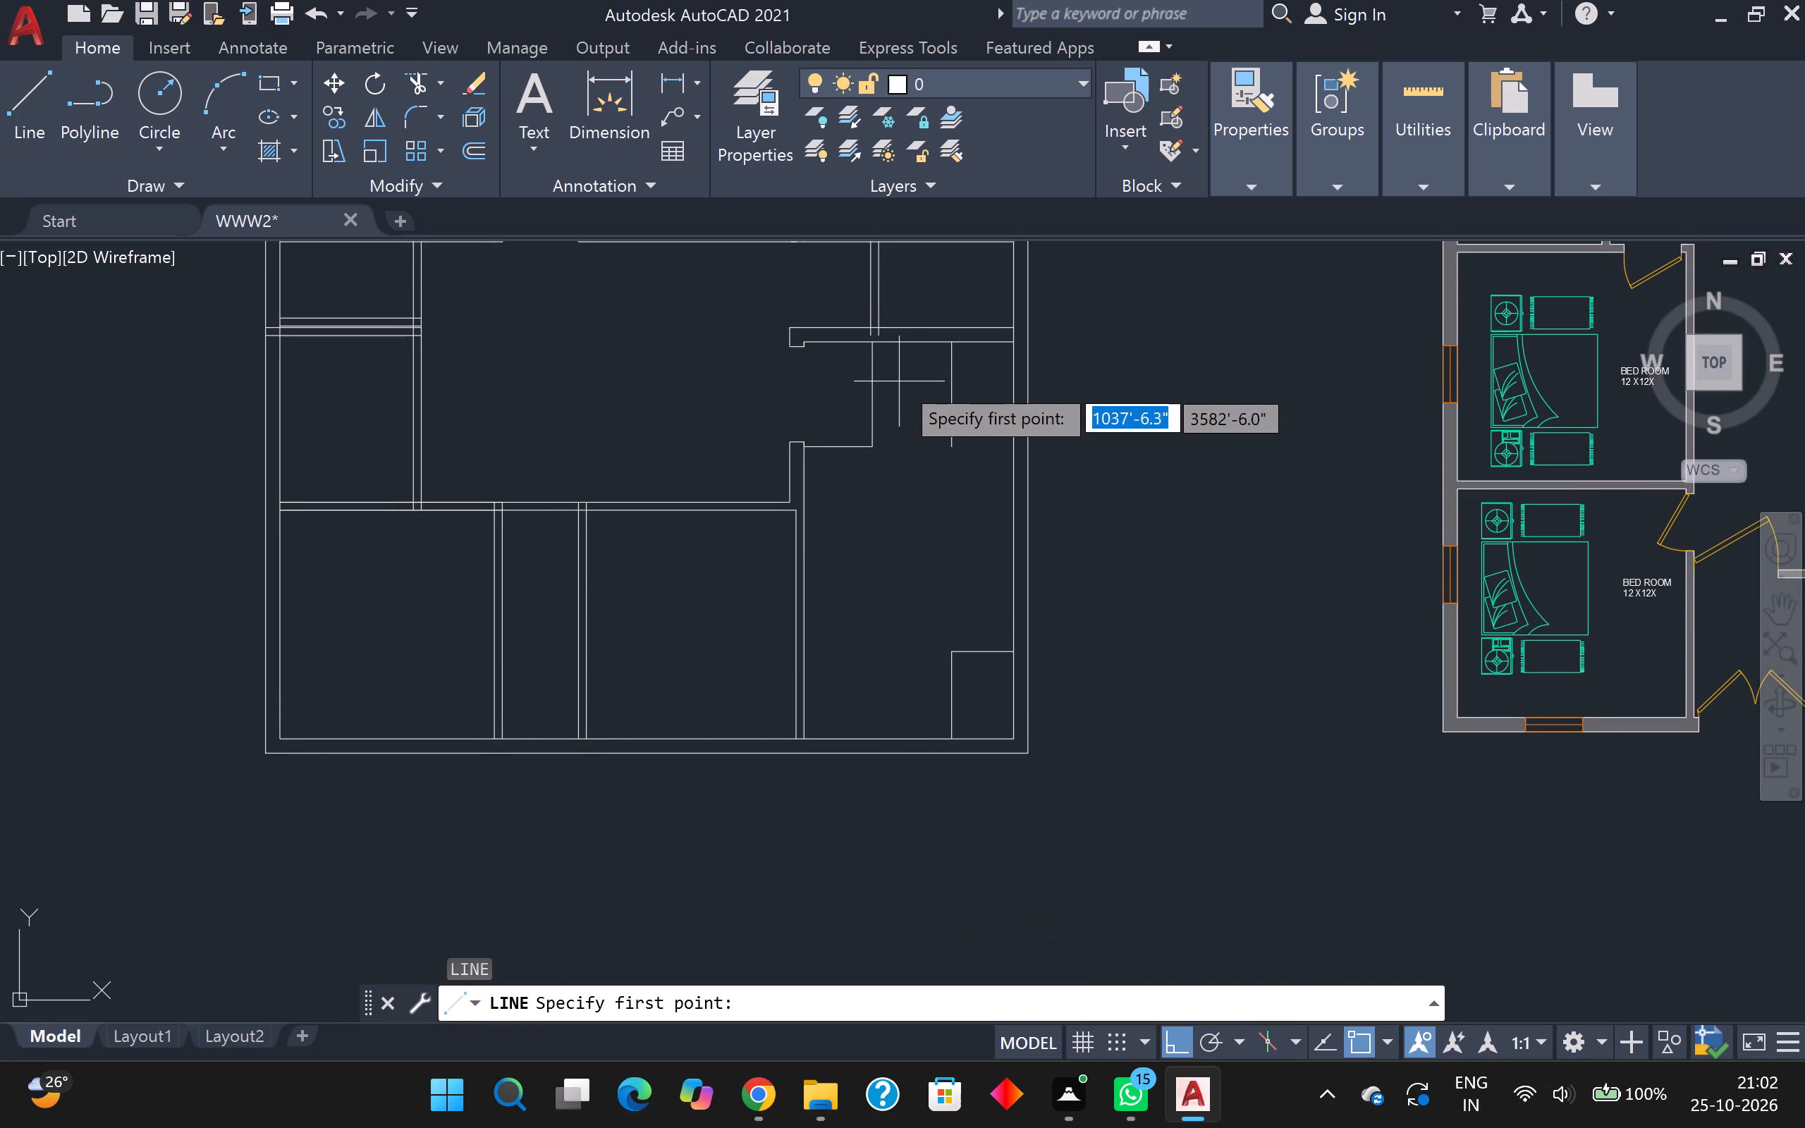
click(956, 345)
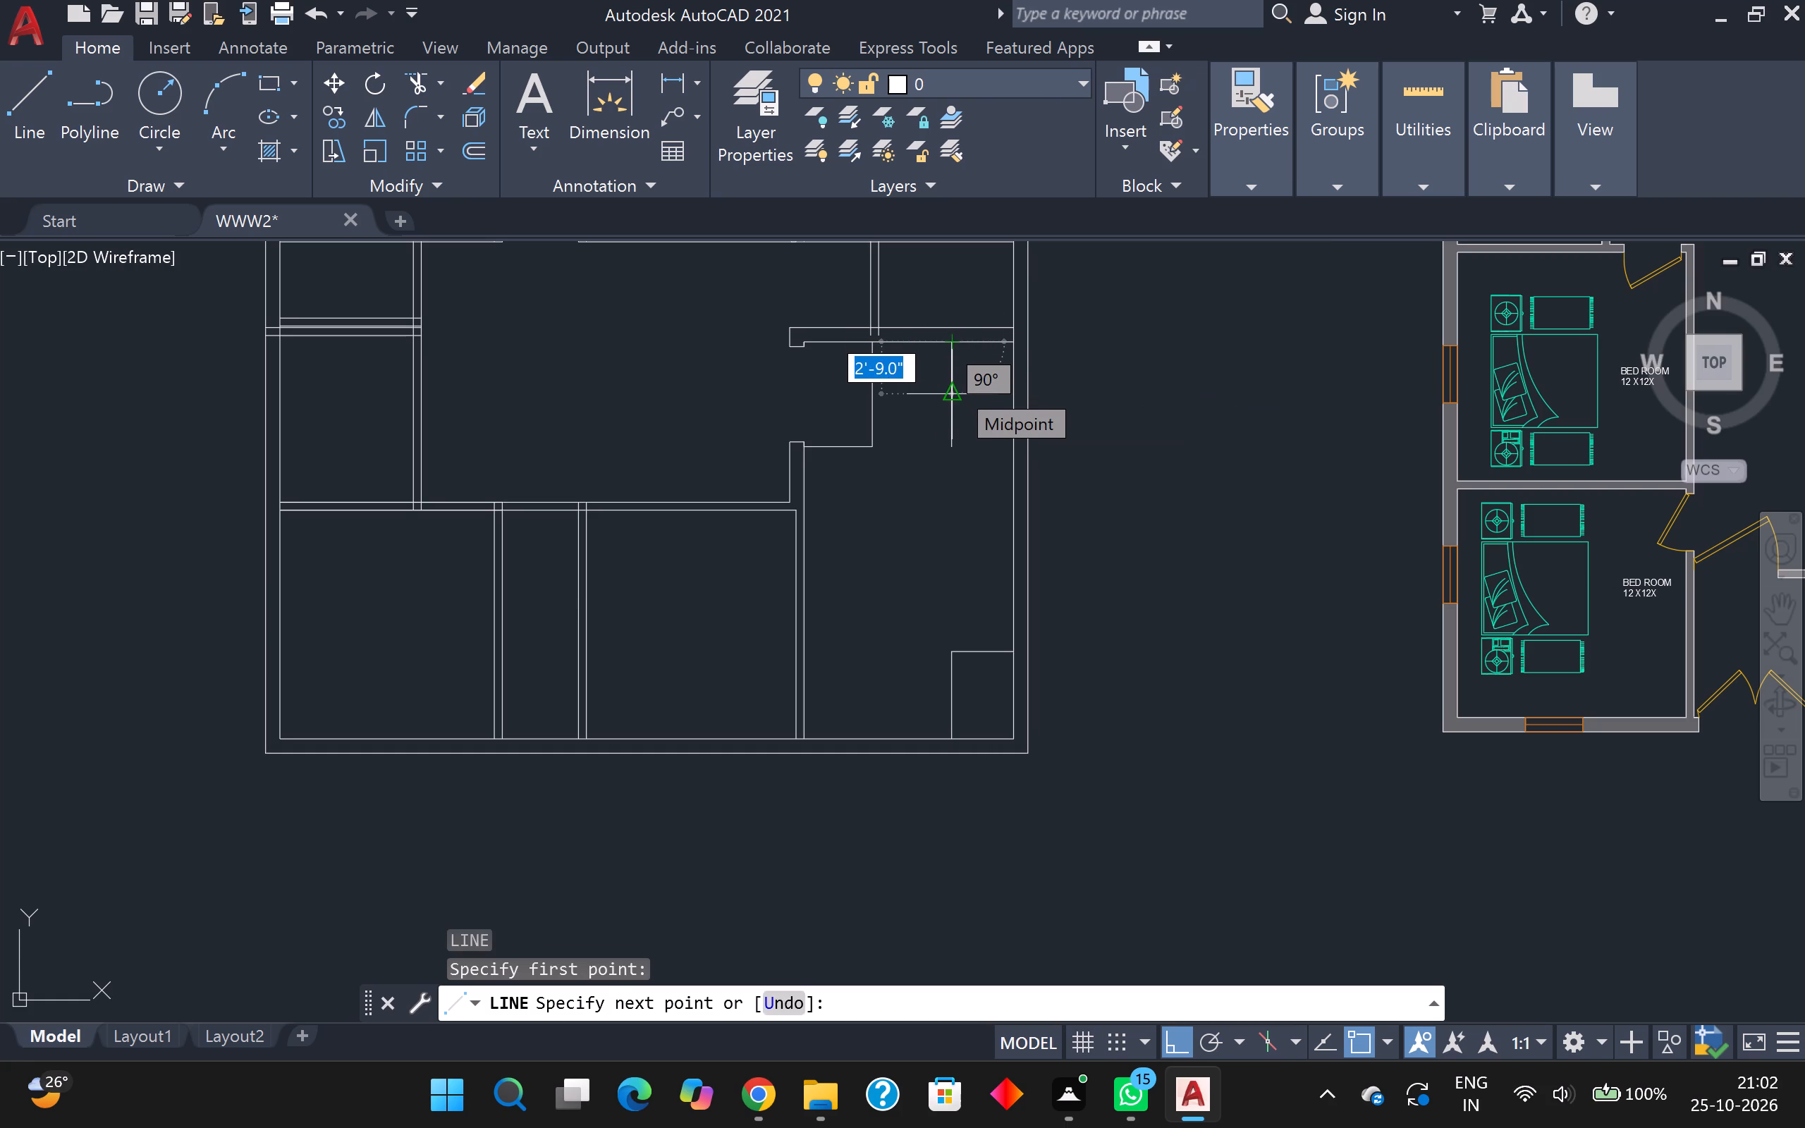
text(3'3)
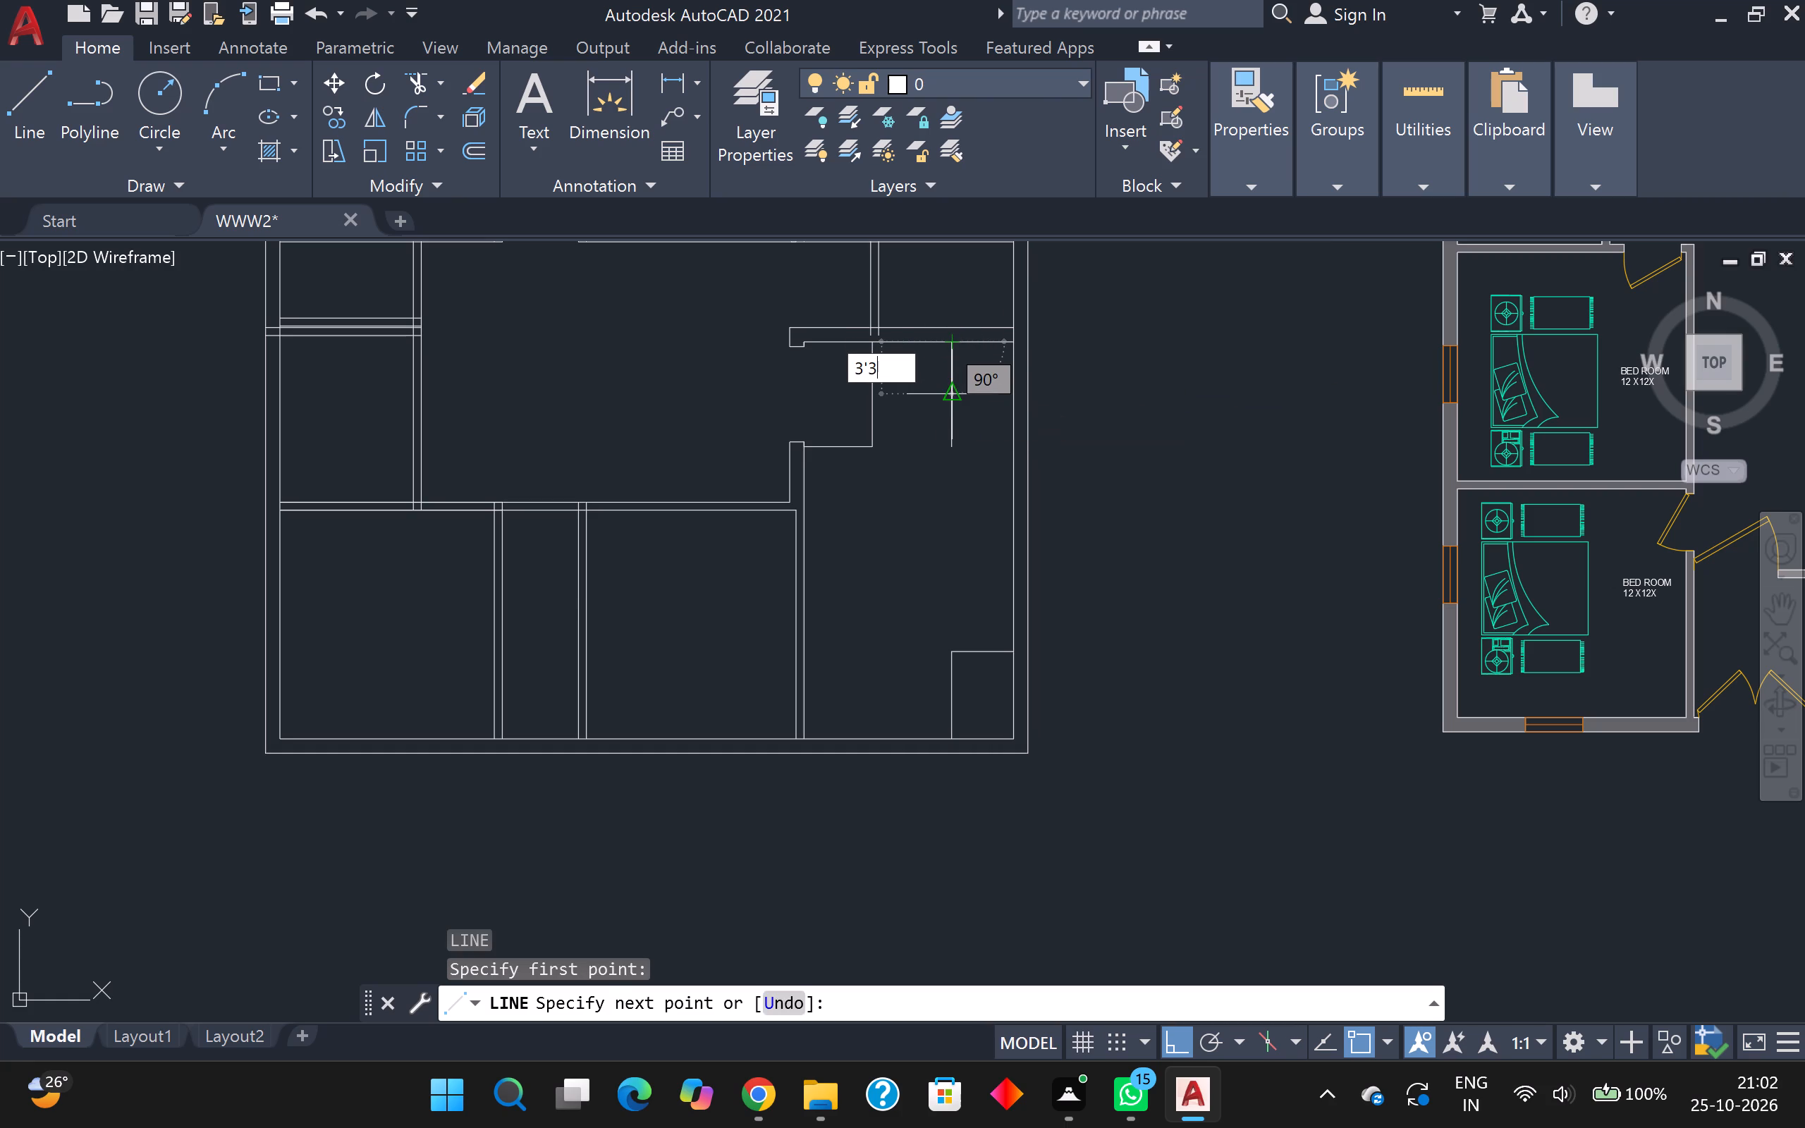
key(Return)
scroll(955, 386, up, 2)
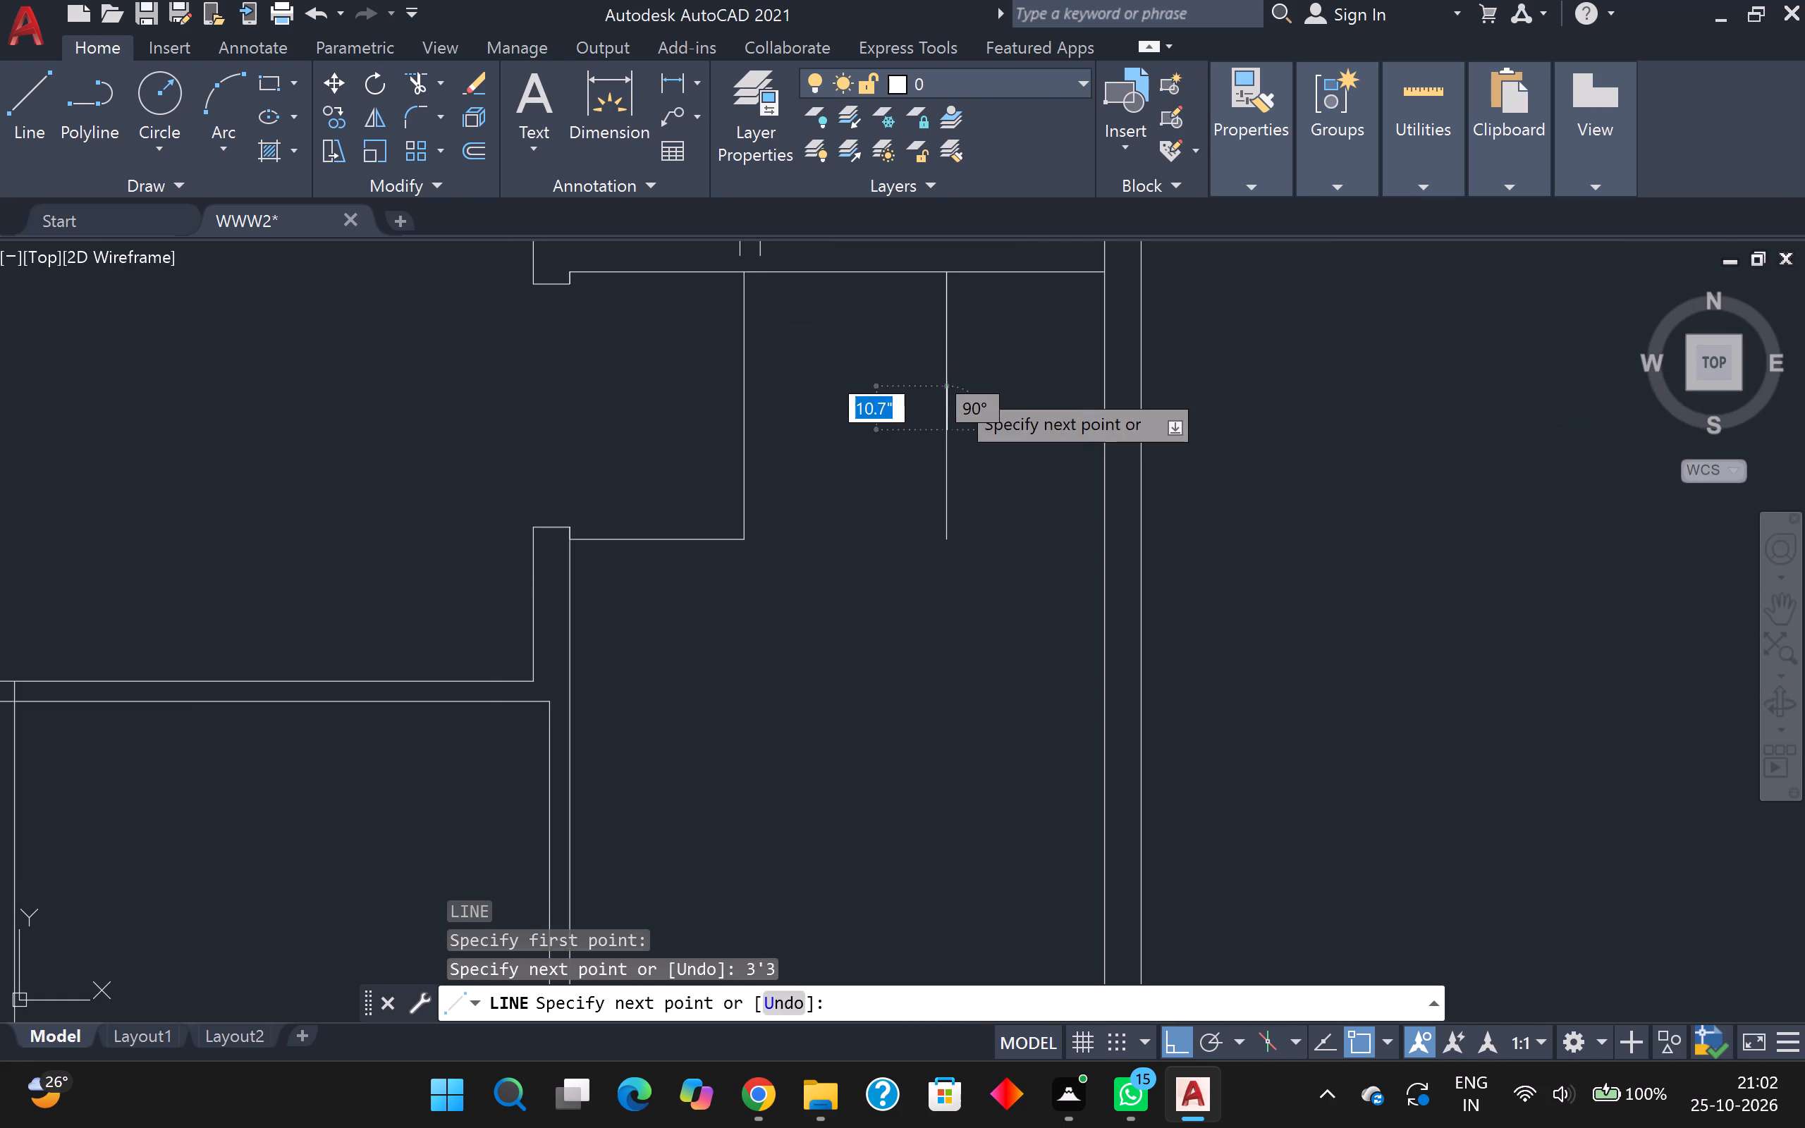
scroll(1028, 417, down, 2)
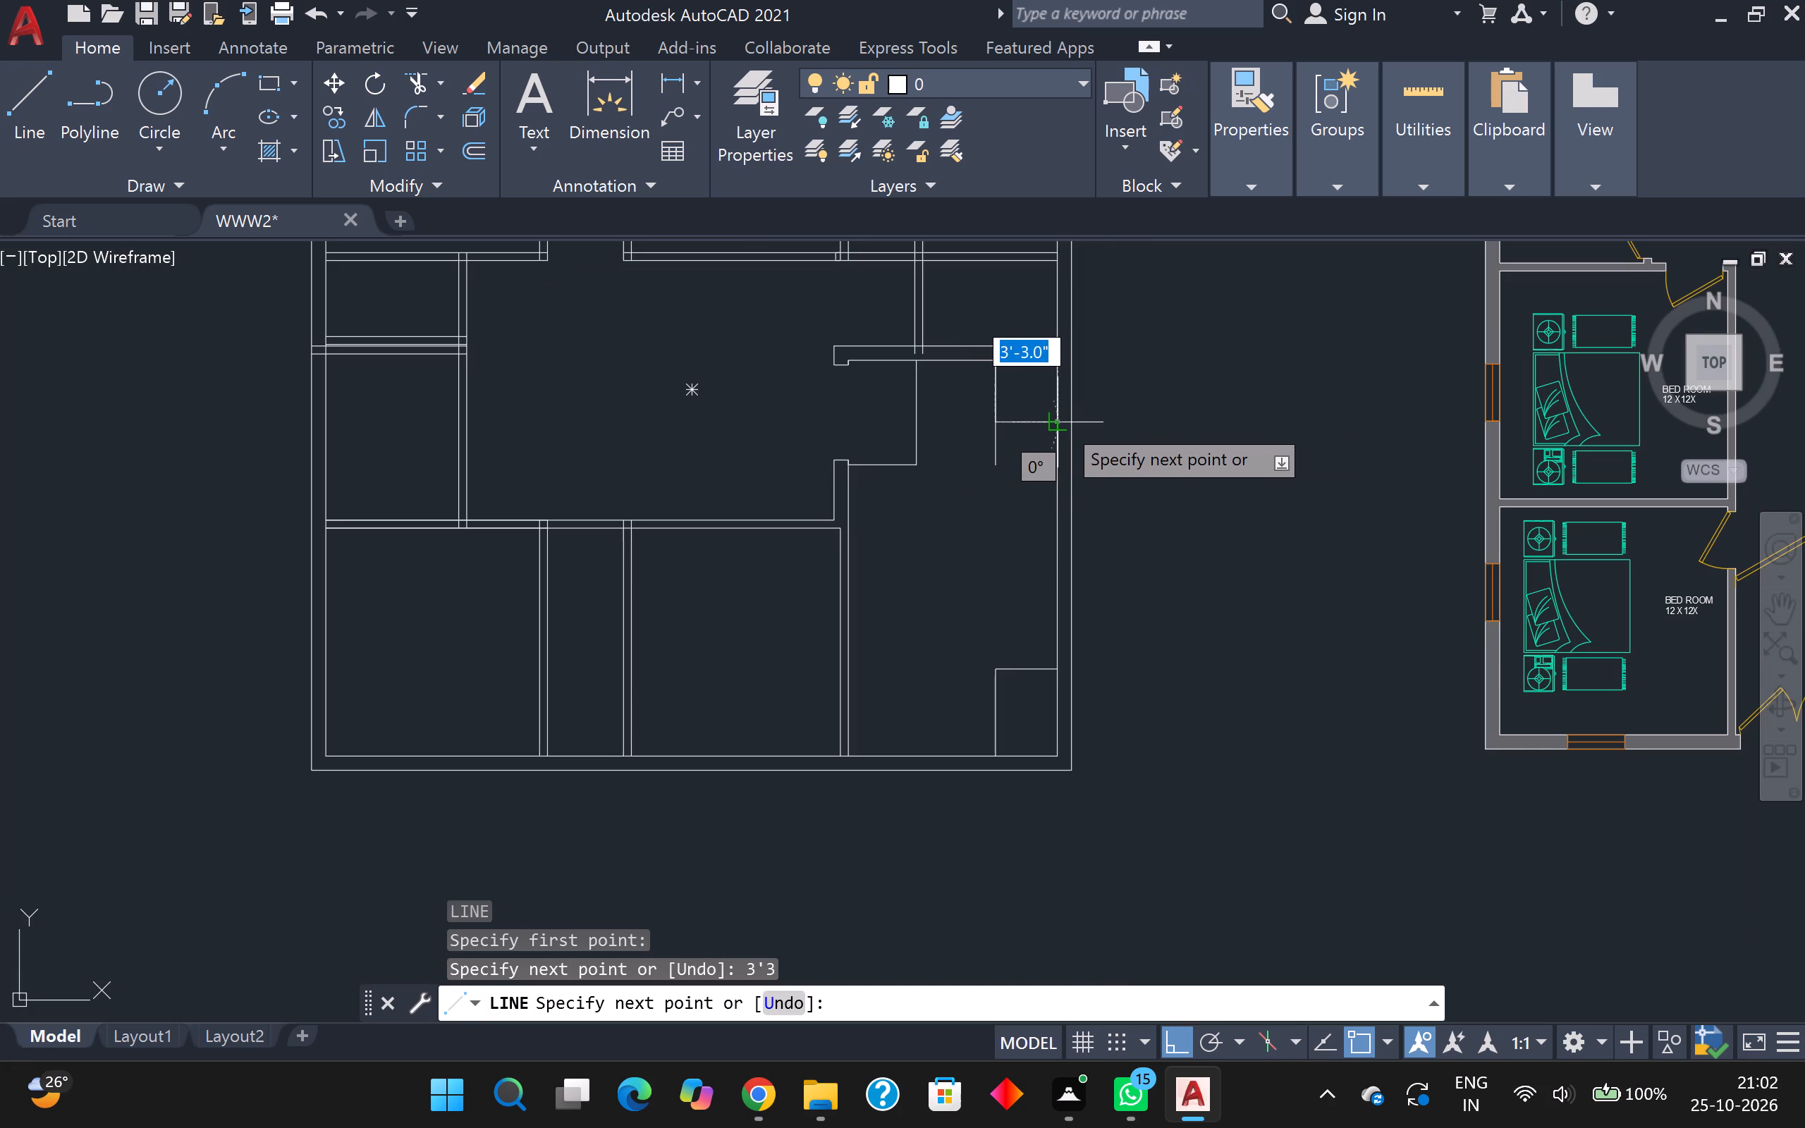
scroll(1062, 422, up, 2)
click(1058, 419)
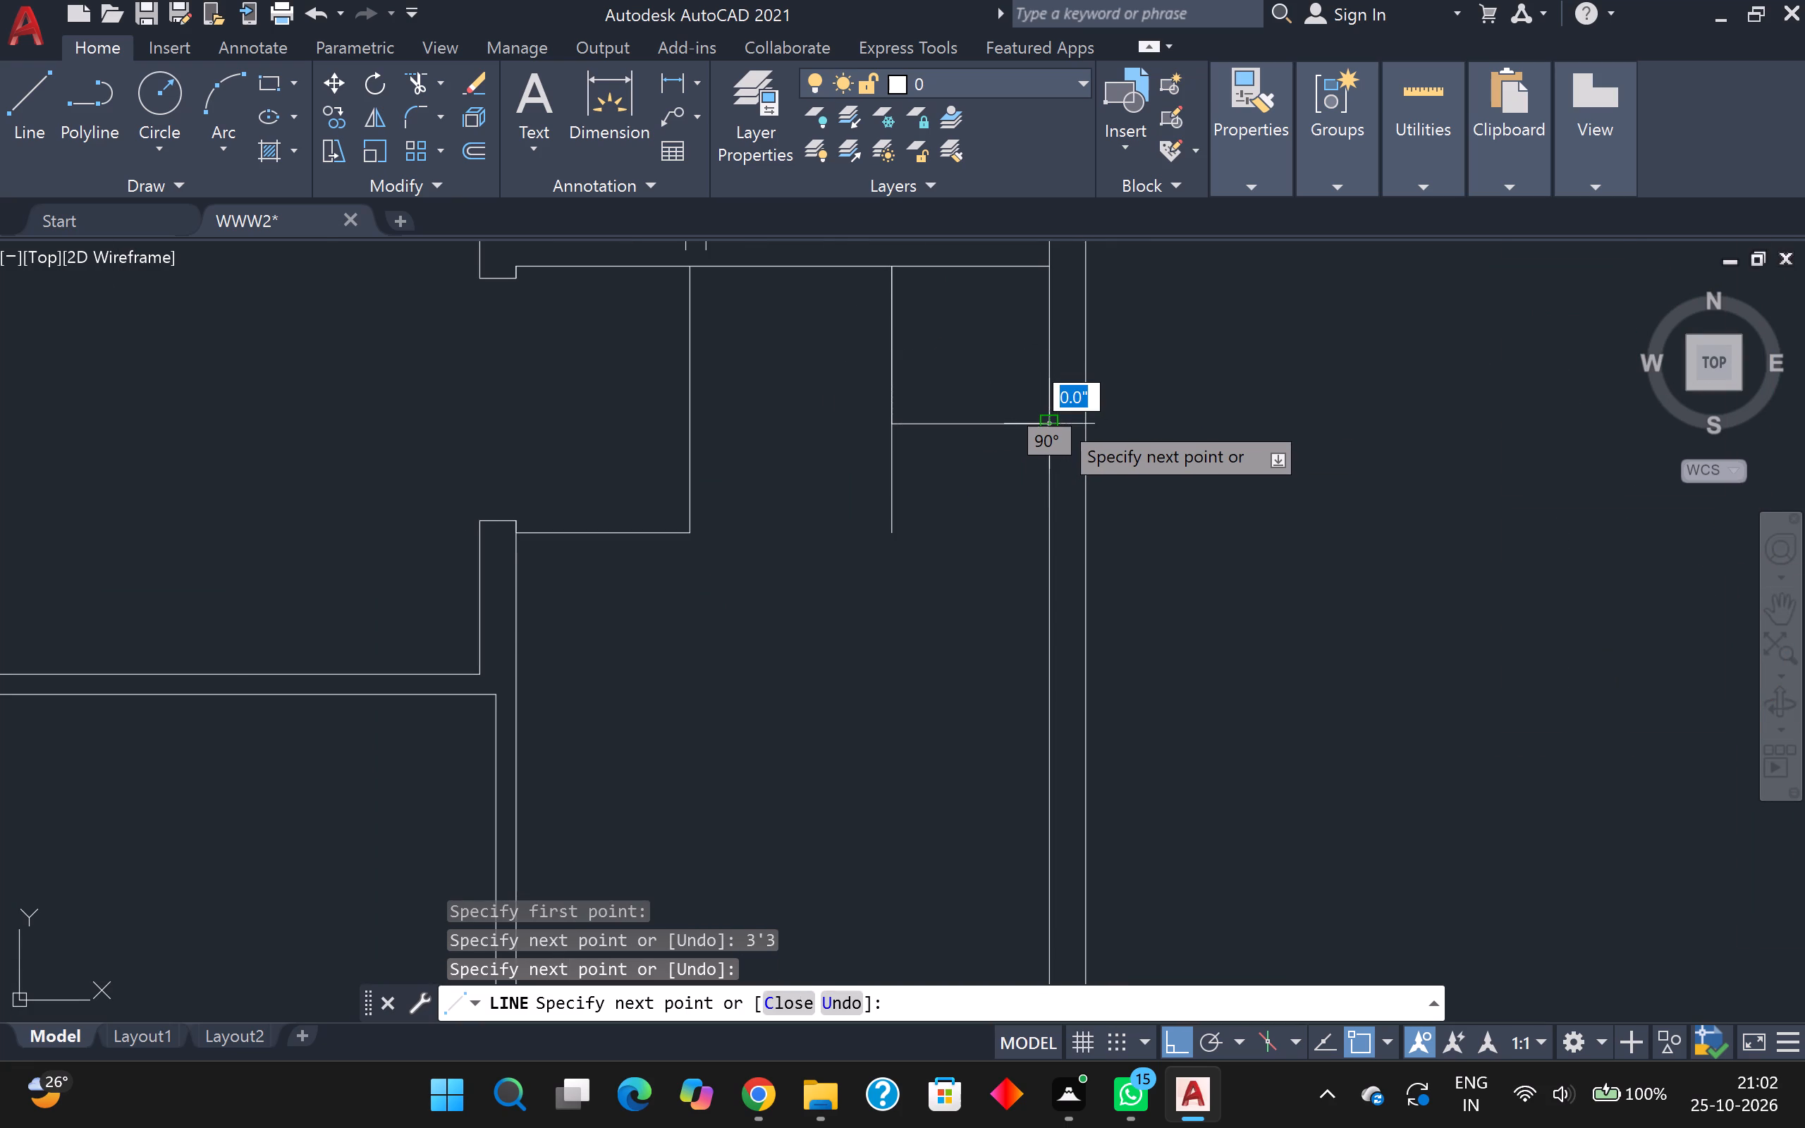
middle_drag(1058, 421, 1039, 410)
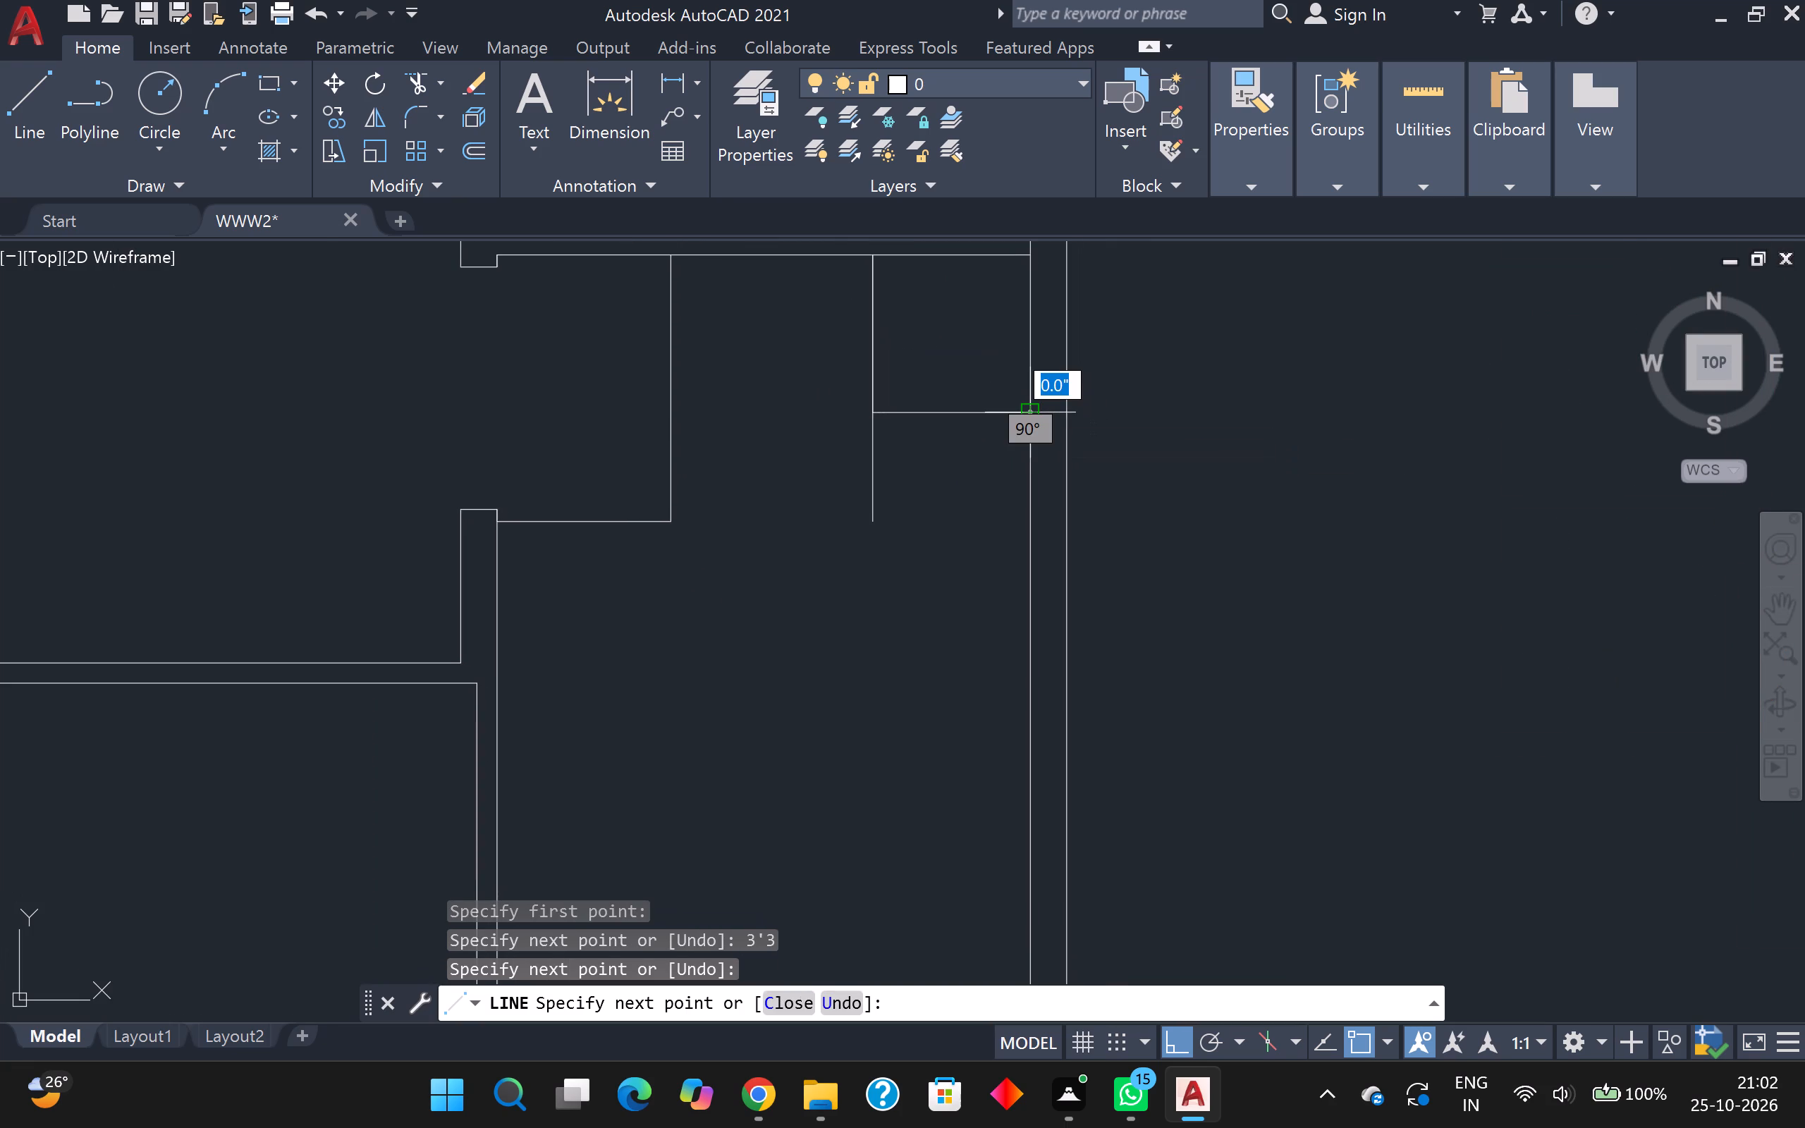
key(Escape)
Offset the new short horizontal line 10'9" to the south.
key(o)
key(Return)
key(Return)
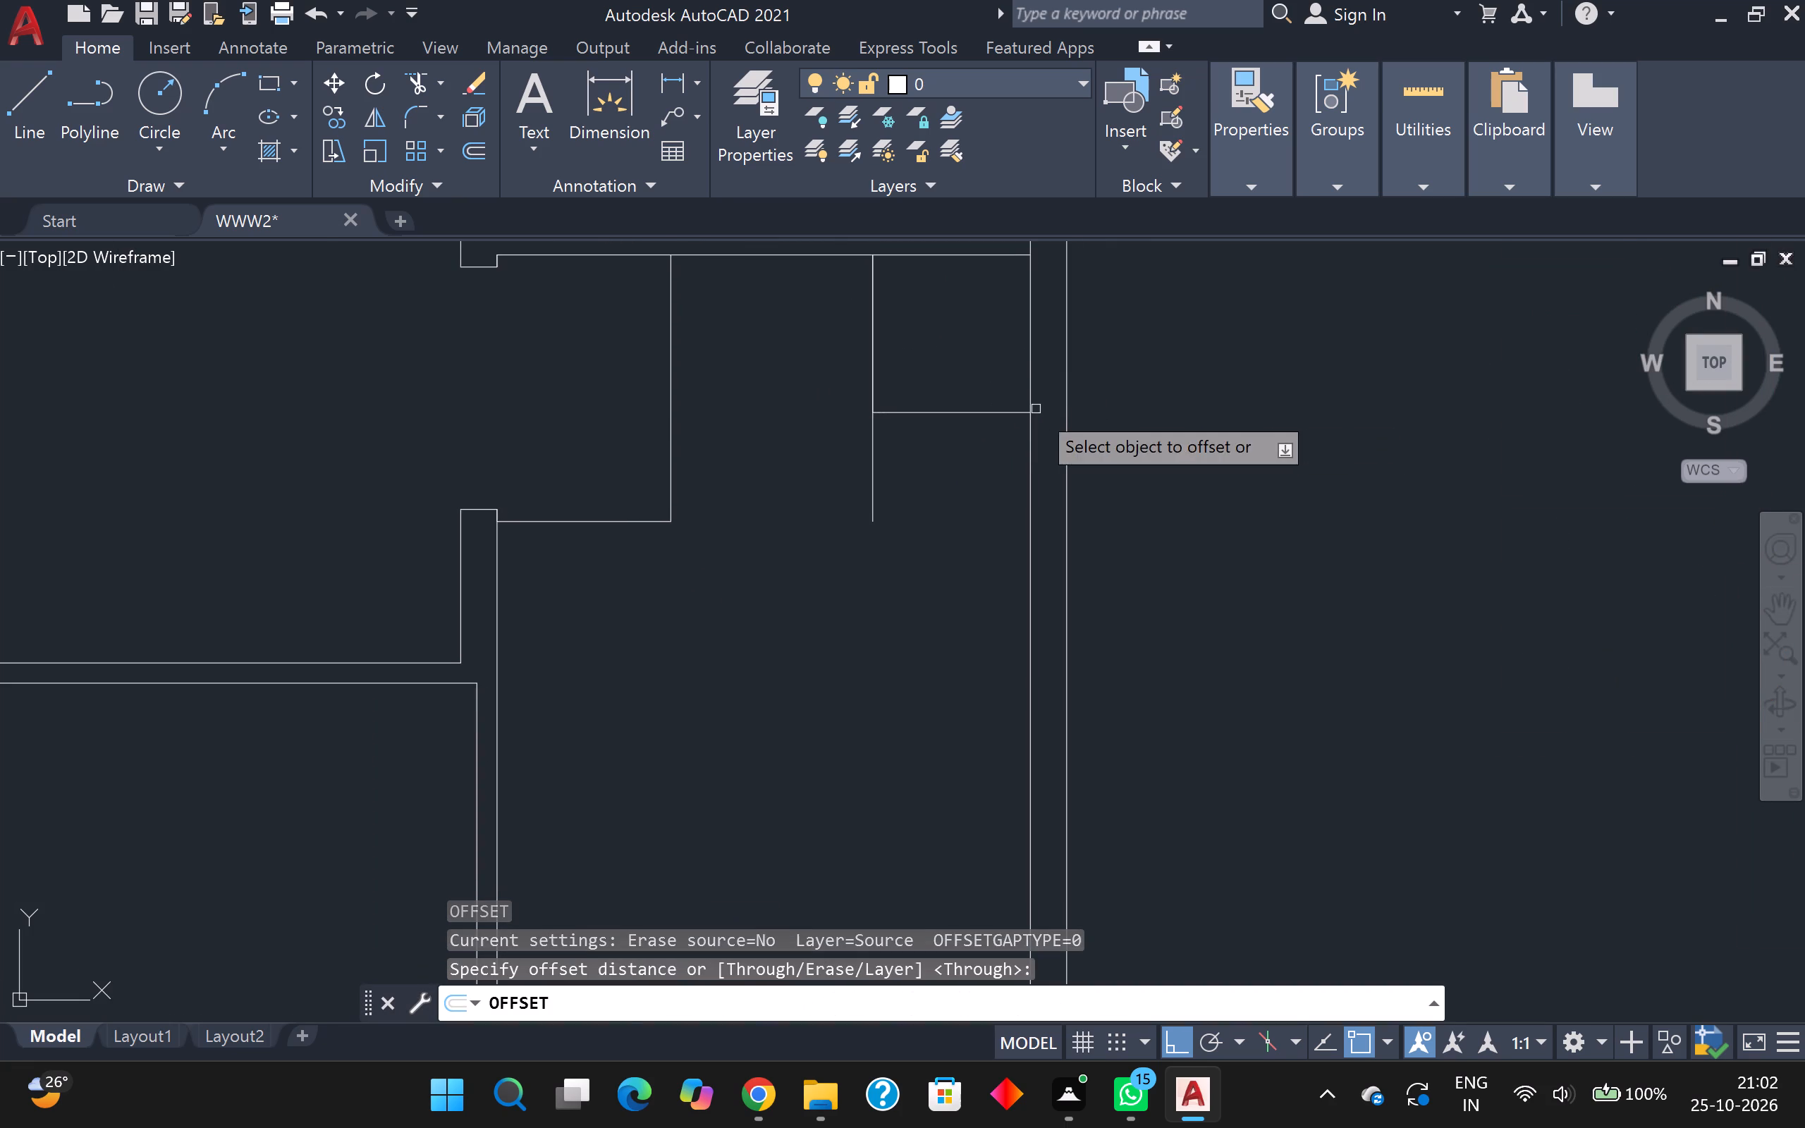
click(967, 413)
middle_drag(955, 441, 926, 349)
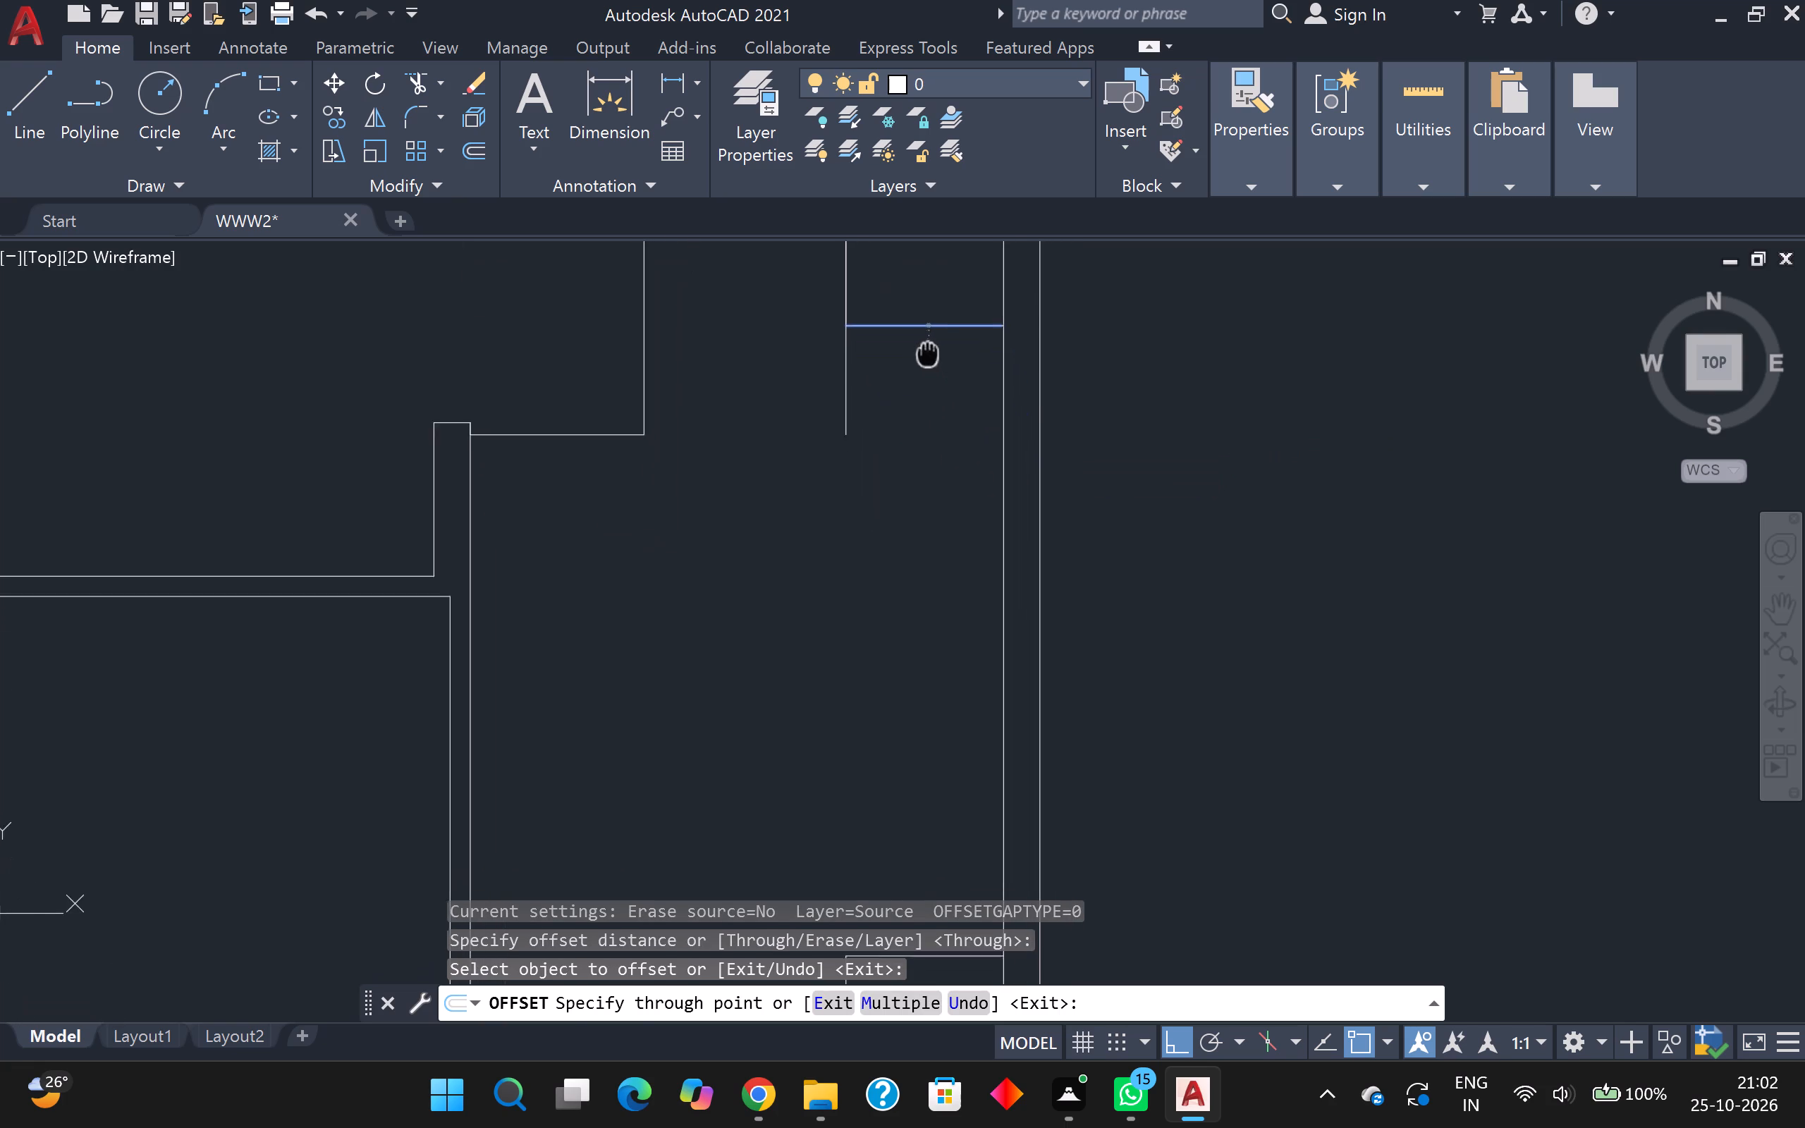
middle_drag(926, 349, 926, 348)
scroll(914, 515, down, 1)
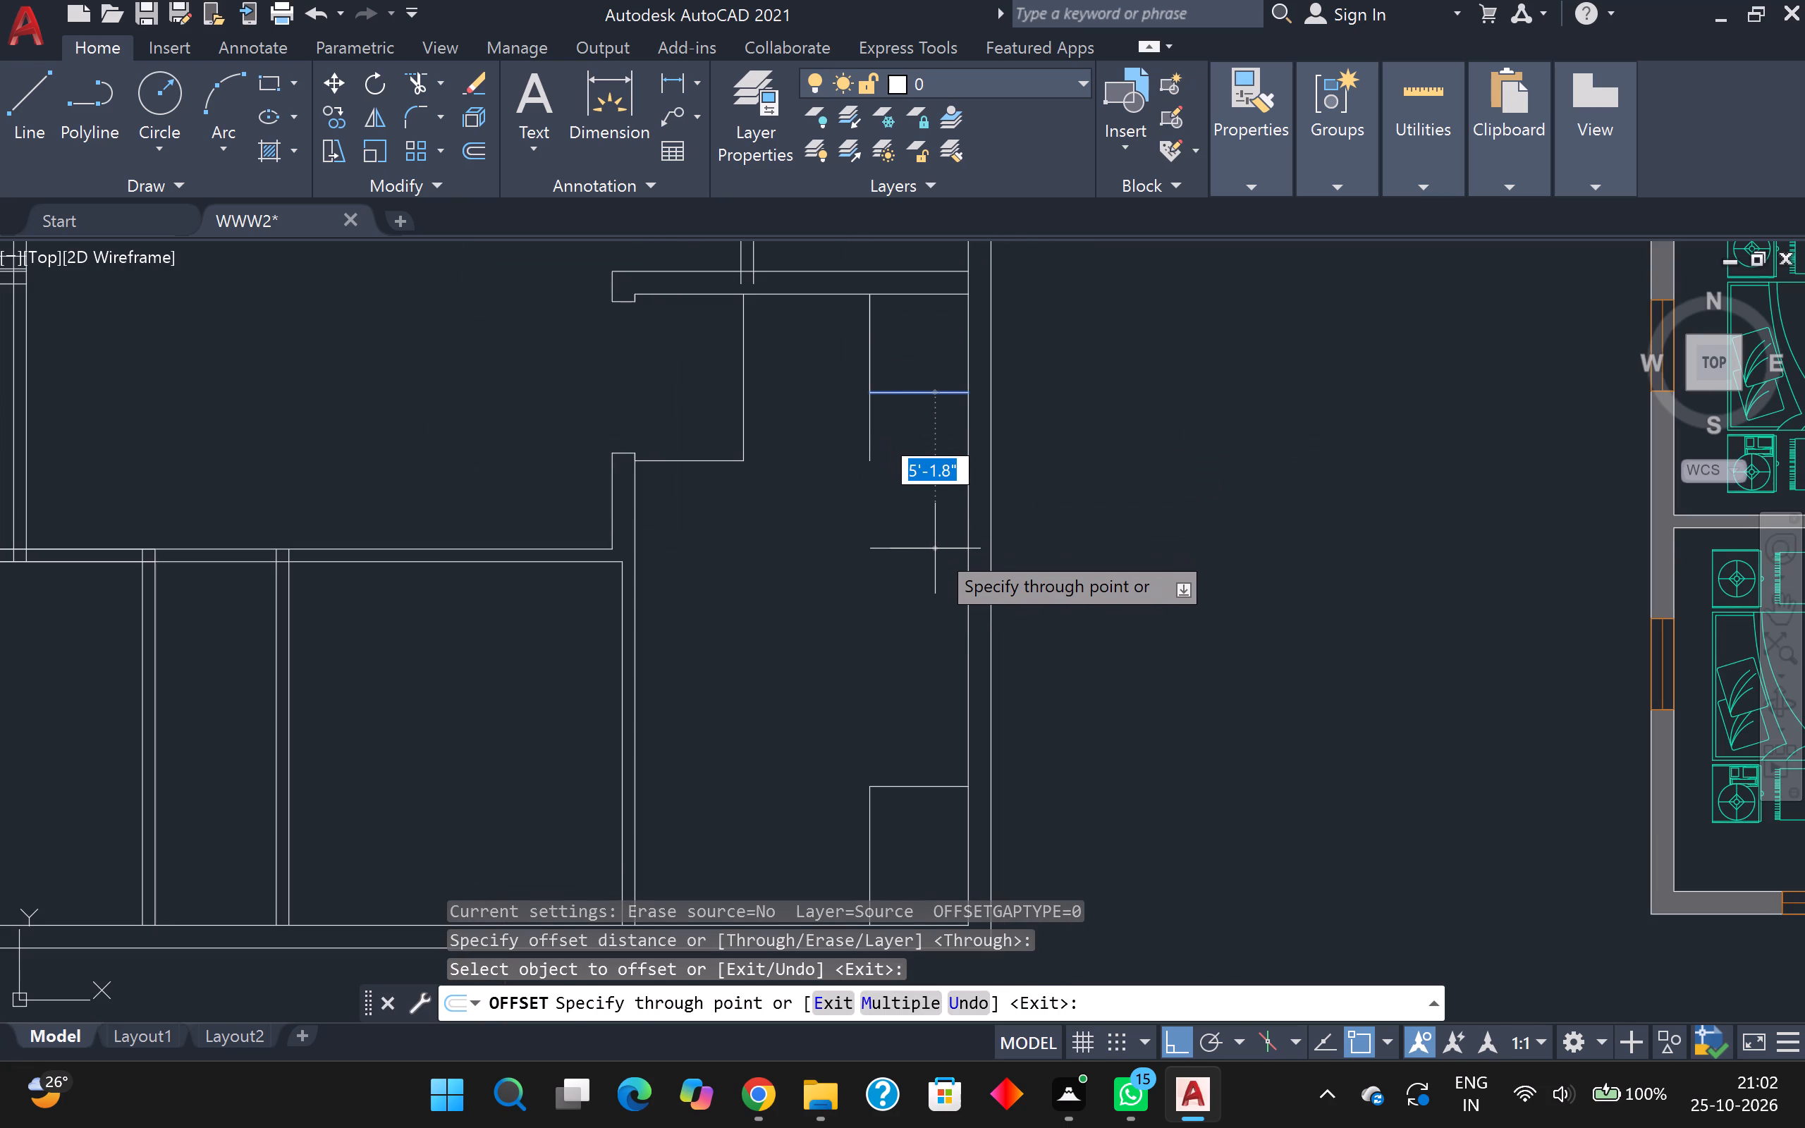
key(1)
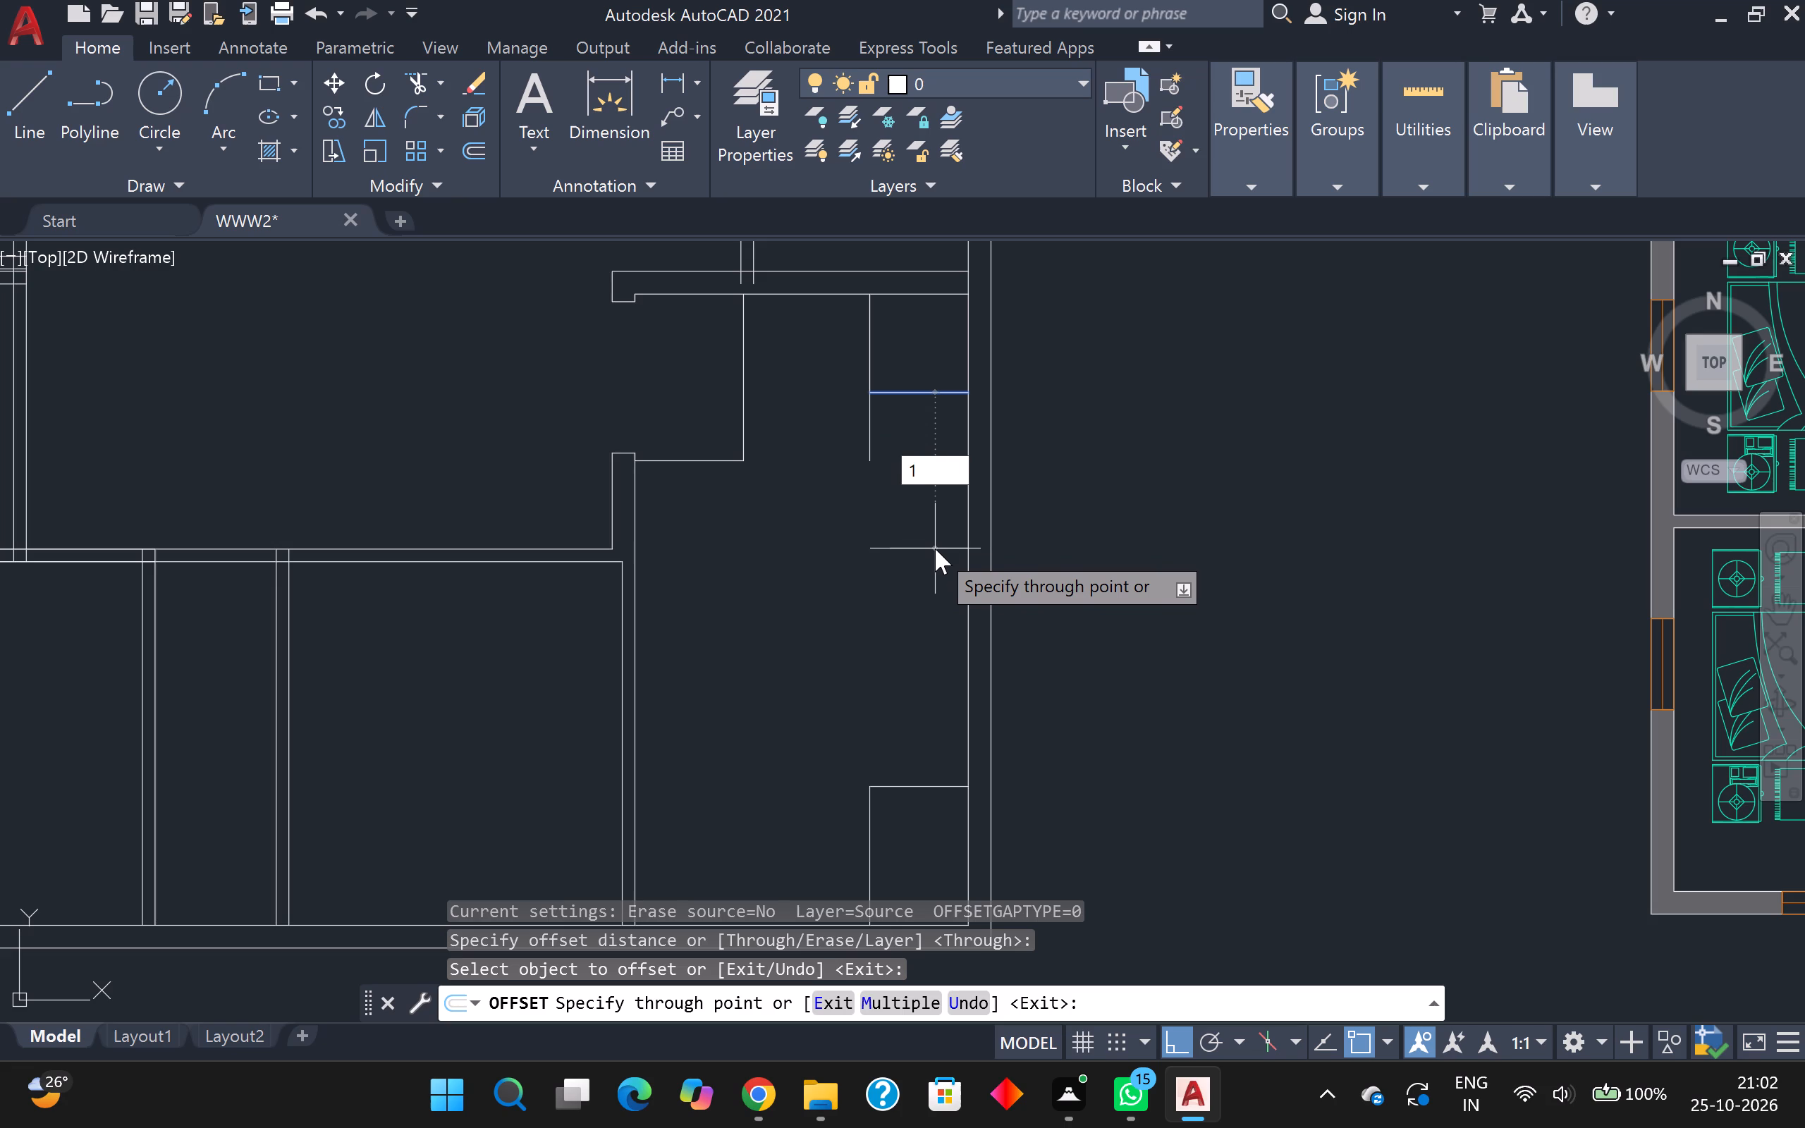
text(0')
key(9)
key(Return)
scroll(935, 548, down, 2)
scroll(678, 945, up, 1)
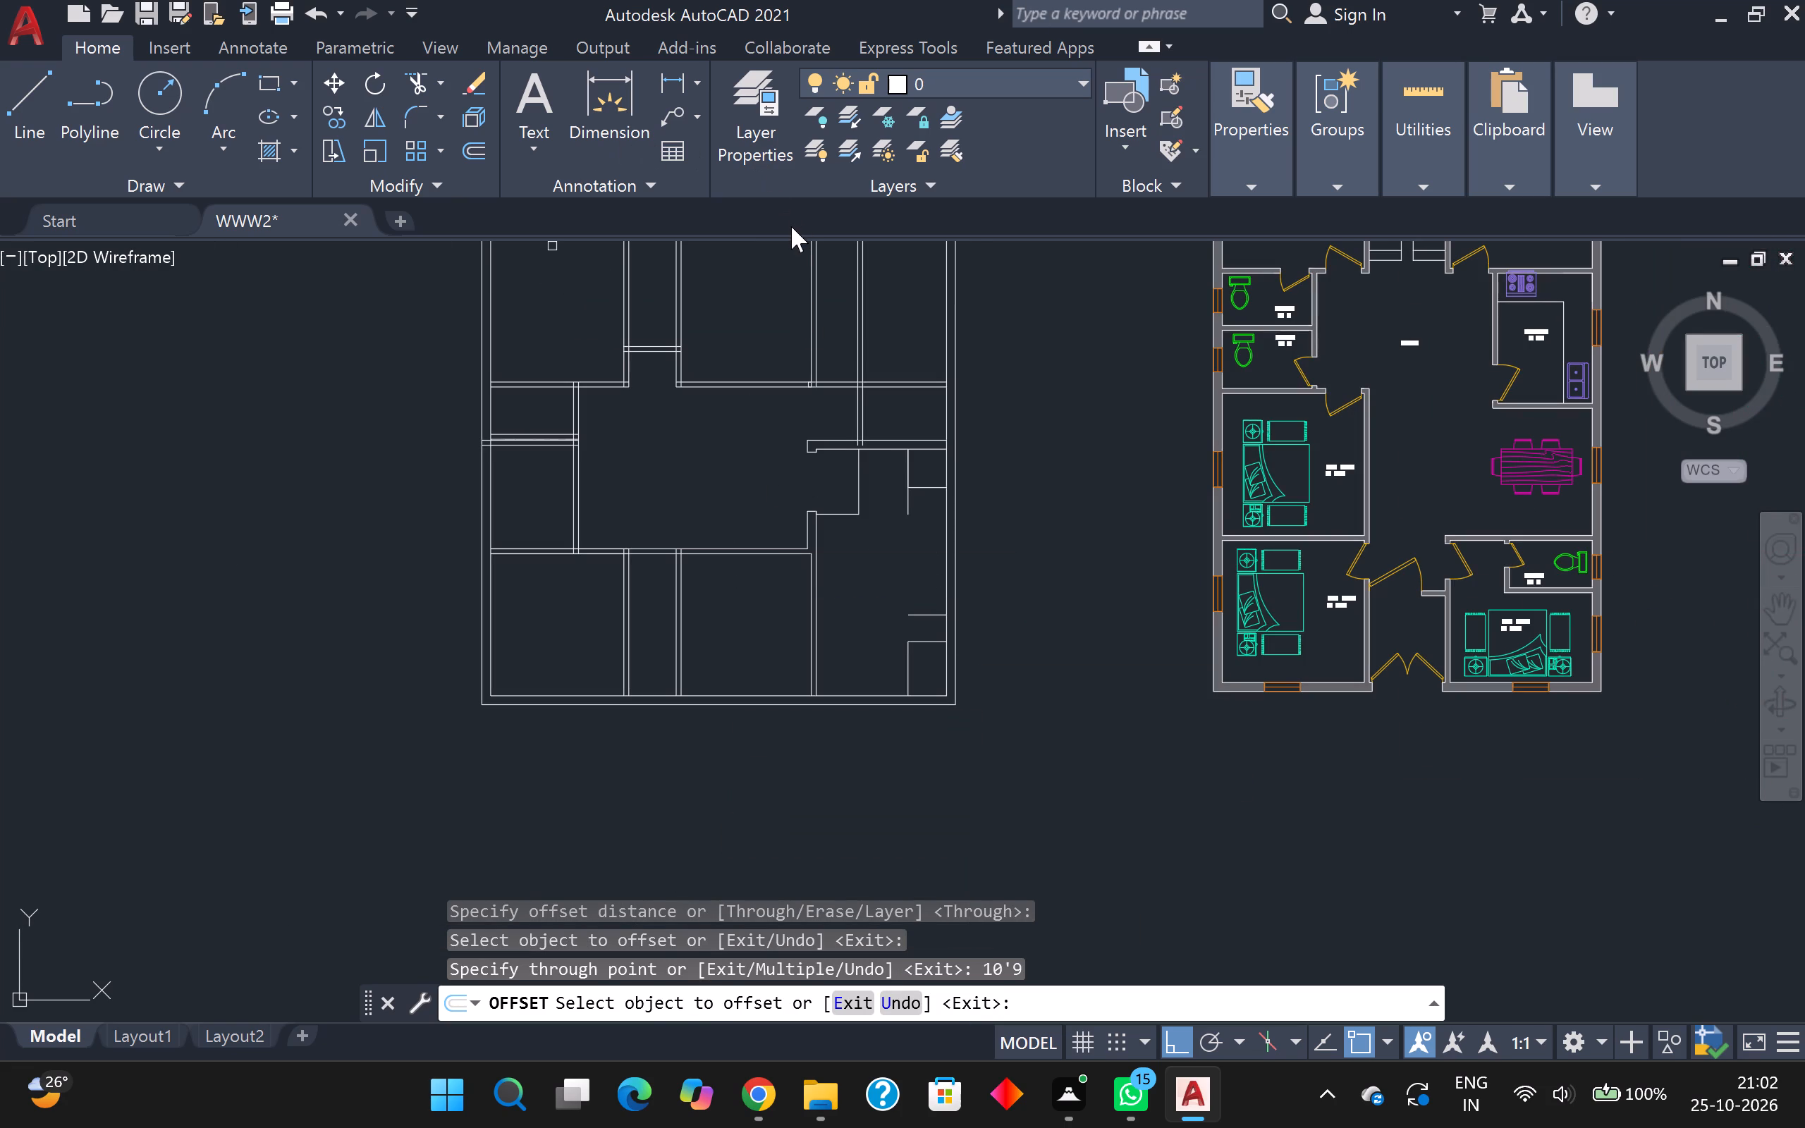
scroll(761, 154, up, 1)
scroll(664, 73, down, 2)
scroll(661, 70, up, 2)
Trim away the vertical and horizontal lines of the old small rectangle in the room's southeast corner.
click(414, 84)
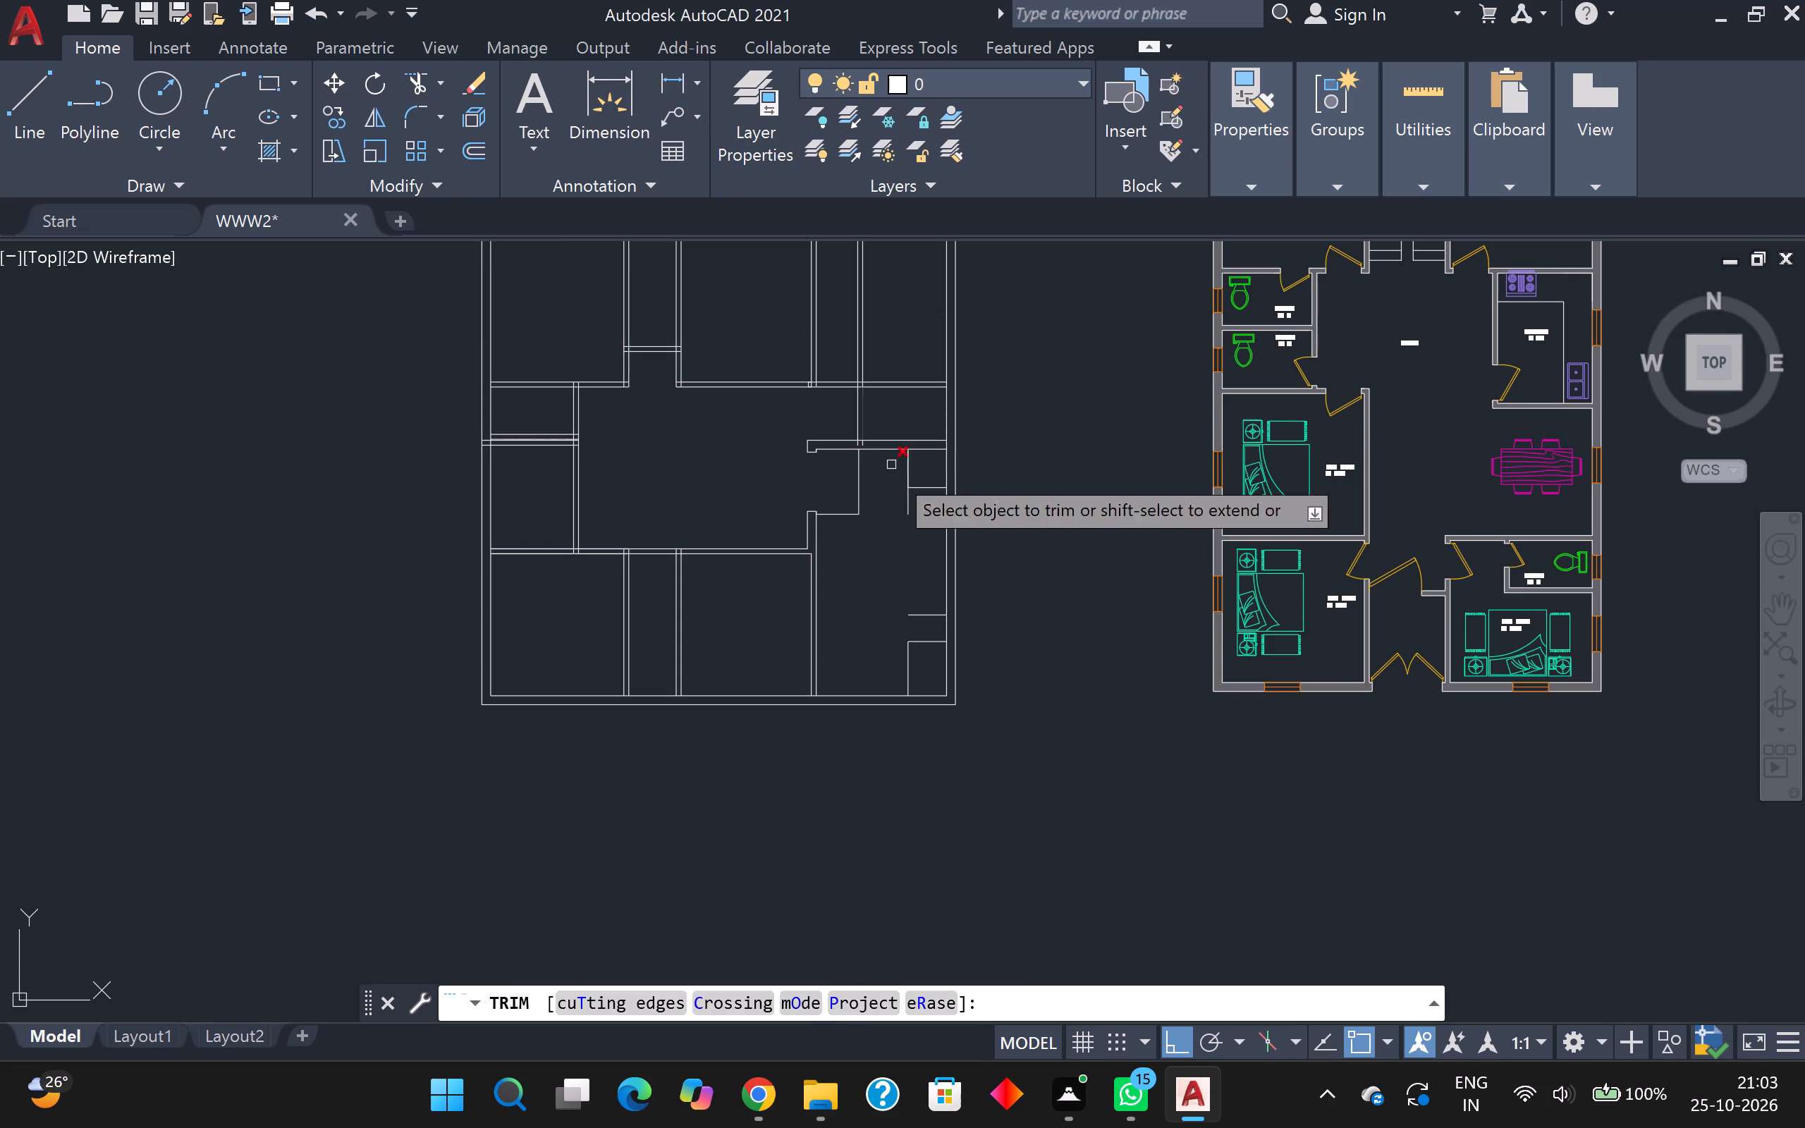
scroll(910, 670, up, 2)
click(910, 670)
scroll(903, 609, down, 2)
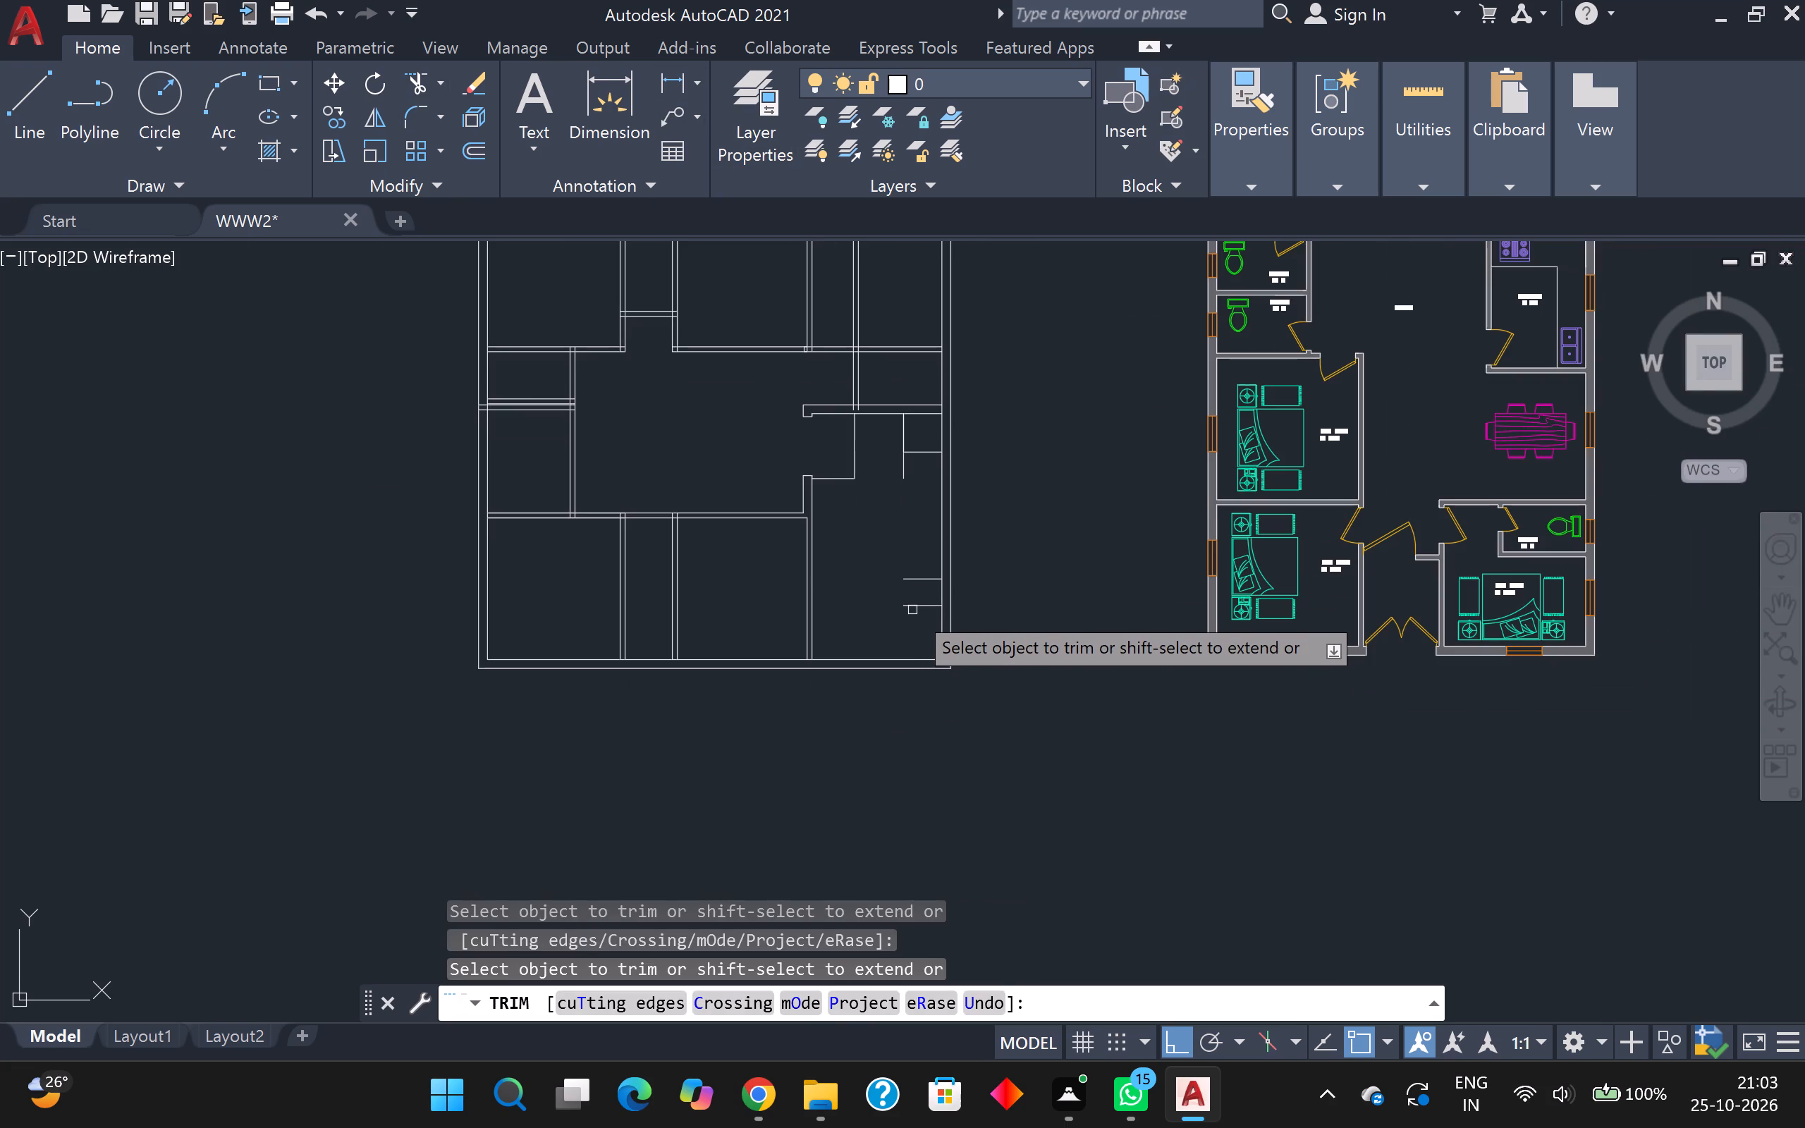
click(914, 605)
scroll(1029, 543, up, 1)
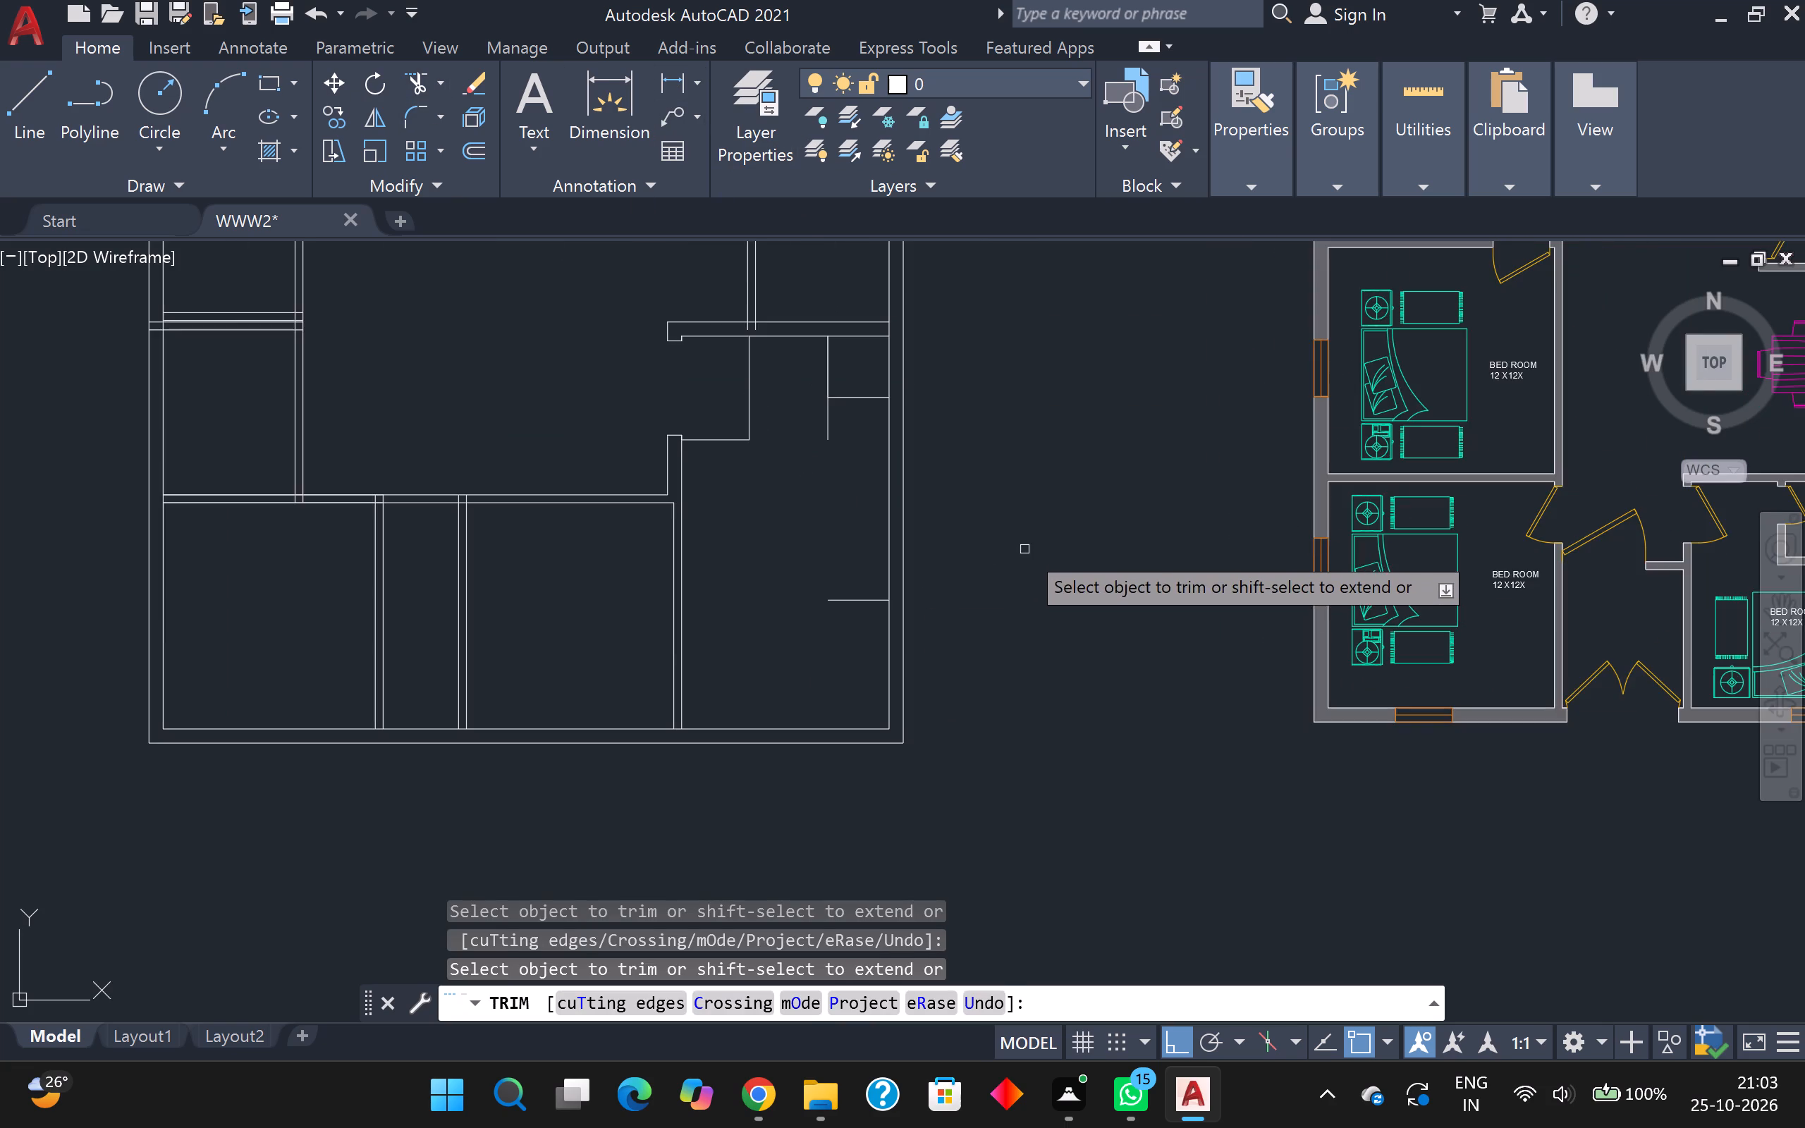
scroll(1031, 525, up, 1)
key(Escape)
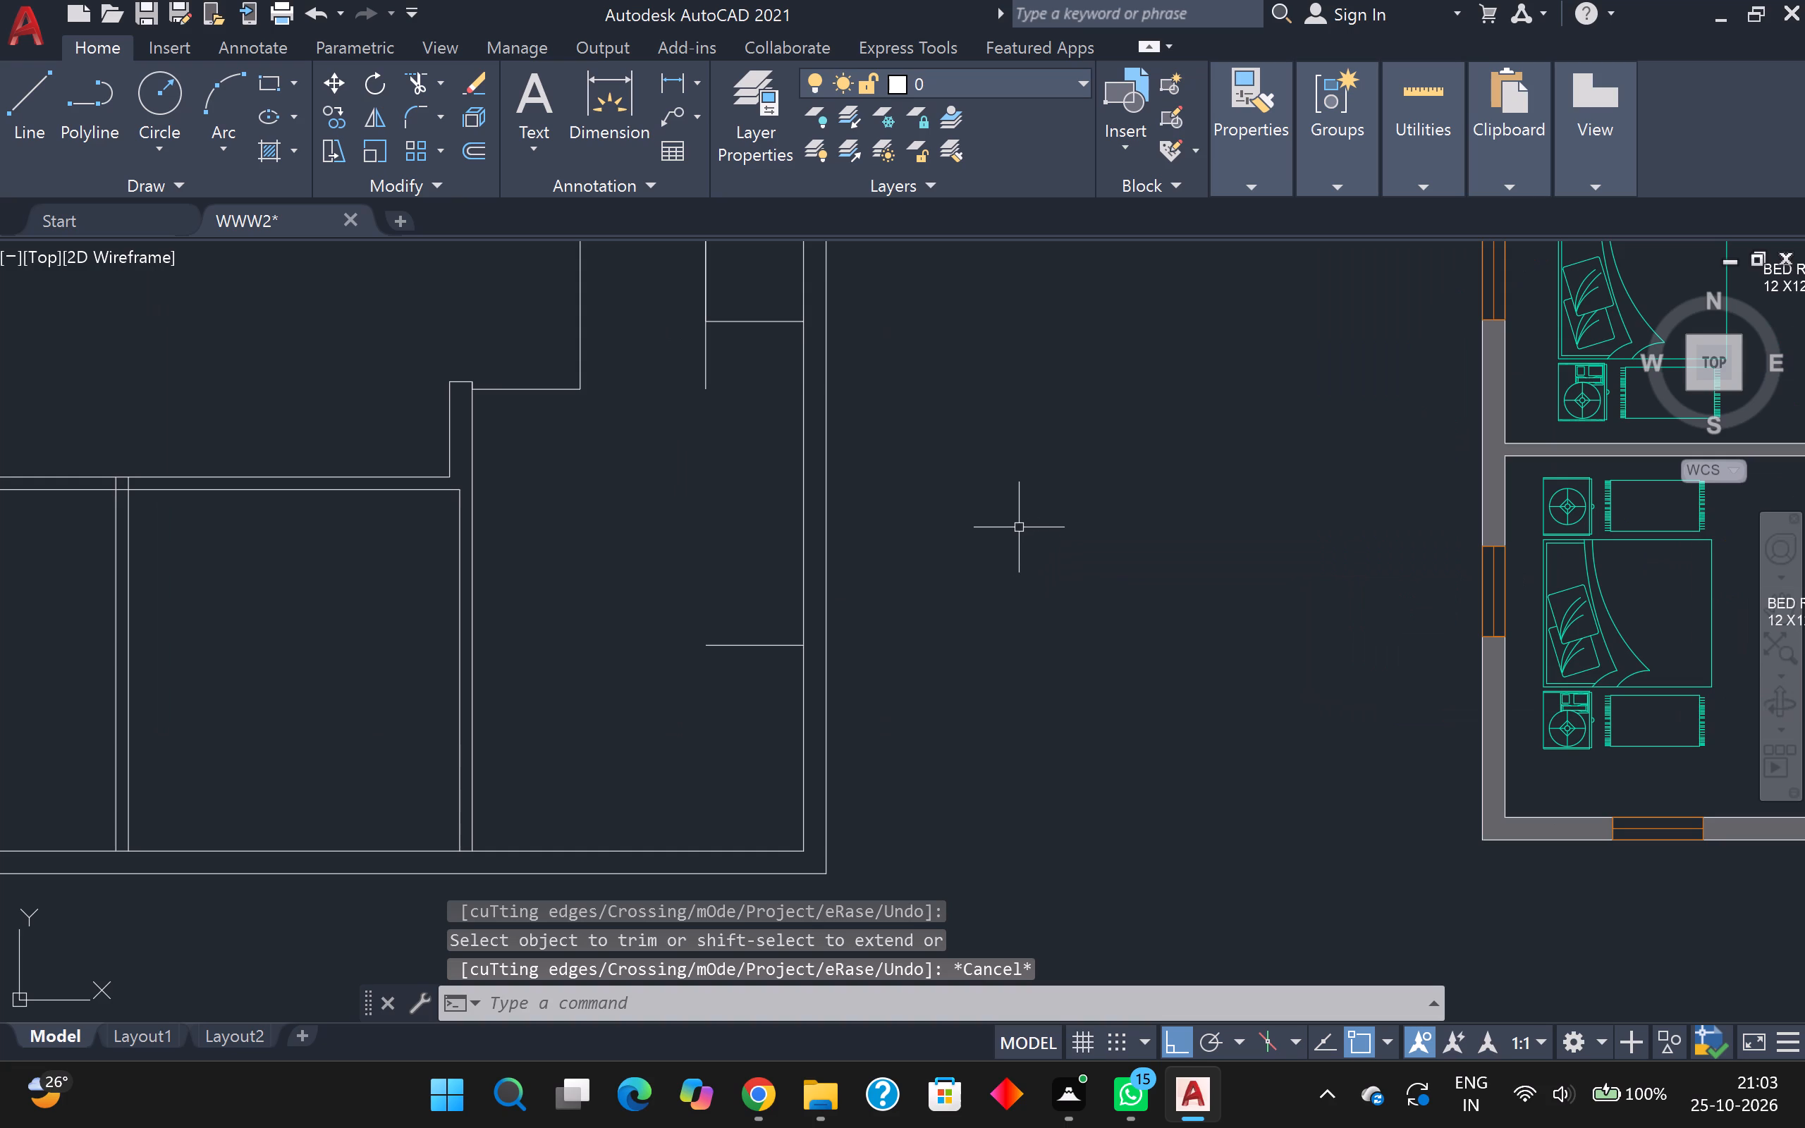
Draw a line 3'3" south from the west end of the lower short horizontal line near the east wall.
key(o)
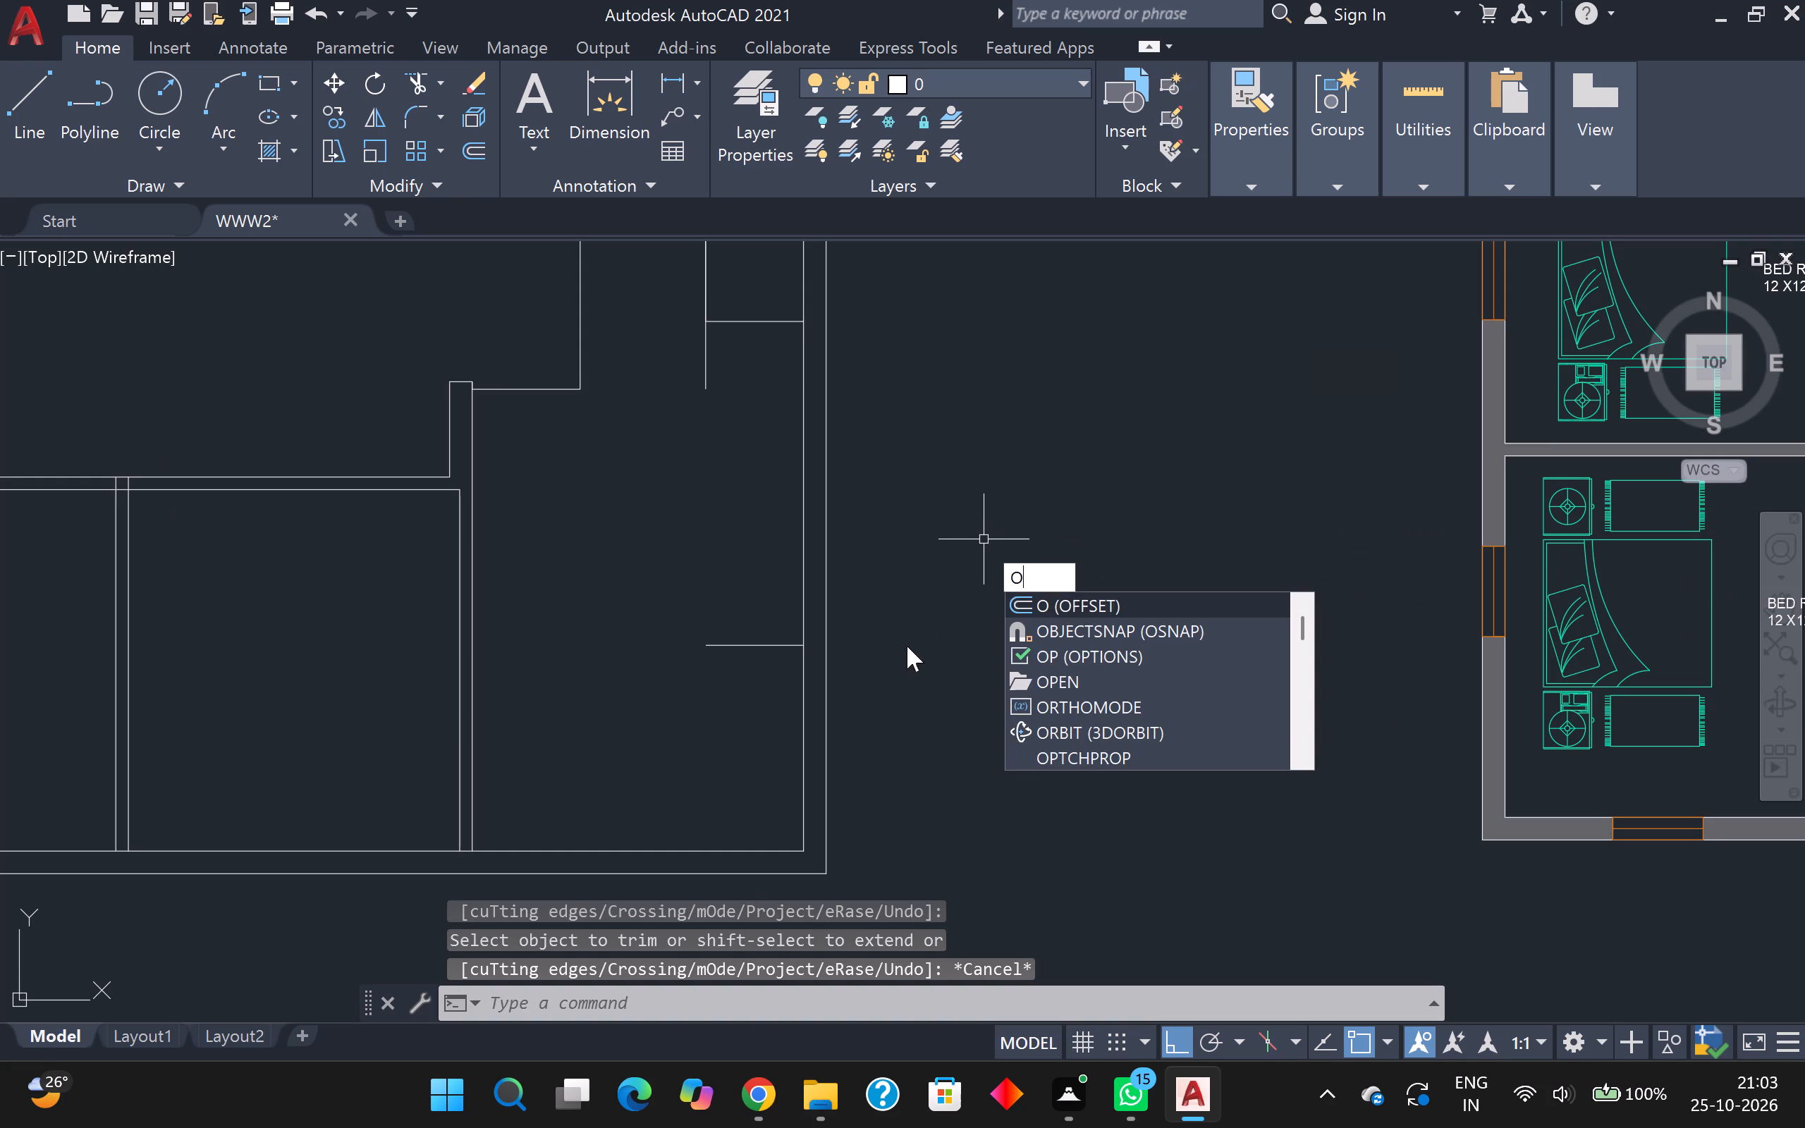
key(Escape)
key(l)
key(Return)
scroll(859, 631, up, 1)
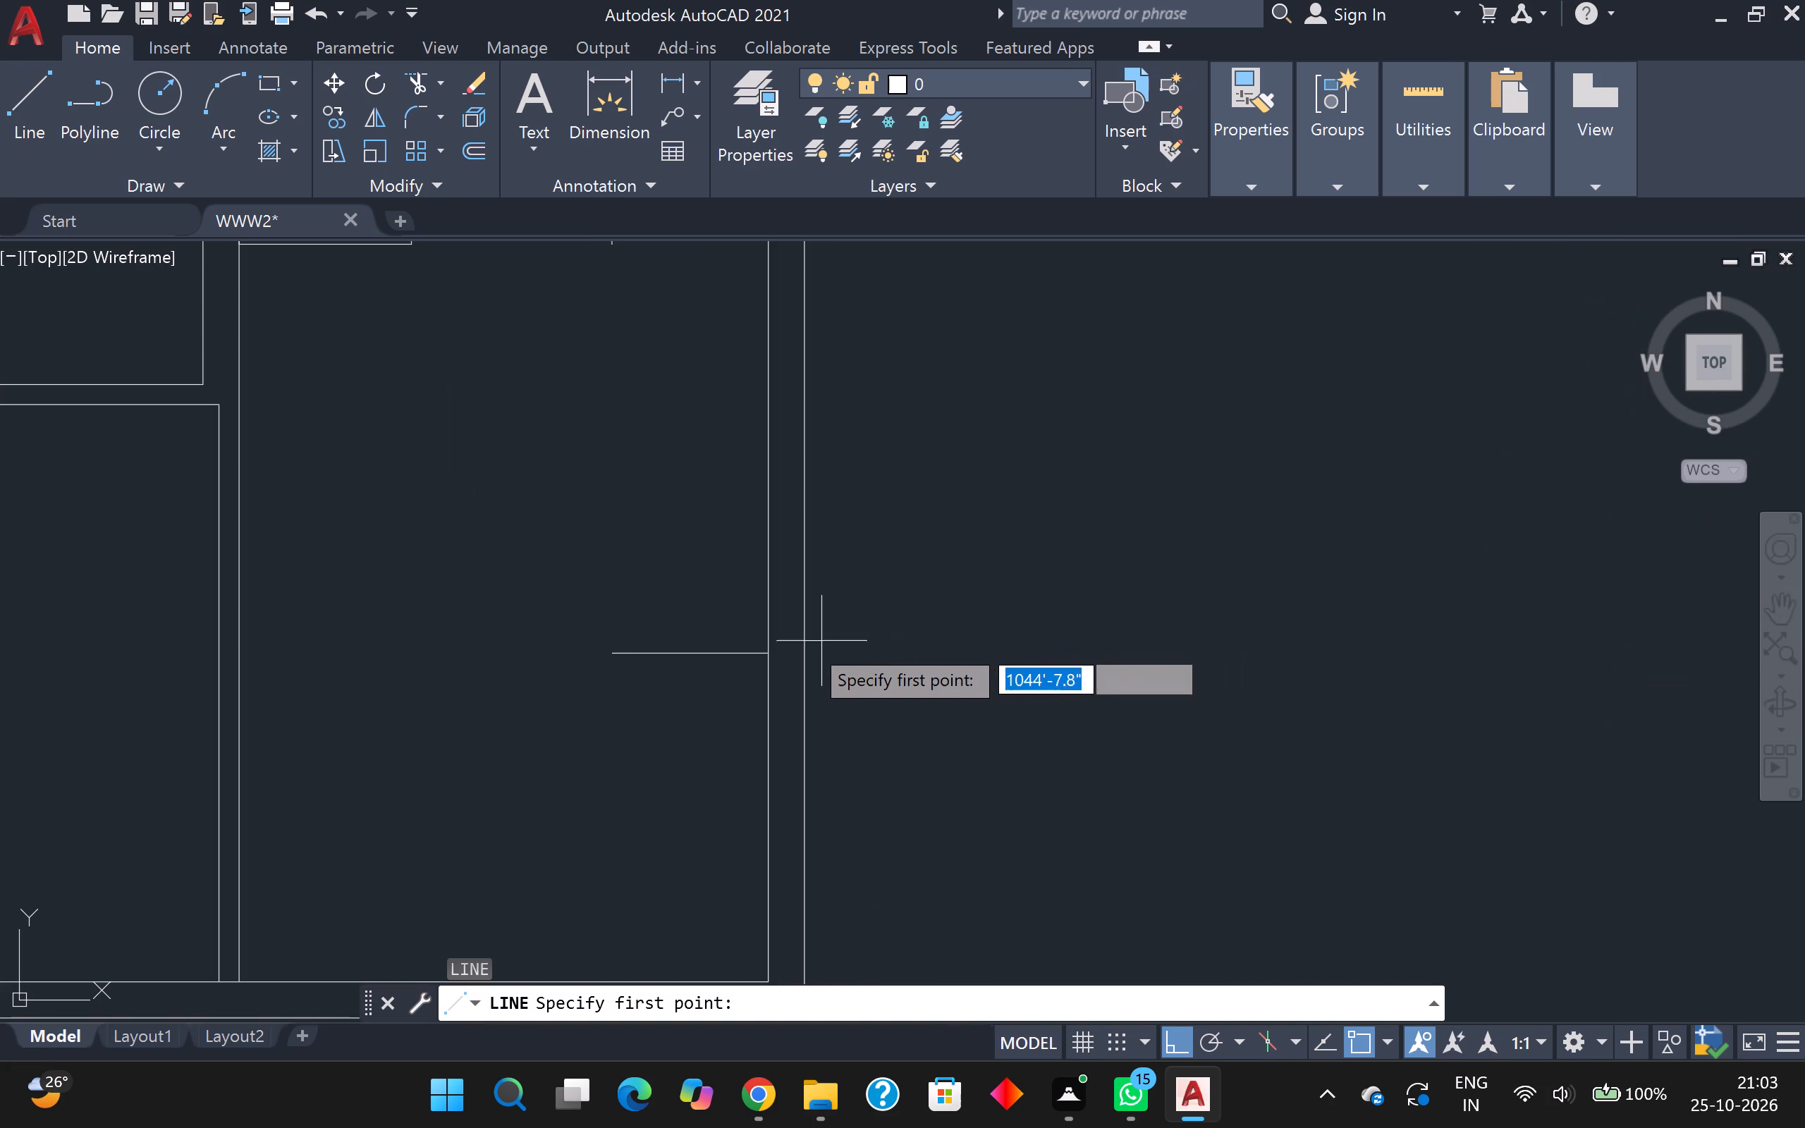
scroll(785, 626, down, 2)
scroll(704, 615, up, 2)
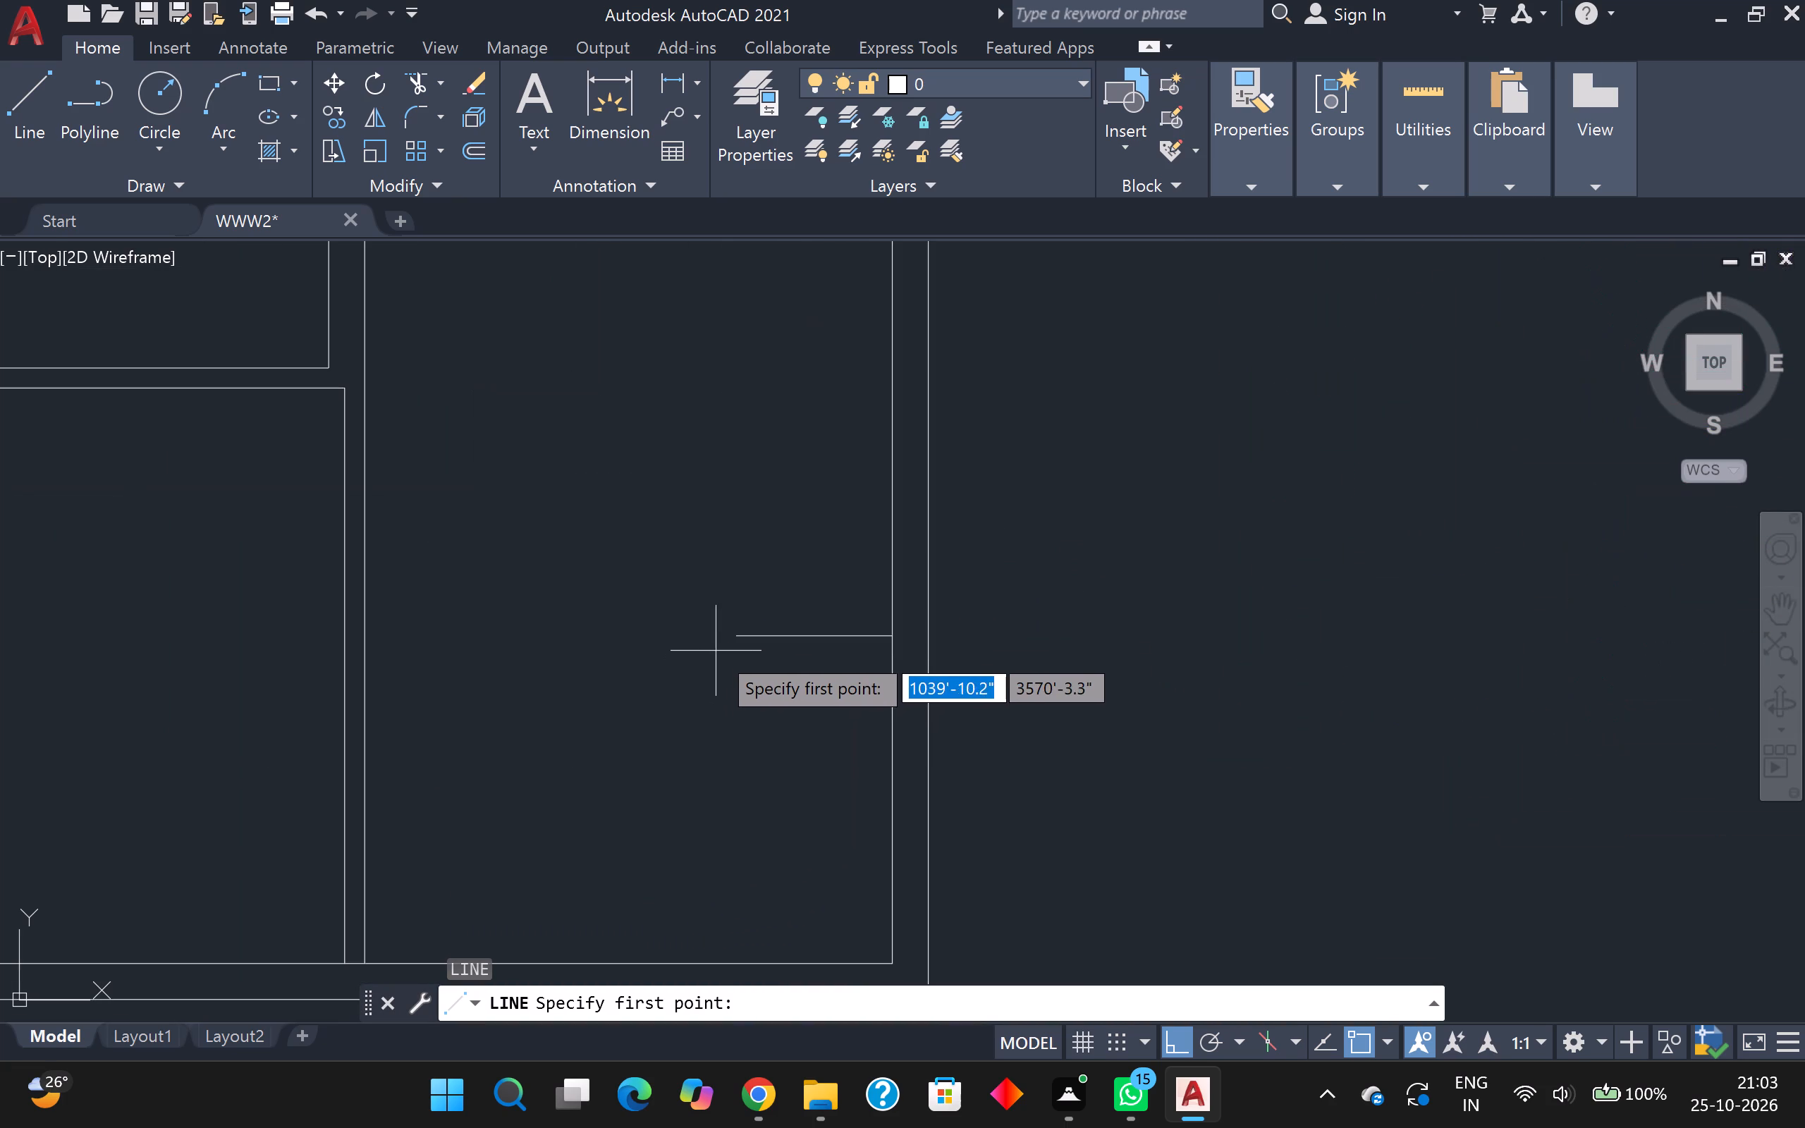
scroll(720, 651, down, 1)
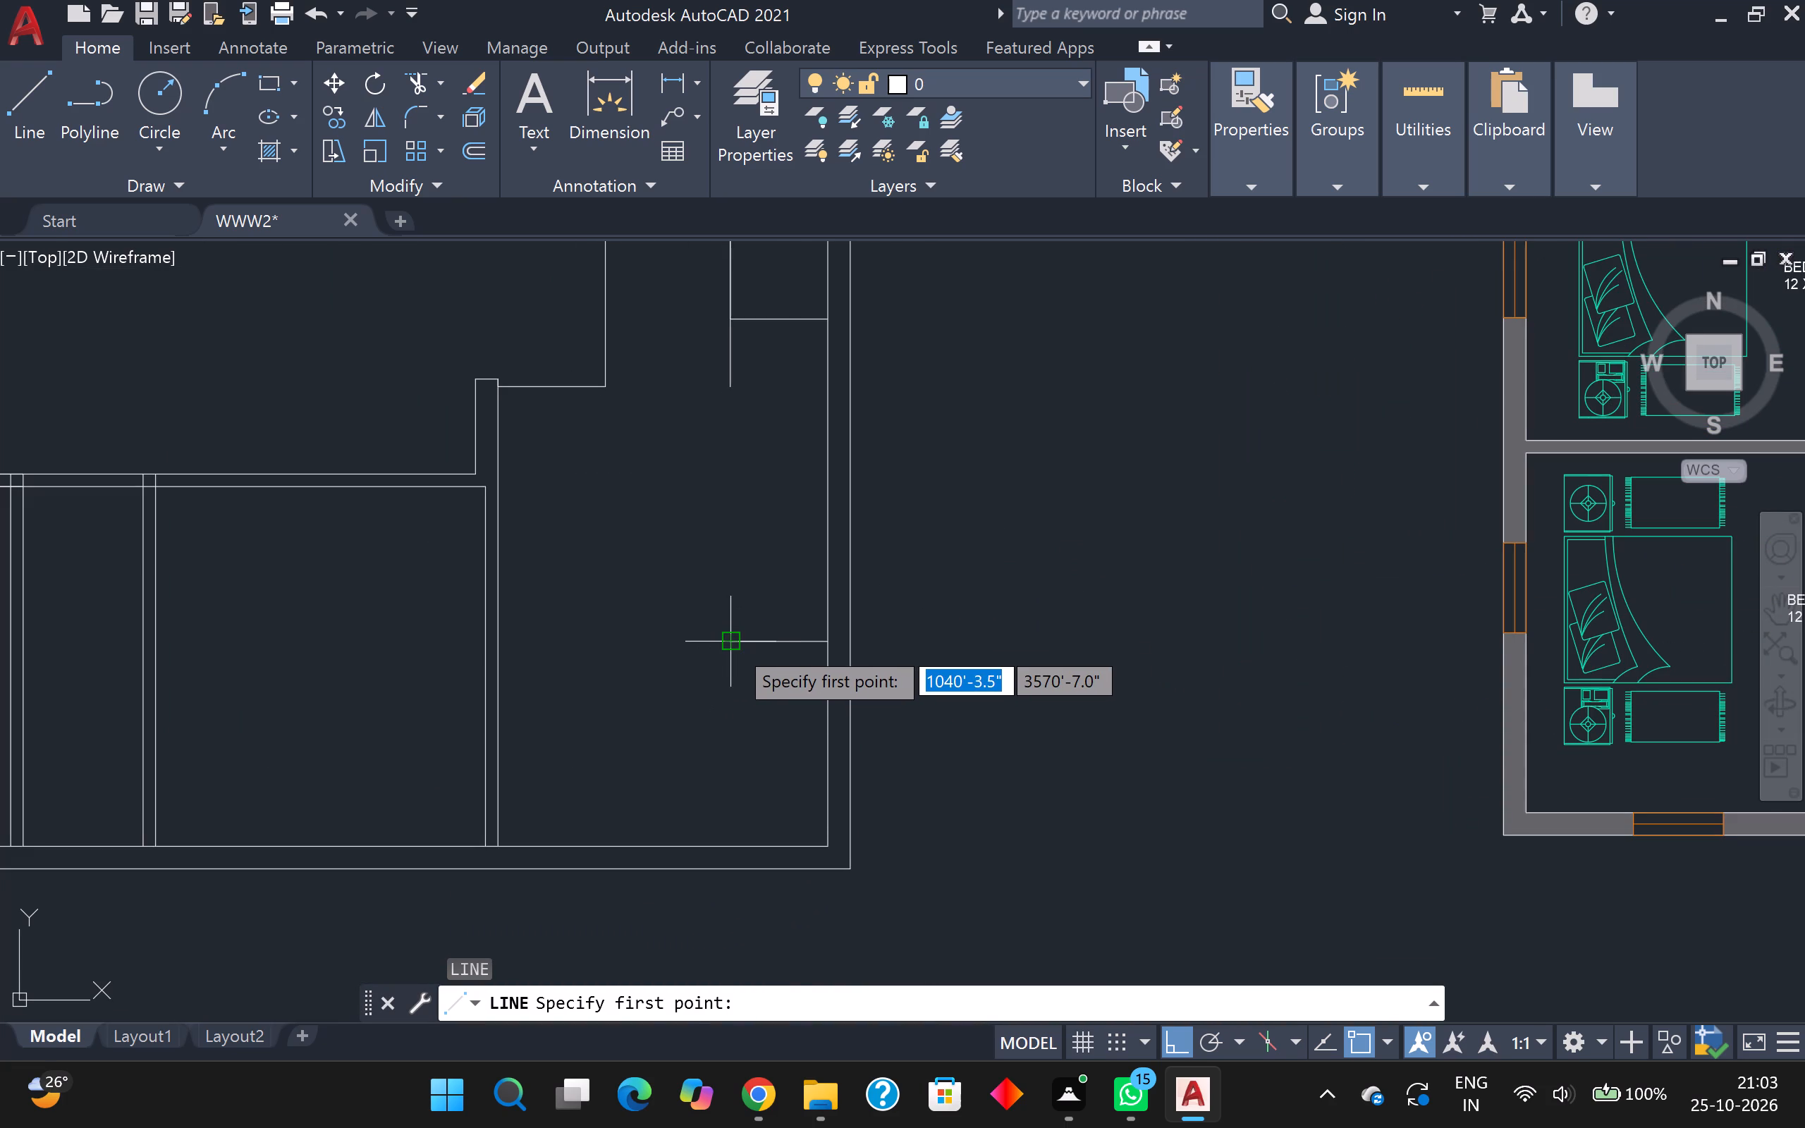
click(733, 644)
text(3'3)
key(Return)
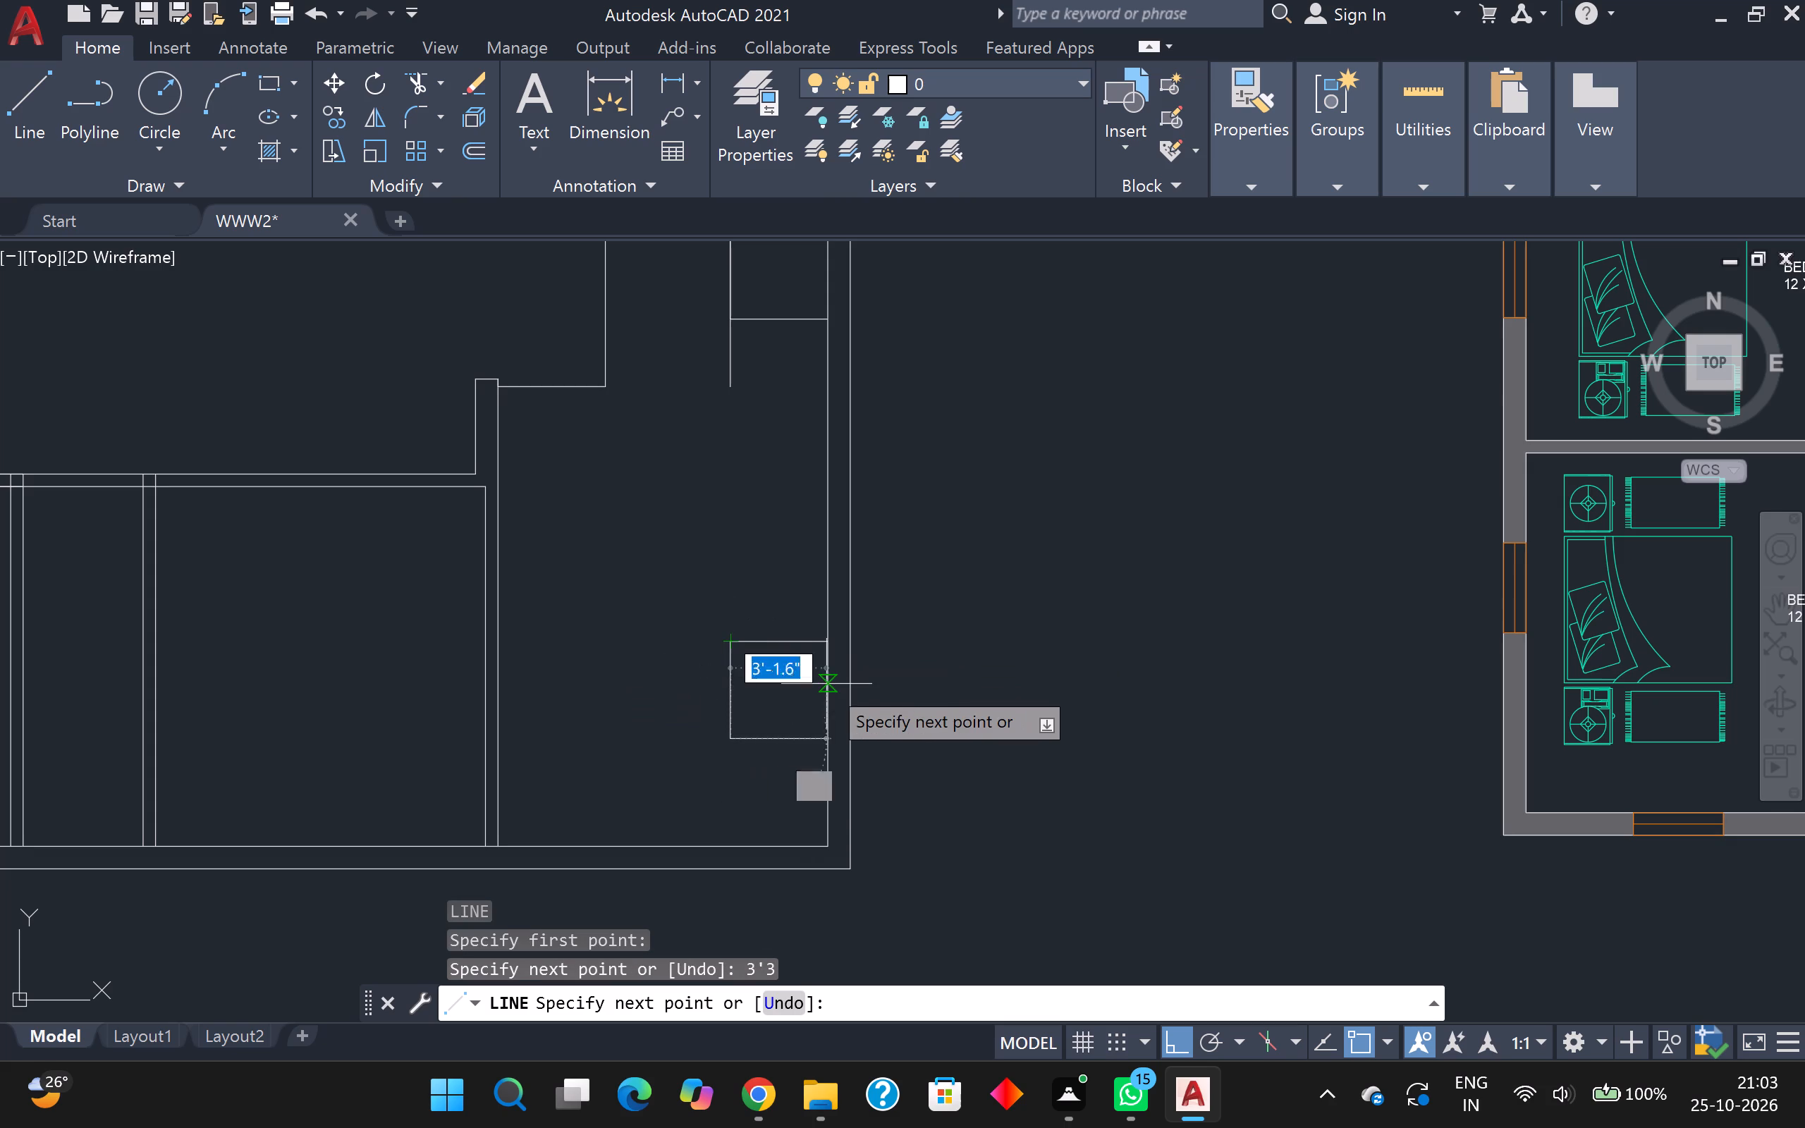
Continue the line 4'2" west, ending in vertical alignment with the western layout line above.
scroll(826, 684, up, 2)
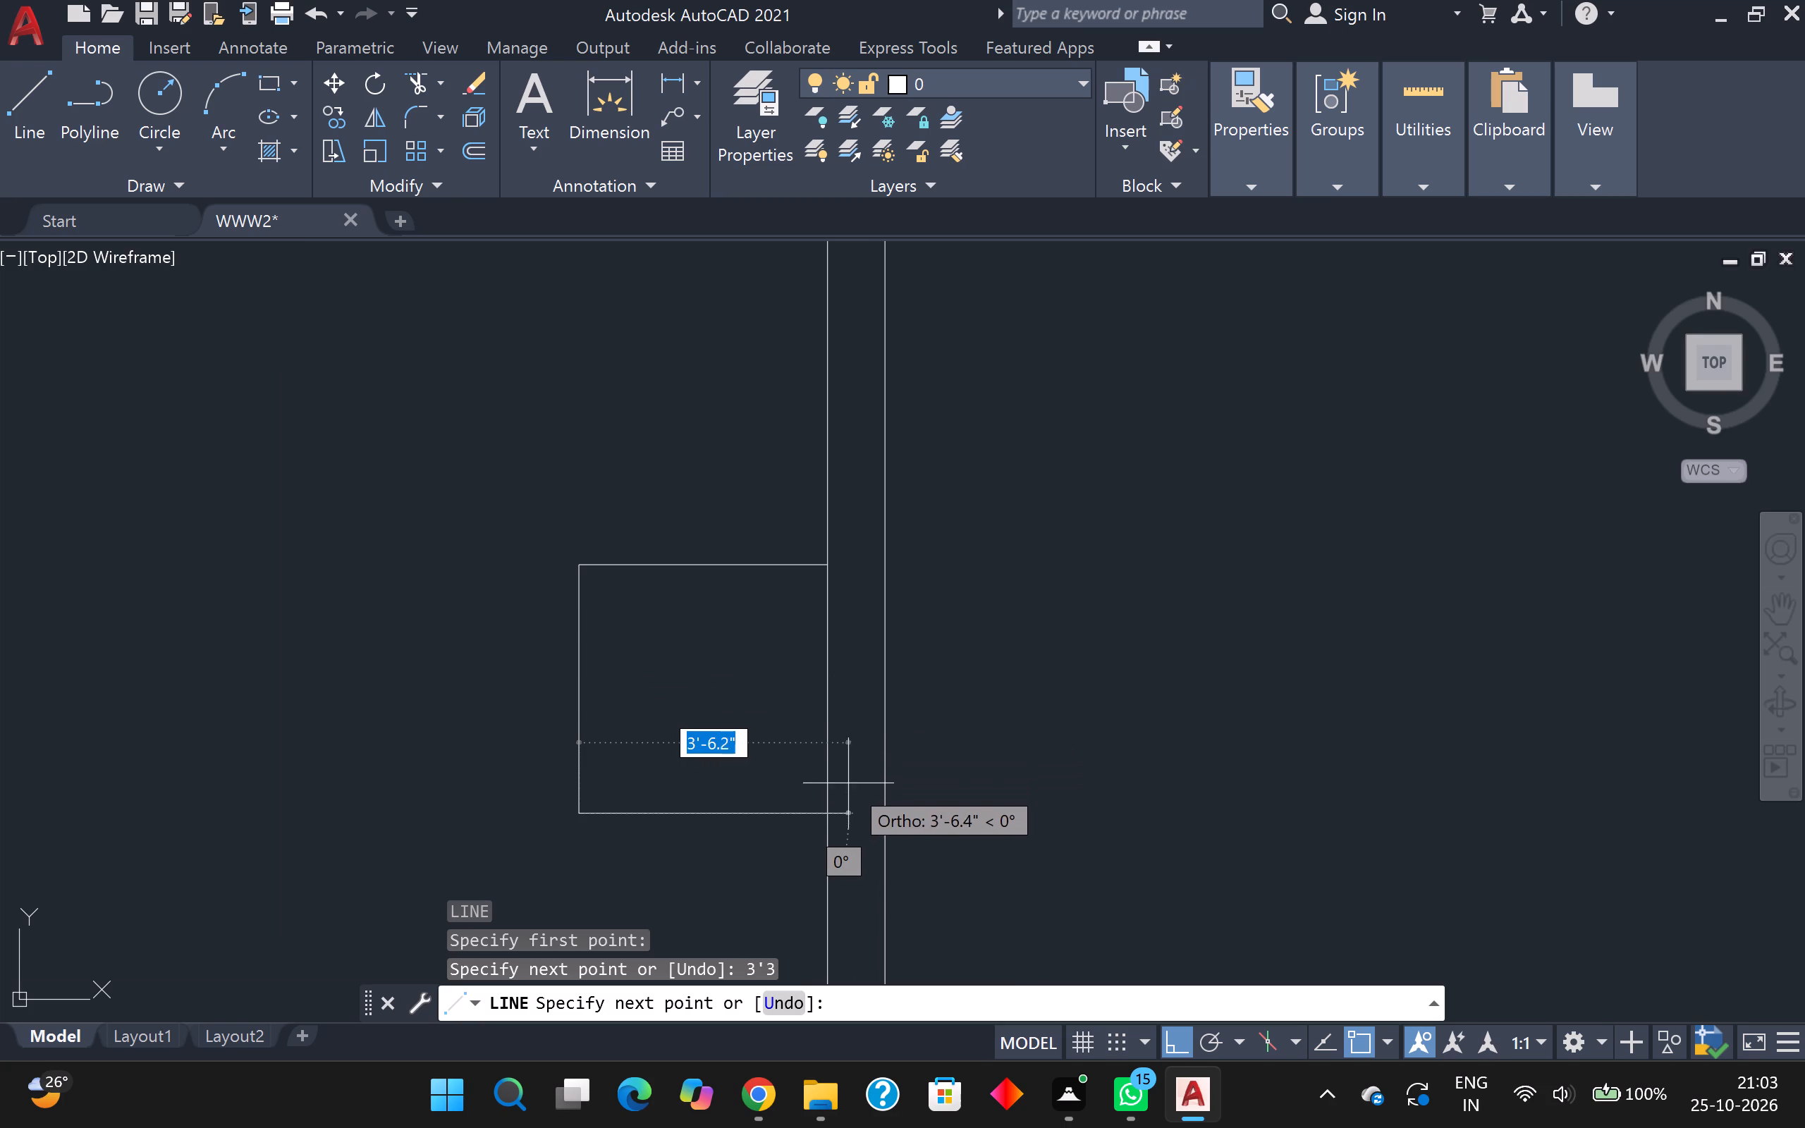
scroll(840, 789, down, 2)
middle_drag(837, 783, 824, 732)
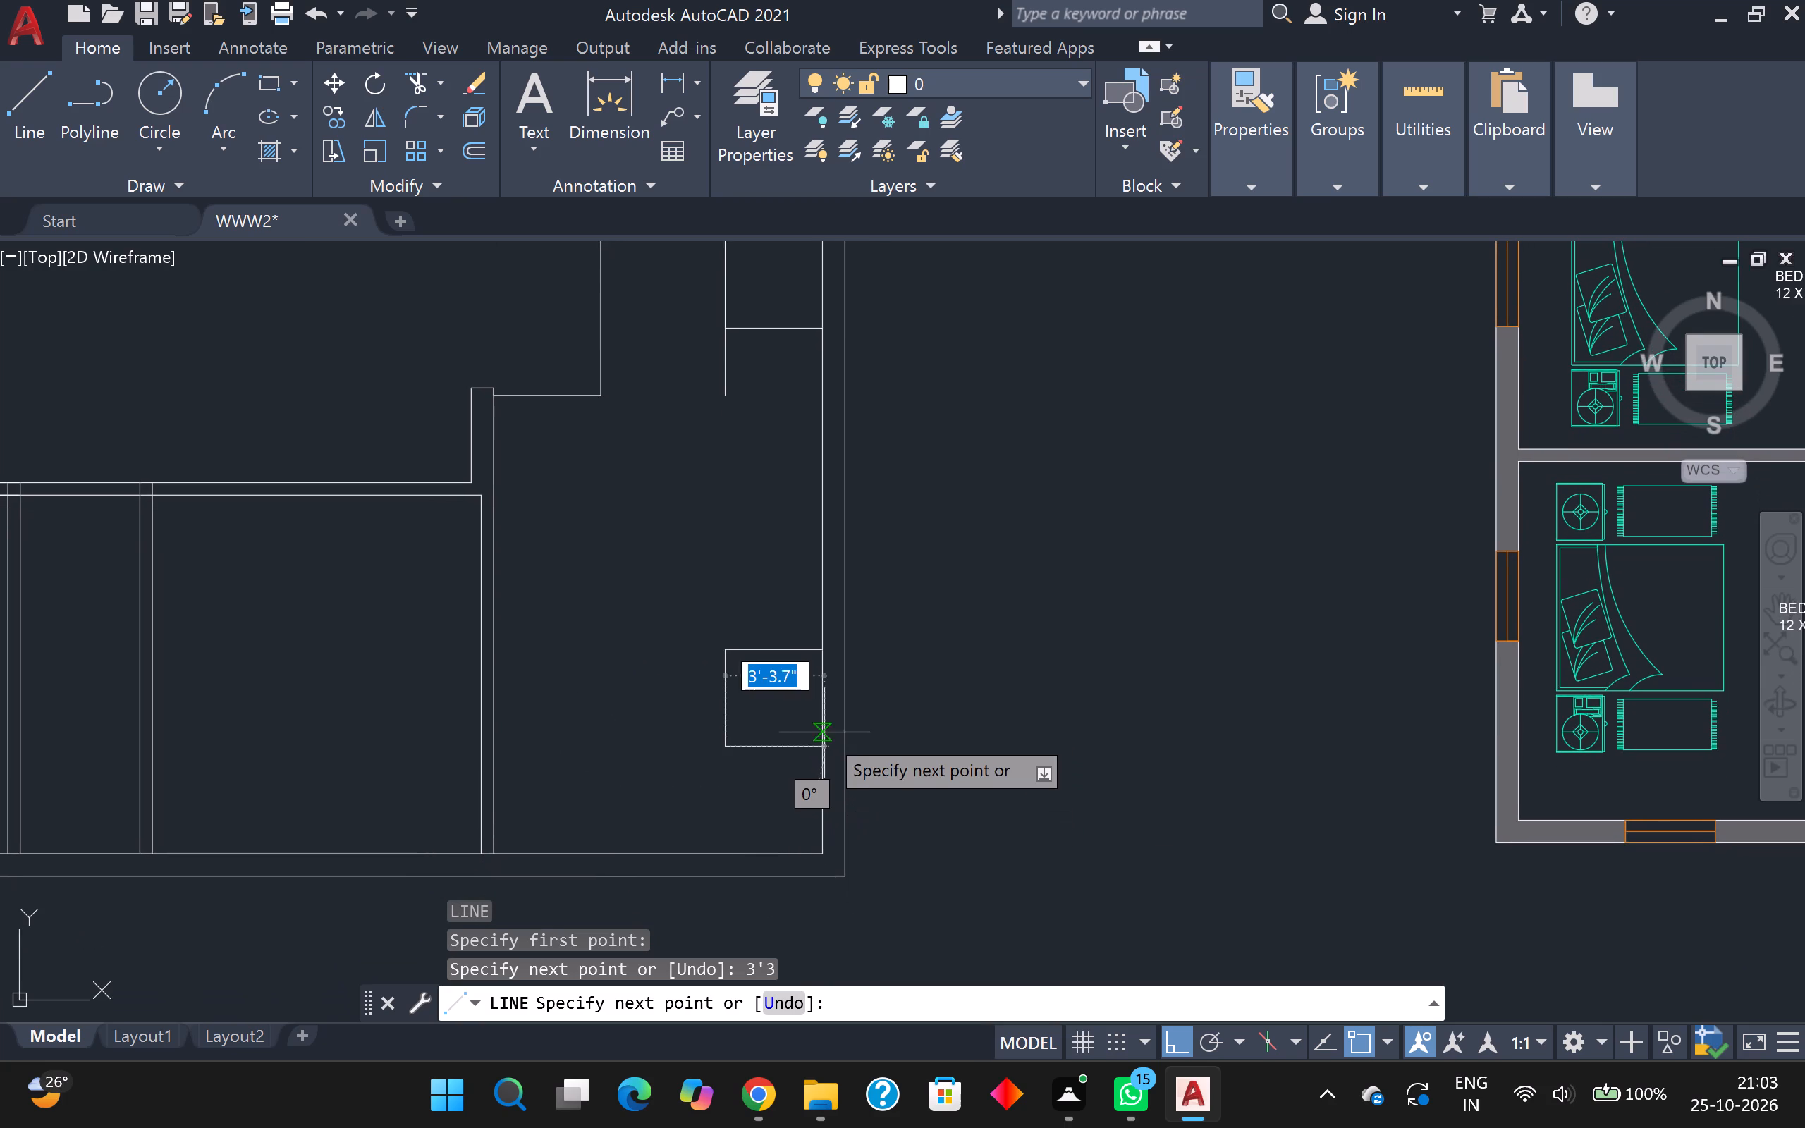
middle_drag(821, 744, 832, 692)
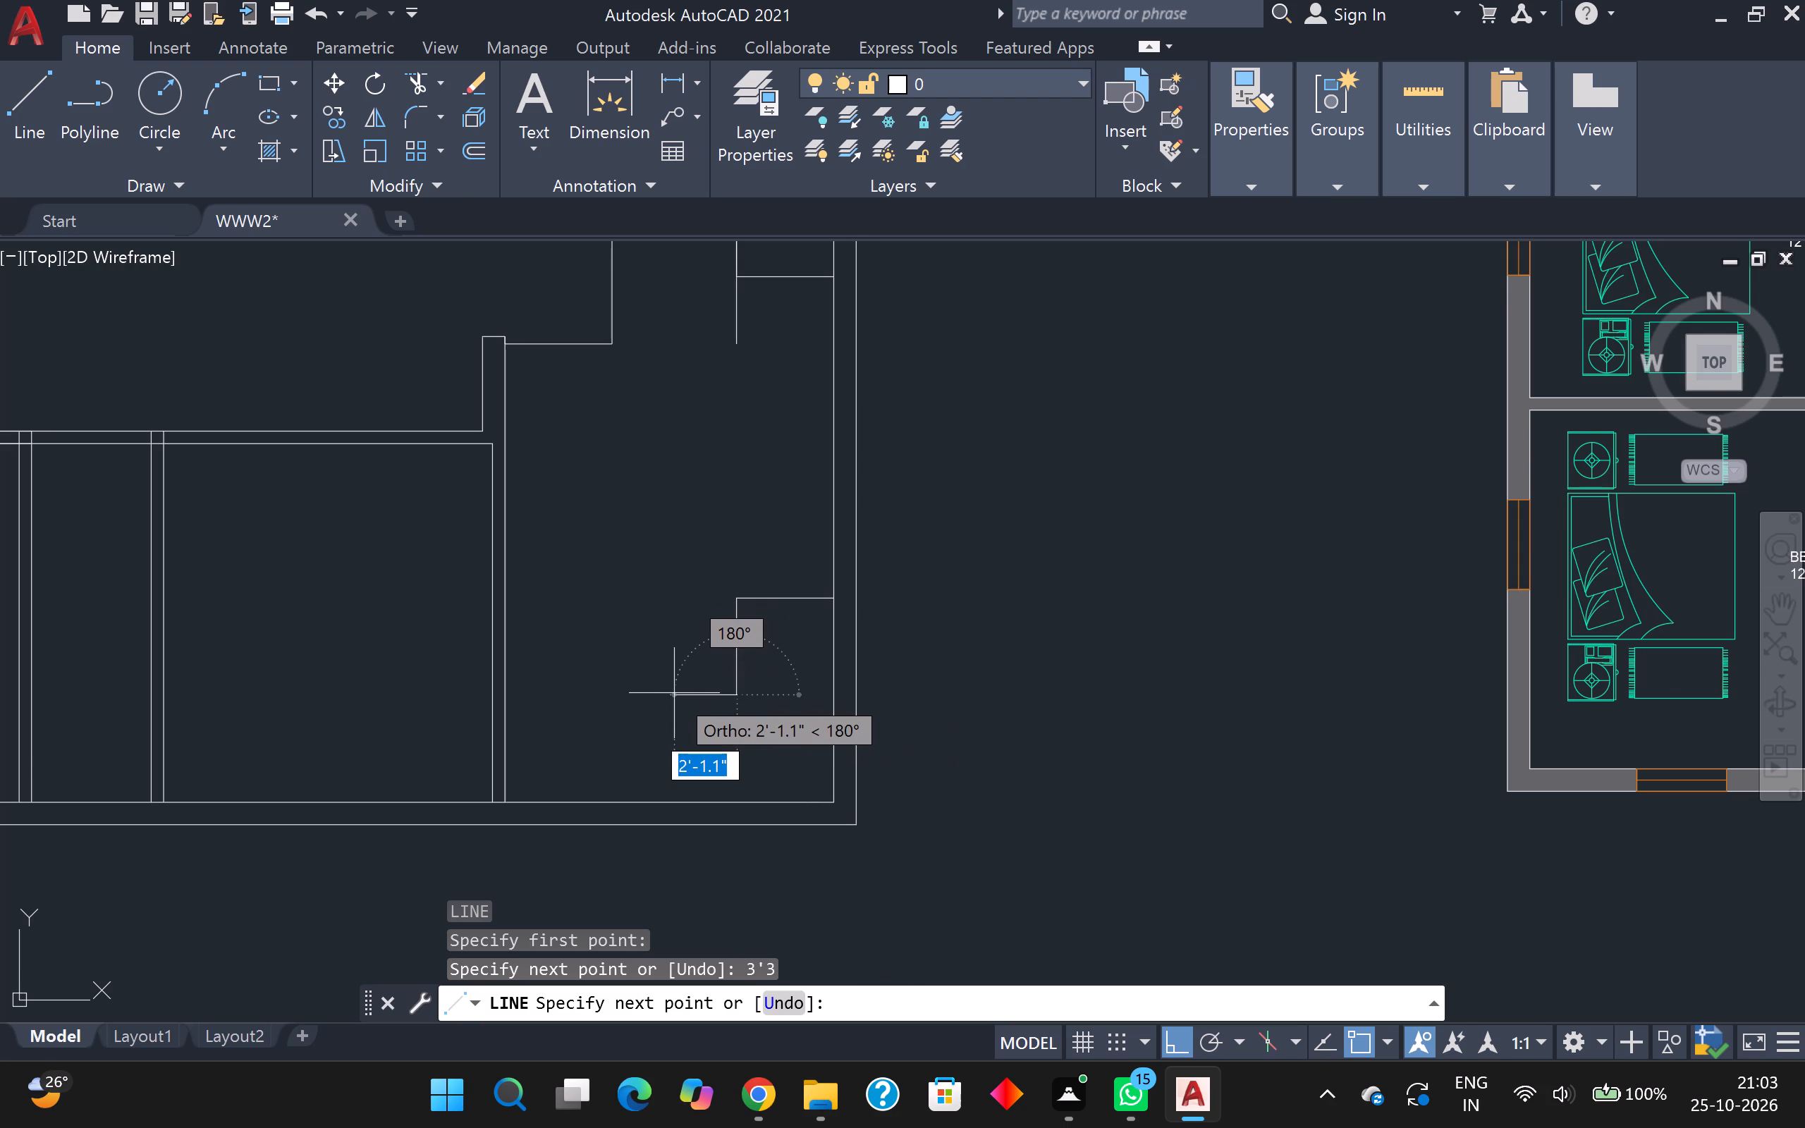
scroll(674, 693, down, 1)
scroll(662, 691, up, 2)
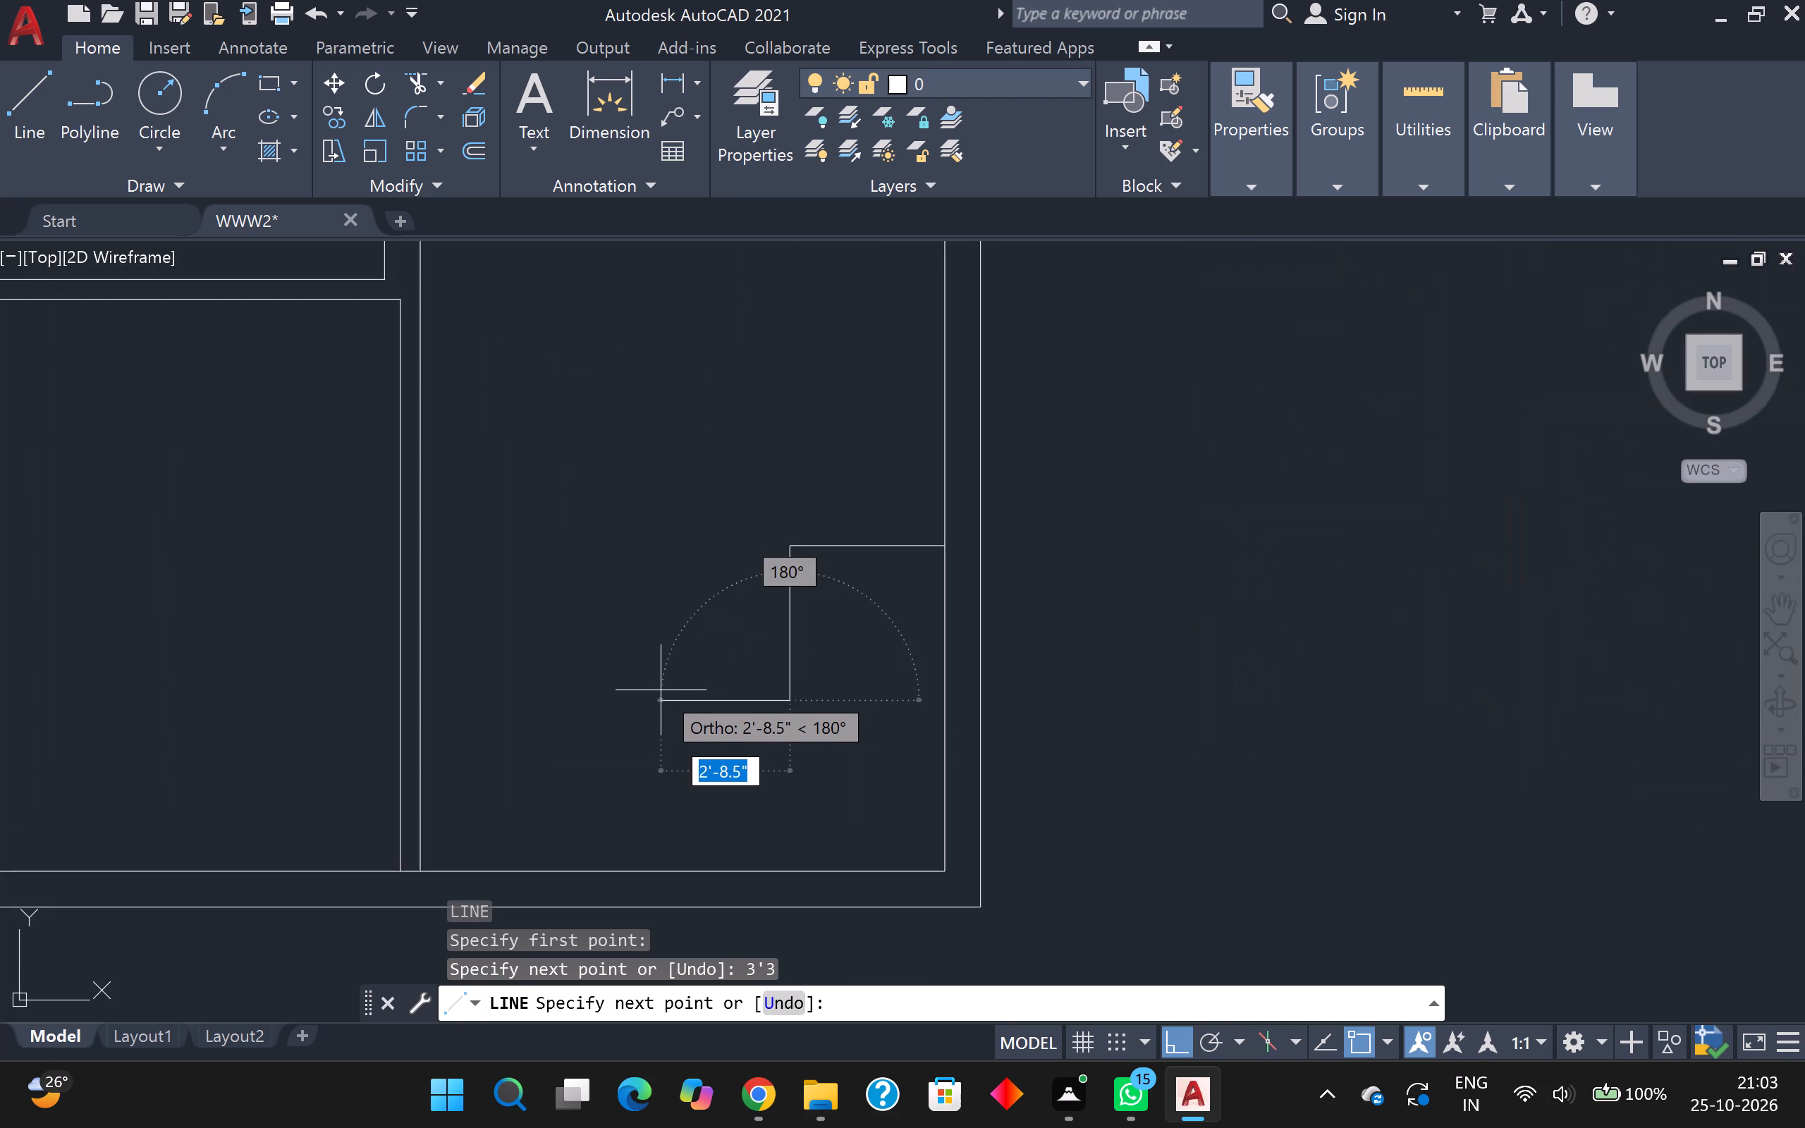
scroll(647, 694, up, 1)
scroll(614, 697, down, 2)
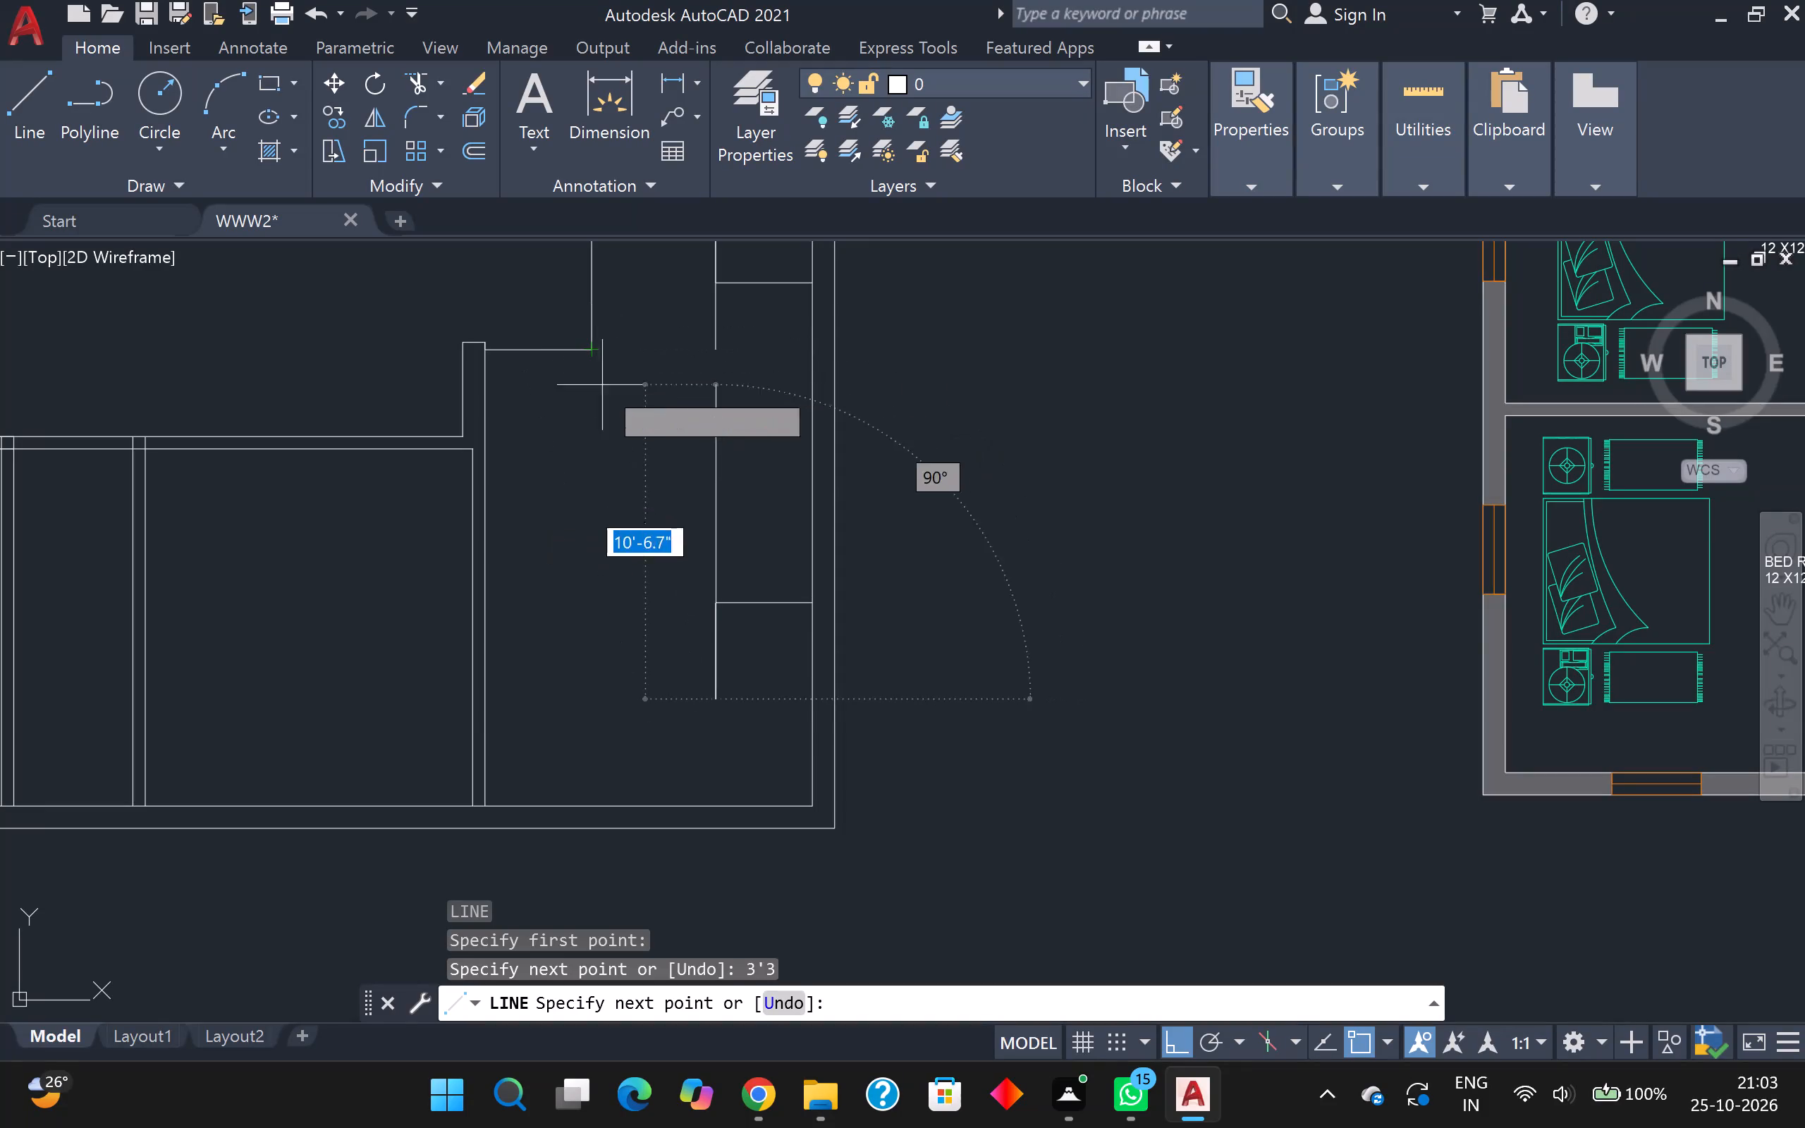
click(589, 702)
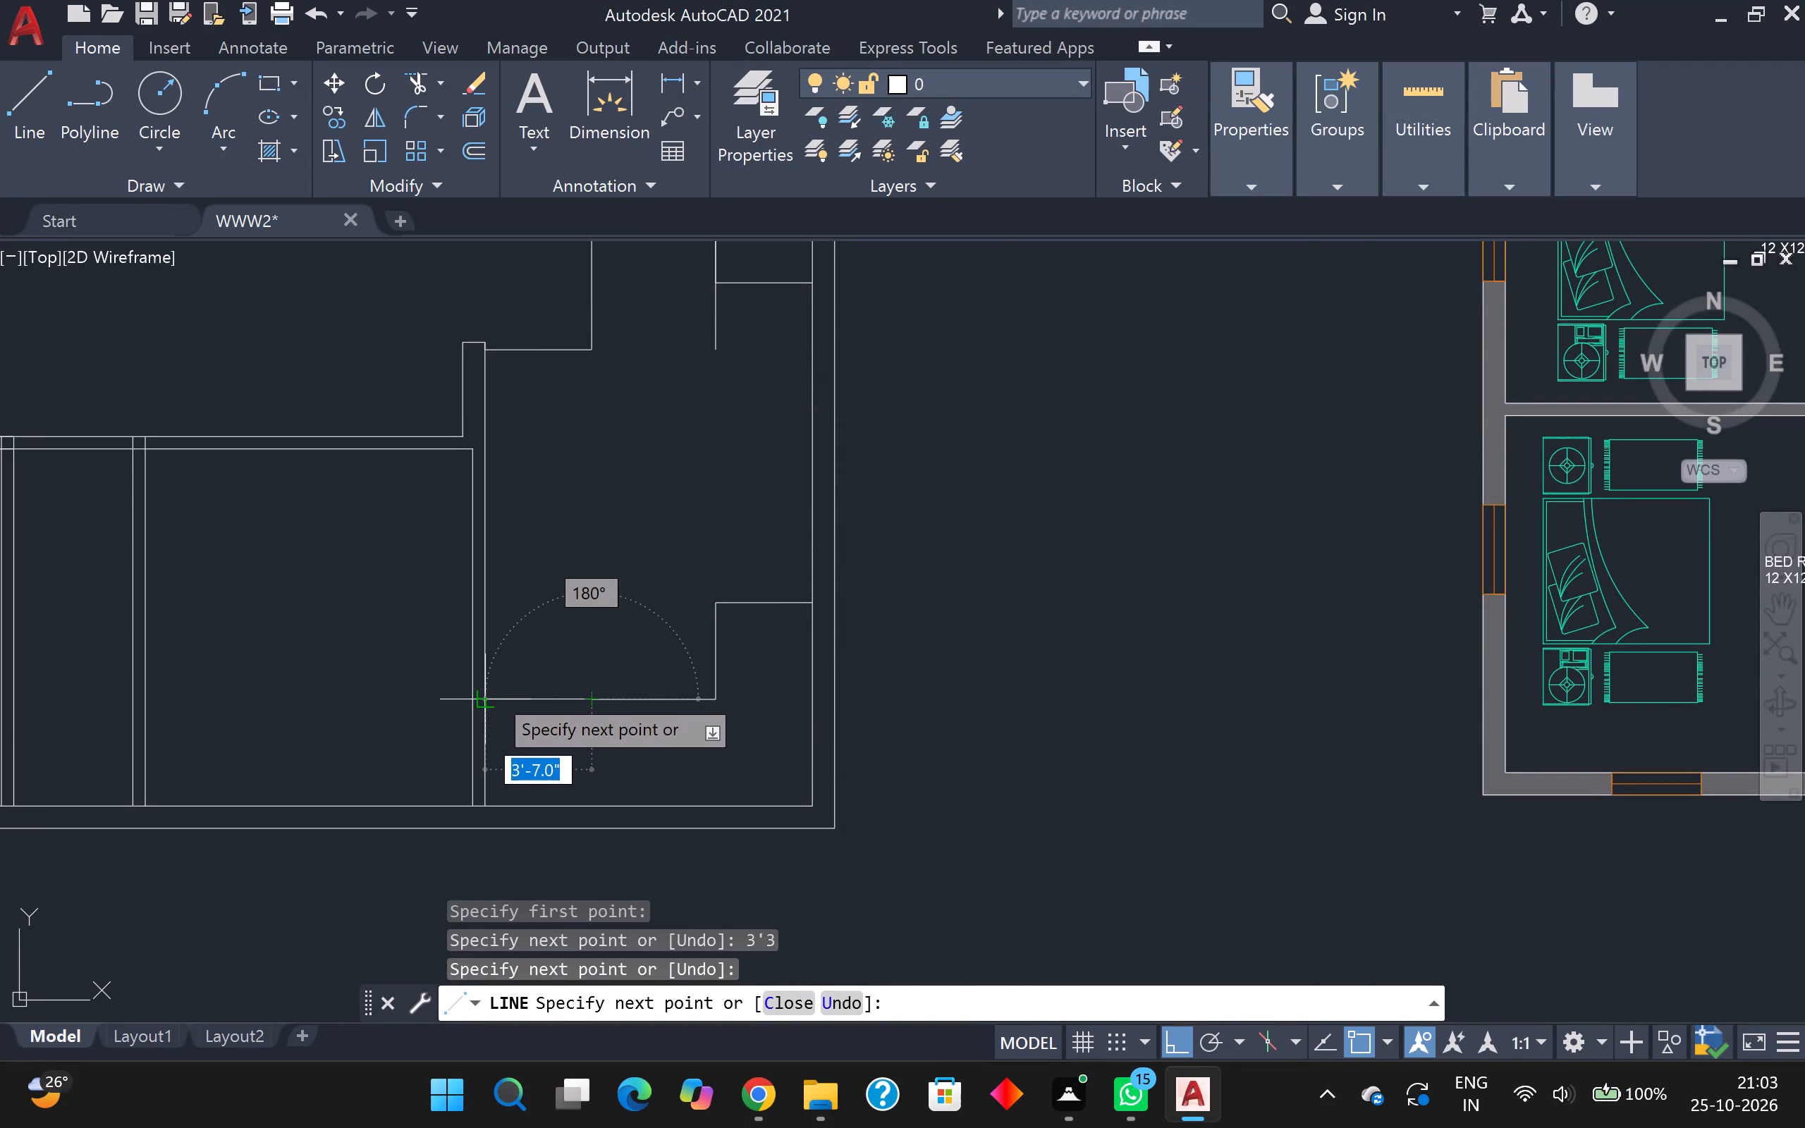
scroll(492, 692, up, 2)
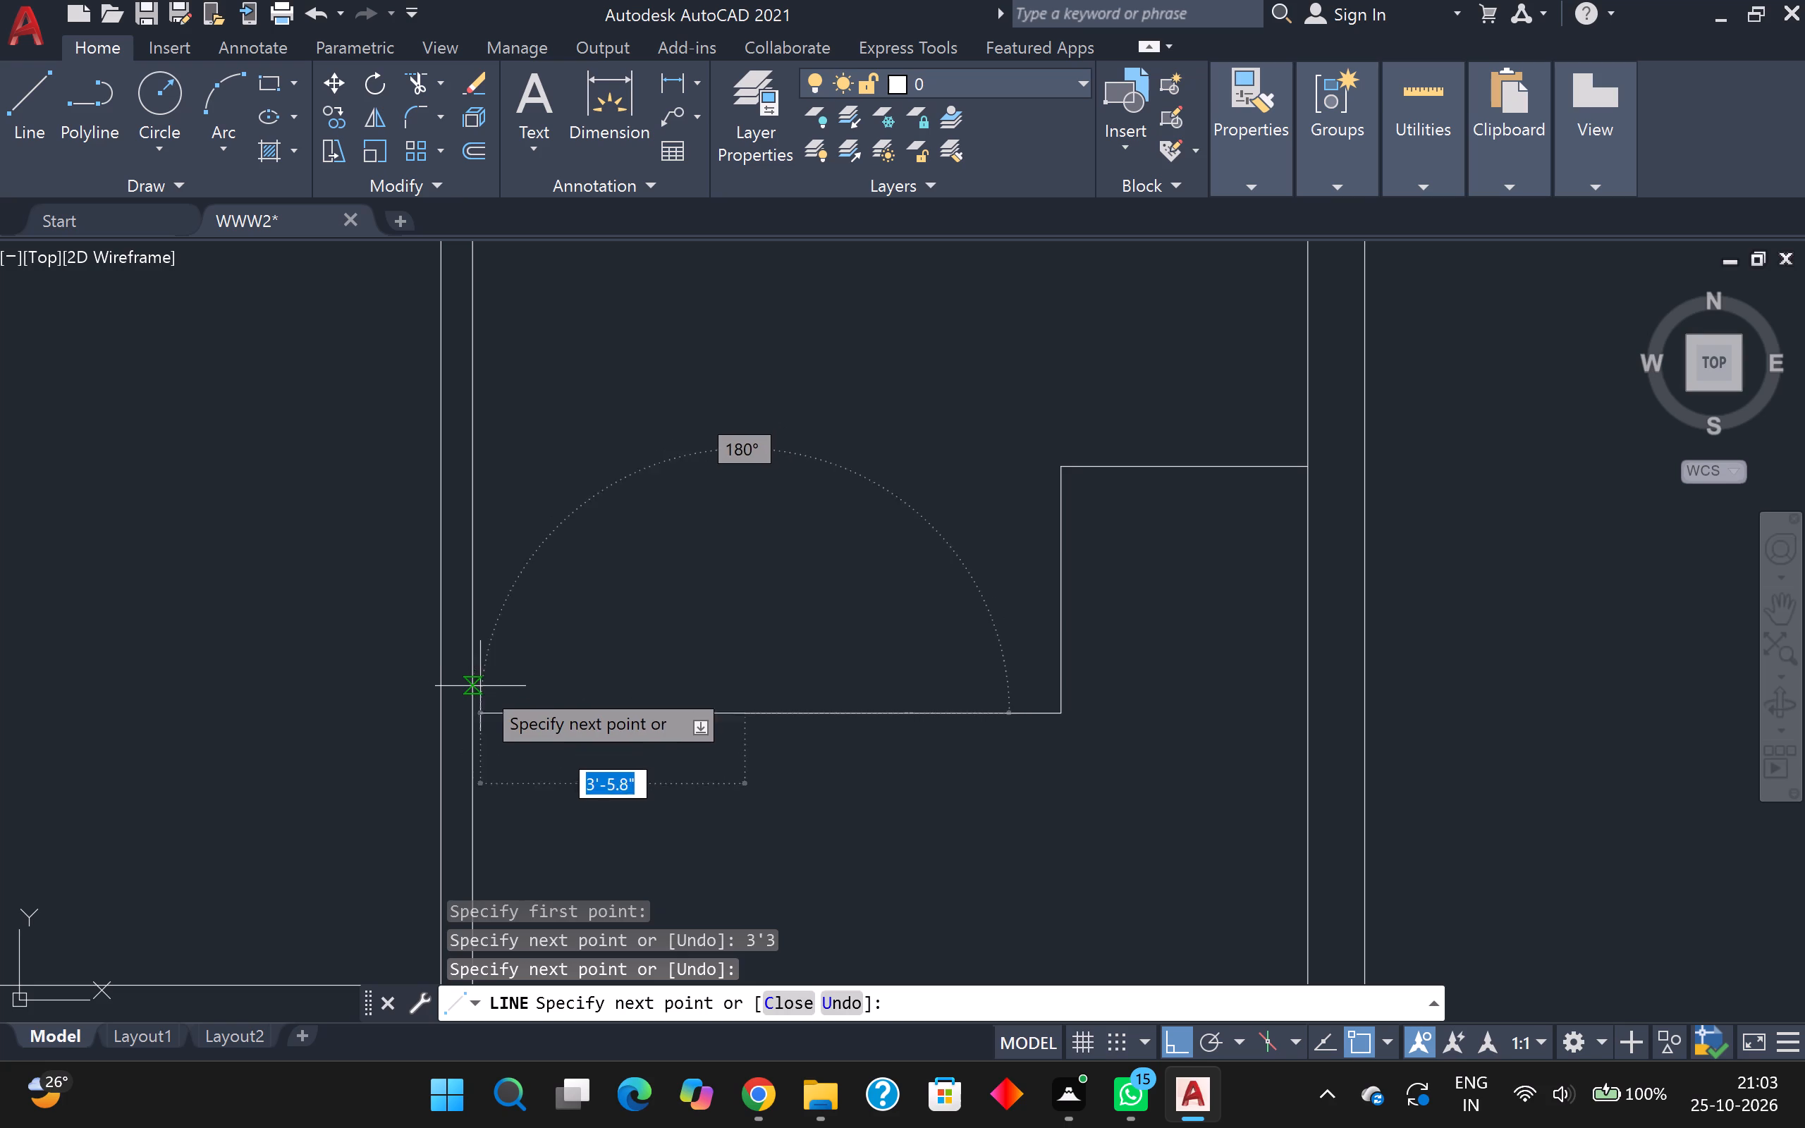
key(Escape)
Examine the southeast room's new stepped outline in the context of the whole plan and the furnished reference plan.
scroll(528, 698, down, 1)
scroll(622, 682, down, 2)
middle_drag(681, 709, 682, 709)
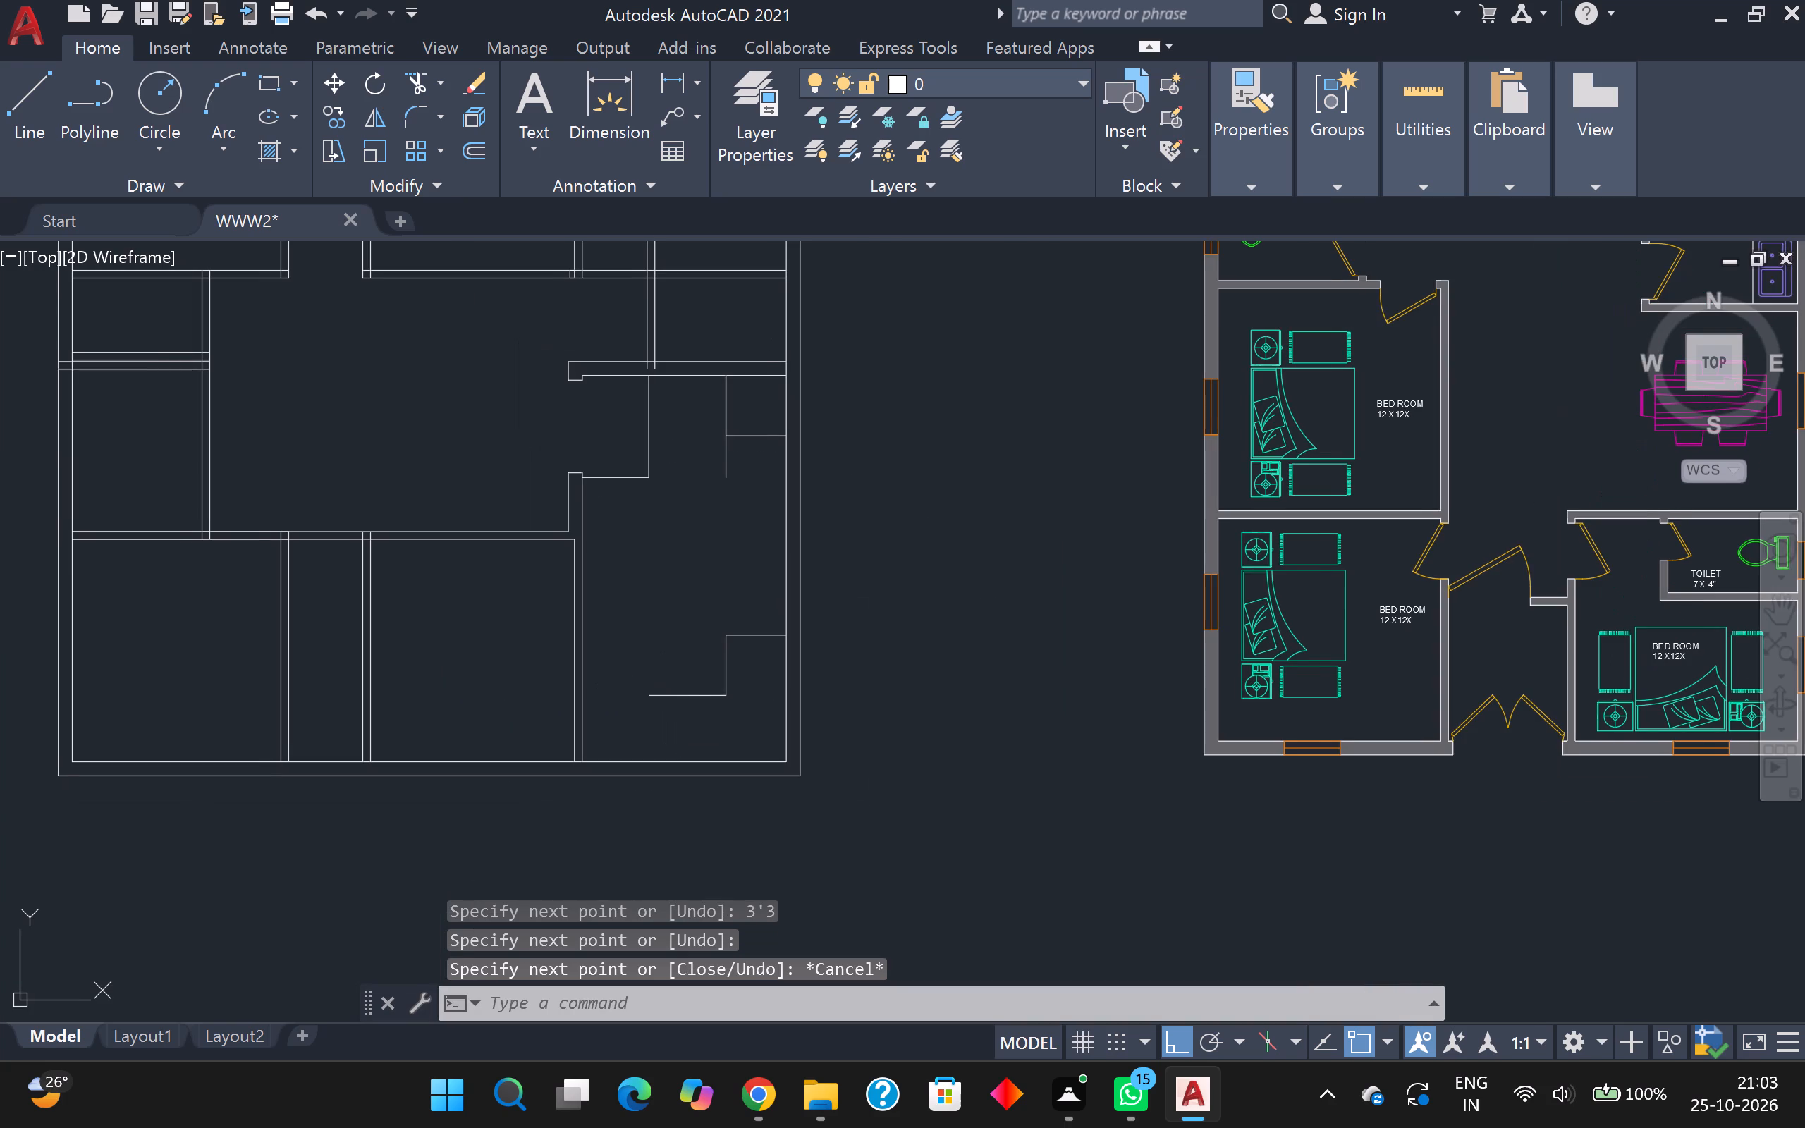
middle_drag(682, 709, 649, 683)
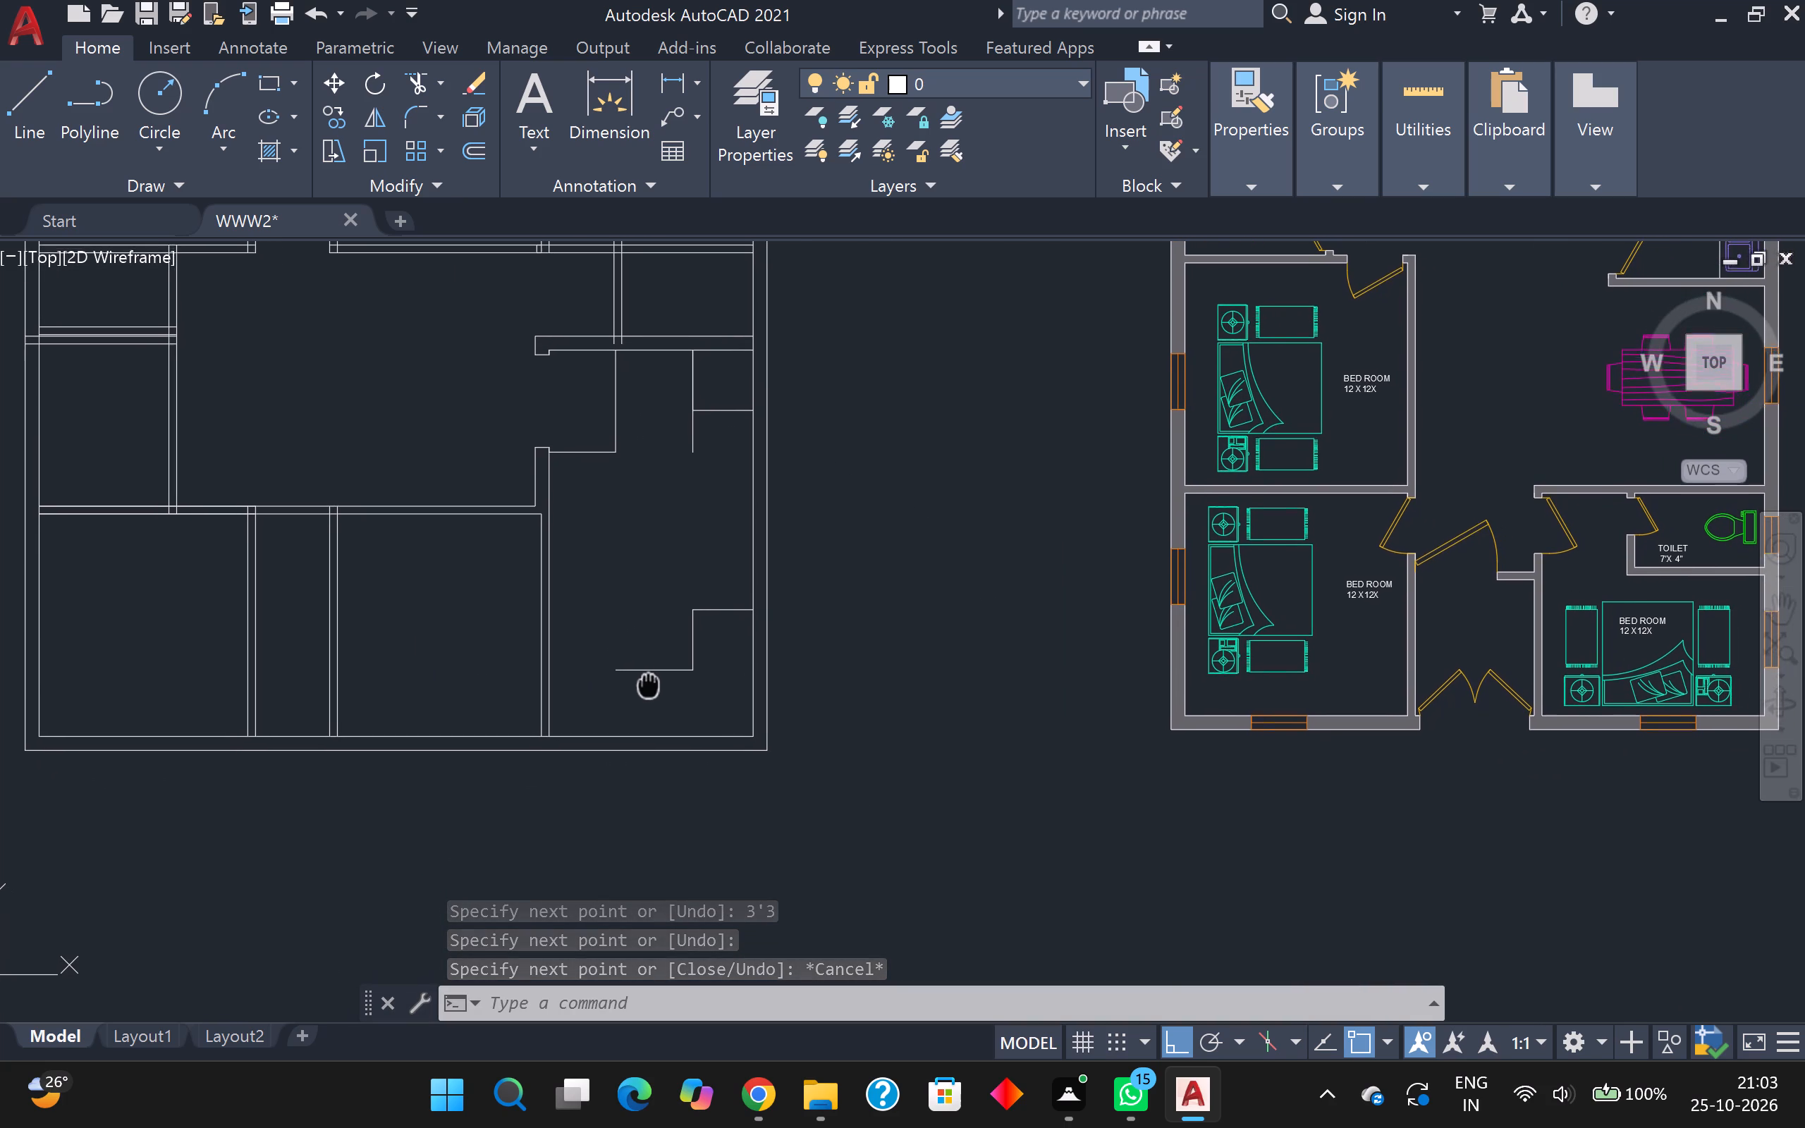
middle_drag(649, 683, 675, 644)
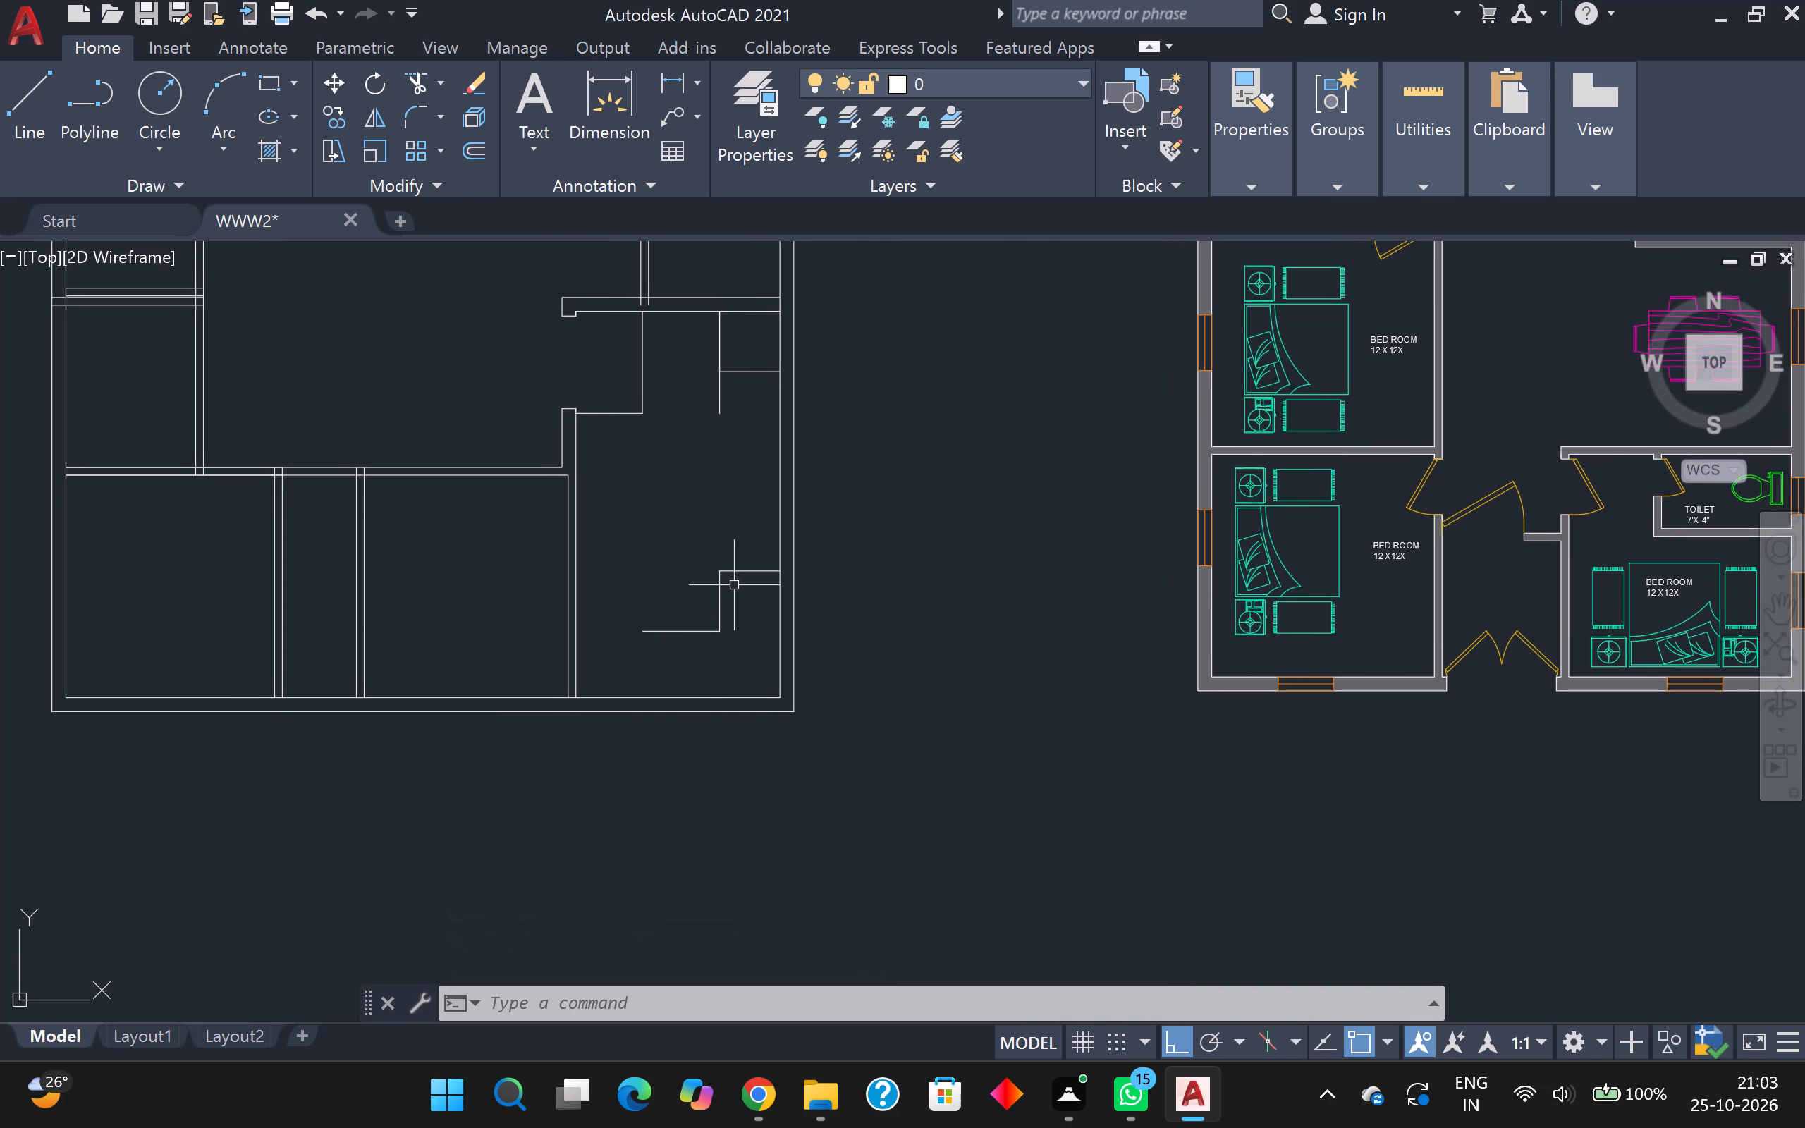
scroll(731, 587, up, 3)
scroll(704, 575, down, 4)
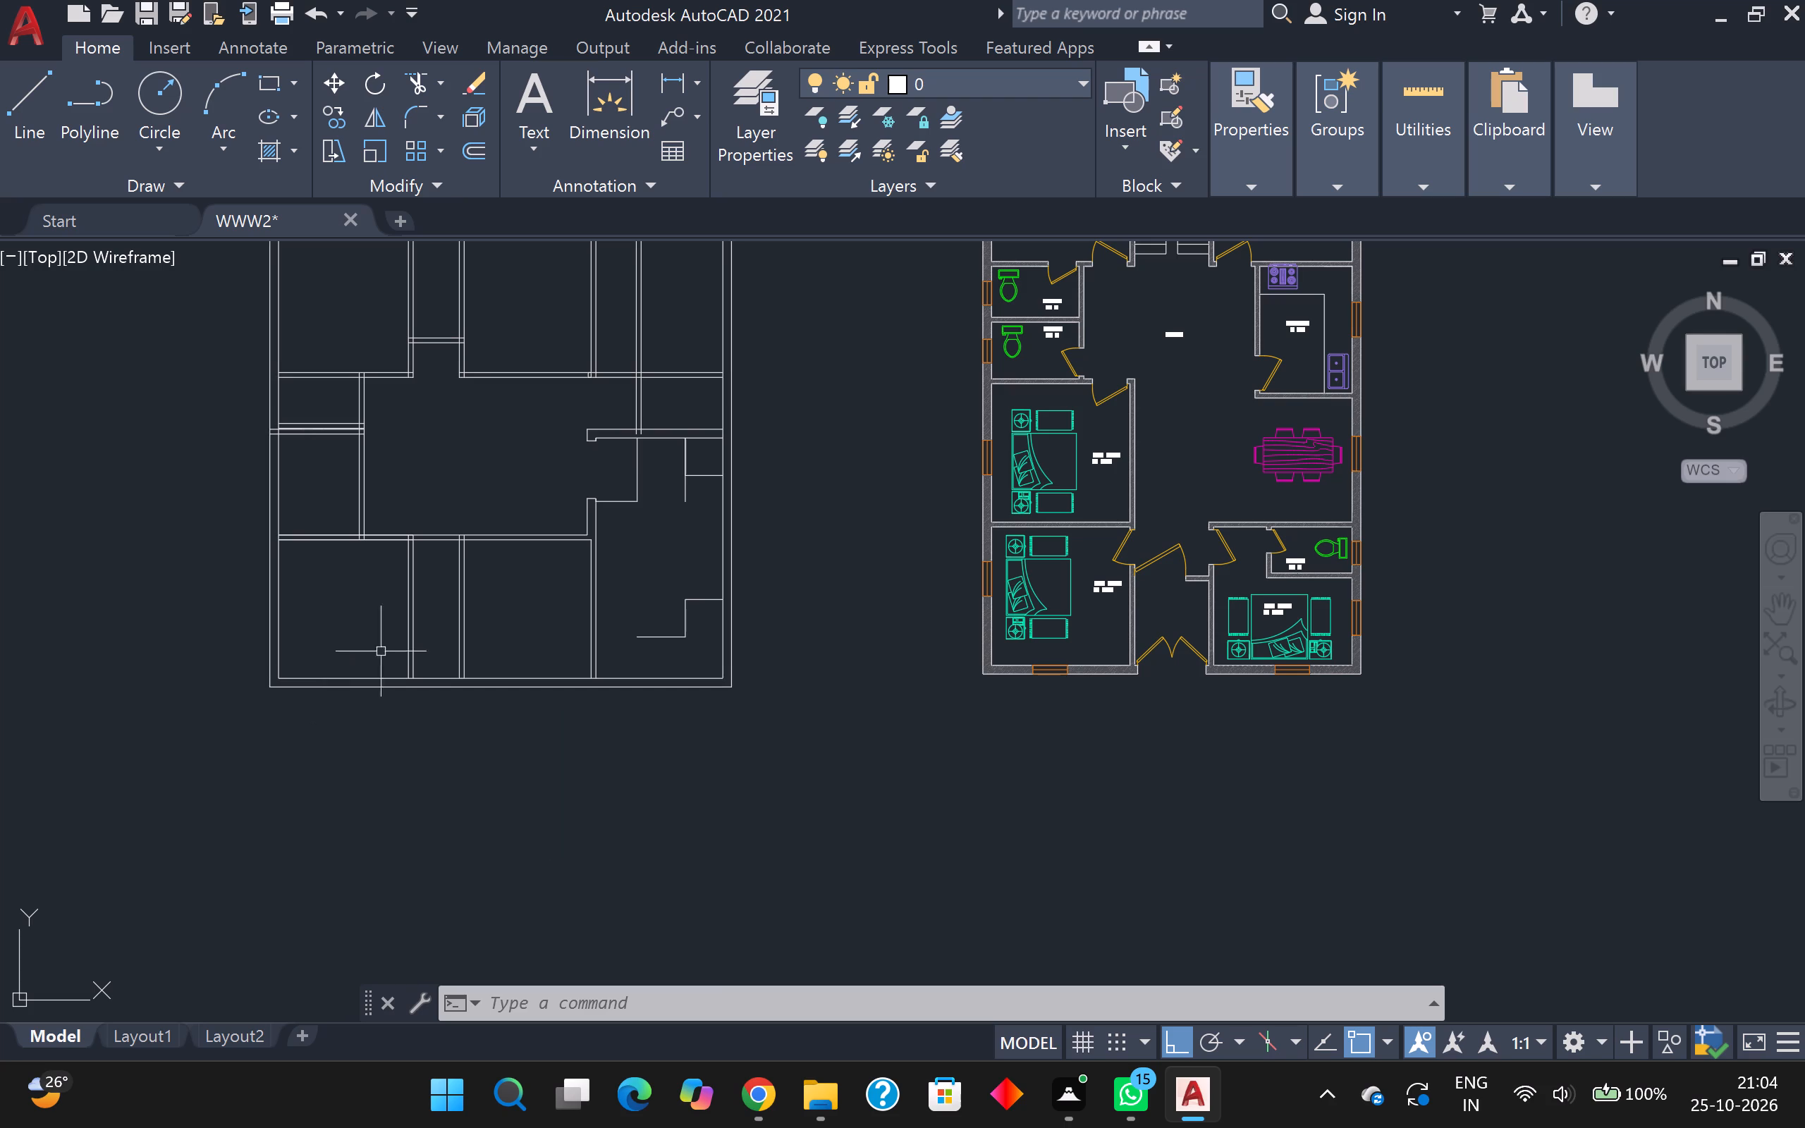
scroll(637, 644, up, 2)
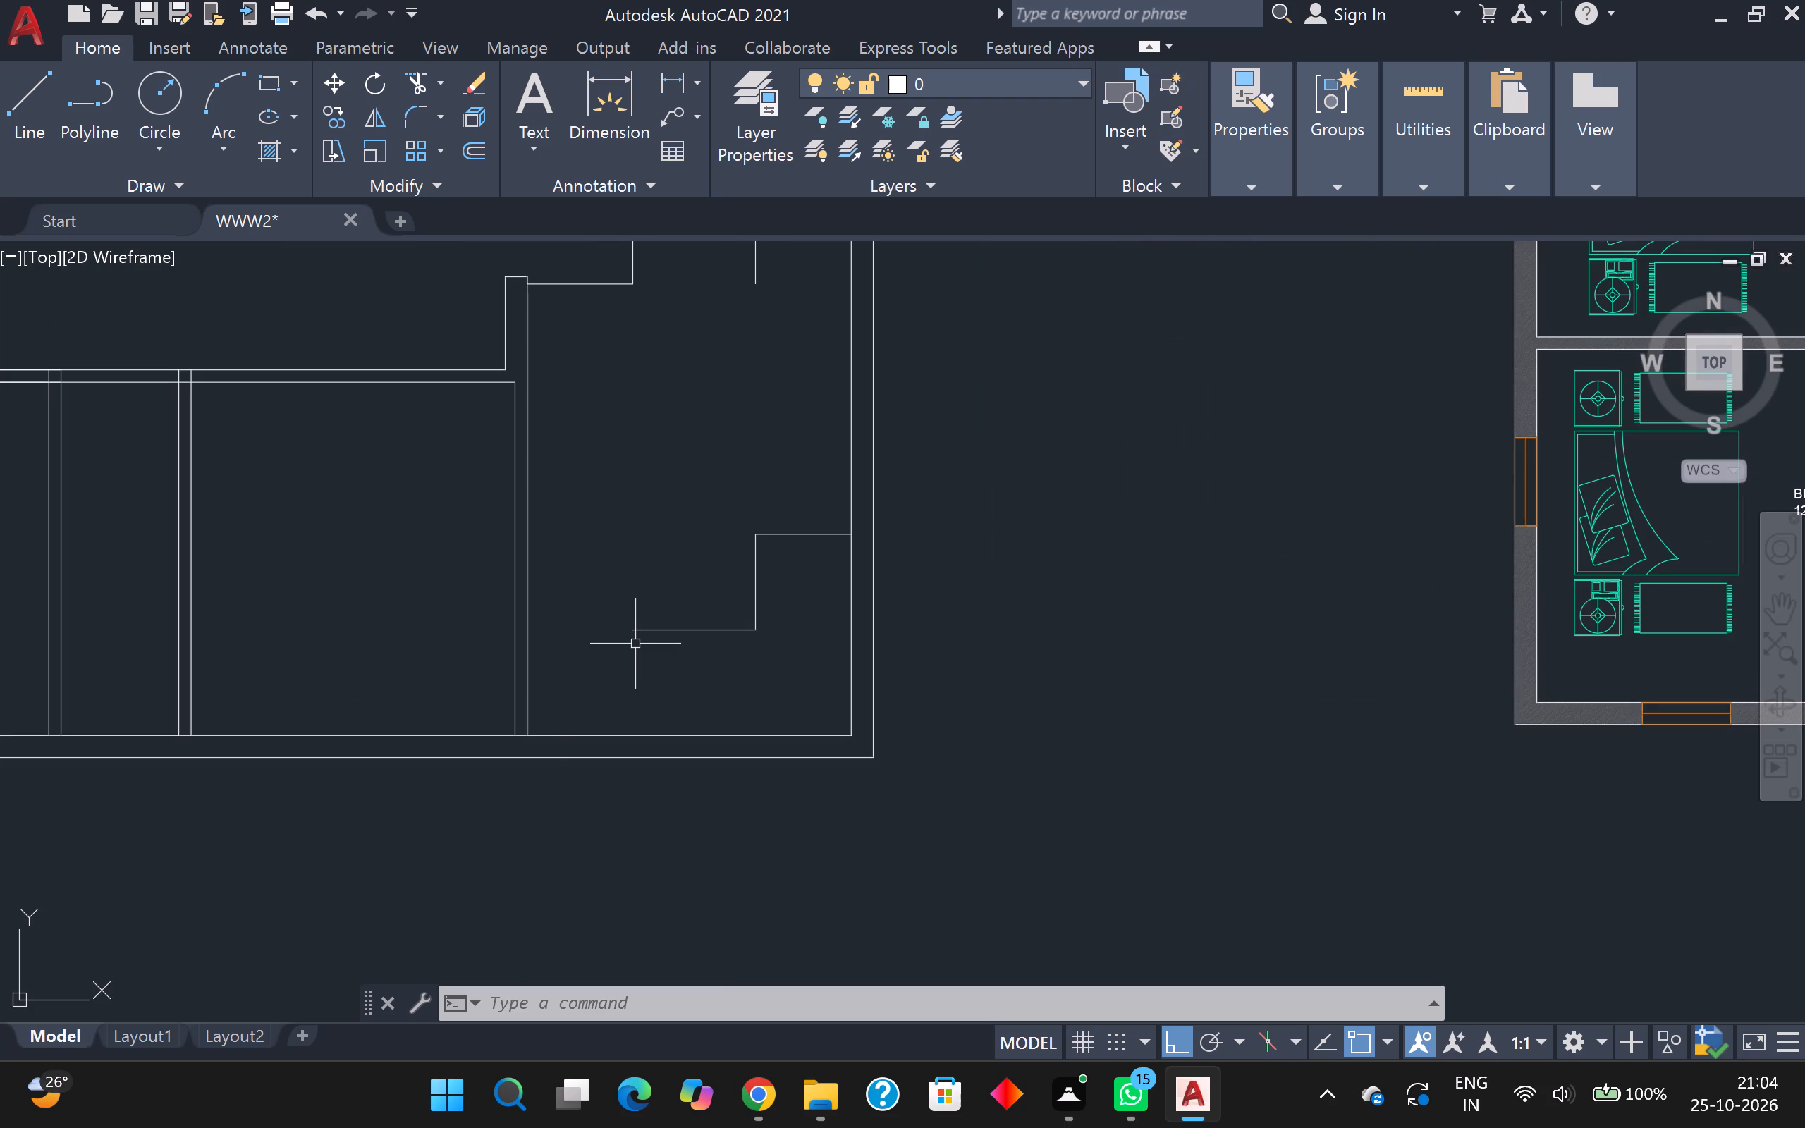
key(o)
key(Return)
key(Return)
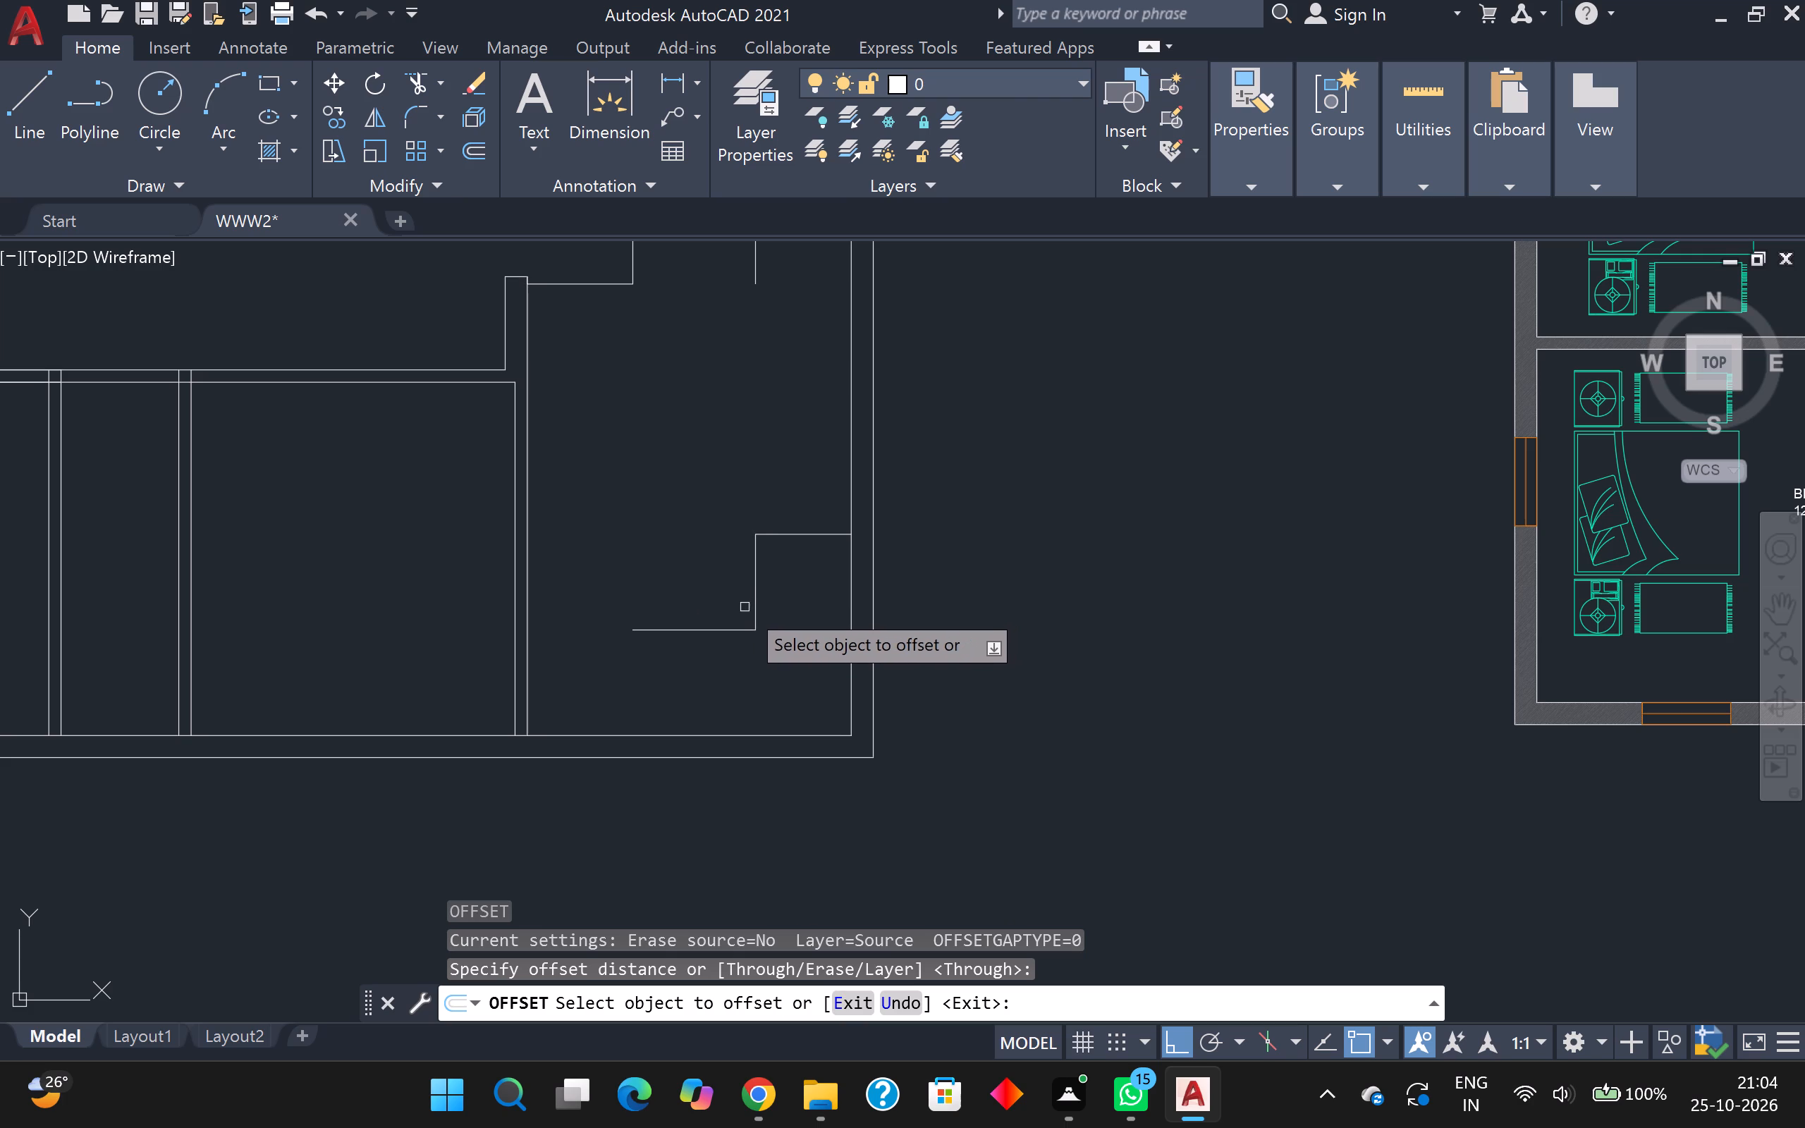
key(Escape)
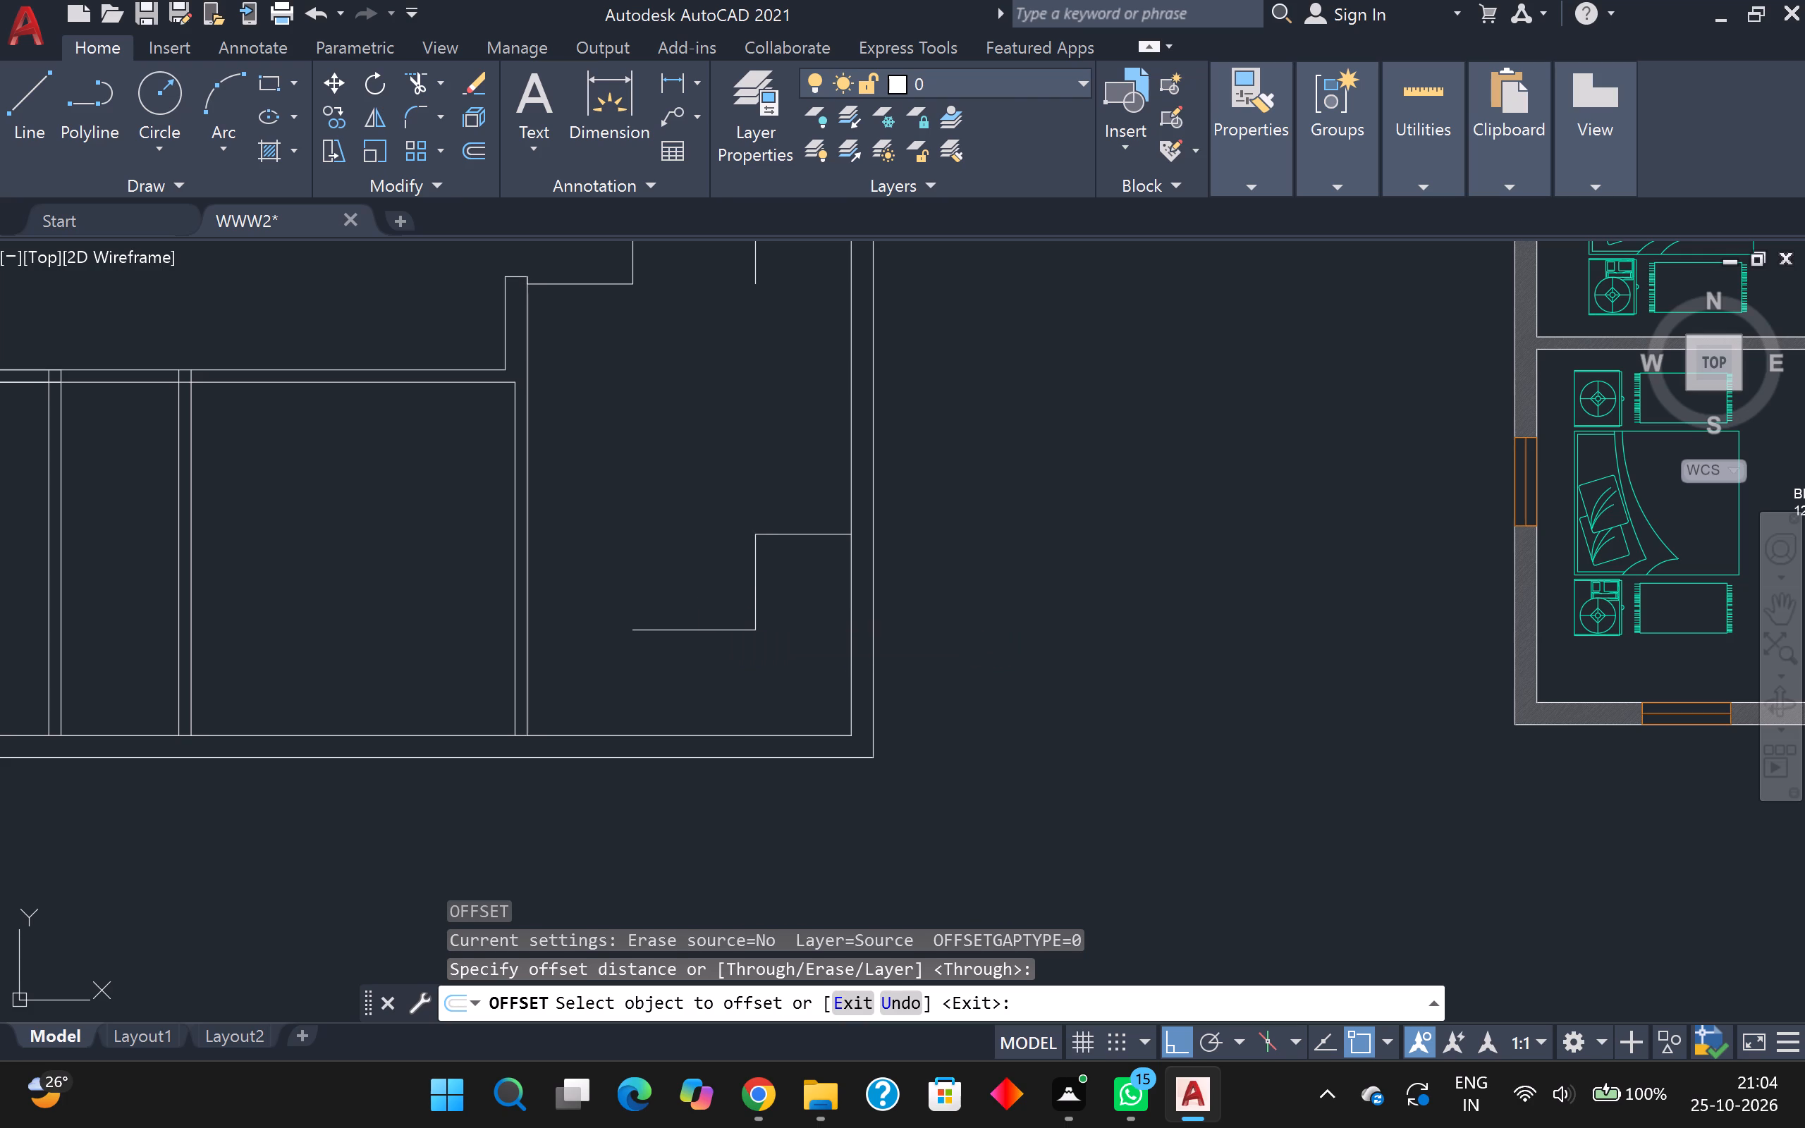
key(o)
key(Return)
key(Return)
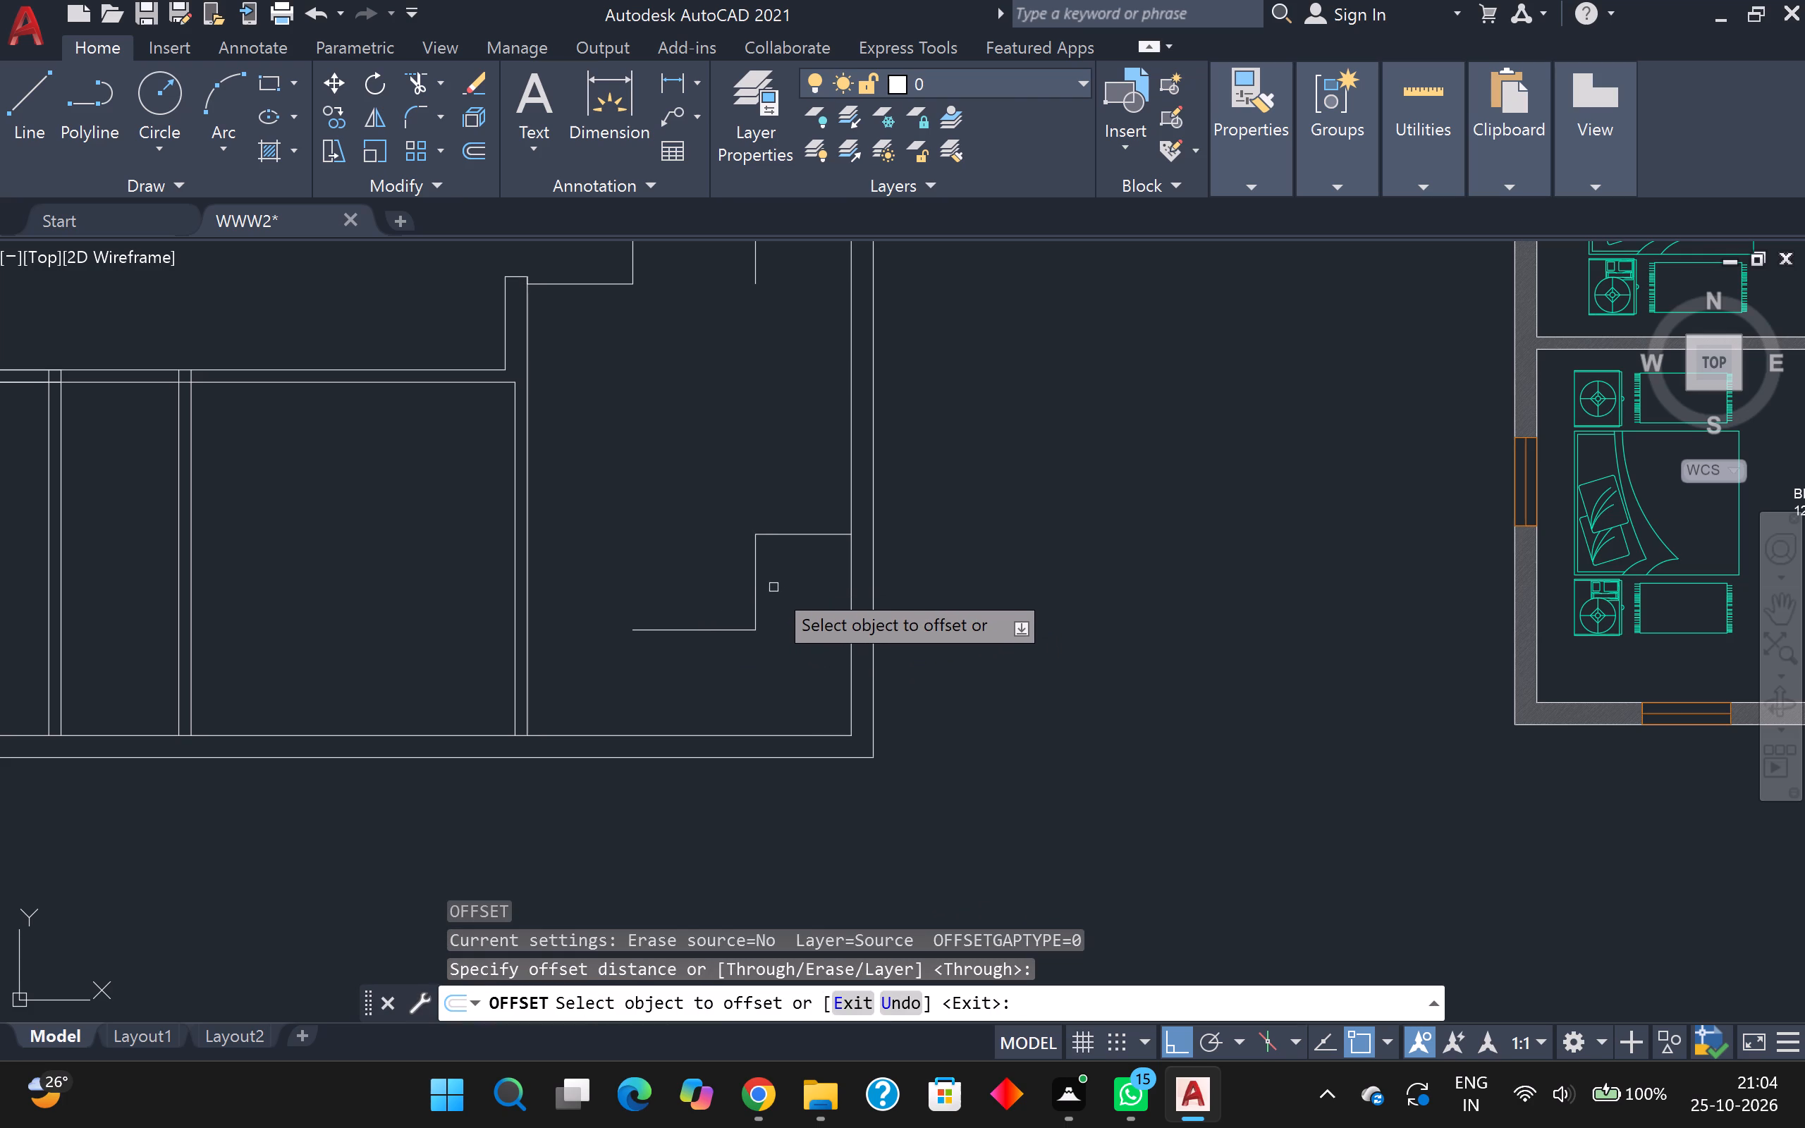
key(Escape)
Offset the short vertical line of the lower stepped outline 10" to the west five times using the Multiple option.
key(o)
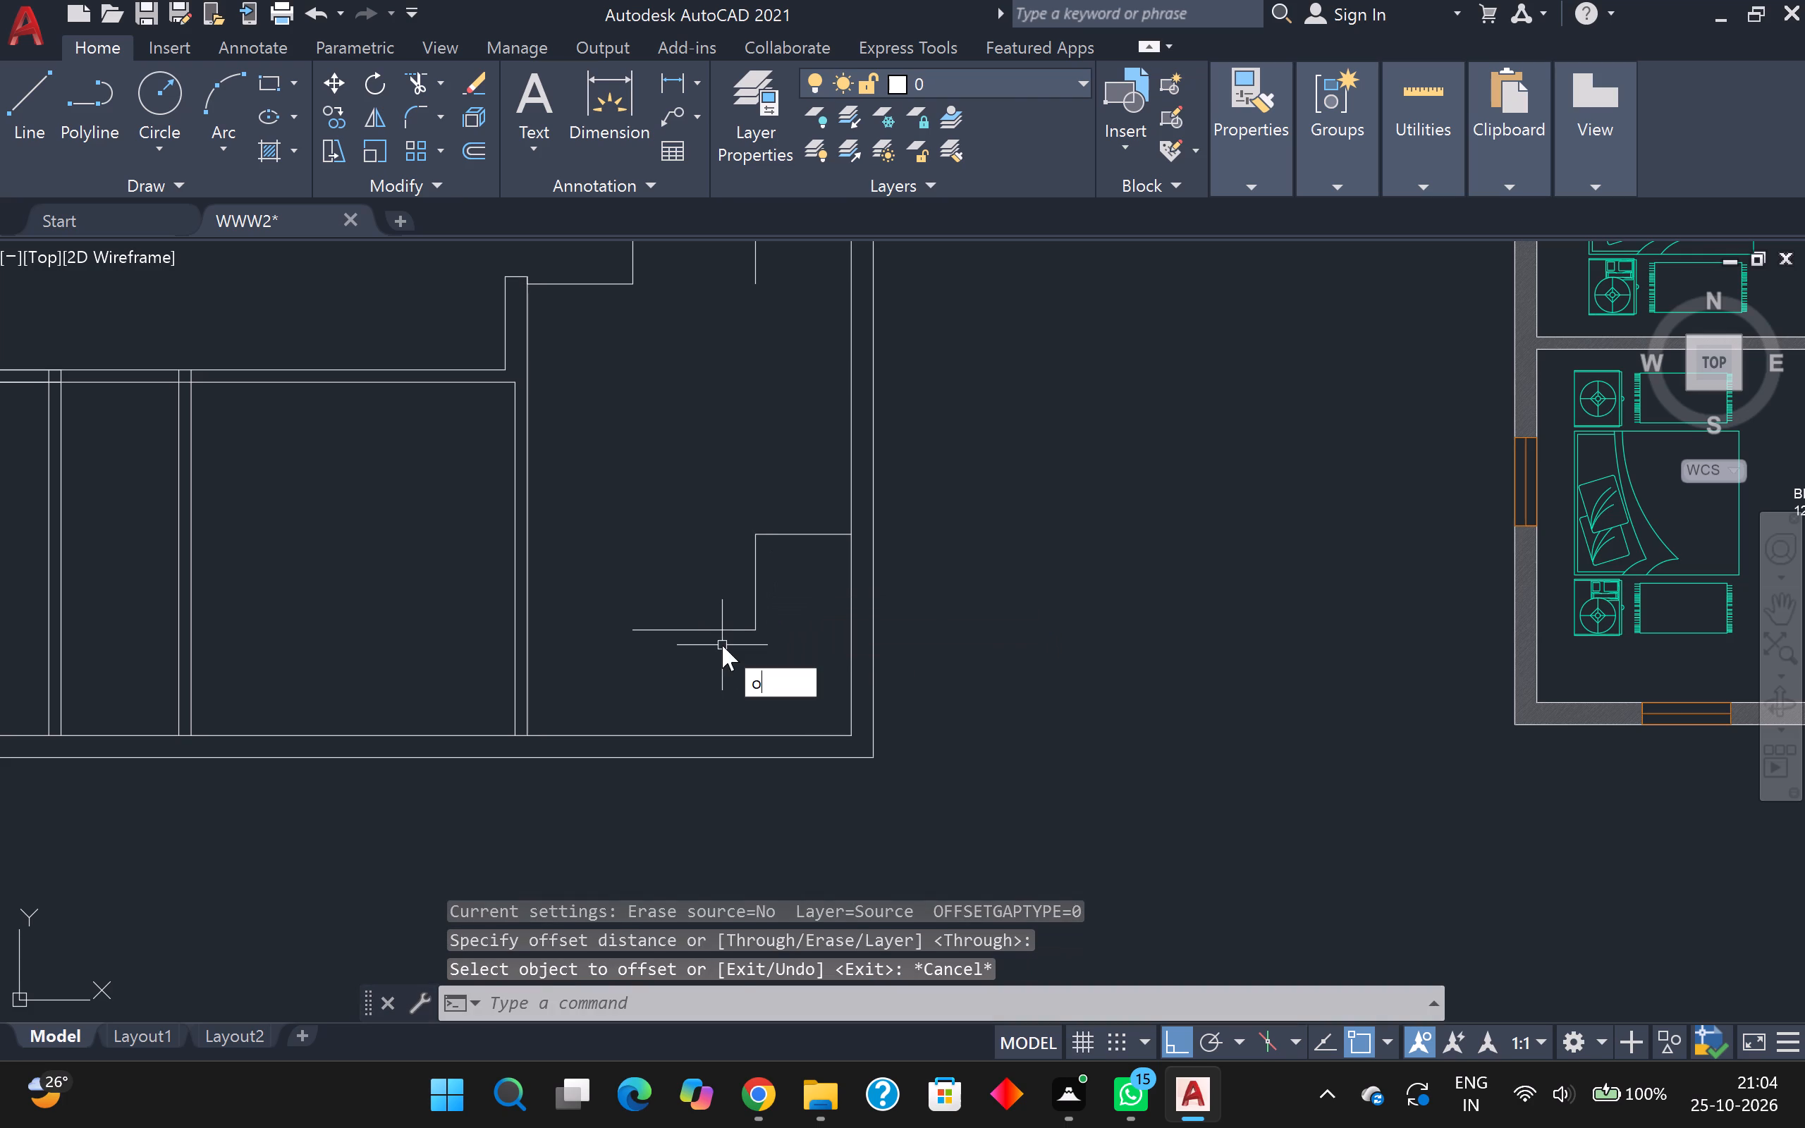
key(Return)
text(10)
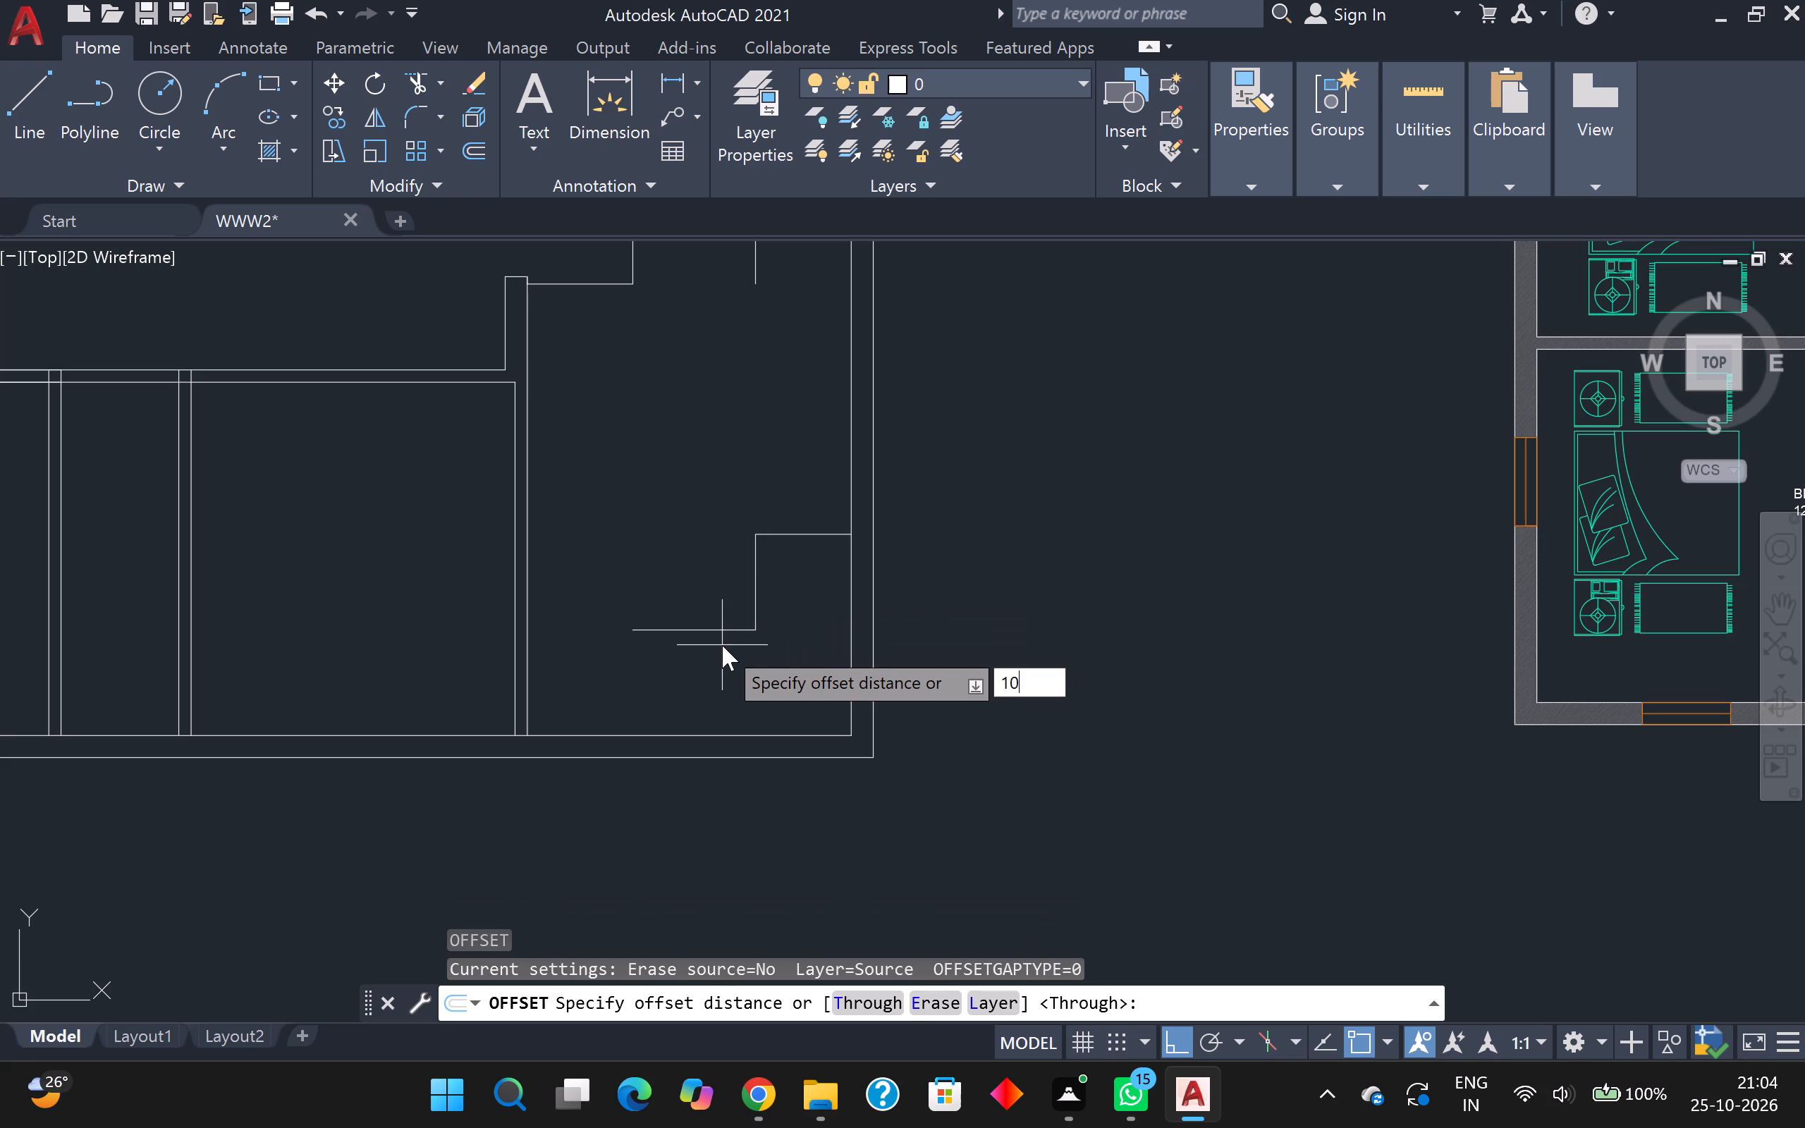
key(Return)
click(752, 600)
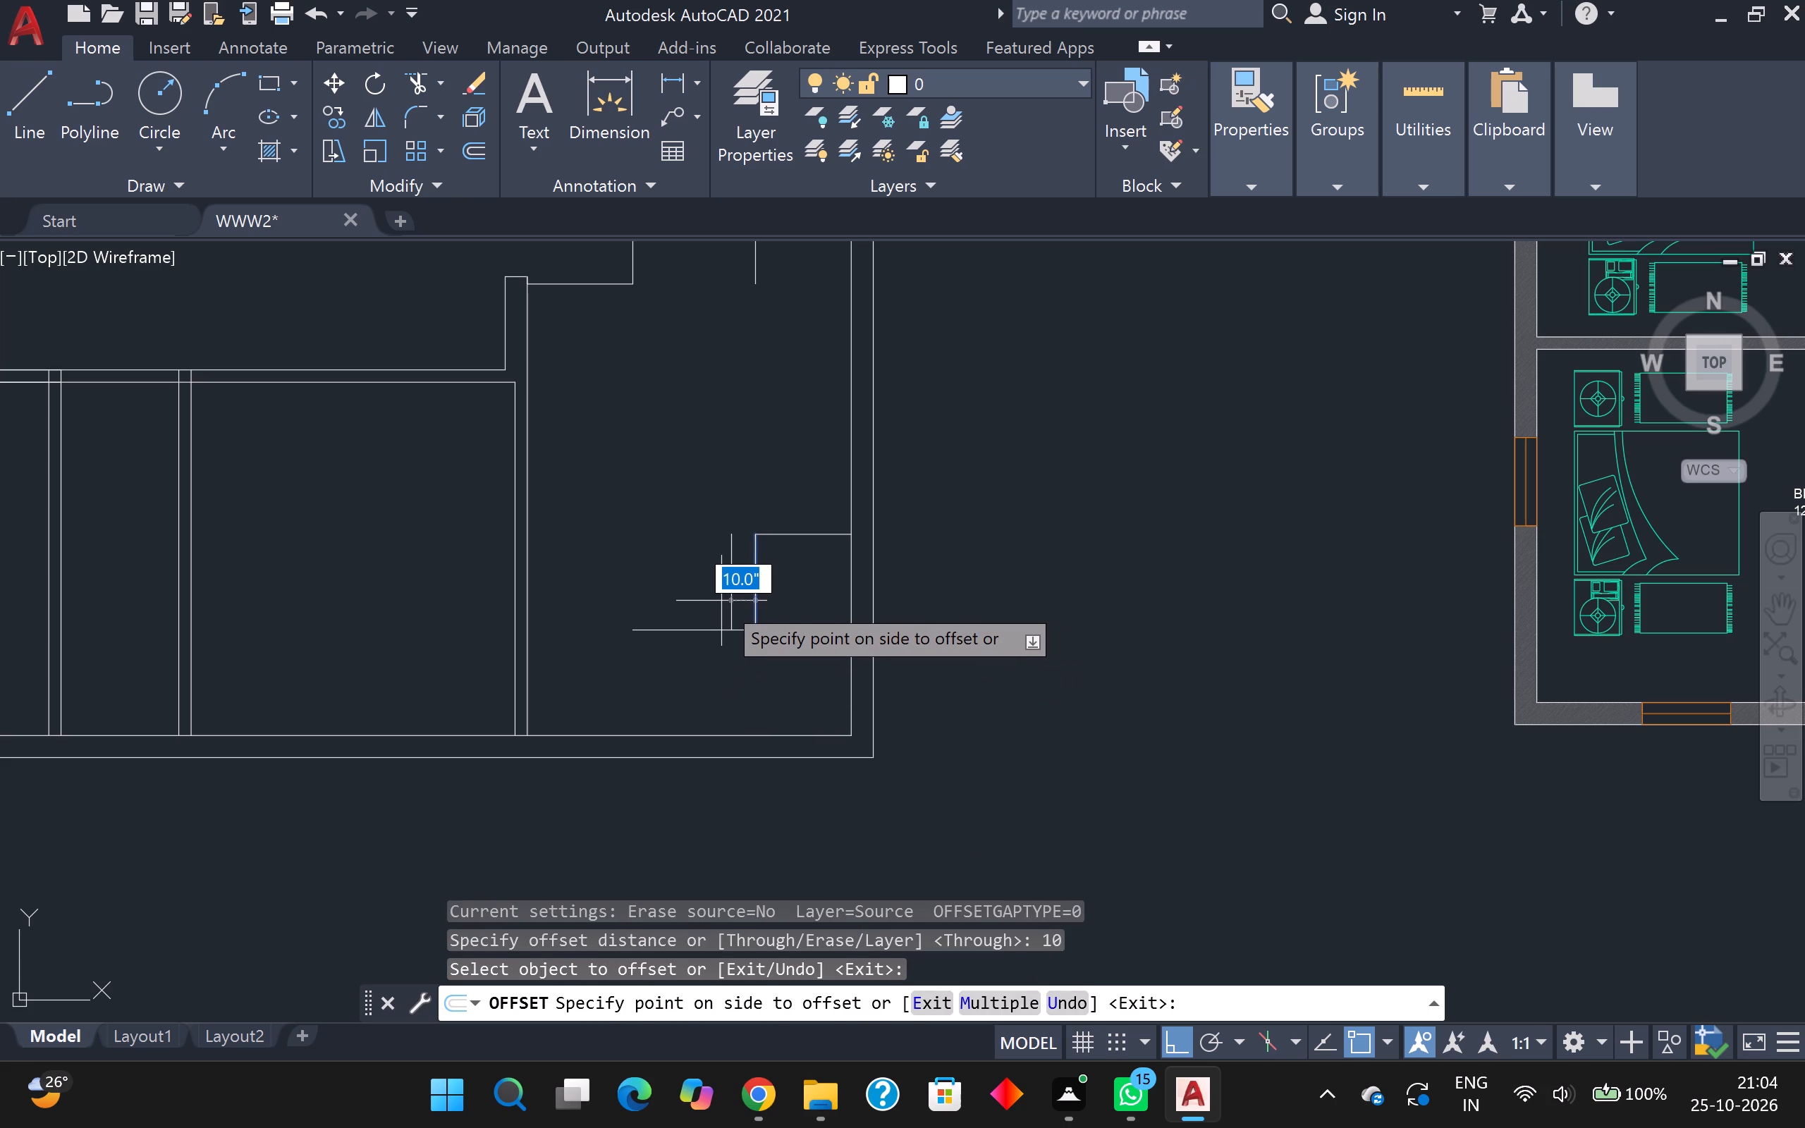
click(979, 997)
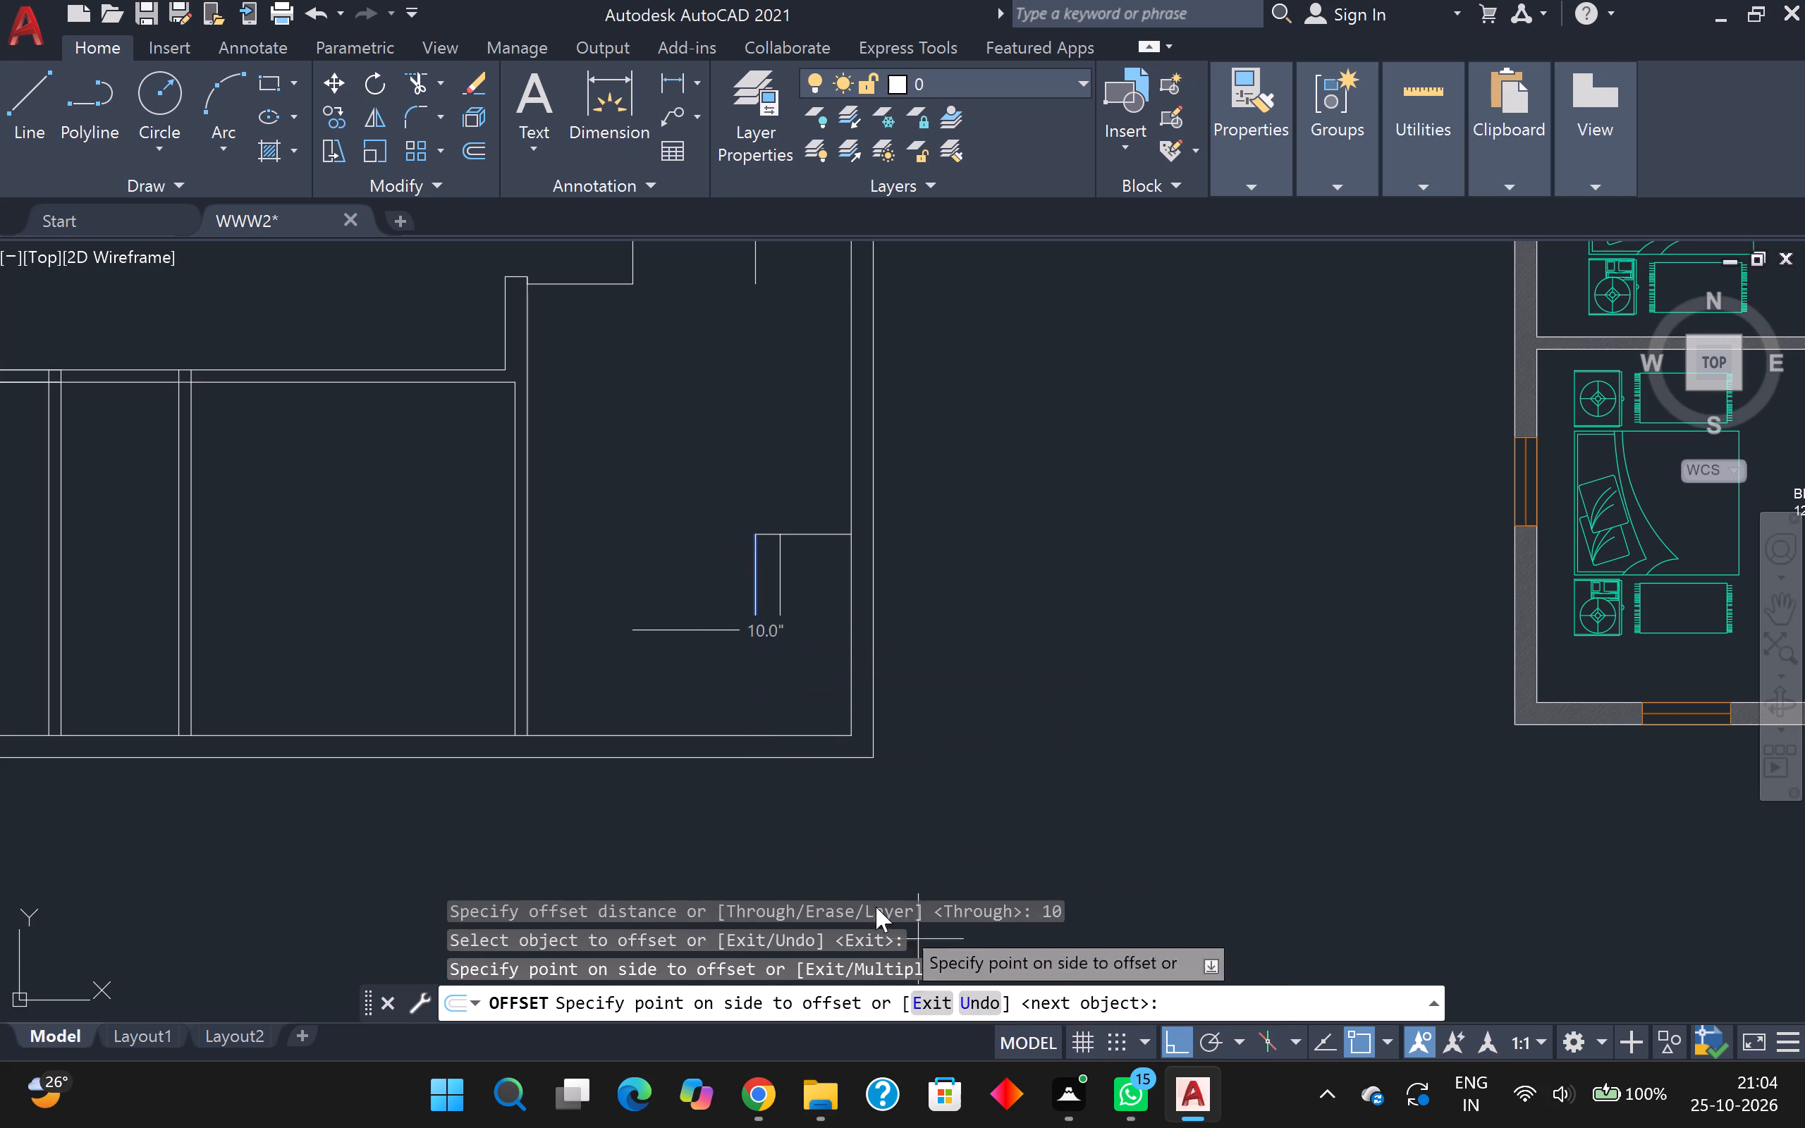
click(718, 680)
click(709, 675)
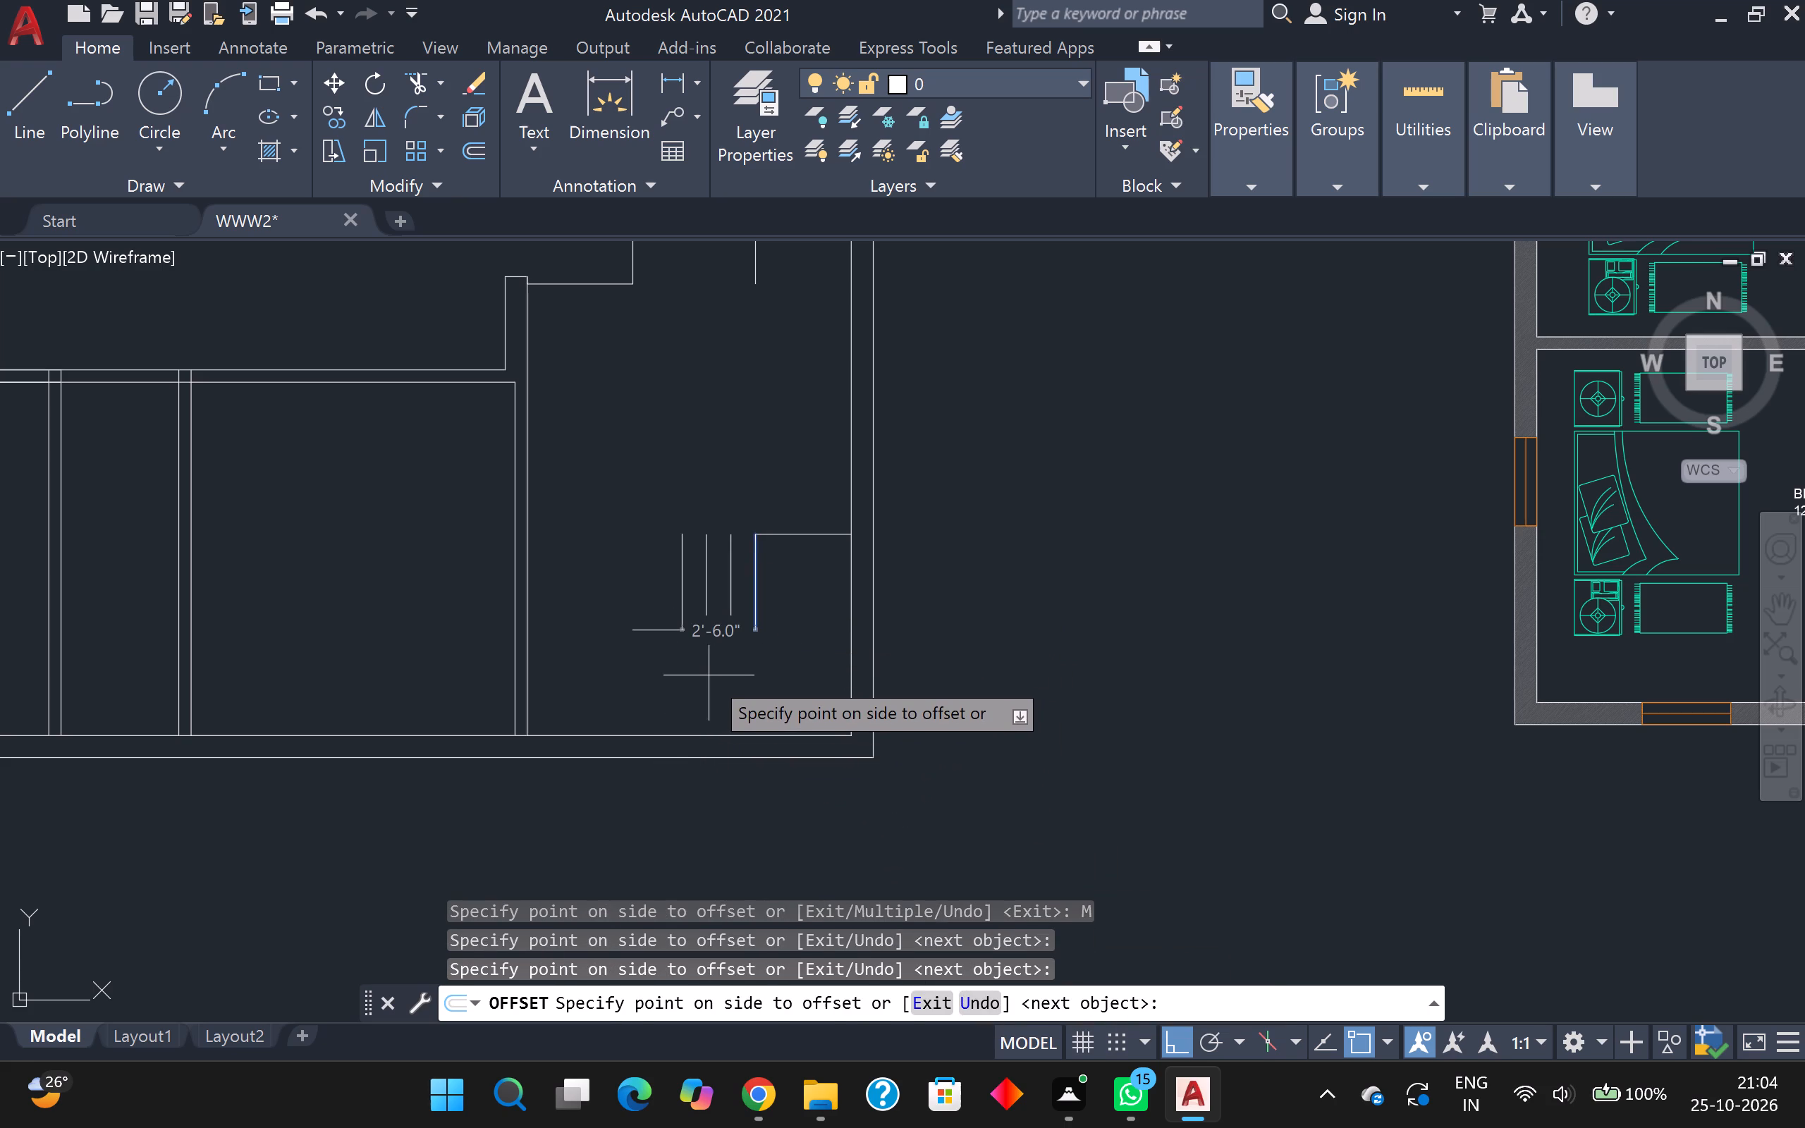
click(692, 672)
click(674, 664)
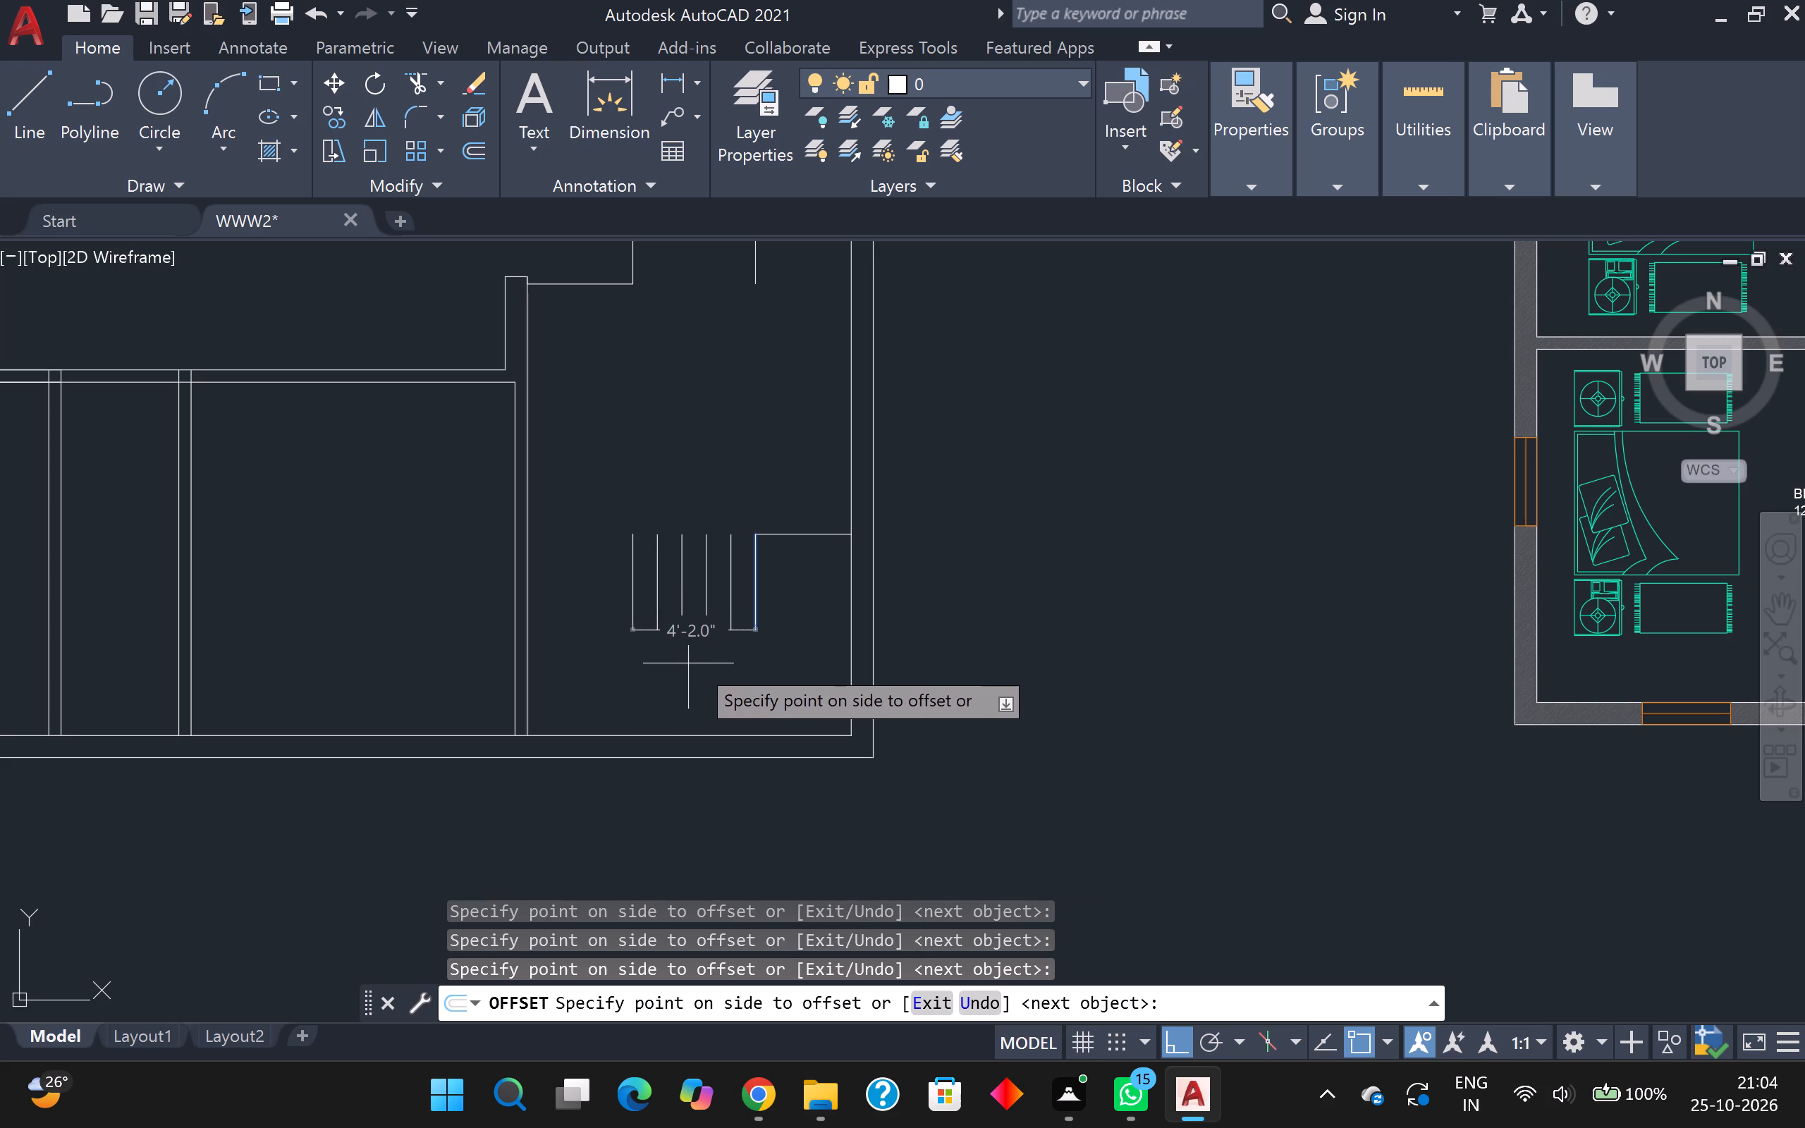
click(665, 674)
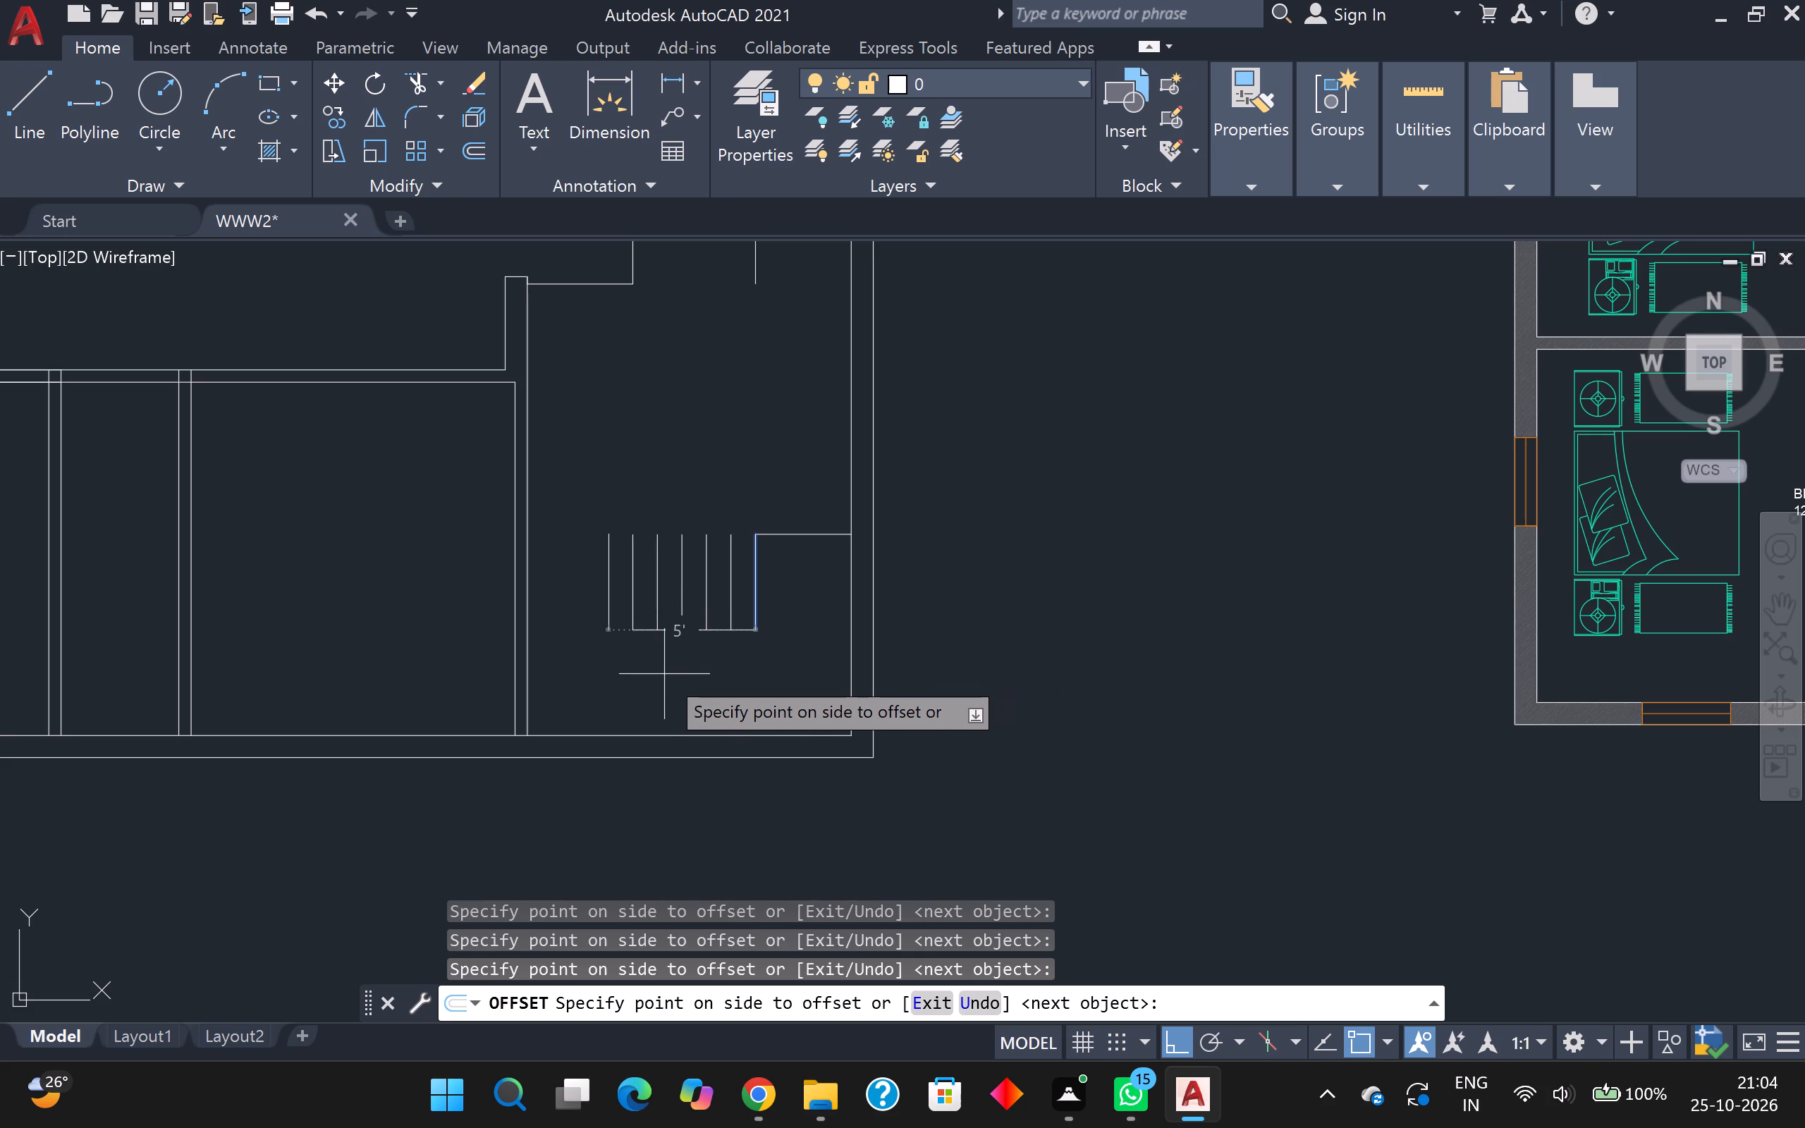
key(Escape)
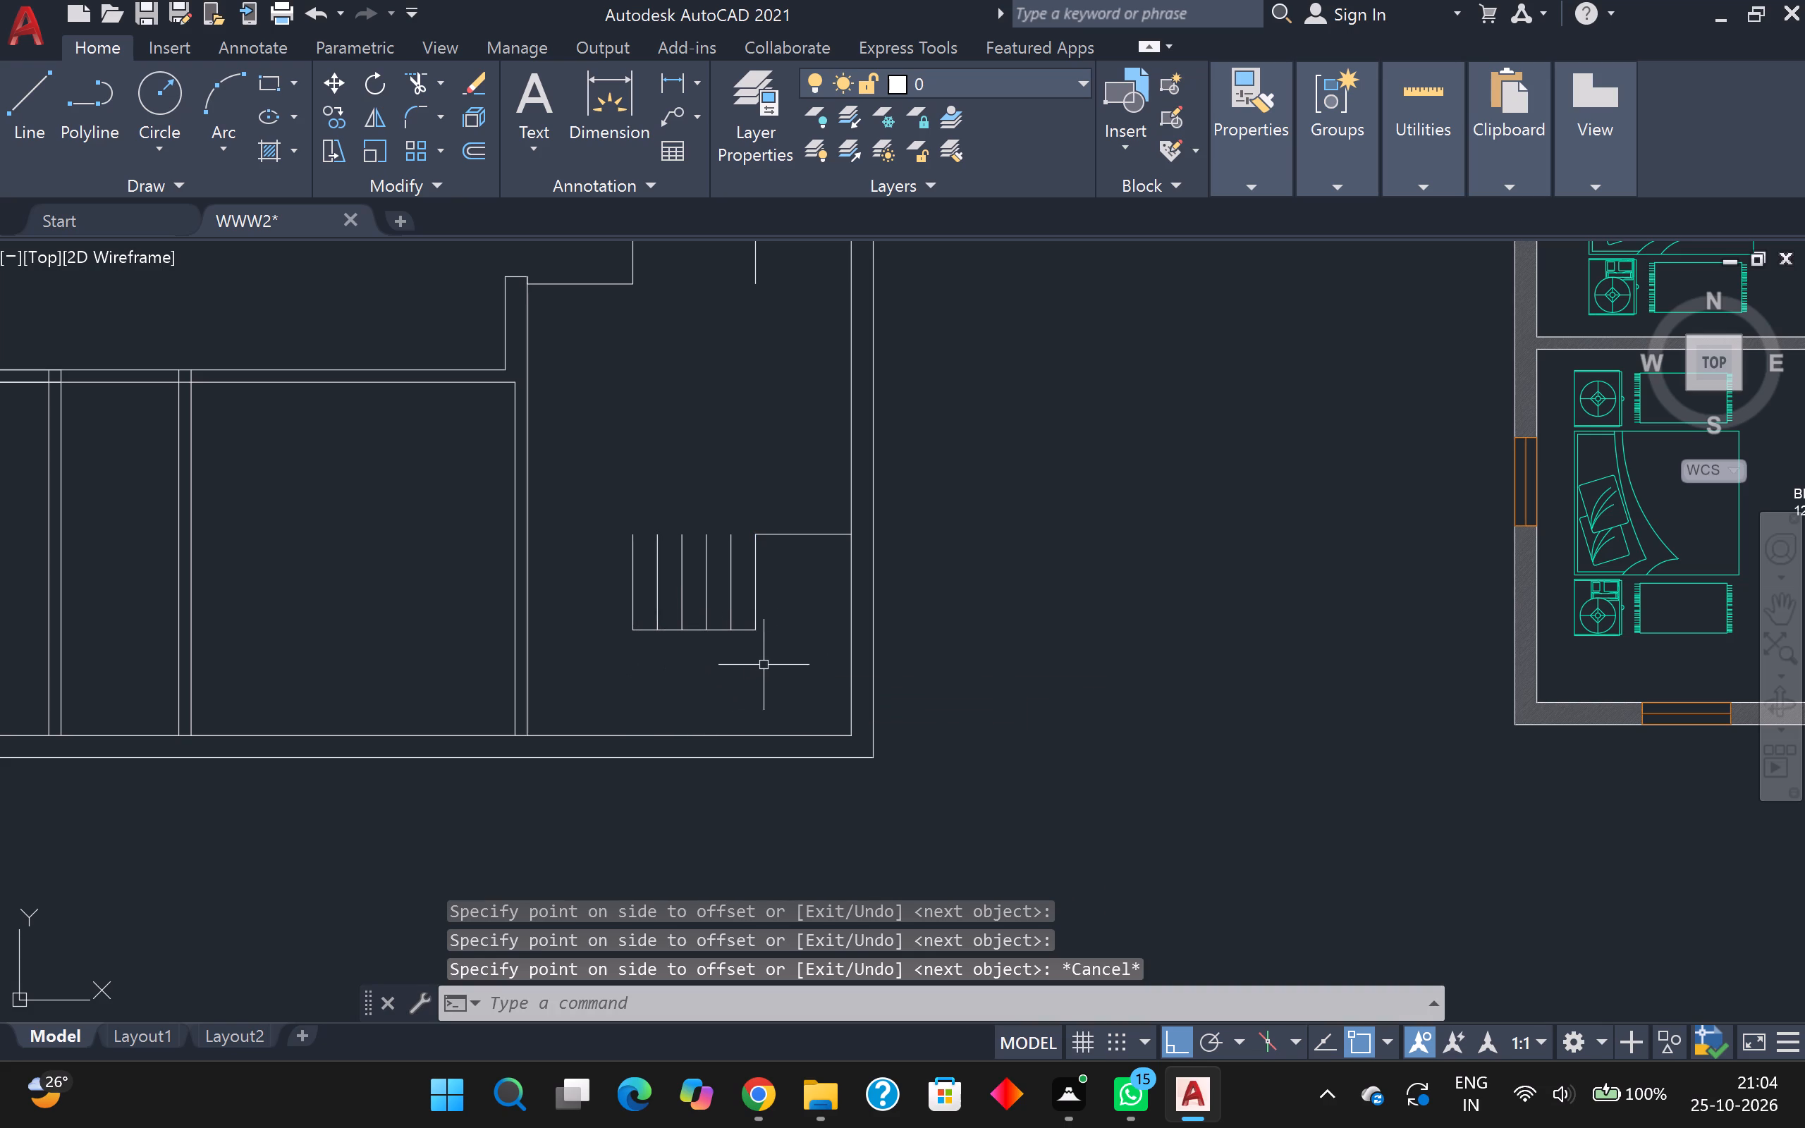
Offset the upper short horizontal line near the east wall 10" south twelve times using Multiple, reaching the lower stepped outline.
scroll(769, 605, up, 1)
scroll(771, 604, down, 1)
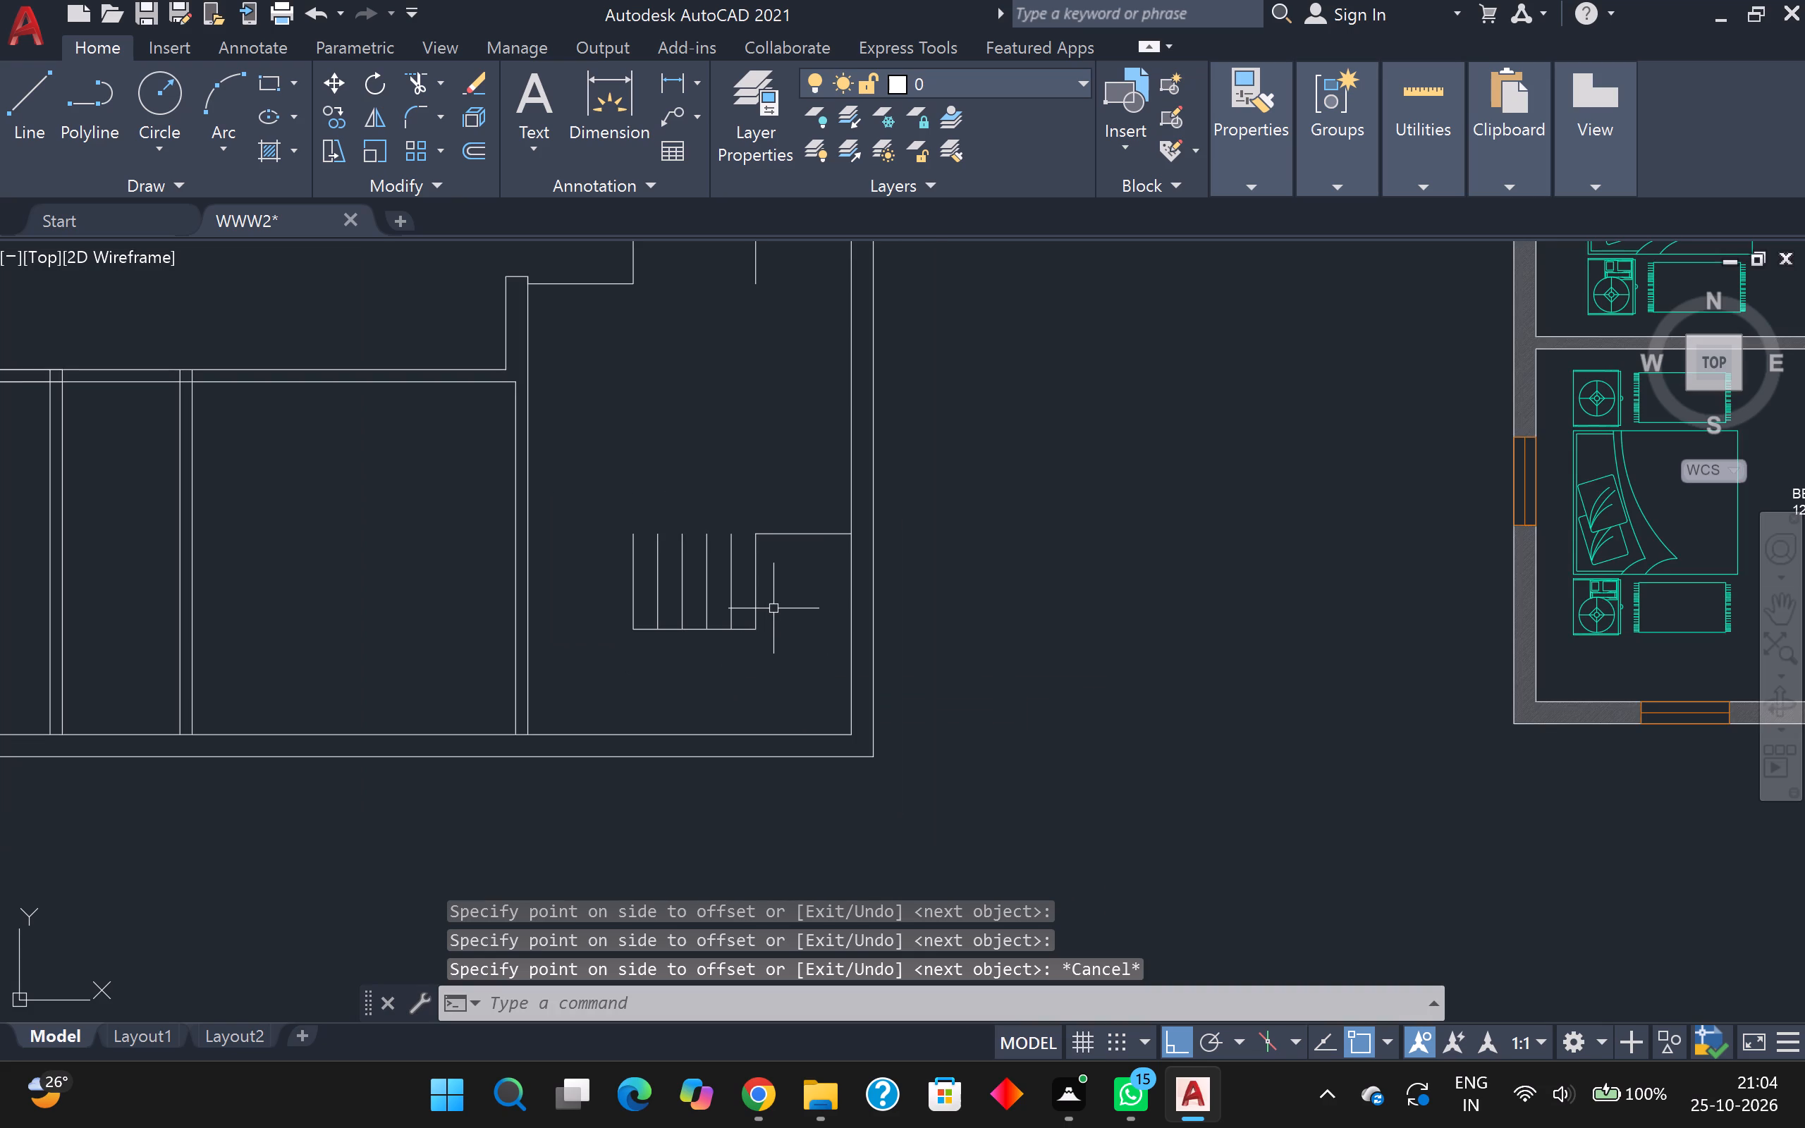
middle_drag(776, 611, 782, 747)
scroll(734, 707, up, 1)
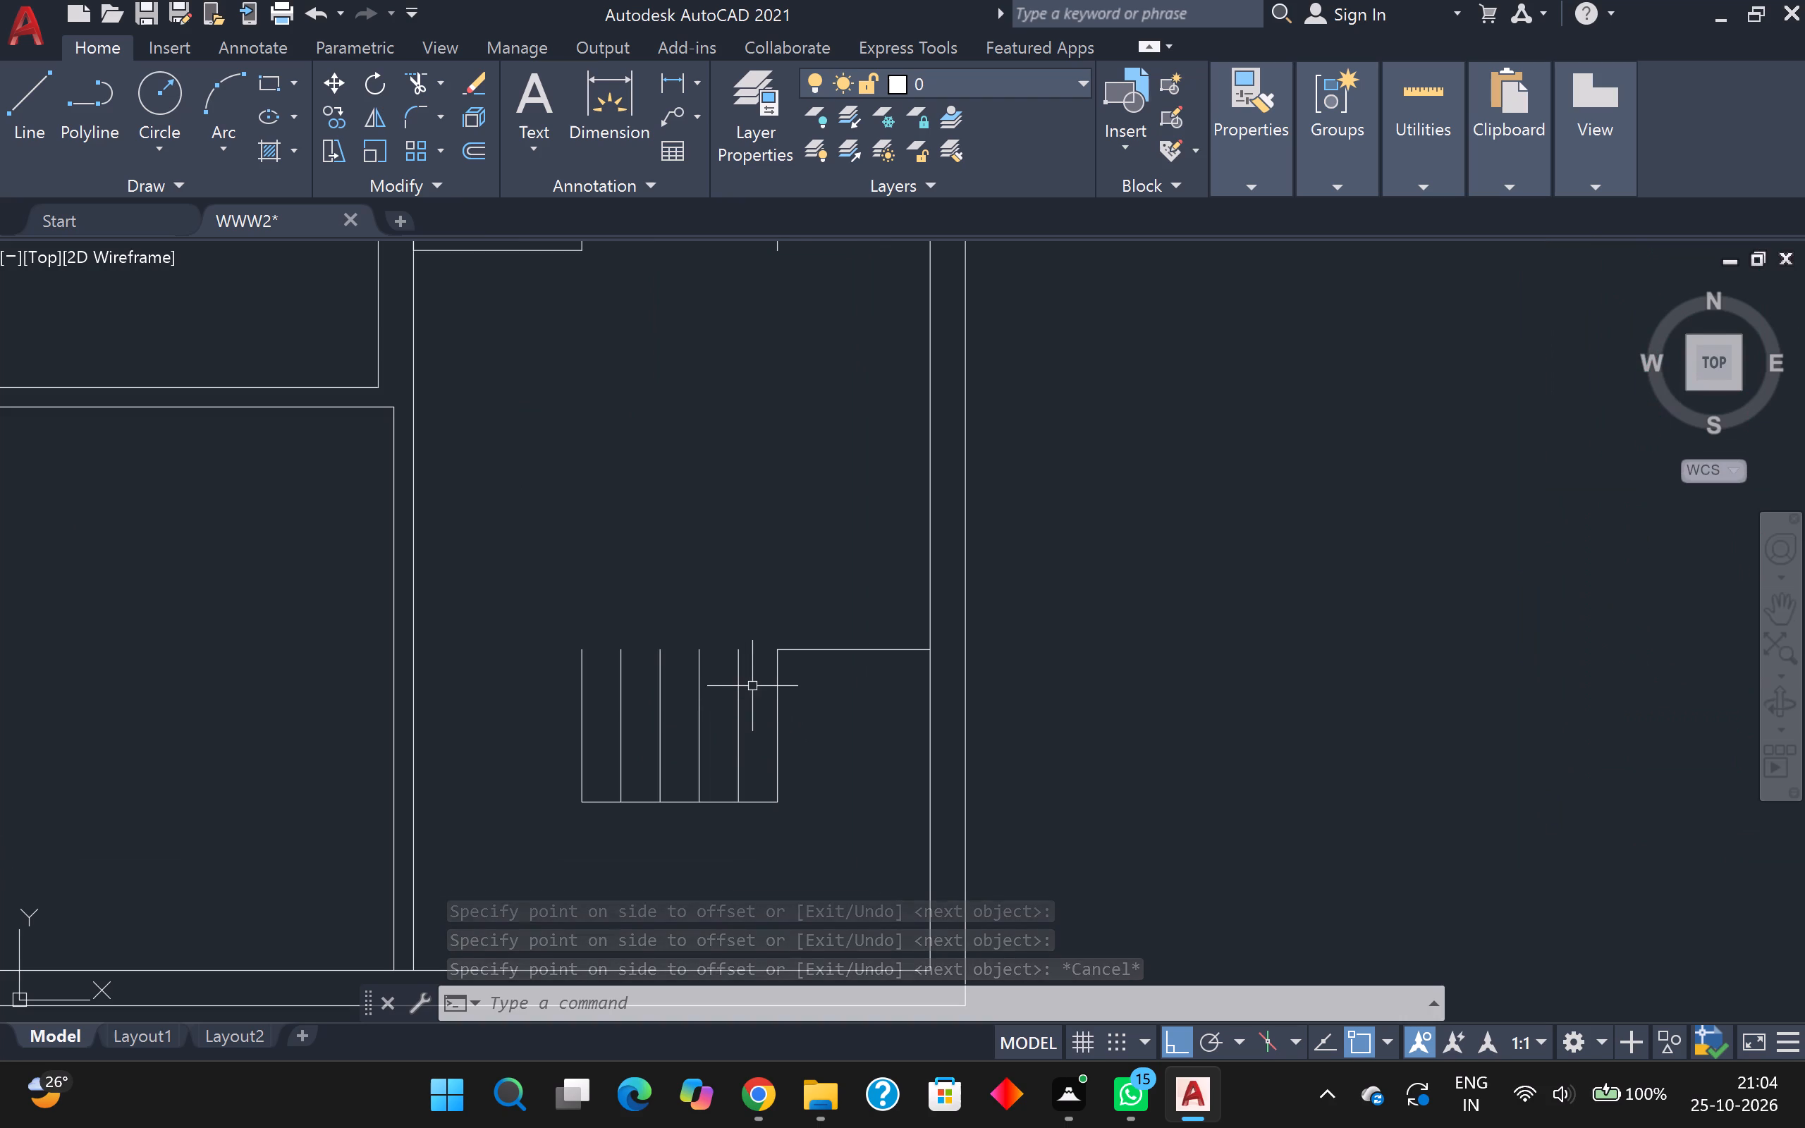
middle_drag(782, 522, 748, 725)
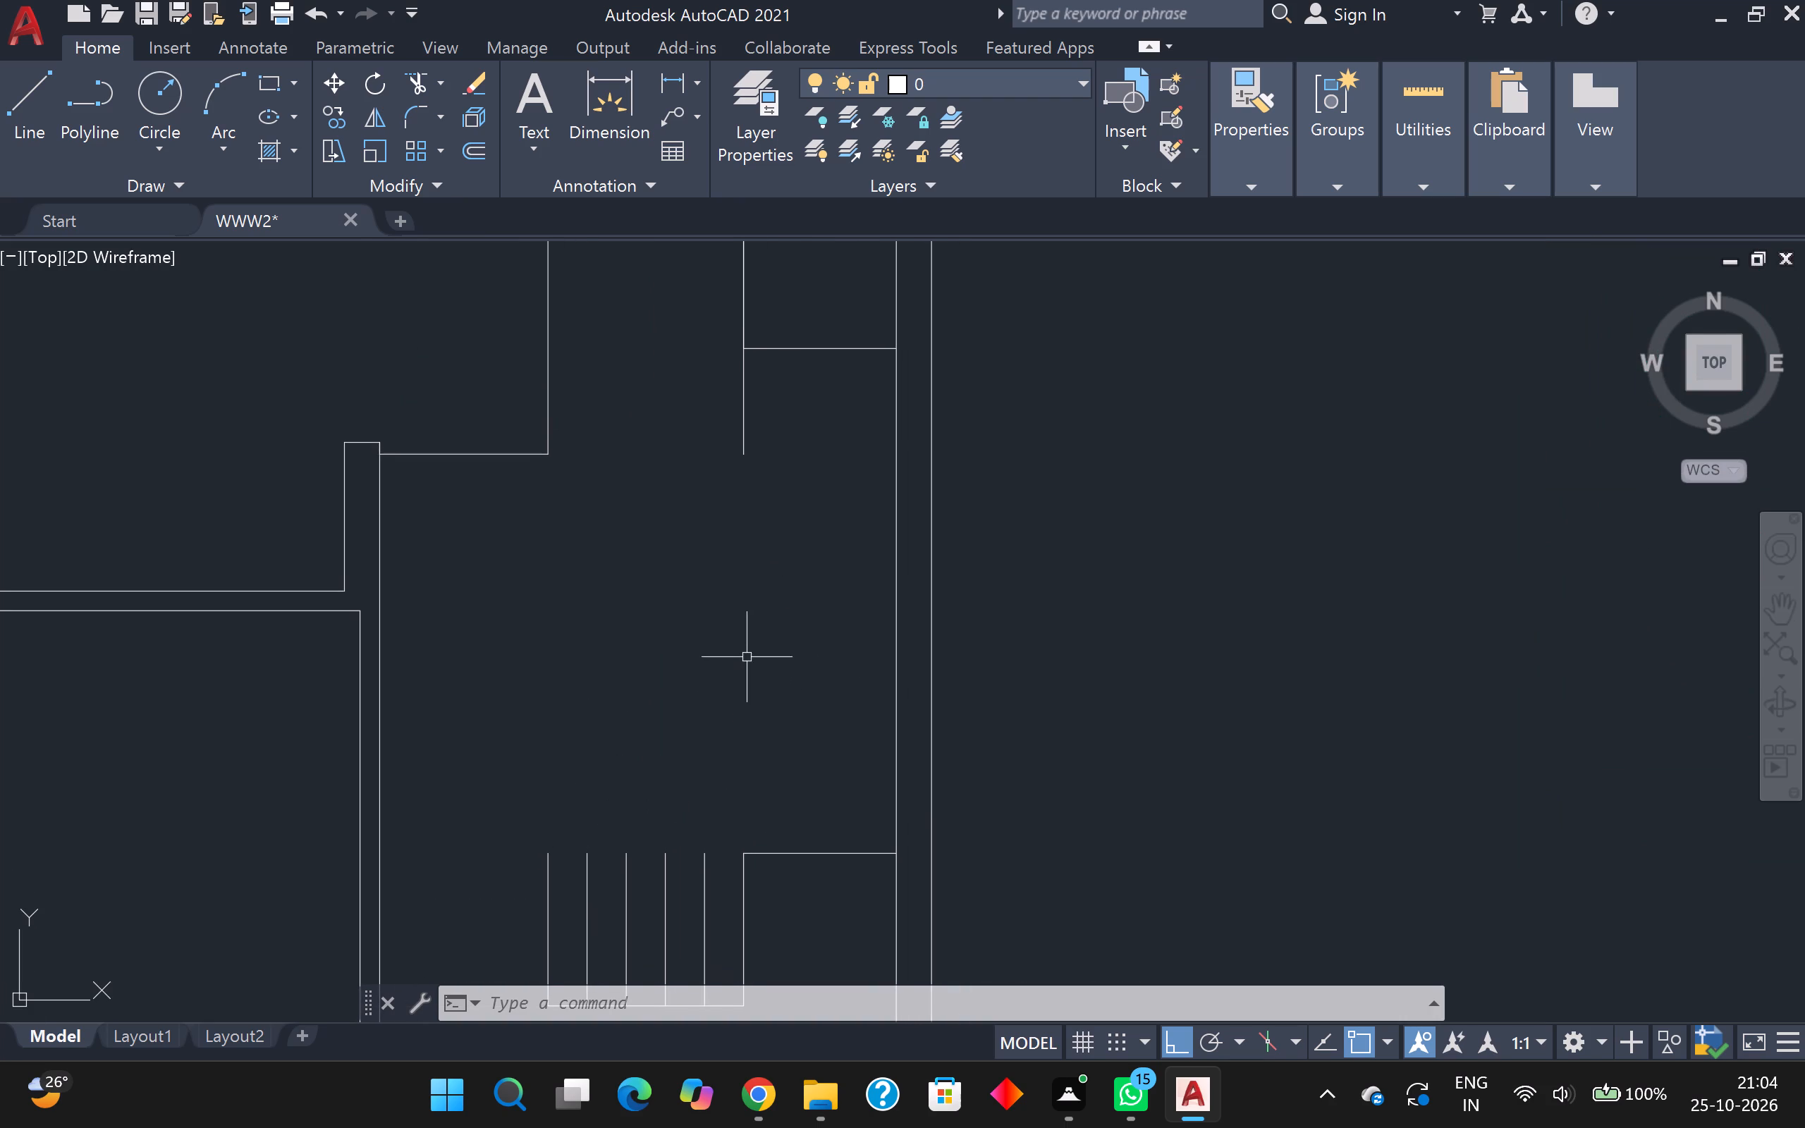
middle_drag(746, 656, 635, 750)
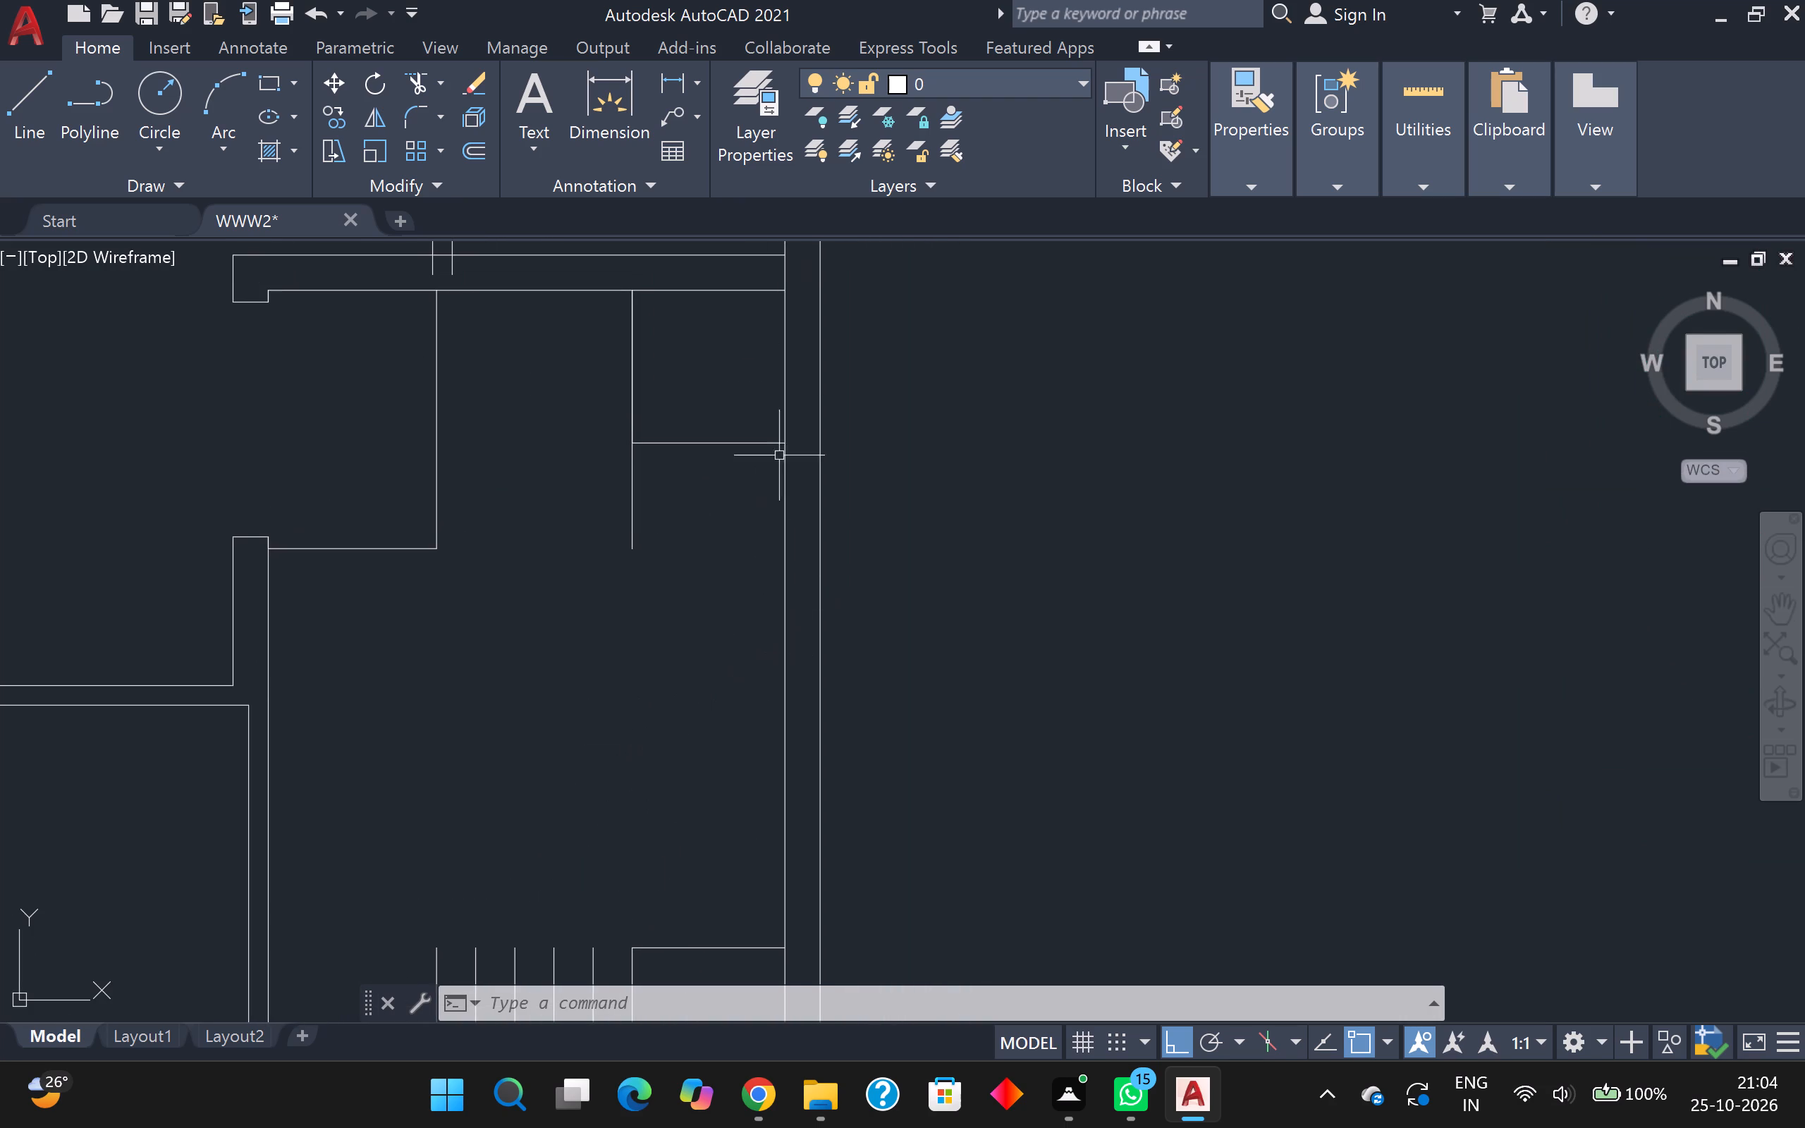
key(o)
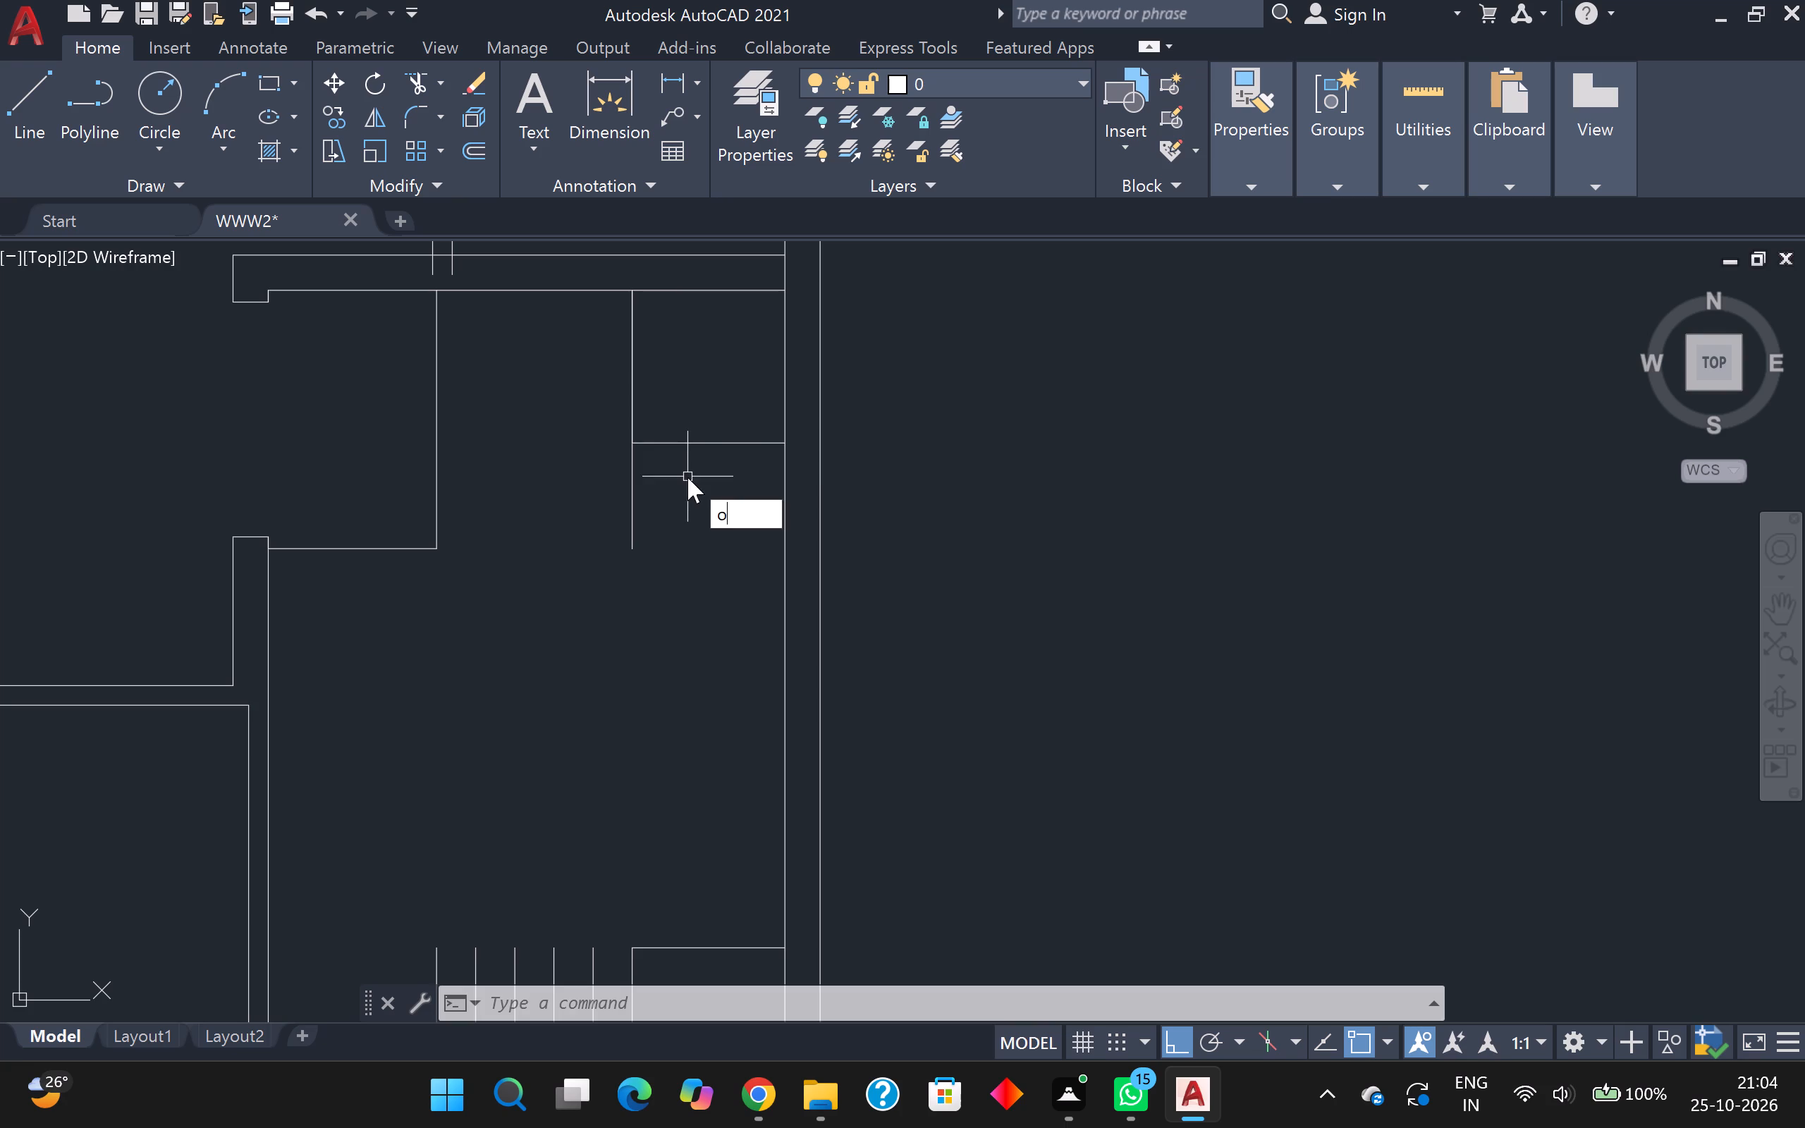
key(Return)
key(Return)
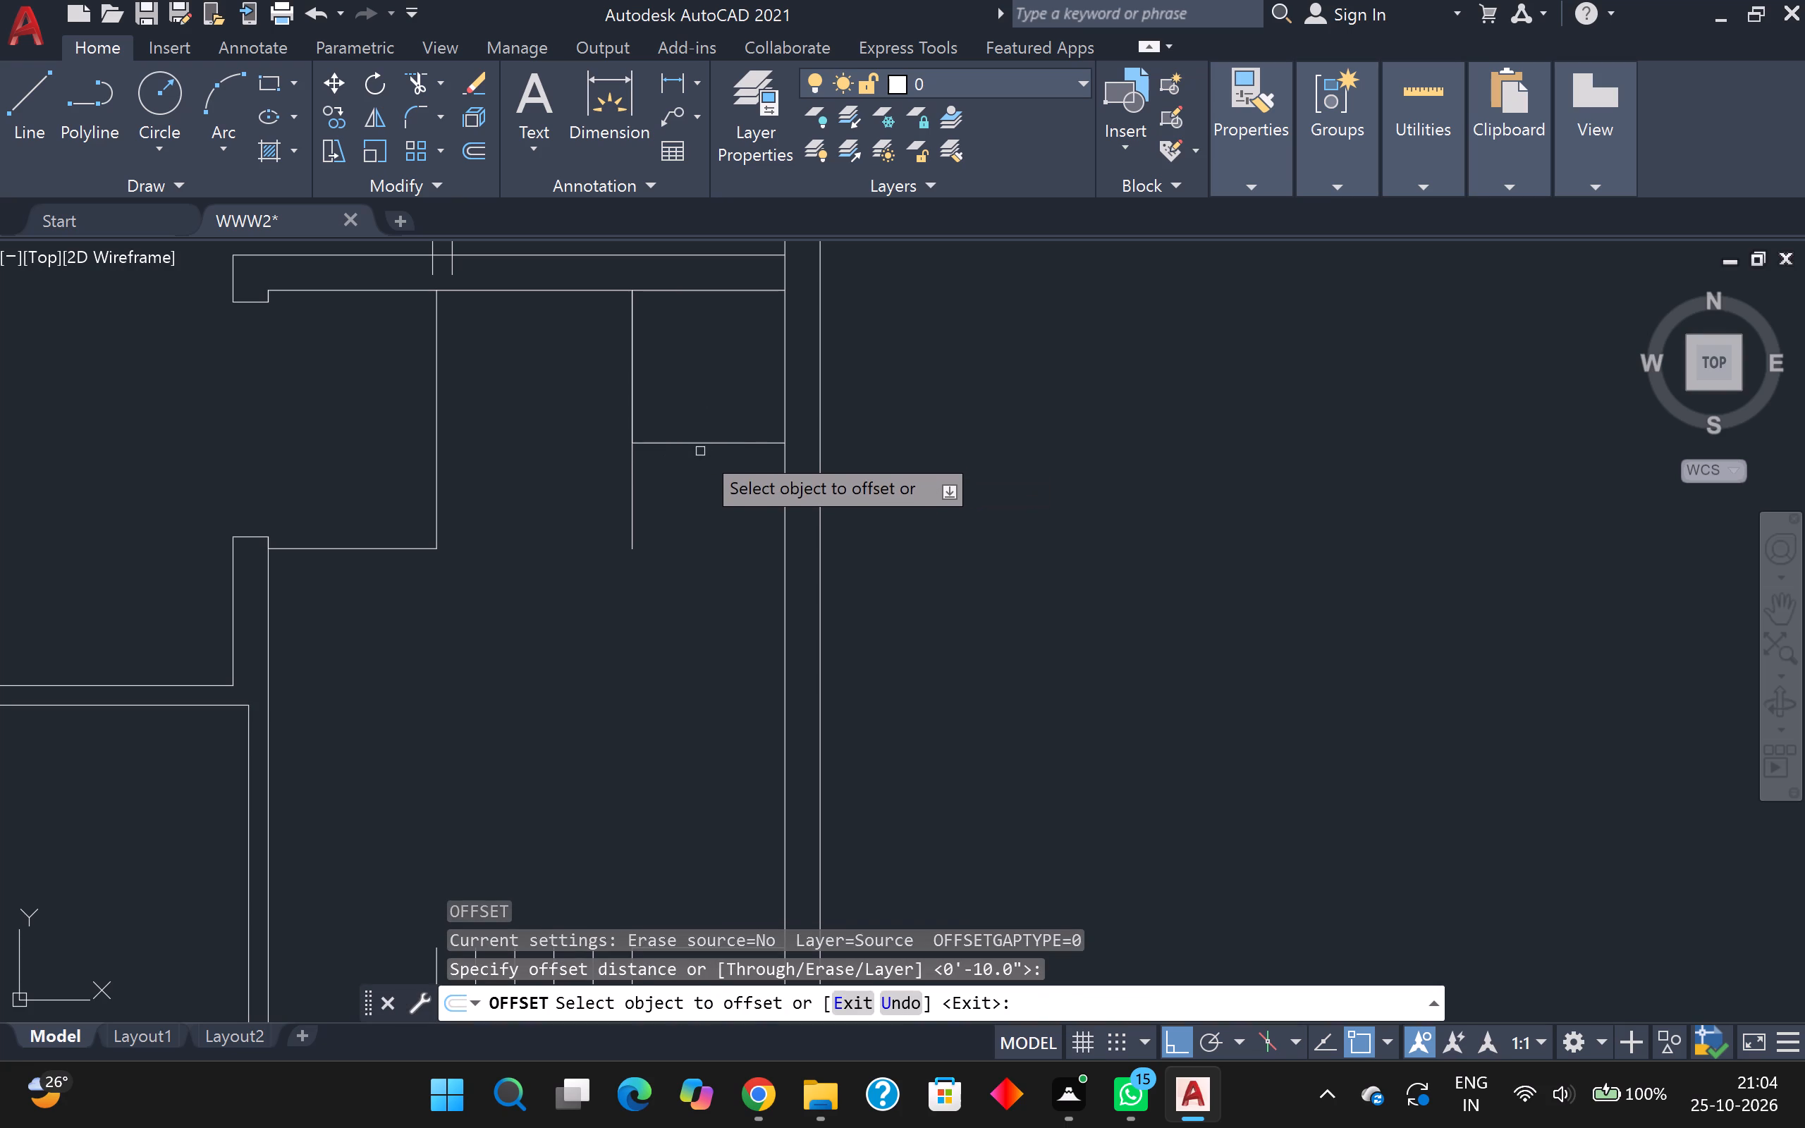
click(704, 439)
drag(711, 440, 711, 446)
drag(992, 1005, 979, 1002)
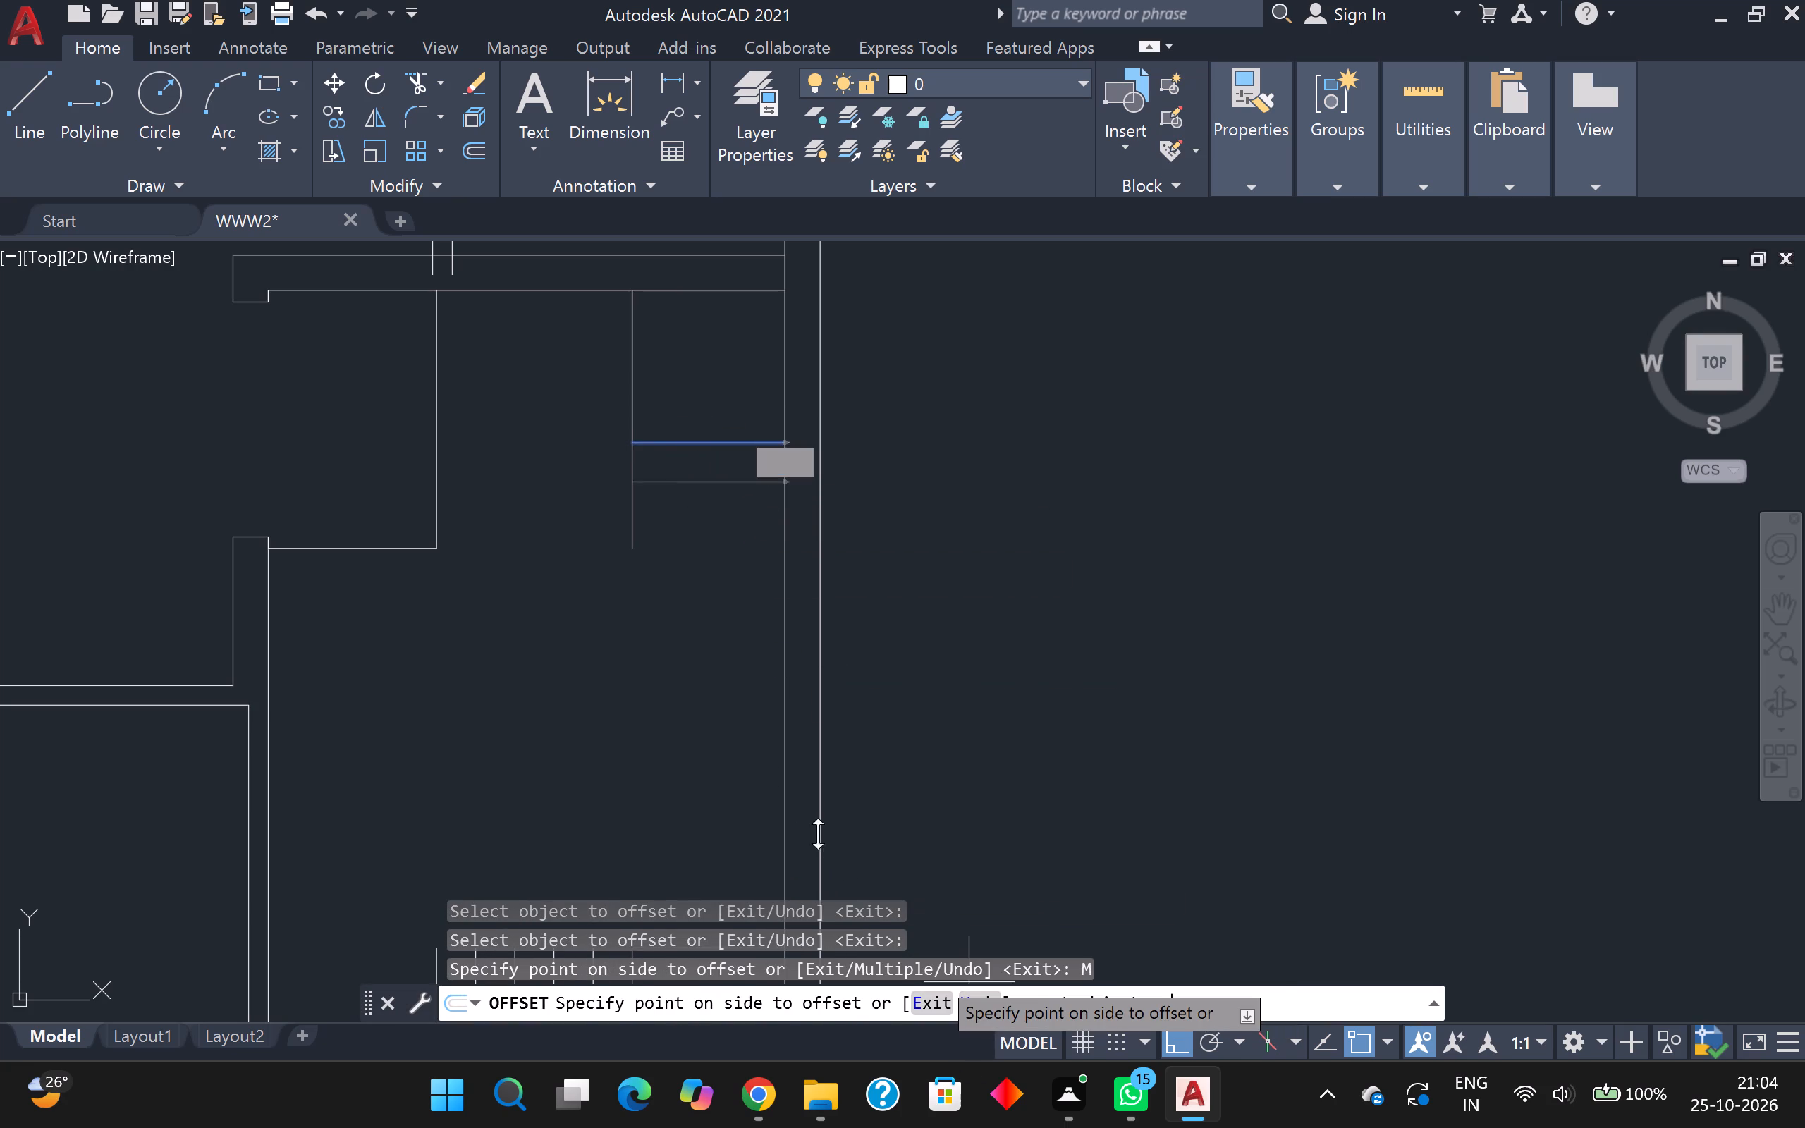
click(738, 752)
click(692, 678)
triple_click(692, 687)
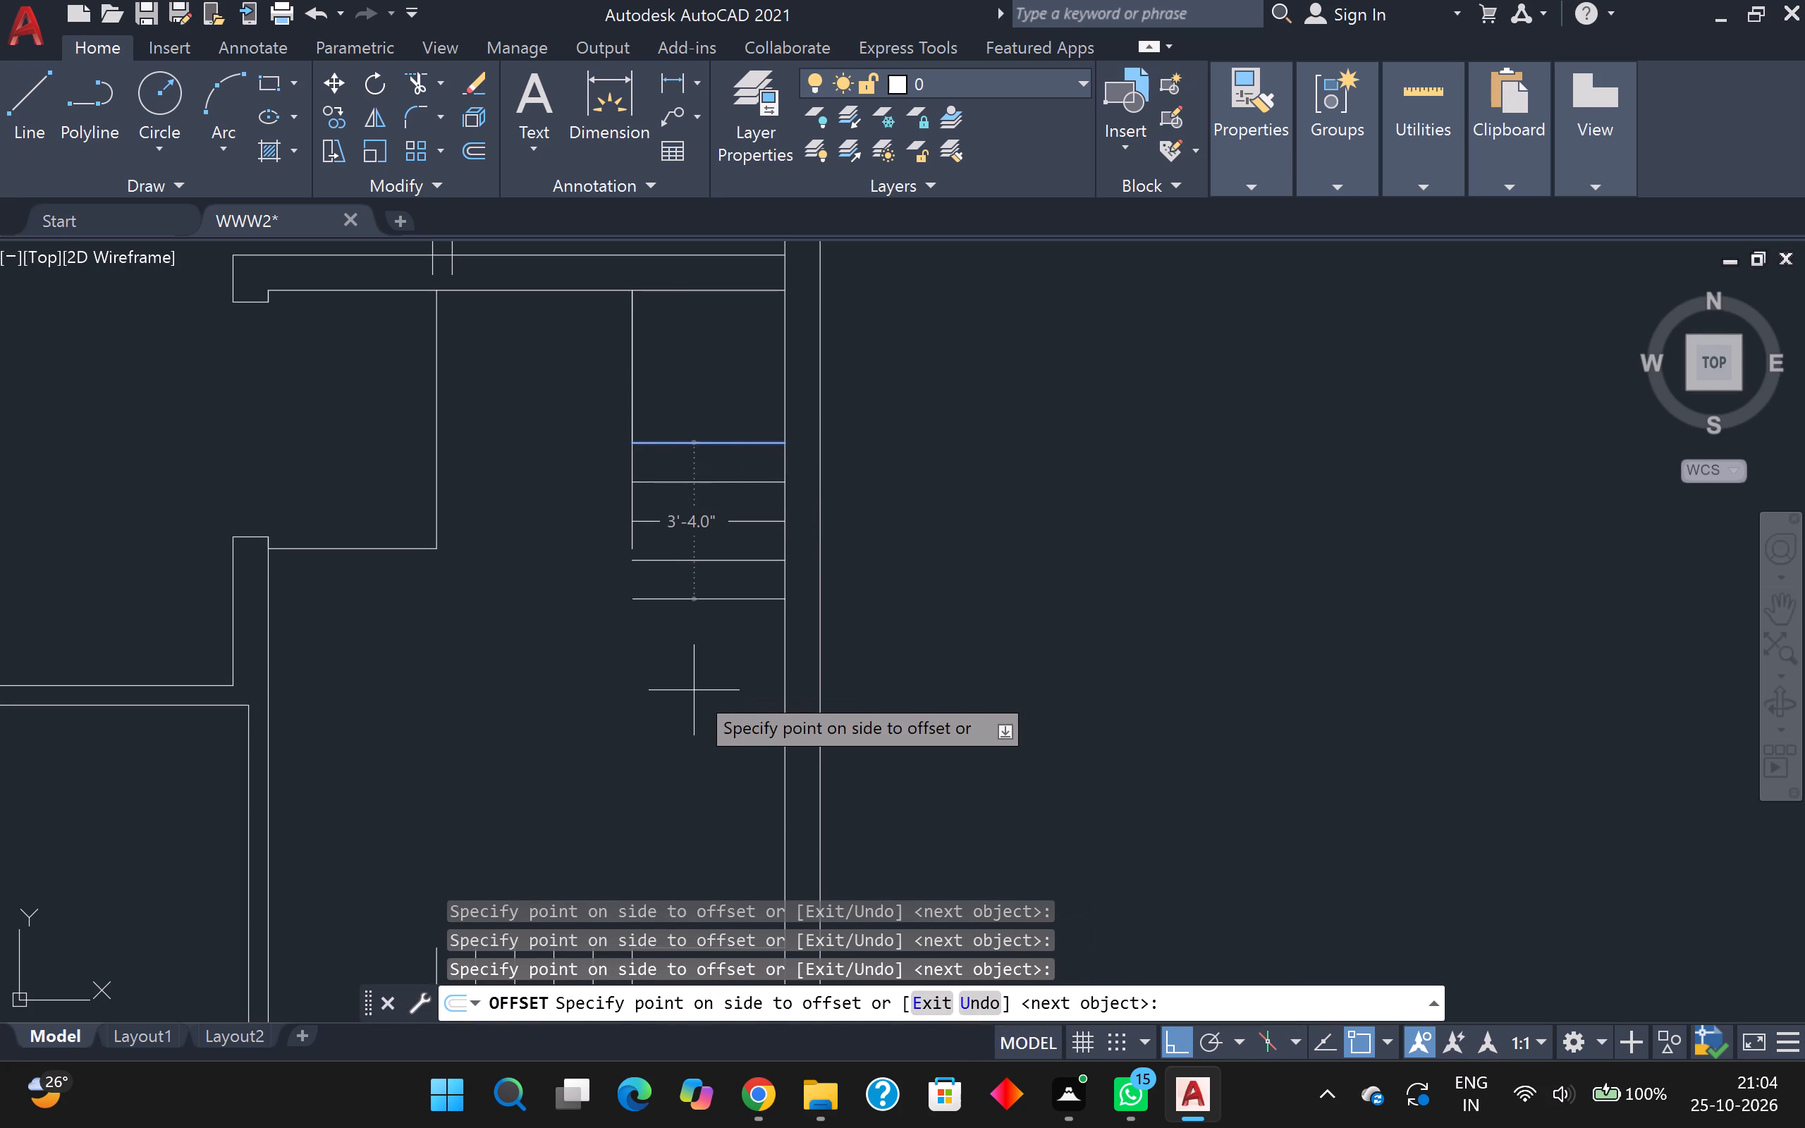
click(696, 697)
drag(697, 703, 702, 711)
middle_drag(696, 706, 679, 527)
drag(687, 542, 687, 546)
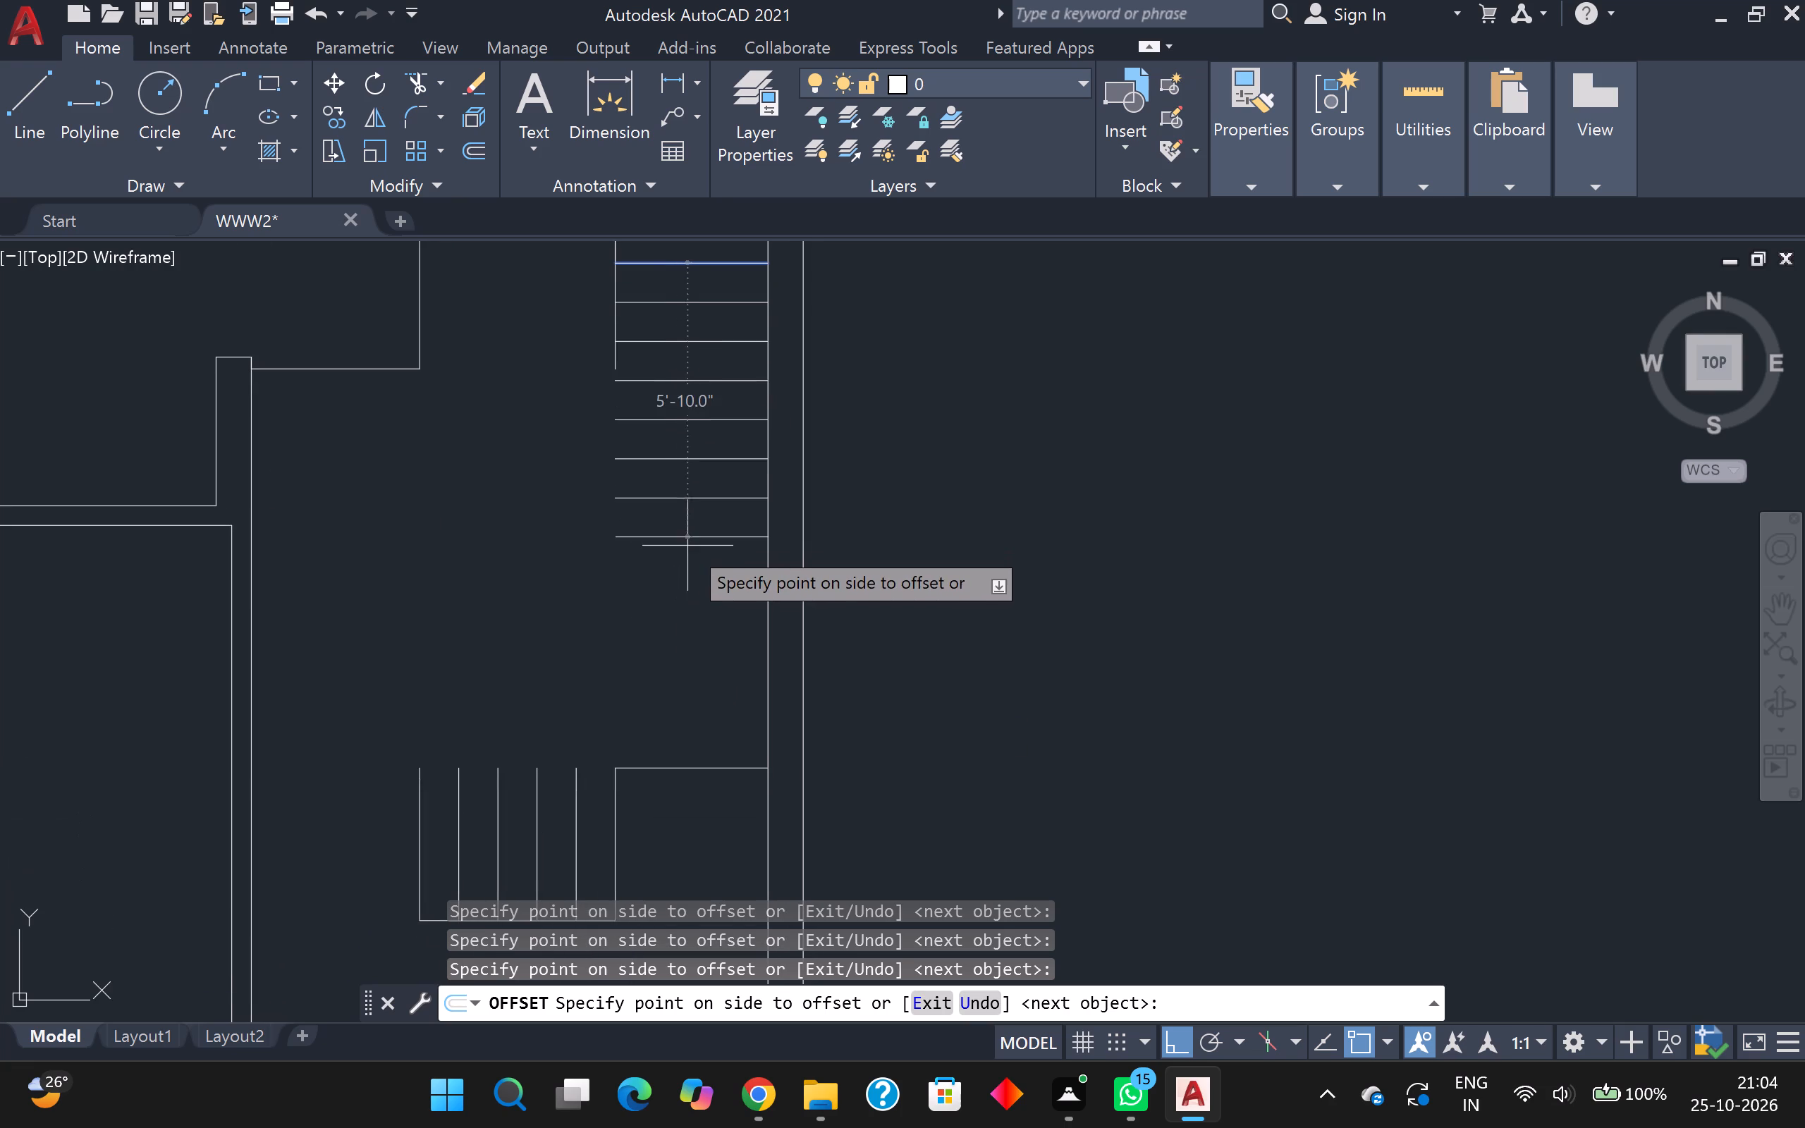
drag(687, 546, 686, 560)
drag(685, 582, 686, 592)
drag(689, 601, 694, 610)
drag(694, 639, 699, 657)
drag(699, 677, 699, 692)
click(703, 721)
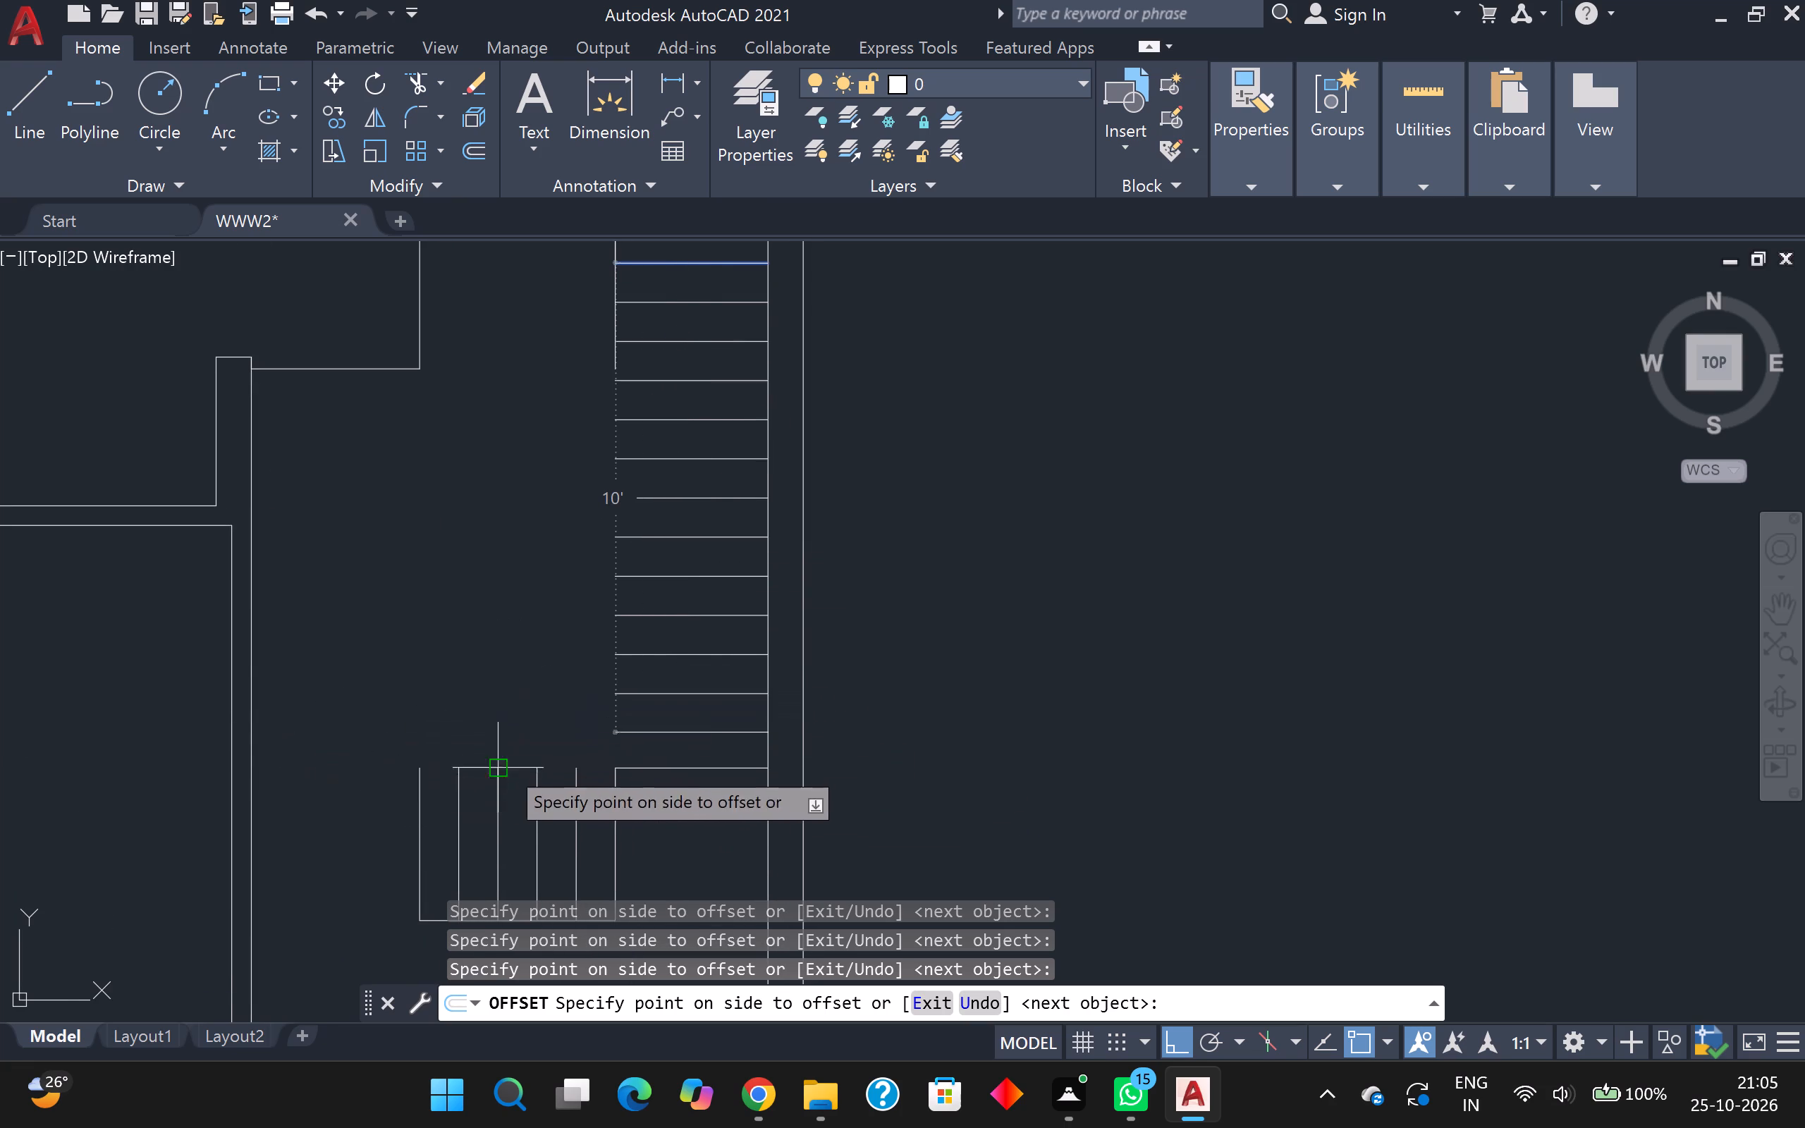
scroll(506, 764, up, 3)
click(924, 786)
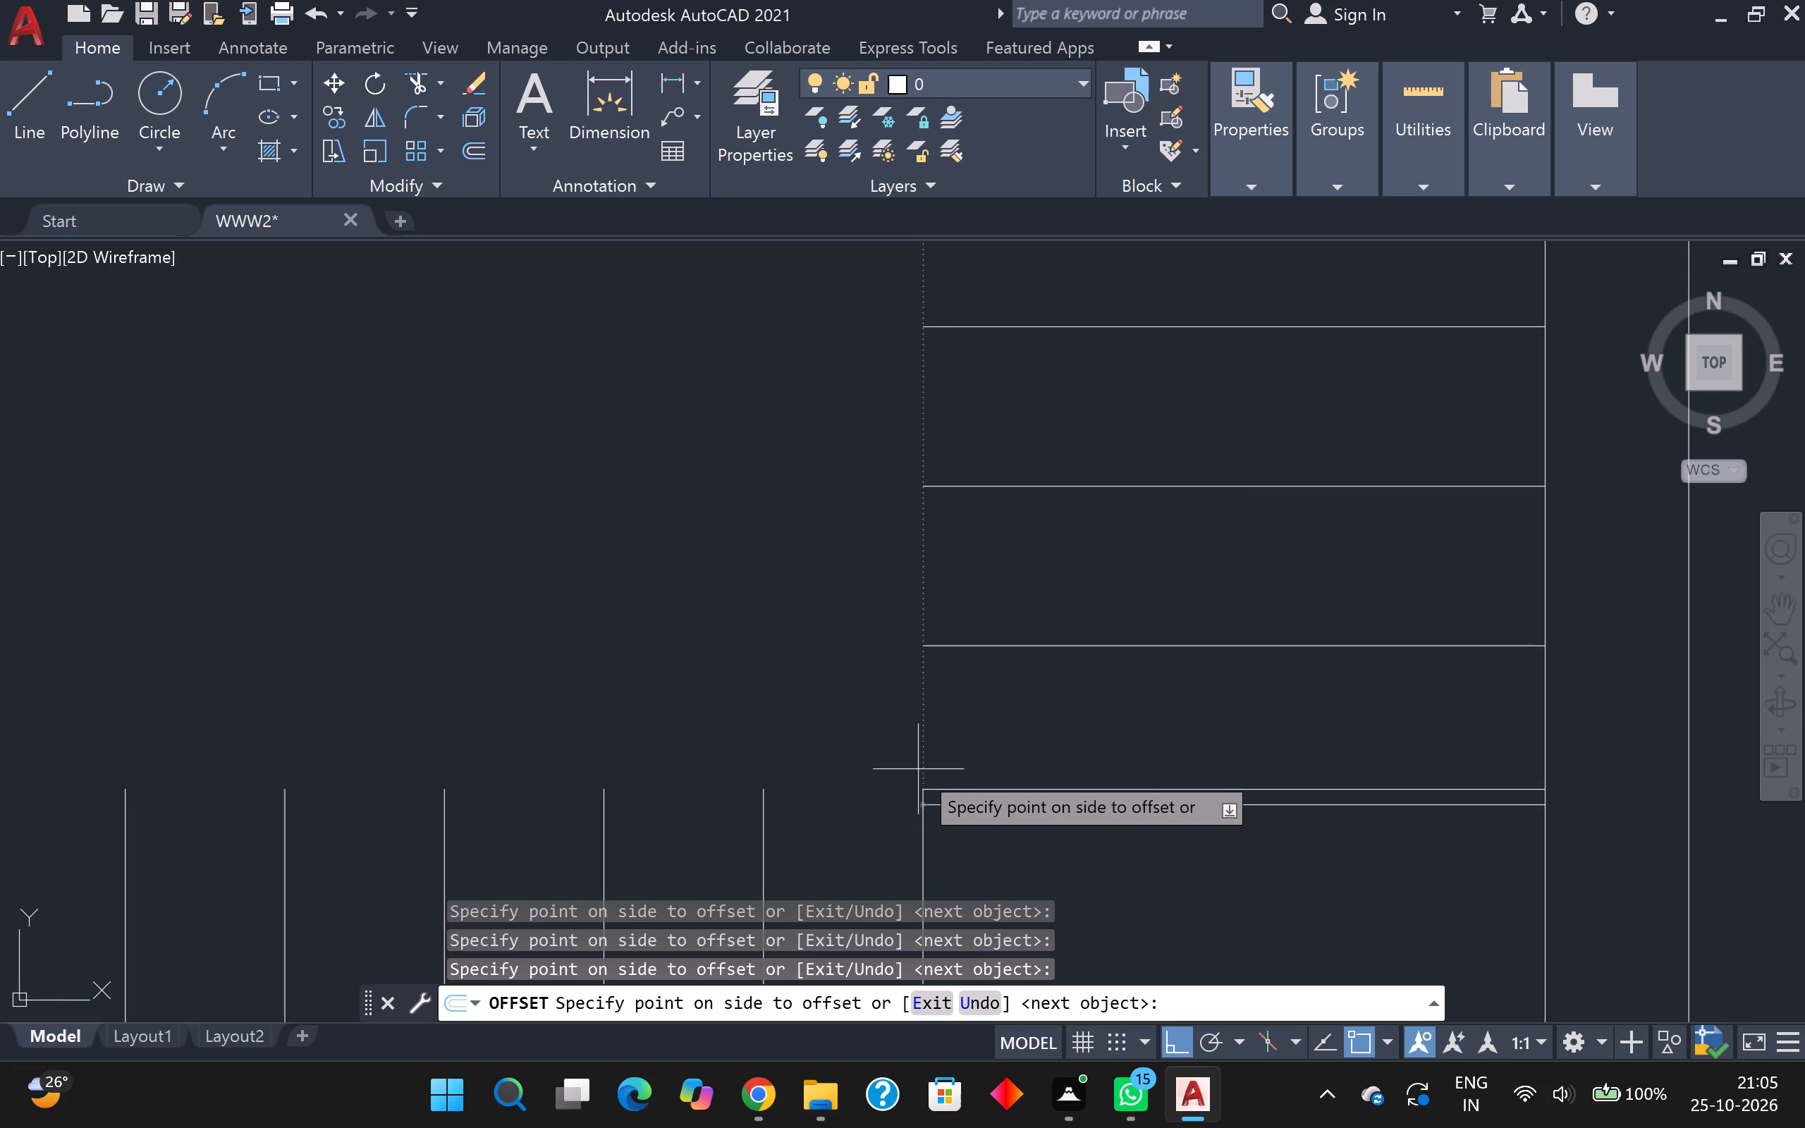
scroll(753, 620, down, 2)
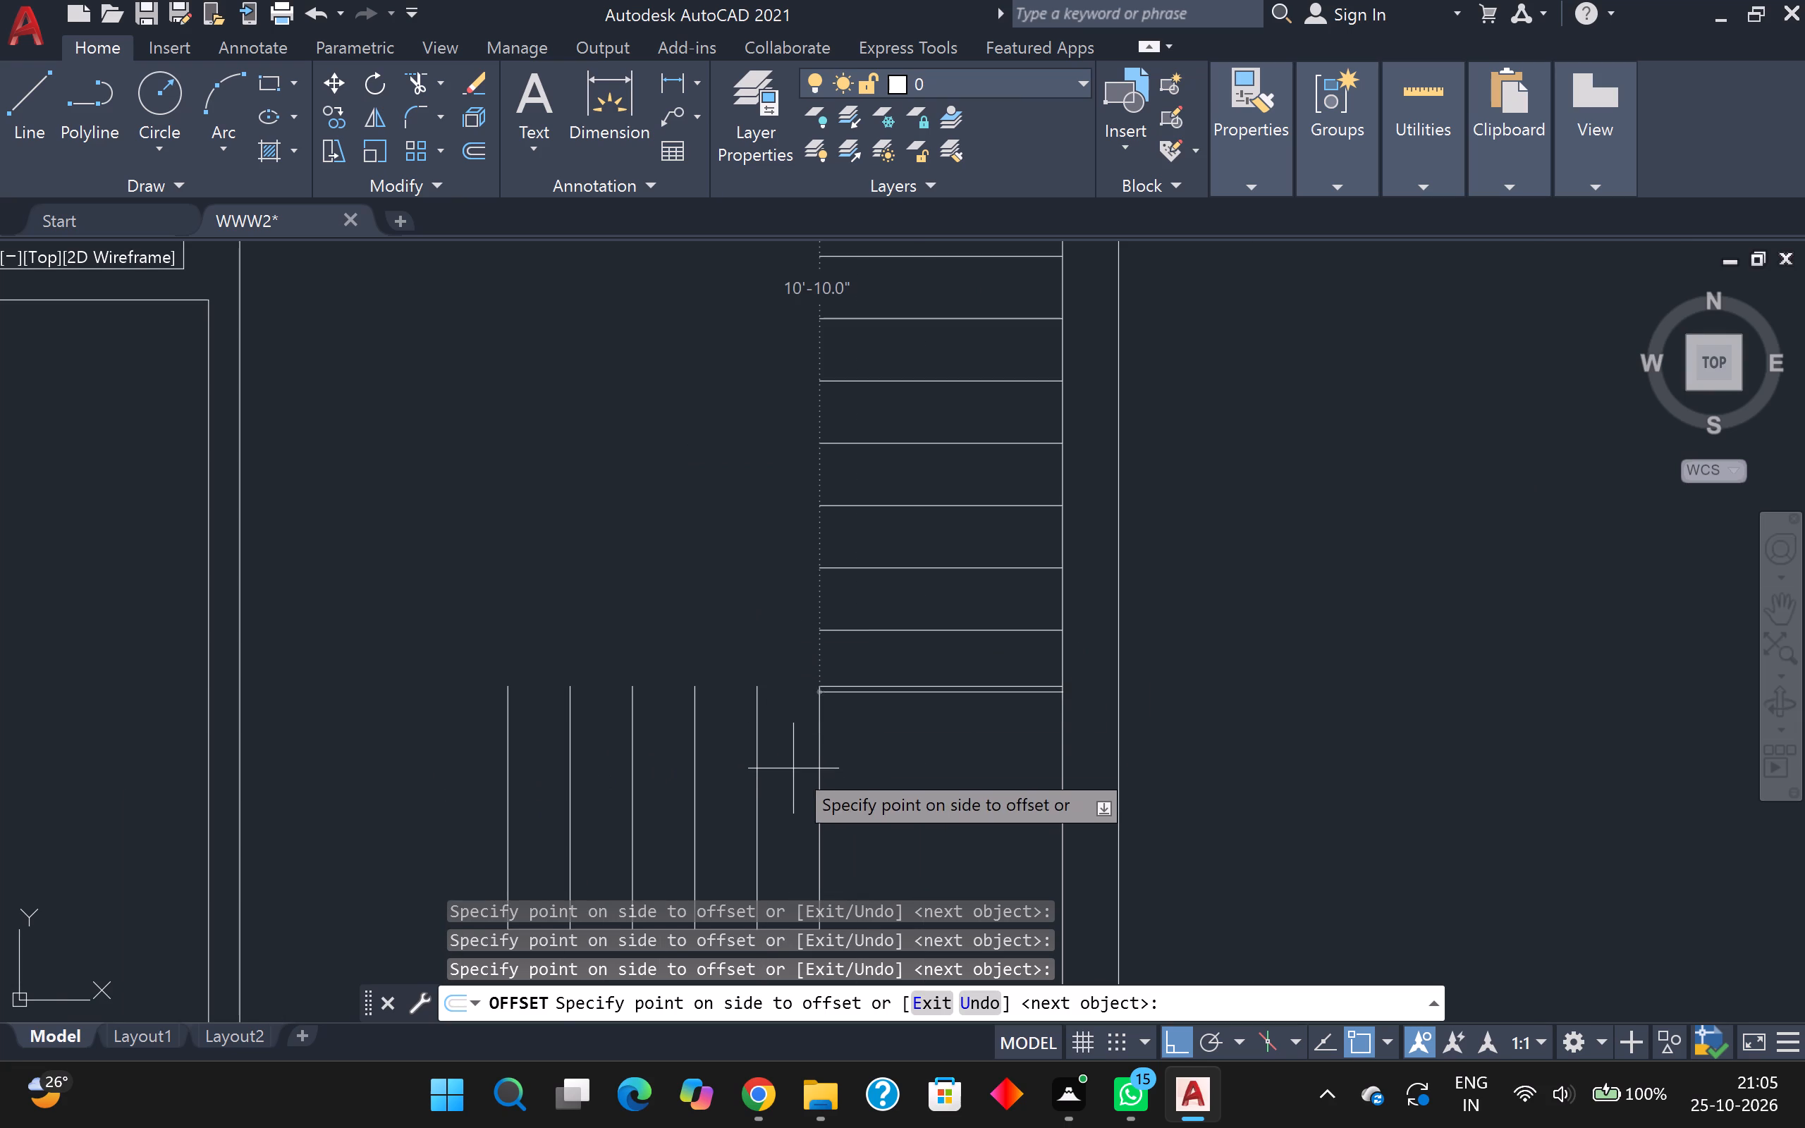
key(Escape)
Offset the short vertical line above the new horizontal stair lines 10" to the west four times using the Multiple option.
scroll(849, 748, down, 2)
middle_drag(747, 638, 747, 638)
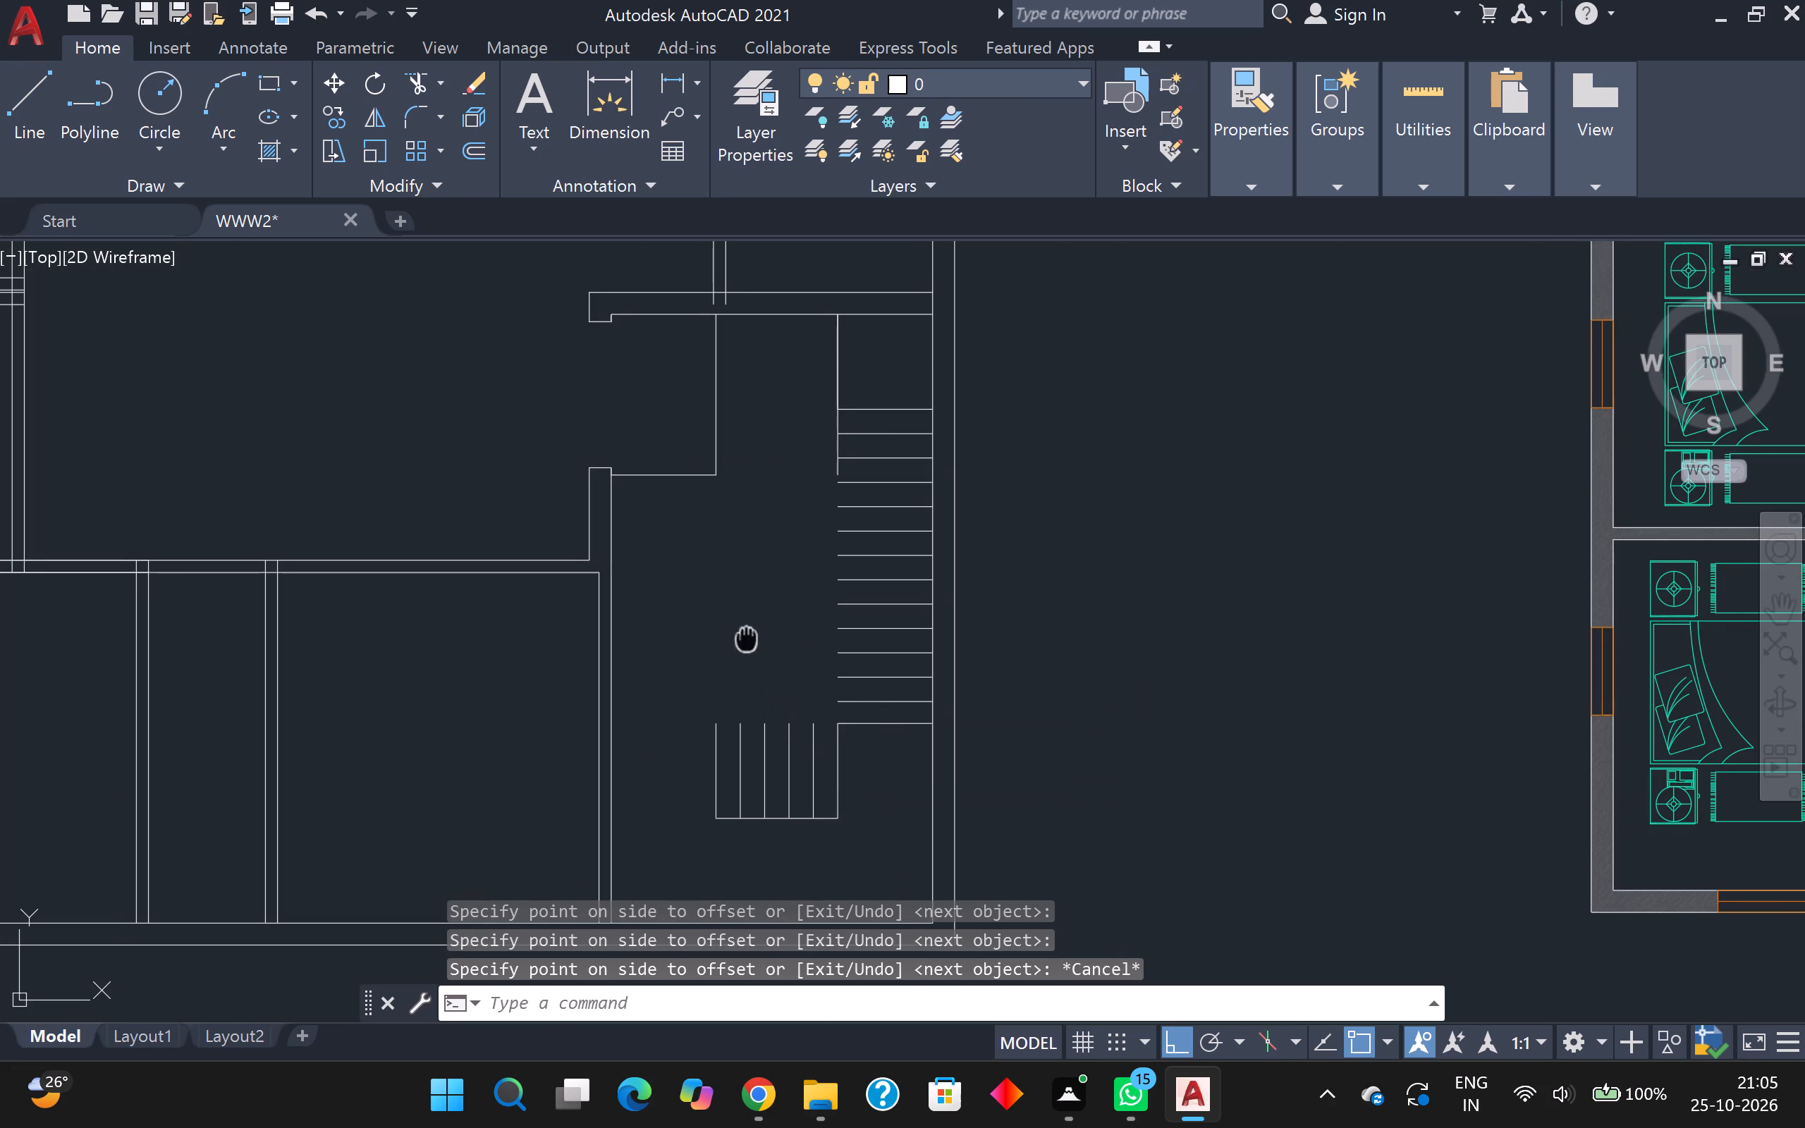
middle_drag(747, 638, 706, 670)
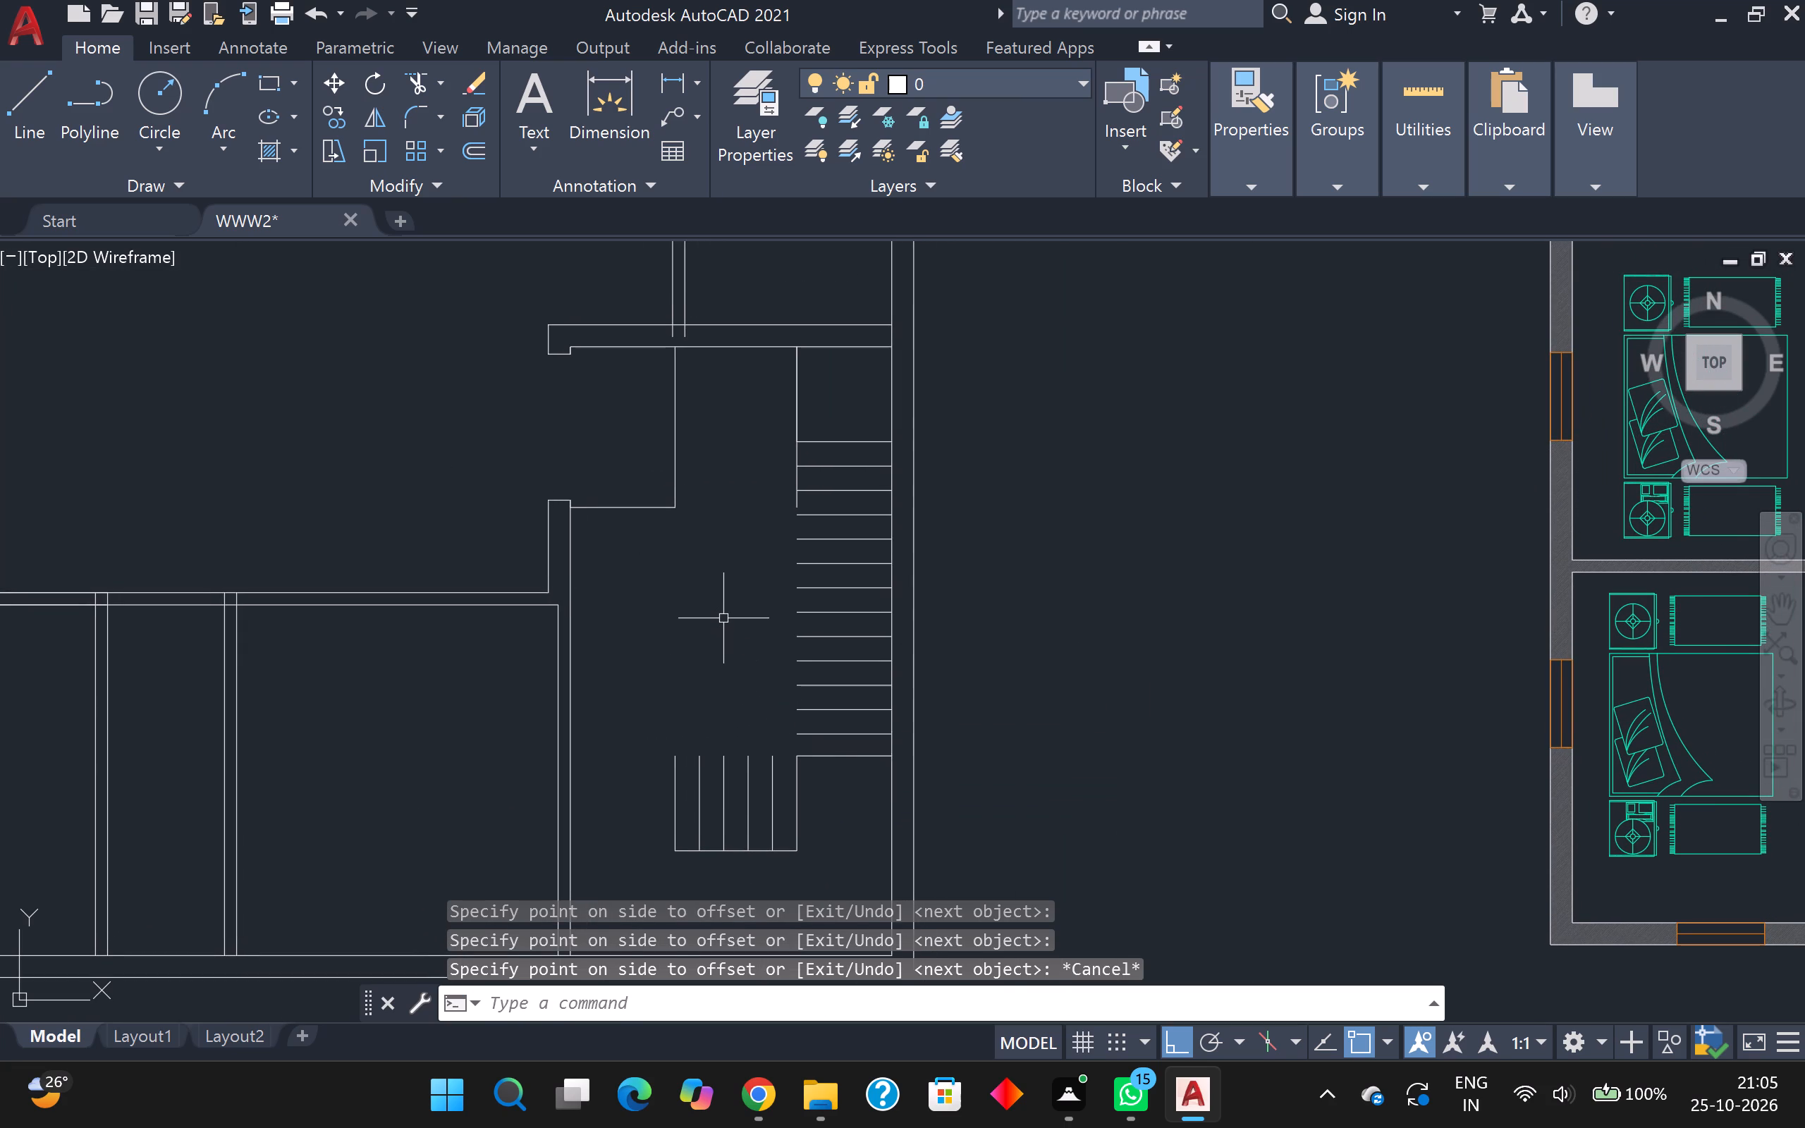
key(space)
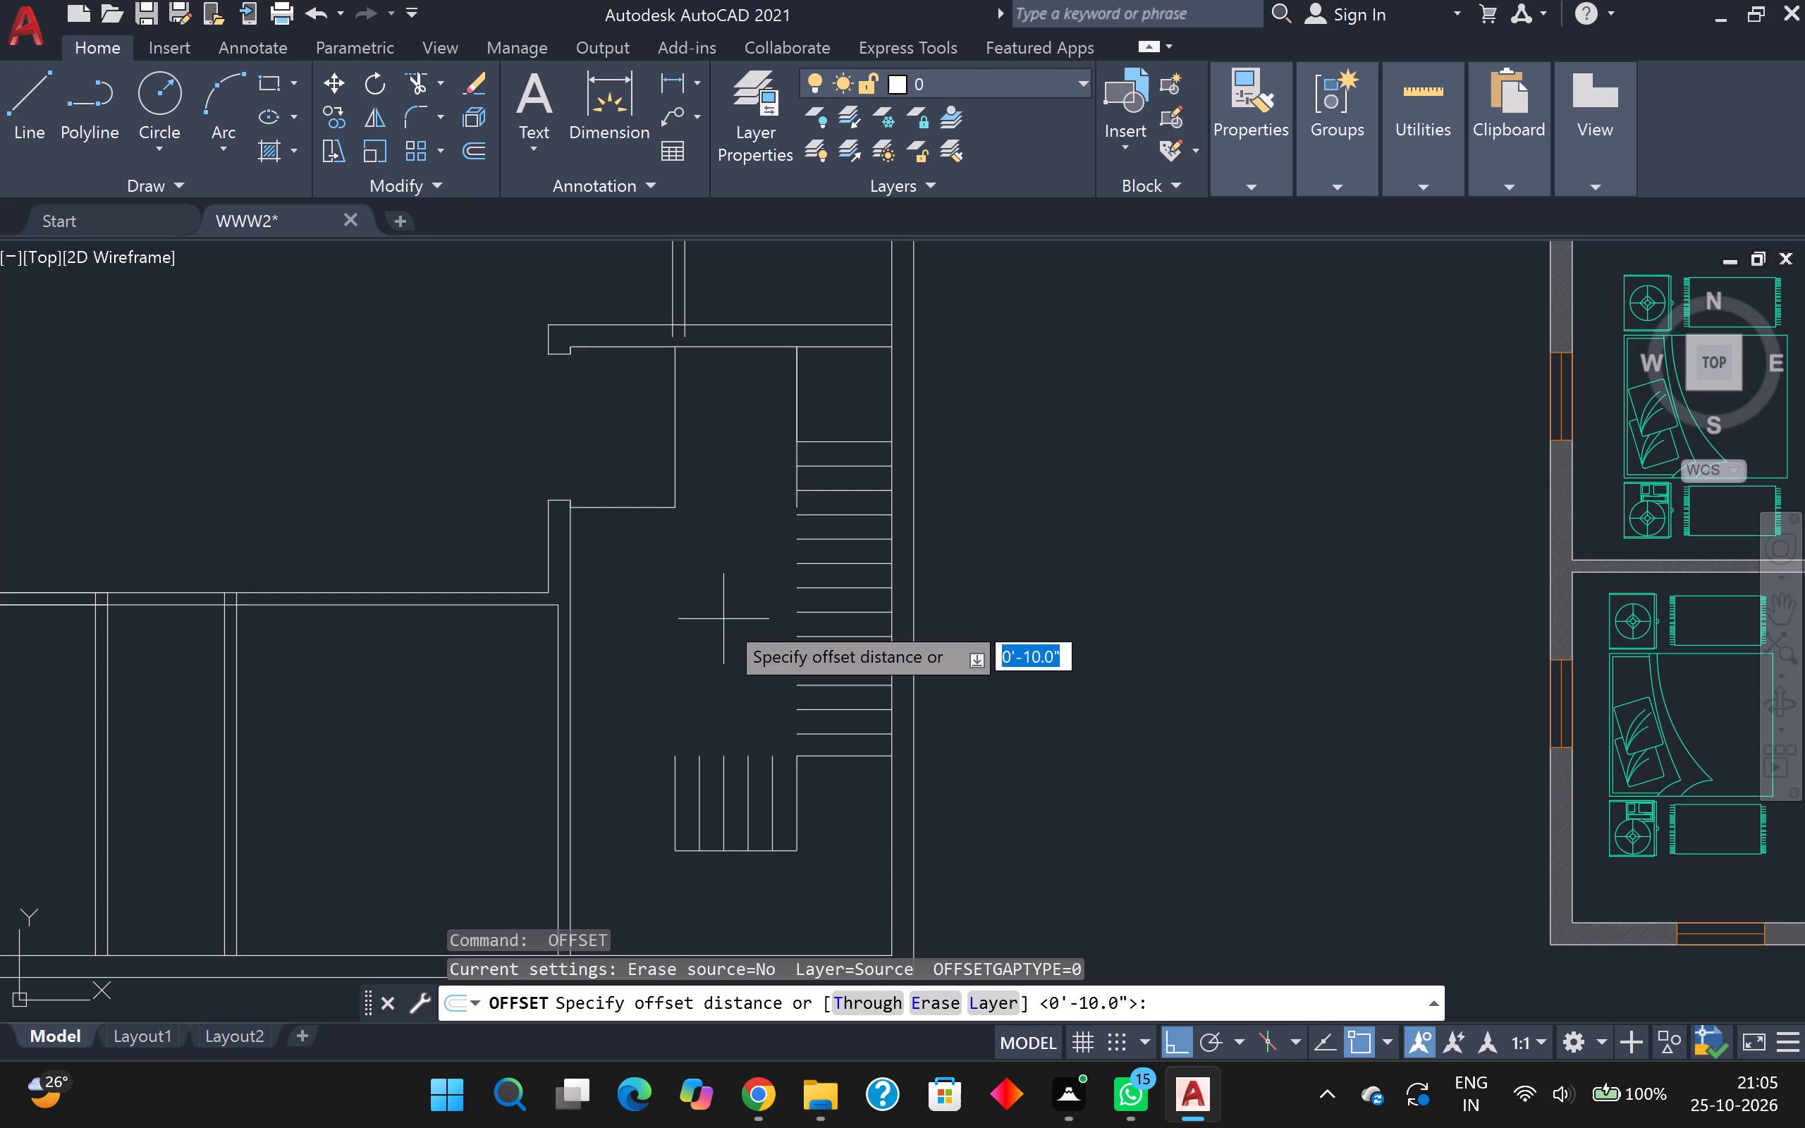
key(space)
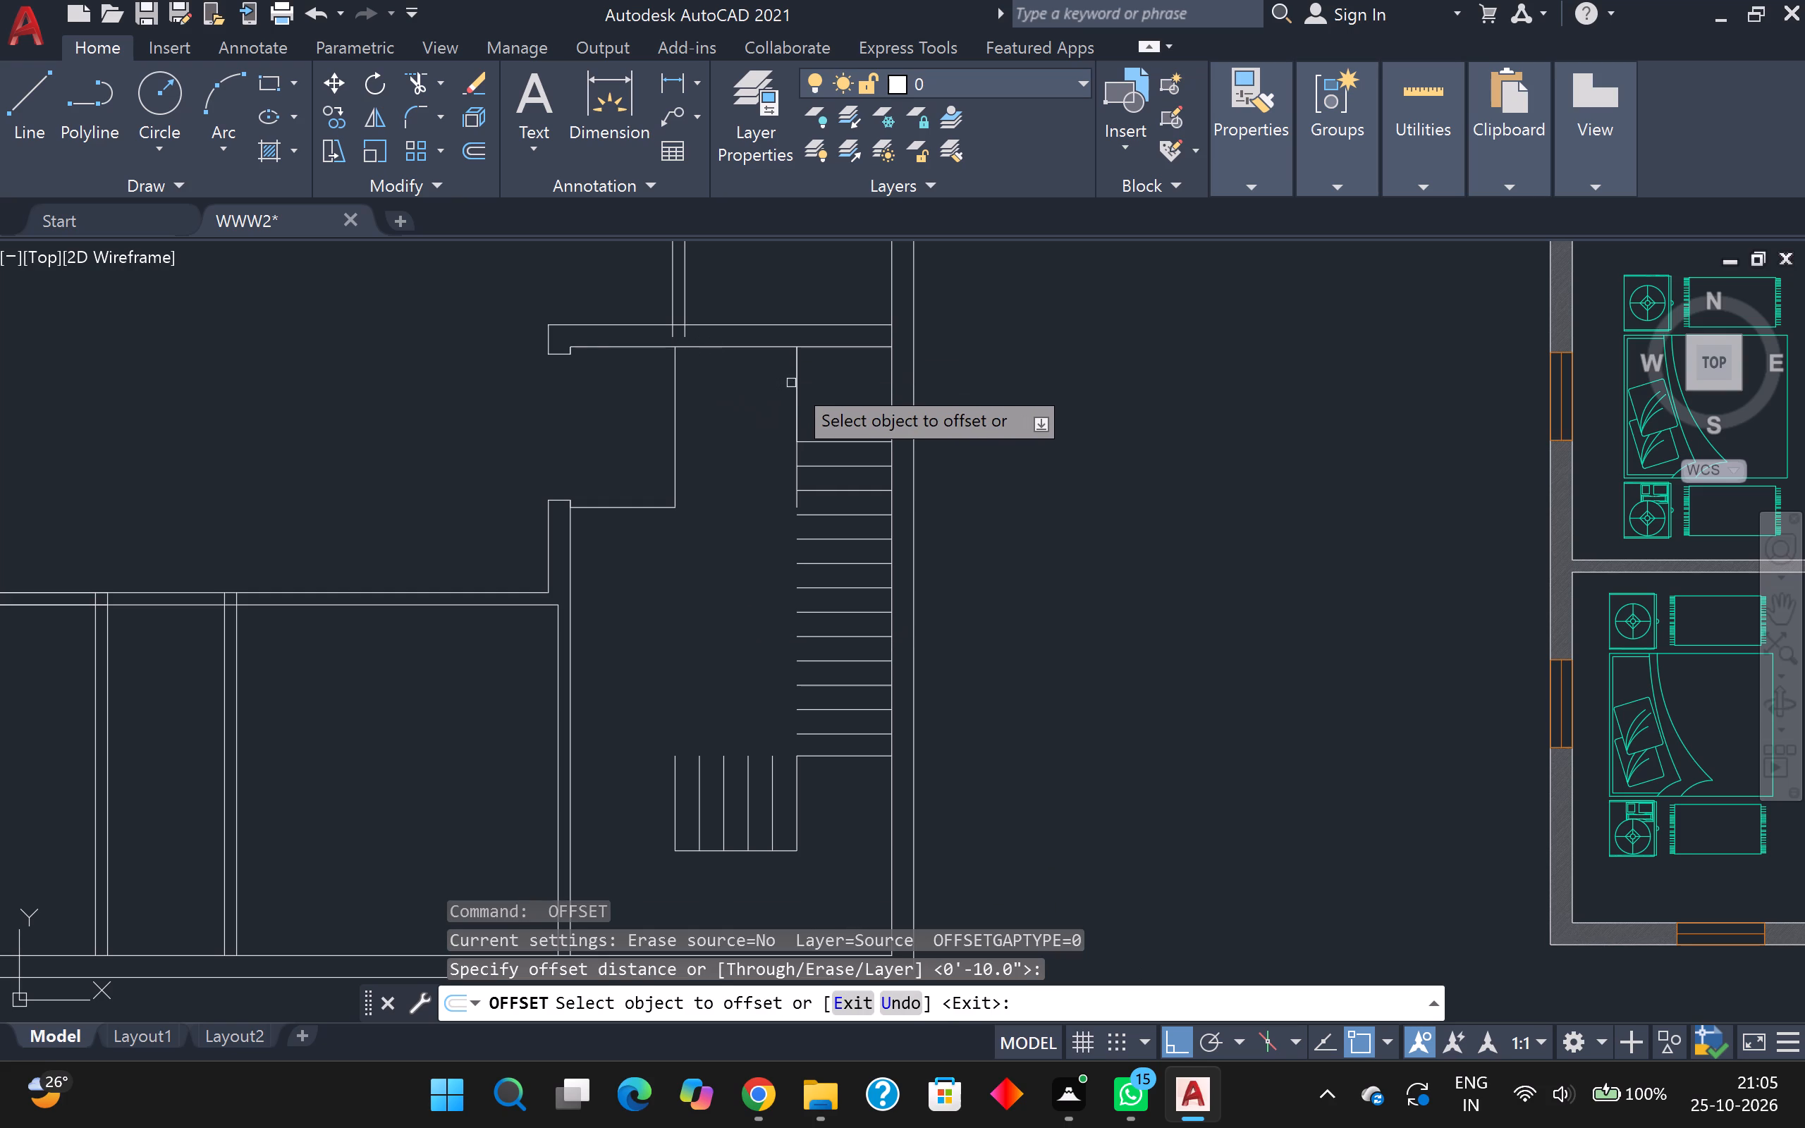
click(799, 392)
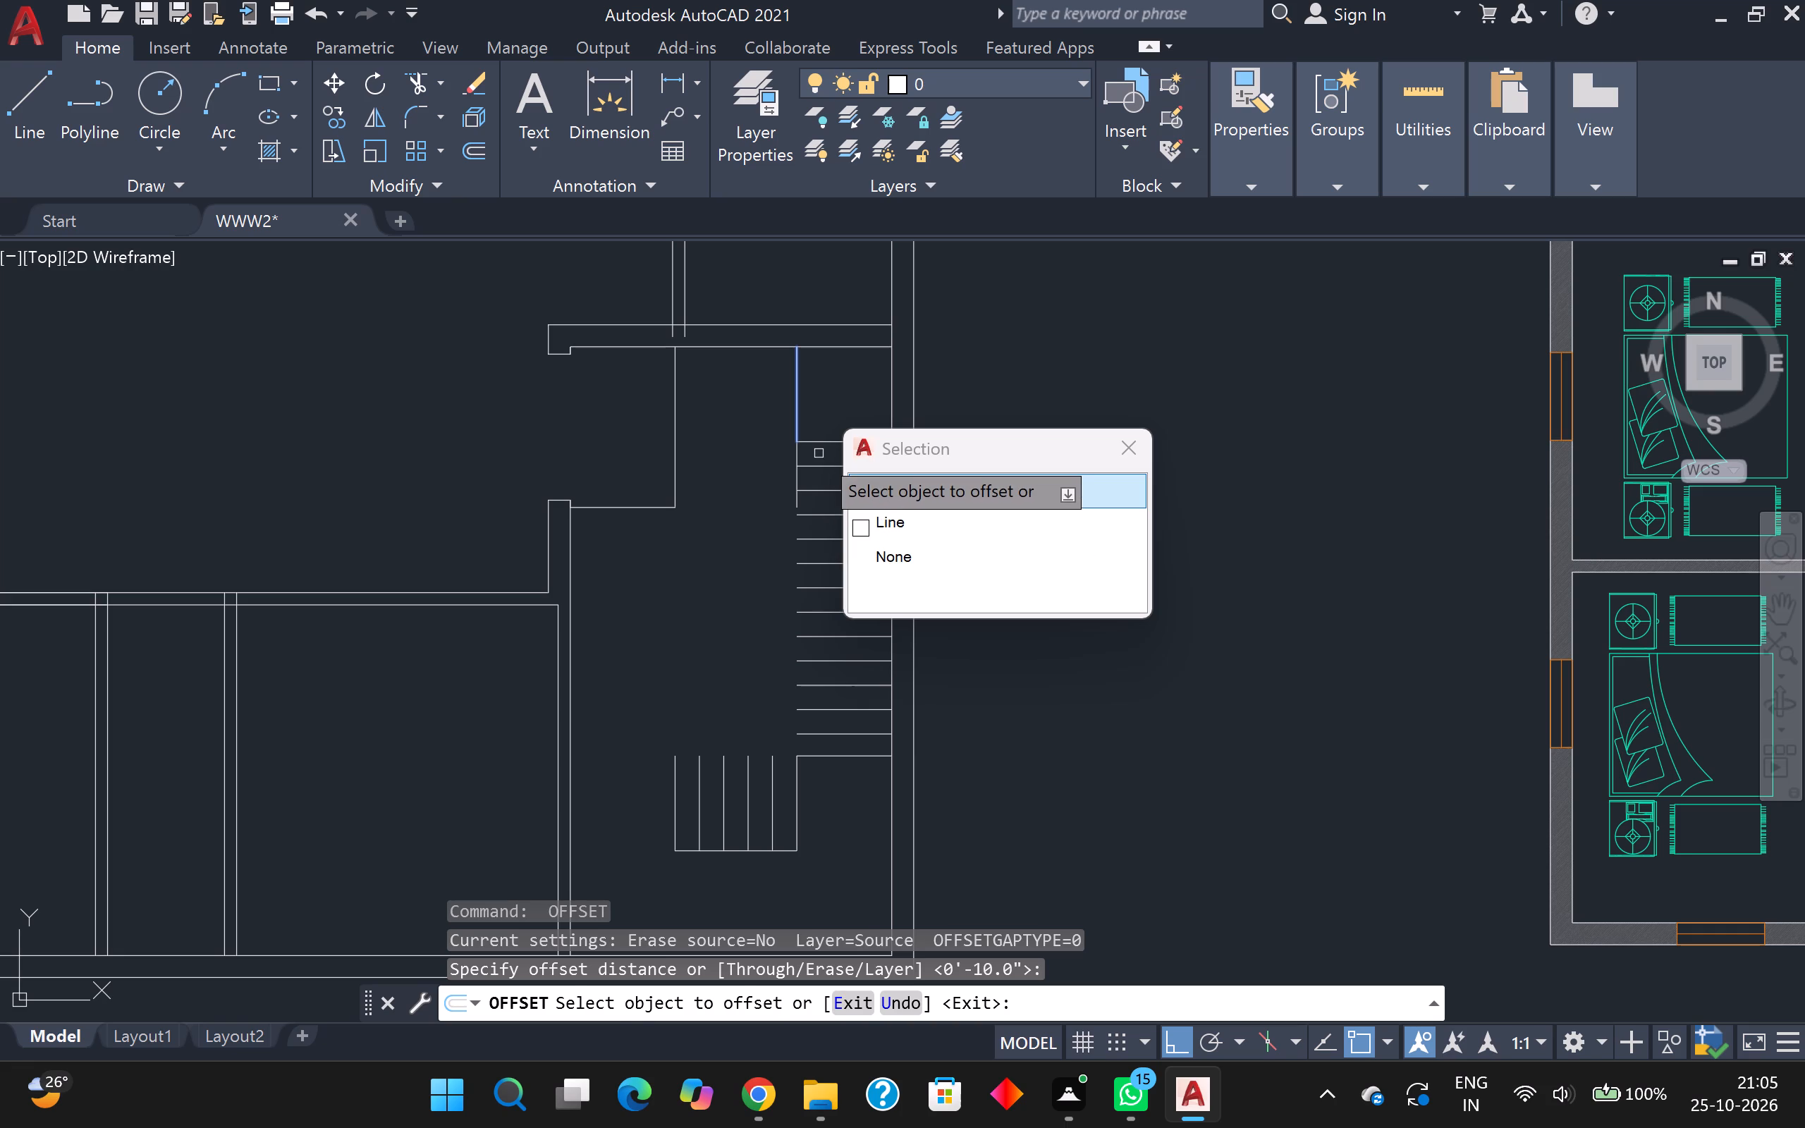
key(Return)
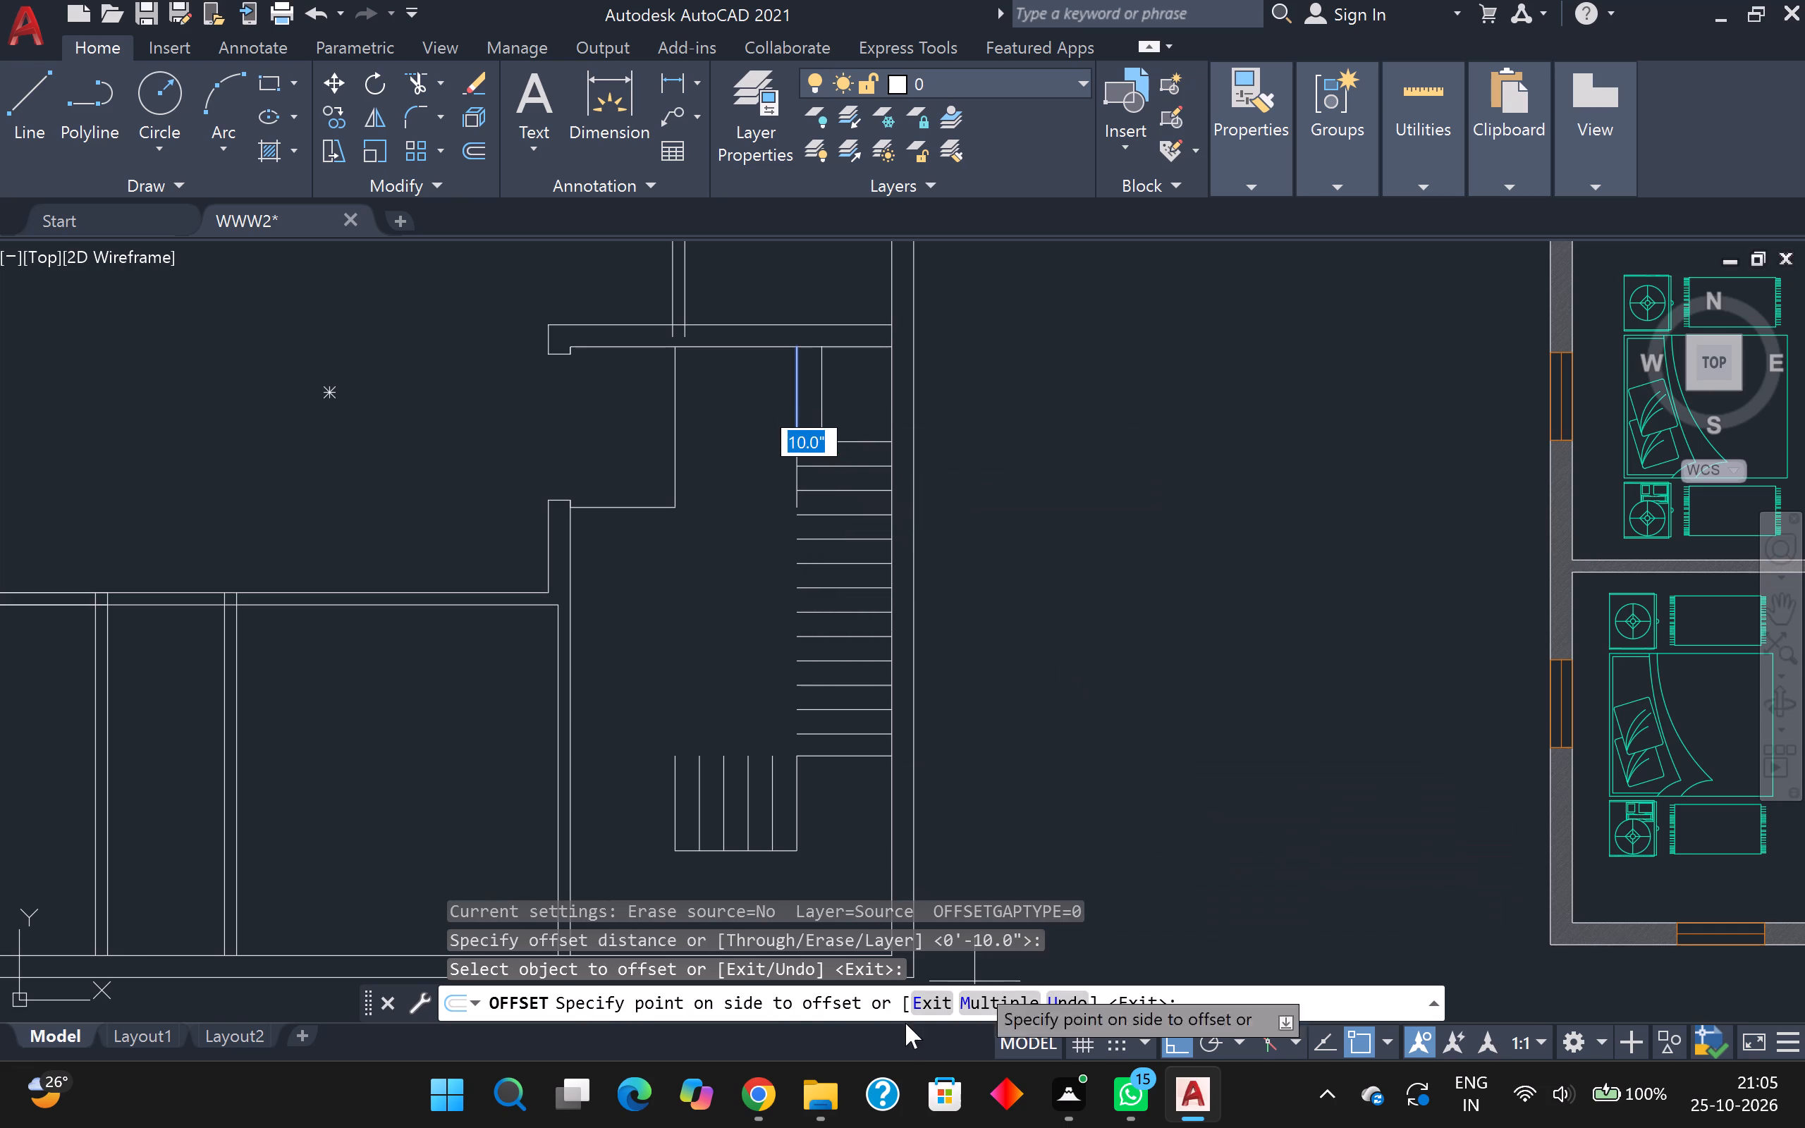
click(984, 996)
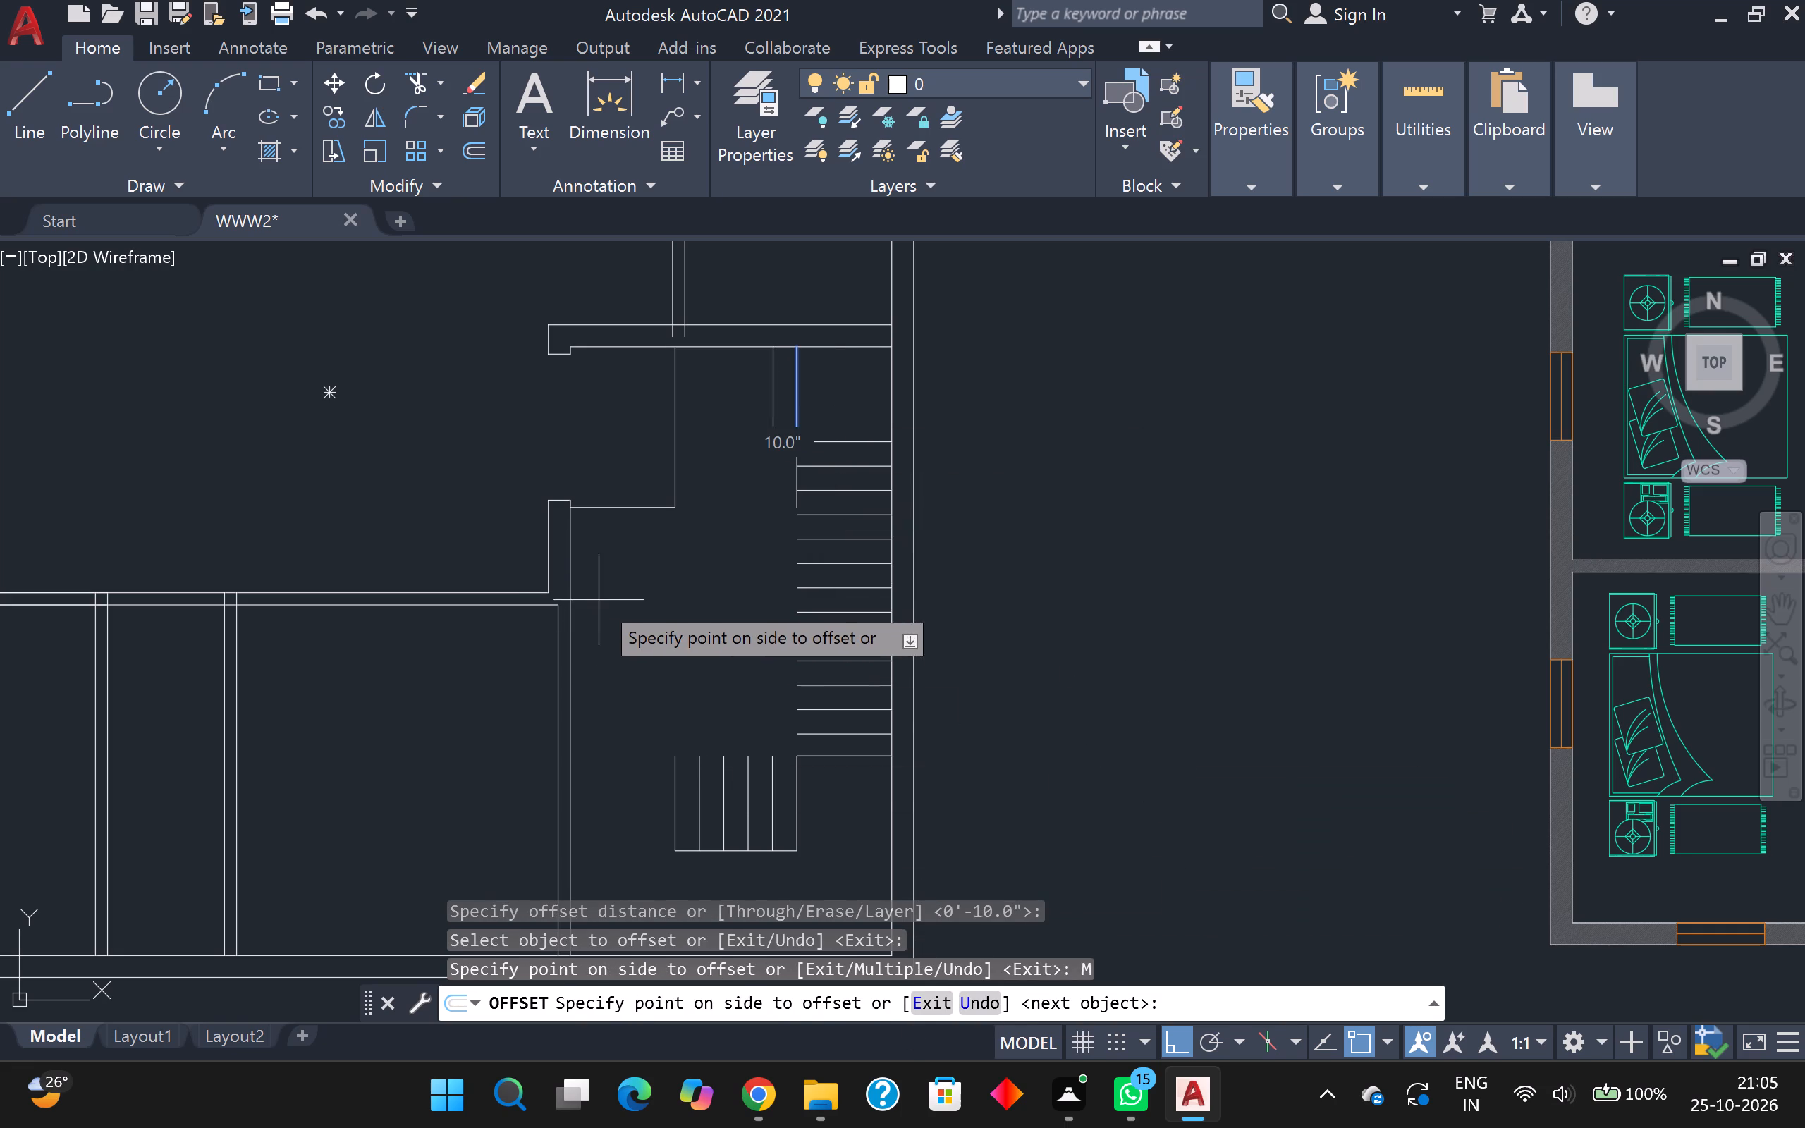
click(628, 620)
click(628, 620)
click(672, 647)
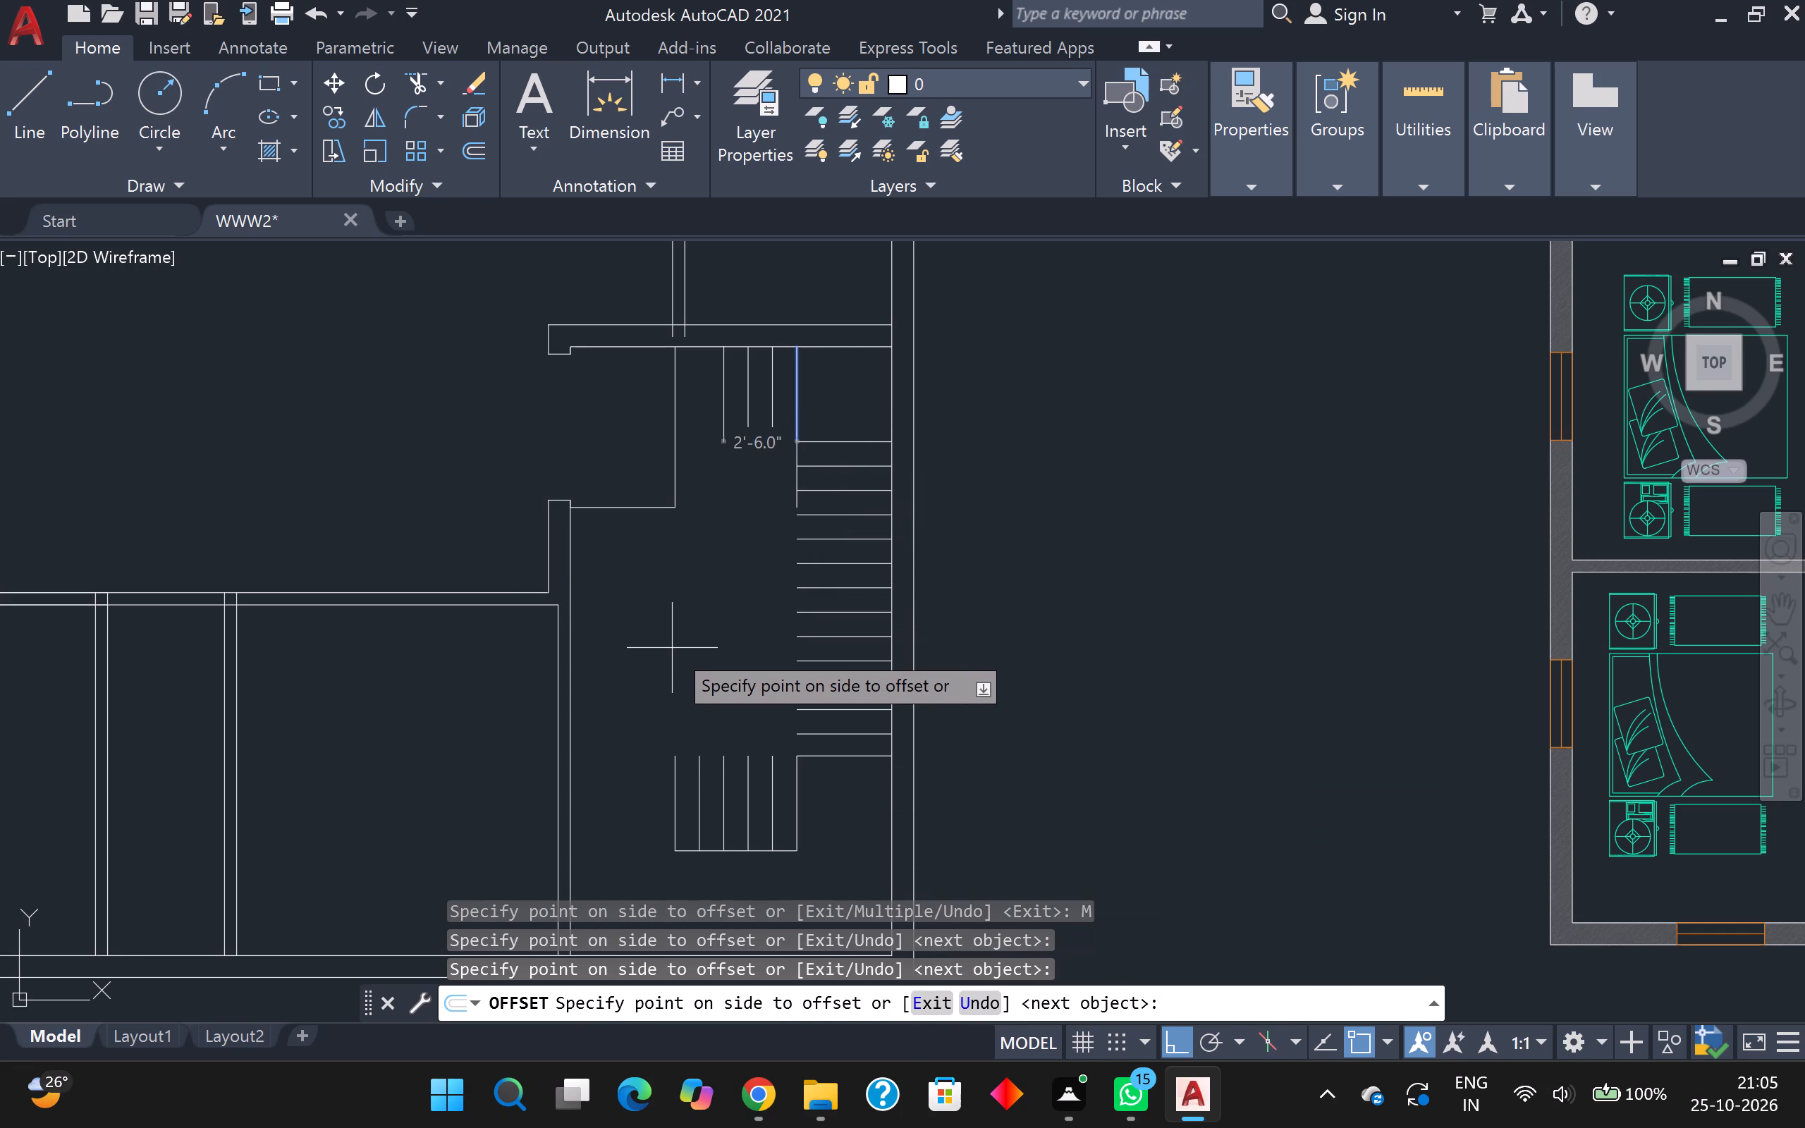
click(667, 648)
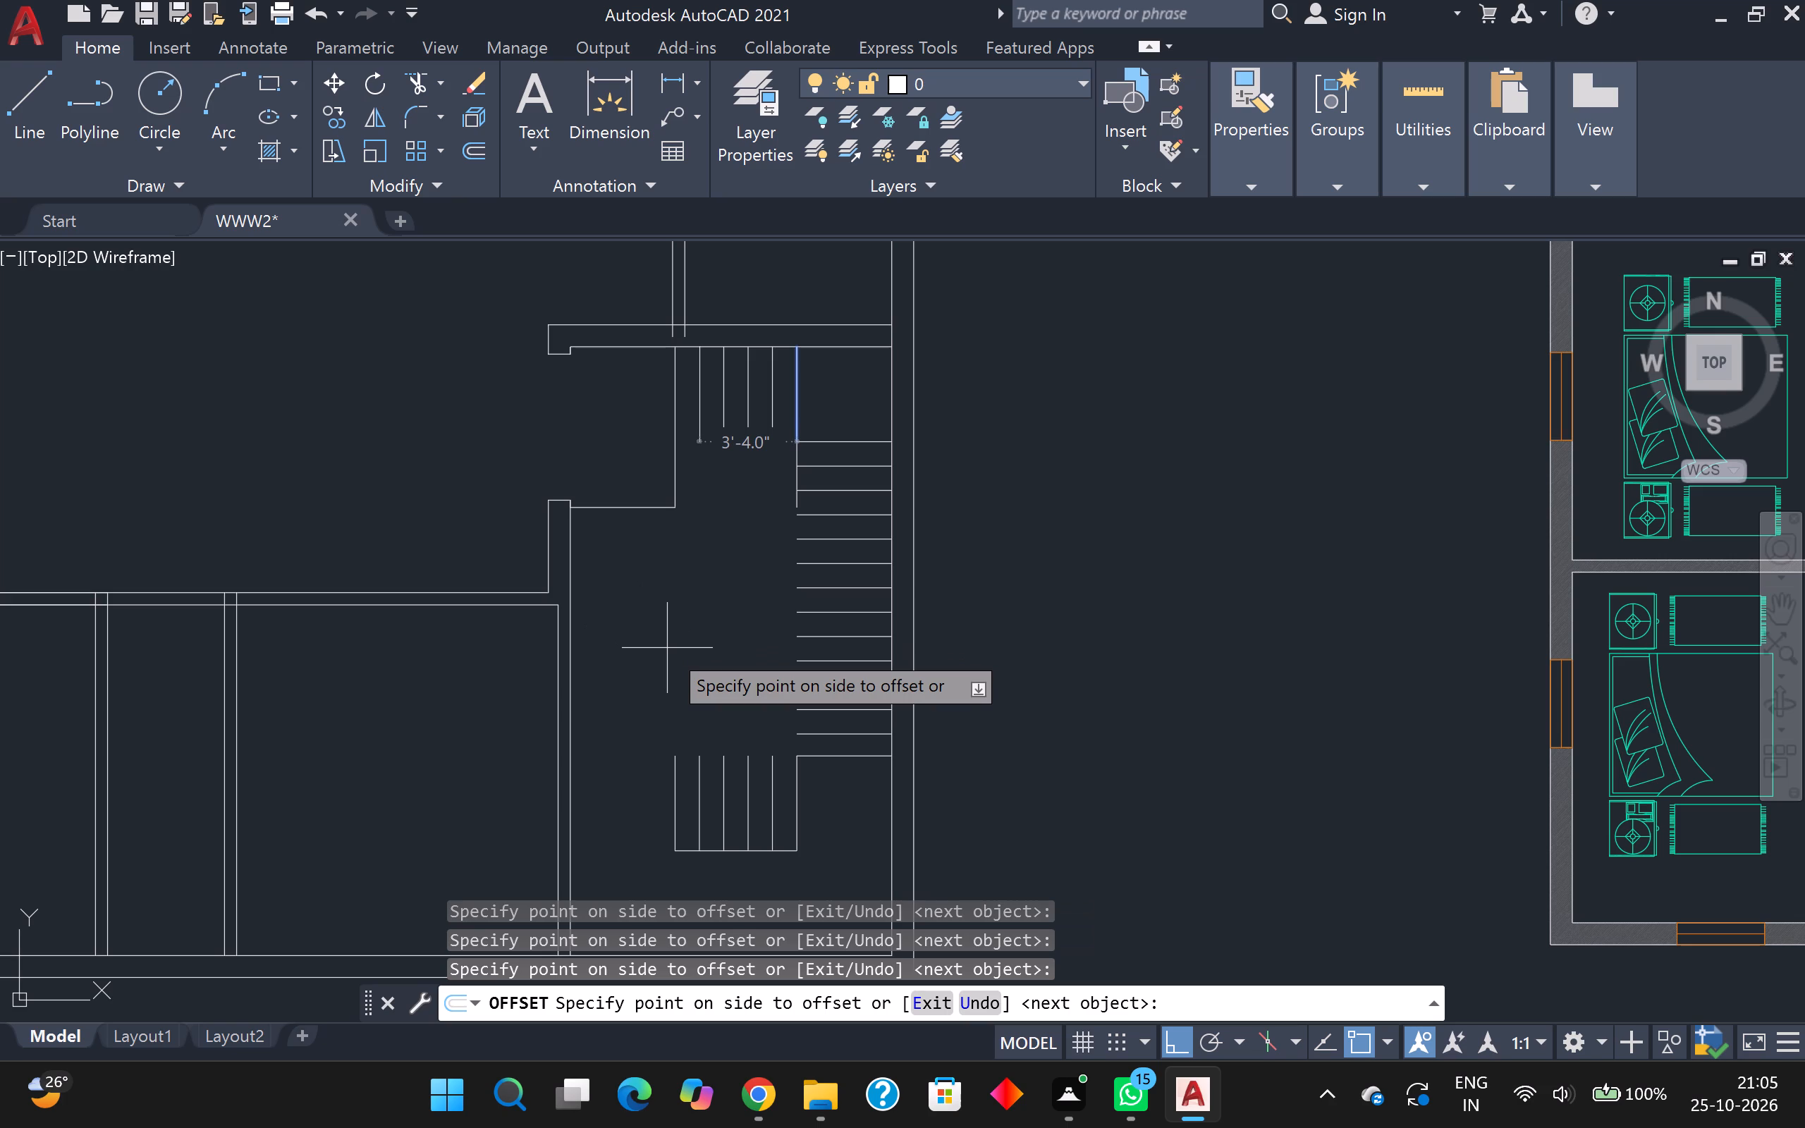
click(667, 648)
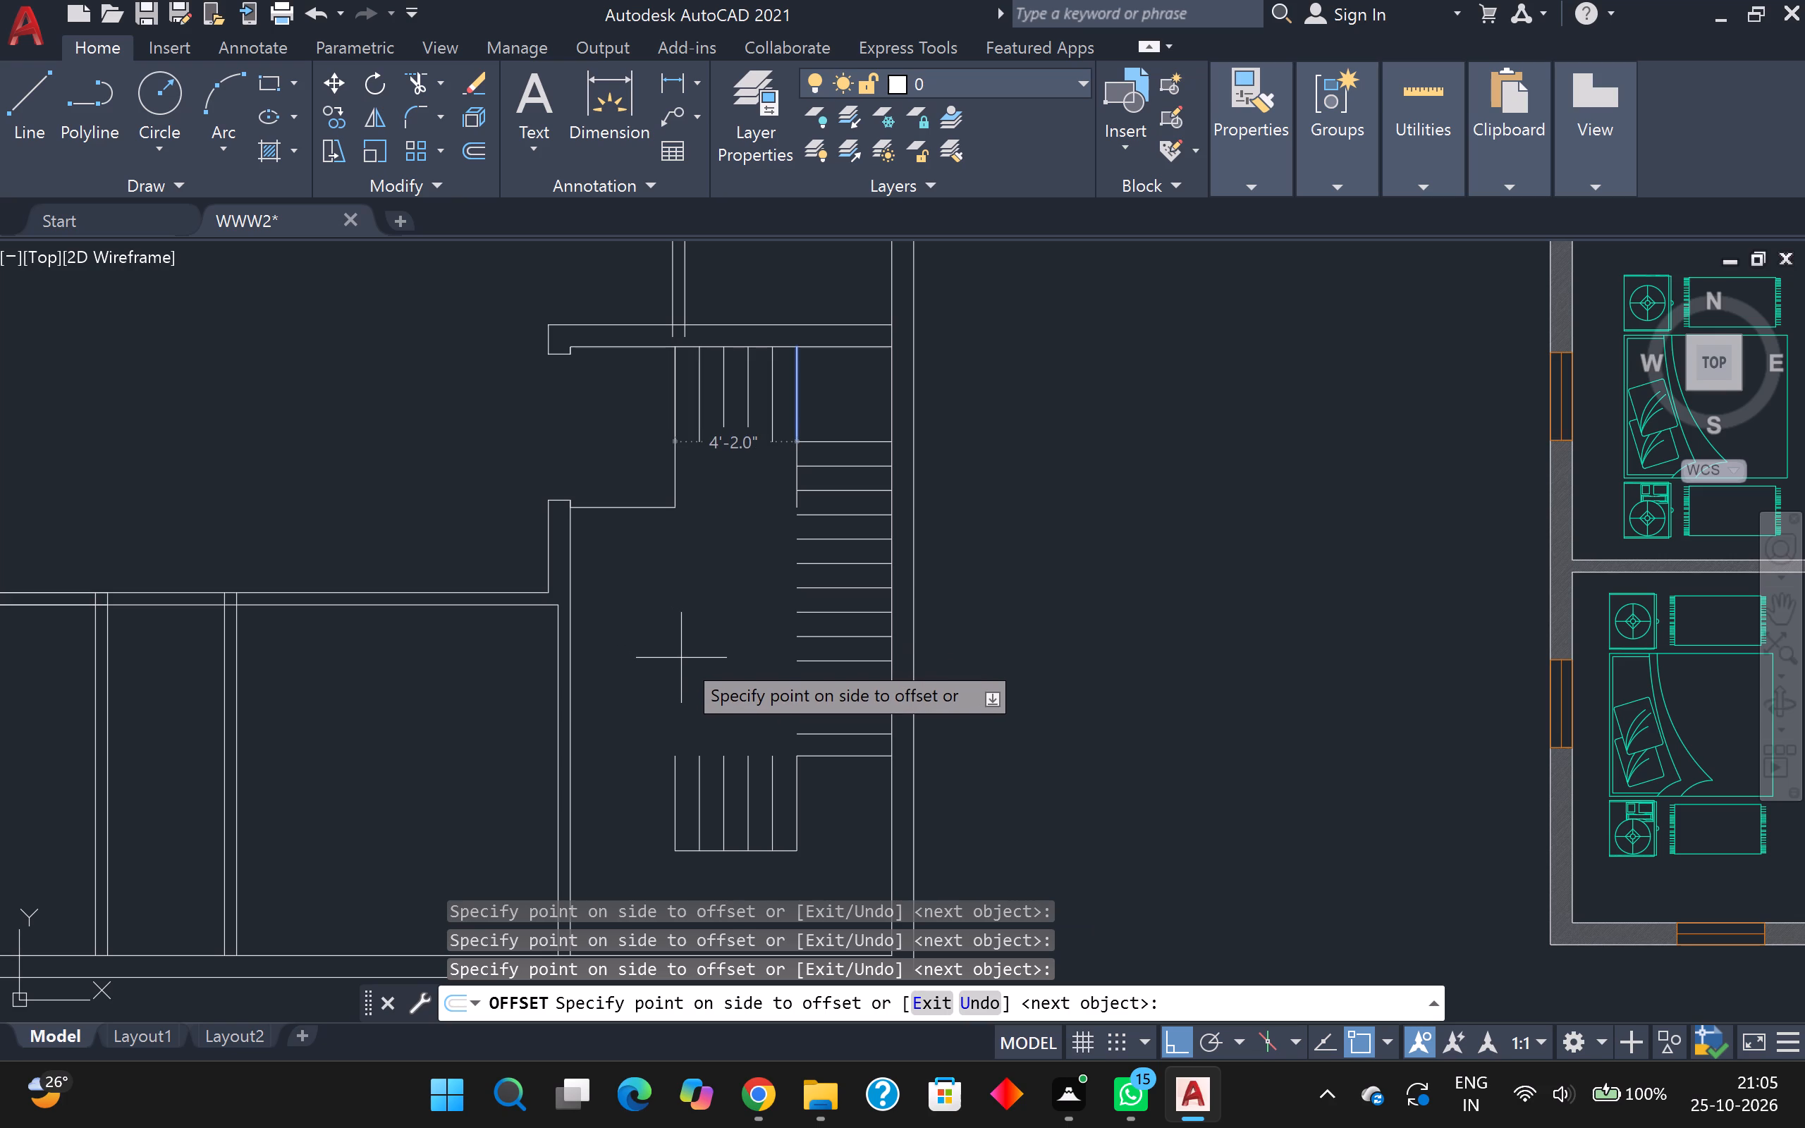
scroll(719, 654, up, 1)
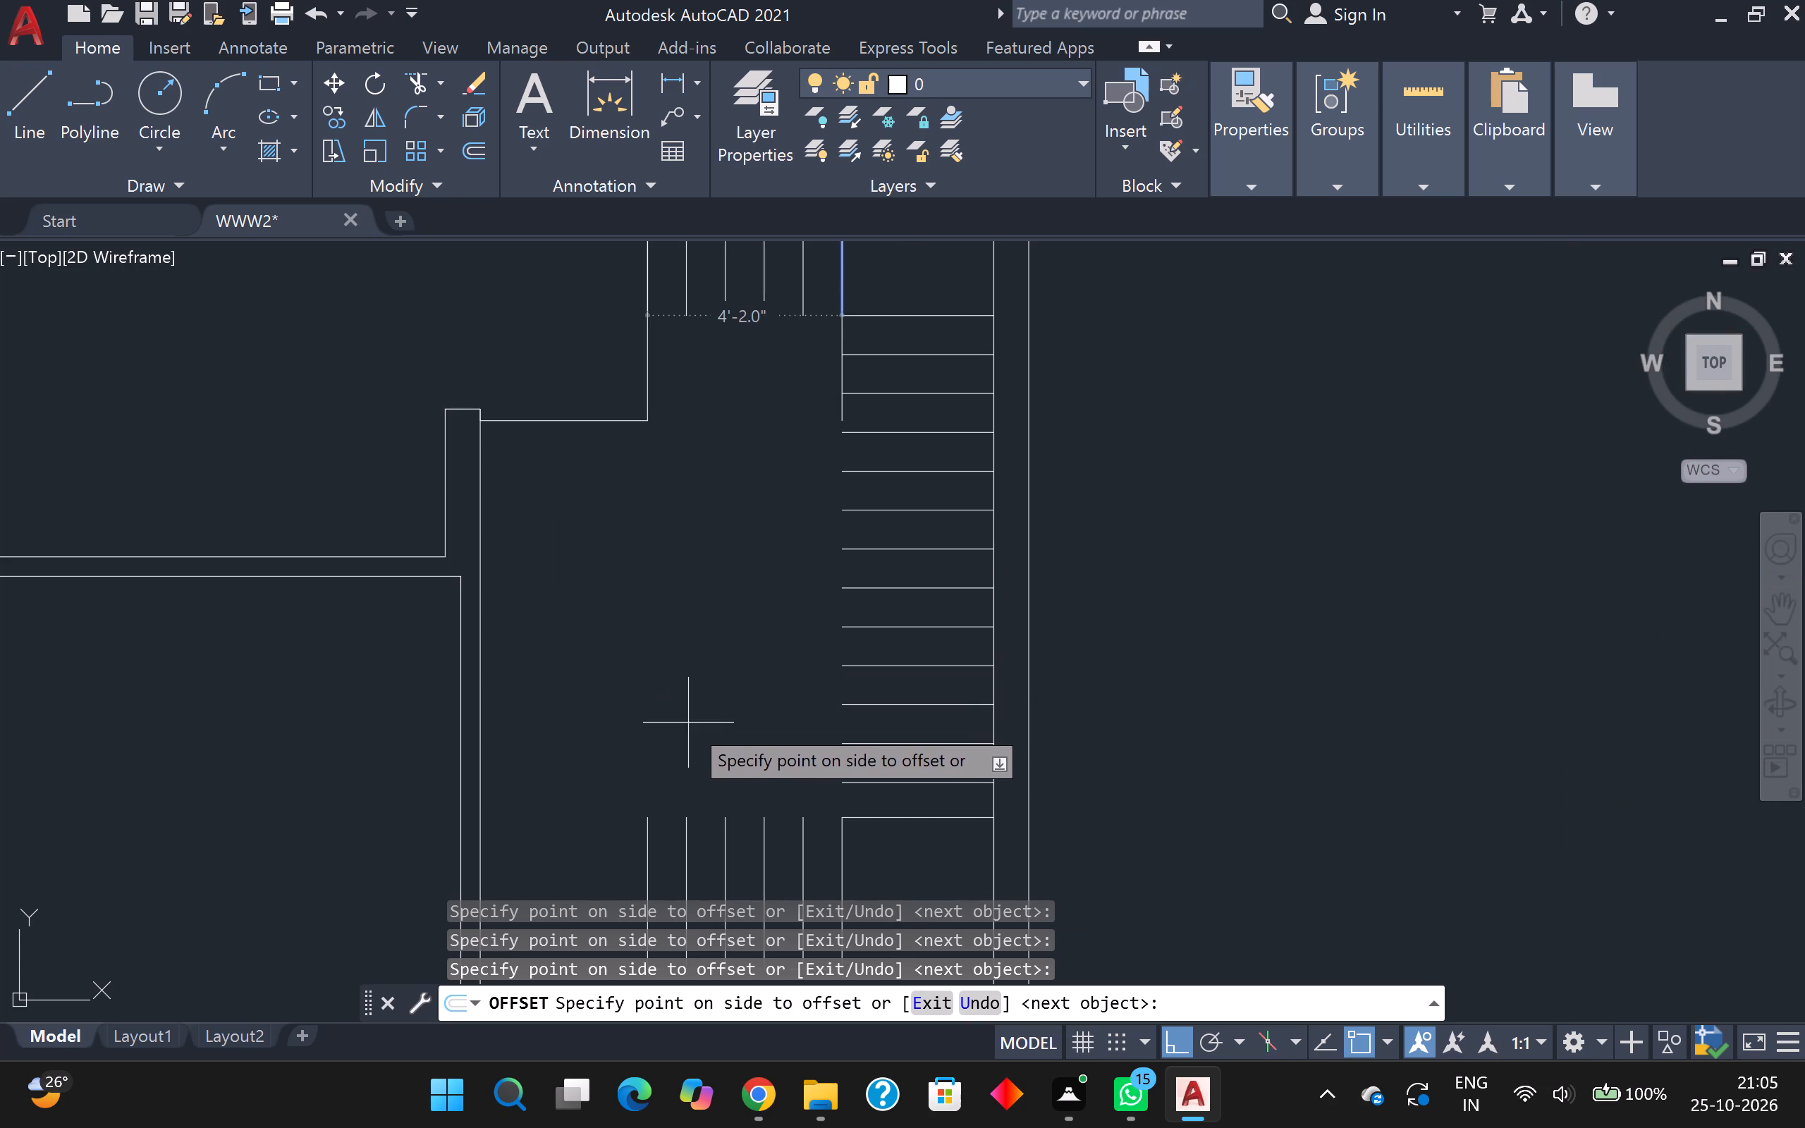
key(Escape)
Trim away the short horizontal layout line at the wall end and the upper western vertical layout line it meets.
scroll(716, 647, down, 1)
middle_drag(716, 646, 749, 658)
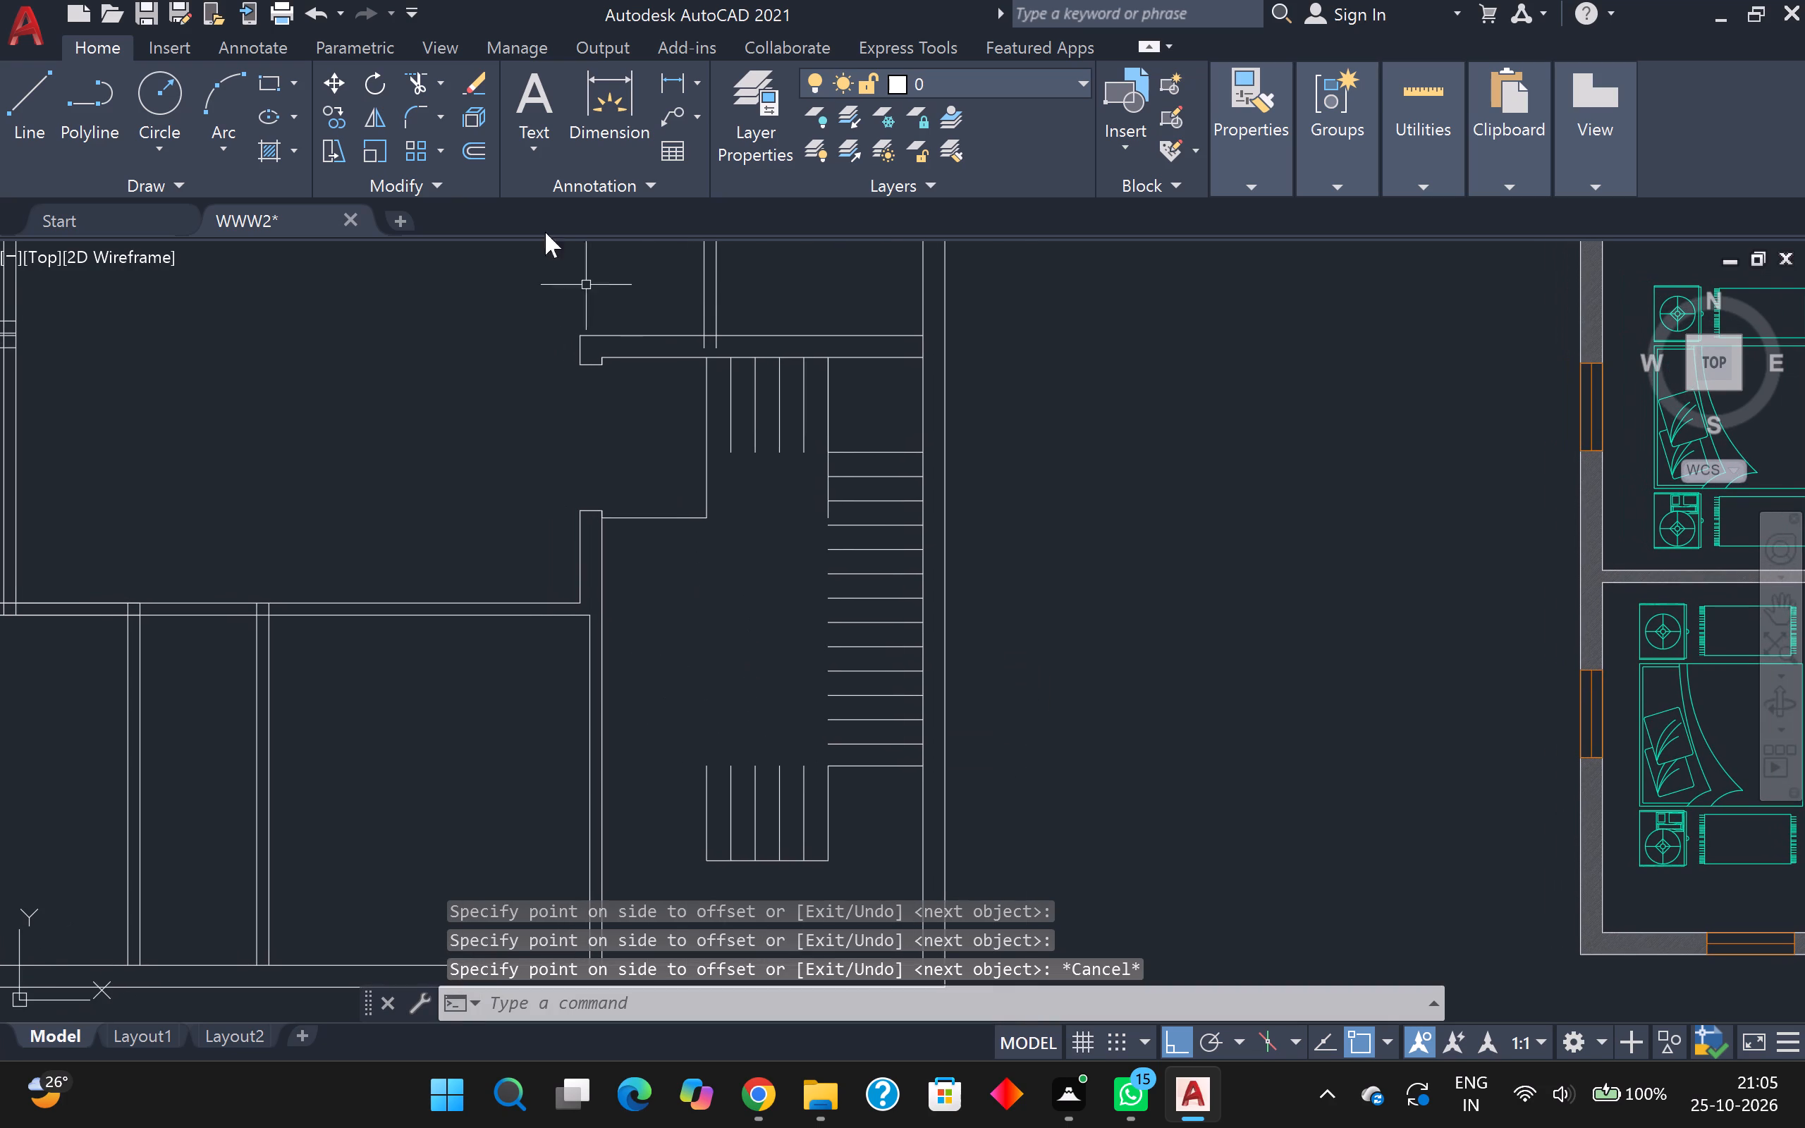
click(421, 90)
click(683, 509)
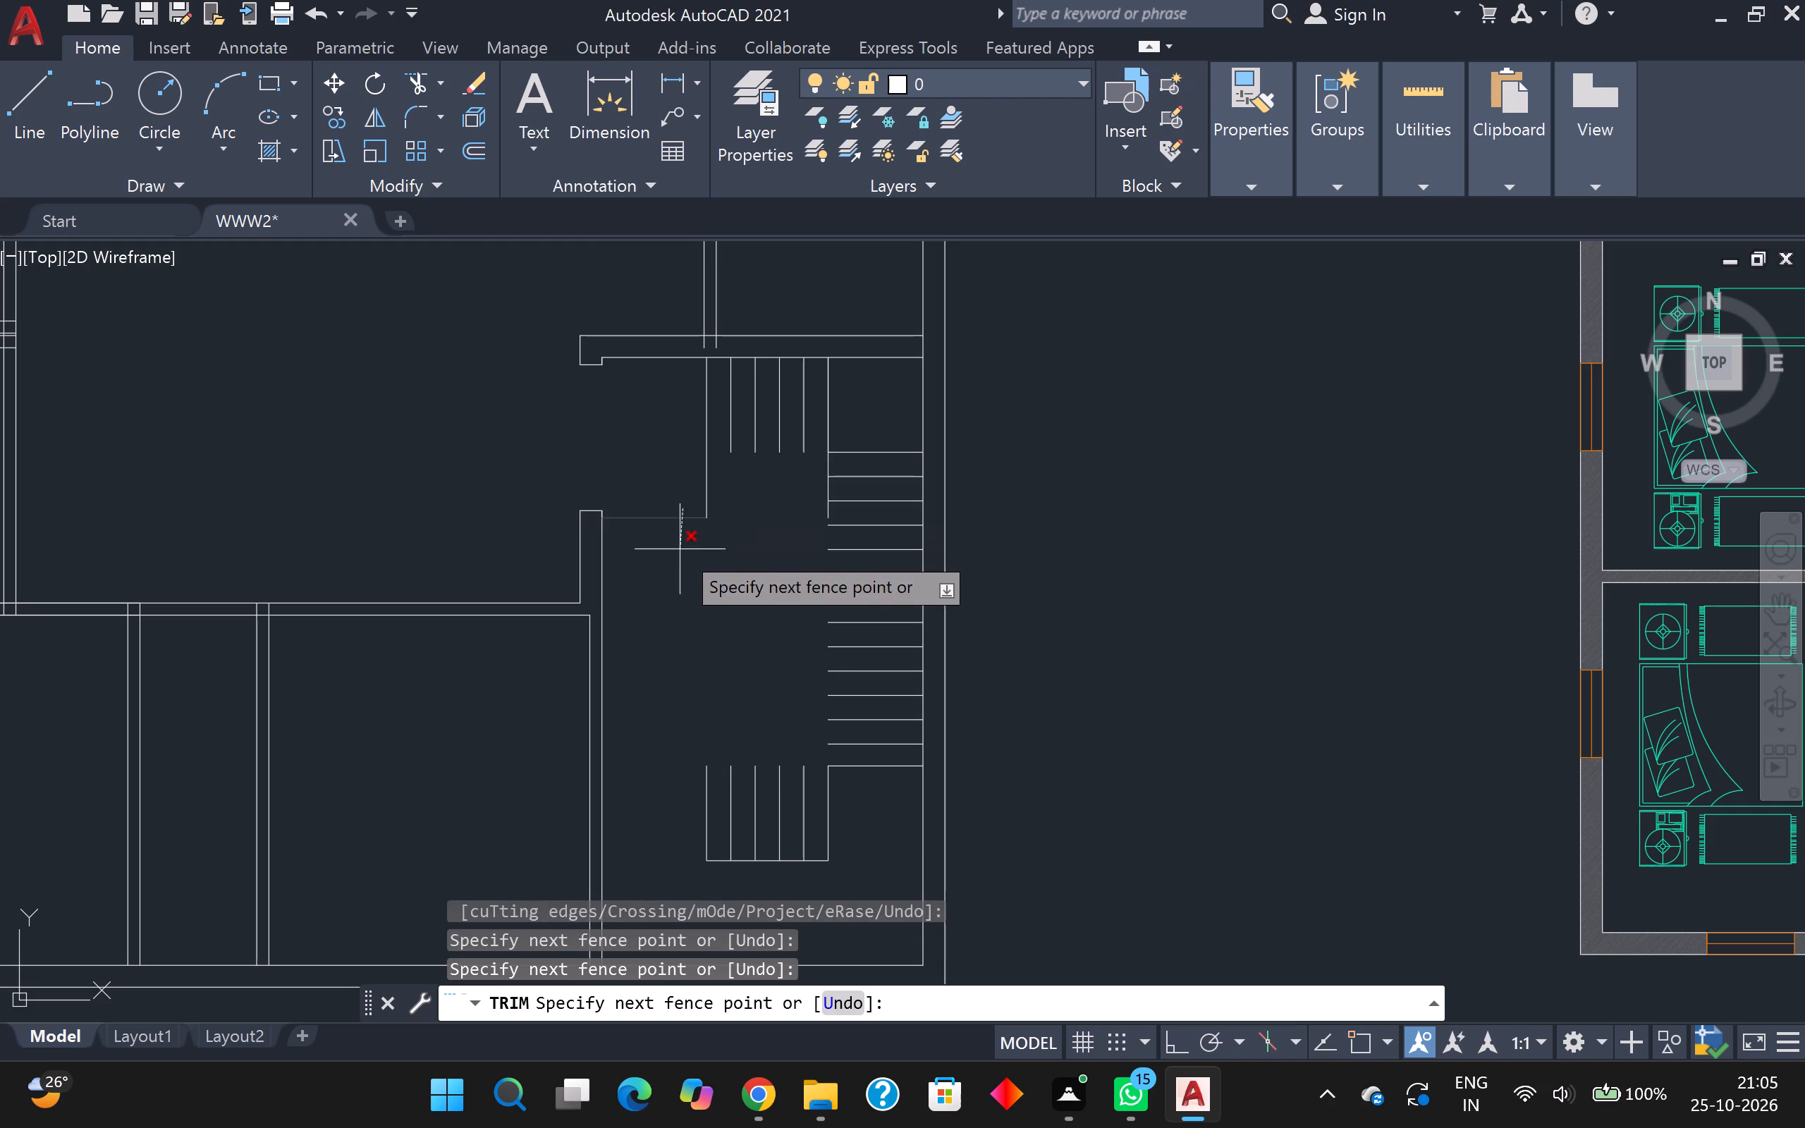
click(682, 558)
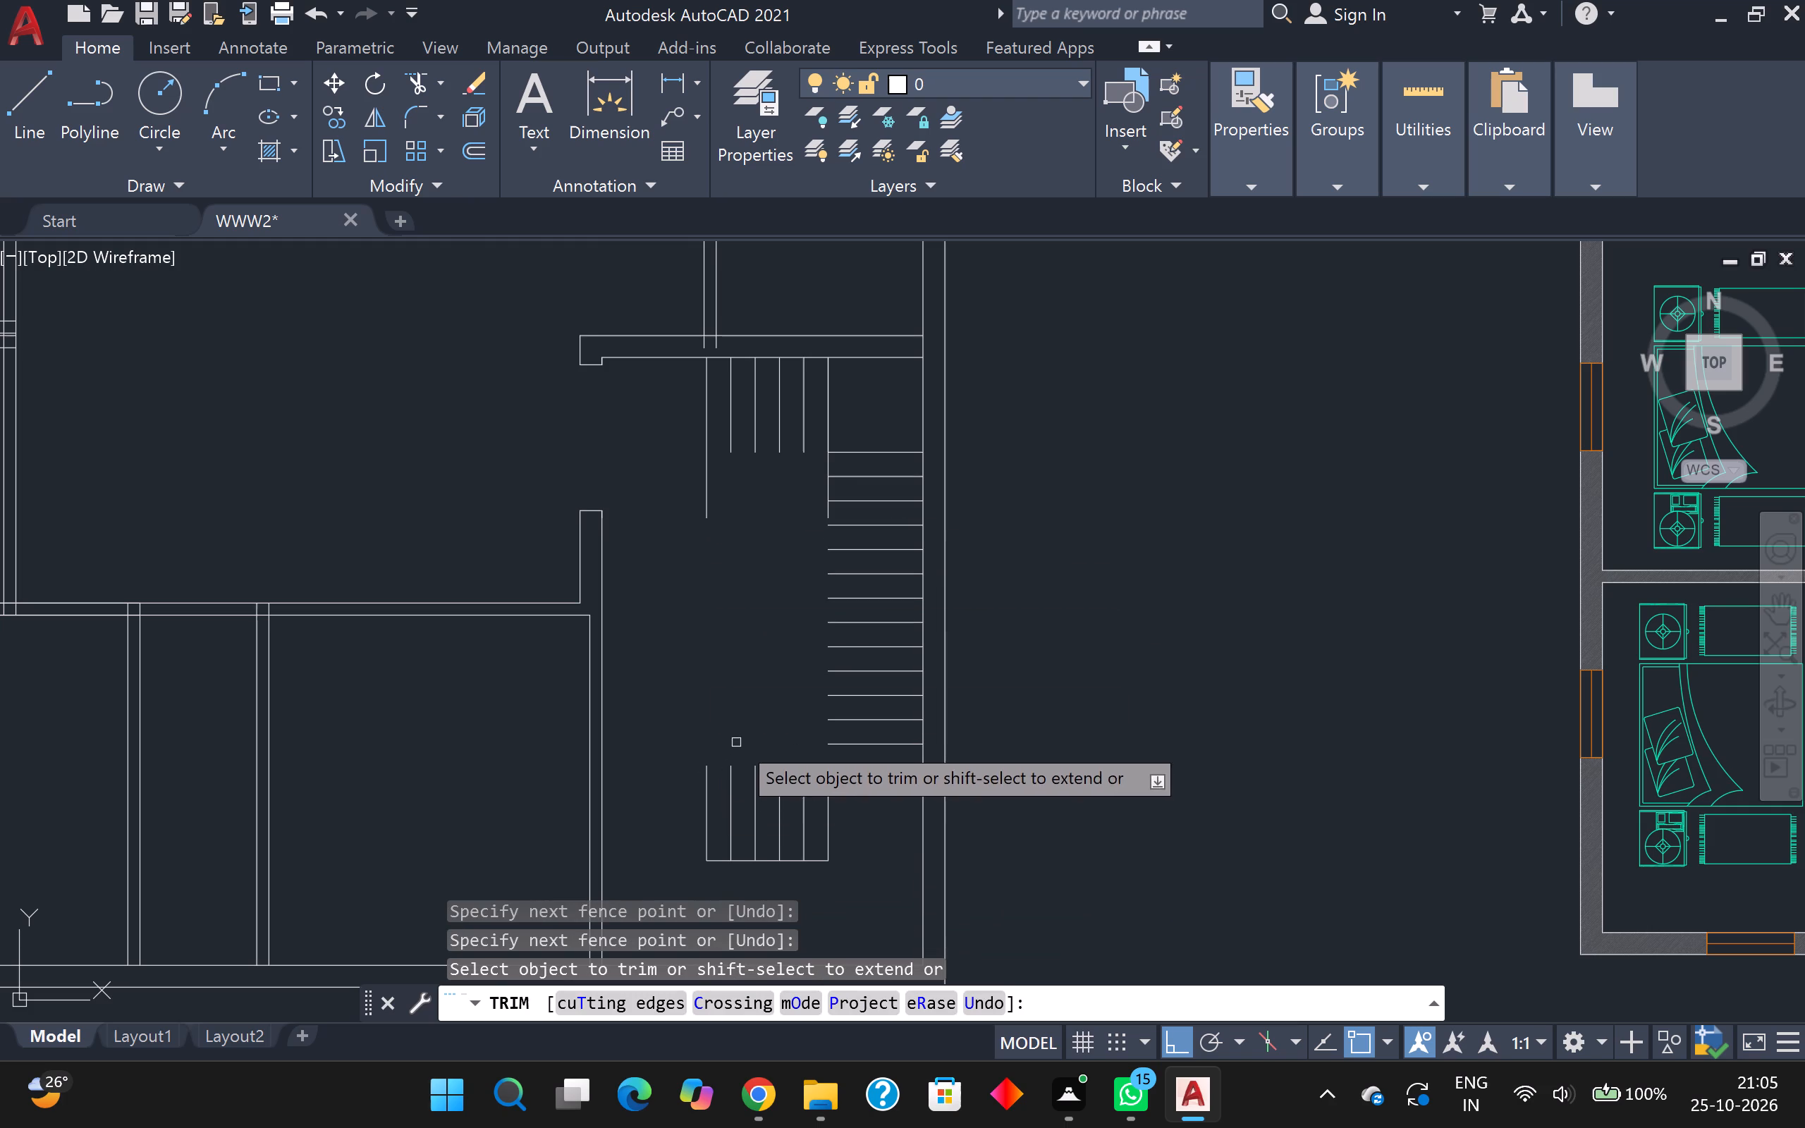
scroll(666, 580, up, 2)
click(736, 396)
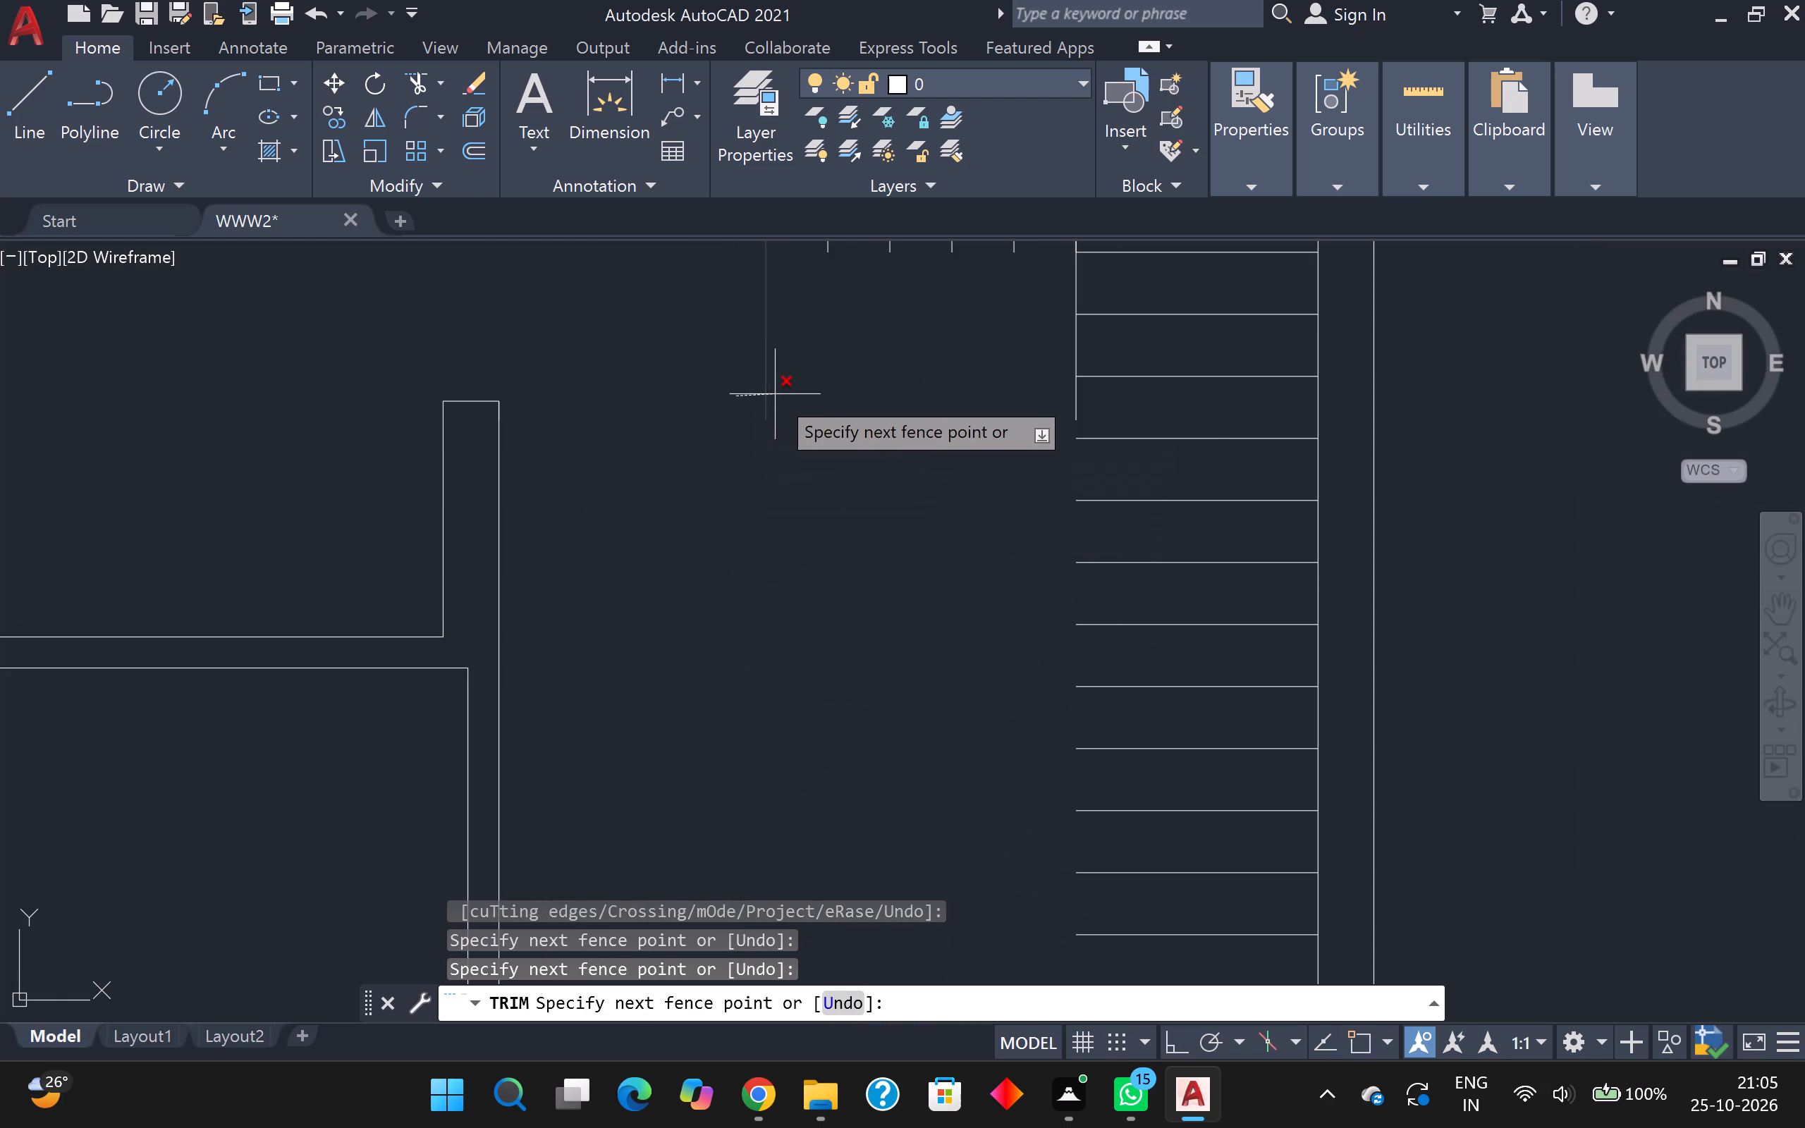
click(783, 395)
scroll(784, 399, down, 3)
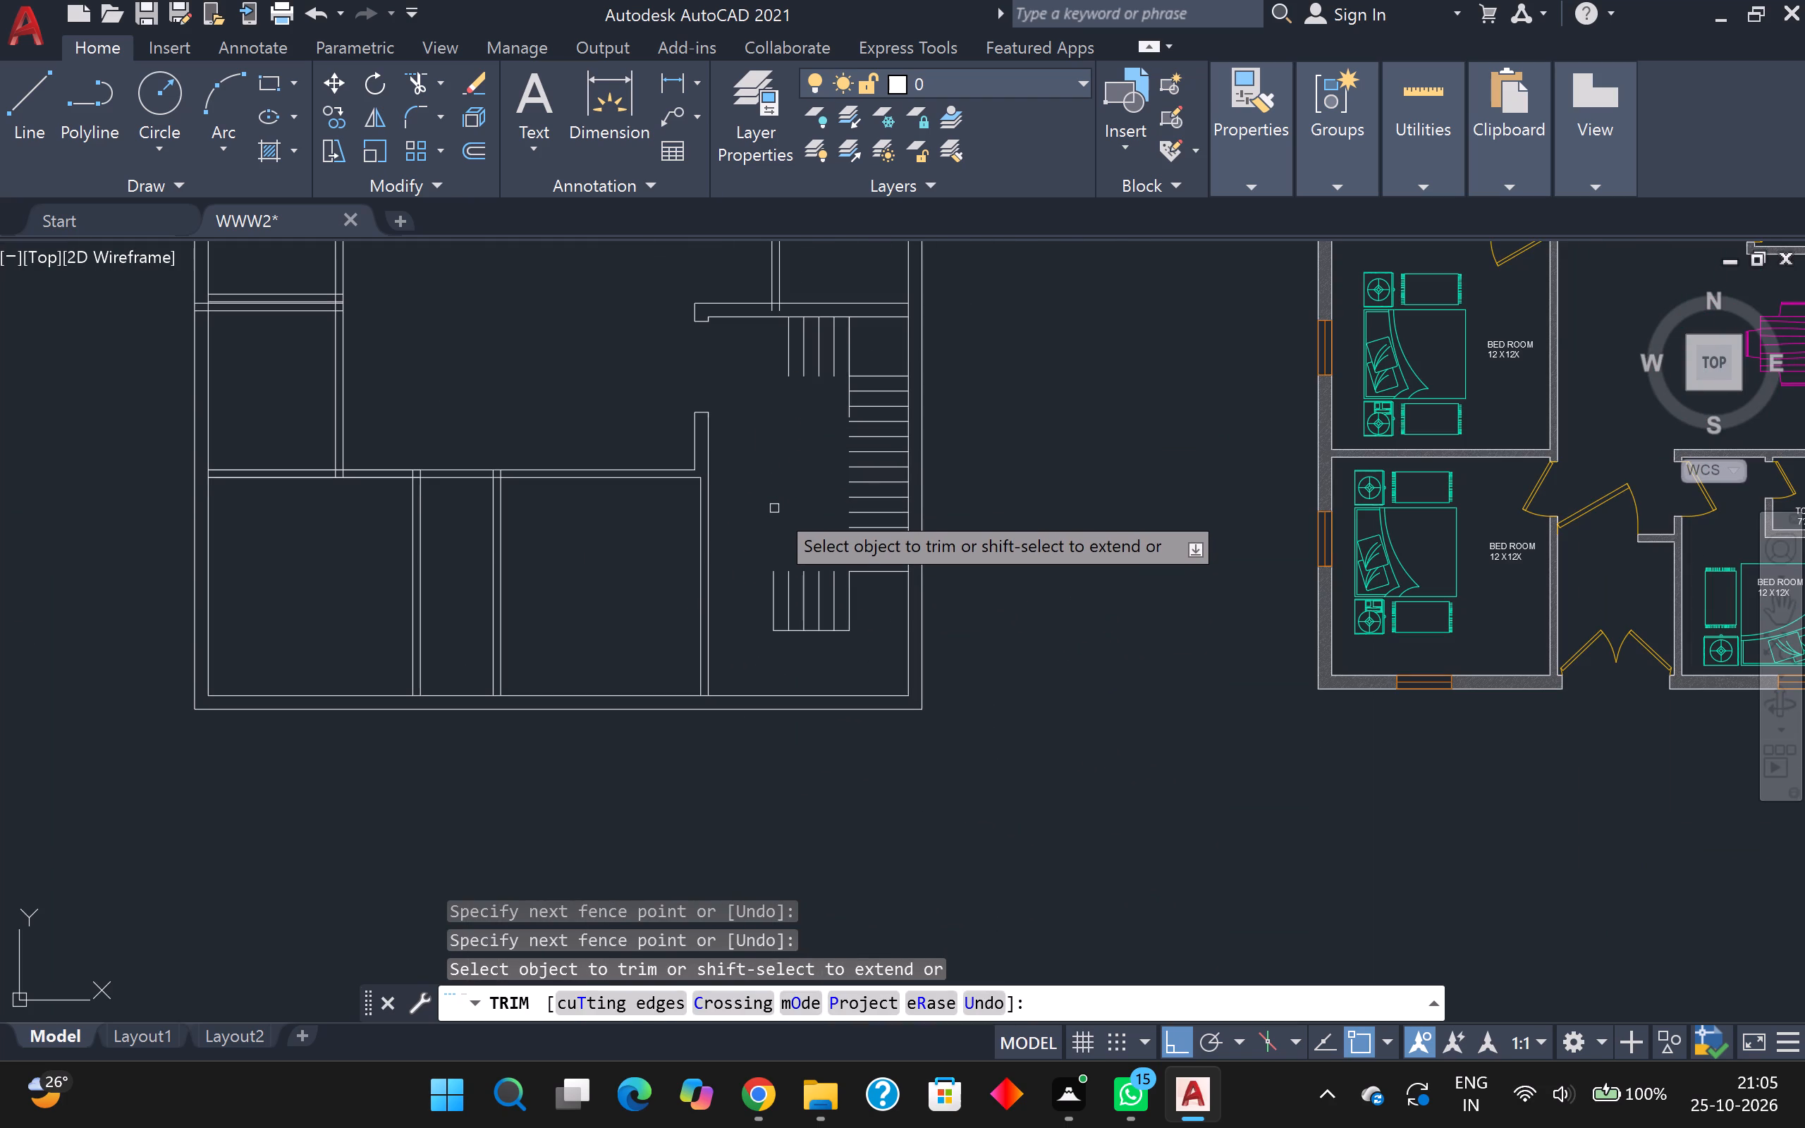
key(Escape)
Extend the west vertical line of the lower stair flight north to the wall line above the upper flight.
click(417, 91)
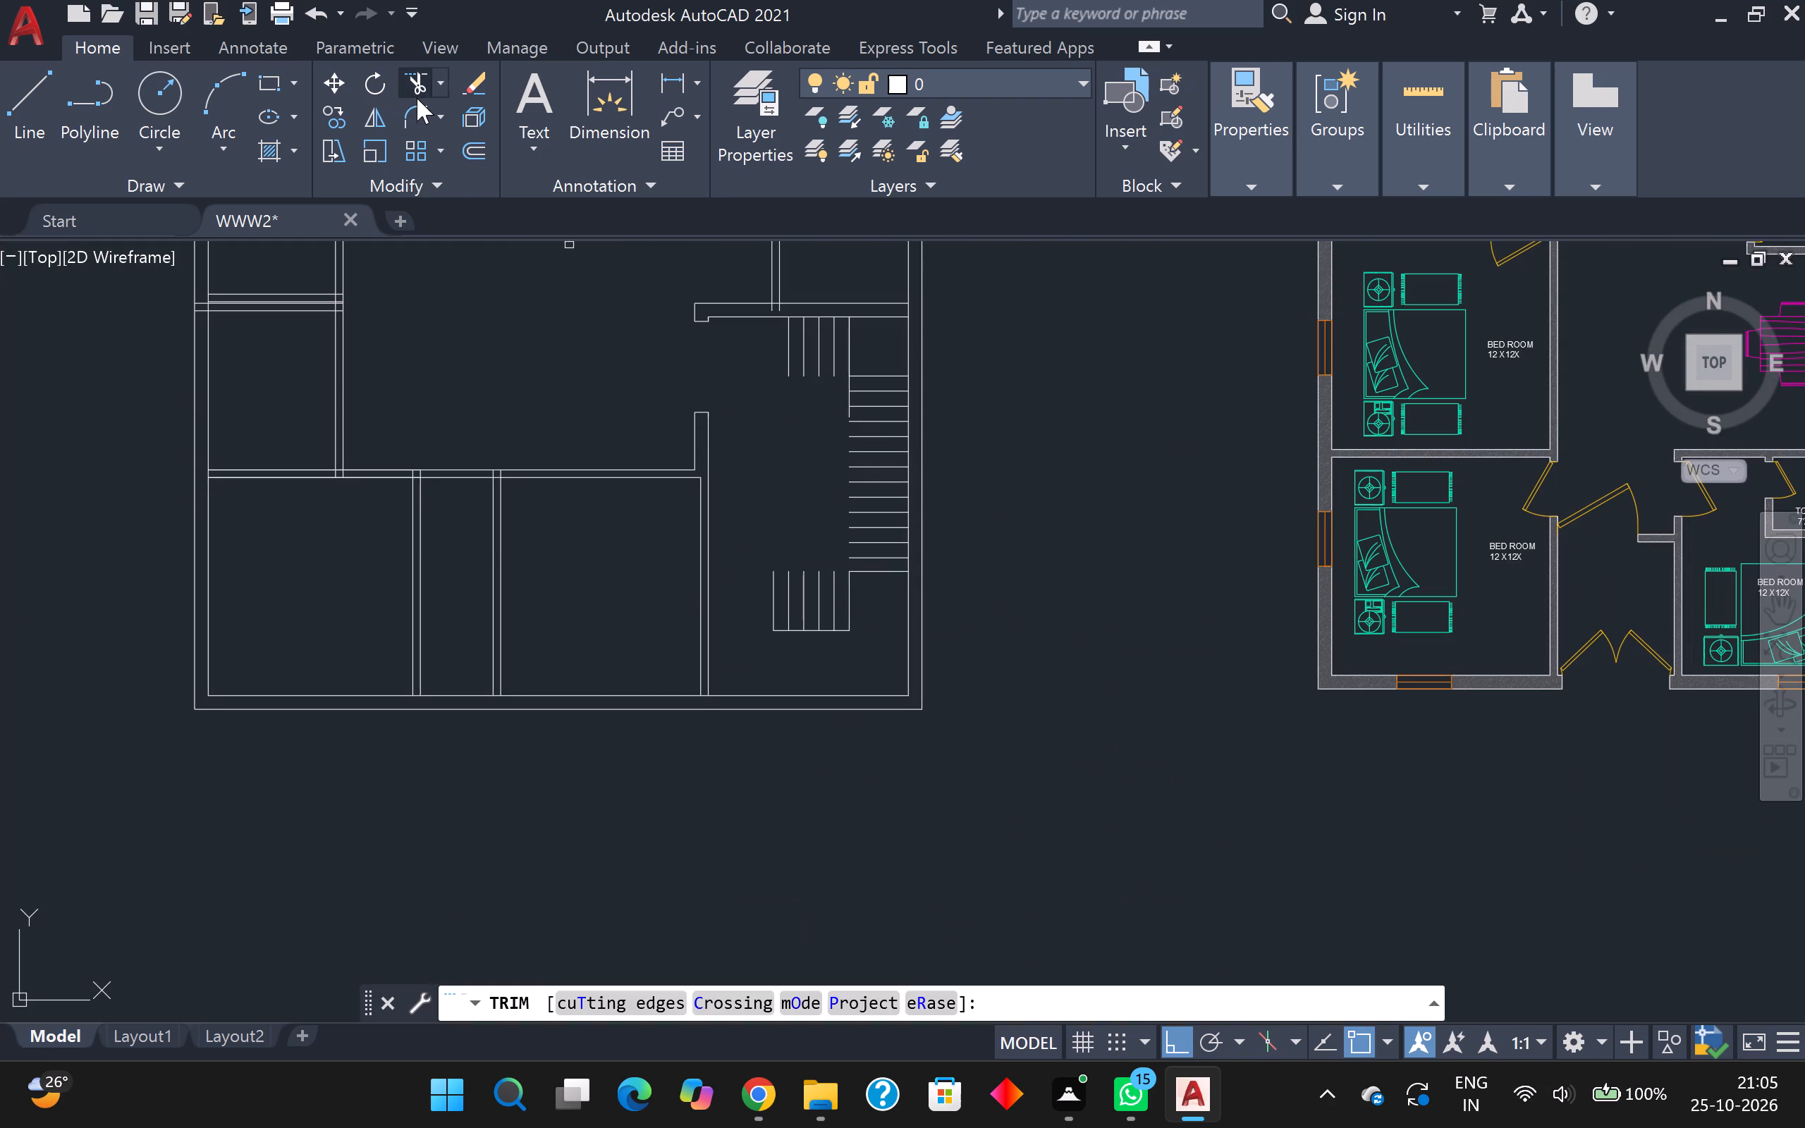
shift+click(781, 601)
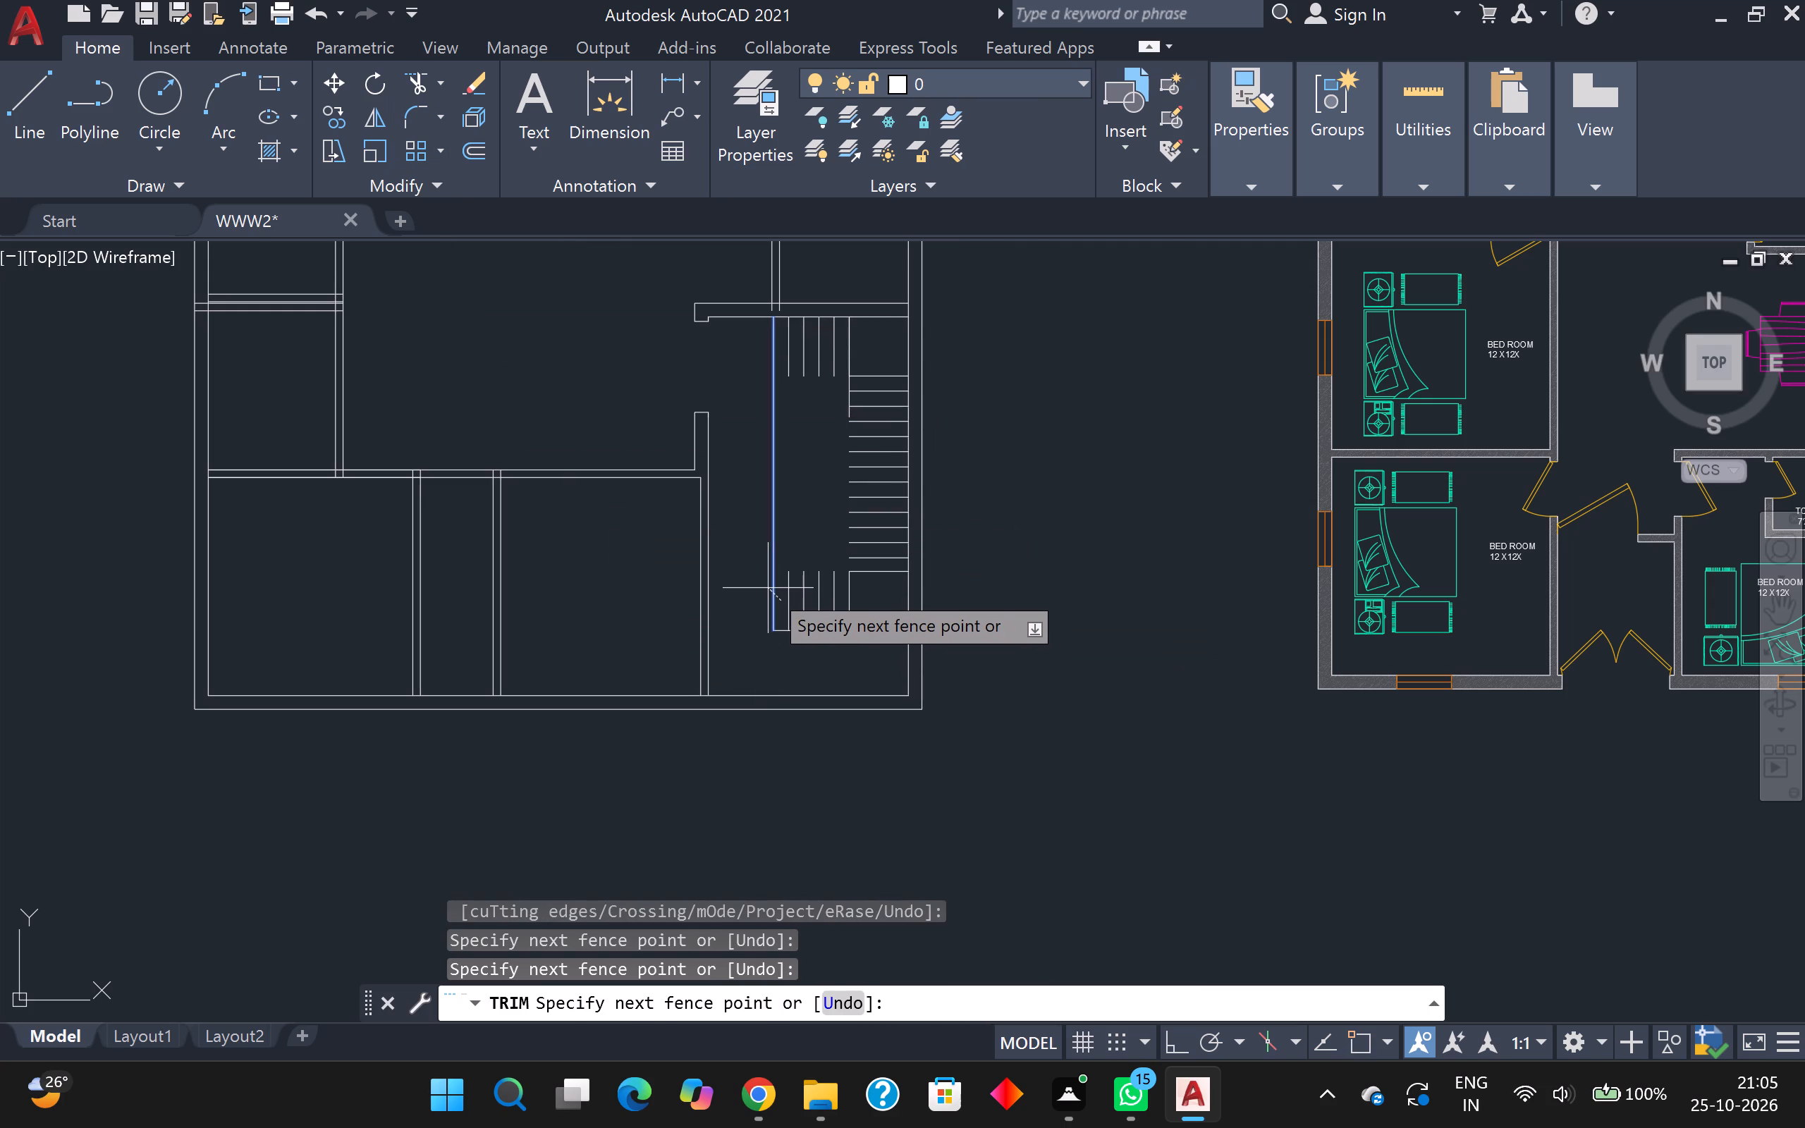
shift+click(768, 588)
Extend the vertical line at the west ends of the horizontal stair treads south, tread by tread, to the lower flight.
scroll(800, 420, up, 1)
middle_drag(800, 427, 795, 586)
scroll(797, 586, up, 1)
scroll(745, 486, up, 1)
scroll(744, 453, down, 2)
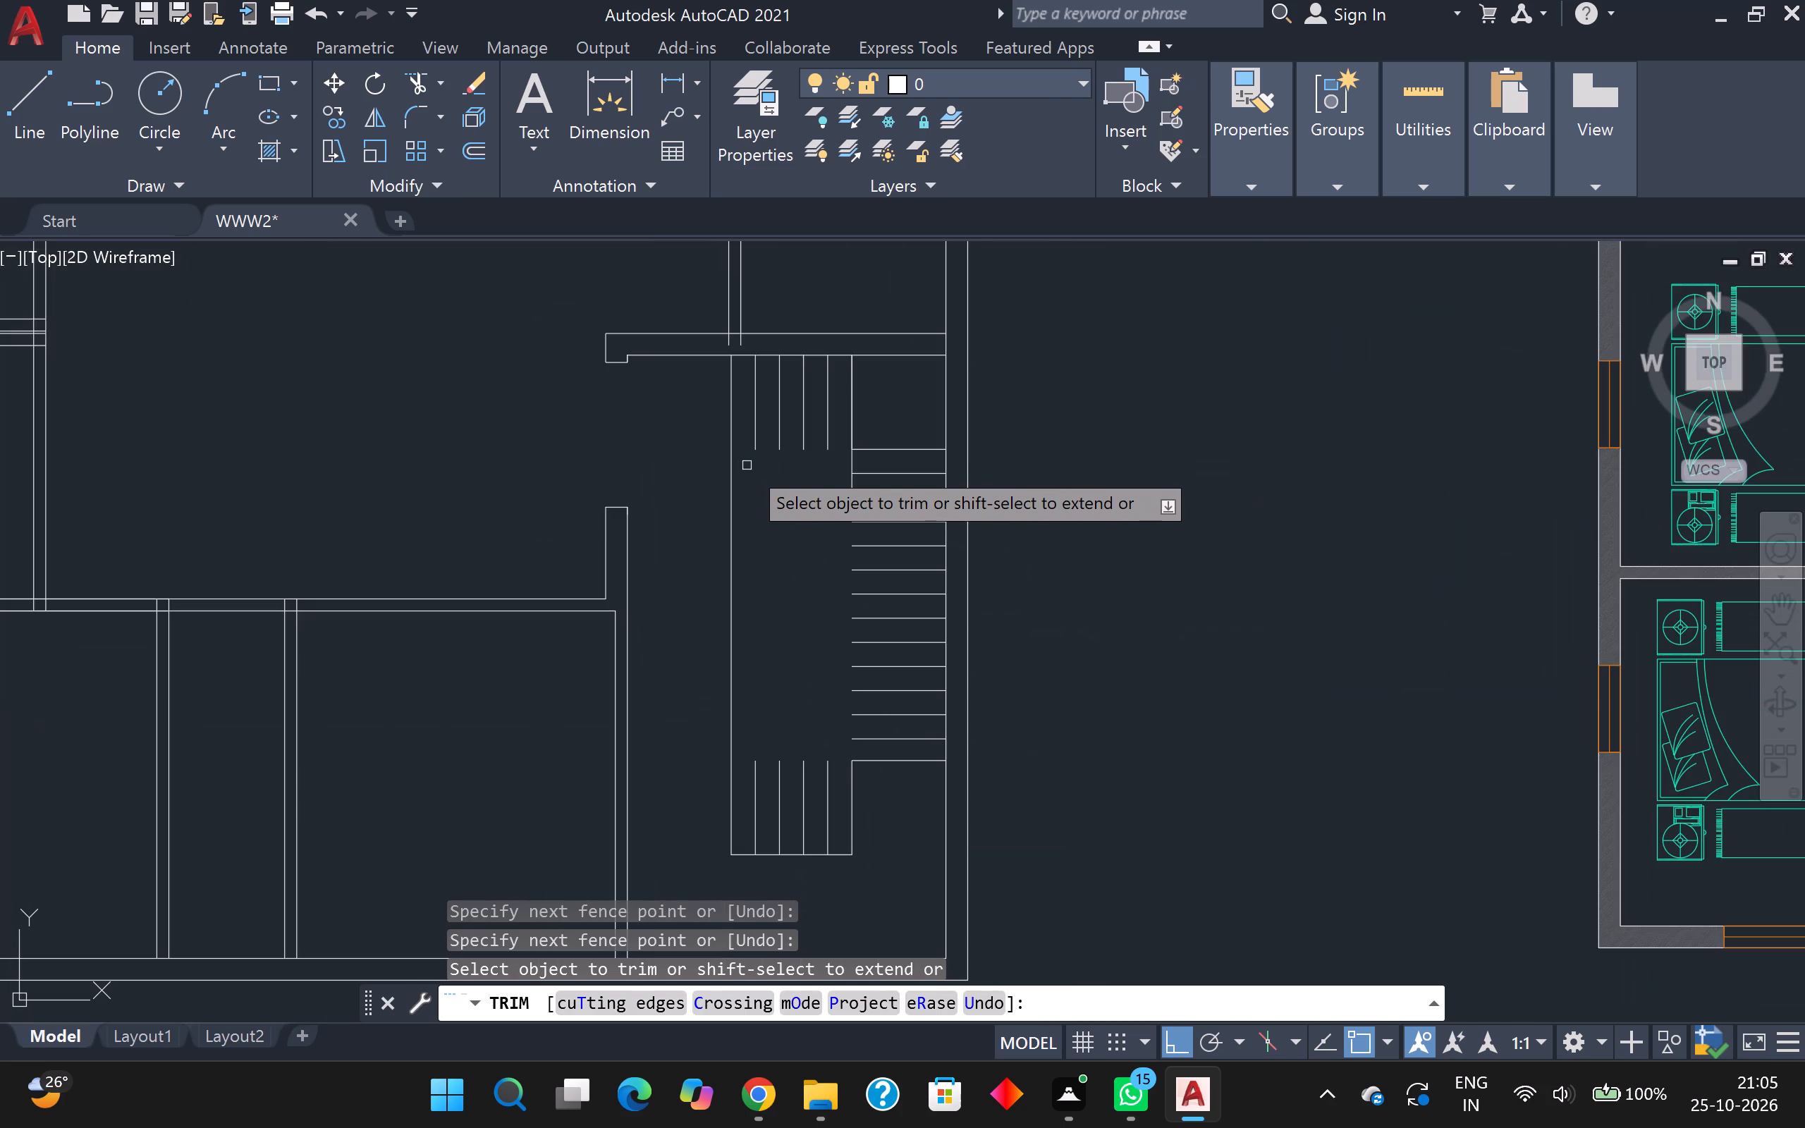
scroll(795, 464, up, 2)
scroll(762, 455, down, 3)
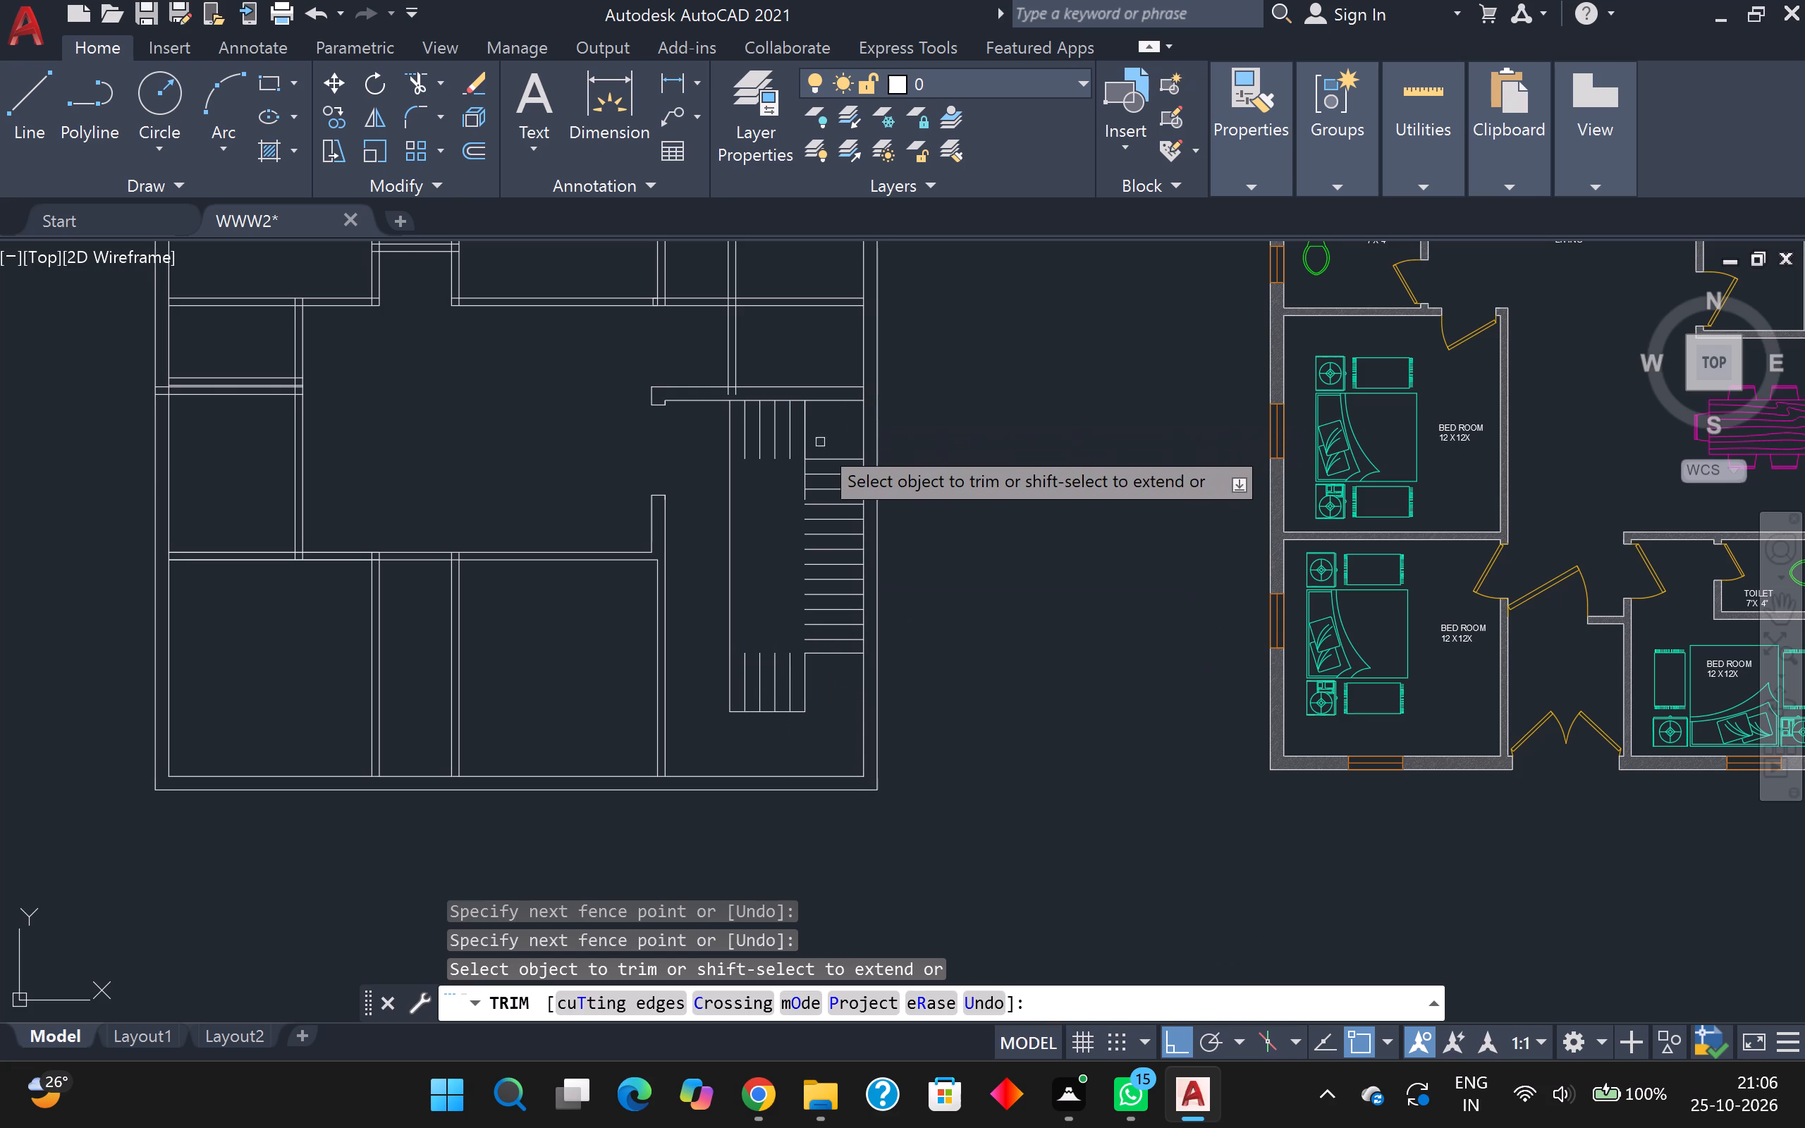
scroll(804, 446, up, 1)
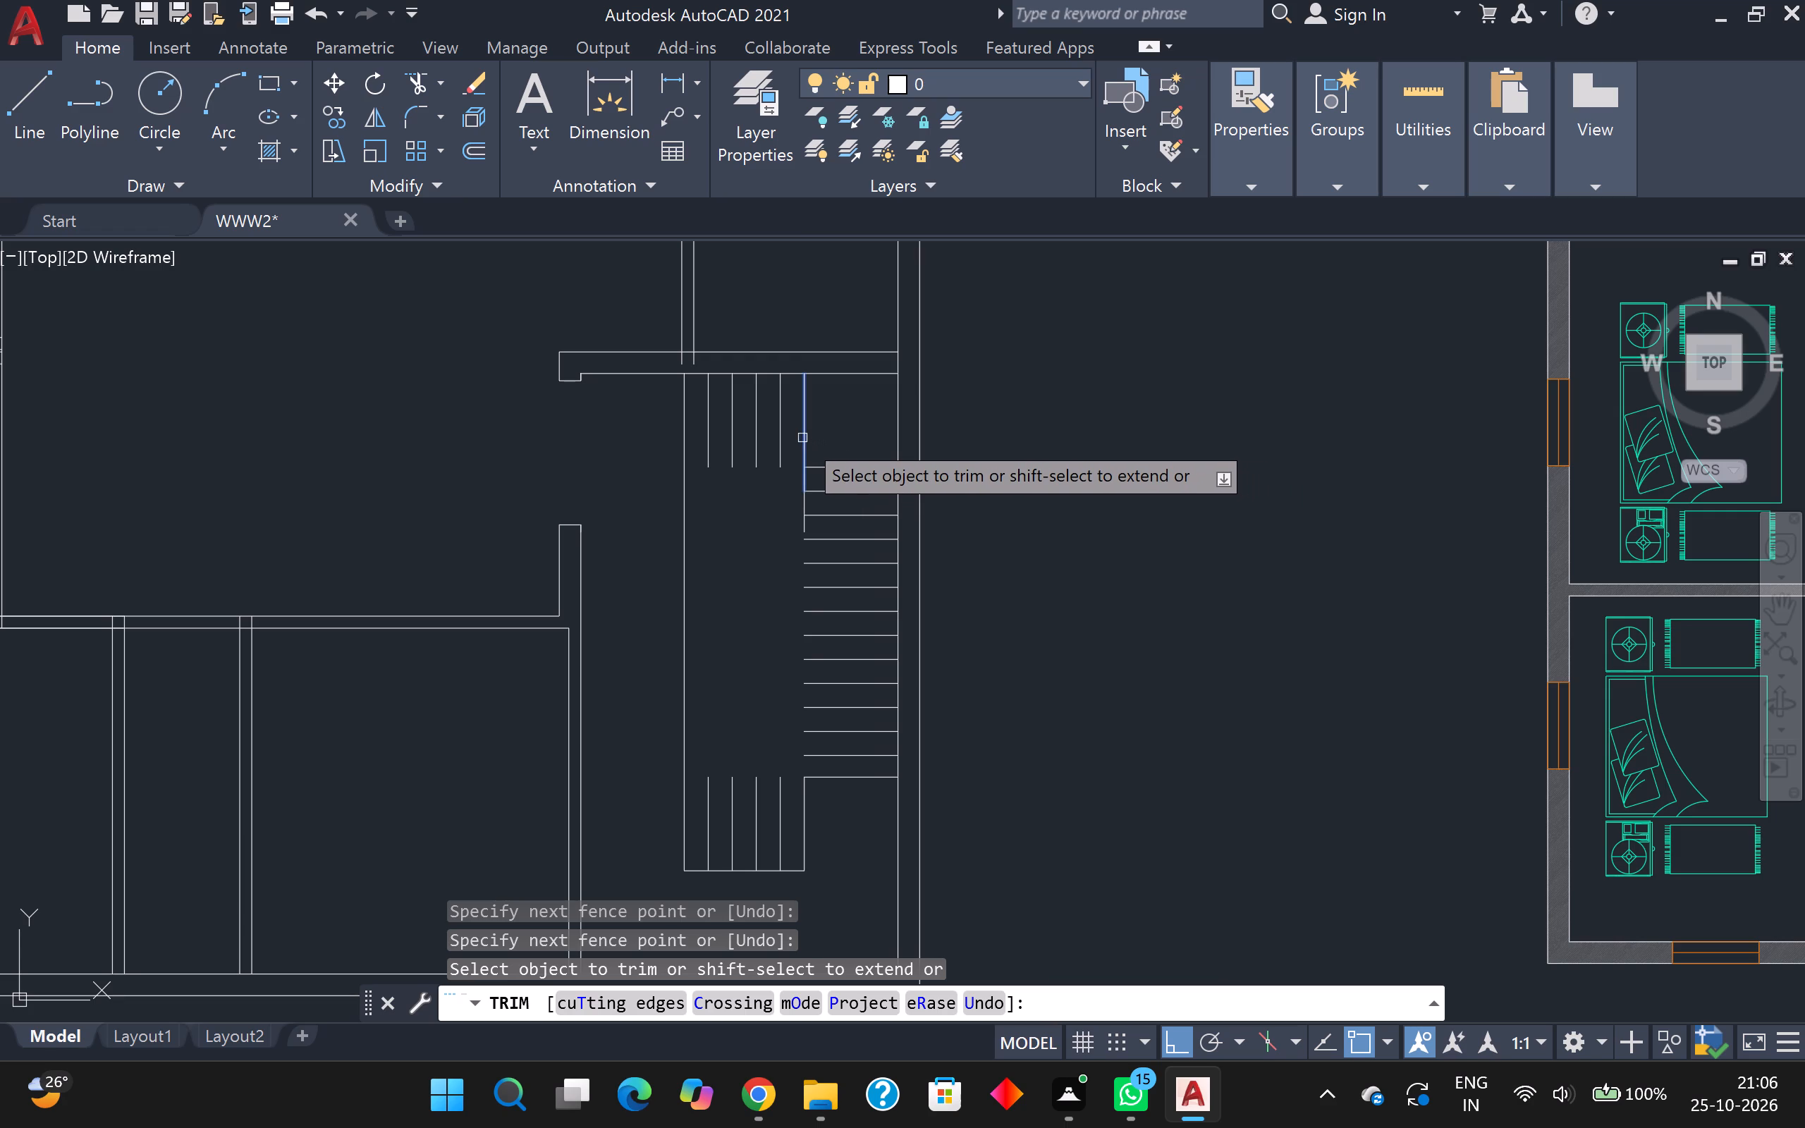
shift+click(802, 438)
shift+click(809, 479)
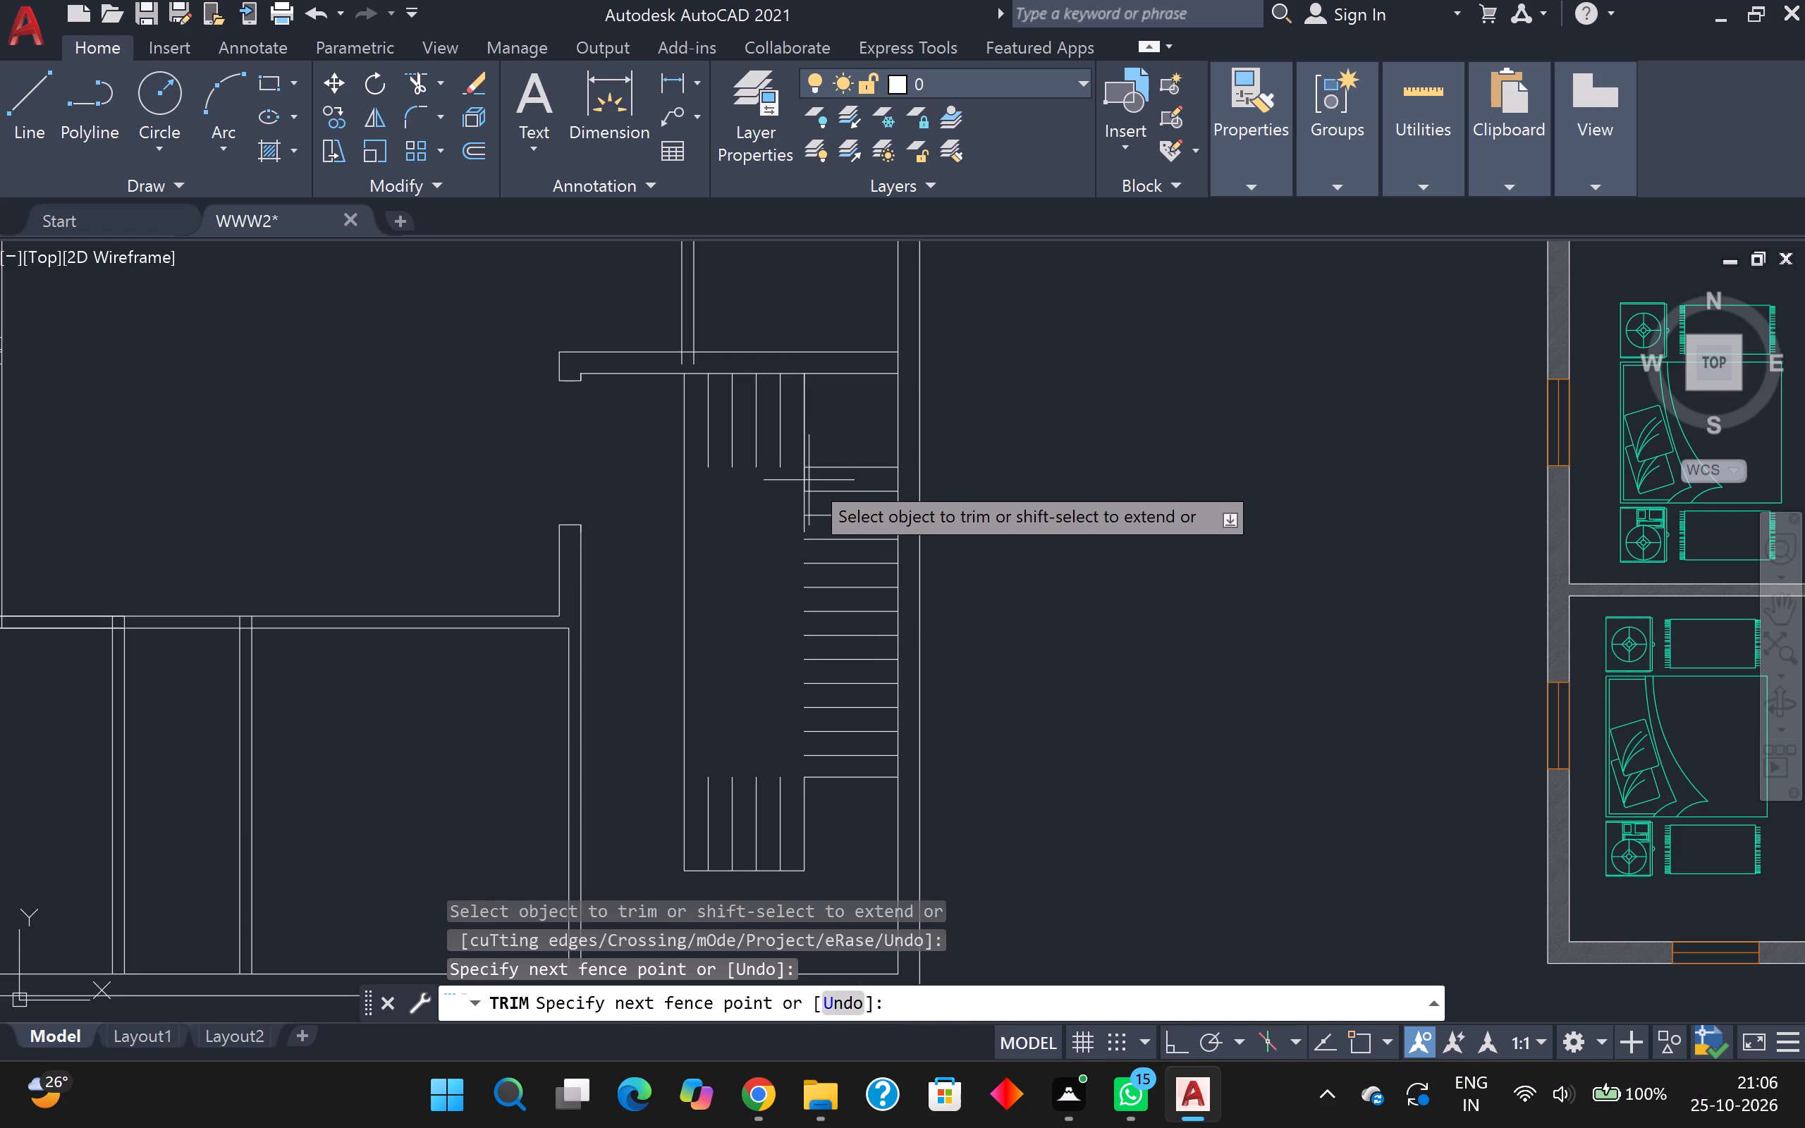
shift+click(802, 481)
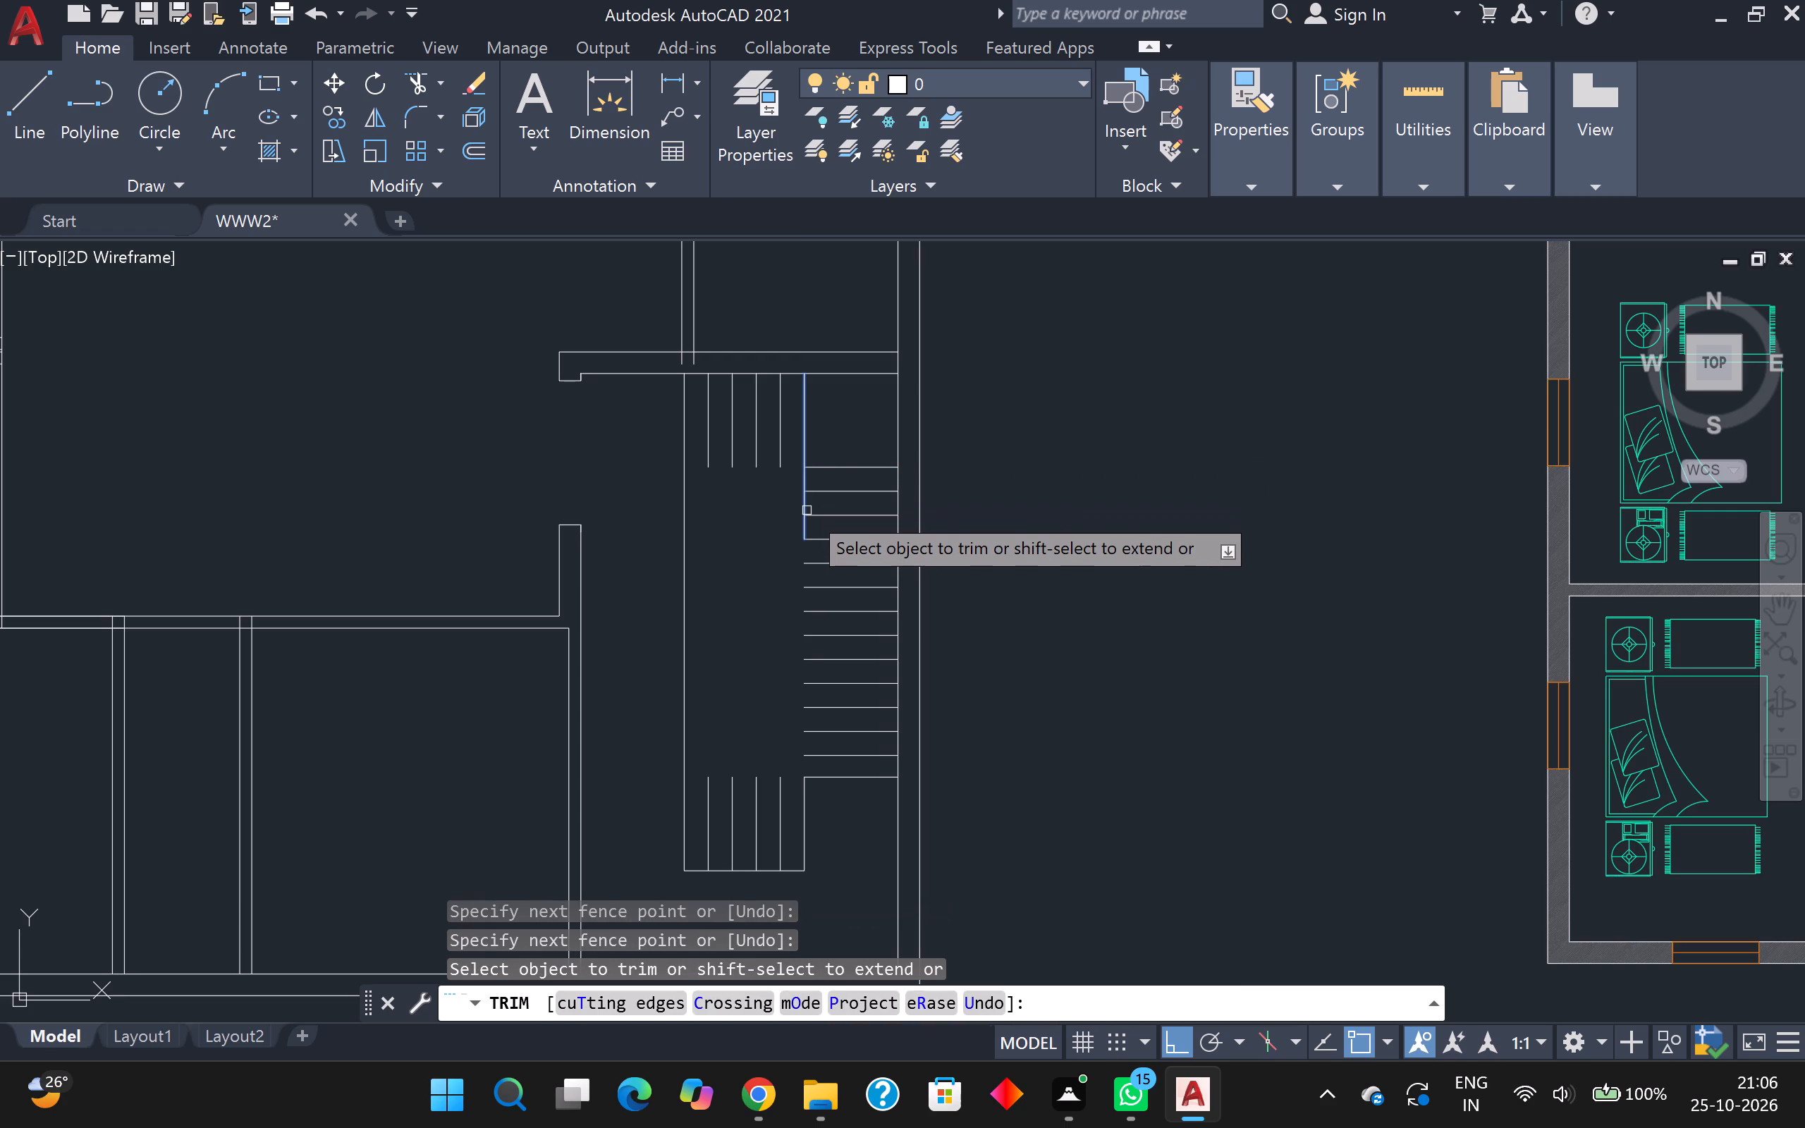
shift+click(807, 510)
shift+click(803, 523)
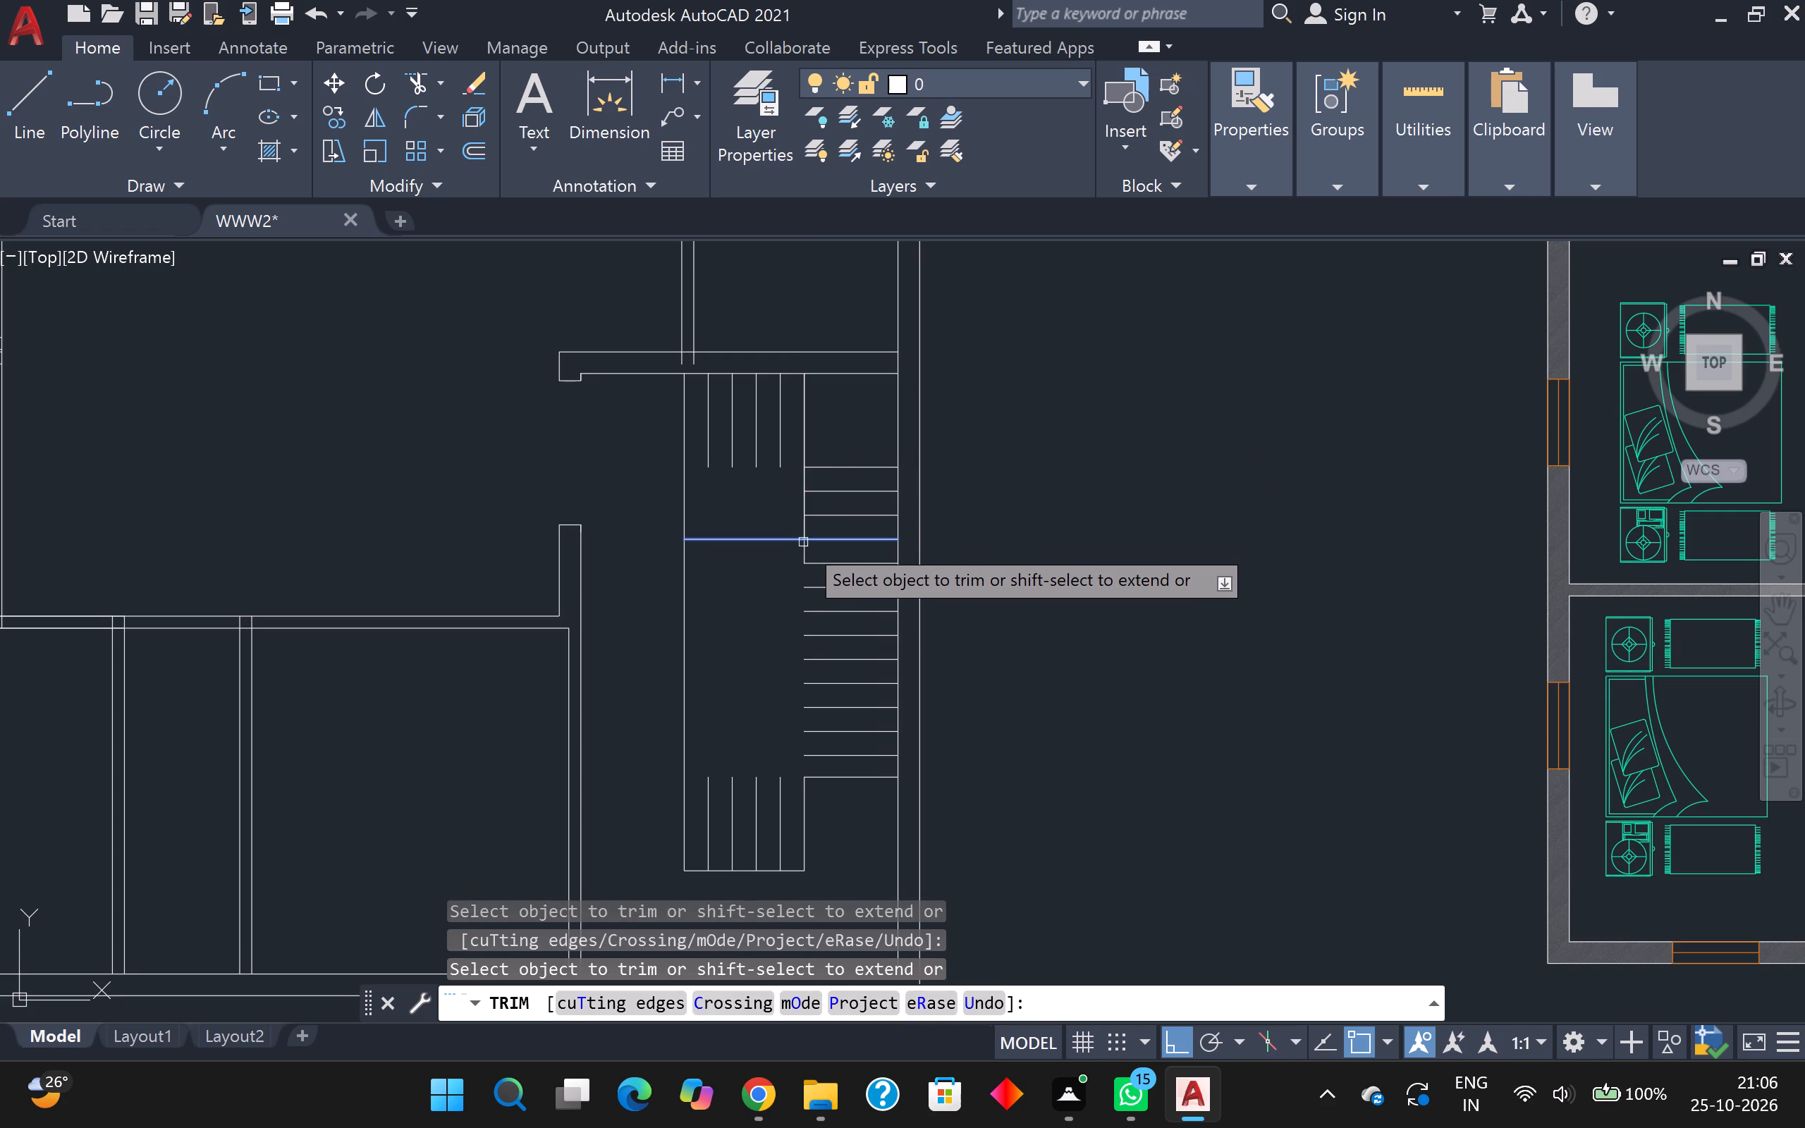
shift+click(807, 548)
shift+click(807, 558)
shift+click(804, 577)
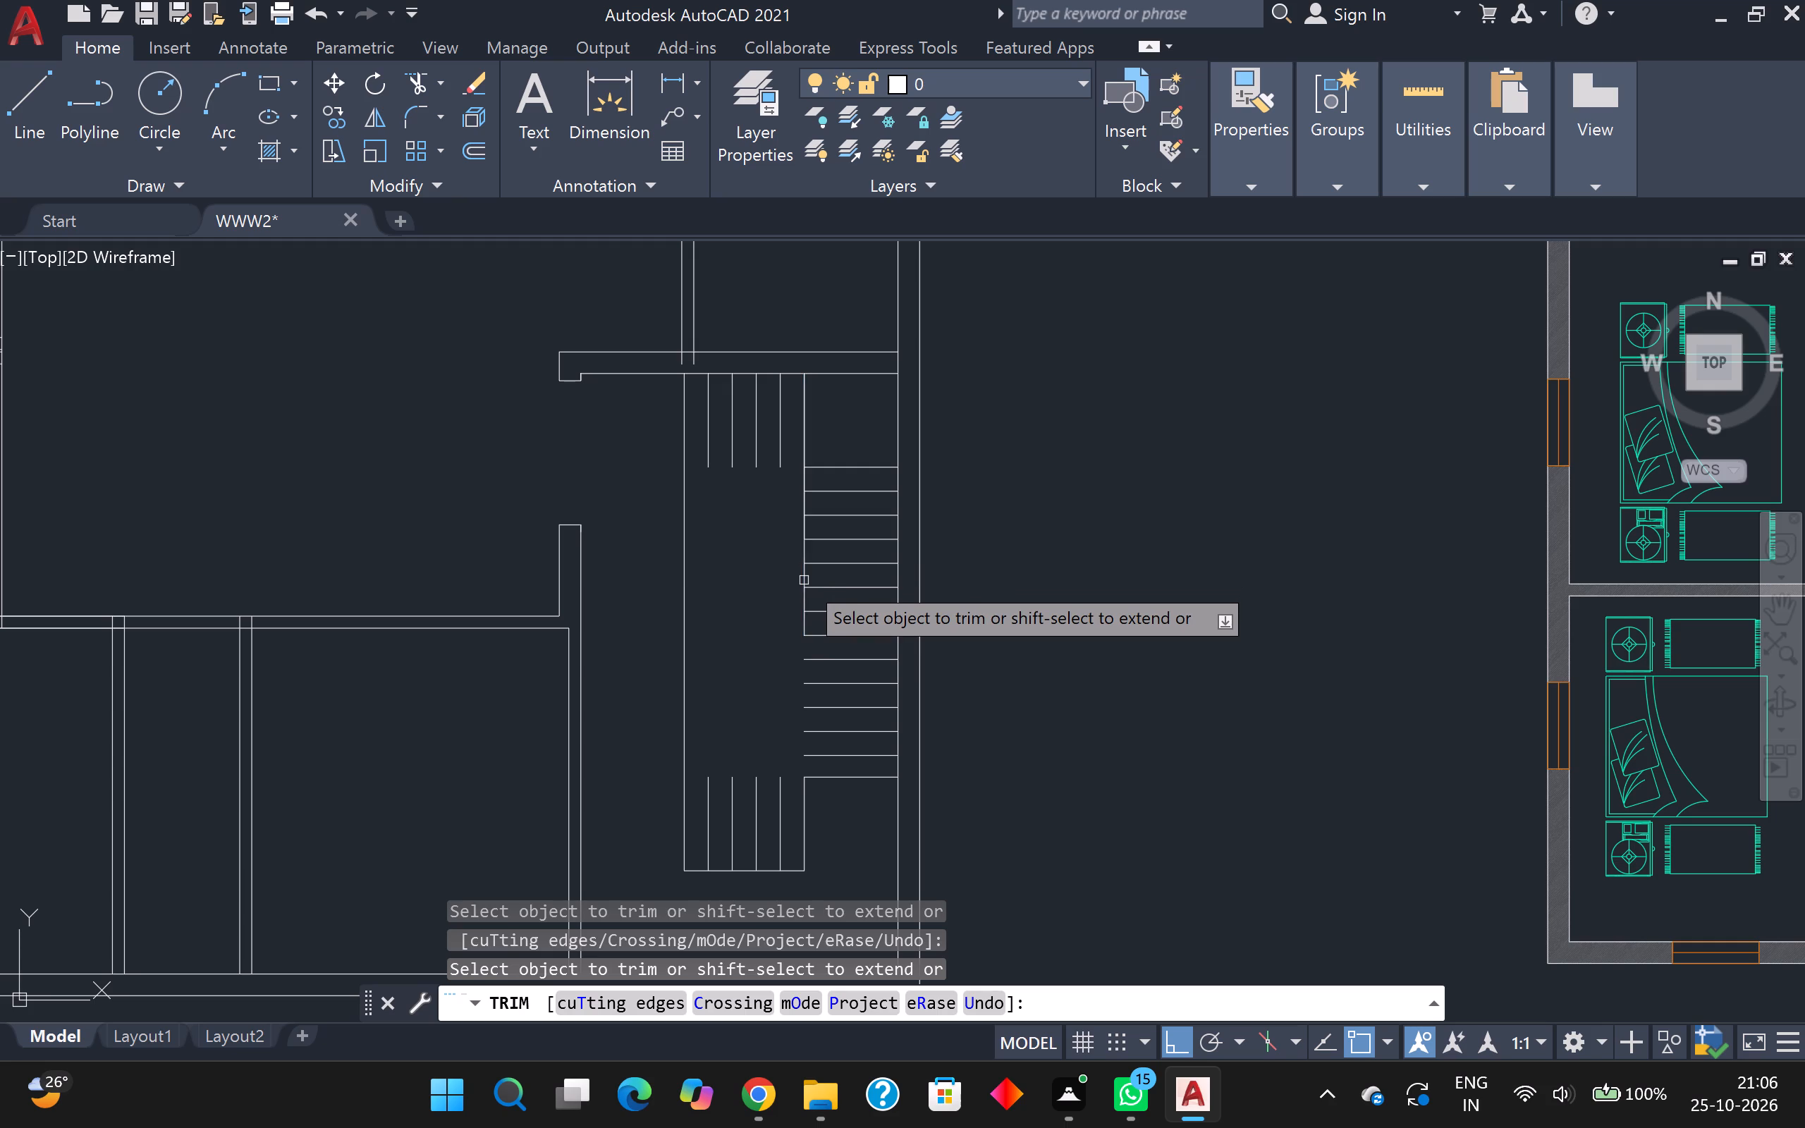
shift+click(802, 603)
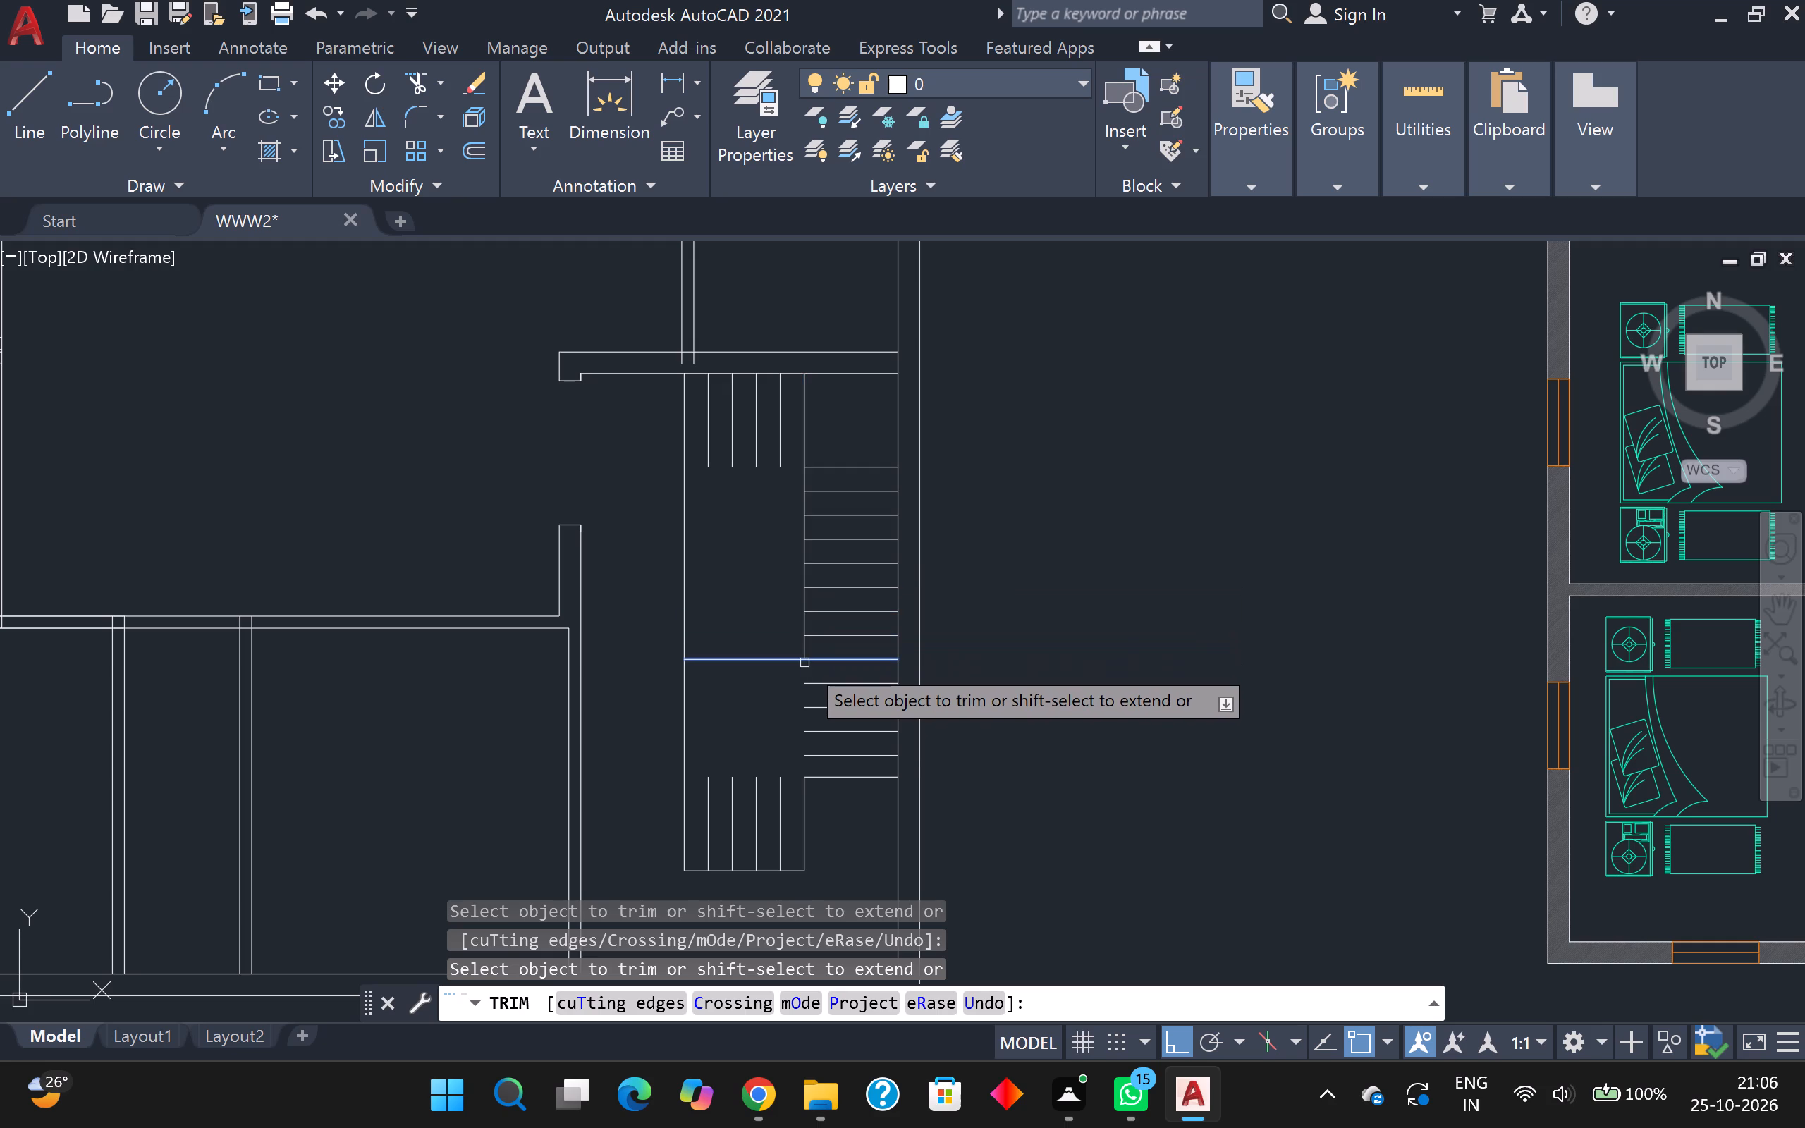
shift+click(802, 644)
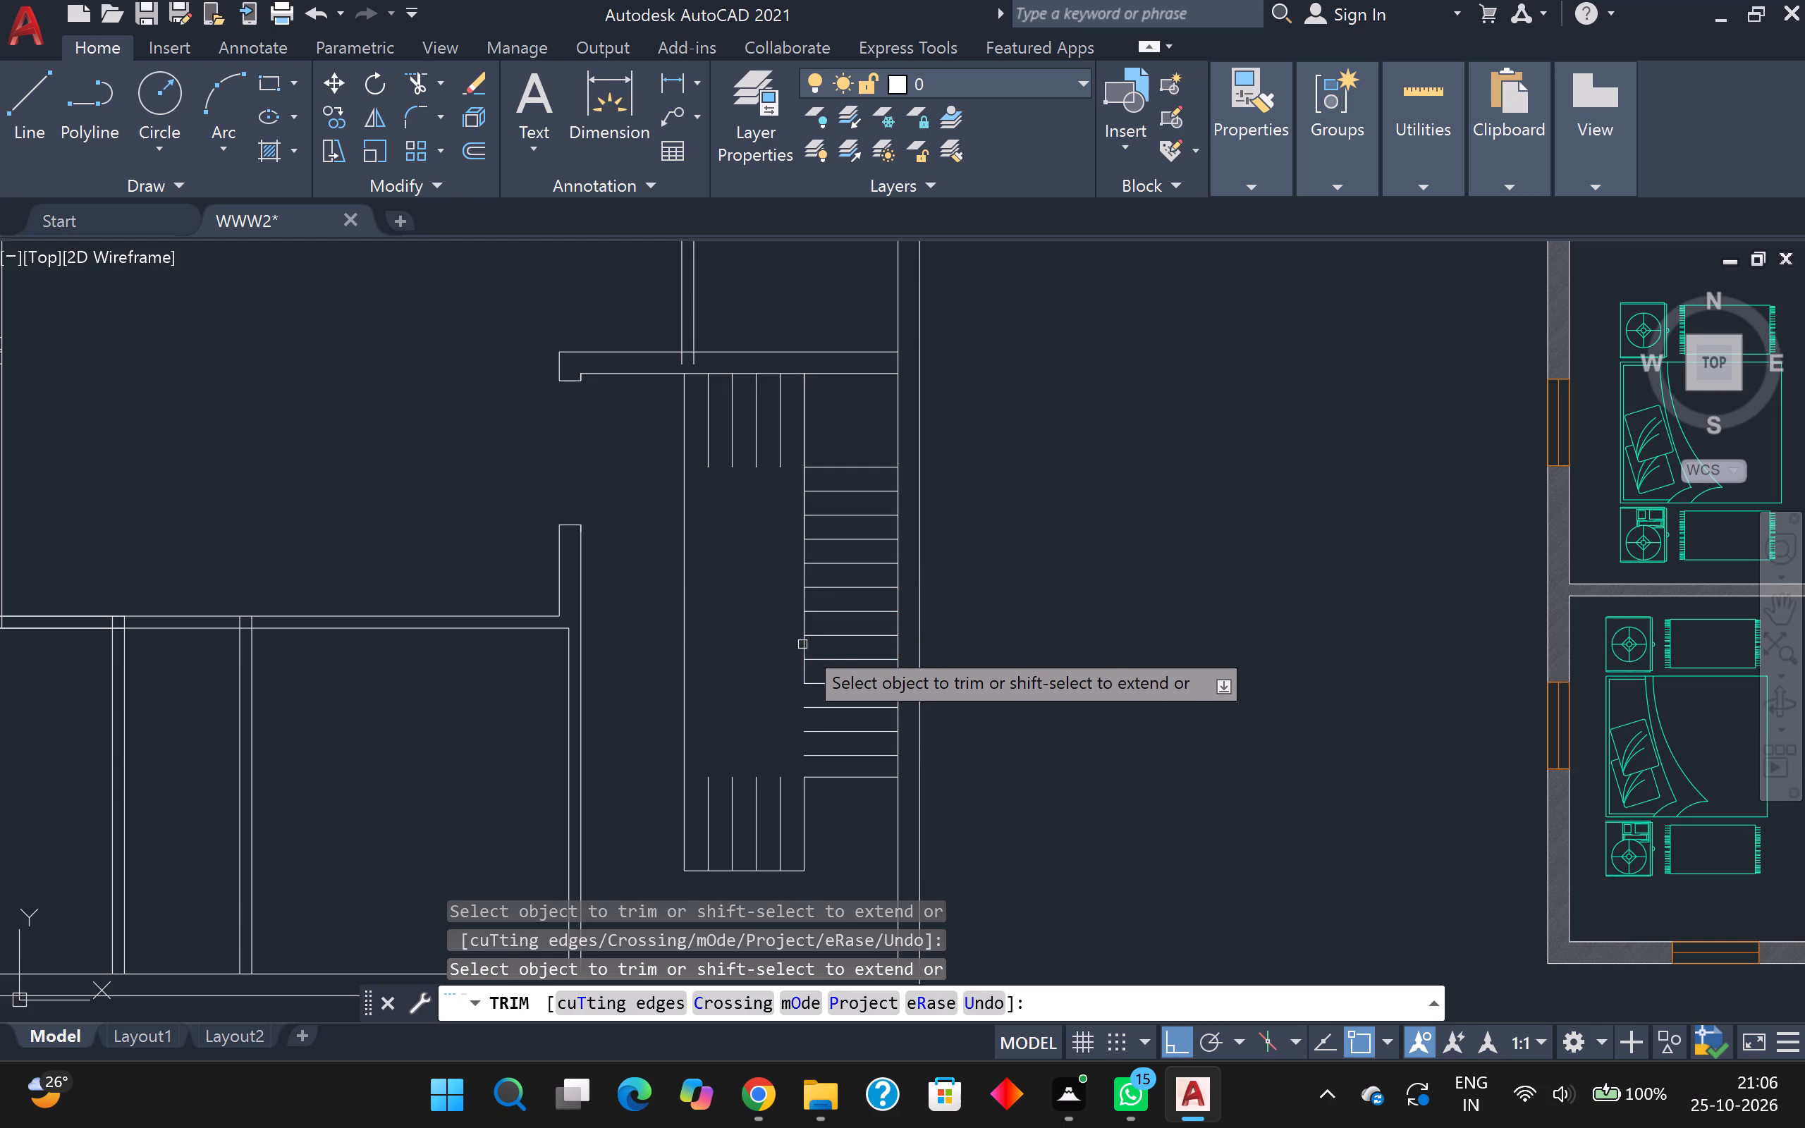
shift+click(806, 675)
shift+click(804, 695)
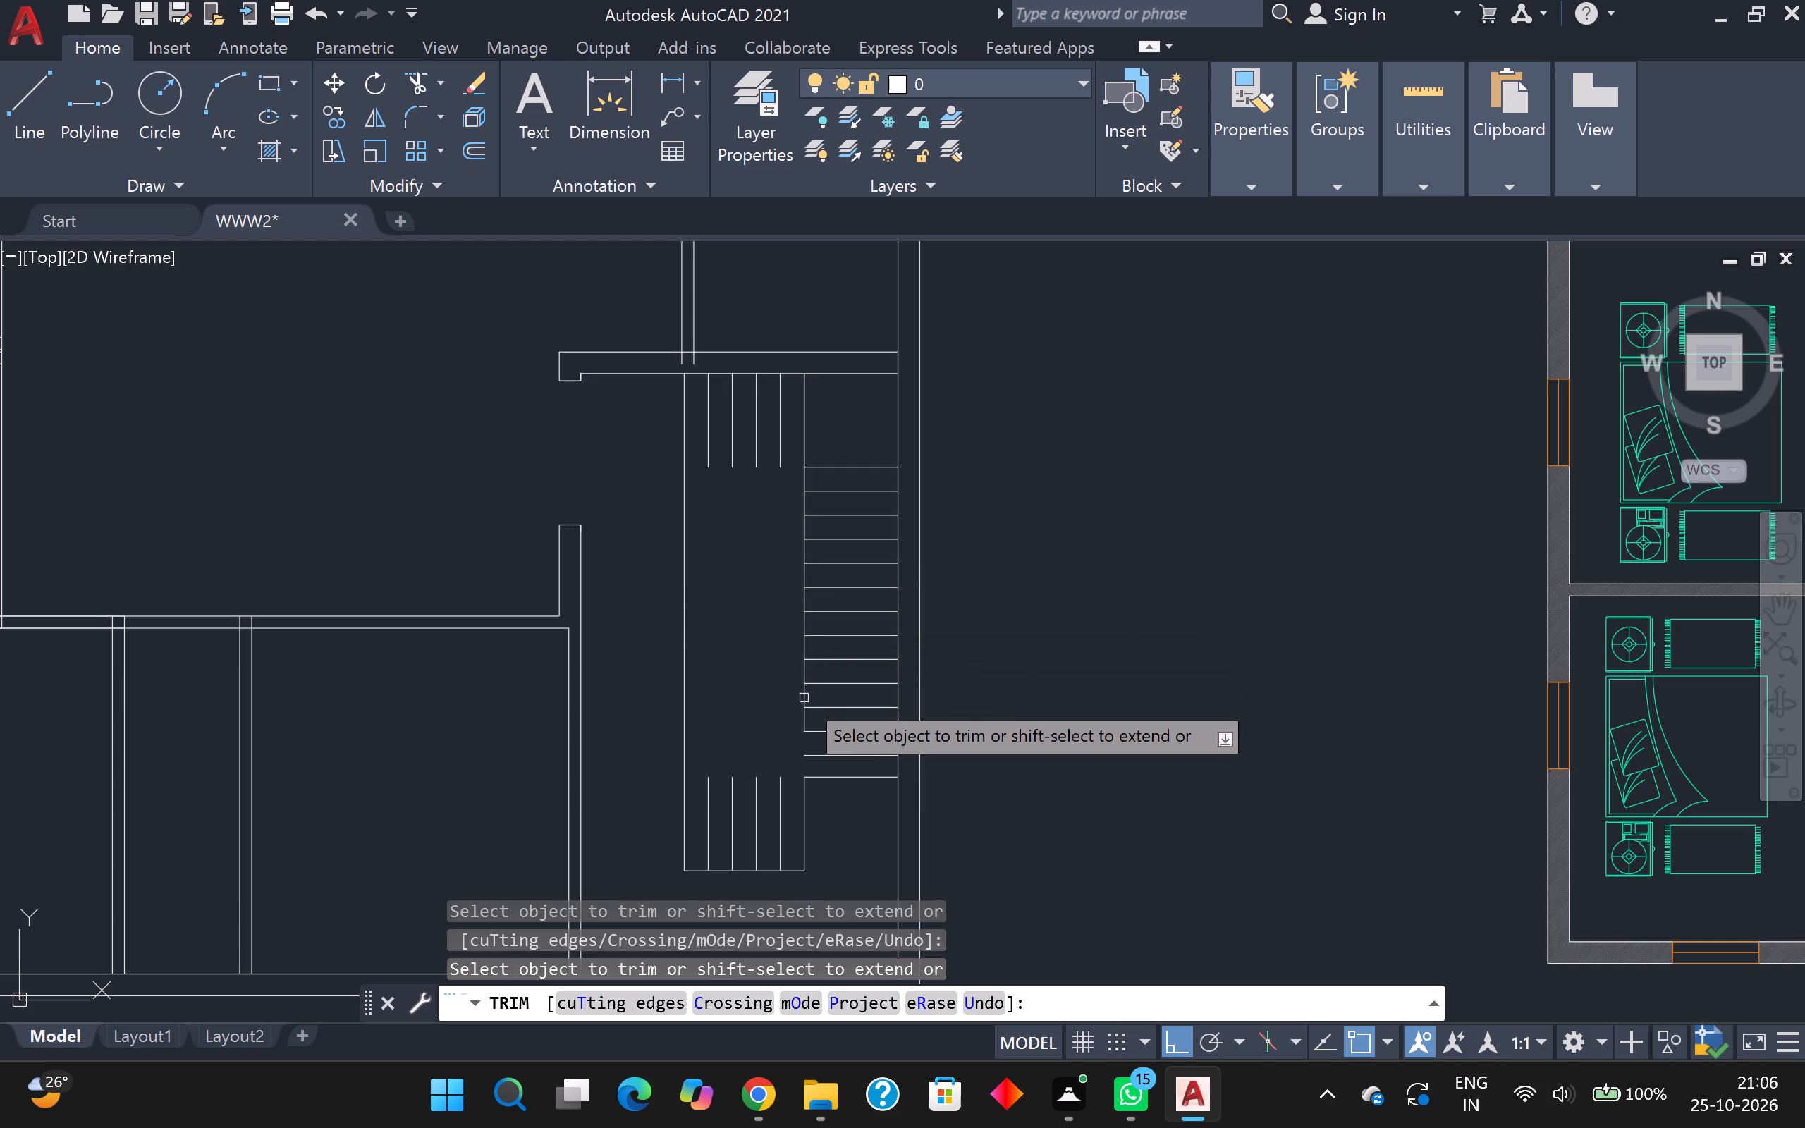
shift+click(805, 719)
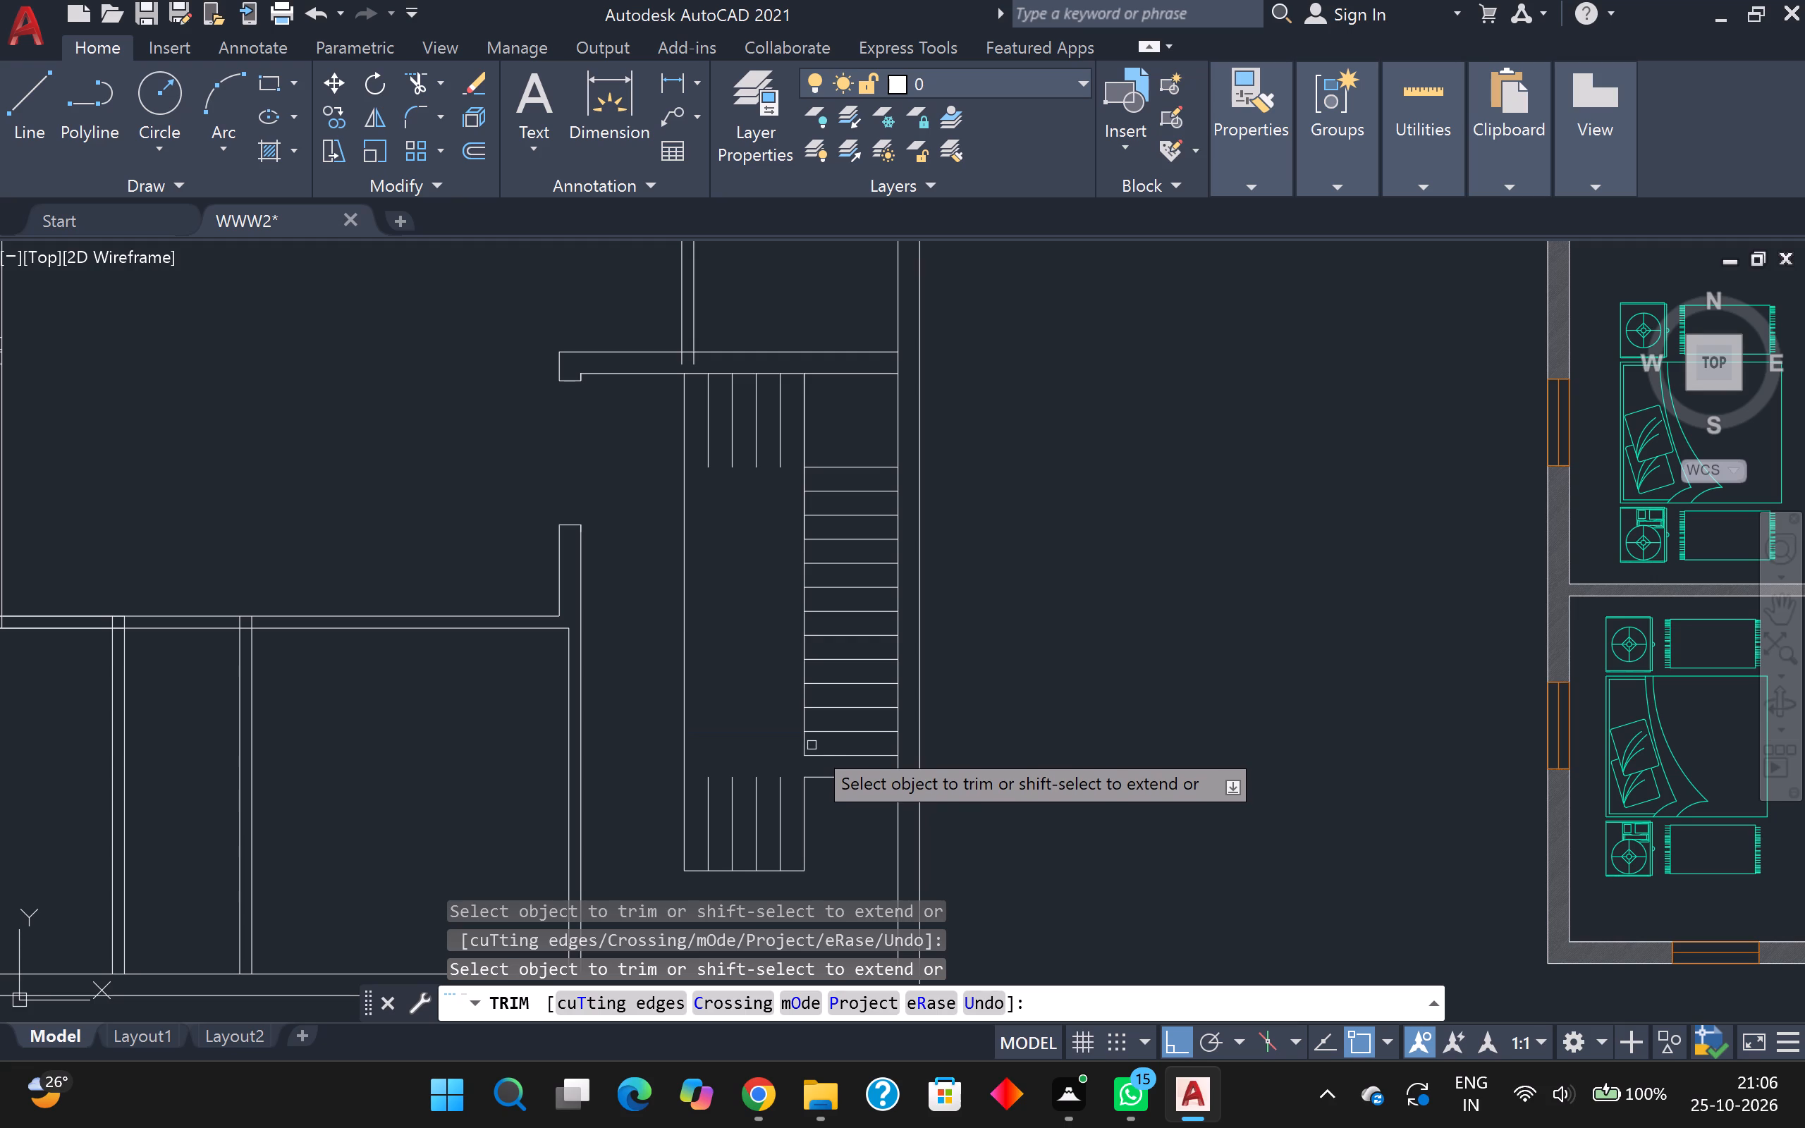
shift+click(807, 746)
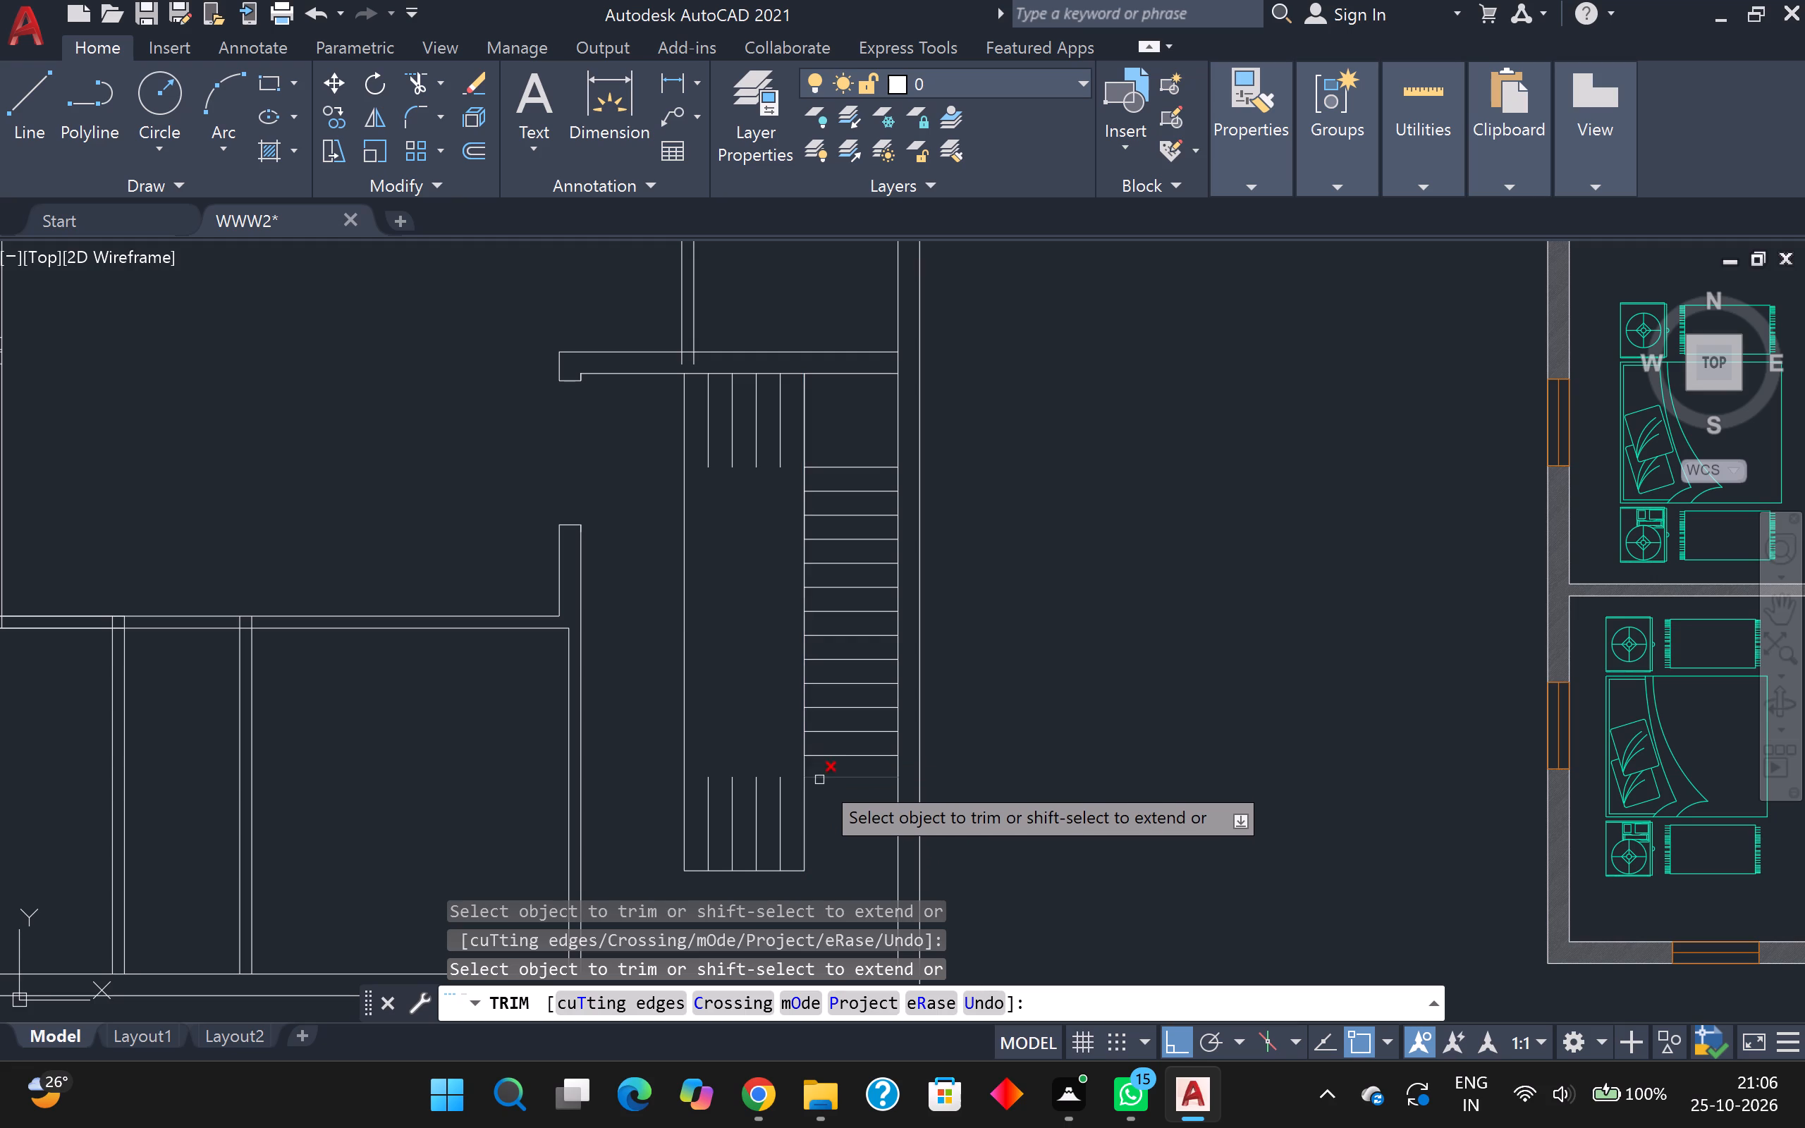
Extend the lower flight's top horizontal line west across the vertical treads to the westernmost one.
scroll(819, 780, up, 2)
shift+click(821, 774)
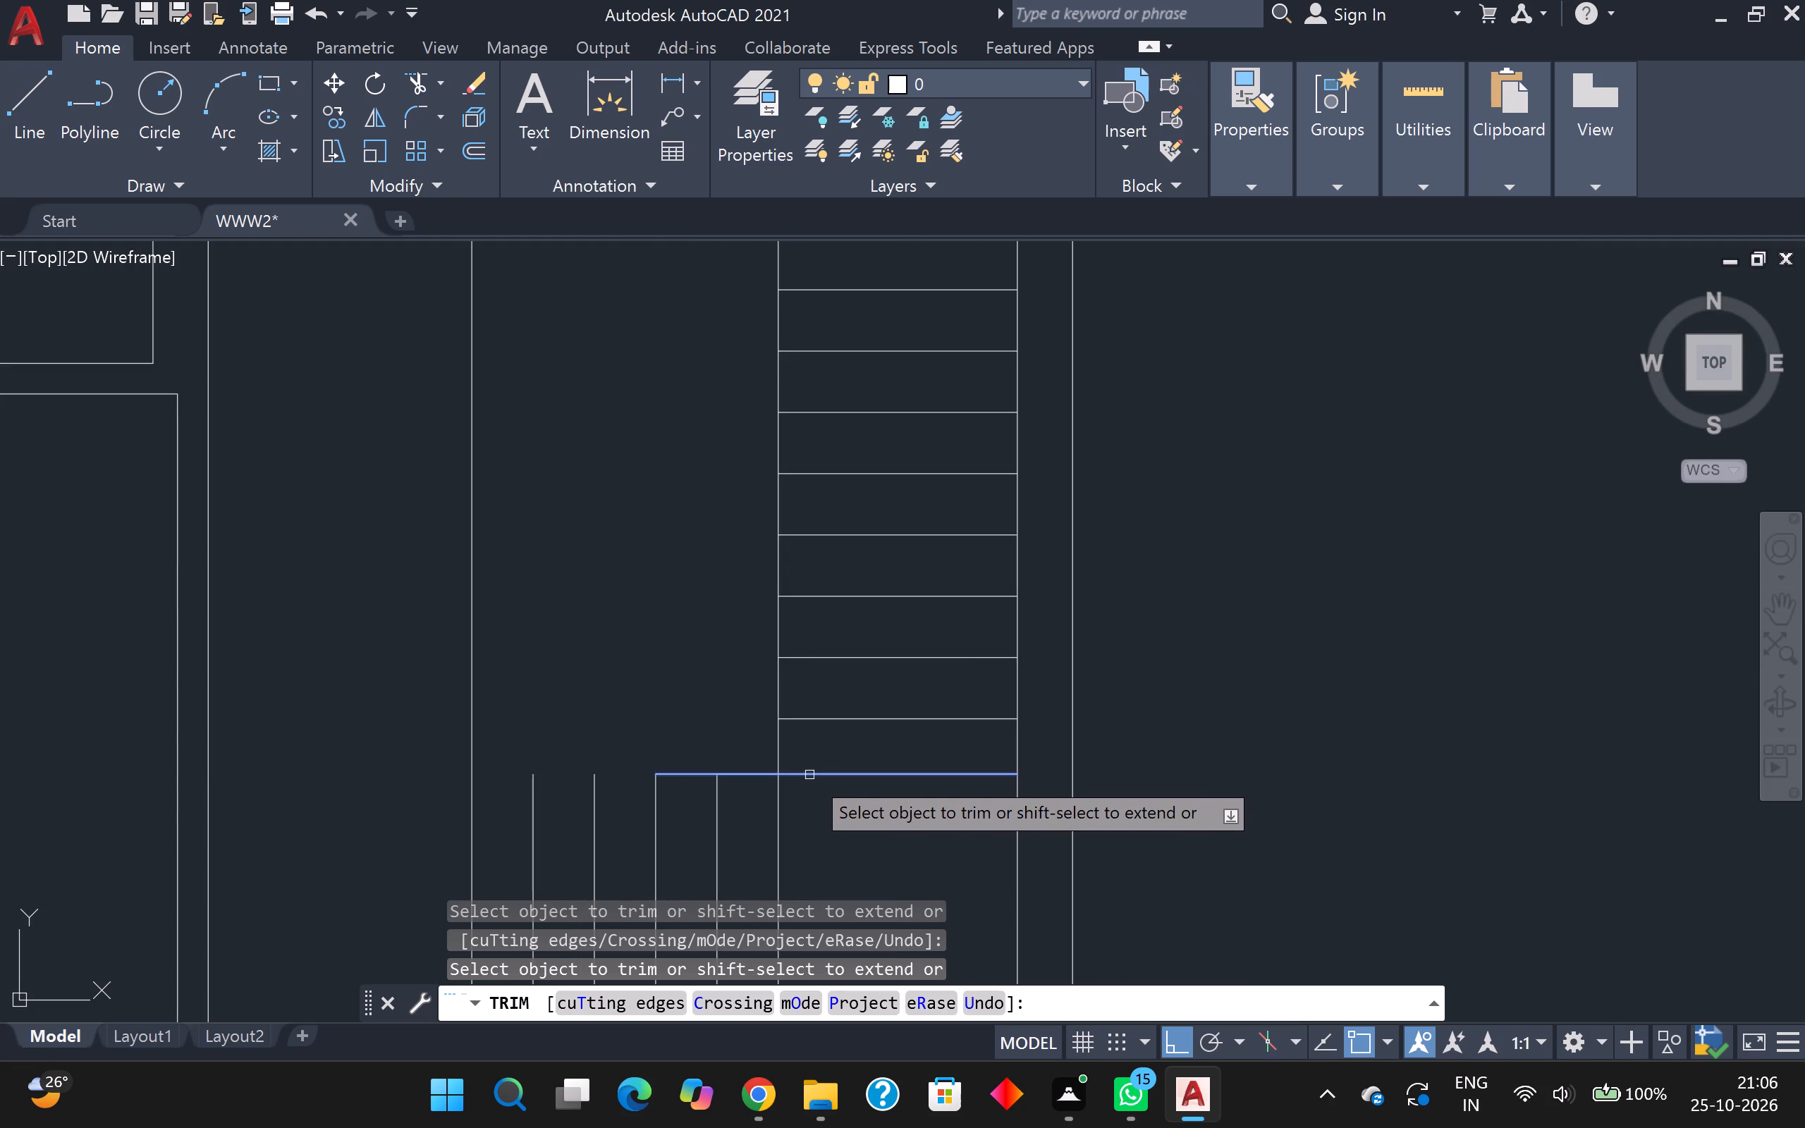
shift+click(809, 775)
shift+click(785, 775)
shift+click(752, 773)
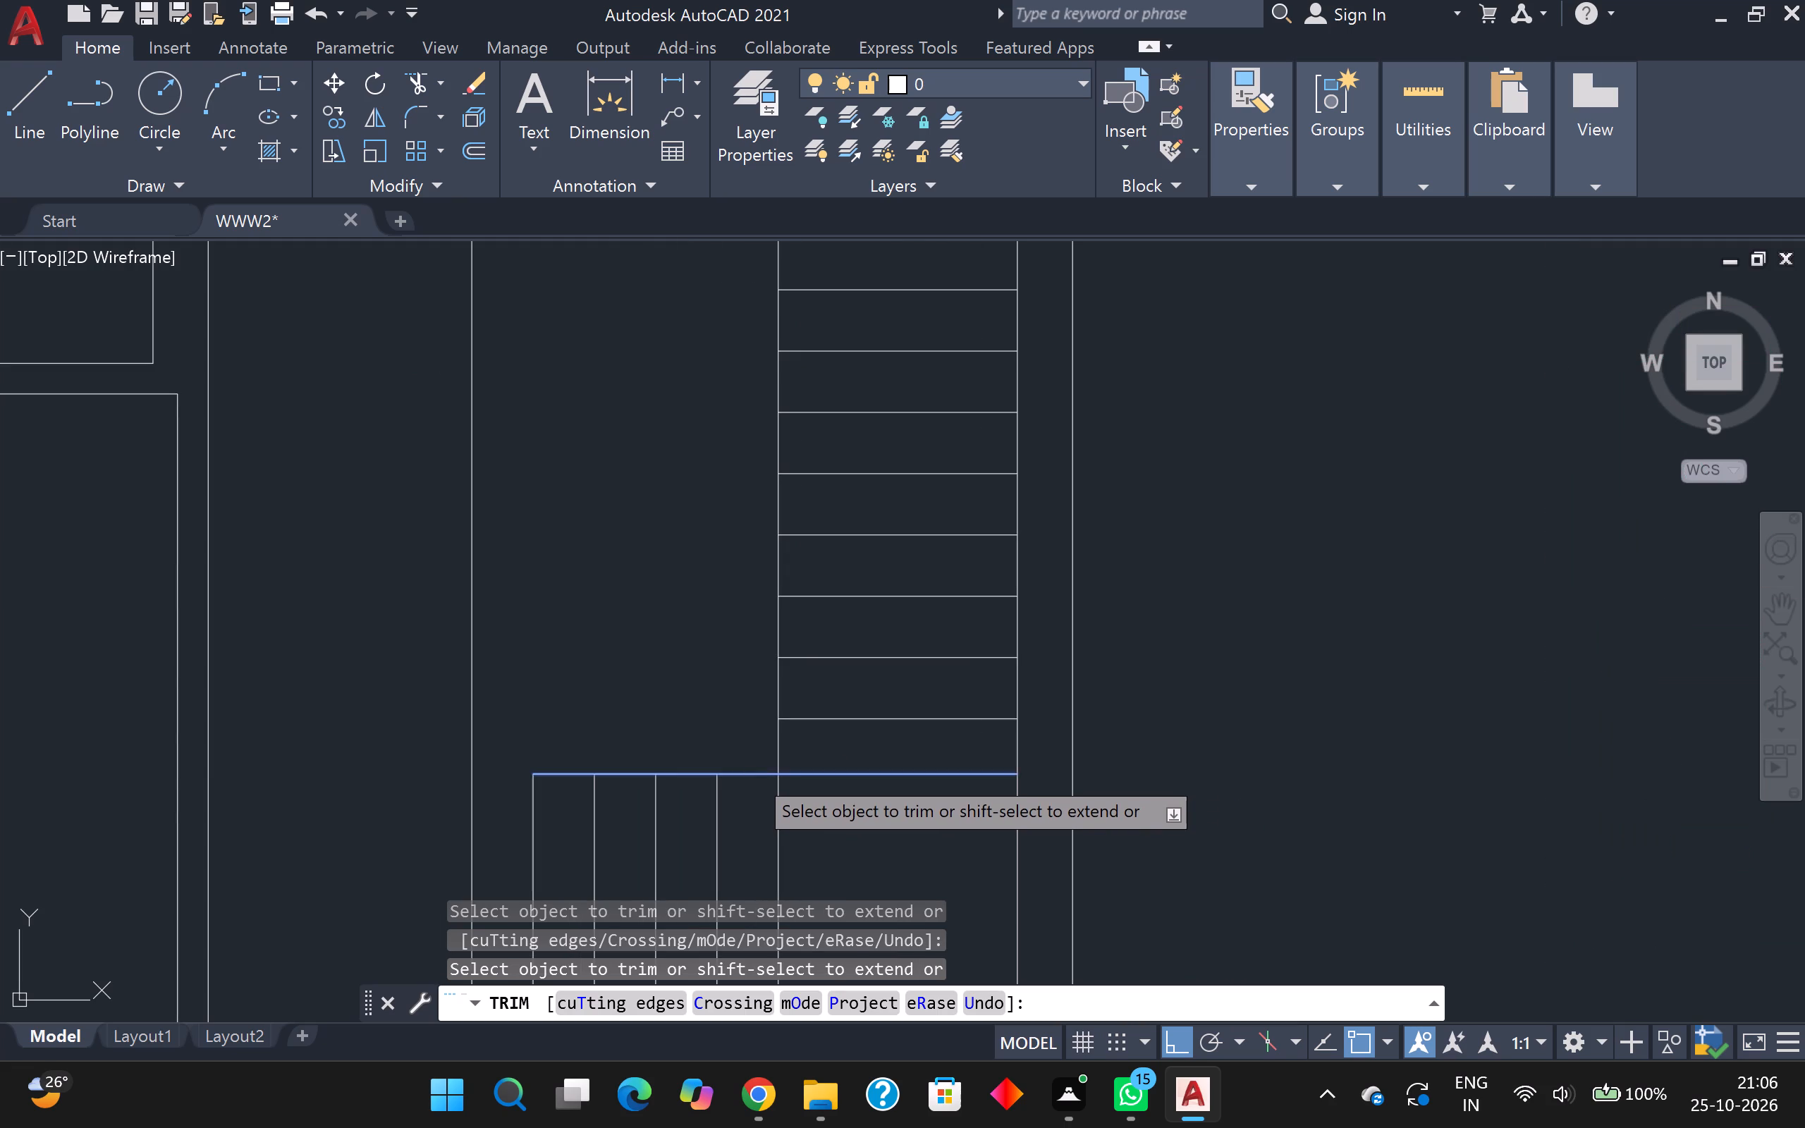
Extend the lower flight's bottom horizontal line east to the inner face of the east wall.
scroll(722, 721, down, 2)
middle_drag(707, 709, 678, 757)
scroll(630, 685, down, 1)
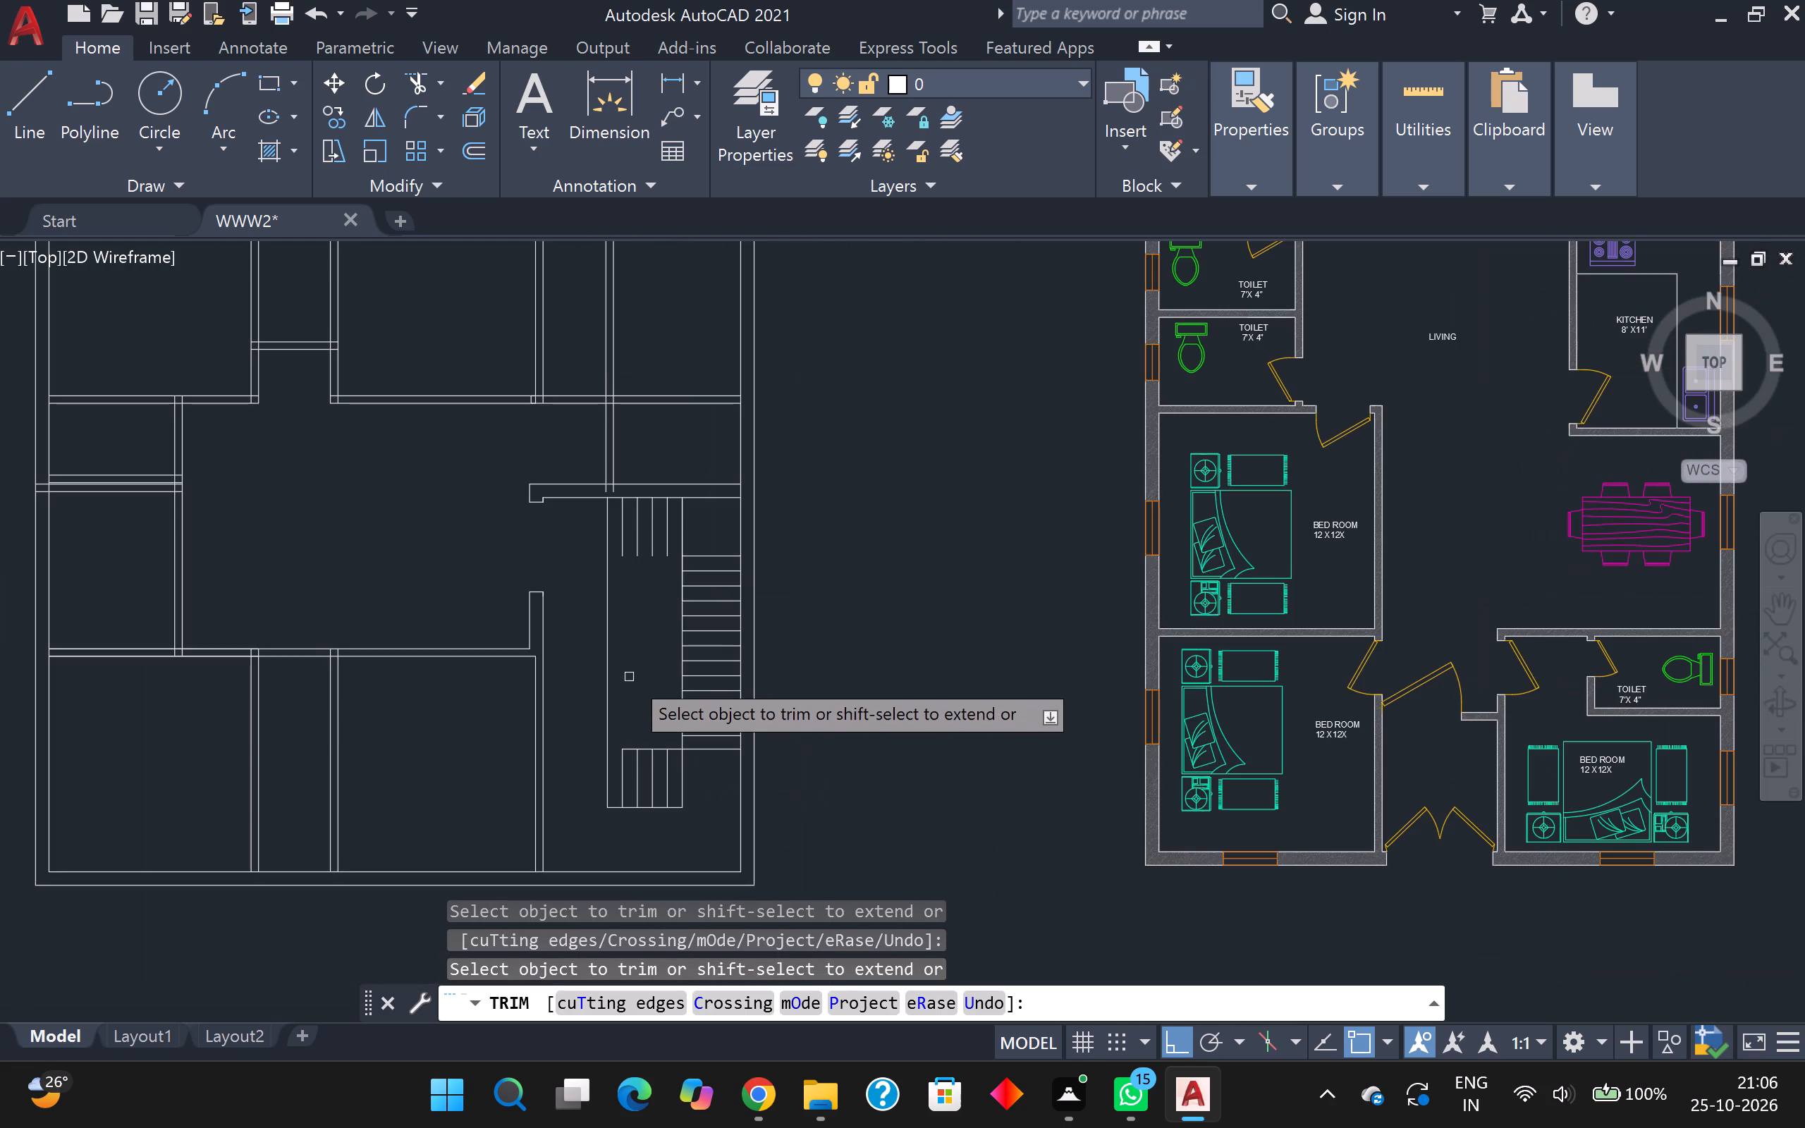
scroll(625, 655, up, 1)
scroll(661, 571, up, 1)
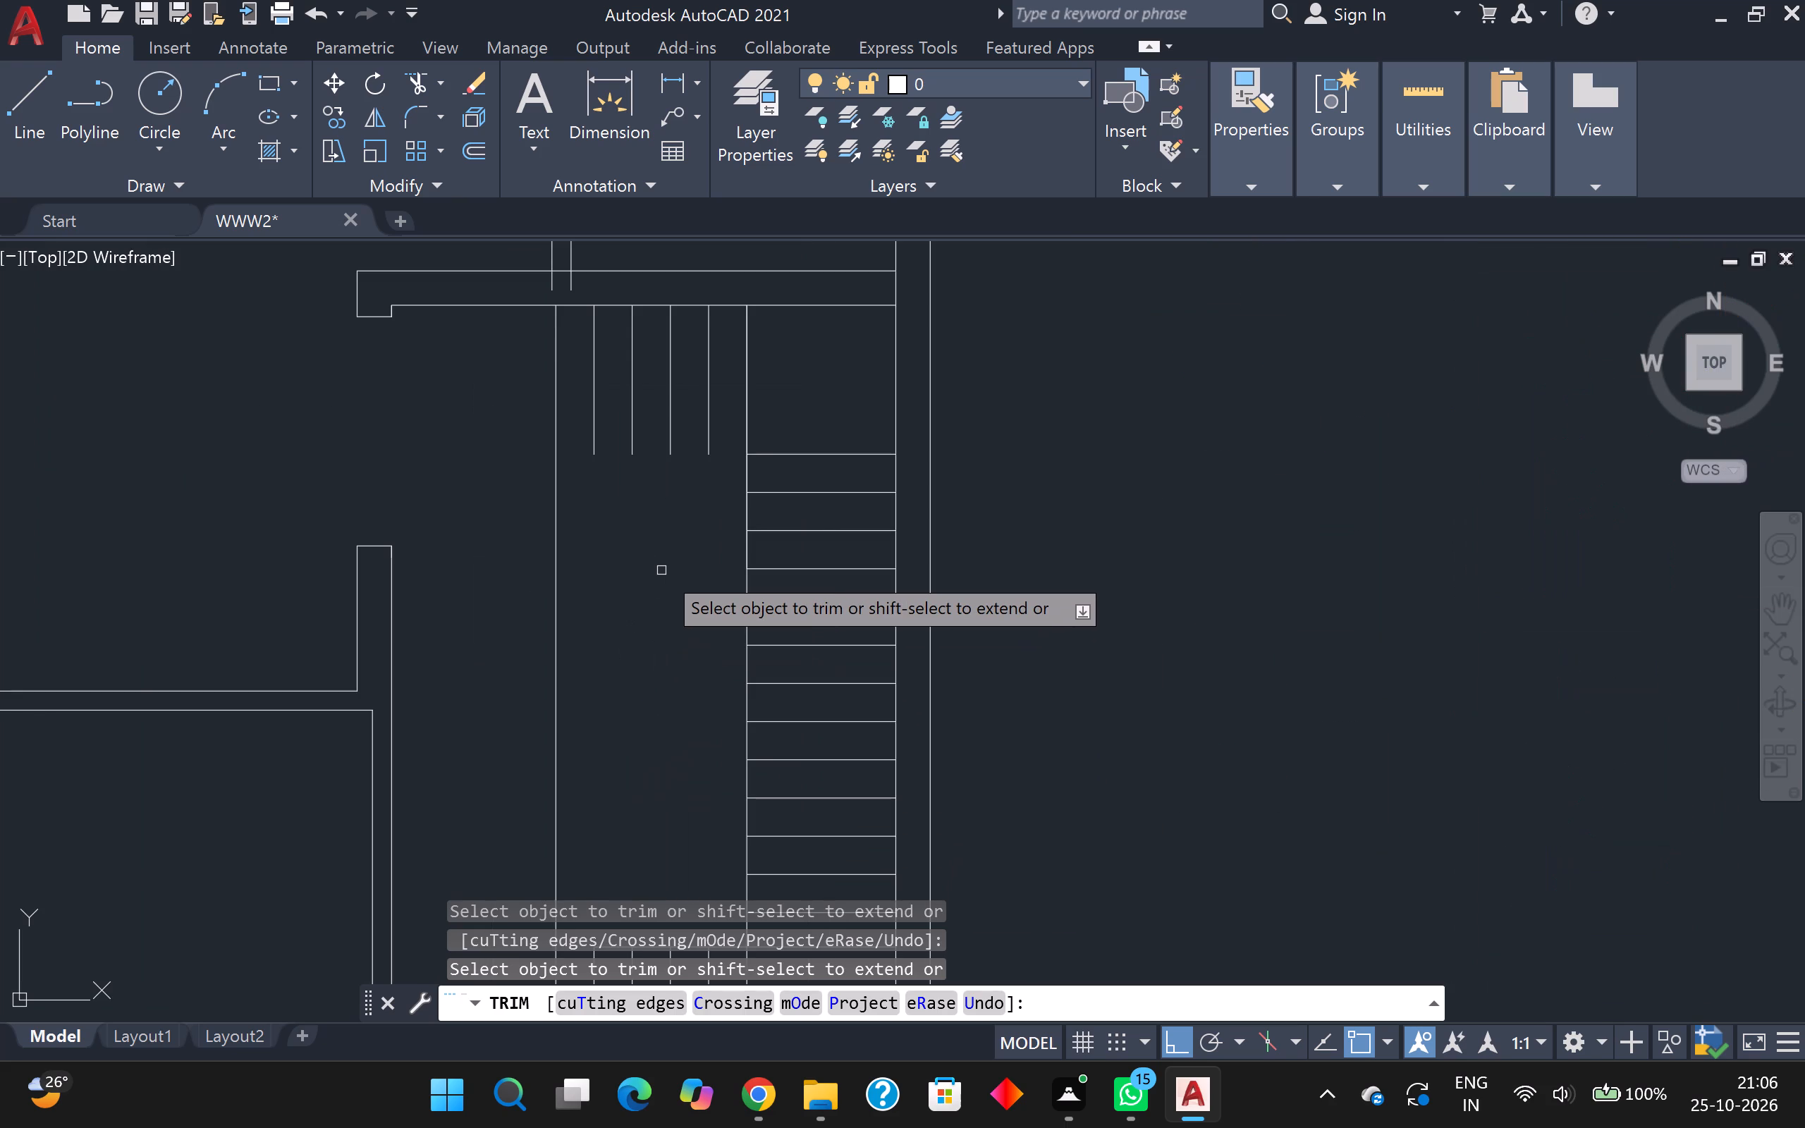
scroll(629, 562, down, 3)
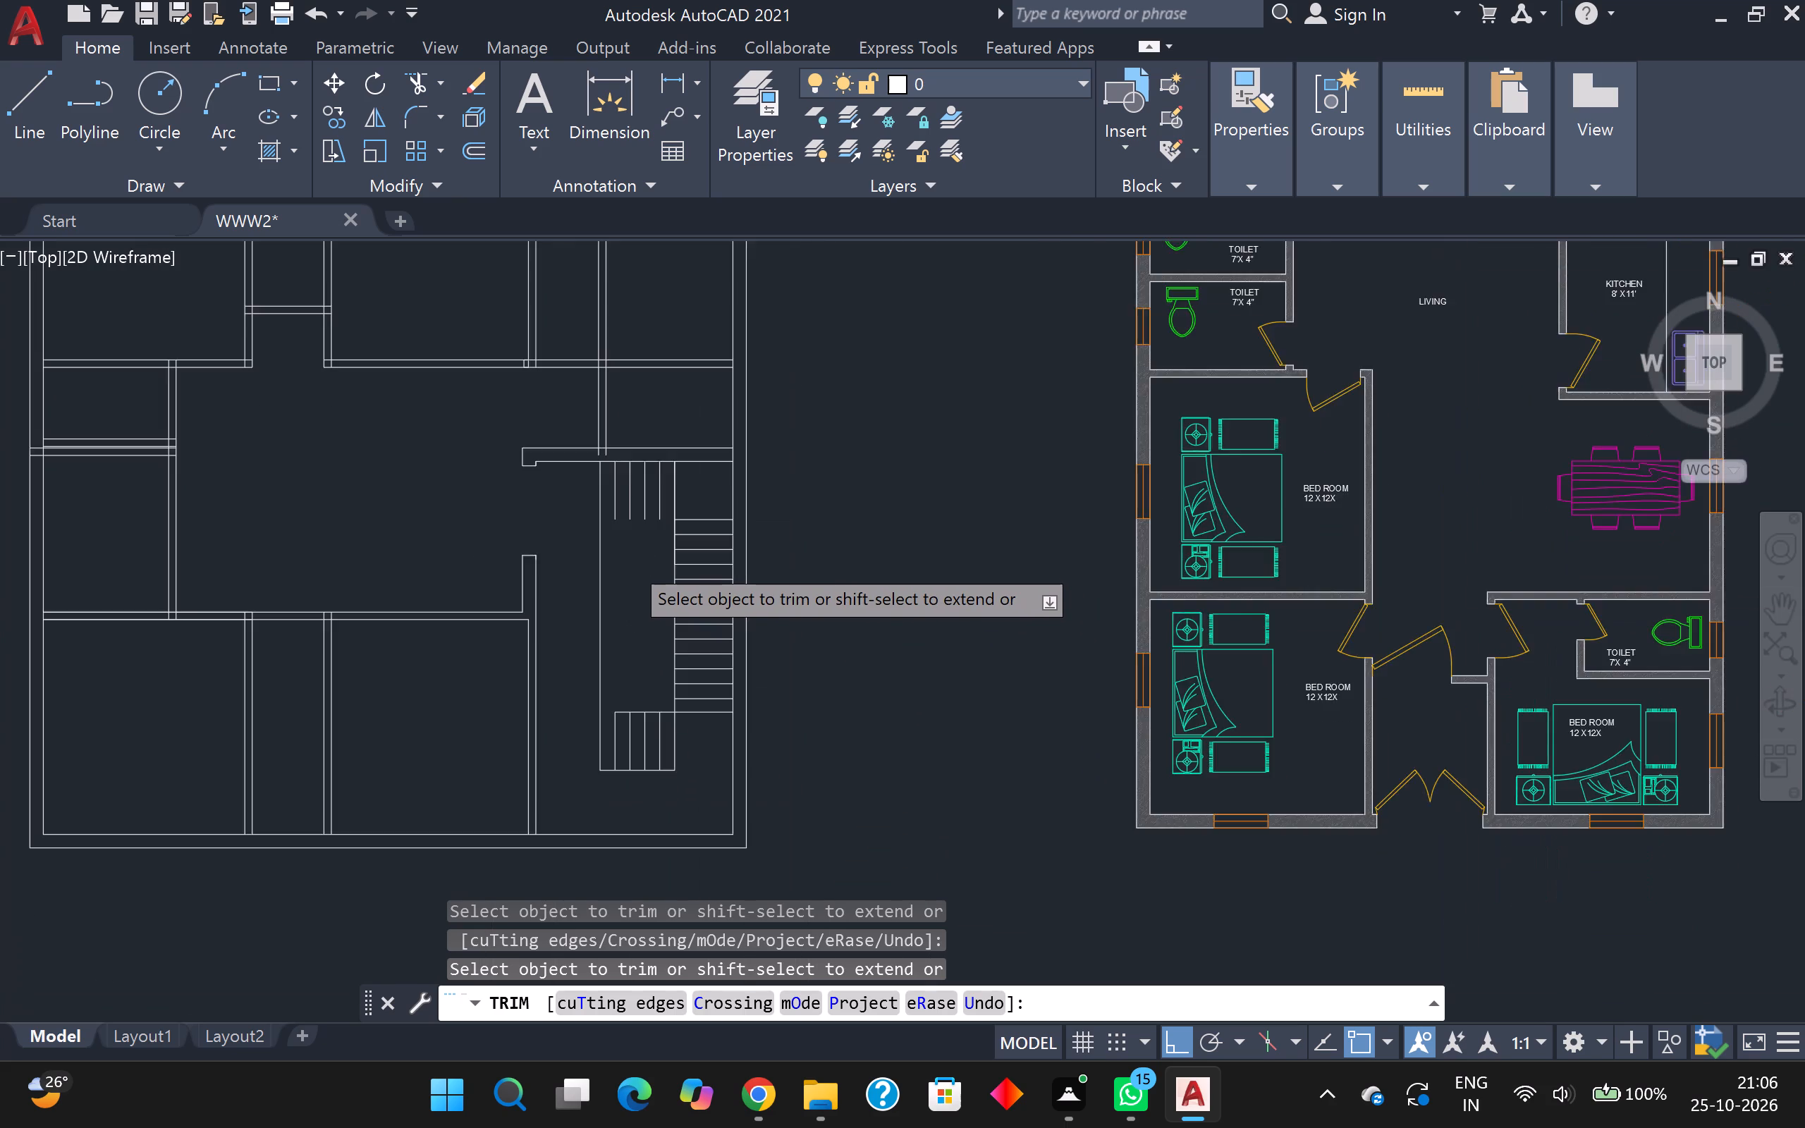
scroll(628, 563, up, 1)
middle_drag(634, 546, 611, 467)
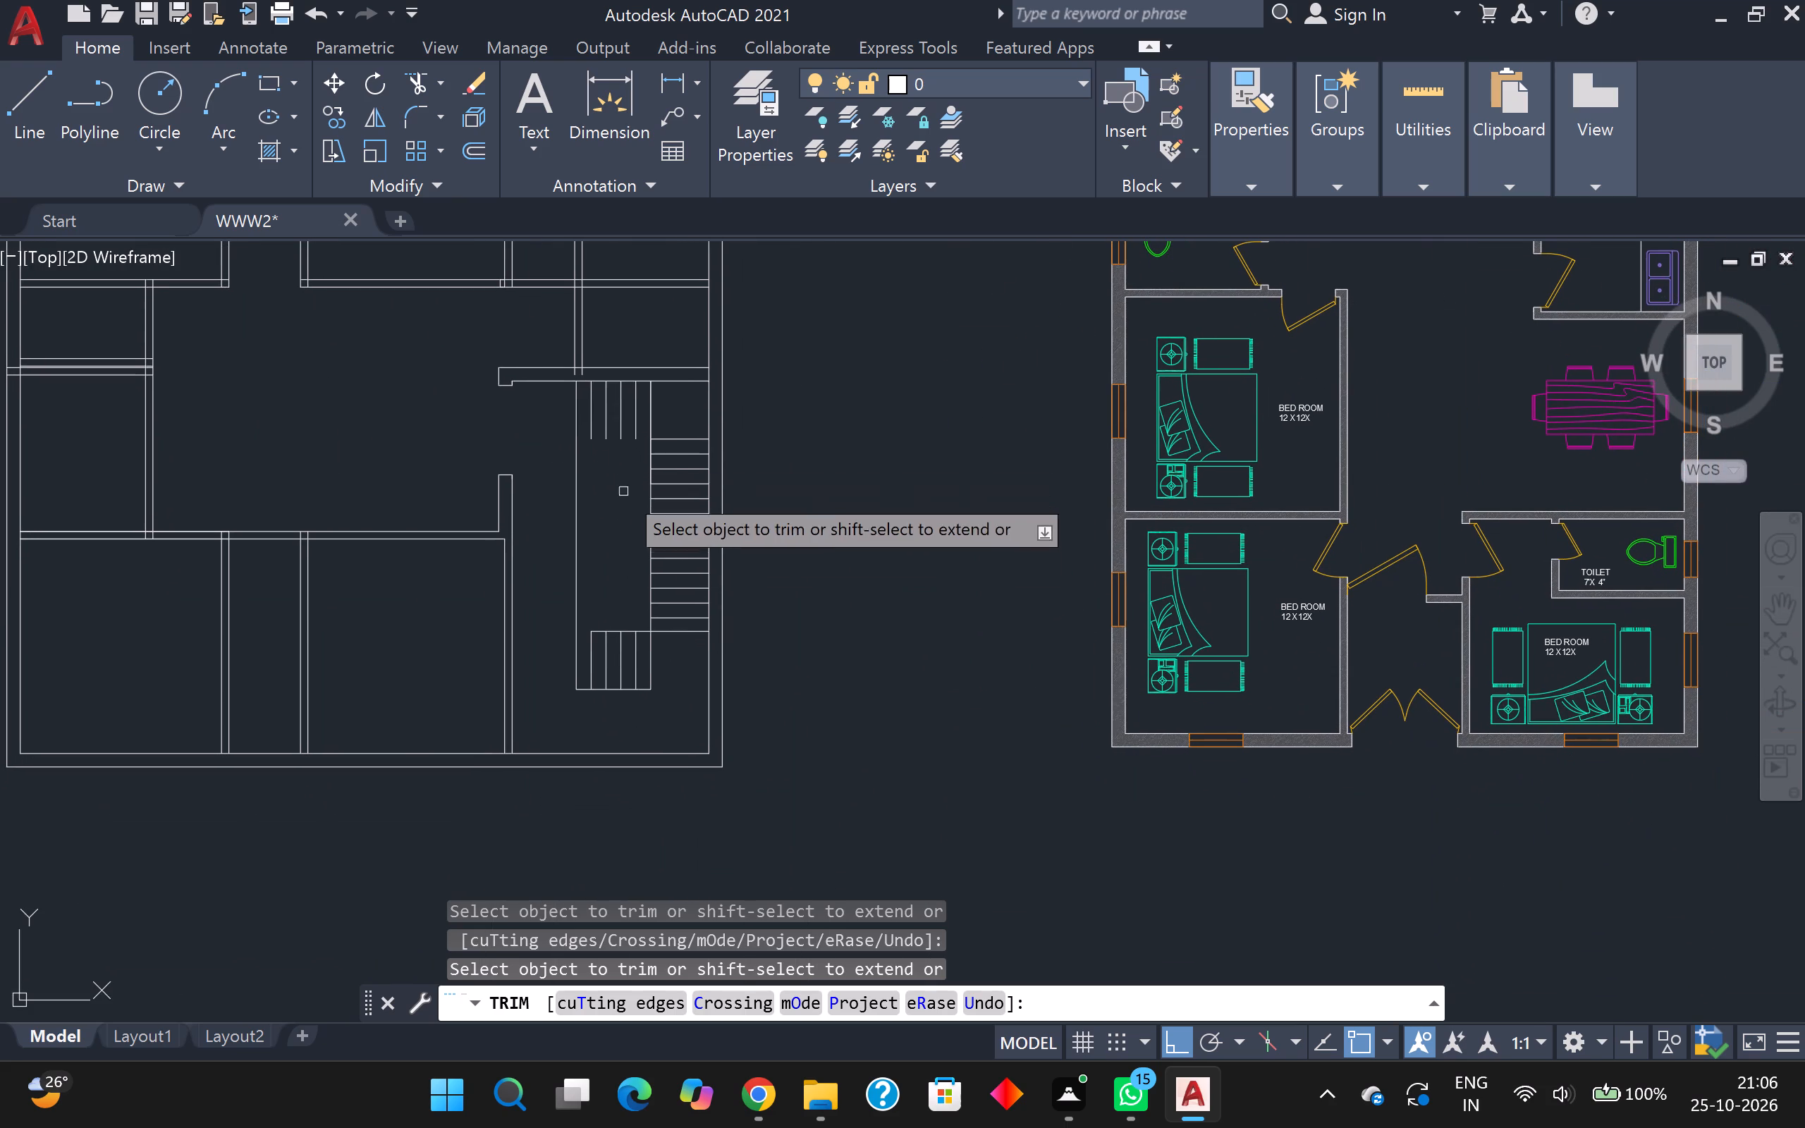
scroll(625, 547, up, 2)
scroll(625, 547, down, 1)
middle_drag(628, 545, 600, 380)
scroll(703, 558, up, 1)
scroll(709, 561, down, 1)
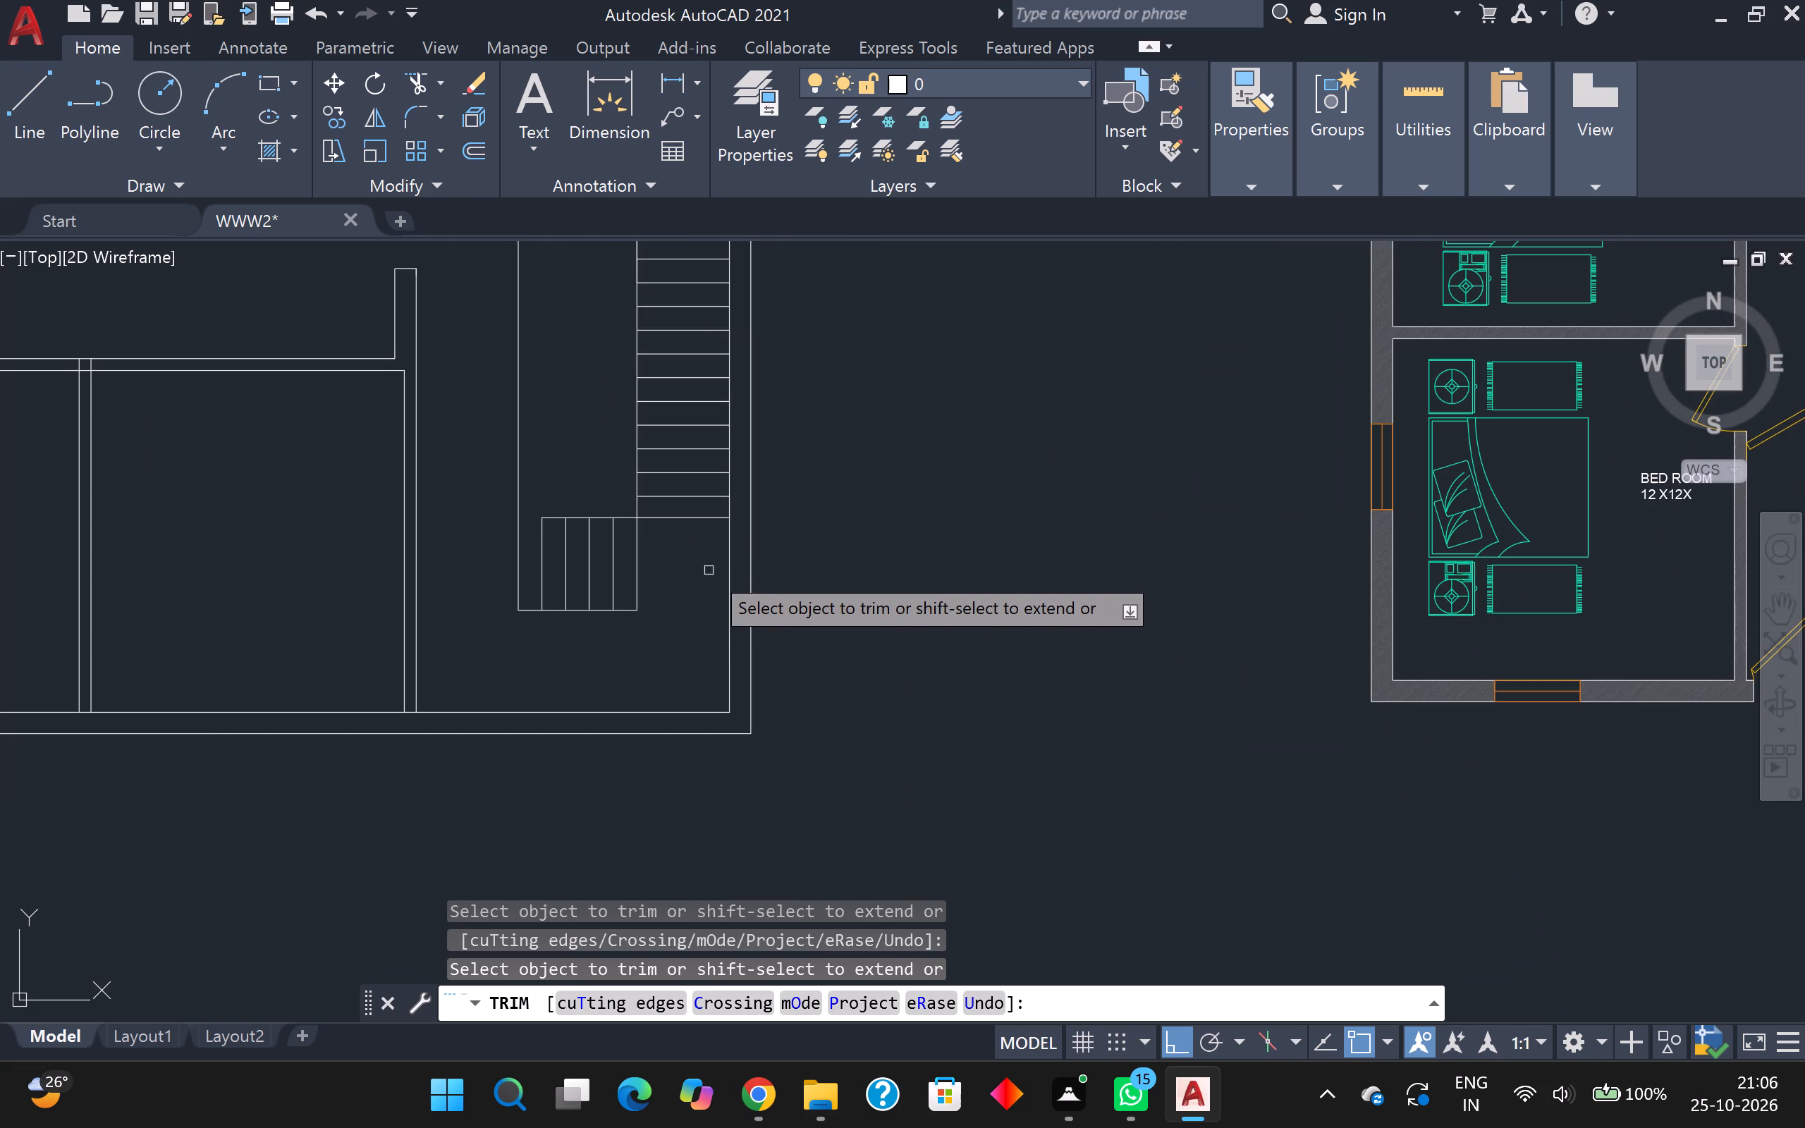
shift+click(630, 613)
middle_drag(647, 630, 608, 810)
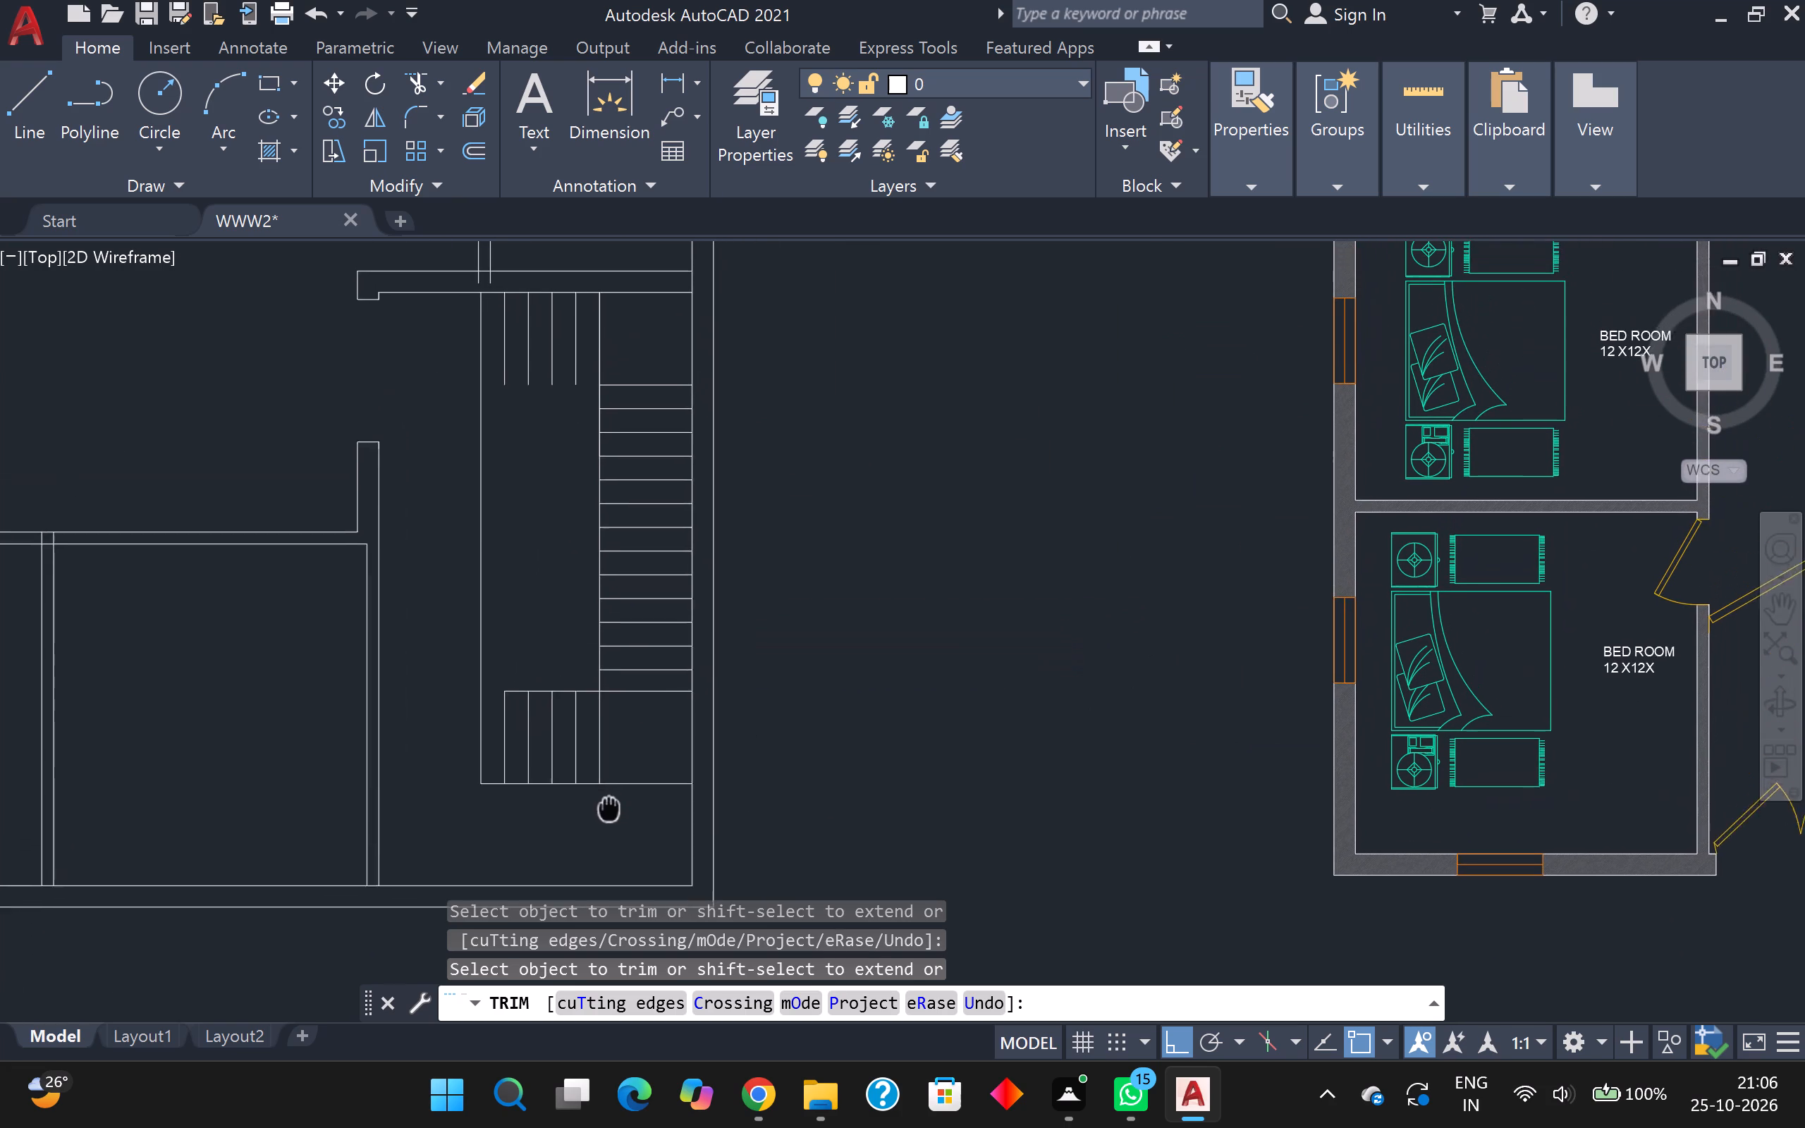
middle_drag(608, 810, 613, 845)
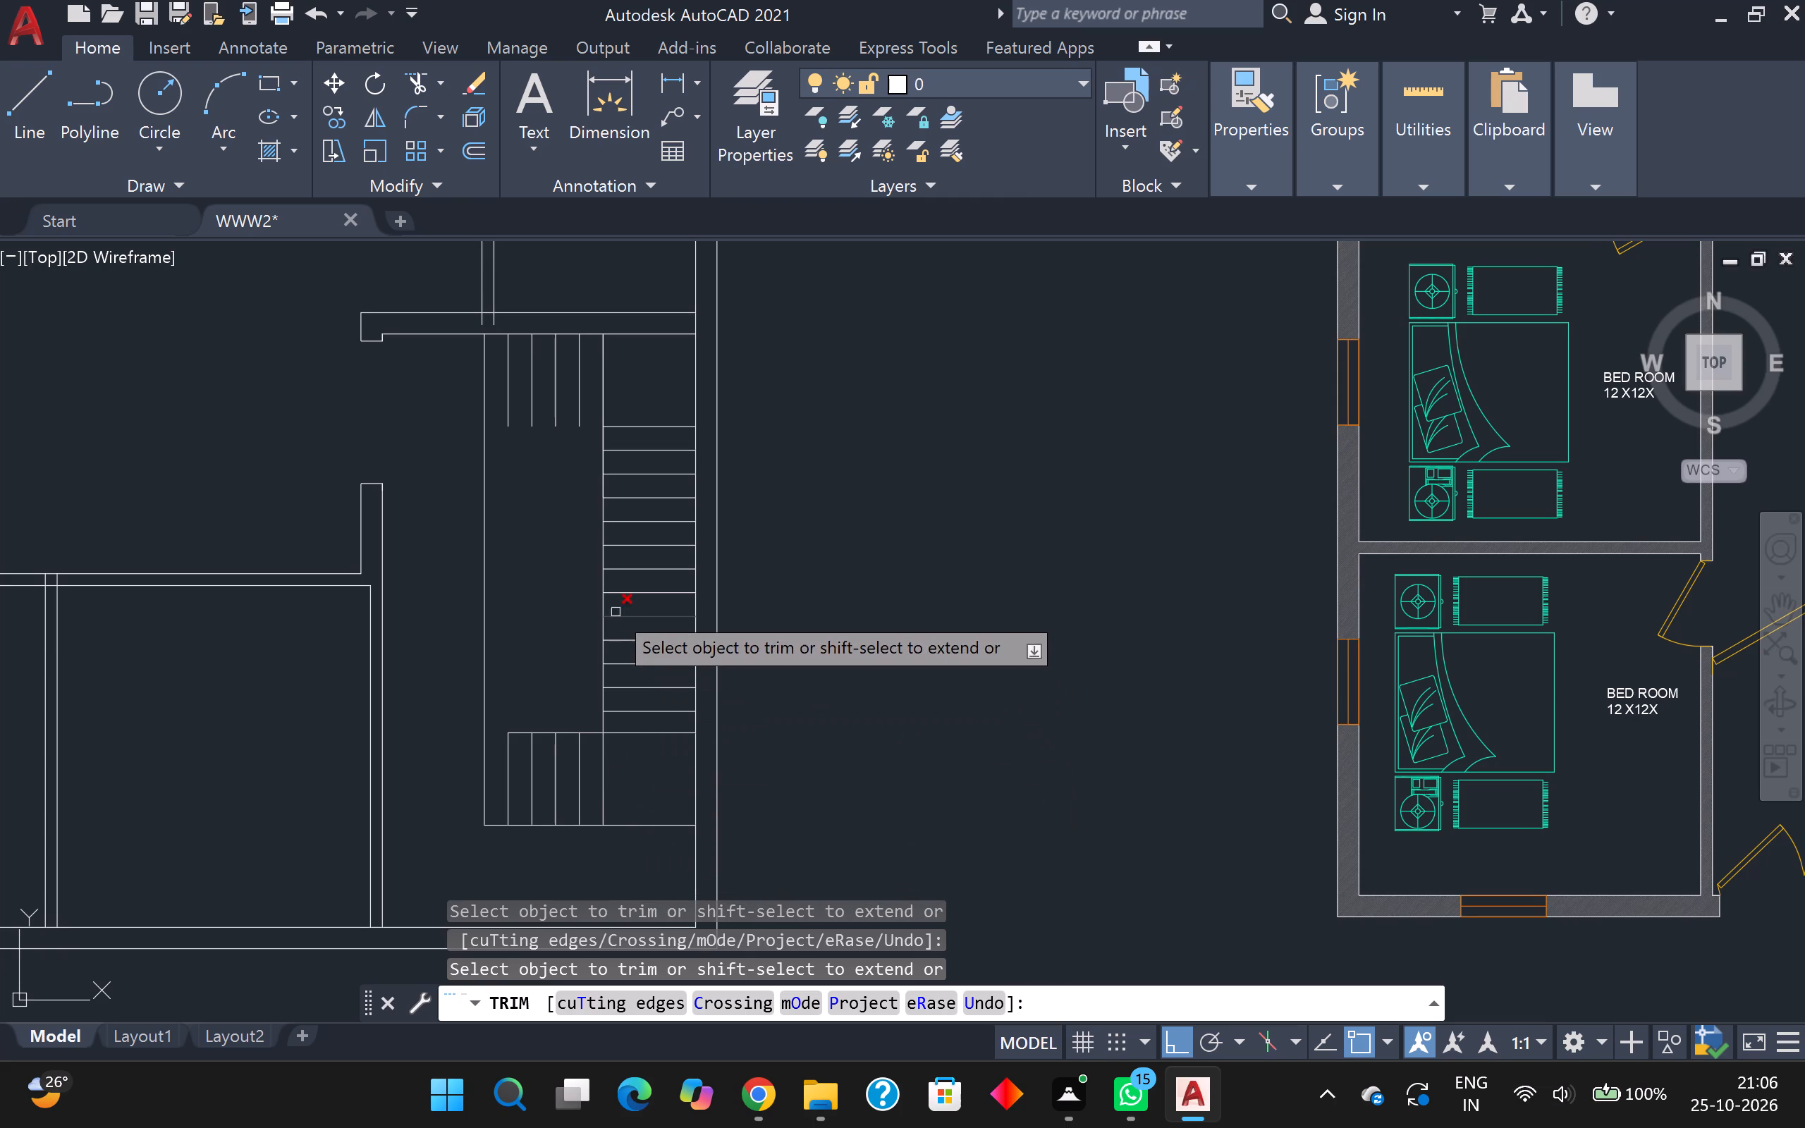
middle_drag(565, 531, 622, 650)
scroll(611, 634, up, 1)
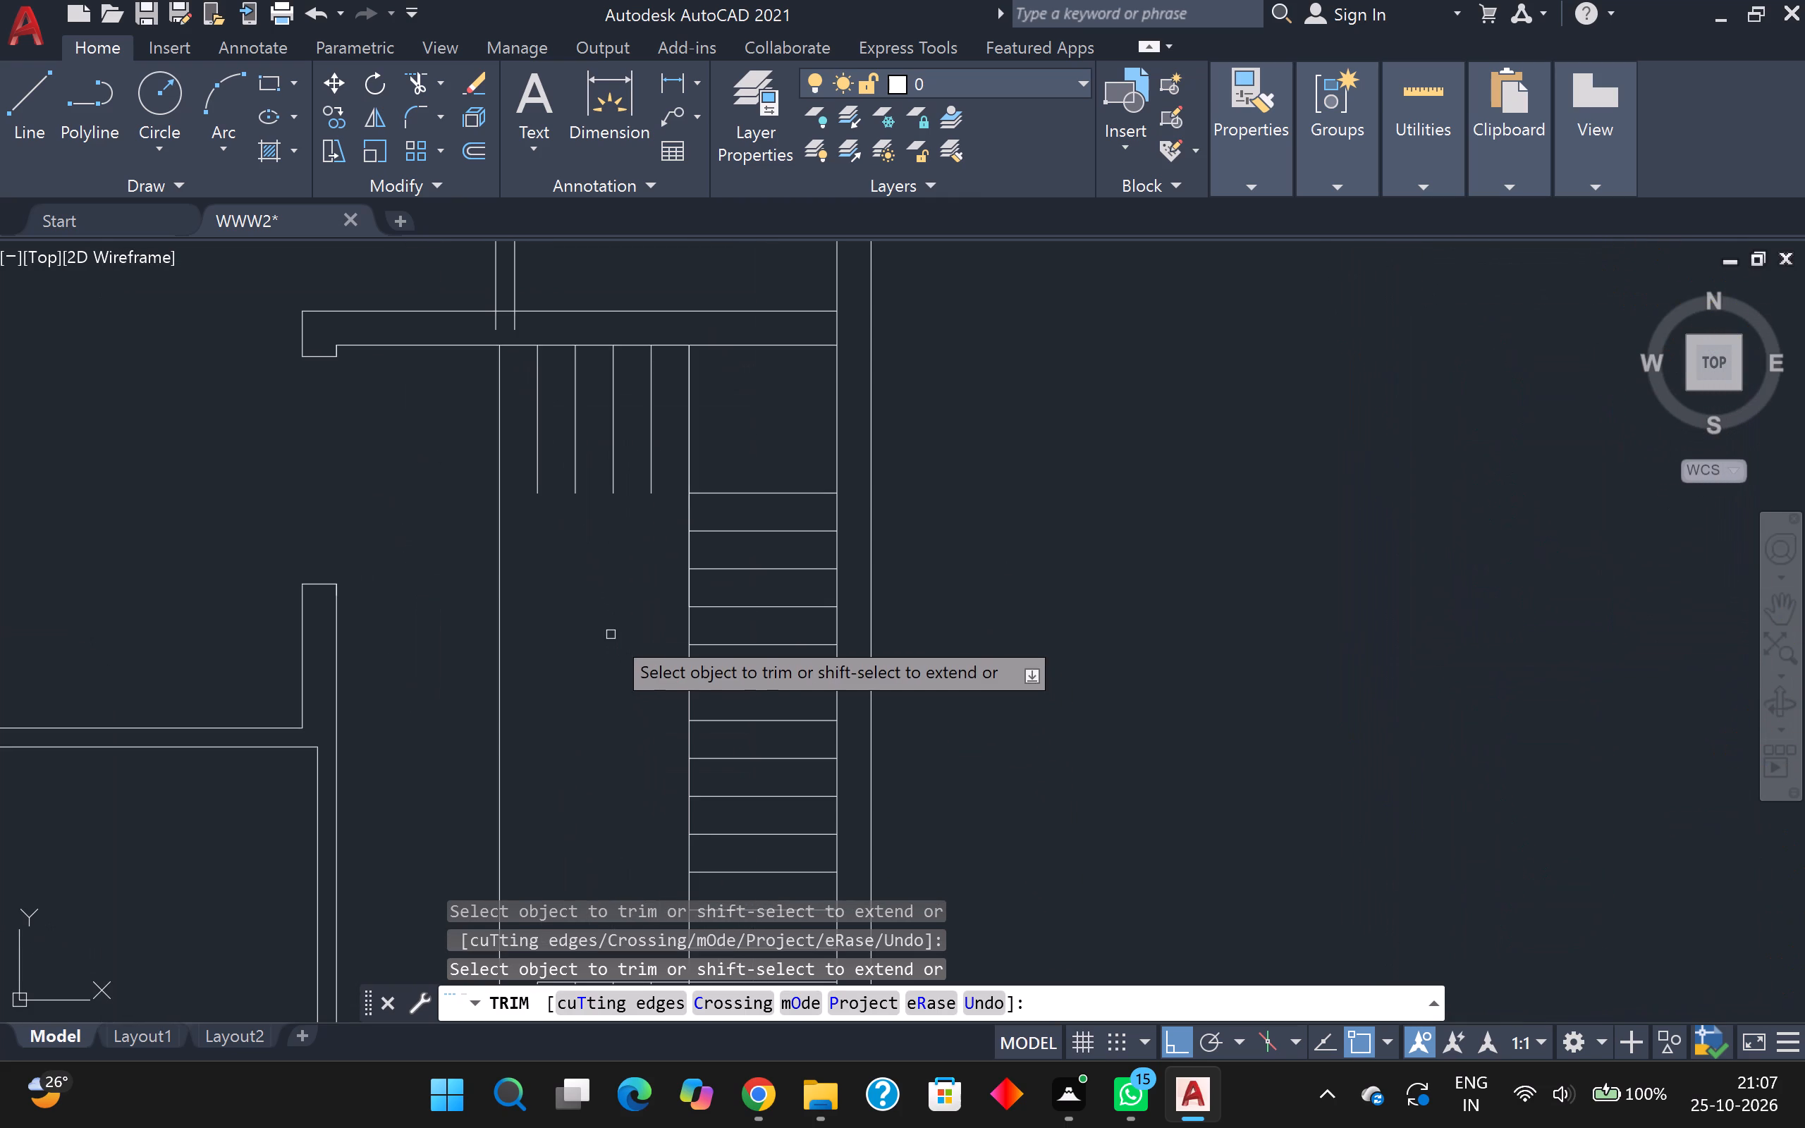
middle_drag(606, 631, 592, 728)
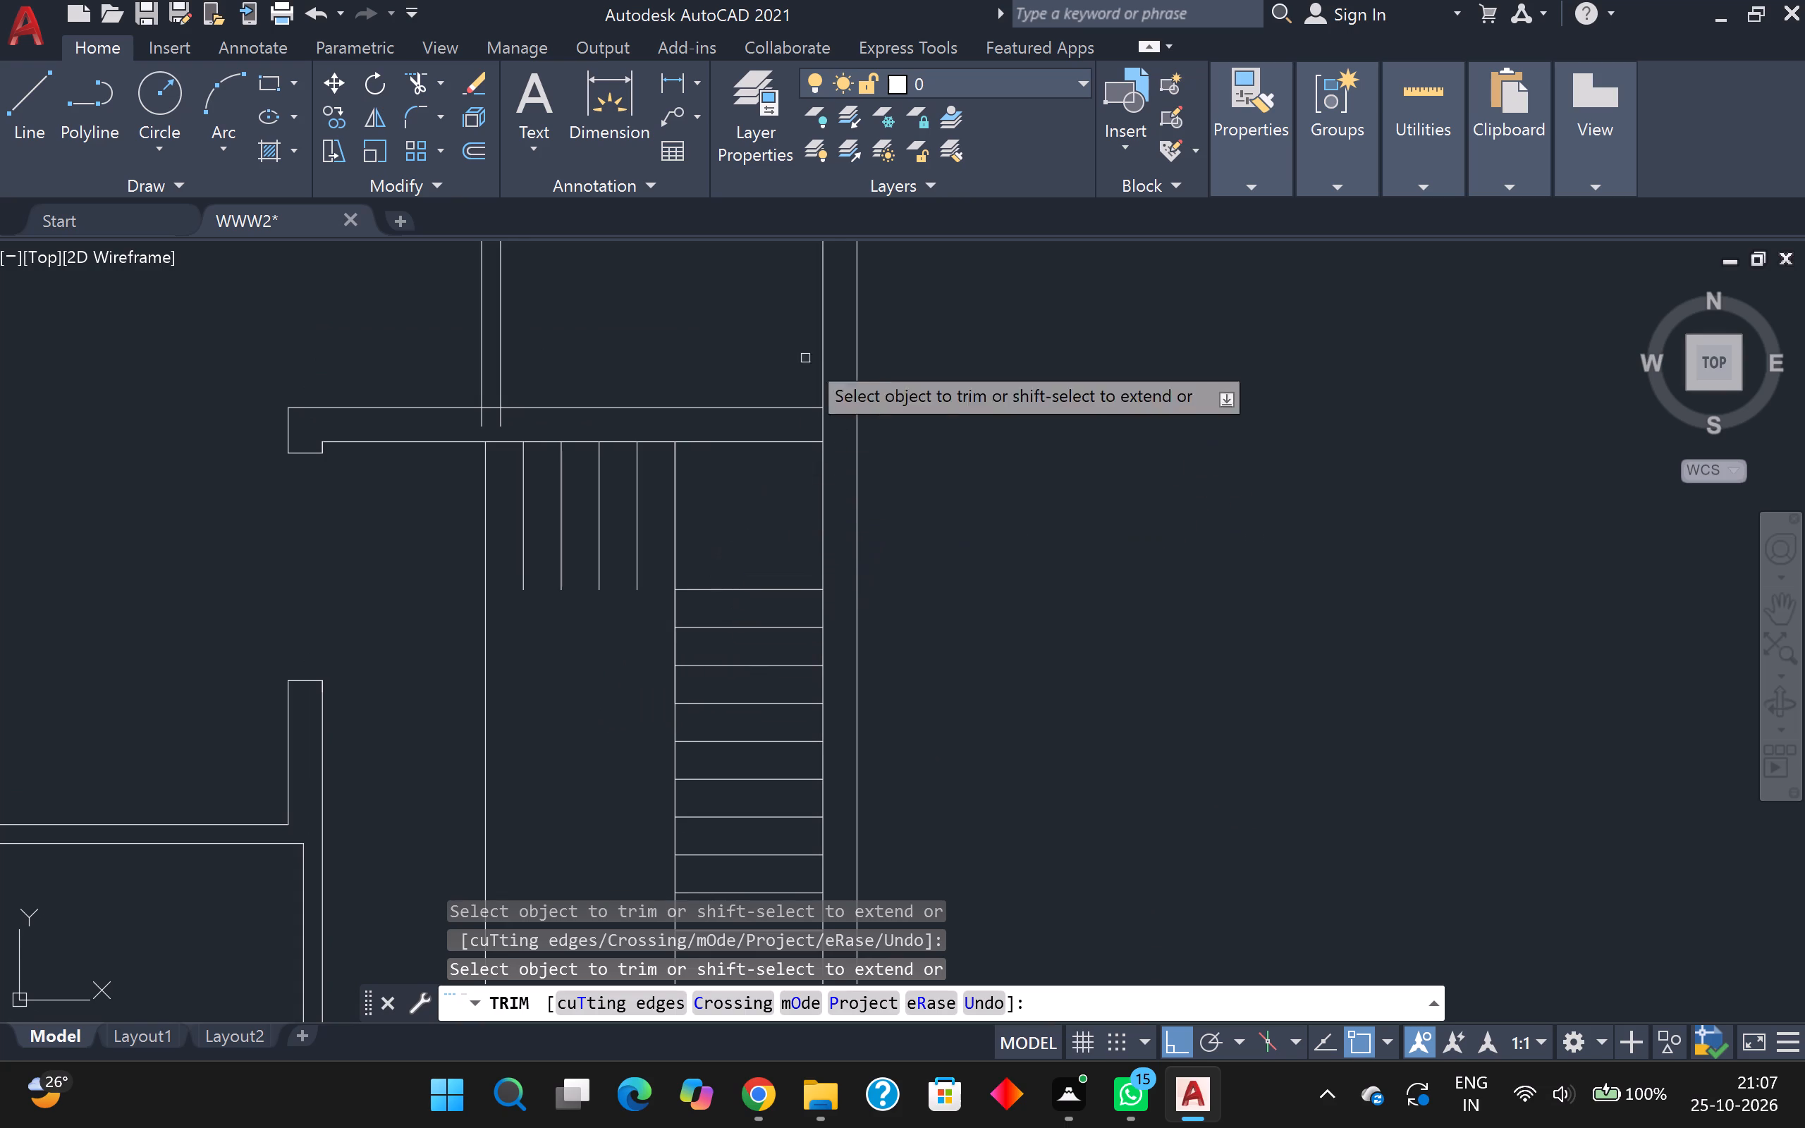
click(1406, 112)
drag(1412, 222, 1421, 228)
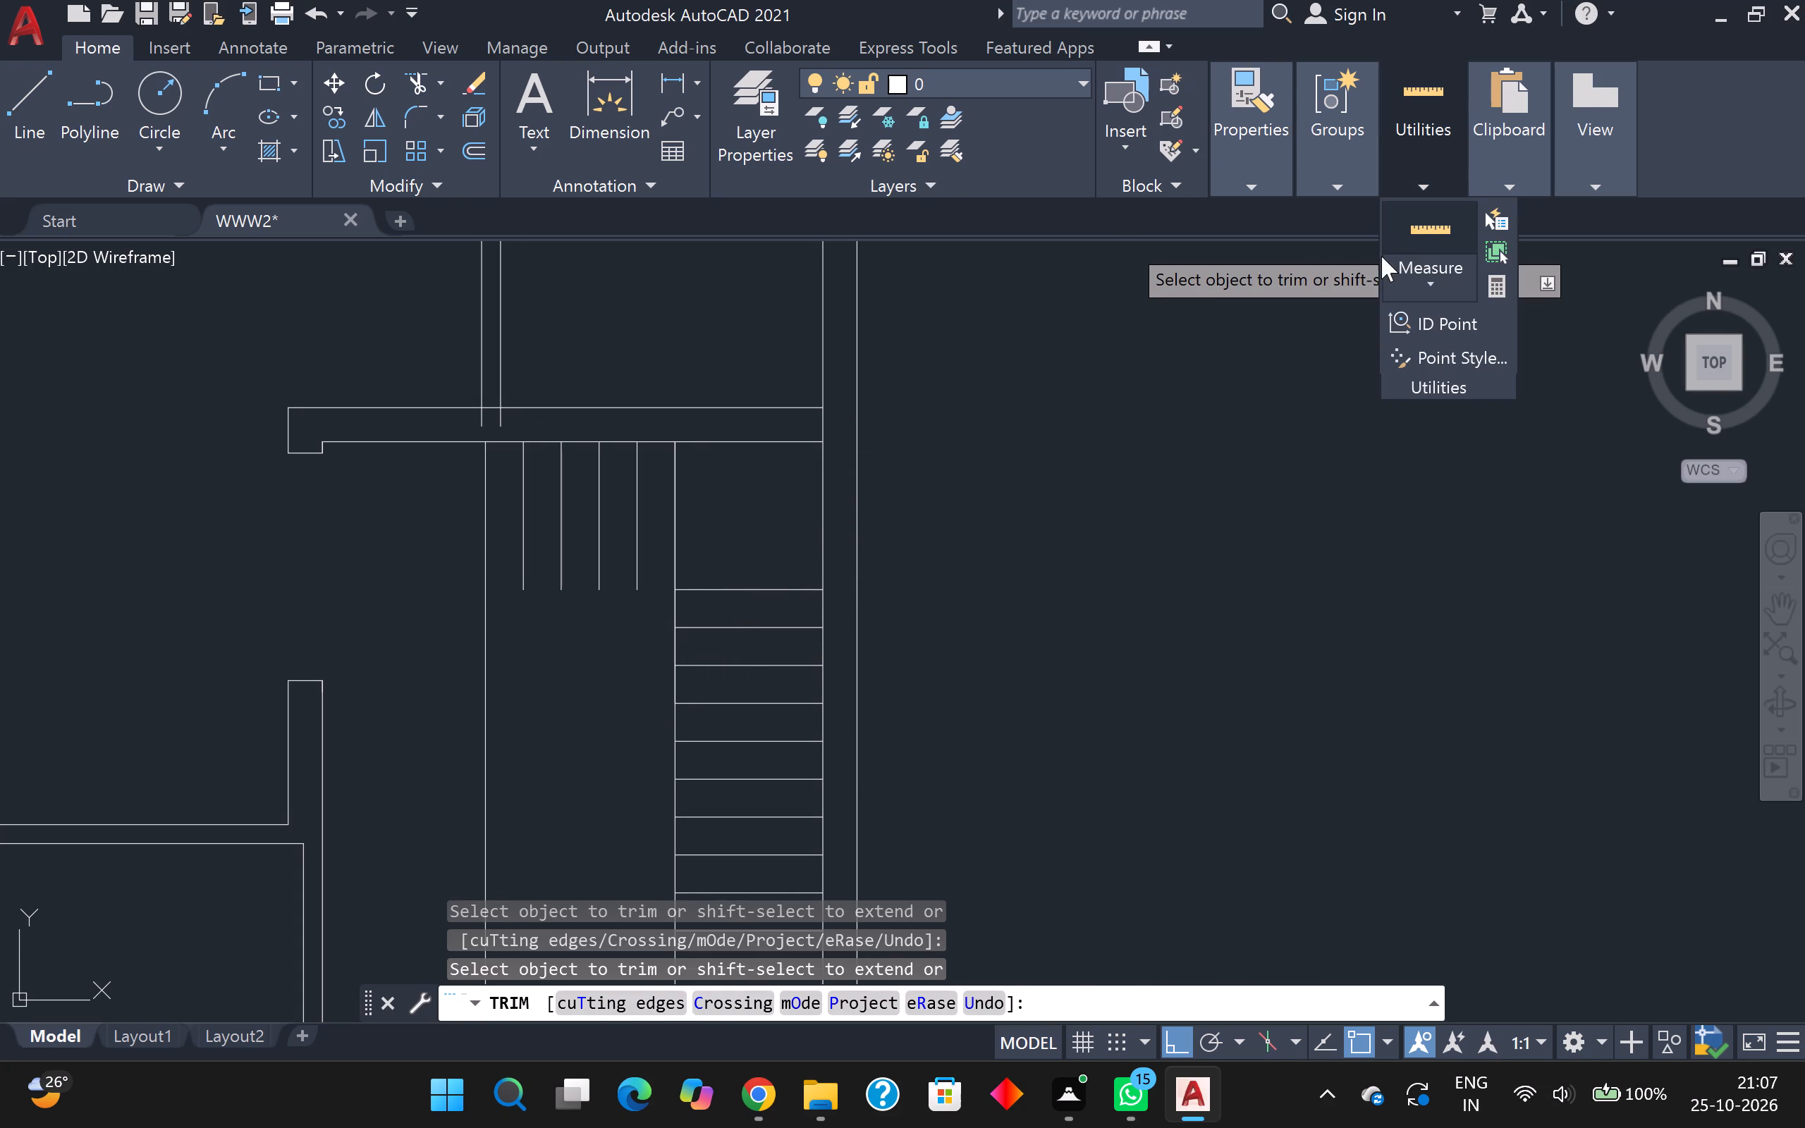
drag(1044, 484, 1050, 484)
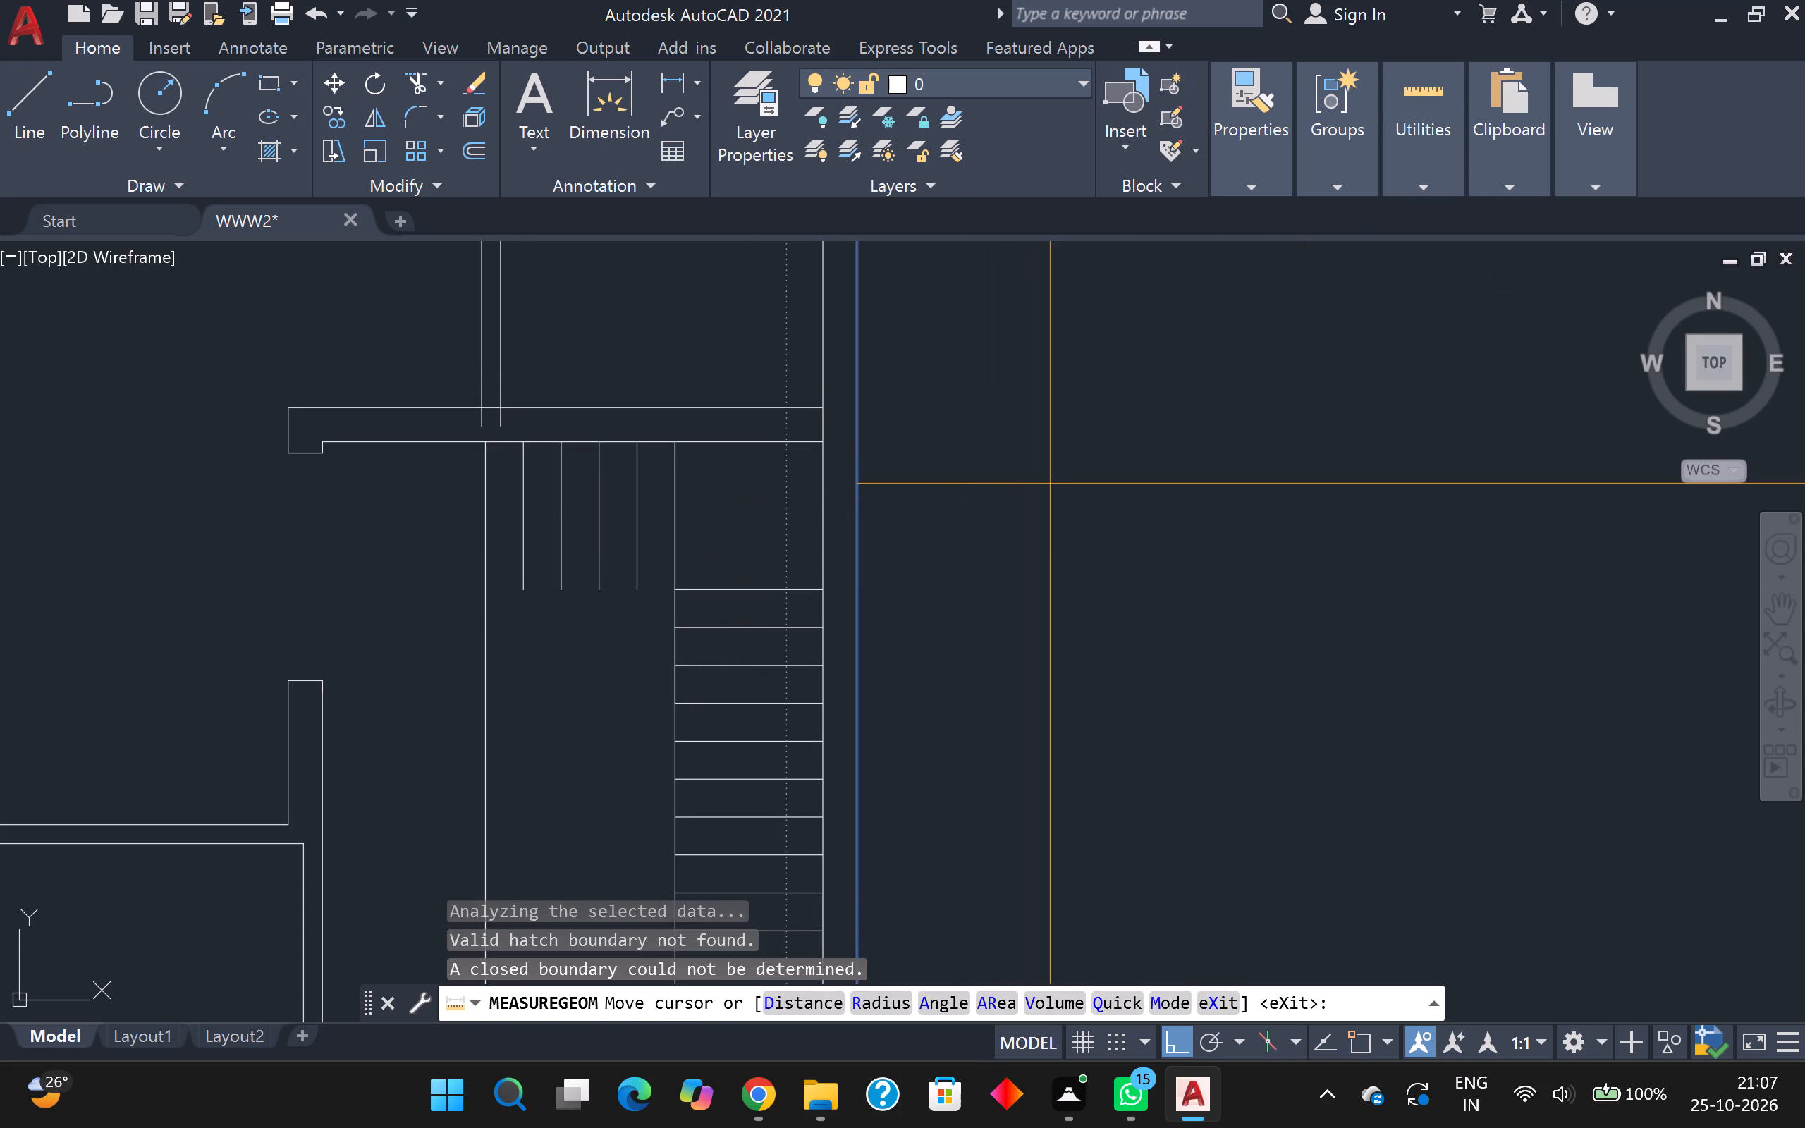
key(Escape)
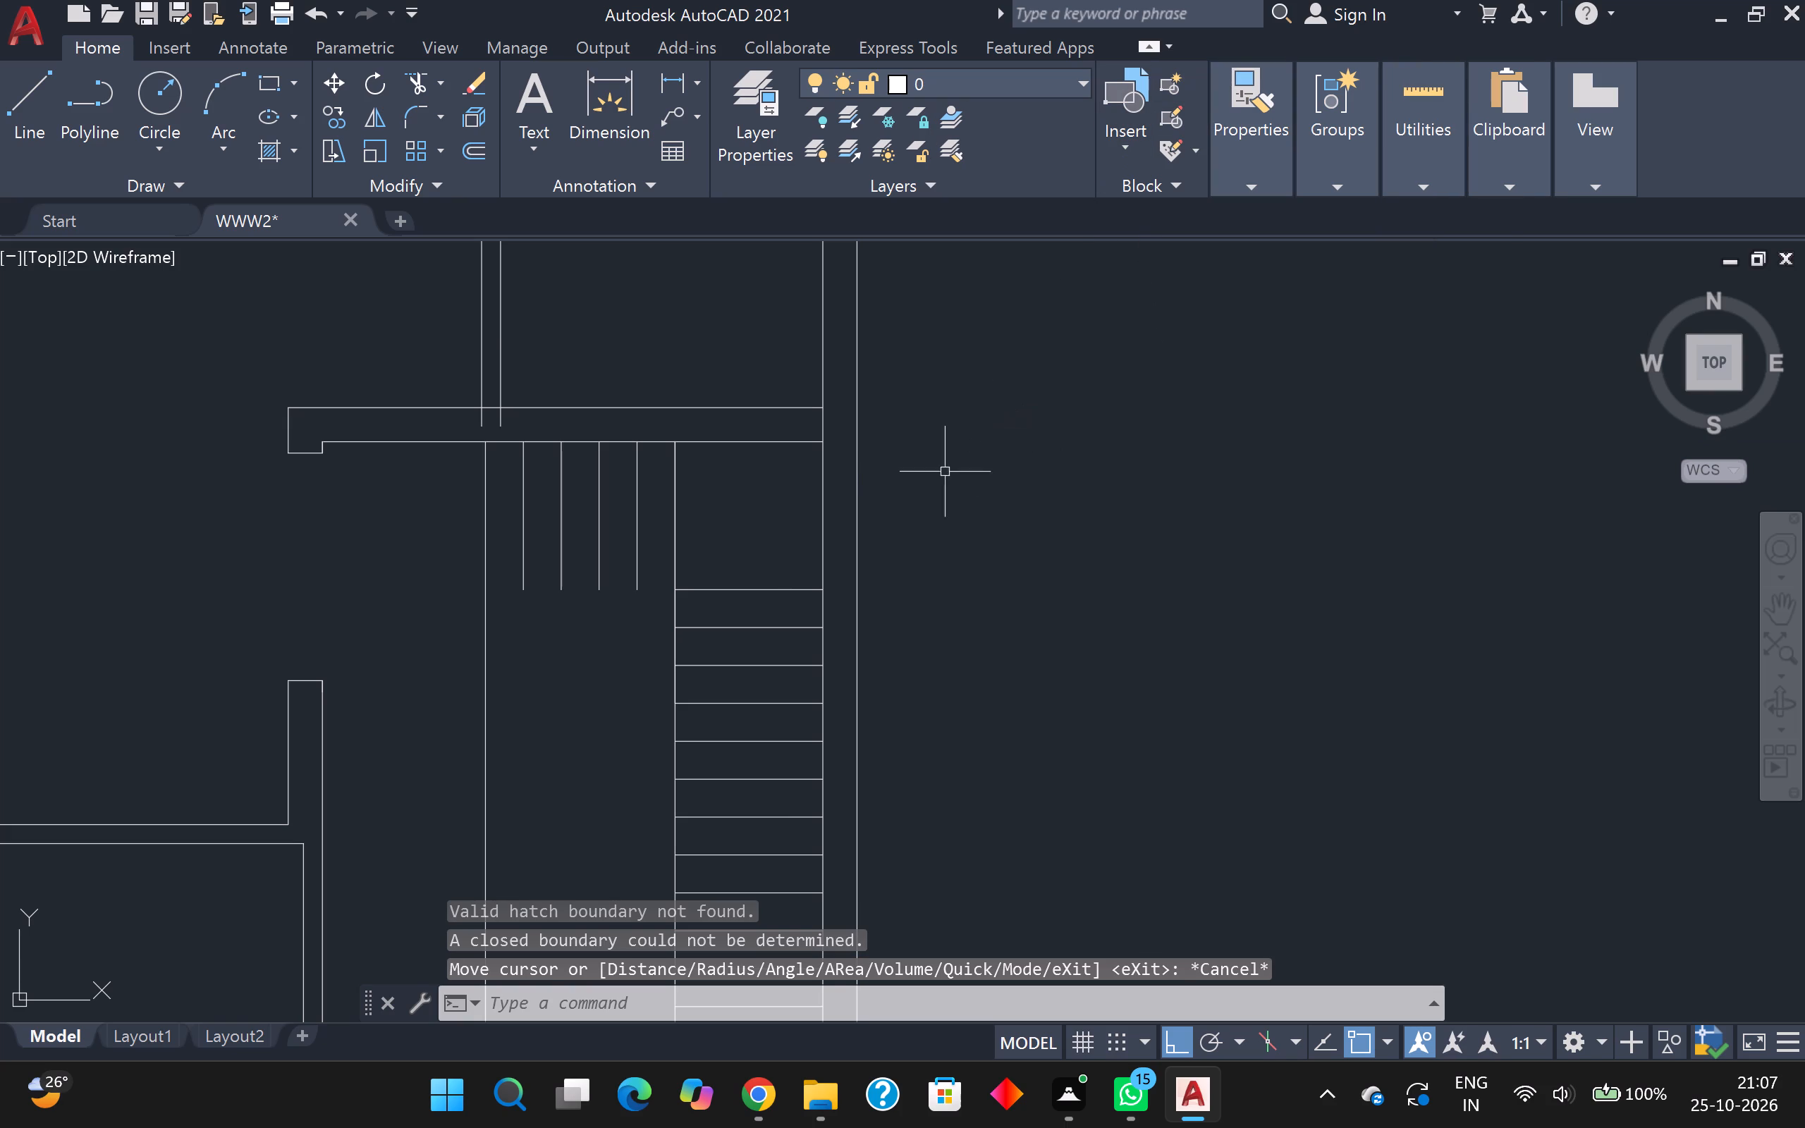
Extend the northernmost horizontal tread line west across the upper flight's vertical treads to the western stair line.
click(423, 88)
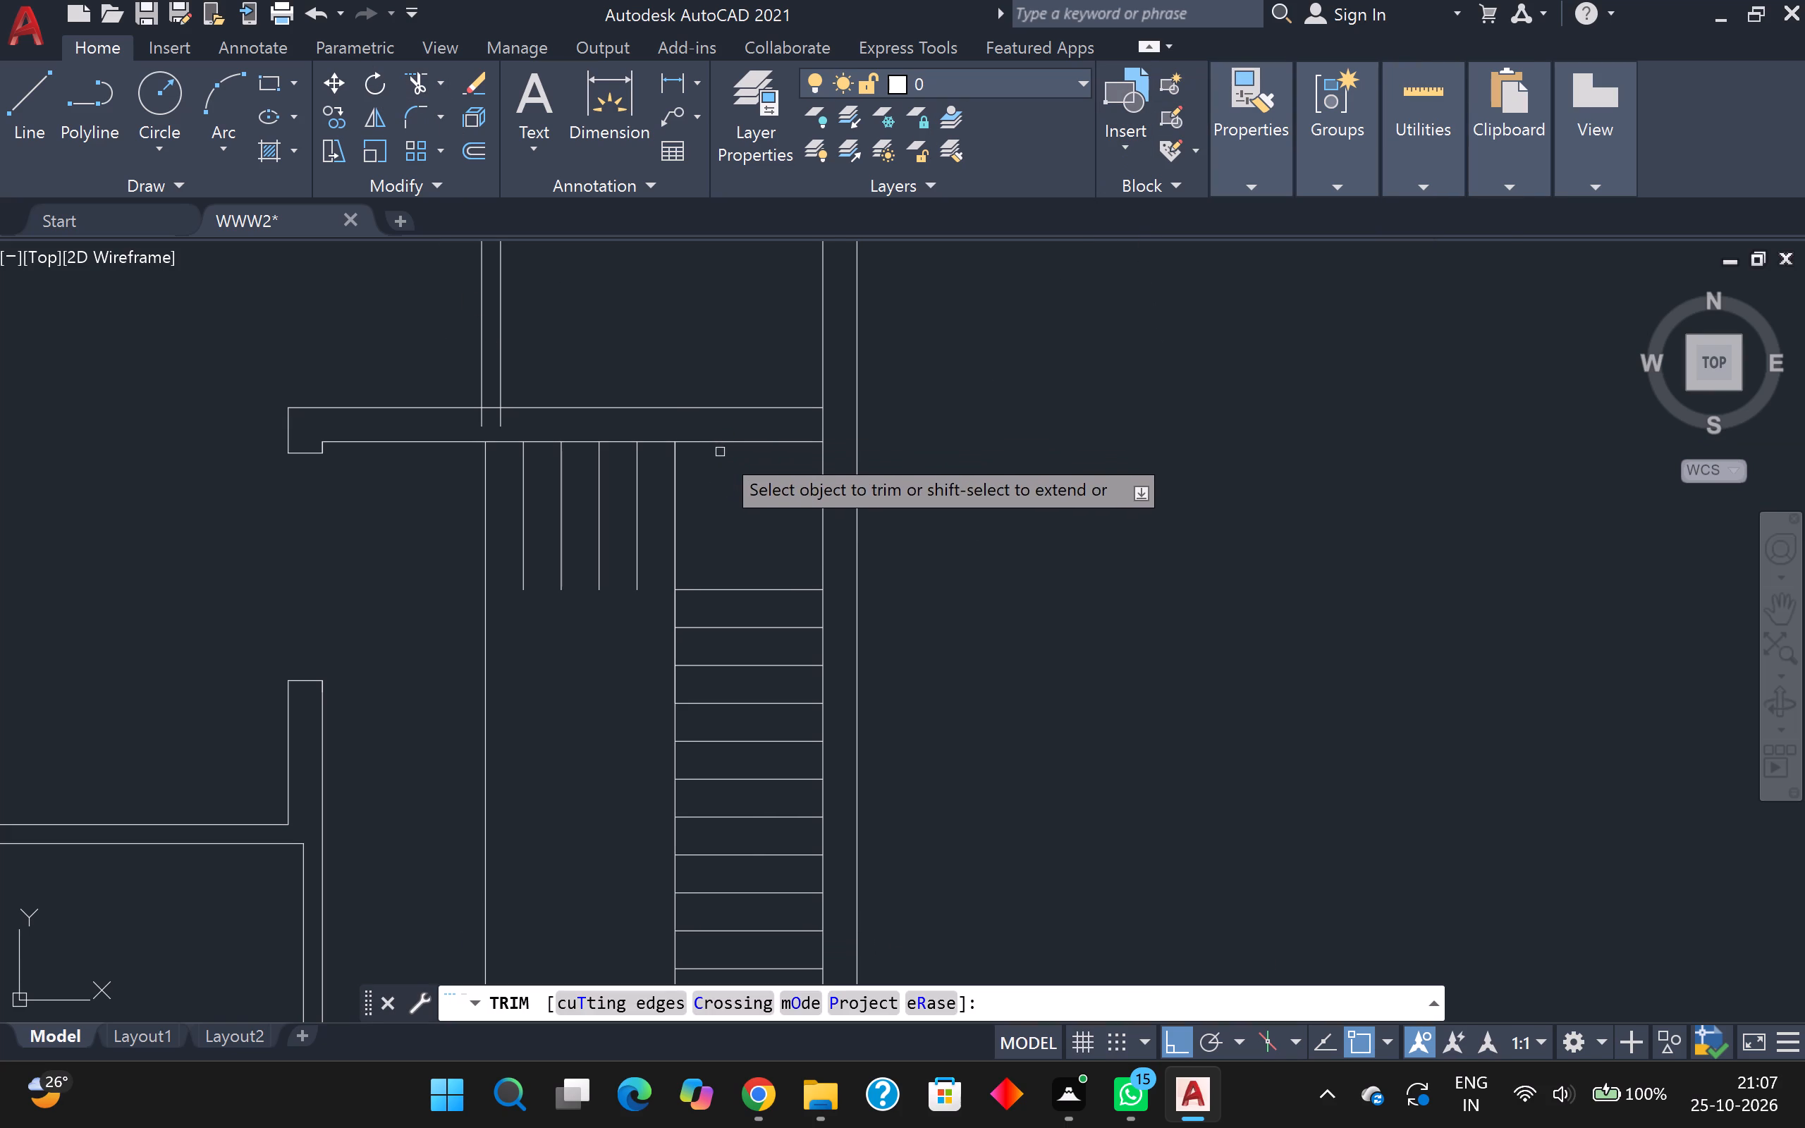
shift+click(694, 590)
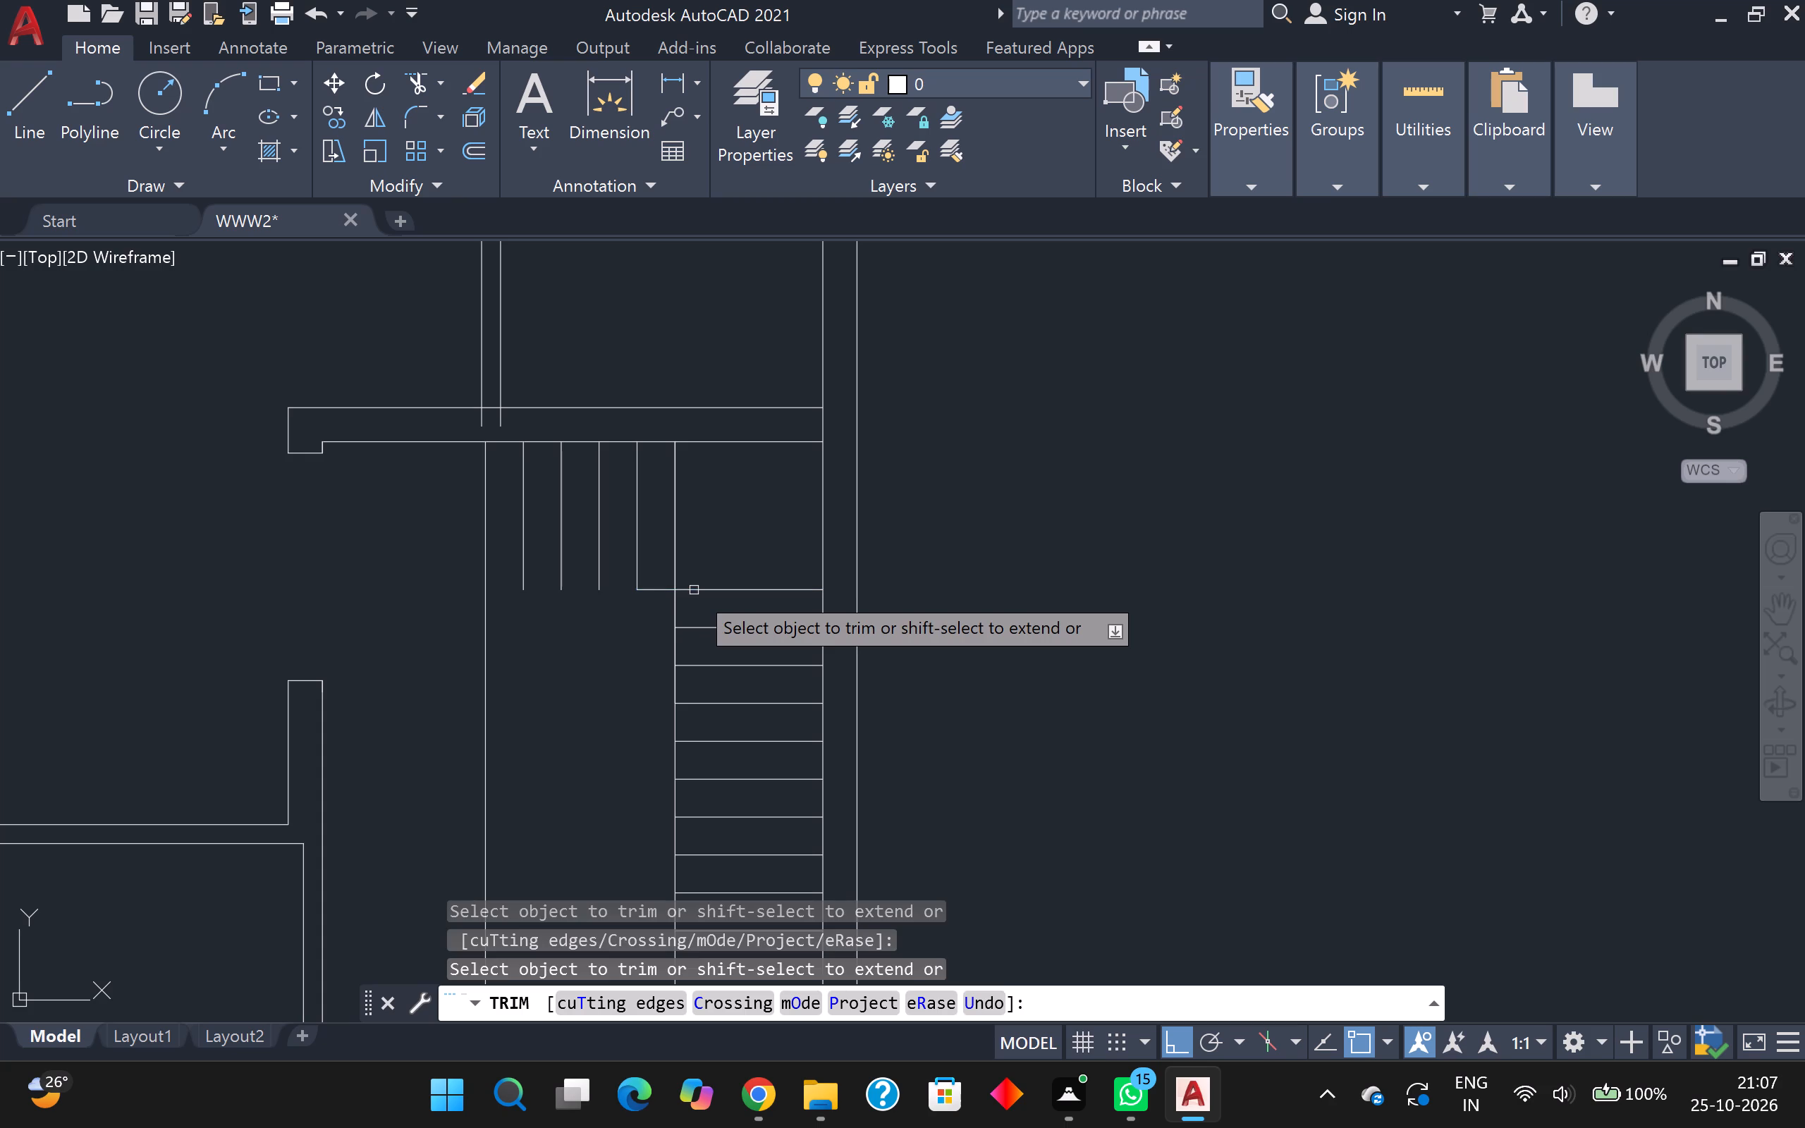
shift+click(652, 591)
shift+click(625, 588)
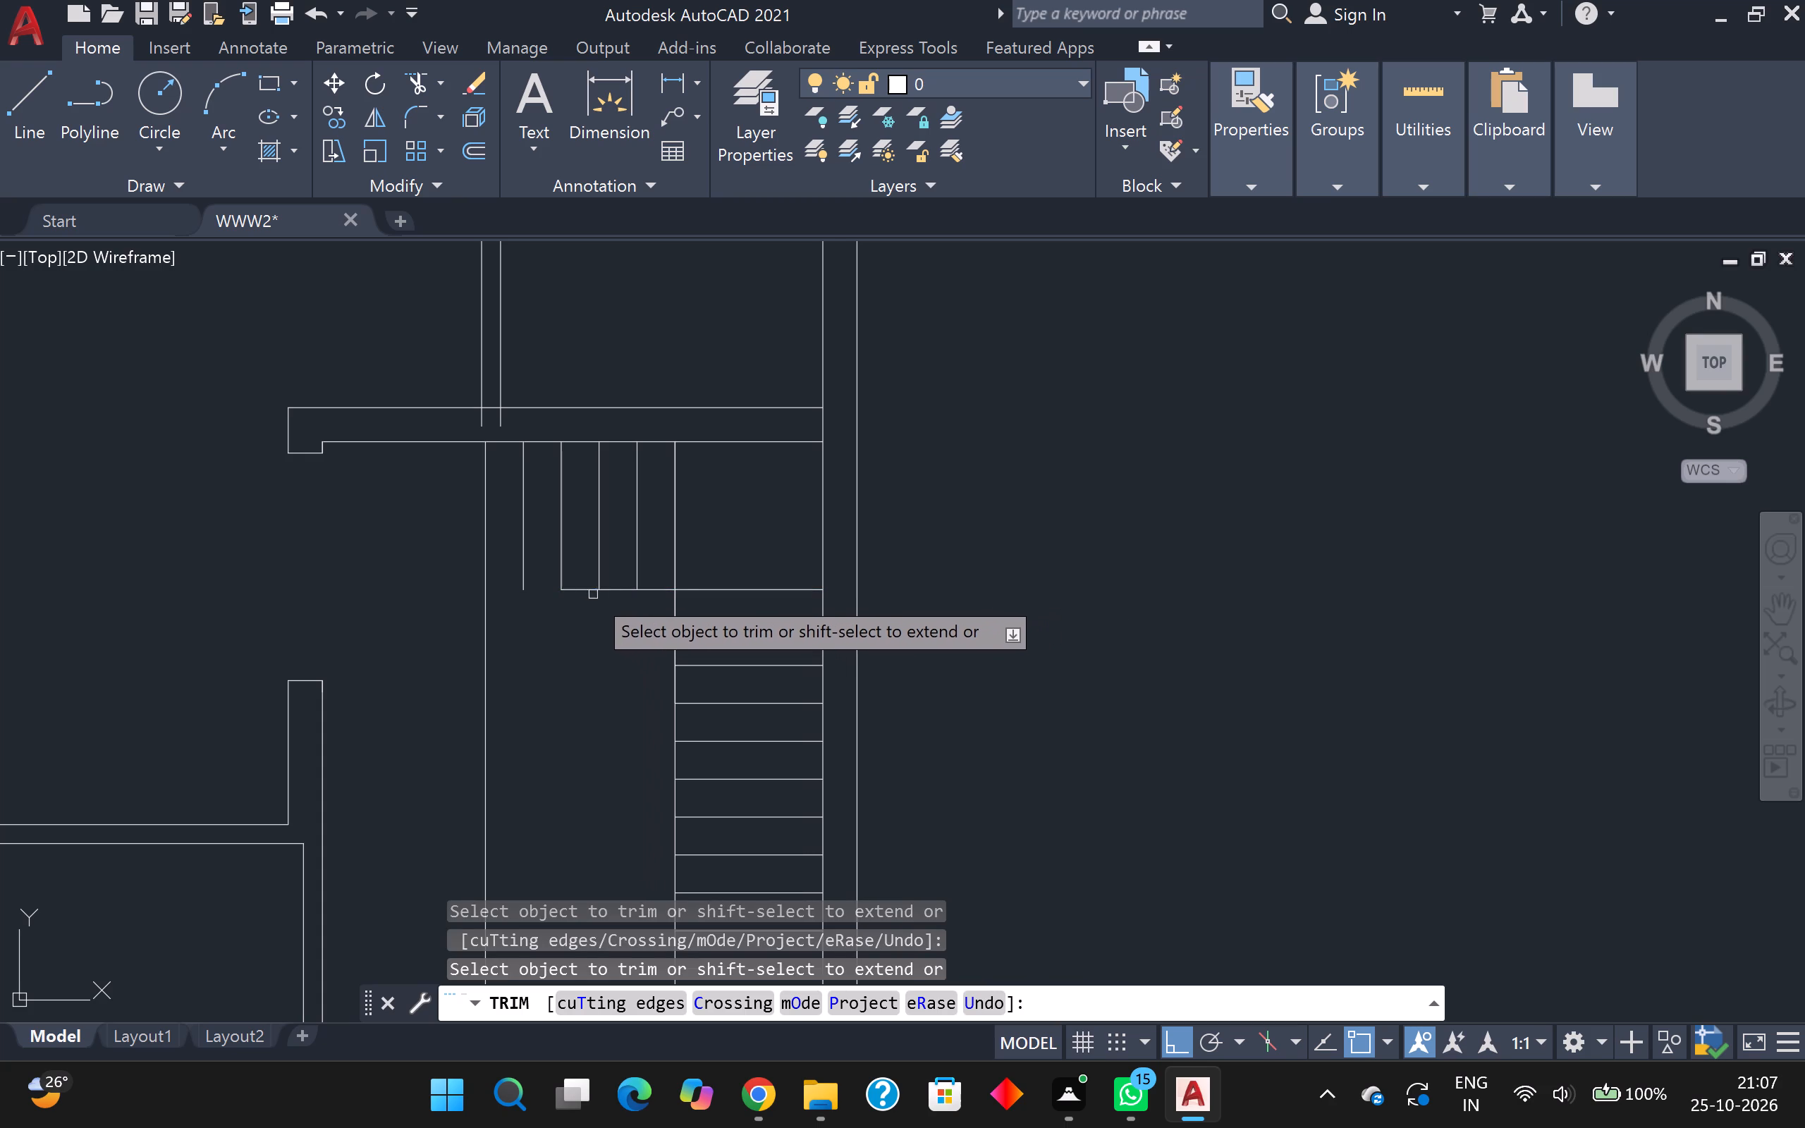
shift+click(588, 591)
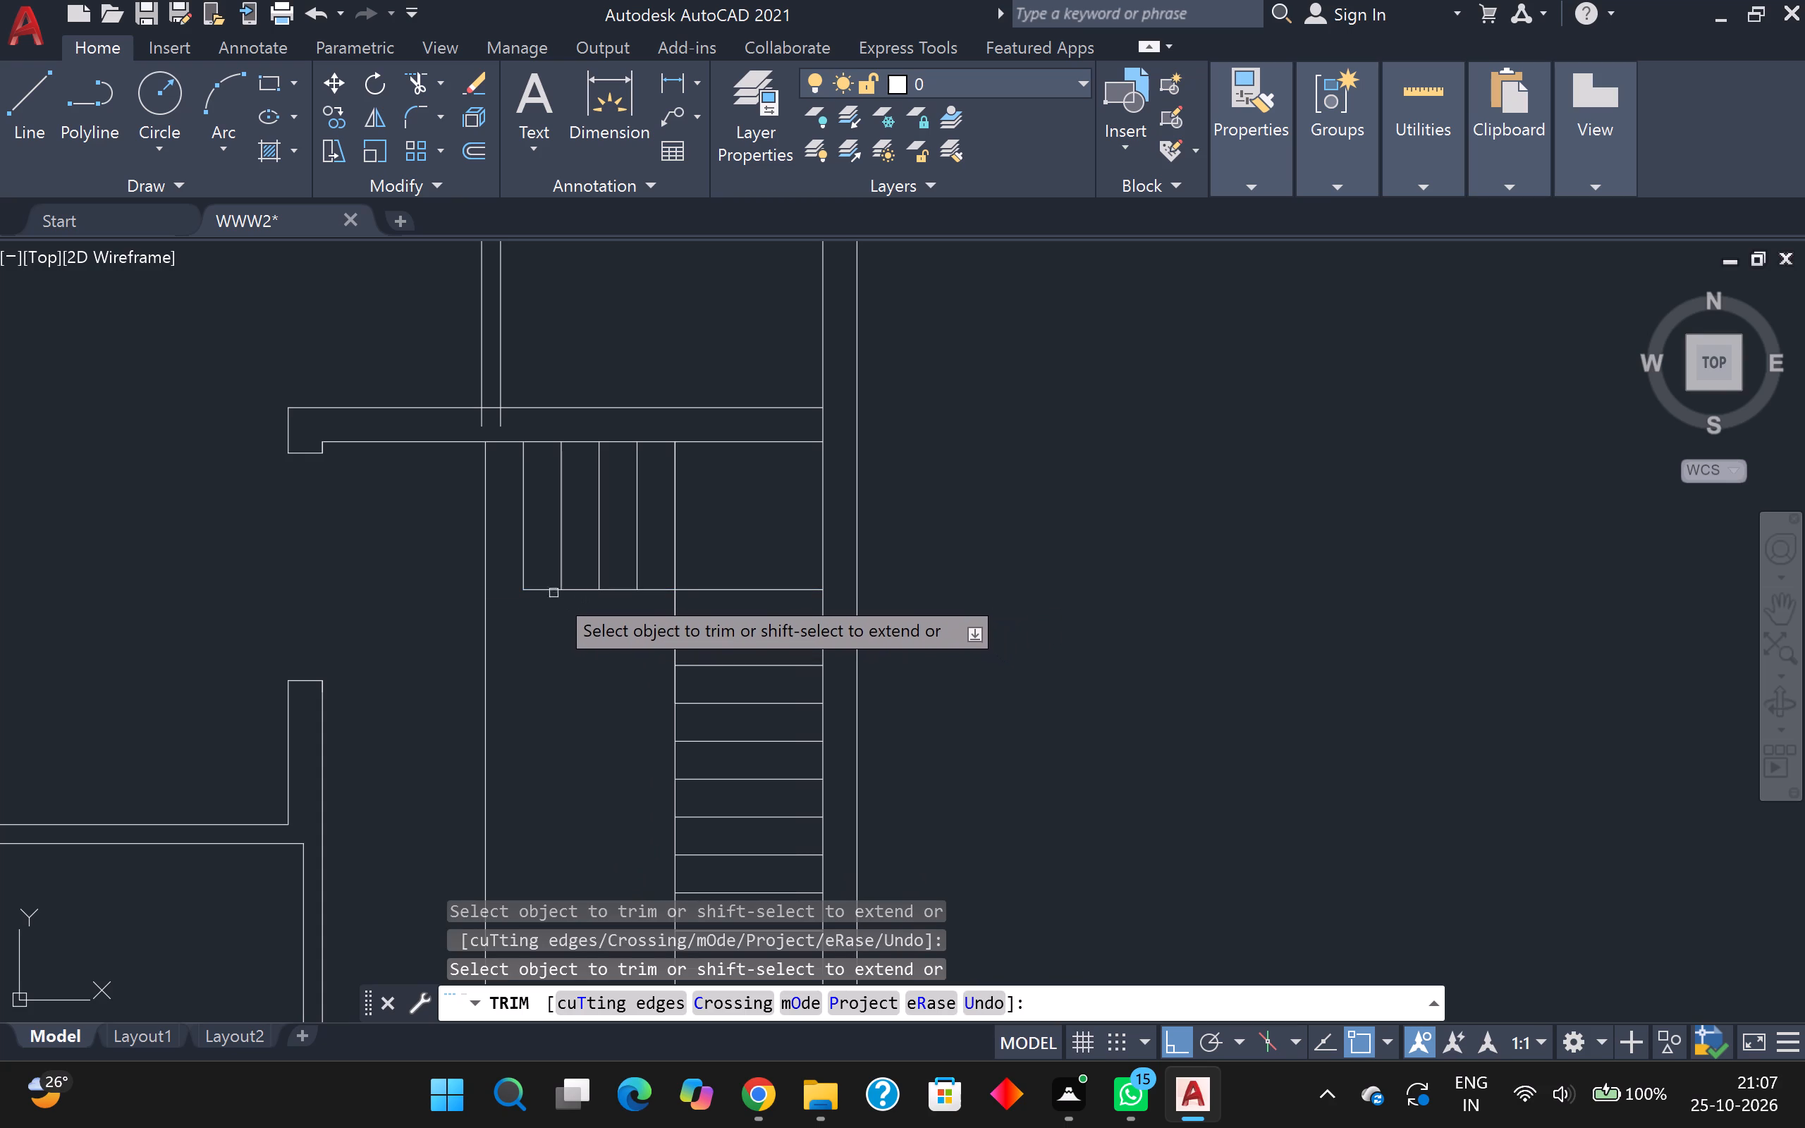
shift+click(553, 588)
Trim away the western vertical stair line below the upper flight, down to the lower flight's bottom line.
scroll(528, 610, down, 2)
middle_drag(529, 613, 540, 614)
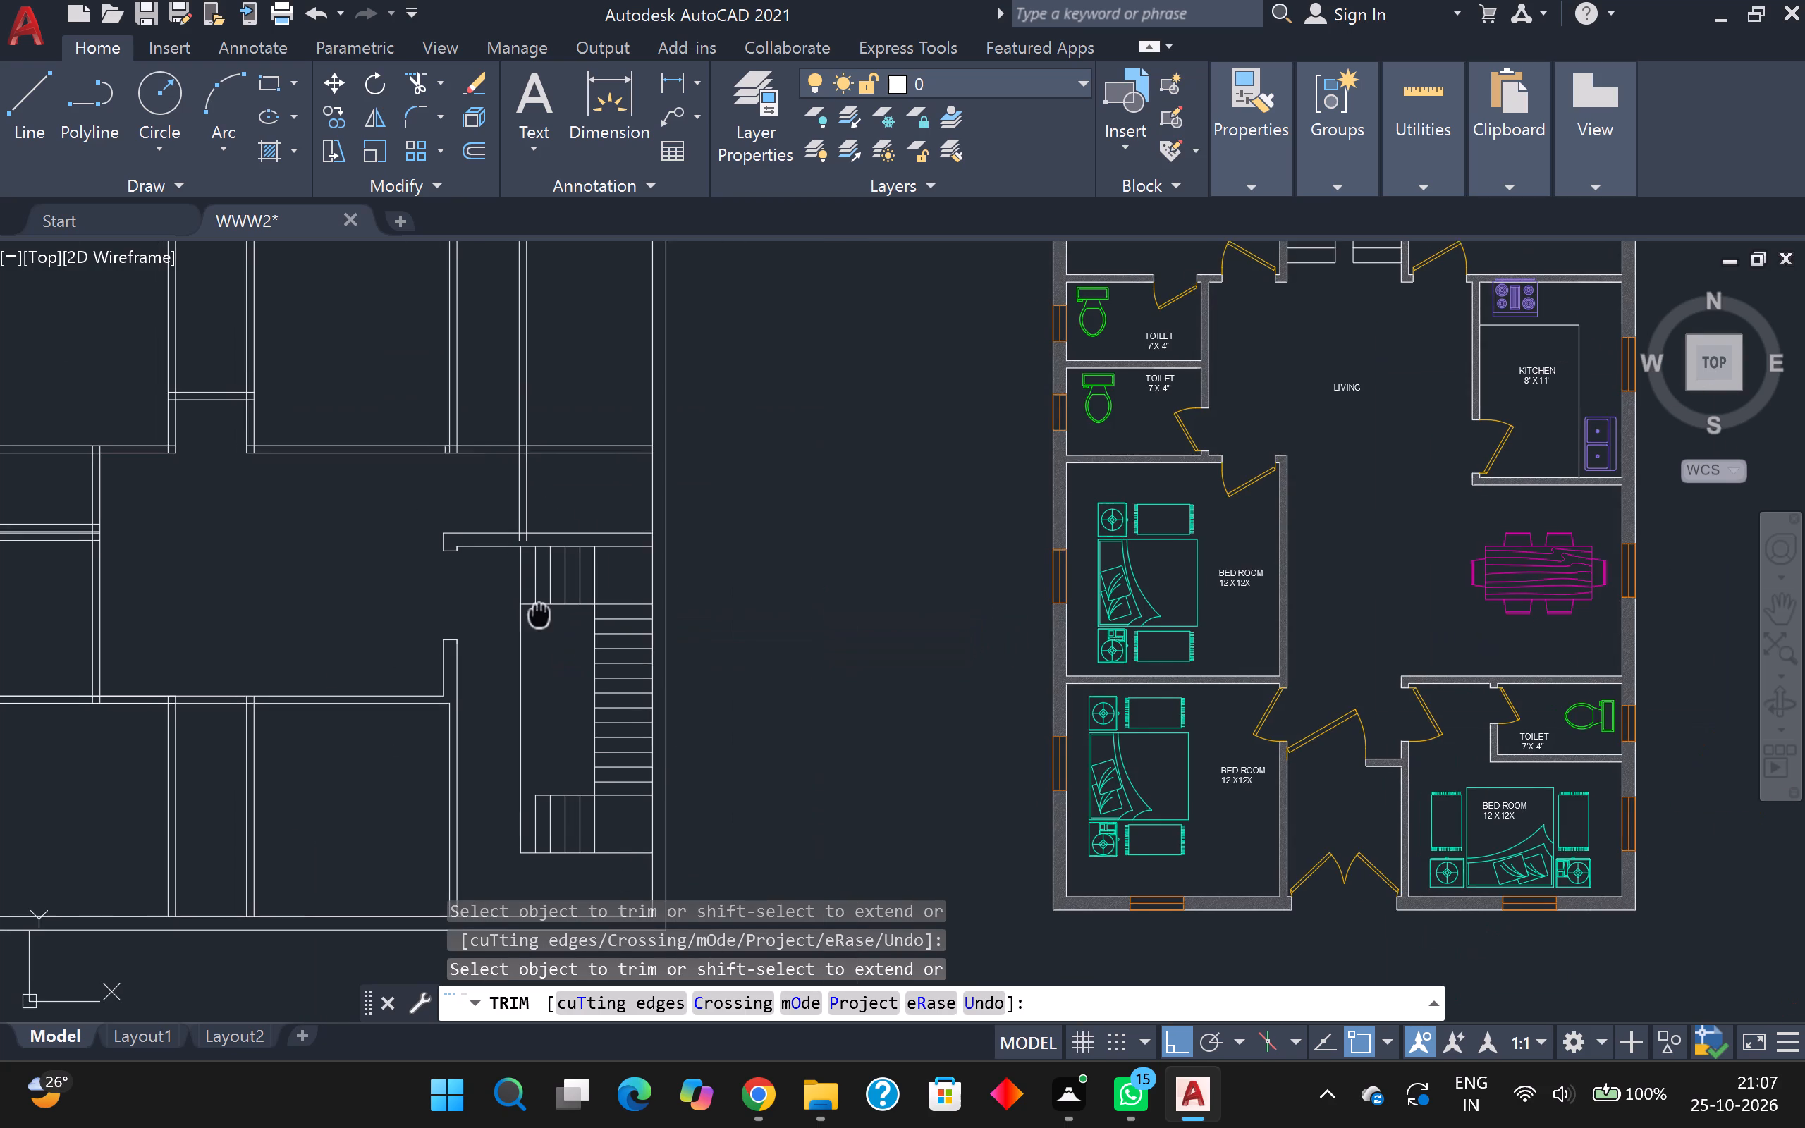
middle_drag(540, 614, 571, 517)
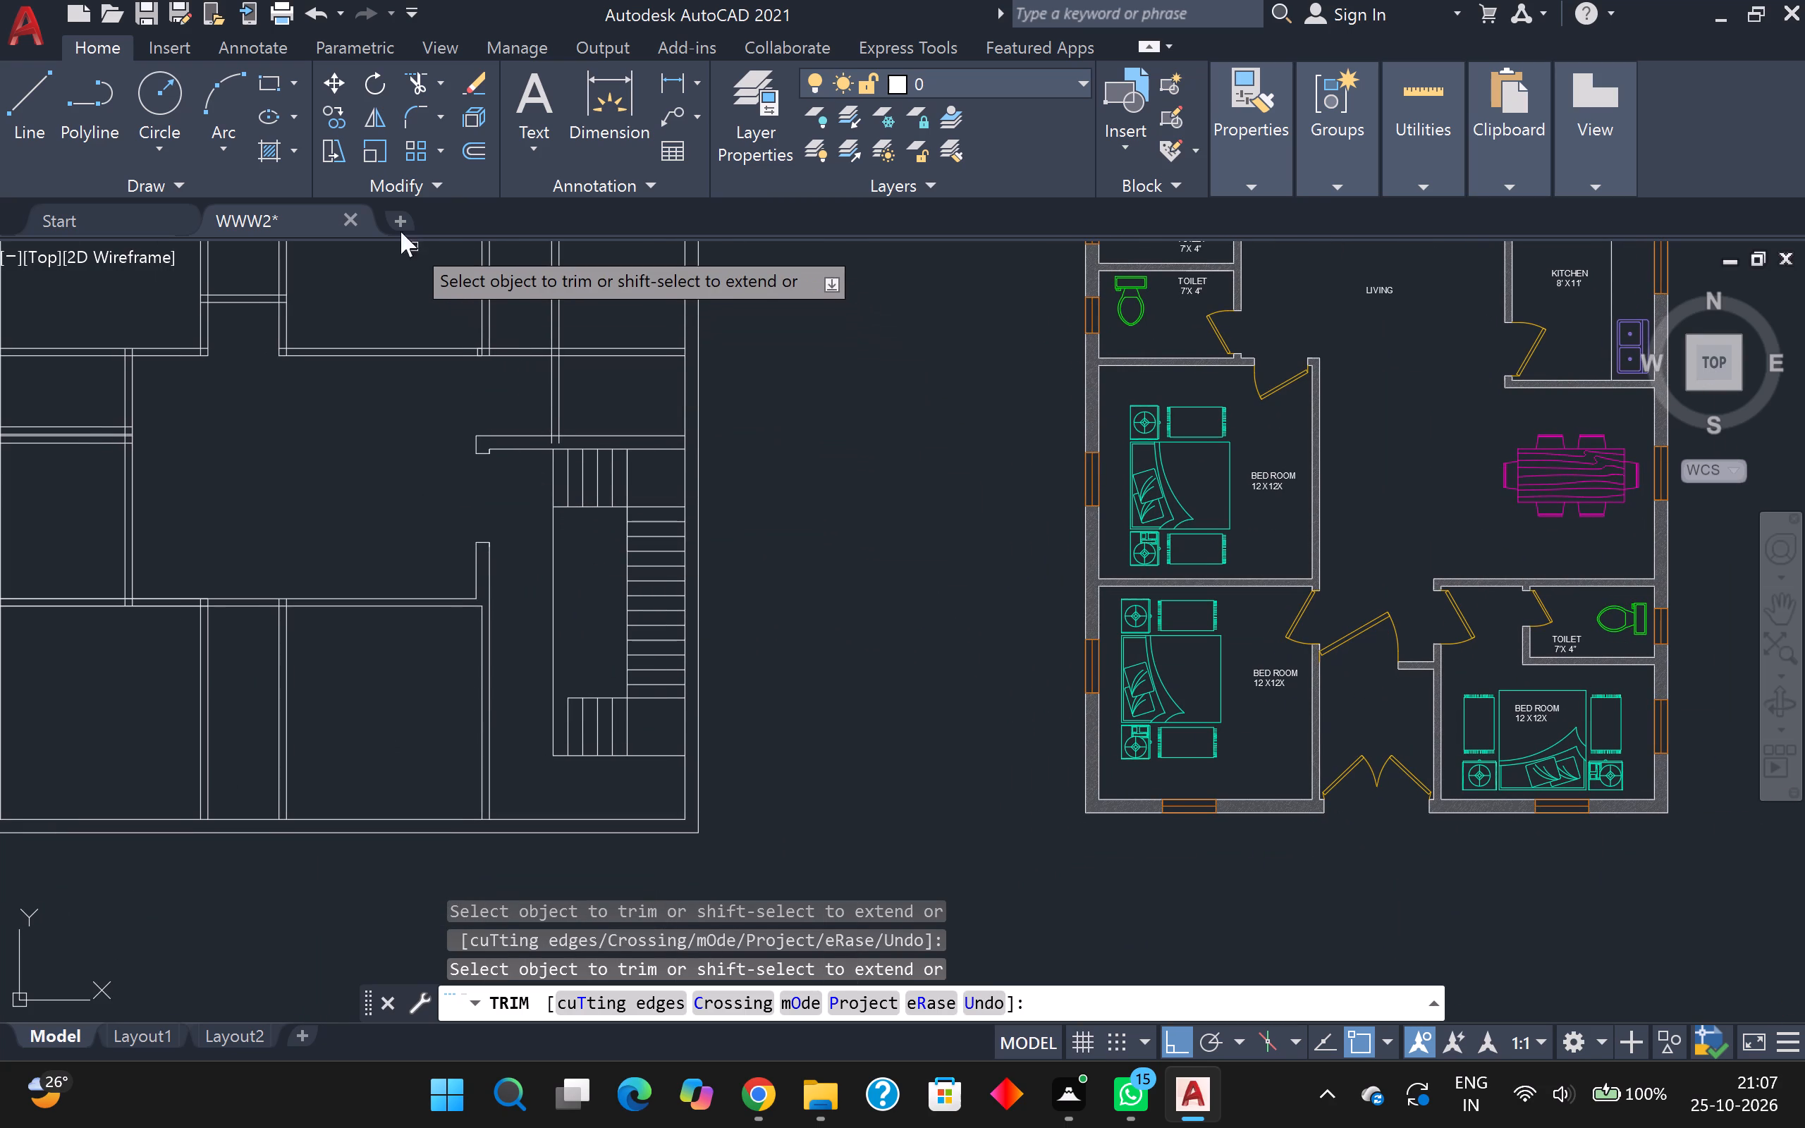
click(418, 92)
click(573, 548)
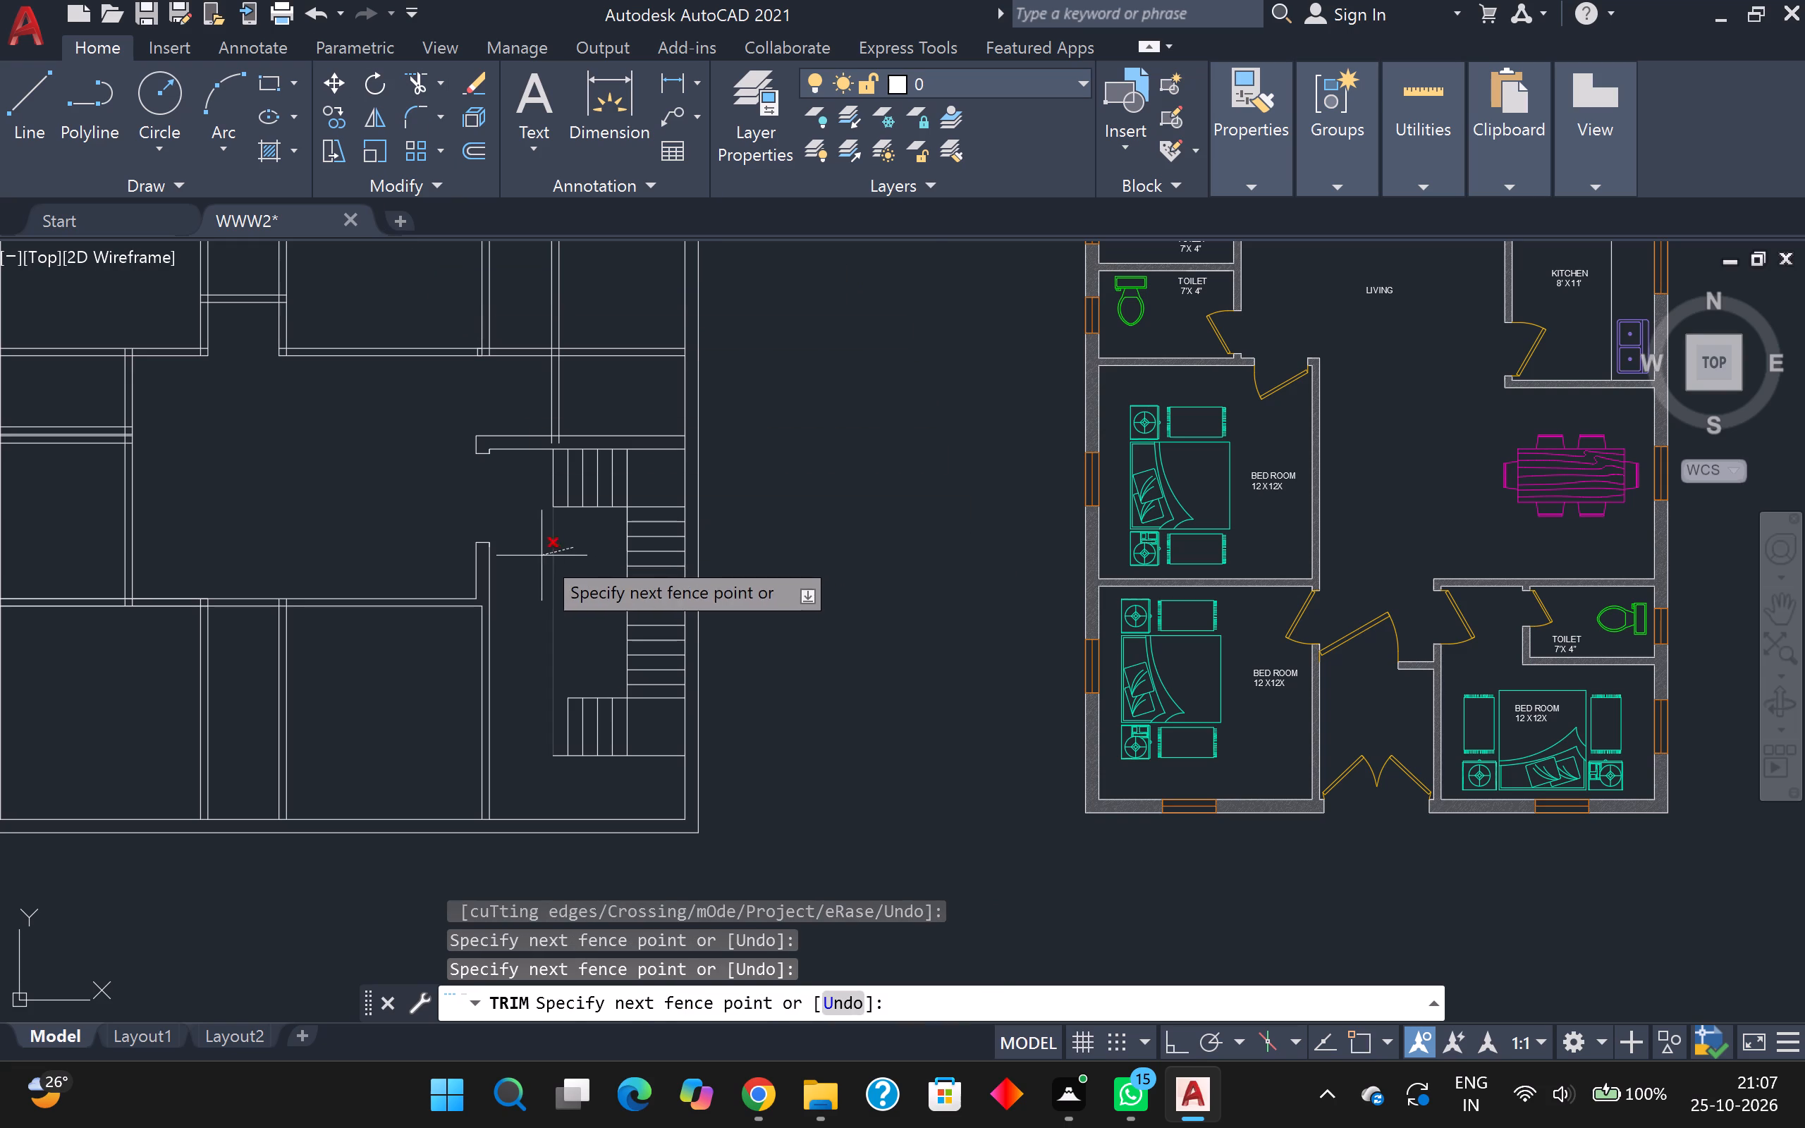
click(536, 555)
Offset the lower flight's westernmost vertical tread line 10 inches west.
scroll(527, 548, down, 1)
scroll(545, 673, up, 2)
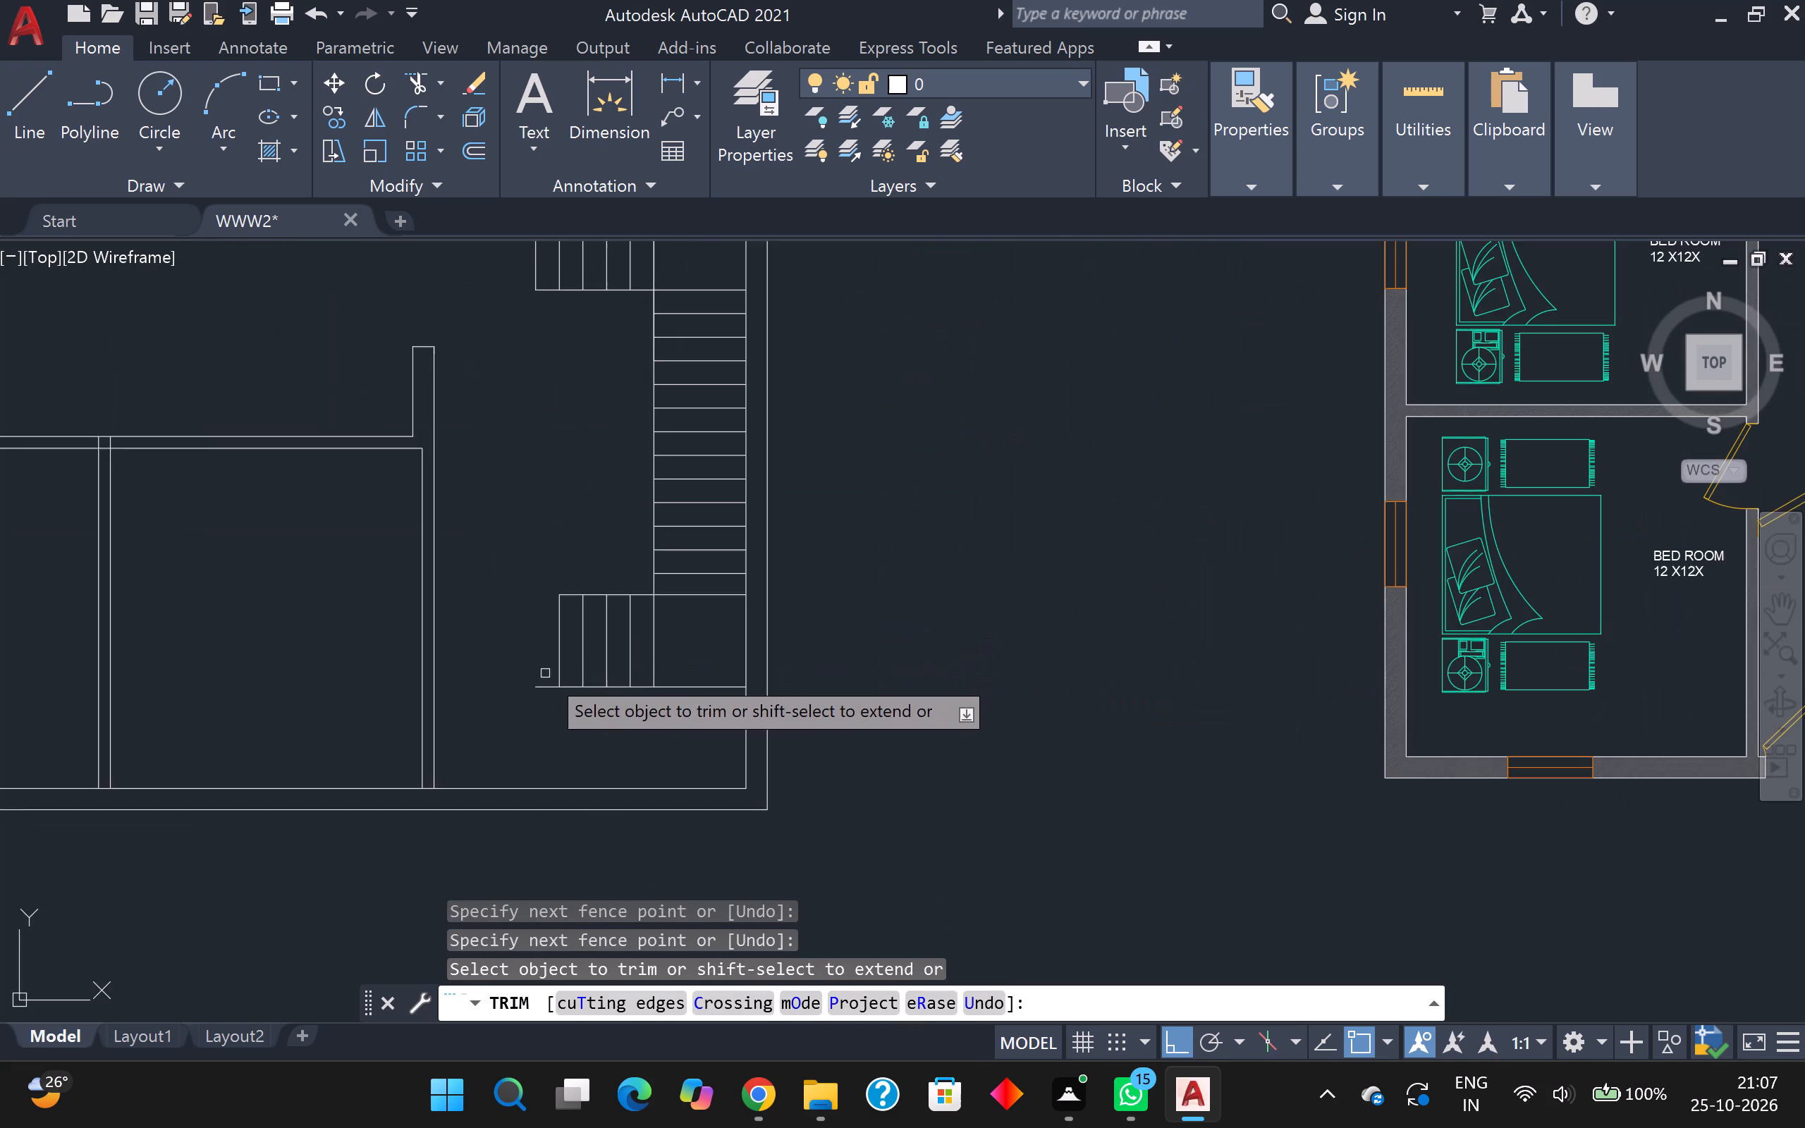
scroll(546, 665, up, 1)
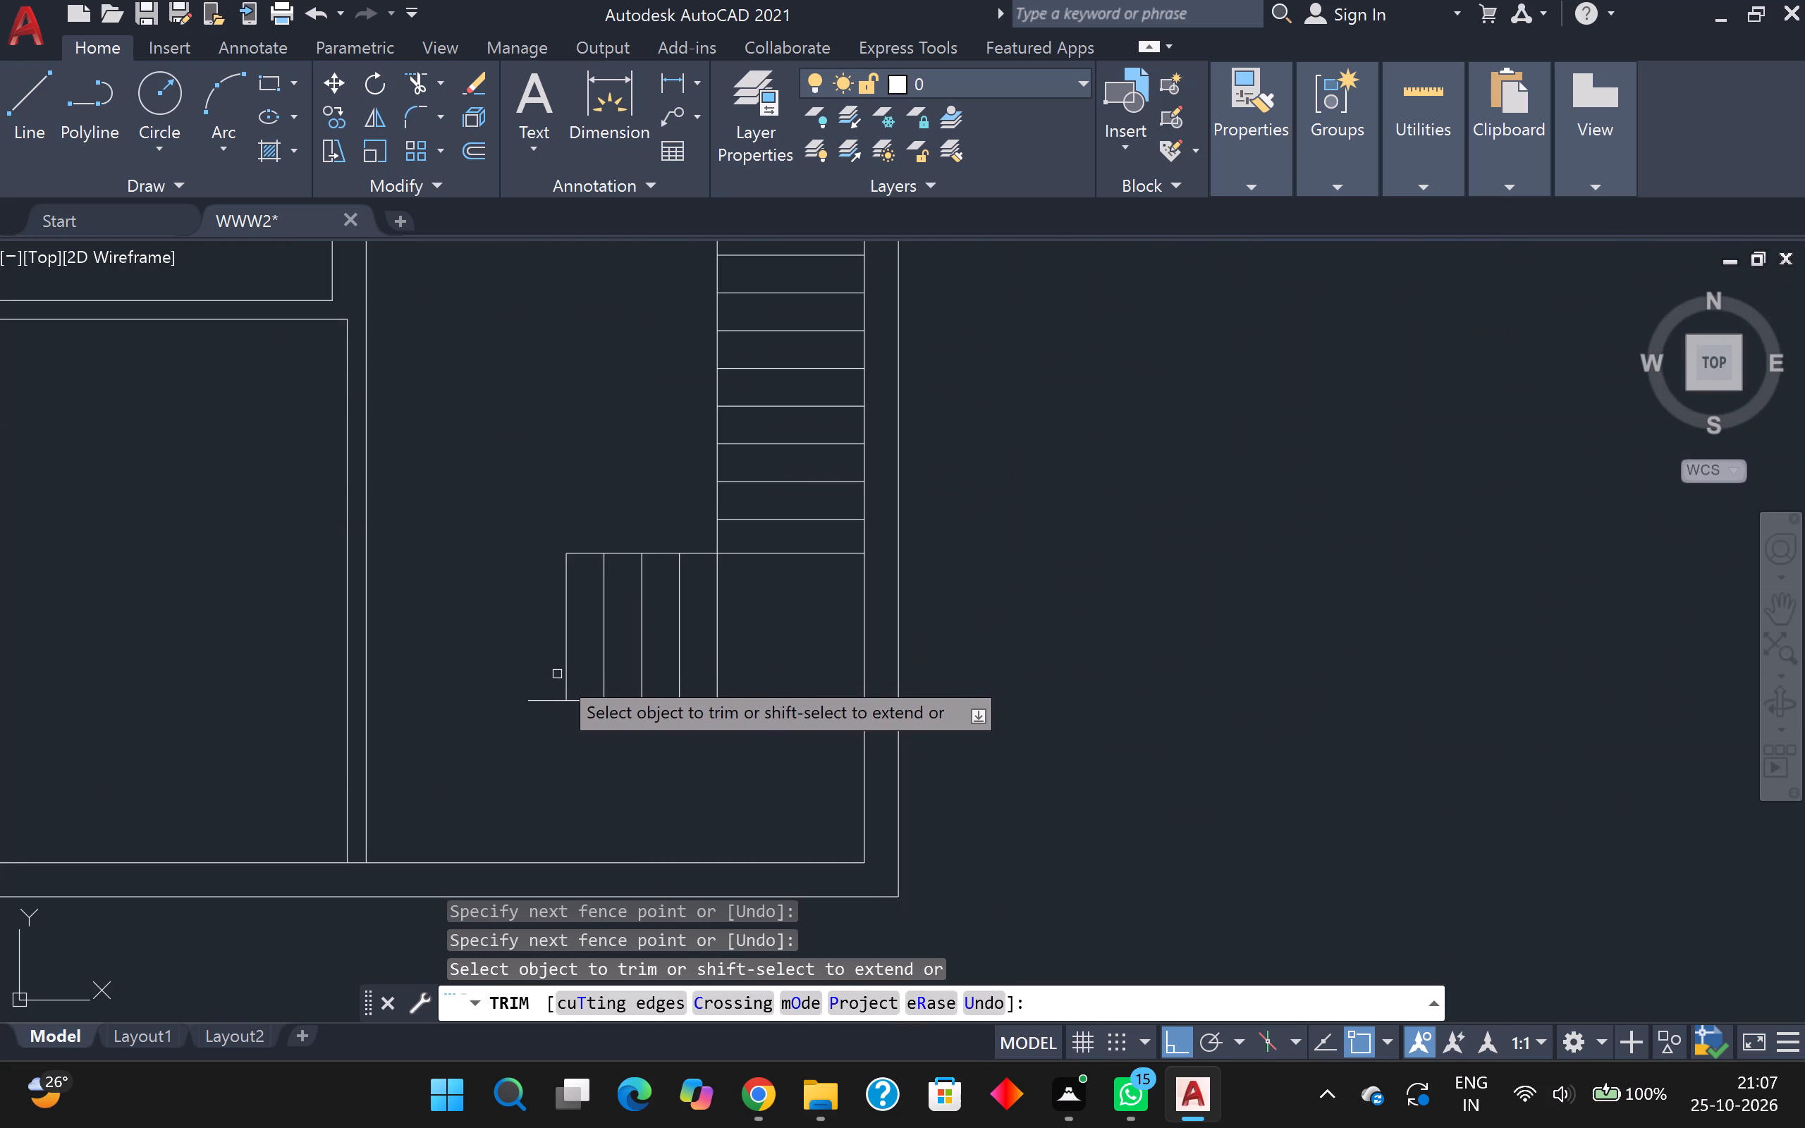
key(Escape)
key(o)
key(Return)
key(Return)
click(565, 673)
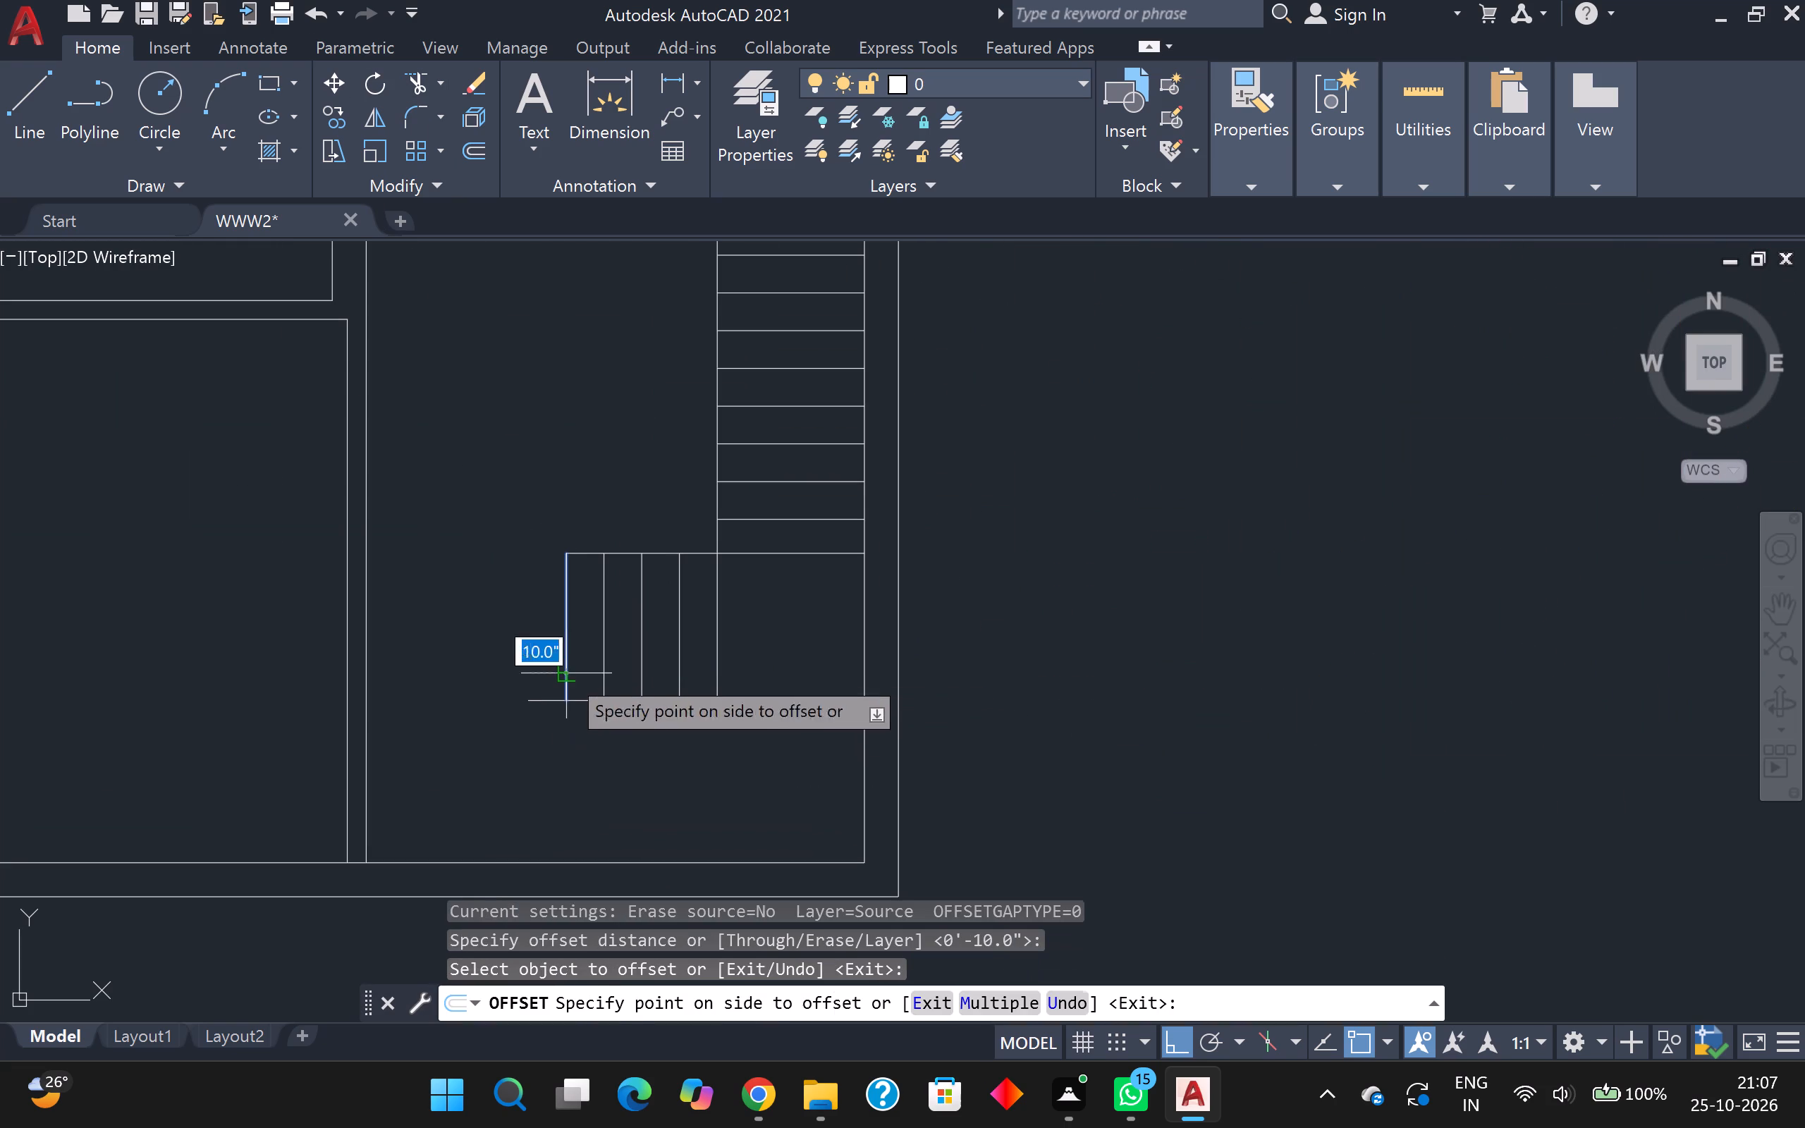
click(539, 680)
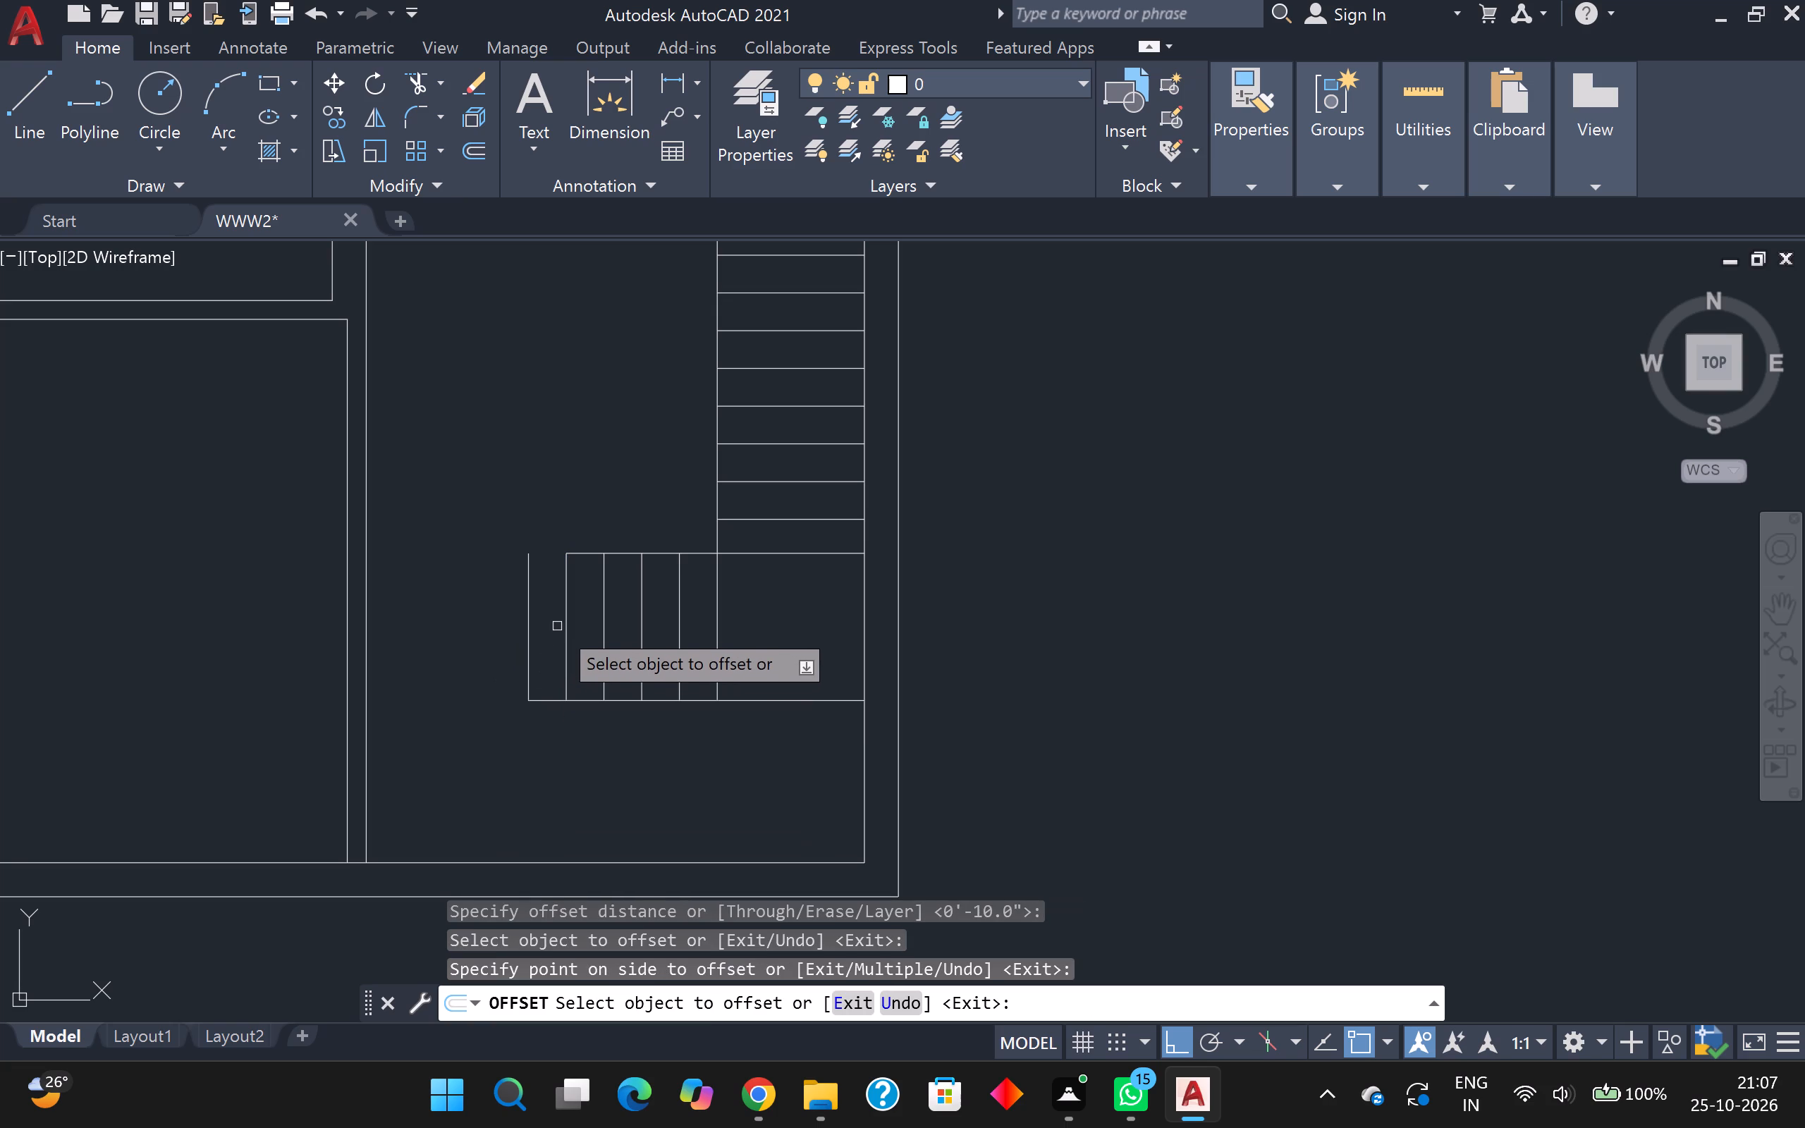
key(Escape)
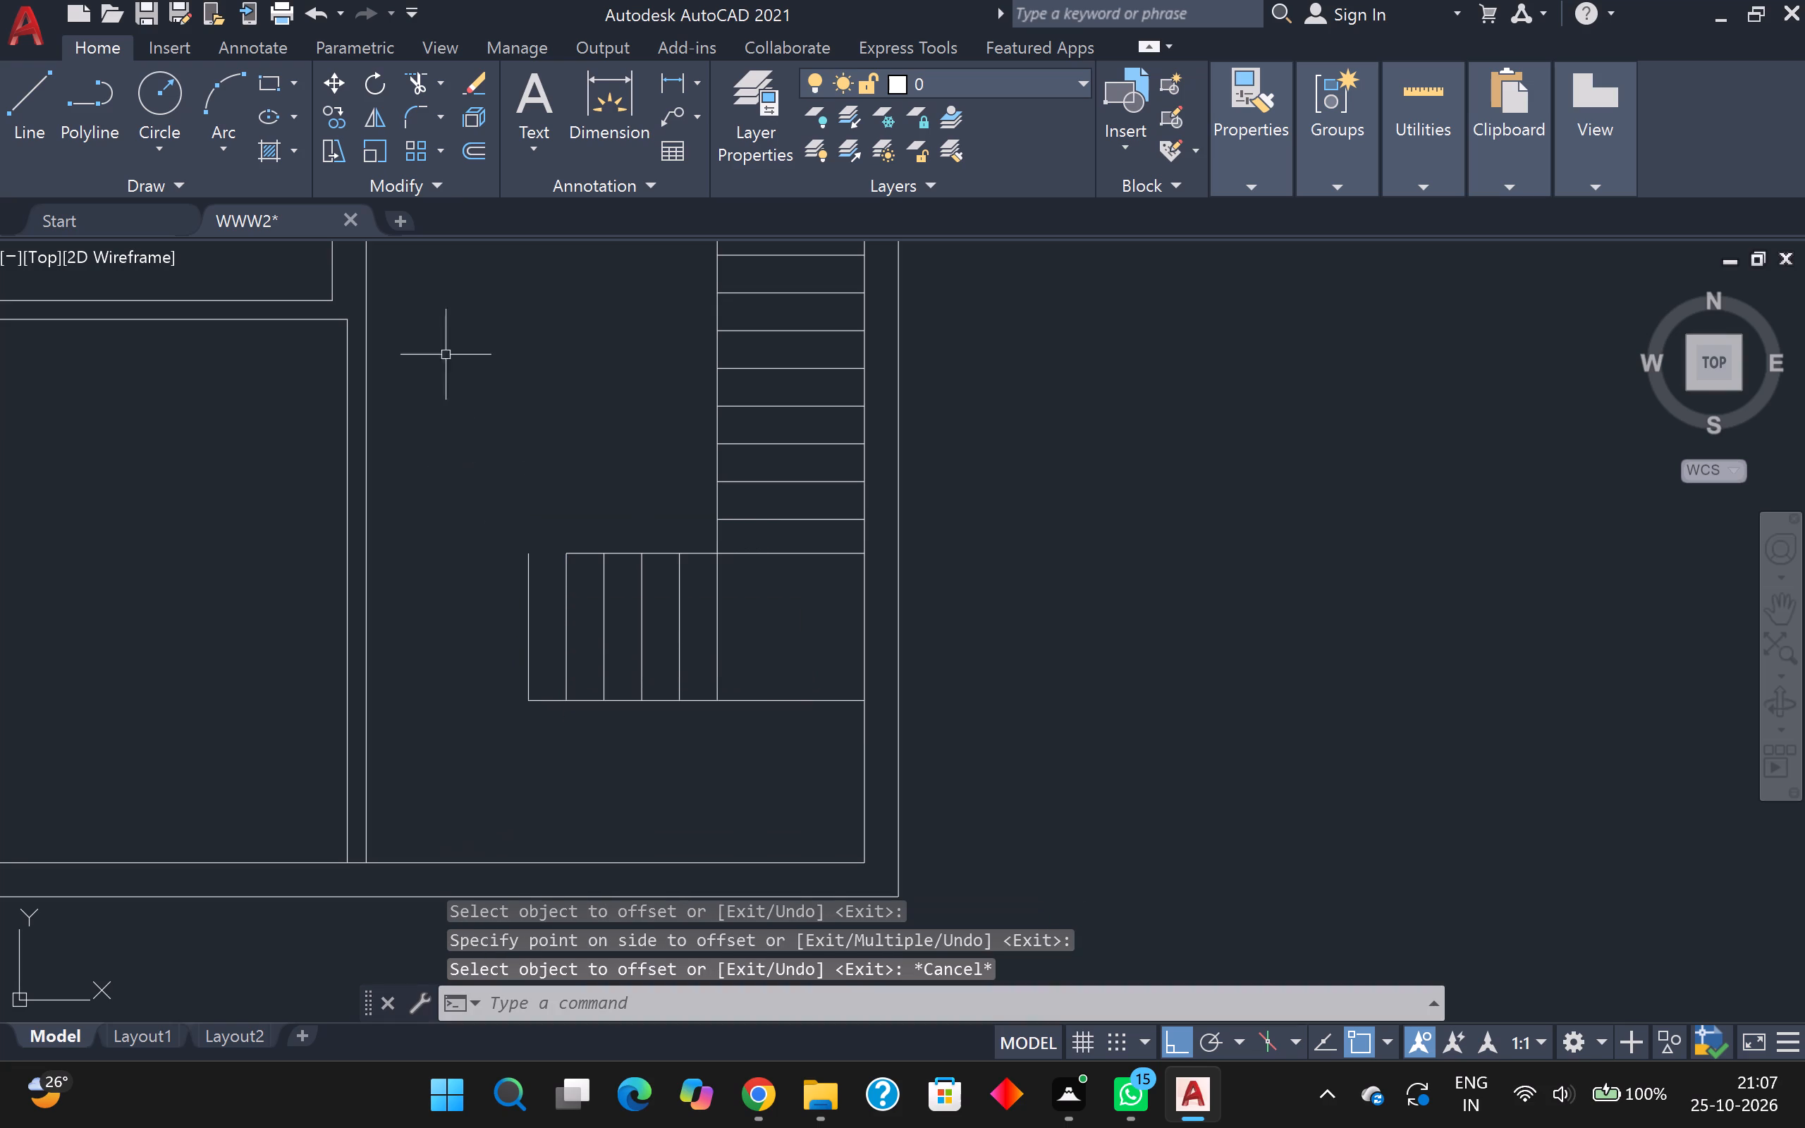
Extend the lower flight's top horizontal line west to the new westernmost tread line.
click(402, 77)
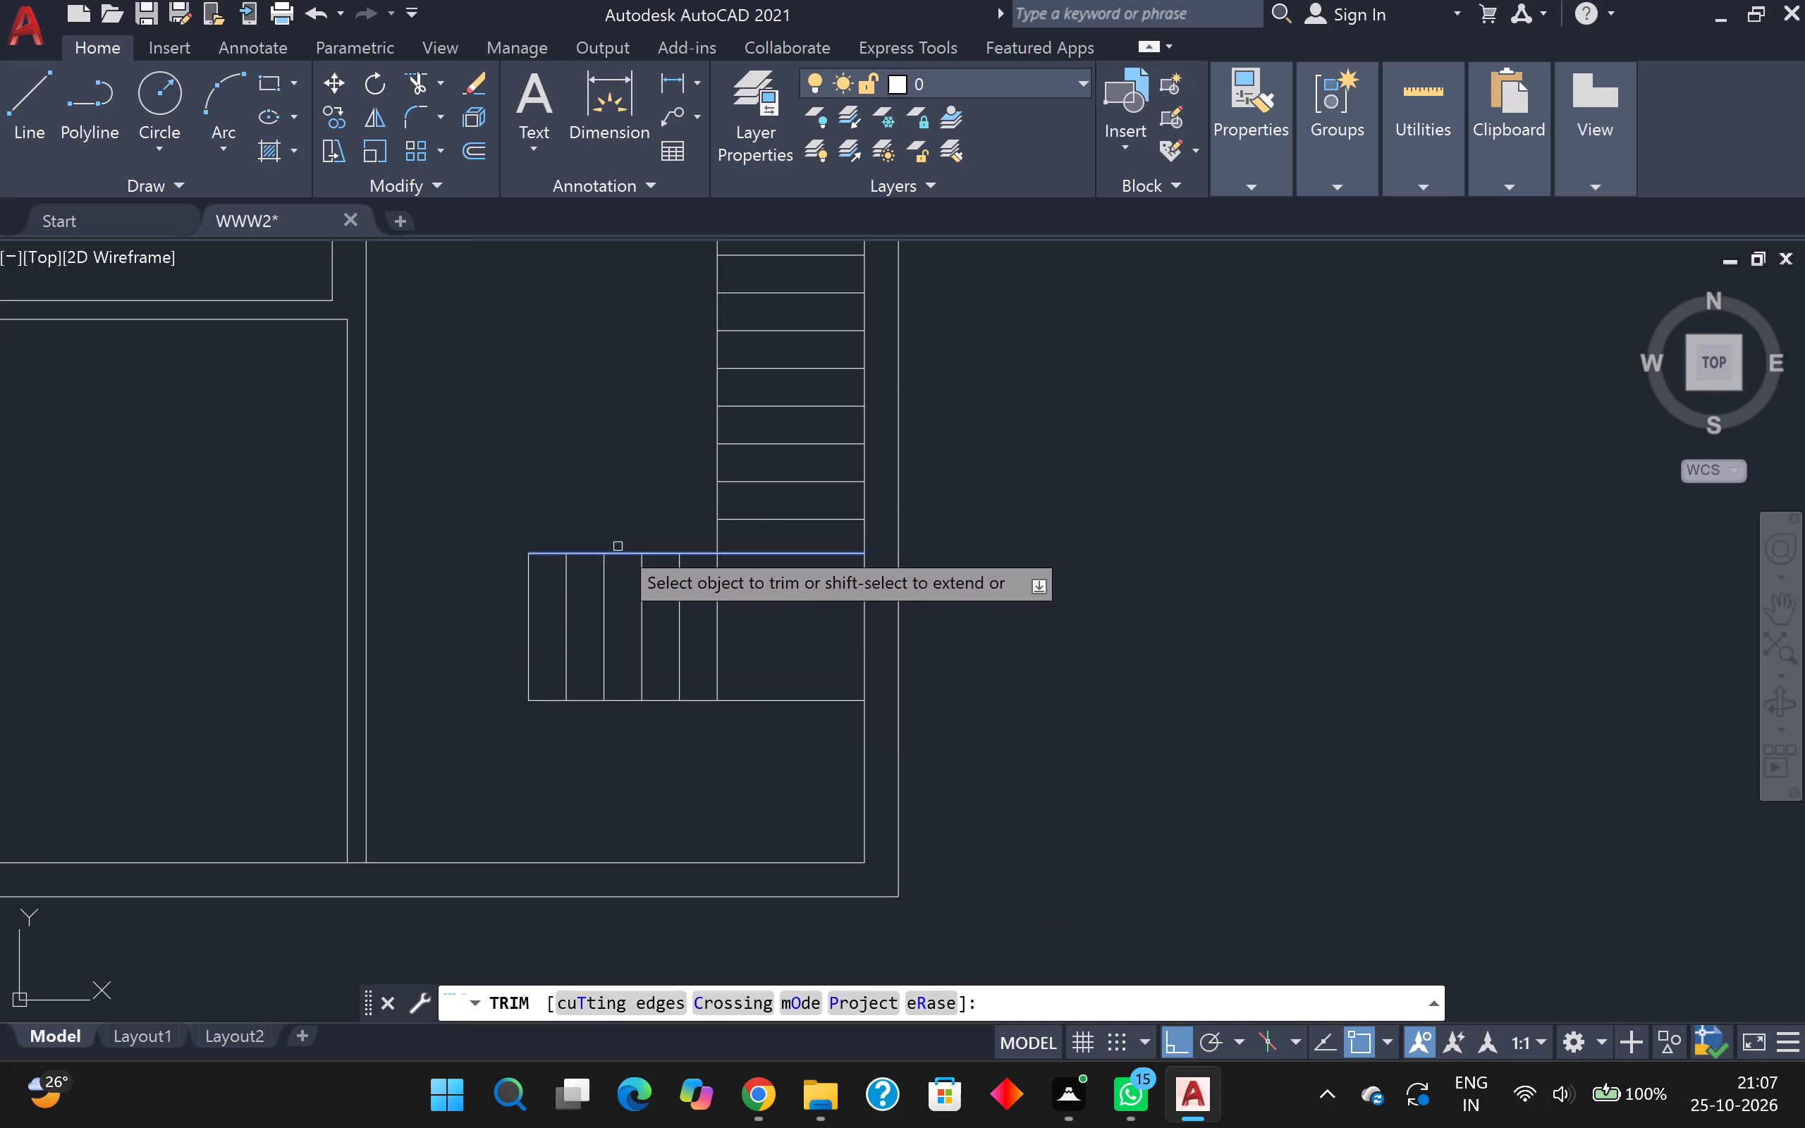
shift+click(589, 551)
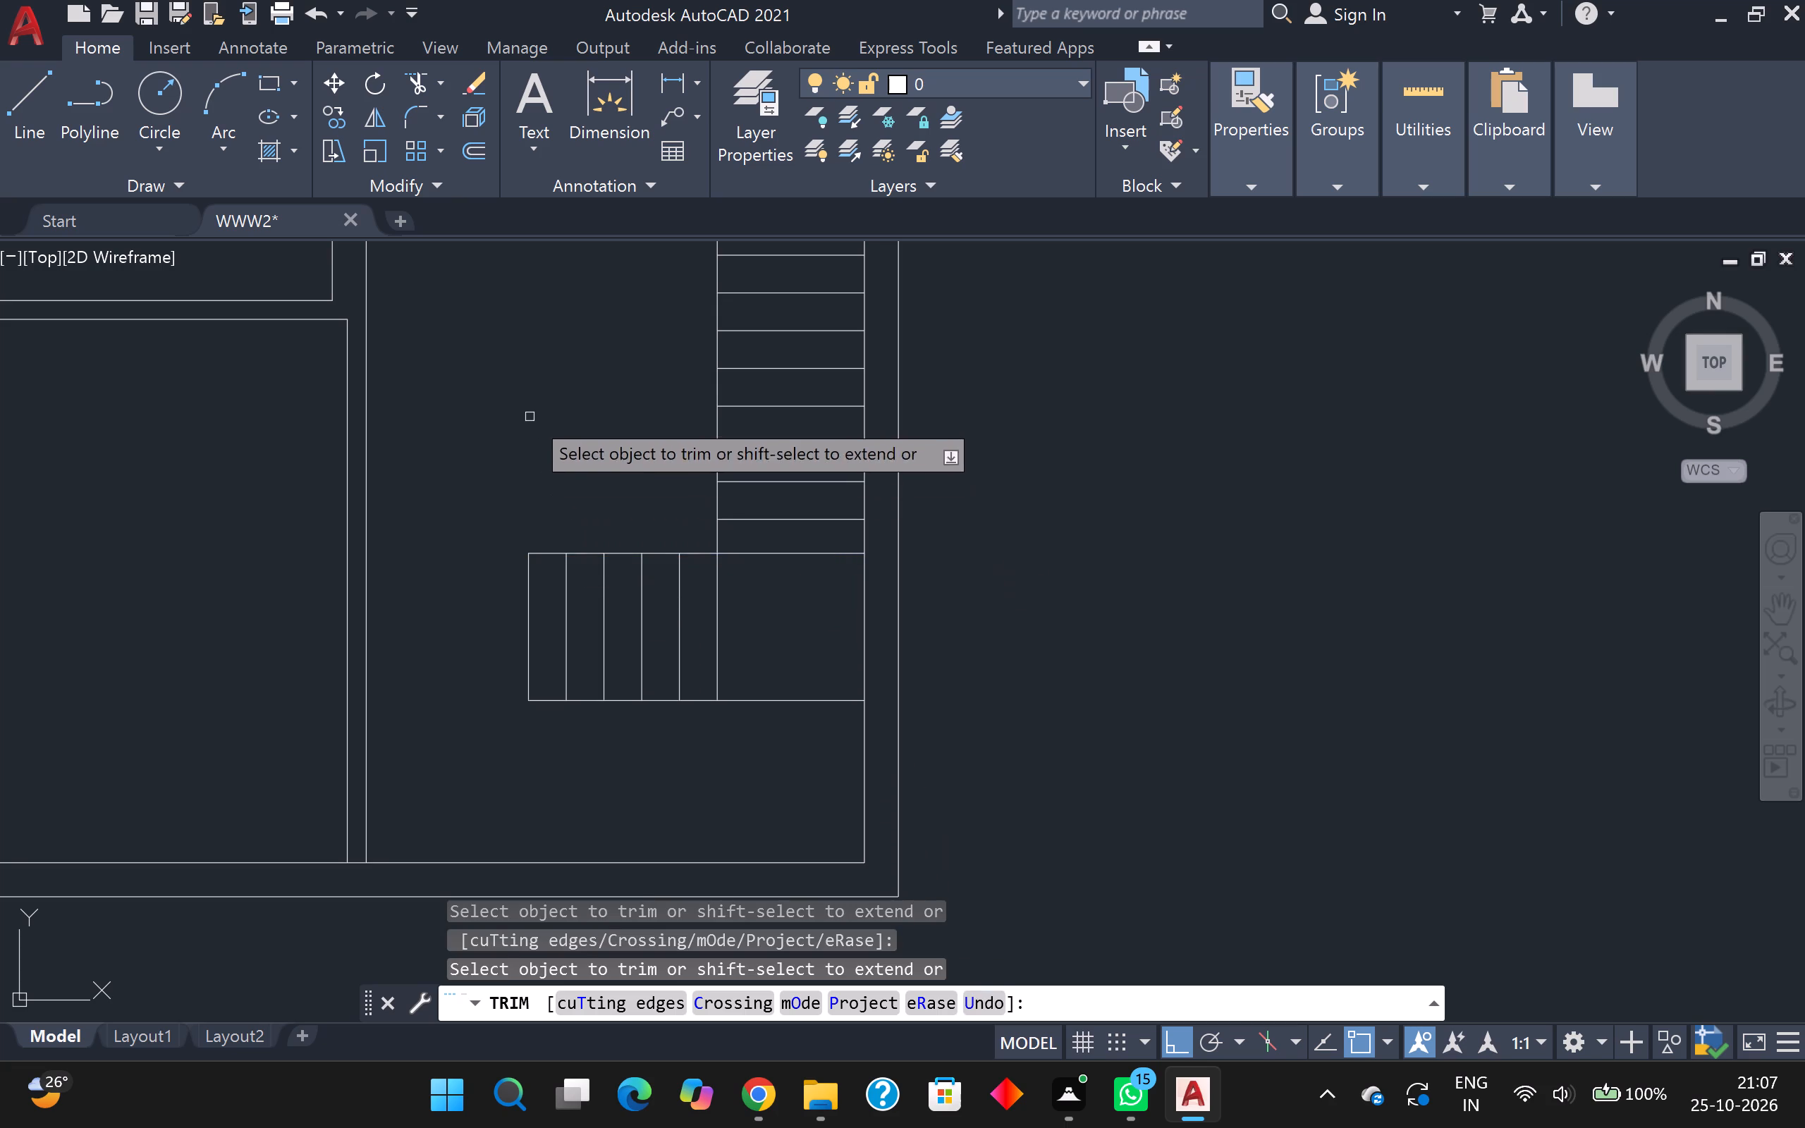
Extend the east line of the partition wall west of the stair down to the south wall's outer face.
middle_drag(528, 414, 522, 473)
scroll(484, 428, down, 2)
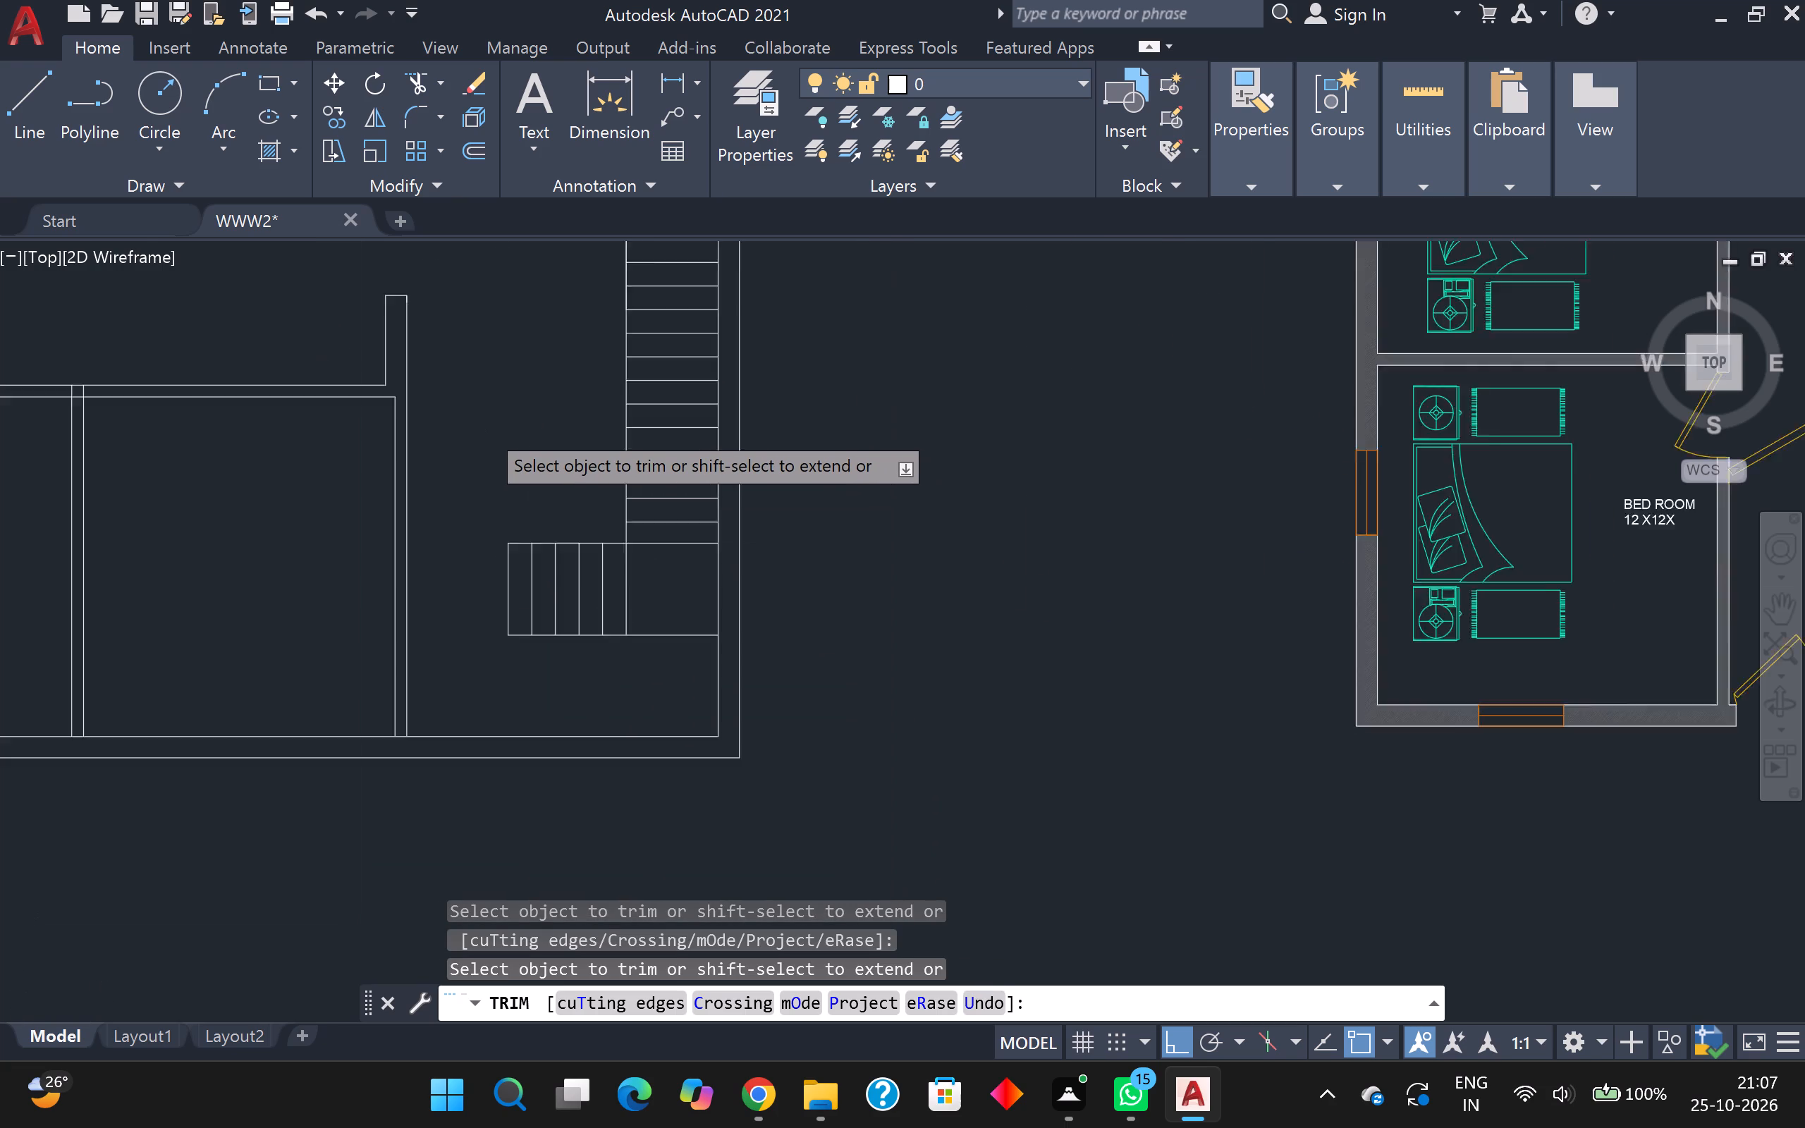
scroll(475, 428, down, 1)
scroll(498, 496, up, 2)
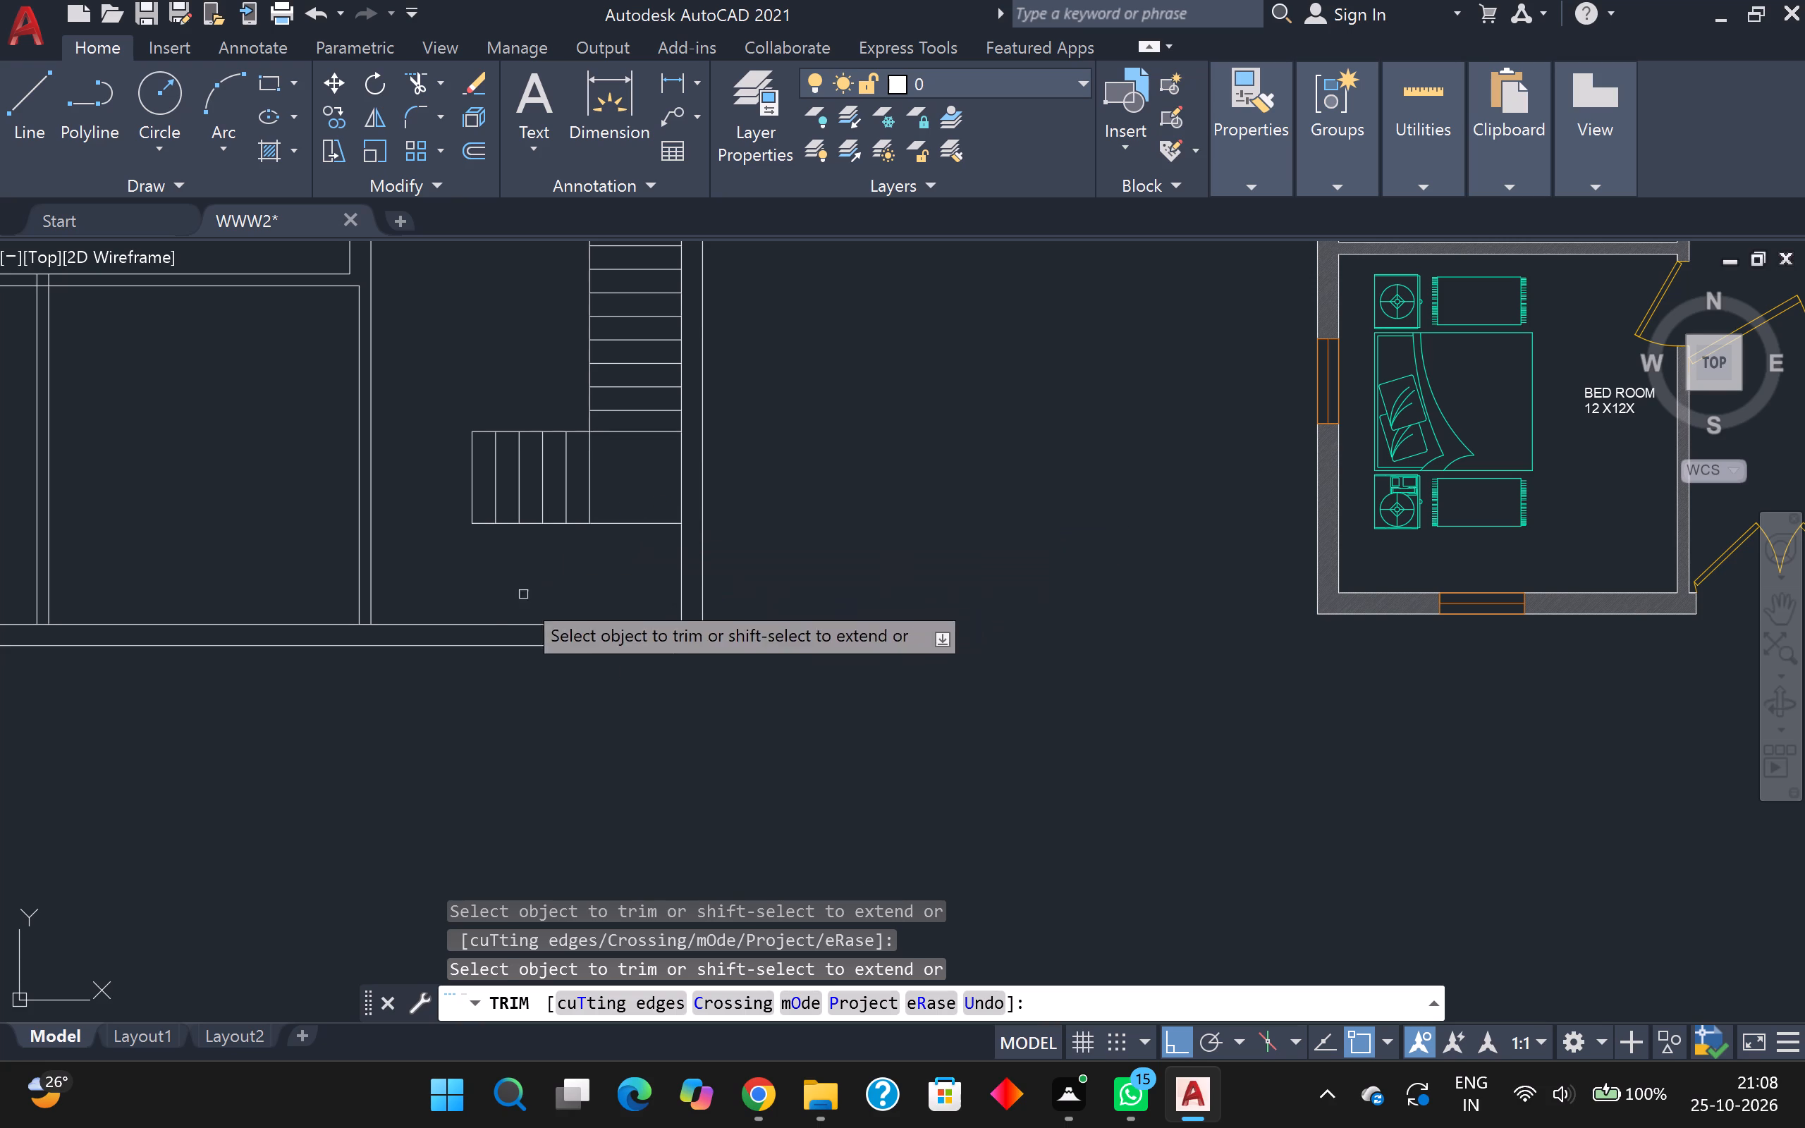
scroll(380, 553, up, 1)
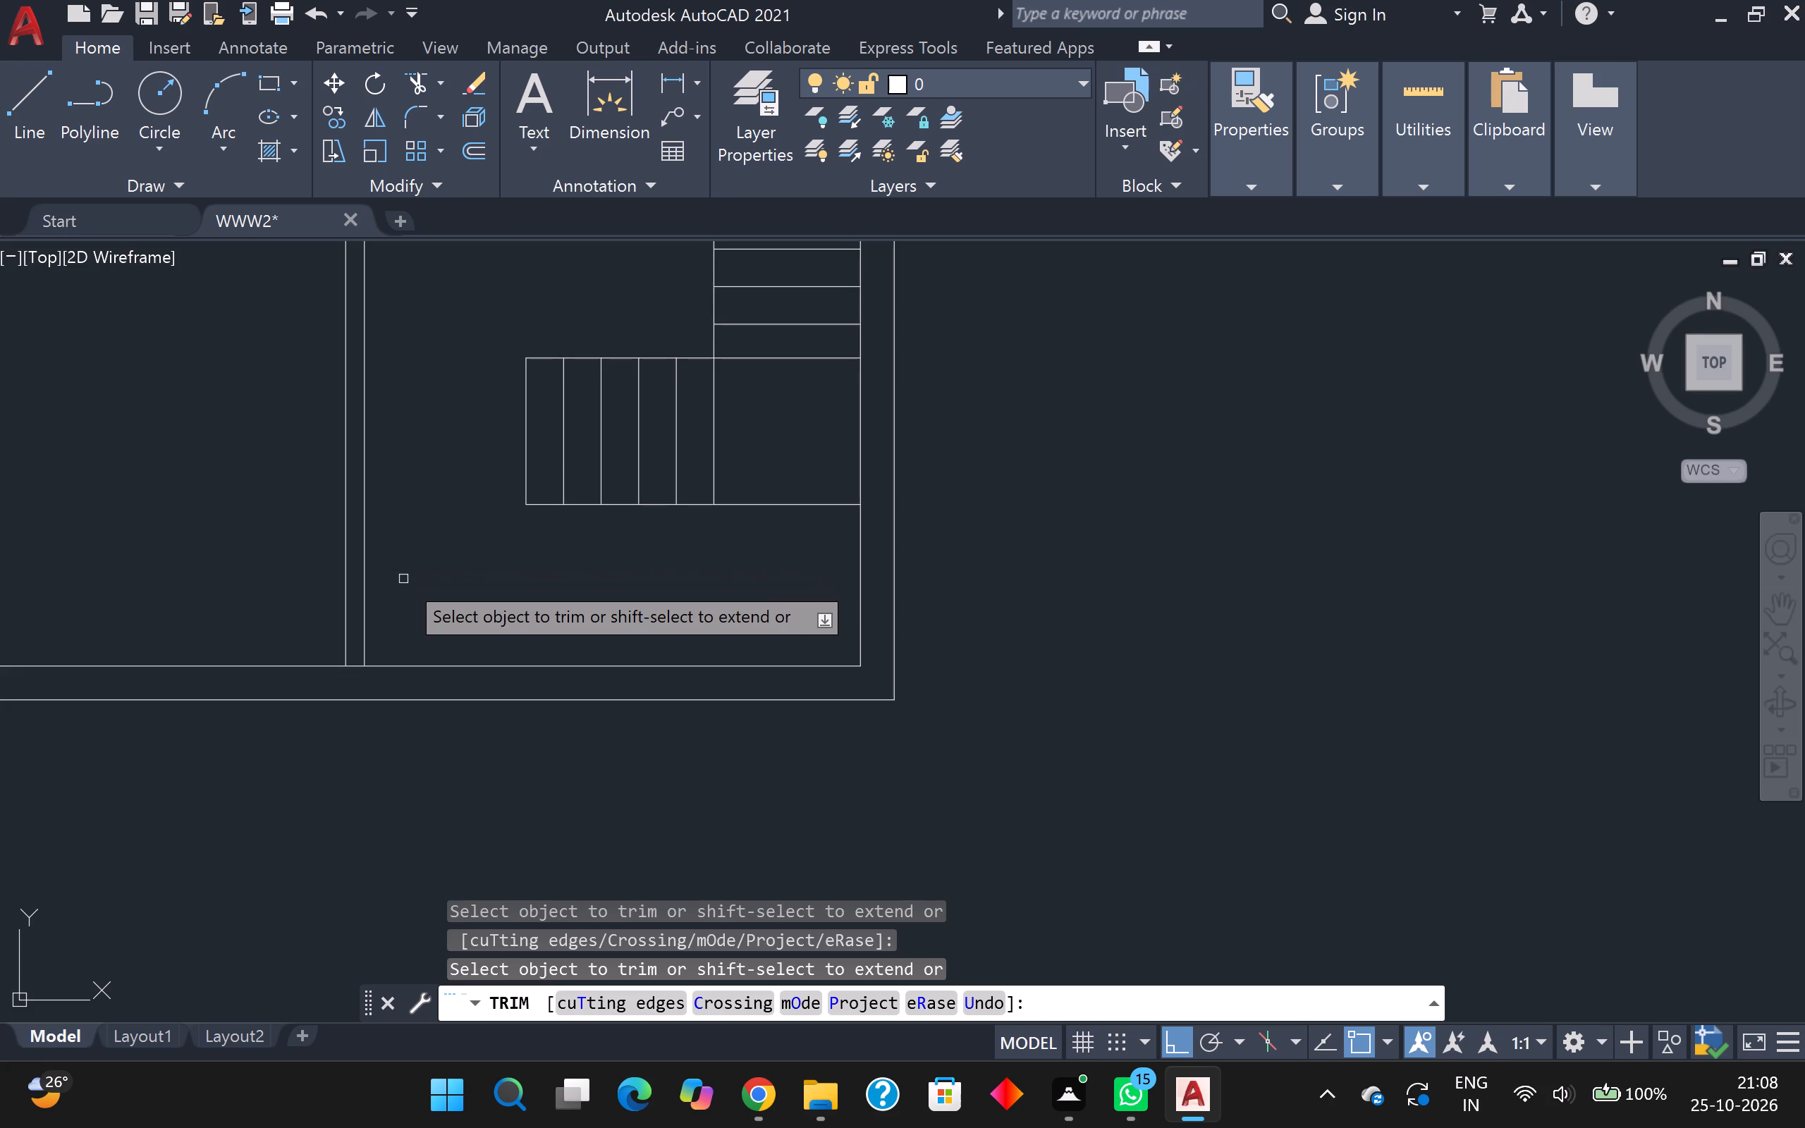
shift+click(367, 602)
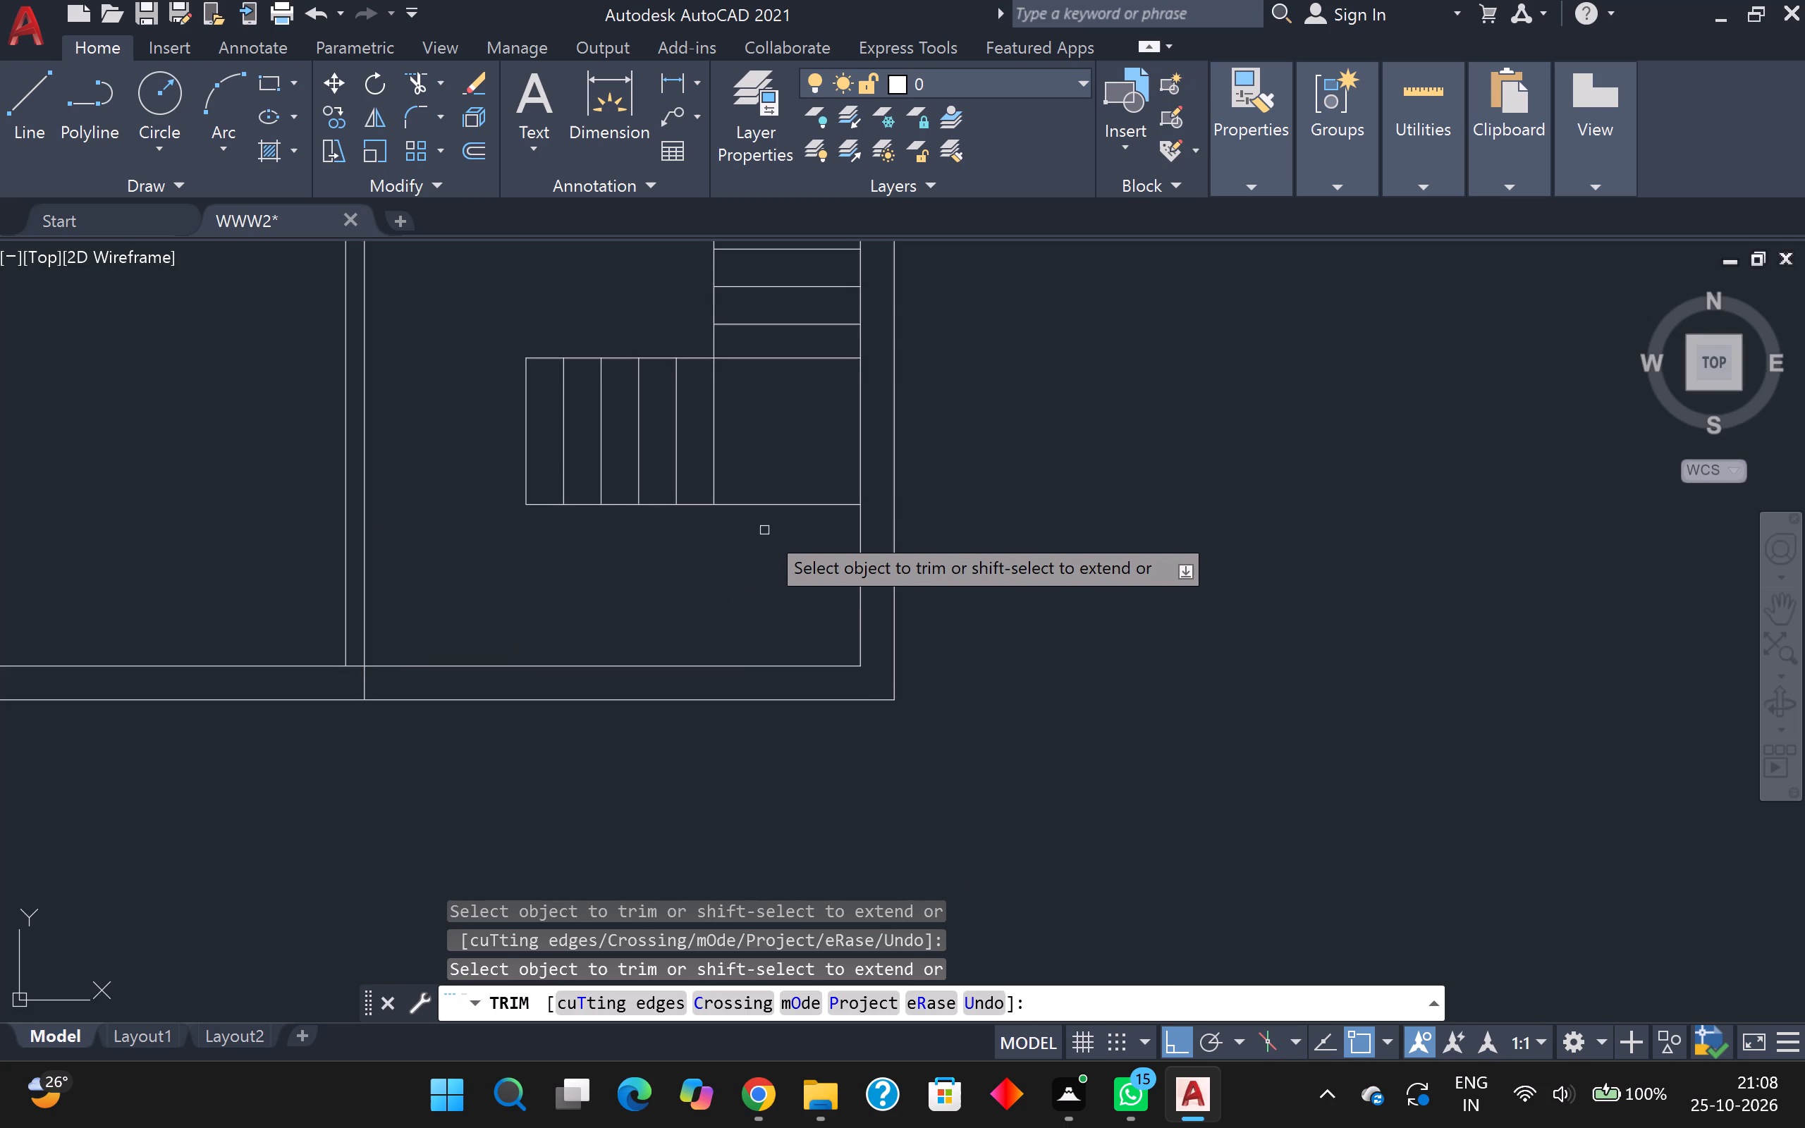
Offset the lower flight's bottom horizontal line 9 inches south.
key(Escape)
key(o)
key(Return)
key(Return)
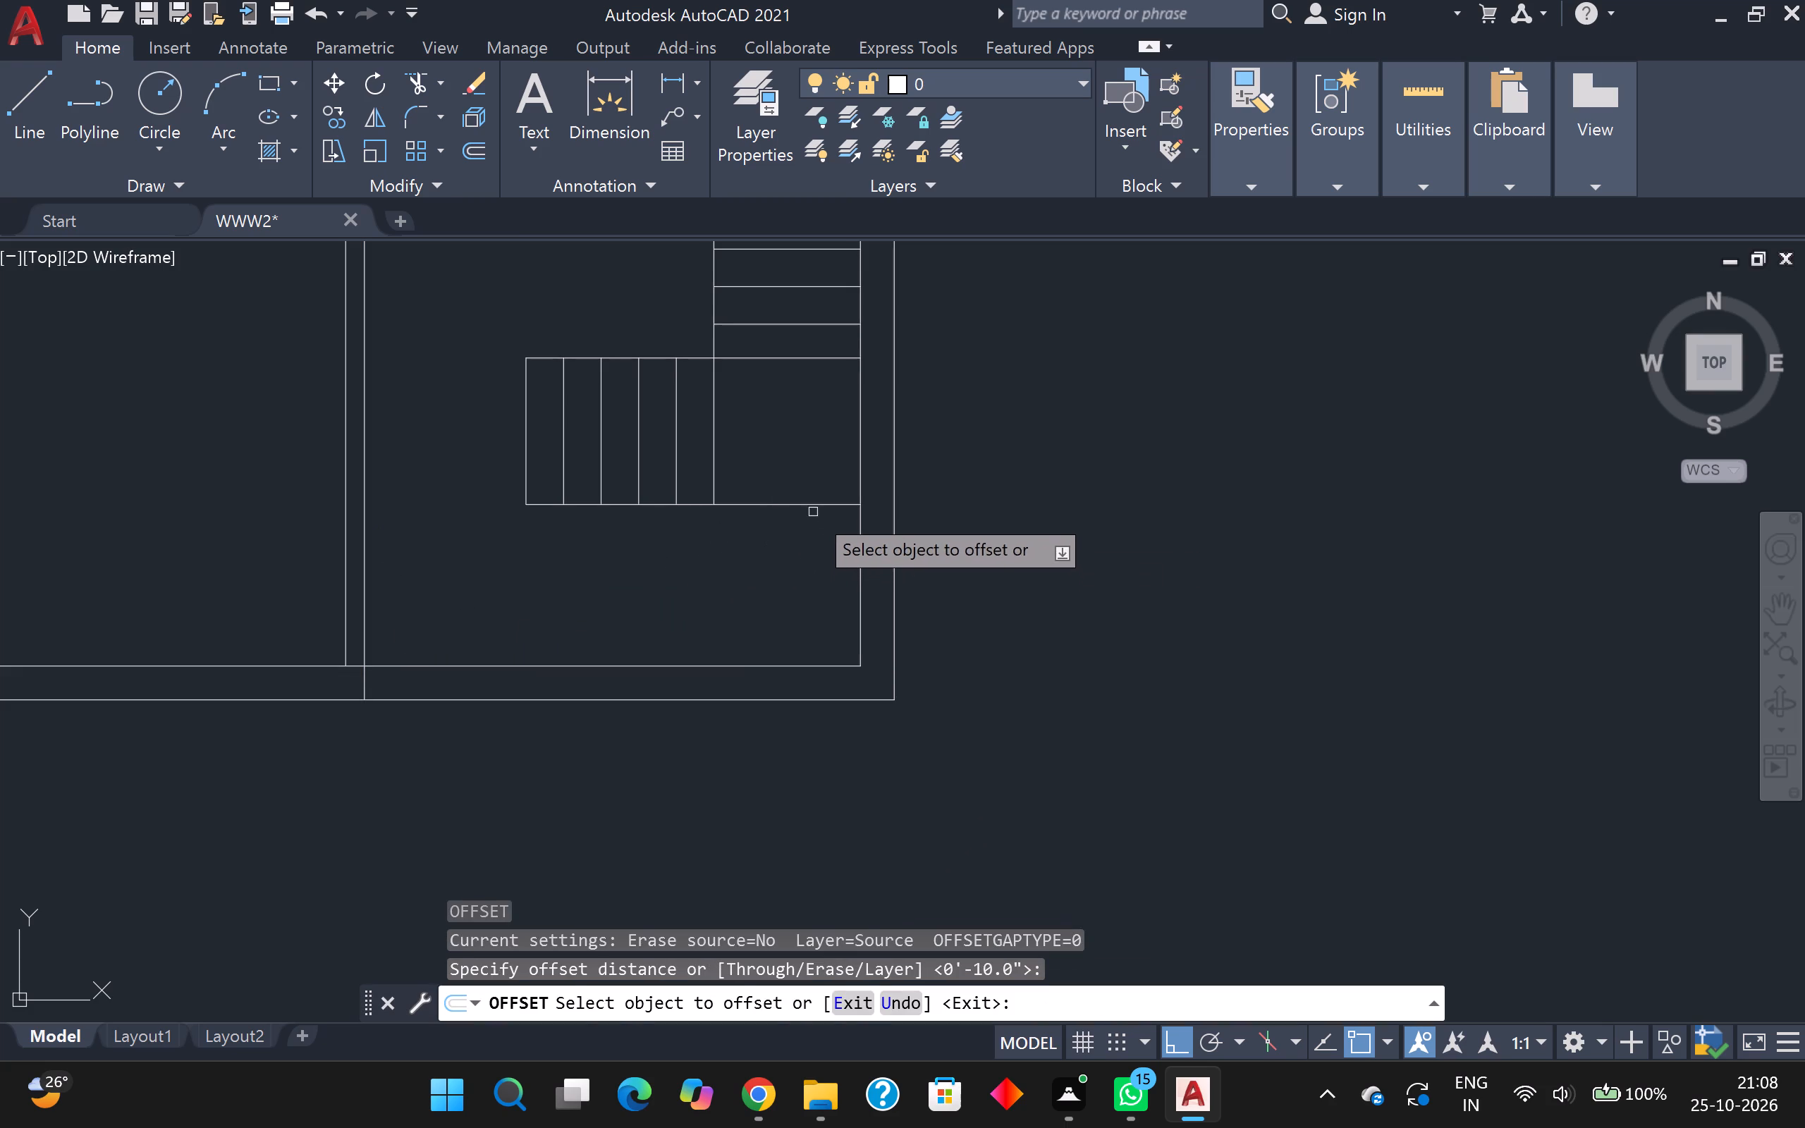
click(809, 505)
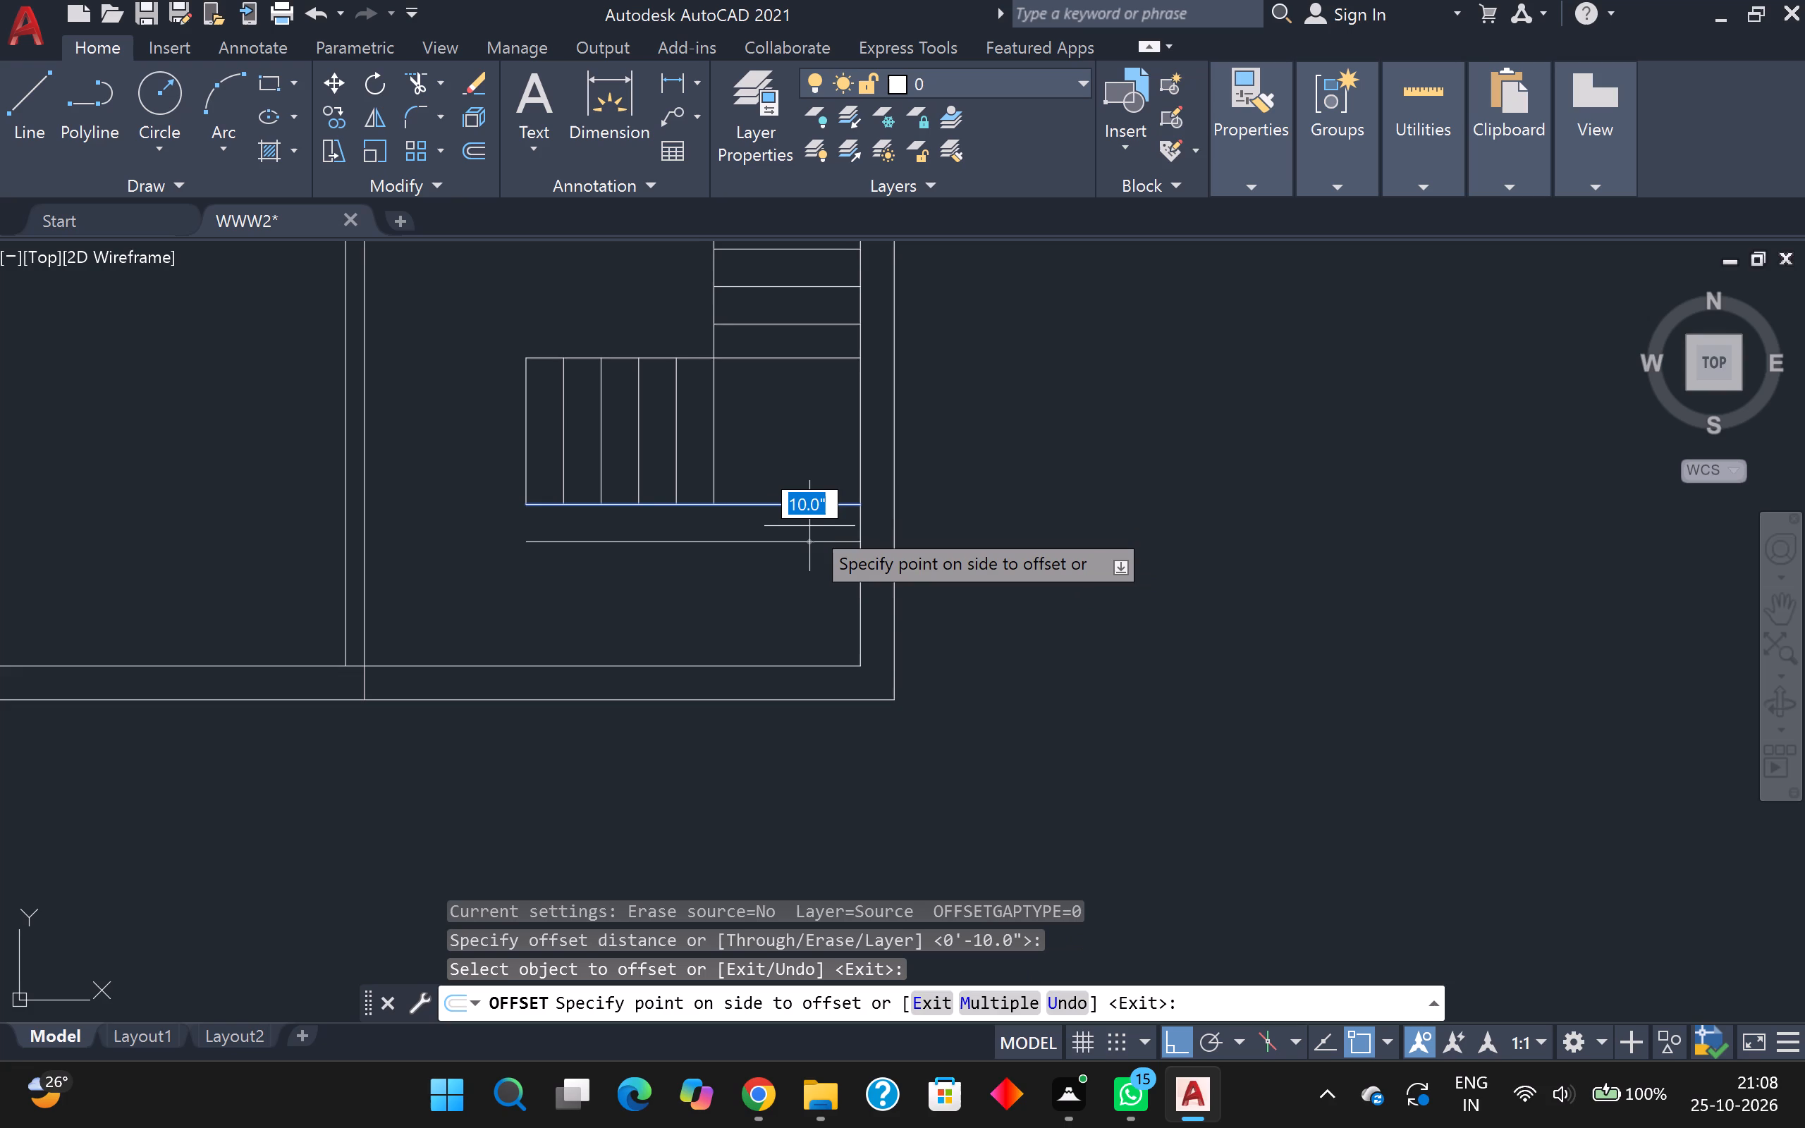
key(9)
key(Return)
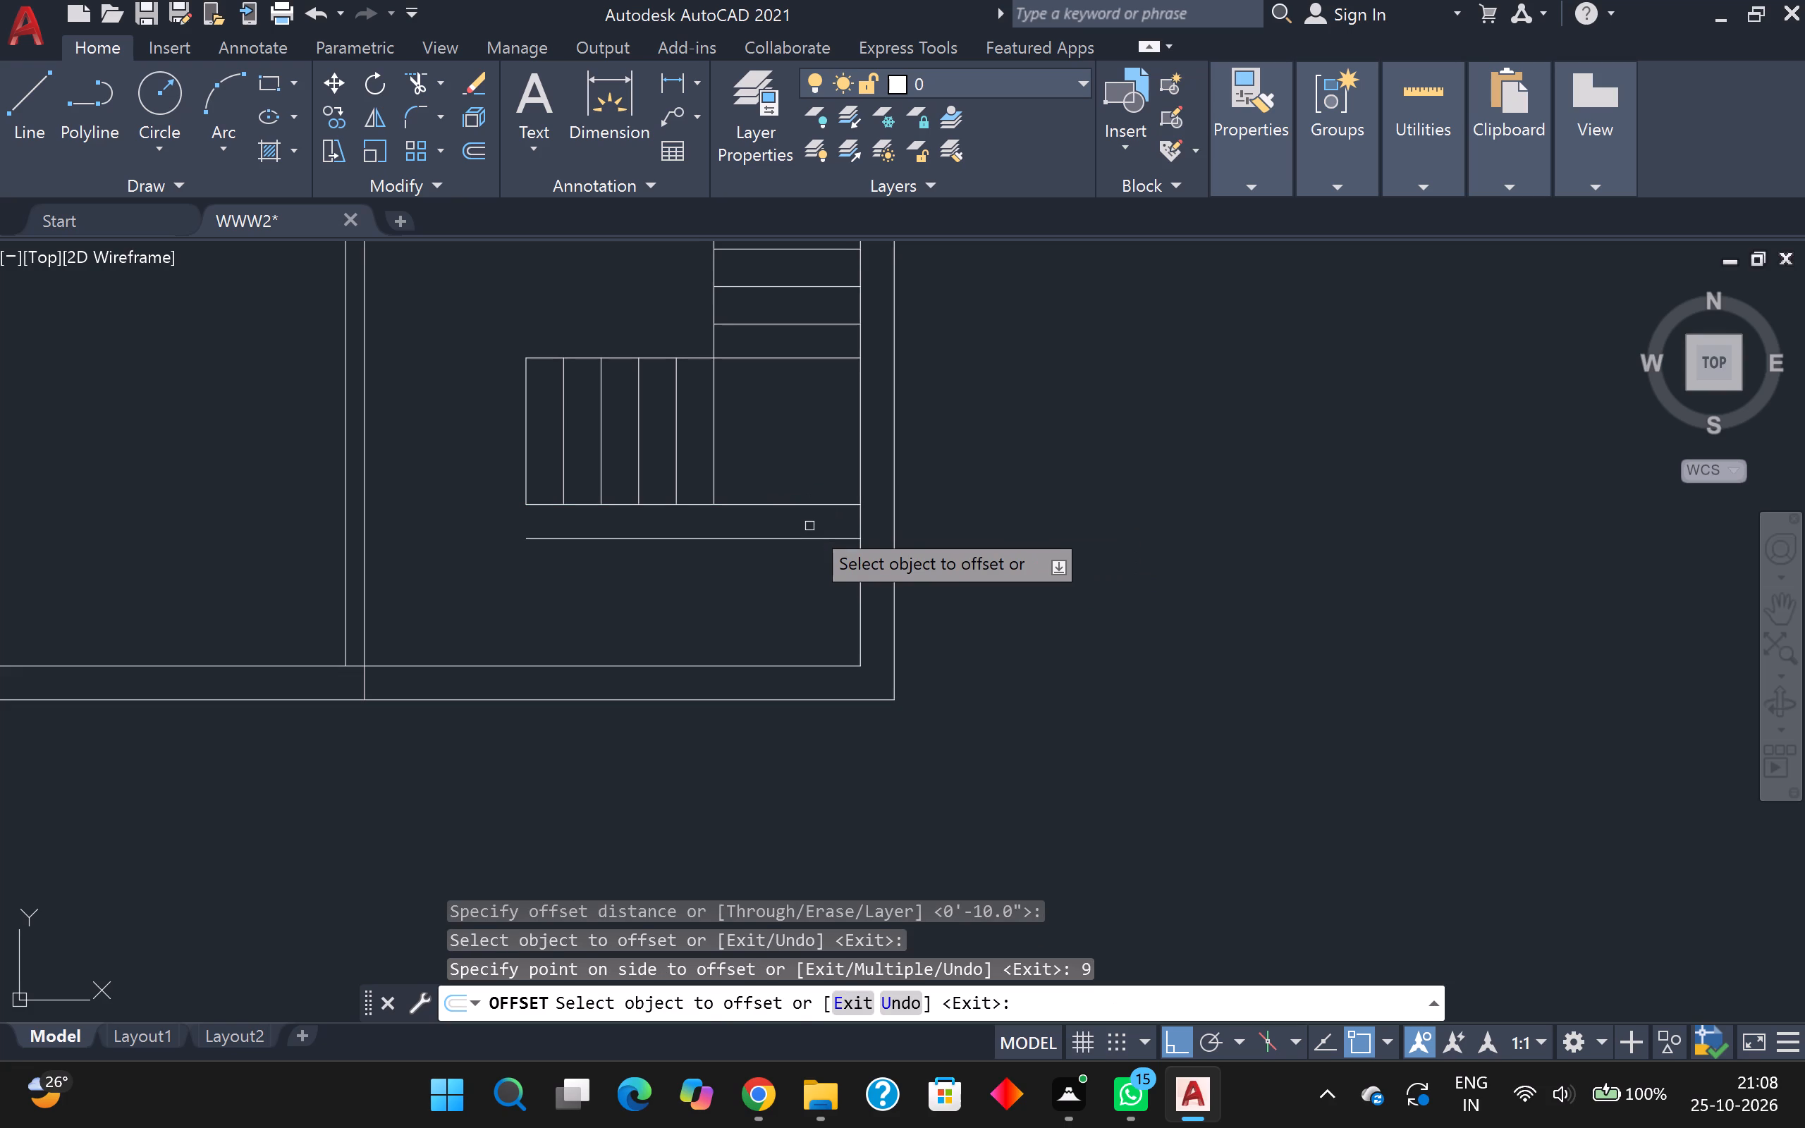
Extend the lower flight's westernmost vertical tread line south to the 9-inch offset line.
scroll(692, 737, up, 1)
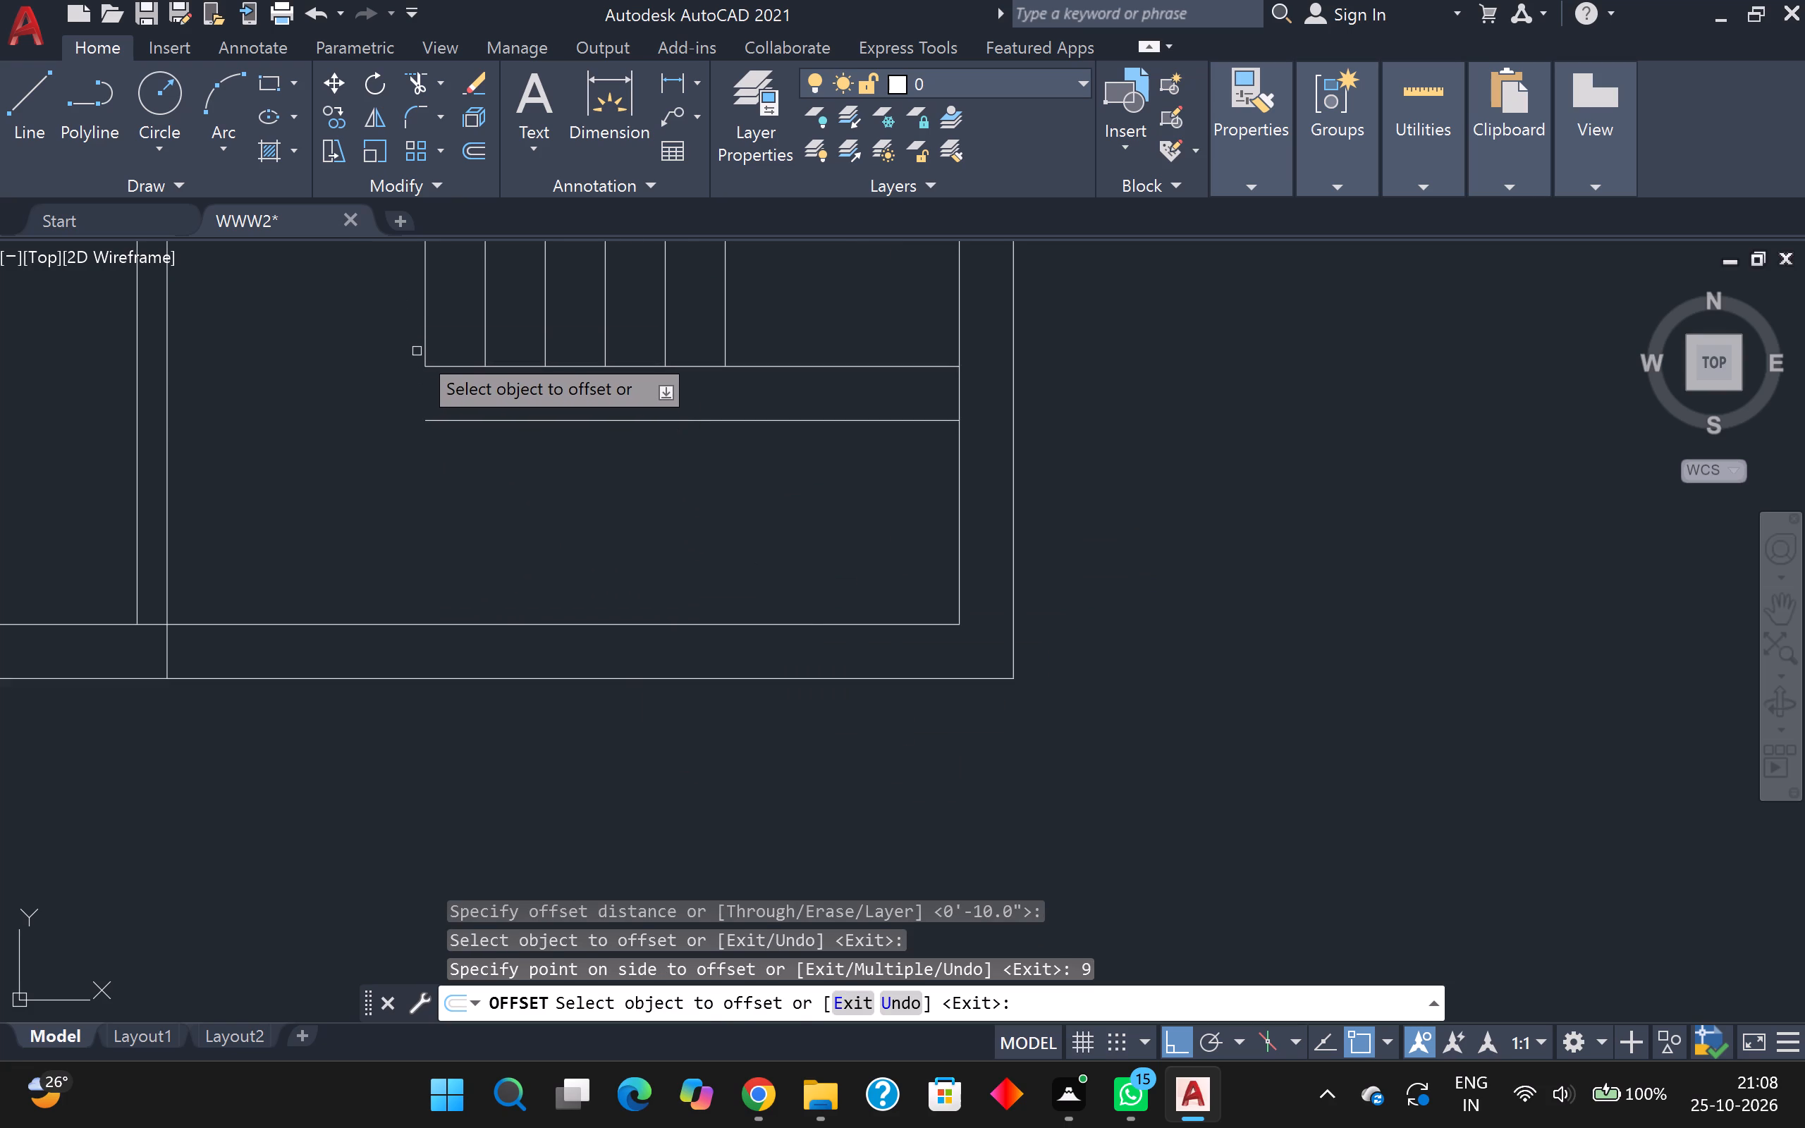
middle_drag(432, 352, 468, 460)
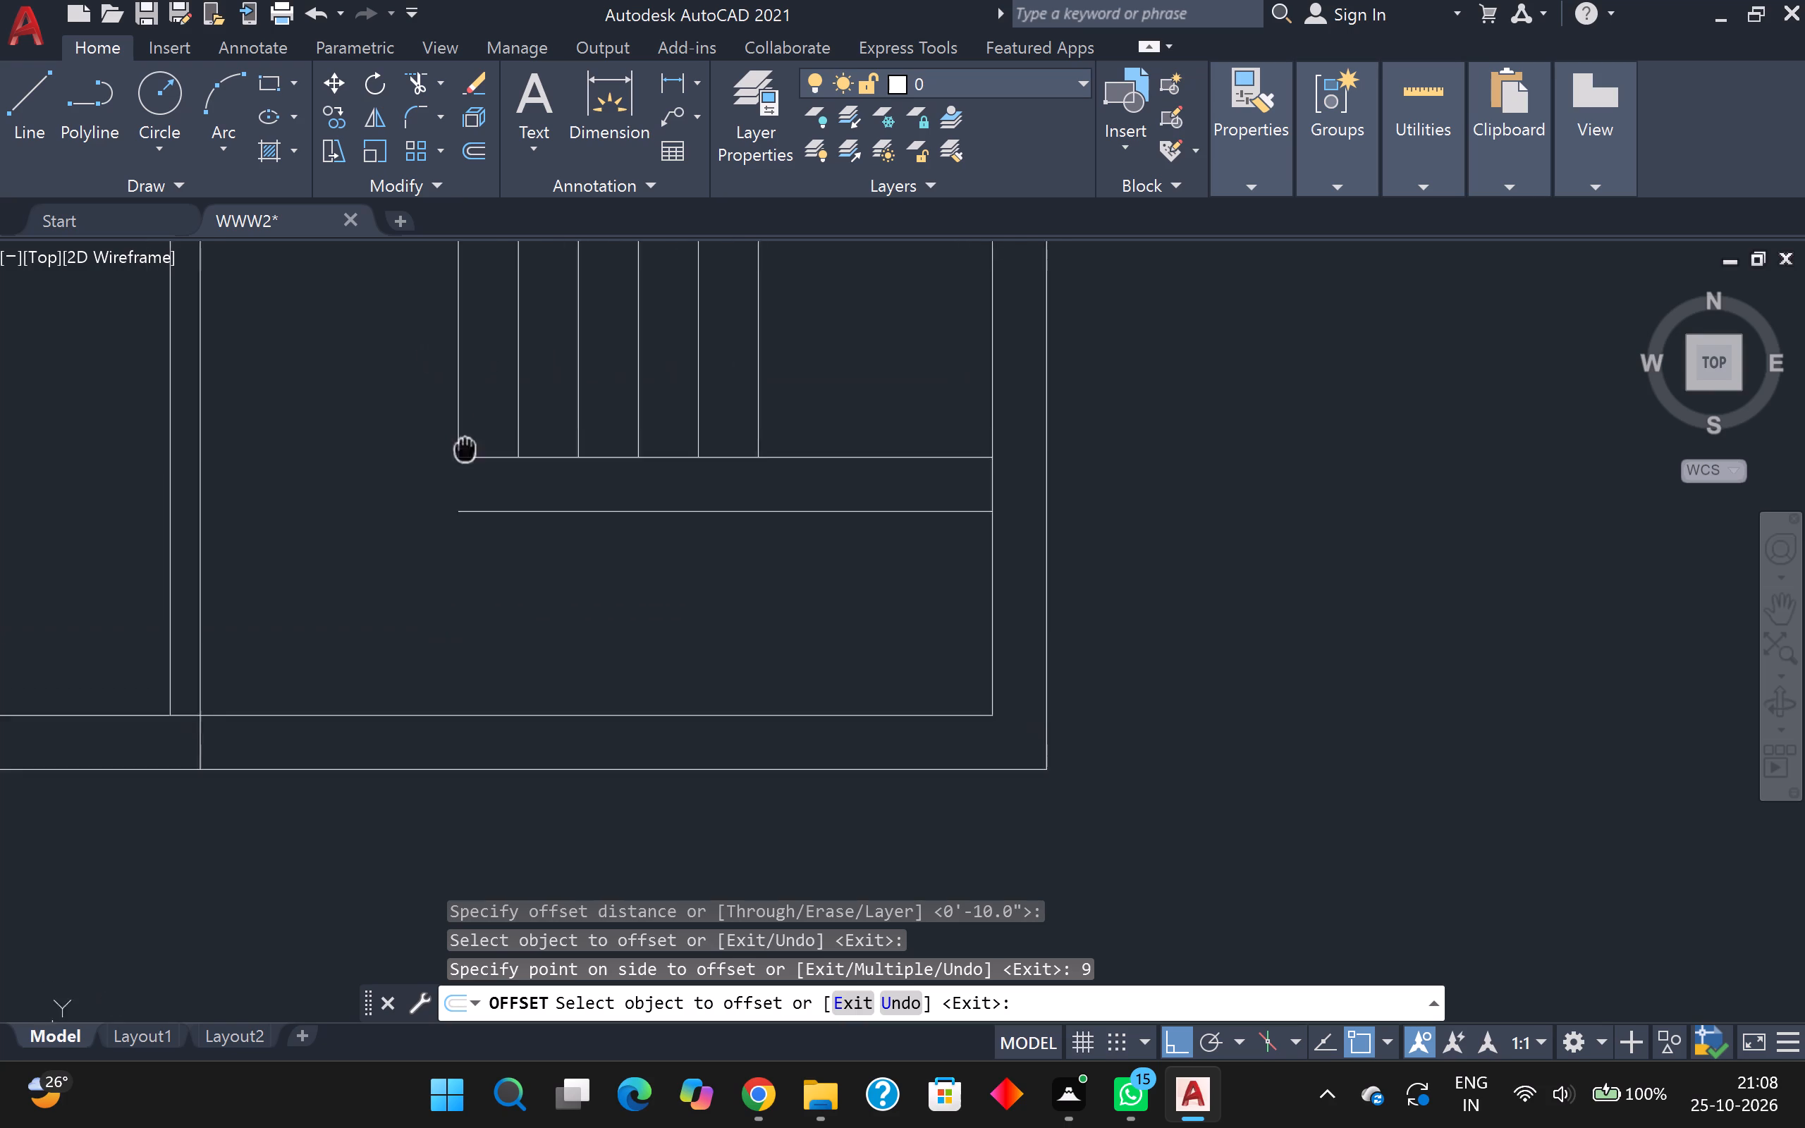
middle_drag(468, 460, 479, 508)
drag(411, 79, 417, 85)
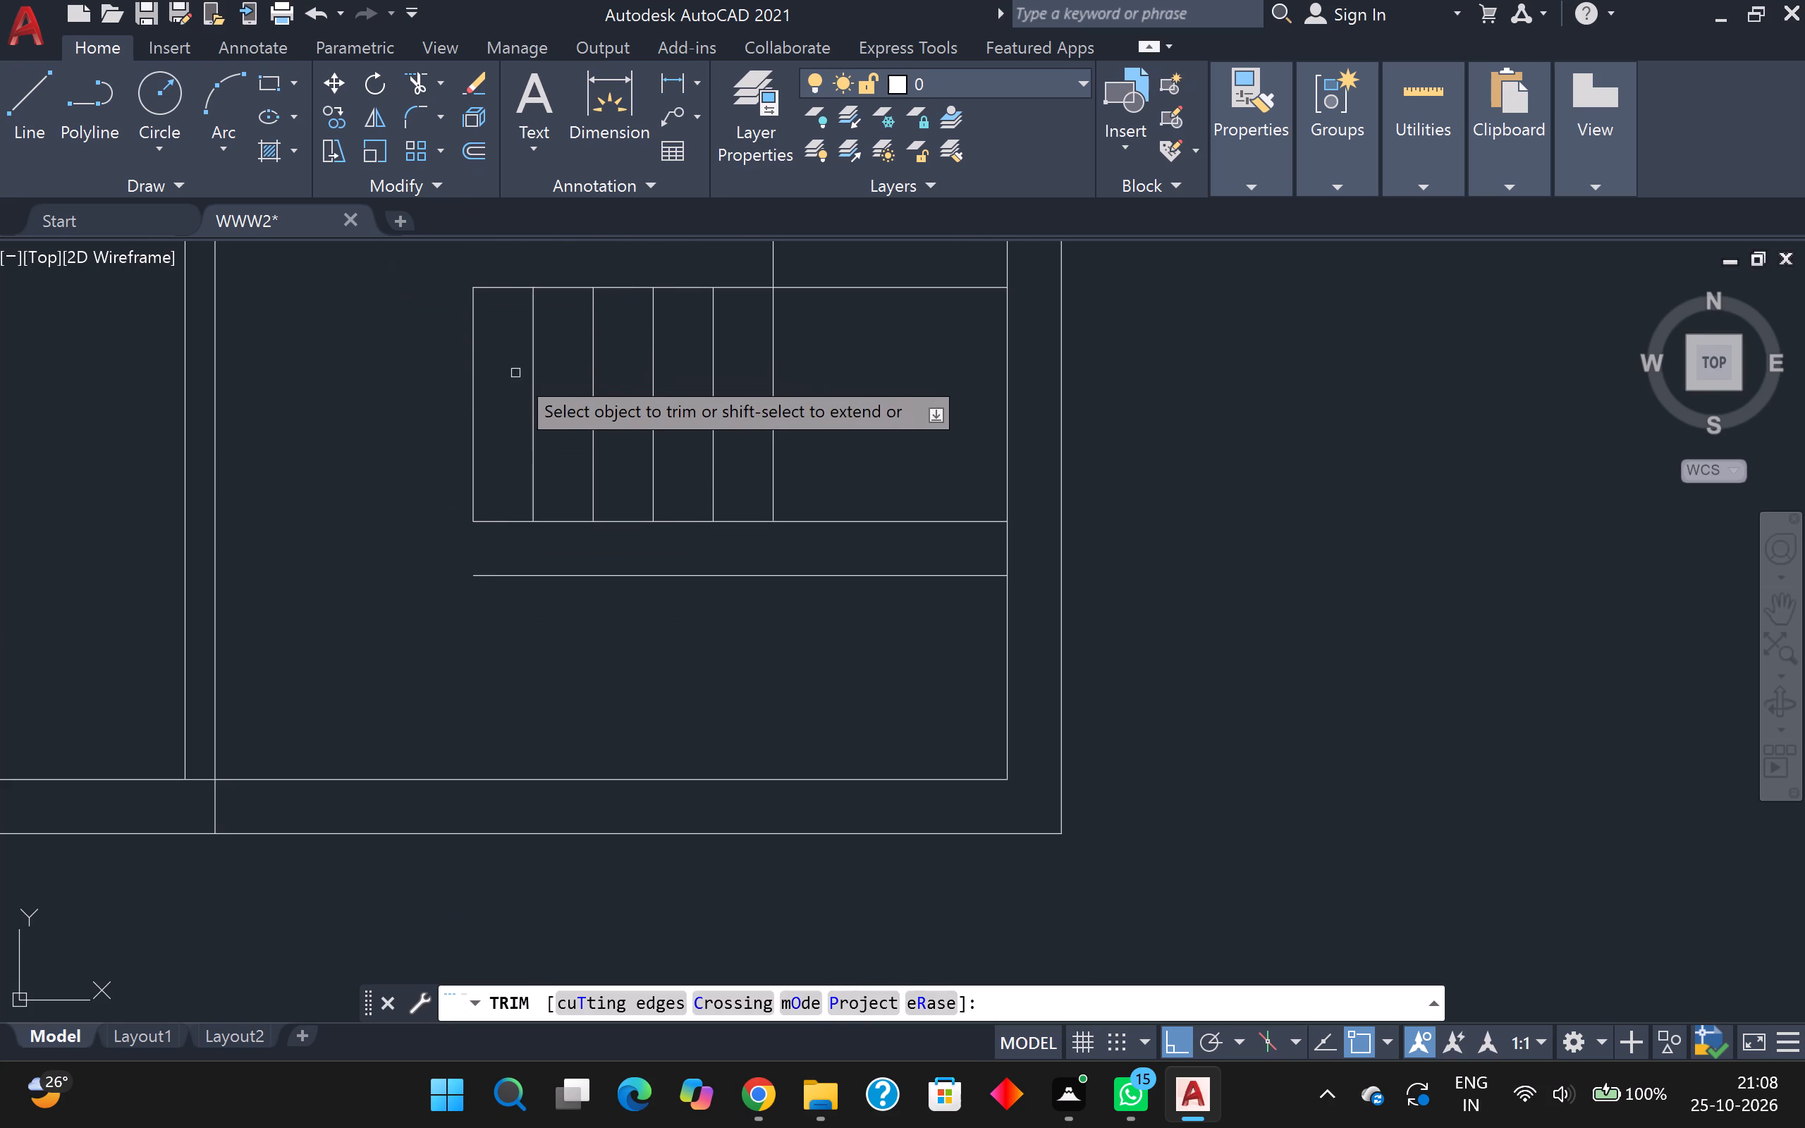
shift+click(474, 409)
Trim the east wall's inner line between the lower flight's bottom line and the 9-inch offset line.
scroll(511, 575, down, 2)
middle_drag(522, 580, 439, 523)
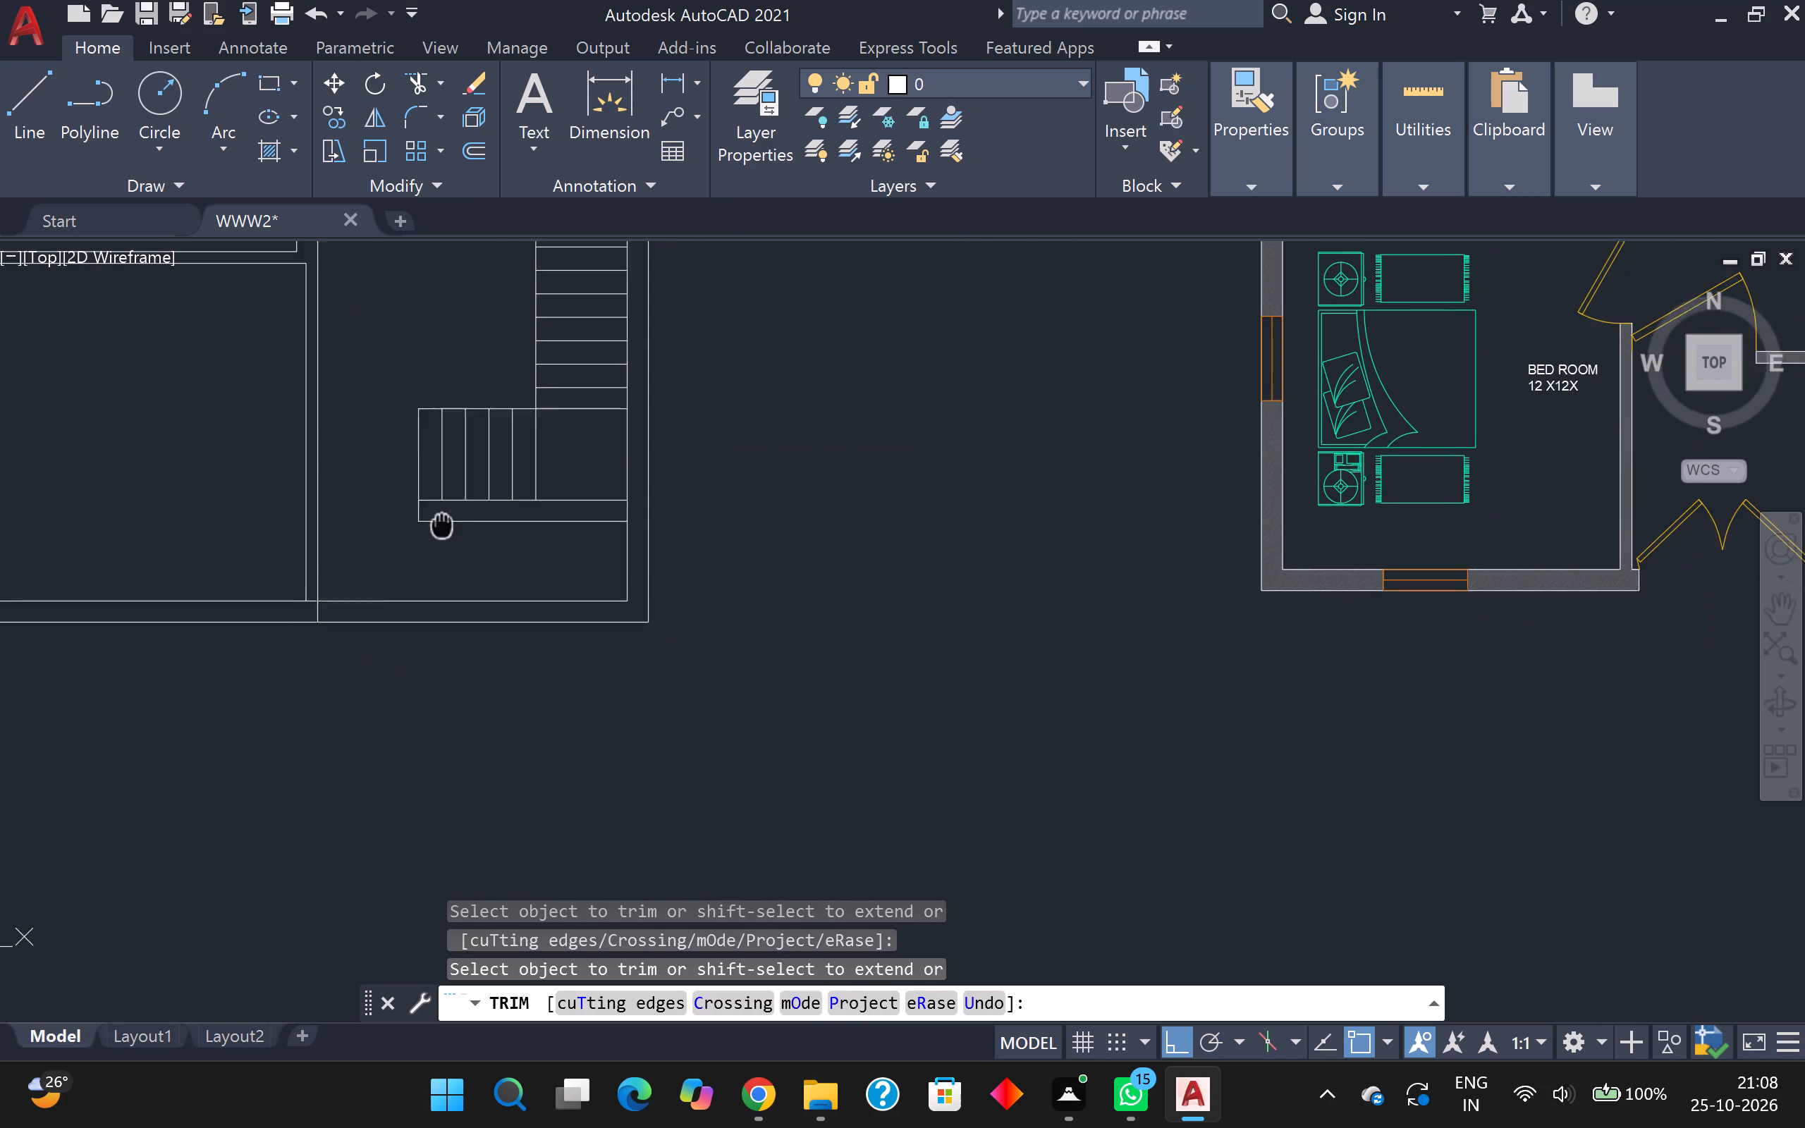
middle_drag(439, 523, 428, 521)
scroll(441, 543, down, 2)
scroll(506, 568, up, 3)
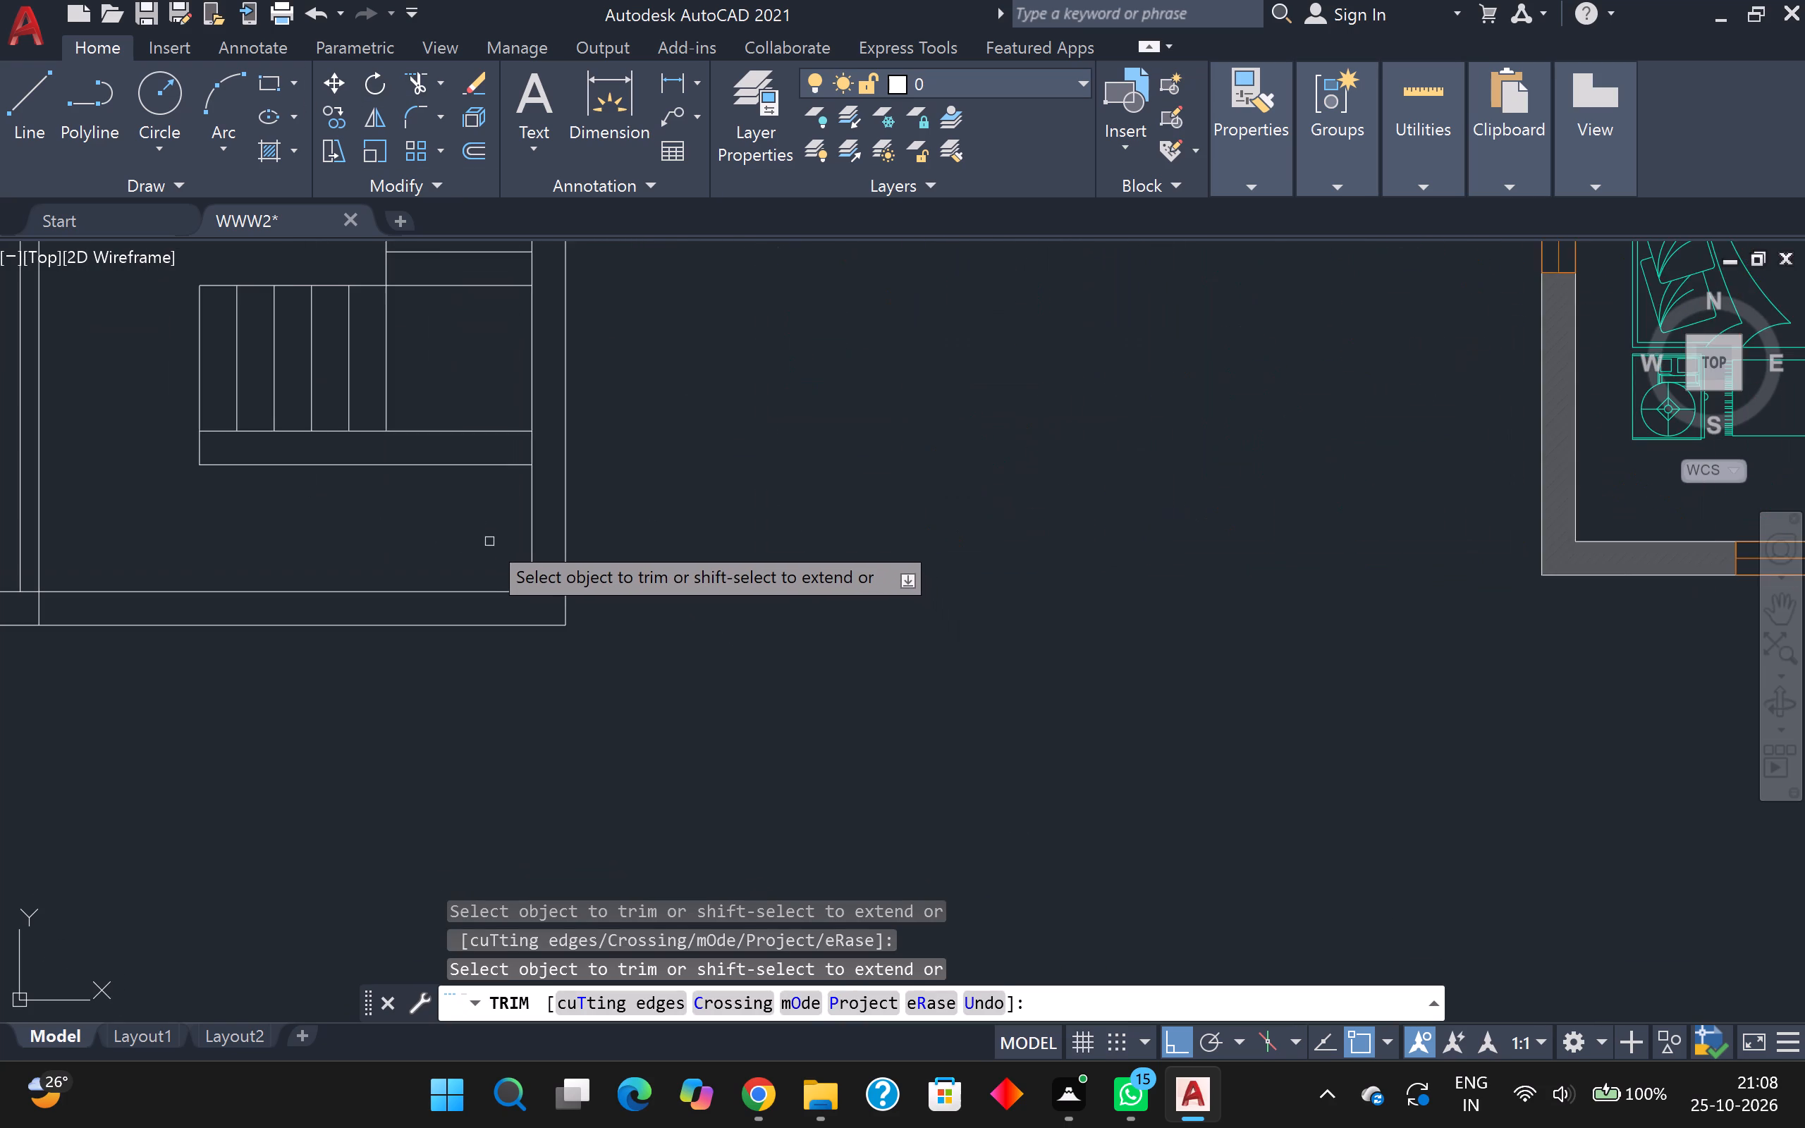
scroll(477, 529, down, 2)
scroll(509, 496, up, 3)
scroll(508, 499, down, 1)
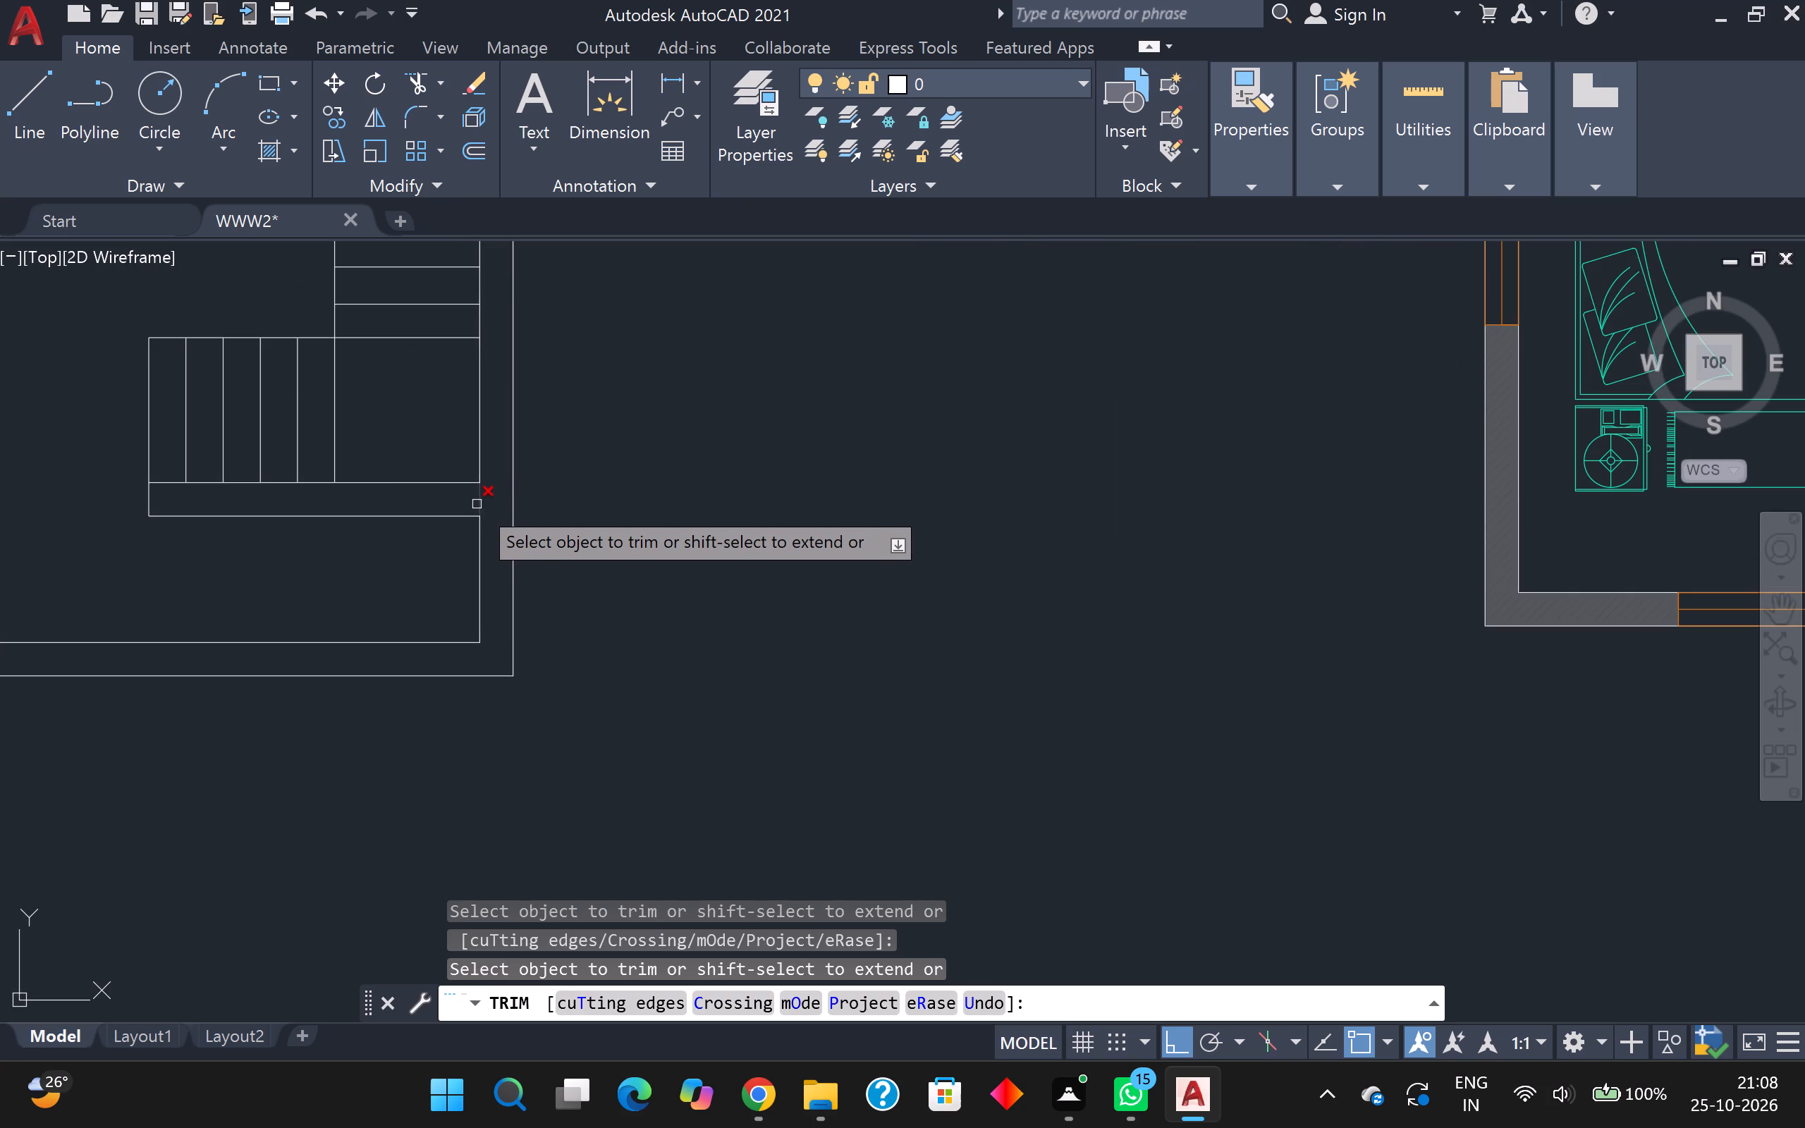
click(477, 503)
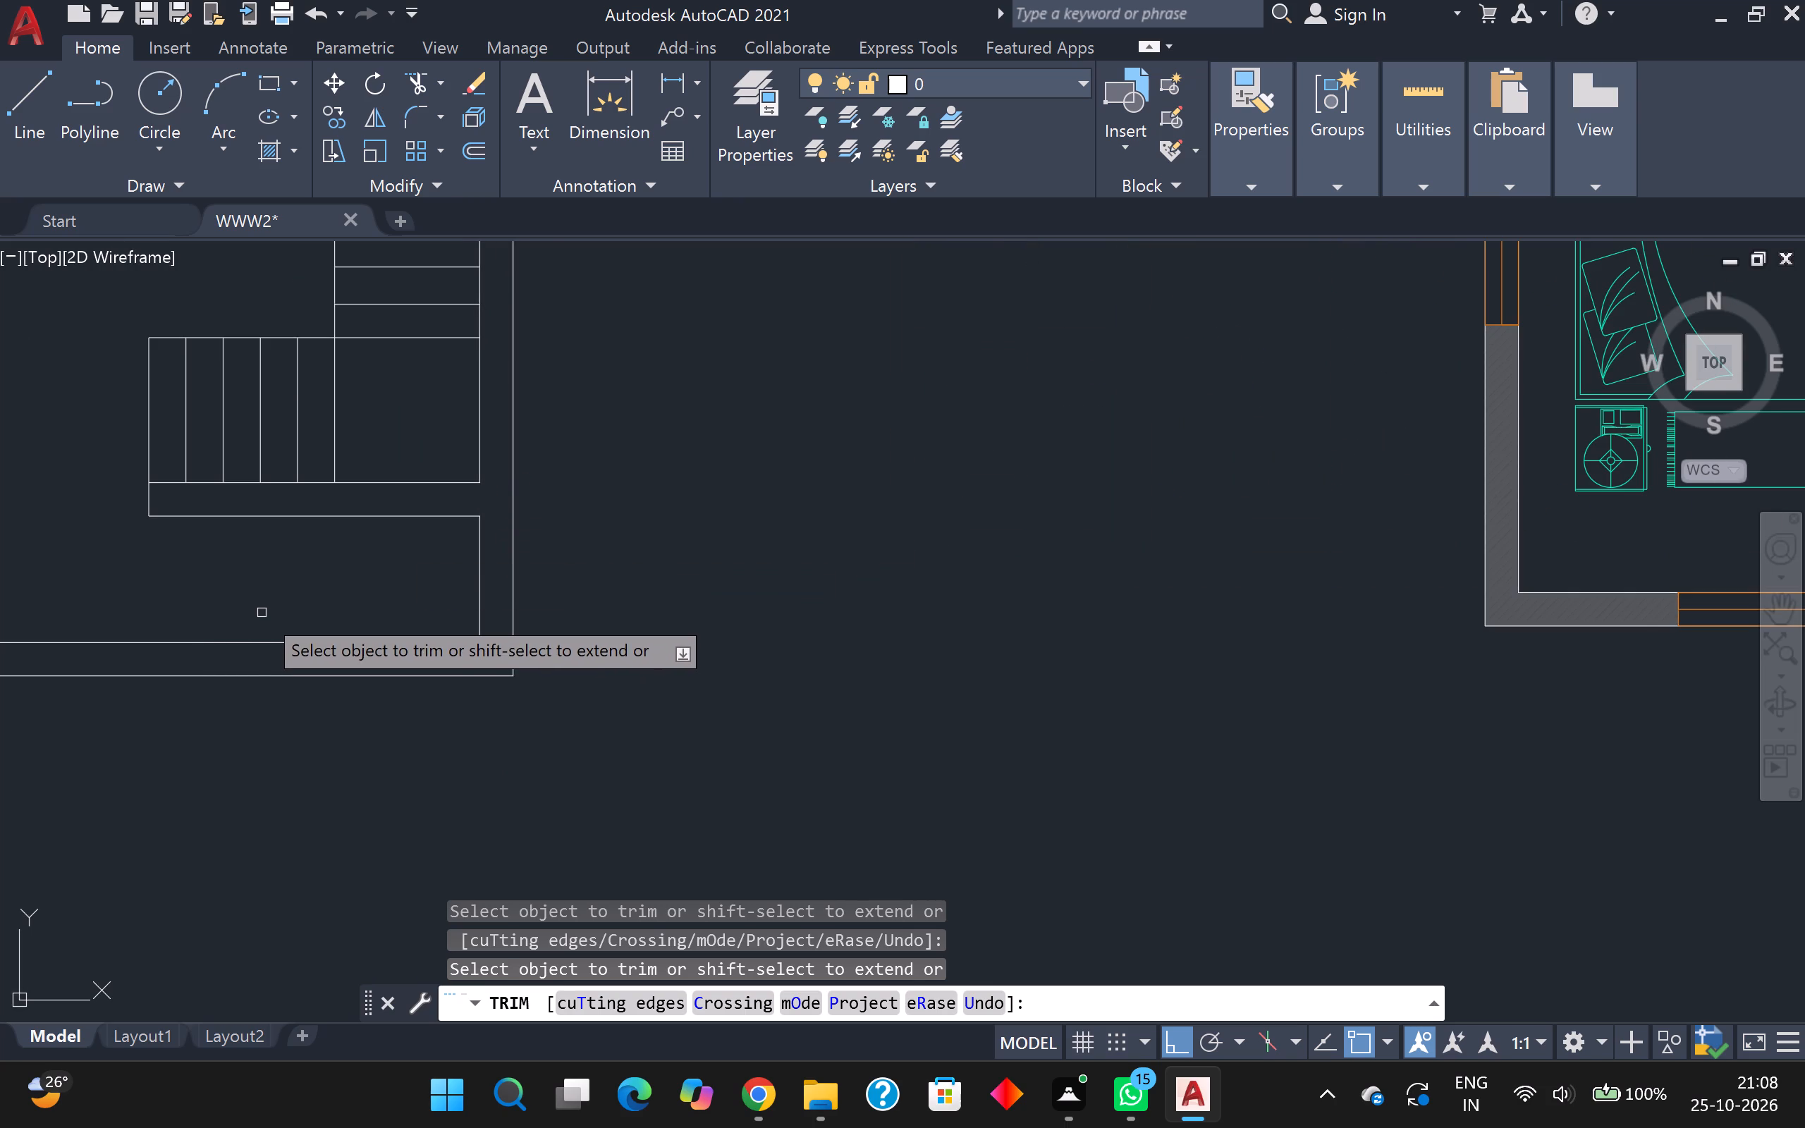
middle_drag(281, 611, 567, 611)
scroll(411, 617, up, 1)
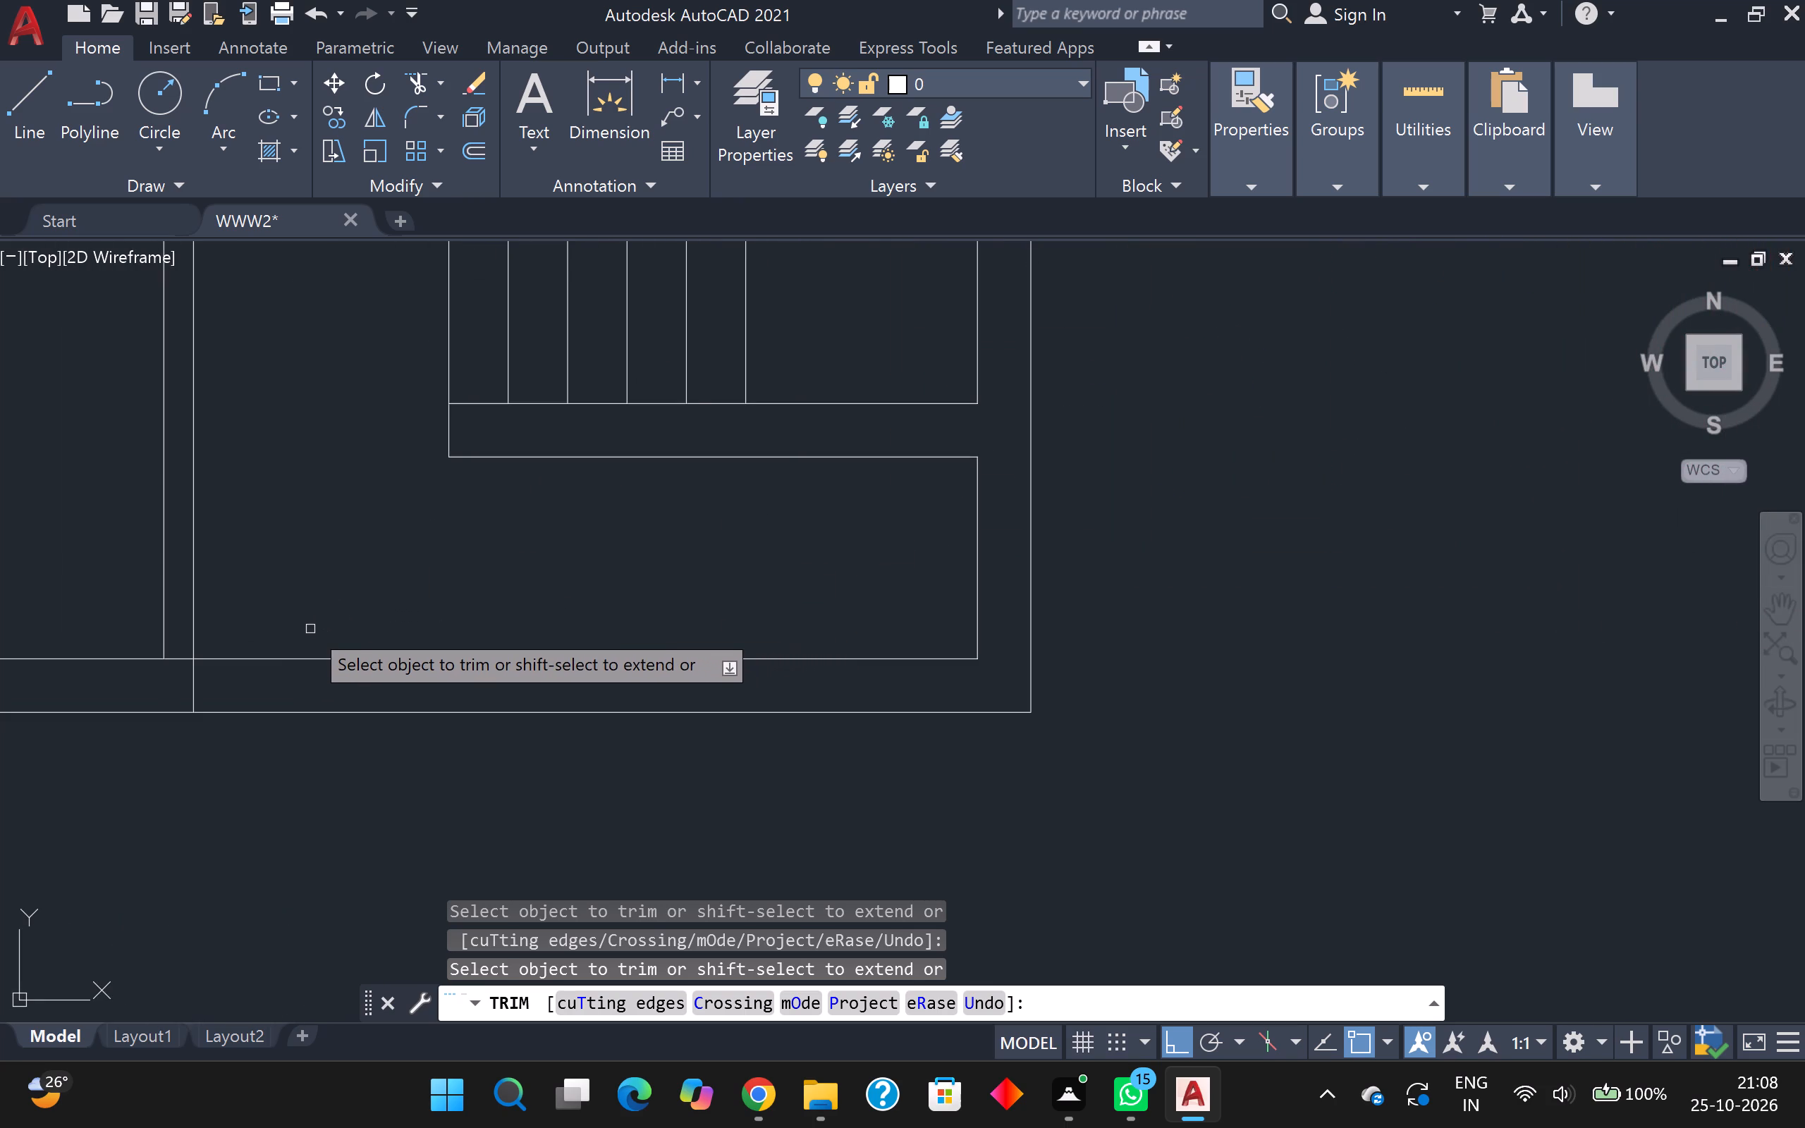
middle_drag(308, 615, 427, 713)
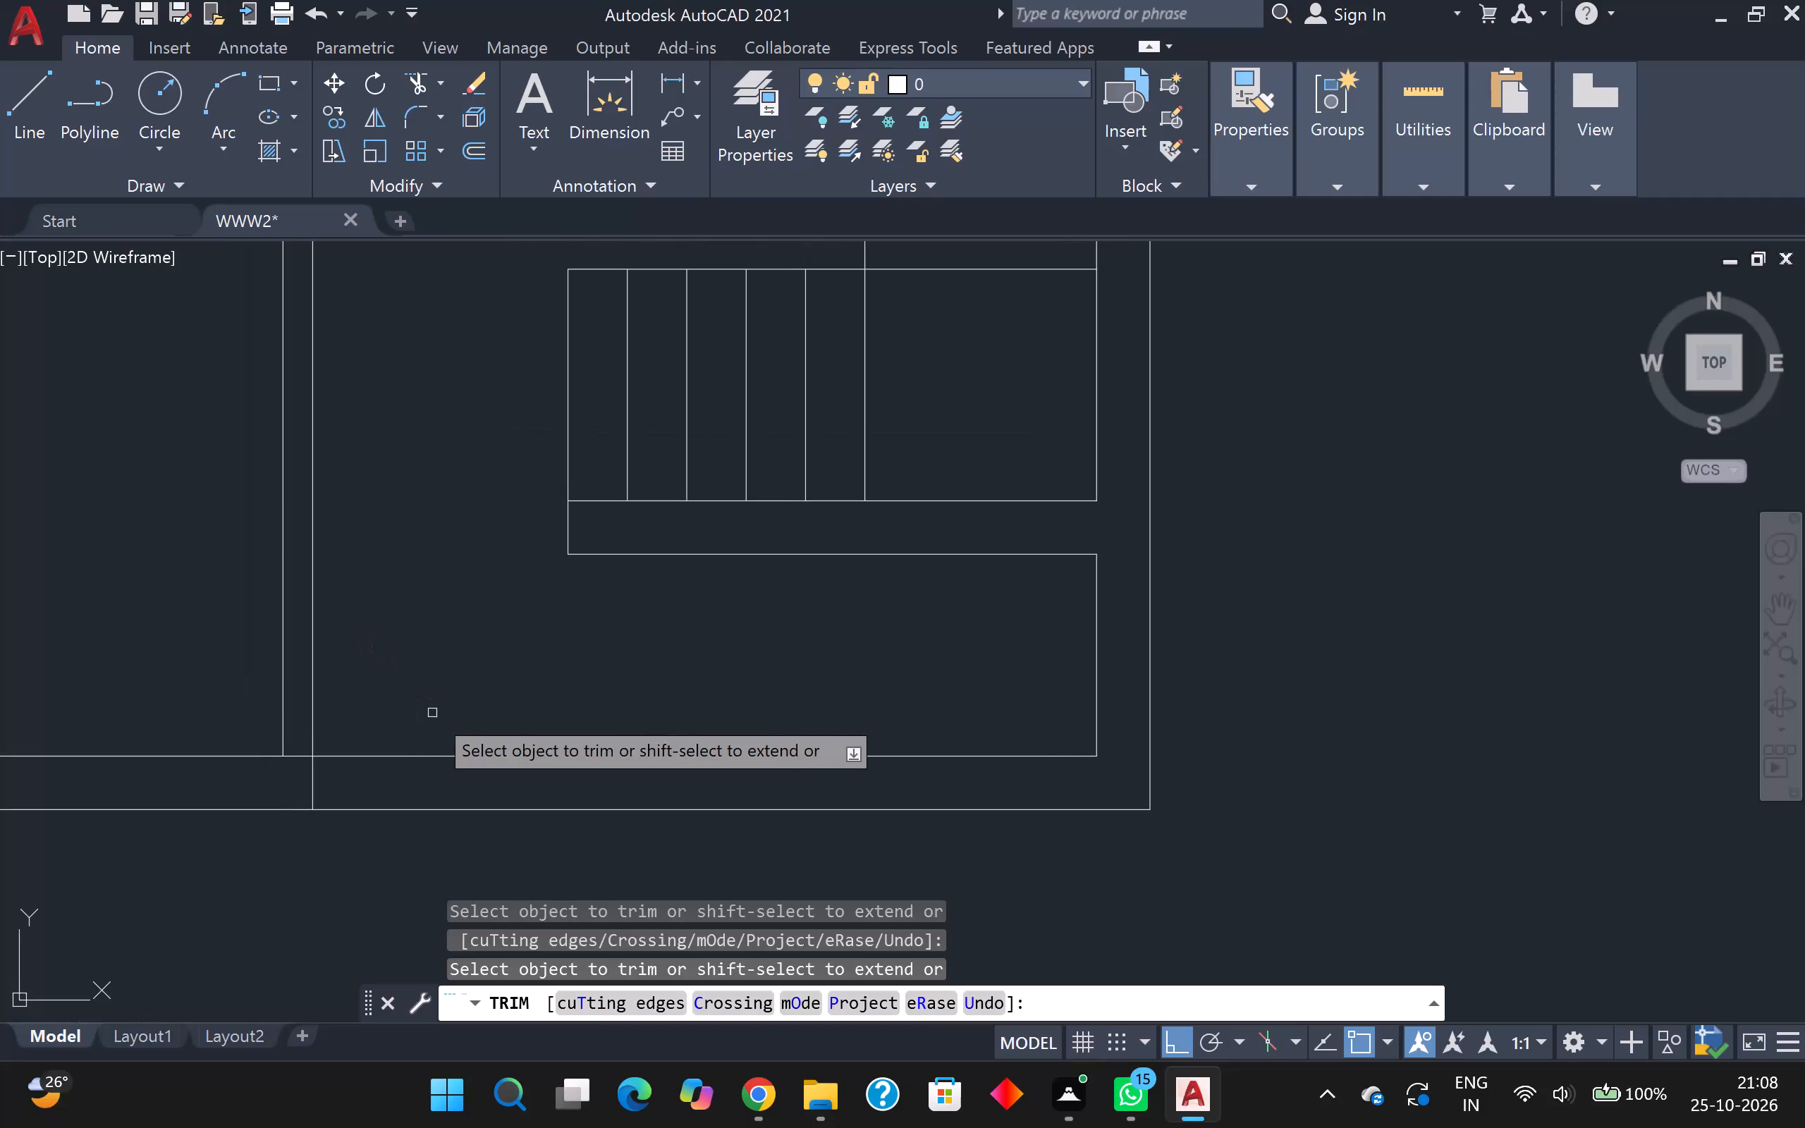
scroll(395, 651, up, 1)
key(Escape)
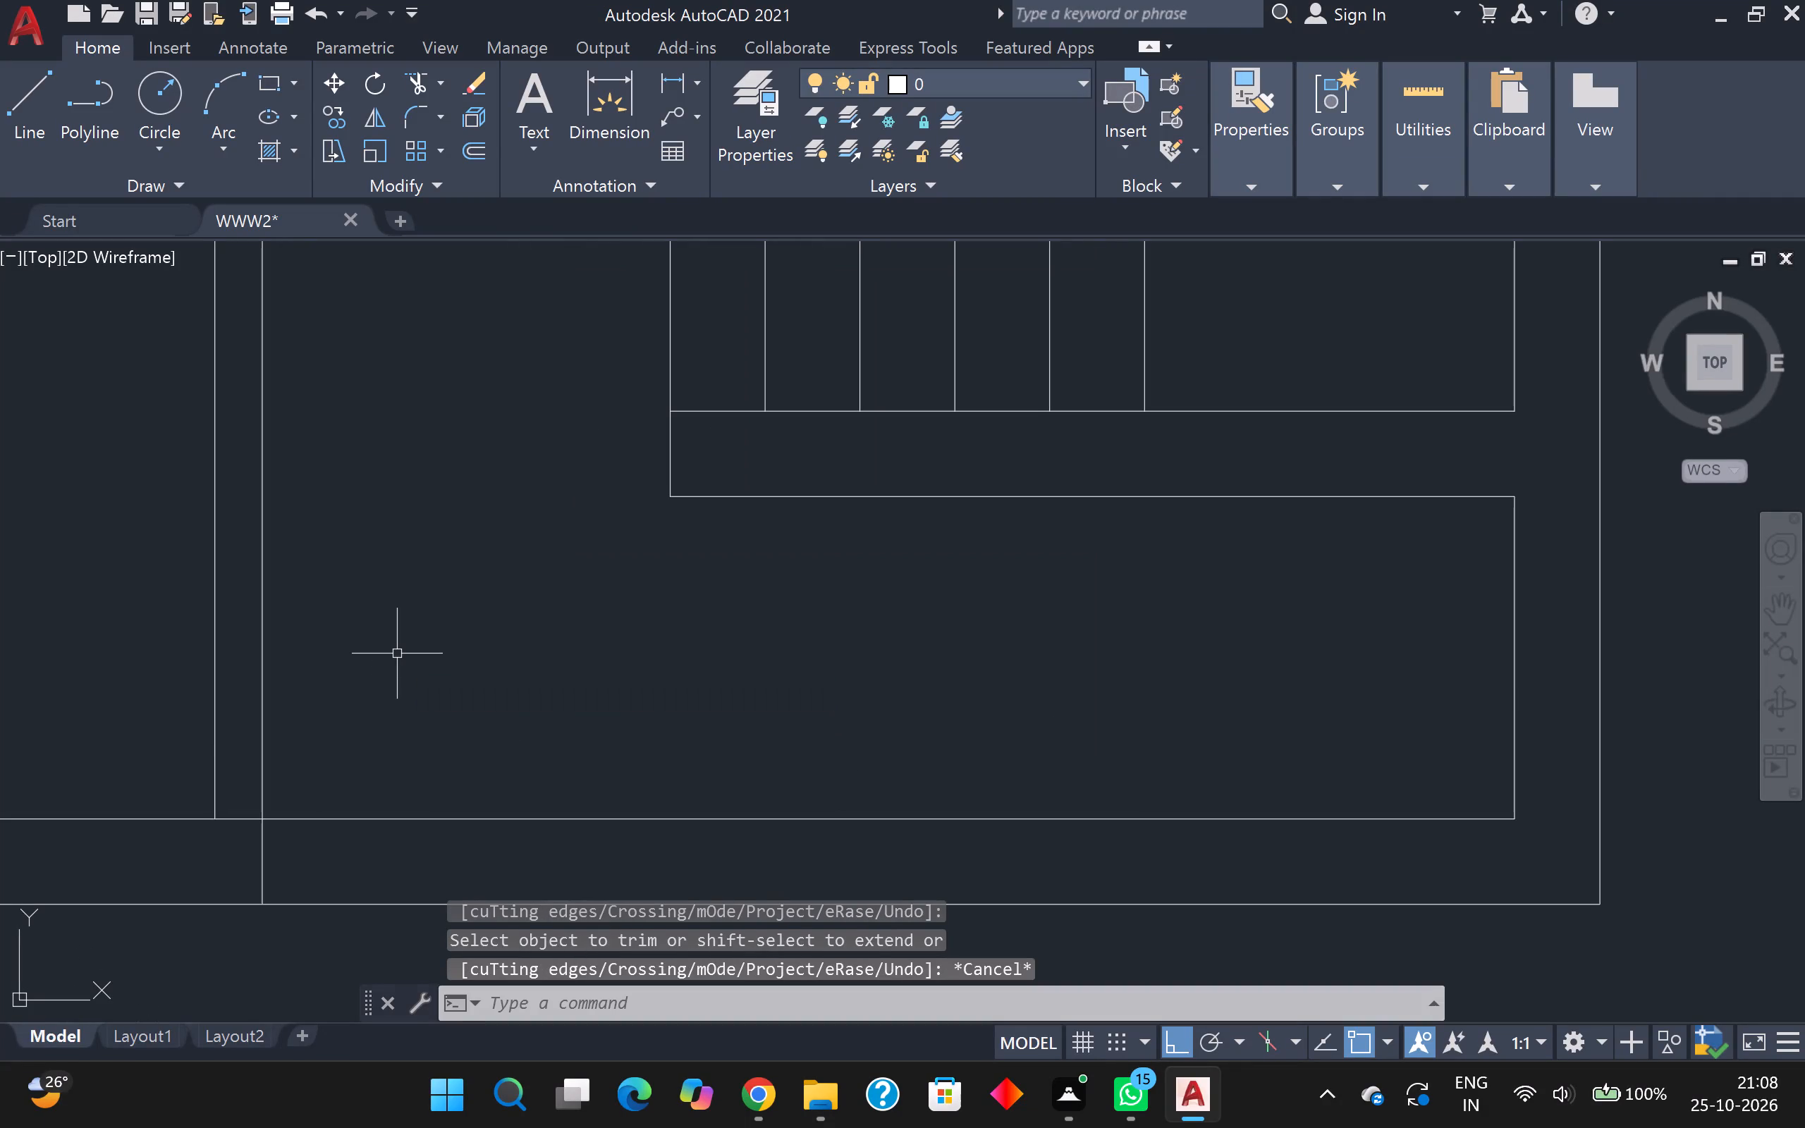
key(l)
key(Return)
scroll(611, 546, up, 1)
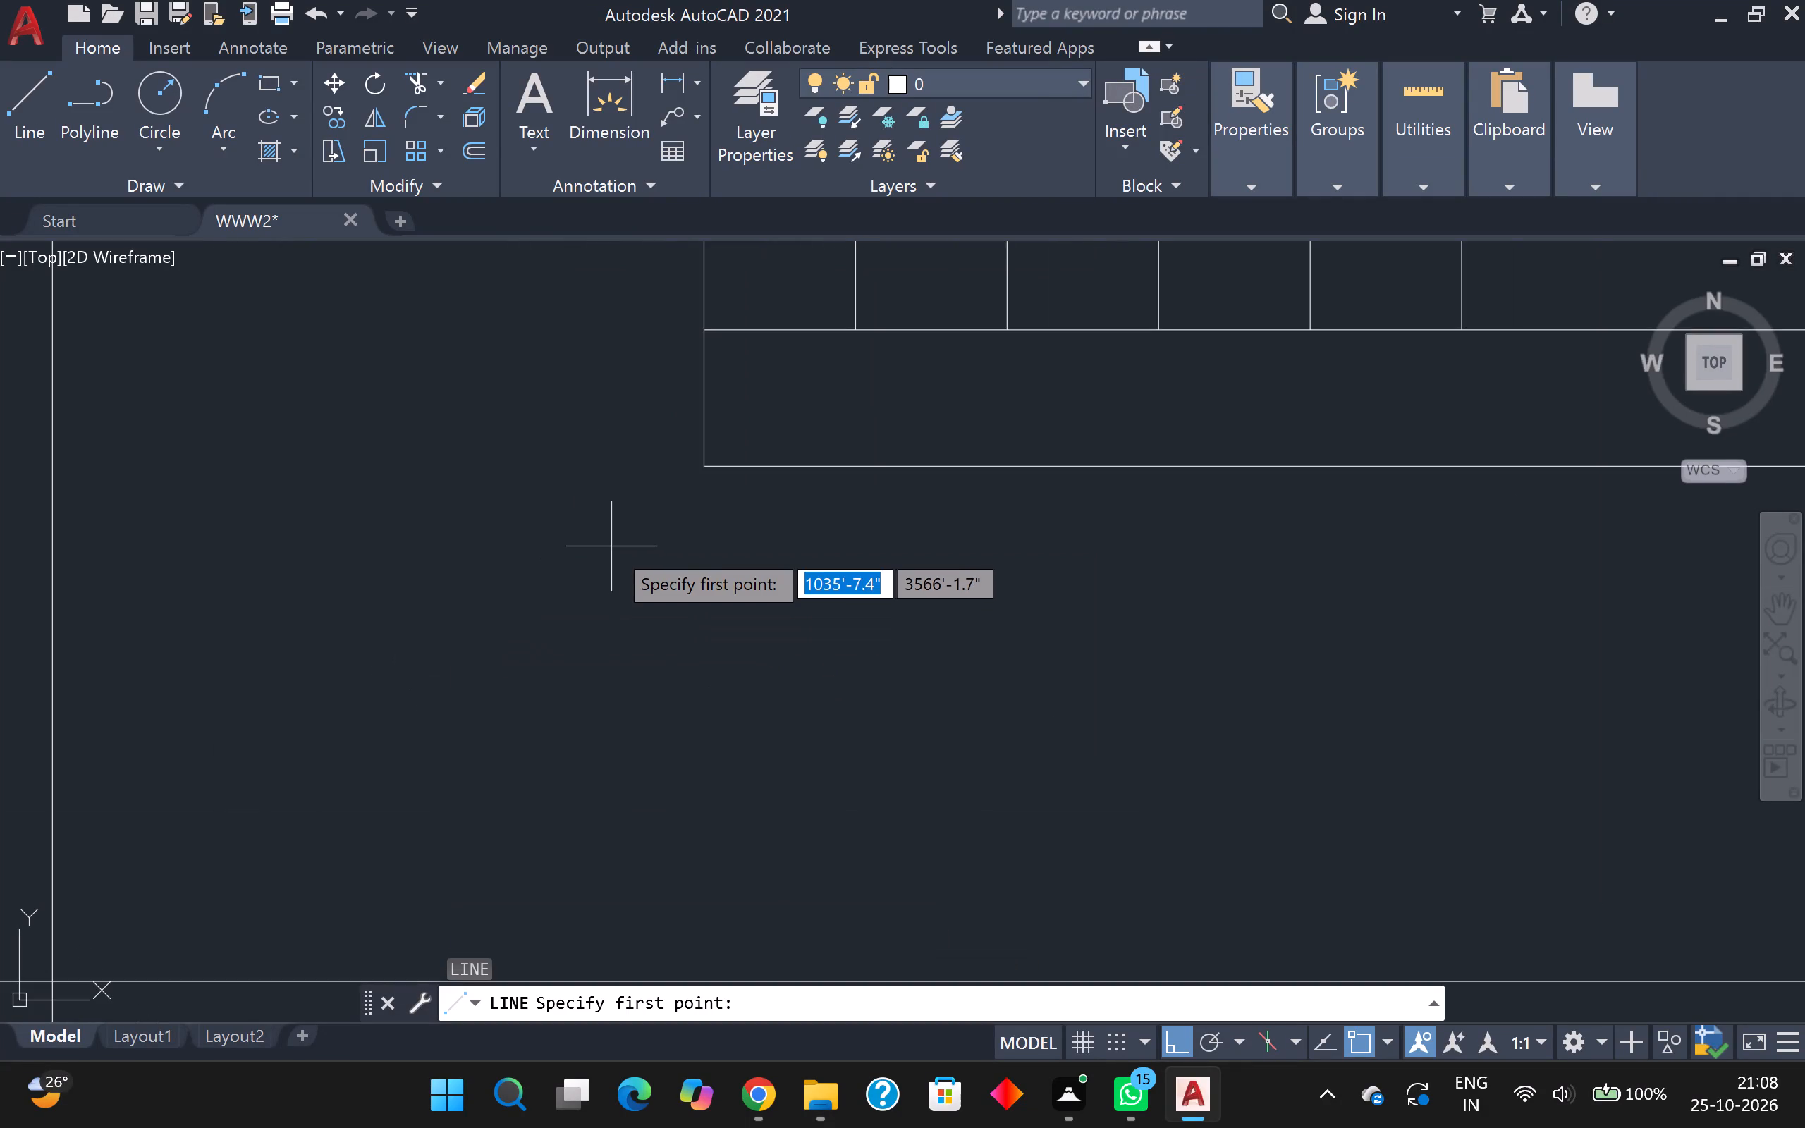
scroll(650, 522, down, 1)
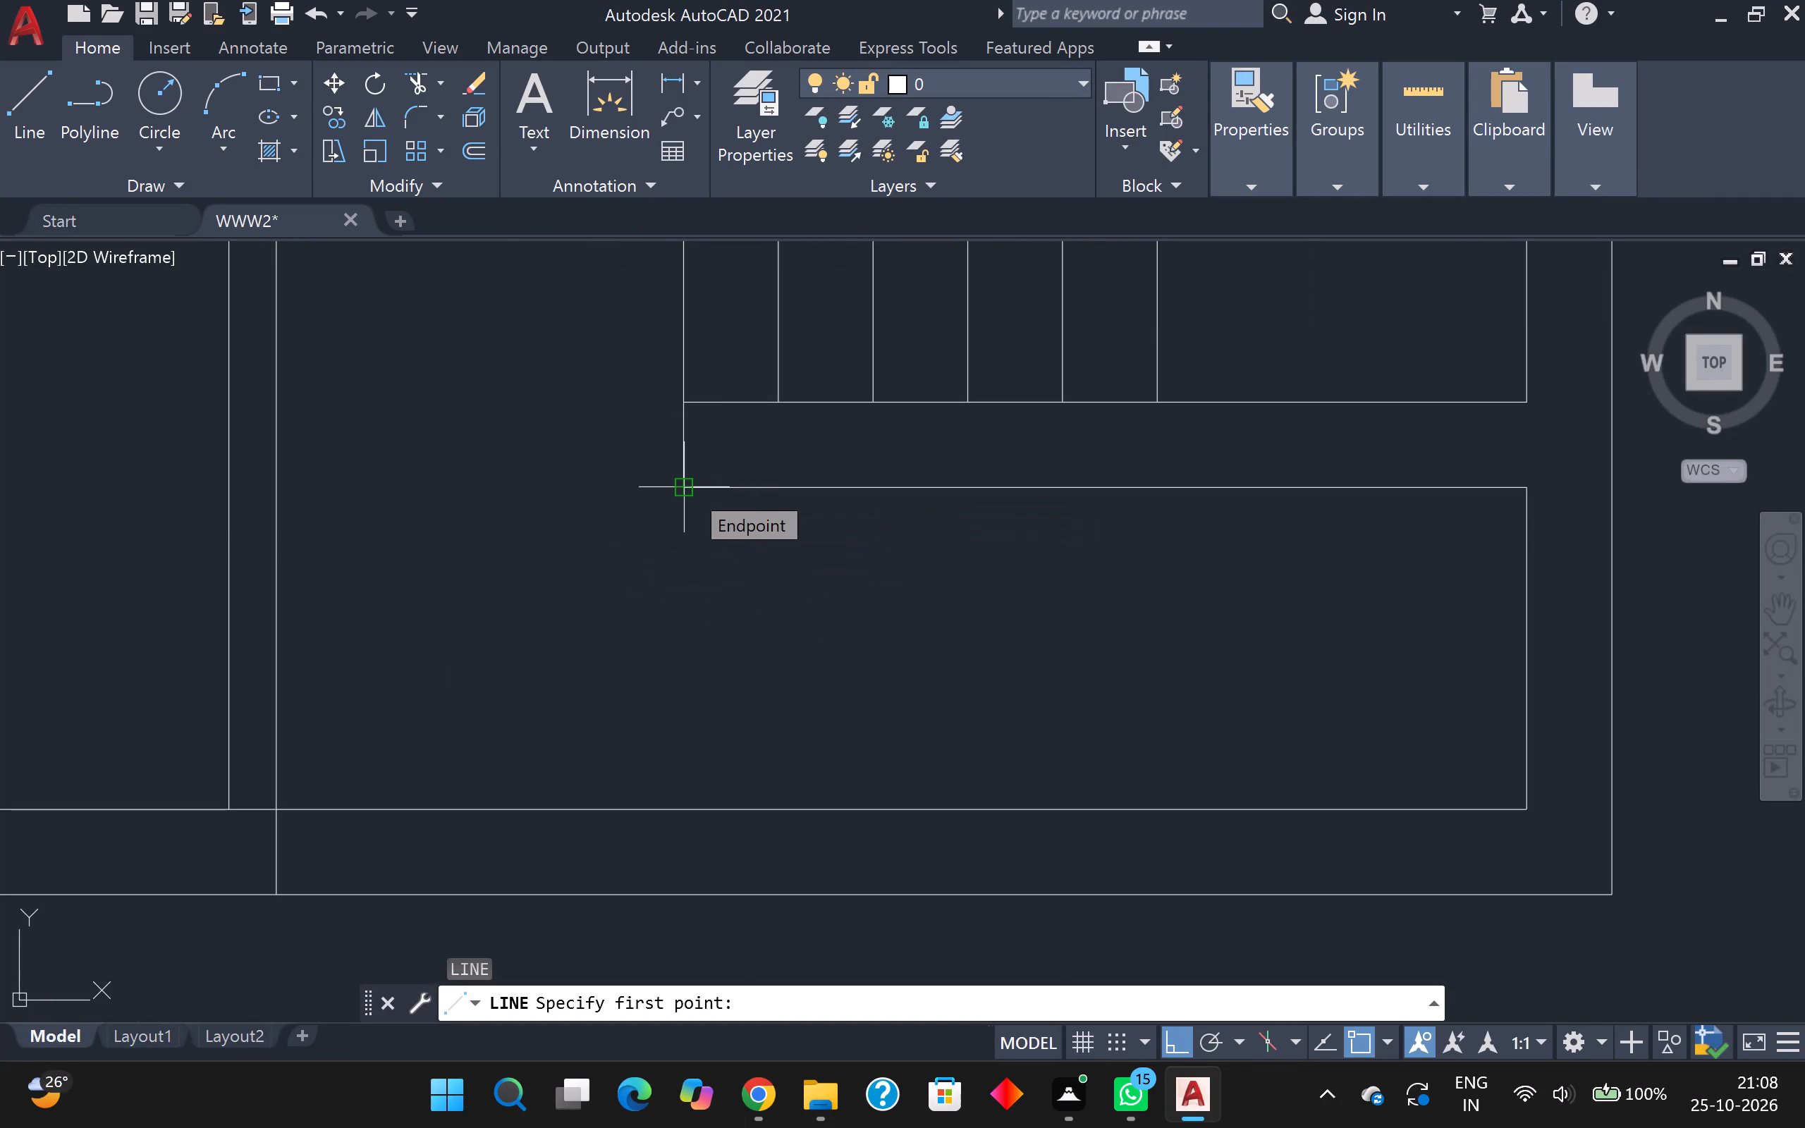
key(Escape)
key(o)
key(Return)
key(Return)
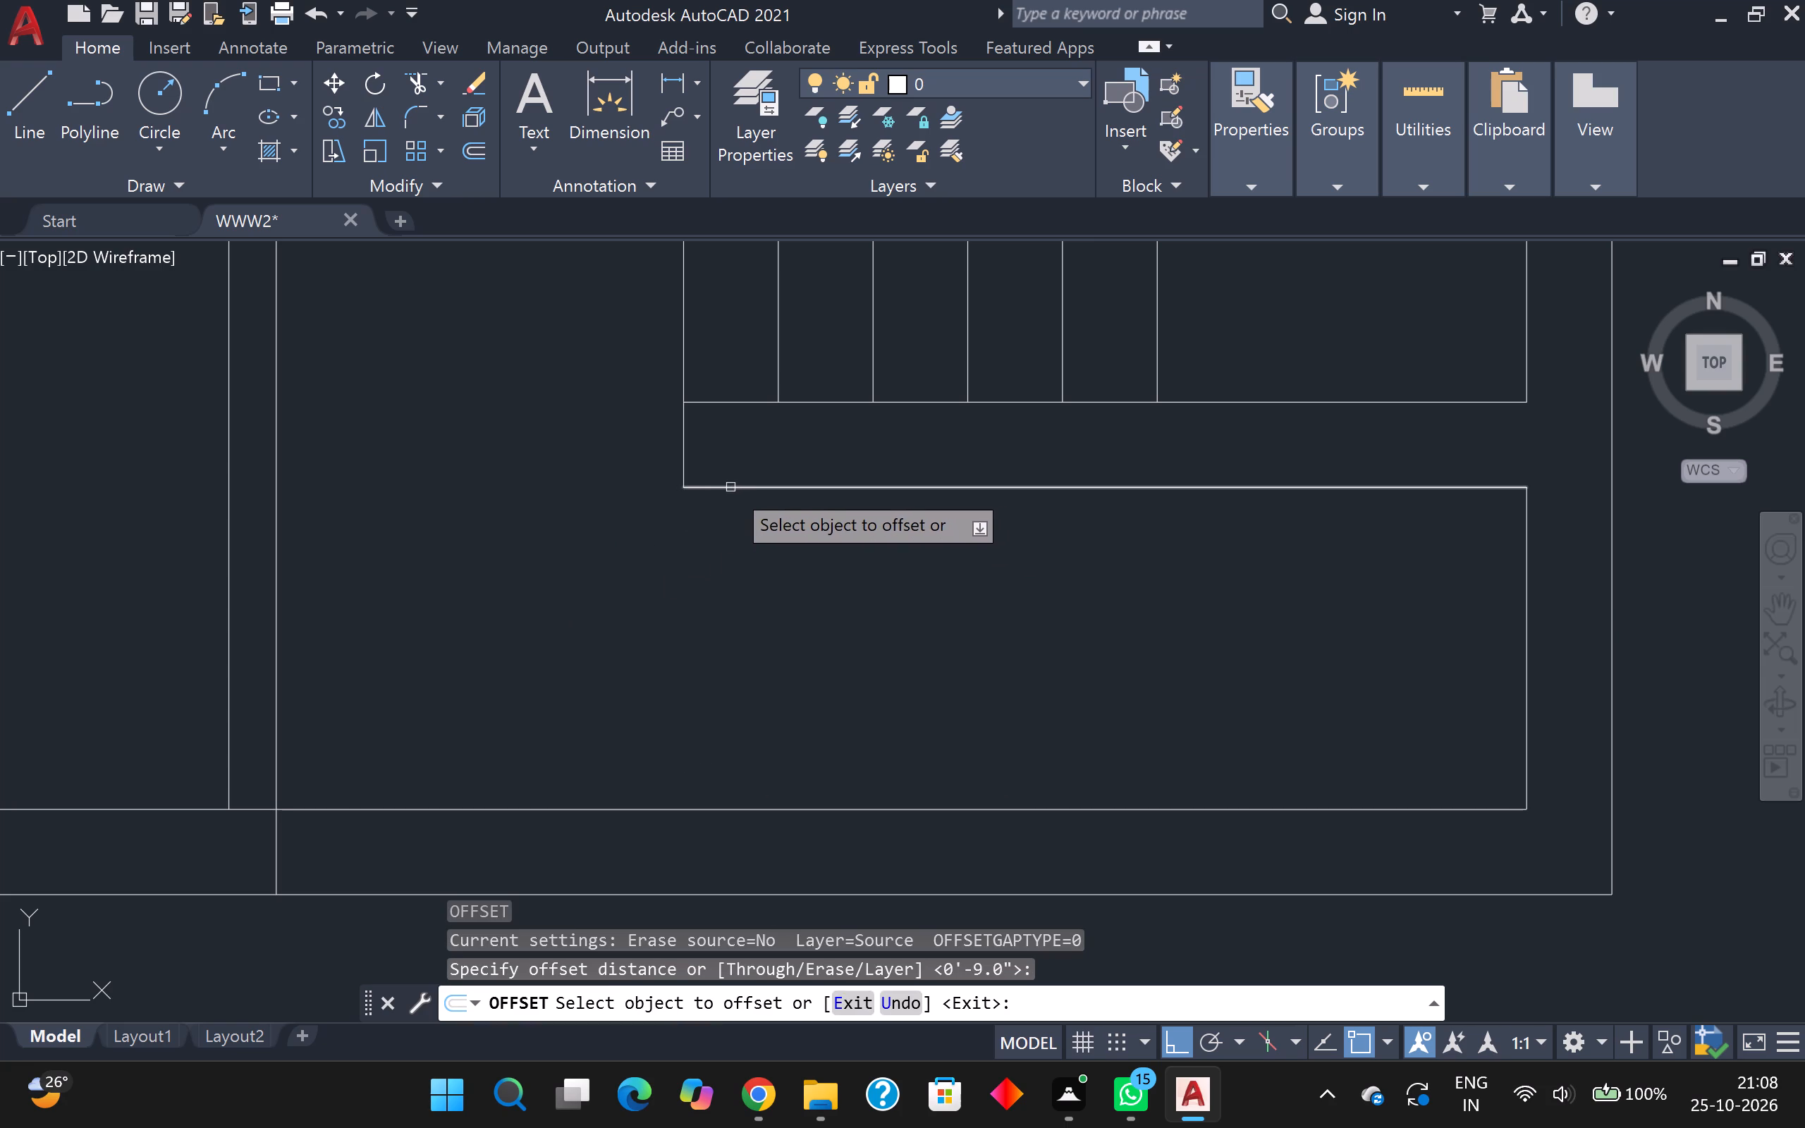
Extend the offset line below the lower flight west across the partition wall to its western line.
click(415, 68)
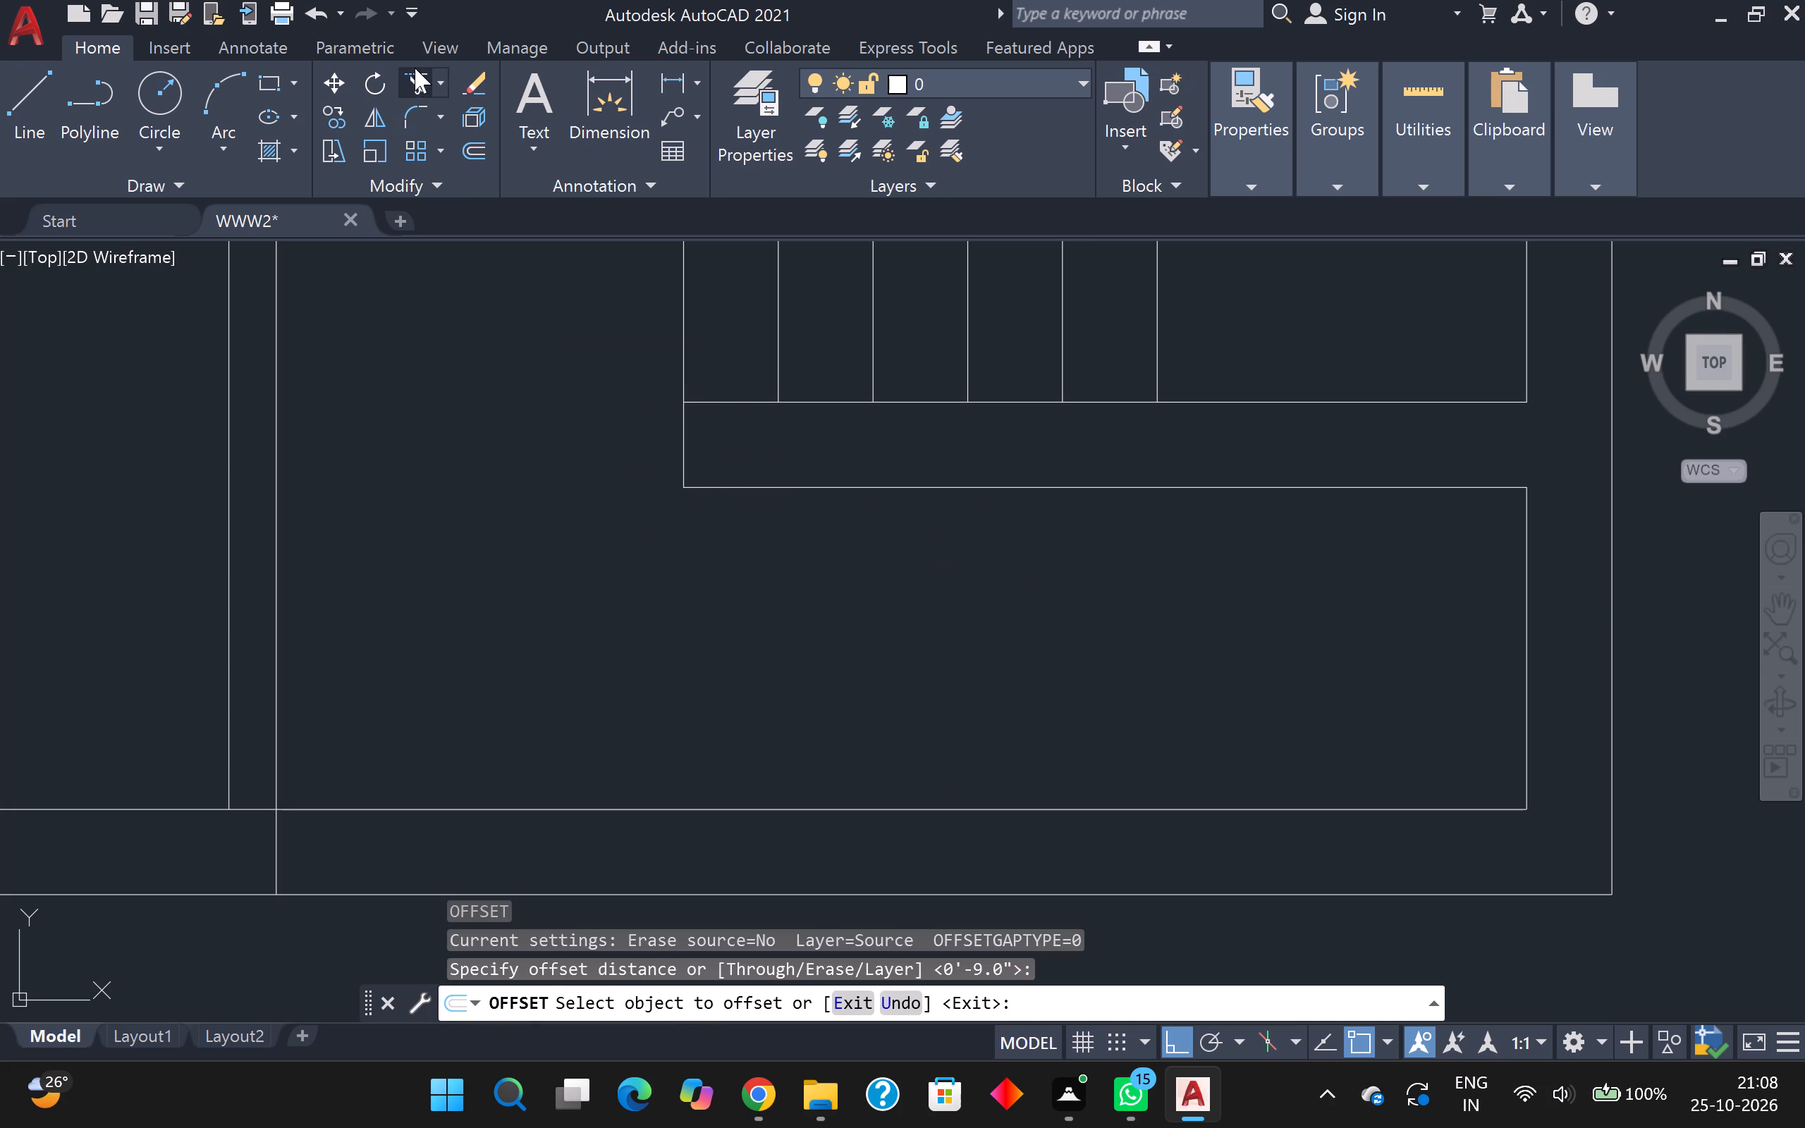
shift+click(765, 487)
shift+click(602, 488)
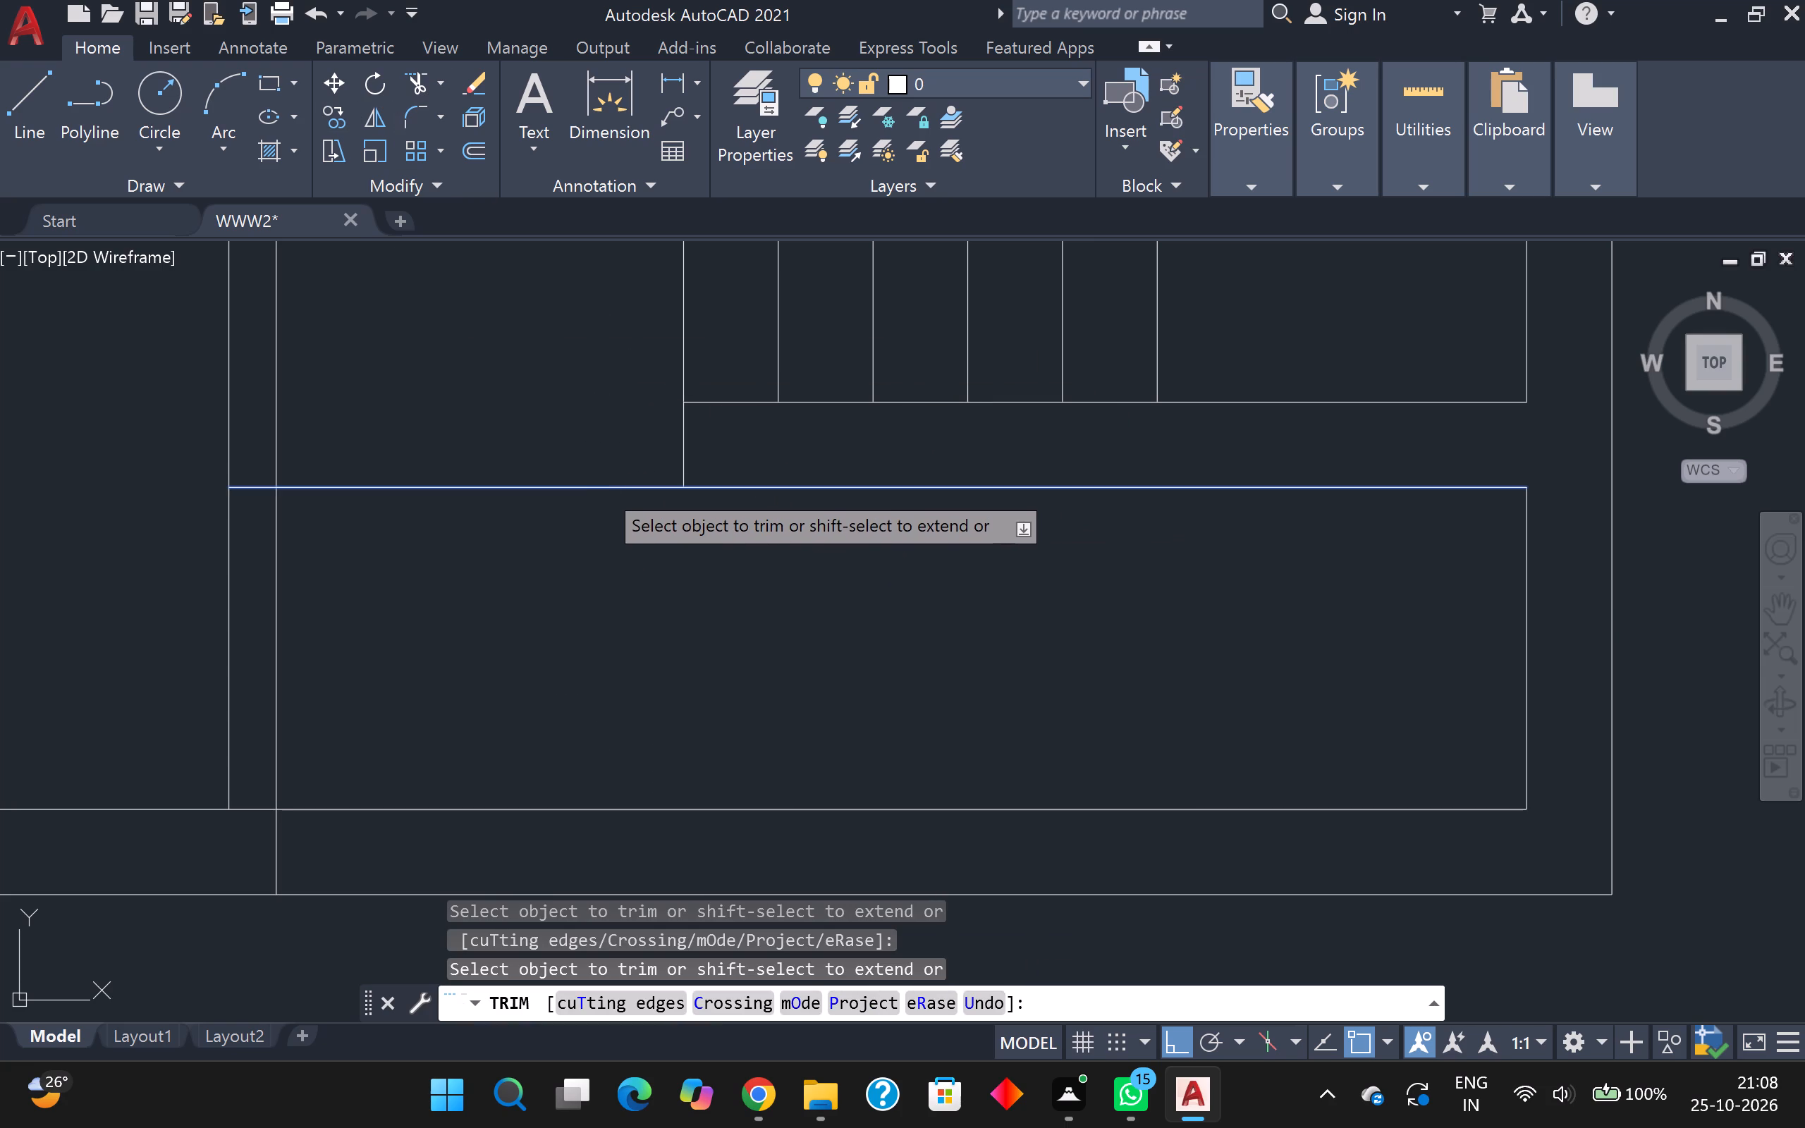
Trim away both south wall lines between the partition wall and the east wall below the stair.
click(411, 85)
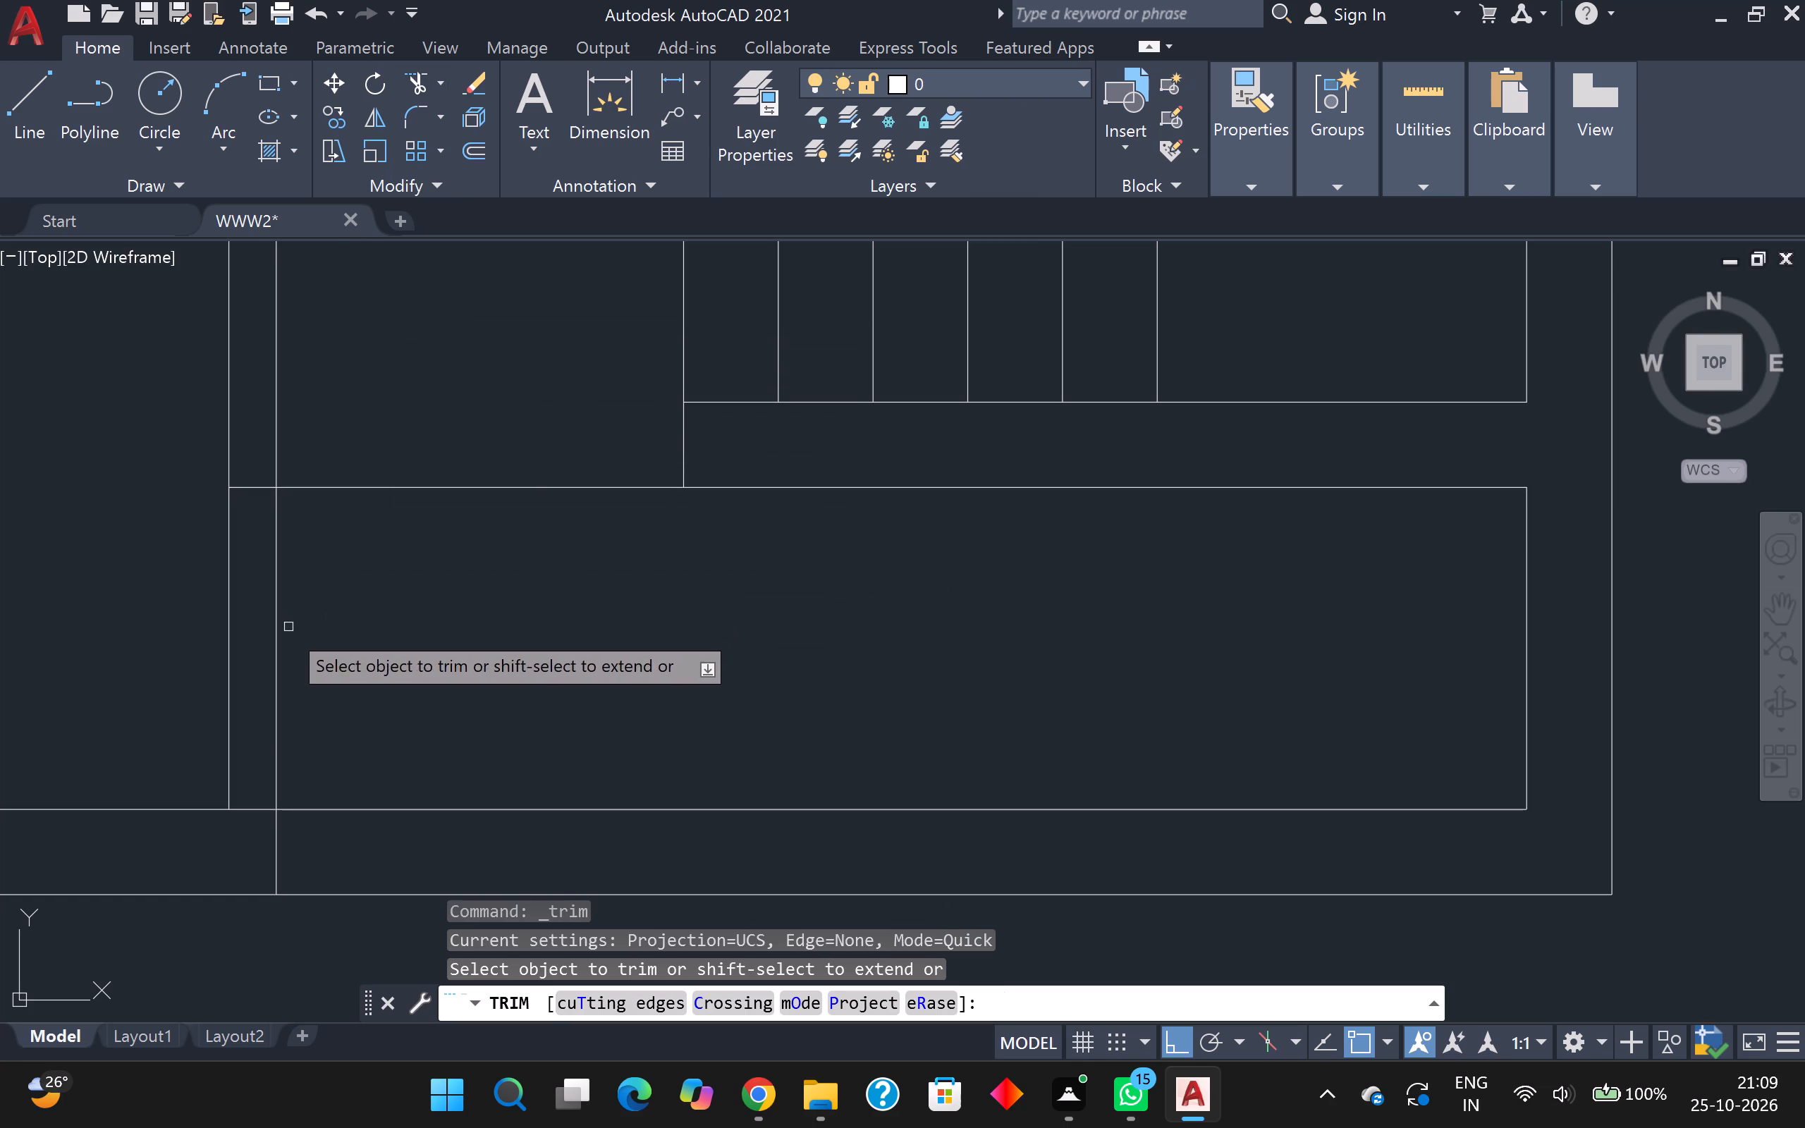
scroll(357, 695, down, 1)
middle_drag(381, 682, 391, 623)
scroll(391, 623, down, 1)
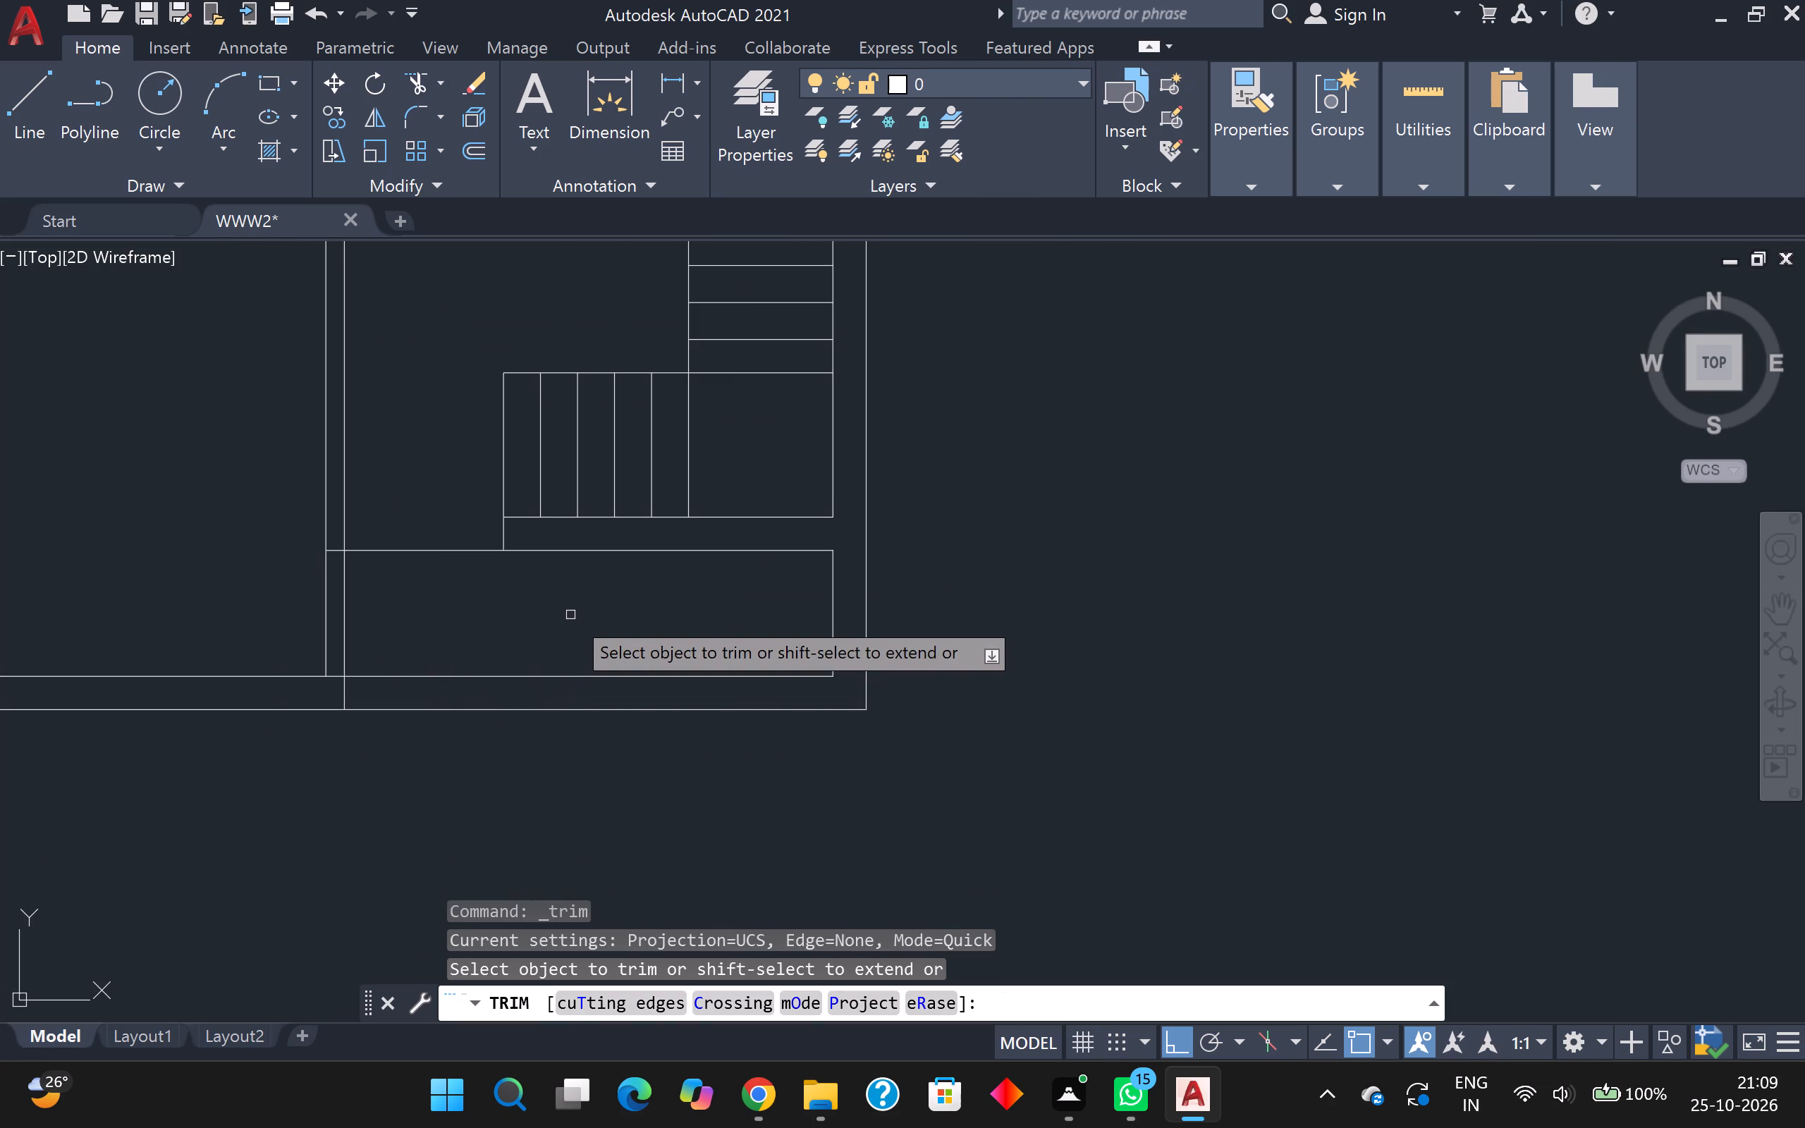
click(570, 619)
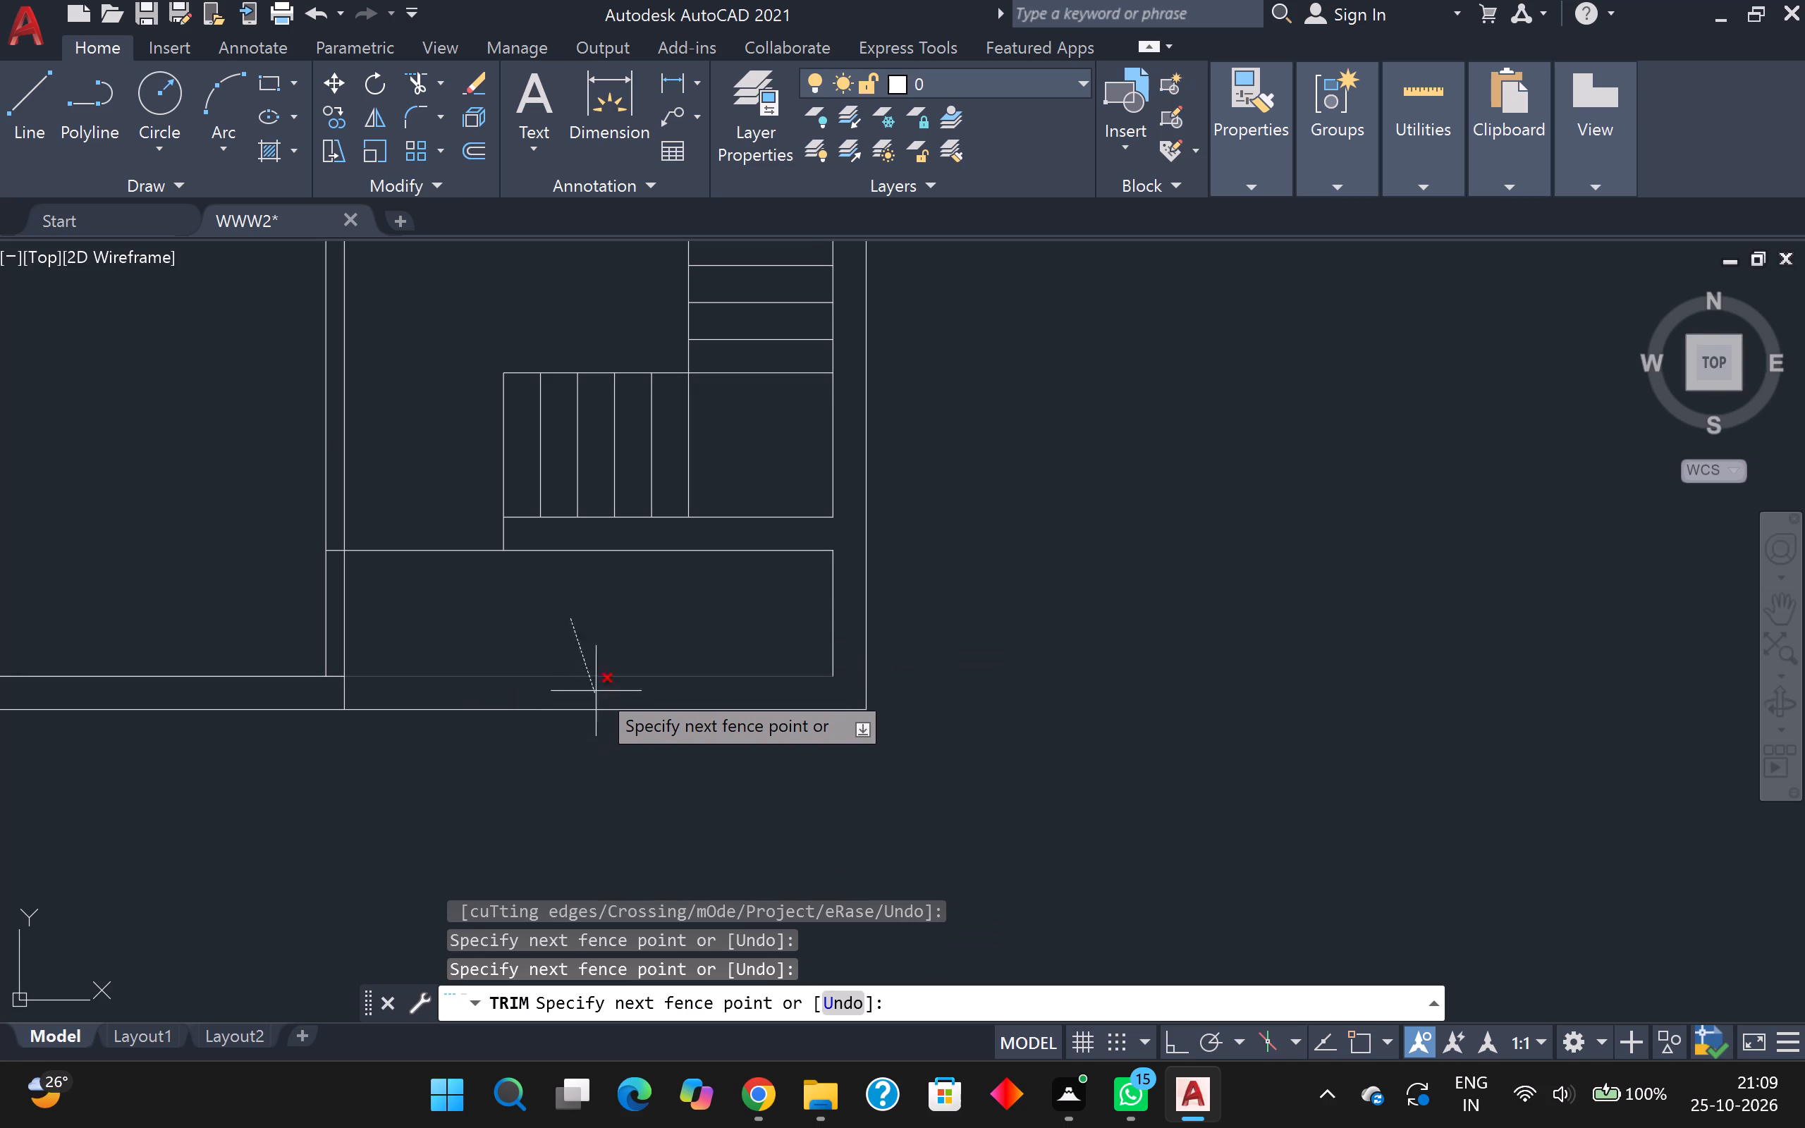
click(612, 729)
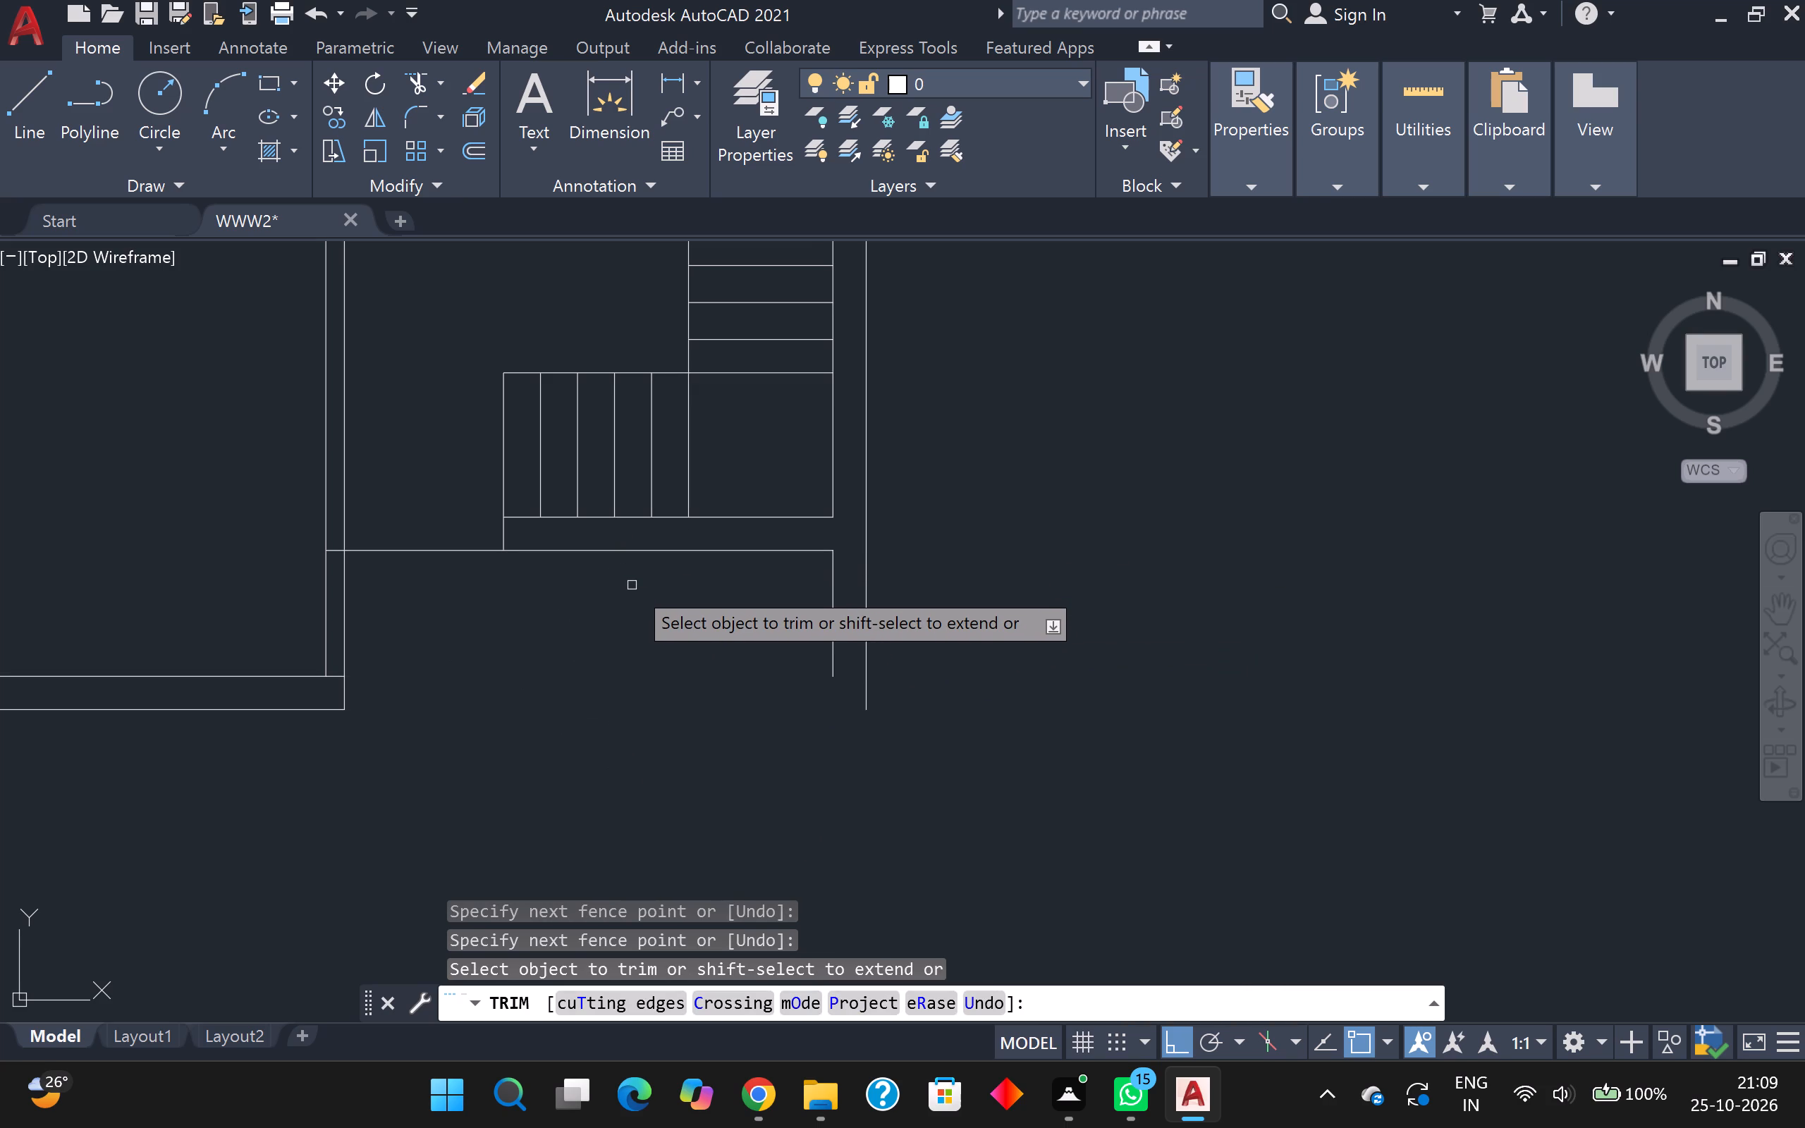
Extend the offset line below the lower flight east to the east wall's outer line.
shift+click(698, 551)
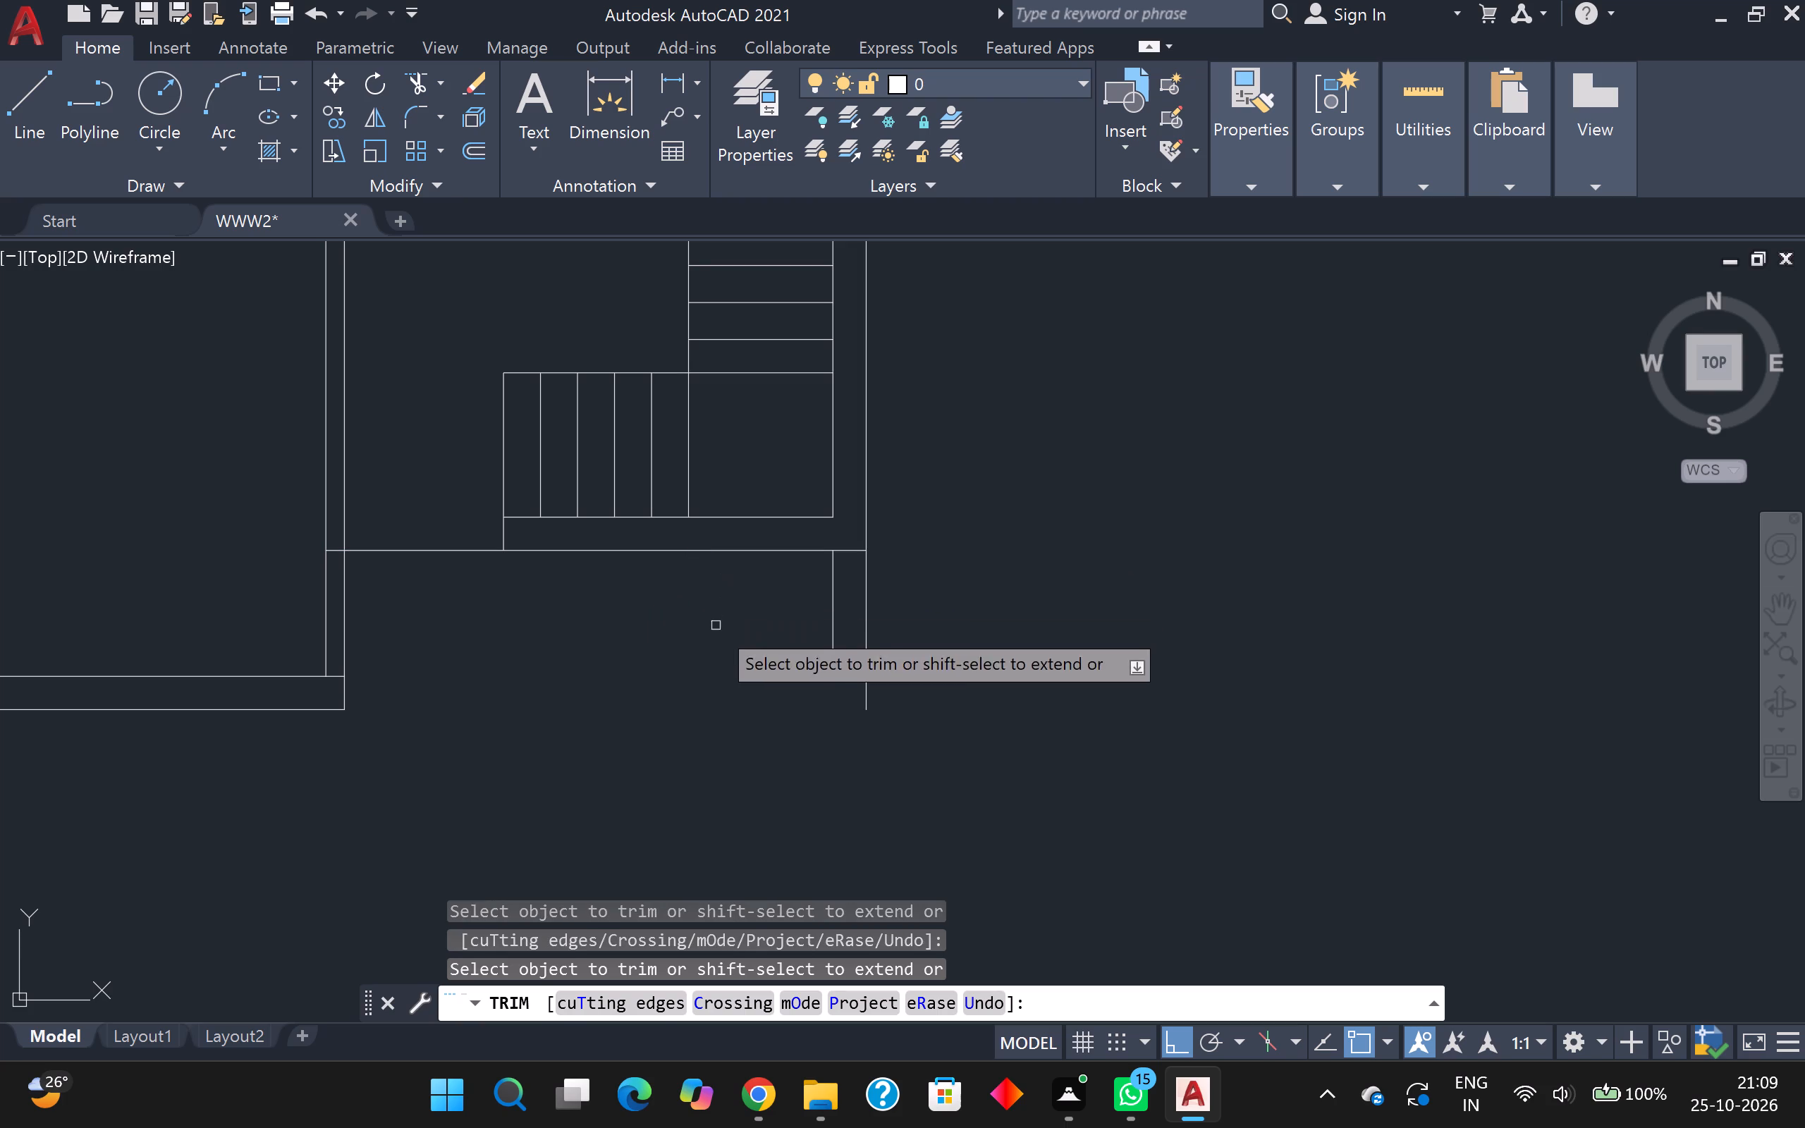
Trim away both east wall lines projecting south of the new wall line below the stair.
click(716, 626)
click(1055, 617)
middle_drag(972, 644, 993, 642)
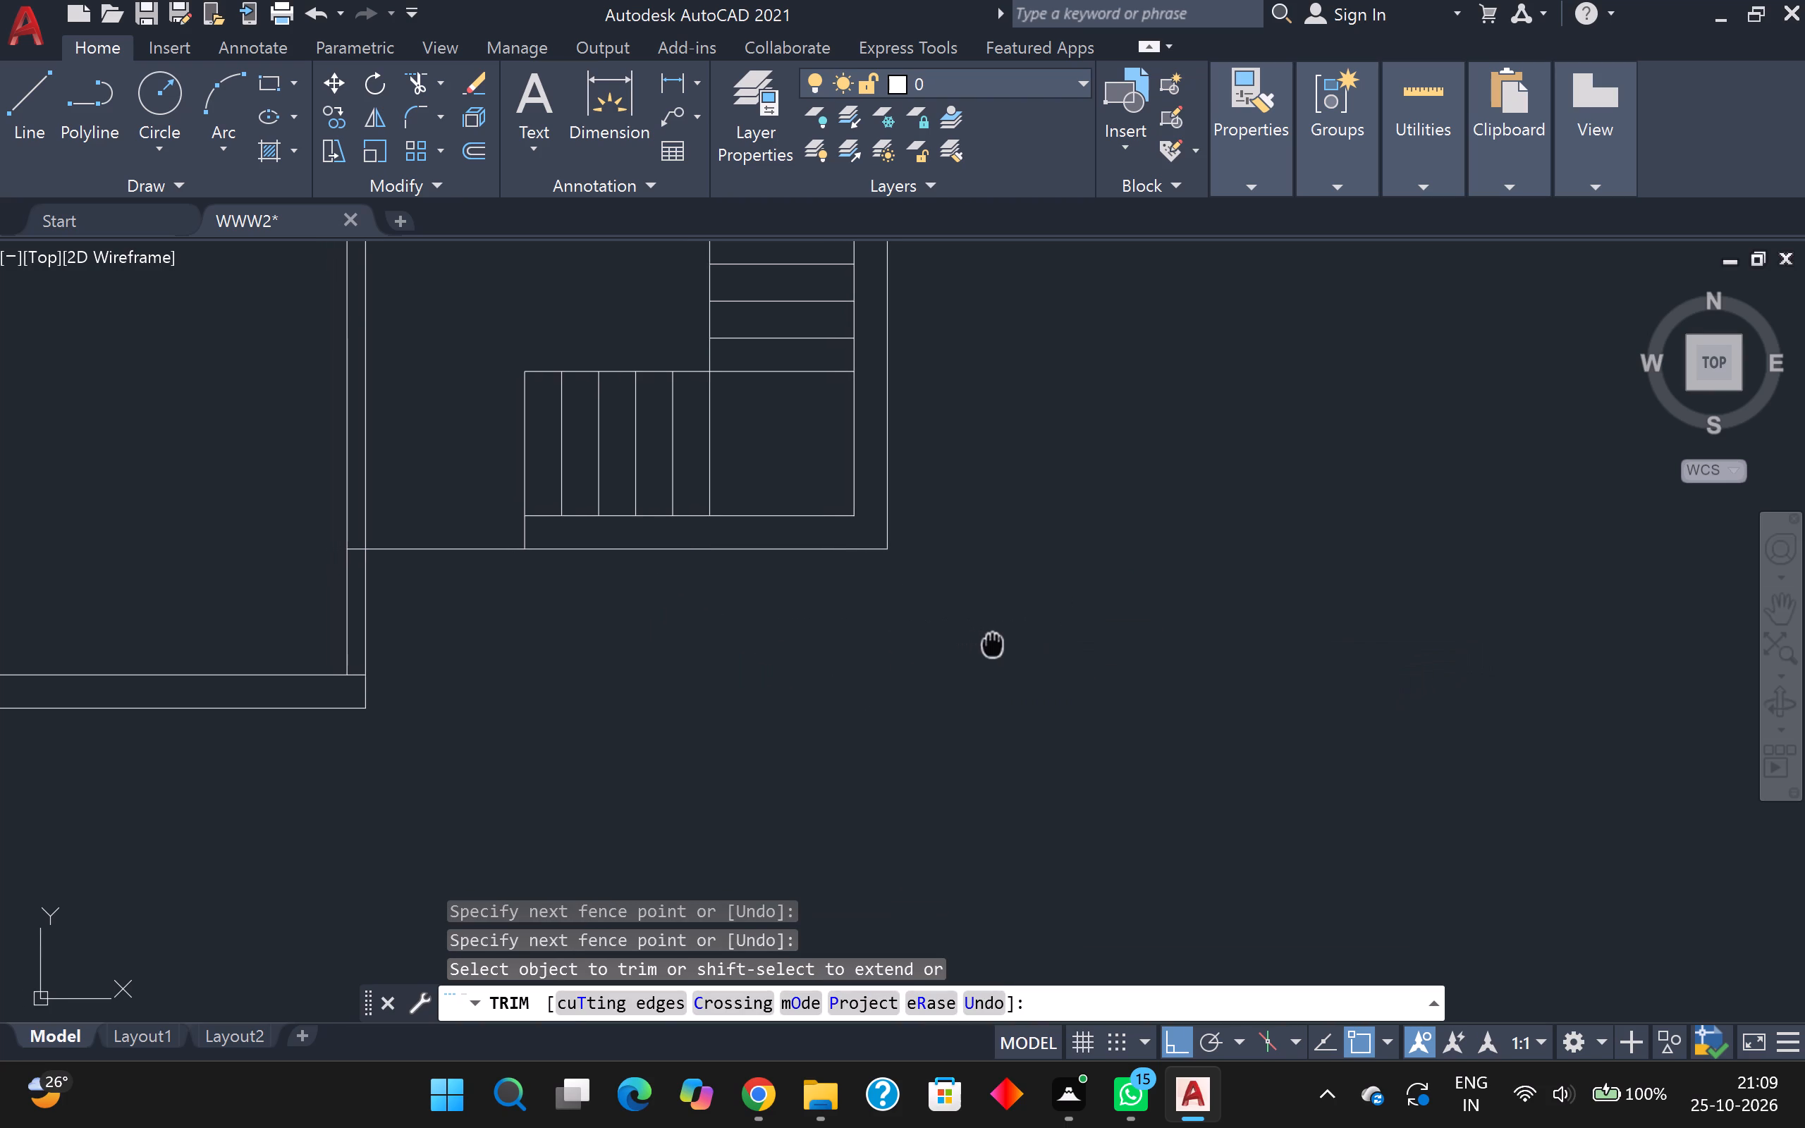
Trim the new south wall line below the stair where it crosses the thickness of the partition wall.
middle_drag(993, 642, 991, 642)
scroll(919, 664, down, 2)
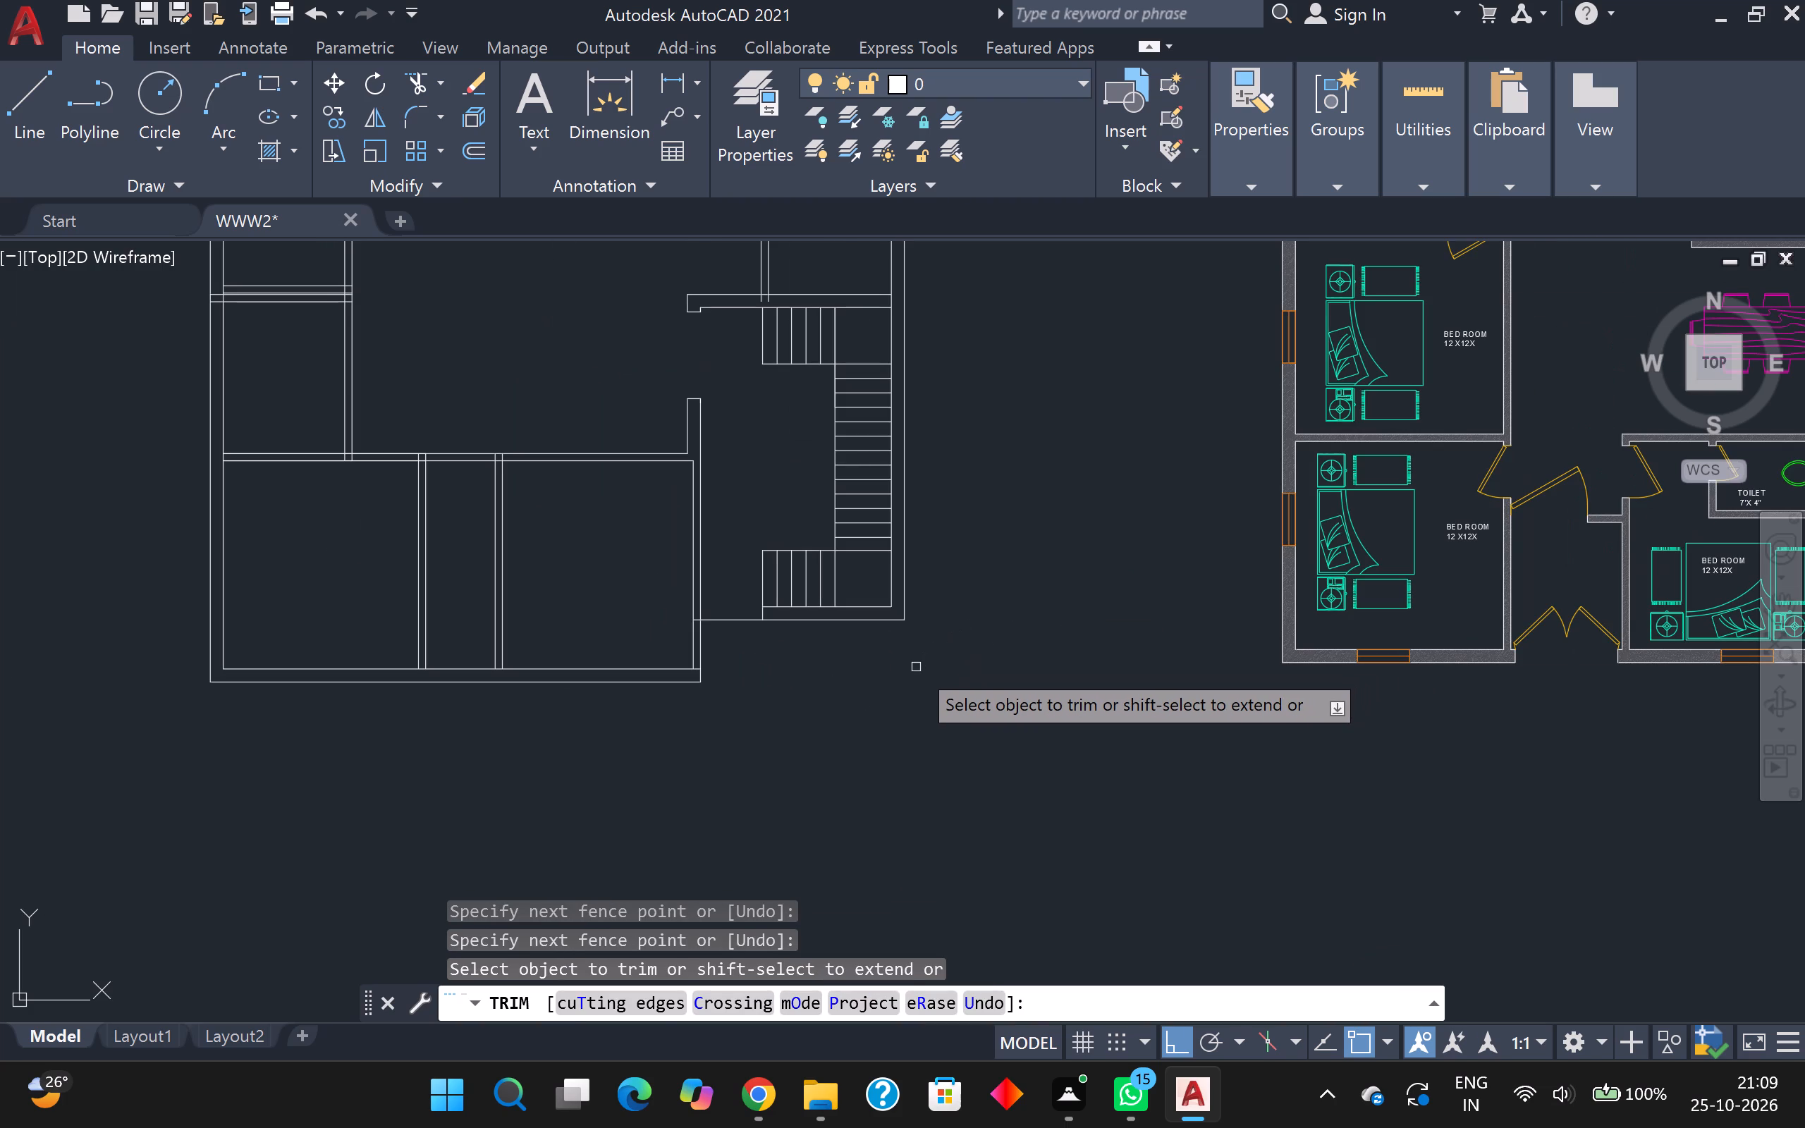
middle_drag(919, 682, 926, 830)
scroll(926, 830, down, 1)
scroll(598, 936, up, 2)
scroll(775, 771, up, 2)
middle_drag(840, 745, 854, 698)
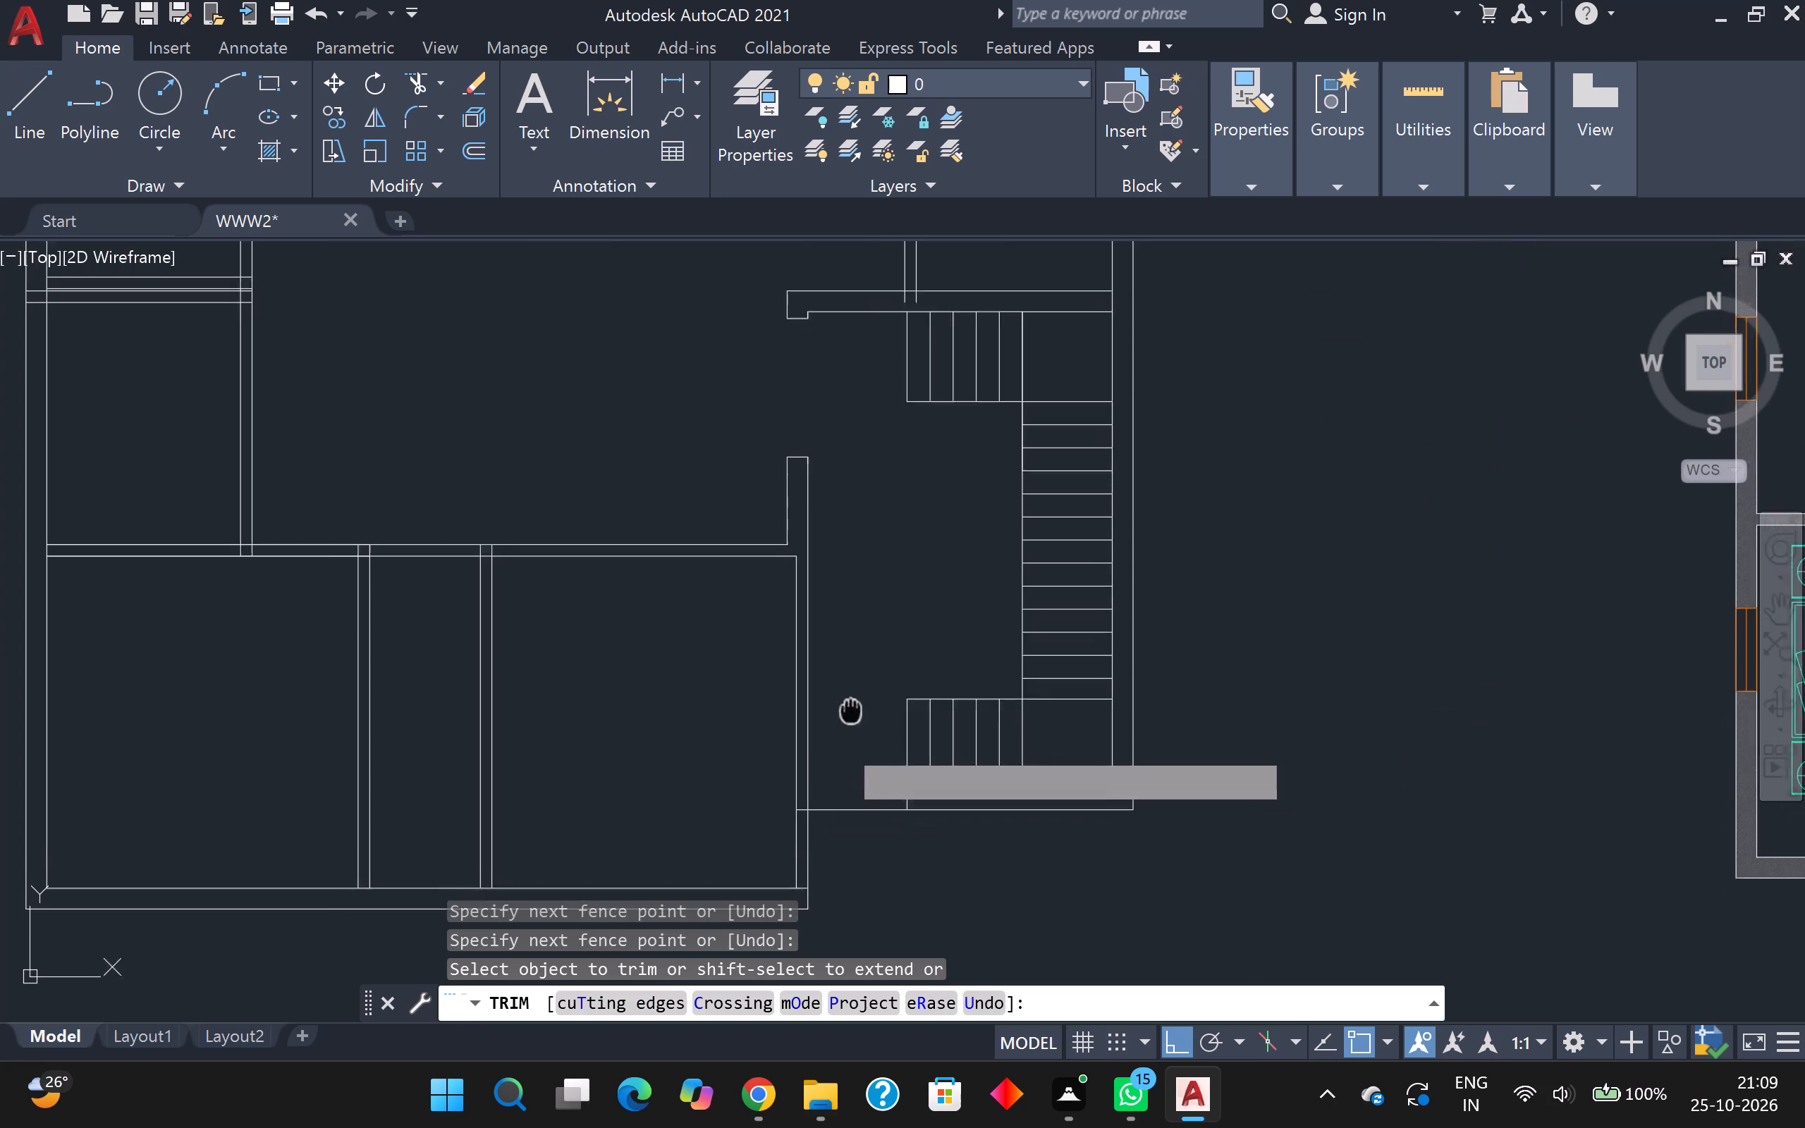
middle_drag(854, 698, 807, 566)
scroll(780, 636, up, 2)
scroll(695, 723, up, 1)
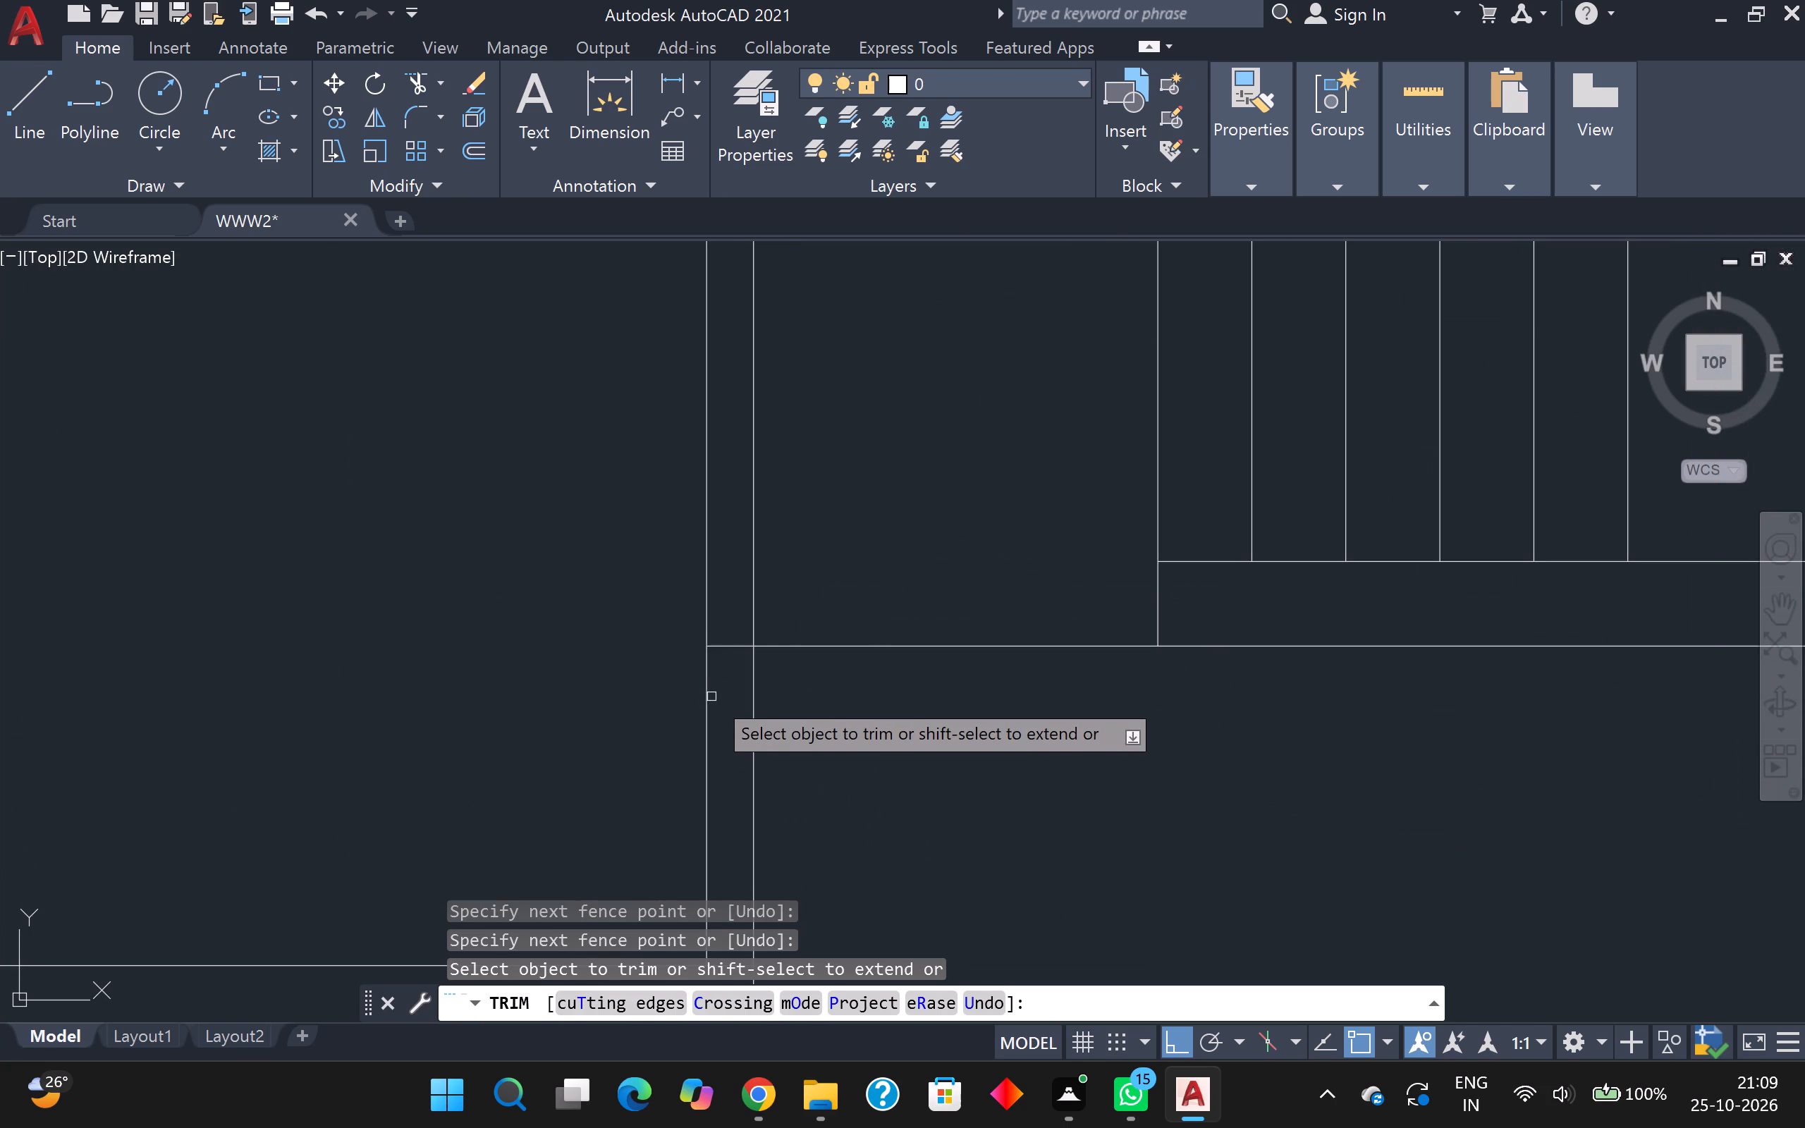
click(712, 690)
click(734, 633)
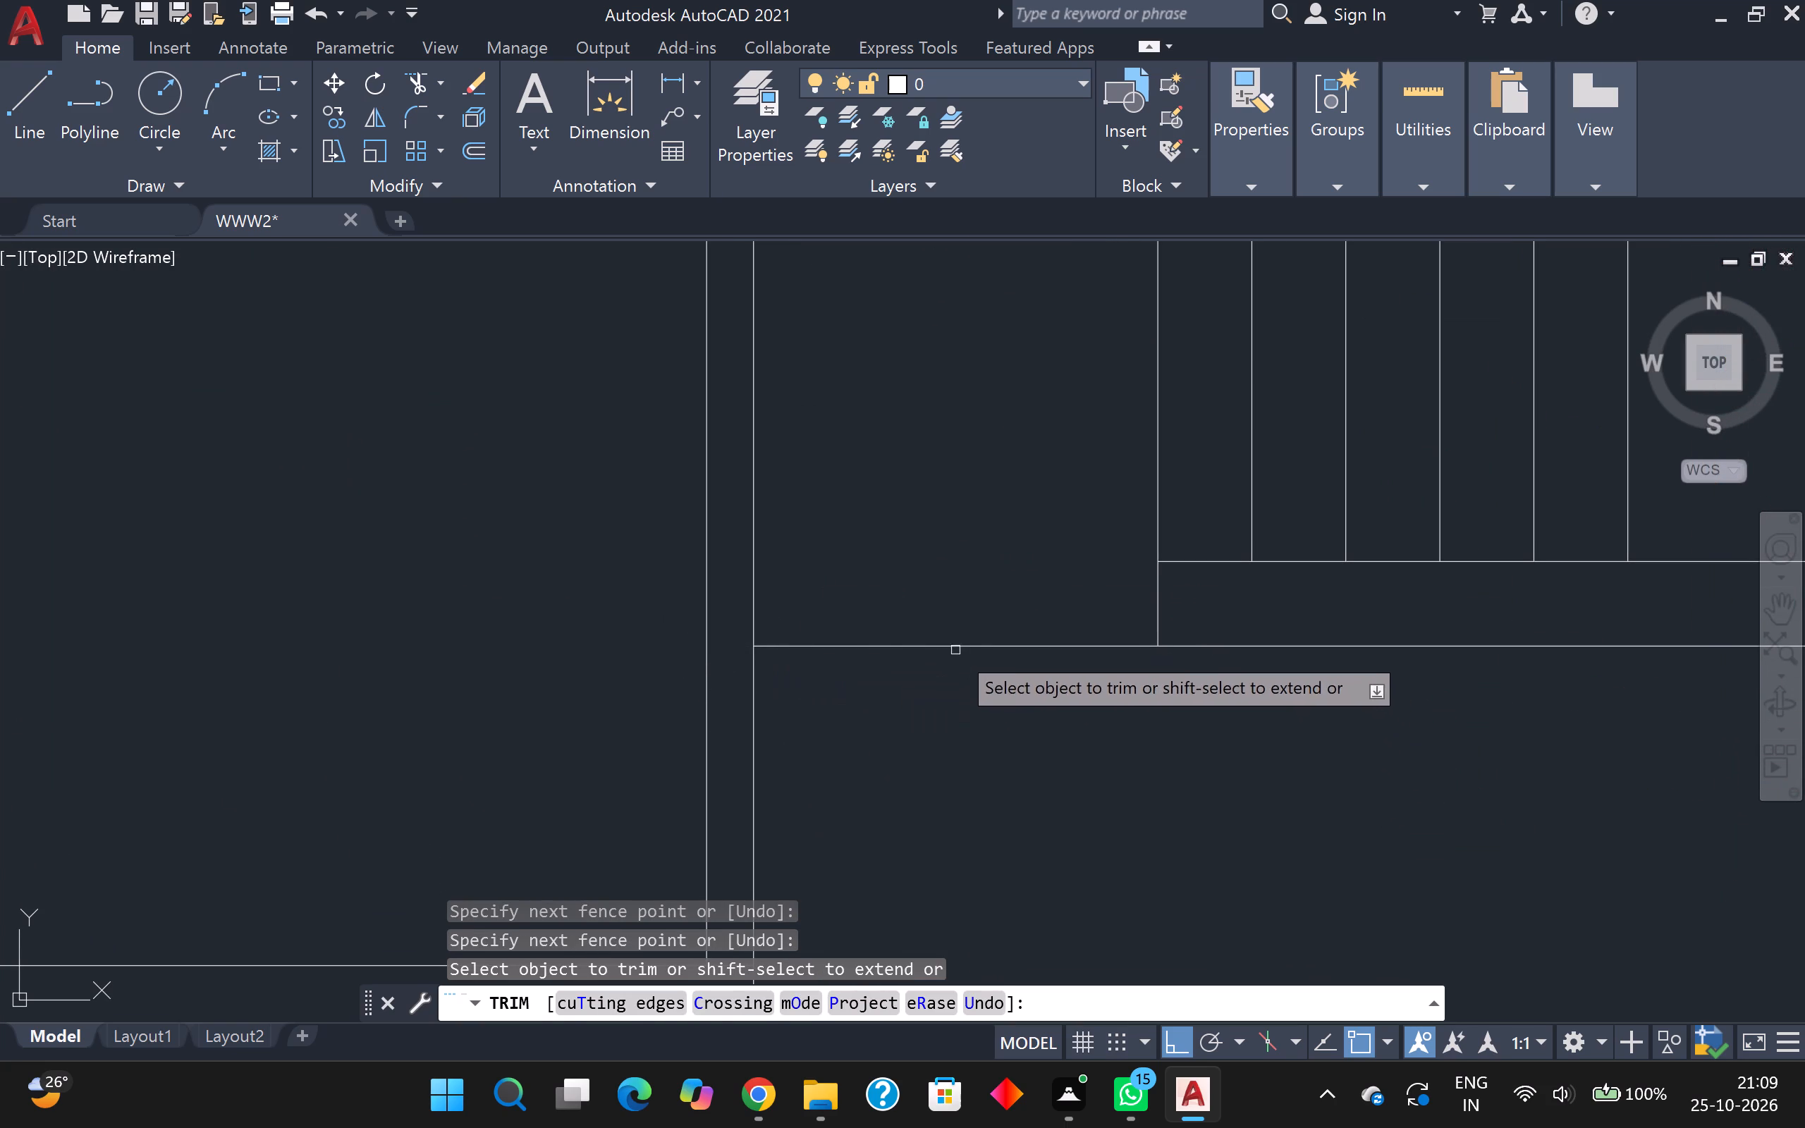
Shorten the lower flight by its westernmost tread, trimming its outline and extending the next riser line to the outer south wall line.
middle_drag(955, 649, 917, 547)
scroll(941, 480, down, 2)
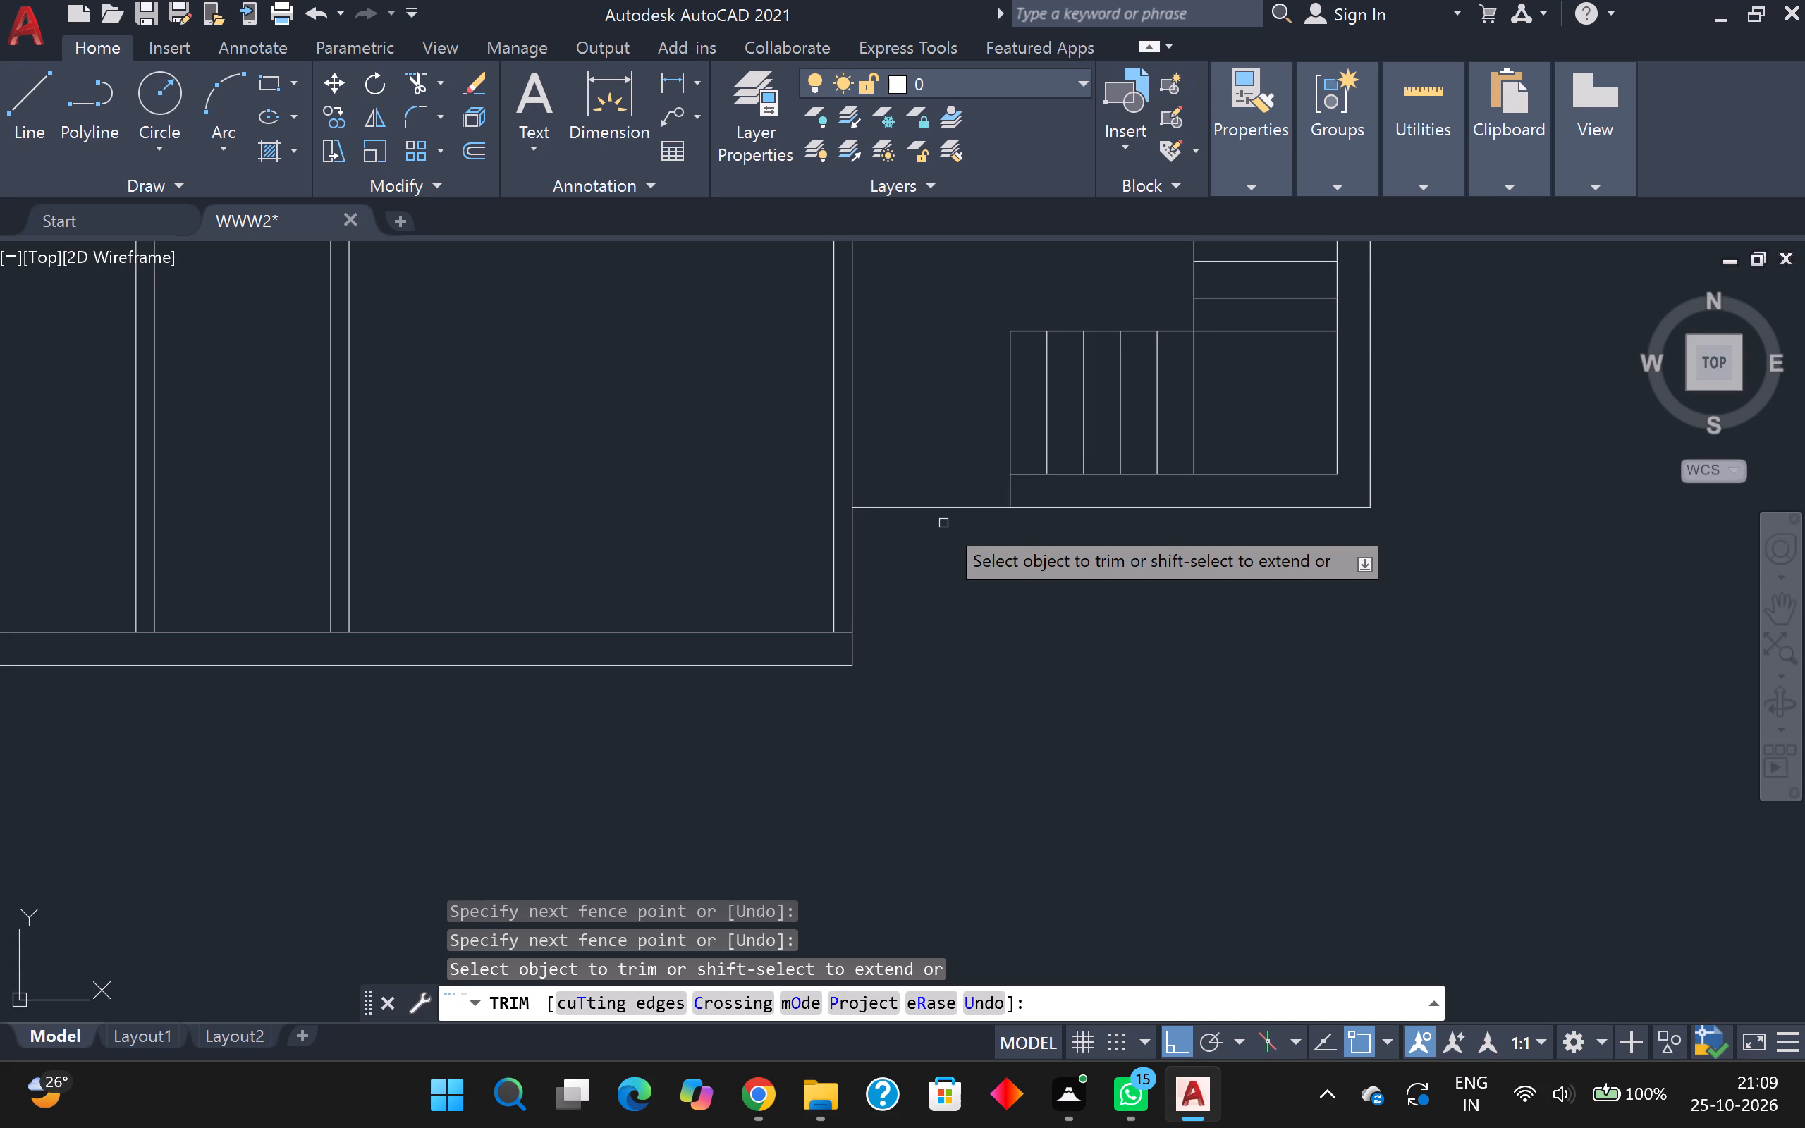
scroll(943, 523, up, 1)
scroll(942, 527, down, 4)
middle_drag(935, 550, 886, 640)
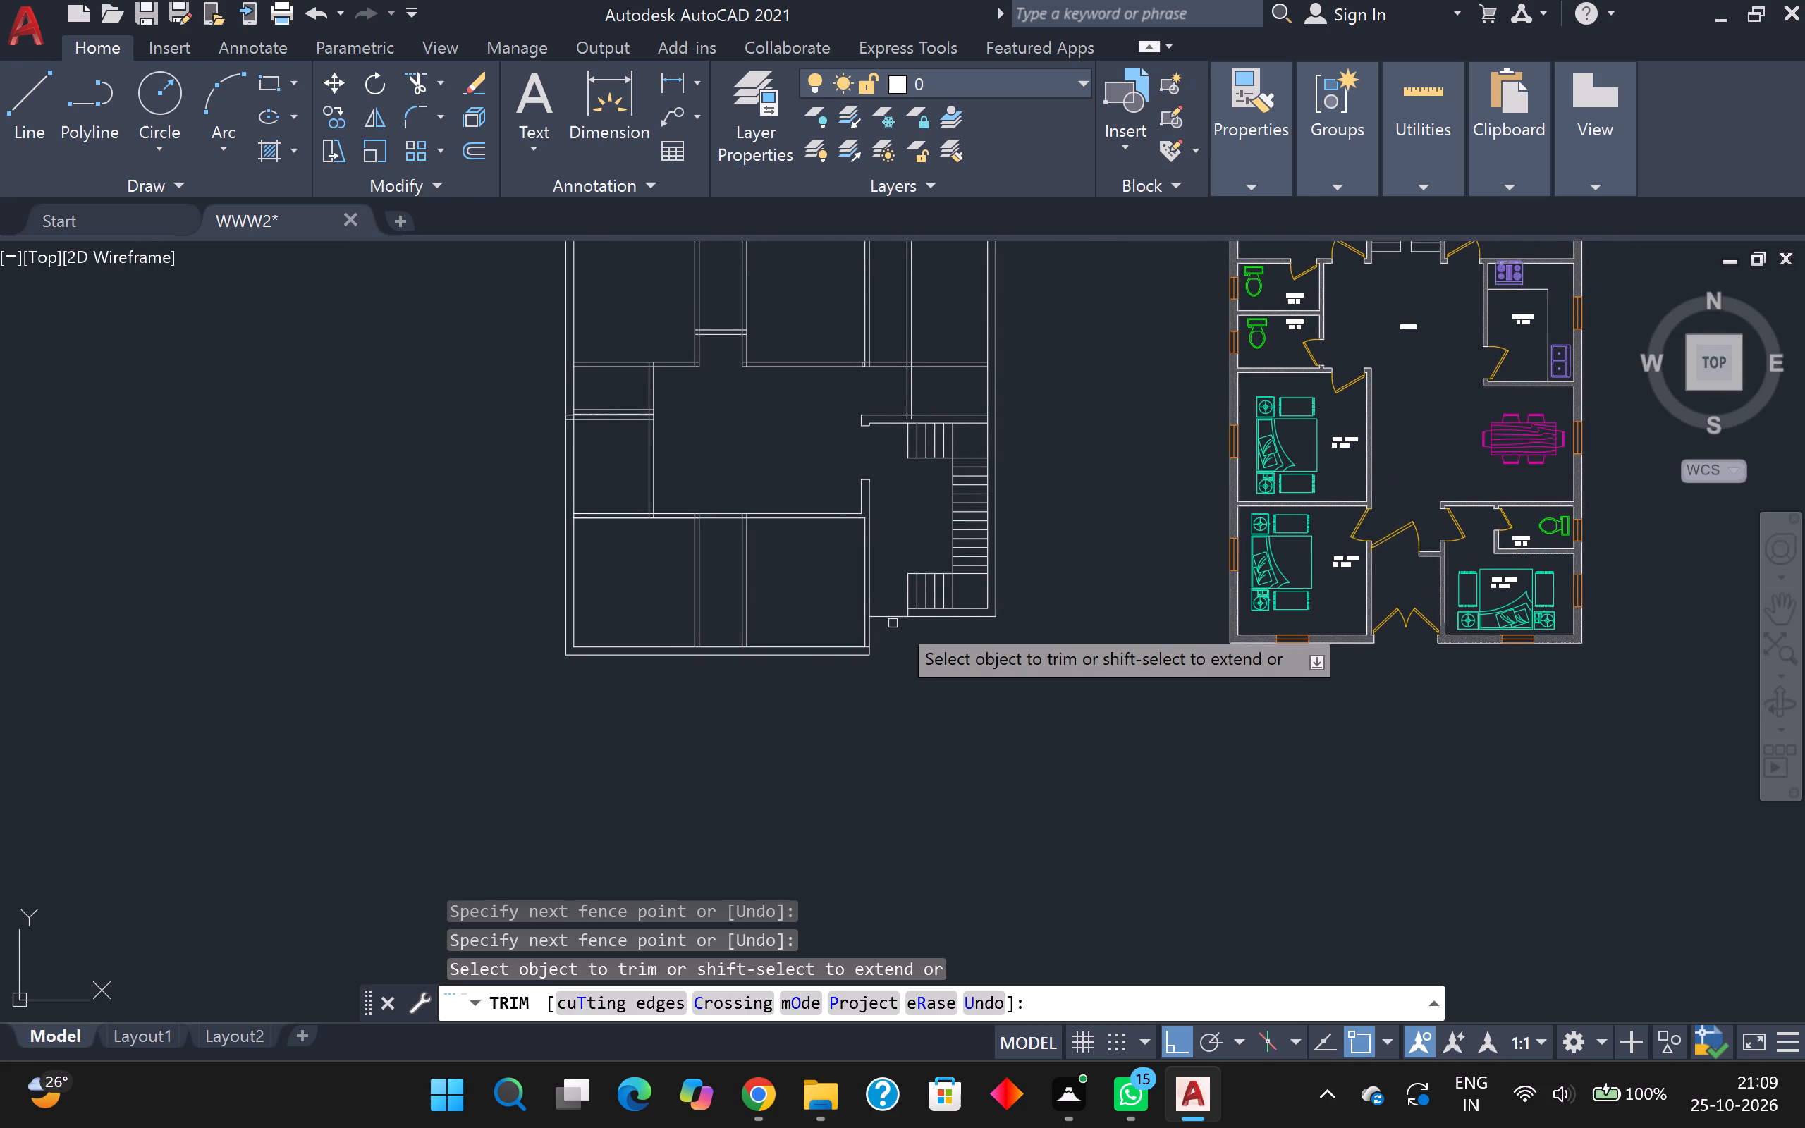
scroll(926, 529, up, 1)
scroll(922, 632, up, 2)
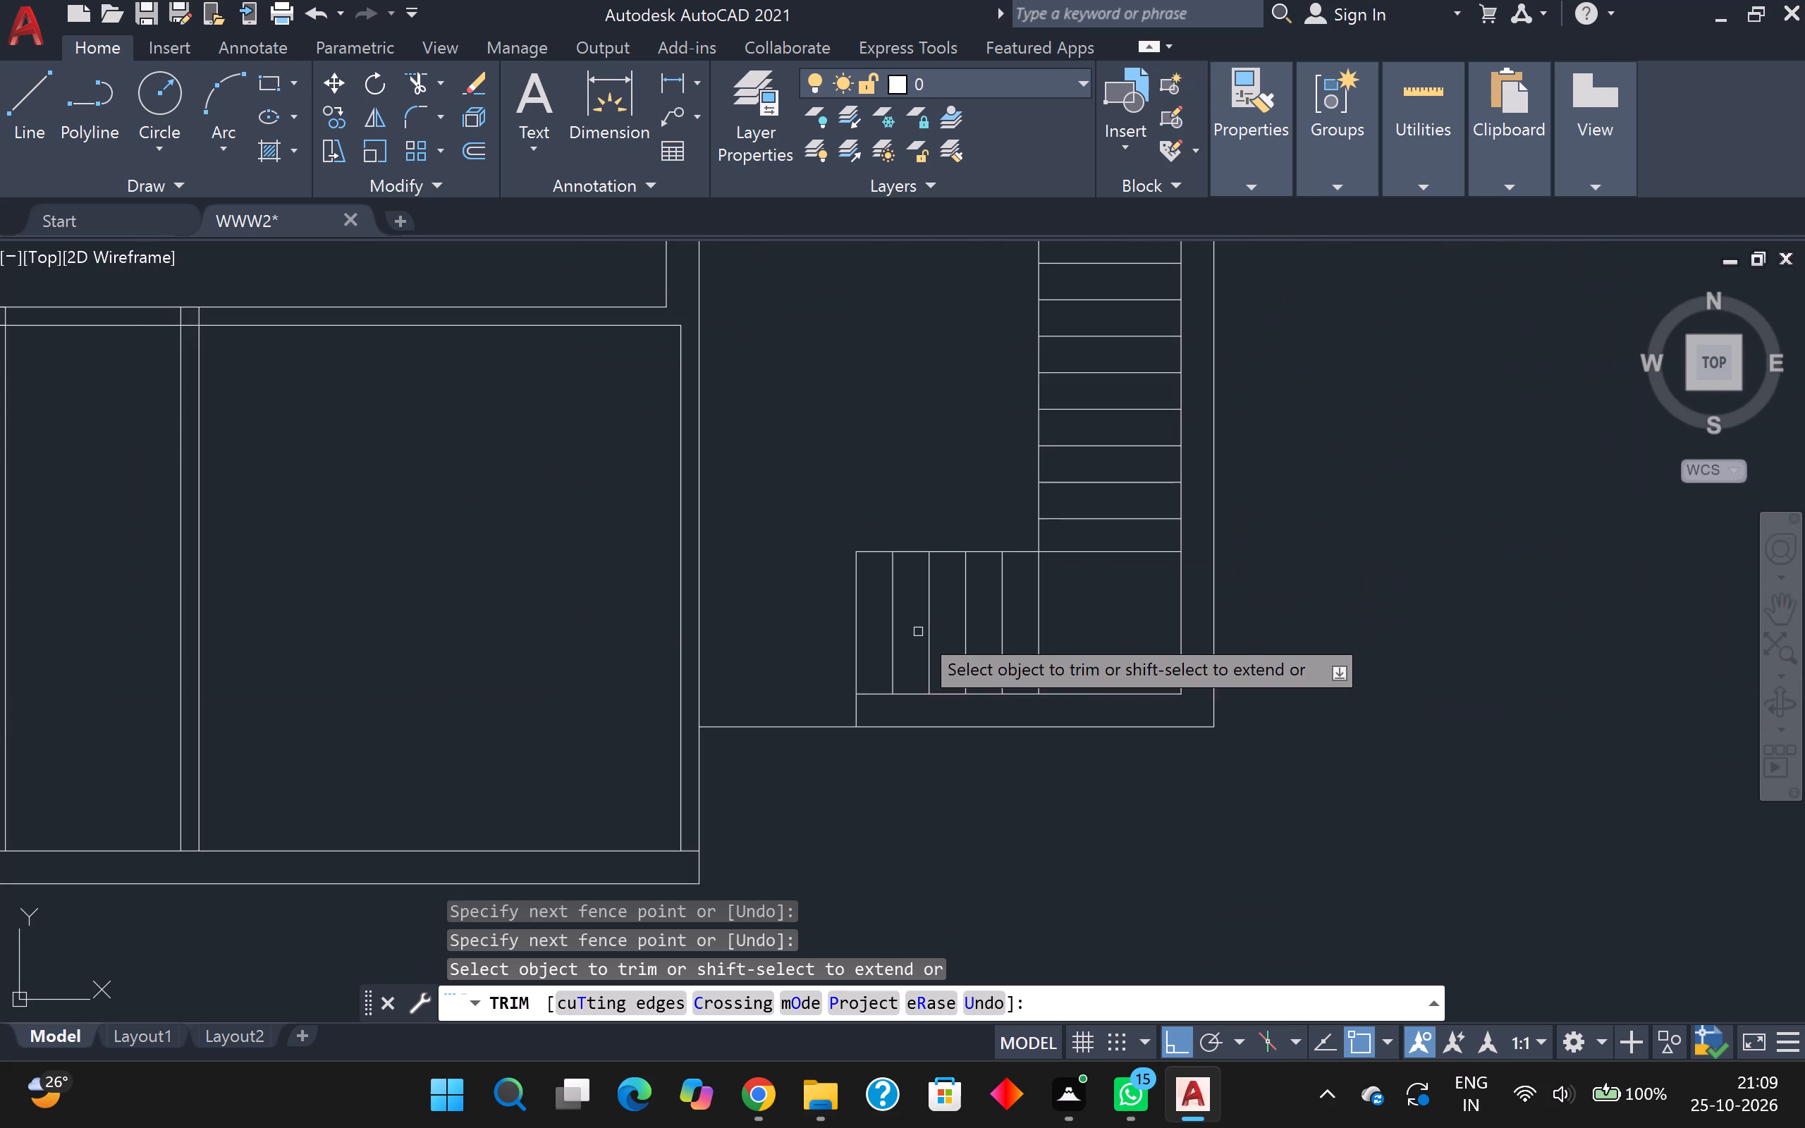
scroll(866, 690, up, 1)
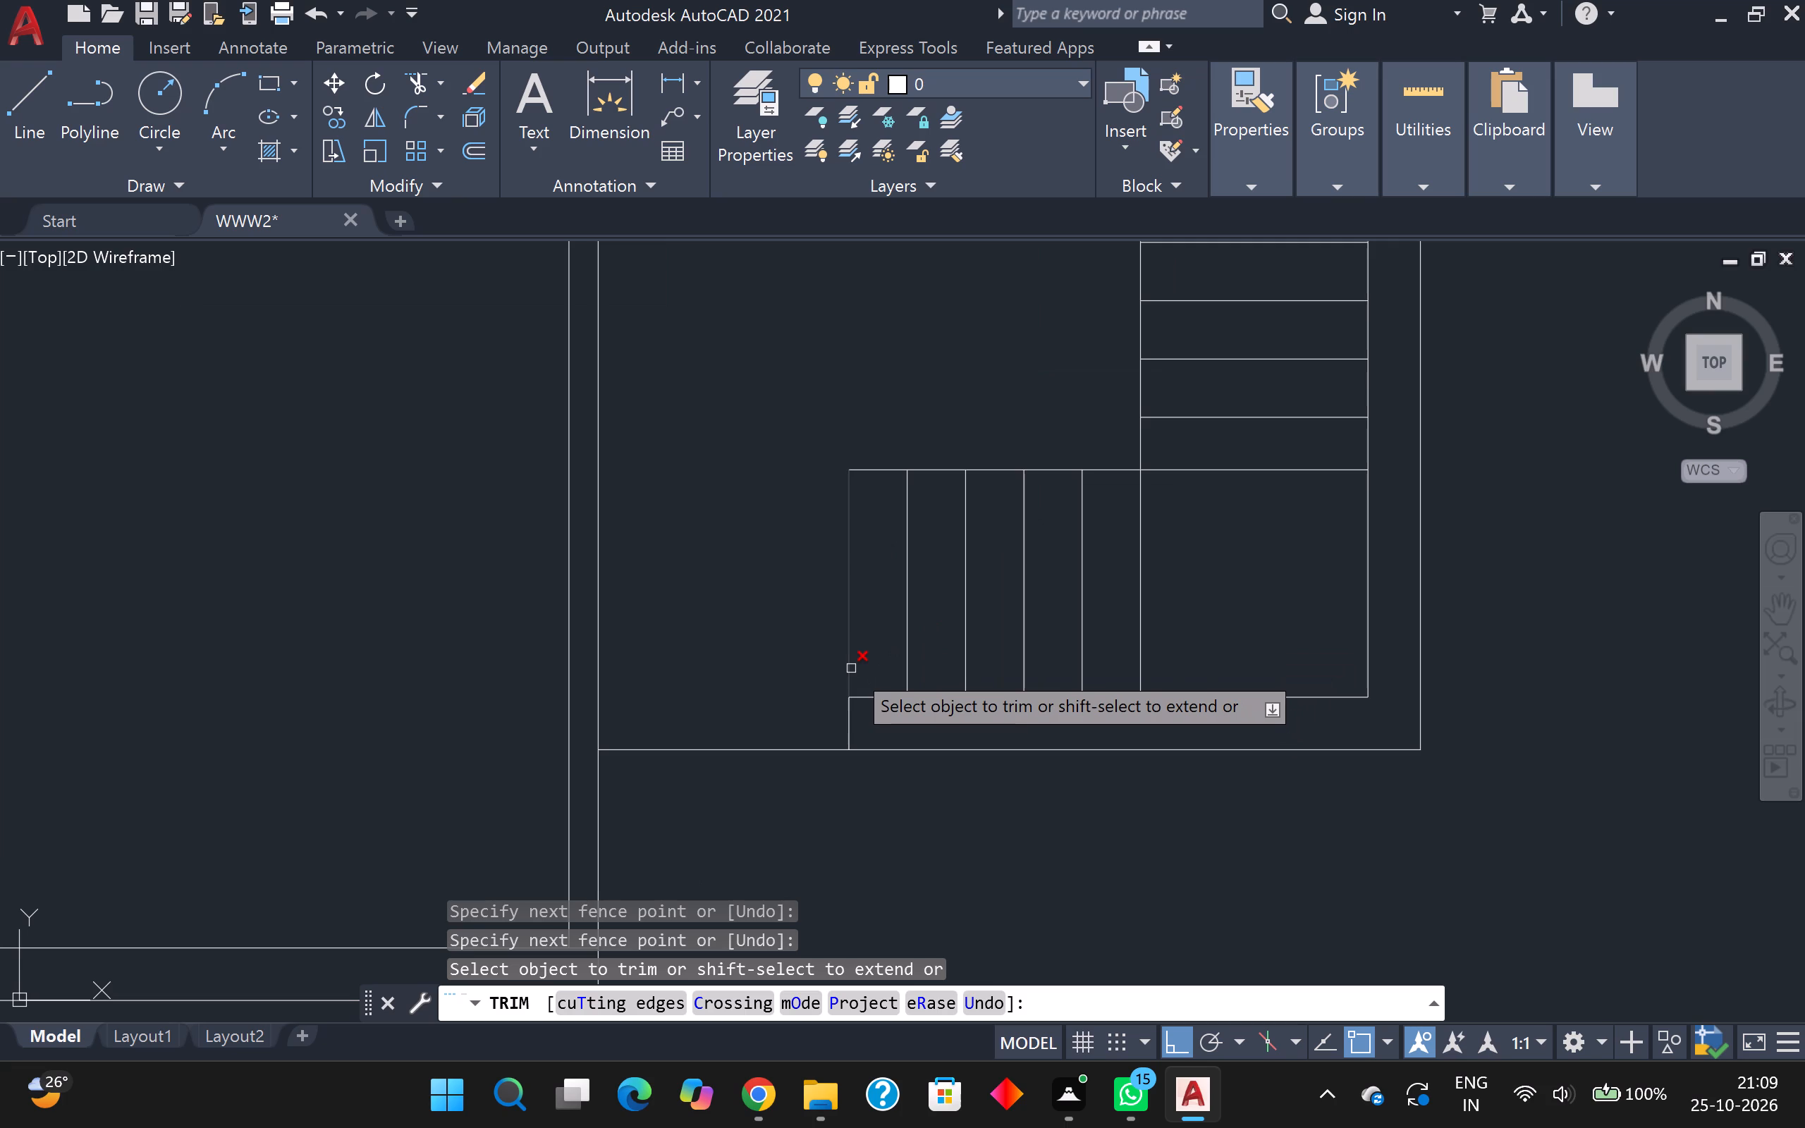
click(848, 661)
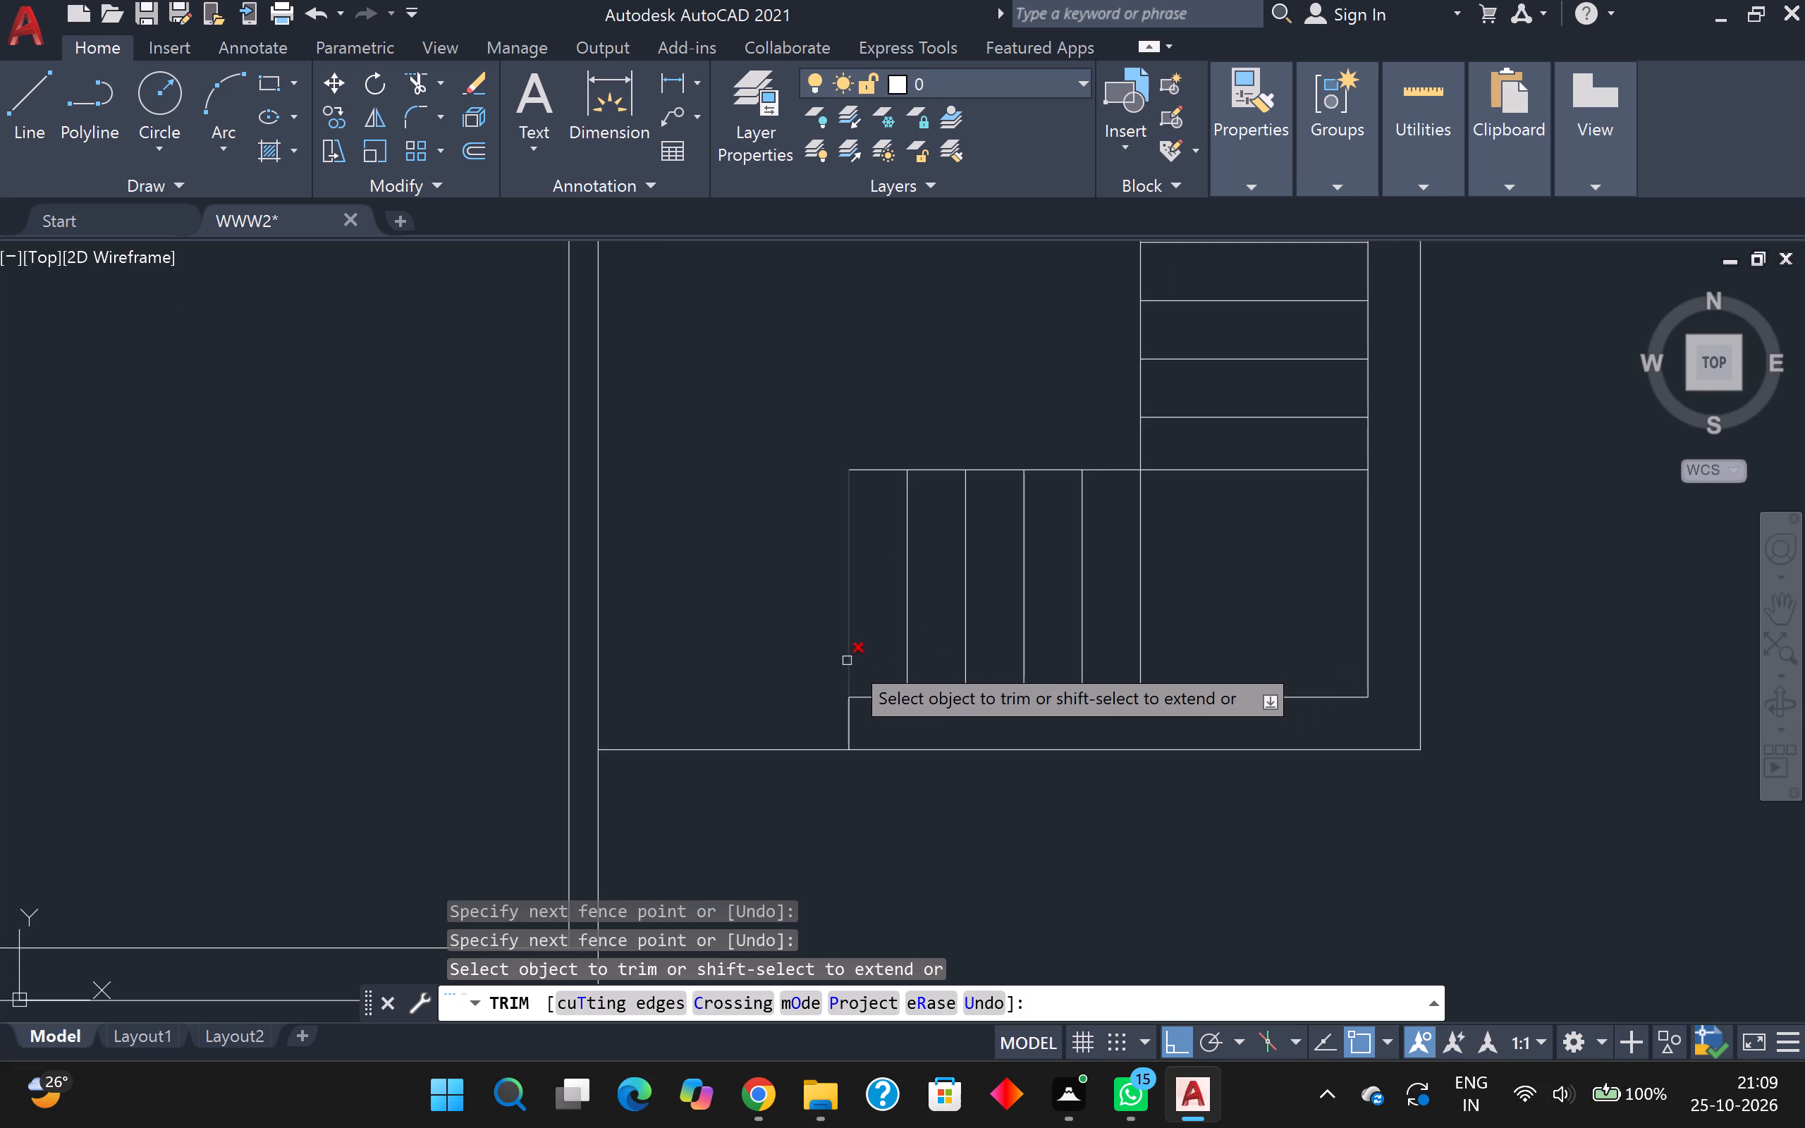
click(872, 467)
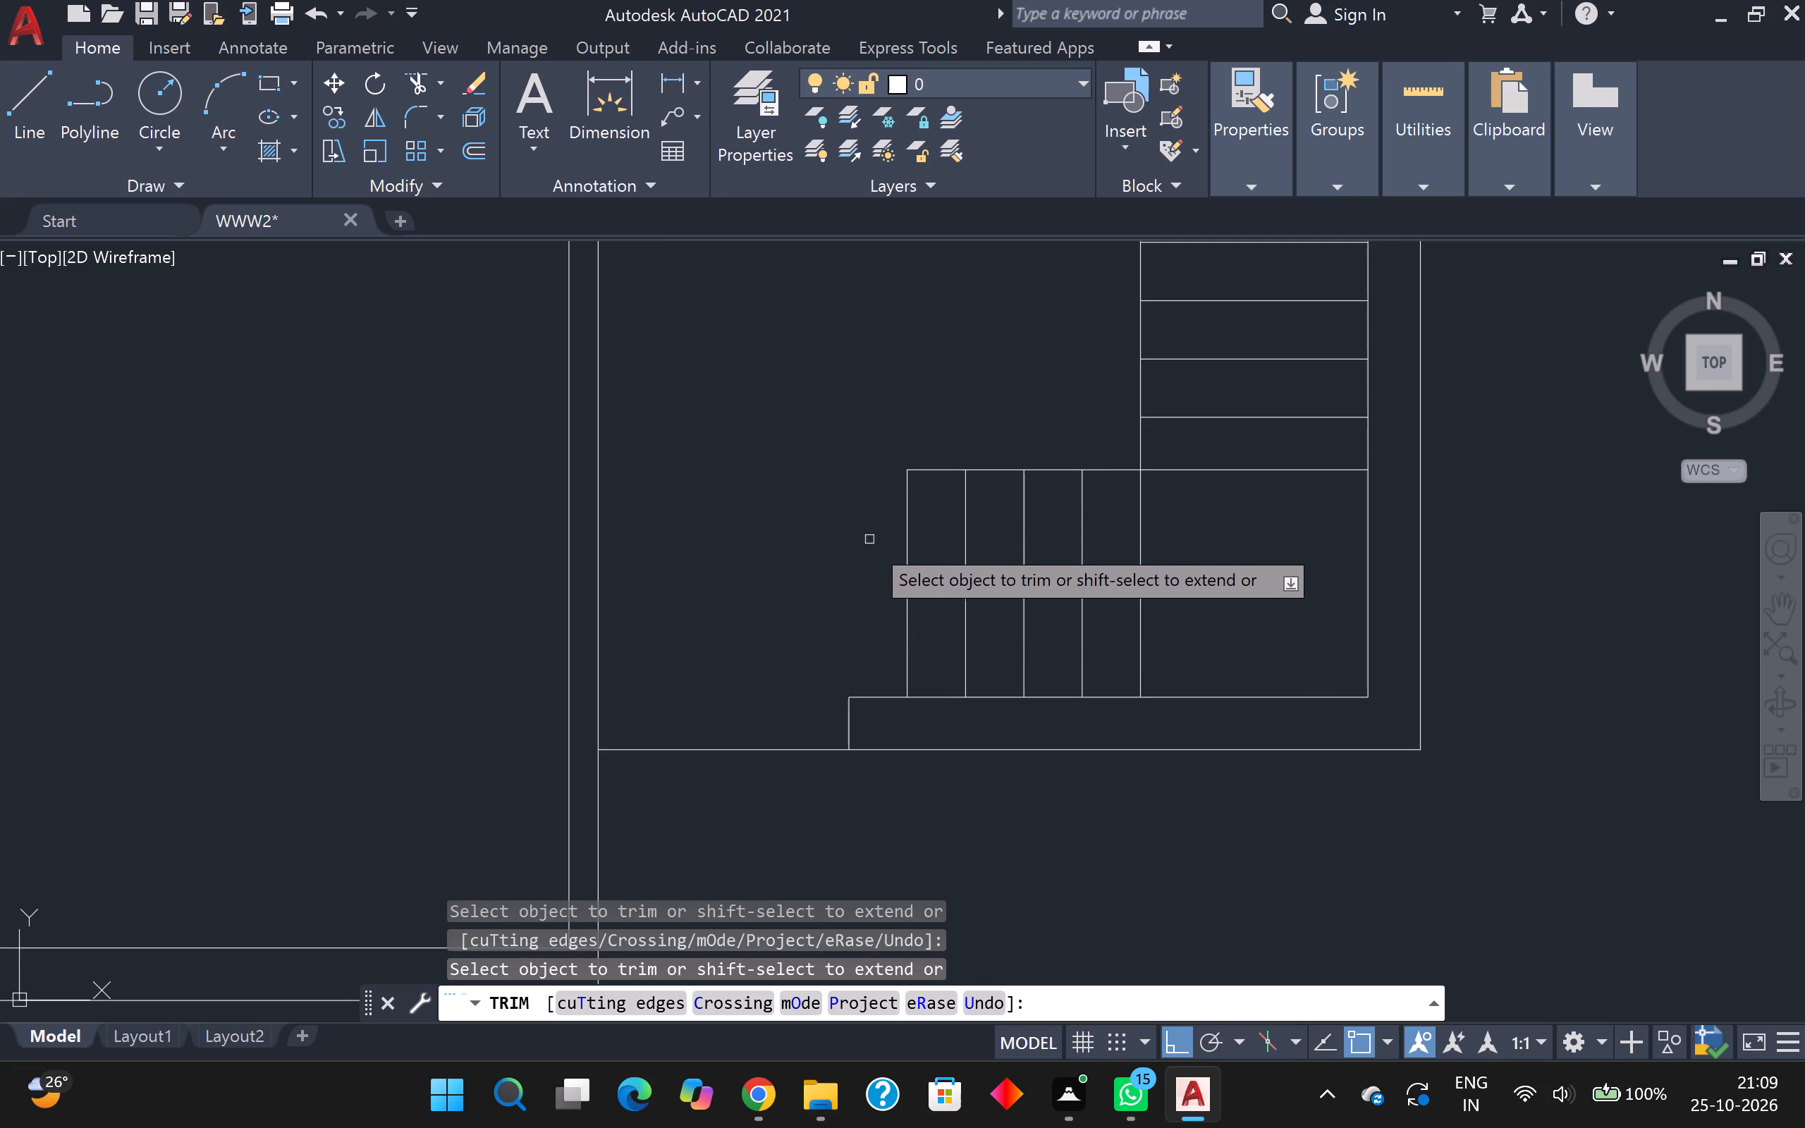
shift+click(908, 635)
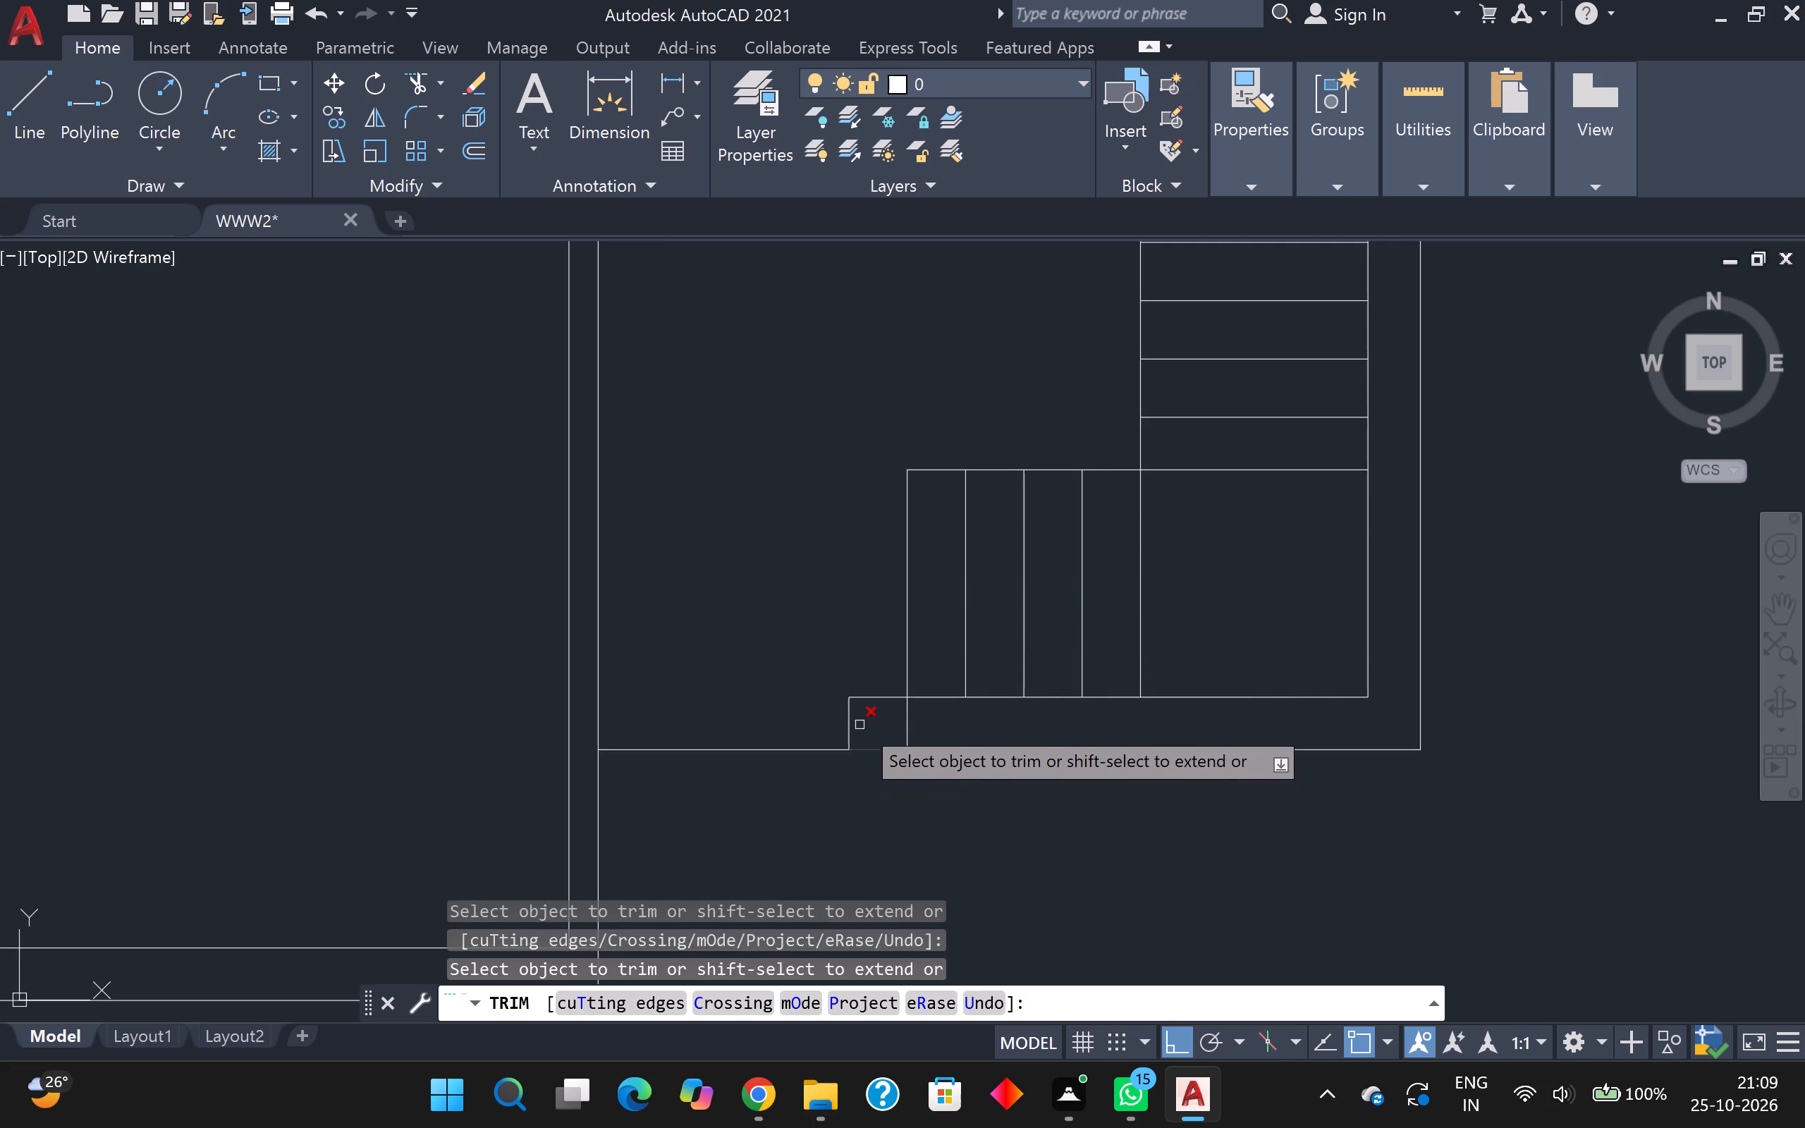
click(848, 715)
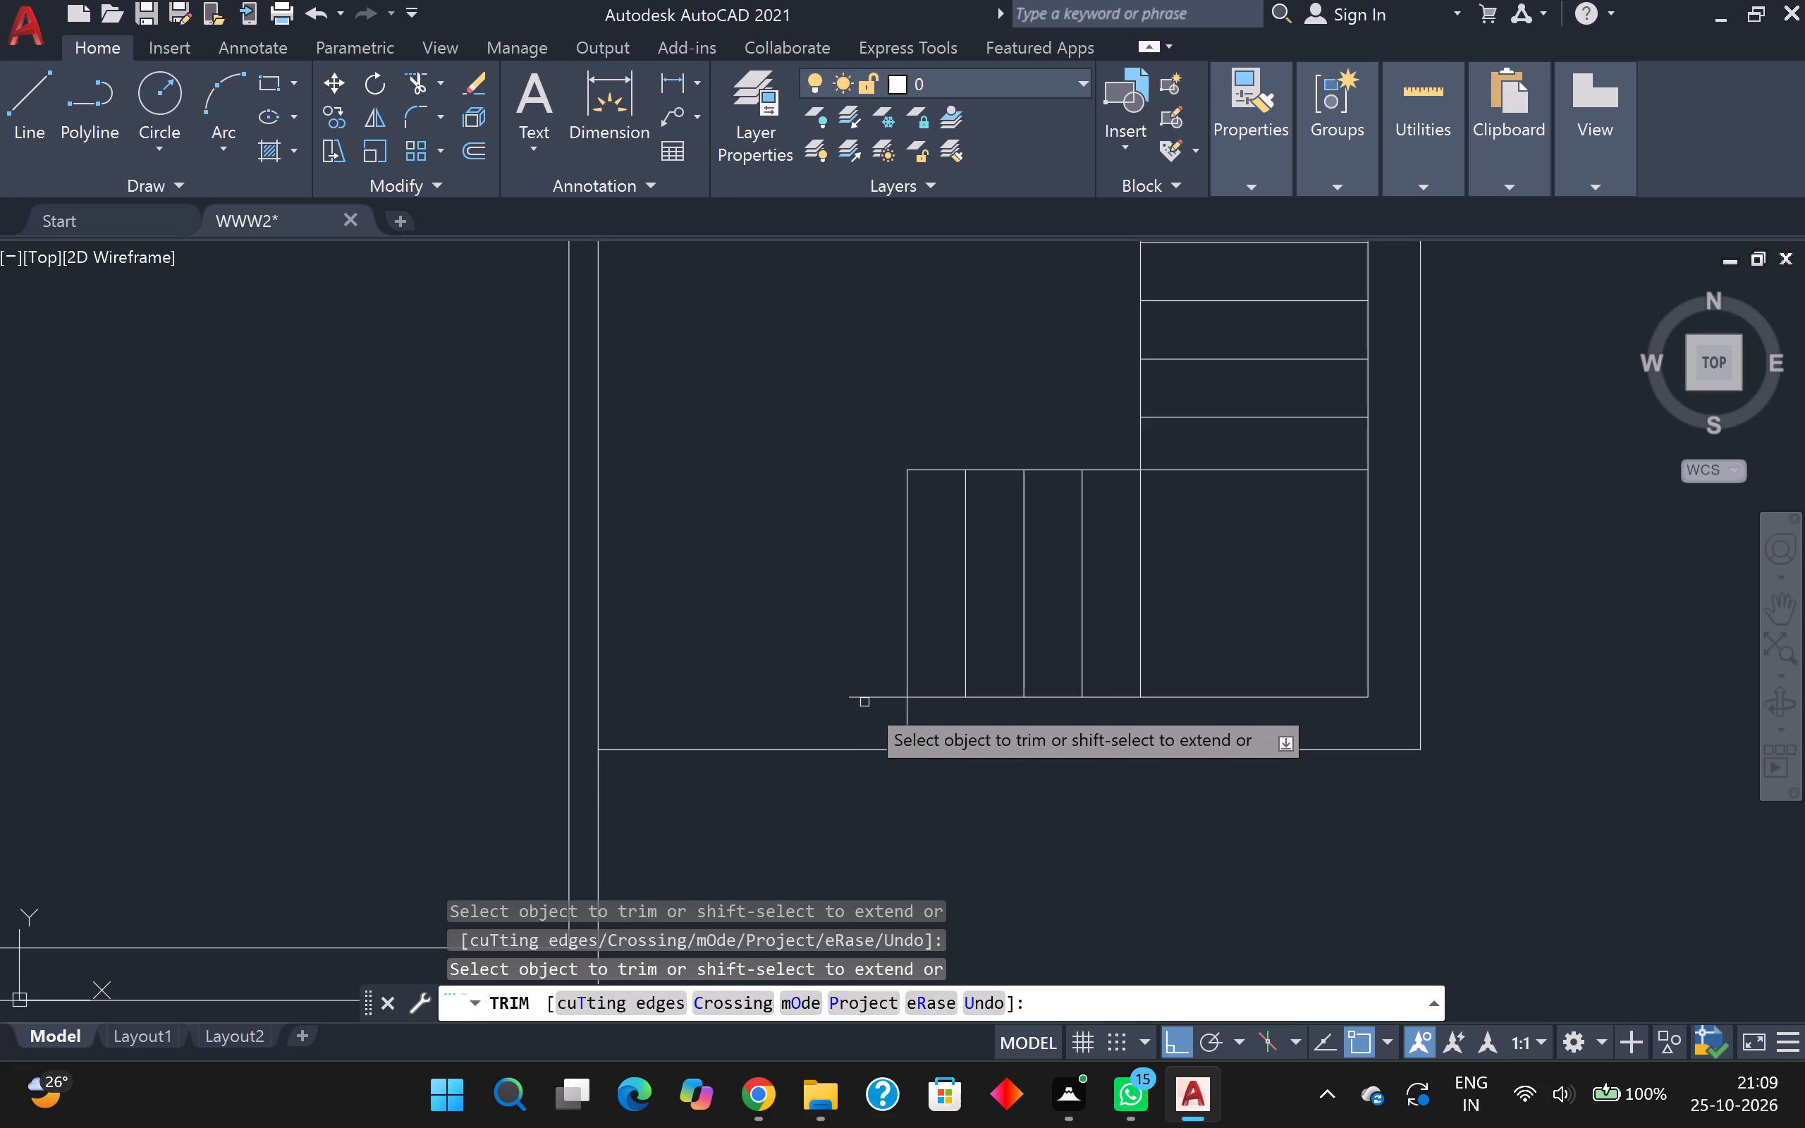
click(881, 701)
middle_drag(878, 780, 891, 704)
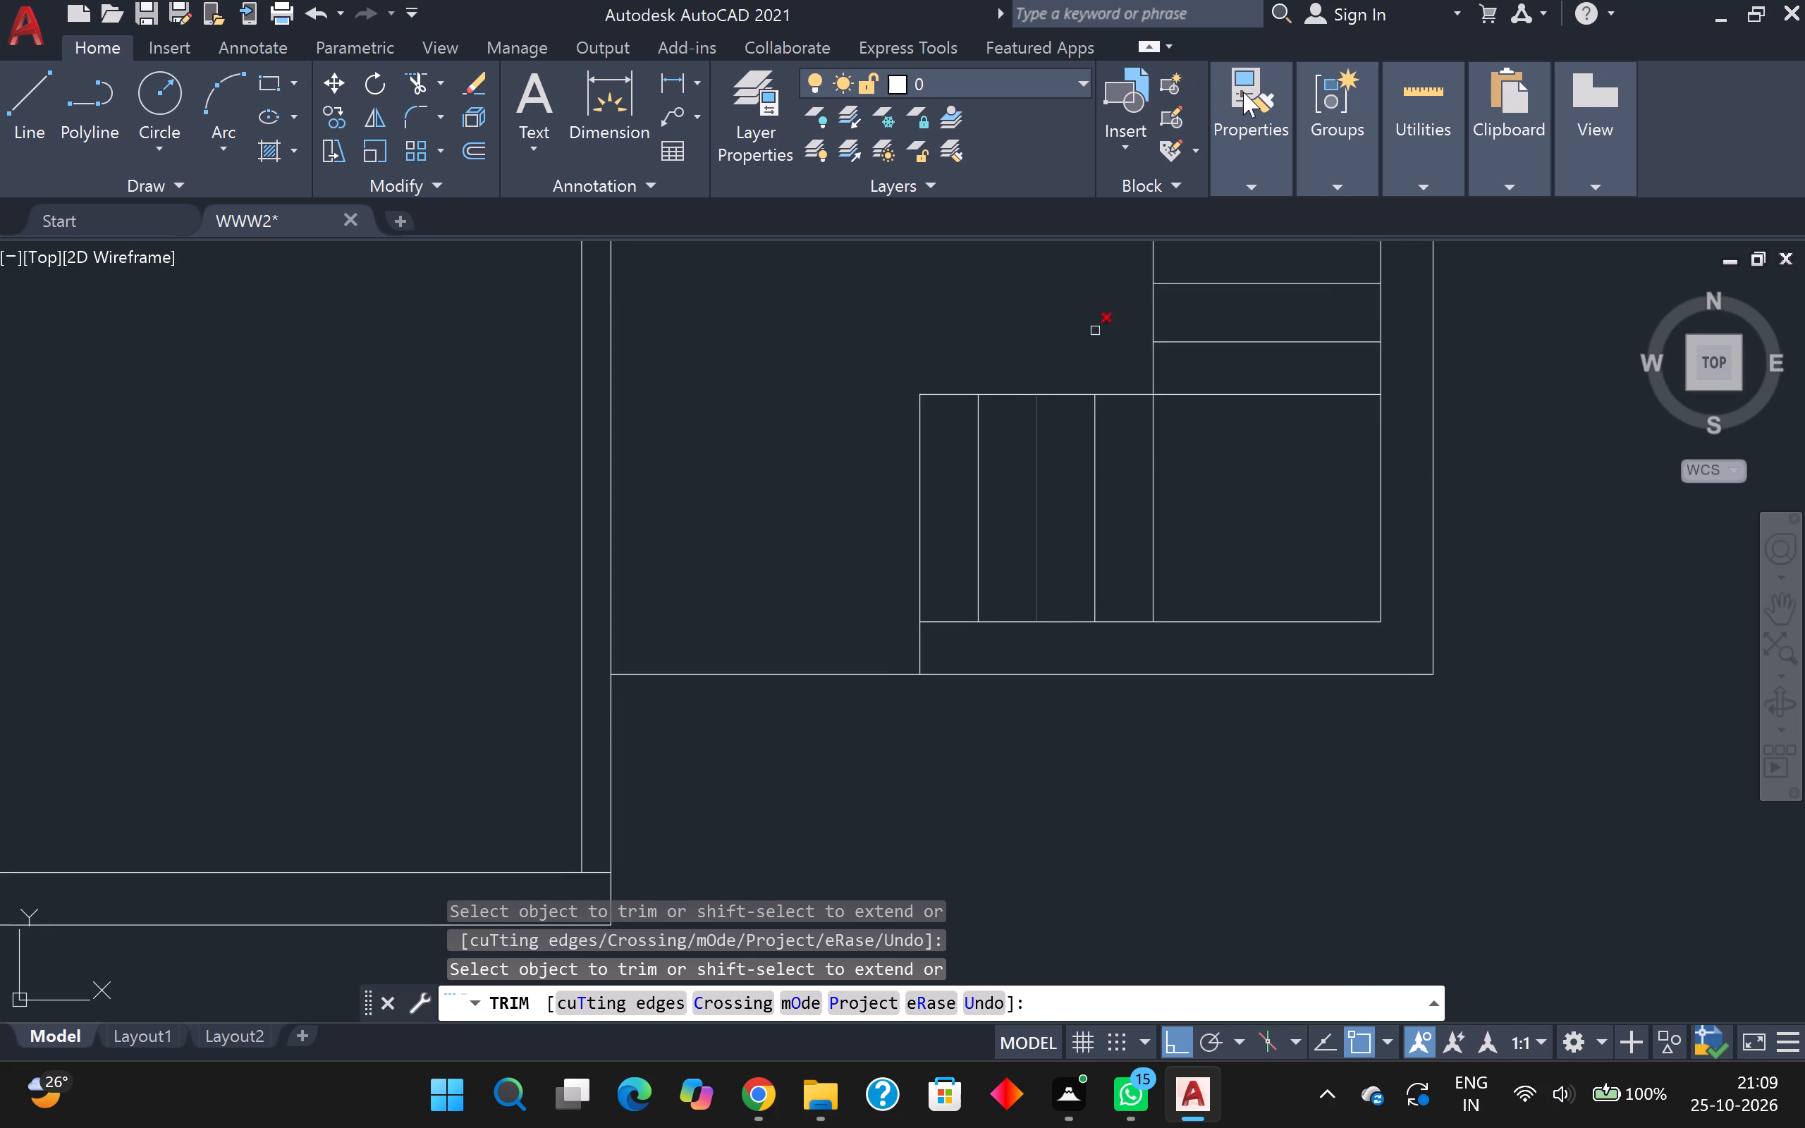
Measure the gap between the partition wall and the west edge of the lower flight.
drag(1415, 91, 1417, 101)
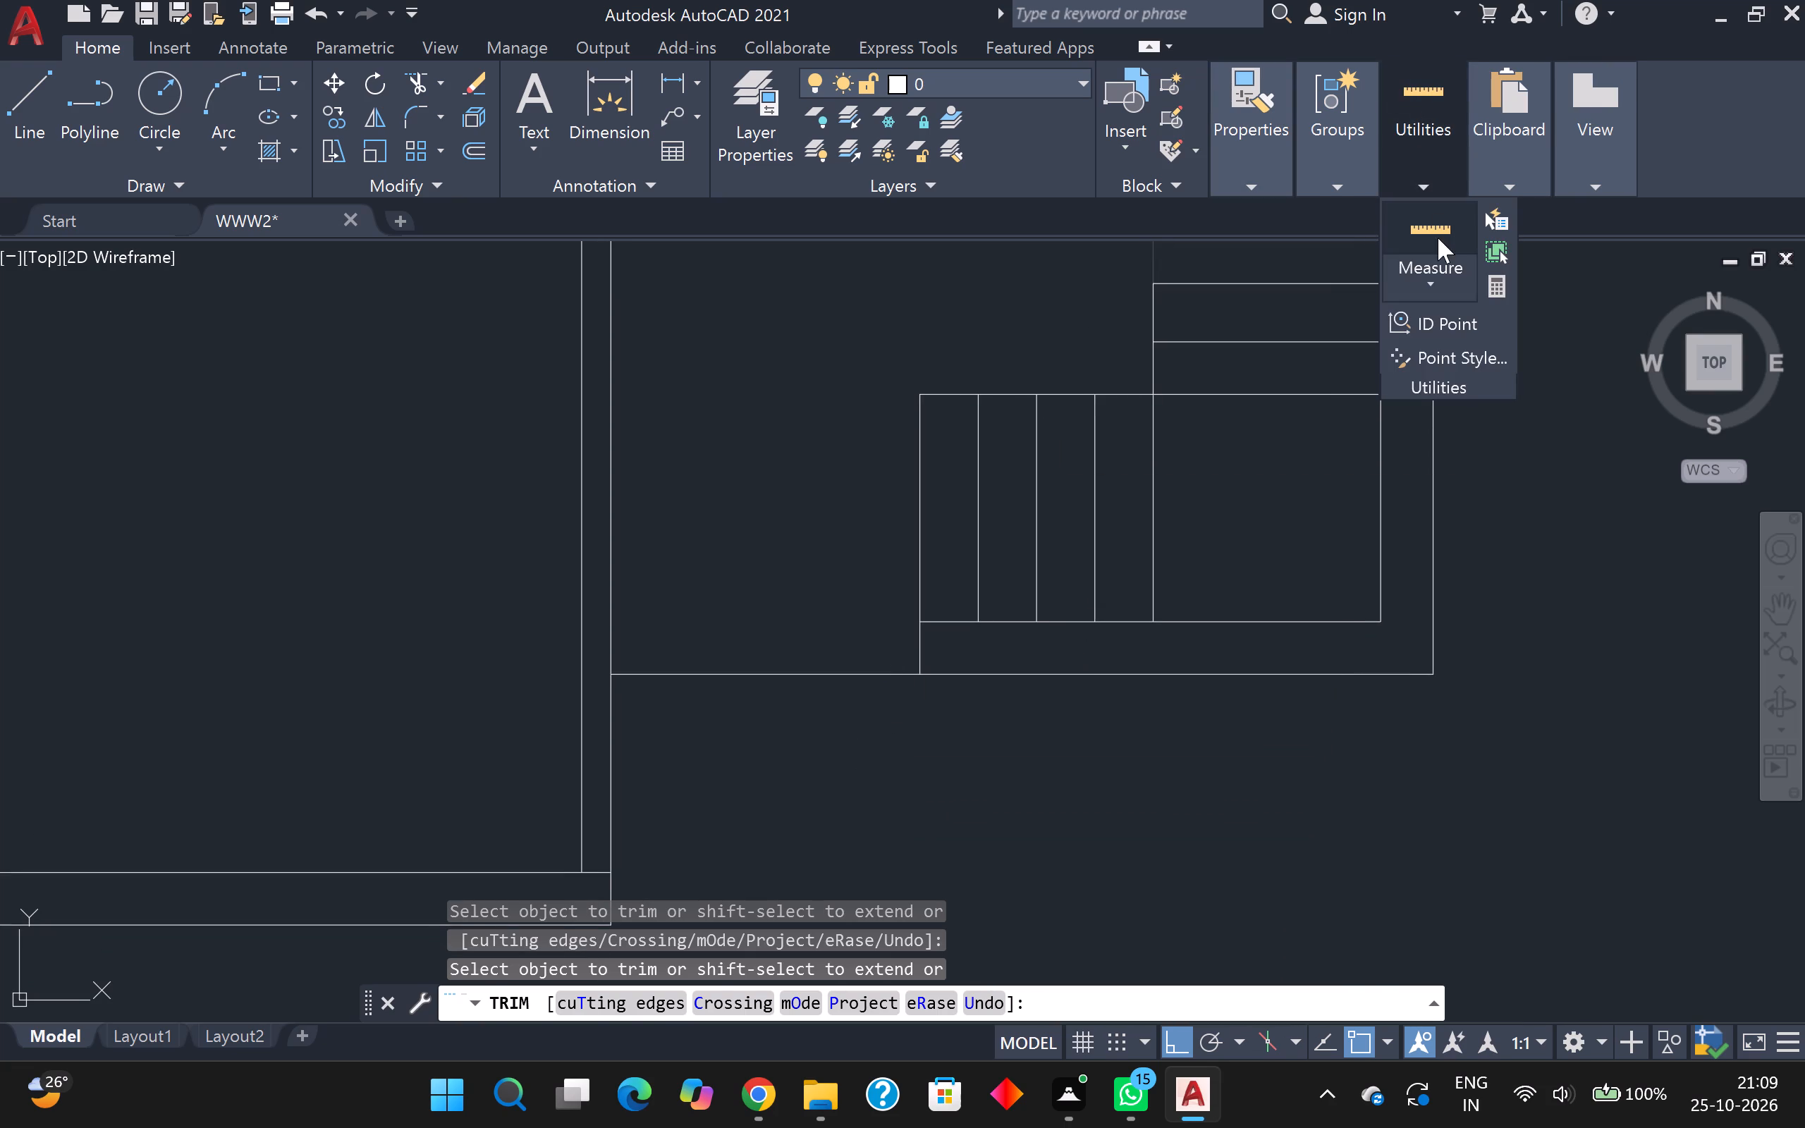
click(1438, 238)
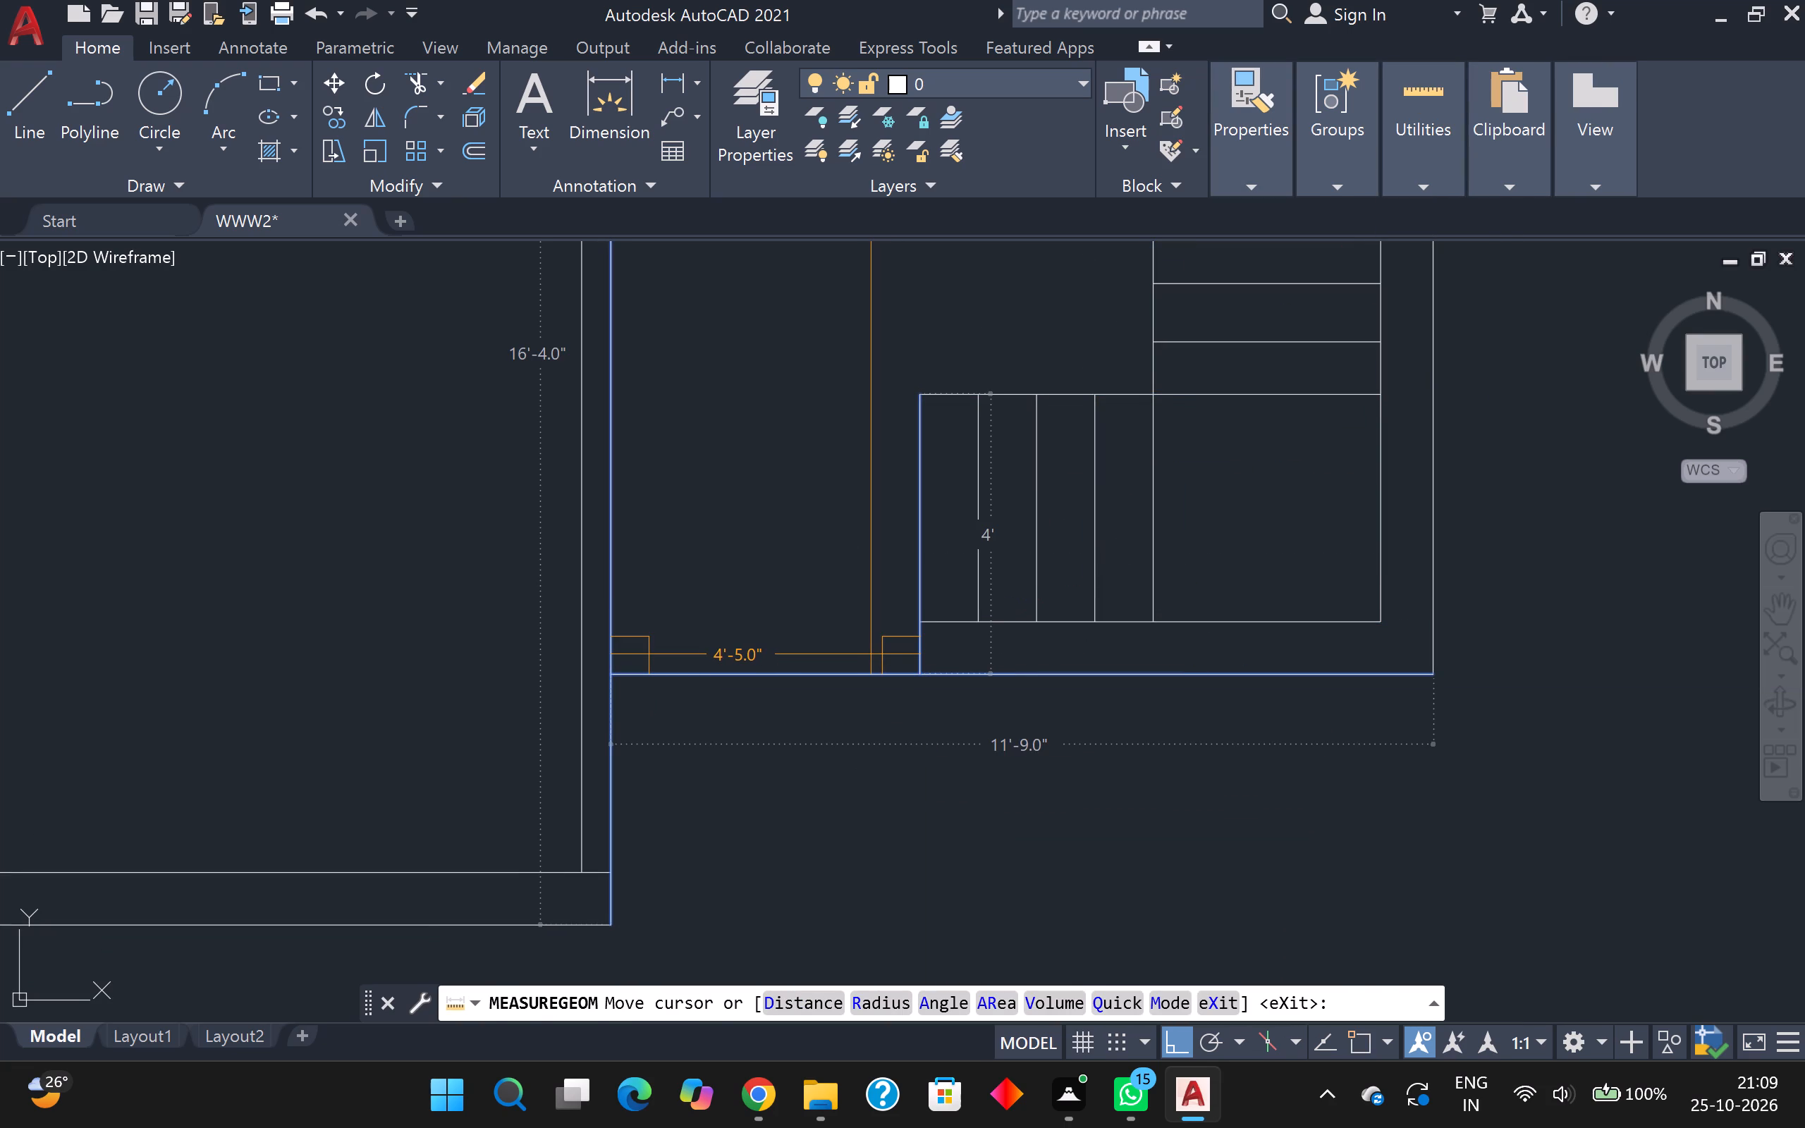
key(Escape)
Offset the outer south wall line below the stair southward twice at 10-inch spacing for entrance steps.
scroll(874, 654, down, 2)
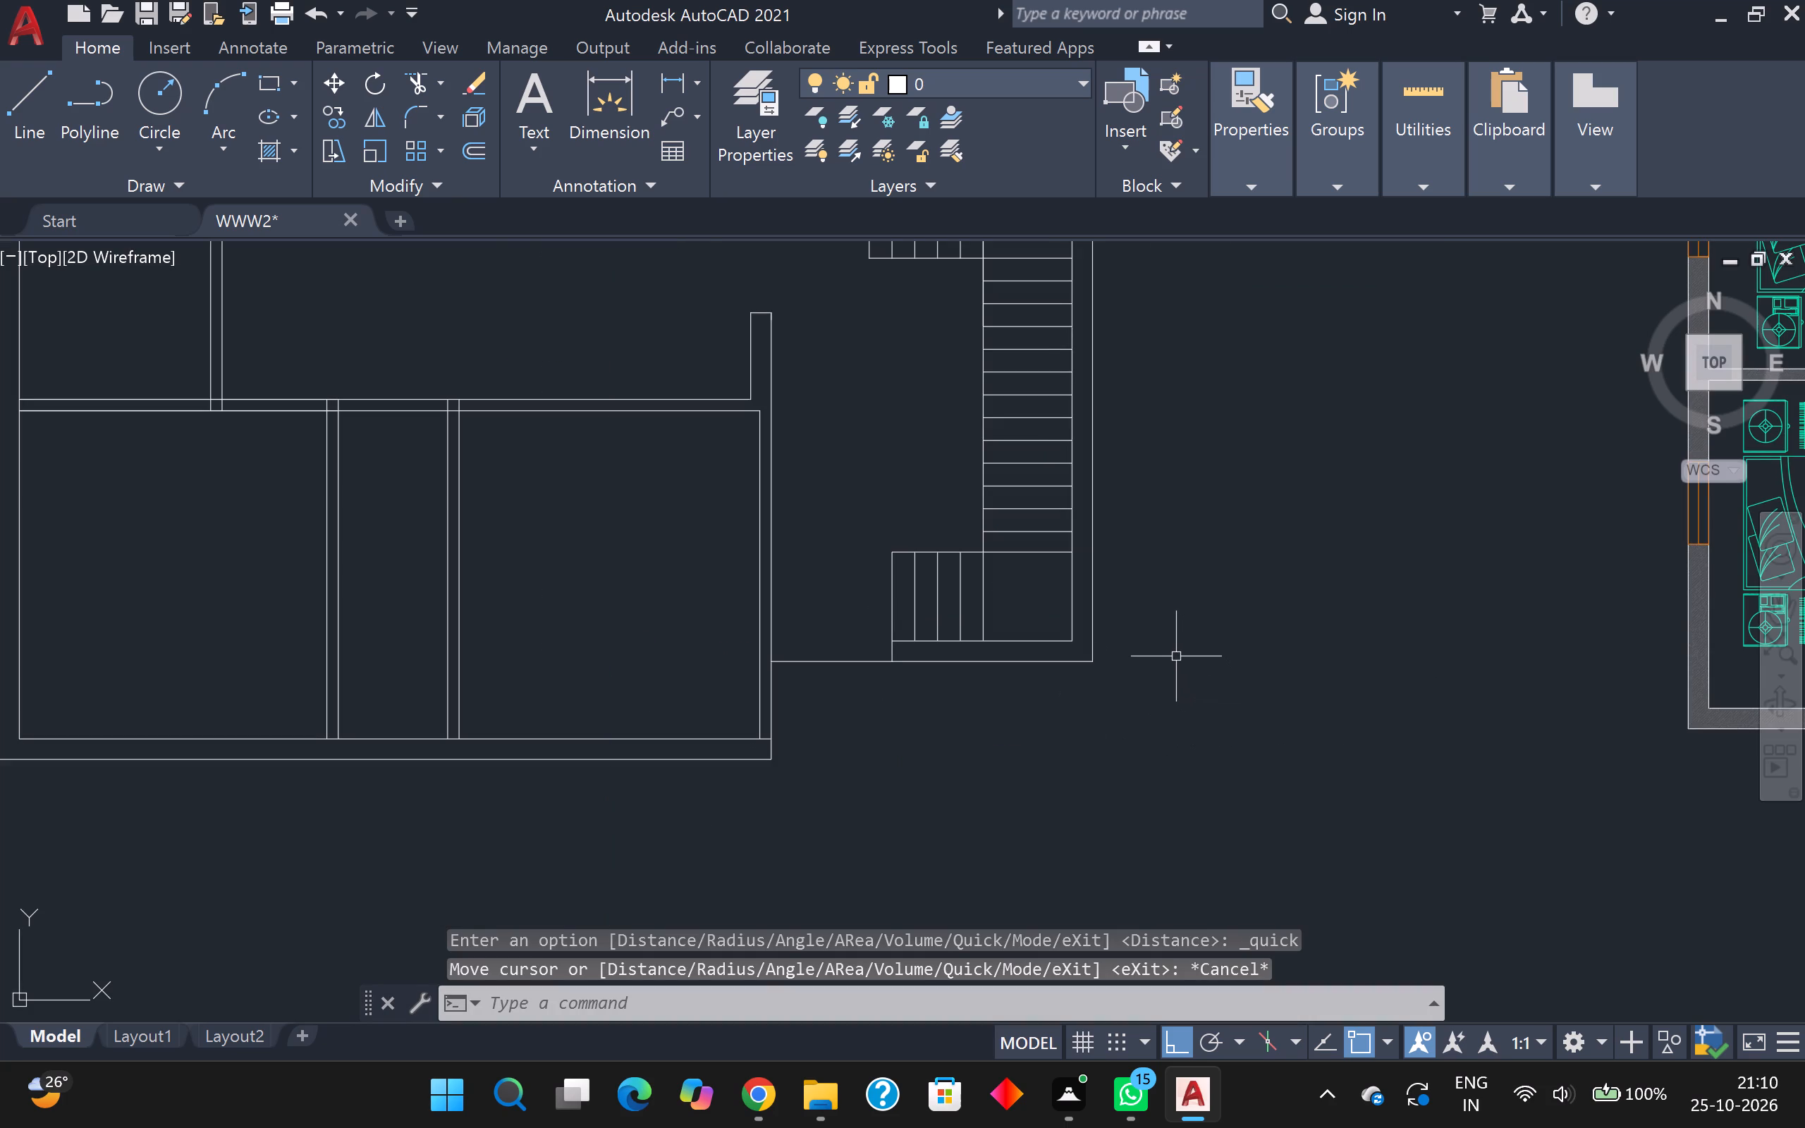
scroll(1176, 656, up, 1)
scroll(1176, 656, down, 2)
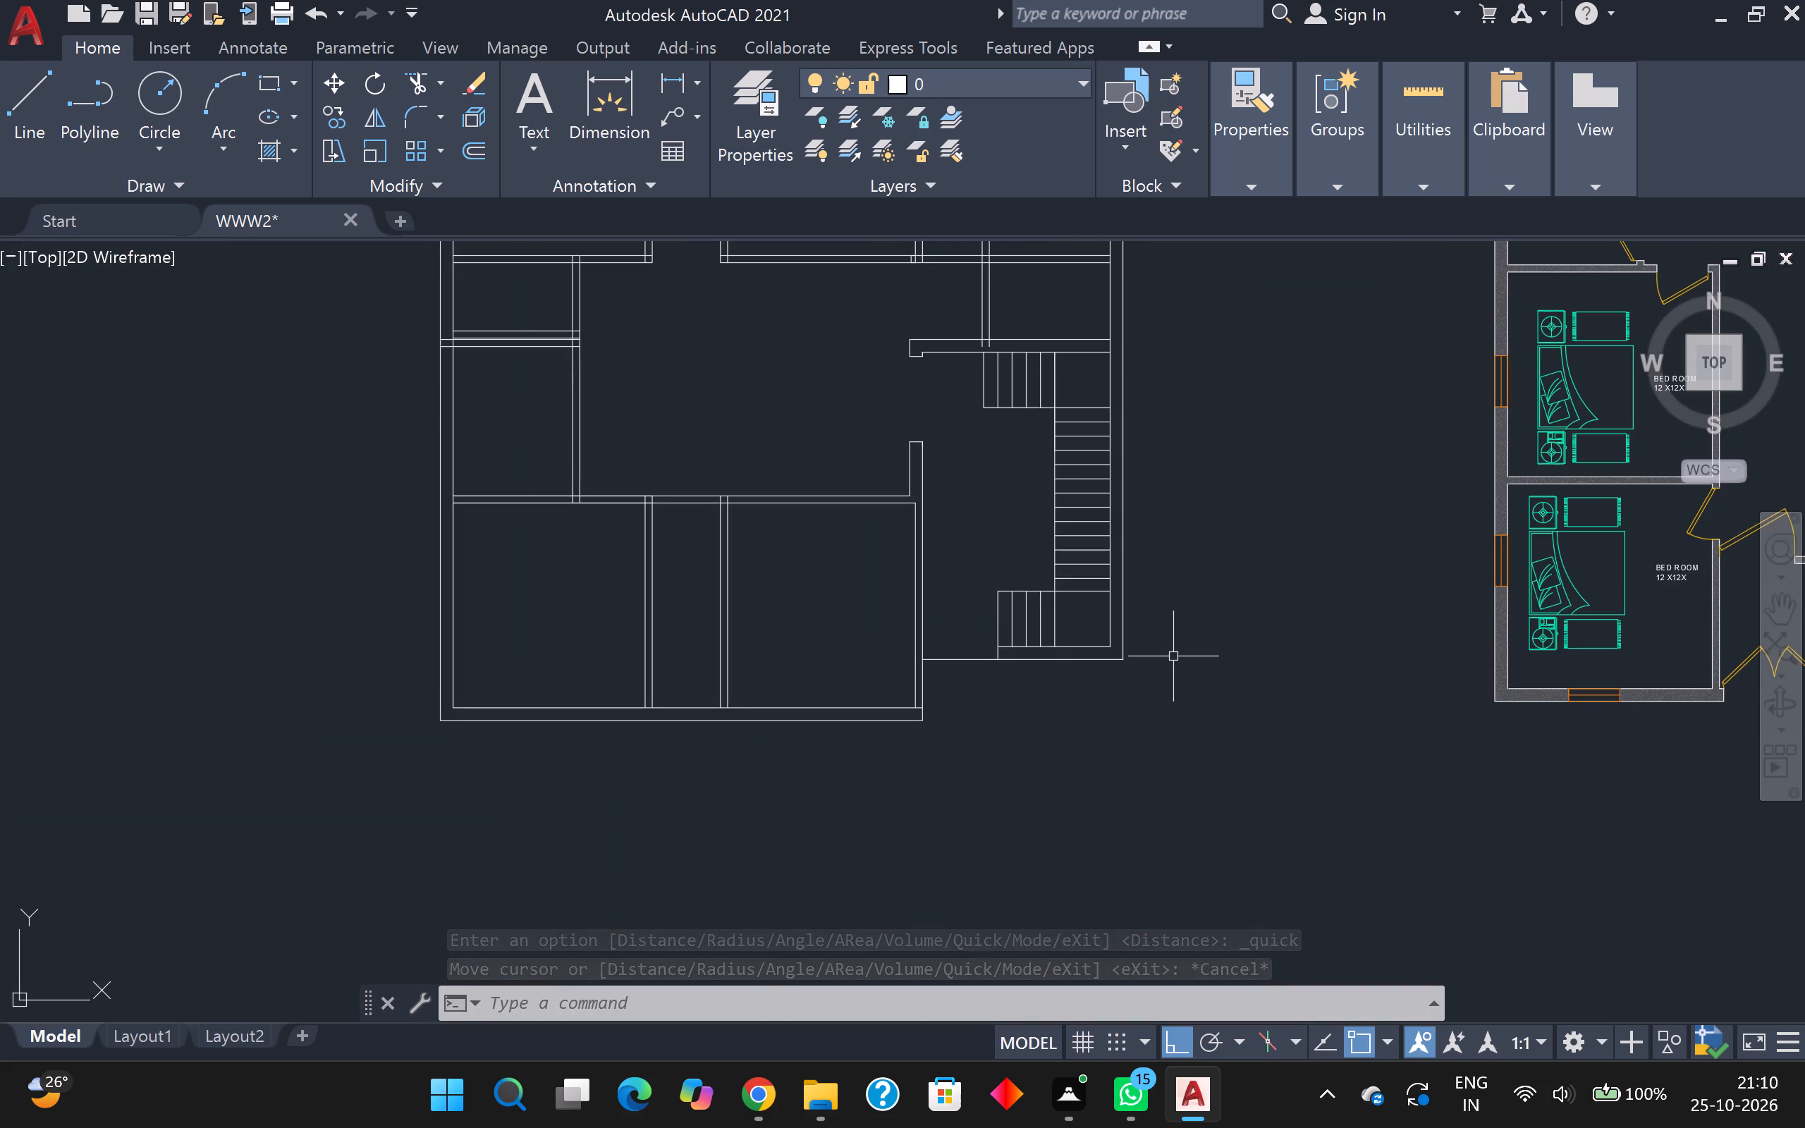
scroll(1169, 656, up, 1)
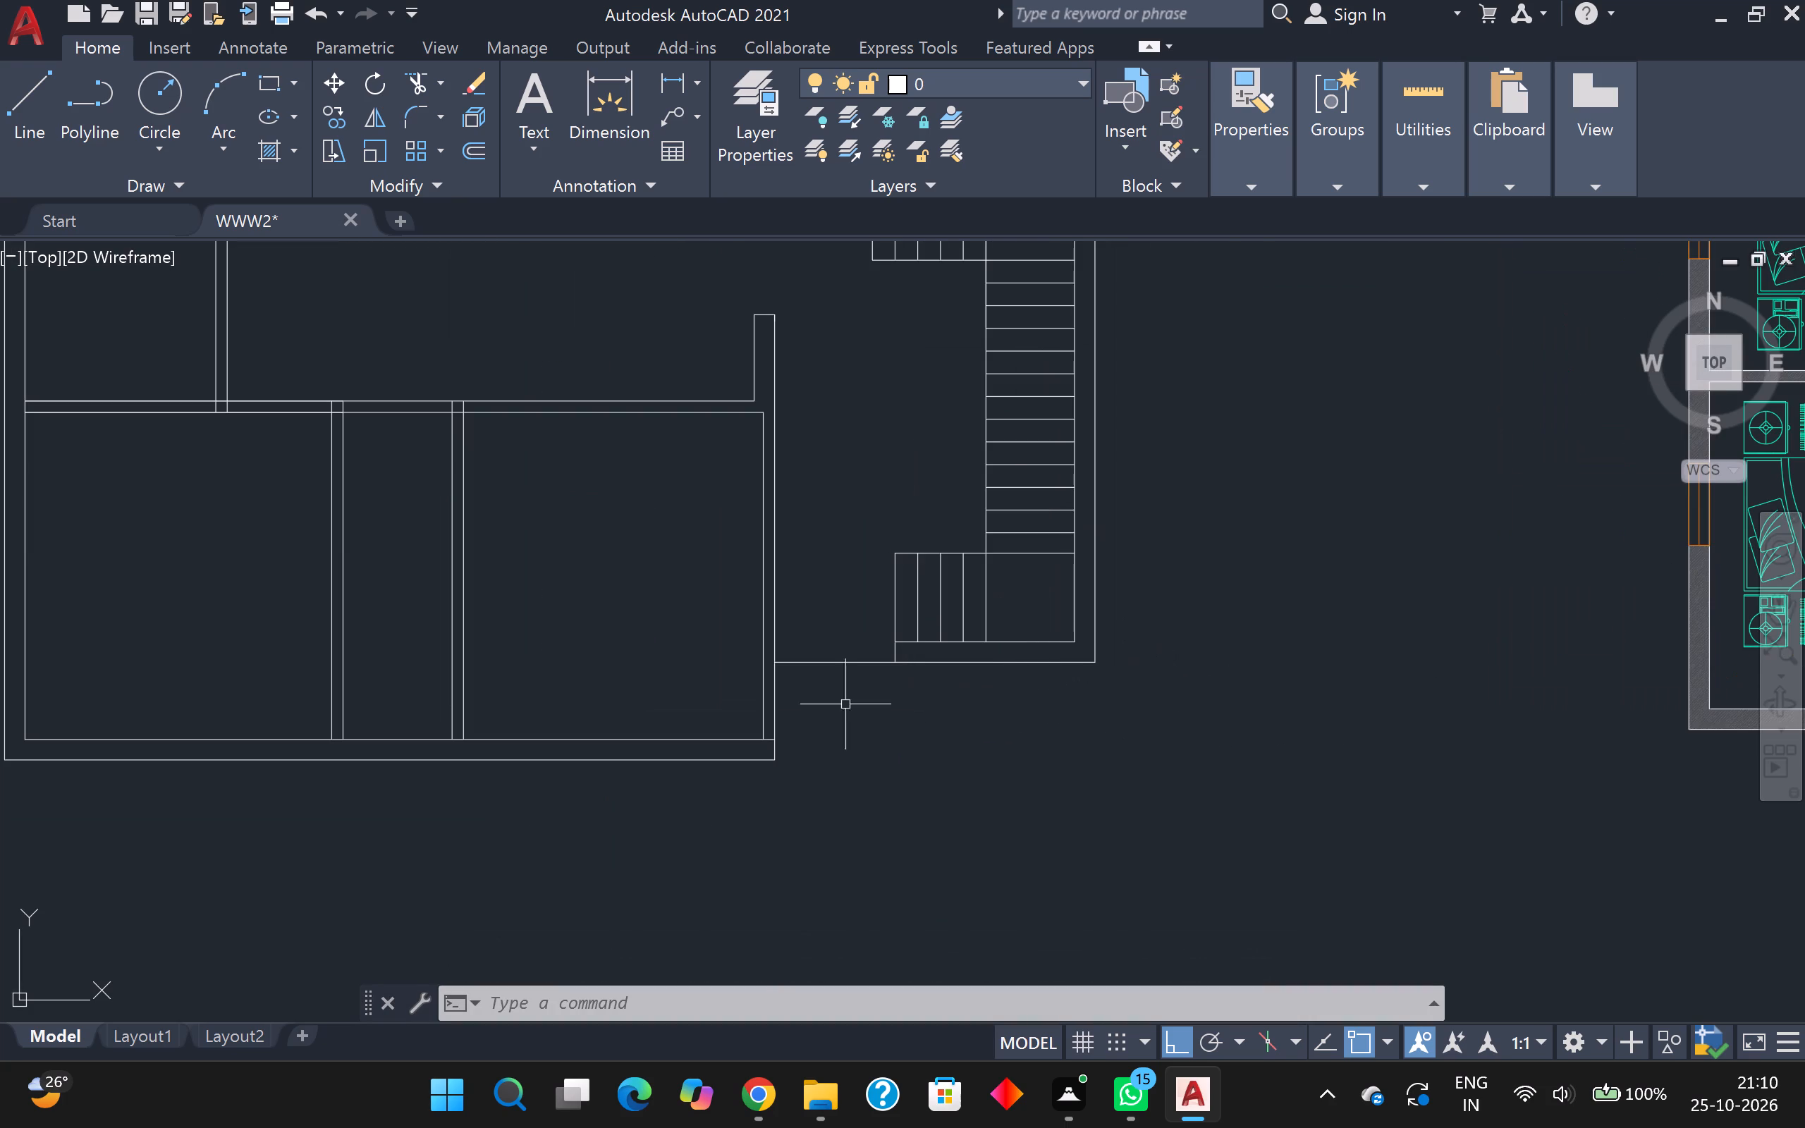
scroll(813, 695, up, 2)
scroll(845, 681, down, 1)
middle_click(850, 680)
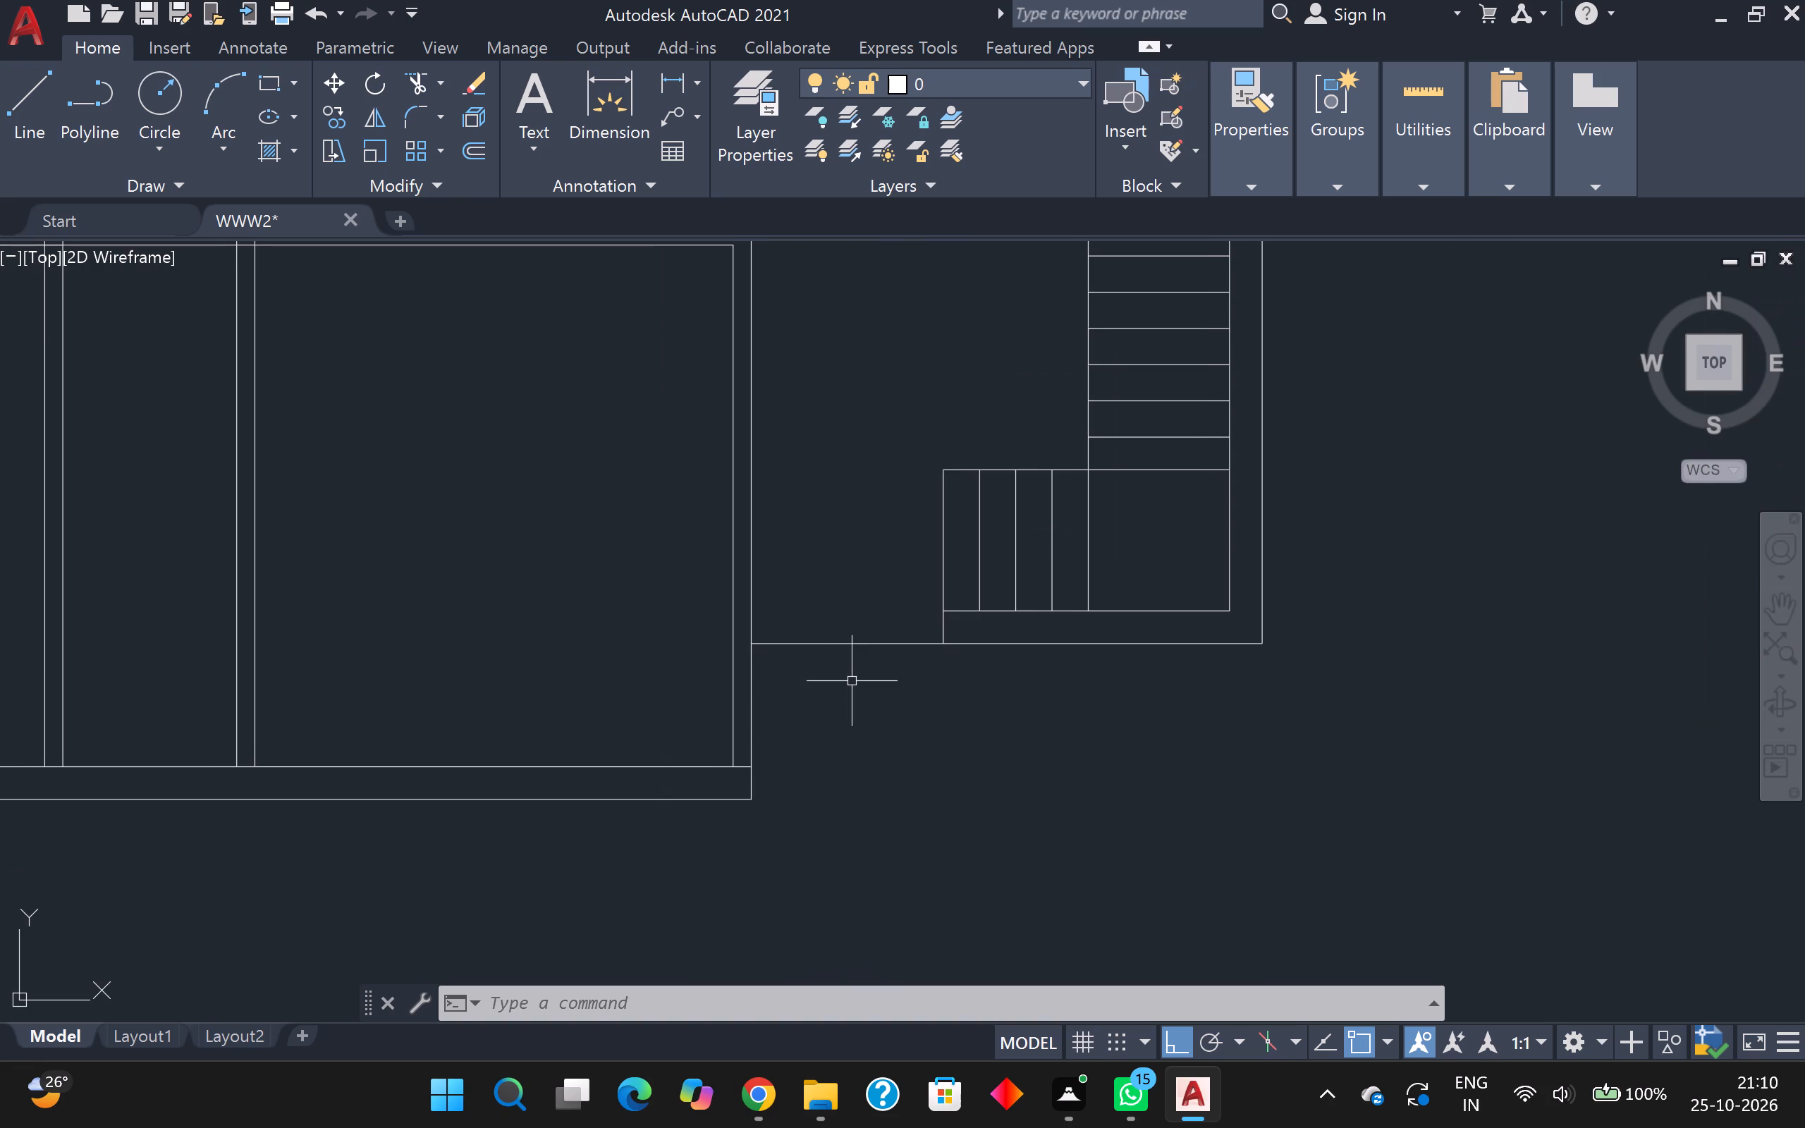
key(o)
key(Return)
key(Return)
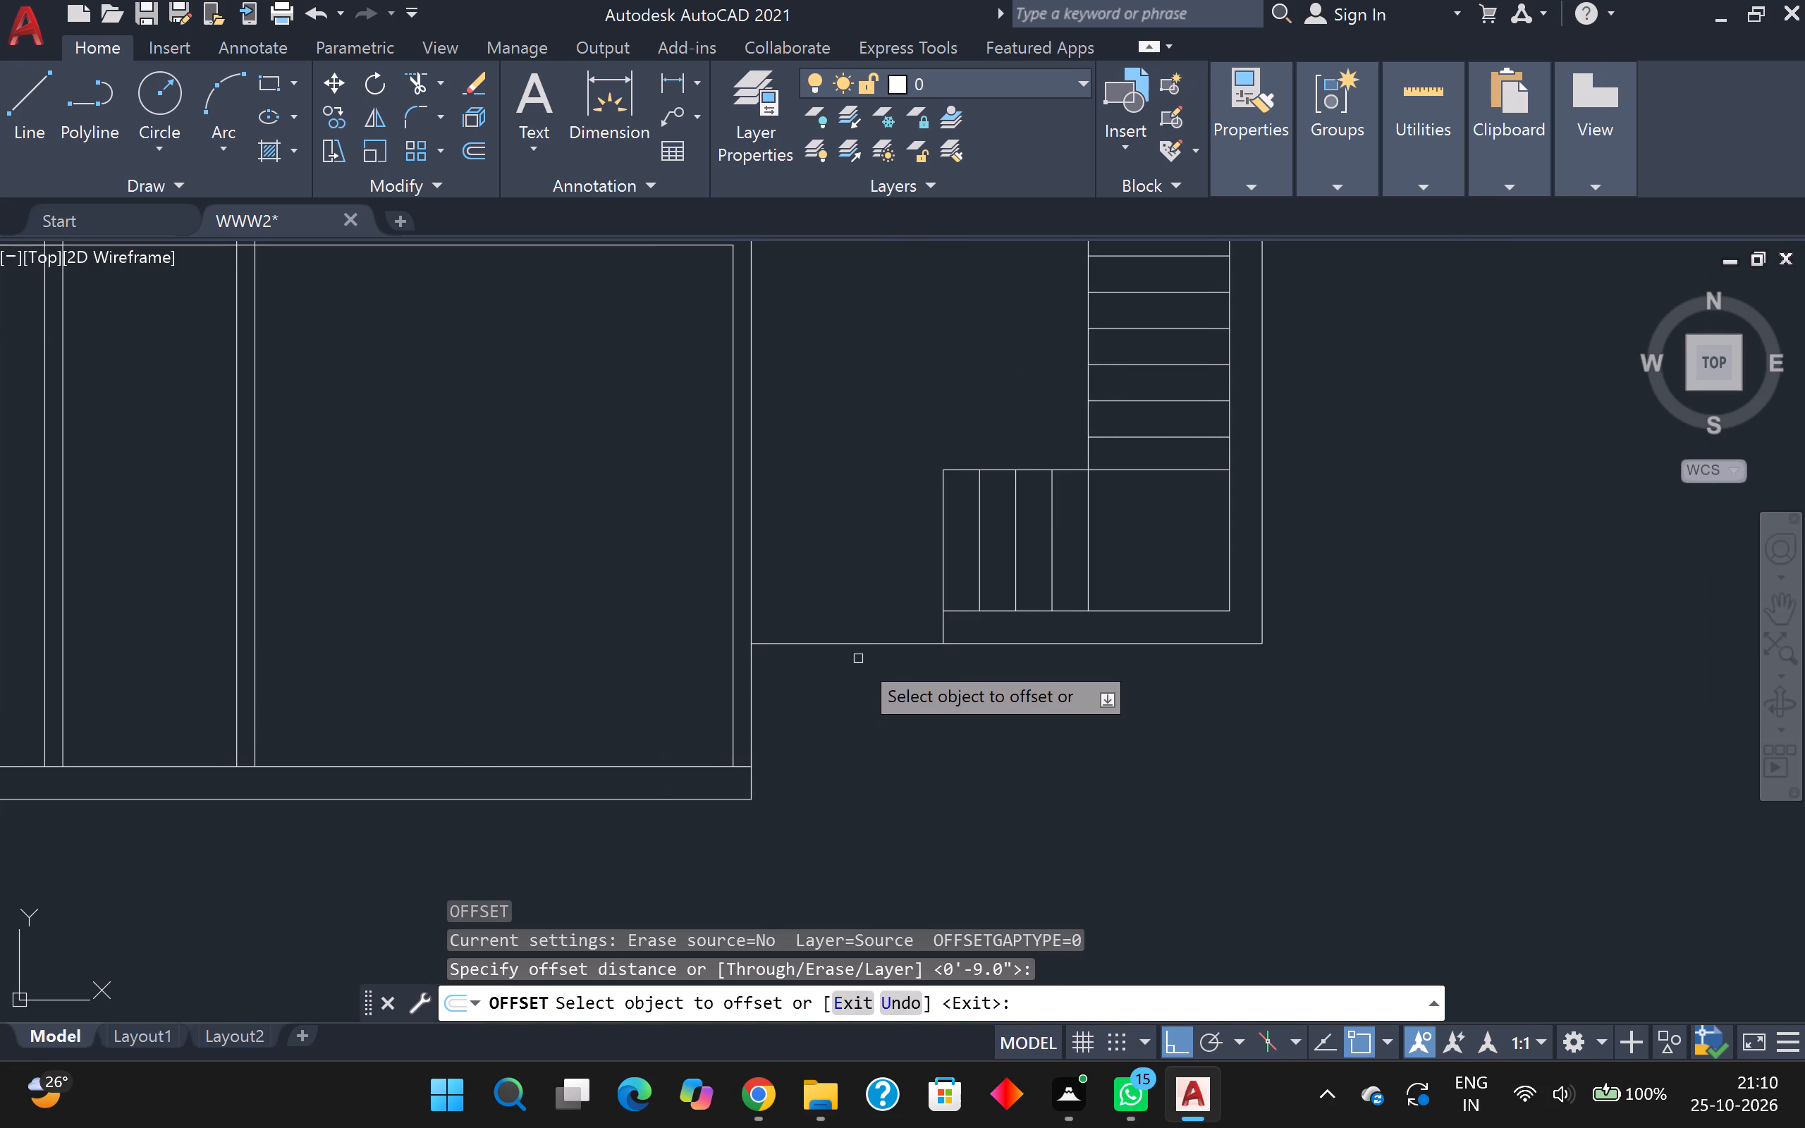
click(858, 644)
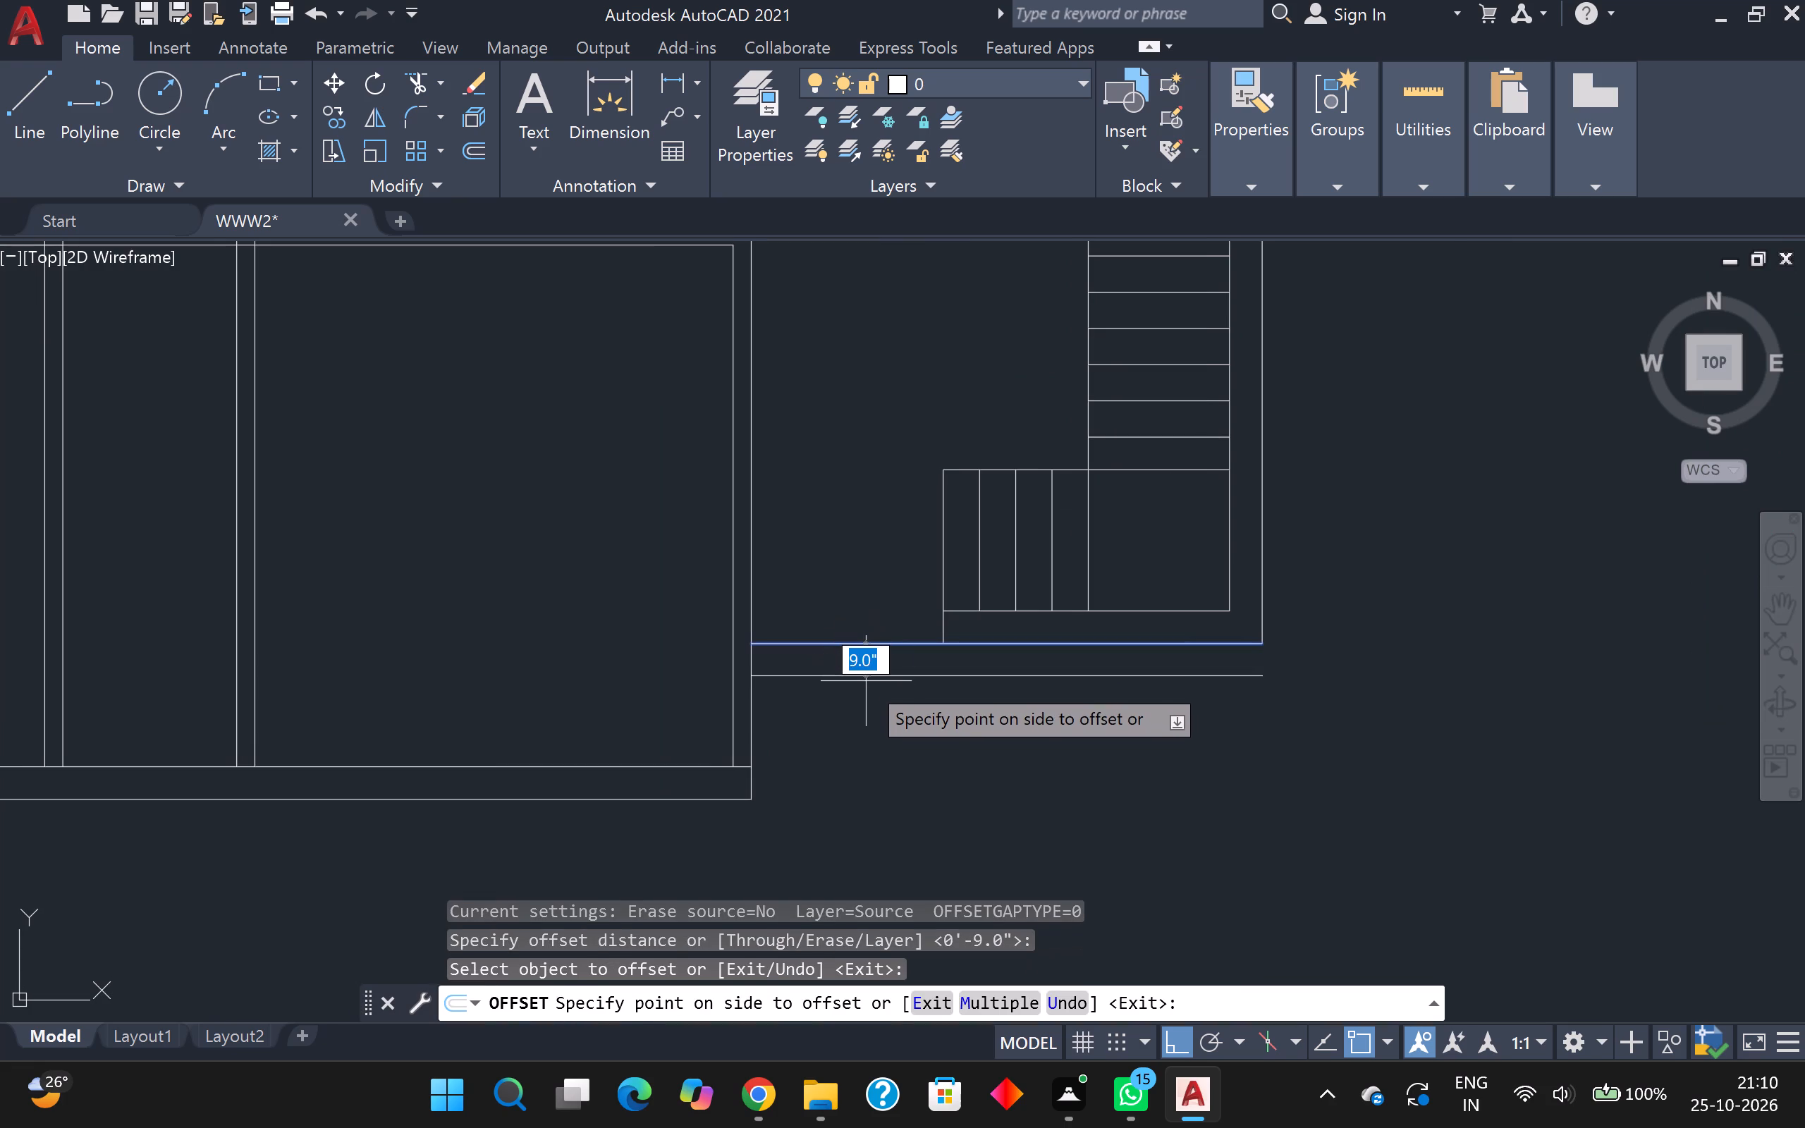
text(10)
key(Return)
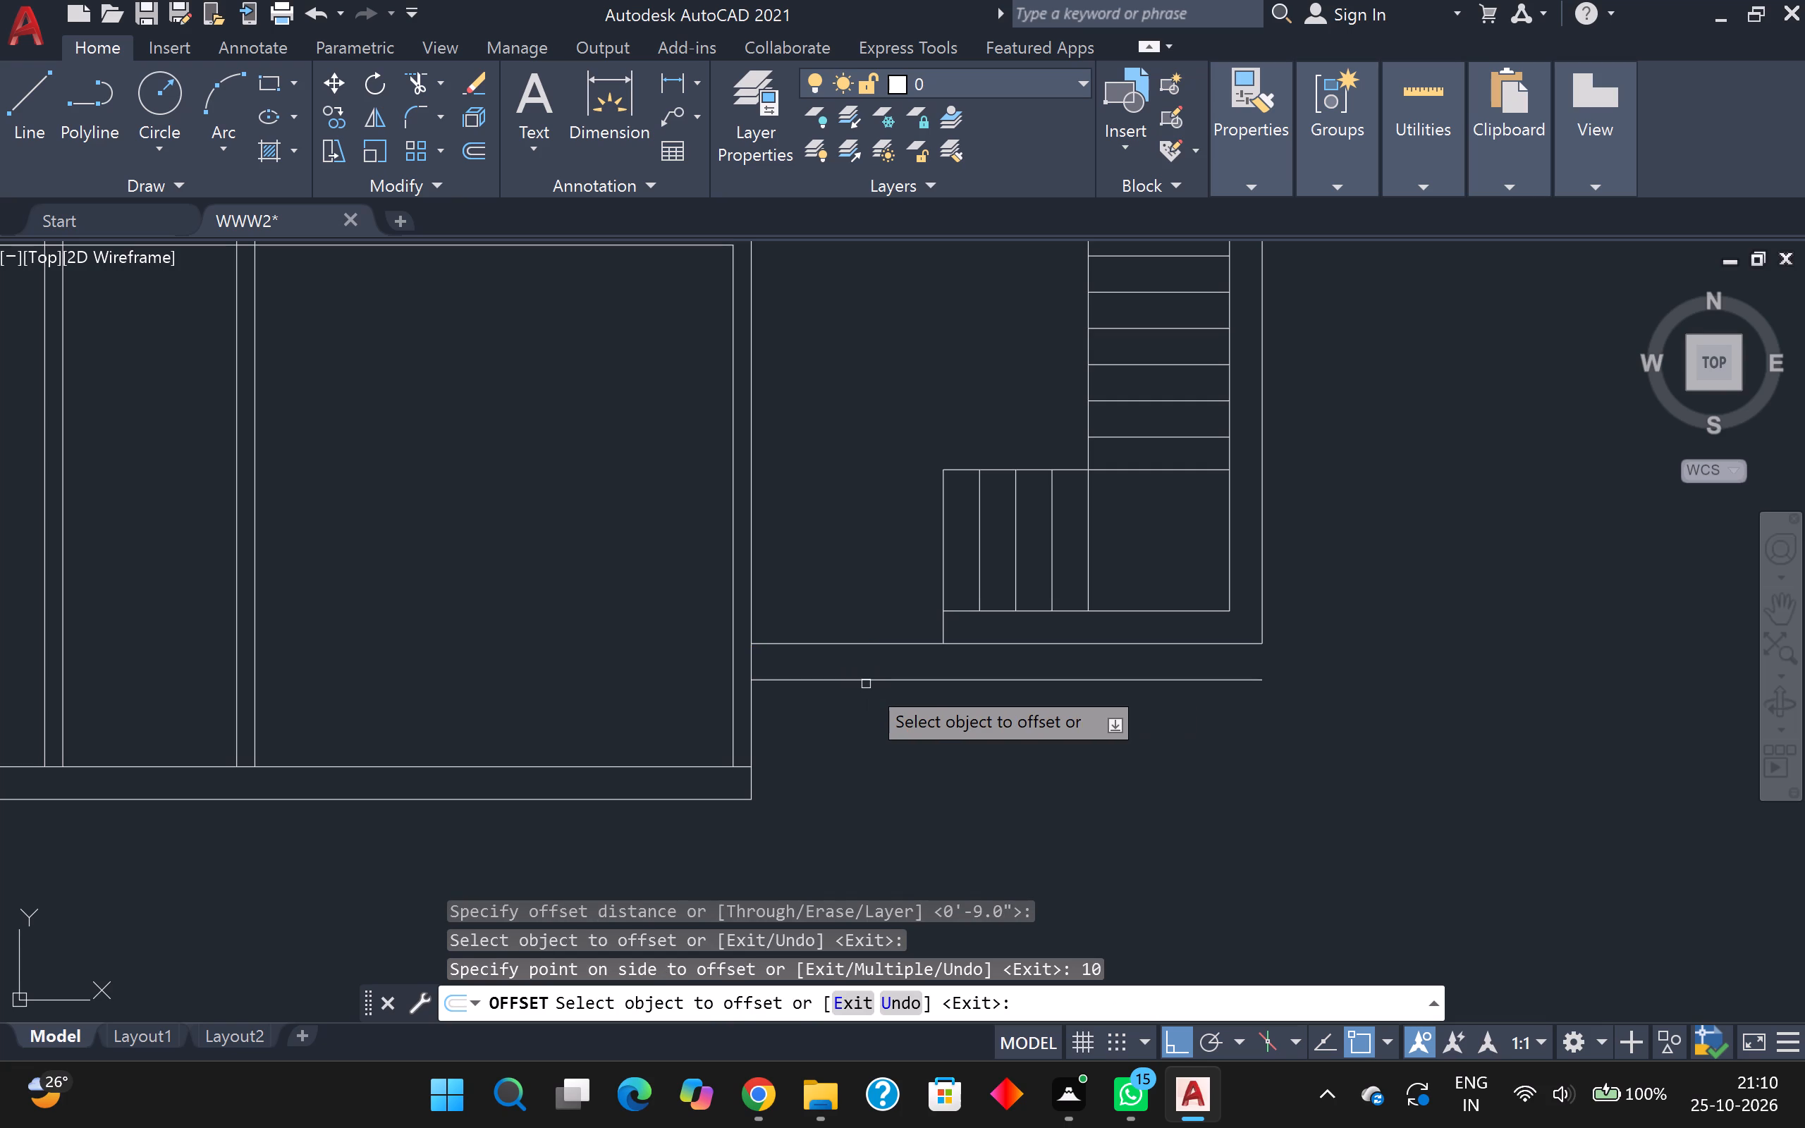
click(866, 684)
text(10)
key(Return)
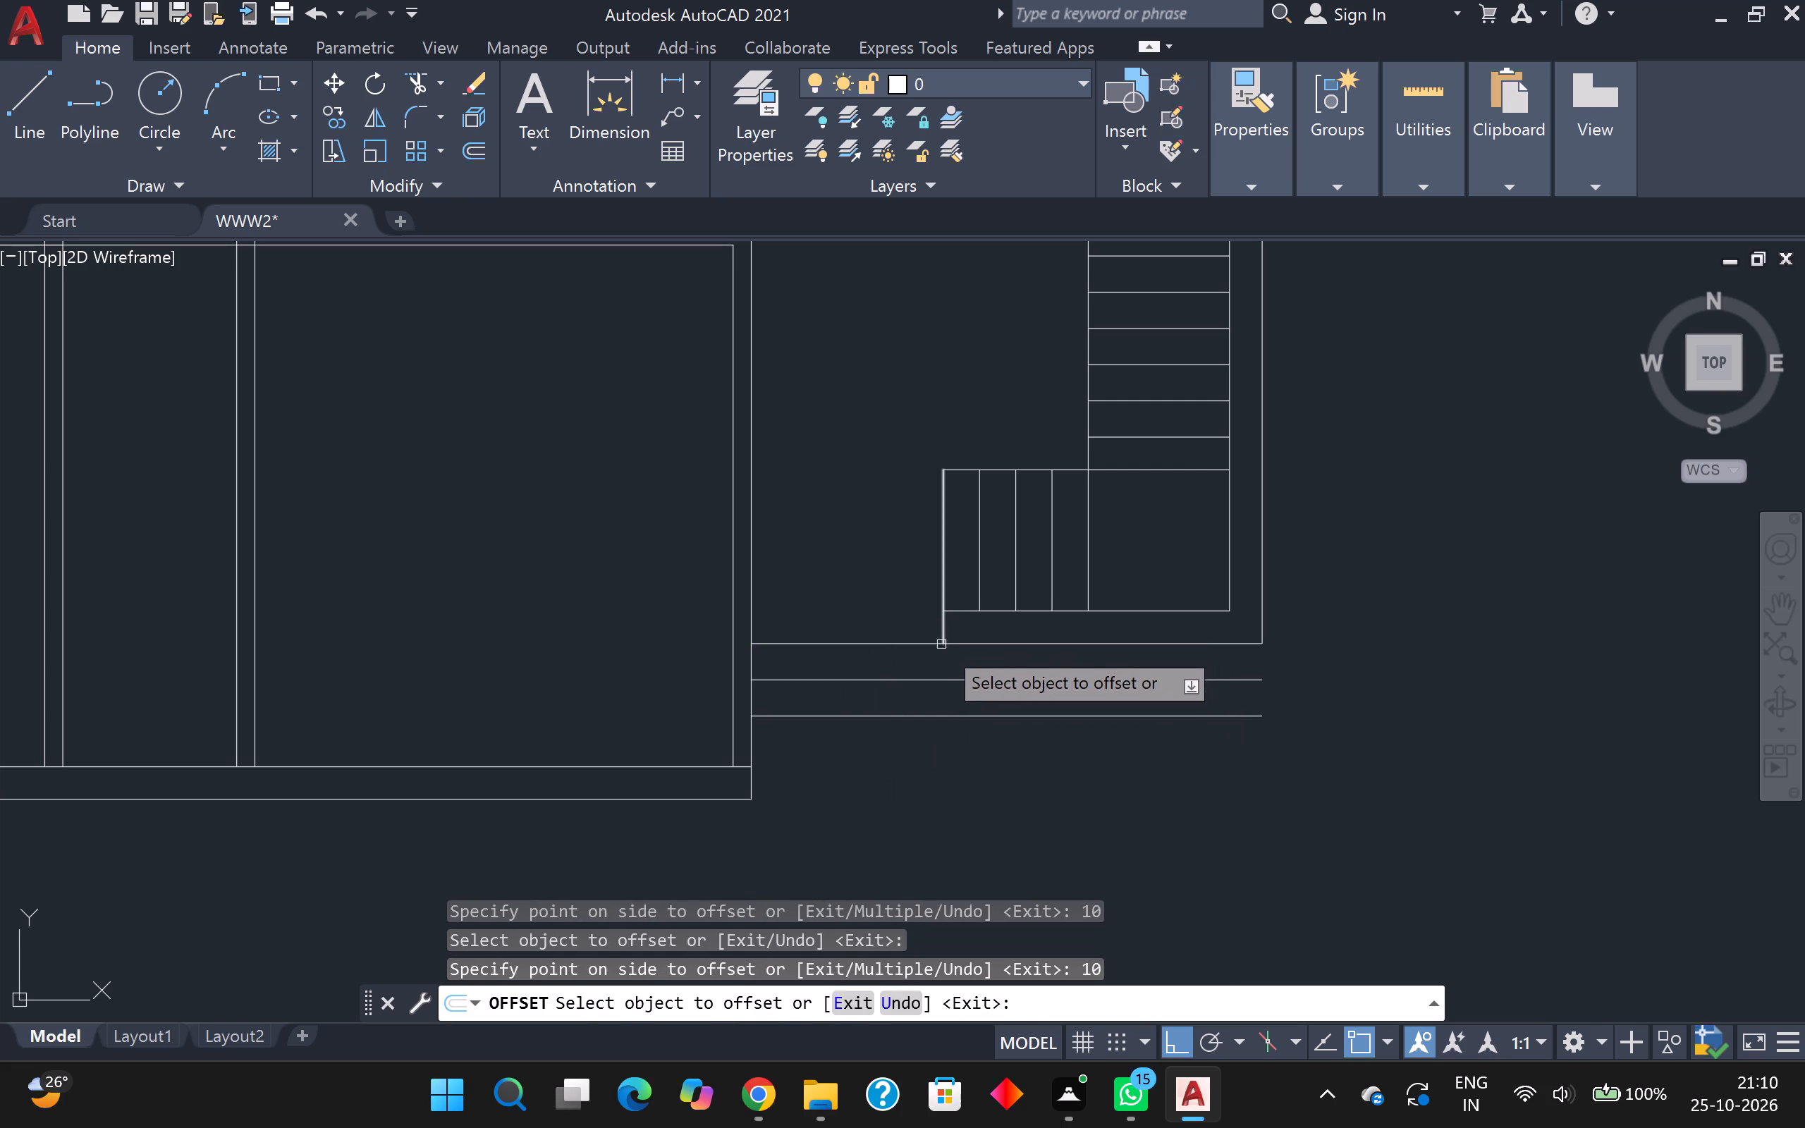
Extend the lower flight's western line south to the outermost entrance step line.
click(424, 78)
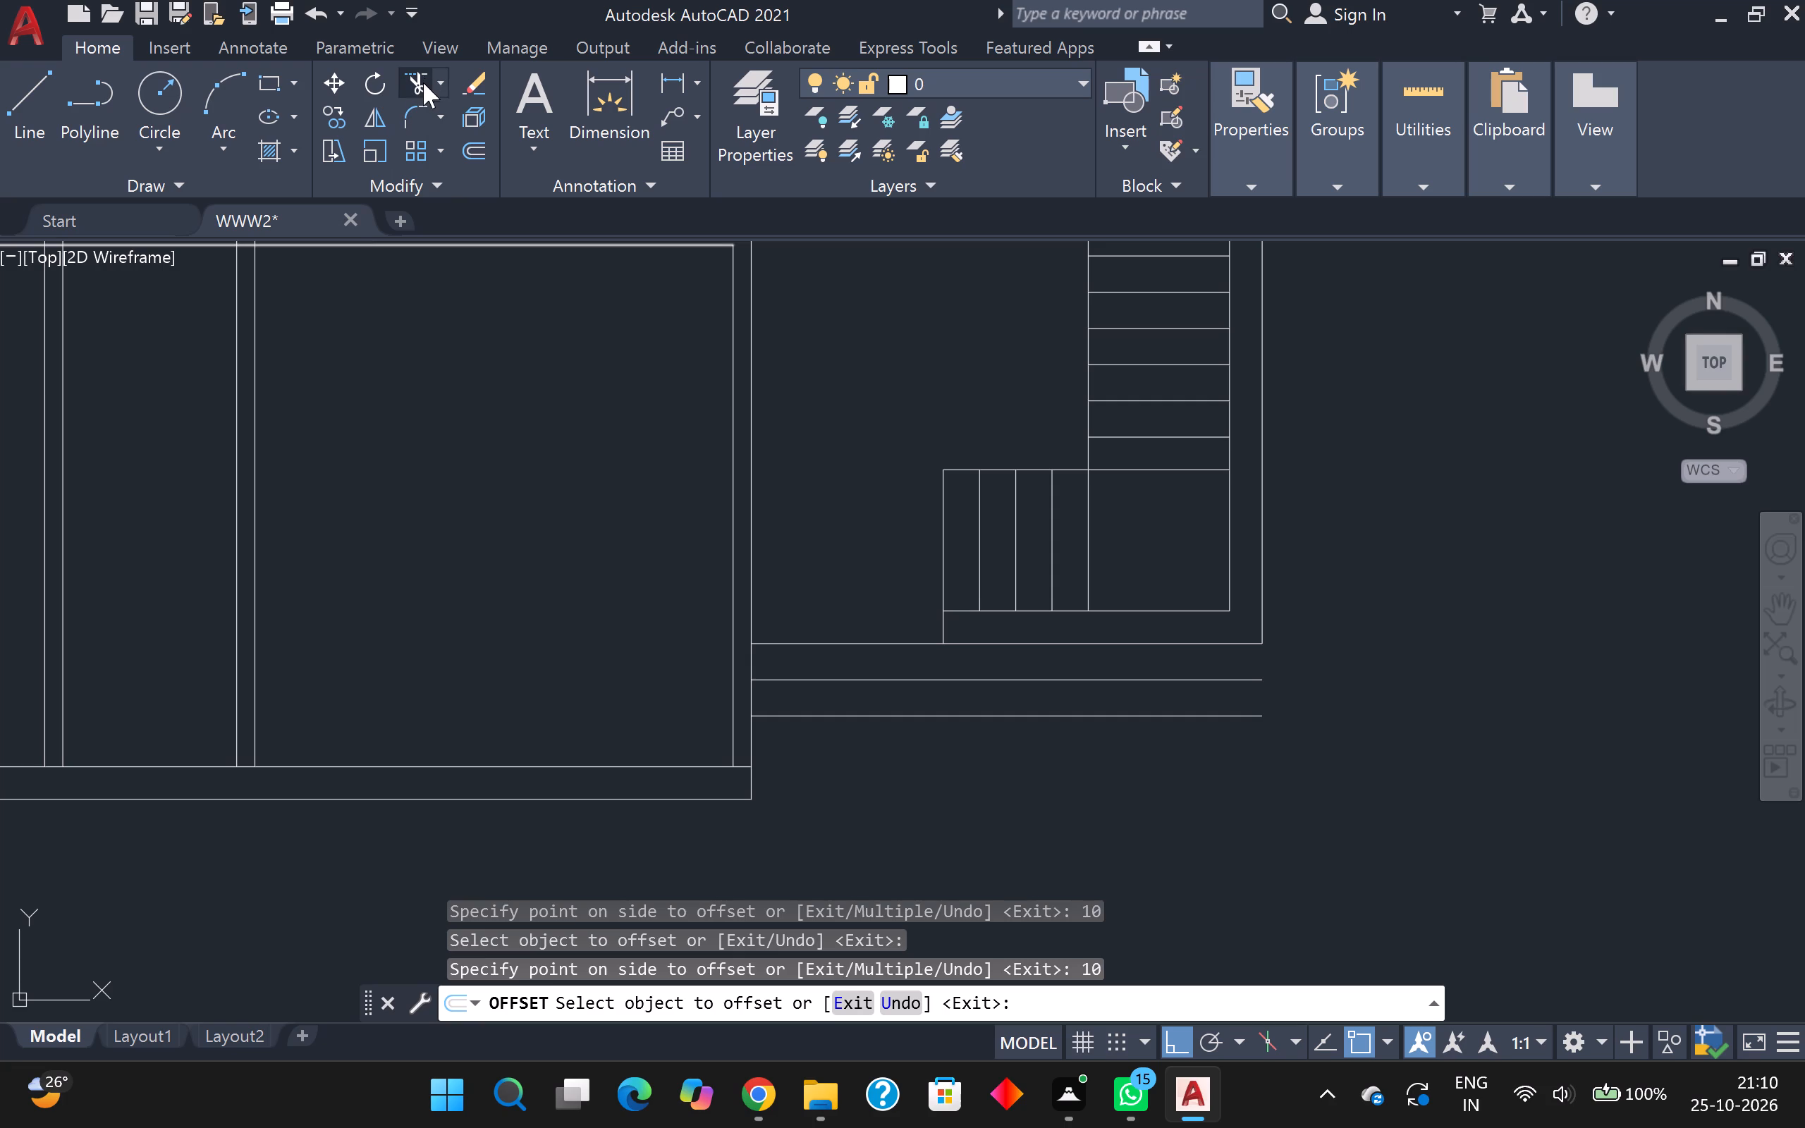
shift+click(949, 627)
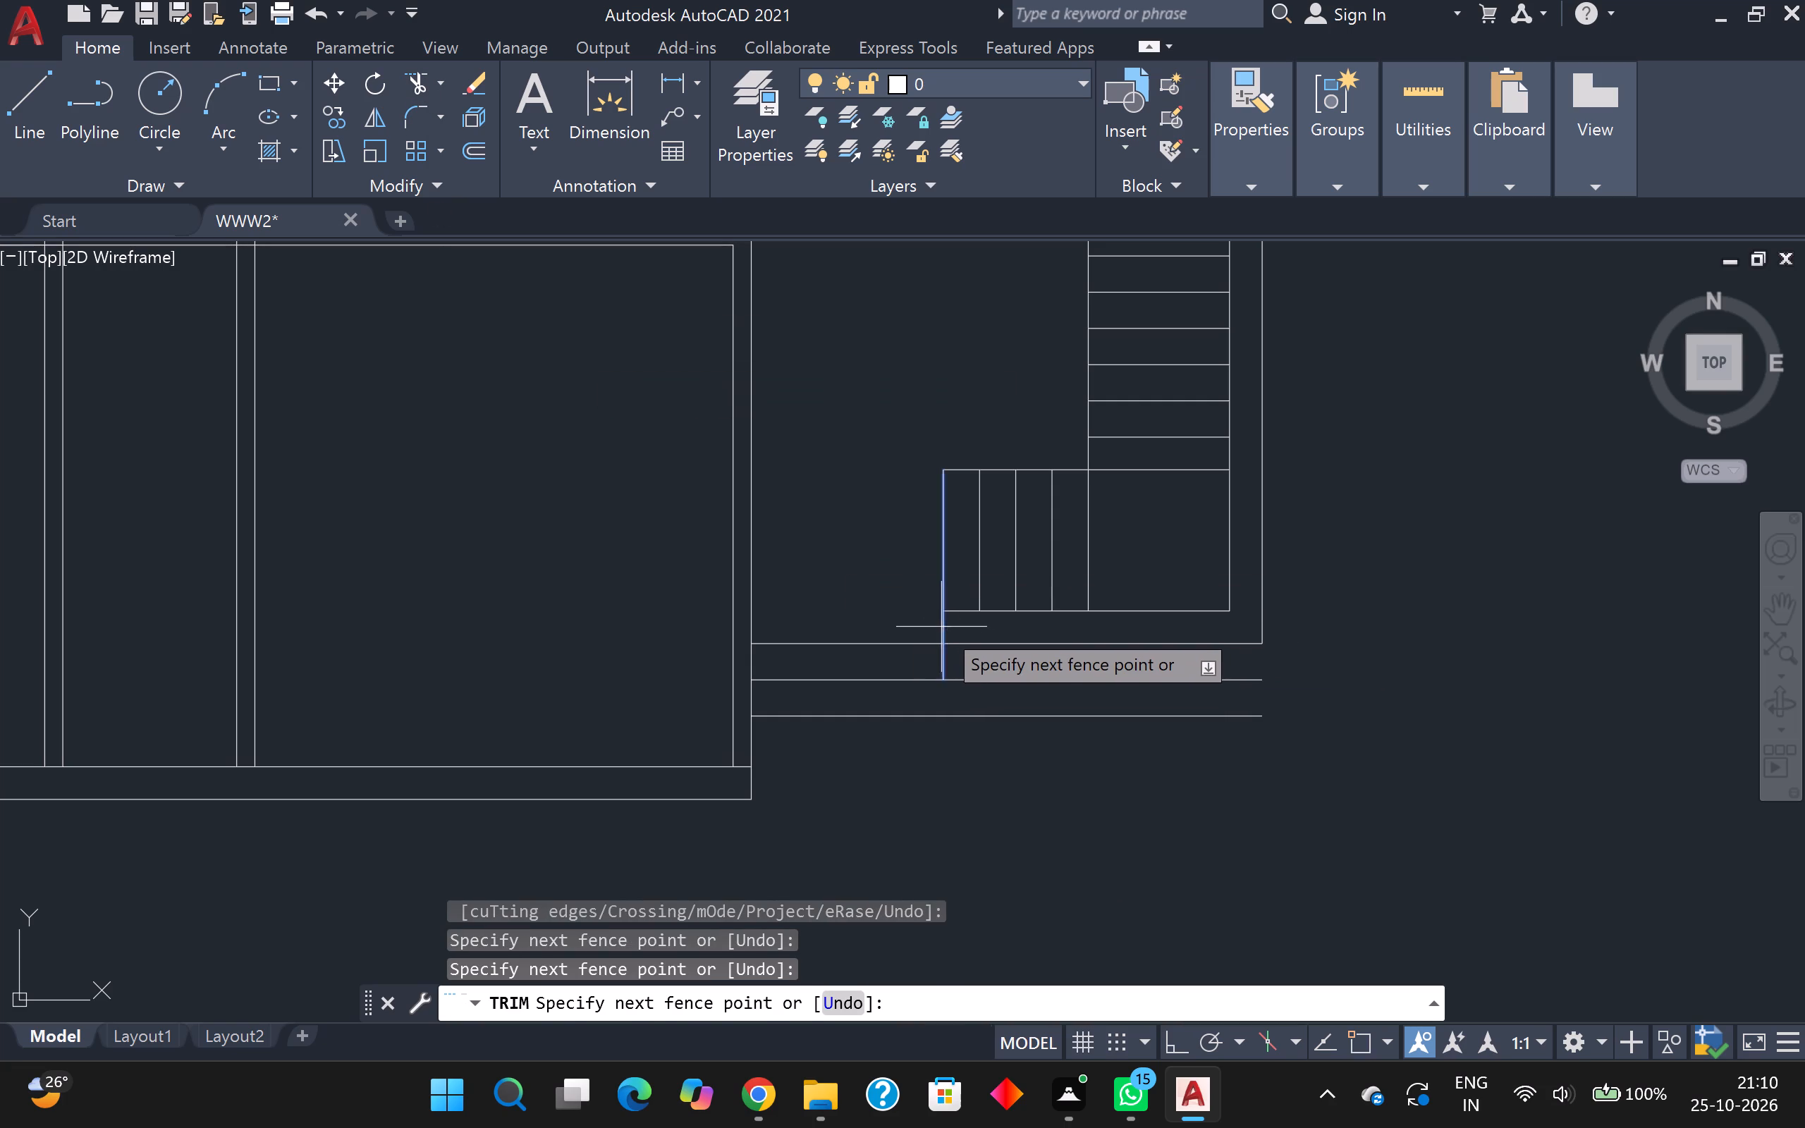
shift+click(918, 610)
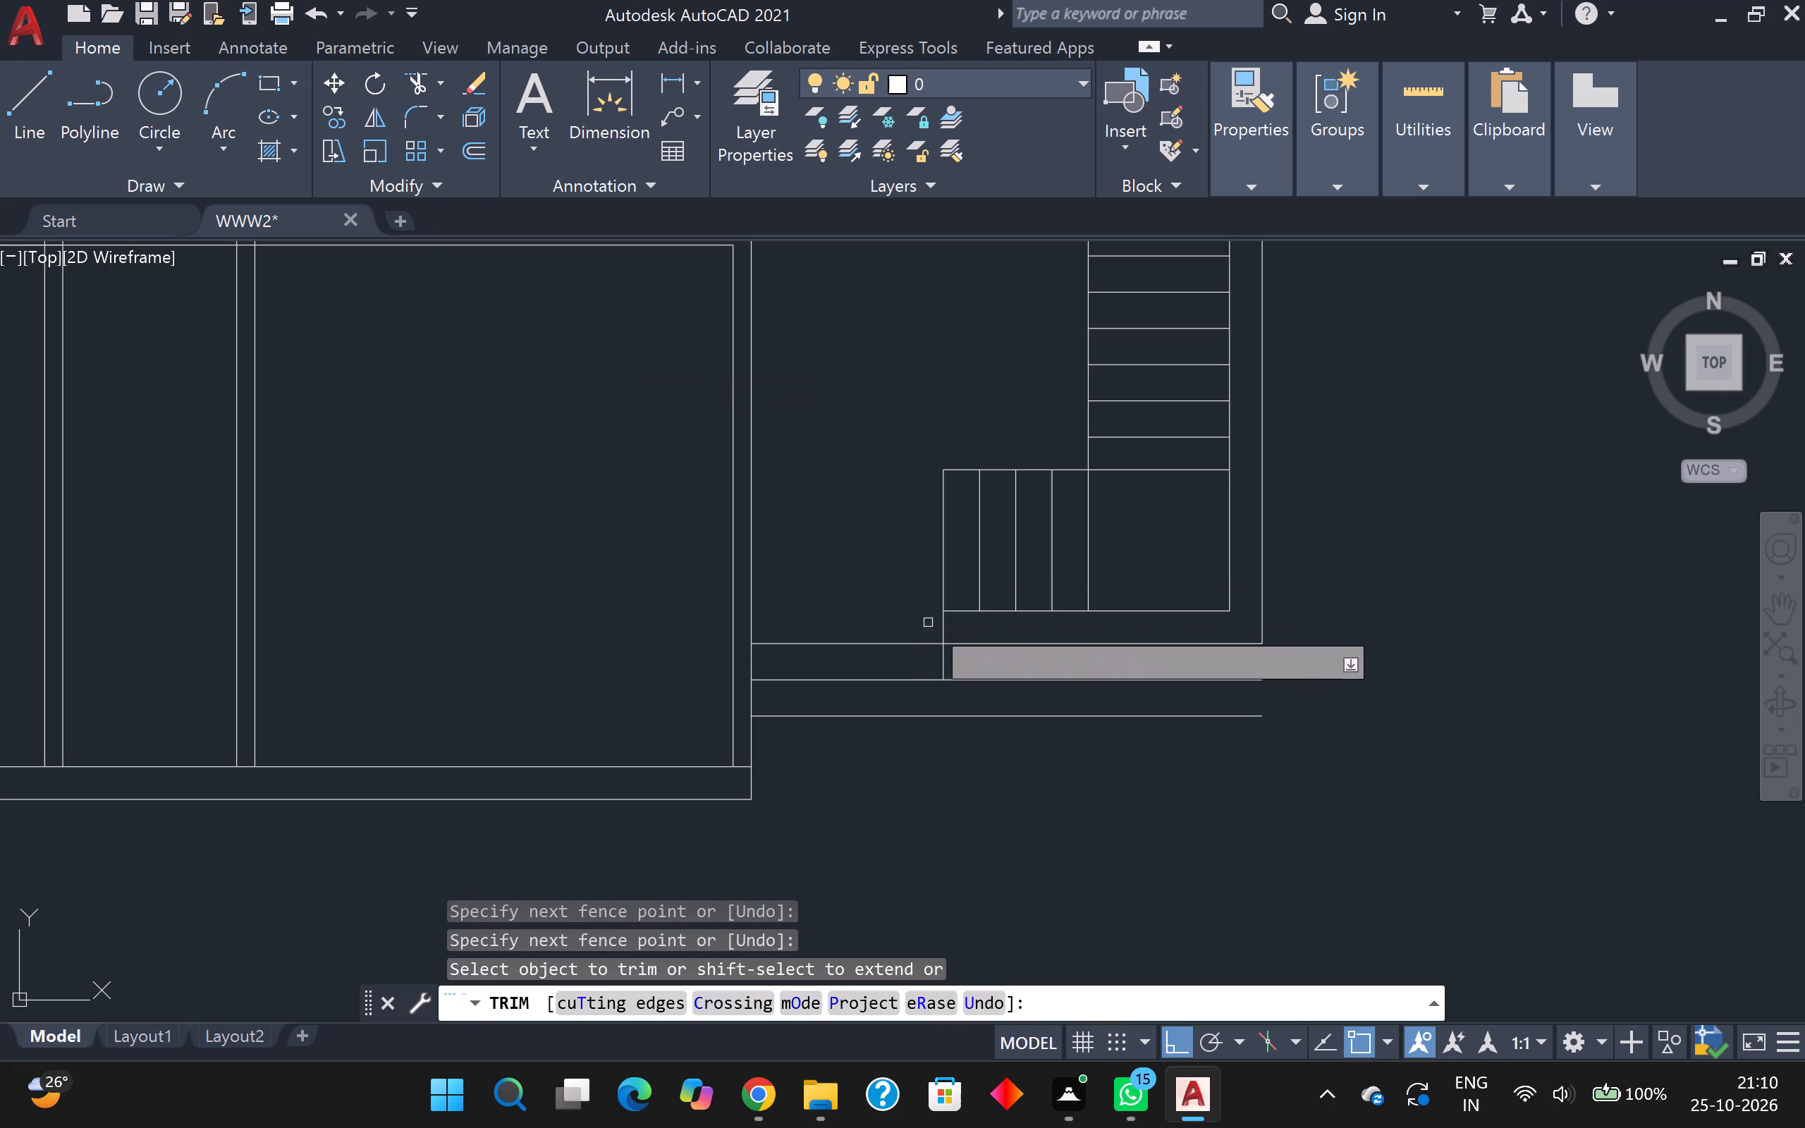
shift+click(942, 658)
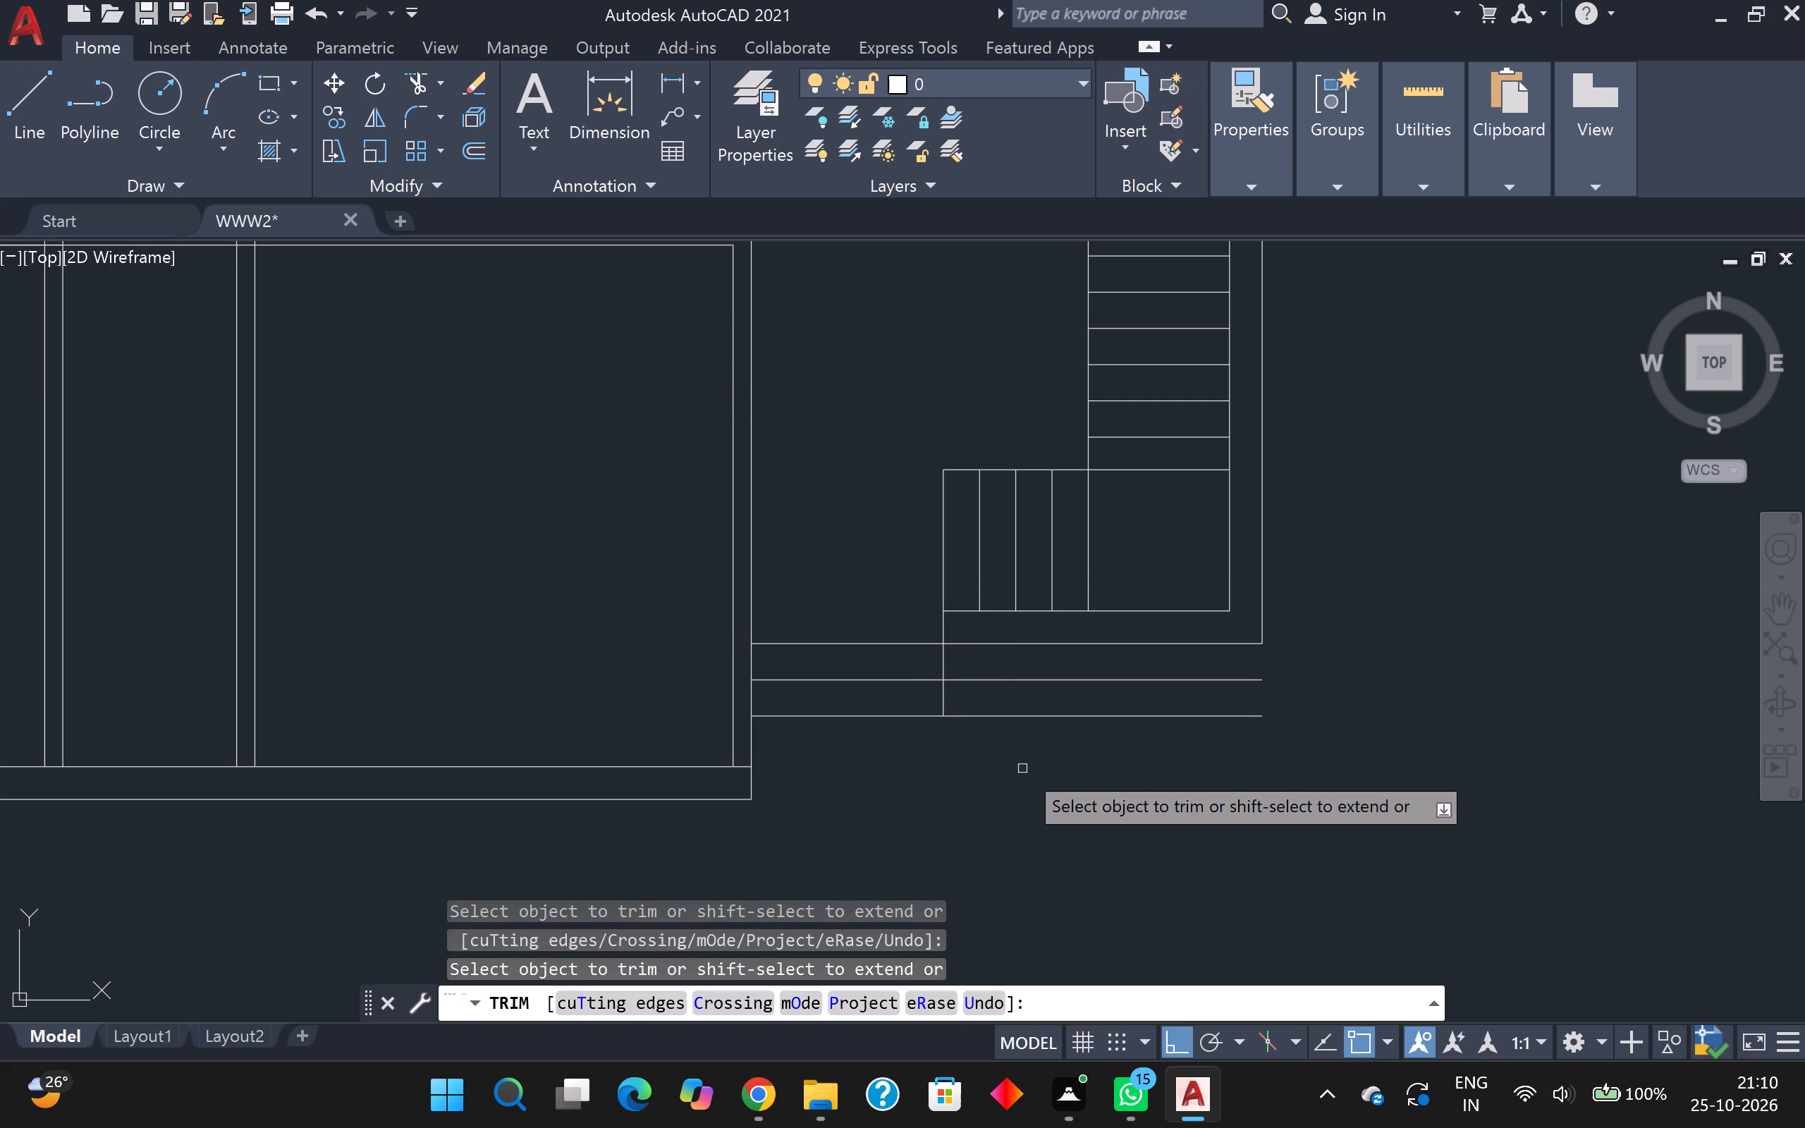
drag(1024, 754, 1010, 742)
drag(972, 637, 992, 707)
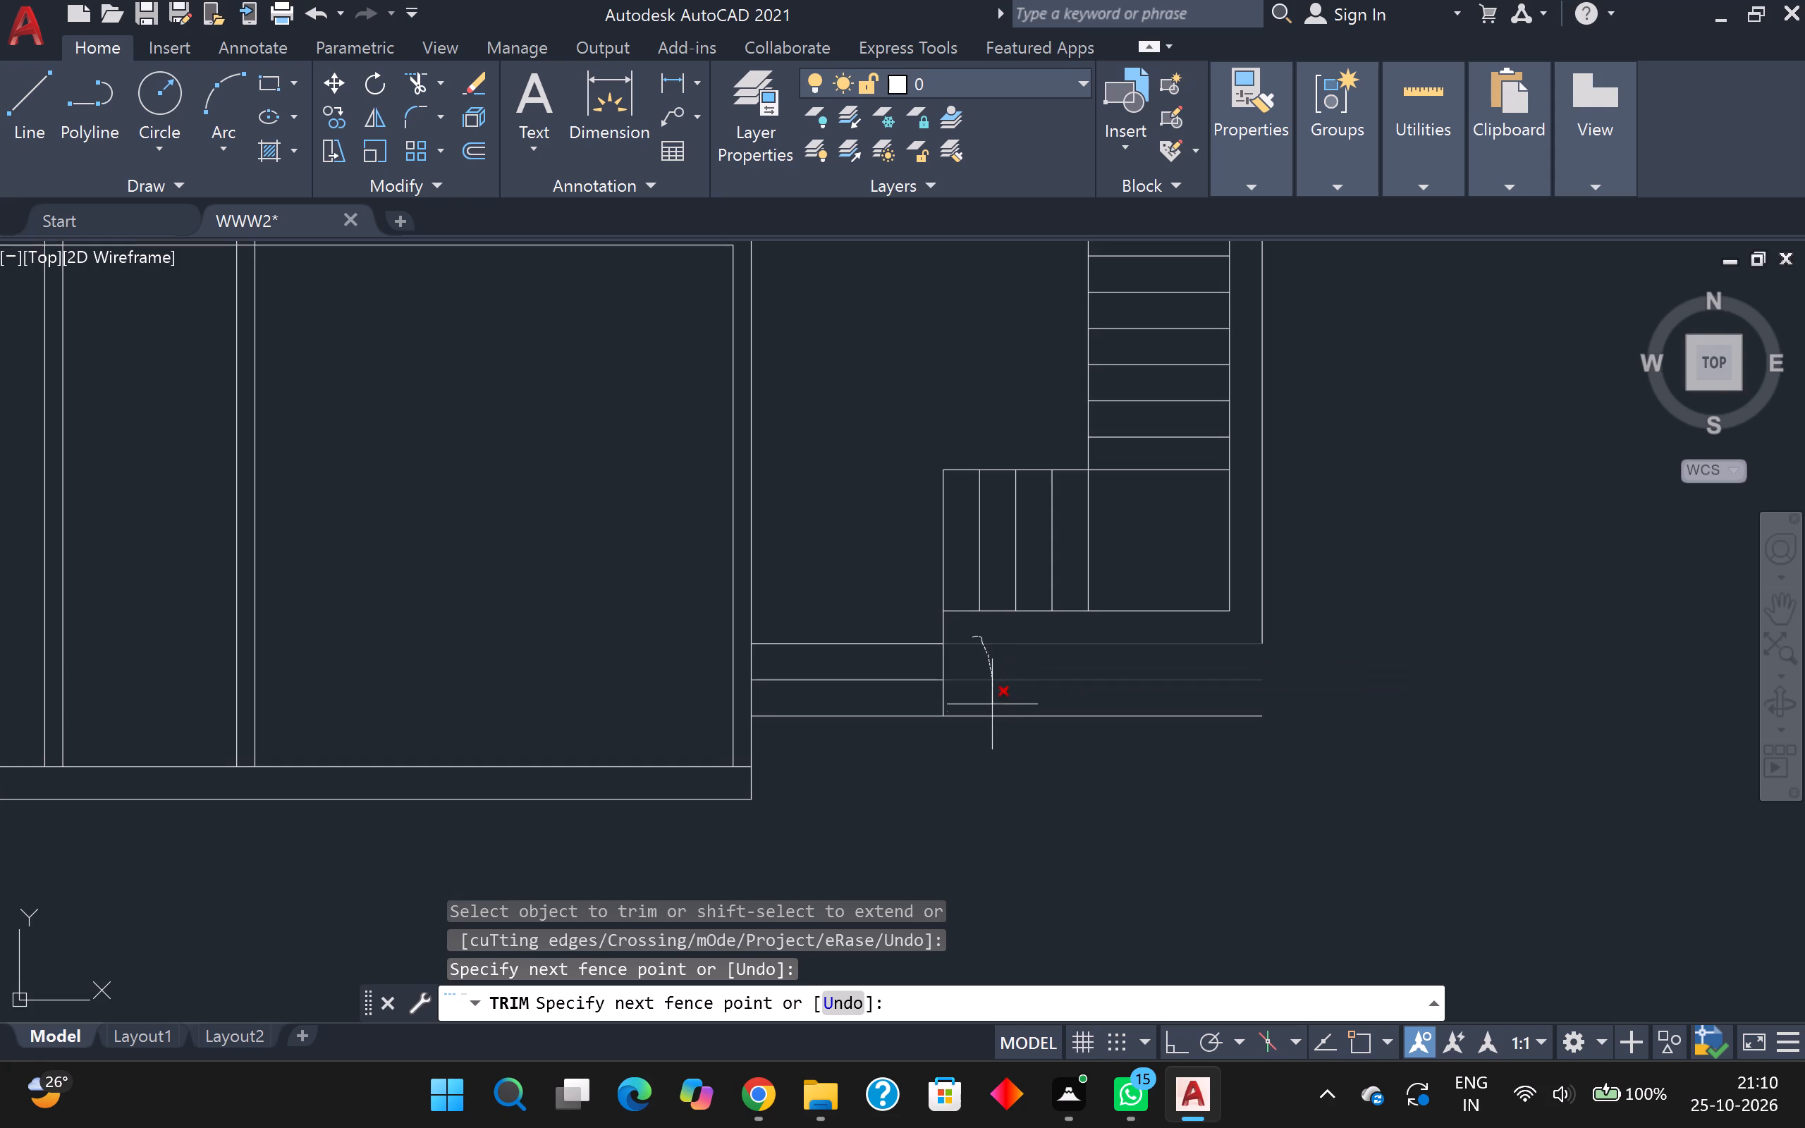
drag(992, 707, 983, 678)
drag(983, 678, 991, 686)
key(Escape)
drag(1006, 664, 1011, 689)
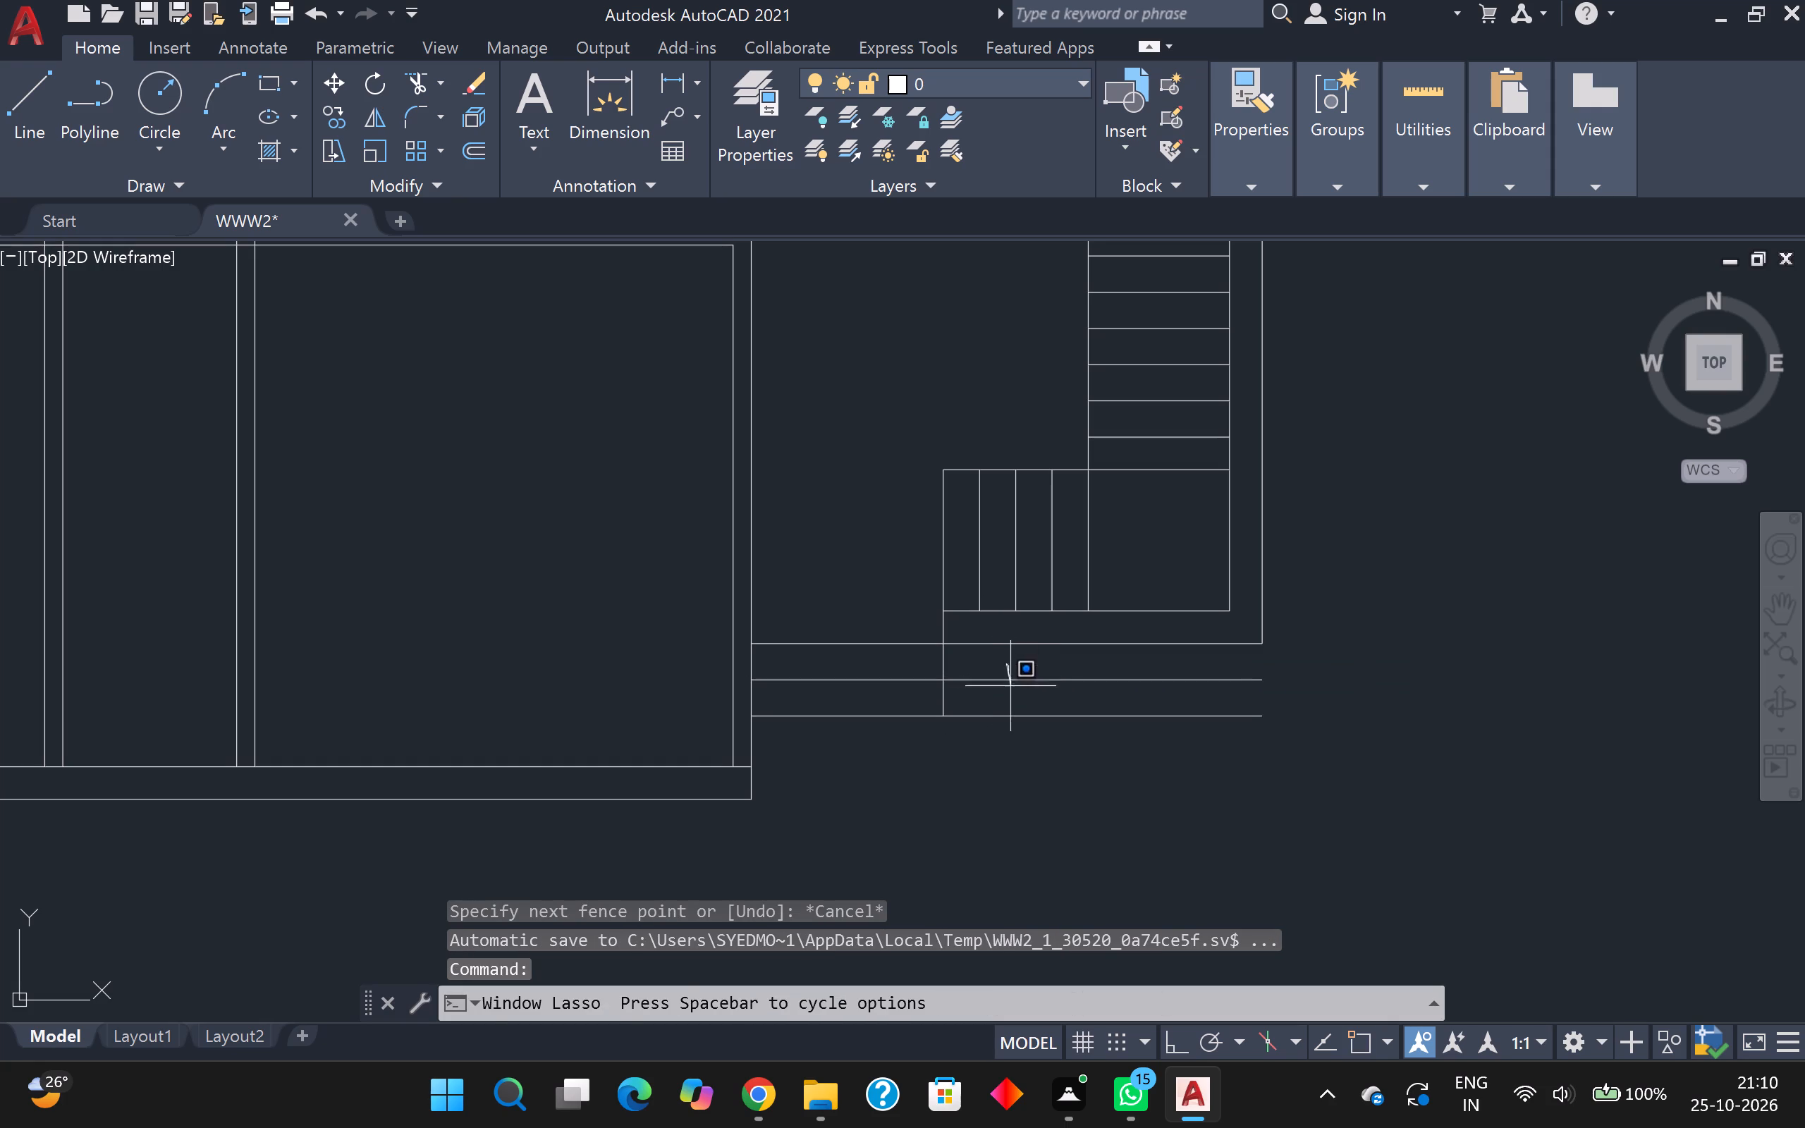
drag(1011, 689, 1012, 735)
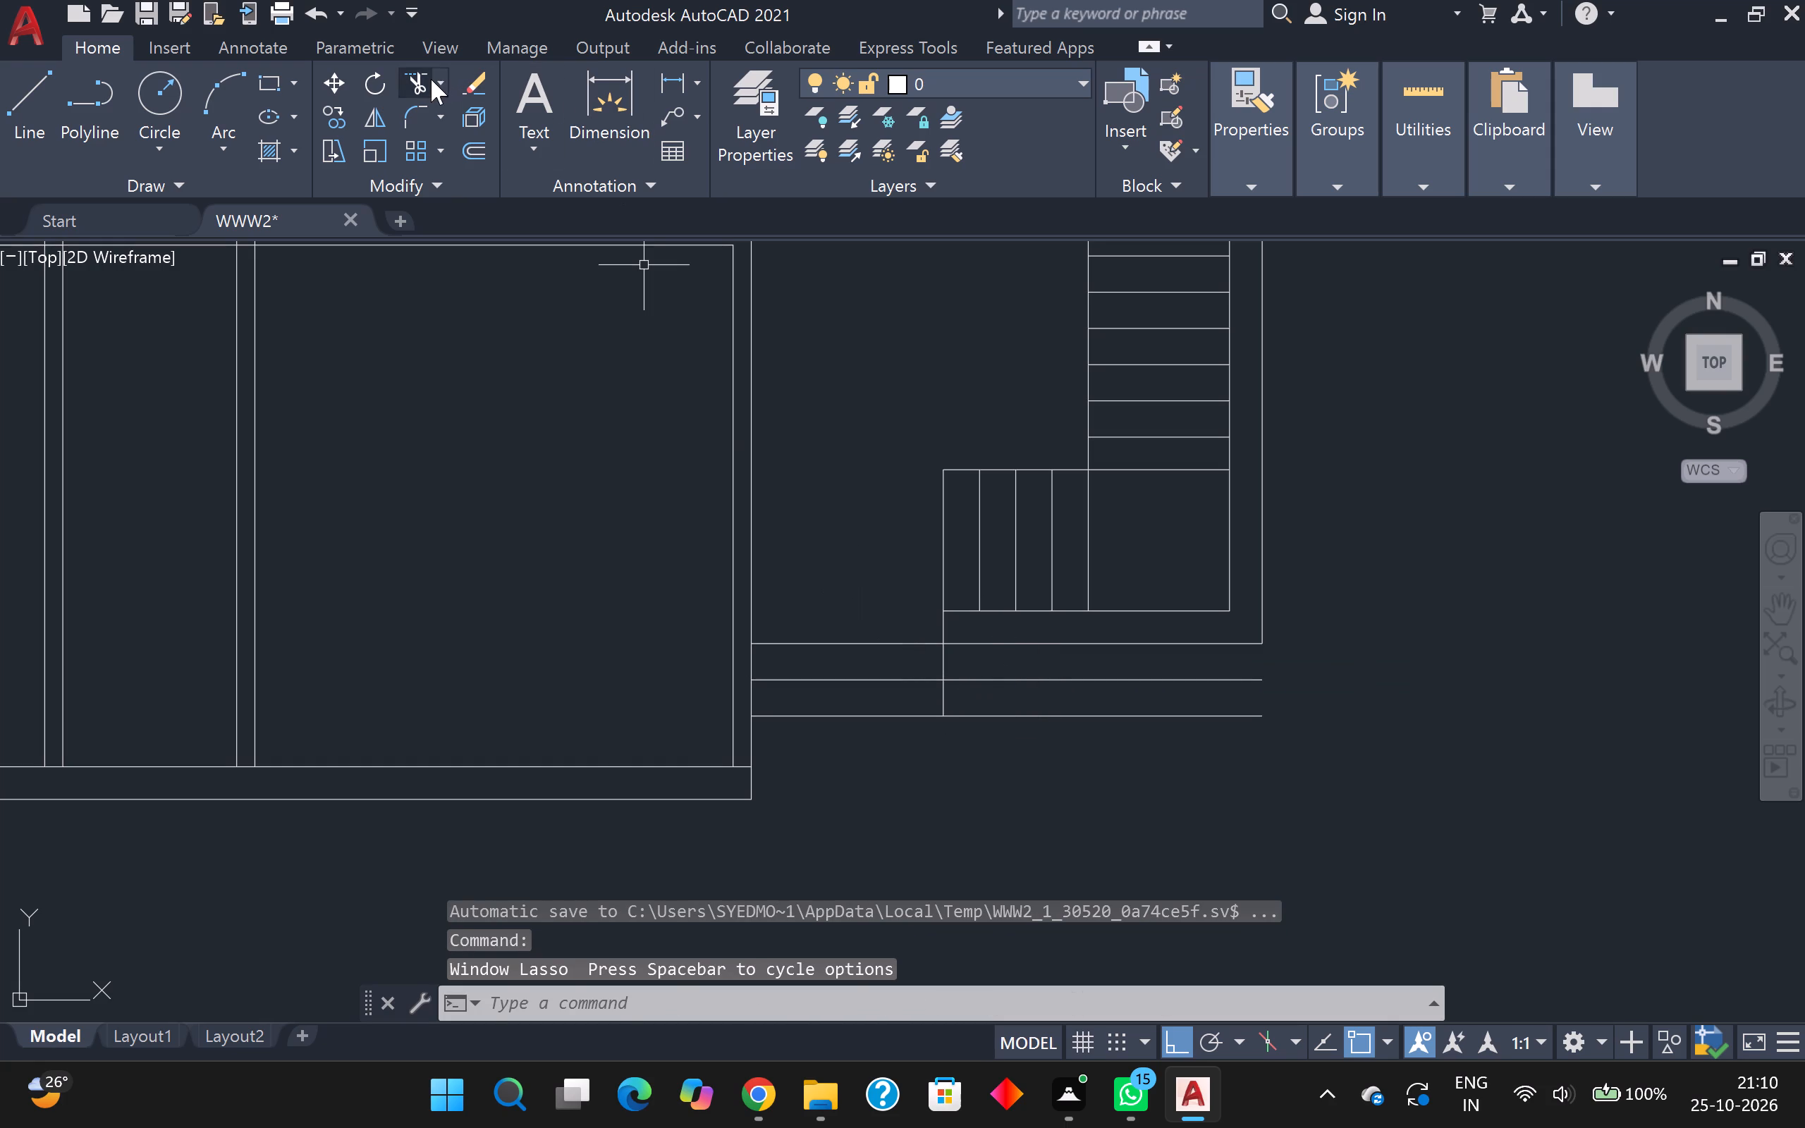
Trim both entrance step lines east of the extended western line of the lower flight.
click(430, 79)
drag(1048, 678, 1051, 687)
click(1055, 712)
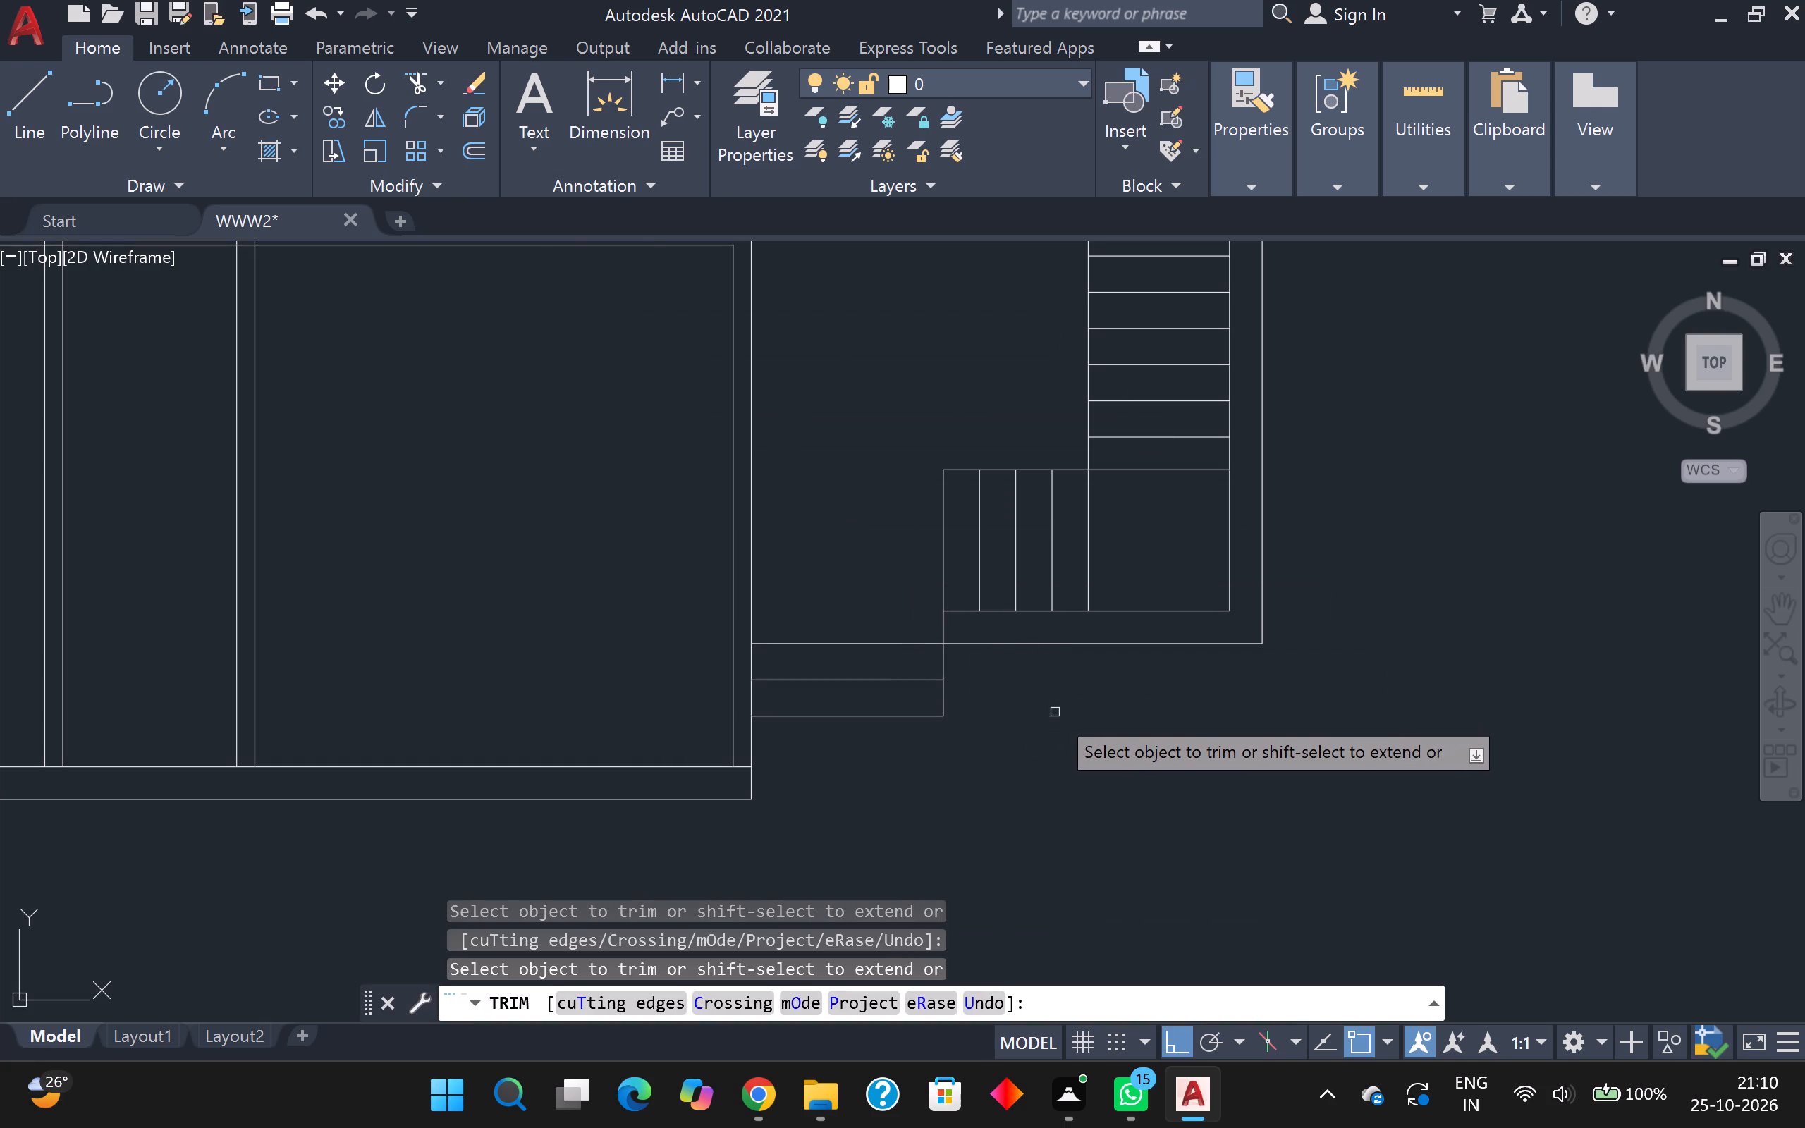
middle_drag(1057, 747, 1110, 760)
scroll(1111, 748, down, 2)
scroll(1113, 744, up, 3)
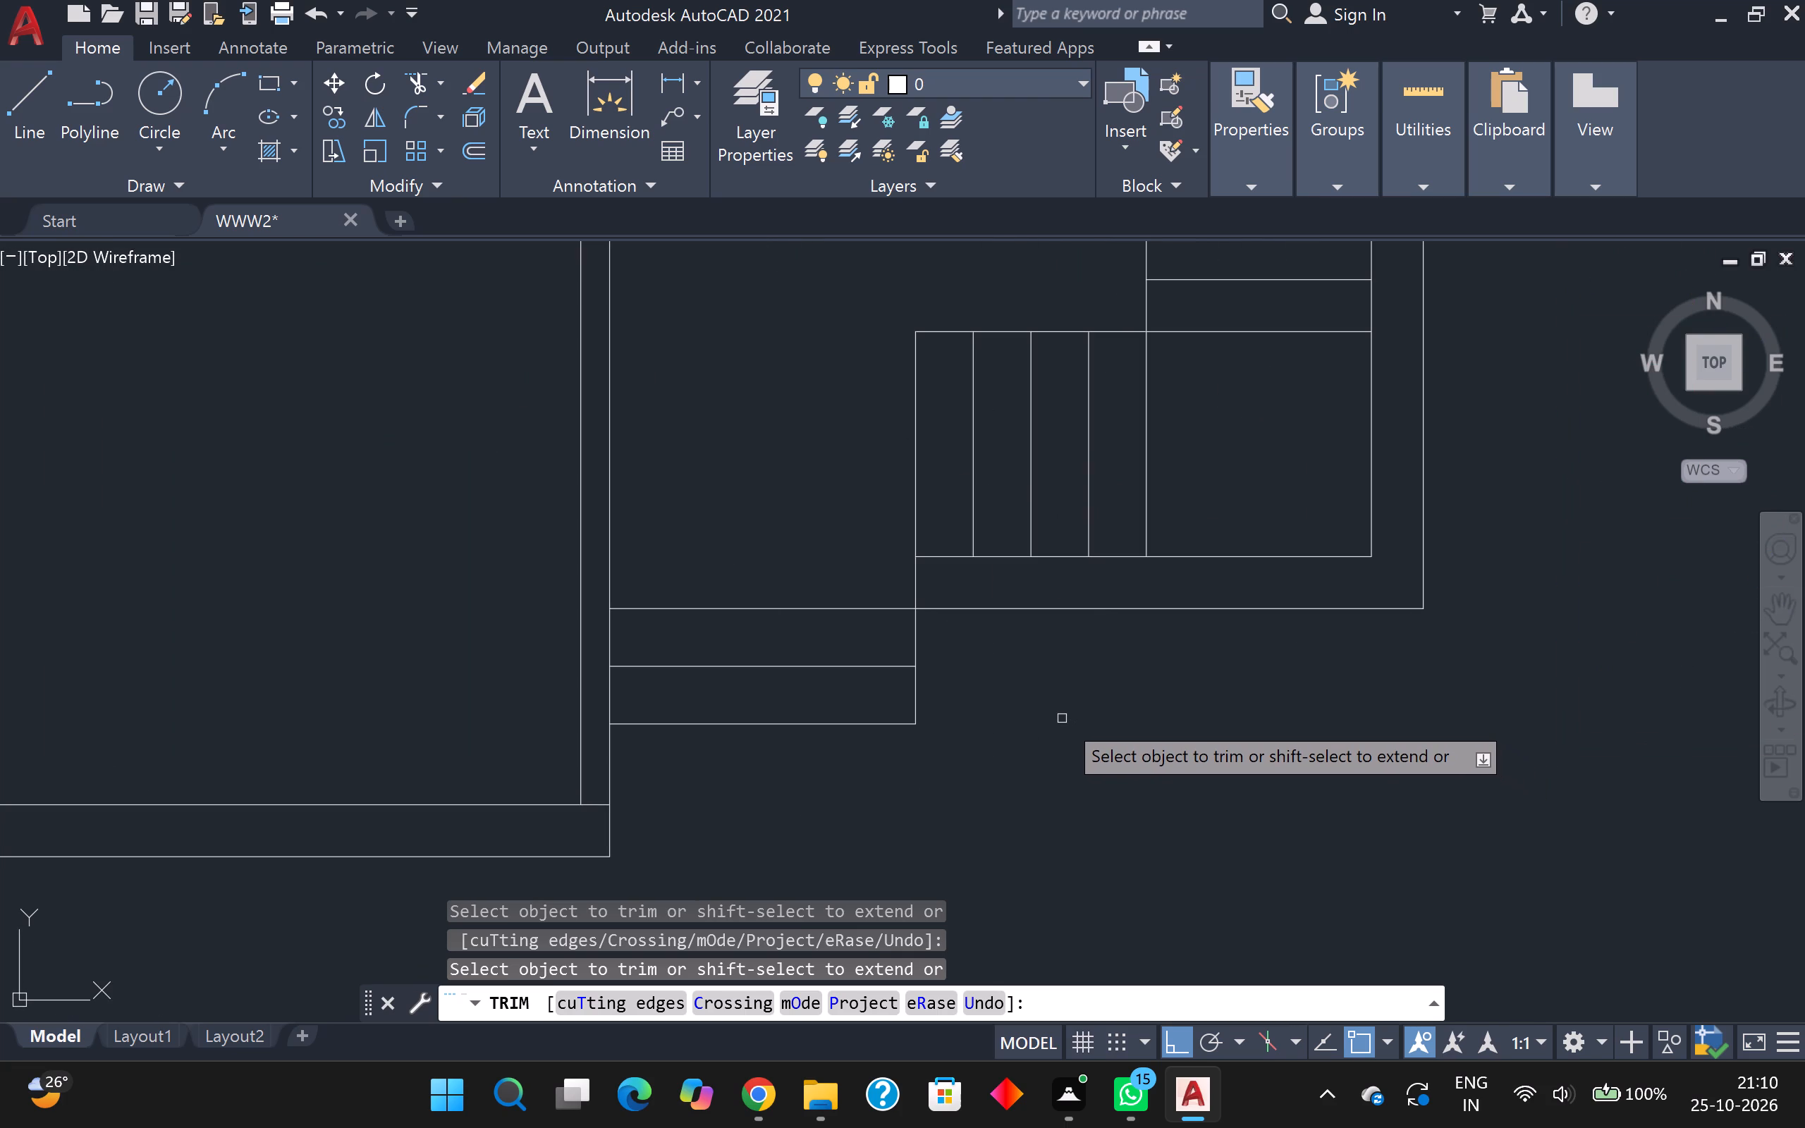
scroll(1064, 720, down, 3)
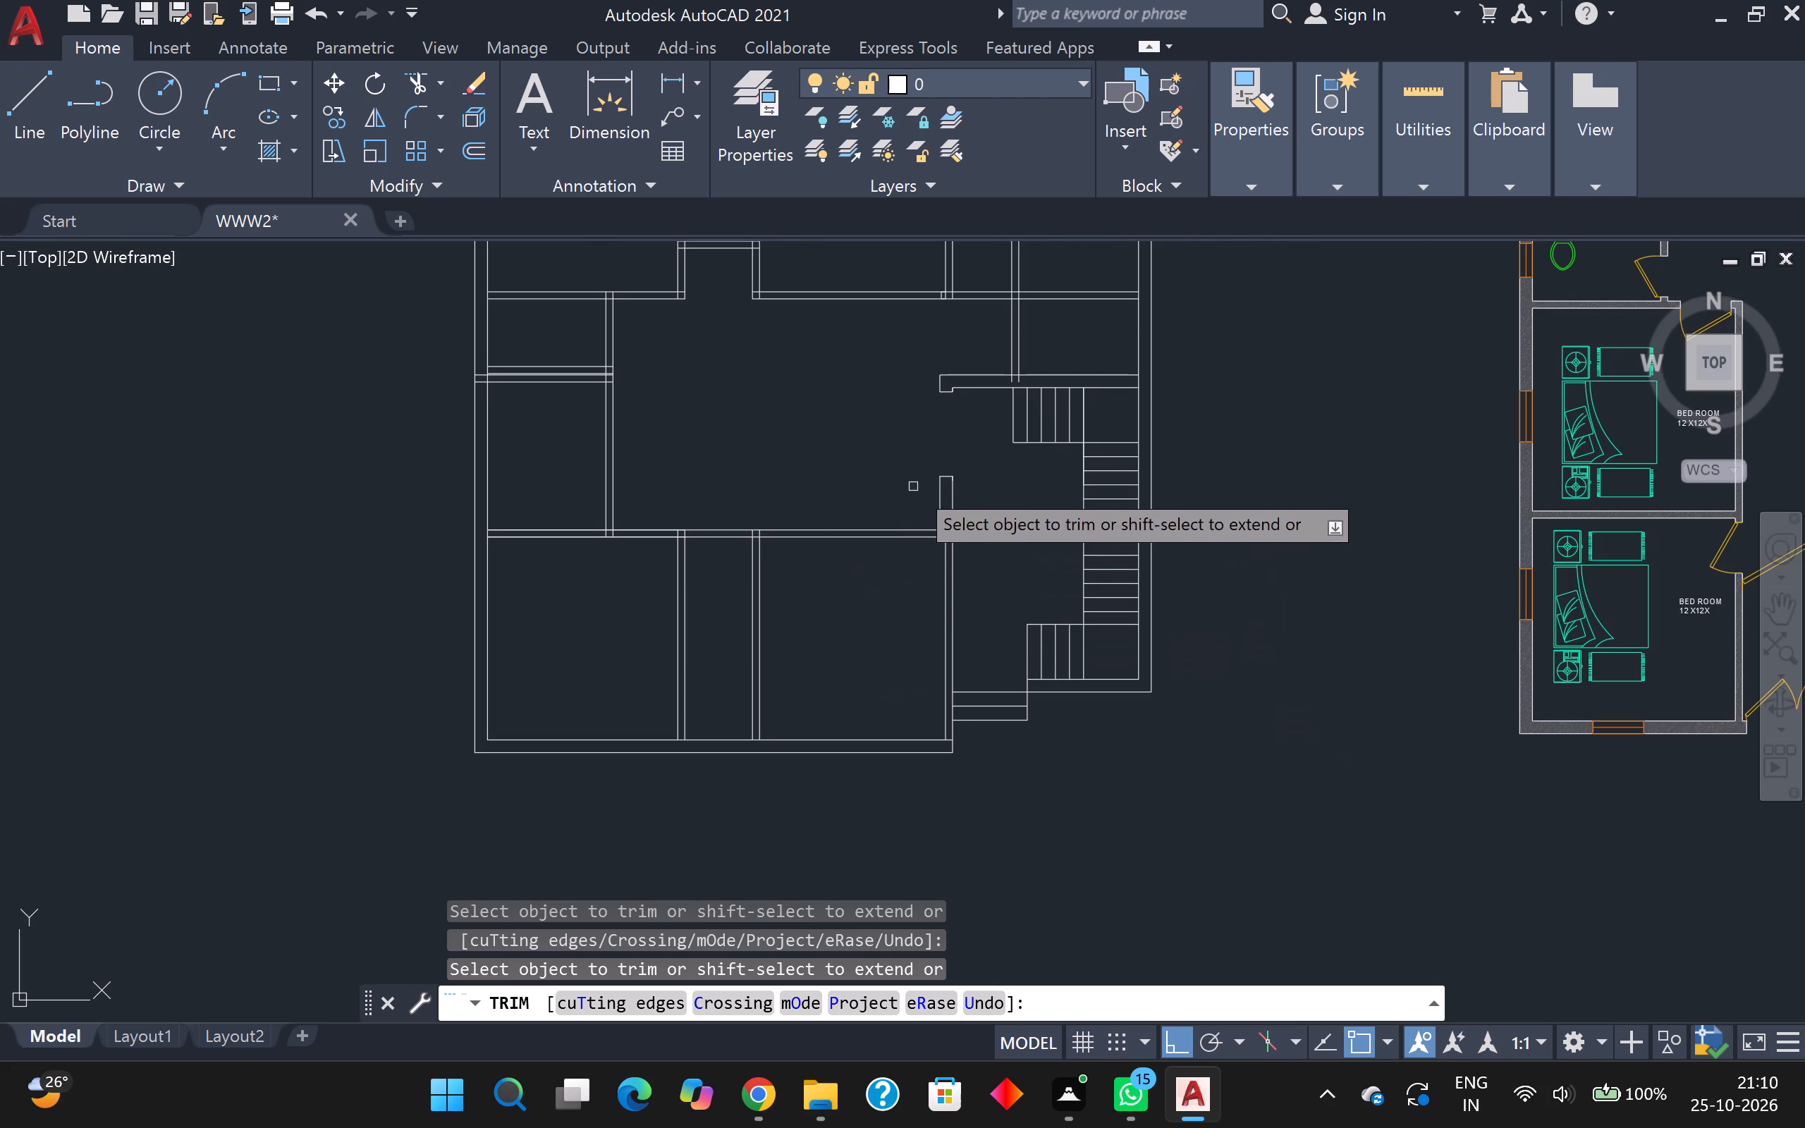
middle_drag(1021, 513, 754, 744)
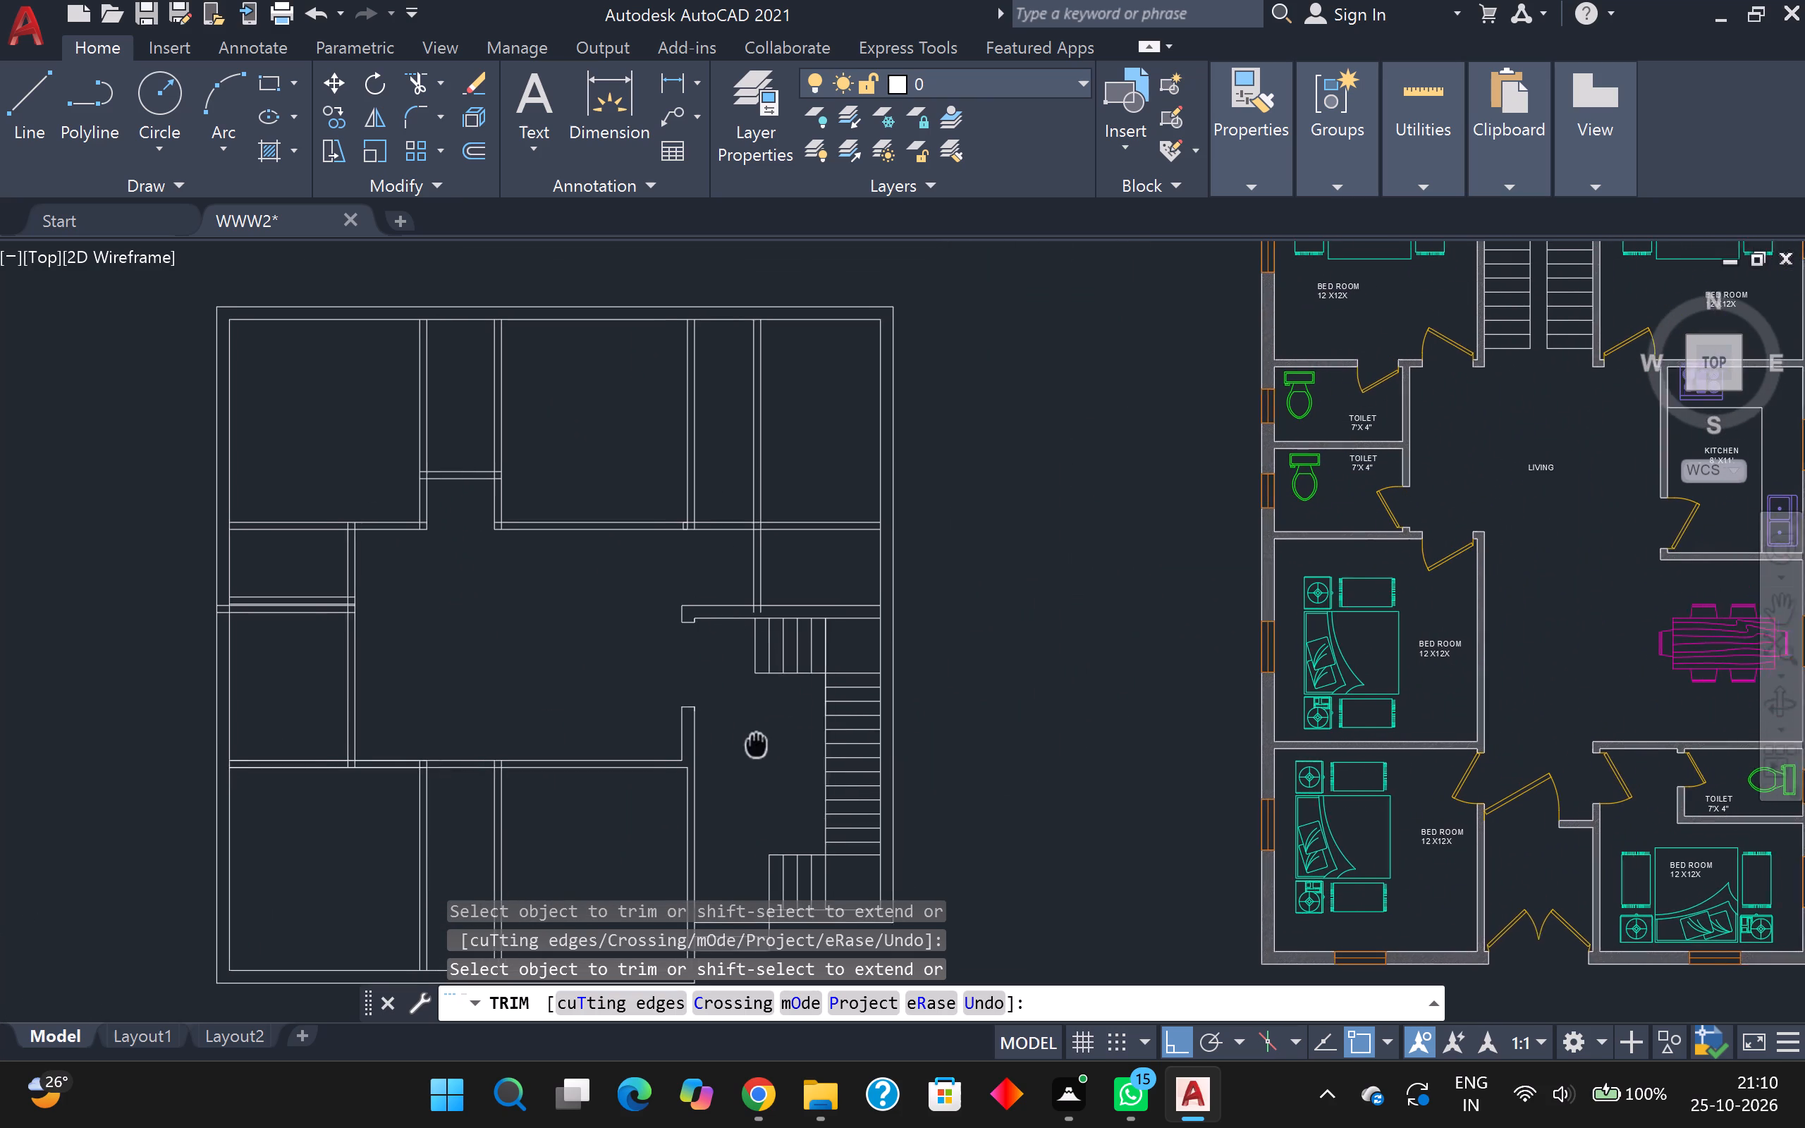
Trim the eastern partition wall's overshooting ends and open the wall line between its faces where it meets the wall above the stairs.
middle_drag(754, 744, 745, 742)
scroll(740, 606, up, 3)
scroll(620, 631, up, 2)
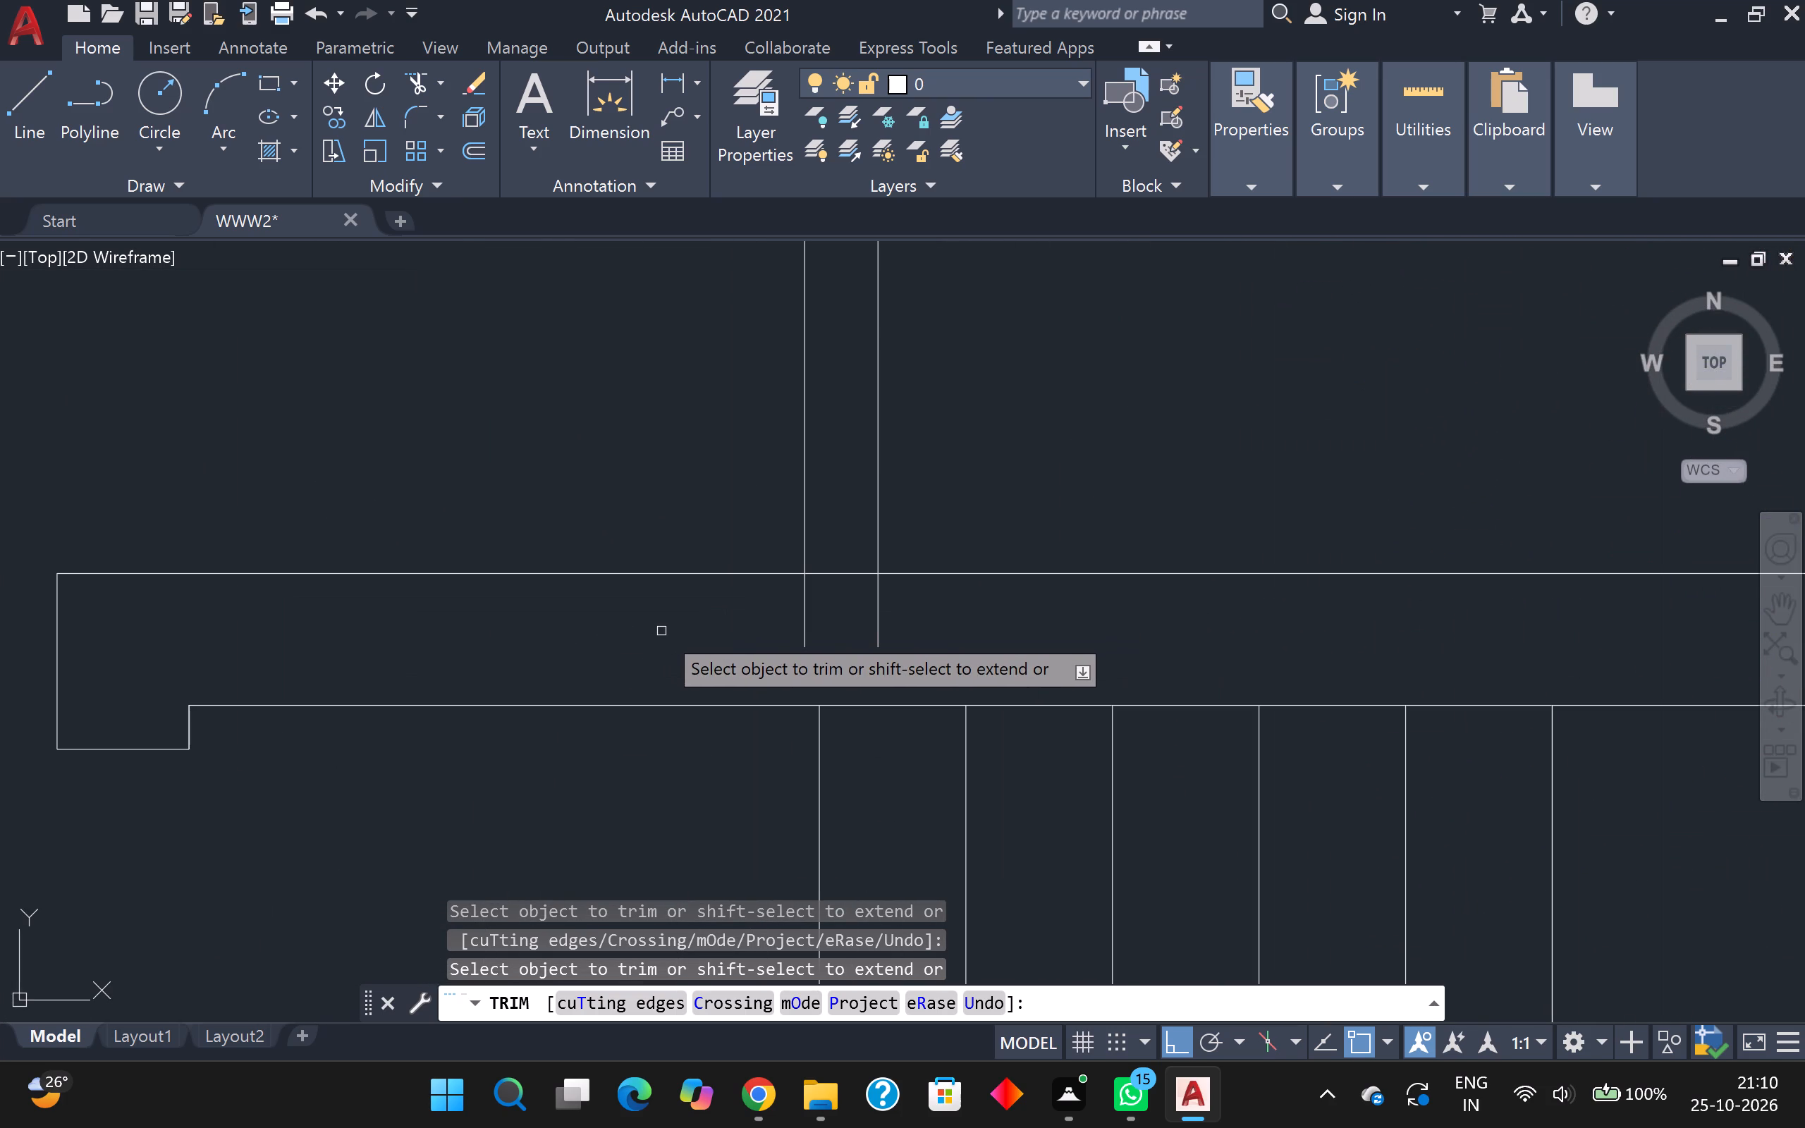
scroll(661, 631, up, 2)
drag(855, 576, 862, 574)
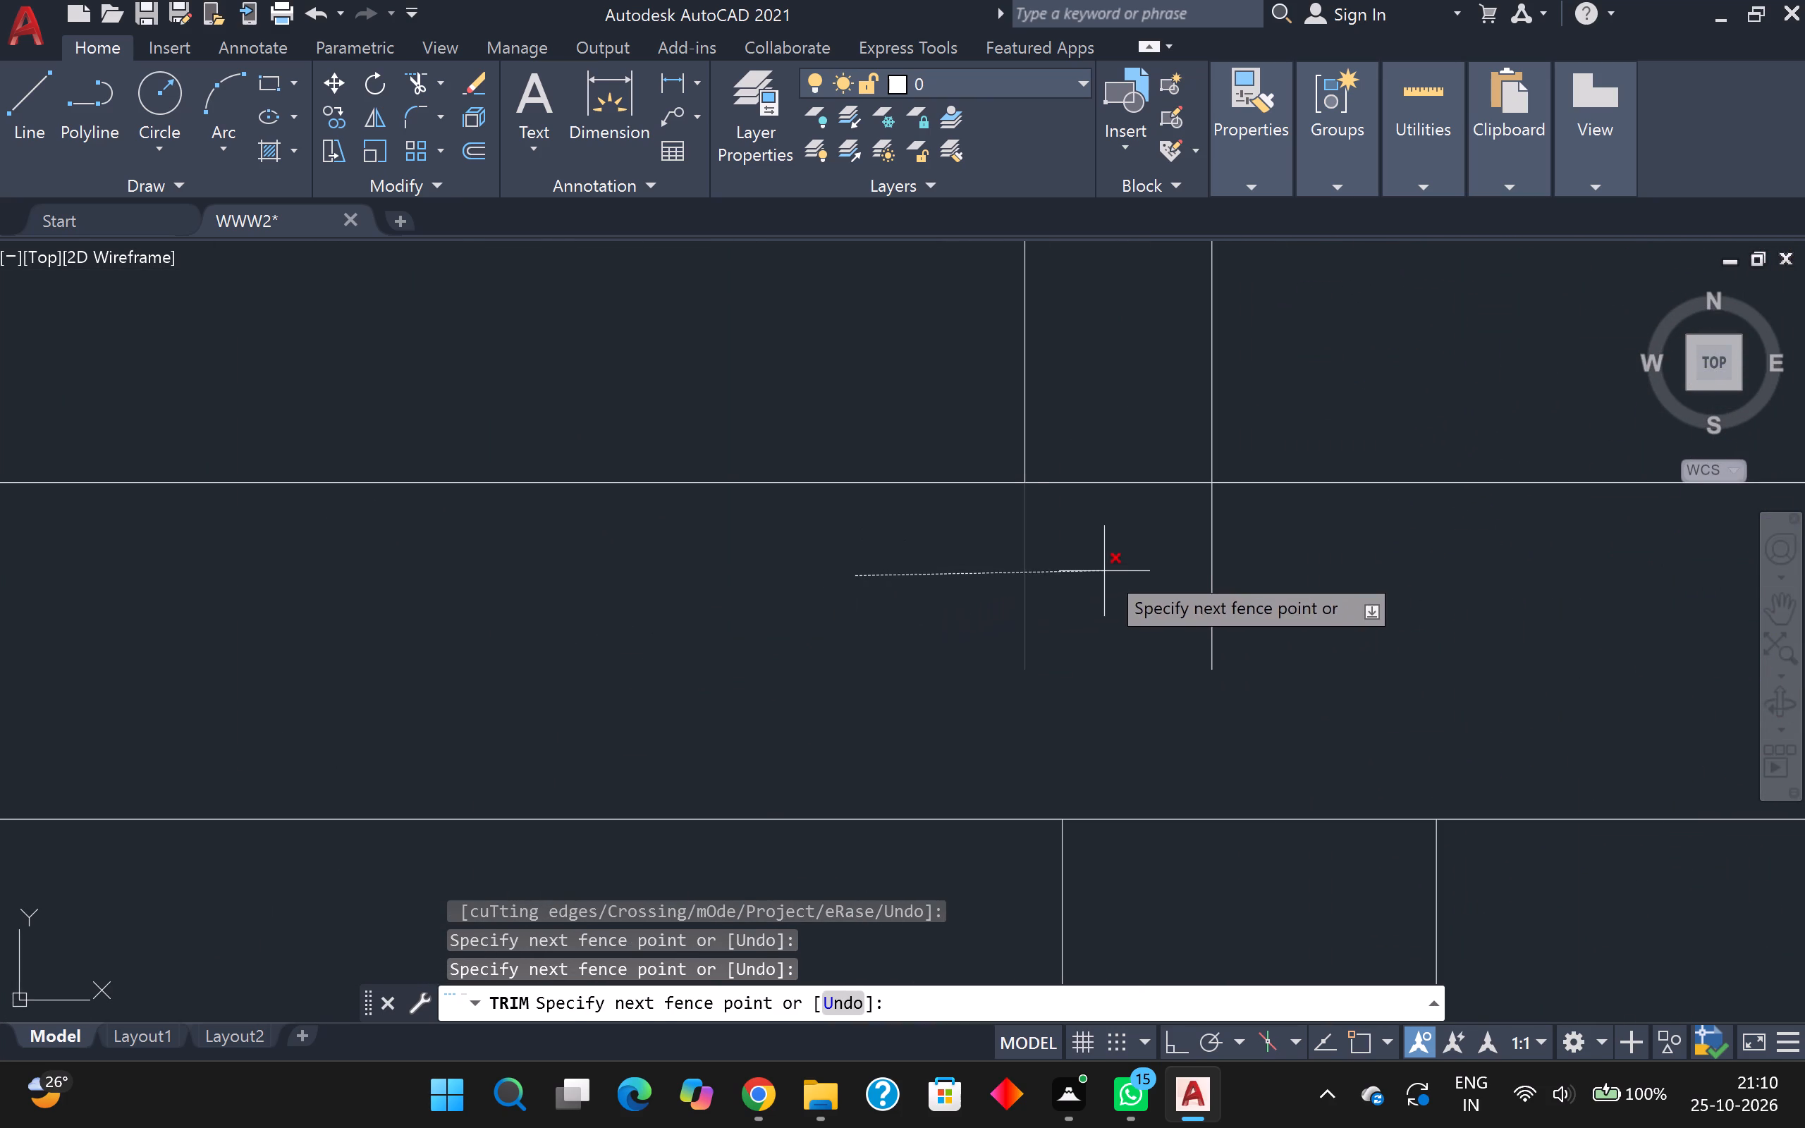
click(1256, 579)
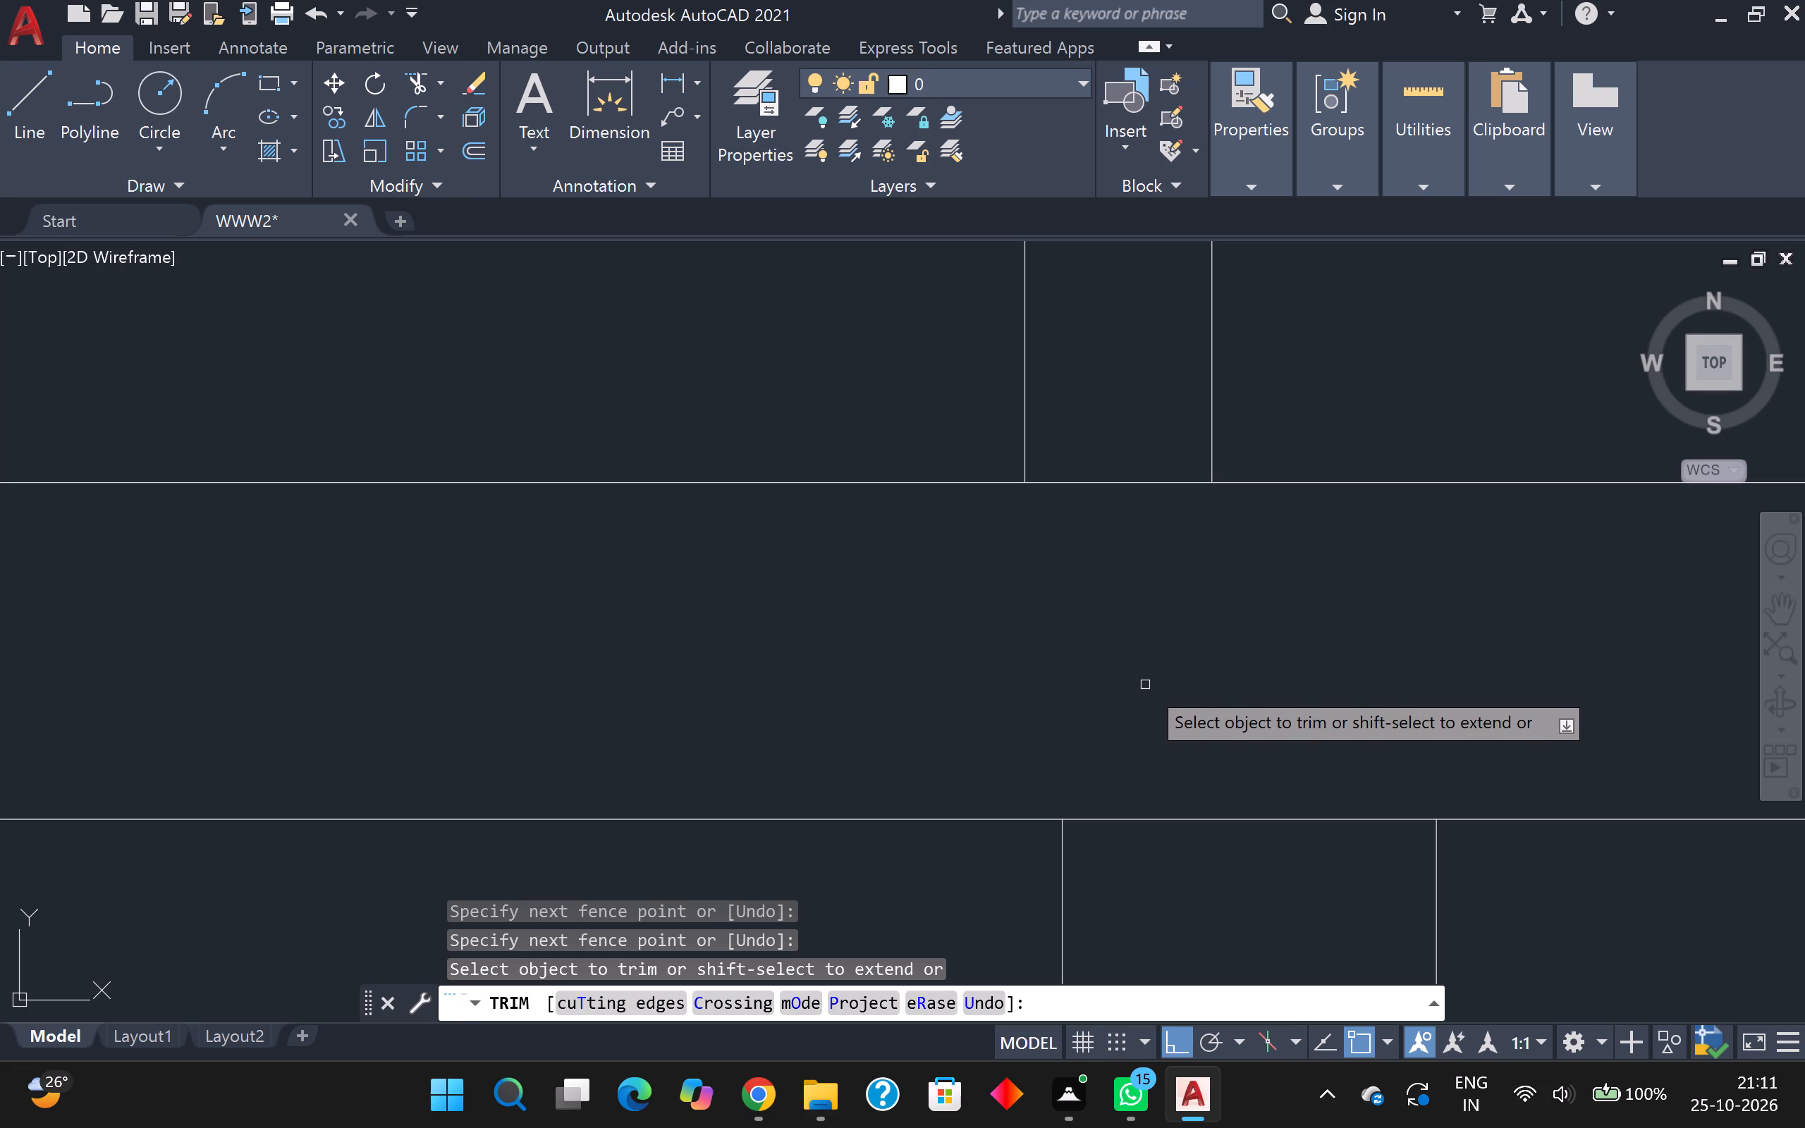
click(1087, 537)
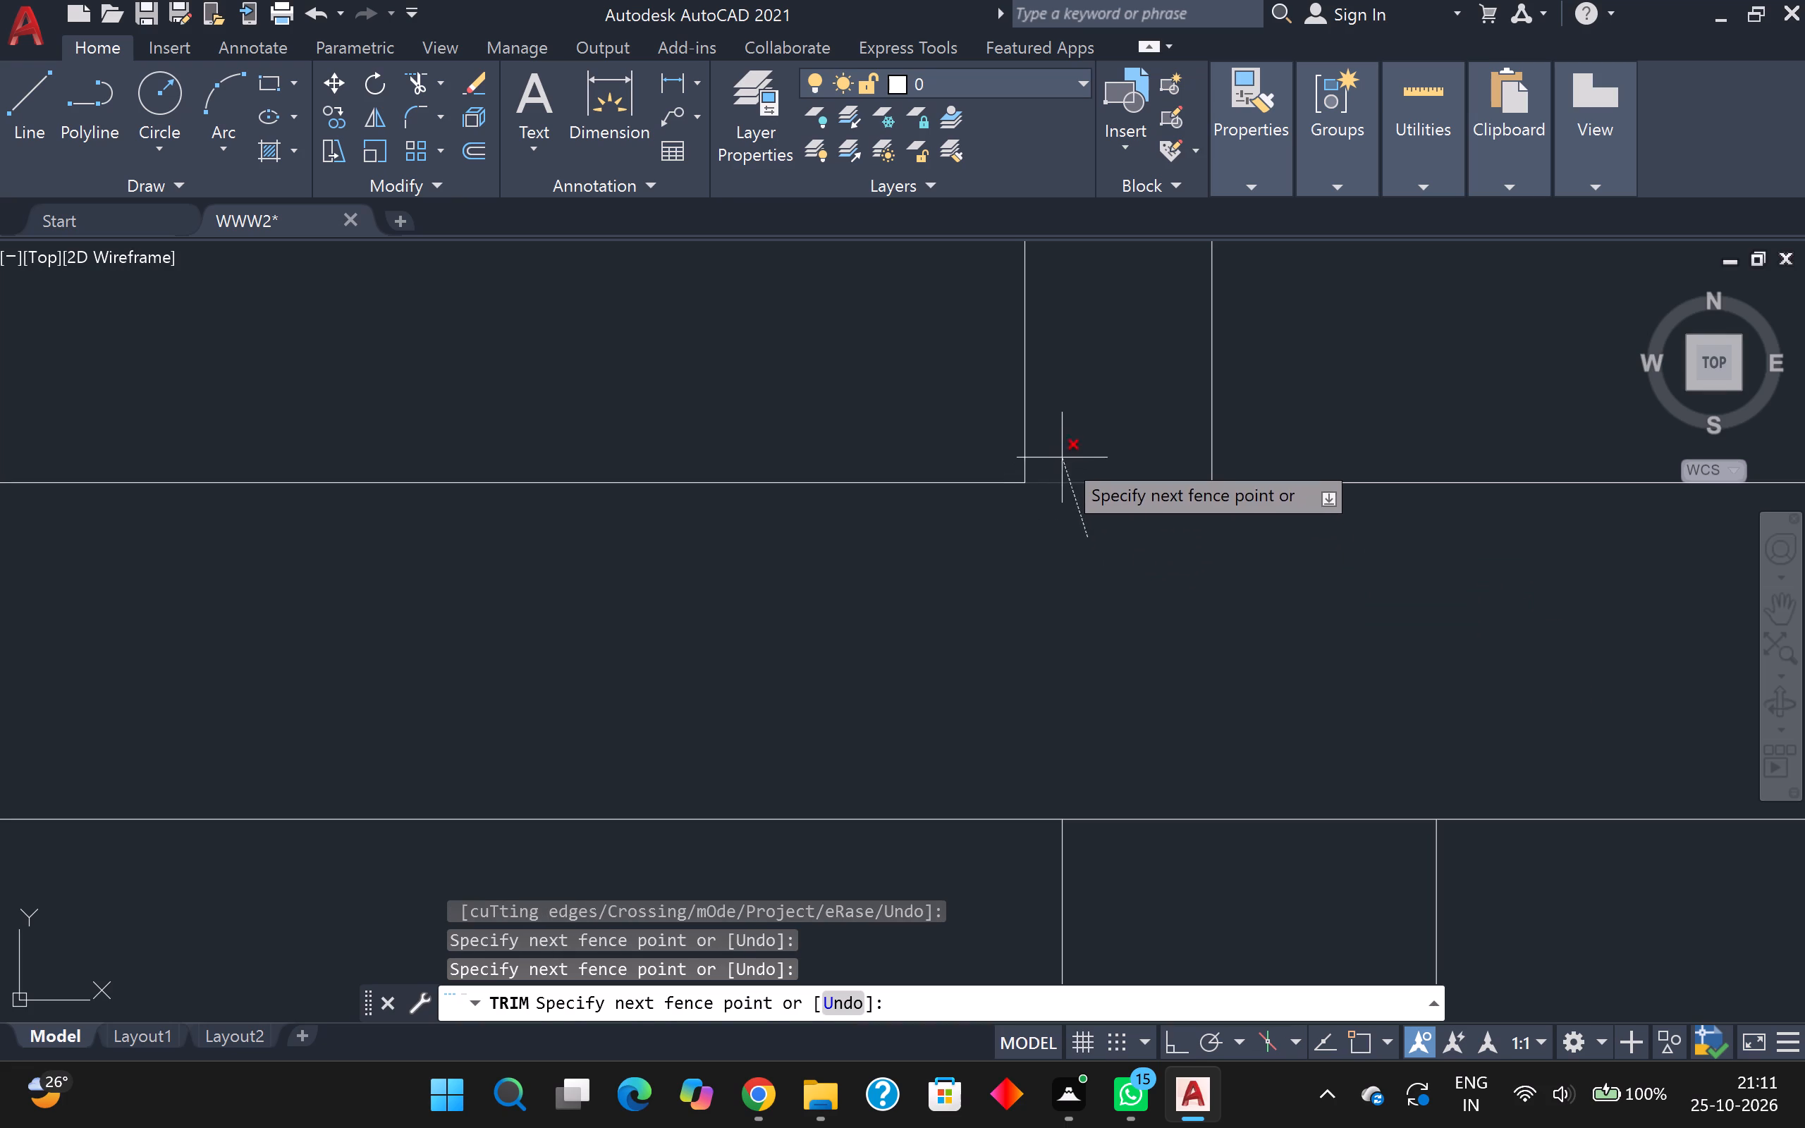
click(1063, 455)
scroll(1062, 462, down, 2)
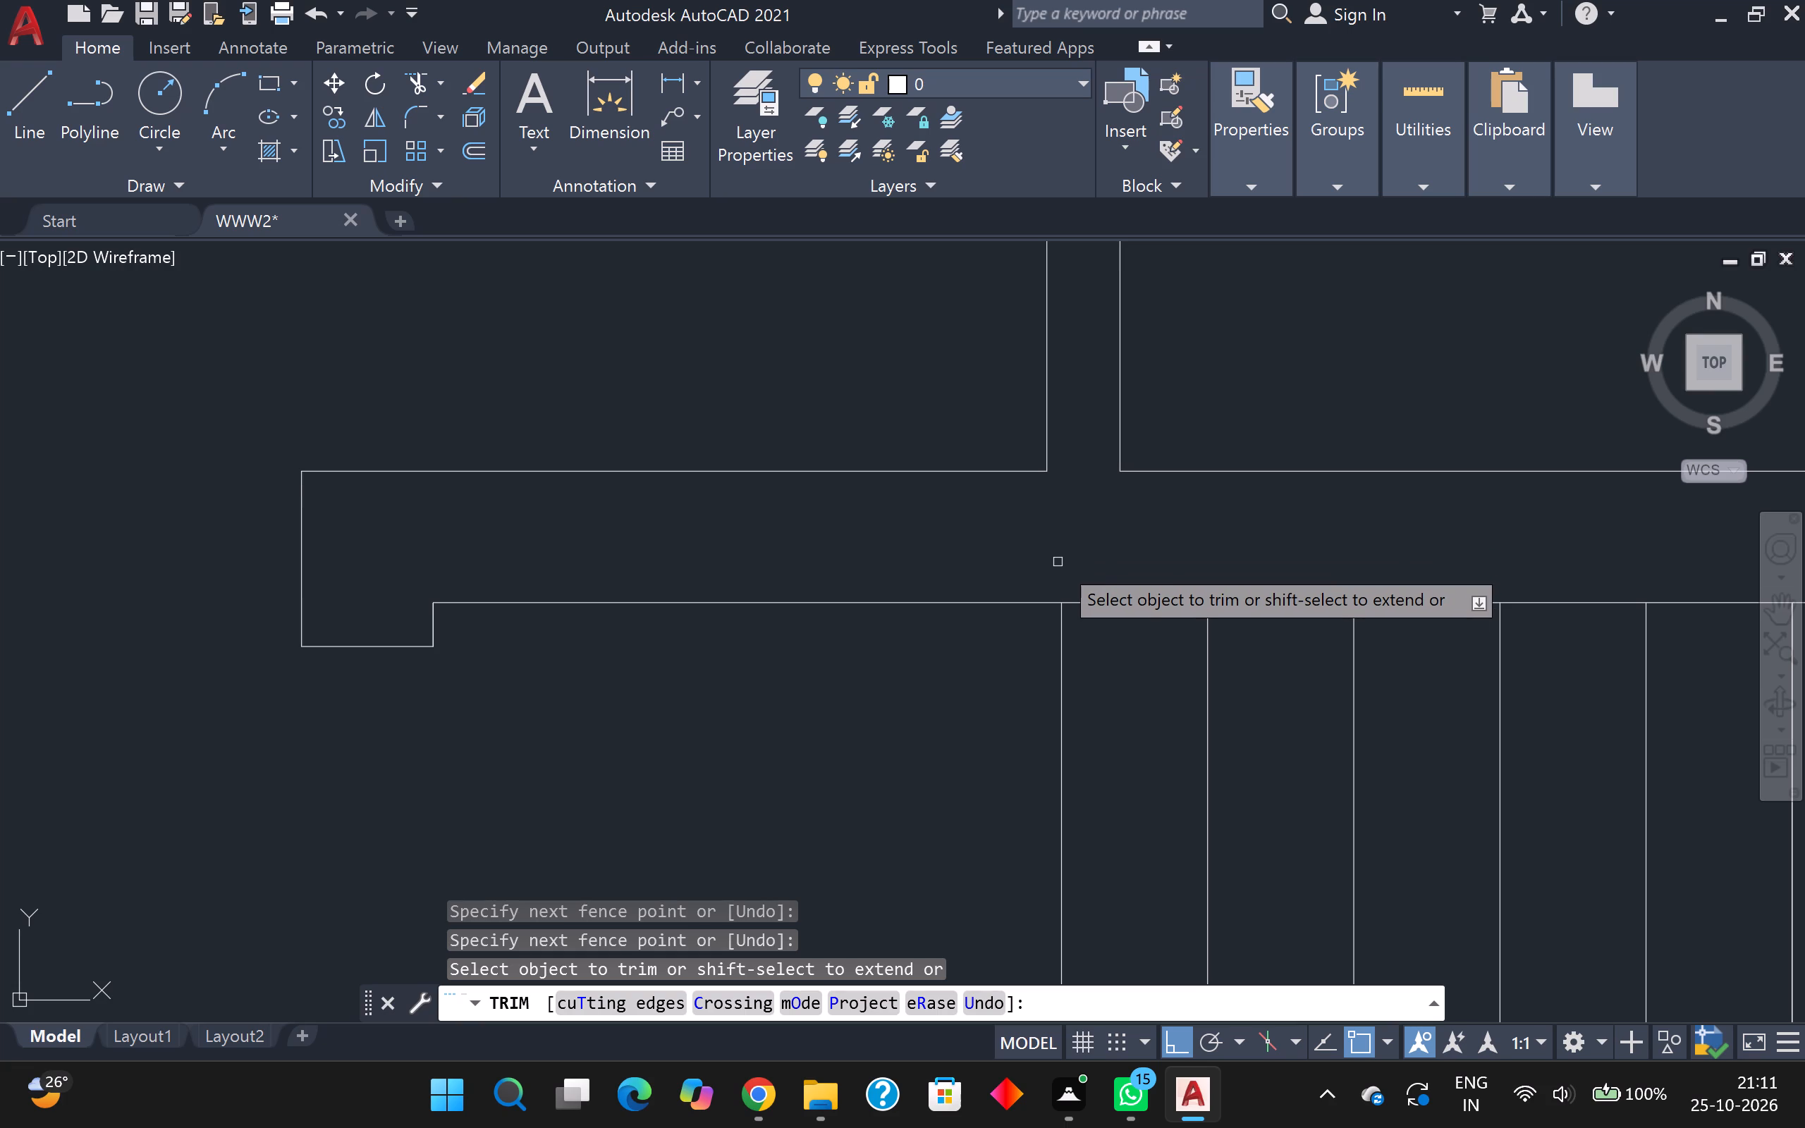
Trim the lines crossing inside the junction of the next partition wall to the west with the horizontal wall below the northern rooms.
scroll(1060, 568, down, 2)
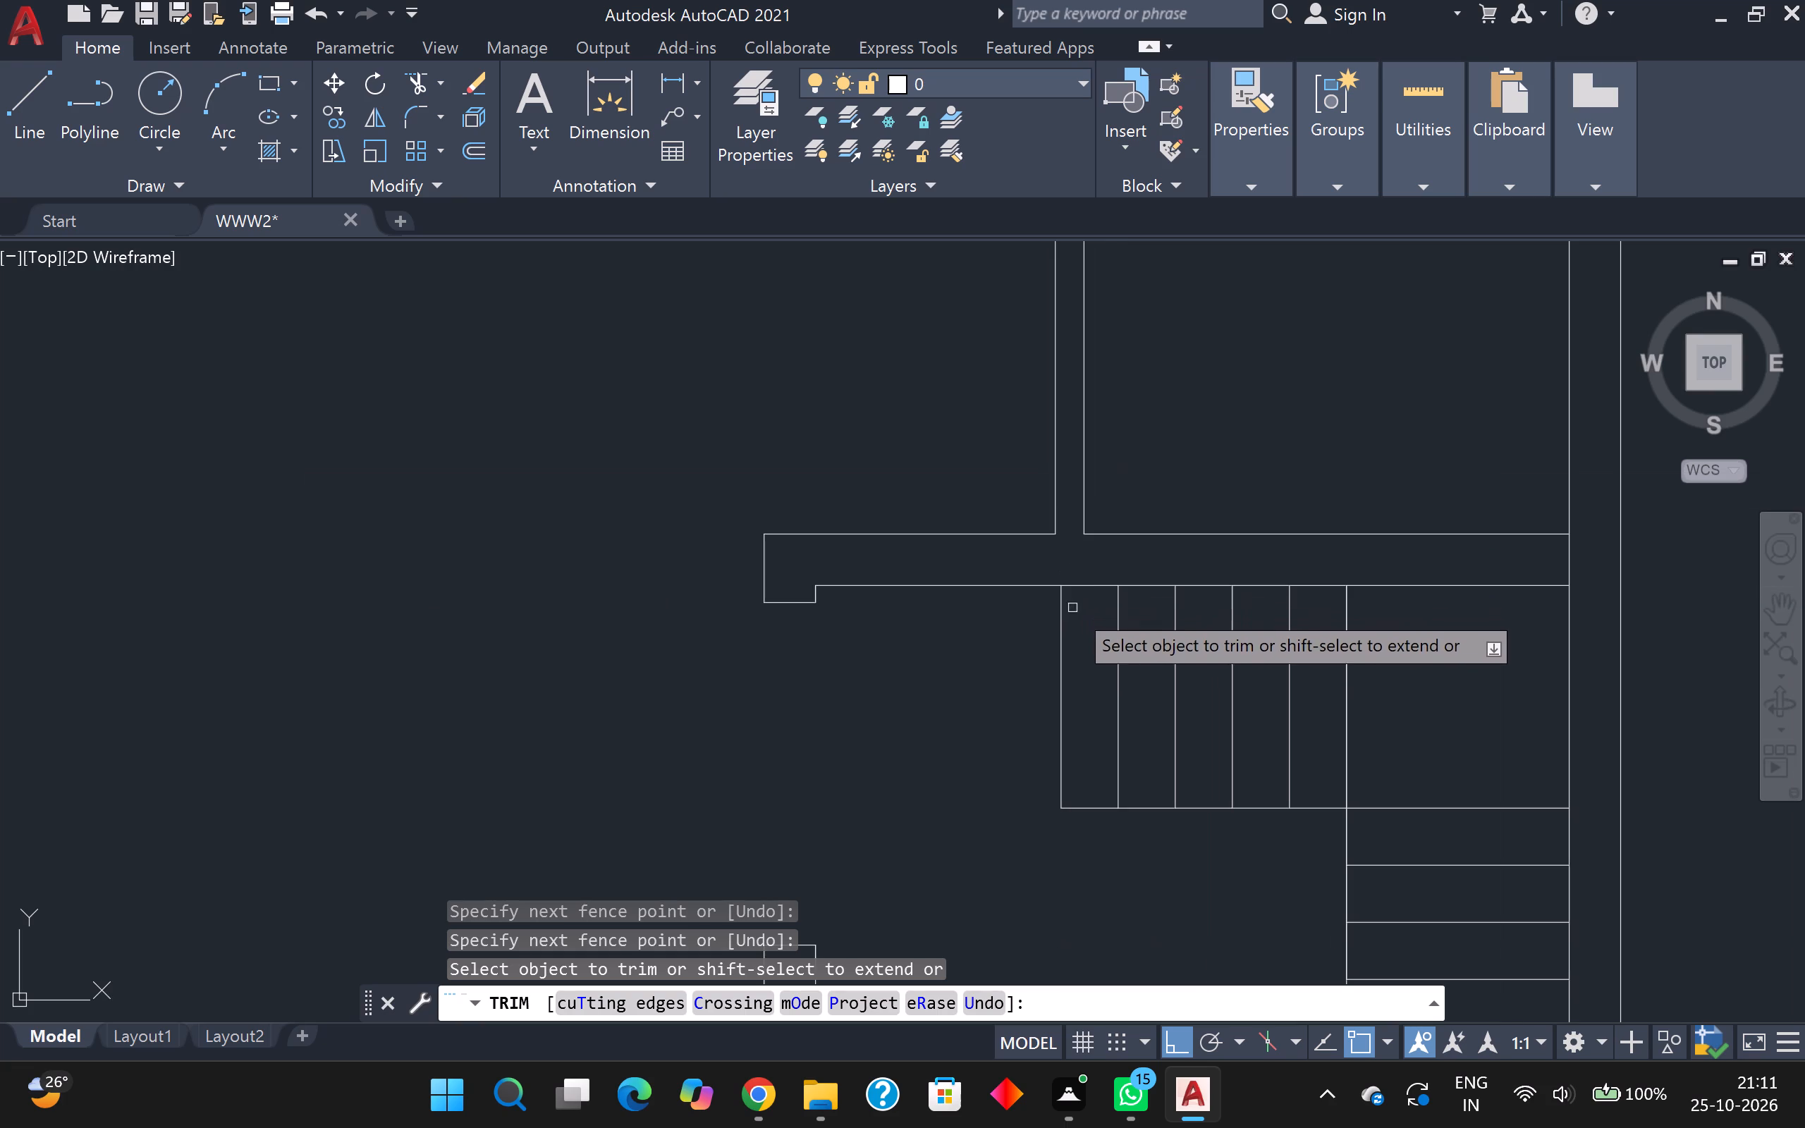
scroll(1016, 663, down, 1)
middle_drag(974, 618, 970, 690)
scroll(966, 615, down, 1)
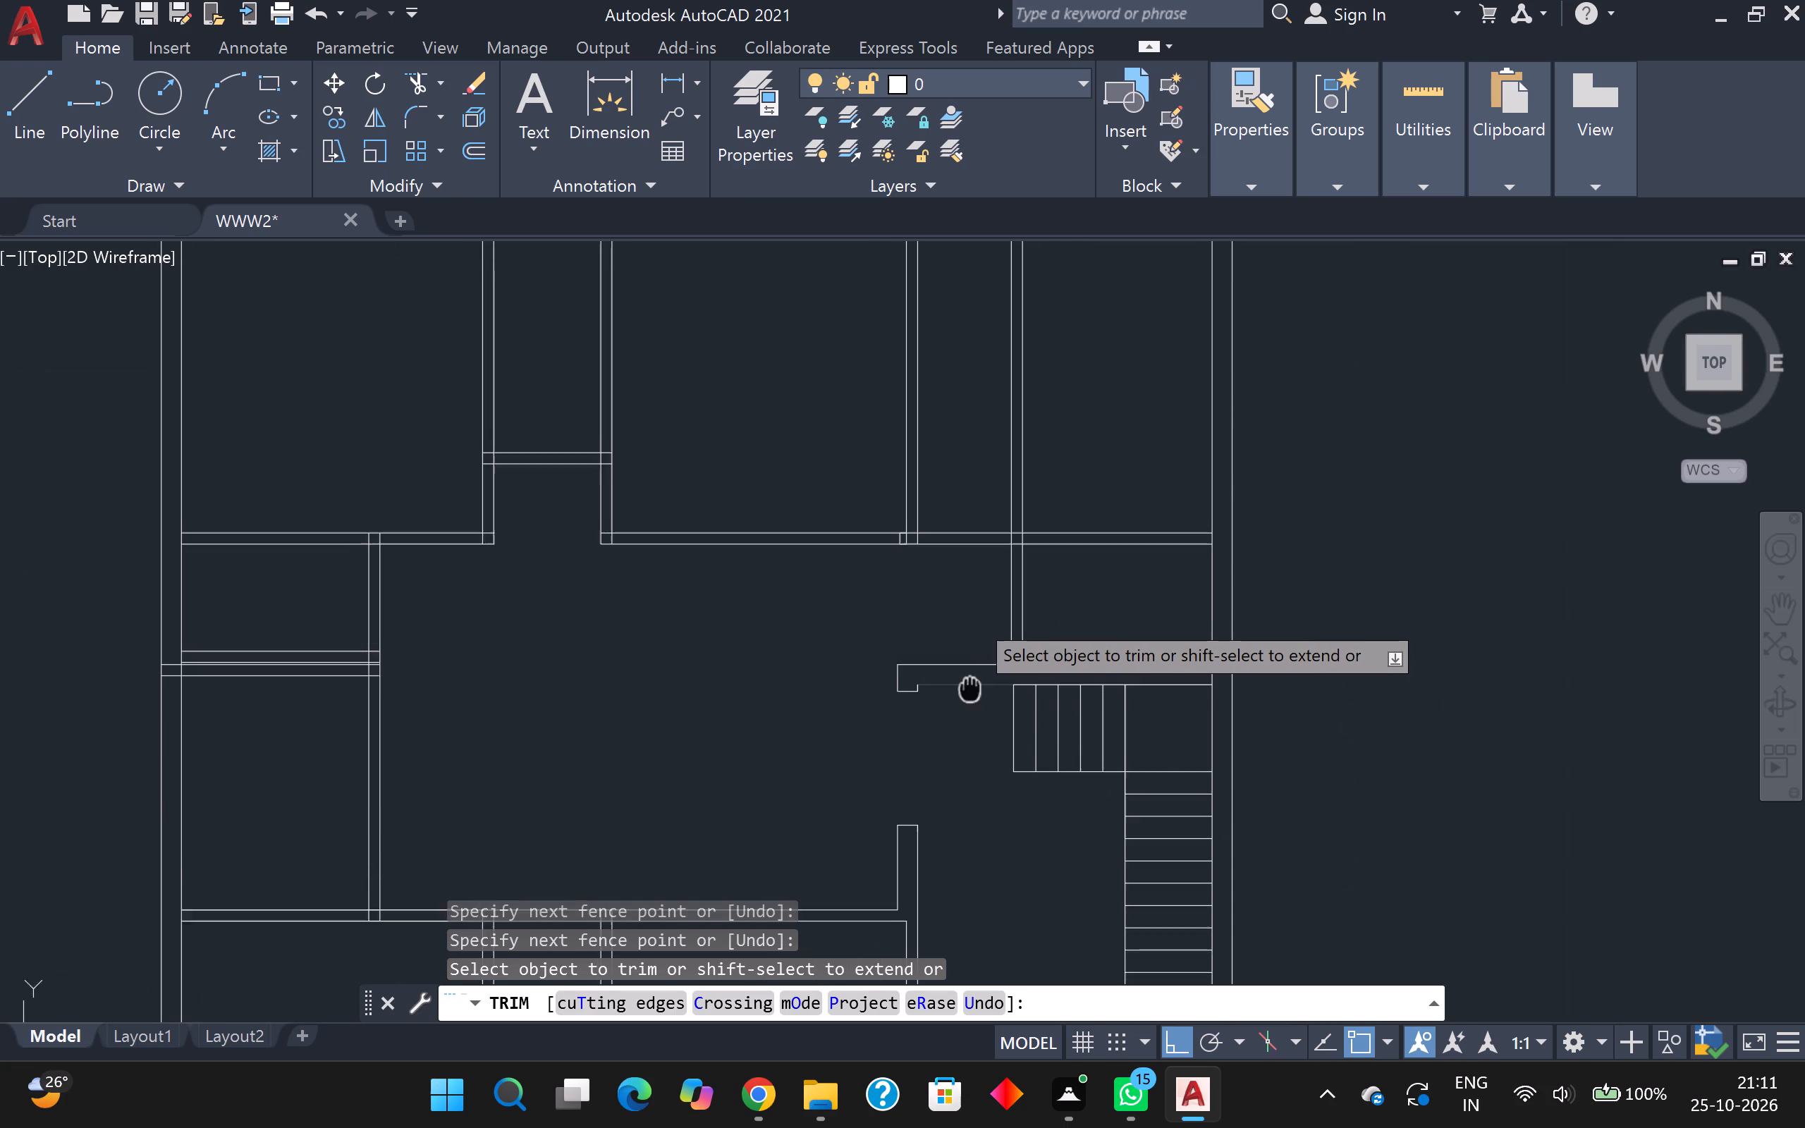
middle_drag(970, 690, 970, 694)
scroll(899, 597, up, 3)
middle_drag(898, 584, 894, 721)
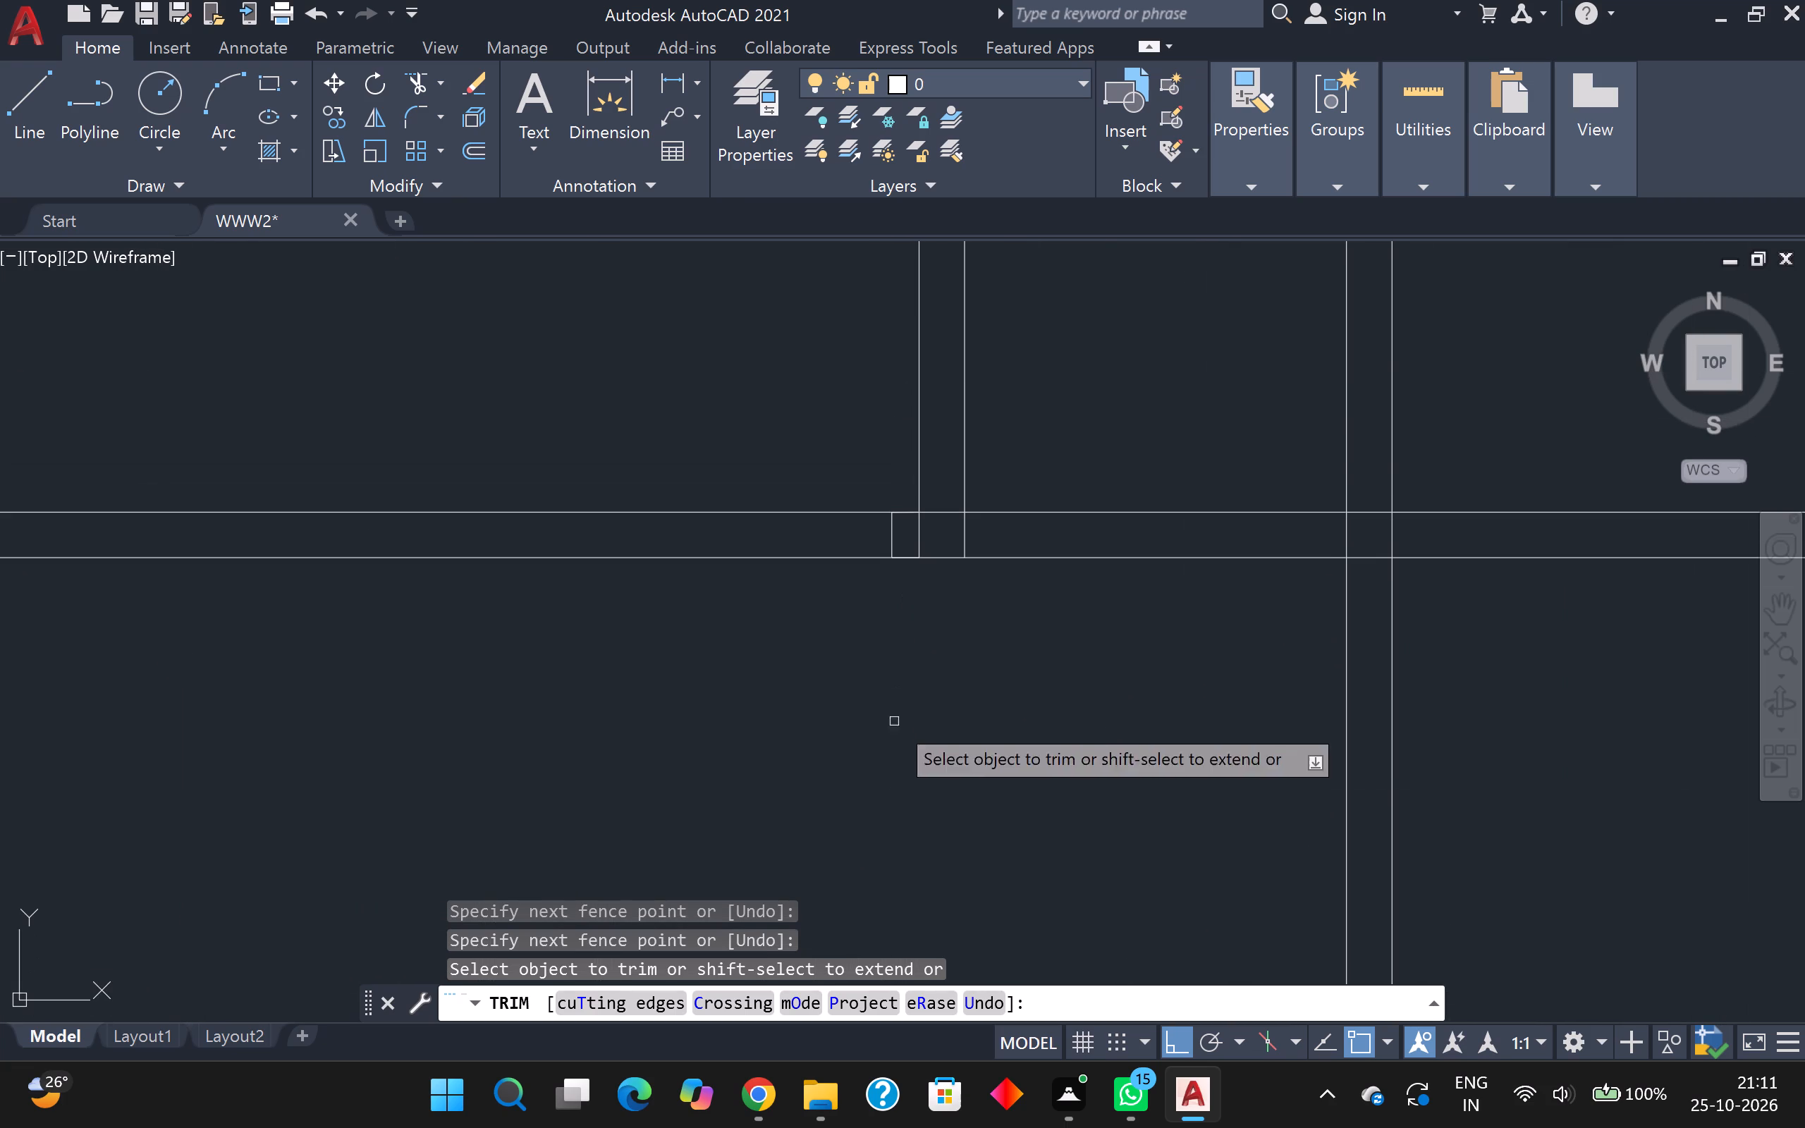
scroll(927, 580, up, 1)
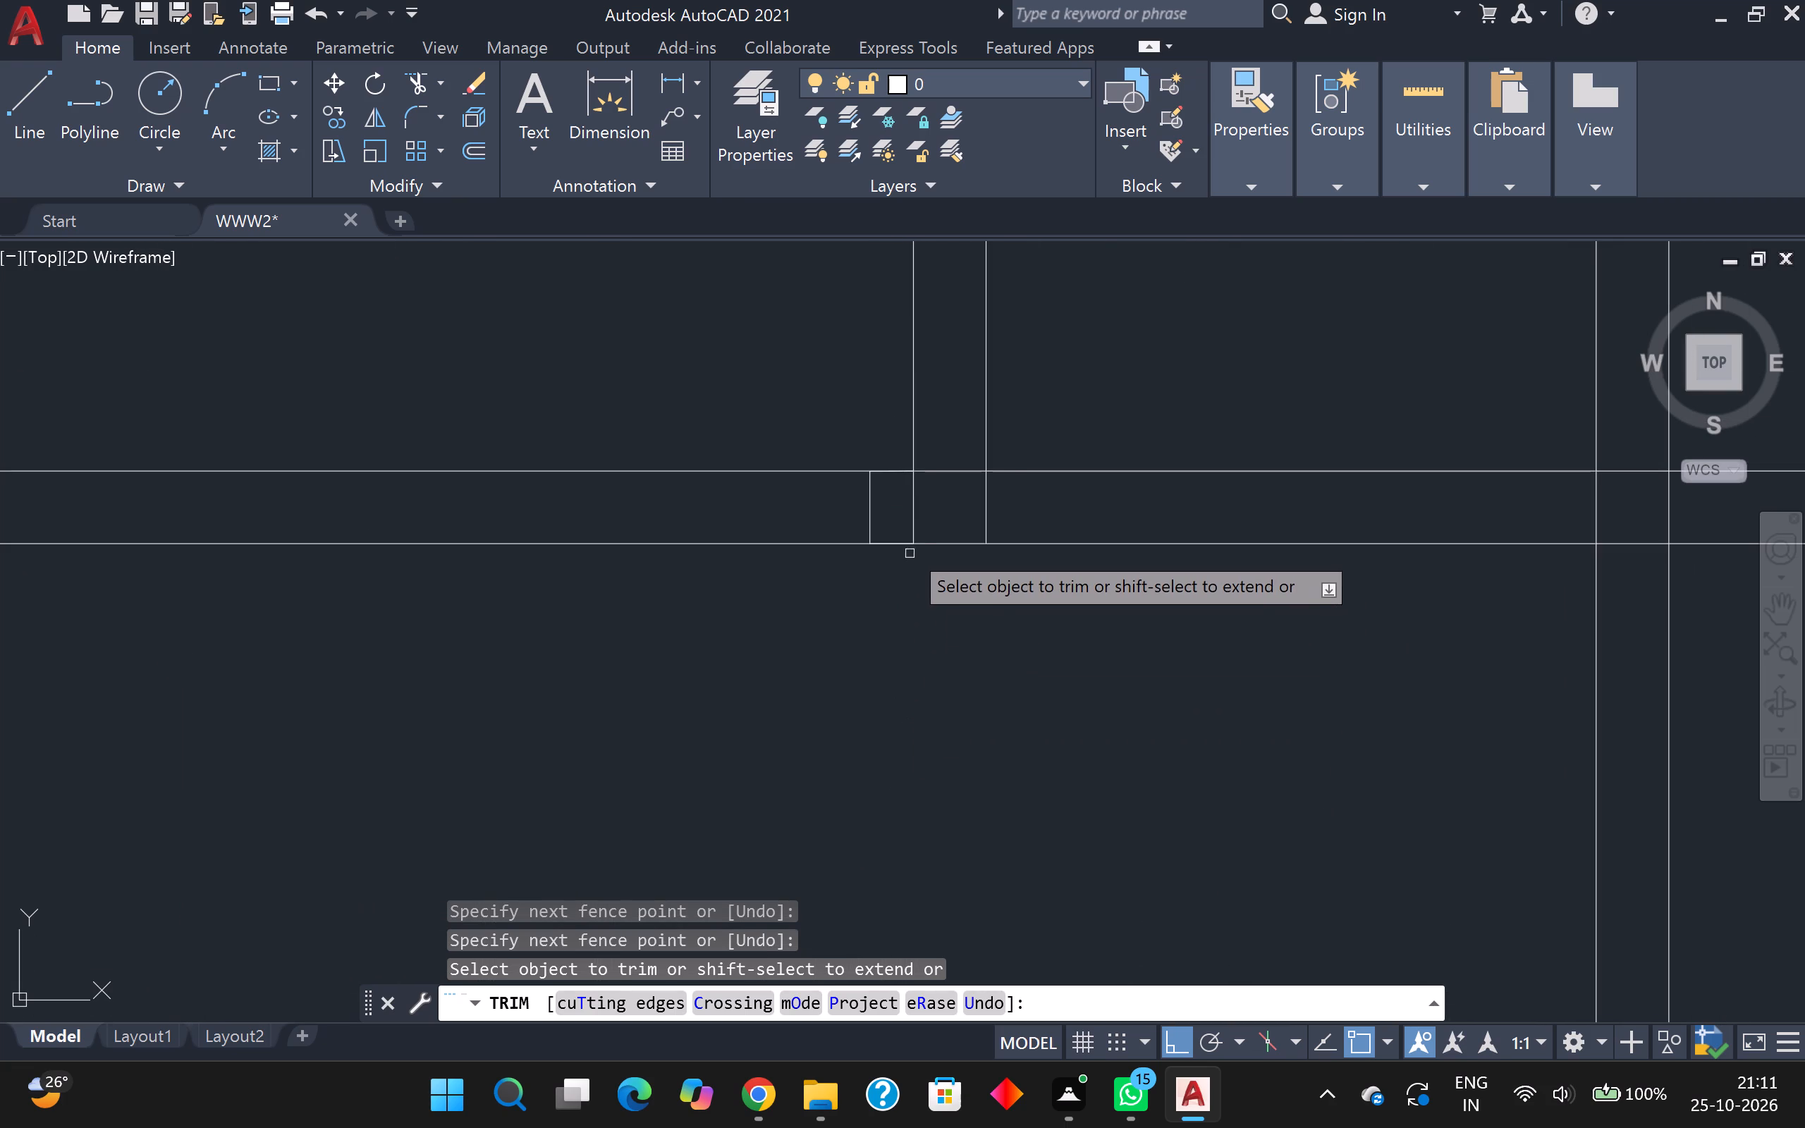
click(911, 511)
click(933, 493)
click(948, 448)
drag(962, 498, 972, 503)
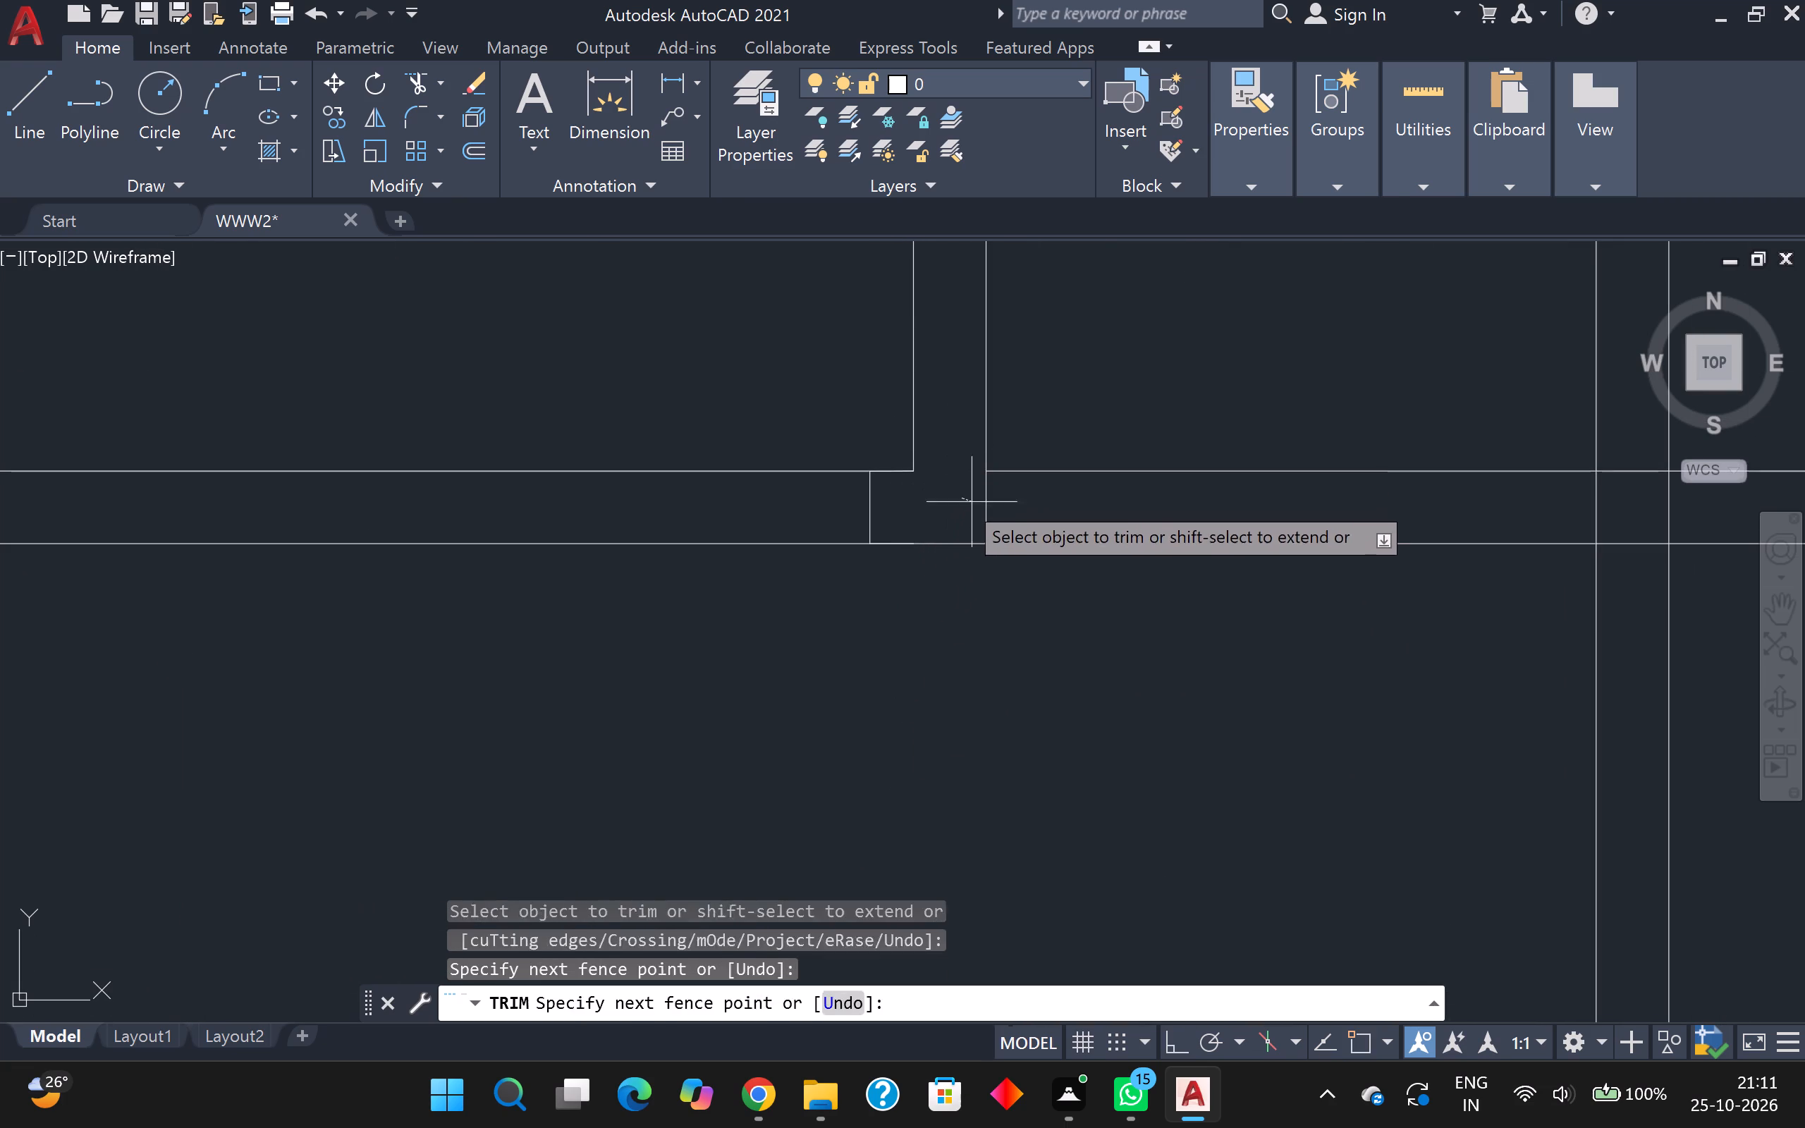
drag(972, 503, 973, 503)
drag(982, 503, 998, 507)
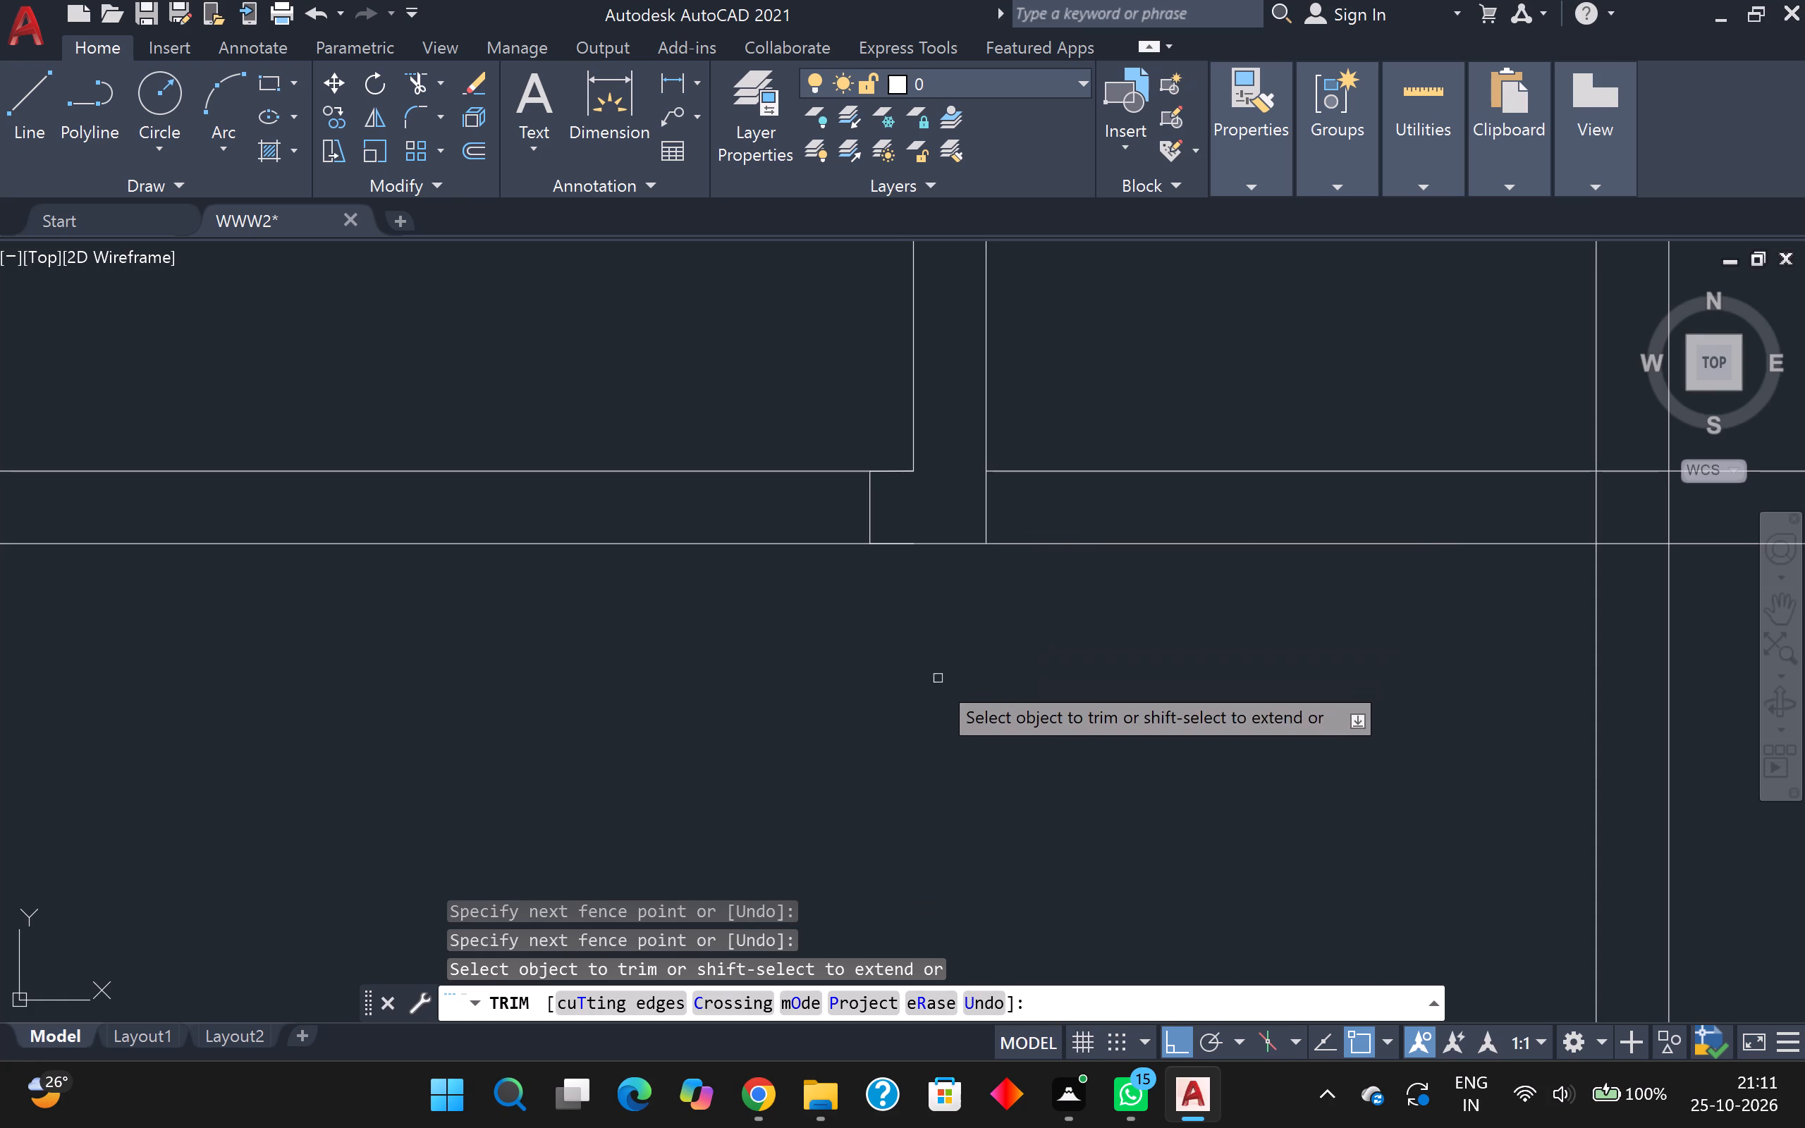
scroll(919, 693, down, 3)
middle_drag(887, 713, 1071, 729)
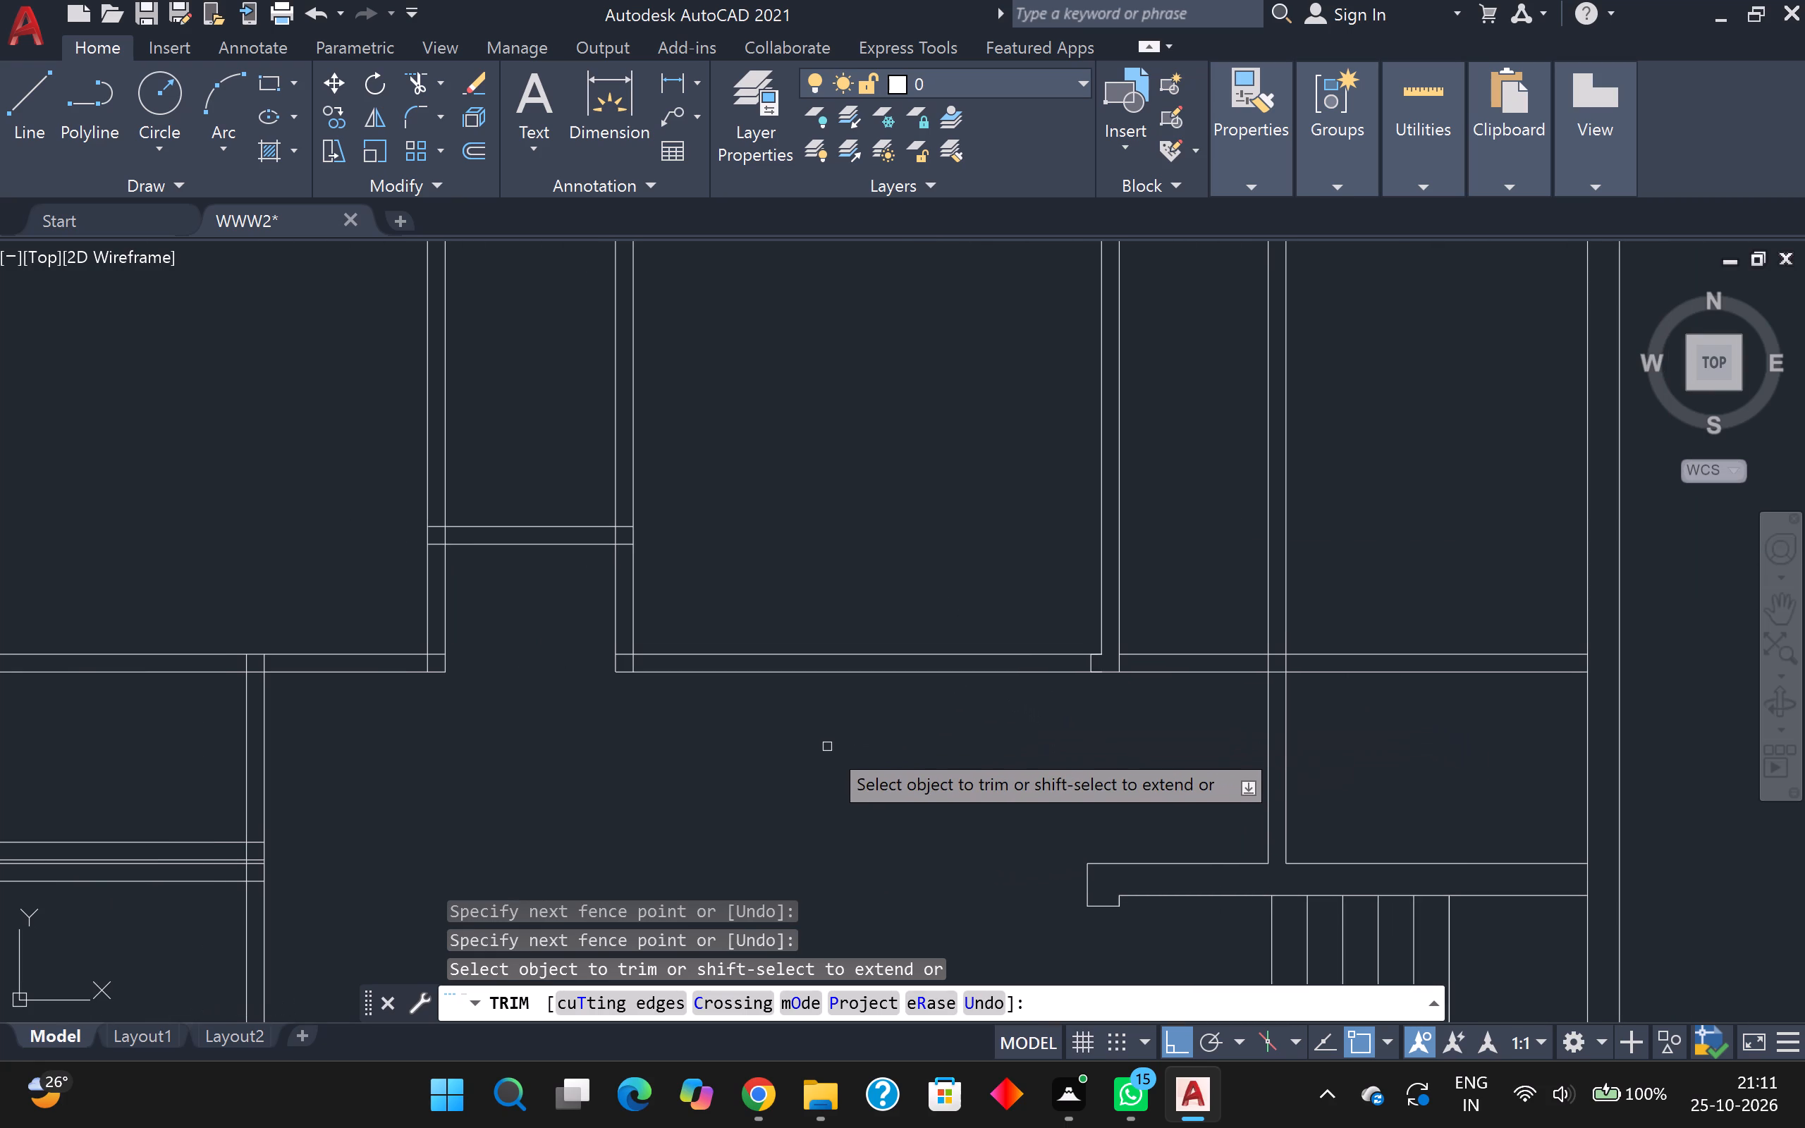
scroll(1060, 681, down, 2)
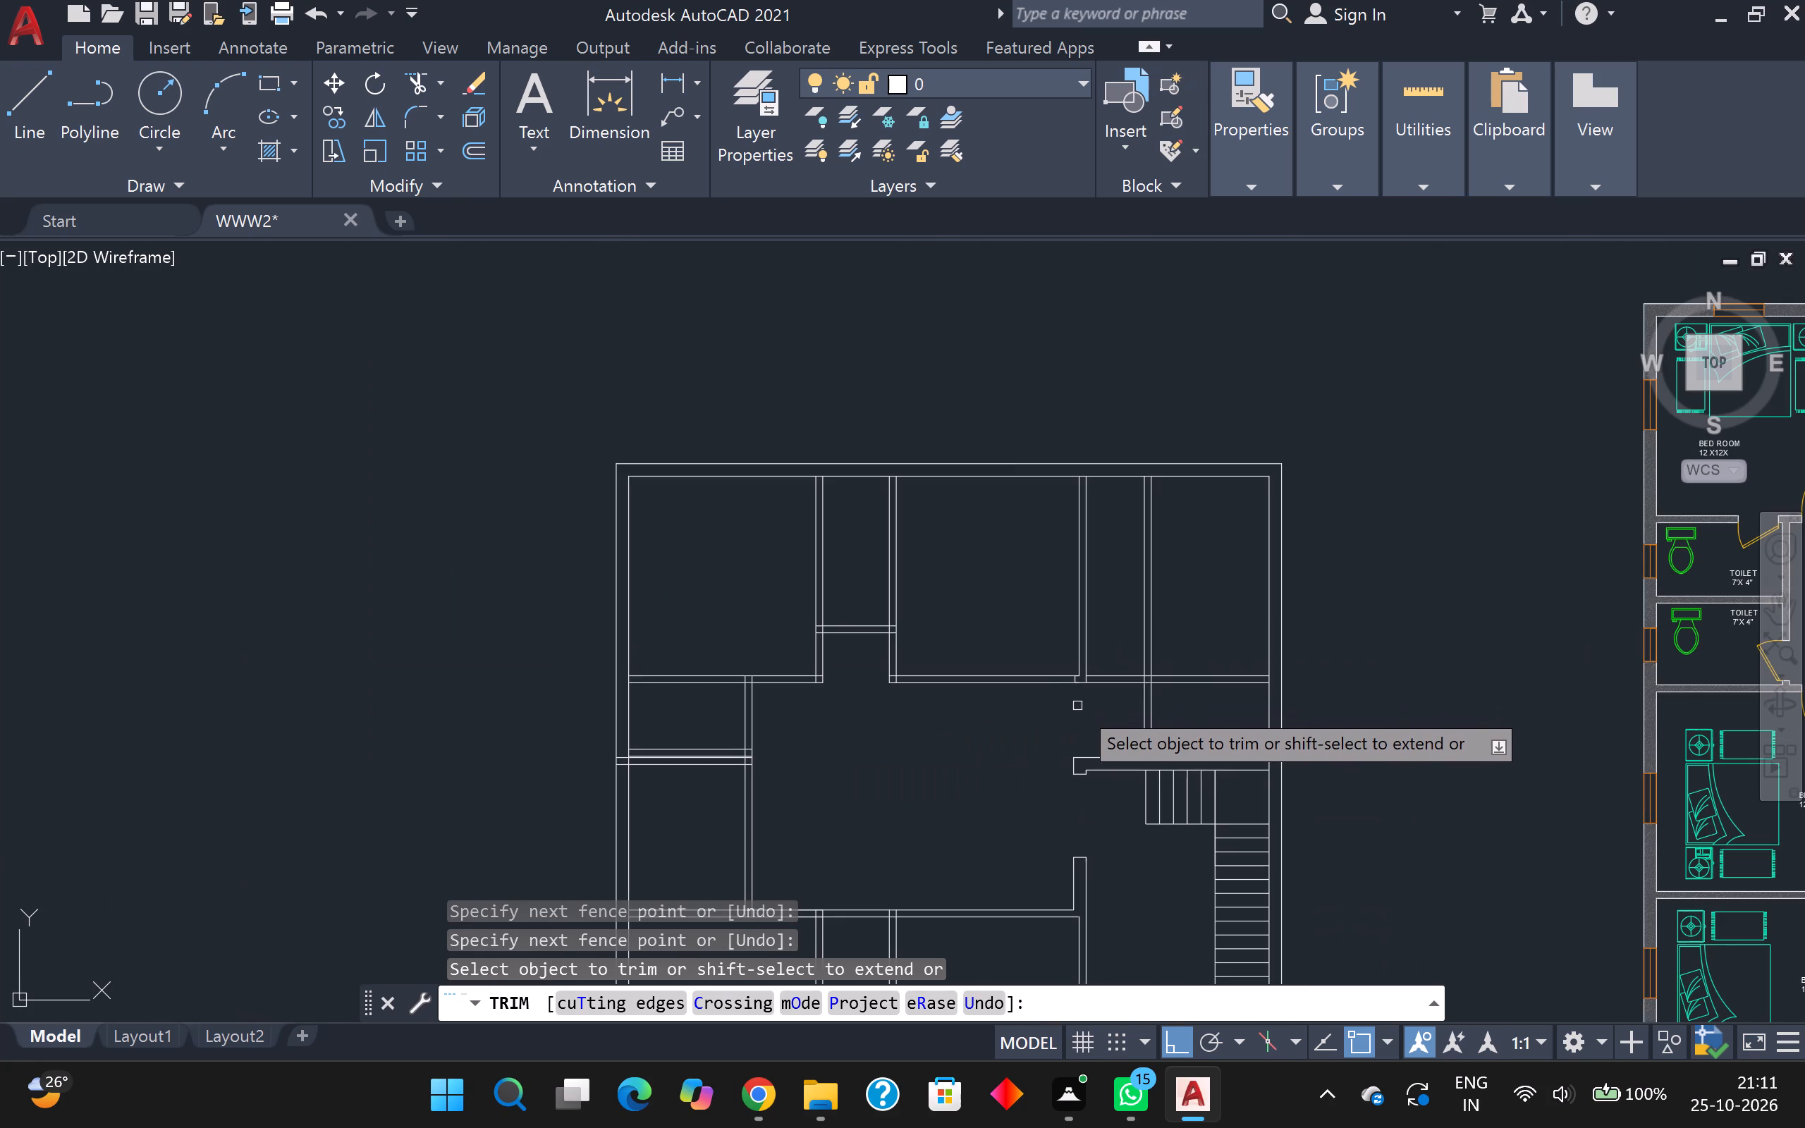
scroll(1051, 716, up, 1)
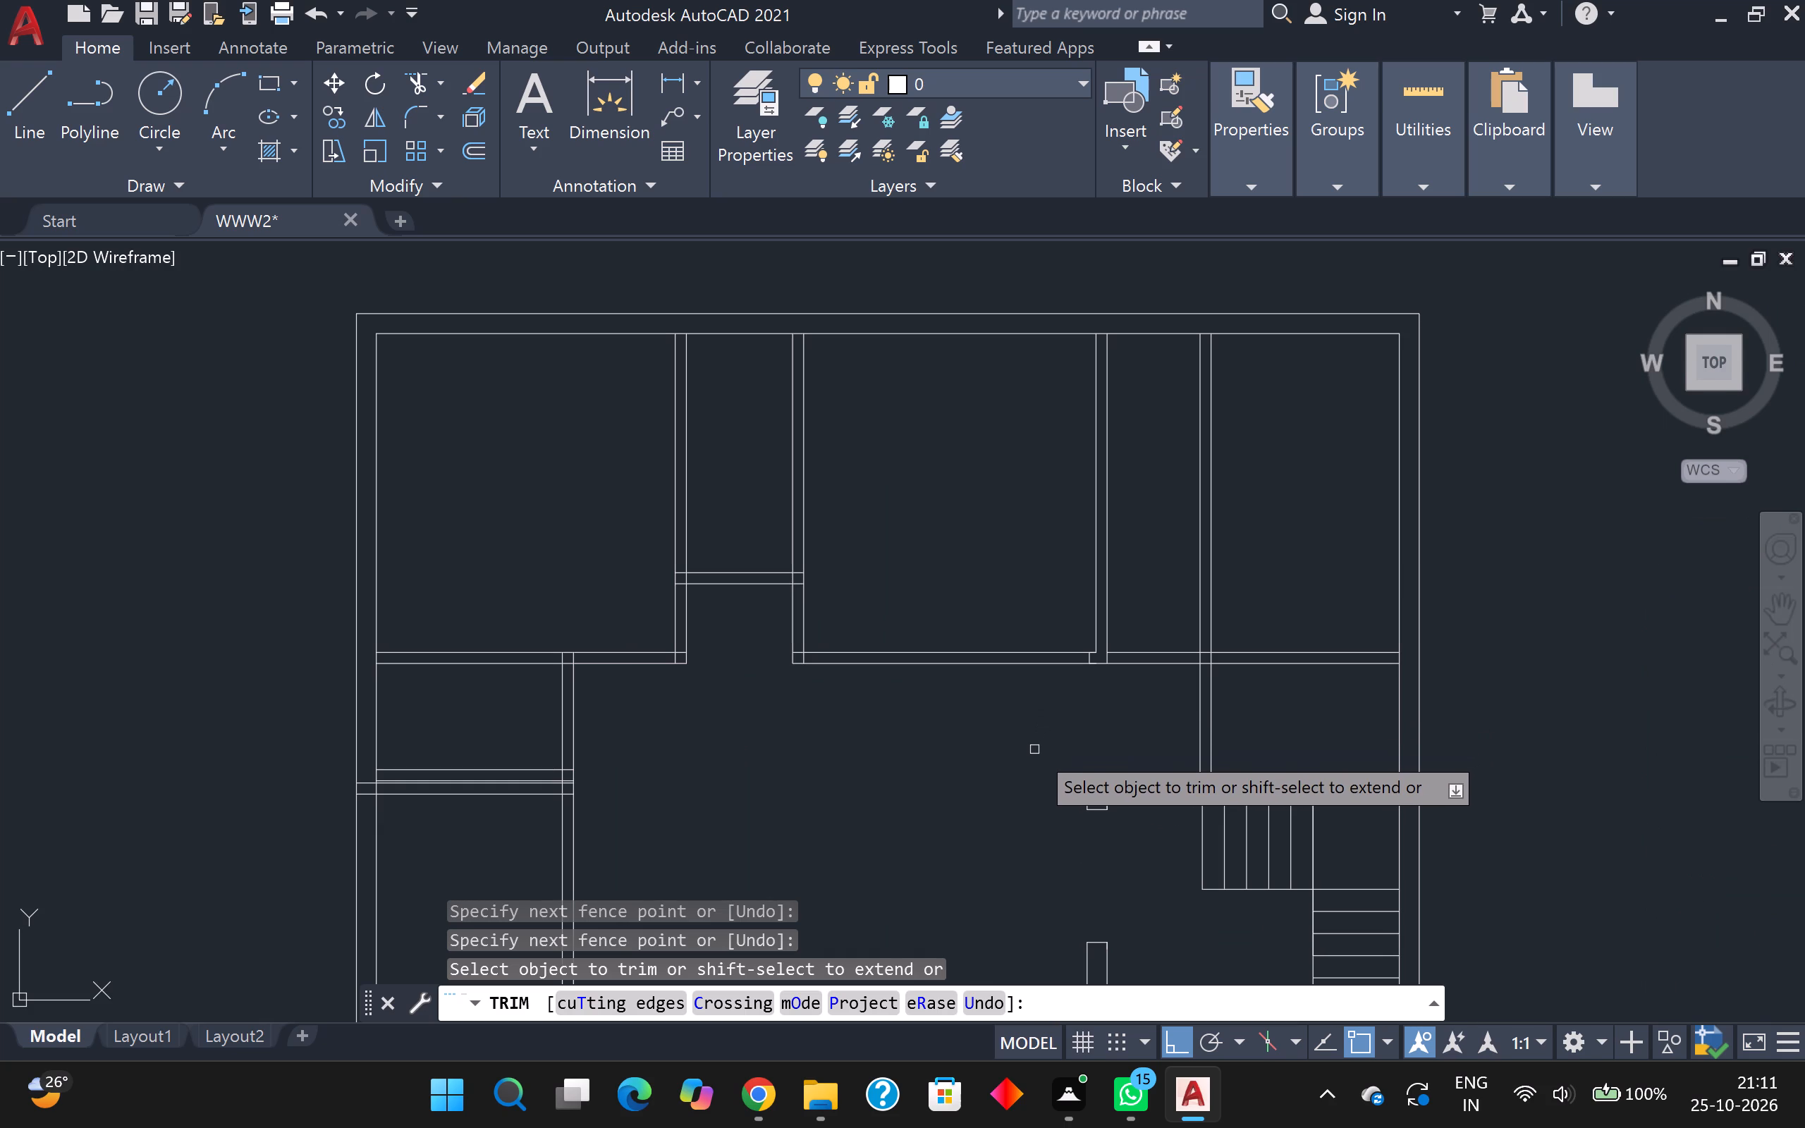
scroll(1036, 749, down, 1)
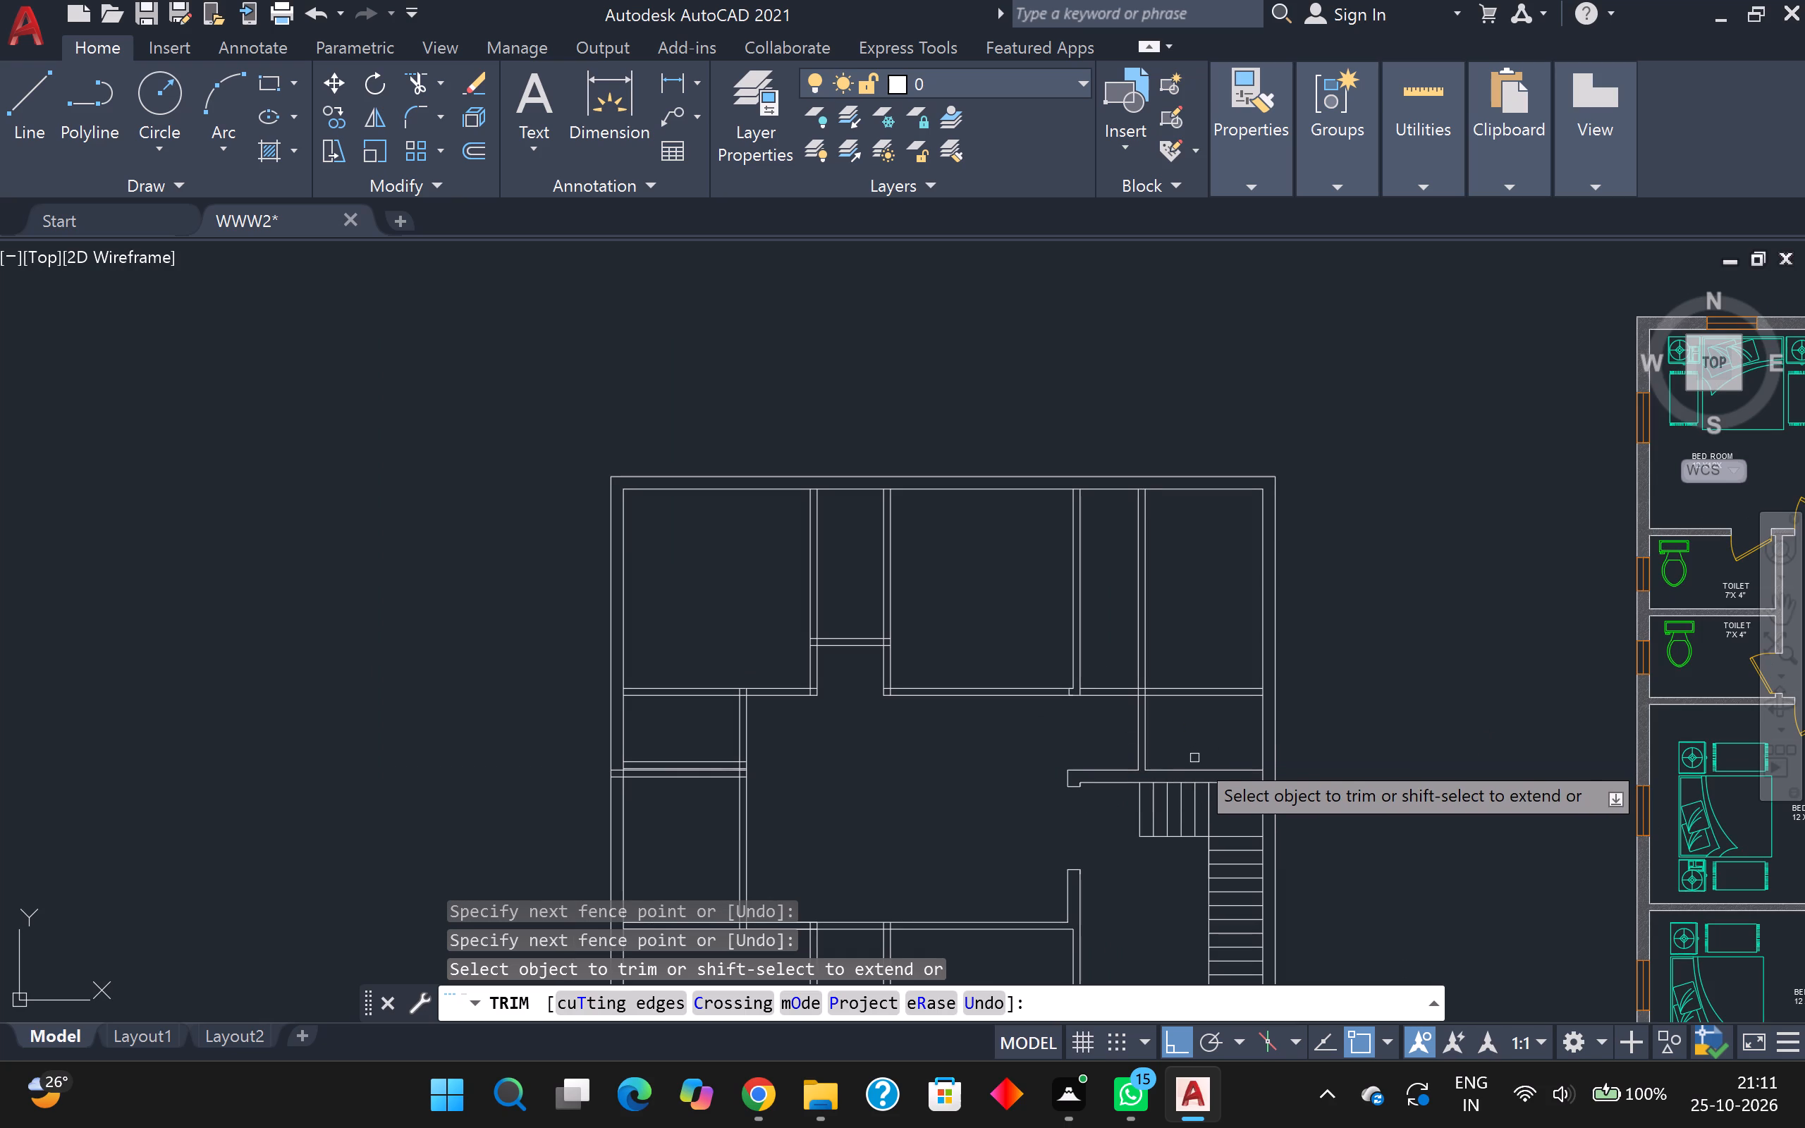
scroll(1192, 775, up, 2)
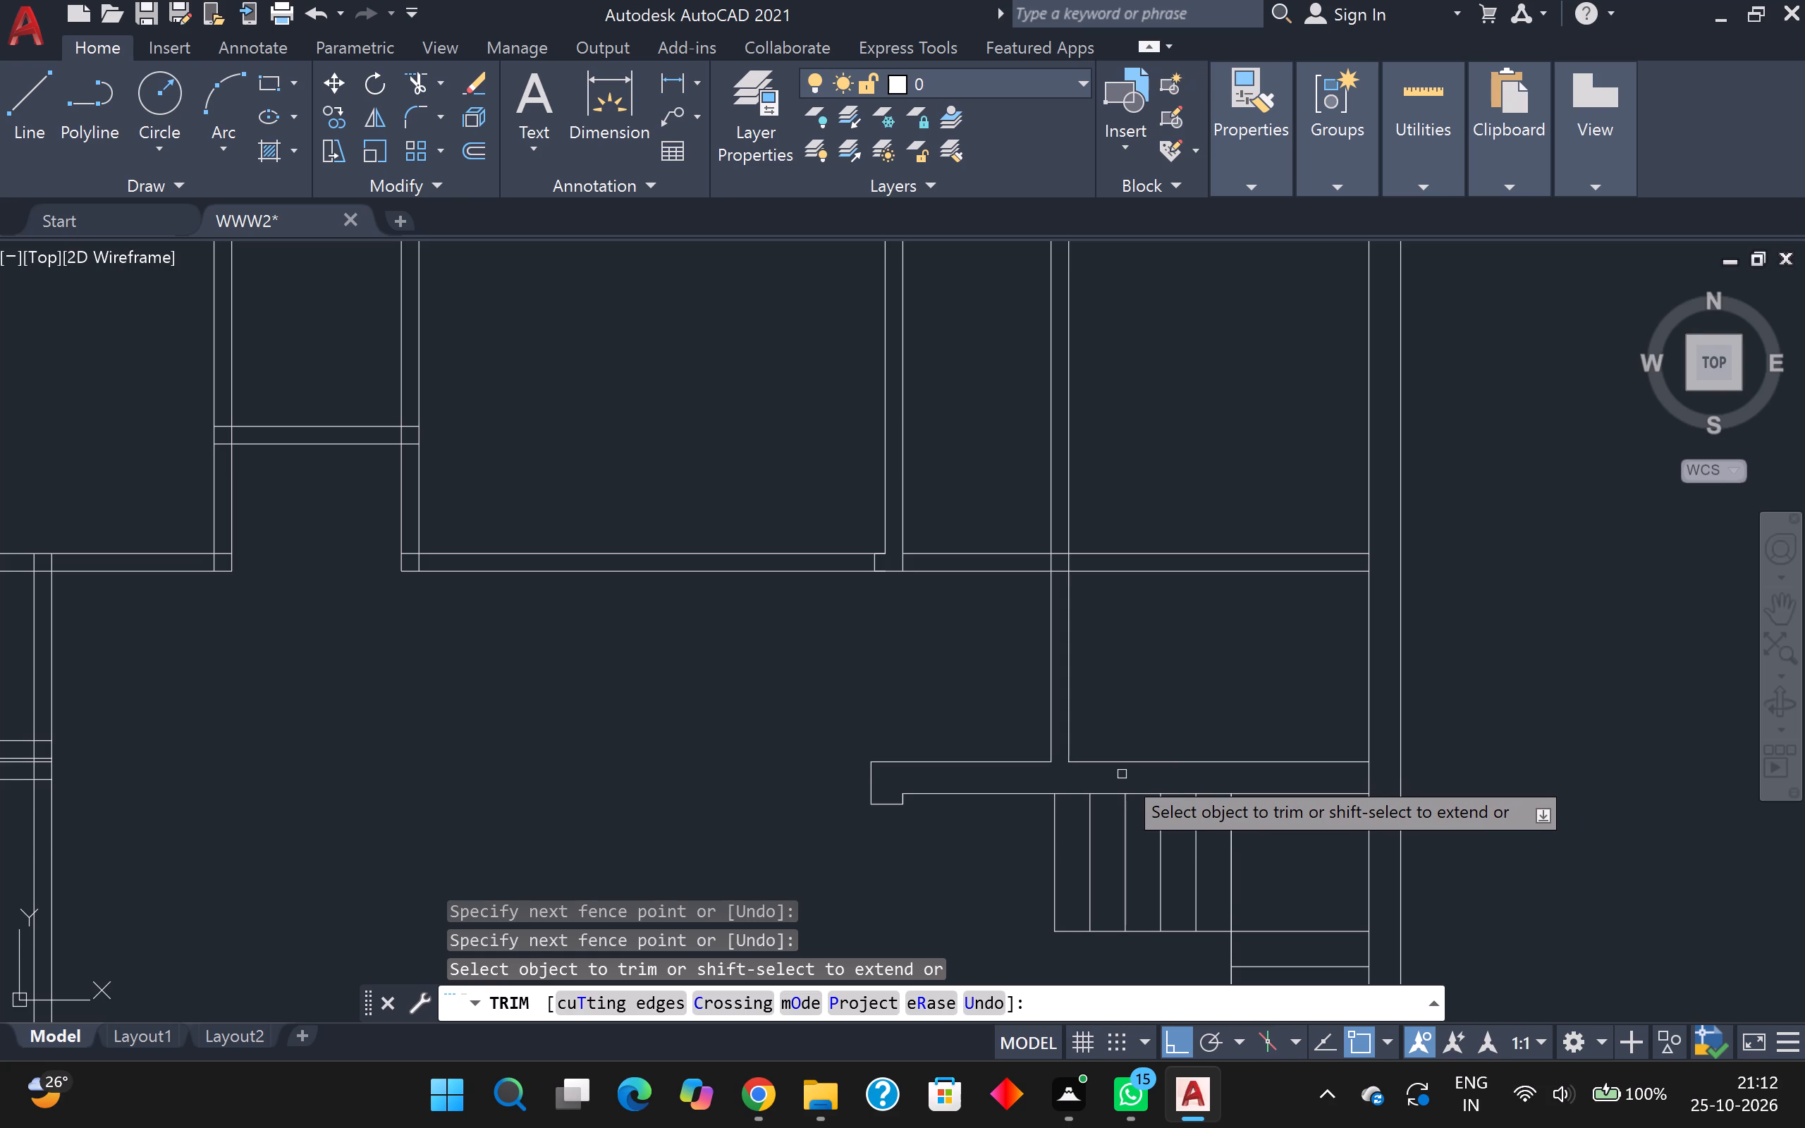
key(Escape)
Draw a door jamb line across the eastern partition wall, 3 inches north of its junction with the wall above the stairs.
key(l)
key(Return)
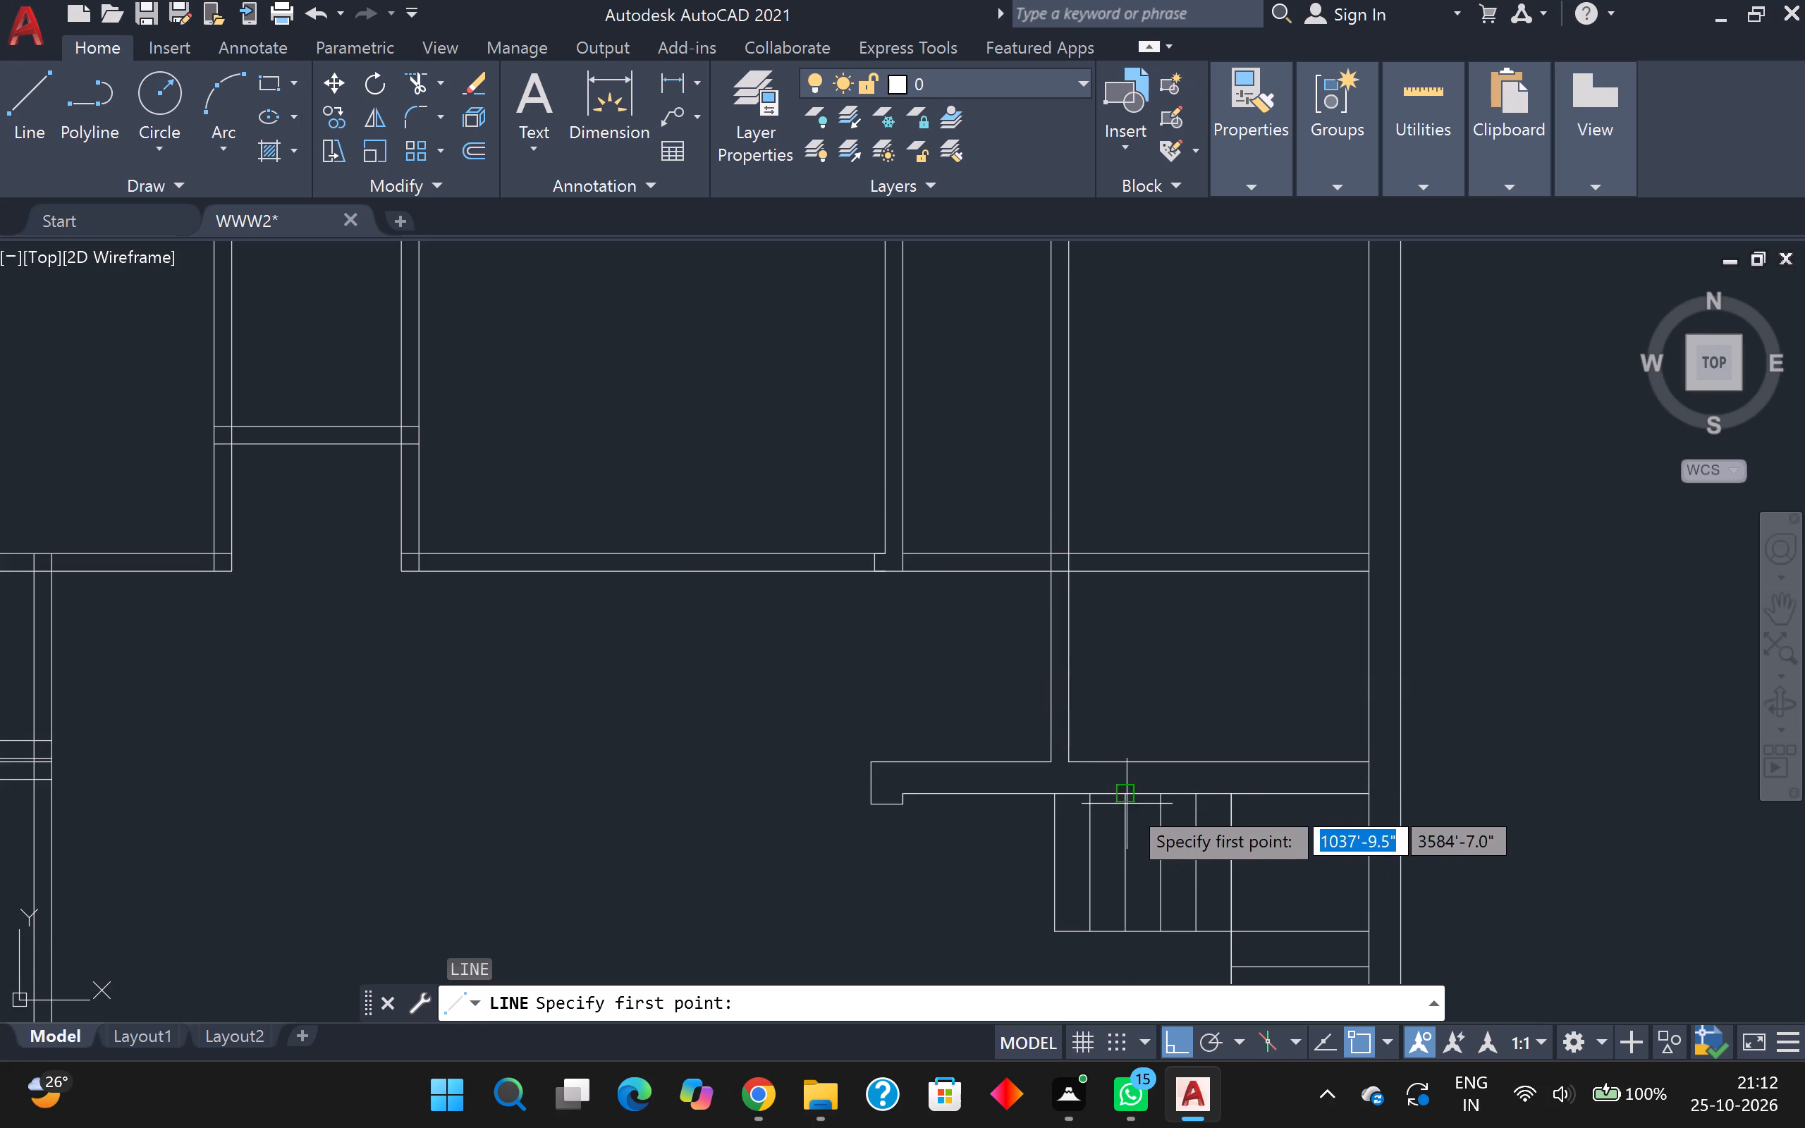
scroll(1124, 803, up, 1)
scroll(1056, 768, up, 2)
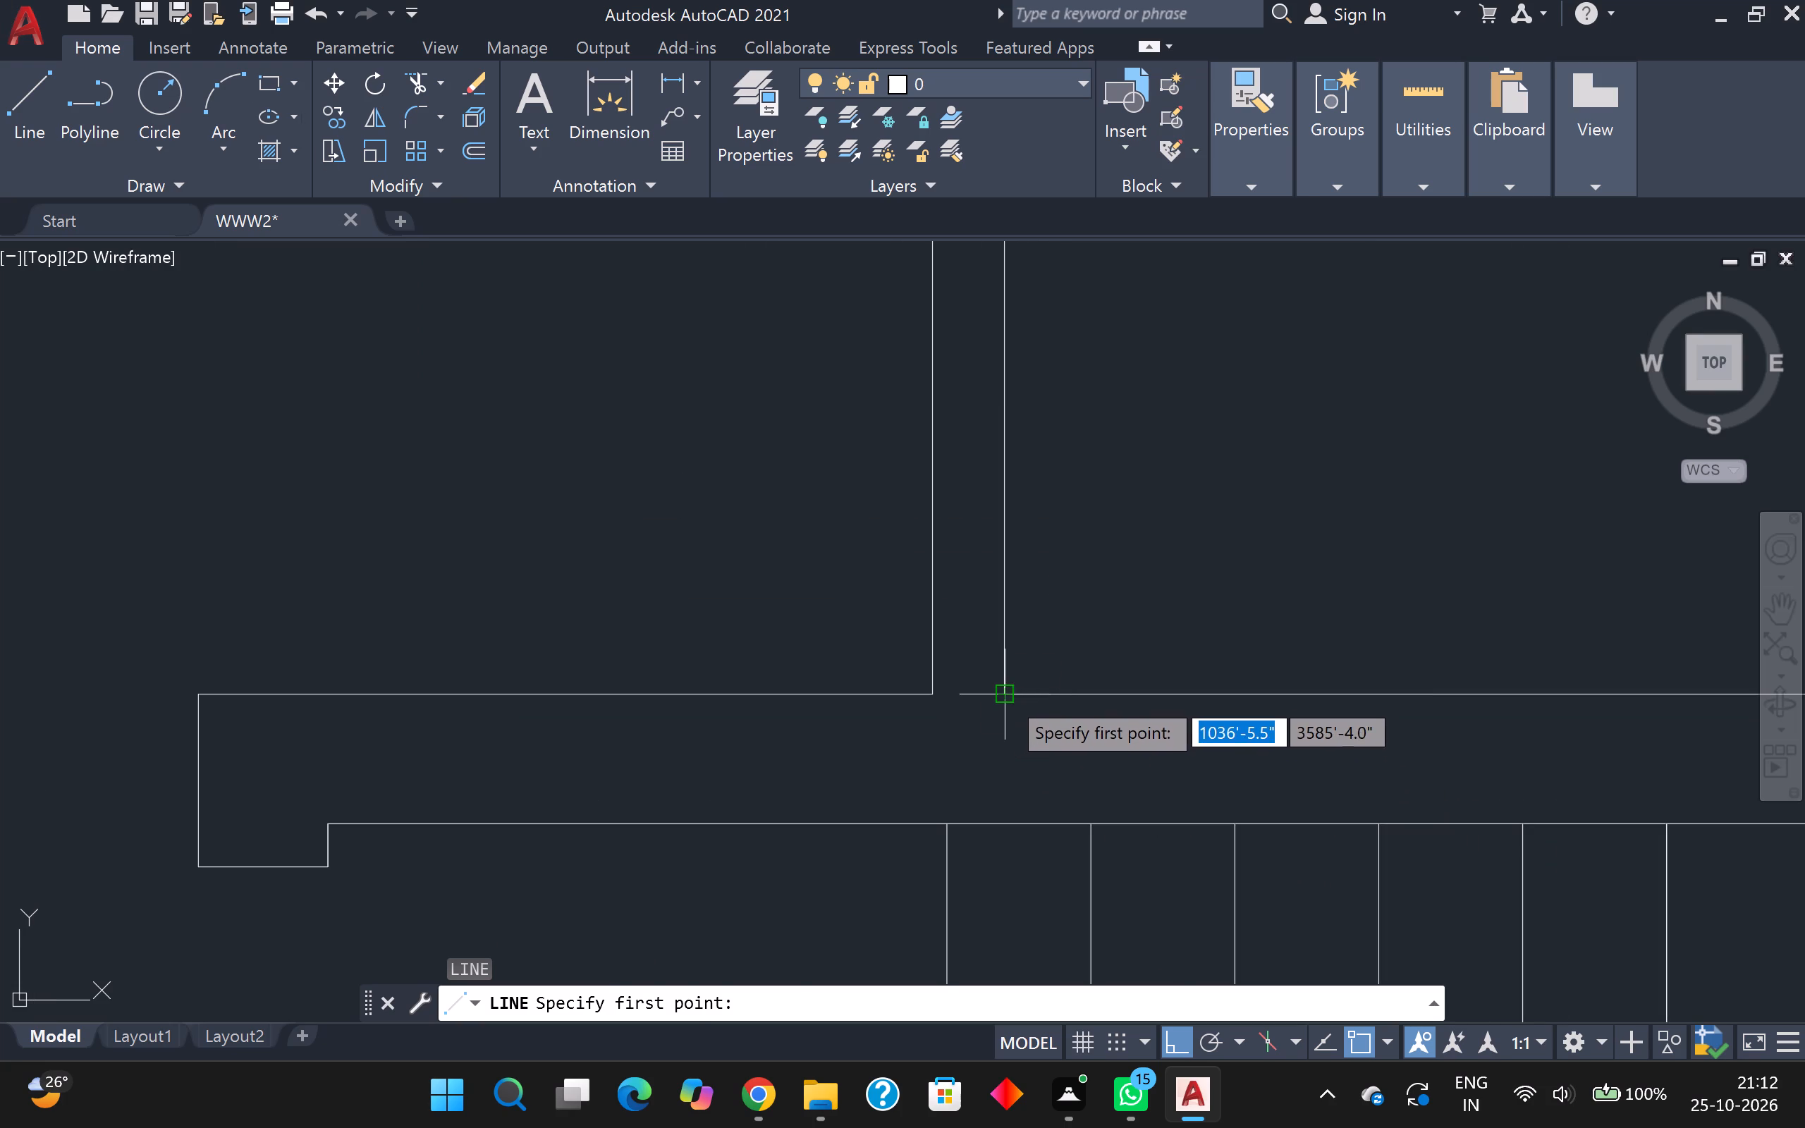
click(1005, 695)
key(3)
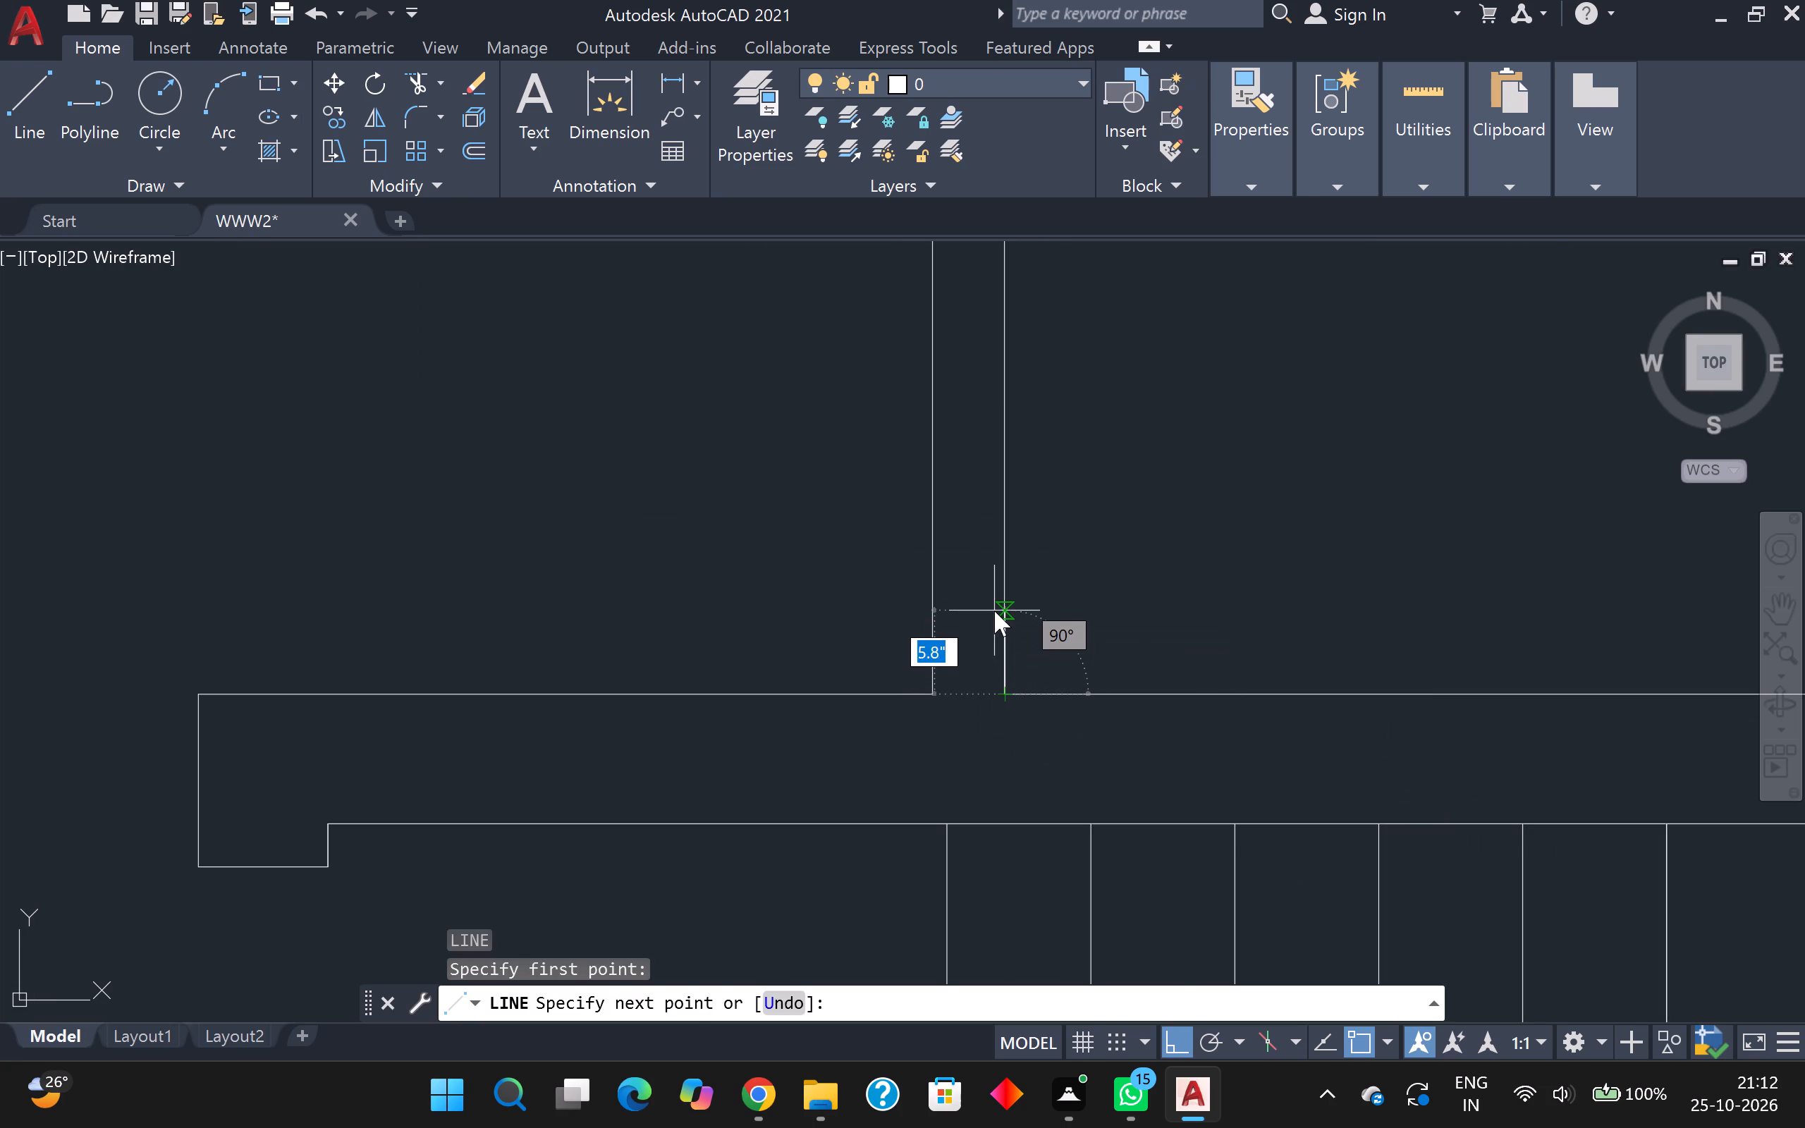
key(Return)
scroll(994, 611, up, 1)
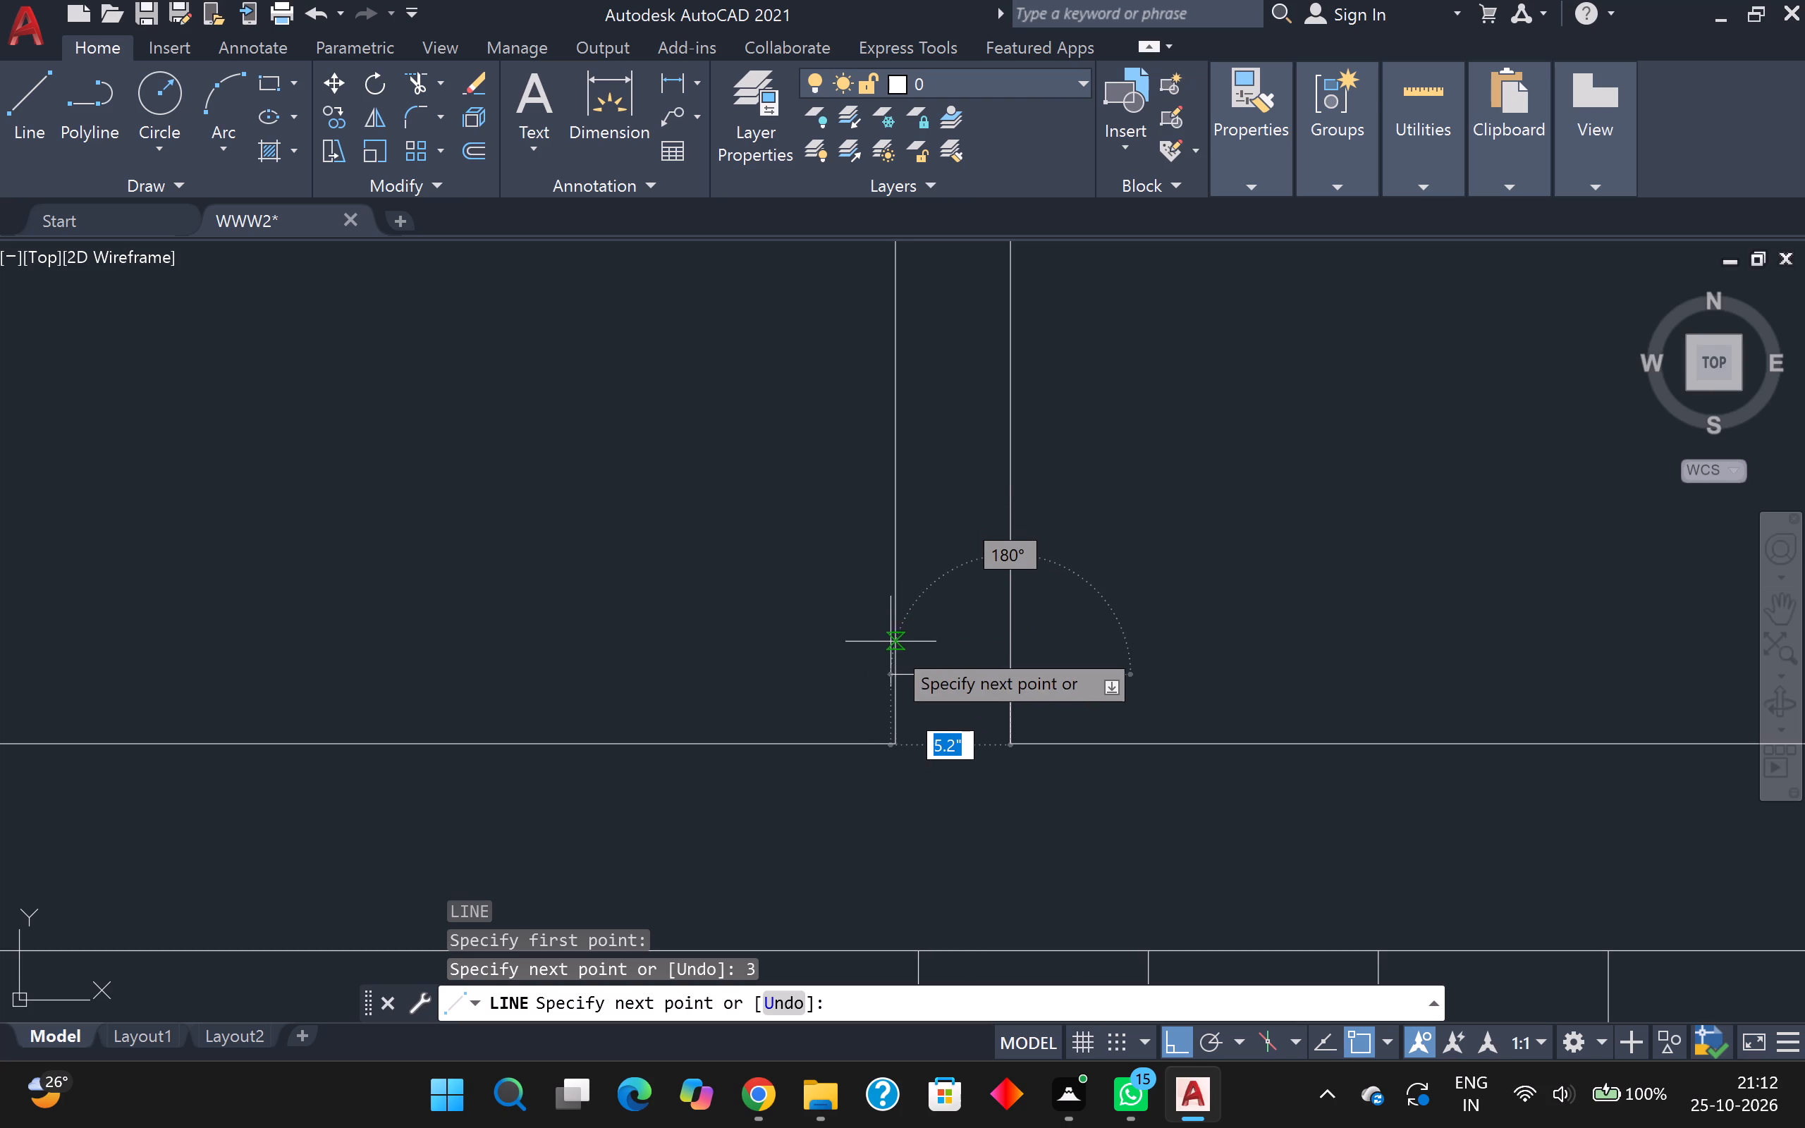
scroll(898, 660, up, 1)
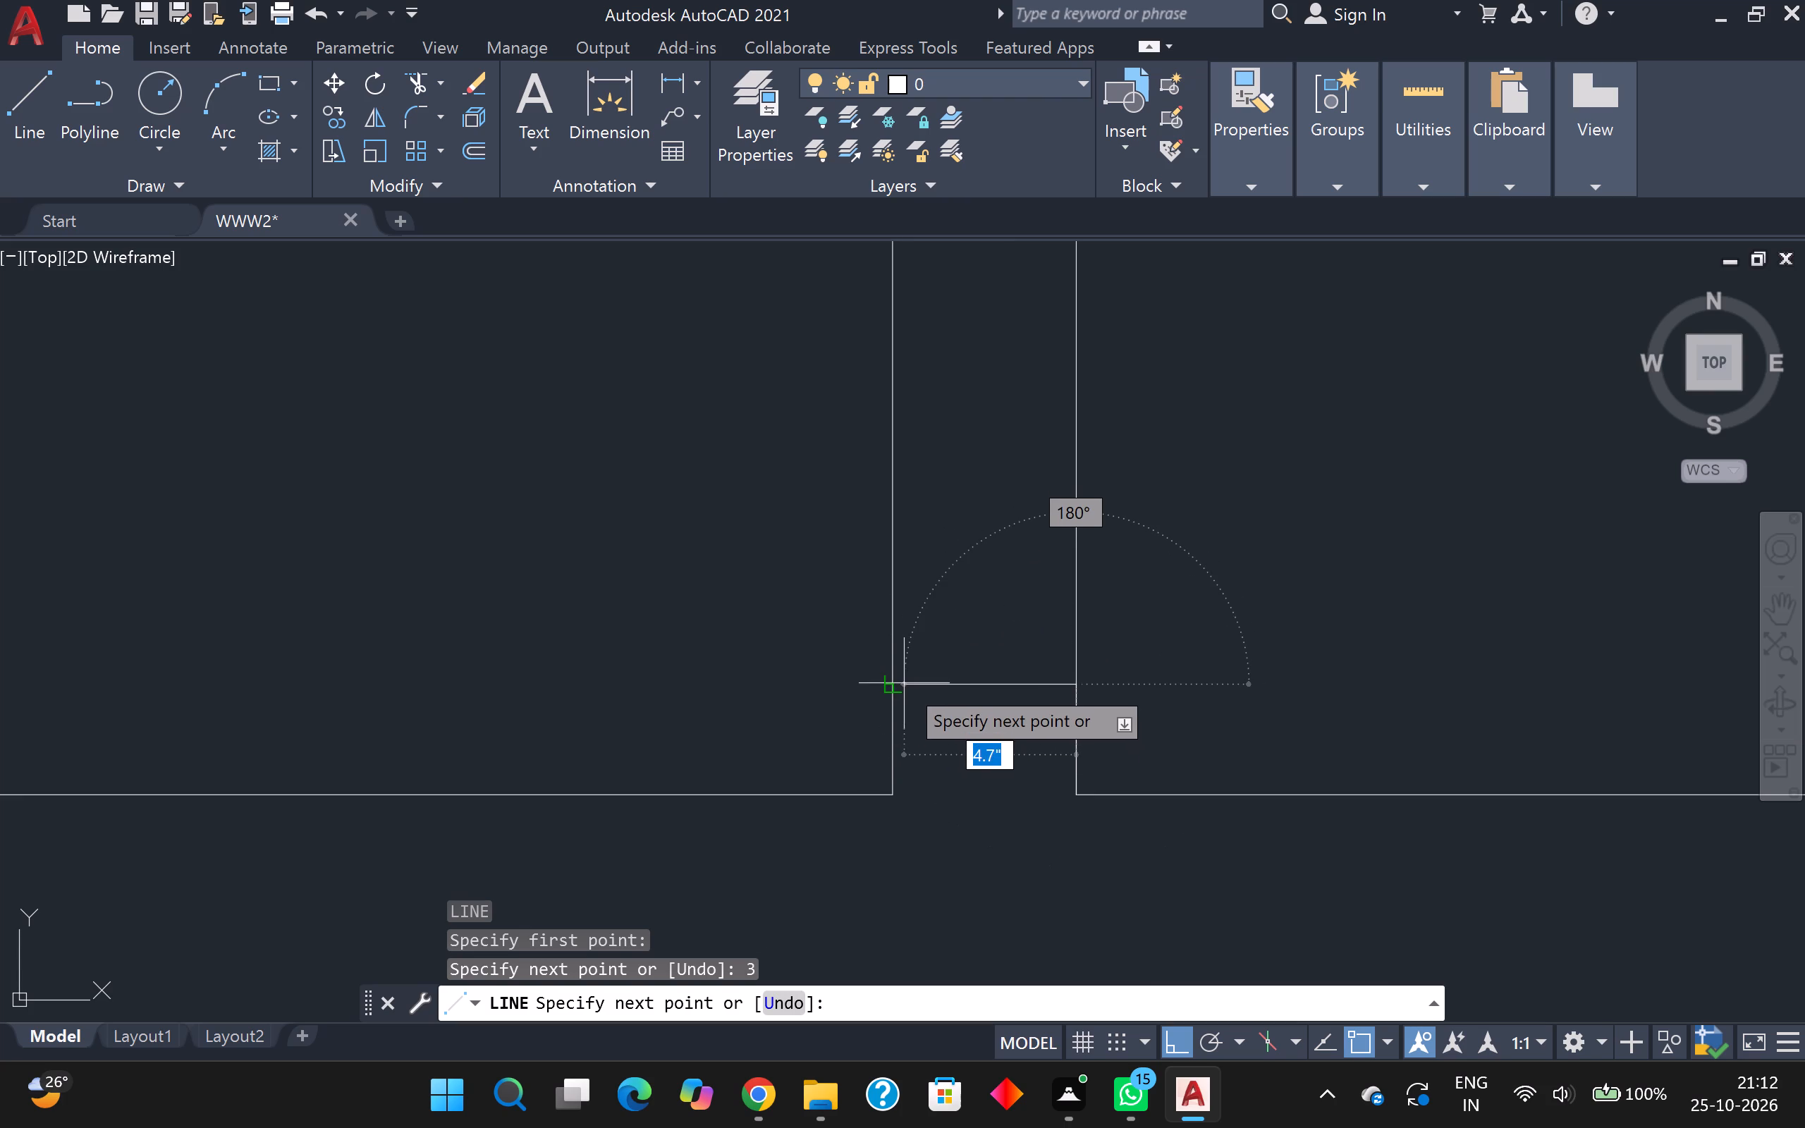
click(892, 683)
key(Escape)
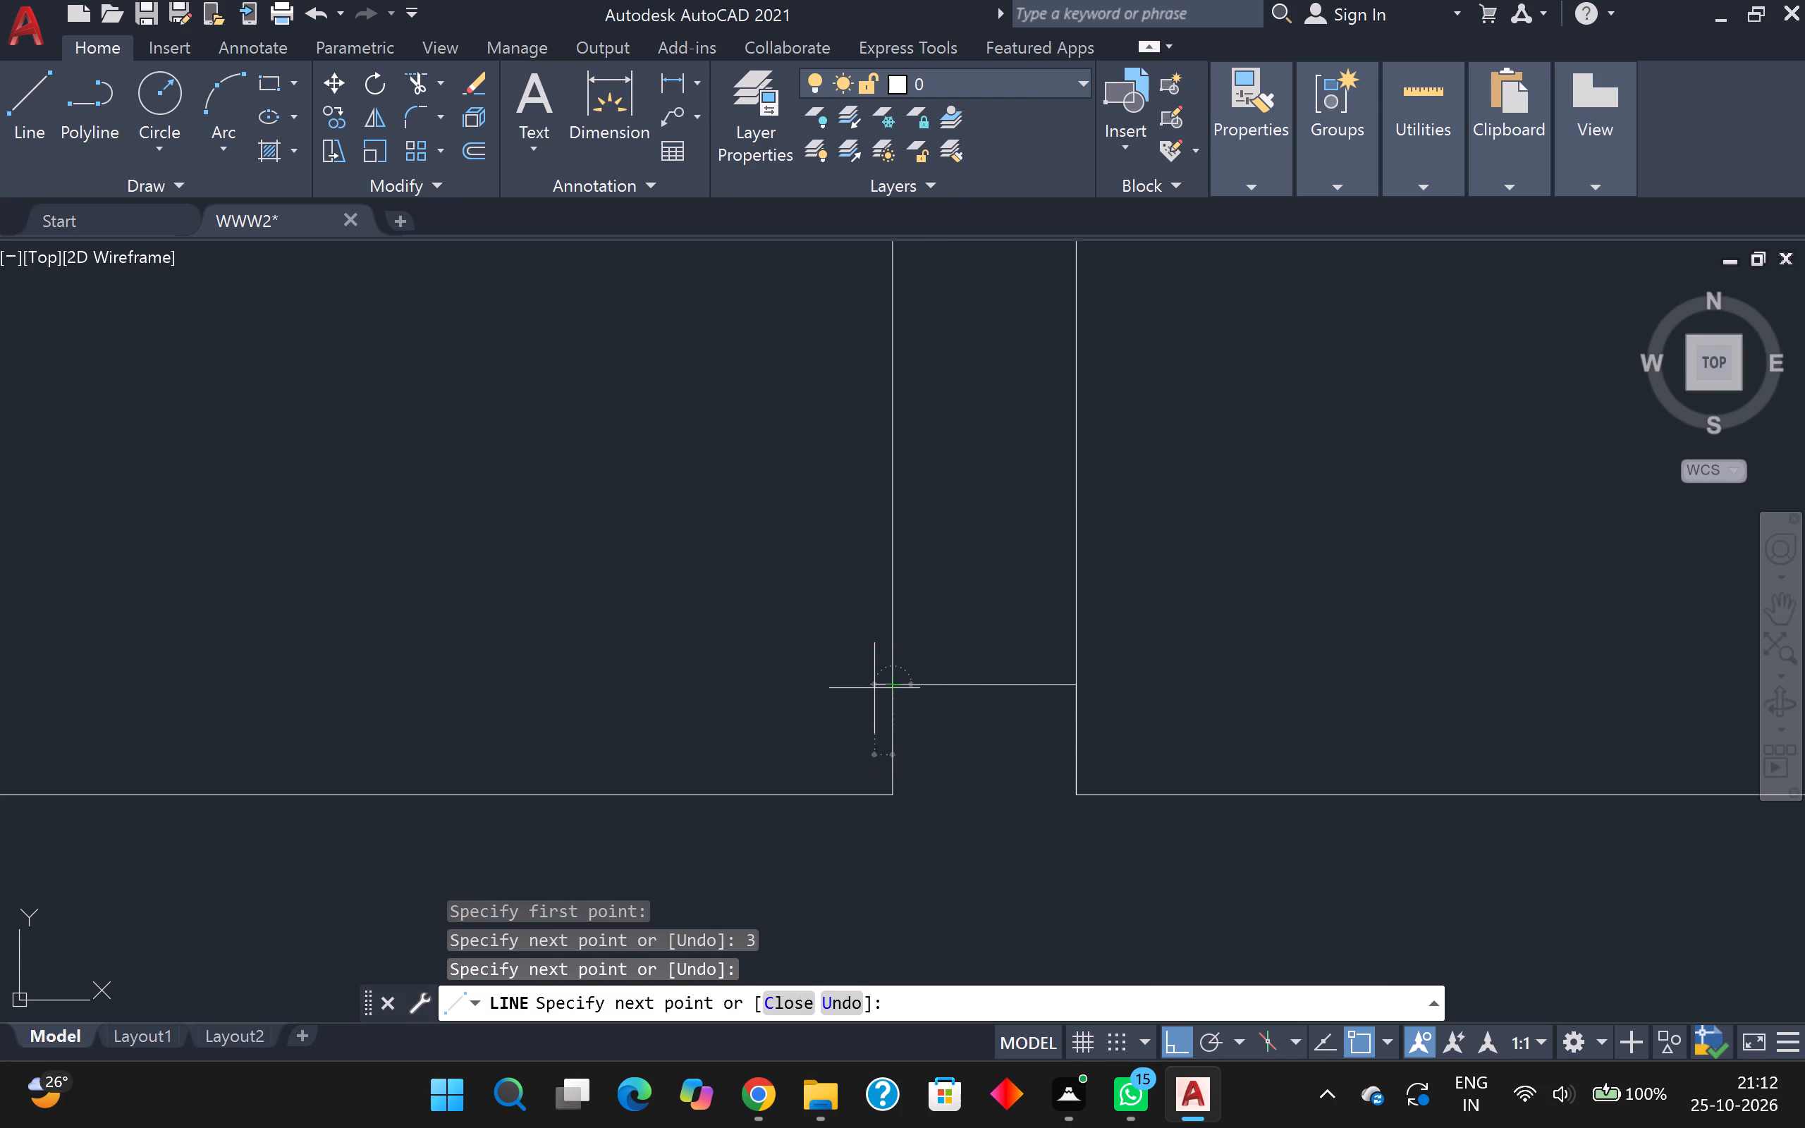
Offset the jamb line 2'5" northward to mark the other side of the door opening.
scroll(886, 697, down, 3)
scroll(760, 596, down, 1)
middle_click(759, 596)
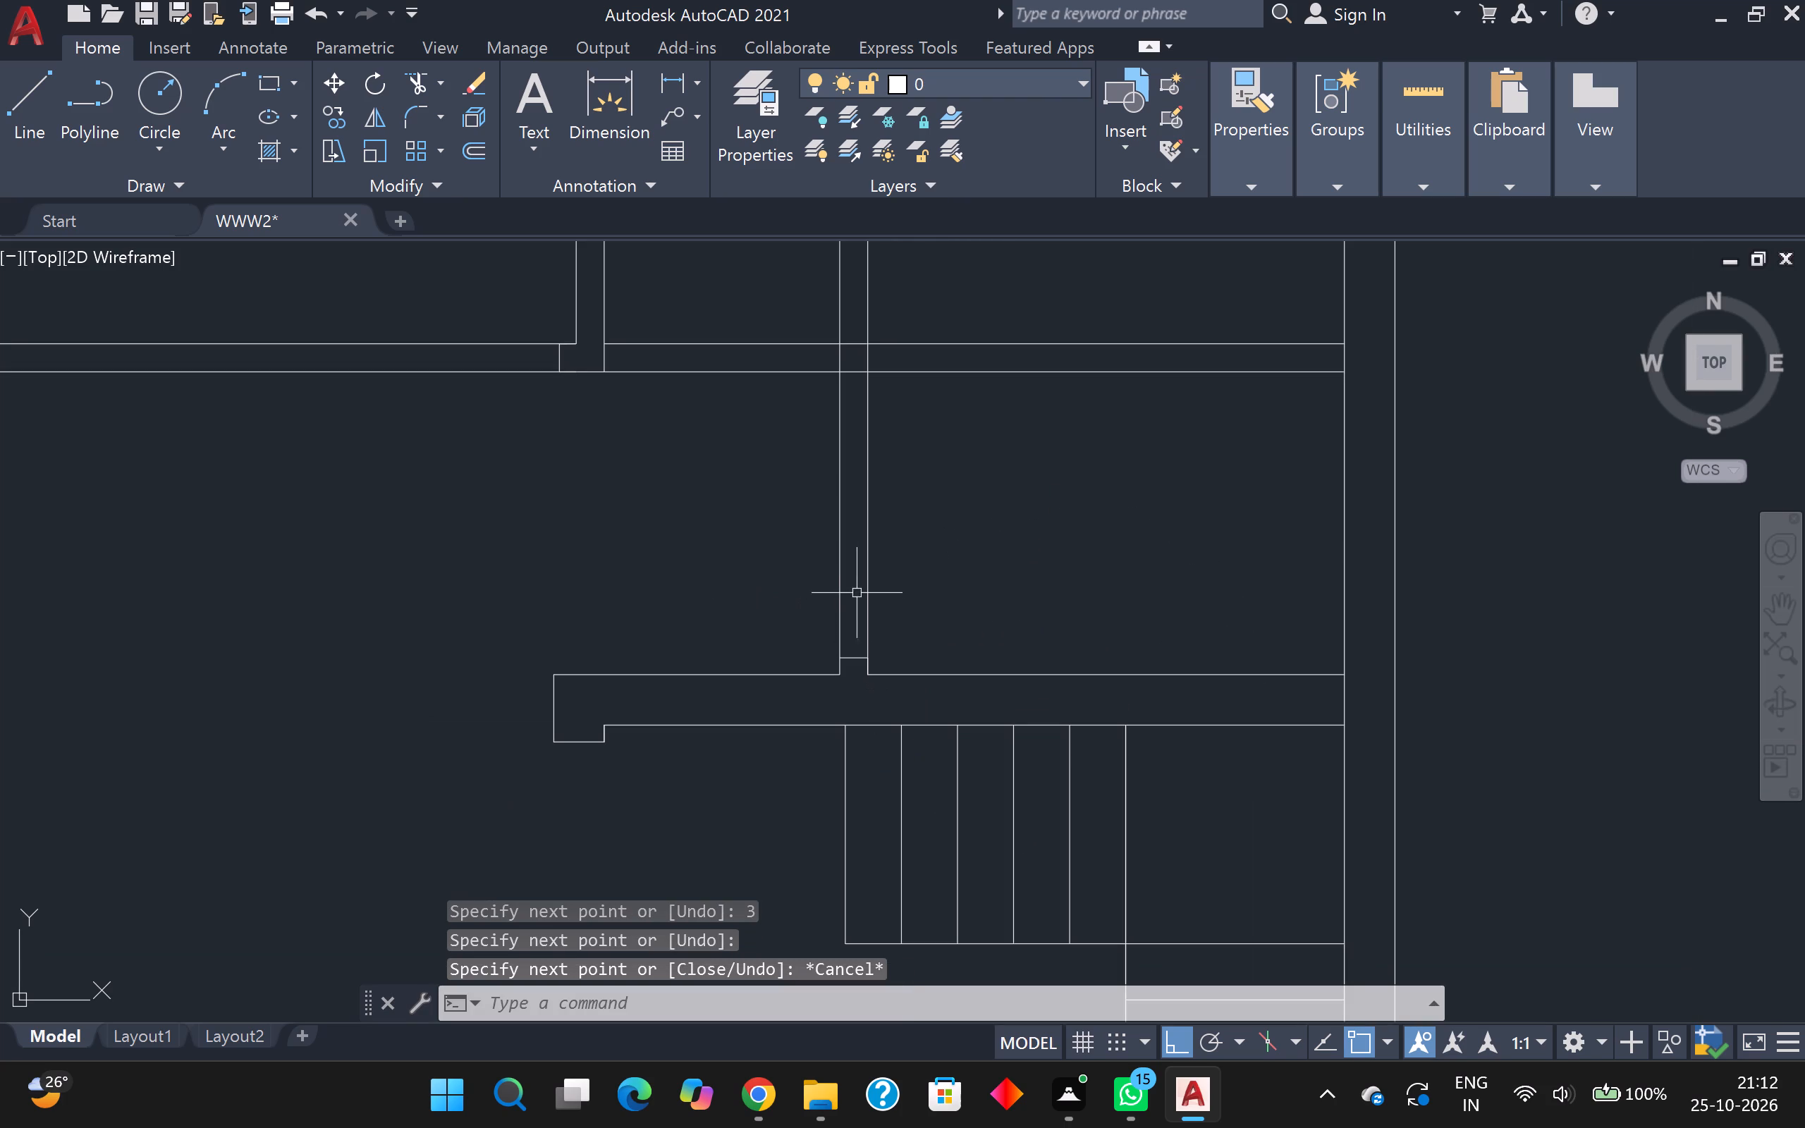
scroll(869, 604, up, 2)
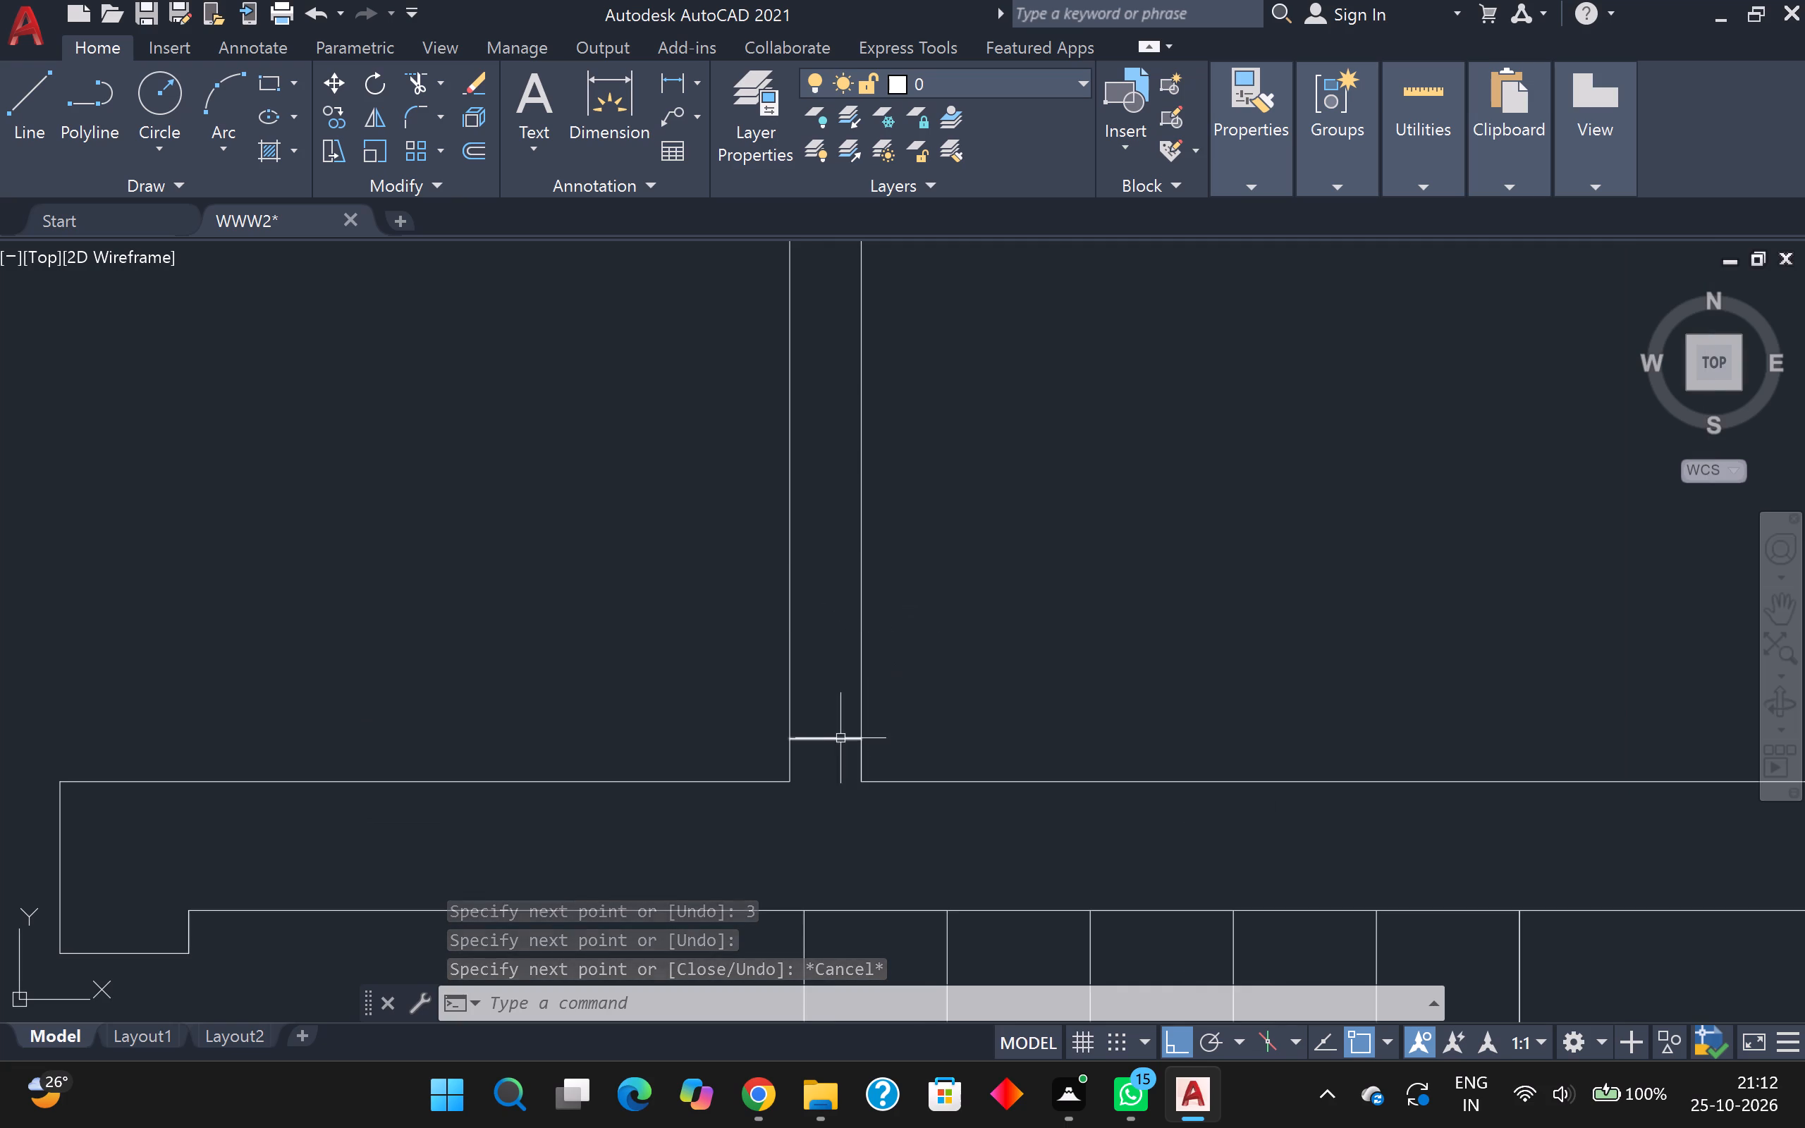
click(833, 738)
key(o)
key(Return)
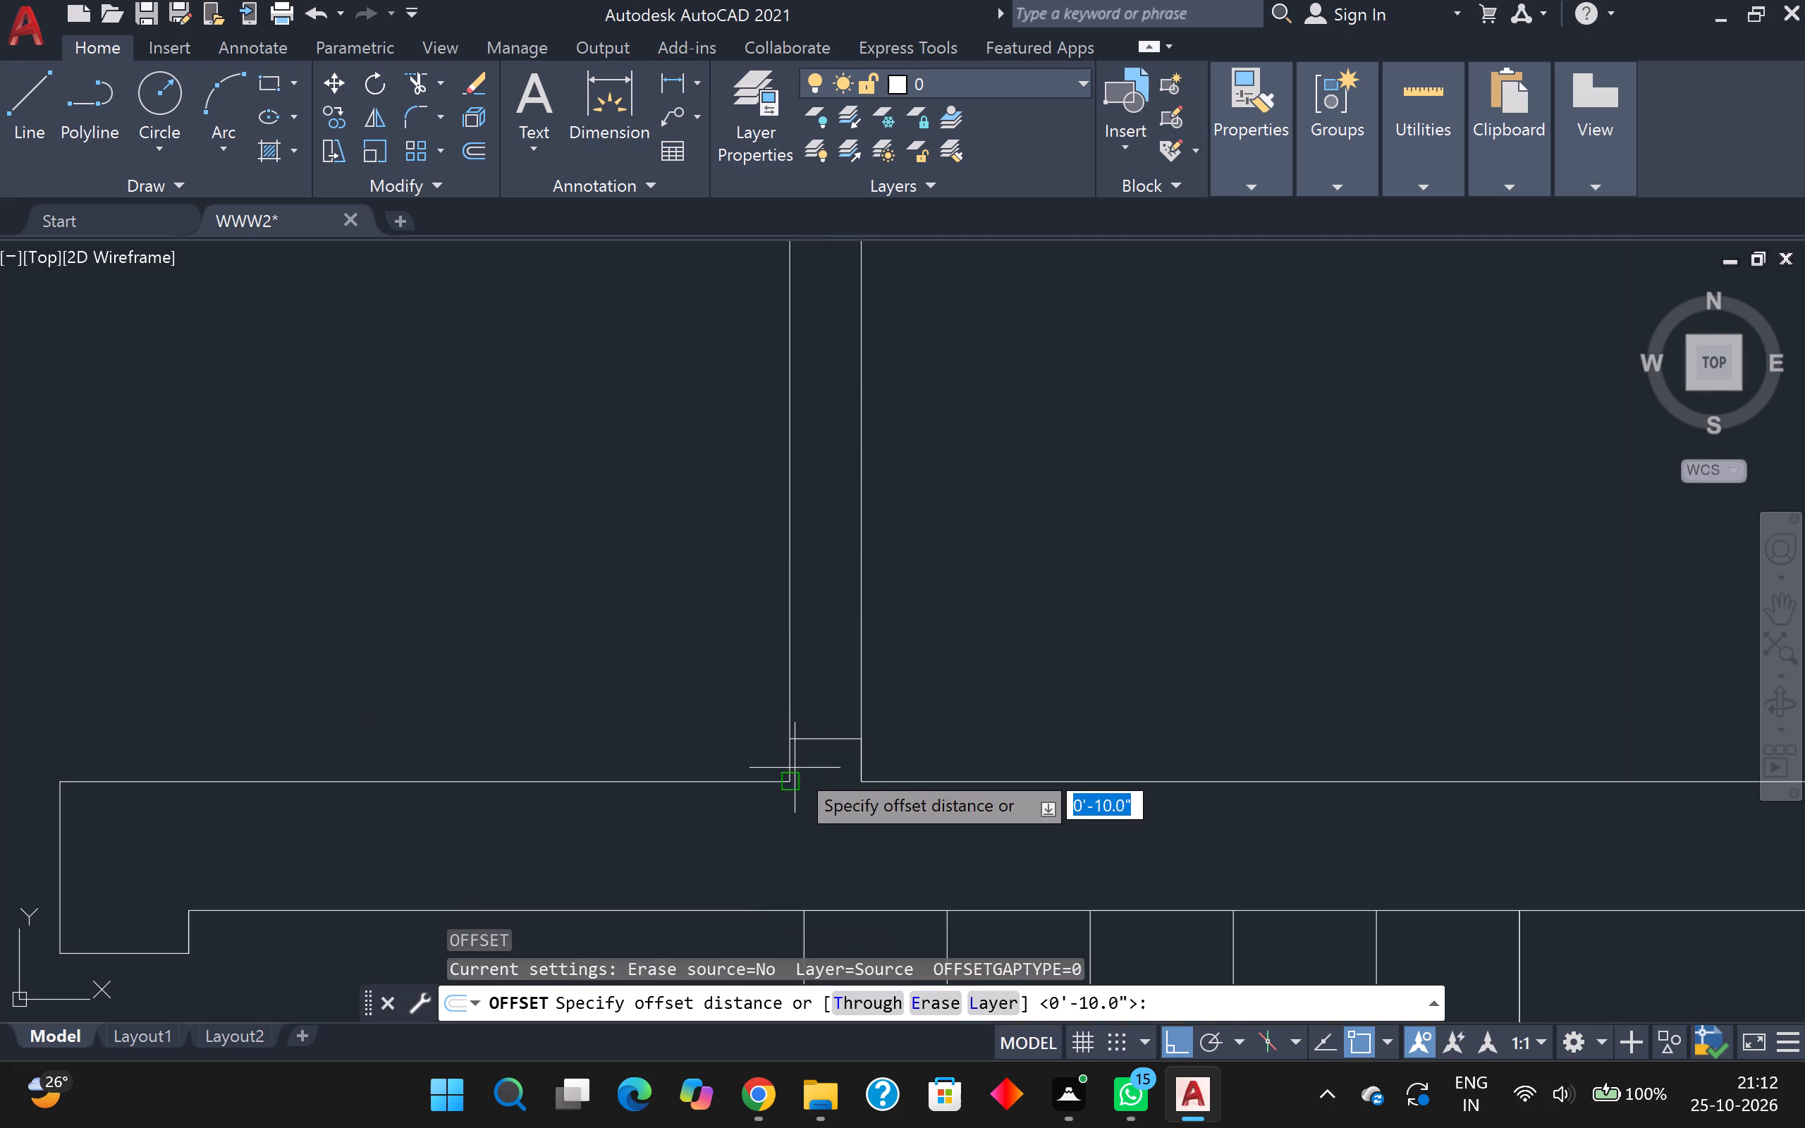
key(Return)
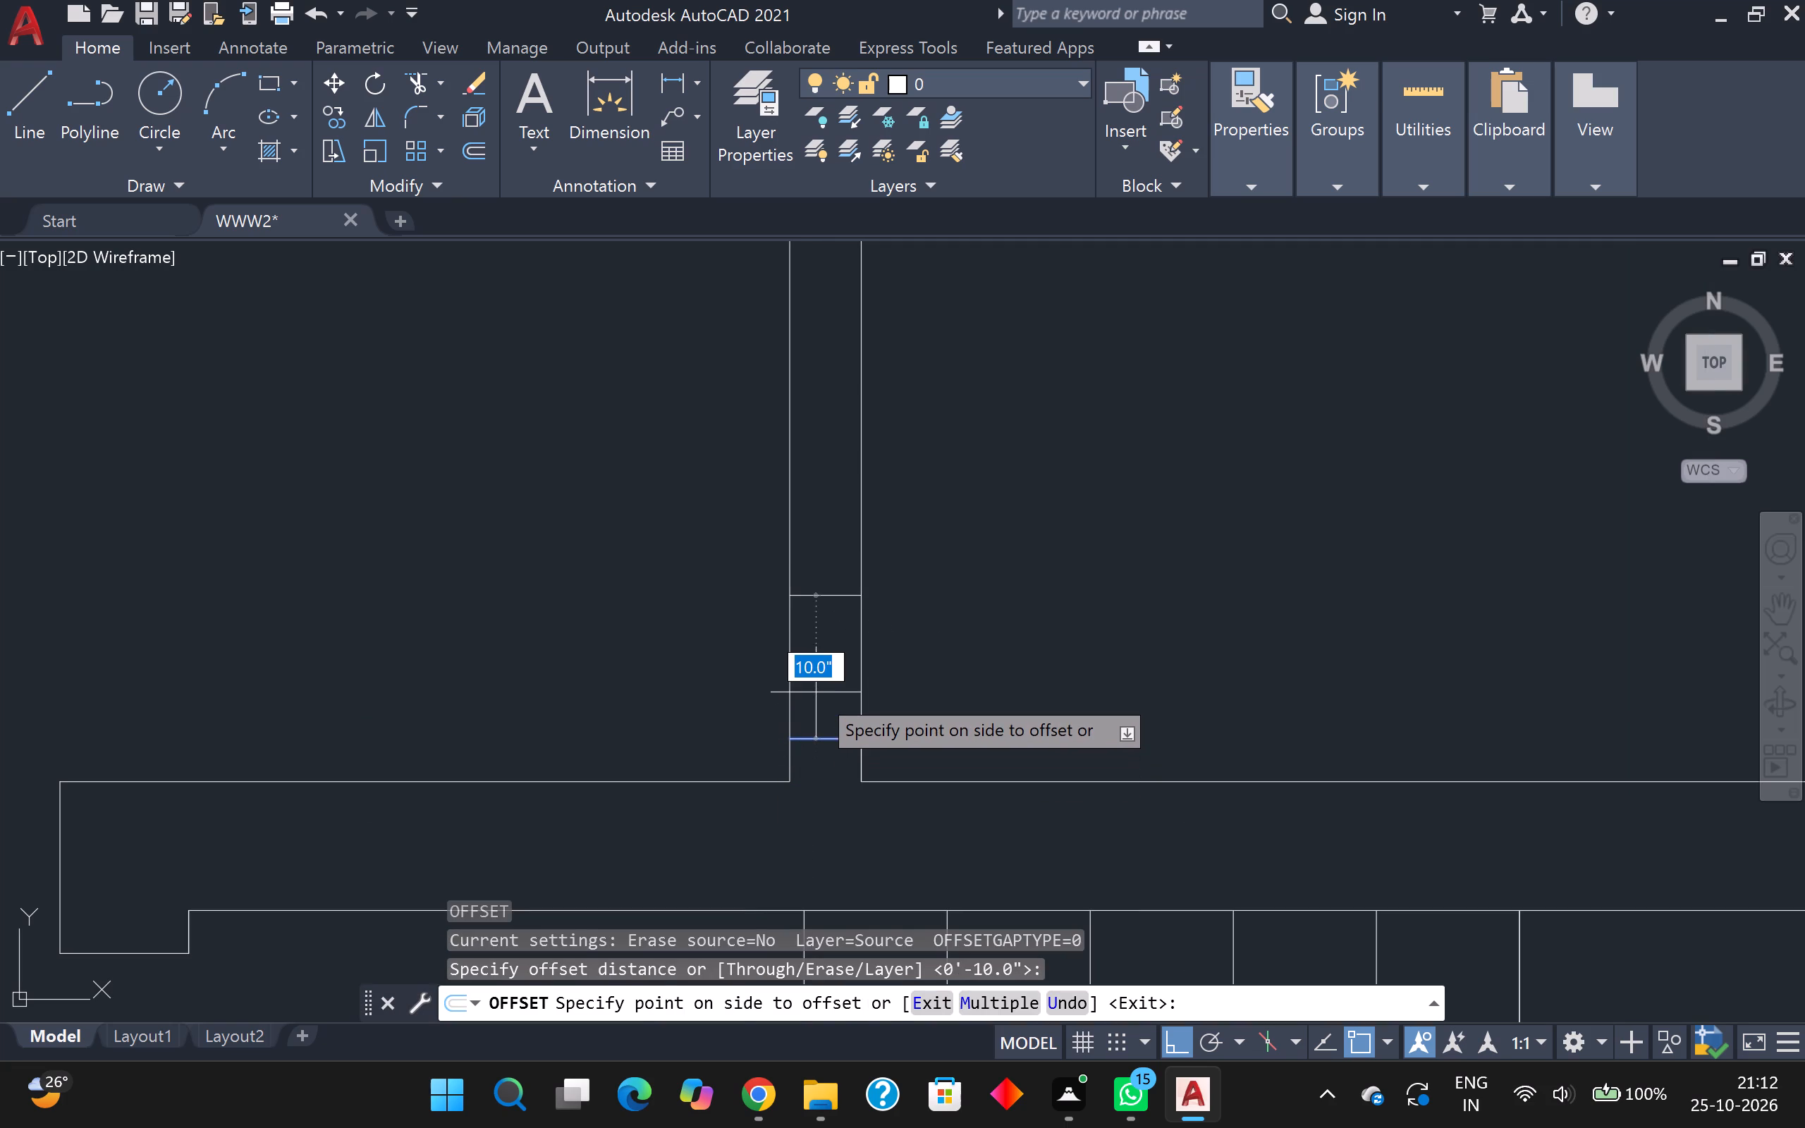
key(2)
key(apostrophe)
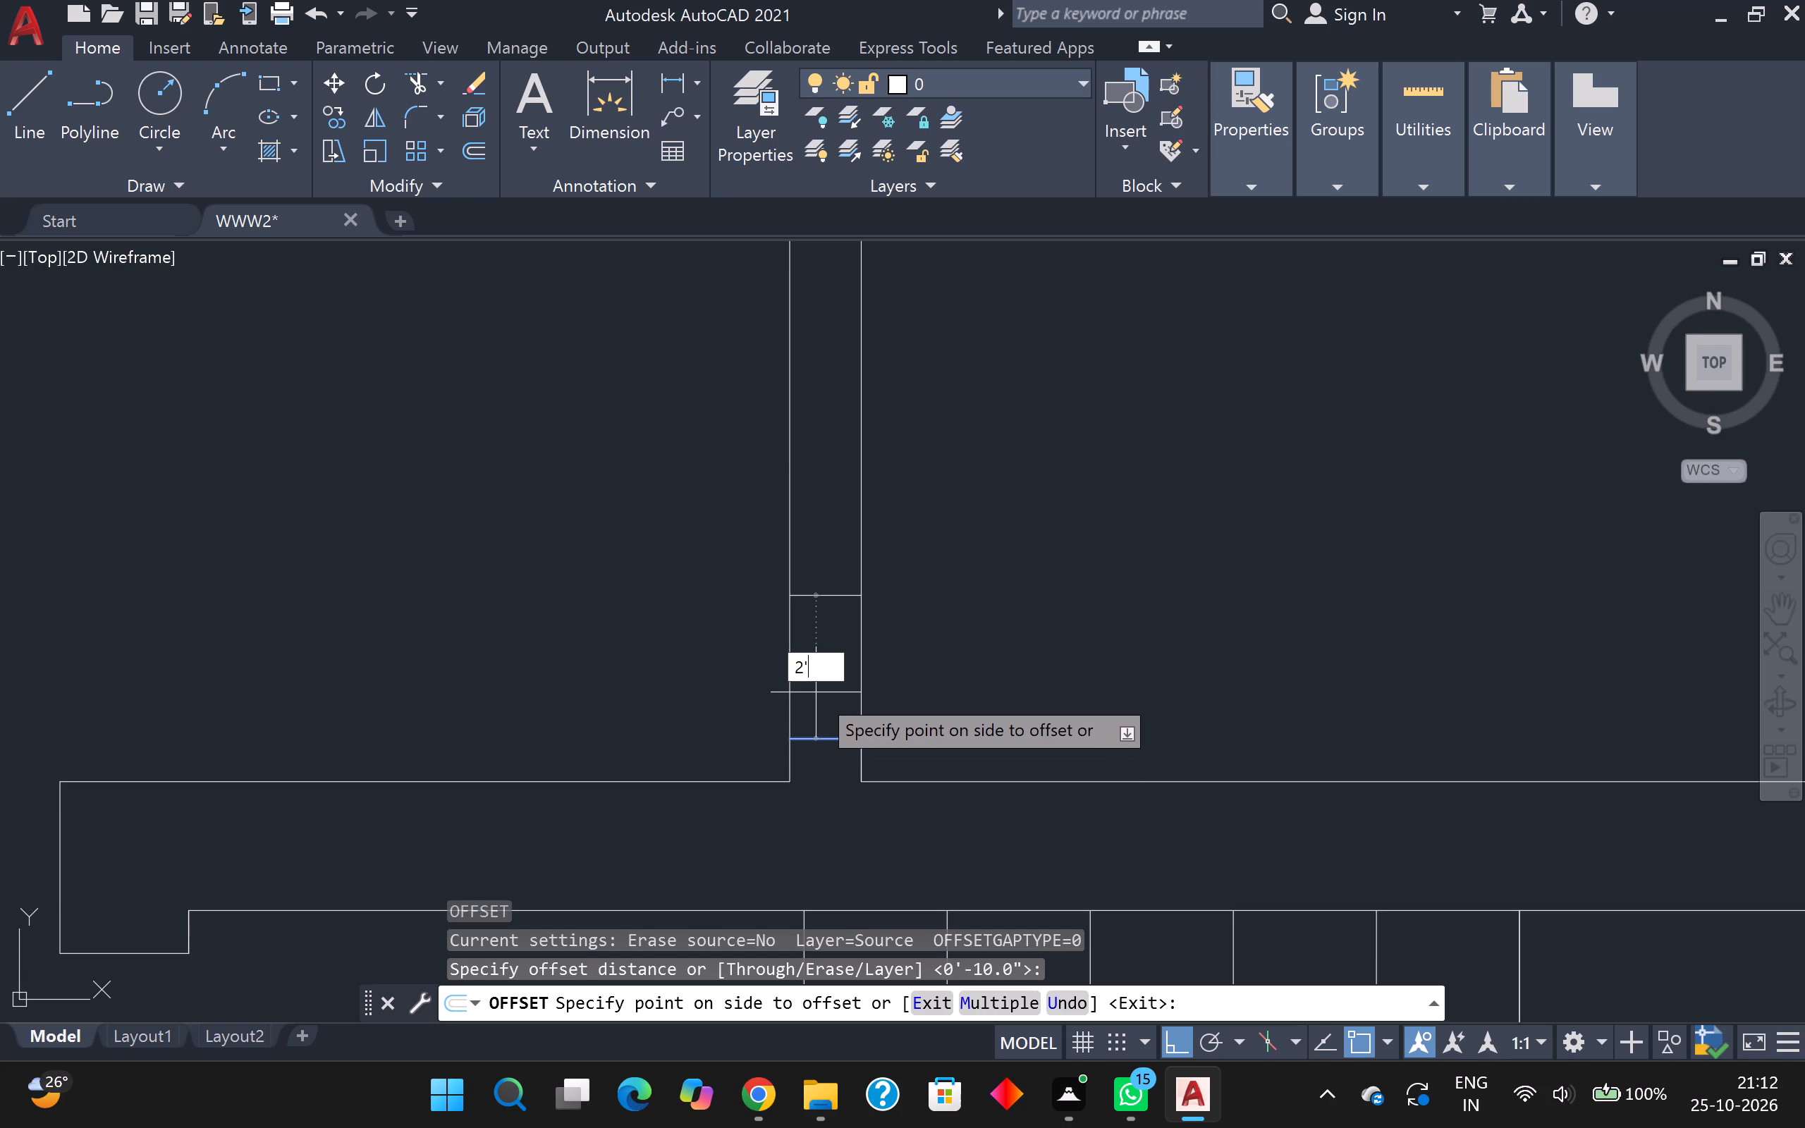
key(5)
key(Return)
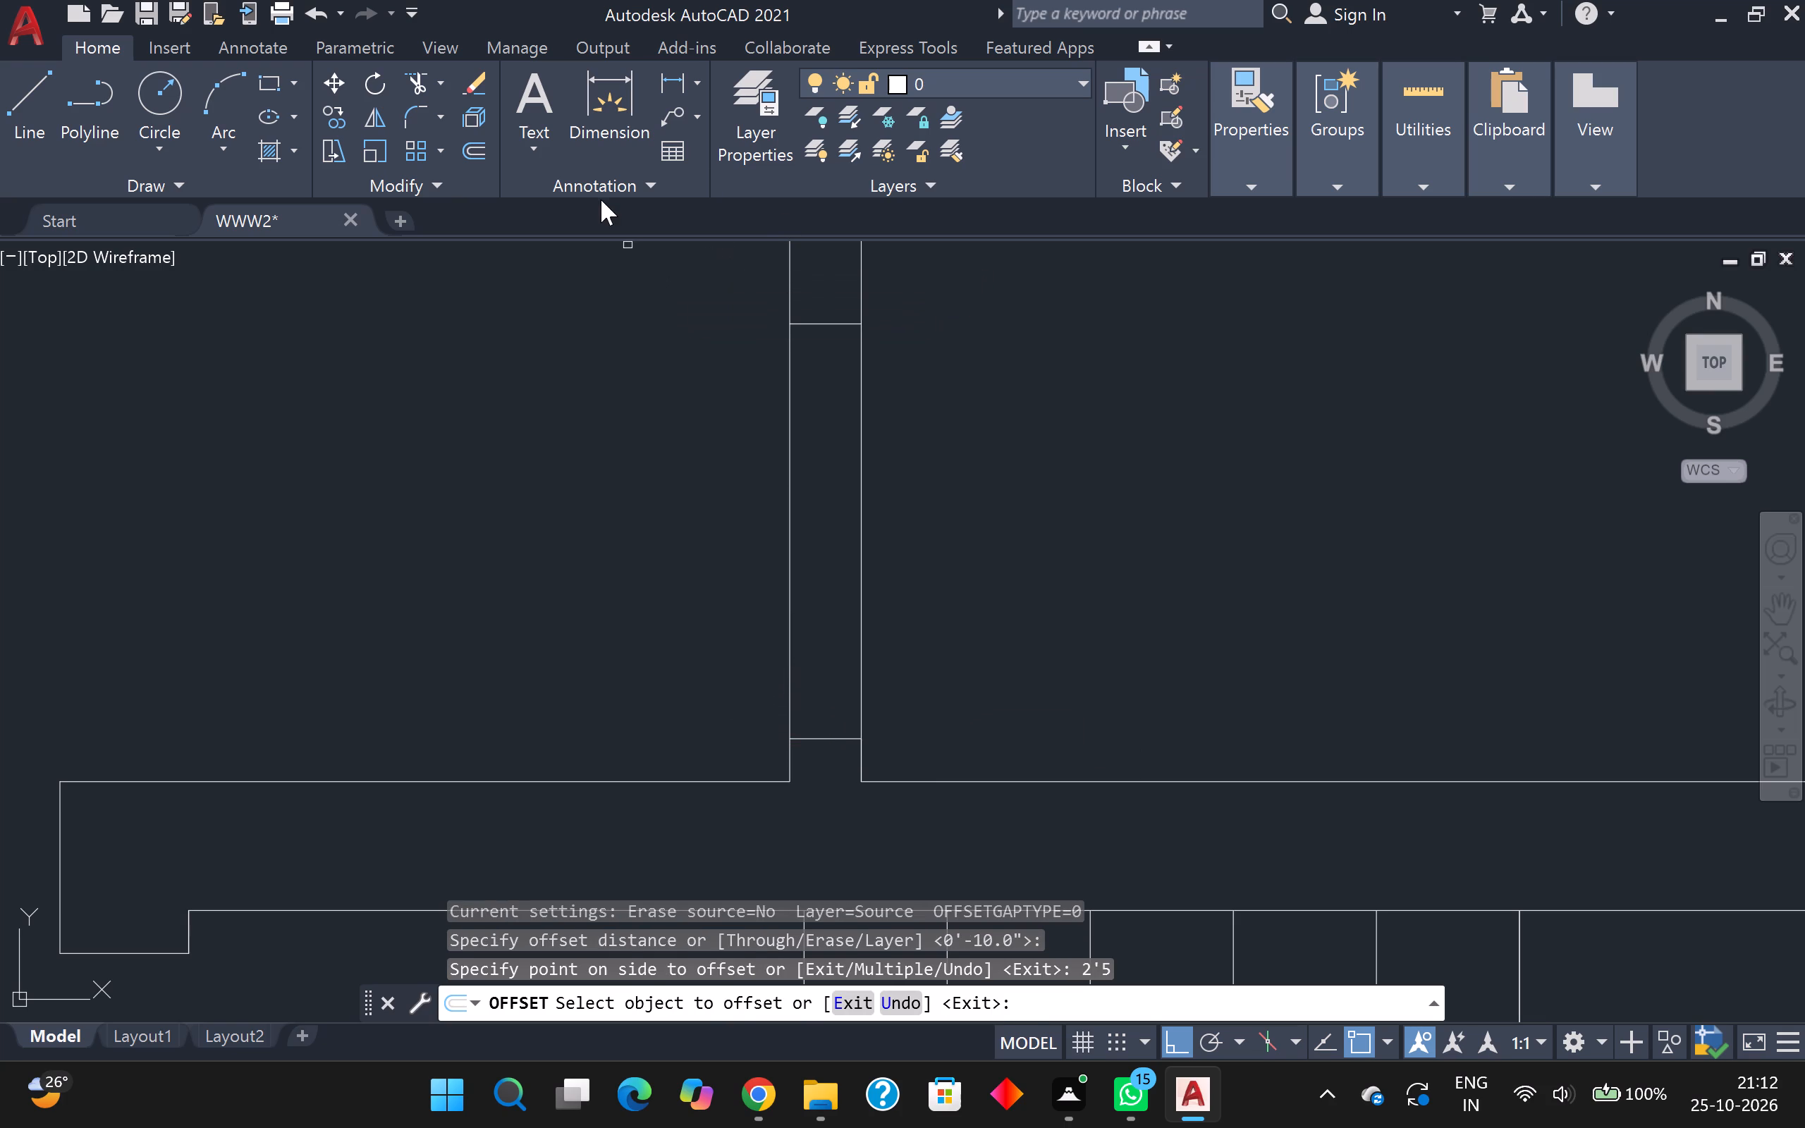
Trim both partition wall lines between the two jamb lines to cut the door opening.
scroll(606, 211, down, 3)
scroll(672, 378, down, 1)
middle_drag(672, 384, 644, 525)
scroll(672, 384, down, 1)
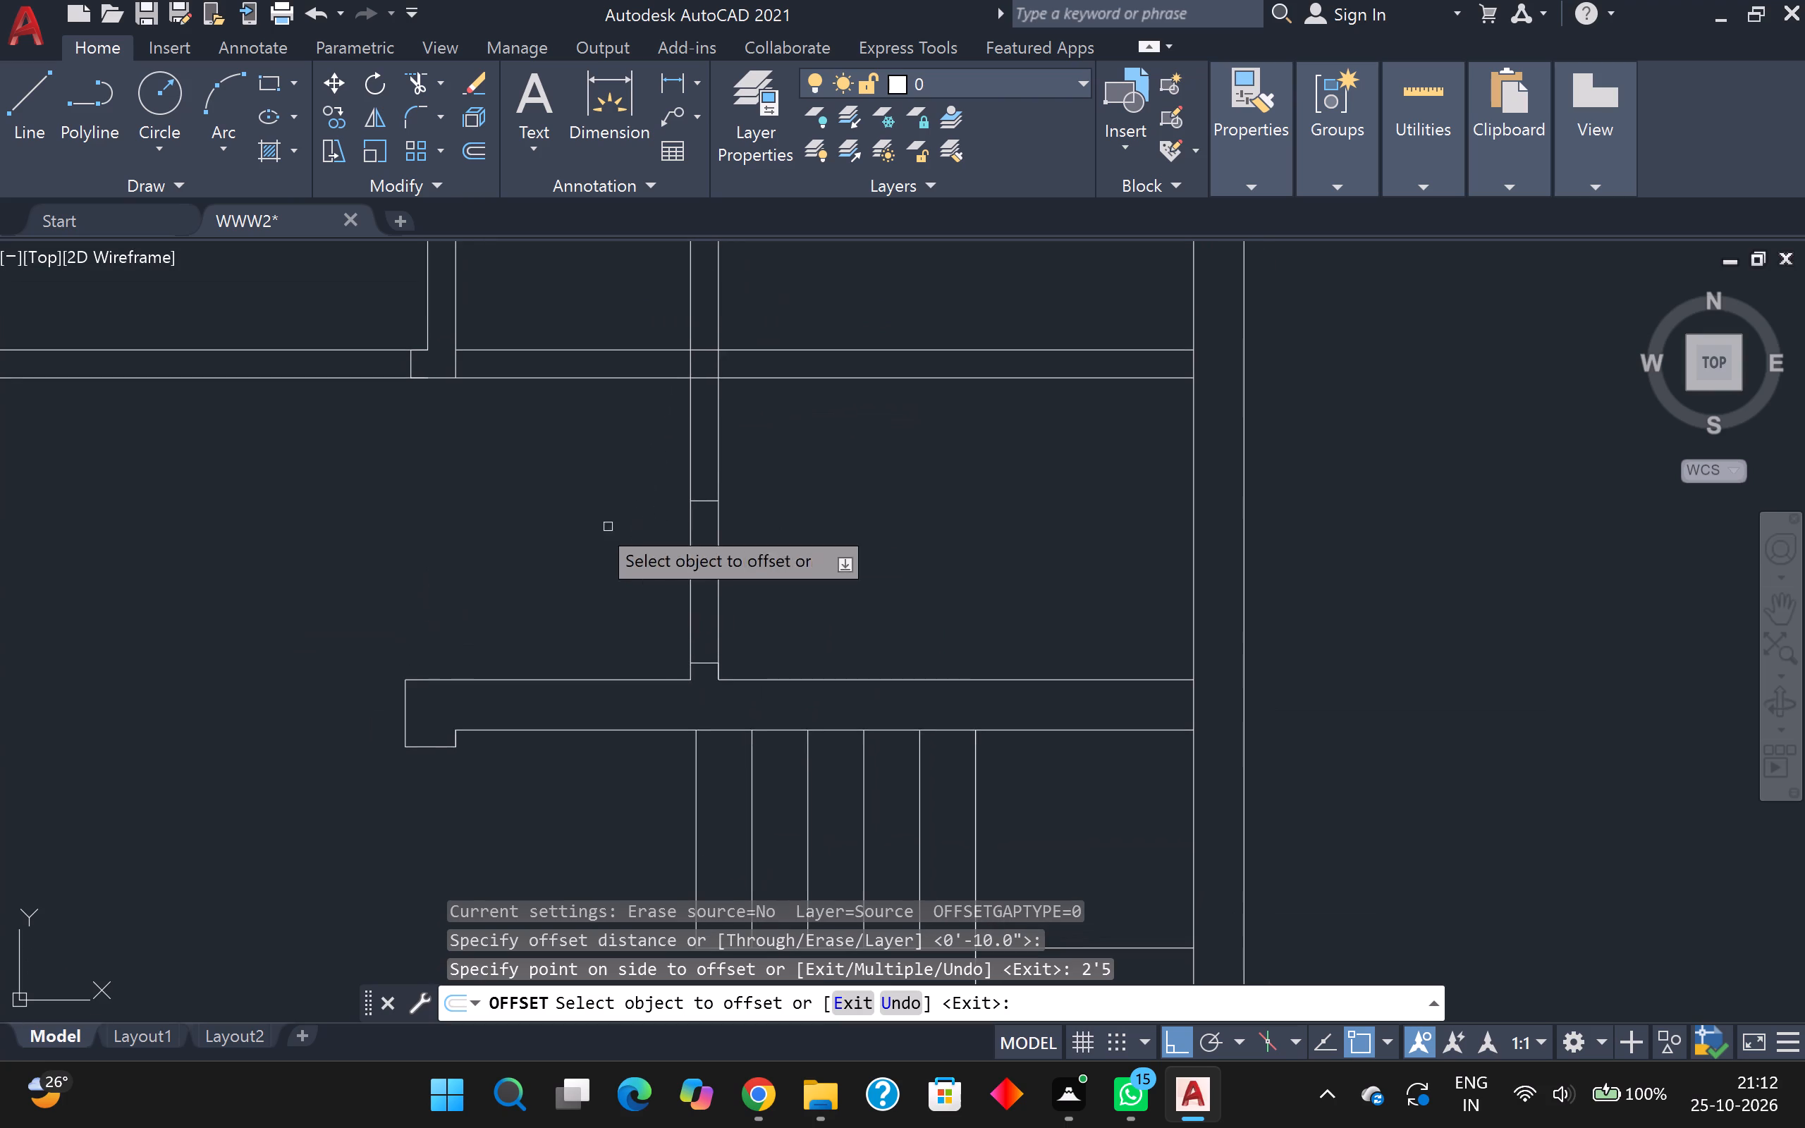
click(425, 79)
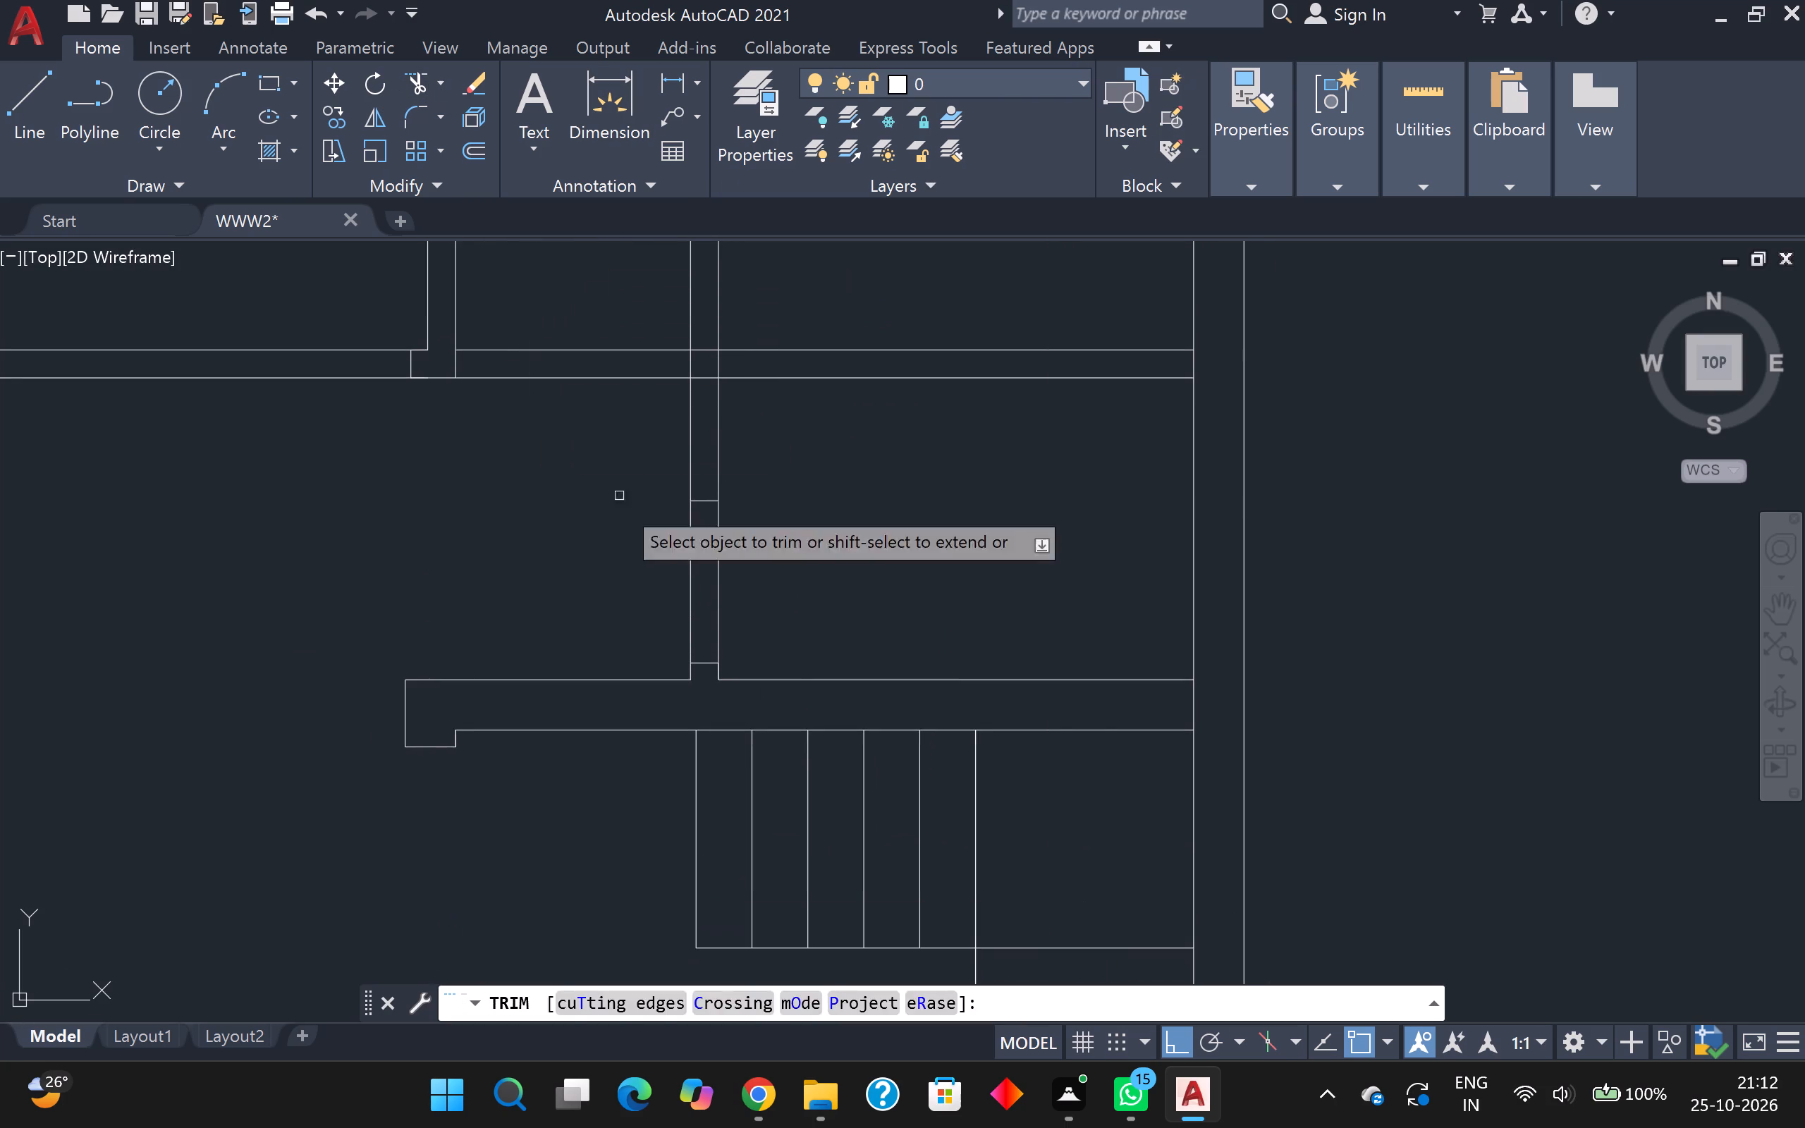
click(620, 579)
click(804, 601)
scroll(733, 561, down, 2)
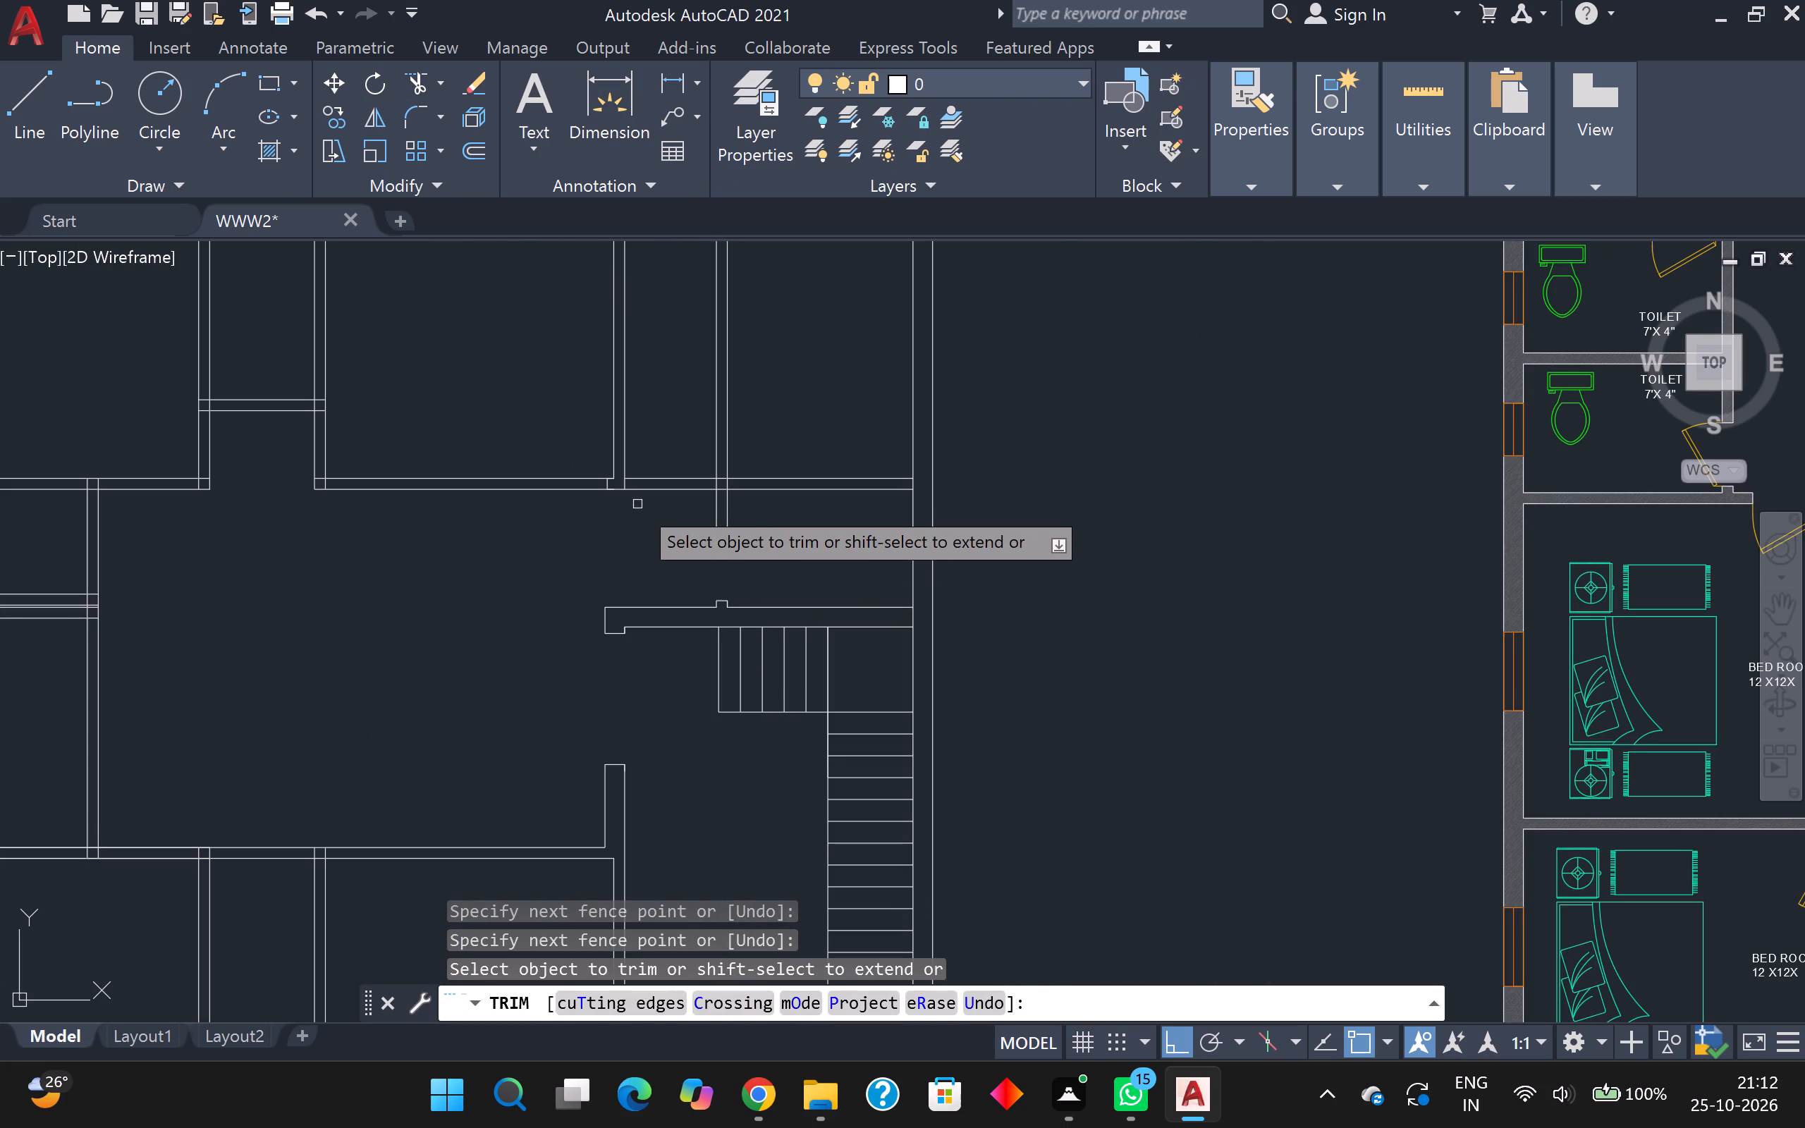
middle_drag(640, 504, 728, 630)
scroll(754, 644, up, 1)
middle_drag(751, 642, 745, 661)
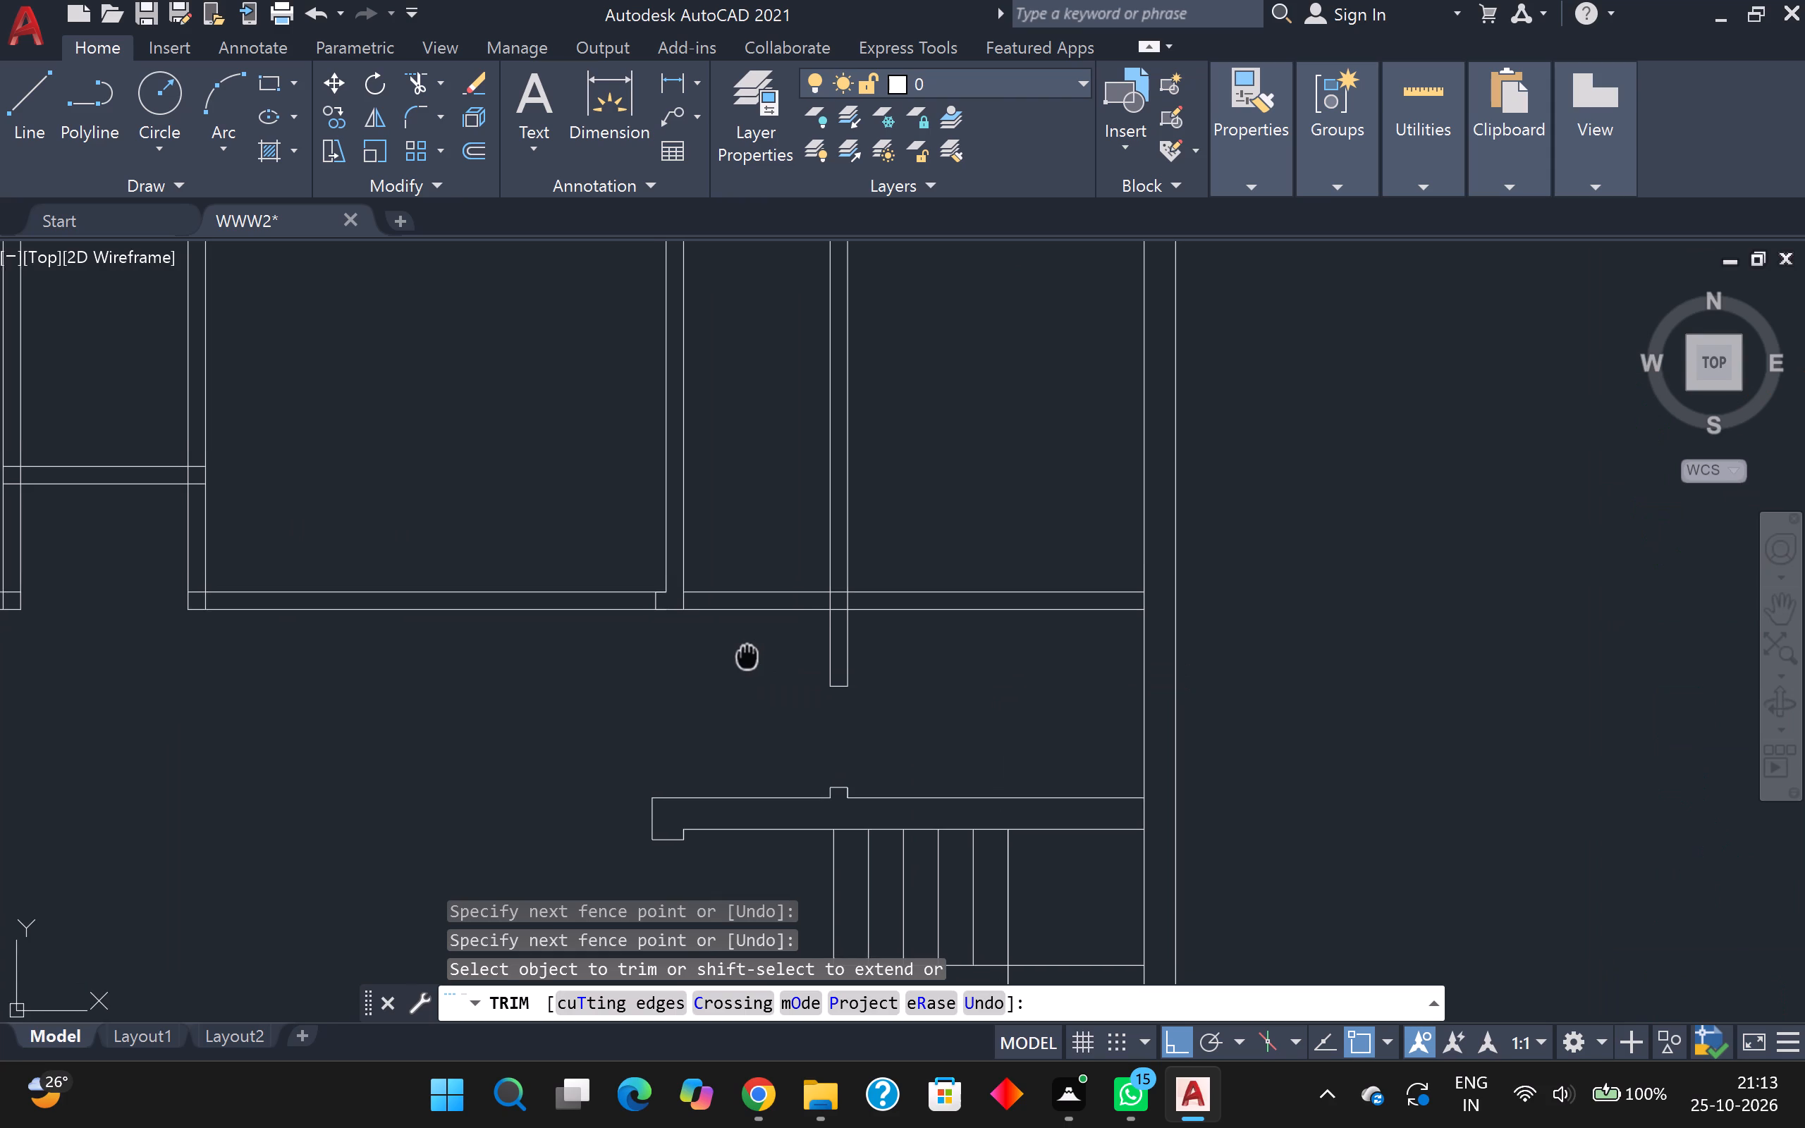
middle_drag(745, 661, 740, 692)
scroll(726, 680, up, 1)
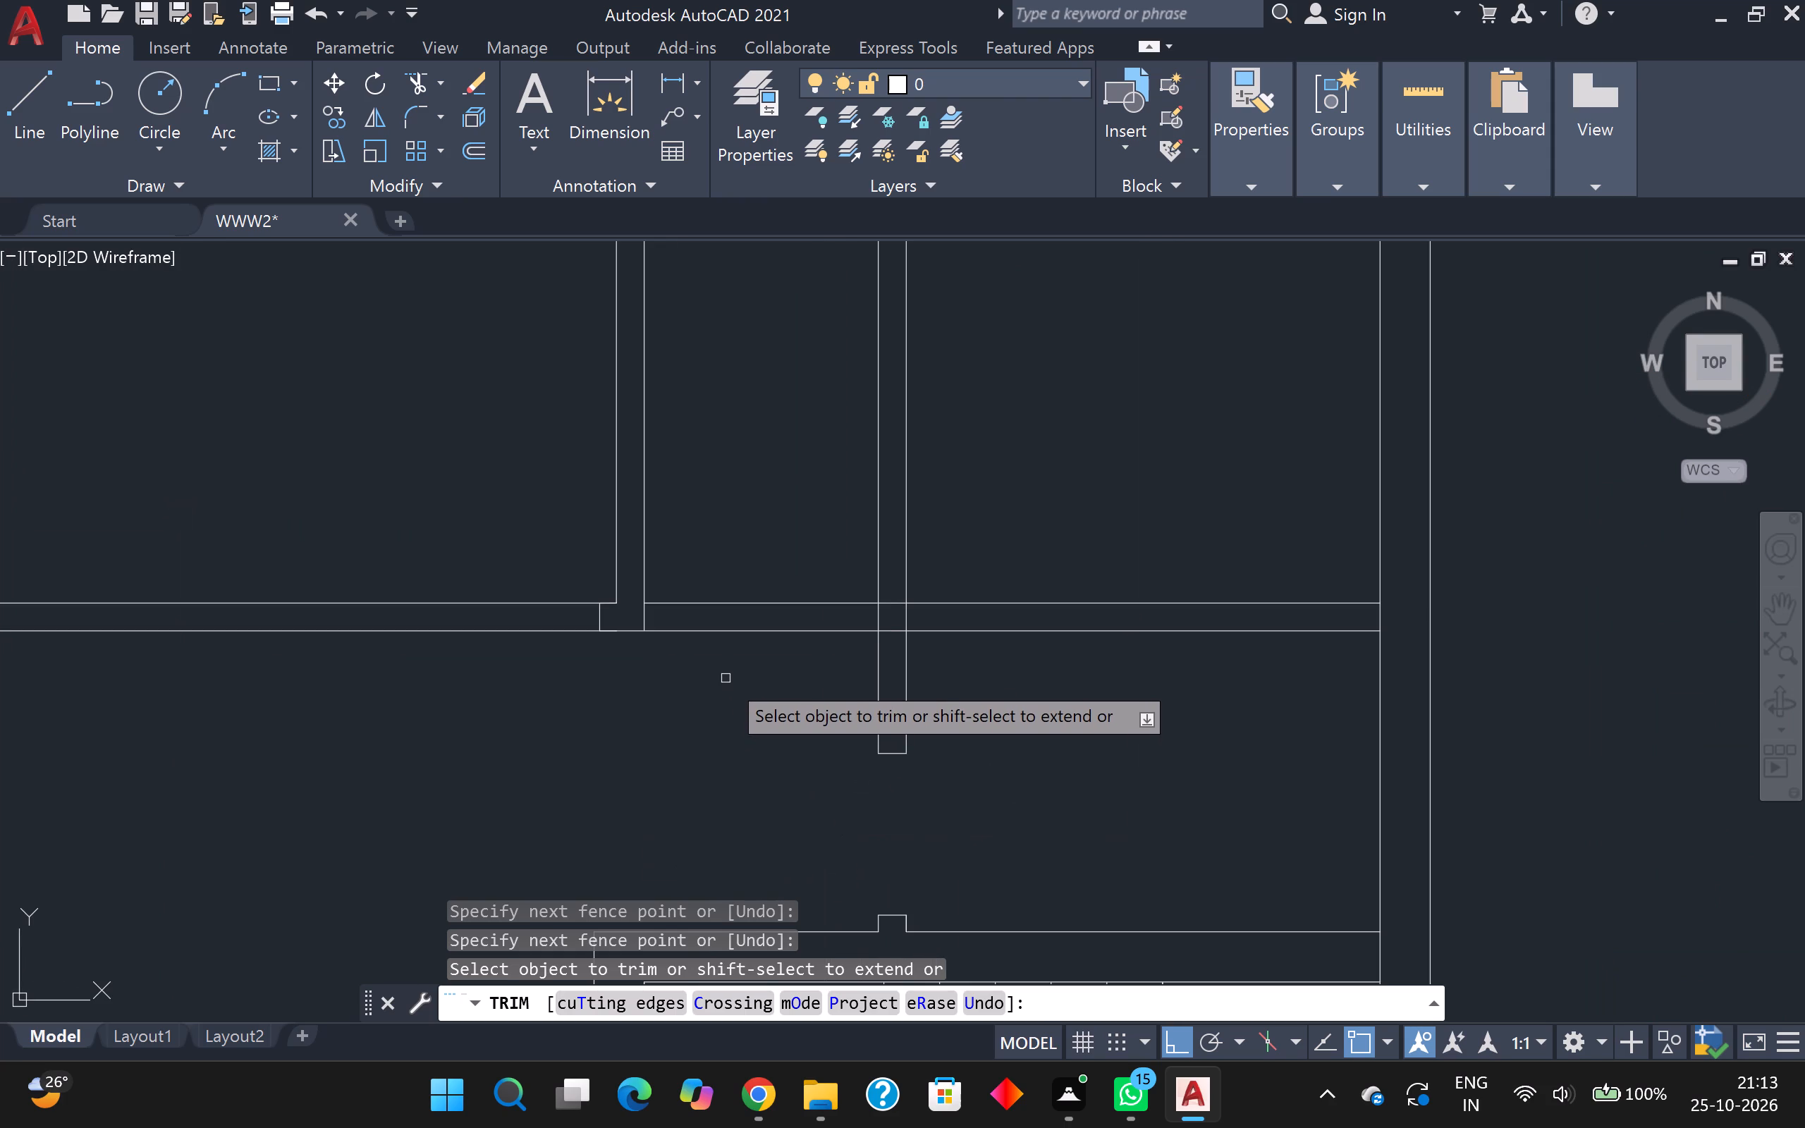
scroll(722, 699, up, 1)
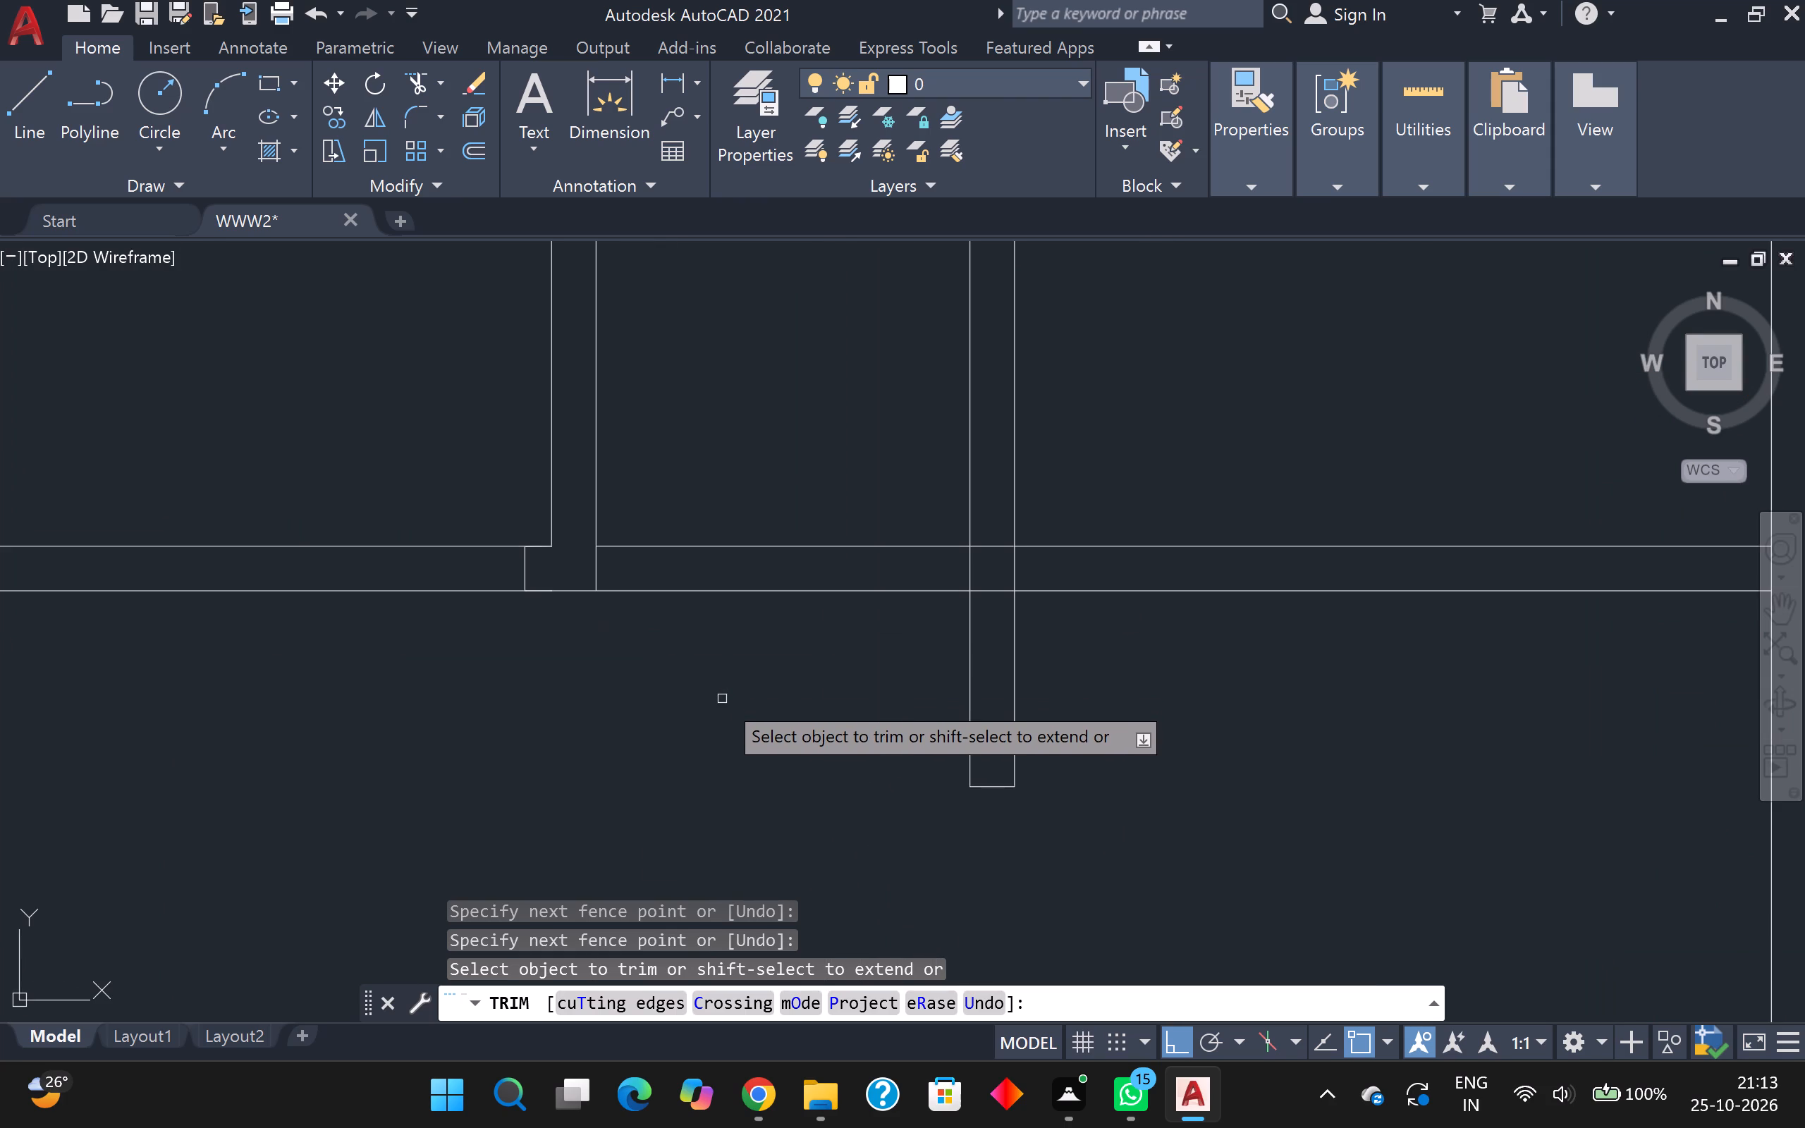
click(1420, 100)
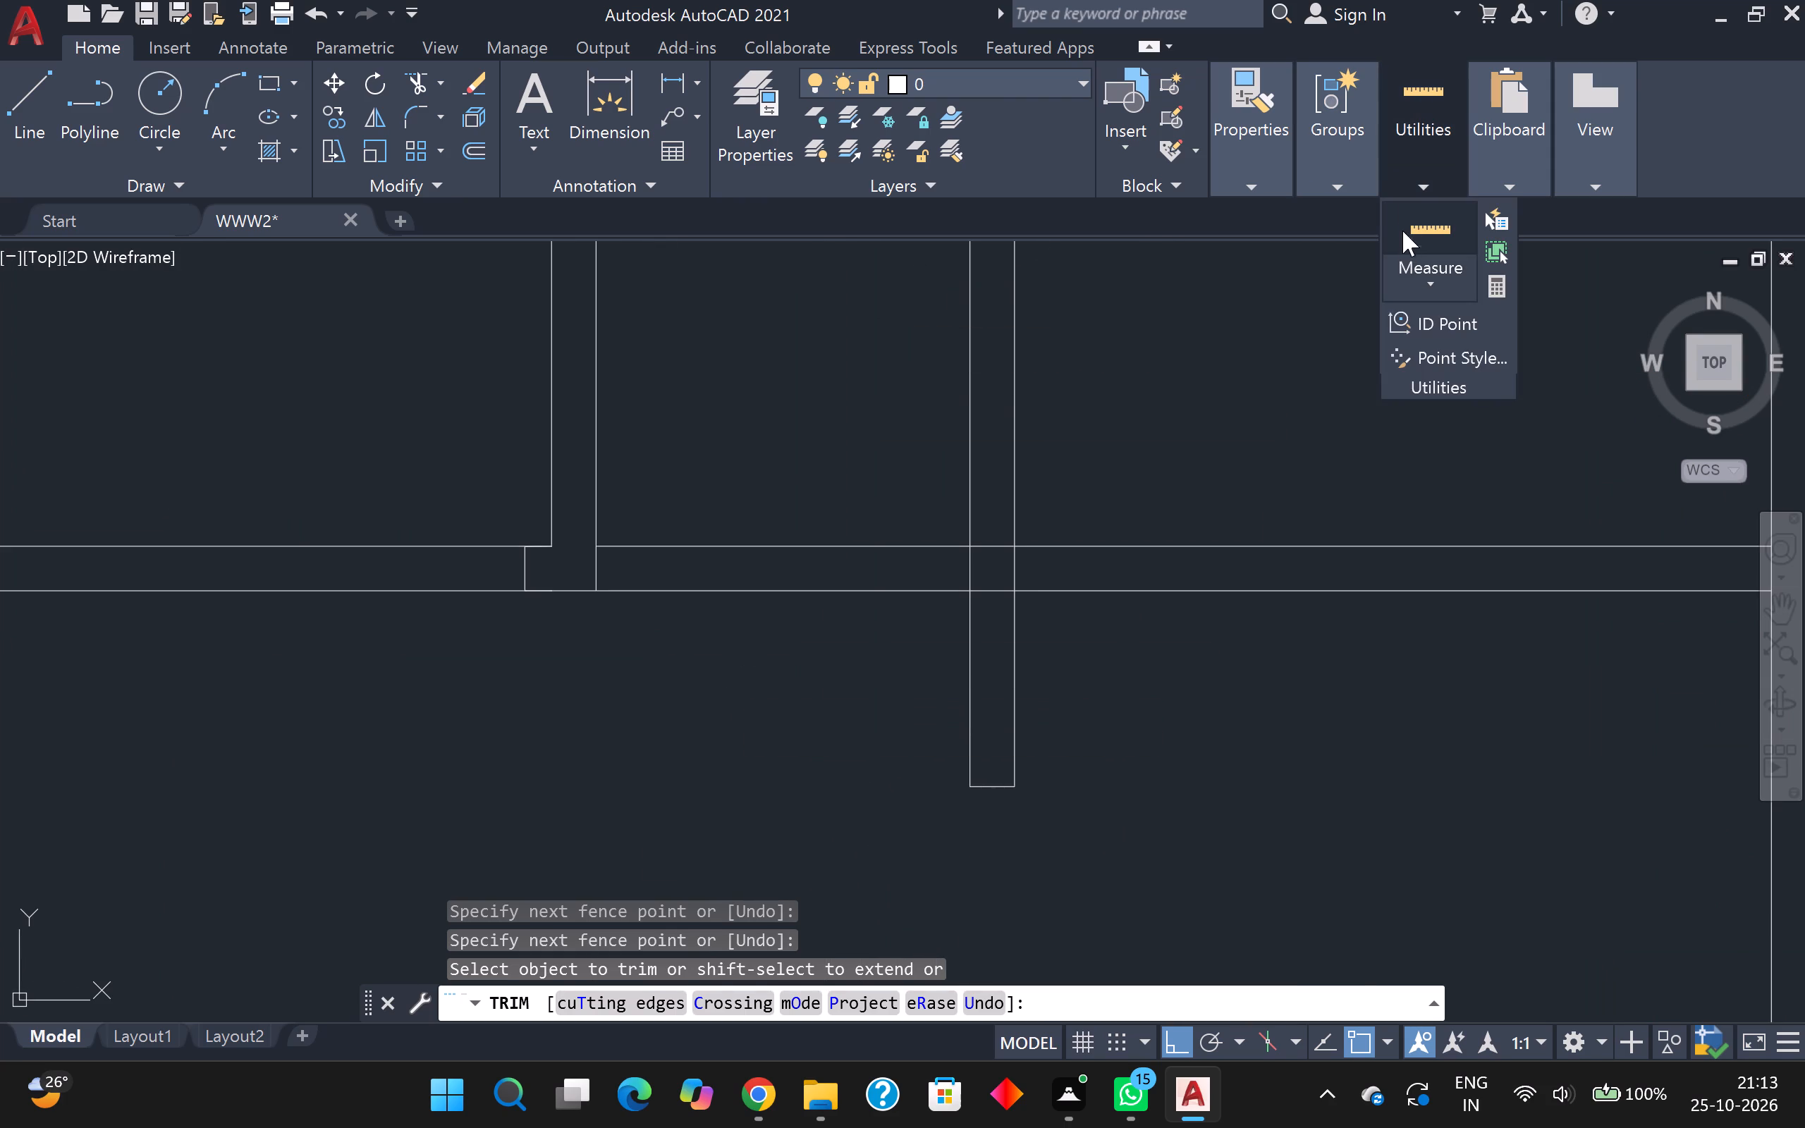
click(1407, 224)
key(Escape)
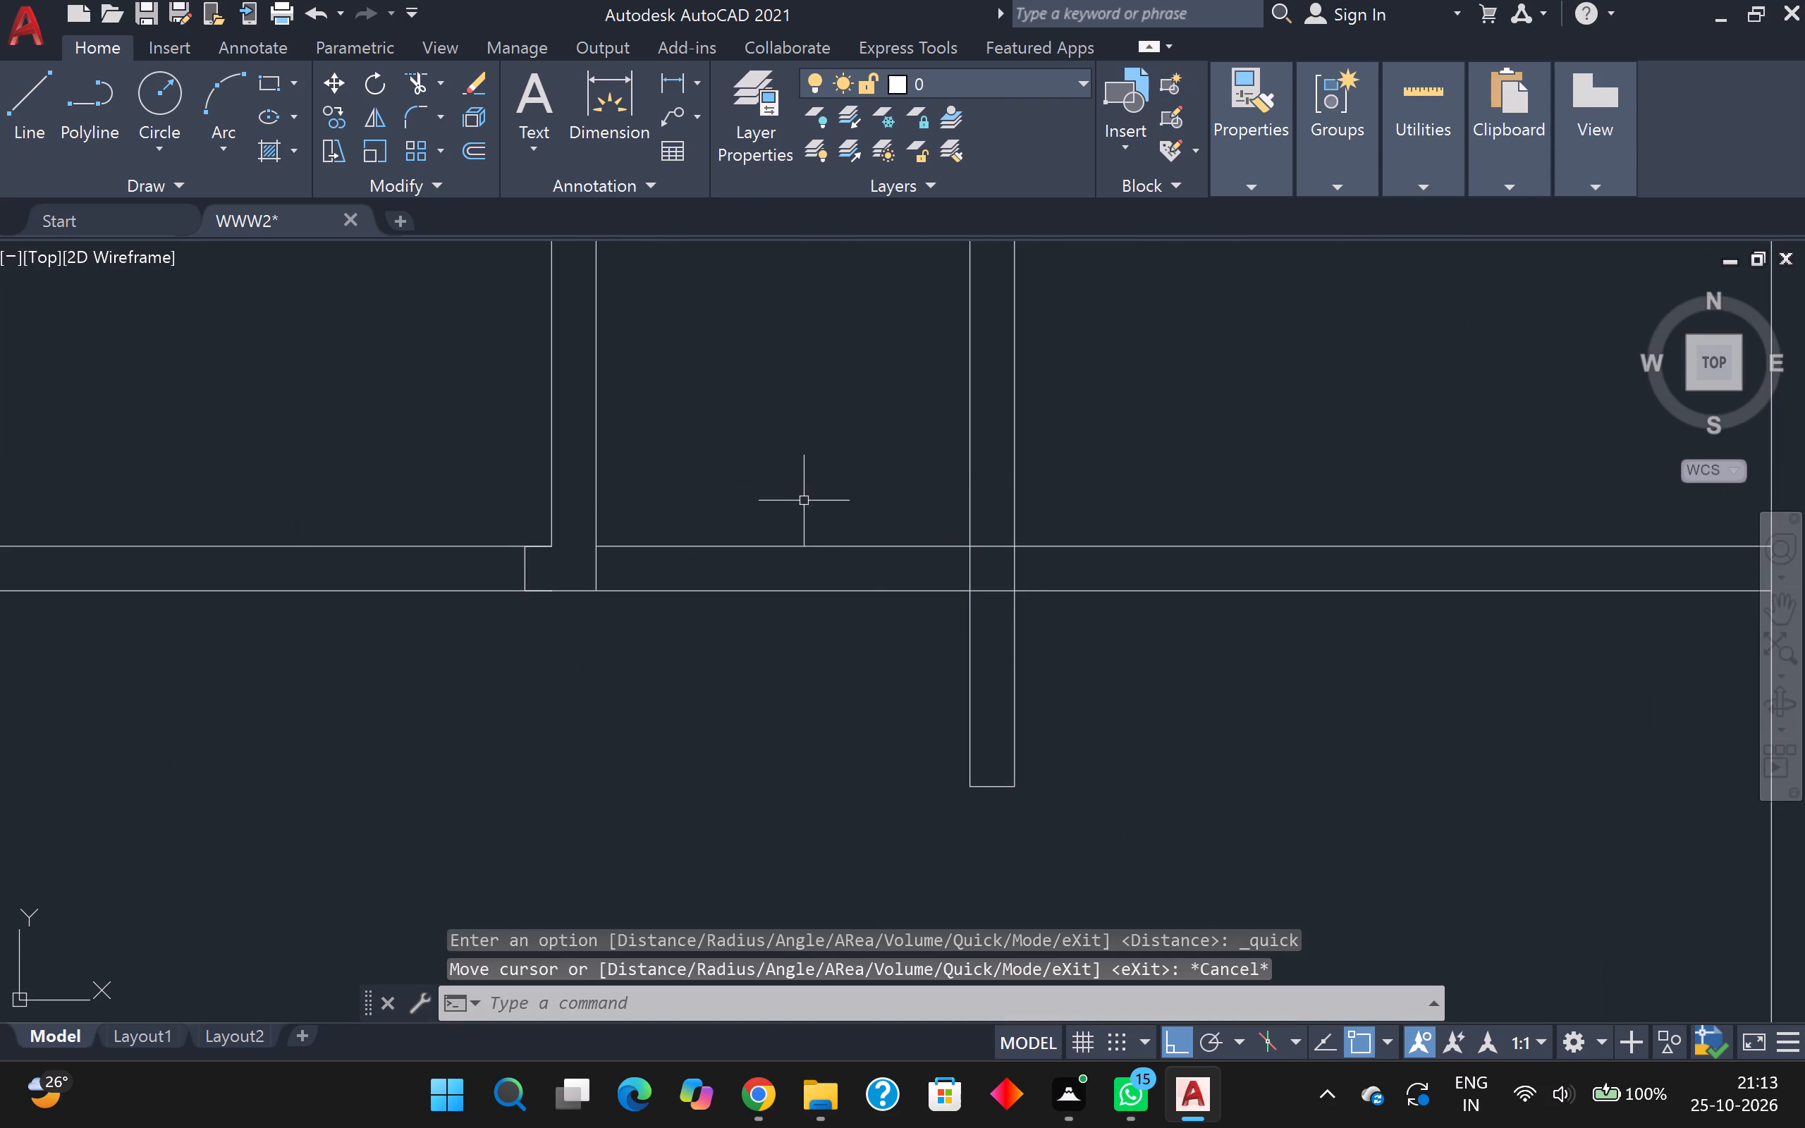
Draw a door jamb line across the horizontal wall below the northern rooms, 3 inches east of the middle partition wall's junction.
key(l)
key(Return)
scroll(687, 574, up, 1)
click(544, 532)
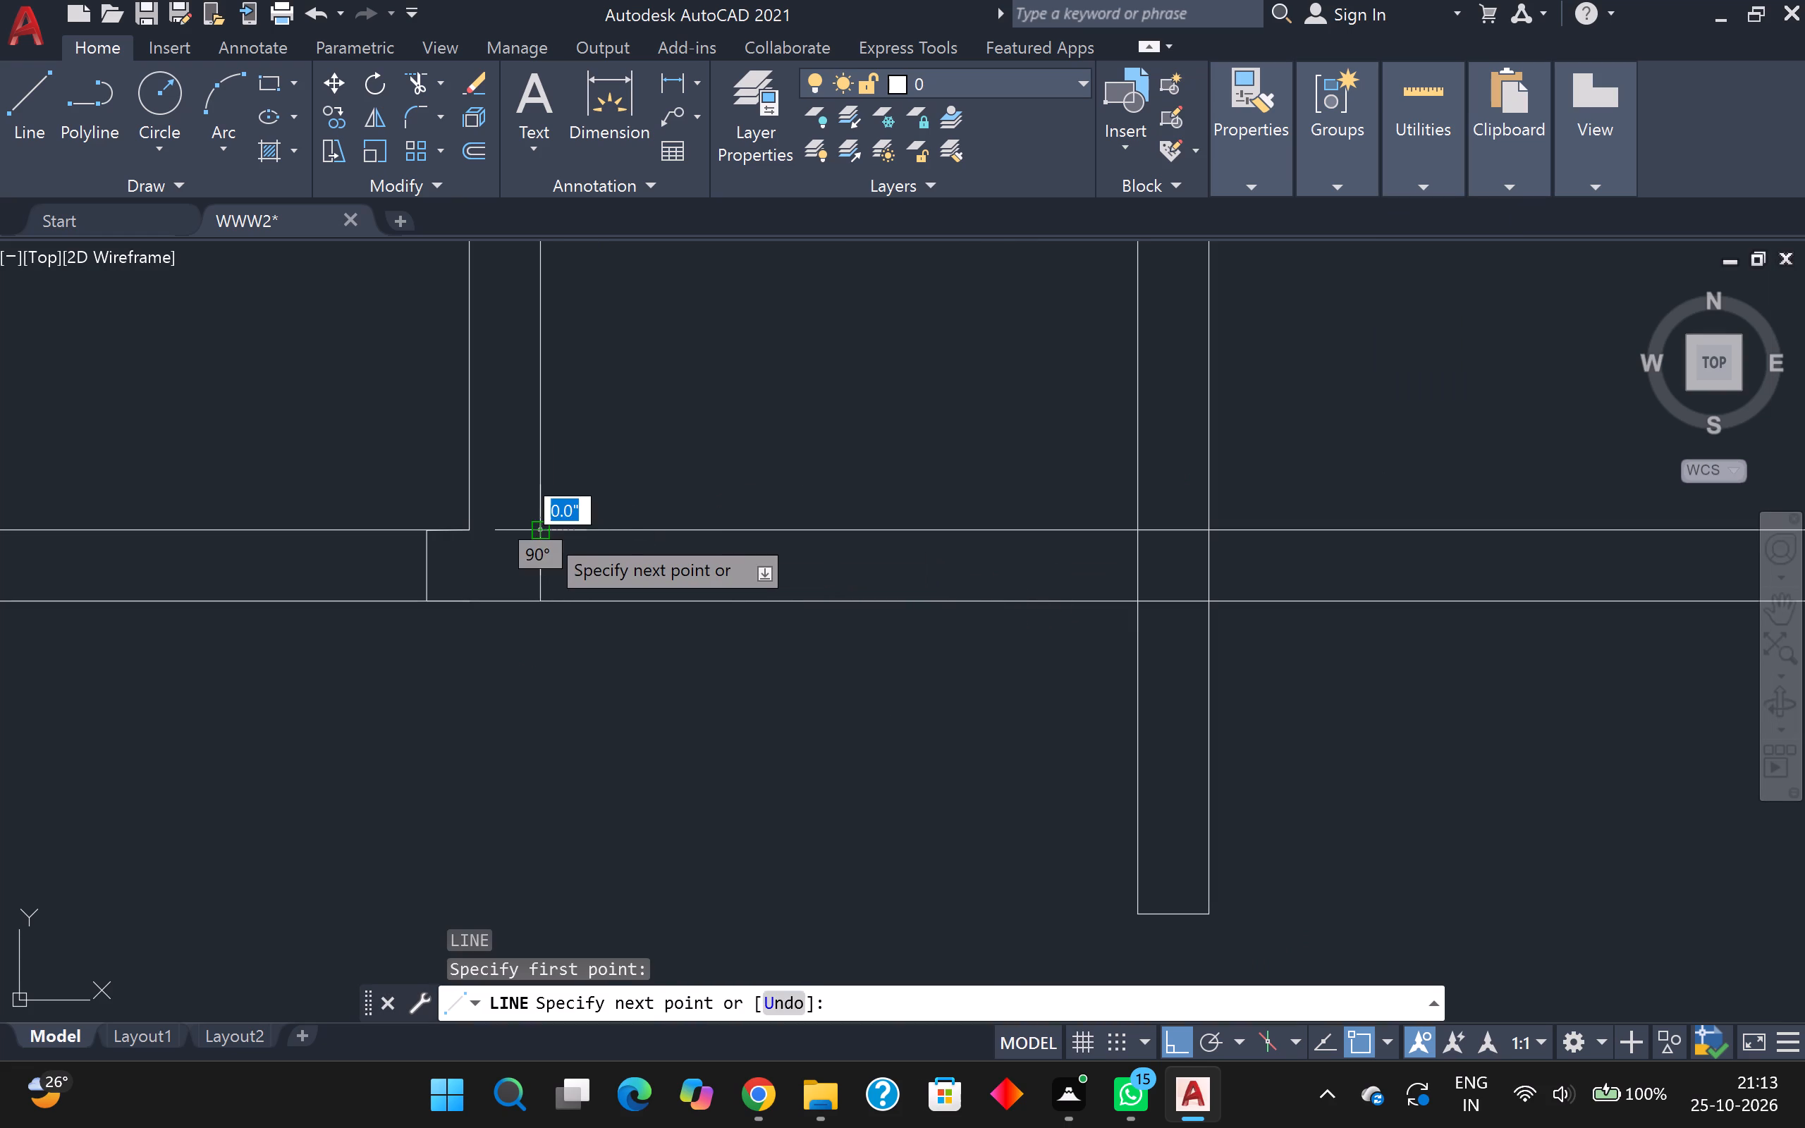
key(3)
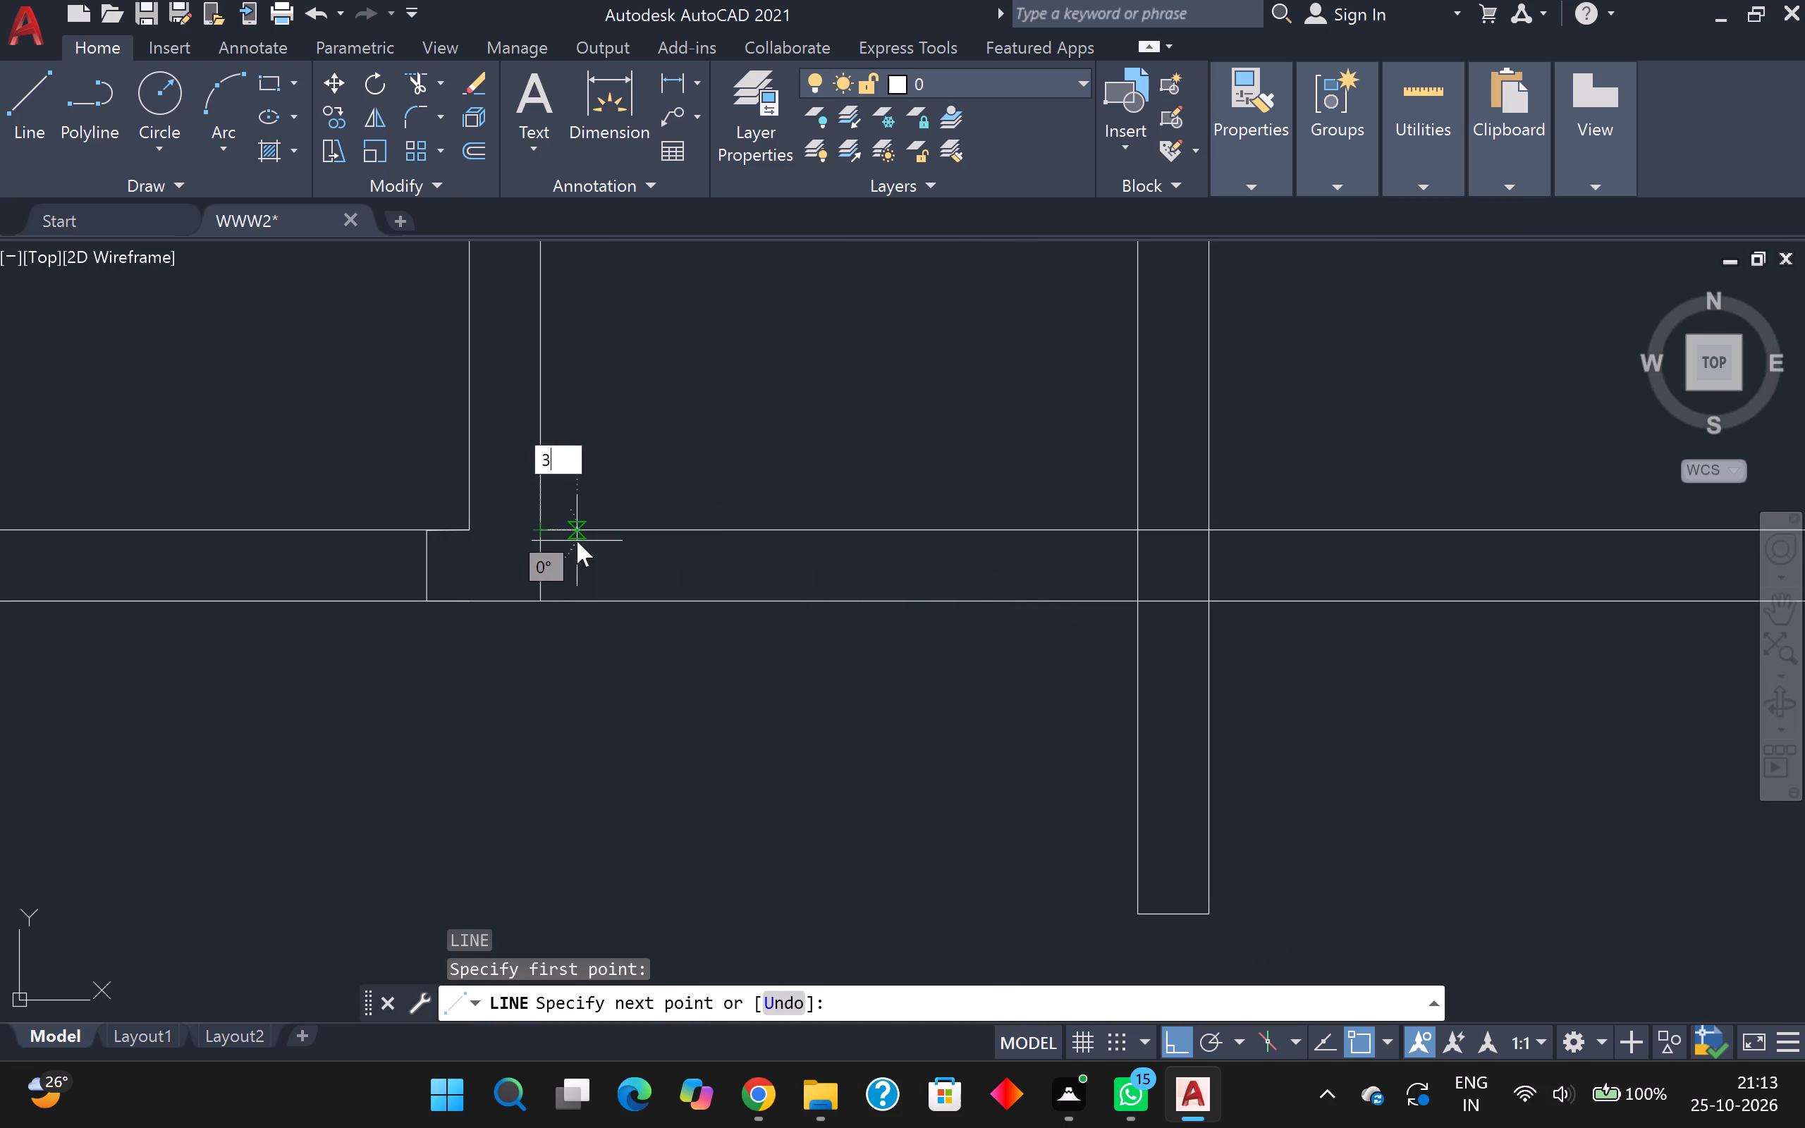
key(Return)
scroll(658, 612, up, 2)
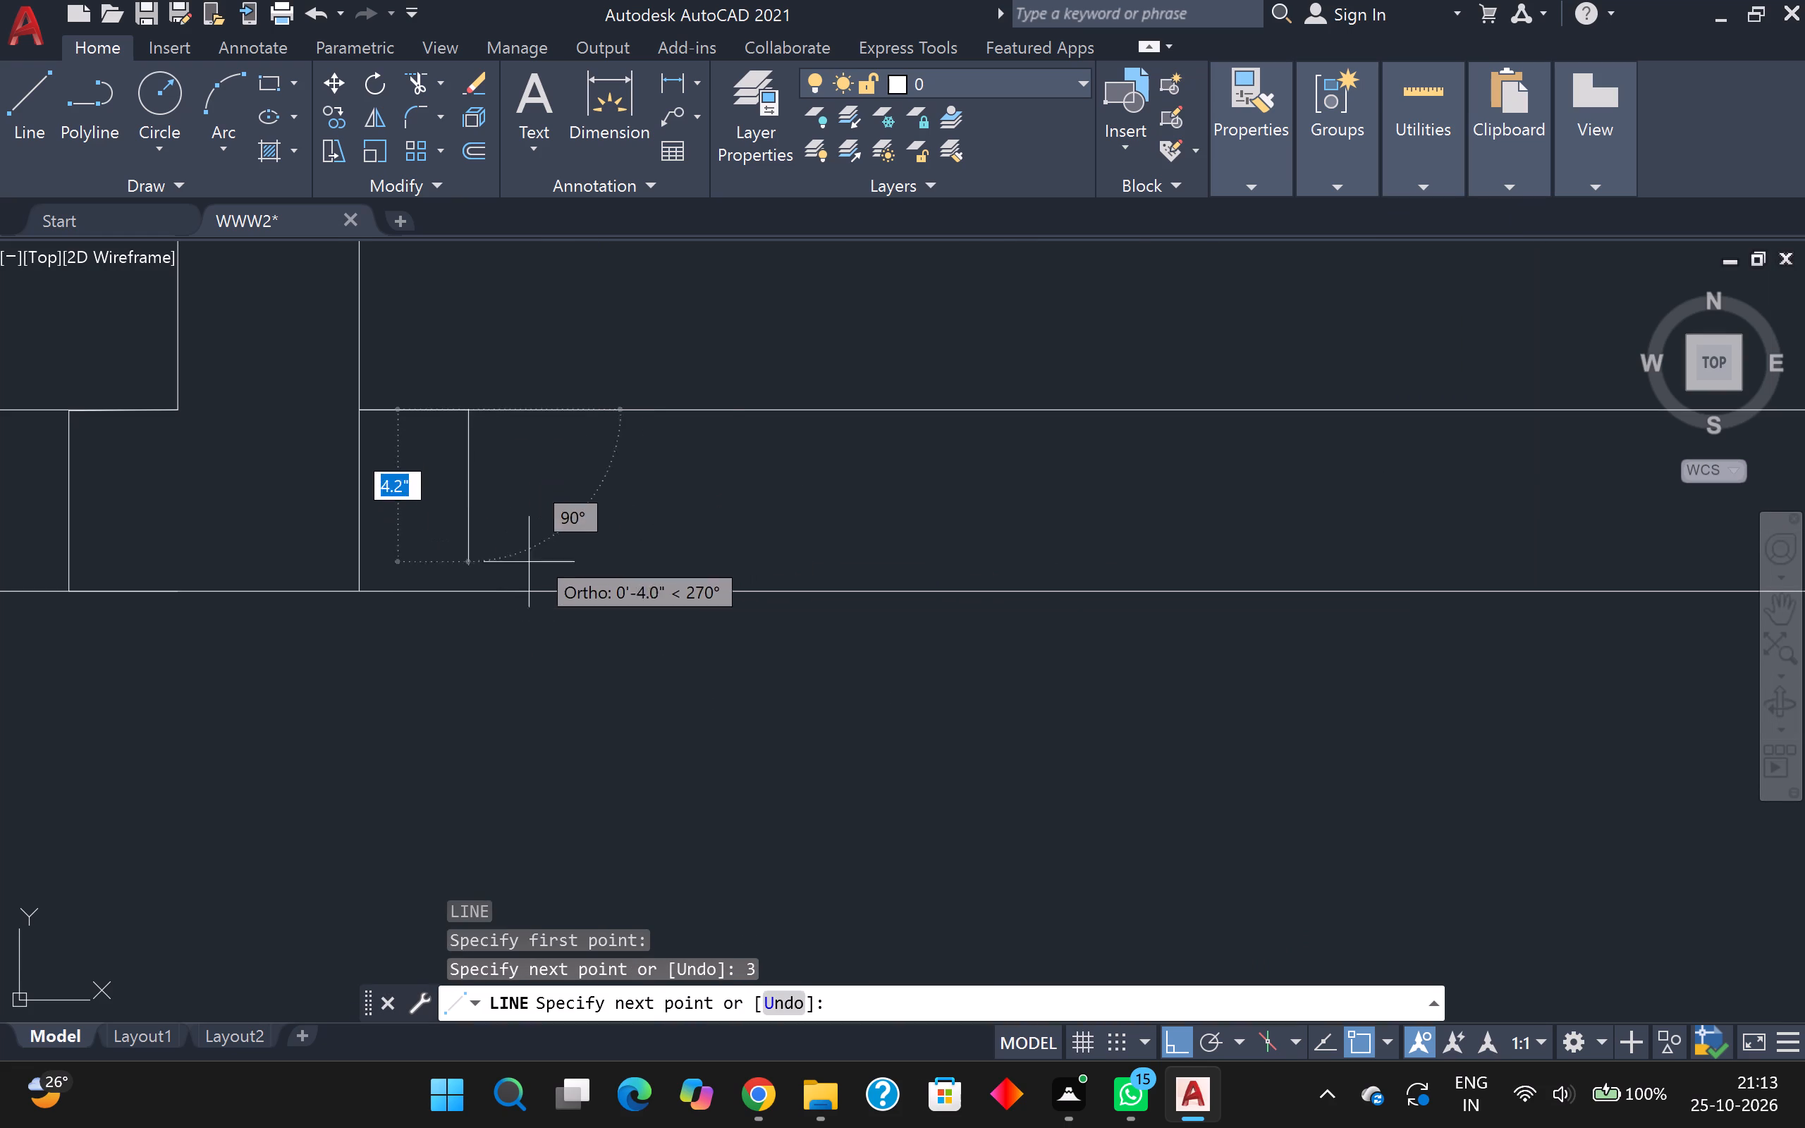
click(465, 594)
key(Escape)
scroll(466, 596, down, 3)
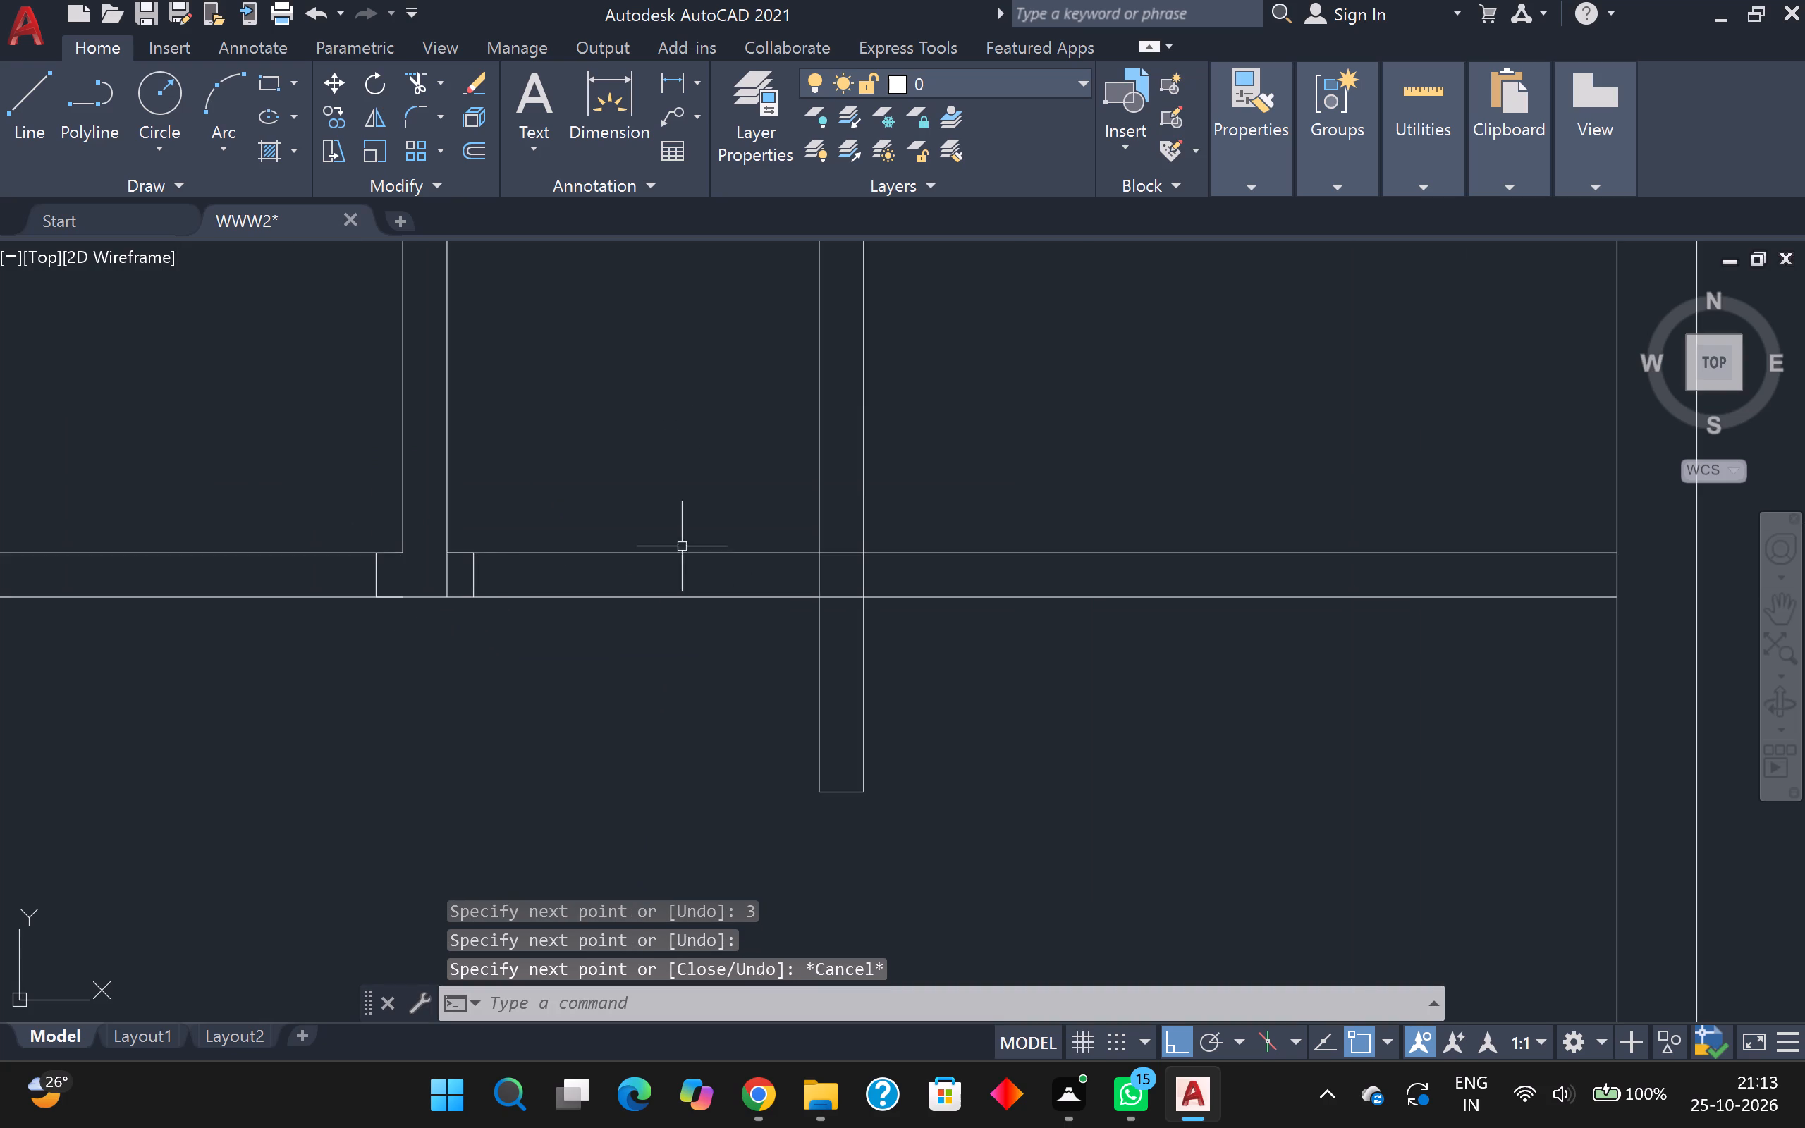
Trim both horizontal wall lines between the new jamb line and the eastern partition wall to open the wall there.
click(412, 86)
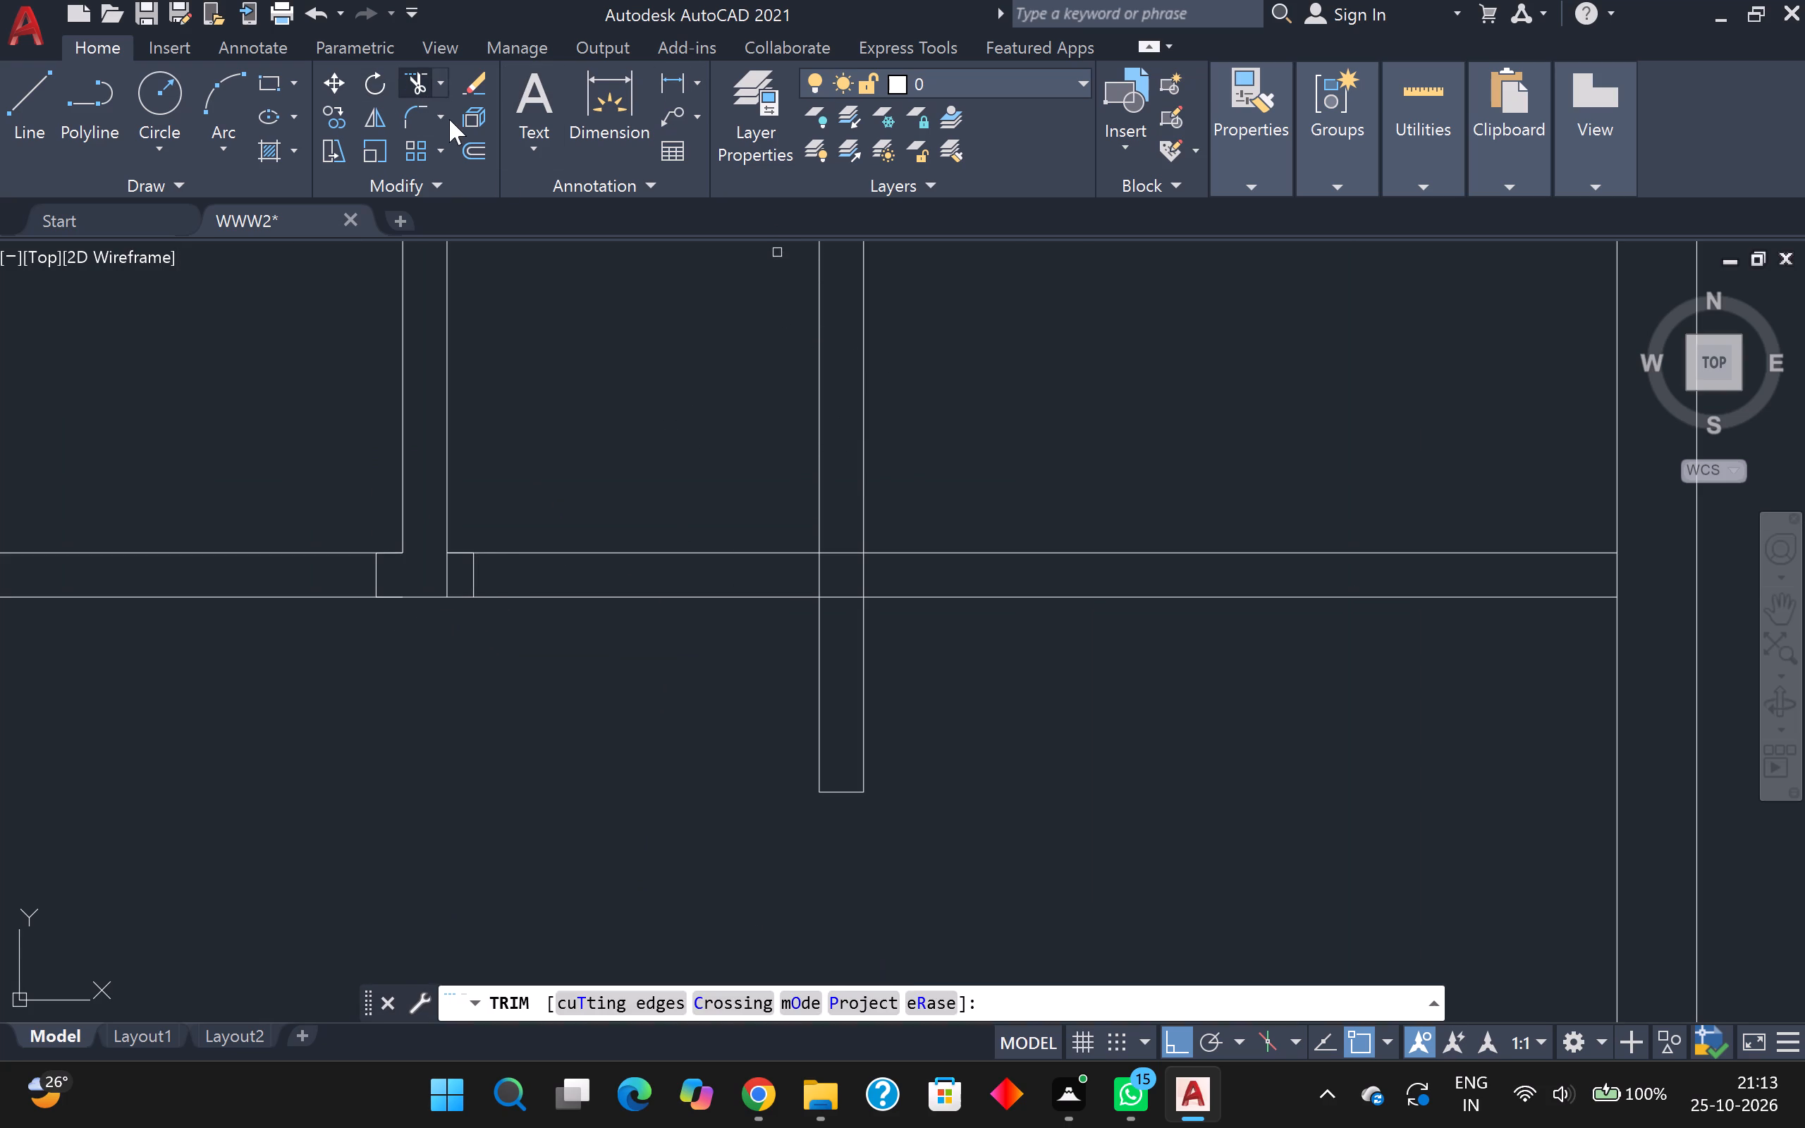
drag(589, 305, 594, 324)
drag(667, 698, 623, 539)
scroll(623, 536, down, 2)
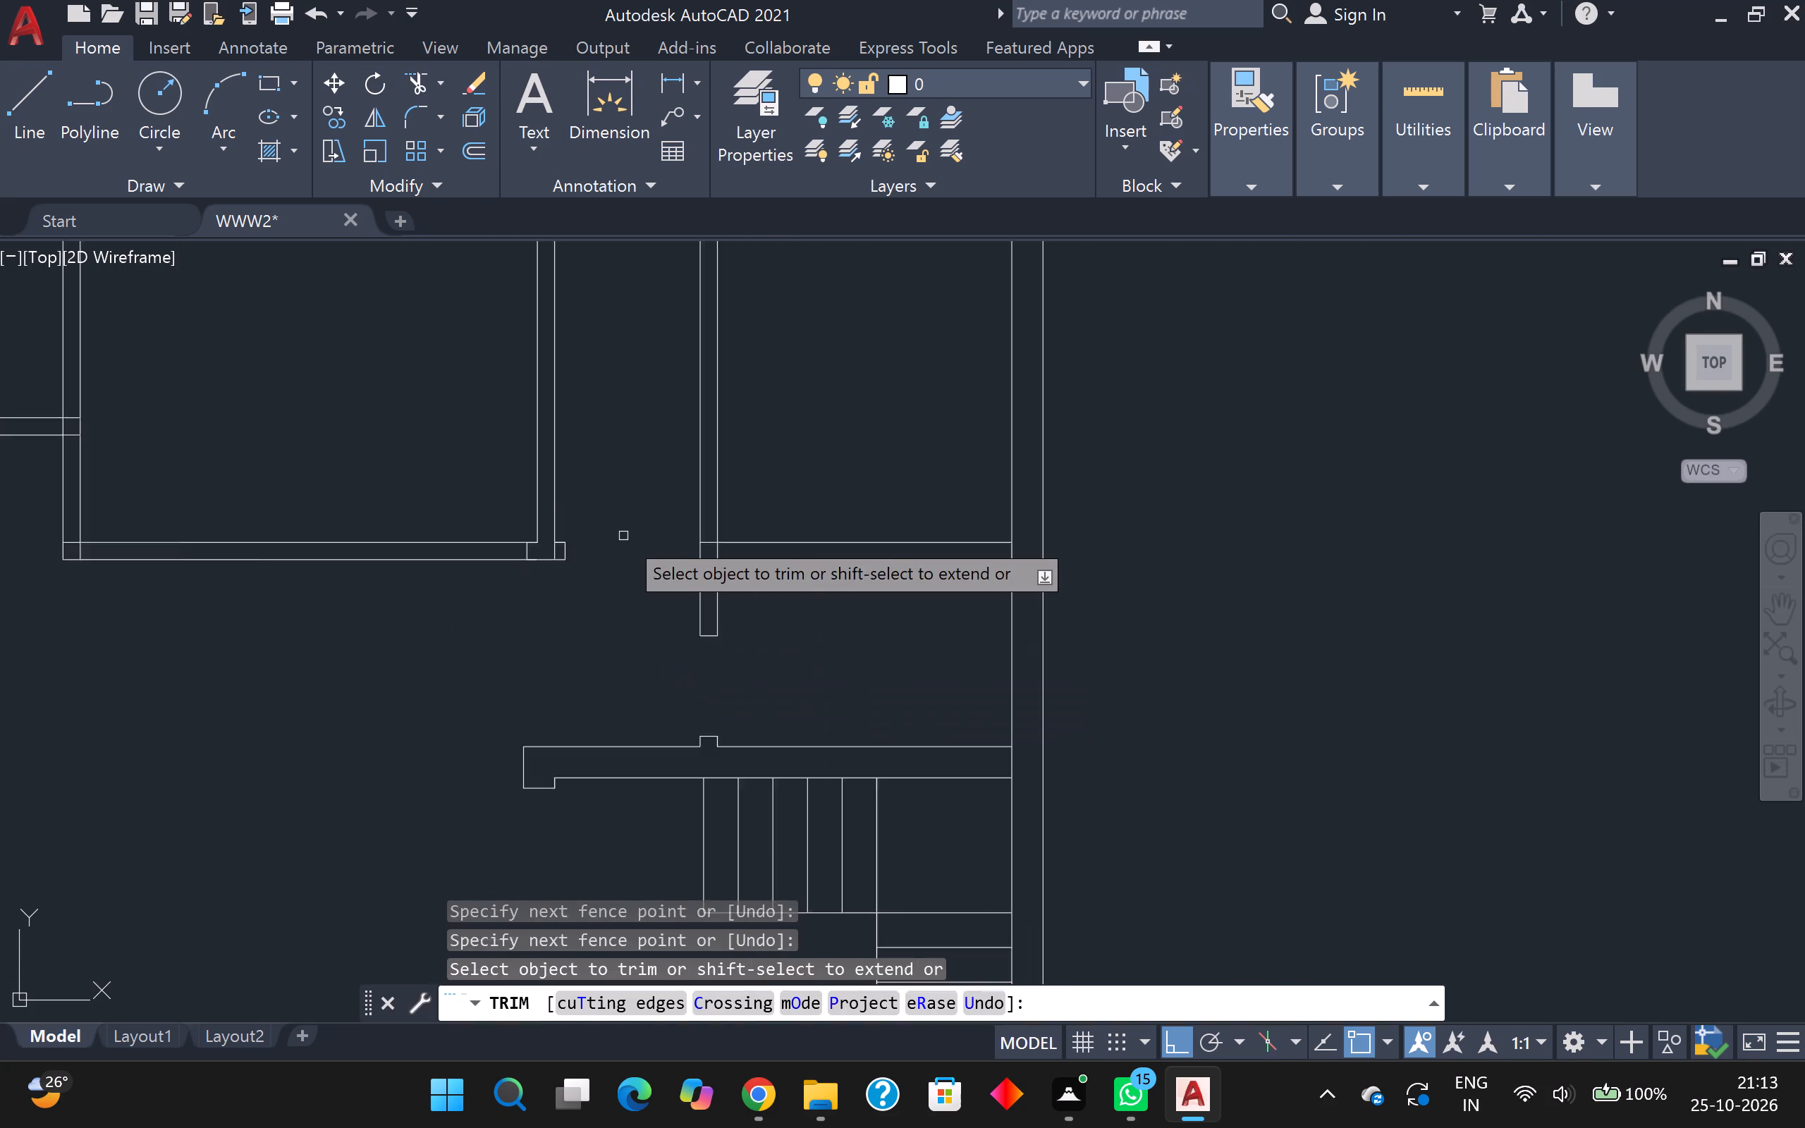
scroll(623, 536, down, 2)
Trim the partition wall's east line where it crosses the horizontal wall beside the new jamb.
scroll(656, 570, up, 3)
scroll(422, 462, up, 2)
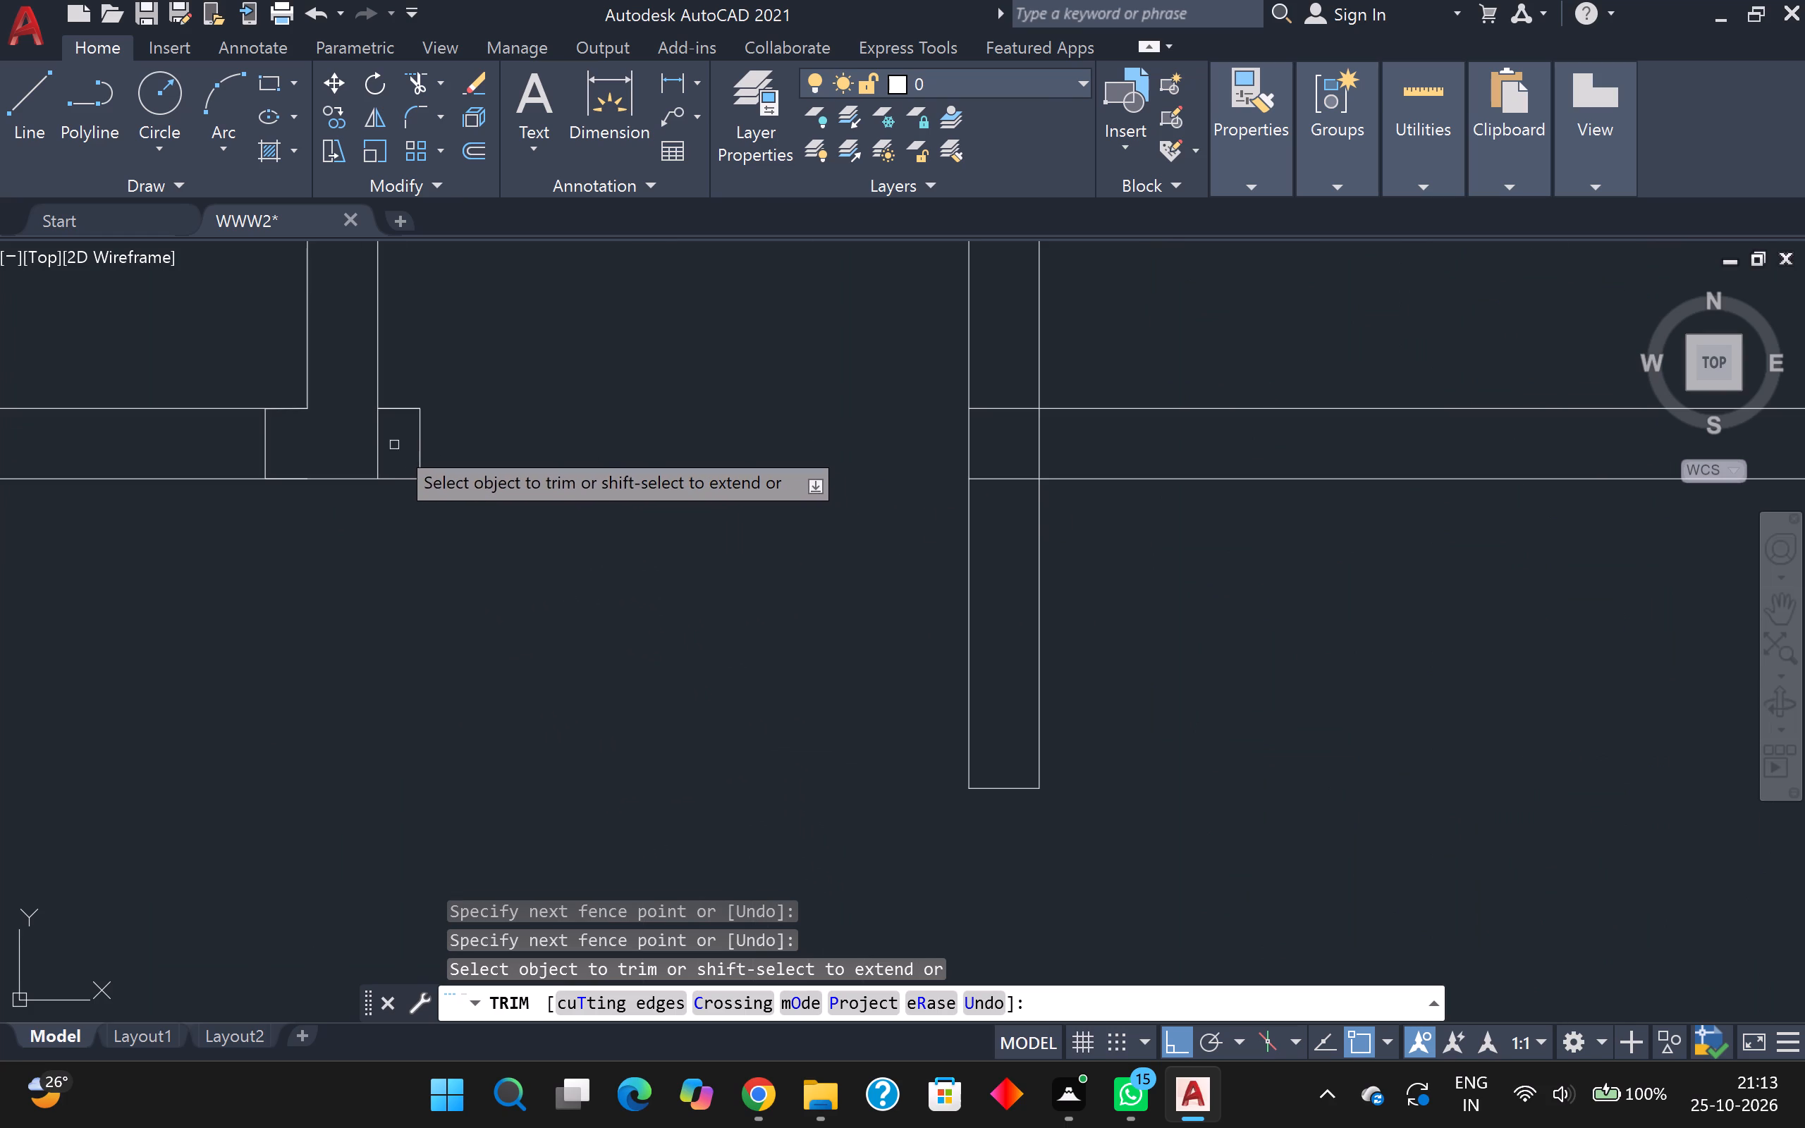
click(381, 441)
scroll(596, 496, down, 3)
scroll(727, 520, down, 2)
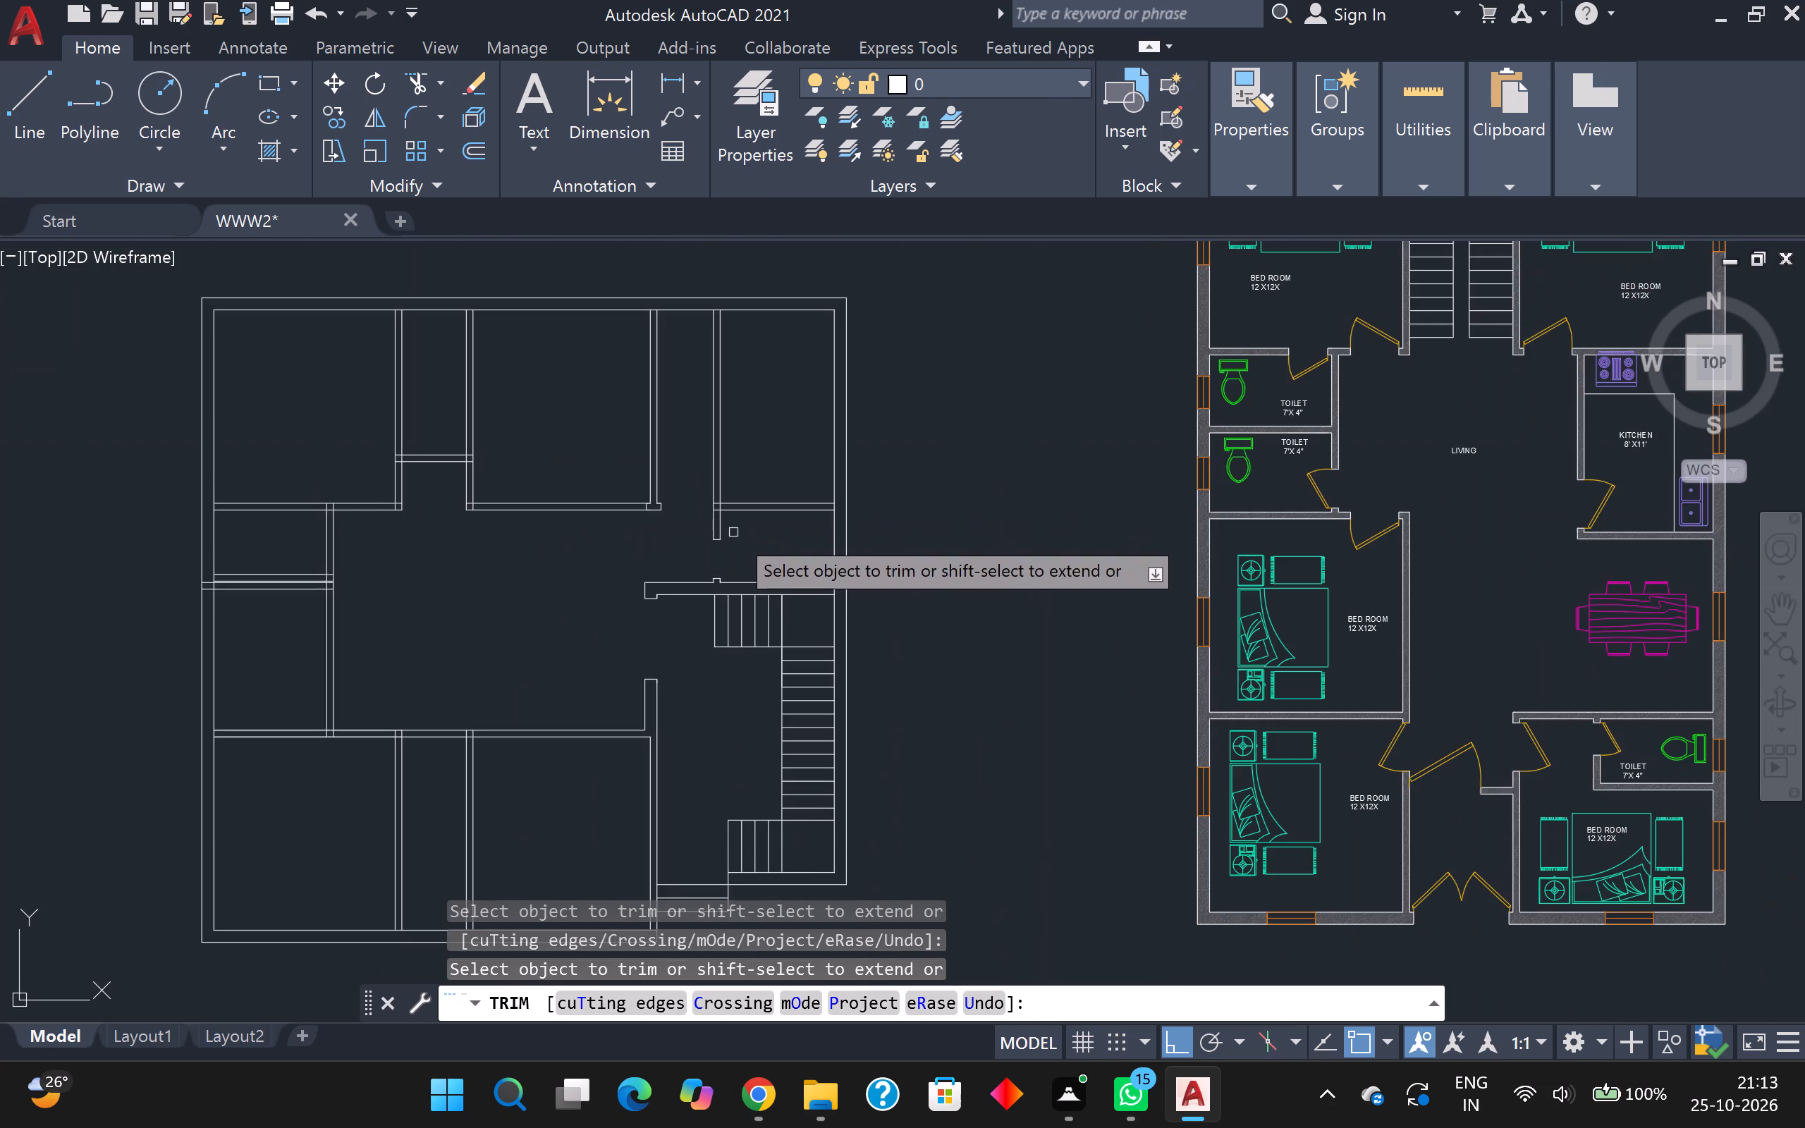
Trim away both eastern partition wall lines north of the horizontal wall.
scroll(761, 537, up, 2)
middle_drag(750, 564, 675, 716)
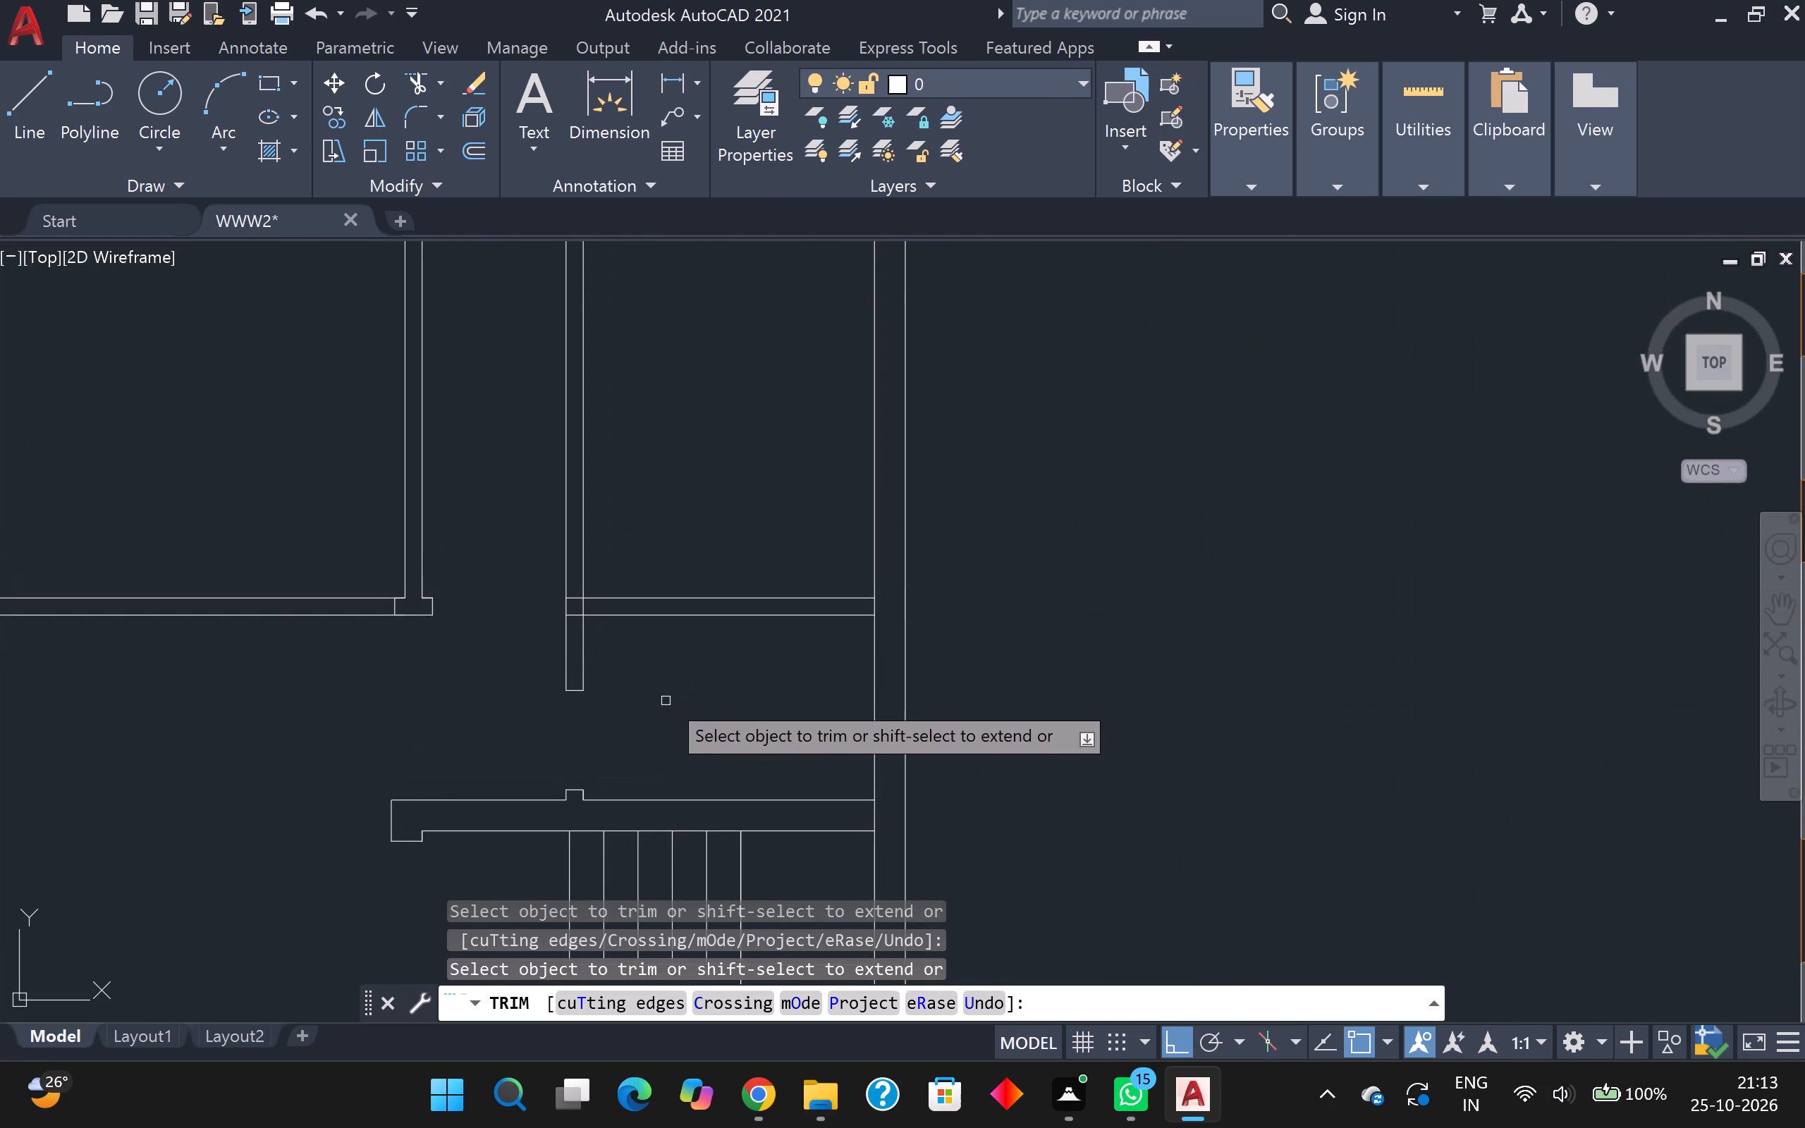
scroll(671, 721, down, 1)
middle_drag(730, 687, 711, 671)
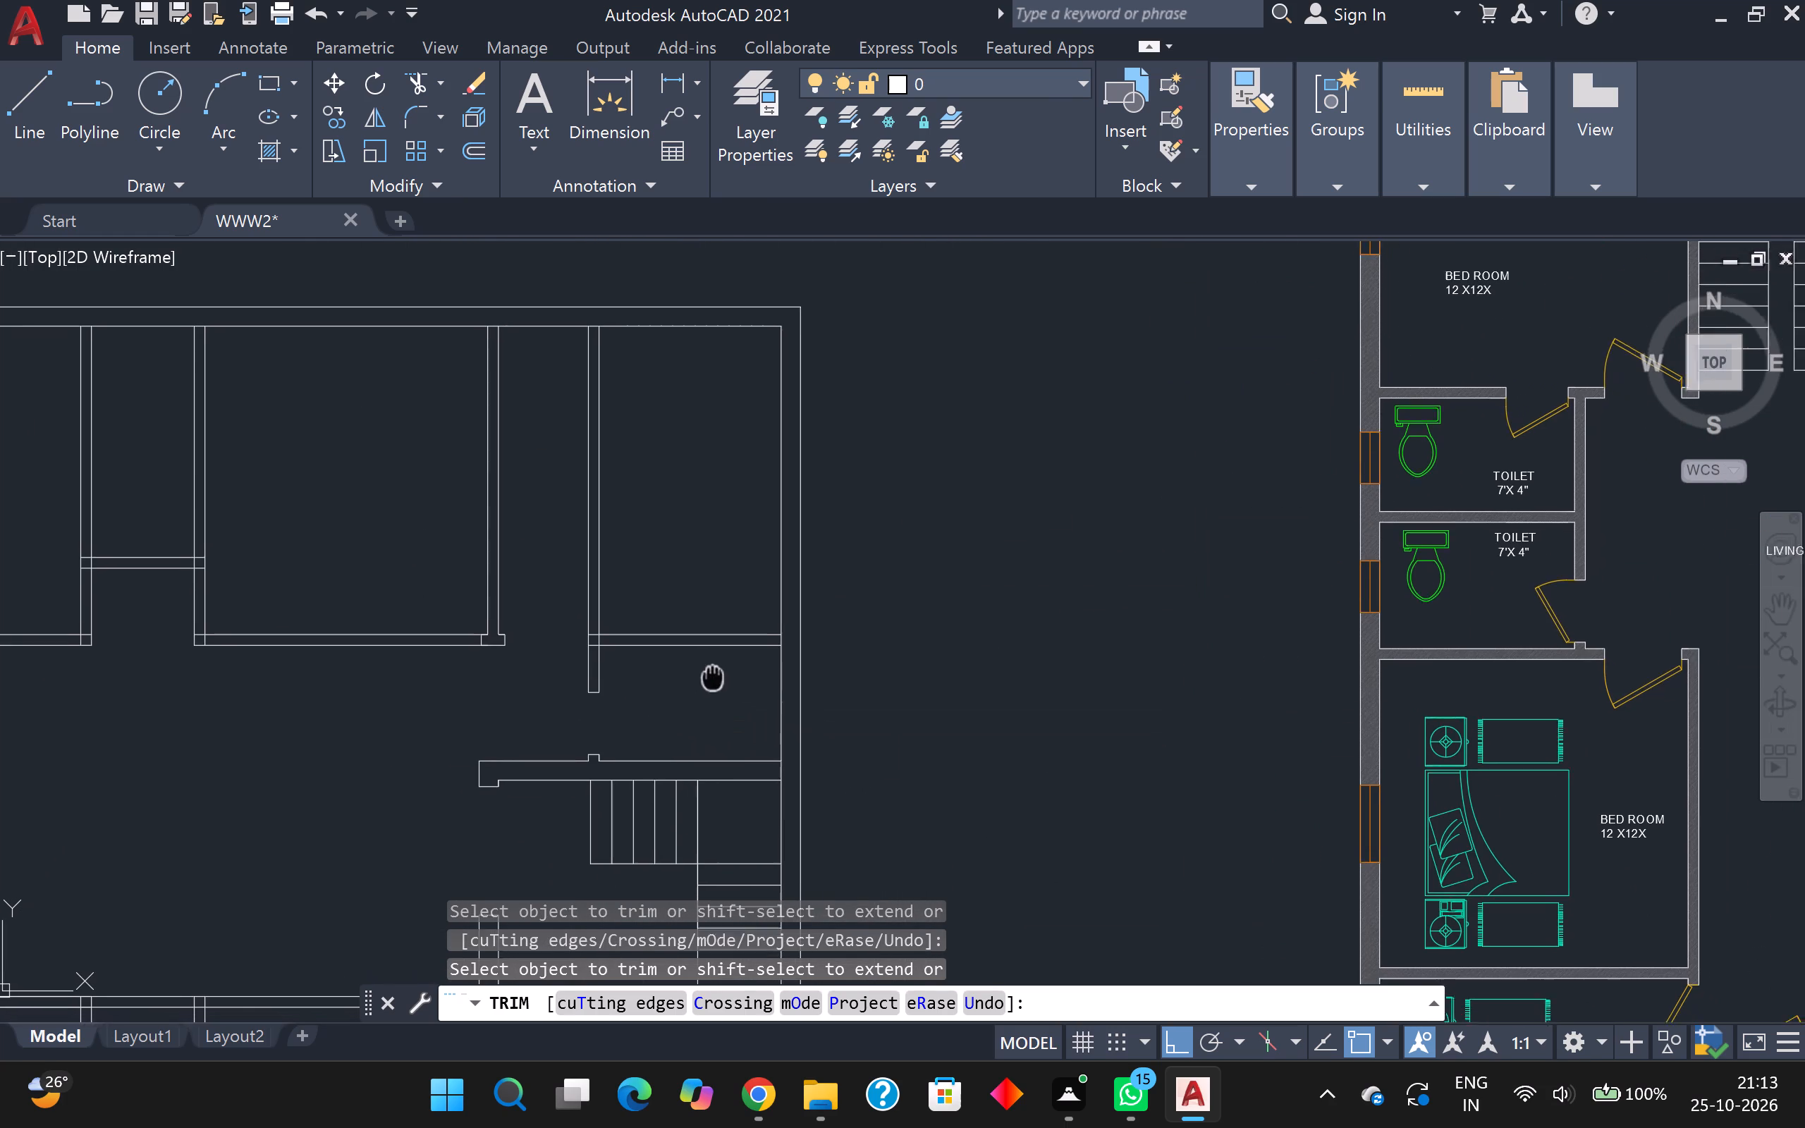
middle_drag(711, 671, 782, 601)
scroll(687, 563, up, 3)
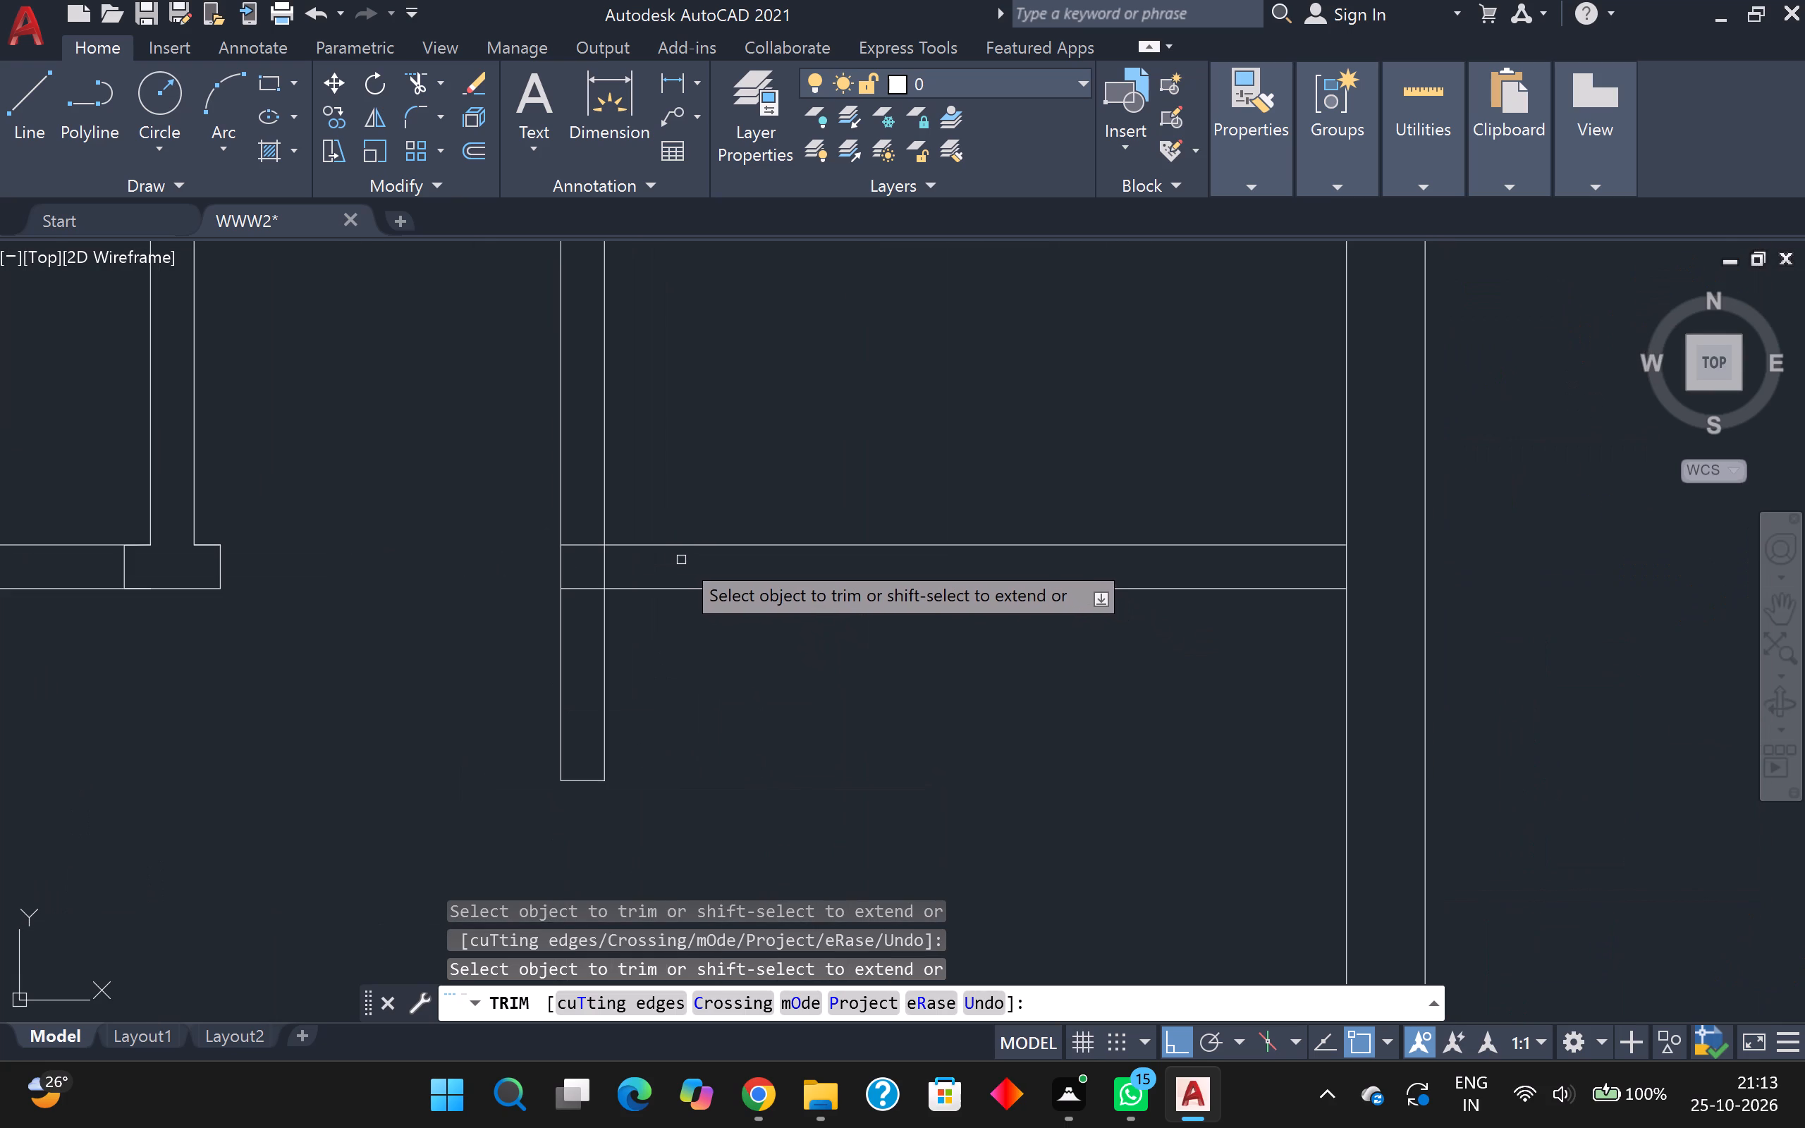
scroll(671, 562, down, 1)
click(718, 446)
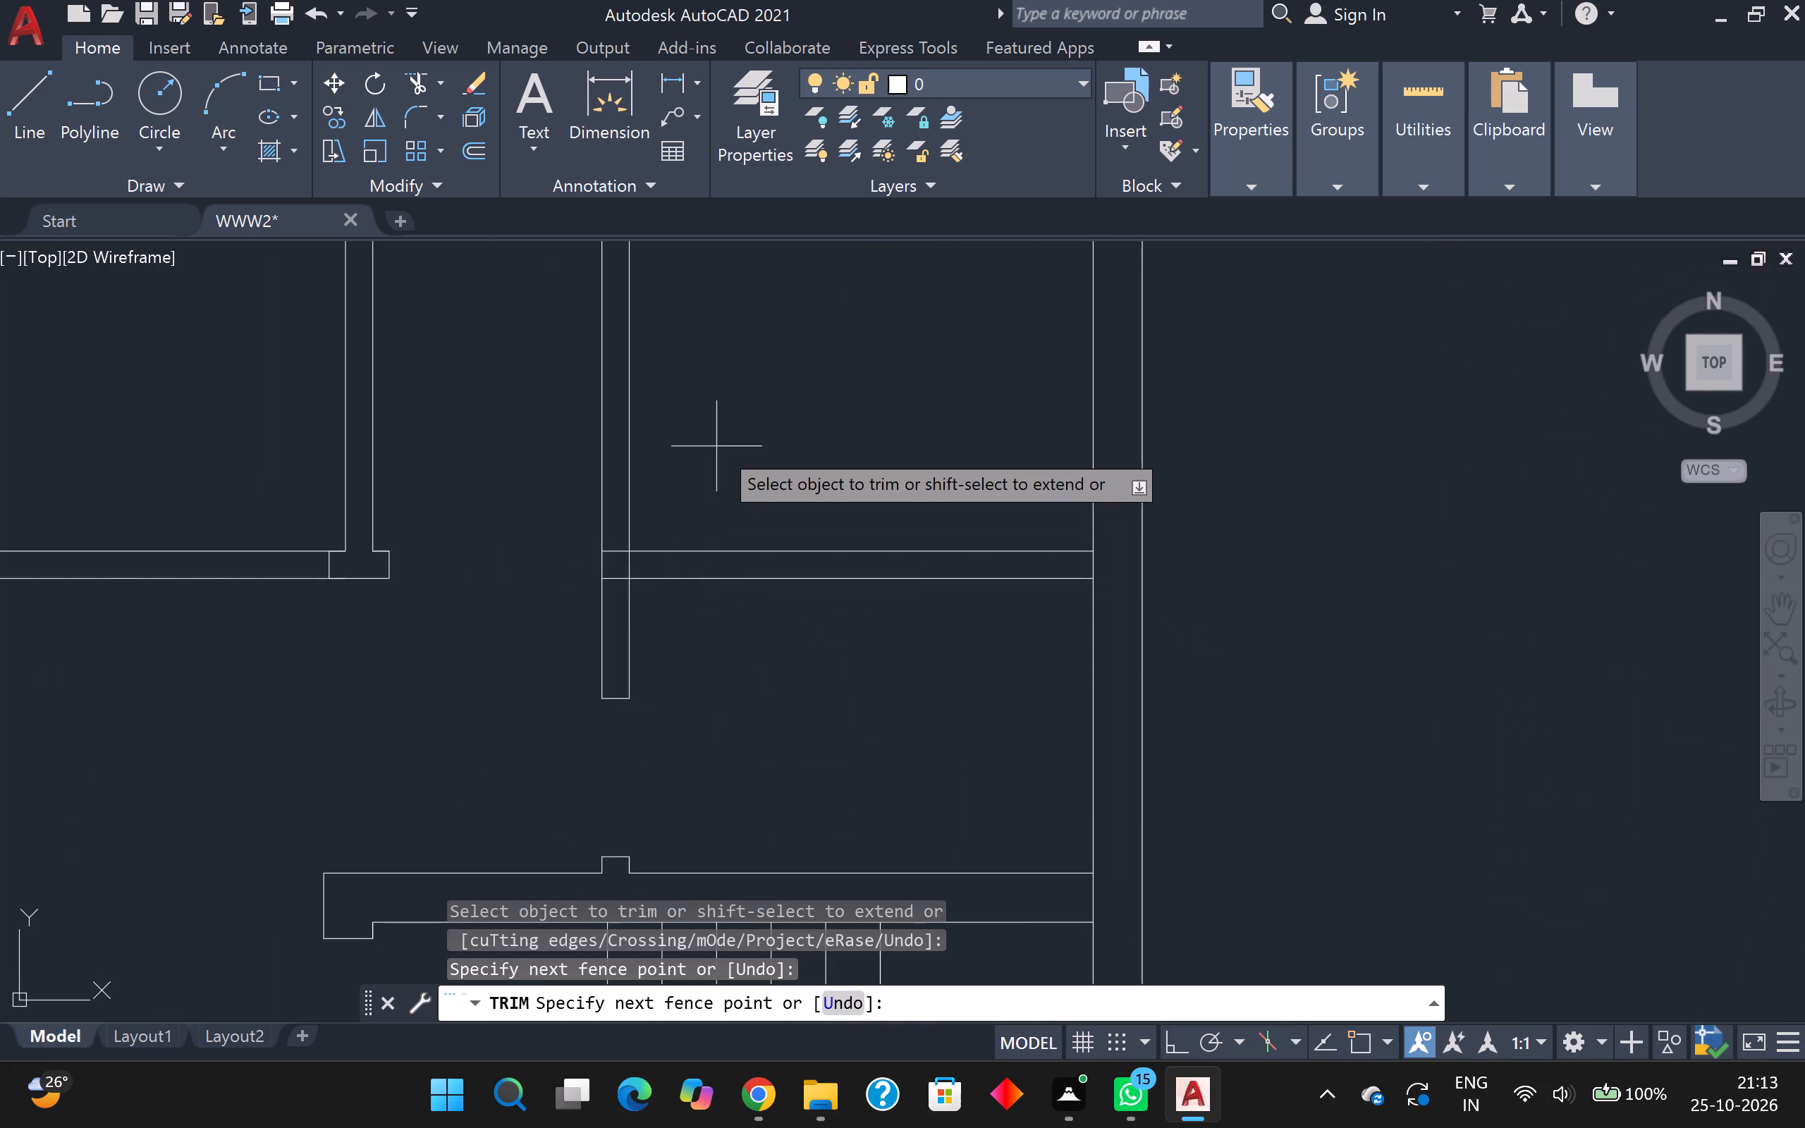
click(573, 462)
Trim the lines crossing inside the eastern partition's junction with the horizontal wall to form a clean corner.
scroll(606, 580, up, 2)
click(621, 591)
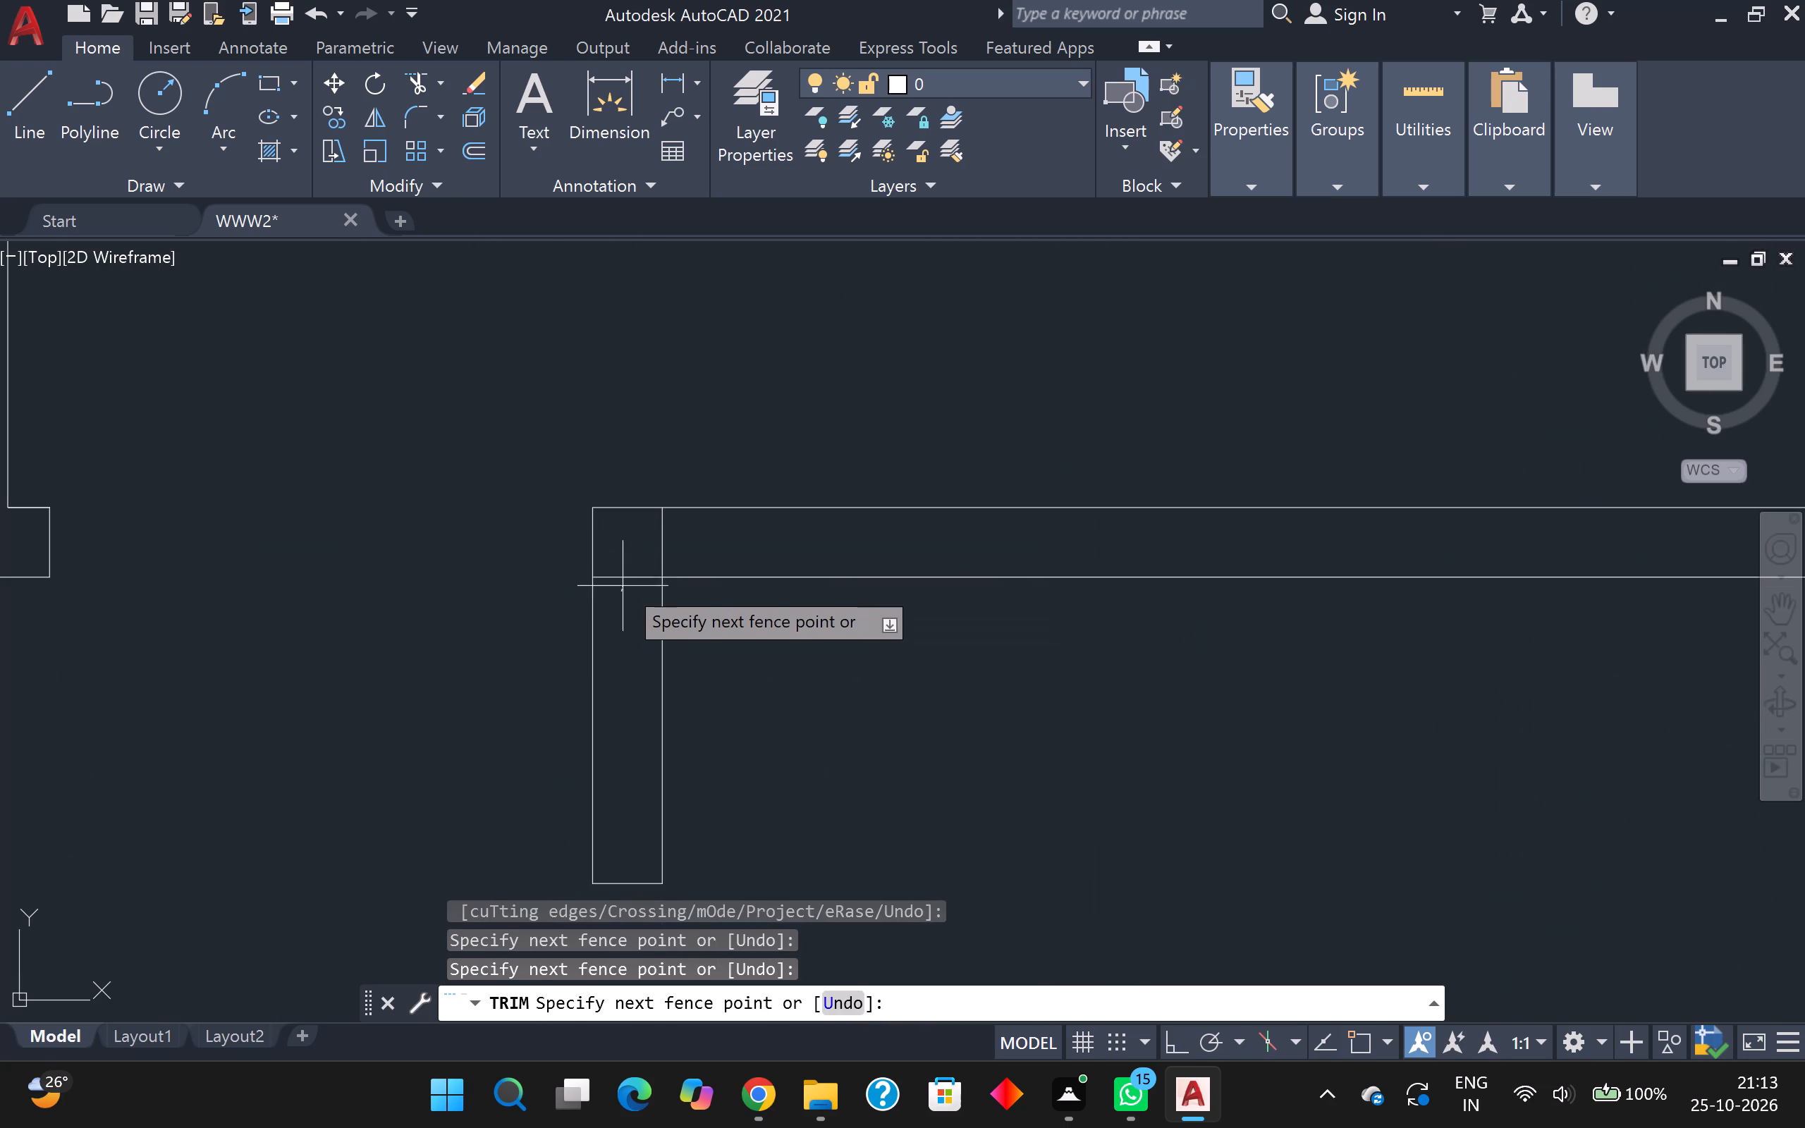
drag(669, 548, 677, 548)
scroll(677, 548, up, 1)
scroll(677, 548, down, 3)
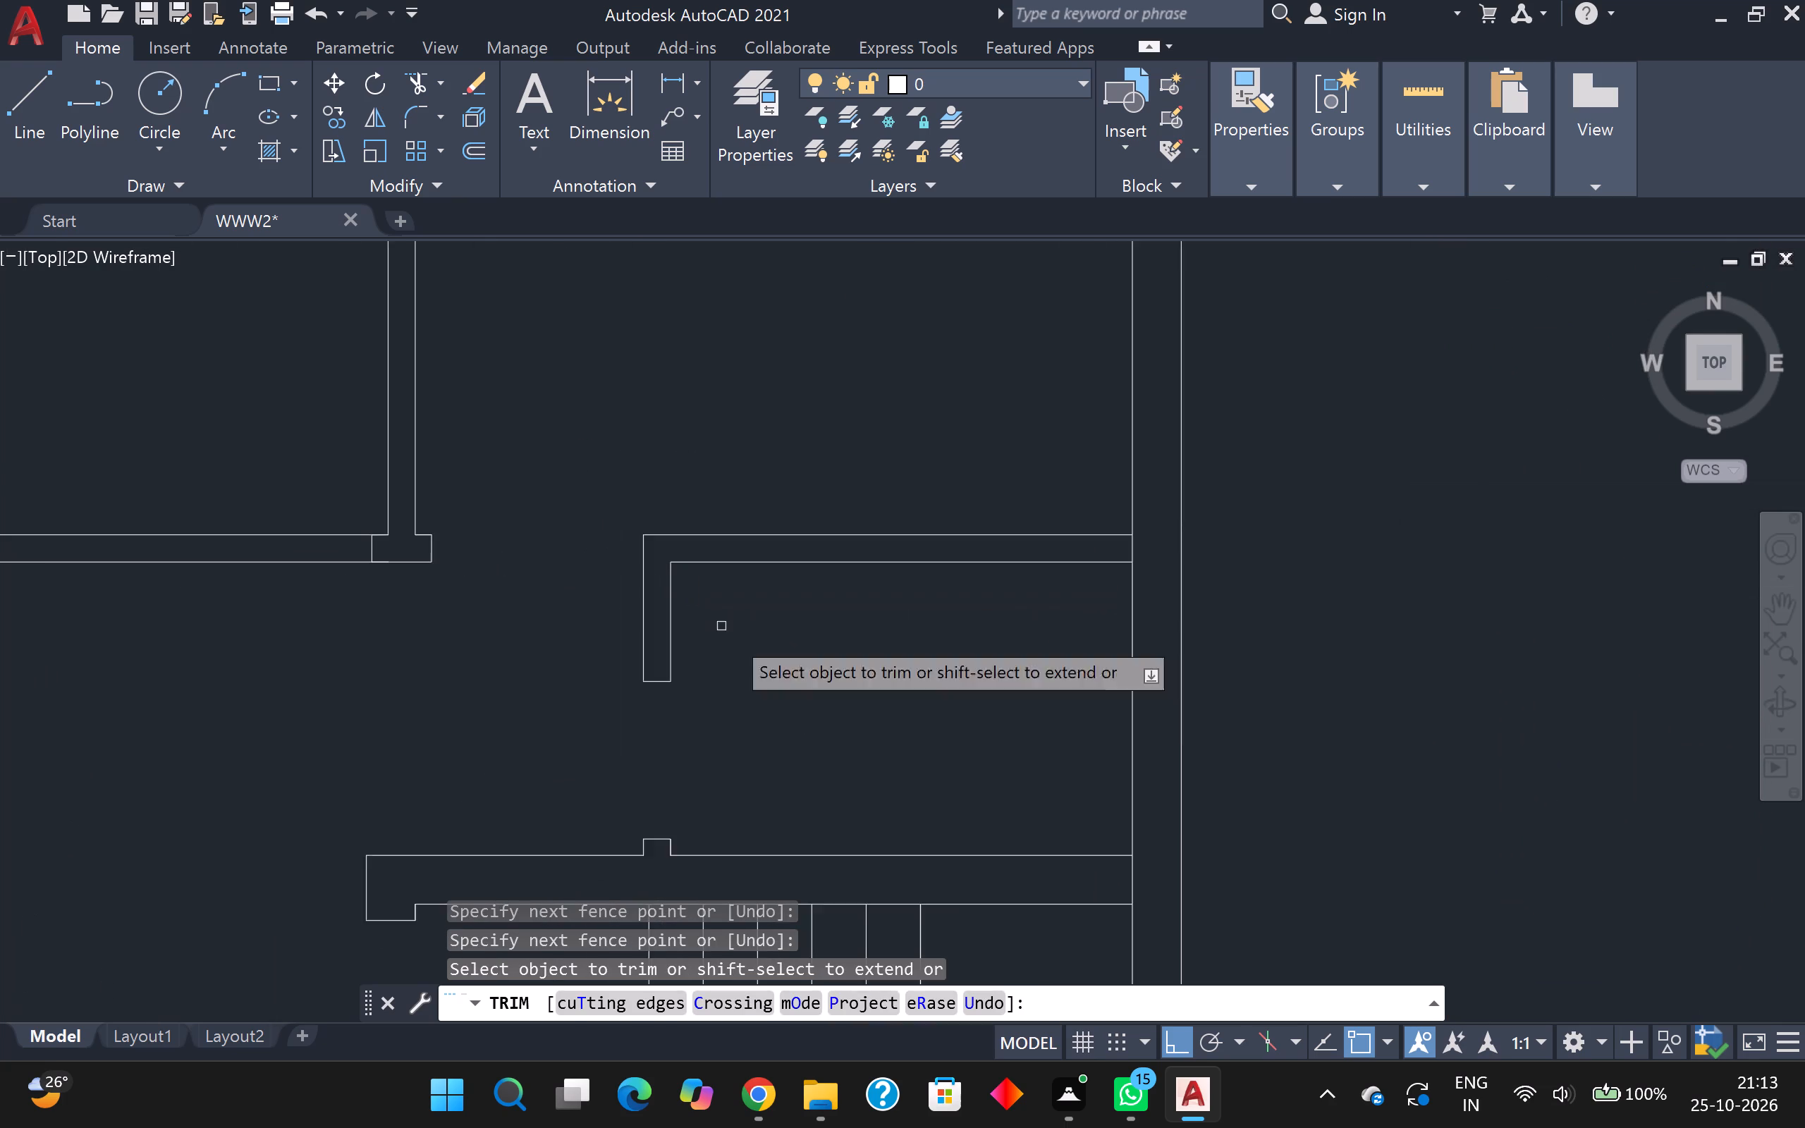
scroll(812, 692, down, 4)
middle_drag(826, 674, 947, 606)
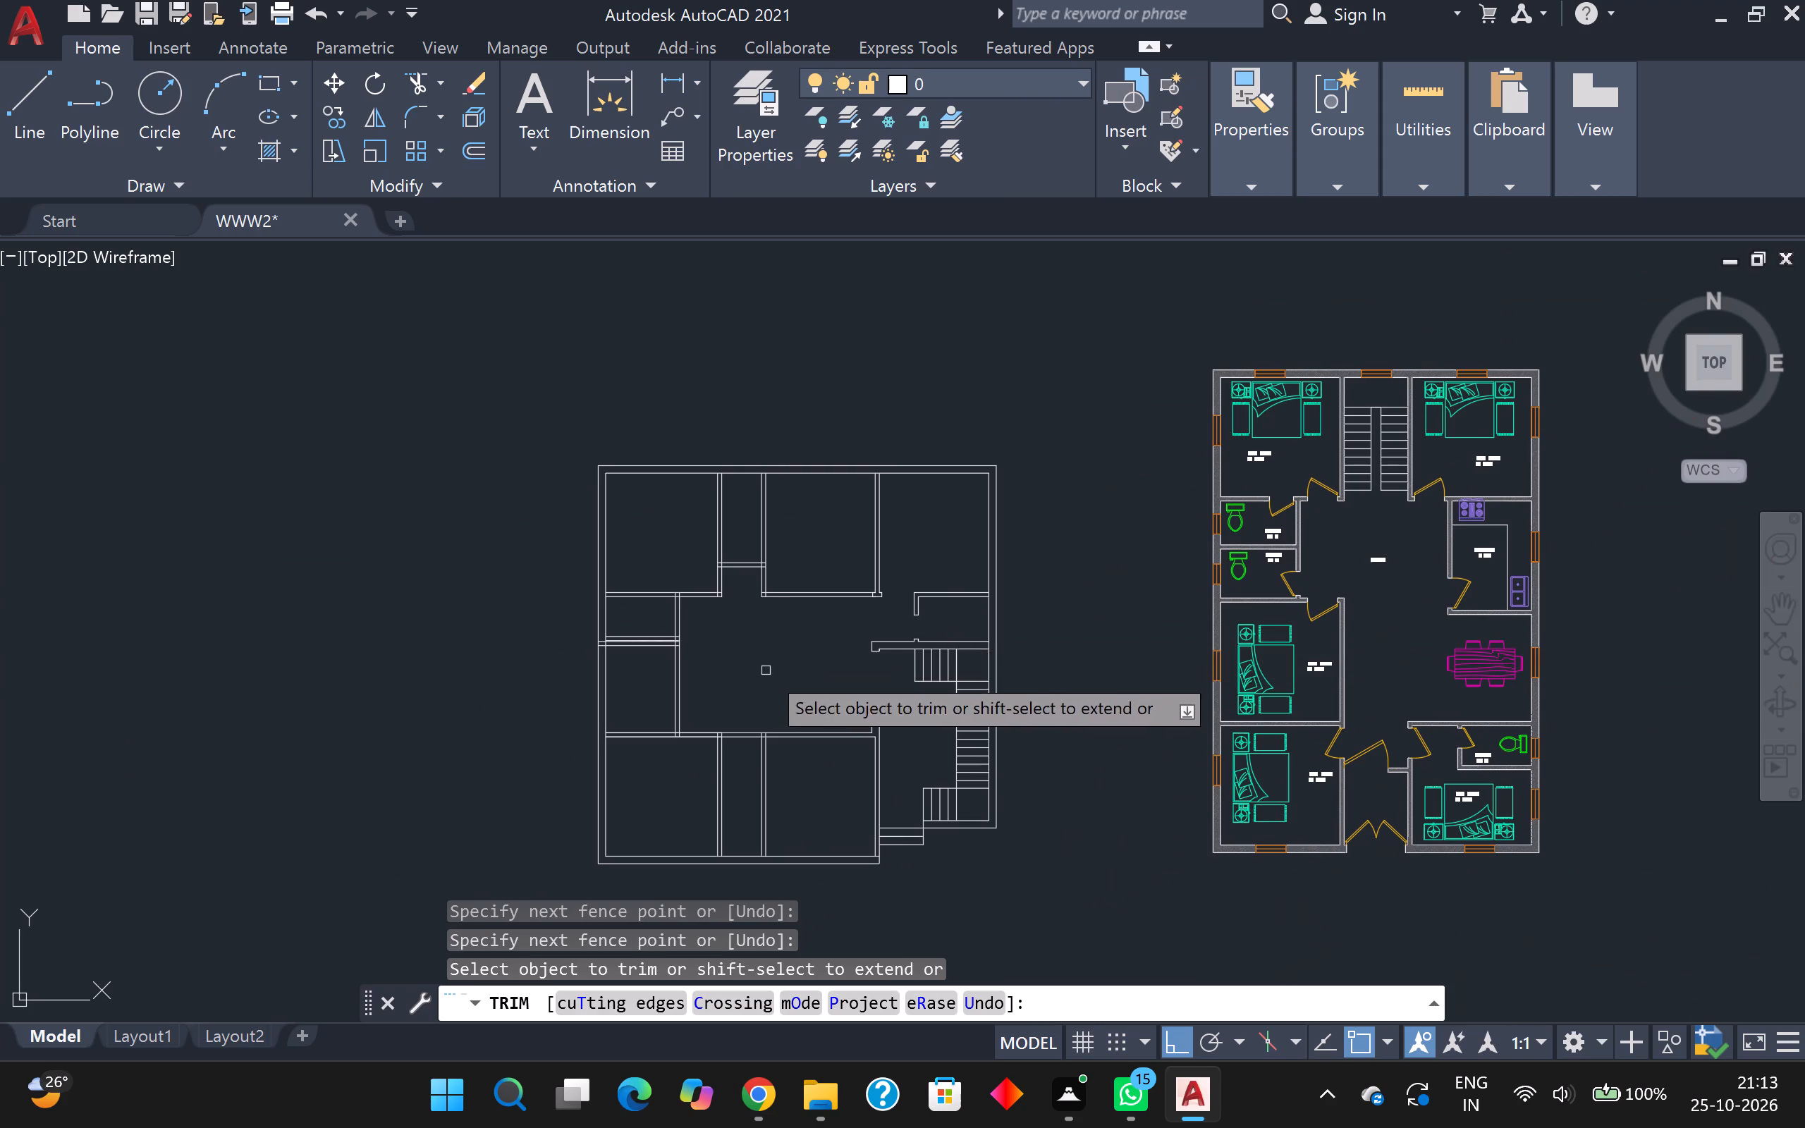
scroll(808, 621, up, 2)
scroll(874, 608, up, 1)
middle_drag(874, 609, 719, 859)
key(Escape)
Offset the jamb line on the west side of the middle partition's junction 3' westward to mark a door opening.
key(o)
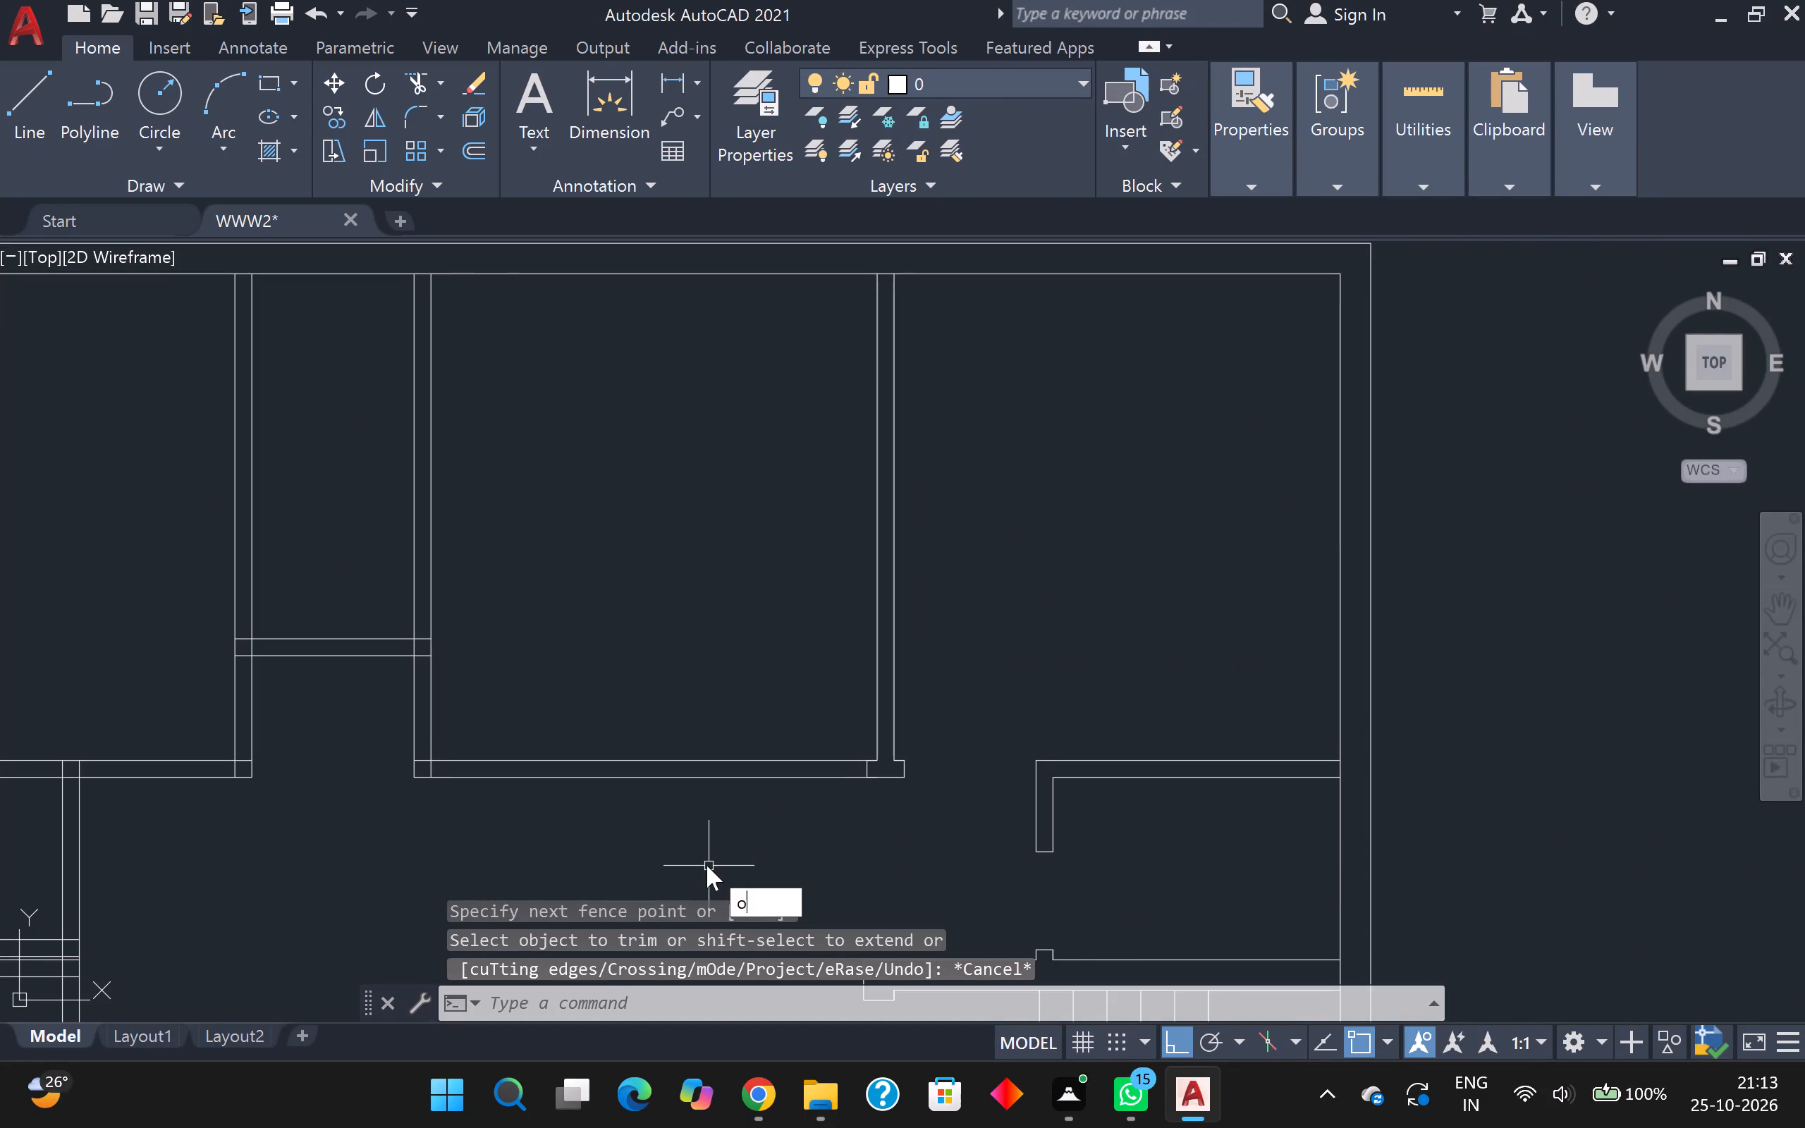
key(Return)
key(Return)
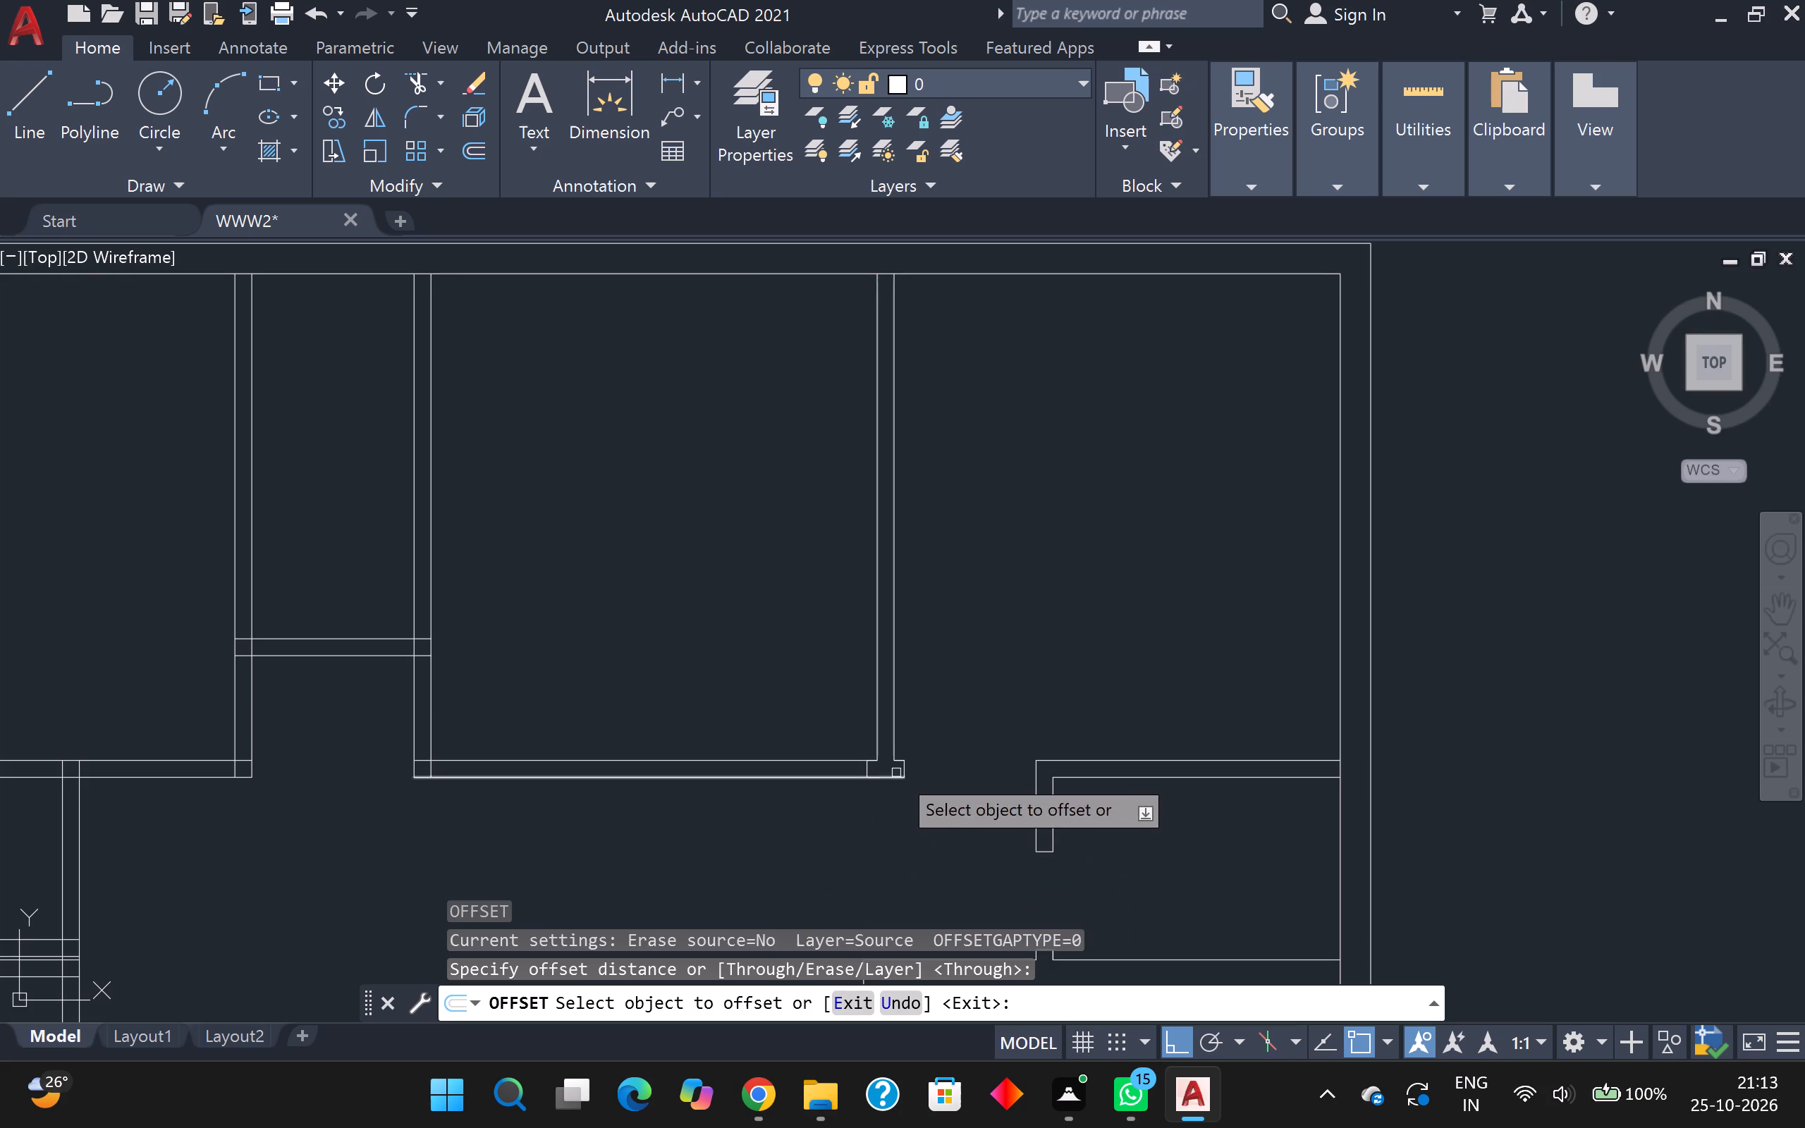
scroll(896, 772, up, 3)
click(799, 766)
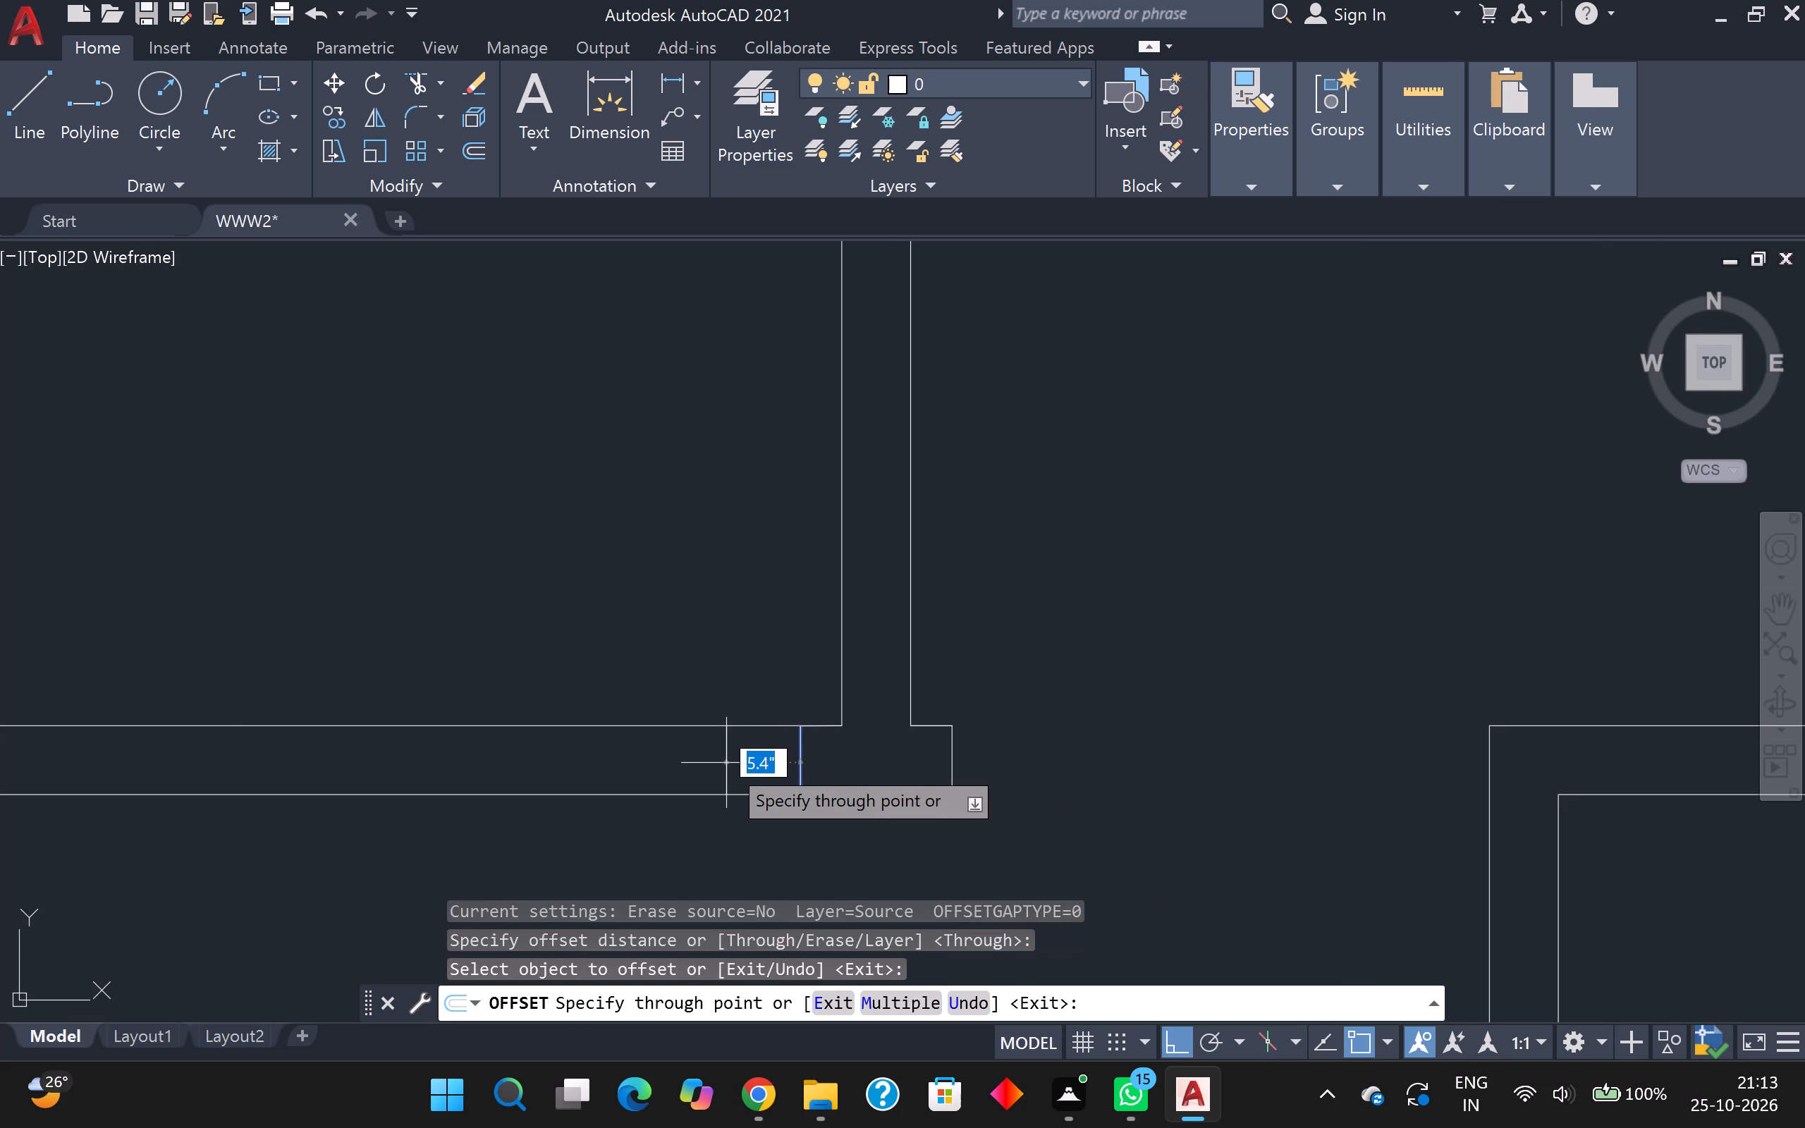
text(3')
key(Return)
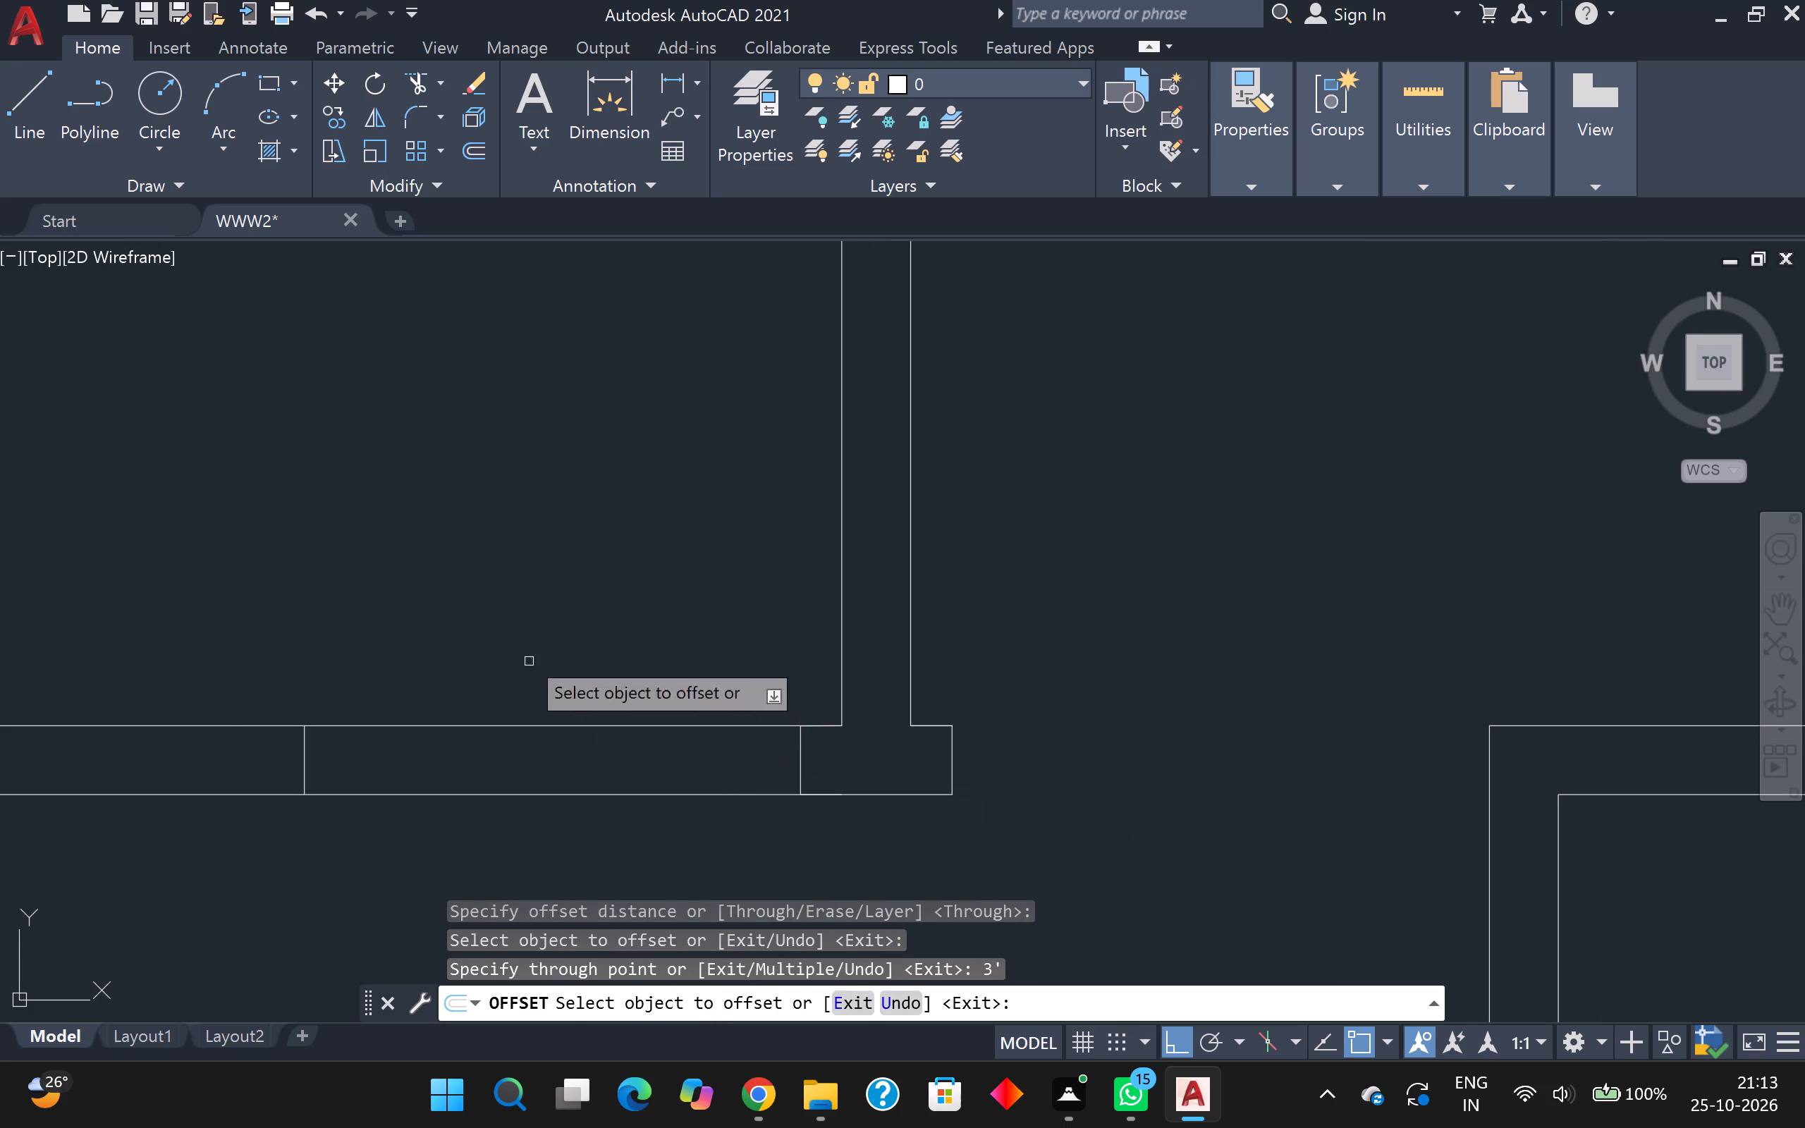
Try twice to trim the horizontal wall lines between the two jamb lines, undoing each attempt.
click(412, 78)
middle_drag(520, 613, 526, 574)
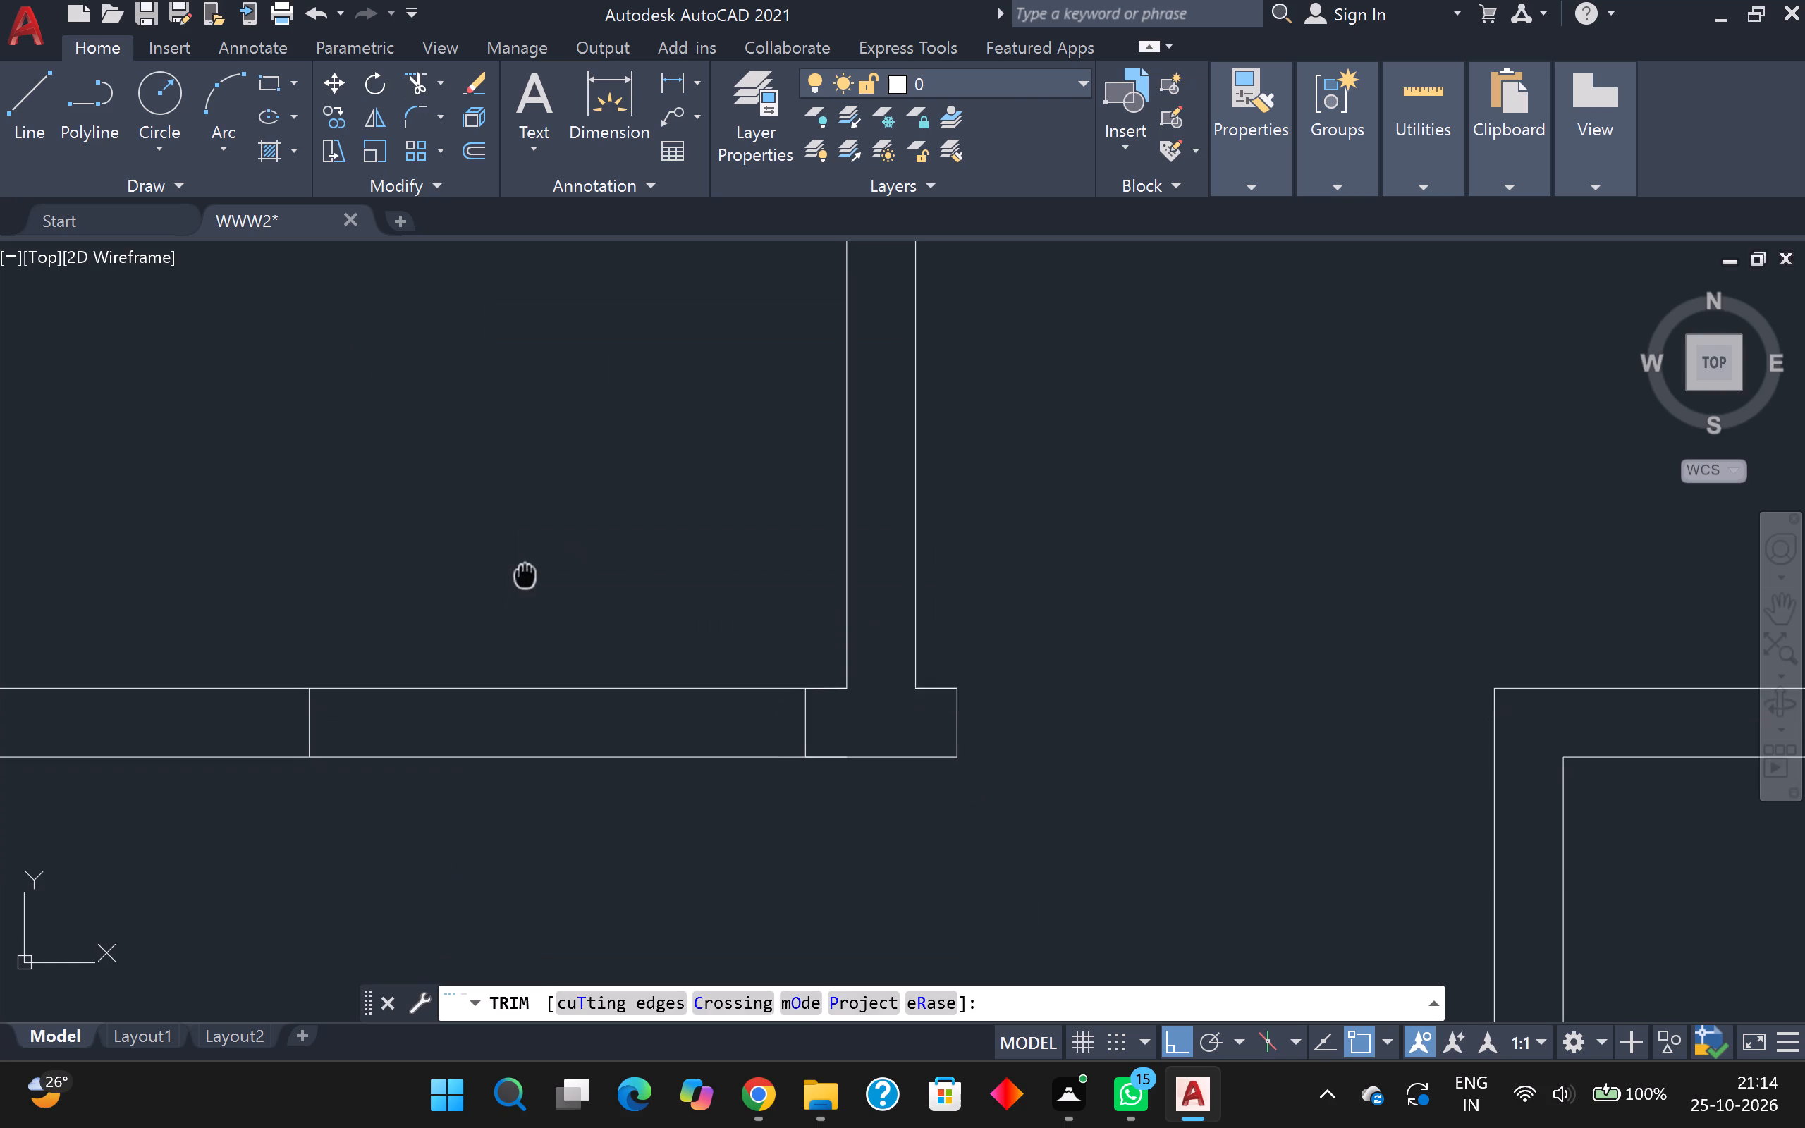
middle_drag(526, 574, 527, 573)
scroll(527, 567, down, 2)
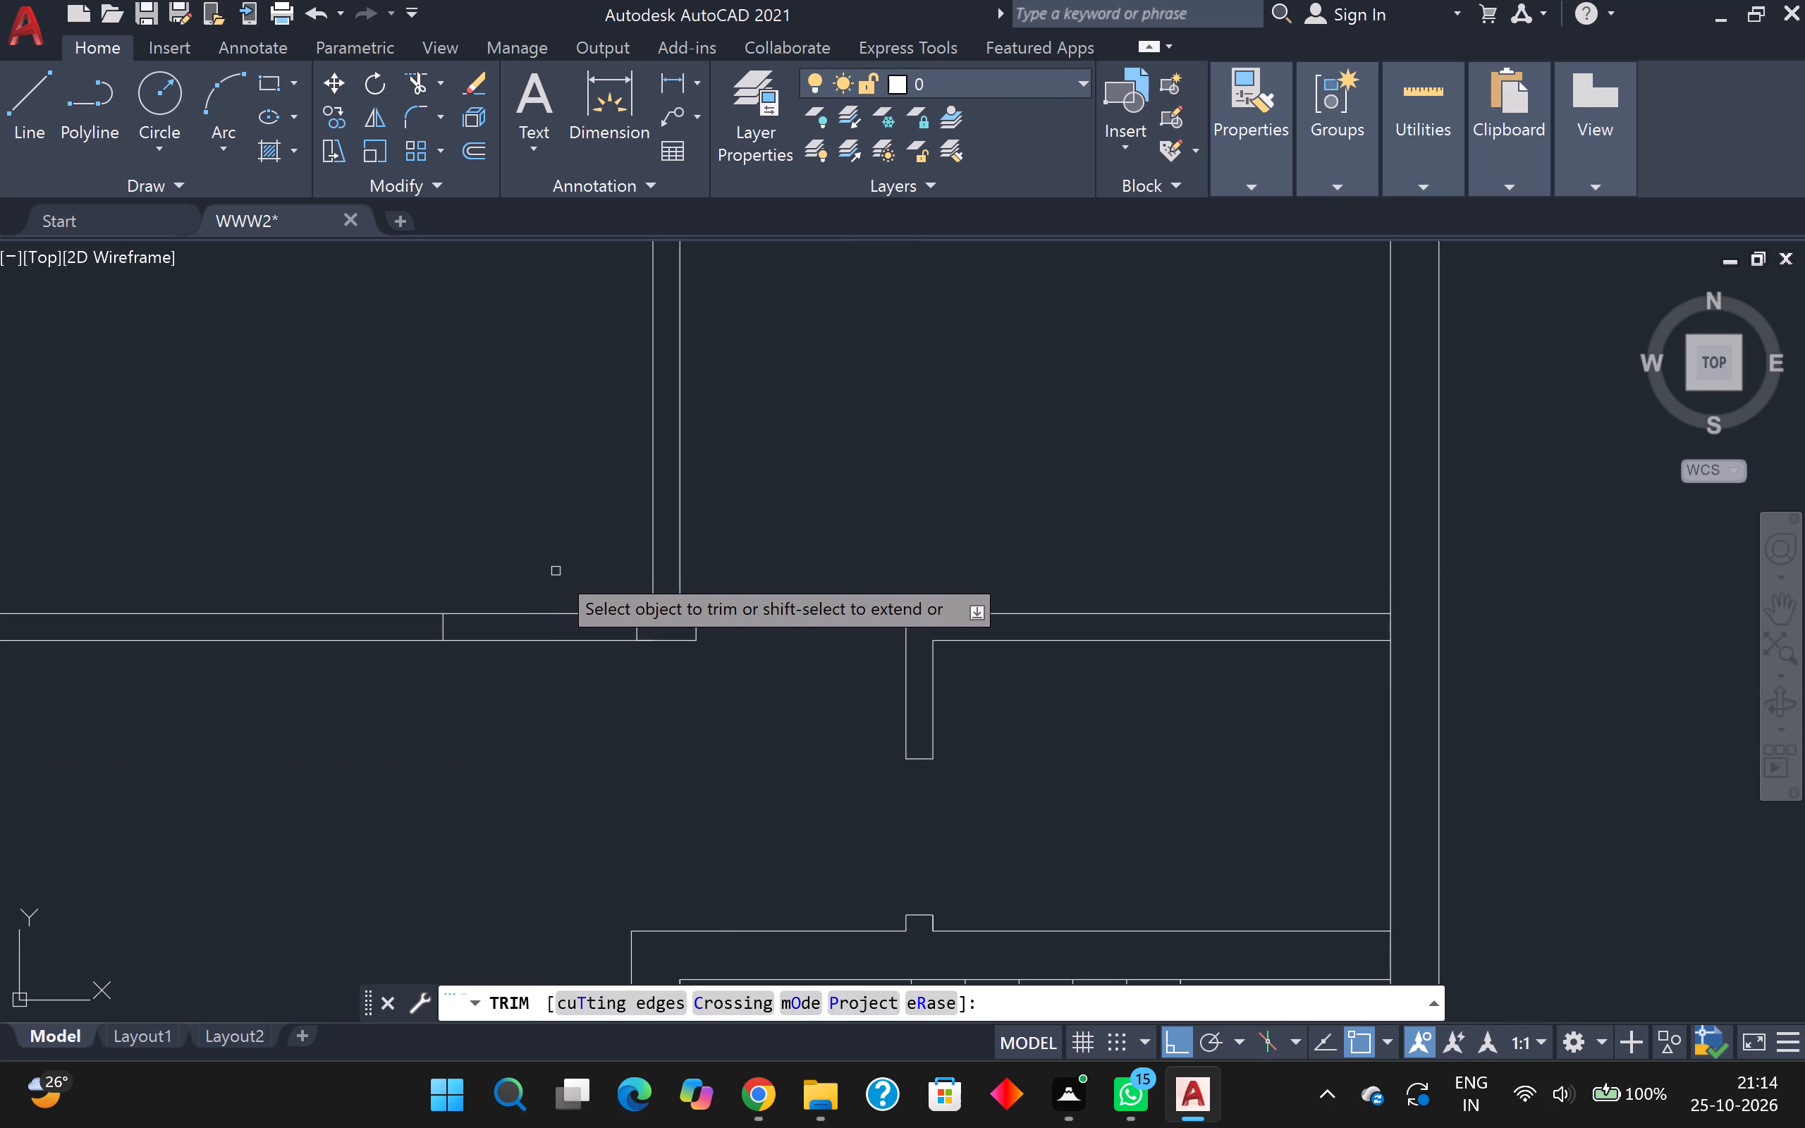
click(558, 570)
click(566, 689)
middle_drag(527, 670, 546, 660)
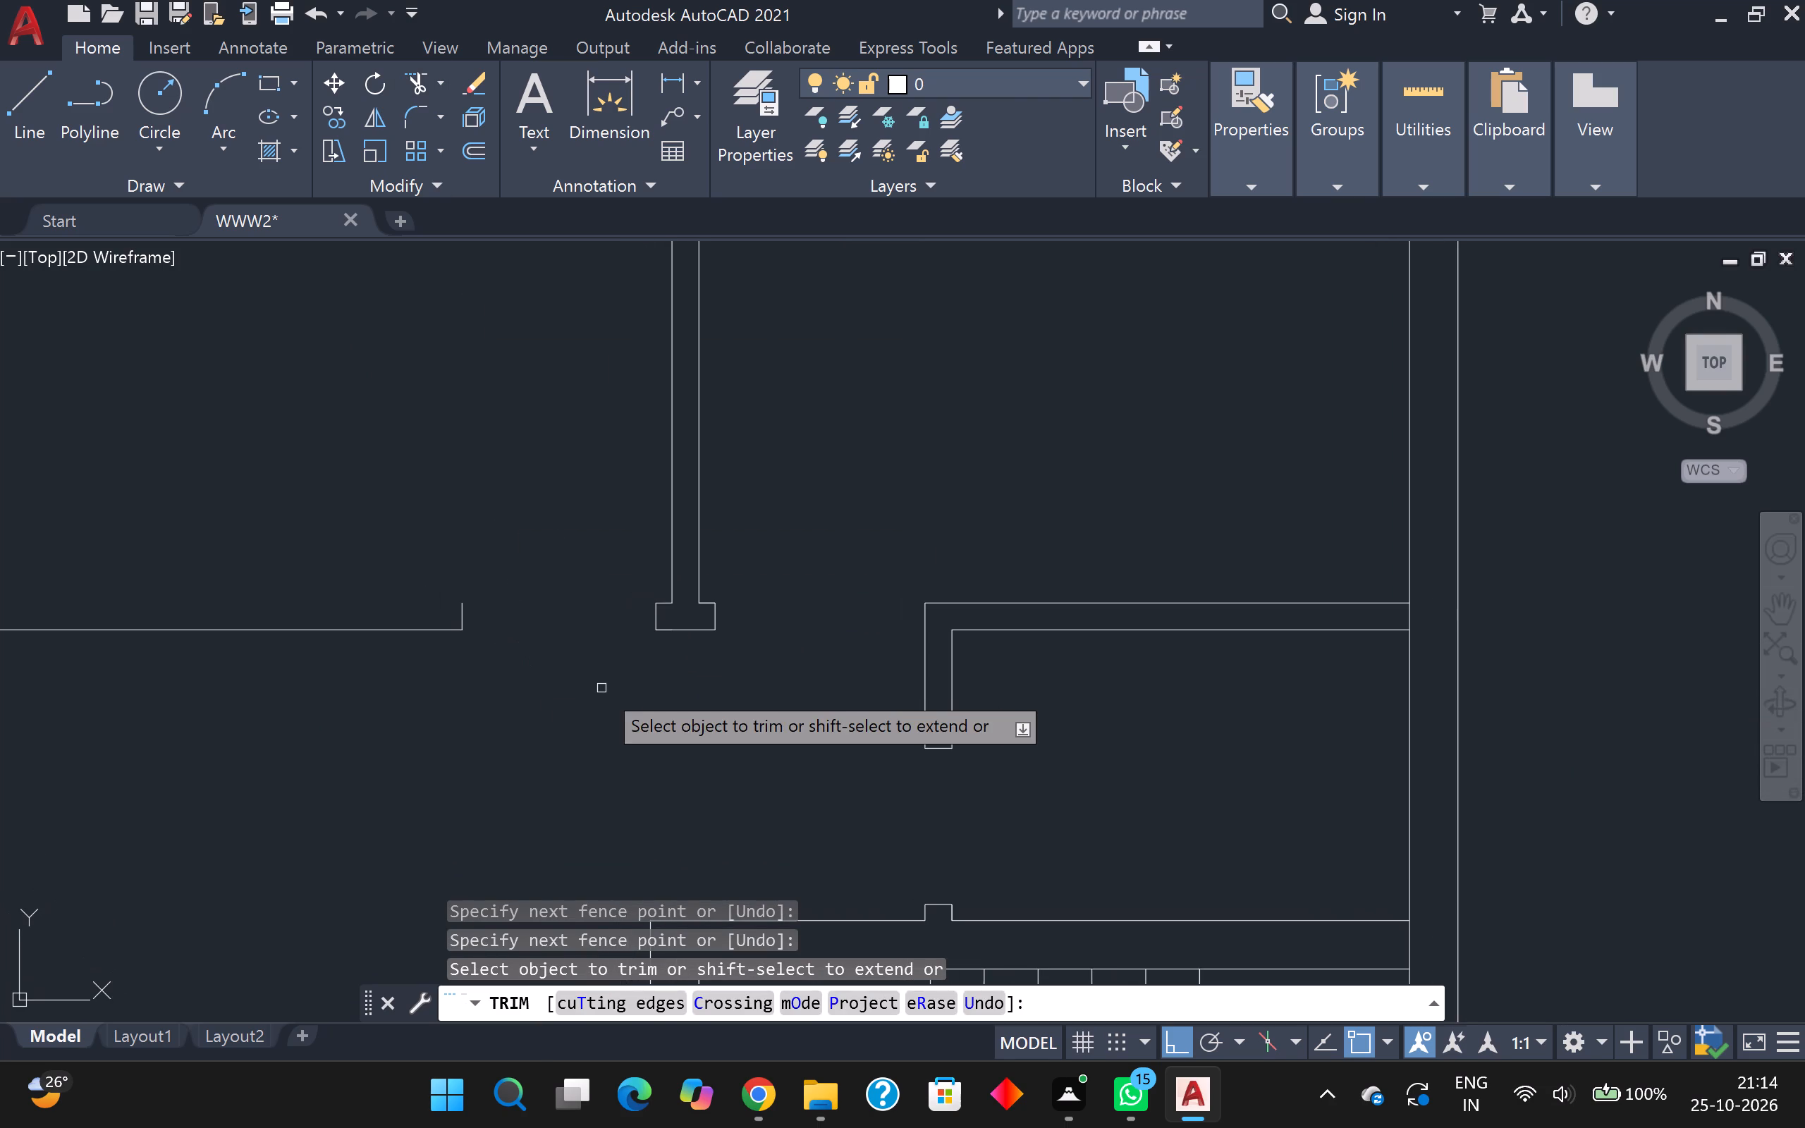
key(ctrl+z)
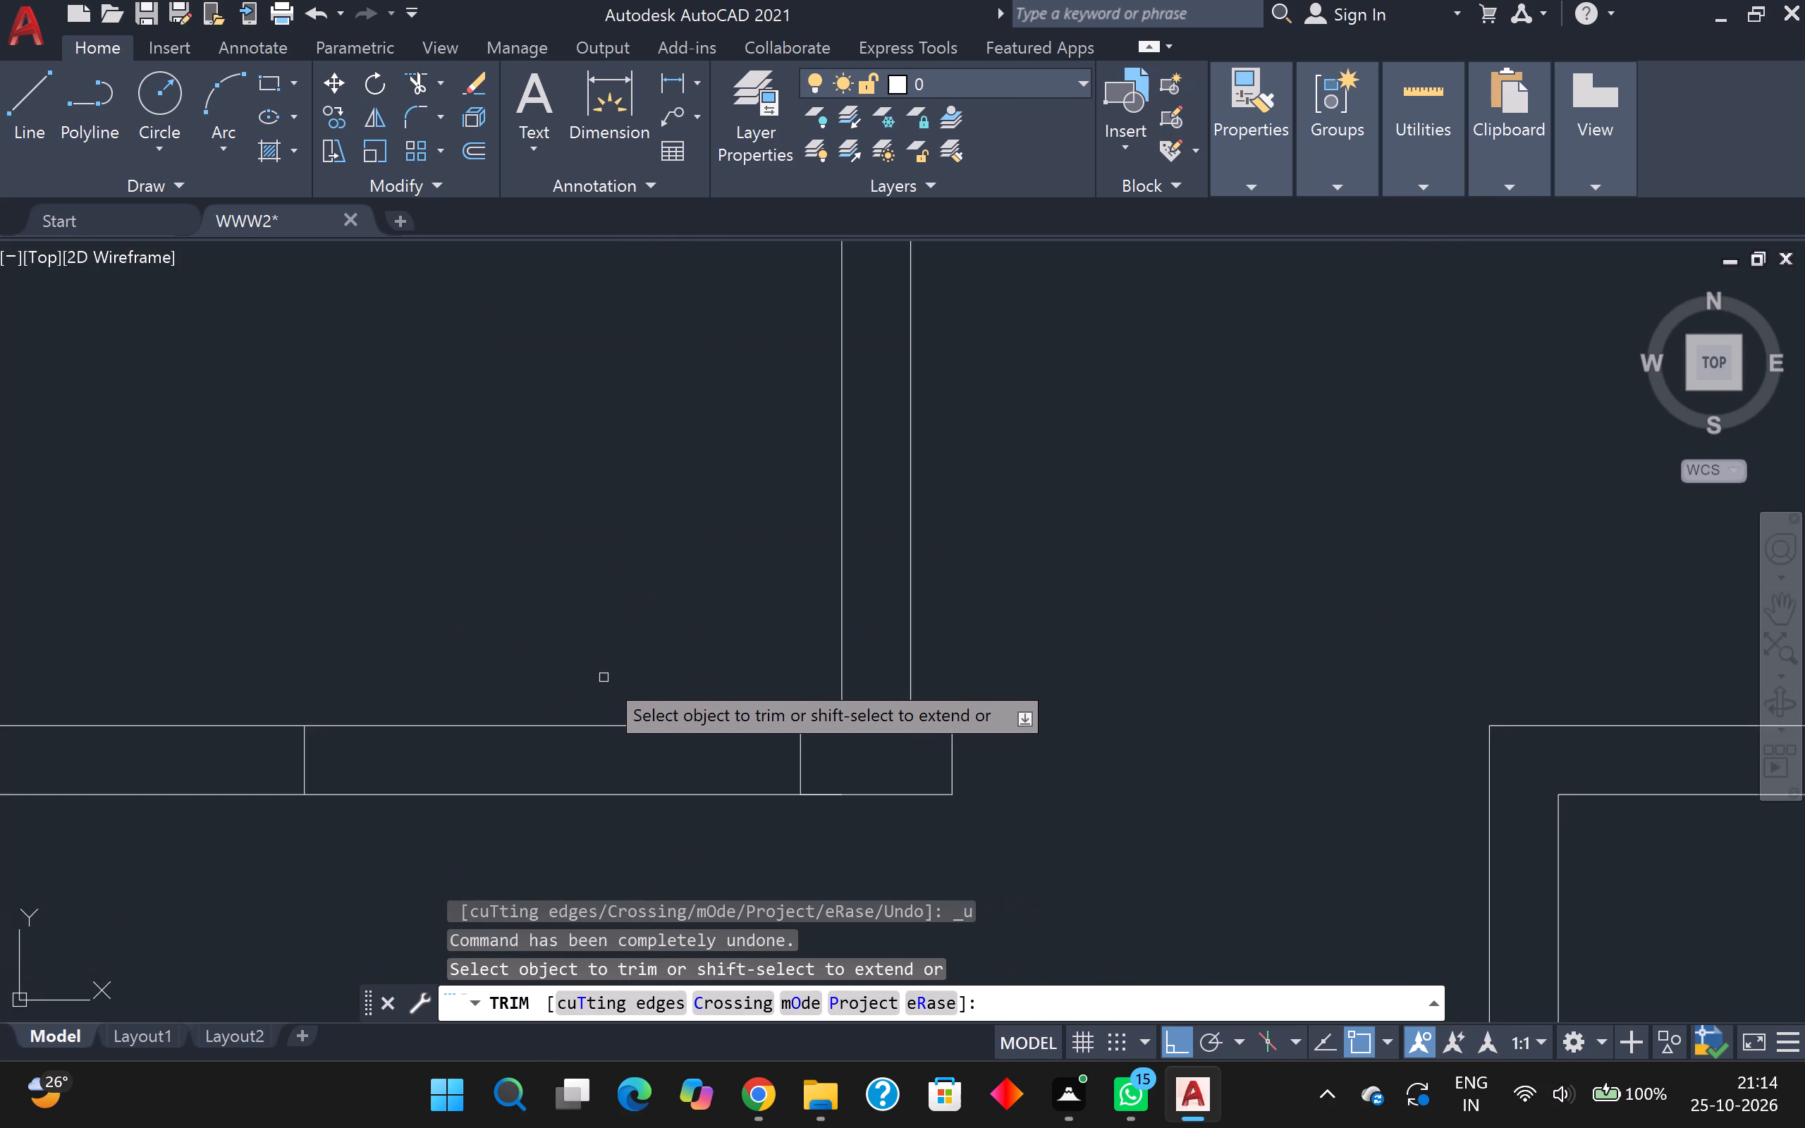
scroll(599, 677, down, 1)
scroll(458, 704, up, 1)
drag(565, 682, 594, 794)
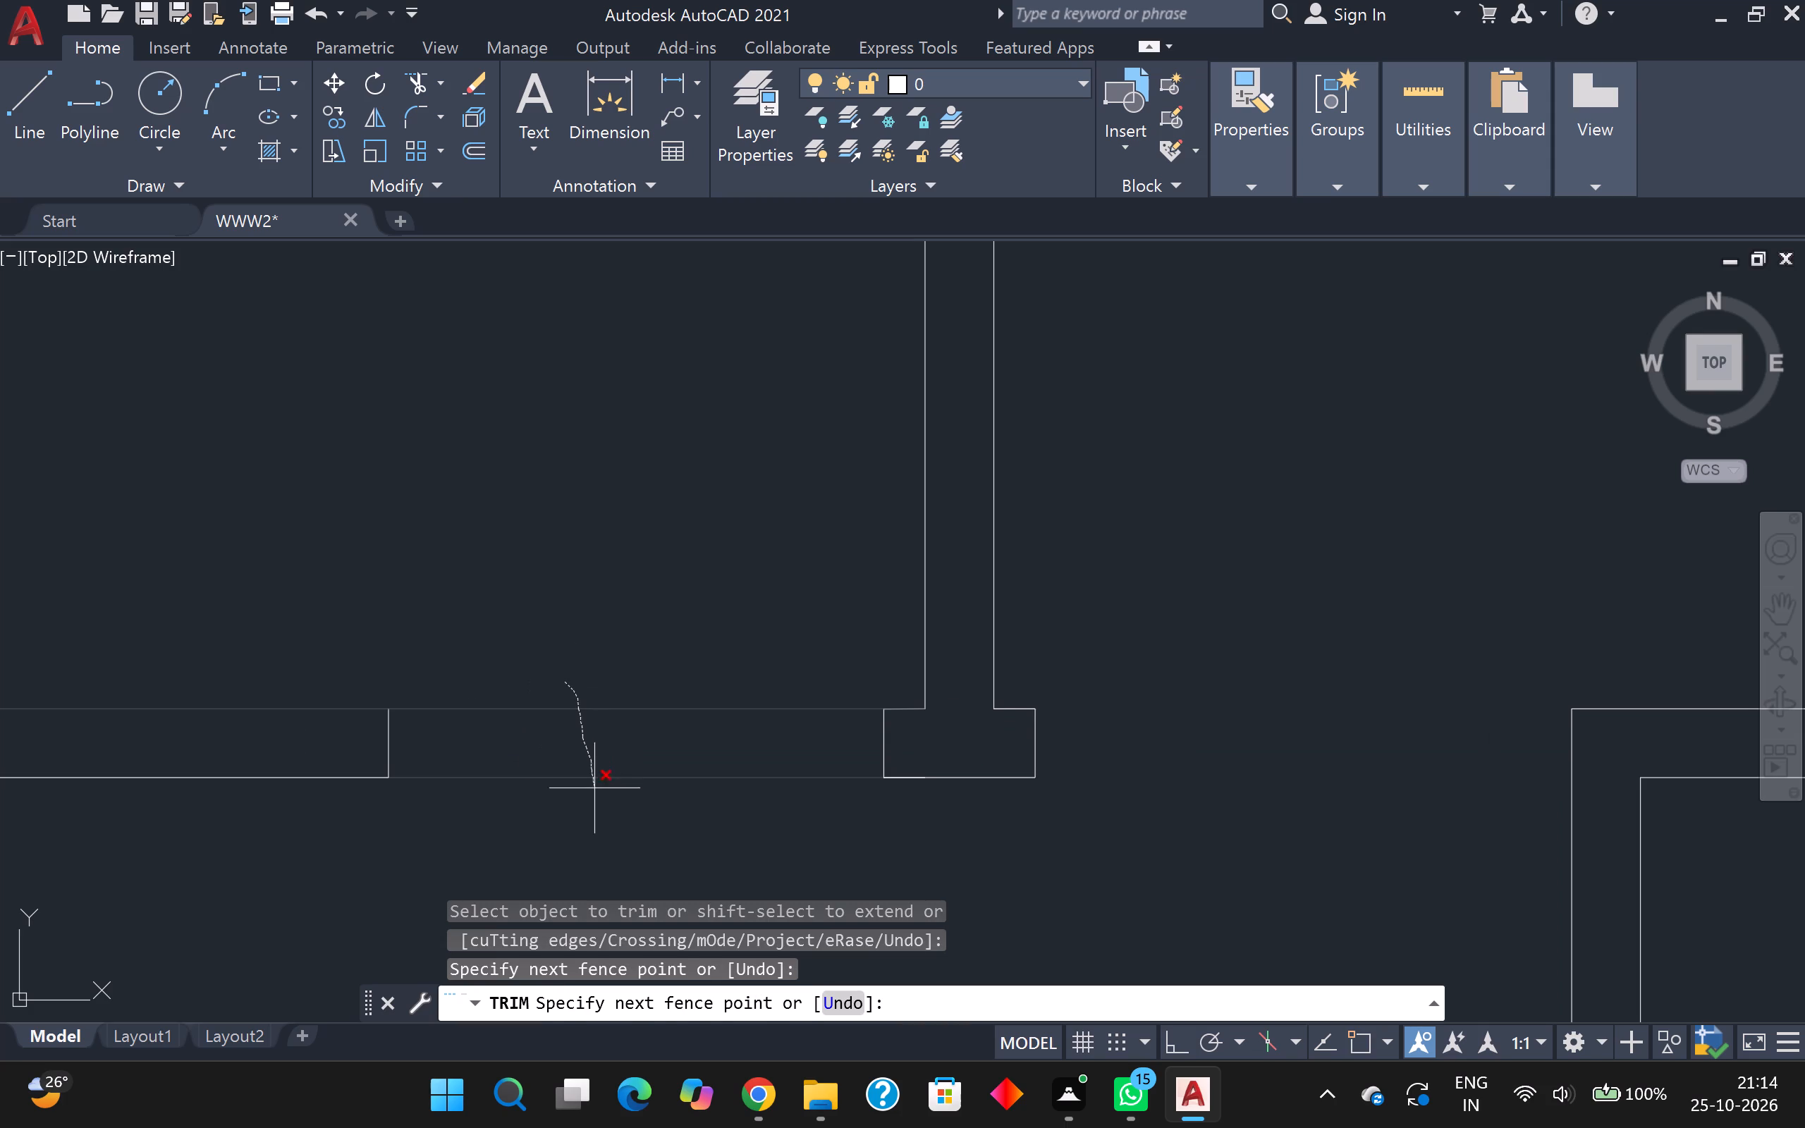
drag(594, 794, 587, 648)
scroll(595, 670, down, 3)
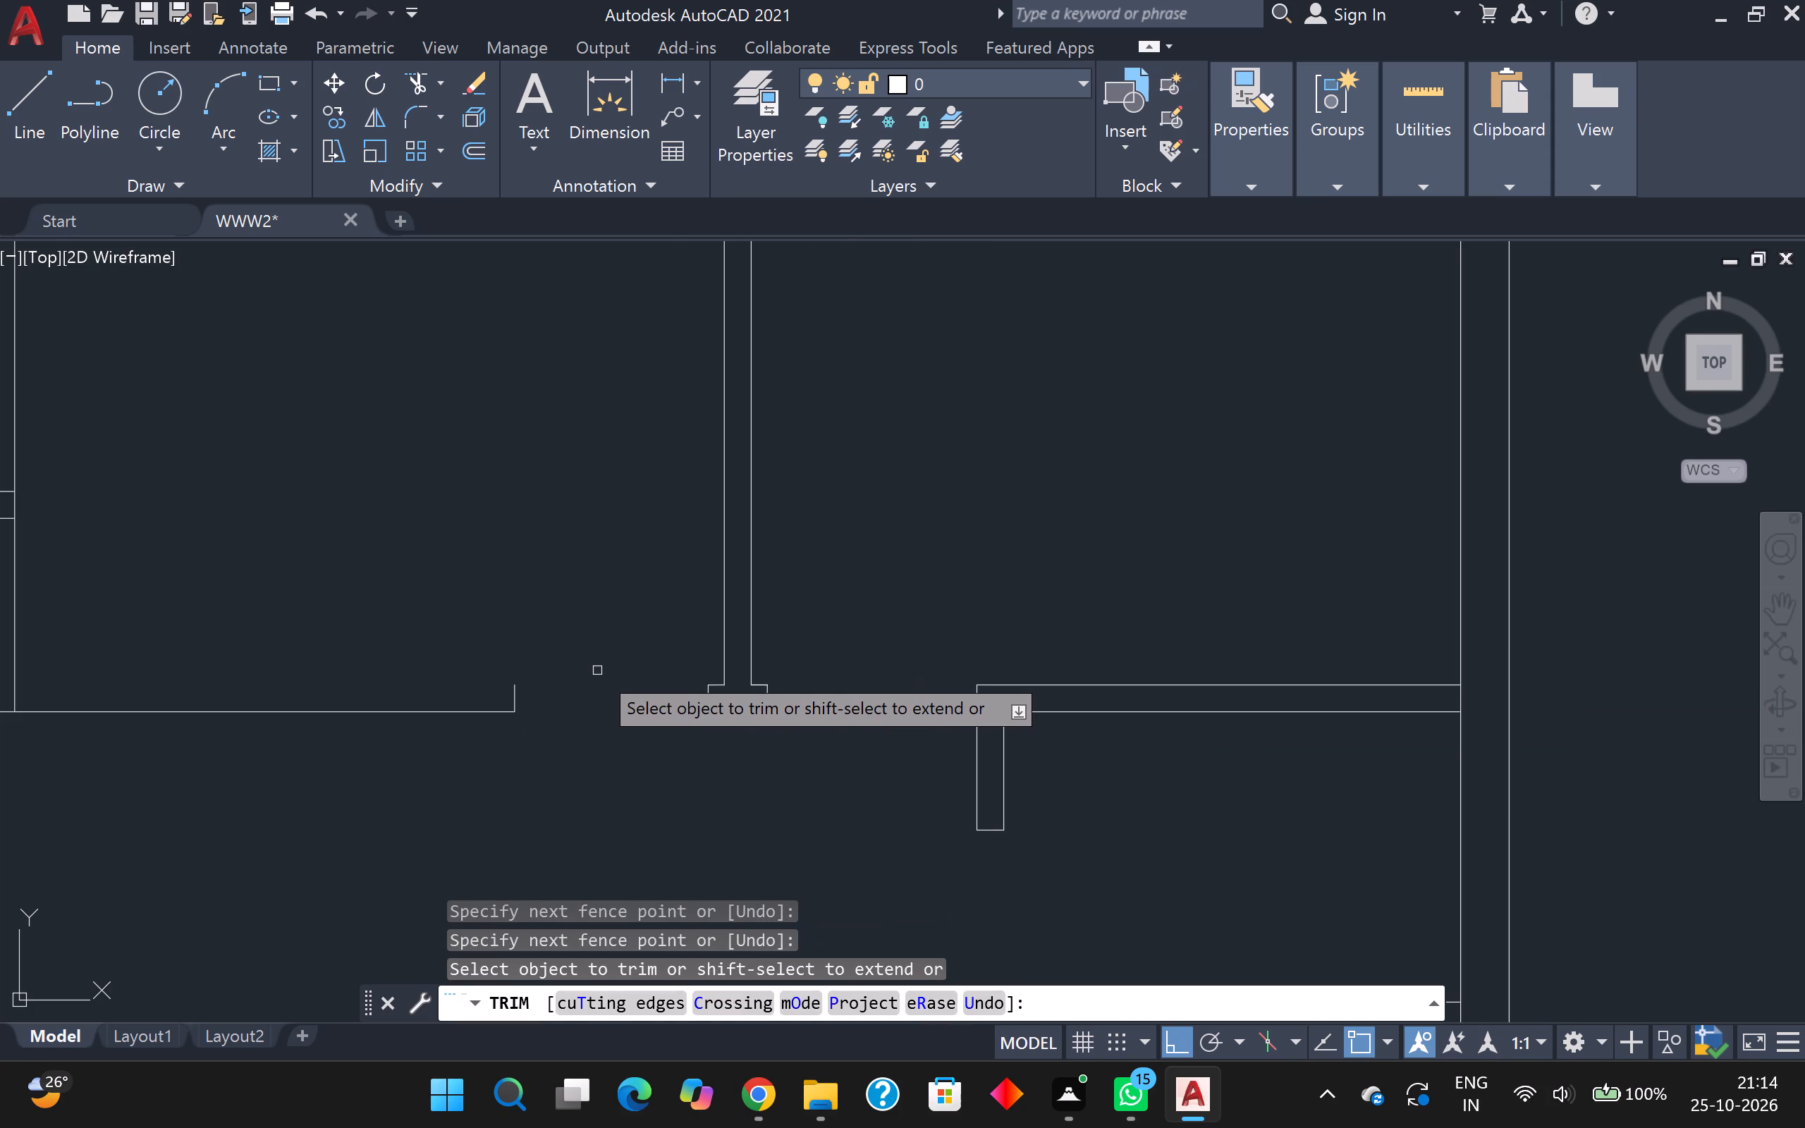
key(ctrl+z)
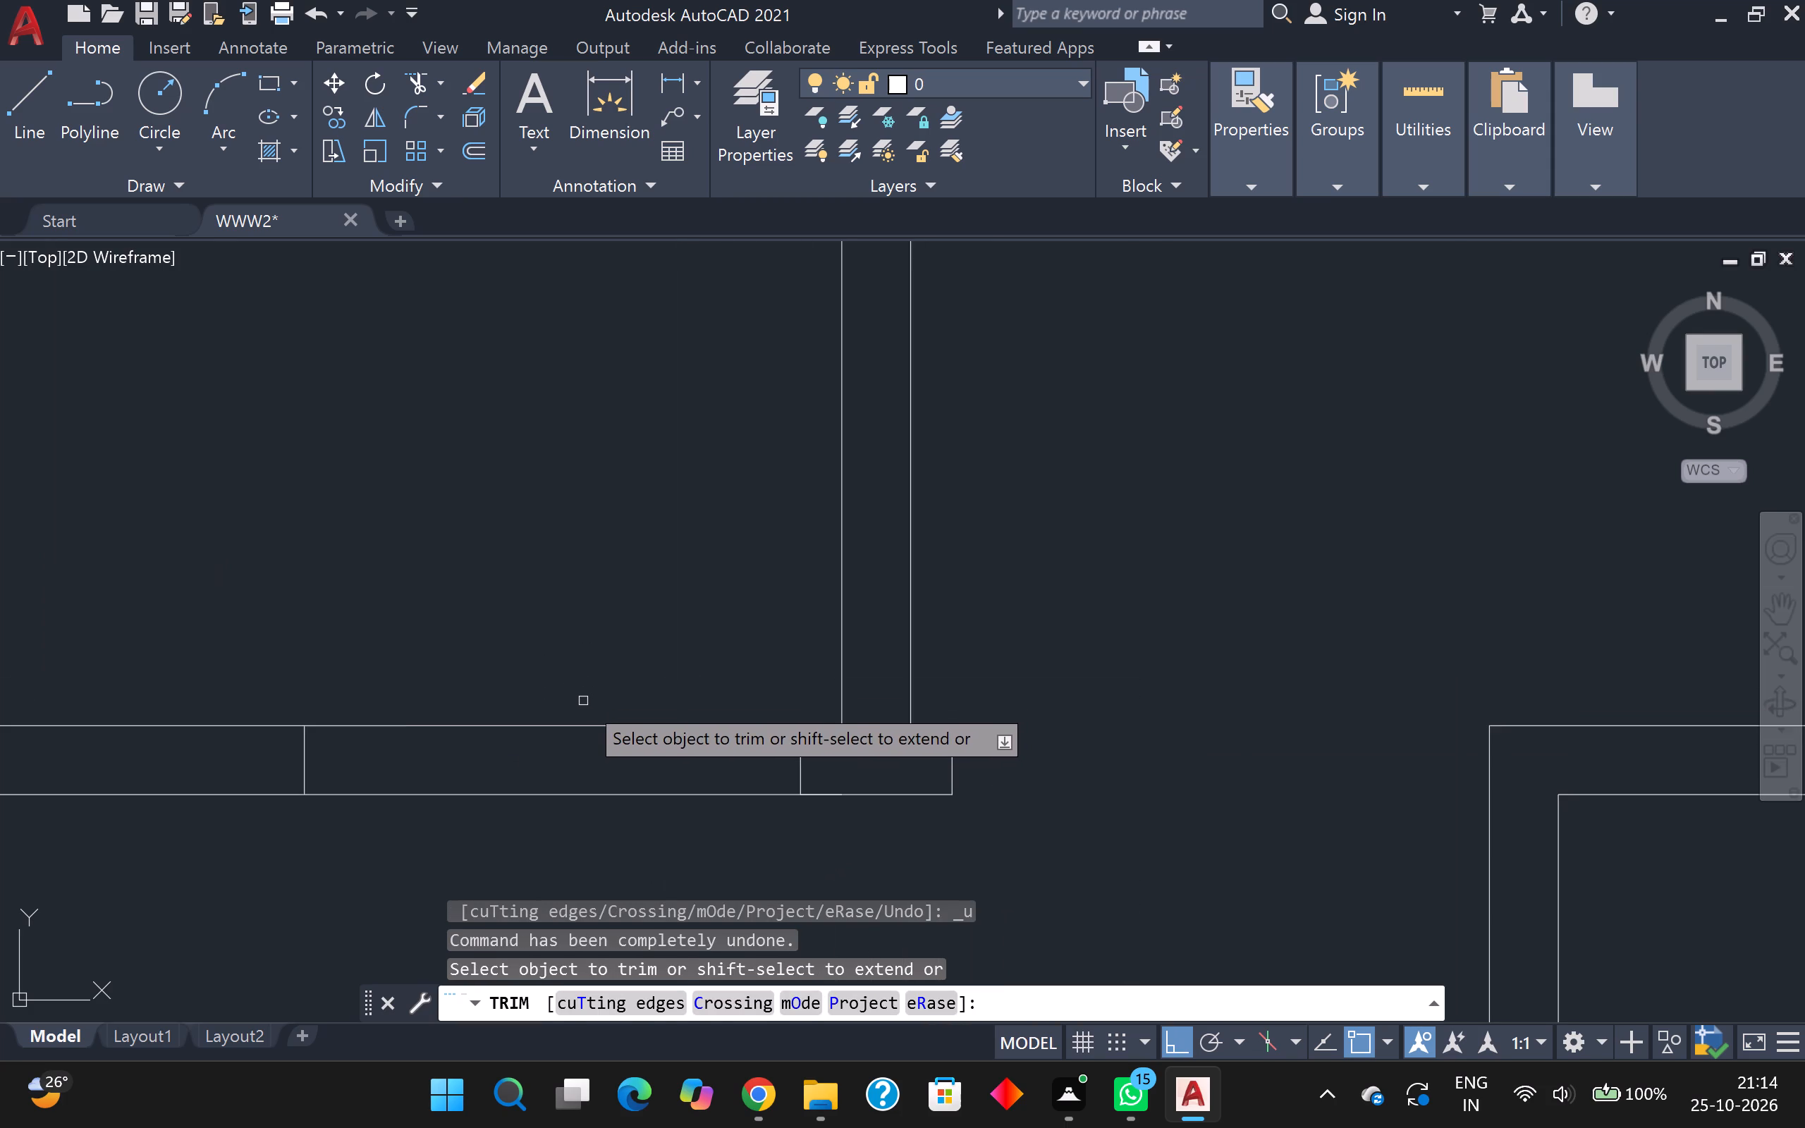
Extend the offset western jamb line to meet the horizontal wall's upper line.
scroll(574, 716, down, 2)
scroll(479, 718, up, 2)
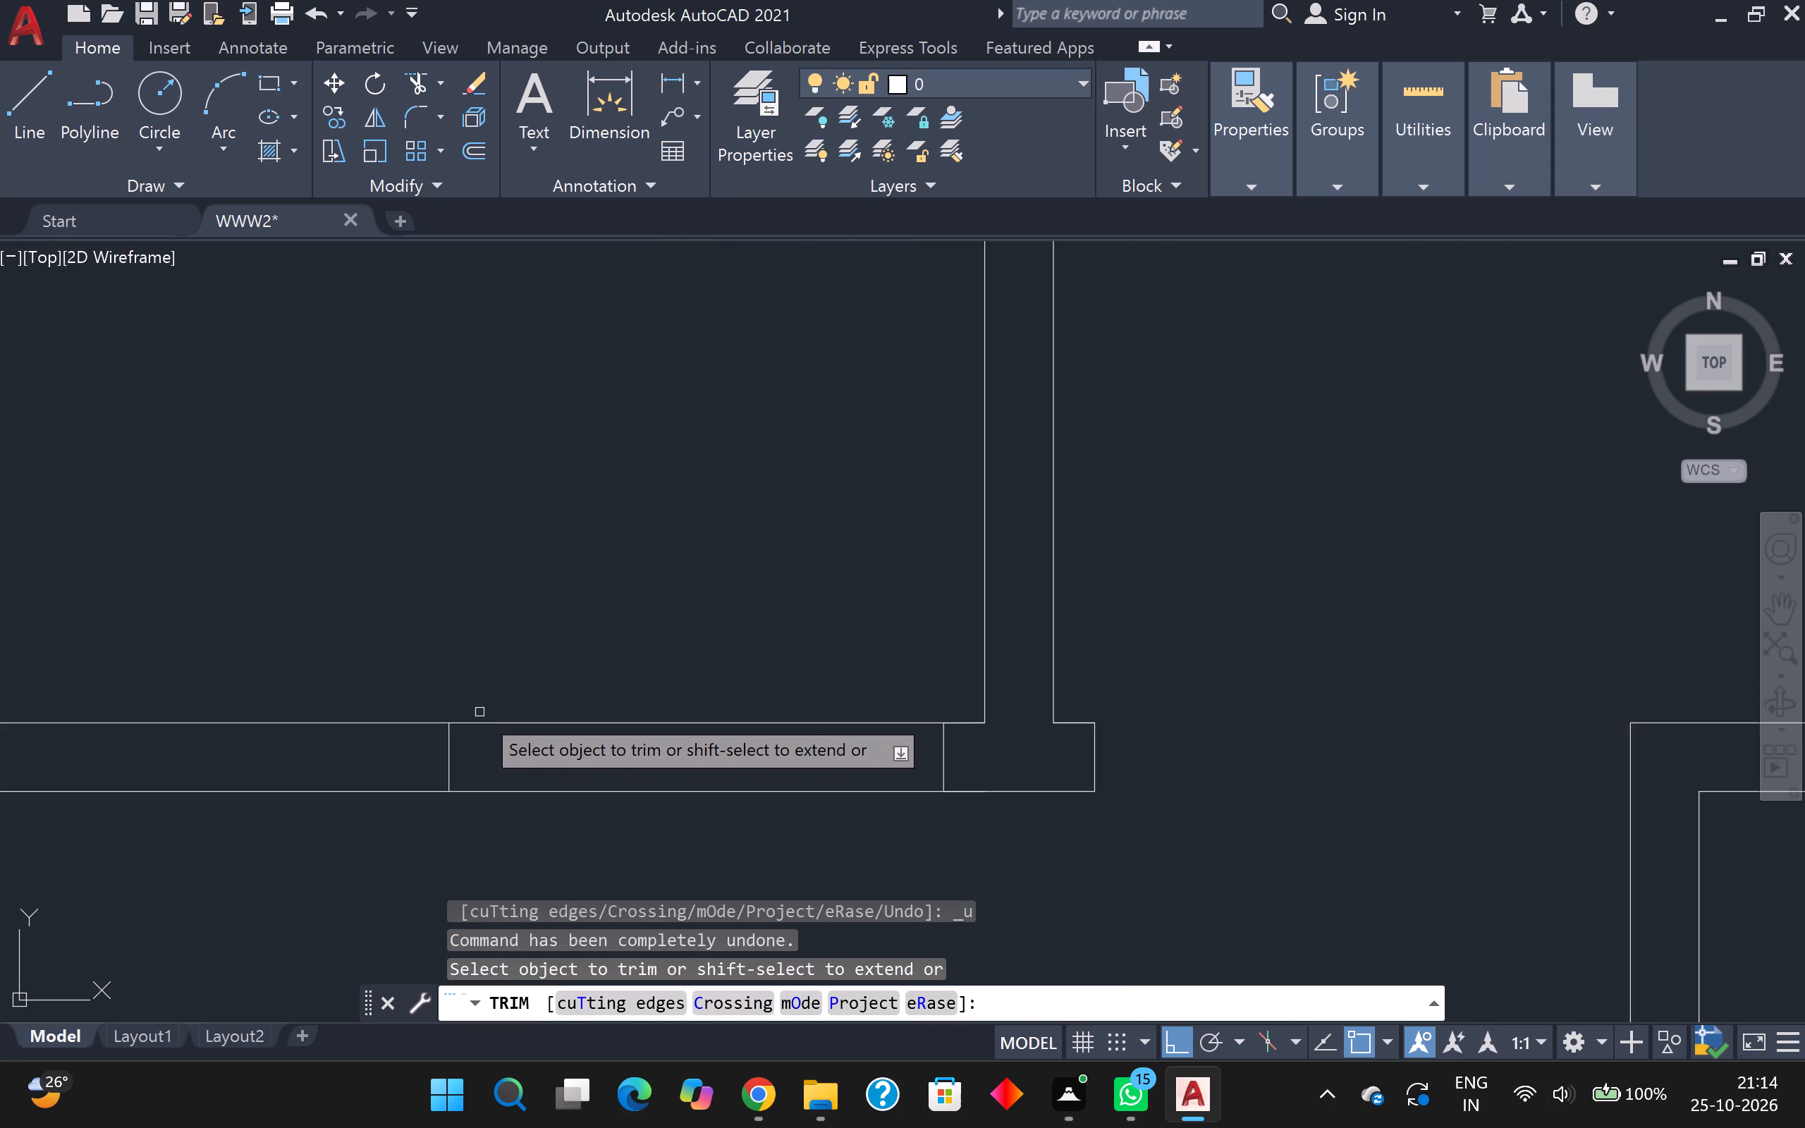
scroll(479, 713, up, 2)
scroll(450, 768, up, 2)
scroll(443, 761, down, 2)
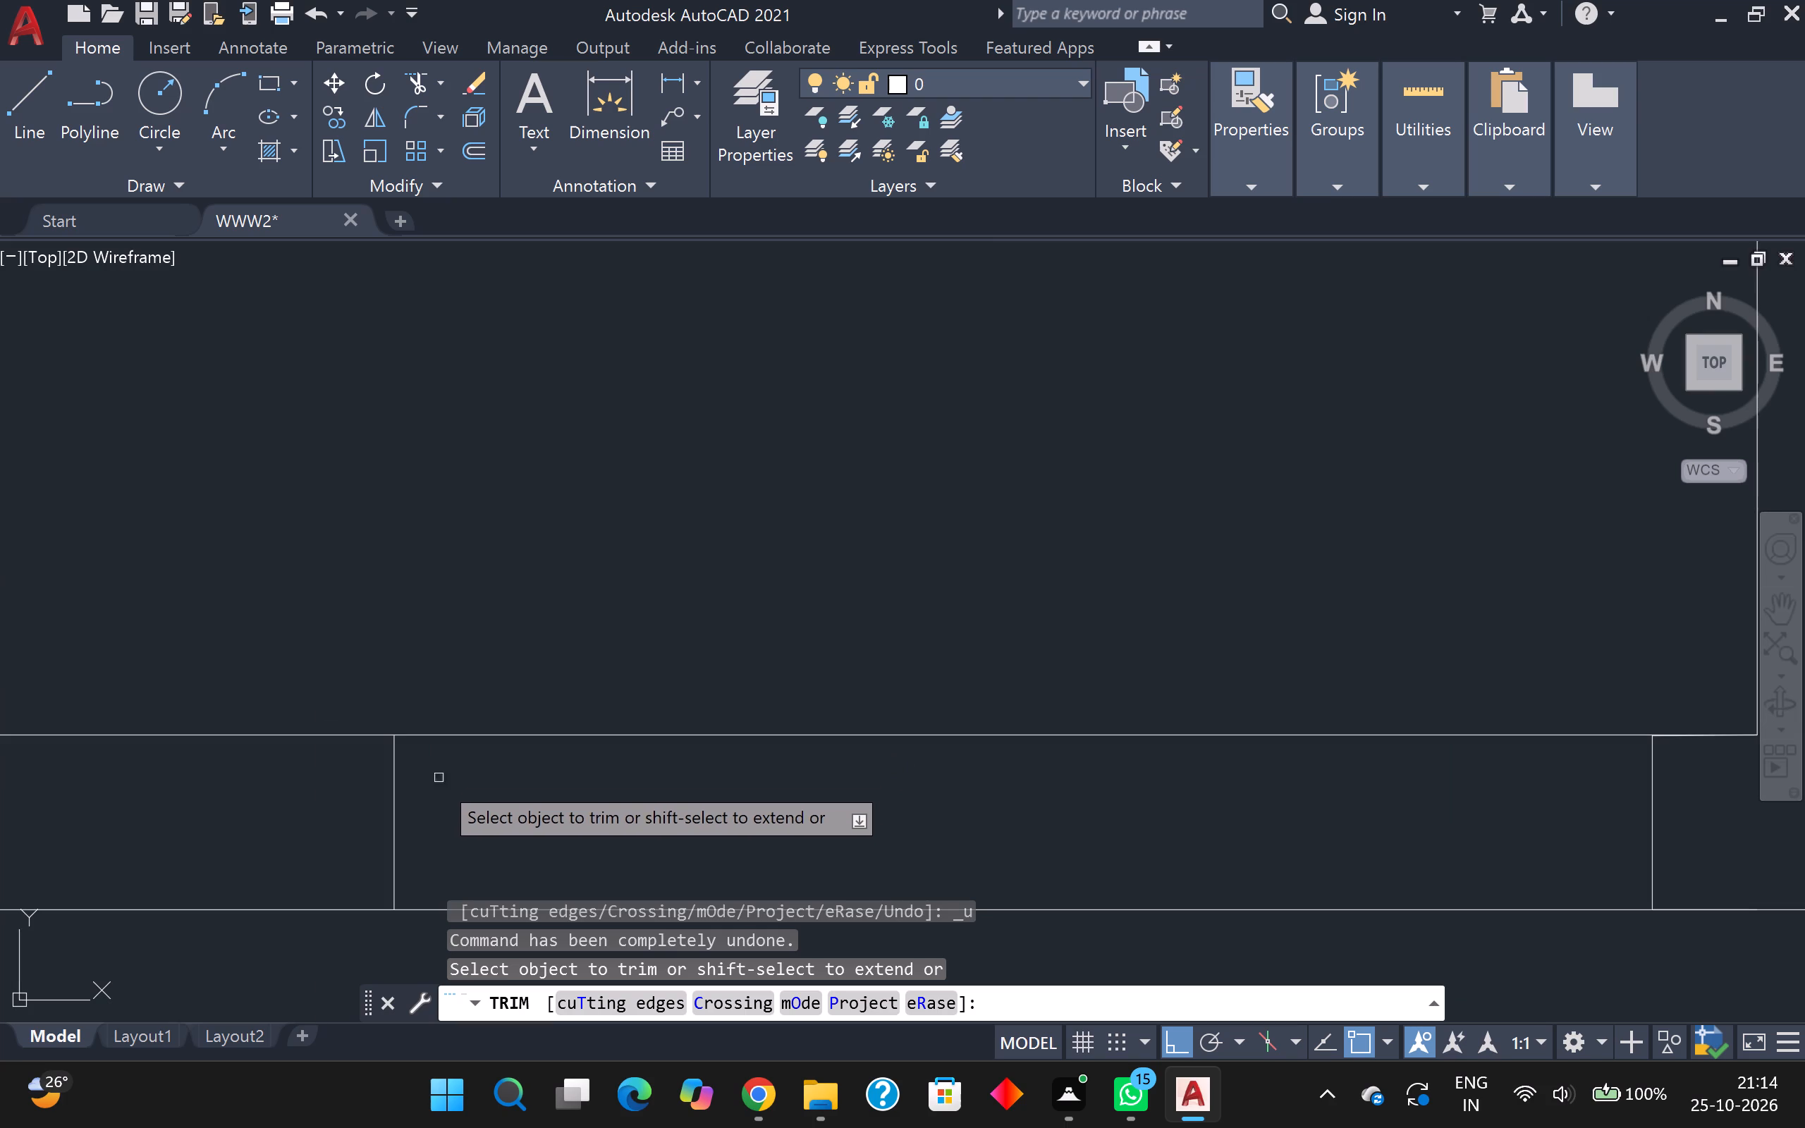
shift+click(393, 805)
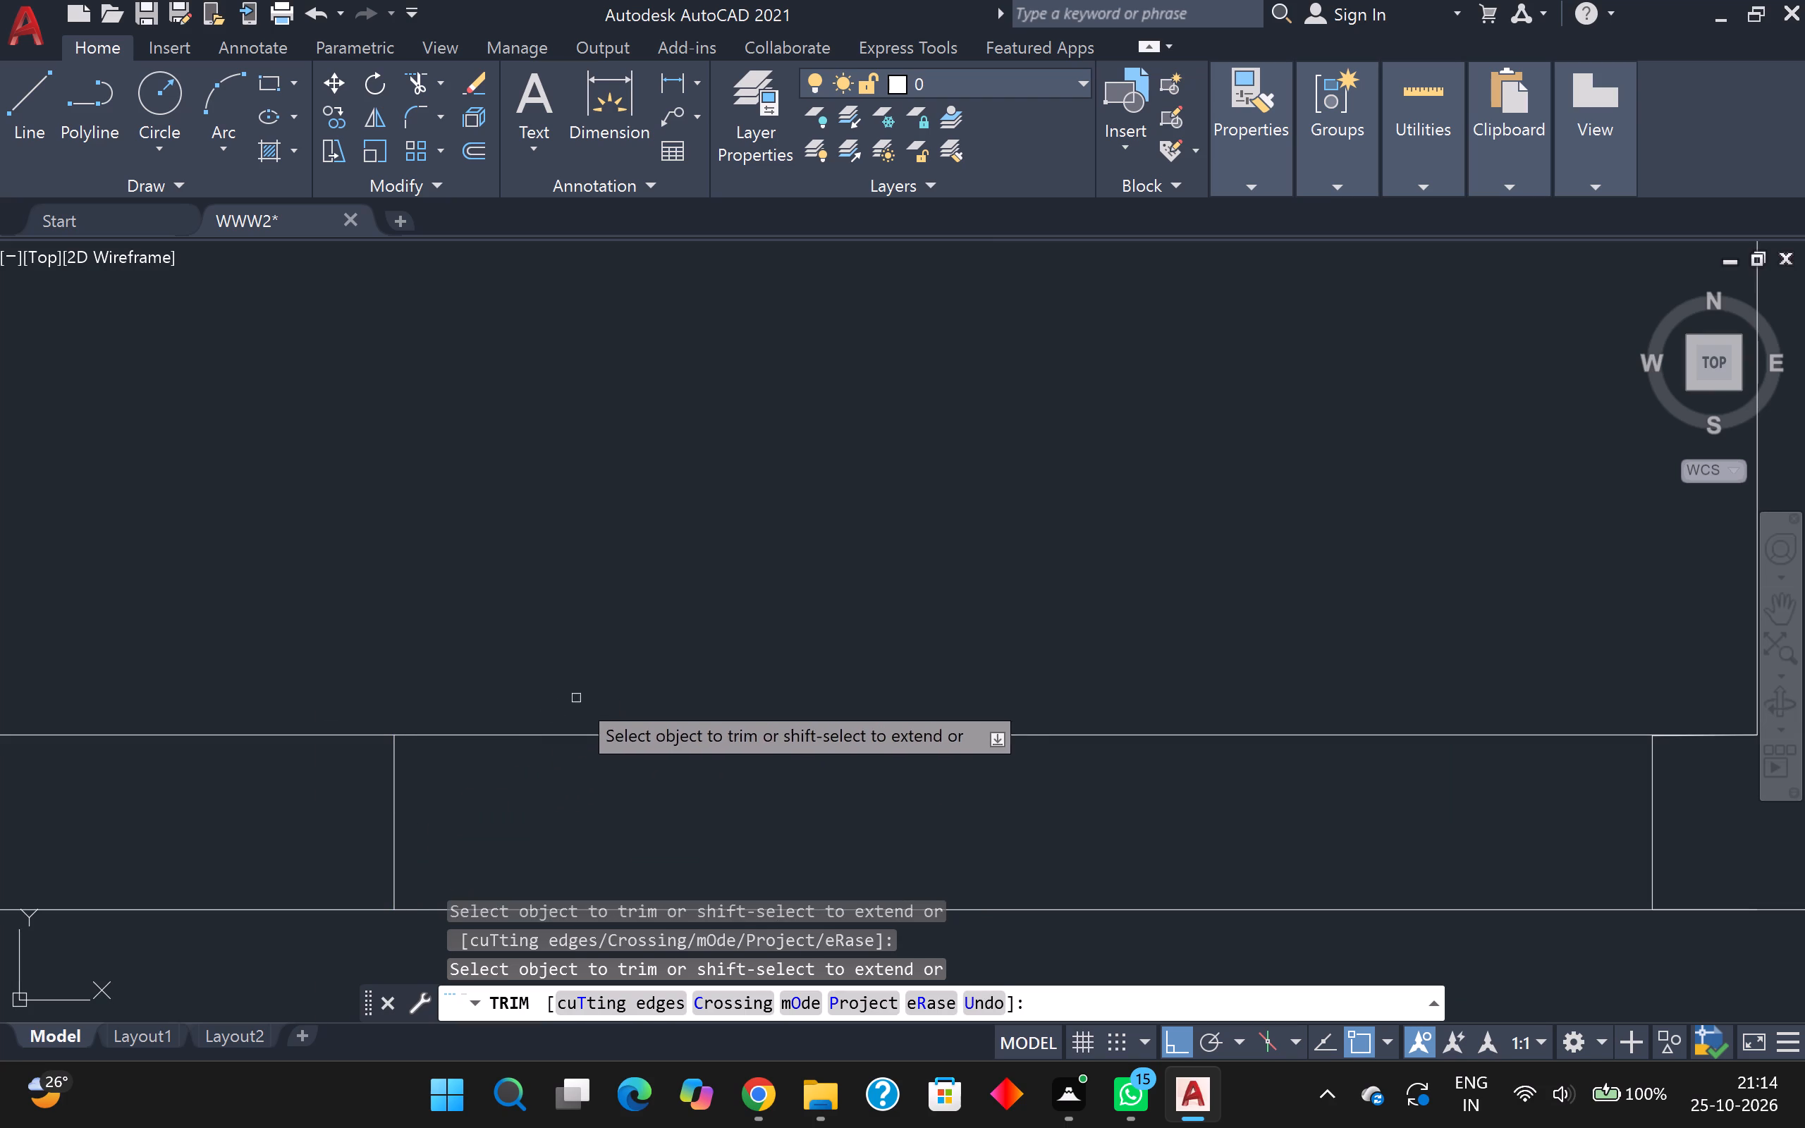
Trim both horizontal wall lines between the two jamb lines to cut the 3' door opening west of the middle partition.
drag(600, 675, 608, 997)
scroll(619, 902, down, 3)
middle_drag(678, 793, 629, 527)
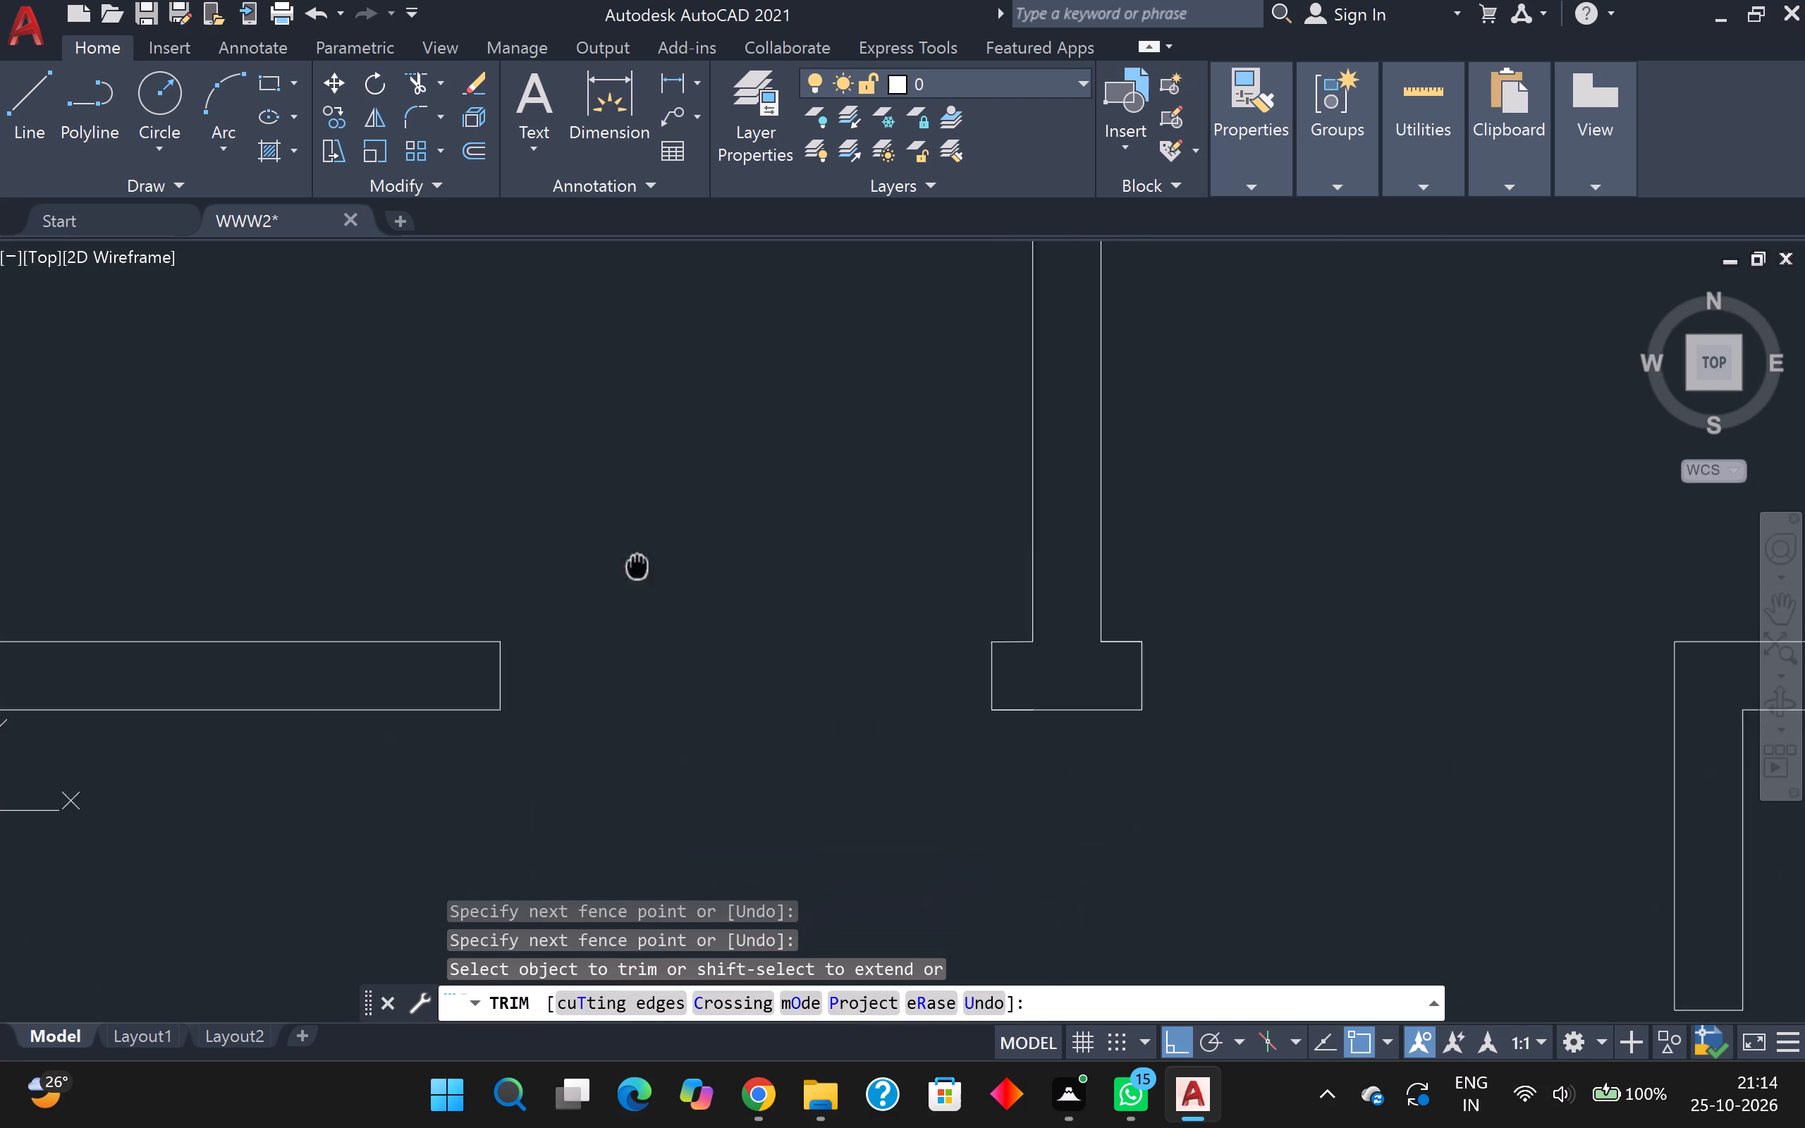
middle_drag(629, 527, 608, 417)
scroll(608, 419, down, 3)
scroll(640, 486, down, 2)
middle_drag(642, 478, 721, 510)
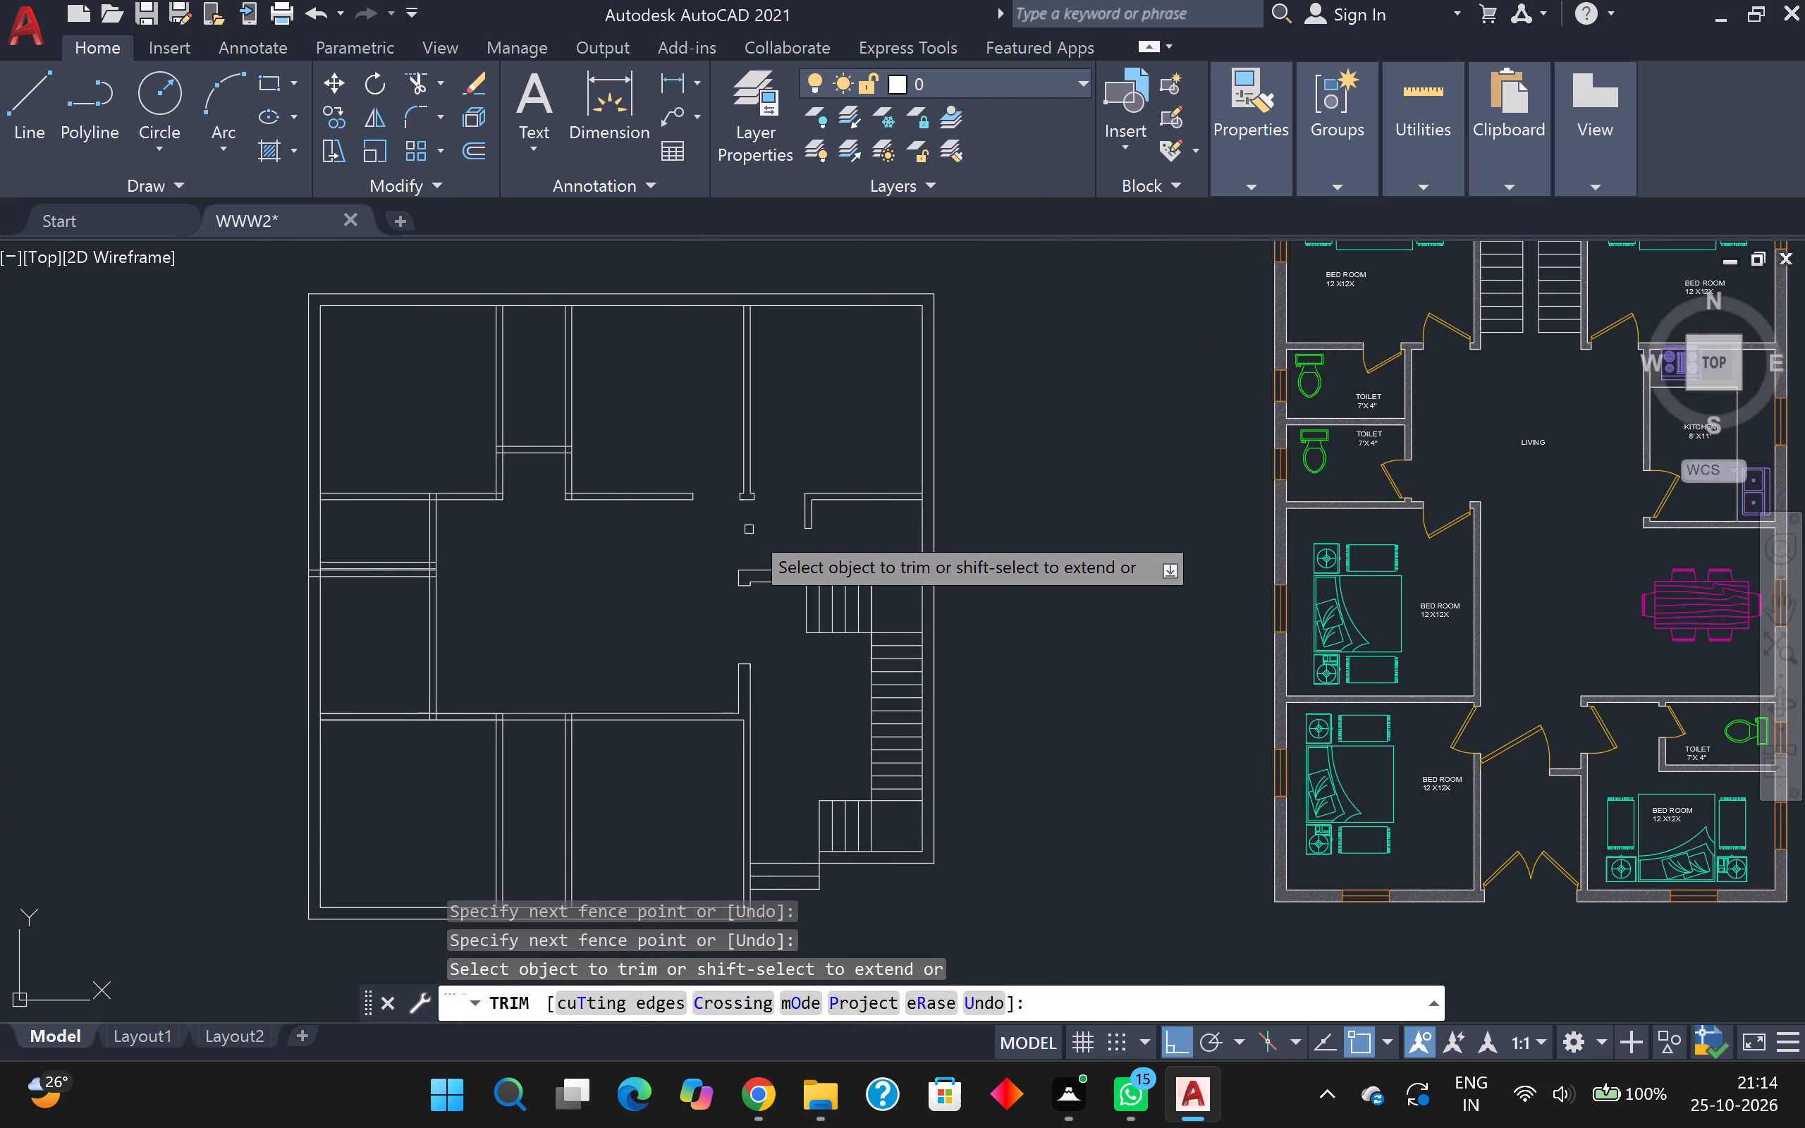
scroll(697, 580, up, 2)
scroll(585, 574, down, 1)
middle_drag(573, 575, 660, 656)
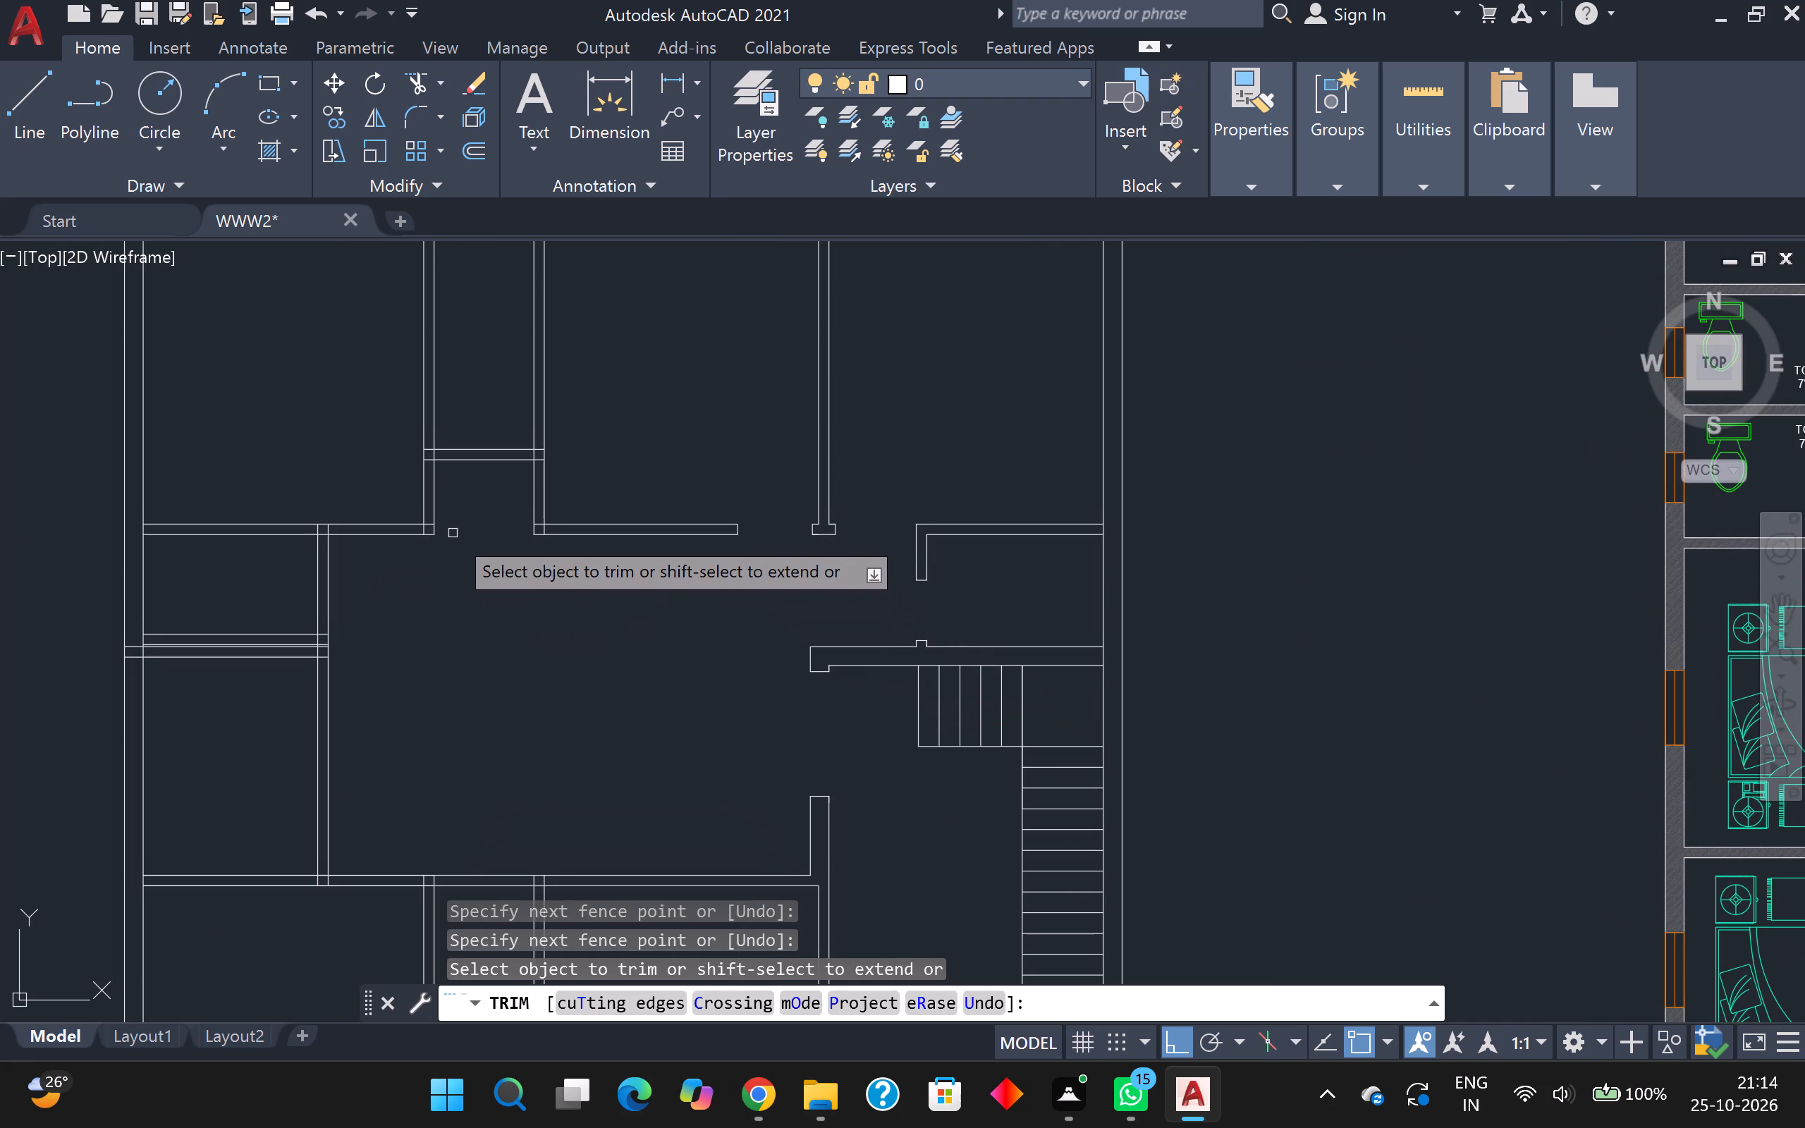
Draw a 3-inch line west from the west partition's junction with the horizontal wall, continuing down to the wall's lower line as a jamb.
scroll(443, 611, up, 1)
middle_drag(441, 611, 760, 745)
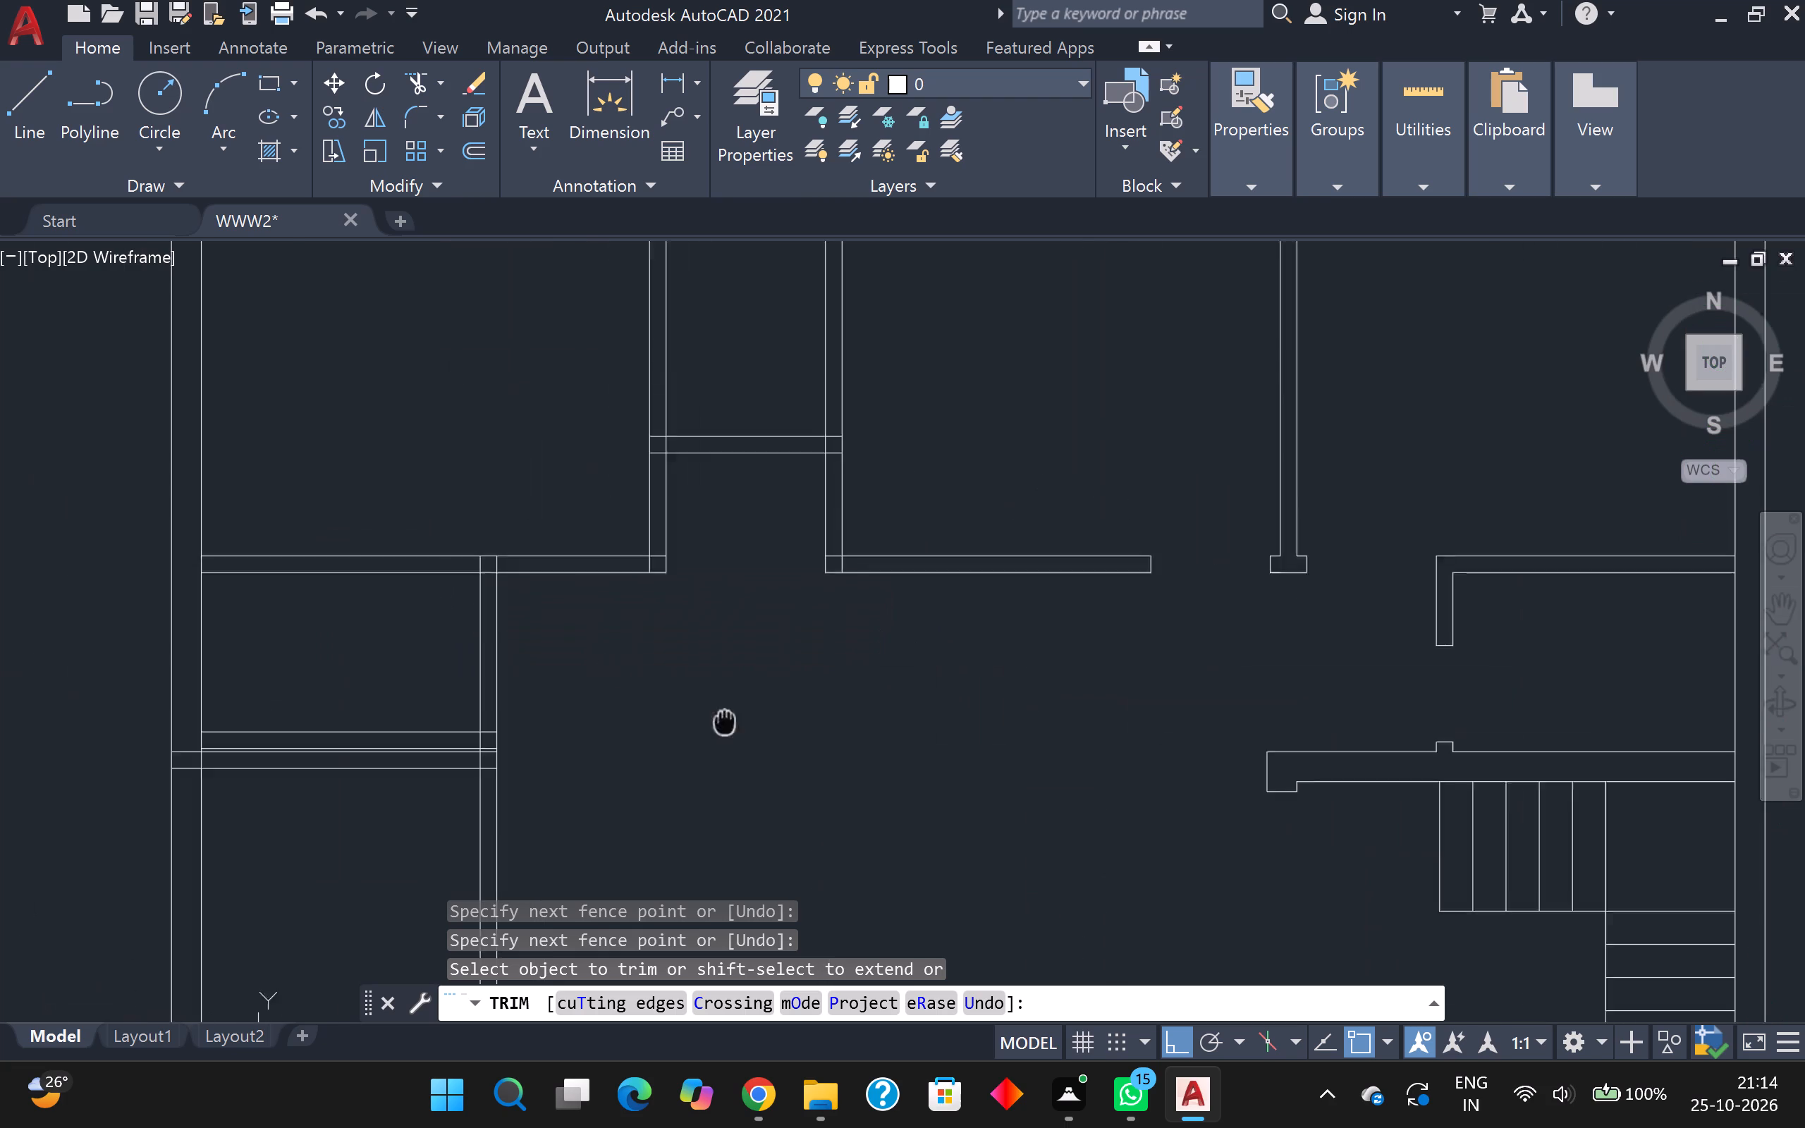
middle_drag(760, 745, 773, 754)
scroll(676, 664, up, 1)
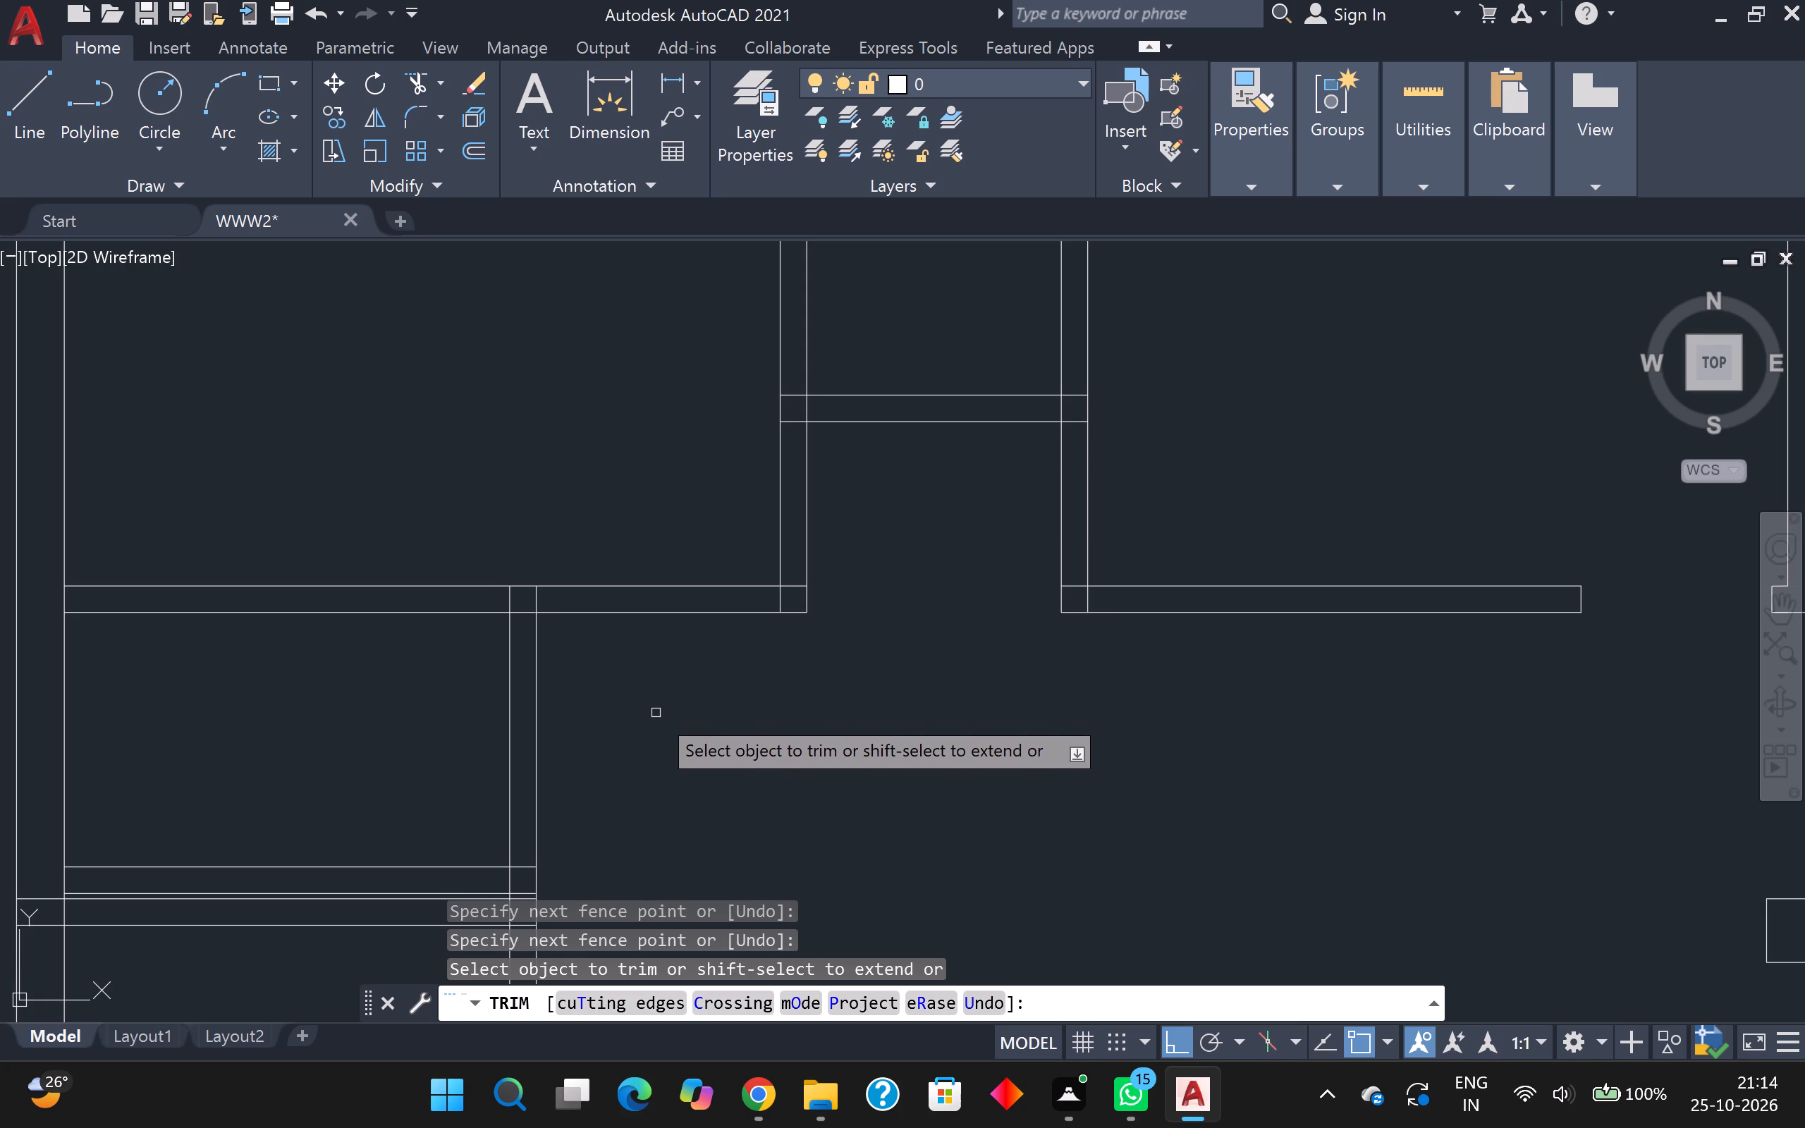
scroll(656, 711, up, 1)
middle_drag(656, 711, 646, 861)
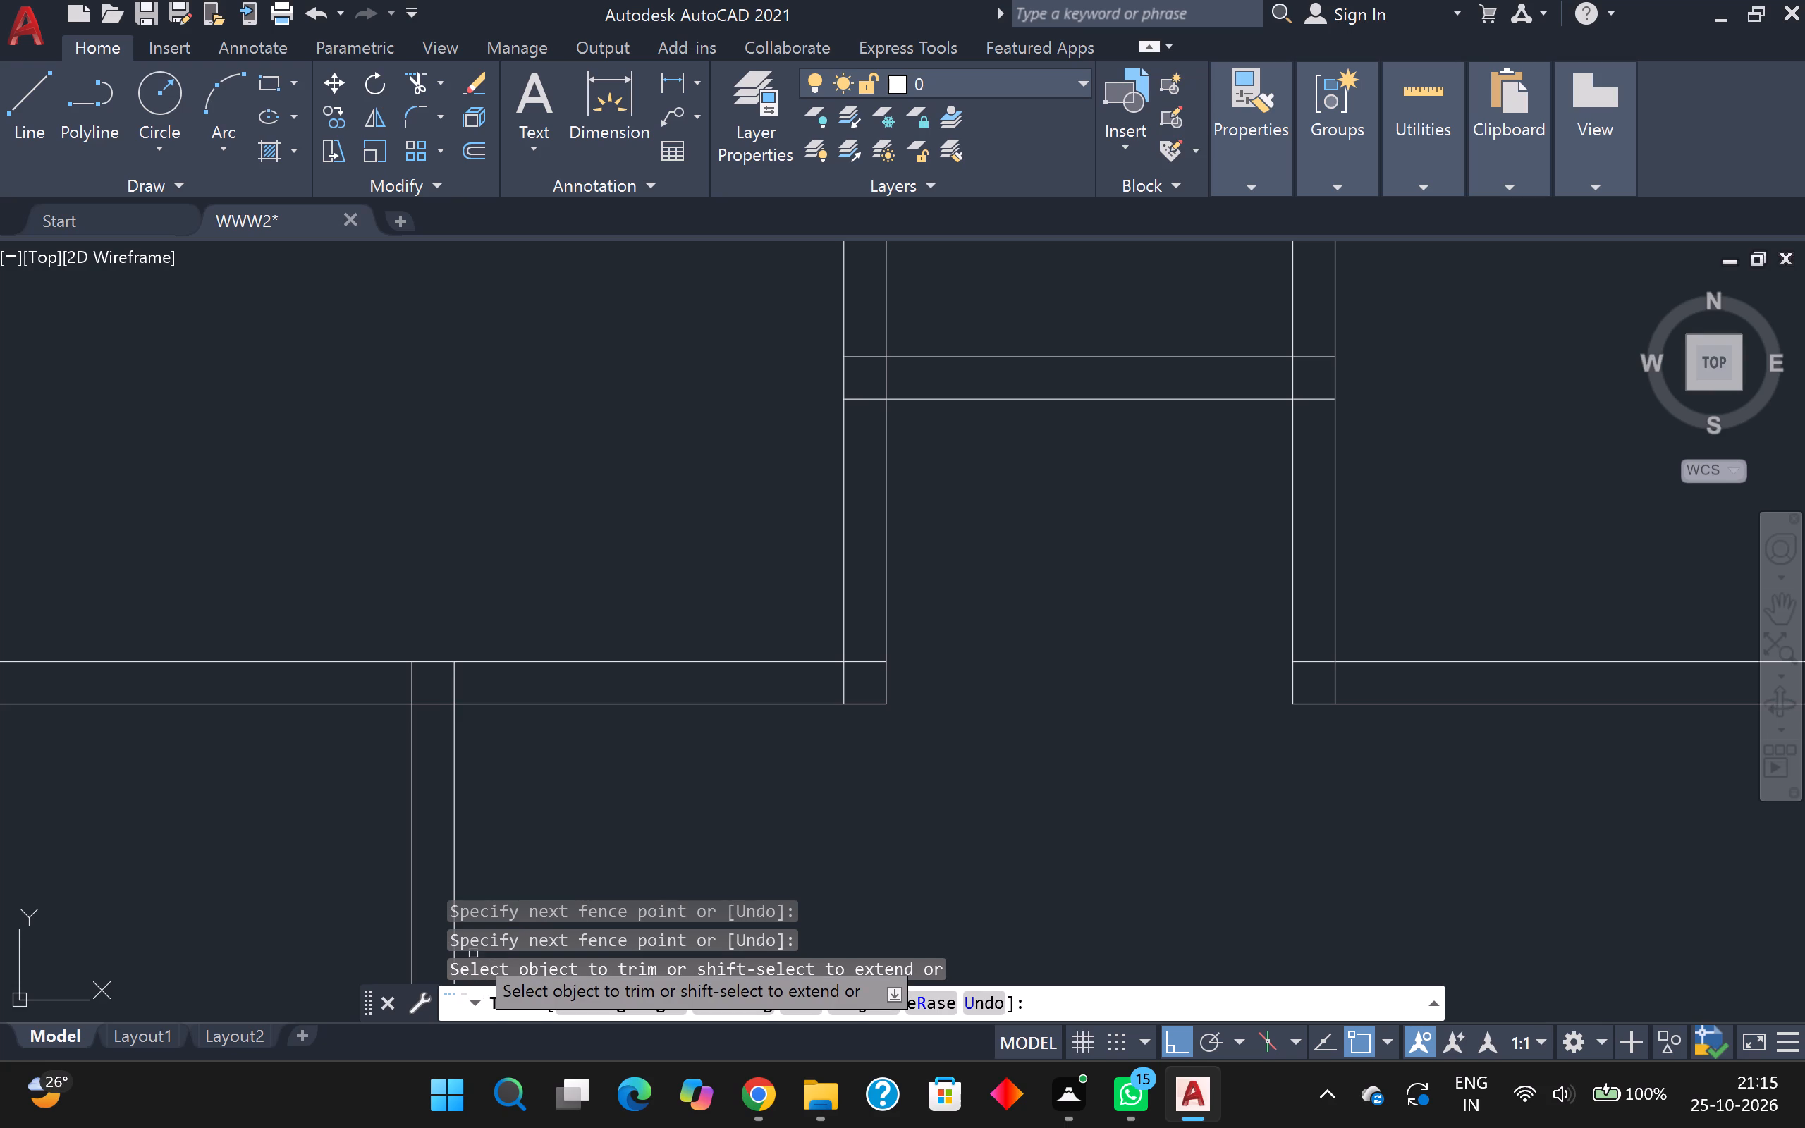
scroll(475, 953, up, 1)
scroll(515, 919, down, 1)
middle_drag(515, 919, 680, 945)
scroll(840, 728, down, 2)
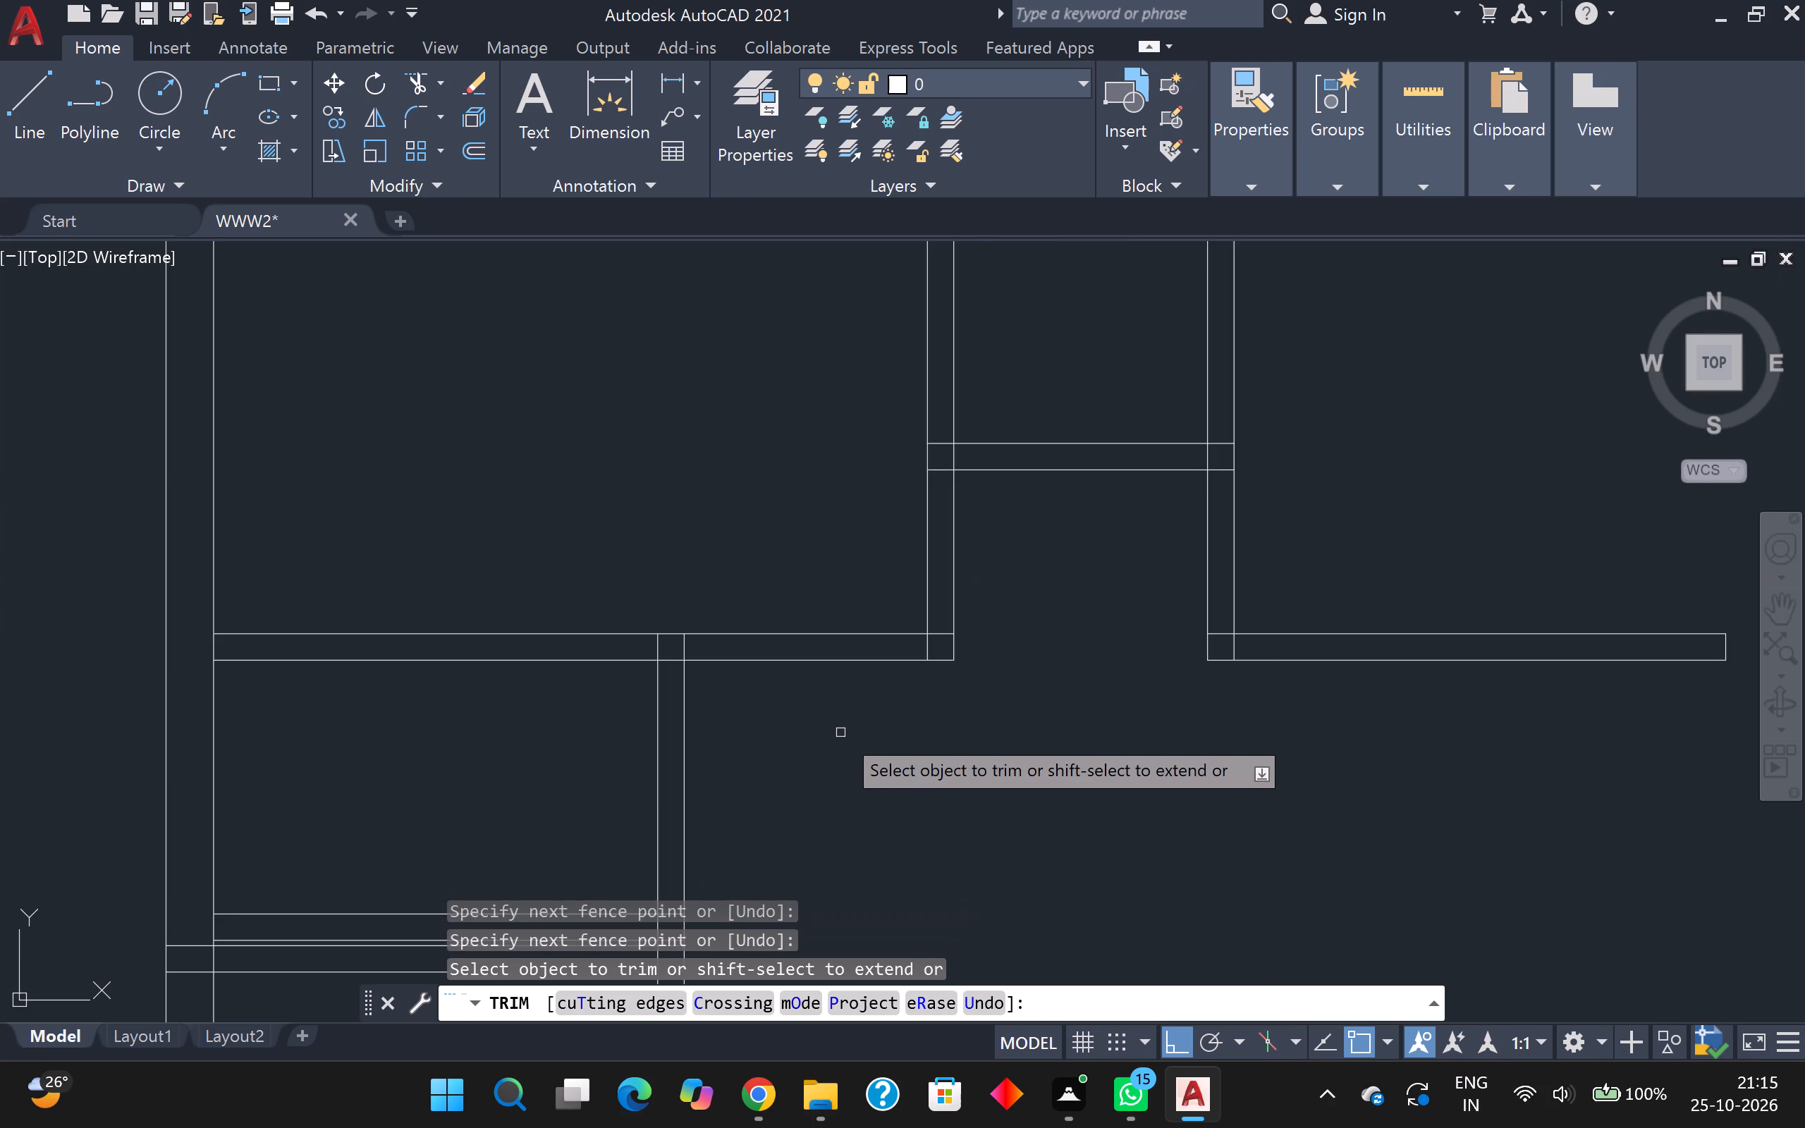
middle_drag(840, 732, 582, 631)
scroll(582, 632, down, 1)
middle_drag(582, 630, 484, 712)
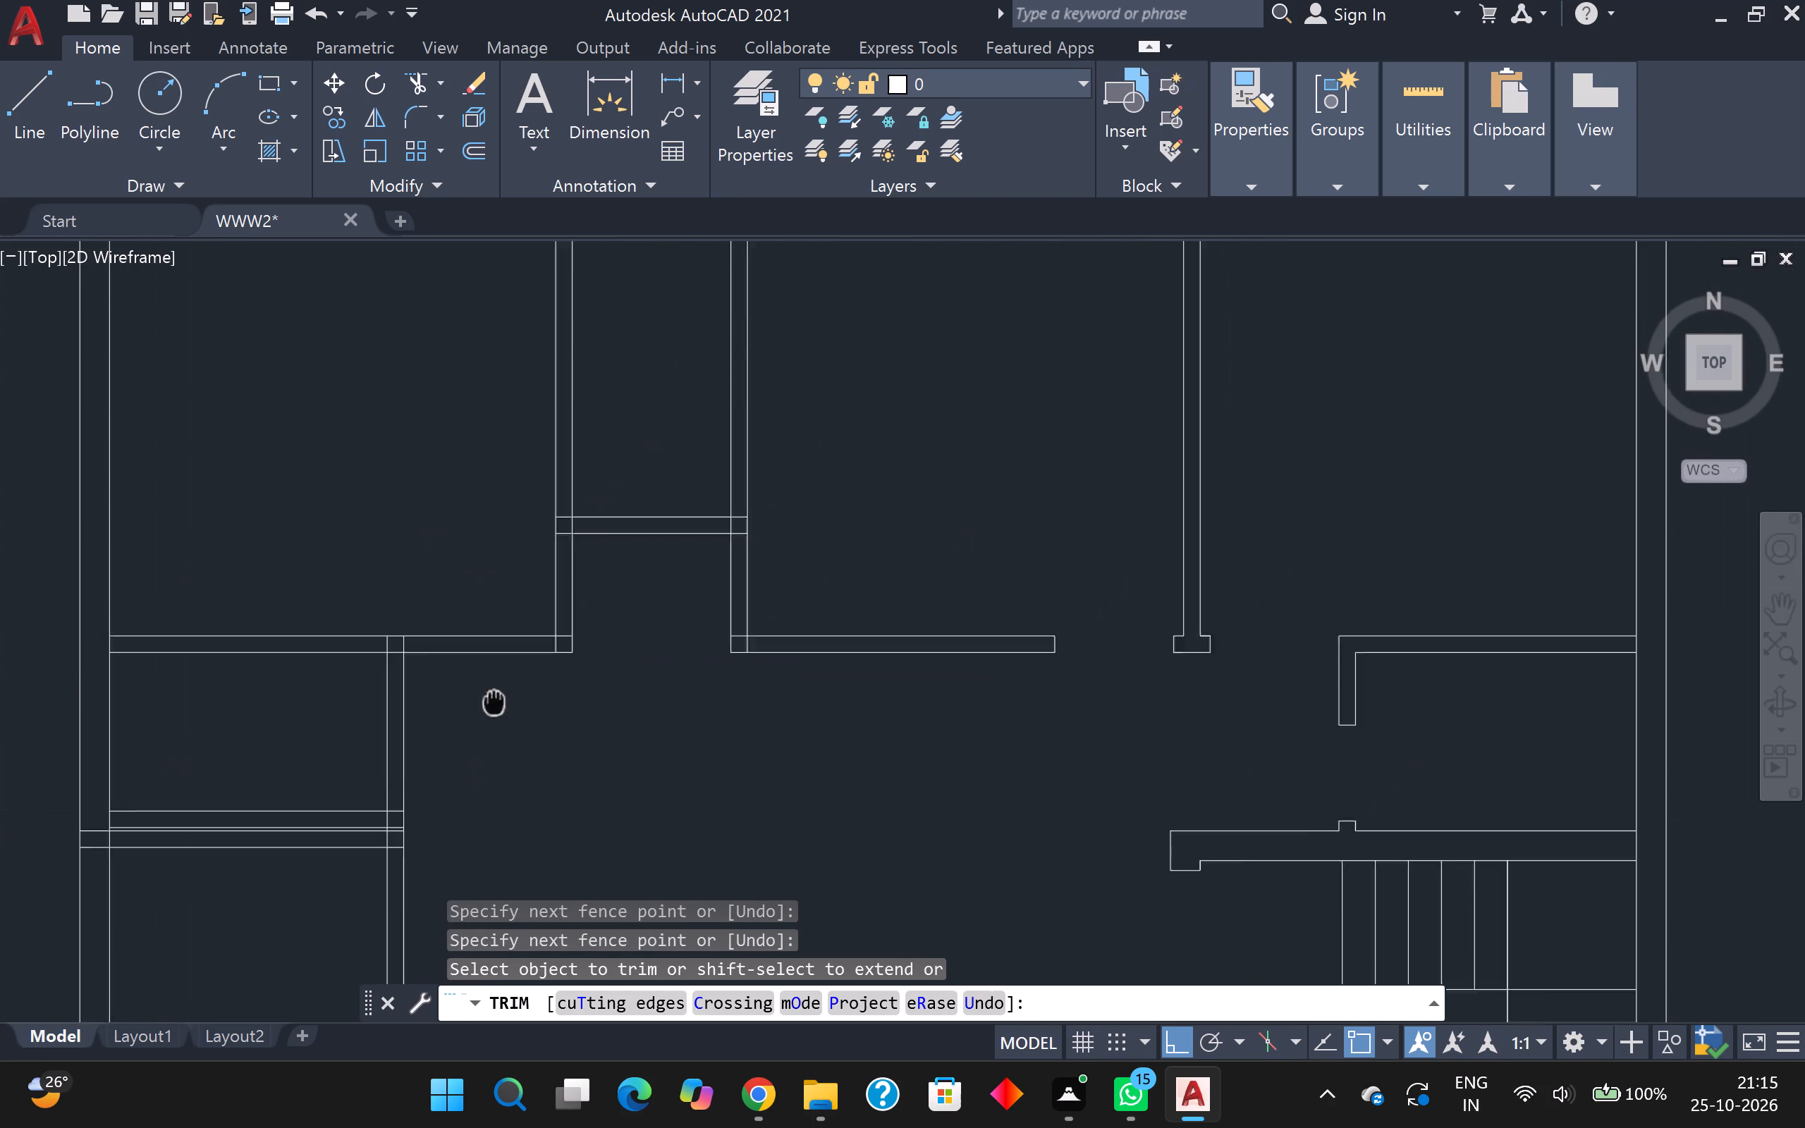
middle_drag(484, 712, 443, 759)
scroll(440, 783, up, 1)
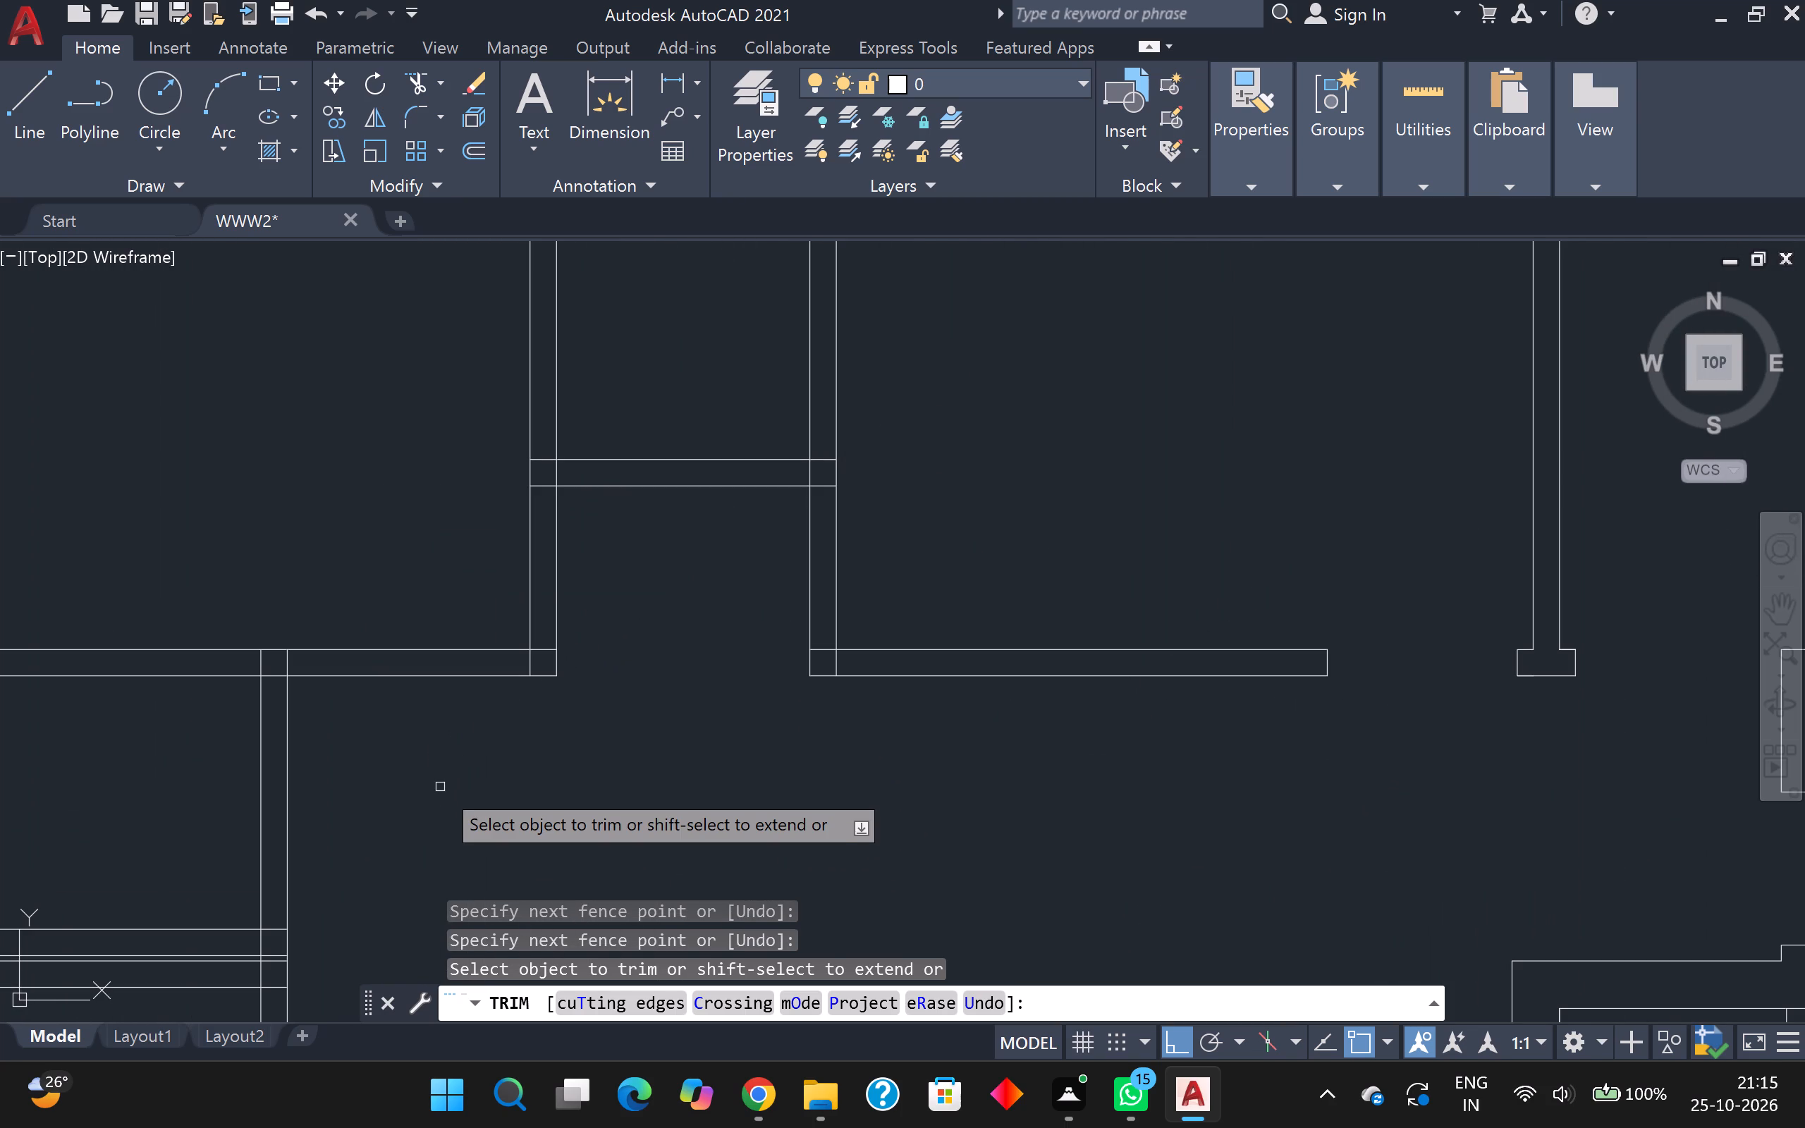
key(Escape)
key(l)
key(Return)
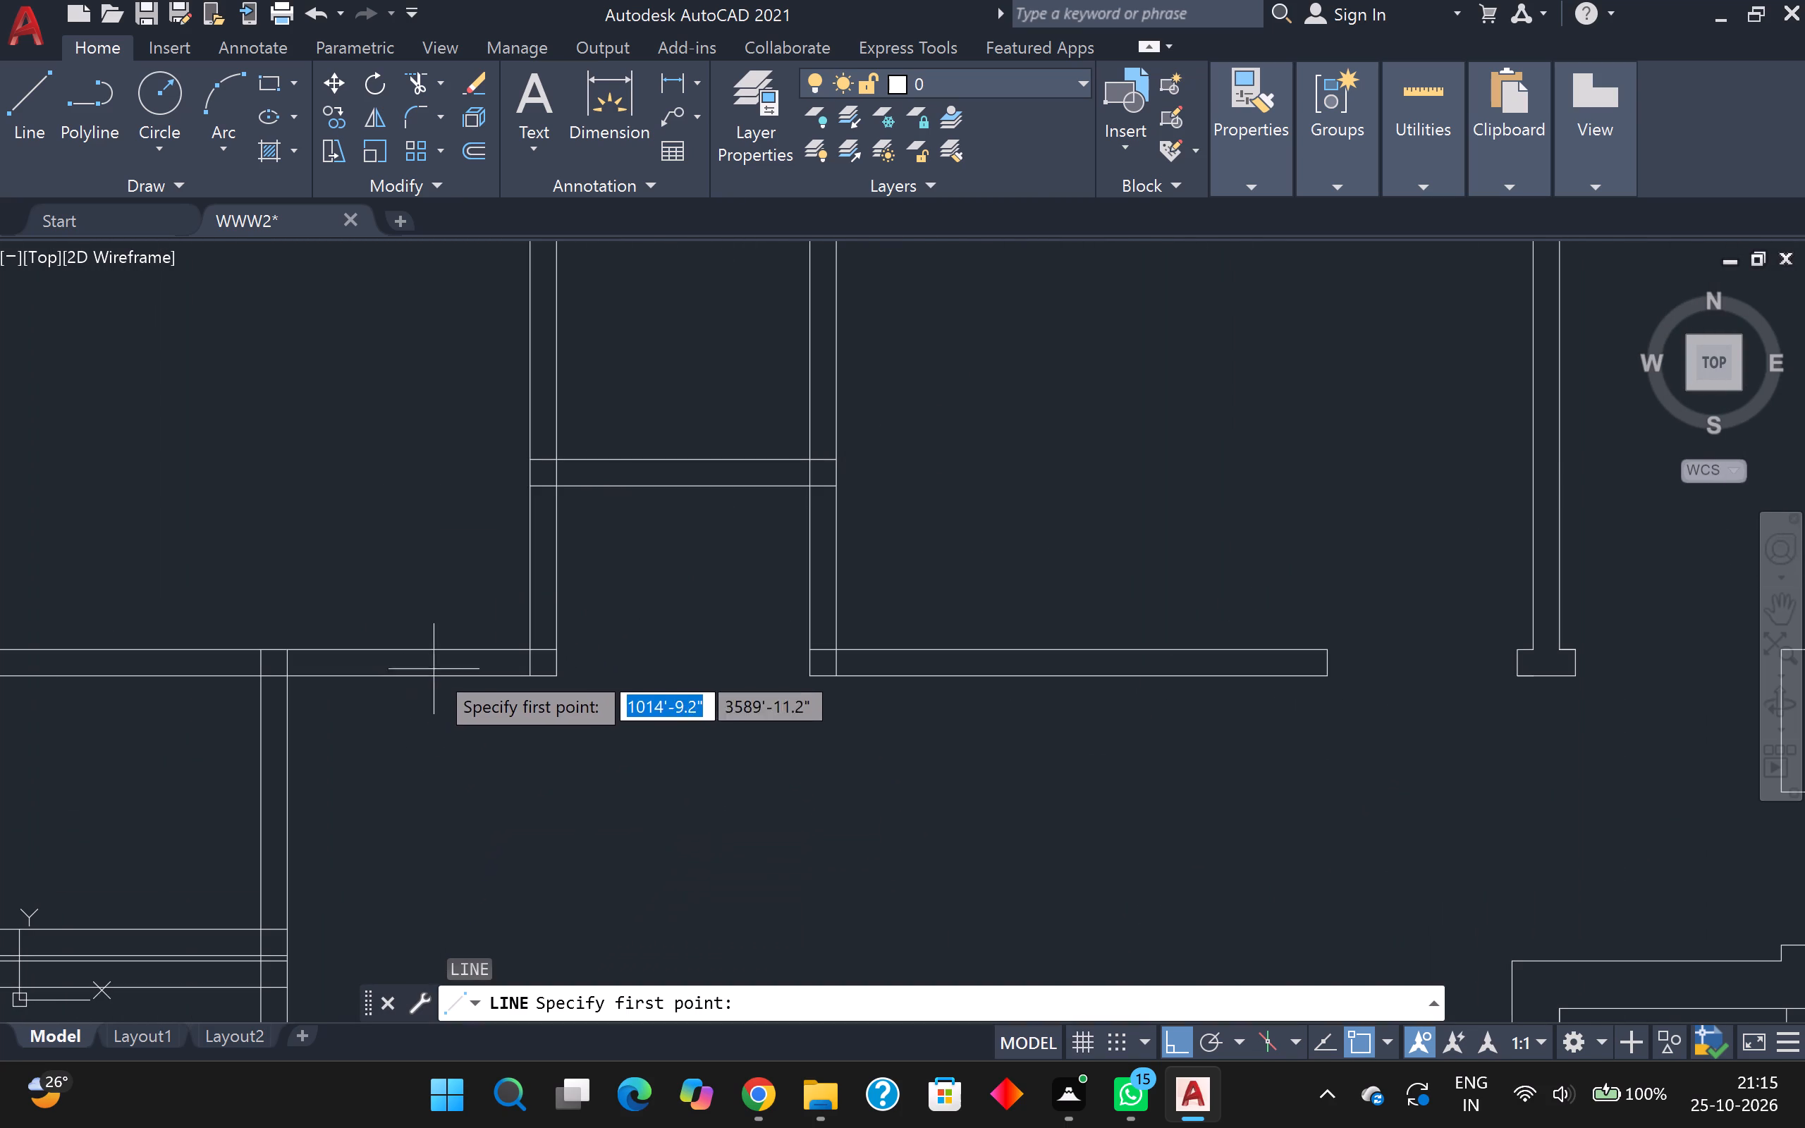
scroll(434, 668, up, 1)
scroll(505, 643, up, 2)
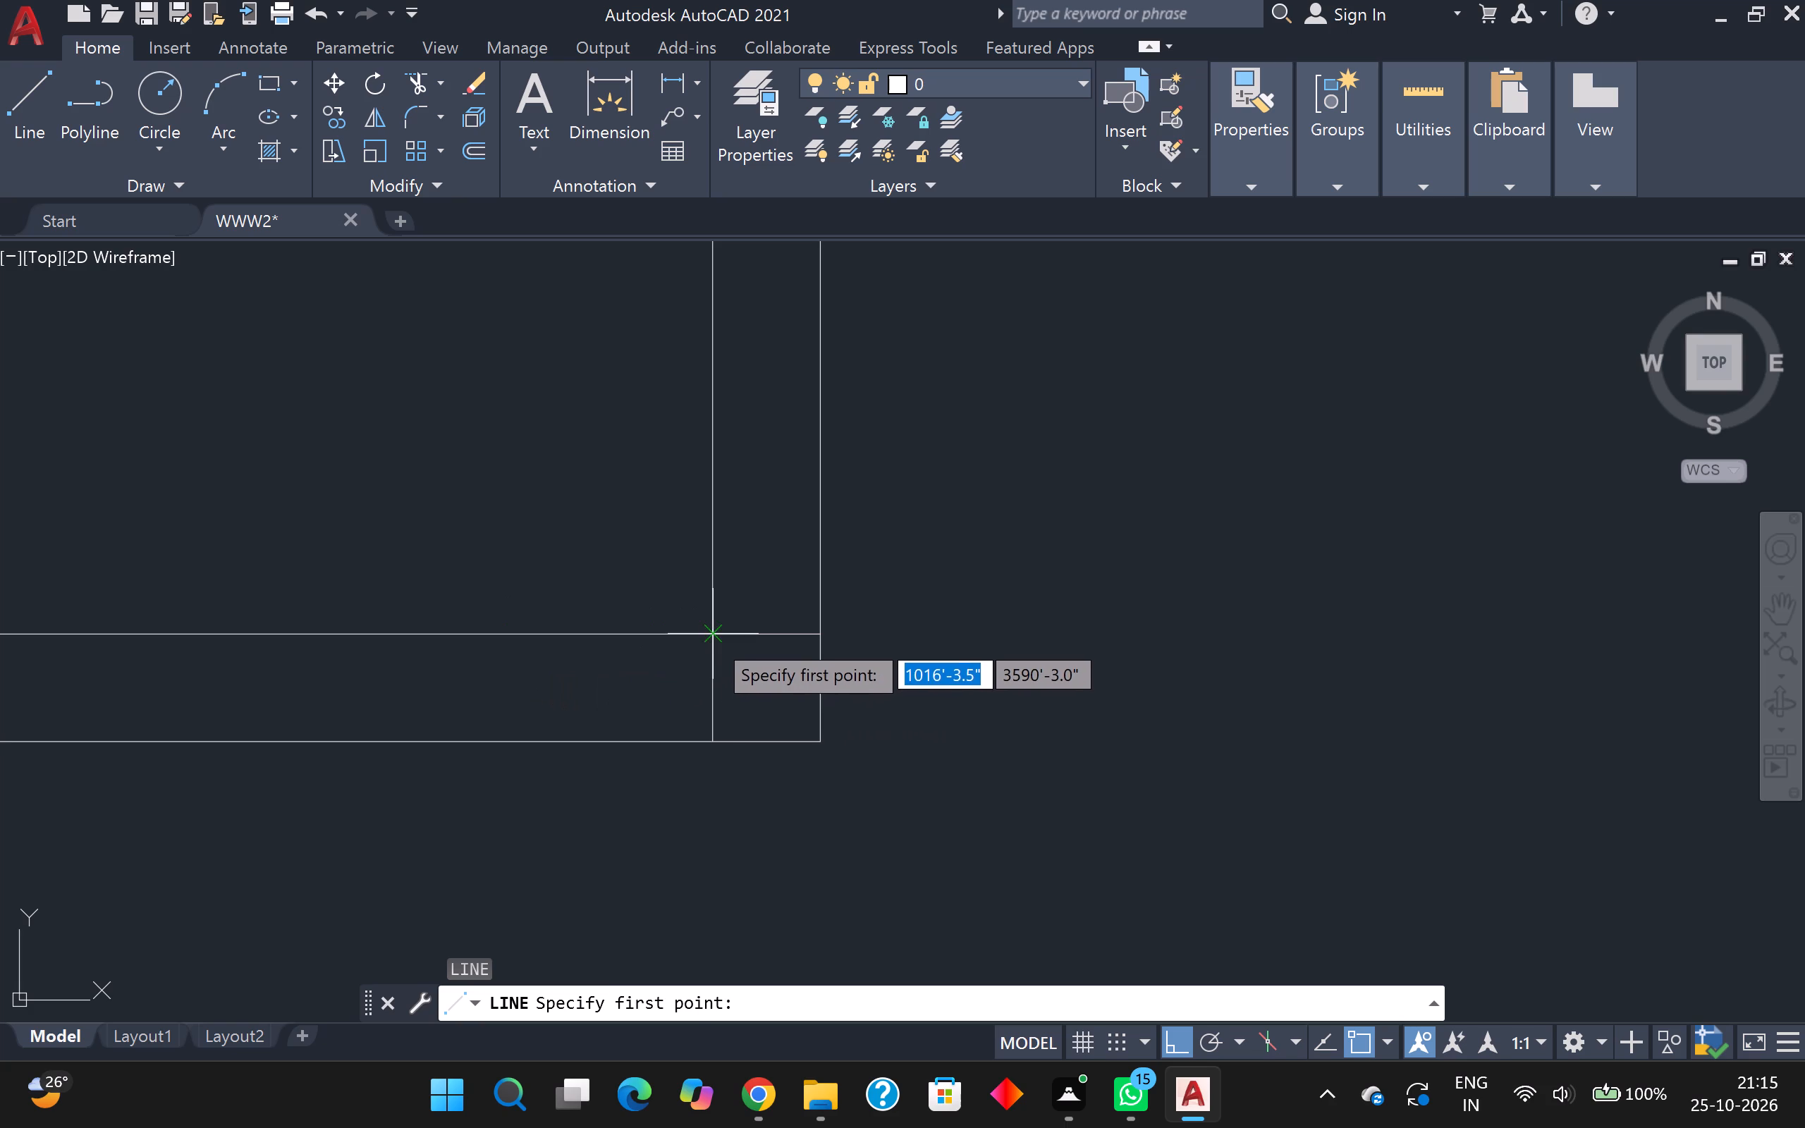
click(713, 637)
key(3)
key(Return)
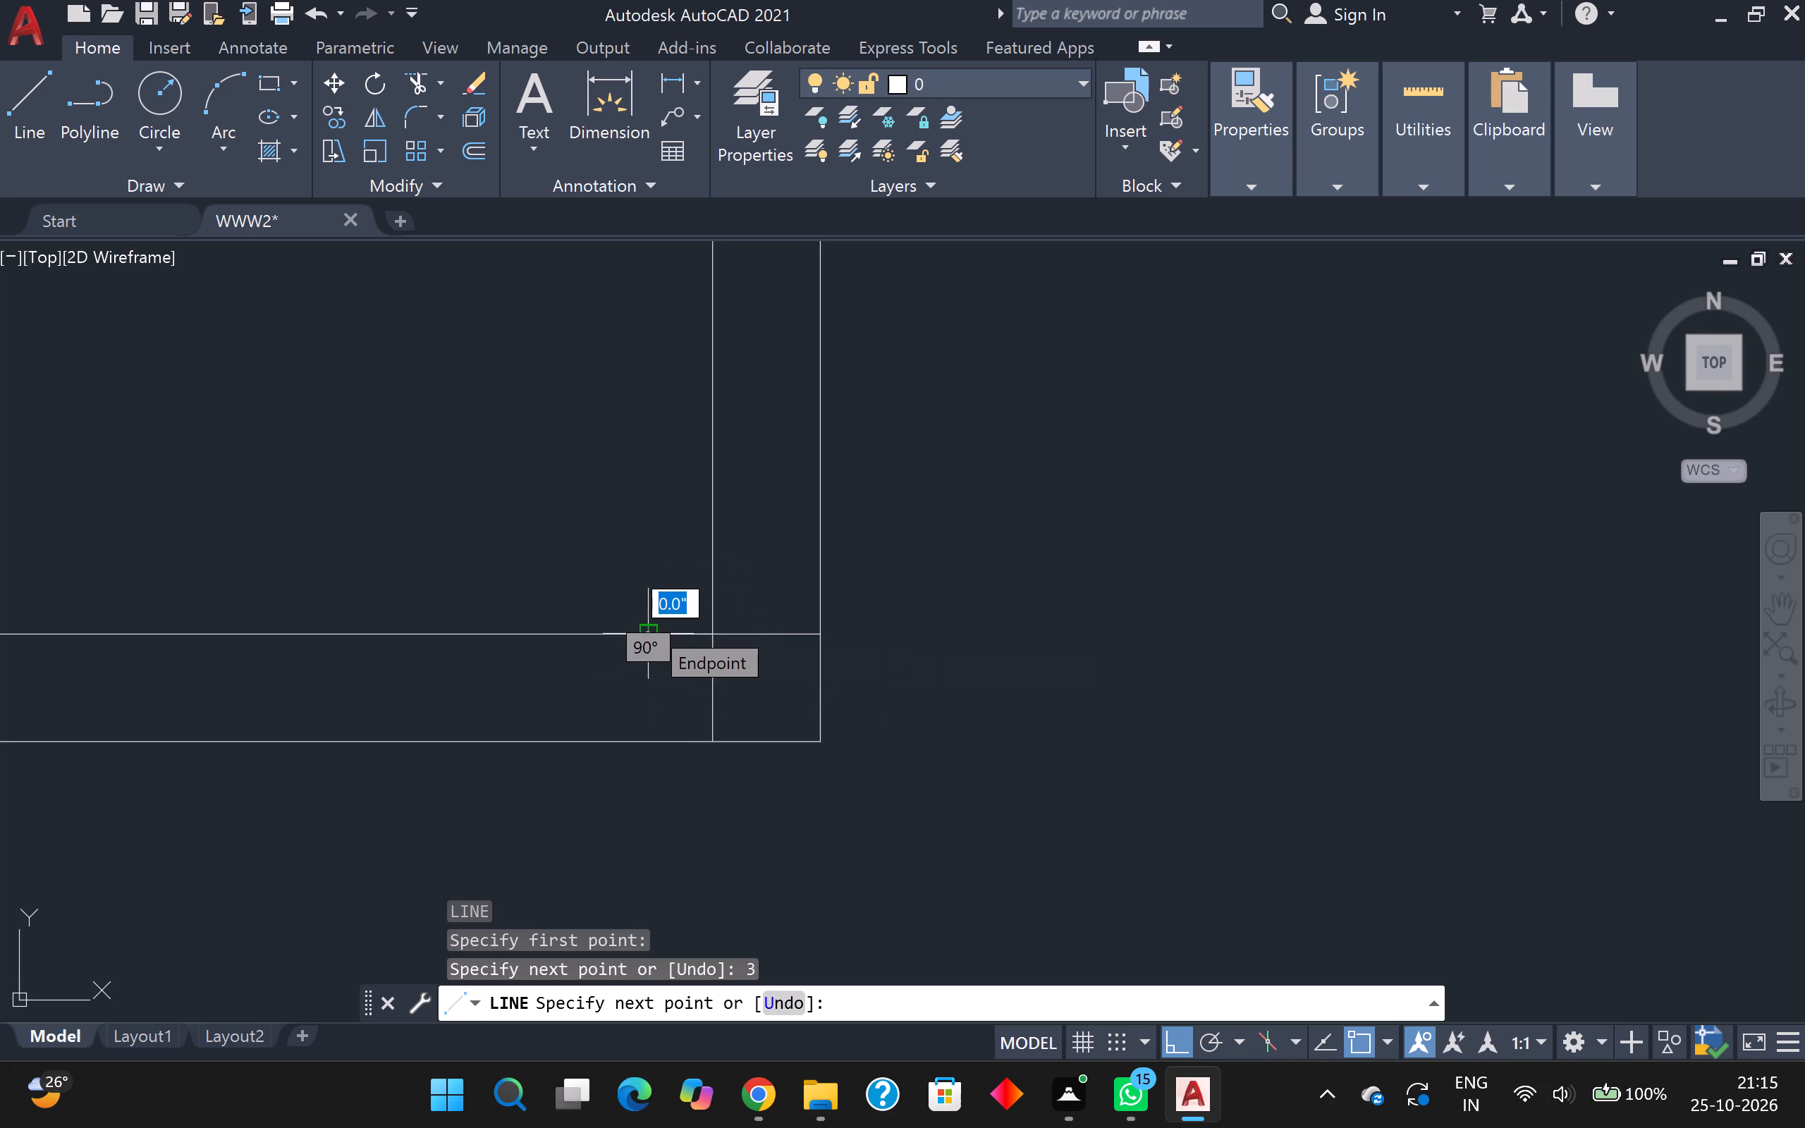
scroll(583, 677, up, 1)
click(683, 773)
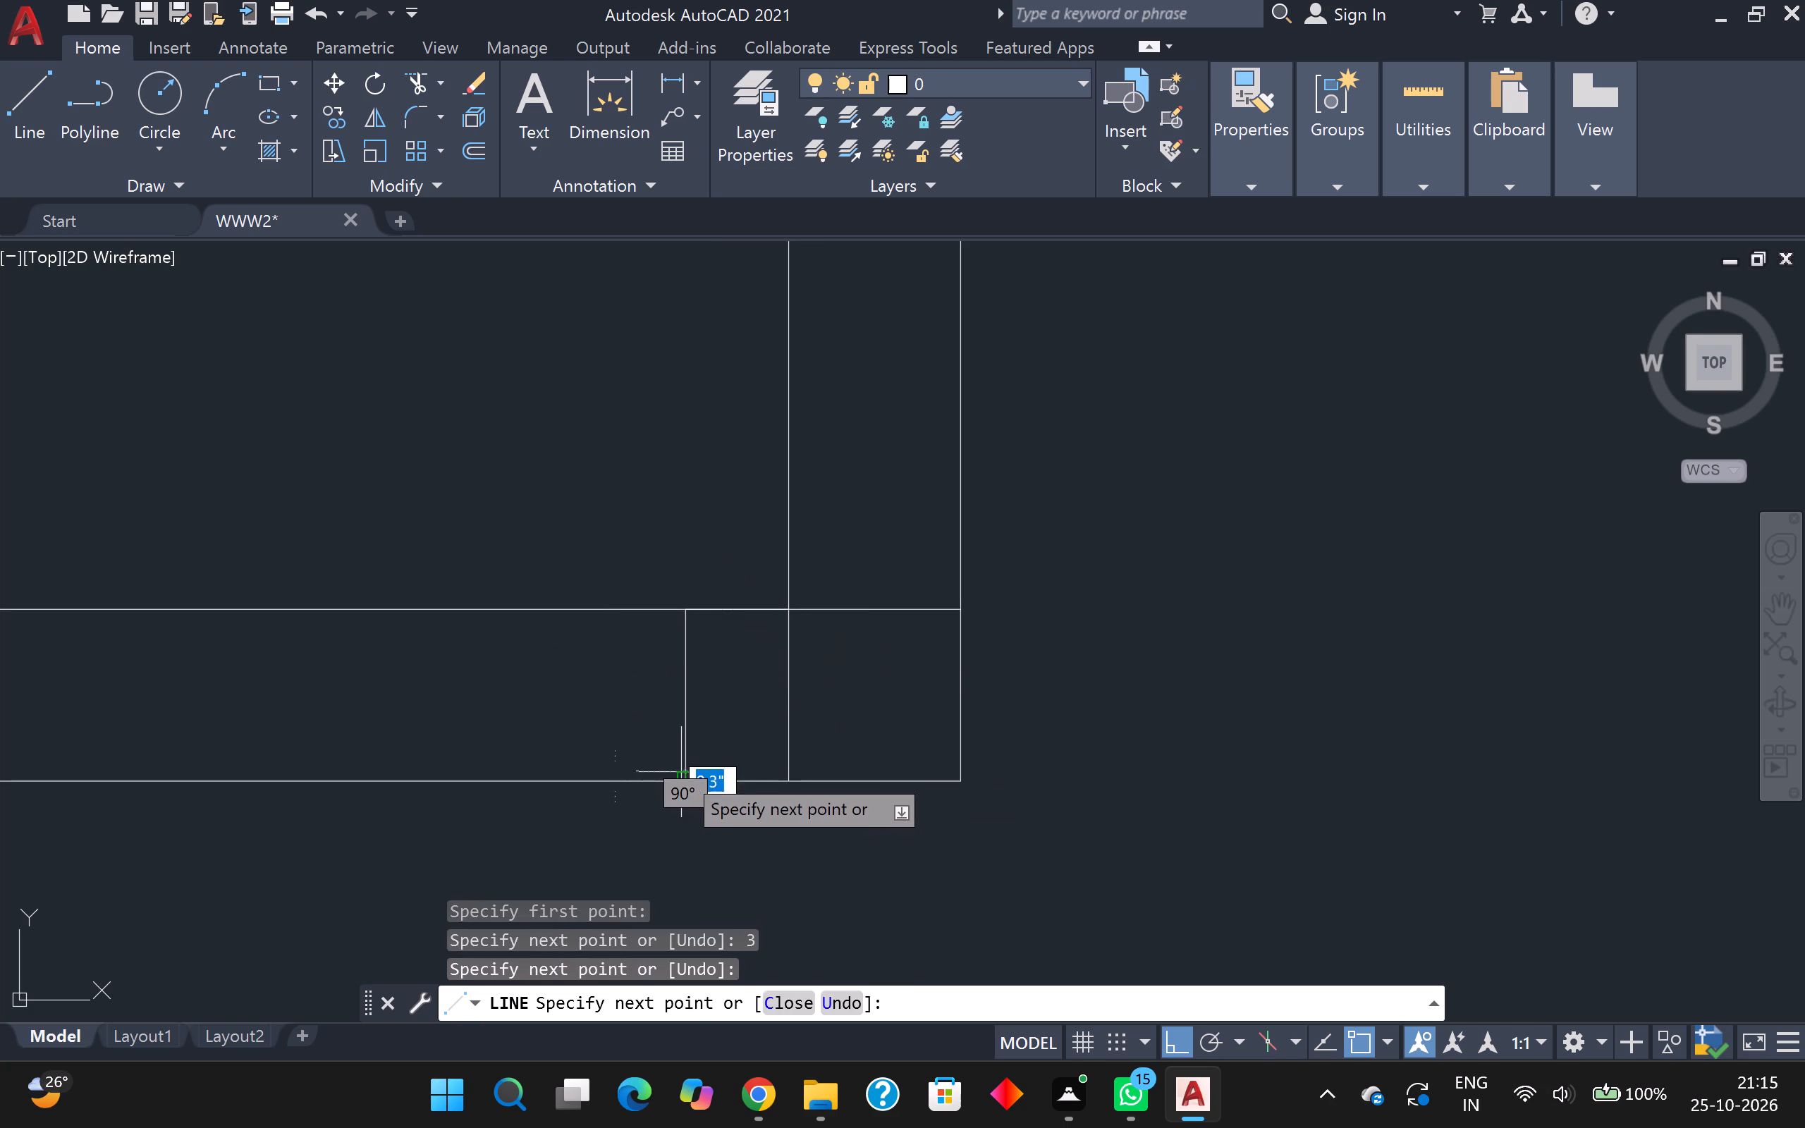
Continue the line 3' west along the wall's lower line and up to its upper line, marking the opening's other jamb.
middle_drag(671, 779, 1034, 723)
scroll(795, 706, down, 1)
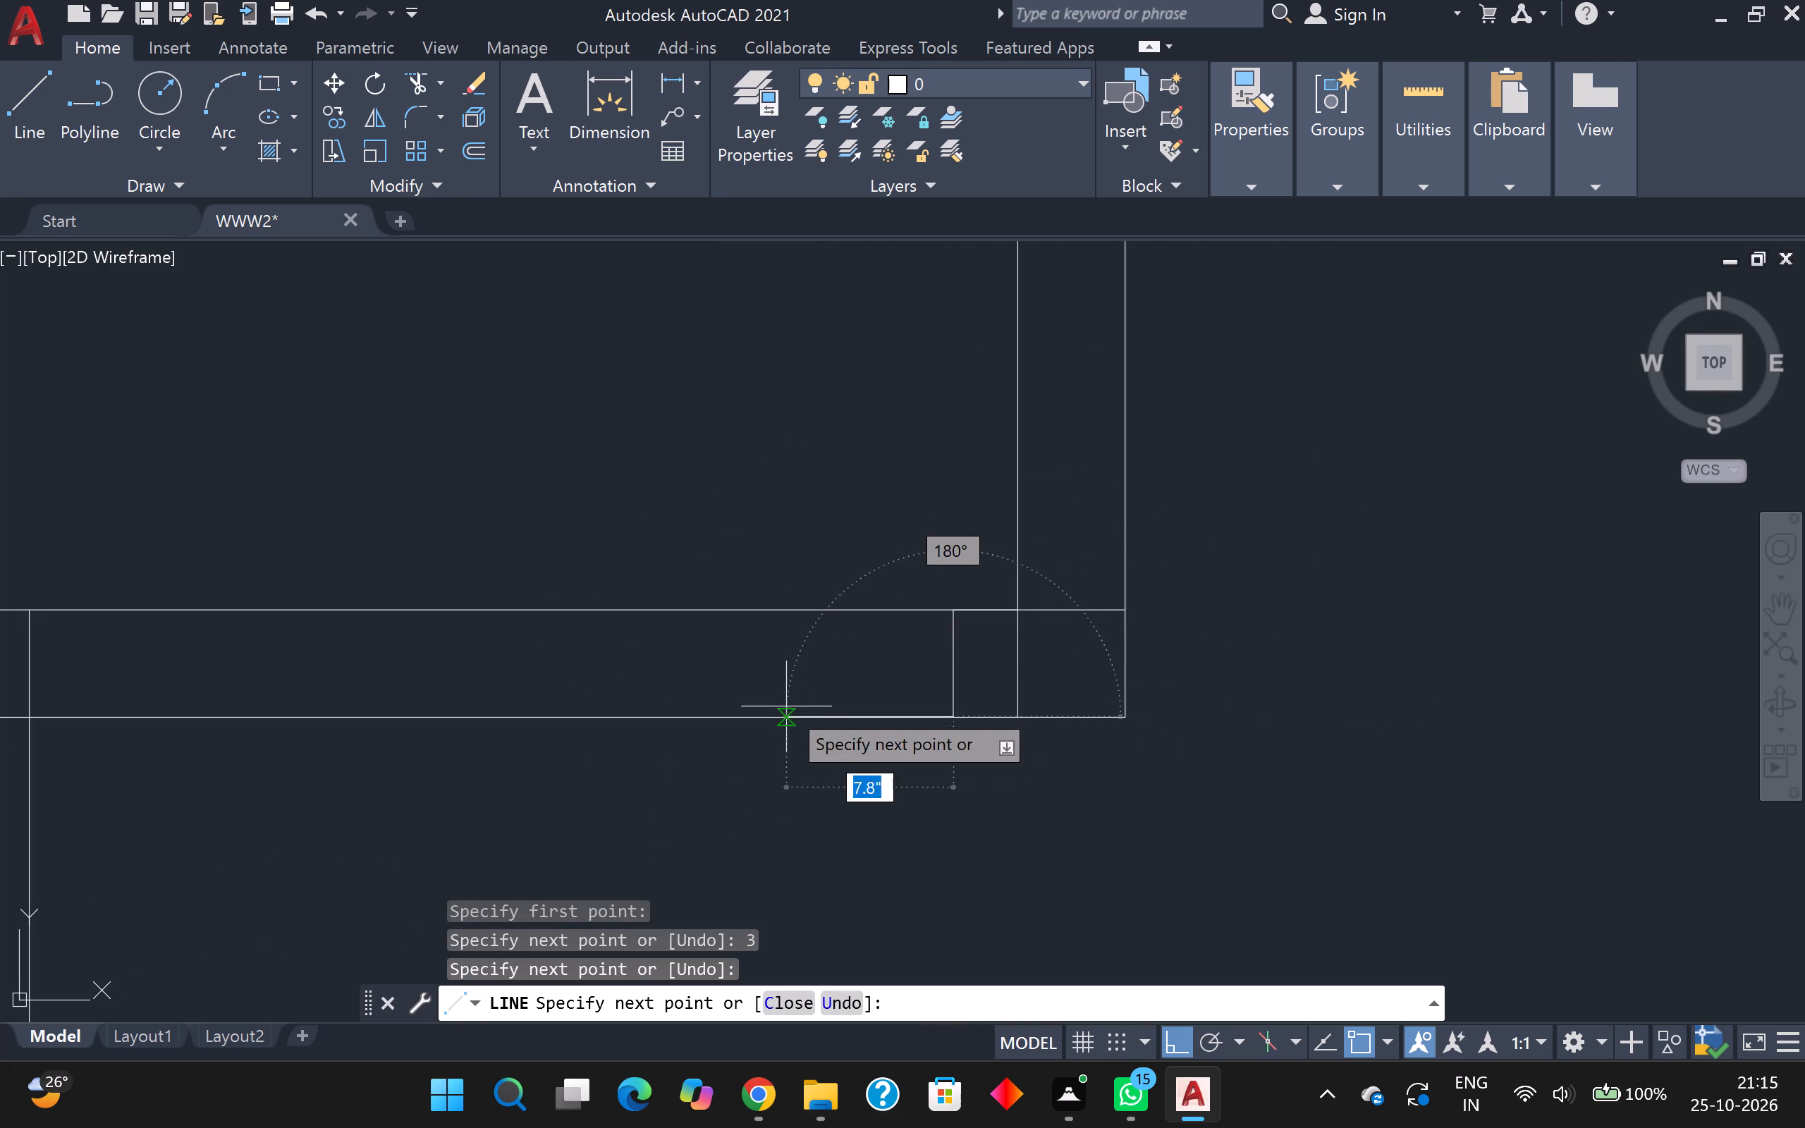
text(3')
key(Return)
scroll(85, 577, down, 1)
scroll(133, 611, up, 1)
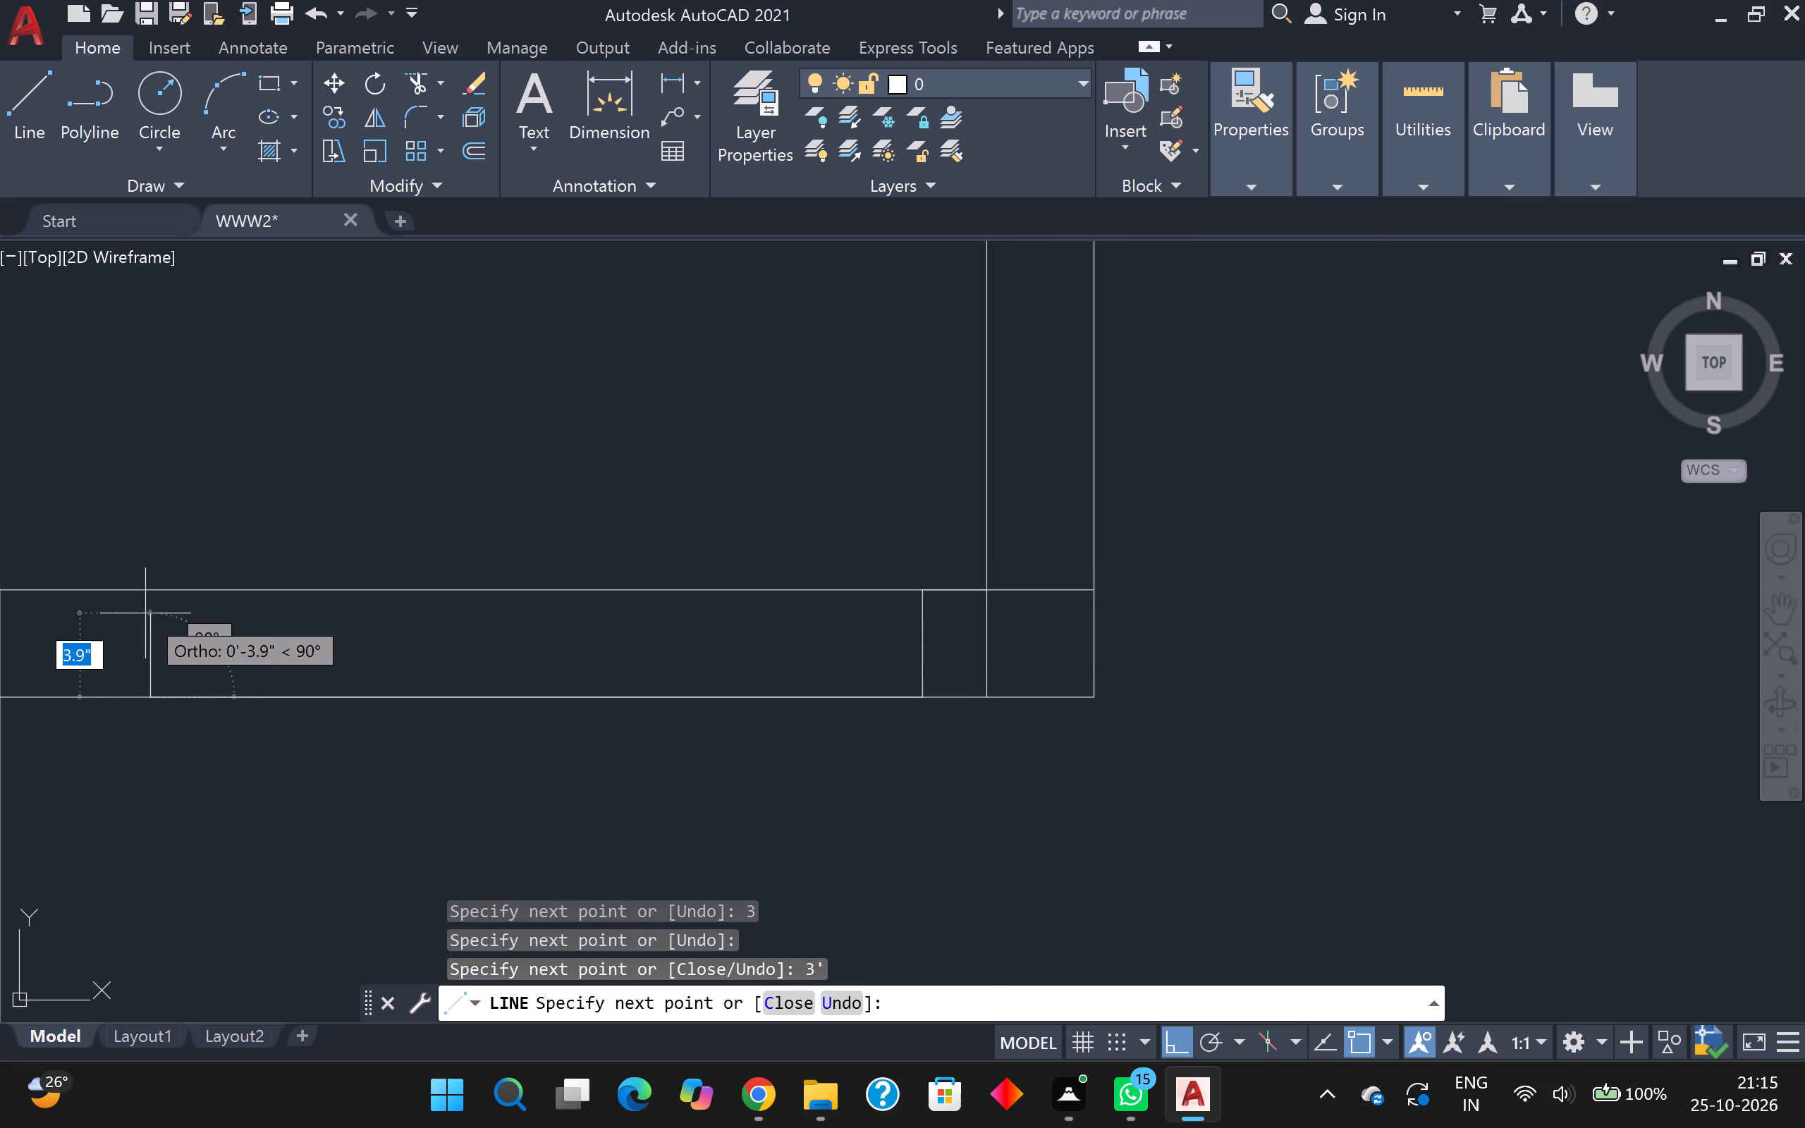
click(148, 595)
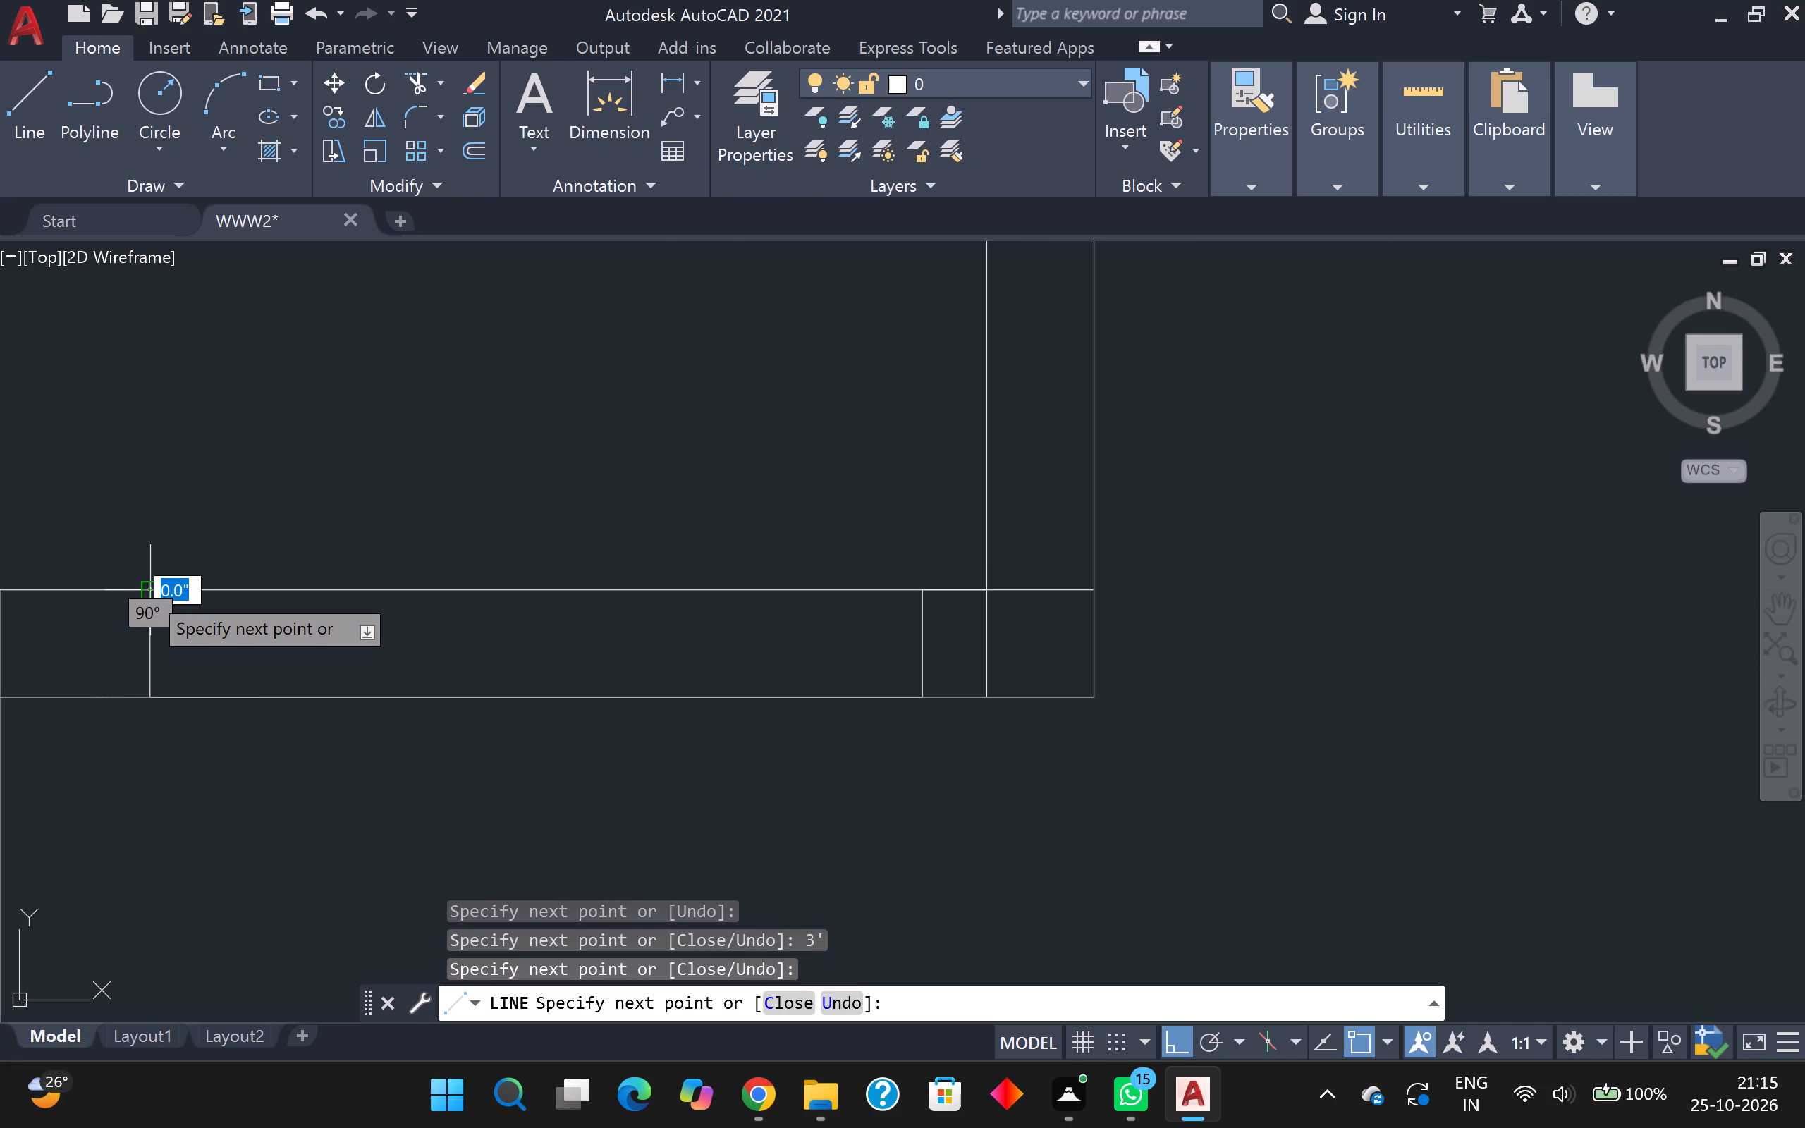
key(Escape)
Trim both horizontal wall lines between the two new jambs to cut the 3' door opening west of the partition.
scroll(147, 591, down, 3)
middle_drag(343, 522, 629, 522)
scroll(374, 505, down, 1)
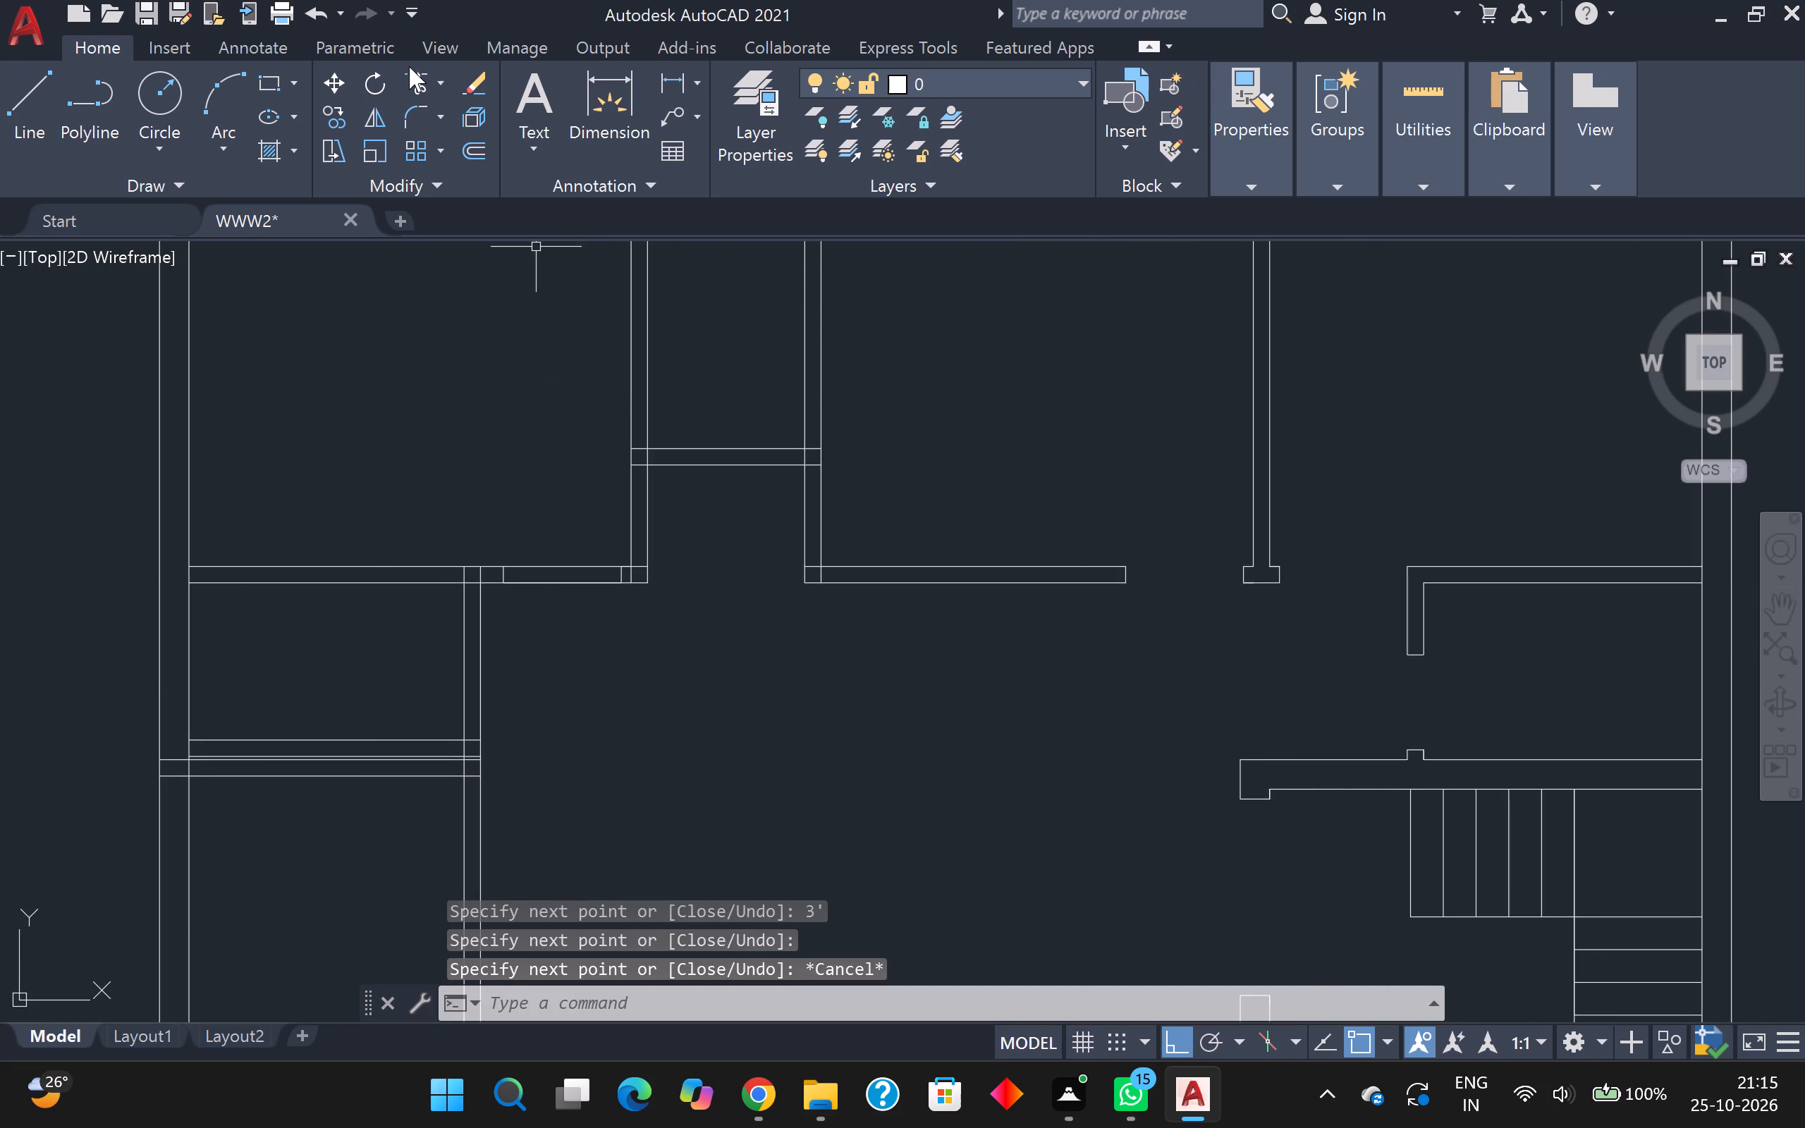
click(417, 80)
click(560, 655)
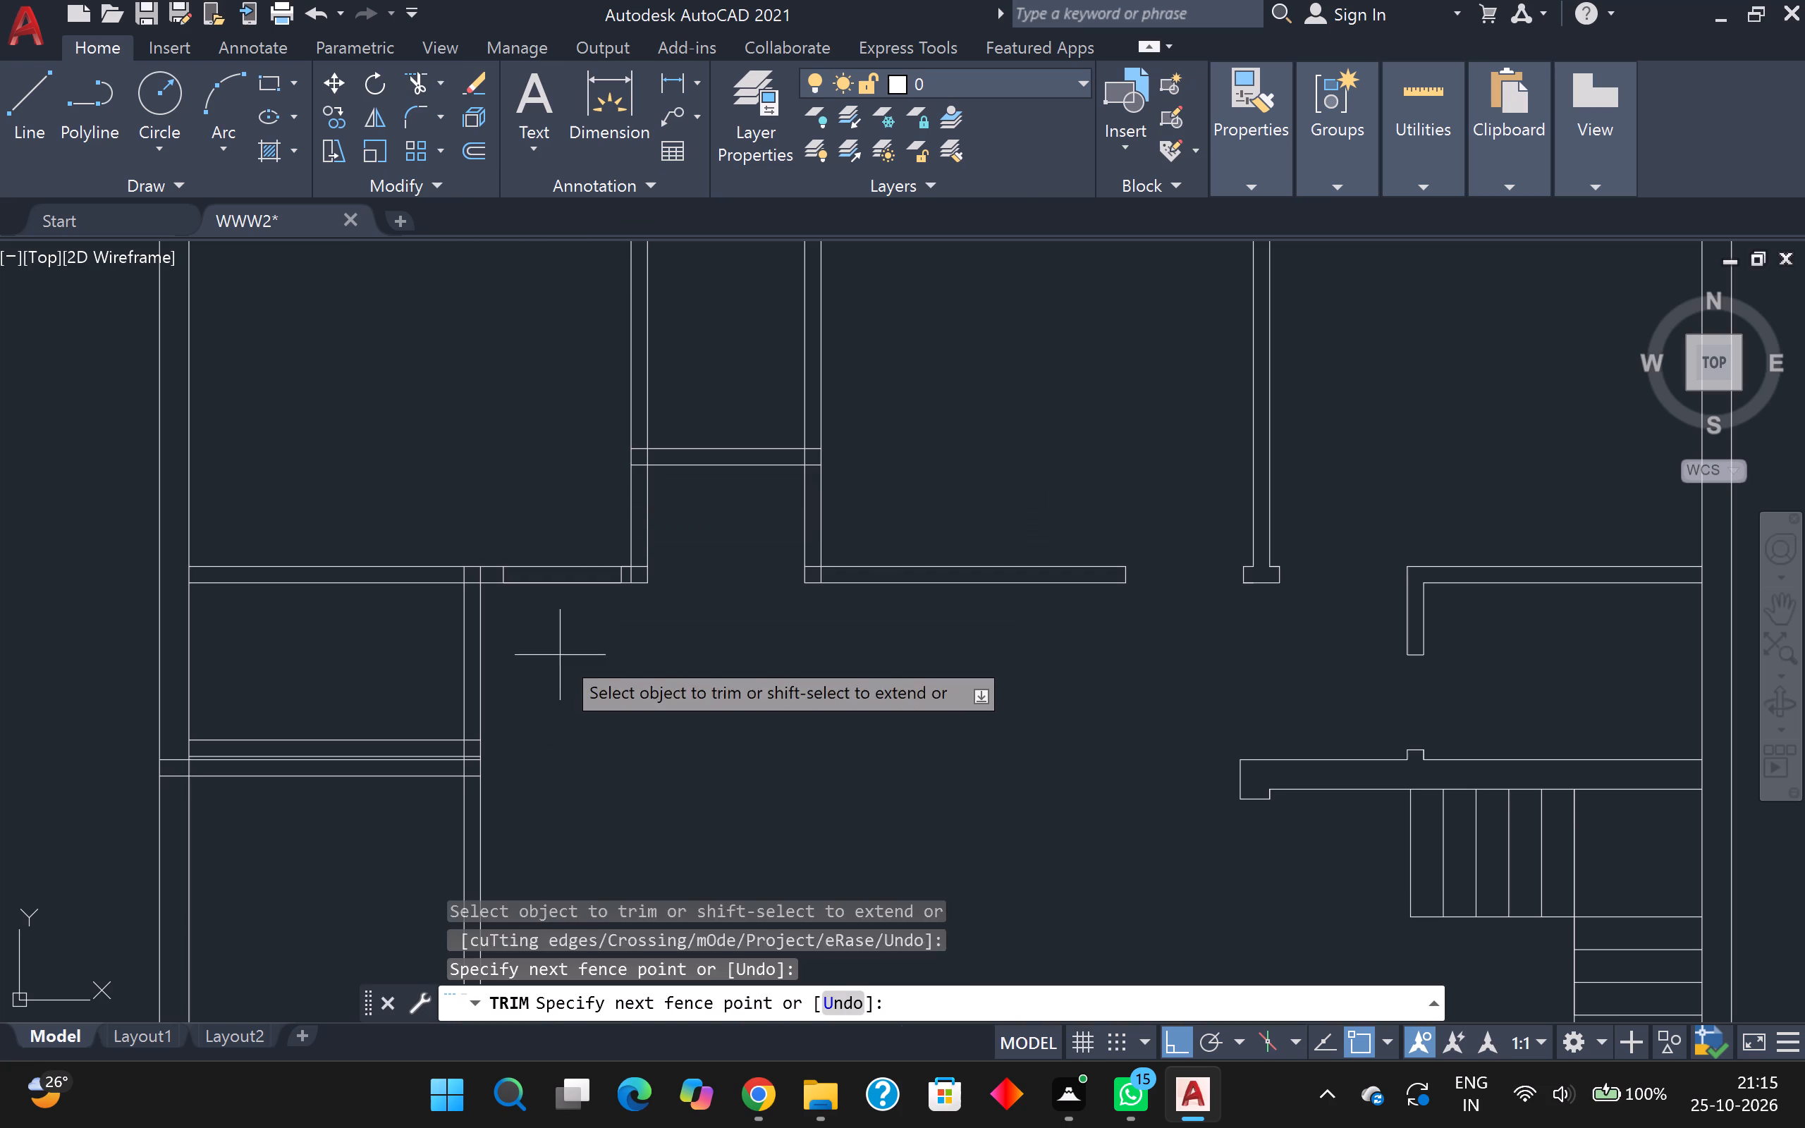
click(538, 537)
Trim the leftover inner lines where the partition meets the short wall stub beside the new opening.
scroll(596, 532, up, 2)
scroll(693, 646, up, 2)
click(657, 642)
click(716, 576)
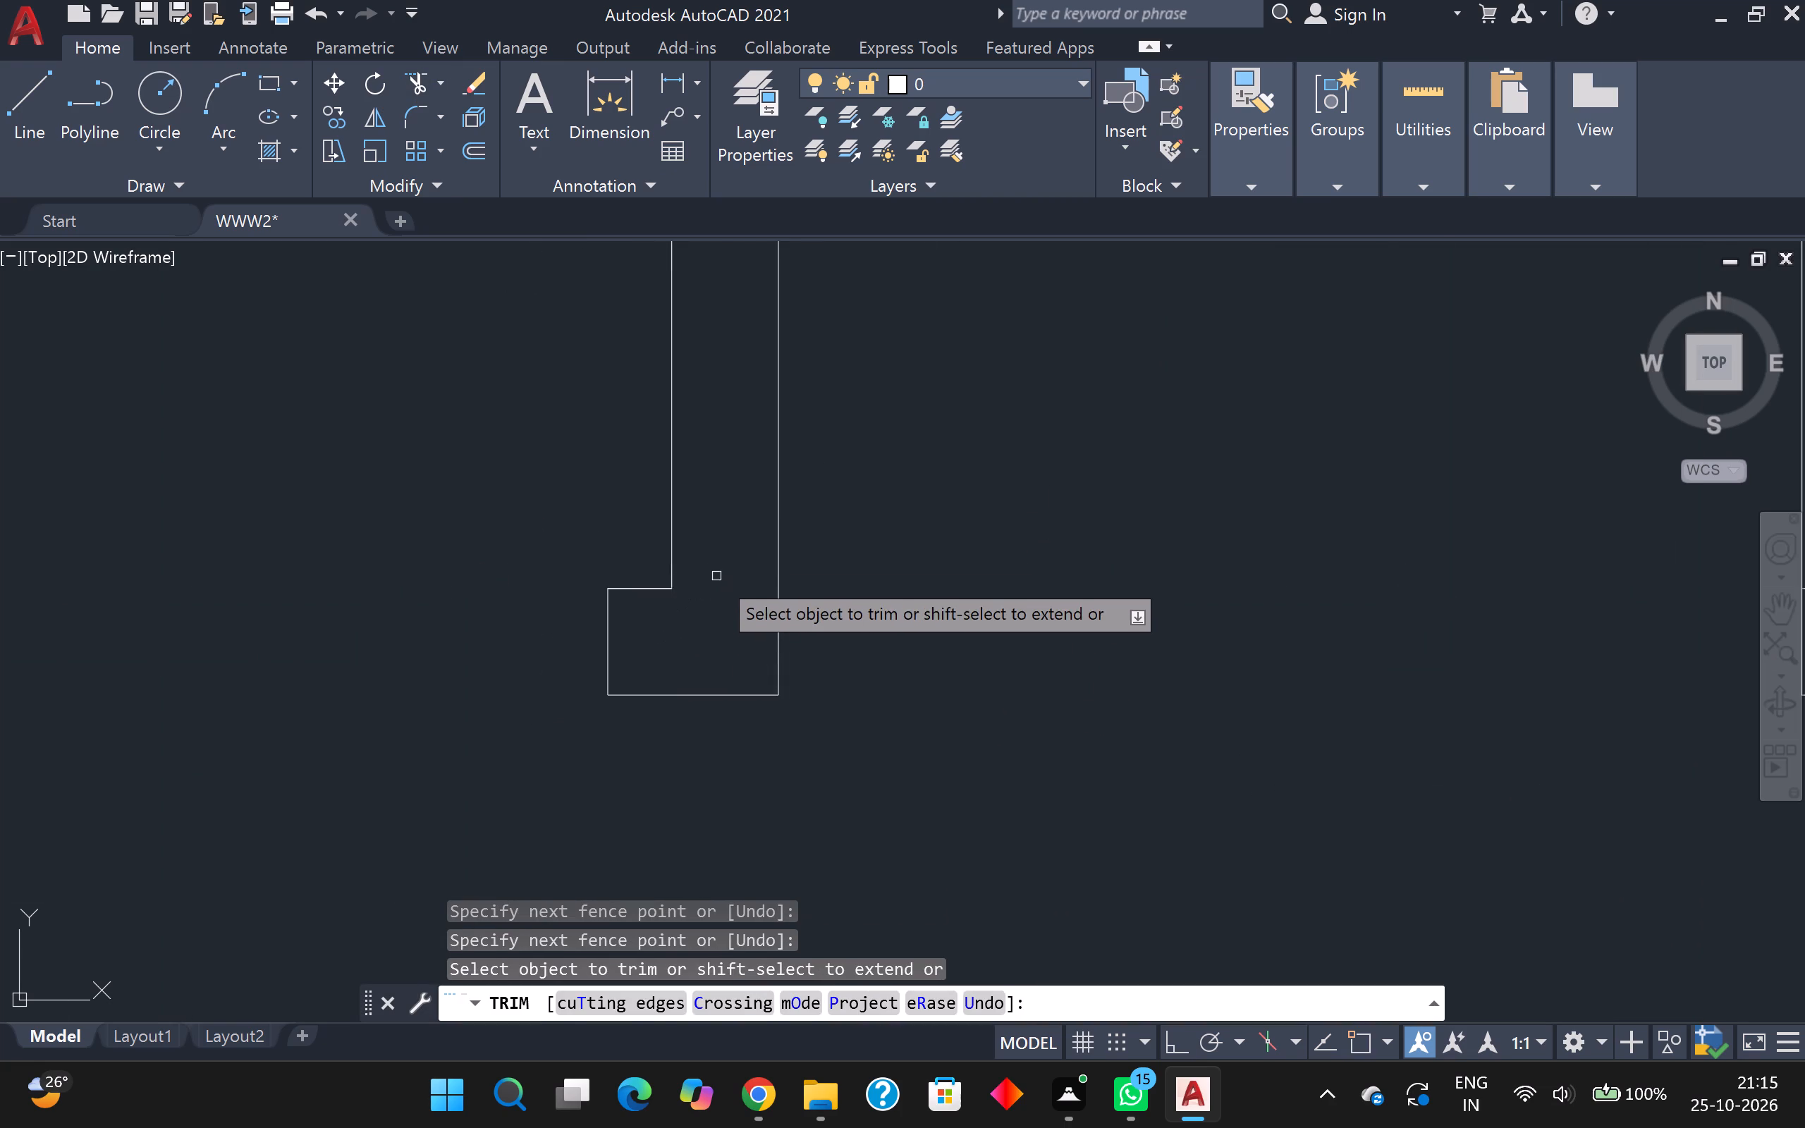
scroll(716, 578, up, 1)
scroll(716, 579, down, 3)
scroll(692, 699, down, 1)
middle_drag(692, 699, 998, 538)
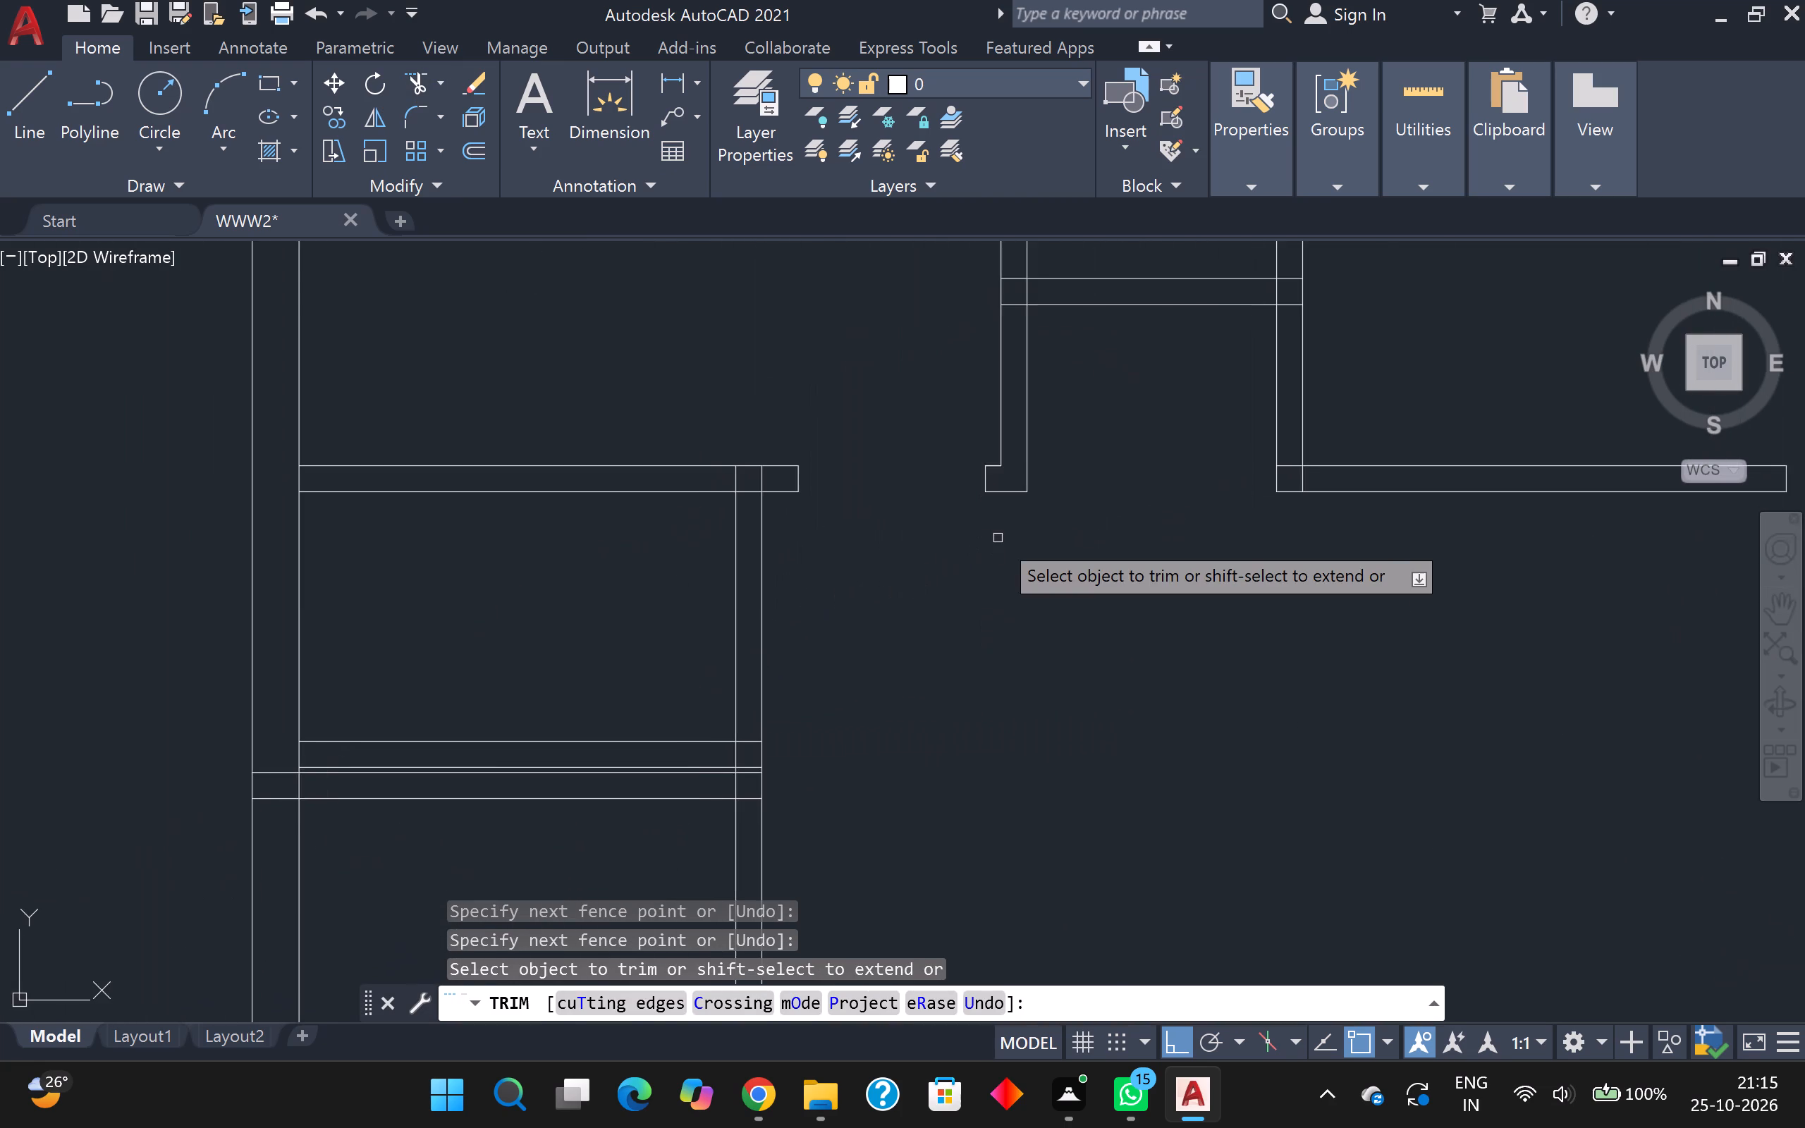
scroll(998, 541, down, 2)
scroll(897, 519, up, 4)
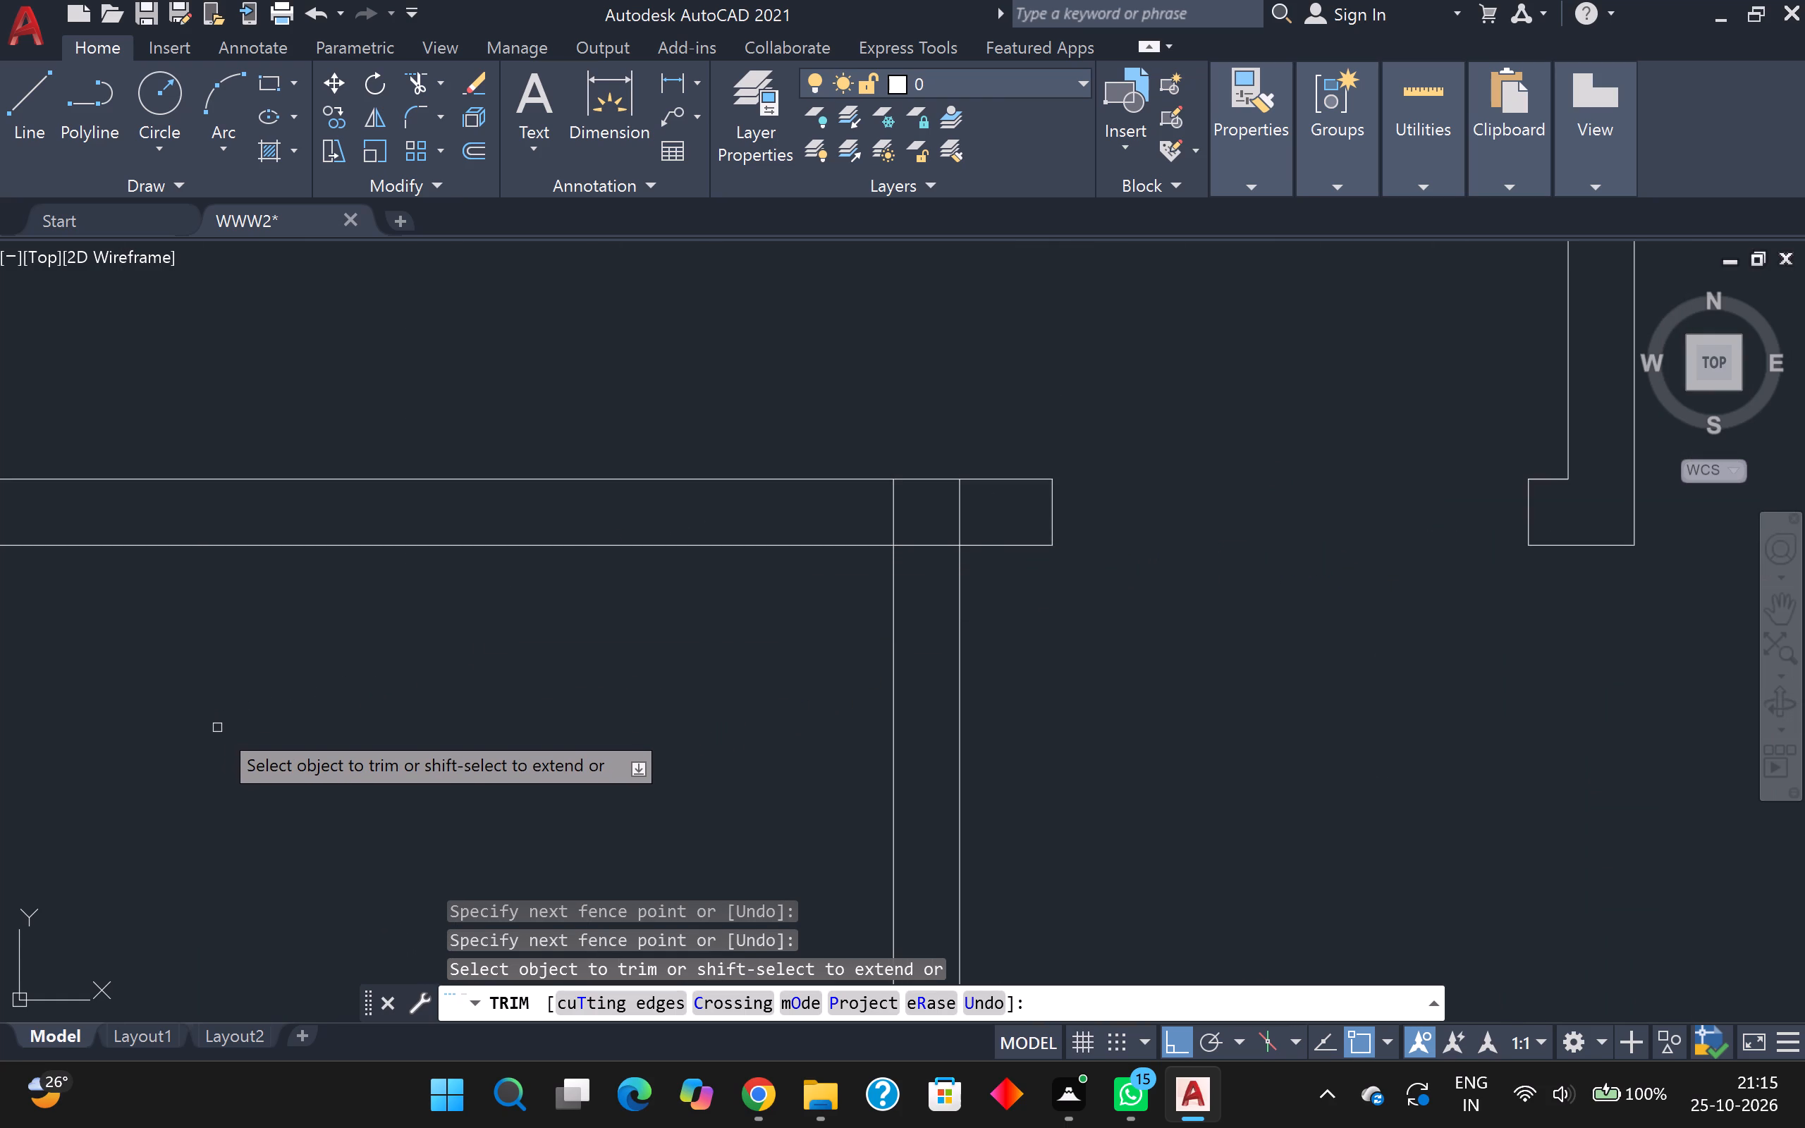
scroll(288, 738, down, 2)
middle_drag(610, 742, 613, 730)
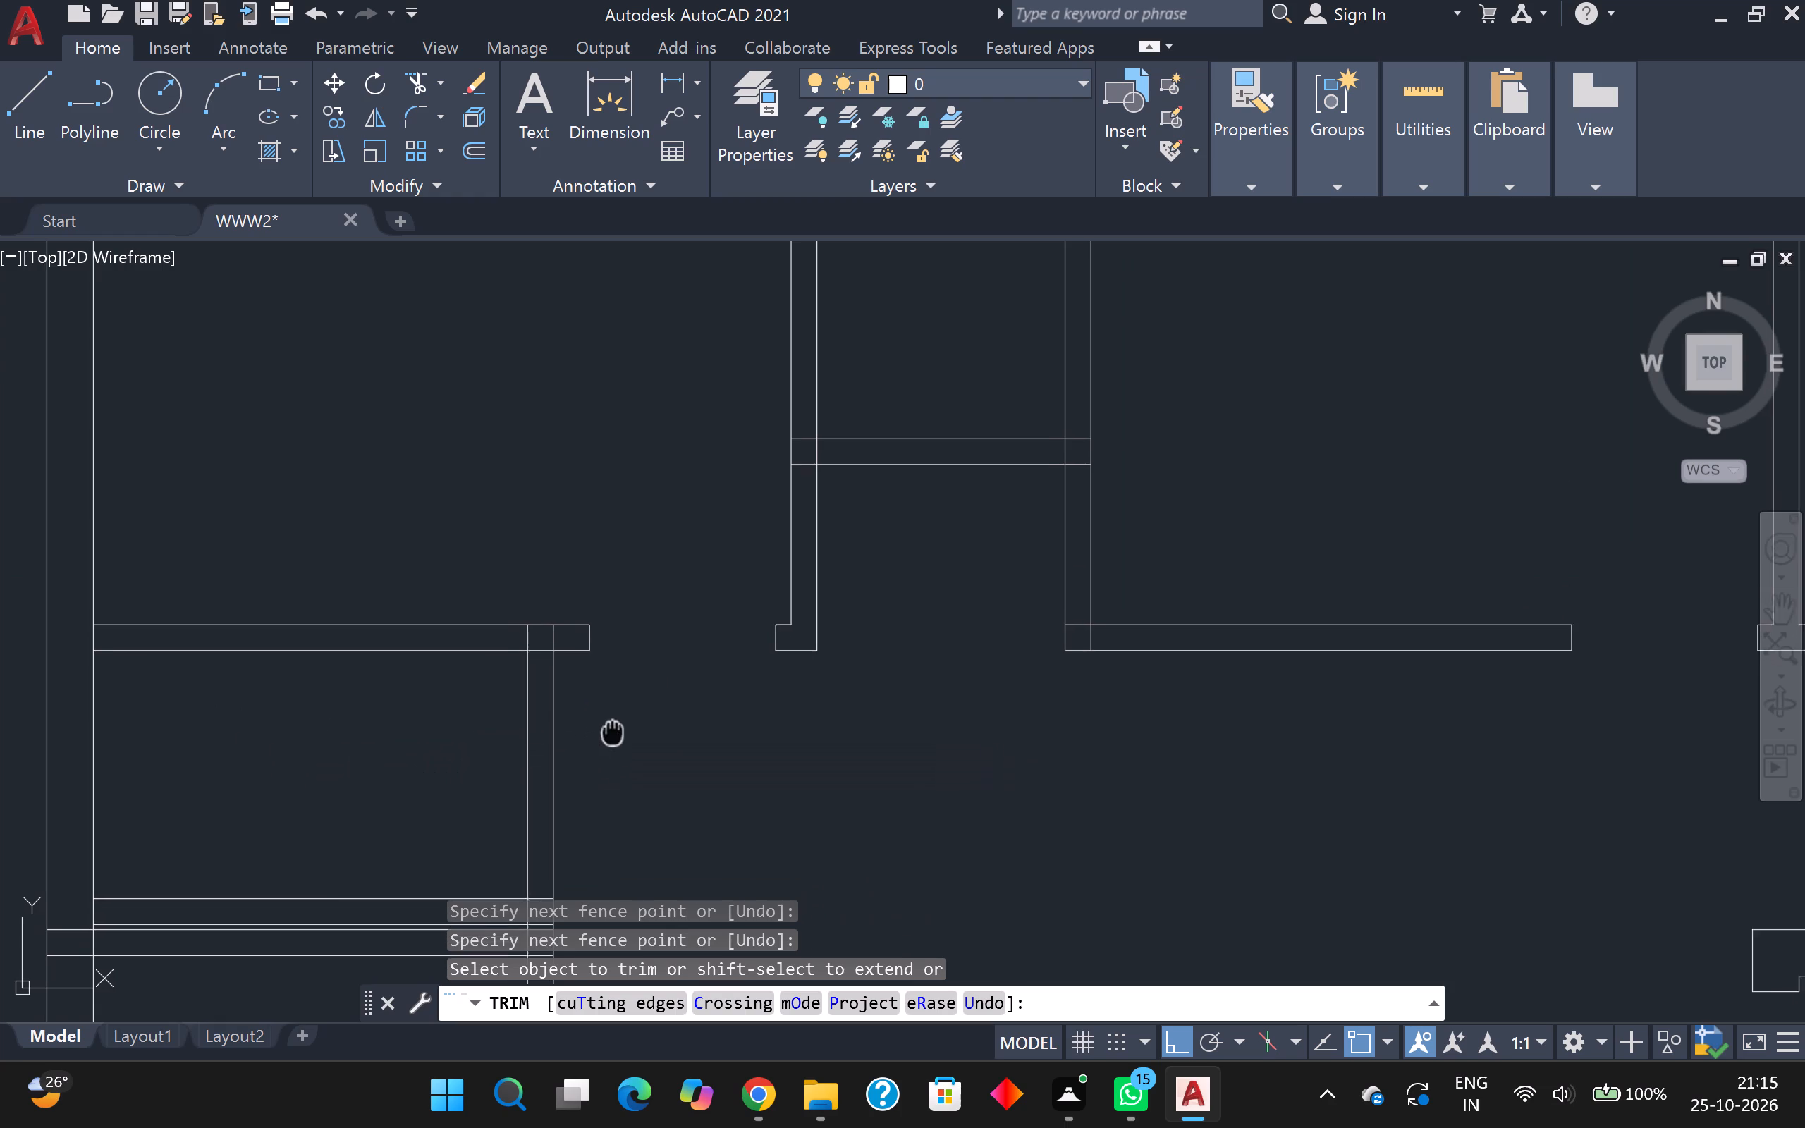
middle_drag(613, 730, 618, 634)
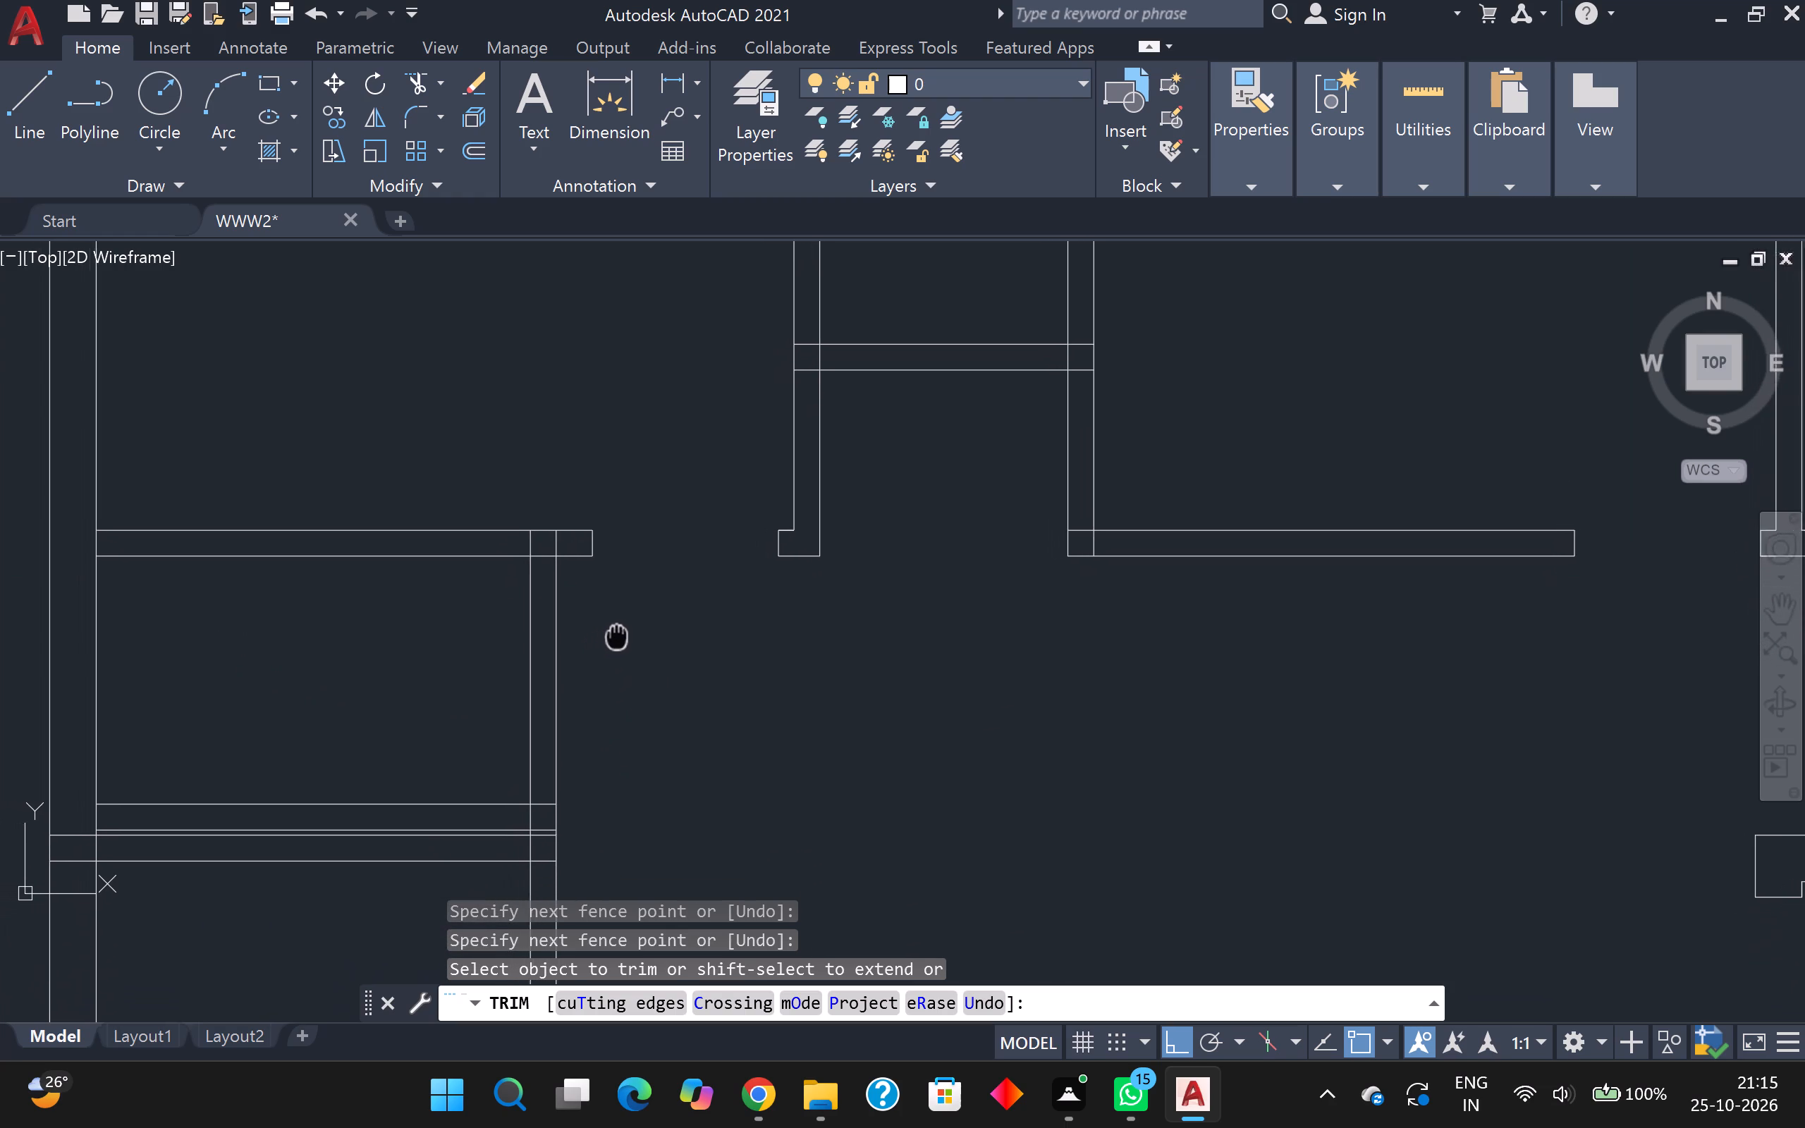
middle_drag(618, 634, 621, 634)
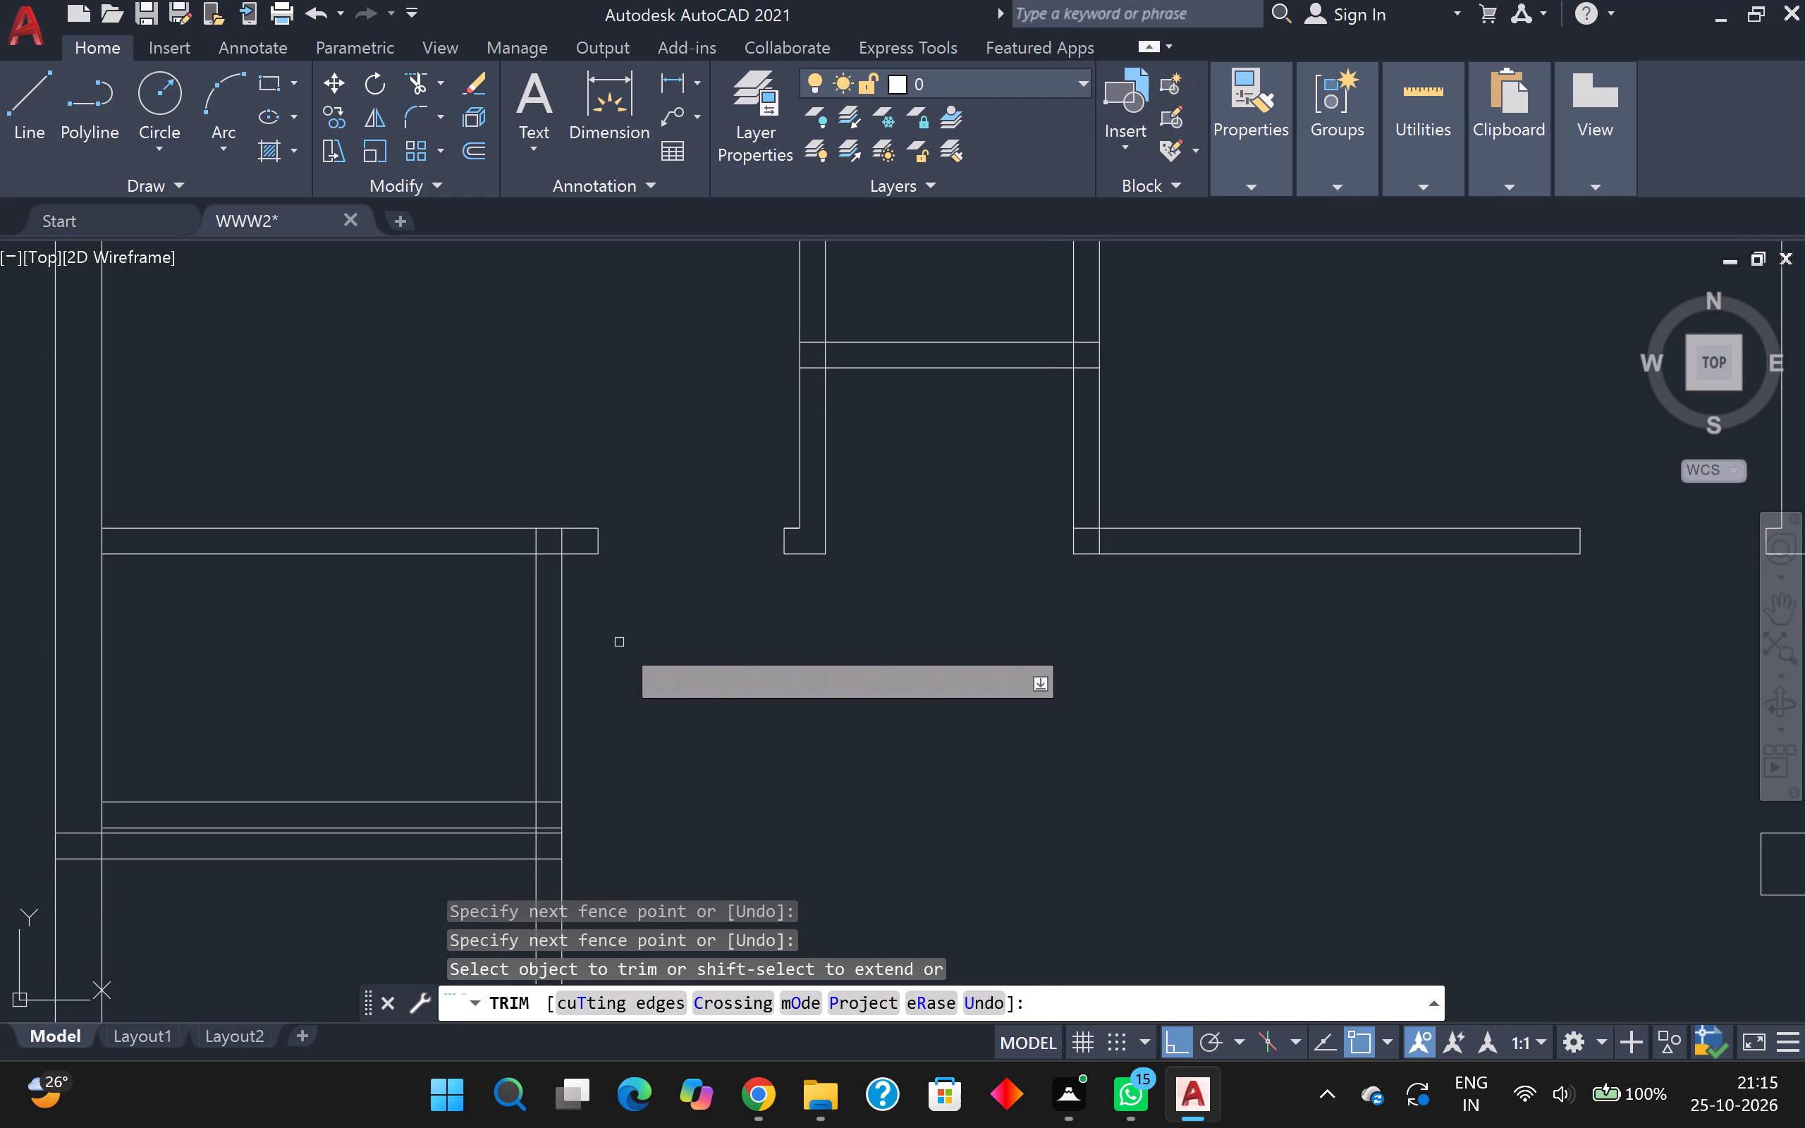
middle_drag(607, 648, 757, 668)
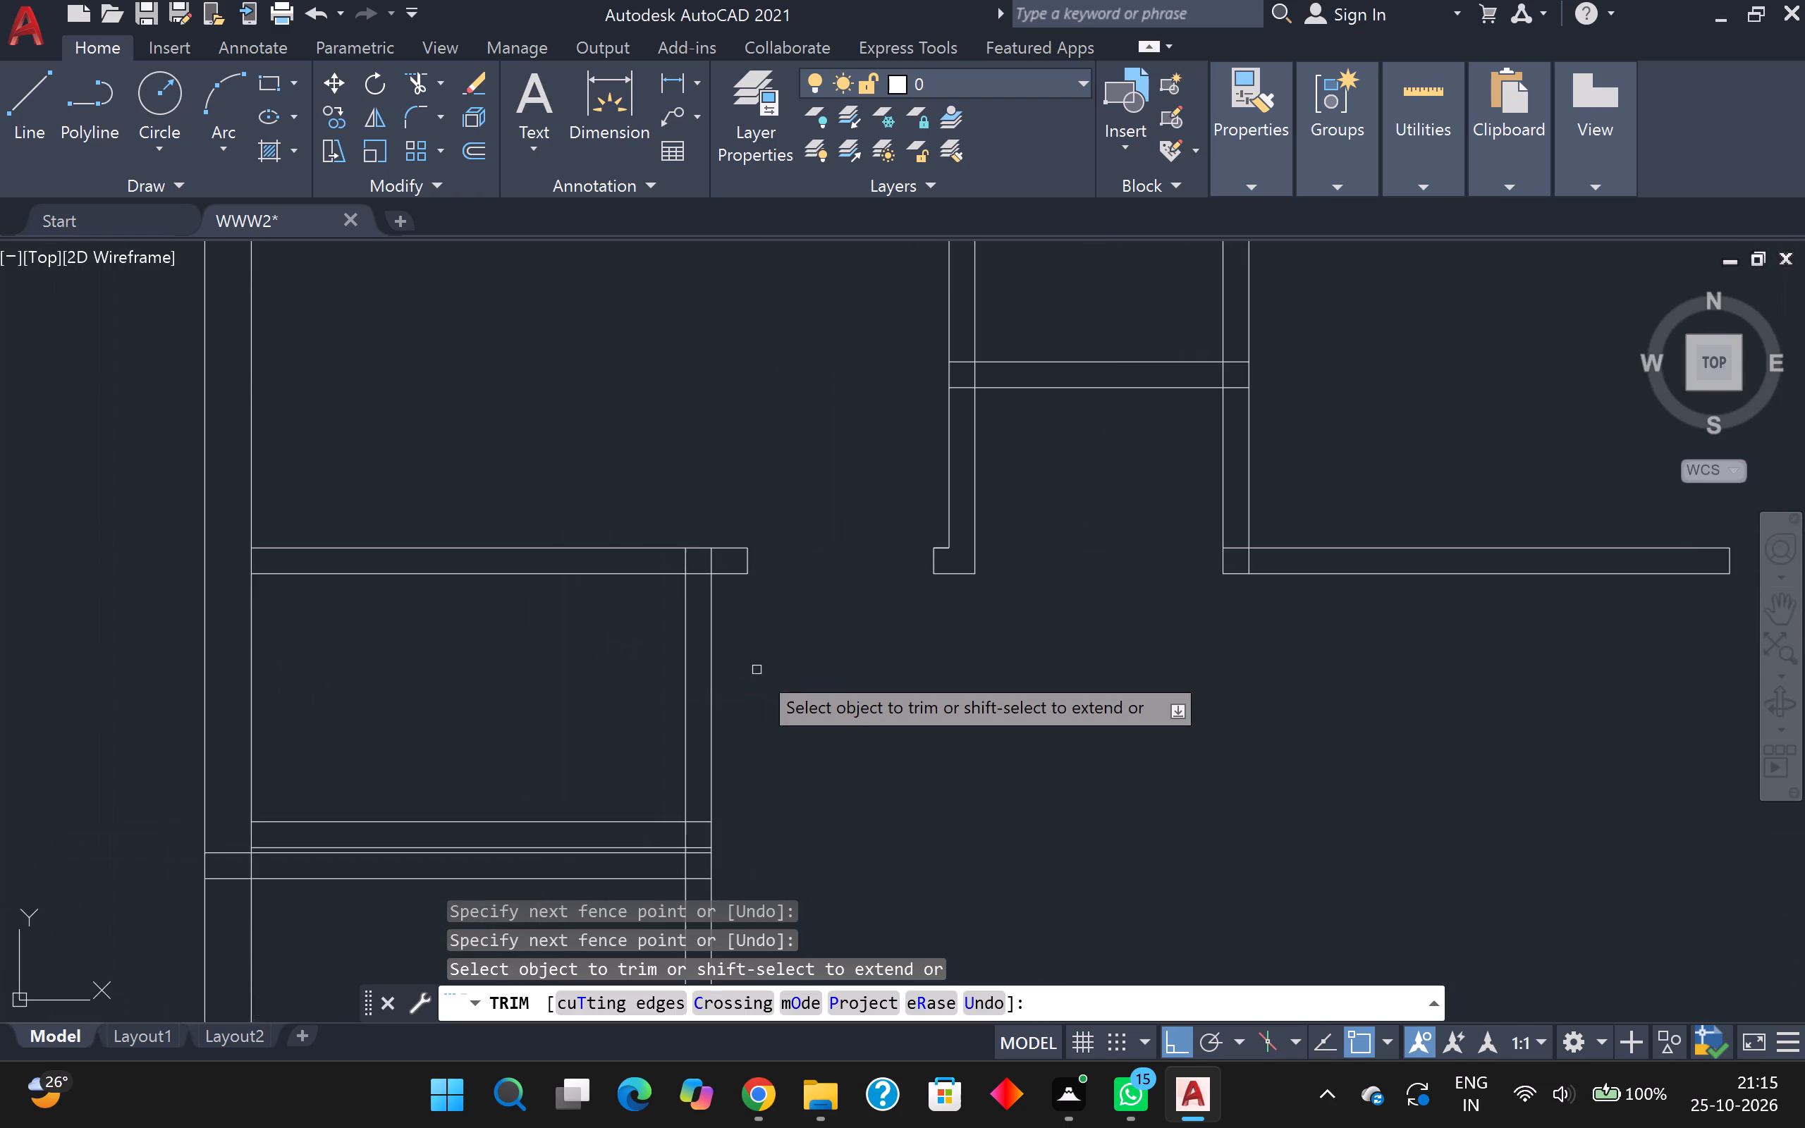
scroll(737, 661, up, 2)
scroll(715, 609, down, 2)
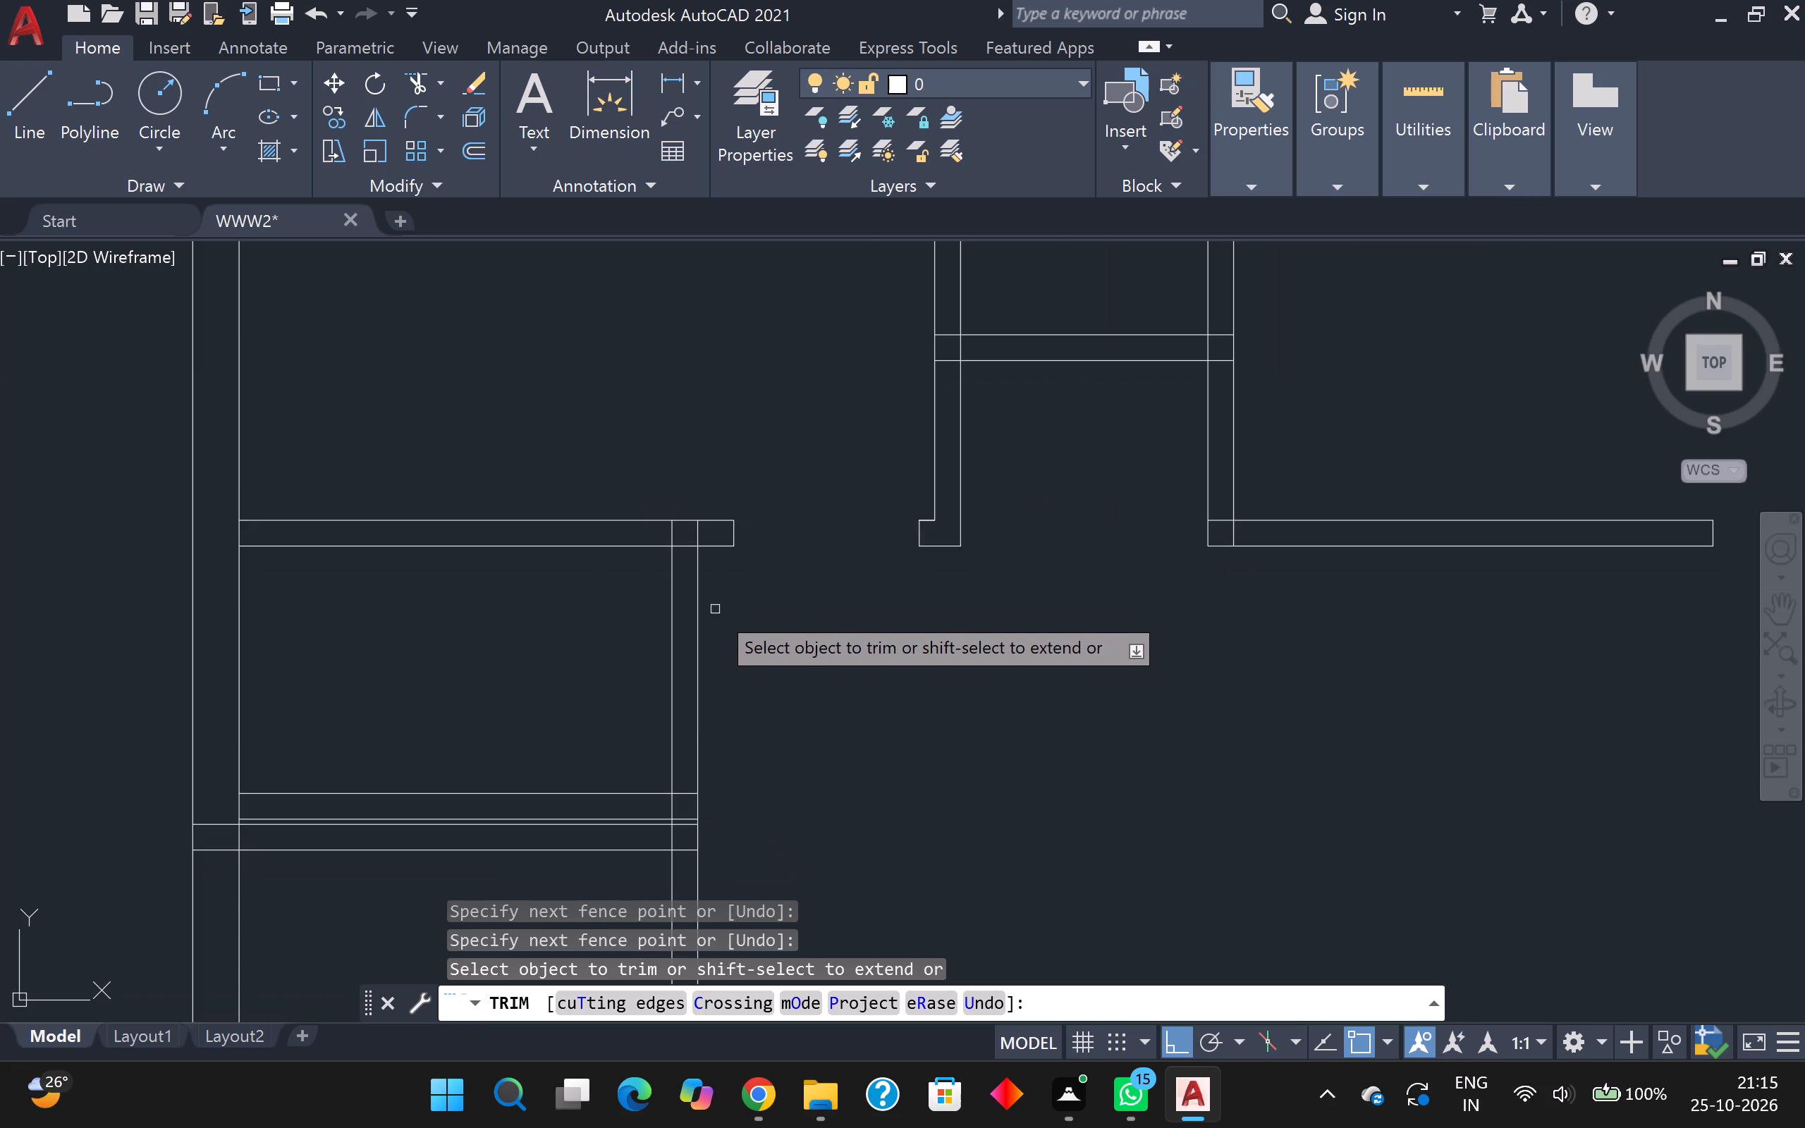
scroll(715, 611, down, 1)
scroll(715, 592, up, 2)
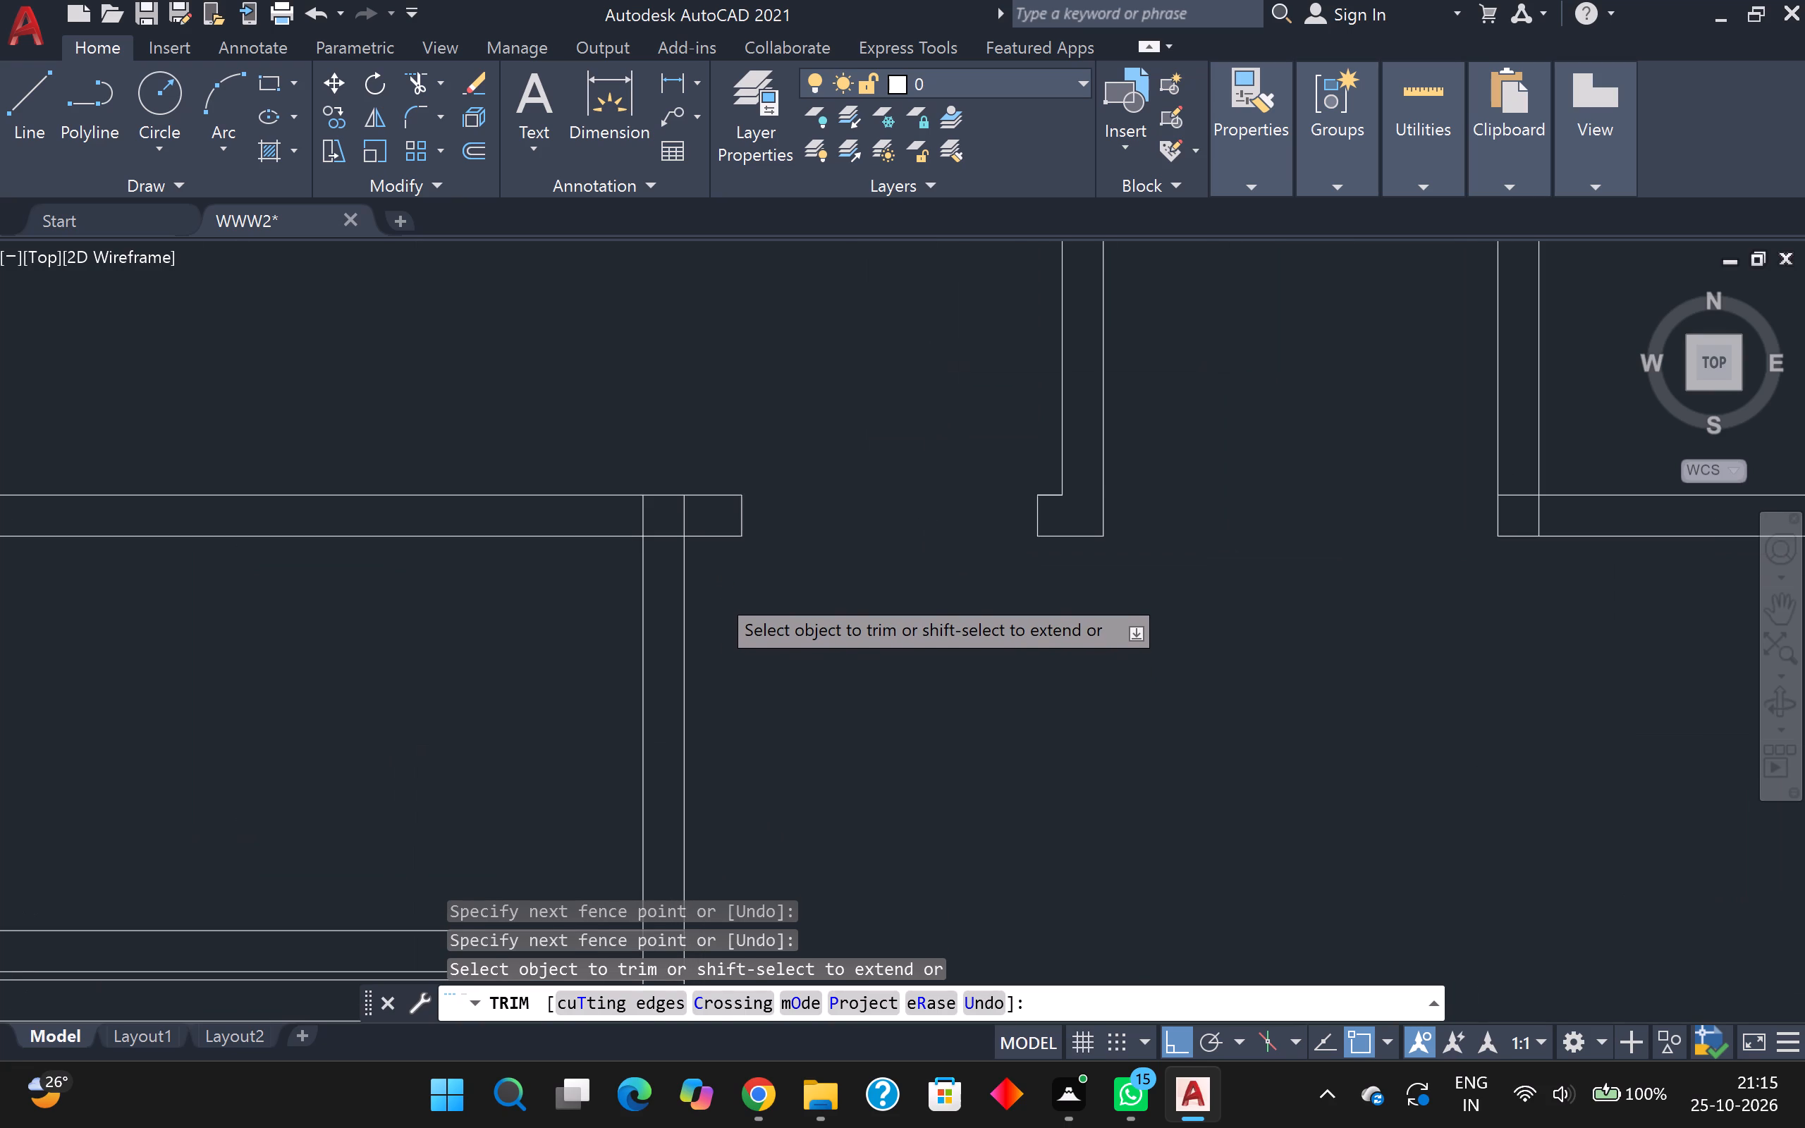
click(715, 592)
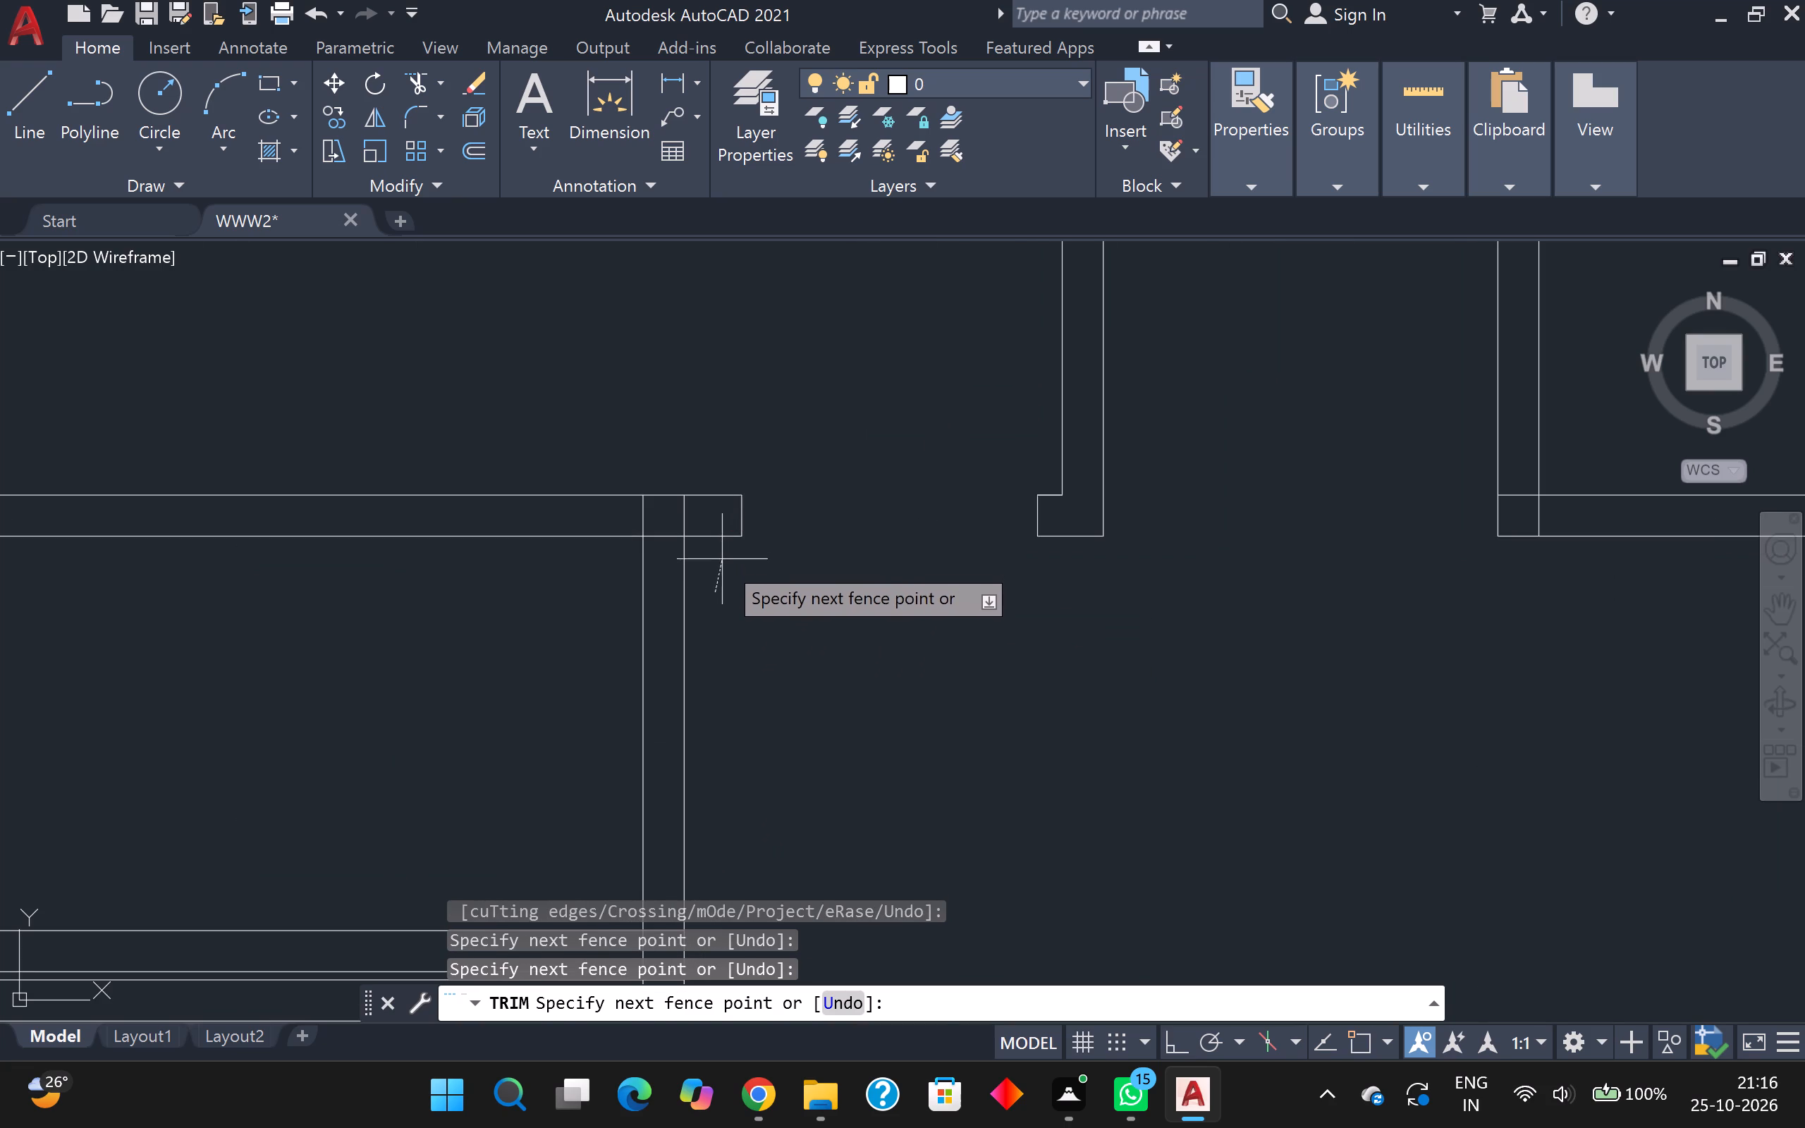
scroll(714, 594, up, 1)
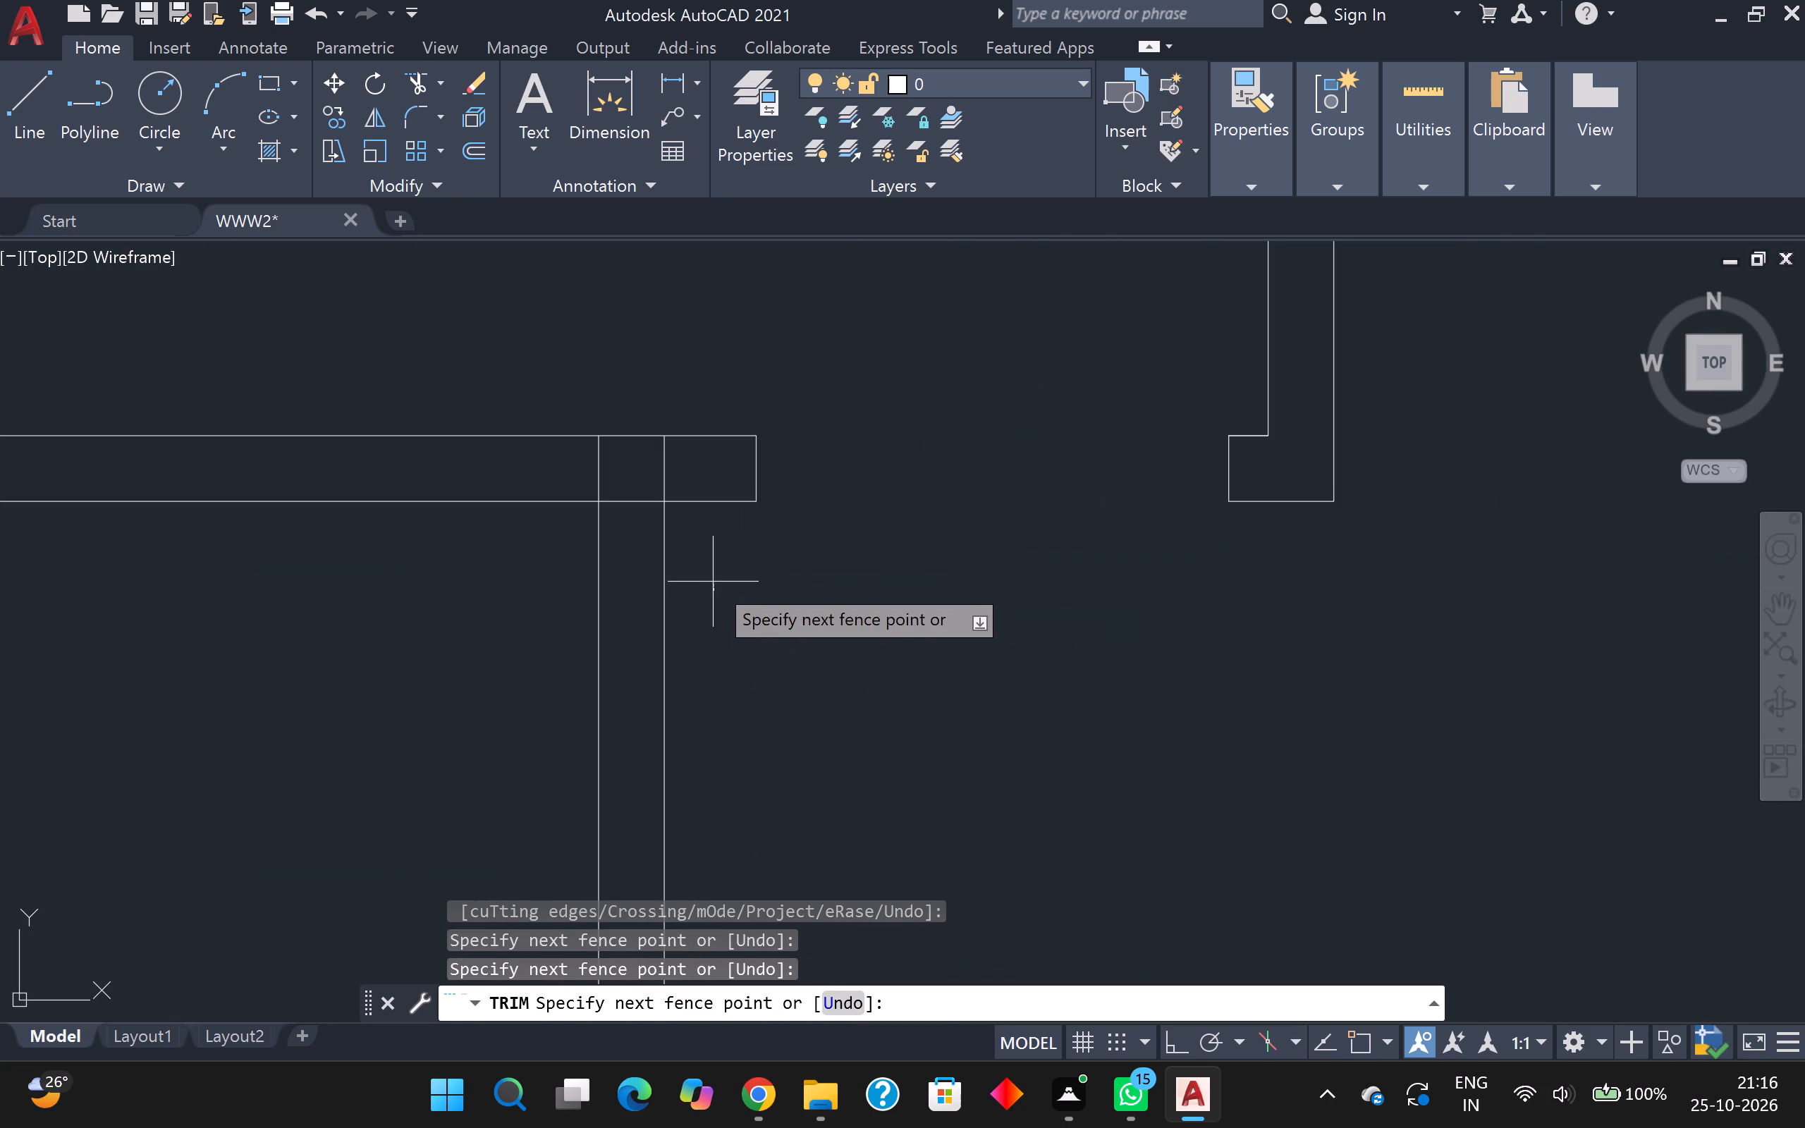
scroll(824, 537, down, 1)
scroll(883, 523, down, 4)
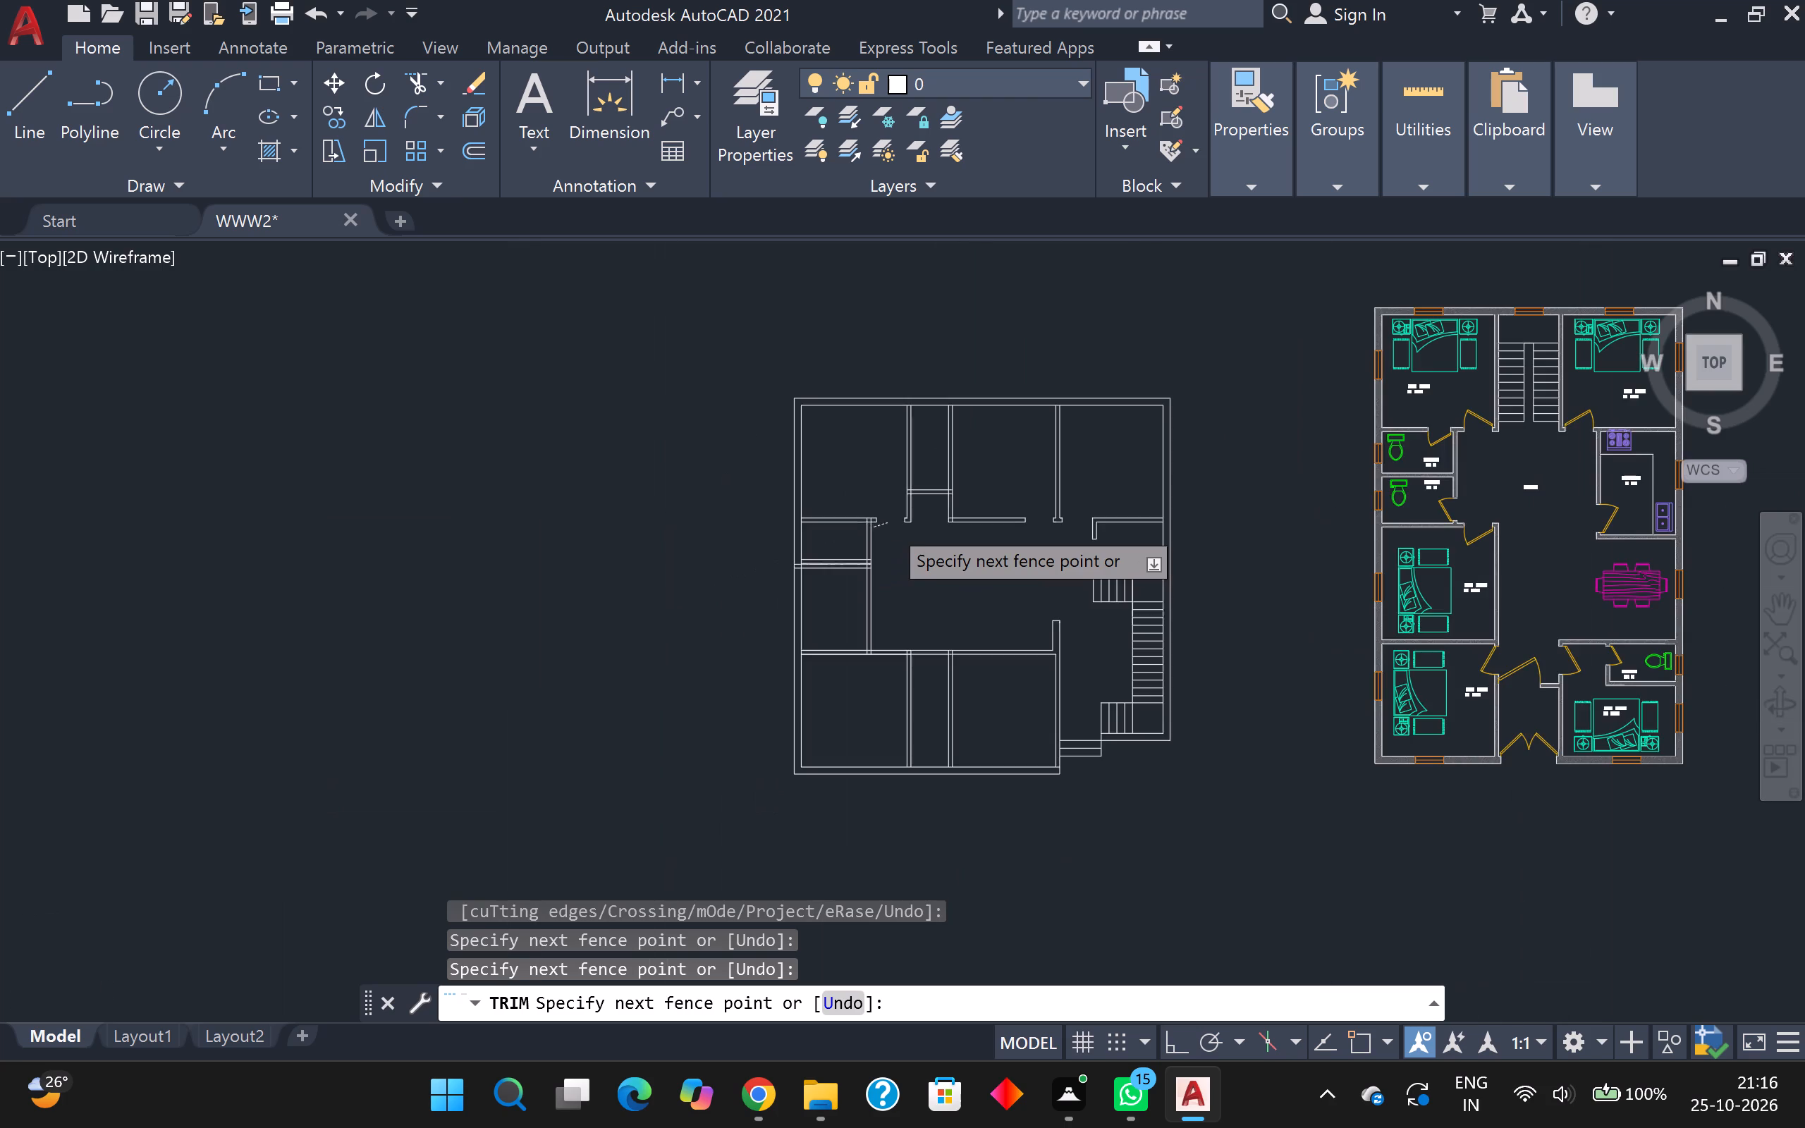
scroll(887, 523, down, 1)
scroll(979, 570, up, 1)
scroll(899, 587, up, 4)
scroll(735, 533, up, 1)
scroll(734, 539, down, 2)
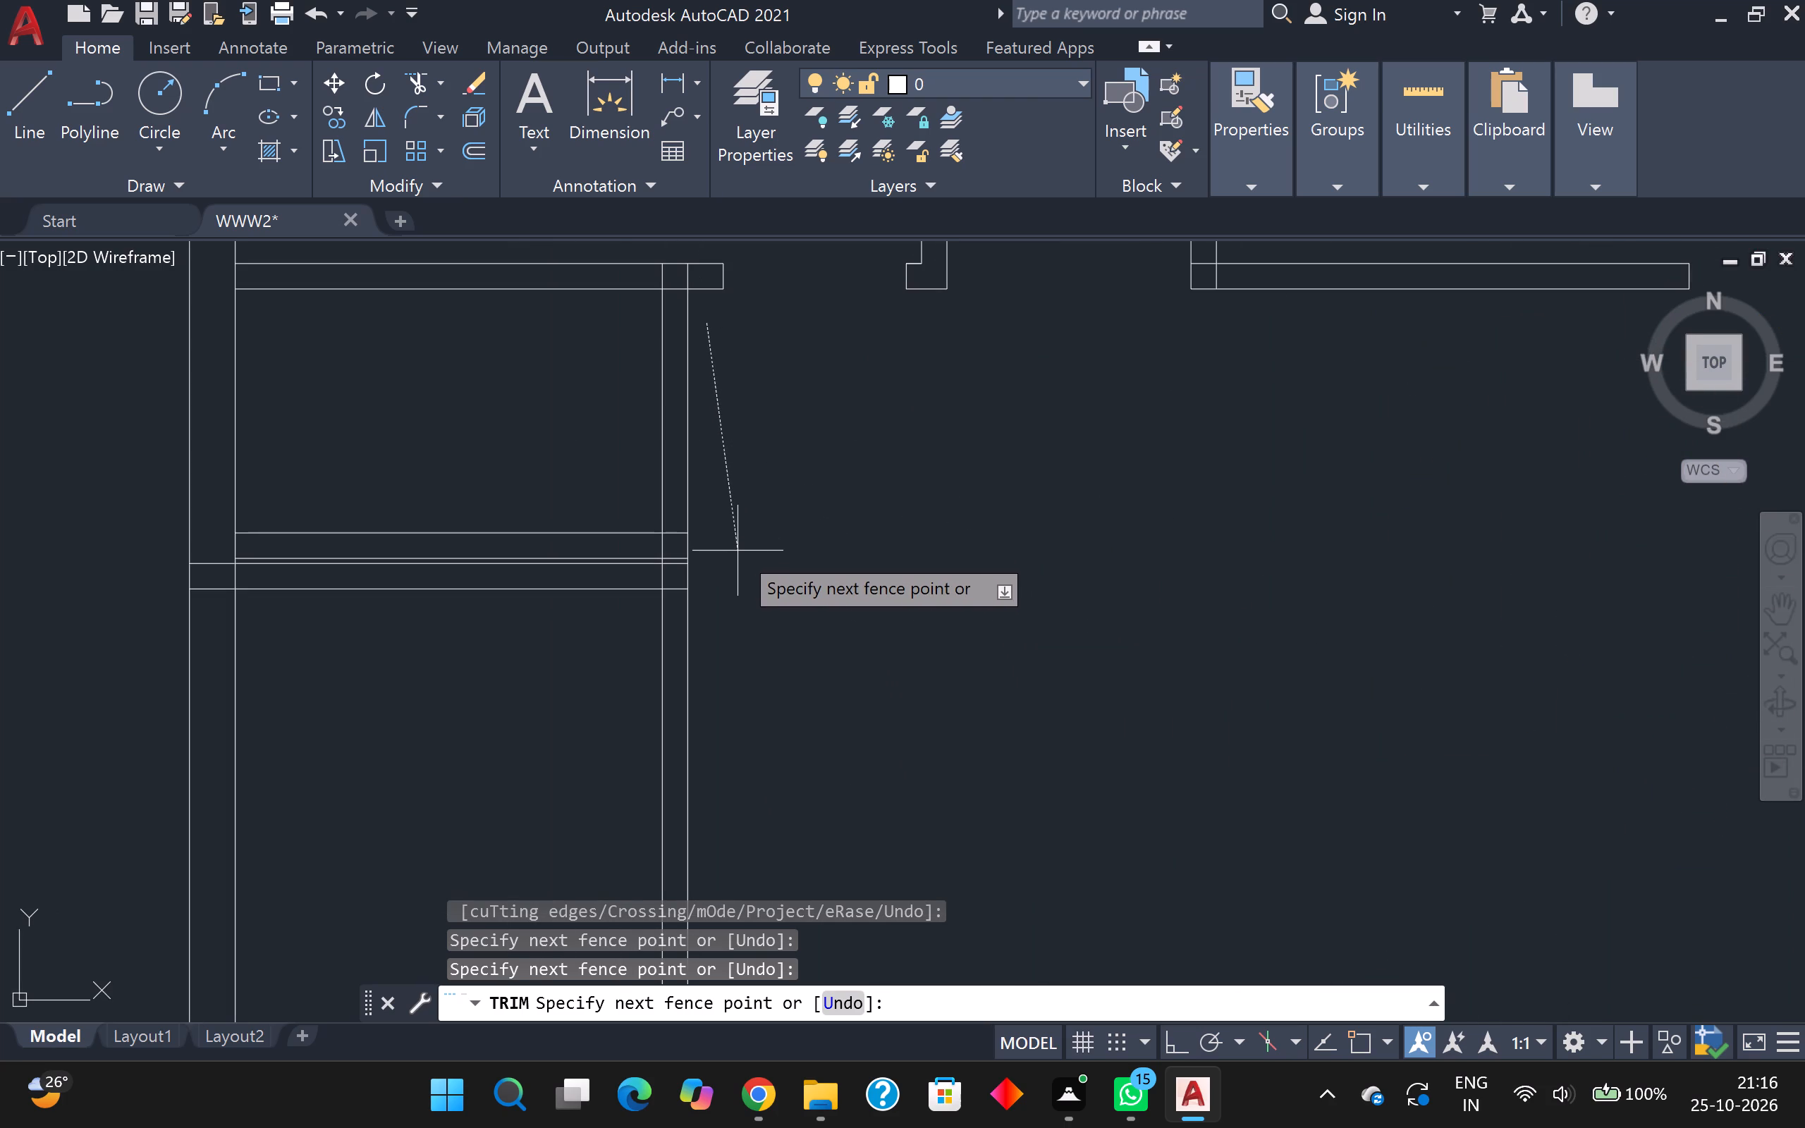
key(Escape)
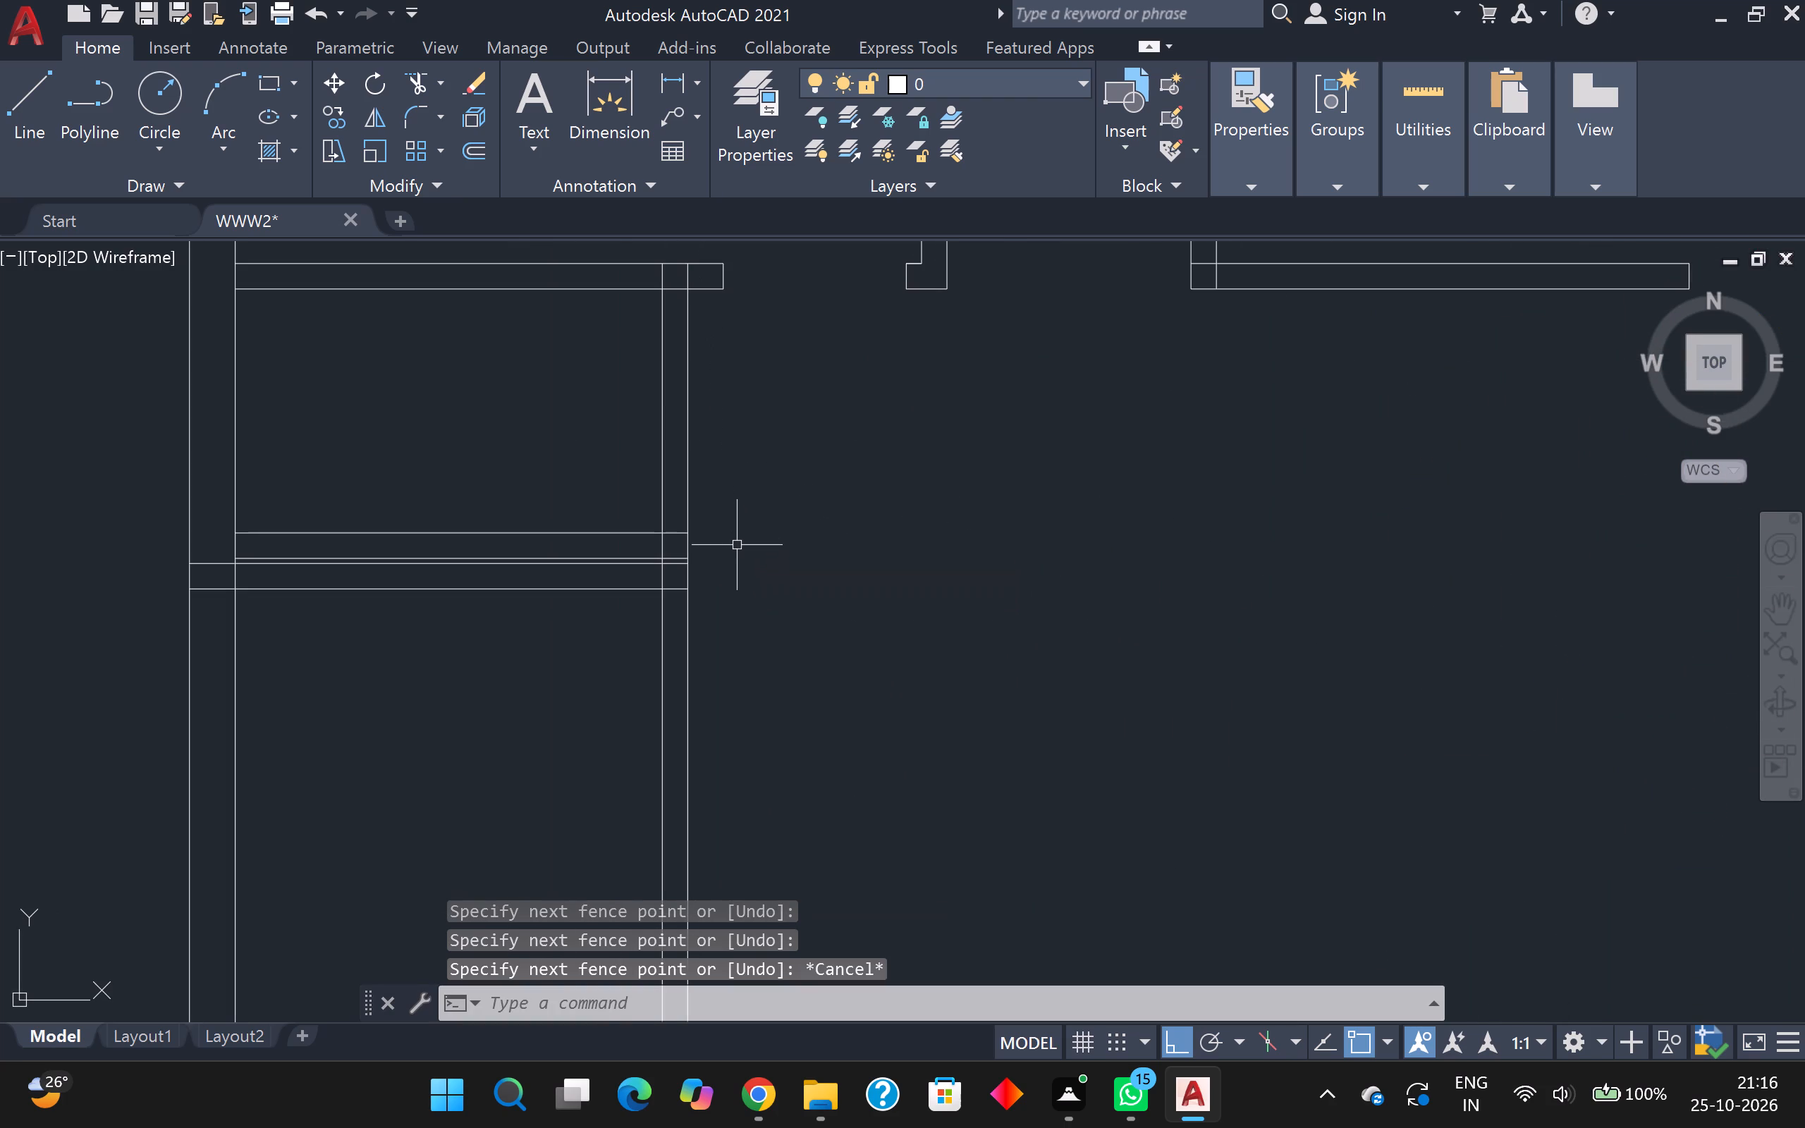
Delete the upper of the two closely spaced middle lines in the horizontal wall between the two west rooms.
scroll(669, 556, up, 5)
scroll(581, 567, down, 2)
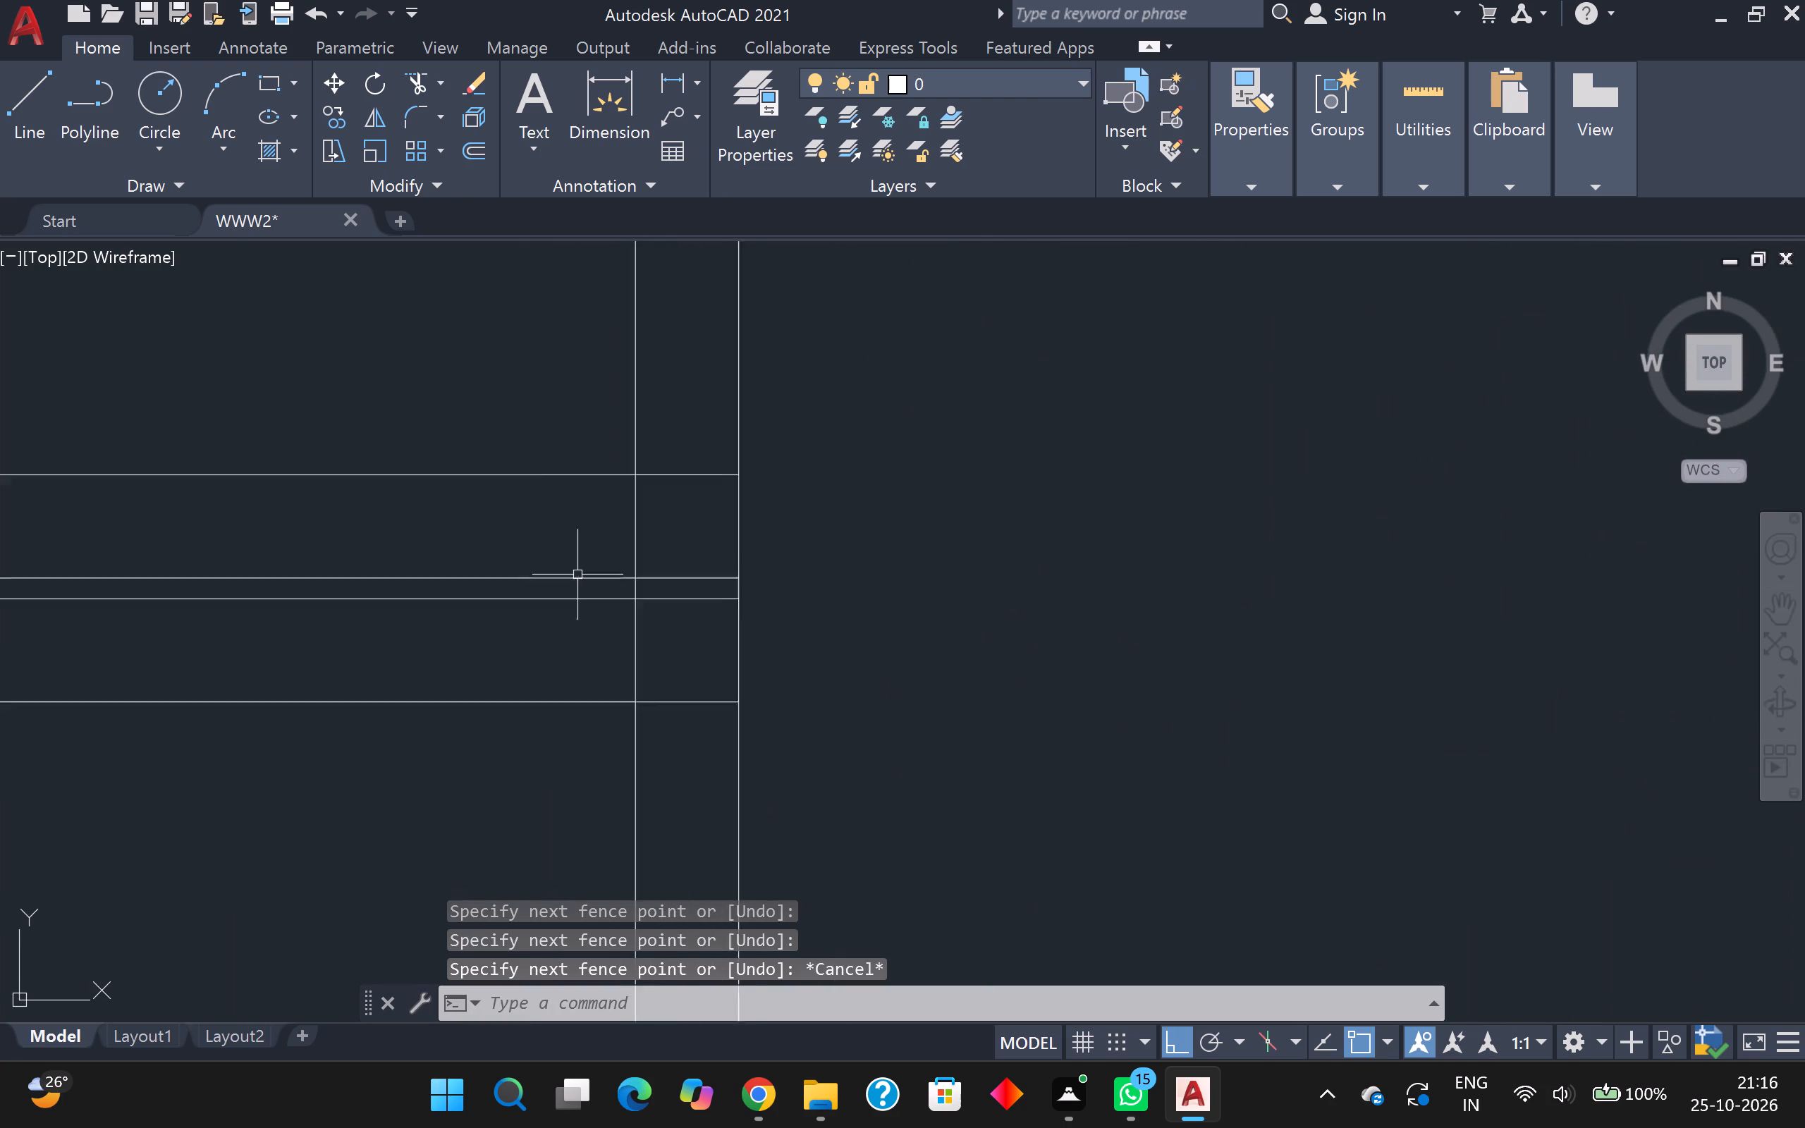
scroll(577, 576, down, 2)
scroll(568, 598, up, 2)
scroll(548, 594, down, 3)
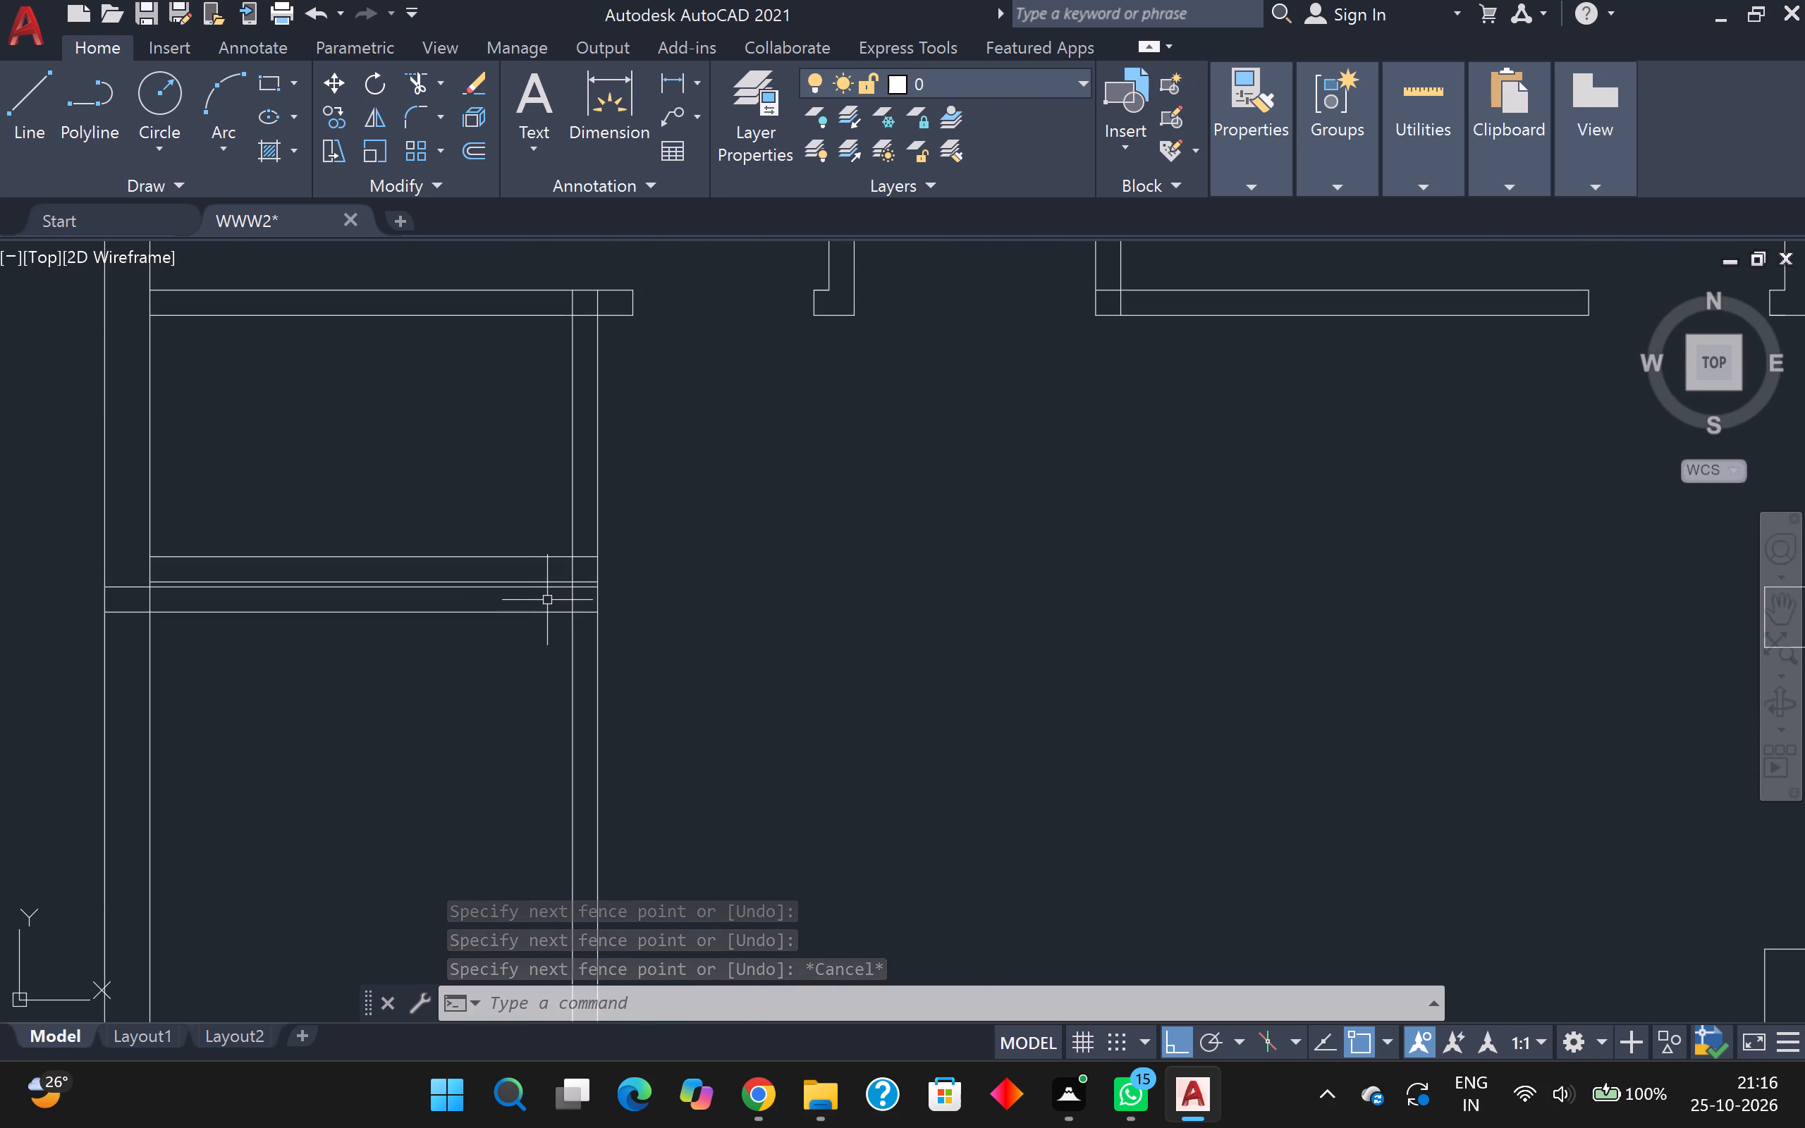
scroll(506, 588, up, 2)
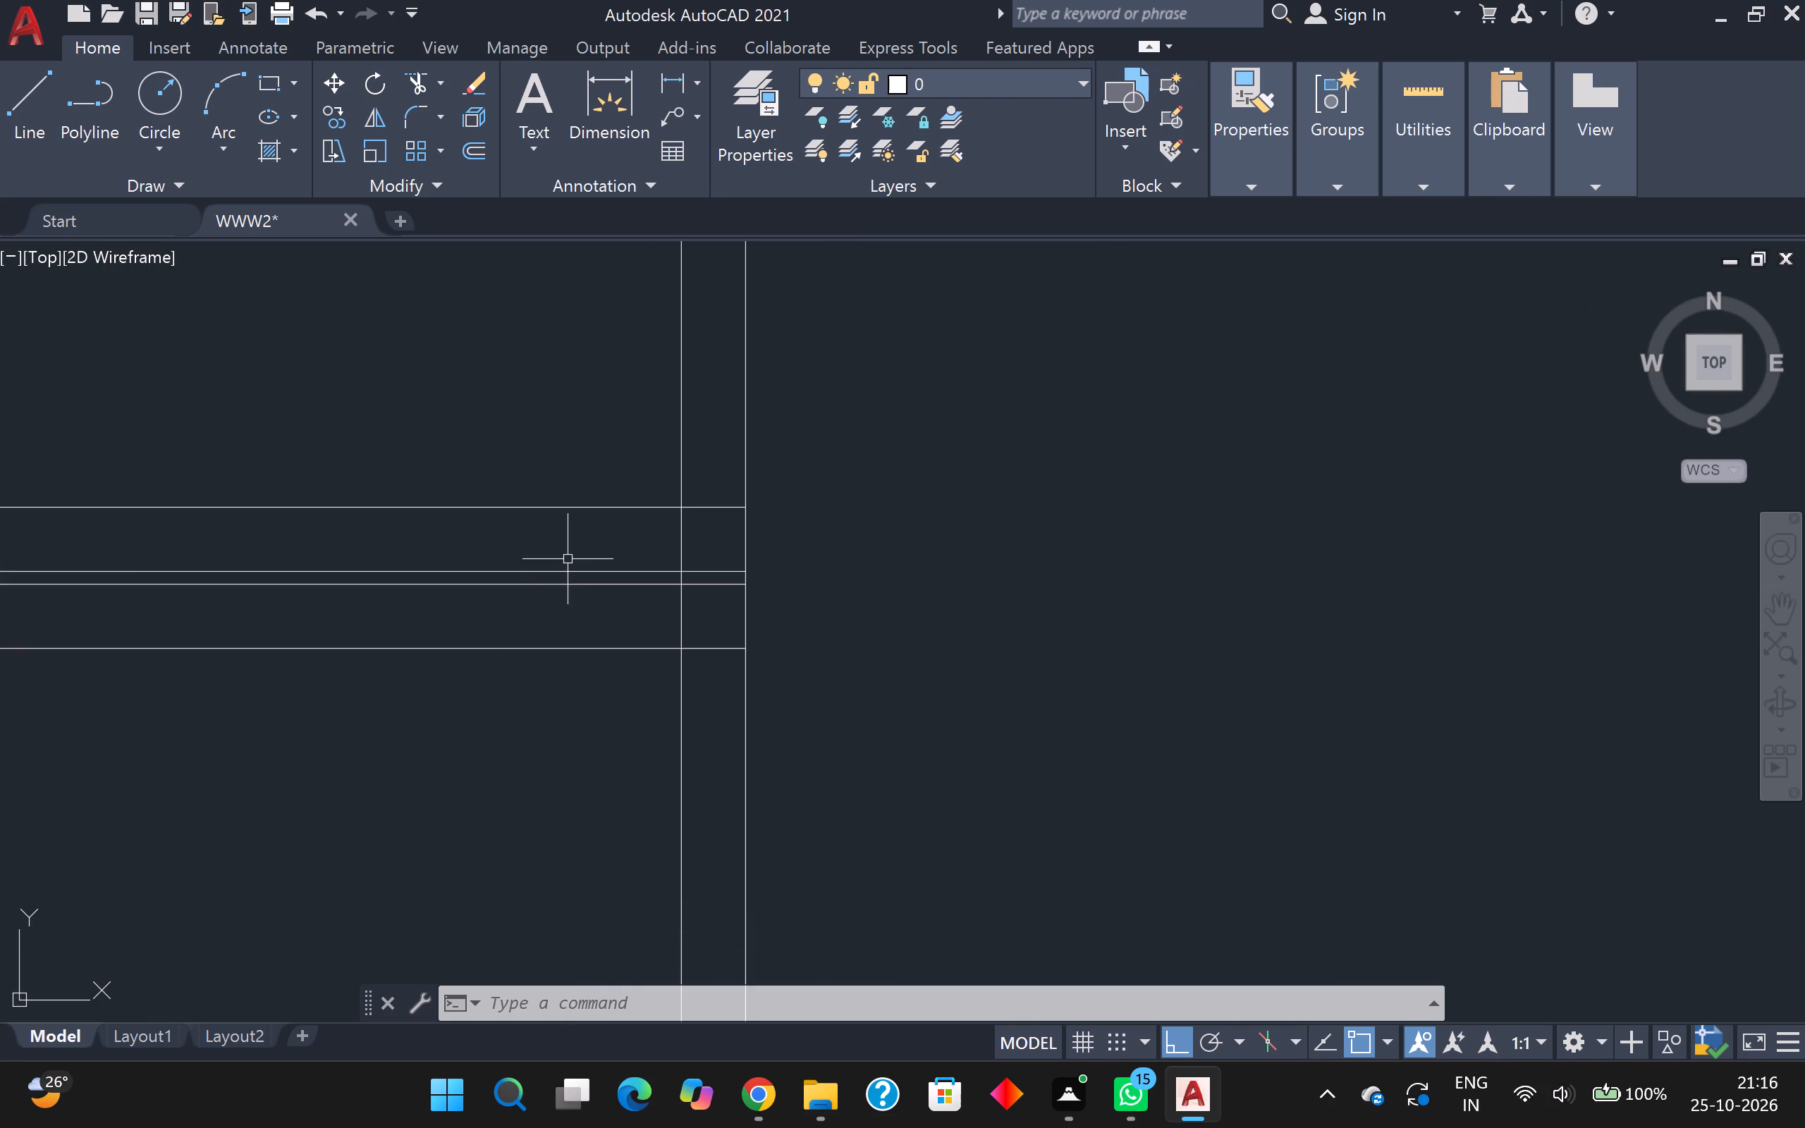
click(580, 569)
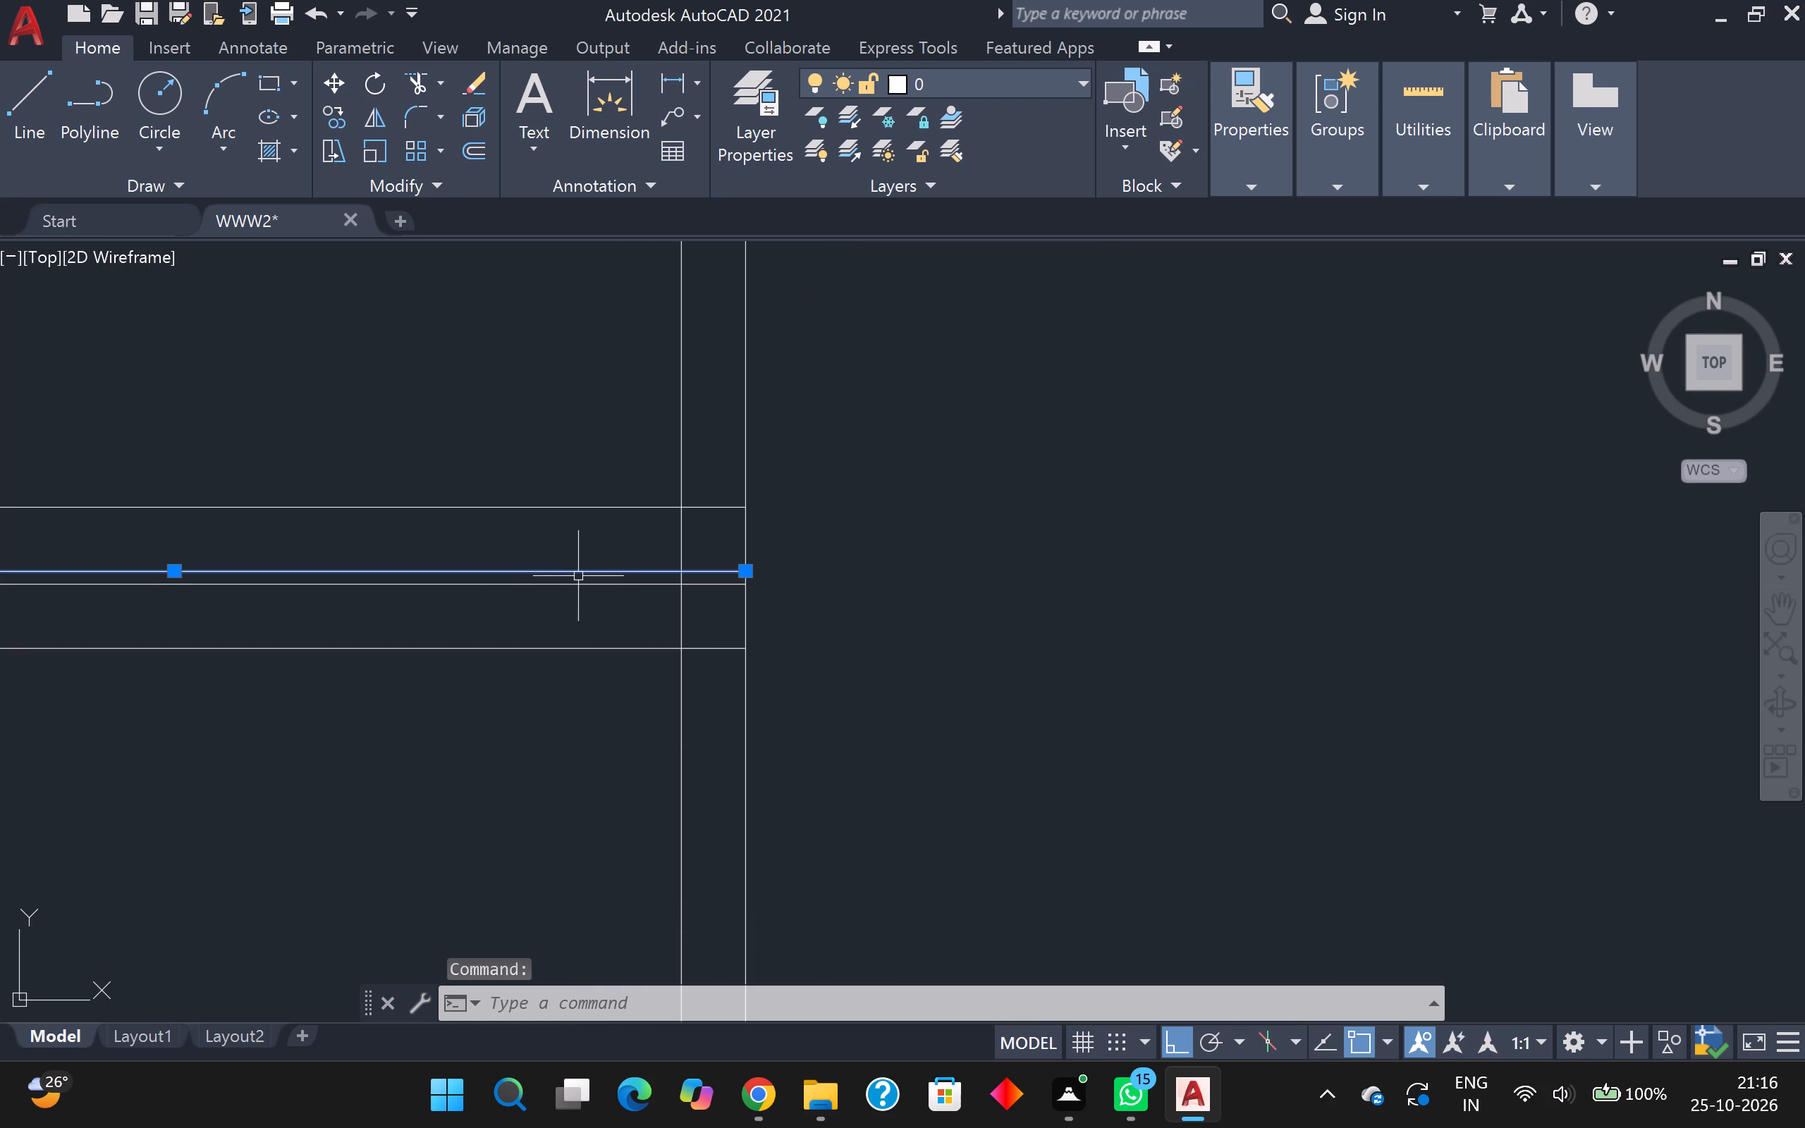
key(Delete)
scroll(563, 570, down, 3)
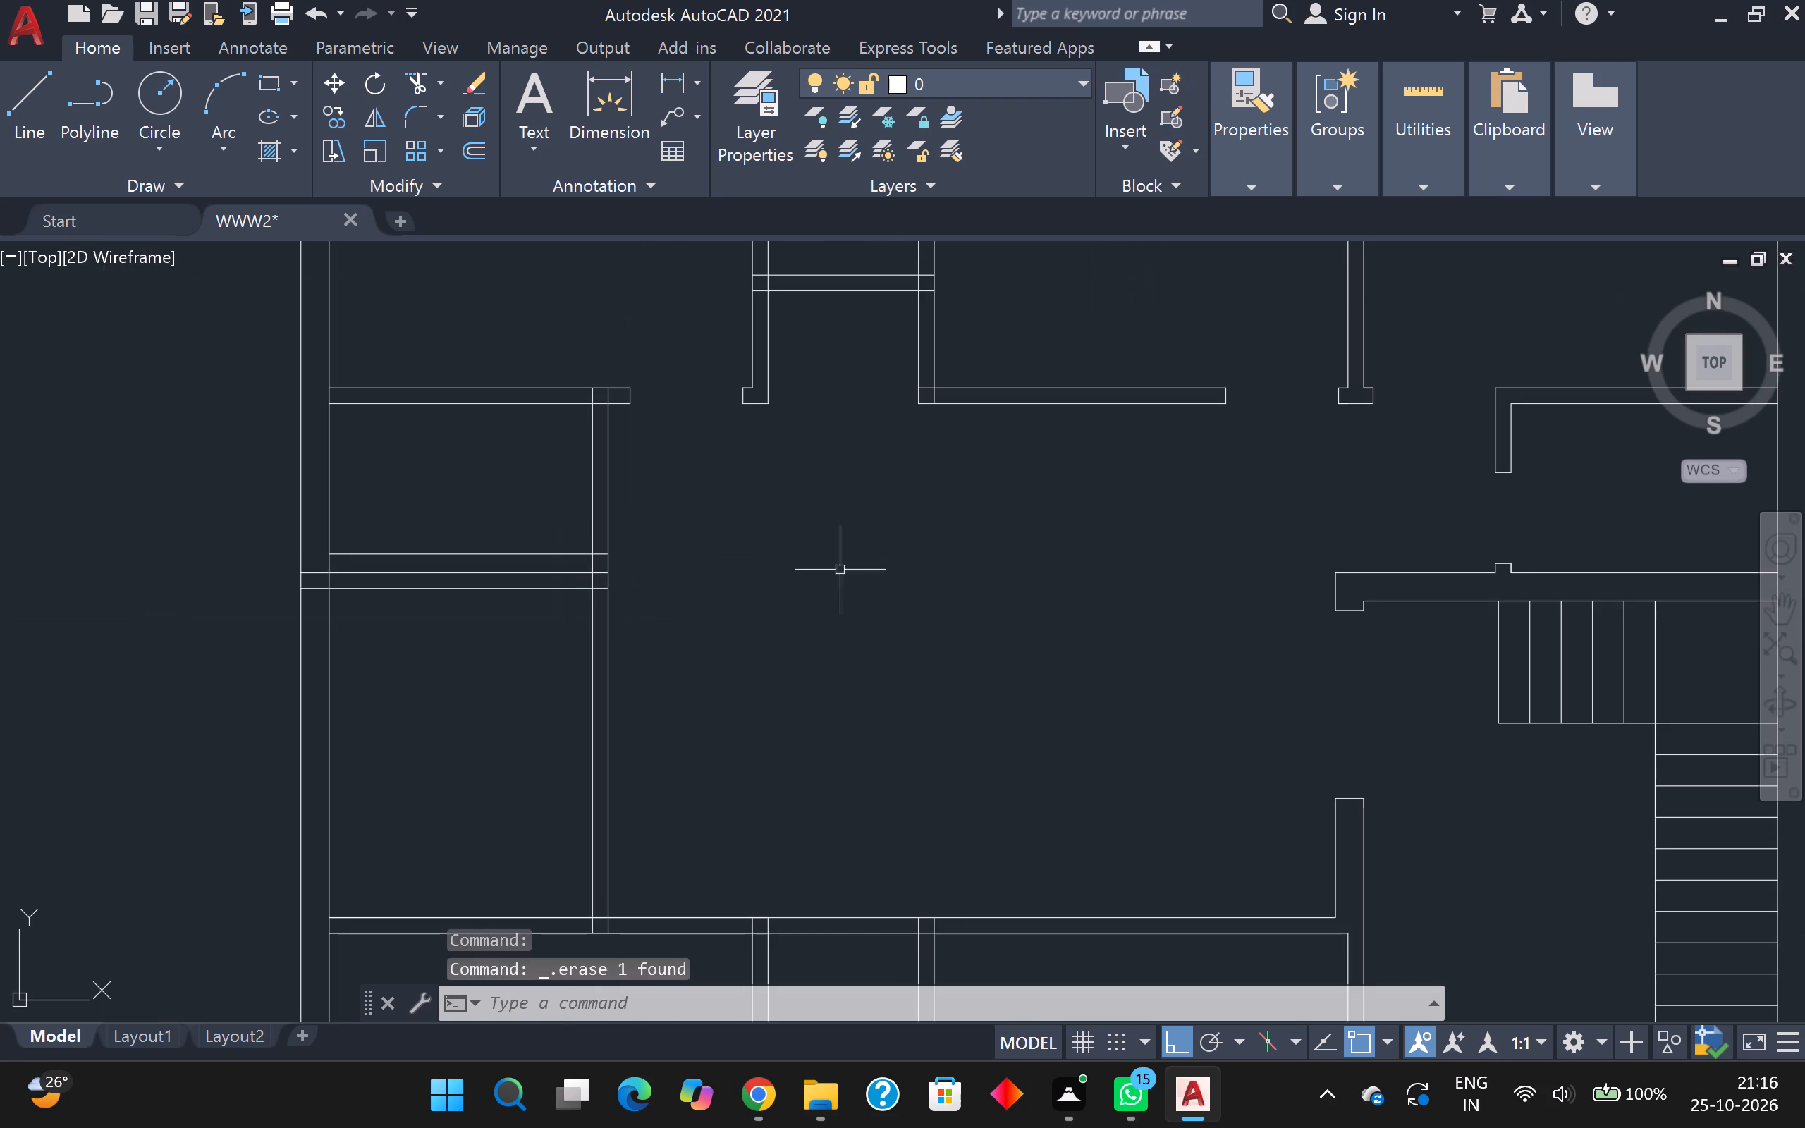
middle_drag(493, 659, 562, 662)
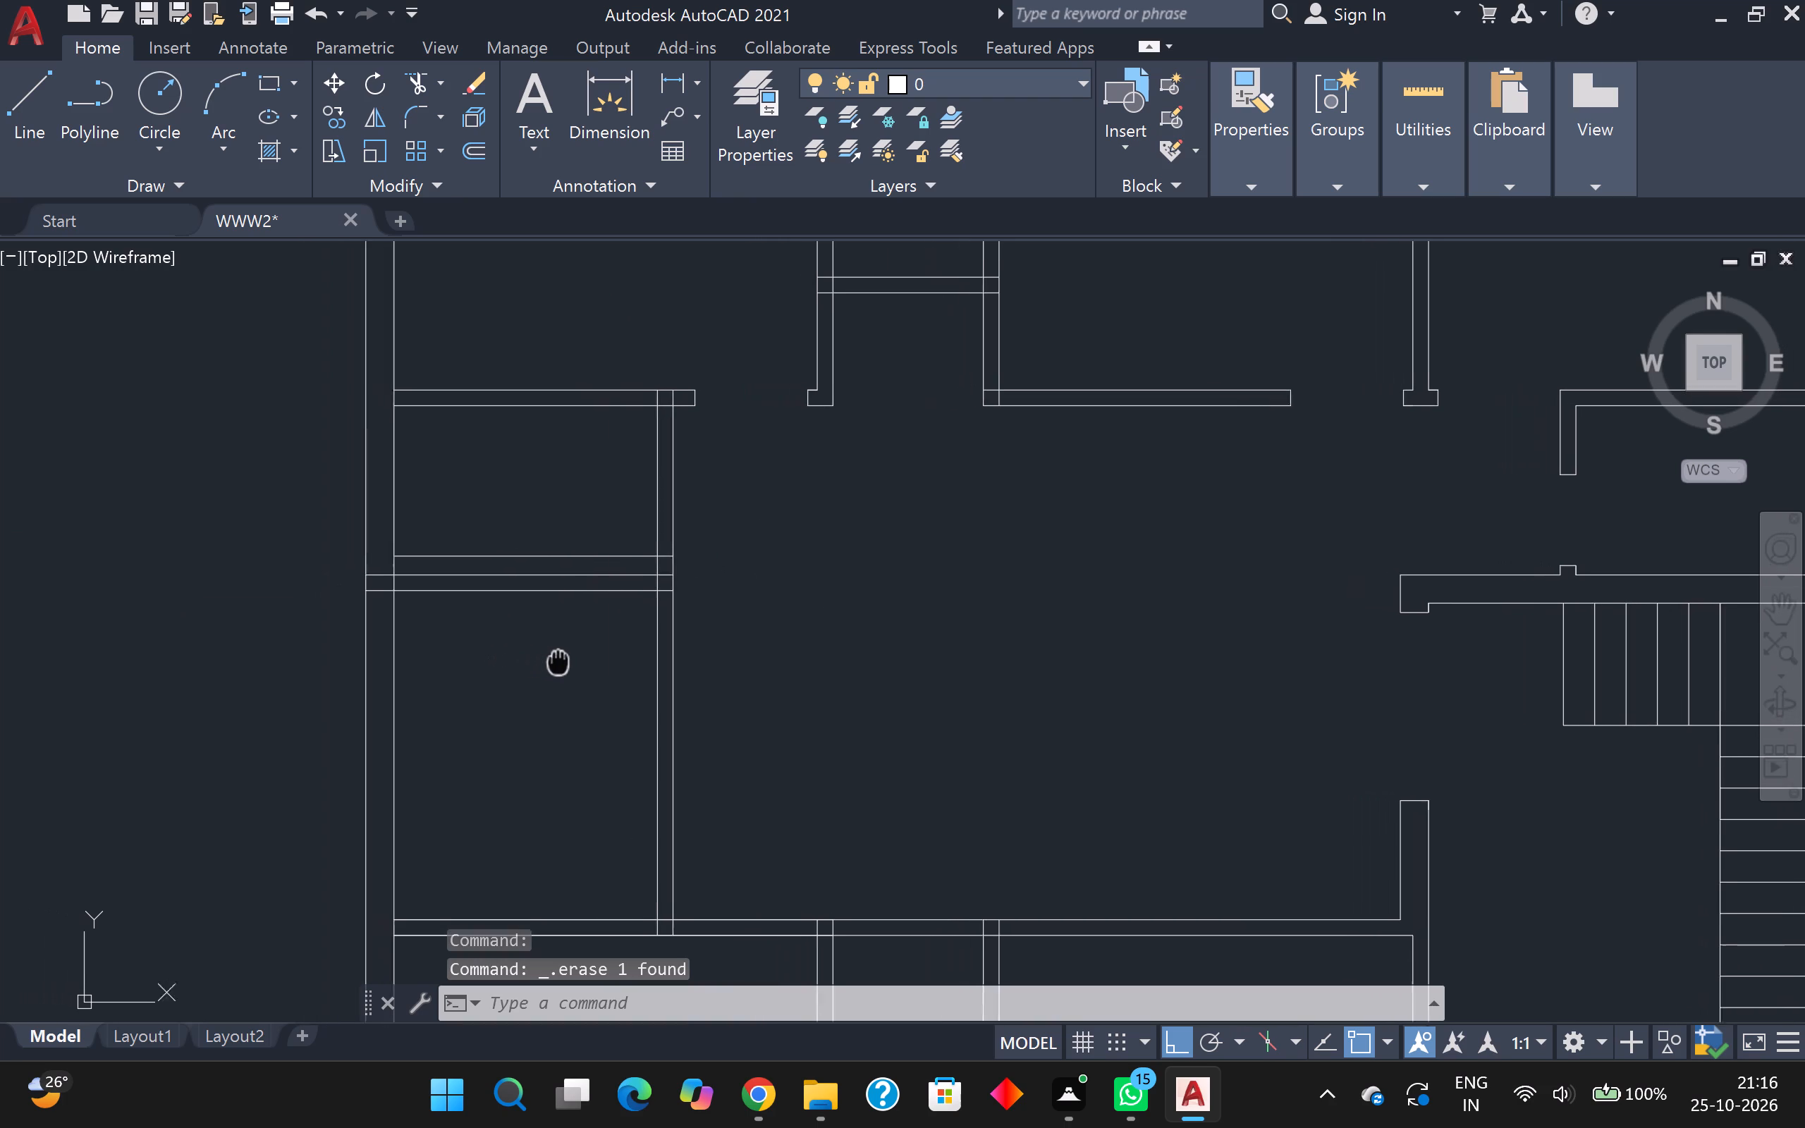
Draw a line 3" up from the horizontal wall's upper line along the west rooms' partition and across it, marking a door jamb.
middle_drag(562, 662, 566, 666)
scroll(568, 661, up, 1)
middle_drag(568, 660, 627, 663)
scroll(625, 663, down, 3)
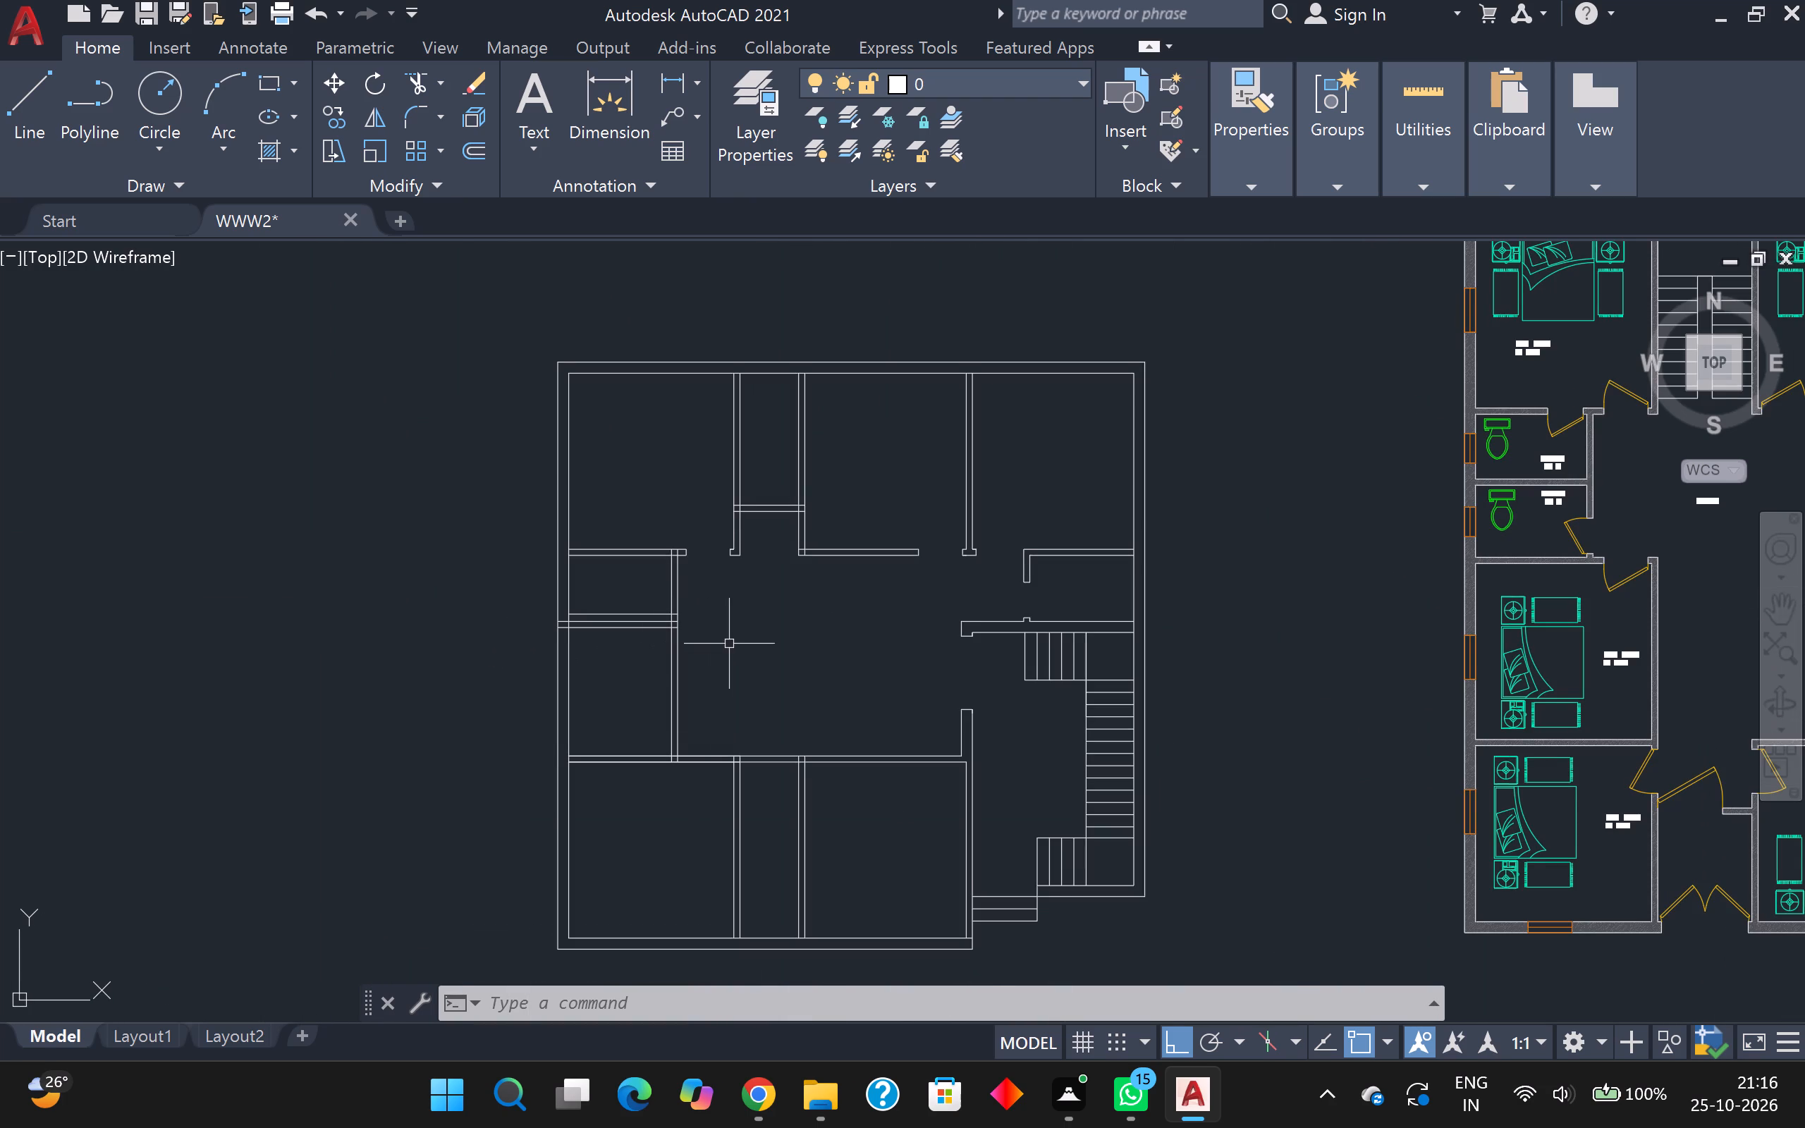
middle_drag(729, 642, 735, 616)
scroll(714, 610, up, 2)
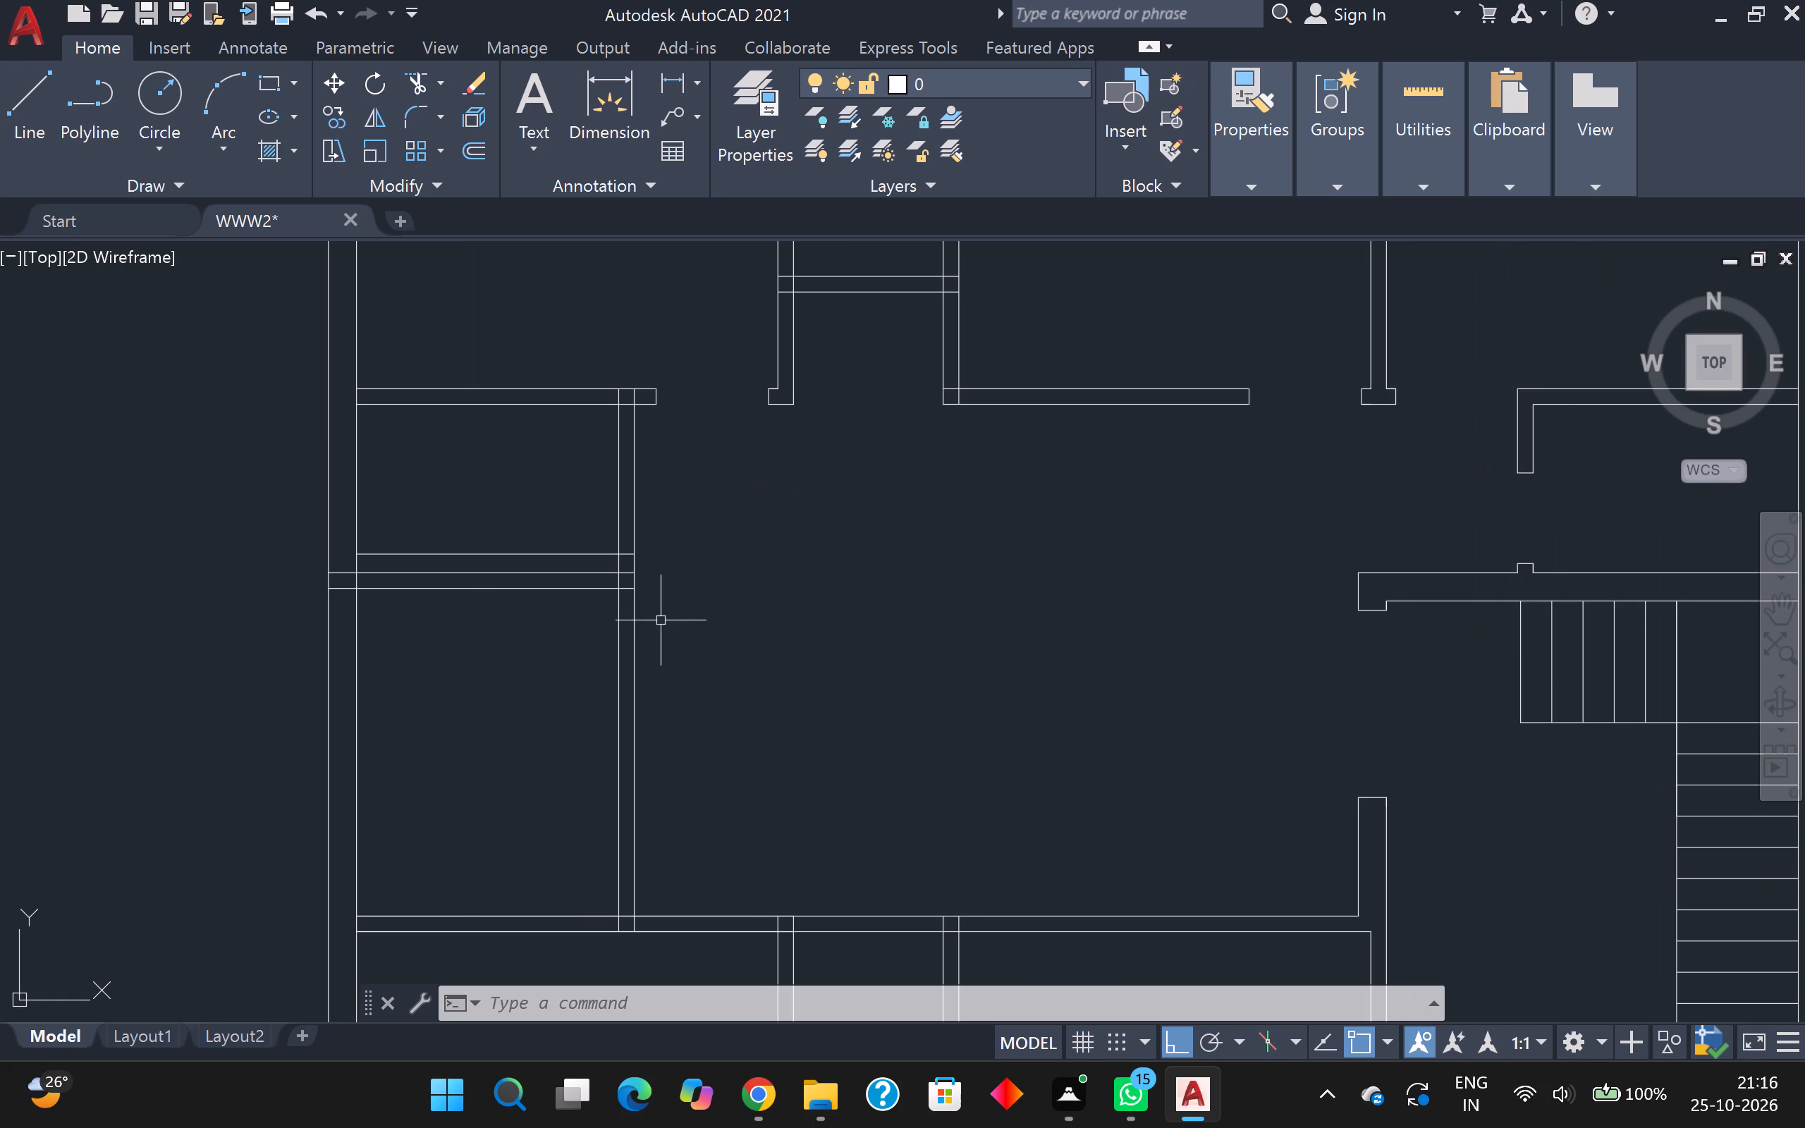
key(l)
key(Return)
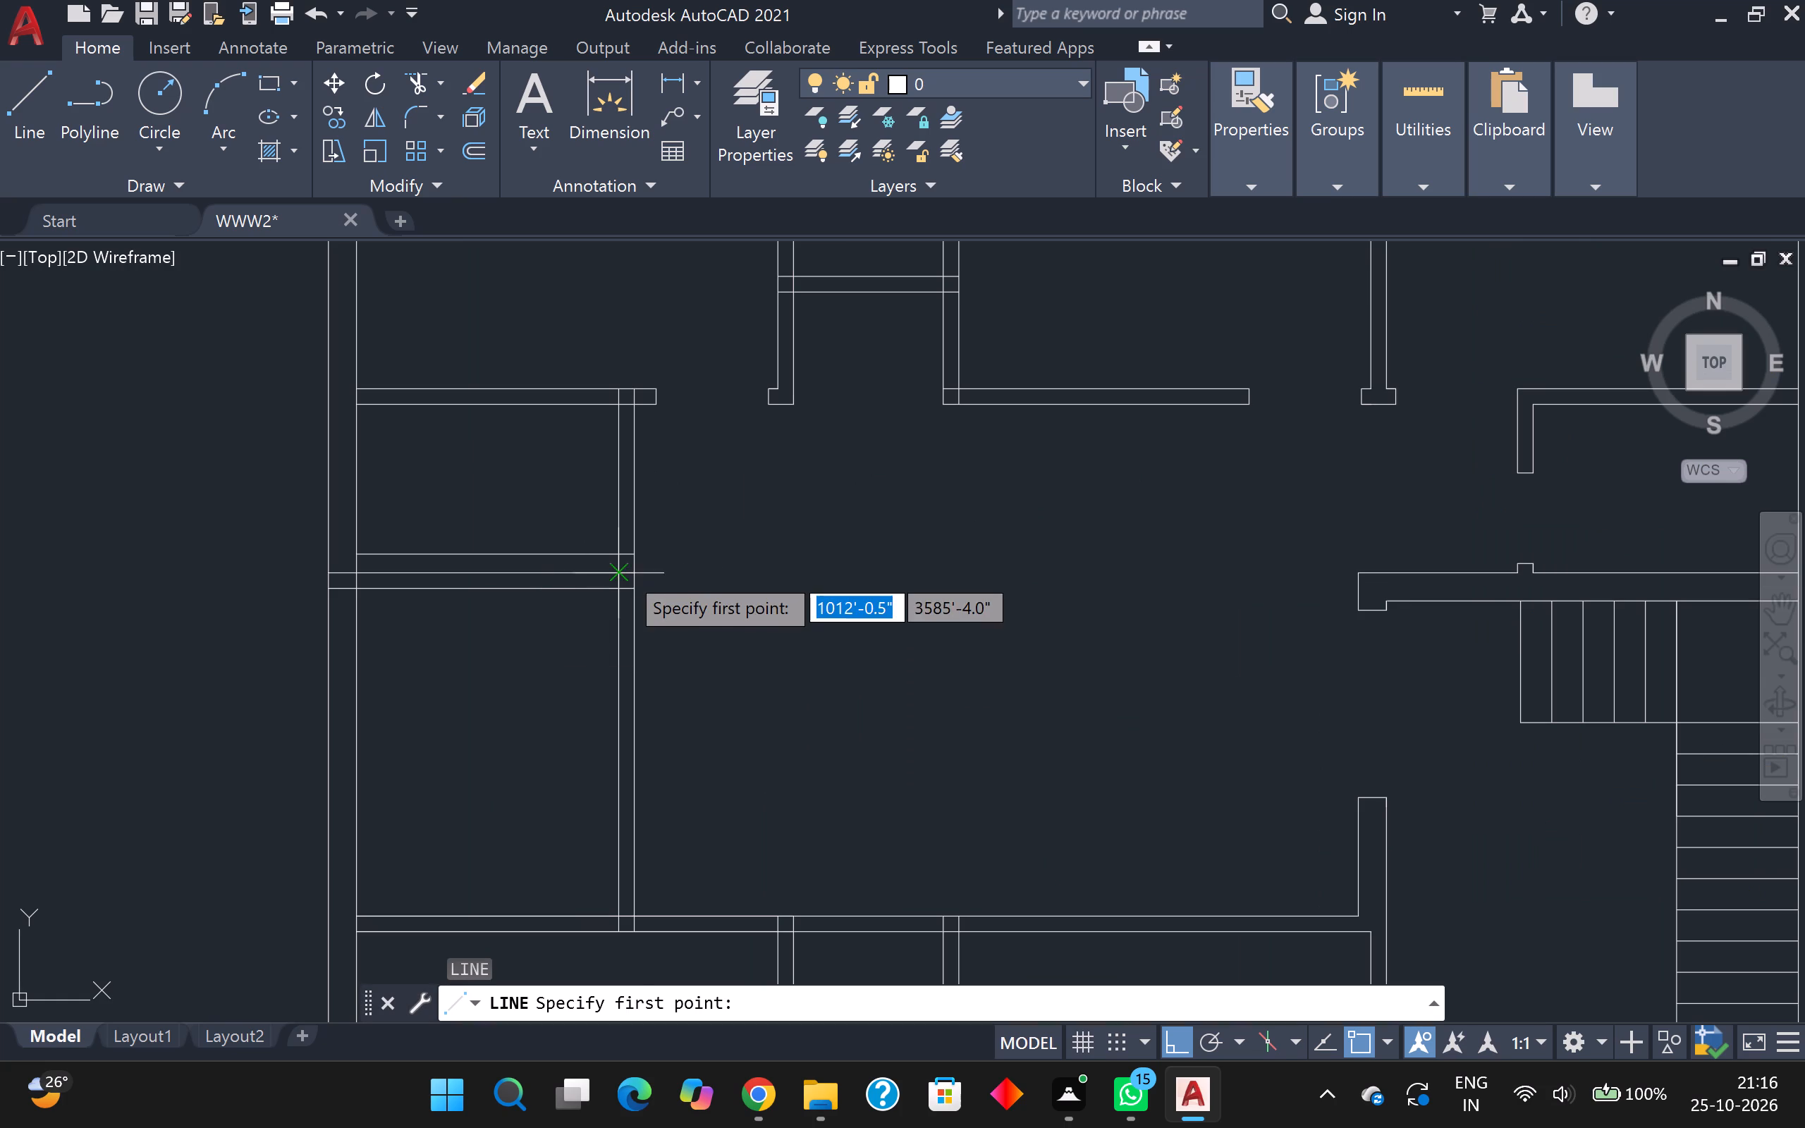
scroll(620, 570, up, 2)
scroll(589, 517, up, 1)
drag(644, 551, 651, 548)
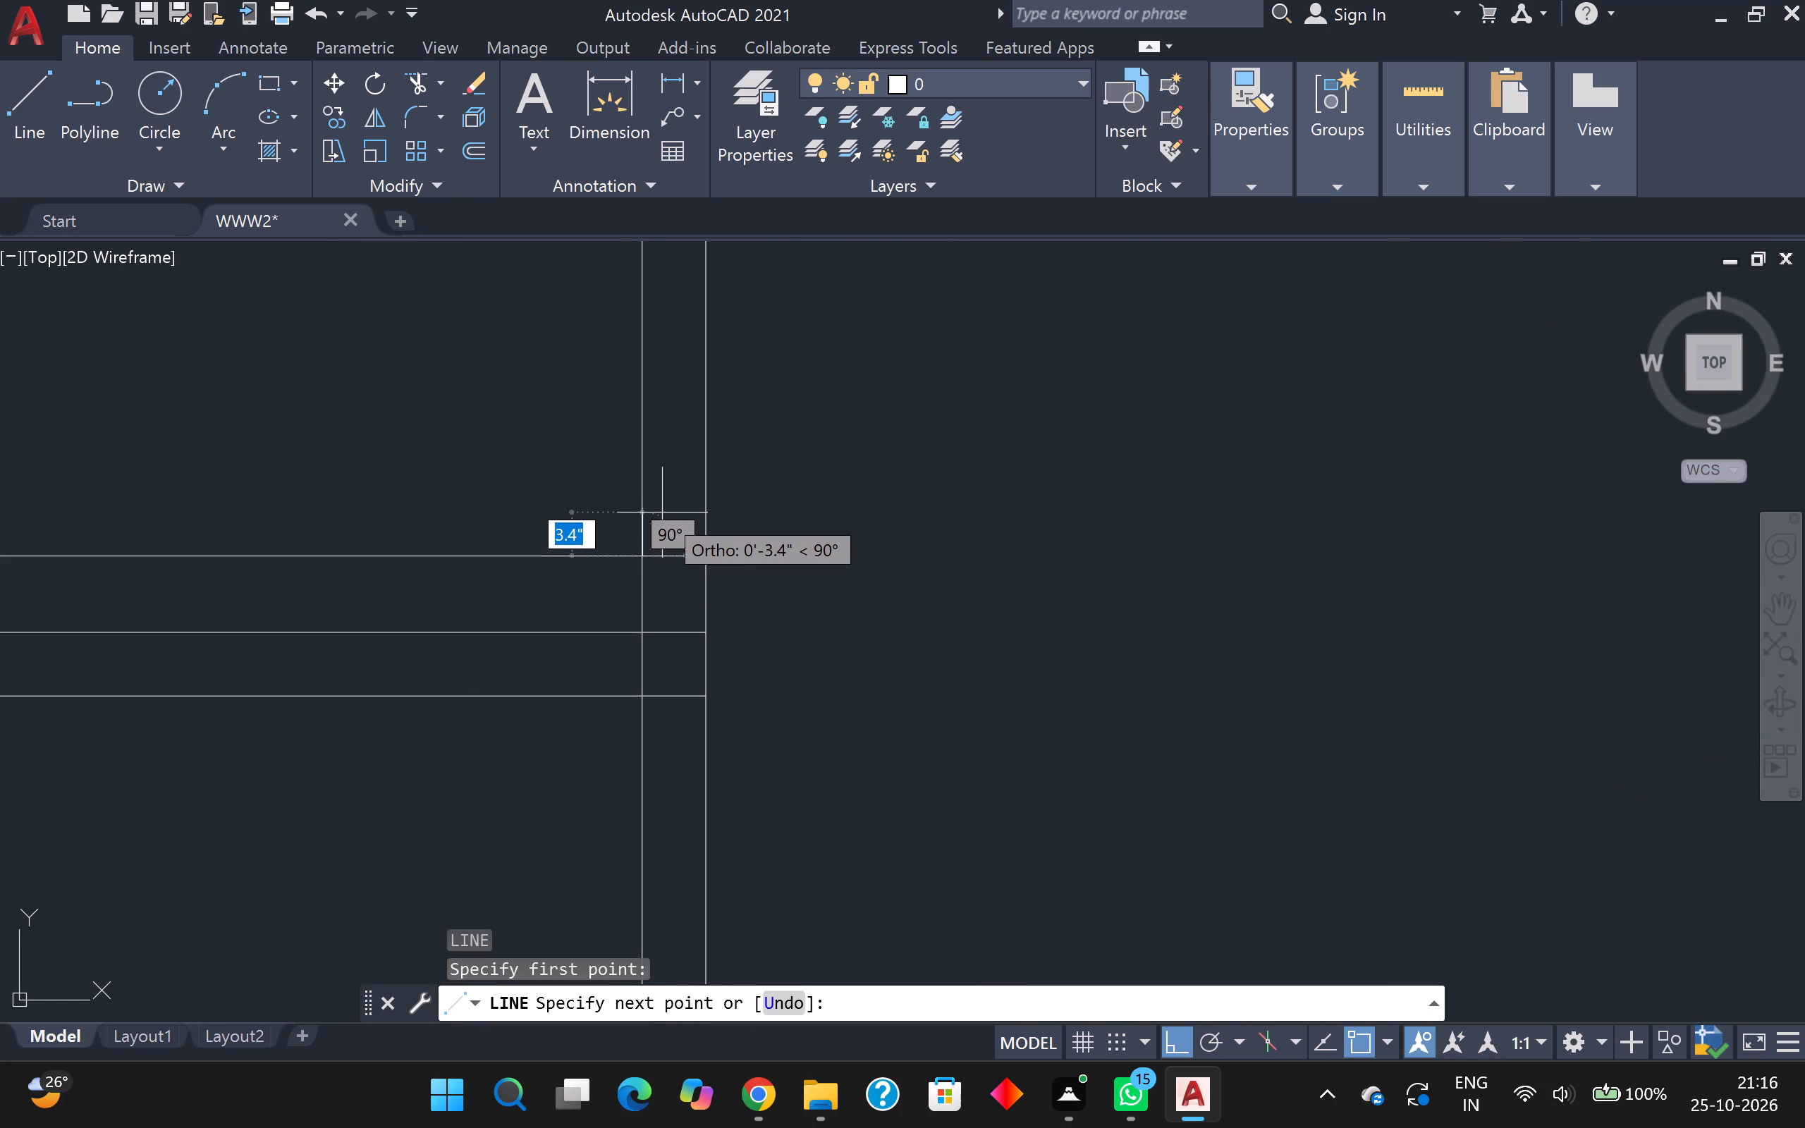
key(3)
key(Return)
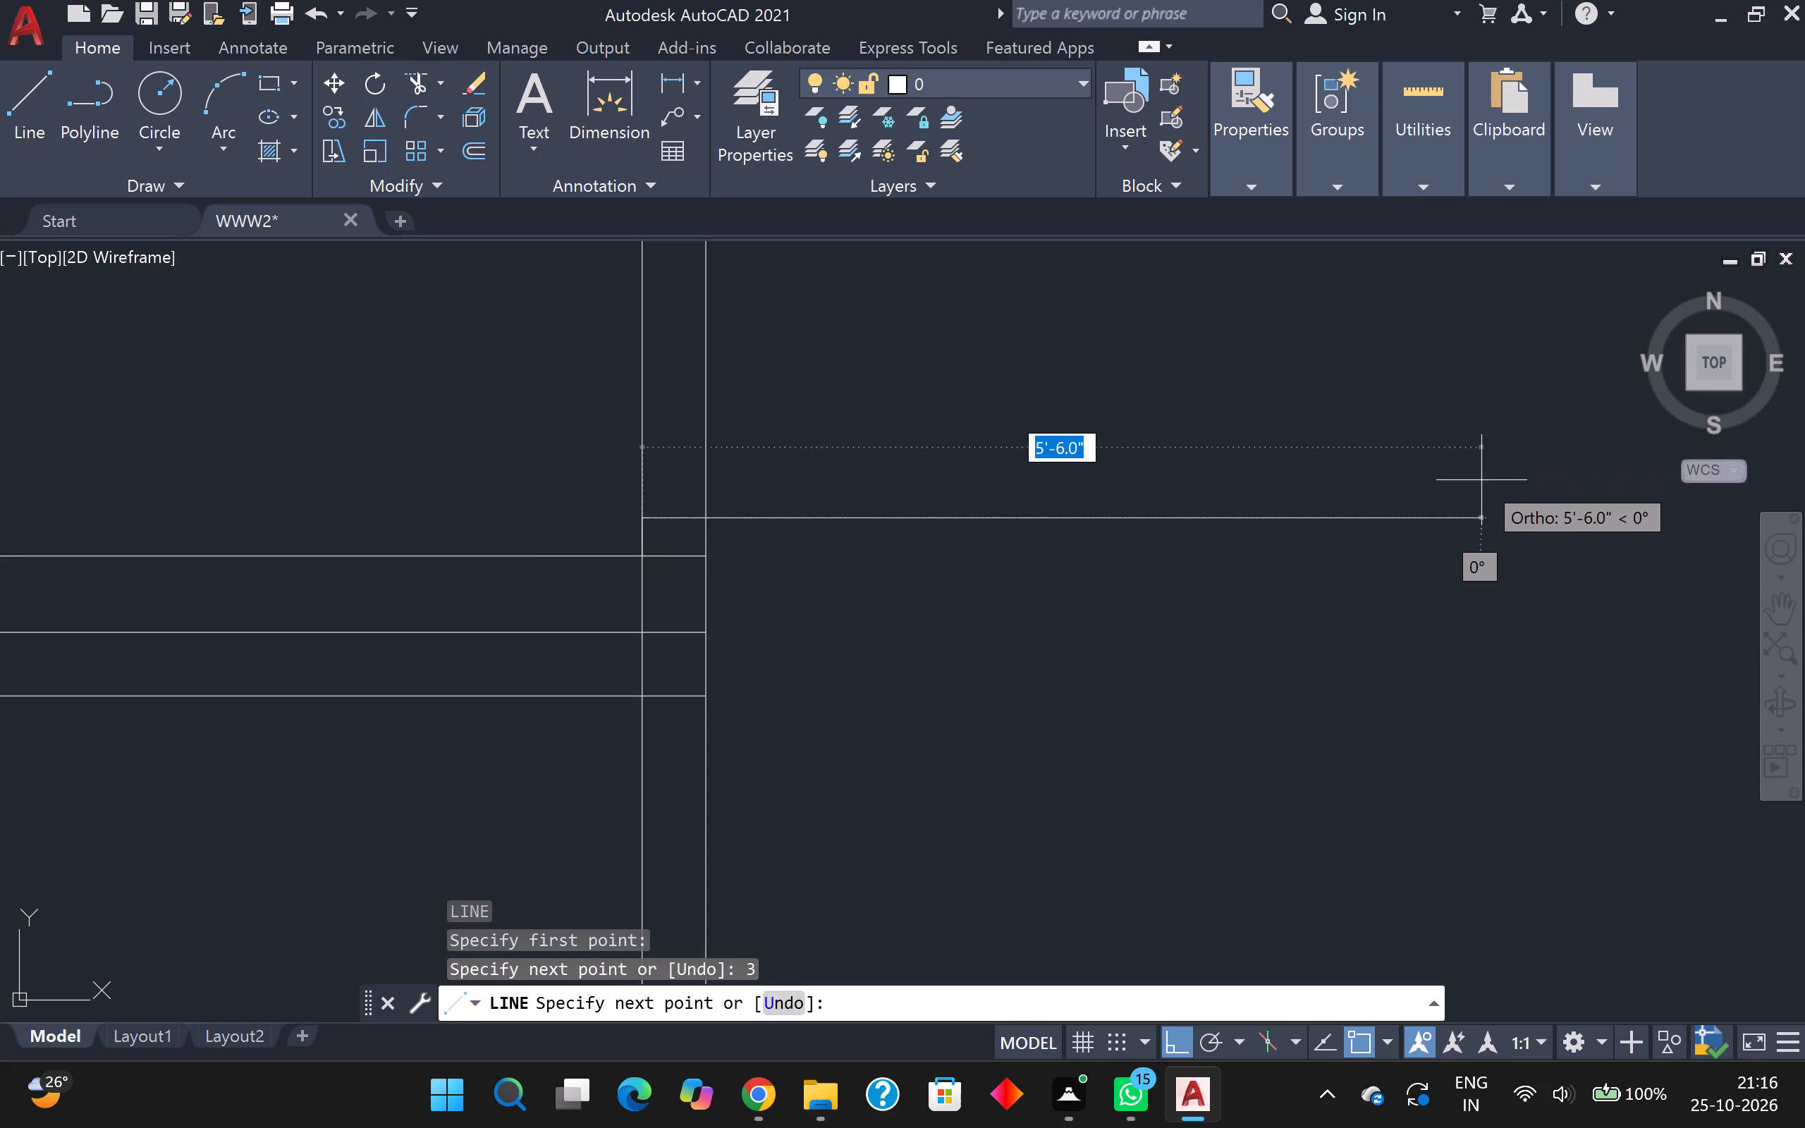
scroll(1481, 480, up, 1)
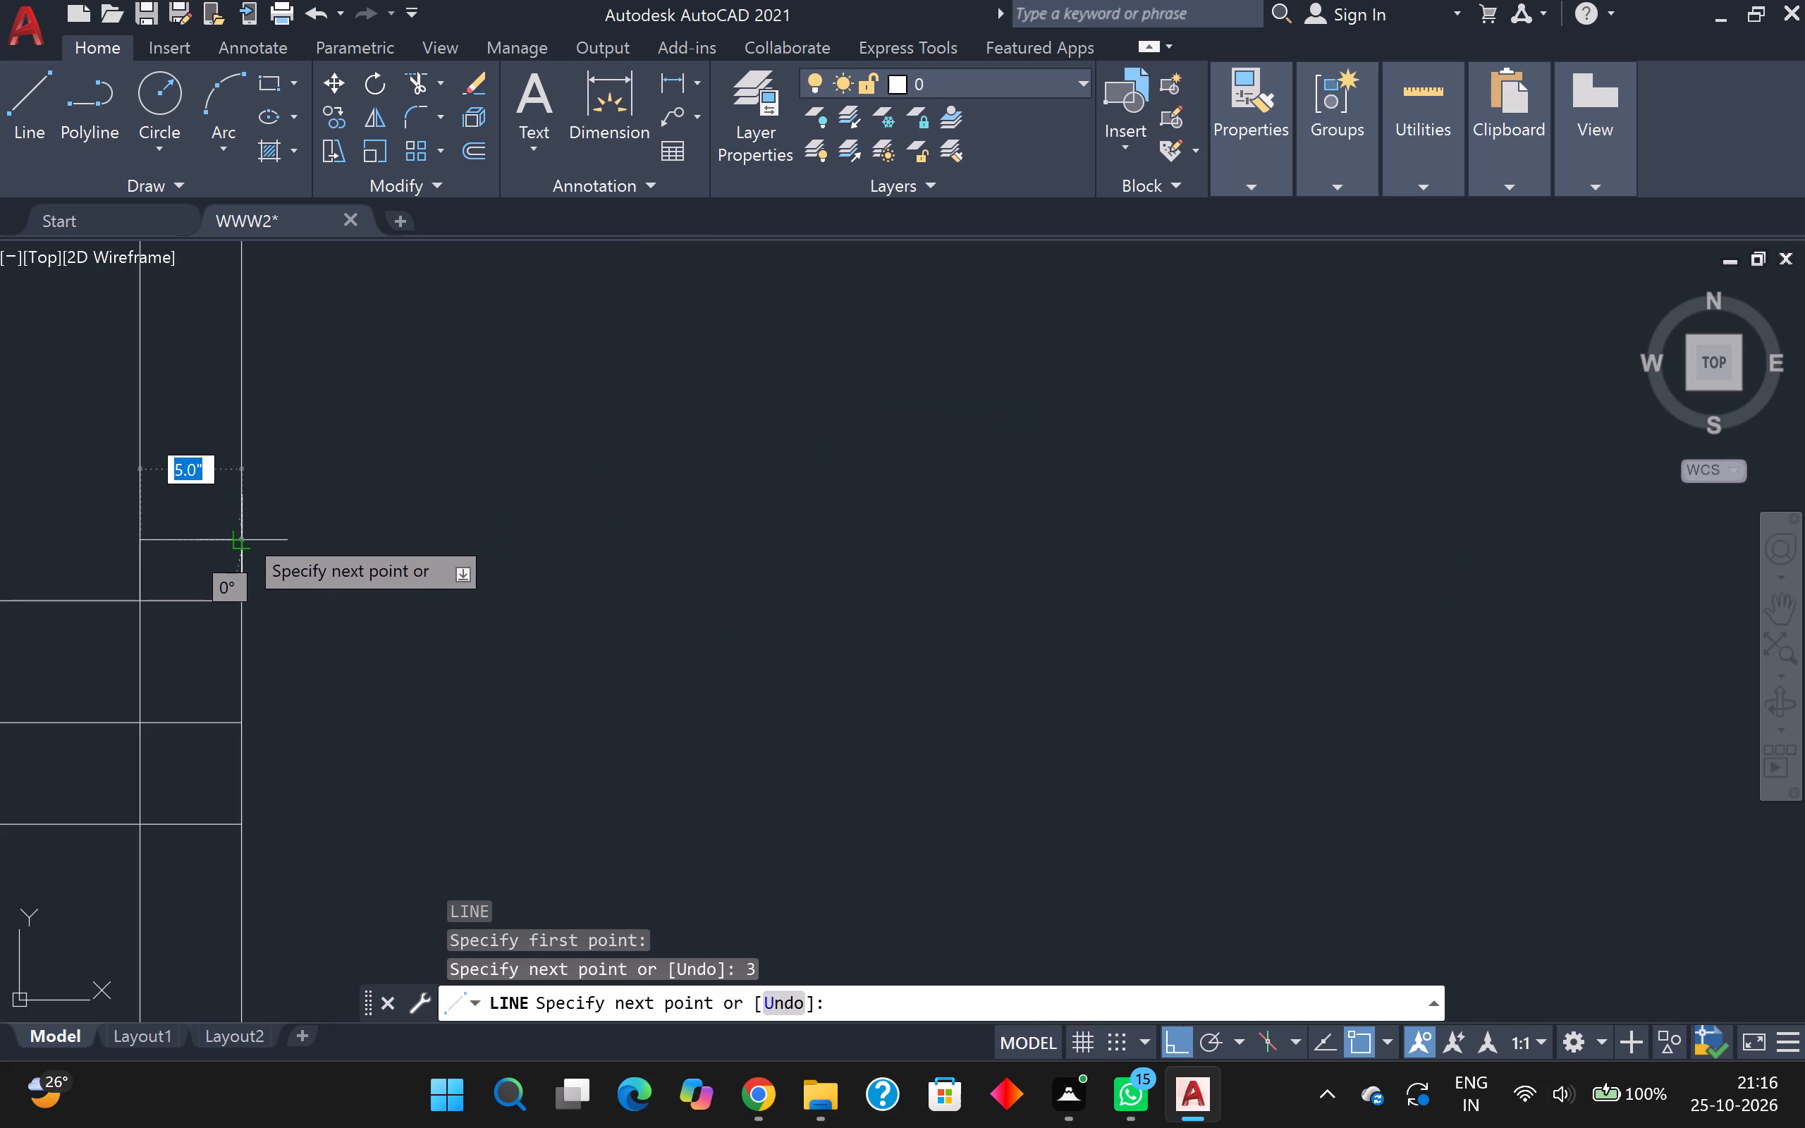
click(243, 533)
Continue the line 2'5" north along the partition's east line and across to its west line, marking the opening's other jamb.
middle_drag(270, 457, 343, 644)
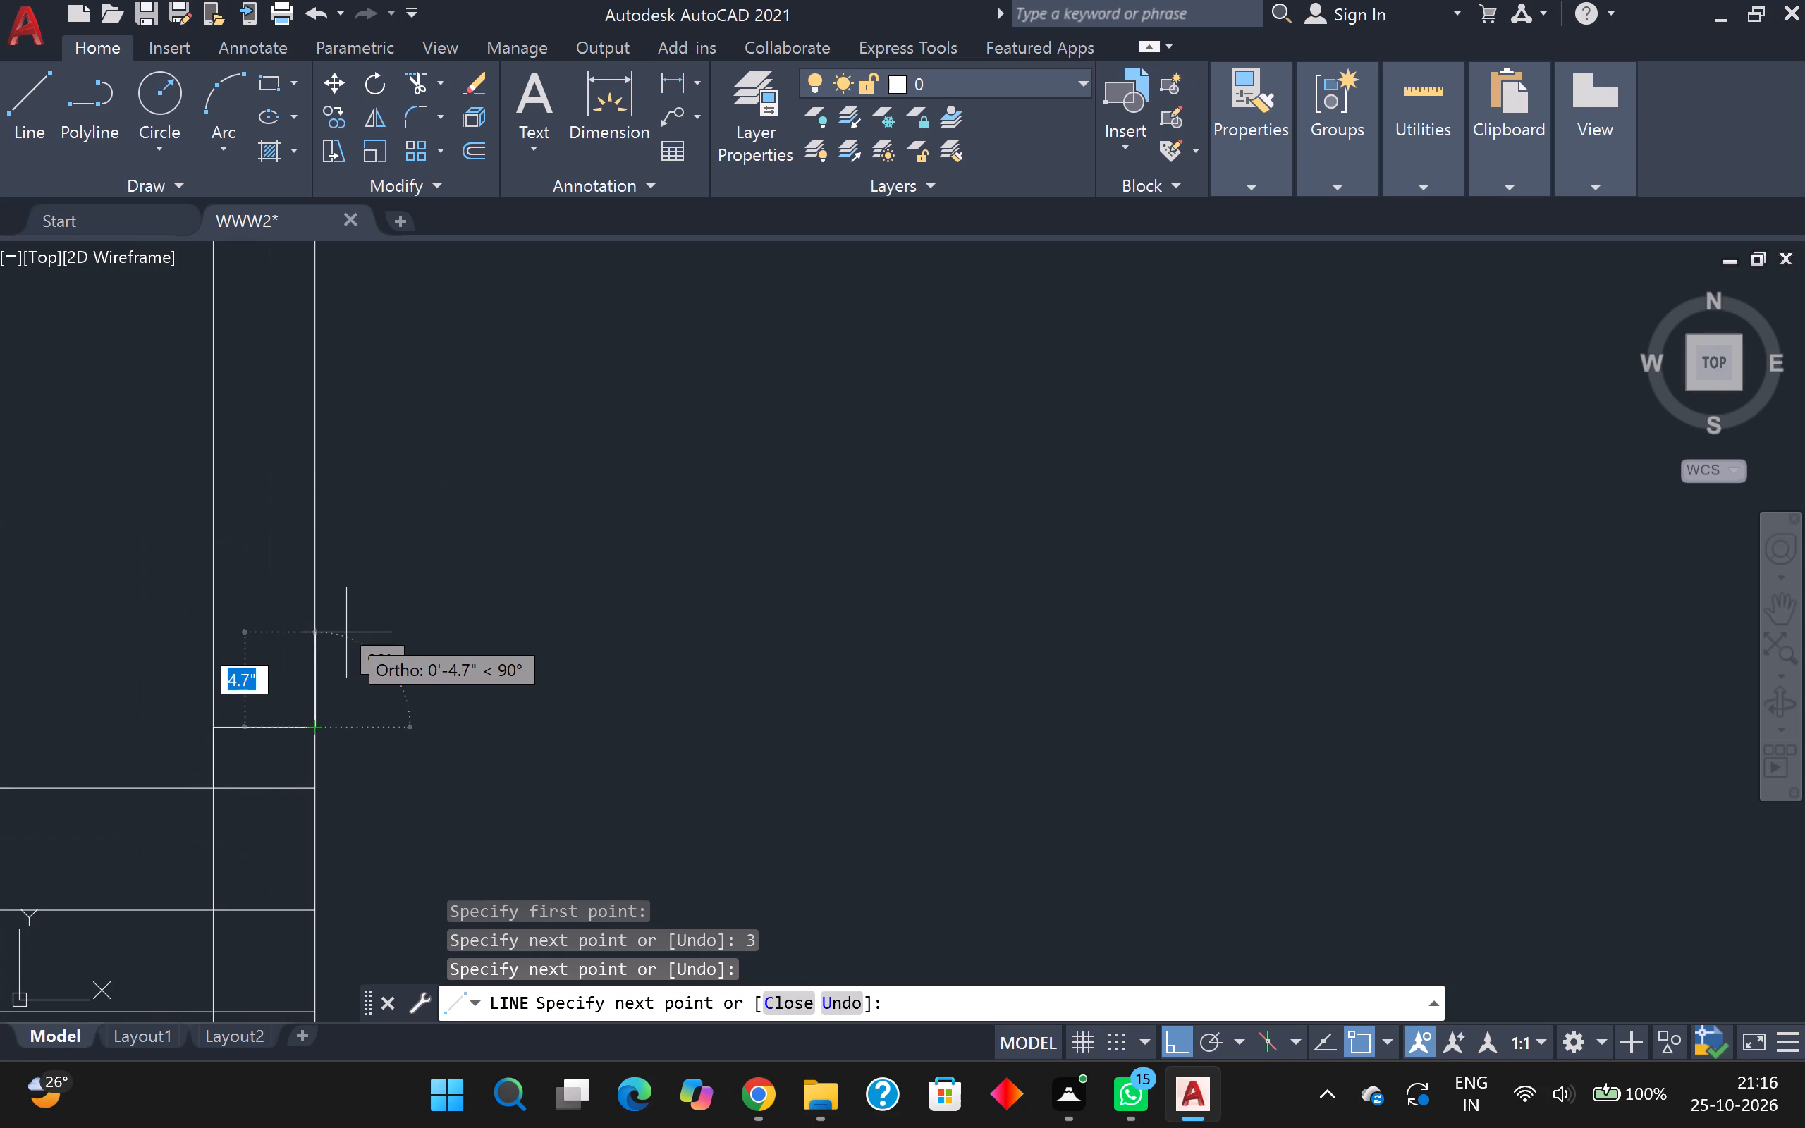
text(2')
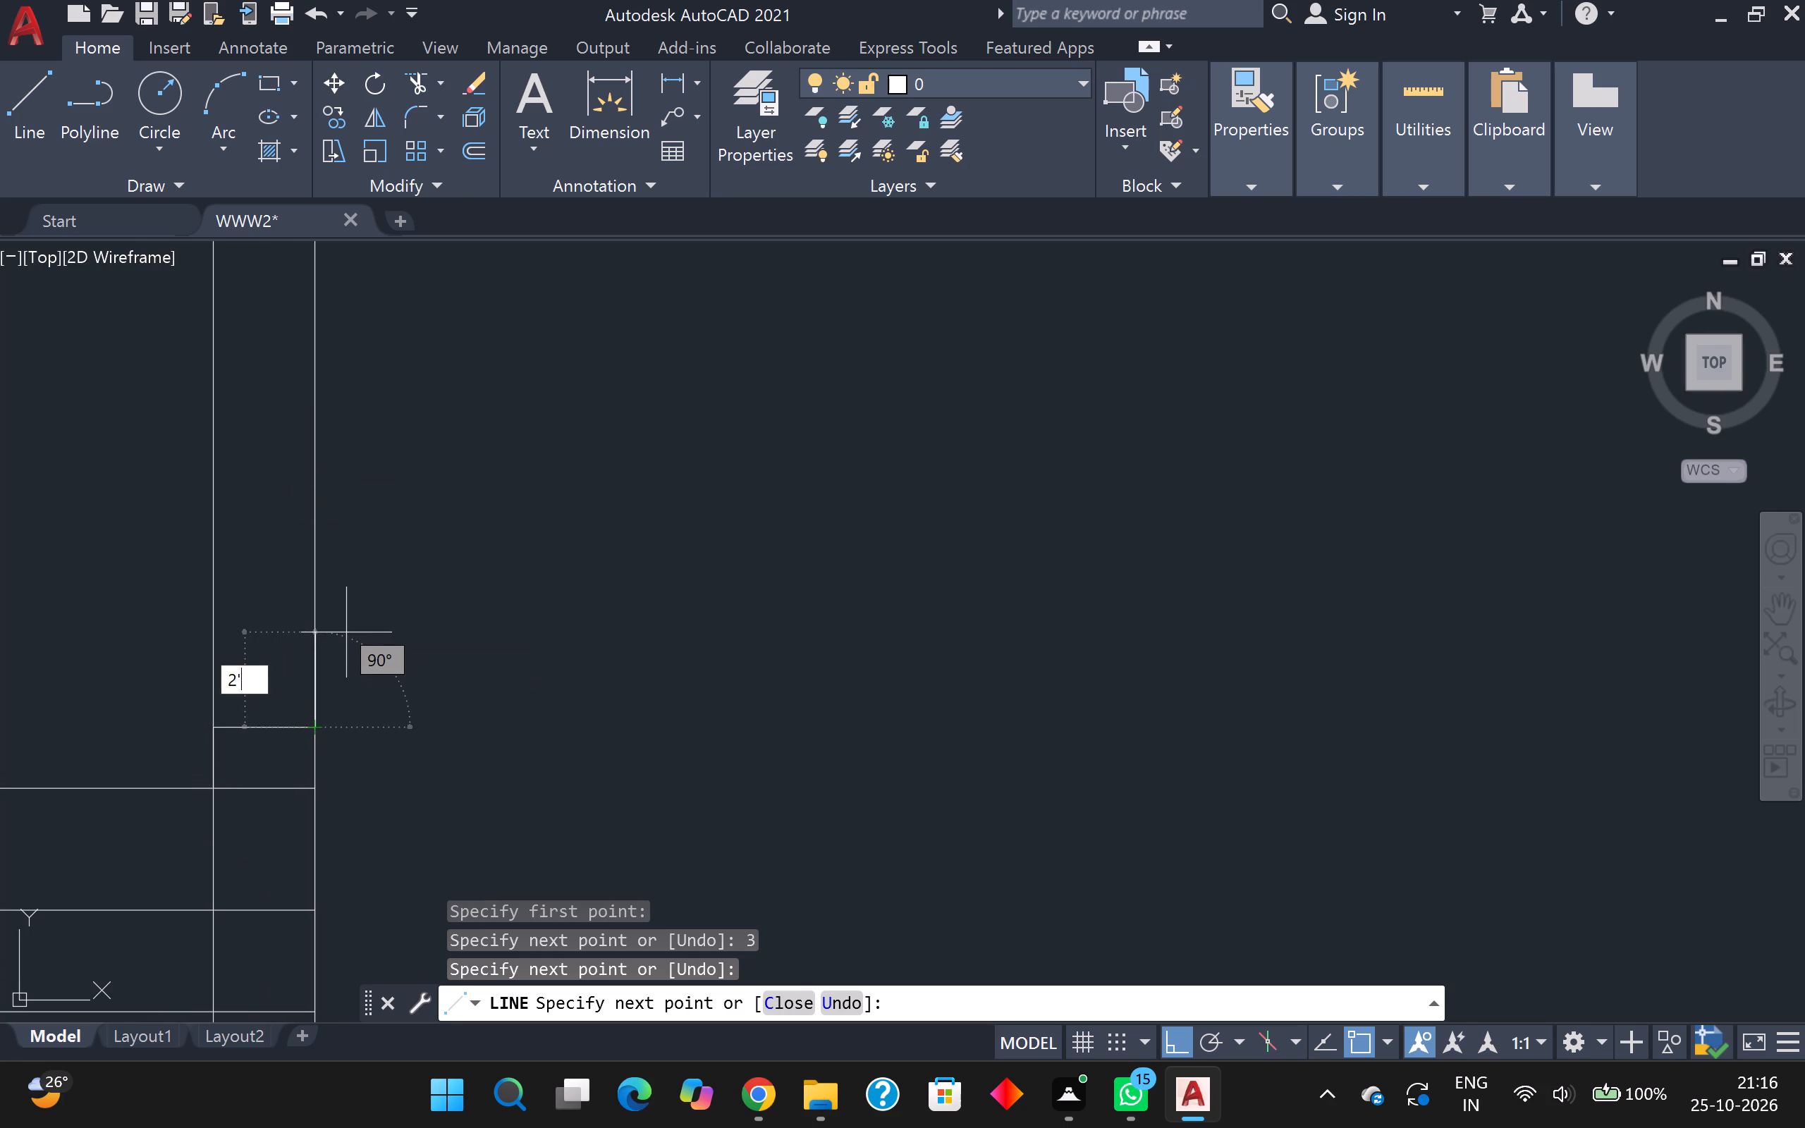
key(5)
key(Return)
scroll(346, 632, down, 2)
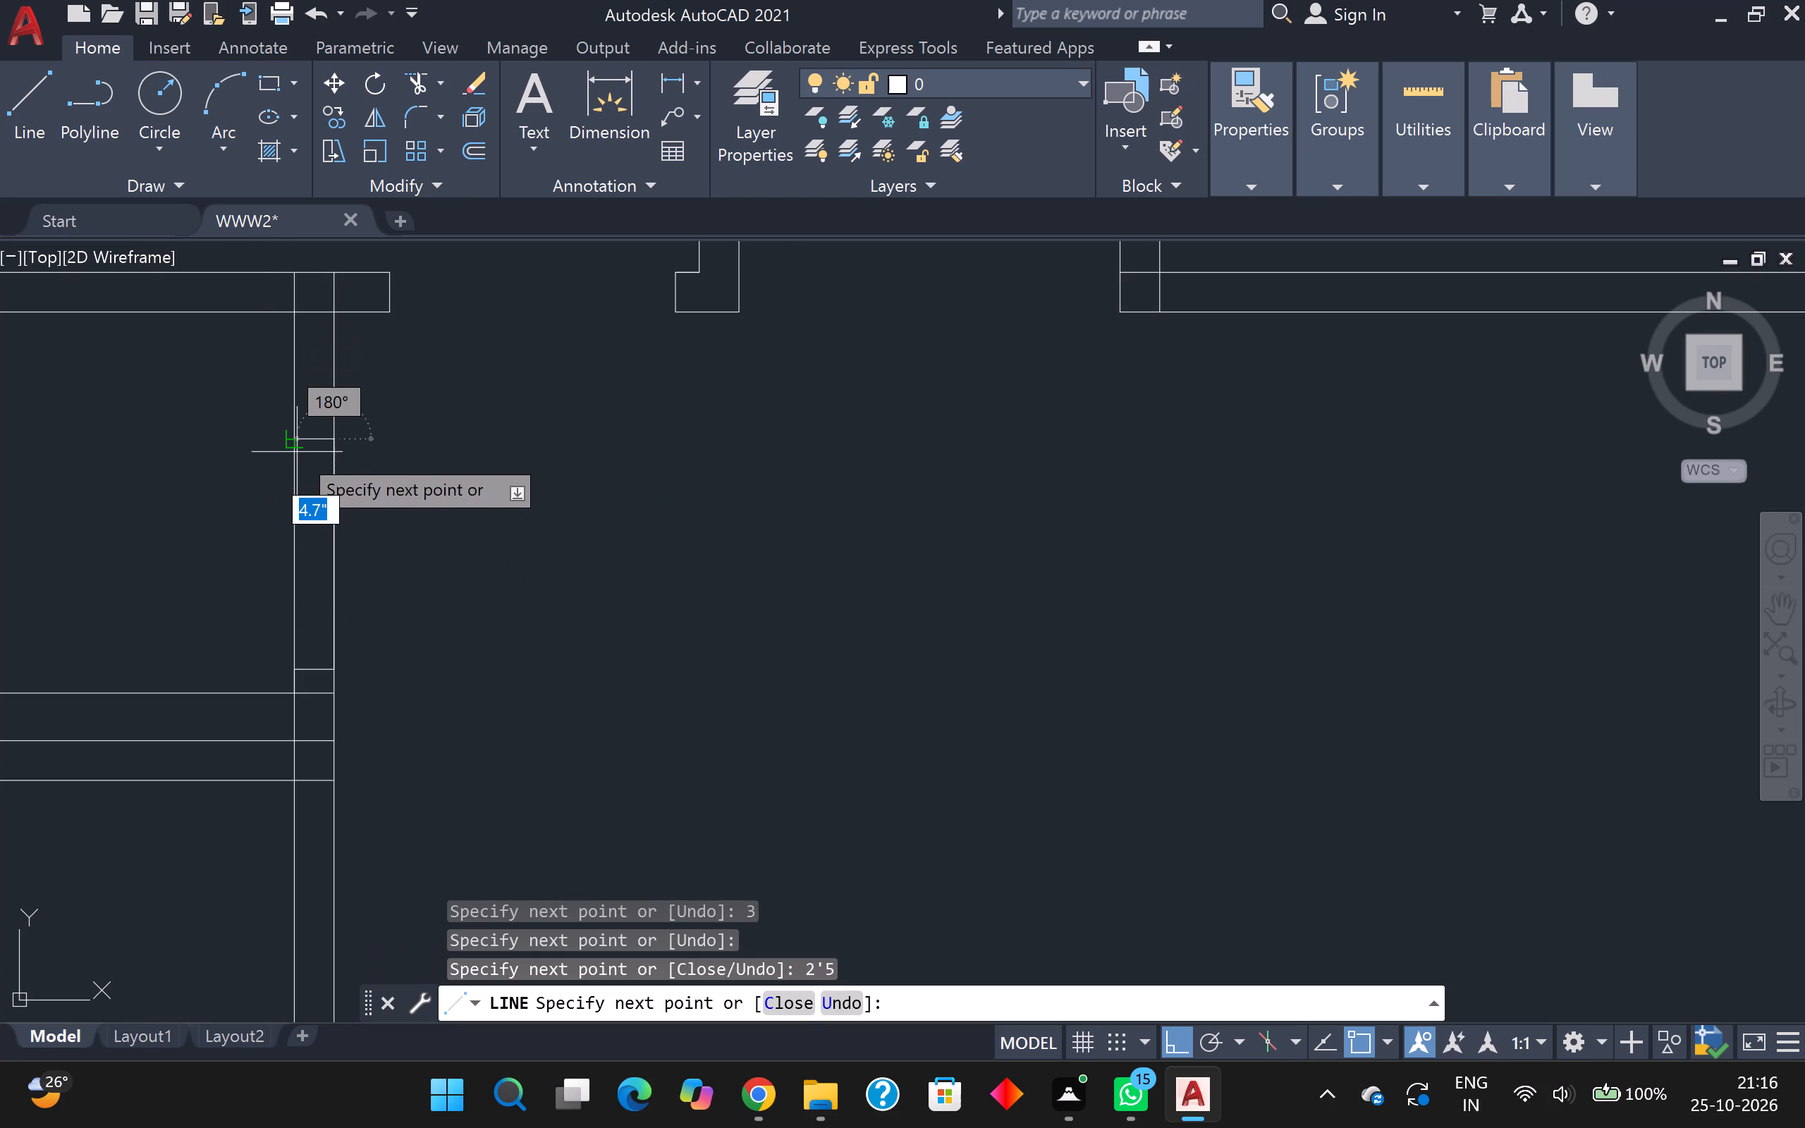
scroll(297, 452, up, 2)
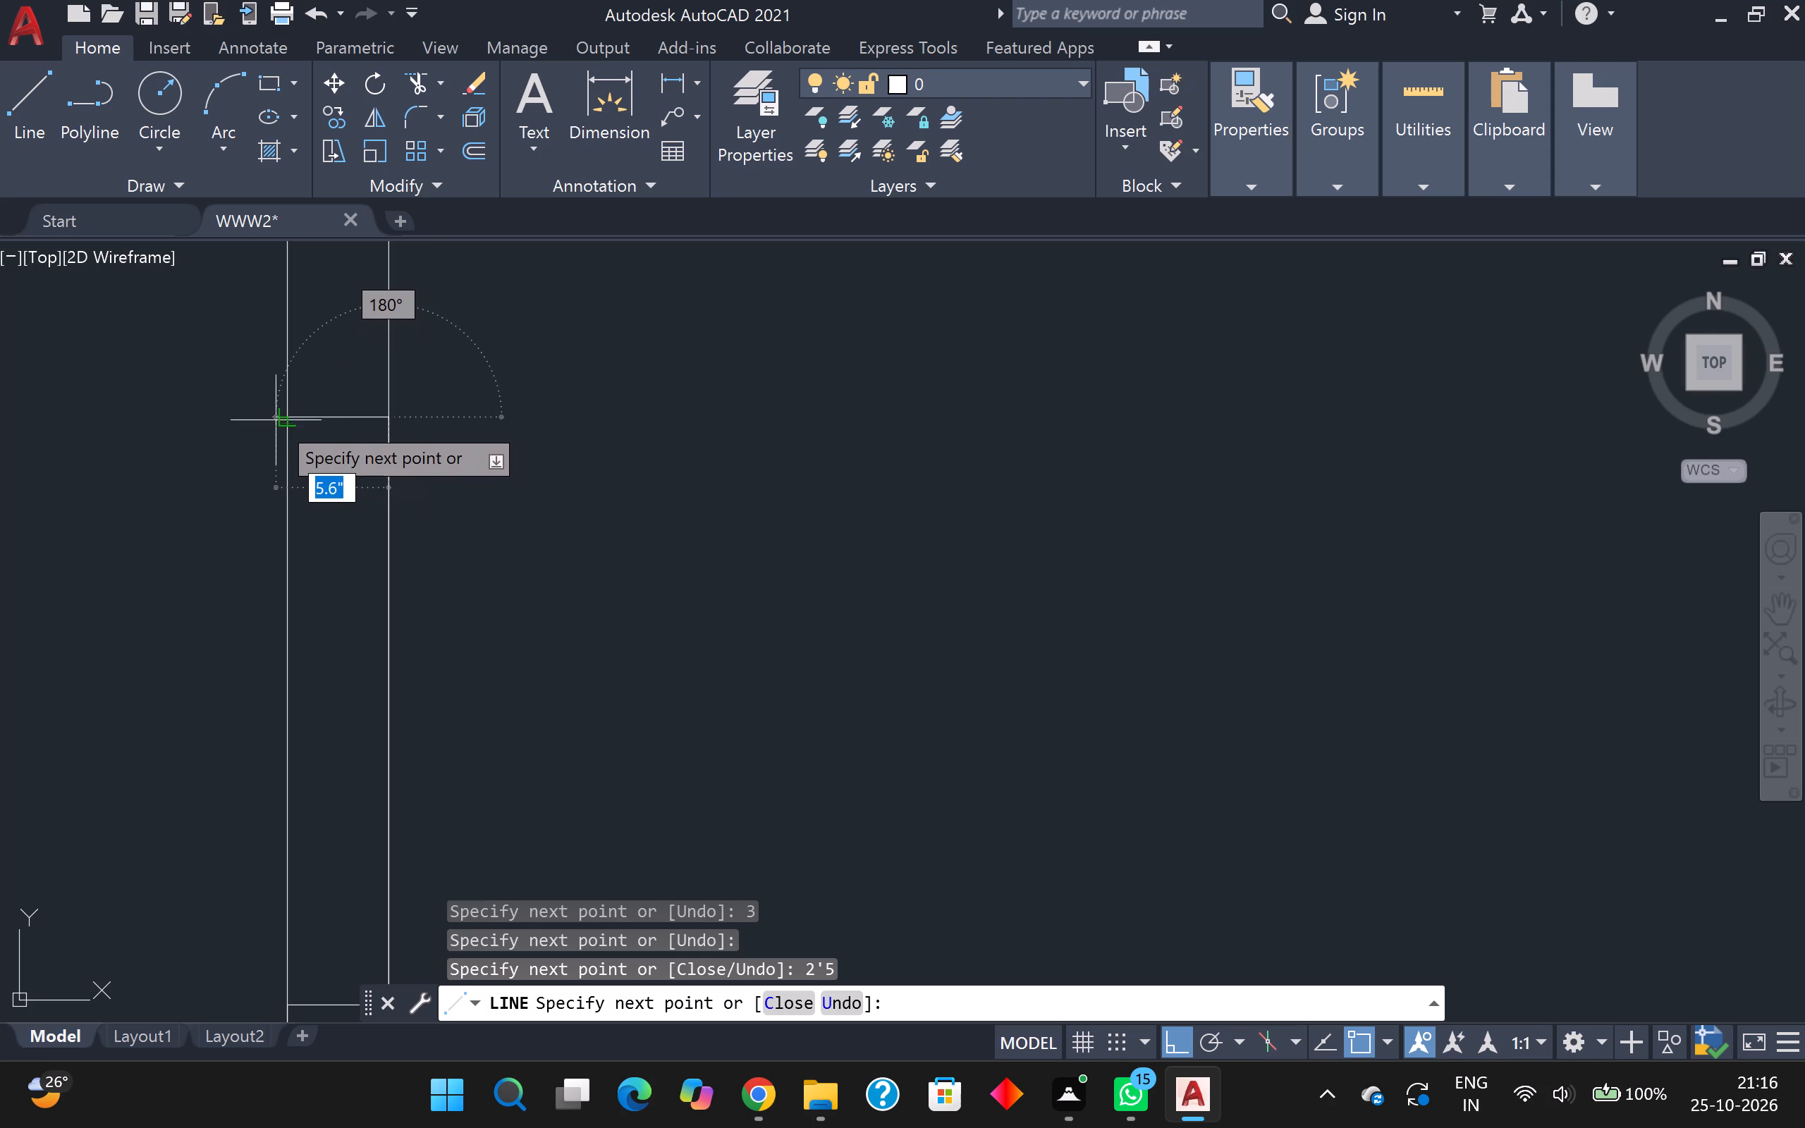
scroll(276, 417, up, 3)
click(321, 420)
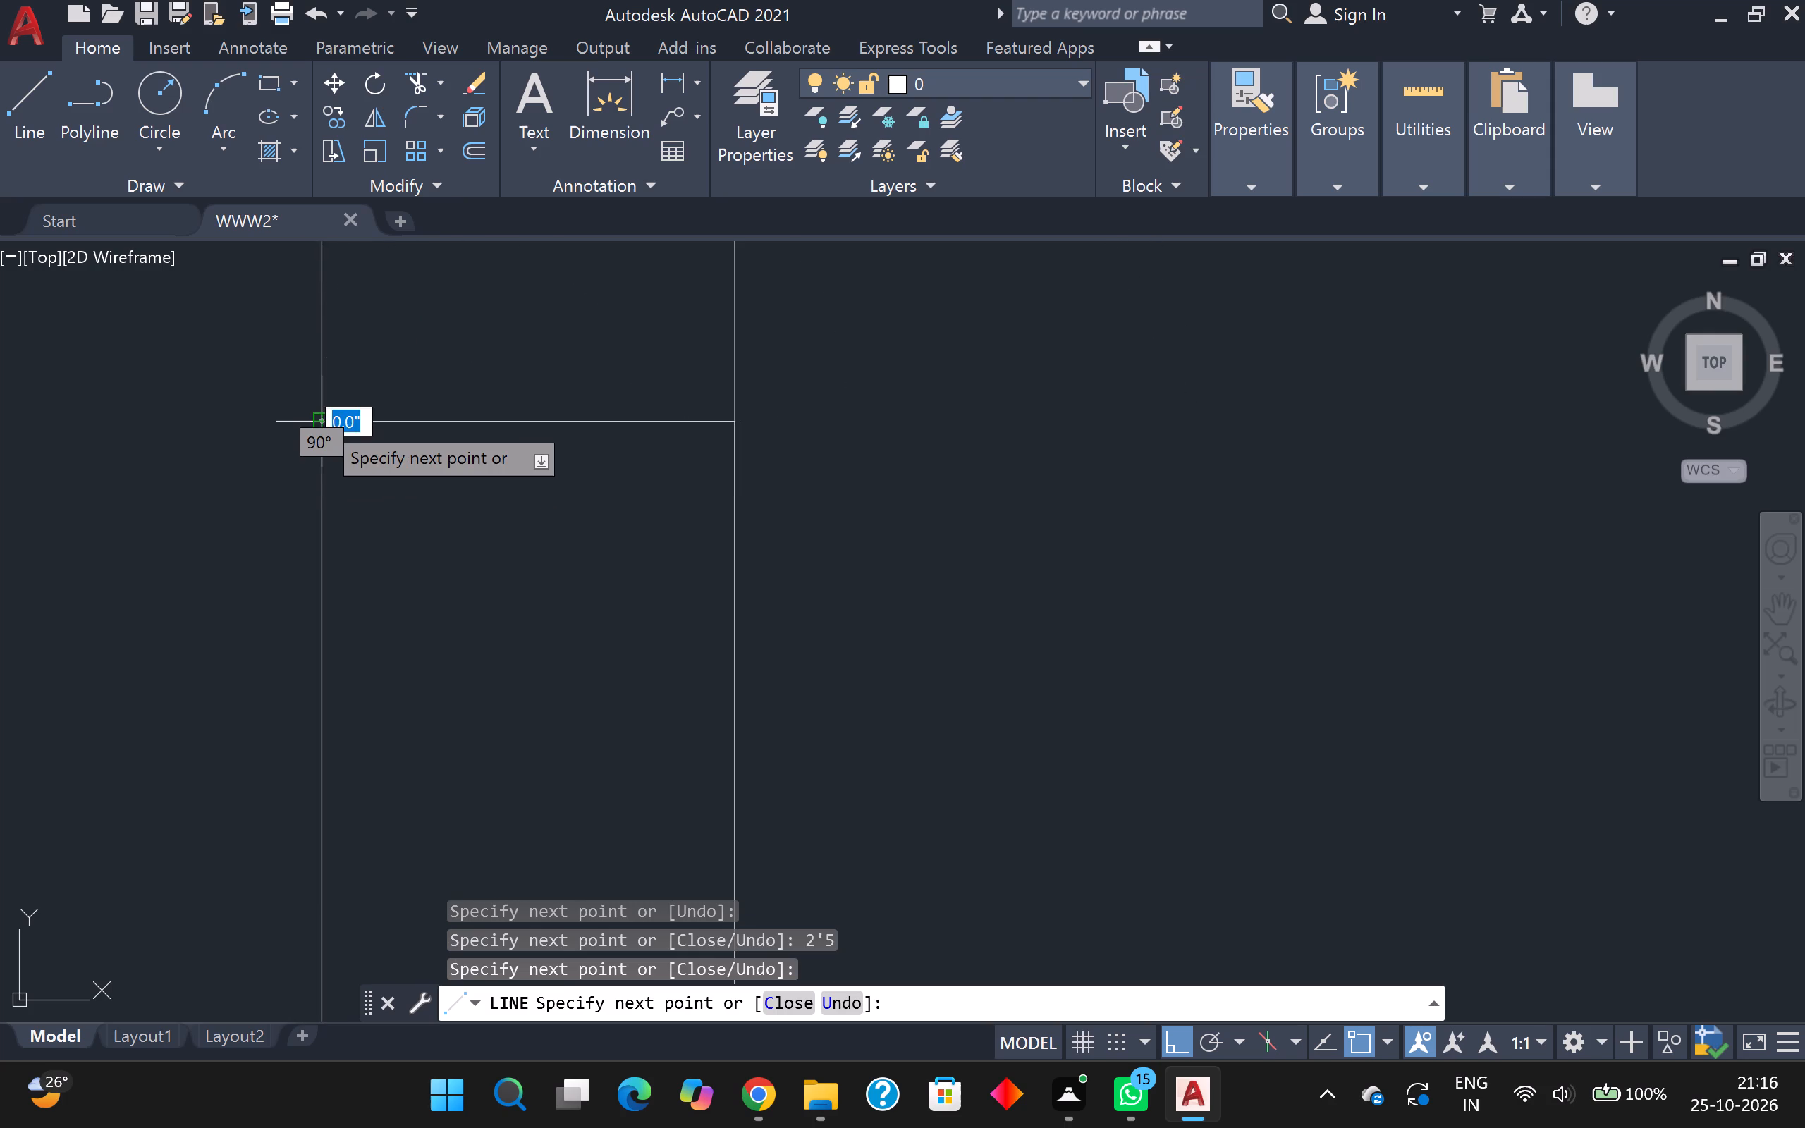
key(Escape)
scroll(362, 481, down, 3)
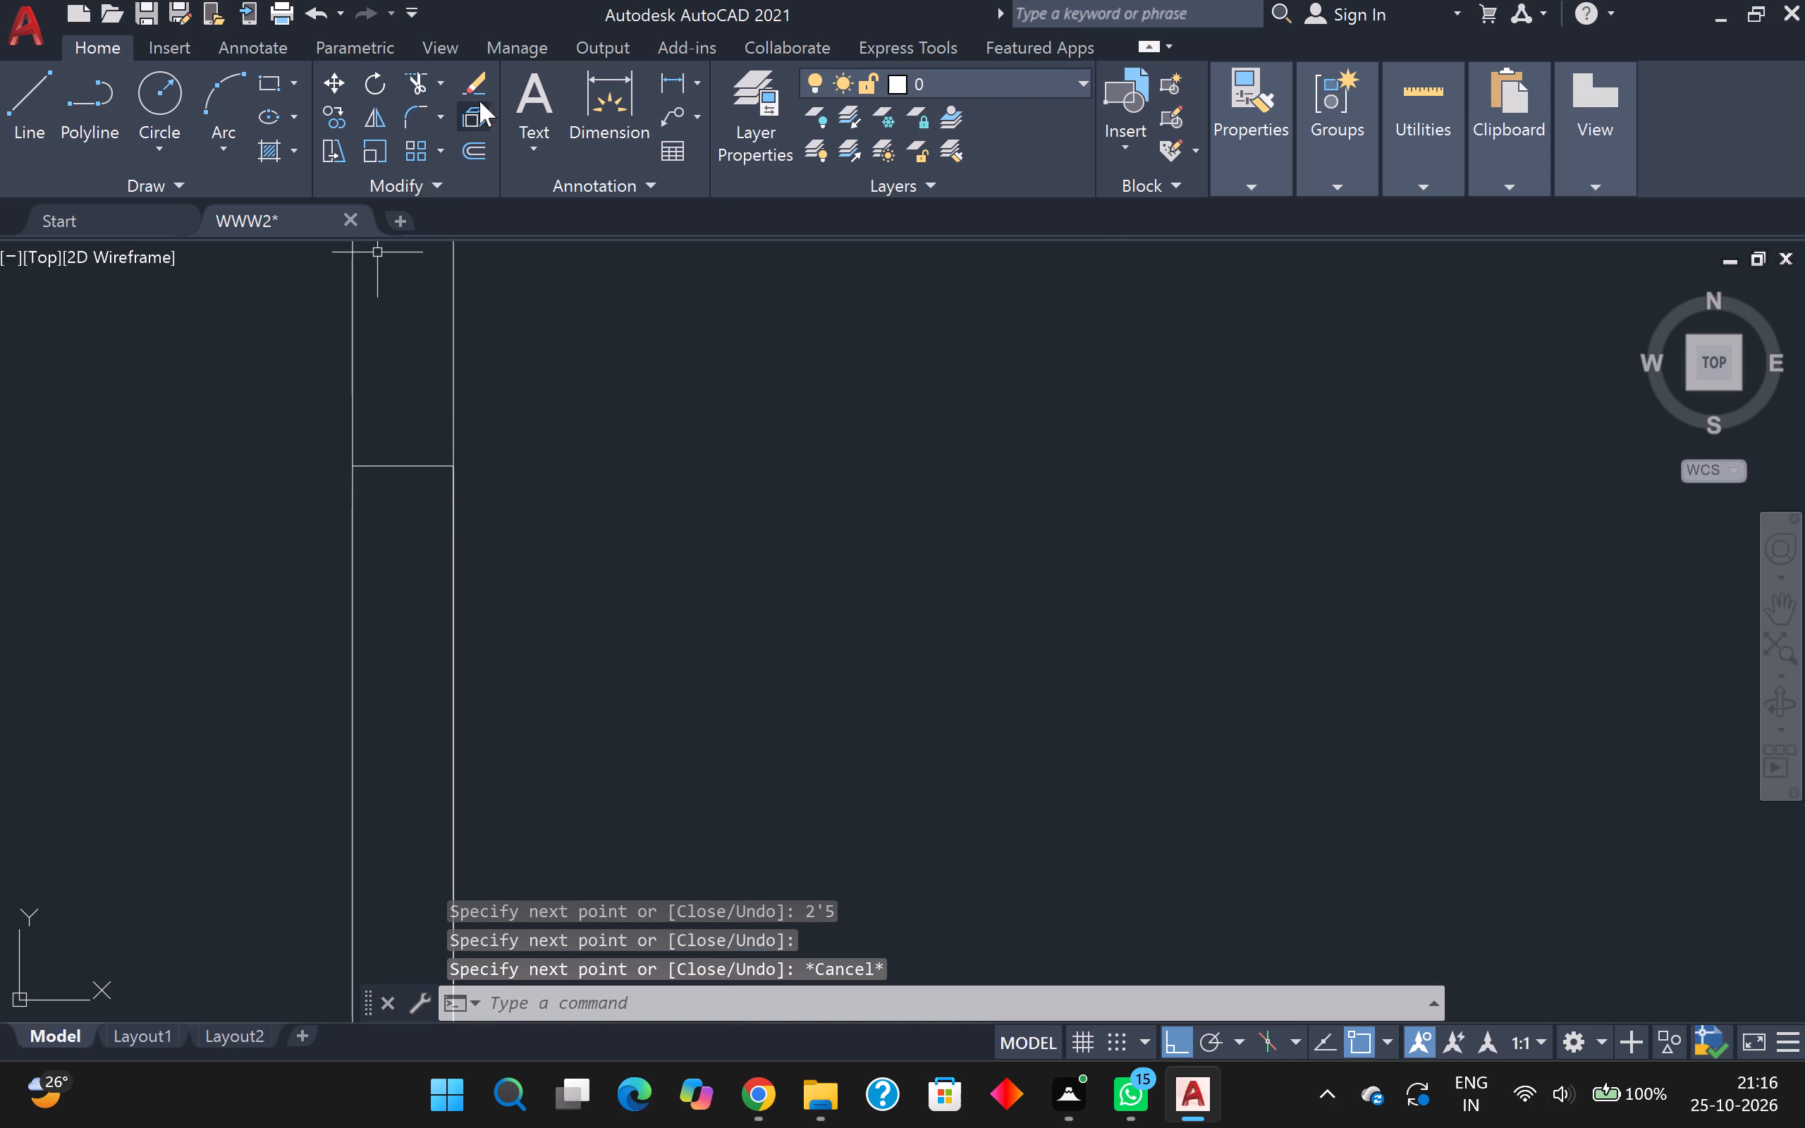
Trim both partition lines between the two new jambs to cut the 2'5" door opening into the upper west room.
click(415, 85)
scroll(663, 821, down, 2)
middle_drag(662, 780, 713, 648)
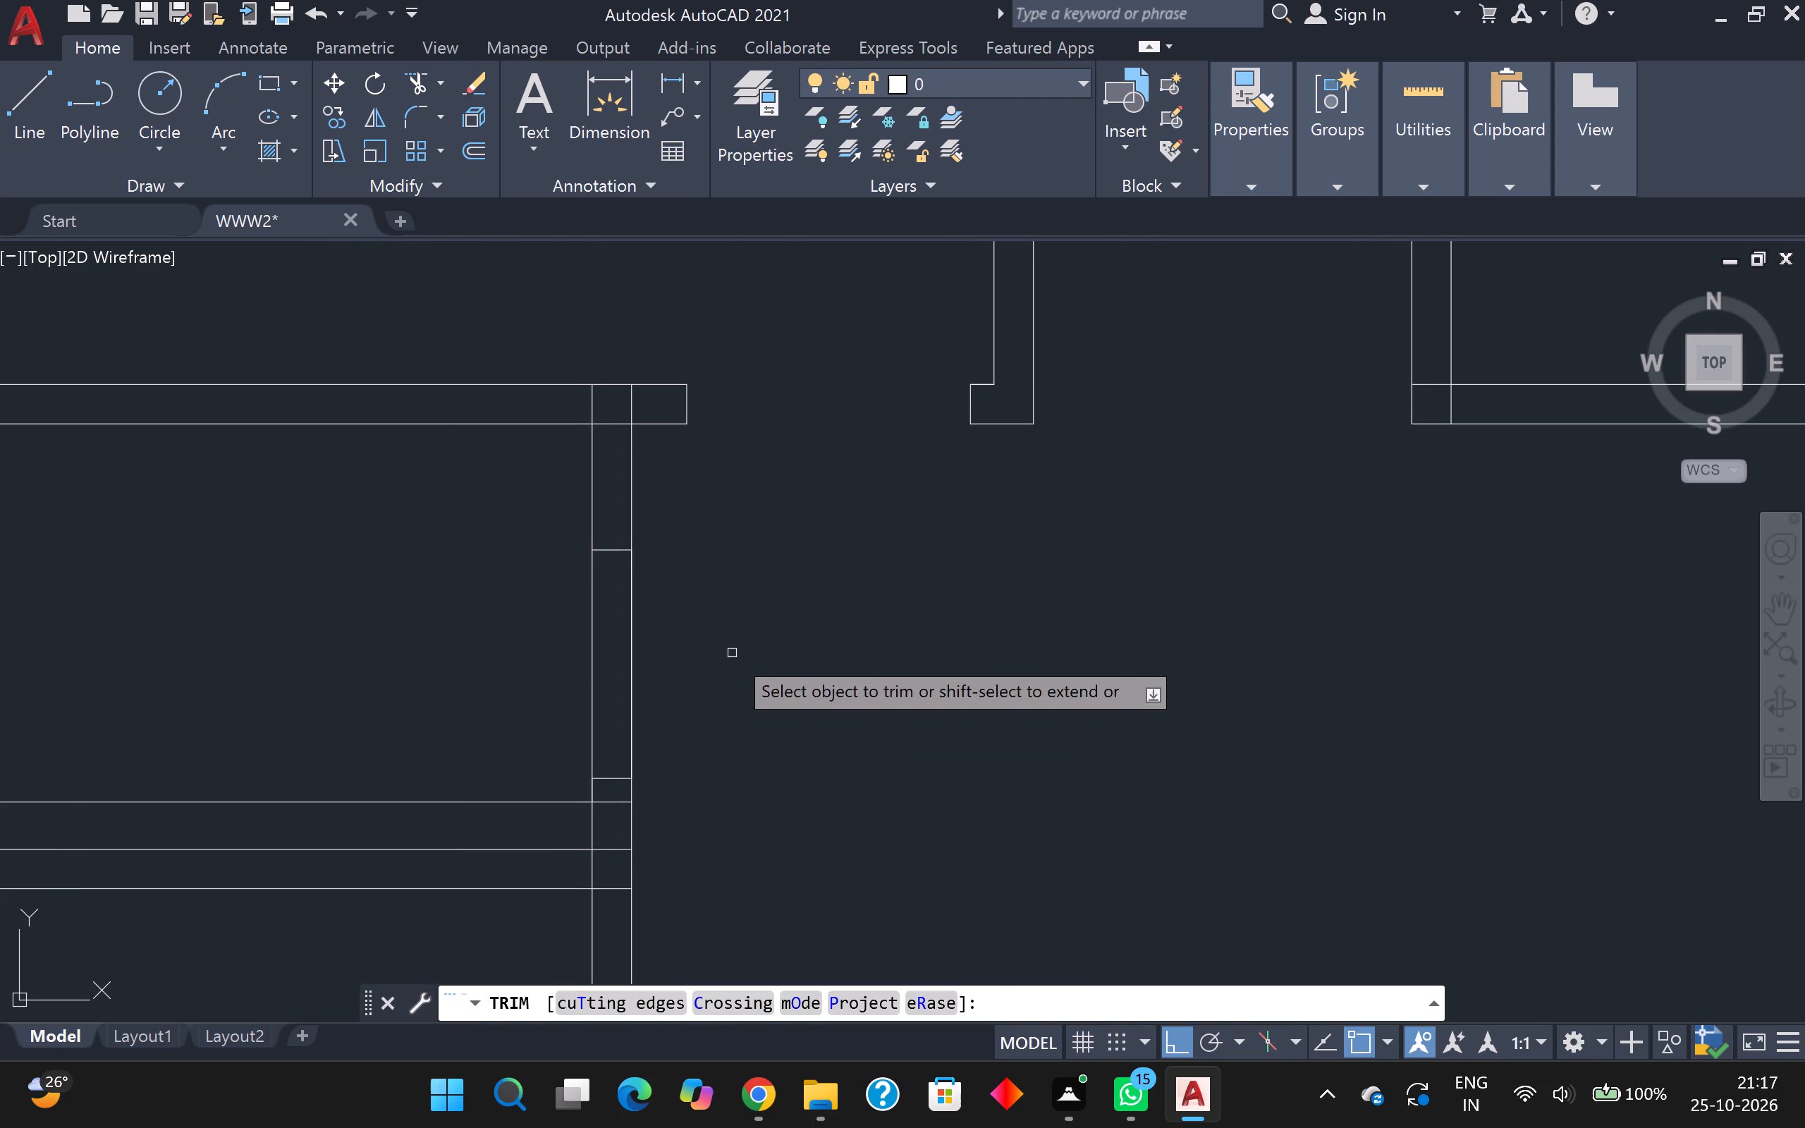
drag(723, 658, 685, 674)
drag(585, 694, 702, 681)
scroll(712, 680, down, 2)
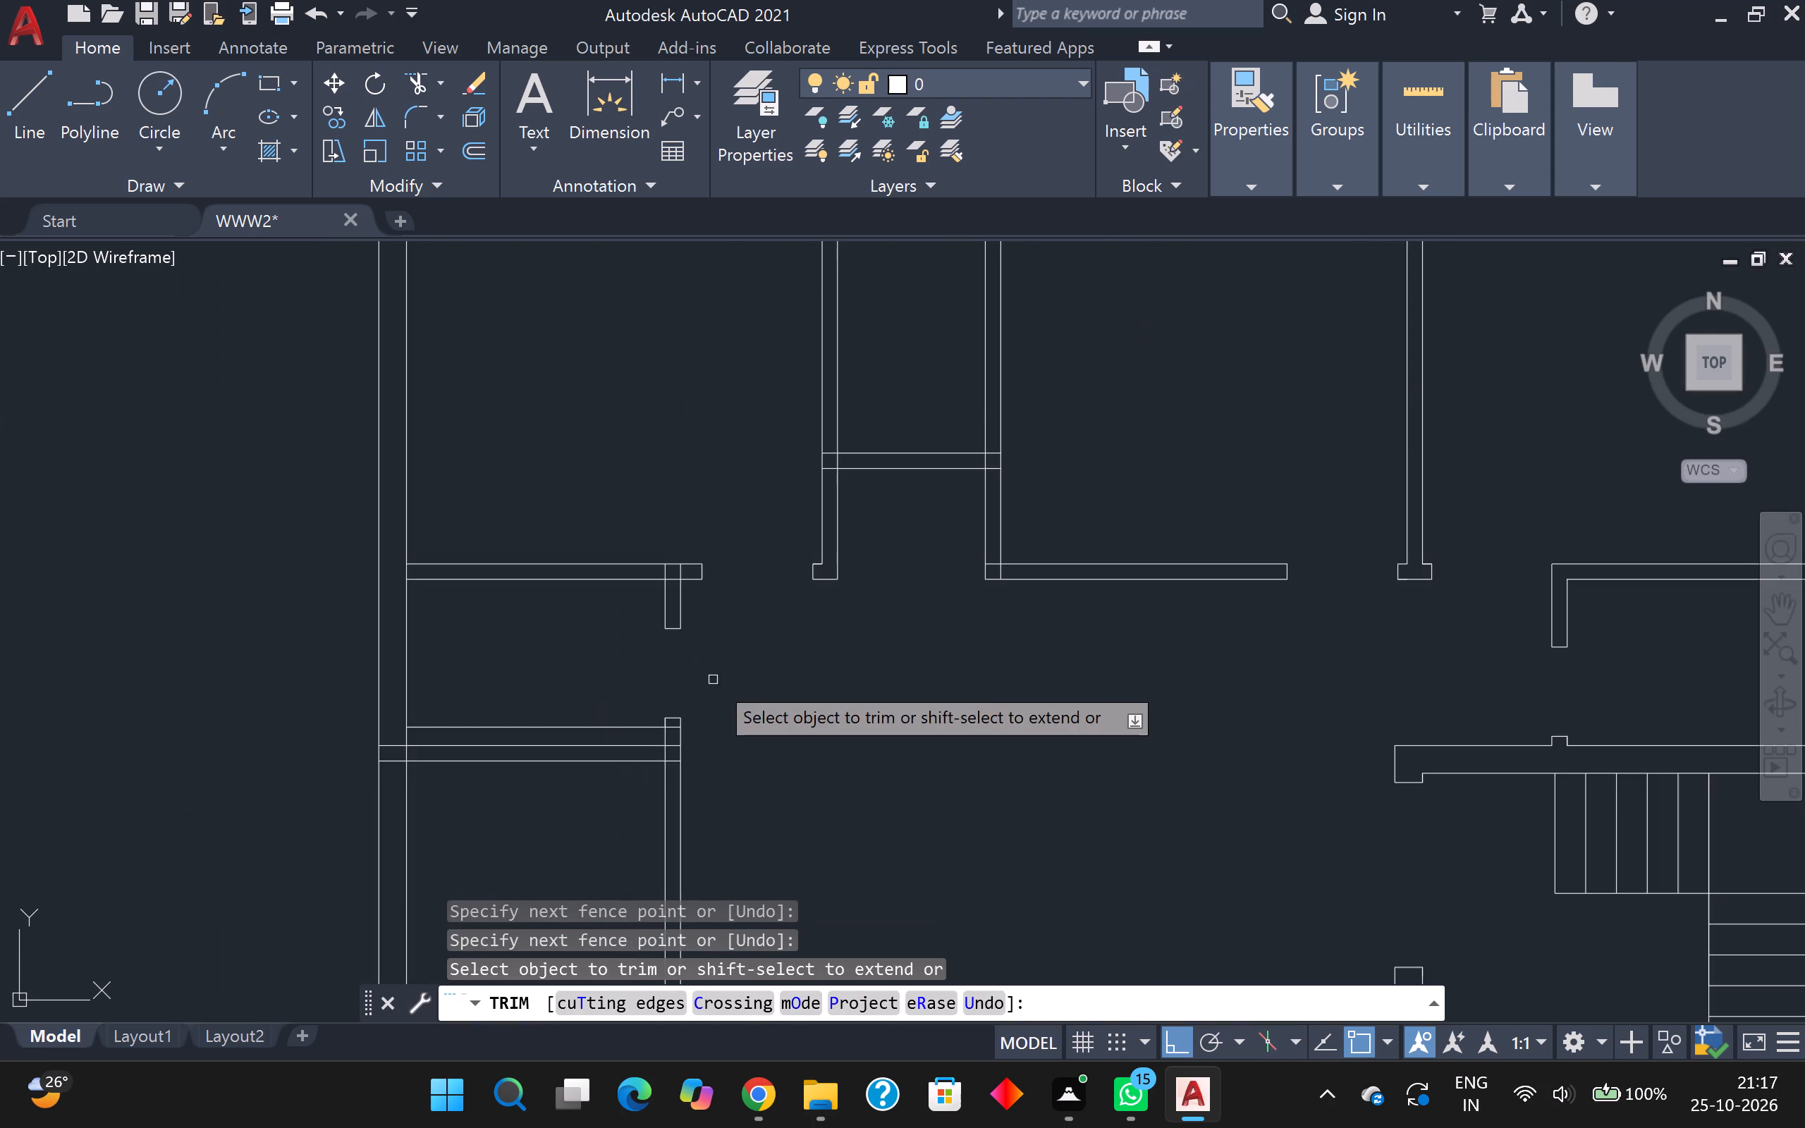
Trim the leftover inner lines where the horizontal wall between the west rooms meets the partition below the new opening.
scroll(697, 768, up, 3)
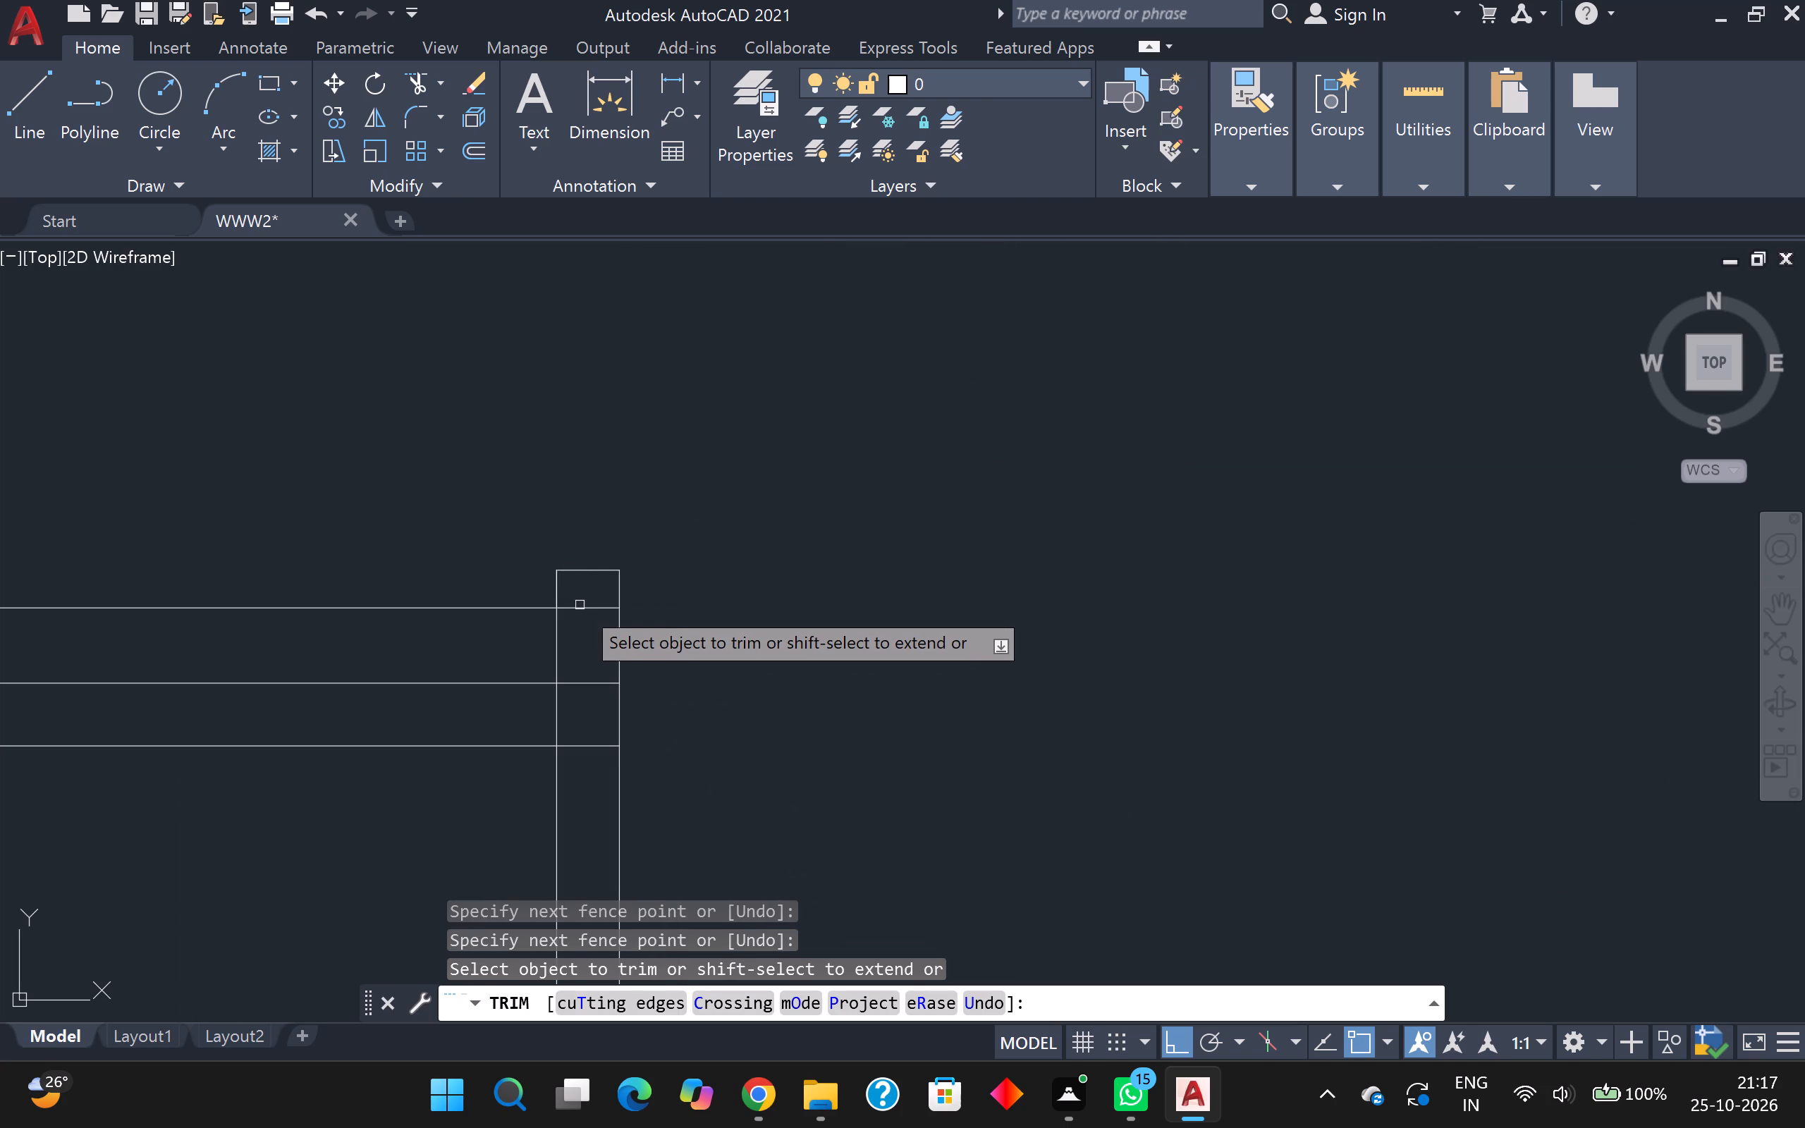
scroll(565, 627, down, 2)
scroll(589, 621, up, 2)
click(555, 618)
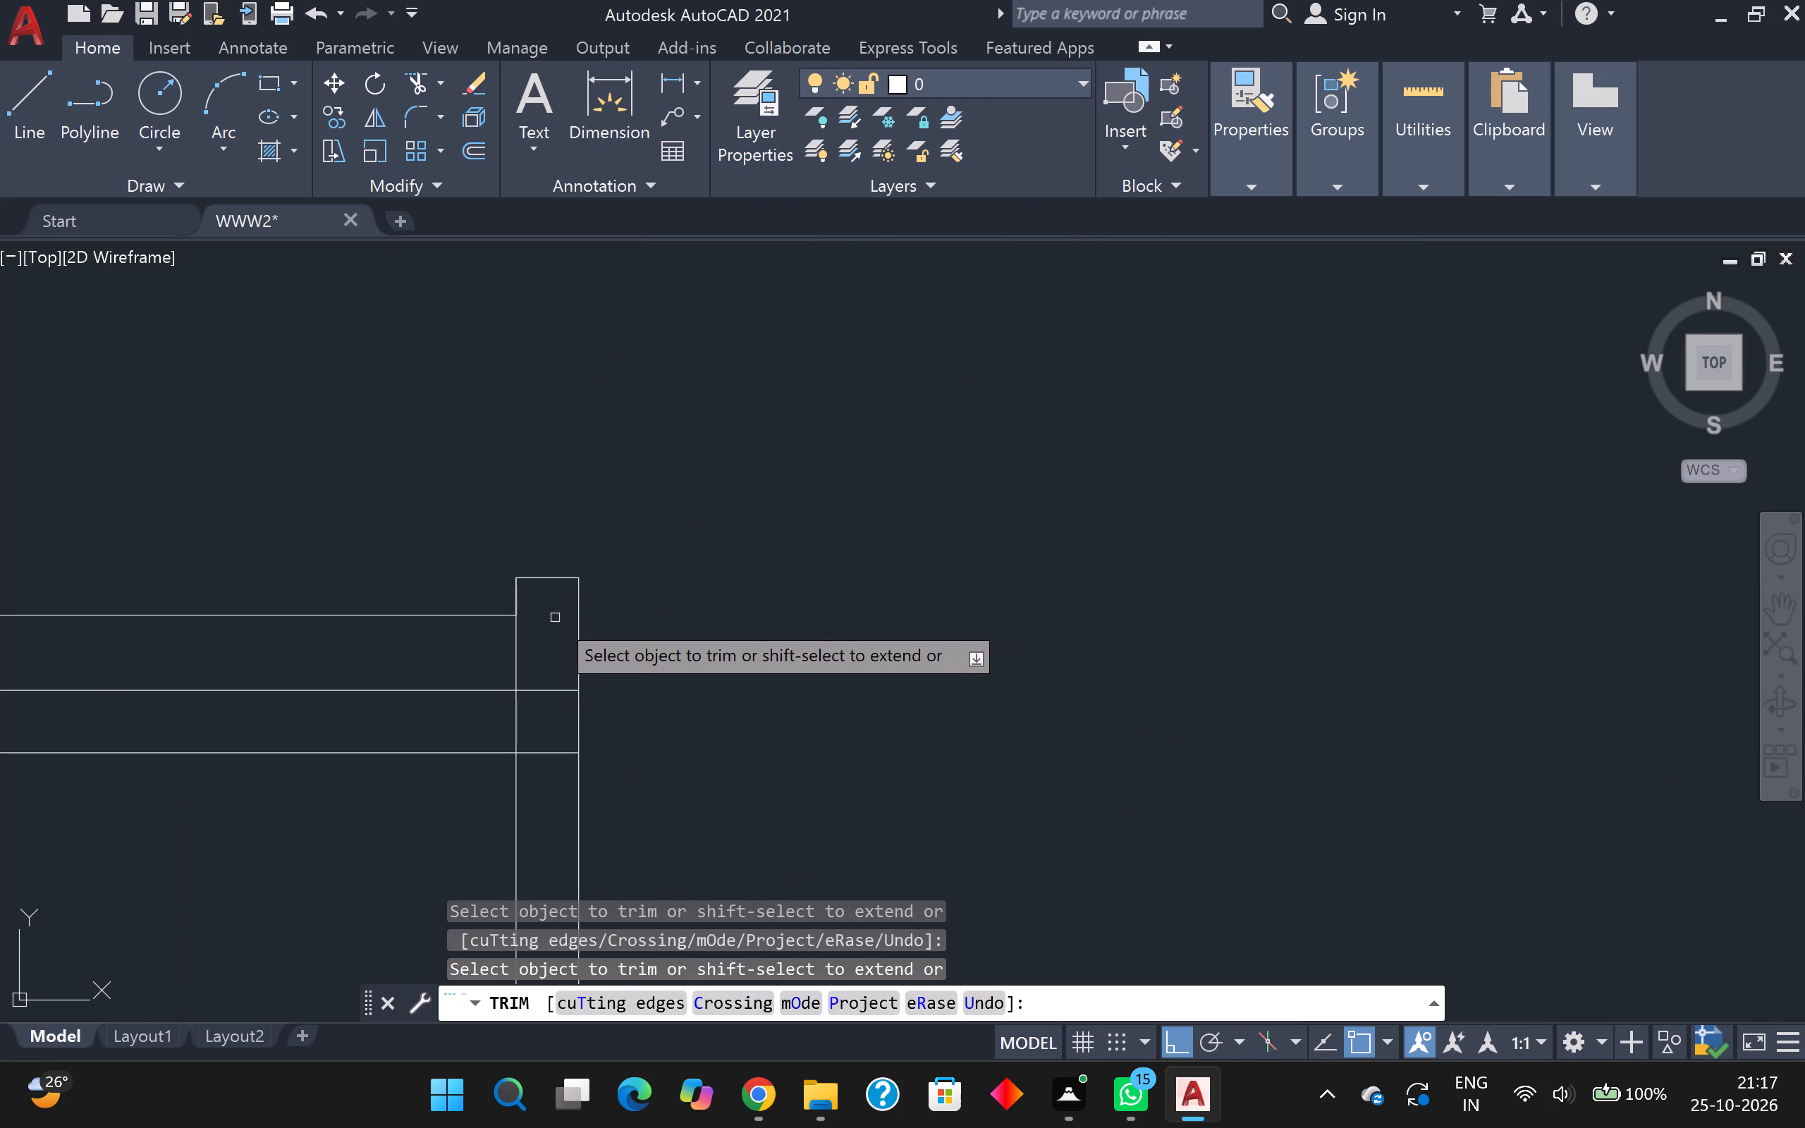
scroll(563, 646, down, 2)
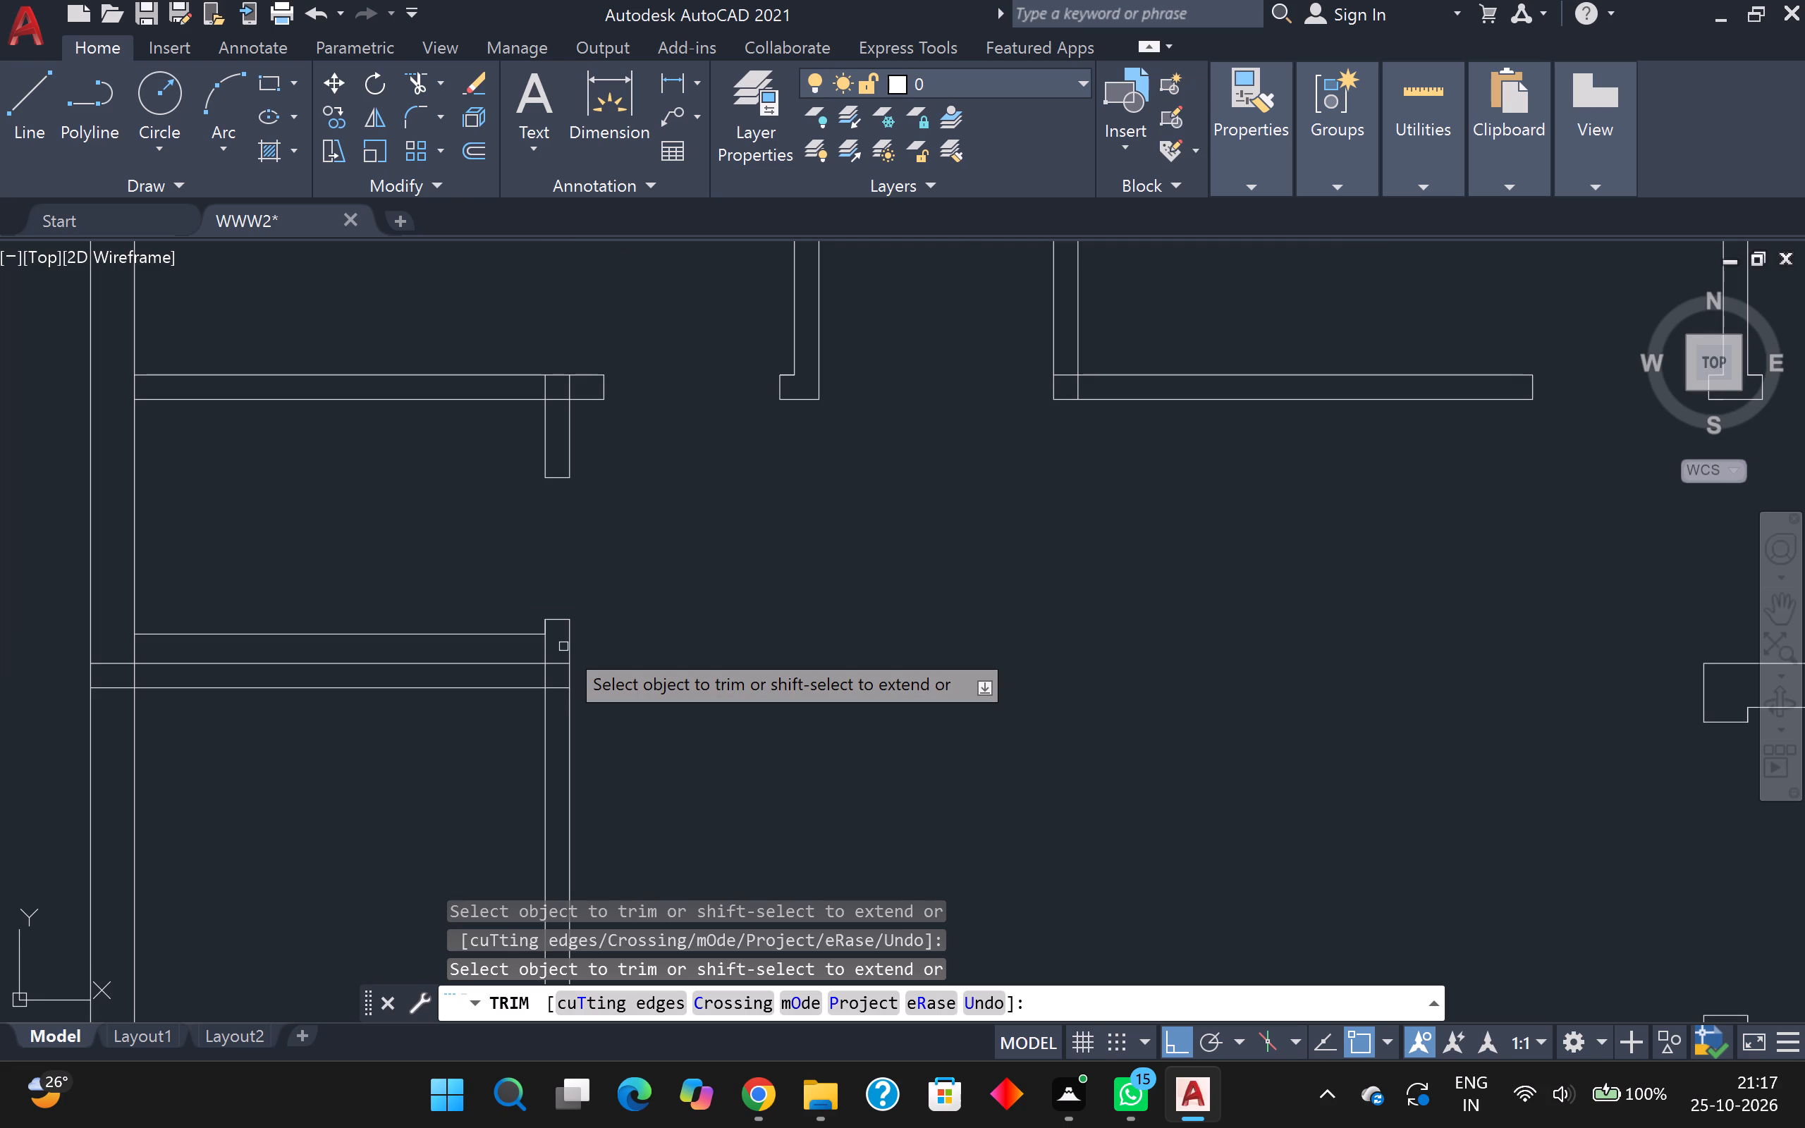
scroll(562, 656, up, 1)
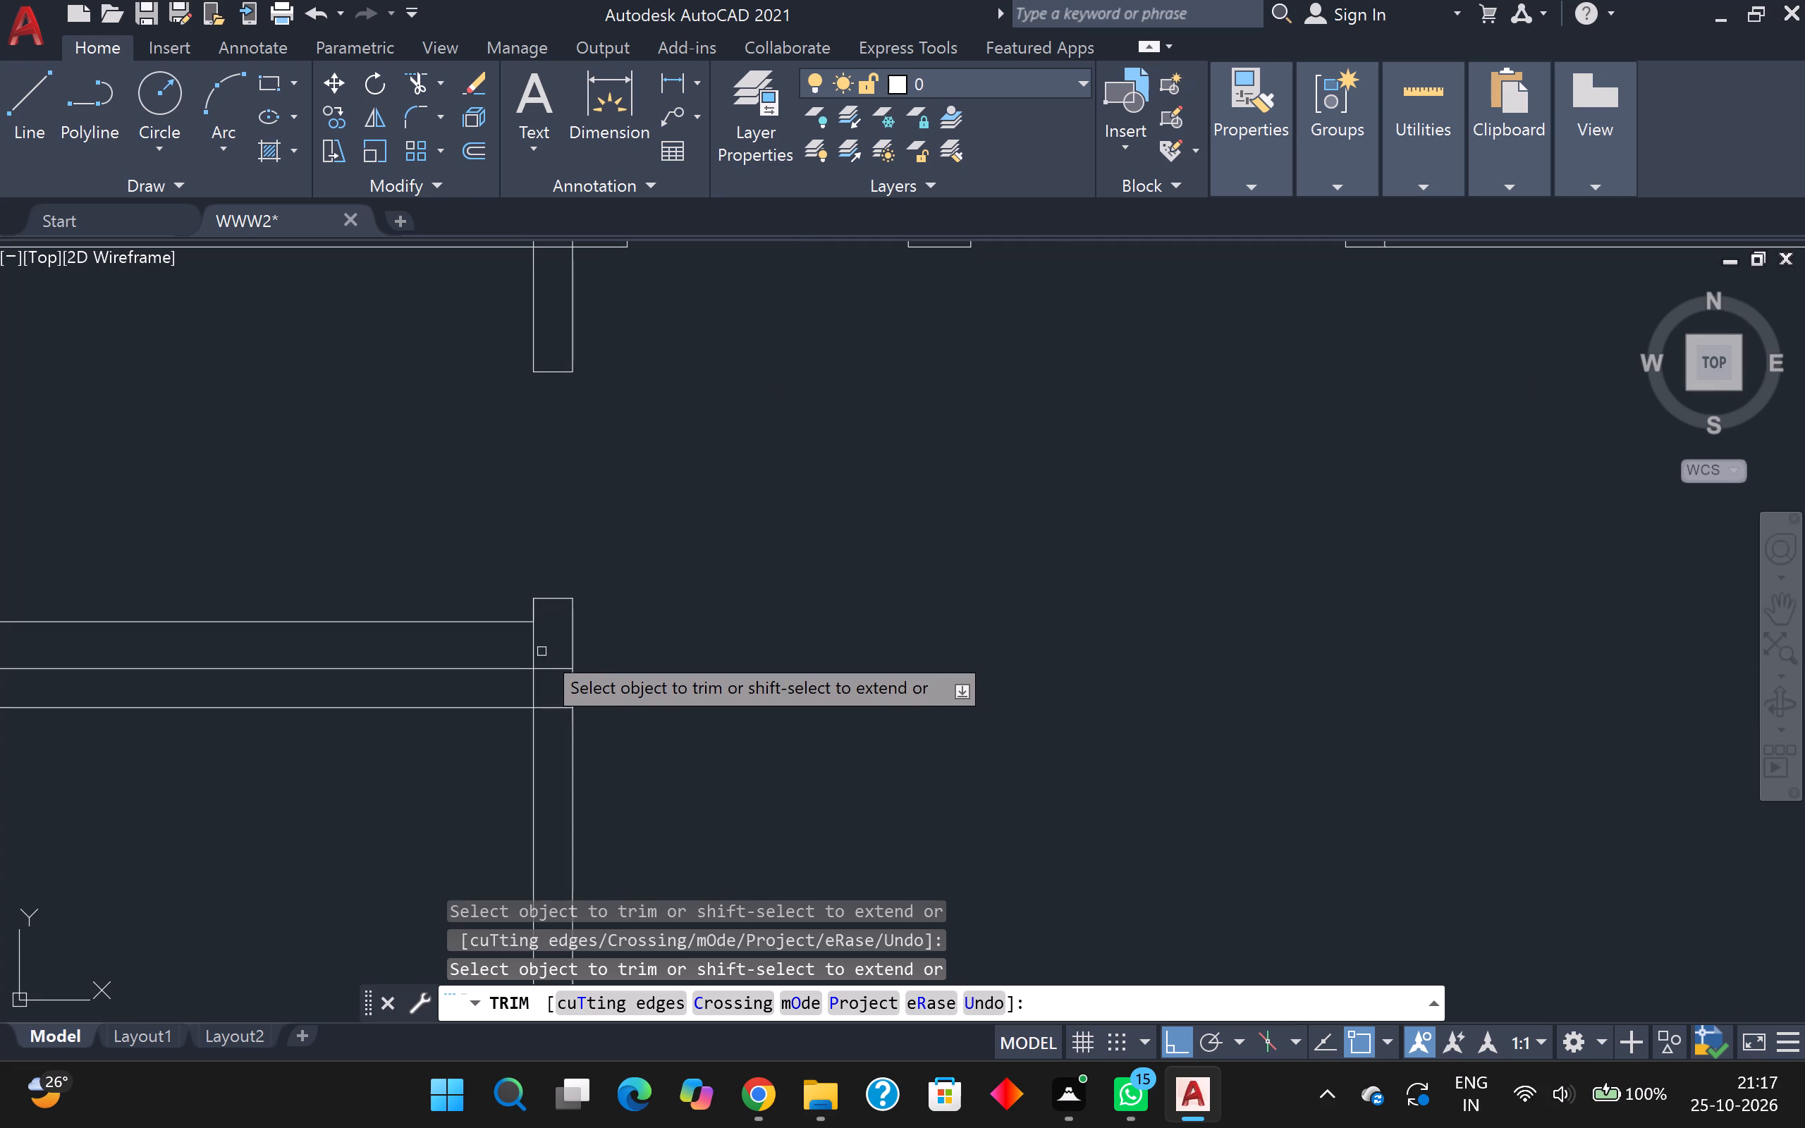
click(529, 647)
click(538, 647)
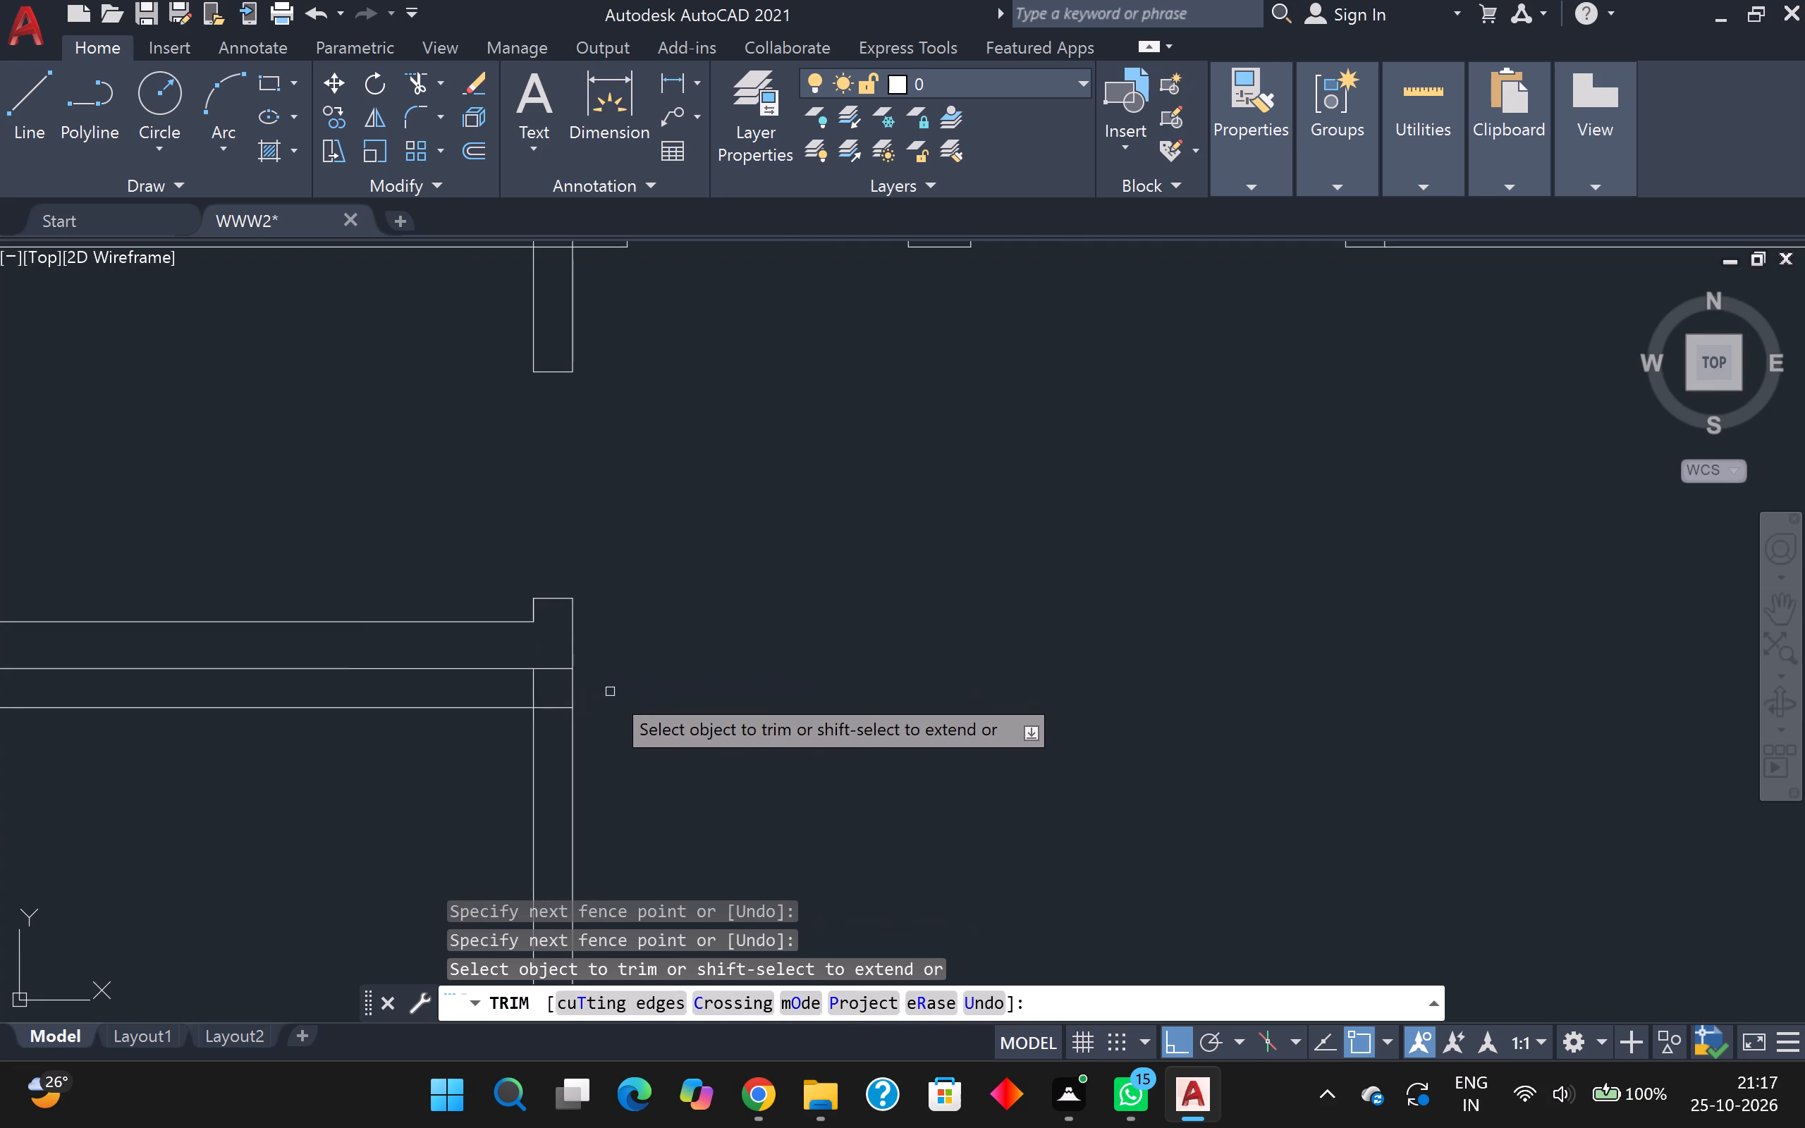
middle_drag(612, 687, 615, 548)
scroll(515, 585, up, 2)
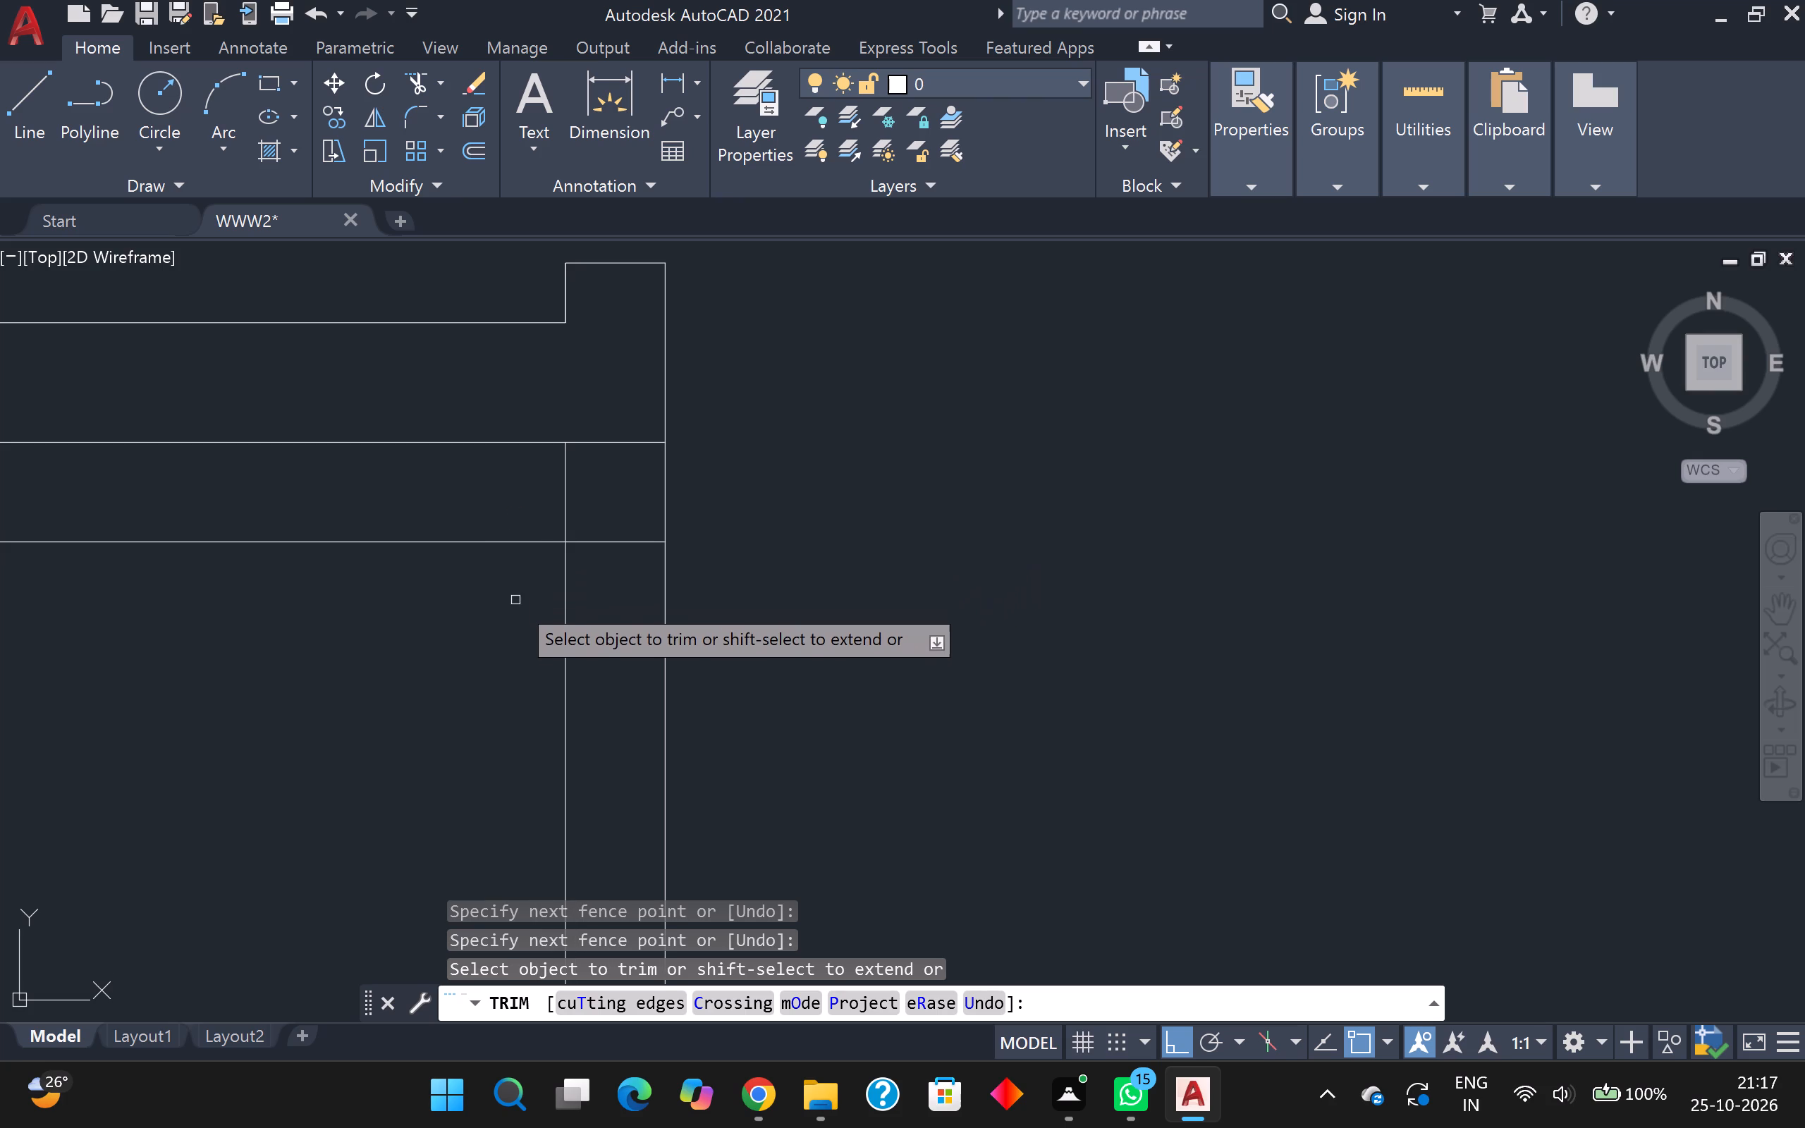
scroll(519, 608, down, 2)
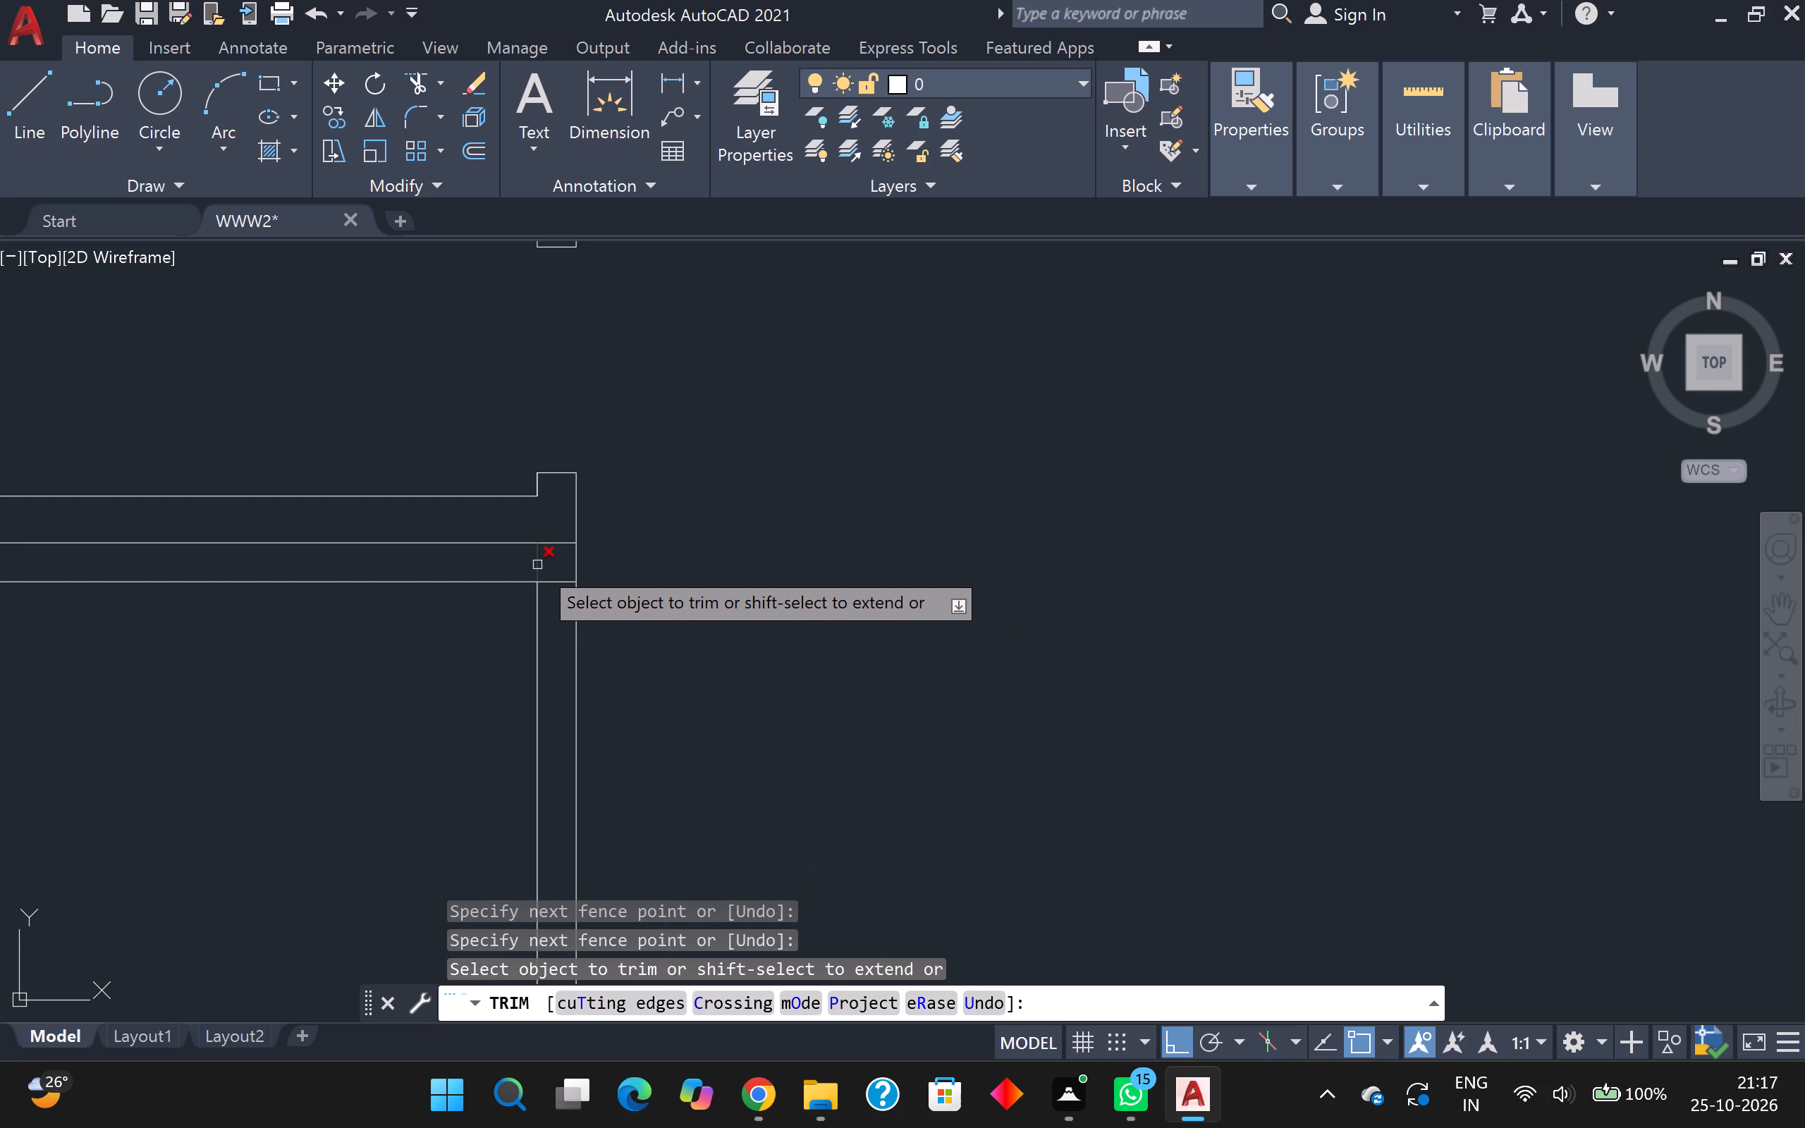
click(537, 565)
scroll(664, 556, down, 2)
middle_drag(675, 547, 671, 460)
scroll(668, 468, up, 1)
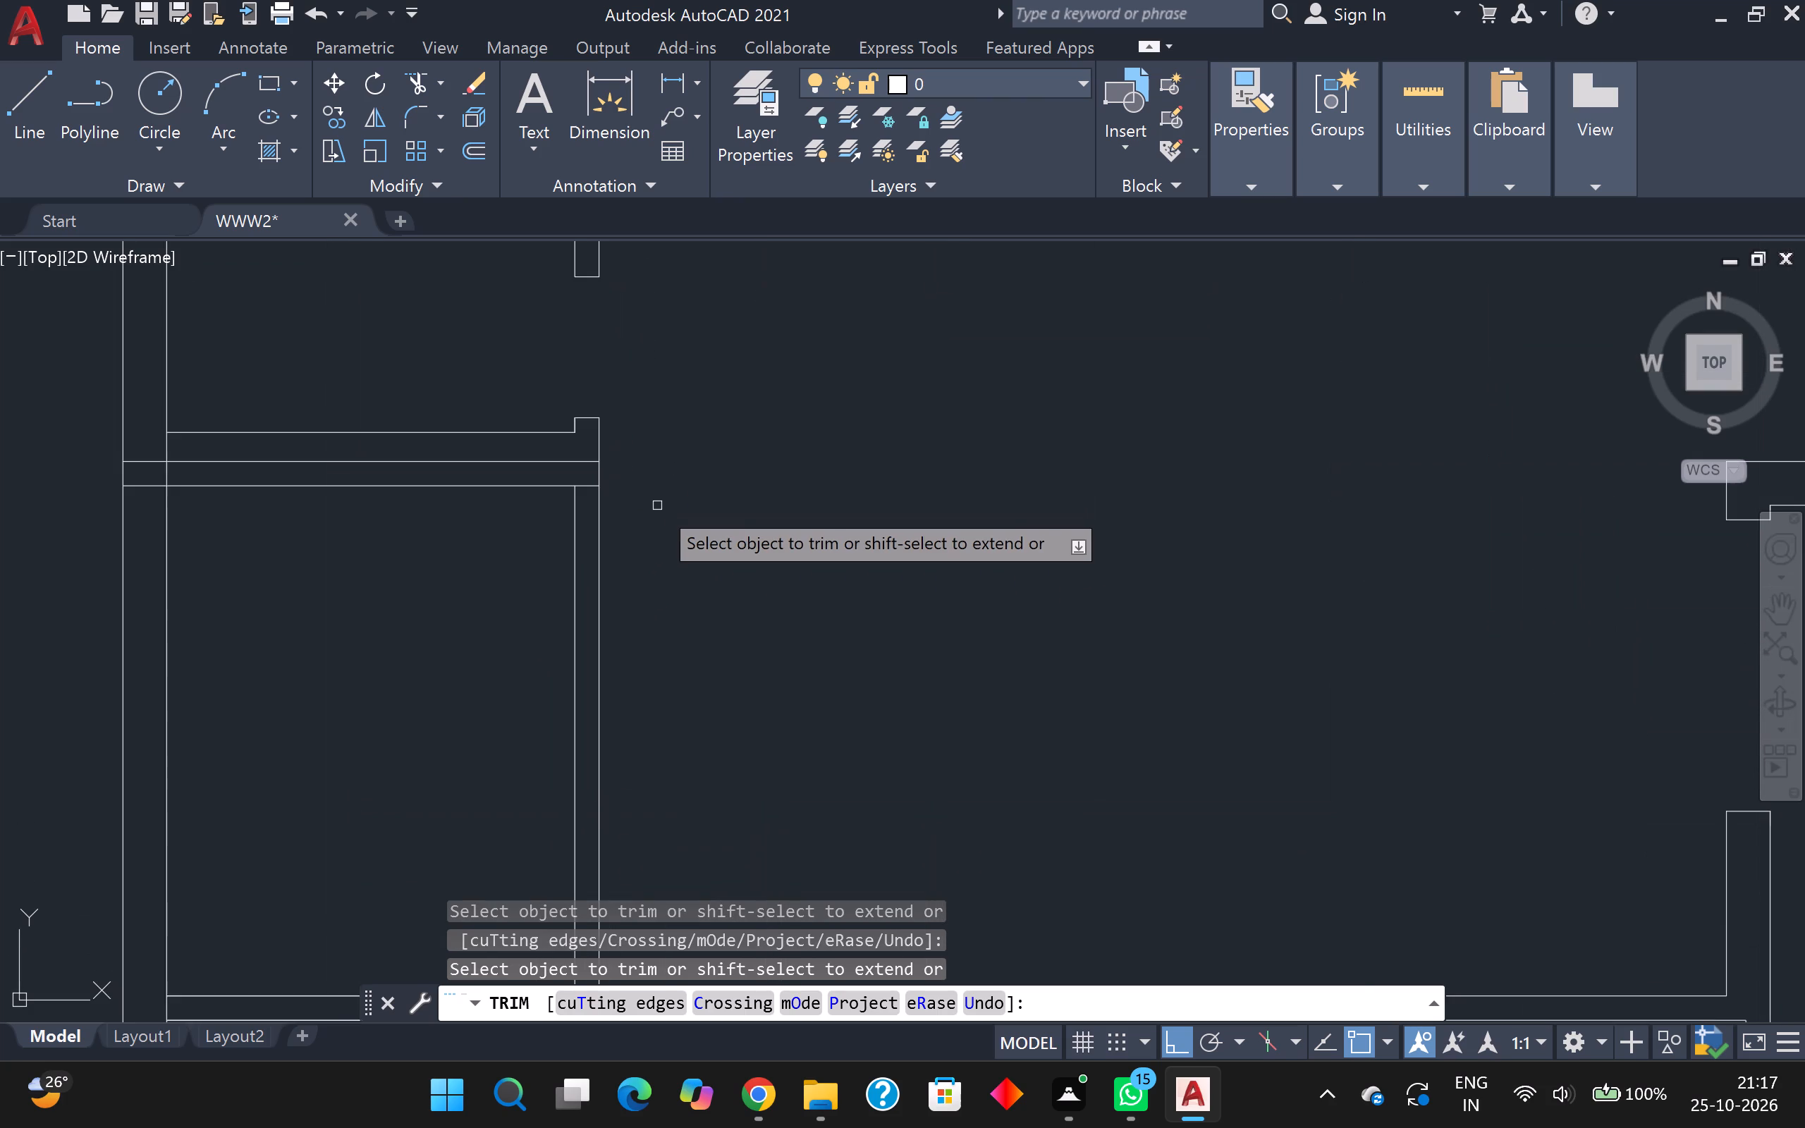
scroll(656, 498, up, 1)
key(Escape)
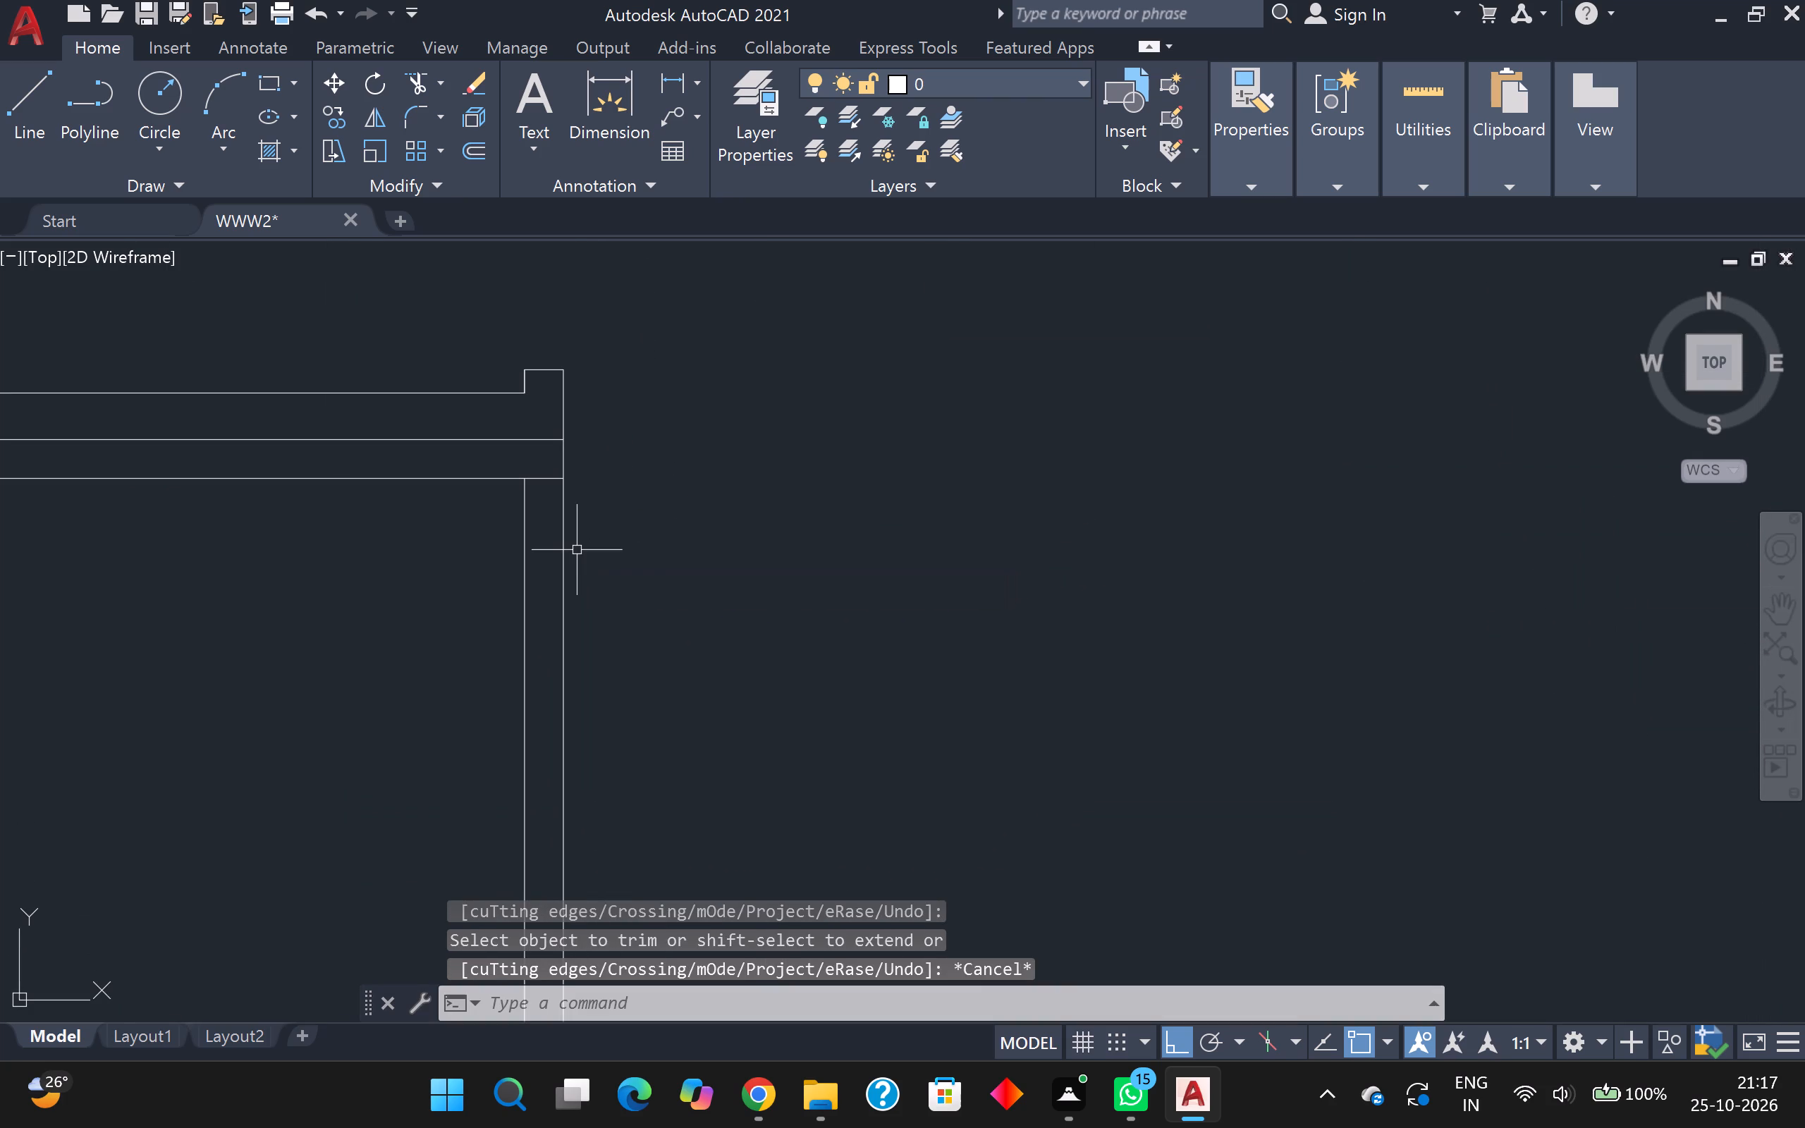
Draw a line 3" down from the horizontal wall's lower line along the partition's east line and across it, marking a jamb.
key(l)
key(Return)
scroll(568, 534, down, 1)
scroll(558, 527, up, 2)
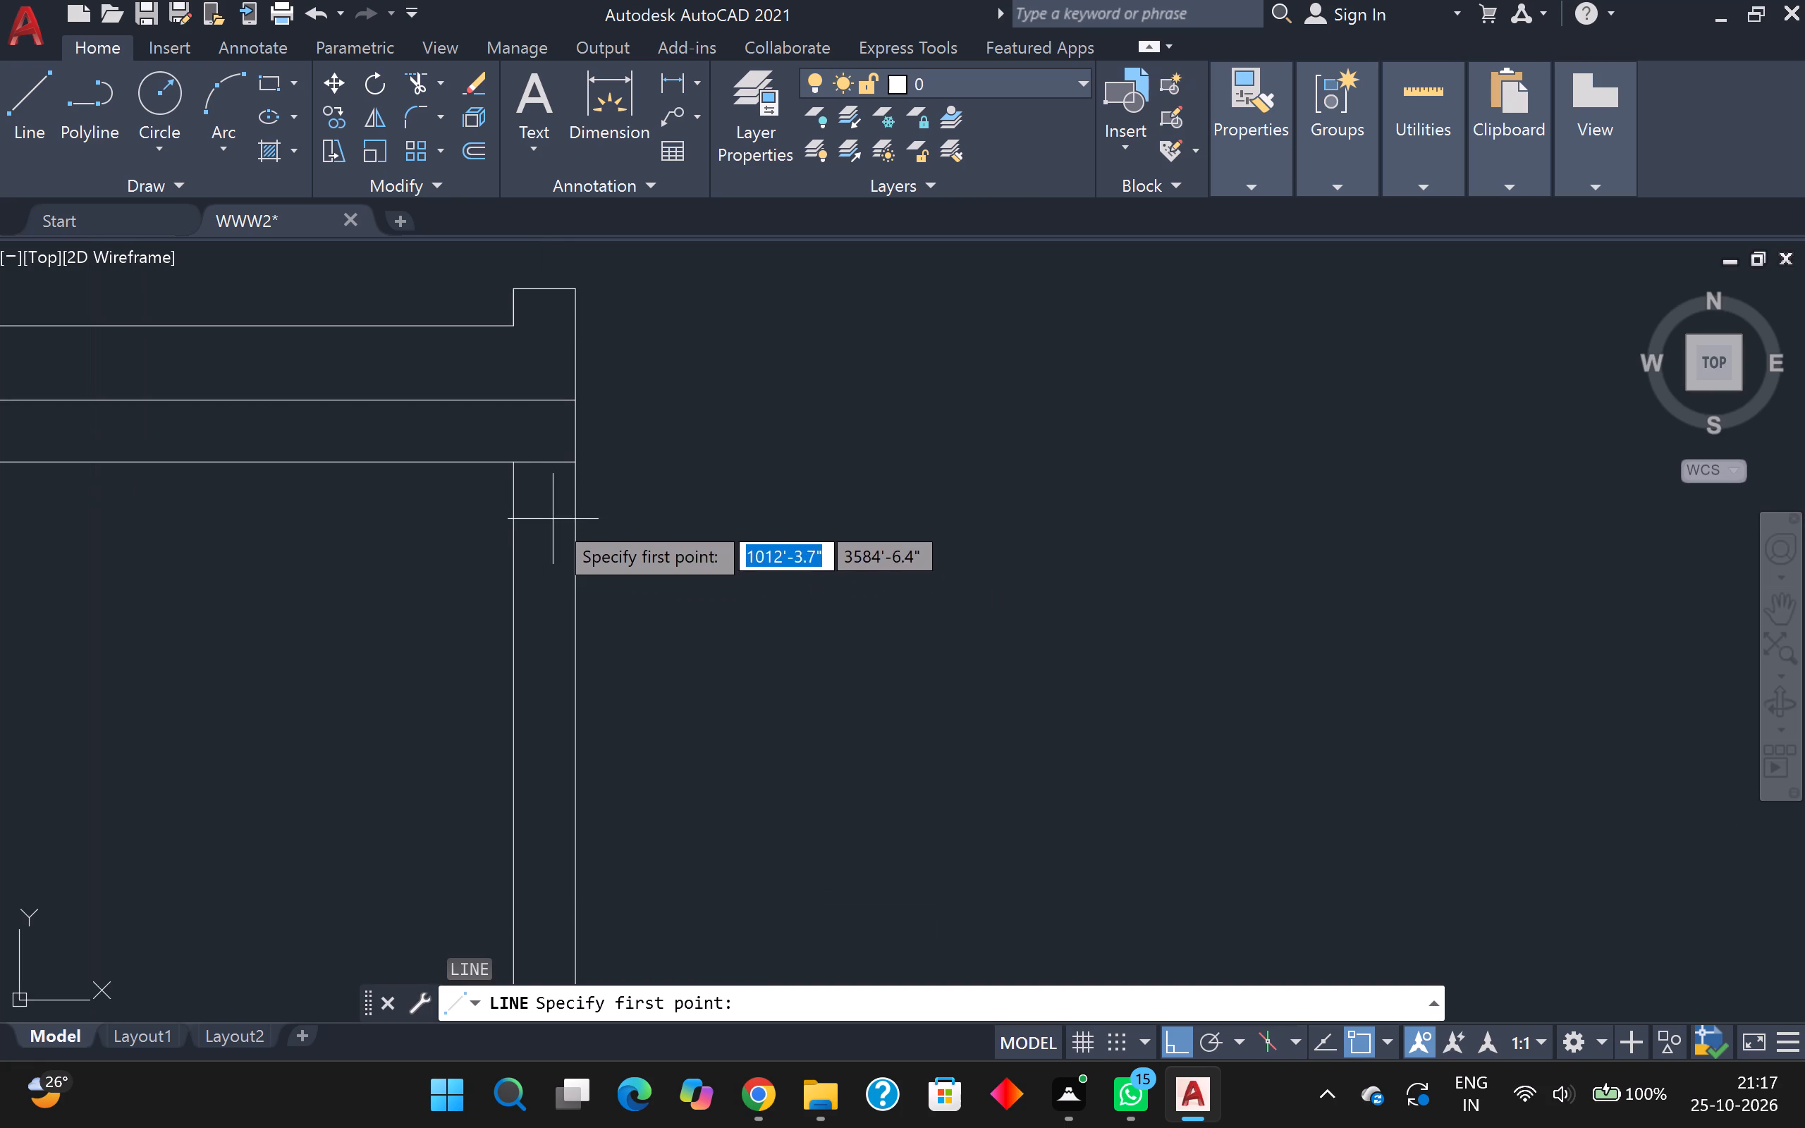
click(580, 467)
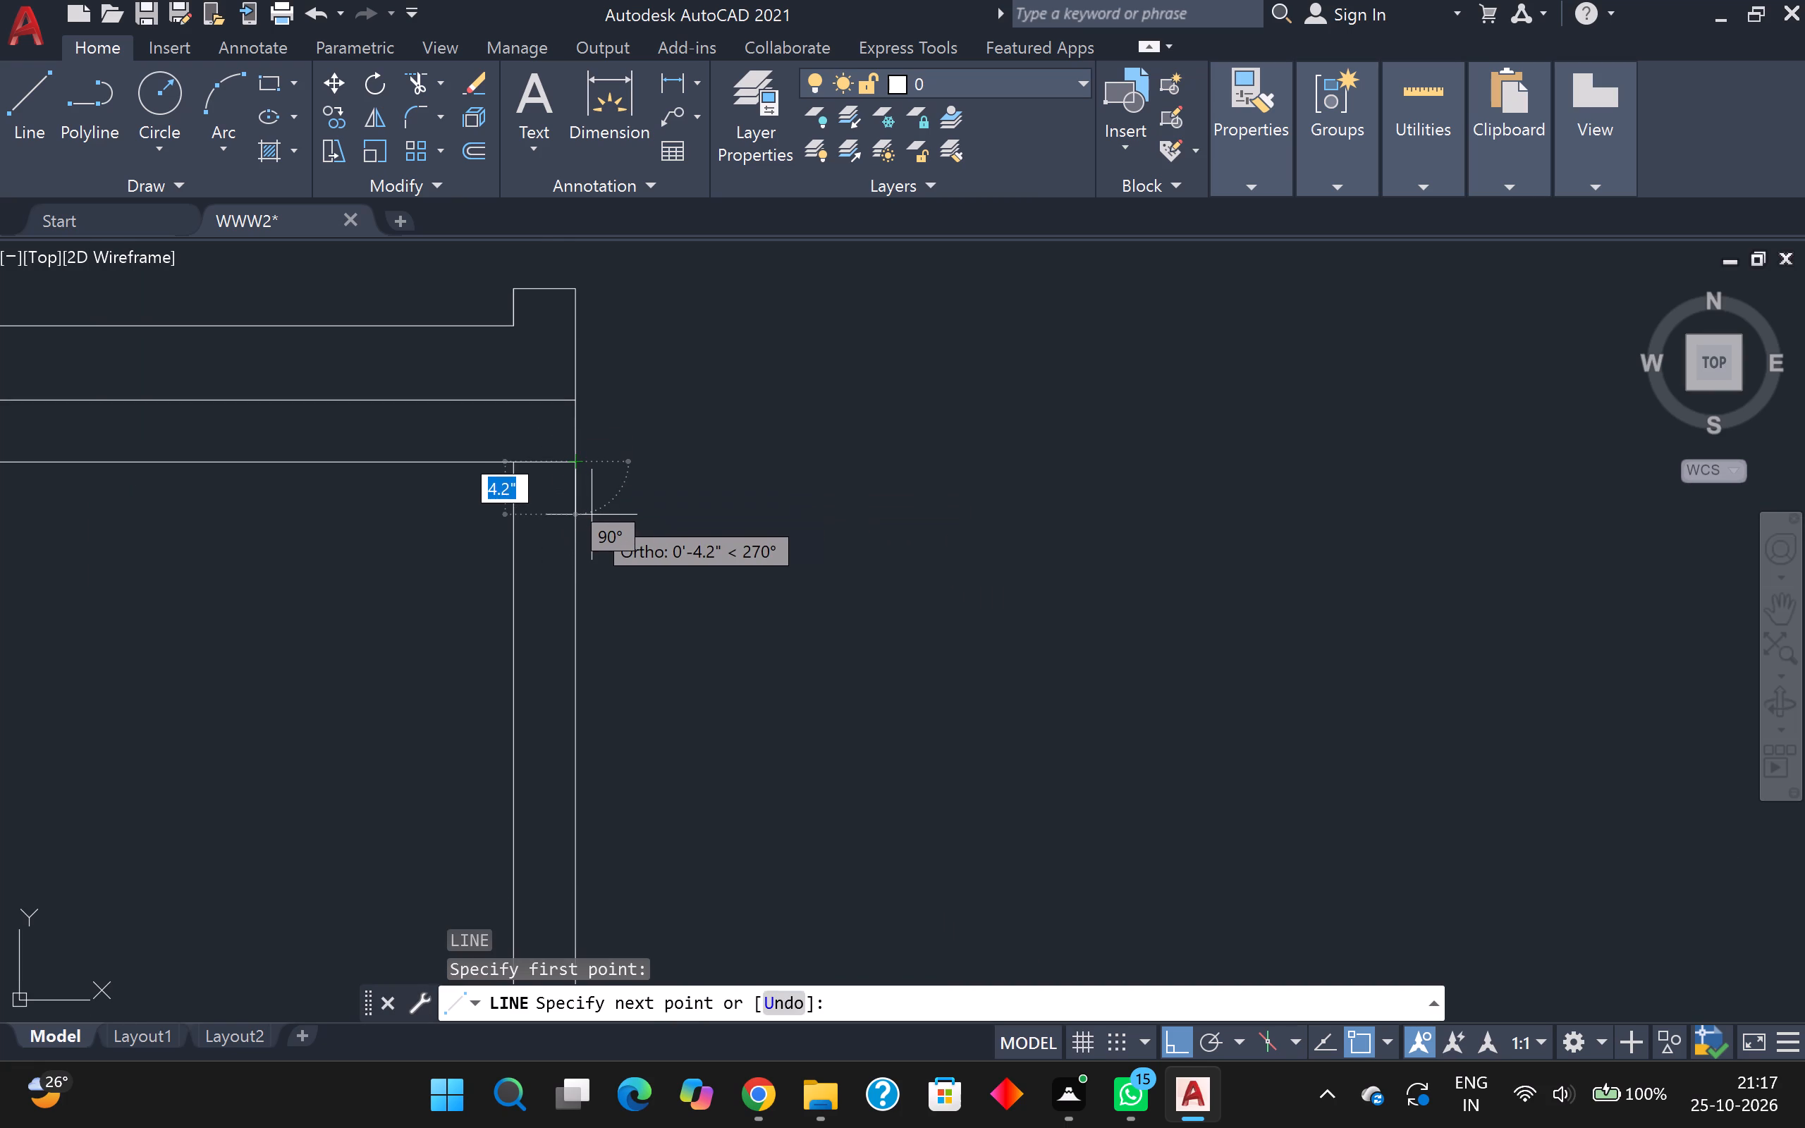
key(3)
key(Return)
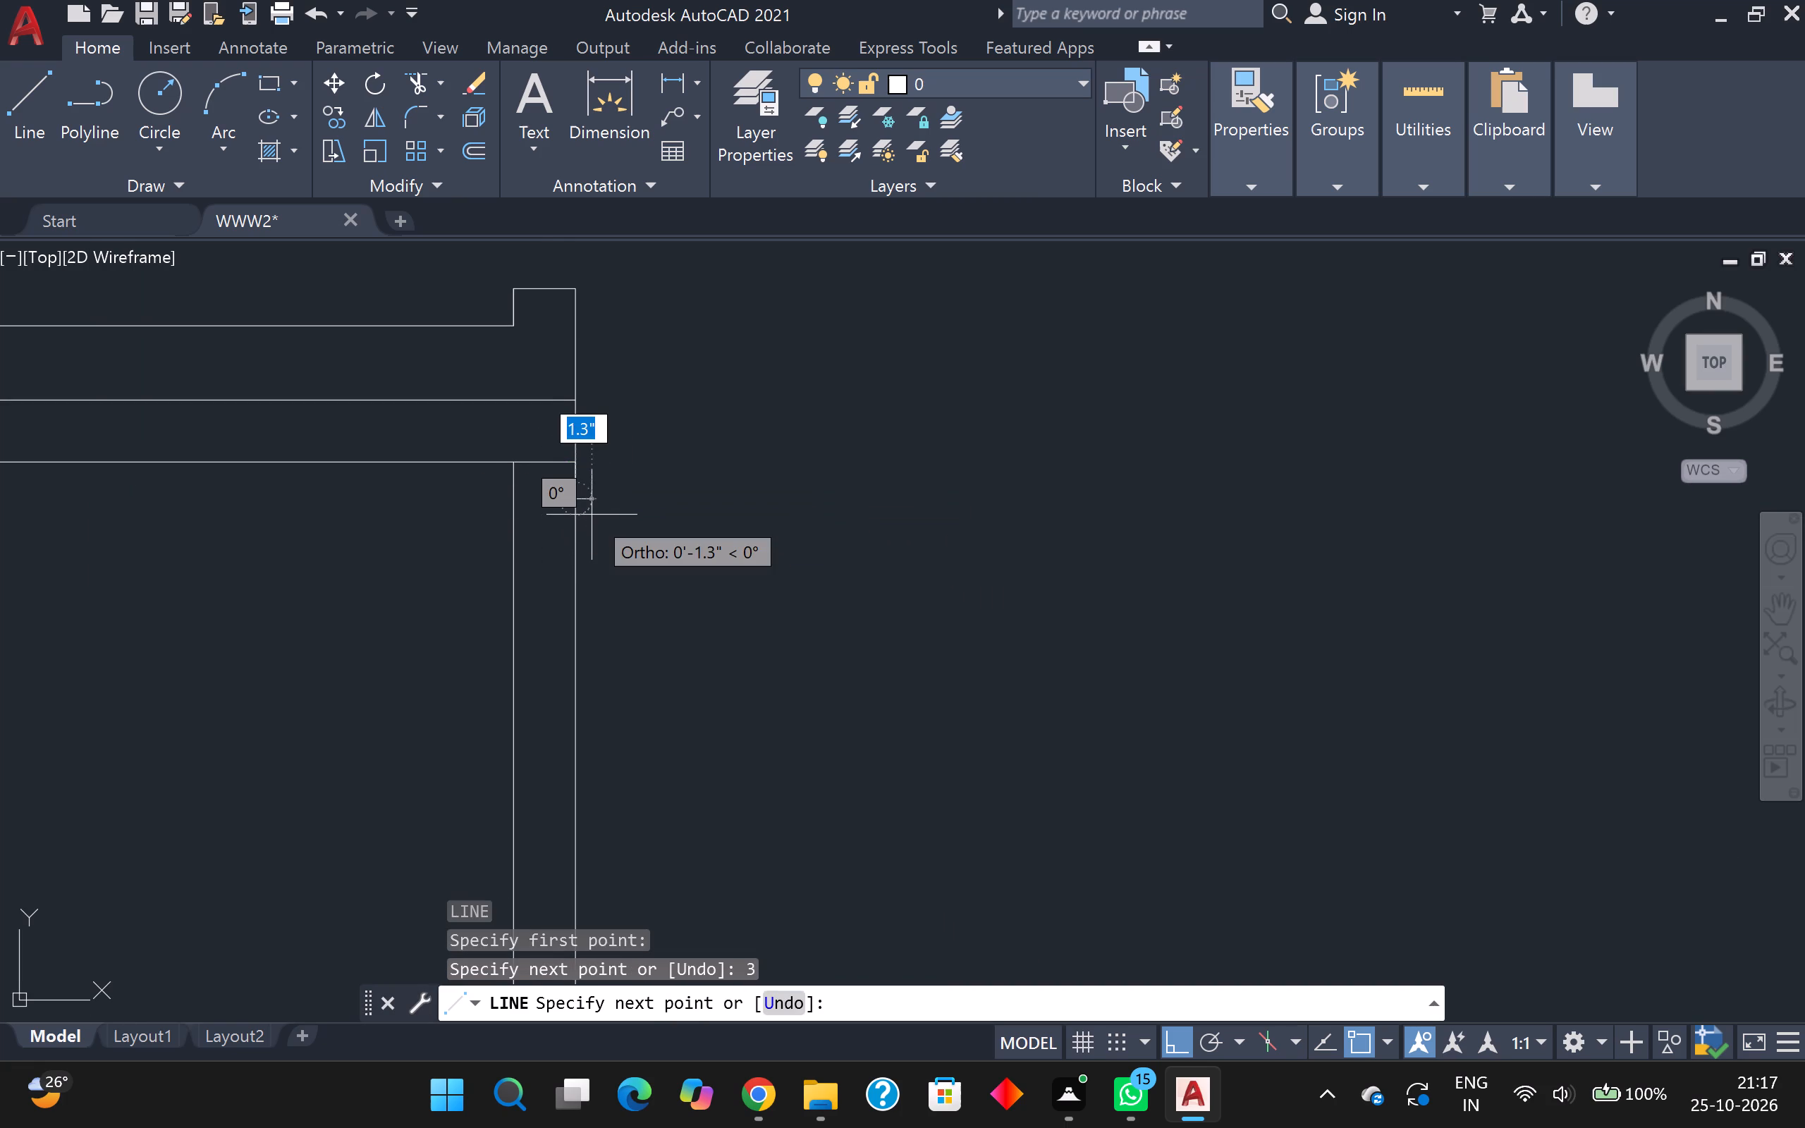
scroll(472, 511, up, 1)
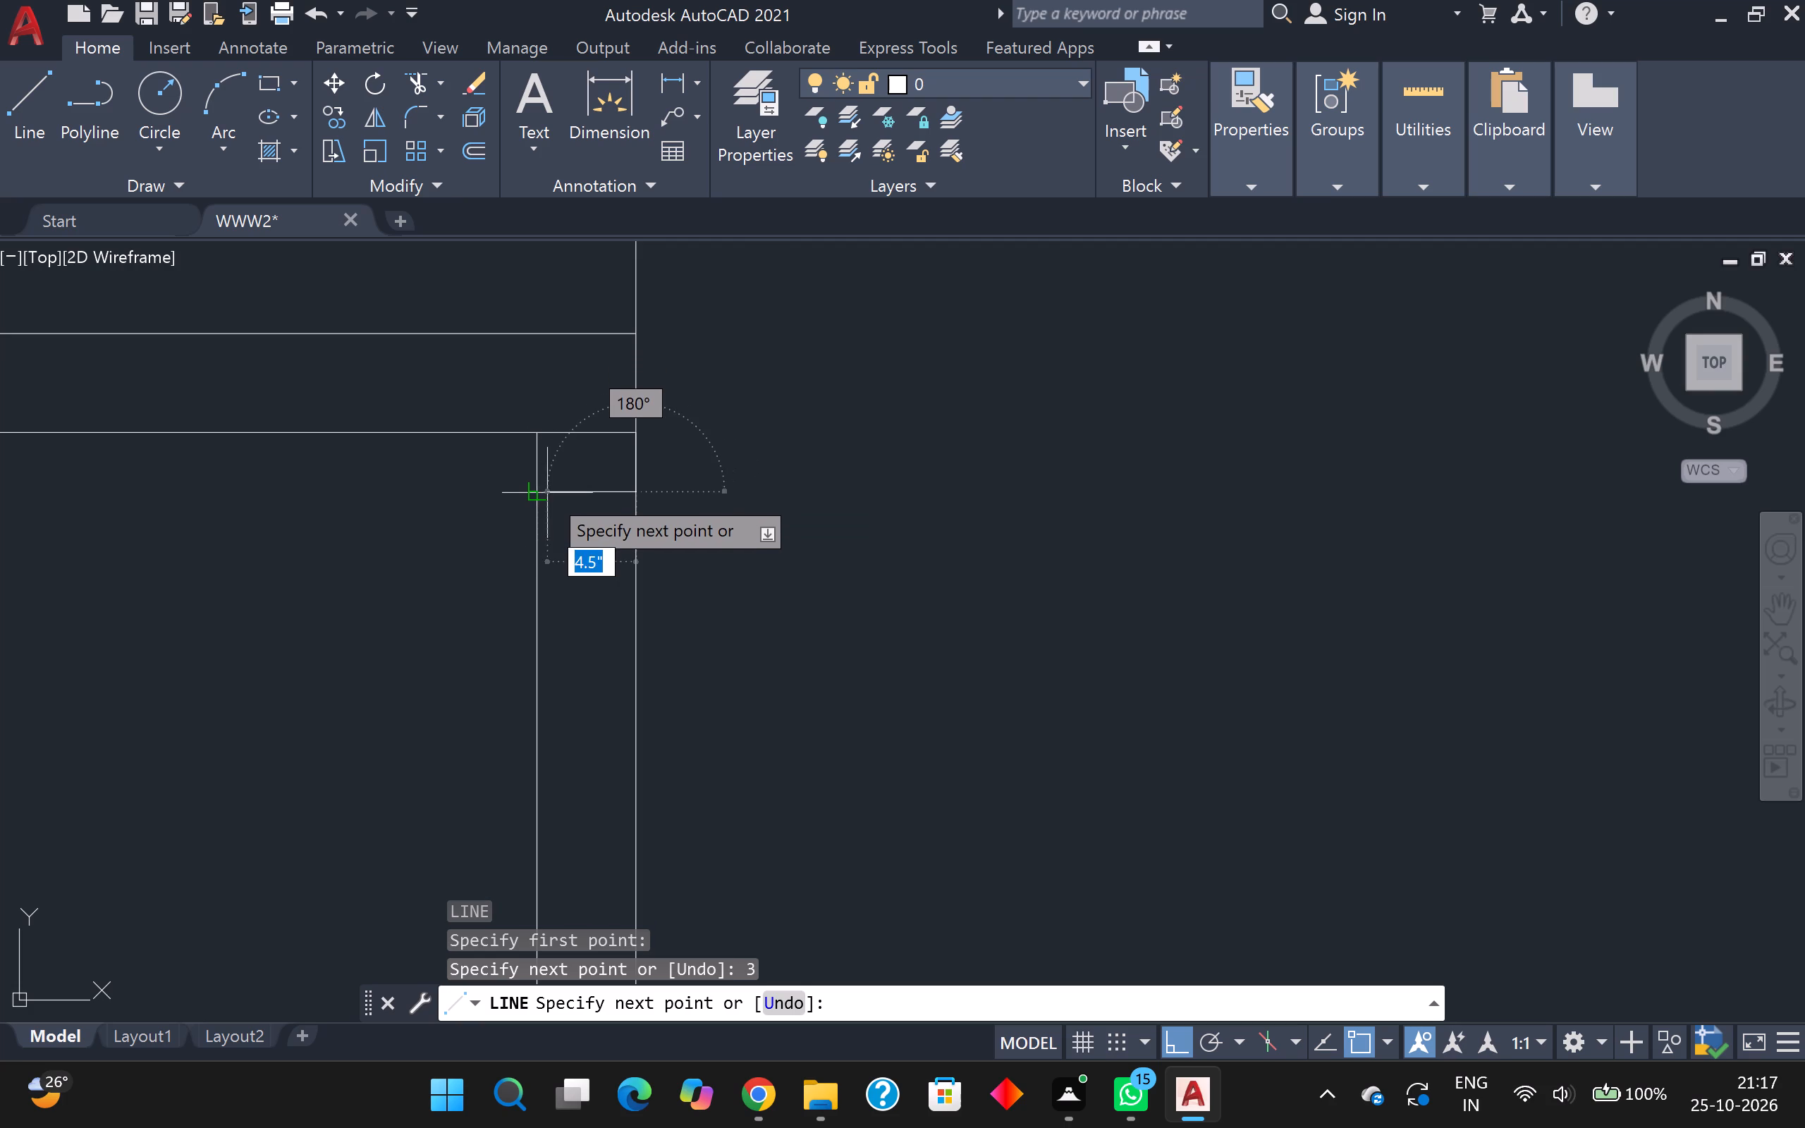
click(534, 493)
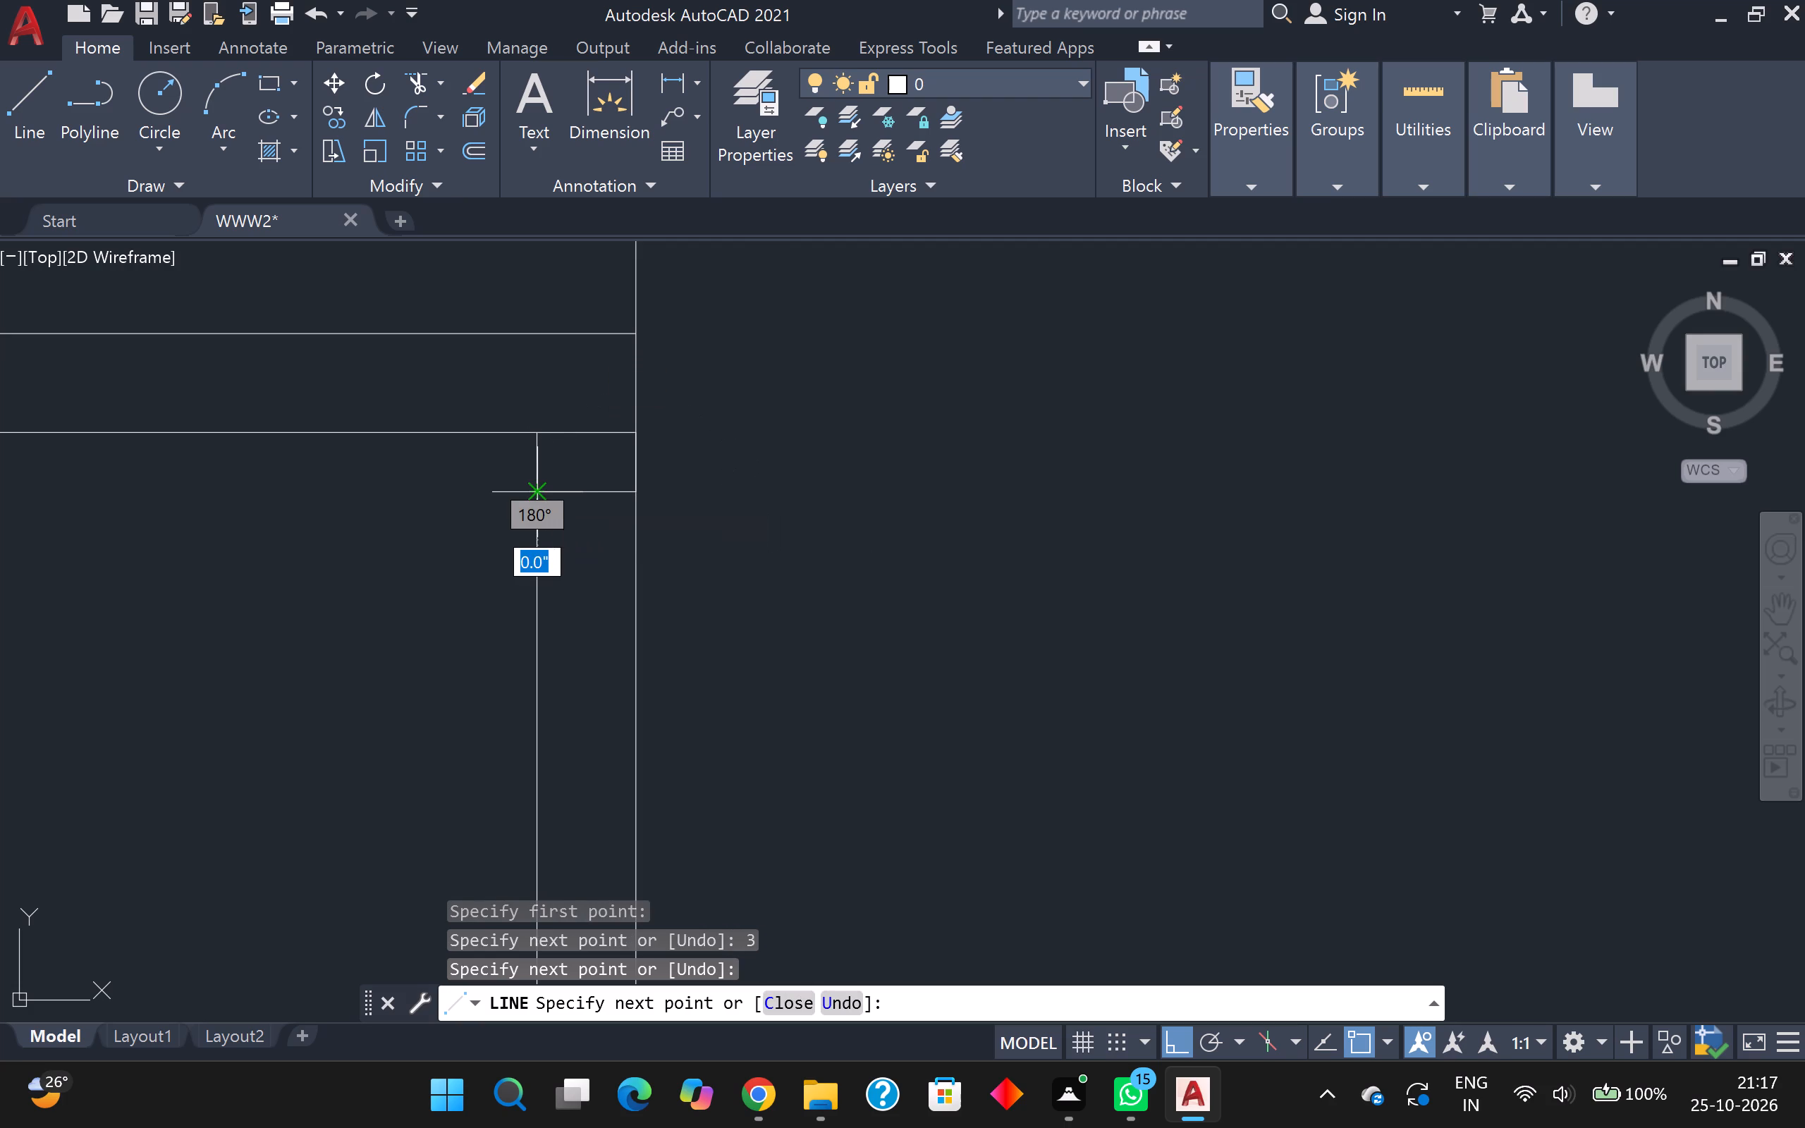
key(Escape)
scroll(598, 486, down, 1)
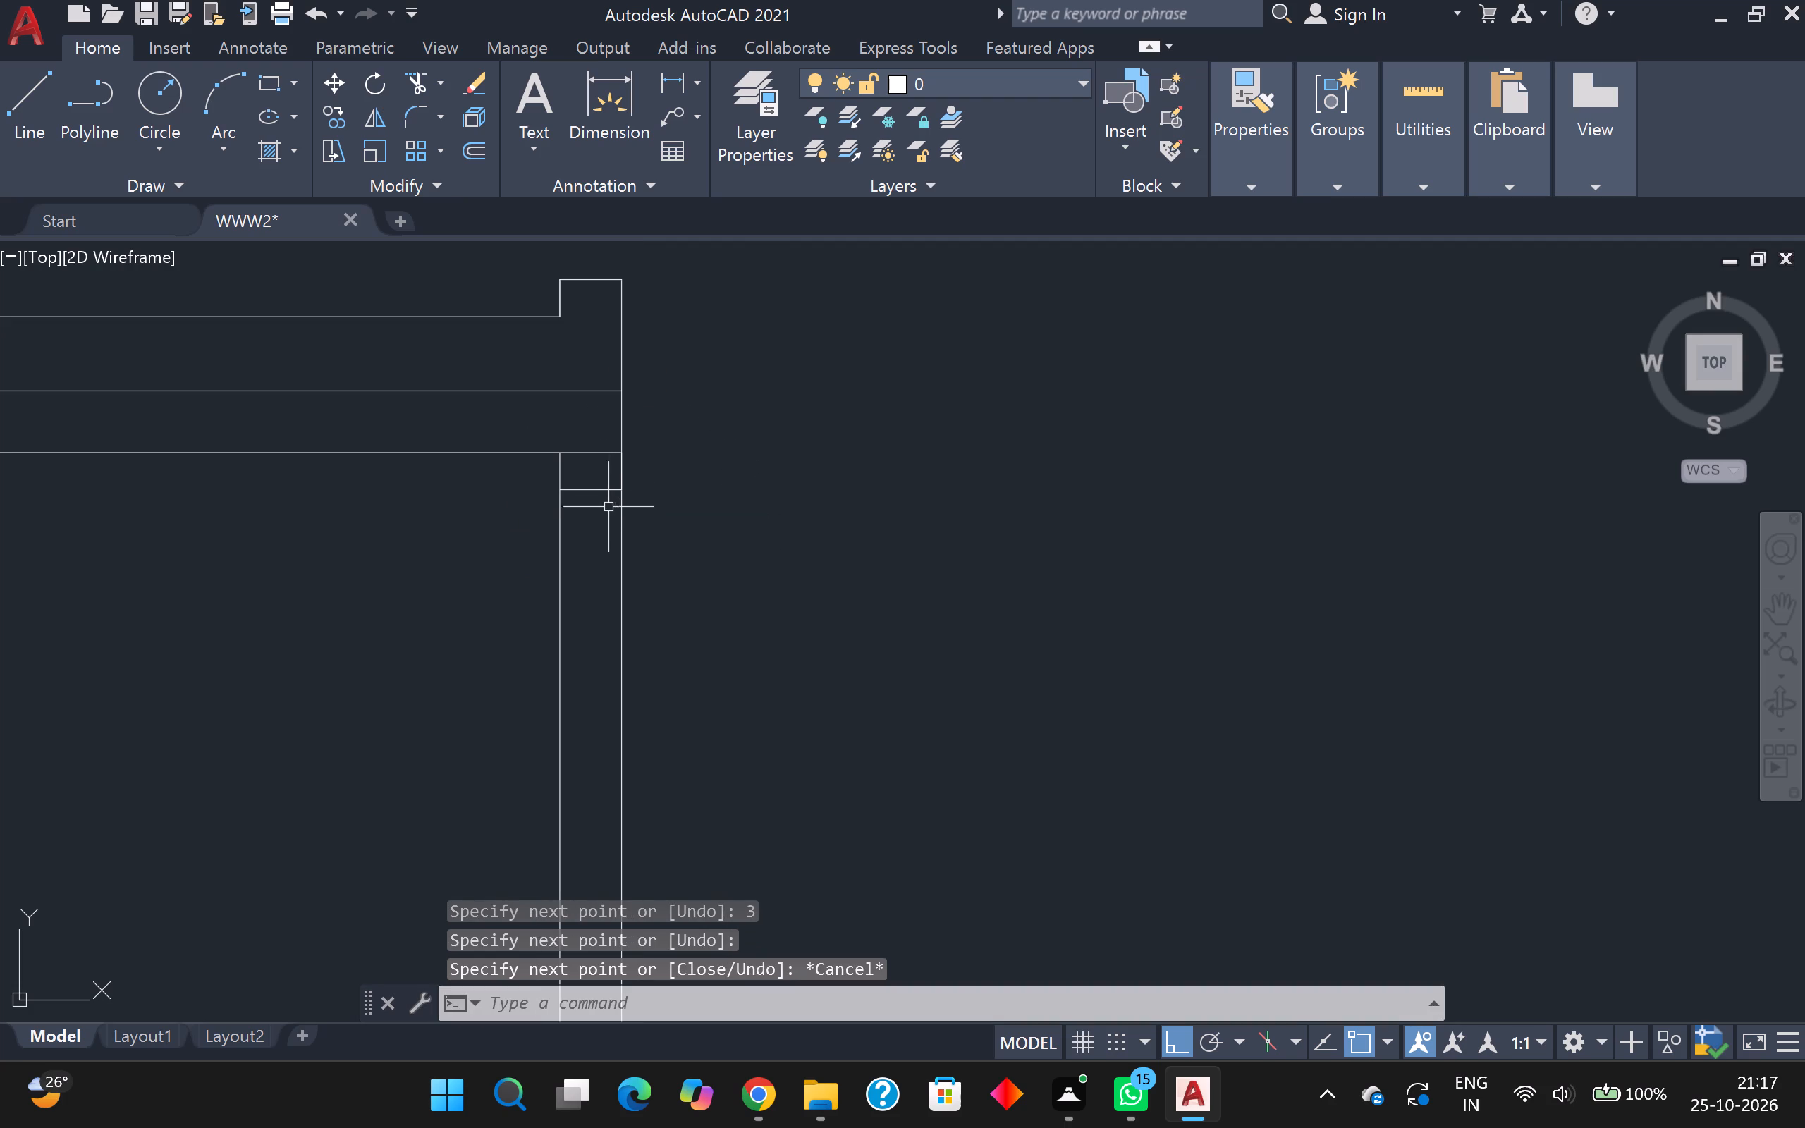
Draw a line from that jamb 3' south along the partition's east line and across to its west line, marking the other jamb.
key(l)
key(Return)
scroll(618, 513, up, 1)
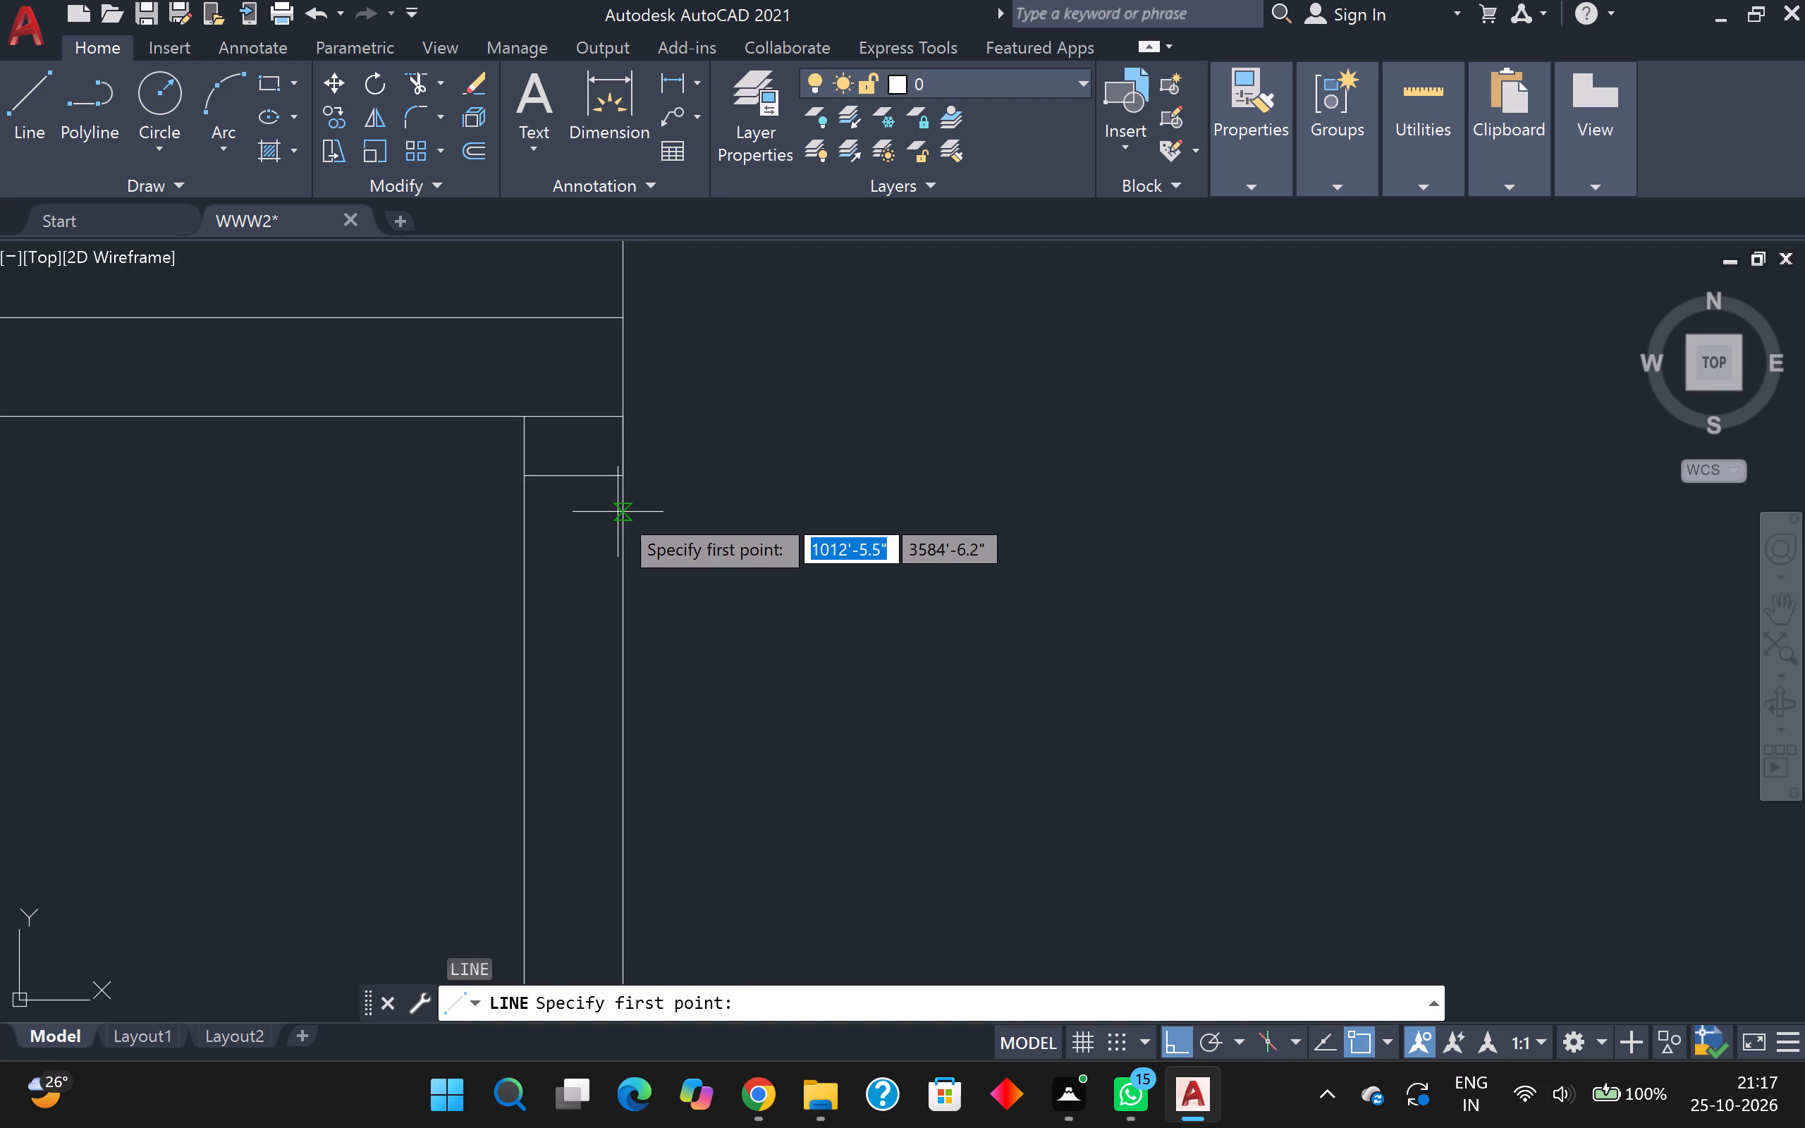
middle_drag(705, 539, 723, 415)
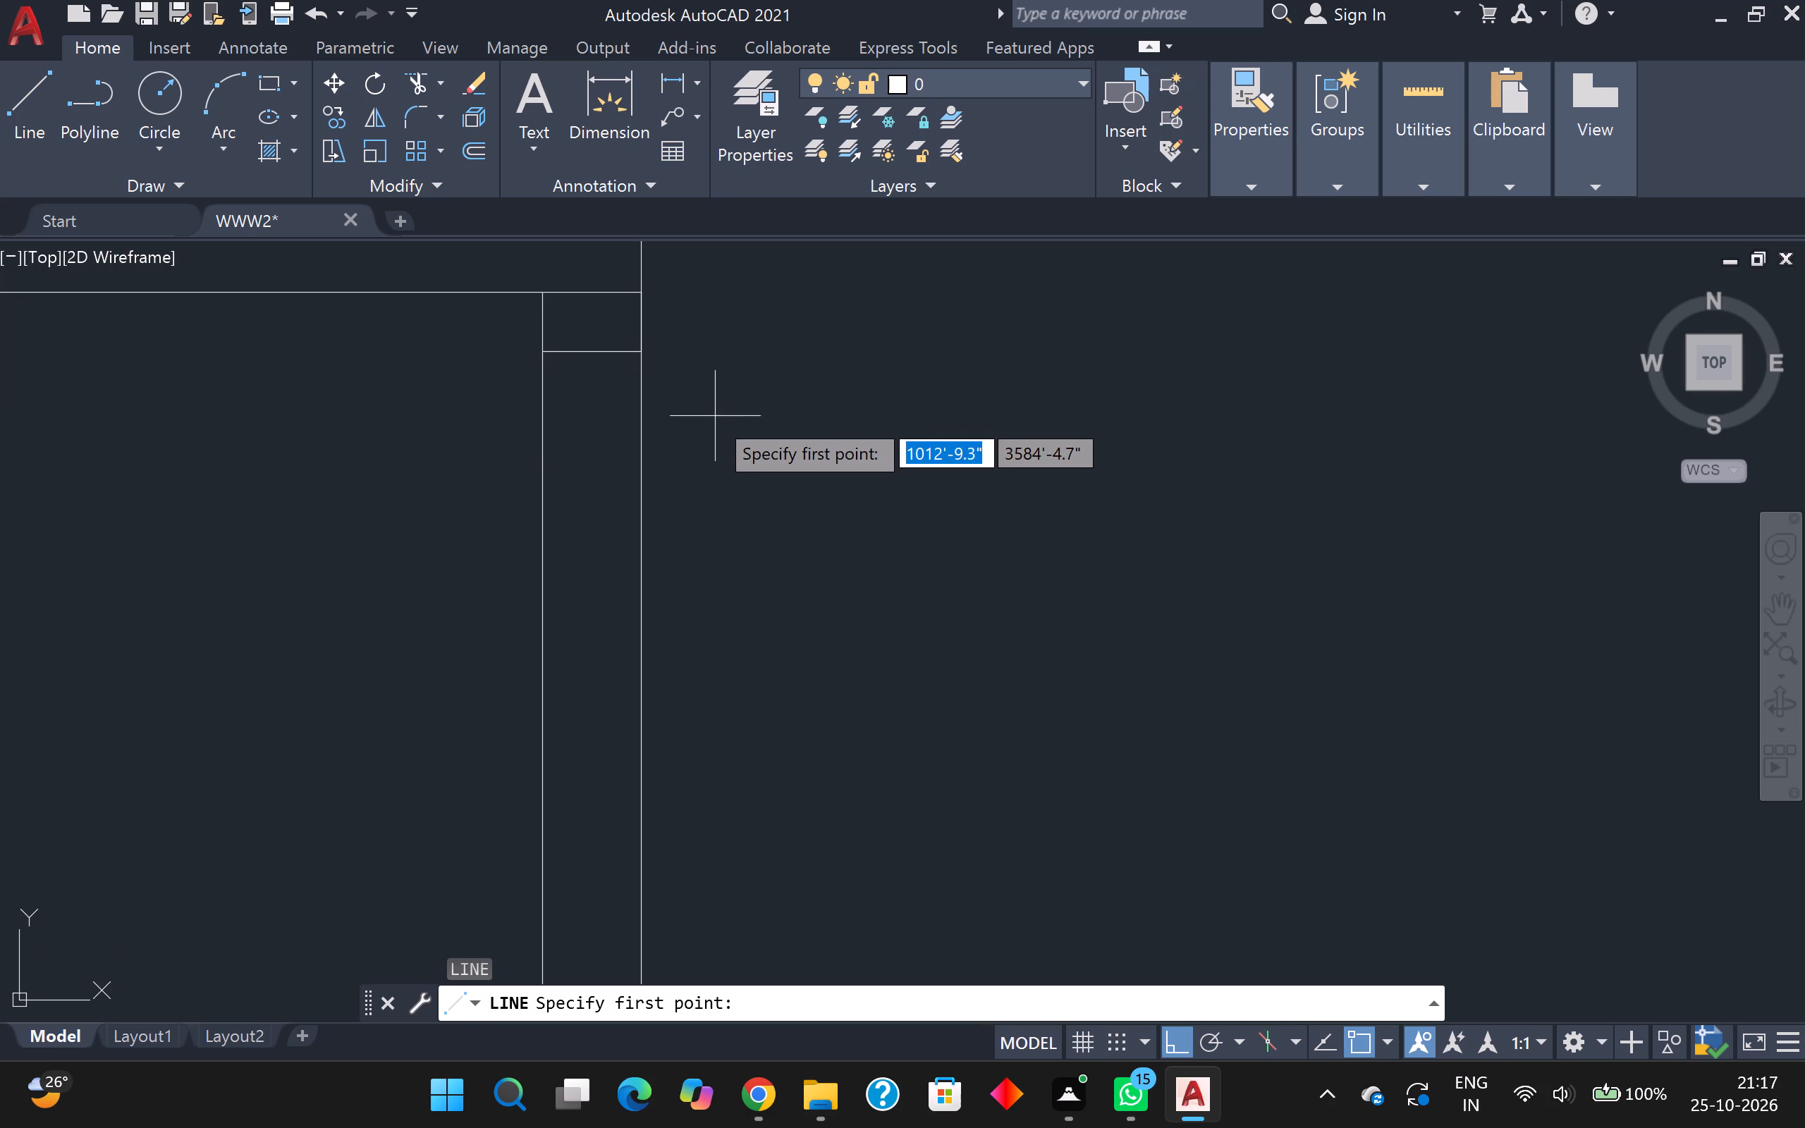
drag(633, 360, 638, 367)
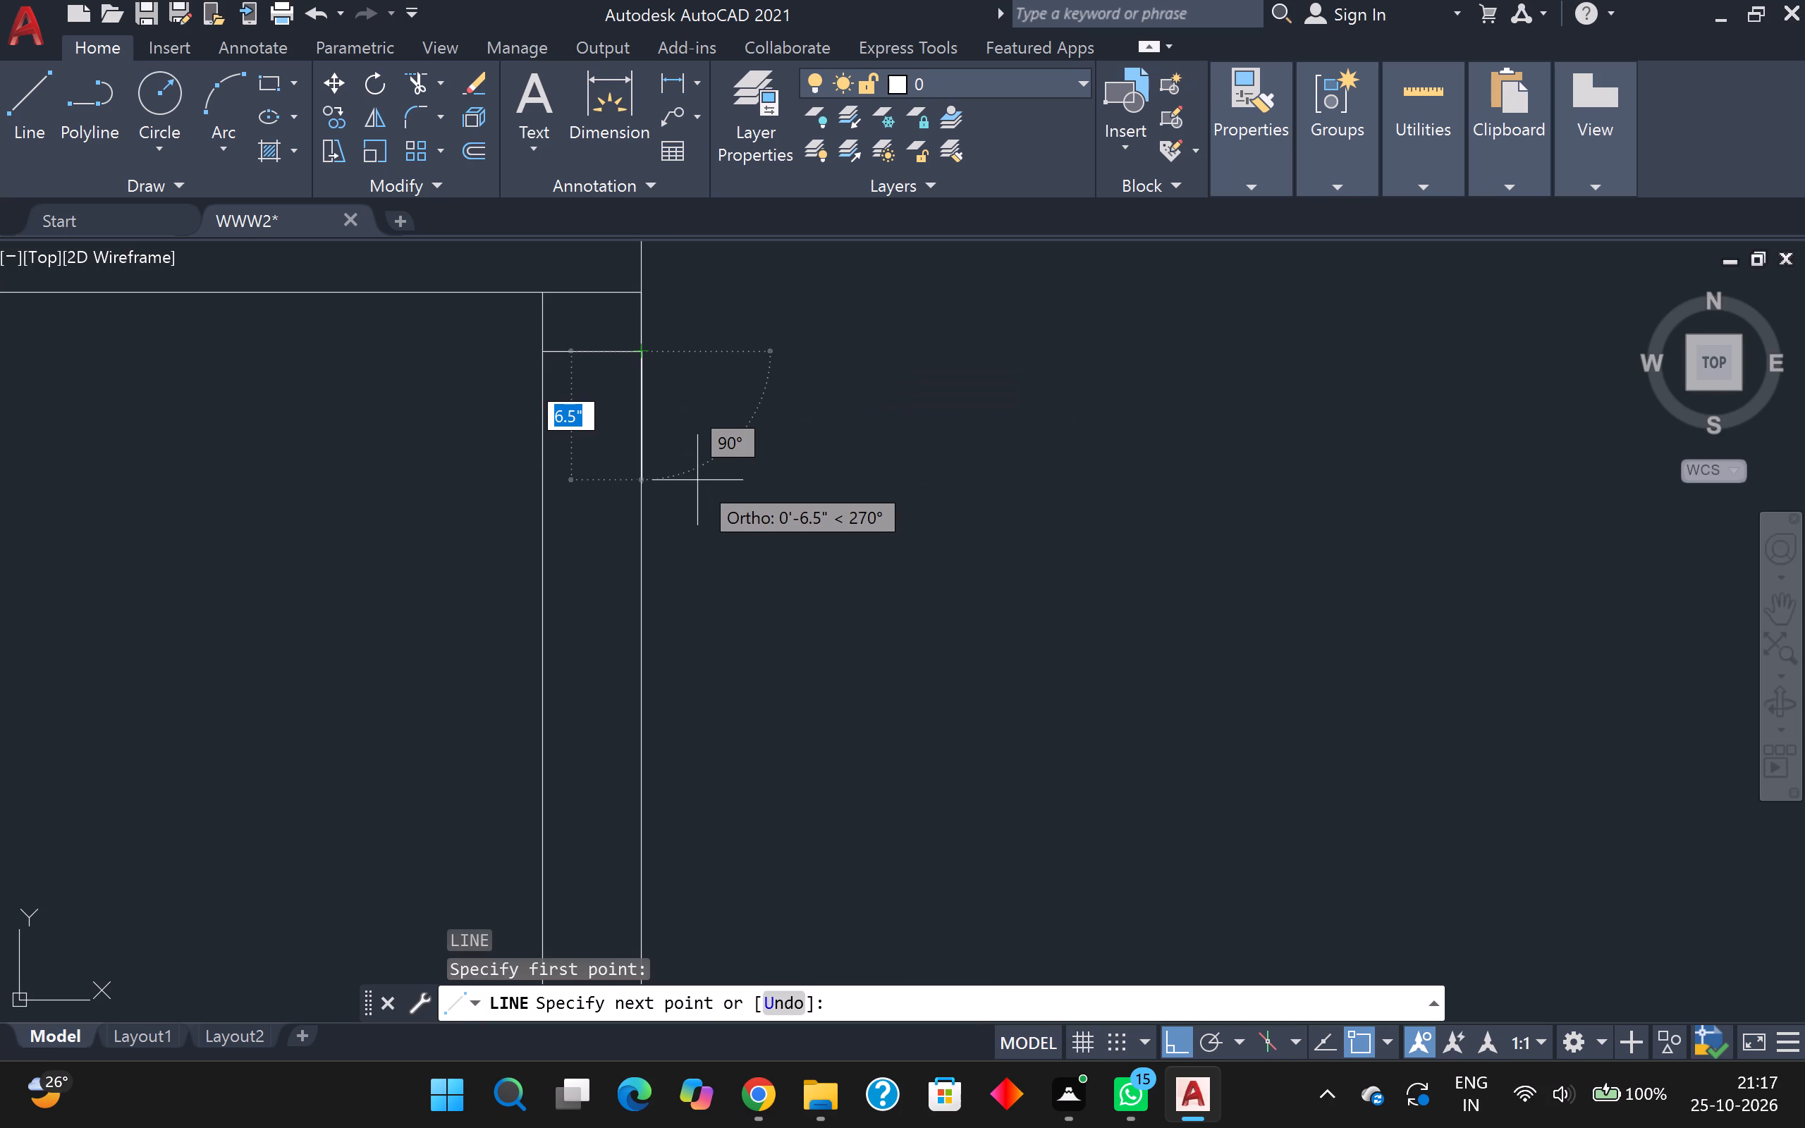
text(3')
key(Return)
scroll(697, 480, down, 3)
middle_drag(710, 484, 649, 356)
scroll(658, 374, down, 1)
scroll(583, 462, up, 5)
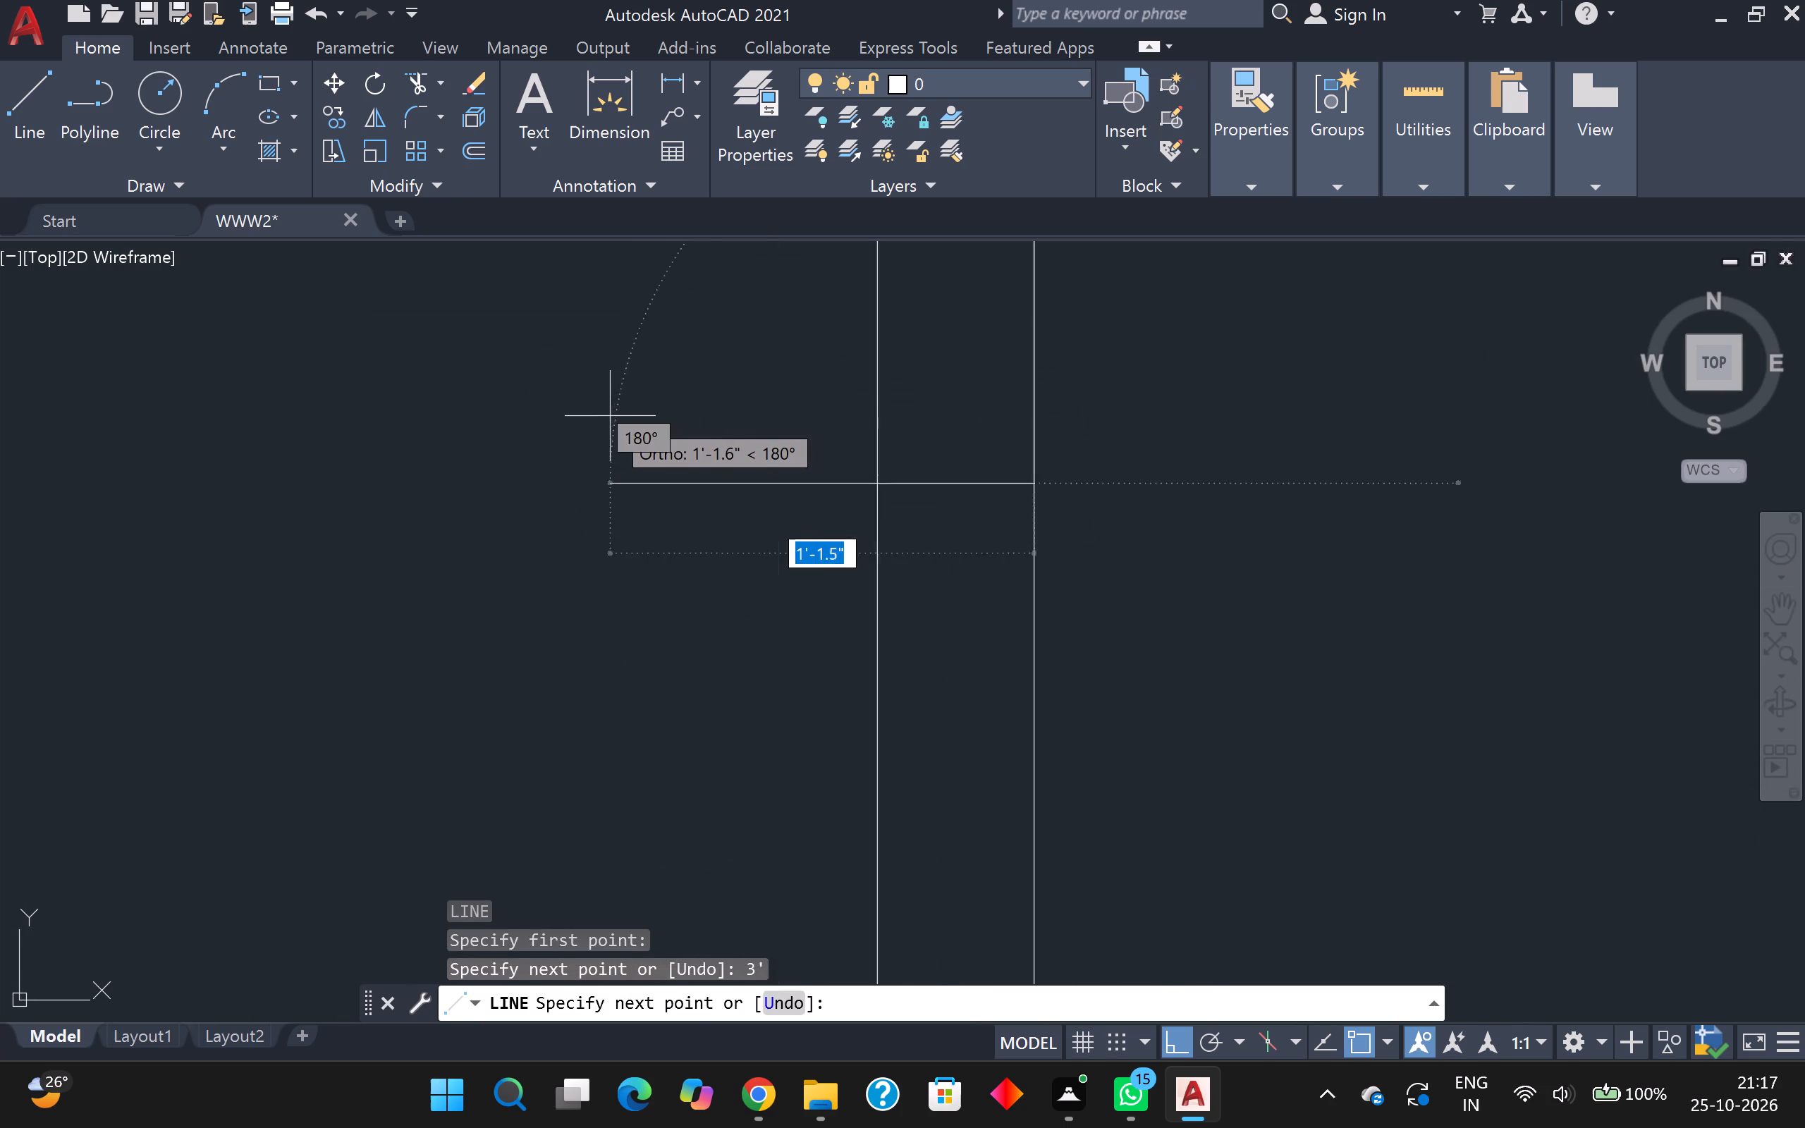
click(883, 490)
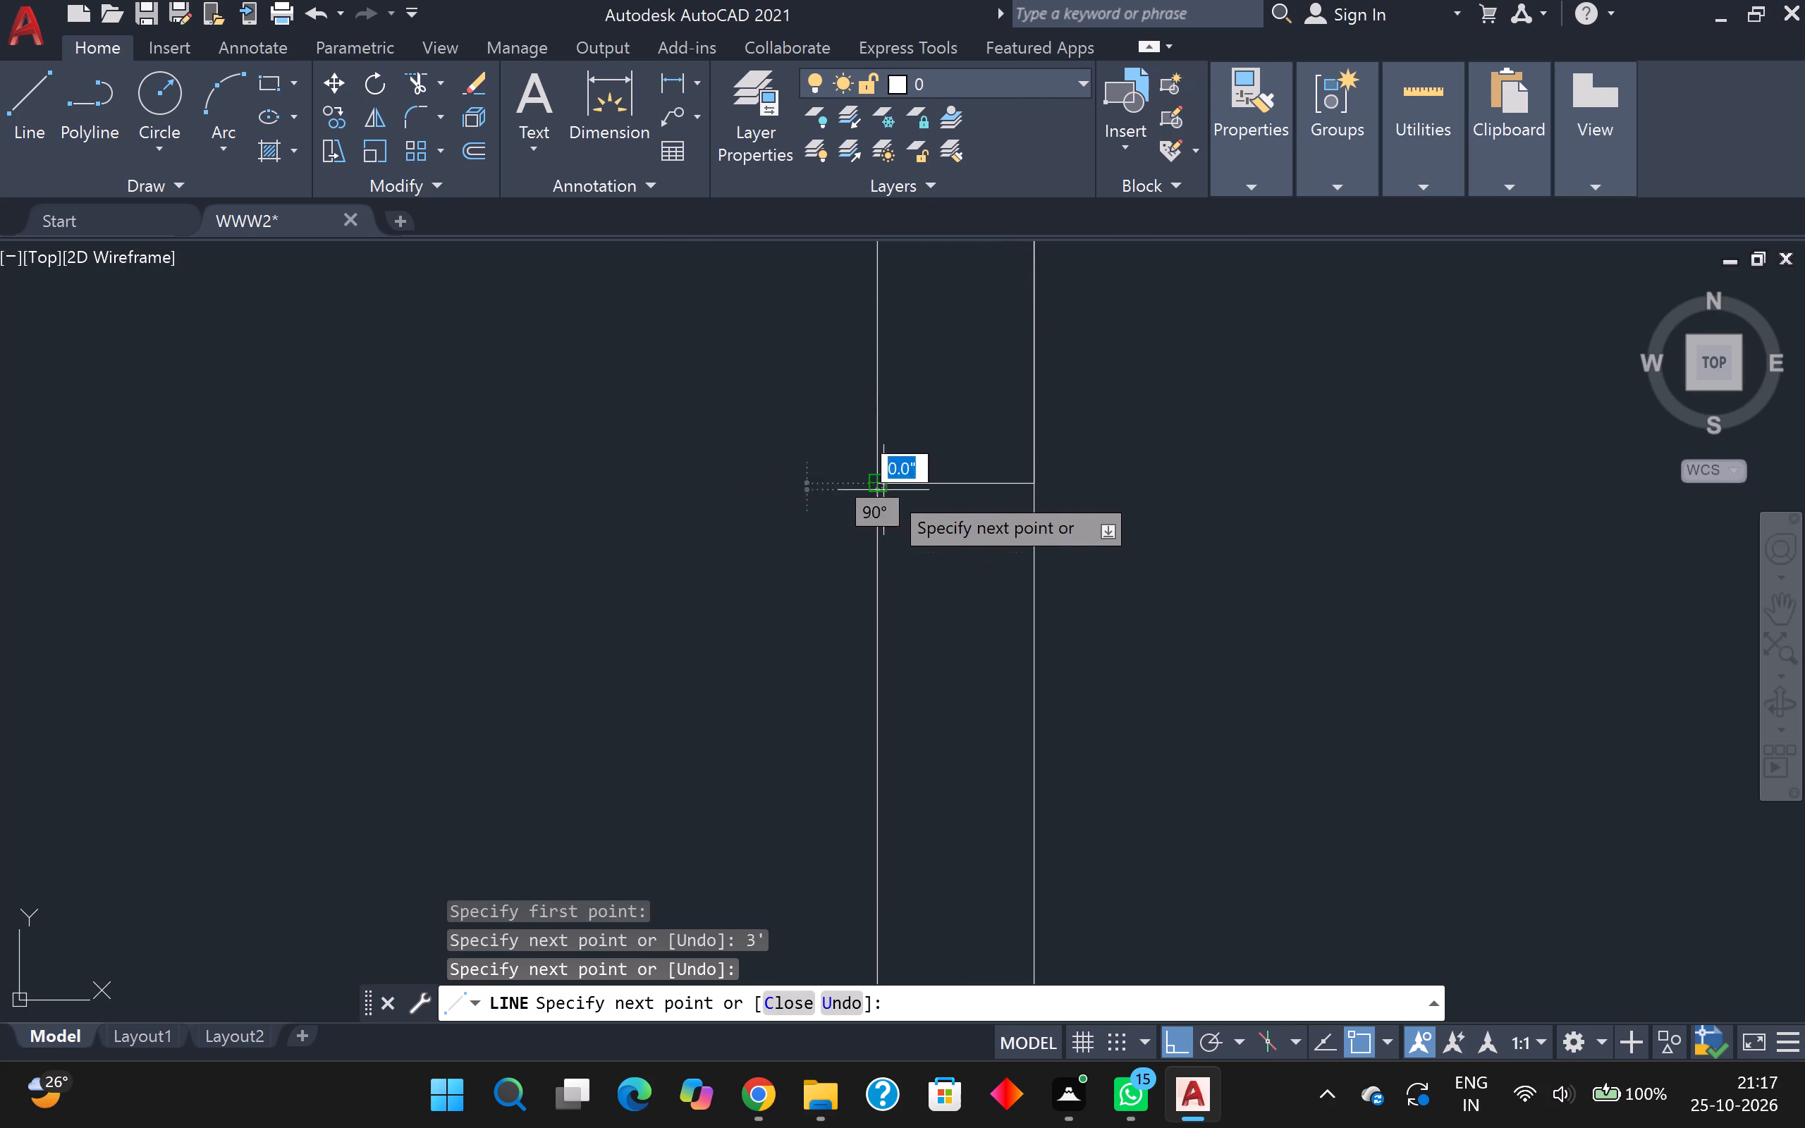
key(Escape)
scroll(892, 513, down, 1)
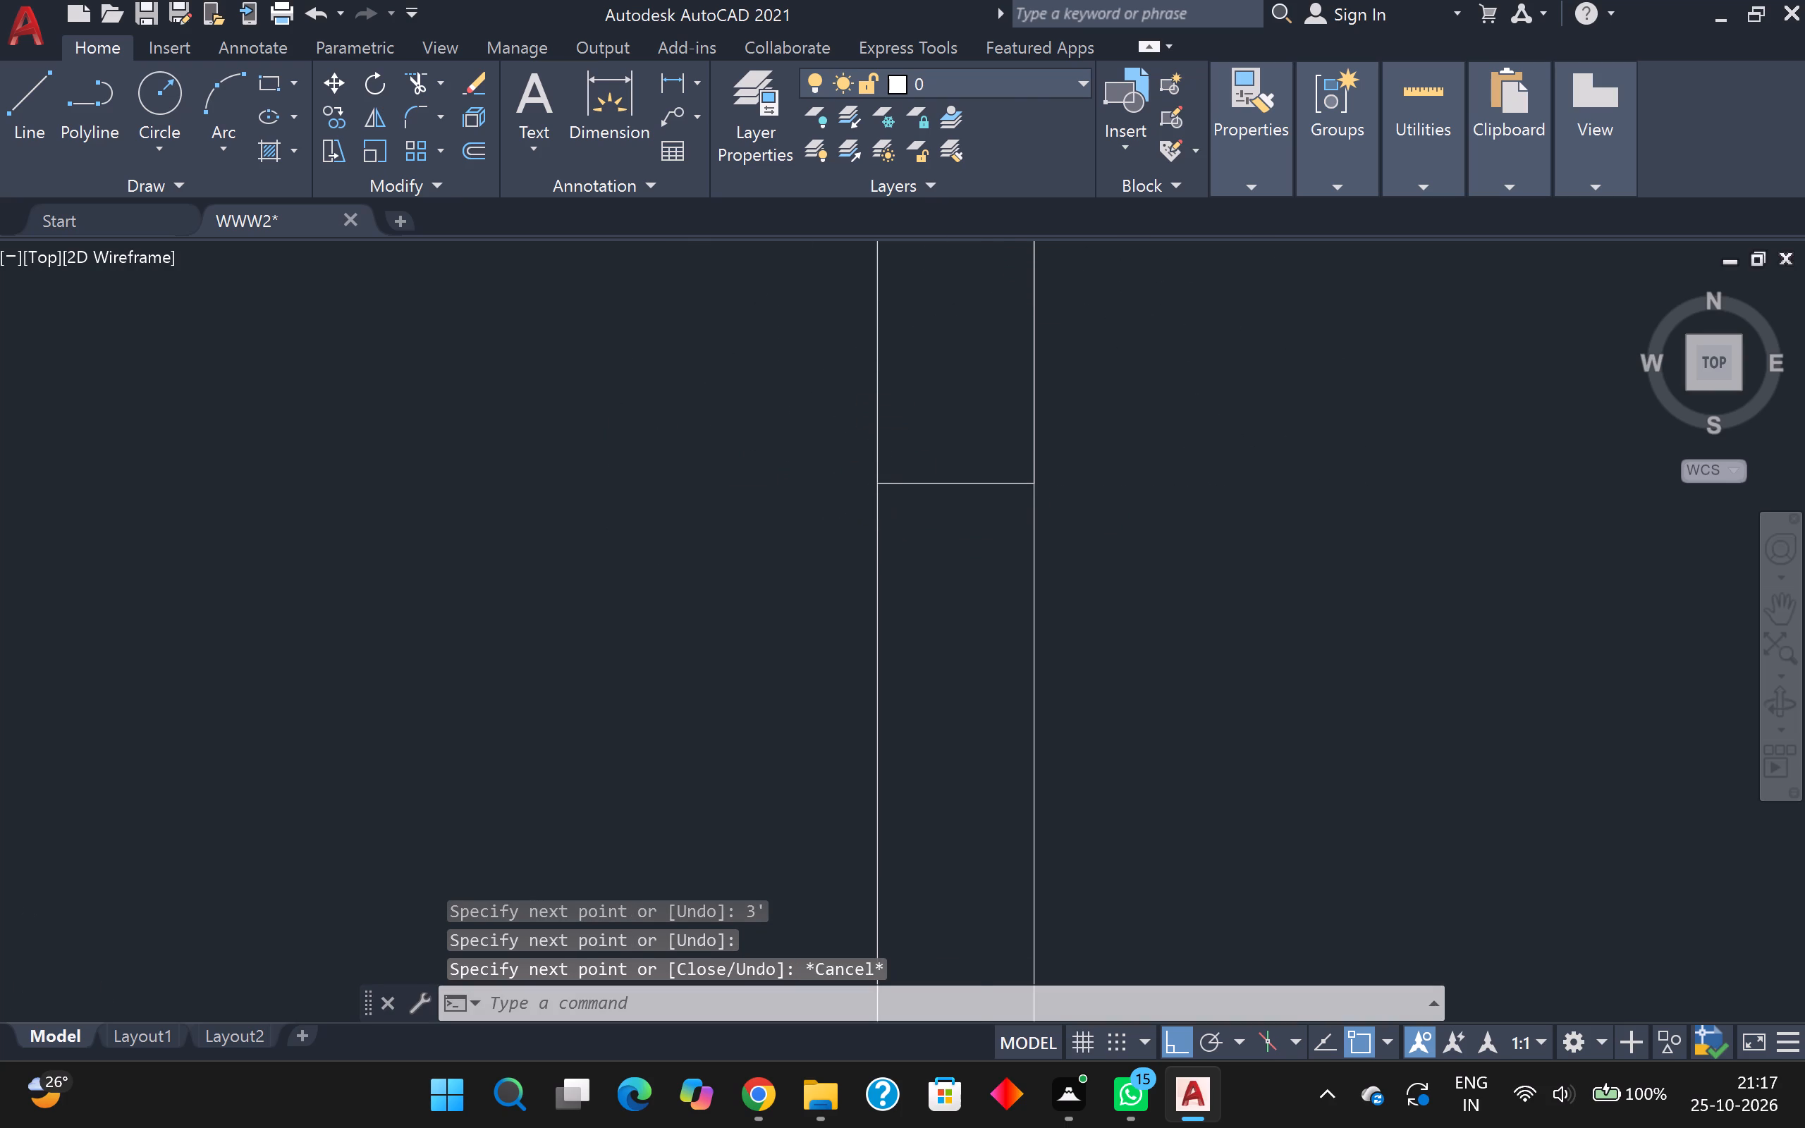
Trim both partition lines between the two new jambs to cut the 3' door opening into the lower west room.
scroll(558, 544, down, 2)
middle_drag(545, 512, 618, 681)
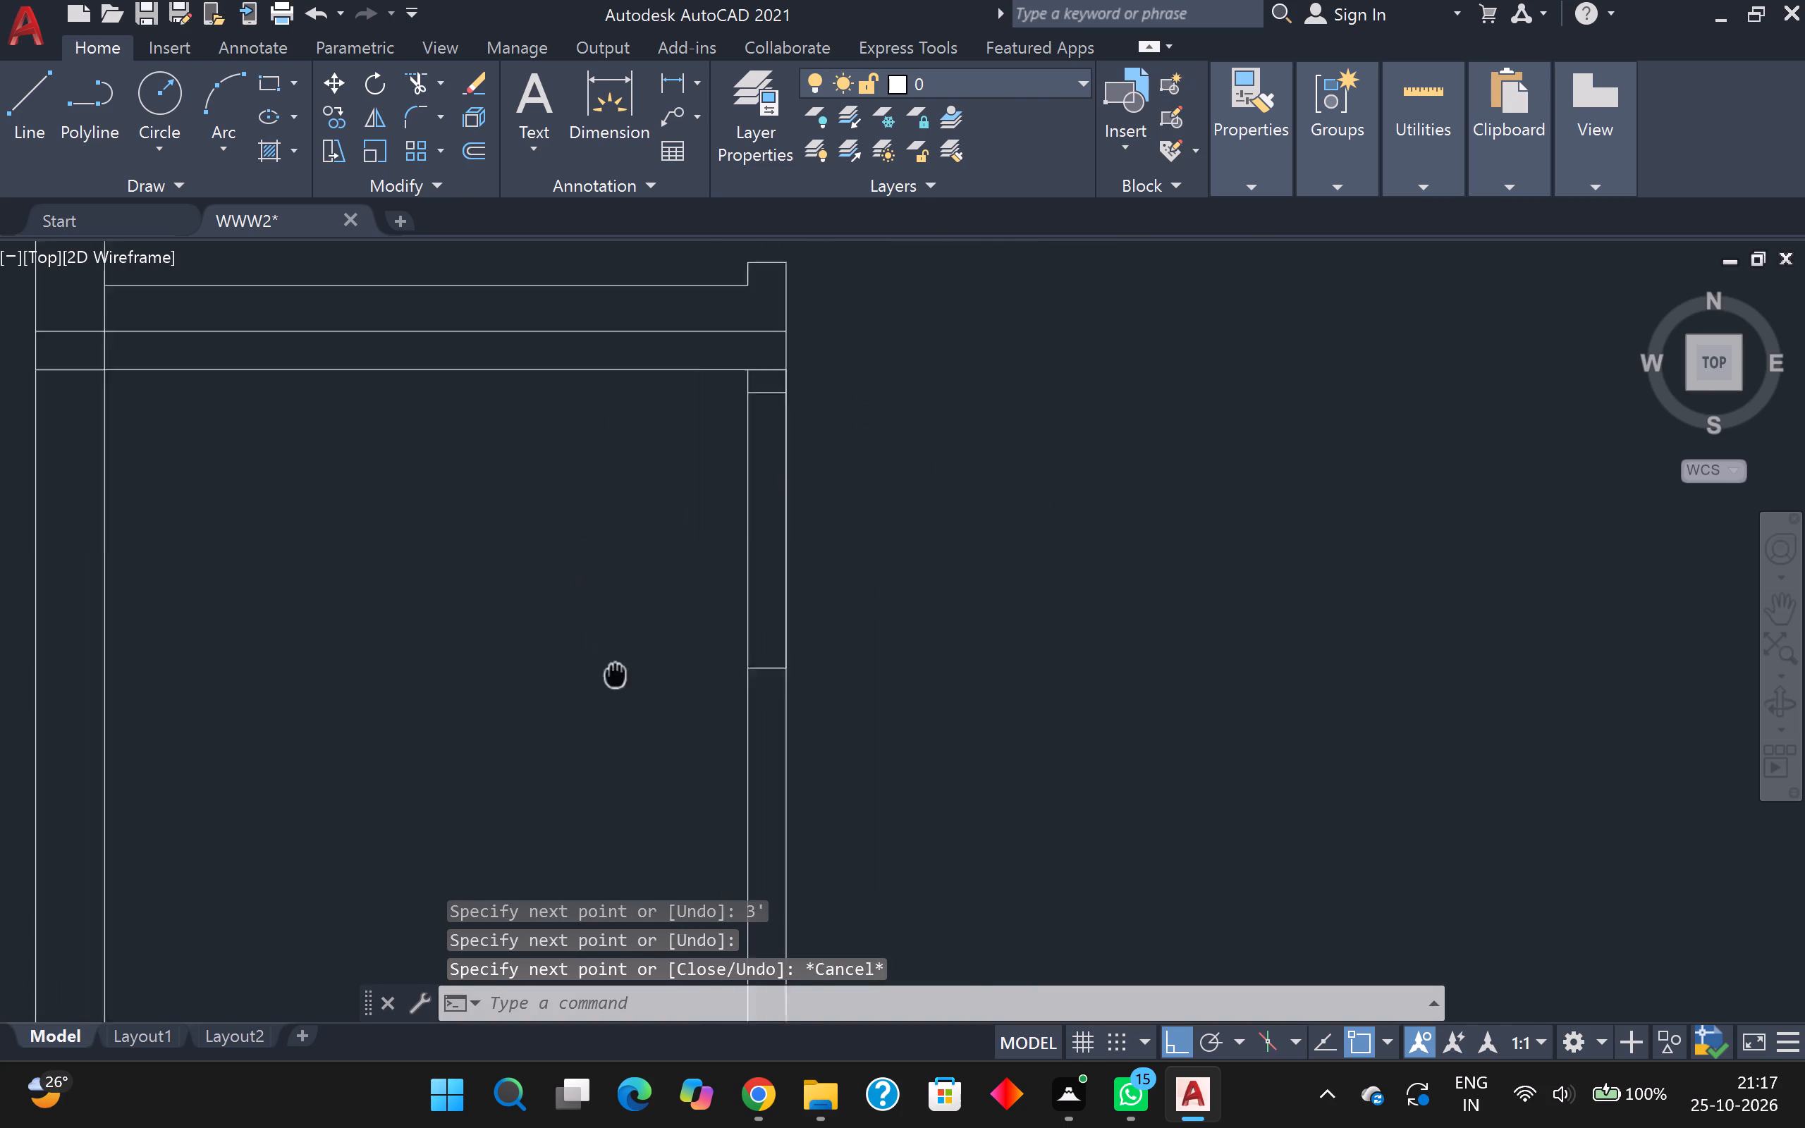
middle_drag(618, 681, 617, 723)
click(422, 78)
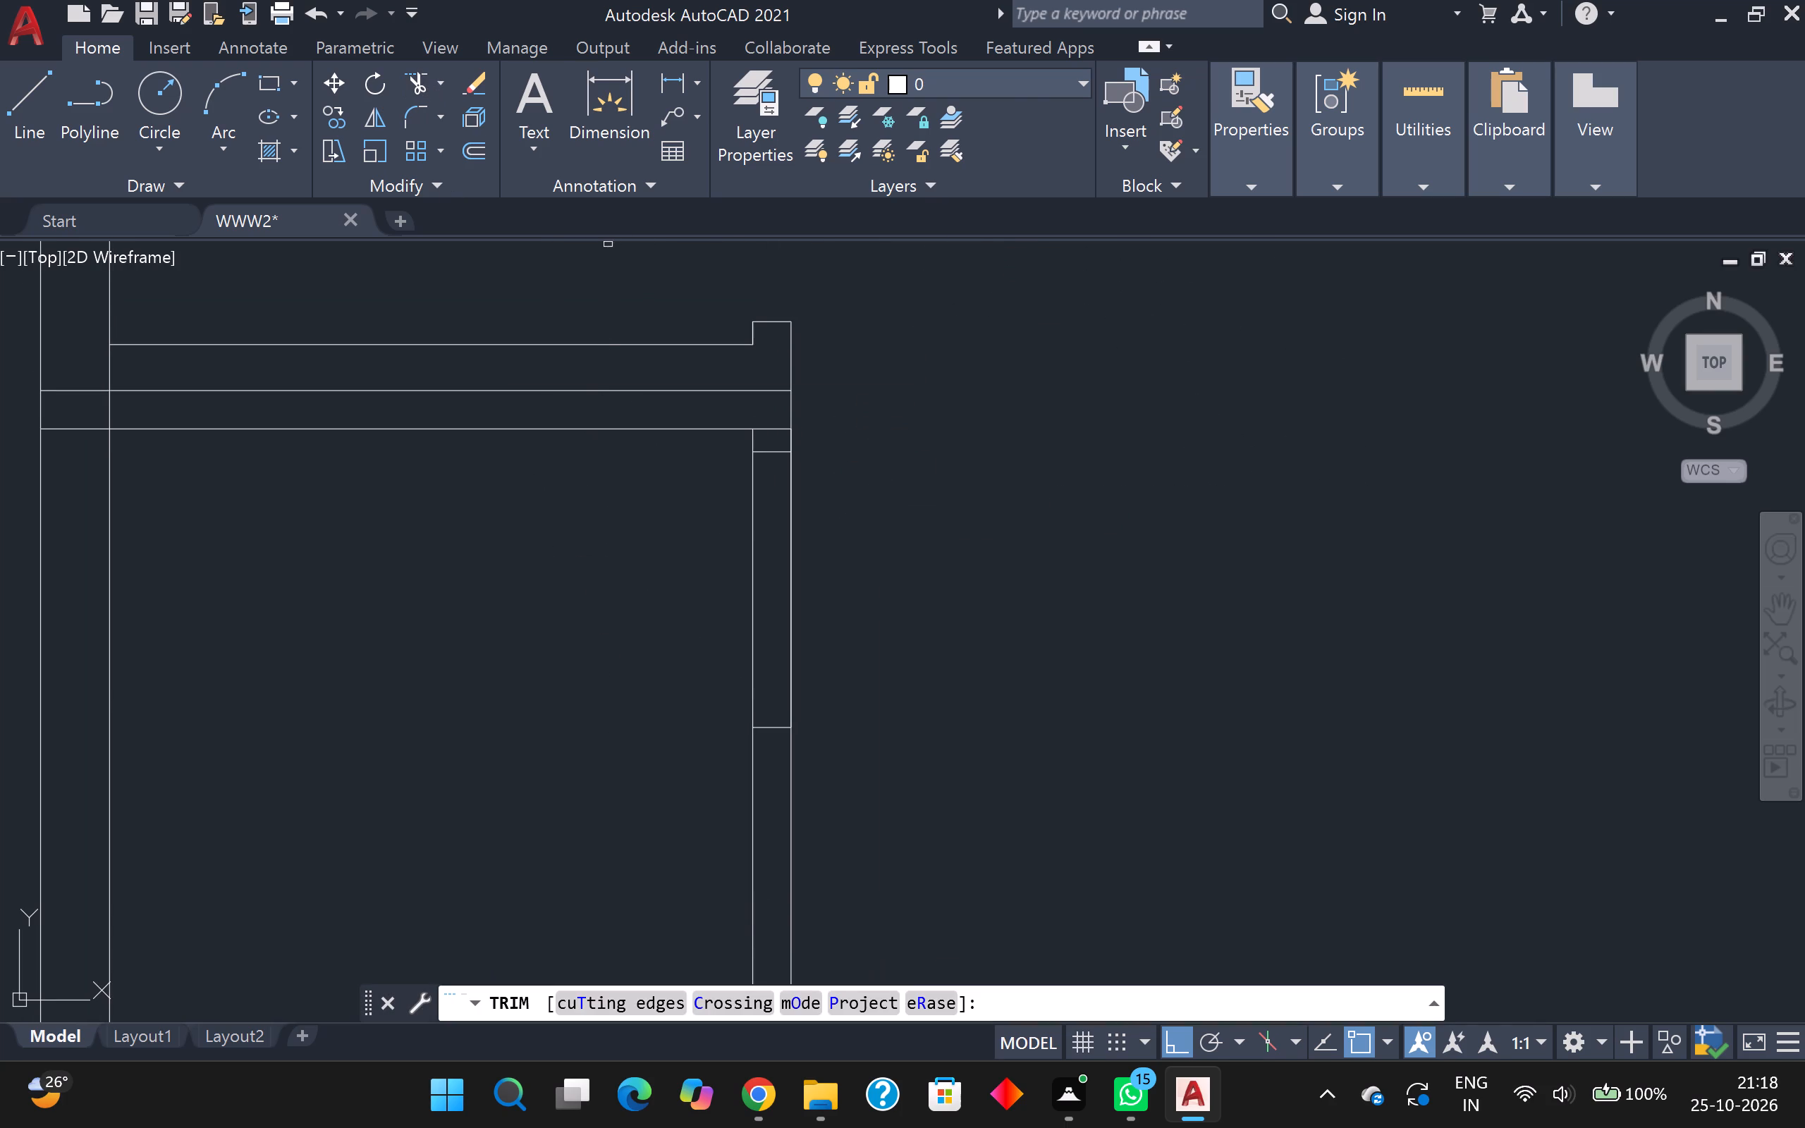
click(602, 620)
click(883, 596)
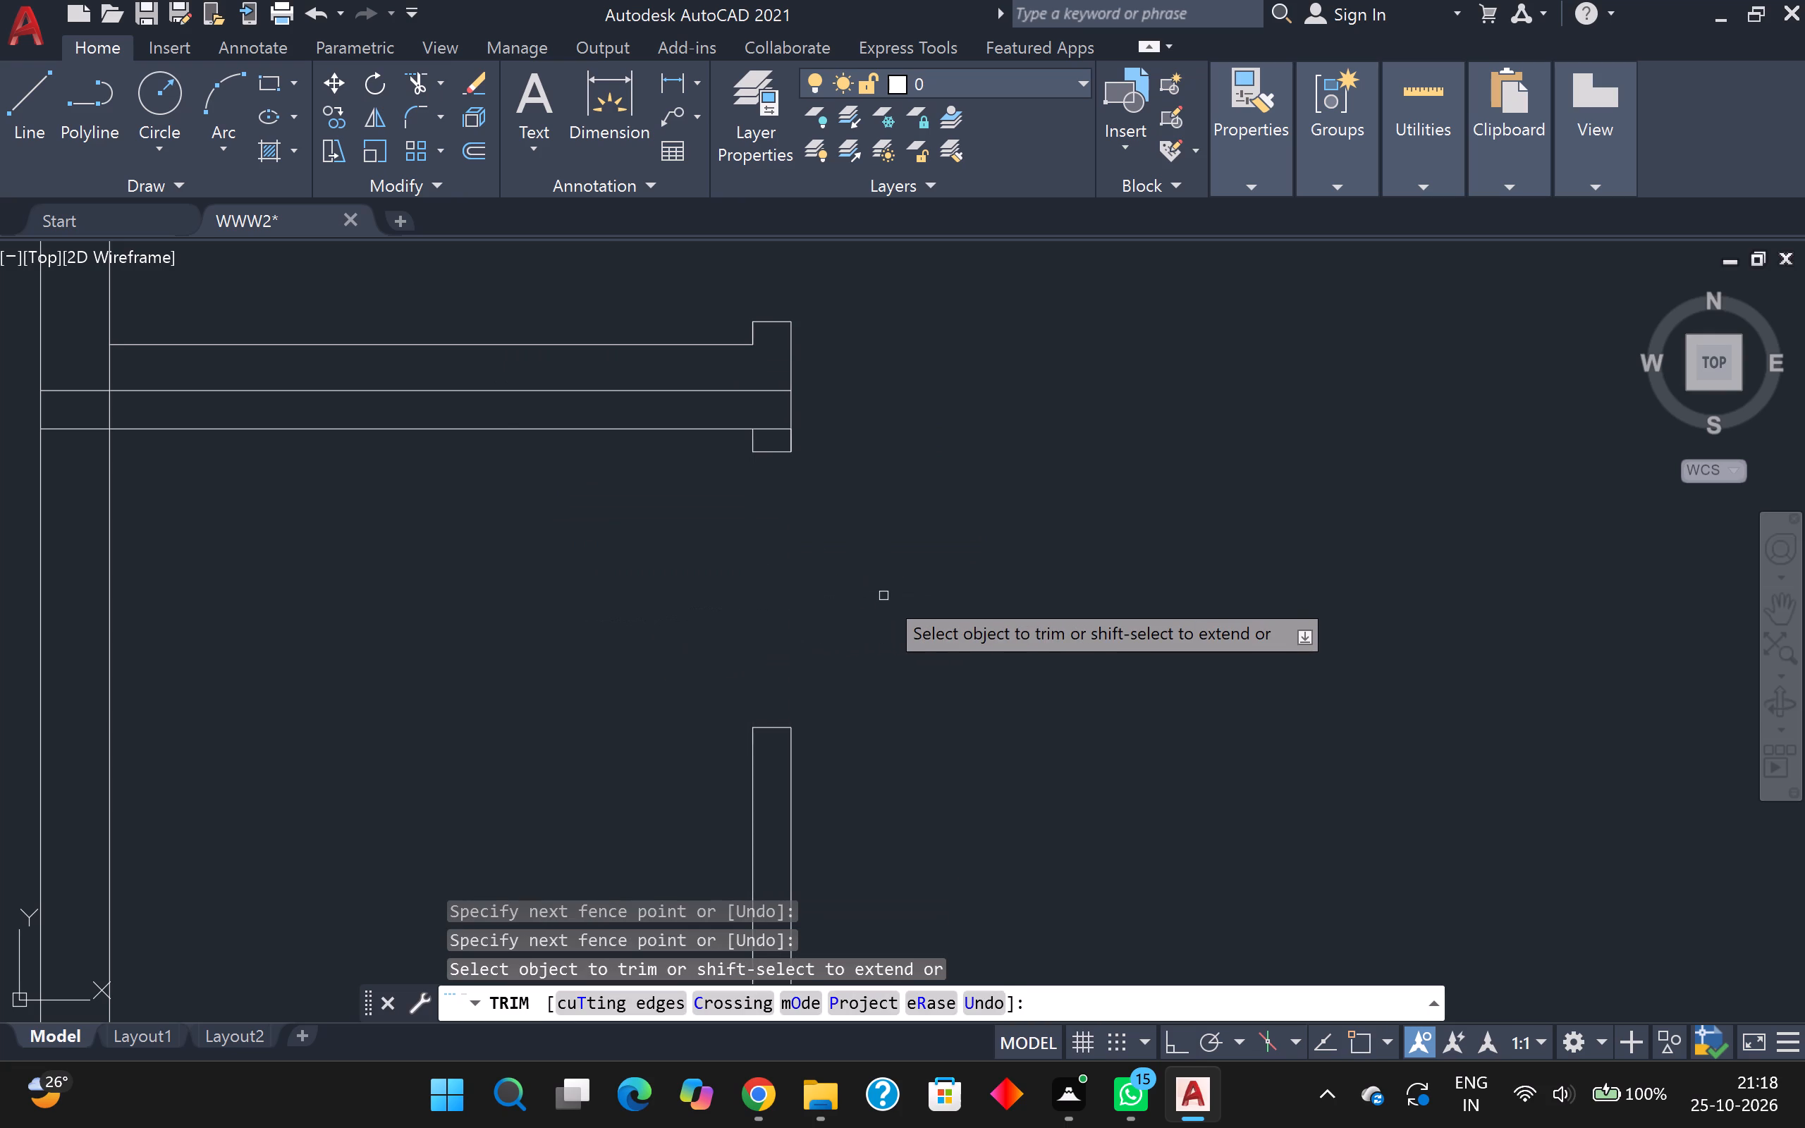
Trim the horizontal wall's lowest line where it crosses the partition just above the new 3' opening.
scroll(886, 601, down, 1)
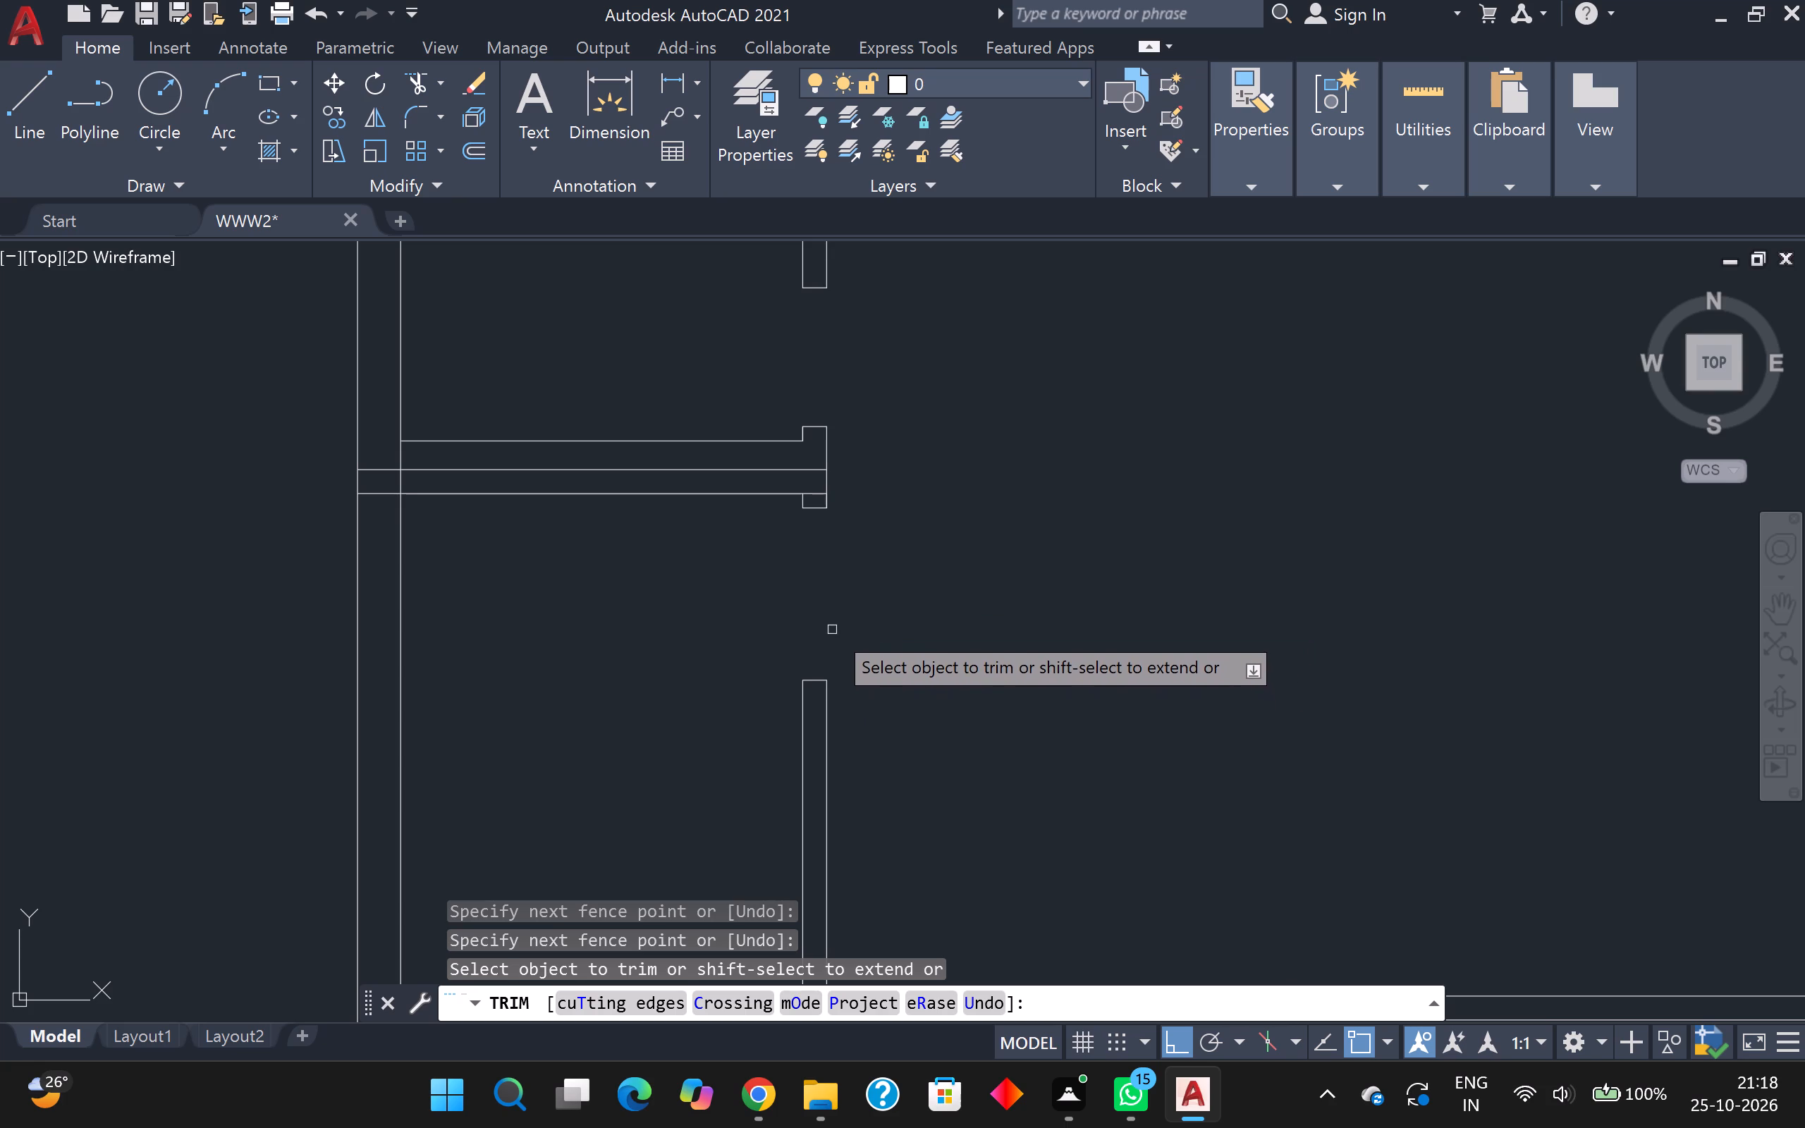
scroll(821, 493, up, 4)
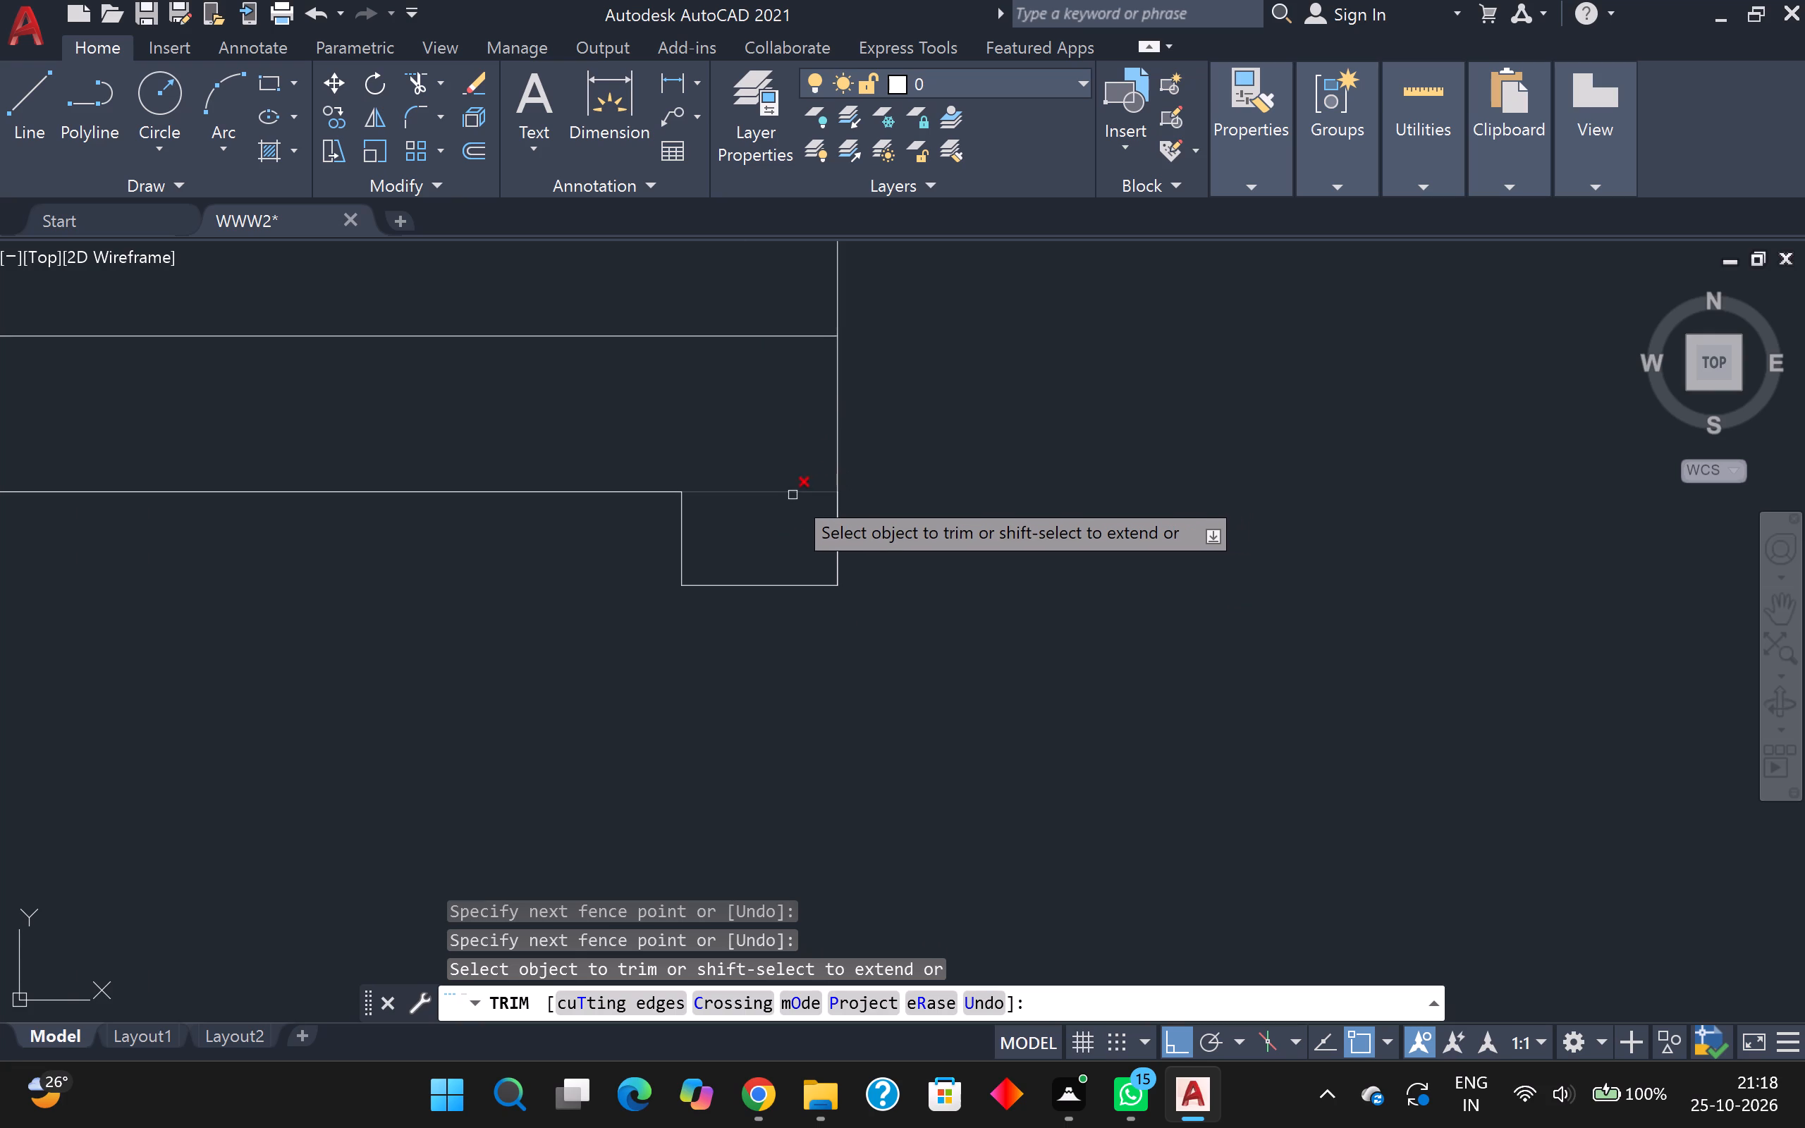
click(792, 495)
scroll(783, 489, down, 3)
middle_drag(831, 505, 906, 587)
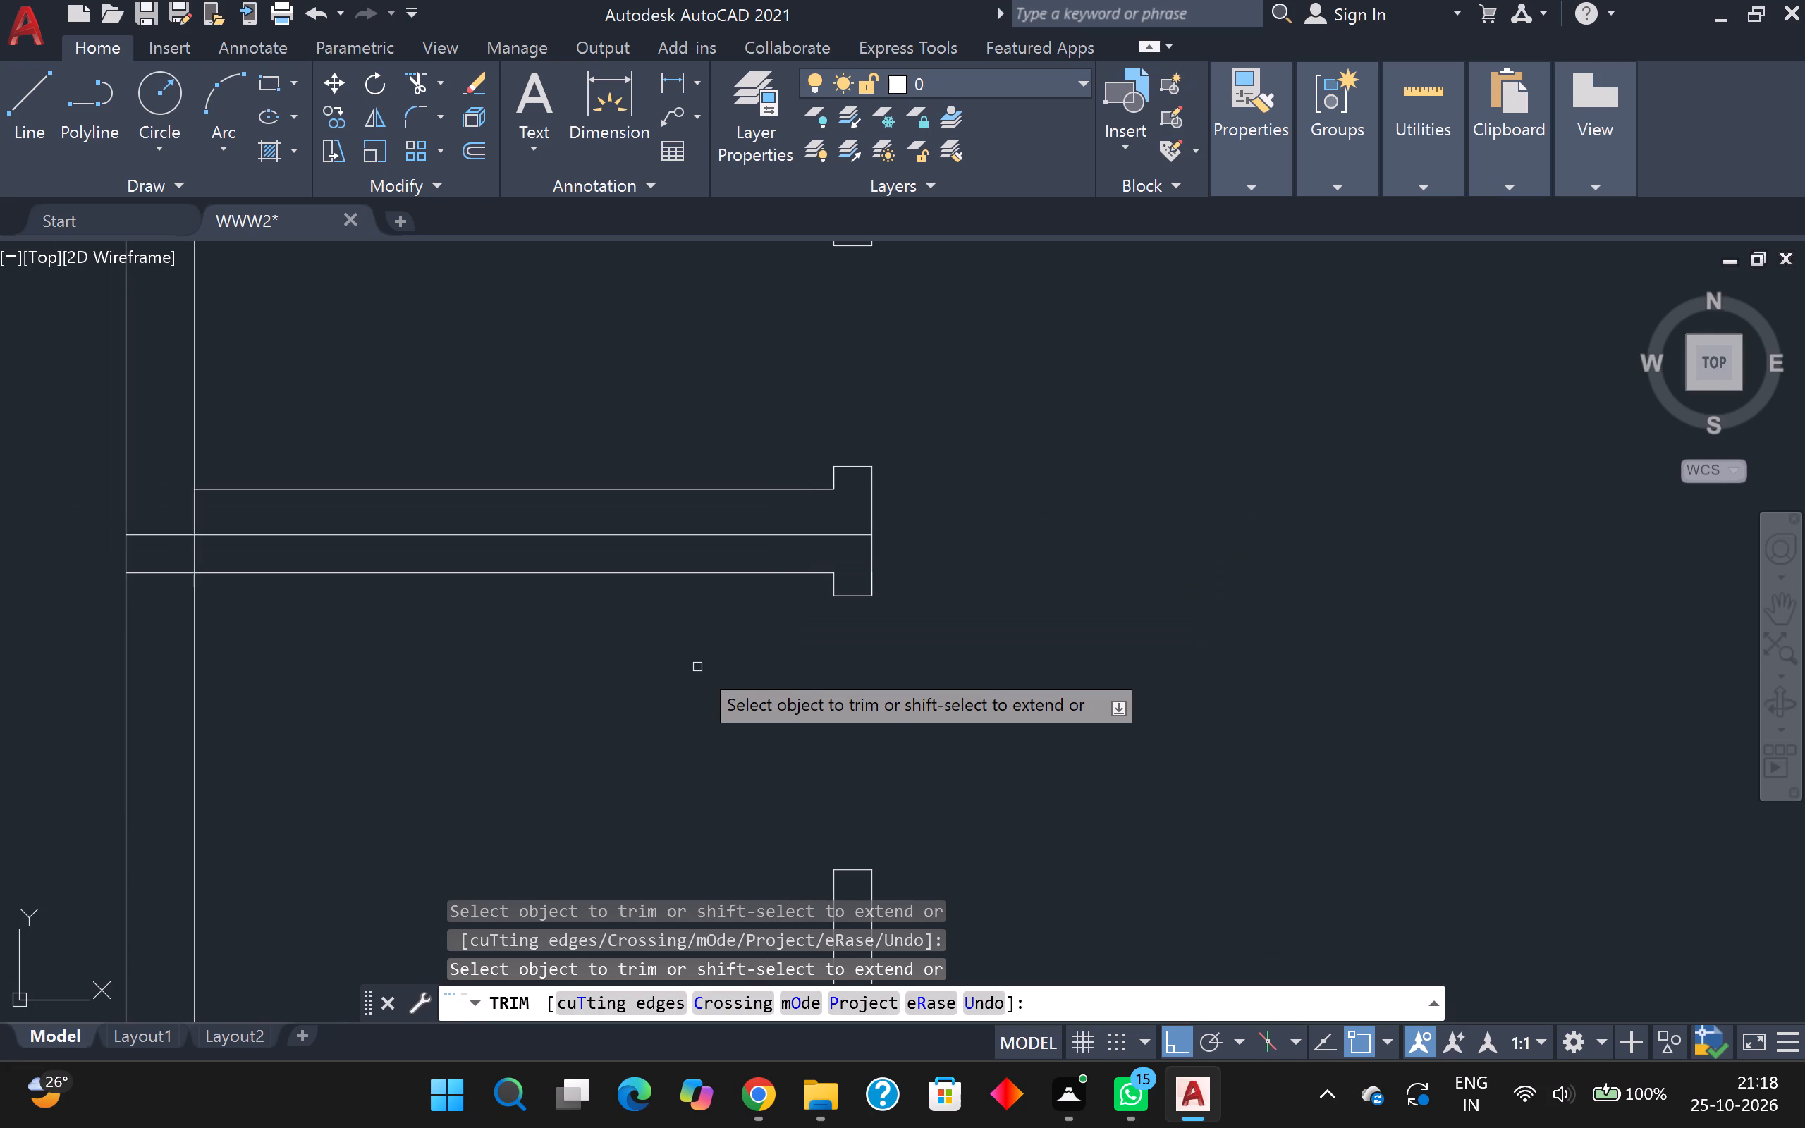
Trim the leftover wall lines inside the junction where the horizontal wall between the west rooms meets the outer west wall.
scroll(697, 667, down, 1)
middle_drag(697, 664, 654, 585)
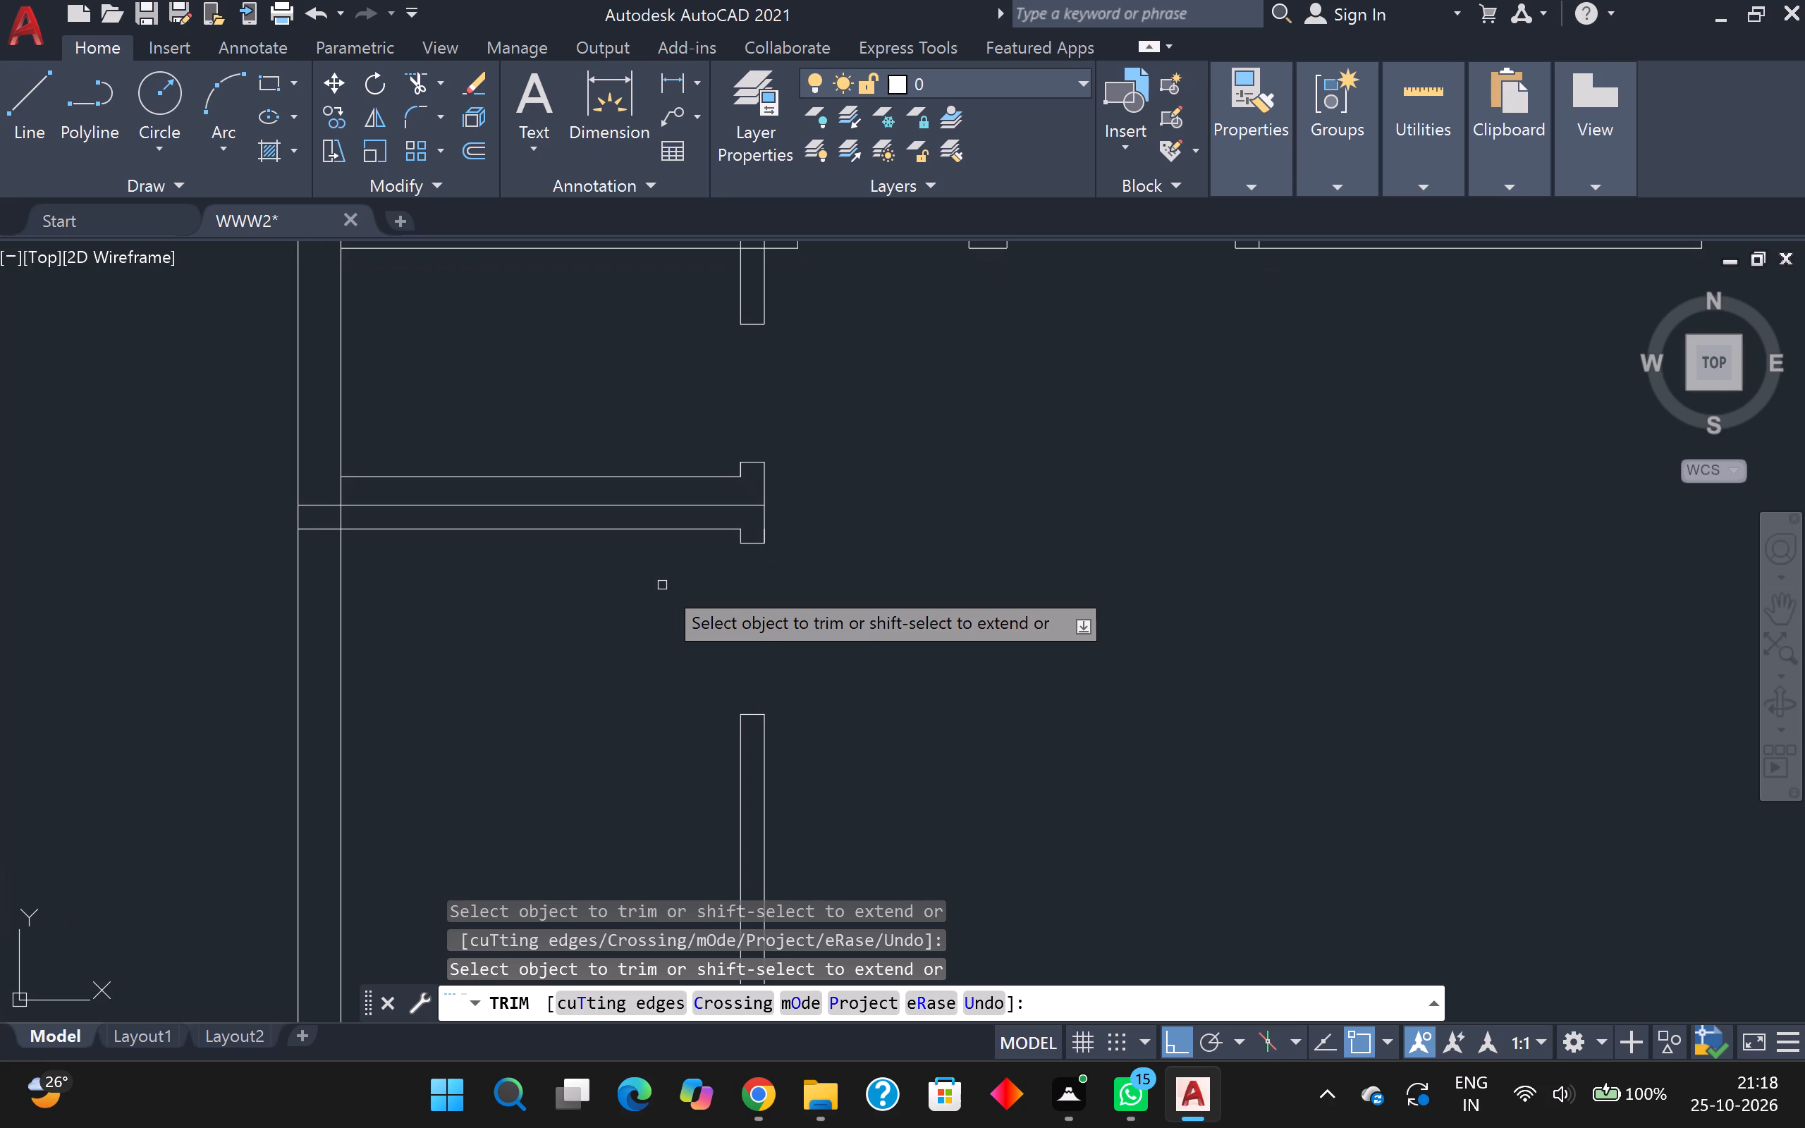
scroll(651, 573, up, 1)
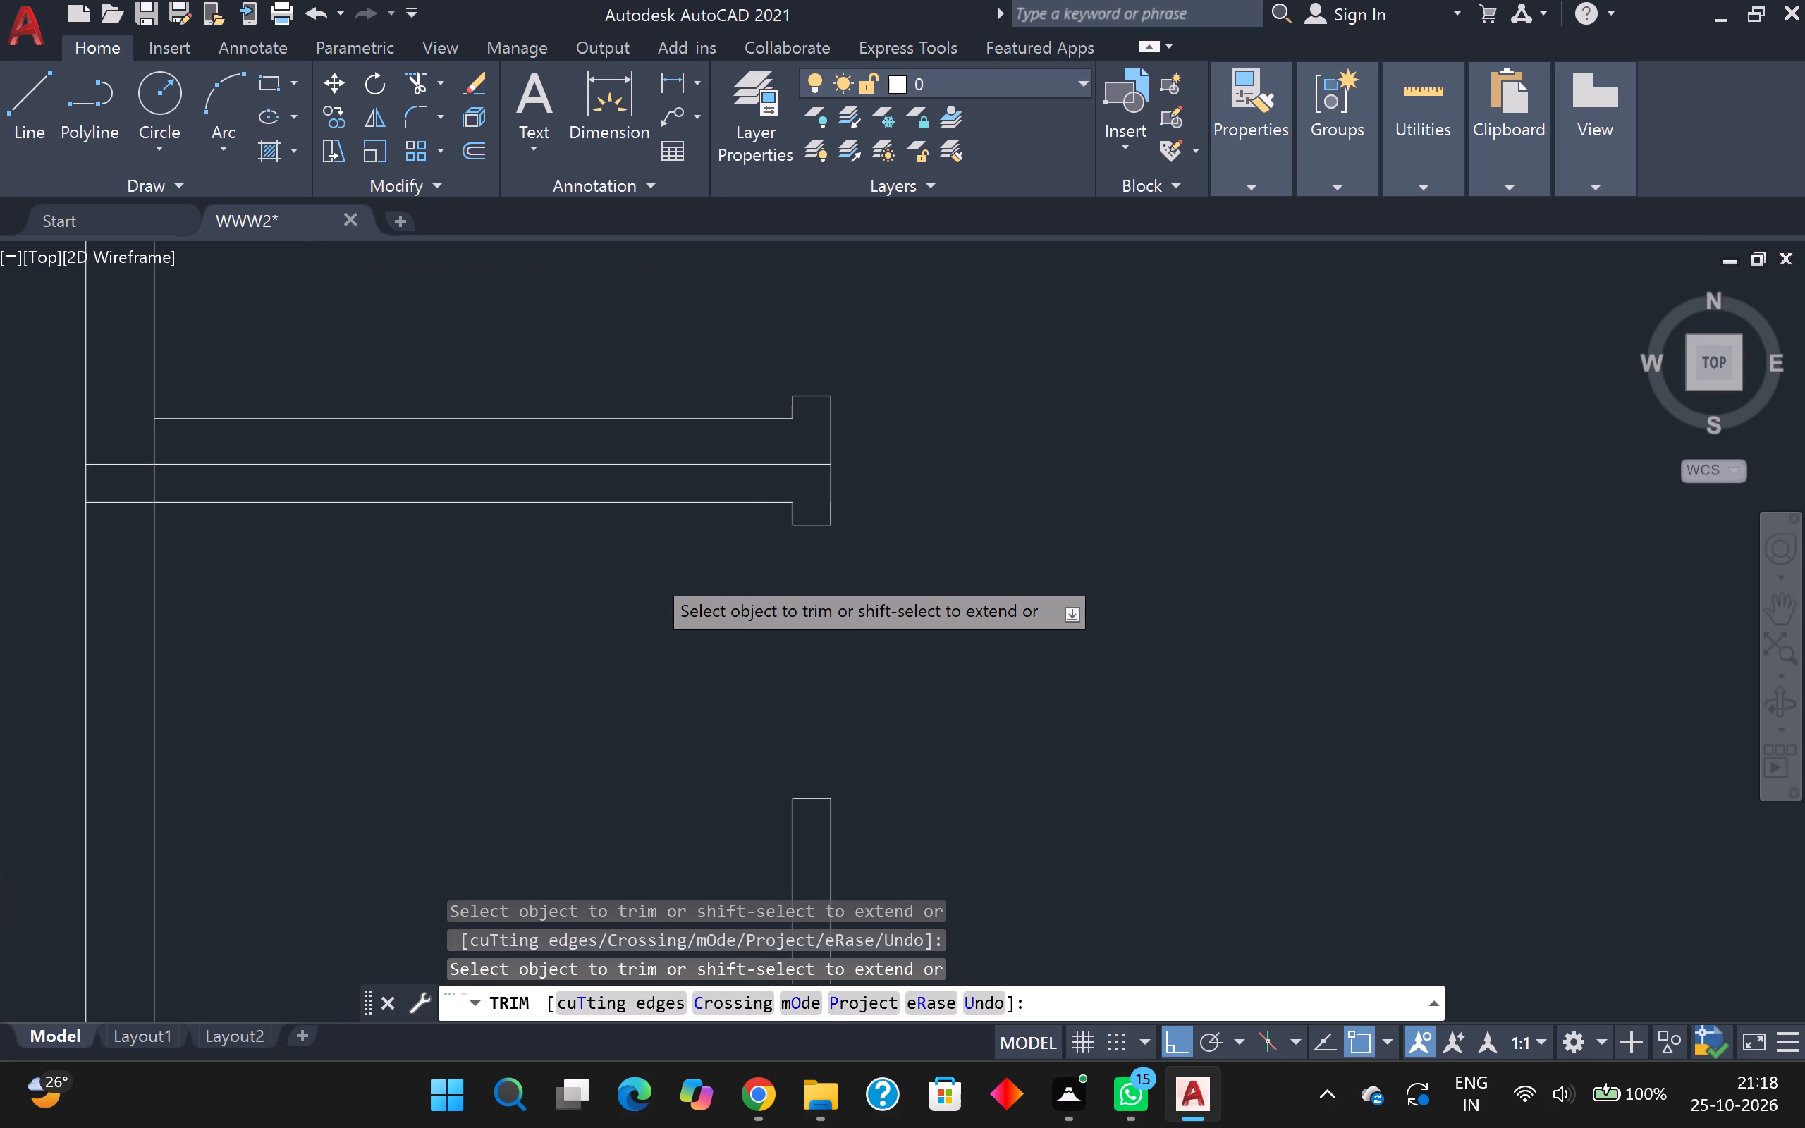
scroll(662, 573, down, 1)
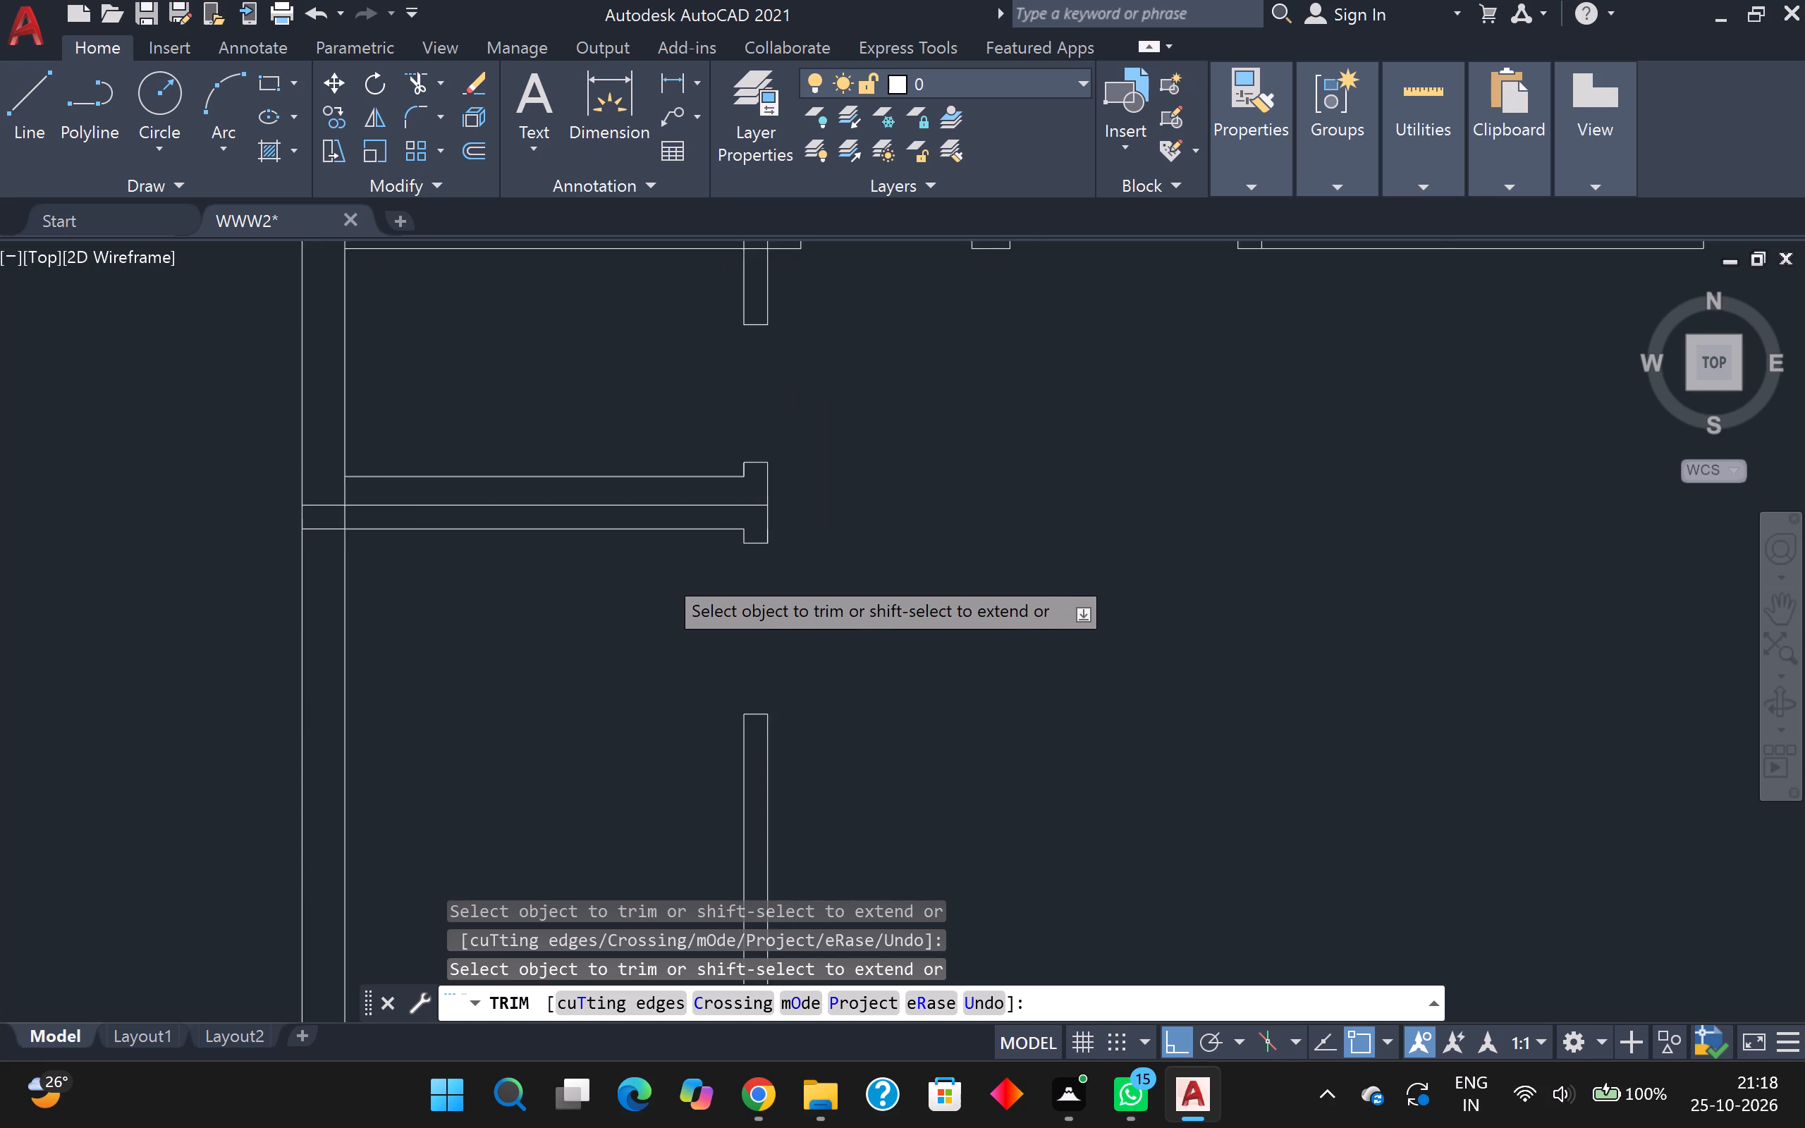
scroll(662, 573, down, 2)
scroll(802, 630, up, 1)
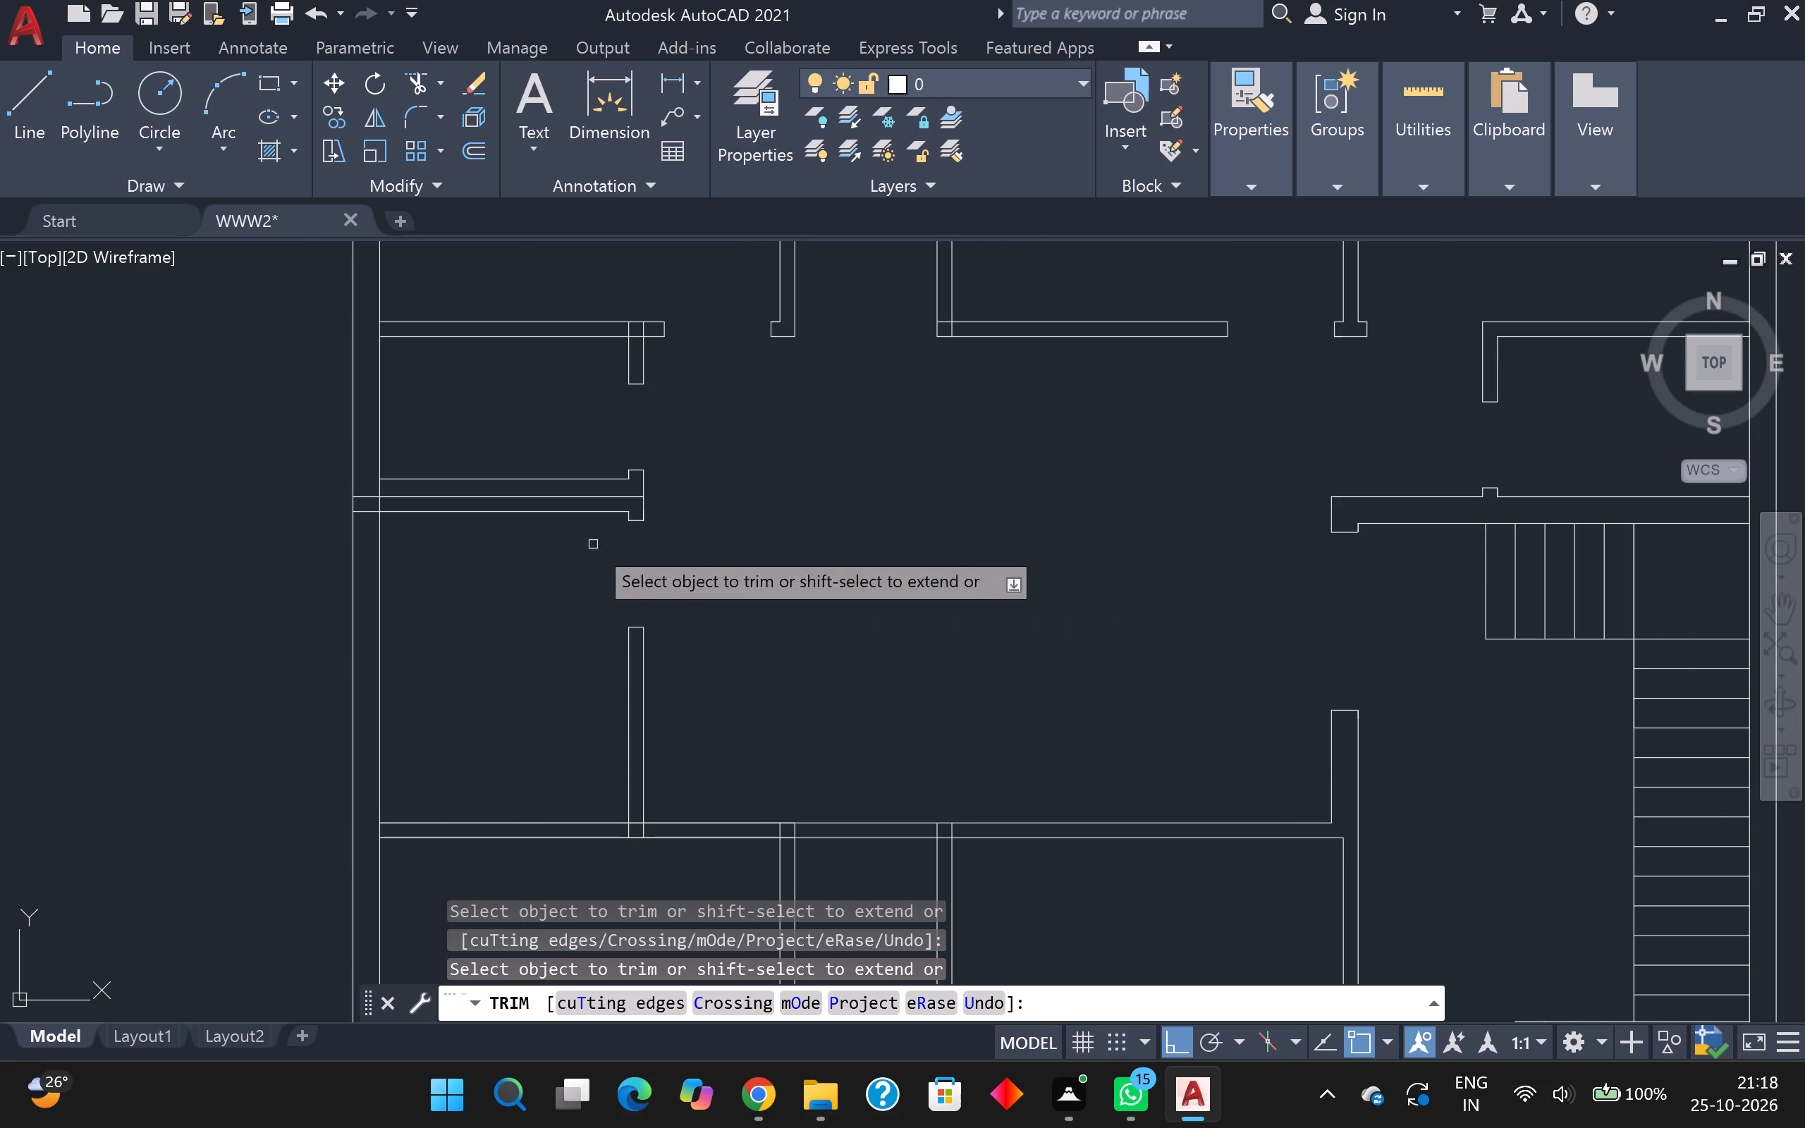
scroll(414, 548, up, 2)
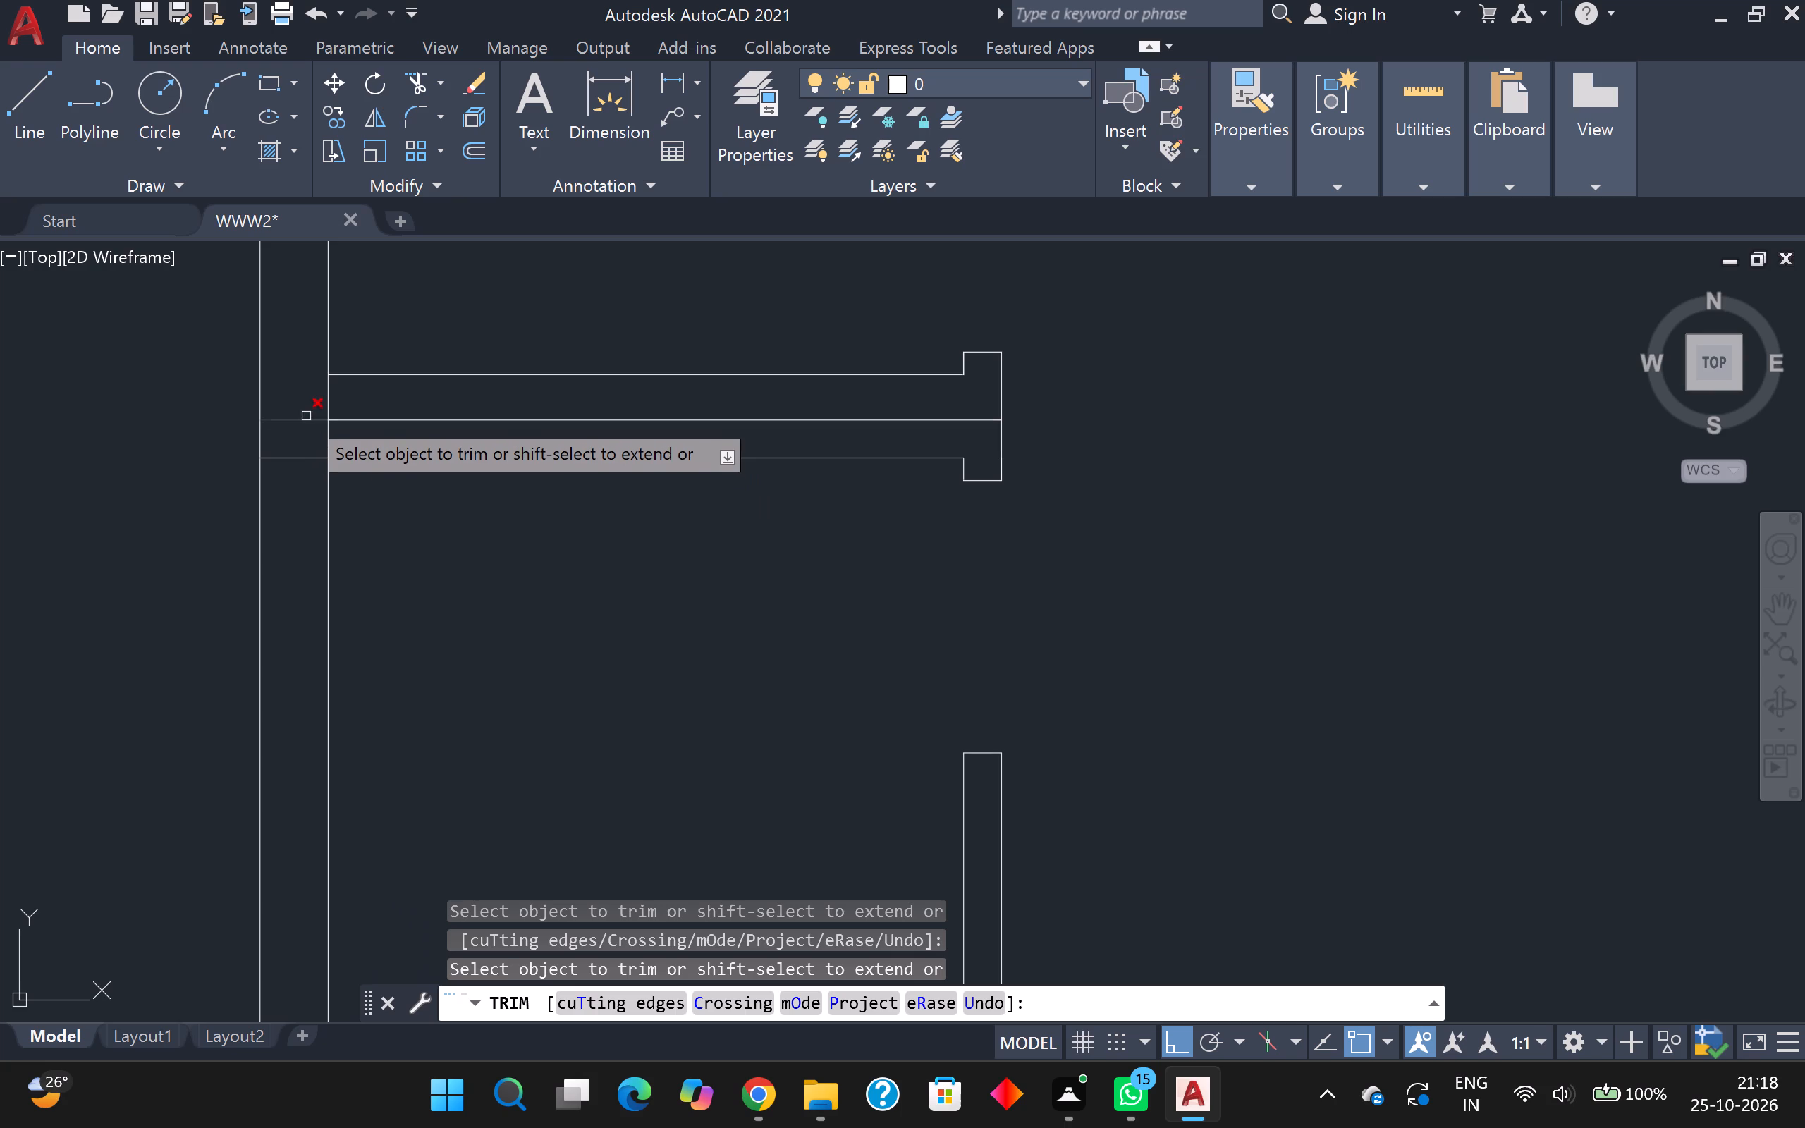
click(306, 416)
click(330, 439)
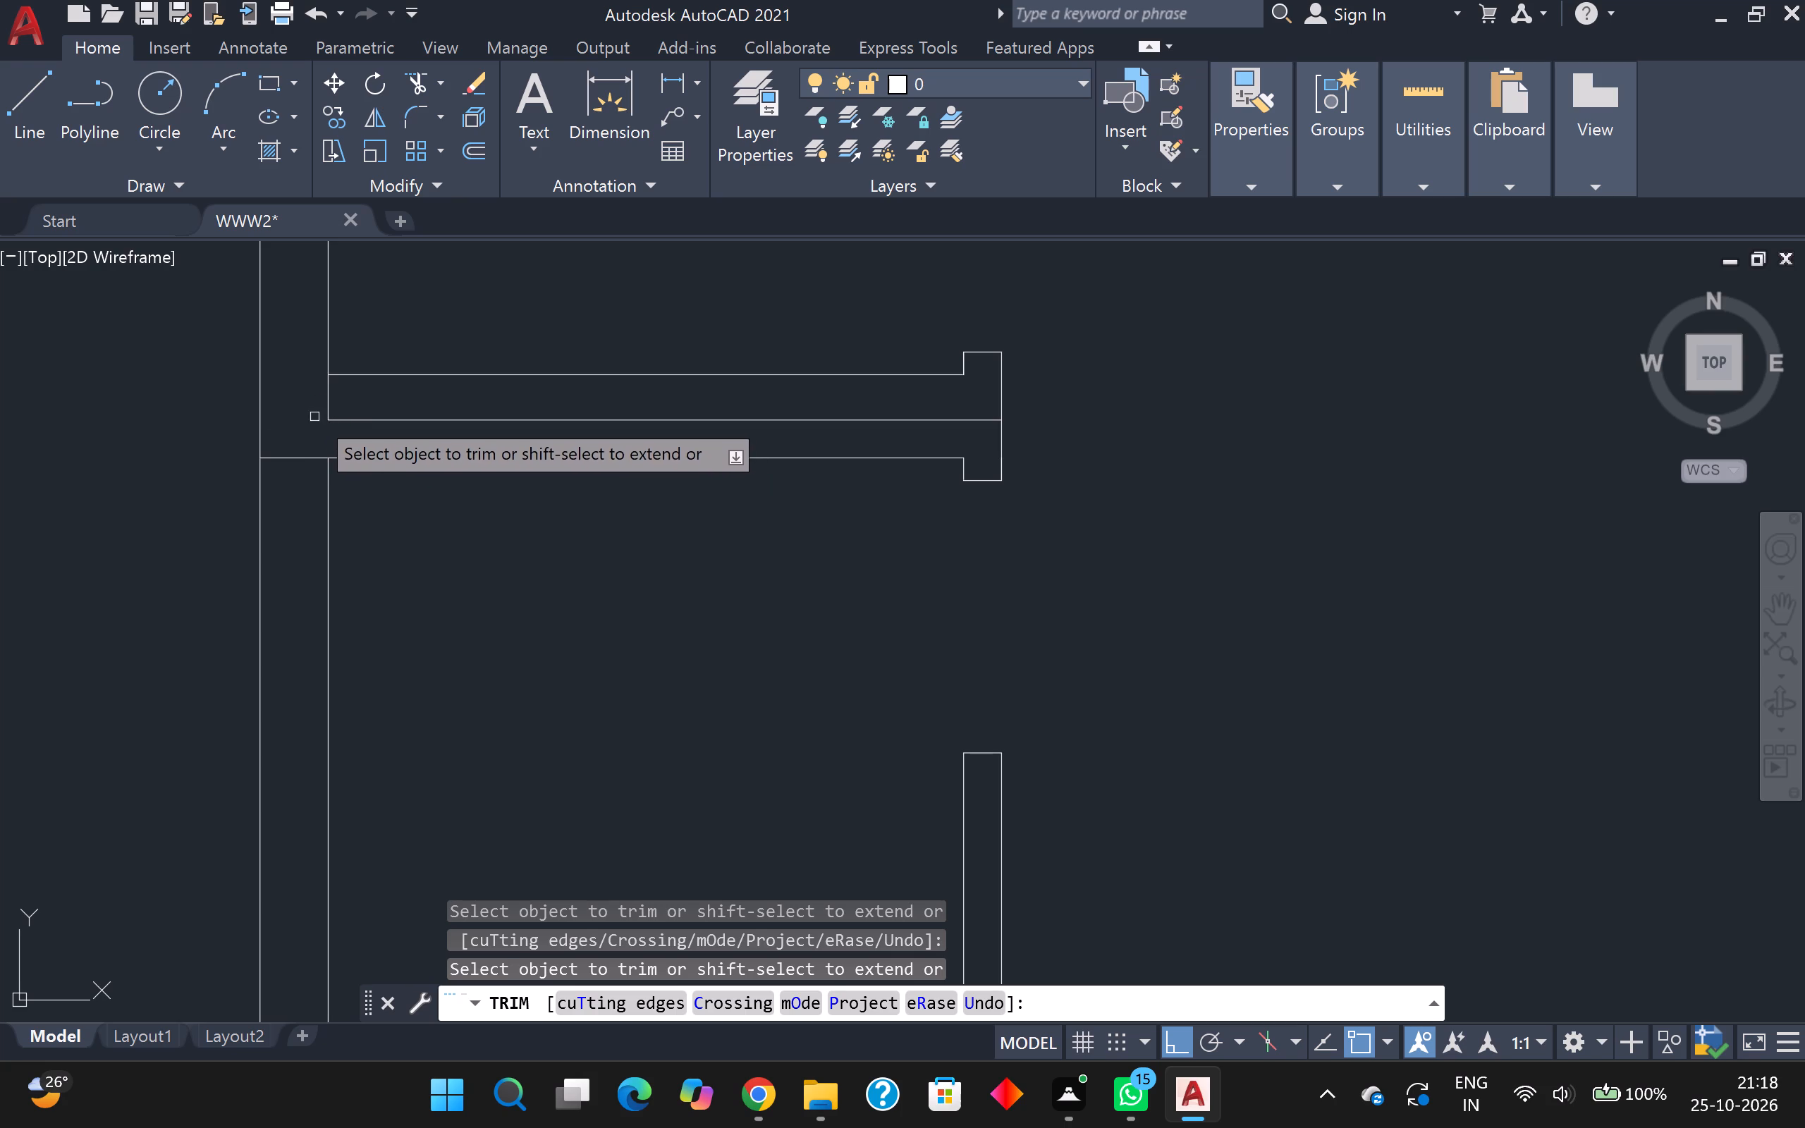
click(324, 404)
click(336, 403)
drag(295, 443, 298, 460)
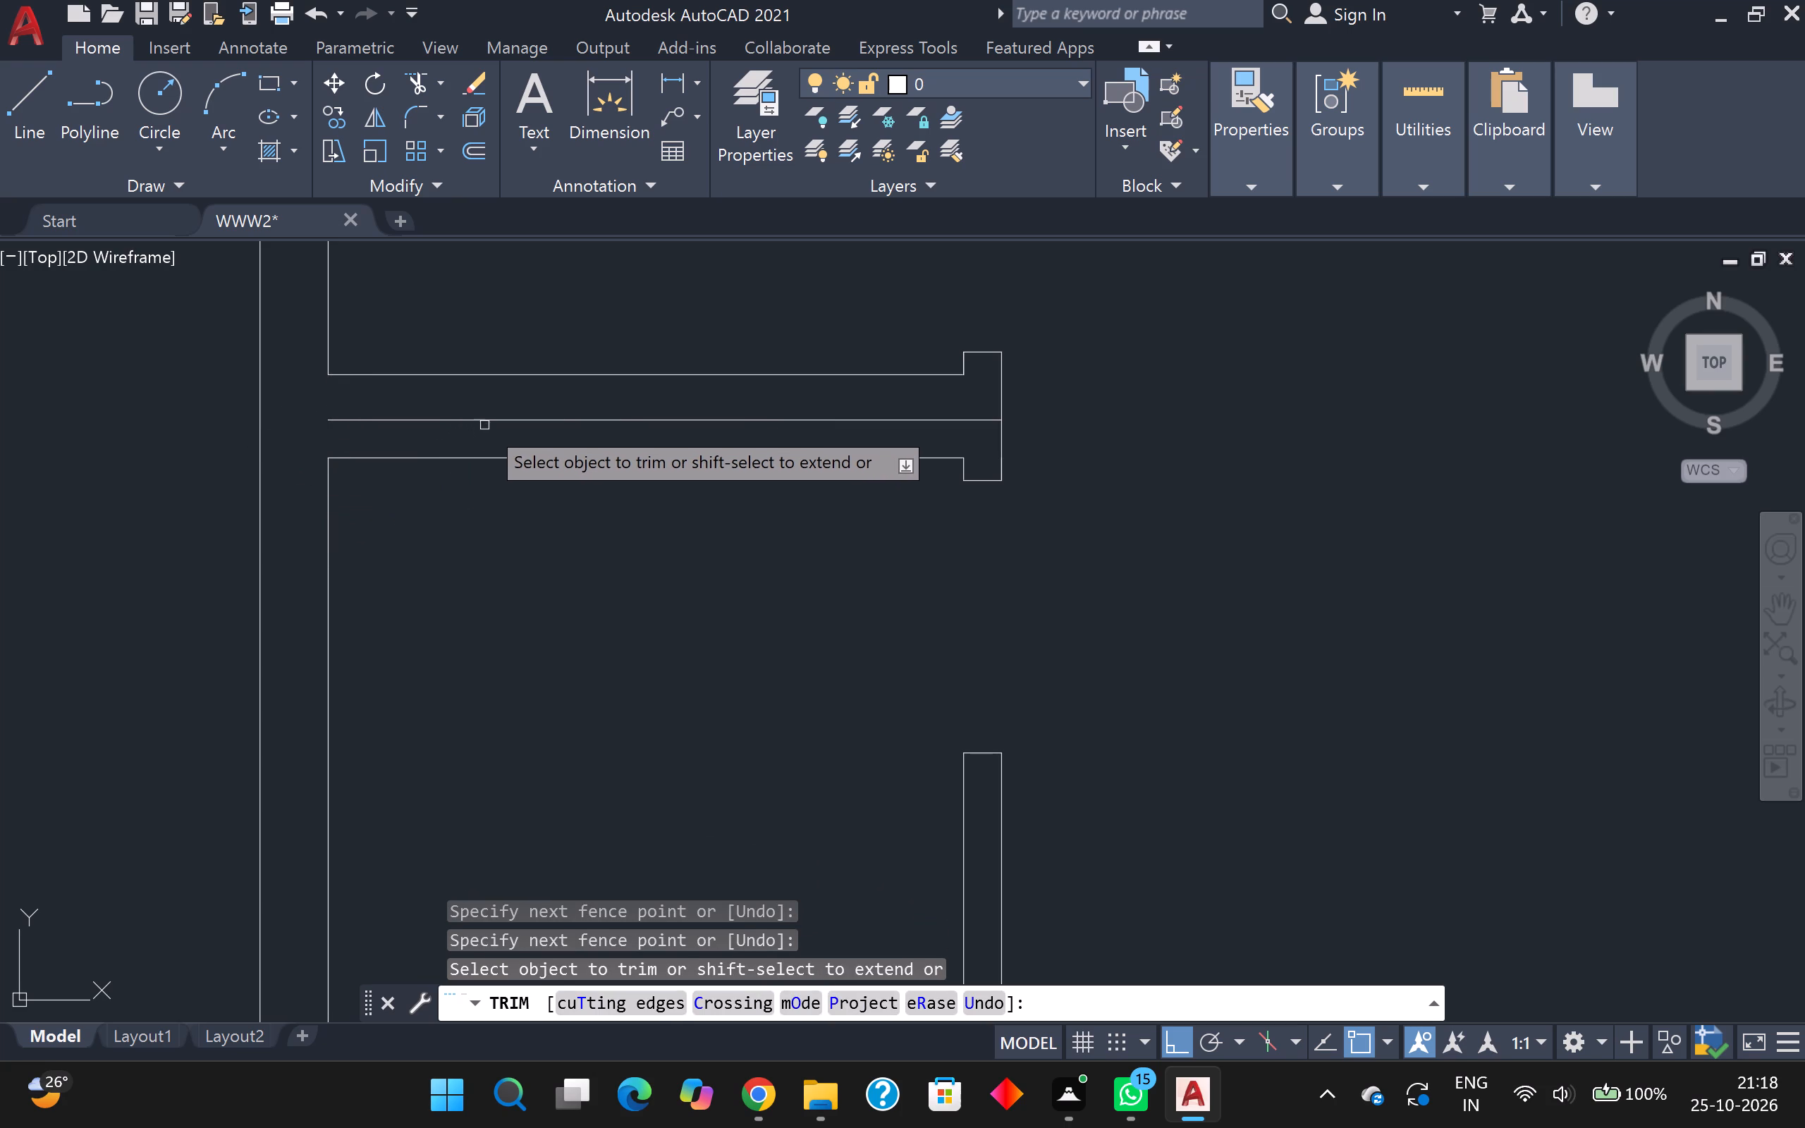
Remove the lowest of the three lines of the horizontal wall between the west rooms with Trim.
scroll(485, 421, down, 2)
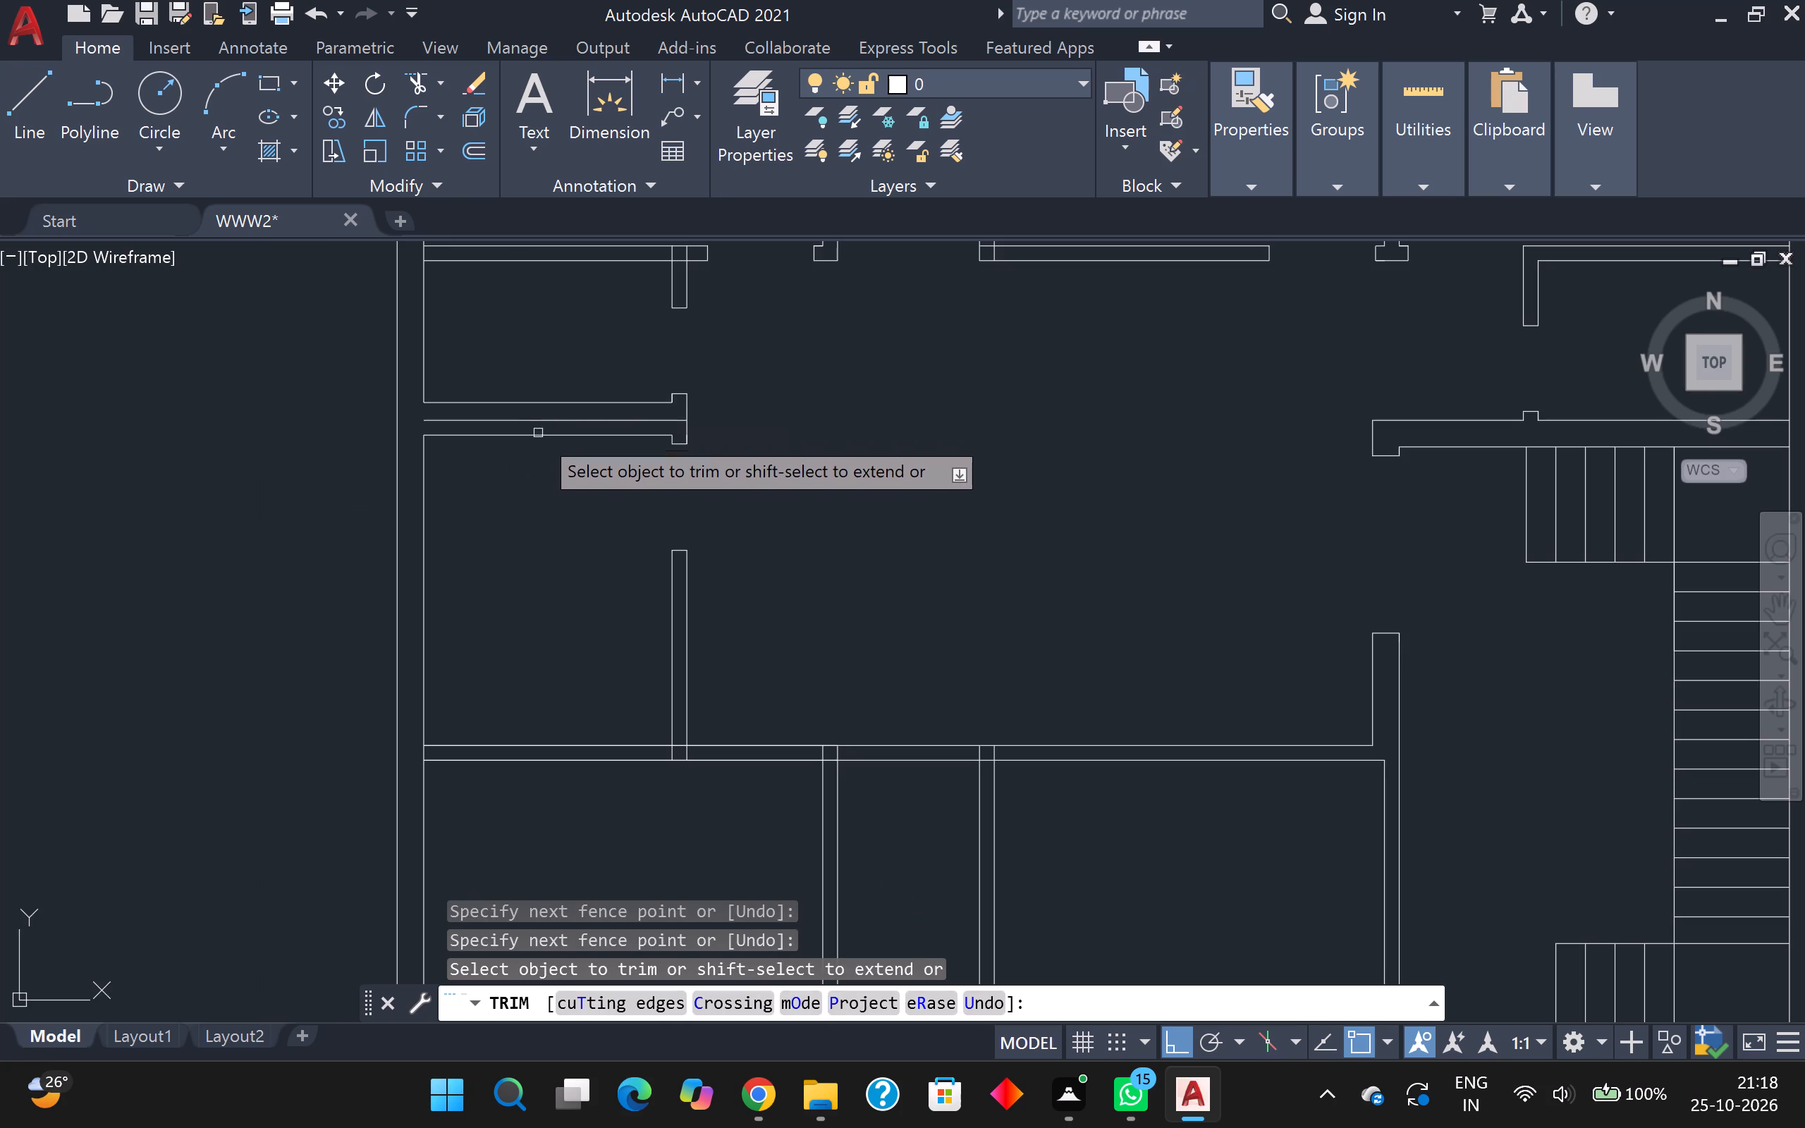
scroll(538, 435, up, 2)
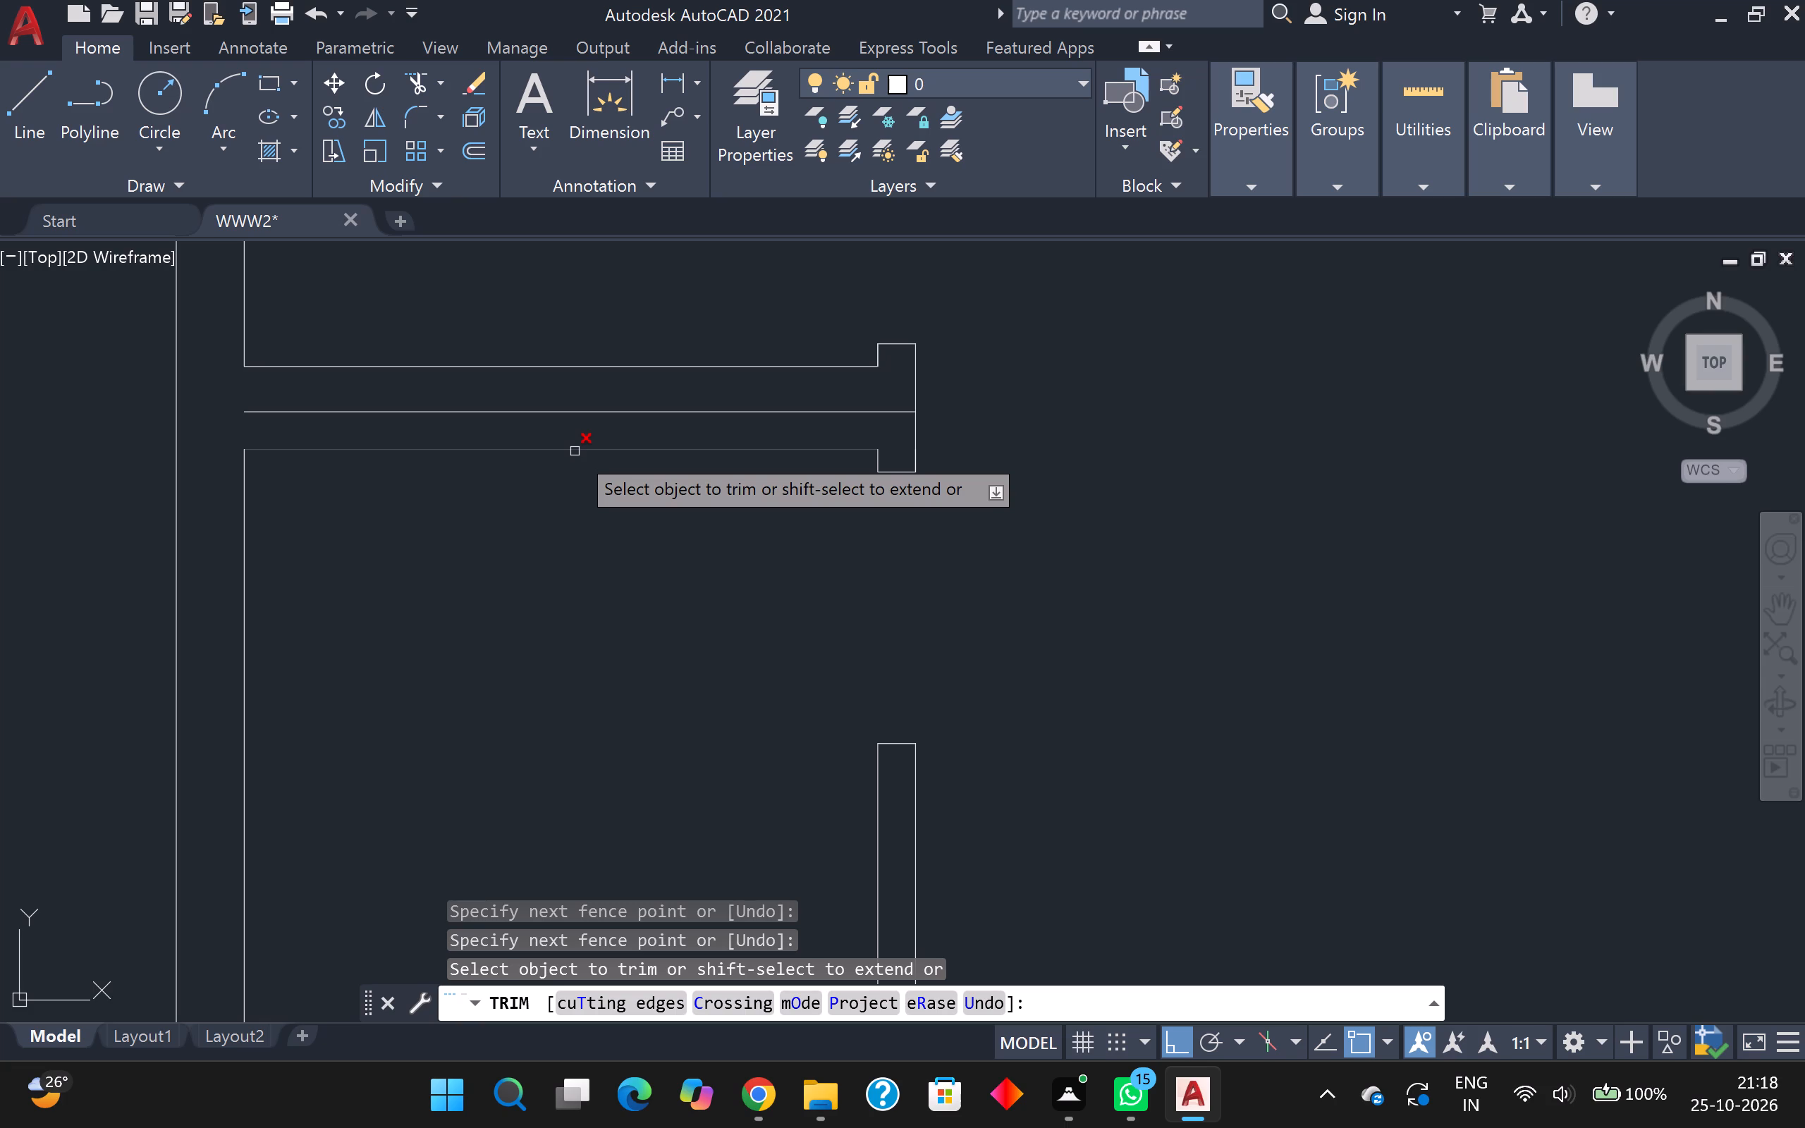
click(576, 451)
Extend the outer west wall's inner line and the jamb stub's west line up to the horizontal wall's remaining lower line.
scroll(520, 517, down, 1)
middle_drag(523, 516, 620, 540)
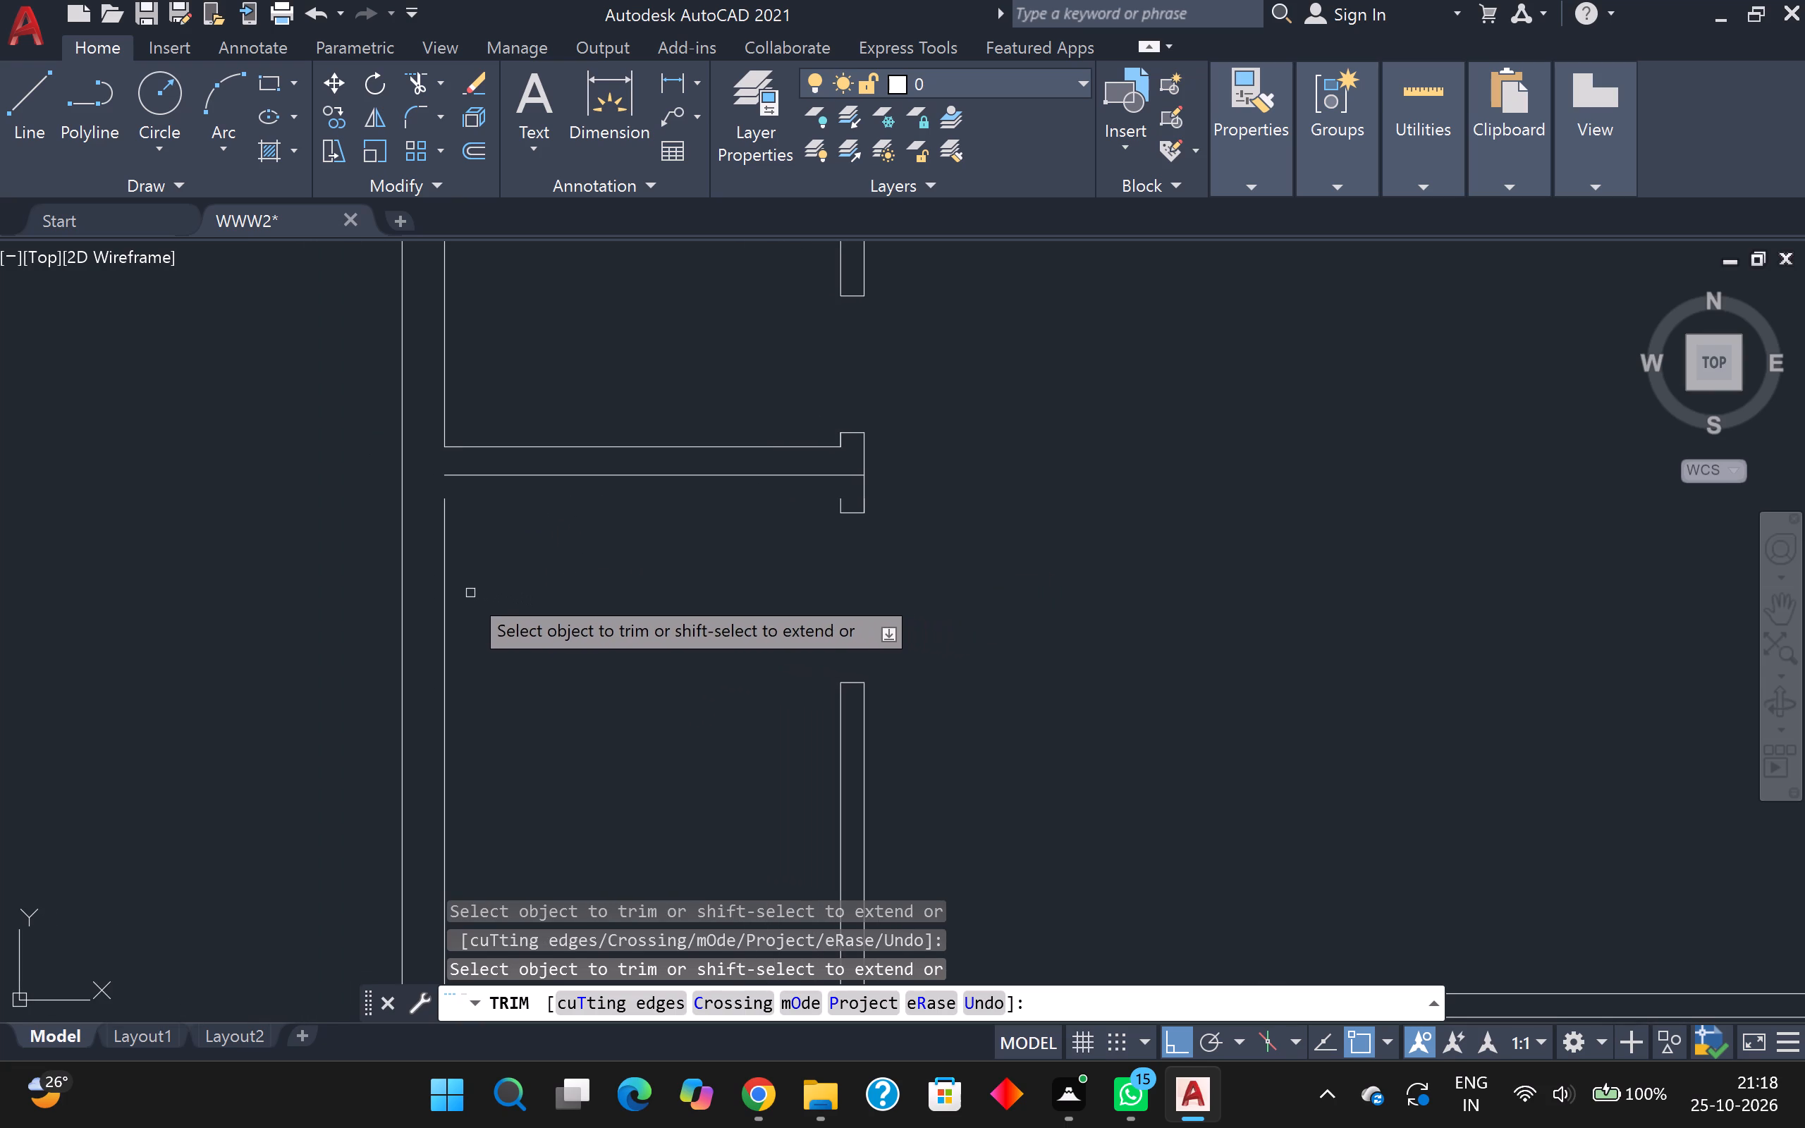
shift+click(445, 580)
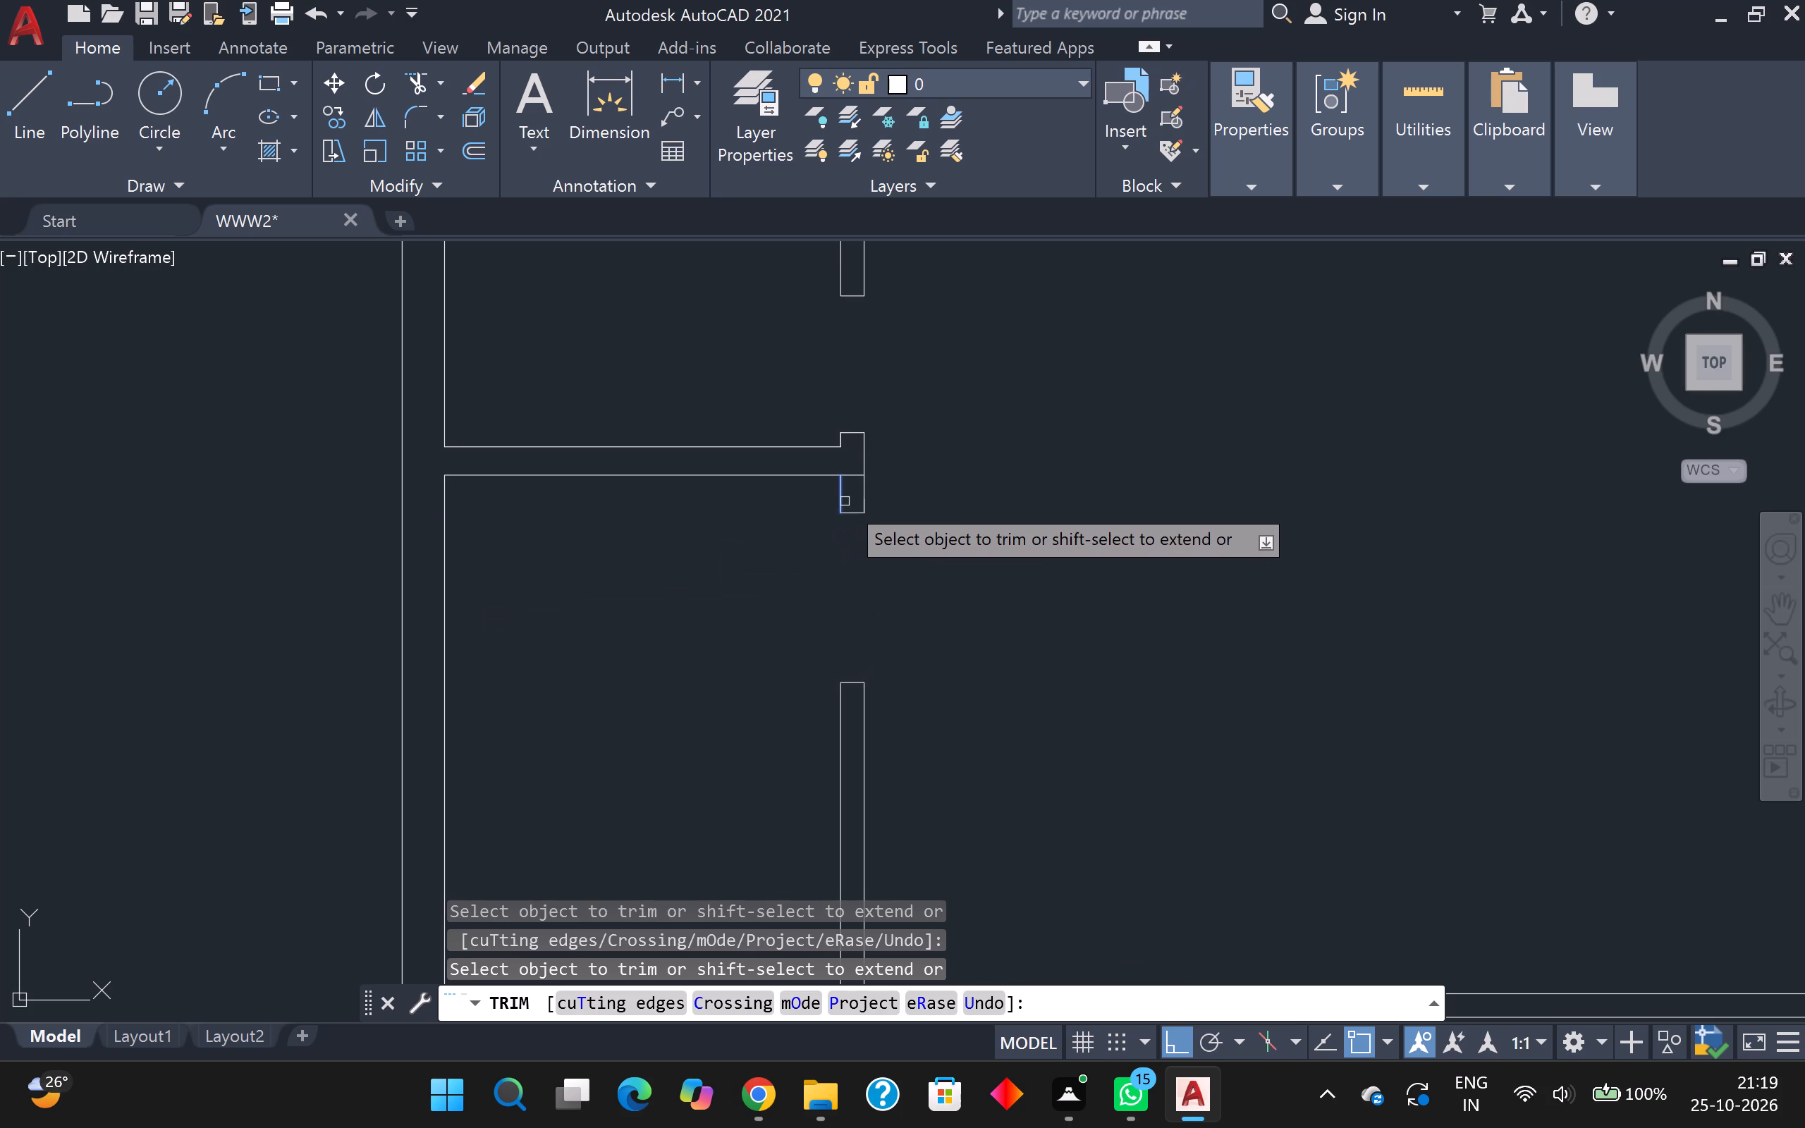
shift+click(845, 501)
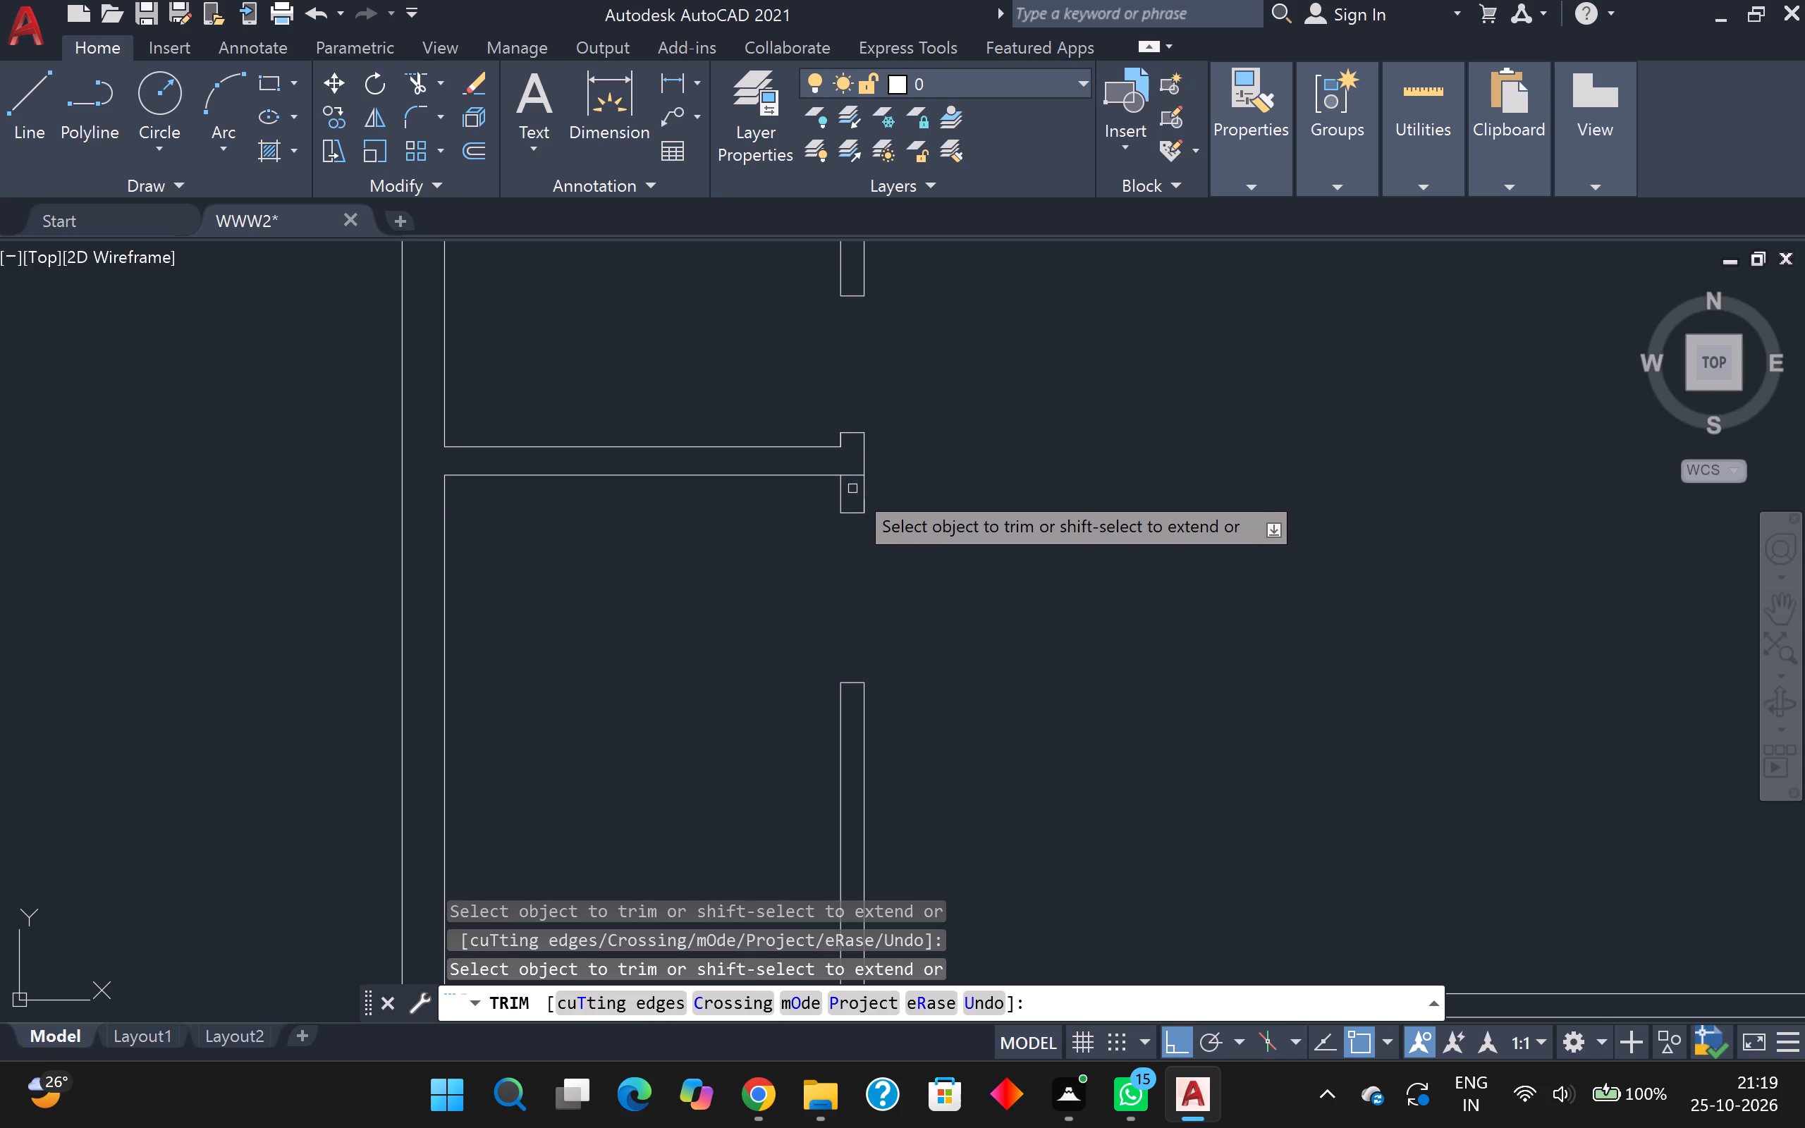
Trim the horizontal wall's lower line where it crosses the partition above the 3' opening.
click(852, 489)
scroll(850, 468, up, 2)
click(850, 468)
Trim the partition lines between the long southern wall's two lines, and that wall's upper line across the partition.
scroll(857, 458, down, 3)
middle_drag(989, 484, 974, 345)
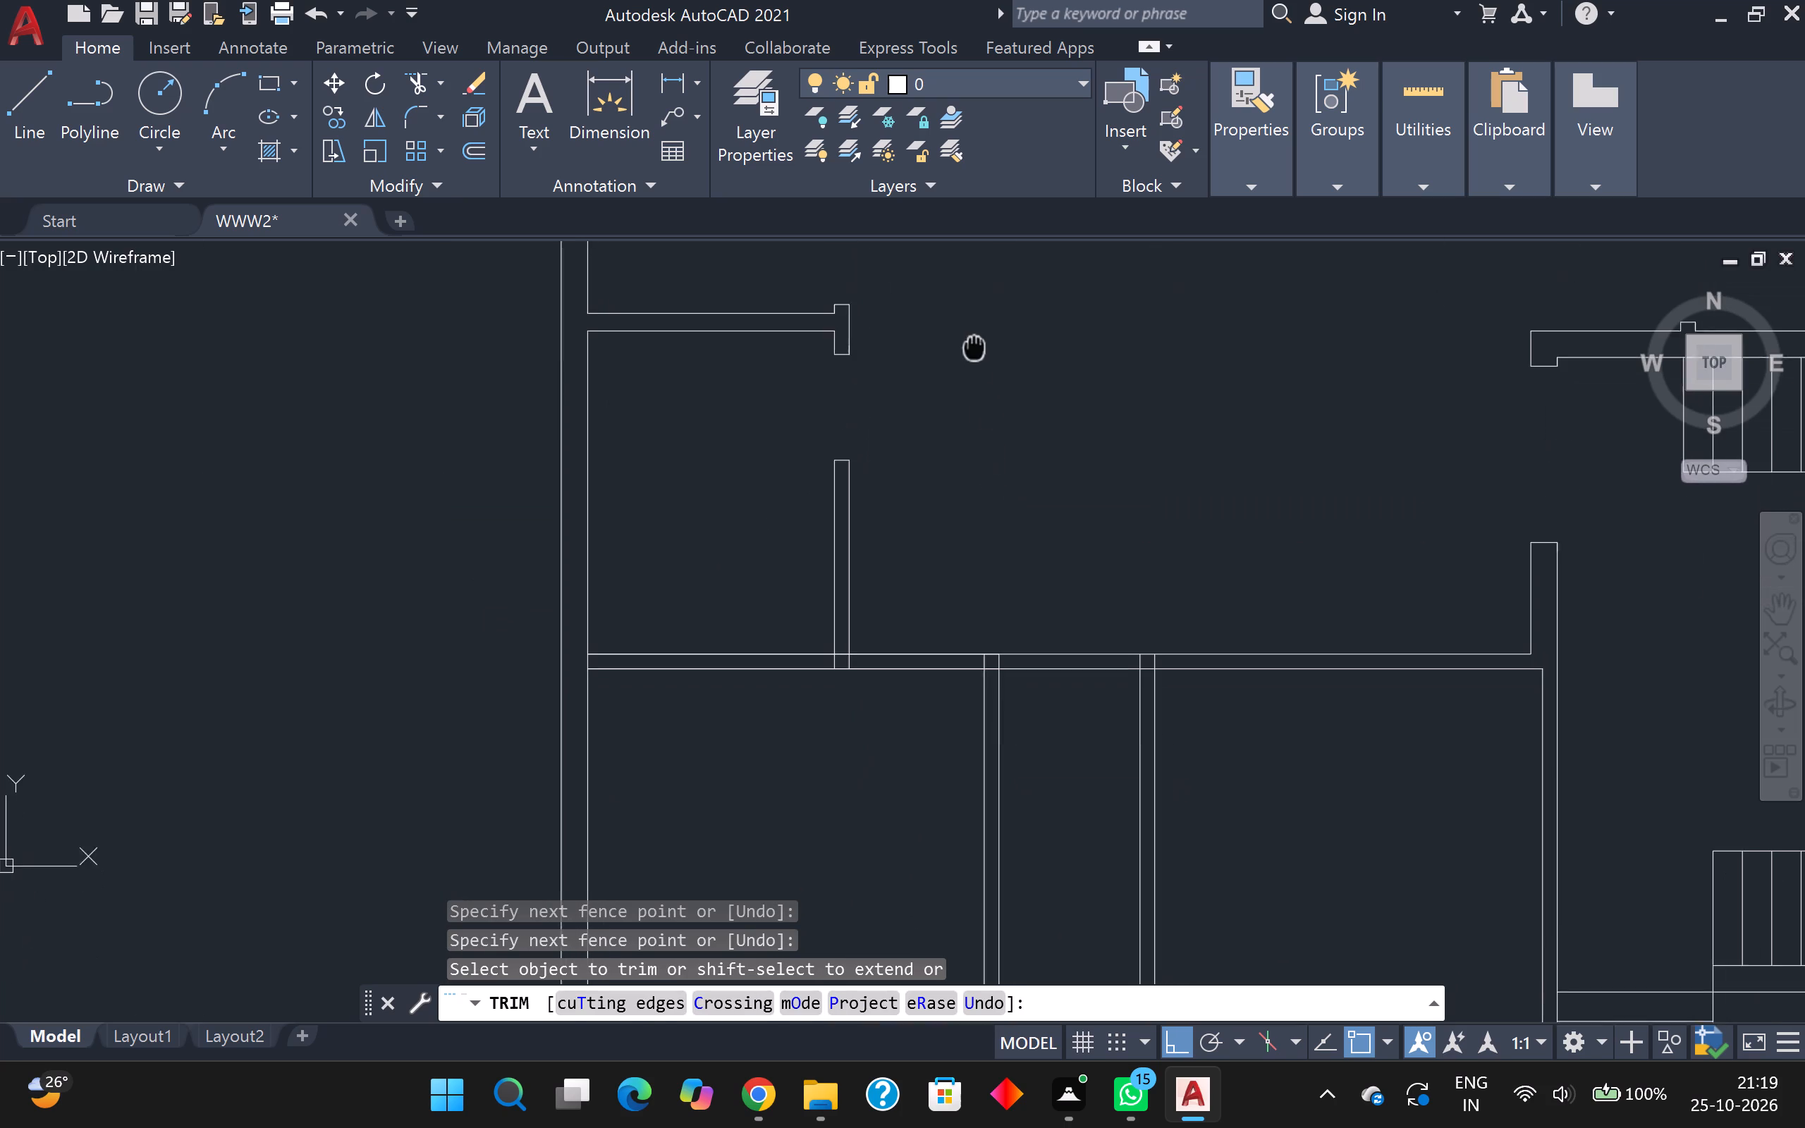
middle_drag(974, 345, 974, 345)
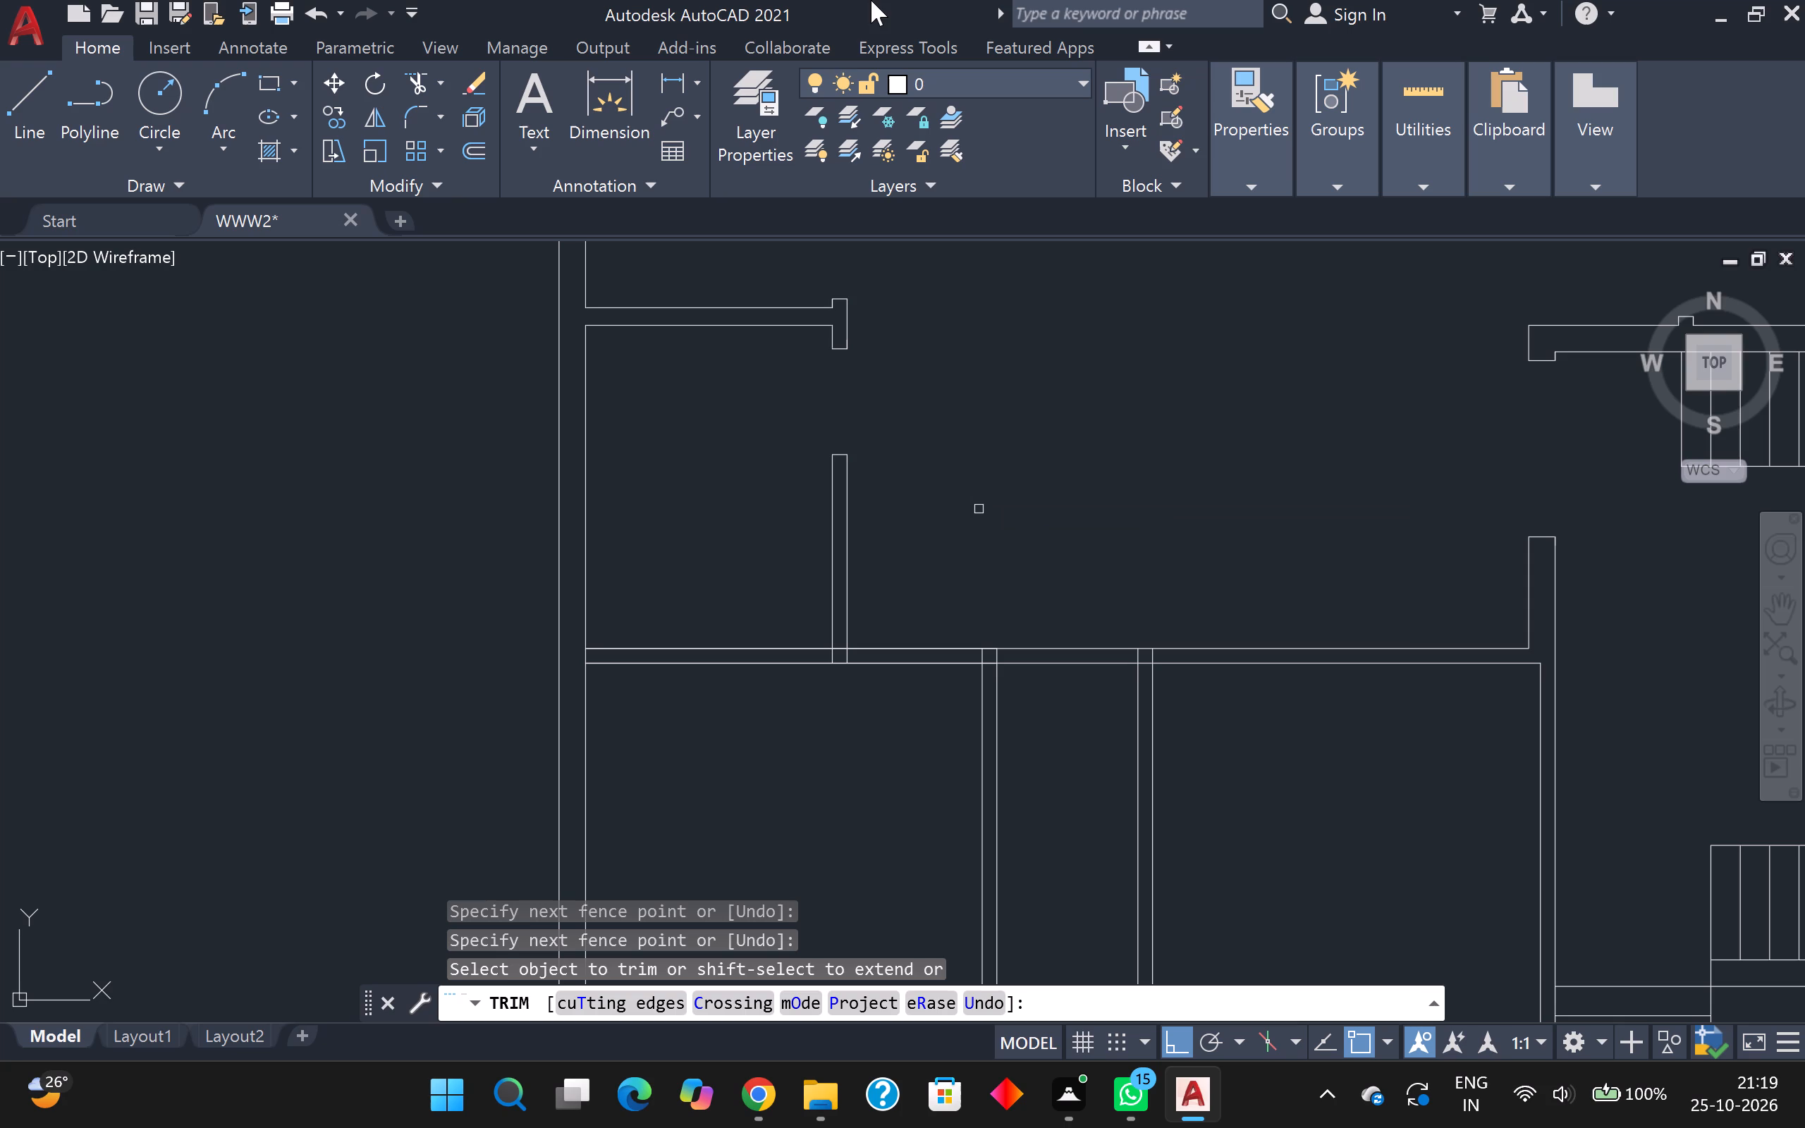
scroll(888, 114, down, 1)
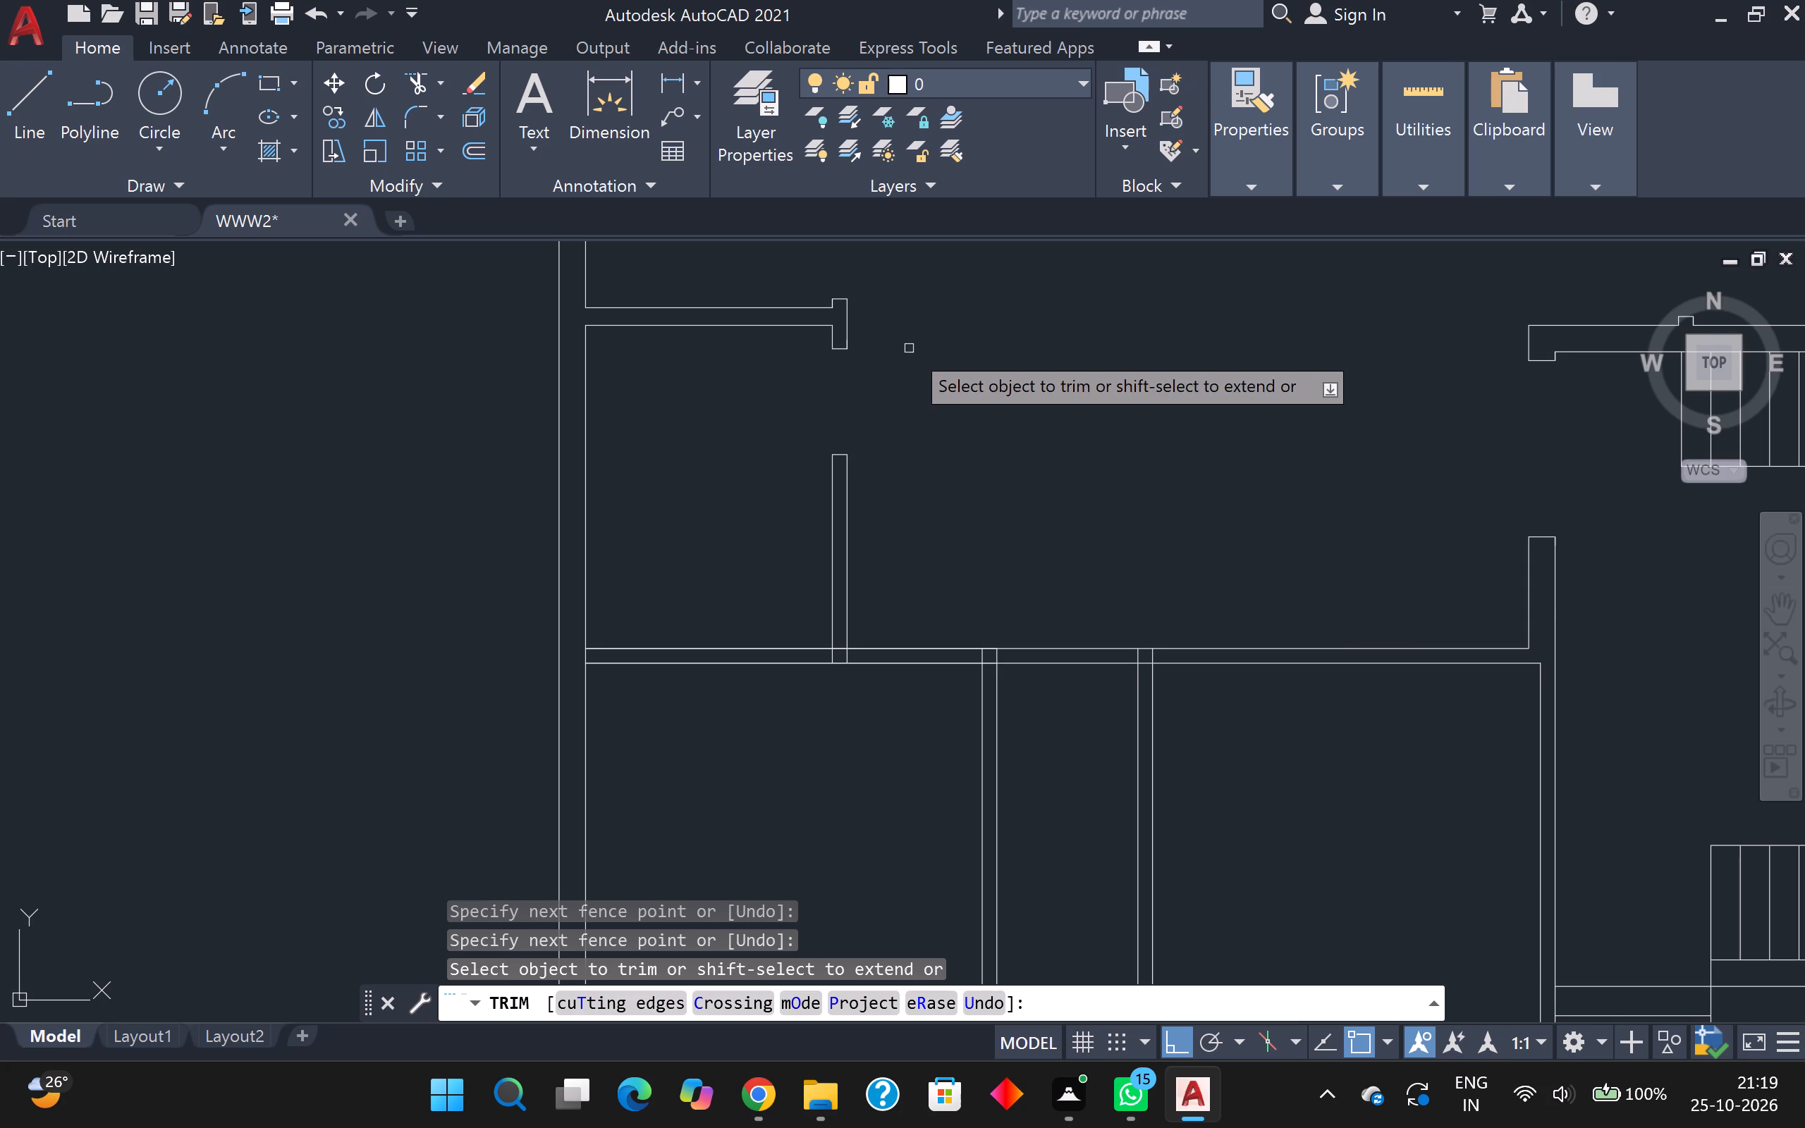
scroll(909, 355, down, 2)
scroll(878, 441, up, 3)
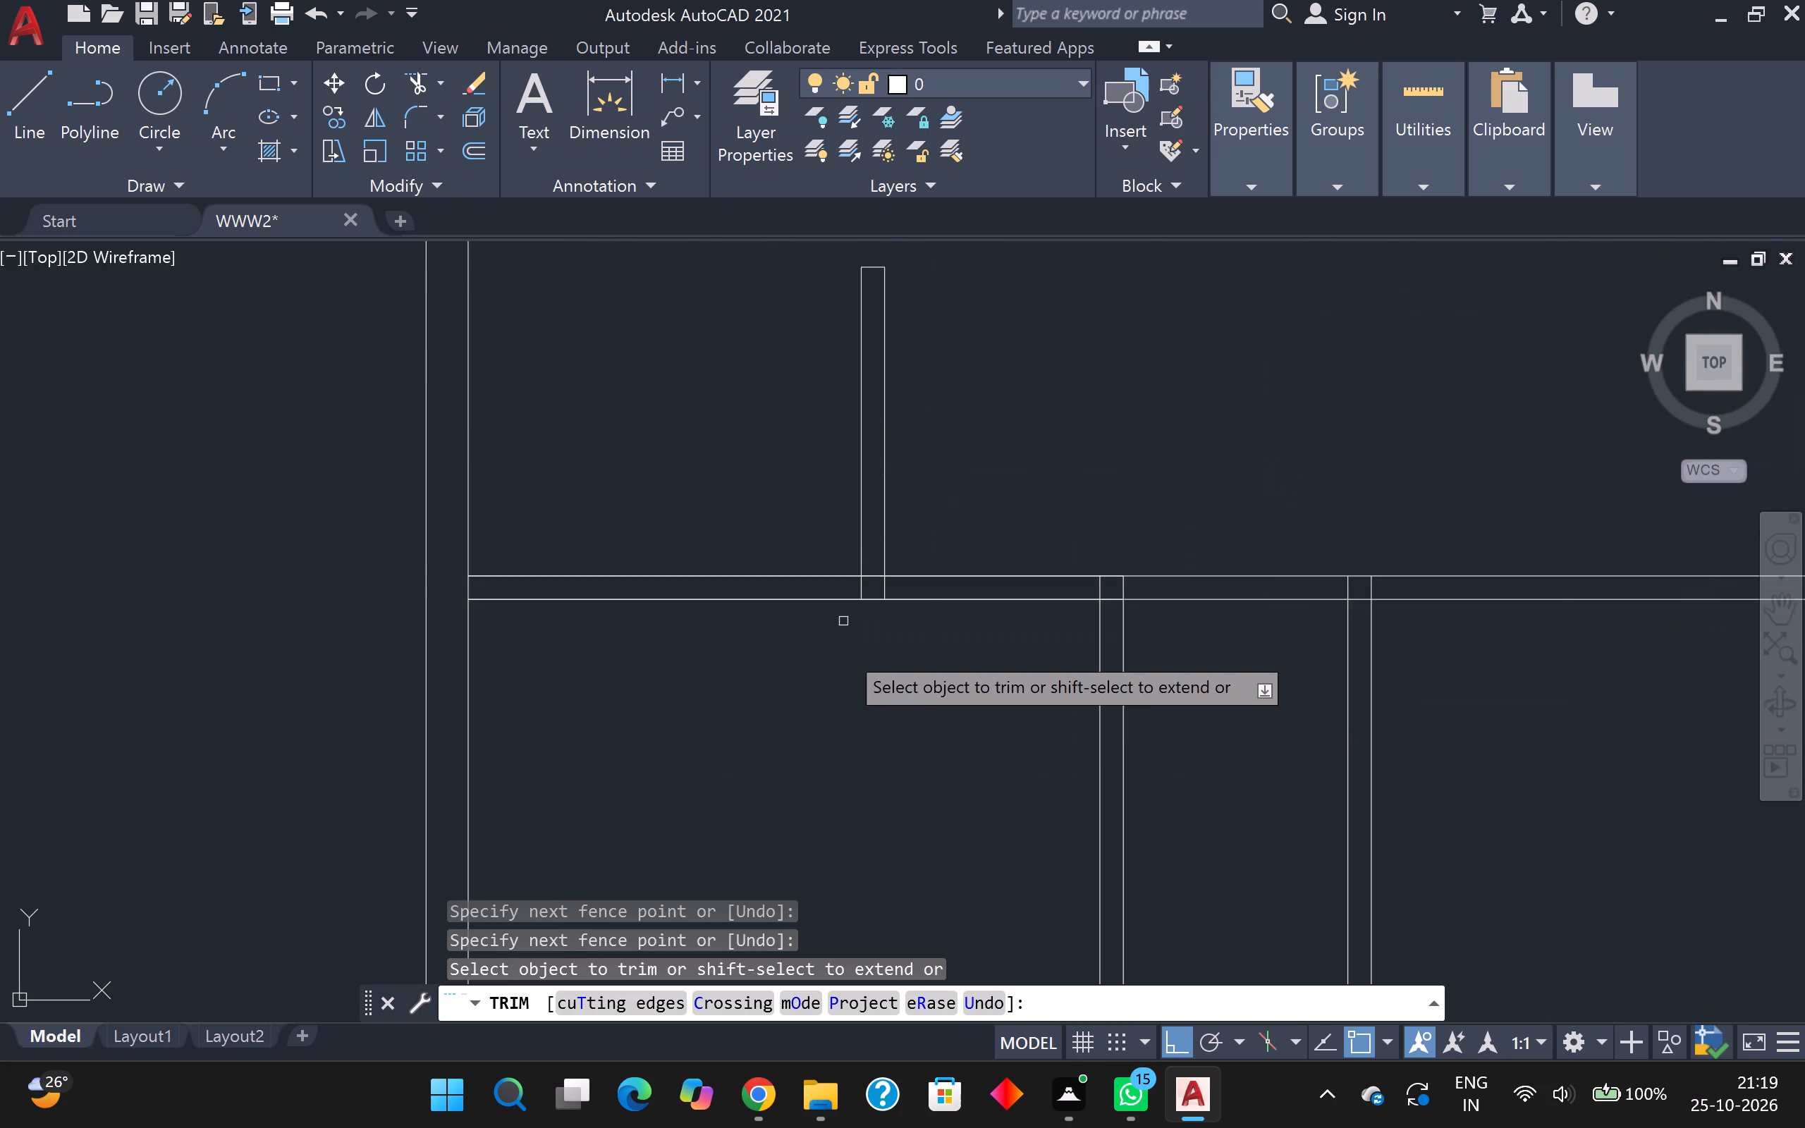
scroll(843, 689, up, 3)
middle_drag(842, 697, 842, 1033)
scroll(842, 1033, down, 1)
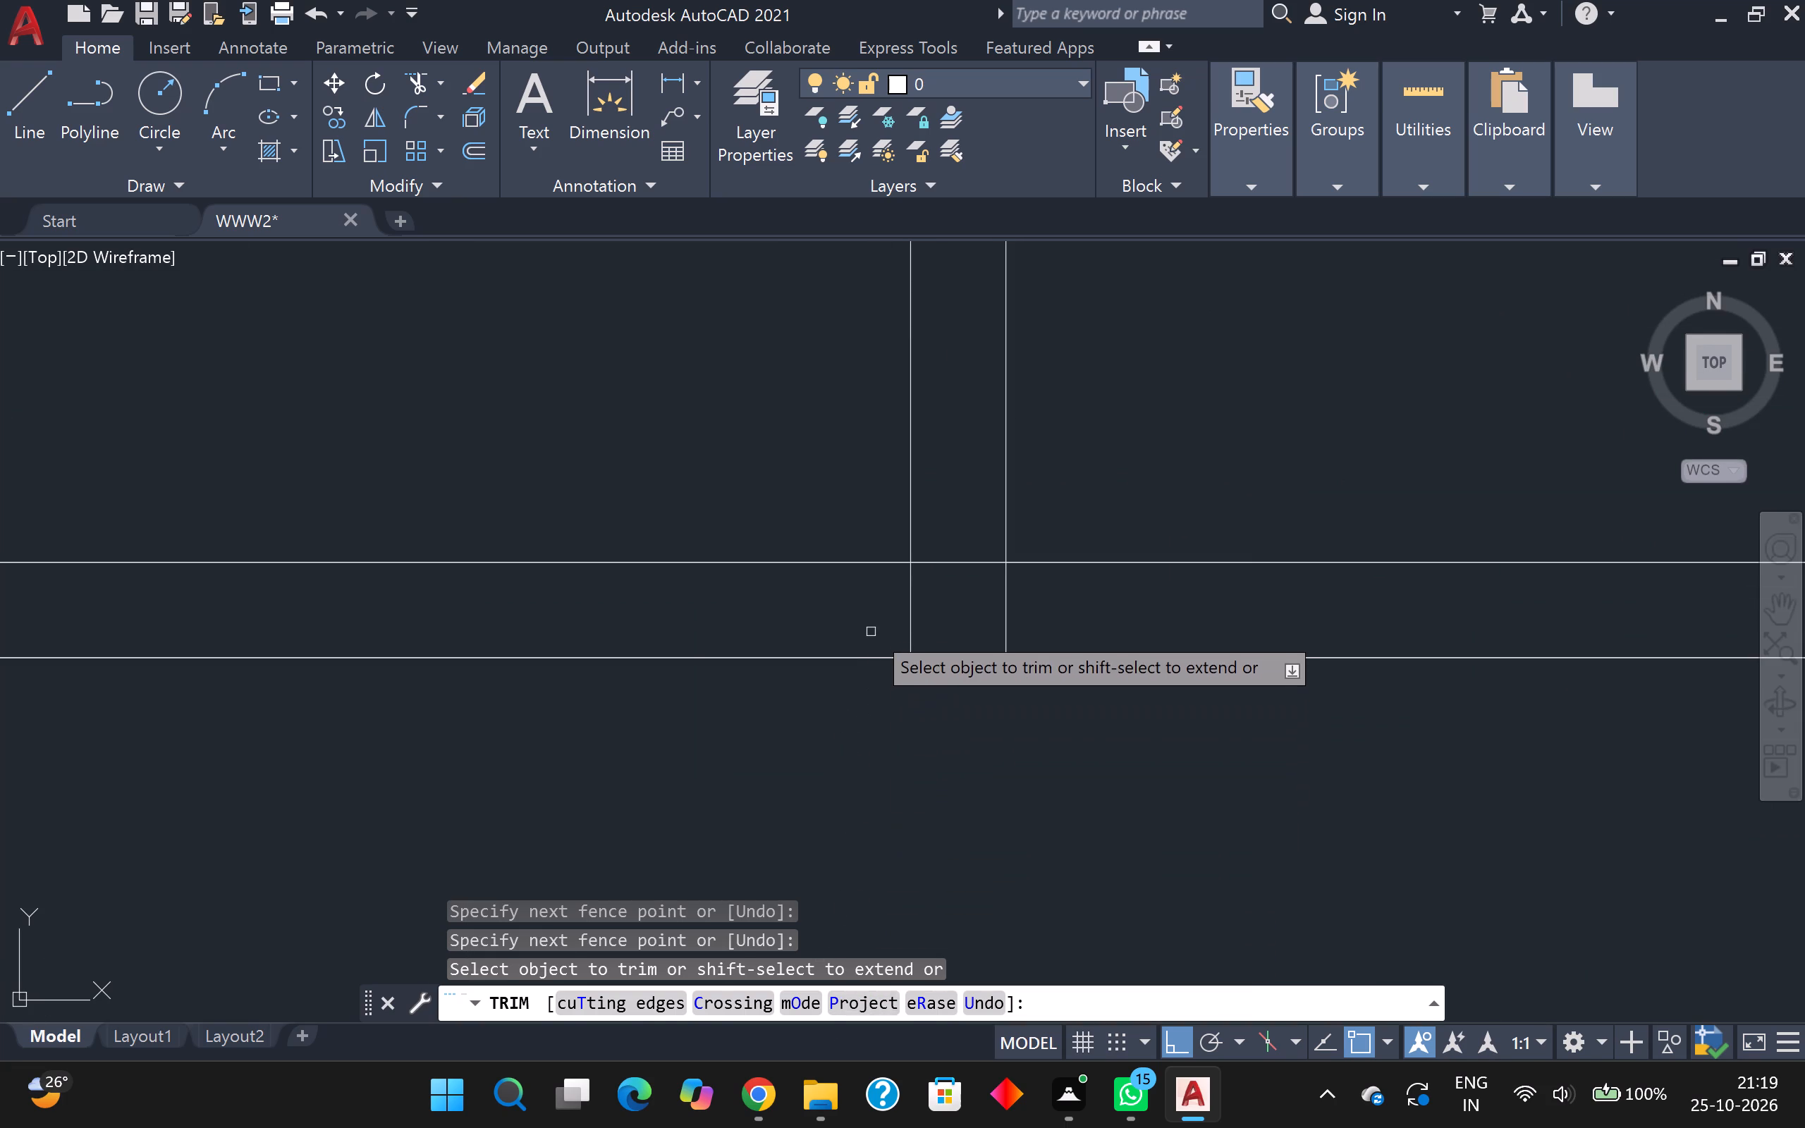
drag(873, 623, 879, 621)
click(976, 590)
click(967, 564)
drag(965, 553, 966, 553)
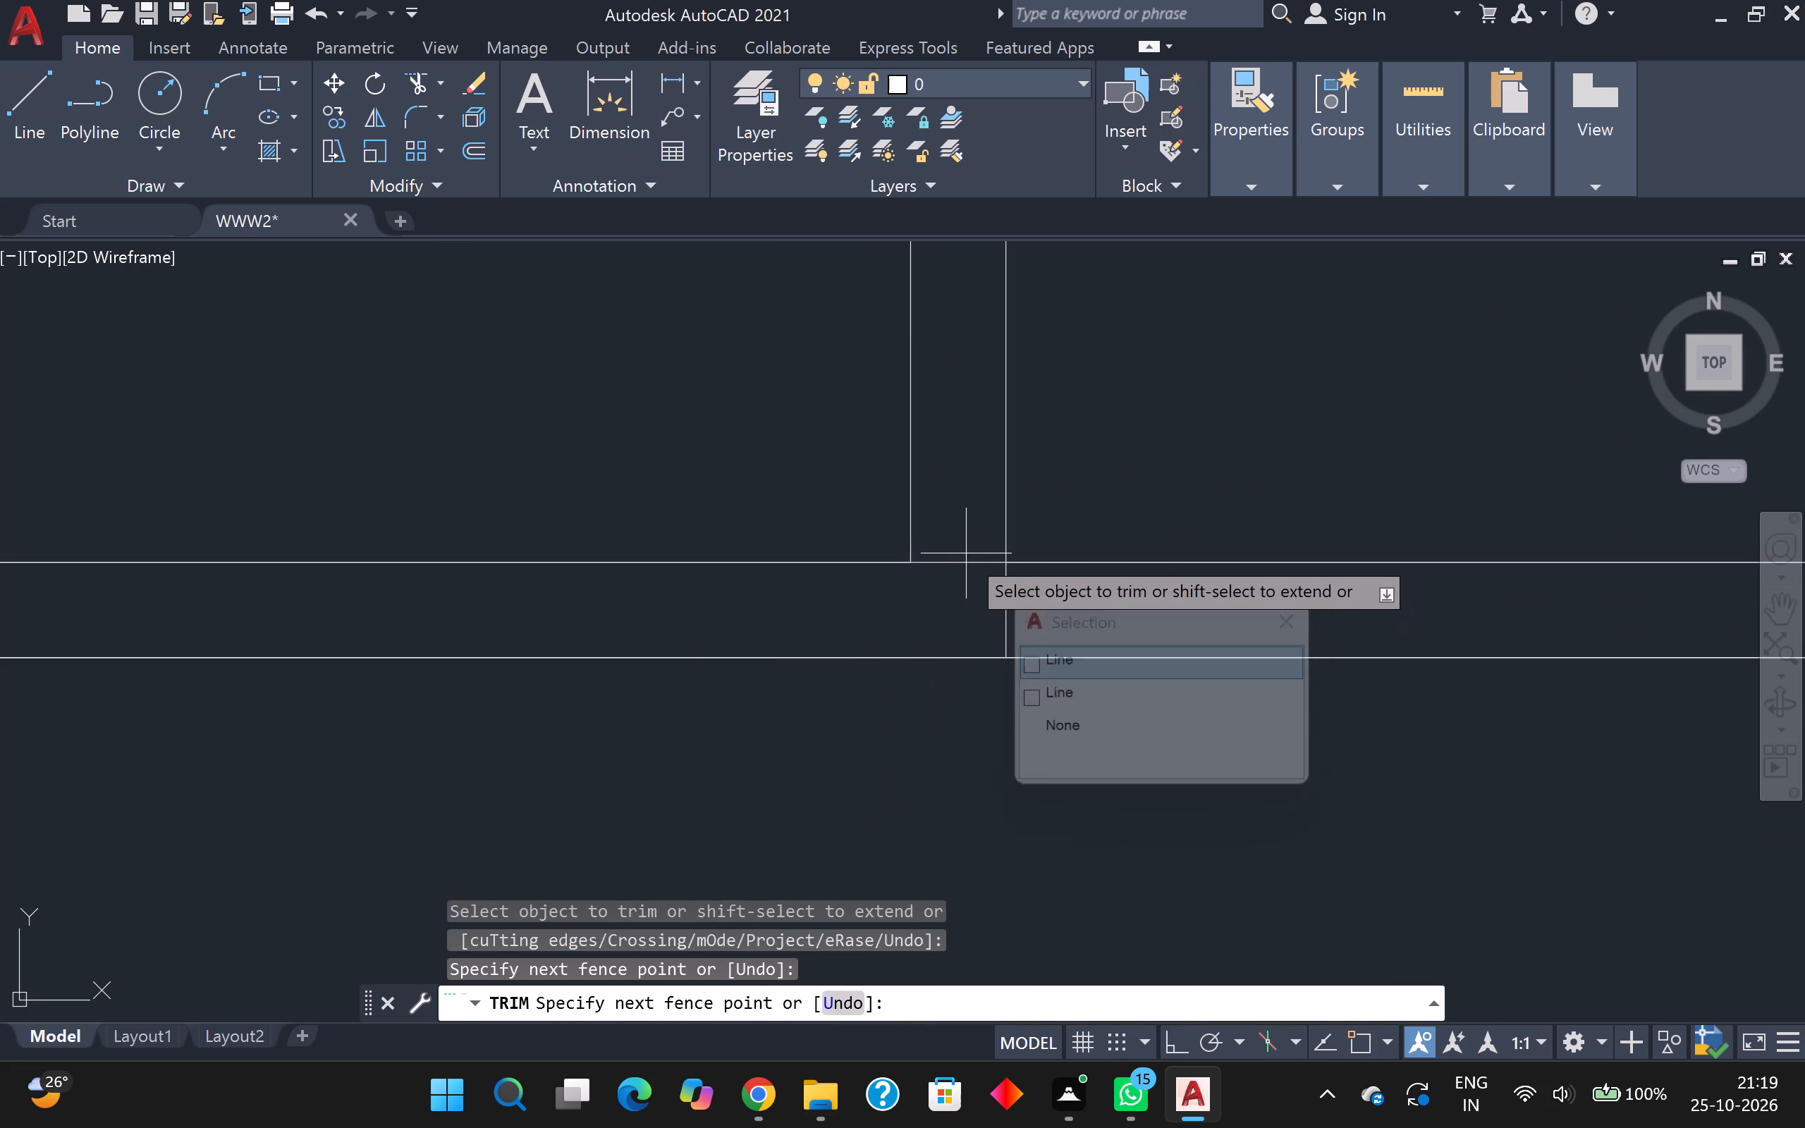
drag(966, 553, 974, 598)
drag(967, 605, 1005, 606)
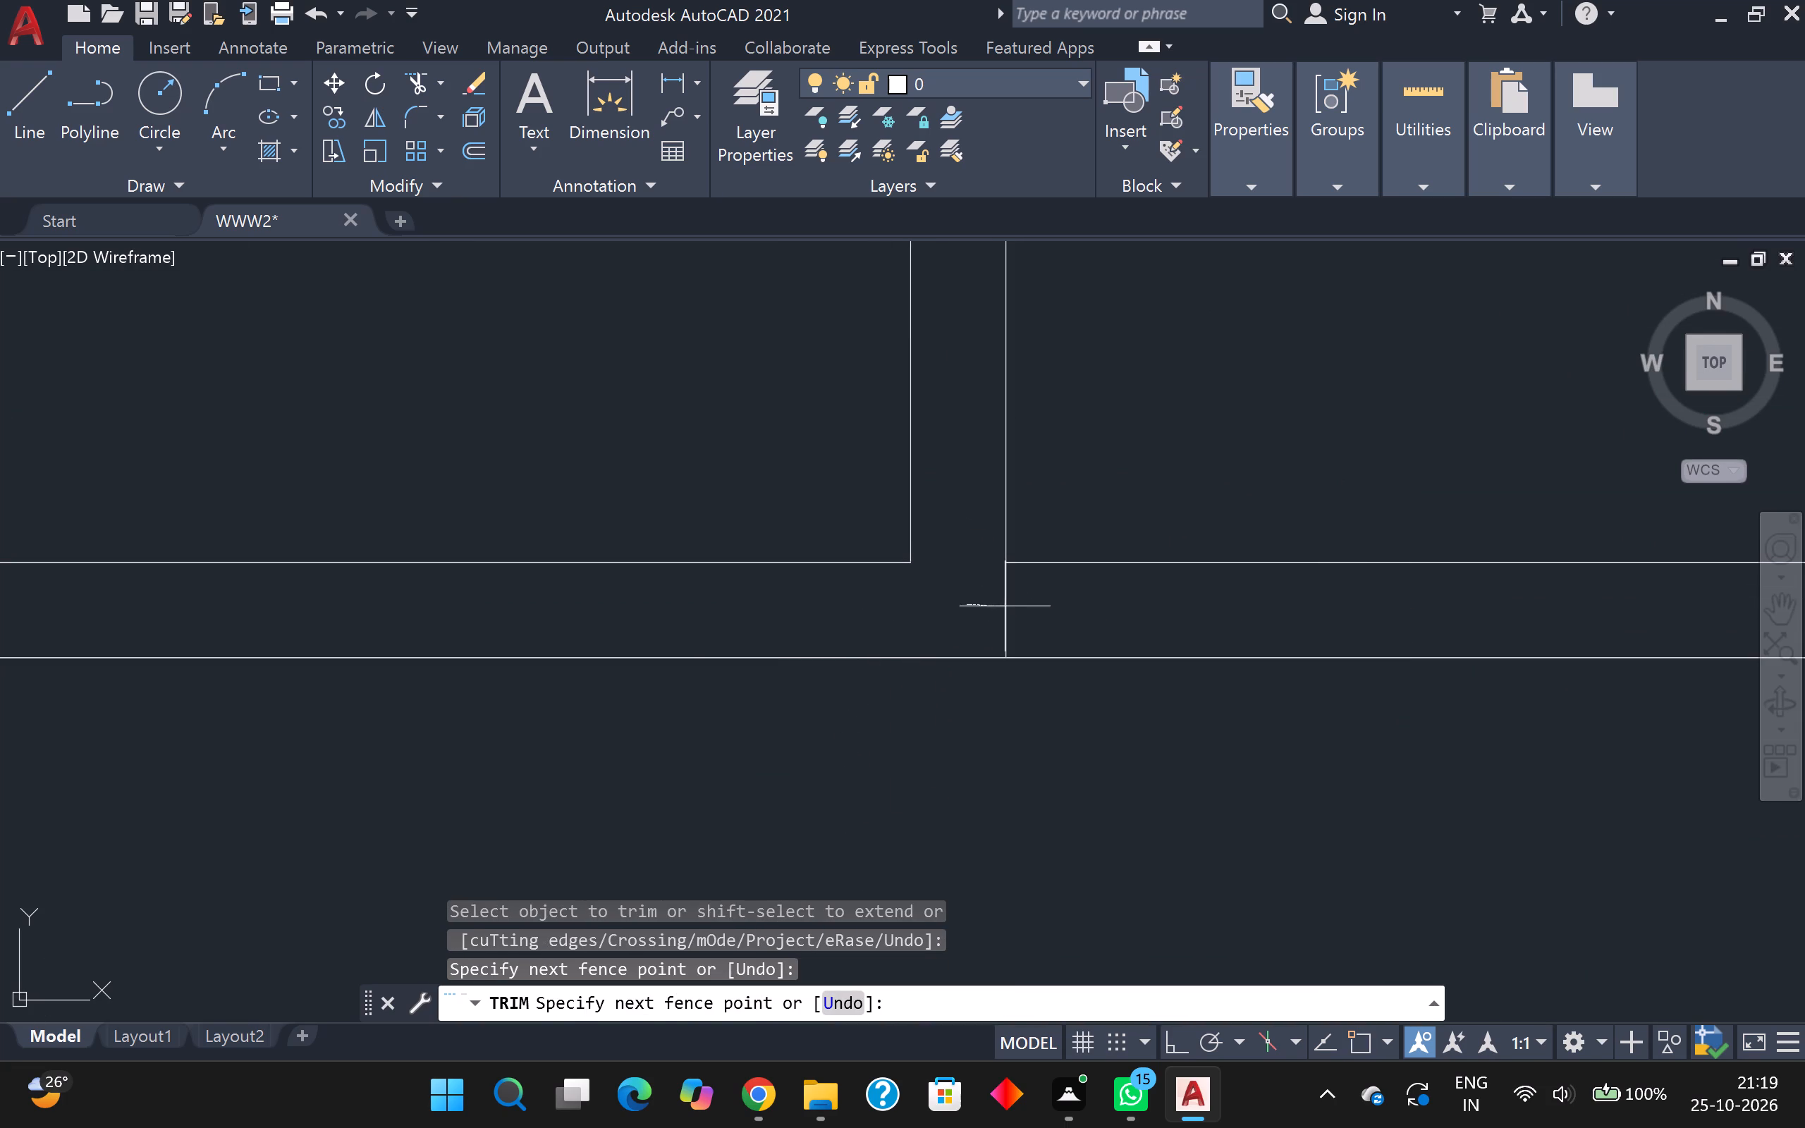
drag(1005, 606, 1020, 608)
Extend the partition's east line down to the lower line of the long southern wall.
scroll(1108, 470, down, 5)
middle_drag(1149, 510, 999, 543)
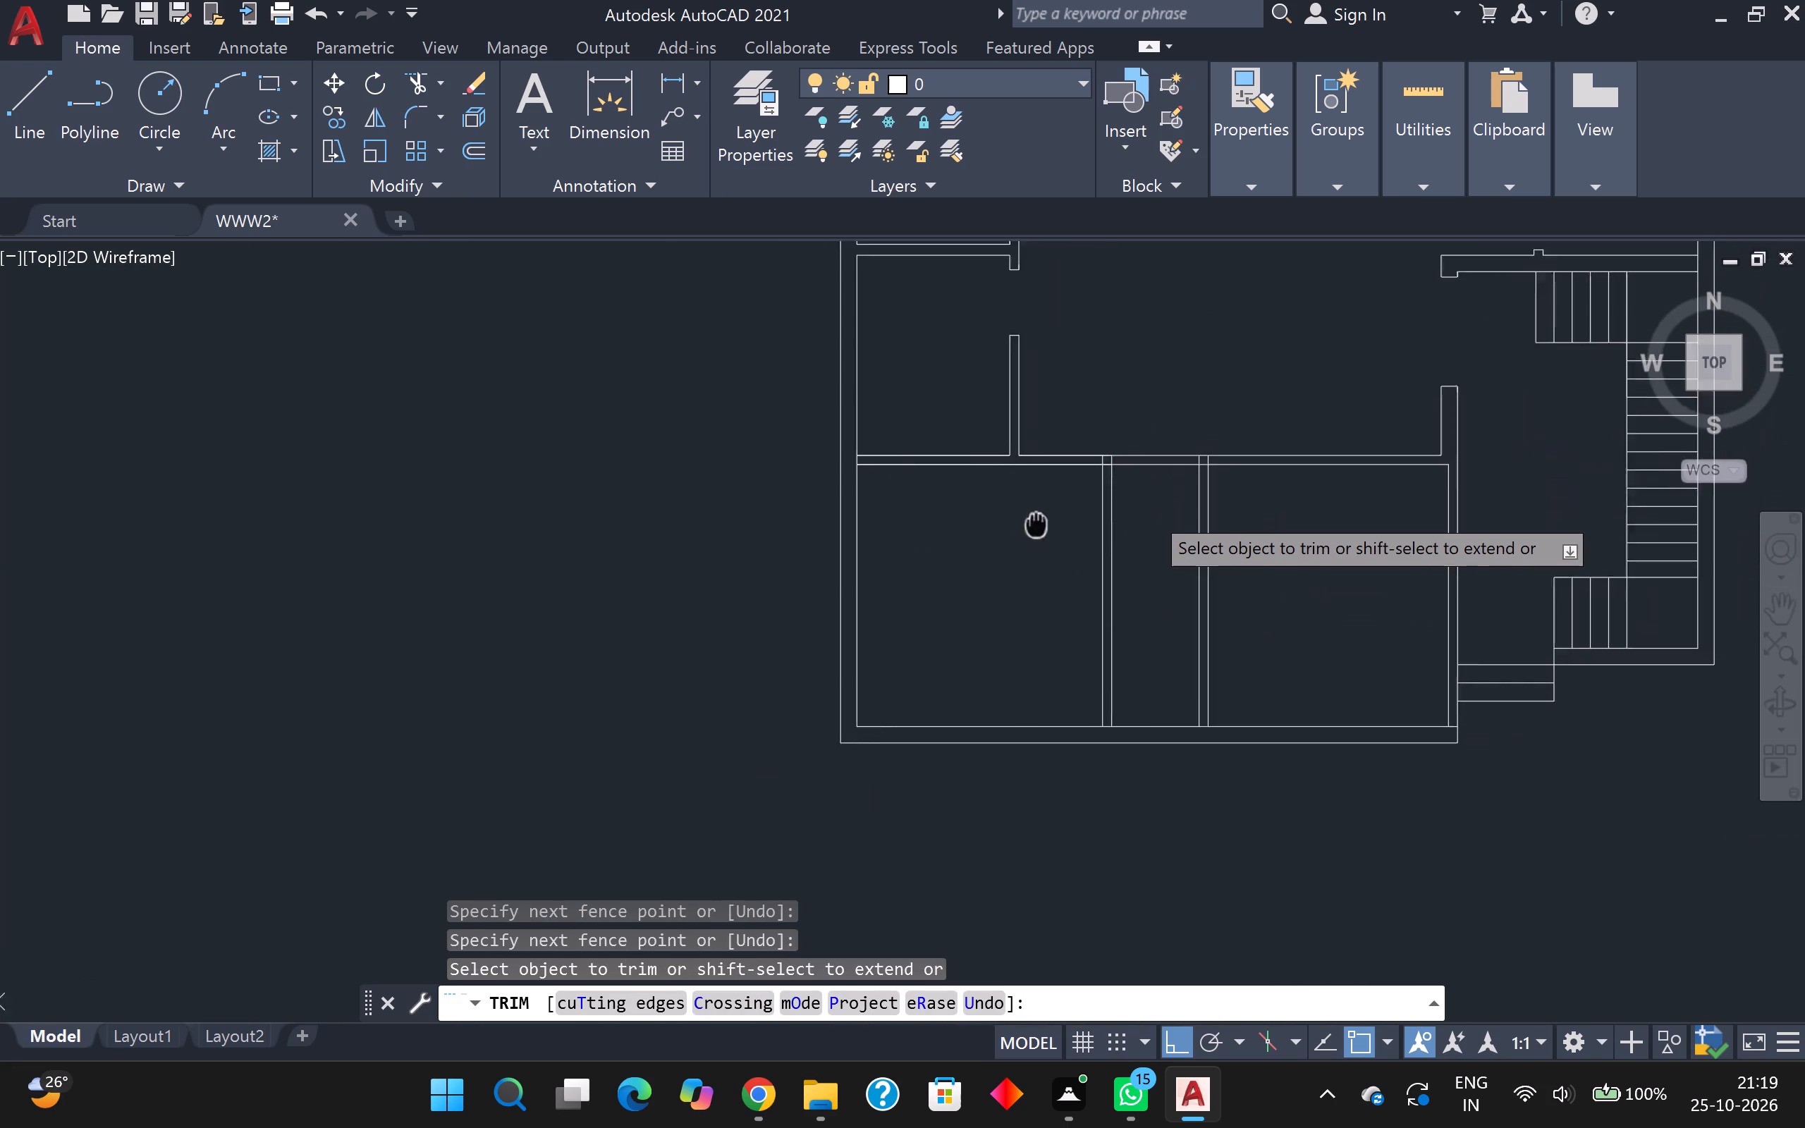
middle_drag(999, 543, 867, 563)
scroll(846, 546, up, 2)
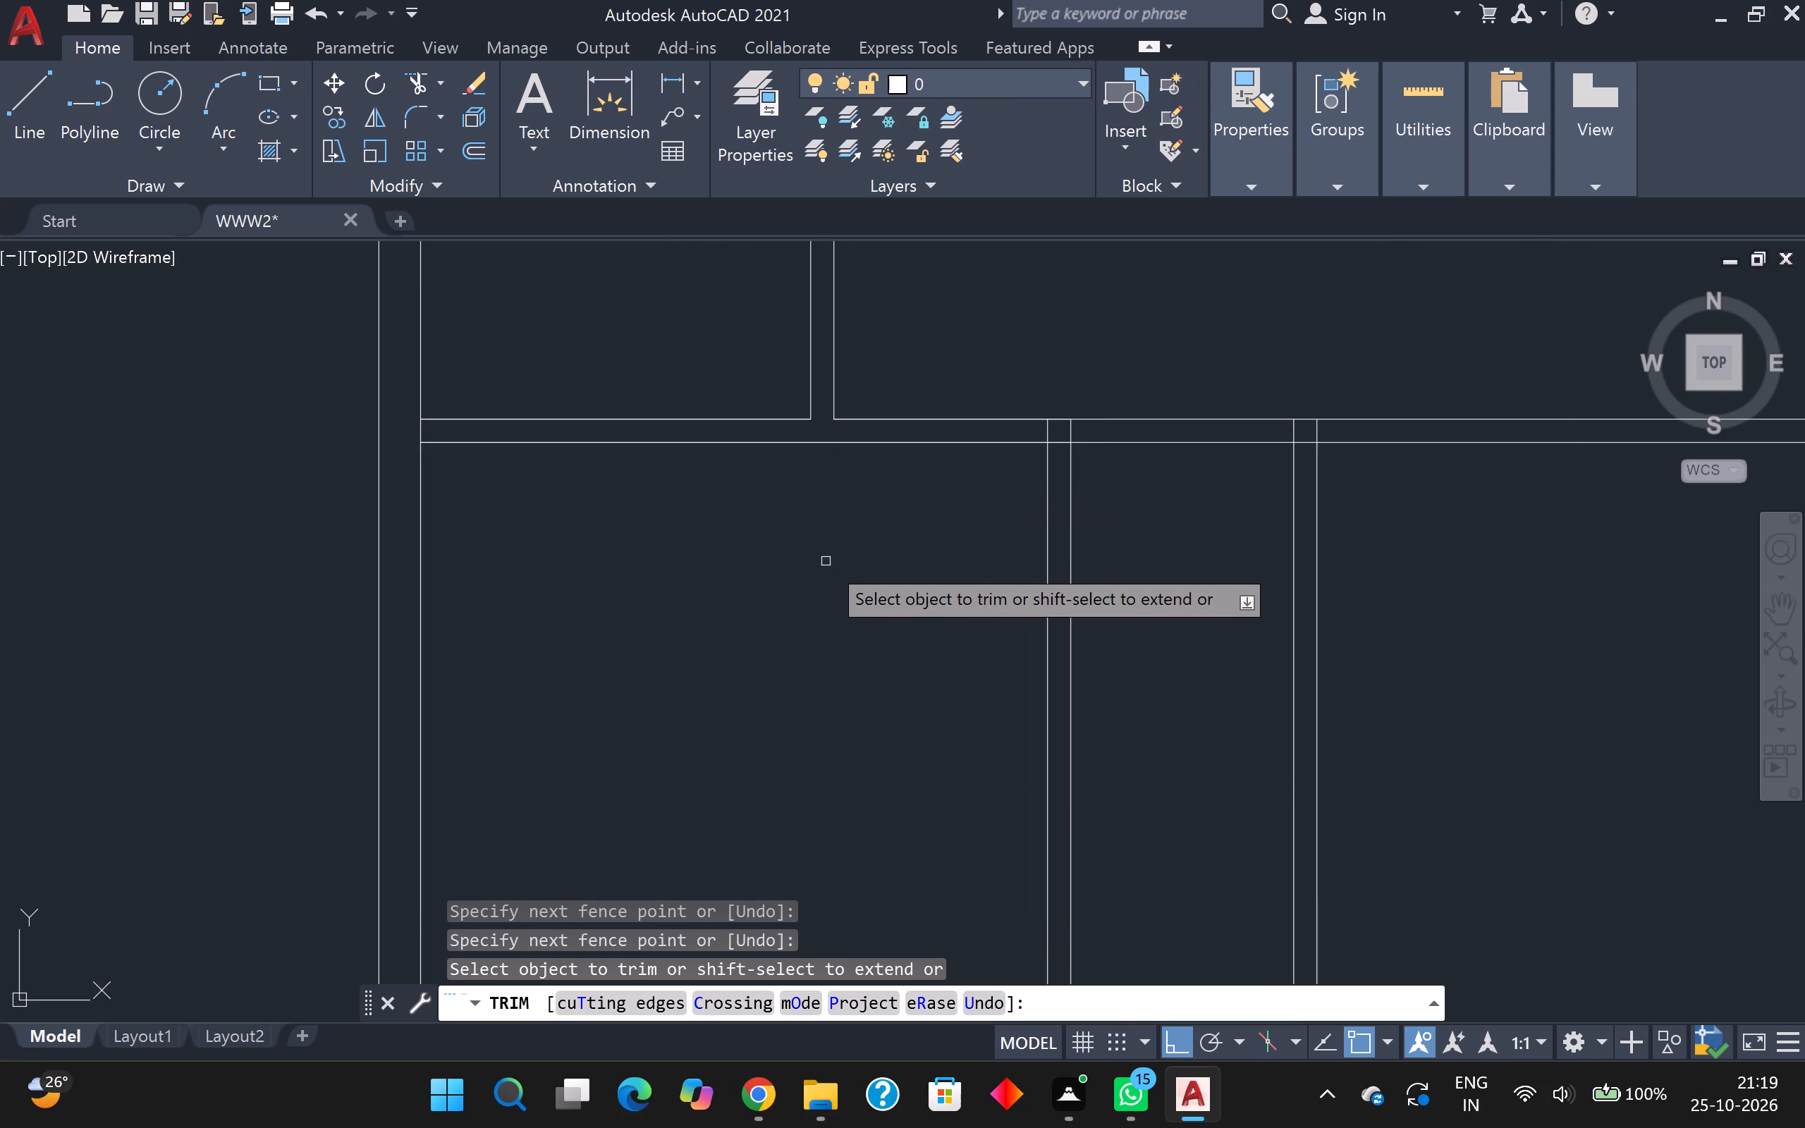
shift+click(833, 391)
middle_drag(848, 532, 759, 662)
key(Escape)
Draw a line 3" west from the first southern cross wall along the long wall's upper line and down to its lower line, marking a jamb.
key(l)
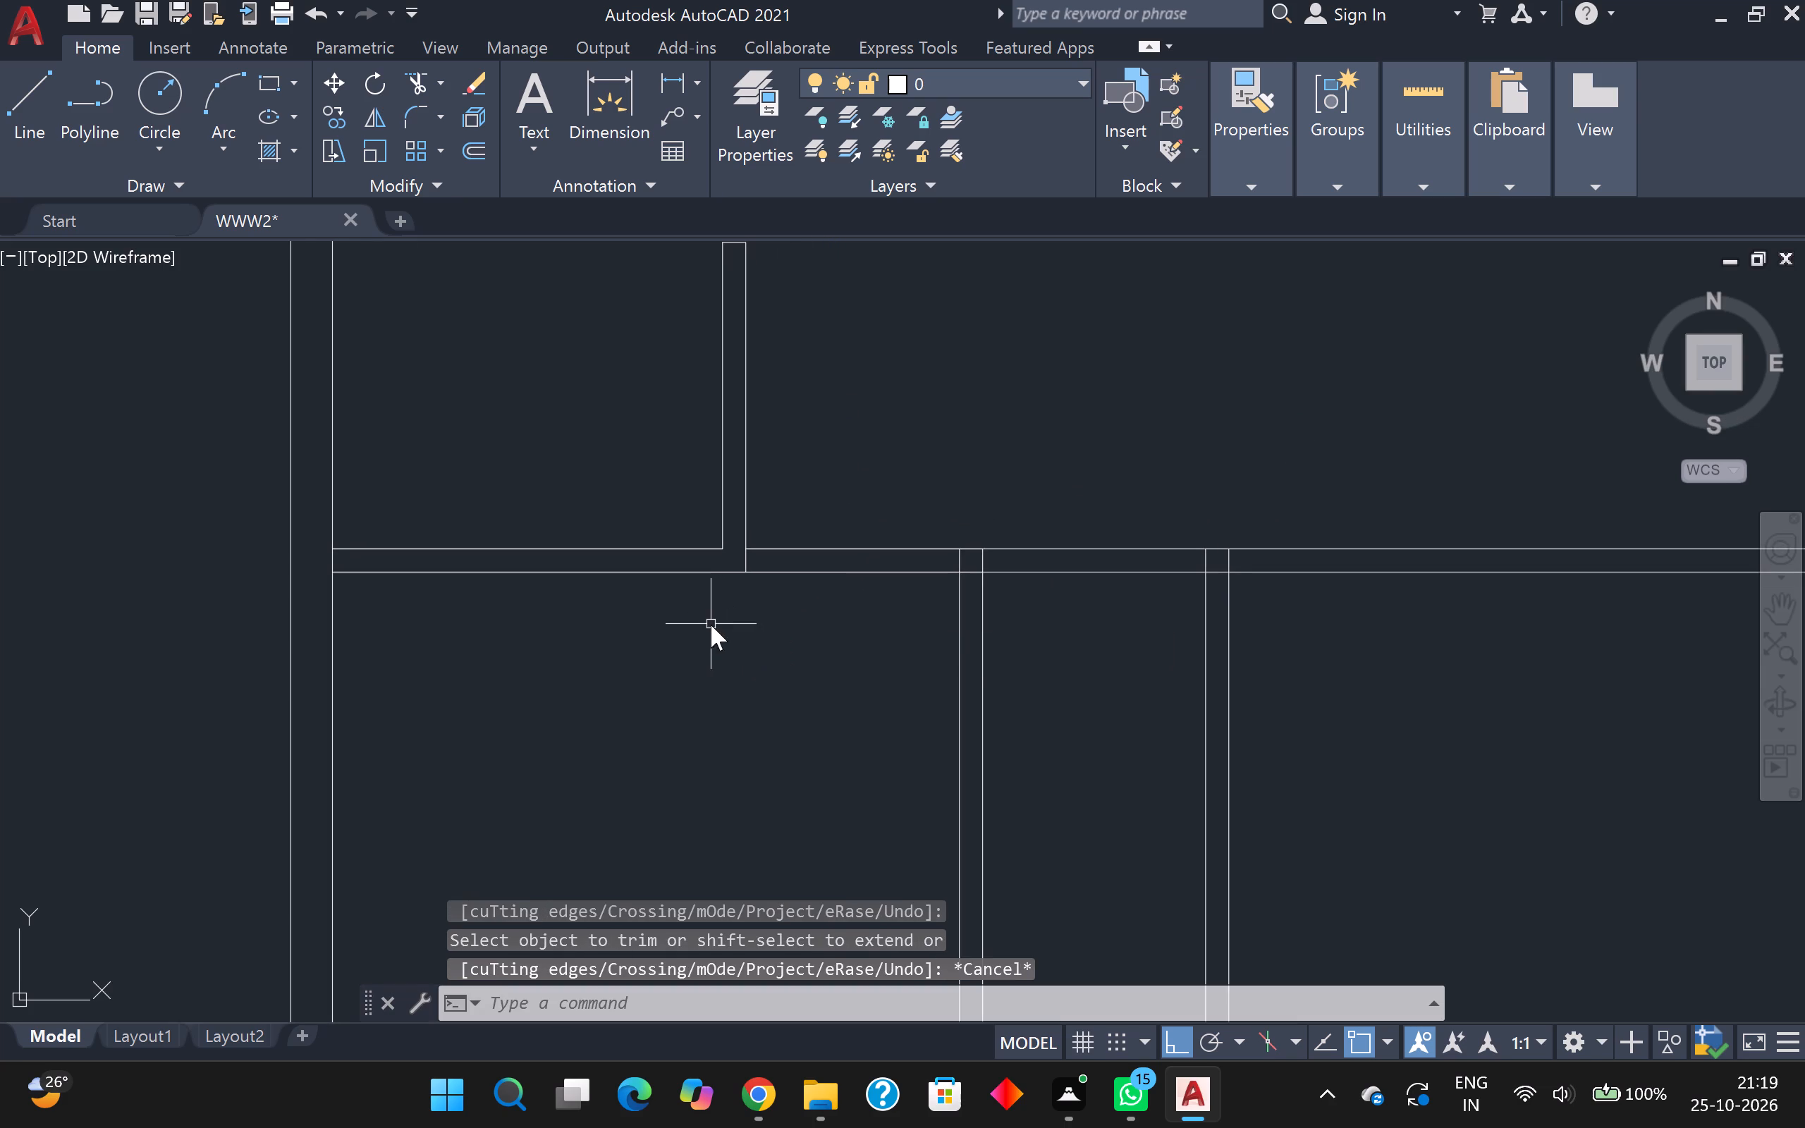
key(Return)
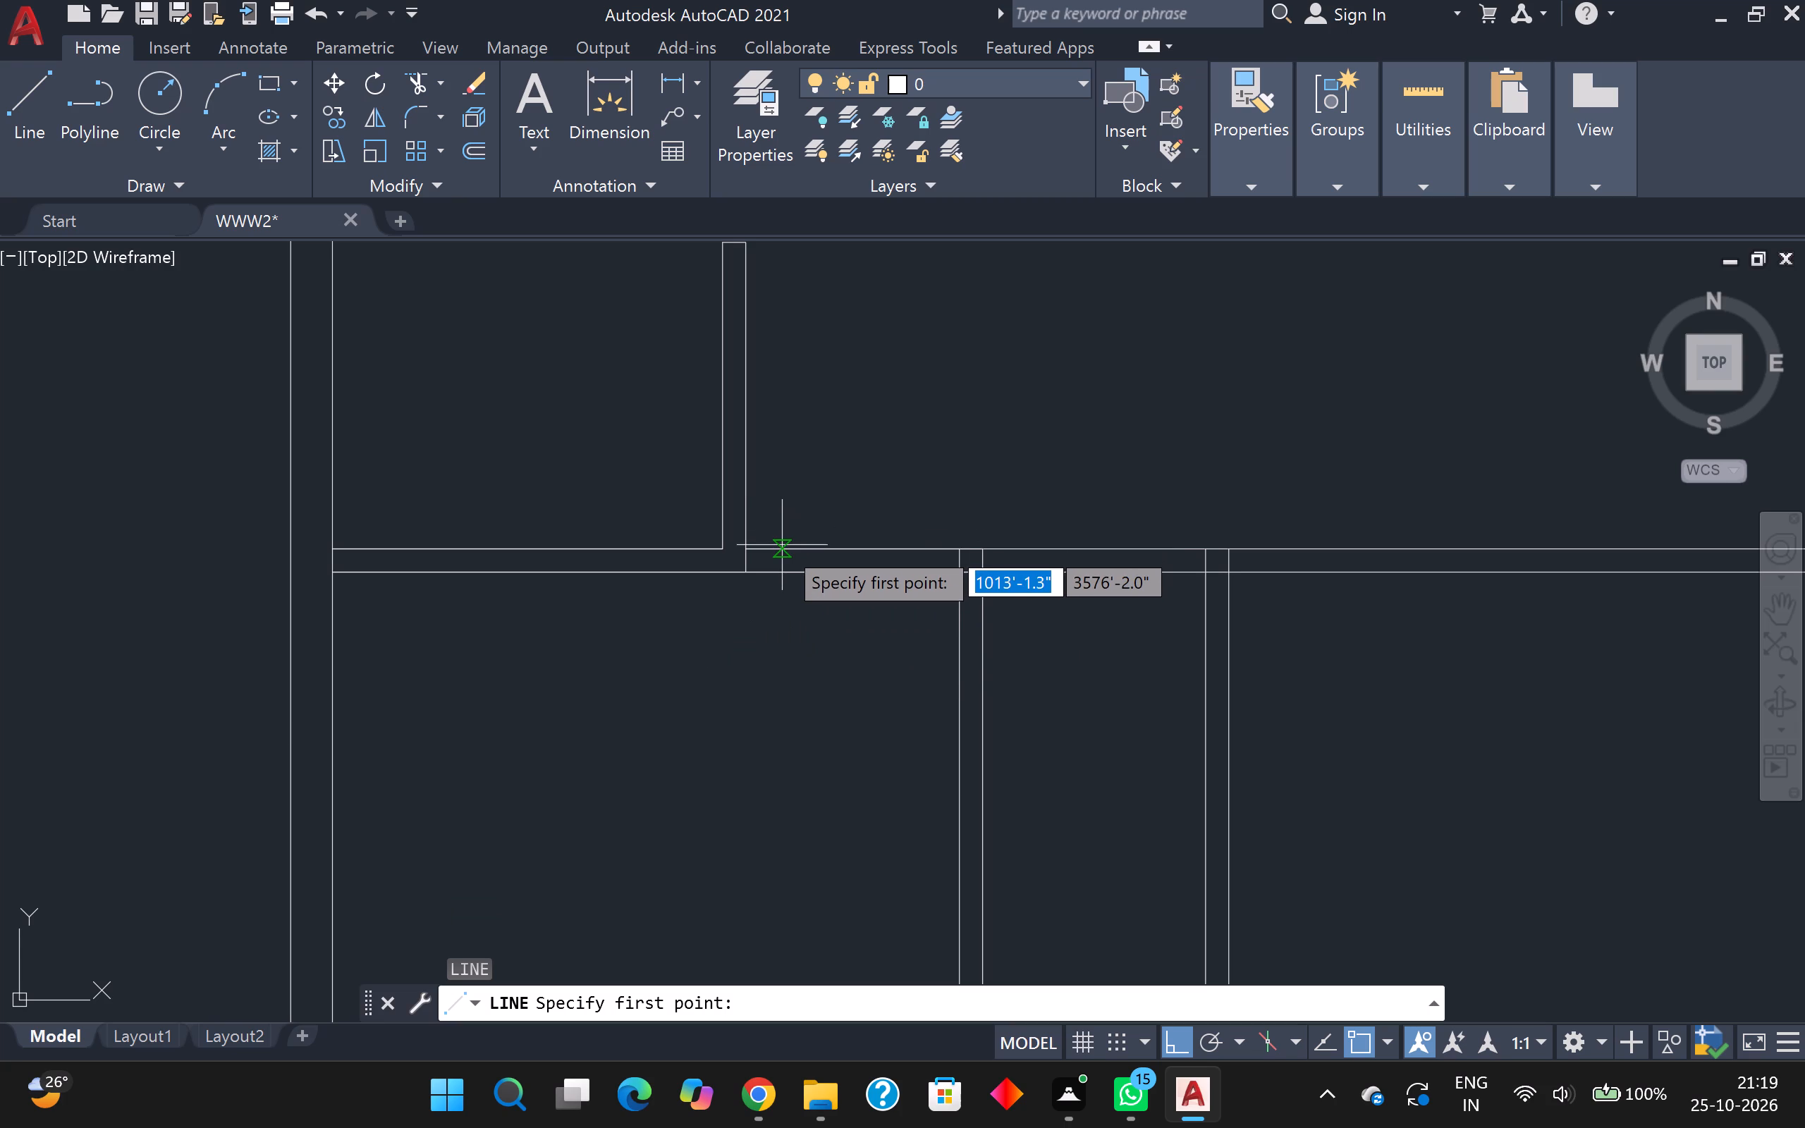
scroll(782, 545, up, 2)
scroll(712, 560, up, 2)
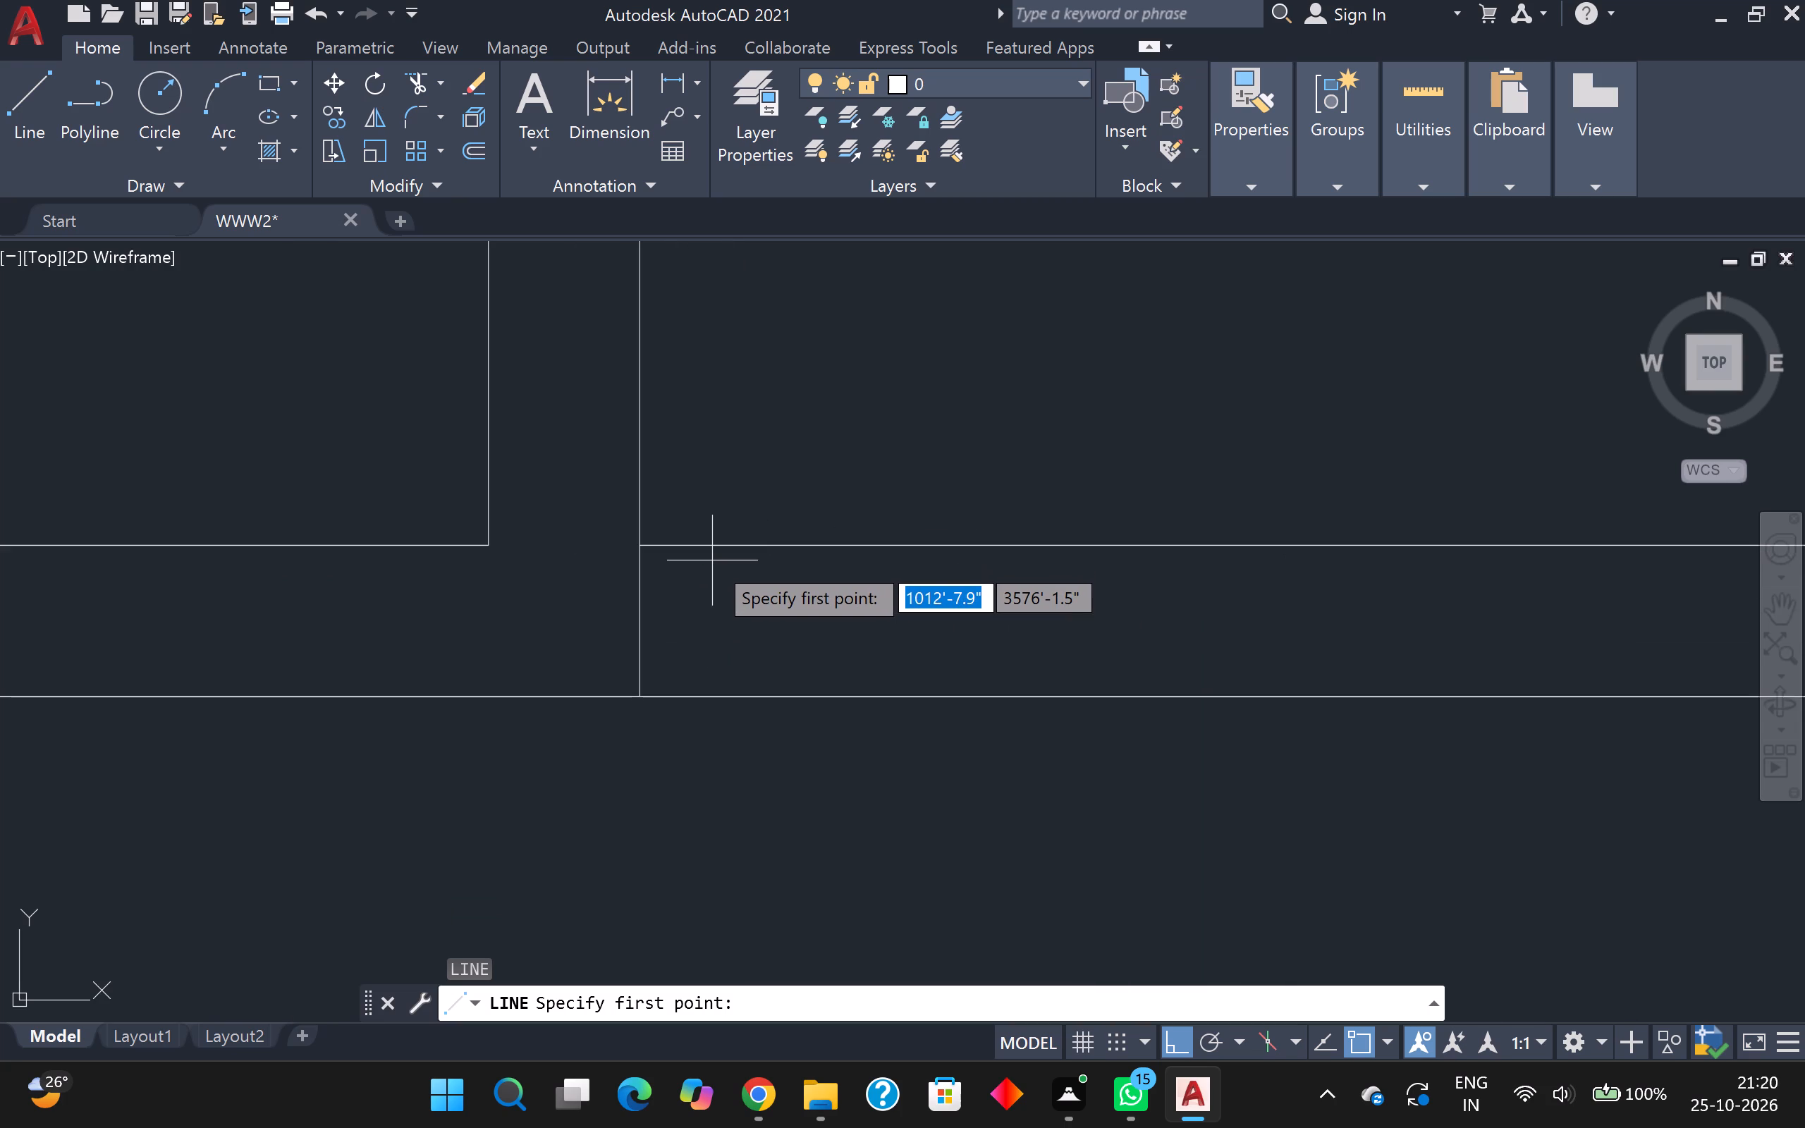
scroll(764, 562, down, 3)
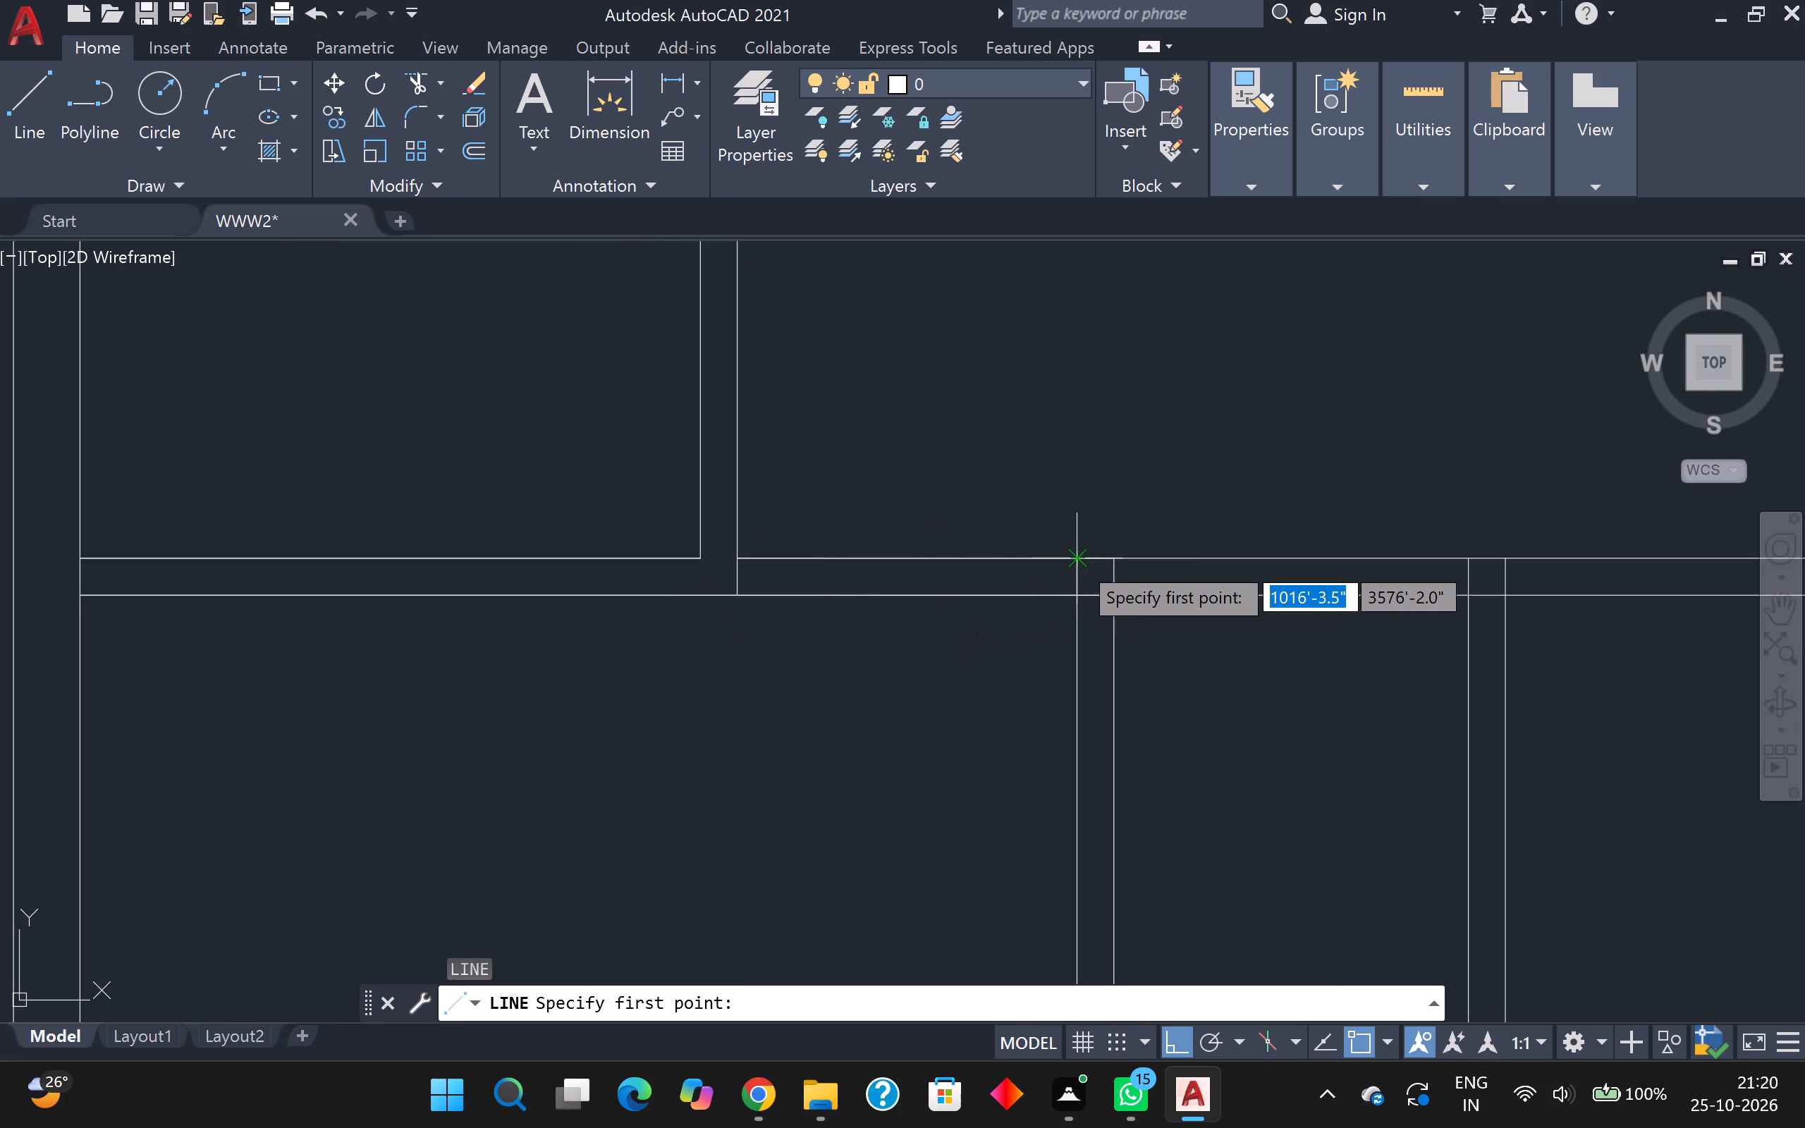
scroll(1068, 558, up, 2)
drag(1082, 555, 1075, 555)
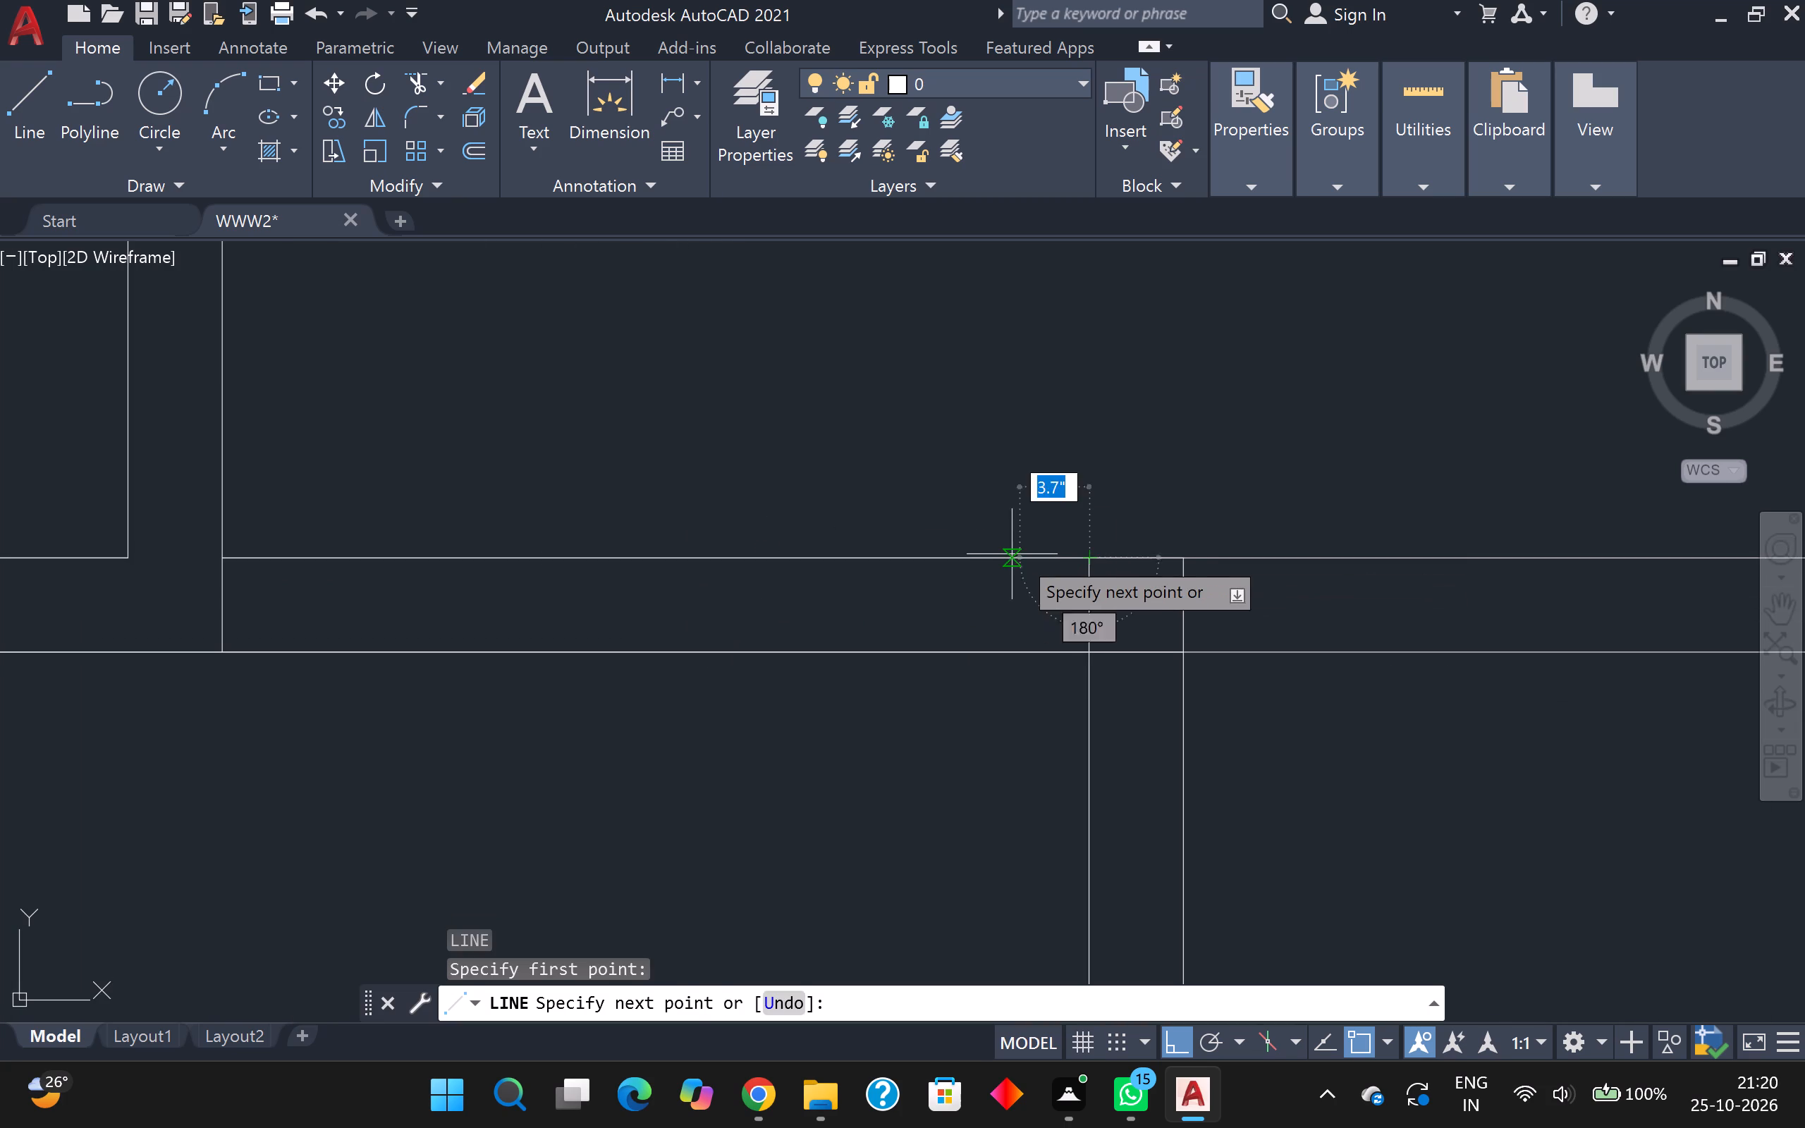
key(3)
key(Return)
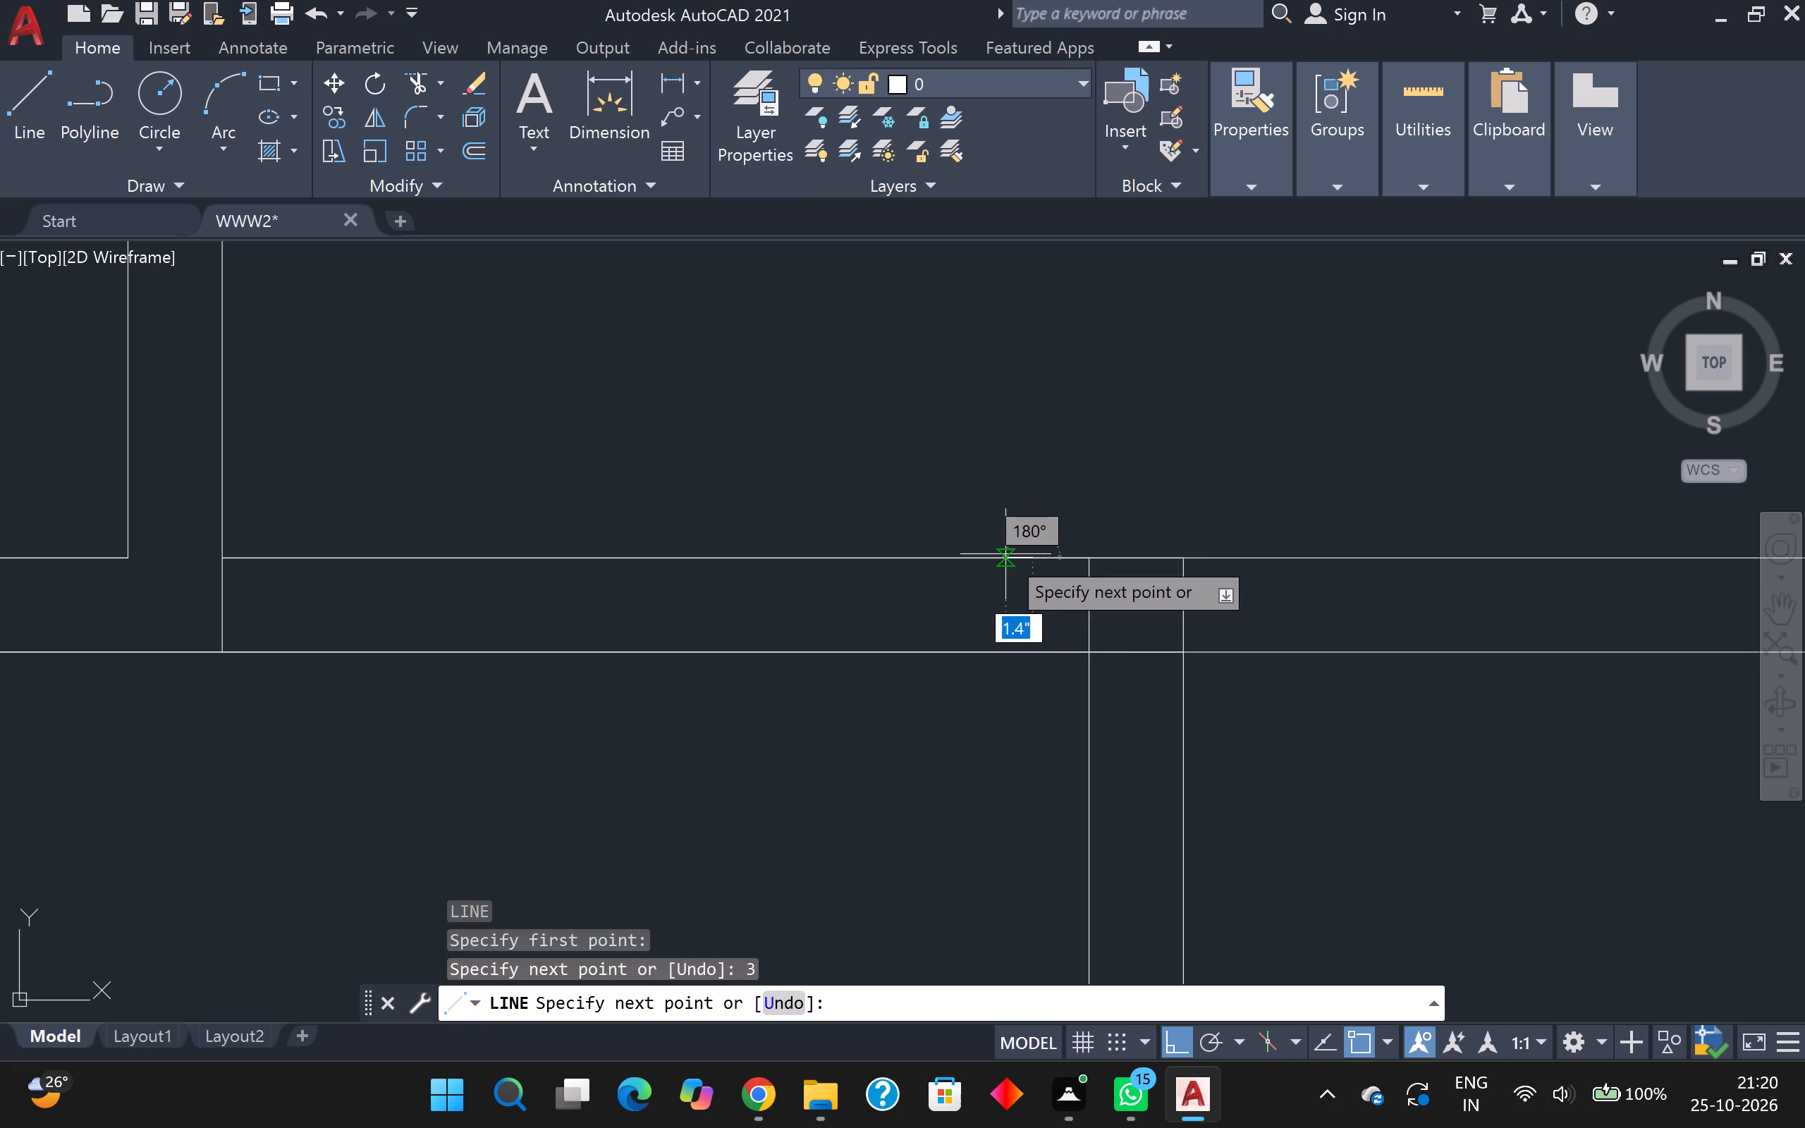
scroll(1047, 623, up, 2)
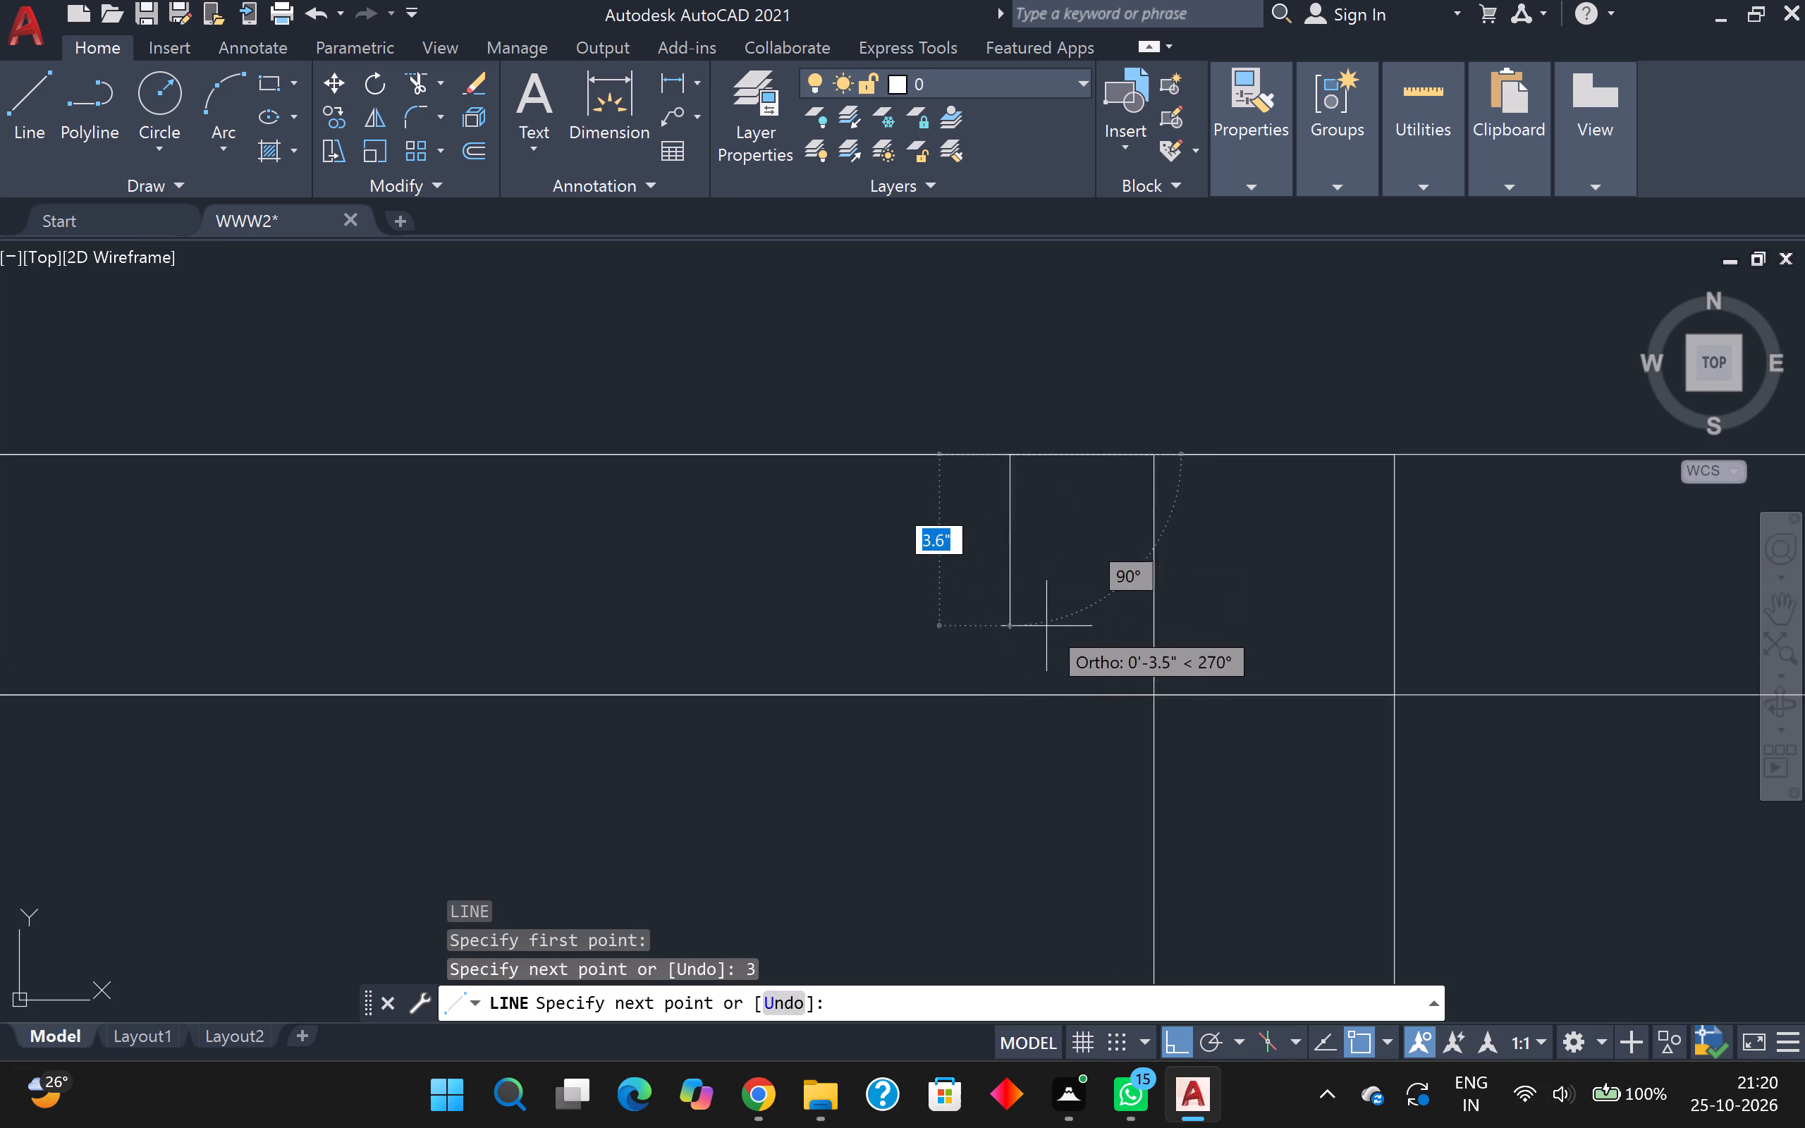
click(1012, 697)
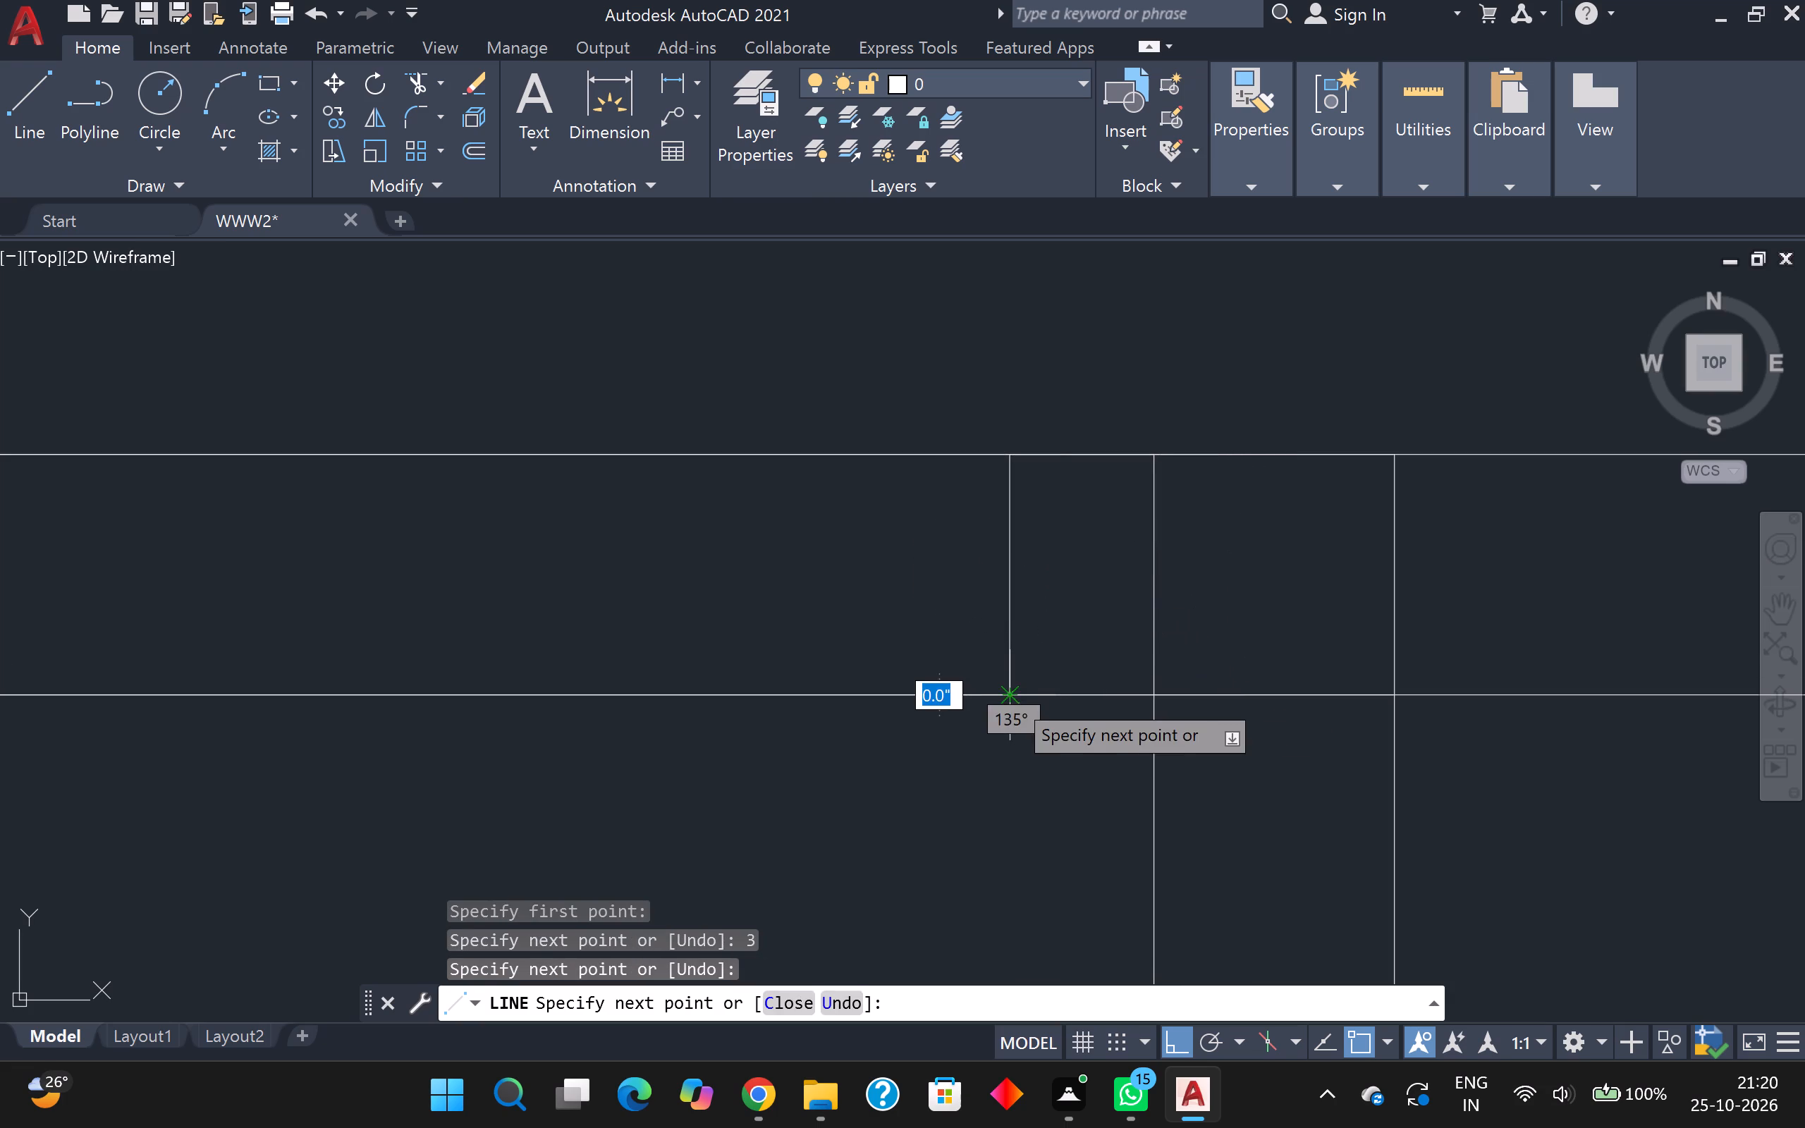
Continue the line 3' west along the long southern wall's lower line and up to its upper line, marking the opening's second jamb.
scroll(955, 739, down, 1)
scroll(656, 762, down, 2)
middle_drag(659, 762, 688, 757)
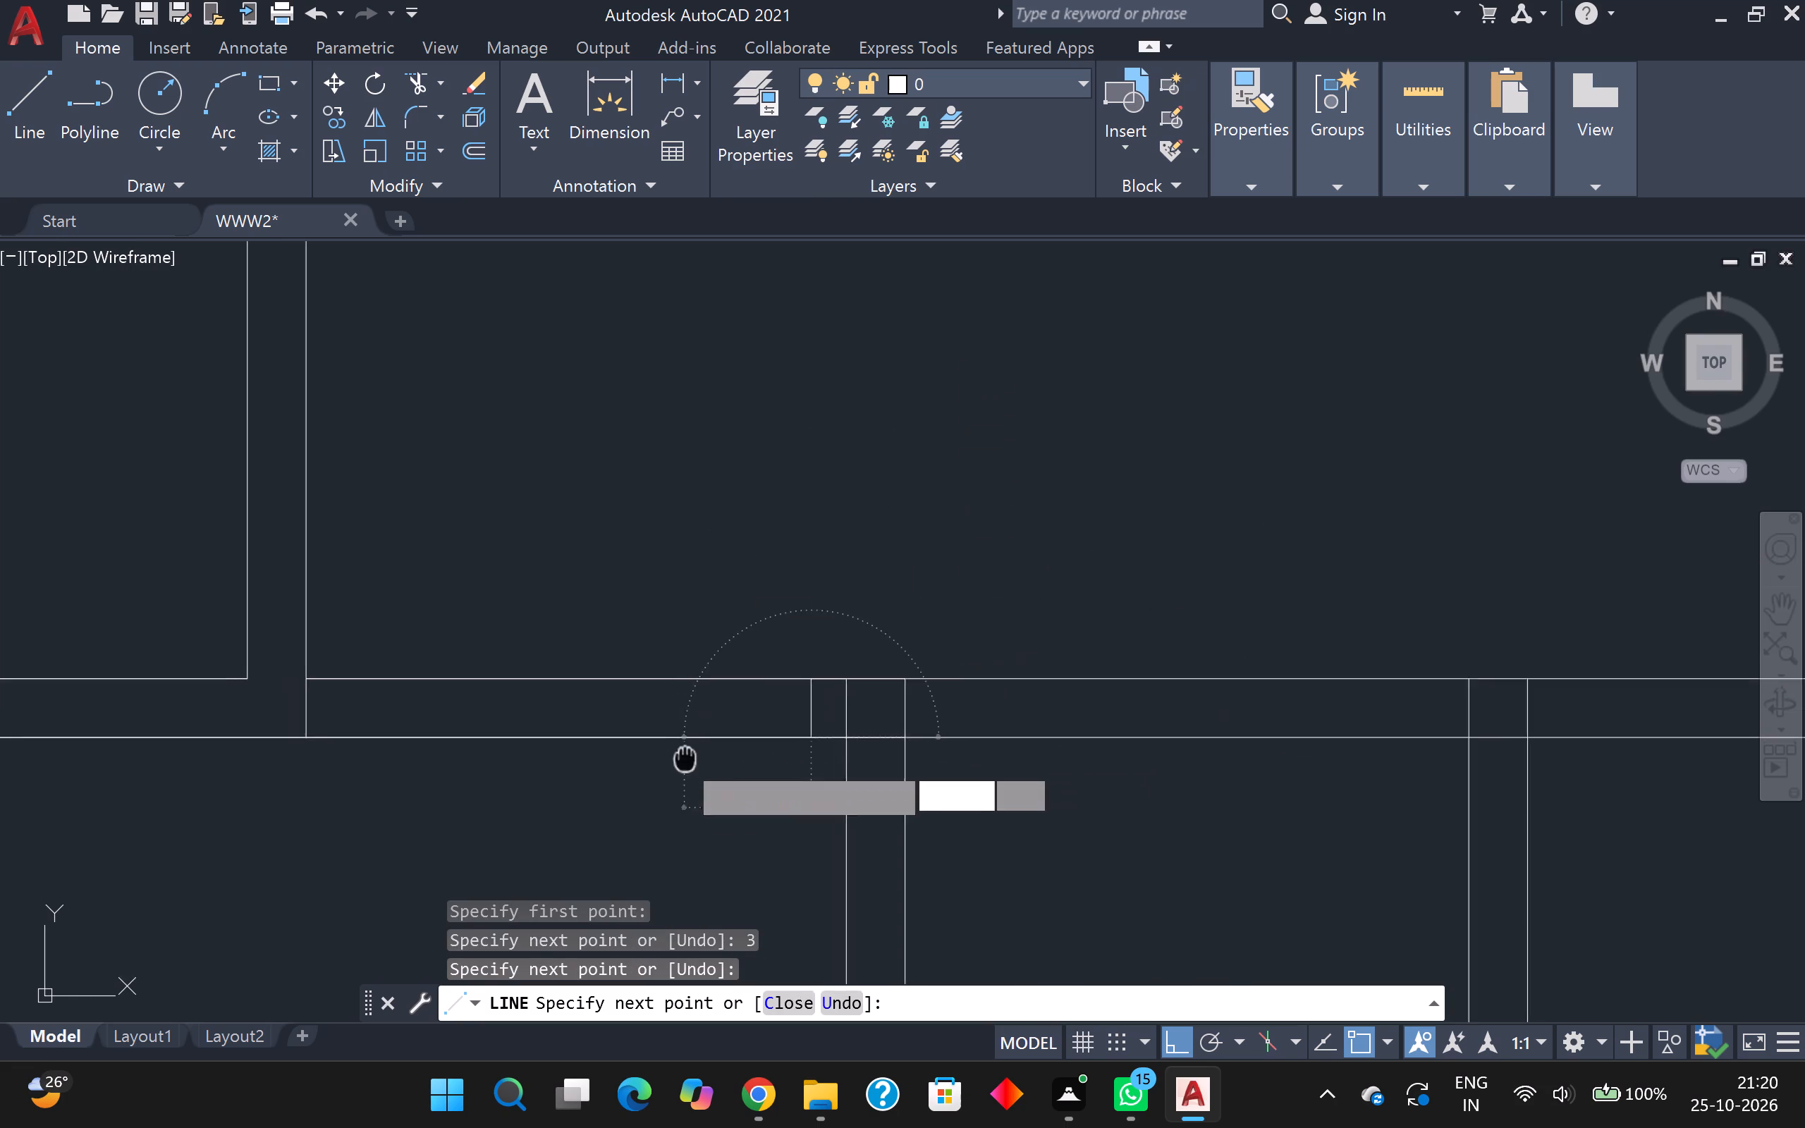
middle_drag(688, 757, 716, 728)
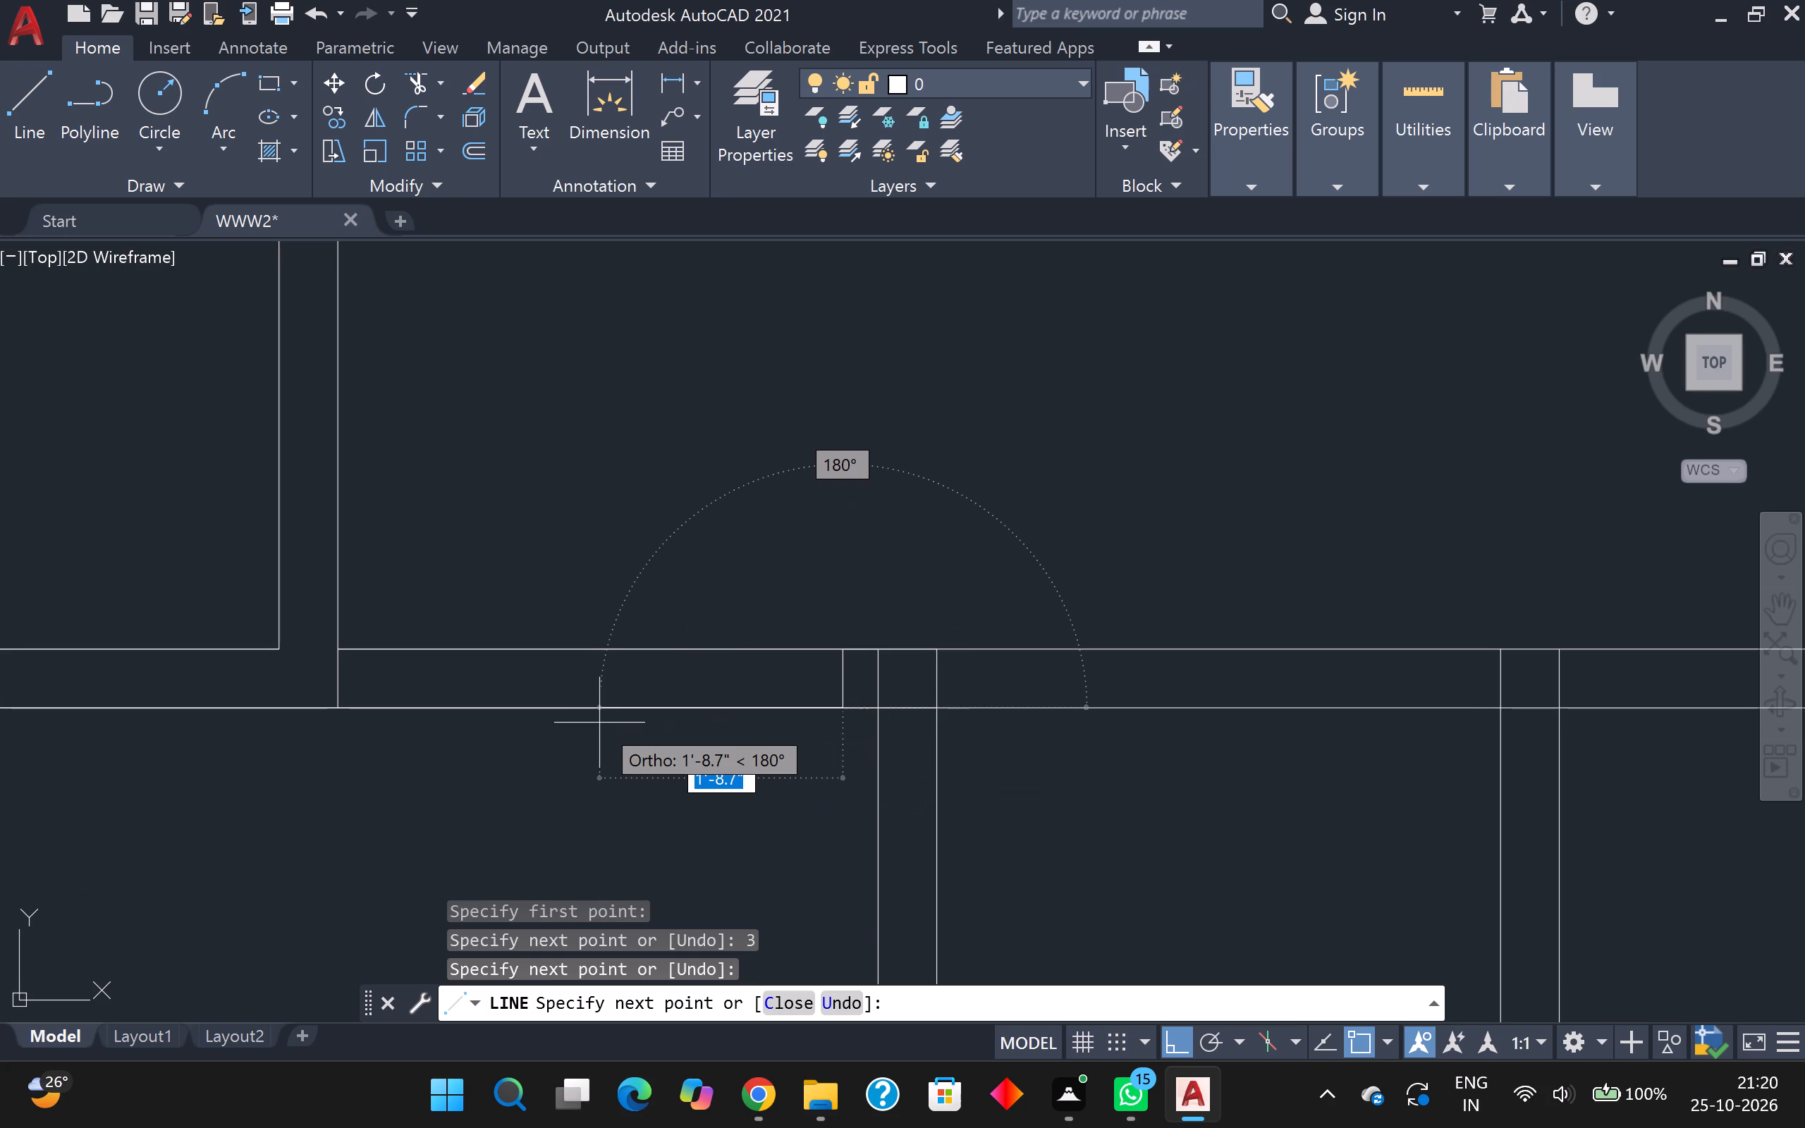
key(3)
key(apostrophe)
key(Return)
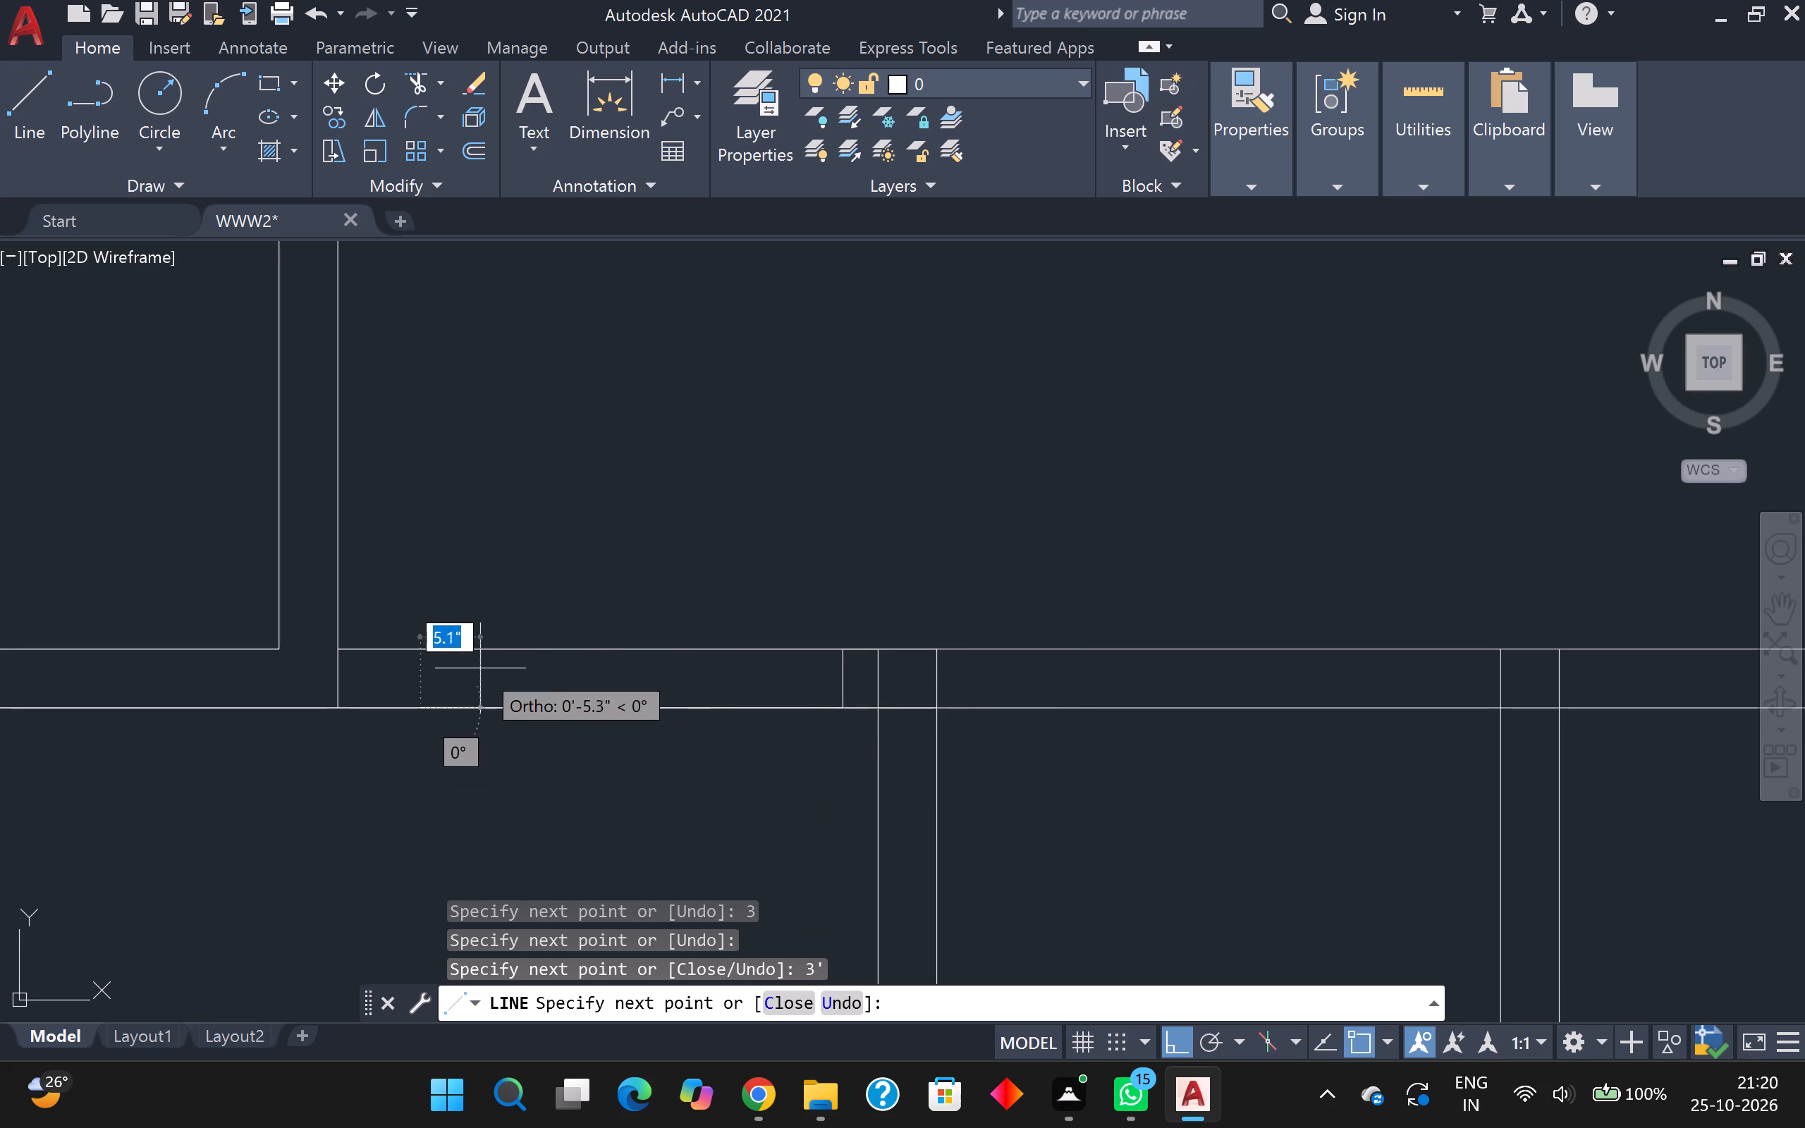
scroll(456, 658, up, 1)
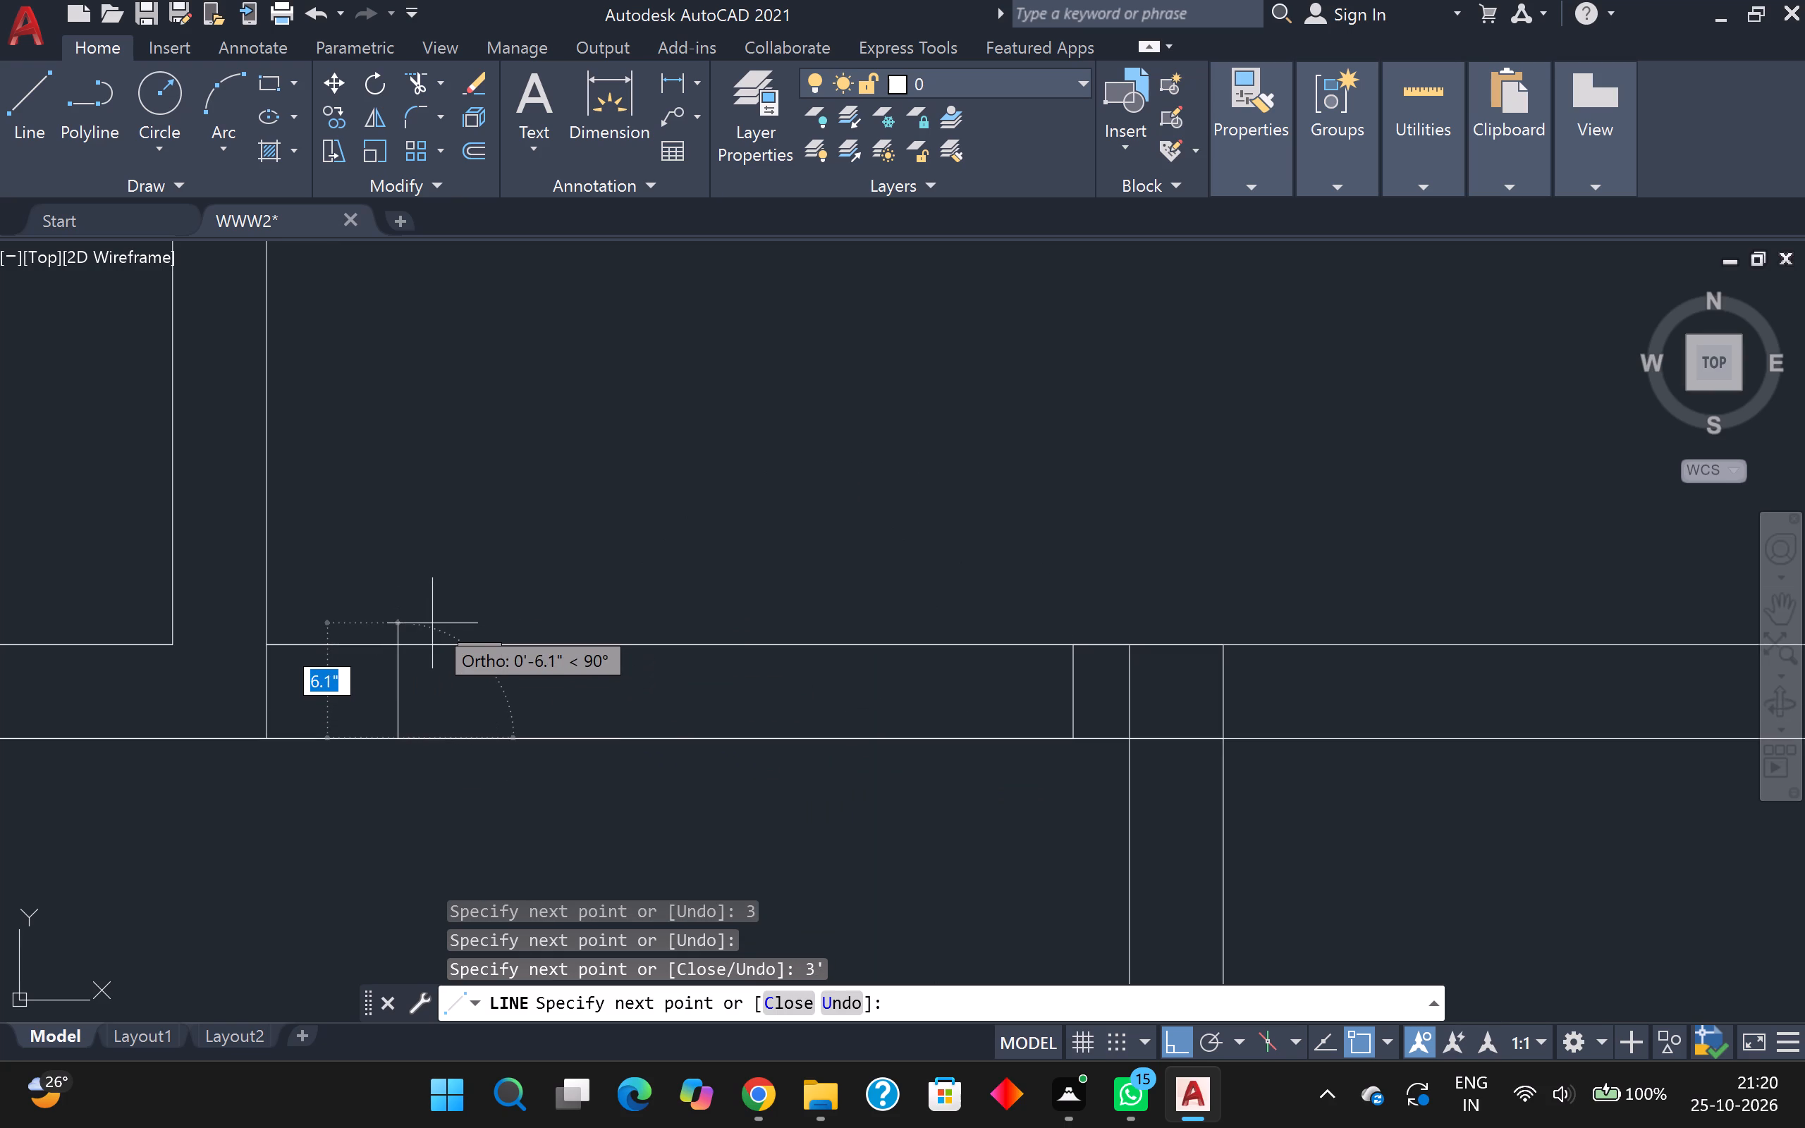
scroll(445, 616, down, 2)
scroll(445, 616, up, 1)
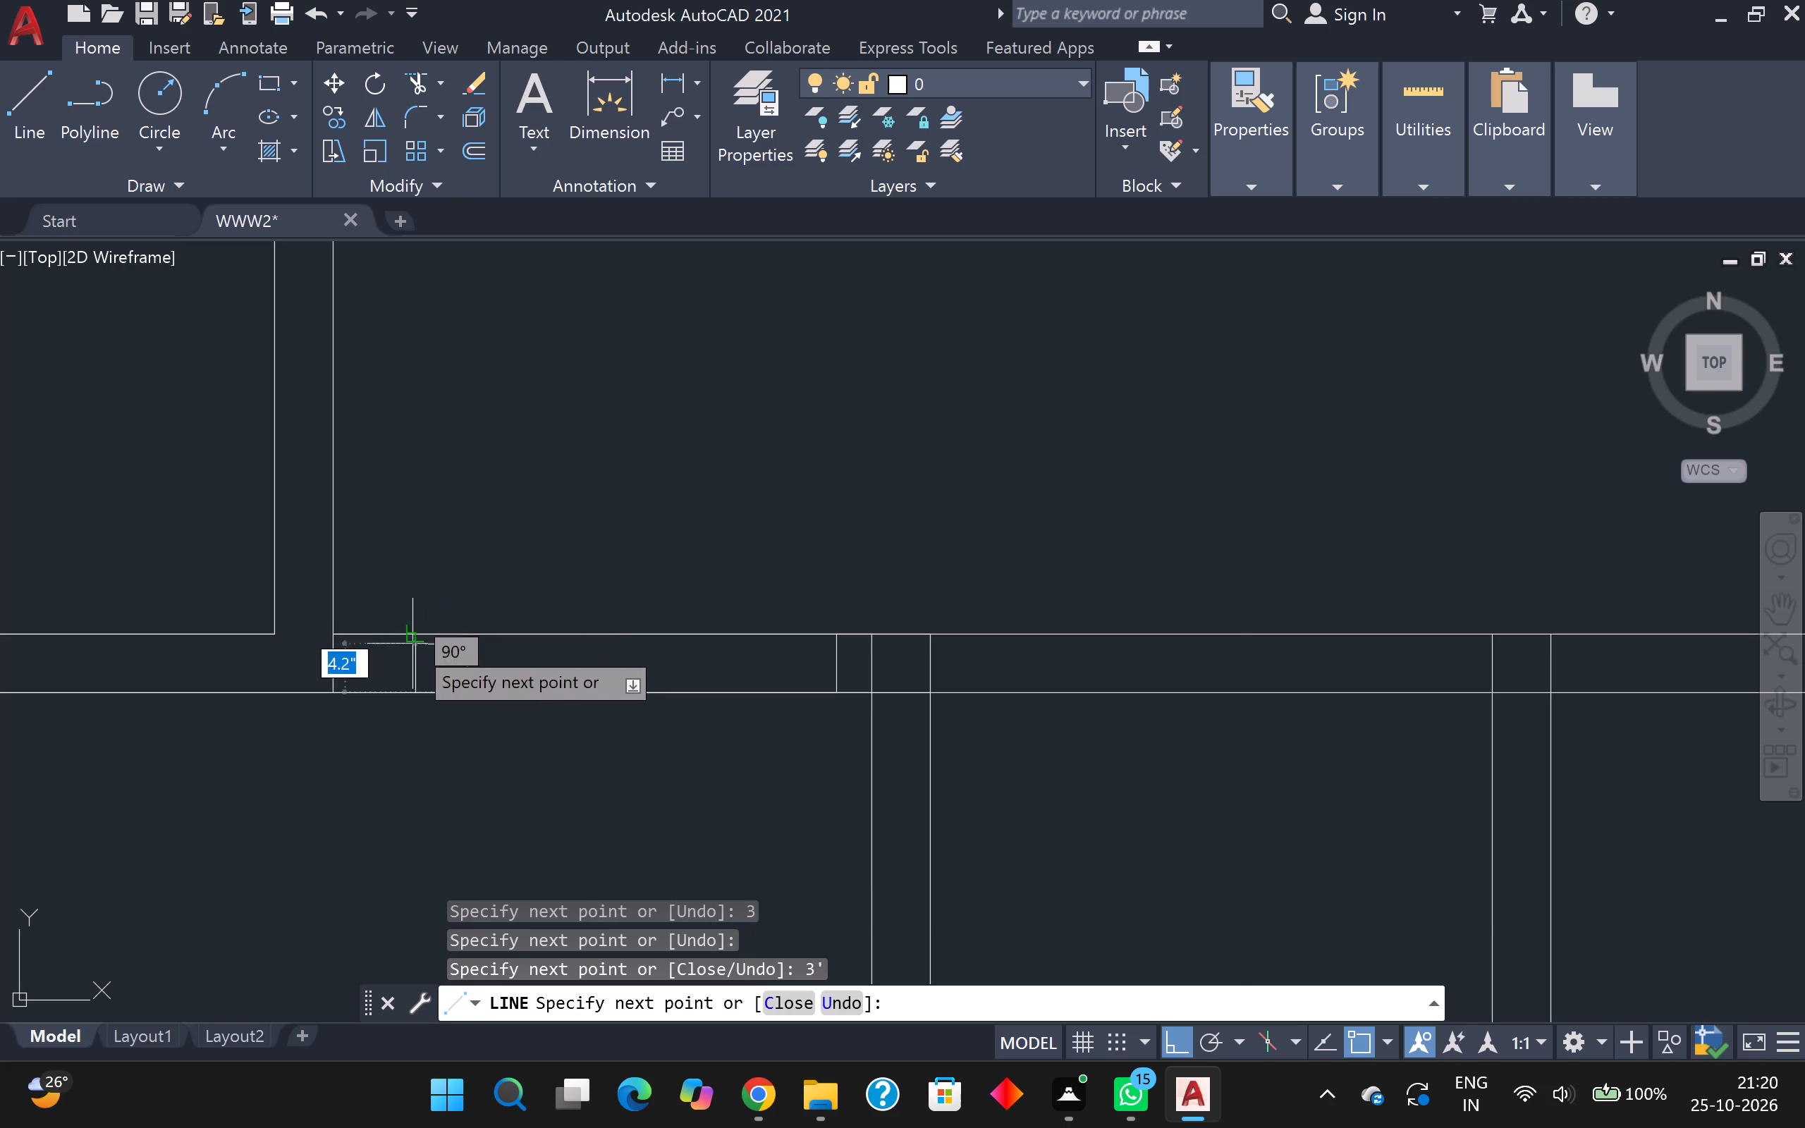
scroll(410, 644, up, 2)
scroll(415, 634, down, 1)
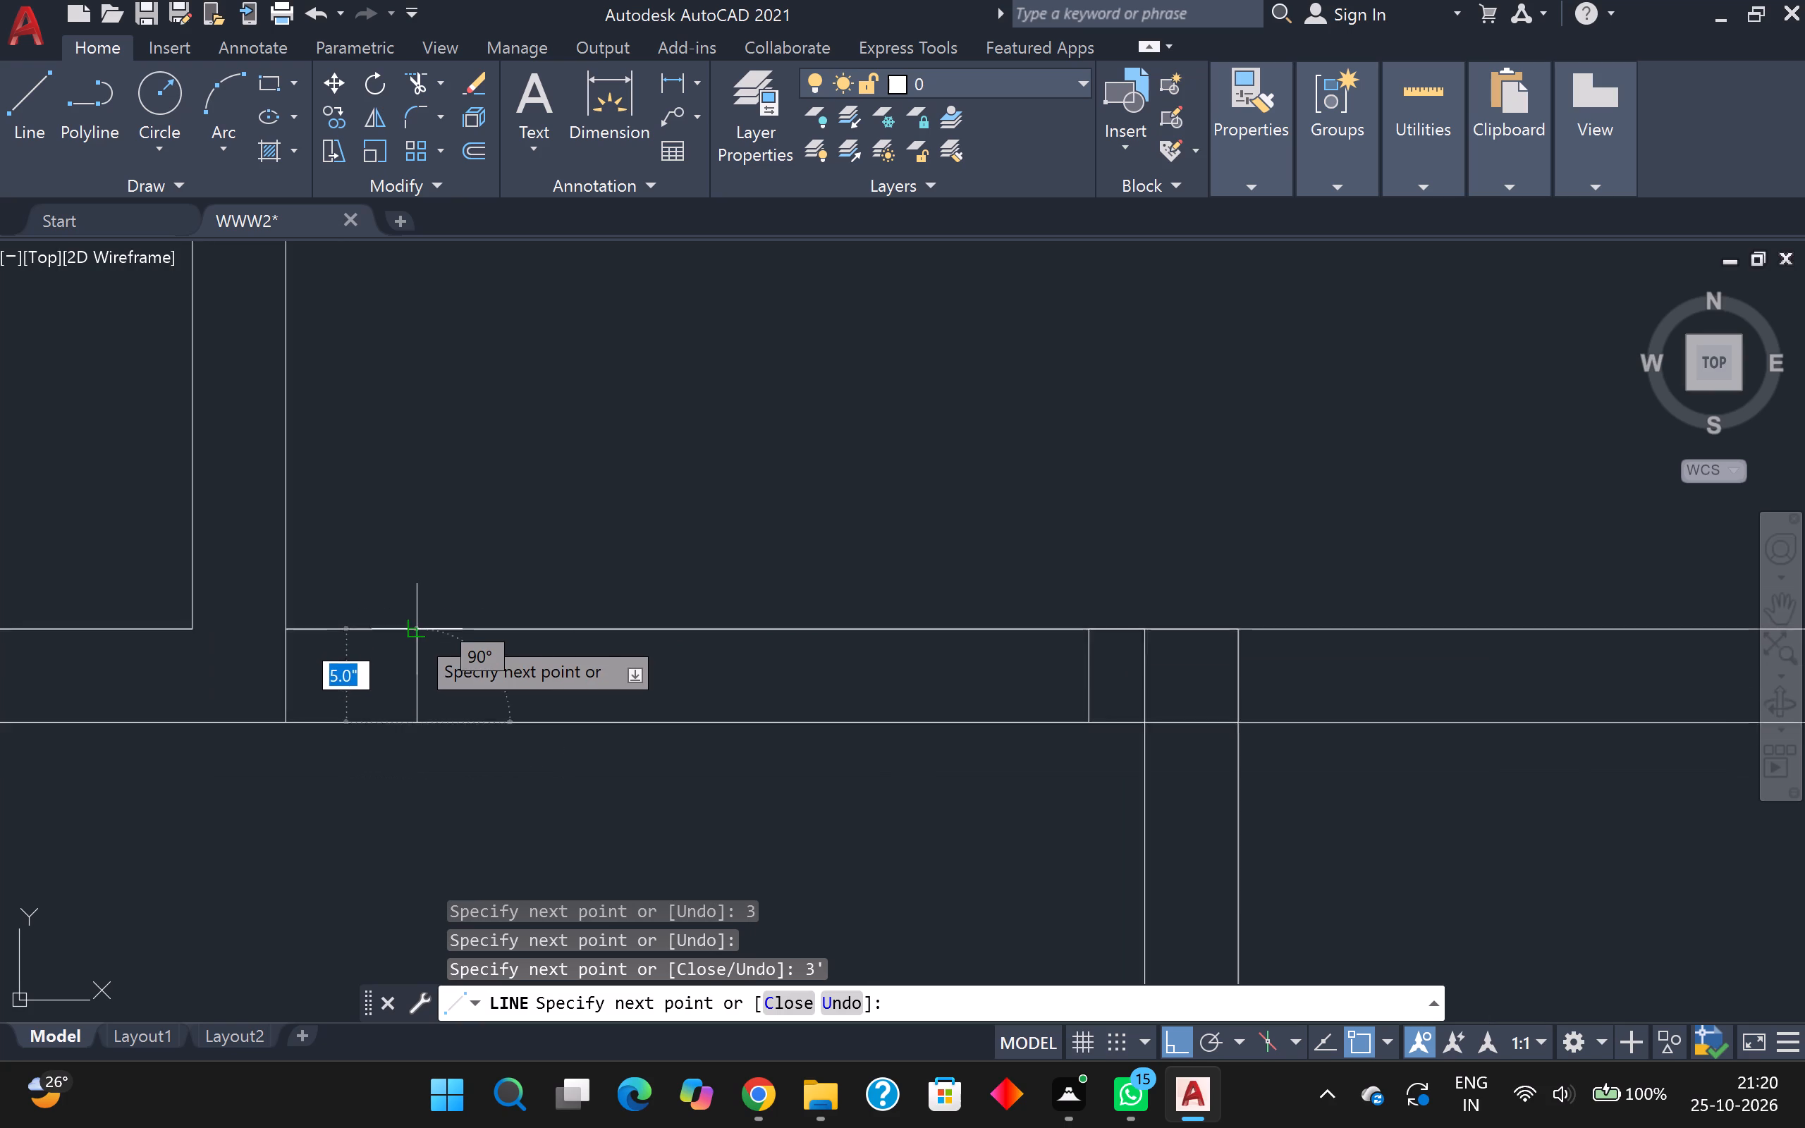
scroll(415, 634, down, 1)
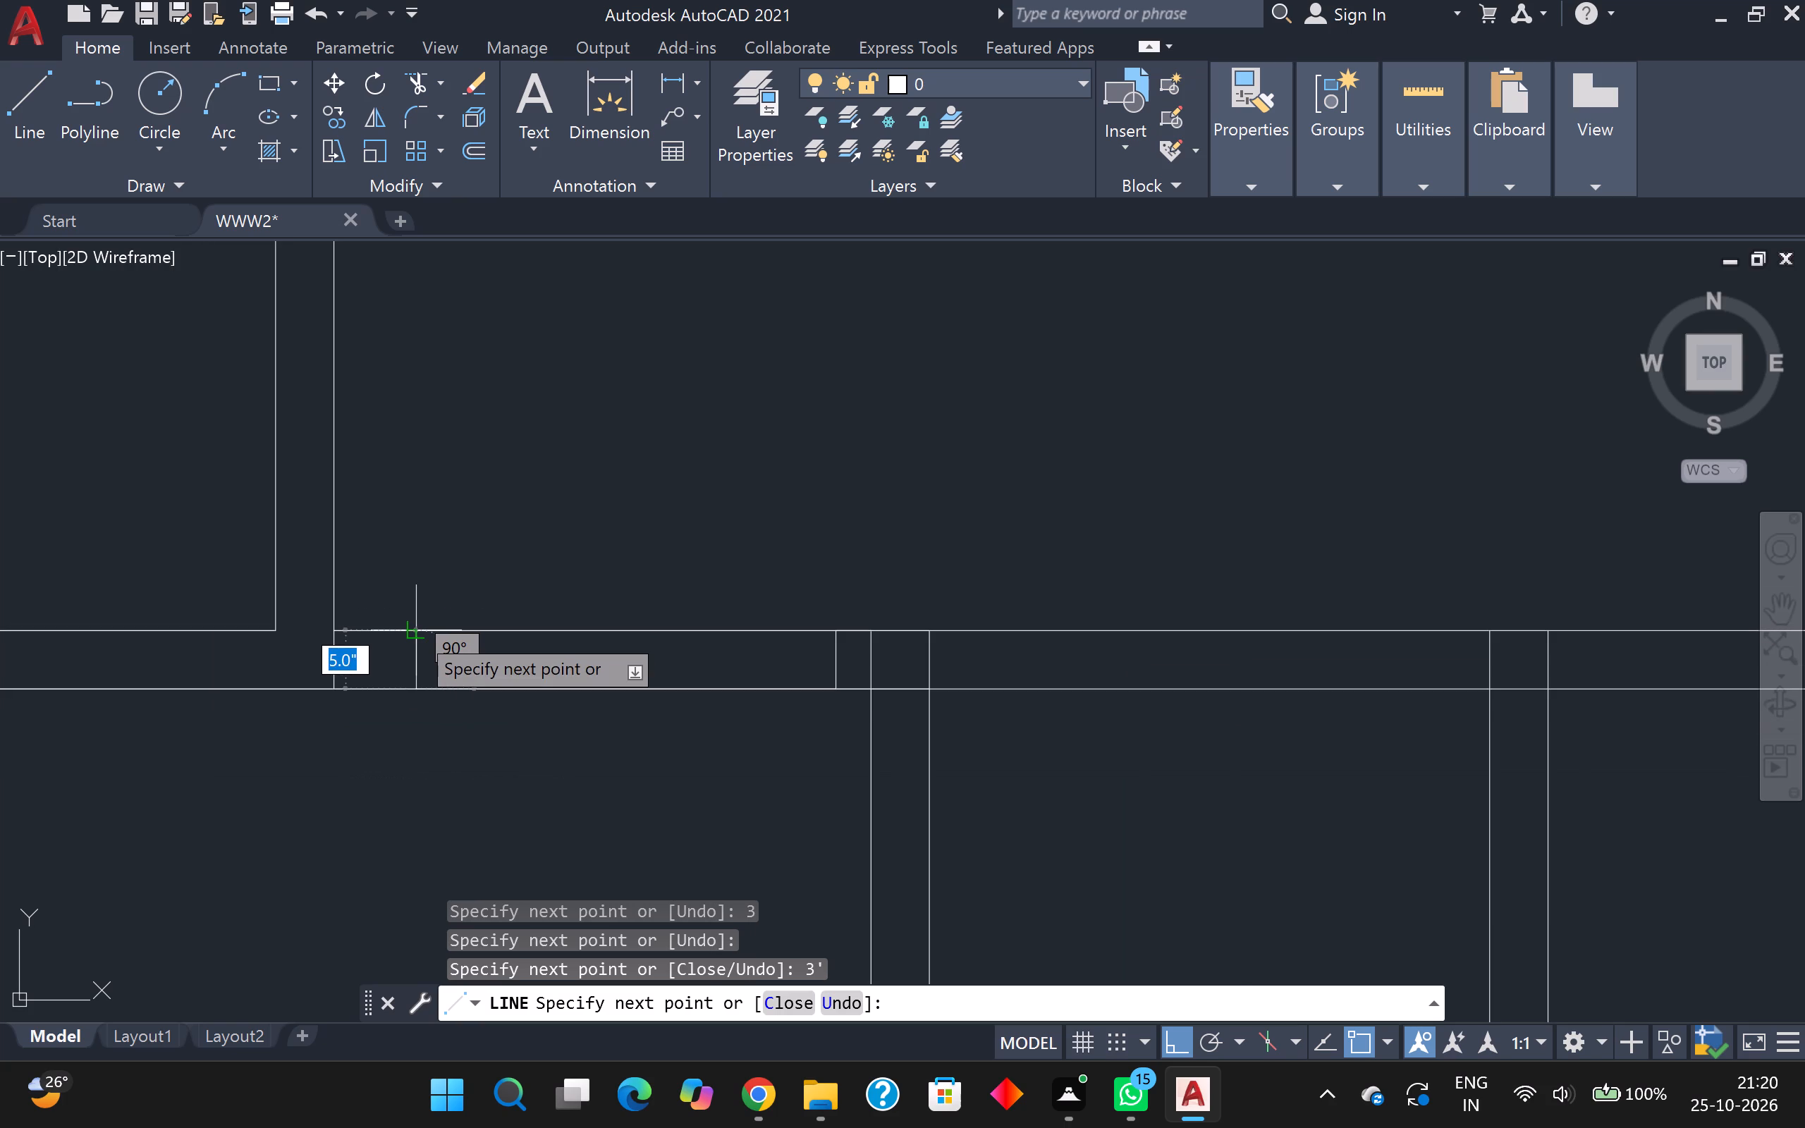
click(415, 631)
key(Escape)
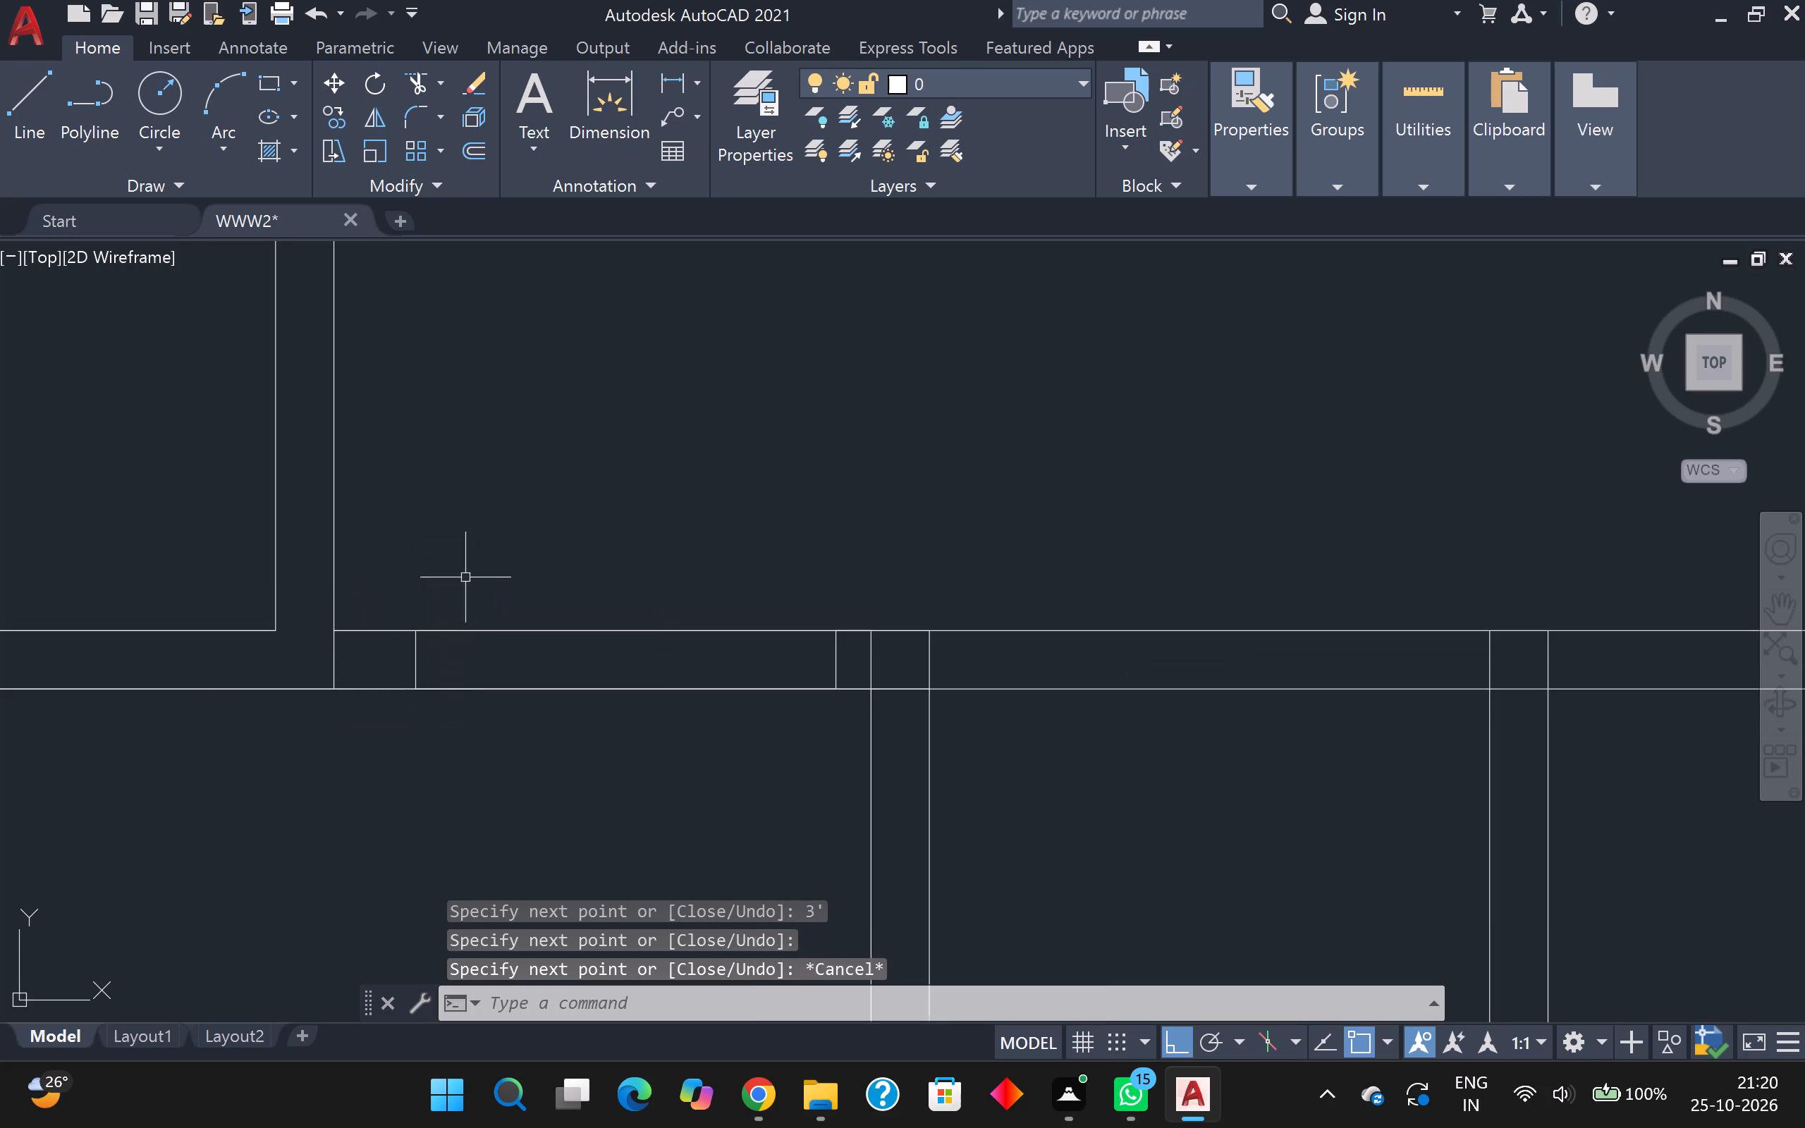
Trim both lines of the long southern wall between the two jambs to open the 3' doorway.
scroll(465, 577, down, 2)
middle_drag(534, 775, 513, 744)
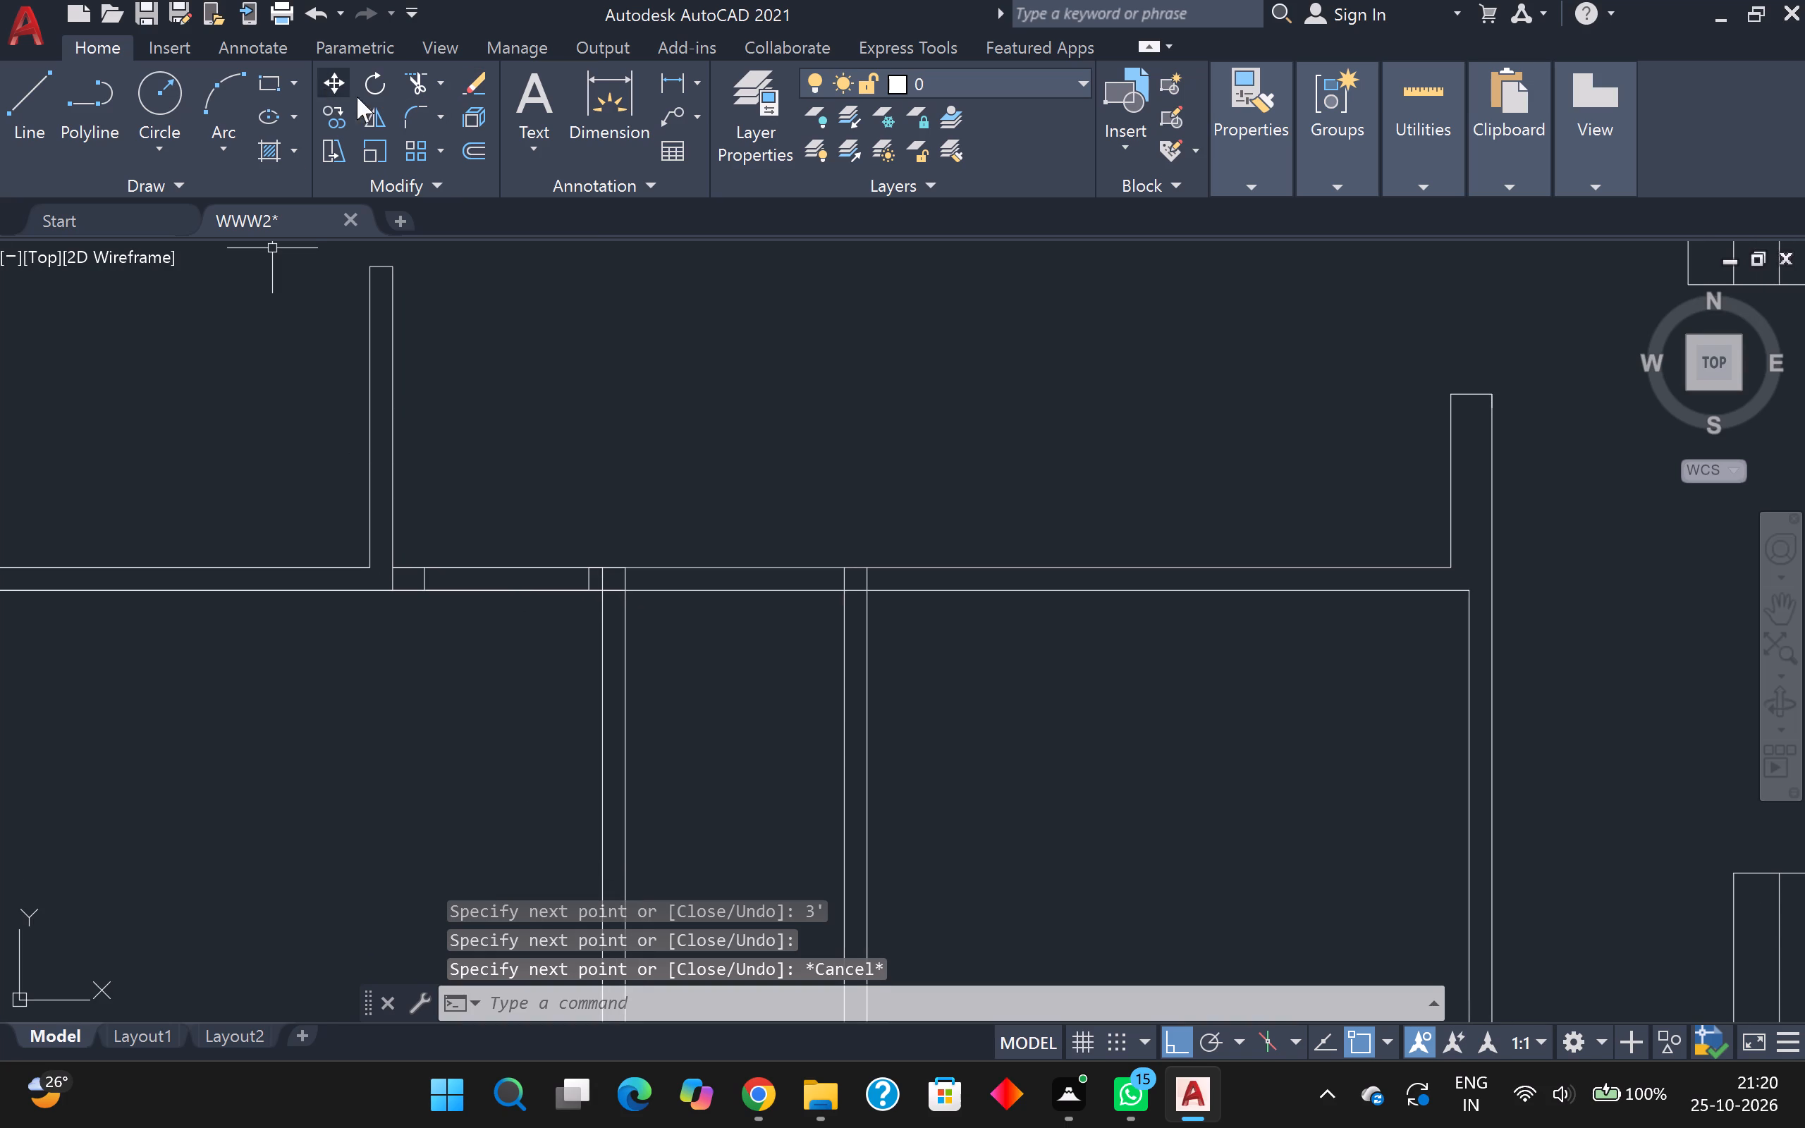
click(410, 90)
drag(458, 412, 464, 423)
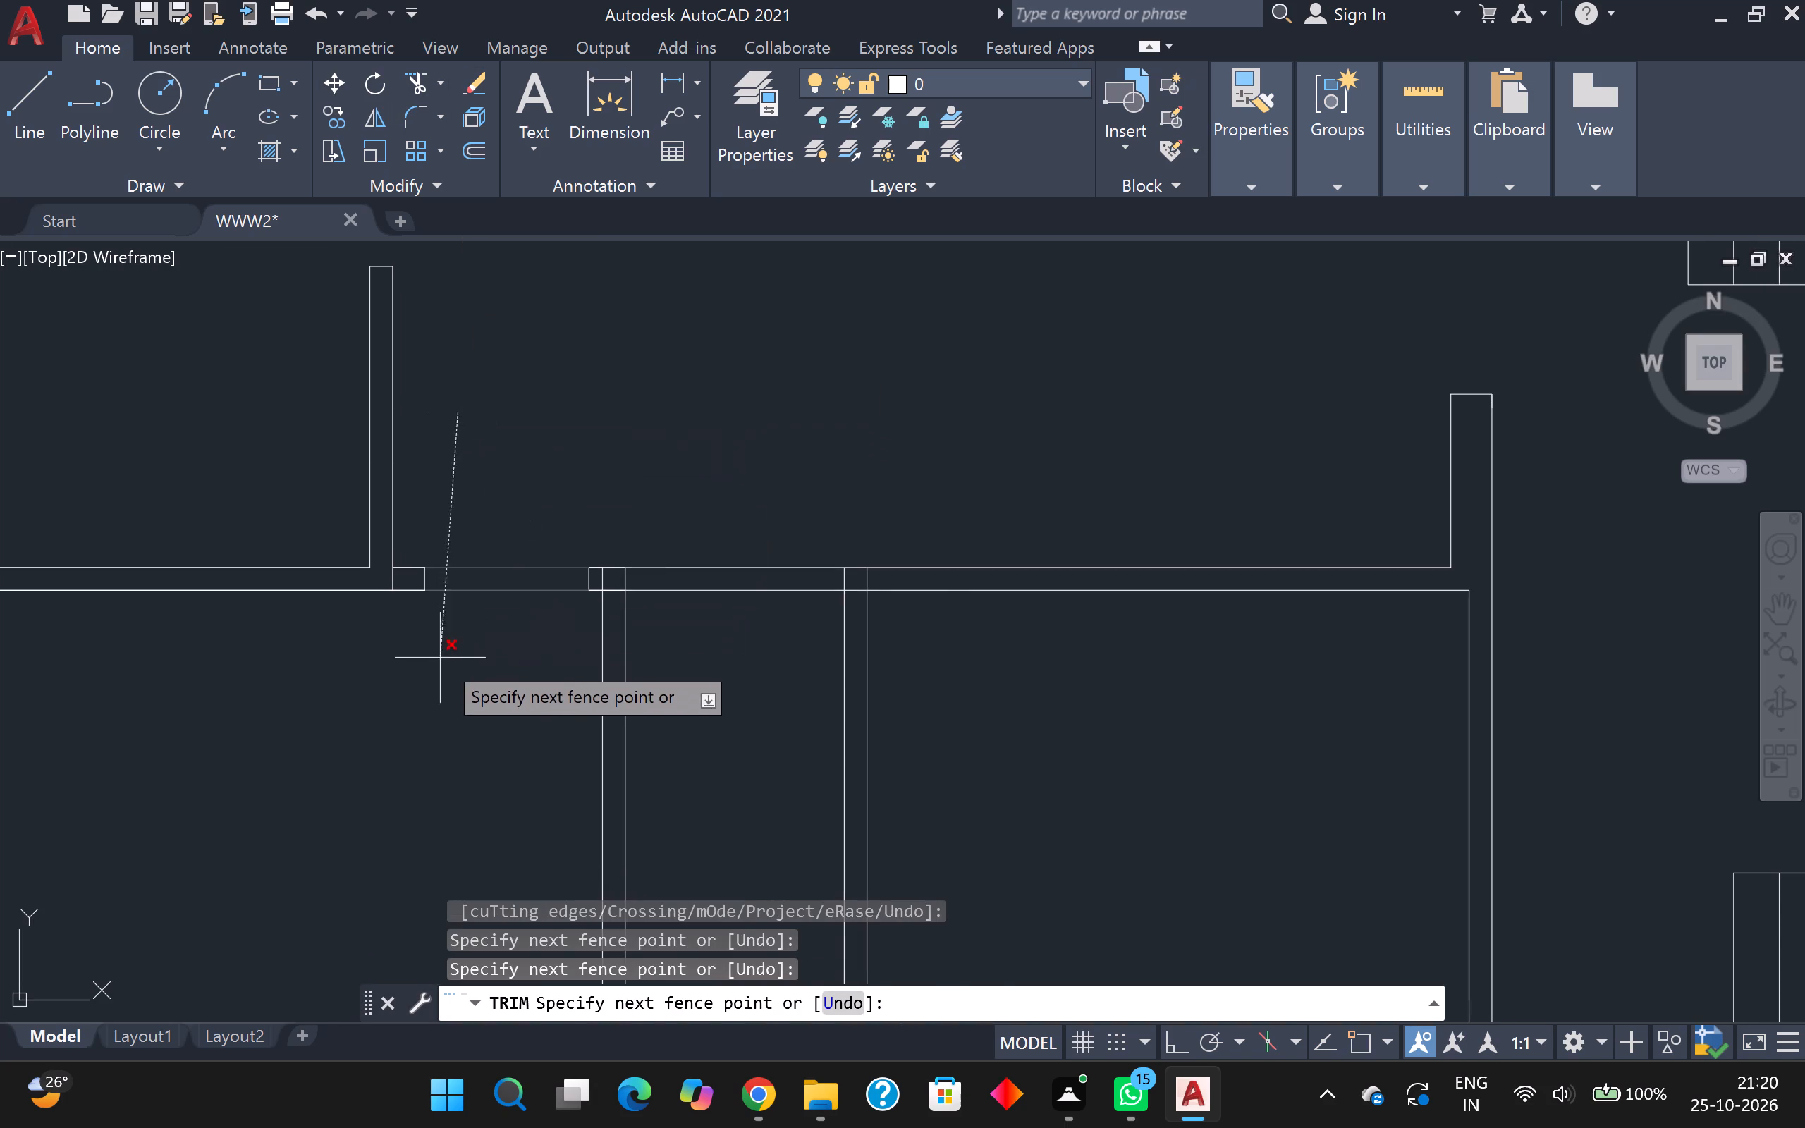
click(467, 682)
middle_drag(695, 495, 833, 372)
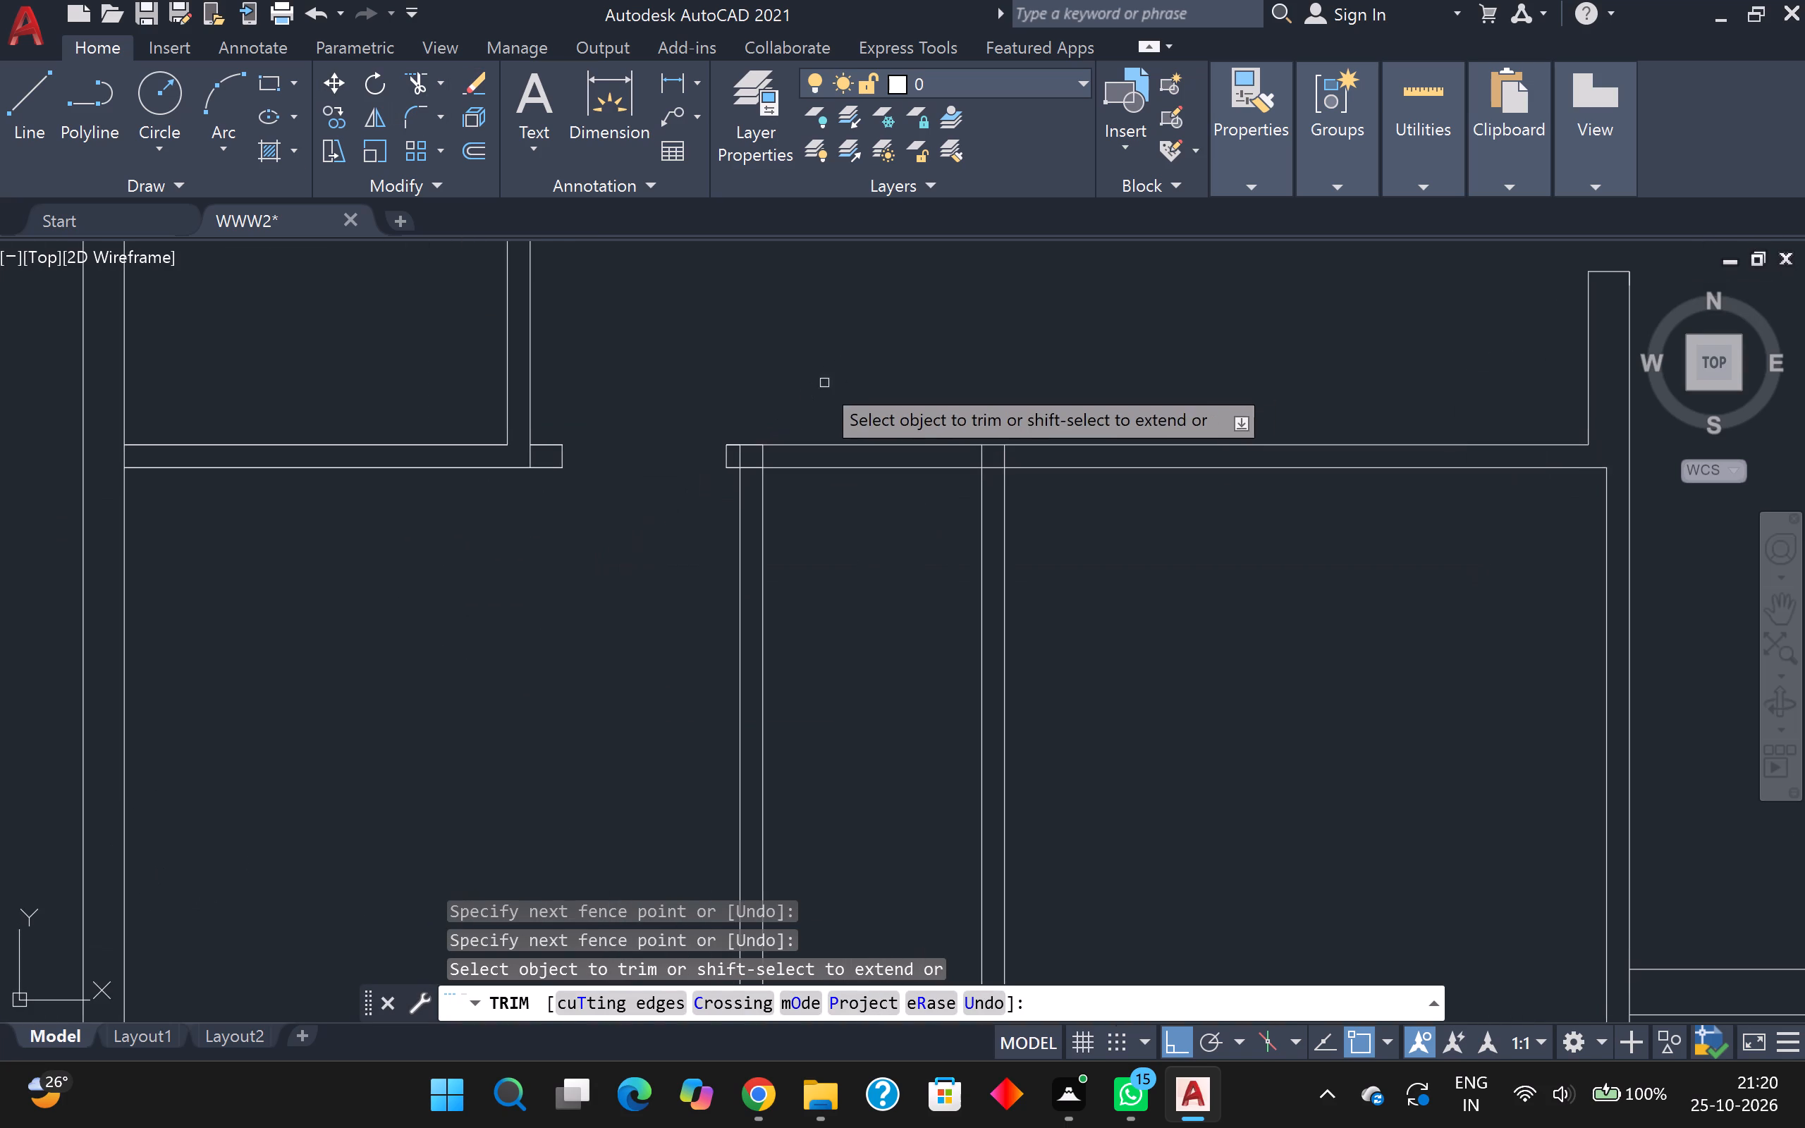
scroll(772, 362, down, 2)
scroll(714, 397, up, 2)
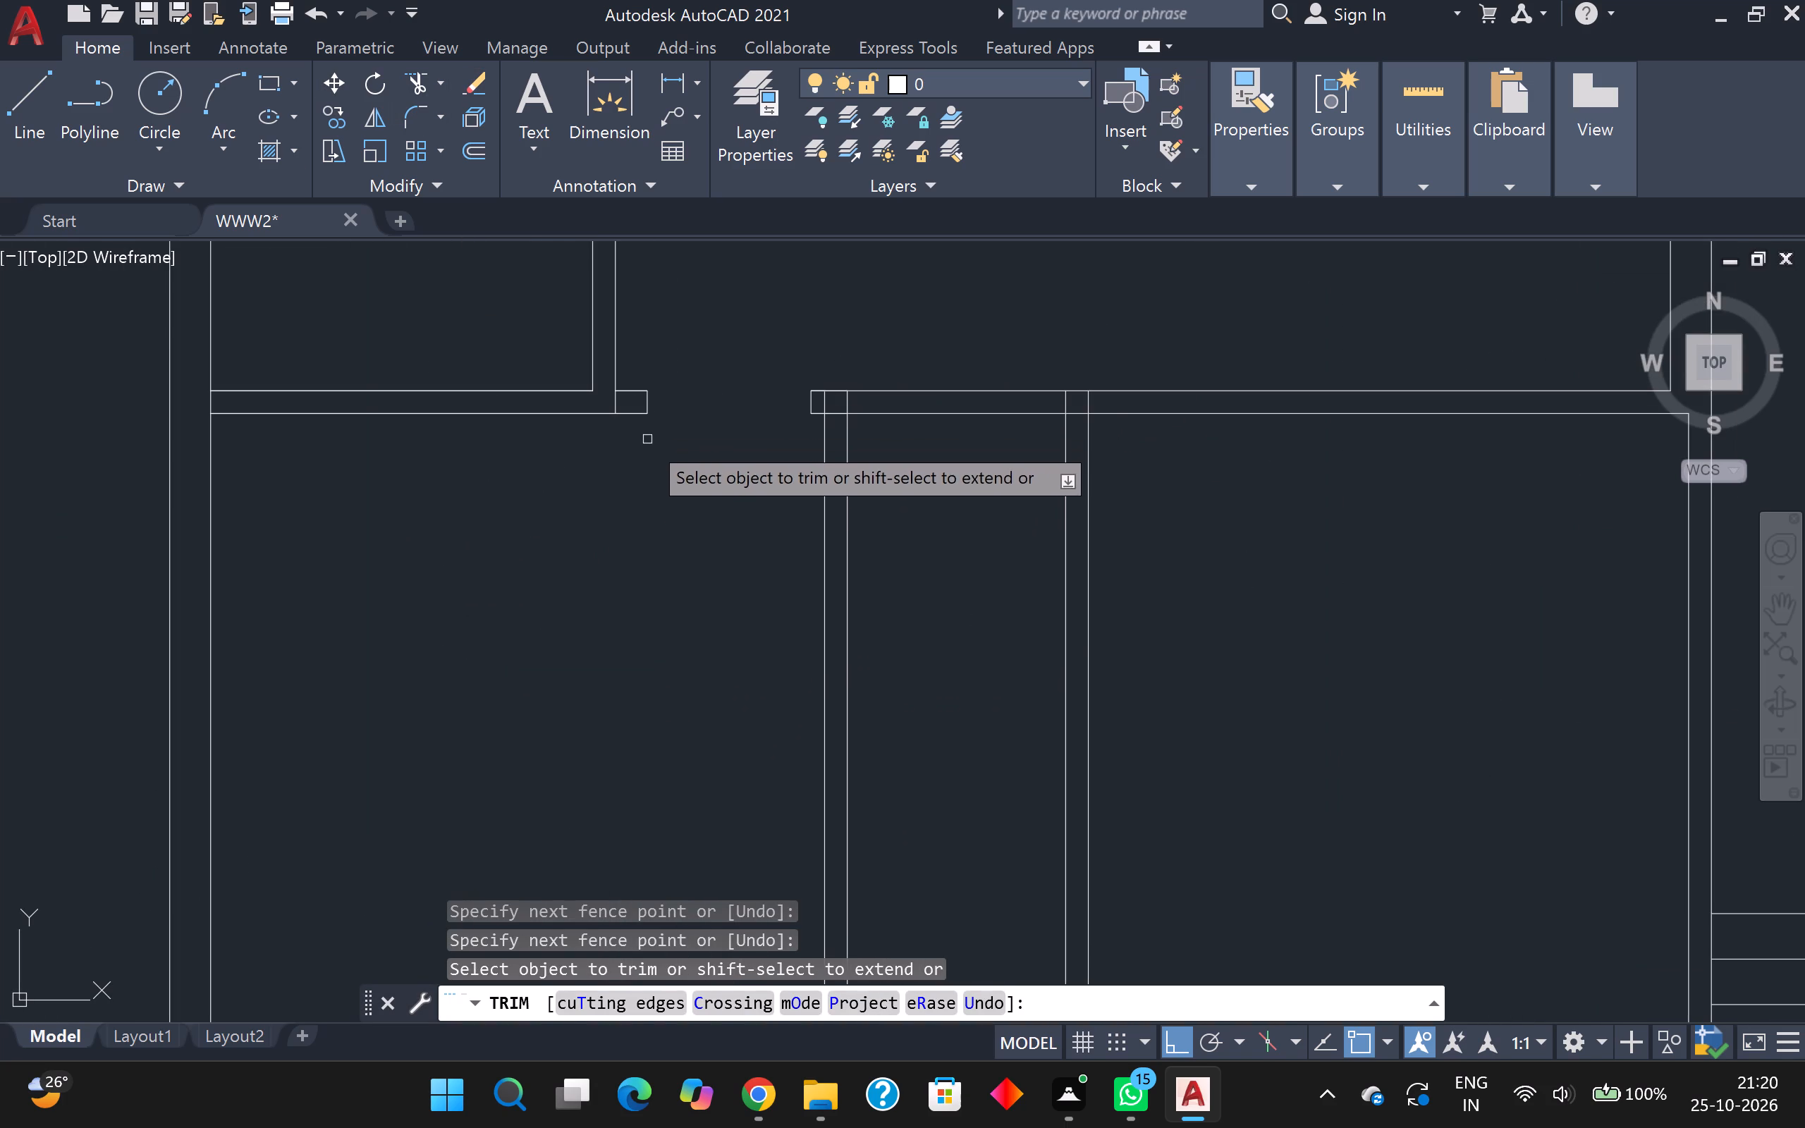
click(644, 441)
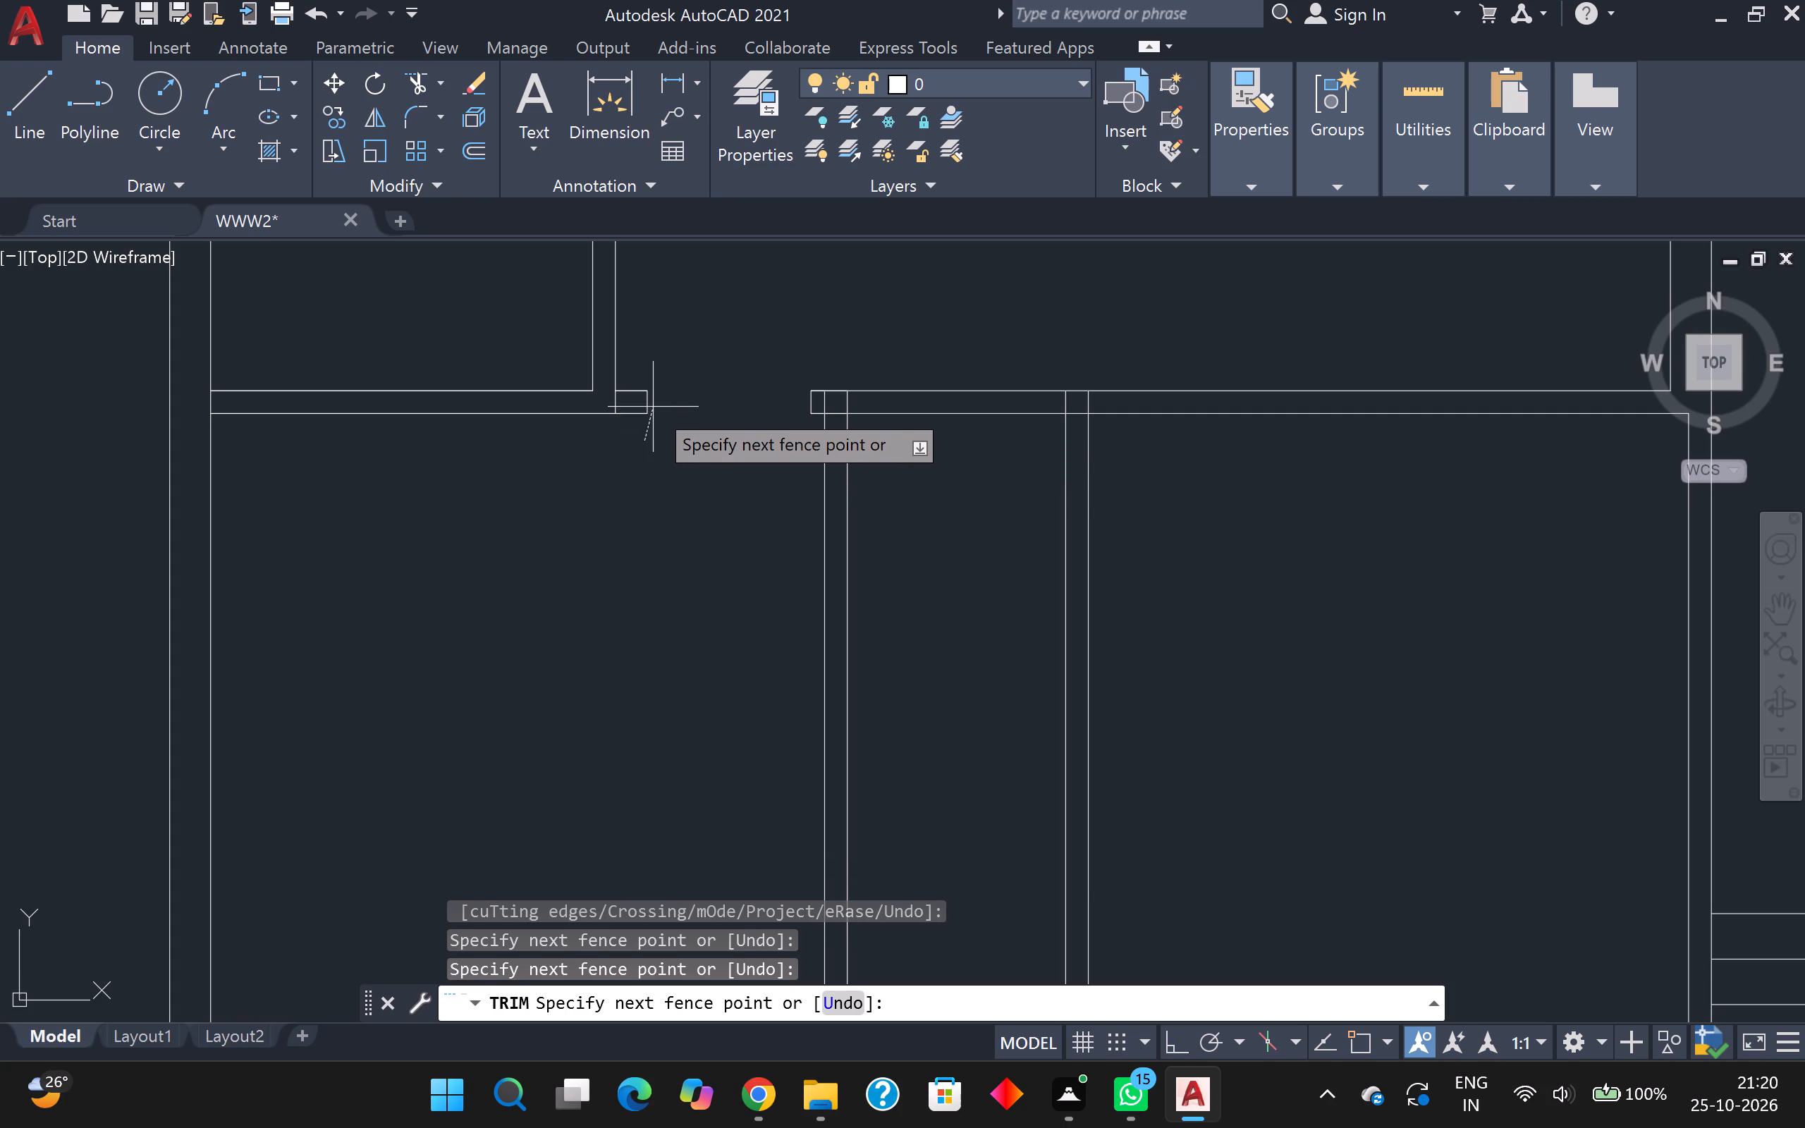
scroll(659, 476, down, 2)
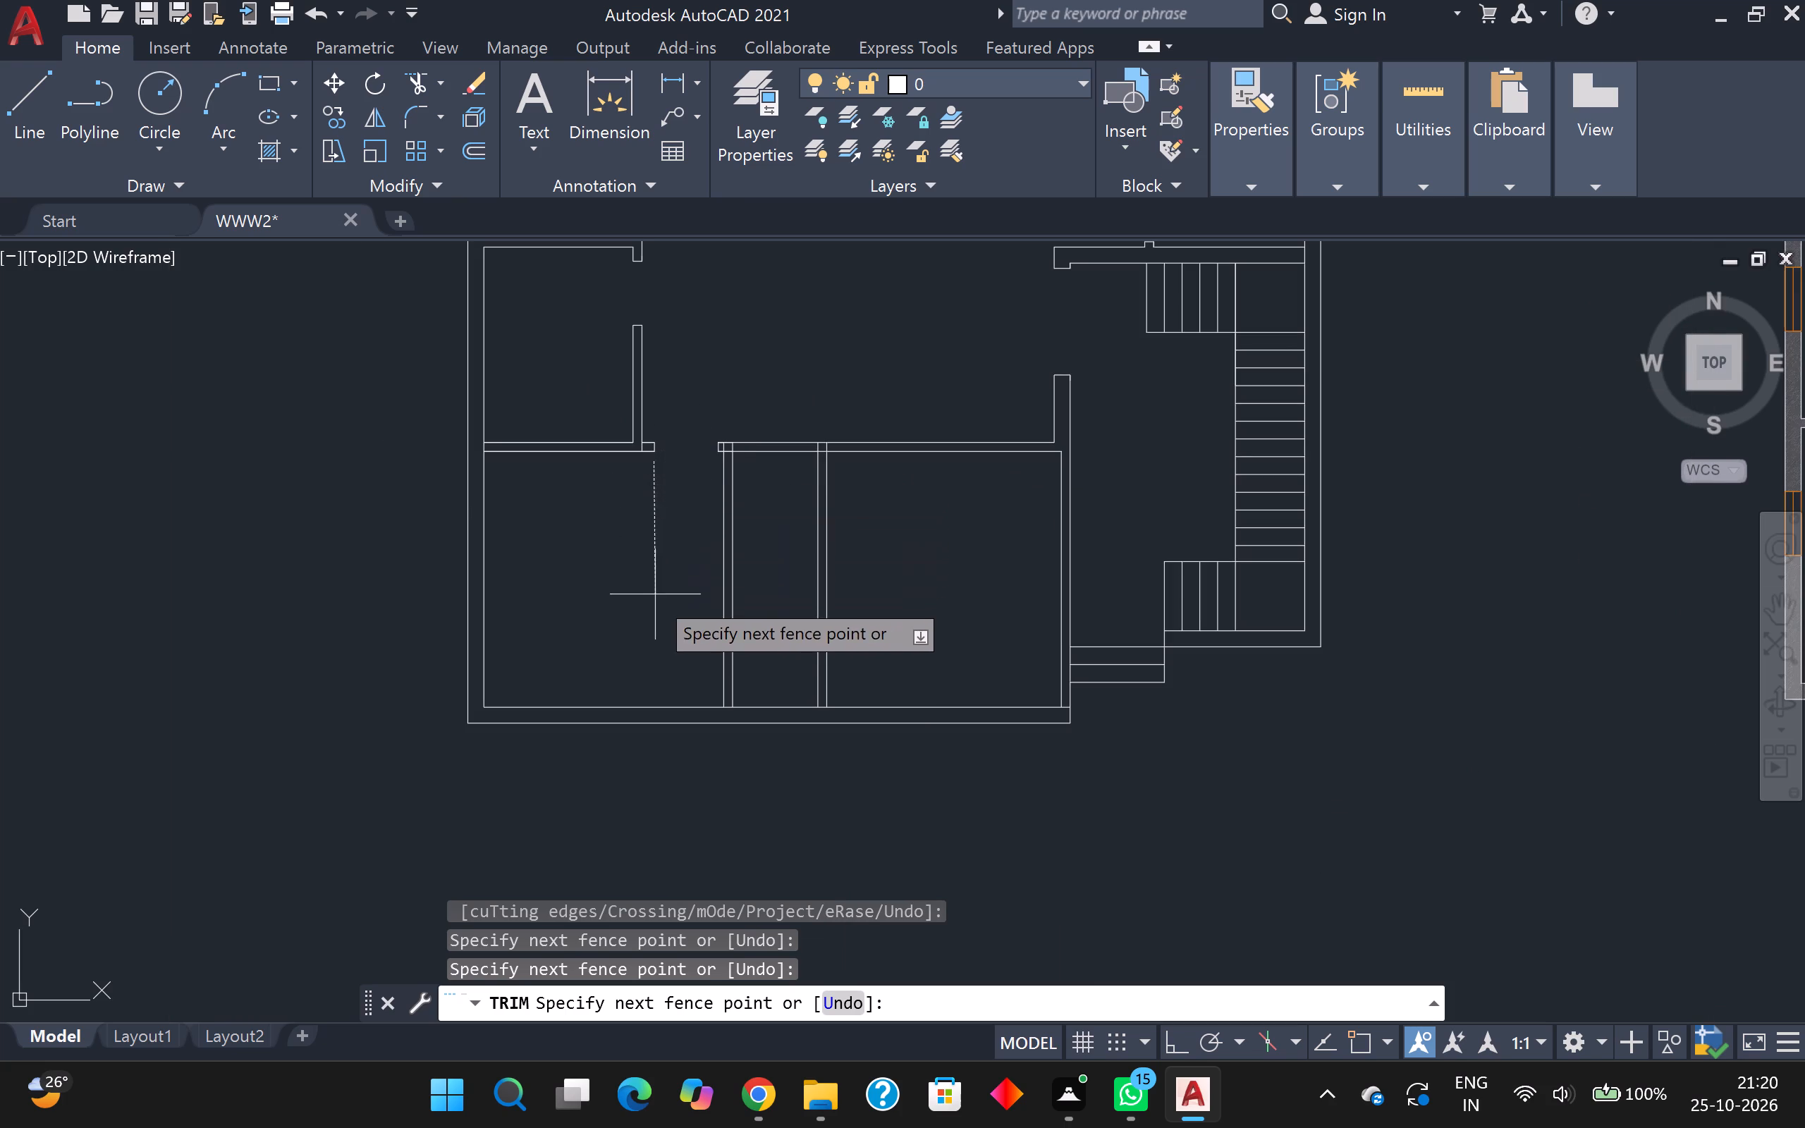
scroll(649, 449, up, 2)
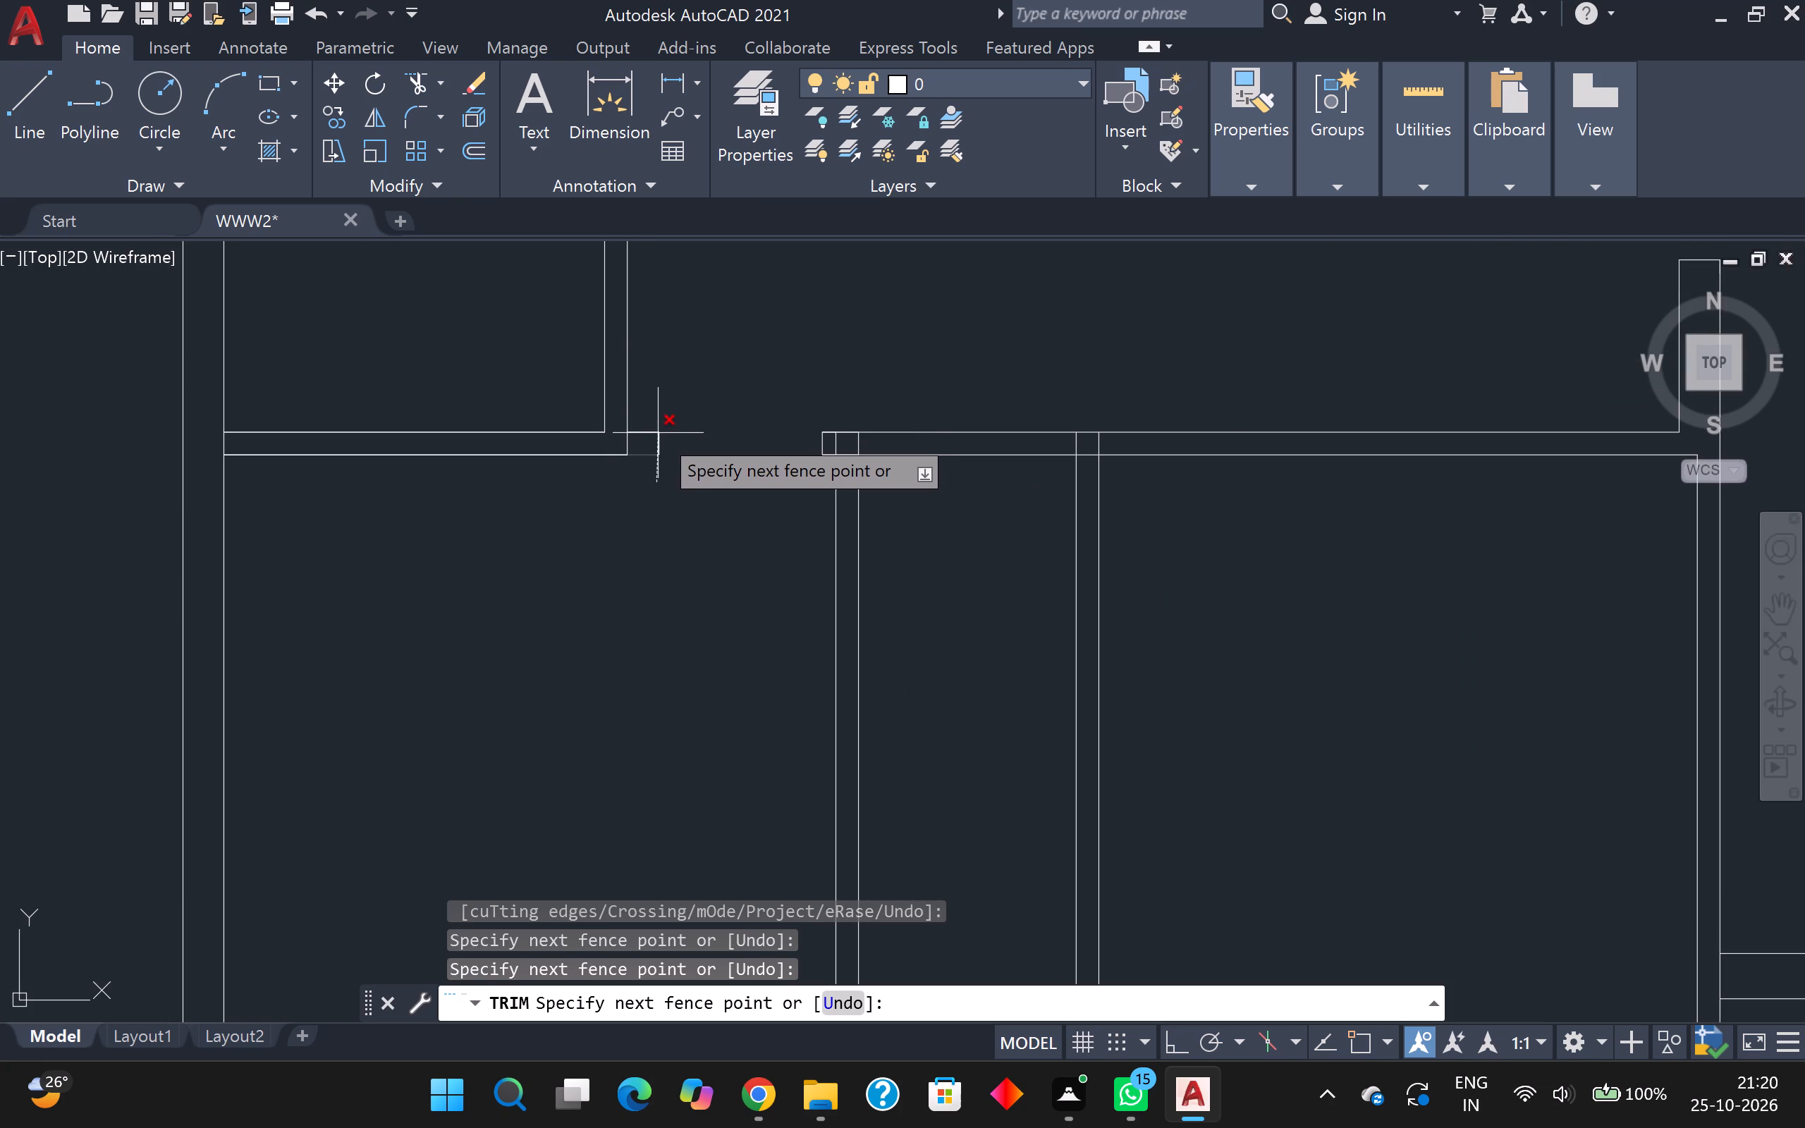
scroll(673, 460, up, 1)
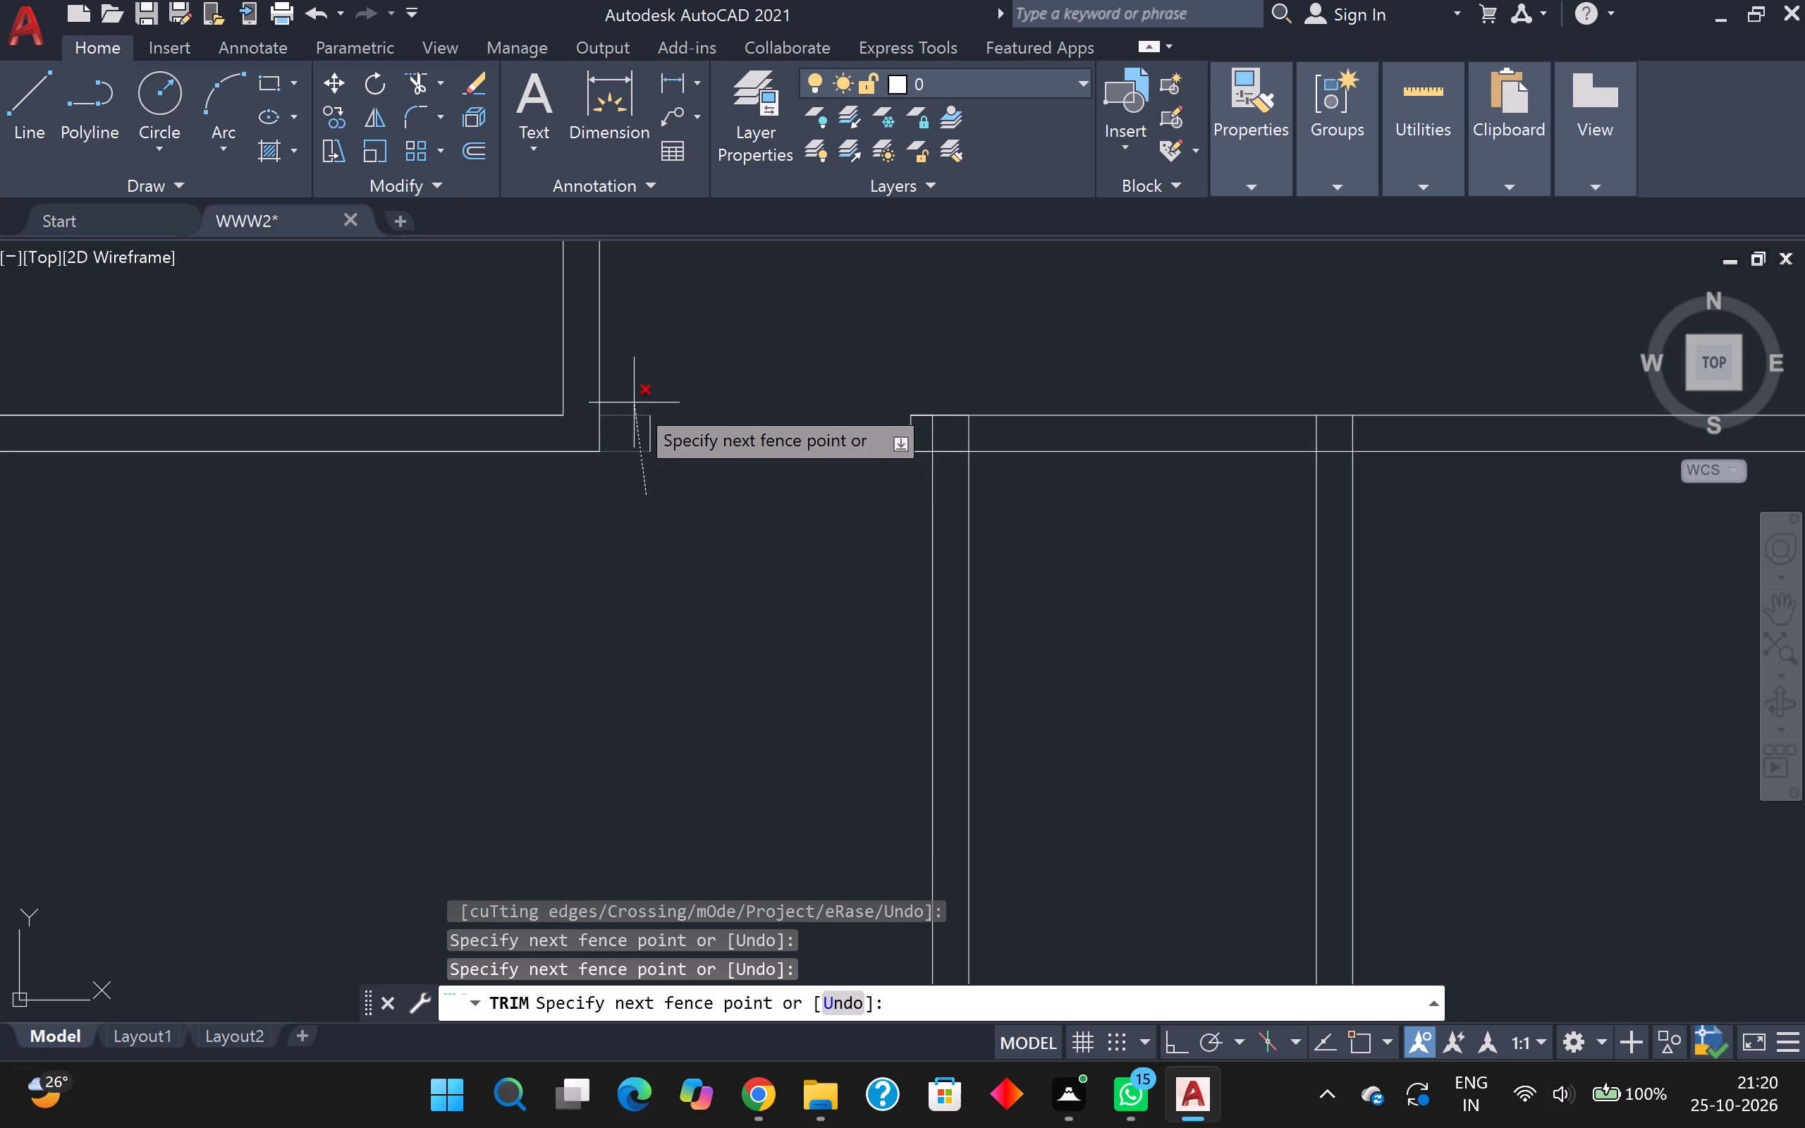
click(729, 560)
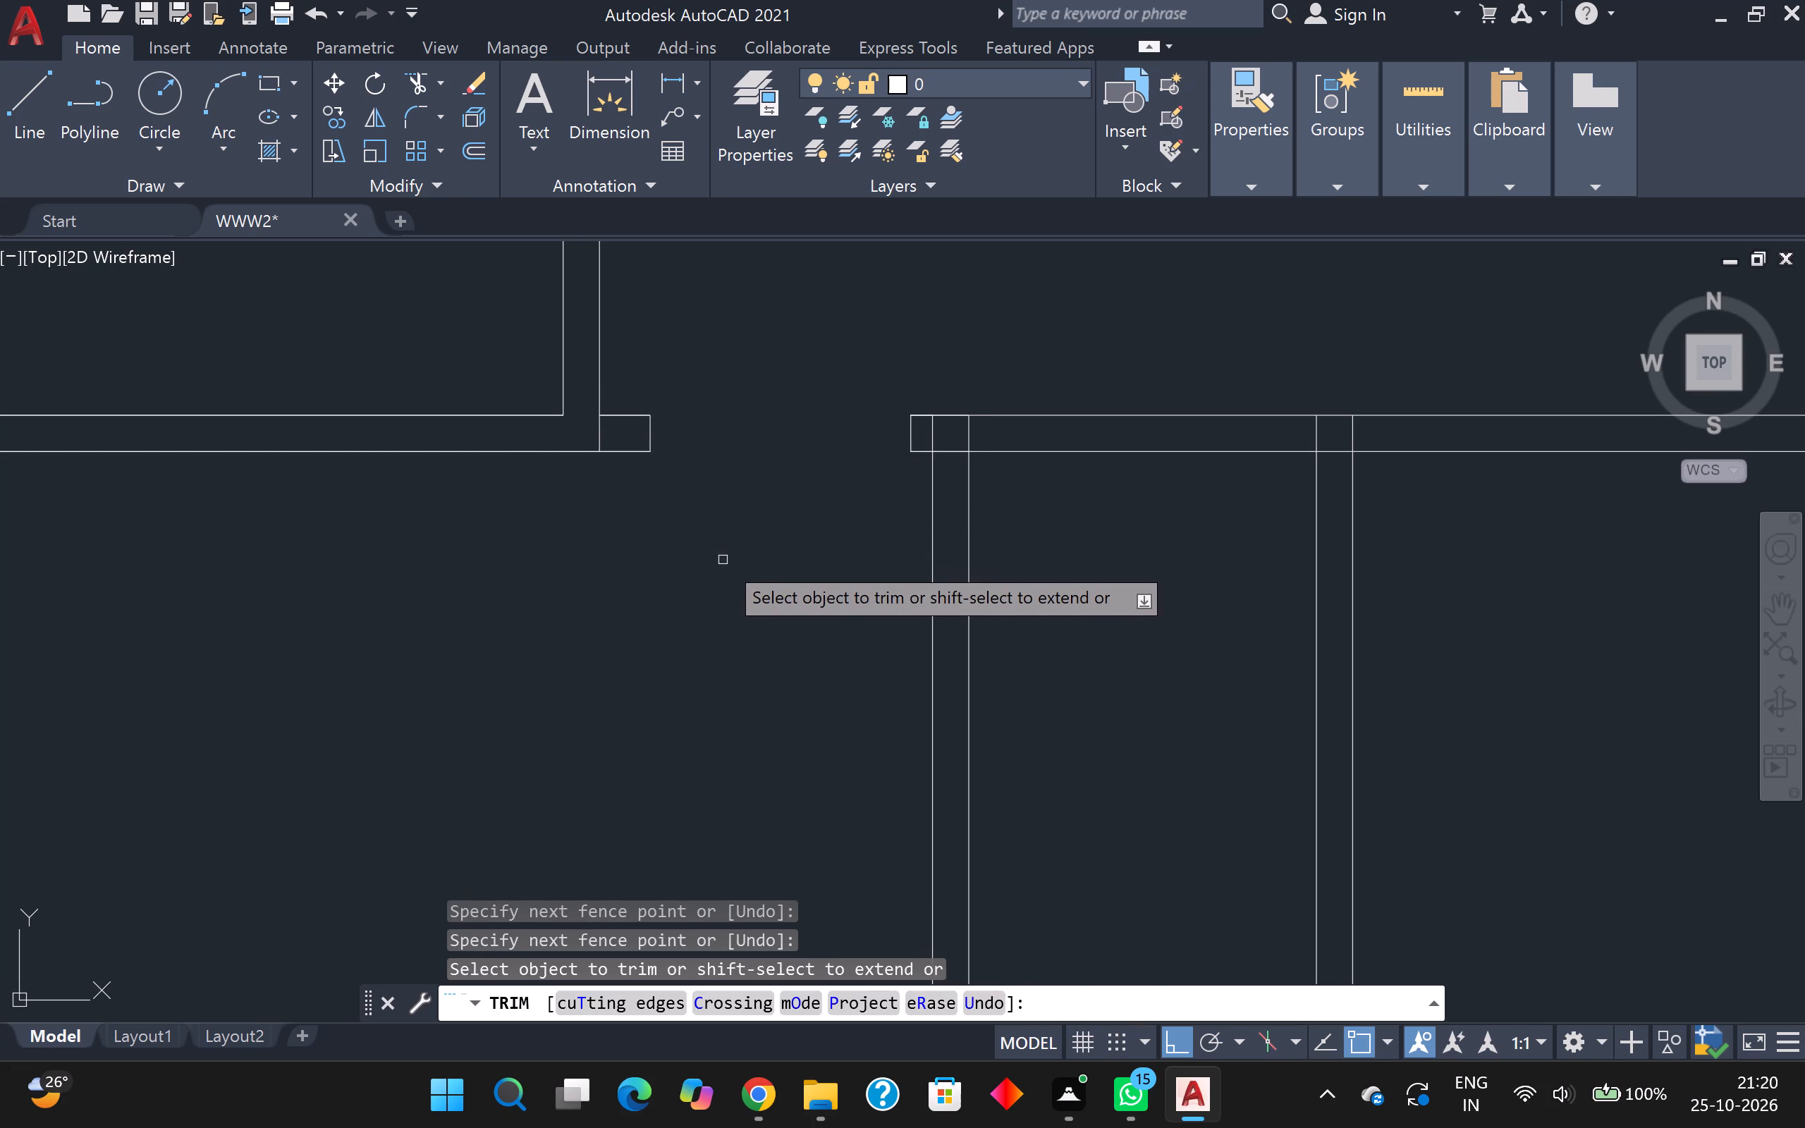
Trim the first southern cross wall's lines inside the long wall, and the long wall's lower line across that cross wall.
middle_drag(722, 560, 584, 620)
scroll(584, 615, down, 2)
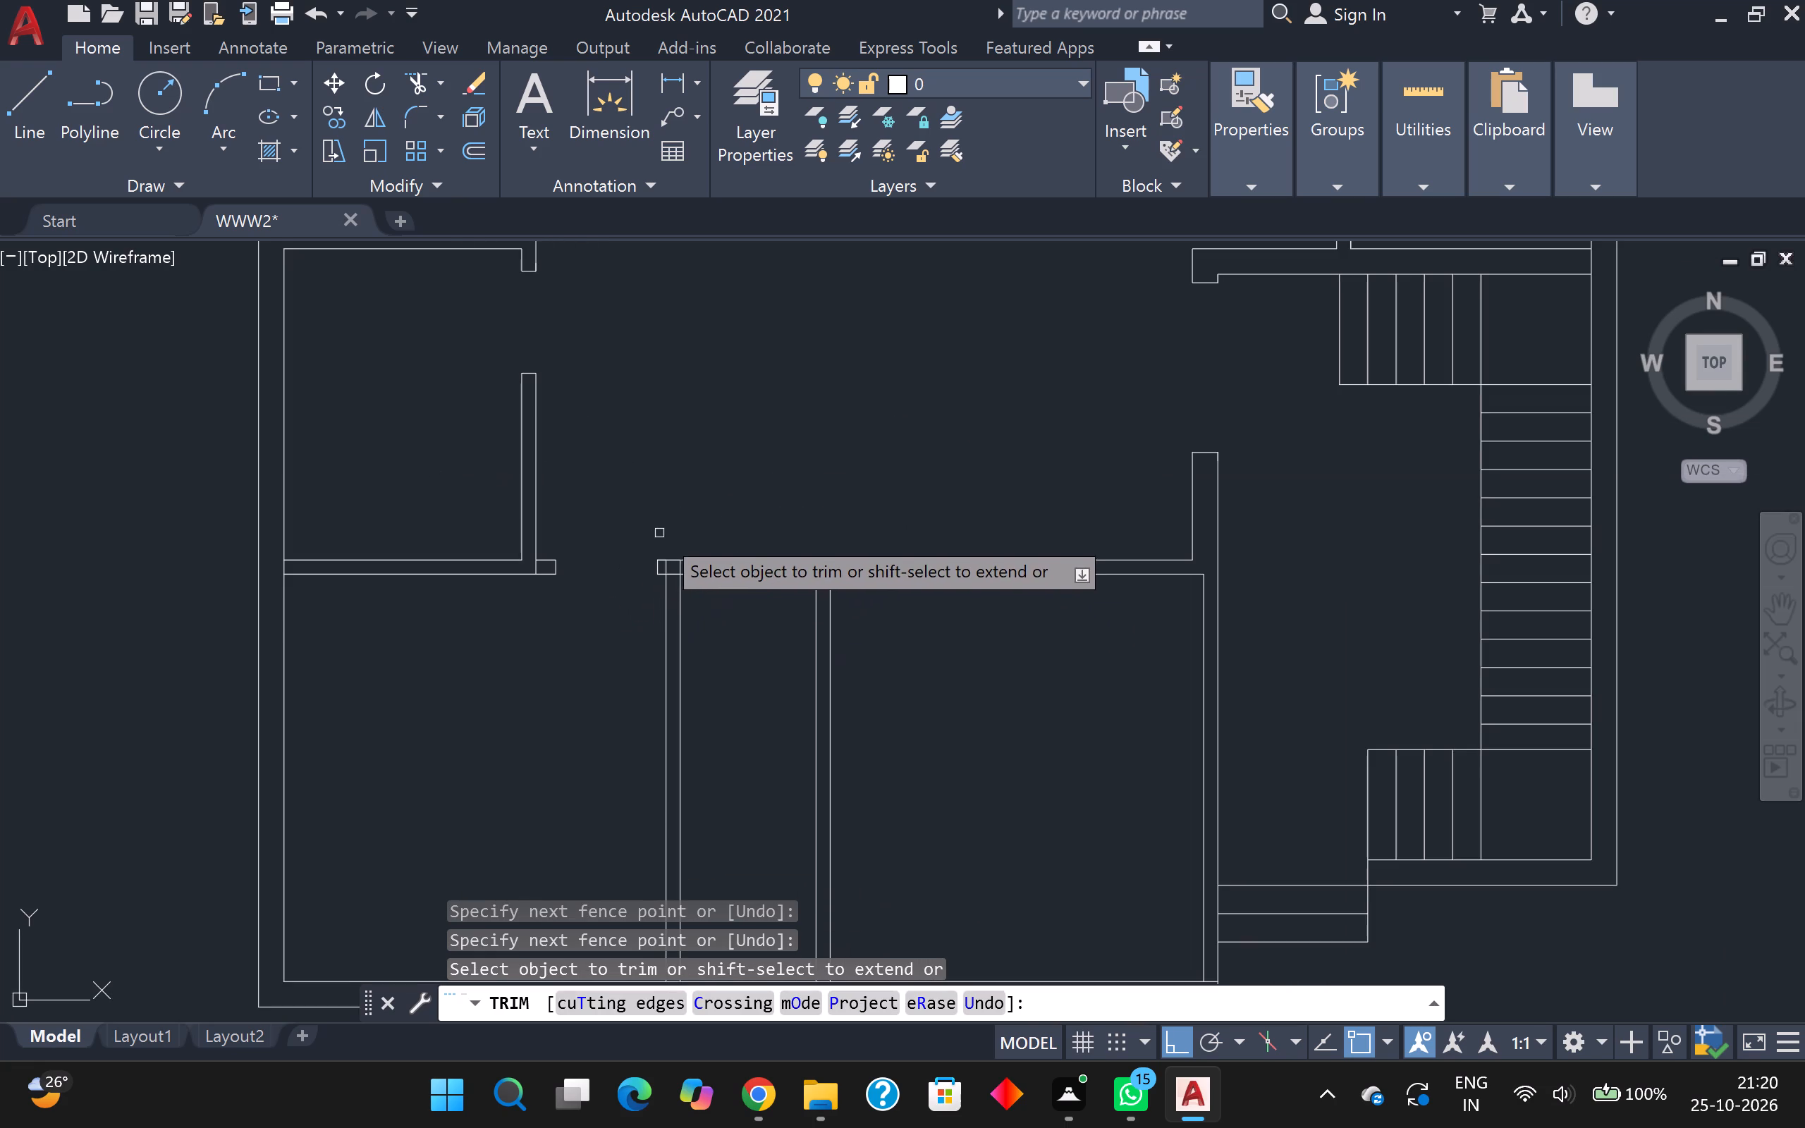
scroll(675, 563, up, 5)
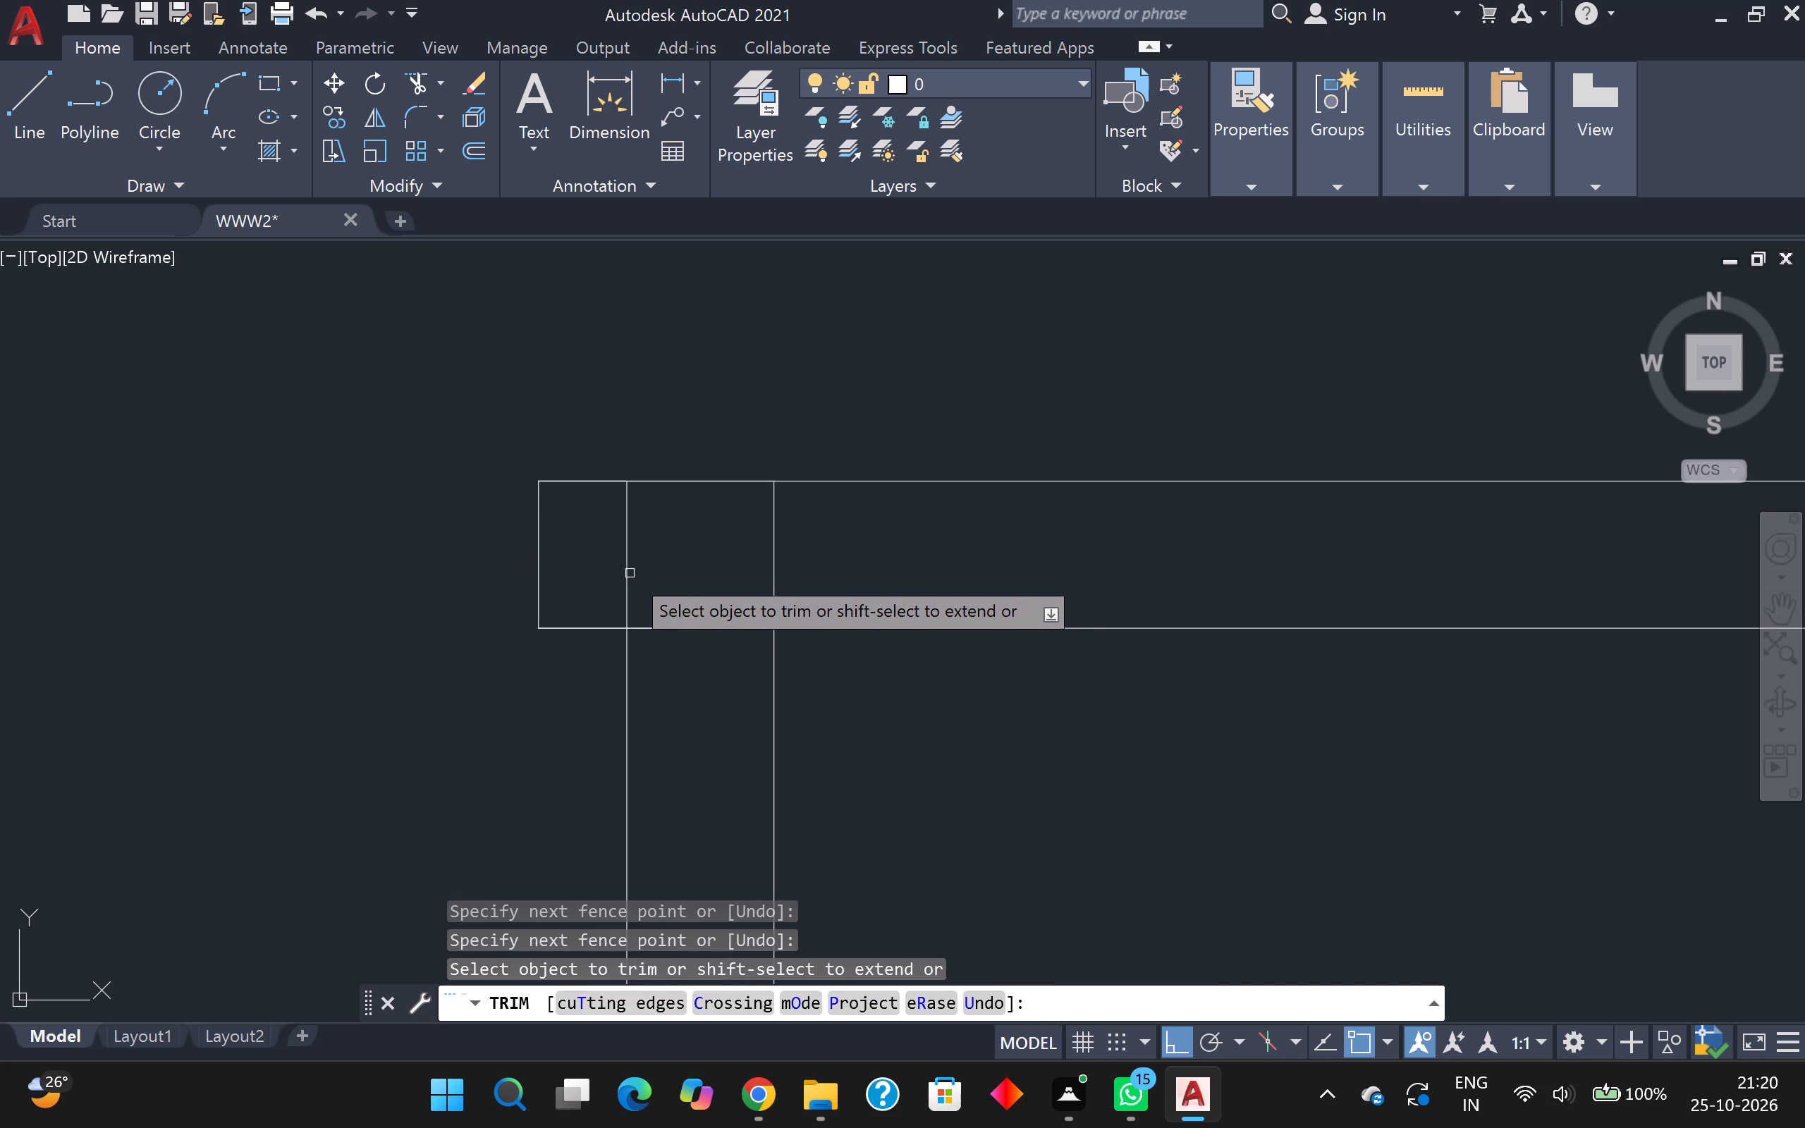
click(621, 570)
click(650, 564)
drag(654, 564, 661, 572)
click(687, 661)
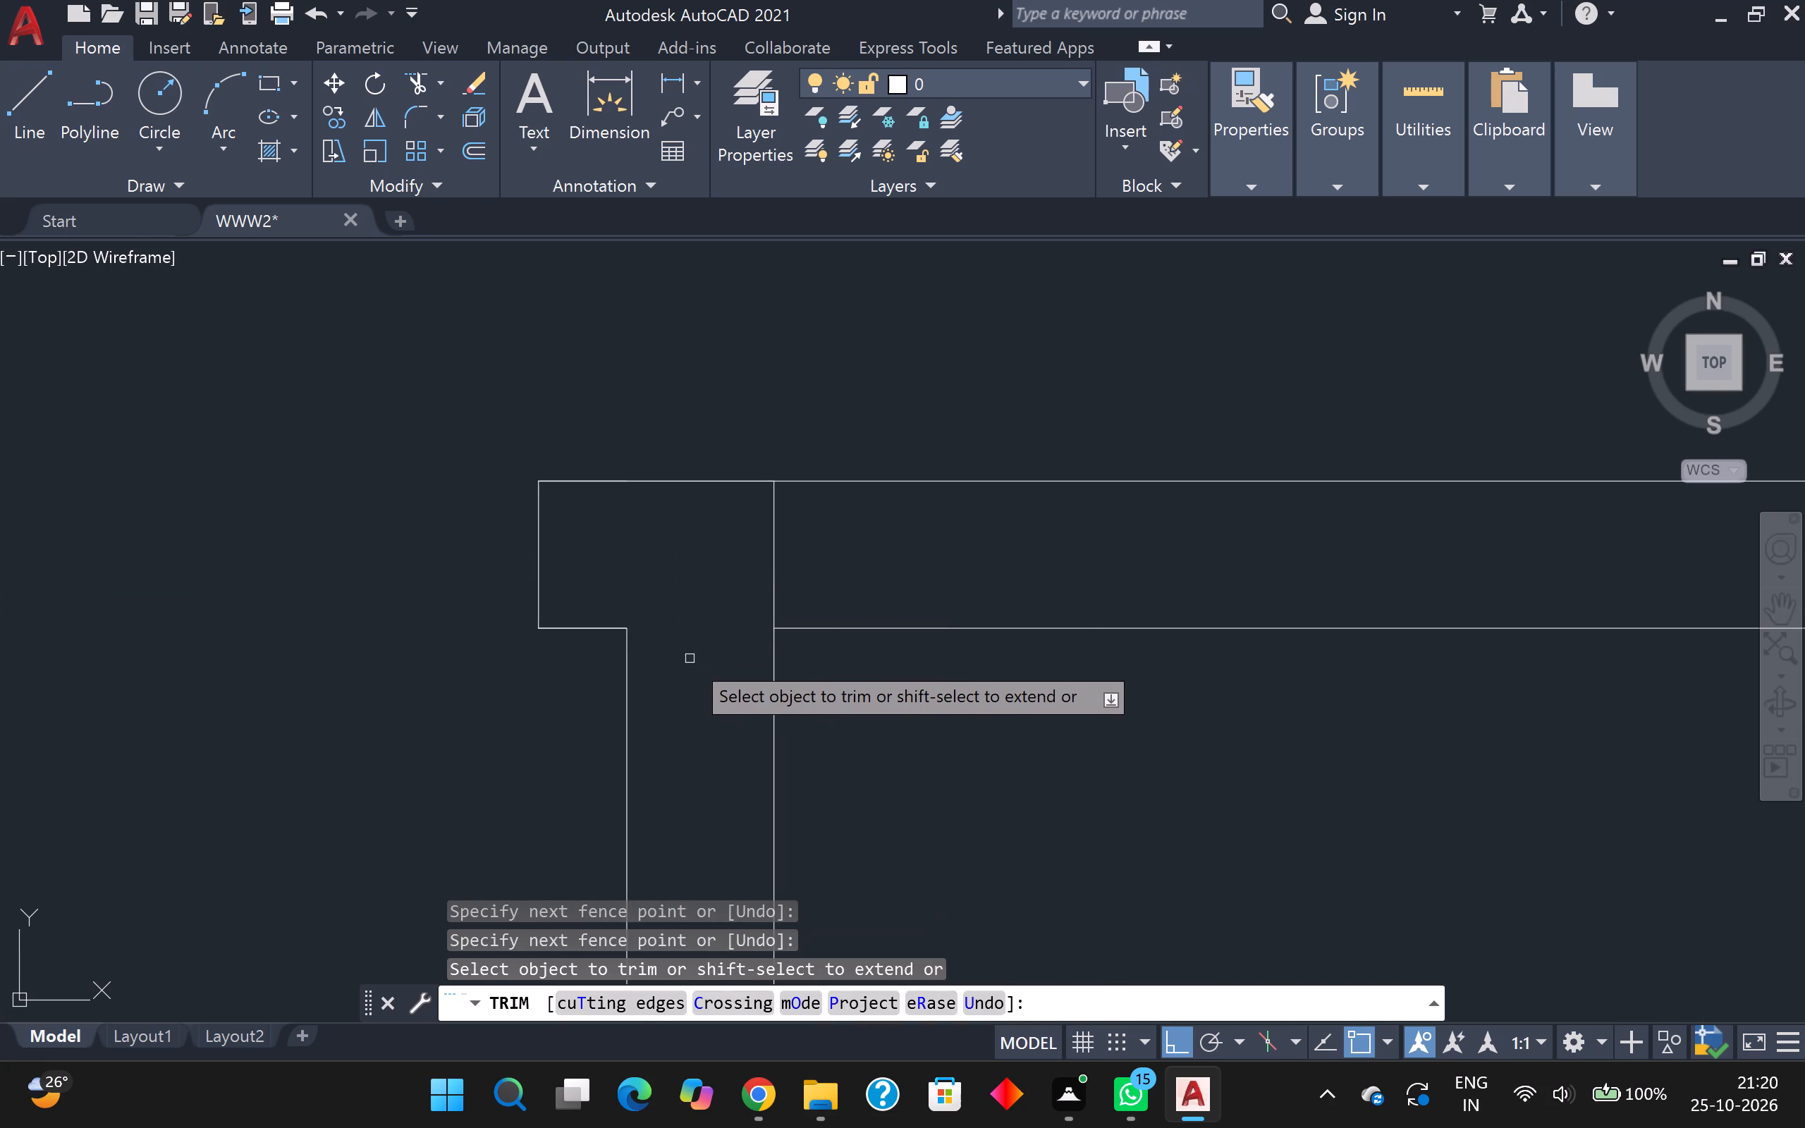
scroll(688, 658, down, 2)
middle_drag(678, 655, 515, 569)
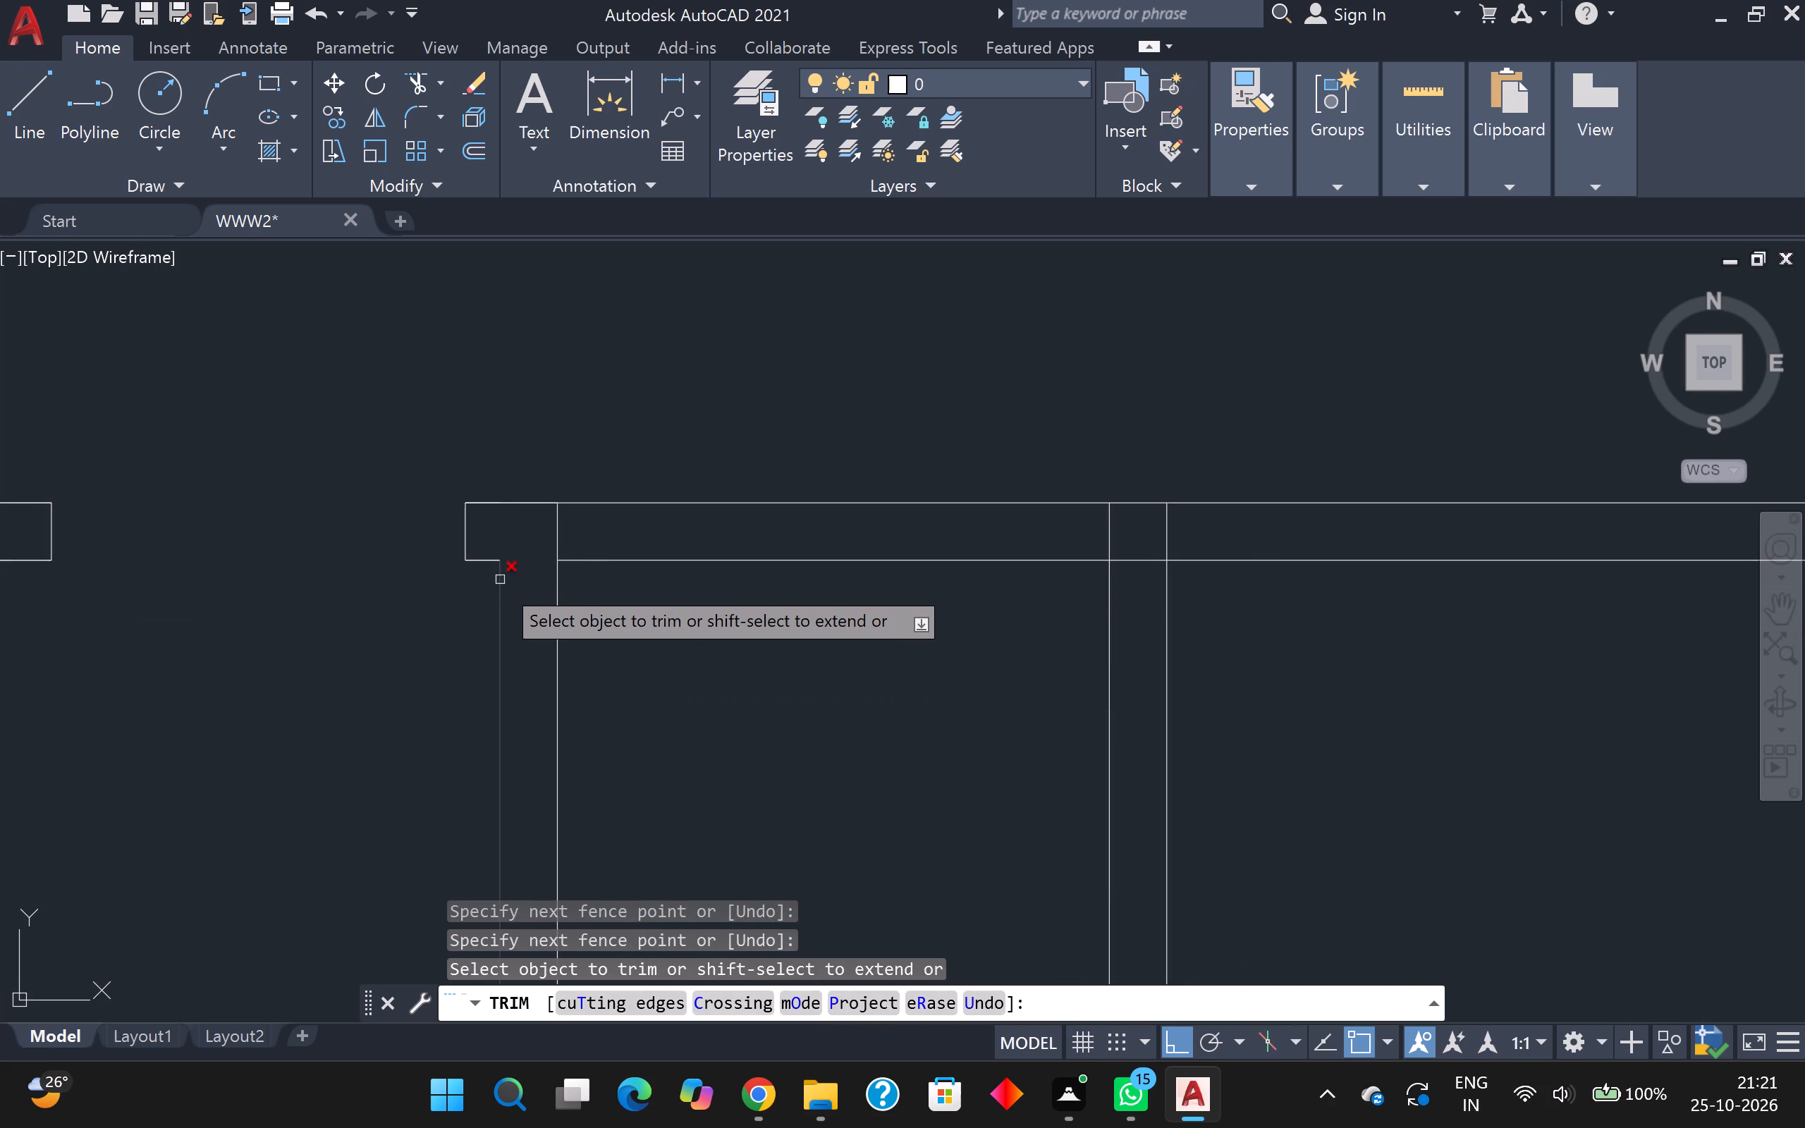
click(556, 529)
scroll(685, 615, down, 2)
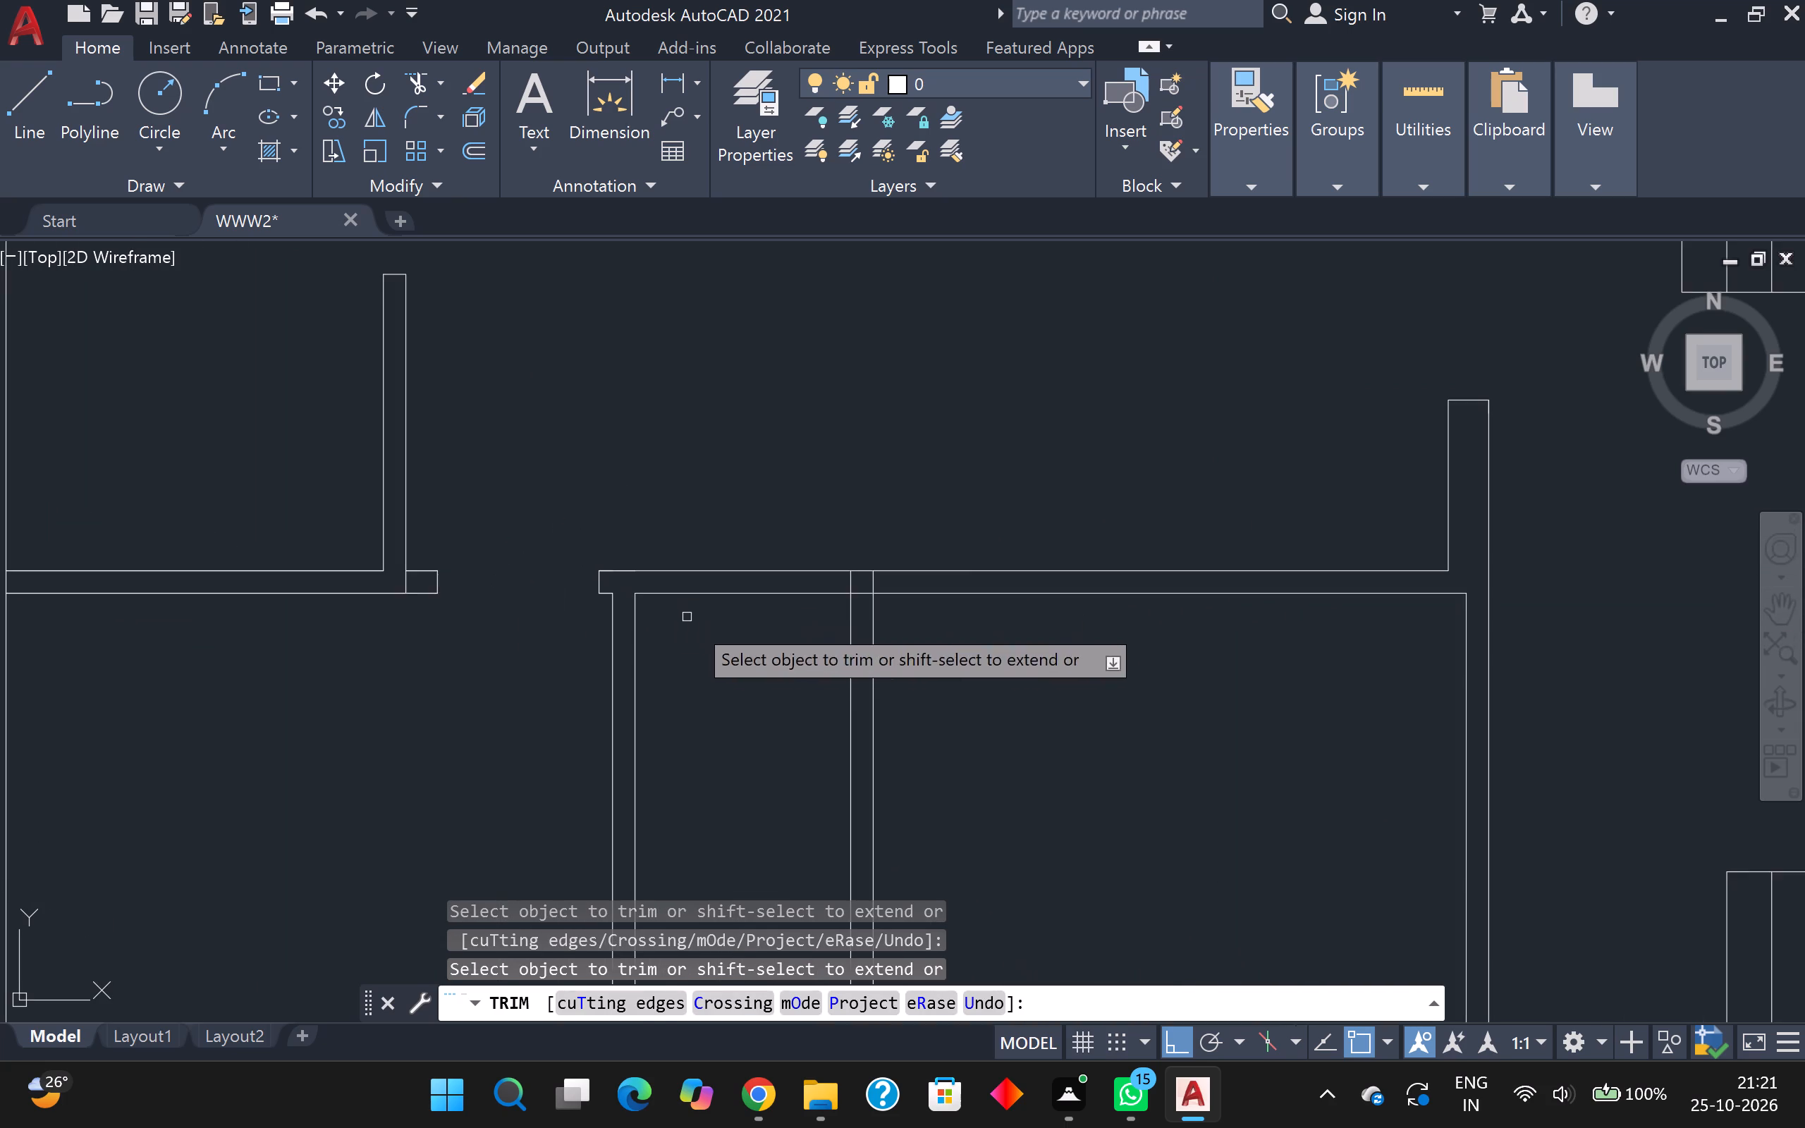
middle_drag(701, 629, 499, 408)
scroll(499, 408, down, 1)
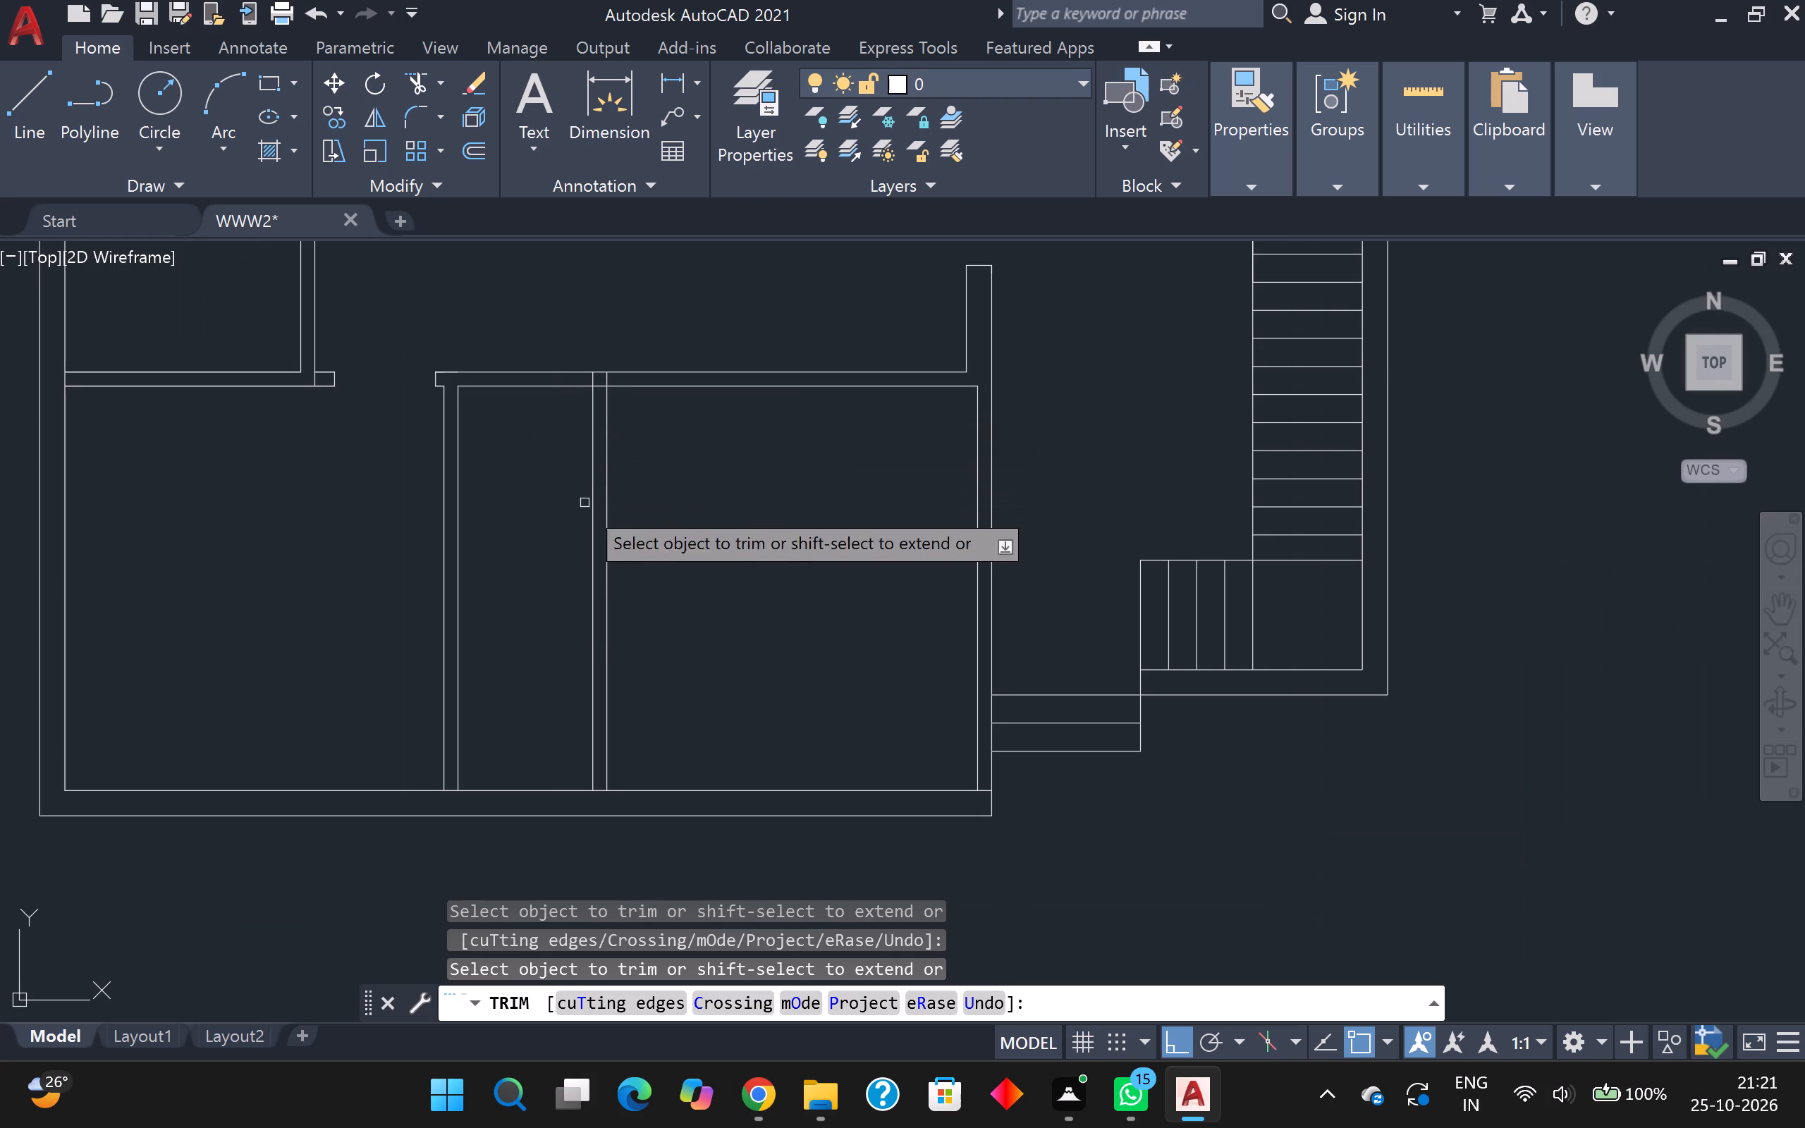
middle_drag(642, 651, 599, 575)
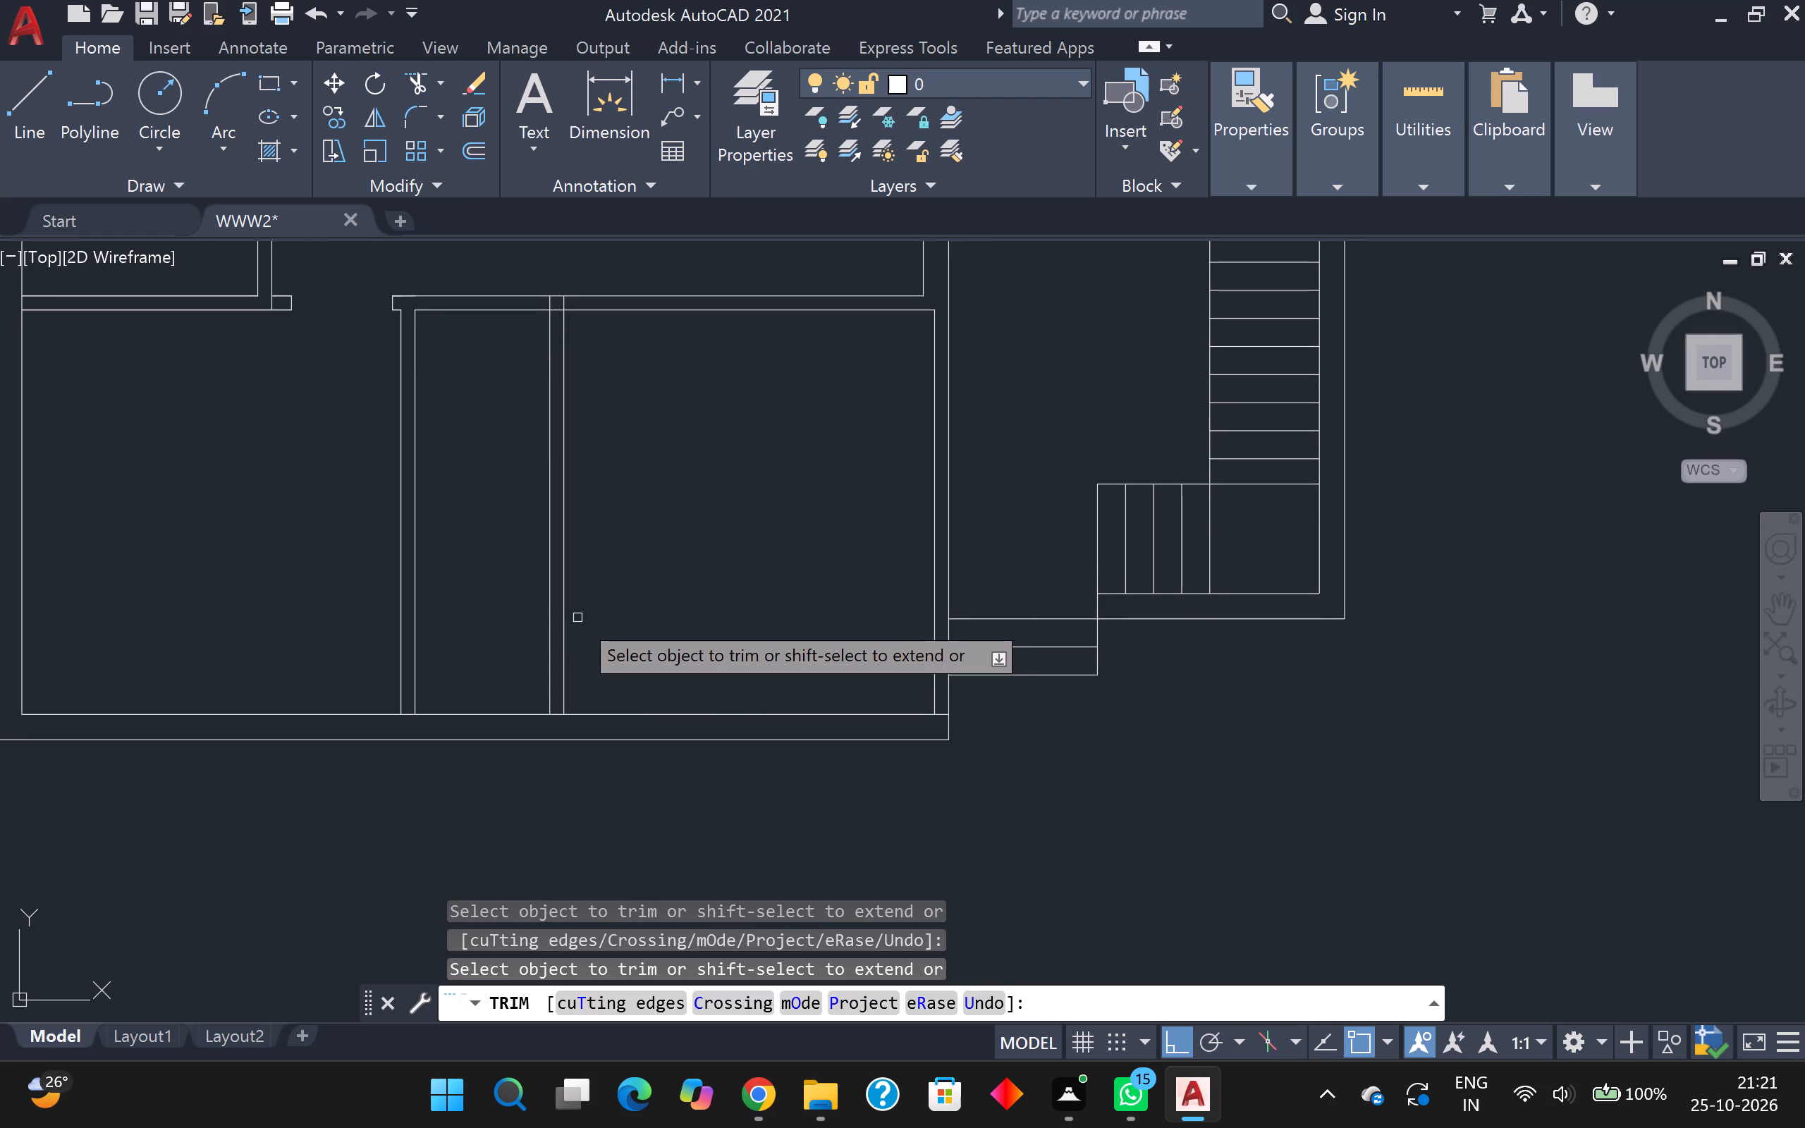
key(Escape)
Draw a line 3" north from the outer south wall along the second cross wall's west line and across to its east line, marking a jamb.
key(l)
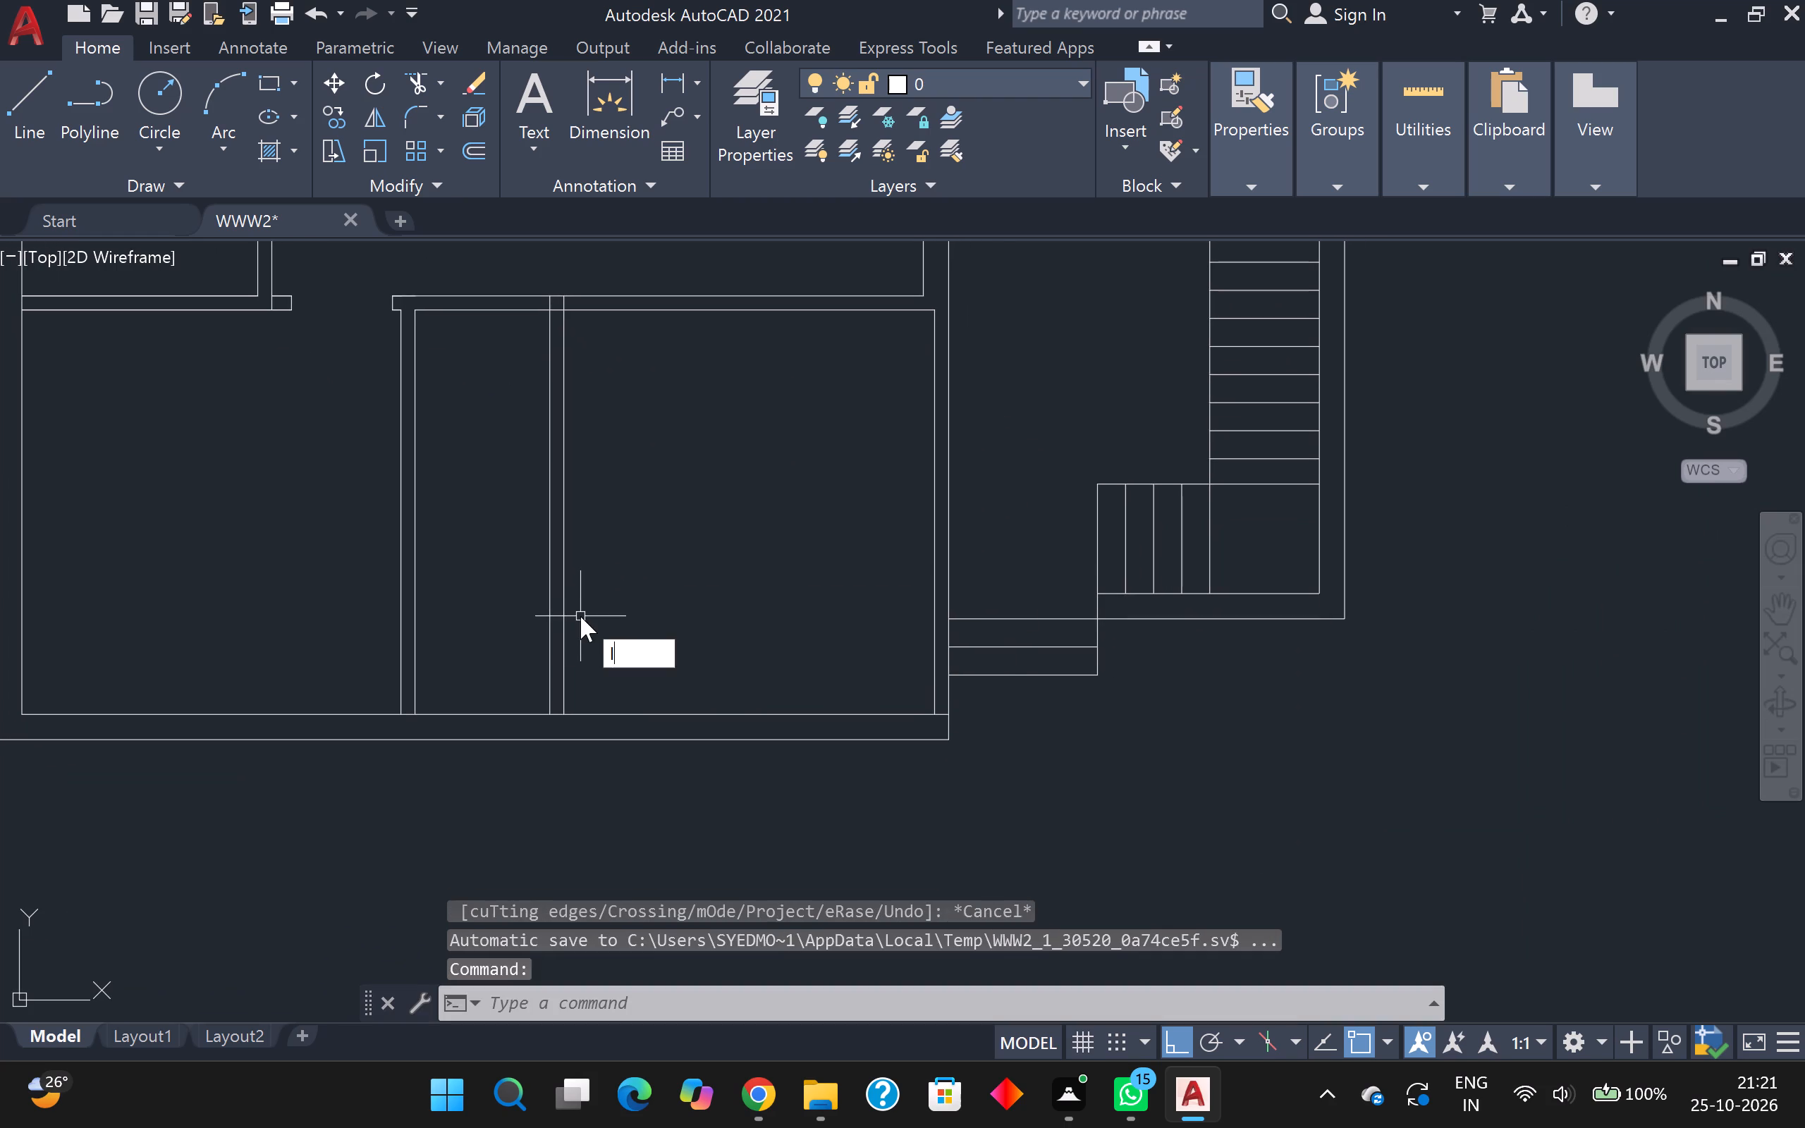
key(Return)
scroll(580, 616, up, 1)
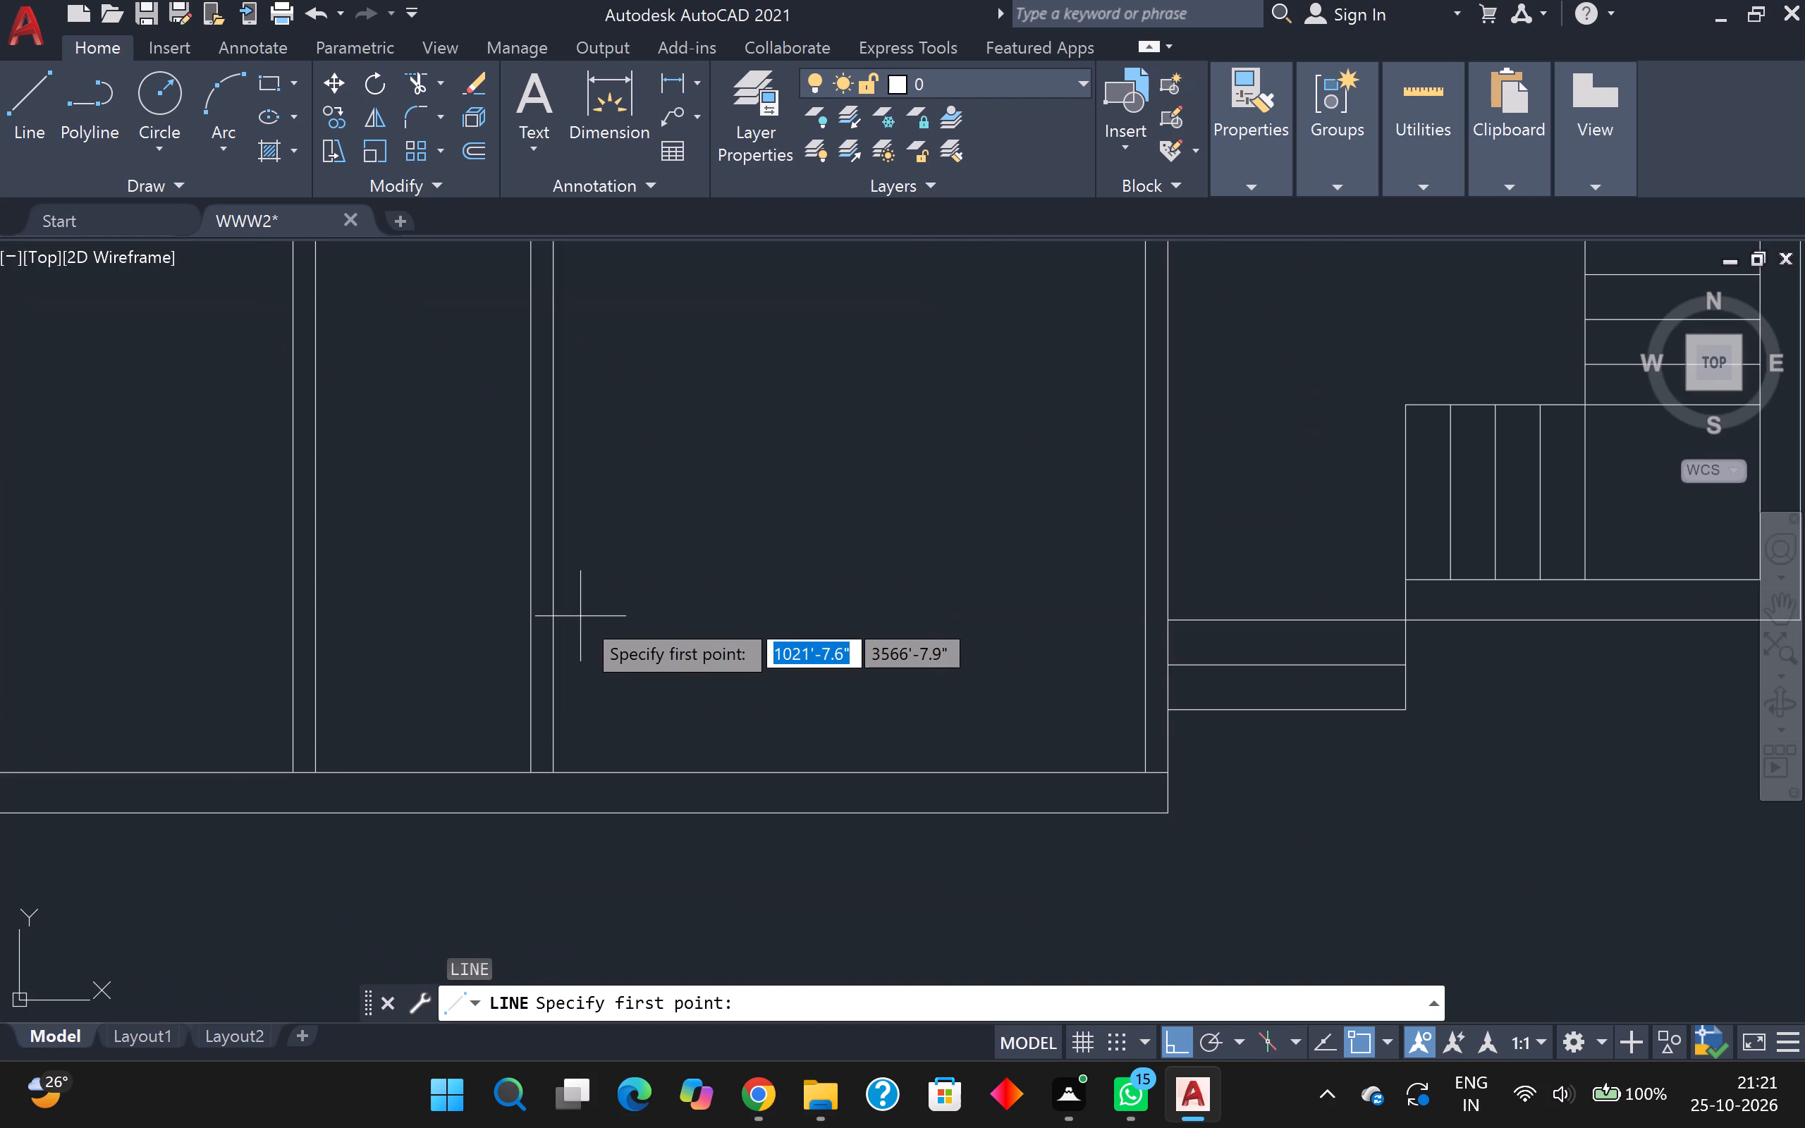
scroll(550, 675, up, 1)
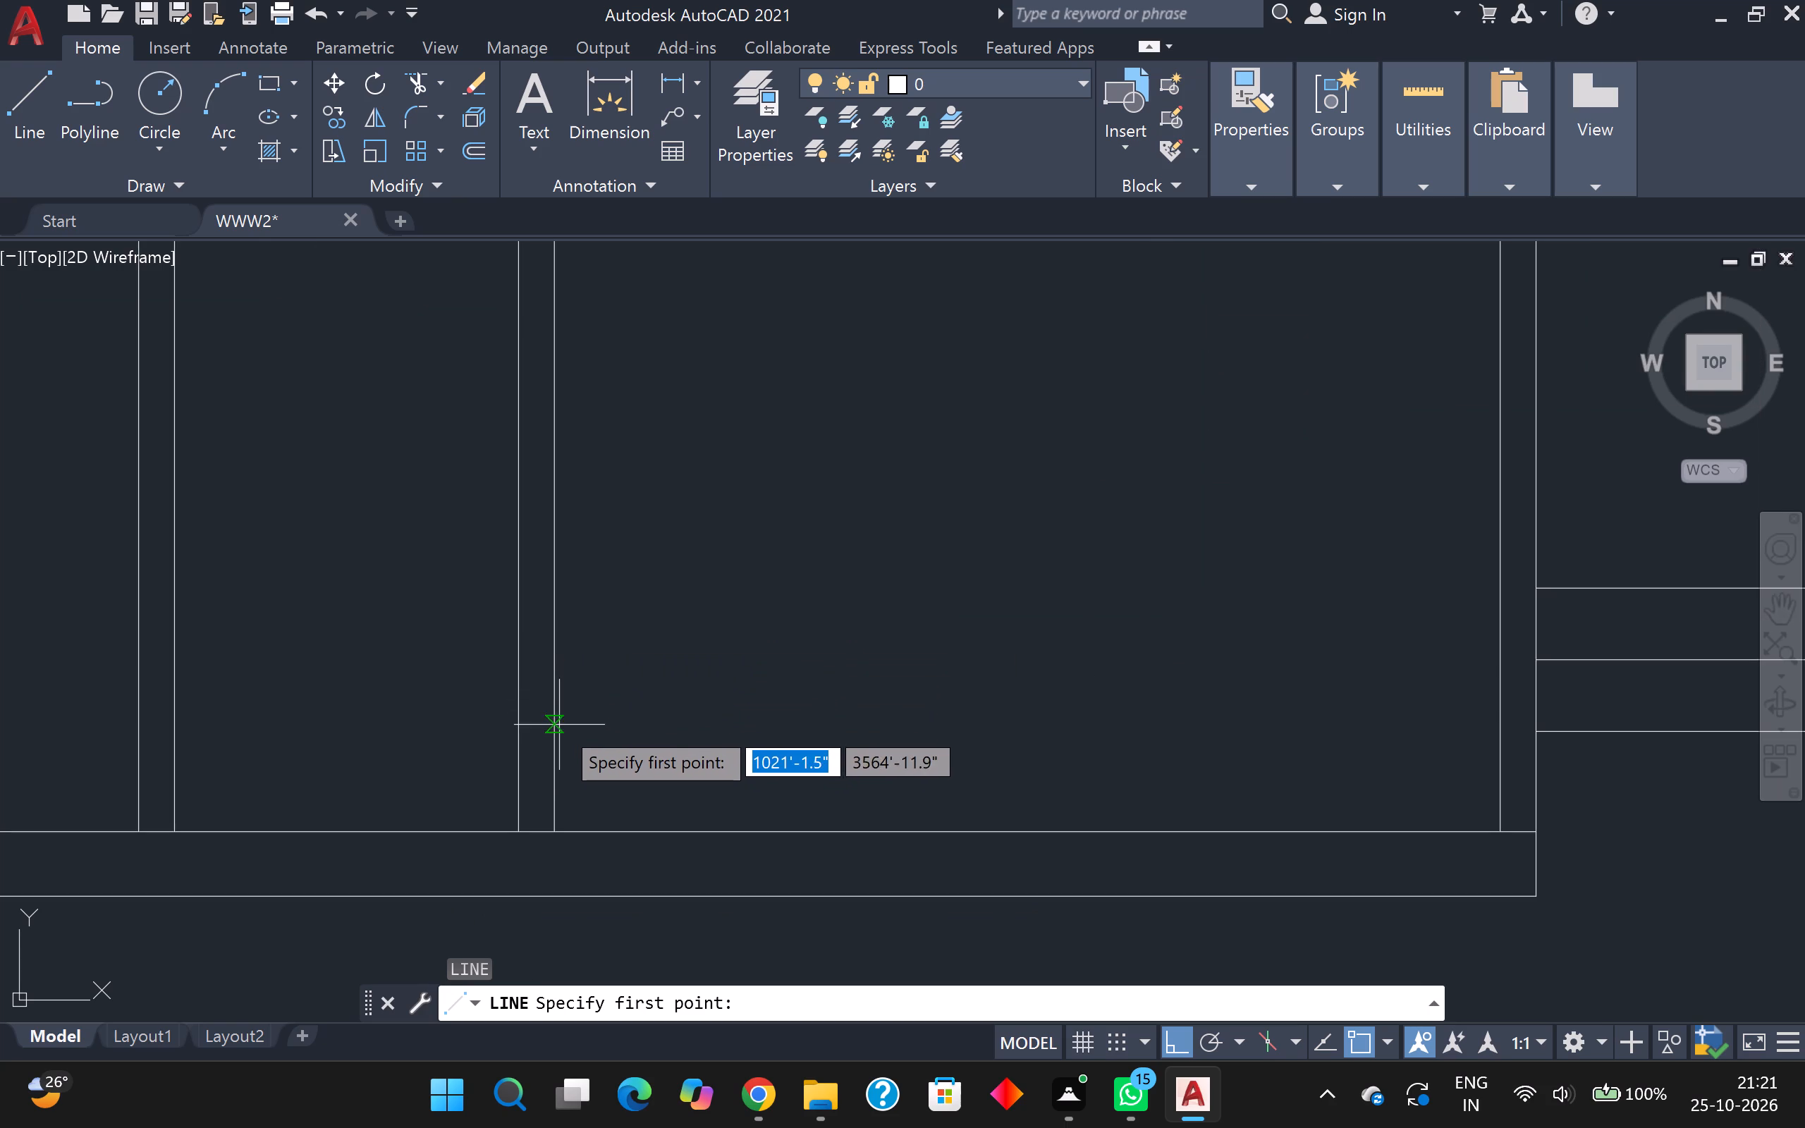
click(516, 826)
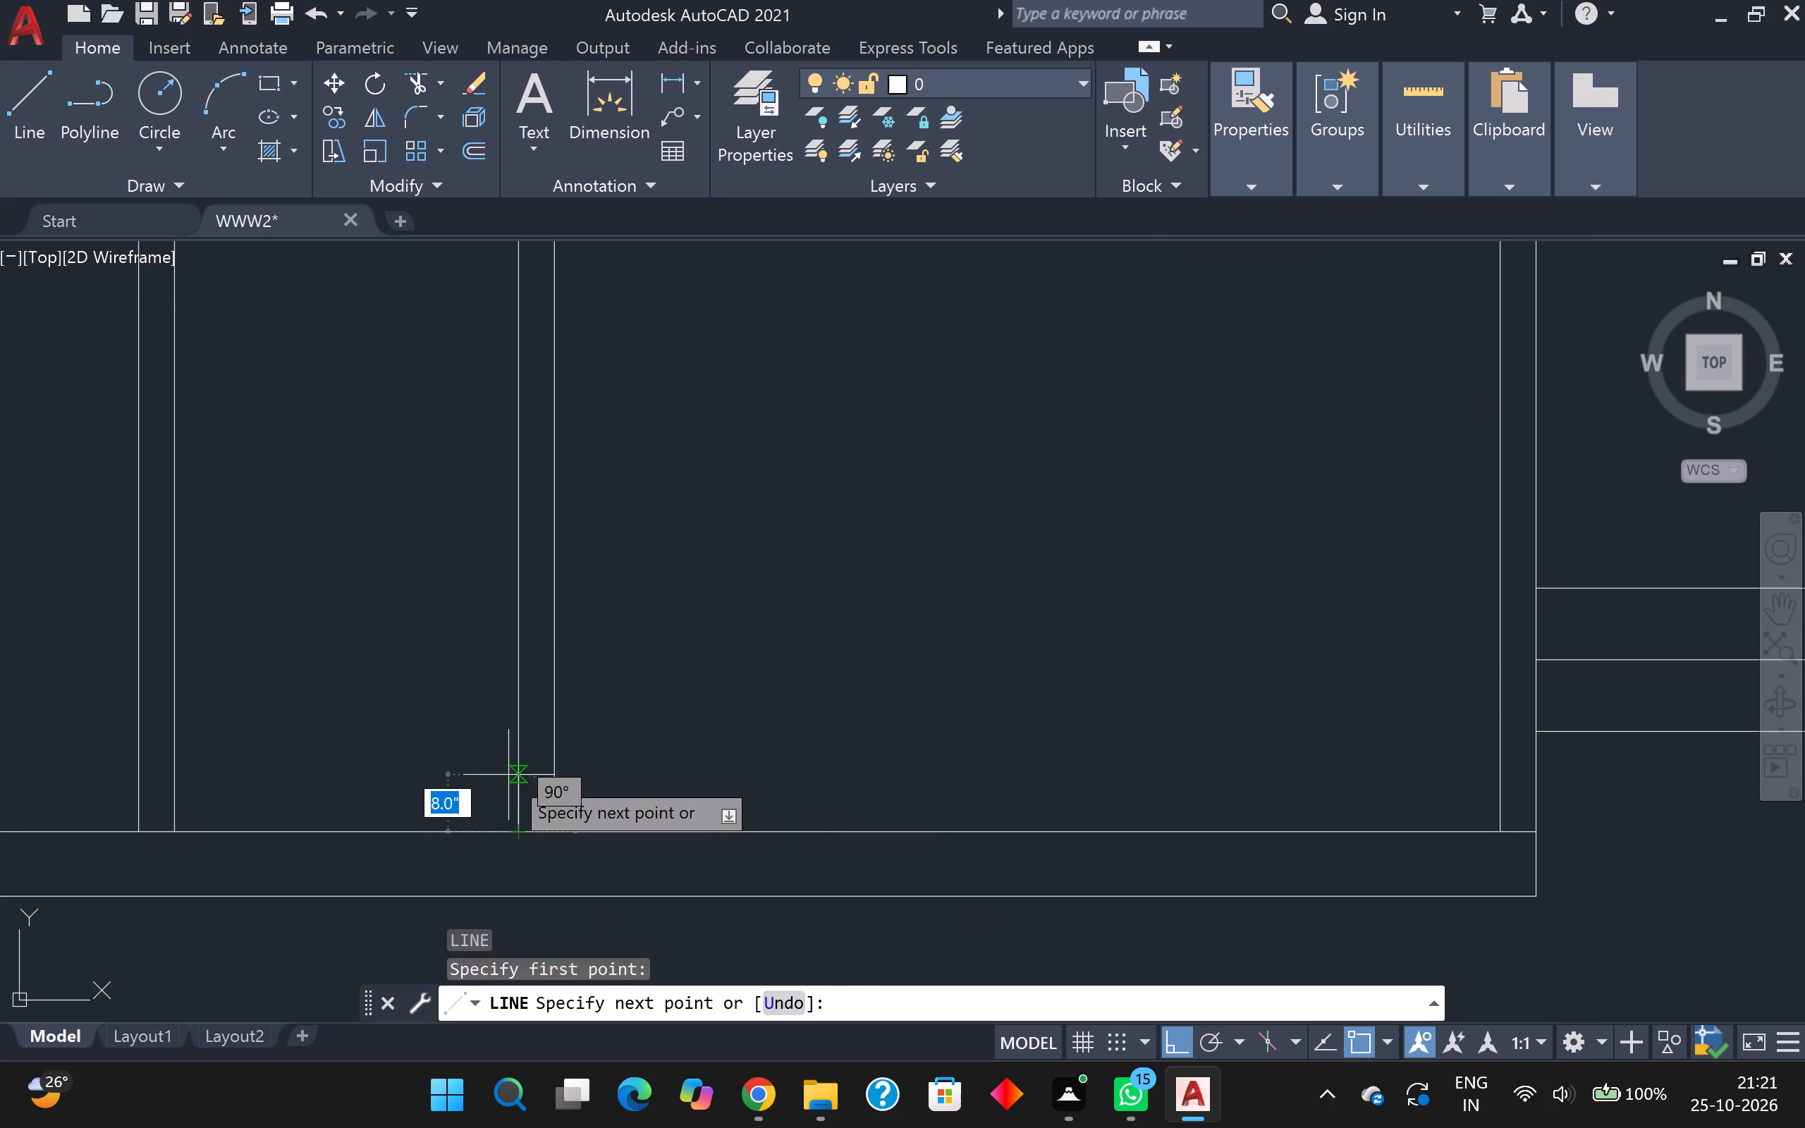
key(3)
key(Return)
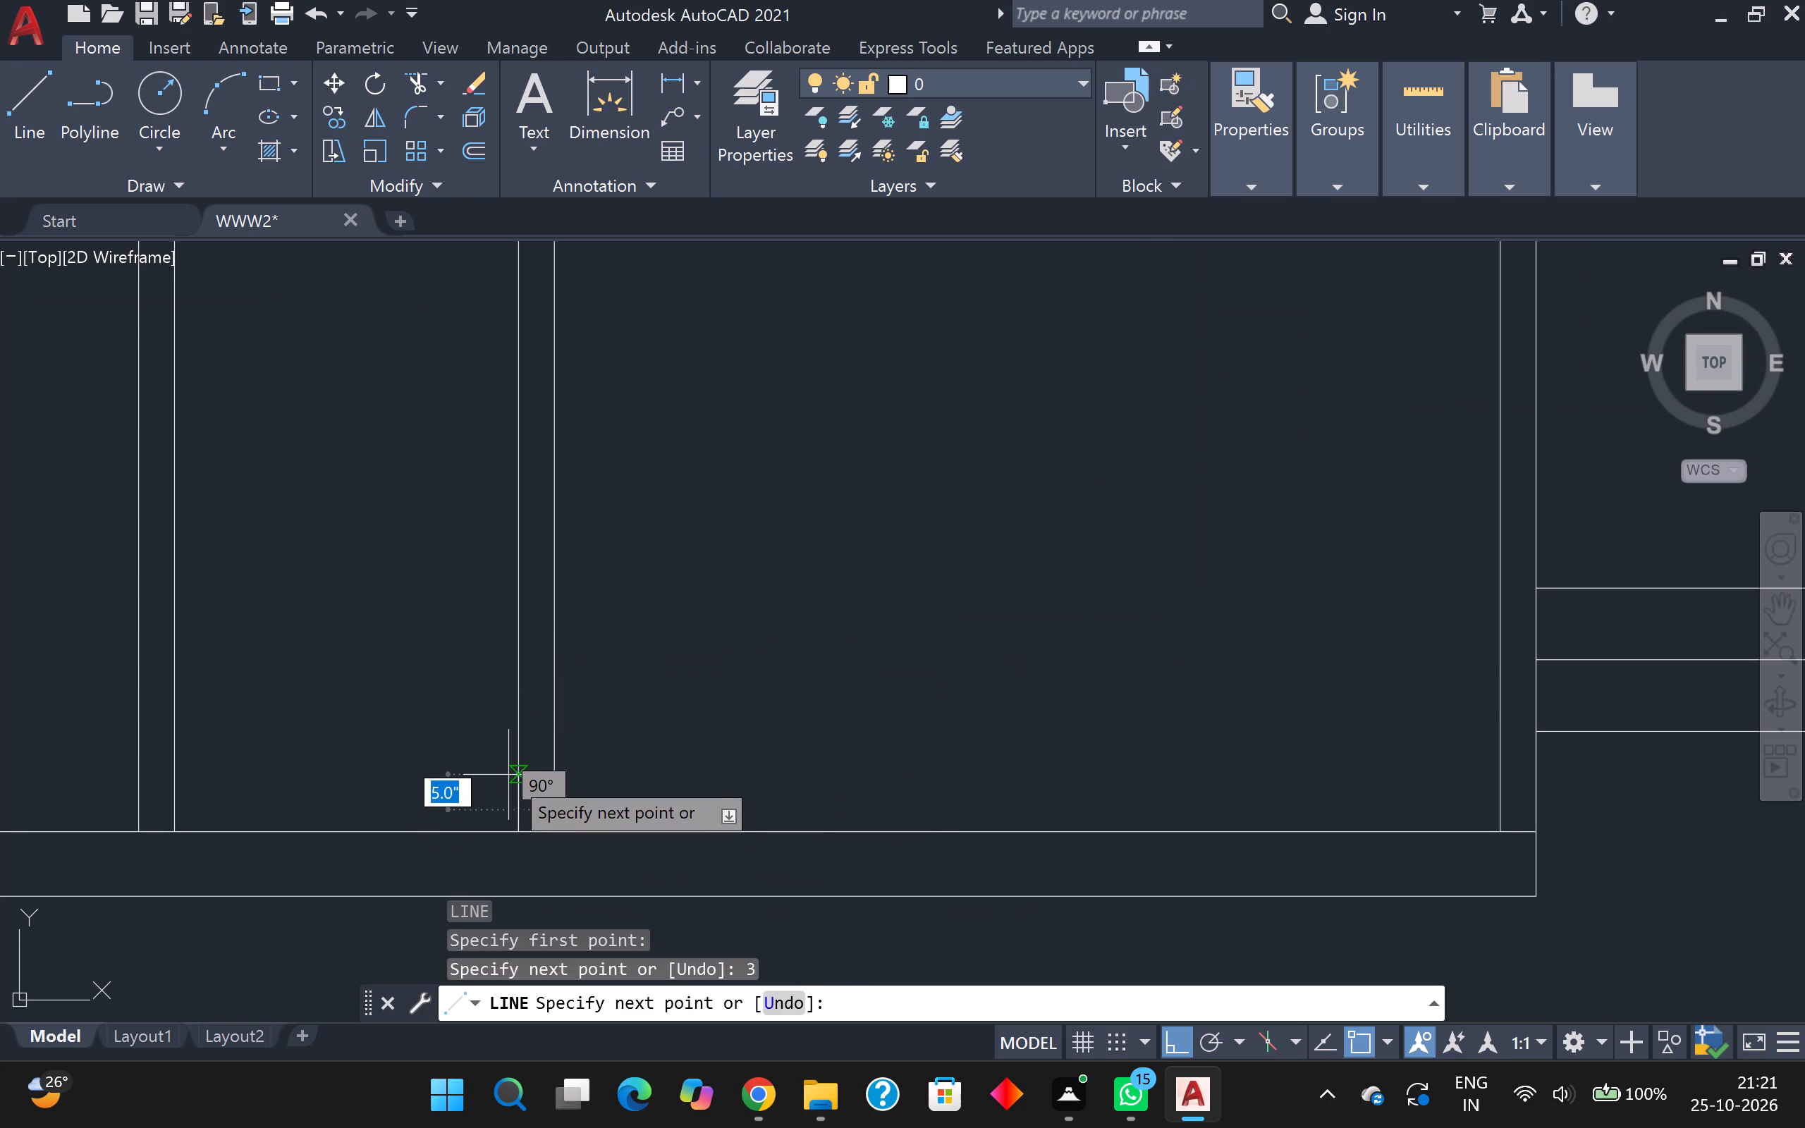
scroll(644, 754, up, 2)
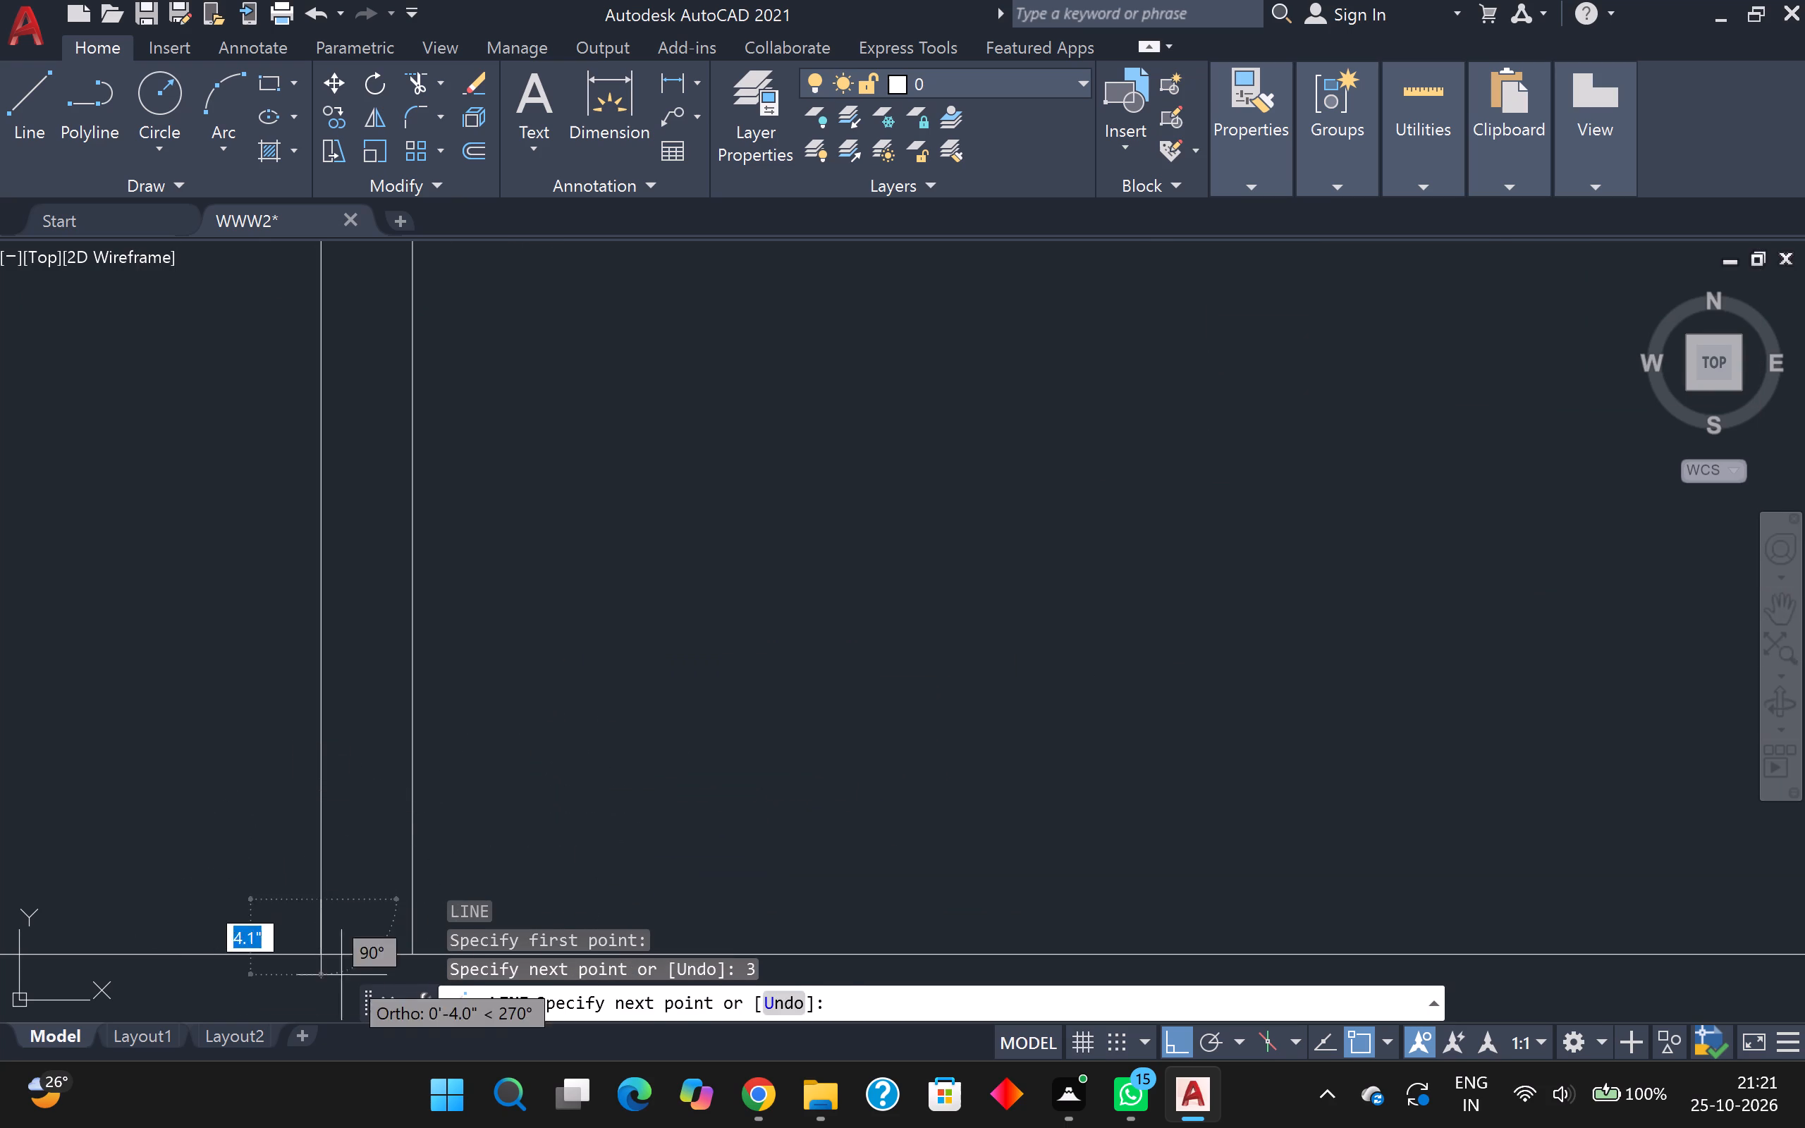
middle_drag(401, 801, 405, 613)
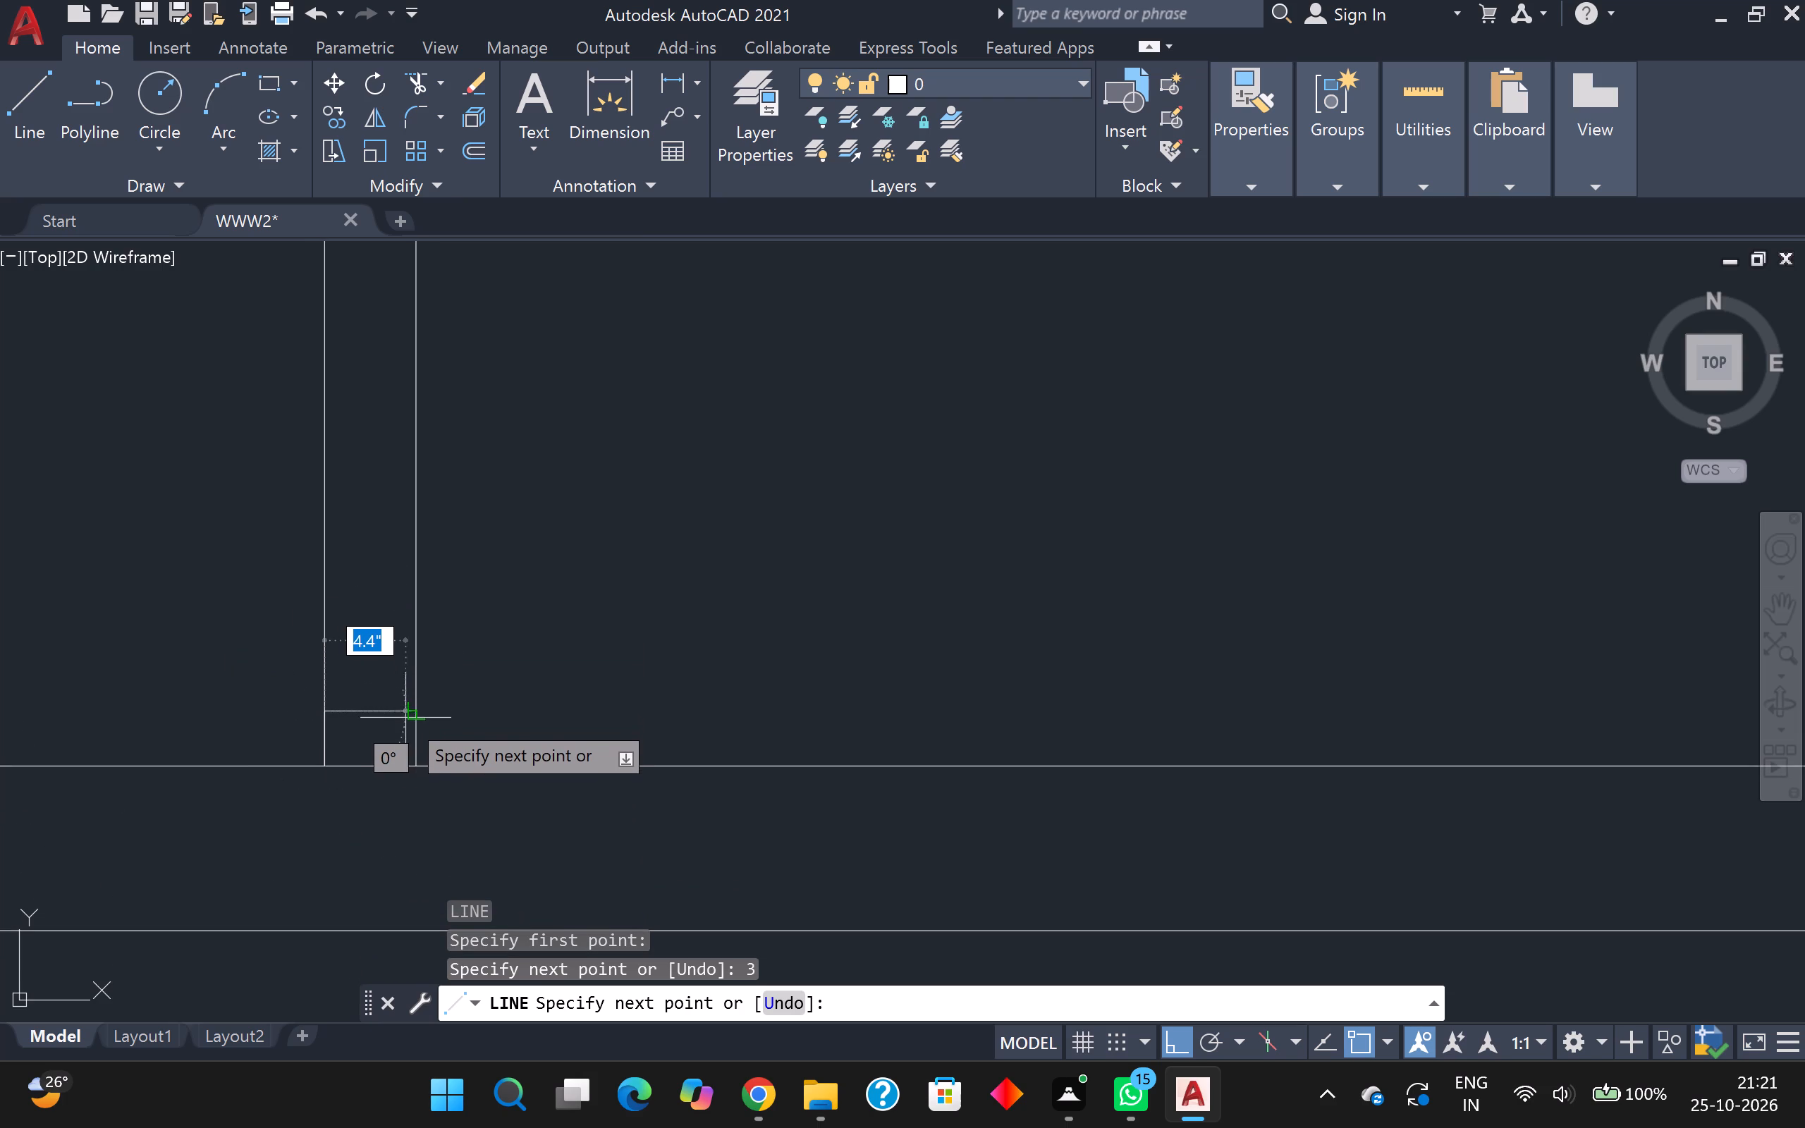
click(417, 718)
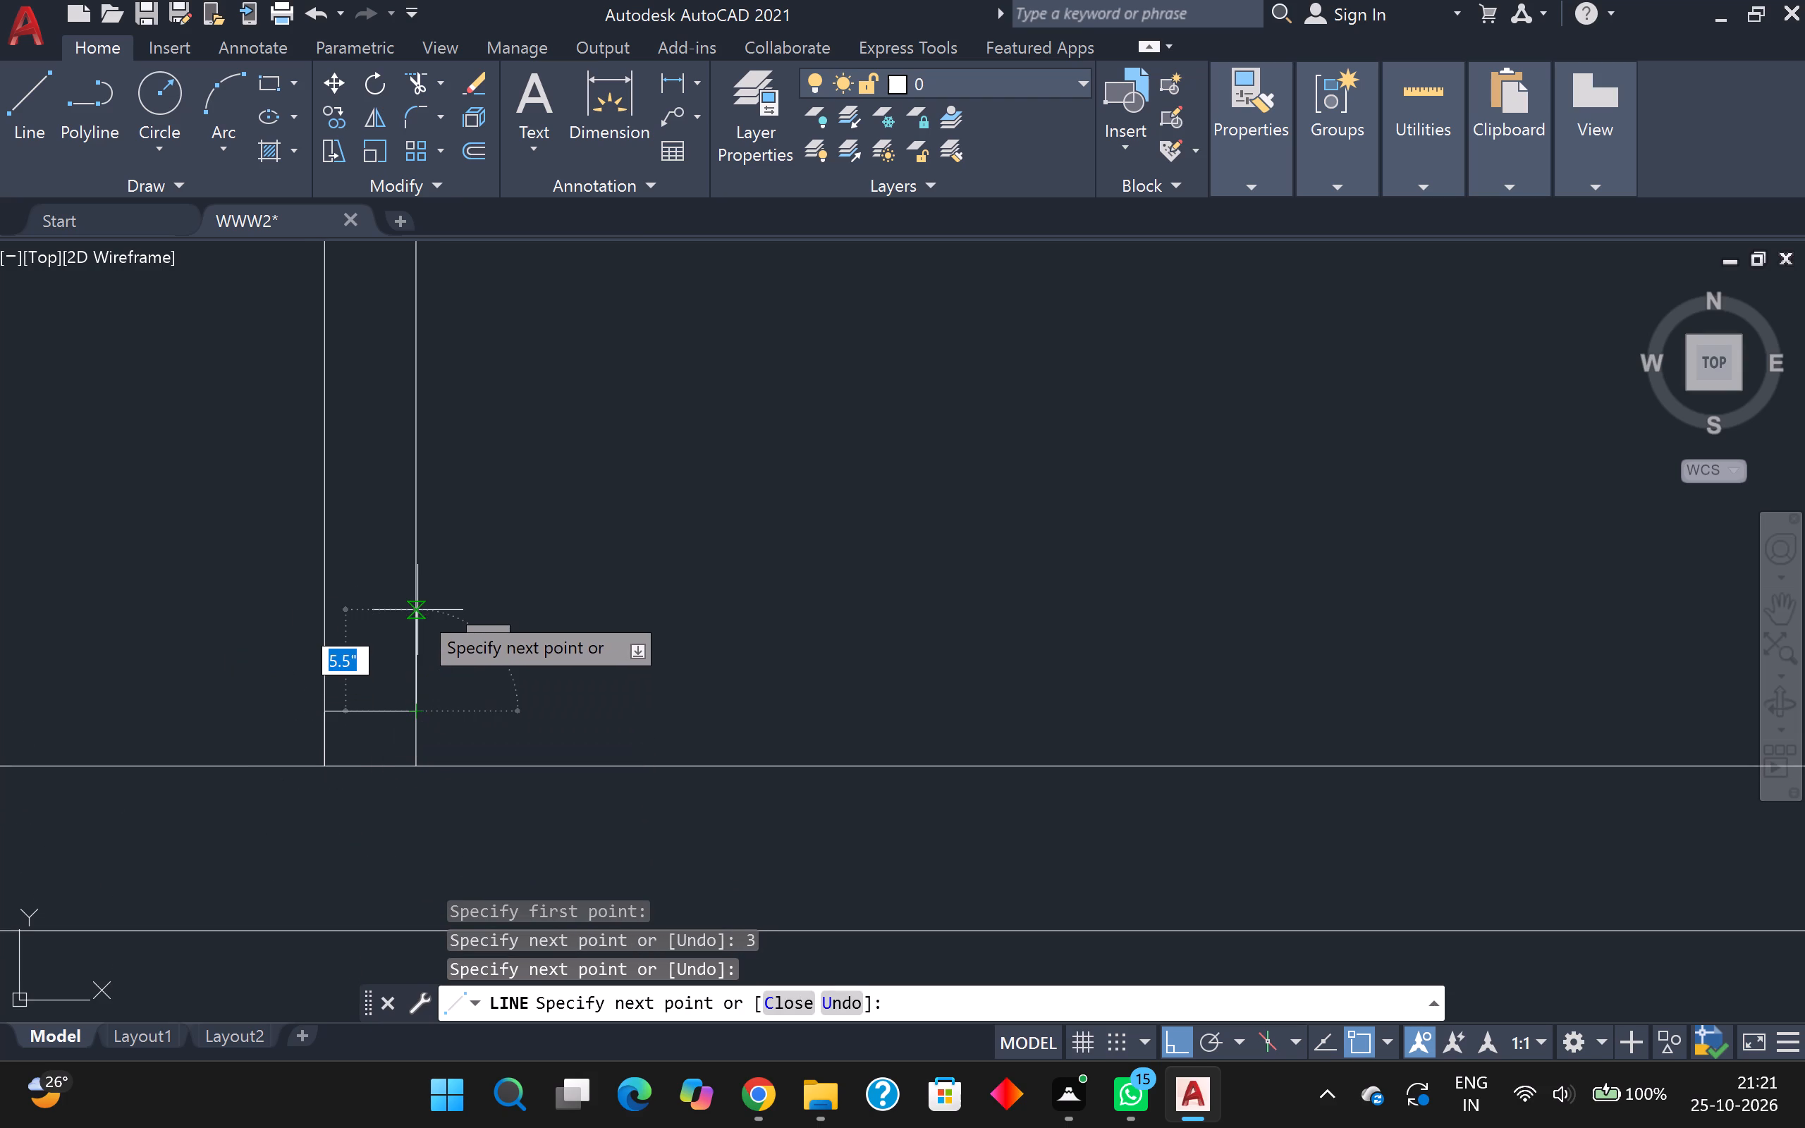
Continue the line 2'5" north along the second cross wall's east line and across to its west line, marking the second jamb.
text(5')
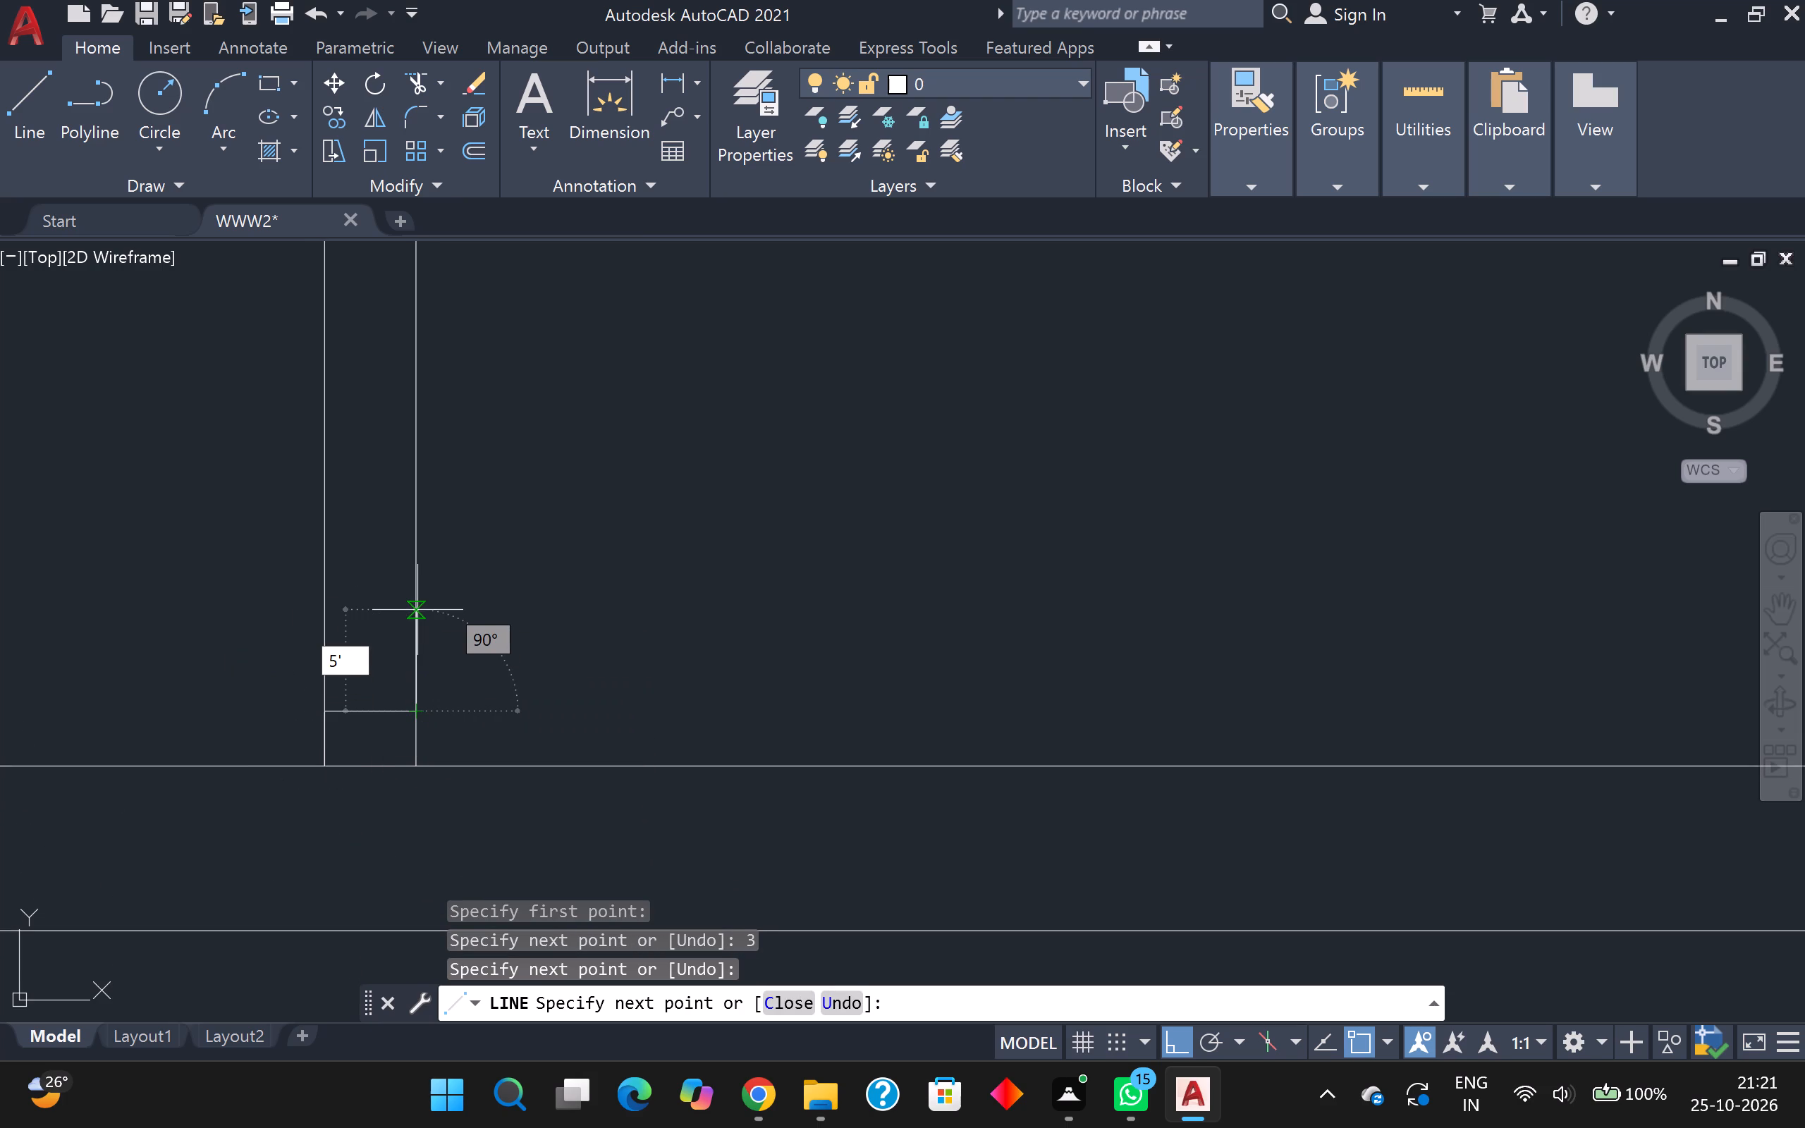
key(BackSpace)
key(BackSpace)
text(2'5)
key(Return)
scroll(459, 623, down, 2)
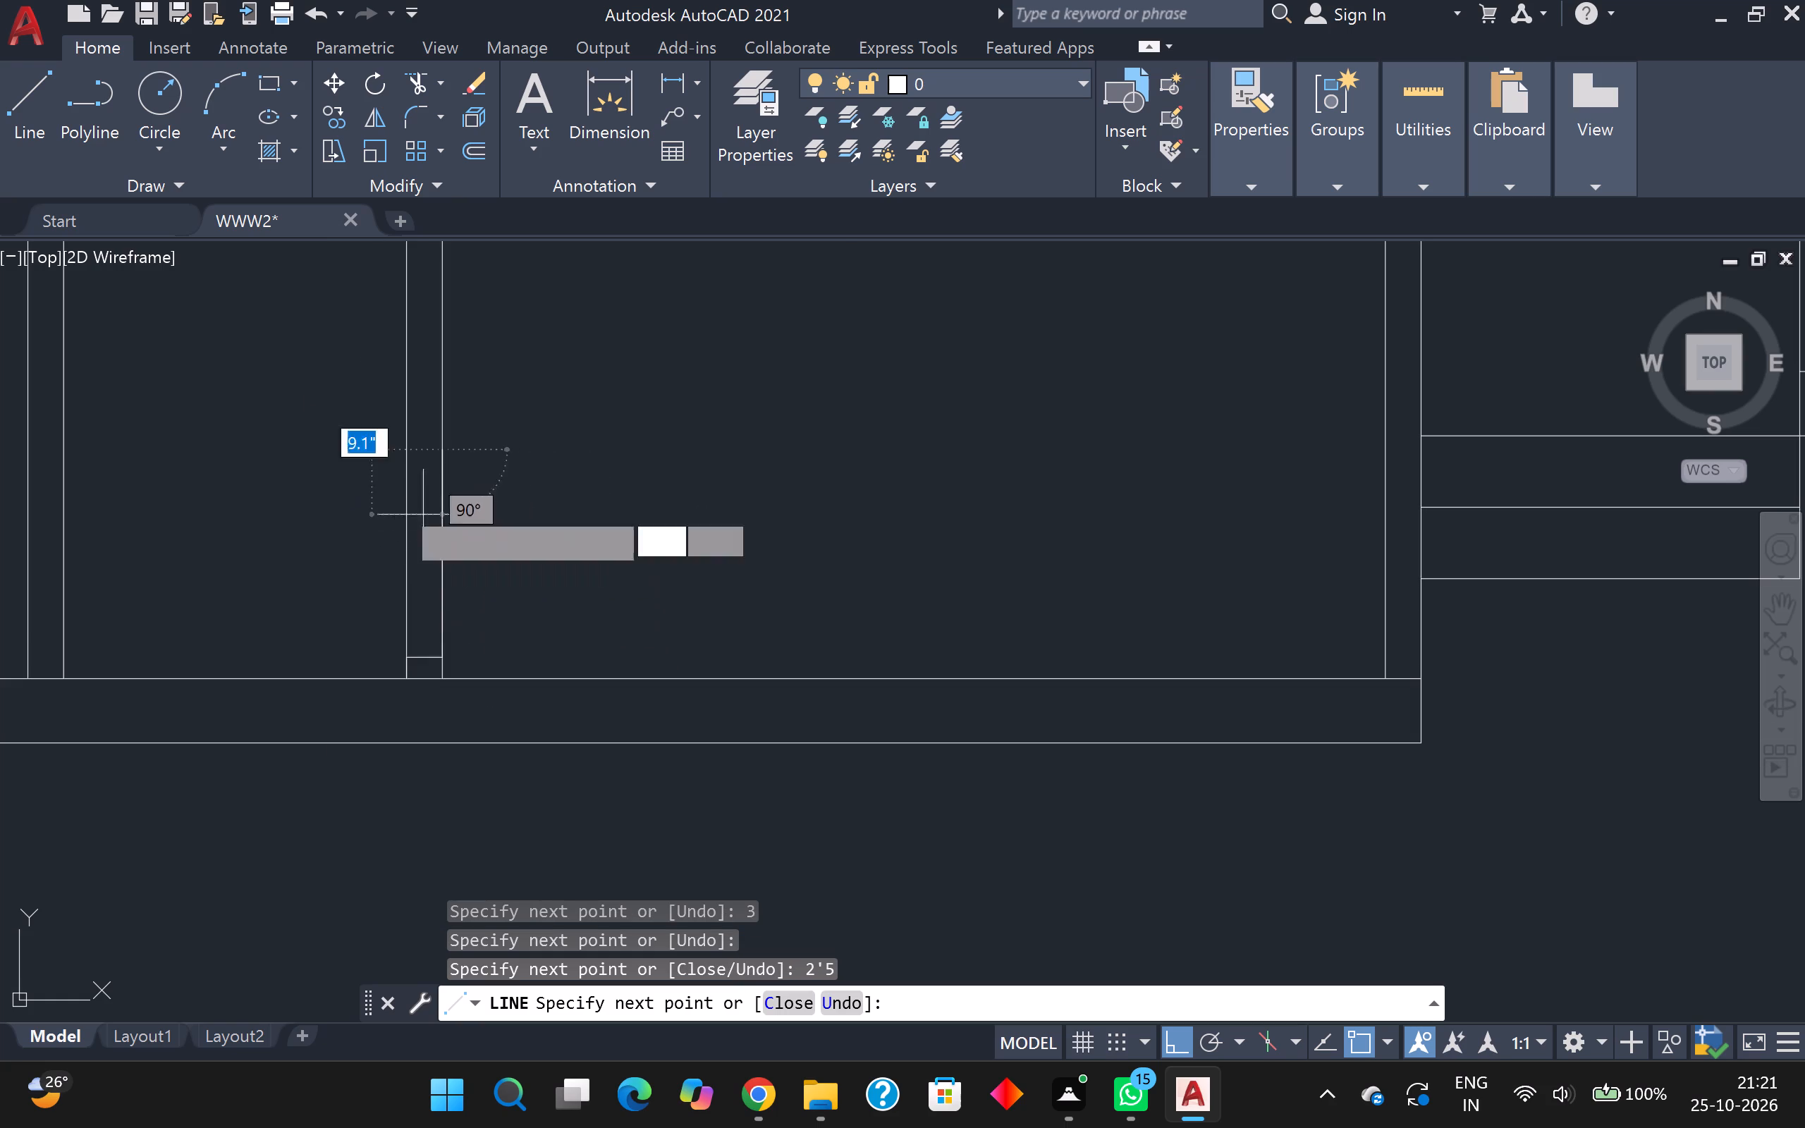
click(406, 446)
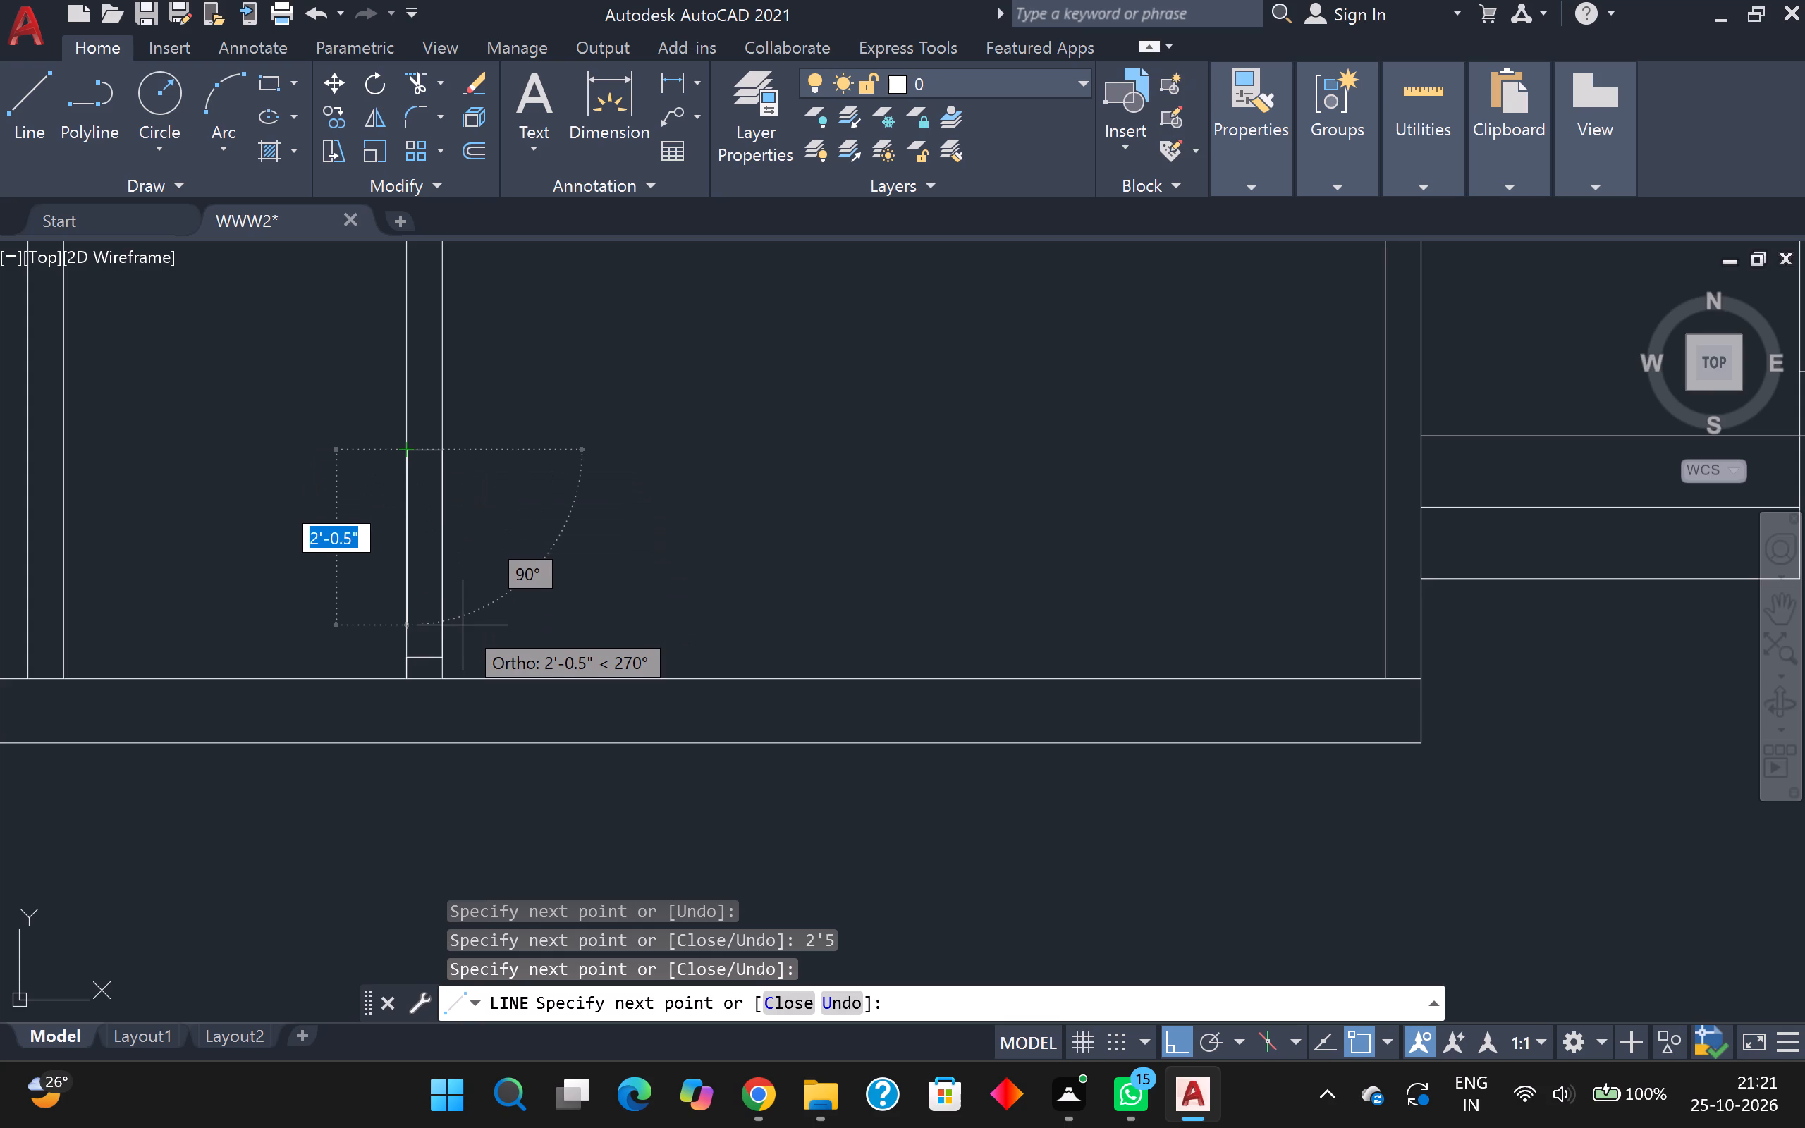
key(Escape)
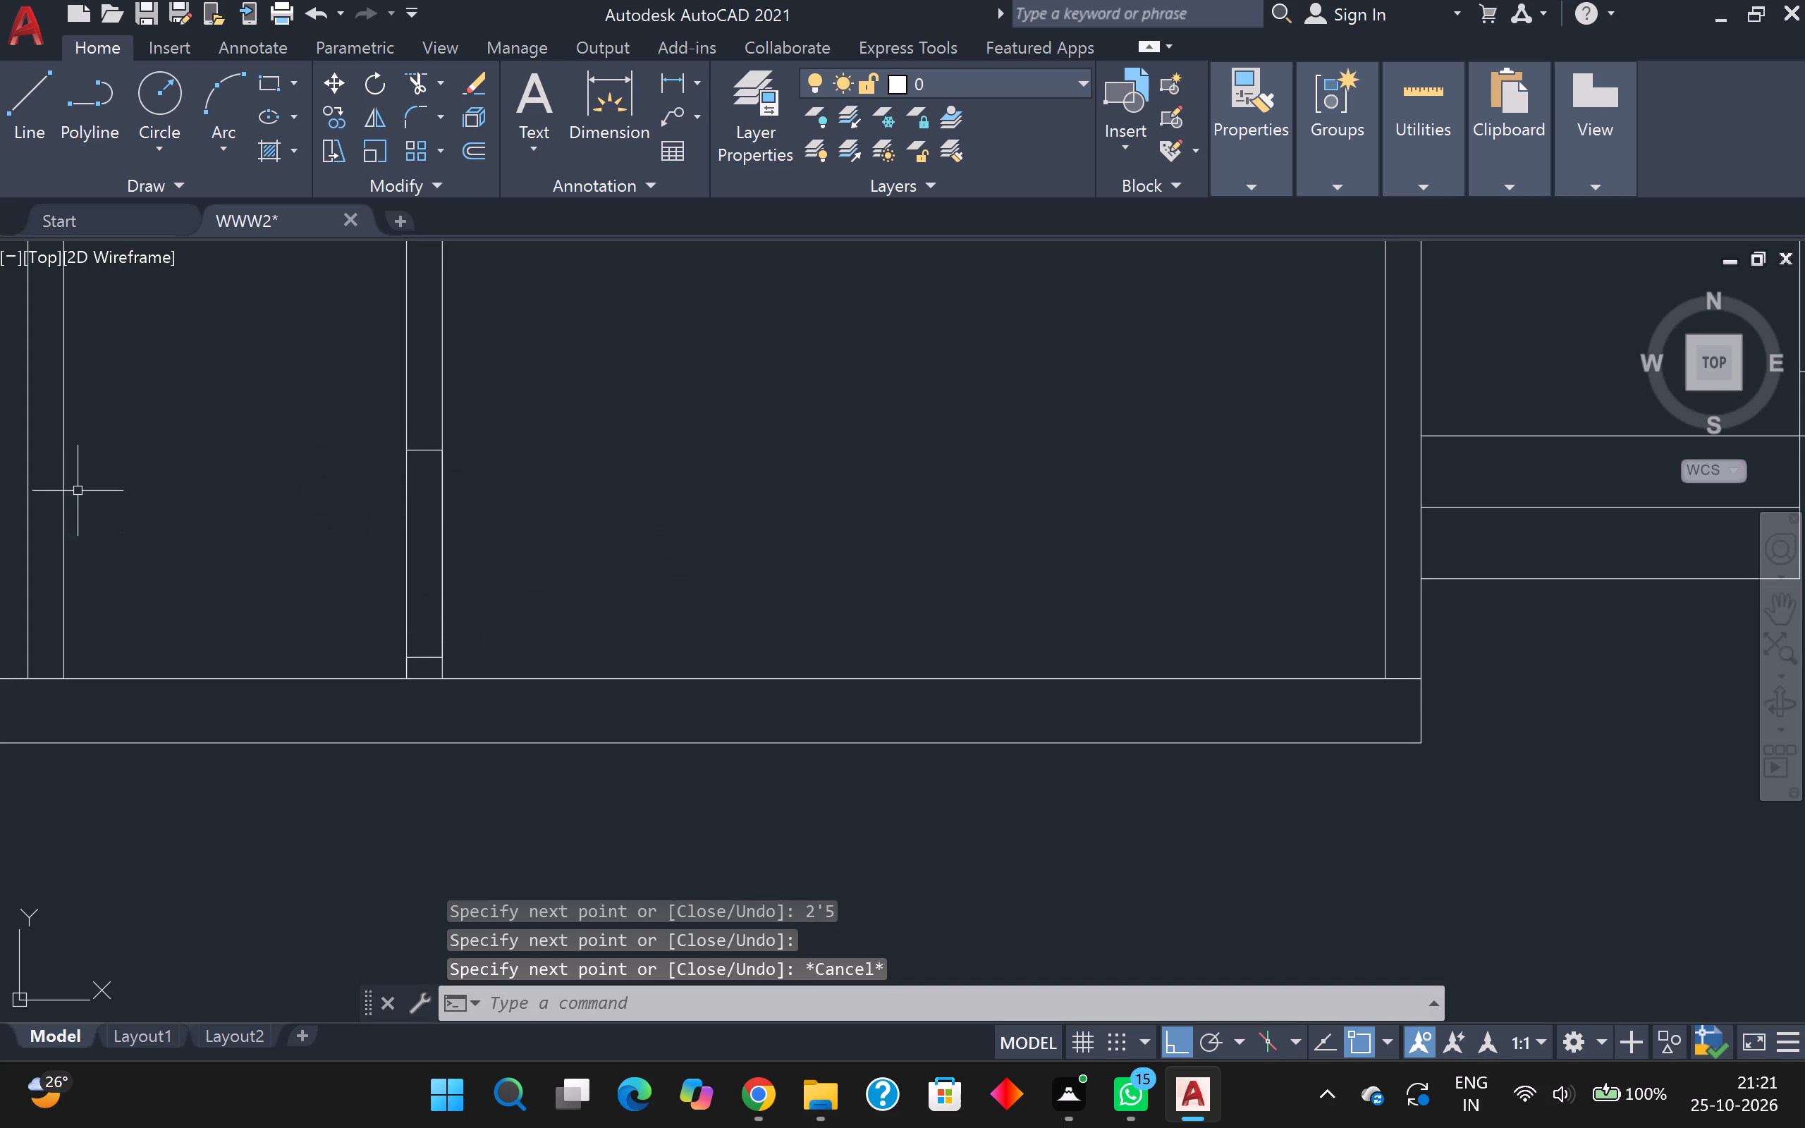
Trim both lines of the second cross wall between its jambs, and the outer south wall's inner line across the remaining stub.
click(415, 75)
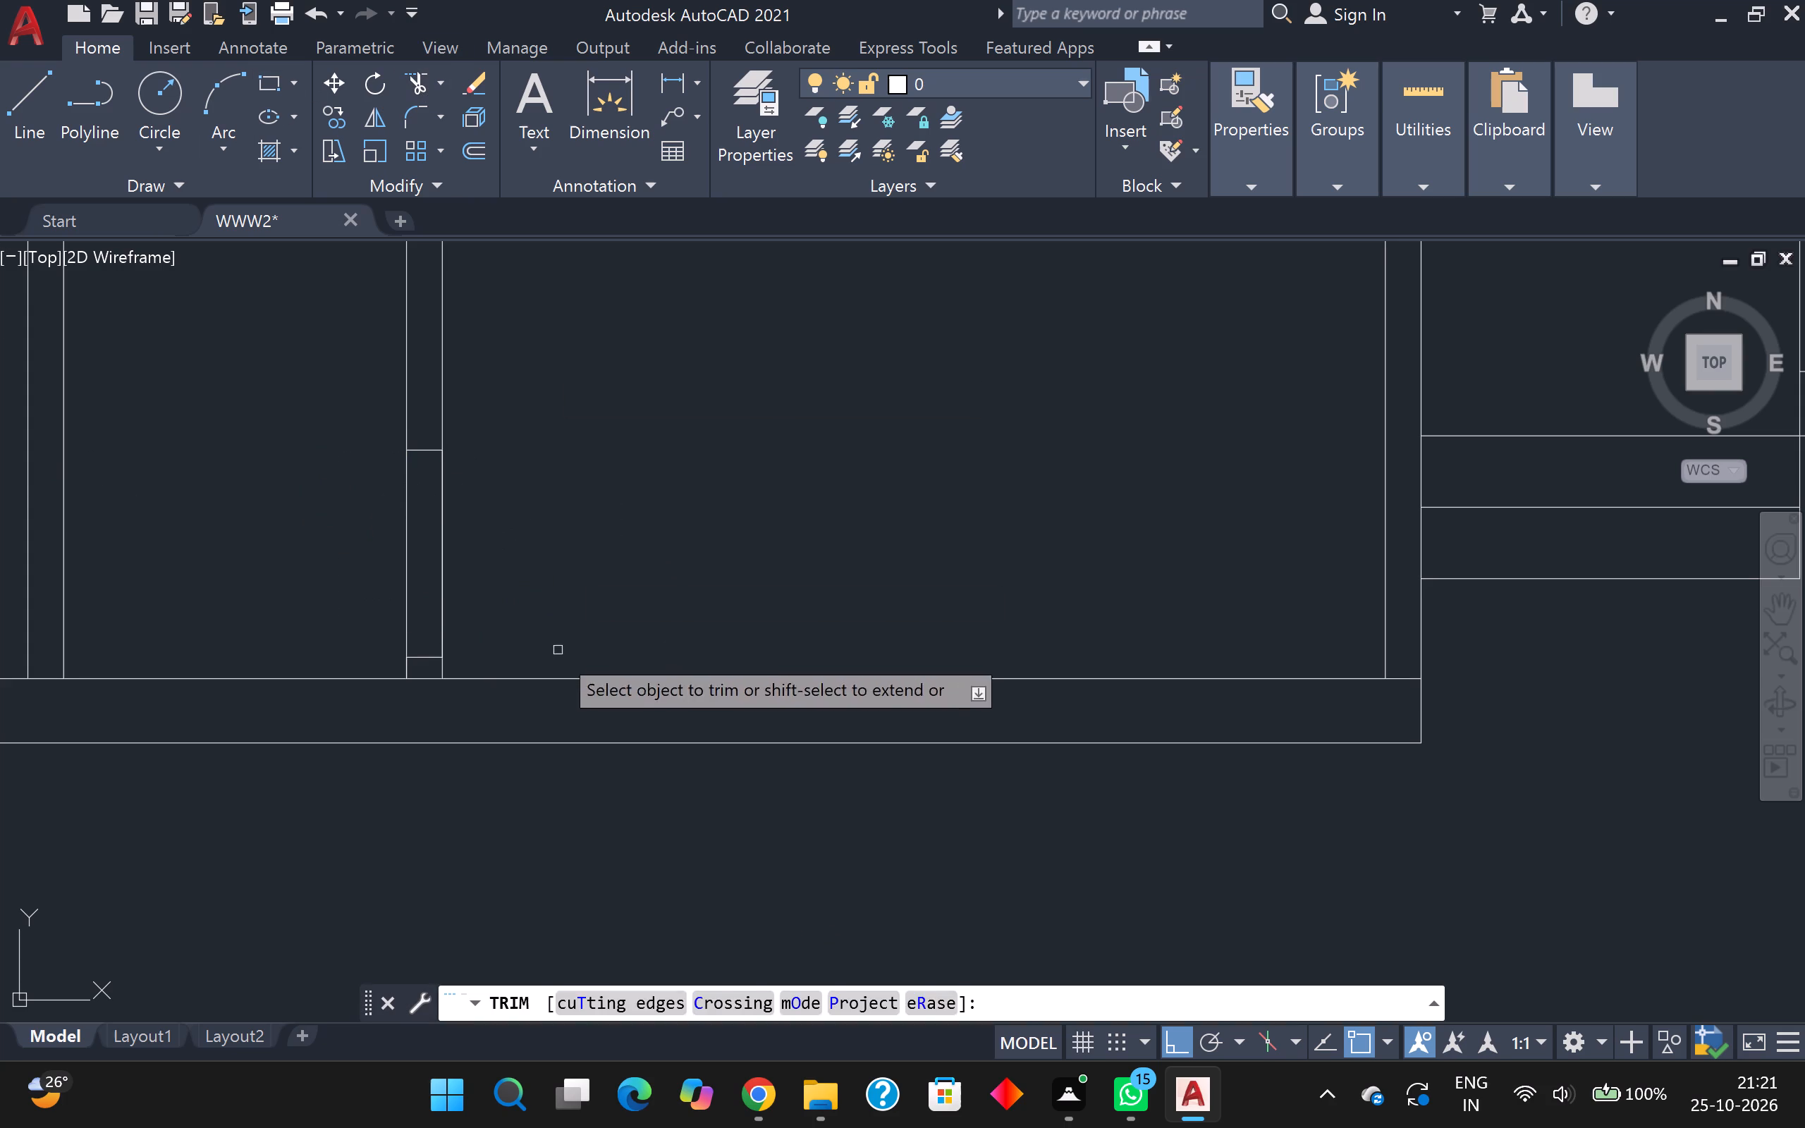
click(518, 606)
click(341, 570)
scroll(413, 690, up, 2)
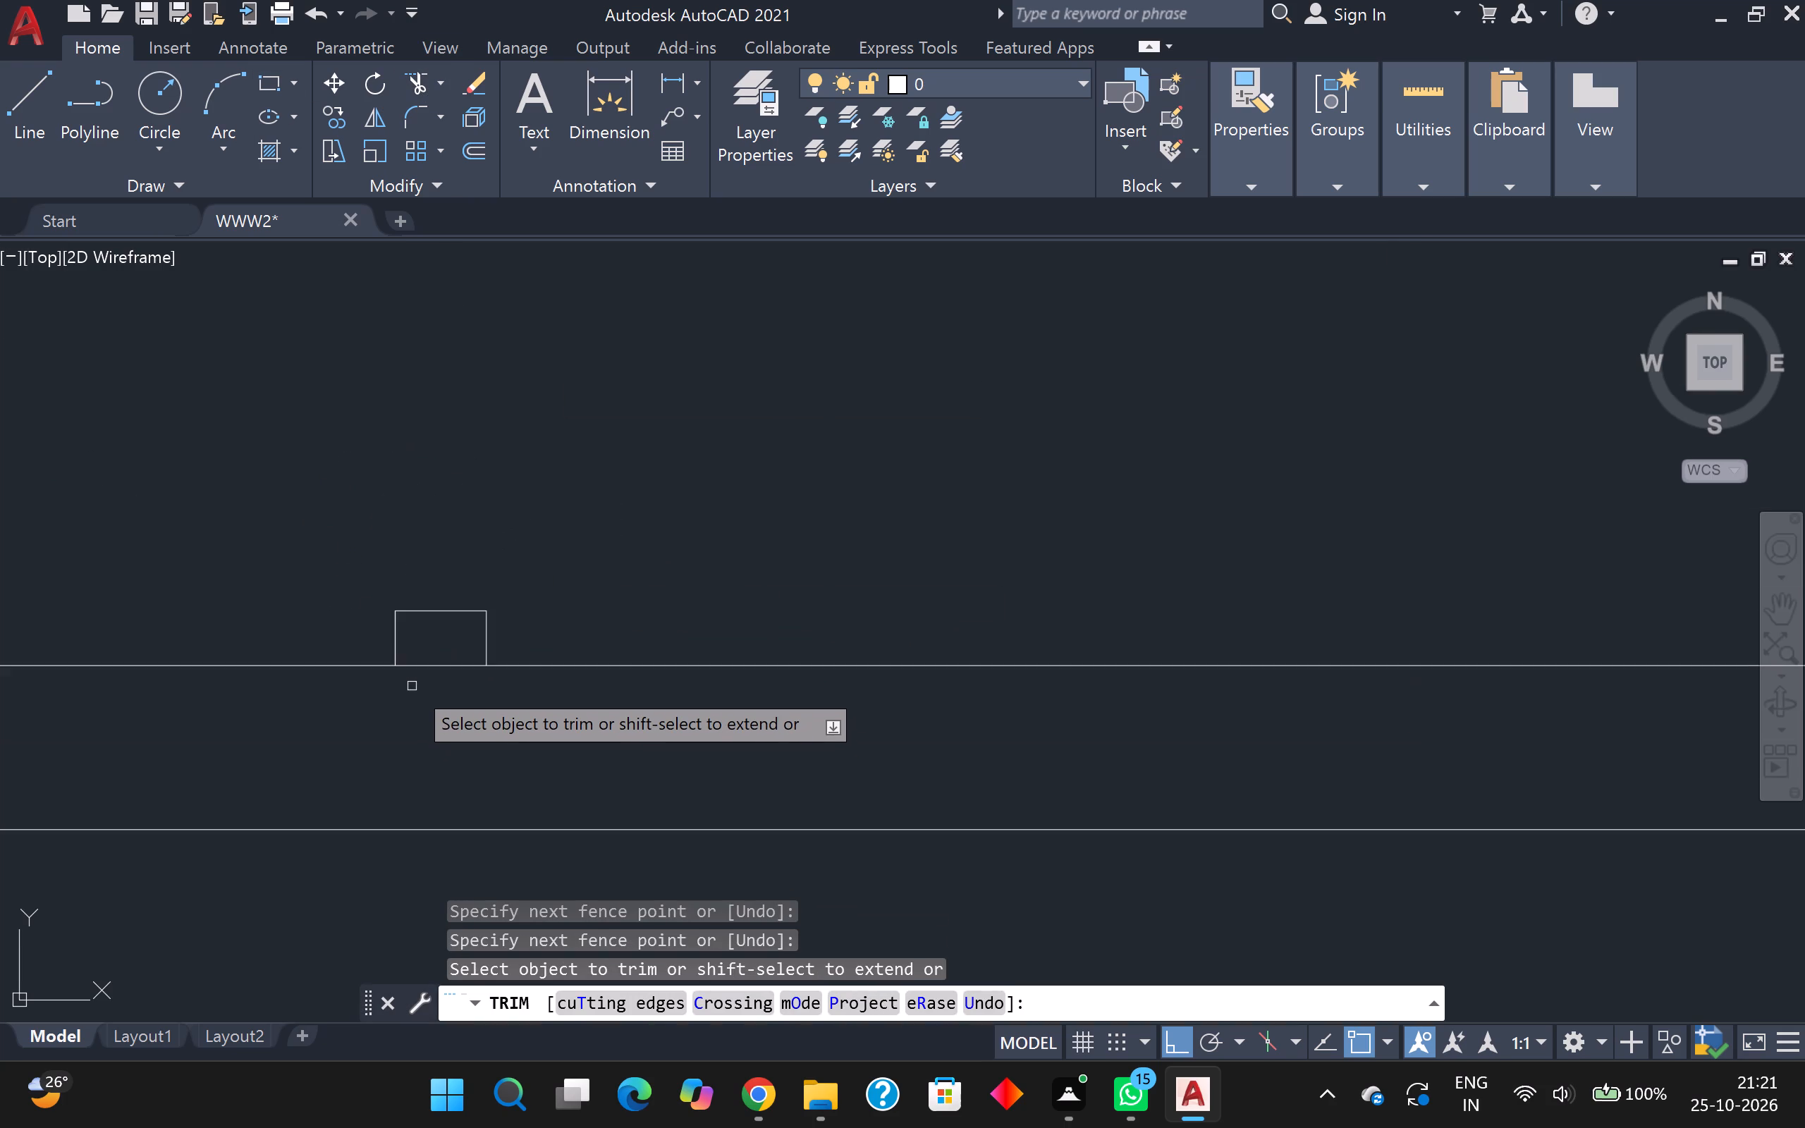
scroll(412, 686, down, 2)
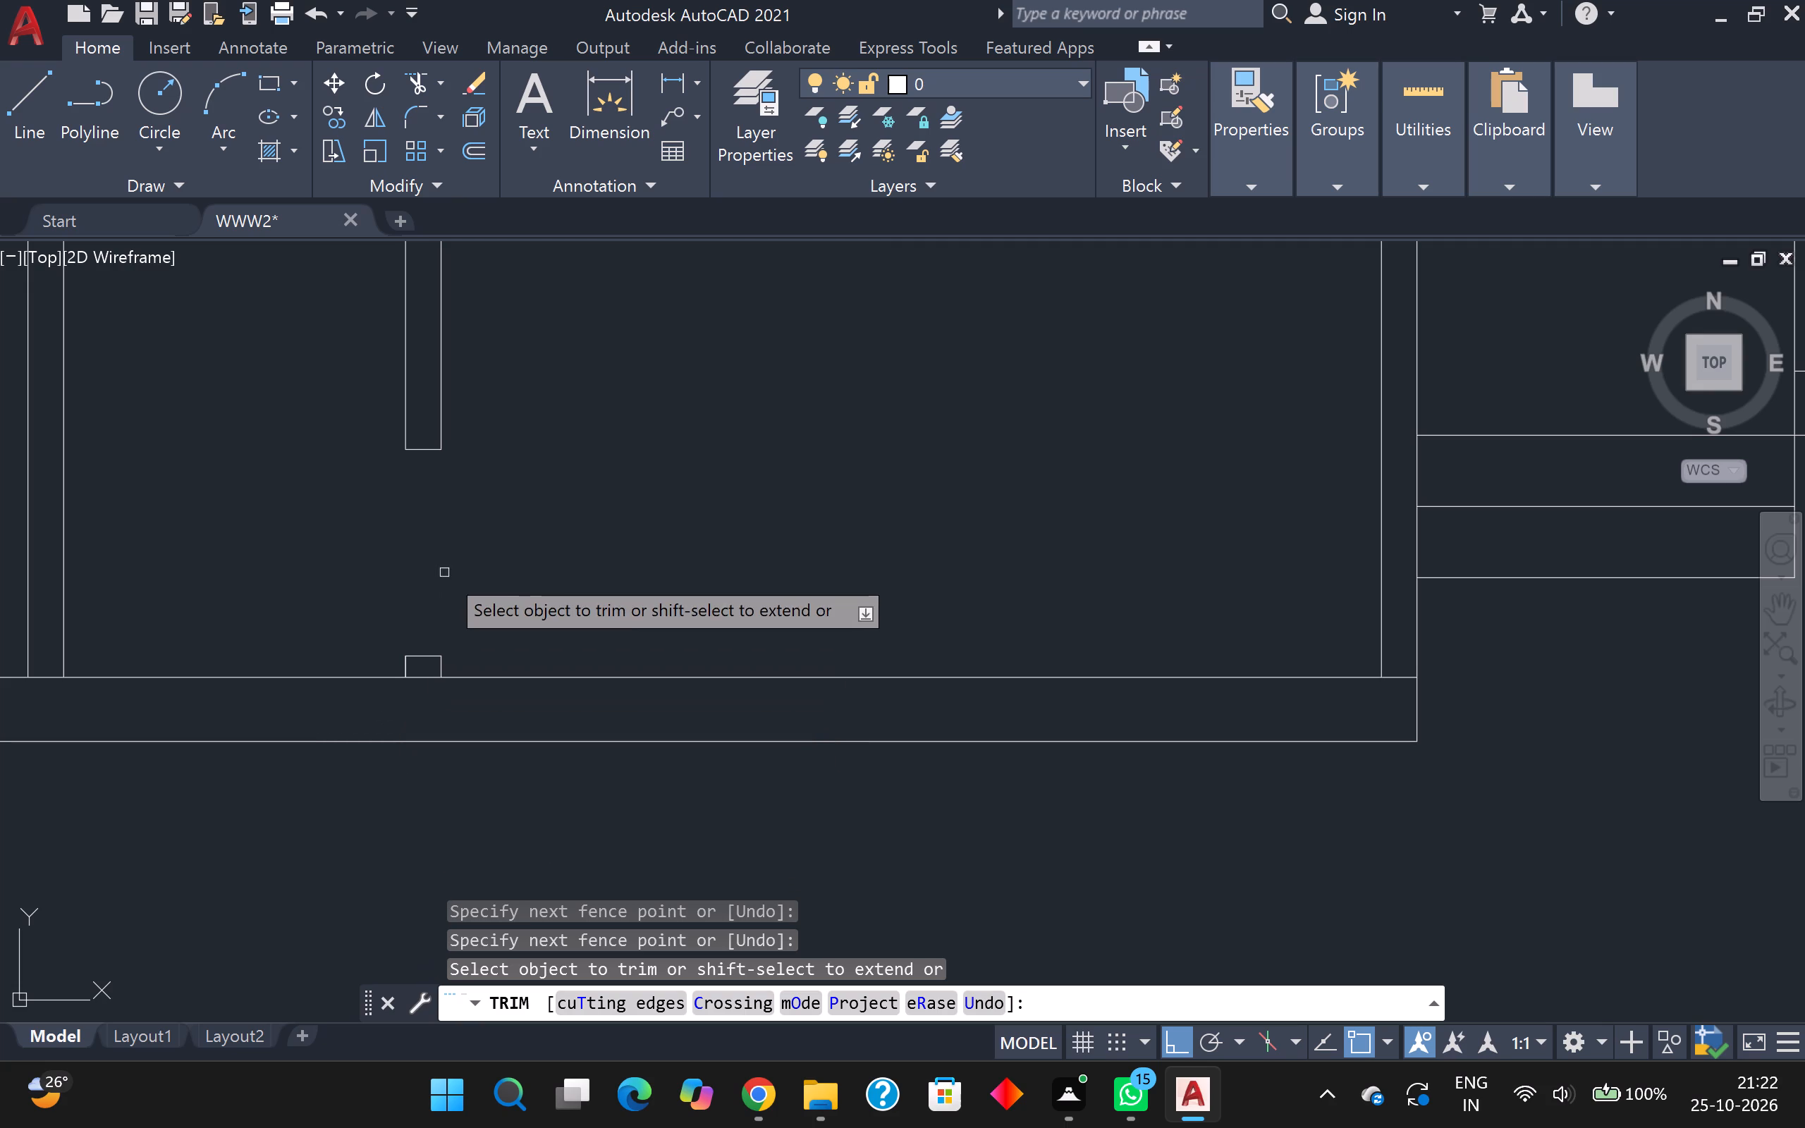
scroll(424, 673, up, 1)
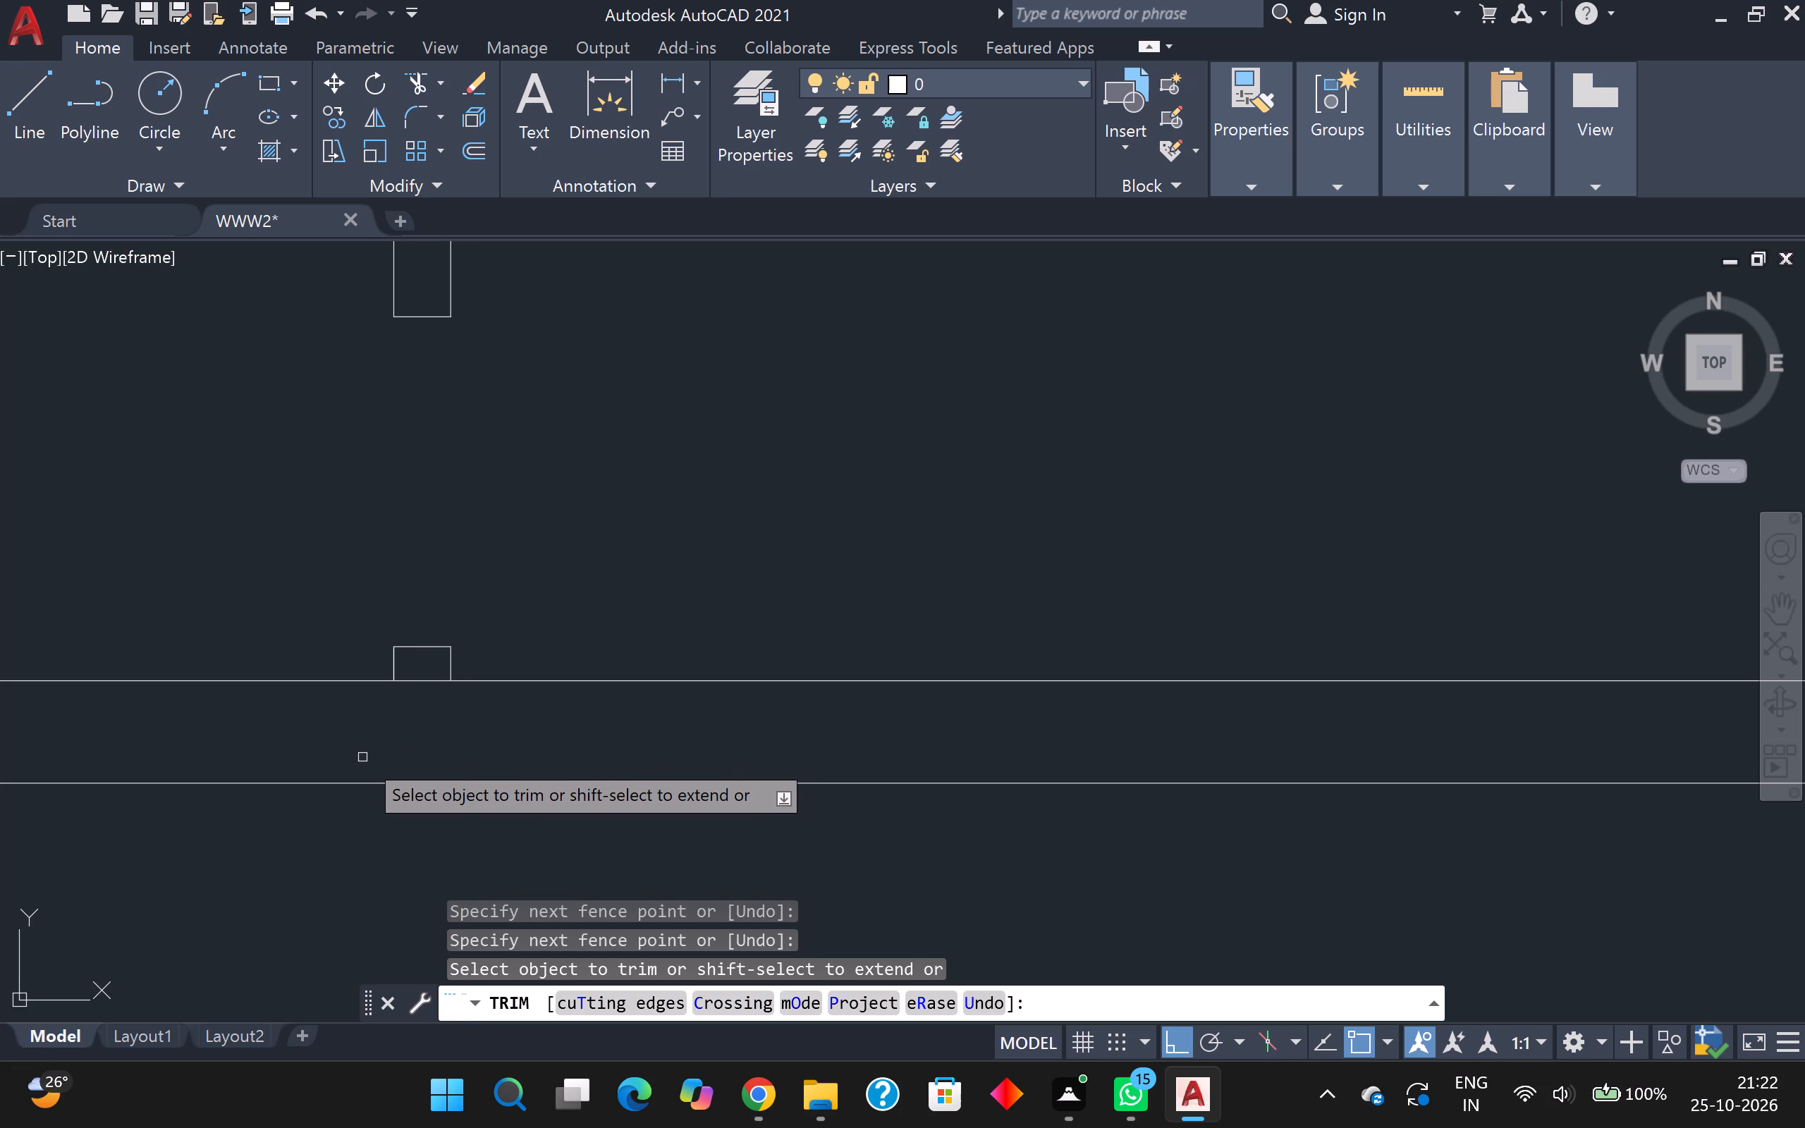
click(418, 681)
scroll(842, 462, down, 1)
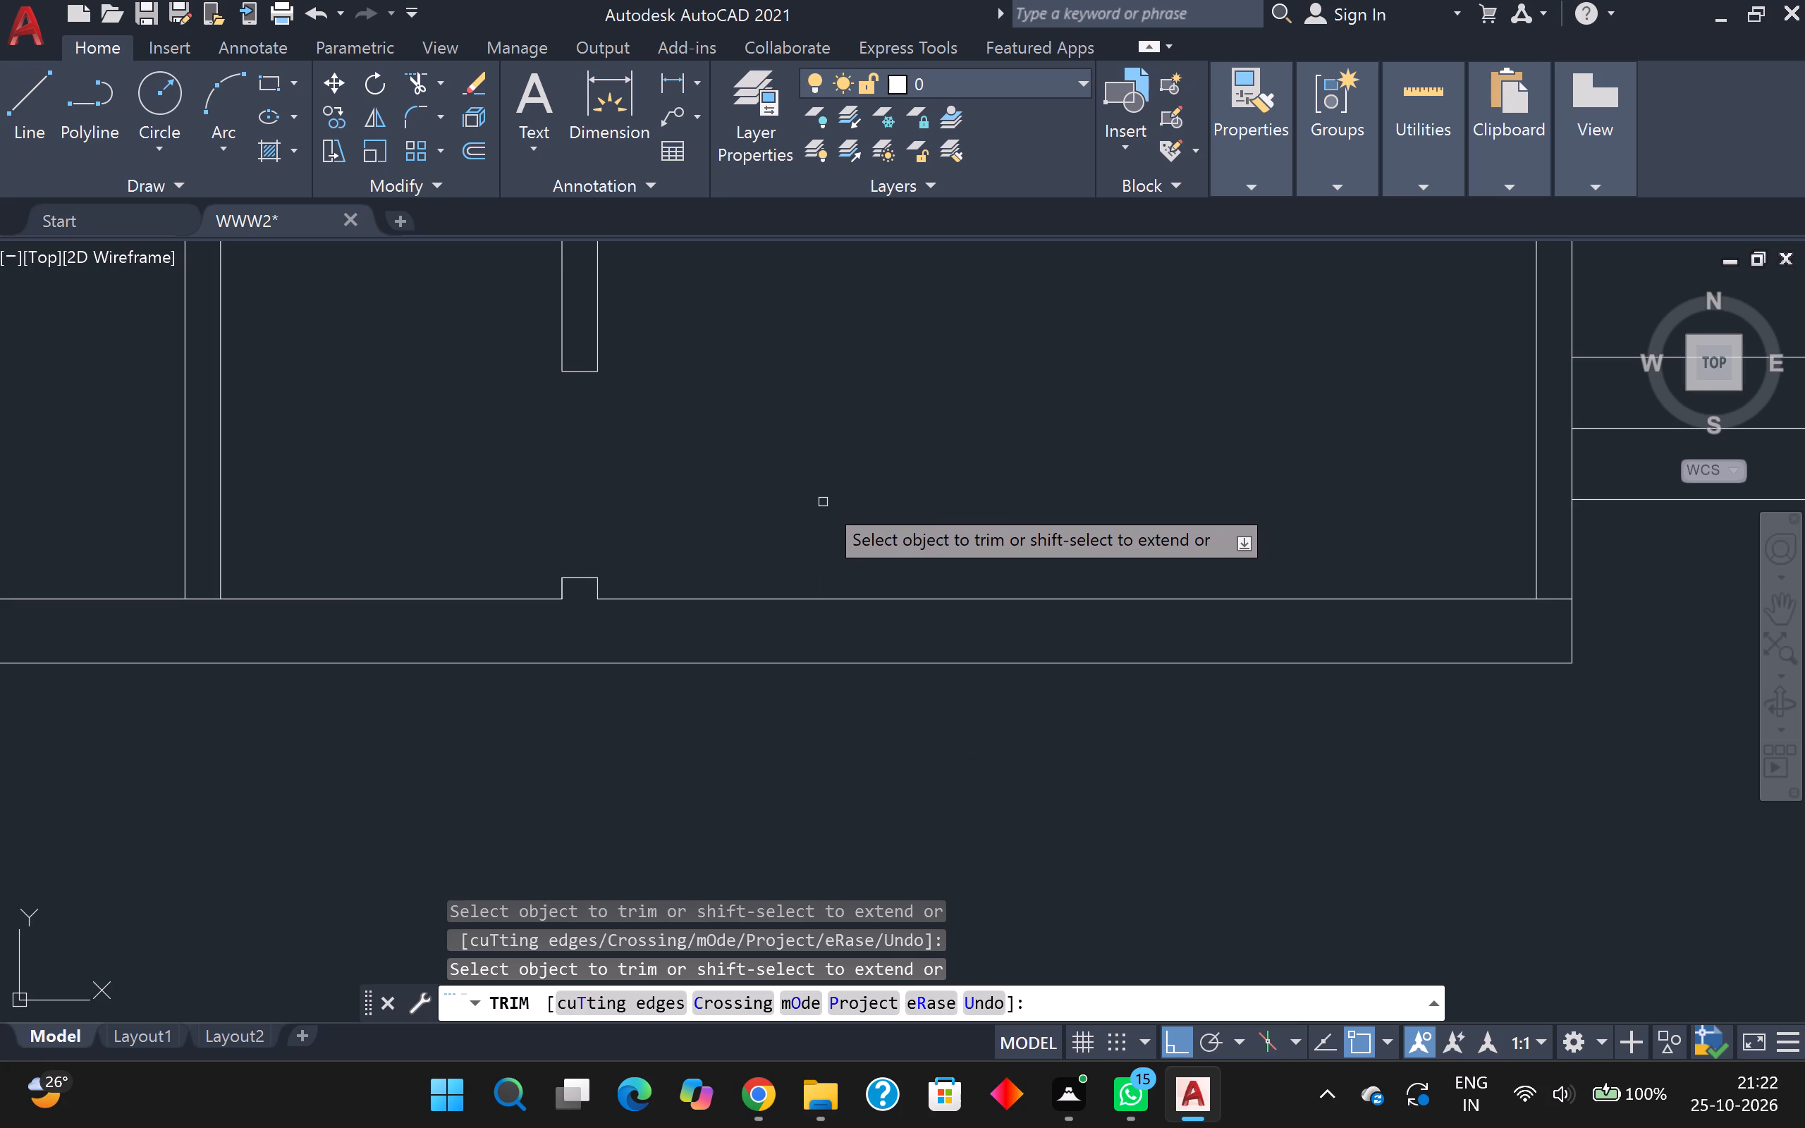
Draw a line 3" east from the second cross wall's east line along the long wall's upper line and down to its lower line.
middle_drag(822, 502, 748, 615)
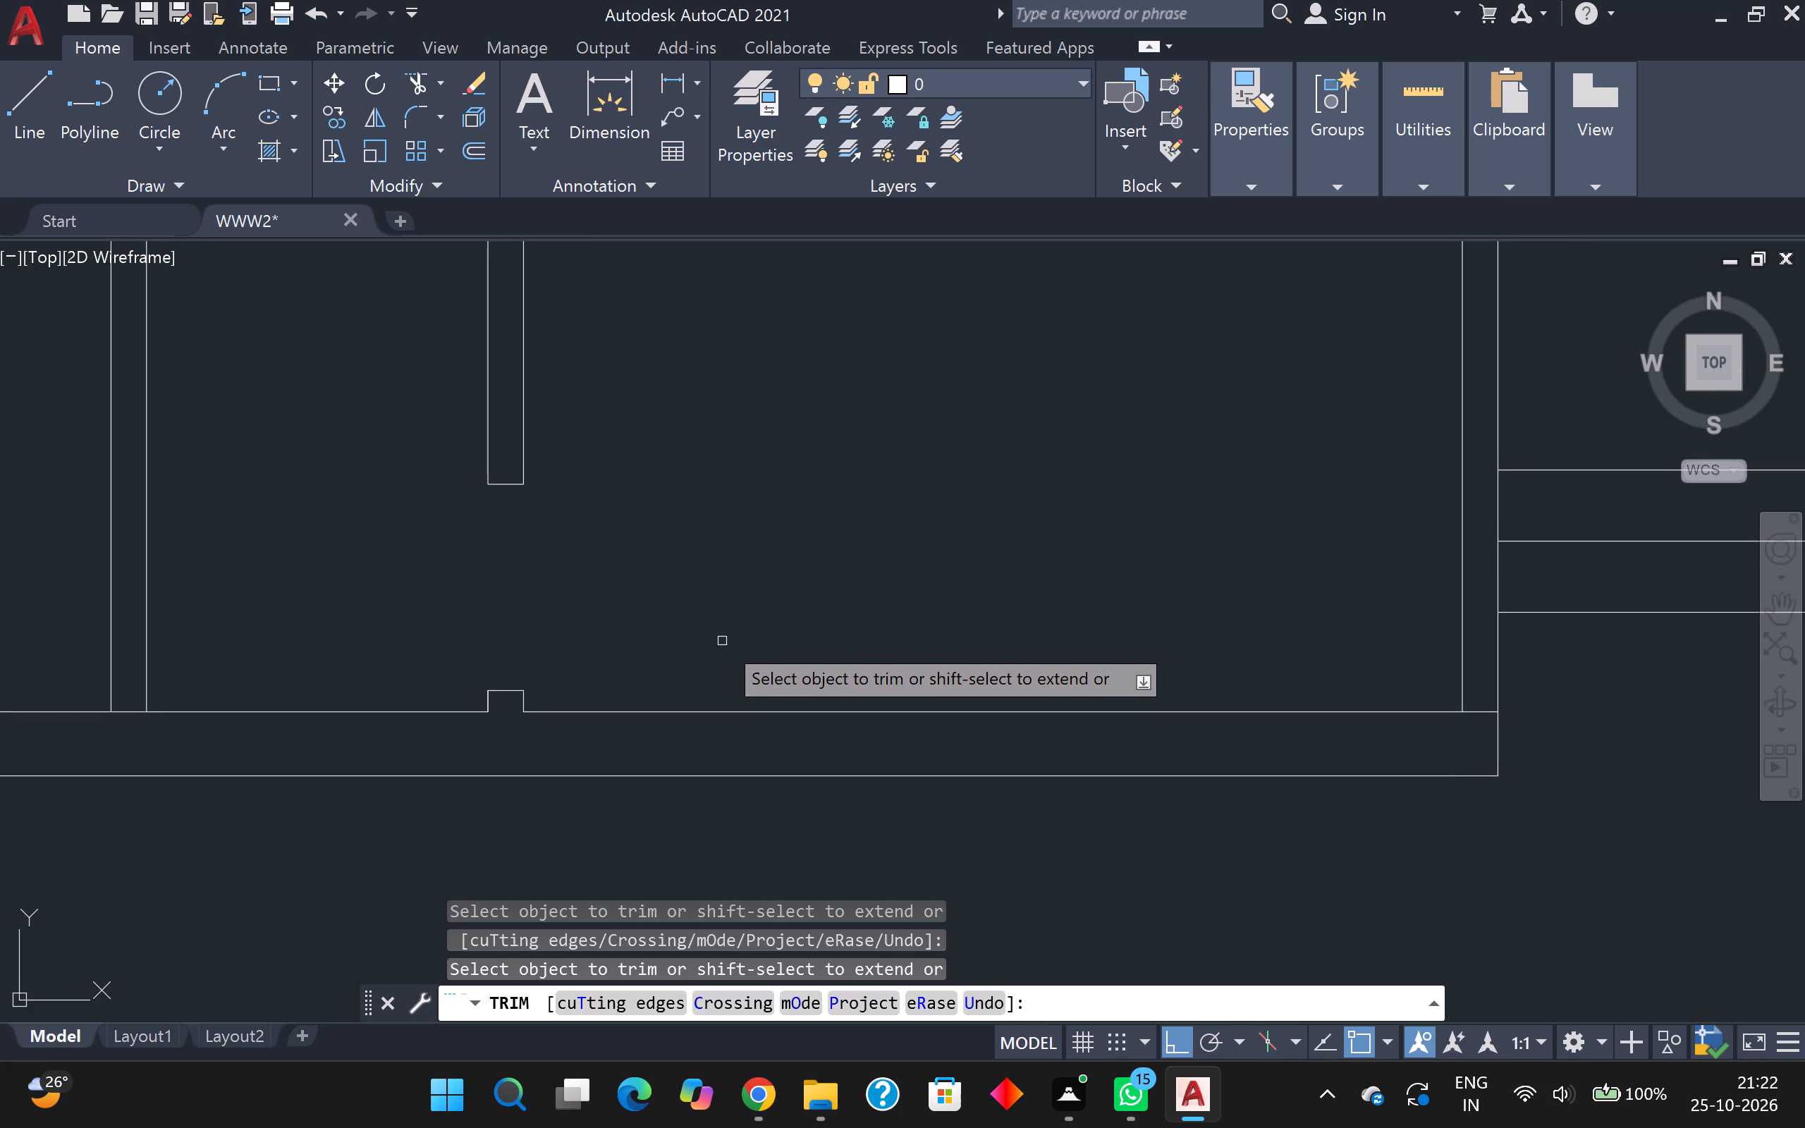
scroll(689, 607, down, 2)
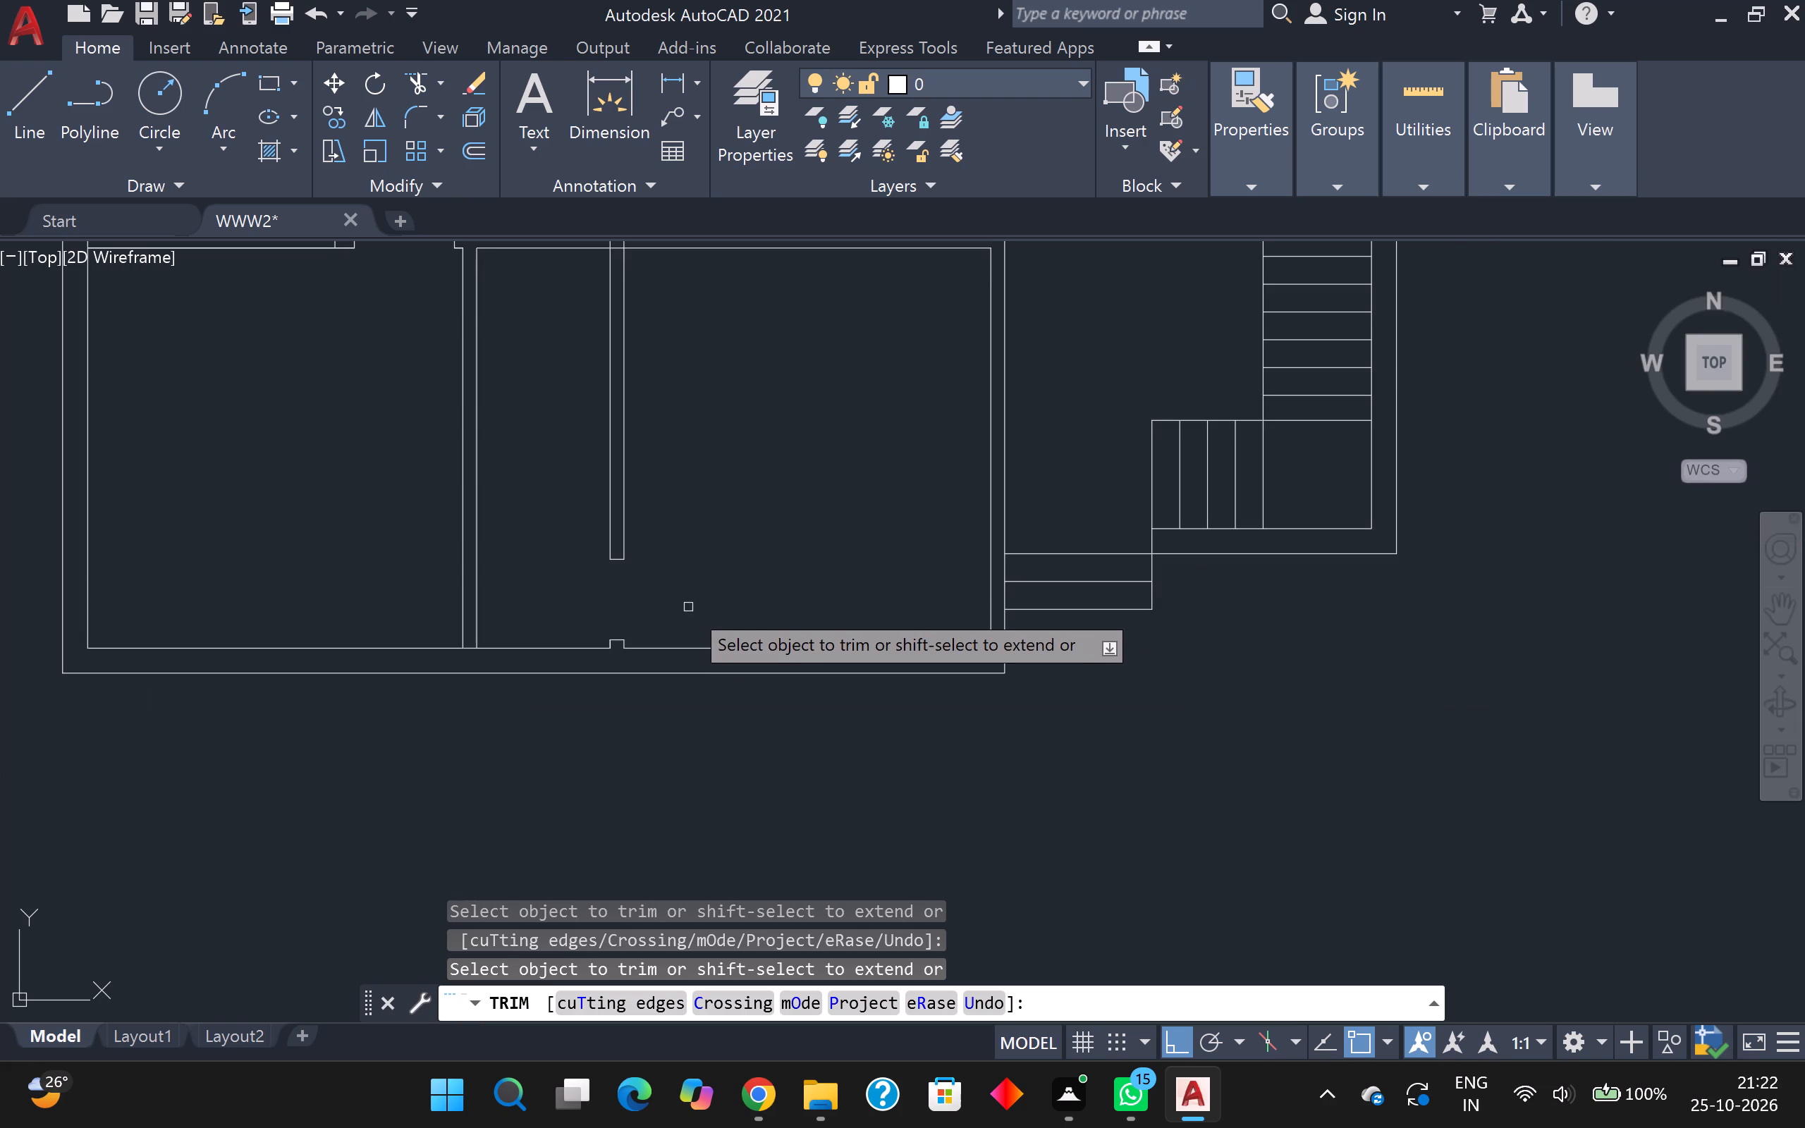
middle_drag(688, 602, 436, 795)
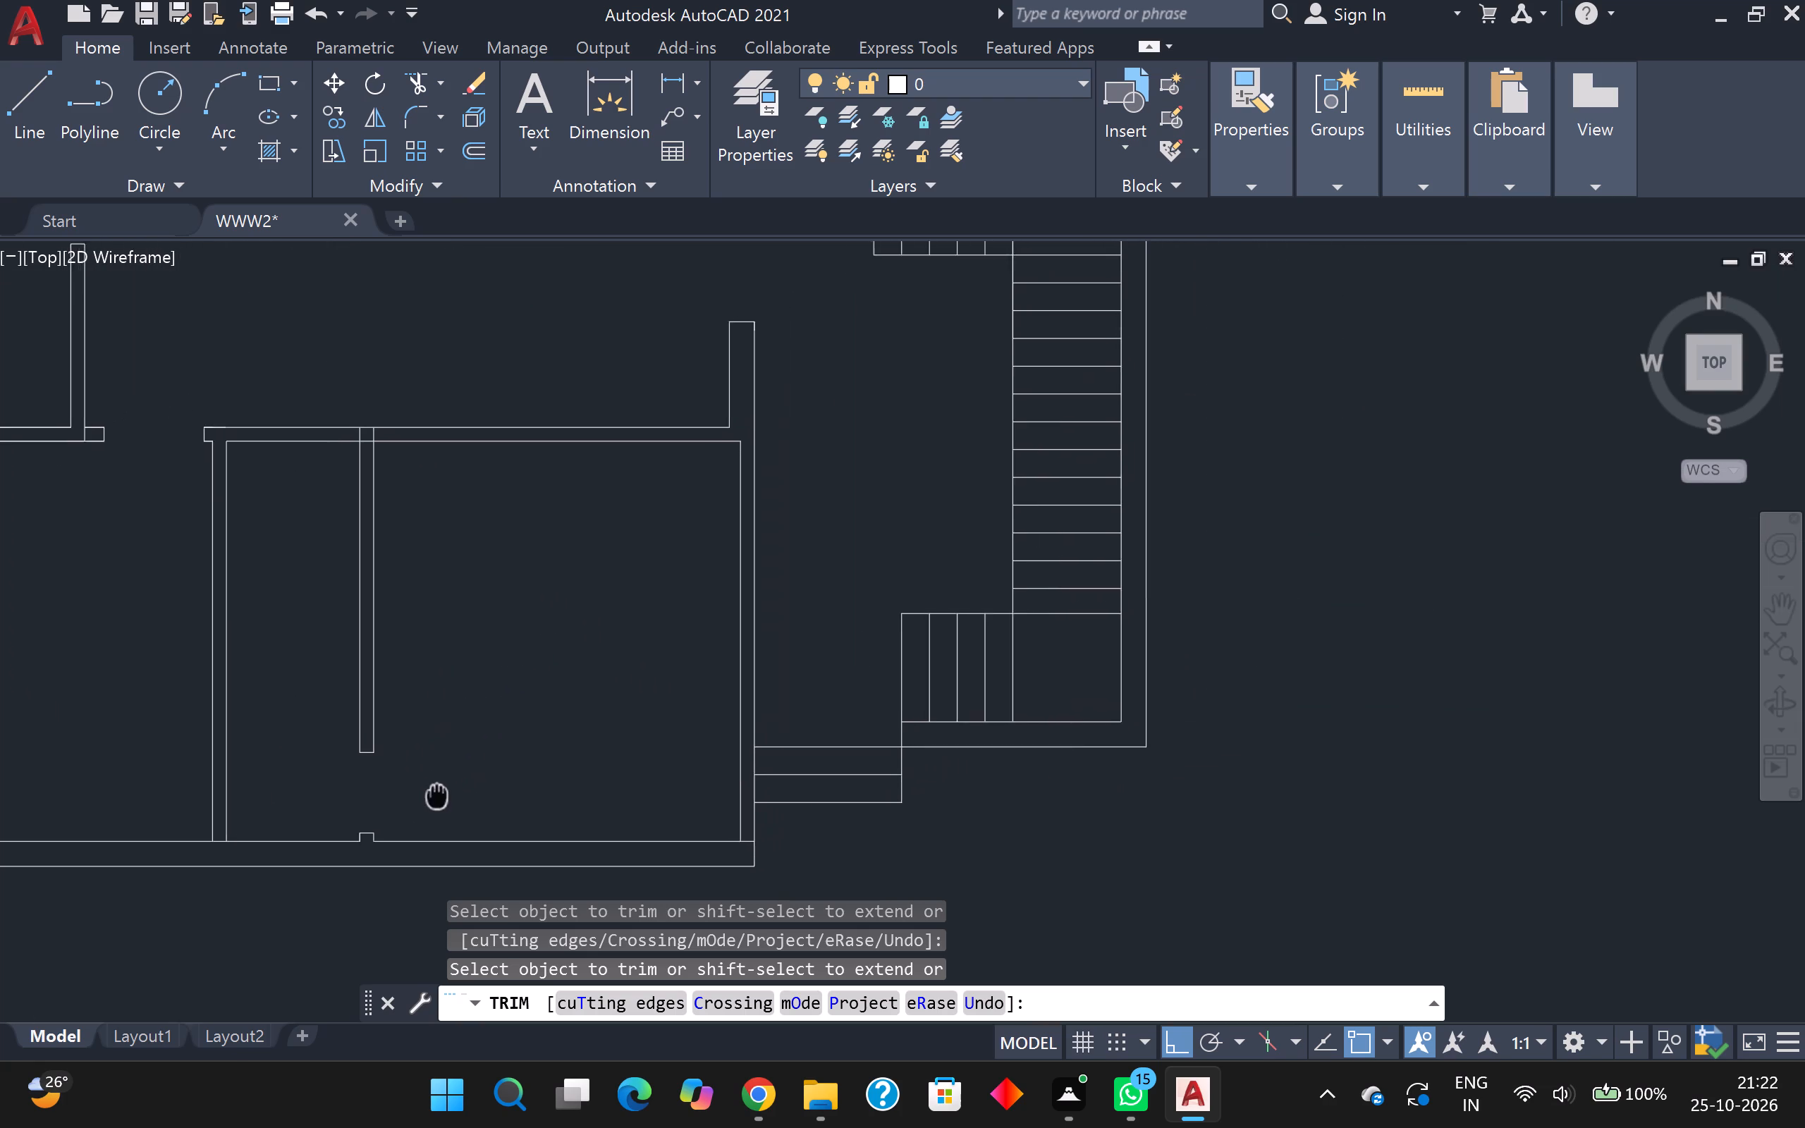
middle_drag(436, 795, 0, 1119)
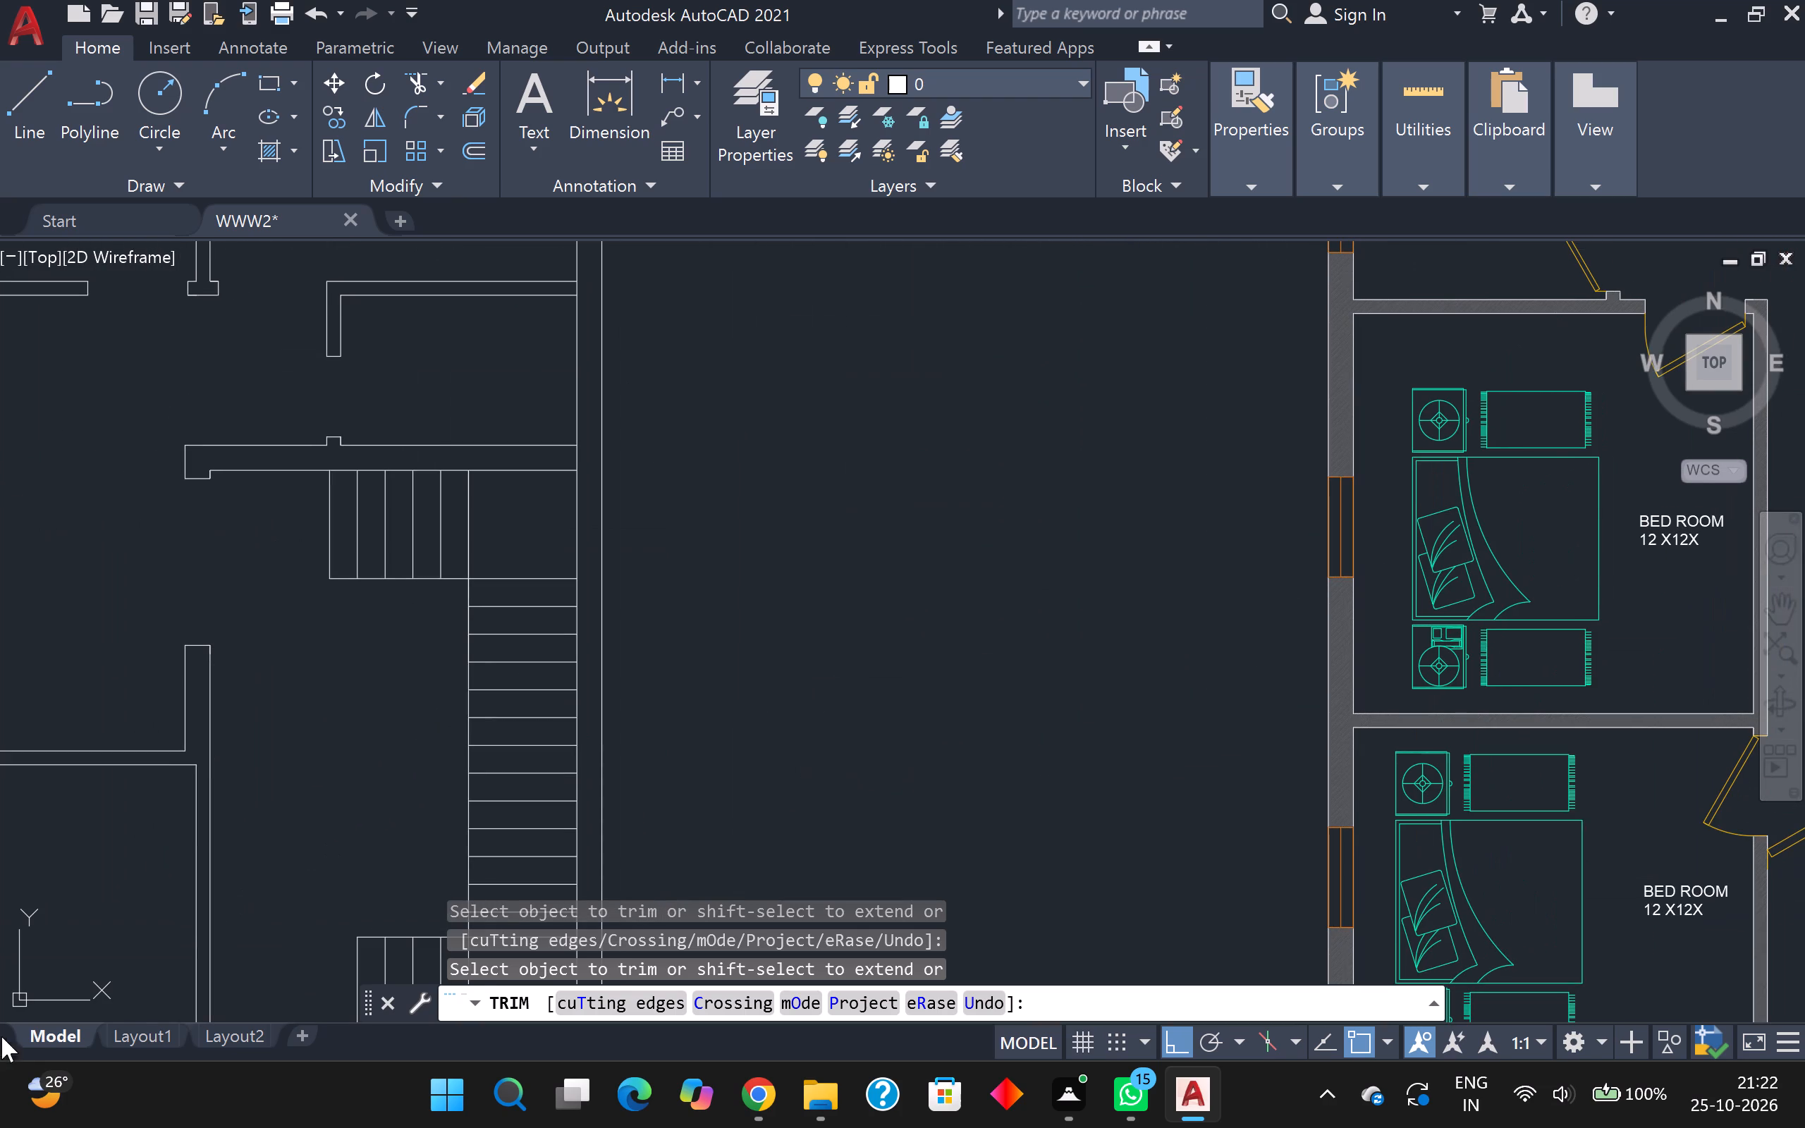
middle_drag(341, 804, 802, 591)
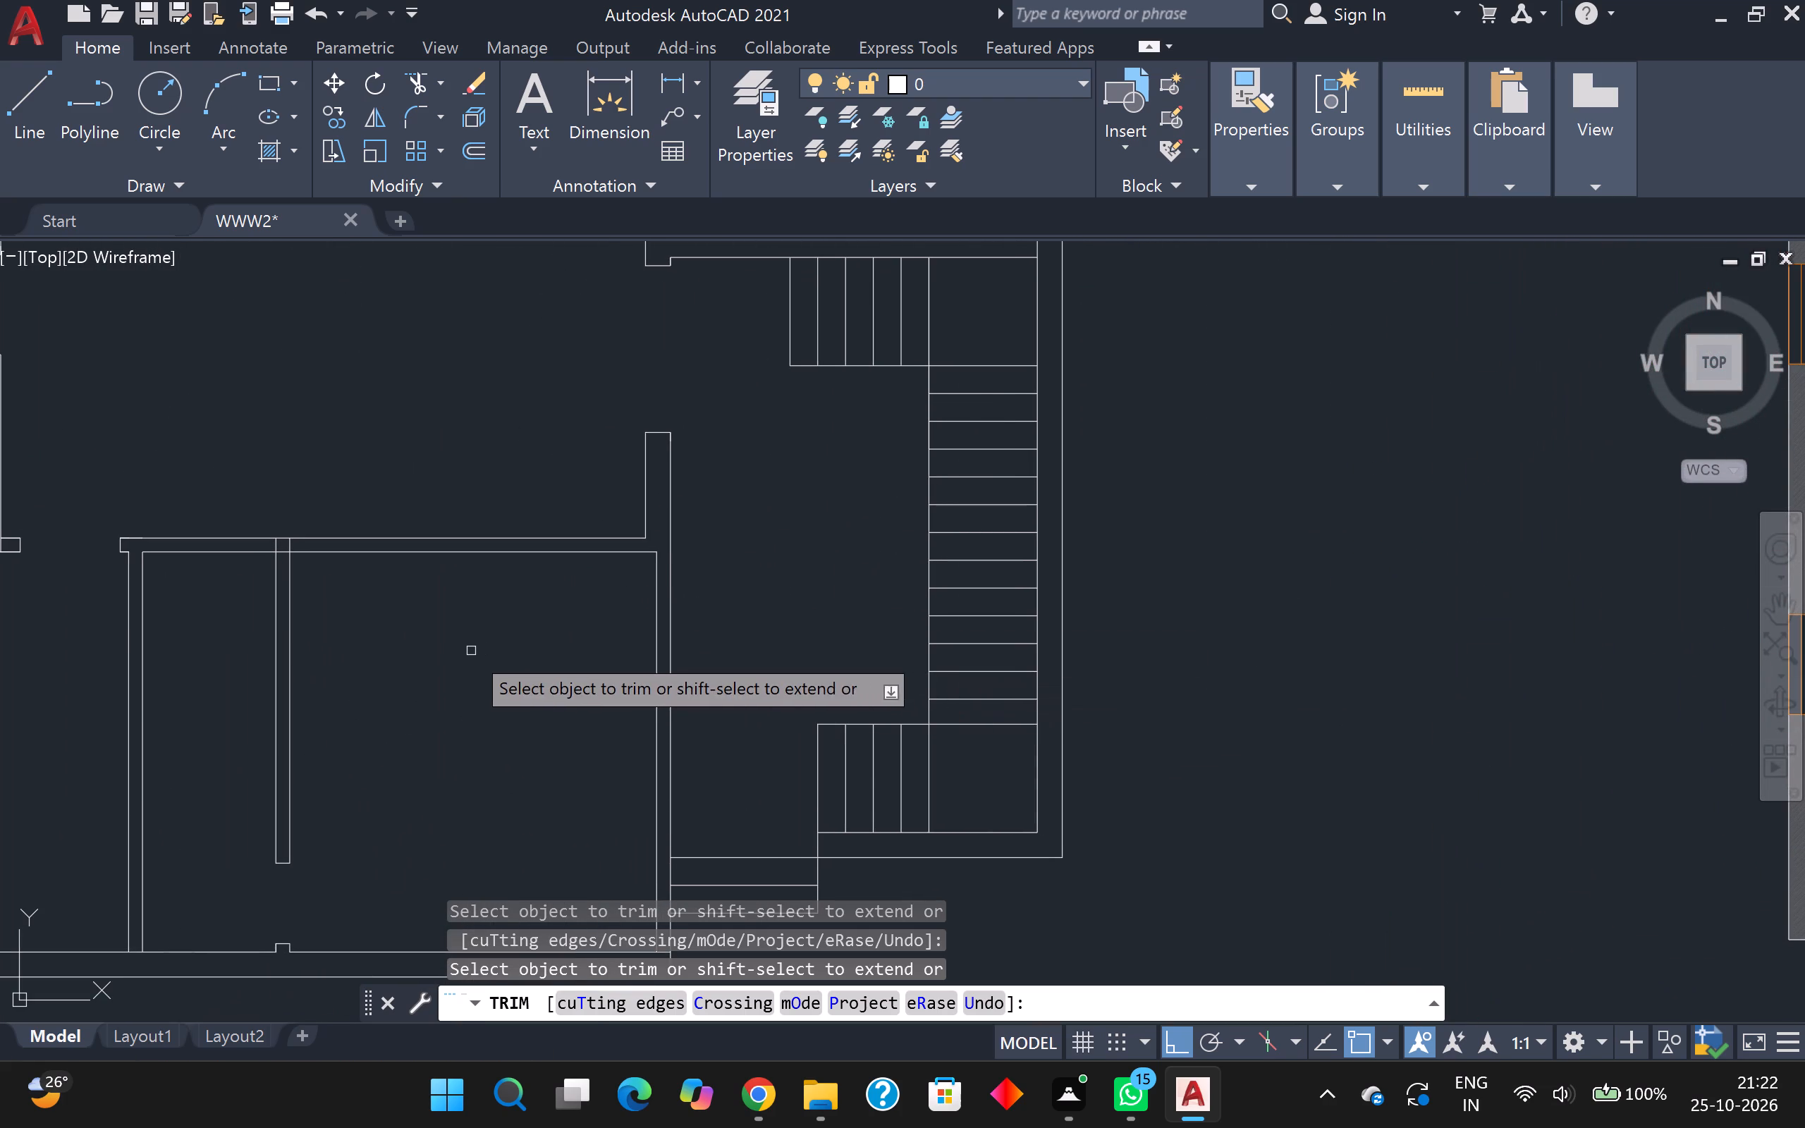
scroll(424, 705, up, 1)
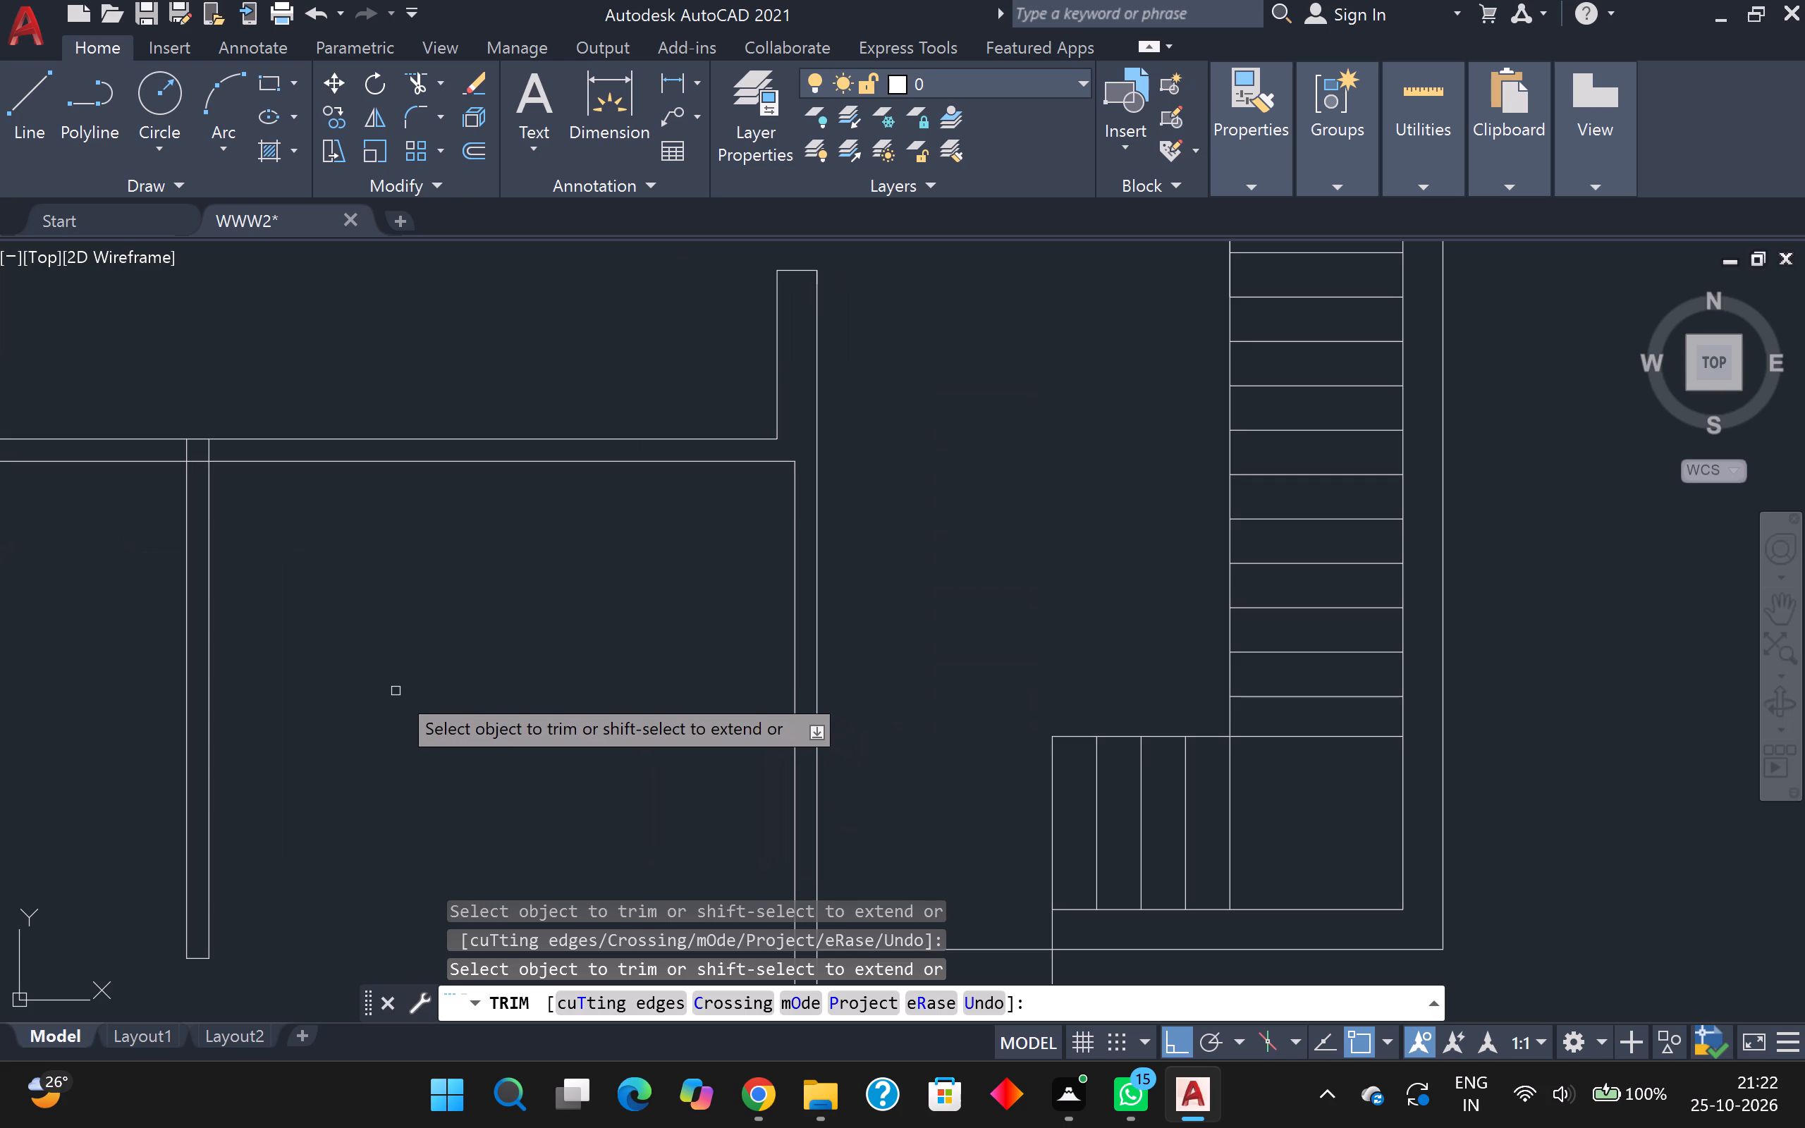
key(Escape)
key(l)
key(Return)
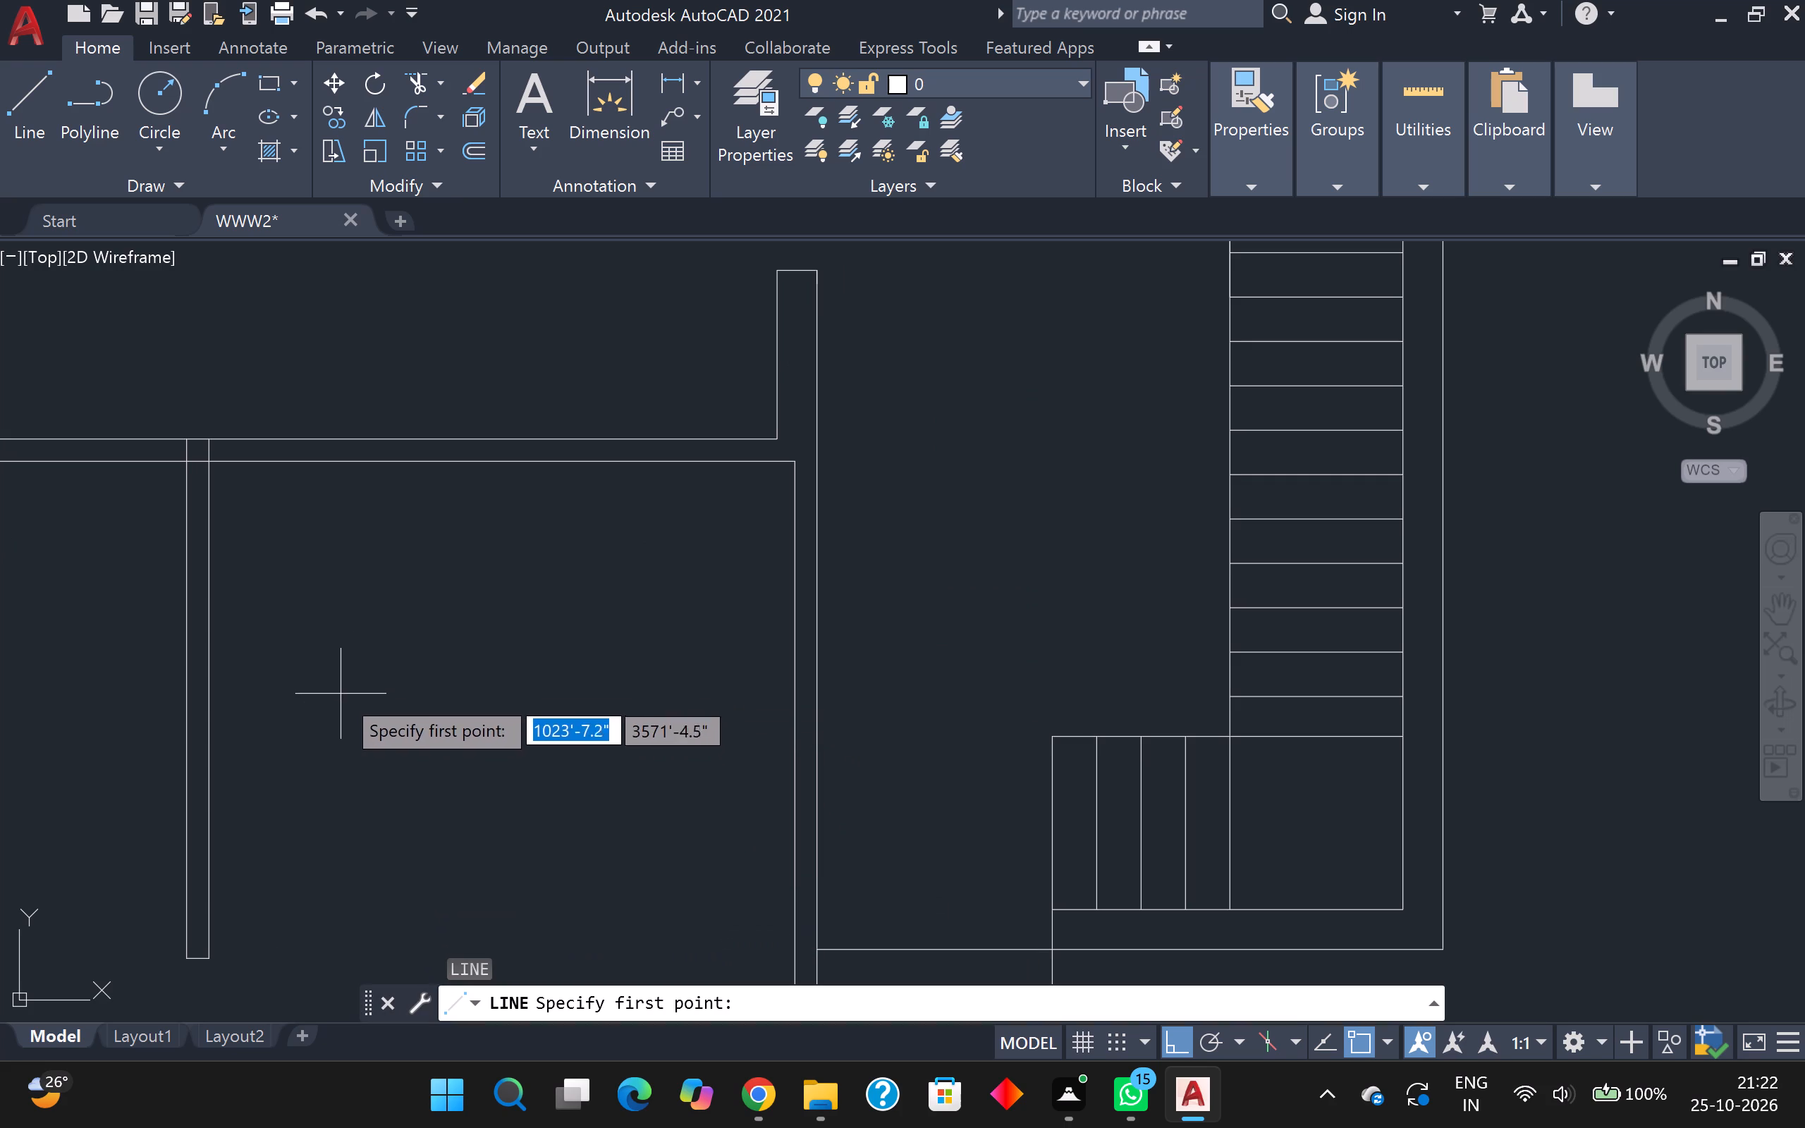
scroll(209, 446, up, 3)
scroll(200, 421, down, 1)
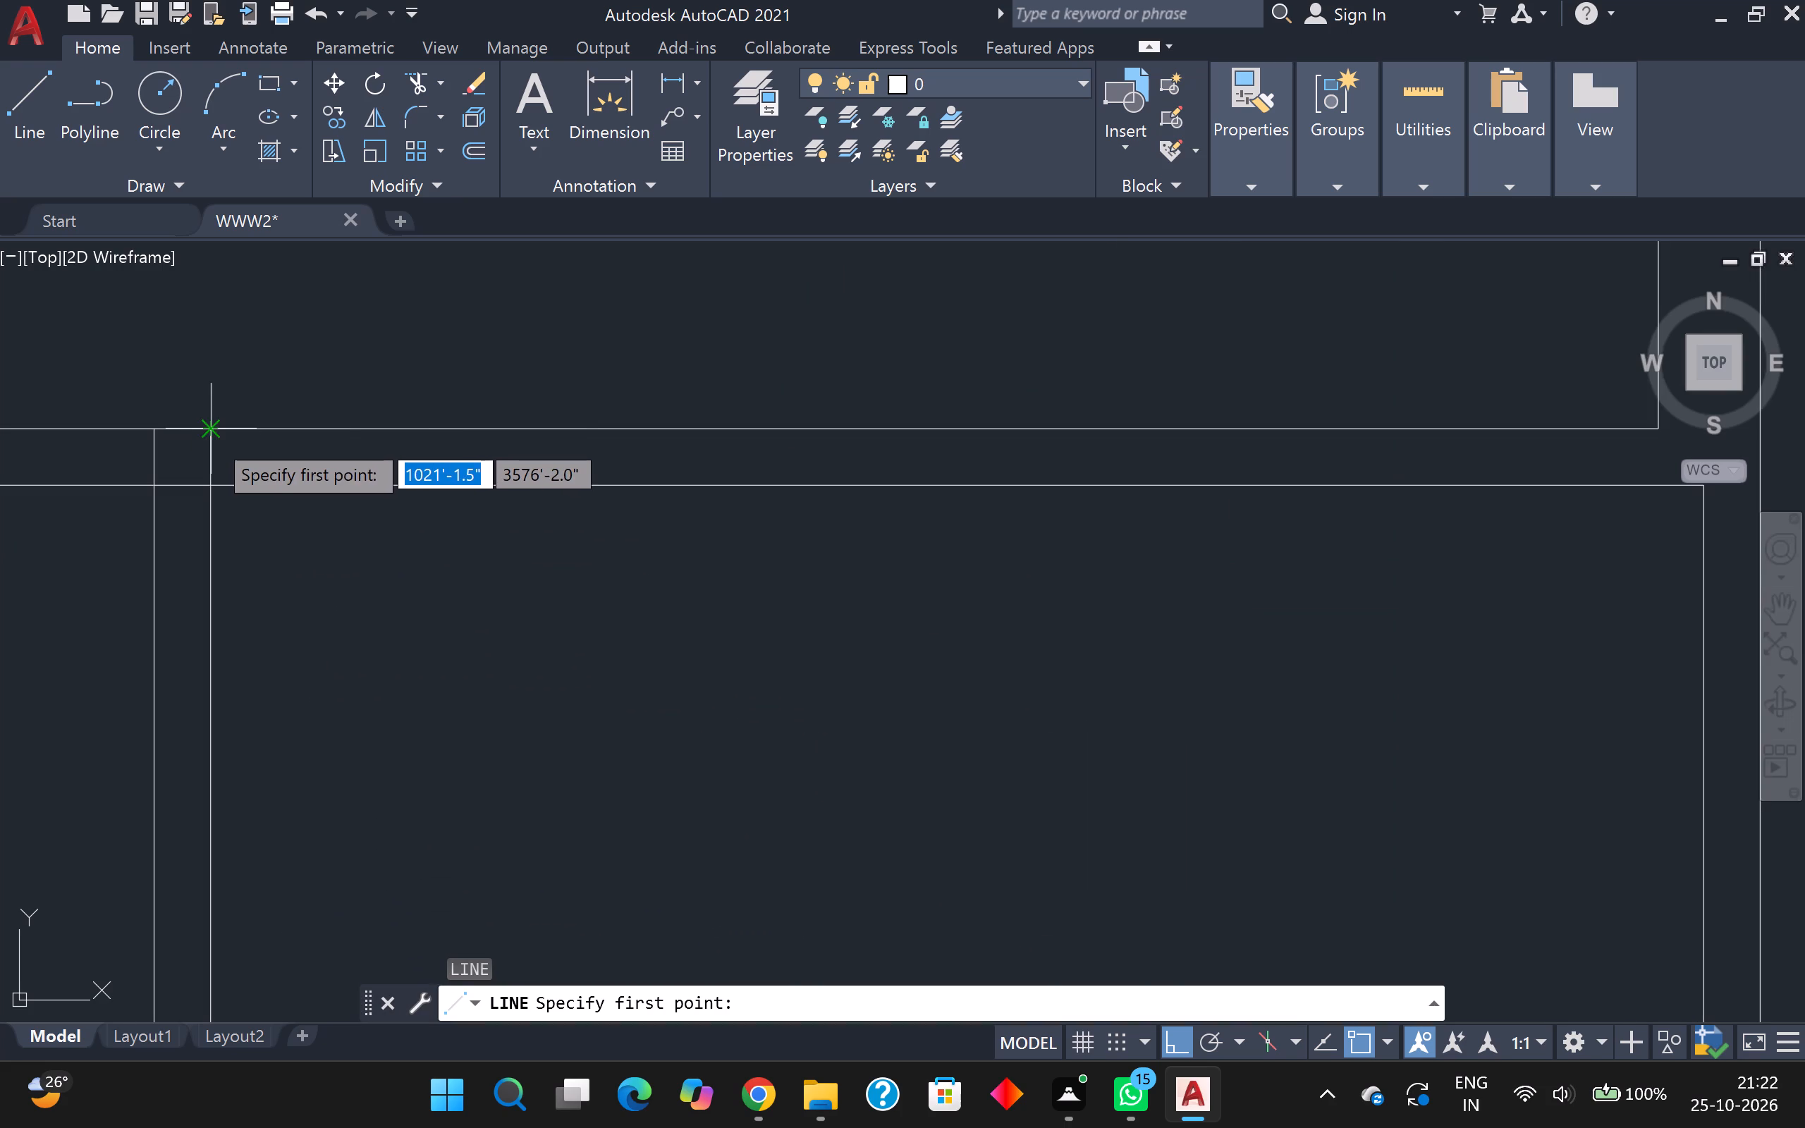
scroll(217, 422, up, 2)
click(212, 438)
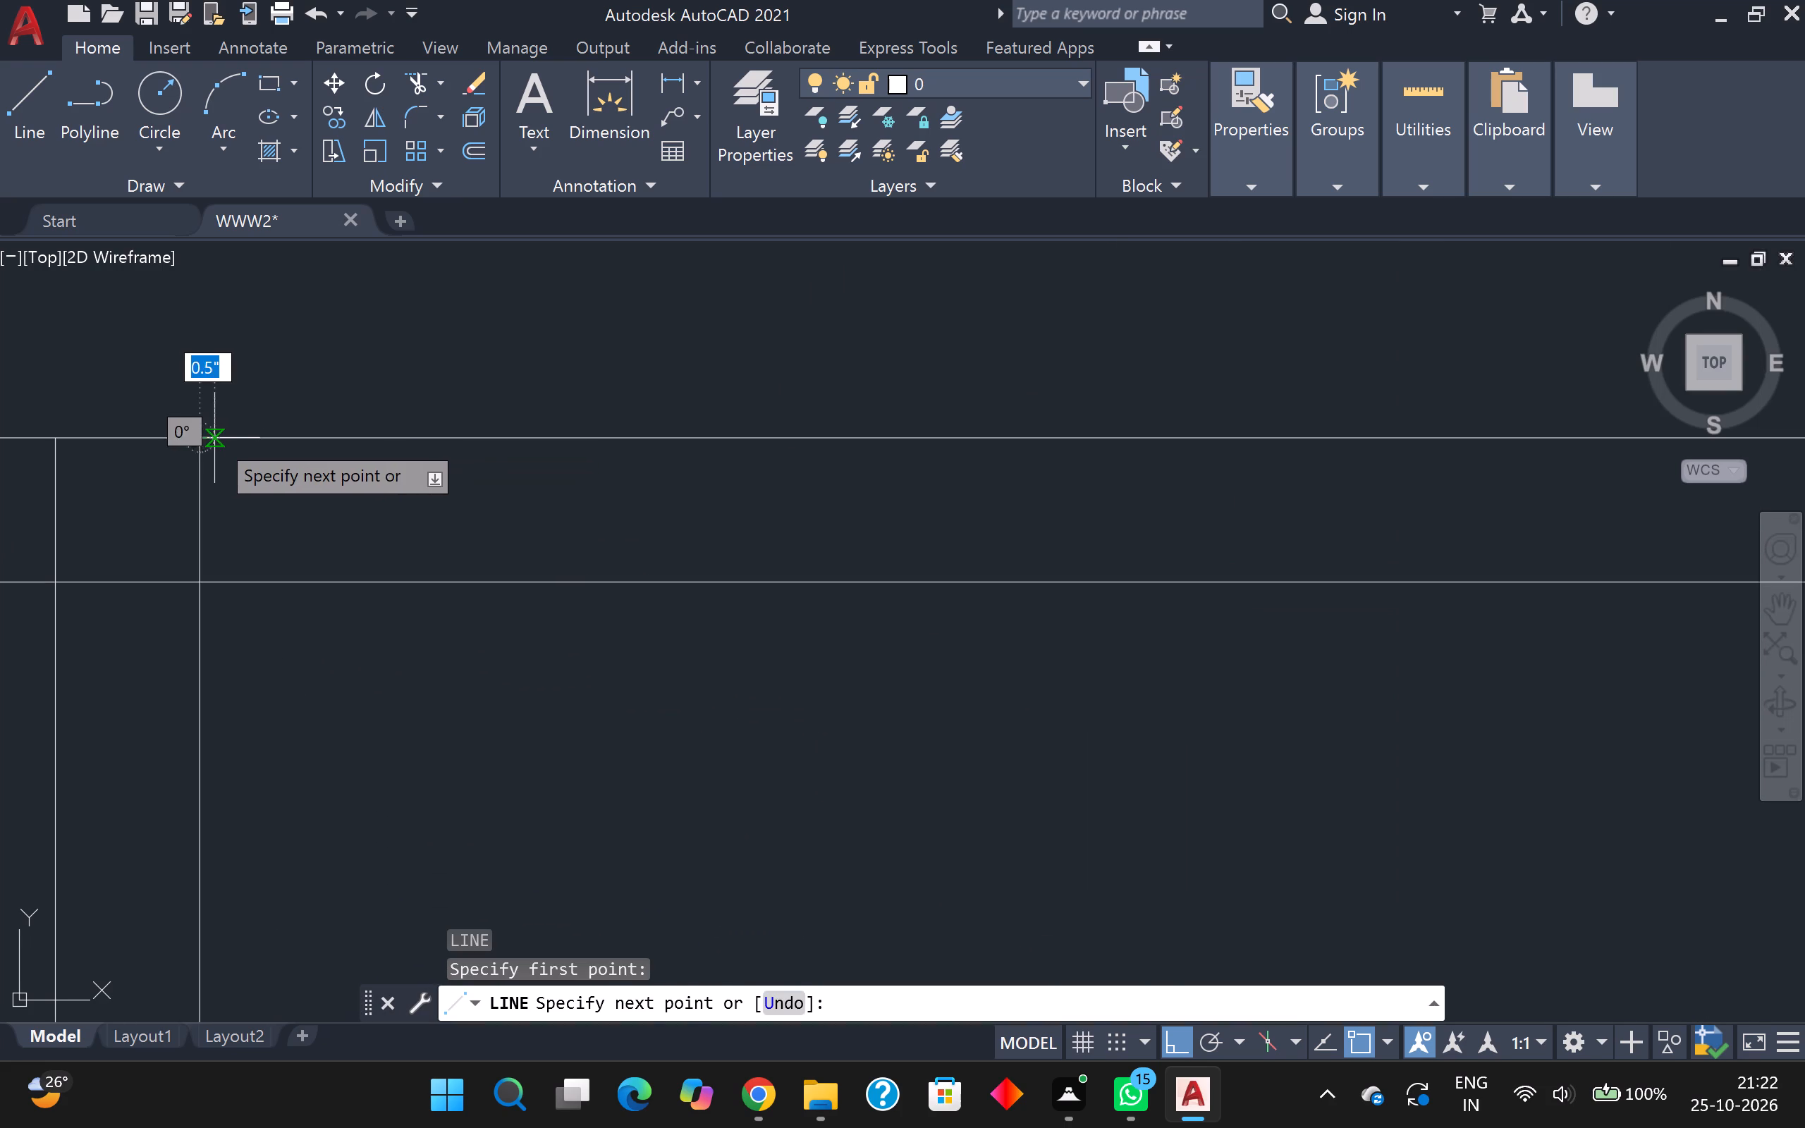
key(3)
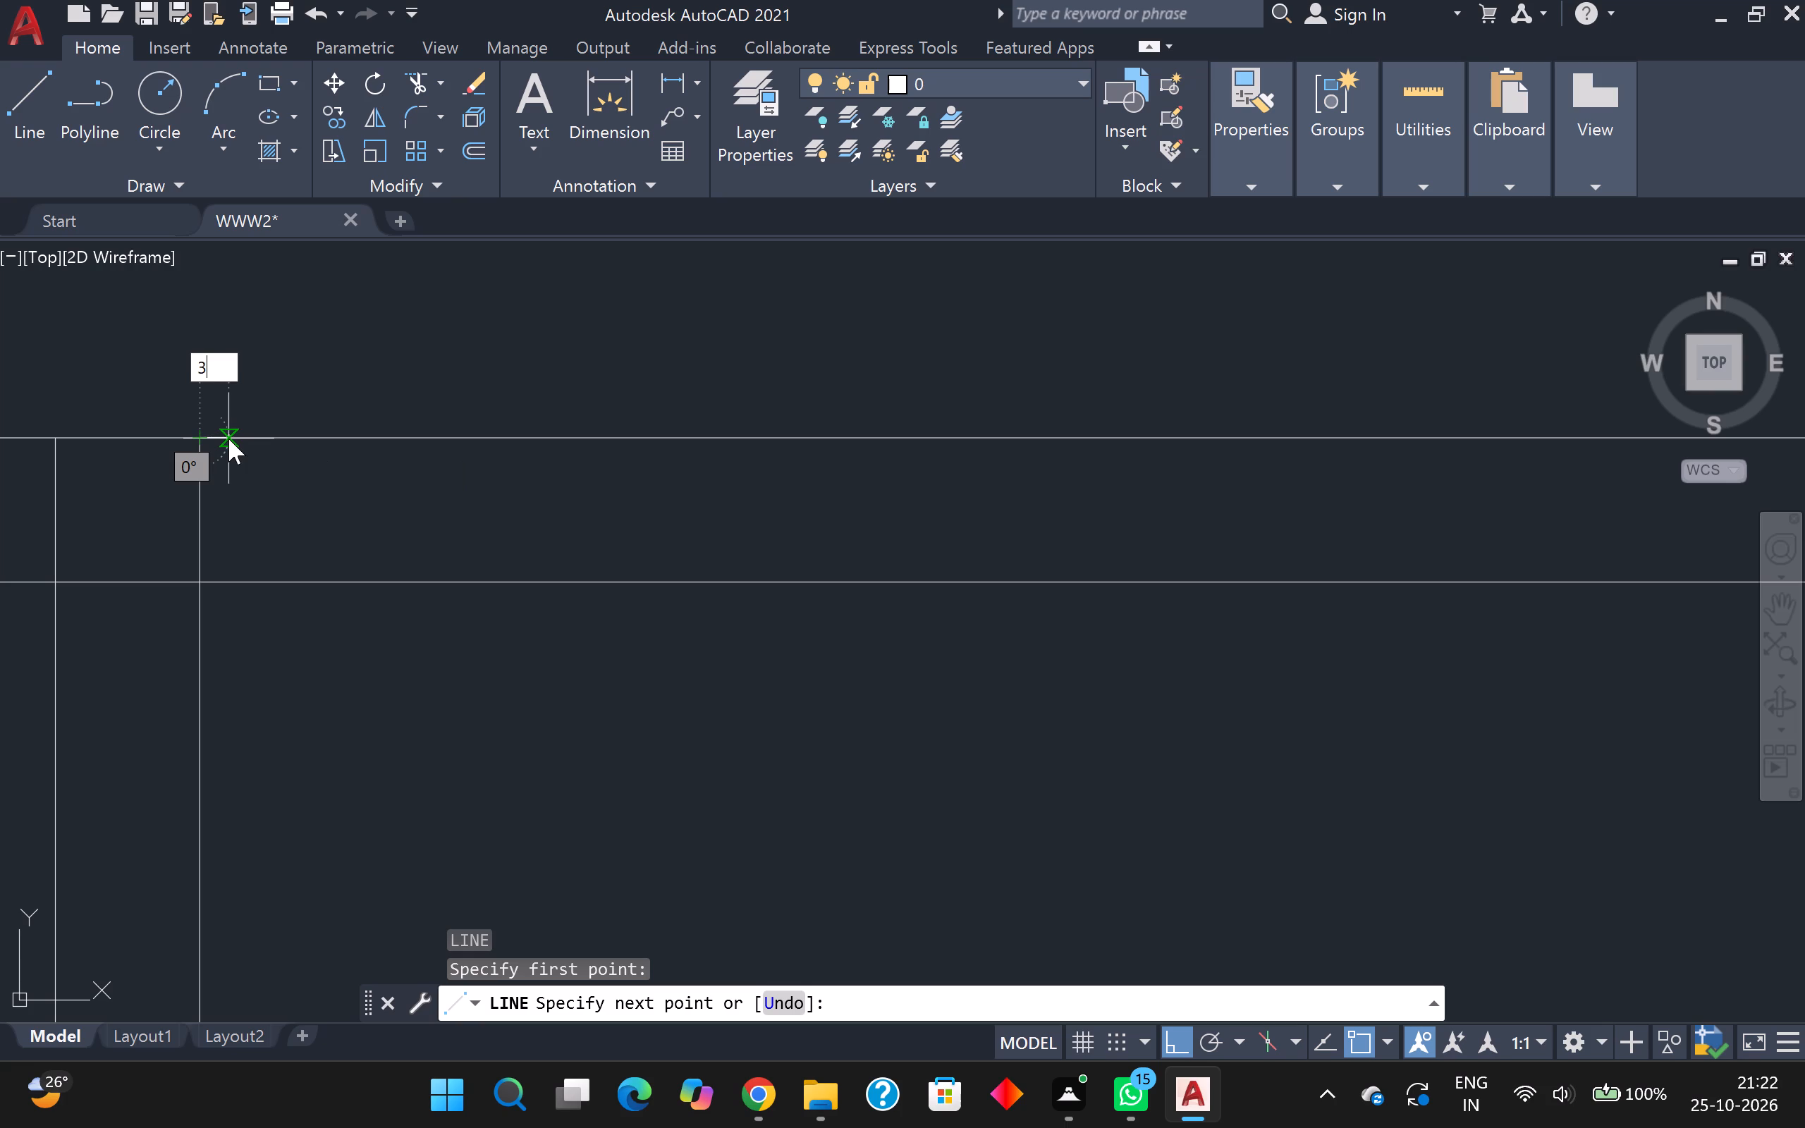
key(Return)
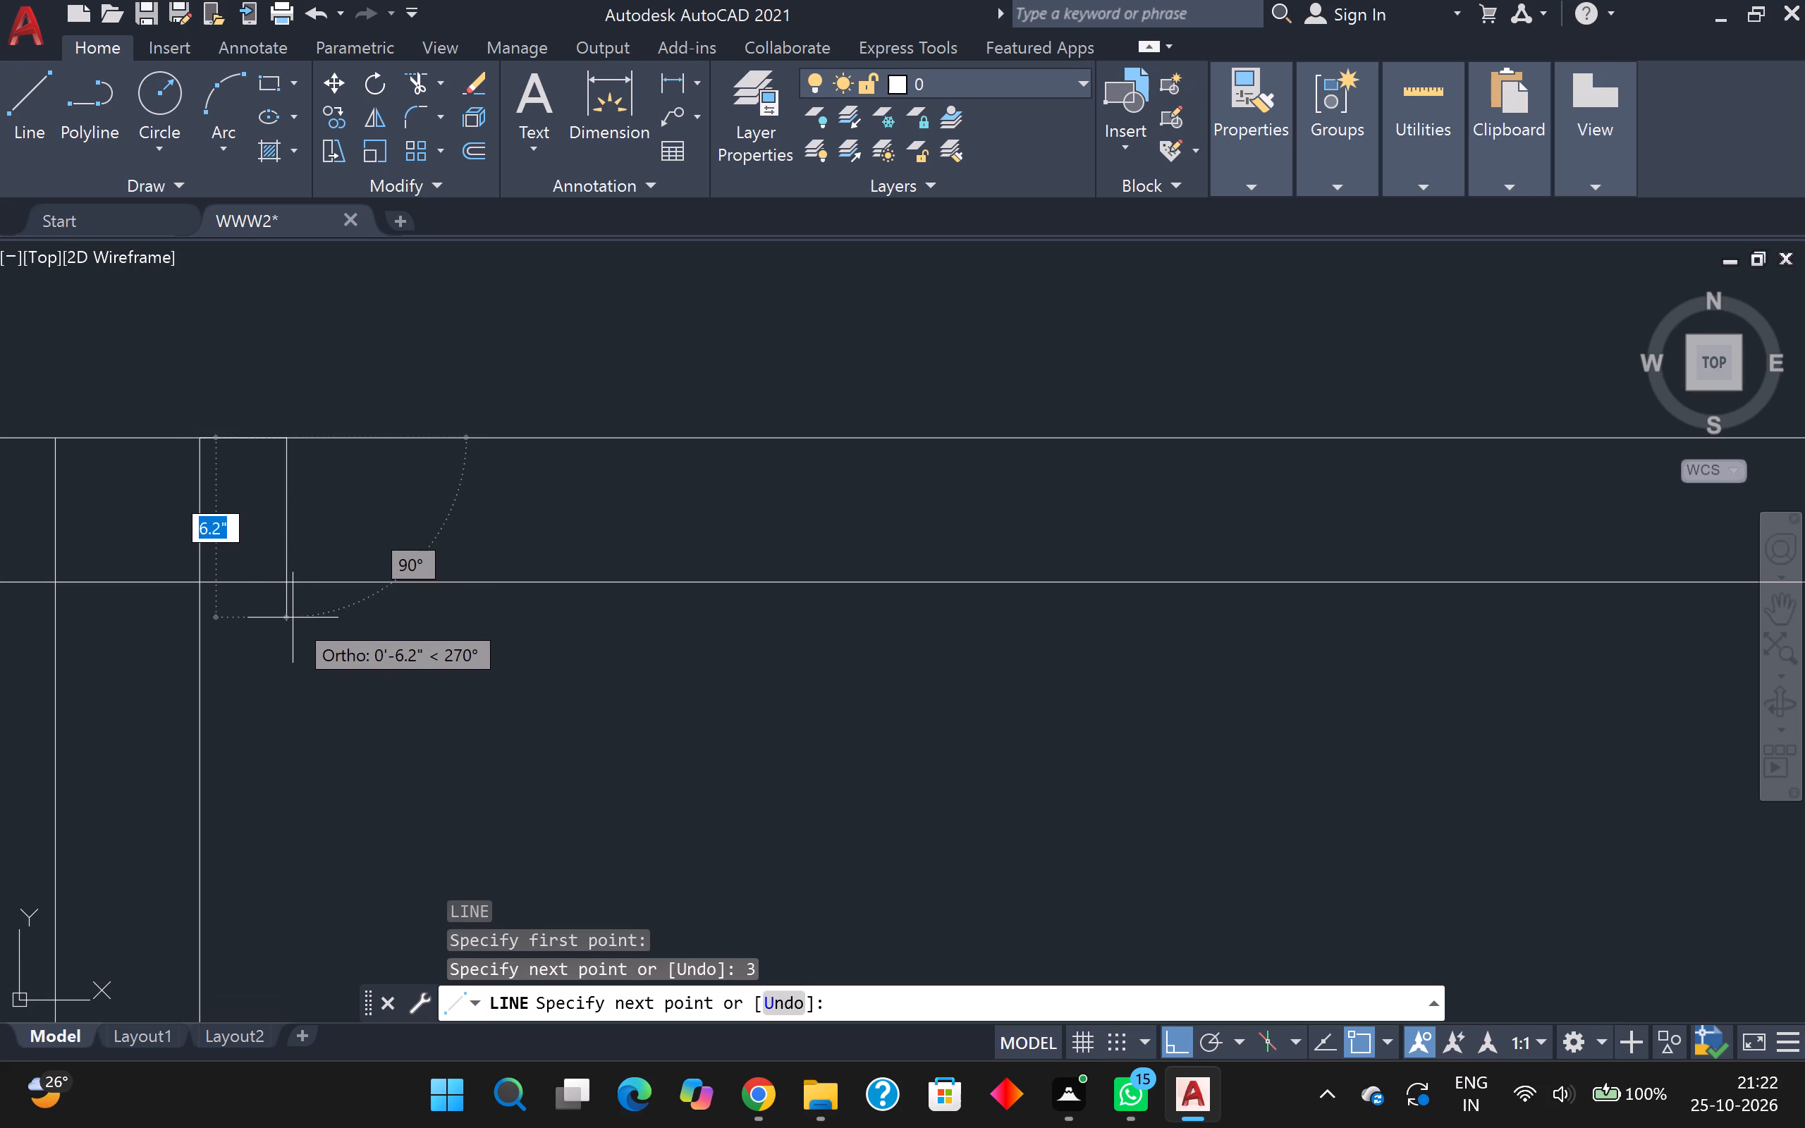
scroll(293, 618, up, 1)
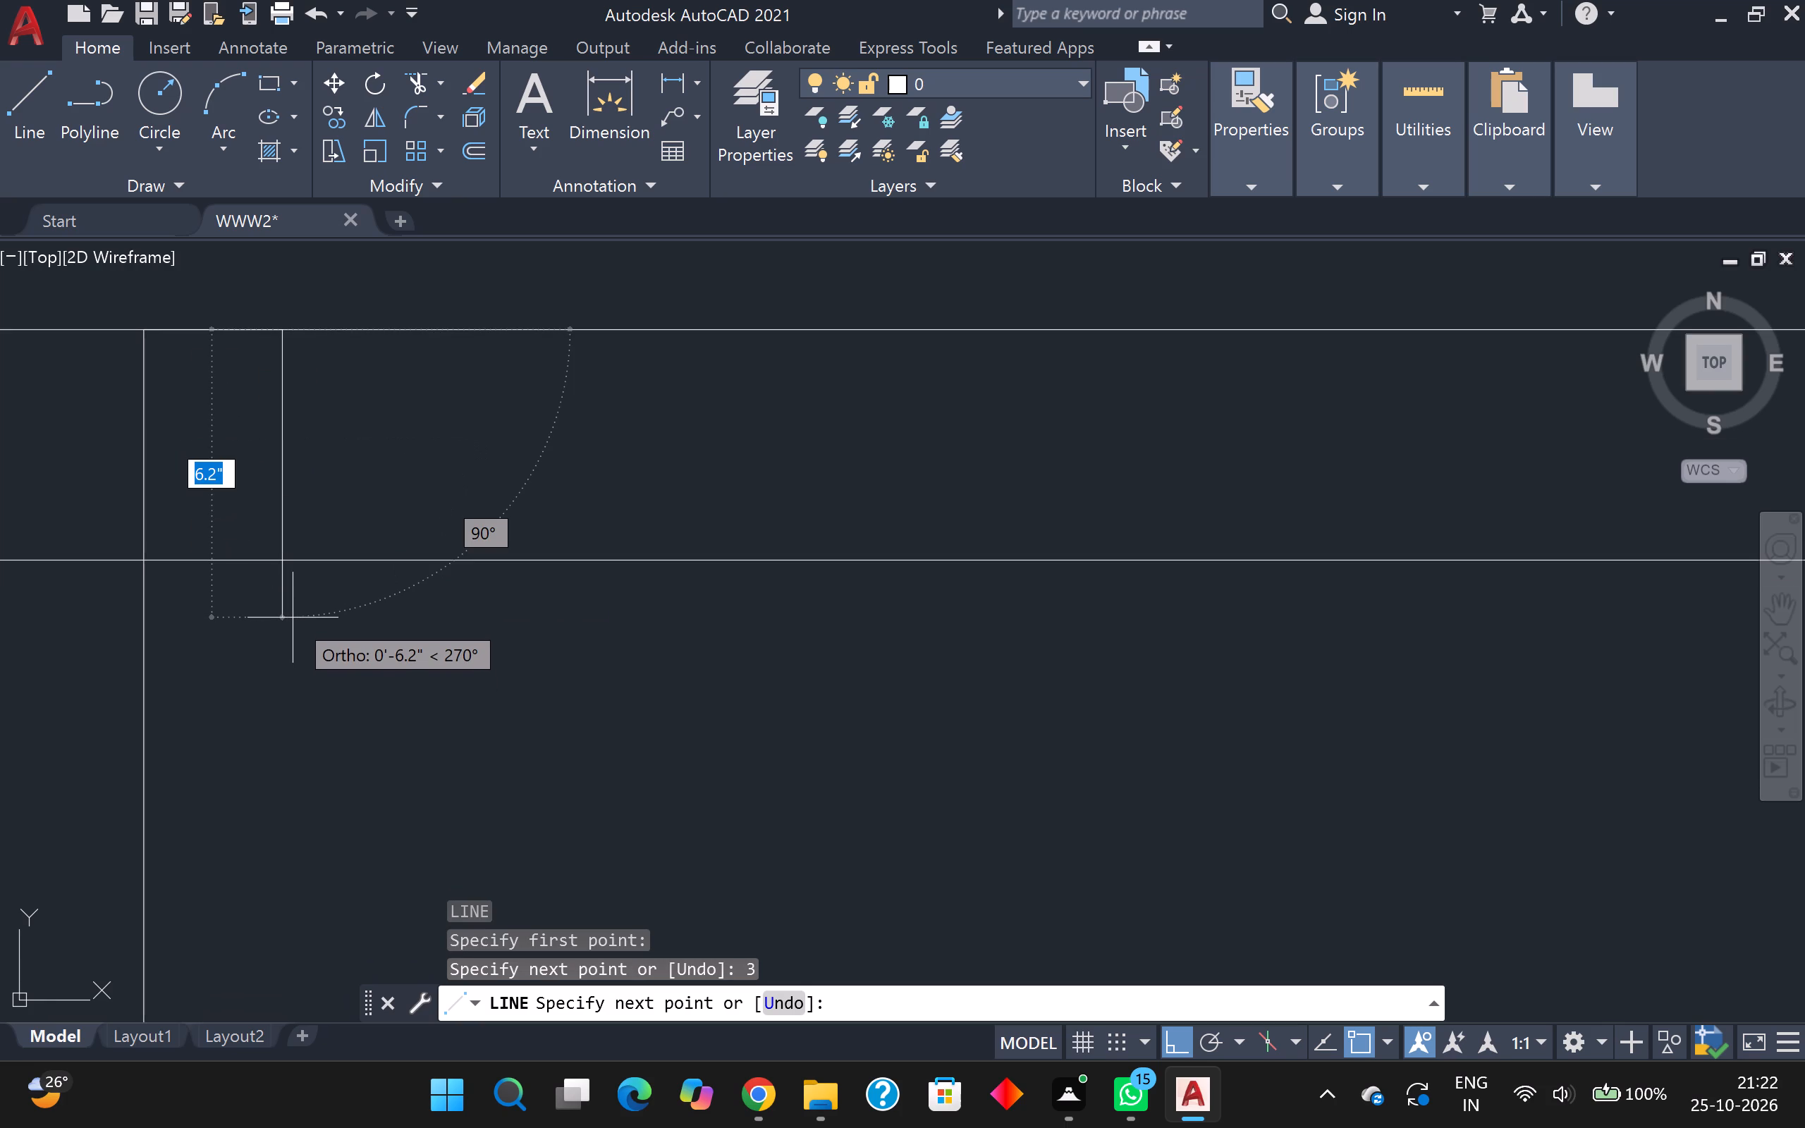
scroll(293, 618, up, 1)
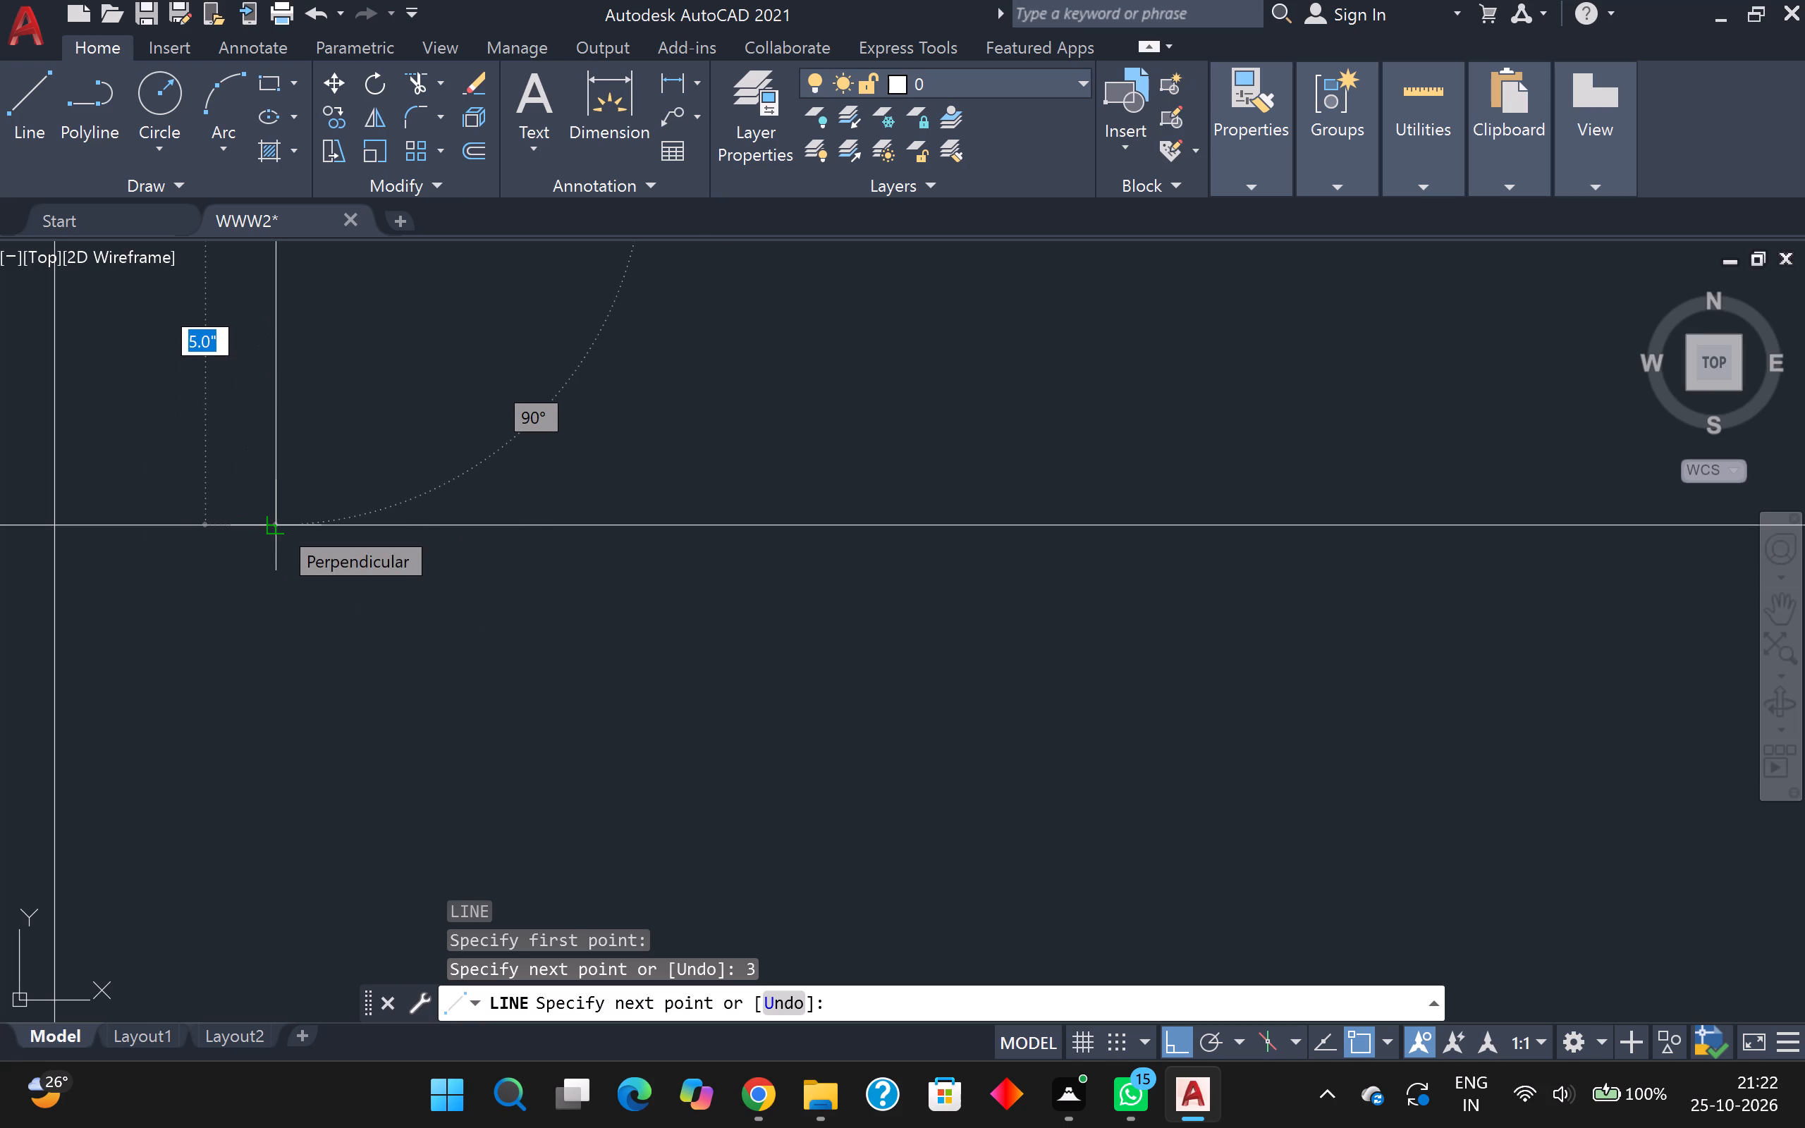
click(277, 524)
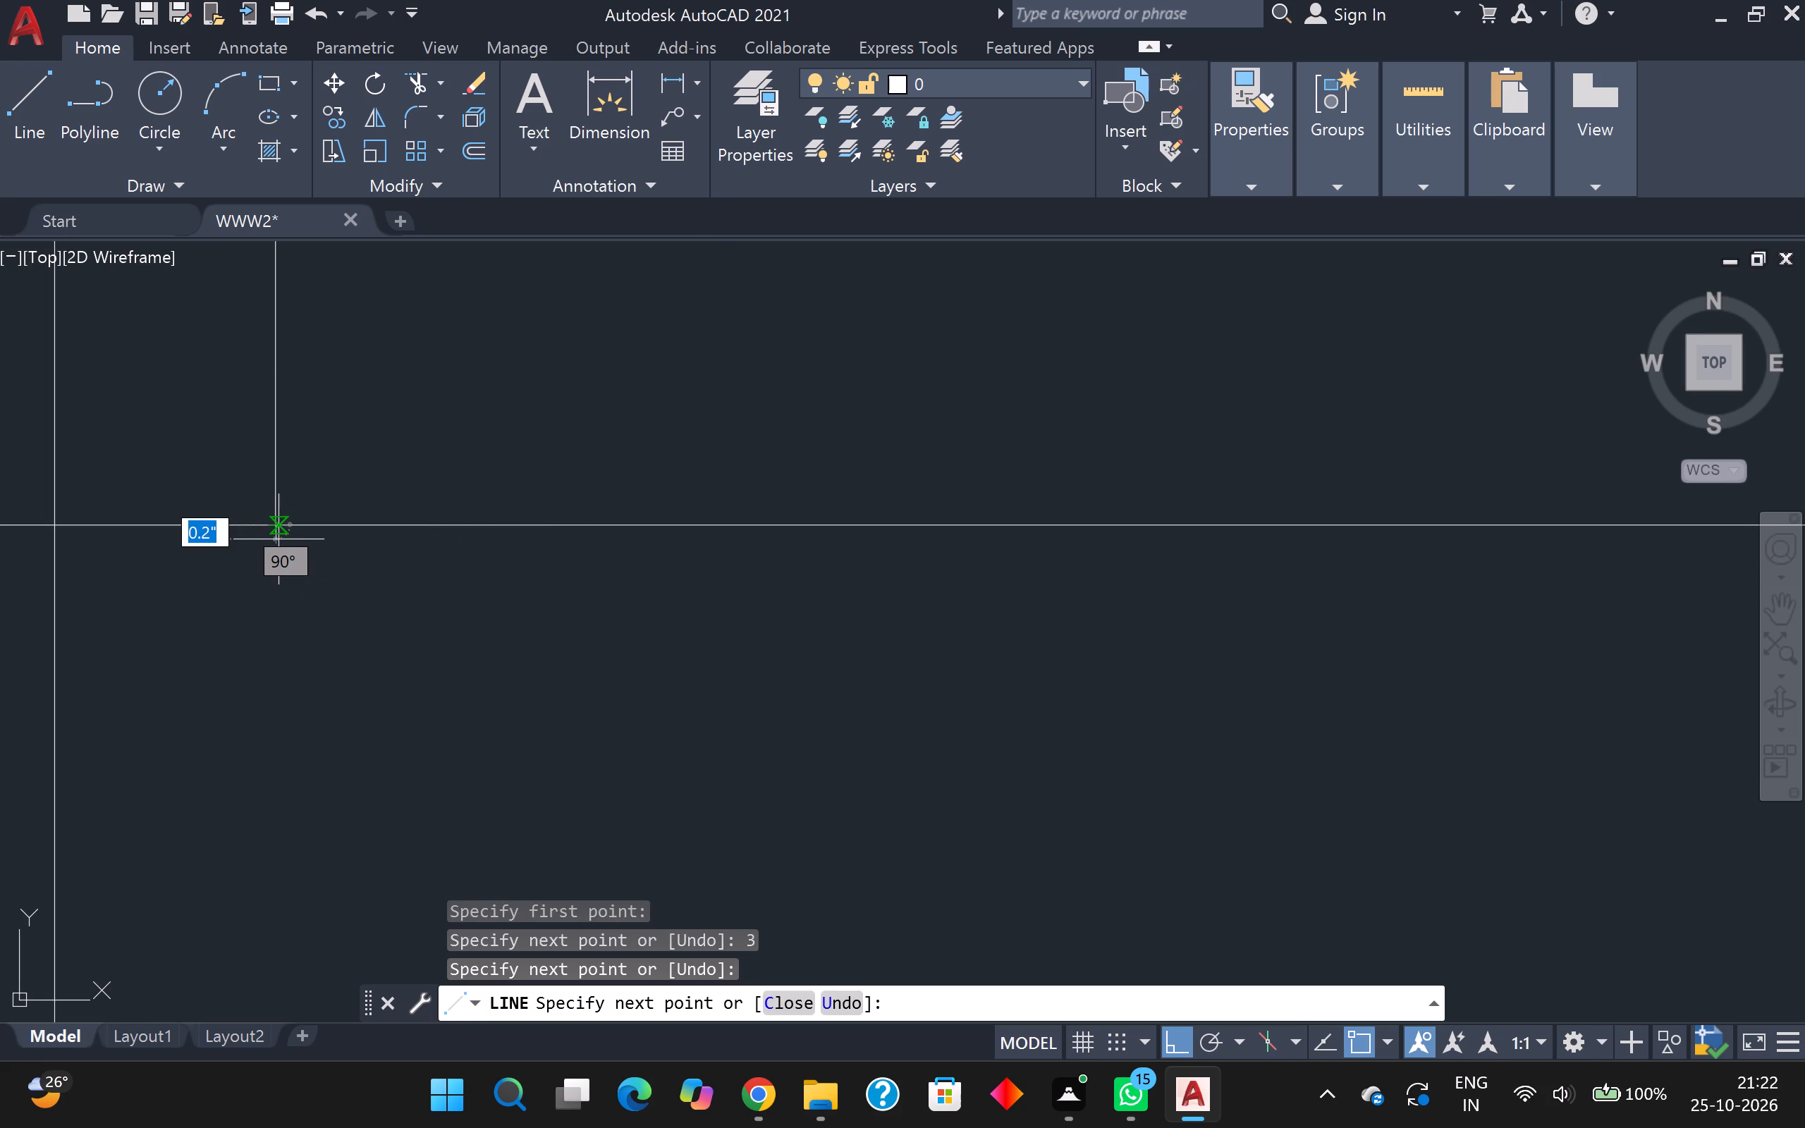
Continue the line 3' east along the long wall's lower line and up to its upper line, marking the opening's second jamb.
text(3')
key(Return)
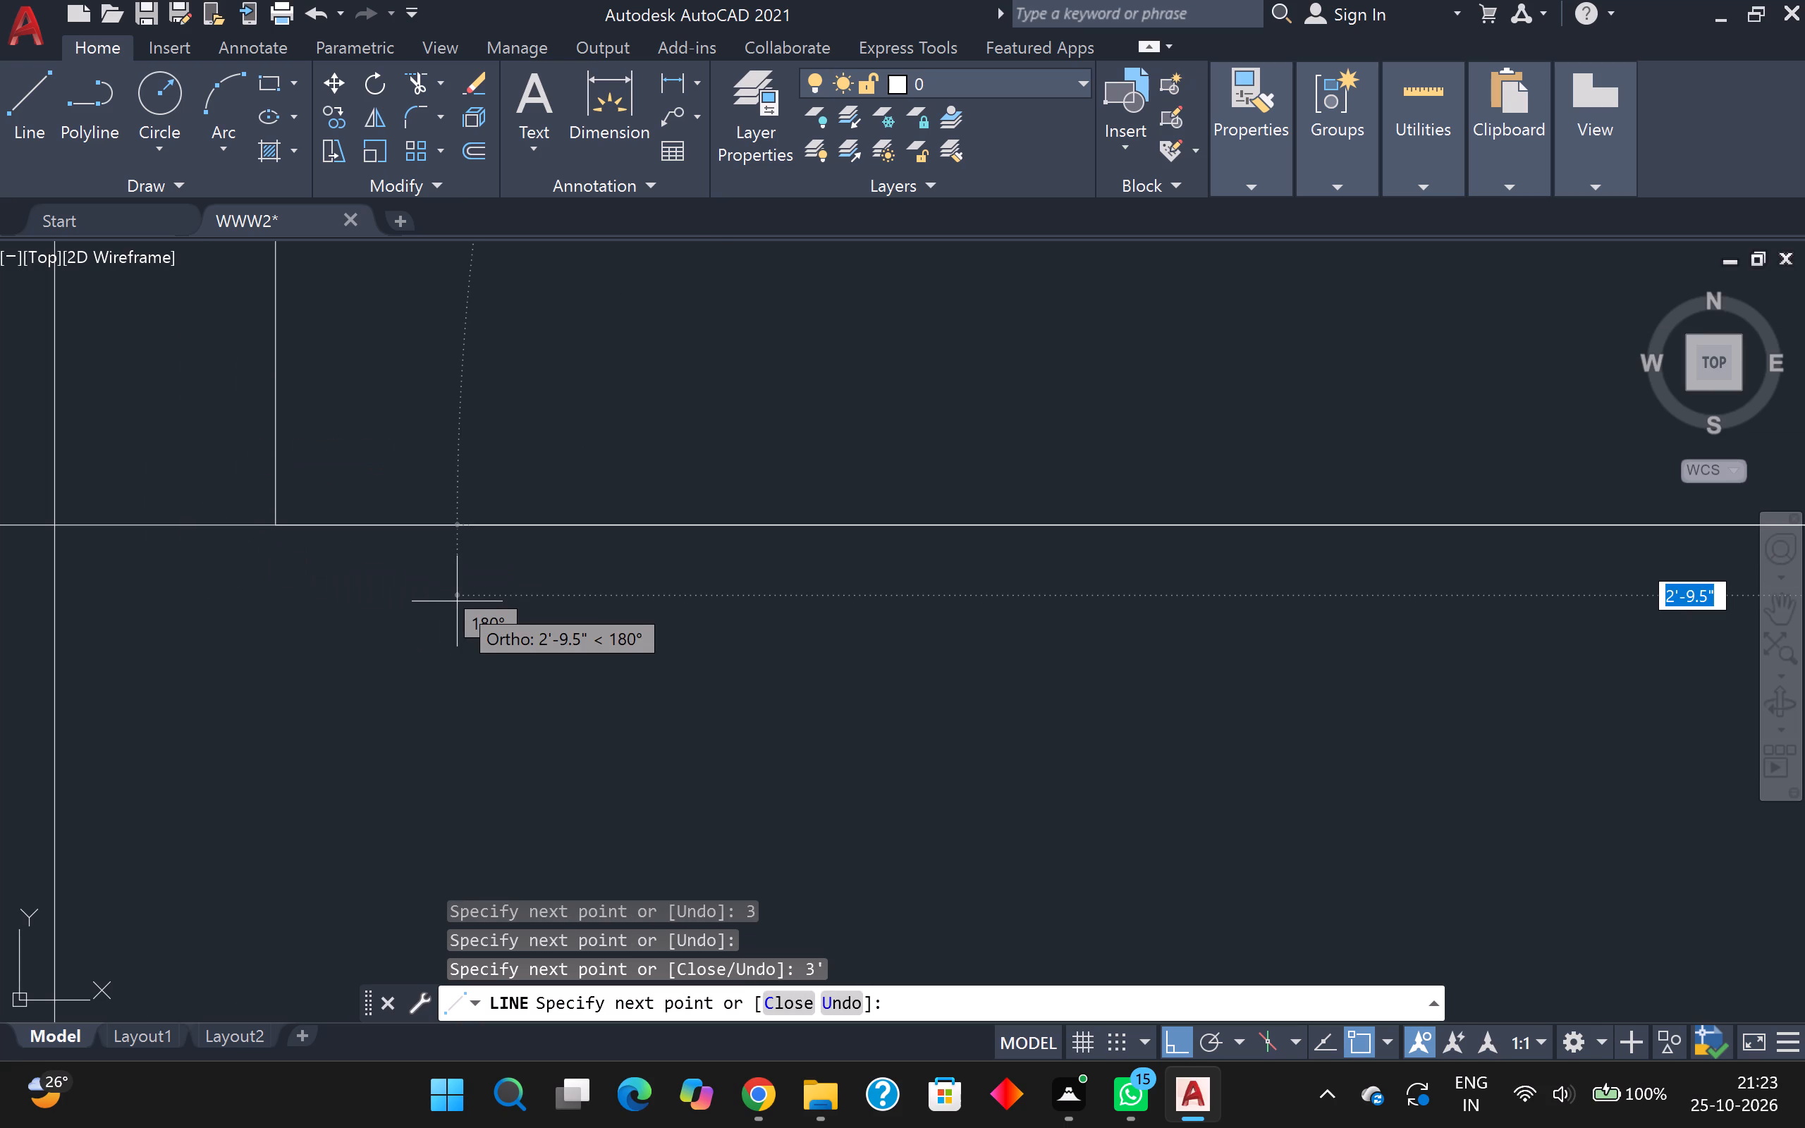
scroll(460, 591, down, 2)
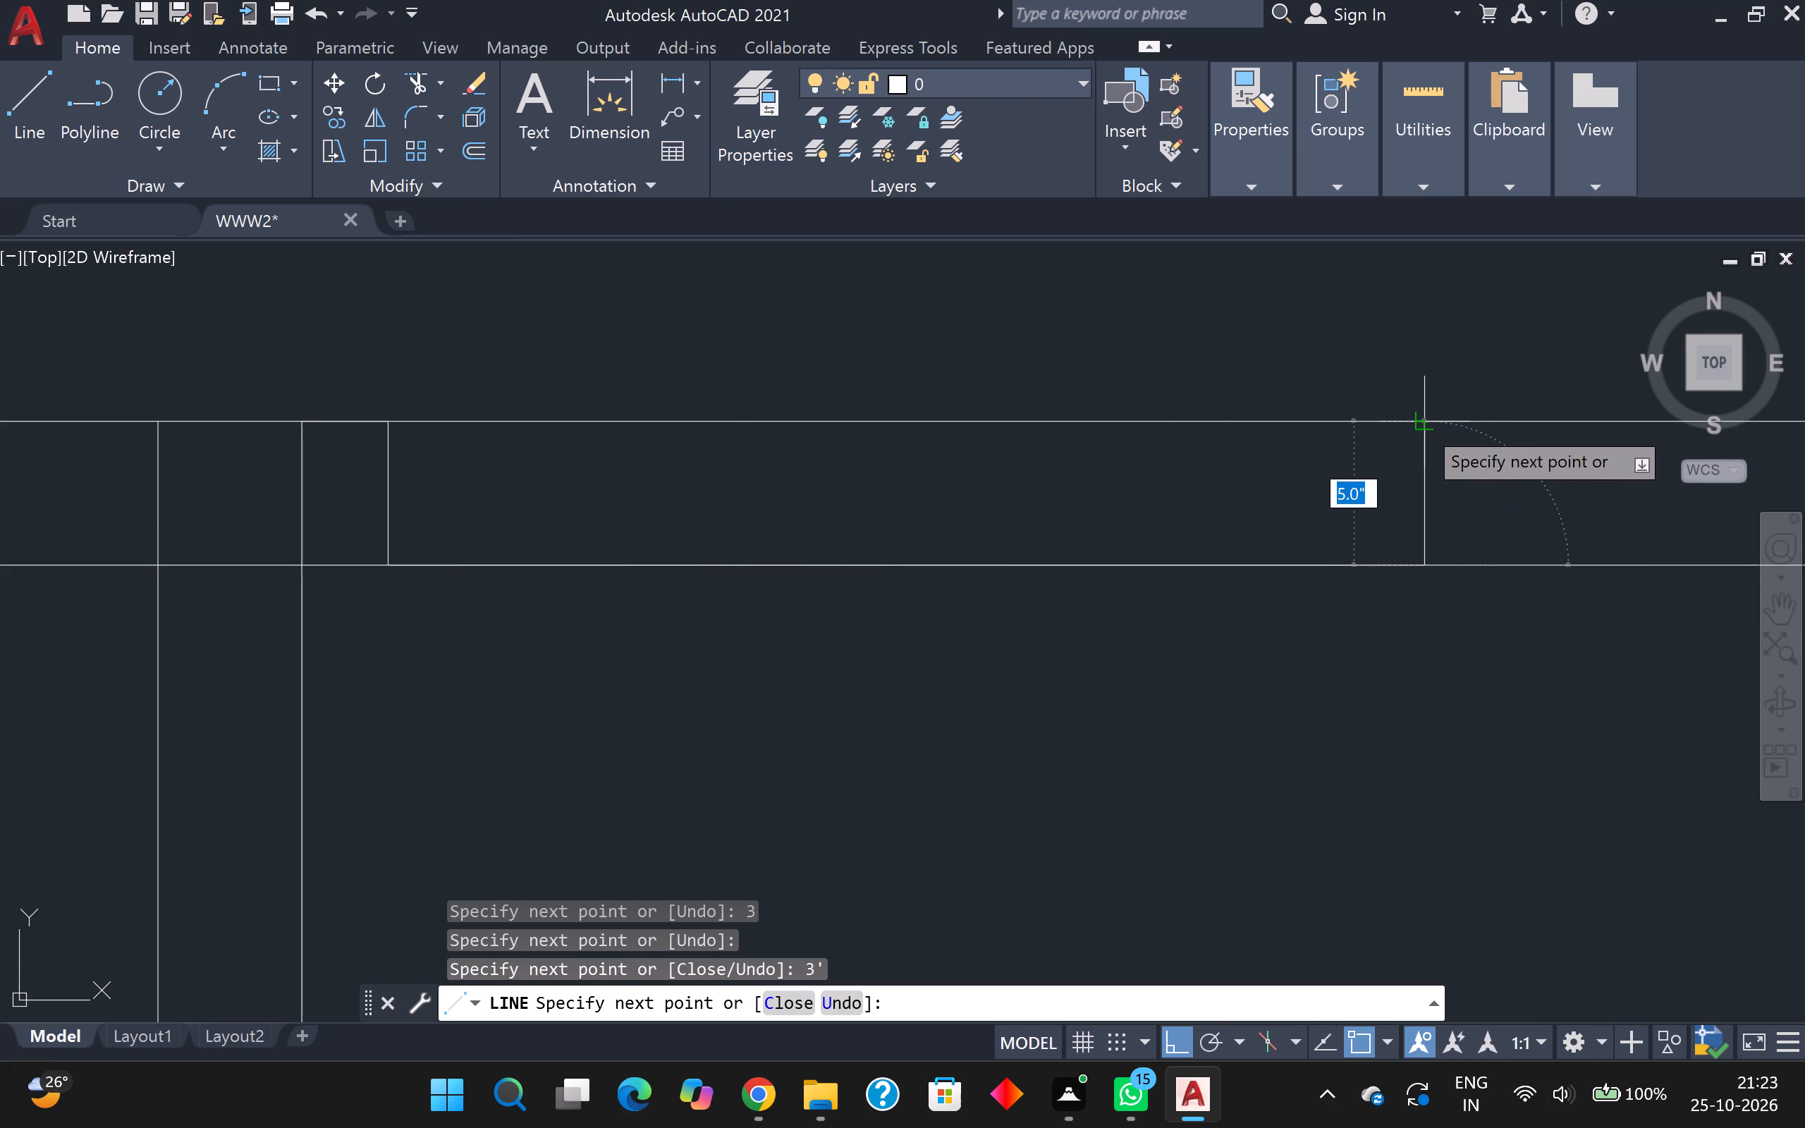
click(1421, 424)
scroll(1421, 424, down, 1)
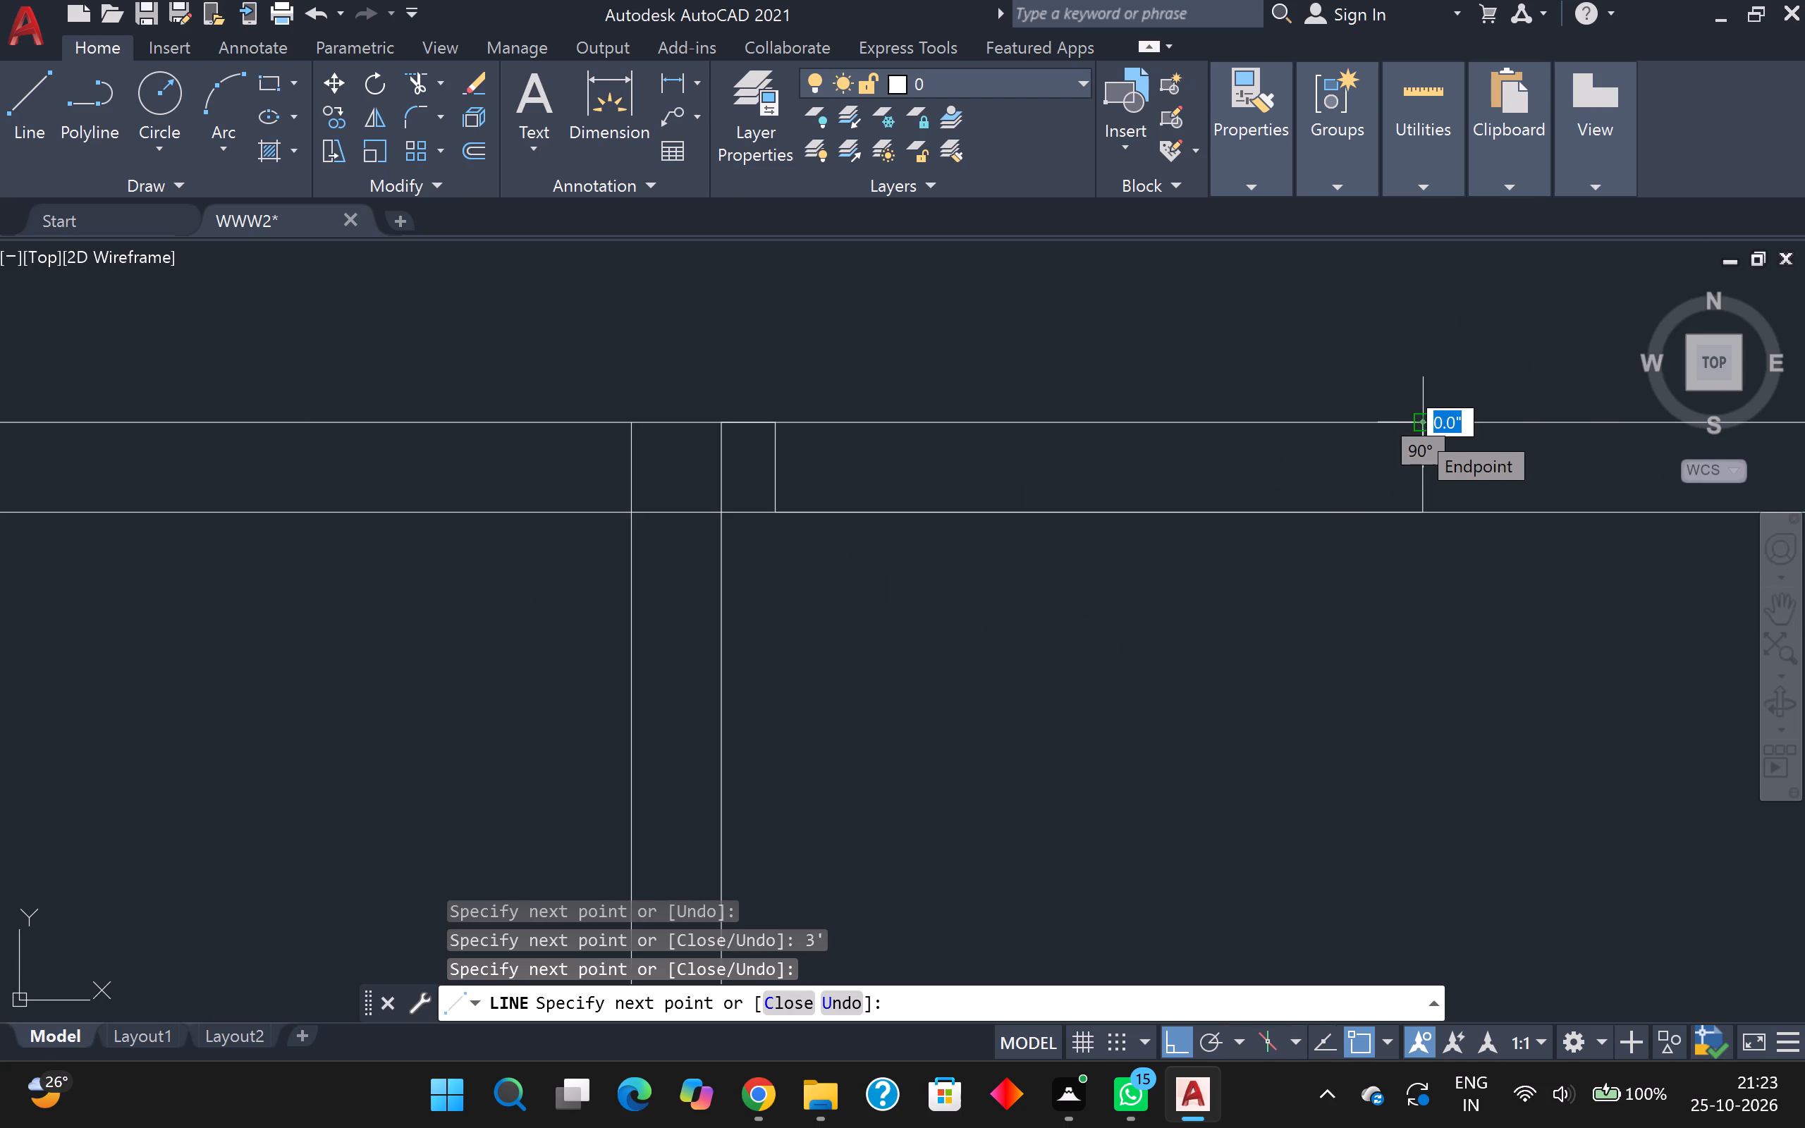
key(Escape)
Trim both lines of the long wall between the two new jambs to open the 3' doorway east of the second cross wall.
scroll(1409, 440, down, 2)
scroll(1407, 541, down, 1)
middle_drag(1407, 542, 1183, 605)
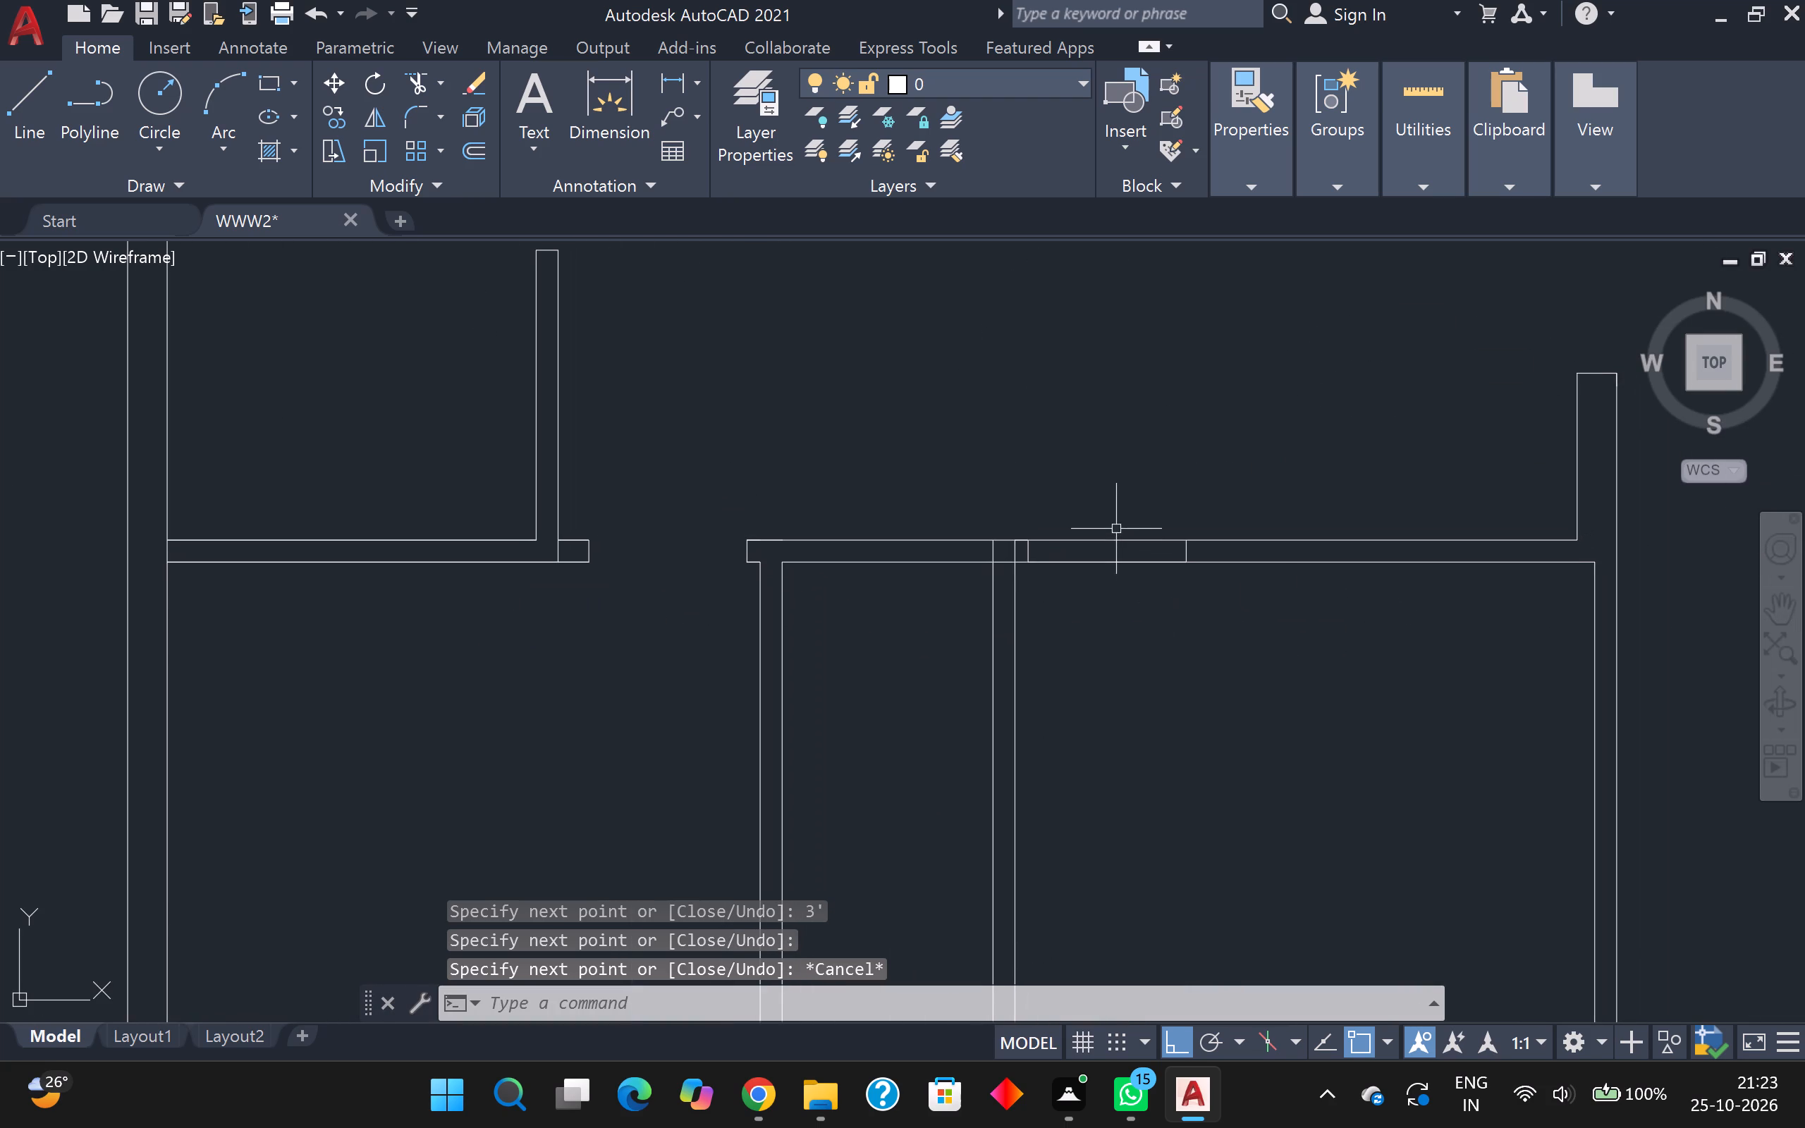
click(425, 90)
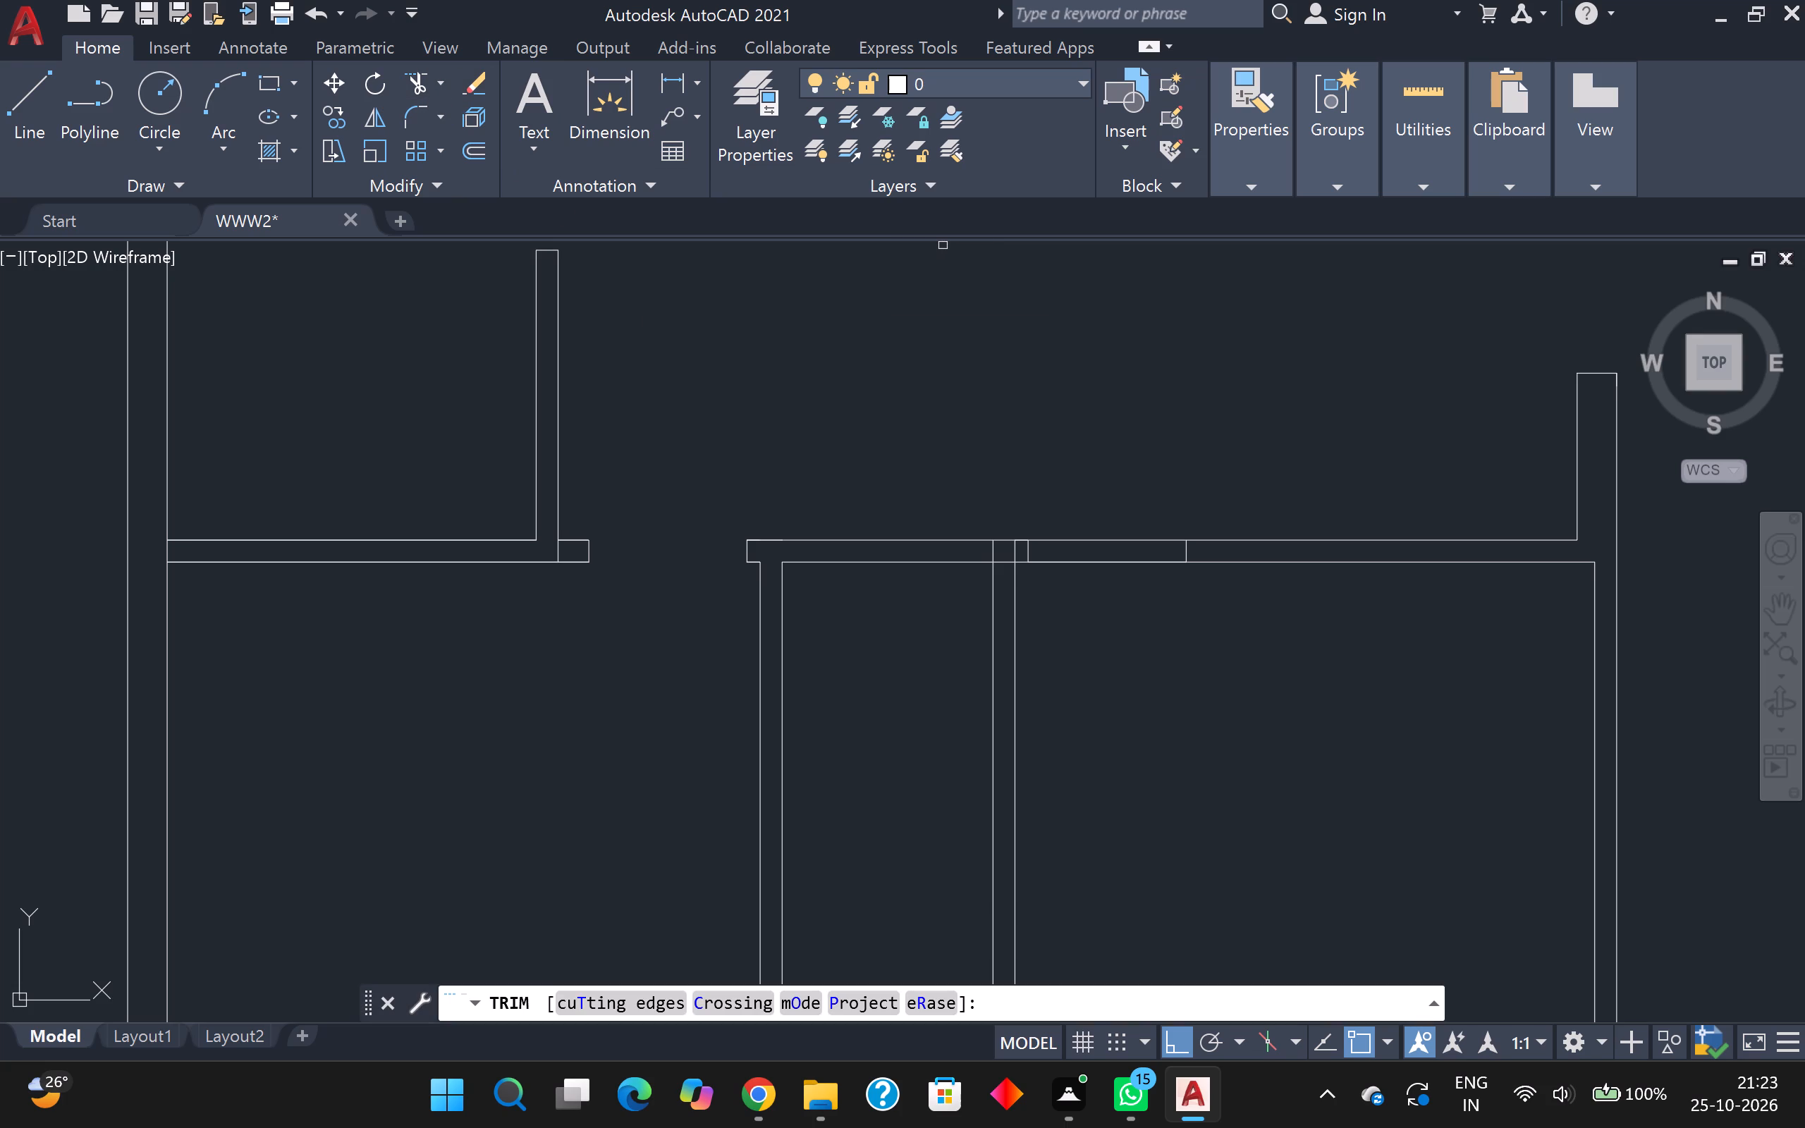
click(1059, 649)
click(1070, 508)
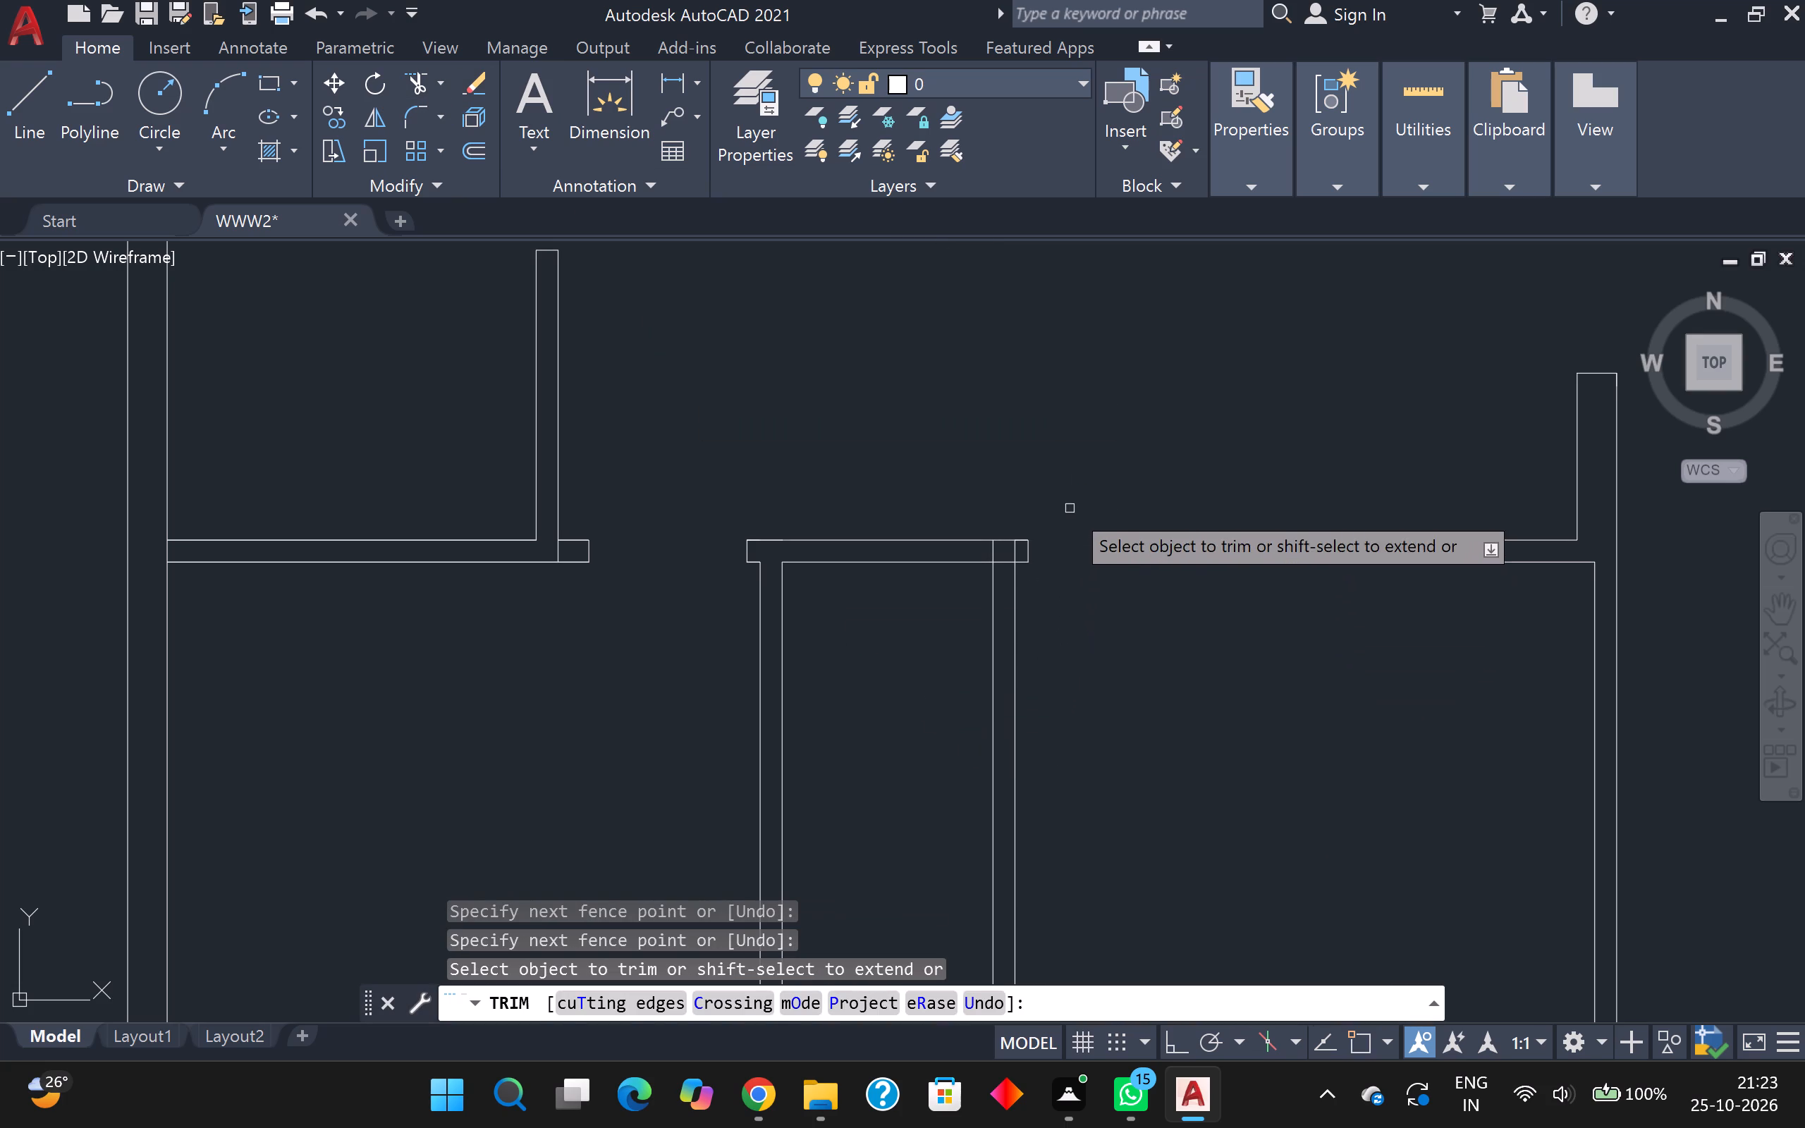
Trim the second cross wall's two lines inside the long wall, and the long wall's lower line between them, to clean the junction.
scroll(1033, 545, up, 2)
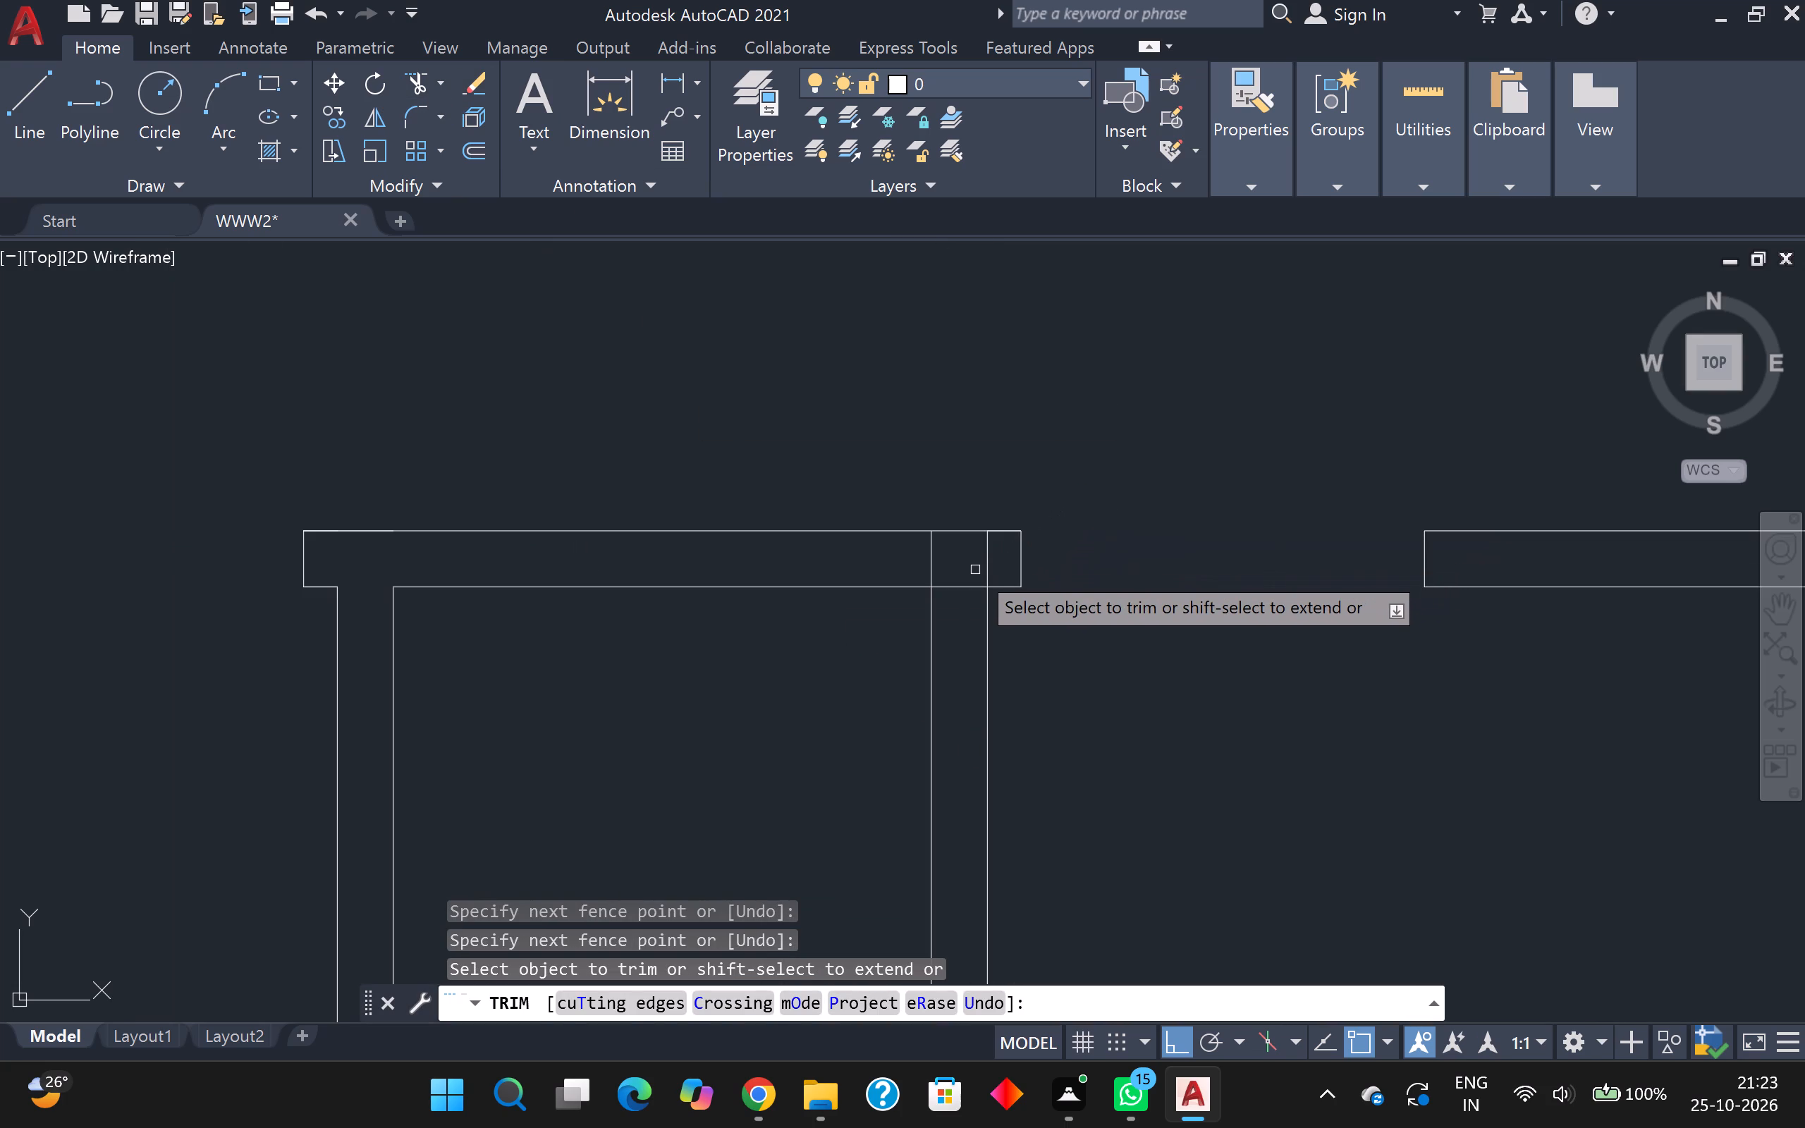
click(993, 558)
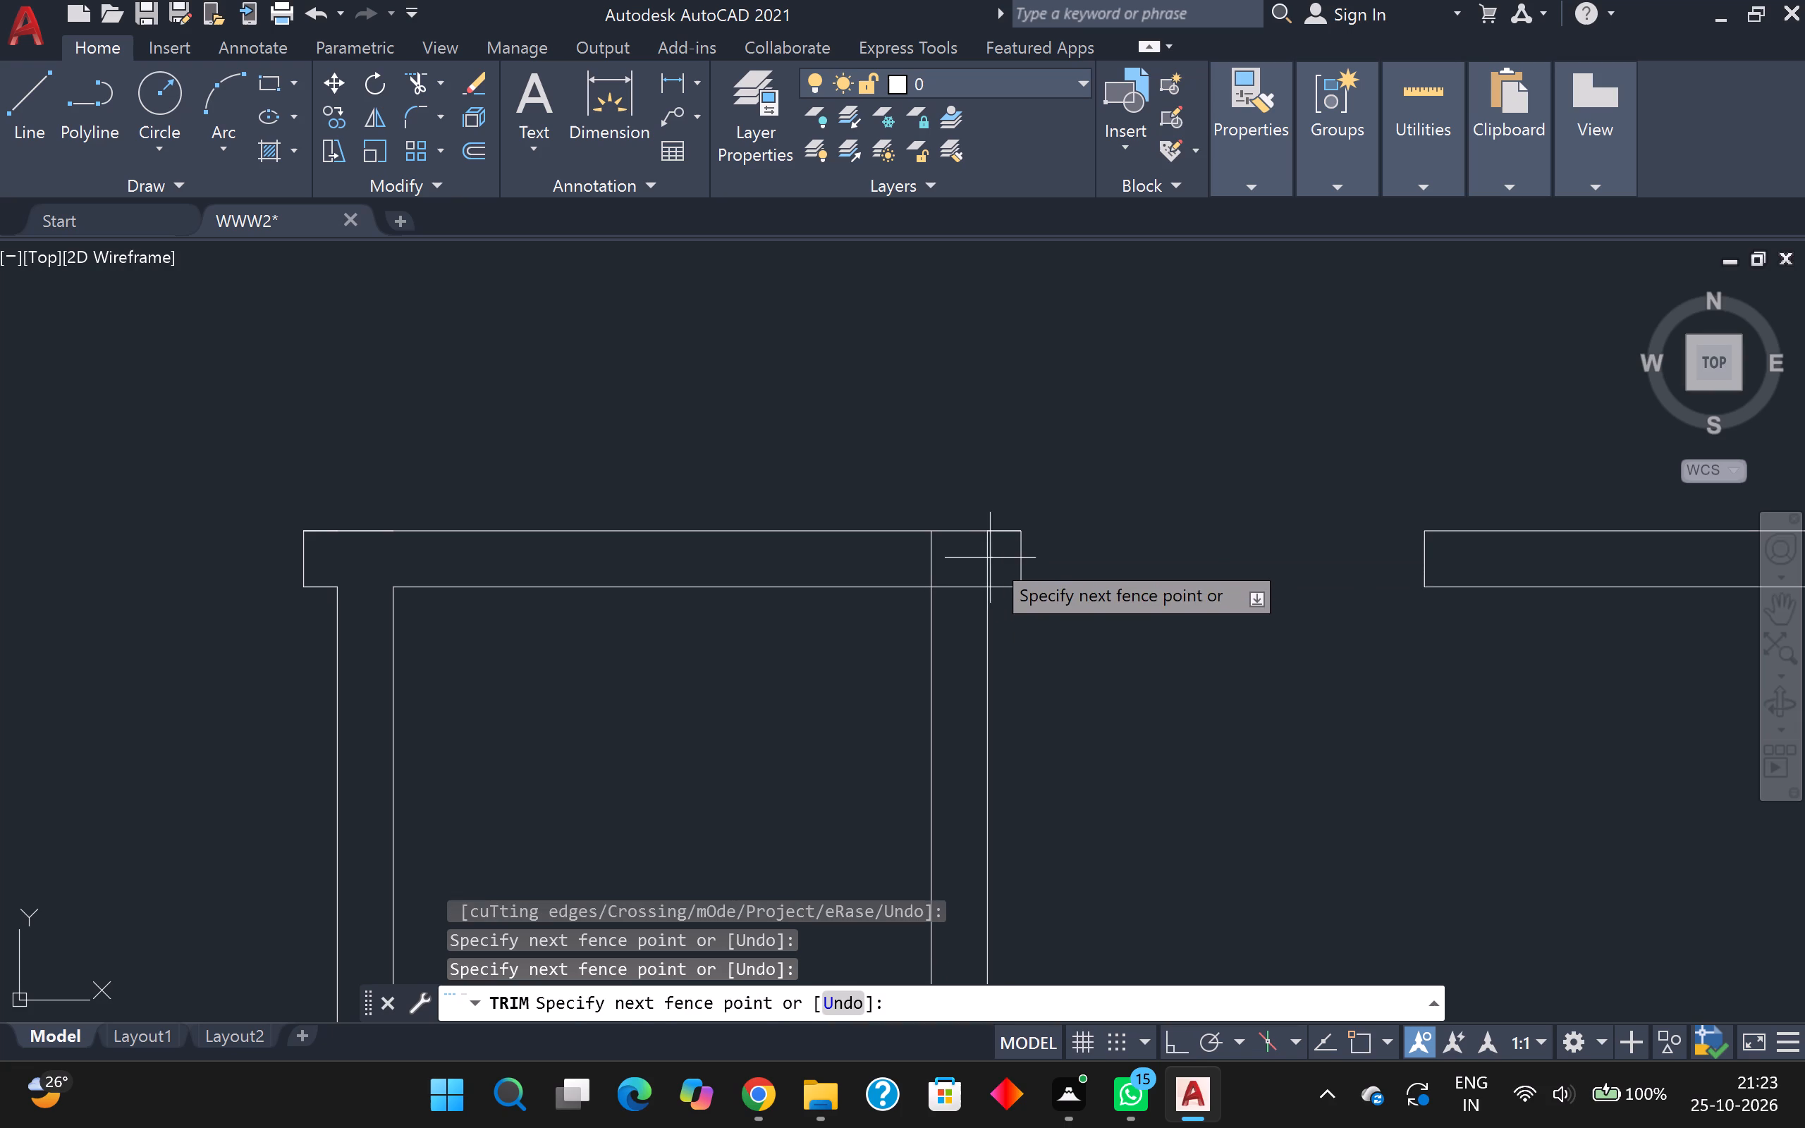
click(990, 558)
click(978, 560)
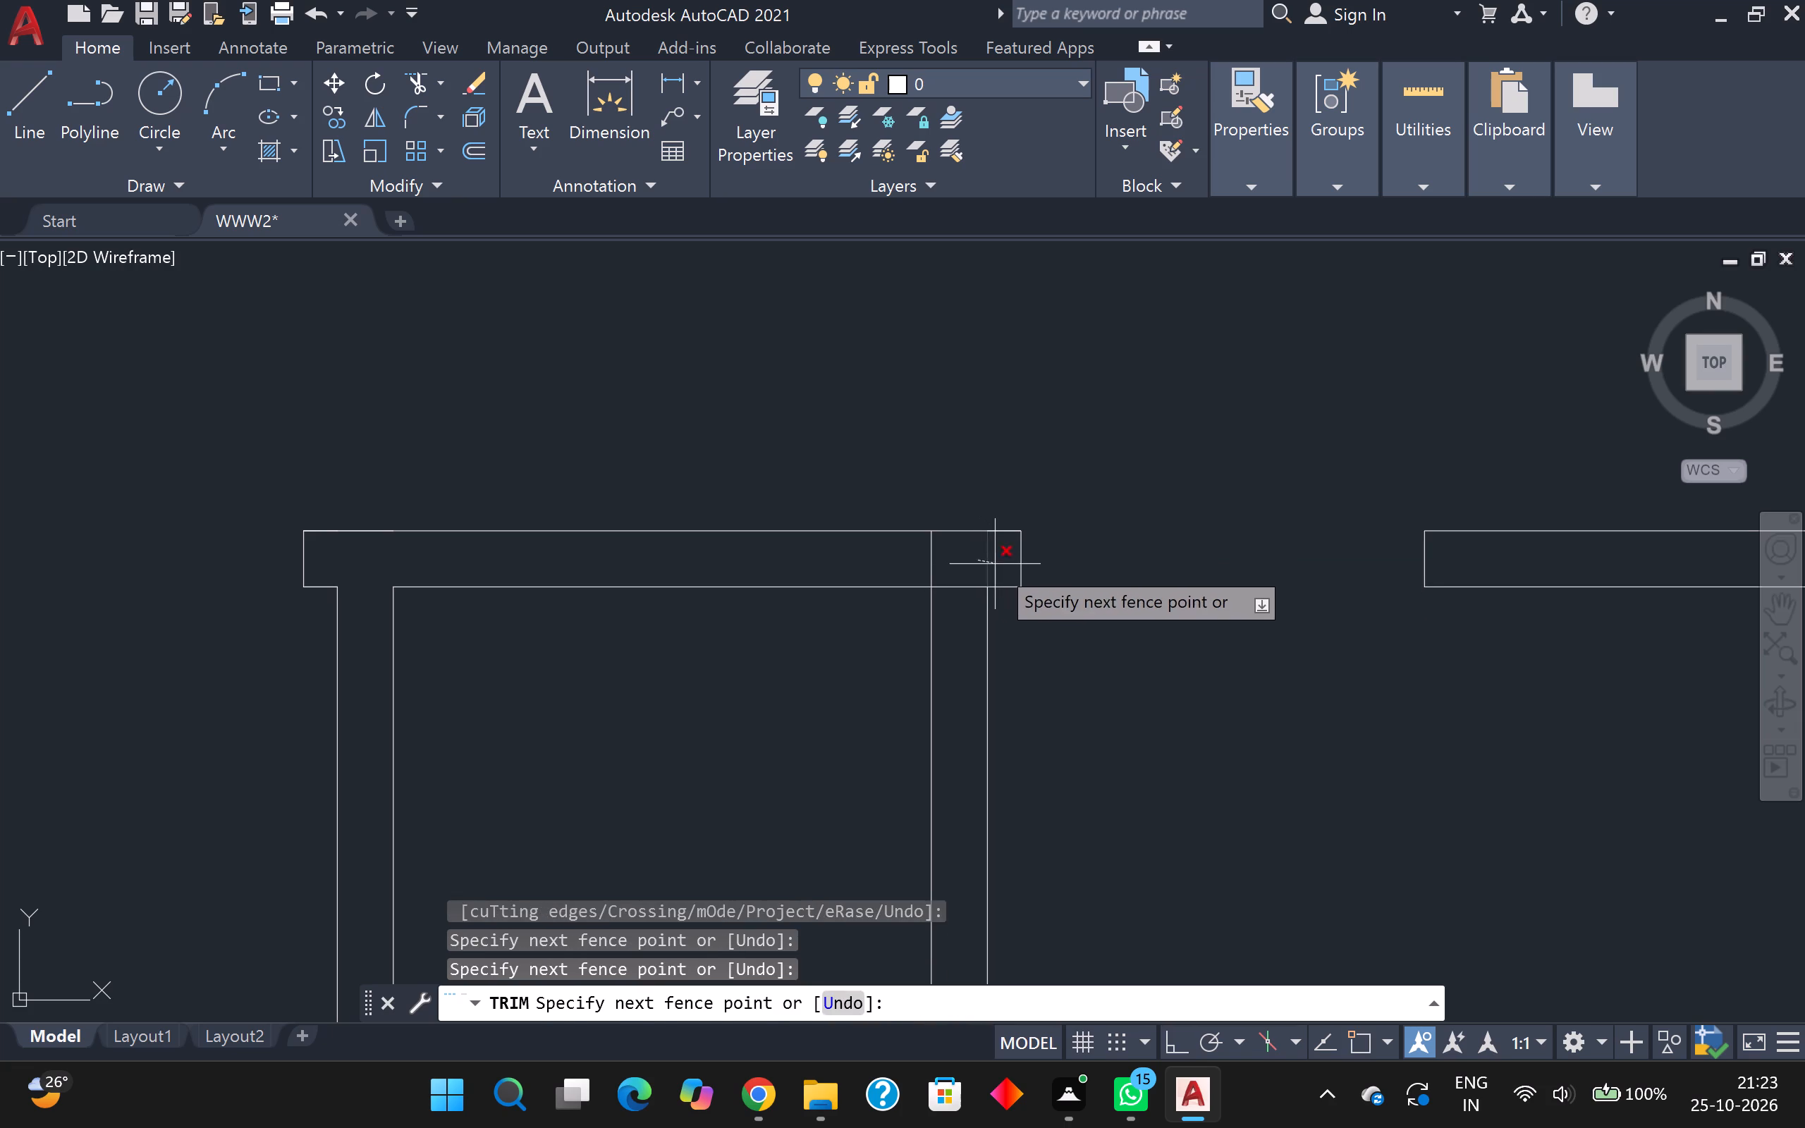
click(997, 564)
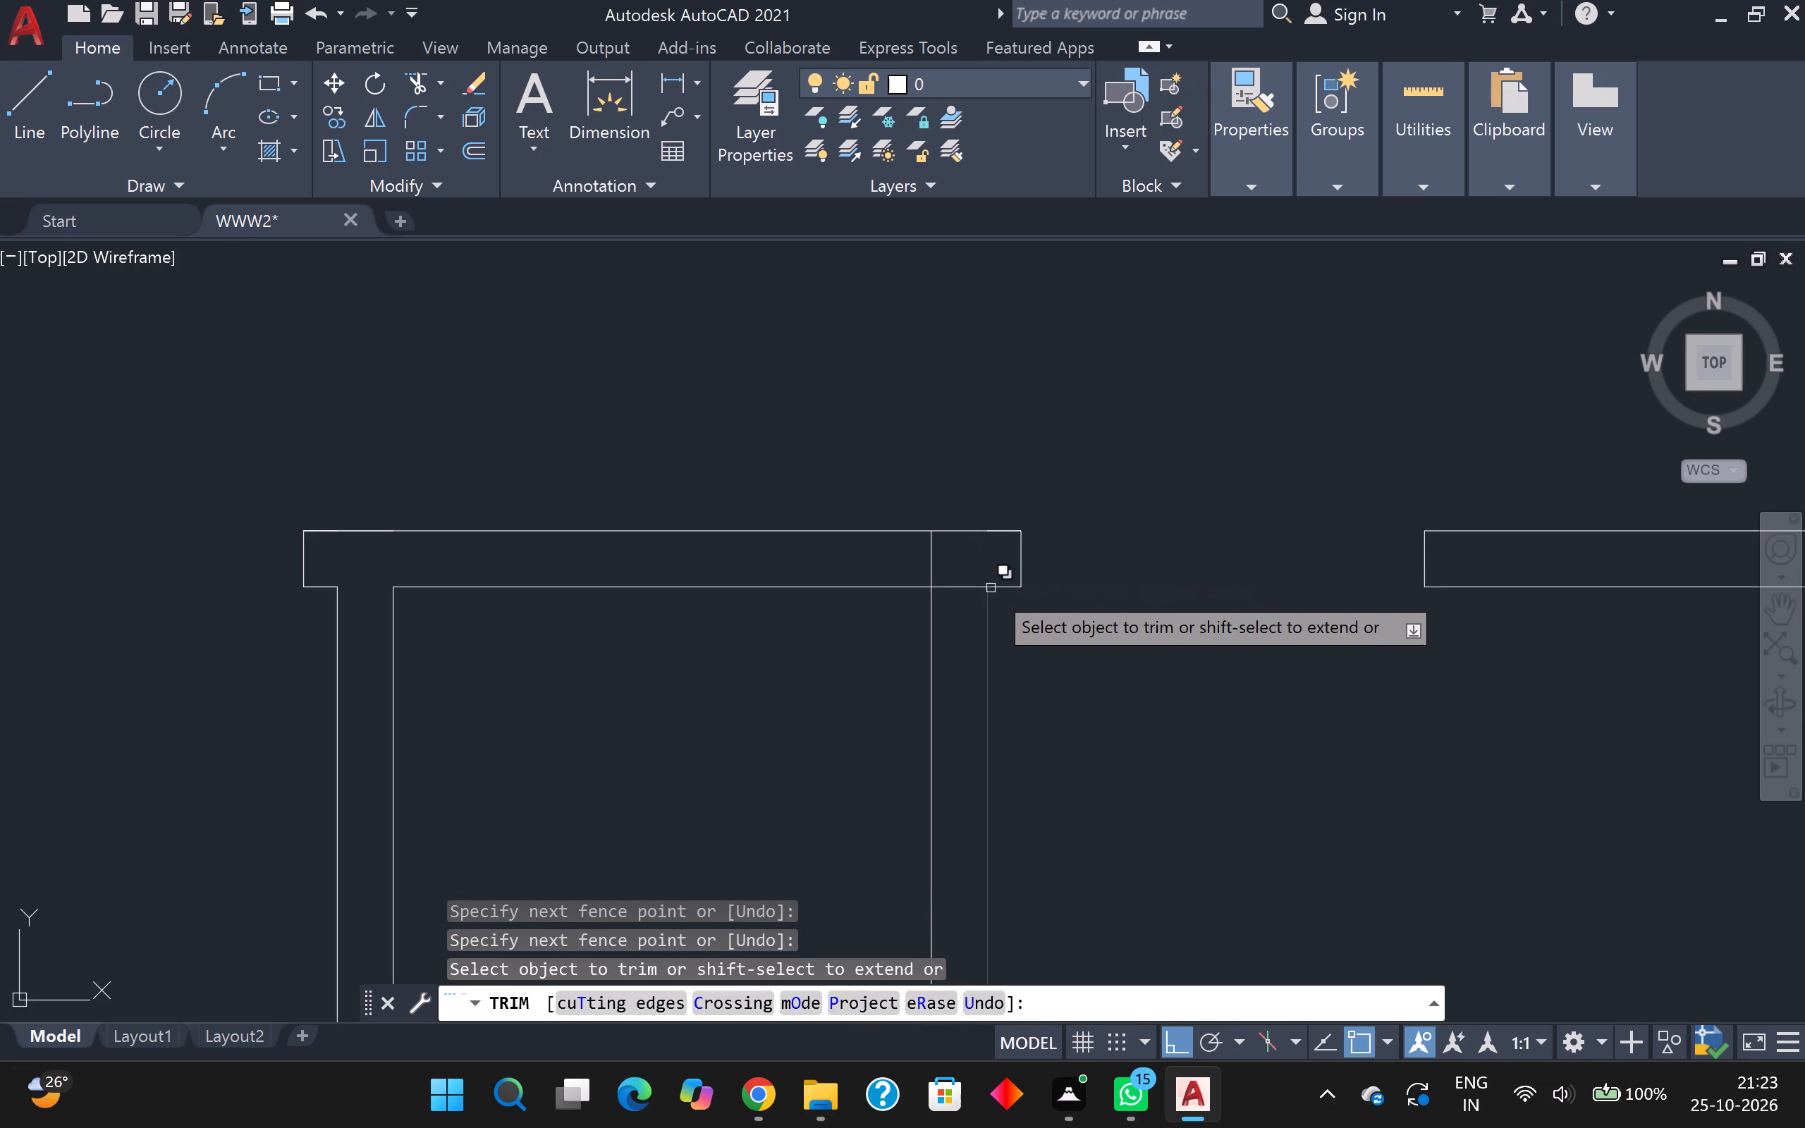
scroll(992, 591, down, 1)
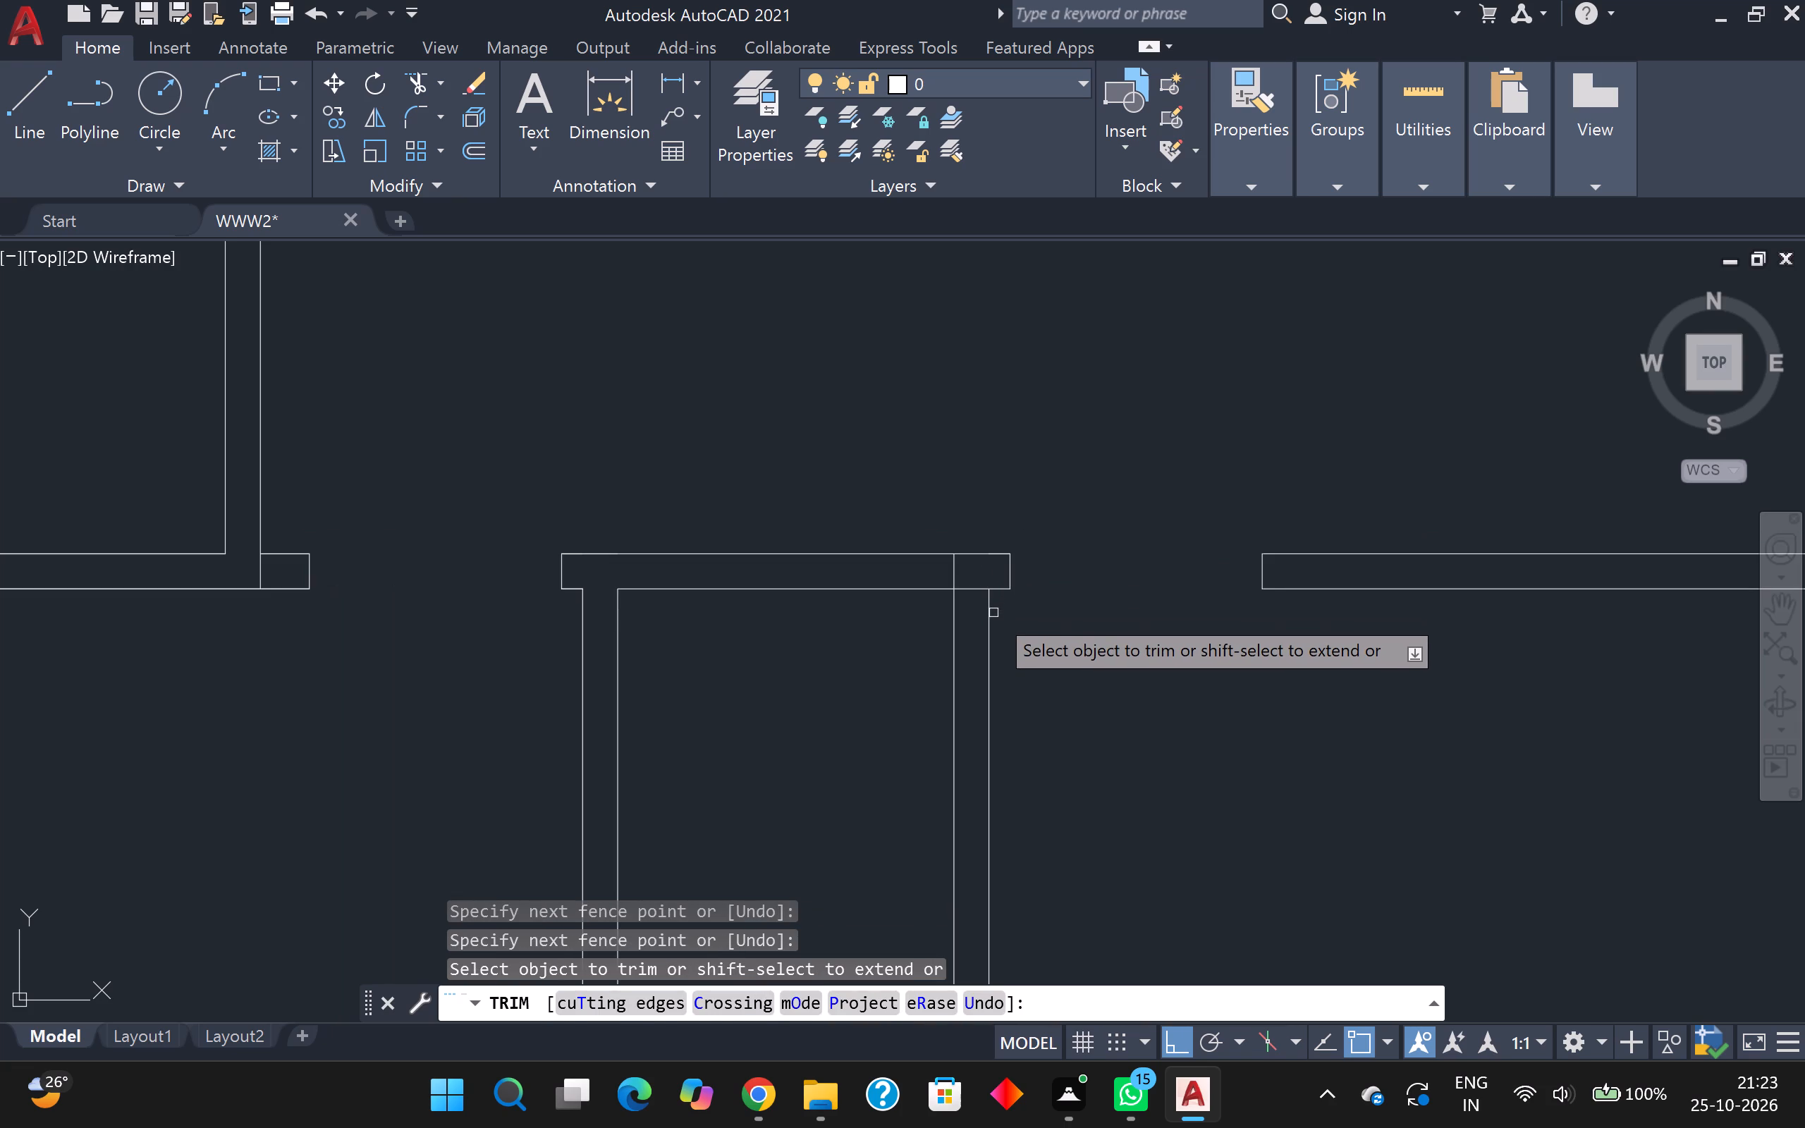
scroll(905, 568, up, 1)
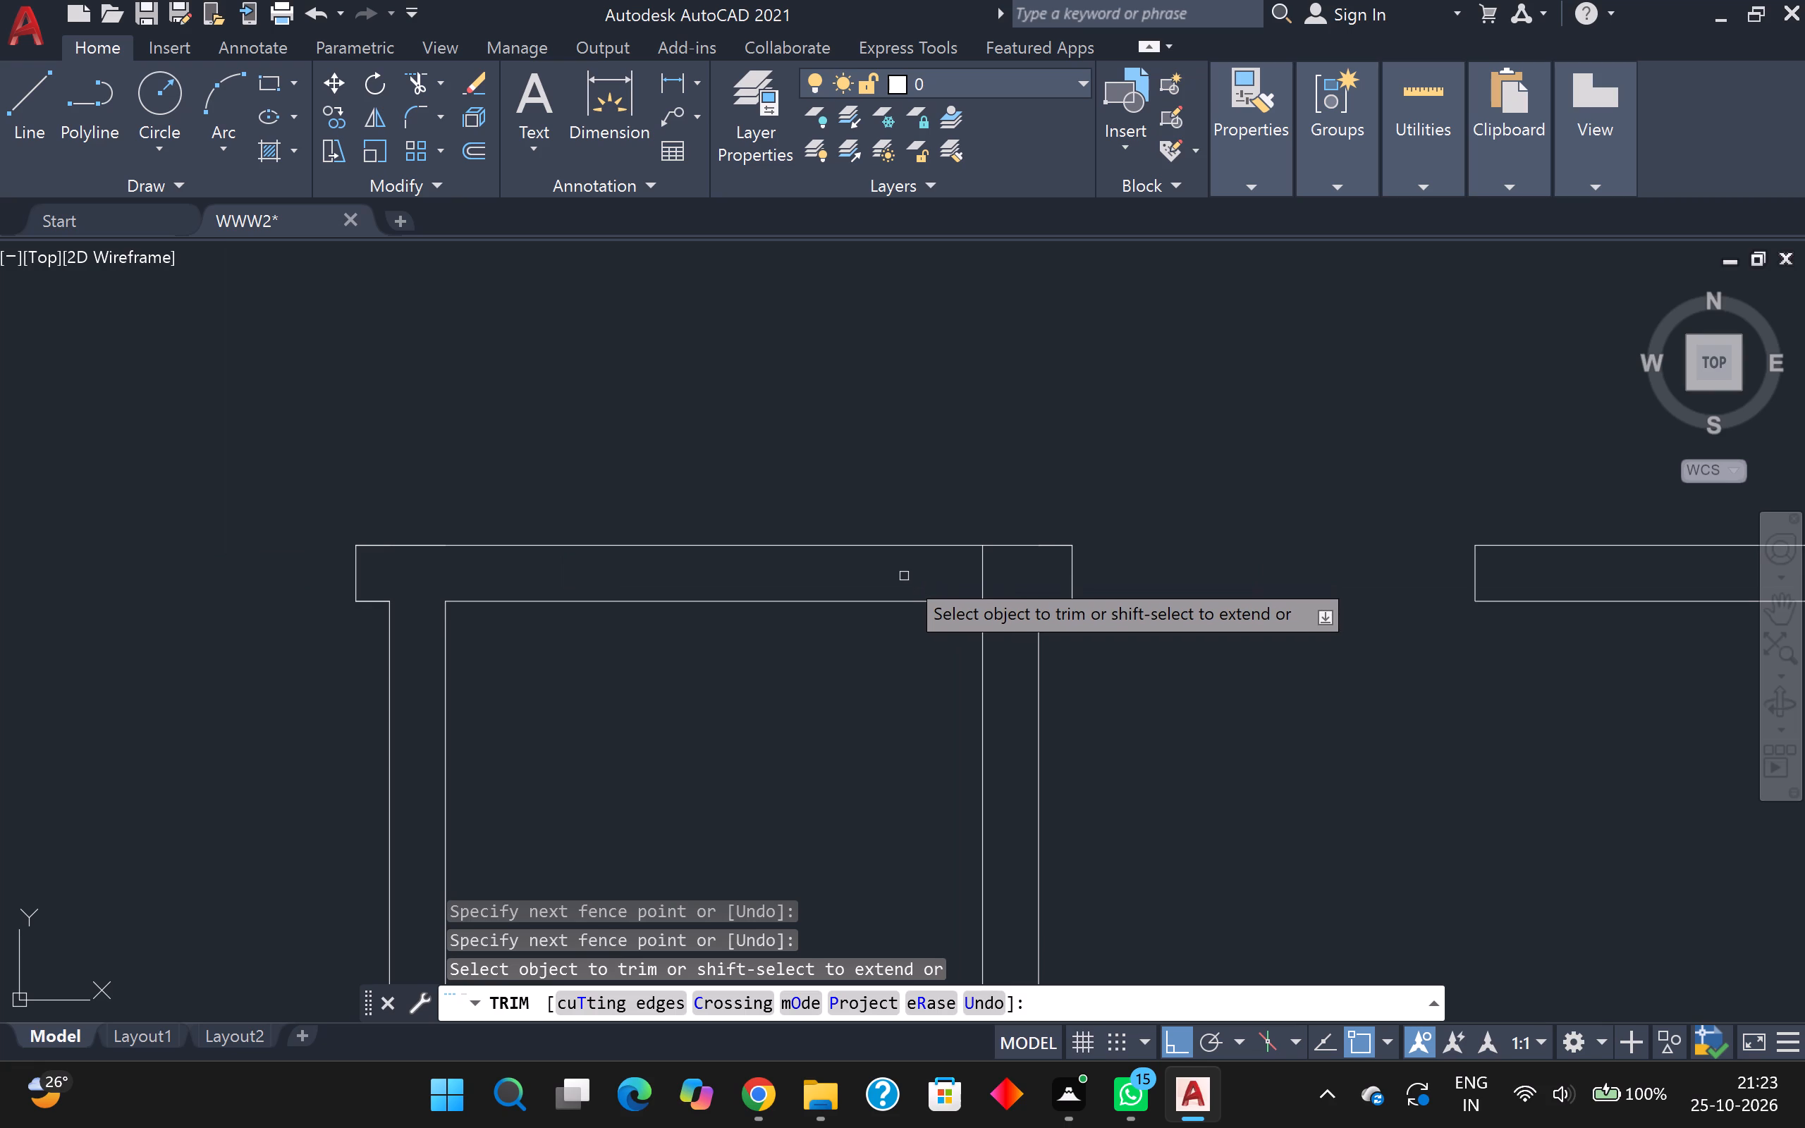
scroll(919, 599, up, 2)
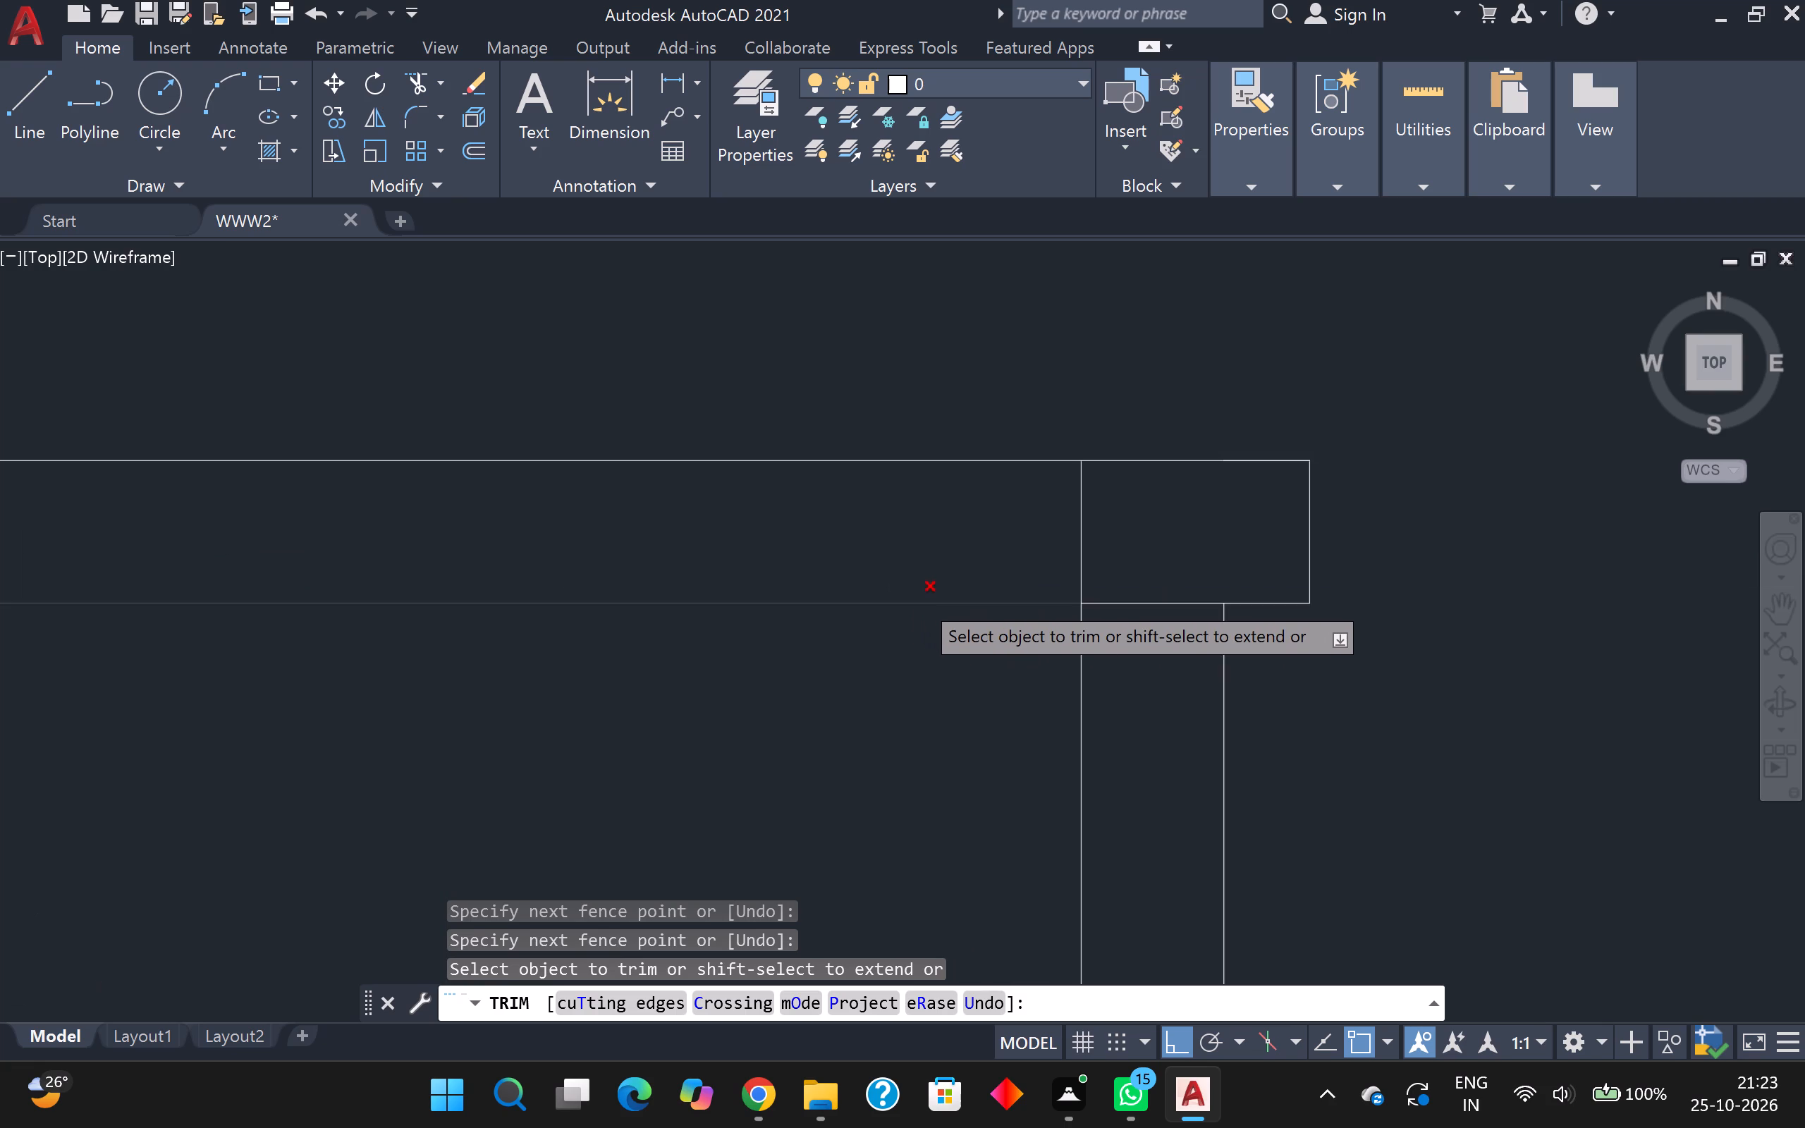
scroll(965, 596, down, 2)
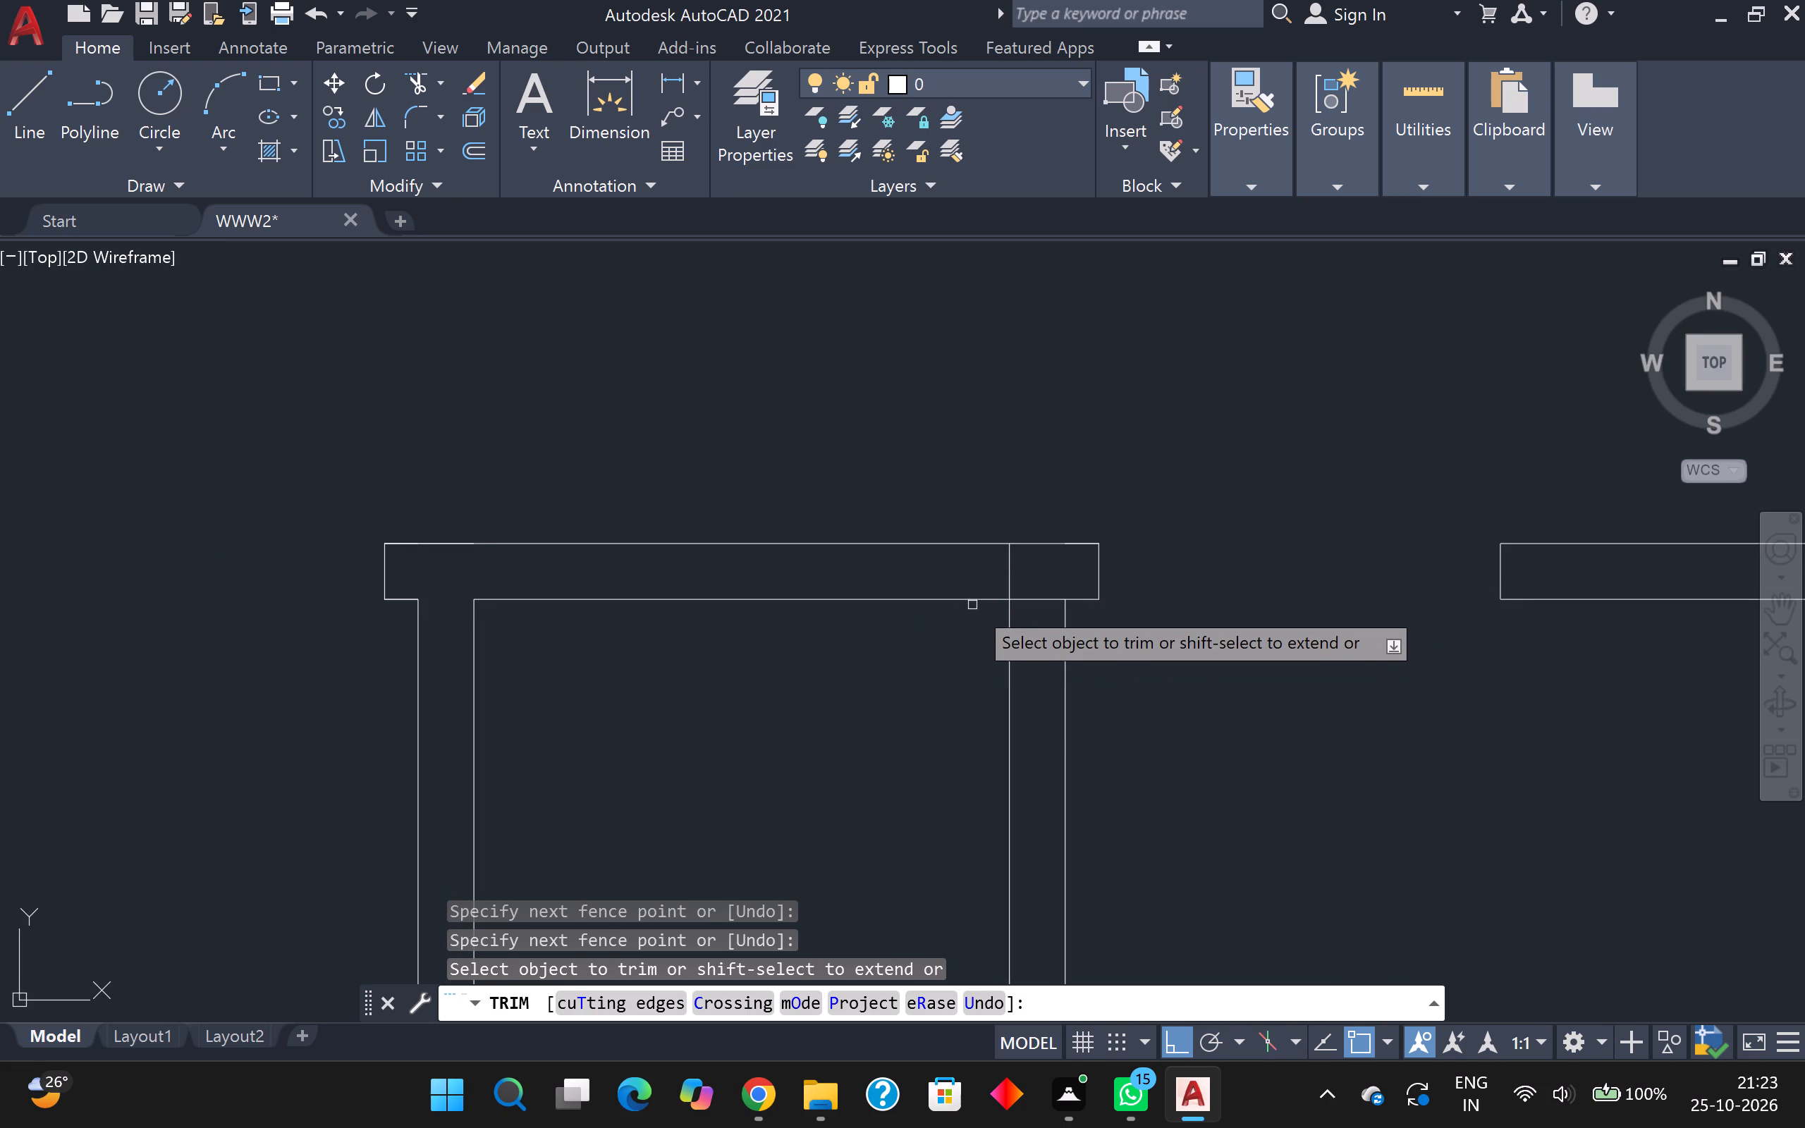
click(999, 565)
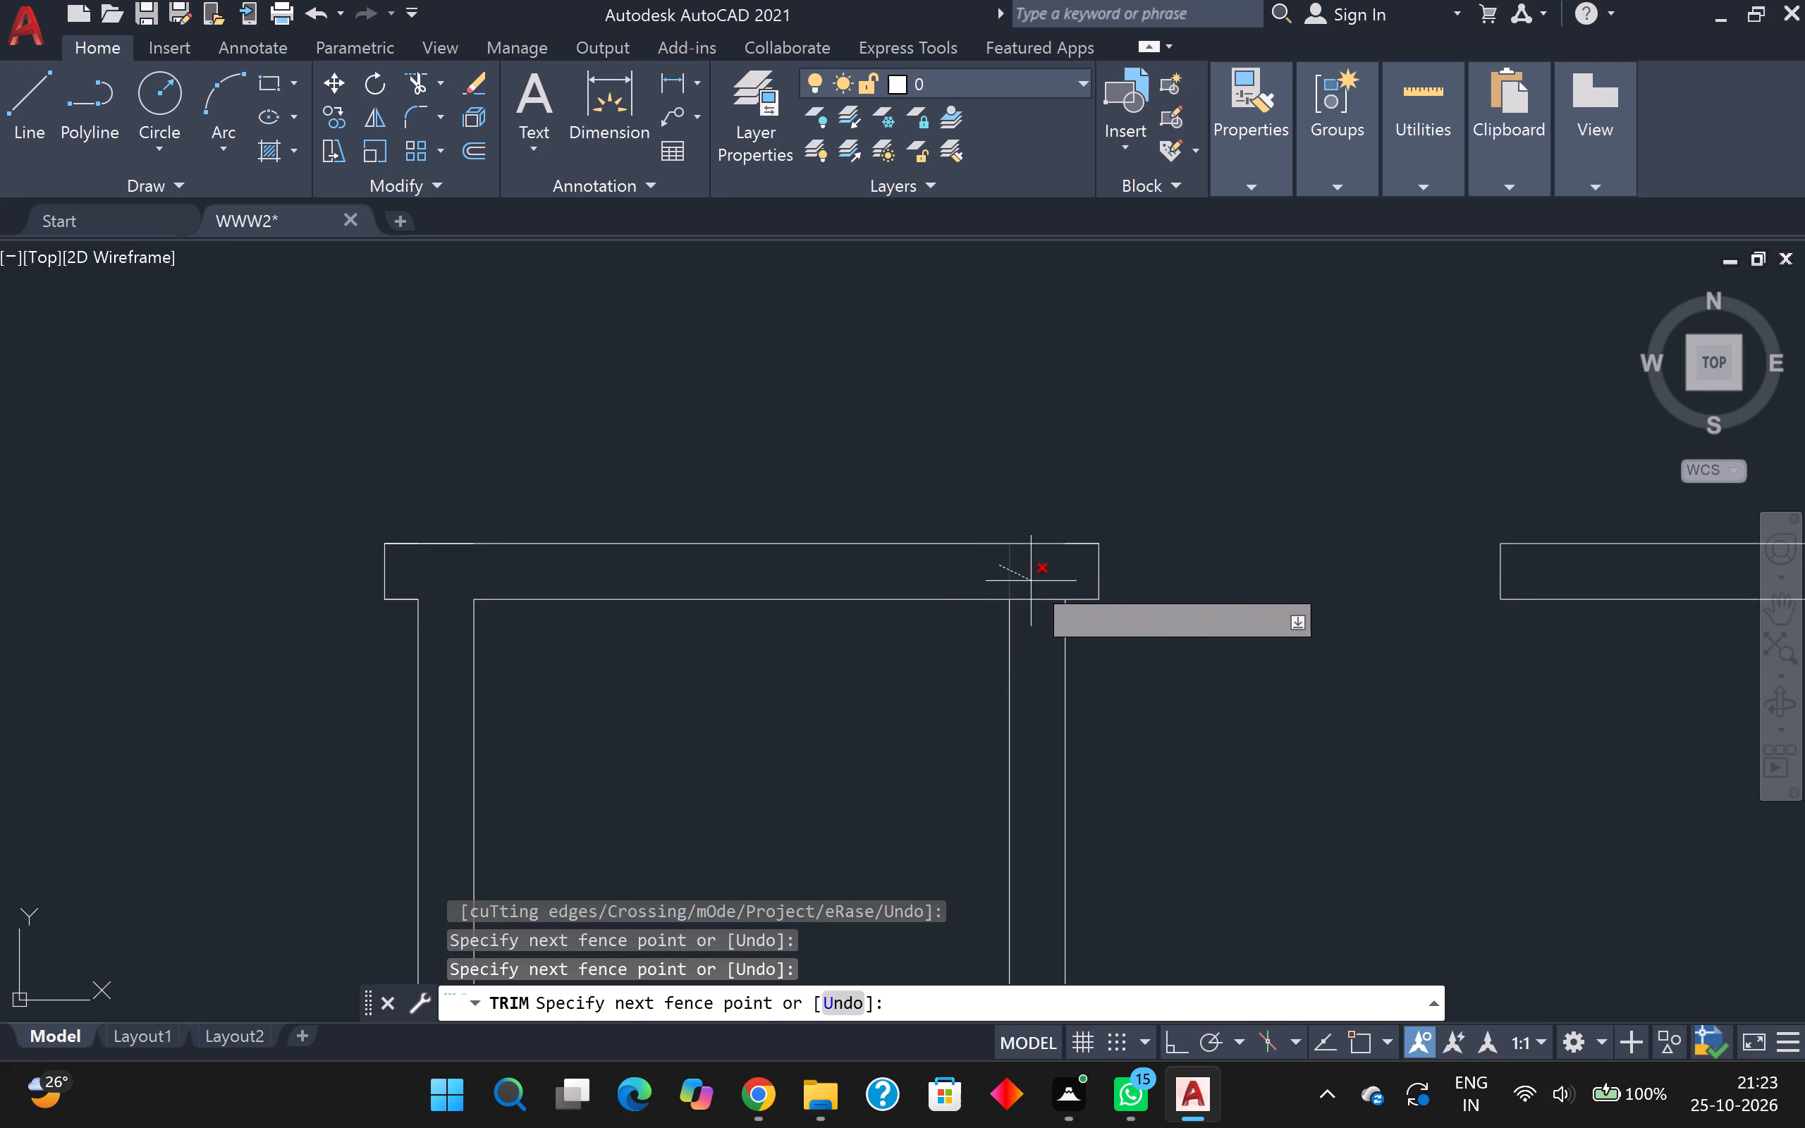
click(1042, 620)
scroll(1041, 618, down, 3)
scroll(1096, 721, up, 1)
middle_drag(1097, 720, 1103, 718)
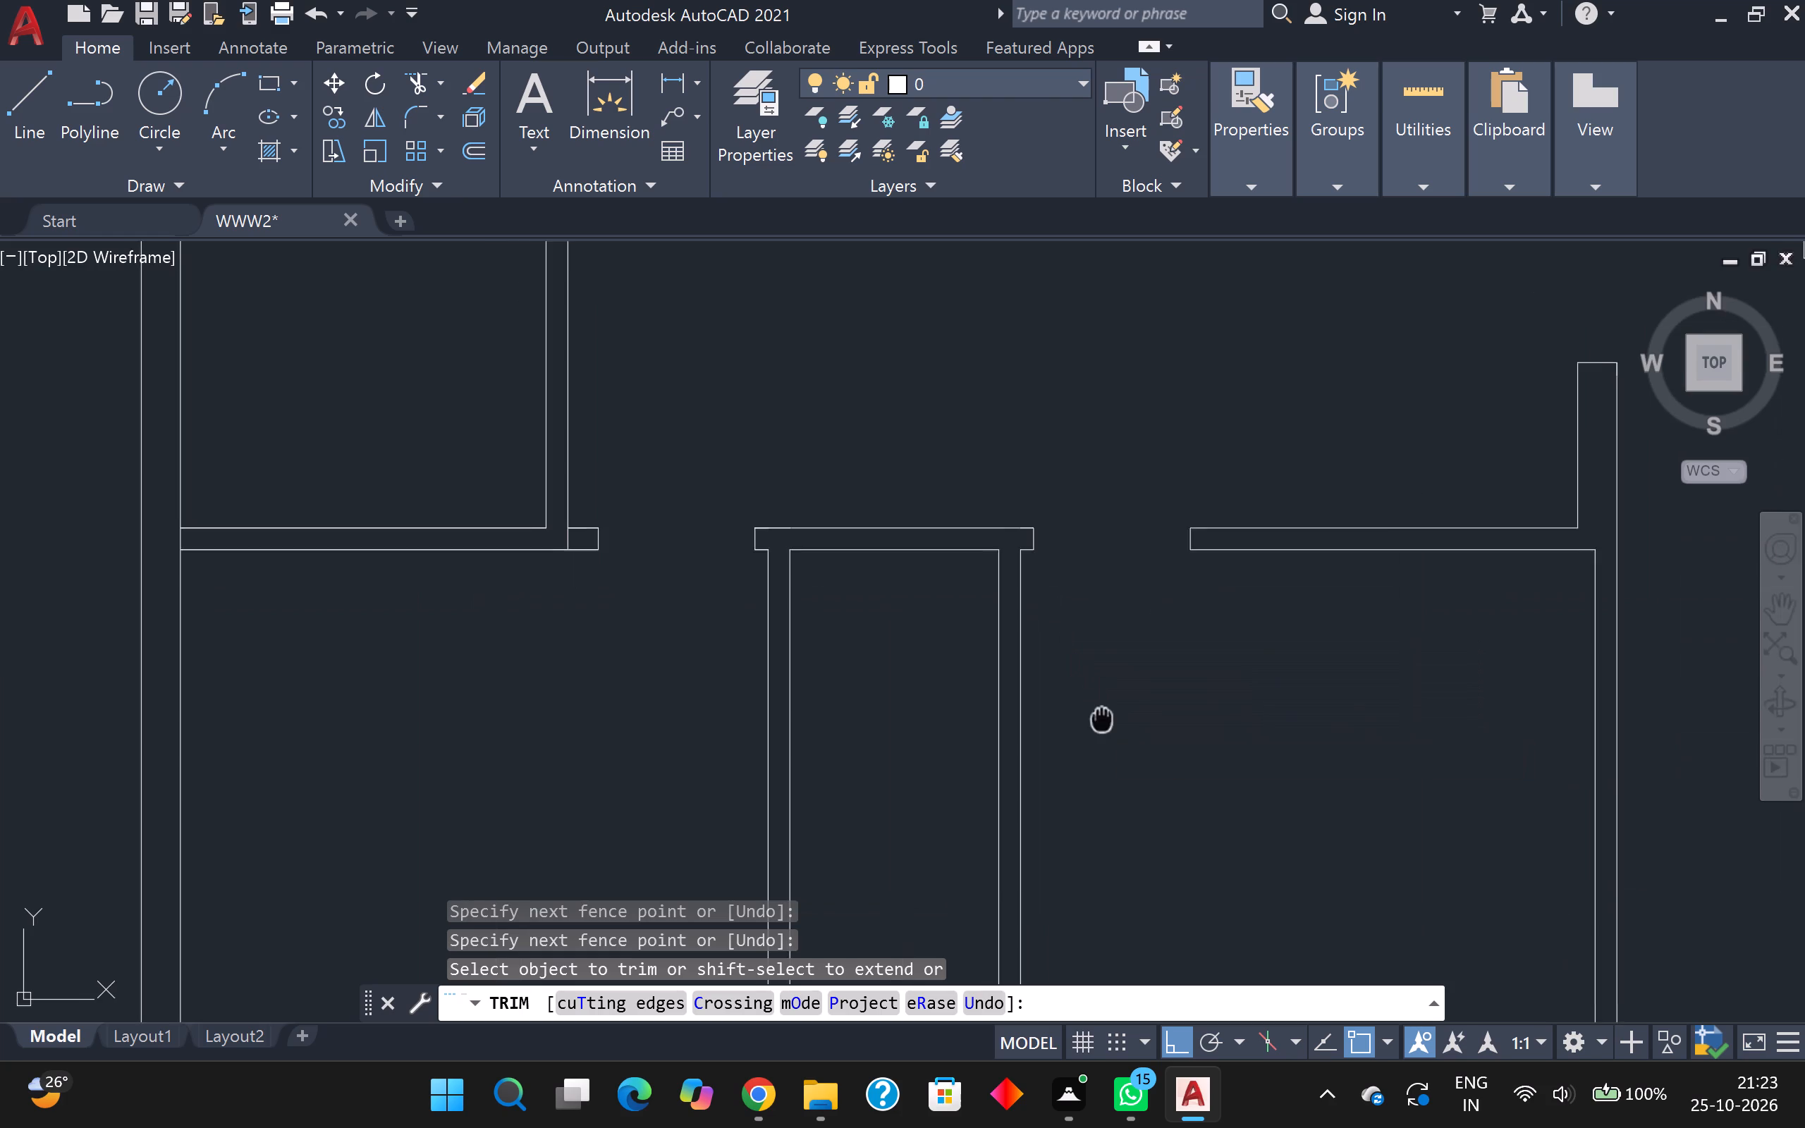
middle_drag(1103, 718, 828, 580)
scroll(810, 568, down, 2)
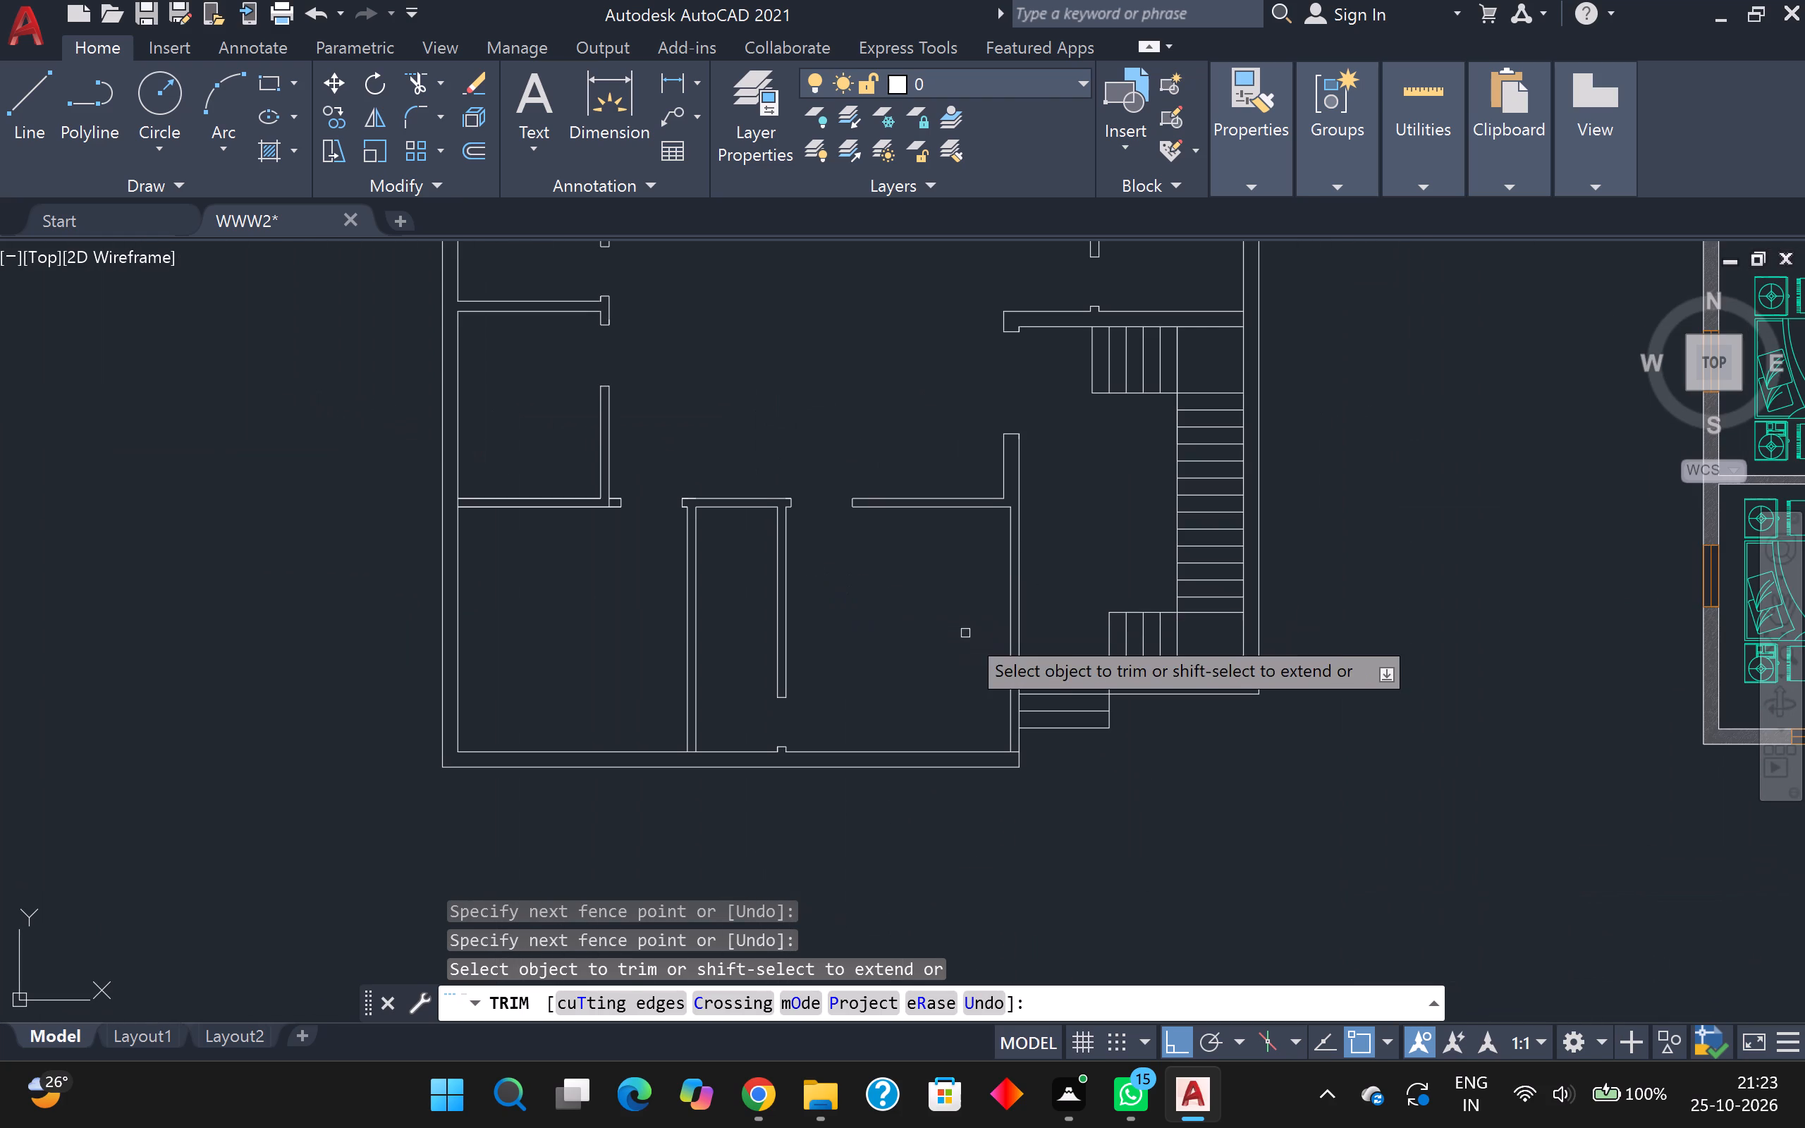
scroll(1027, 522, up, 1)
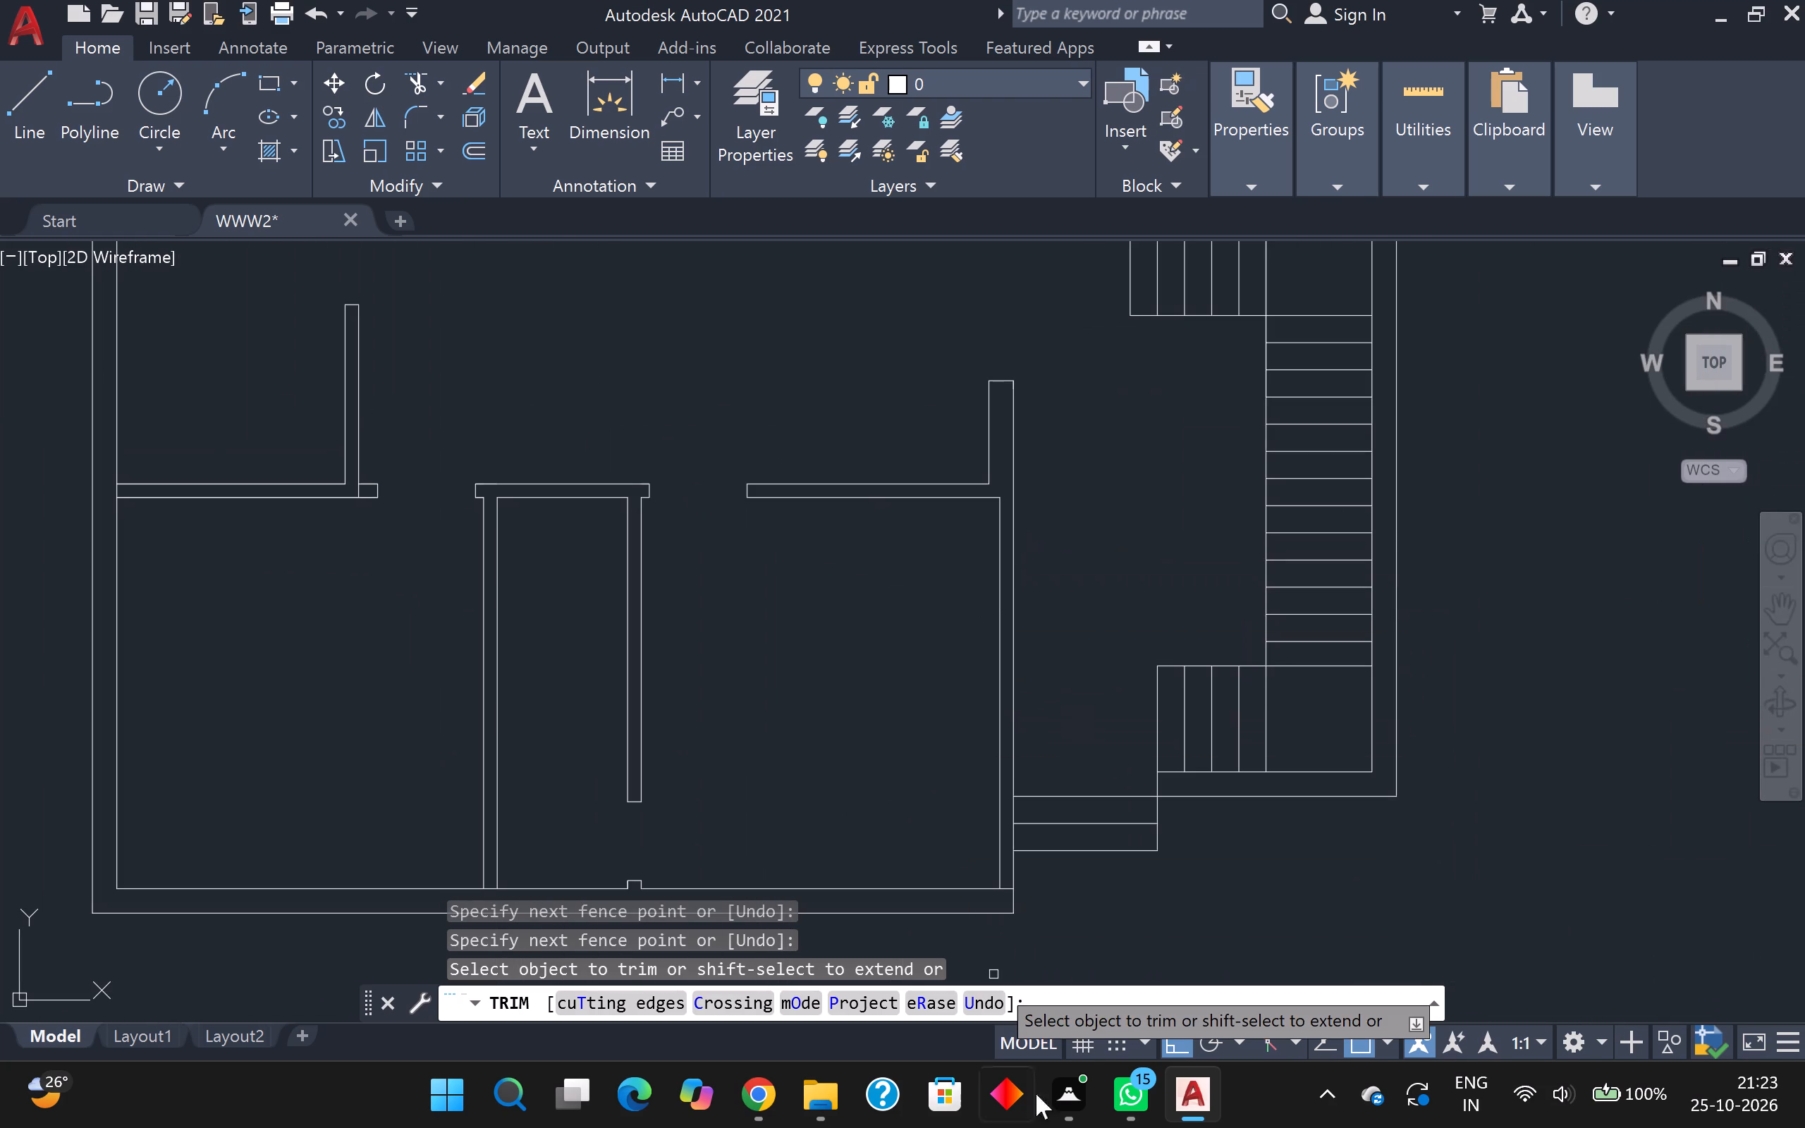
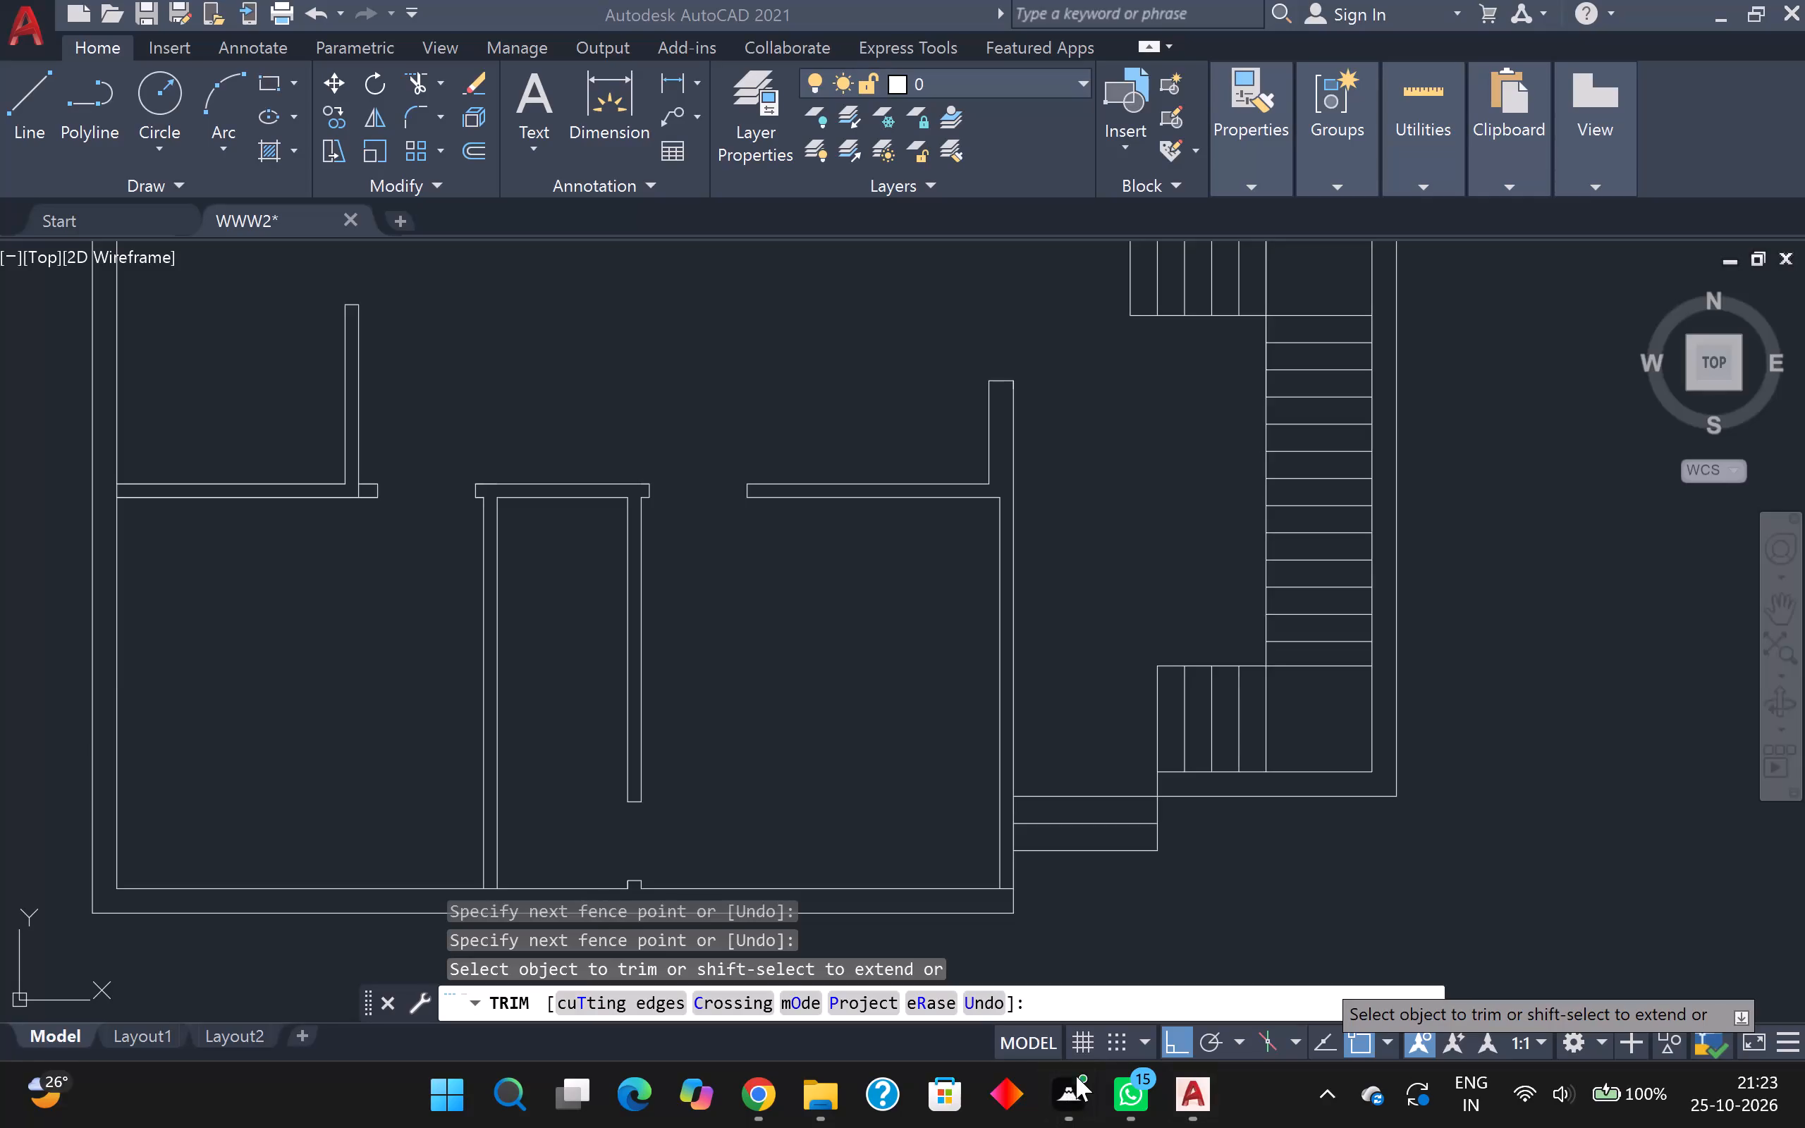
Trim the leftover inner line of the bottom outer wall where it crosses the right wall at the plan's lower-right corner.
scroll(1084, 705, up, 1)
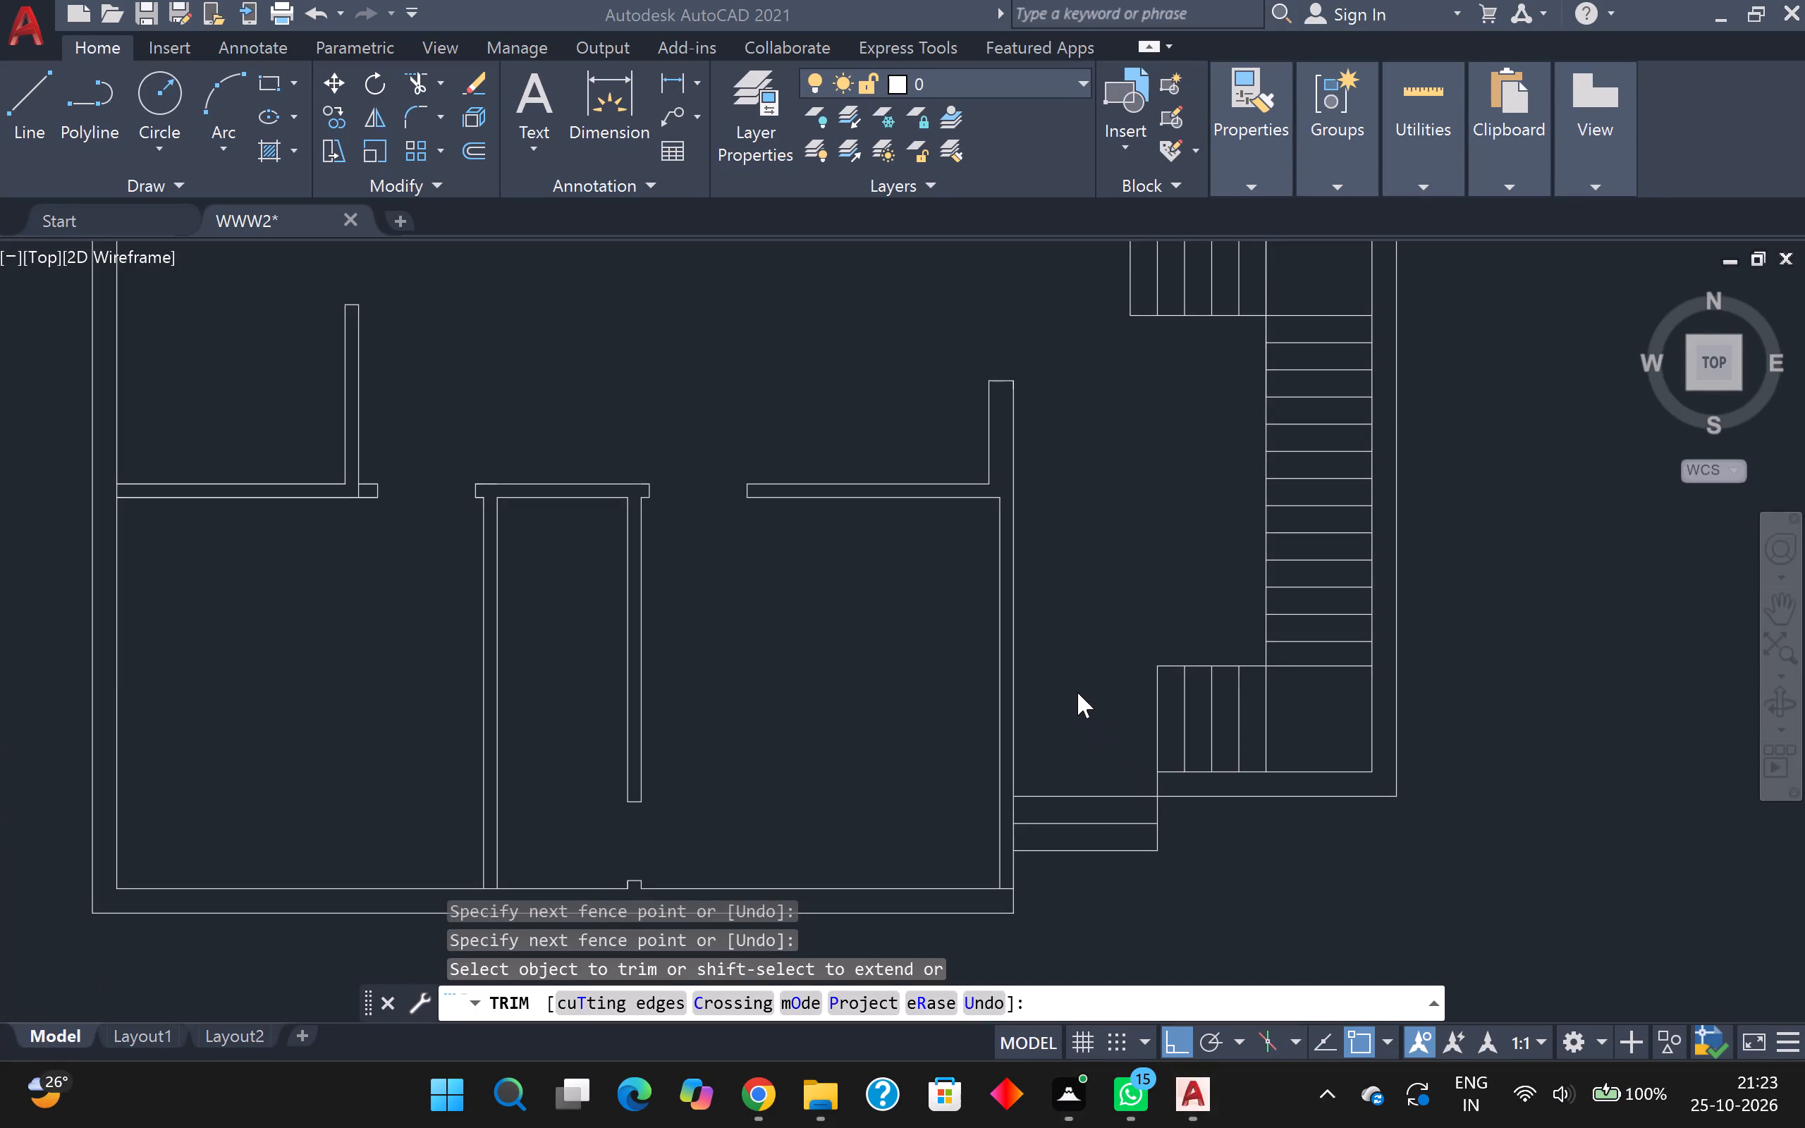
scroll(1072, 632, down, 2)
scroll(1024, 754, up, 2)
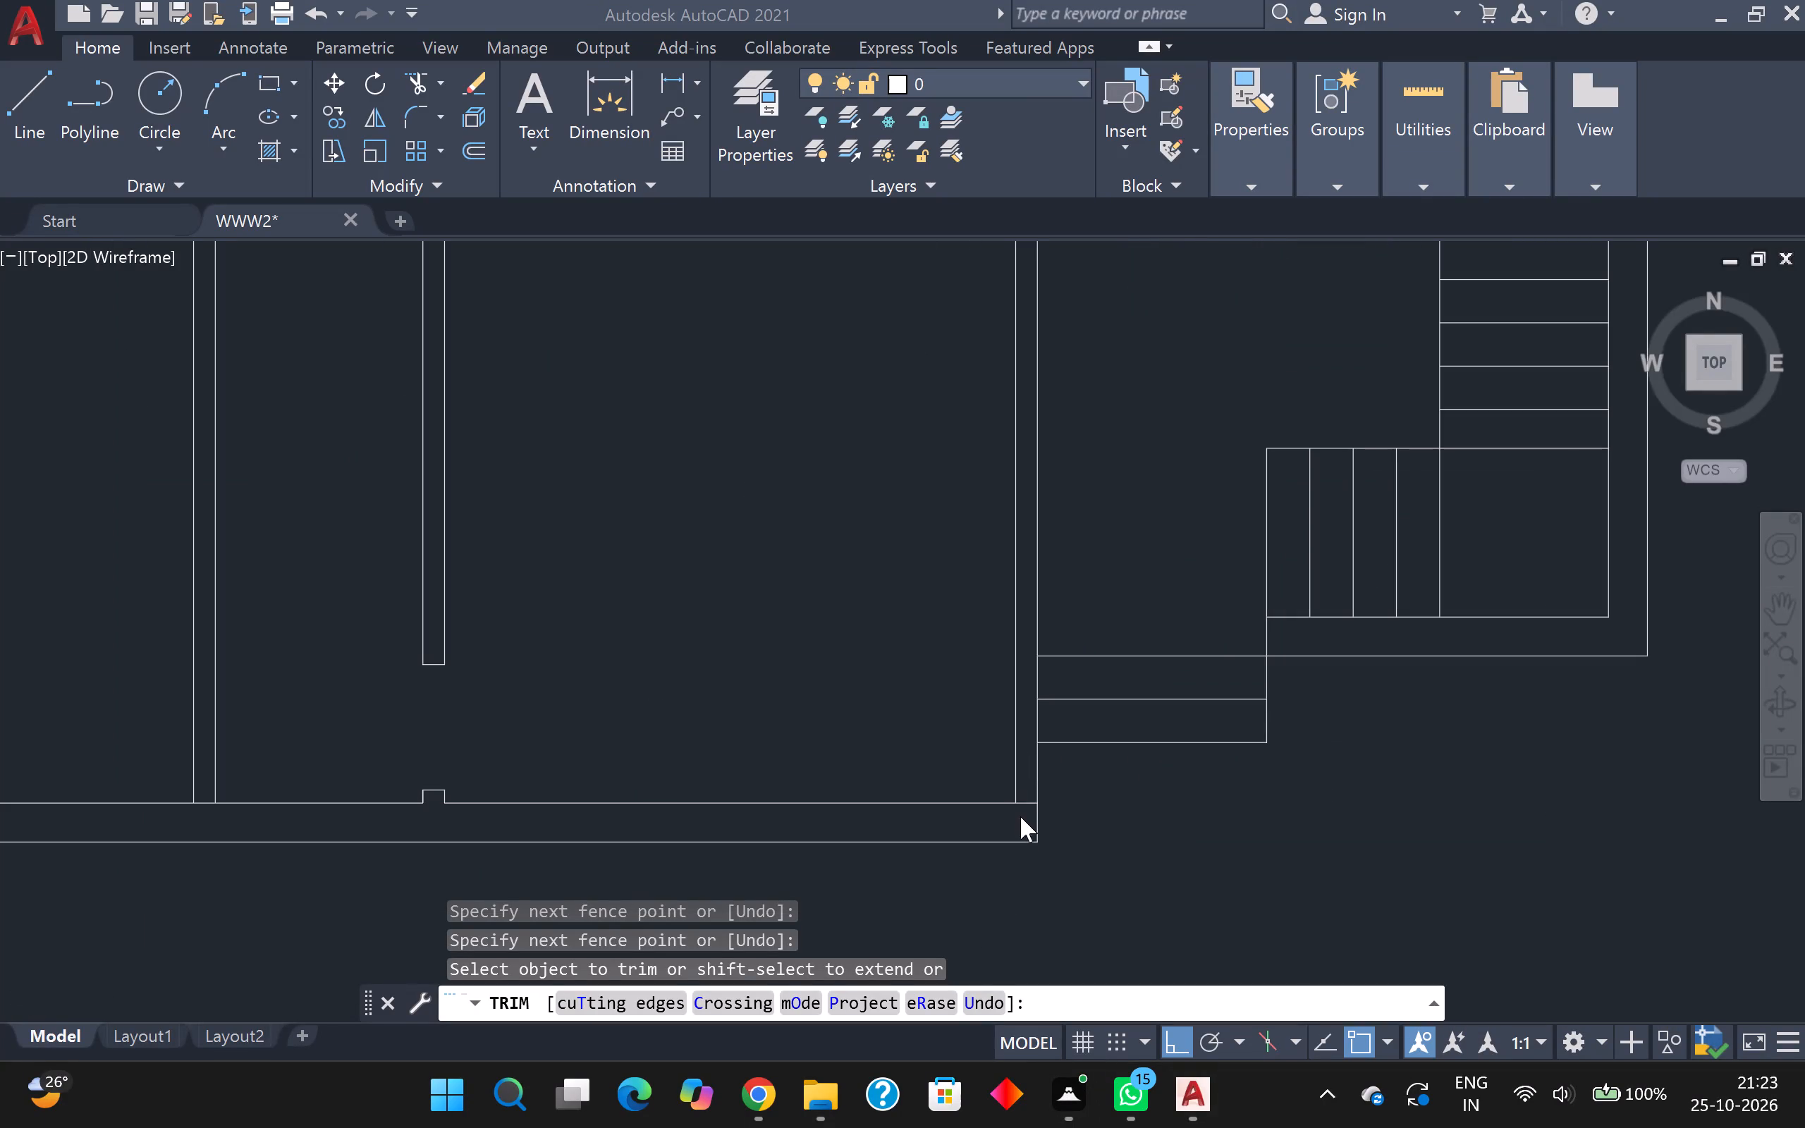
drag(1027, 814, 1027, 806)
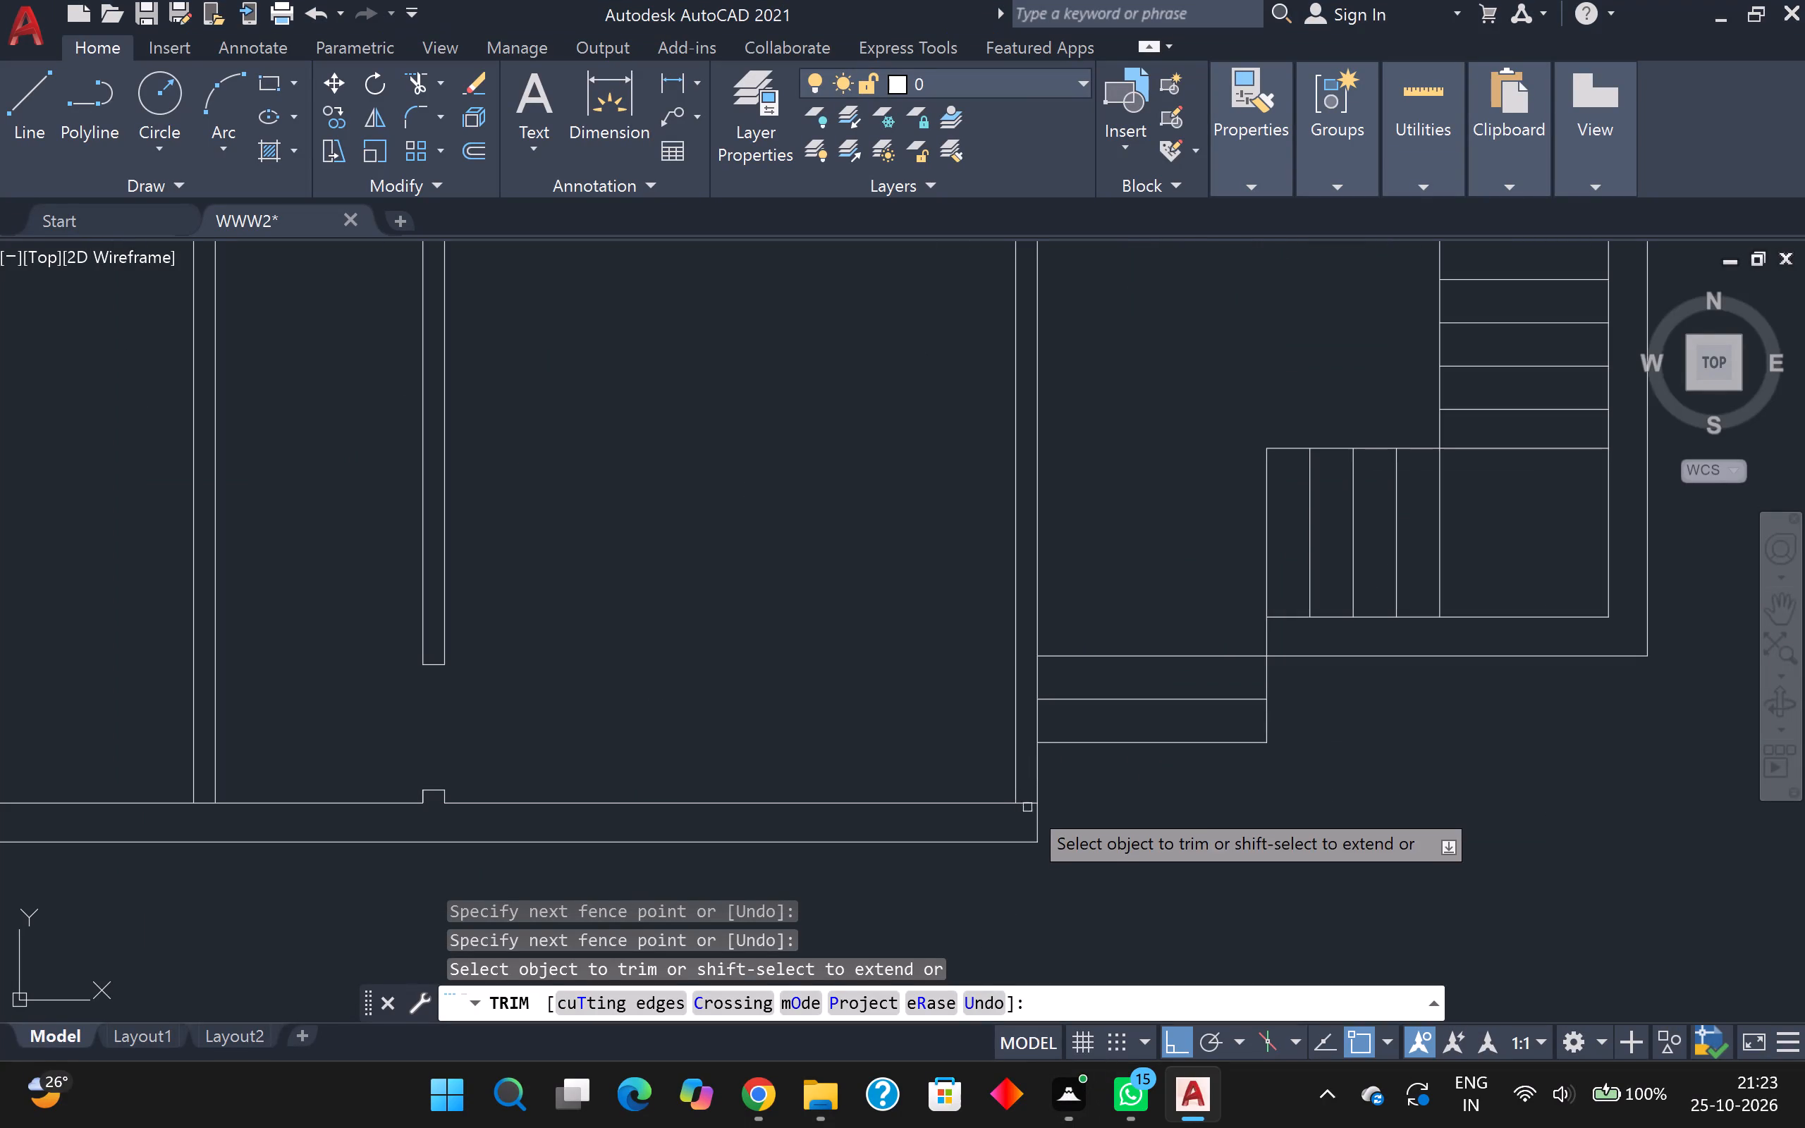
drag(1027, 806, 1026, 797)
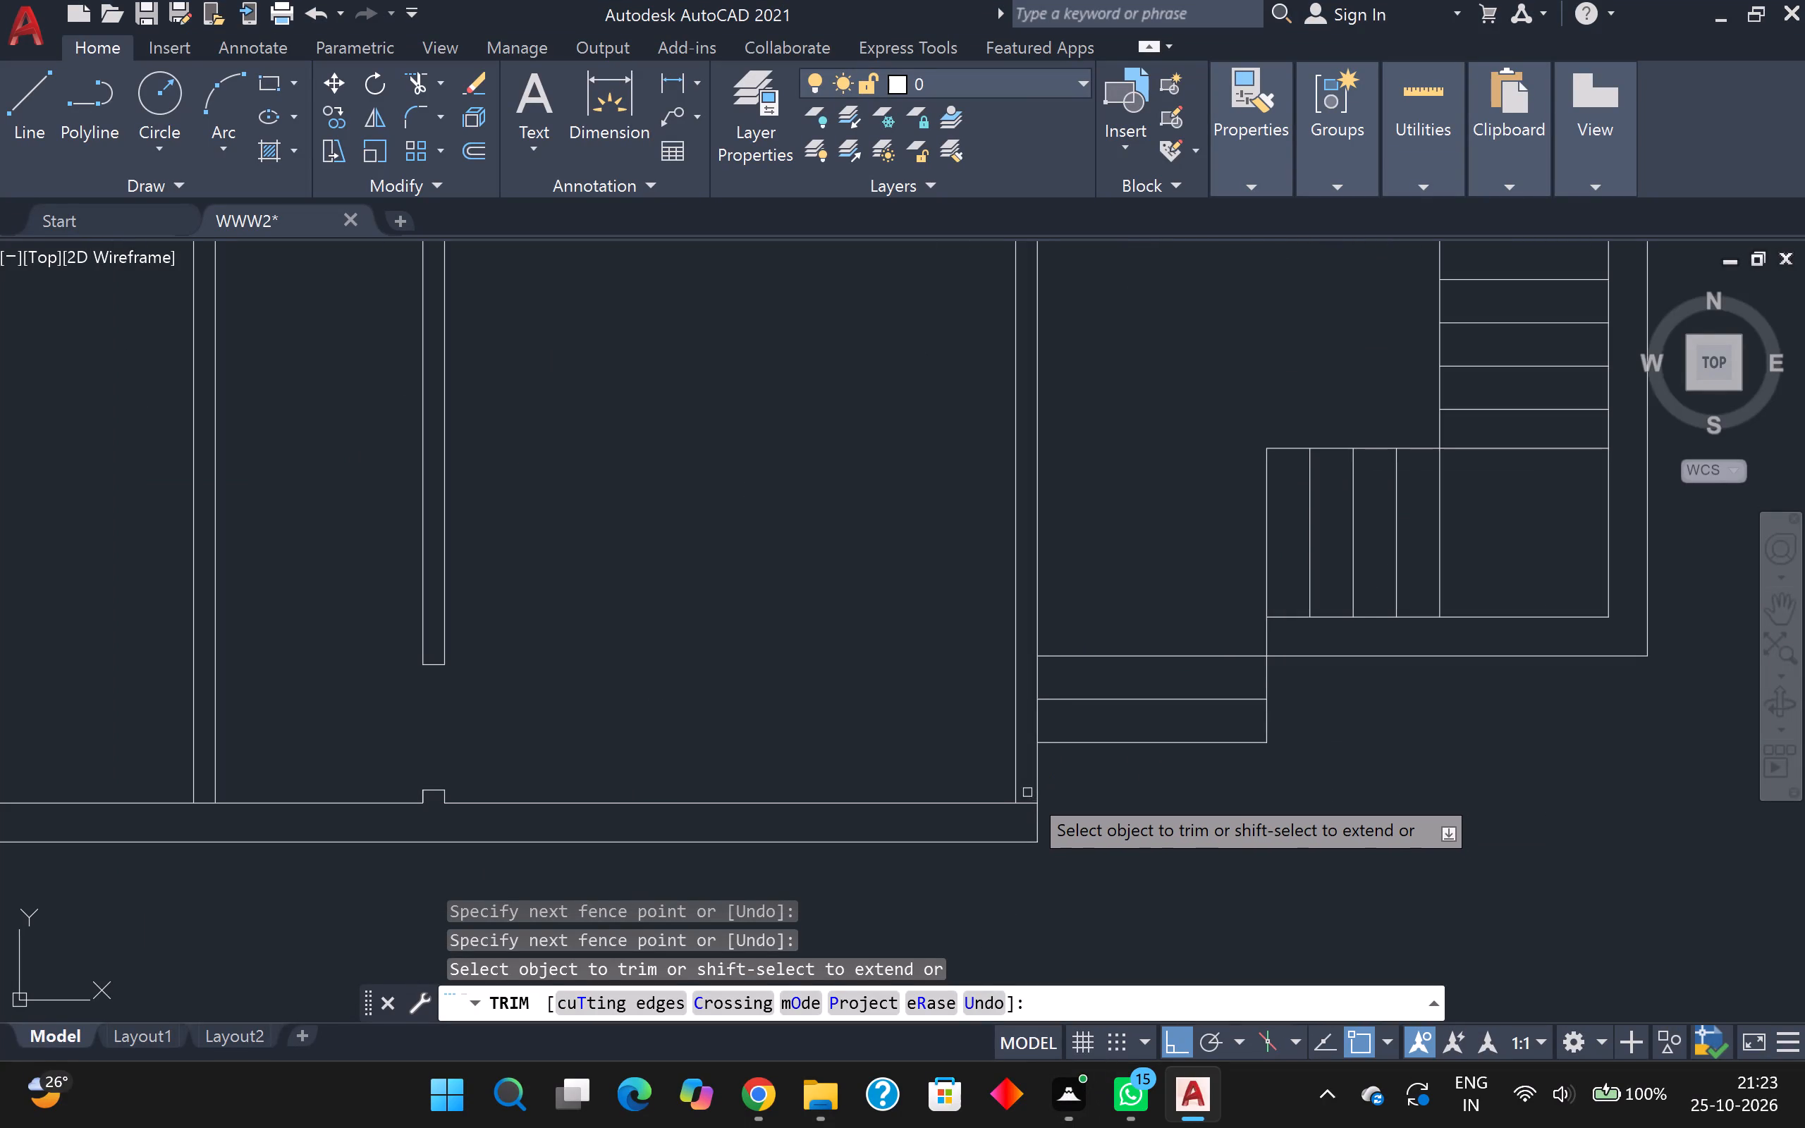
scroll(1005, 781, up, 2)
drag(1050, 799, 1063, 842)
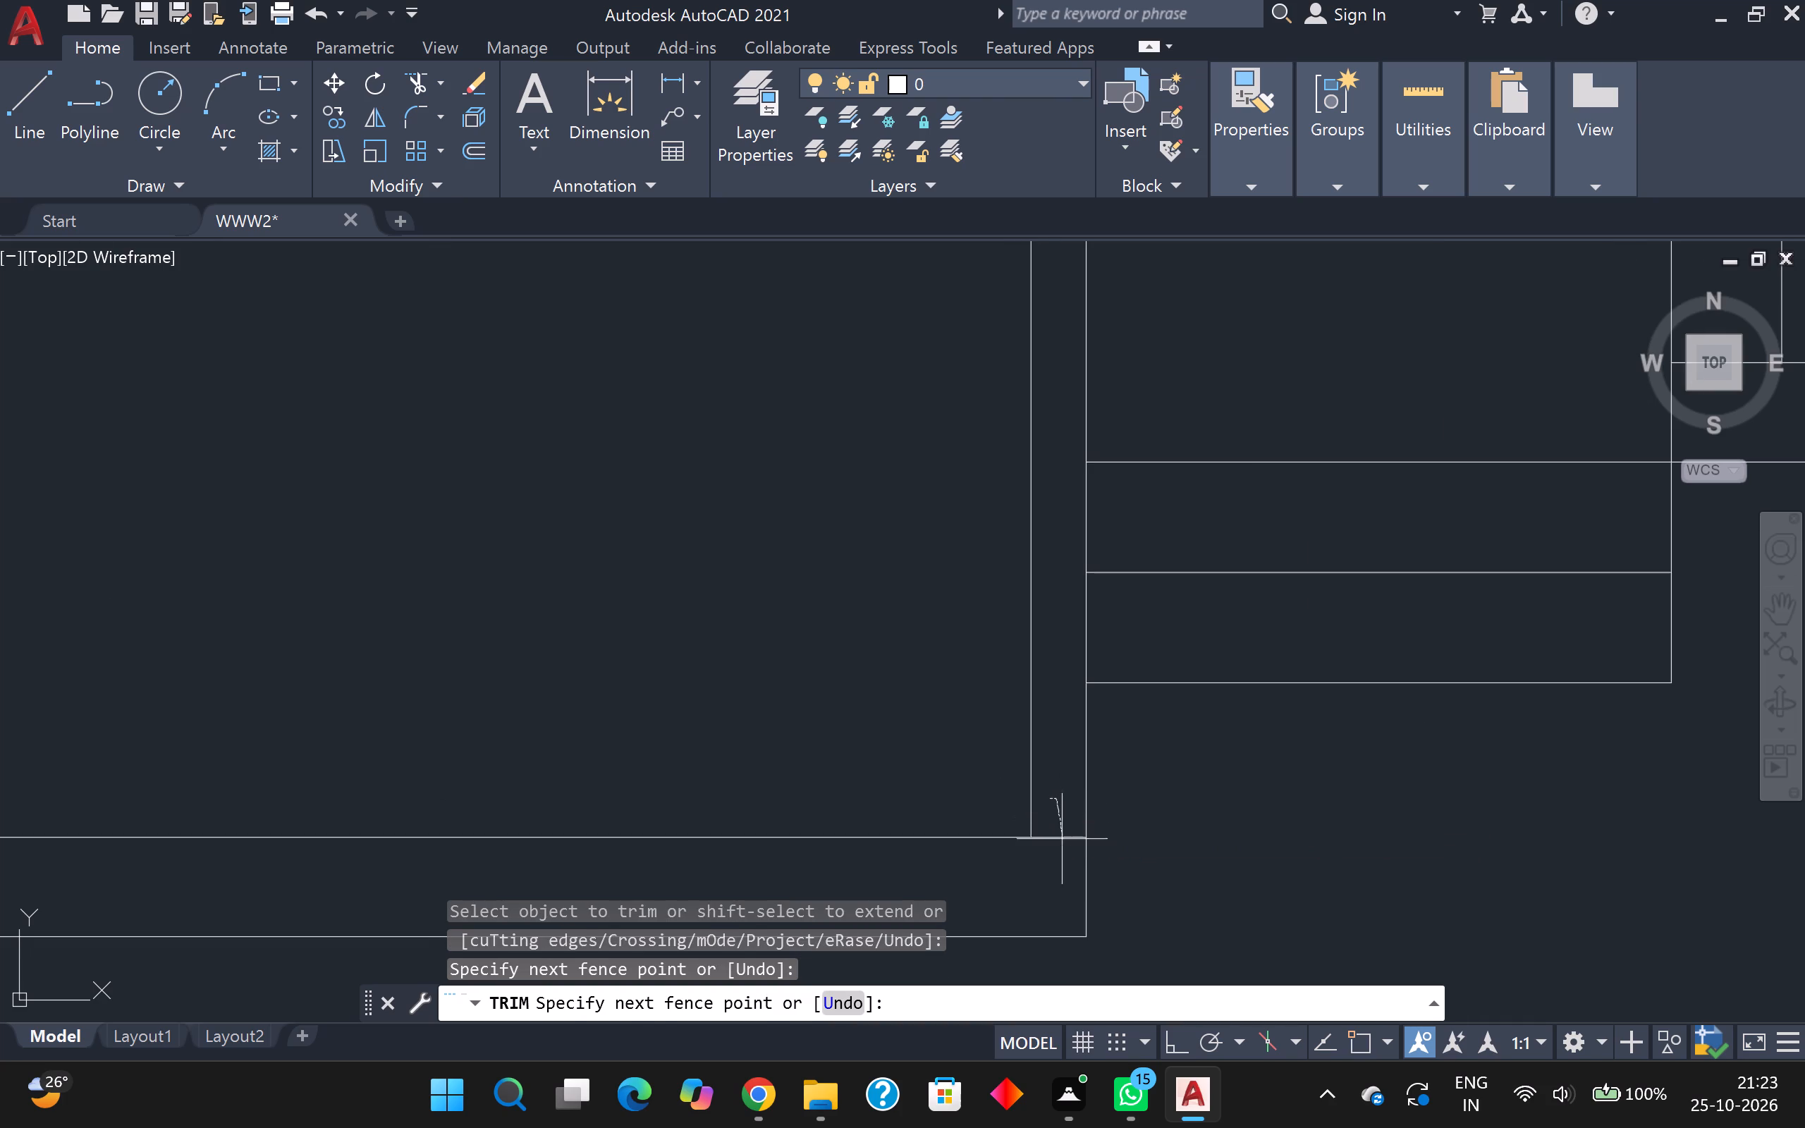
drag(1063, 842, 1062, 854)
scroll(1055, 852, down, 3)
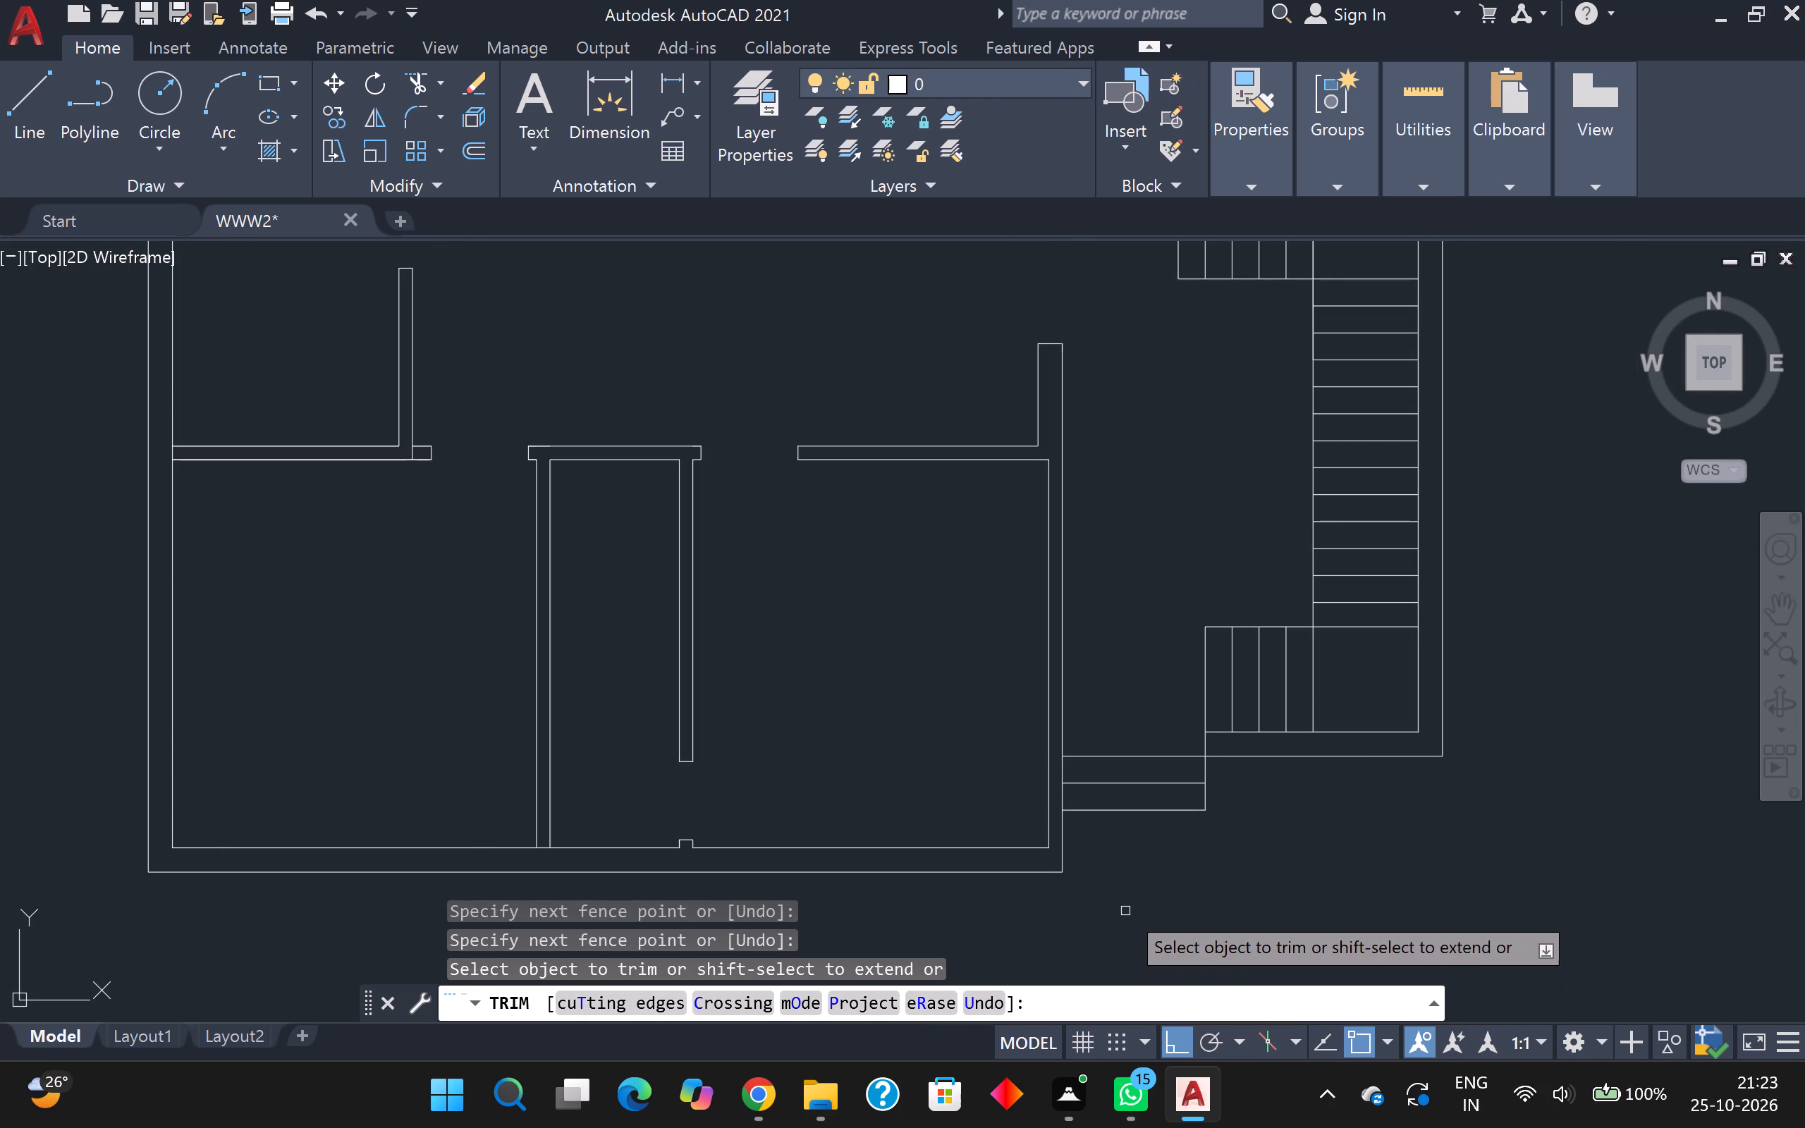
Trim the right outer wall's inner line where the two horizontal walls above the staircase join it.
middle_drag(1249, 838, 791, 934)
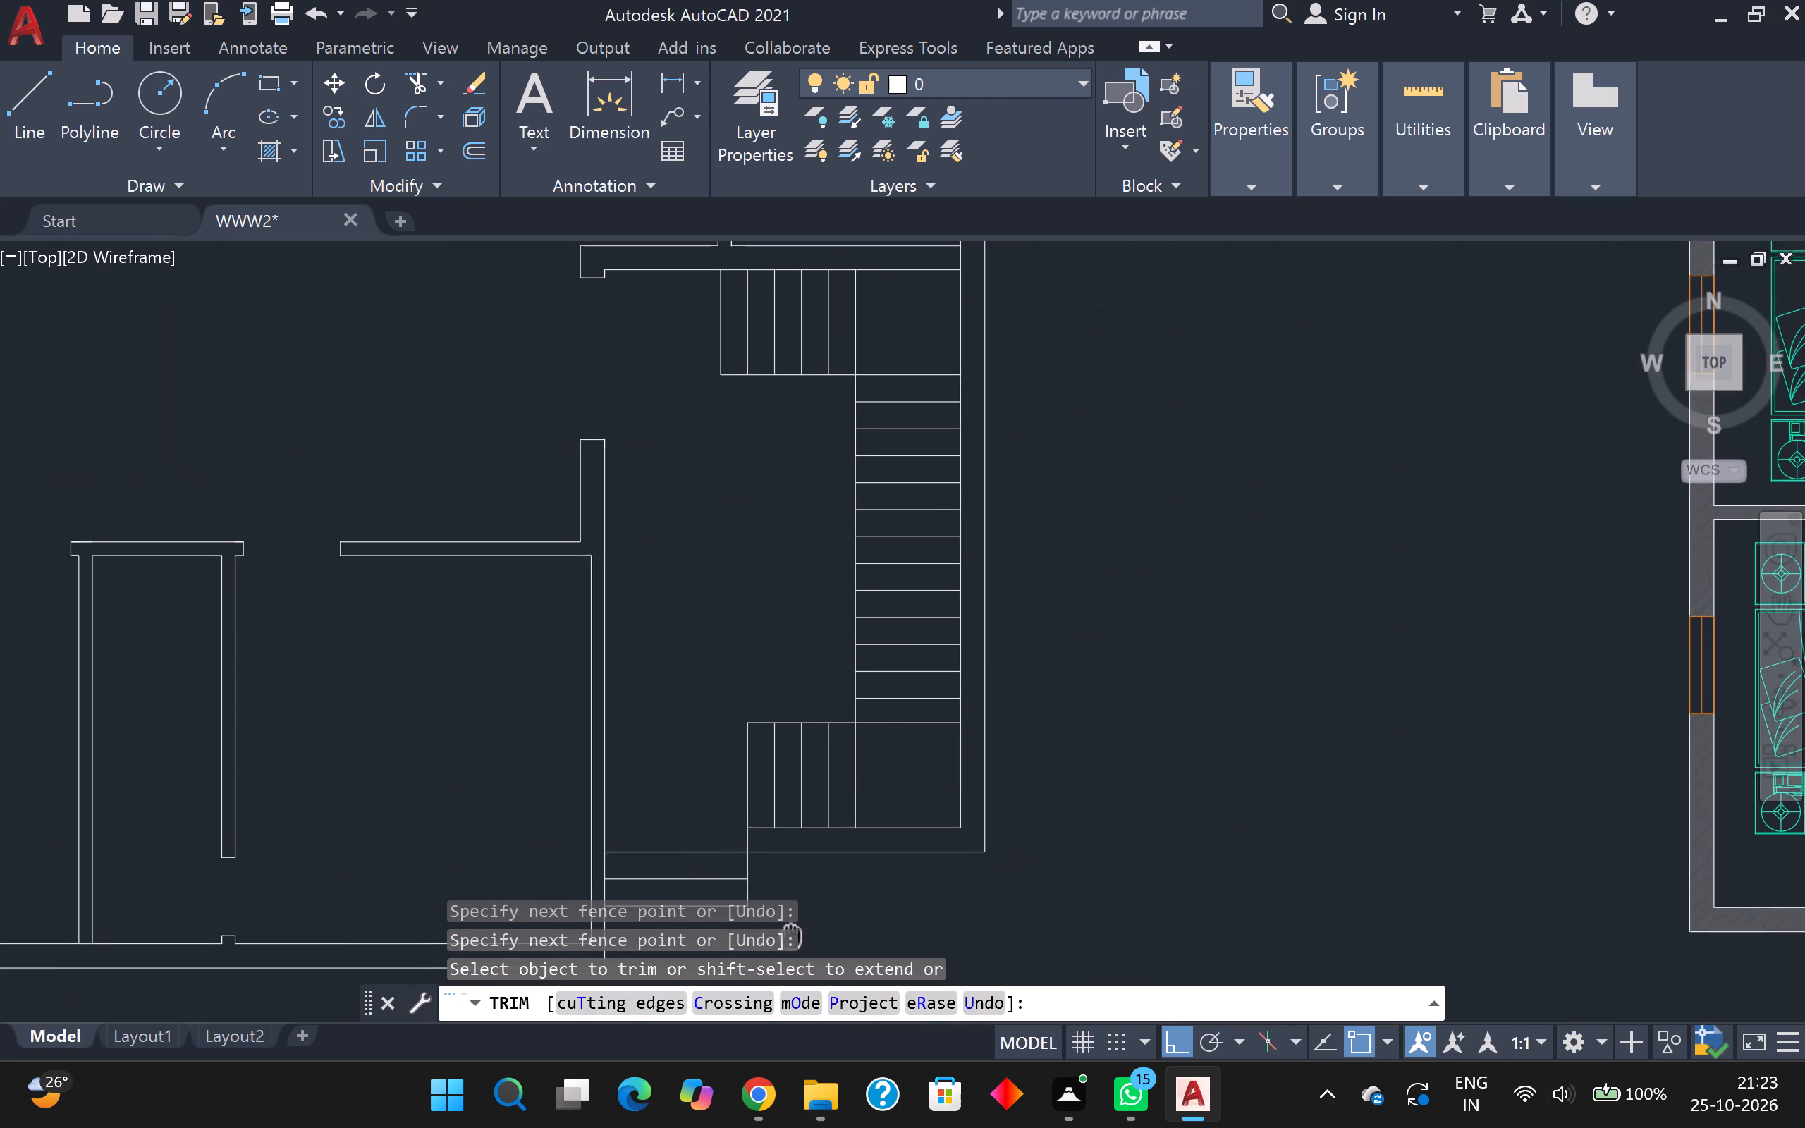
middle_drag(791, 934, 781, 939)
scroll(917, 792, down, 2)
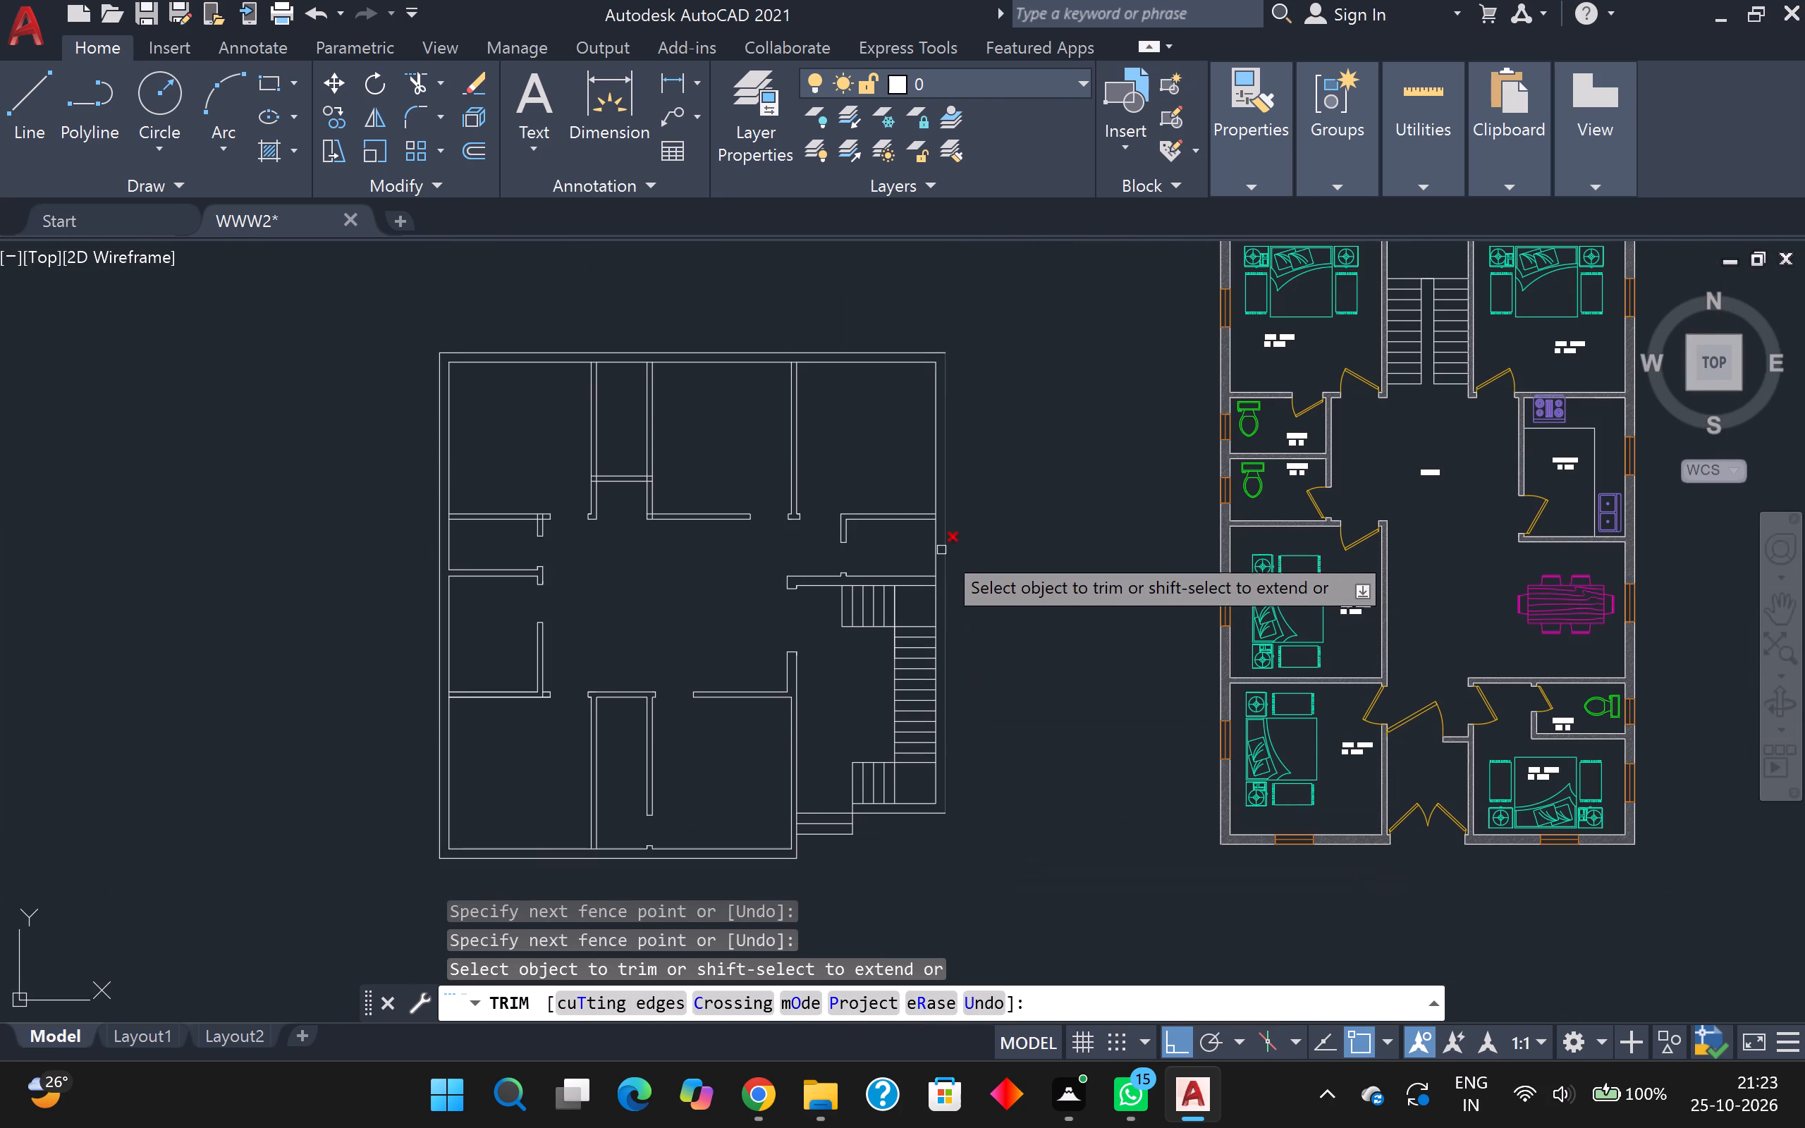
scroll(977, 489, up, 2)
scroll(845, 757, up, 1)
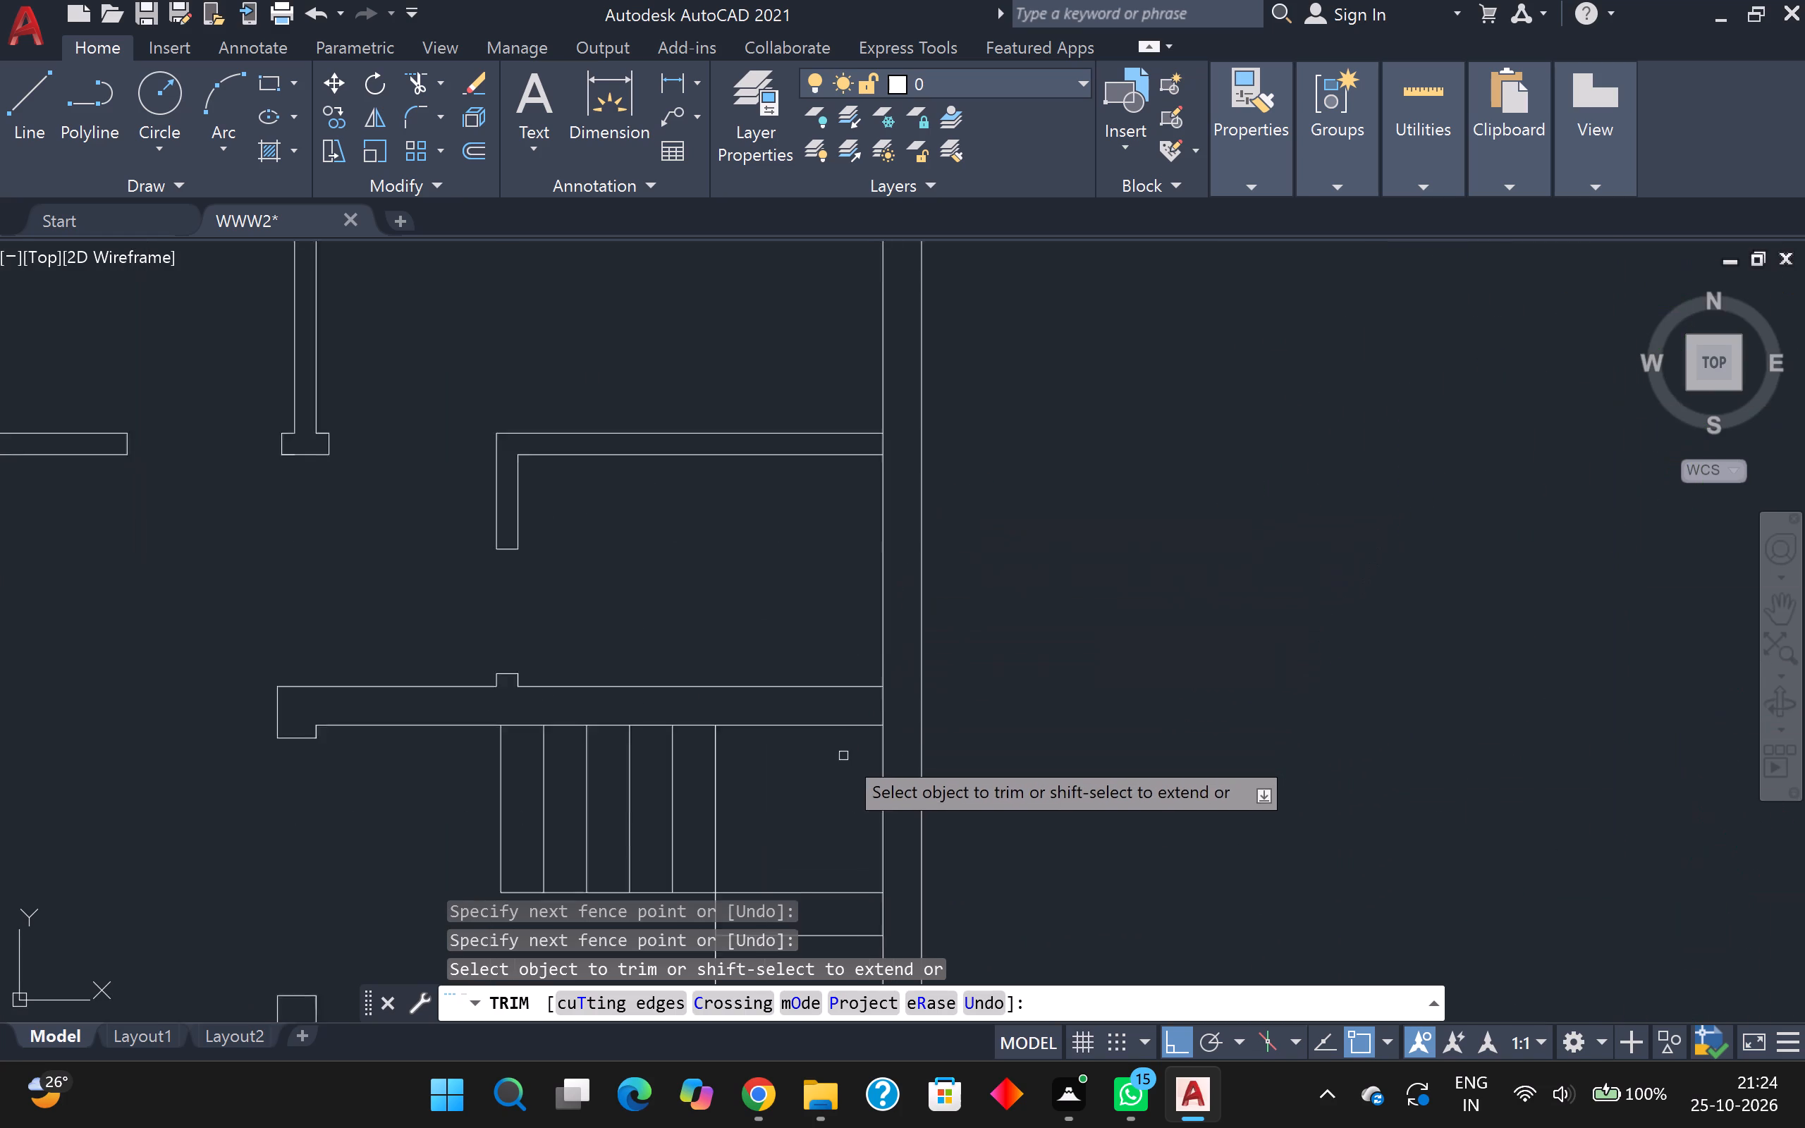
scroll(842, 754, up, 2)
click(895, 668)
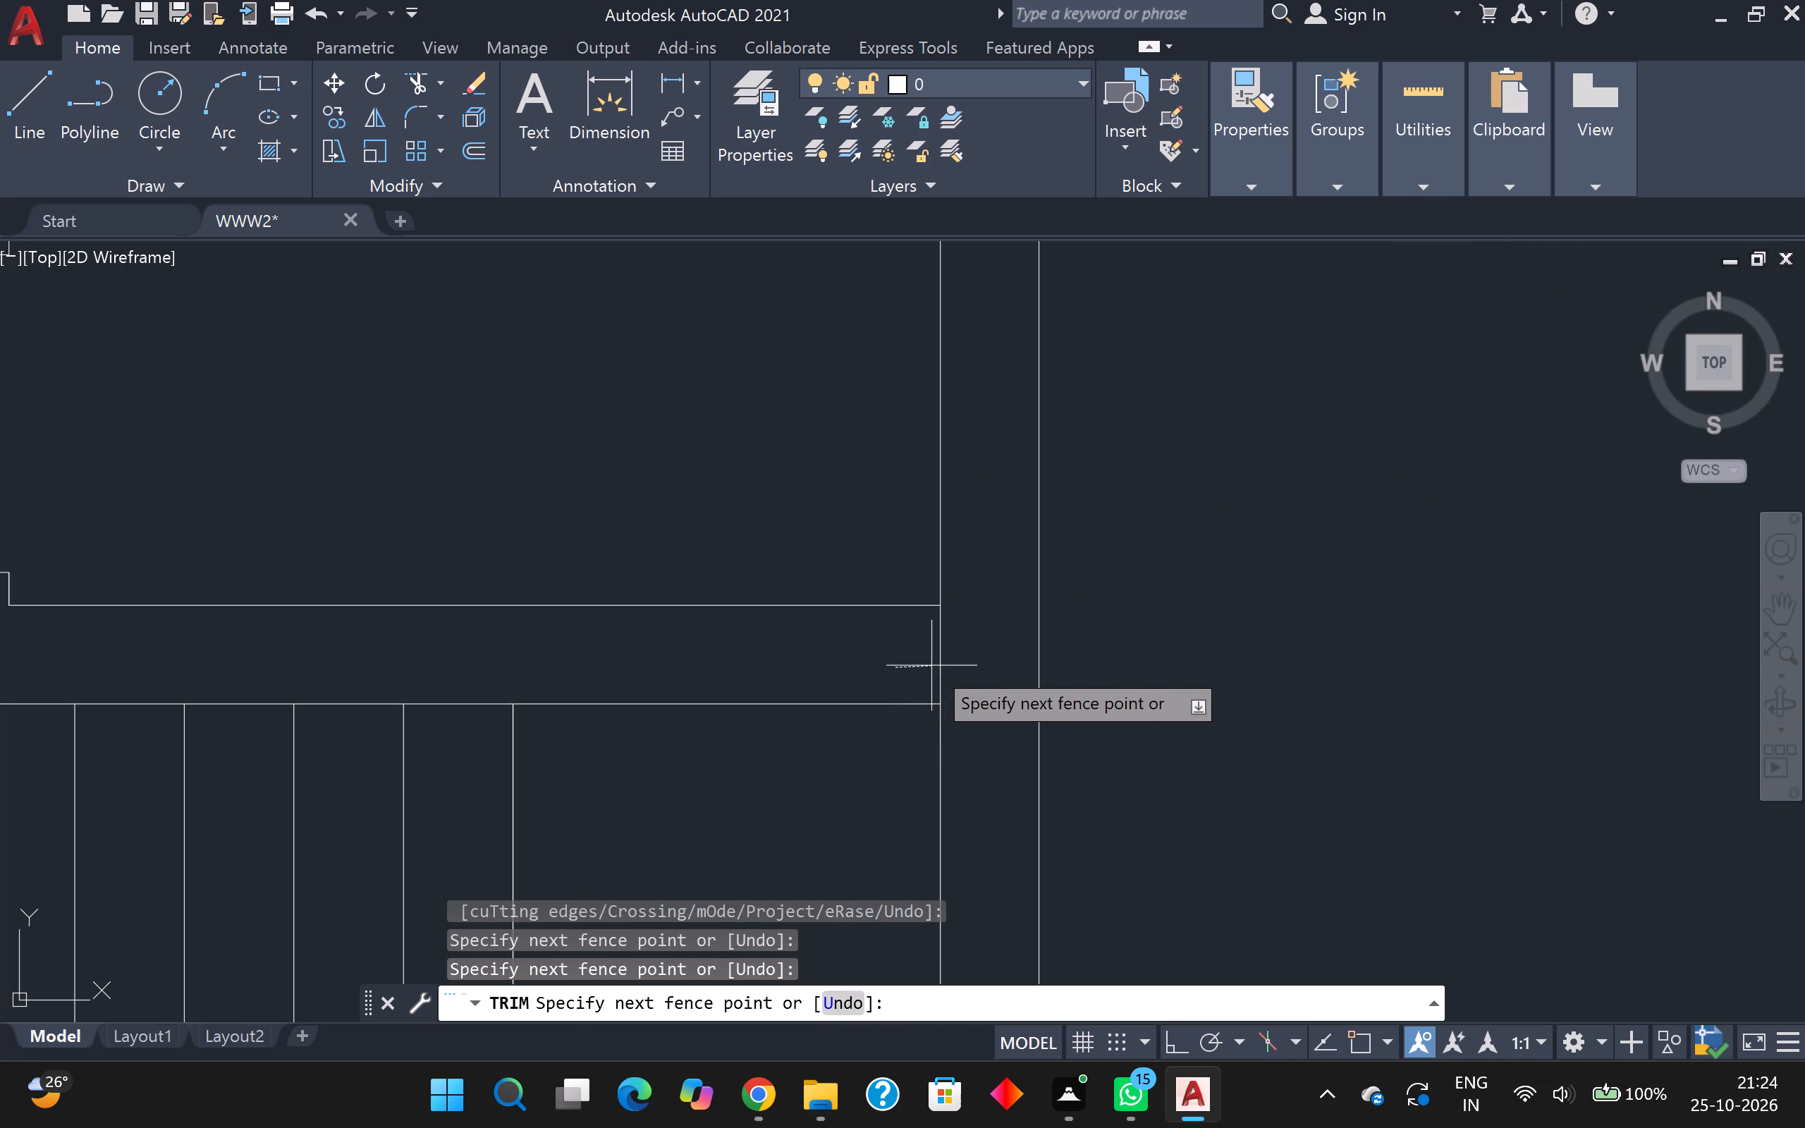
drag(941, 661, 949, 659)
scroll(859, 537, down, 2)
middle_drag(826, 502, 826, 633)
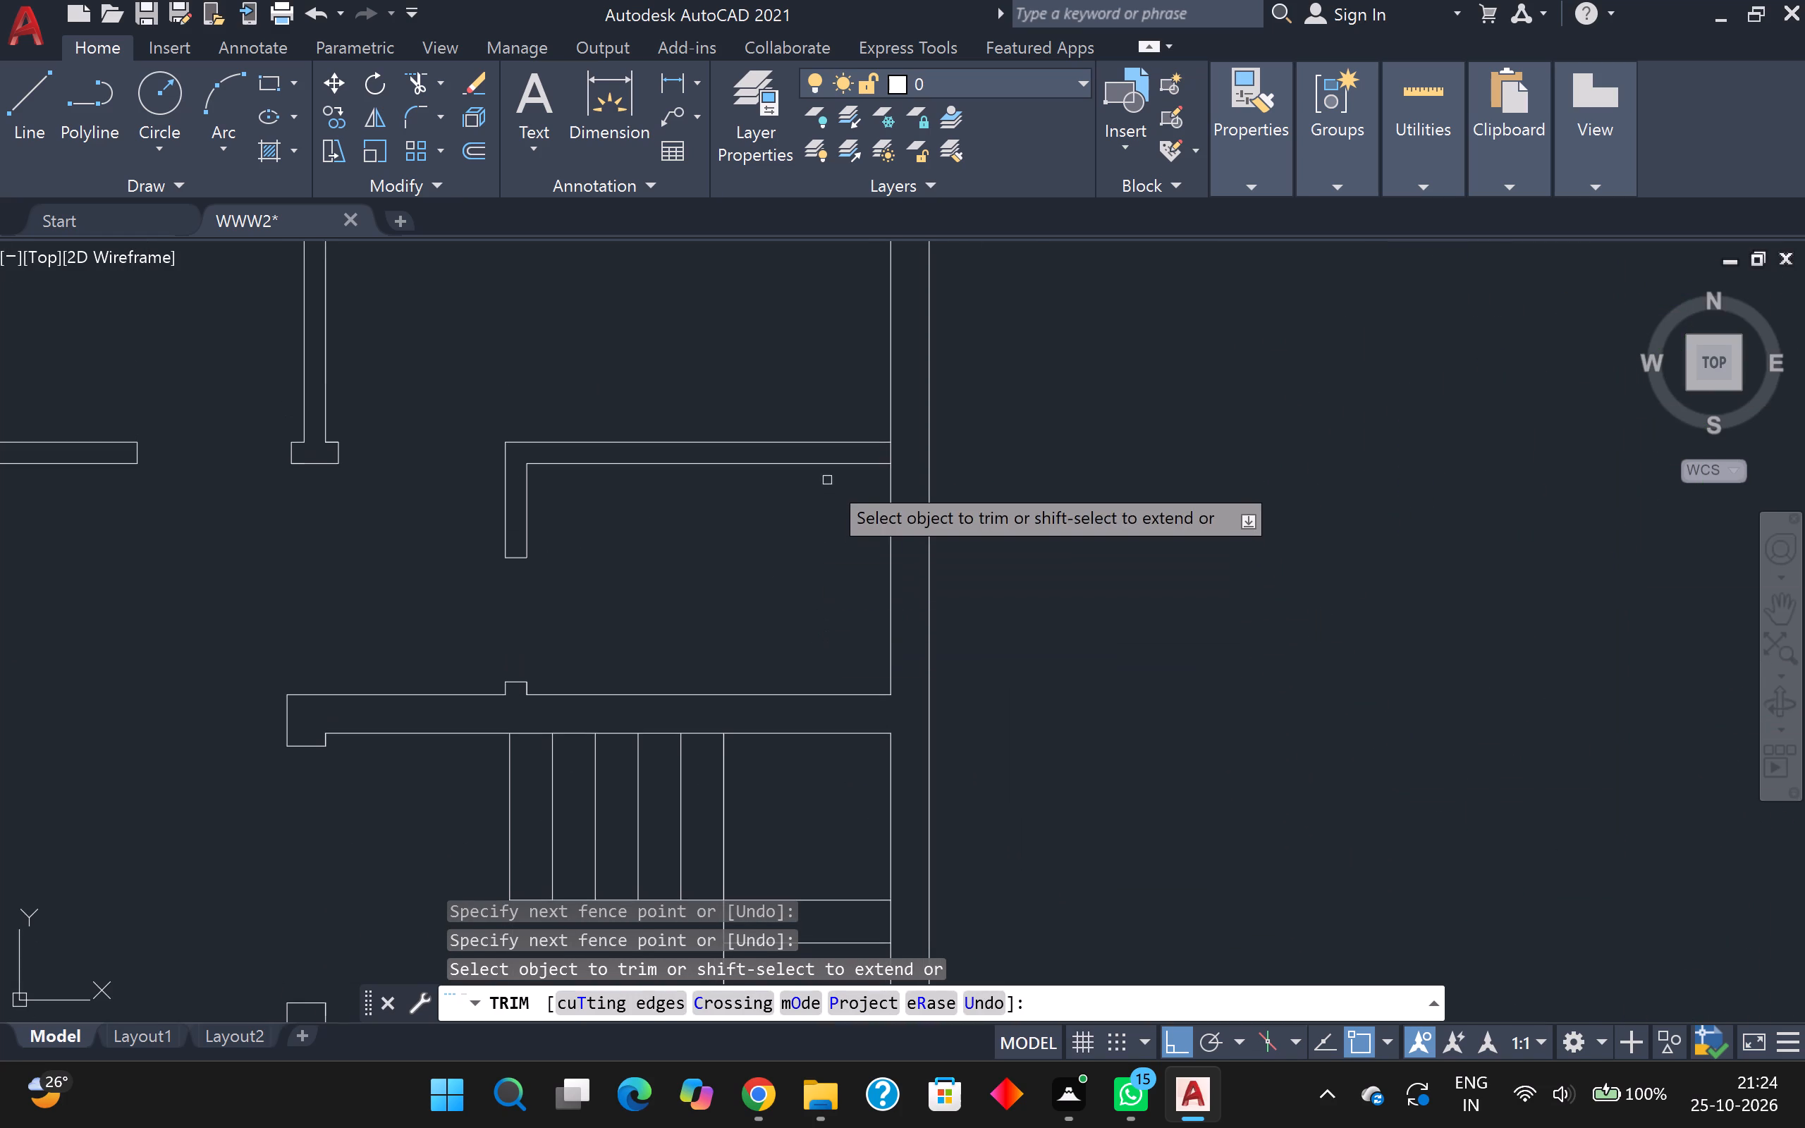
scroll(850, 451, up, 3)
drag(888, 455, 907, 455)
click(1005, 462)
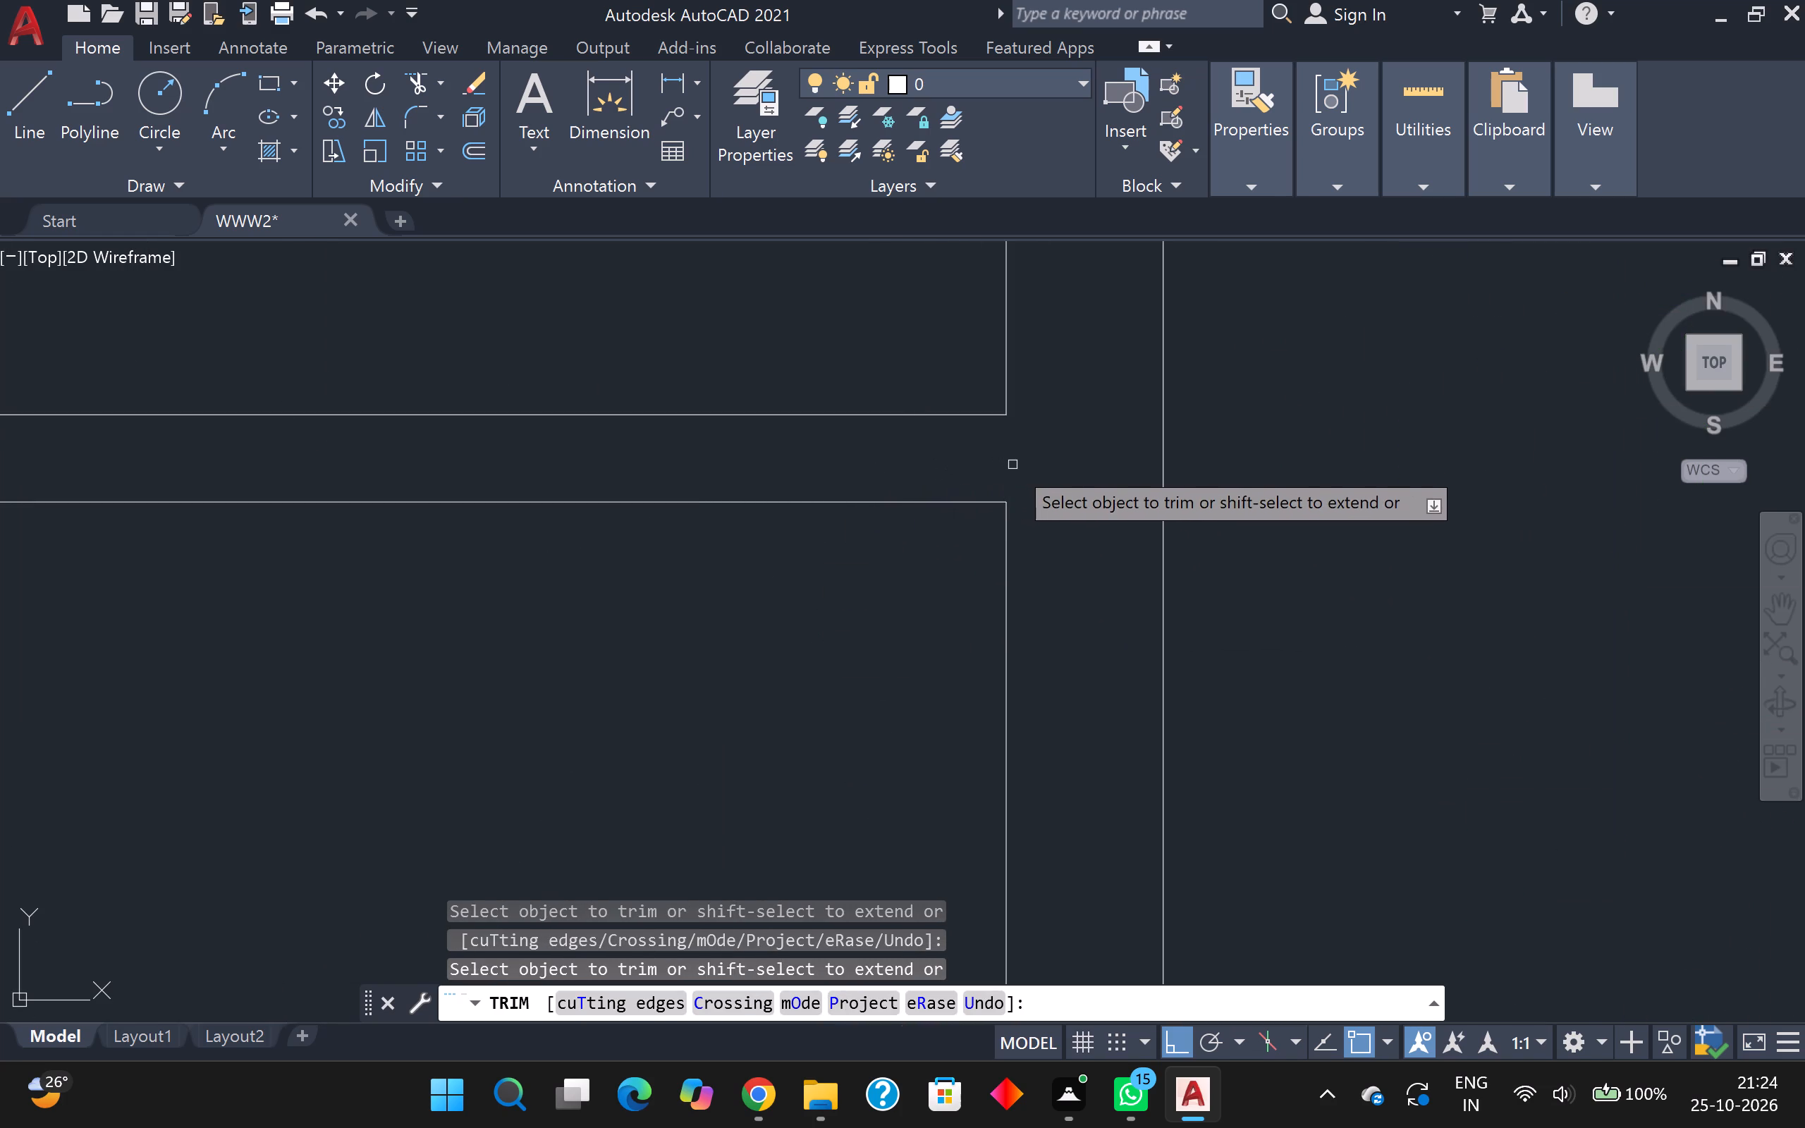
Trim the top outer wall's inner line between the two lines of the rightmost vertical partition.
scroll(982, 456, down, 3)
scroll(828, 377, down, 2)
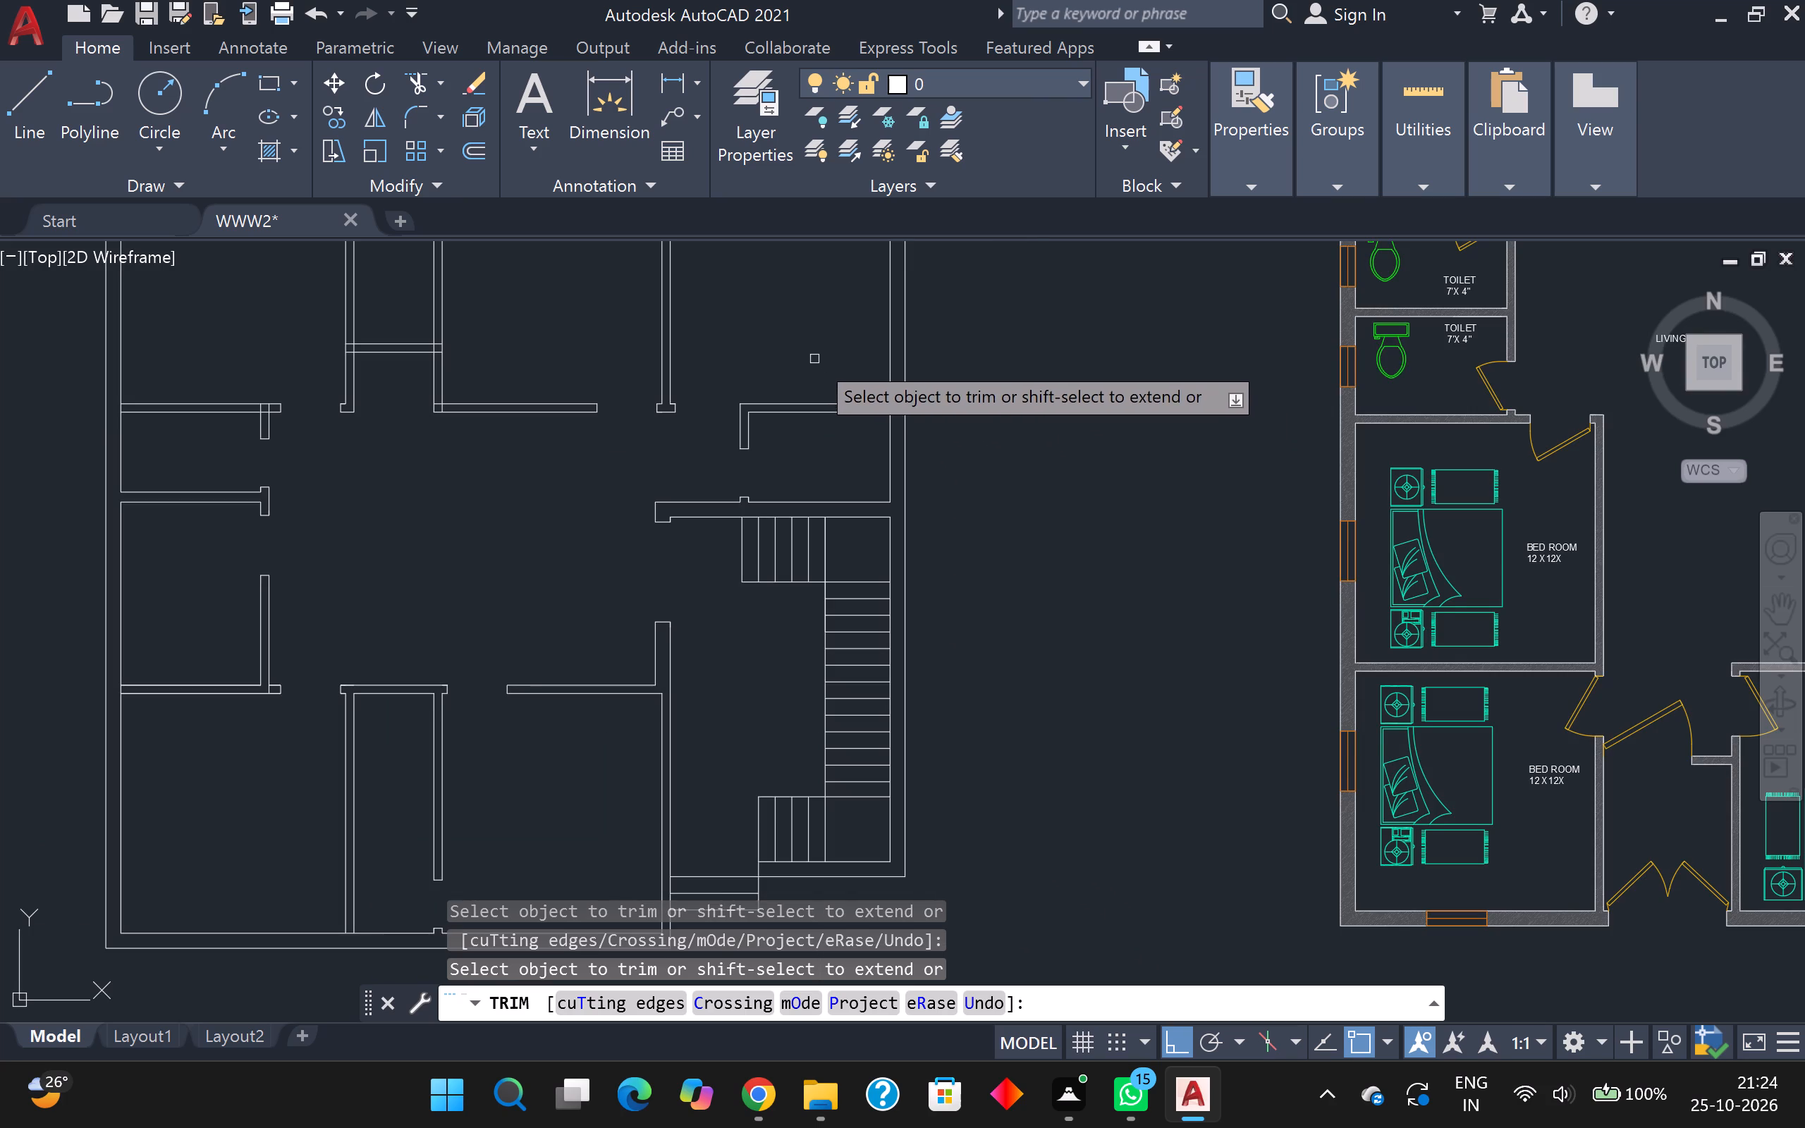
middle_drag(814, 359, 780, 632)
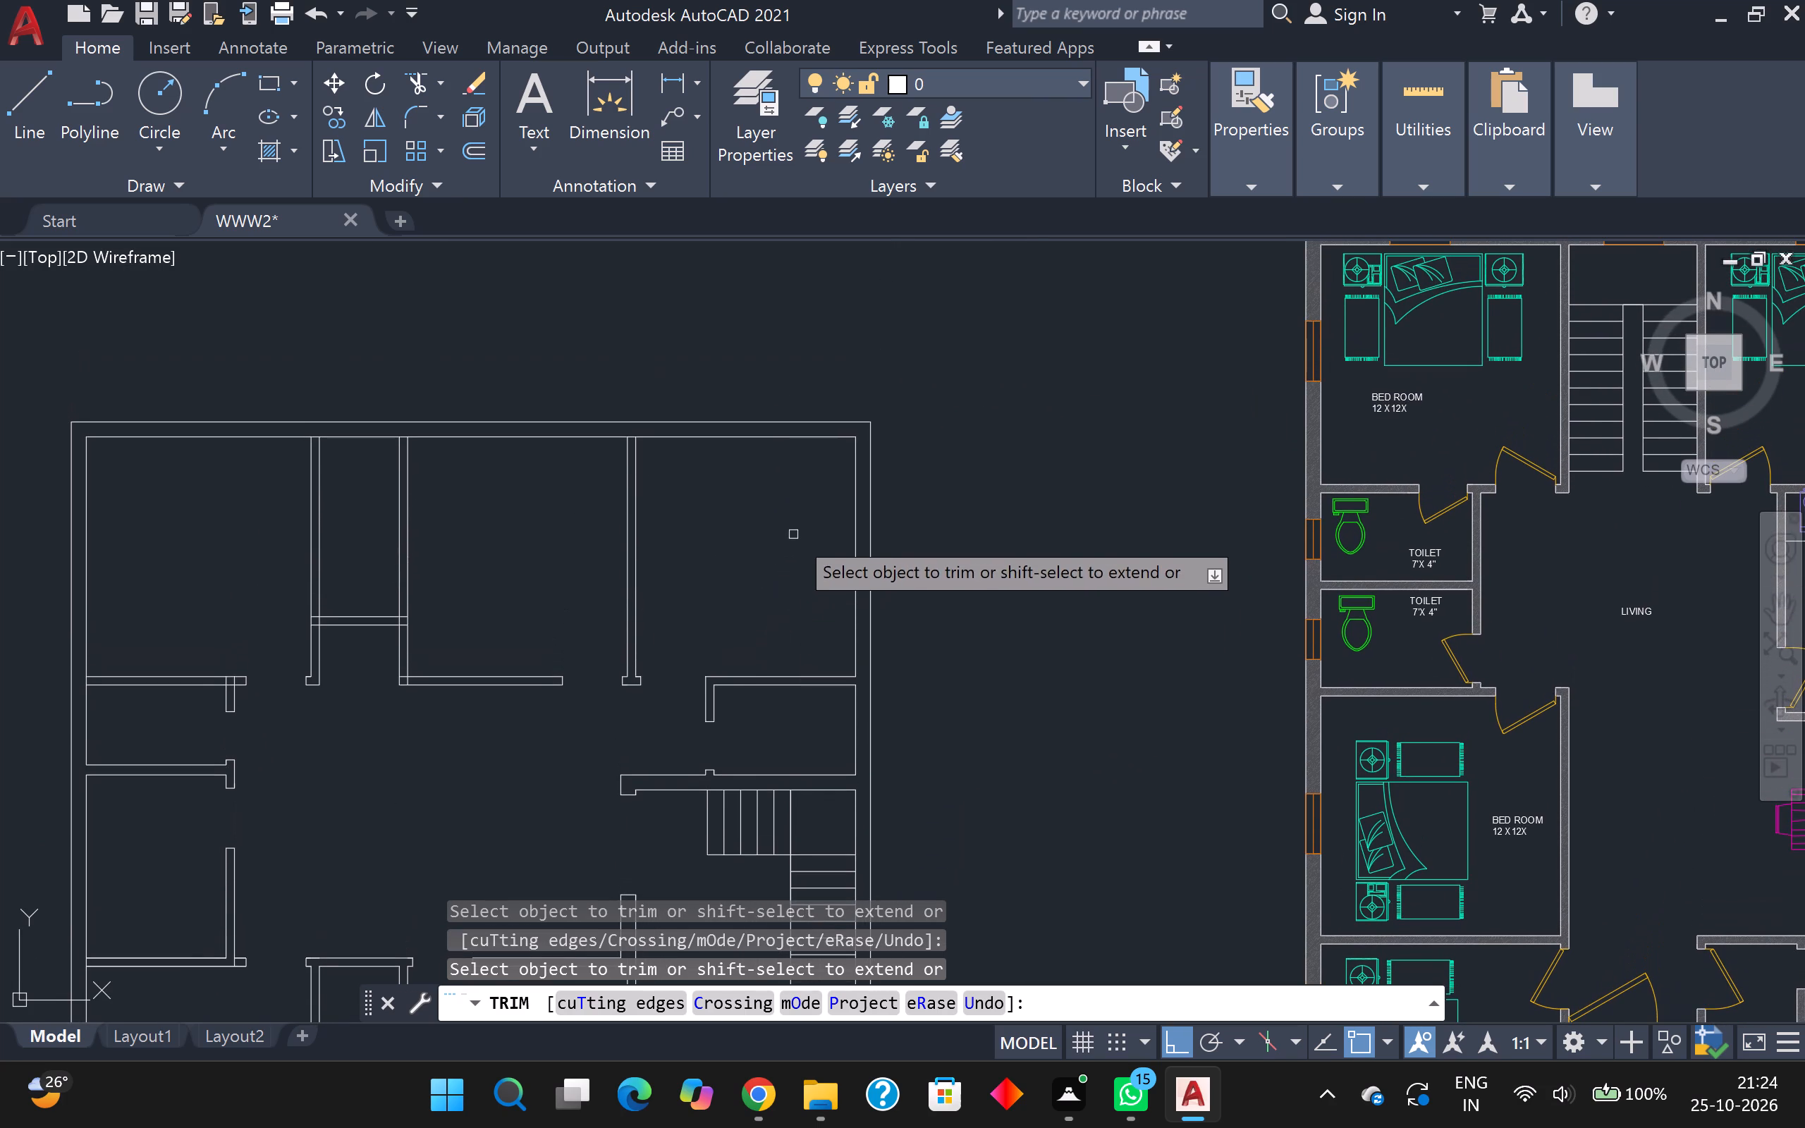
scroll(618, 427, up, 6)
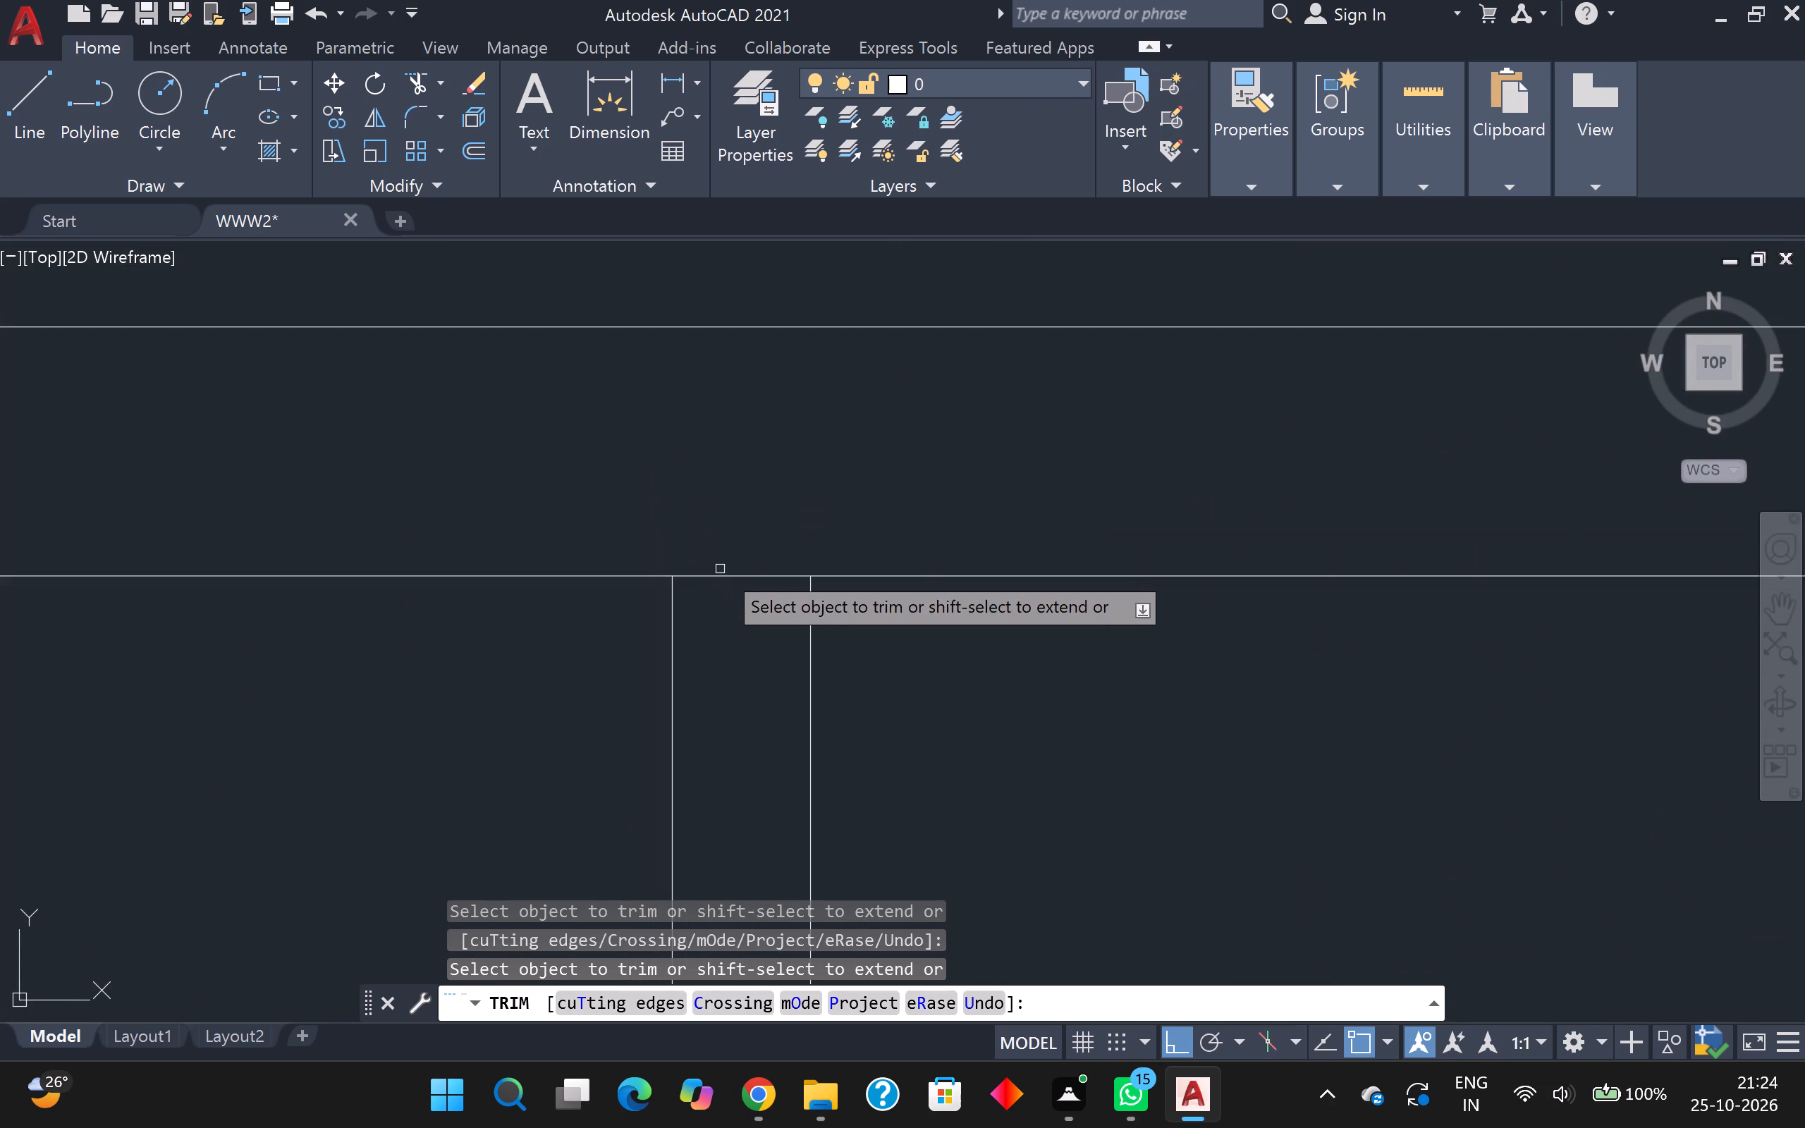
click(724, 569)
click(728, 608)
scroll(726, 598, down, 5)
middle_drag(576, 649, 1044, 658)
scroll(675, 699, up, 2)
scroll(721, 658, down, 3)
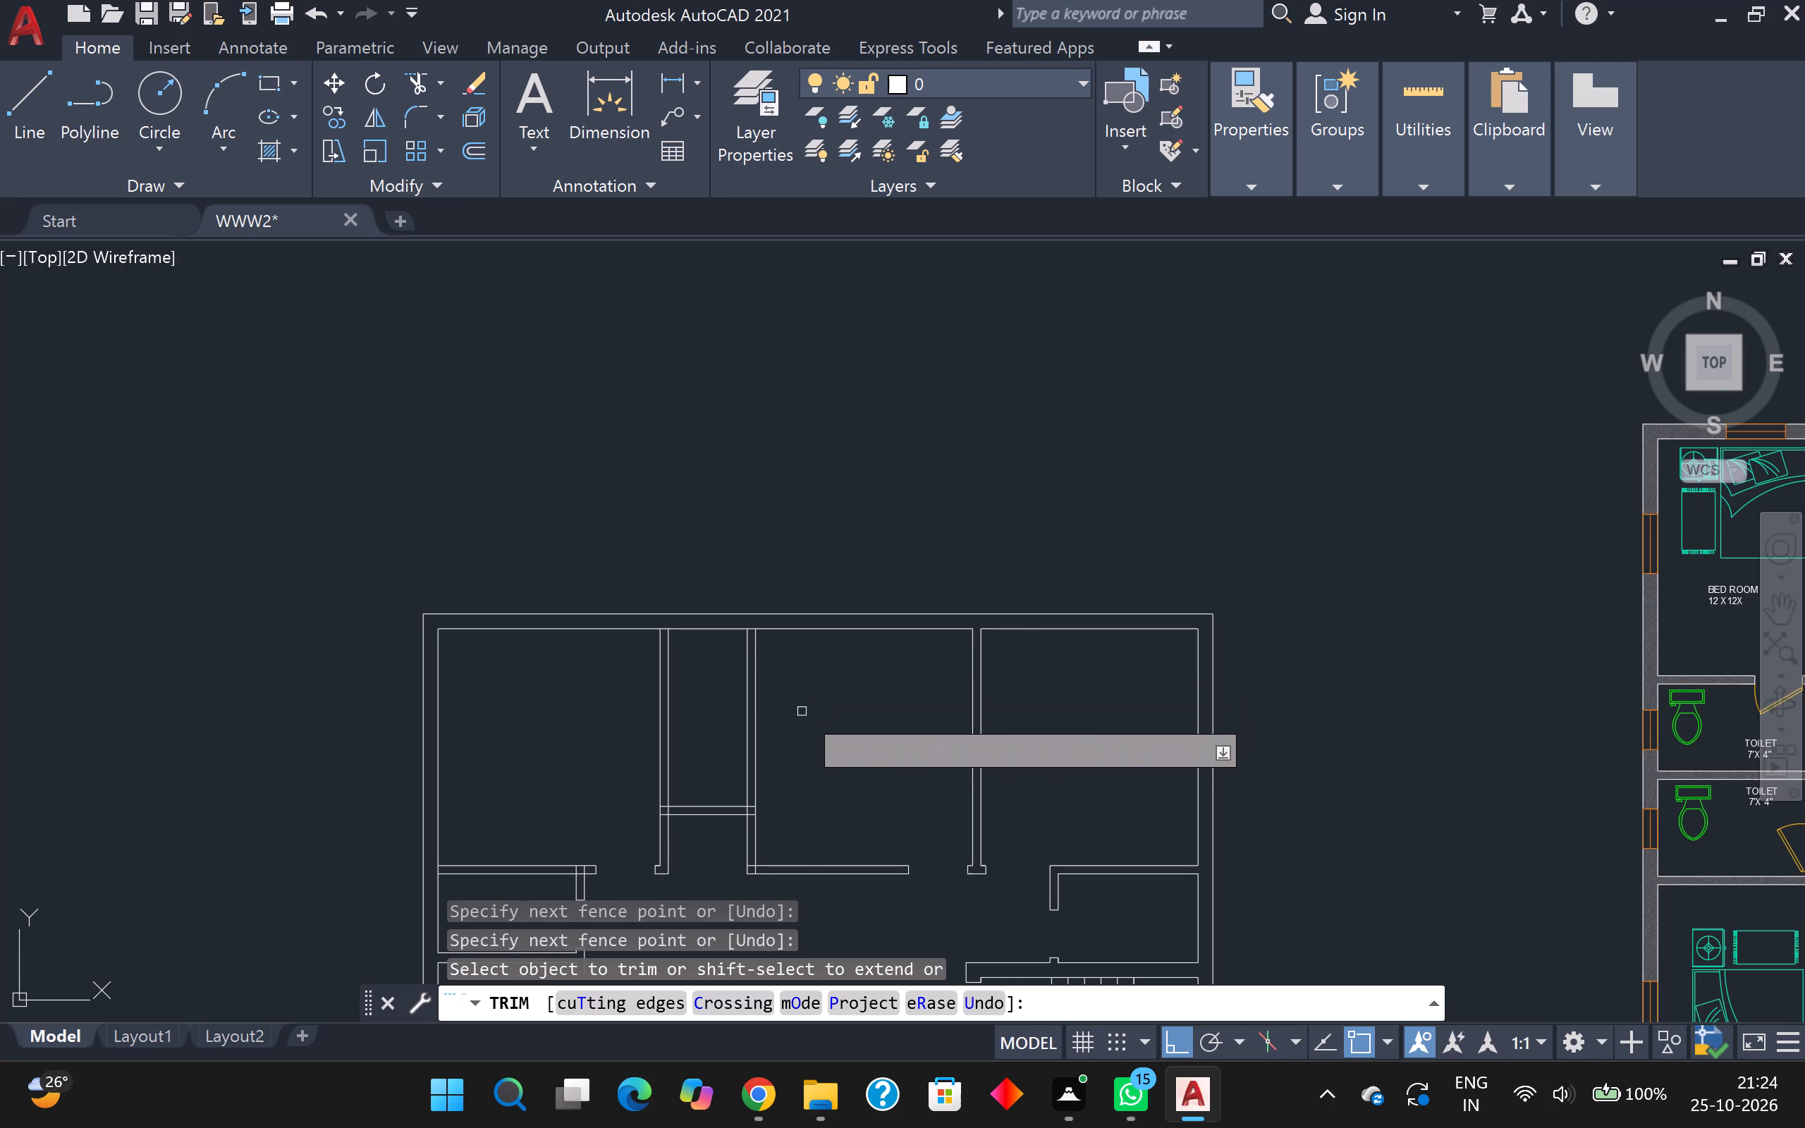
key(Escape)
Draw a door jamb line across the right wall of the narrow top room, 3 inches above its double-line cross wall.
key(l)
key(Return)
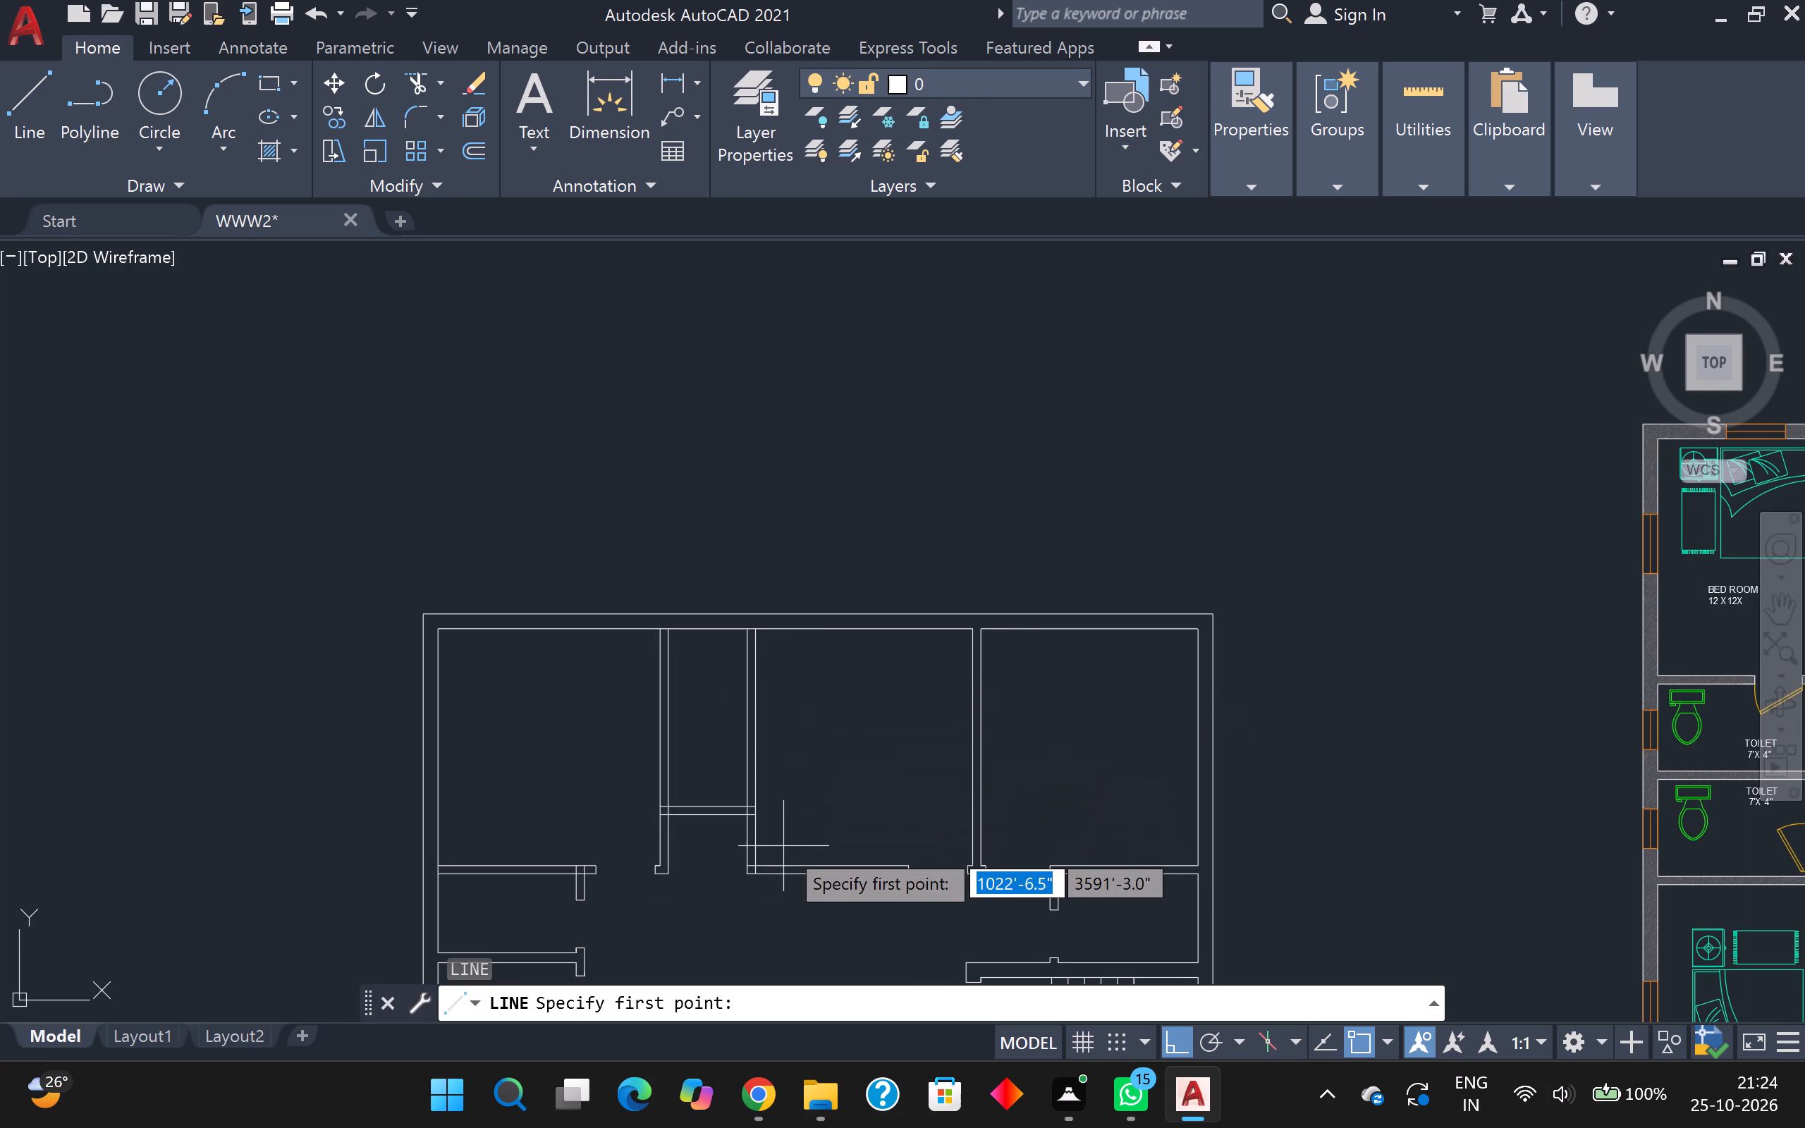
scroll(756, 864, up, 2)
scroll(725, 744, up, 2)
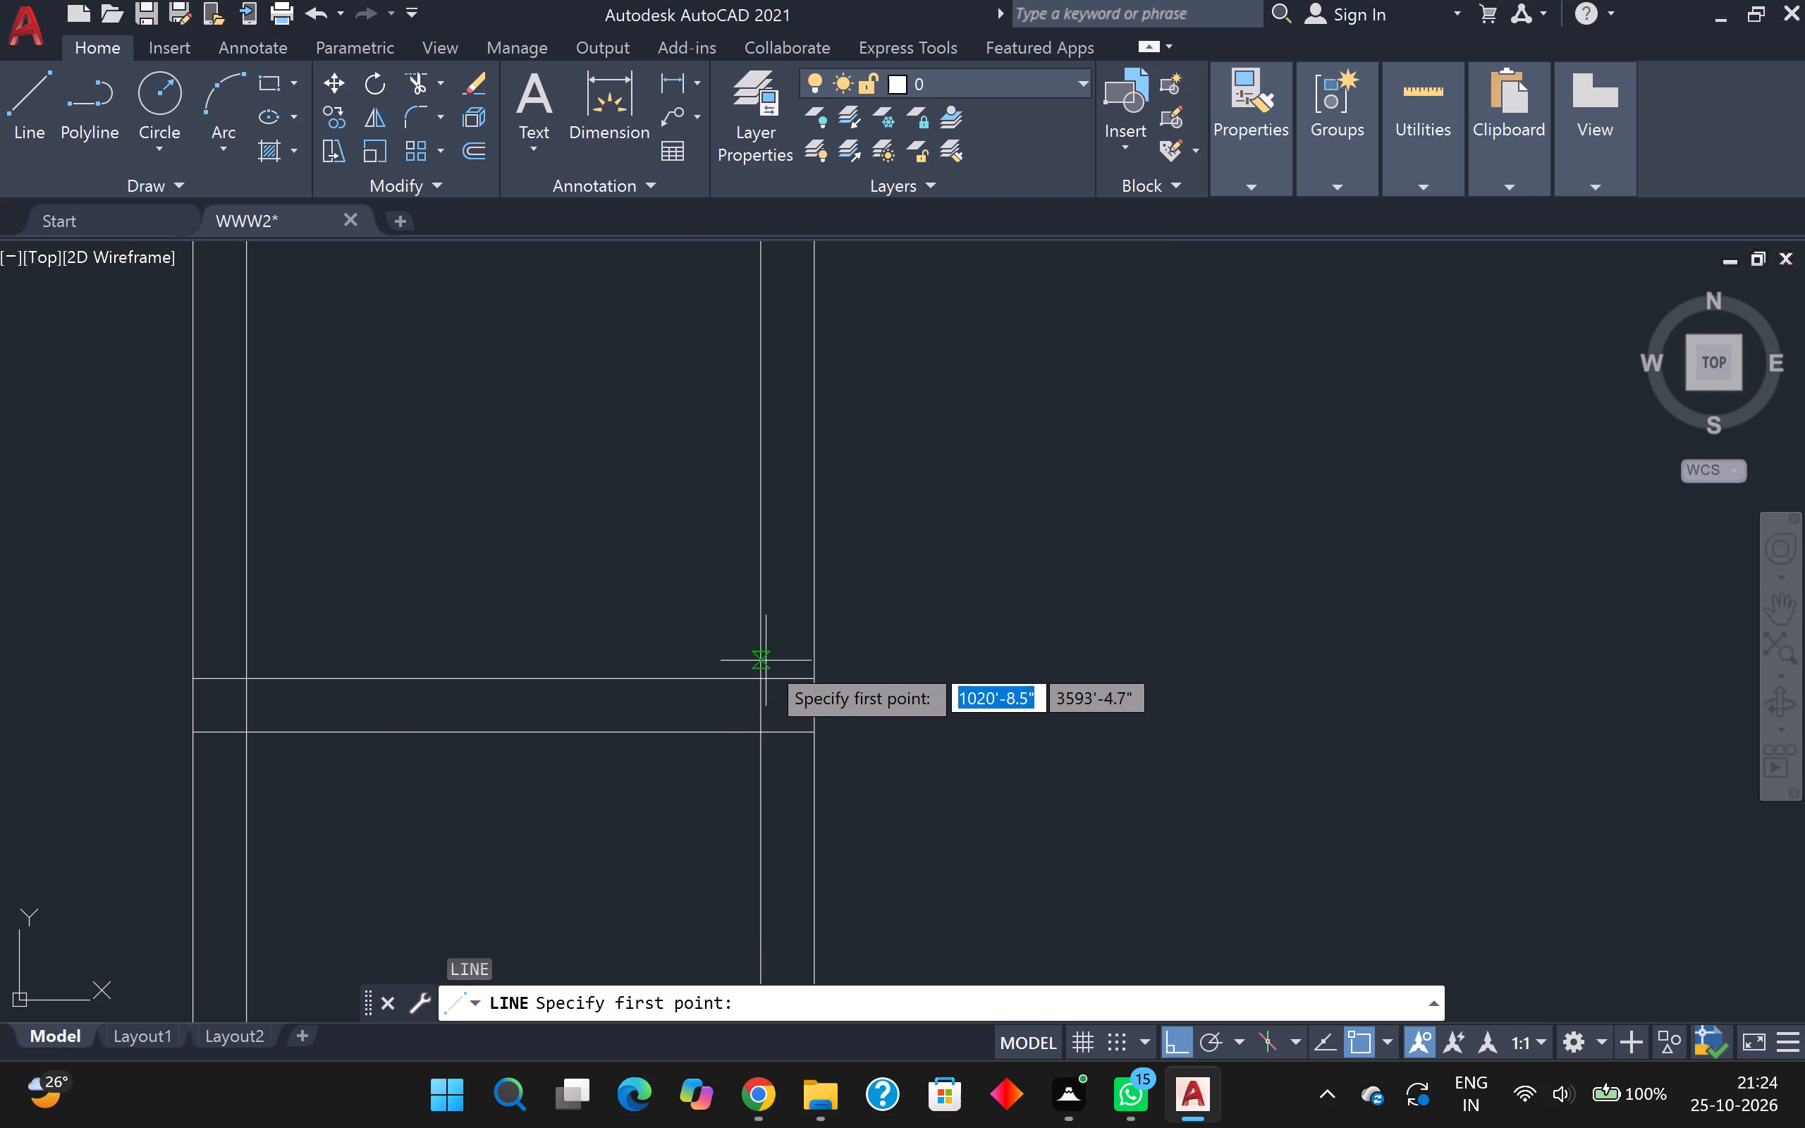
click(765, 678)
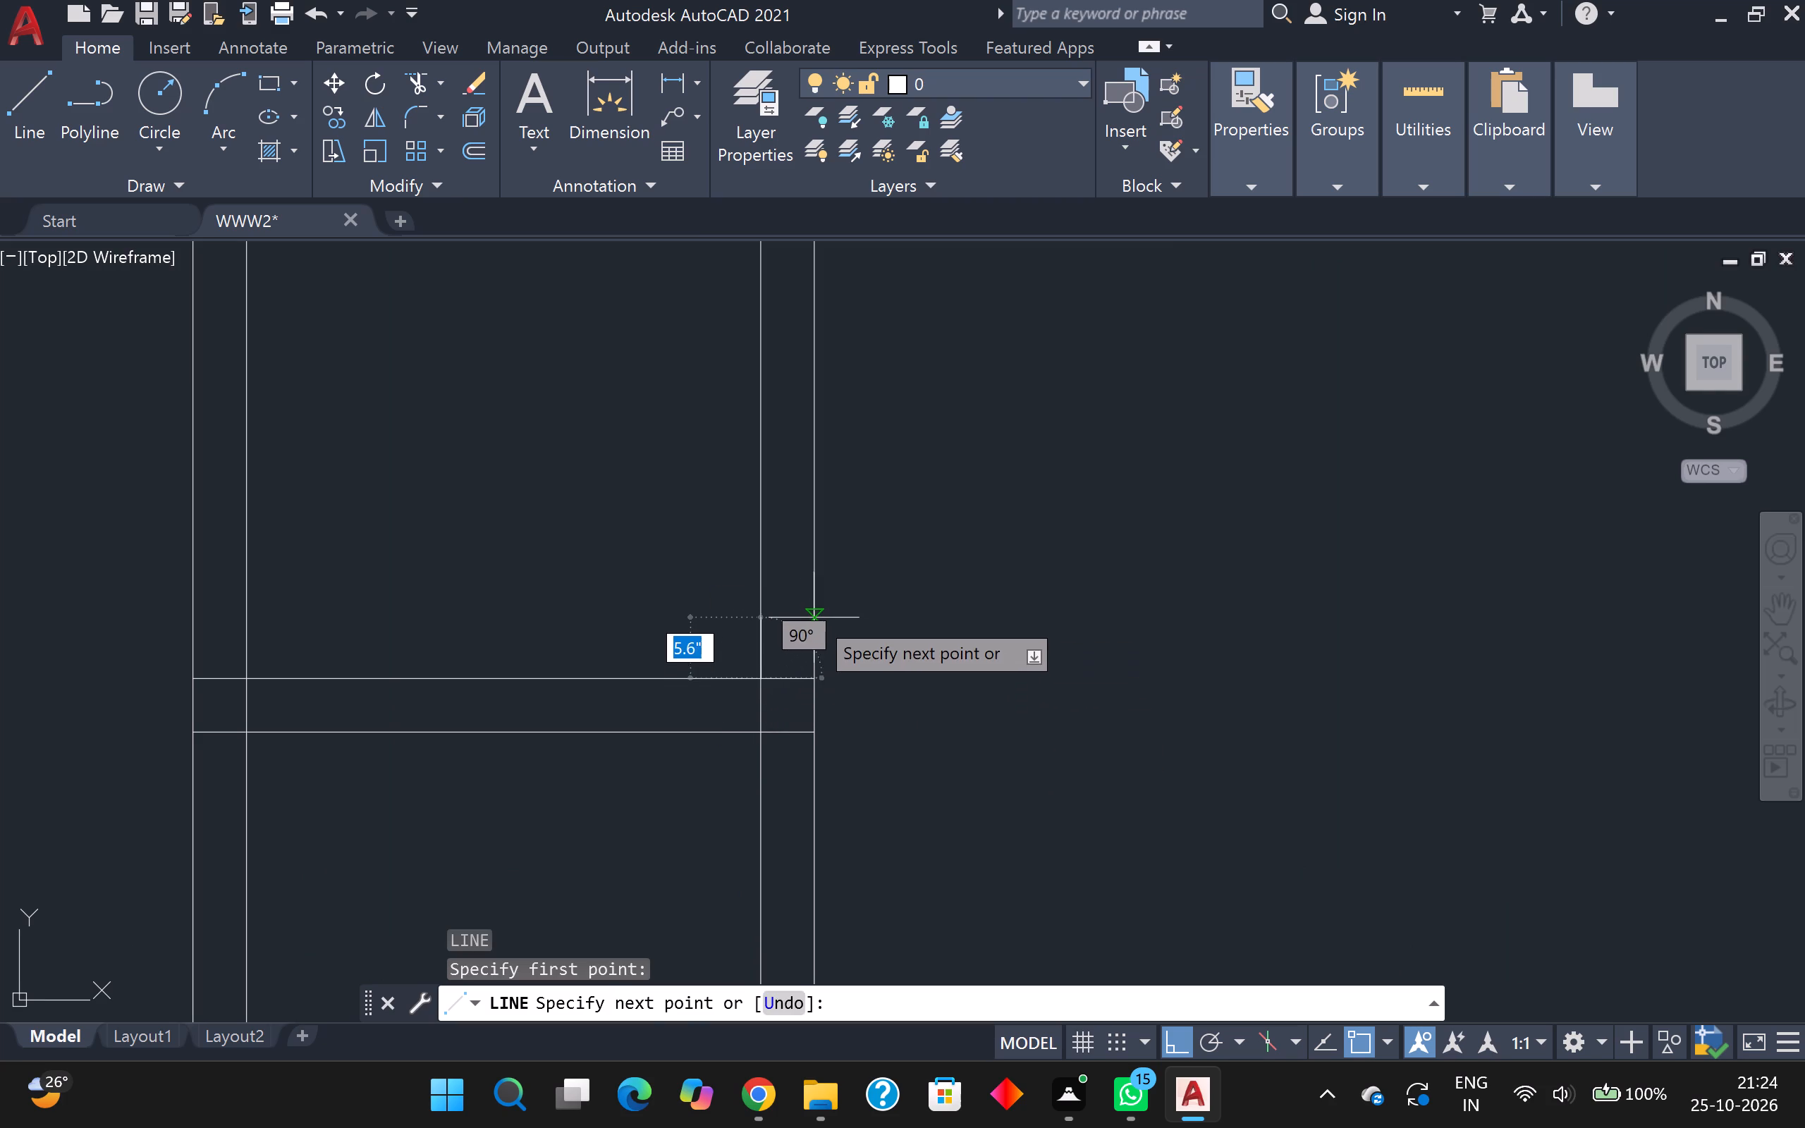
key(3)
key(Return)
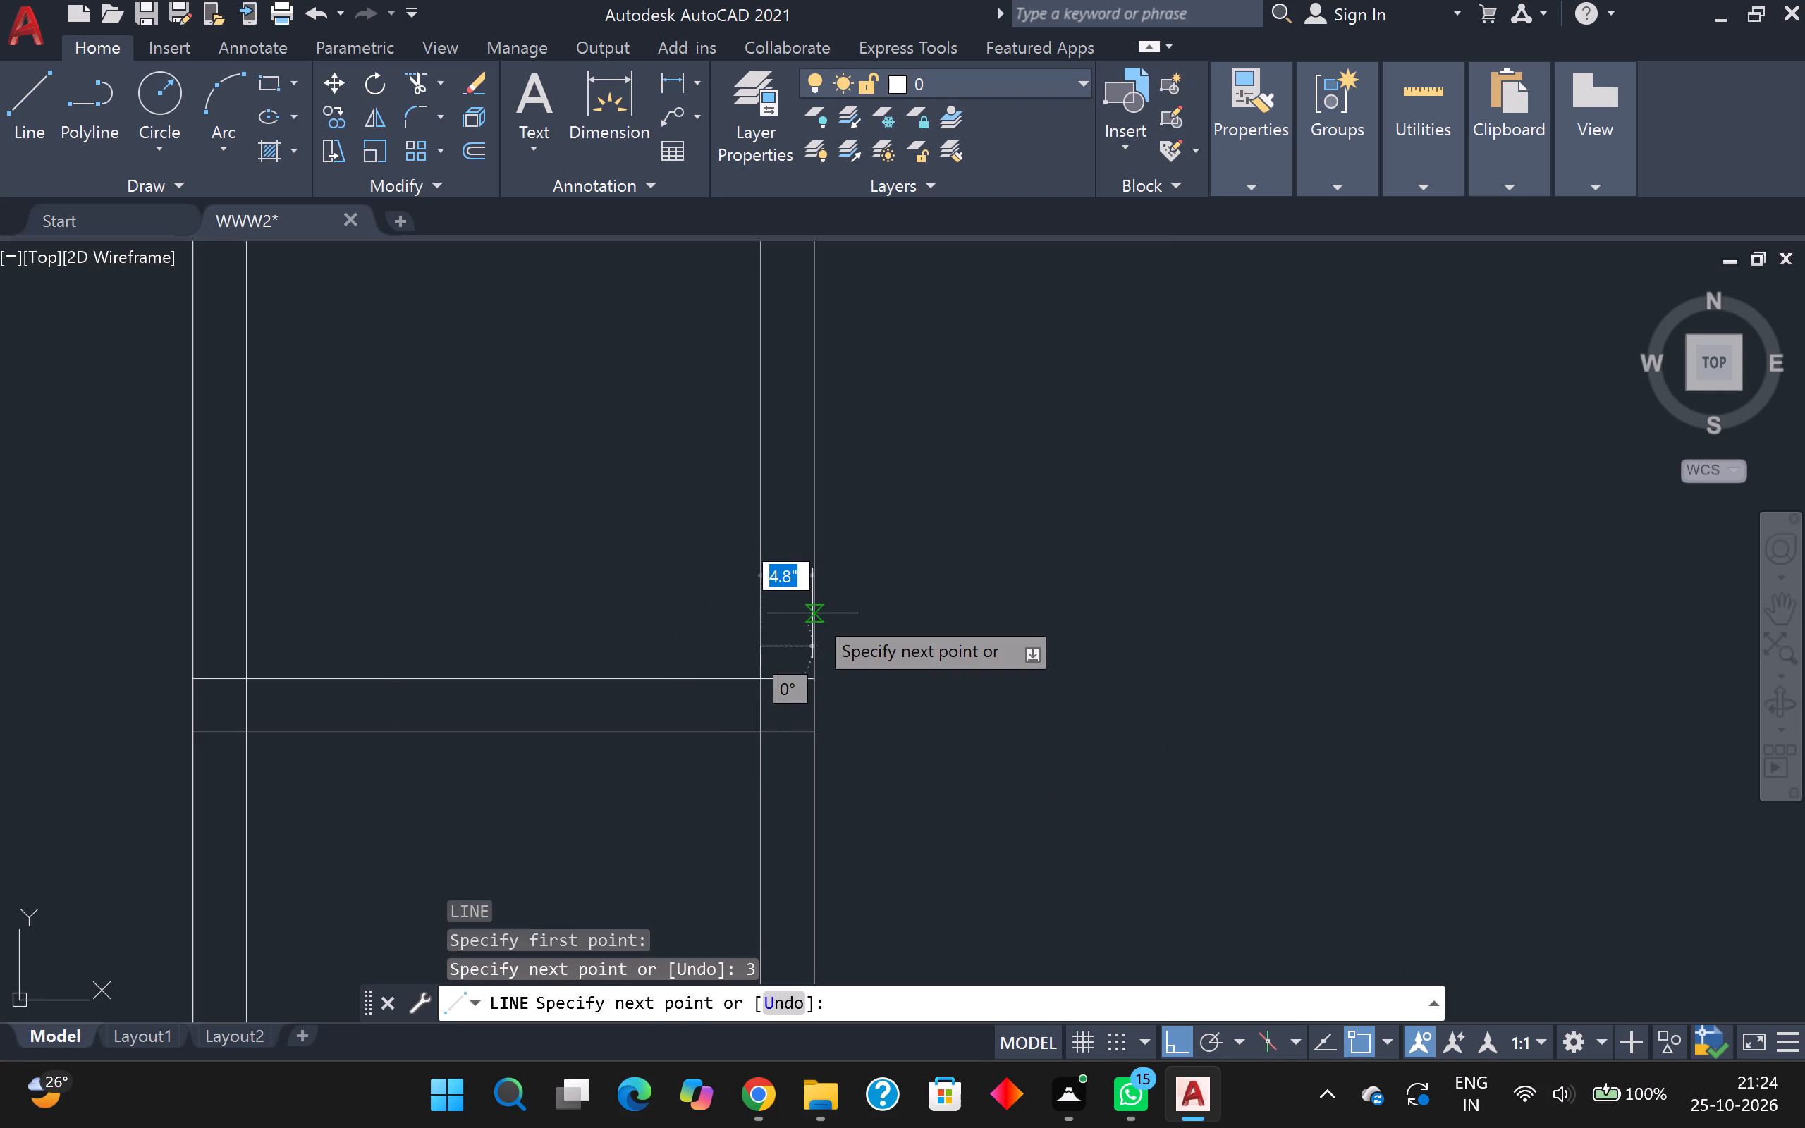
scroll(812, 613, up, 2)
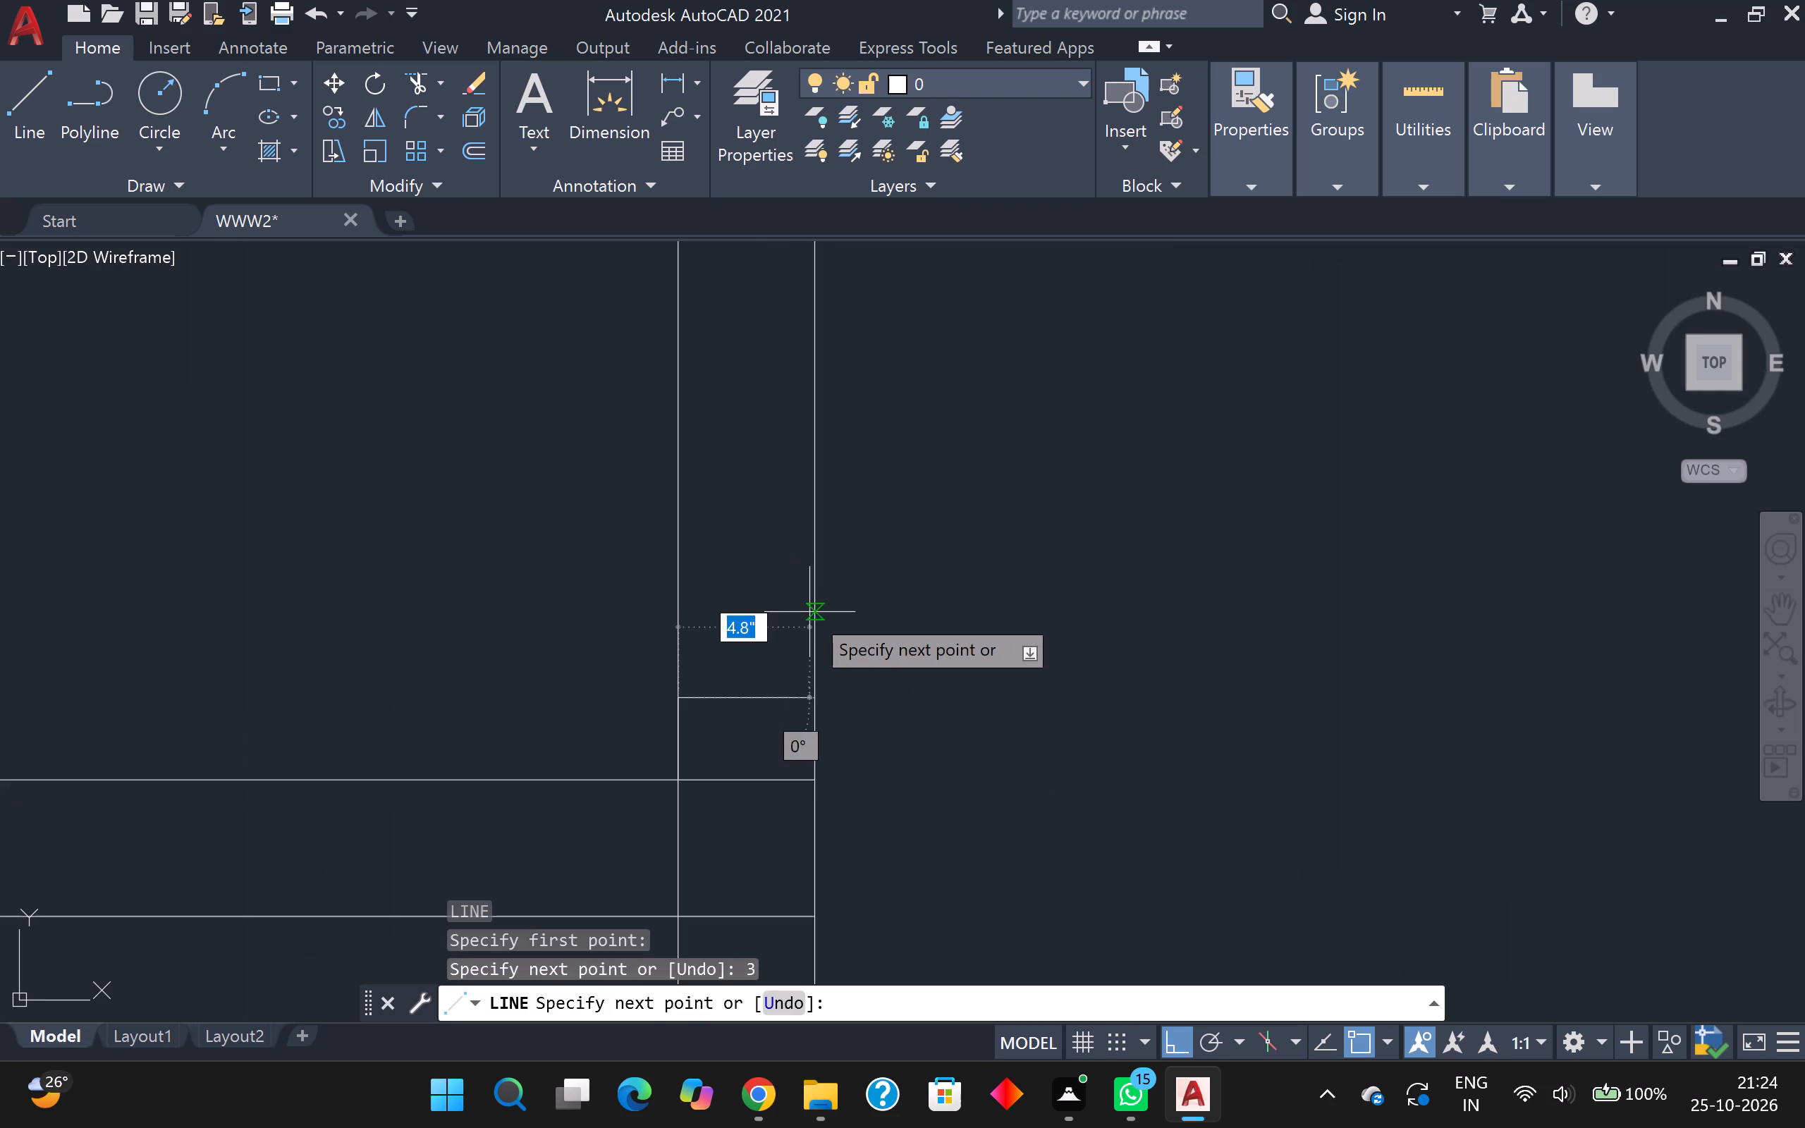
click(816, 704)
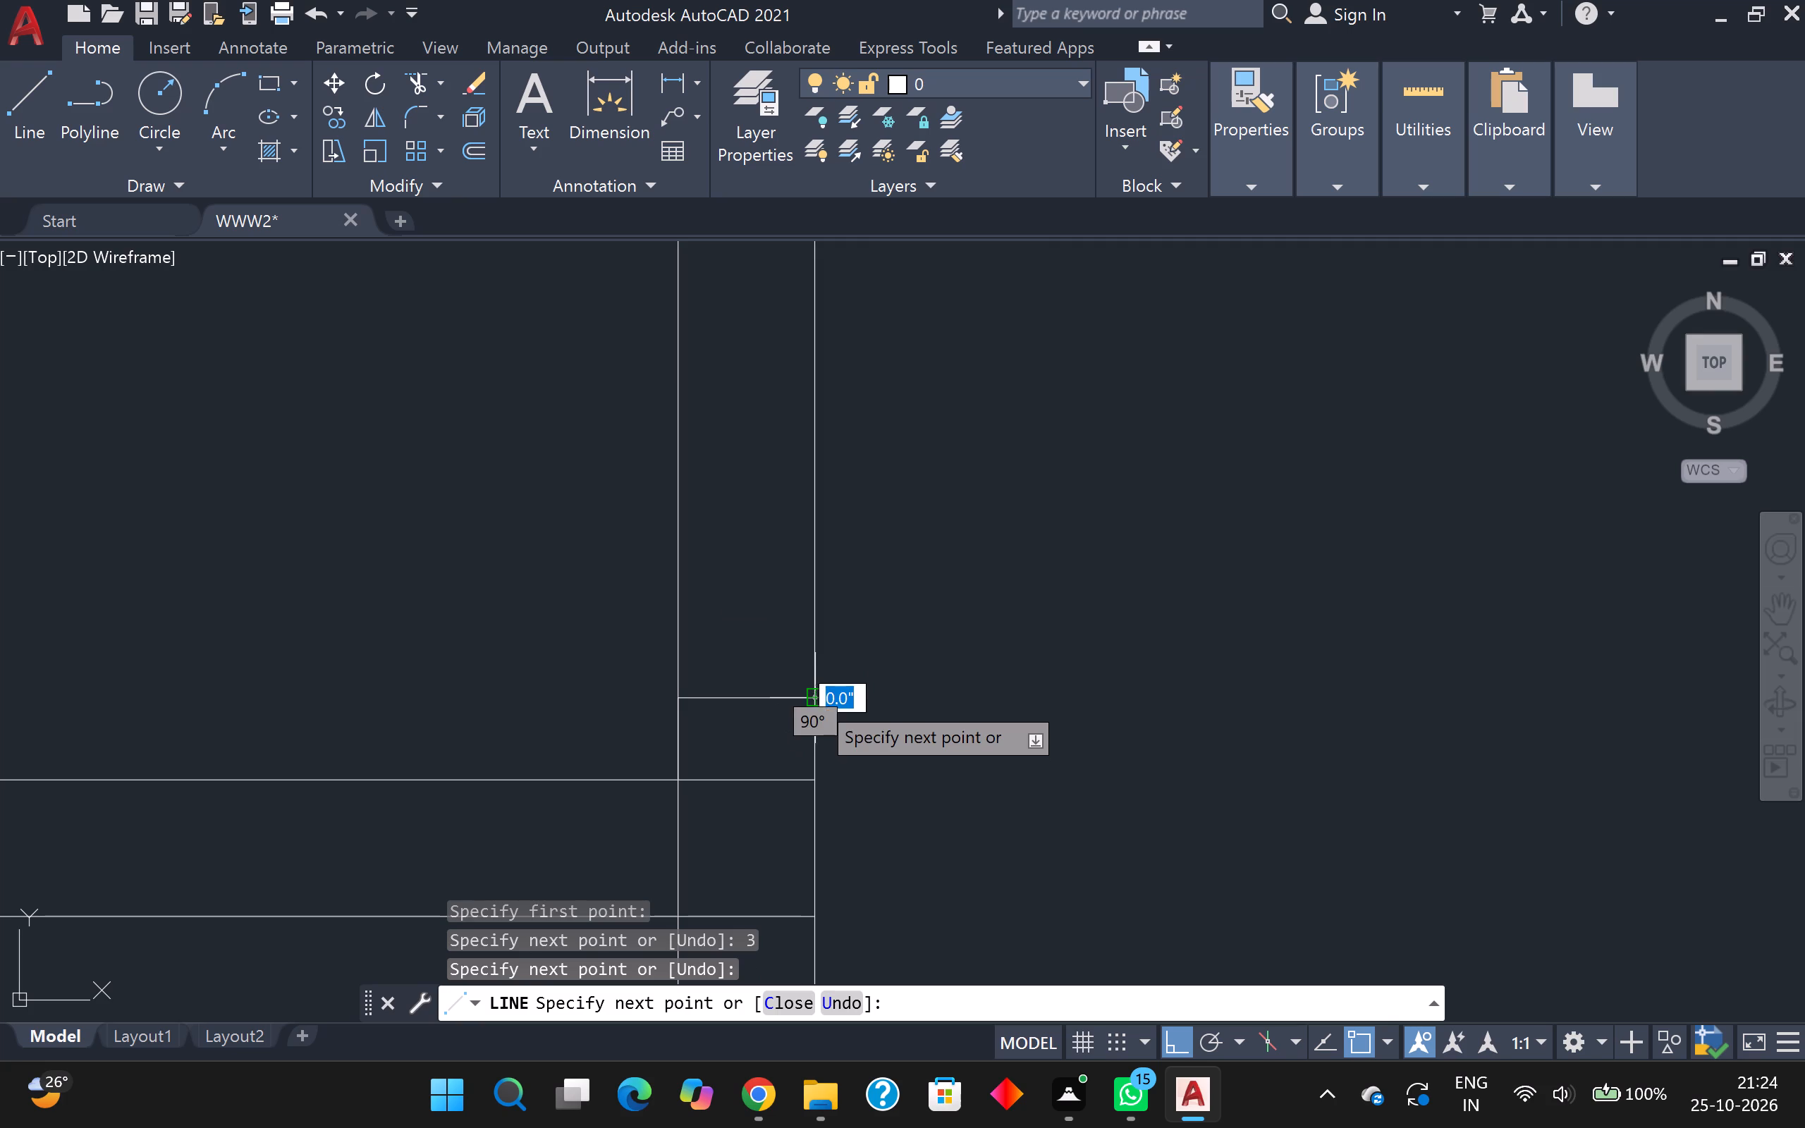
Draw the opposite door jamb line across the same wall, 2'5" above the first jamb.
text(2'5)
key(Return)
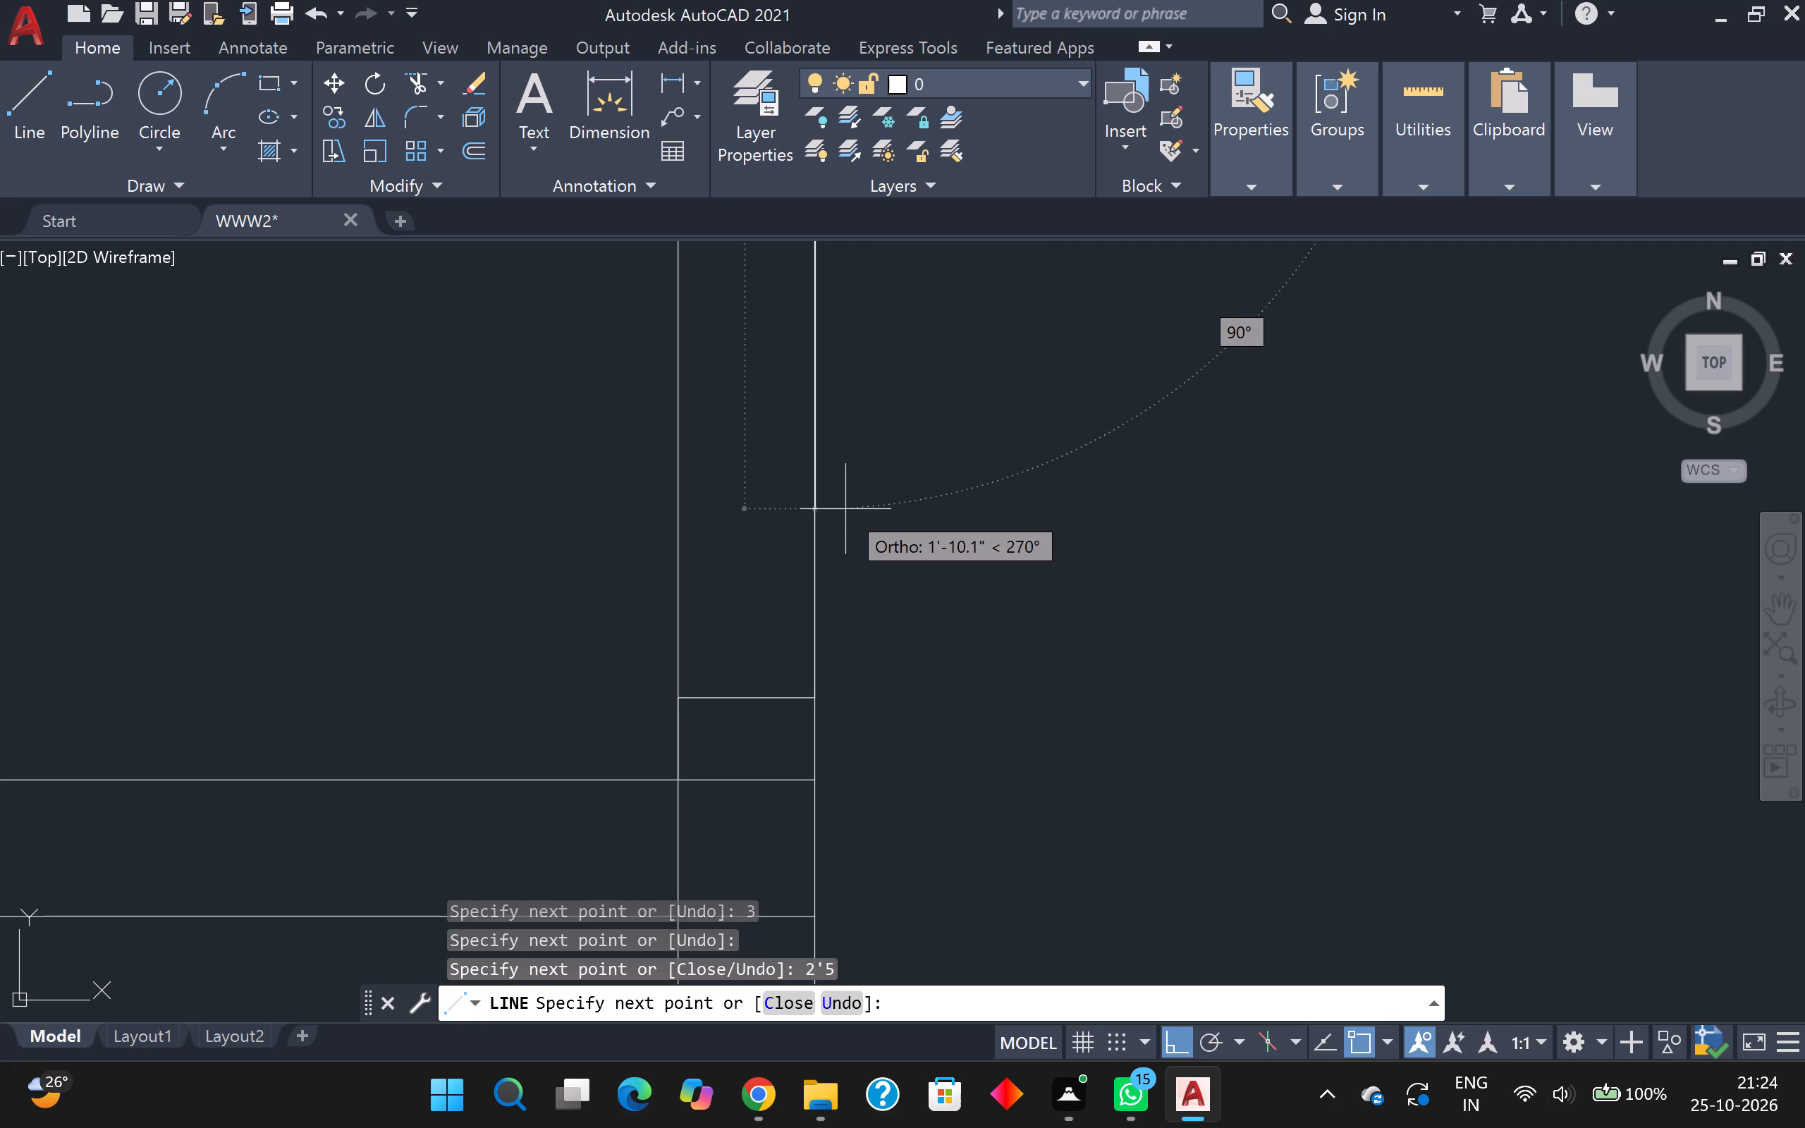
scroll(830, 525, down, 3)
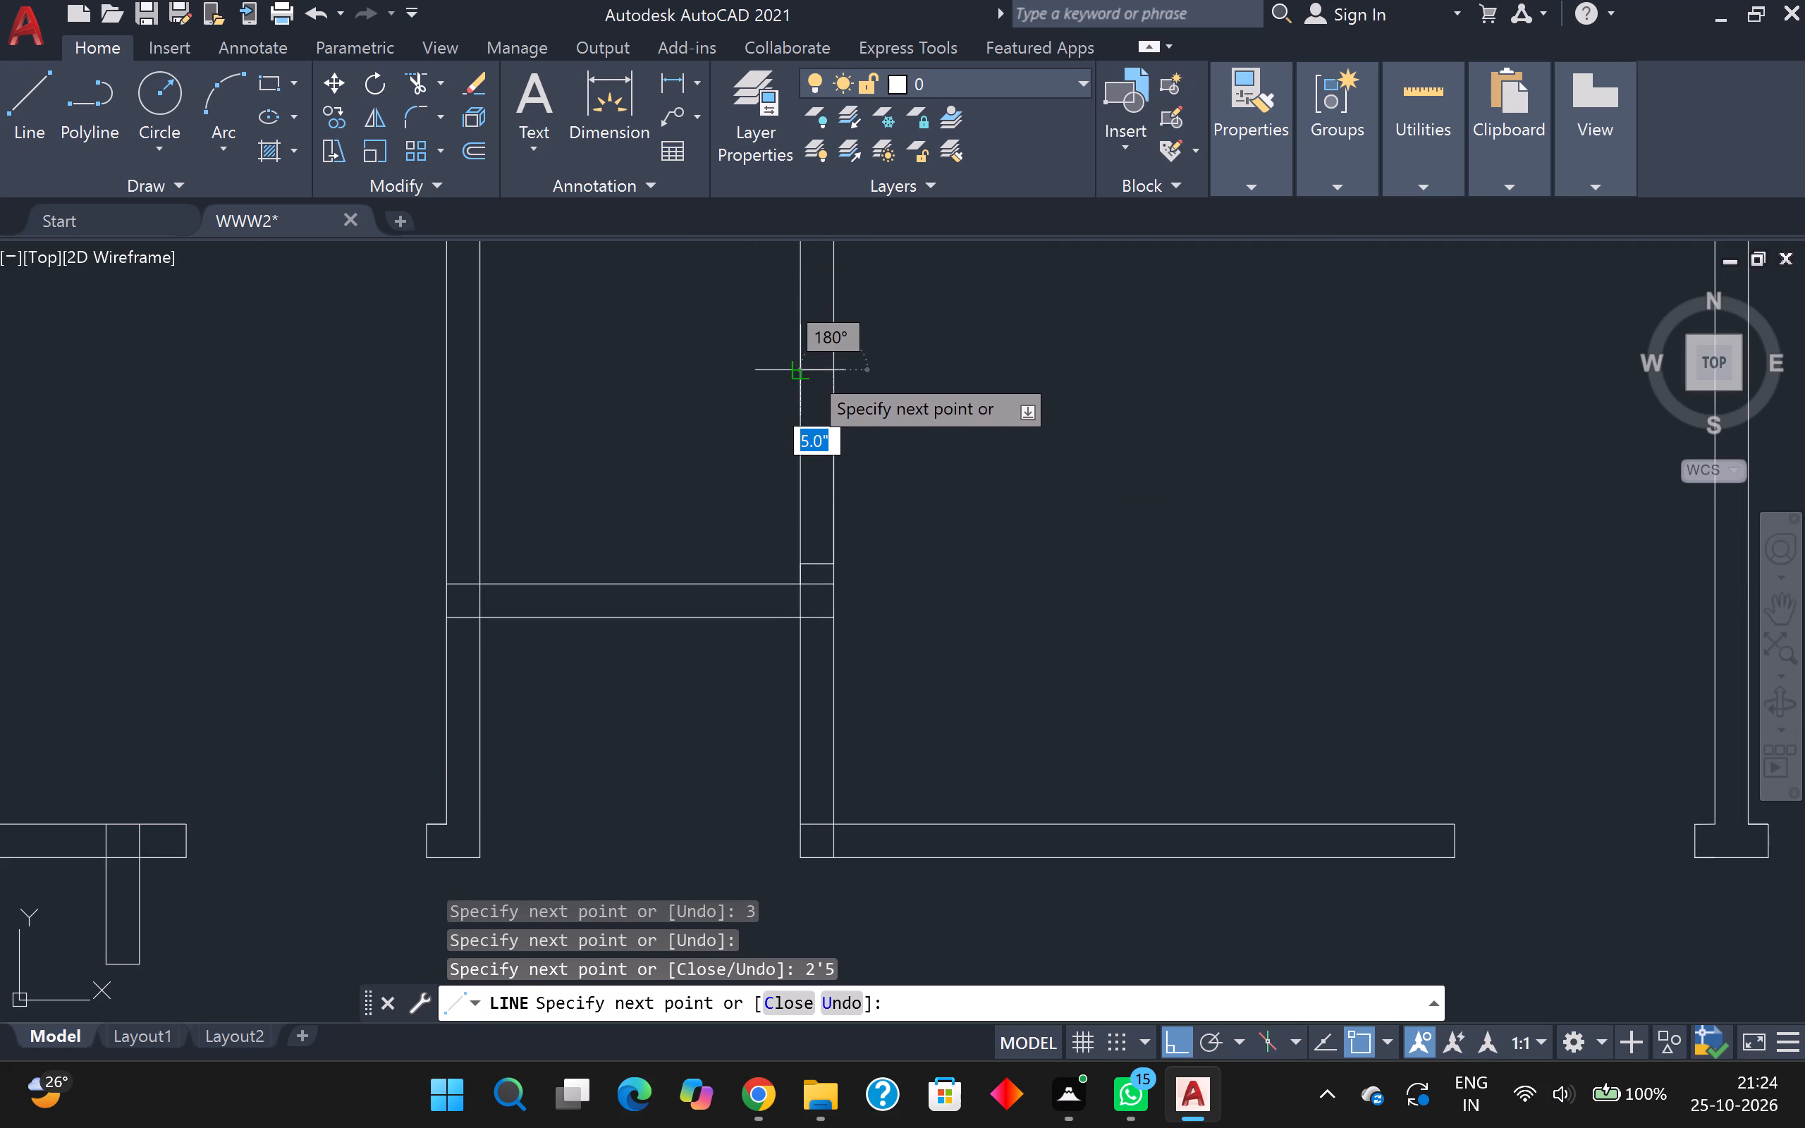
scroll(823, 341, up, 3)
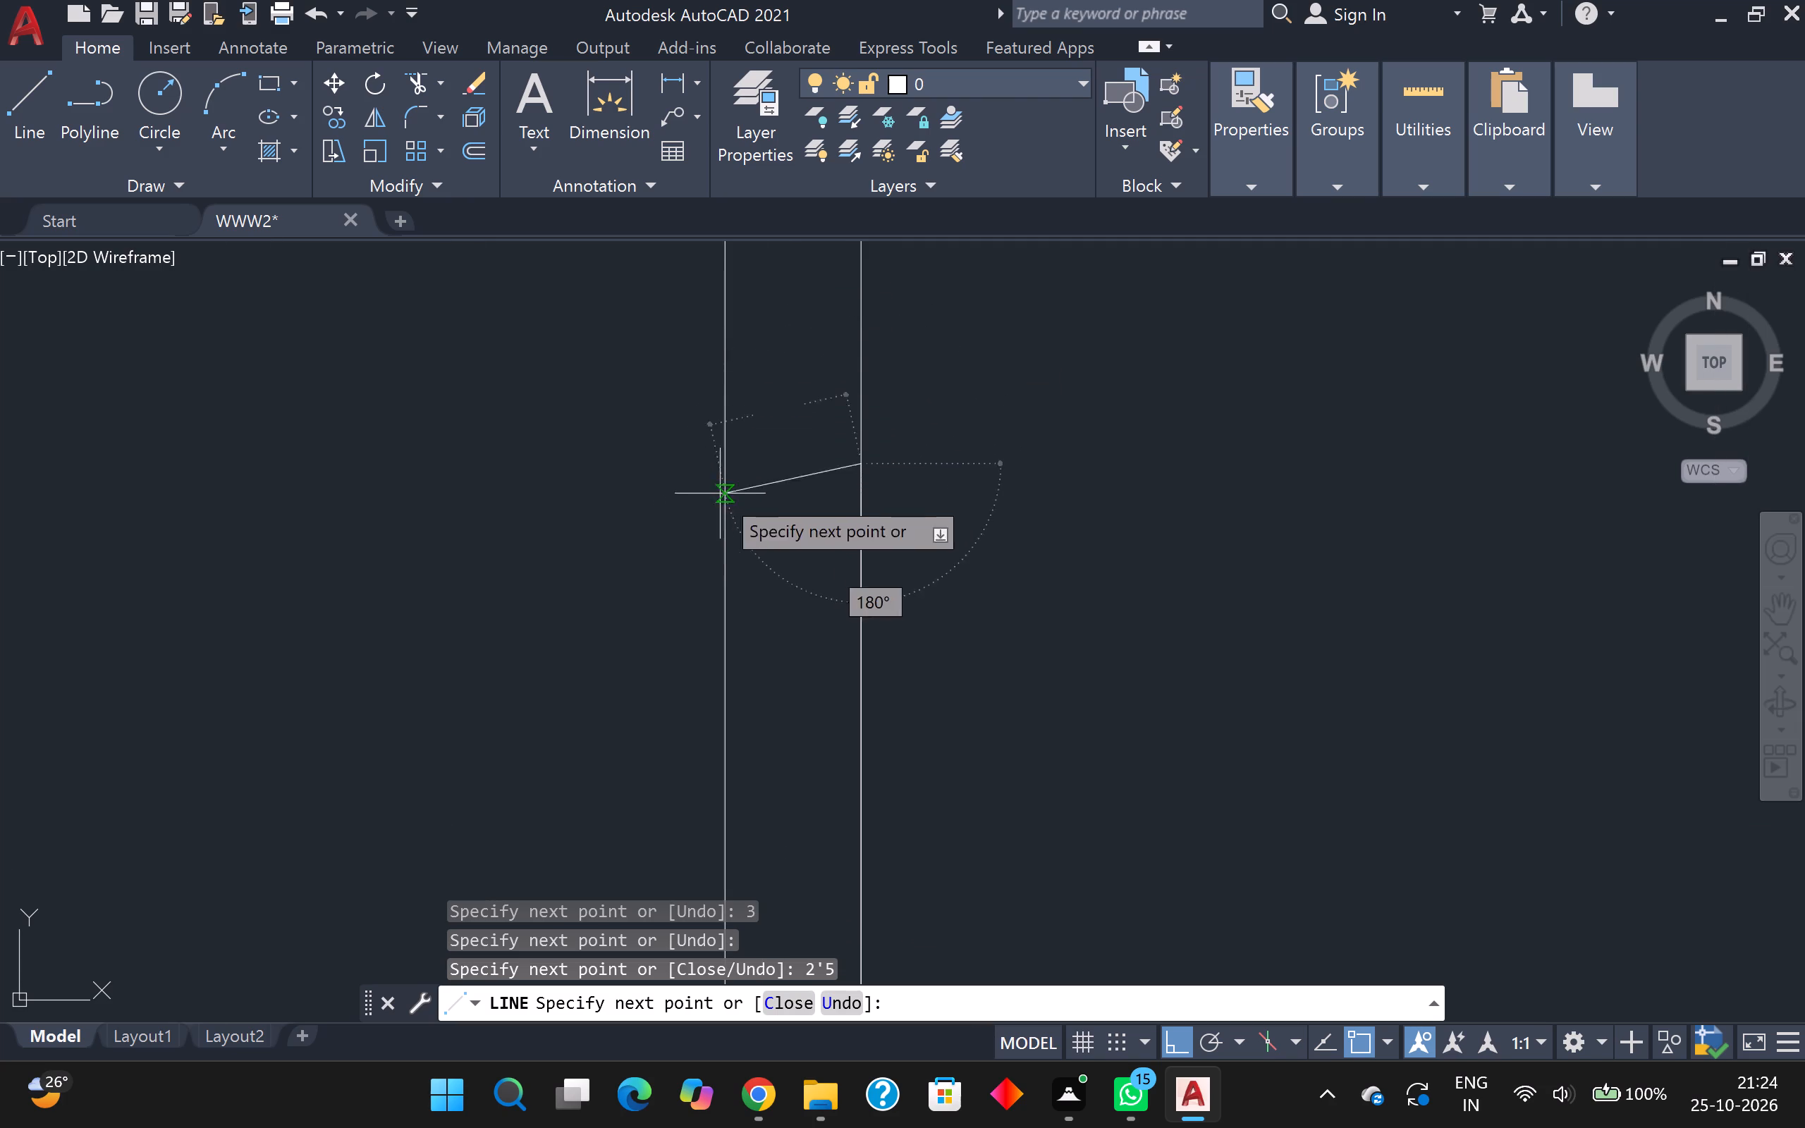
click(726, 466)
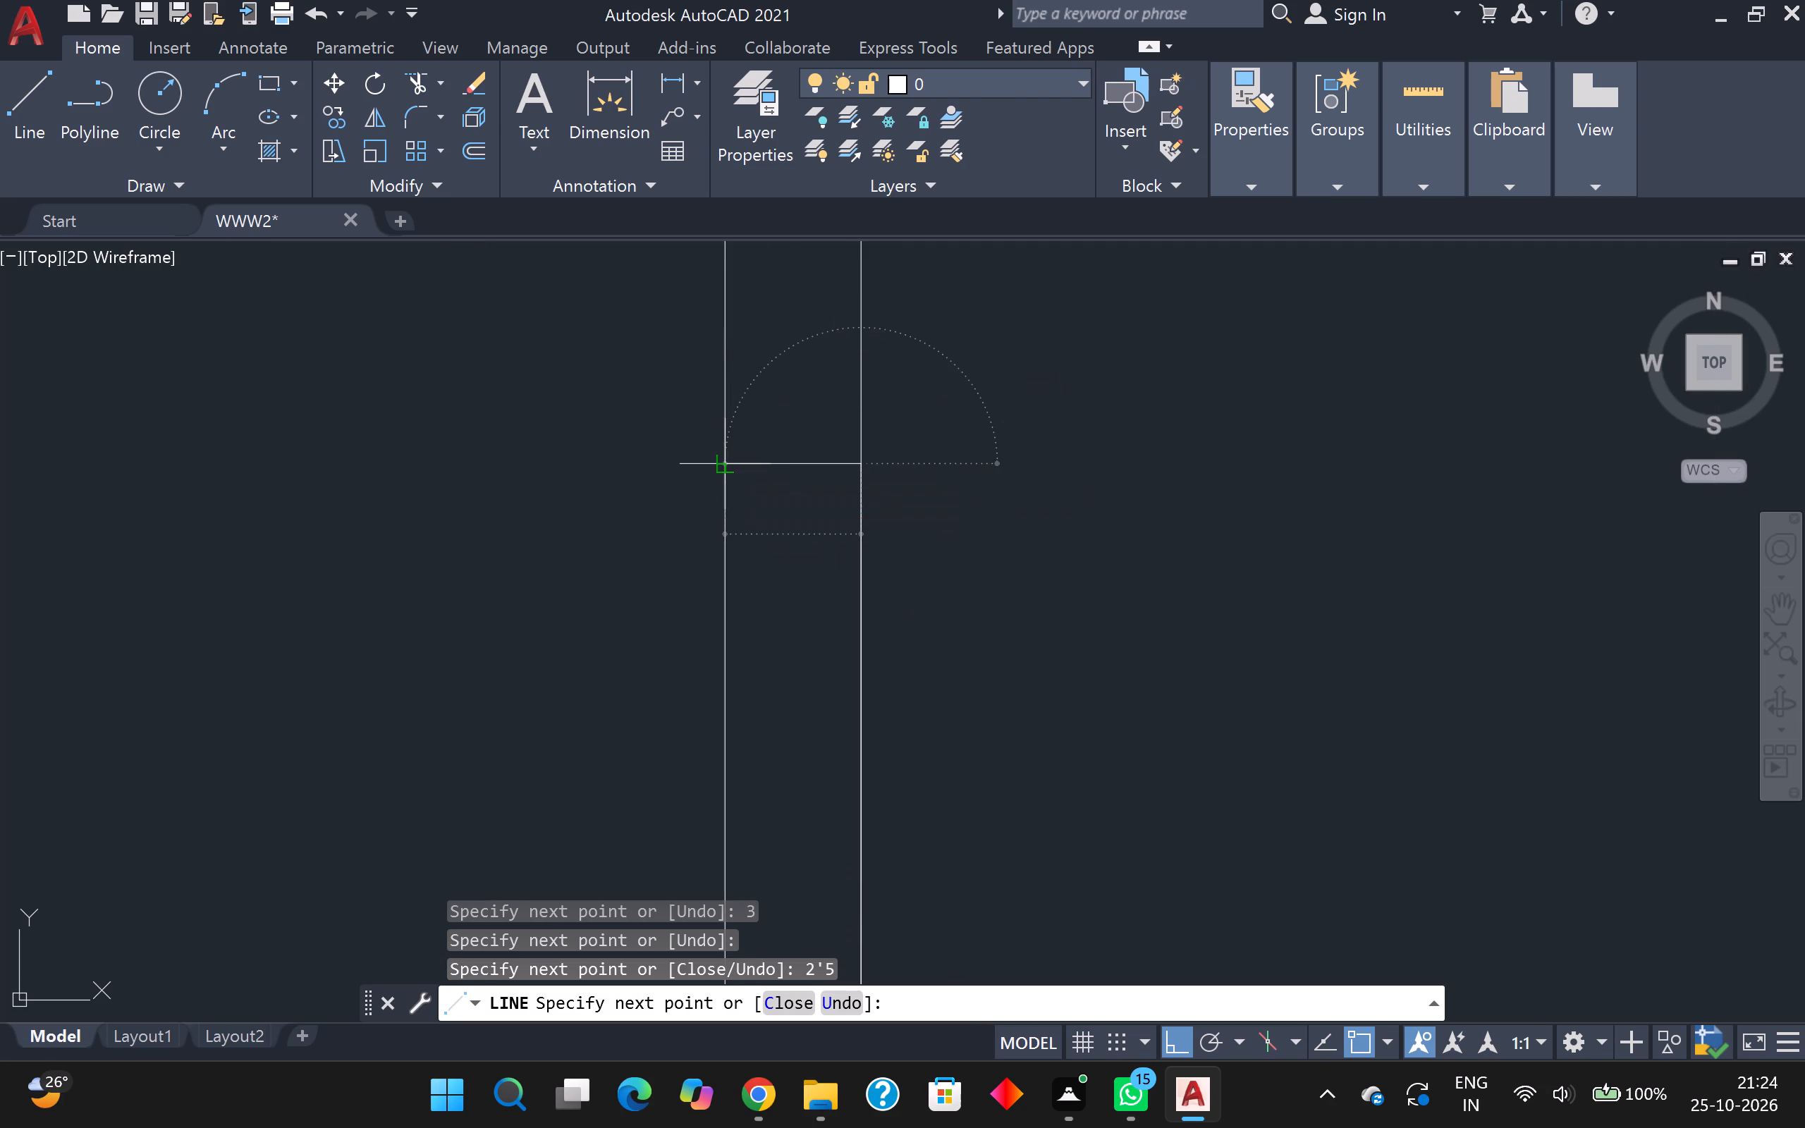
scroll(752, 465, down, 2)
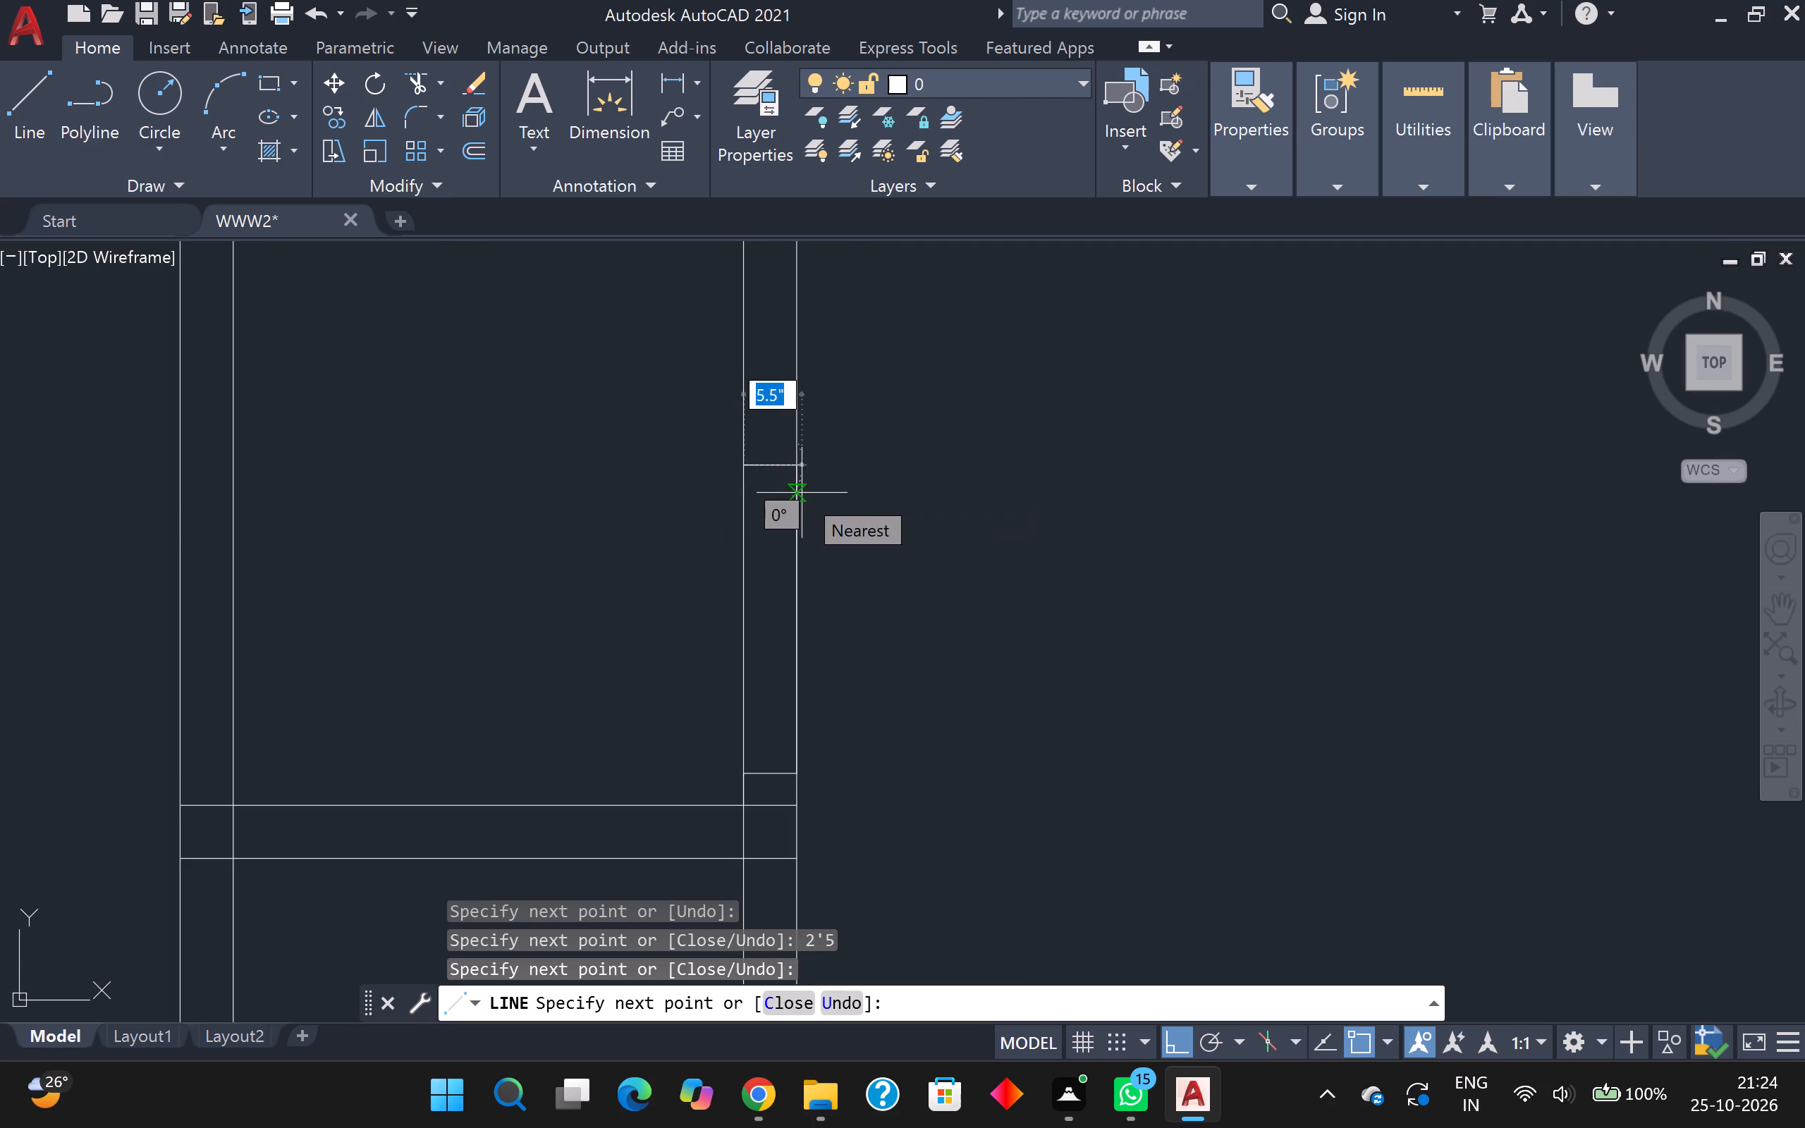
key(Escape)
Trim both wall lines between the two jamb lines to open the doorway.
click(420, 79)
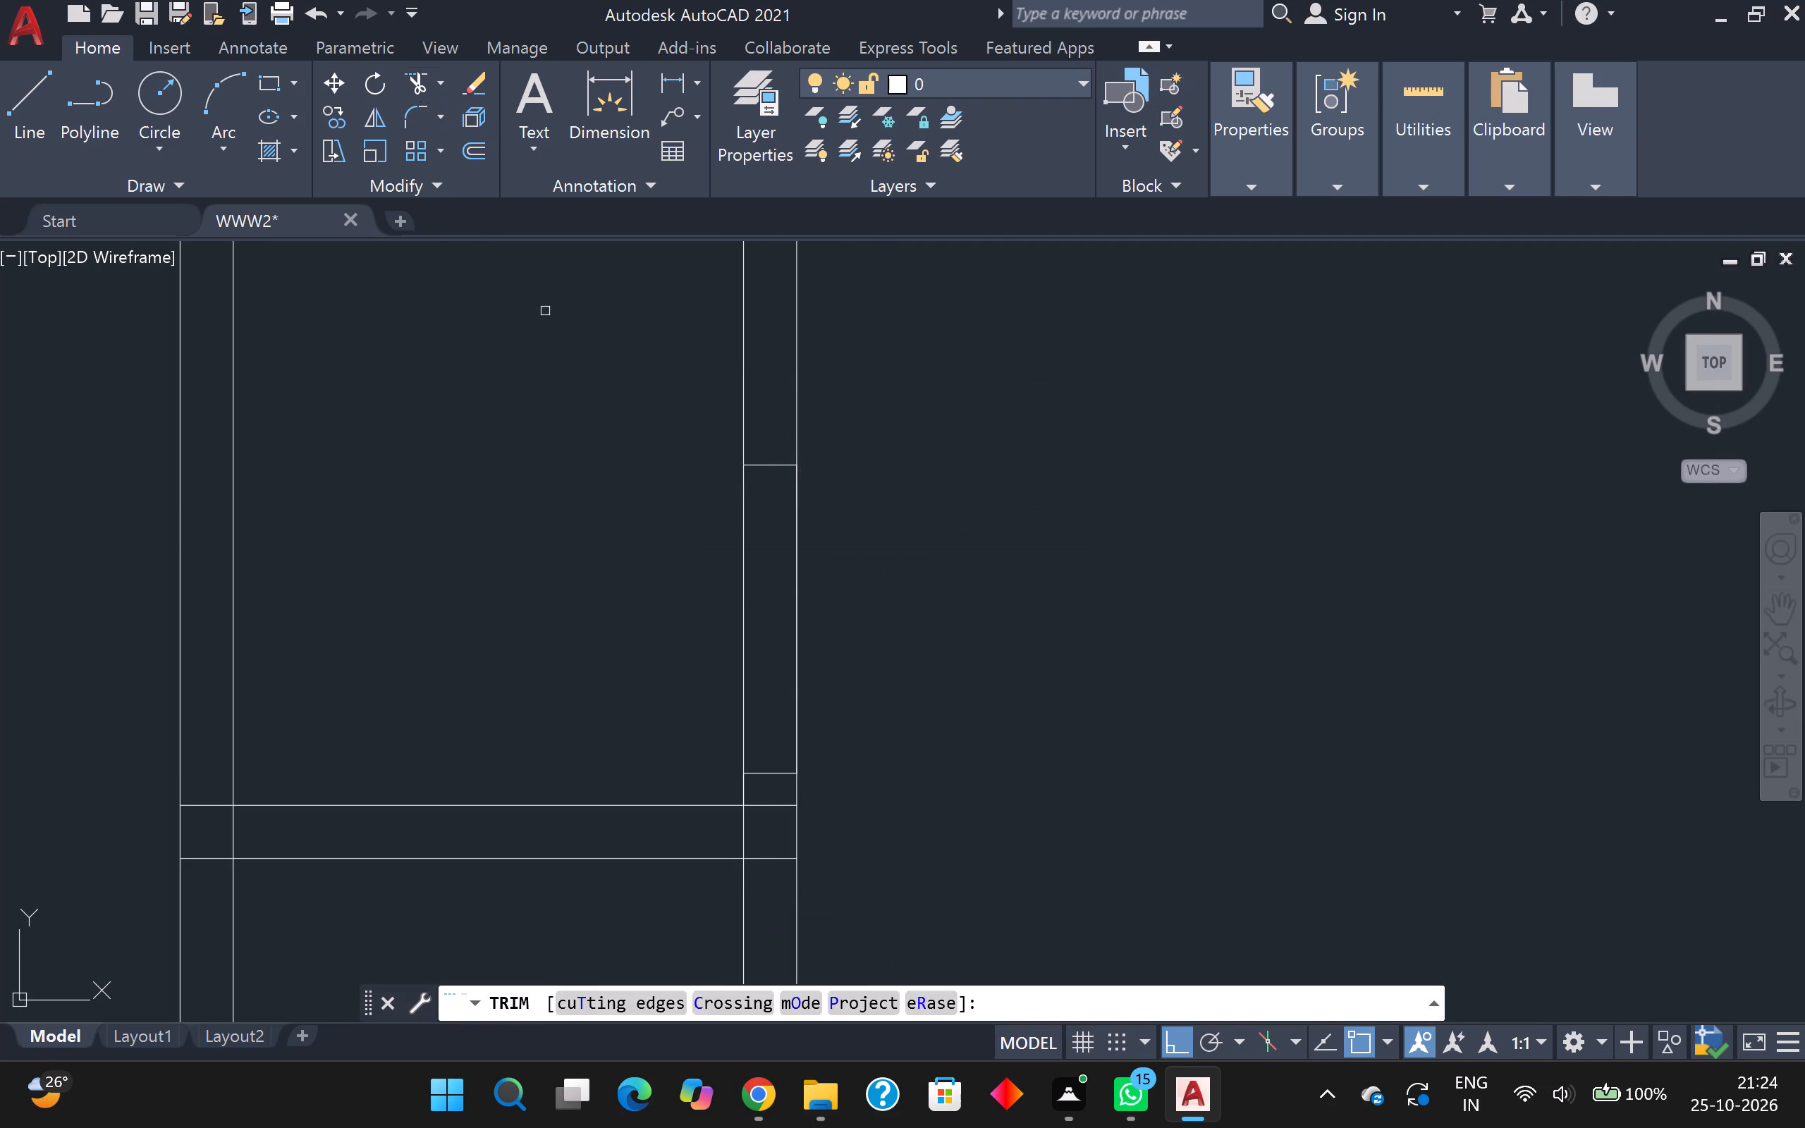
click(670, 627)
click(881, 661)
Trim the overlapping lines inside the junction of the cross wall and the door wall just below the new doorway.
scroll(857, 615, down, 1)
scroll(786, 748, up, 3)
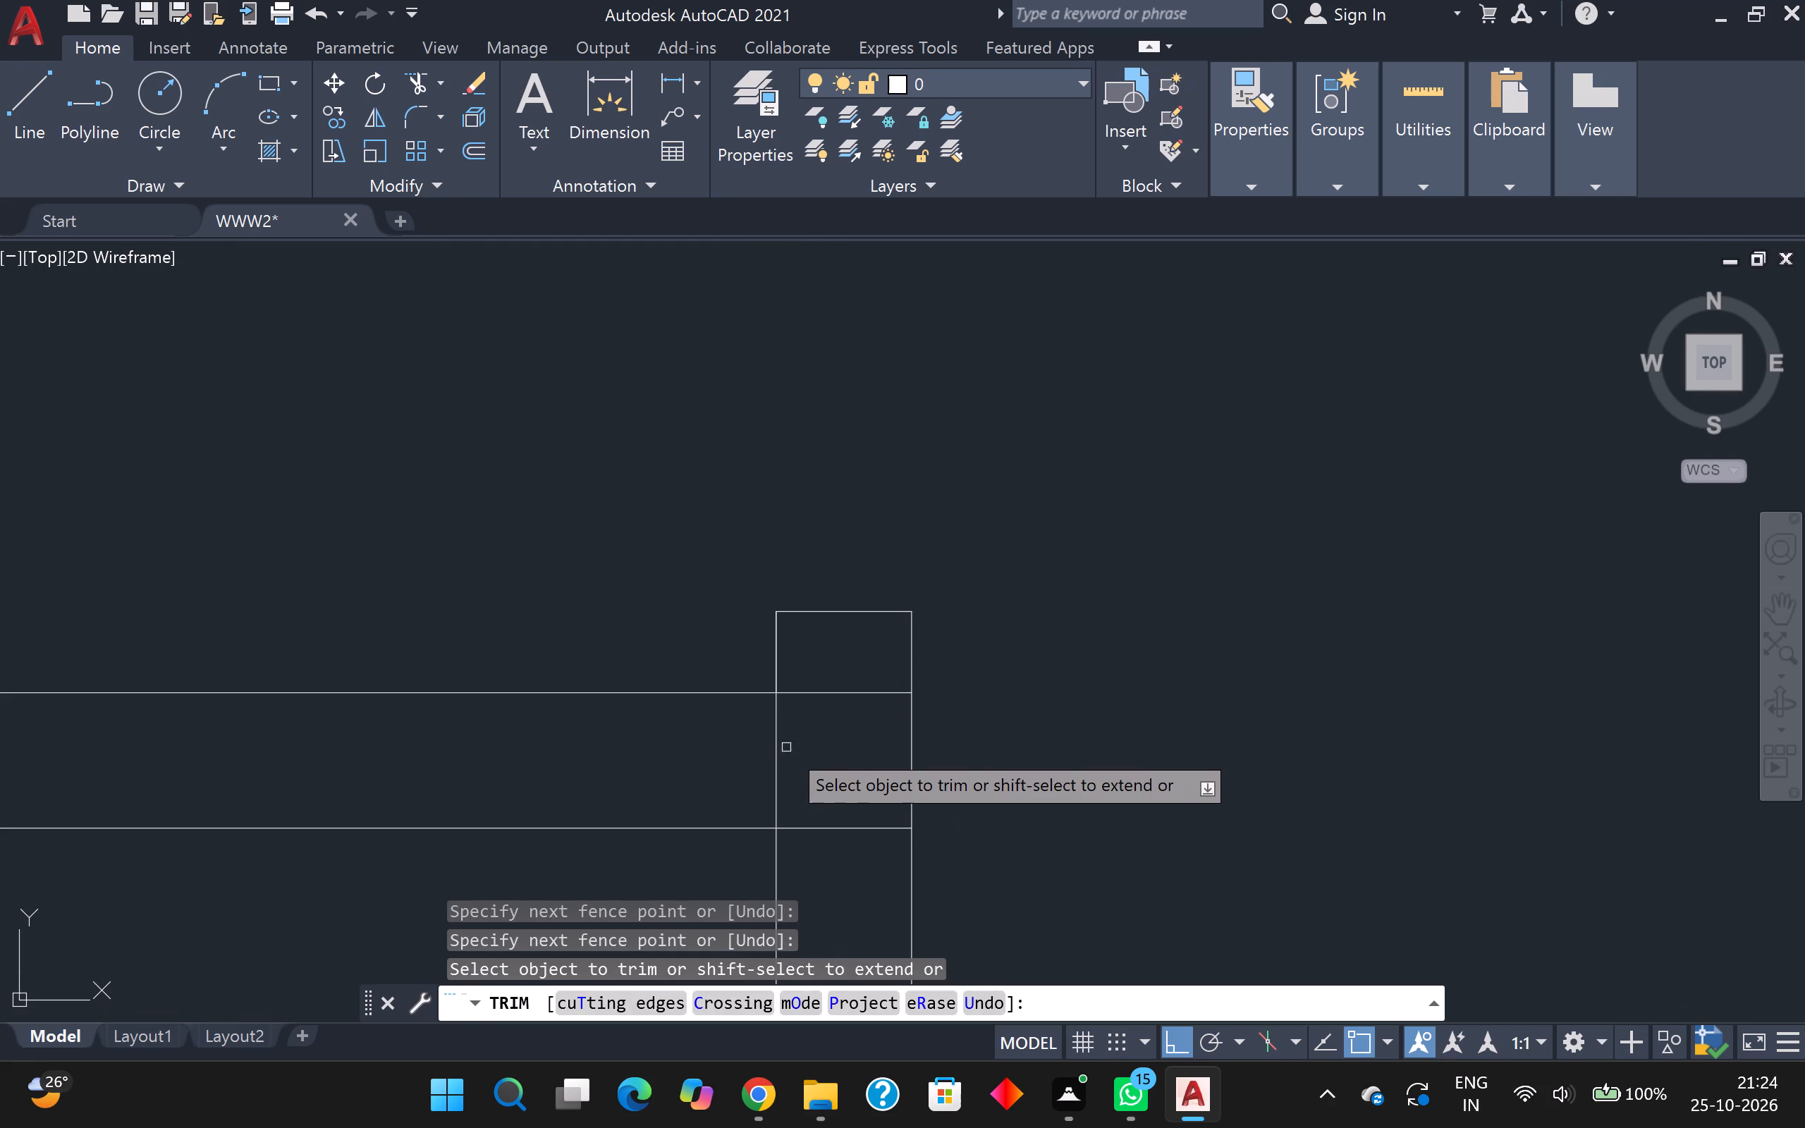
click(813, 686)
click(810, 724)
click(794, 738)
click(734, 738)
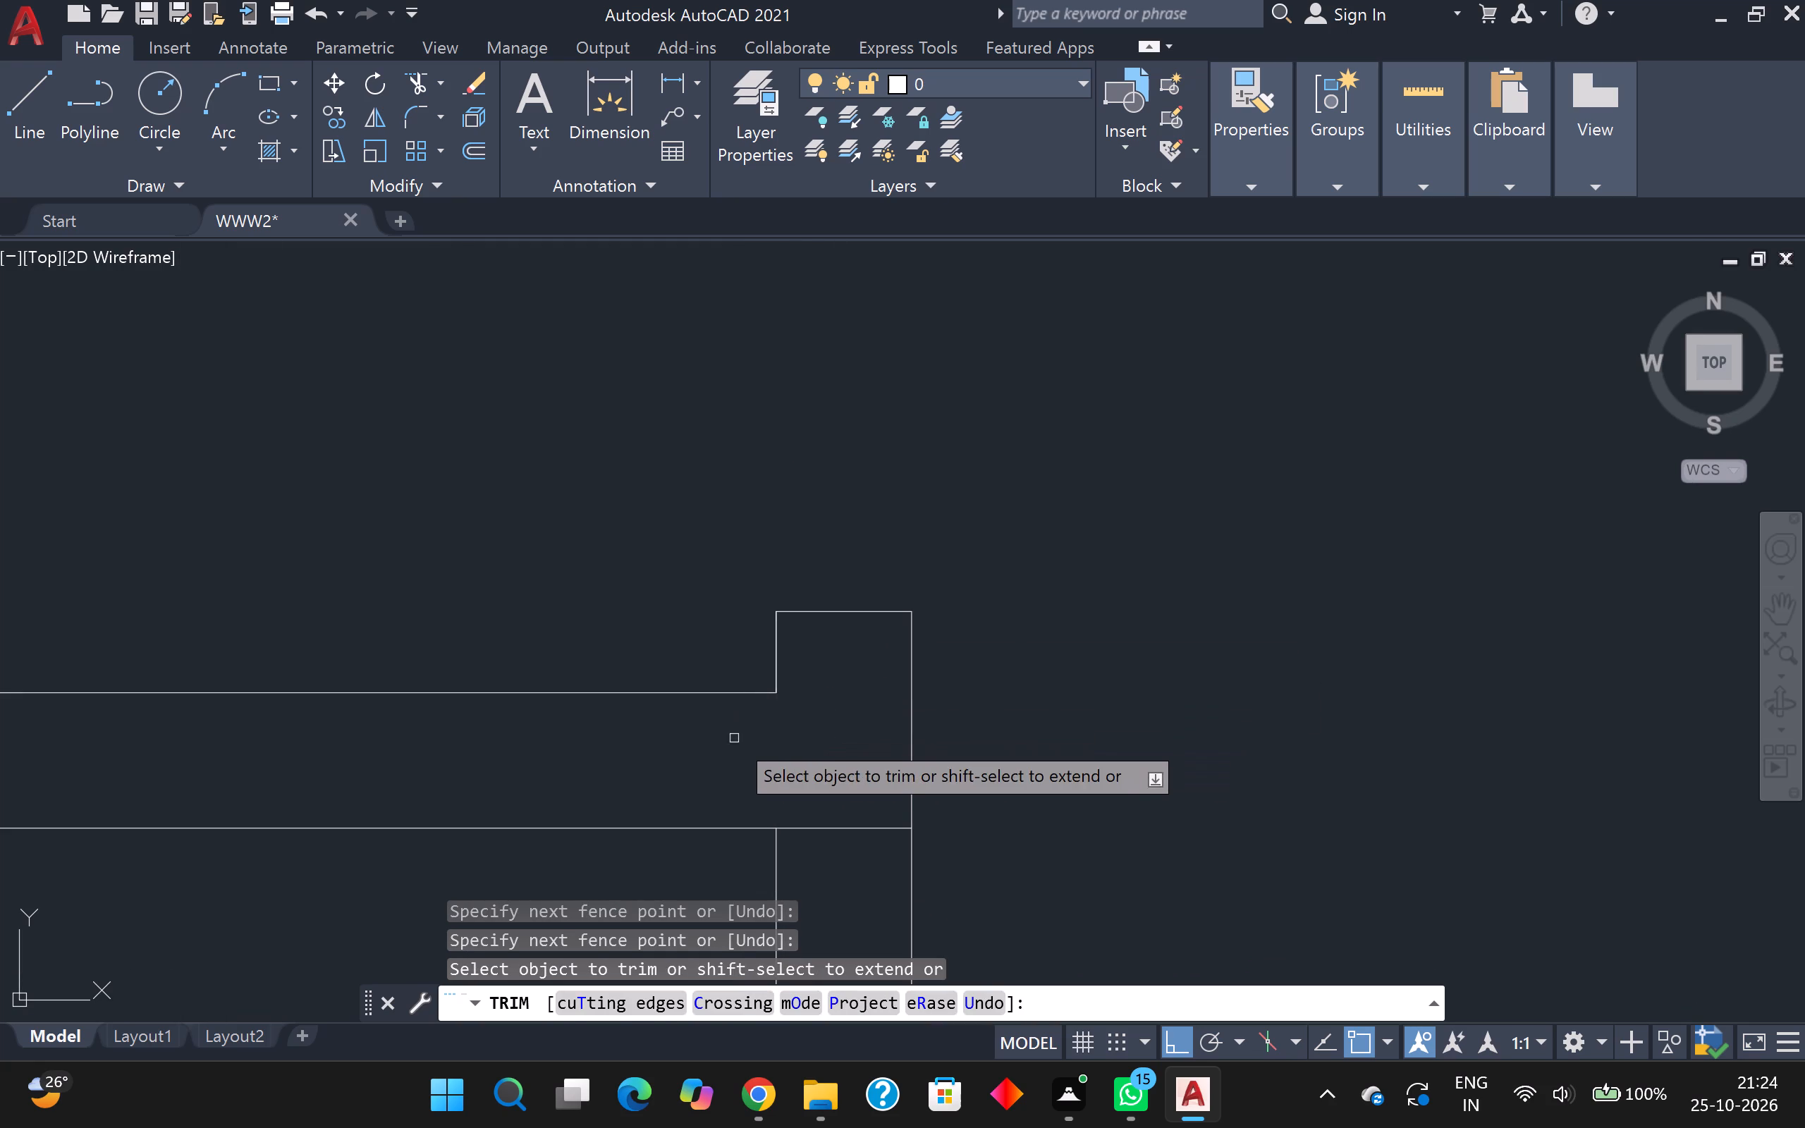
scroll(734, 735, down, 3)
middle_drag(845, 754, 798, 446)
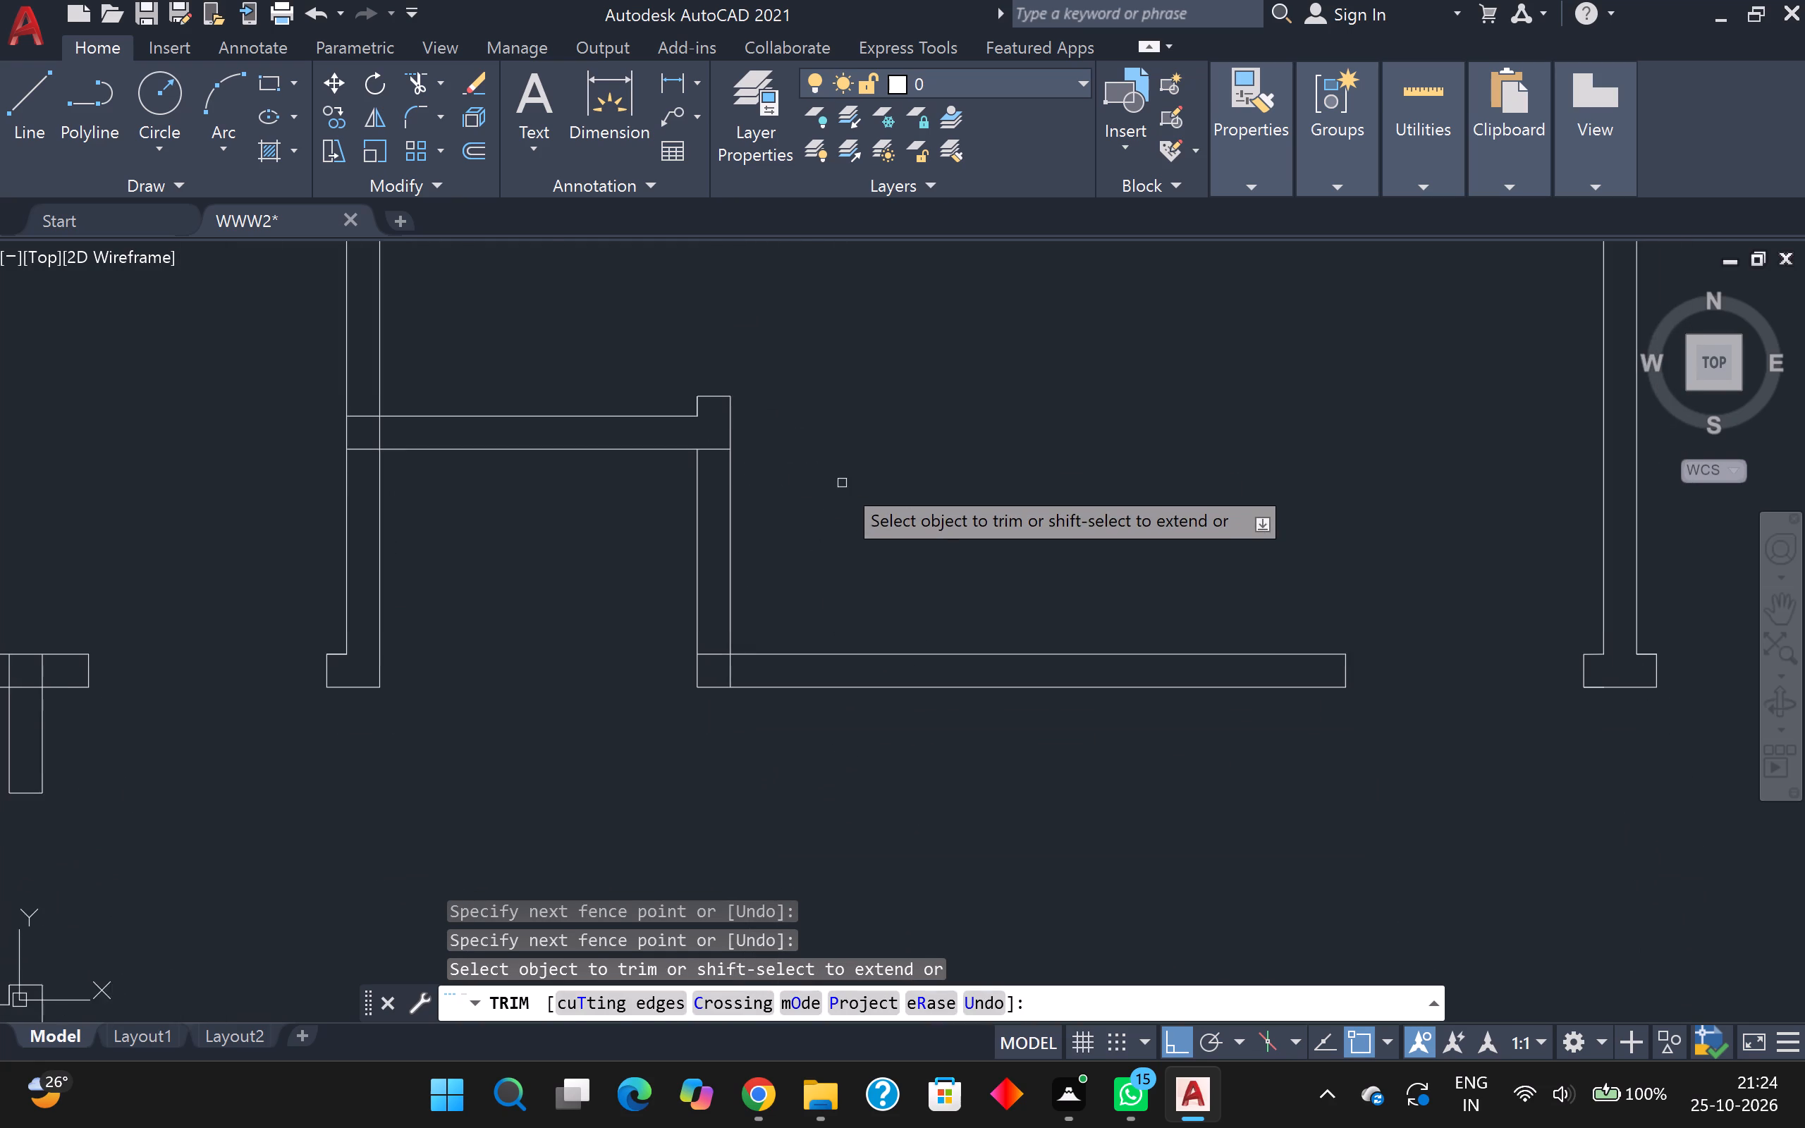
scroll(840, 486, down, 2)
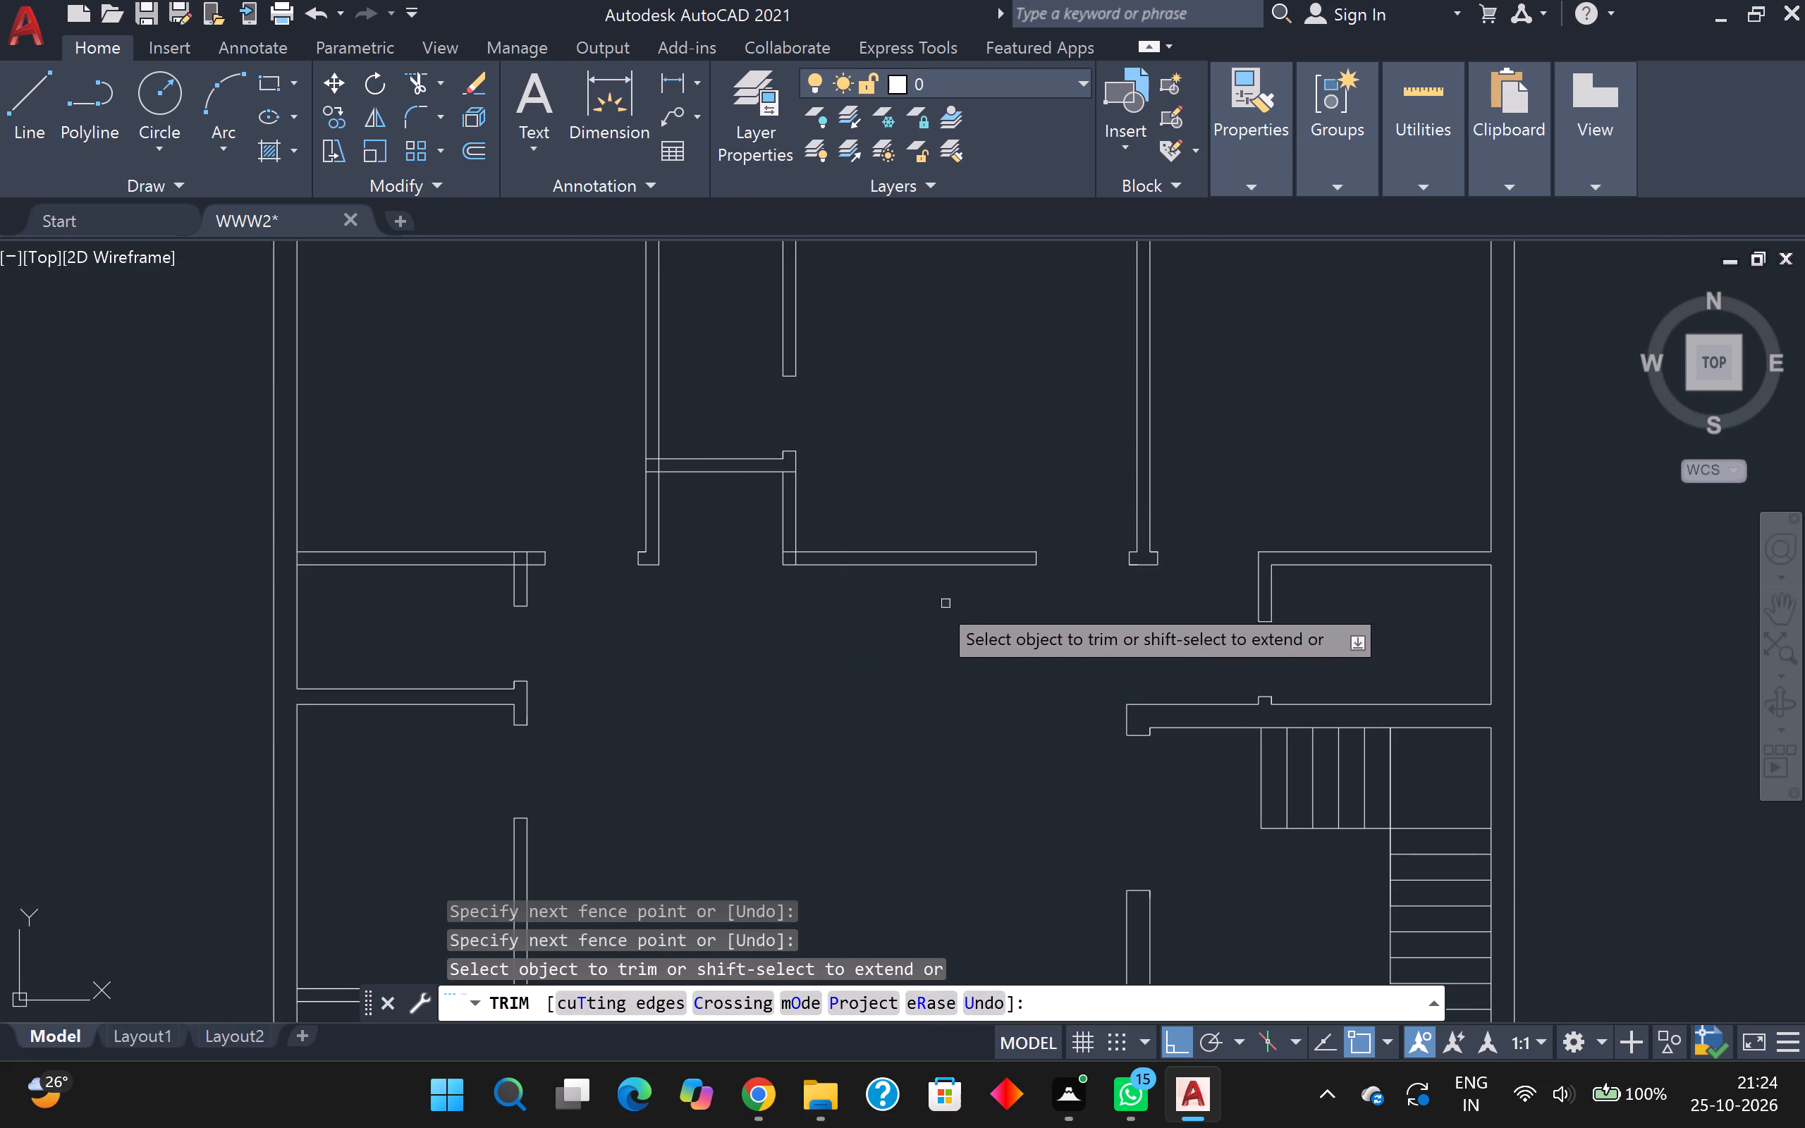
scroll(752, 498, up, 2)
scroll(809, 440, up, 2)
click(857, 427)
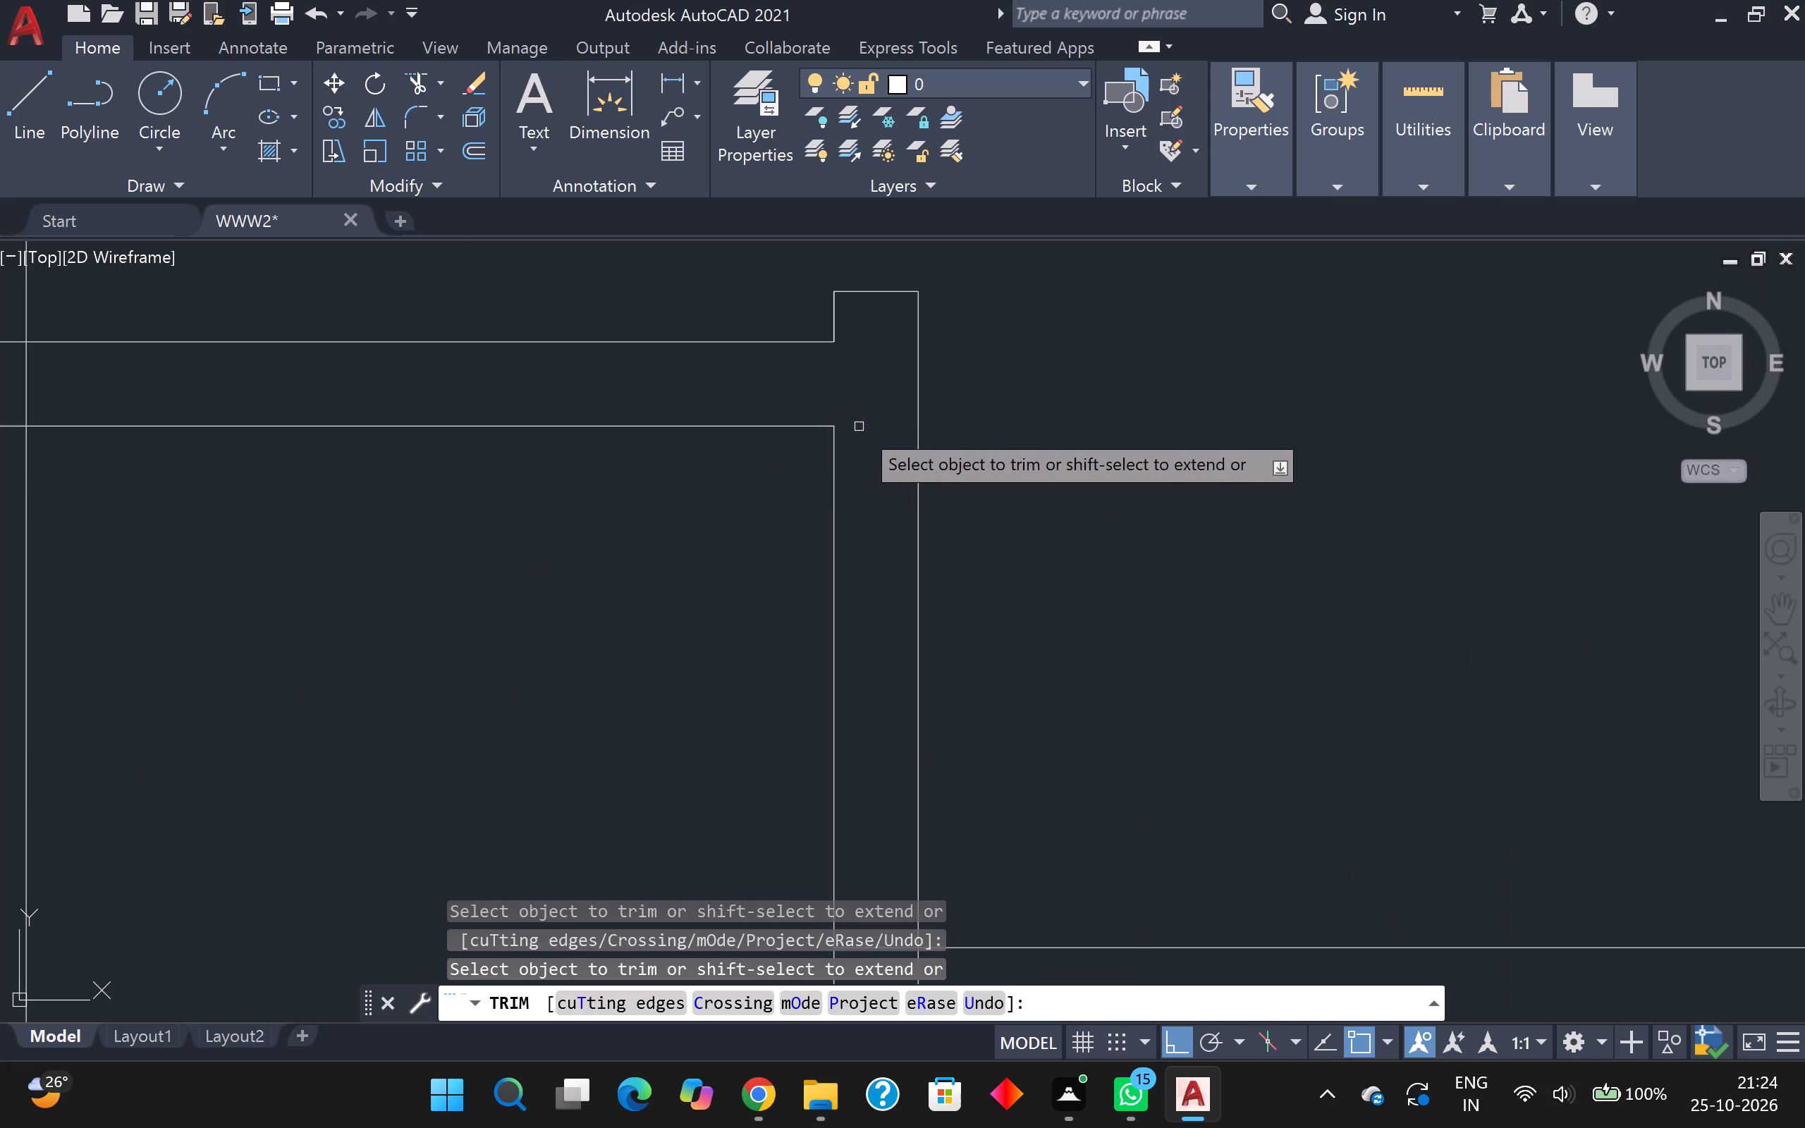
Trim the overlapping lines inside the corner where the narrow top room's right wall meets the horizontal wall below it.
scroll(876, 446, down, 3)
middle_drag(963, 471, 965, 436)
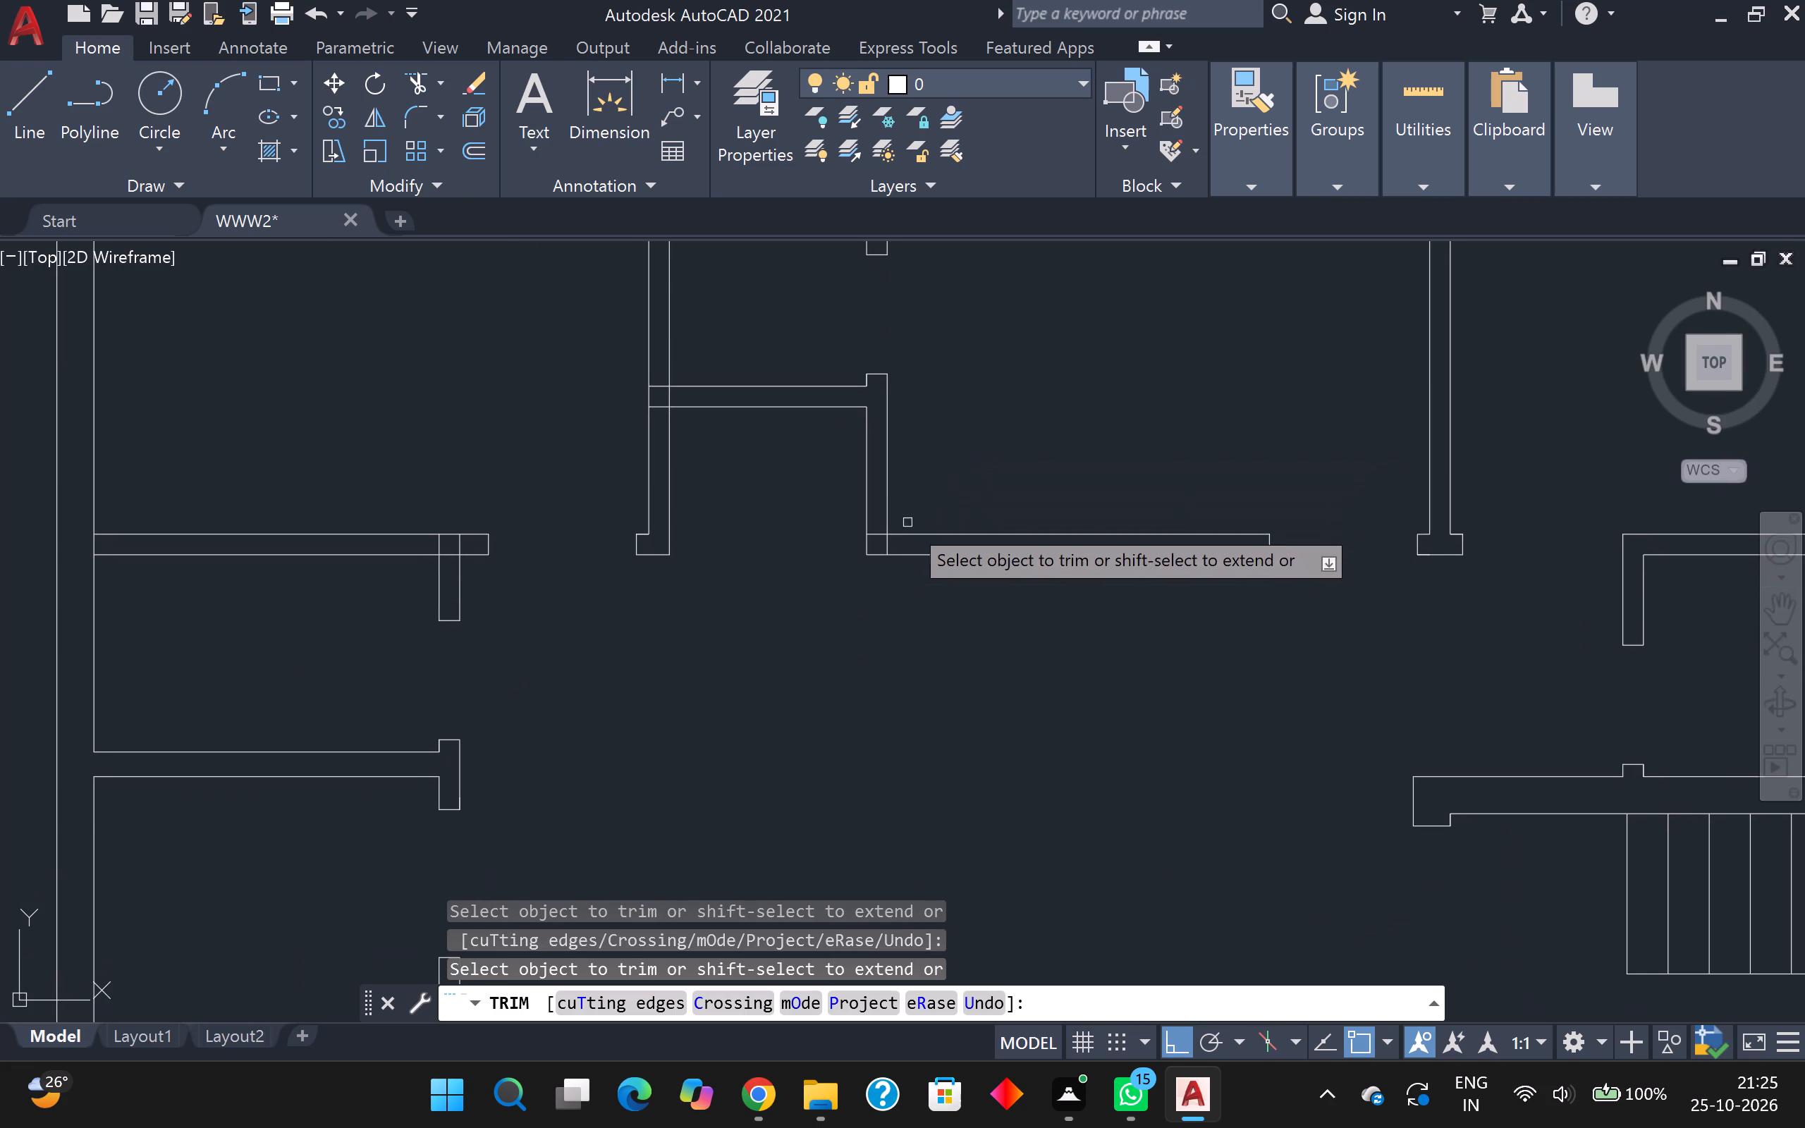
scroll(862, 529, up, 3)
click(914, 557)
click(910, 537)
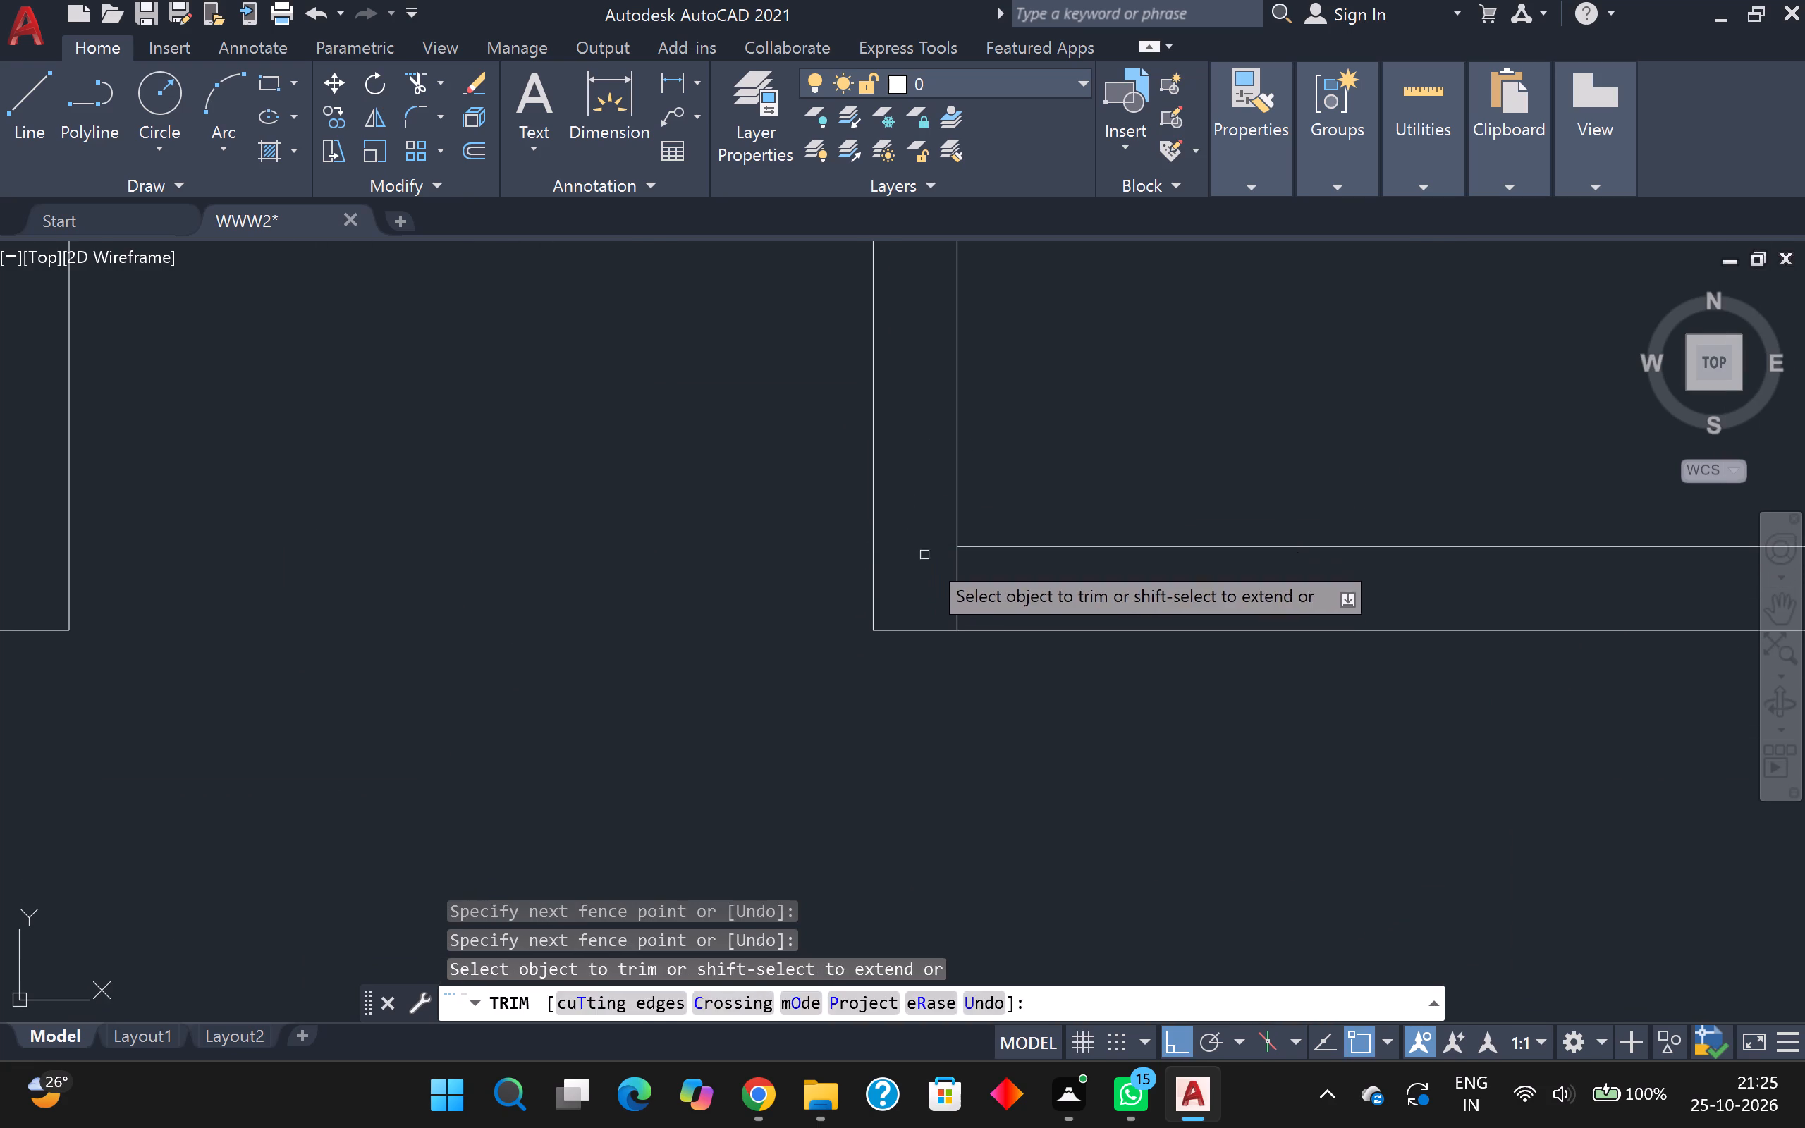
click(933, 568)
click(955, 572)
scroll(844, 623, down, 2)
scroll(881, 610, up, 2)
click(886, 610)
Trim the overlapping lines at the junction of the narrow top room's left wall and its cross wall.
scroll(612, 643, down, 2)
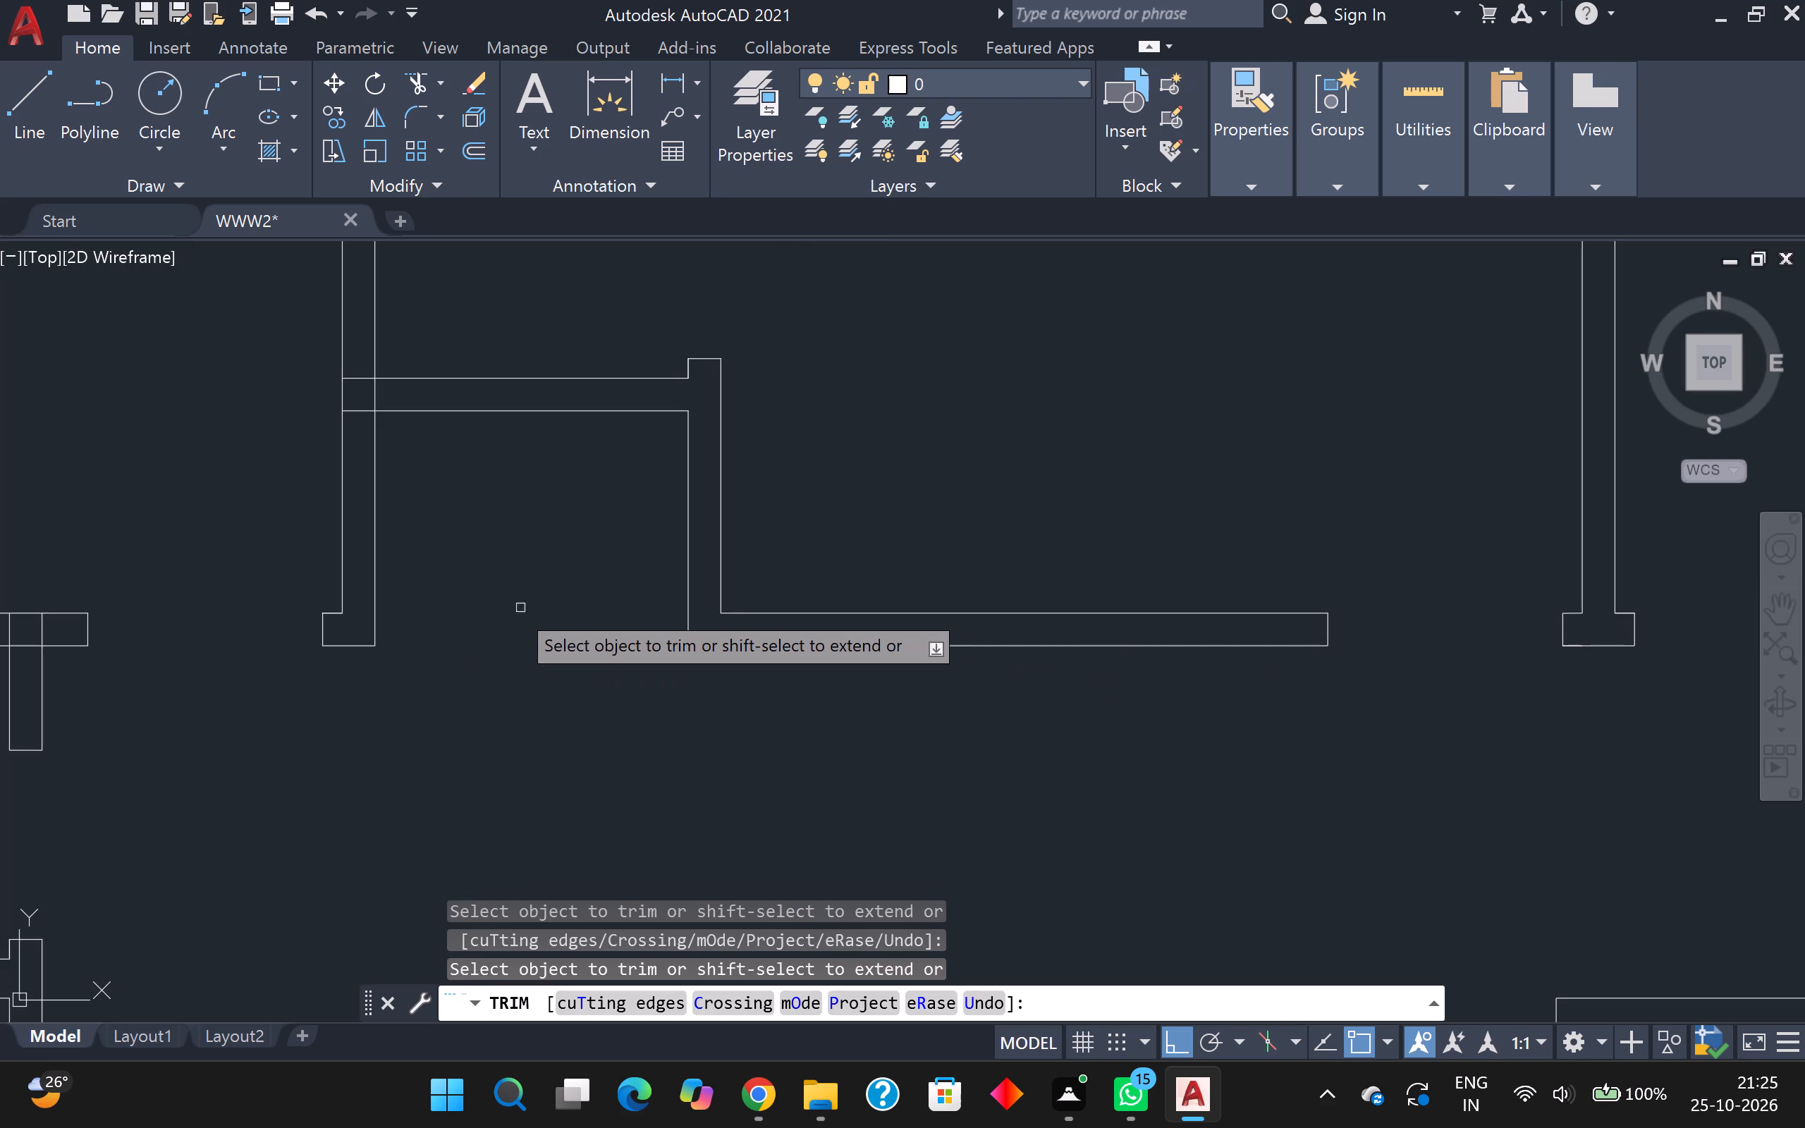
scroll(384, 423, up, 2)
scroll(384, 423, down, 1)
middle_drag(464, 427, 643, 619)
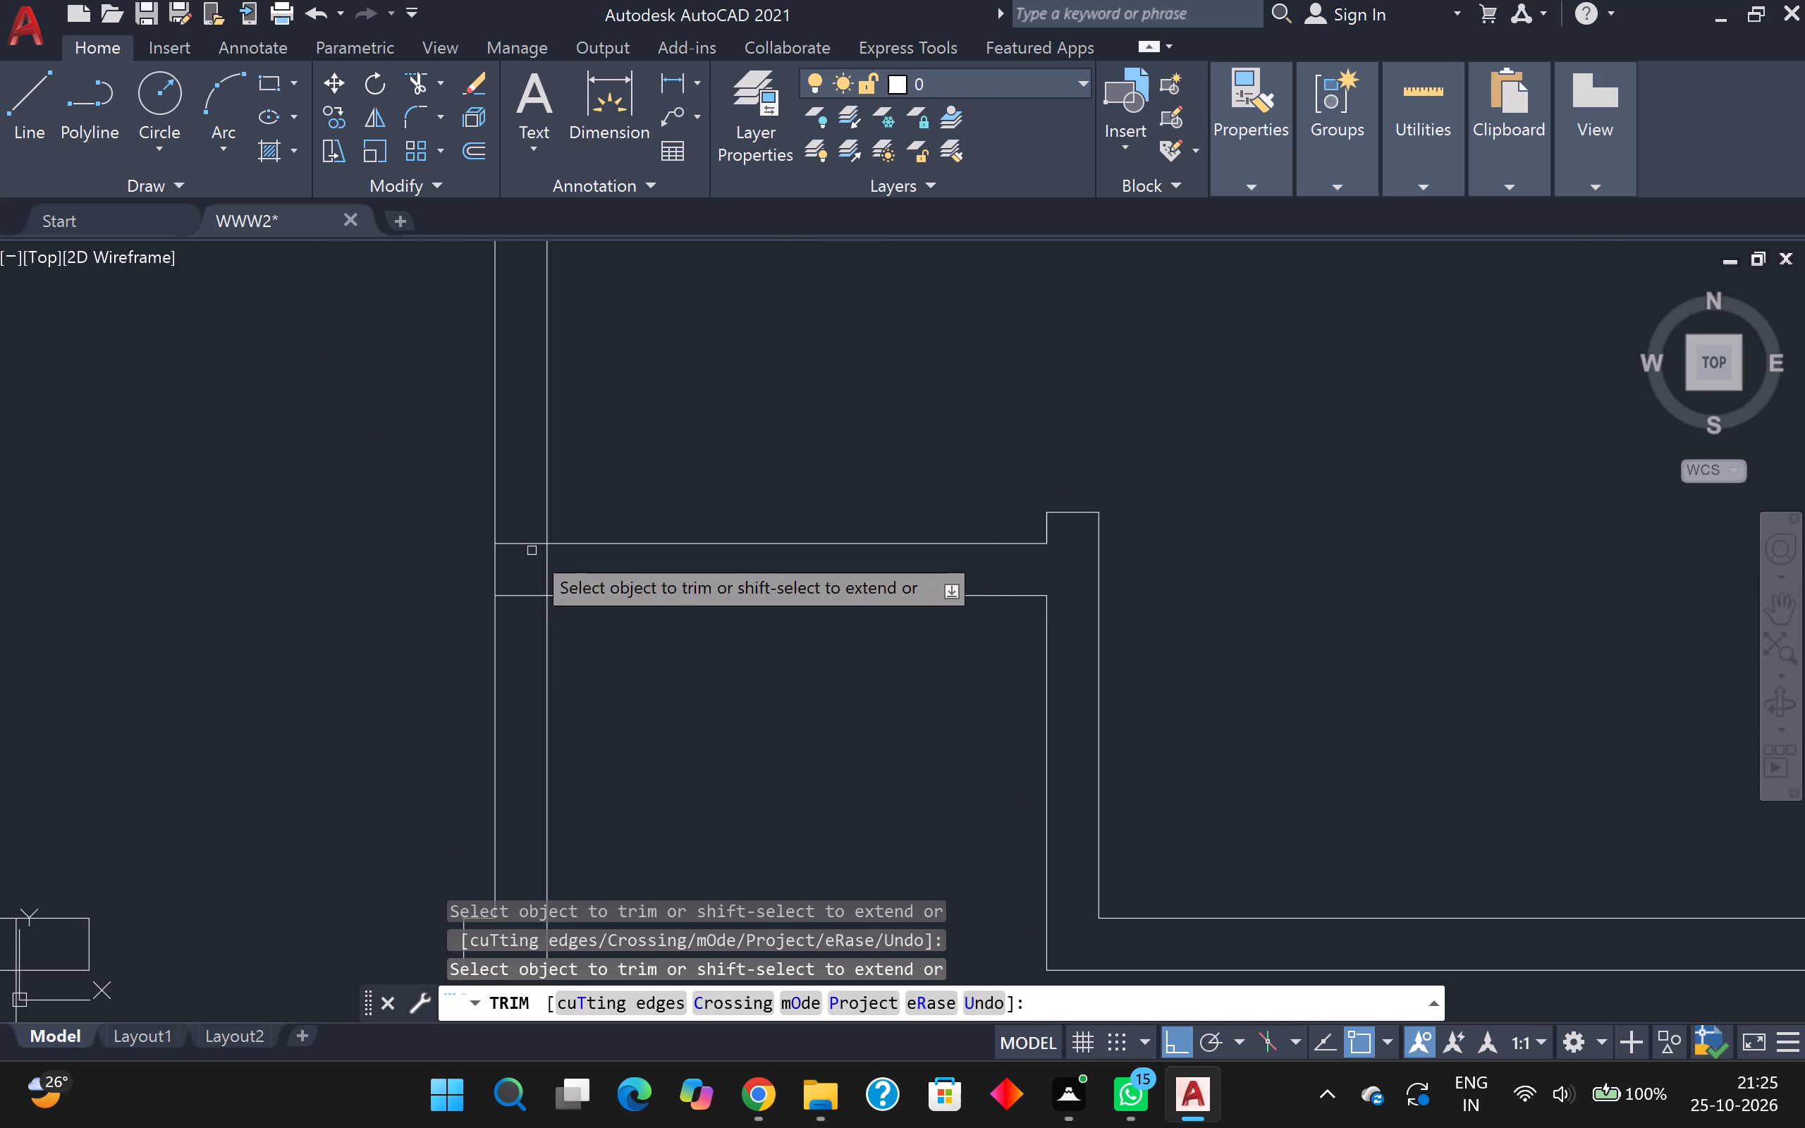
scroll(530, 514, down, 3)
scroll(532, 519, up, 3)
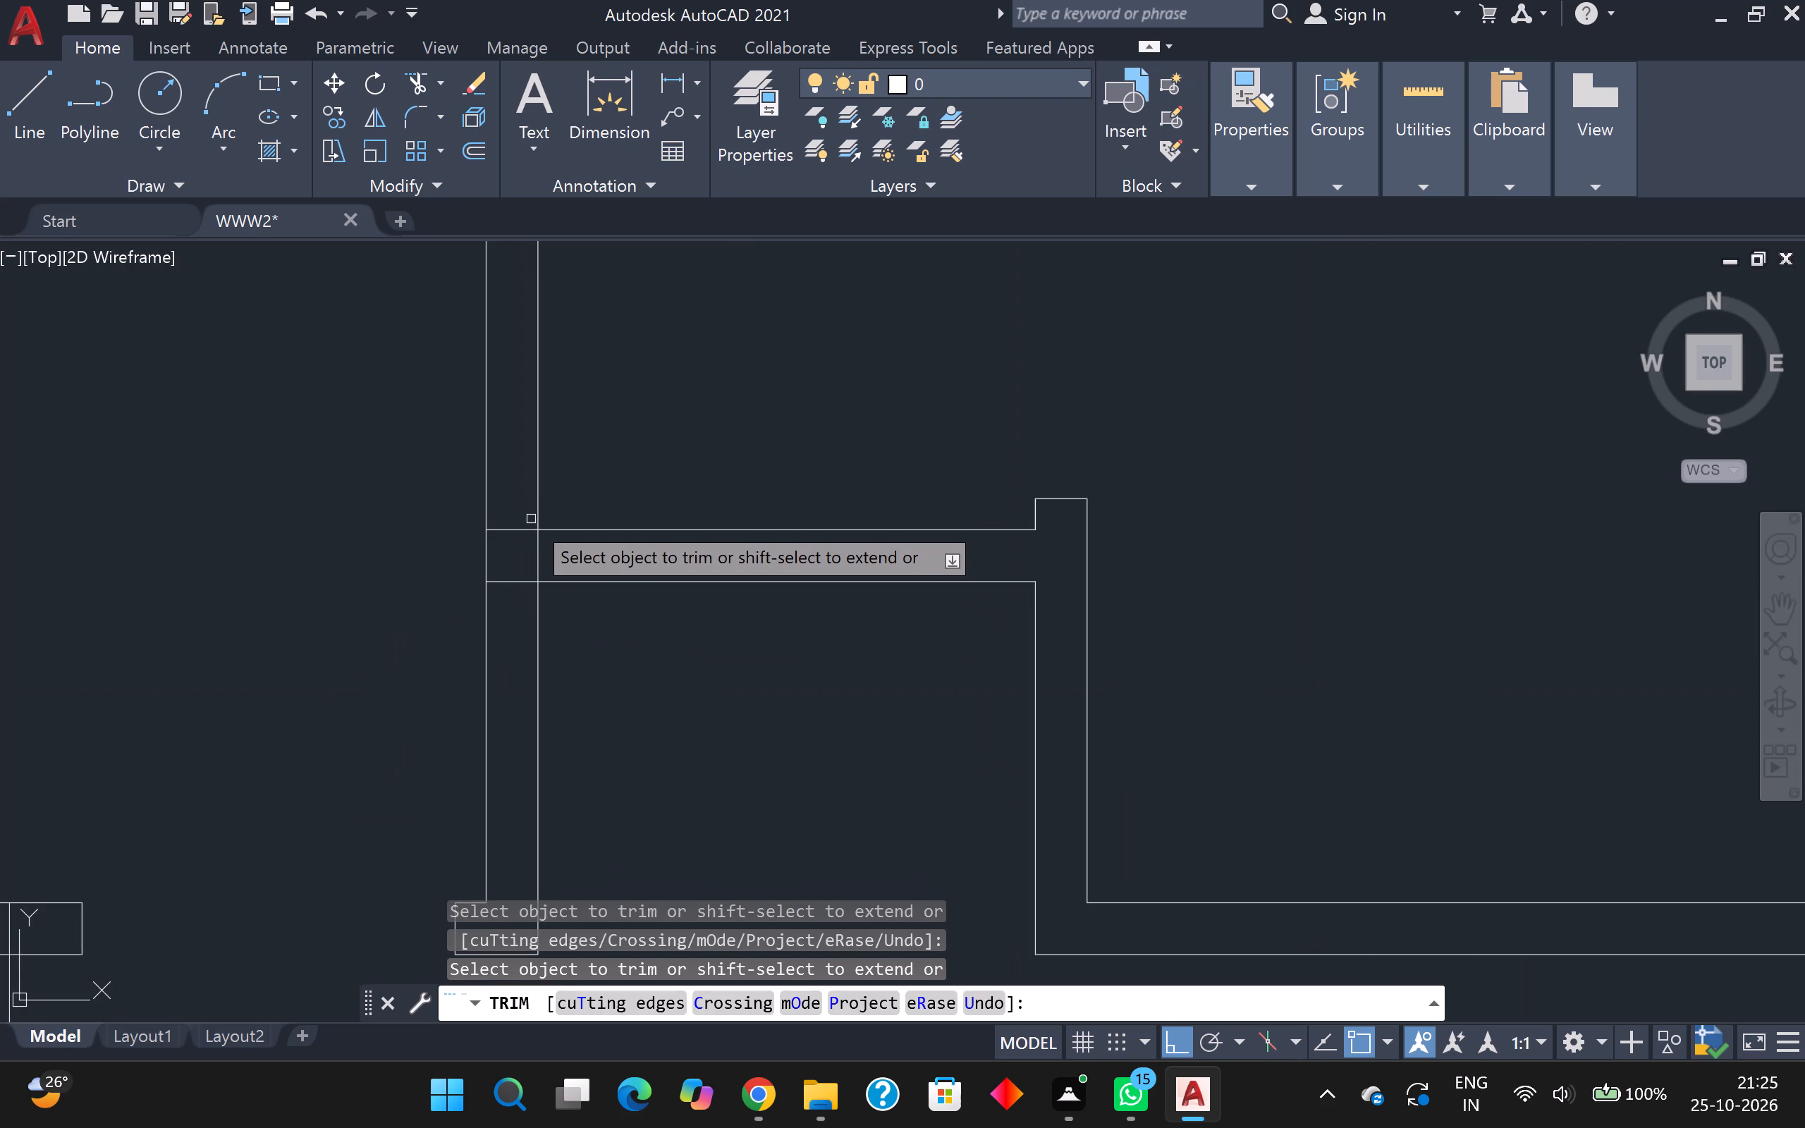
click(530, 526)
click(535, 559)
click(507, 581)
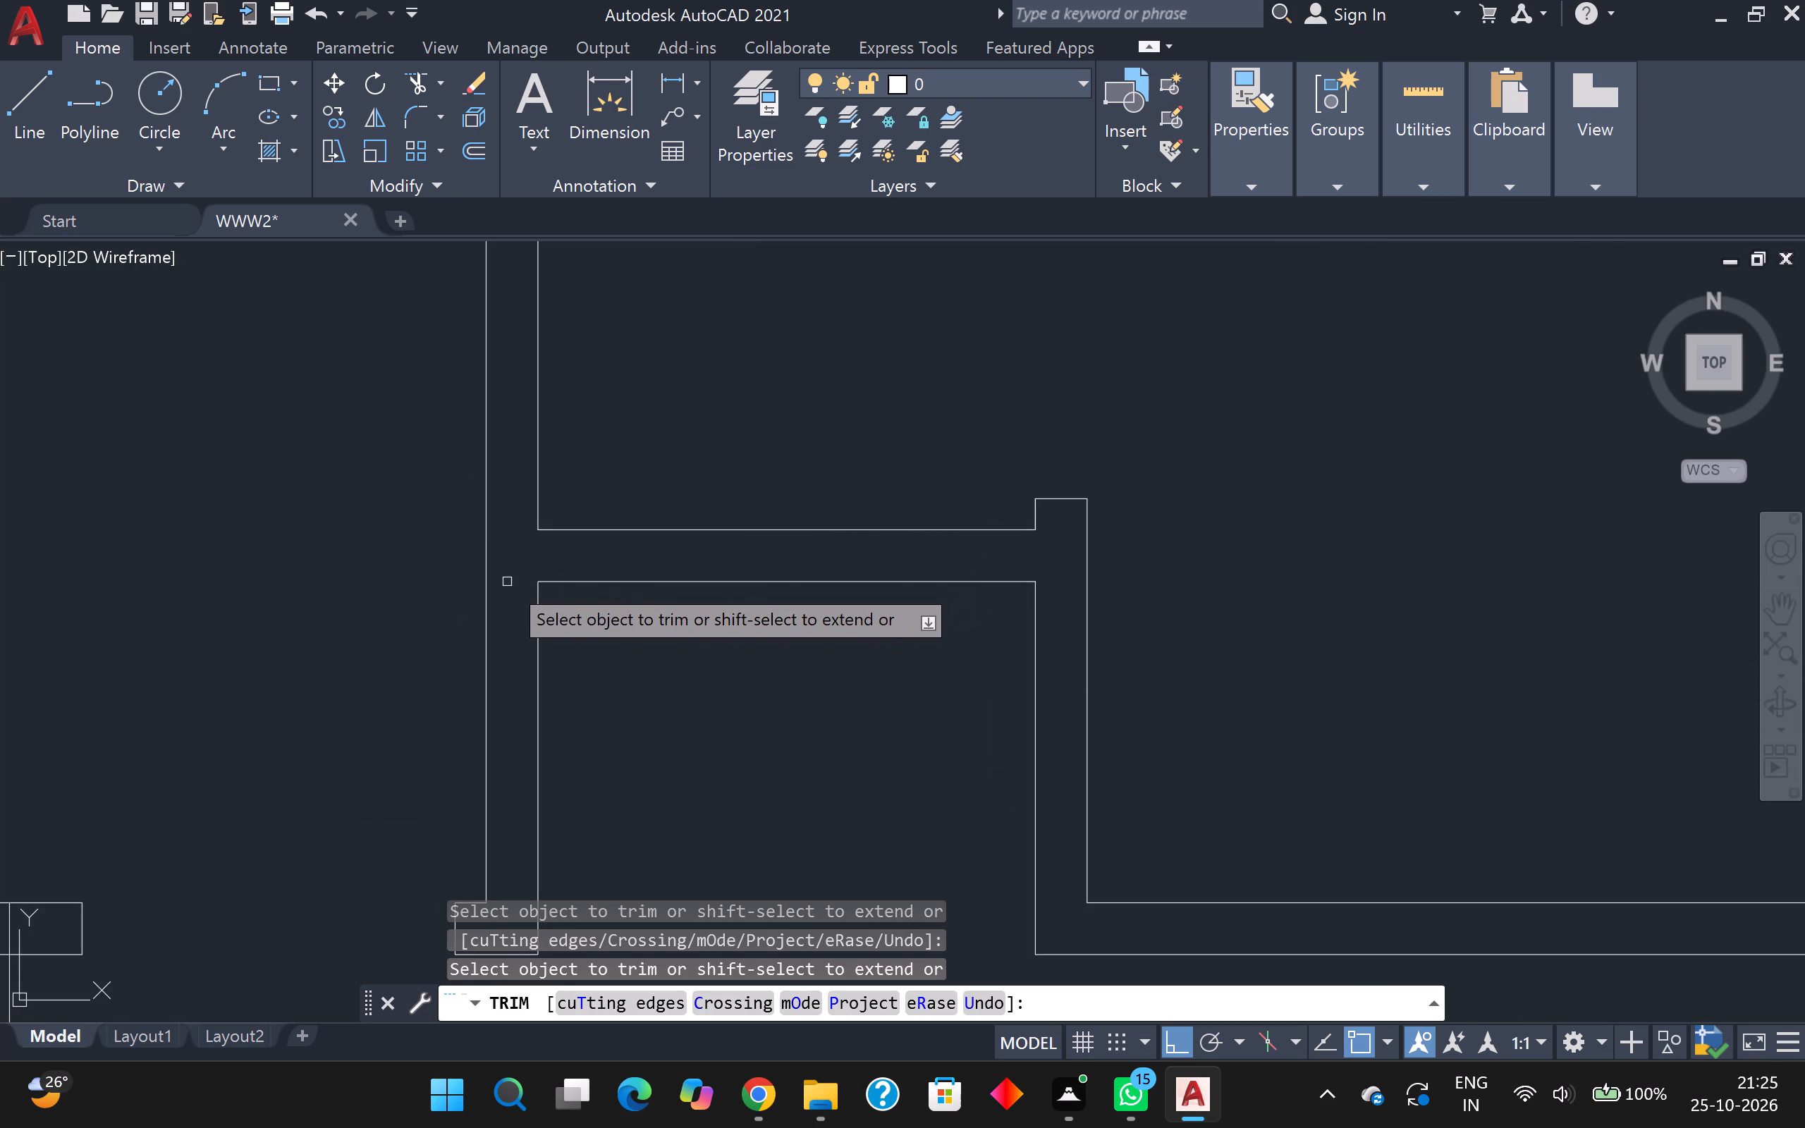
Trim the overlapping lines where the small left room's short door wall meets its upper horizontal wall.
scroll(534, 575, down, 2)
scroll(678, 622, down, 2)
scroll(523, 659, up, 2)
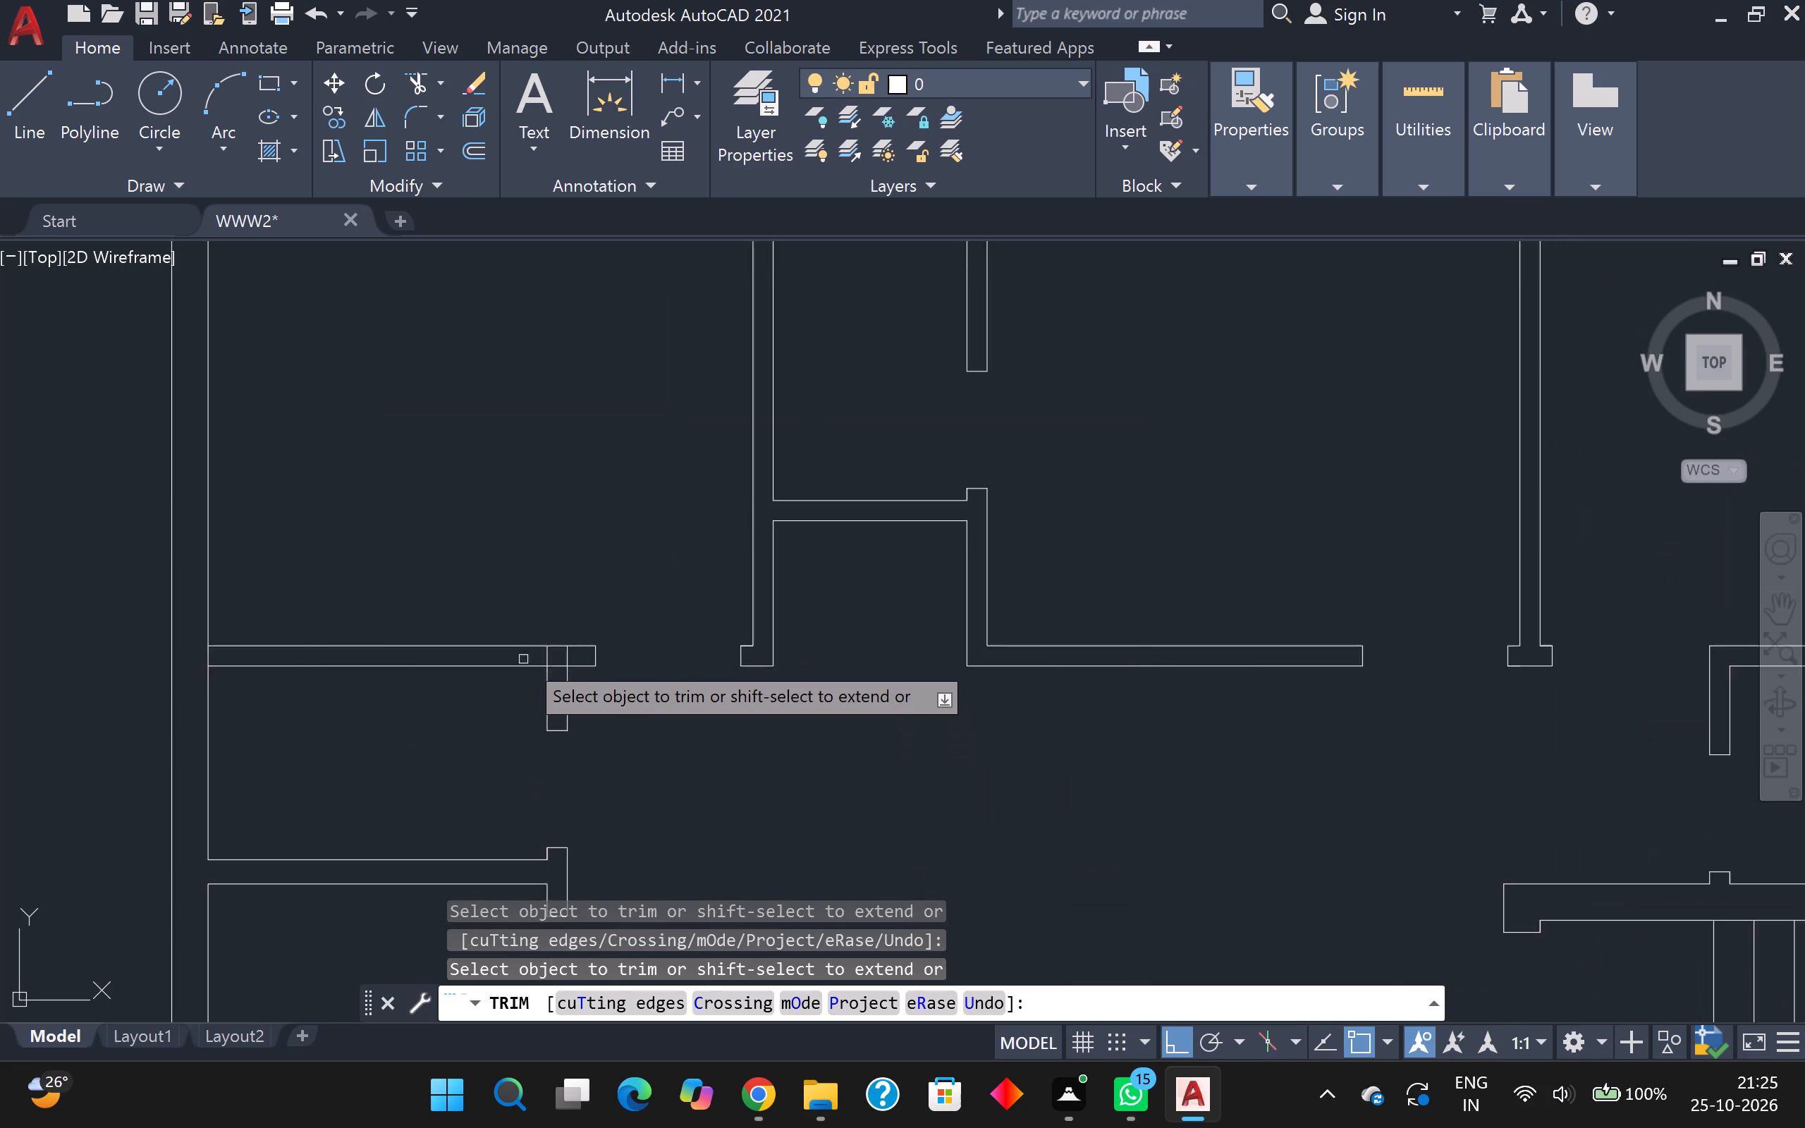
scroll(523, 658, up, 2)
click(560, 663)
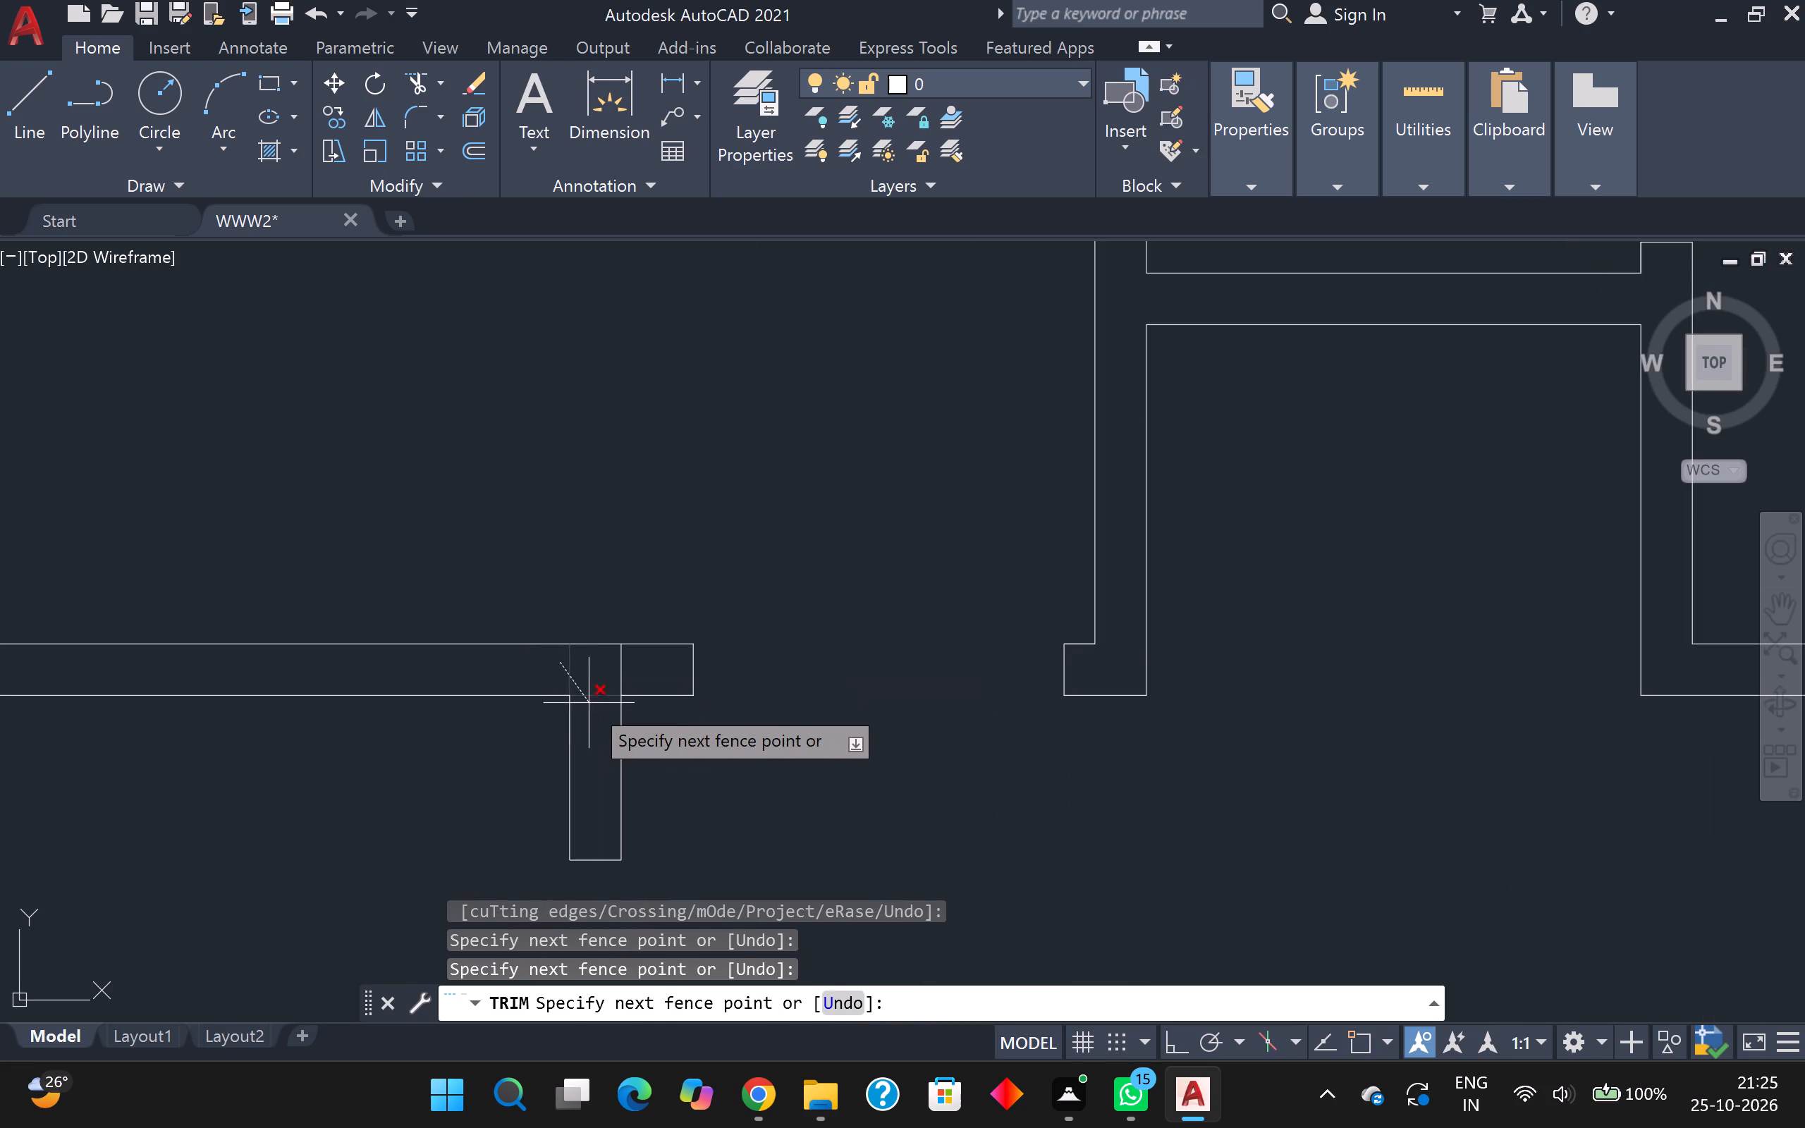
click(589, 703)
click(601, 678)
click(623, 672)
Trim the top outer wall's inner line where it crosses the ends of the narrow top room's two side walls.
scroll(671, 710, down, 3)
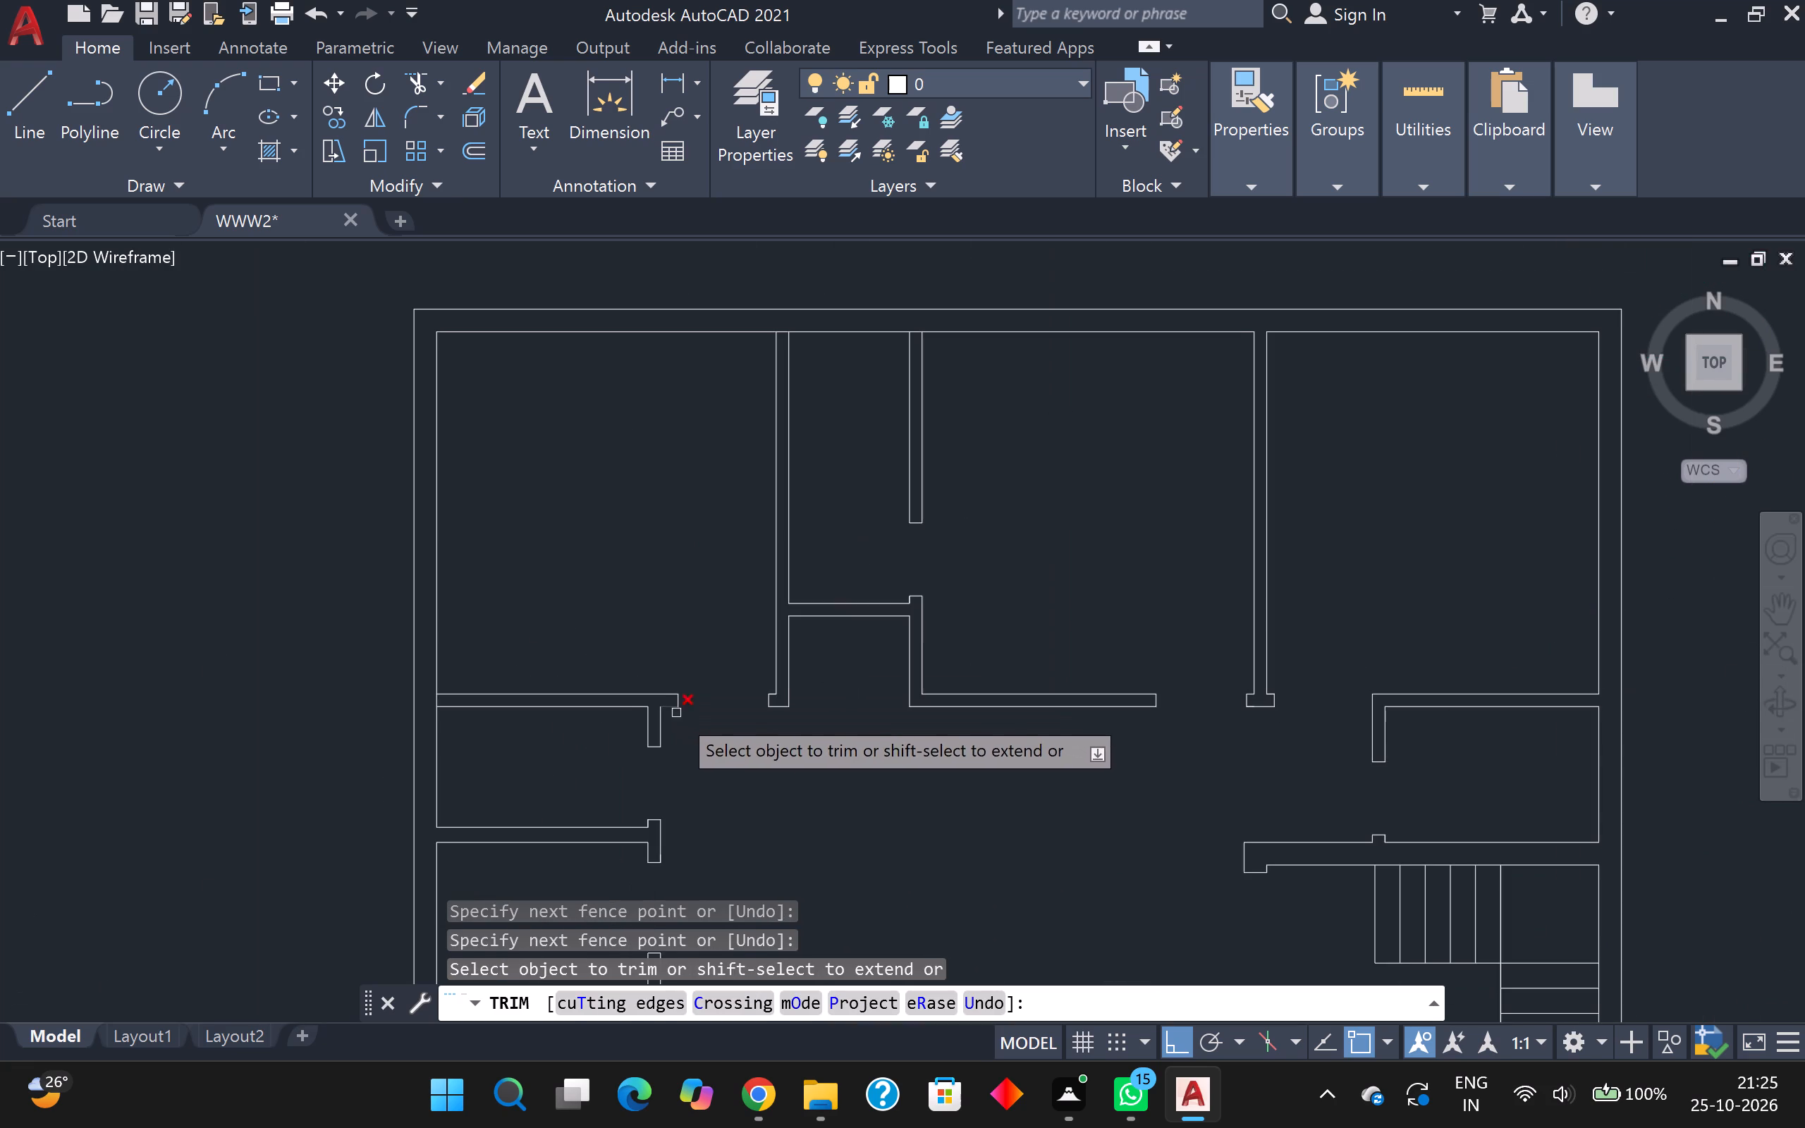
middle_drag(690, 714, 717, 493)
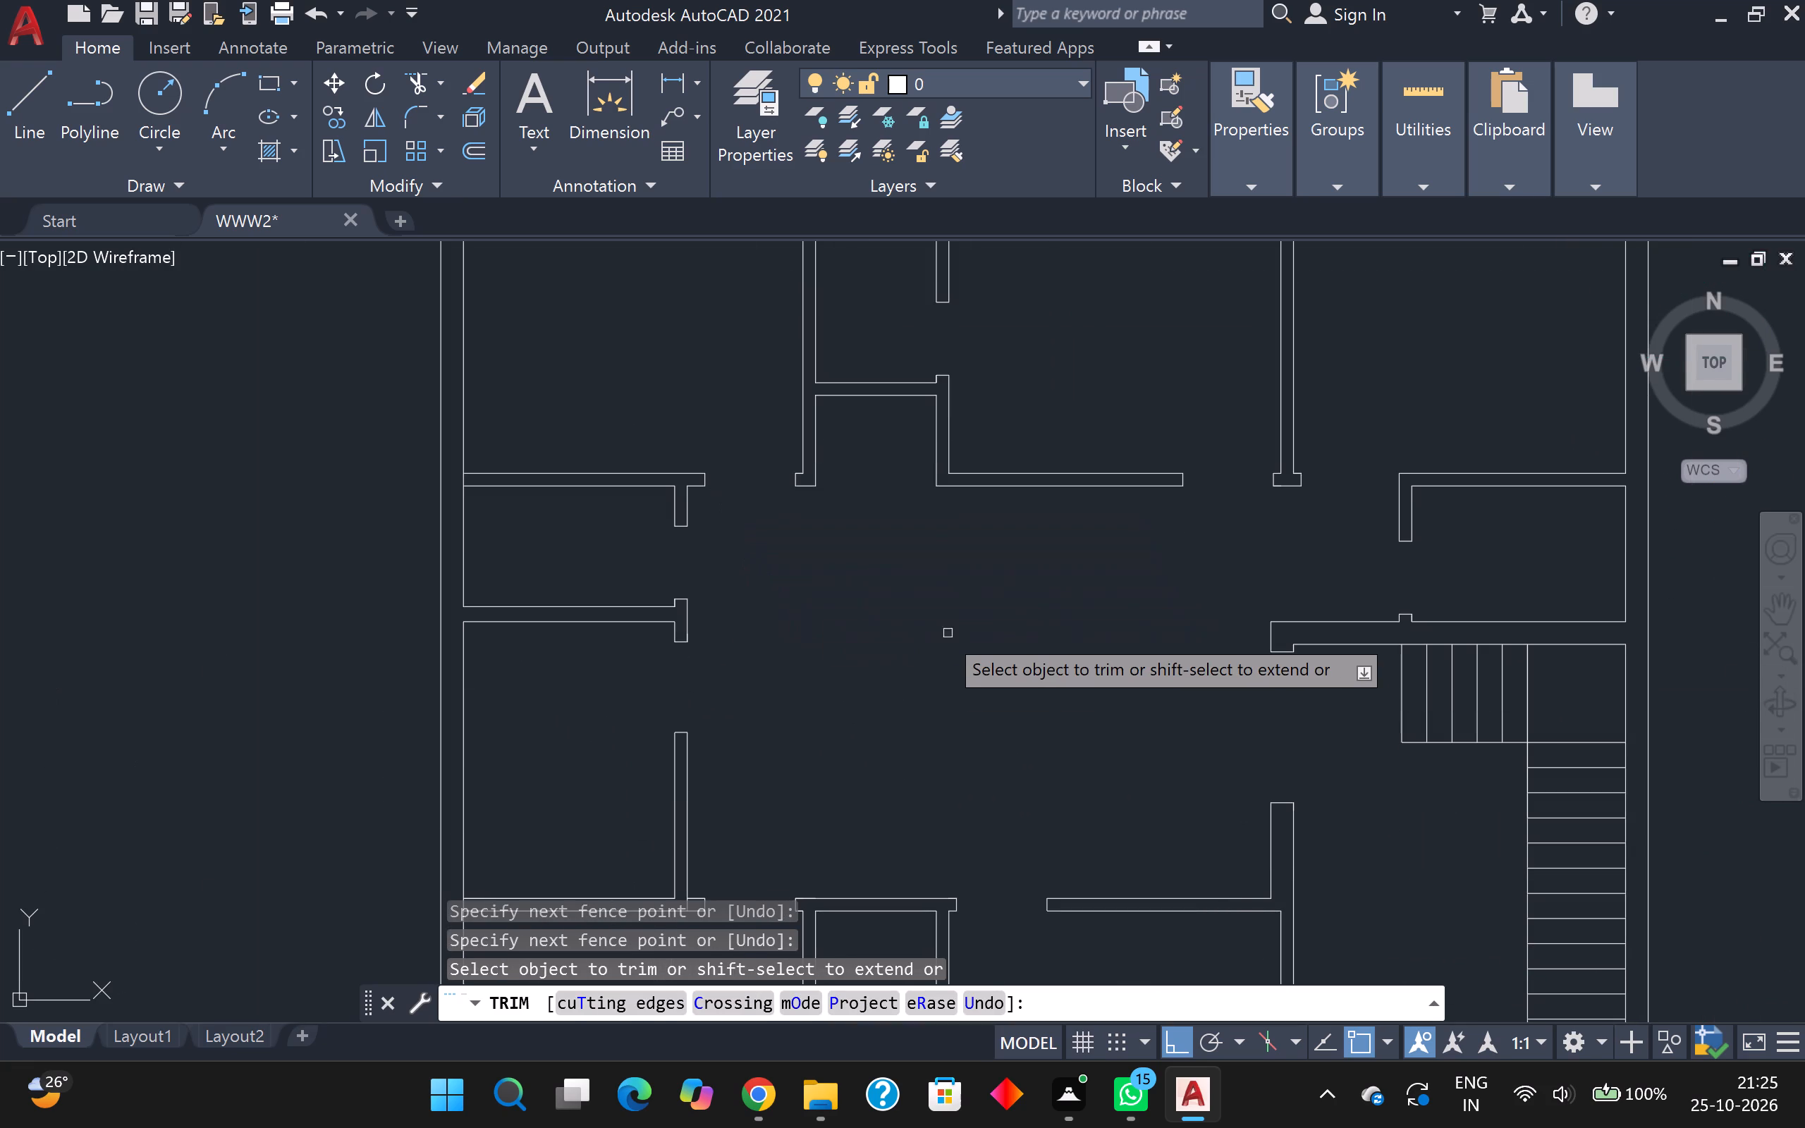
scroll(935, 630, down, 2)
scroll(926, 613, up, 2)
middle_drag(929, 617, 292, 783)
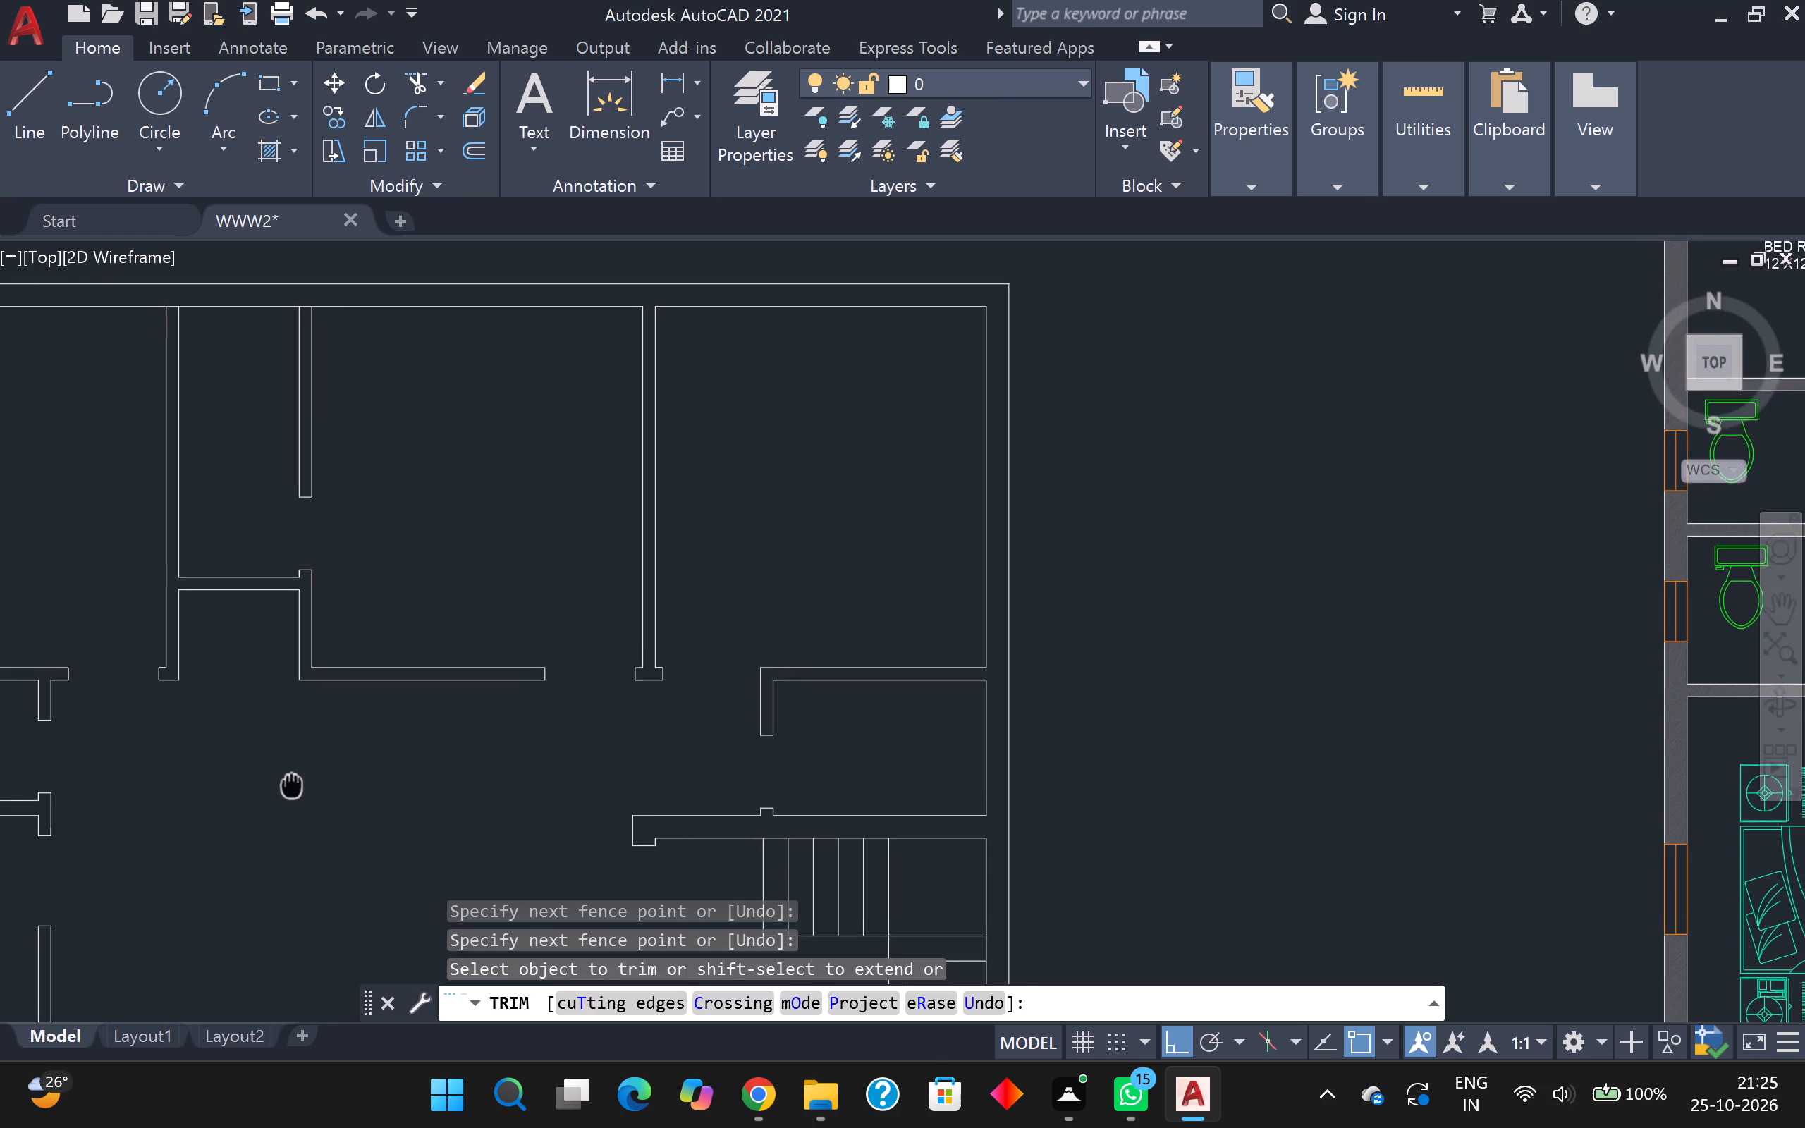
middle_drag(292, 783, 702, 837)
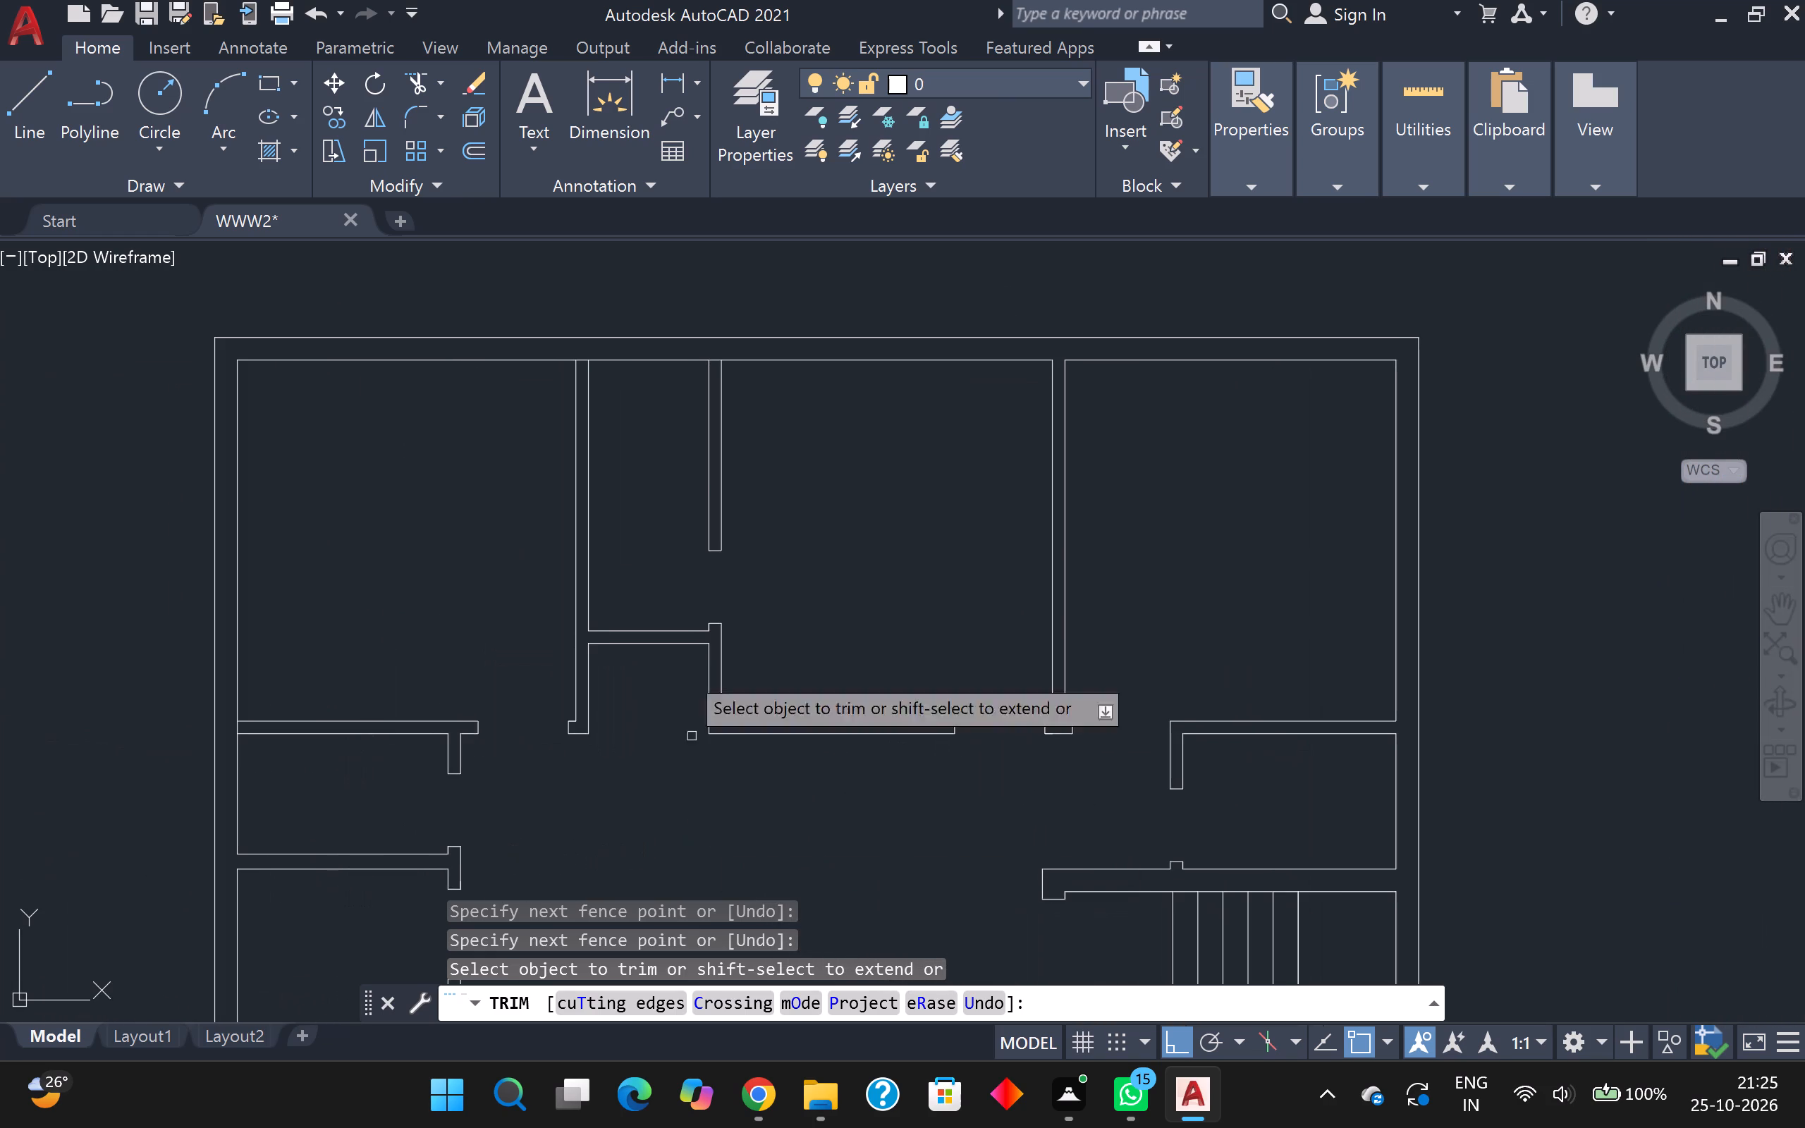
scroll(705, 345, up, 4)
click(713, 417)
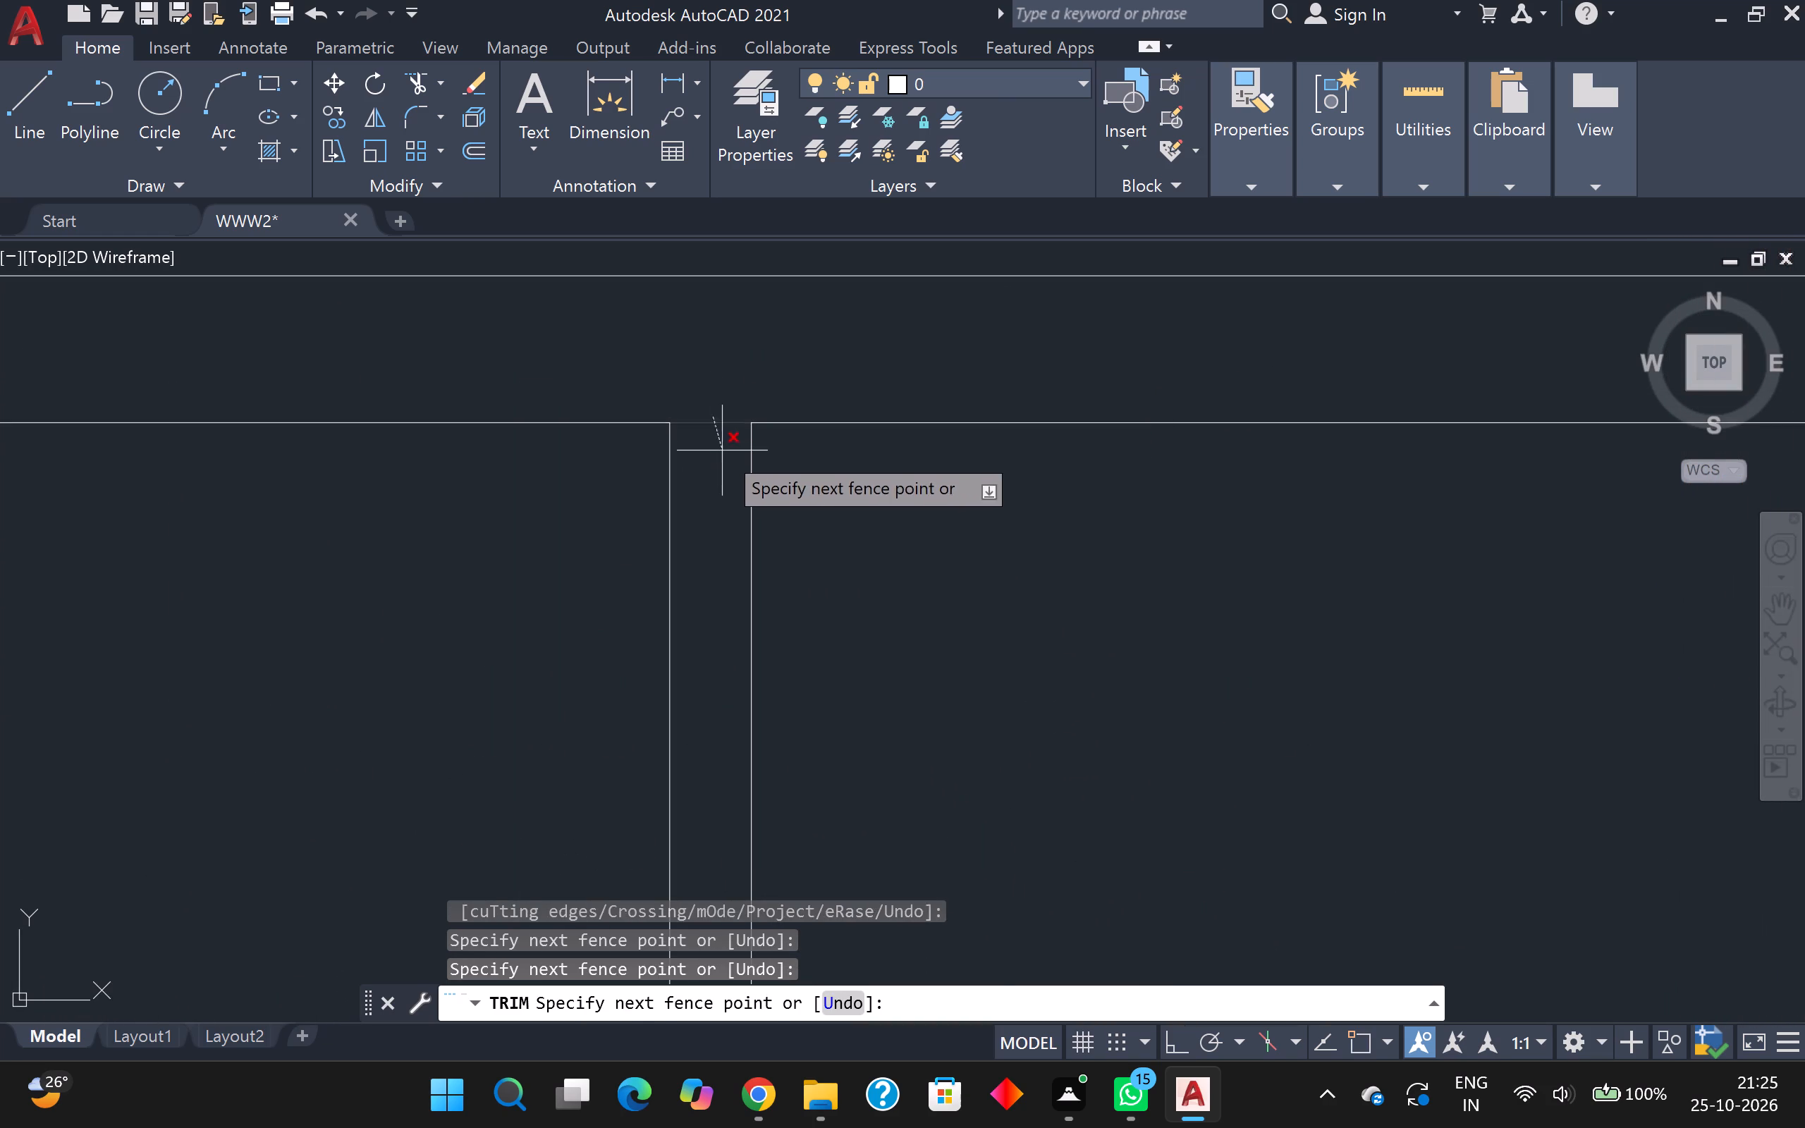
click(722, 451)
scroll(697, 444, down, 3)
scroll(486, 472, up, 3)
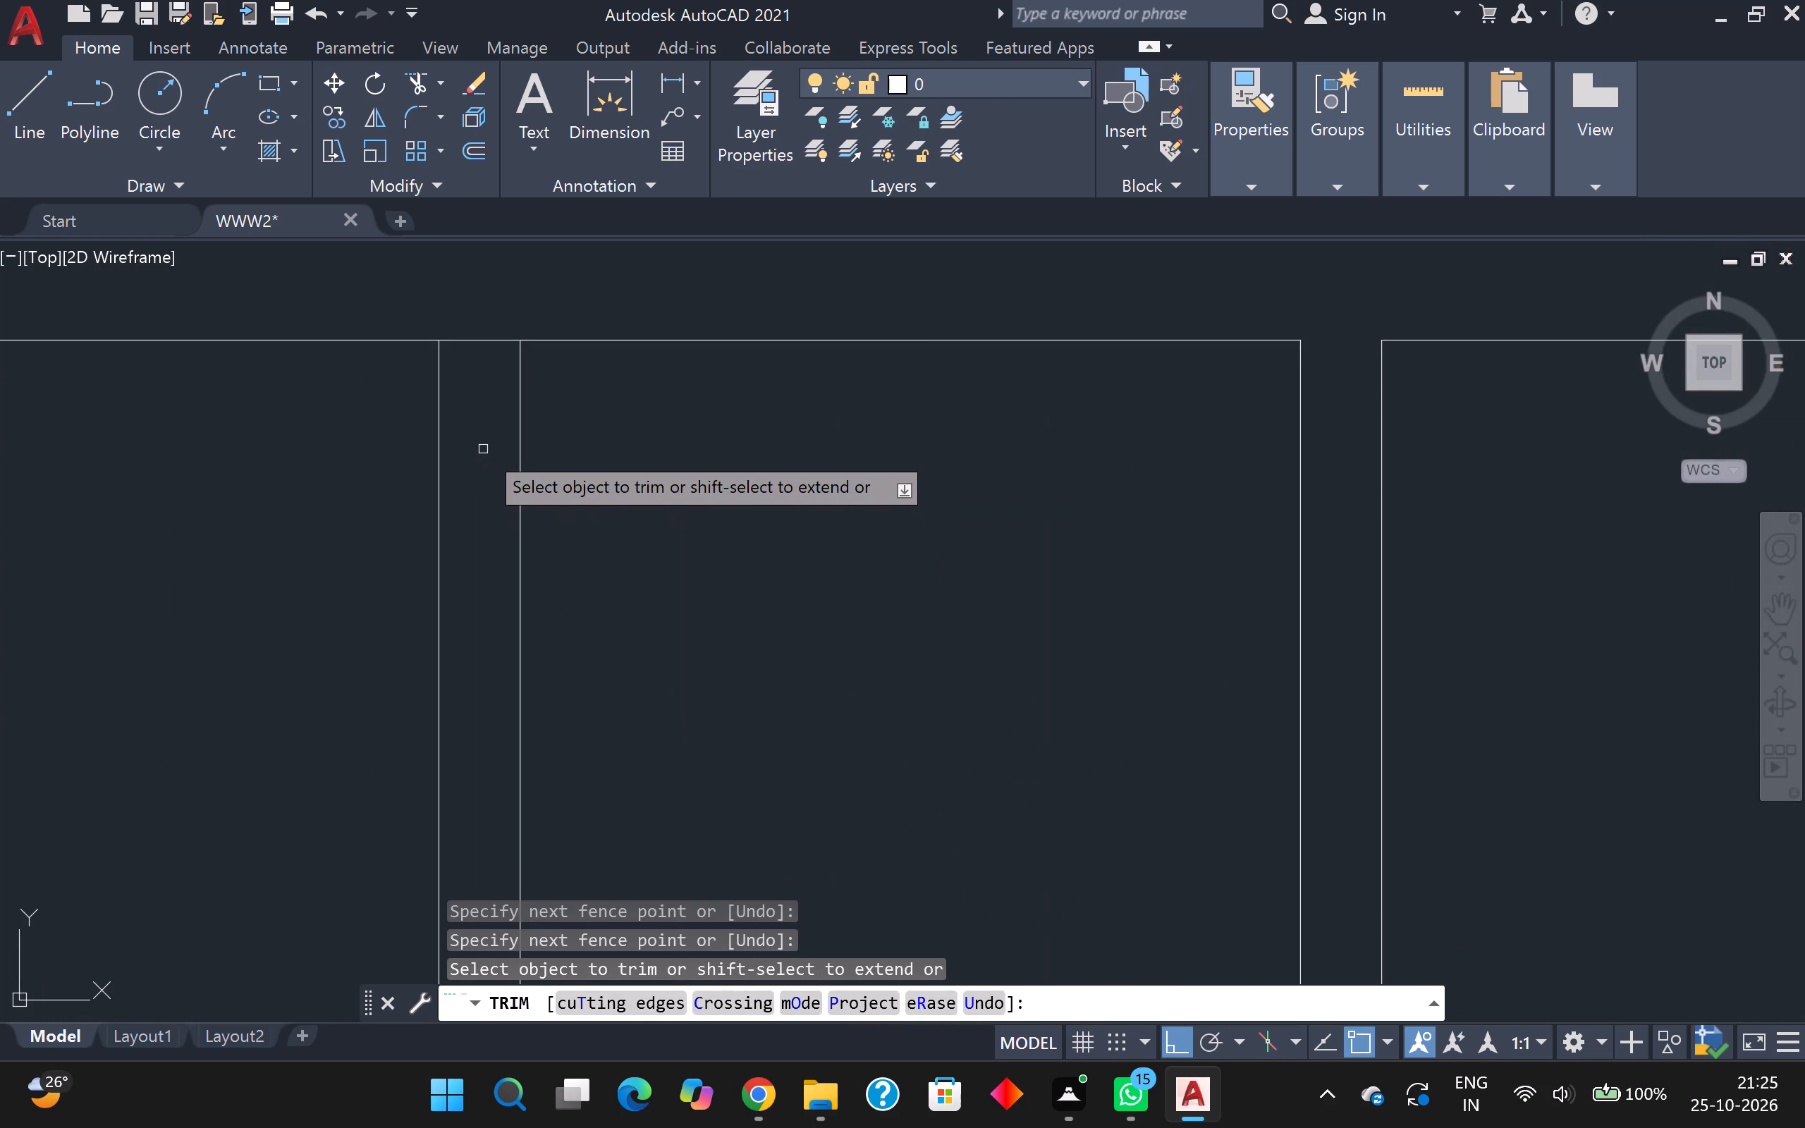
click(479, 444)
click(455, 317)
Trim the bottom outer wall's inner line across the end of the wall between the bottom-left room and the narrow room beside it.
scroll(458, 321, down, 3)
scroll(584, 429, down, 1)
middle_drag(590, 426, 586, 362)
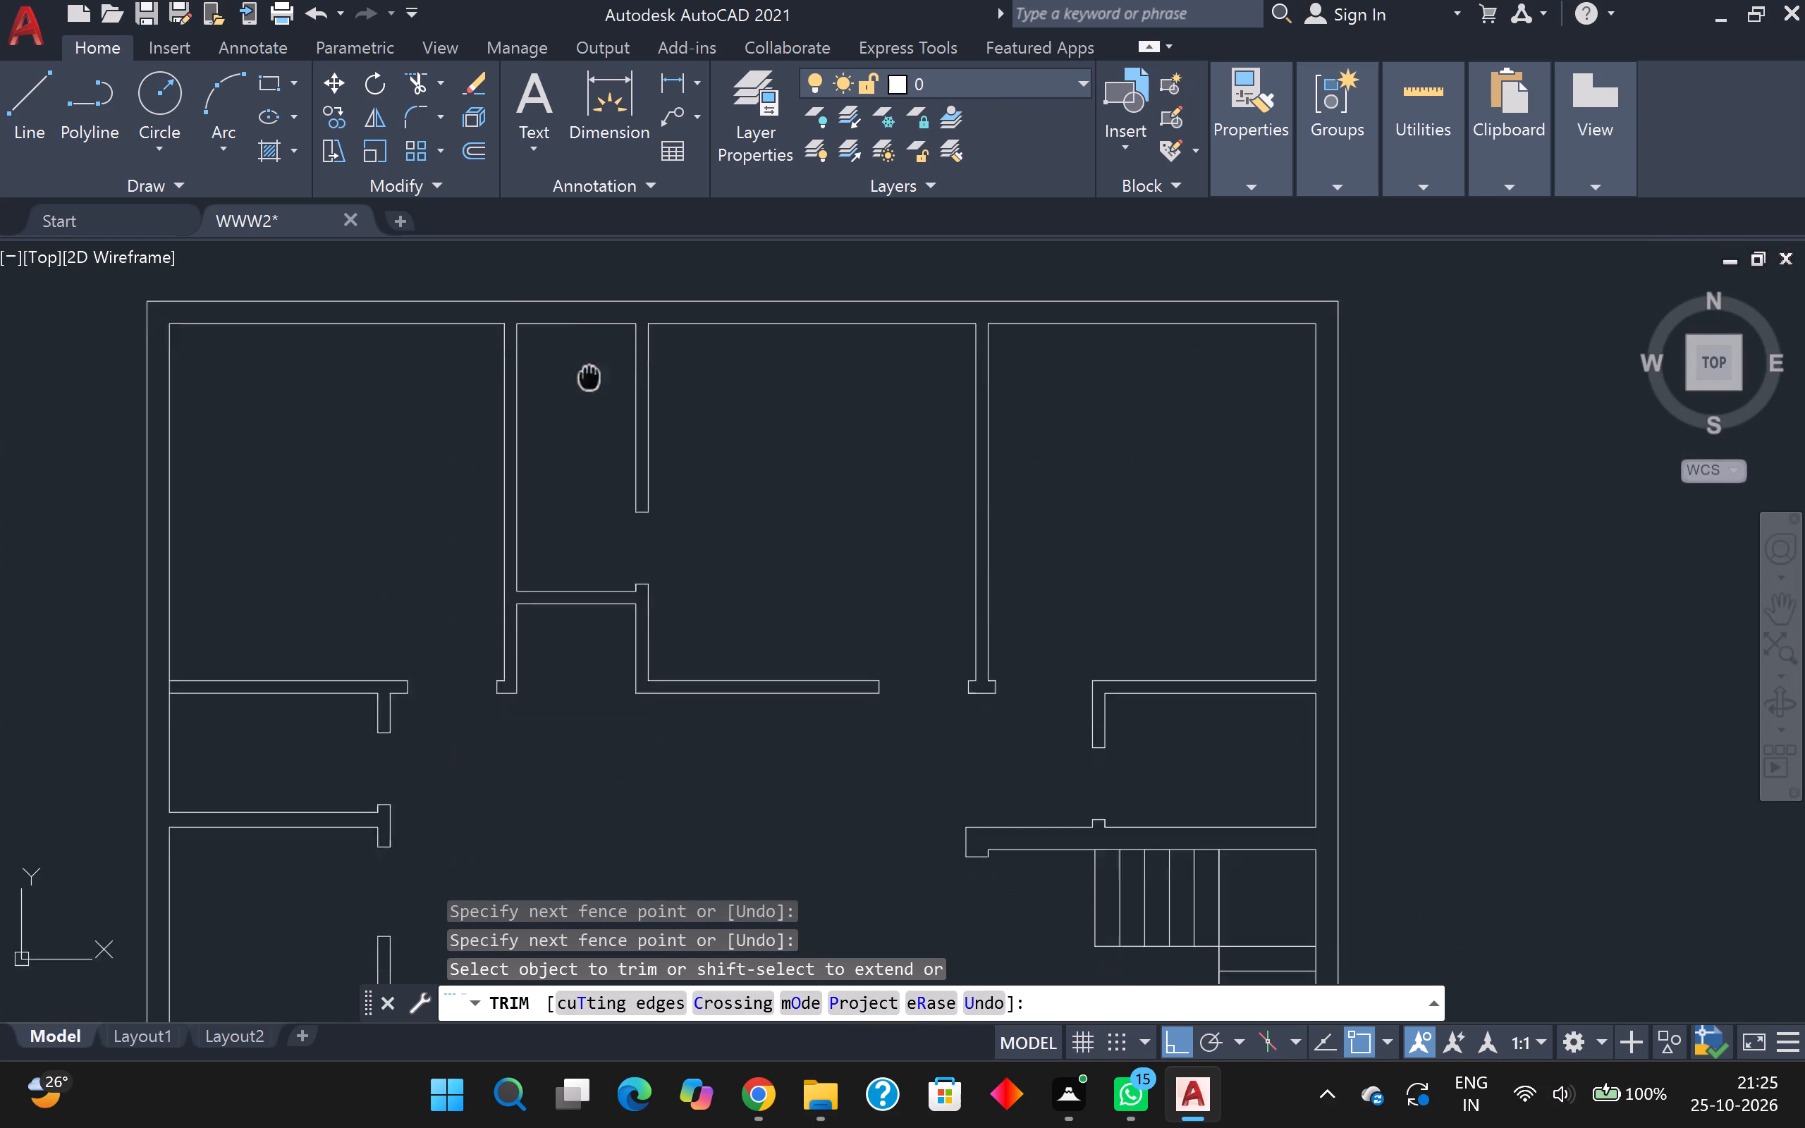
middle_drag(586, 362, 558, 284)
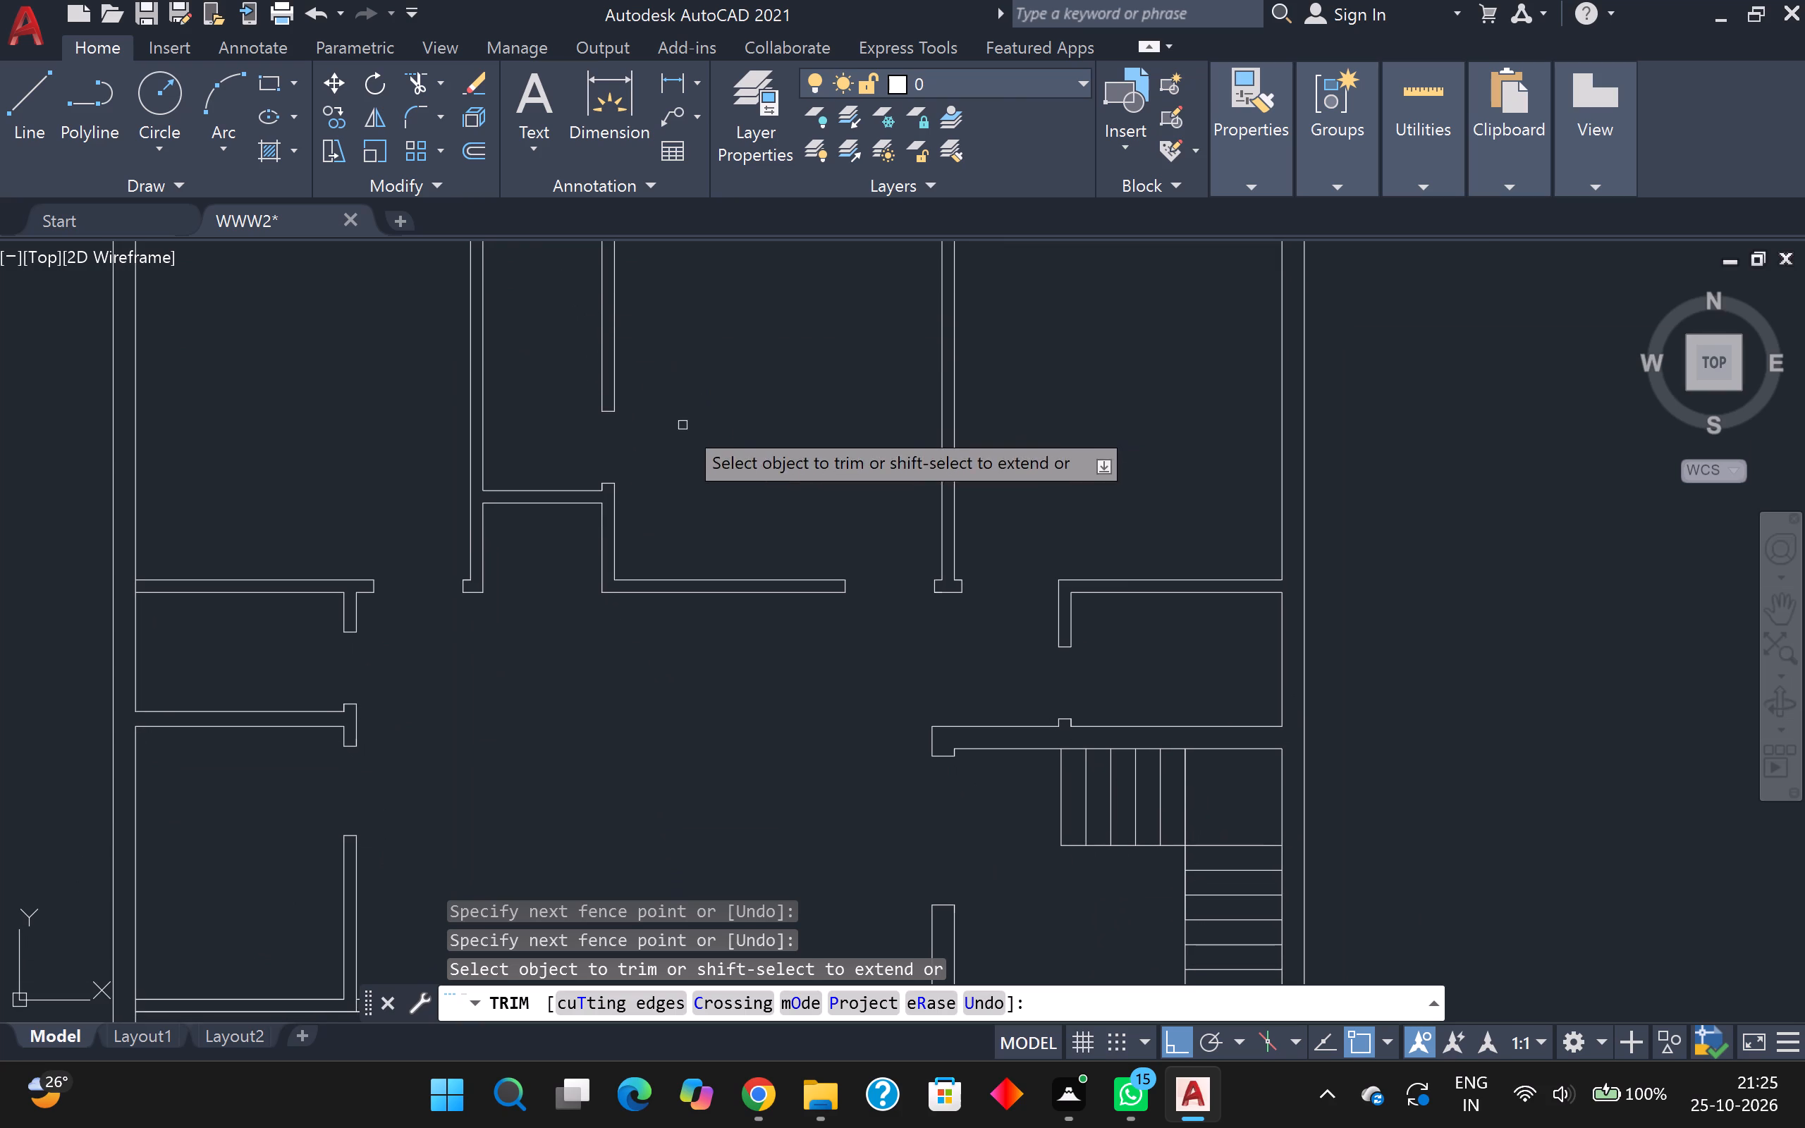
scroll(682, 426, down, 1)
middle_drag(702, 622, 750, 405)
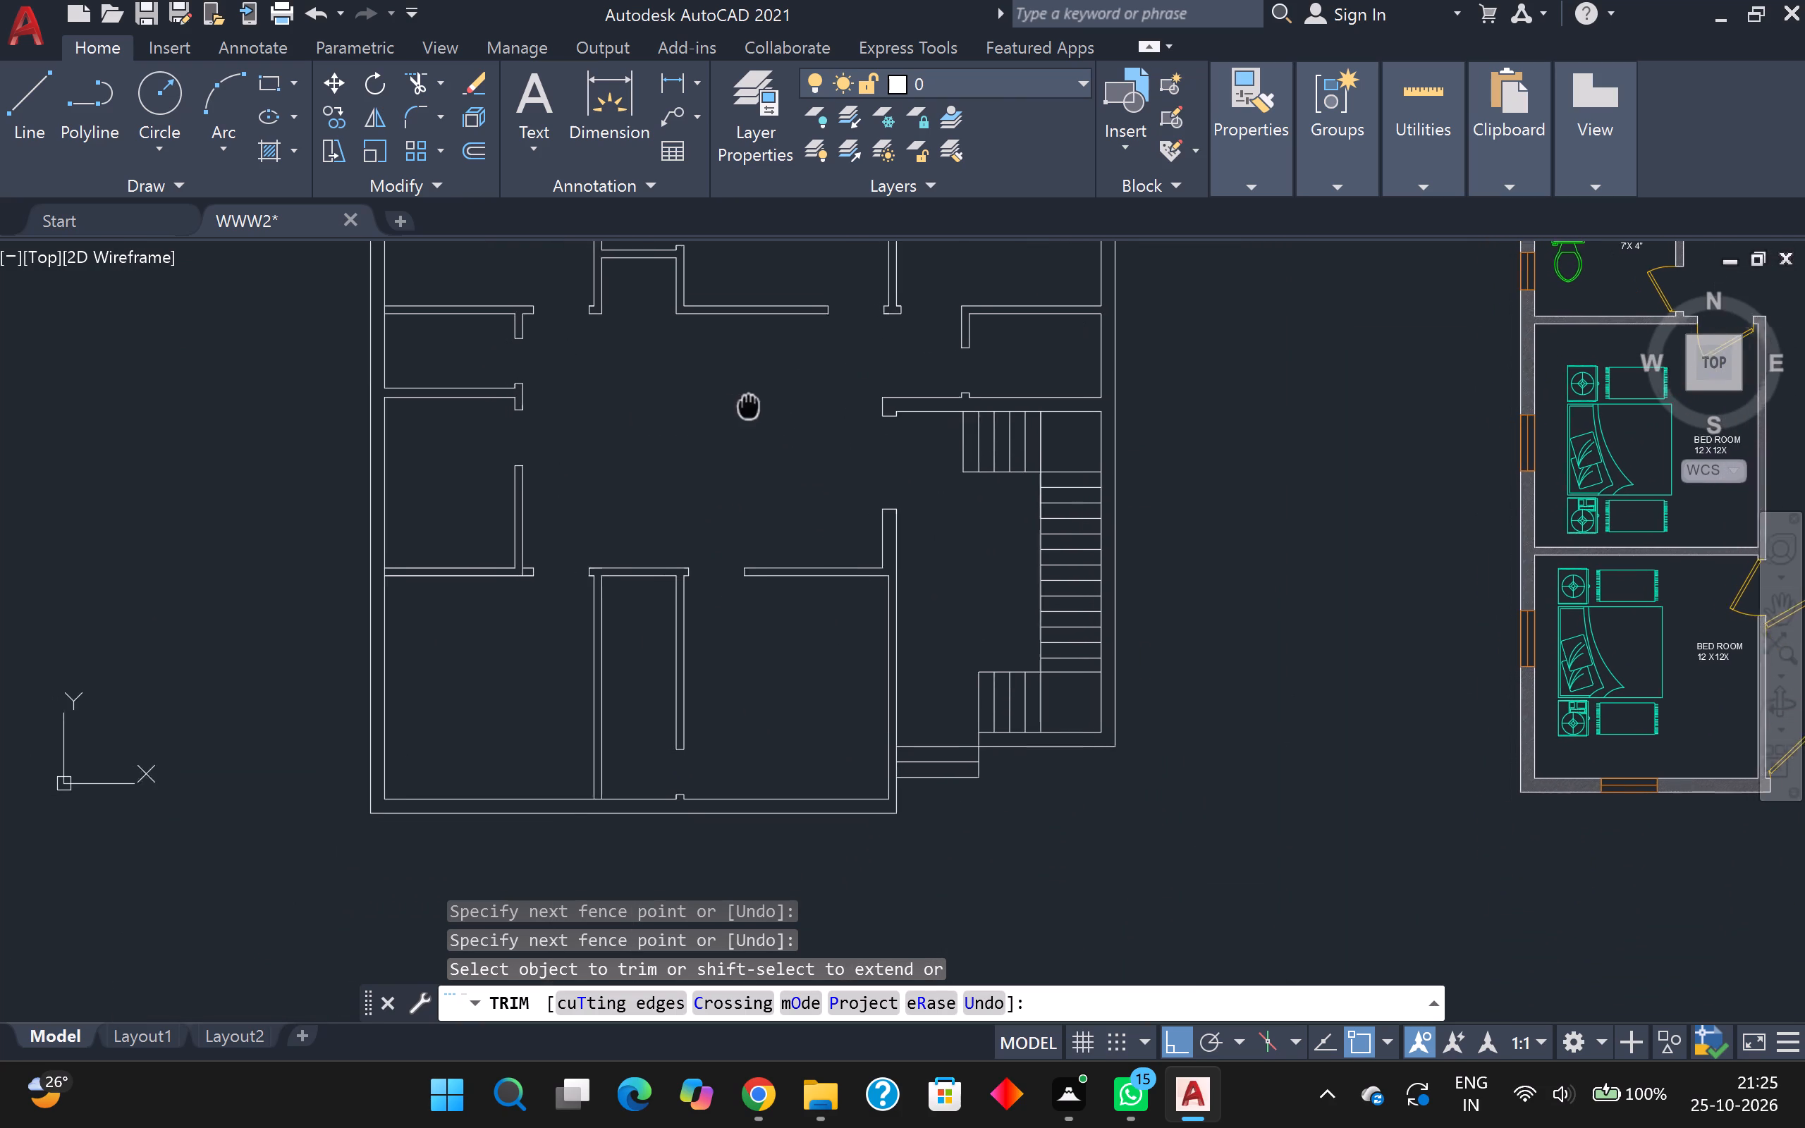
middle_drag(750, 405, 760, 405)
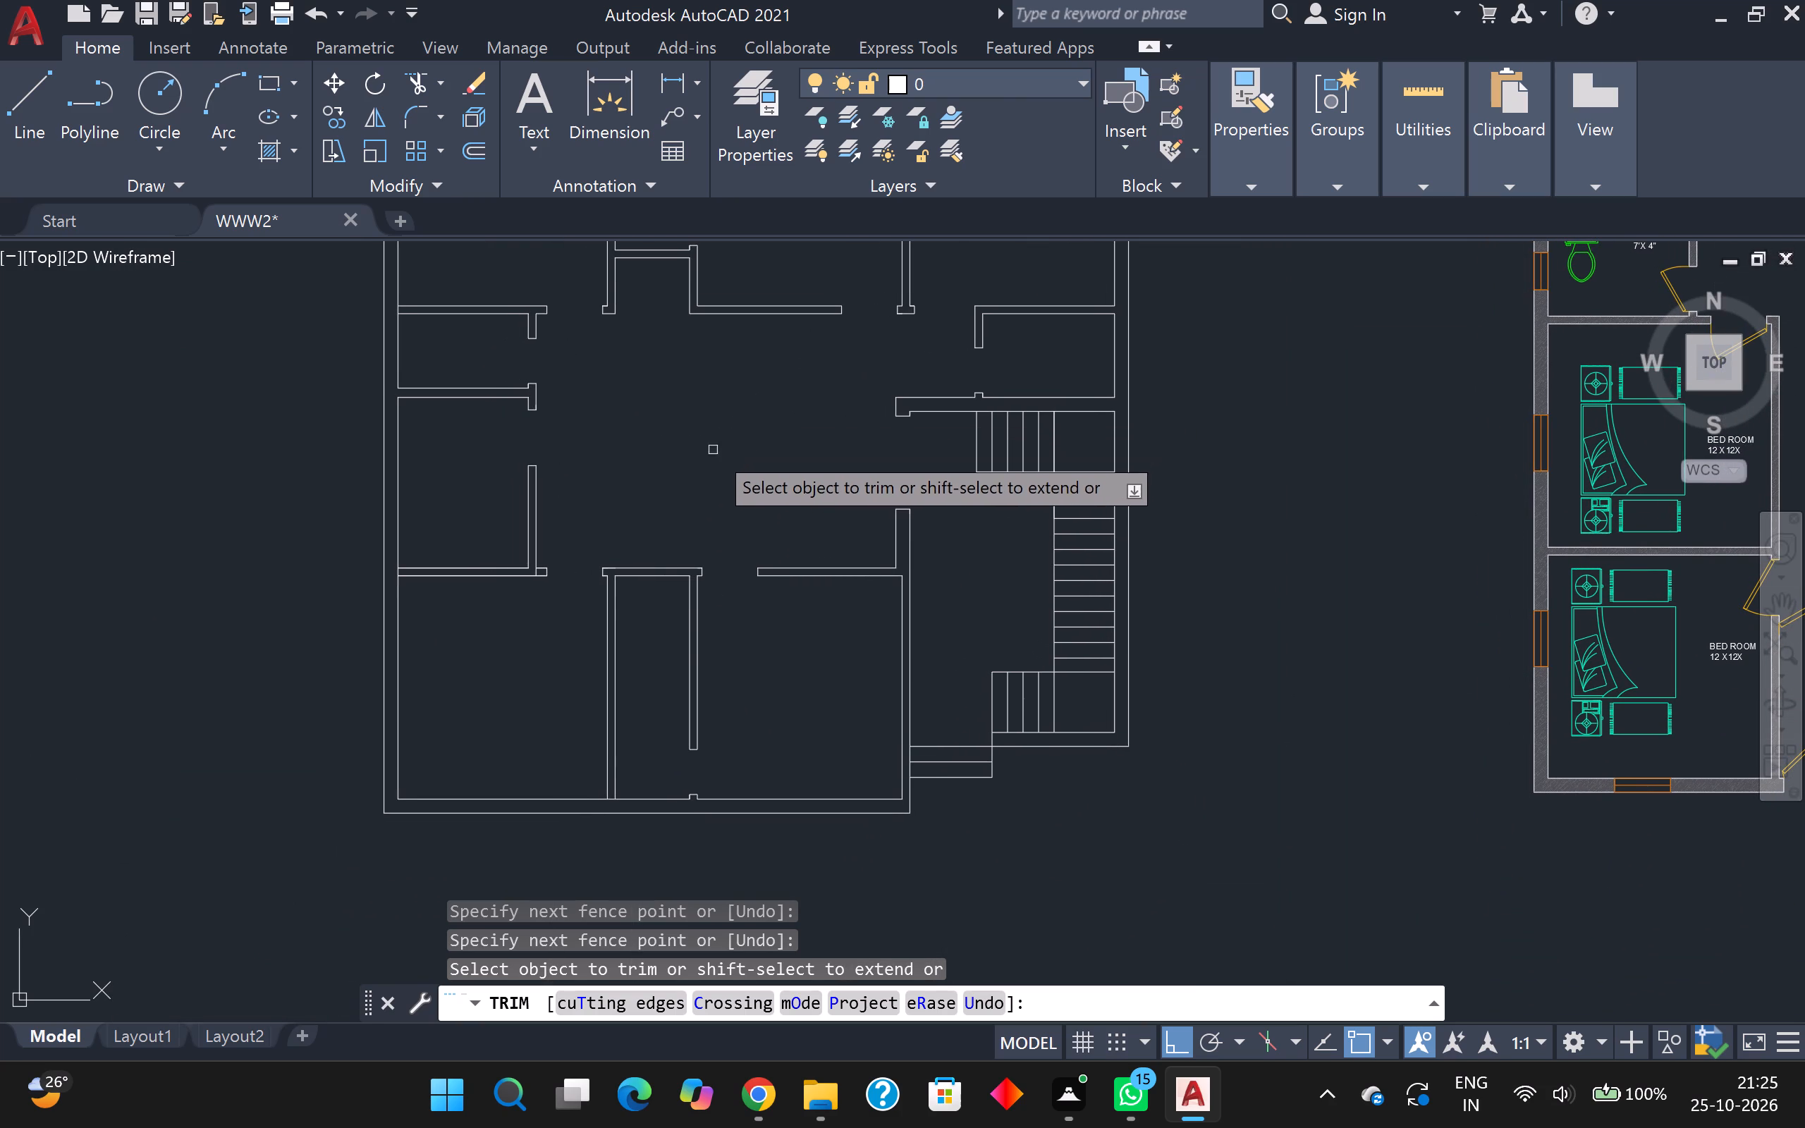
scroll(547, 742, down, 1)
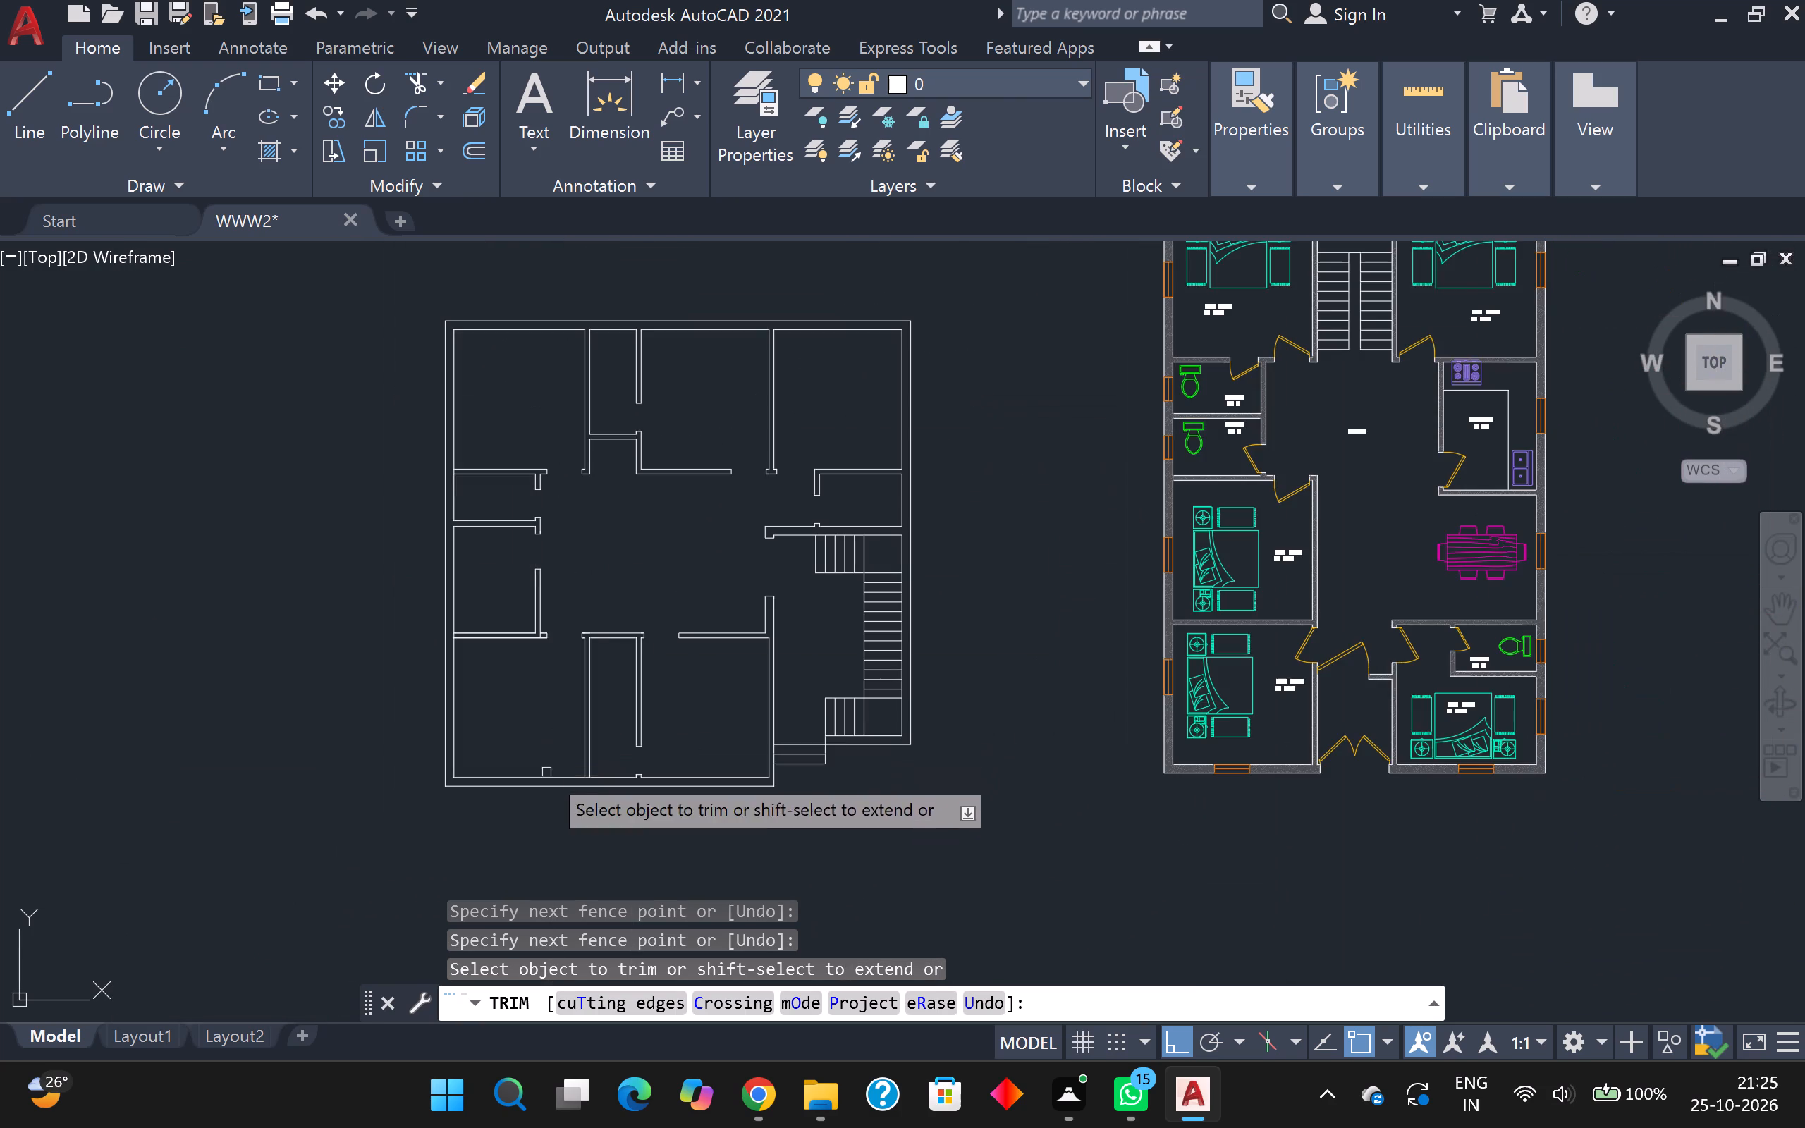
scroll(591, 823, up, 4)
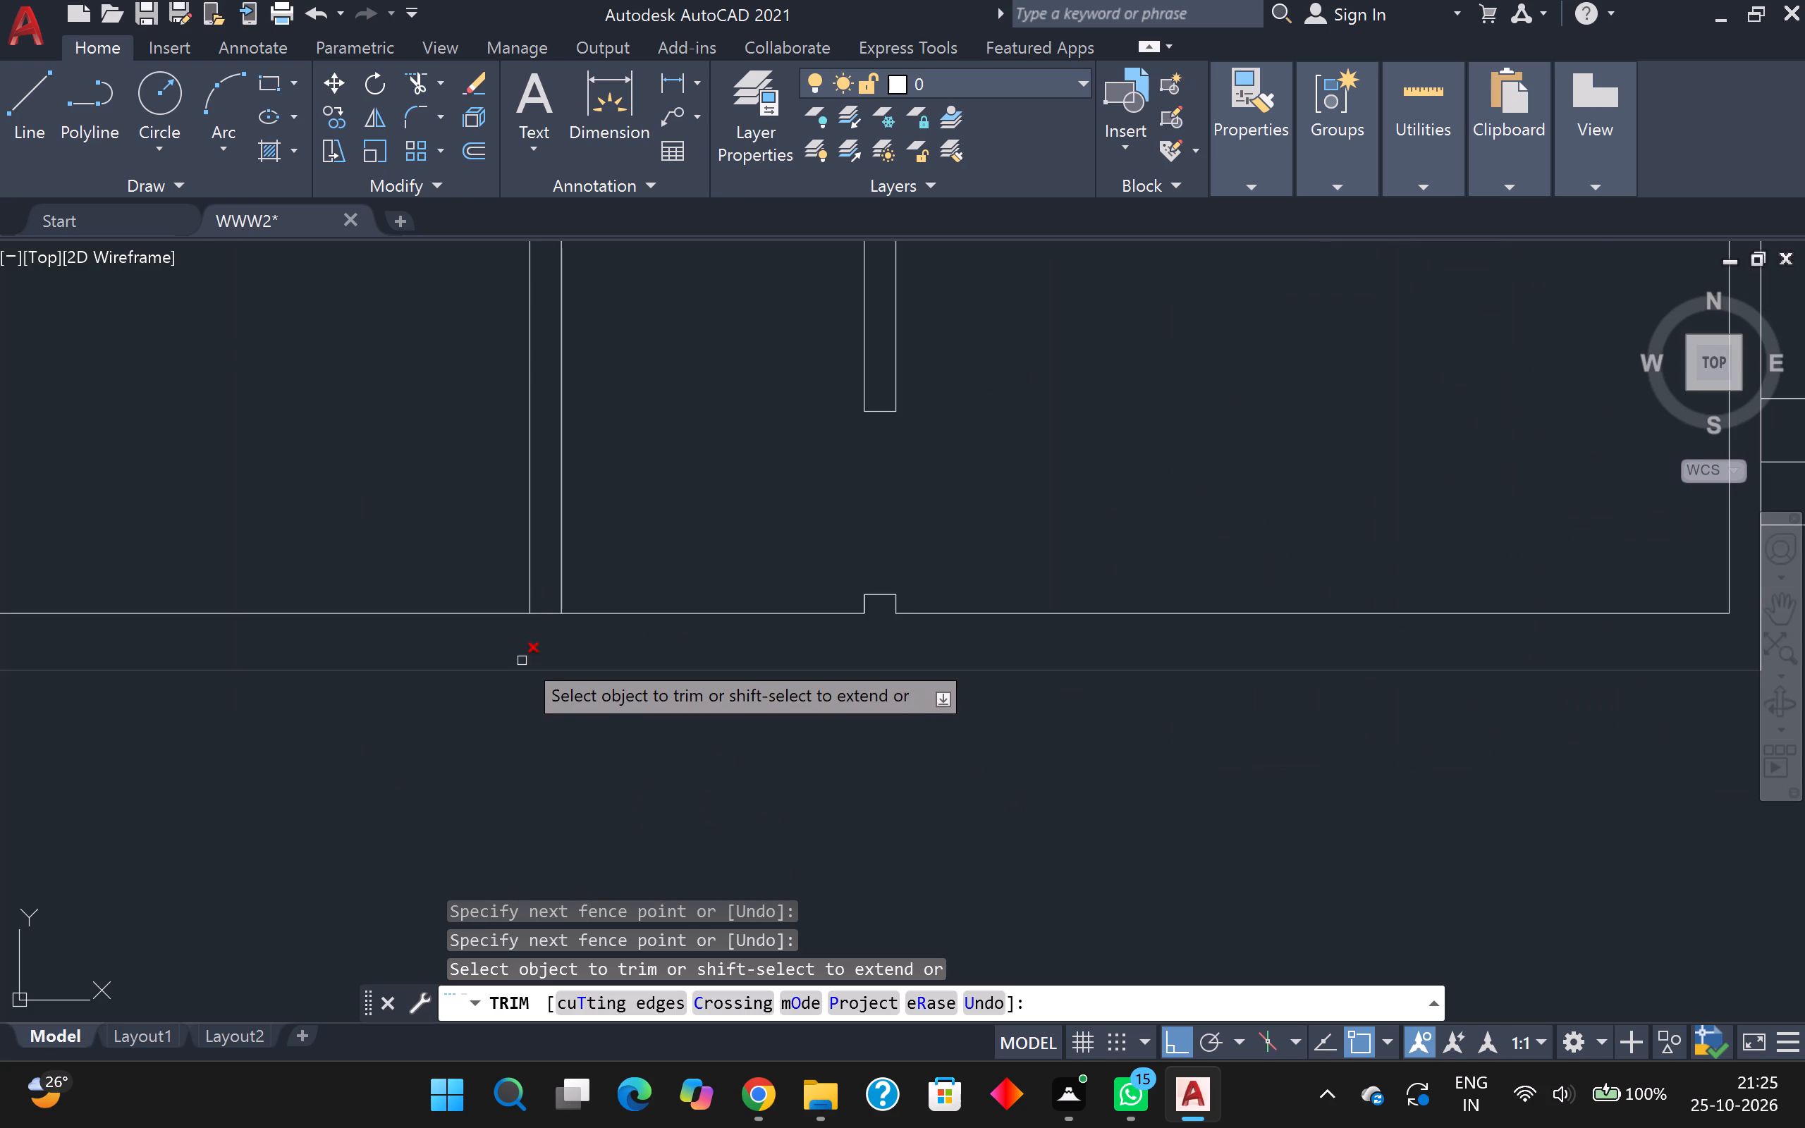
scroll(541, 615, up, 2)
click(540, 615)
scroll(541, 615, down, 5)
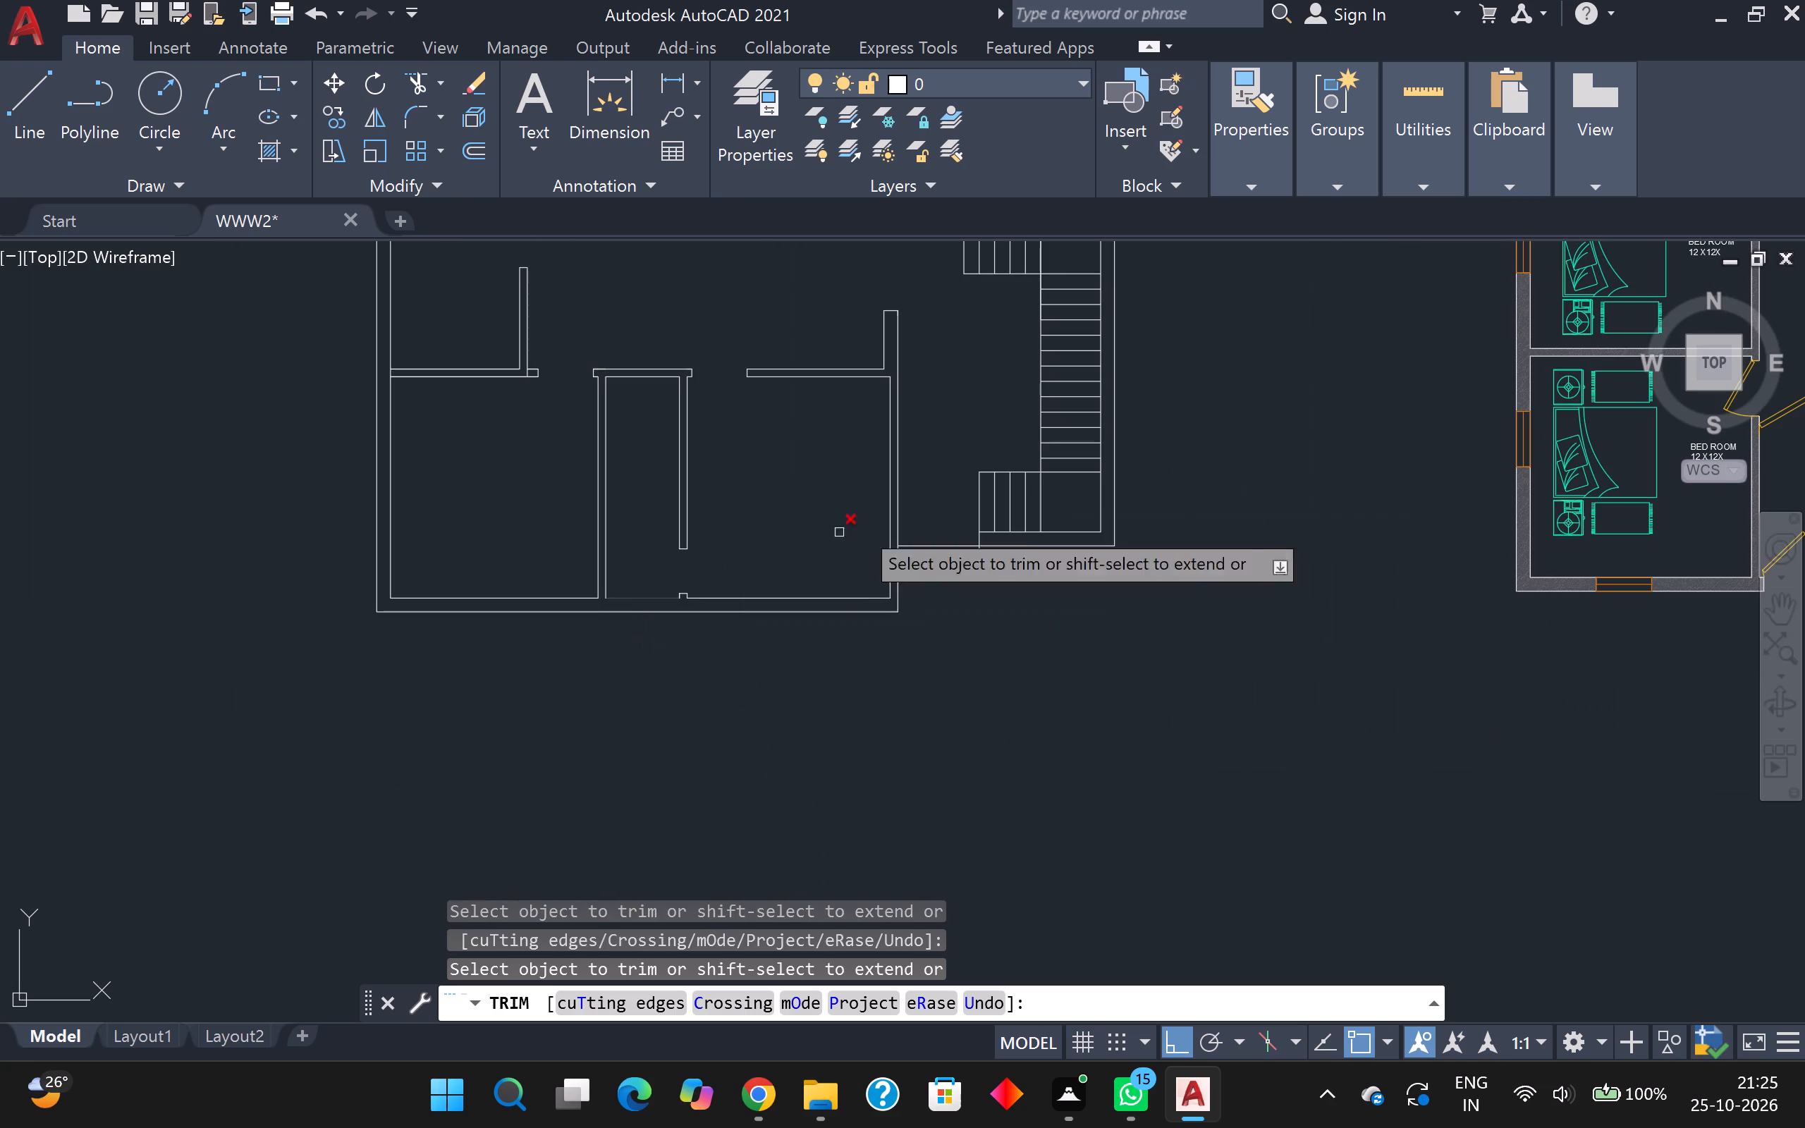
Trim the leftover line inside the junction of the middle-left room's right wall and its bottom wall.
middle_drag(828, 489, 724, 750)
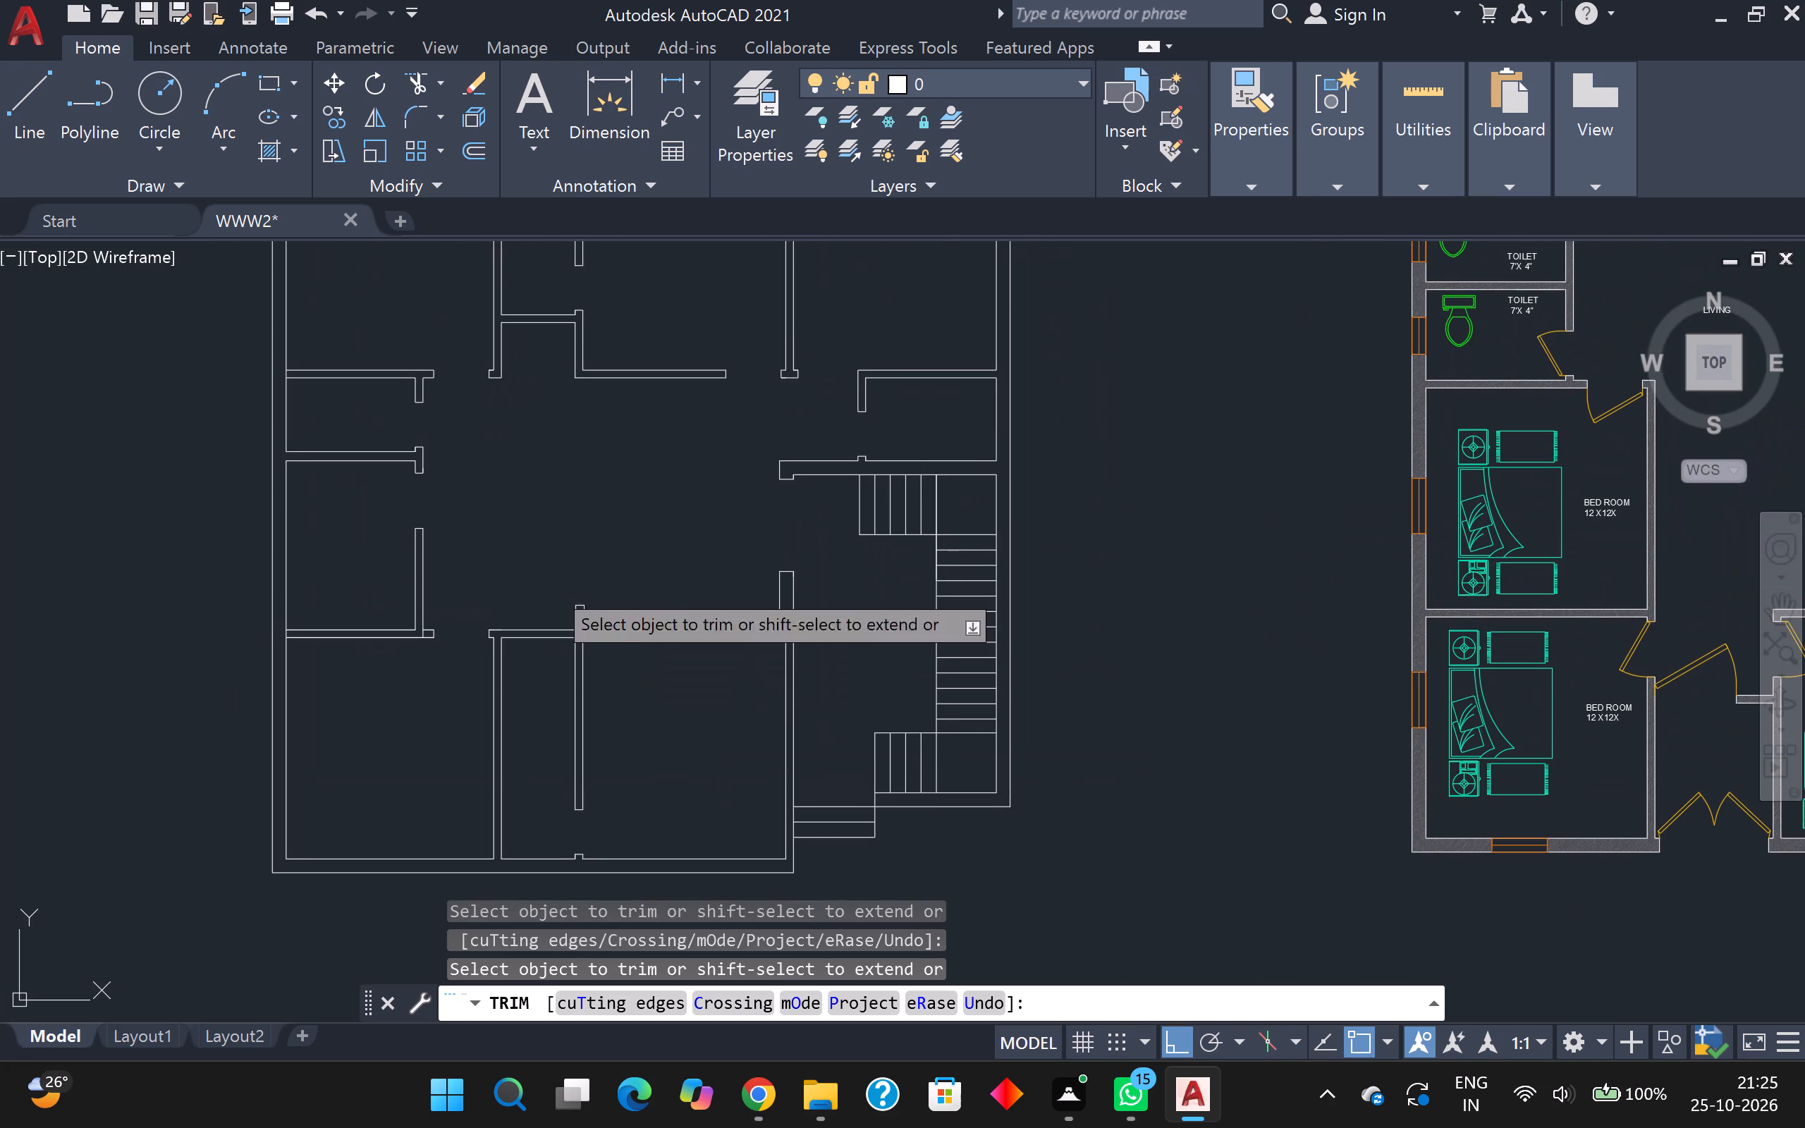
scroll(549, 517, down, 1)
middle_drag(551, 517, 665, 587)
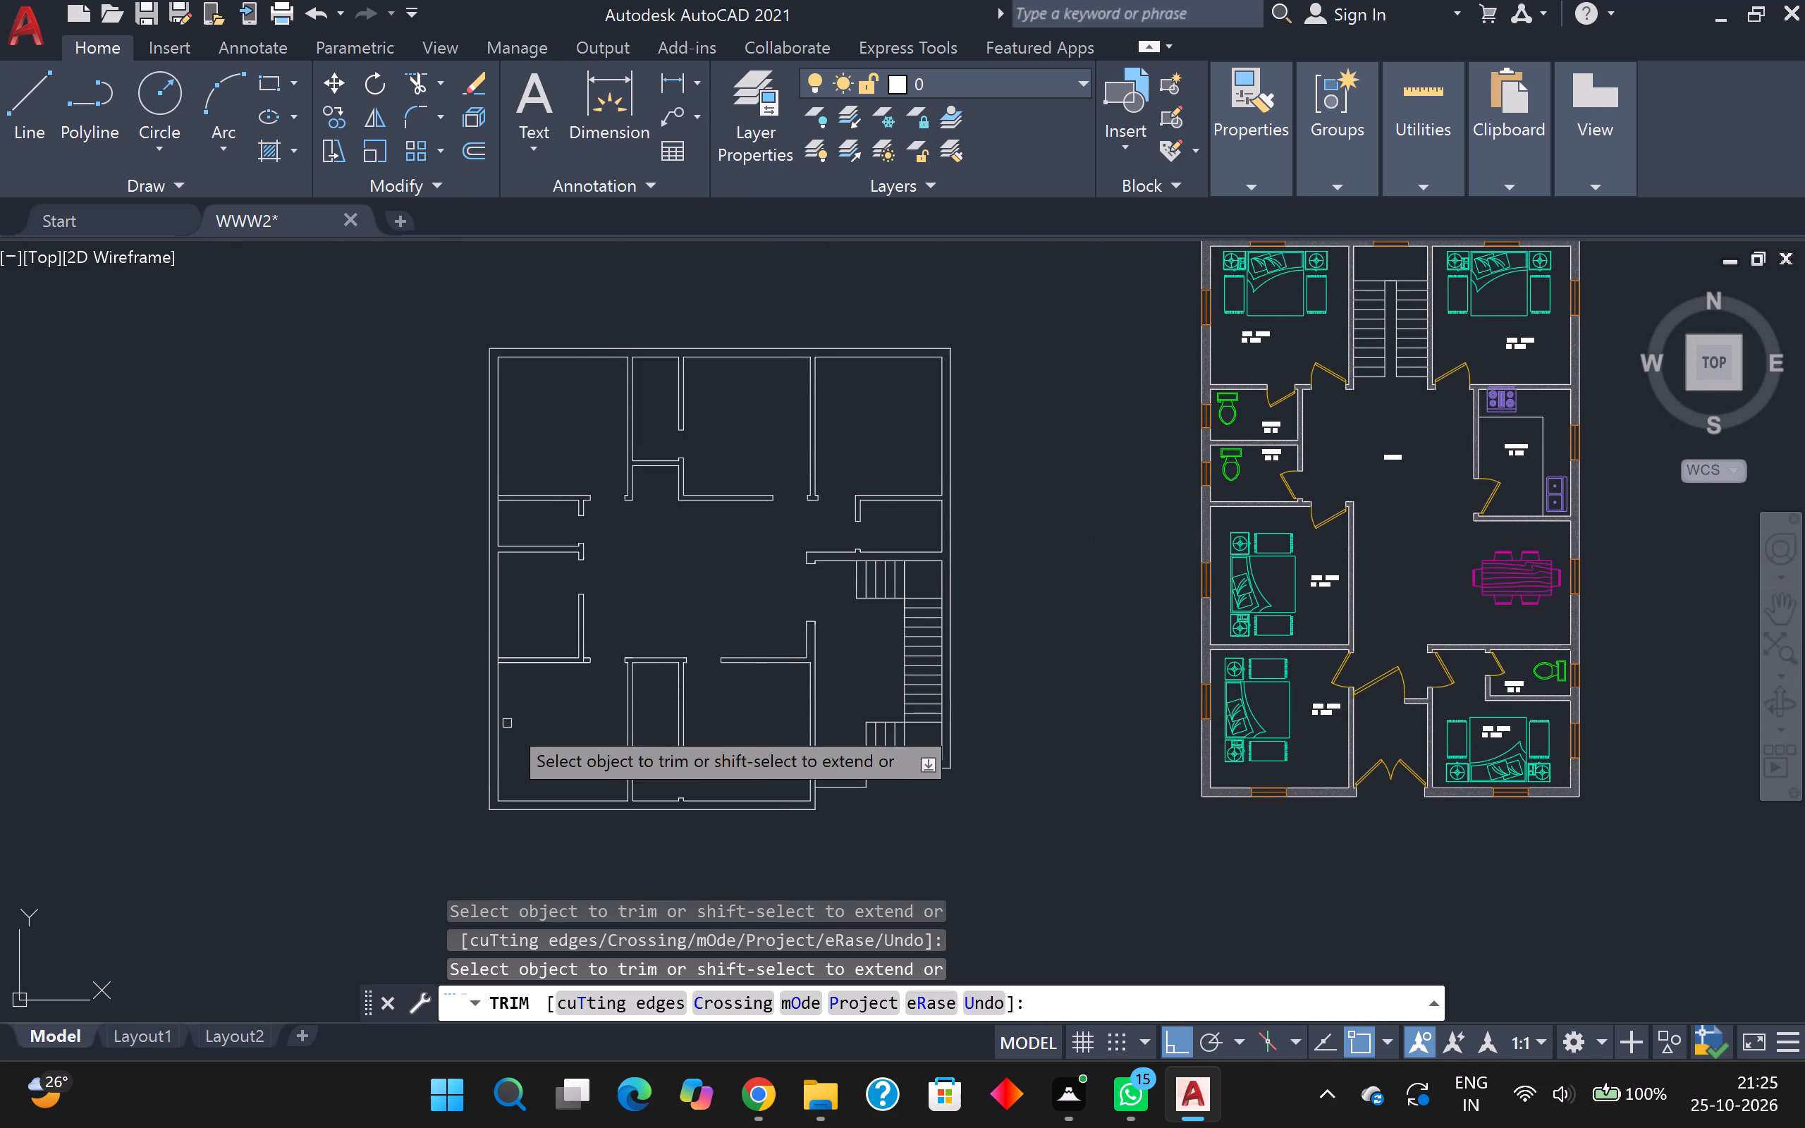
scroll(508, 716, up, 4)
scroll(679, 599, up, 2)
click(692, 585)
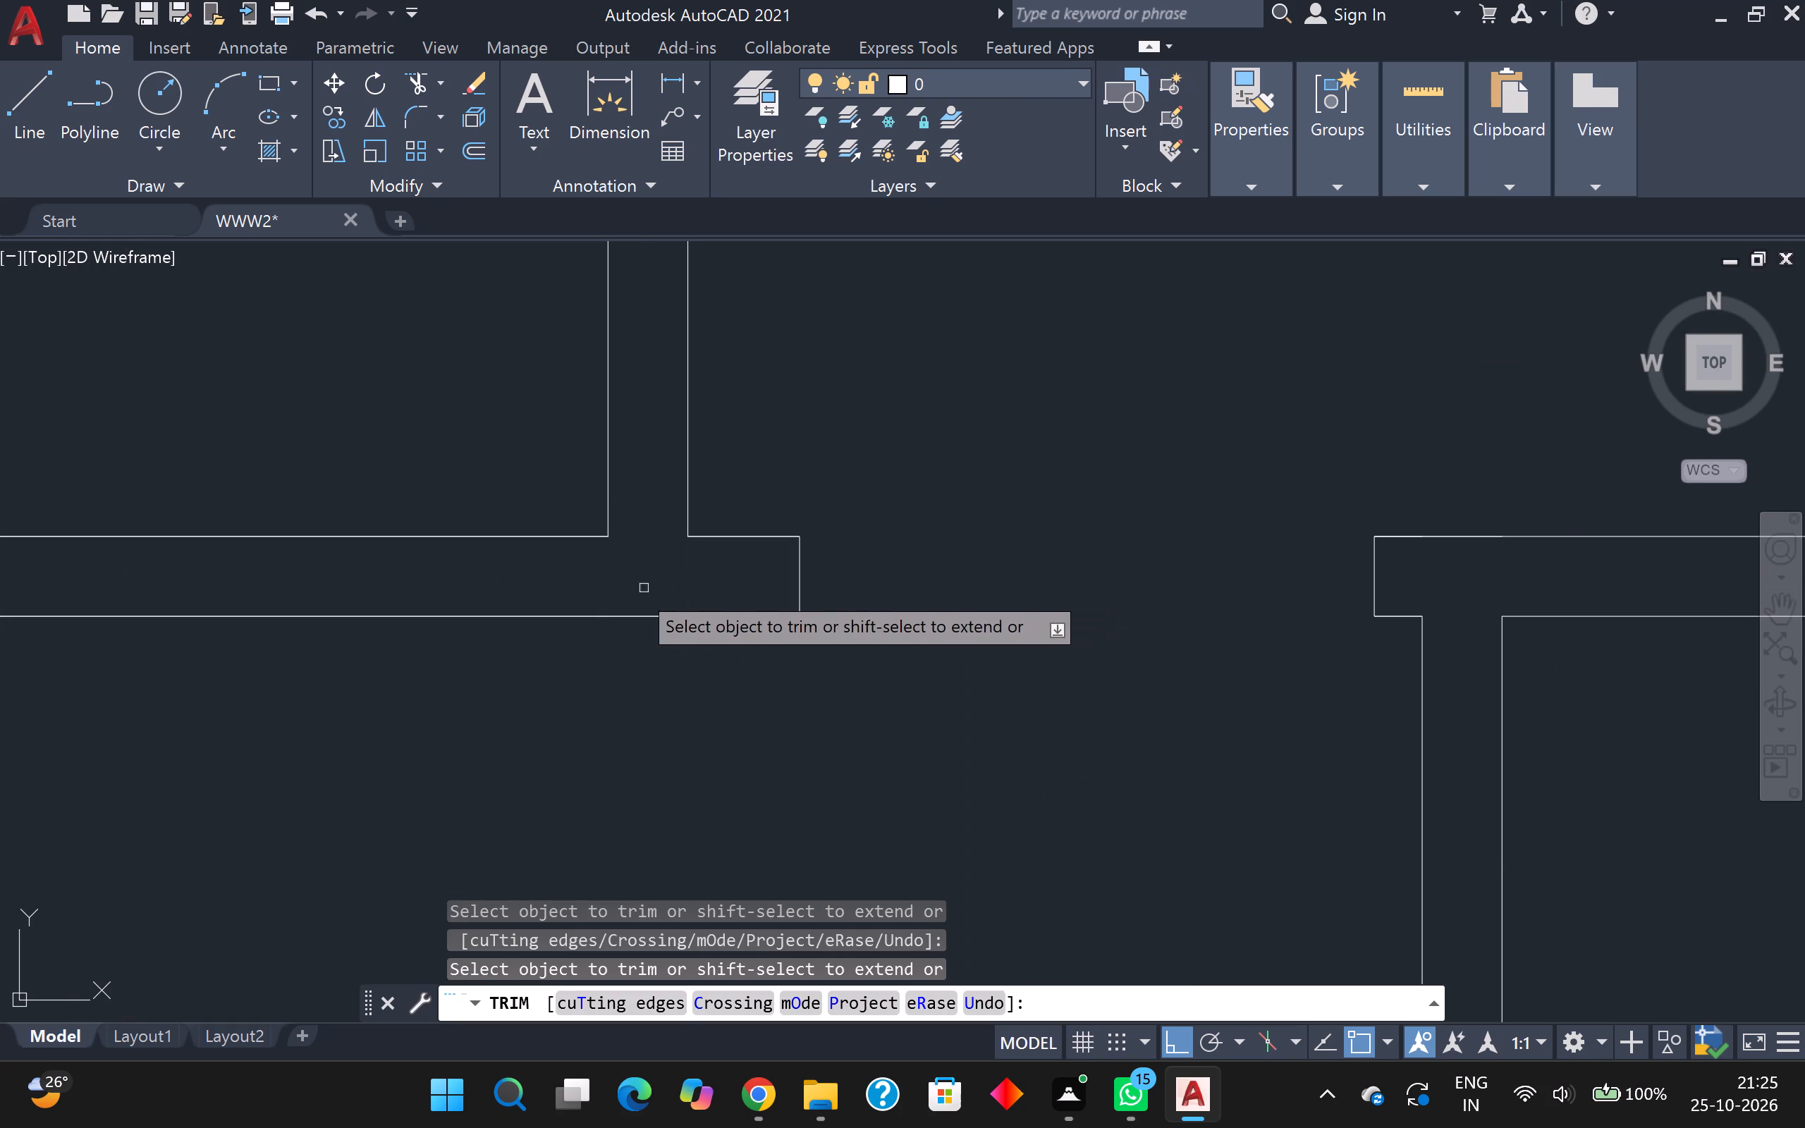
Trim the left outer wall's inner line across the end of the middle-left room's bottom wall.
scroll(505, 709, down, 2)
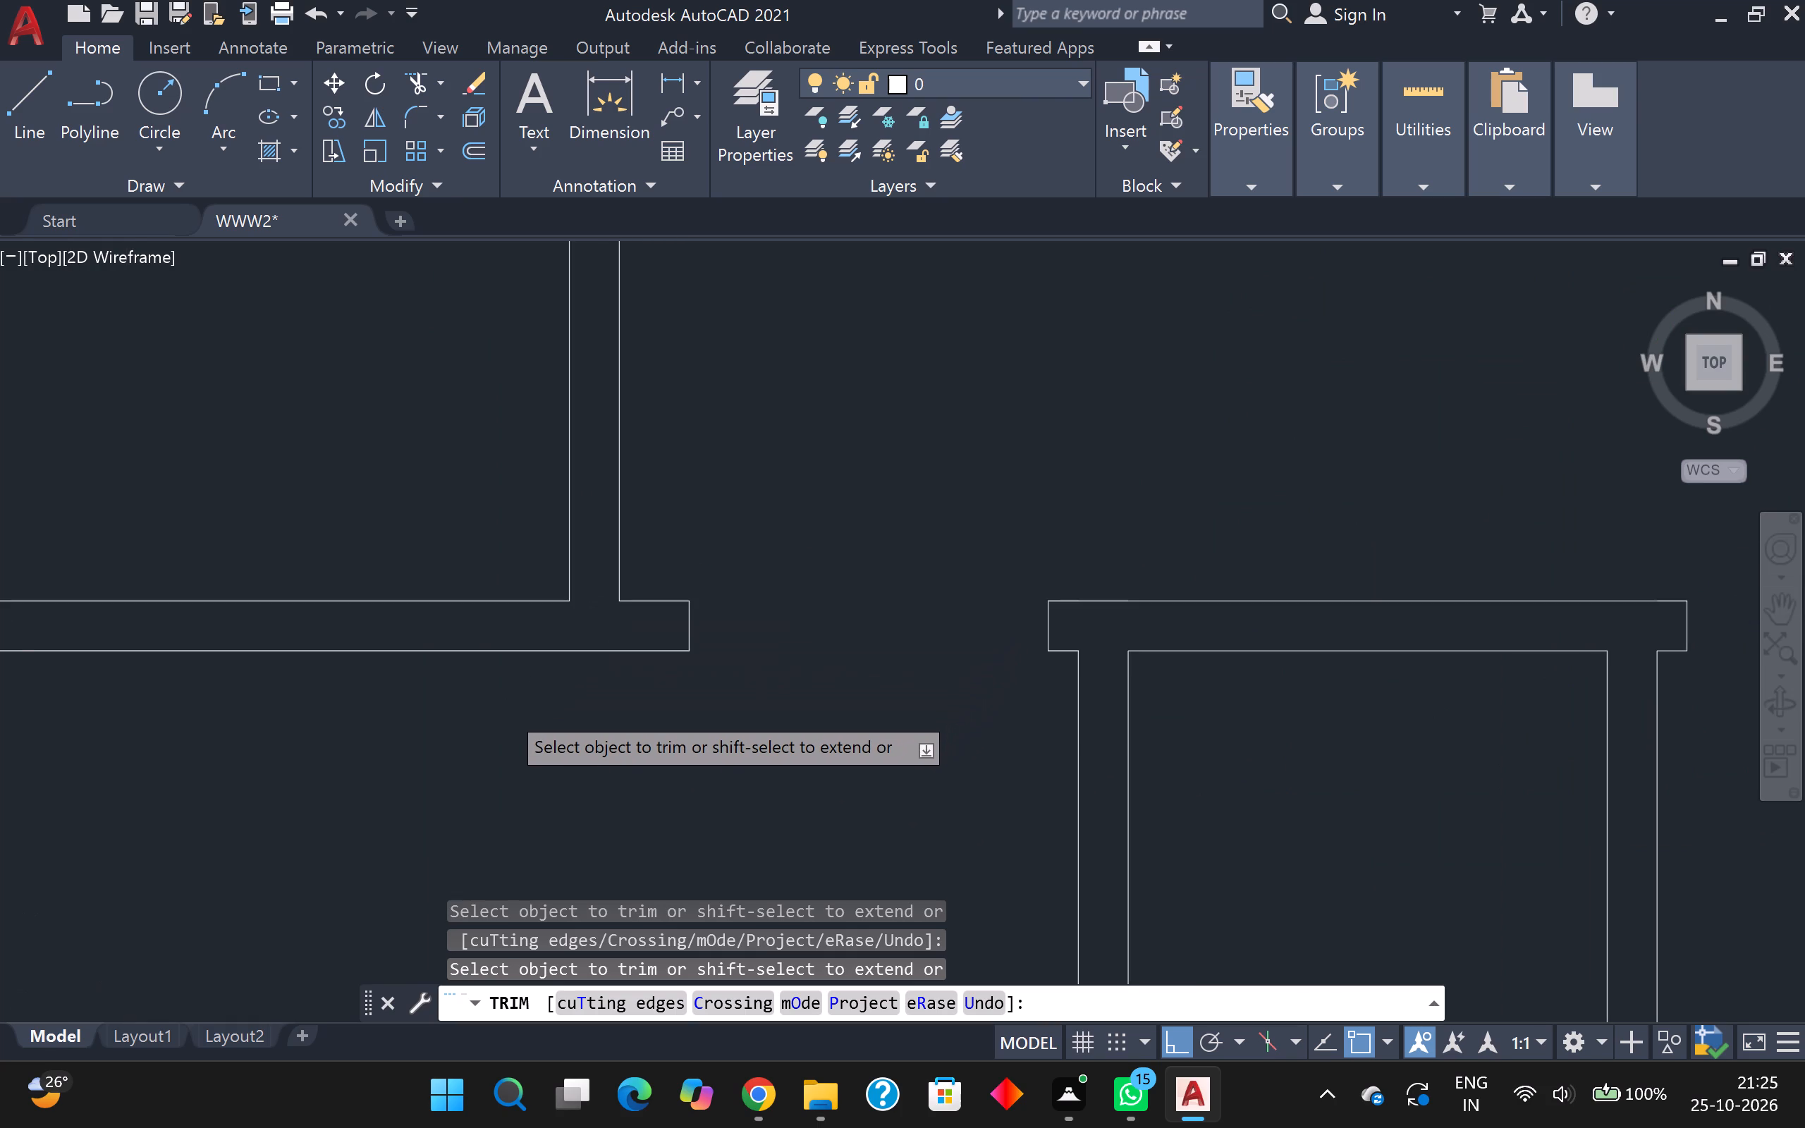
scroll(505, 714, down, 2)
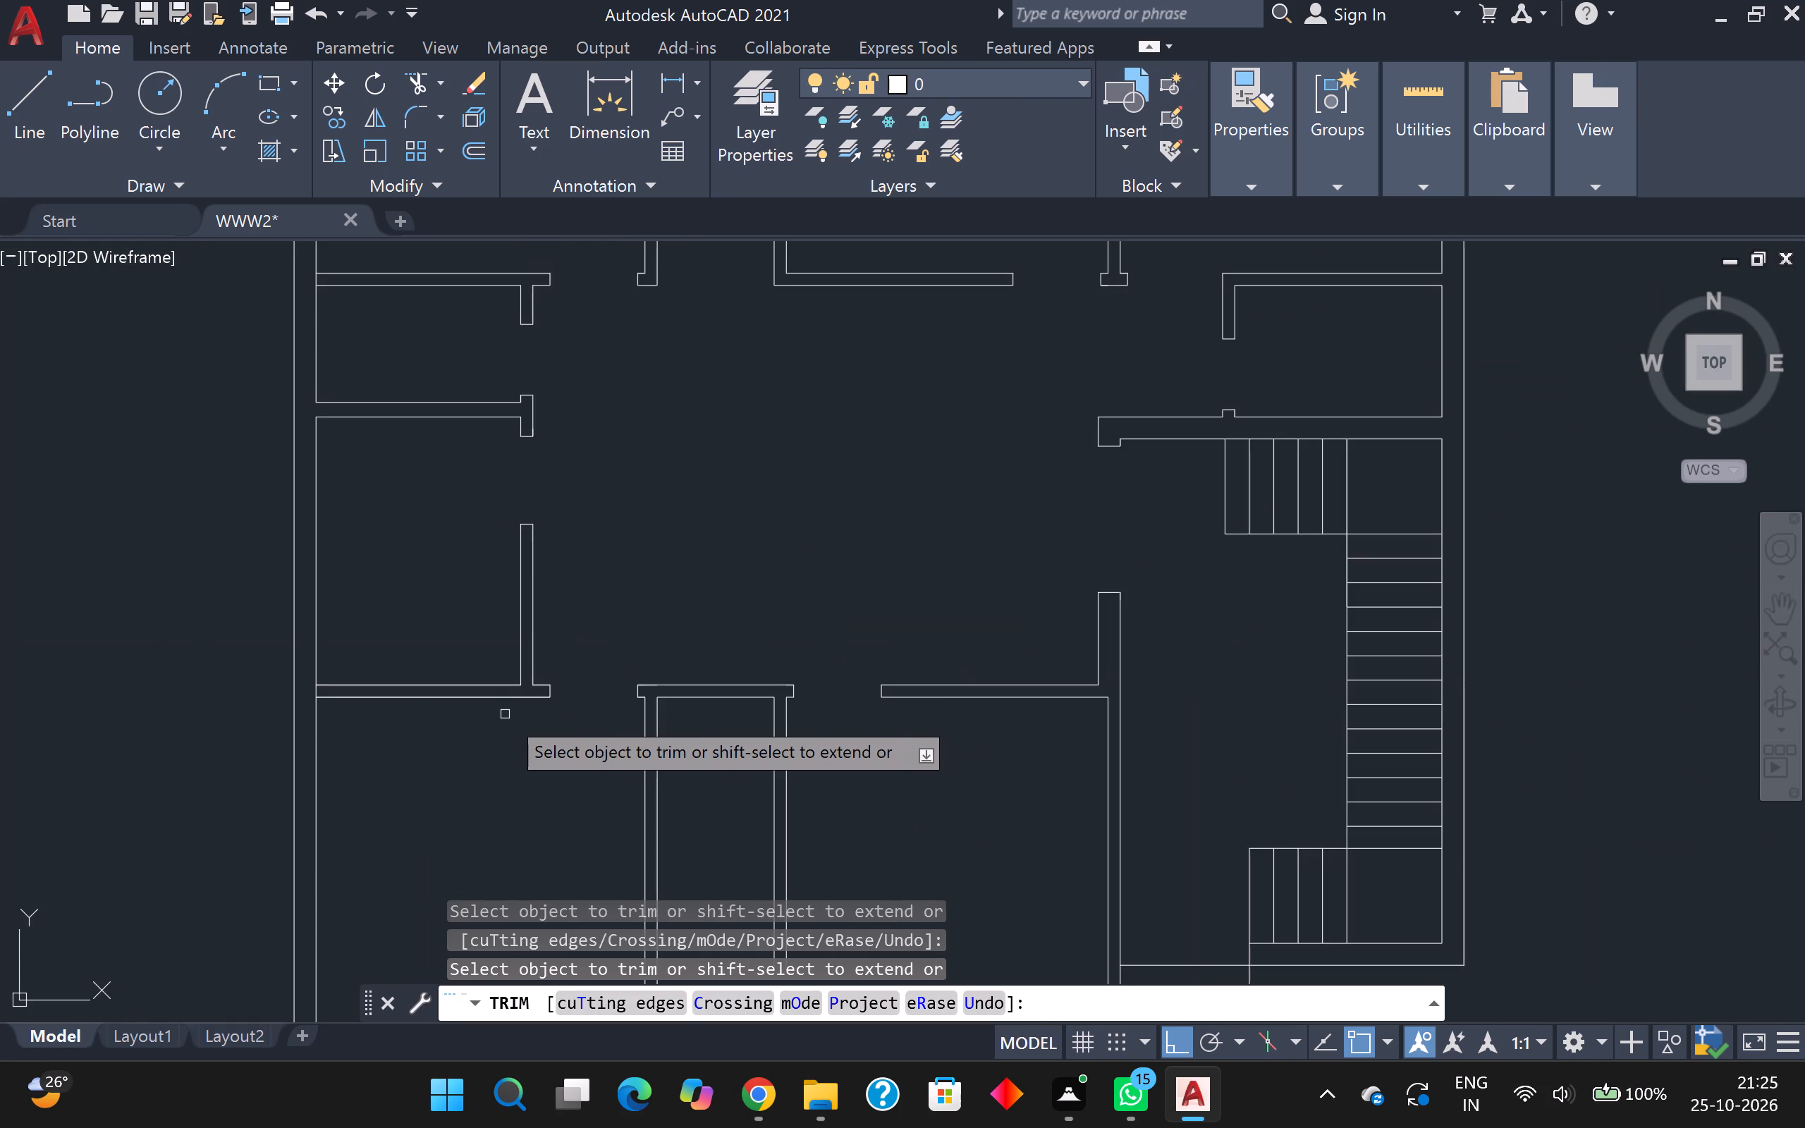
middle_drag(472, 728, 627, 718)
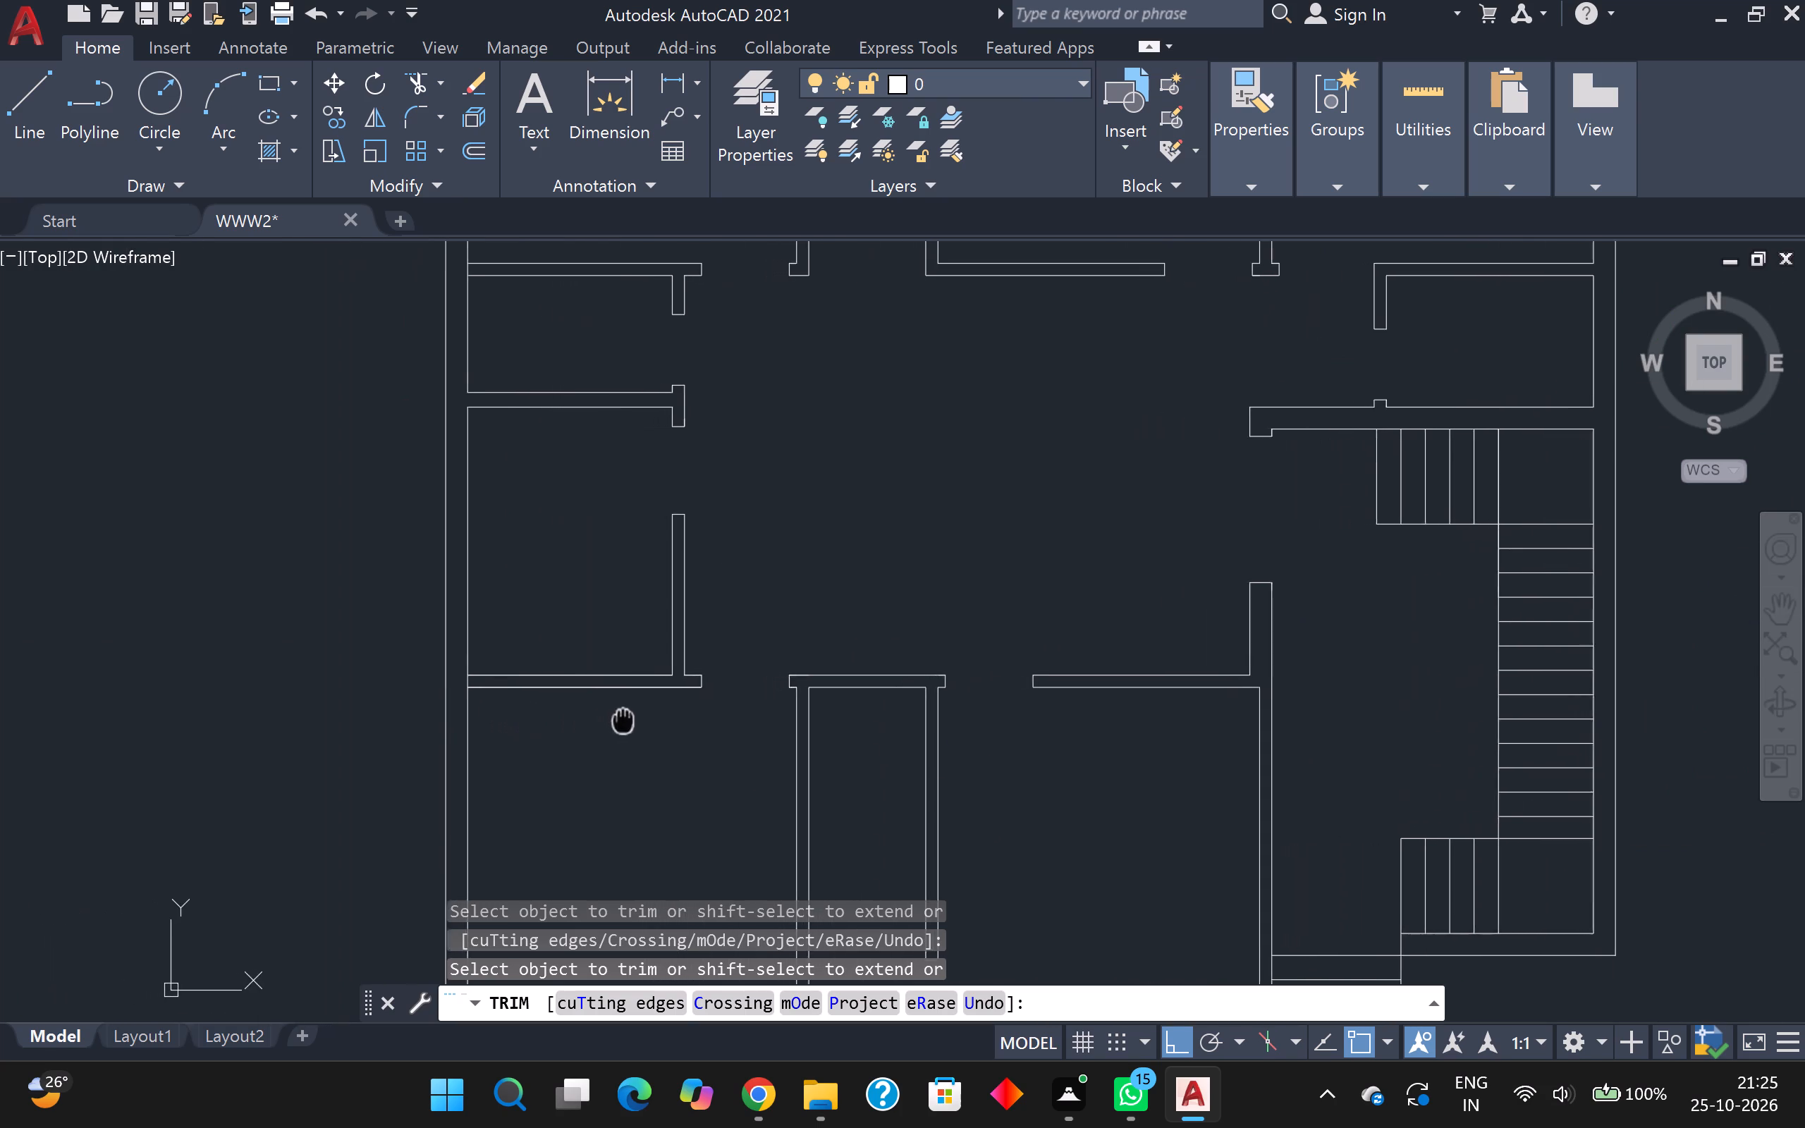
middle_drag(627, 718, 711, 728)
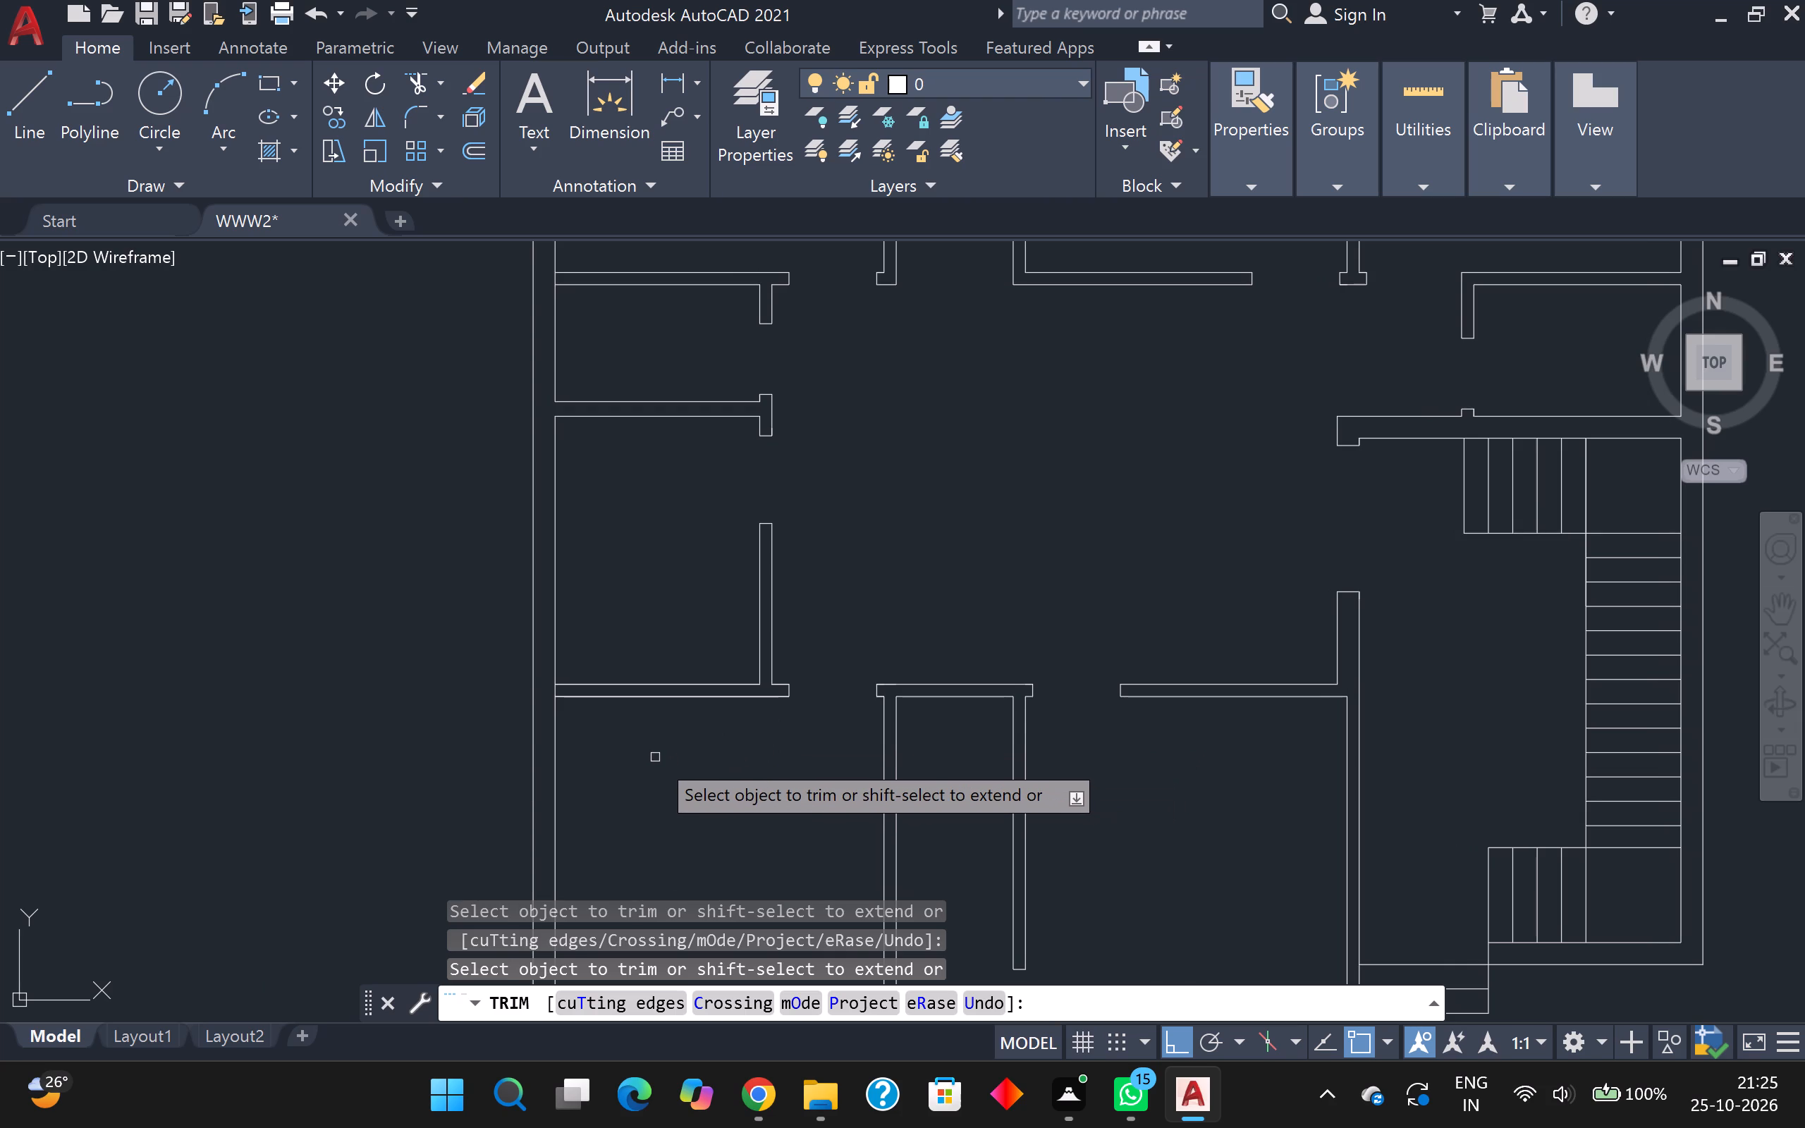
scroll(638, 726, up, 1)
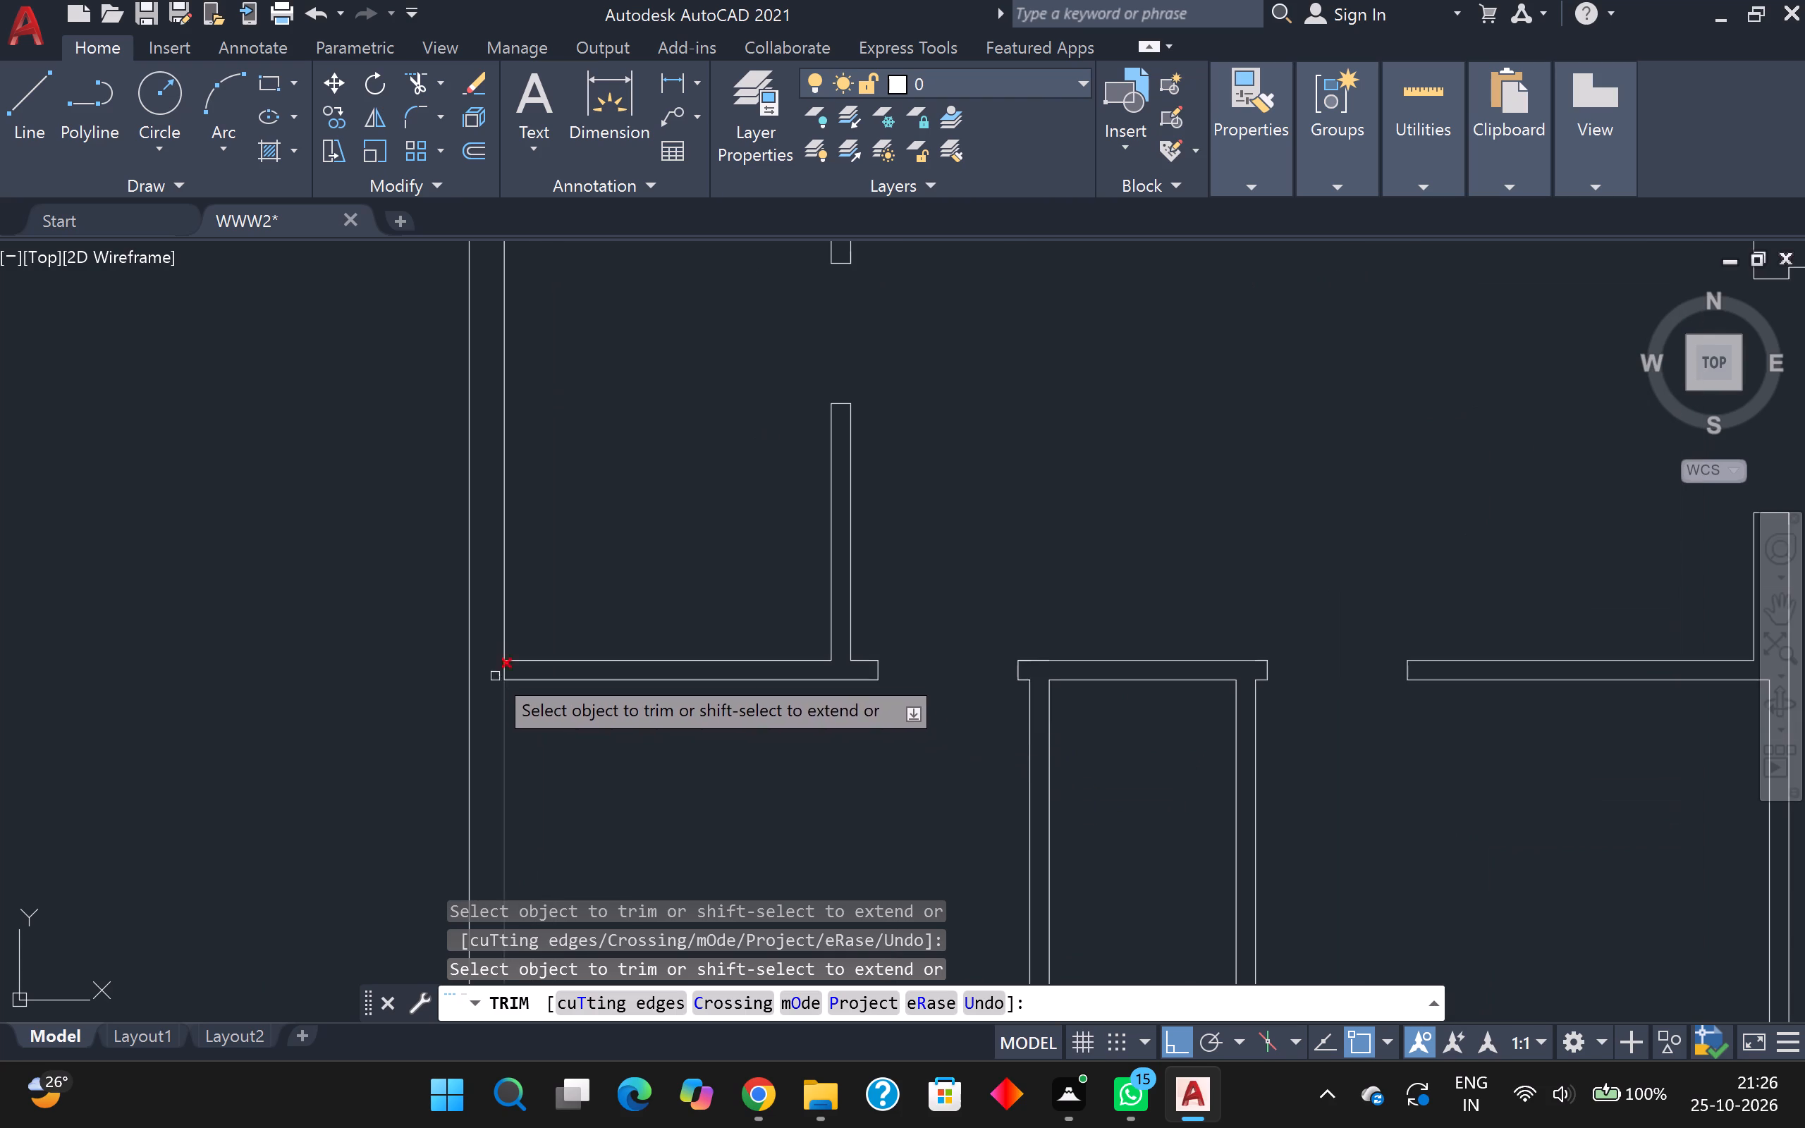
scroll(489, 665, up, 2)
click(513, 678)
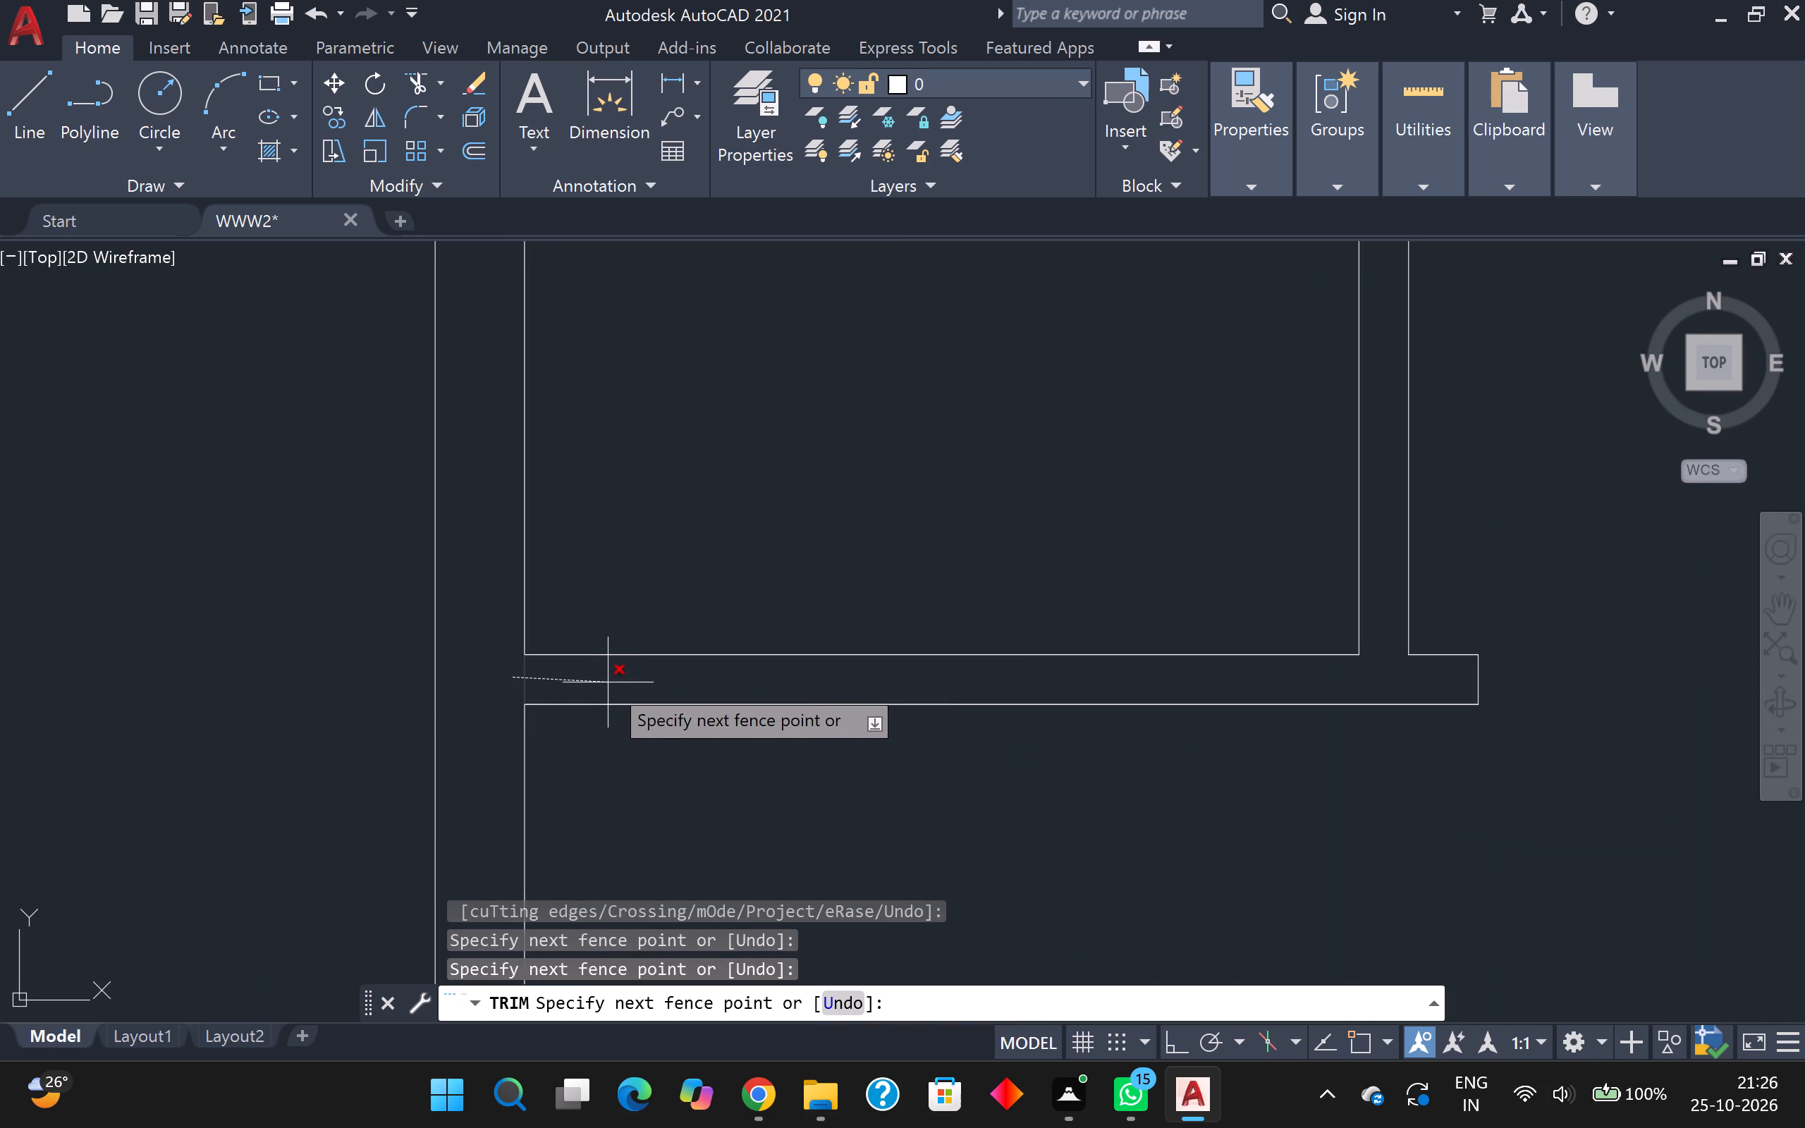
click(608, 682)
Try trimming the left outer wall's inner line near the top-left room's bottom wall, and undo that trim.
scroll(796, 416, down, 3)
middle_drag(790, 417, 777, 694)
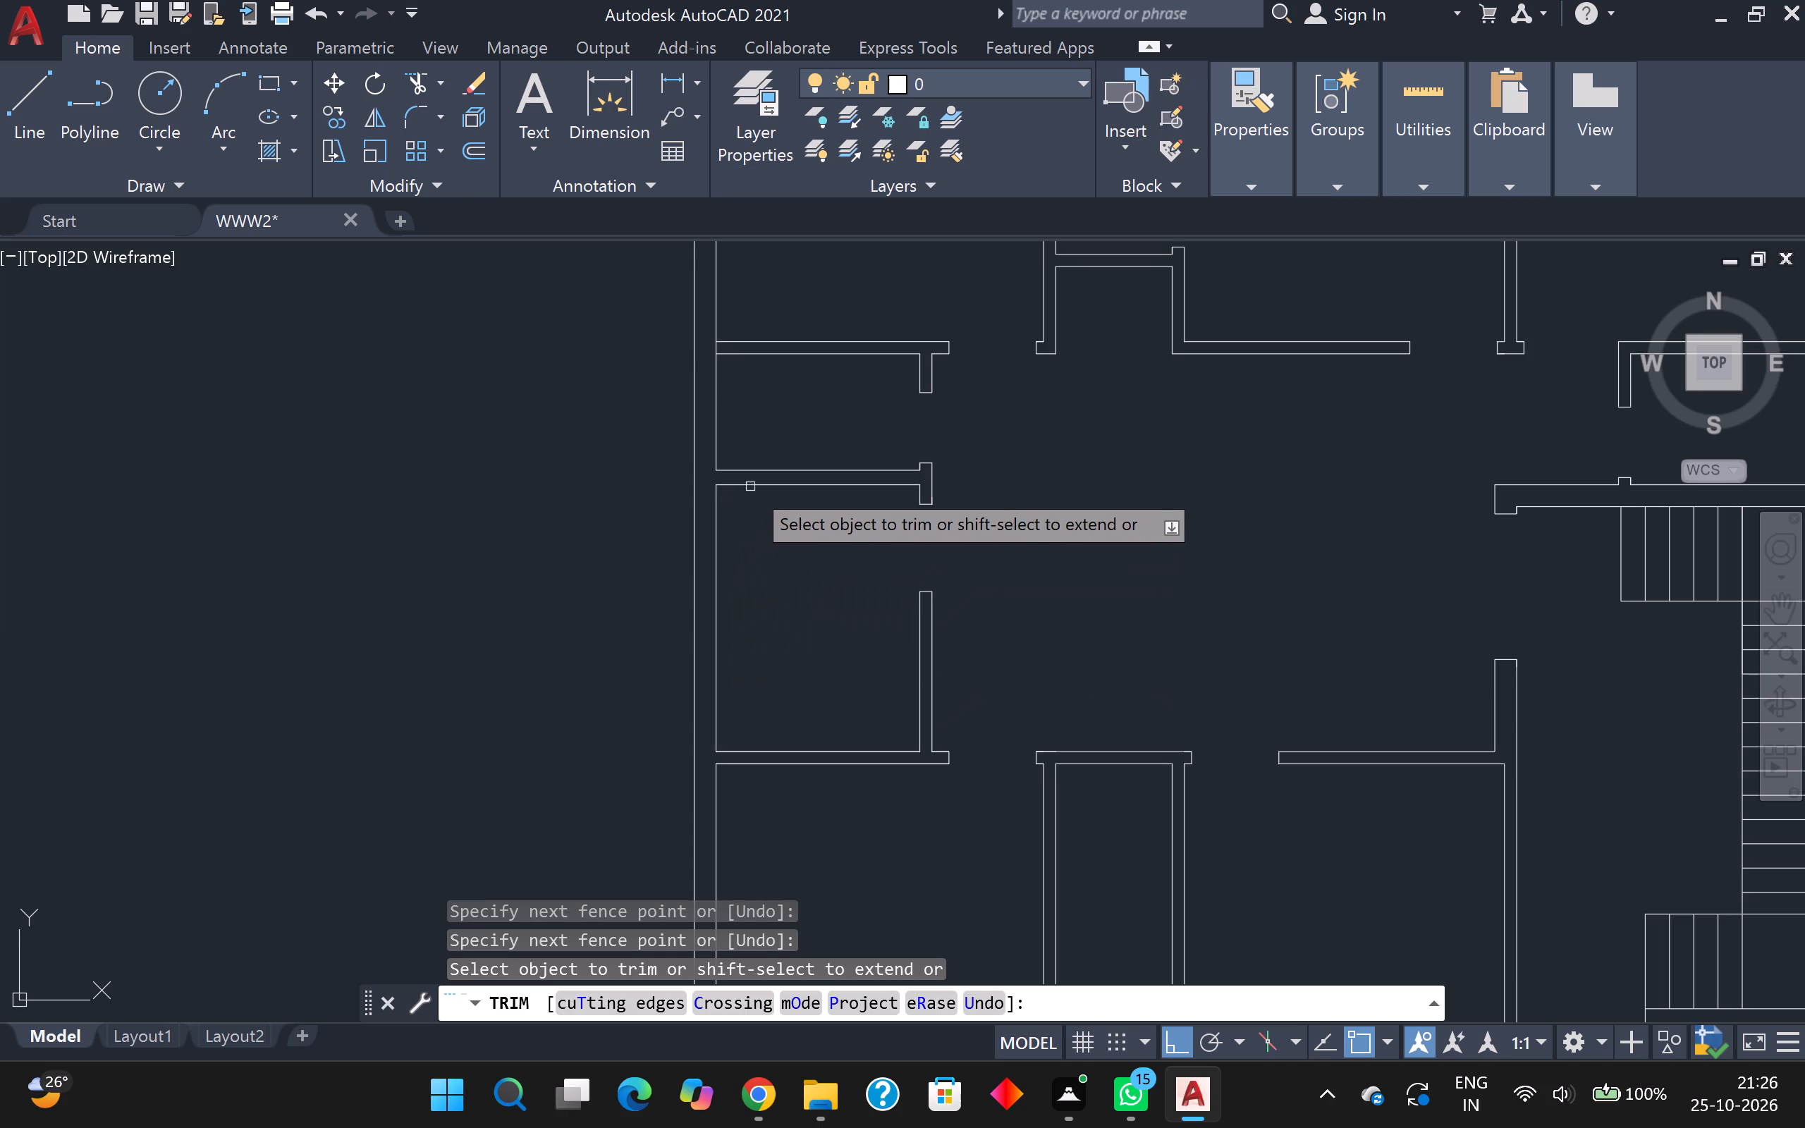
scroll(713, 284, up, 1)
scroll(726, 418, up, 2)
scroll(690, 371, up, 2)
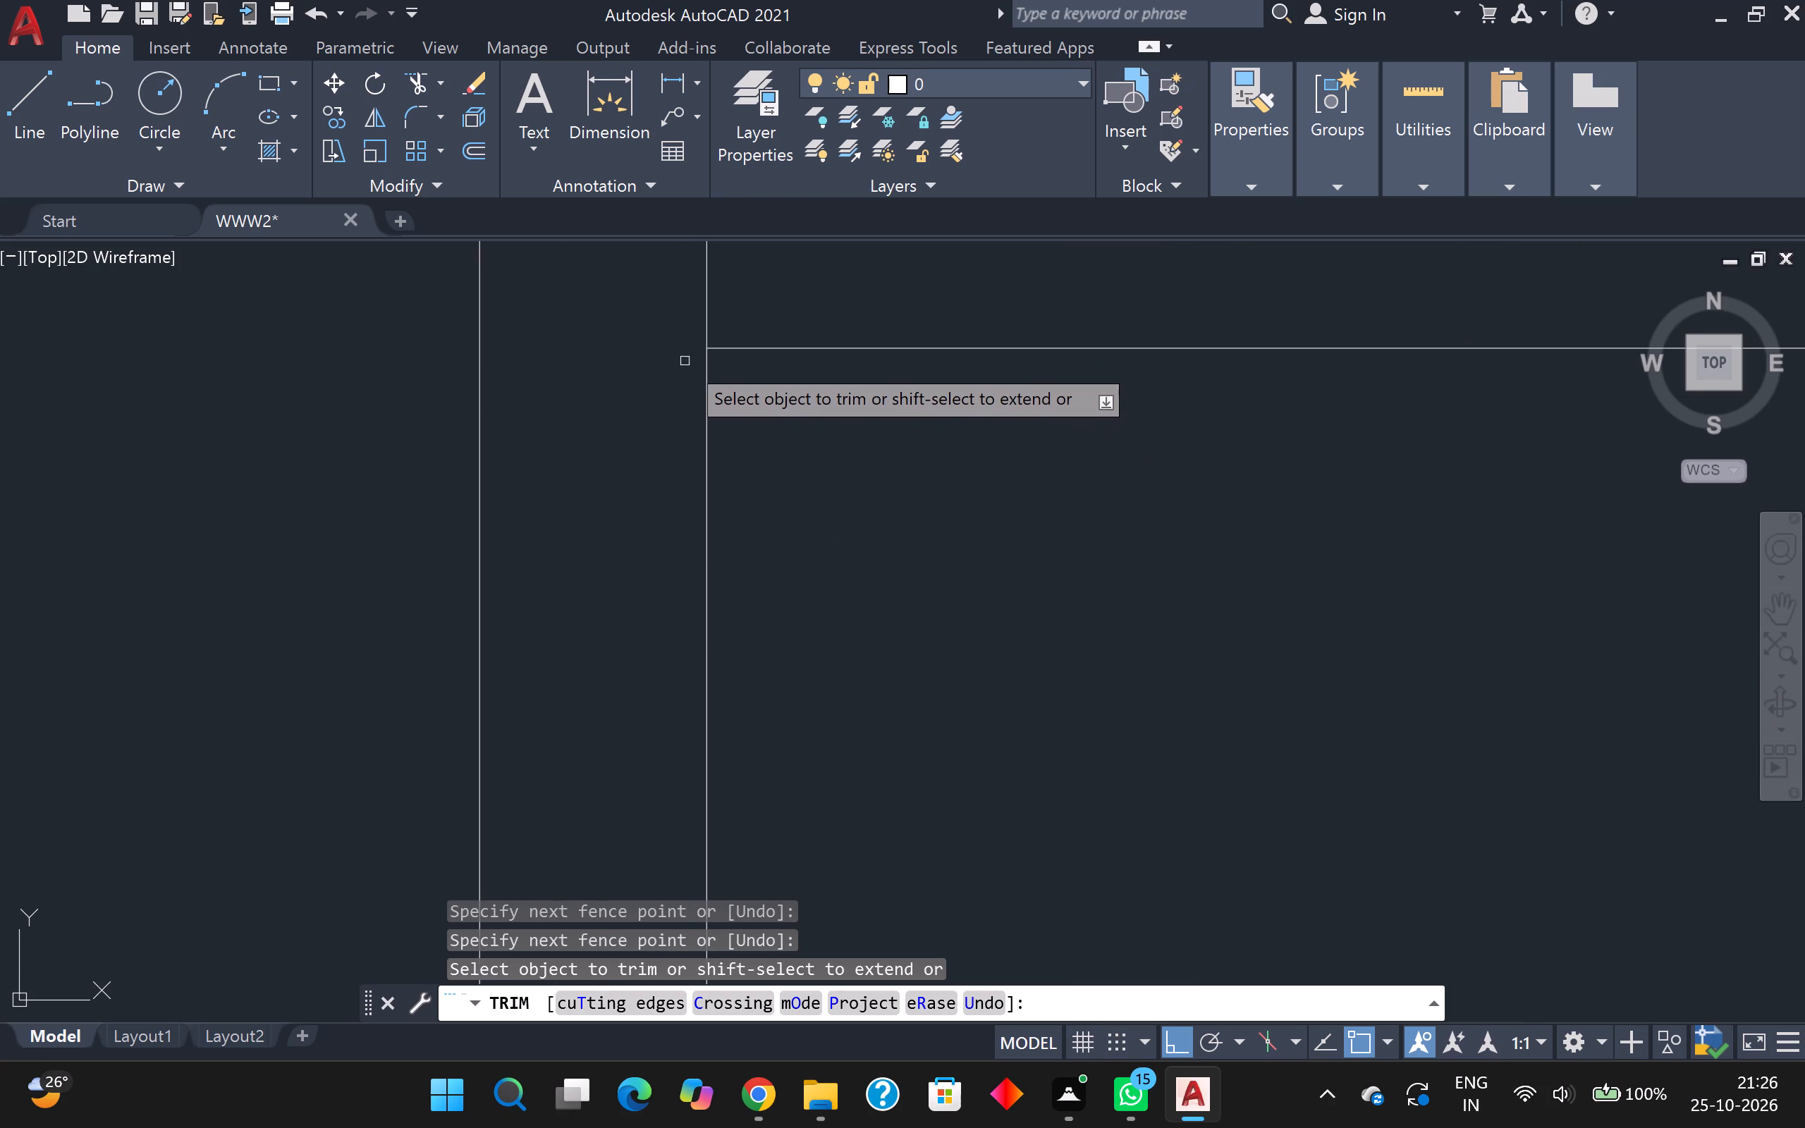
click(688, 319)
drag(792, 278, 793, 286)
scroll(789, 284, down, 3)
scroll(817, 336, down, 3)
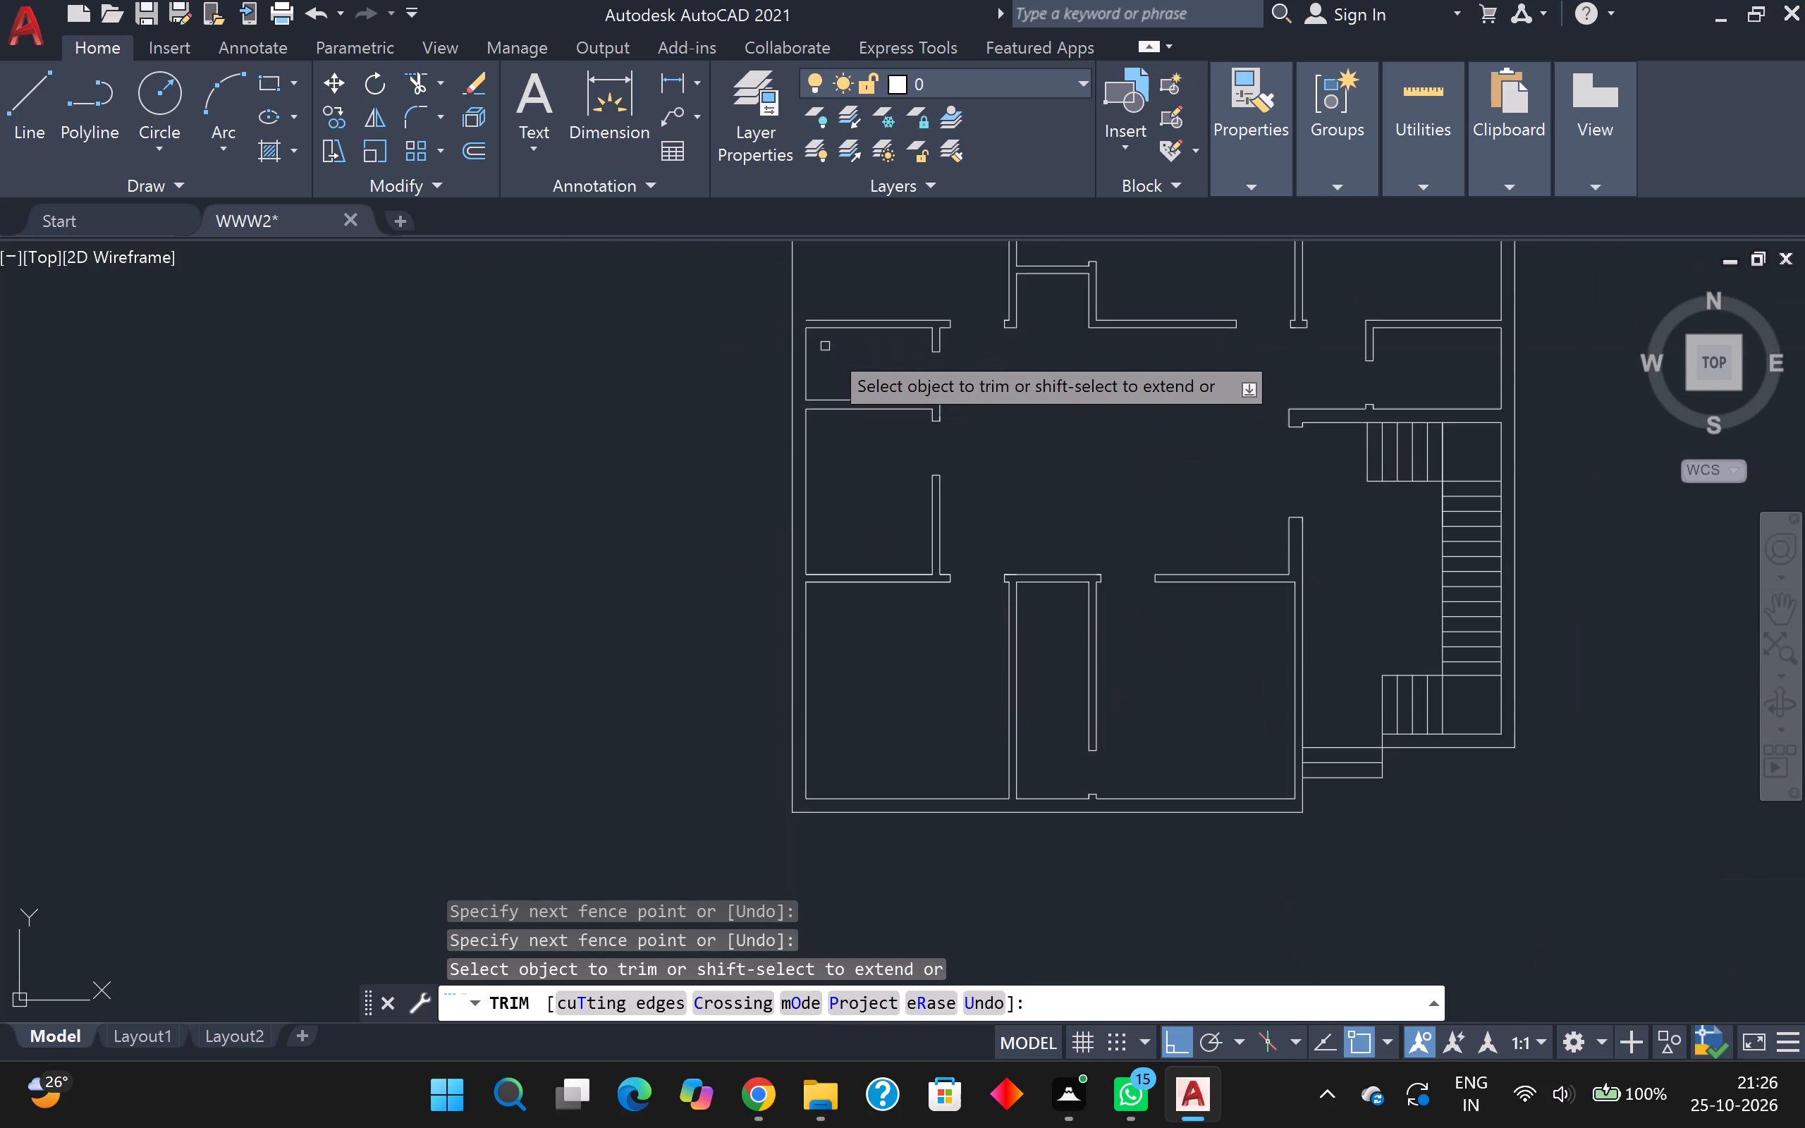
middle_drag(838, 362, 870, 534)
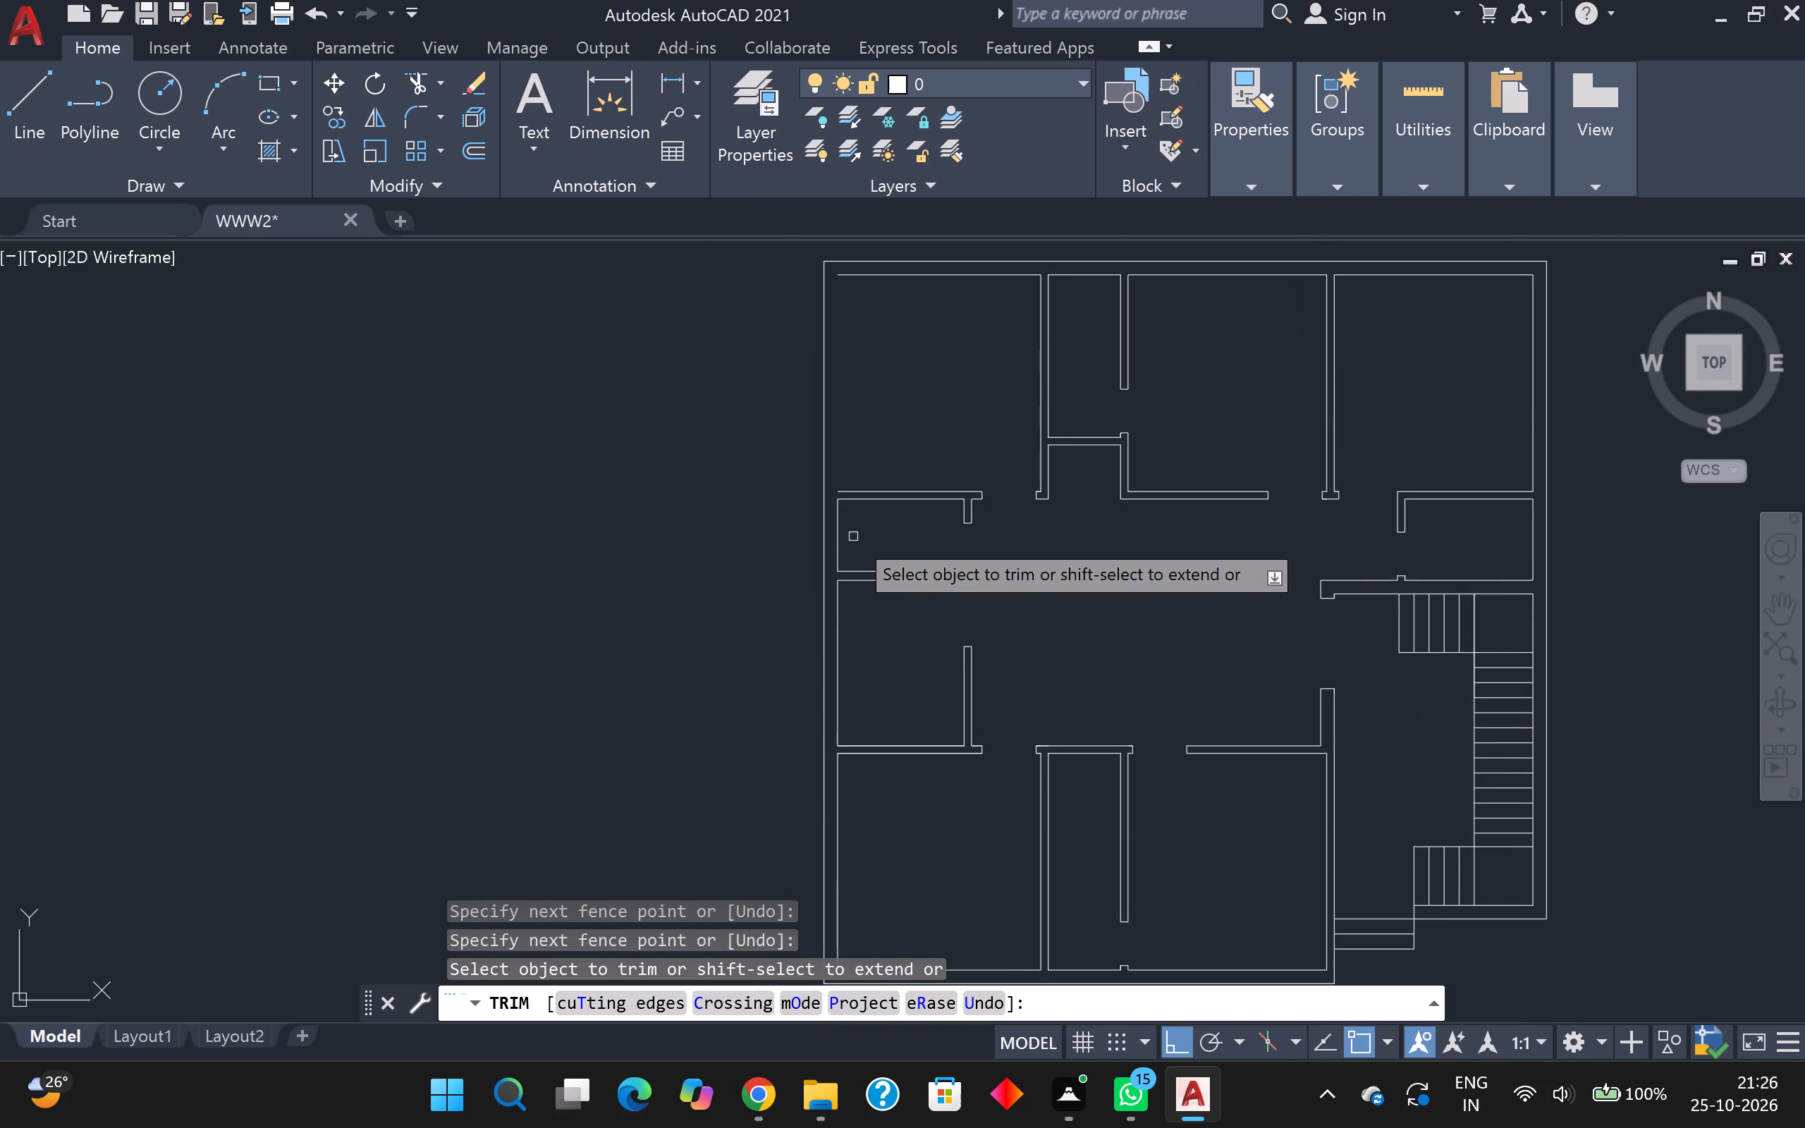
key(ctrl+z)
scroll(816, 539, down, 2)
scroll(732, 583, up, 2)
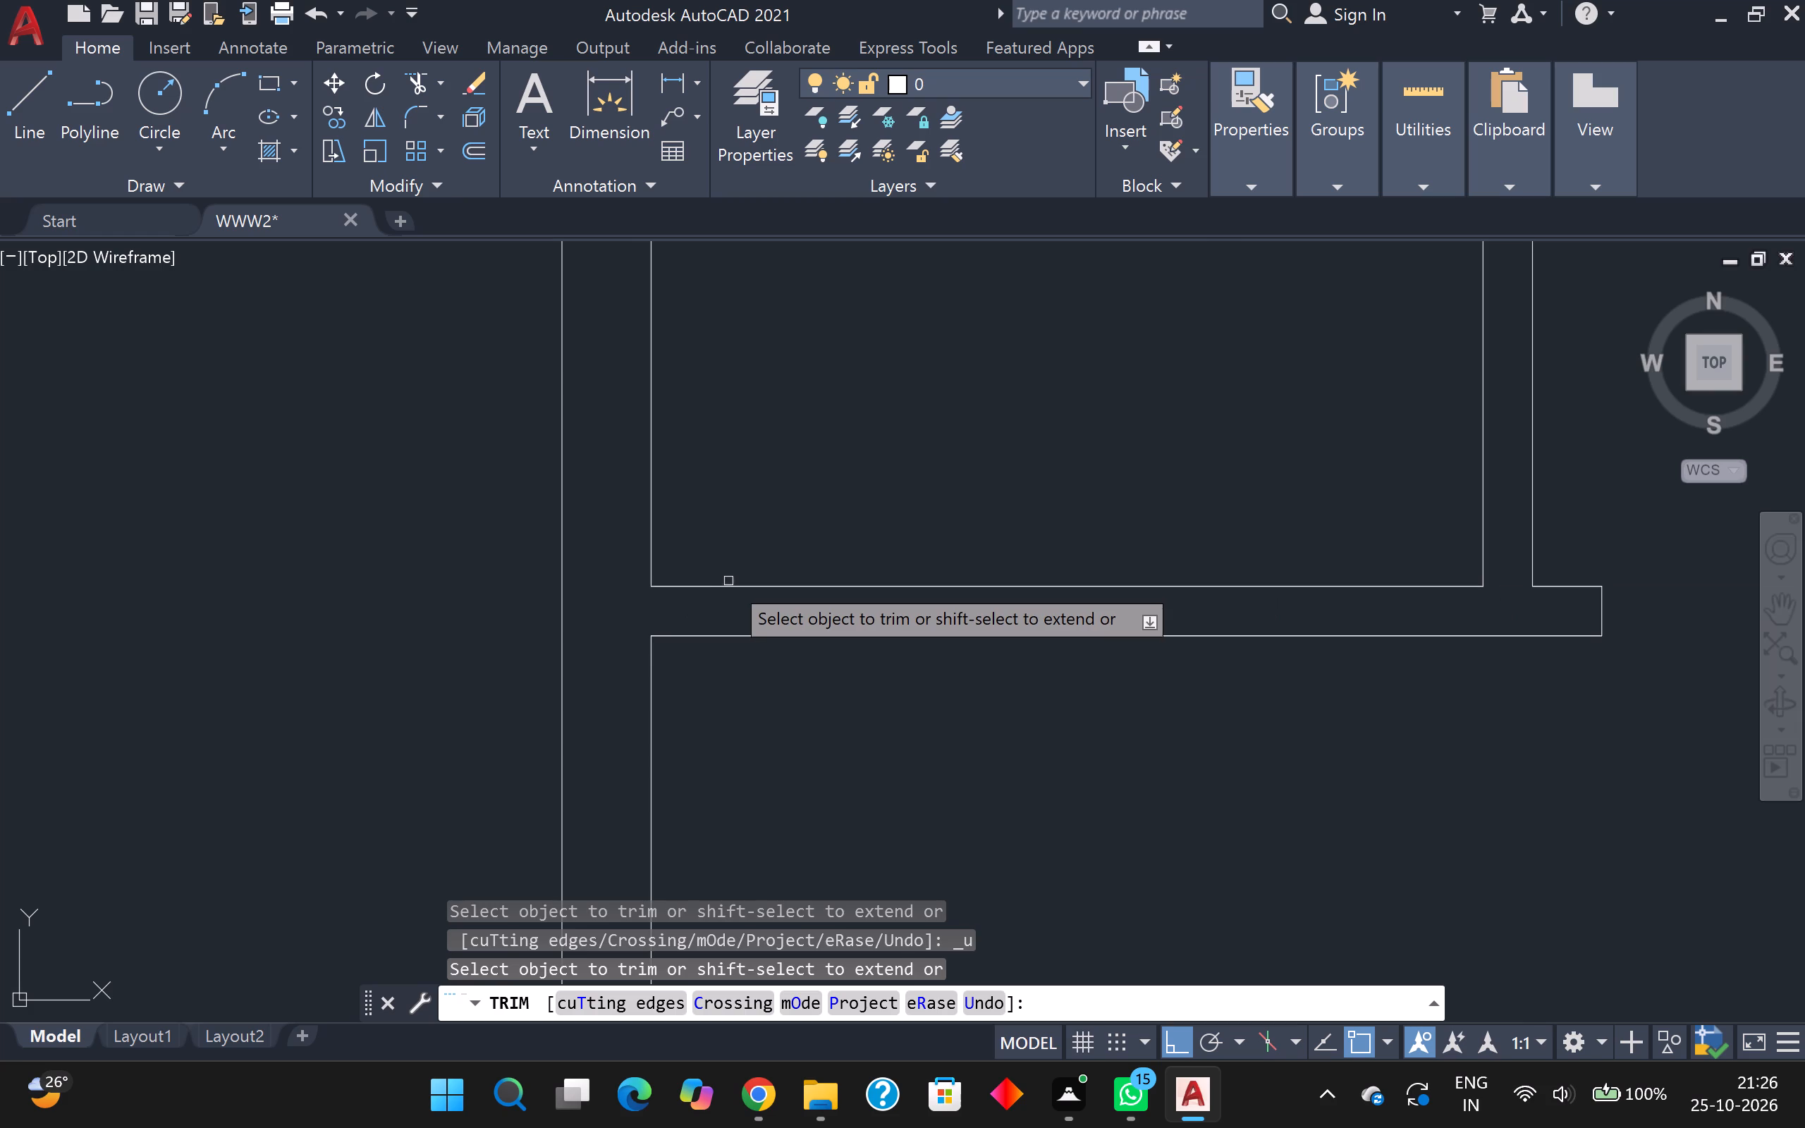
Trim the left outer wall's inner line across the end of the top-left room's bottom wall.
scroll(659, 594, down, 3)
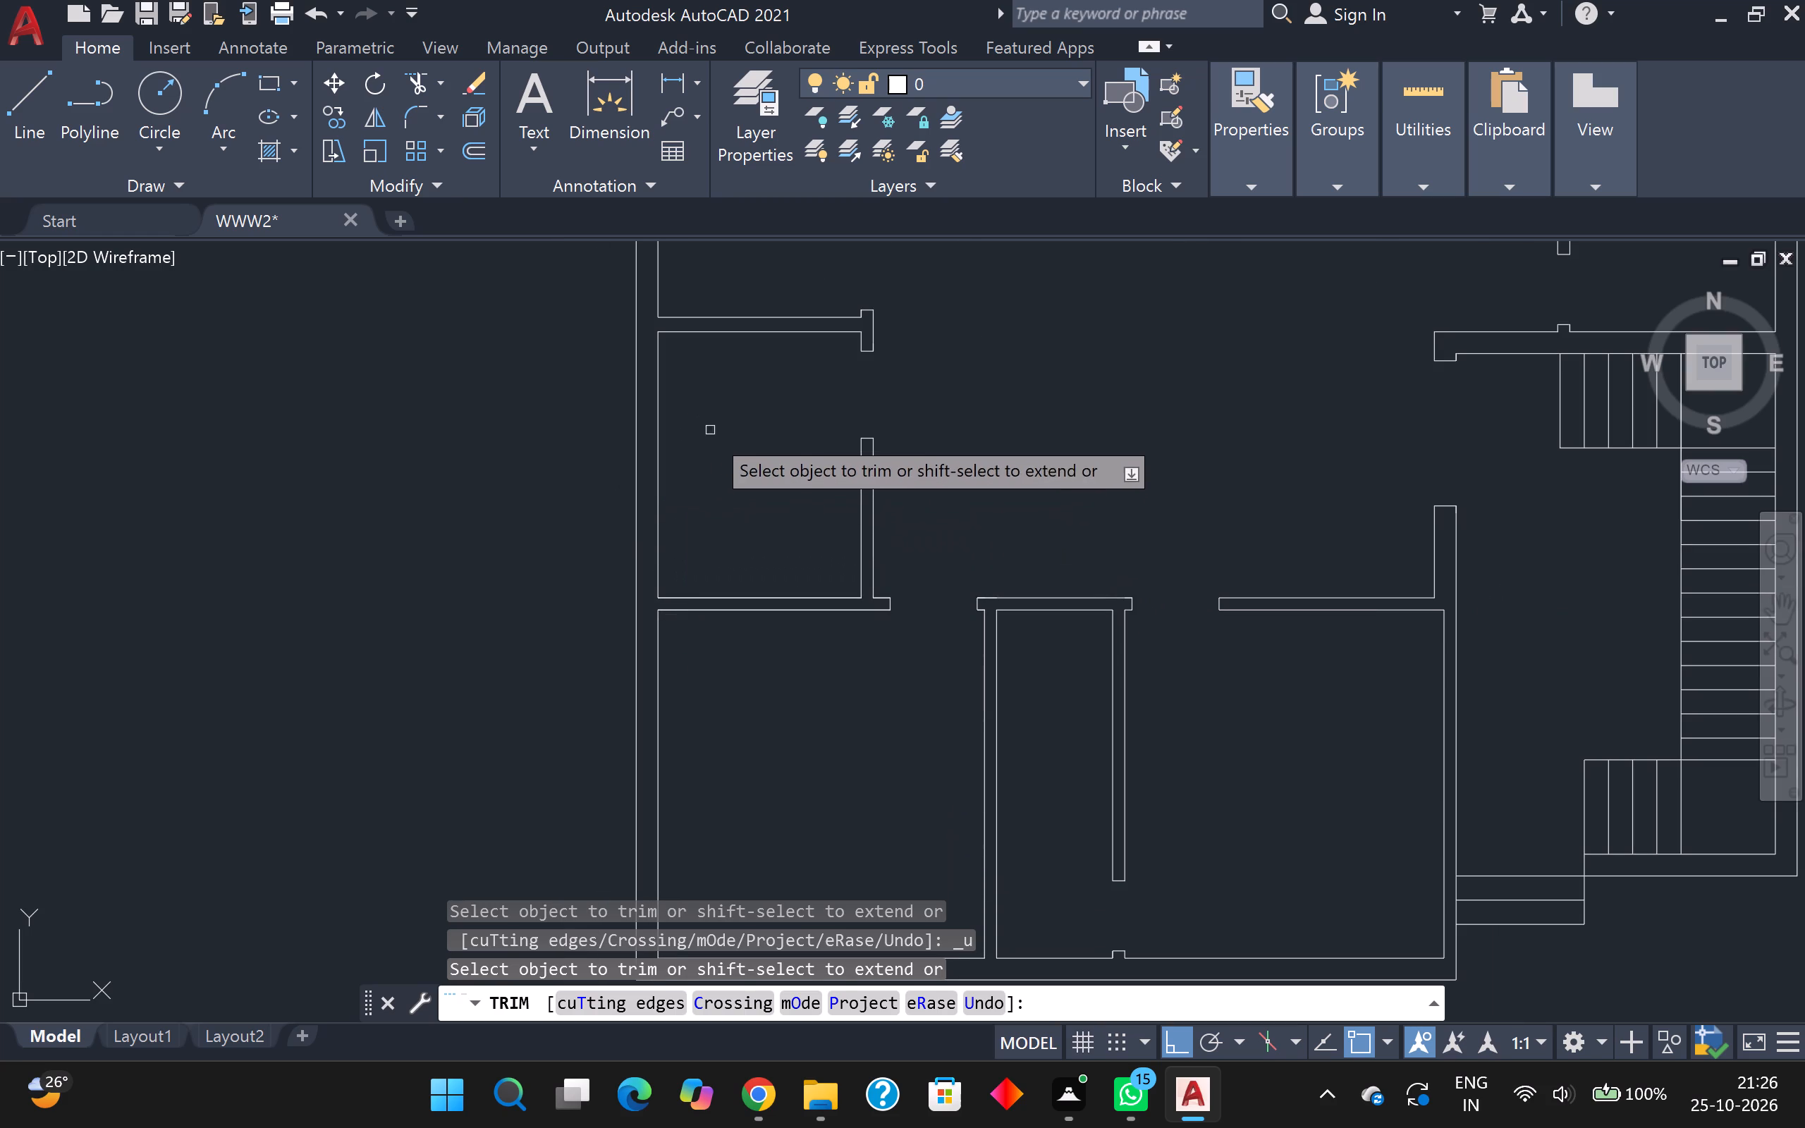
scroll(710, 436, down, 1)
middle_drag(721, 470, 747, 606)
scroll(671, 423, up, 4)
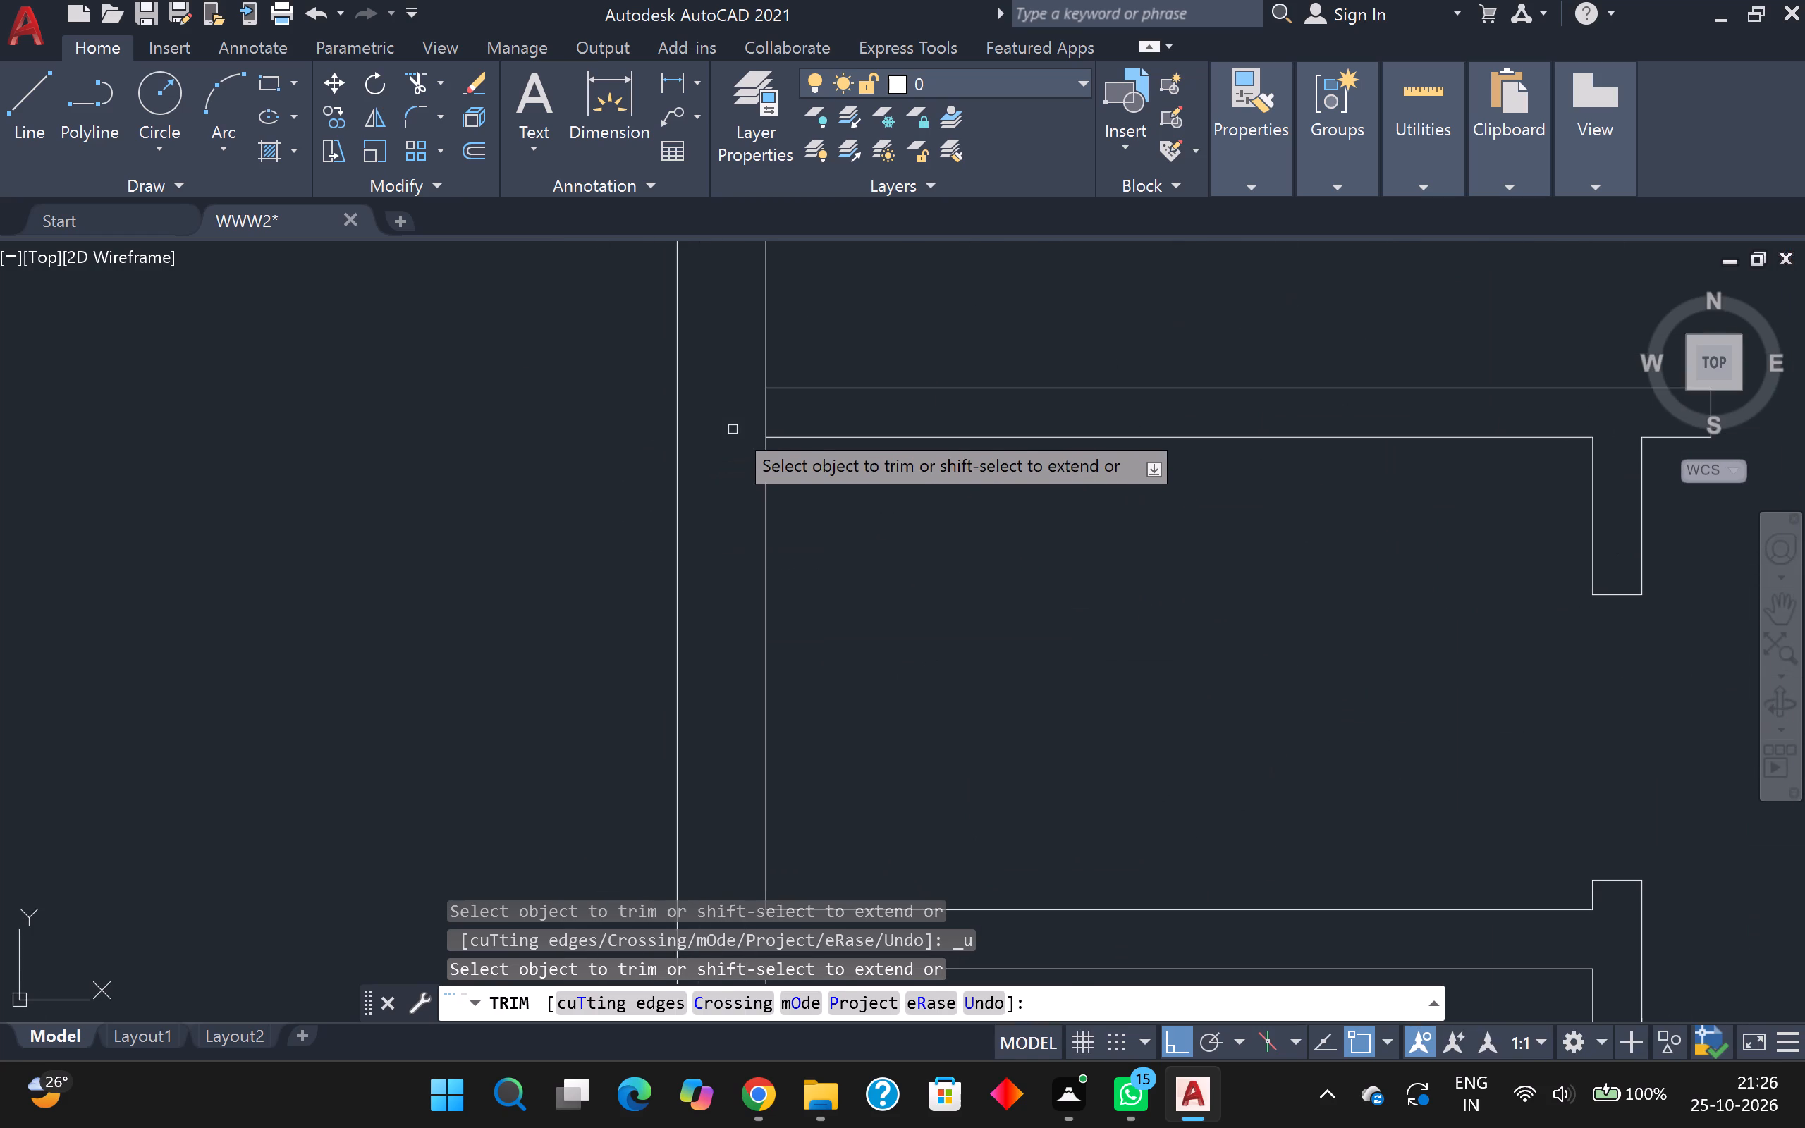
drag(741, 425, 797, 420)
Review the floor plan's wall junctions, door openings and staircase area alongside the neighbouring furnished plans, and end the trimming.
scroll(795, 431, down, 3)
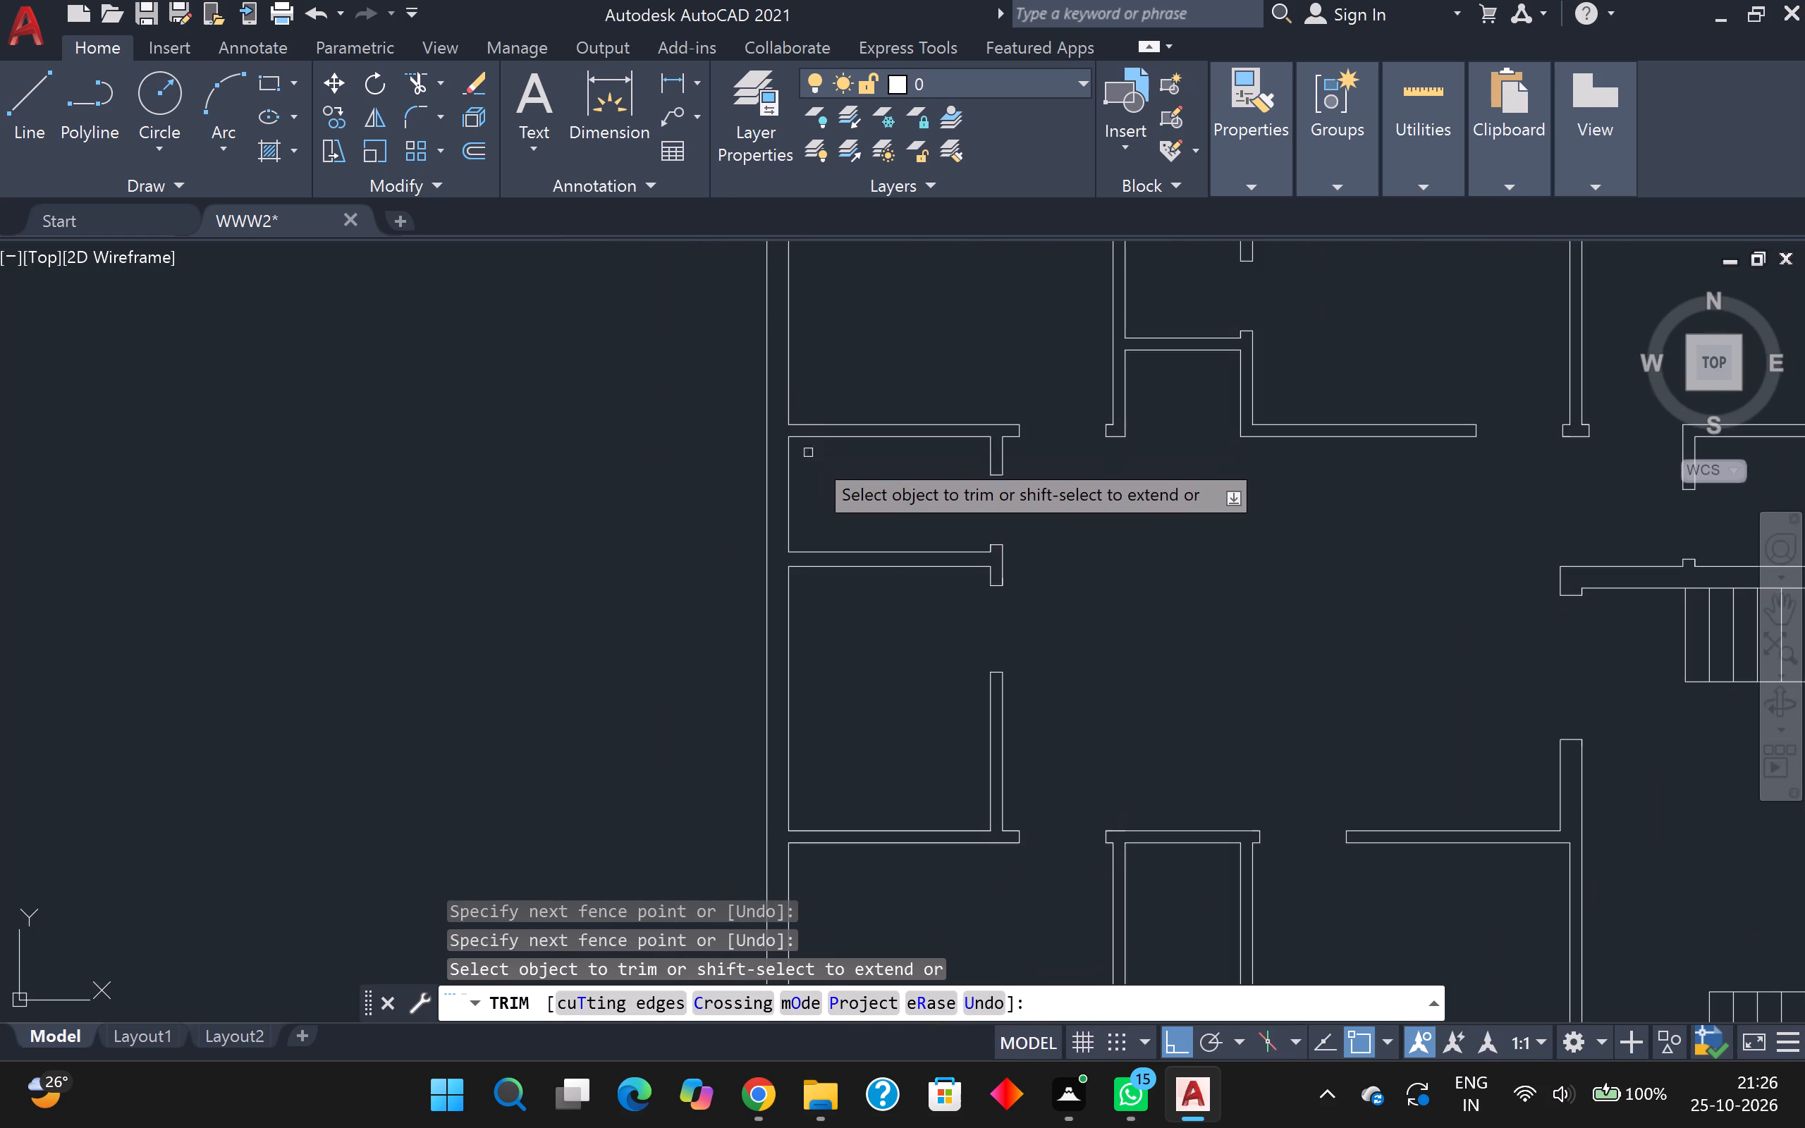
middle_drag(861, 507, 697, 792)
scroll(699, 802, up, 1)
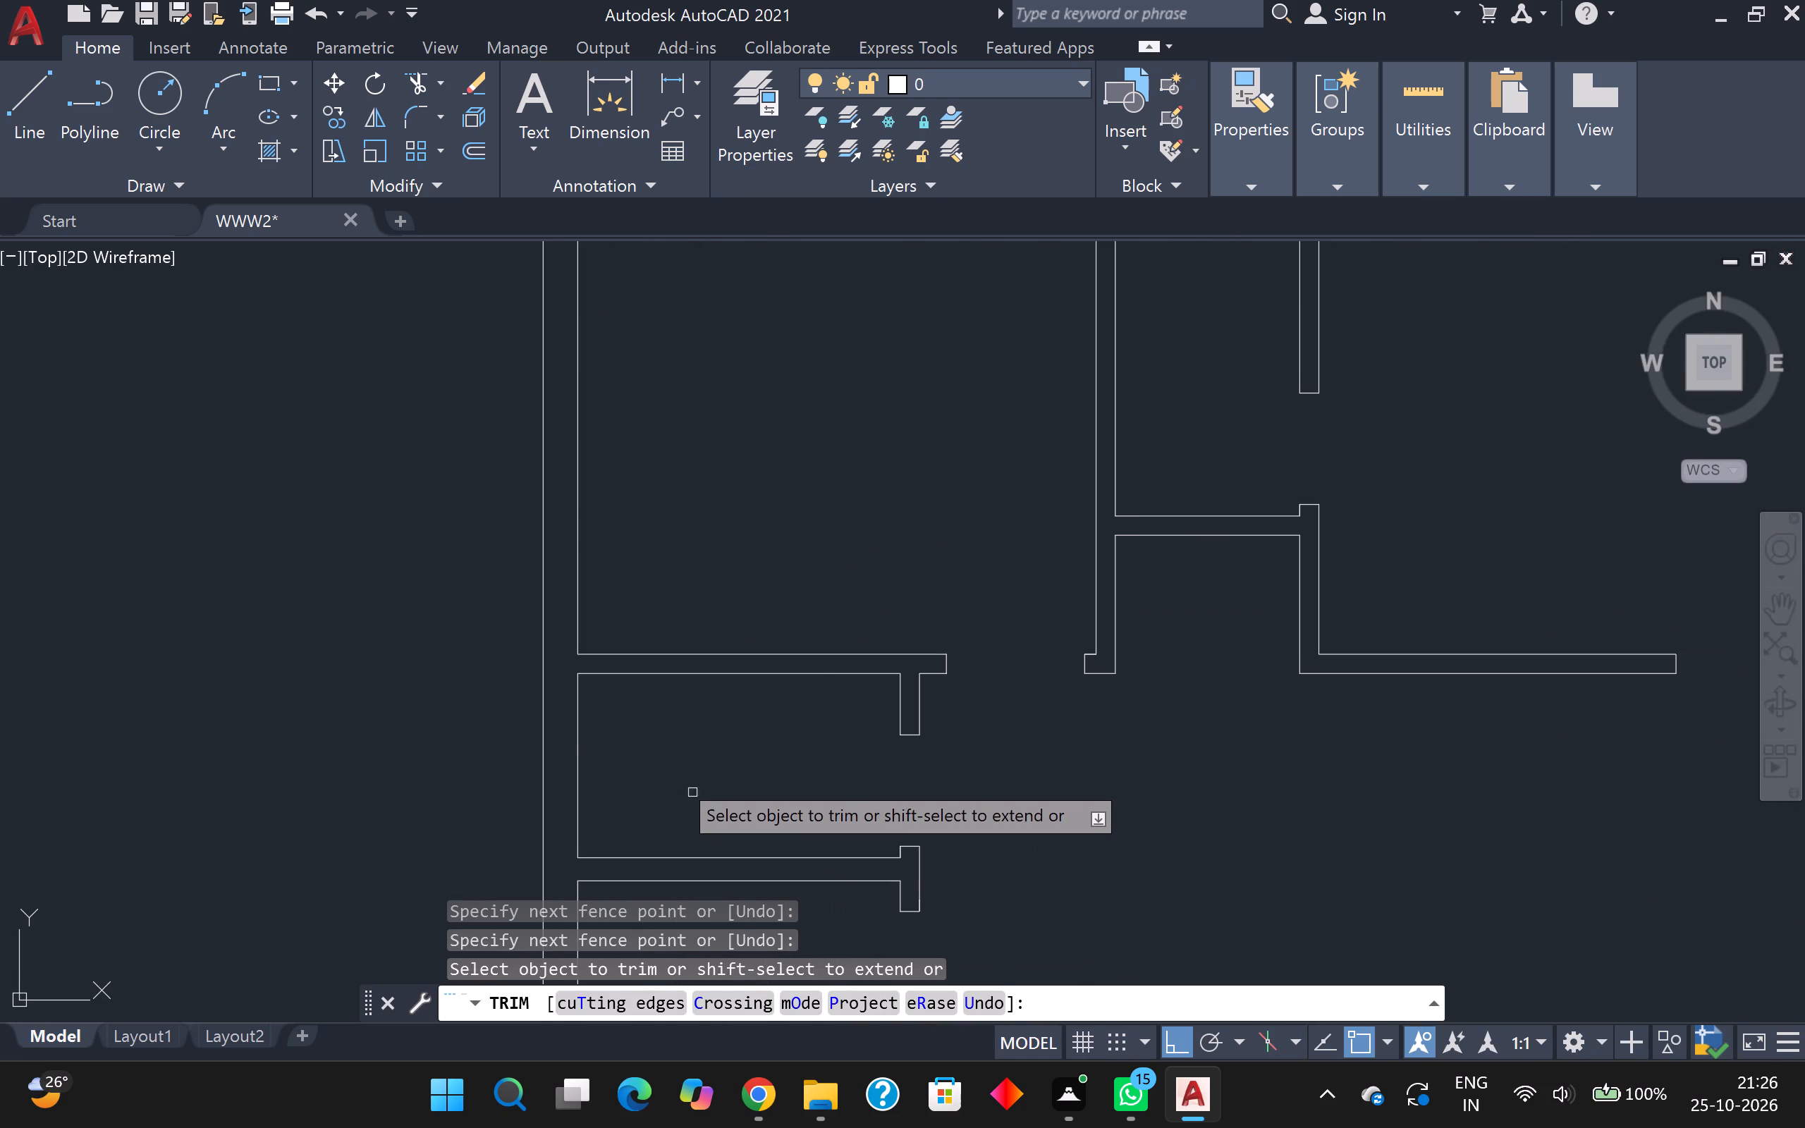
scroll(954, 522, down, 3)
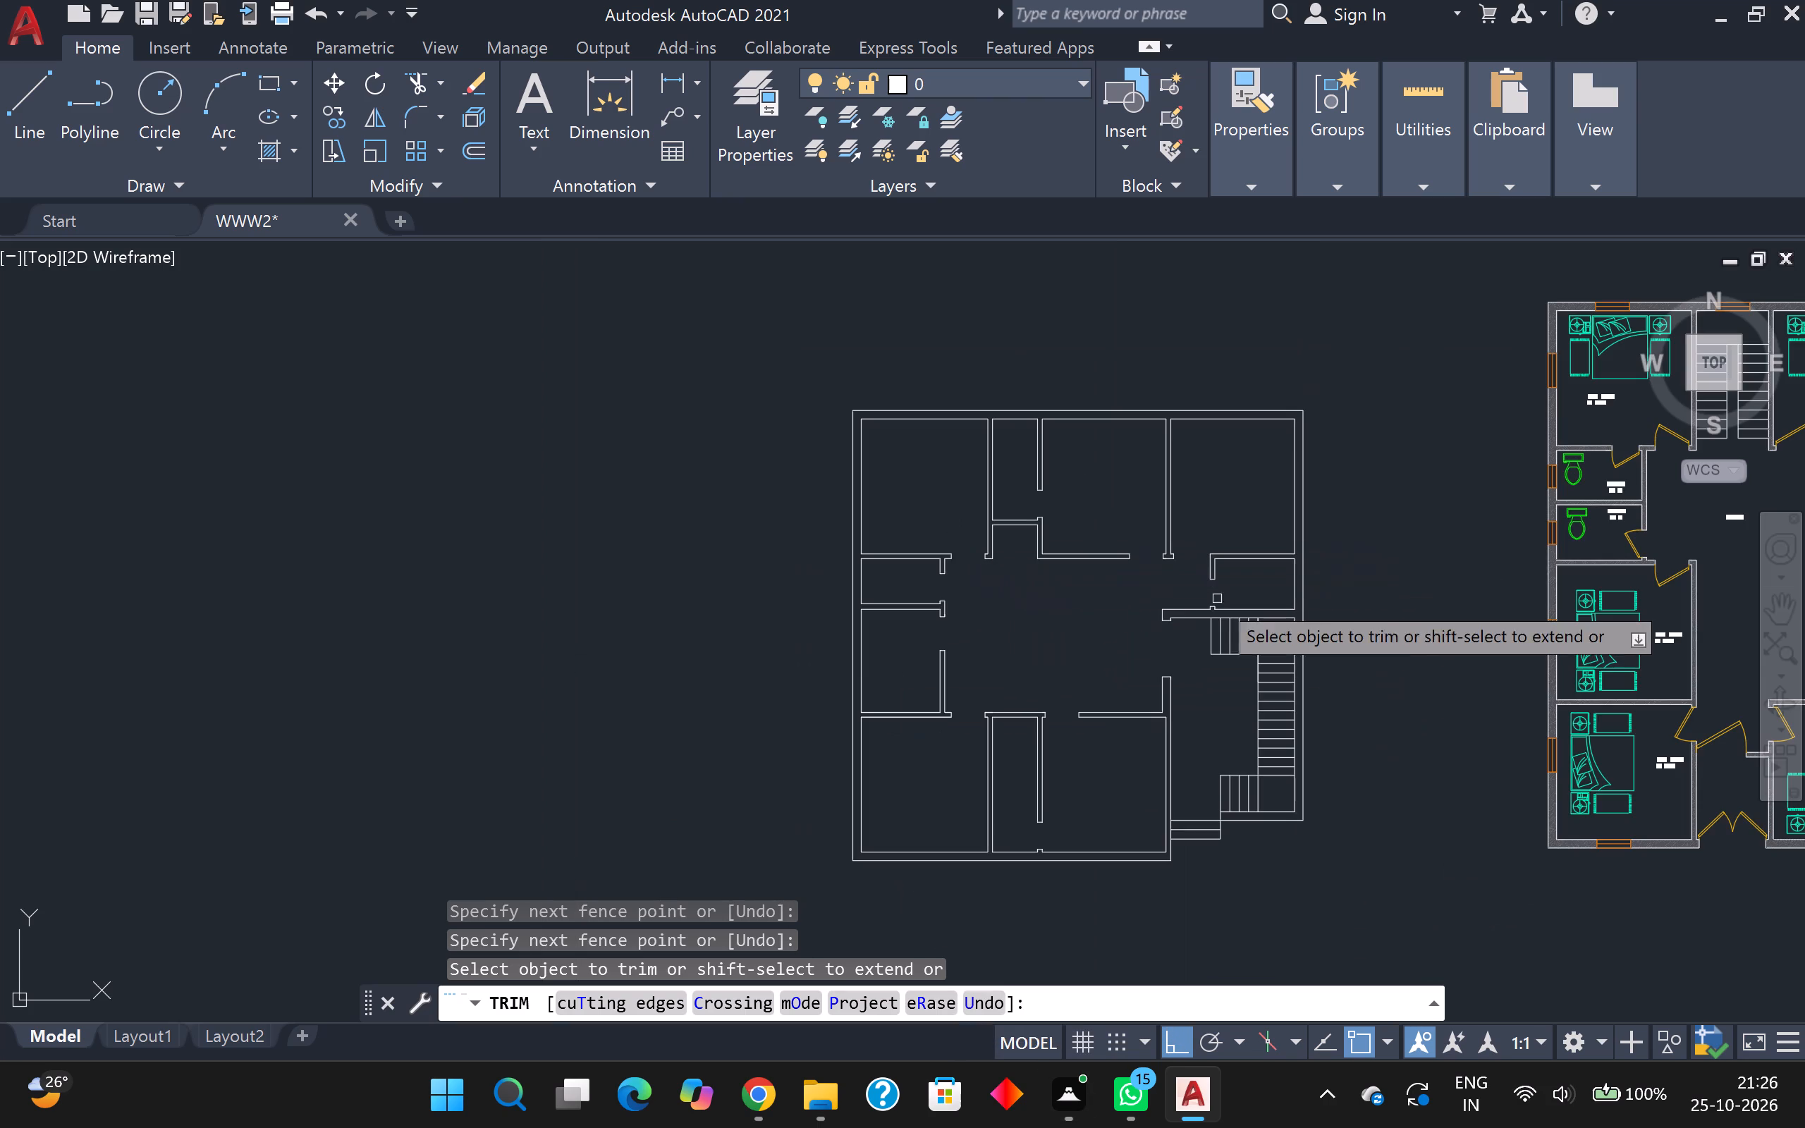
middle_drag(1049, 667, 783, 595)
scroll(953, 709, down, 1)
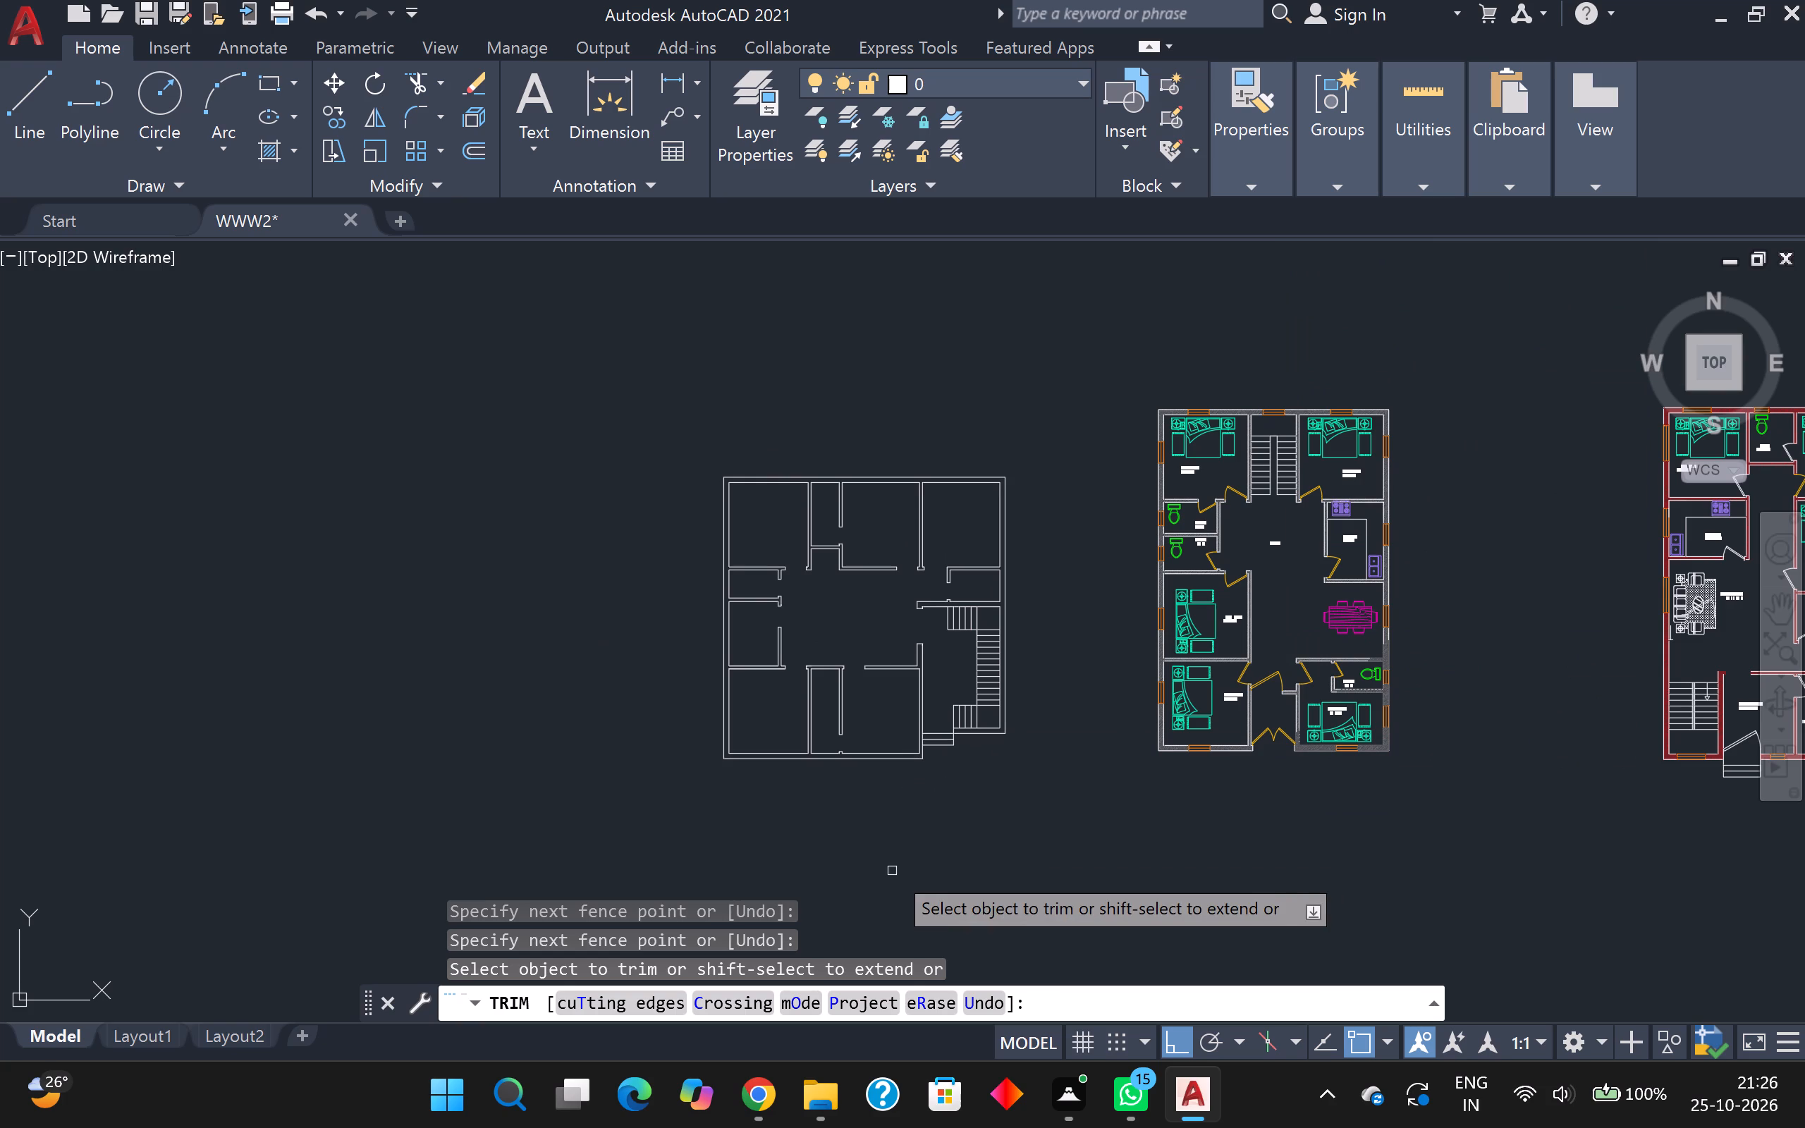
scroll(984, 725, up, 1)
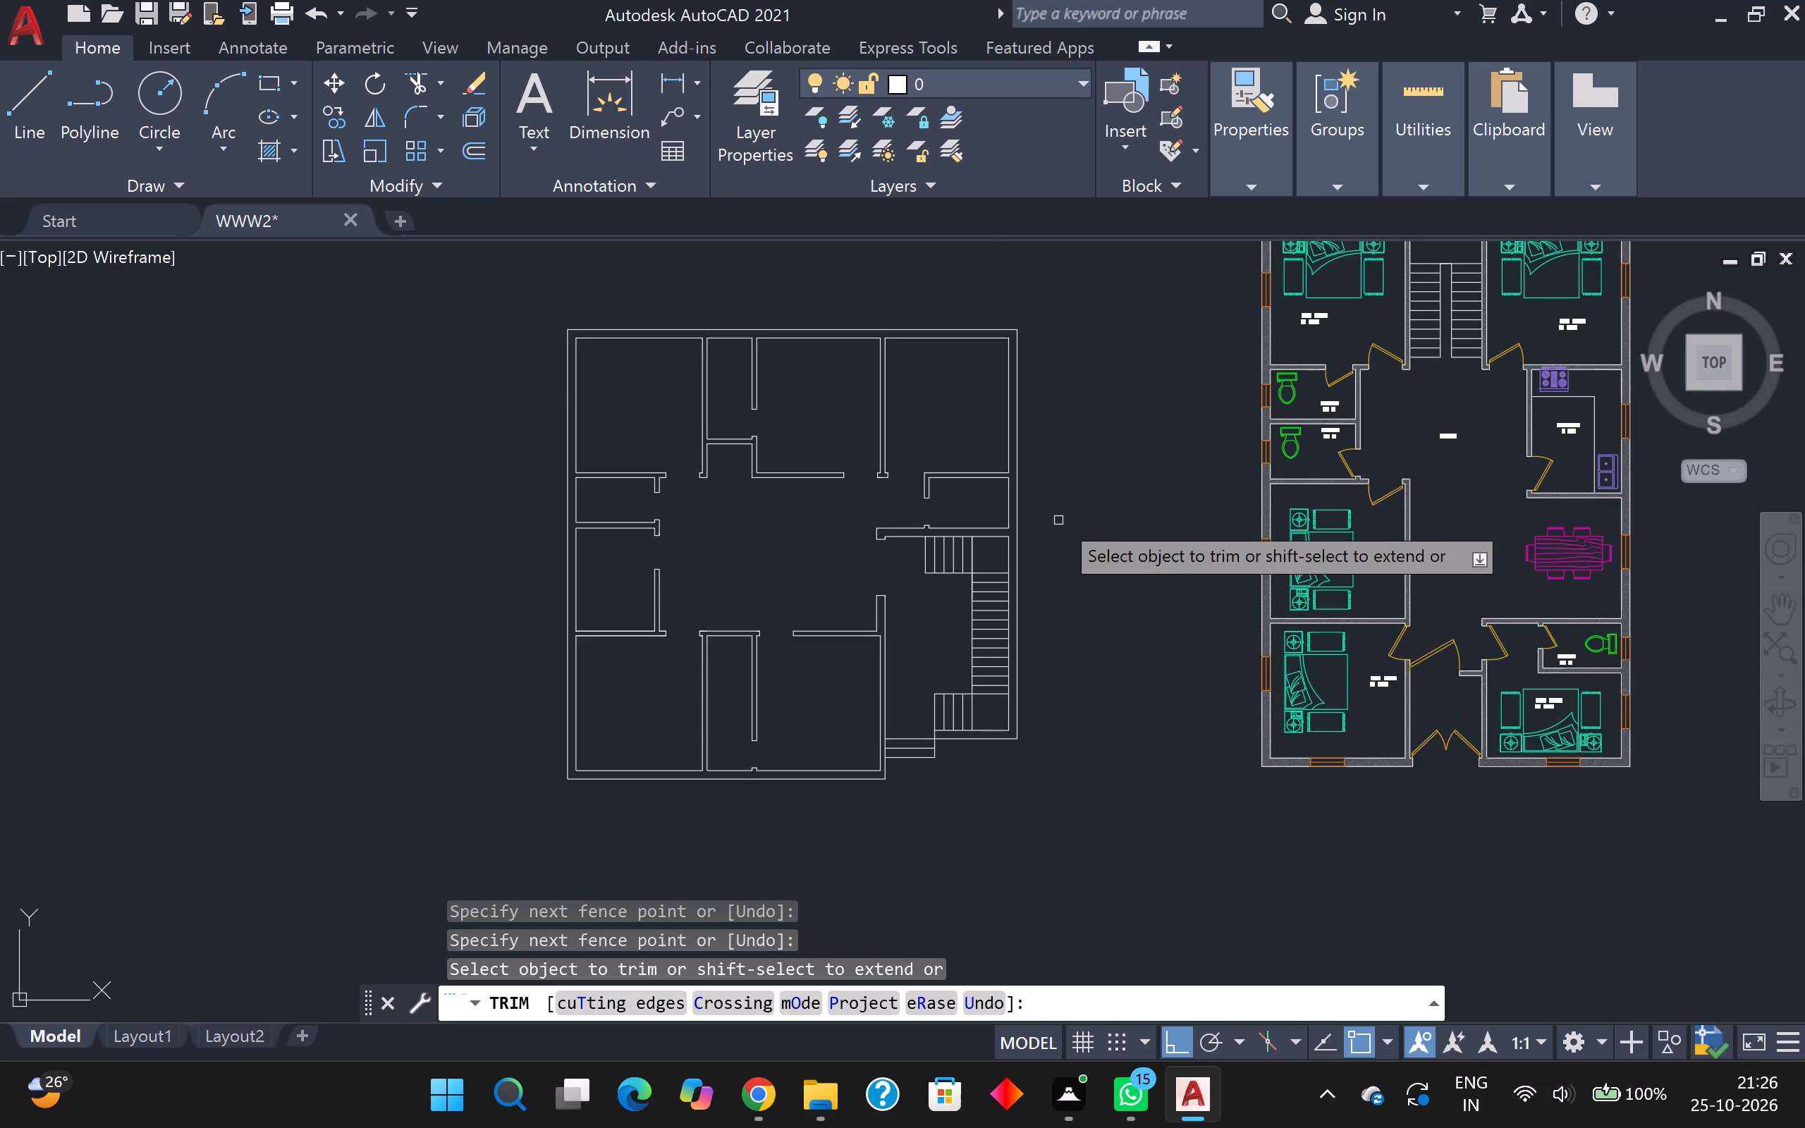
scroll(1057, 514, up, 1)
middle_drag(1029, 503, 1072, 614)
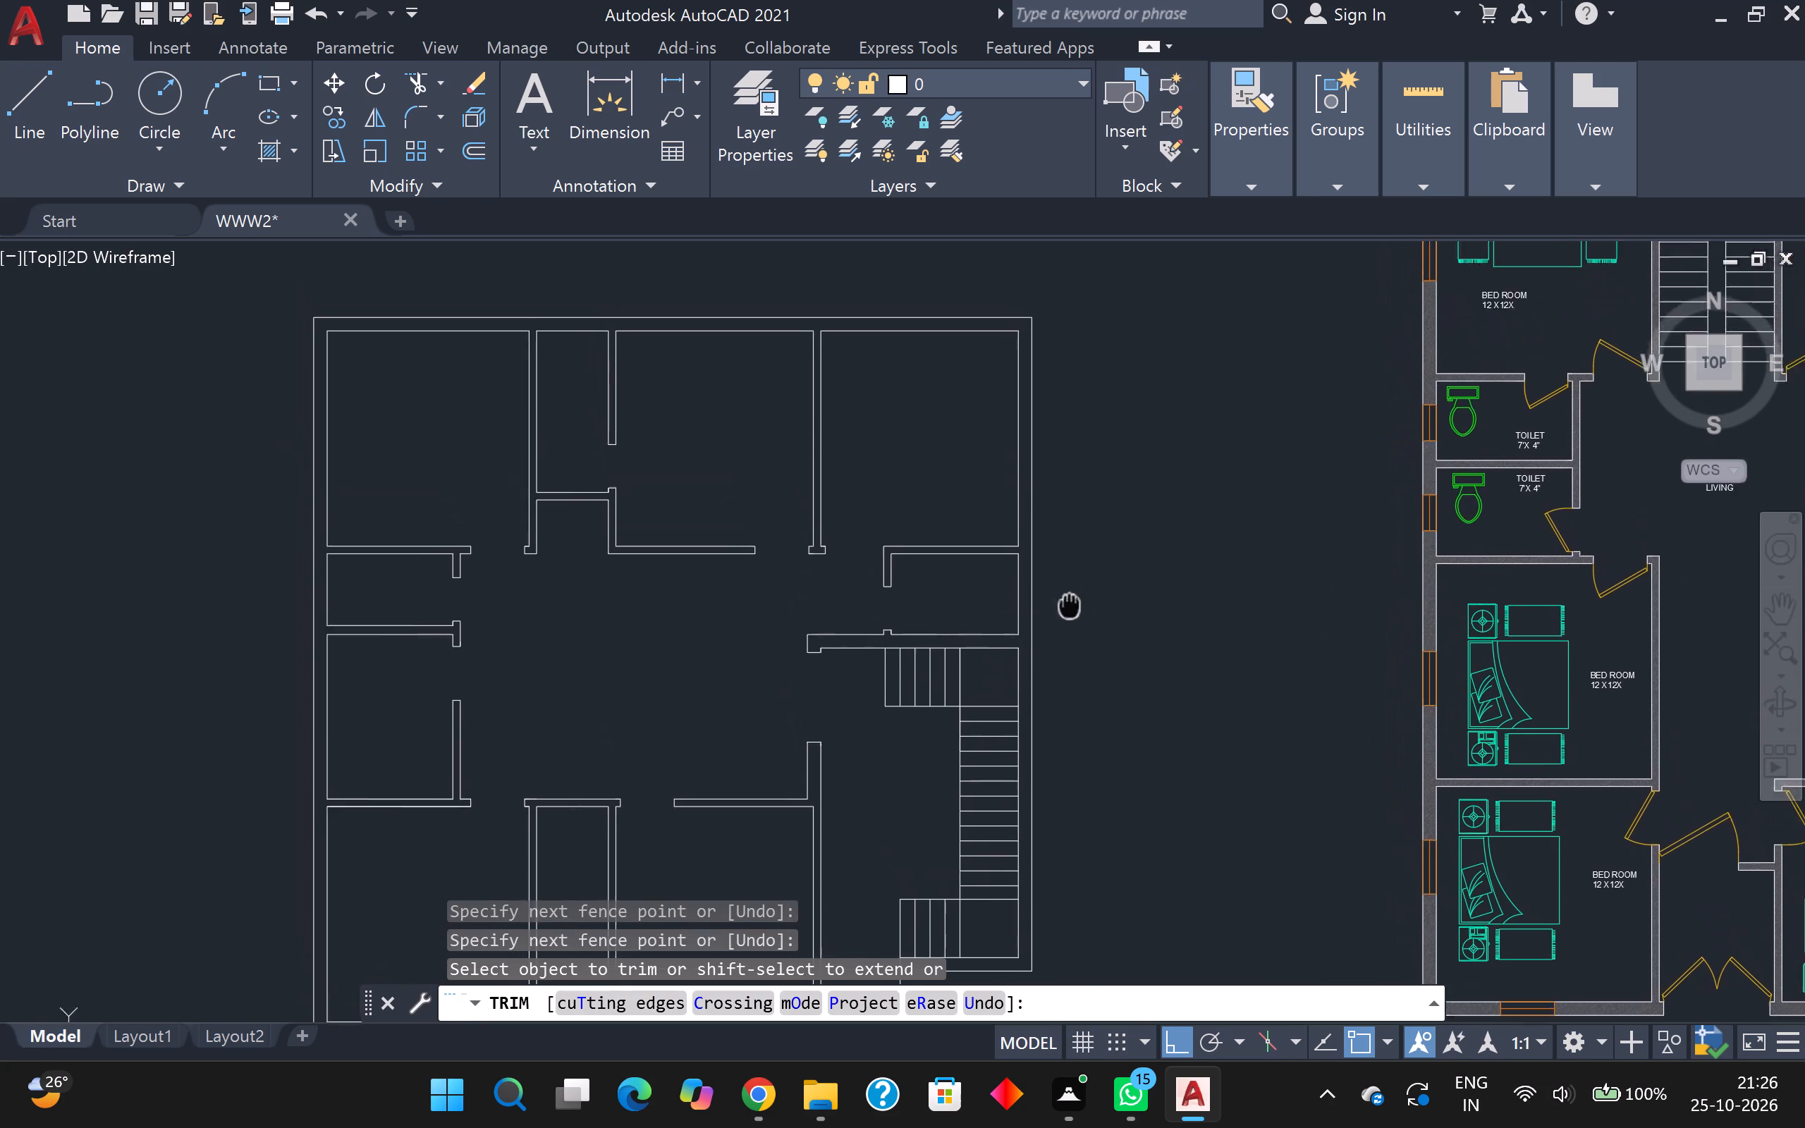
middle_drag(1072, 614, 1145, 771)
middle_drag(1132, 758, 1132, 755)
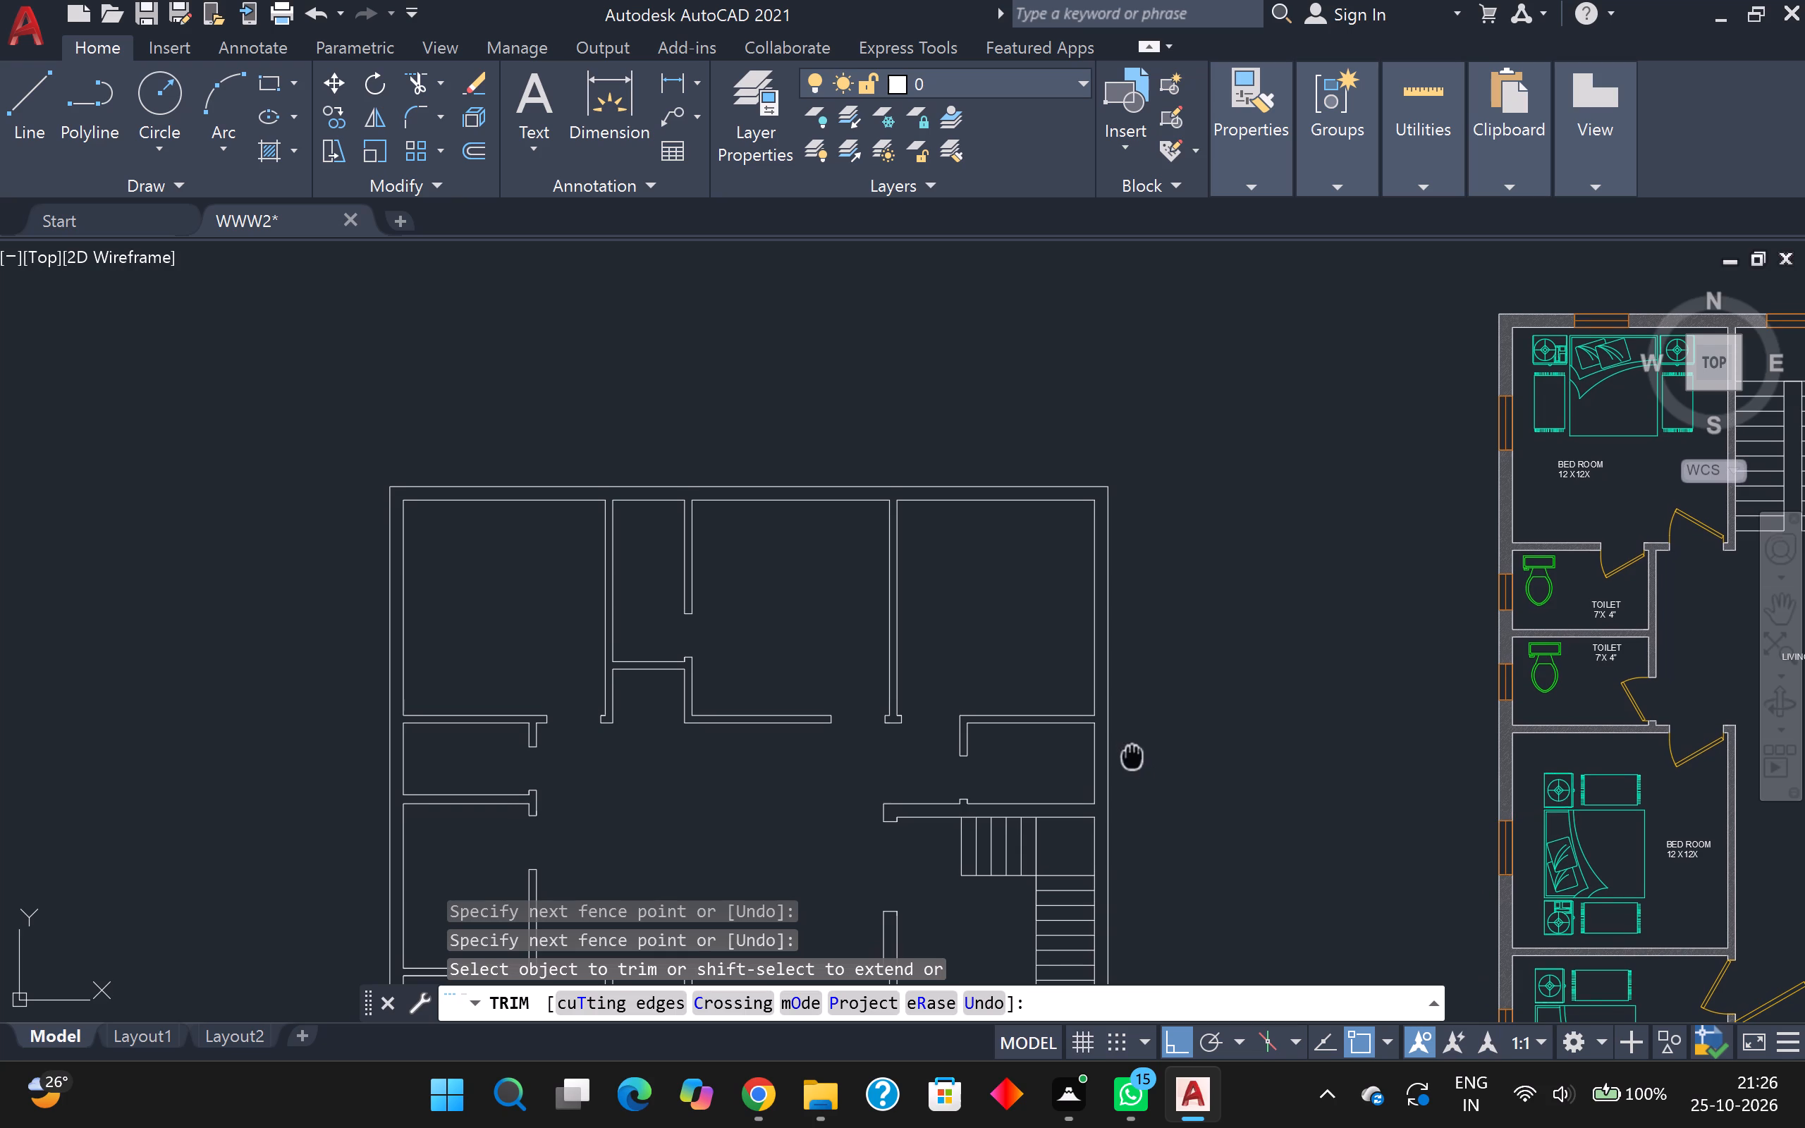
middle_drag(1132, 755, 1140, 713)
scroll(1142, 713, up, 1)
scroll(1137, 716, down, 2)
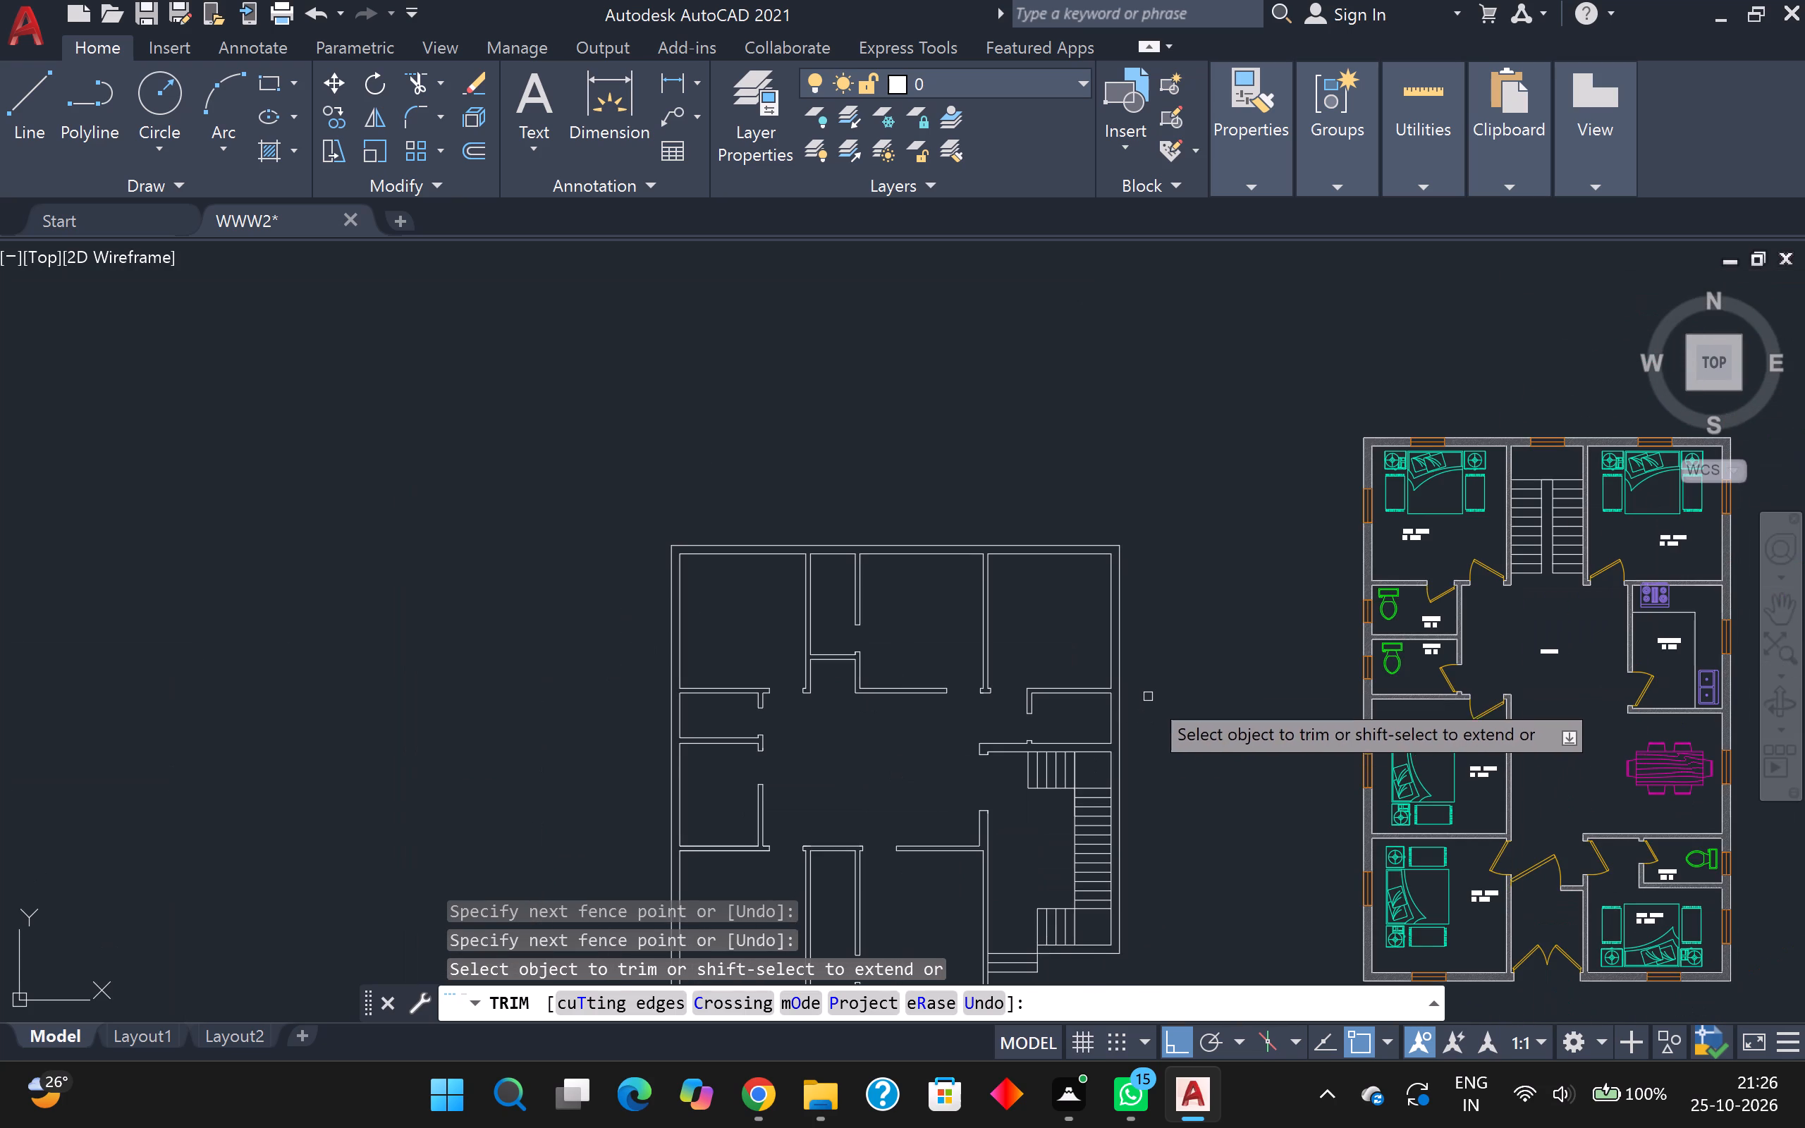
middle_drag(1189, 678, 1098, 301)
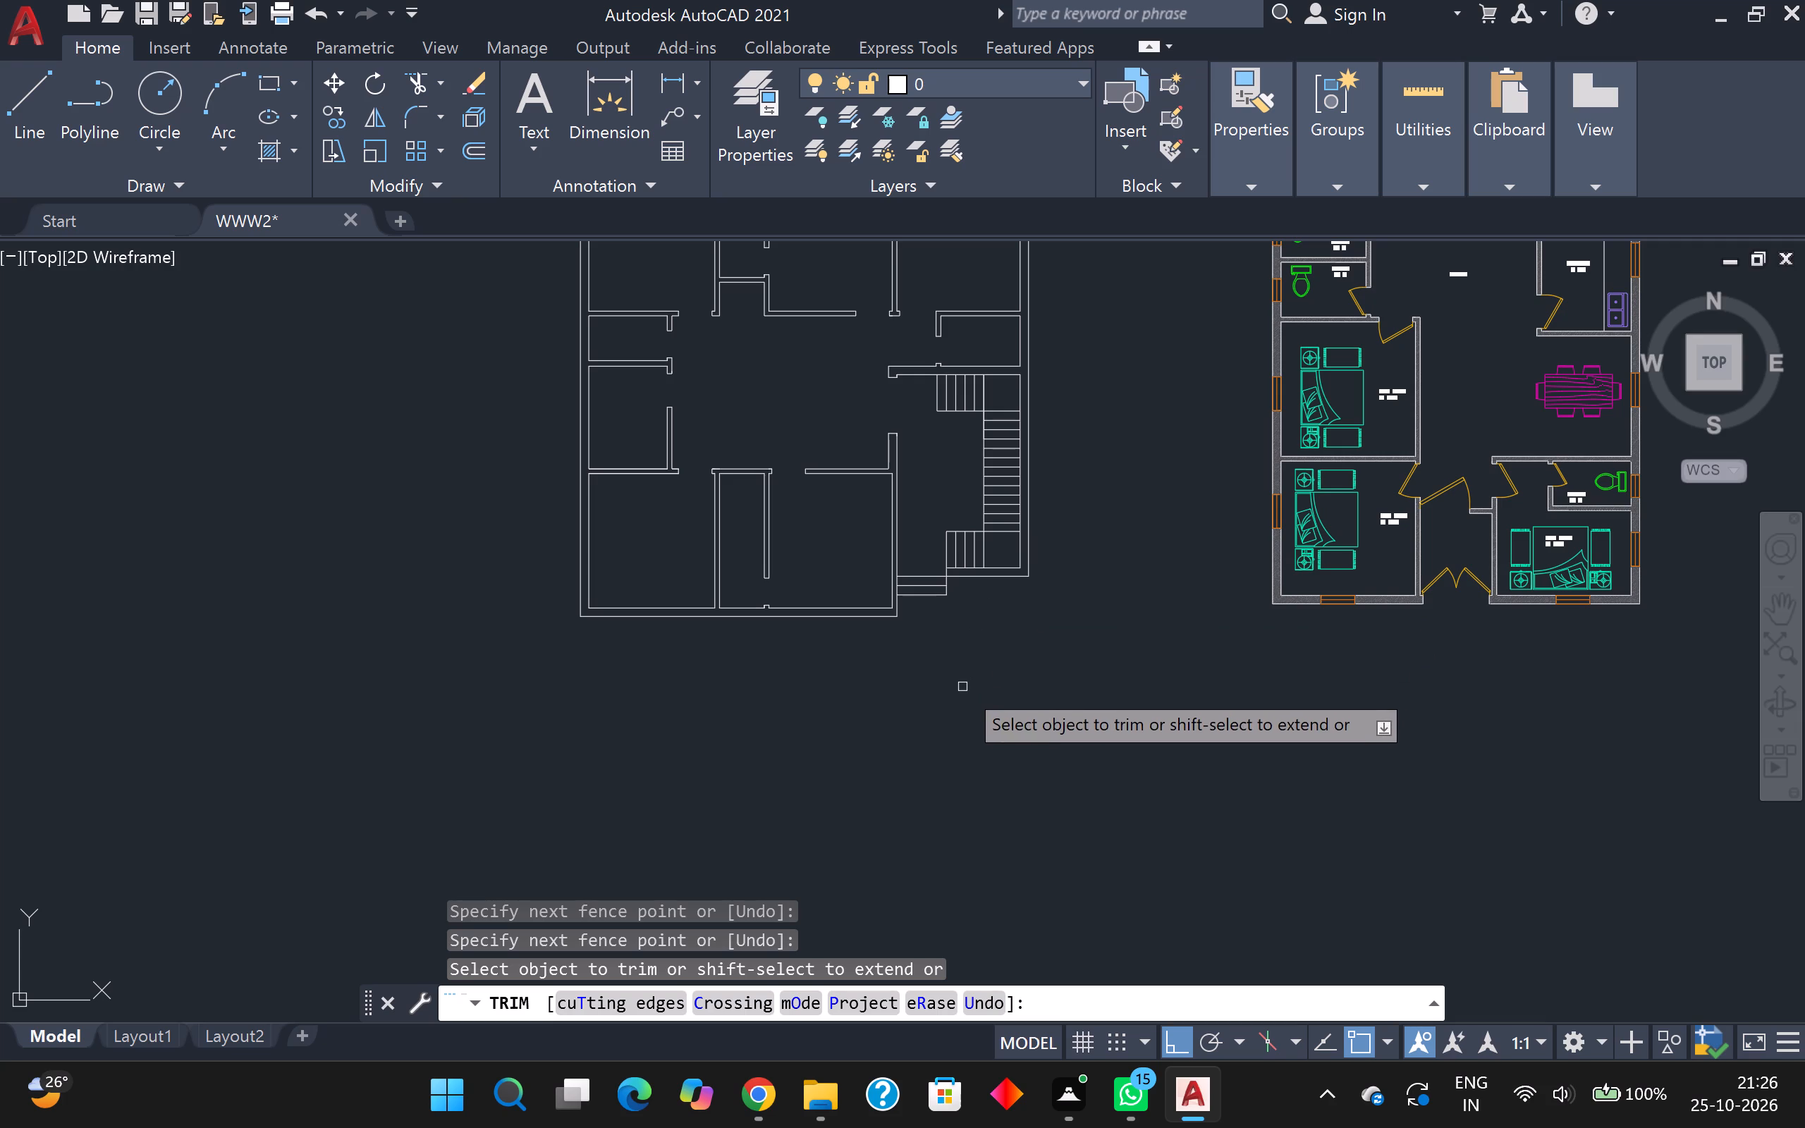
middle_drag(944, 770, 586, 928)
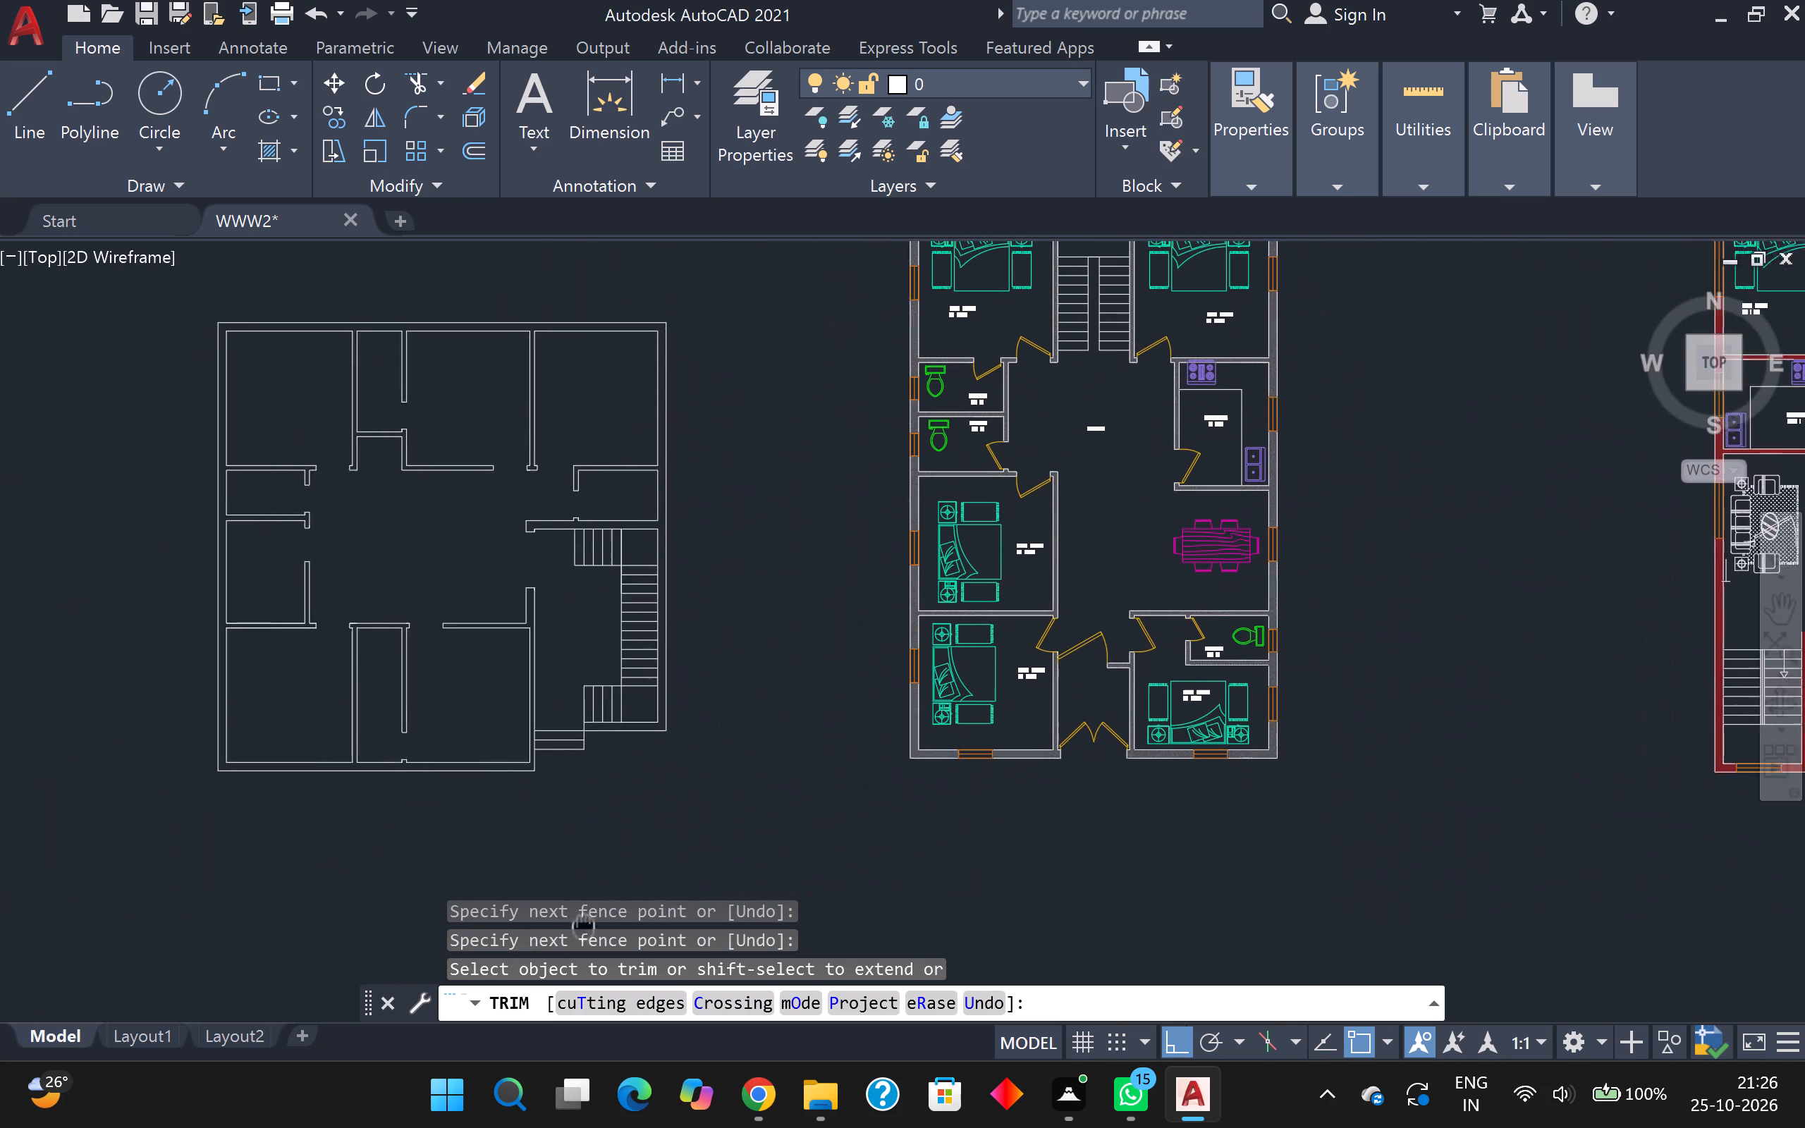
middle_drag(586, 928, 602, 931)
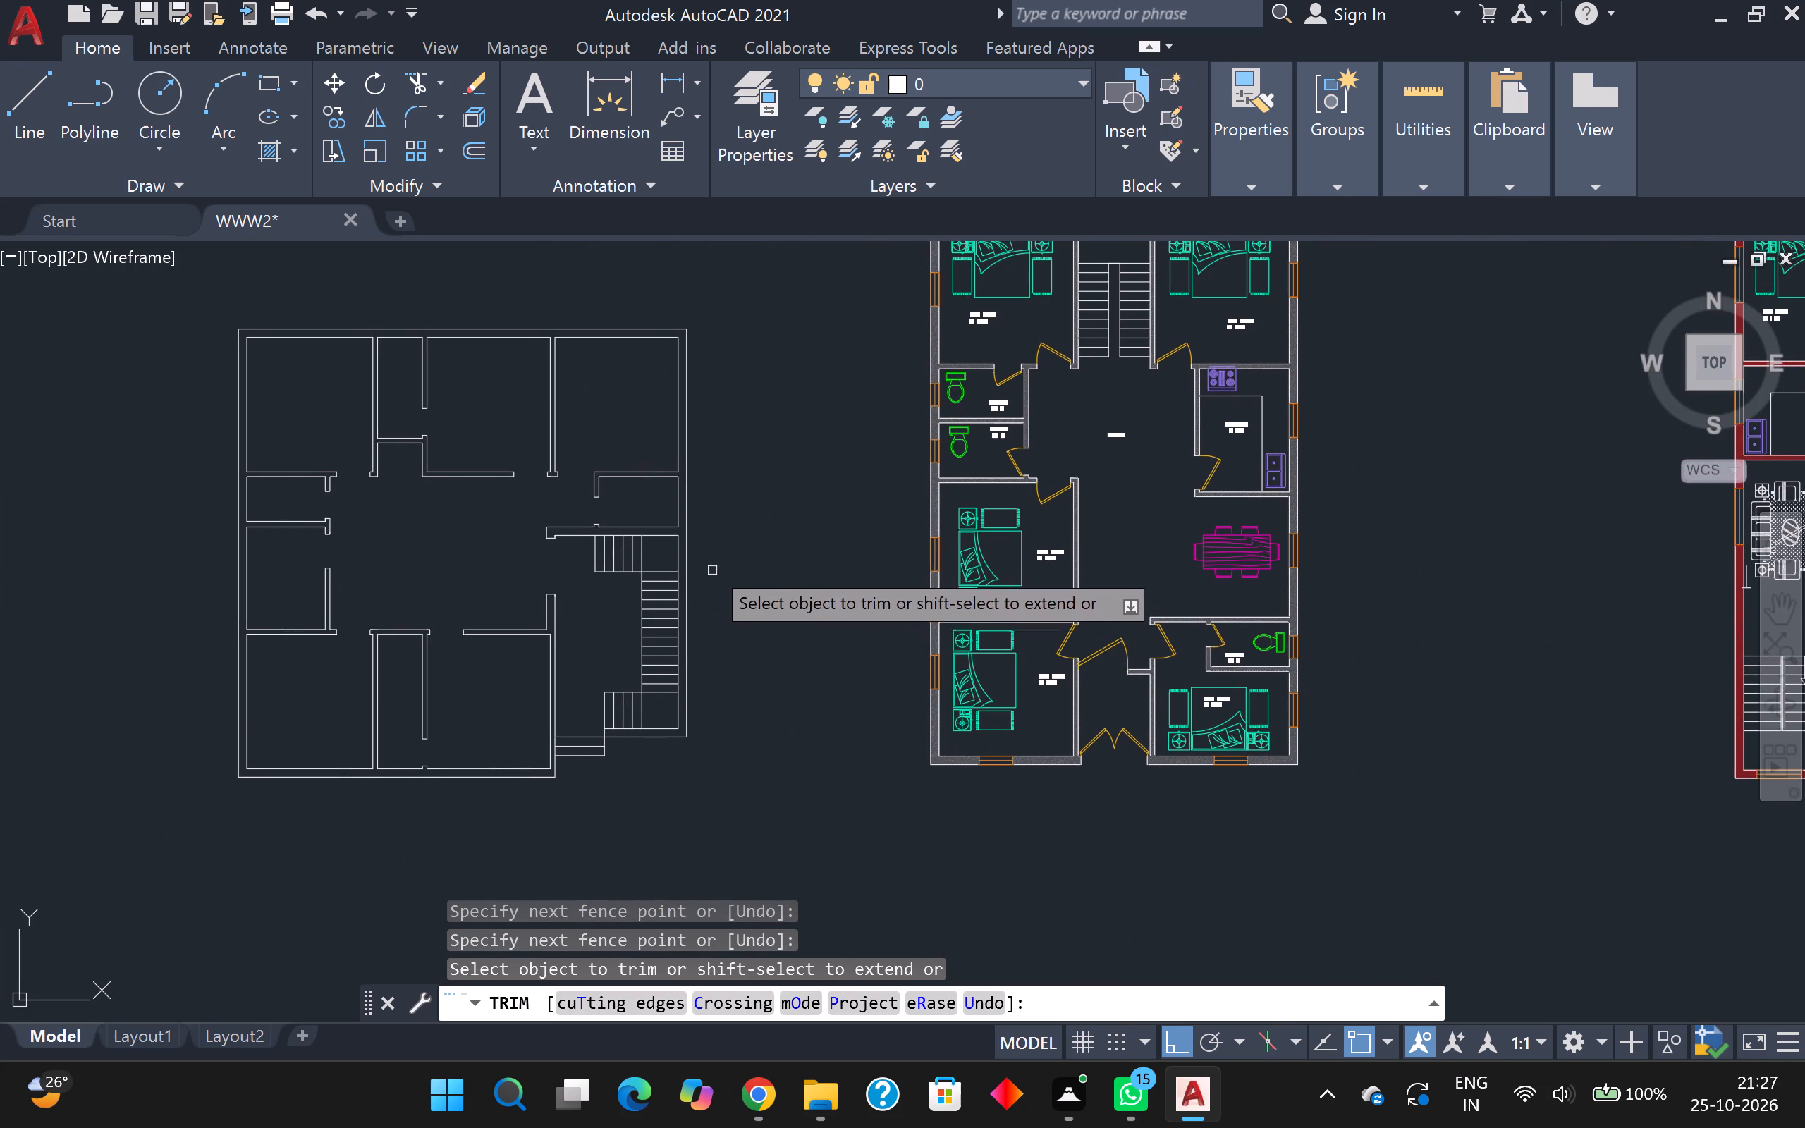
scroll(415, 353, up, 2)
scroll(412, 352, down, 1)
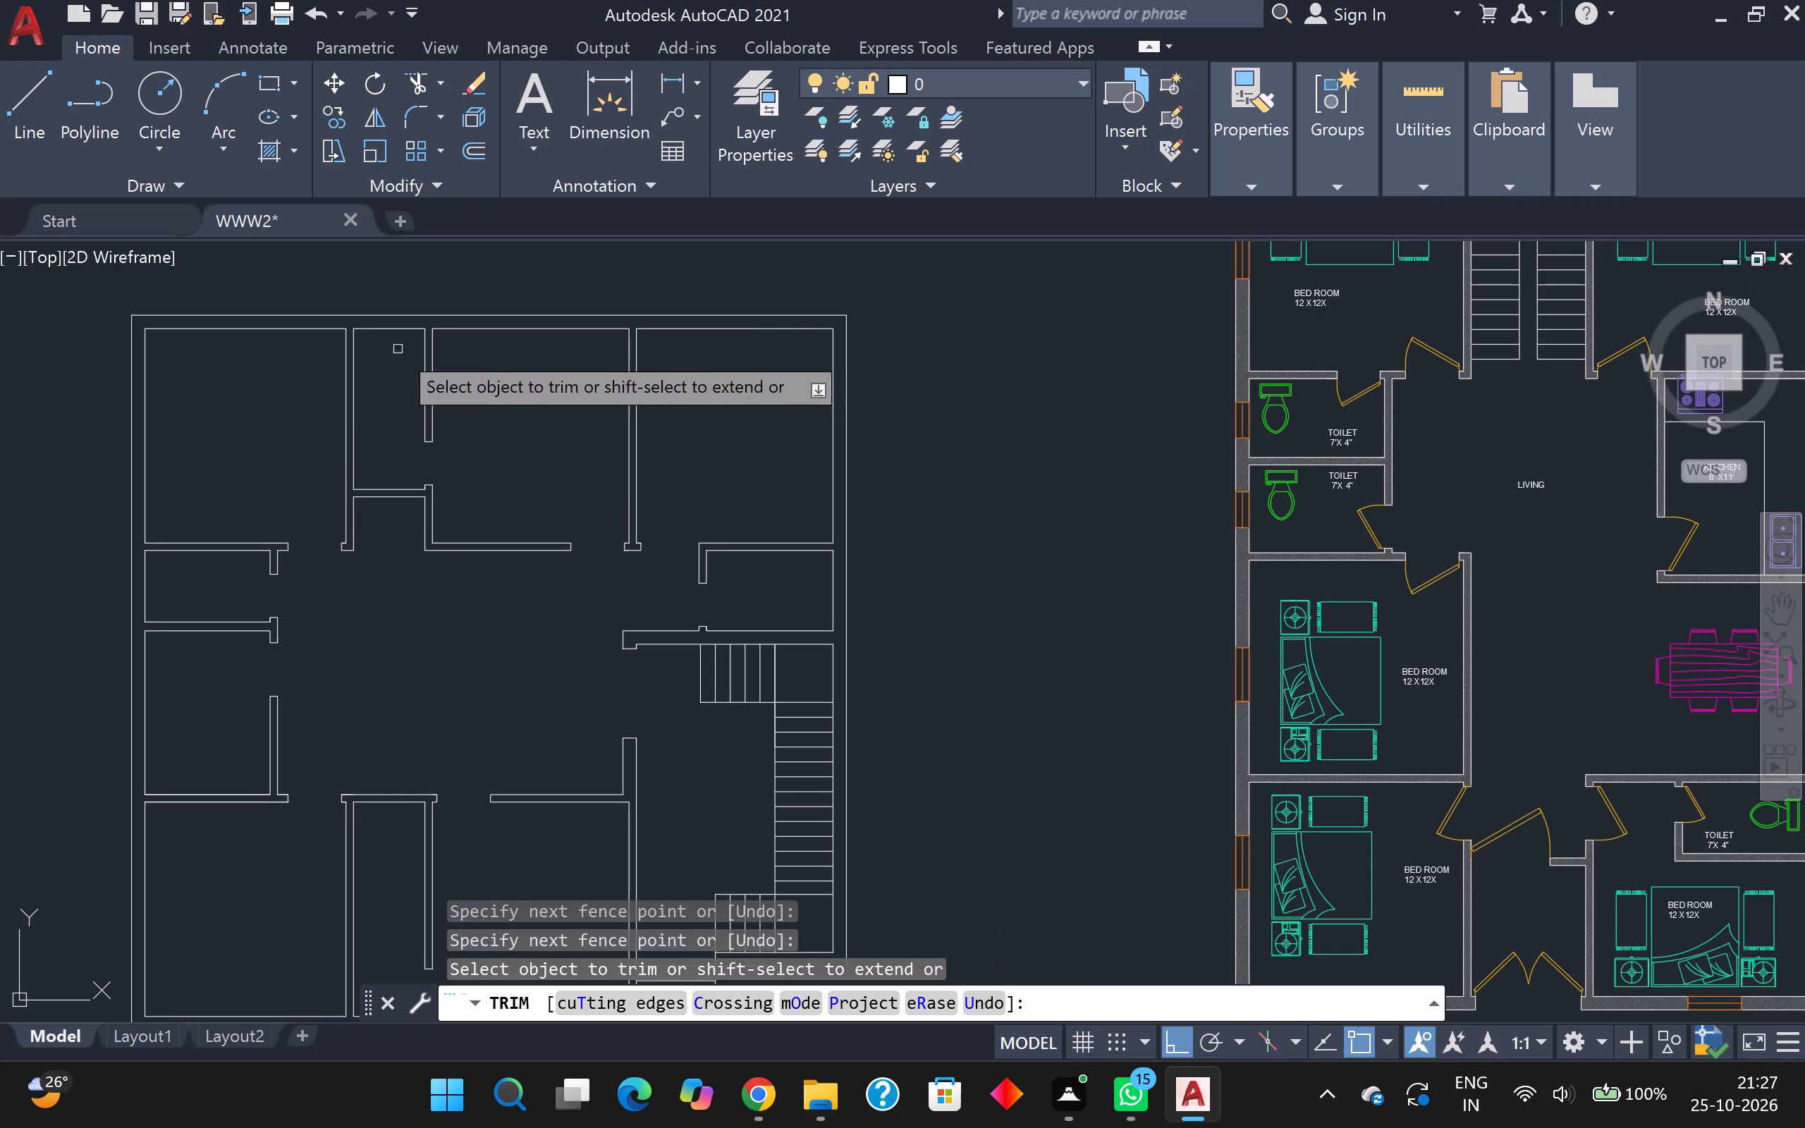
middle_drag(333, 675, 384, 529)
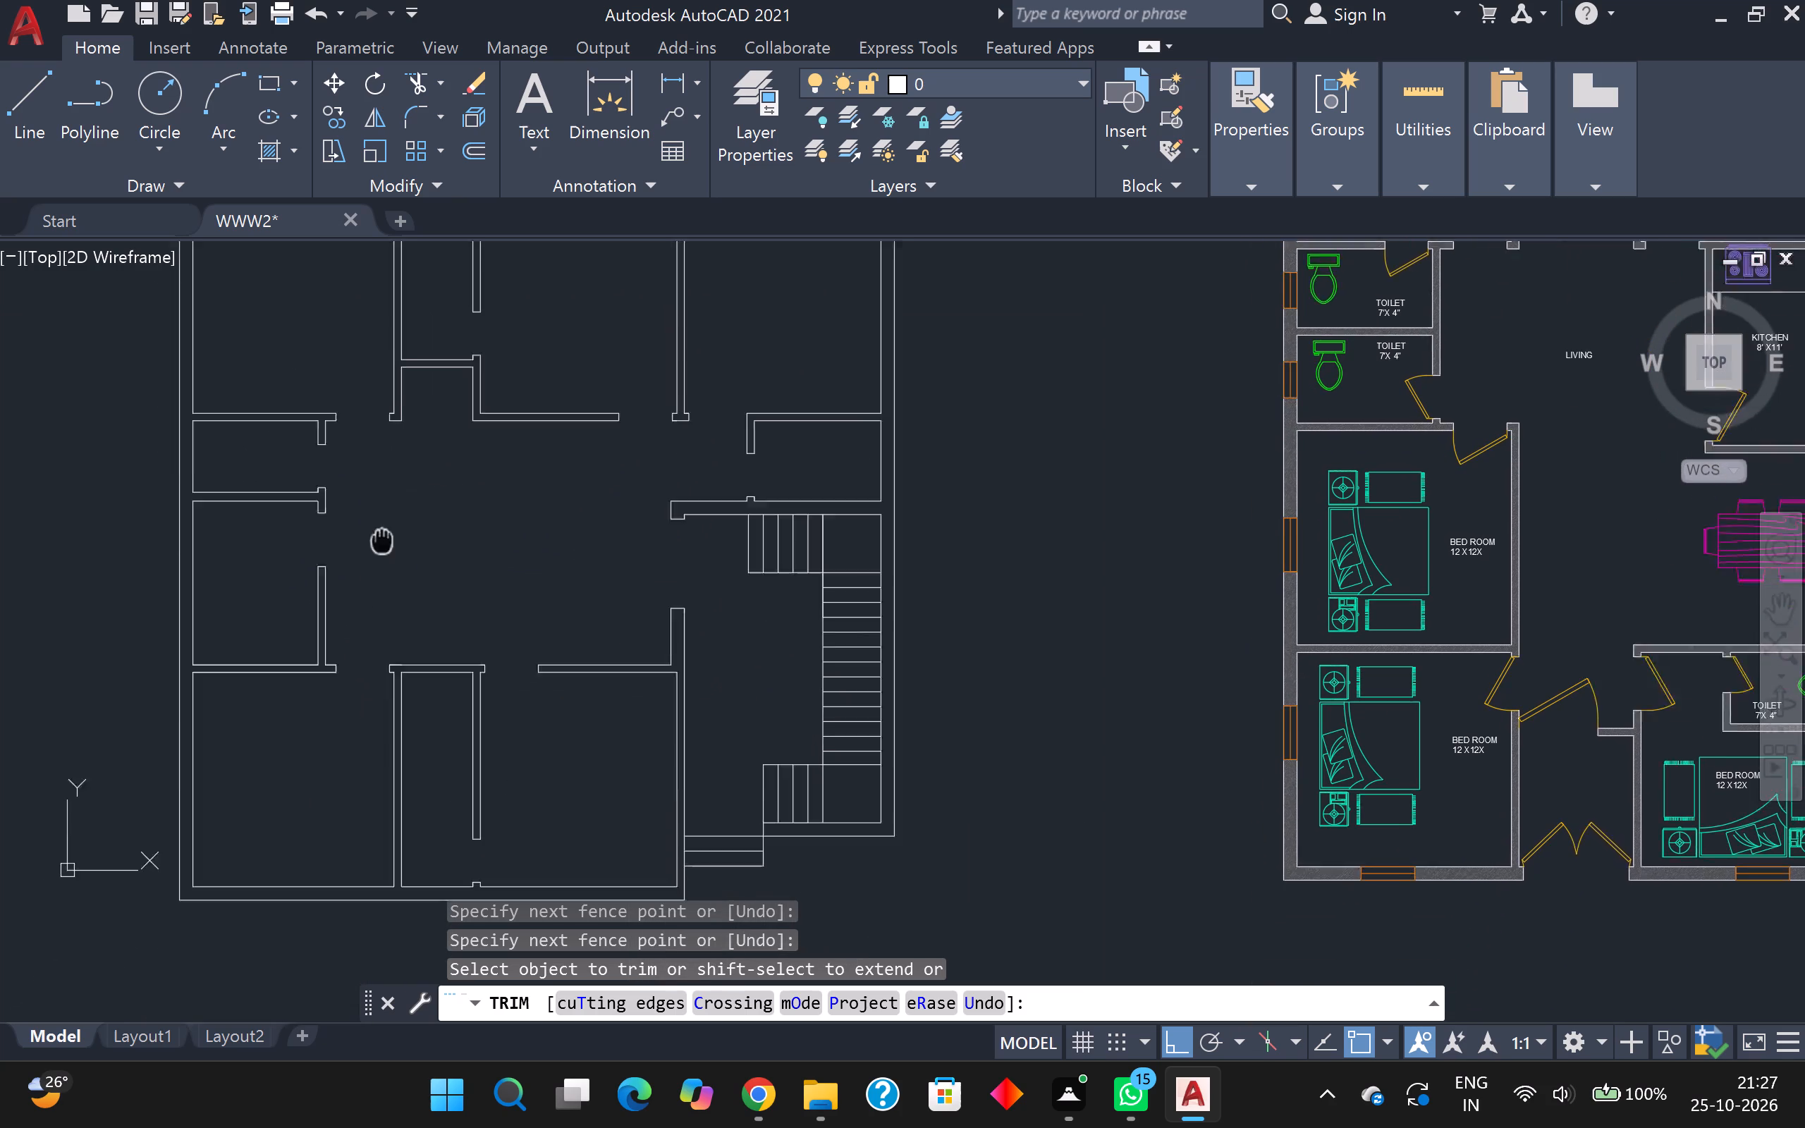
middle_drag(384, 529, 394, 479)
scroll(398, 654, up, 1)
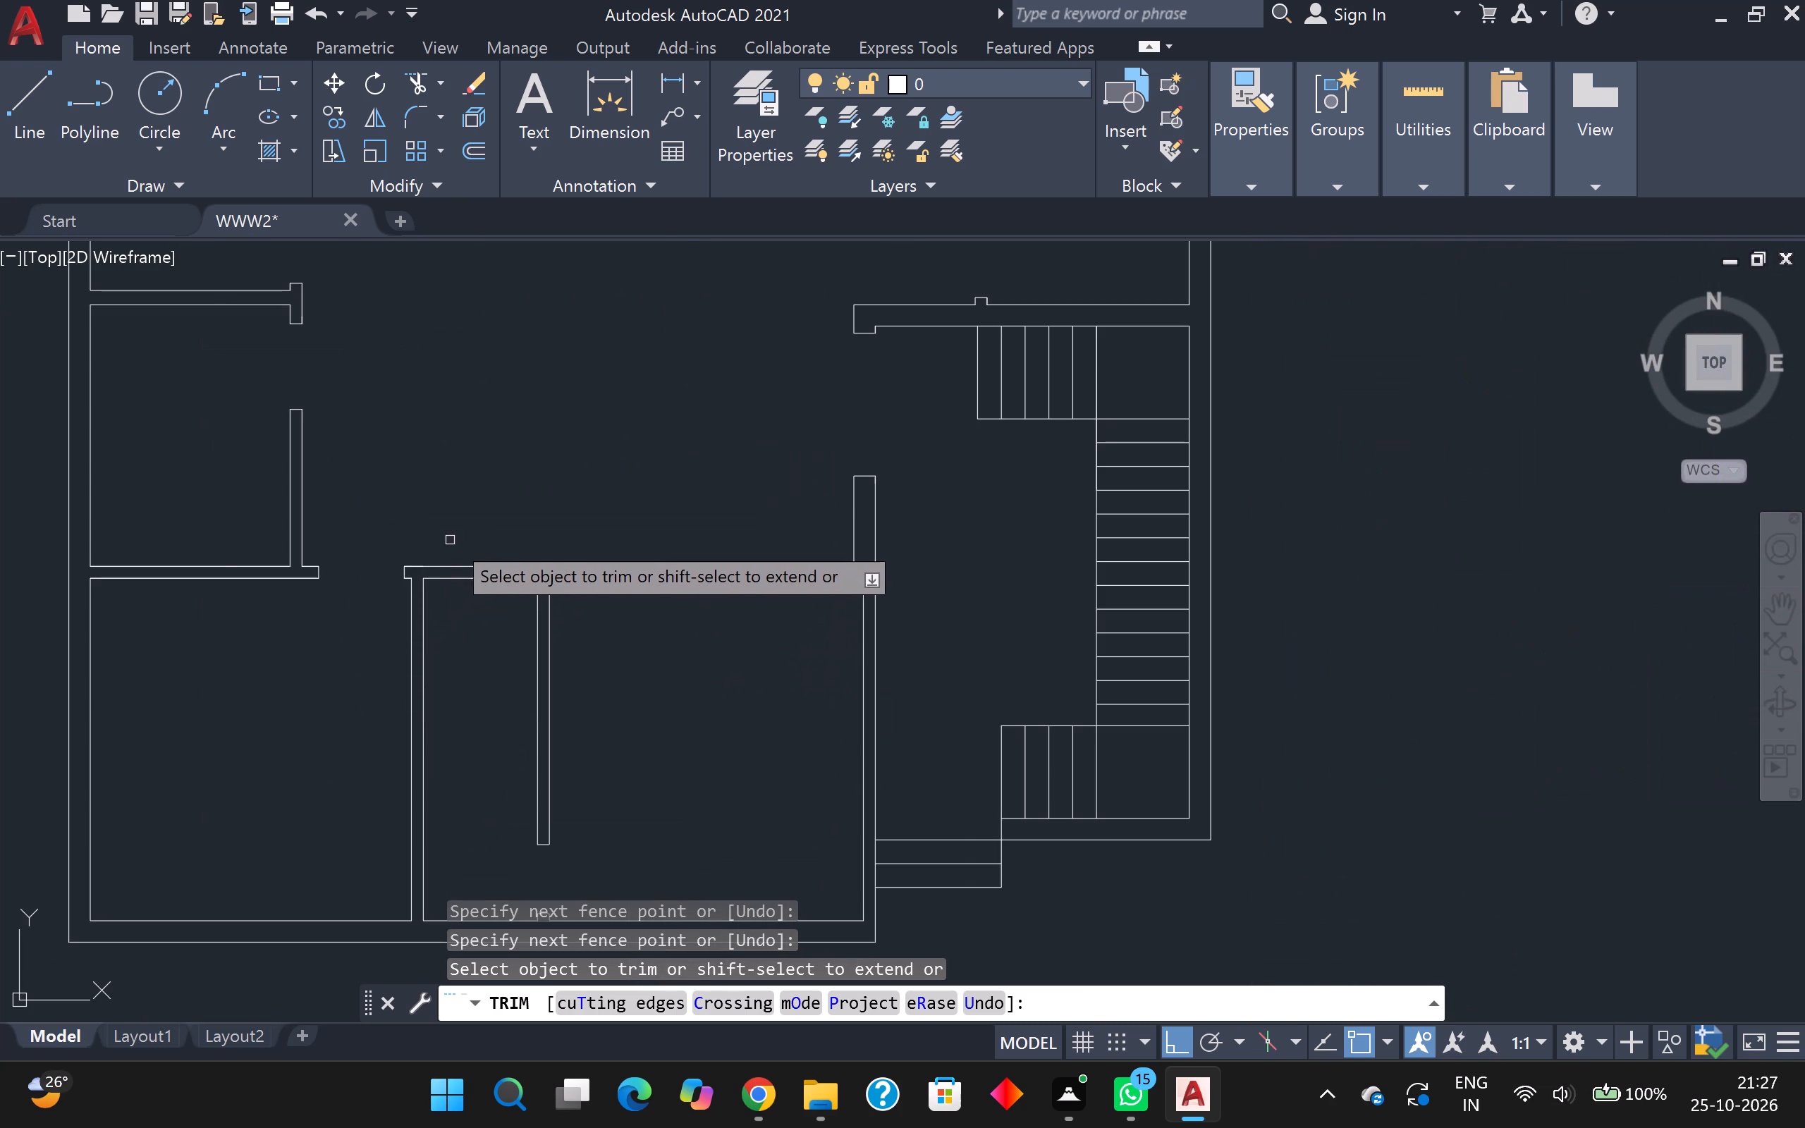
scroll(454, 537, down, 1)
scroll(573, 671, down, 1)
middle_drag(565, 678, 362, 754)
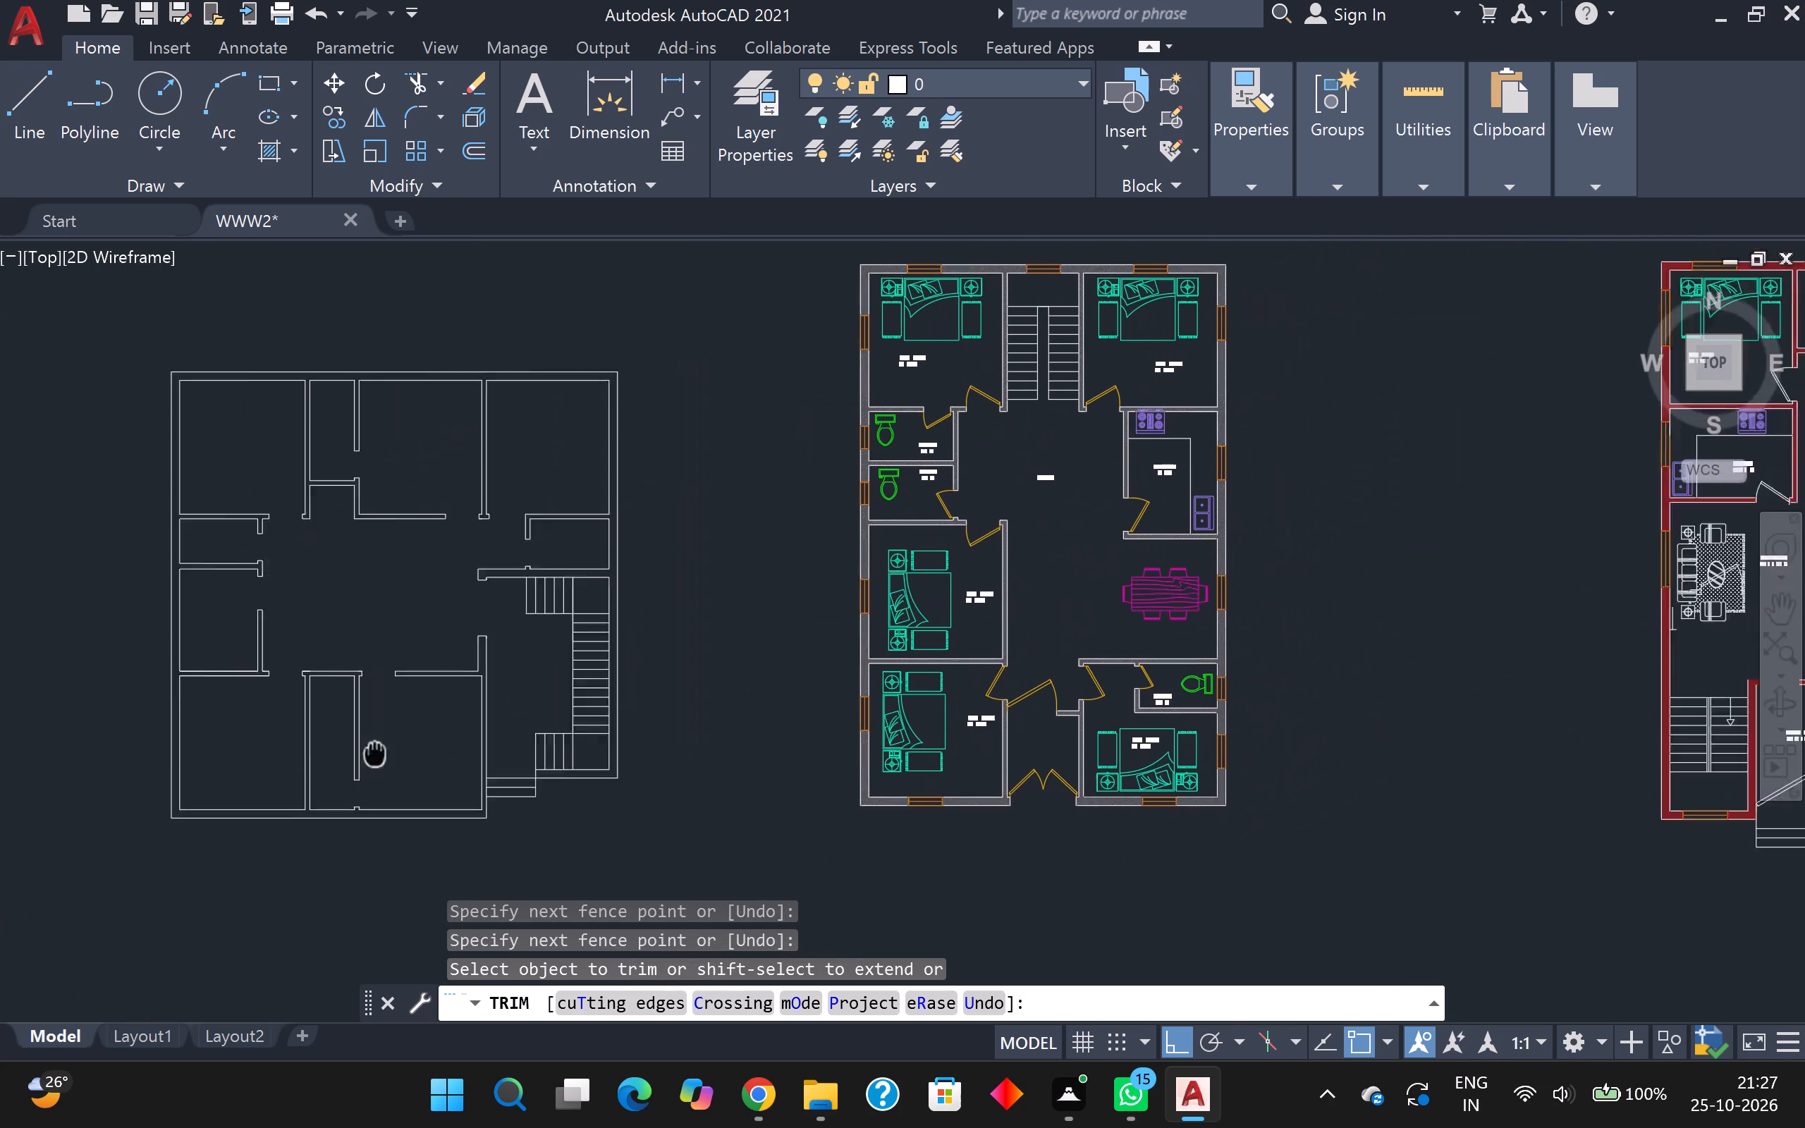
middle_drag(362, 754, 290, 765)
scroll(587, 499, up, 1)
scroll(583, 503, down, 2)
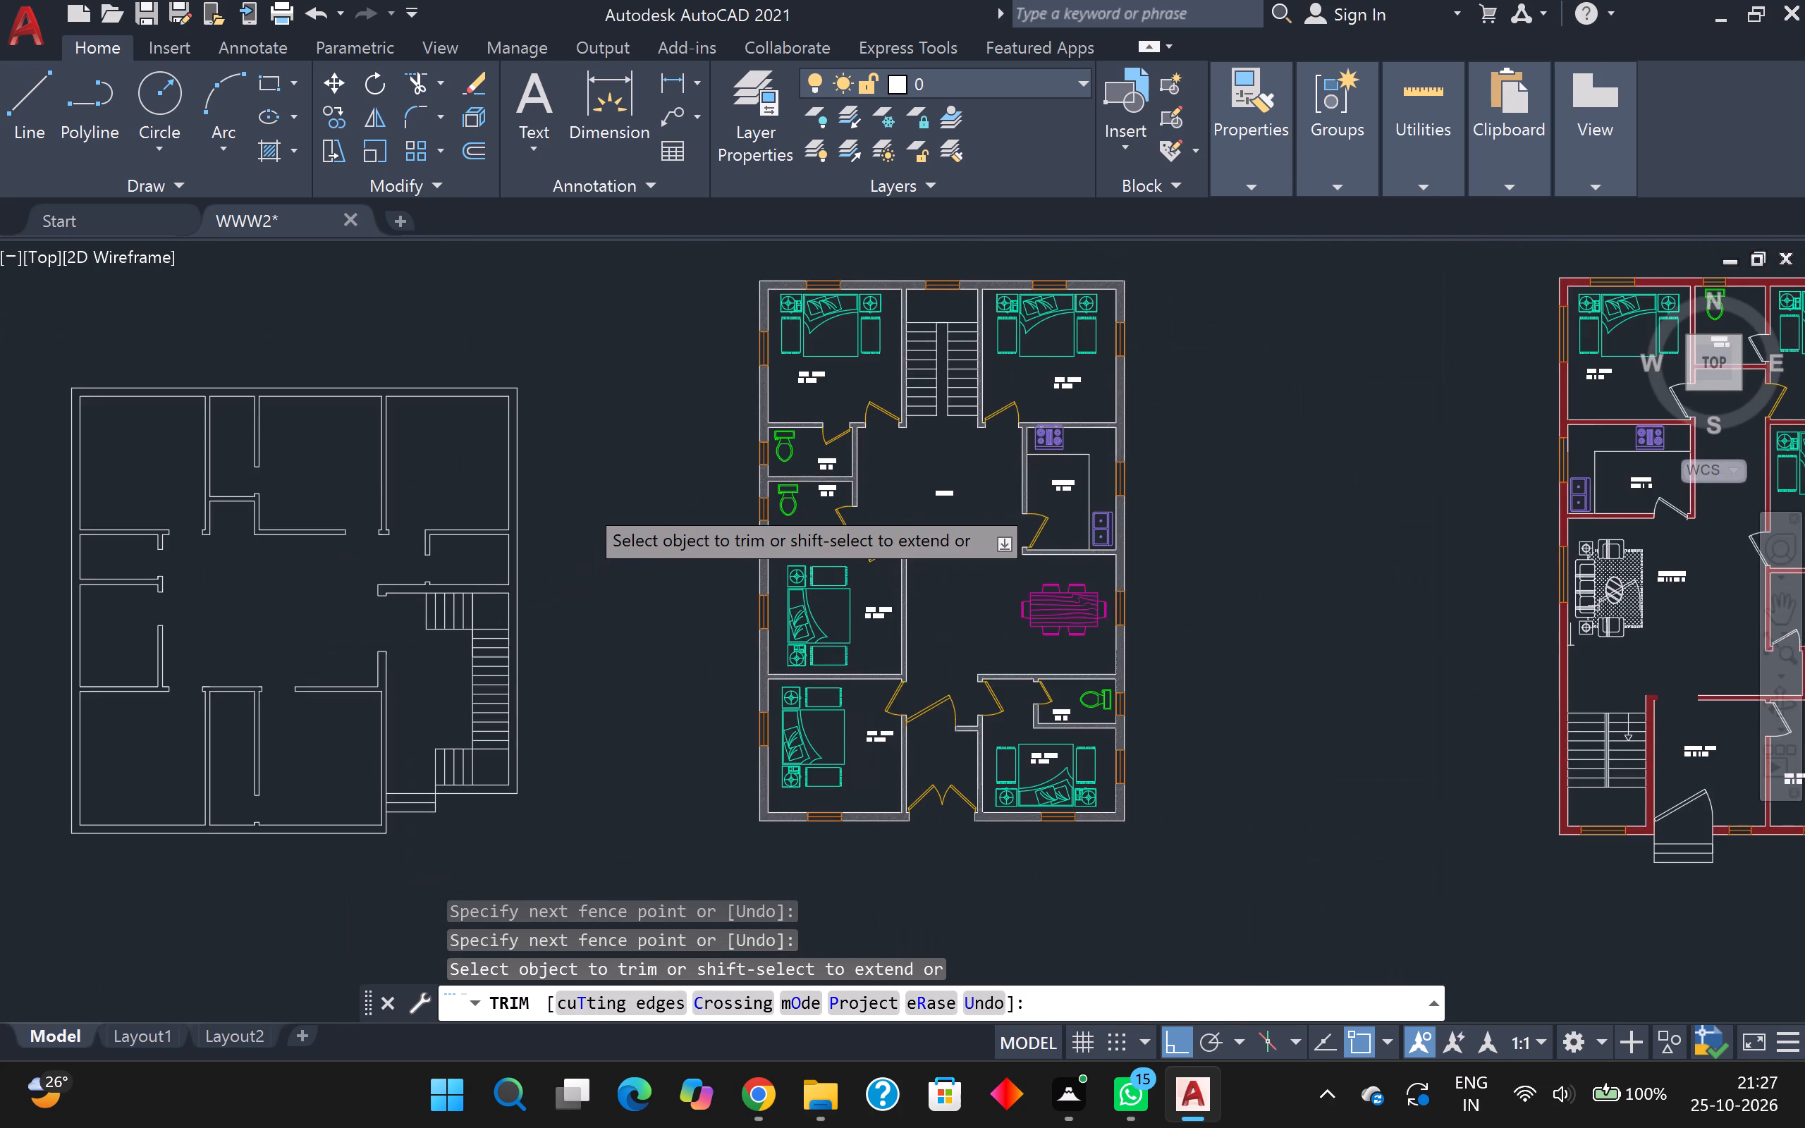
middle_drag(579, 503, 578, 405)
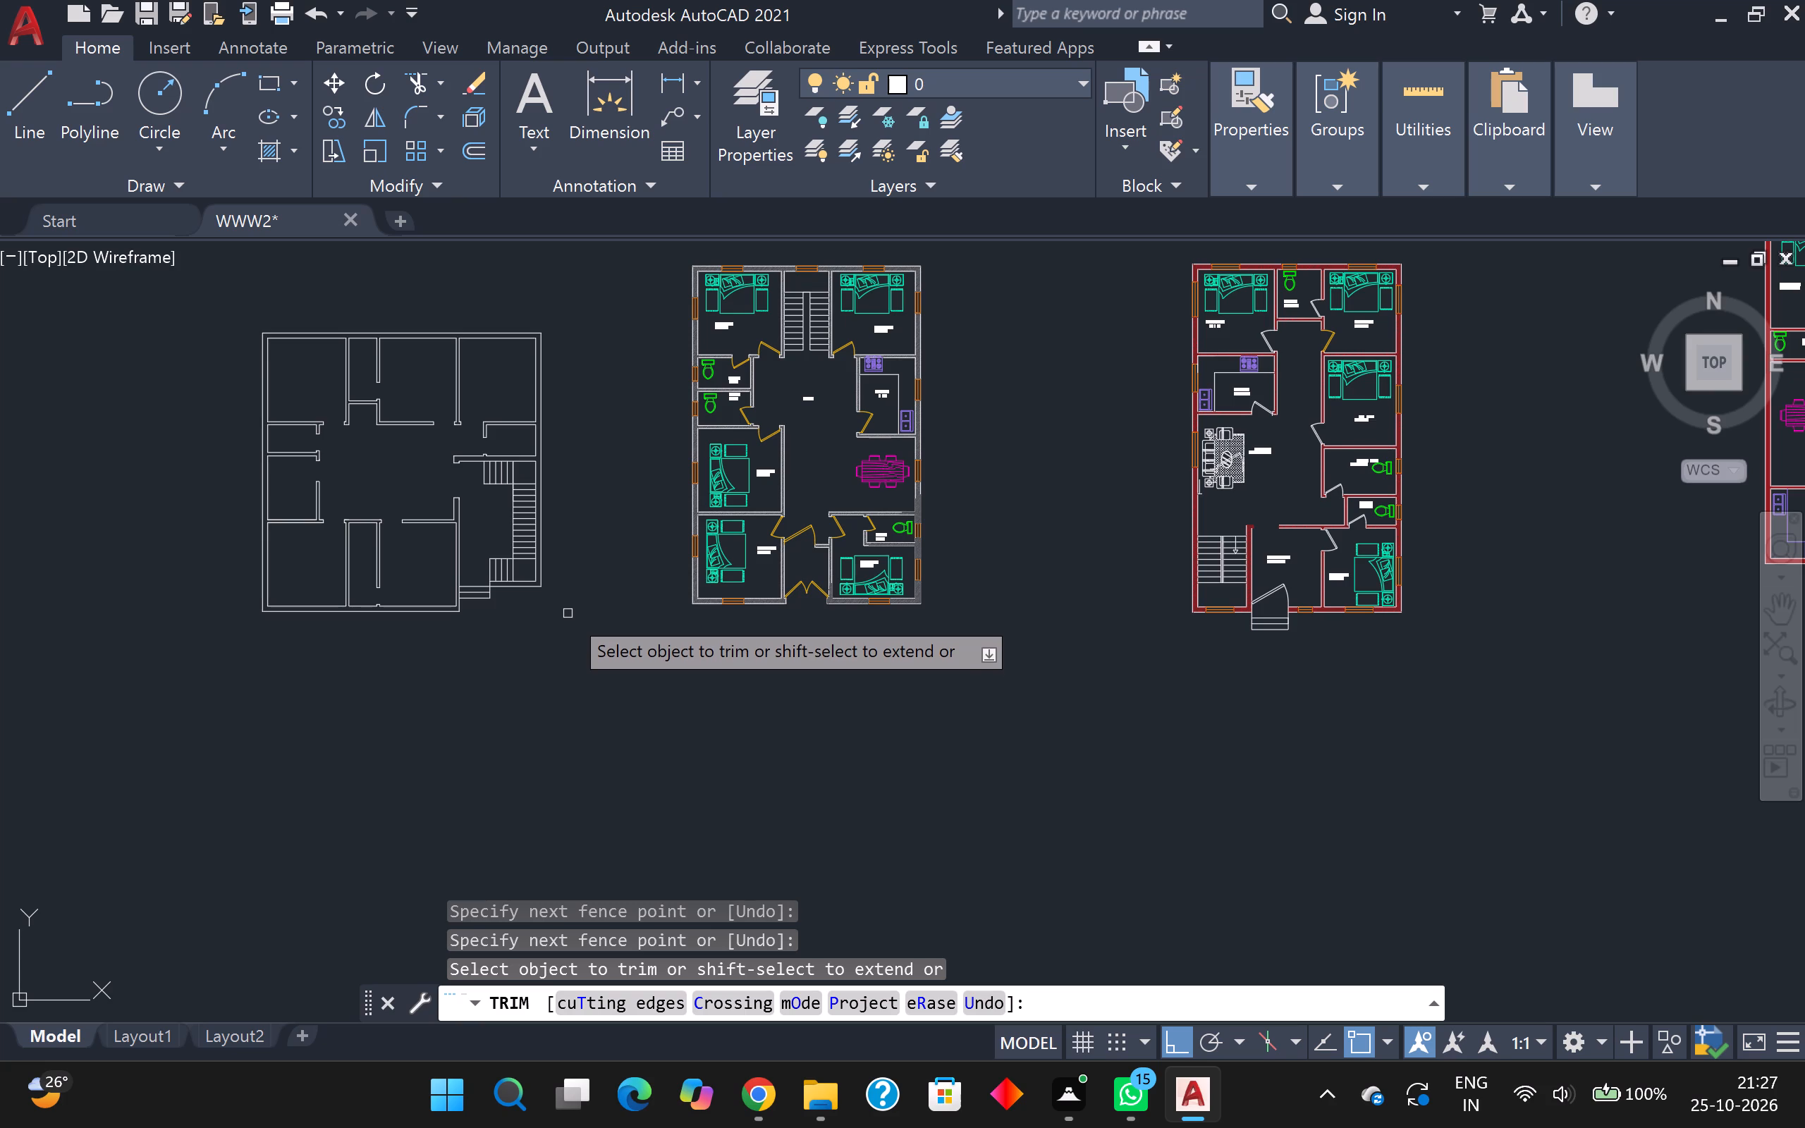
scroll(482, 602, up, 1)
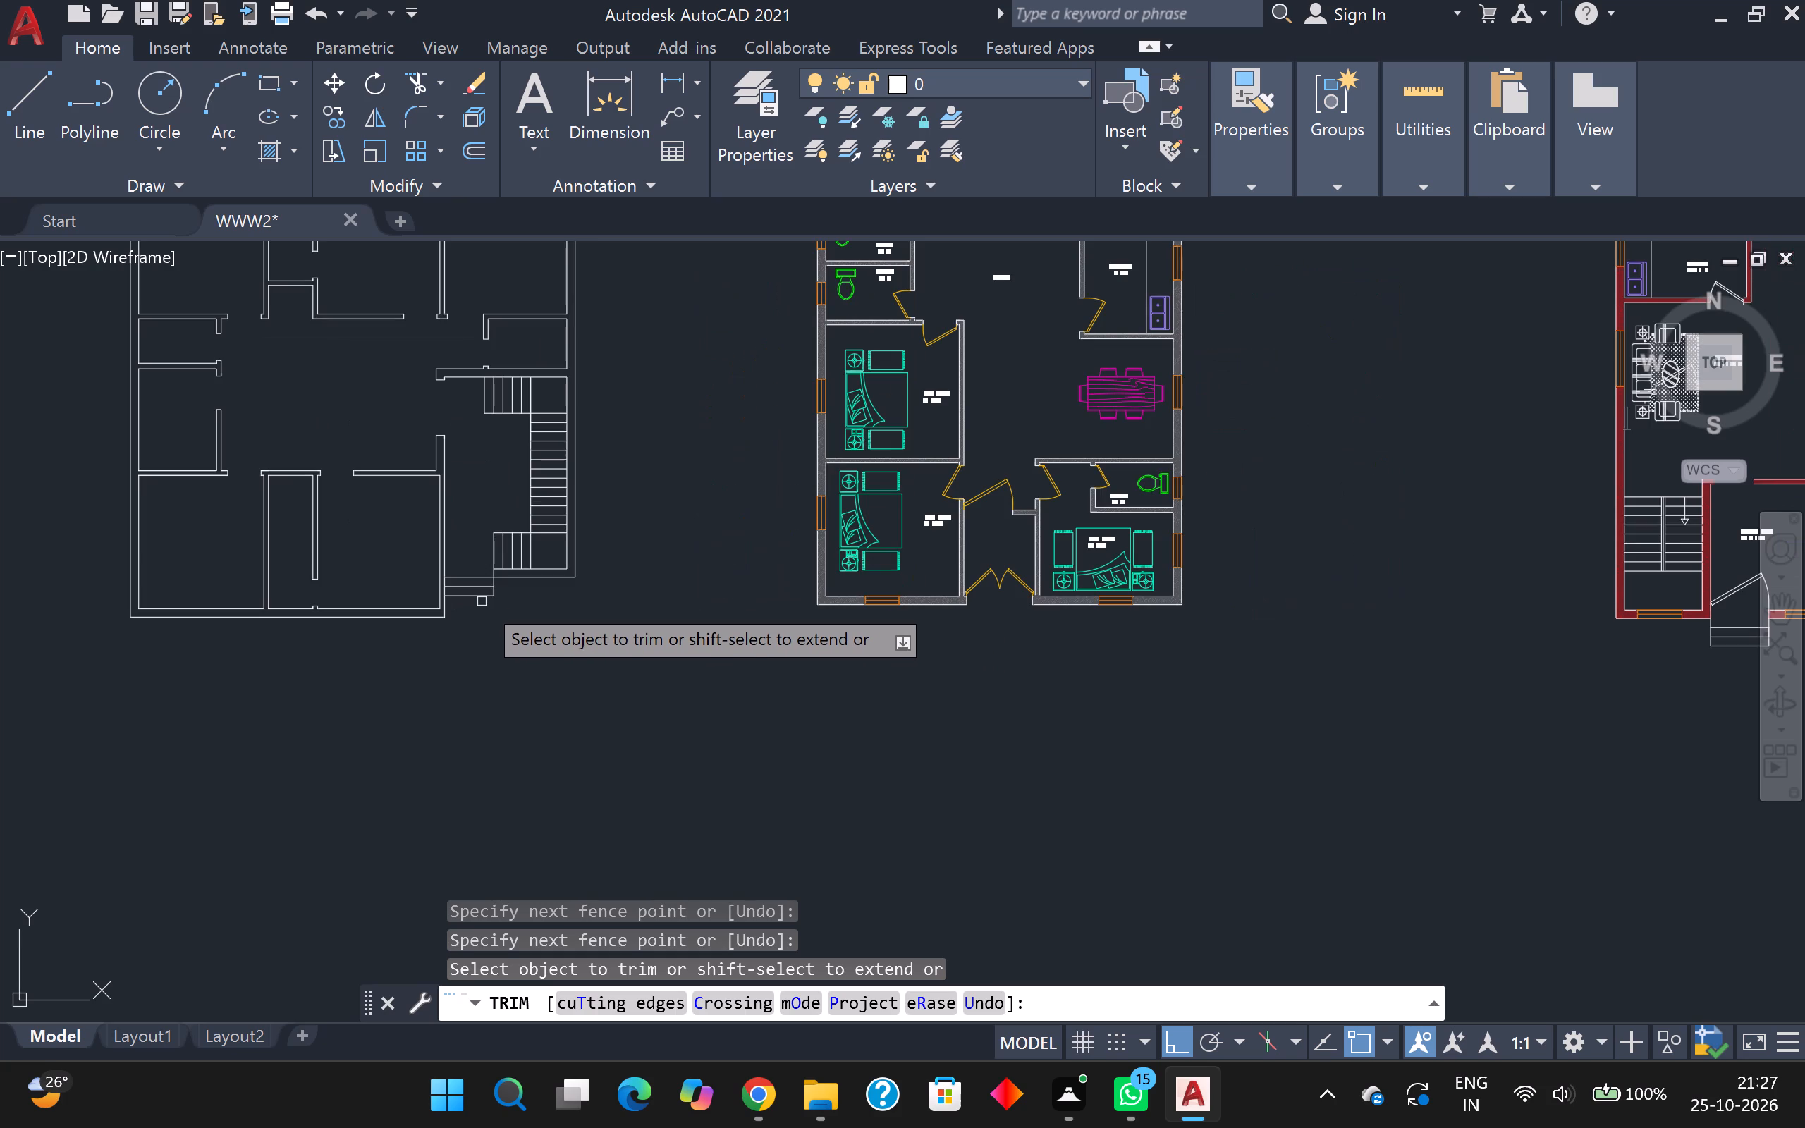
key(Escape)
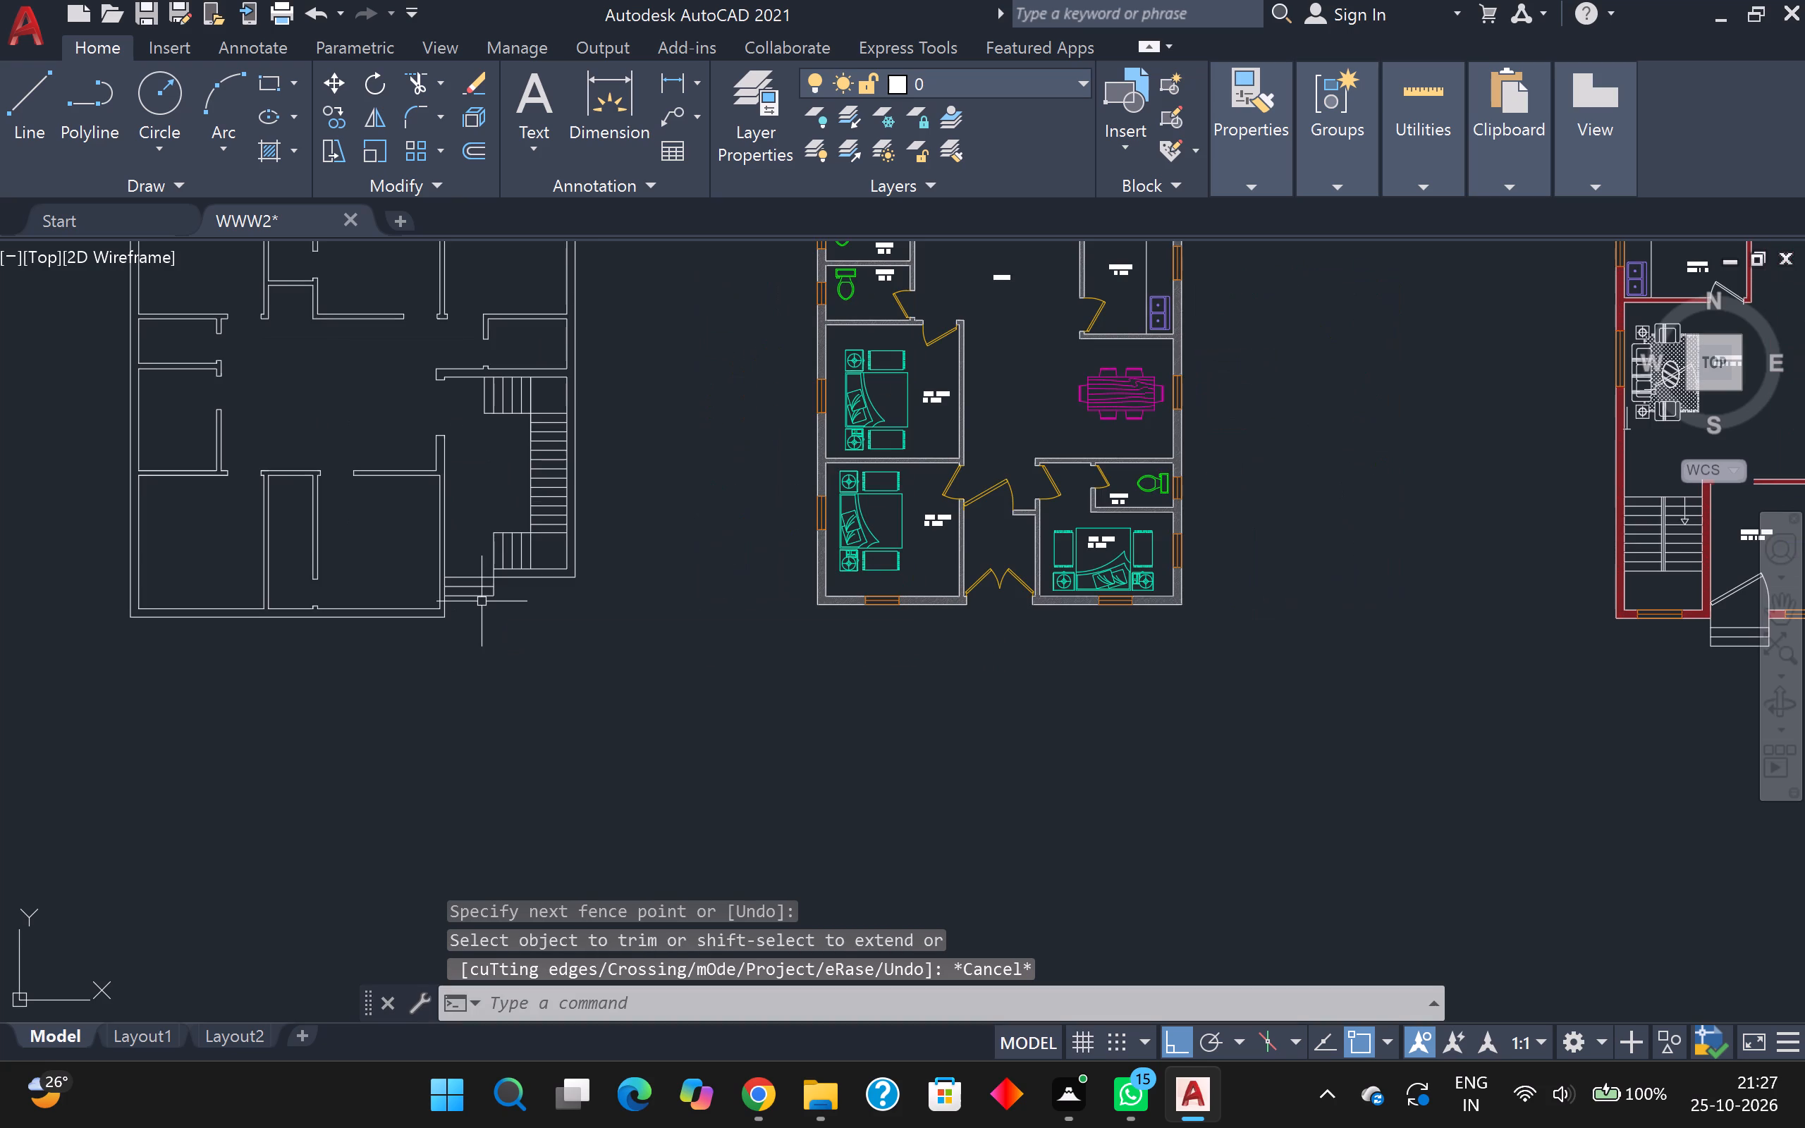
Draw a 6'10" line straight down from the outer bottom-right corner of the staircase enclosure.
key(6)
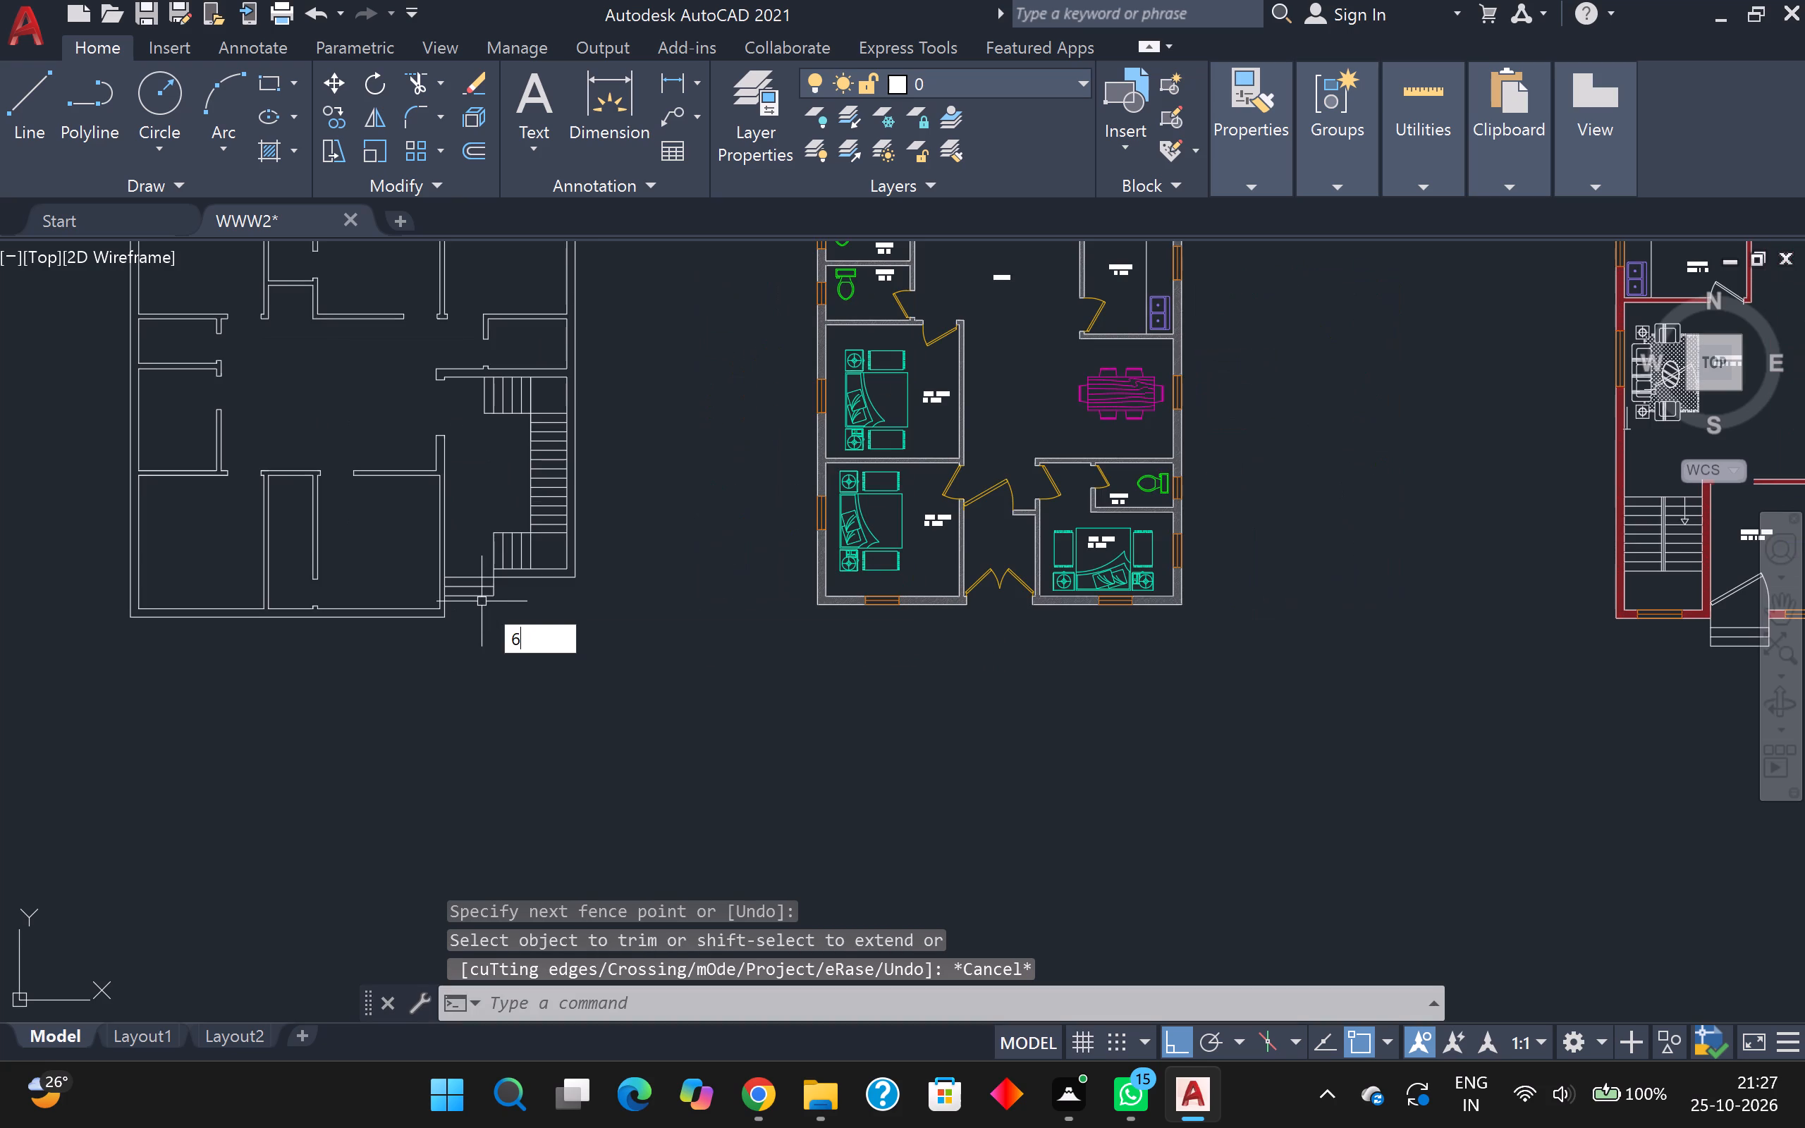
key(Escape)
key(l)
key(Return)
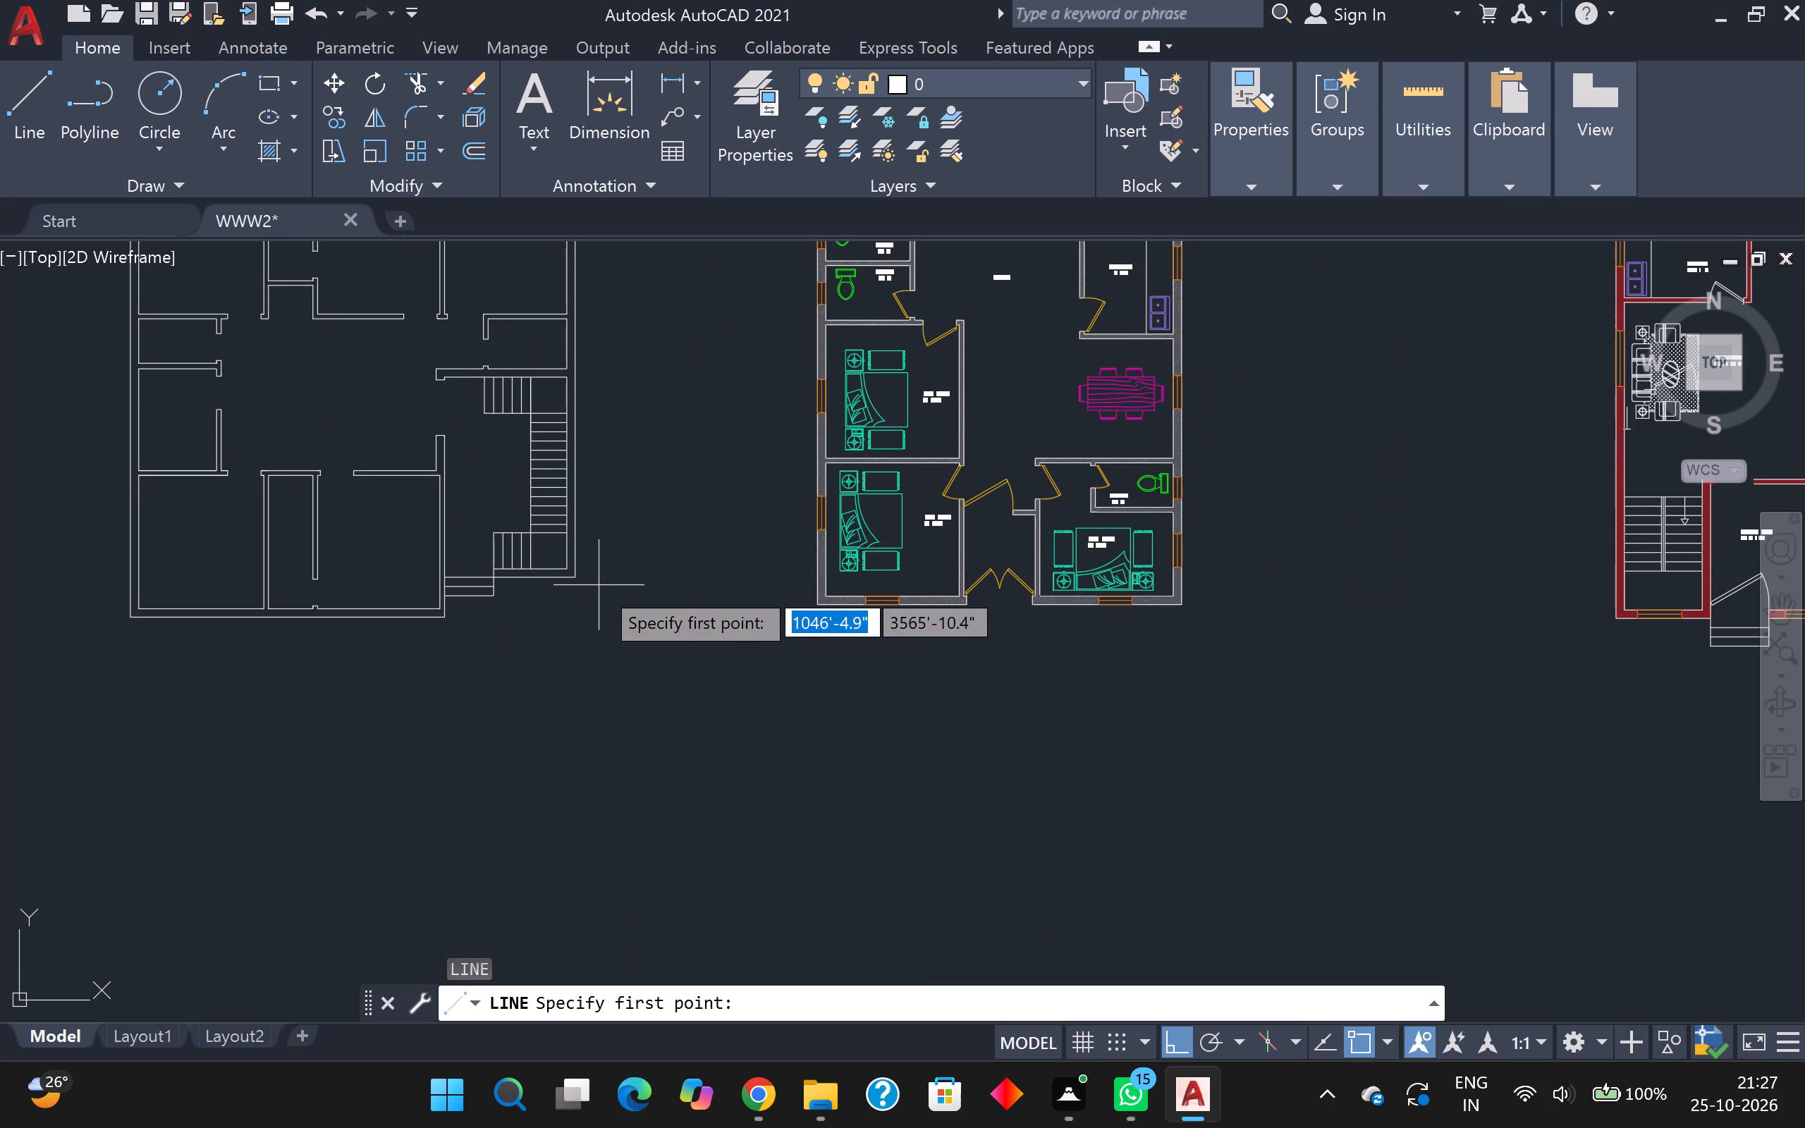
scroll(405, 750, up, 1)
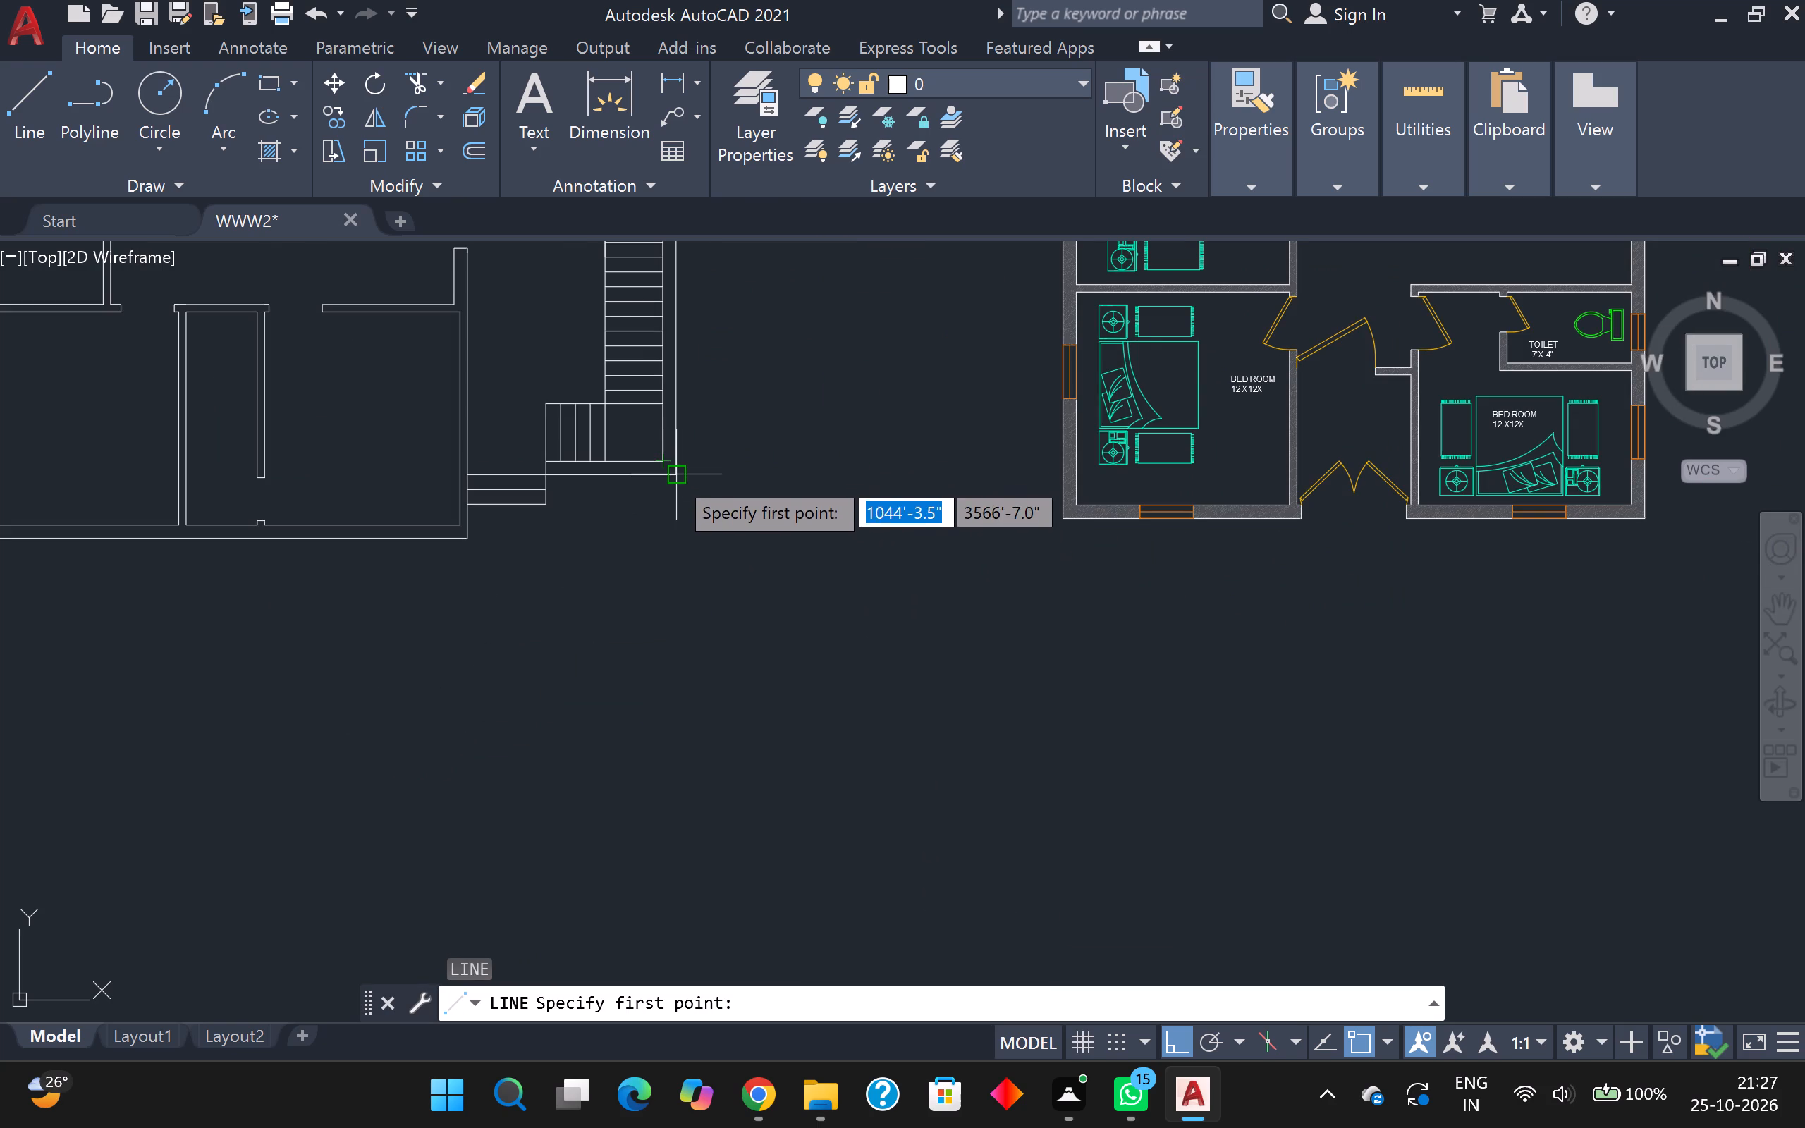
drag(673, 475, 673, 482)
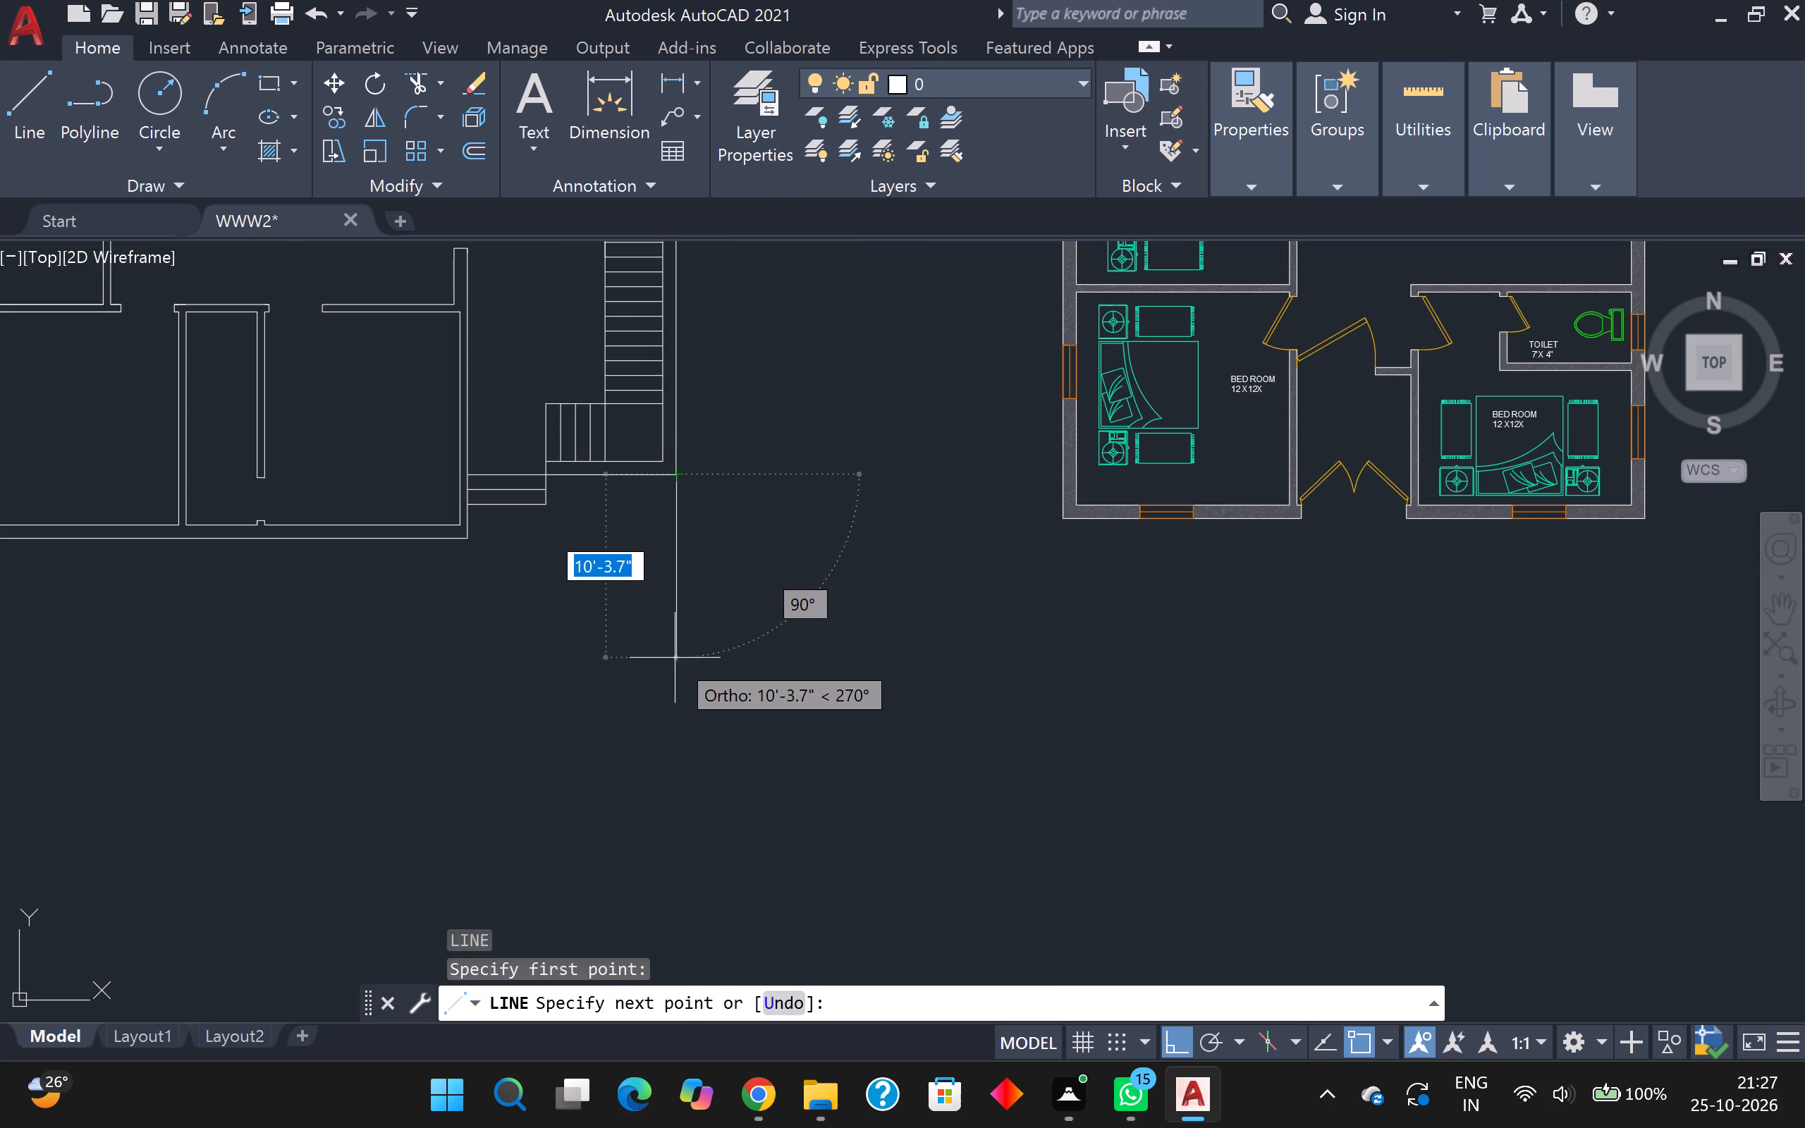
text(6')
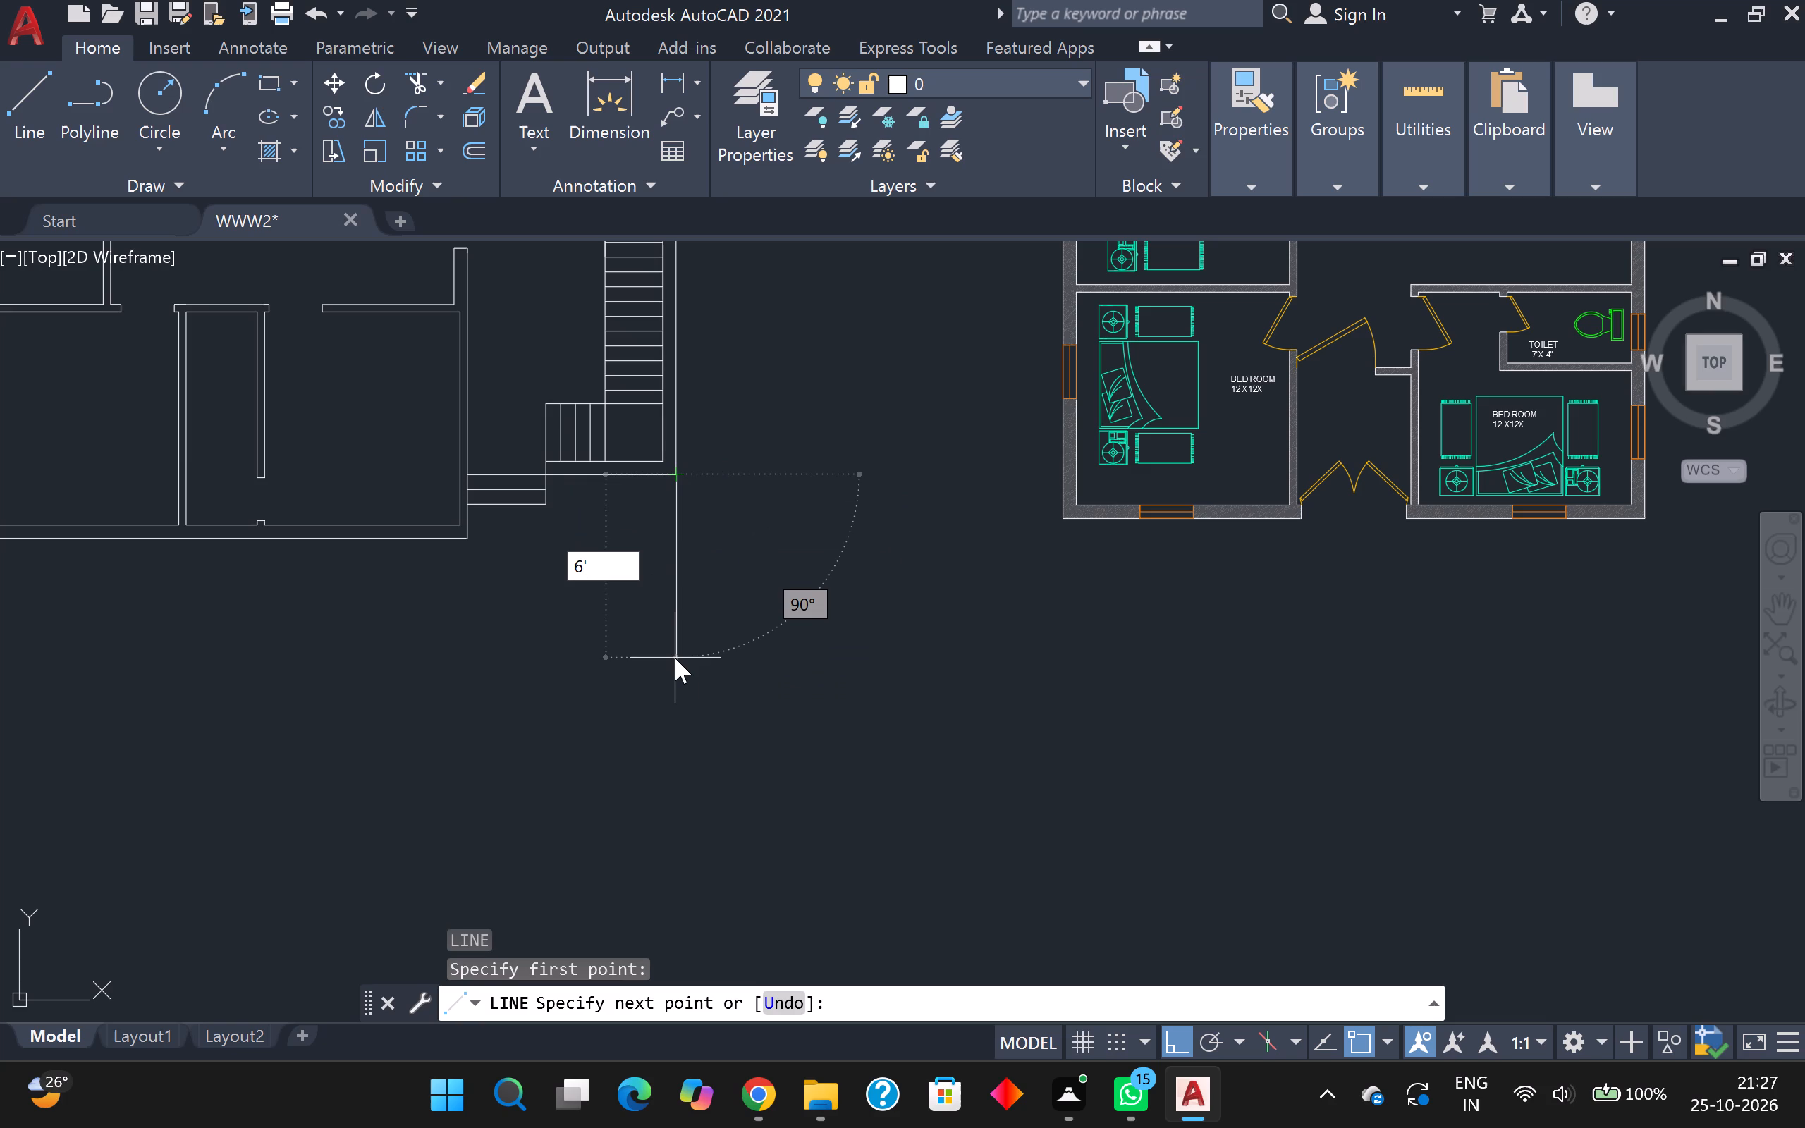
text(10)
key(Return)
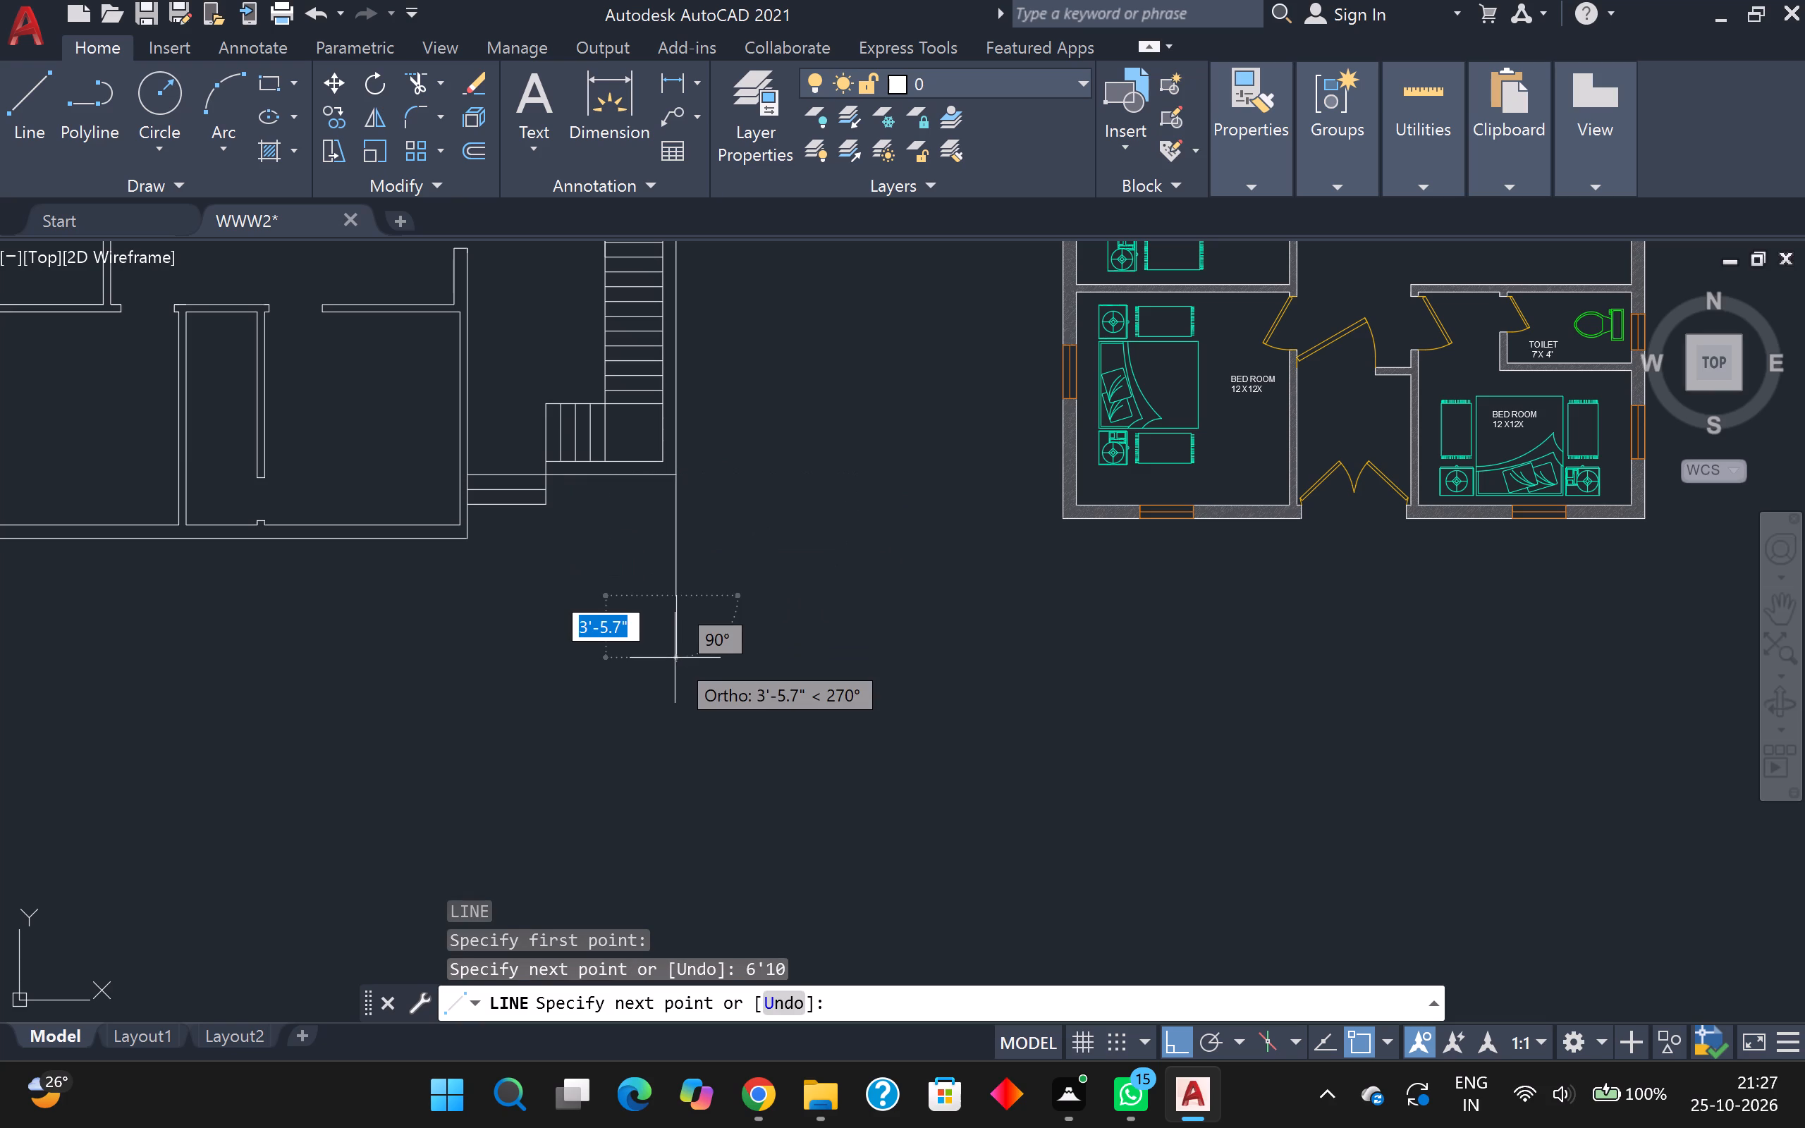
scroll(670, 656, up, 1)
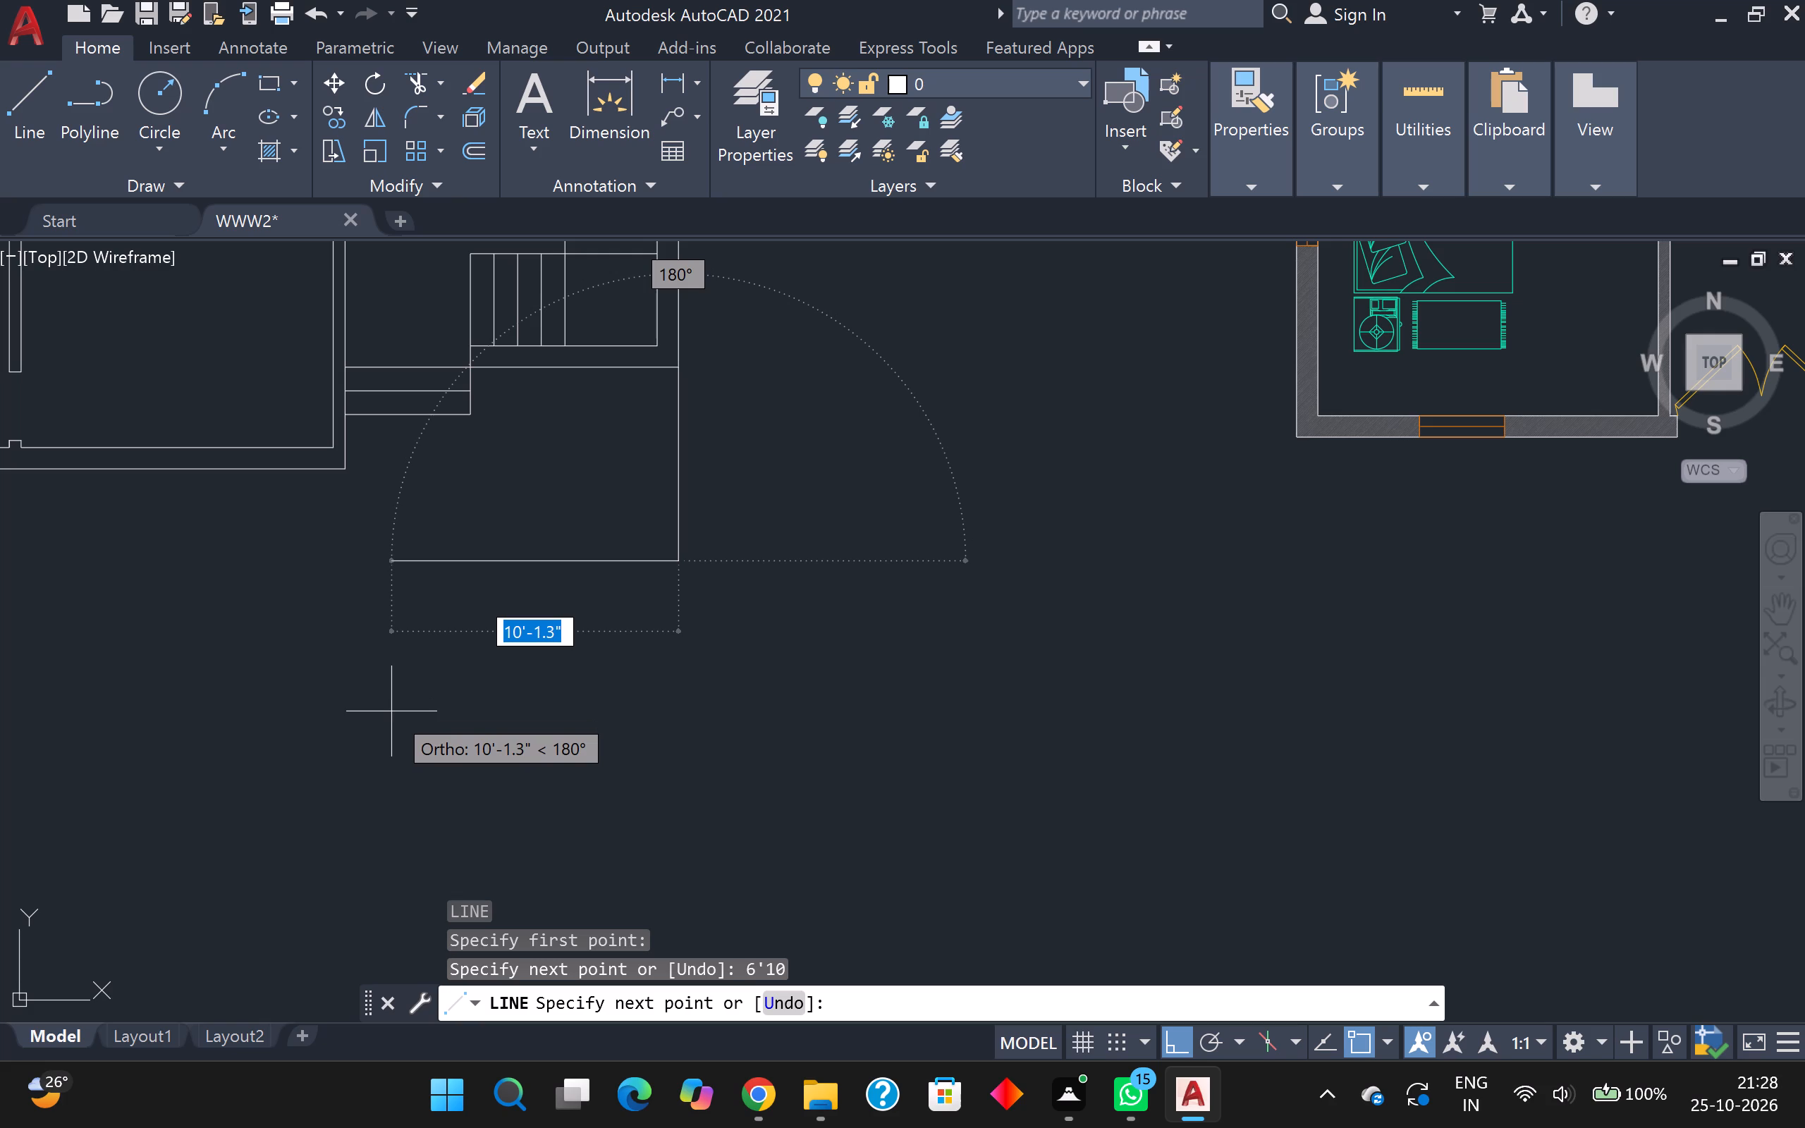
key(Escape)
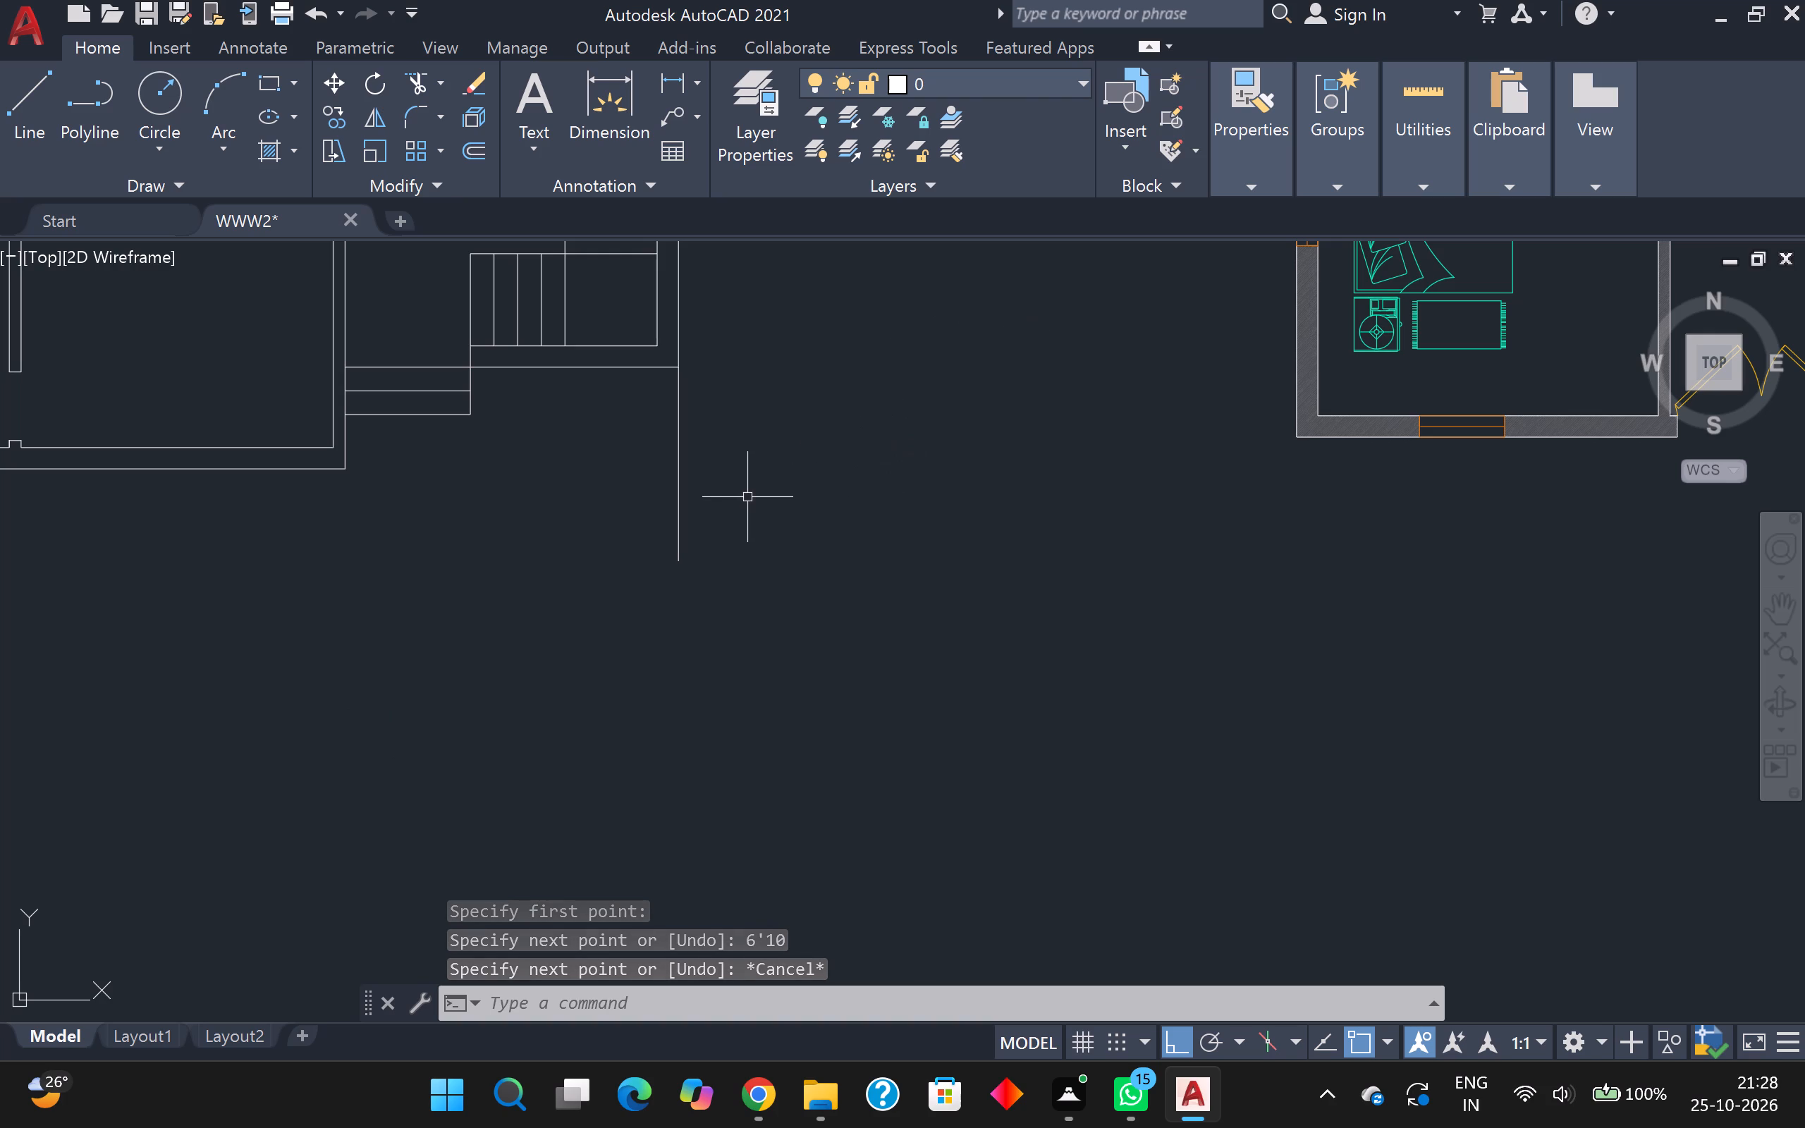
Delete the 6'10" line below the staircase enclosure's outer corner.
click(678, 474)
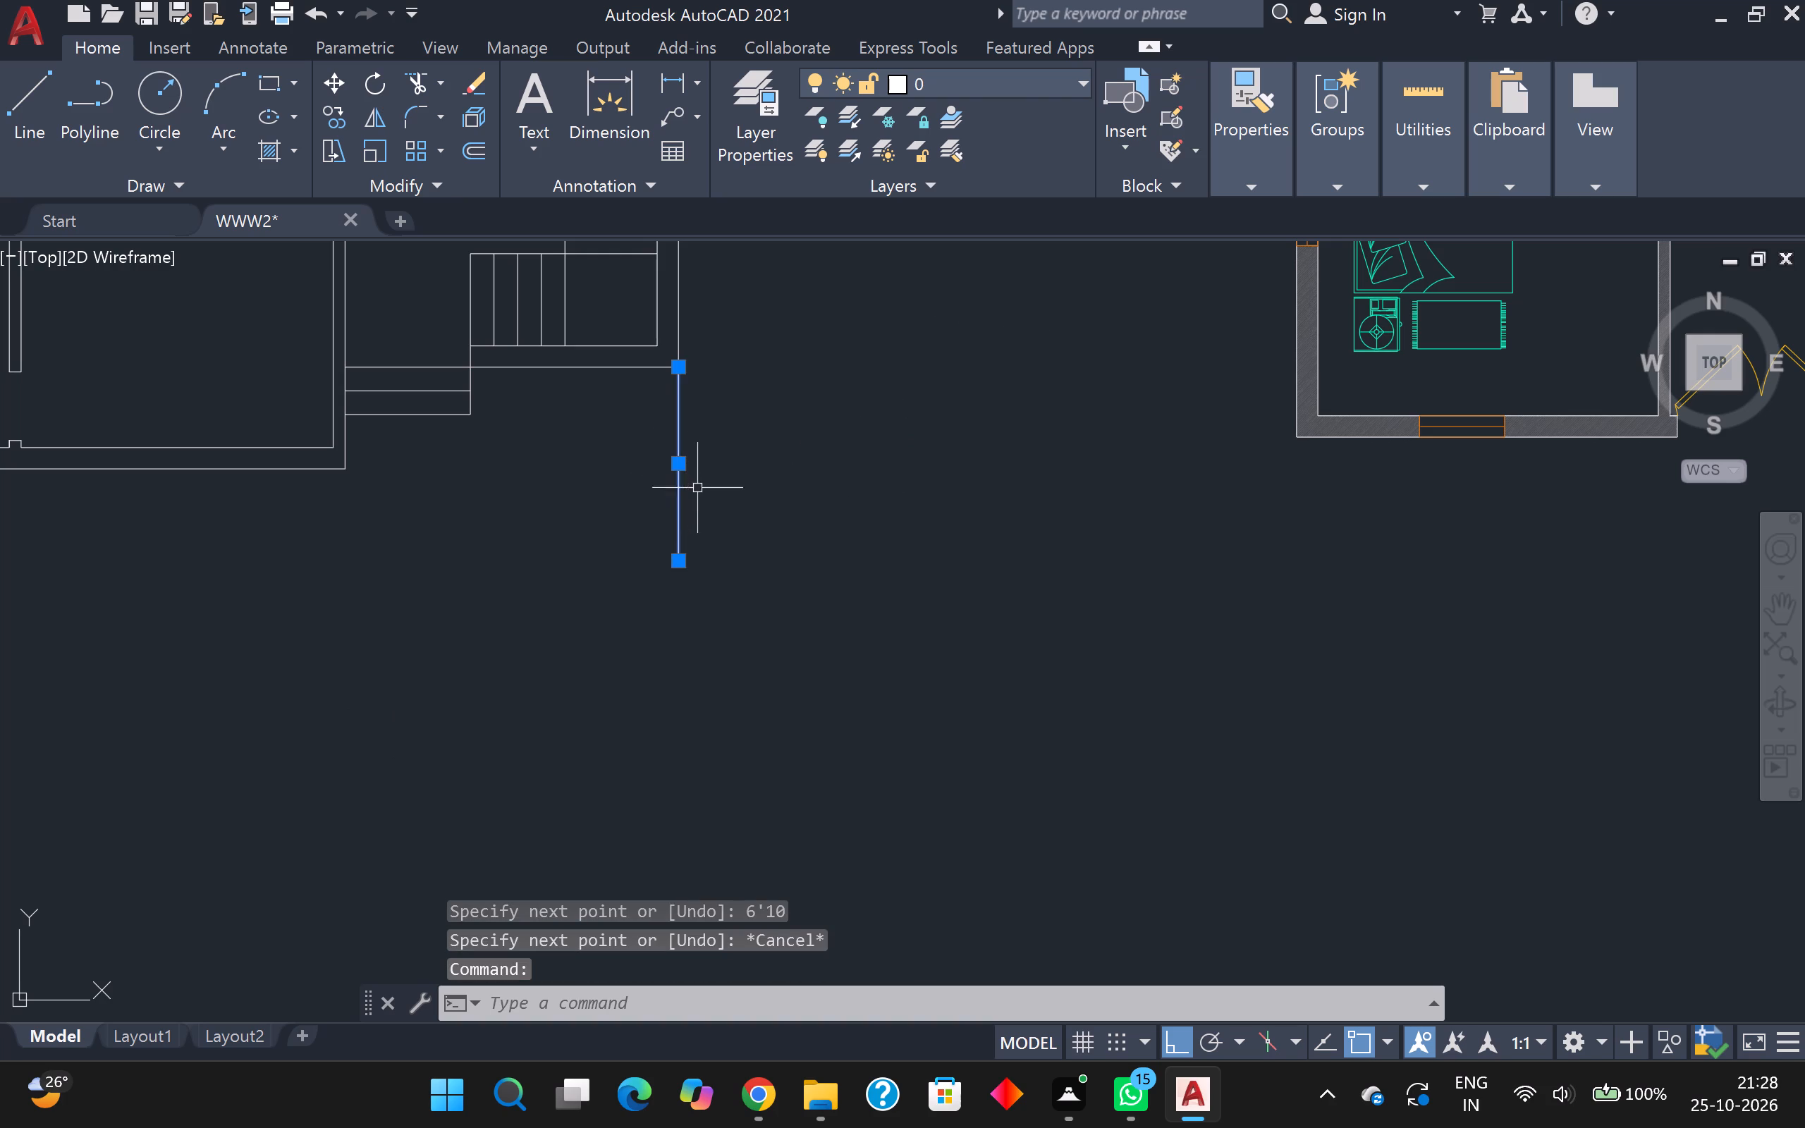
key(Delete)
Draw an outline from the staircase enclosure's outer bottom-right corner: 13'10" down, 12'6" left, and up to the plan's bottom outer wall.
key(l)
key(Return)
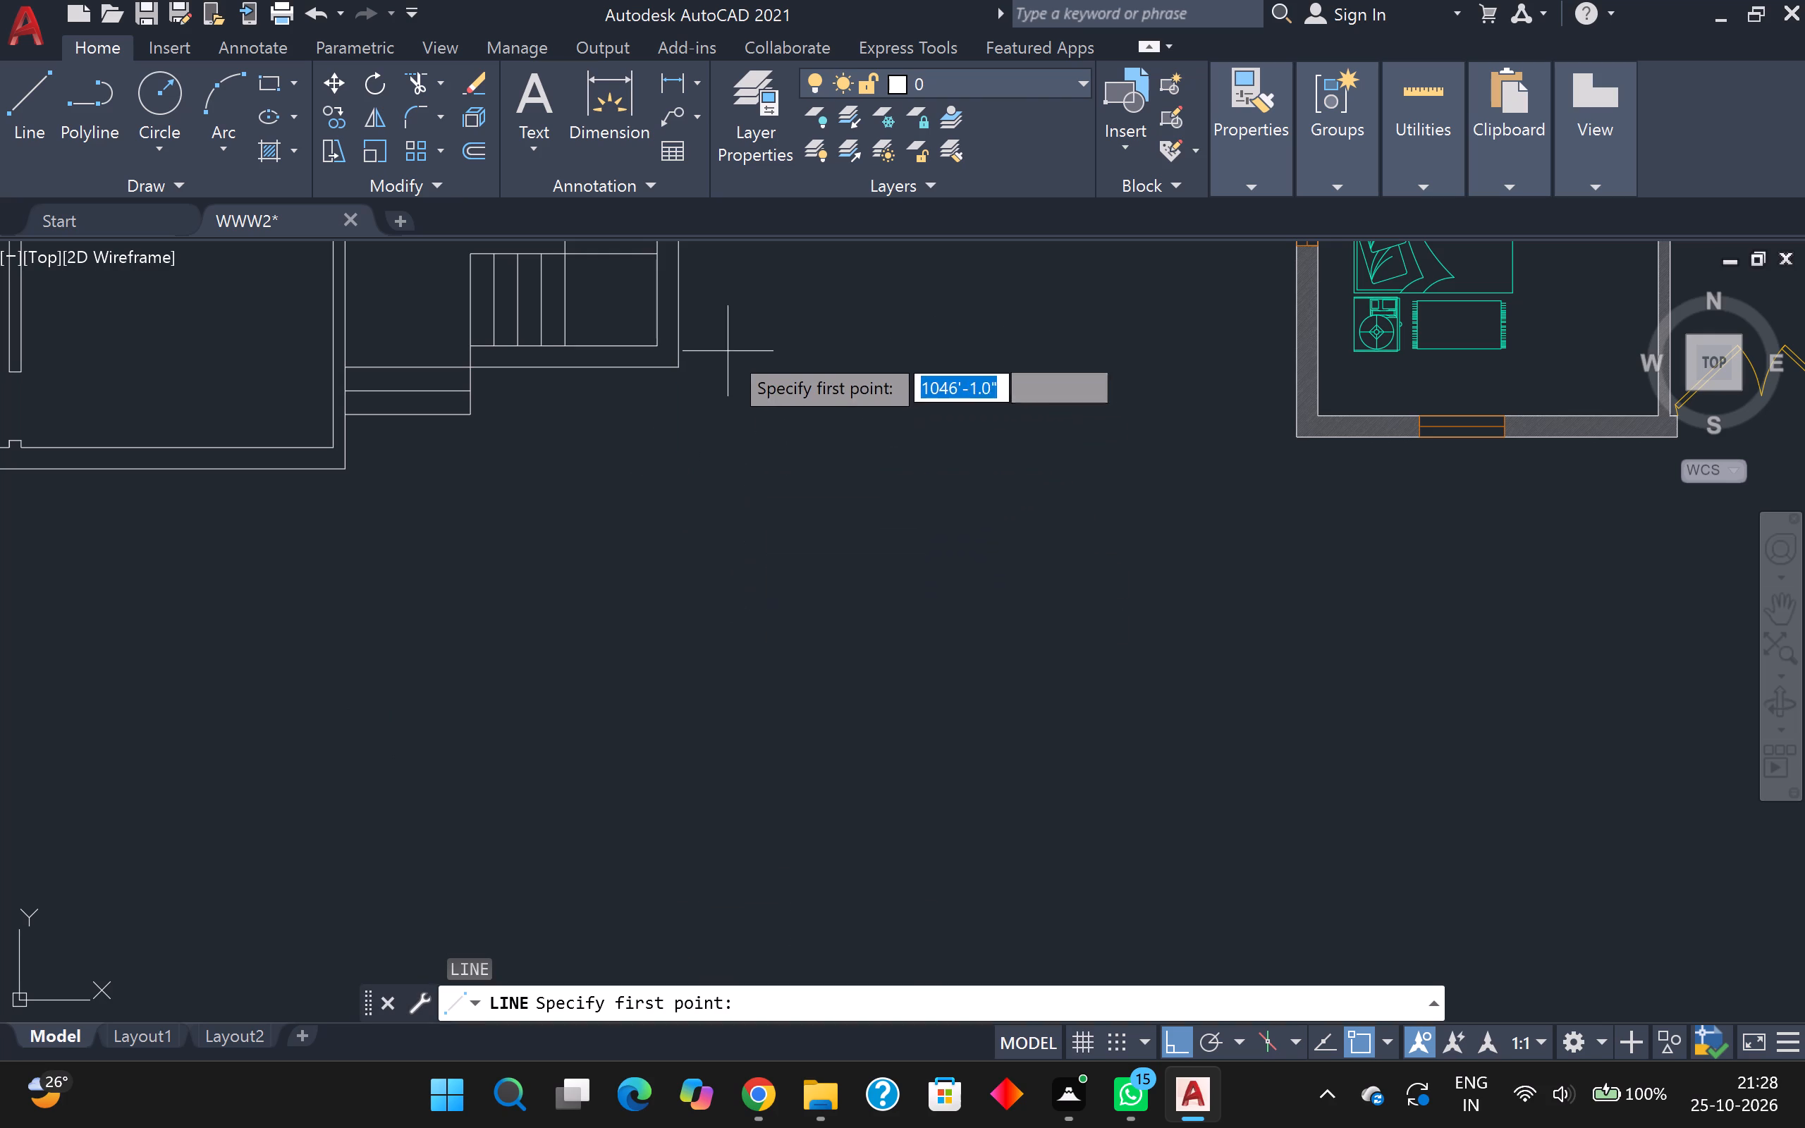
click(671, 367)
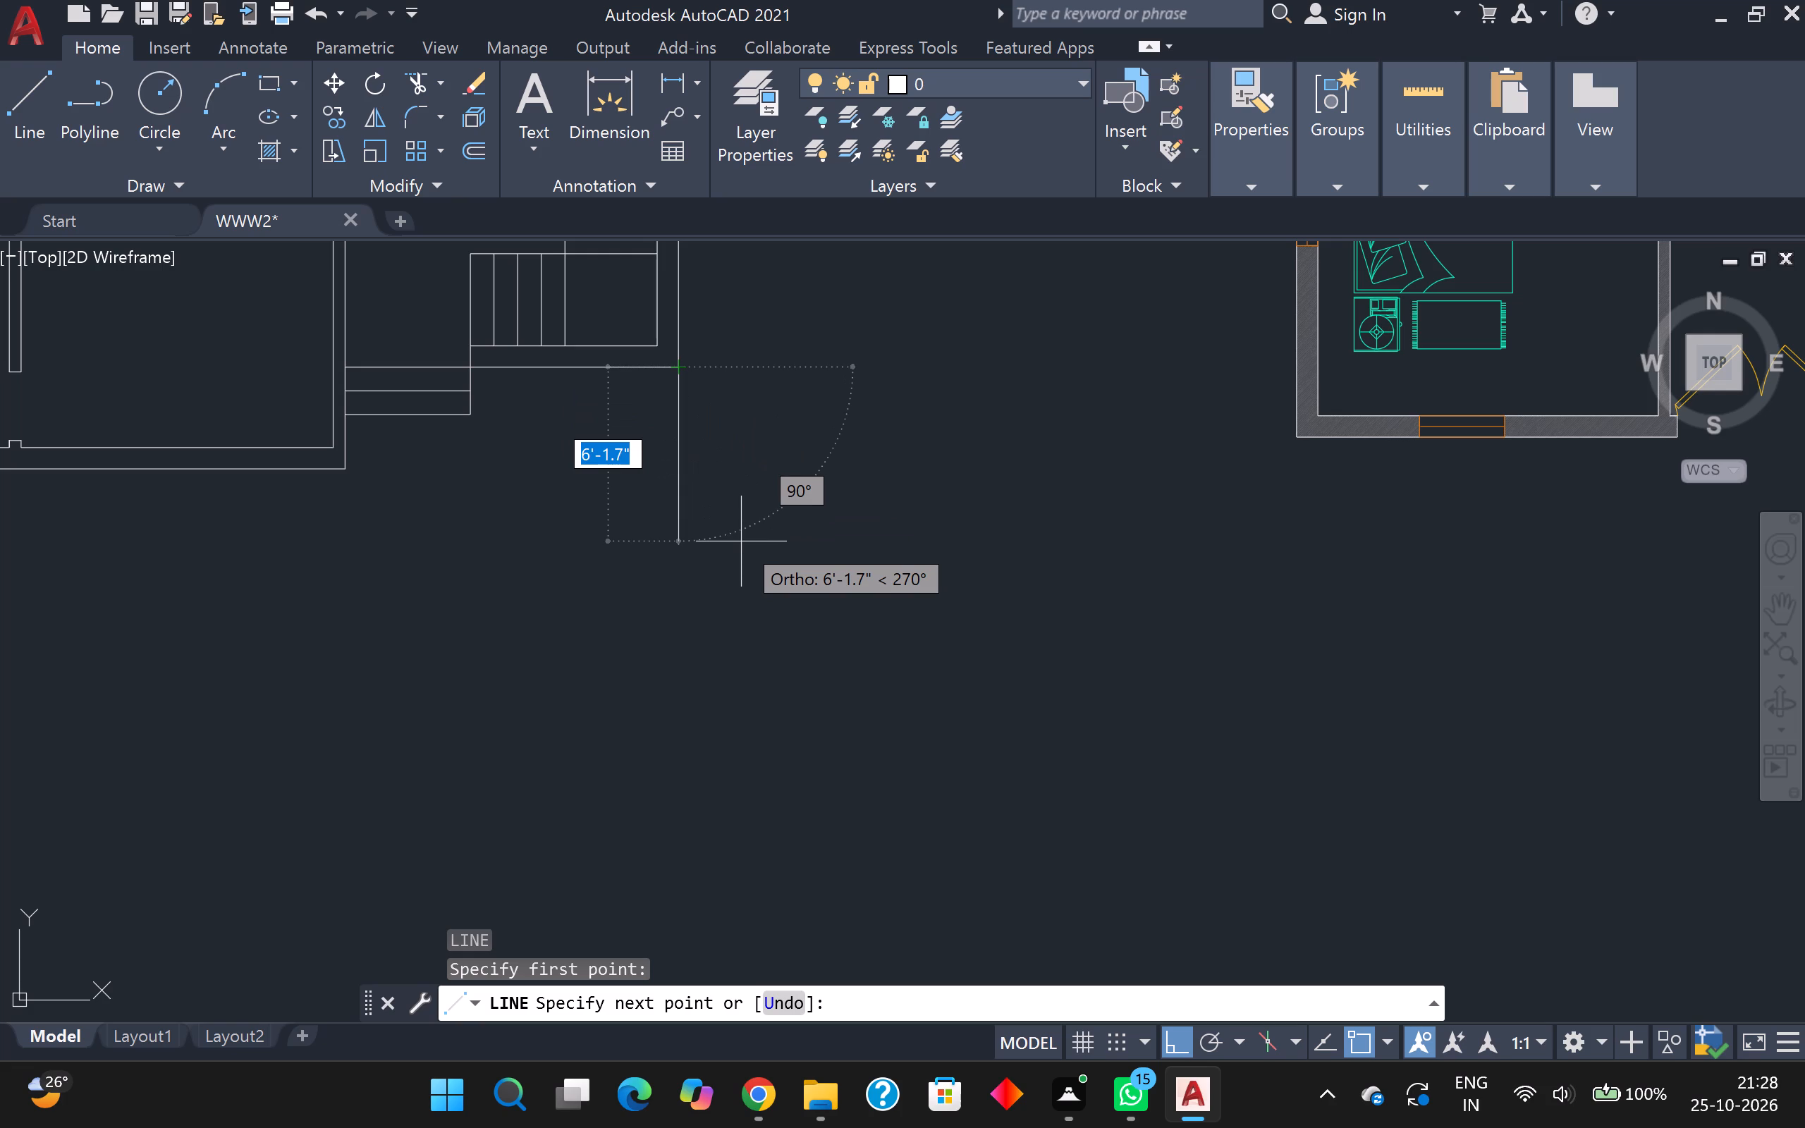
text(13)
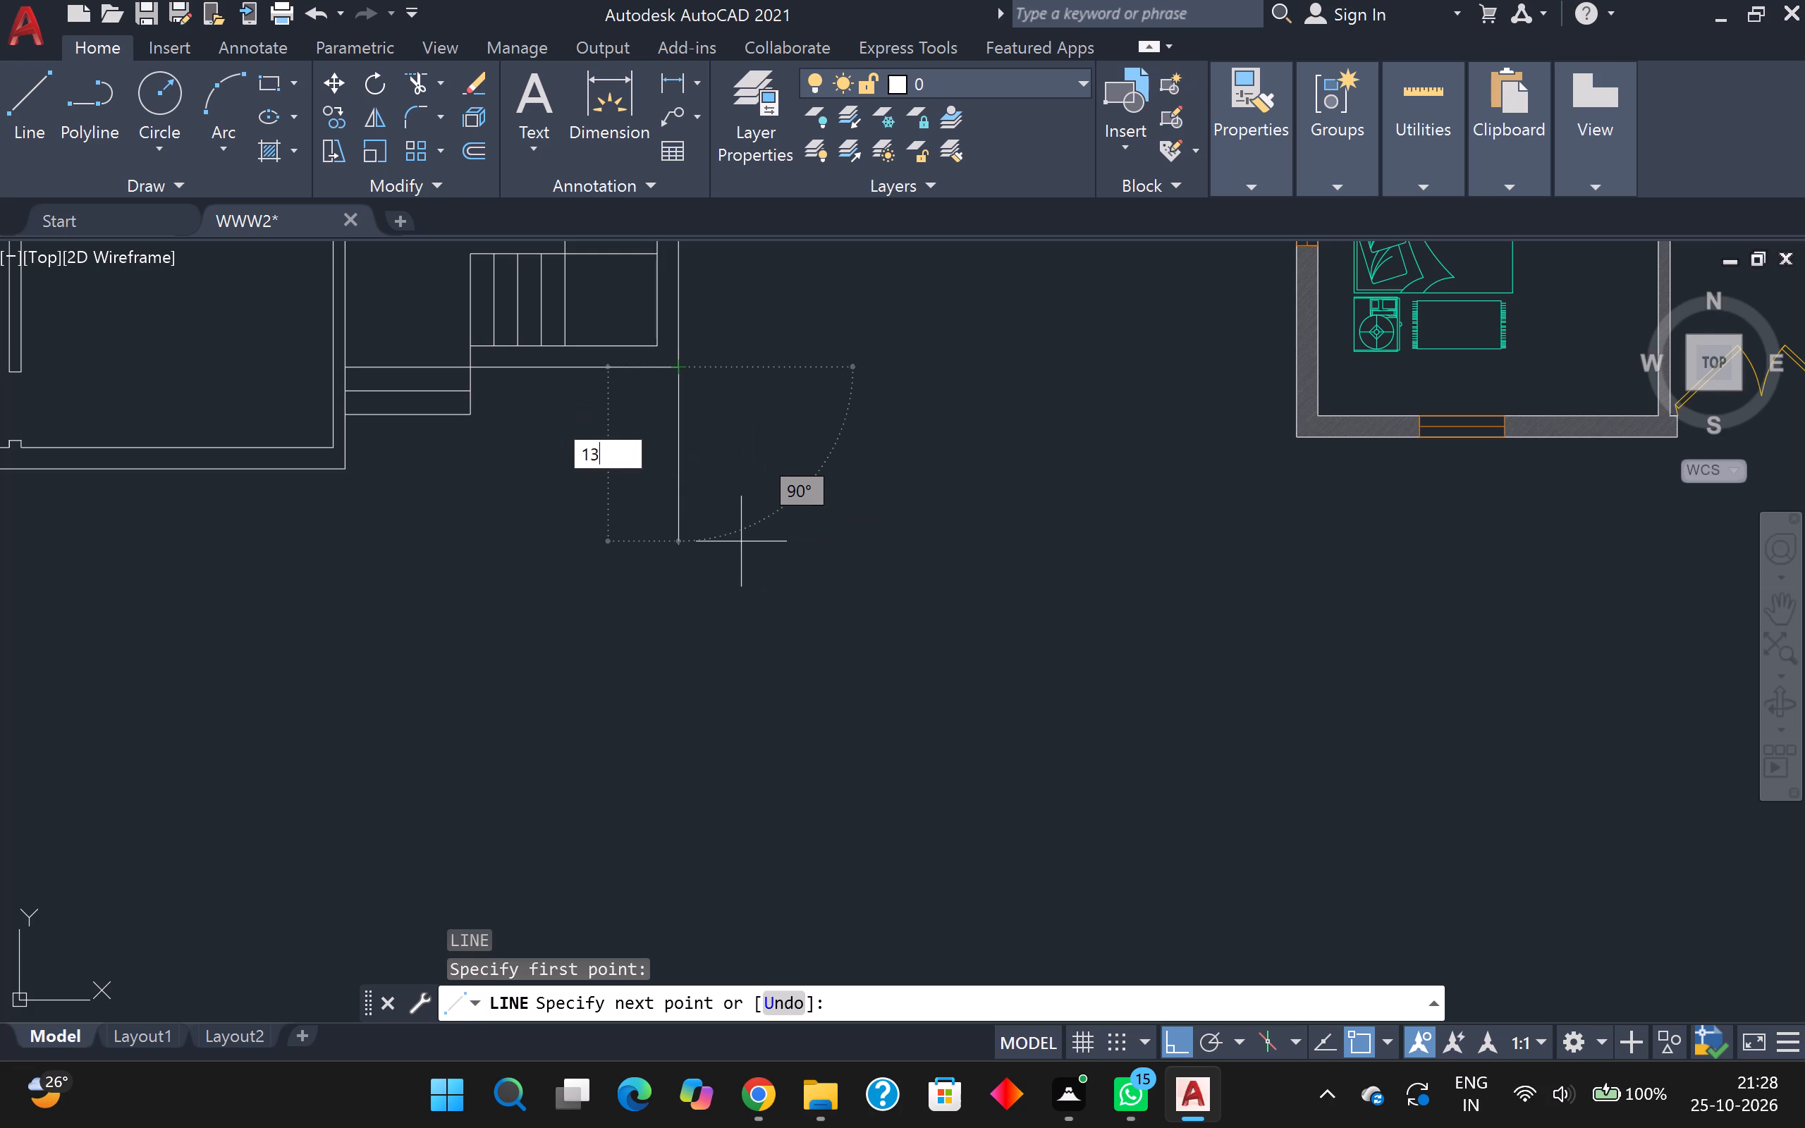
key(apostrophe)
text(10)
key(Return)
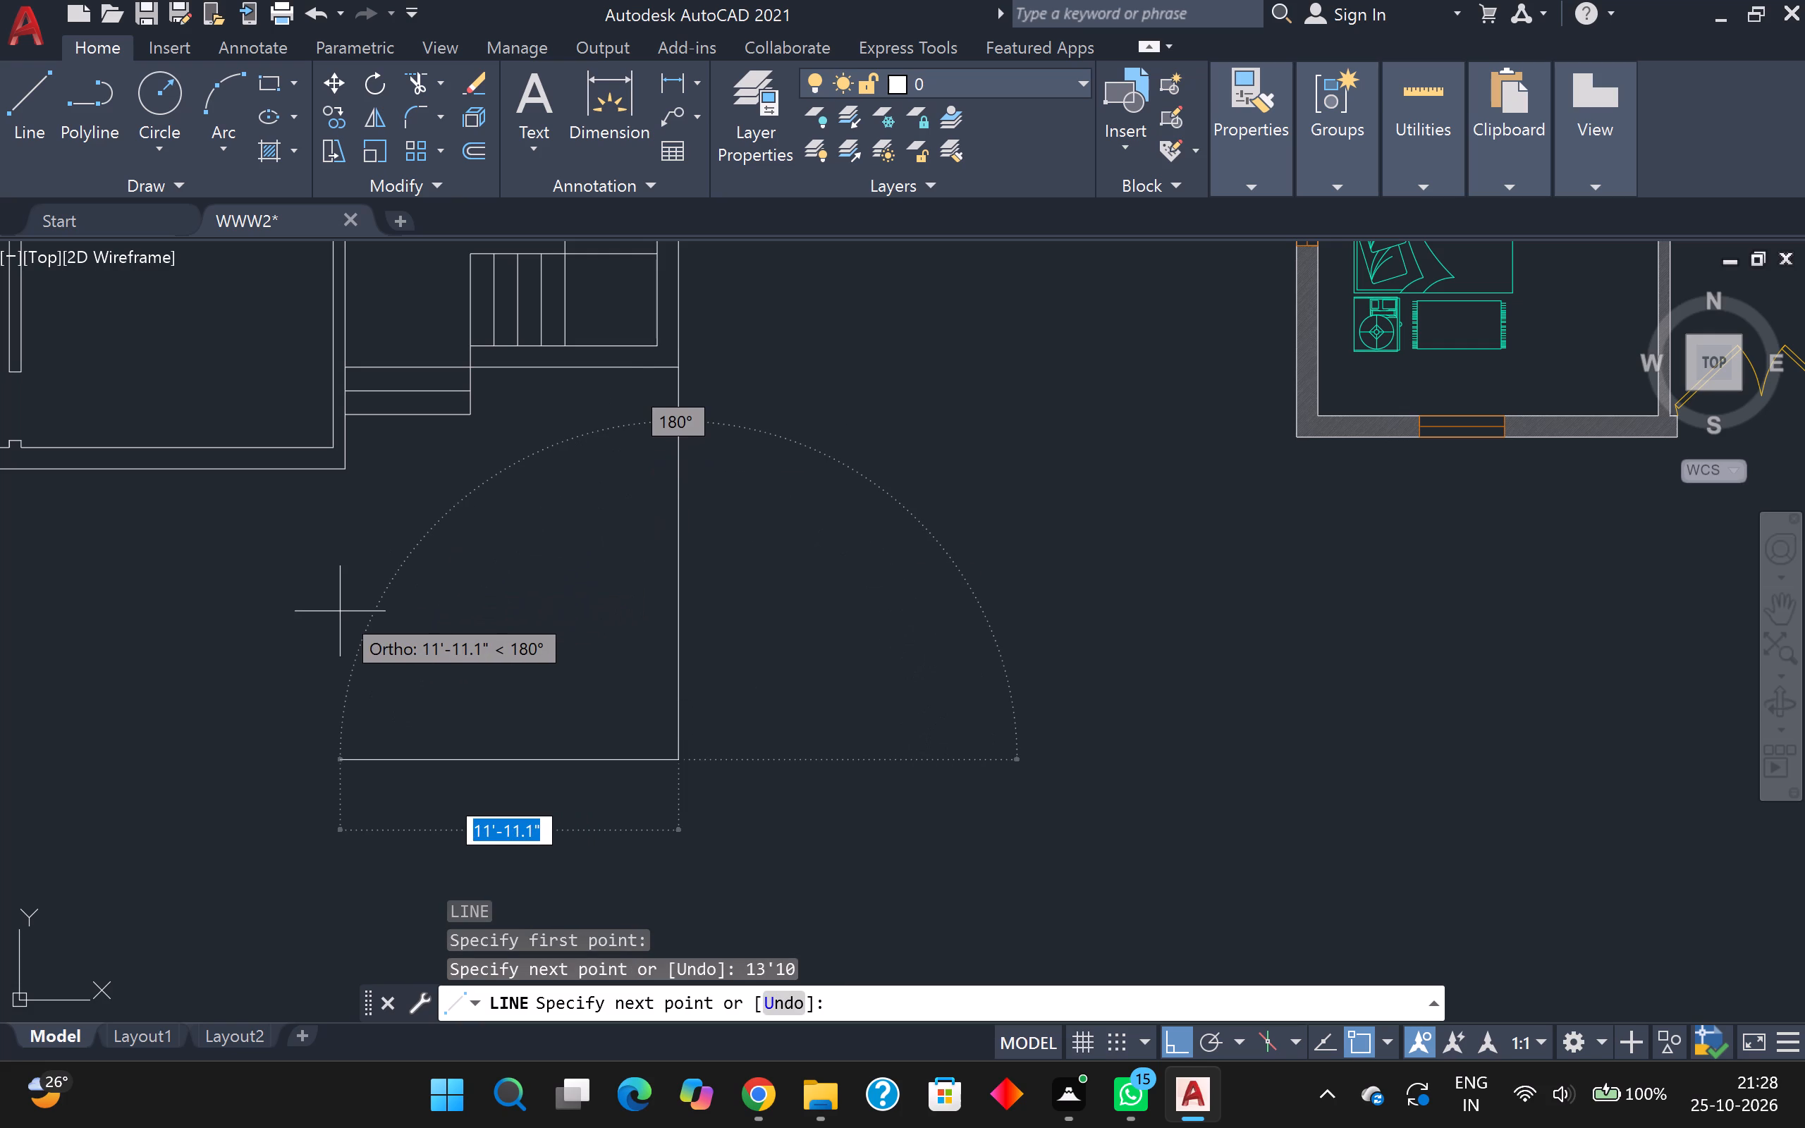
text(12')
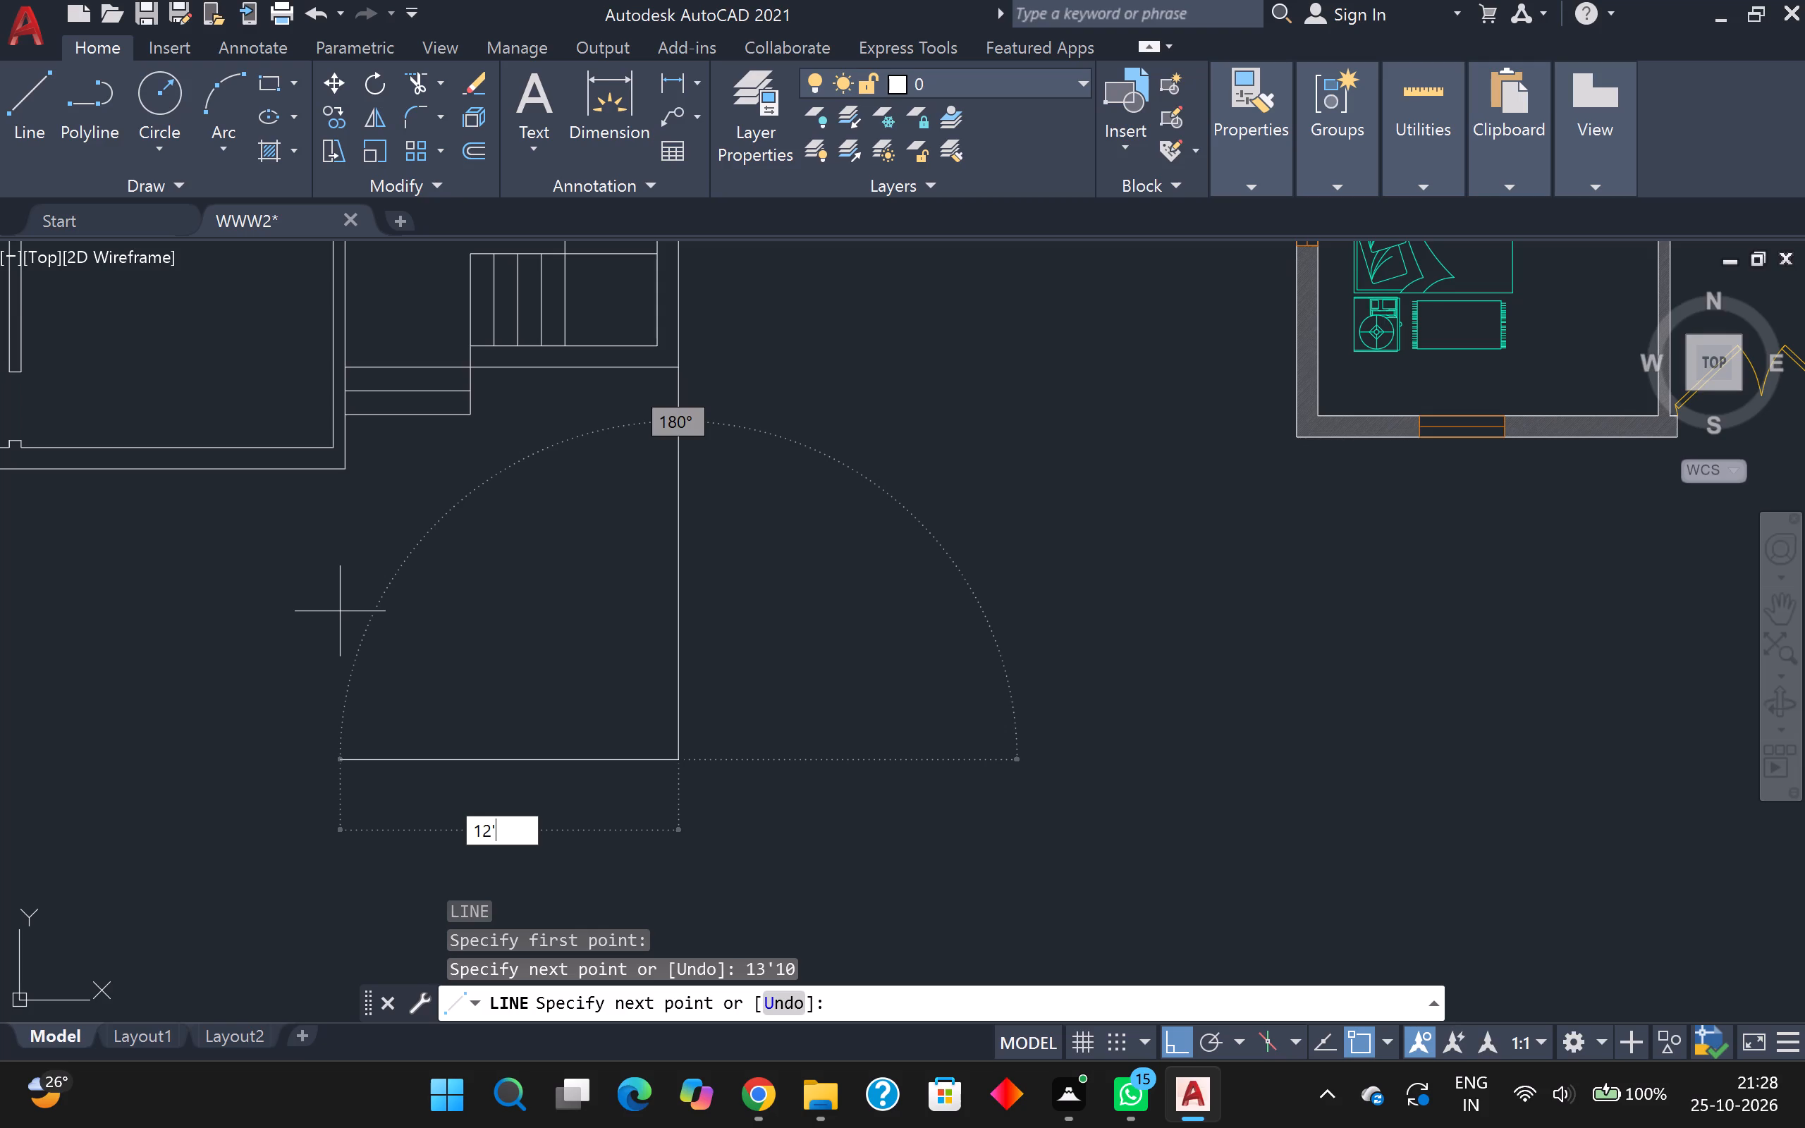
key(6)
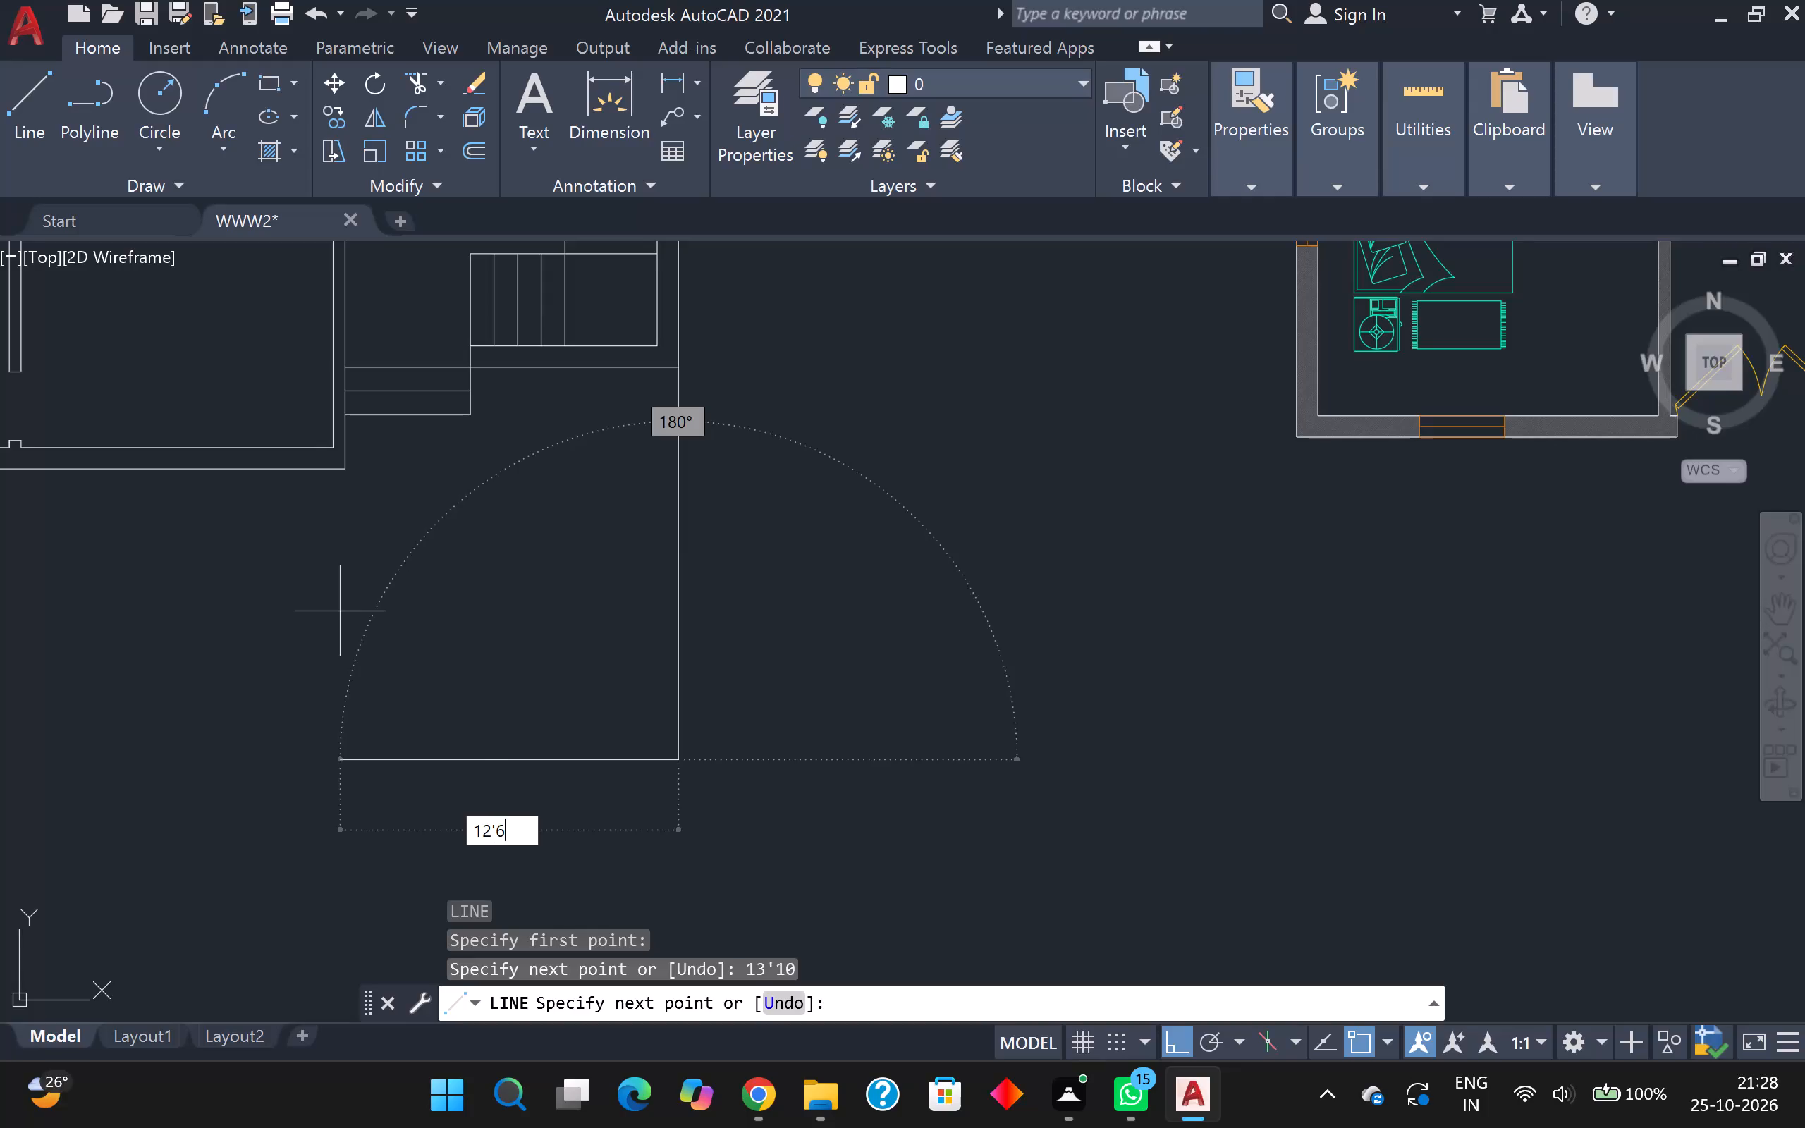
key(Return)
scroll(298, 472, up, 1)
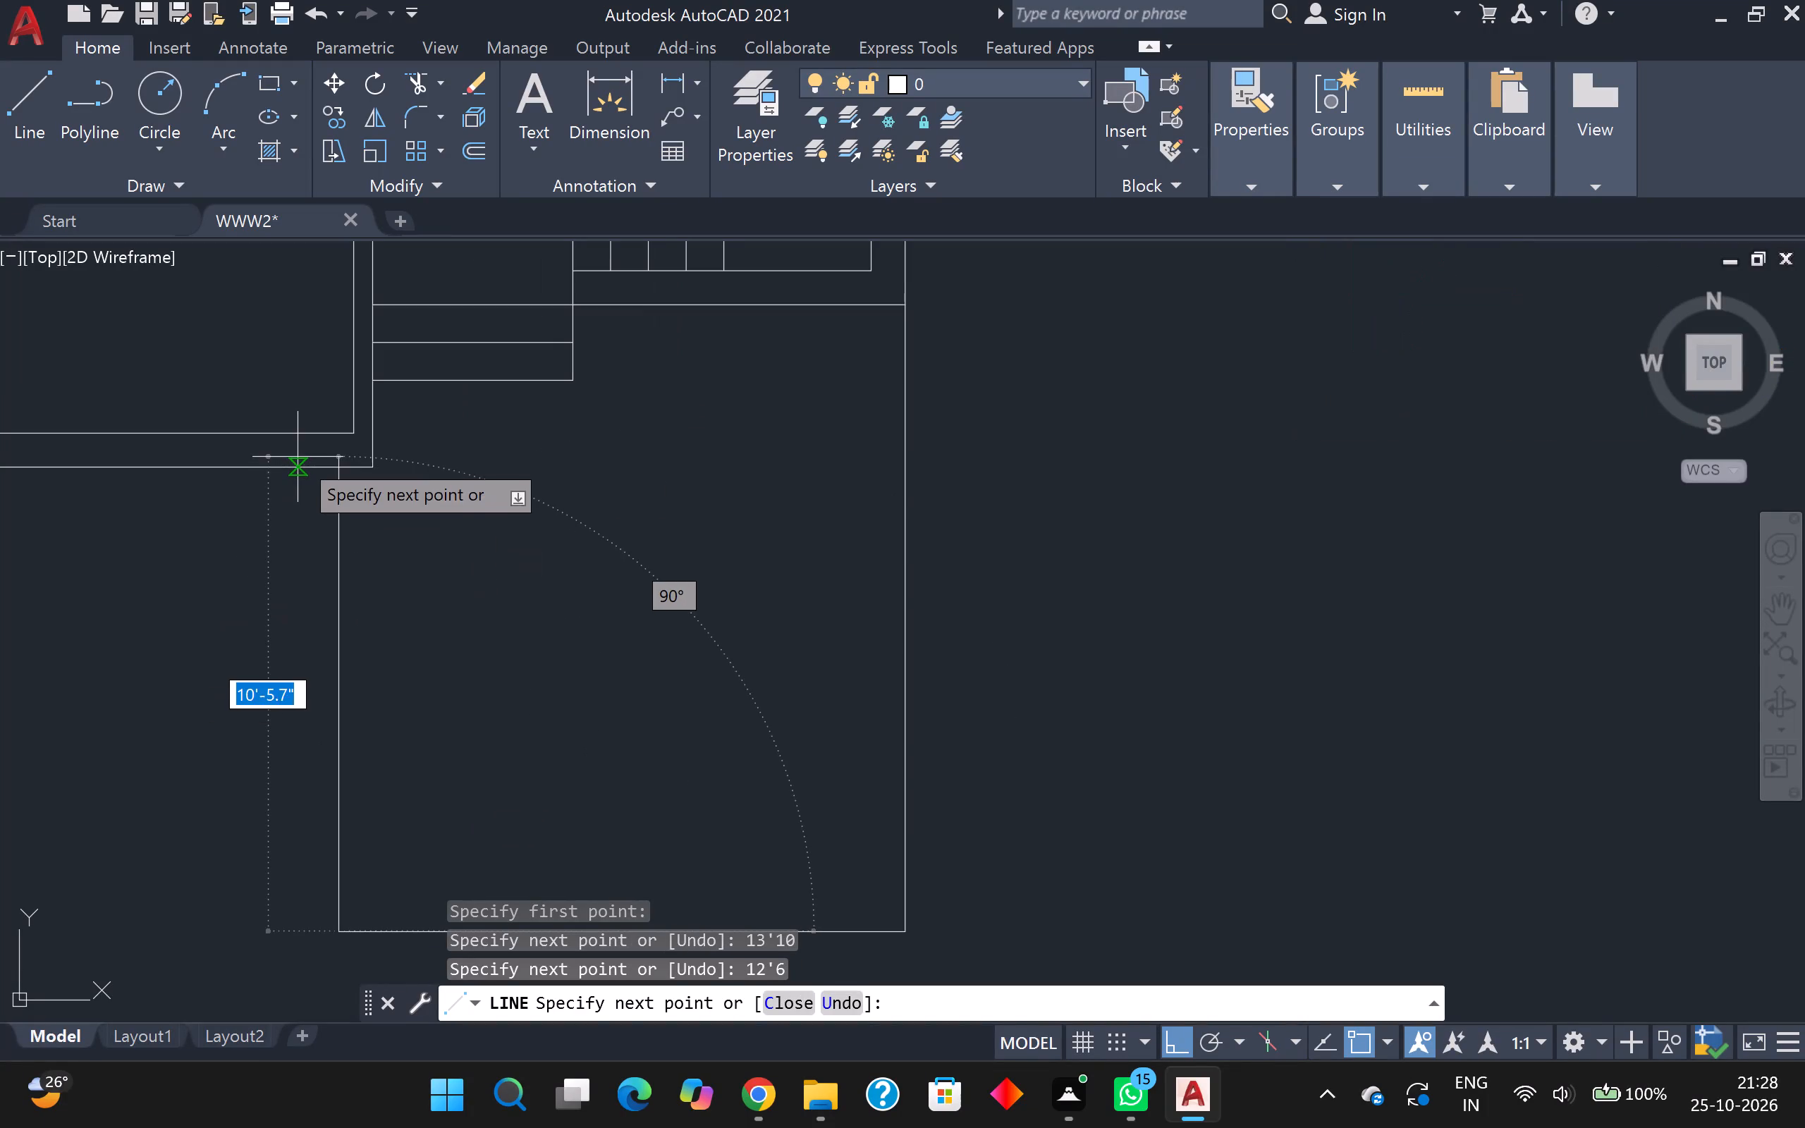
click(336, 460)
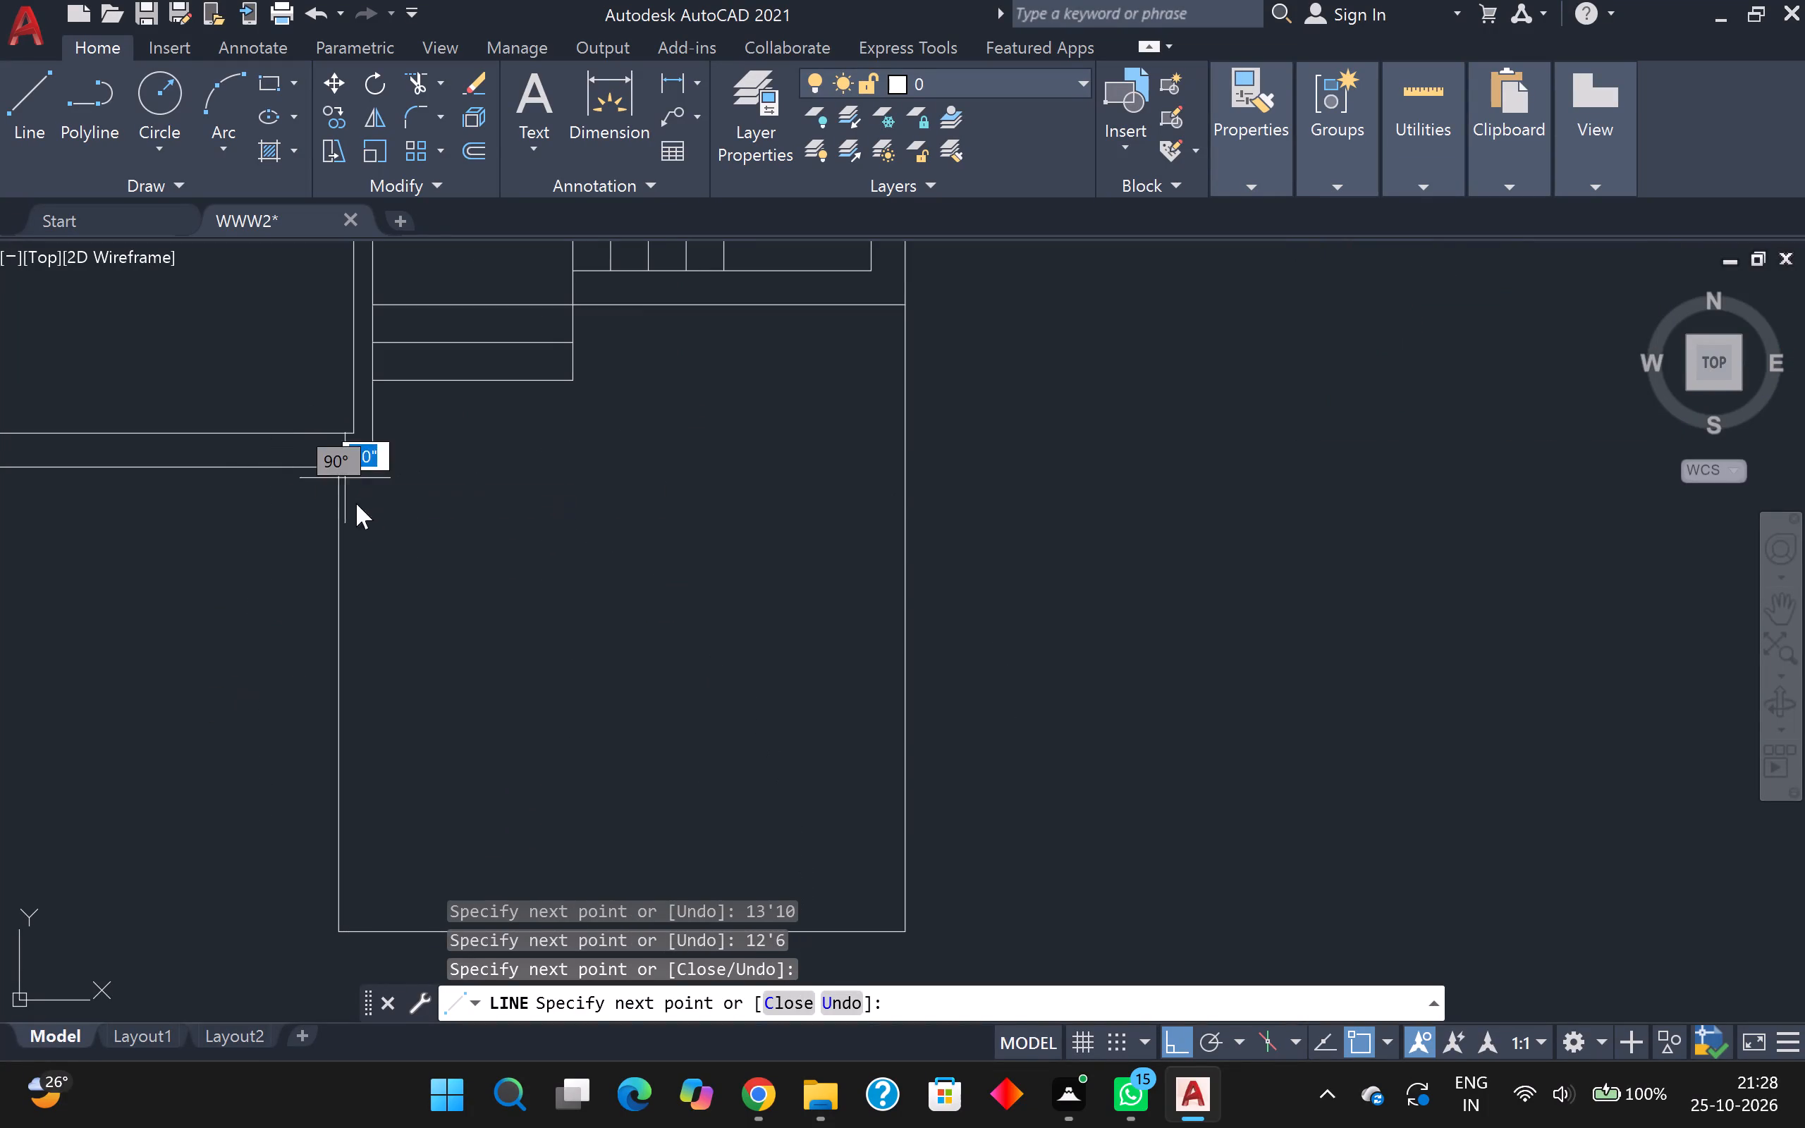
key(Escape)
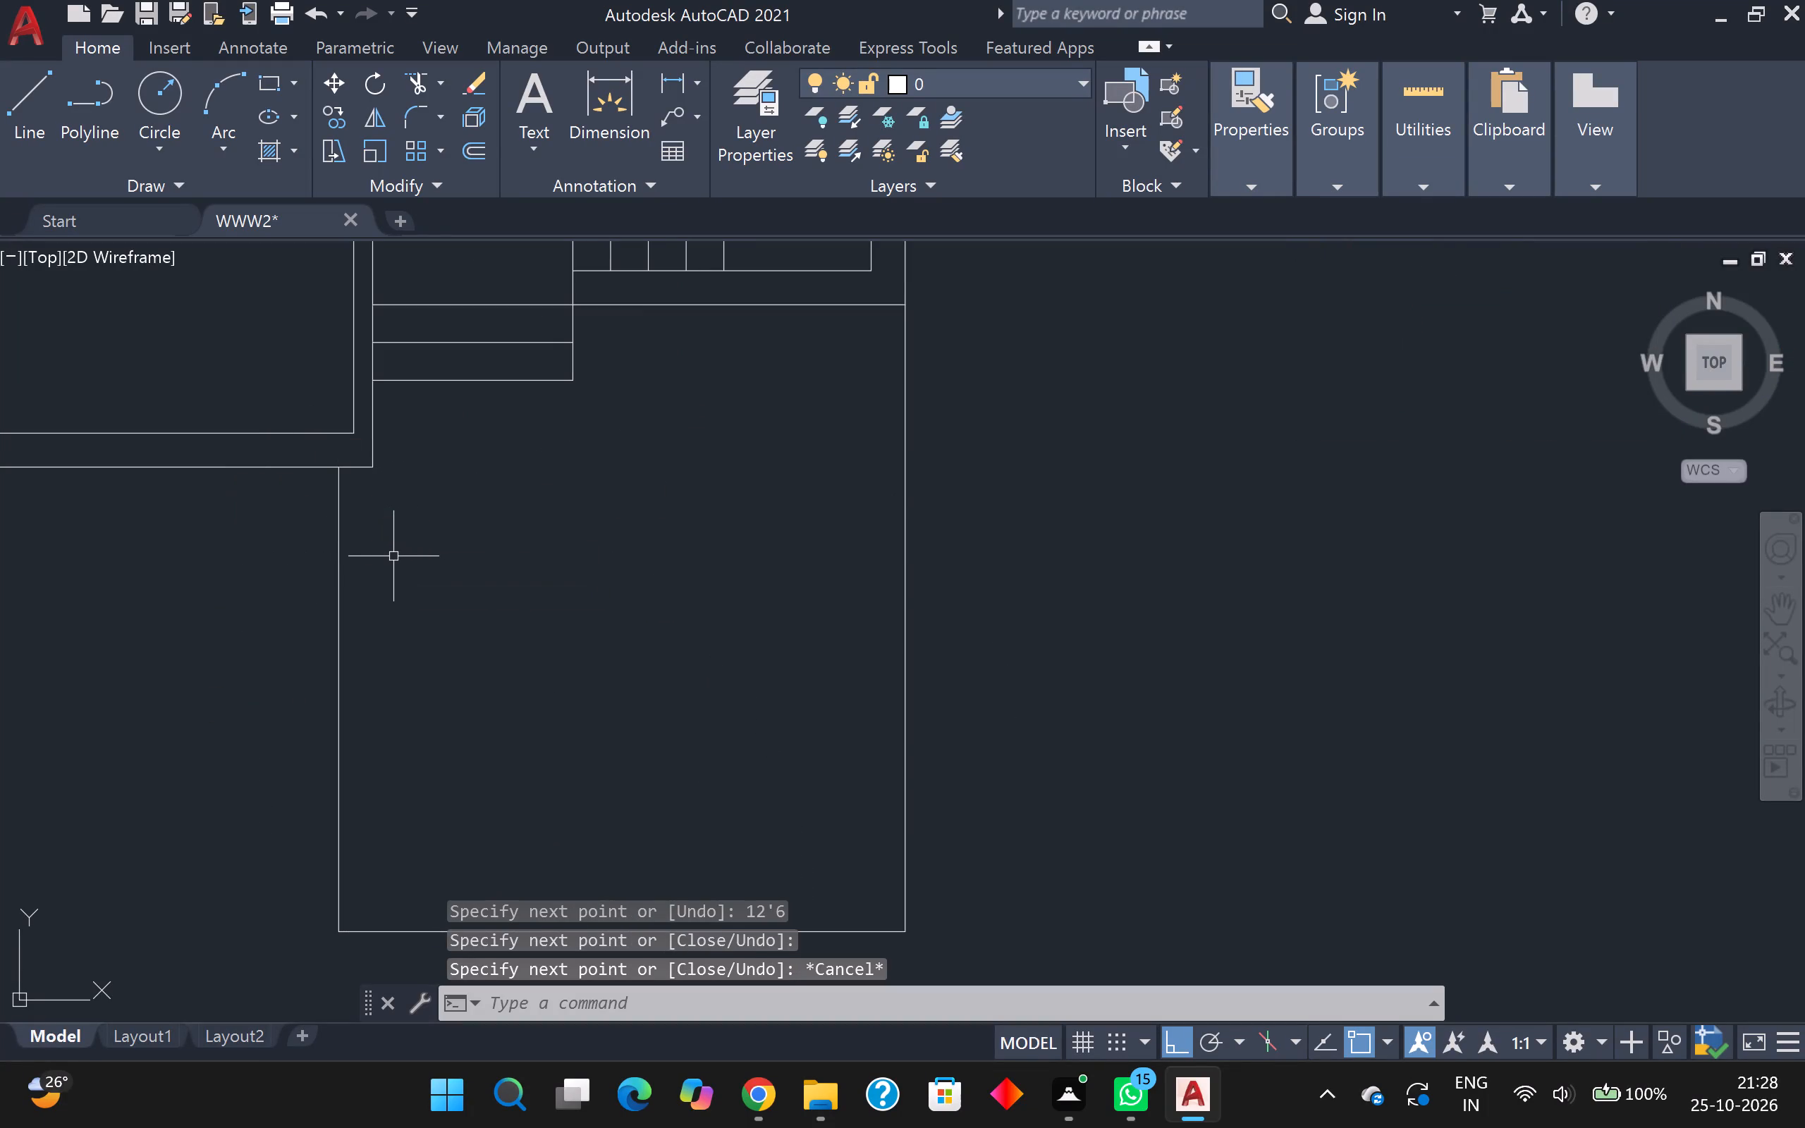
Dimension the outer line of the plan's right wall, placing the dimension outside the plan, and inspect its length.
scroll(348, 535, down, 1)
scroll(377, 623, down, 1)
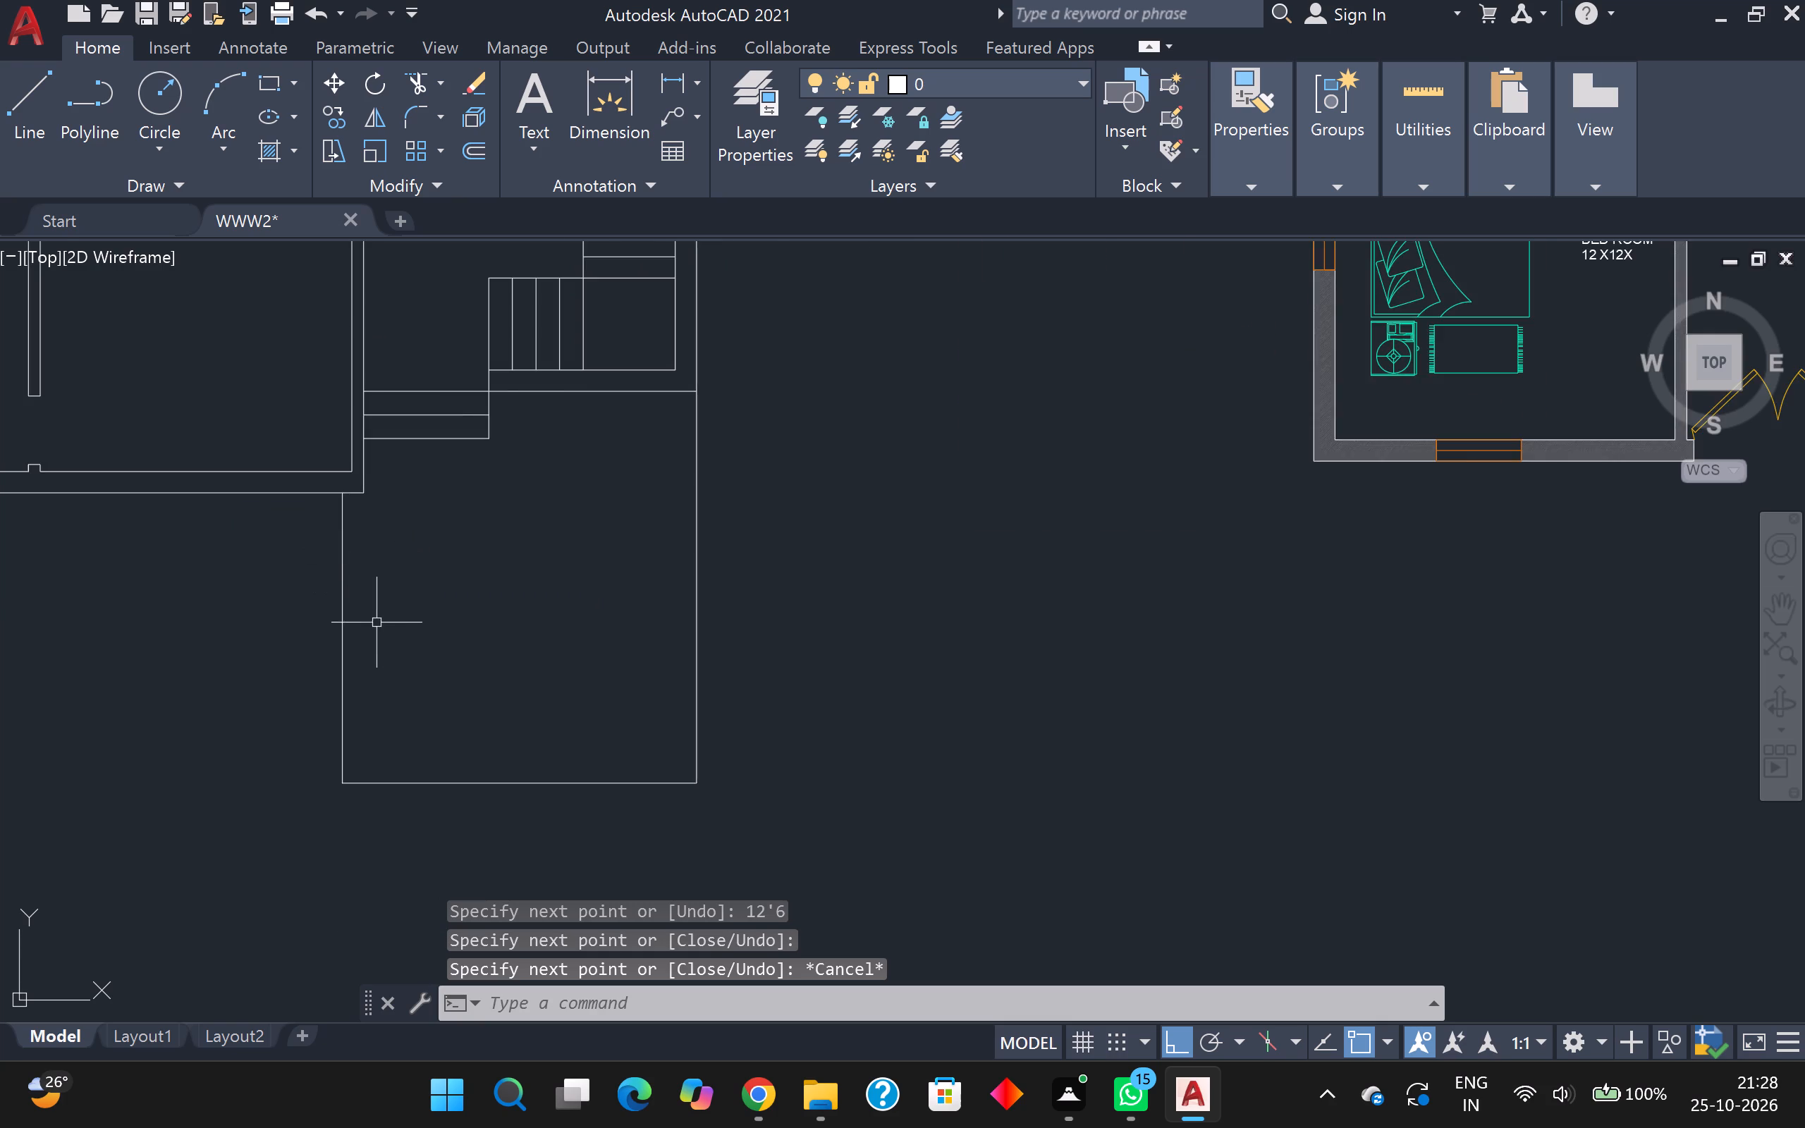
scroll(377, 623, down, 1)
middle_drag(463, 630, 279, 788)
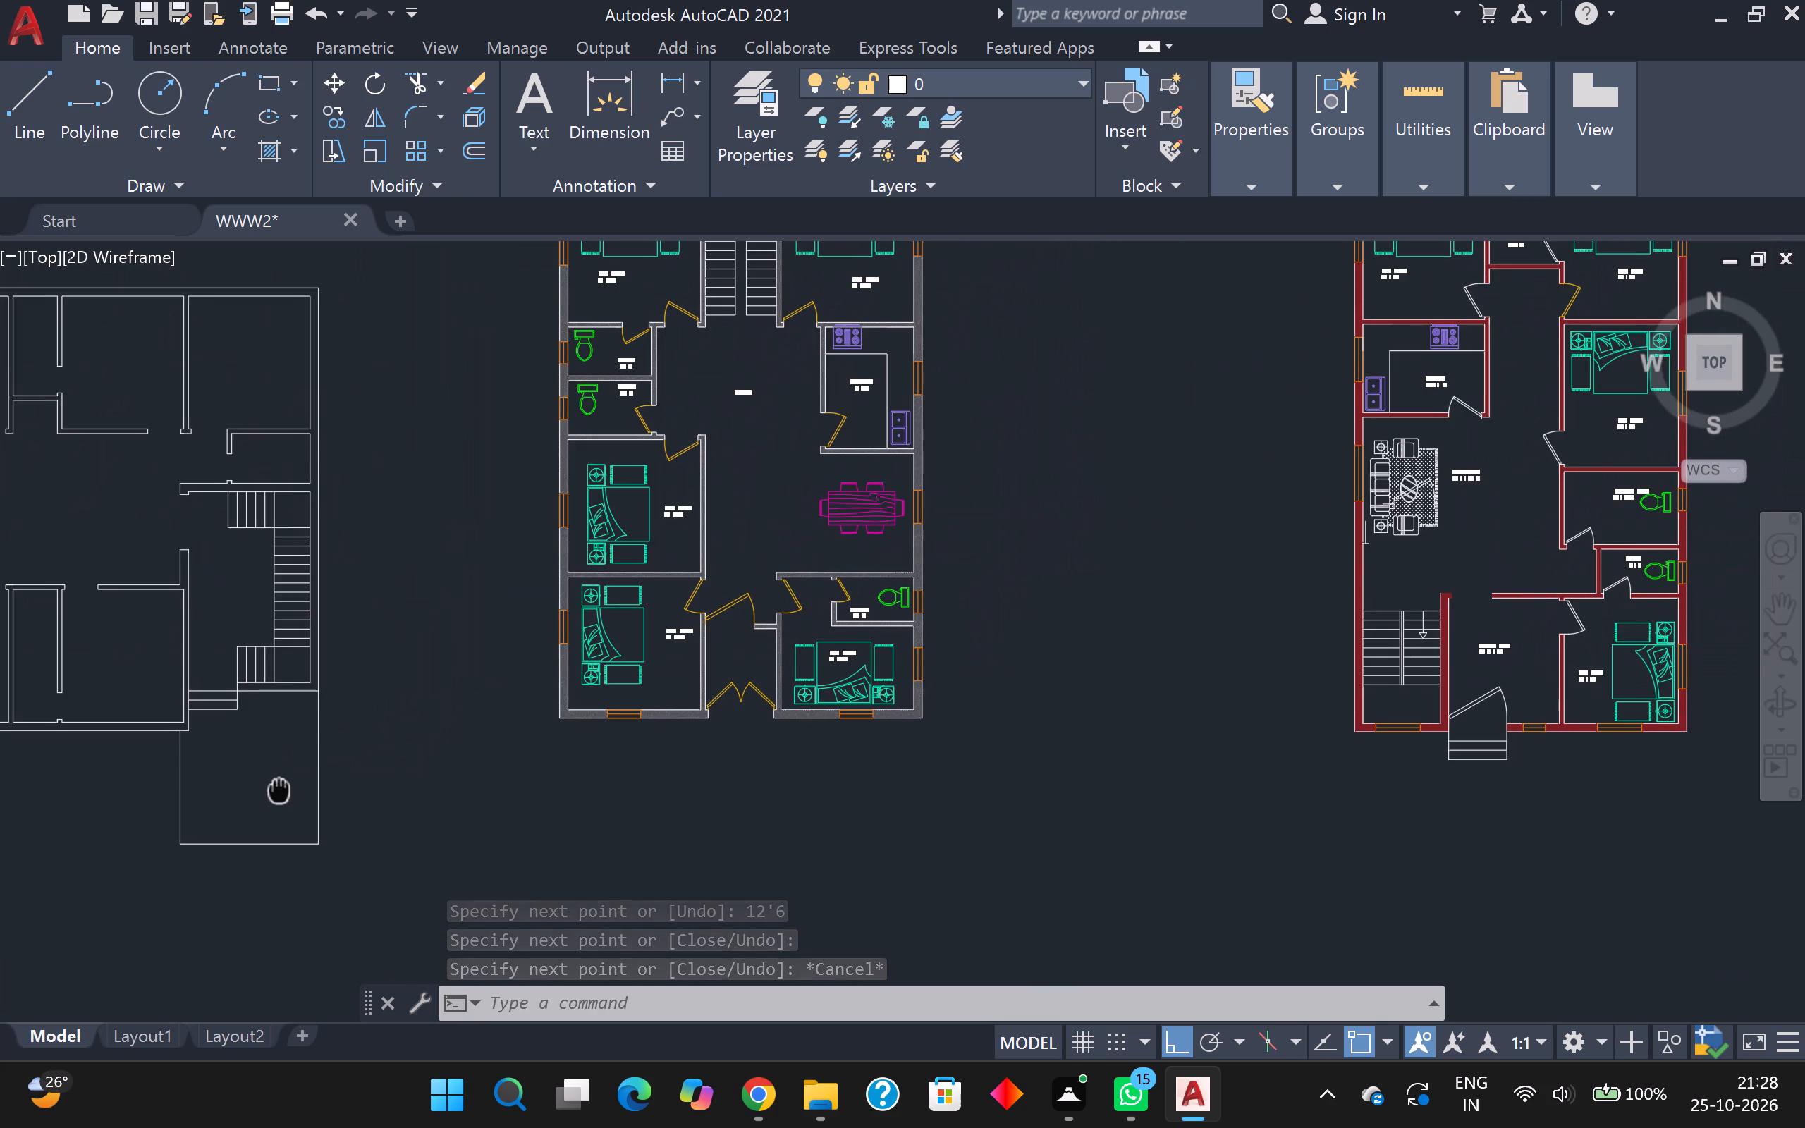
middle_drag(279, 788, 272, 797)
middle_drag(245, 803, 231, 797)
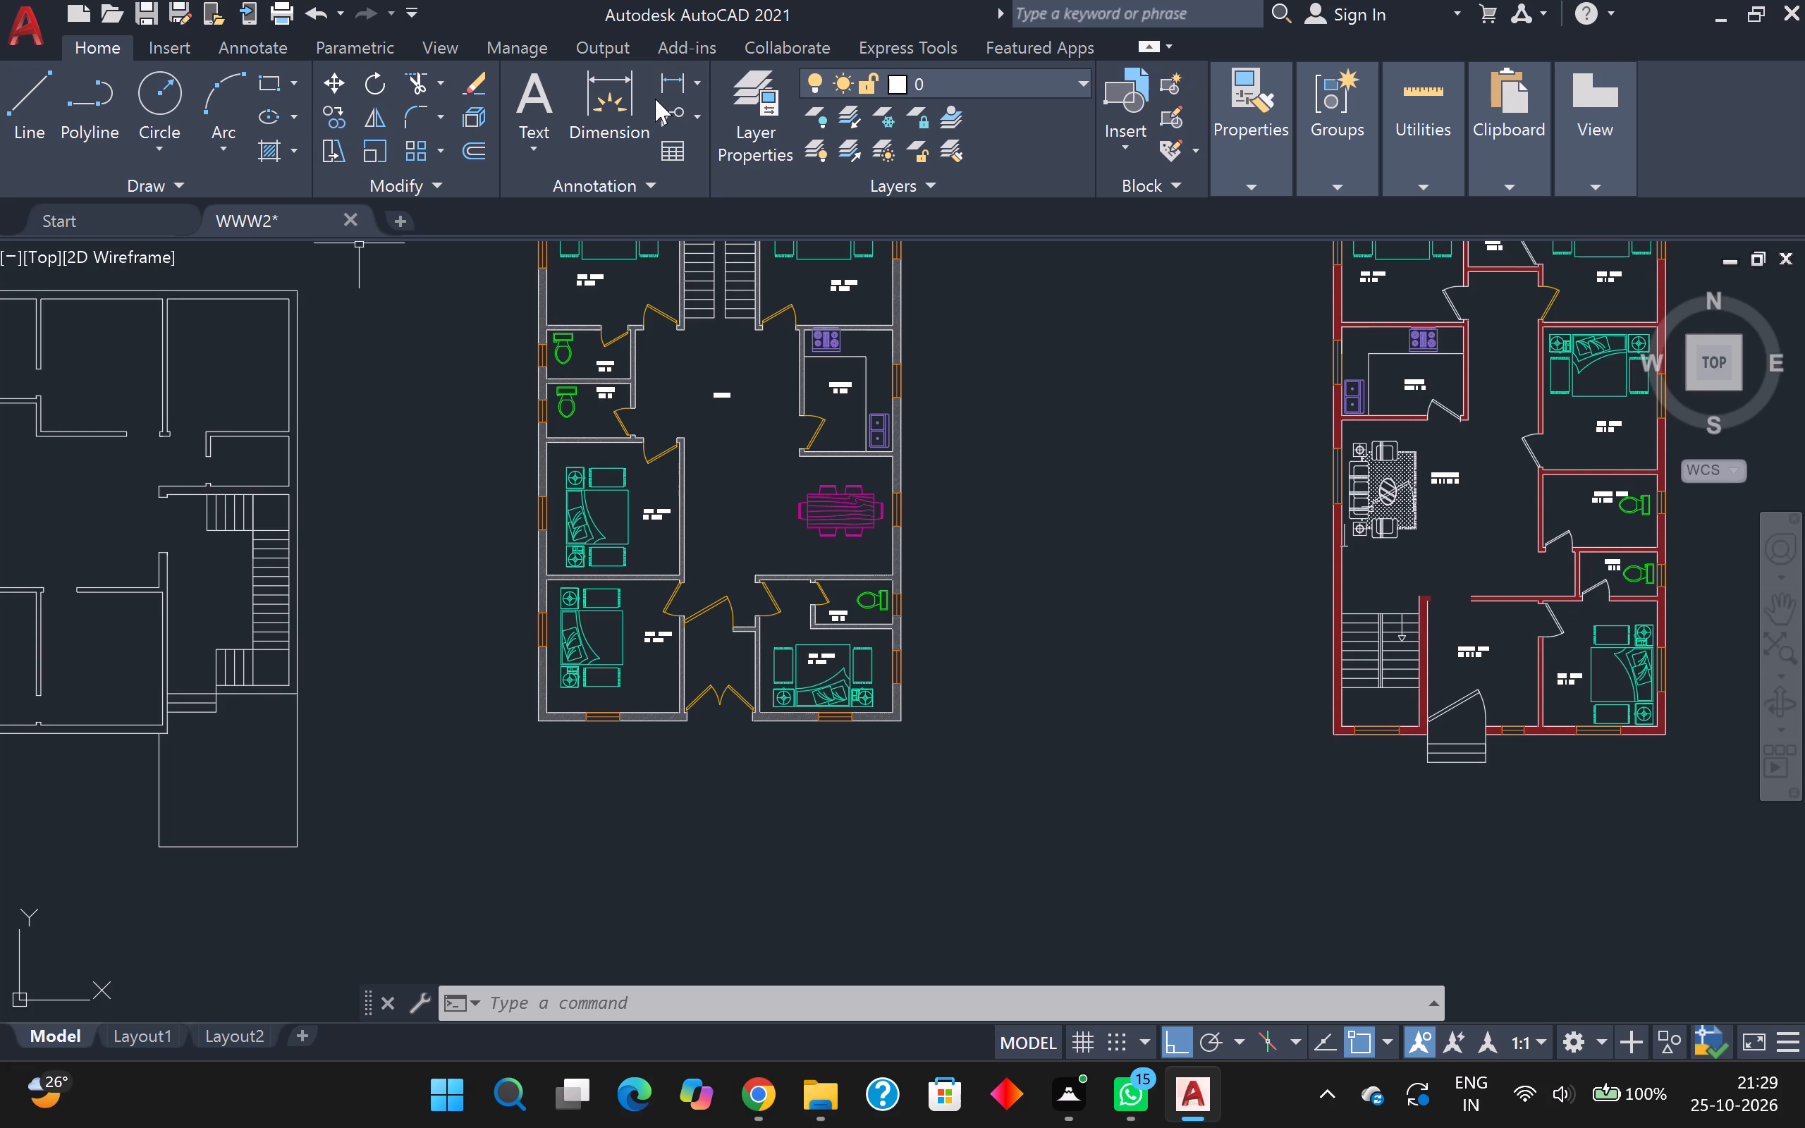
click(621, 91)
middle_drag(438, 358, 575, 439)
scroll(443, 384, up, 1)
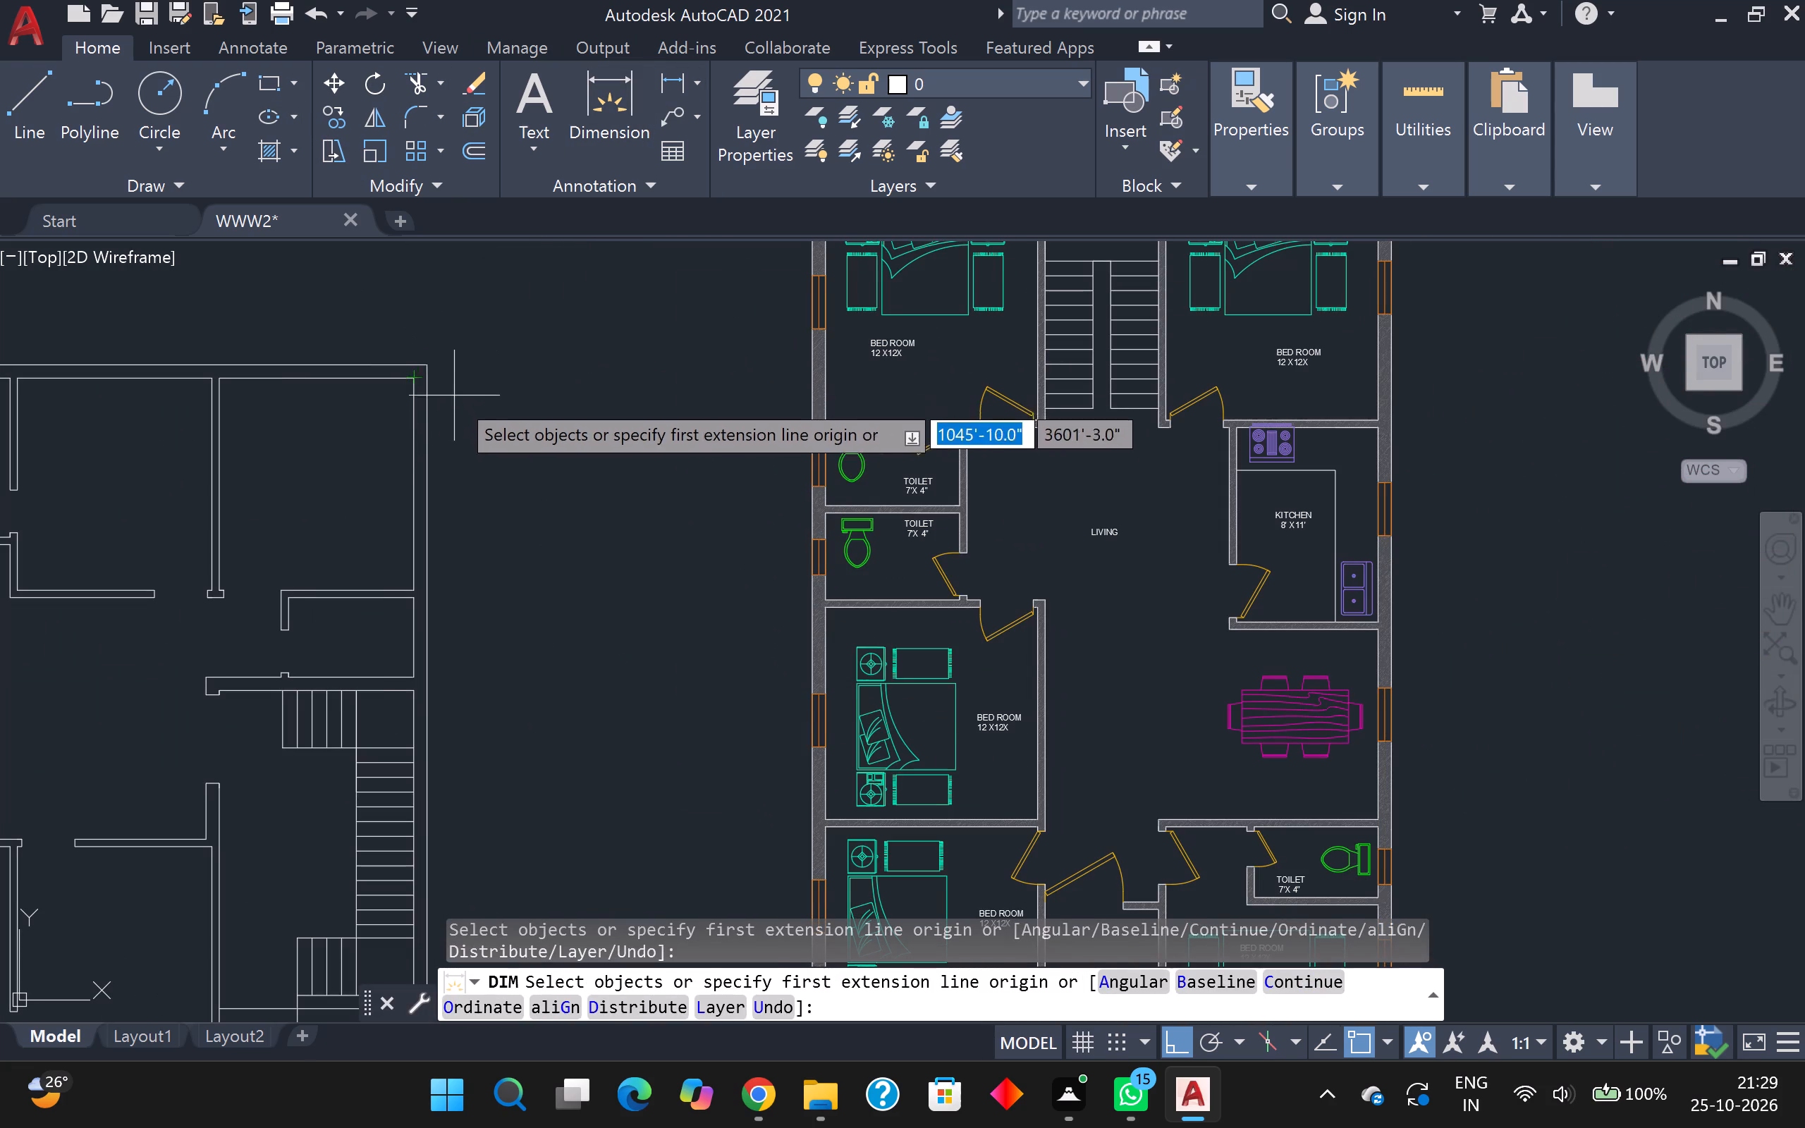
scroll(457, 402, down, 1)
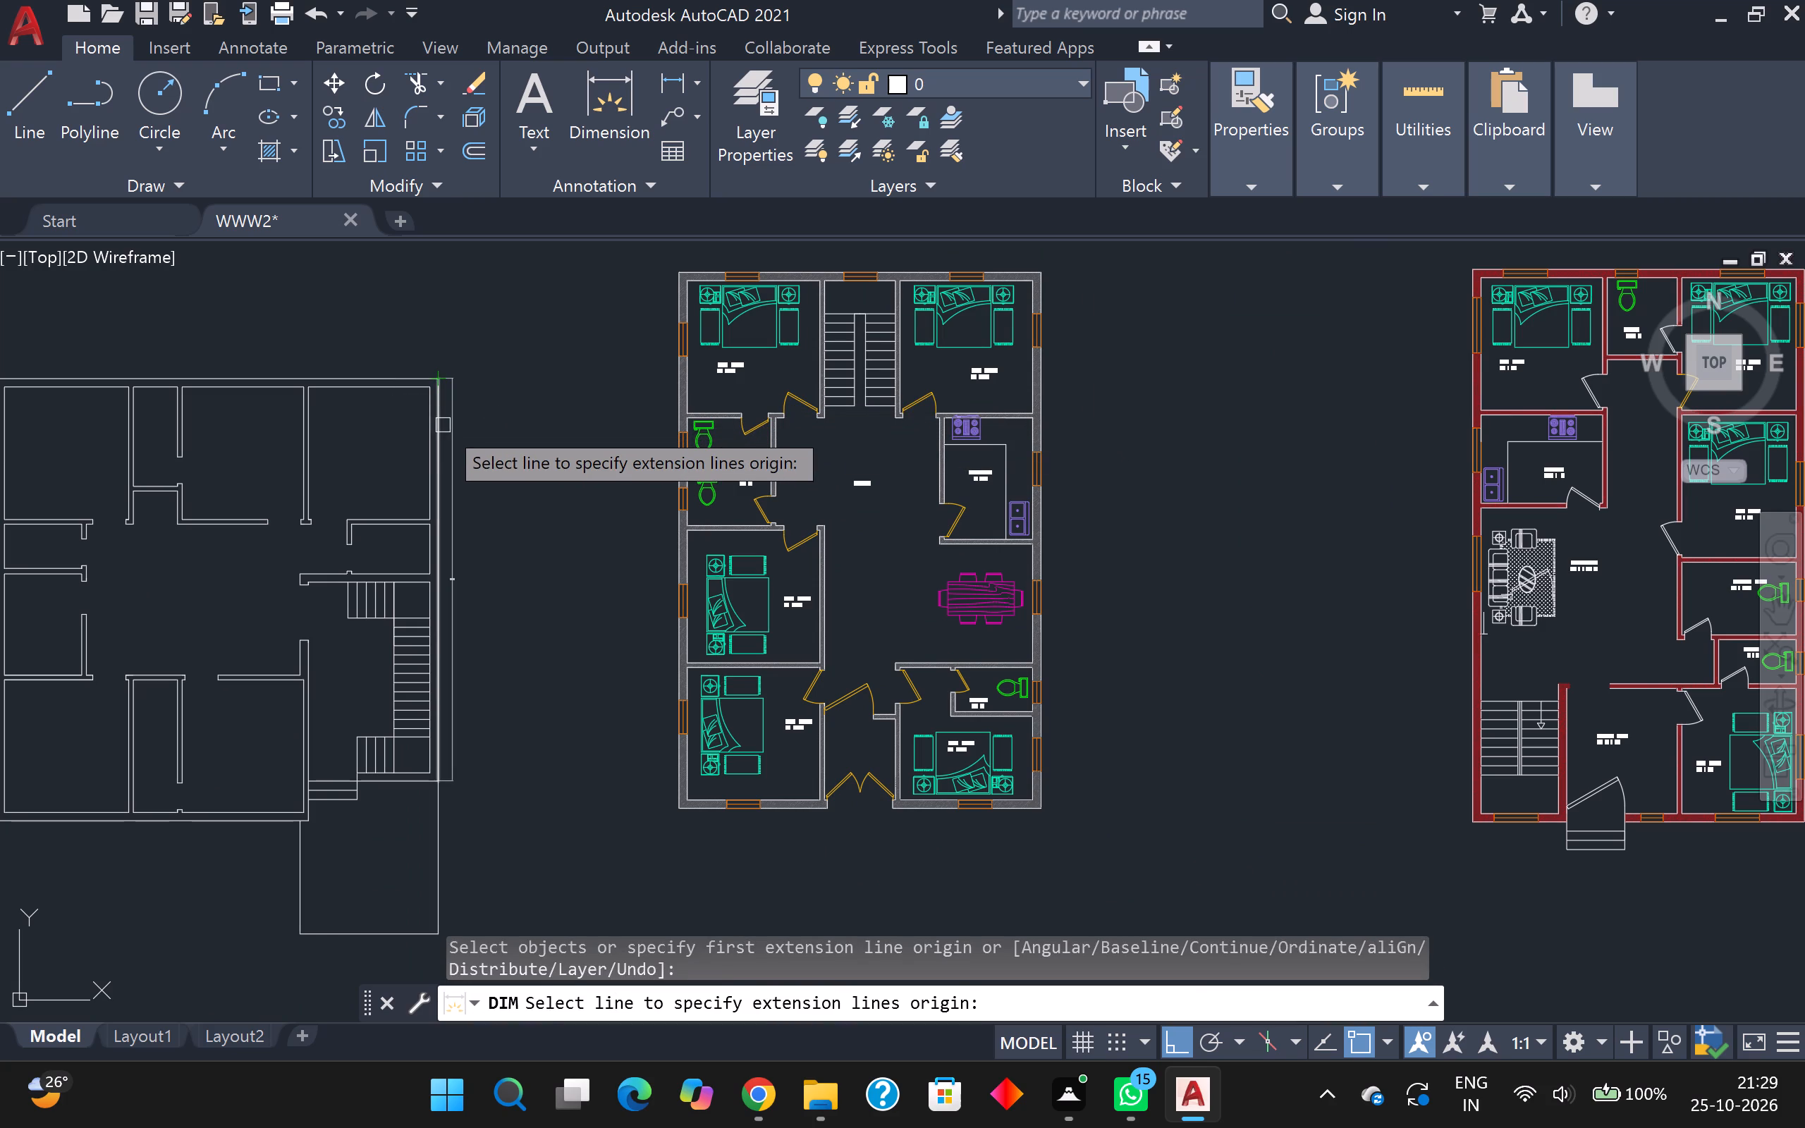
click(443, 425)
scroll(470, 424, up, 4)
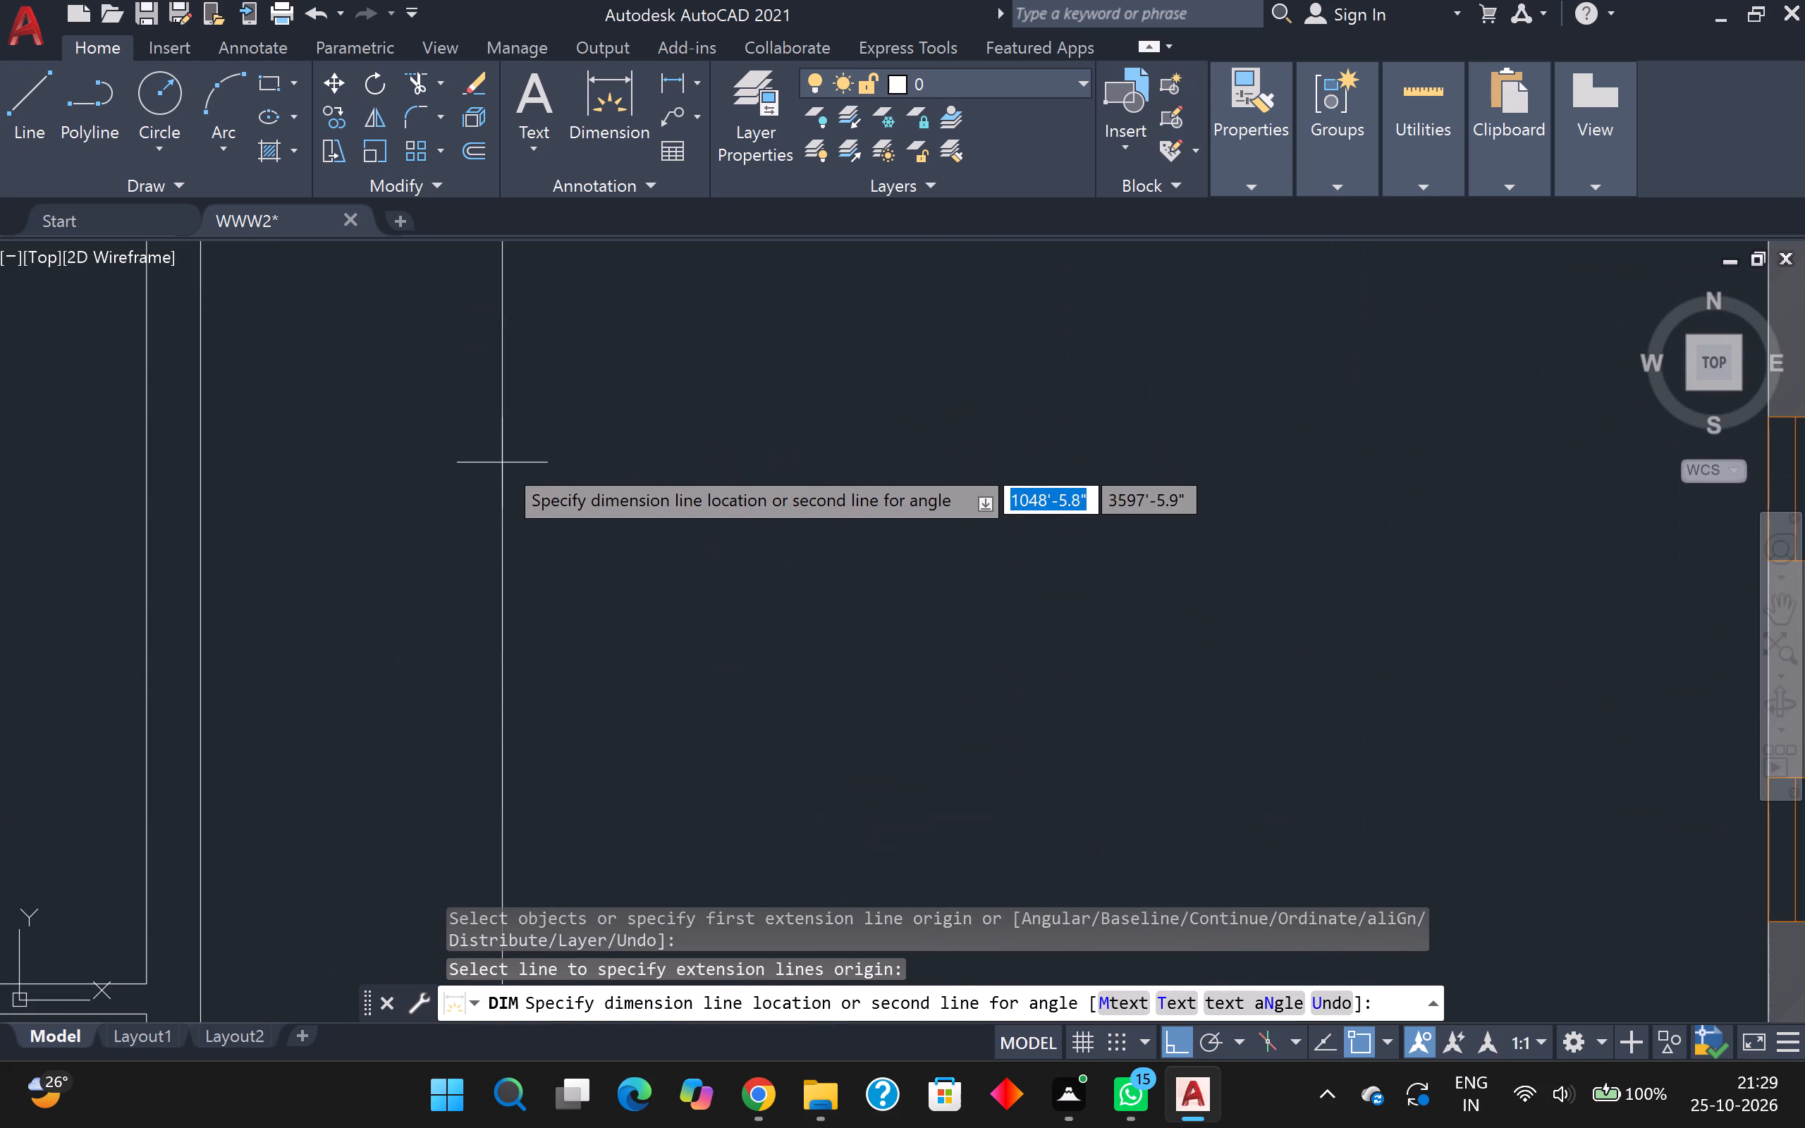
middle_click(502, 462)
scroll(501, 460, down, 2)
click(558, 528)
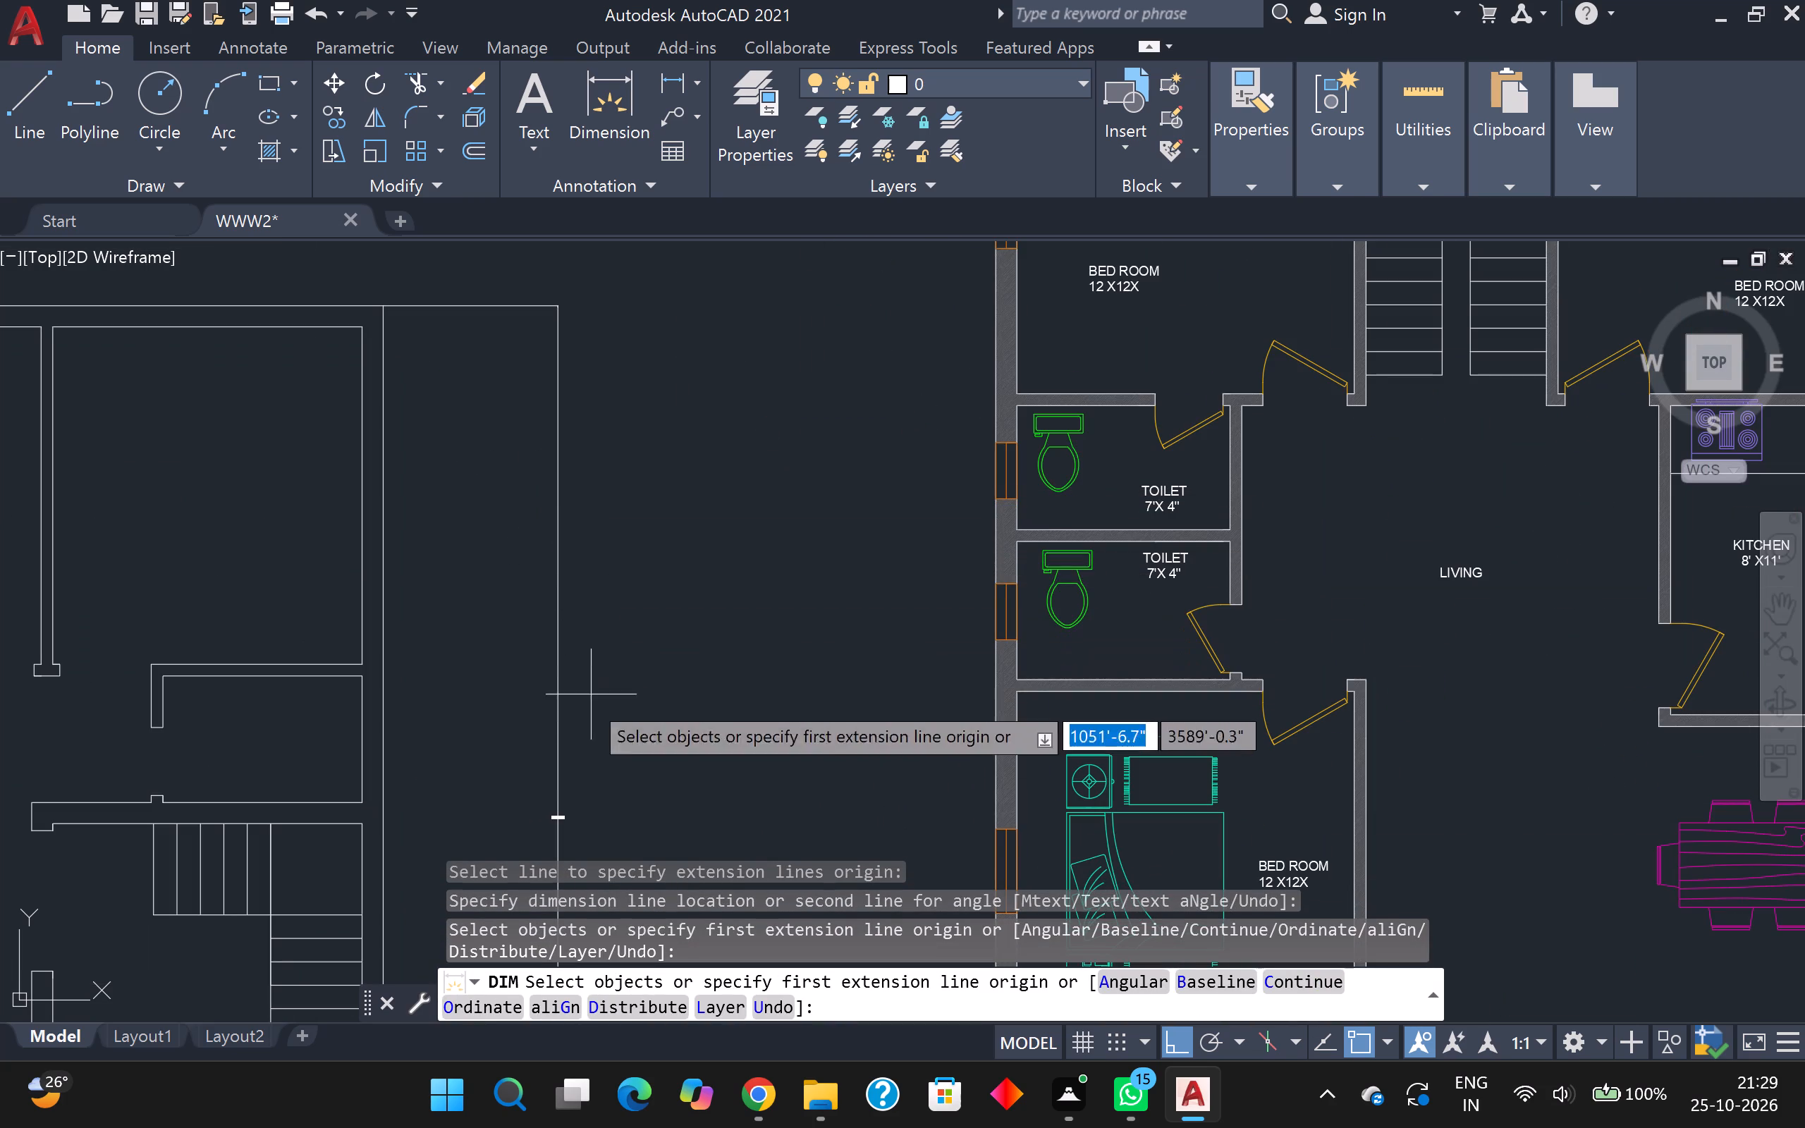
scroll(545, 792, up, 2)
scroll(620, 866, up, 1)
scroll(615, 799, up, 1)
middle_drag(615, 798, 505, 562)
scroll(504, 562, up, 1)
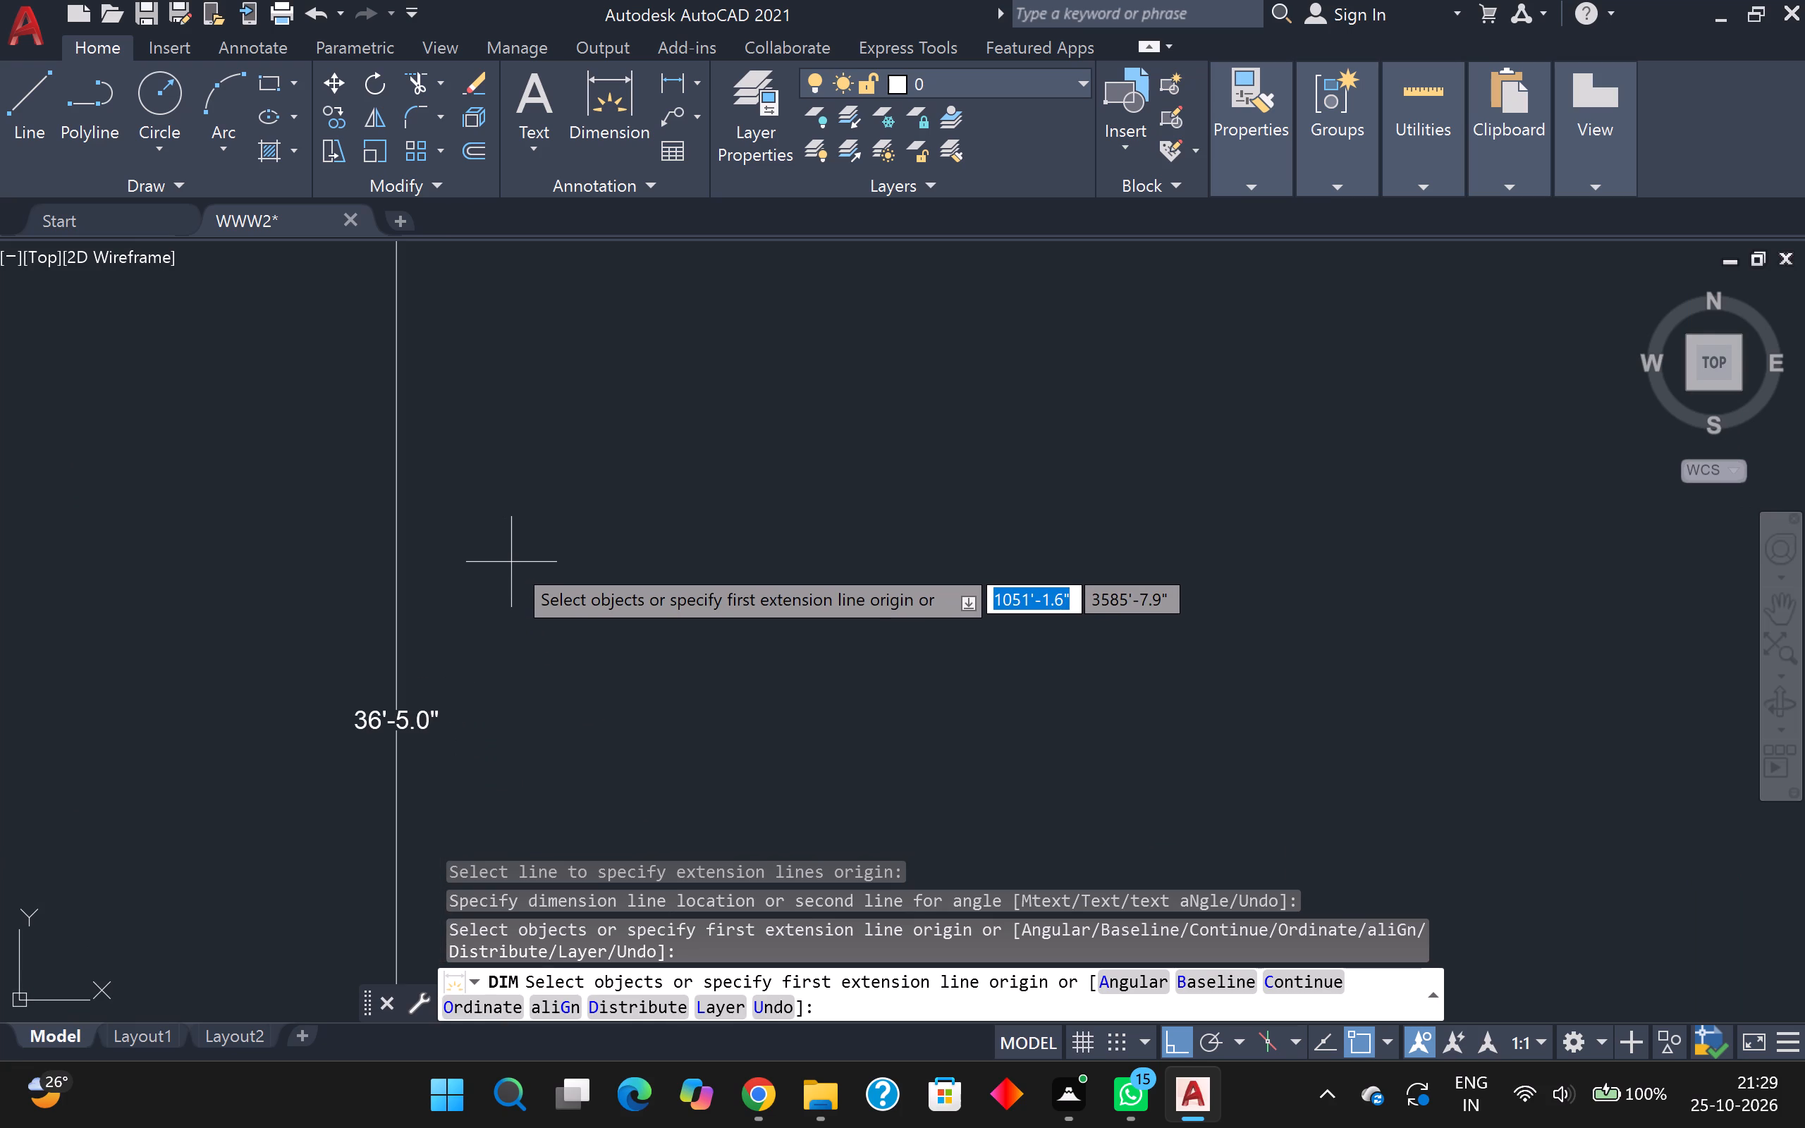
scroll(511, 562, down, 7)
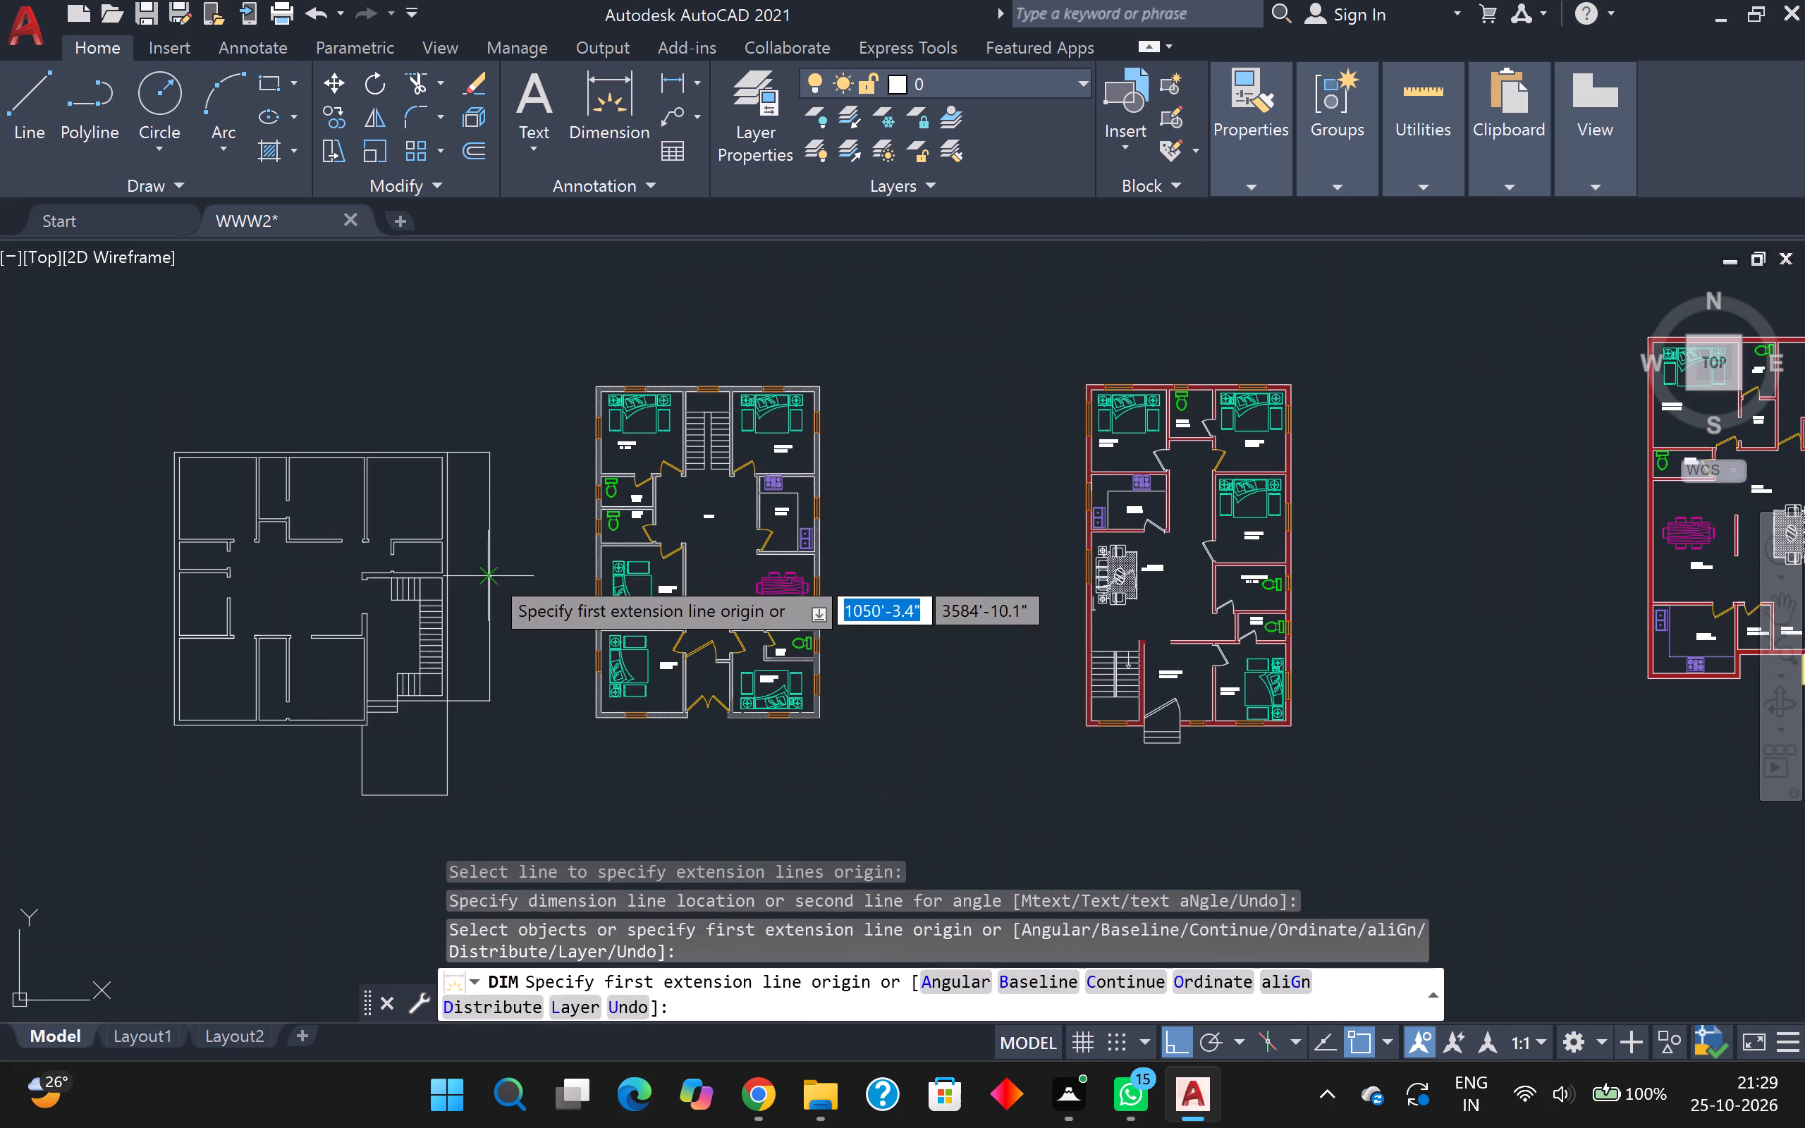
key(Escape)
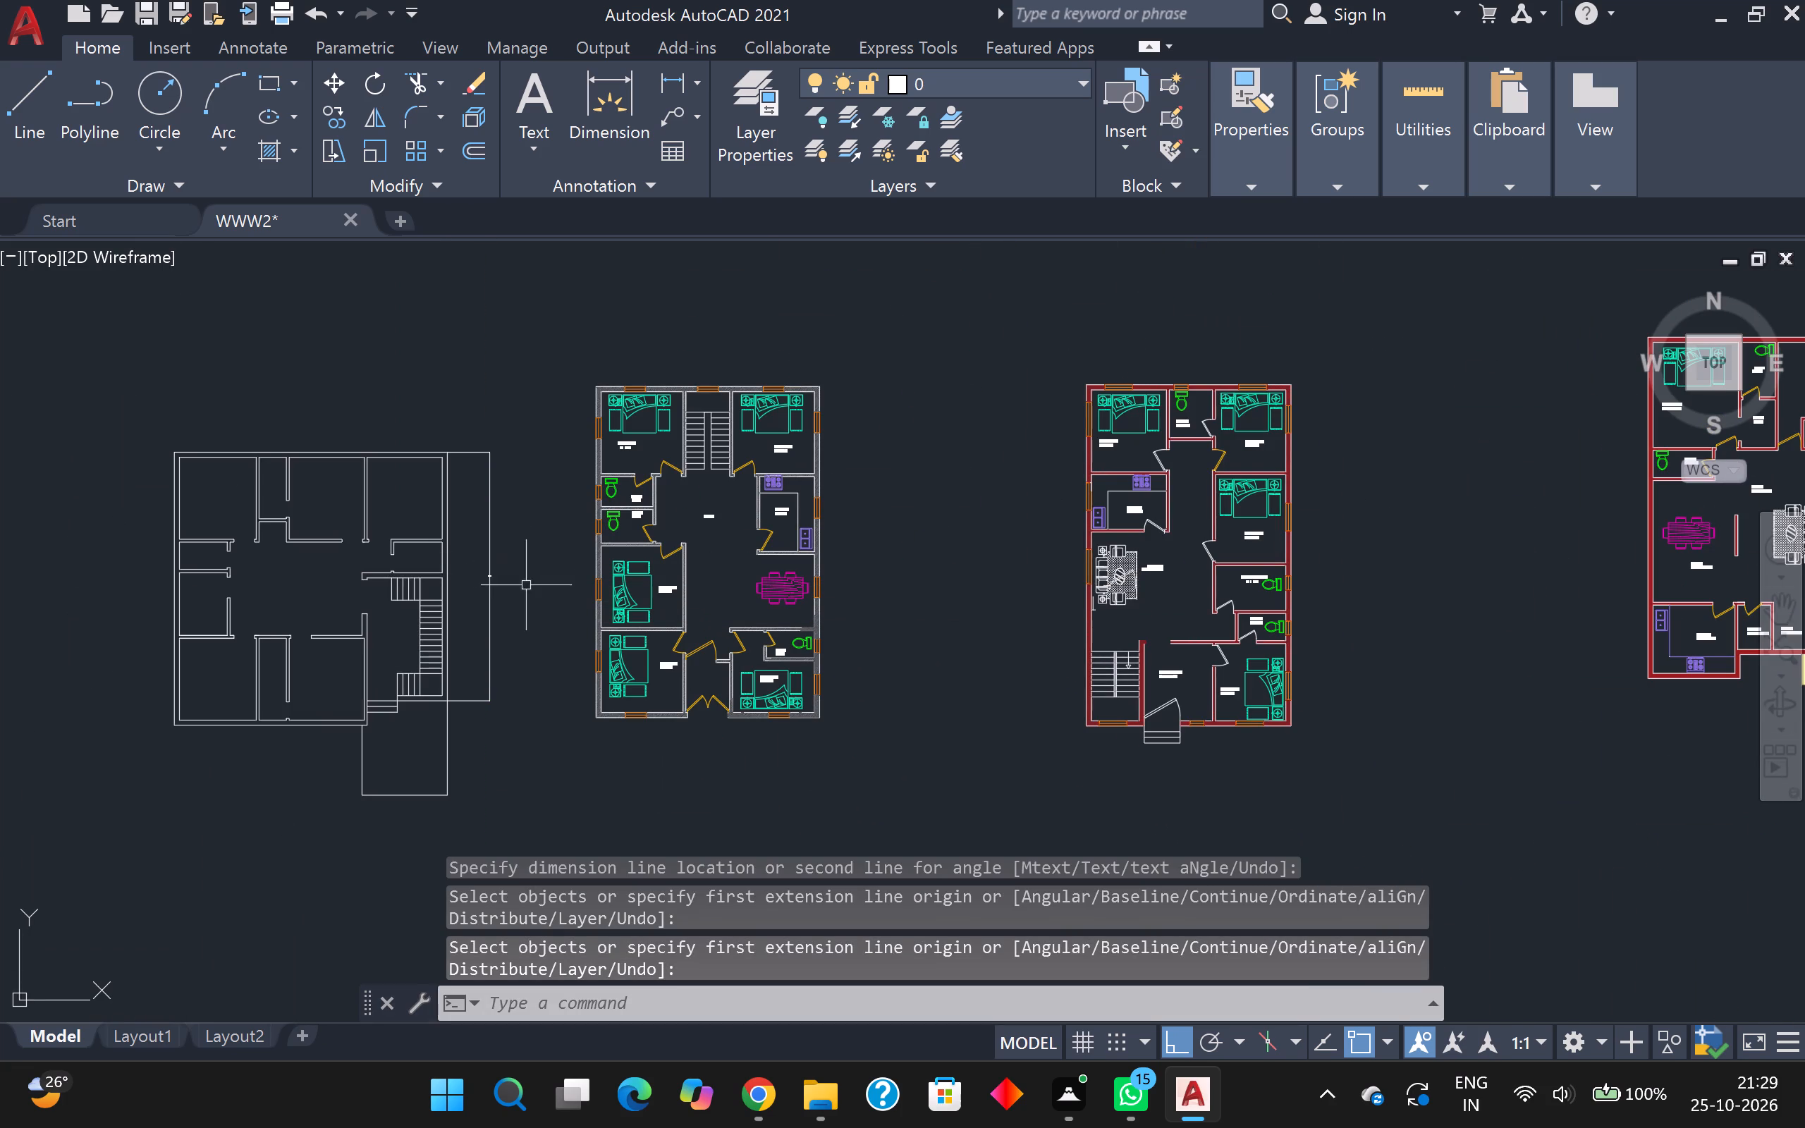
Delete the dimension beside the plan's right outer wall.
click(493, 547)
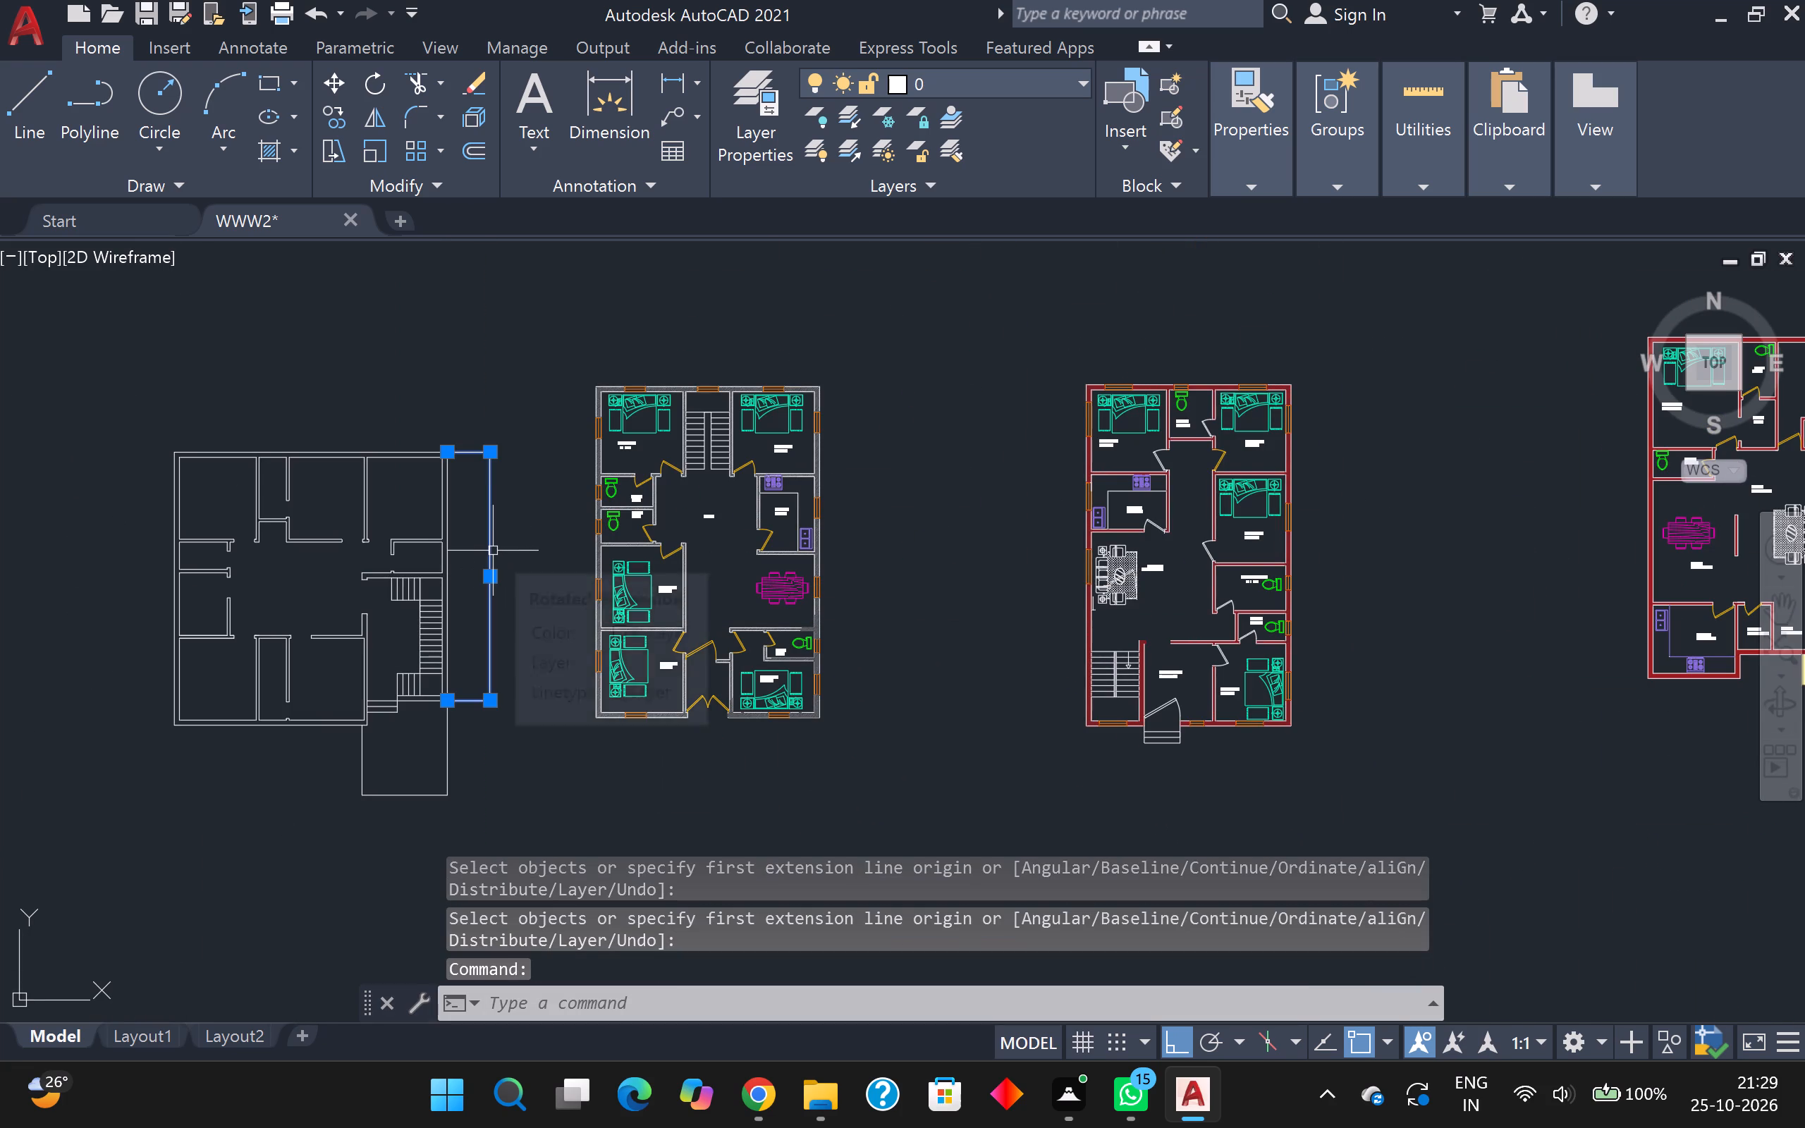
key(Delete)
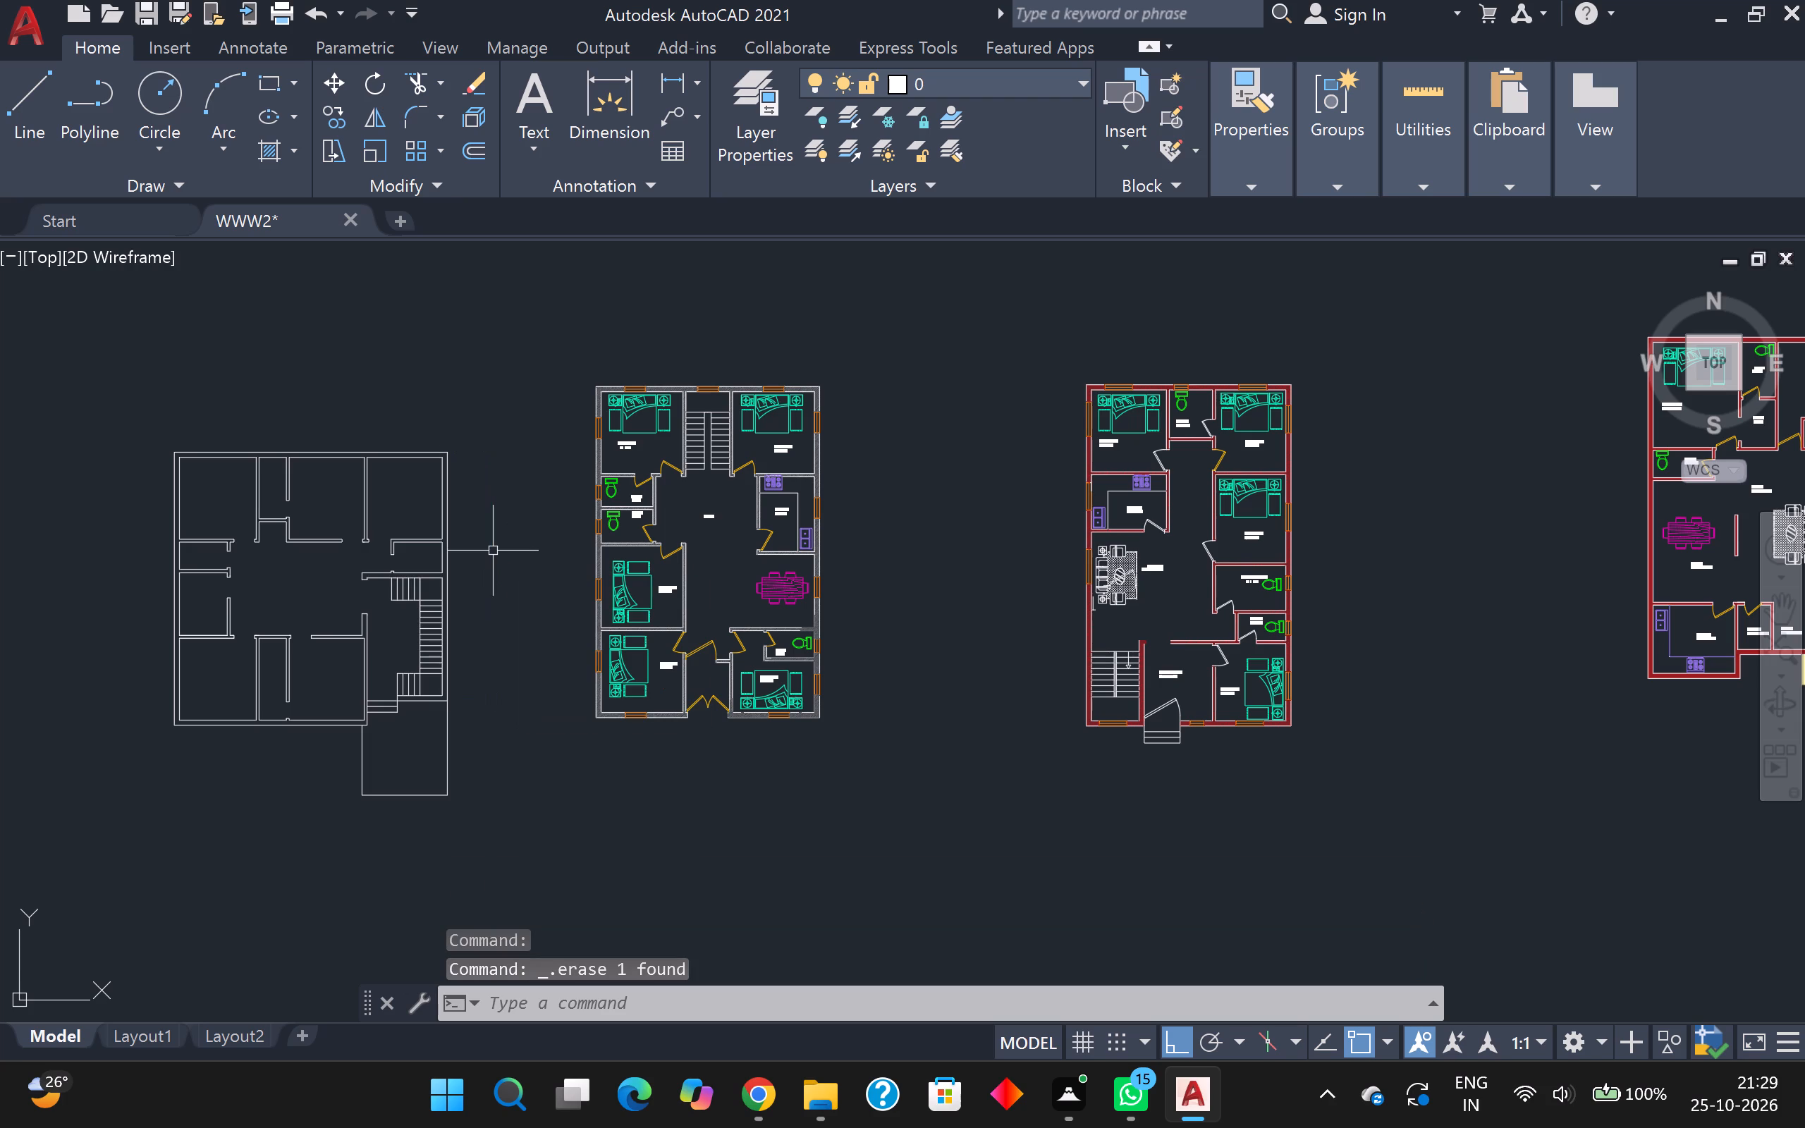
Draw a window outline 9" wide and 3' long across the left outer wall of the middle-left room.
scroll(493, 551, down, 1)
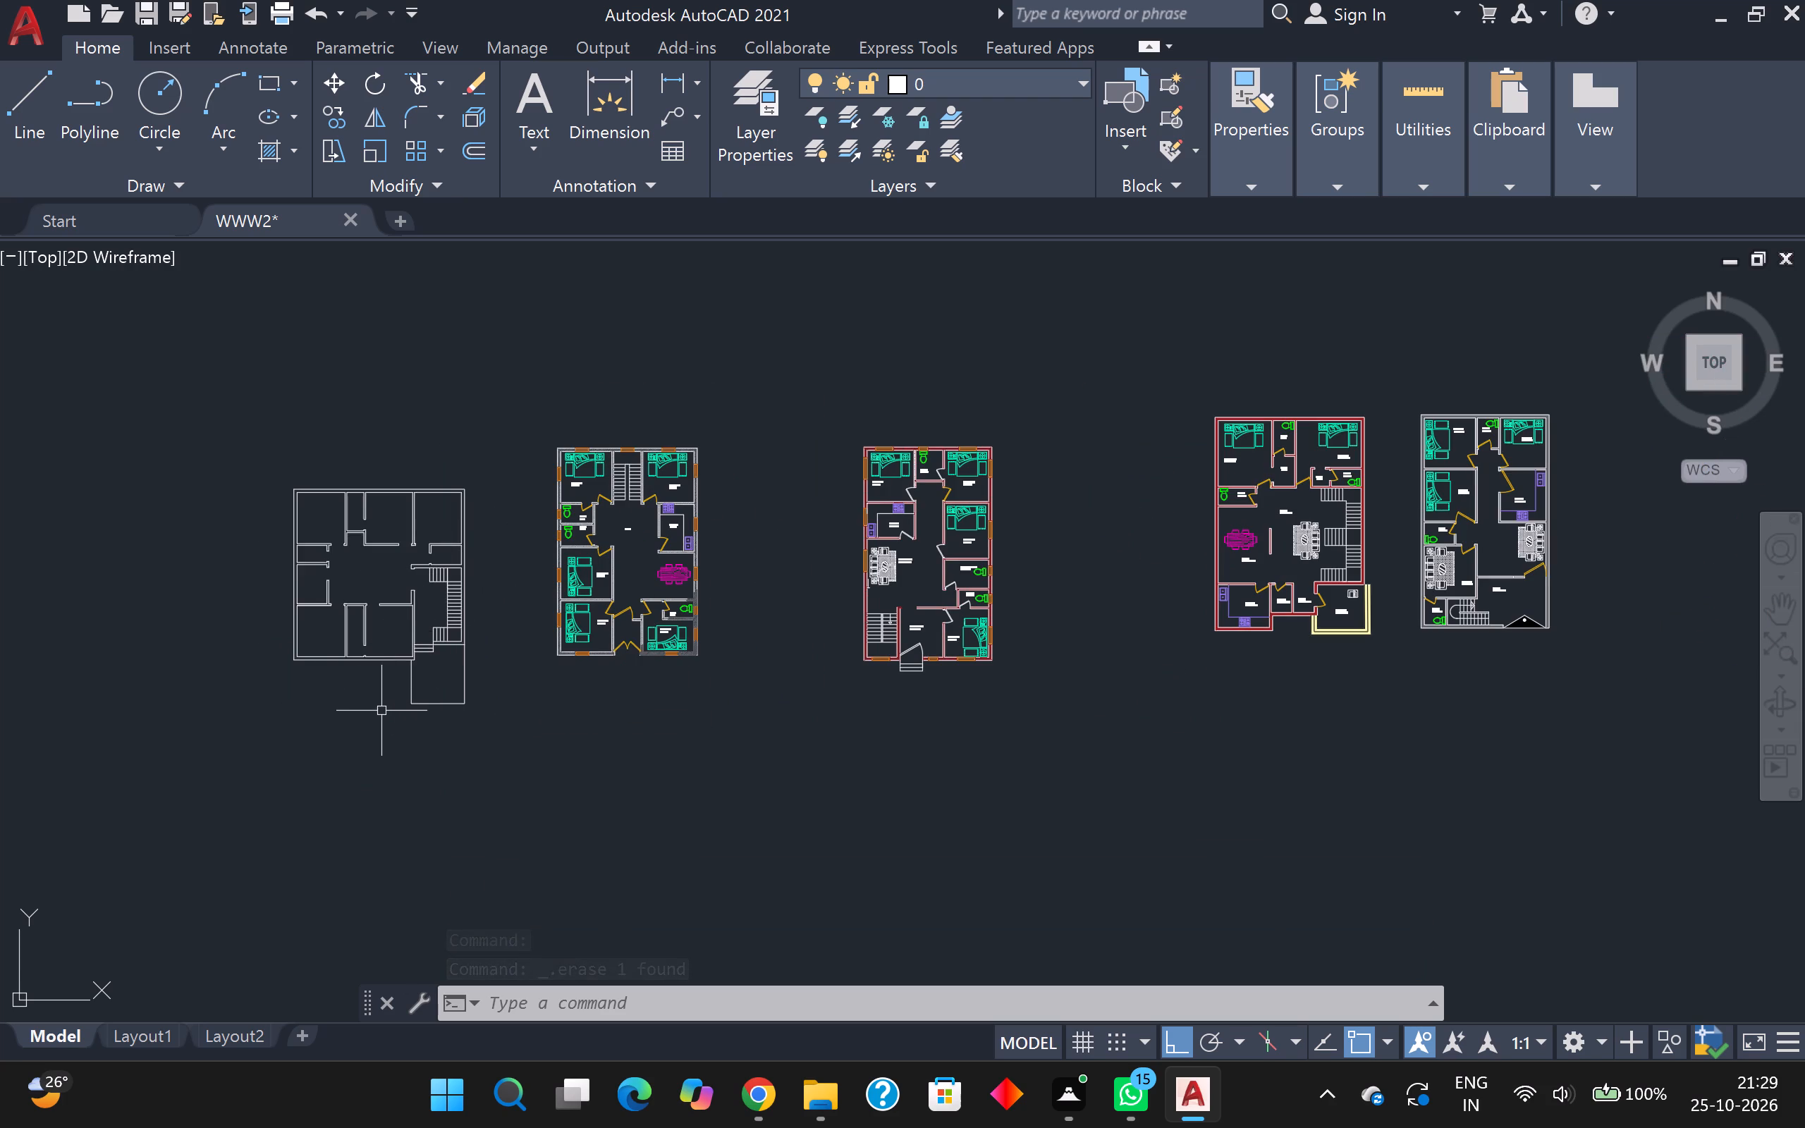
middle_drag(374, 687, 499, 706)
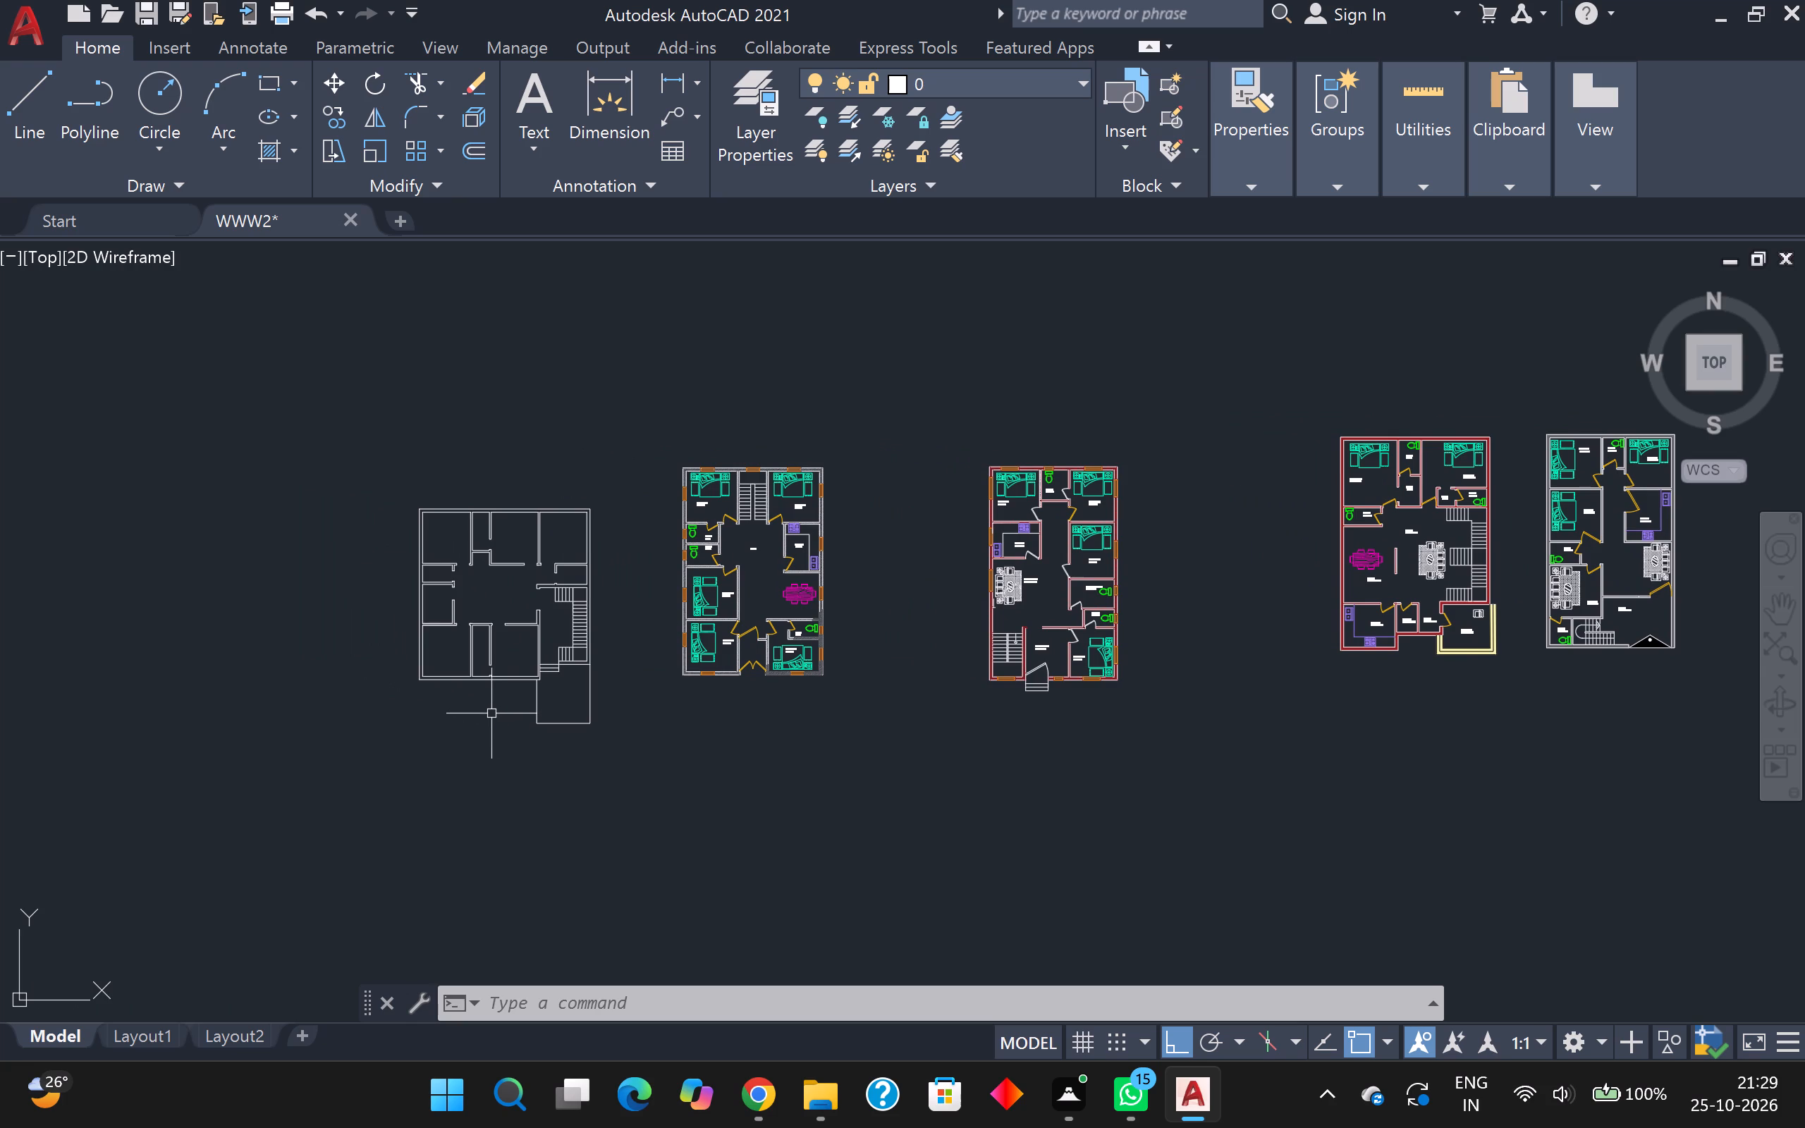
scroll(490, 714, down, 1)
scroll(469, 699, up, 2)
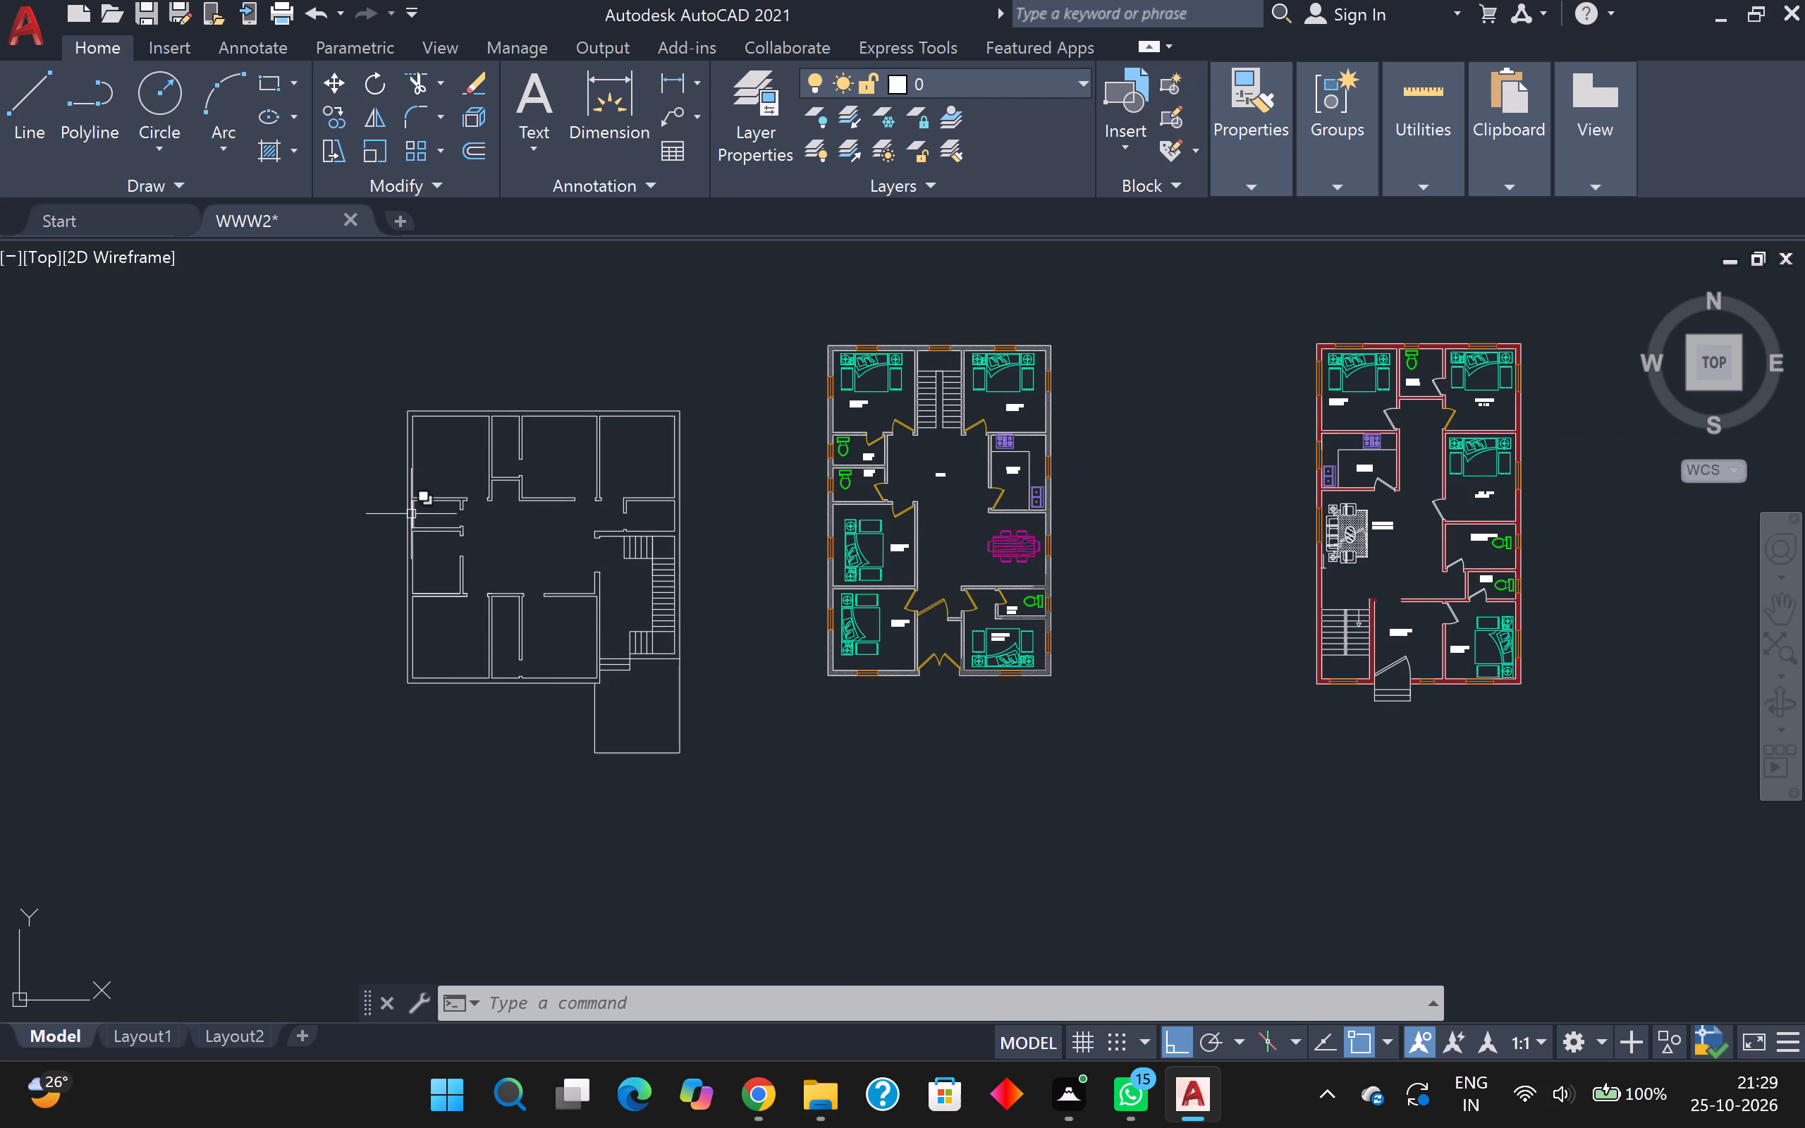
scroll(642, 472, up, 1)
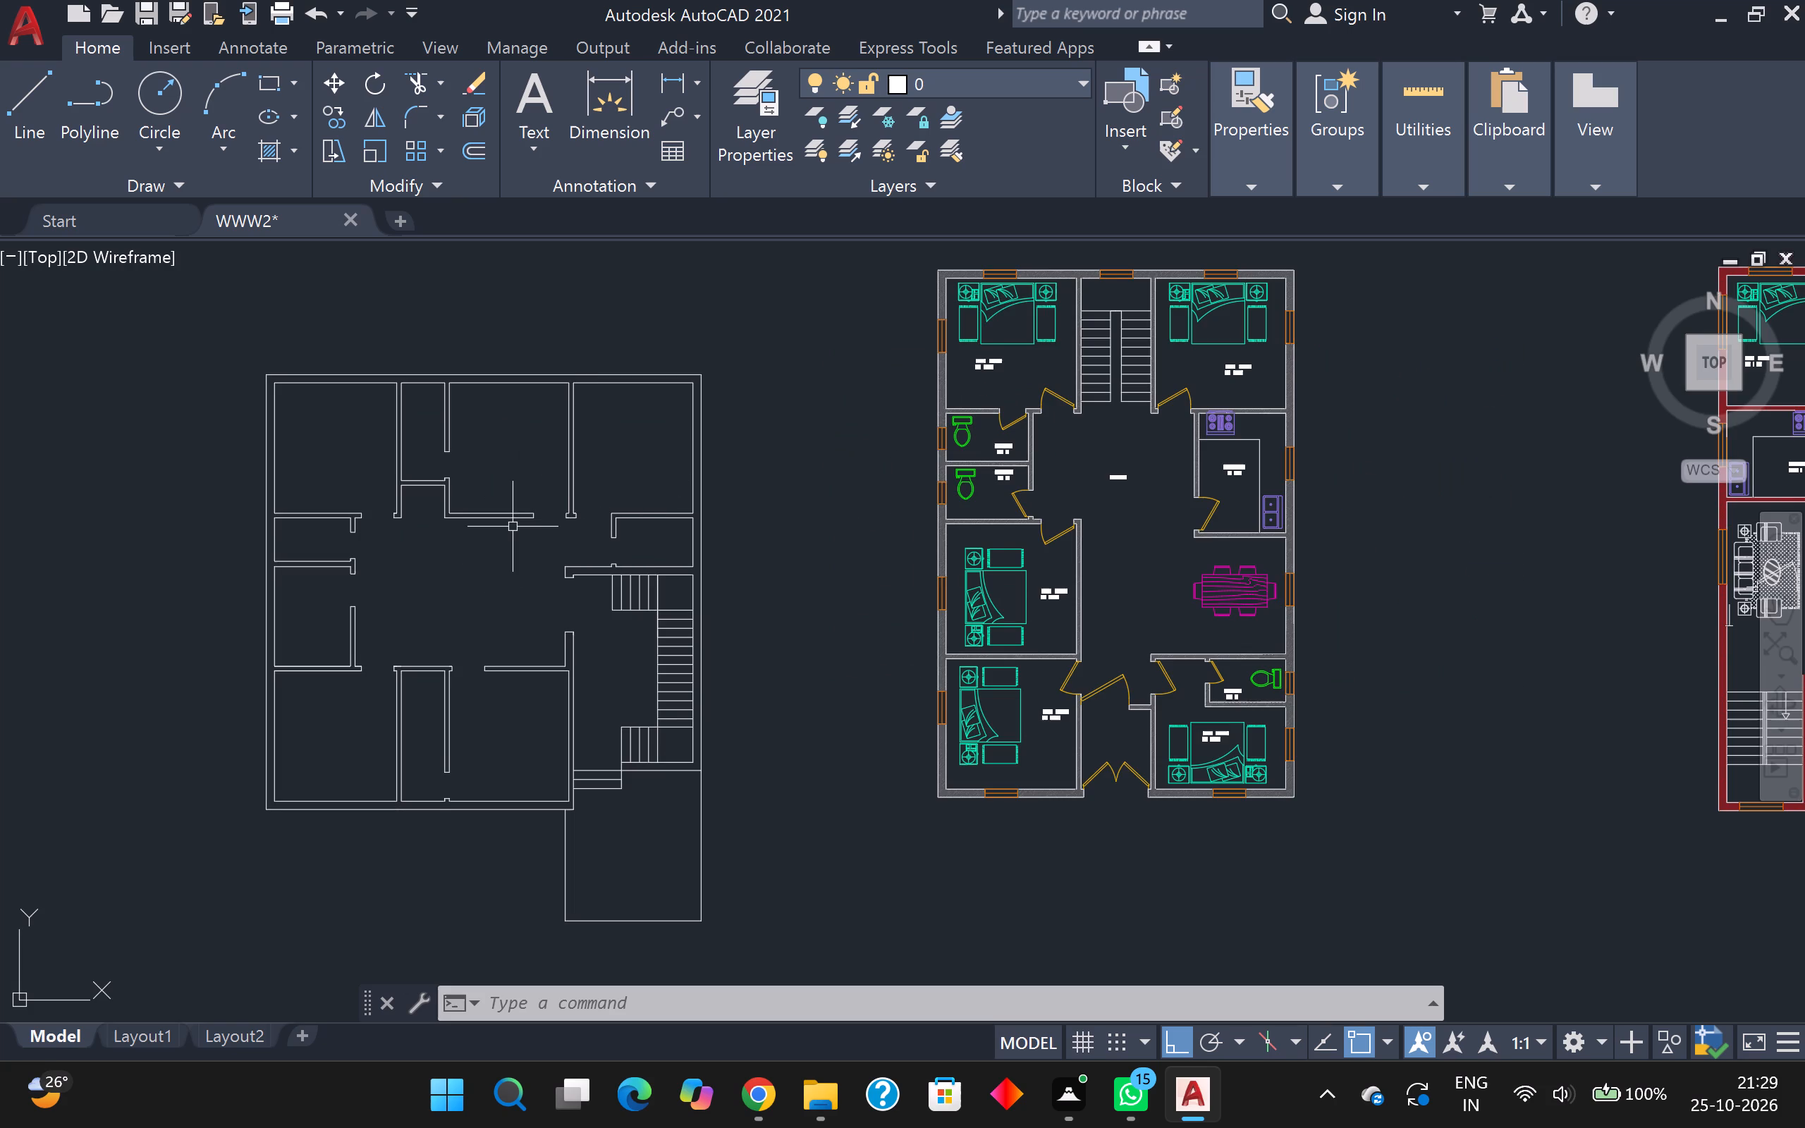
key(l)
key(Return)
scroll(366, 603, up, 1)
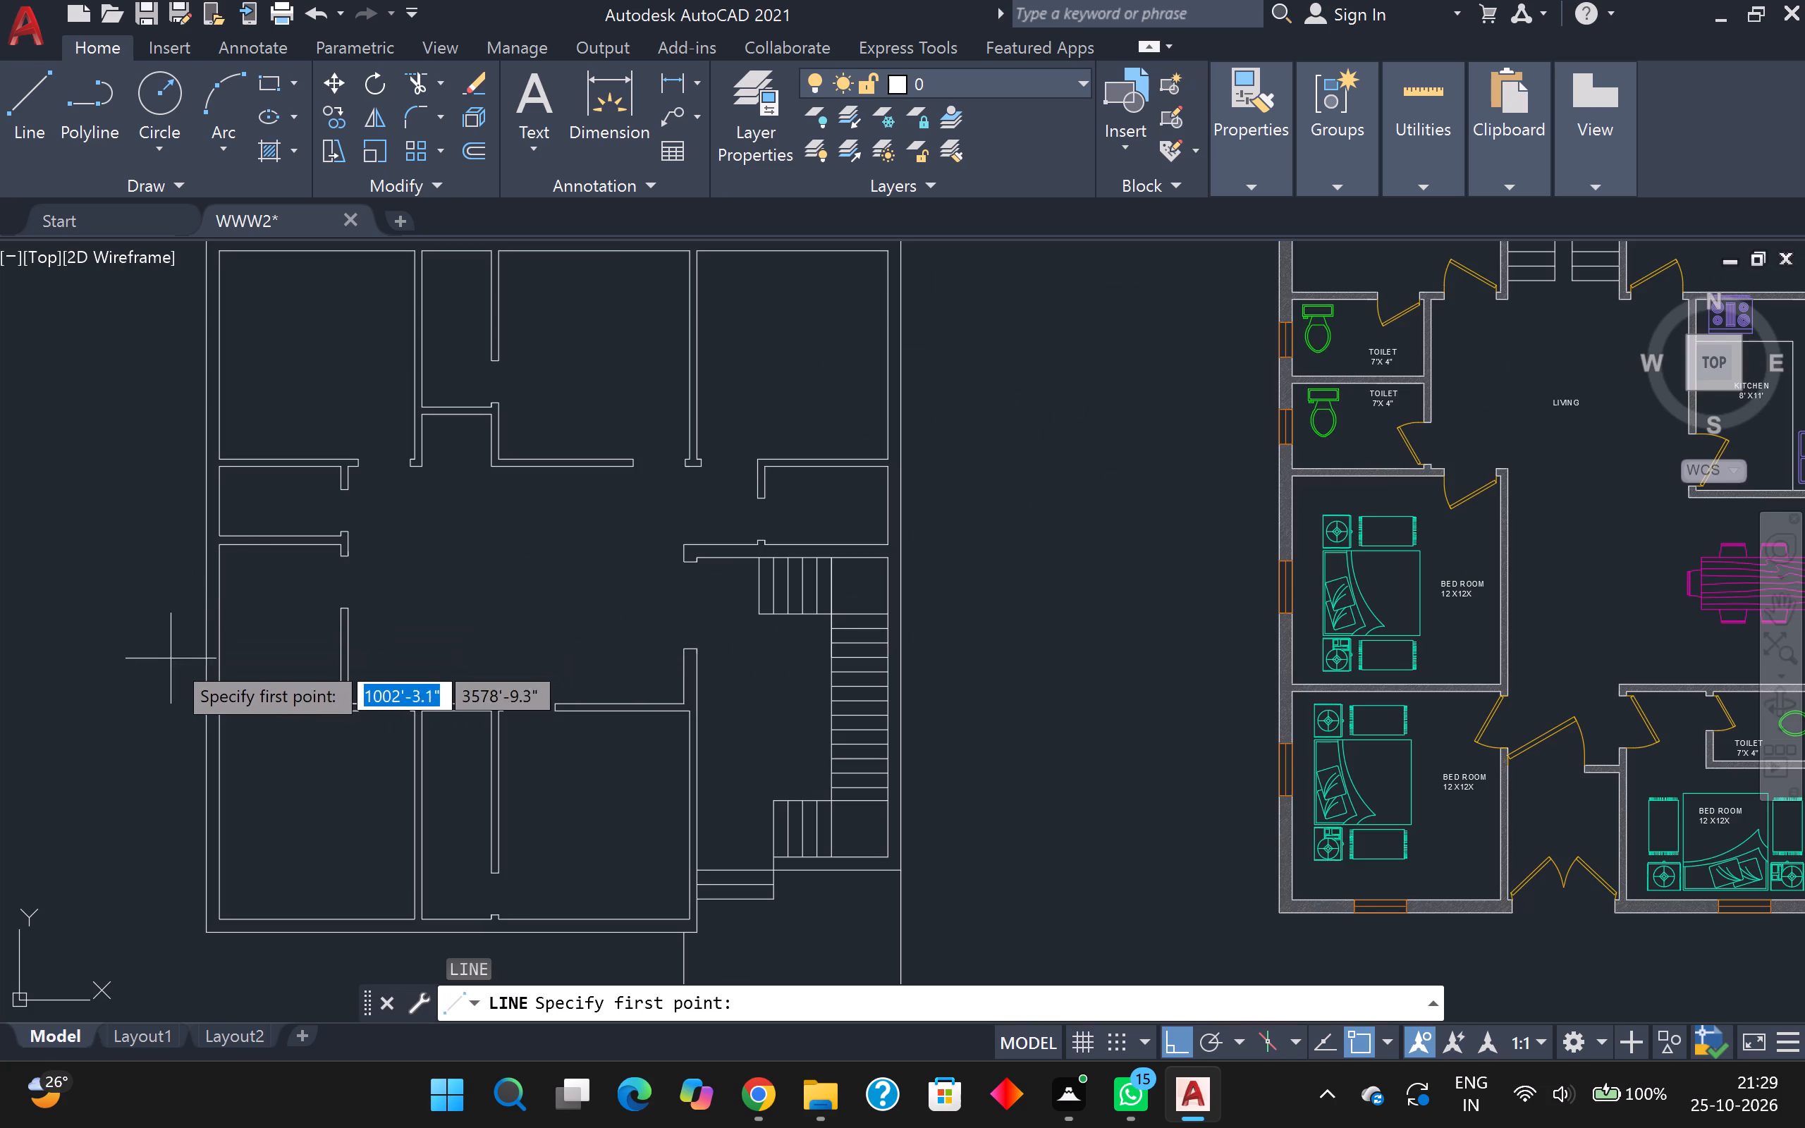
scroll(183, 637, up, 2)
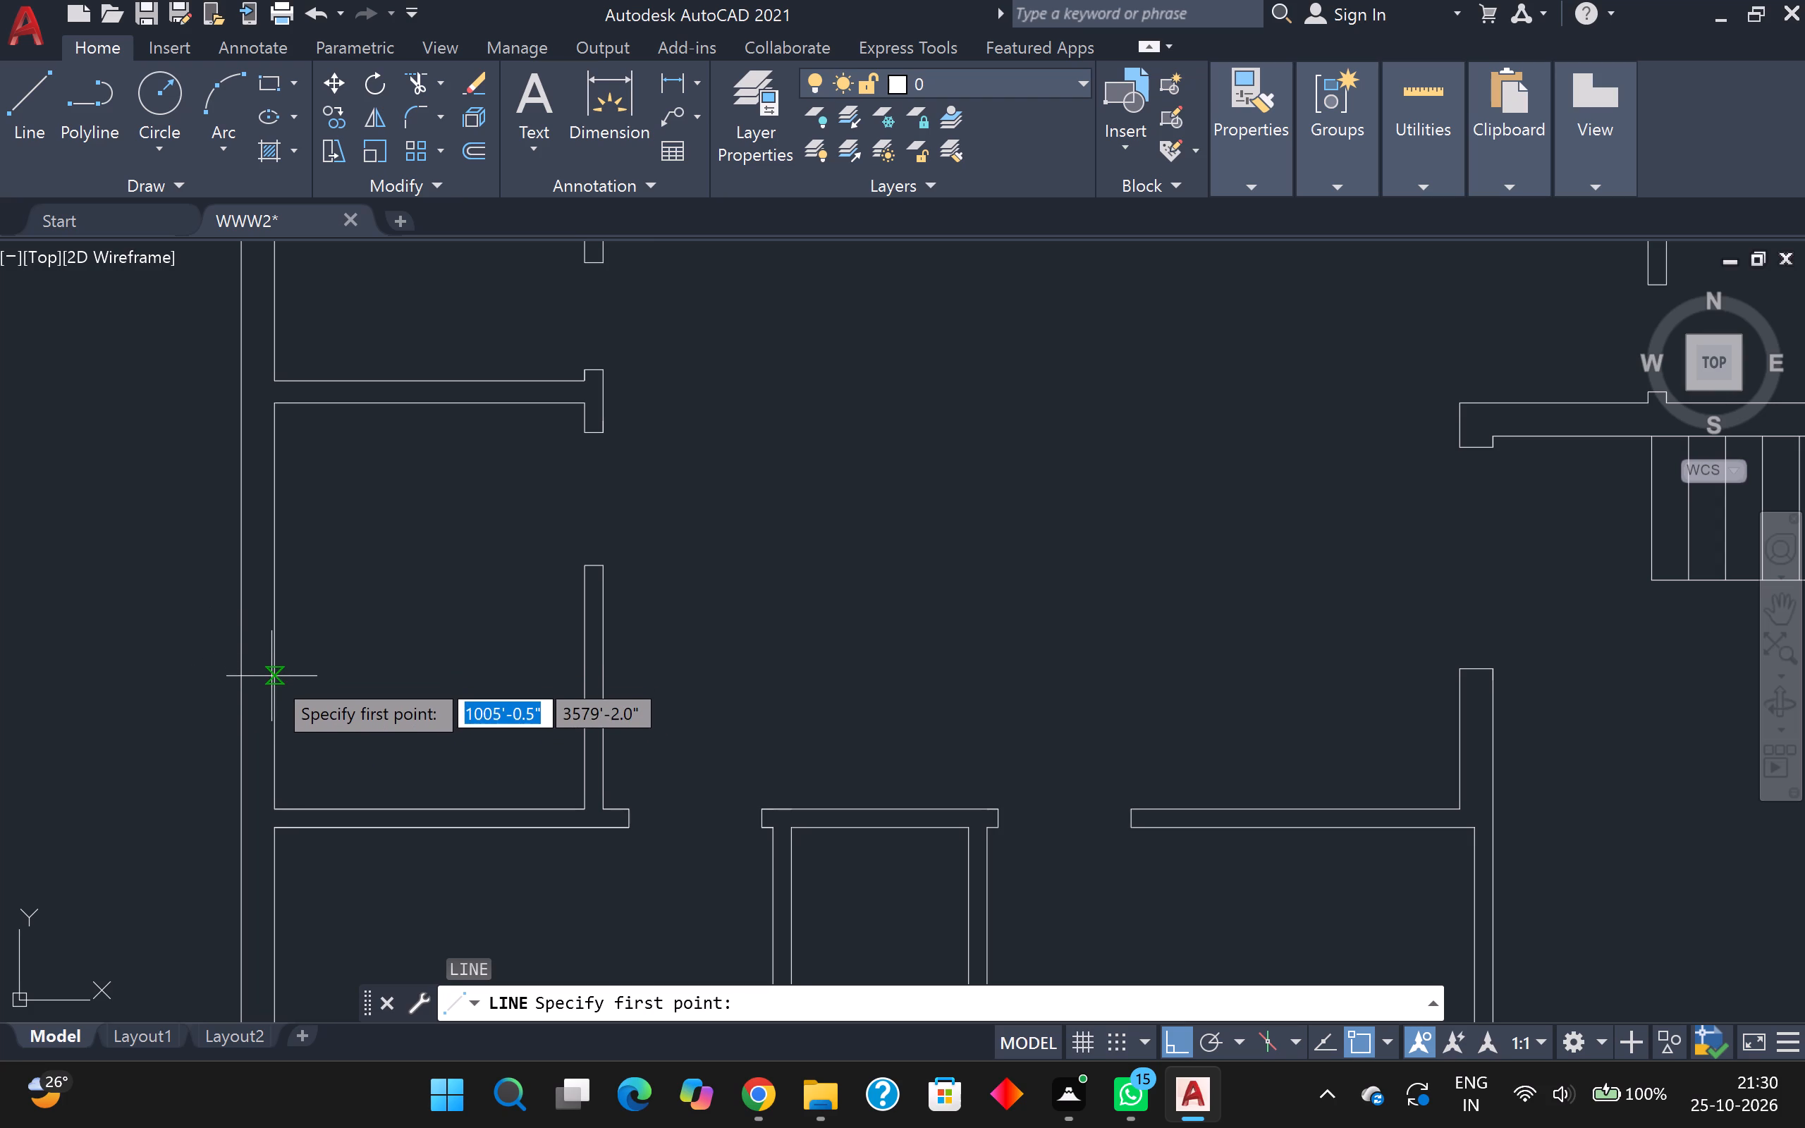
click(271, 676)
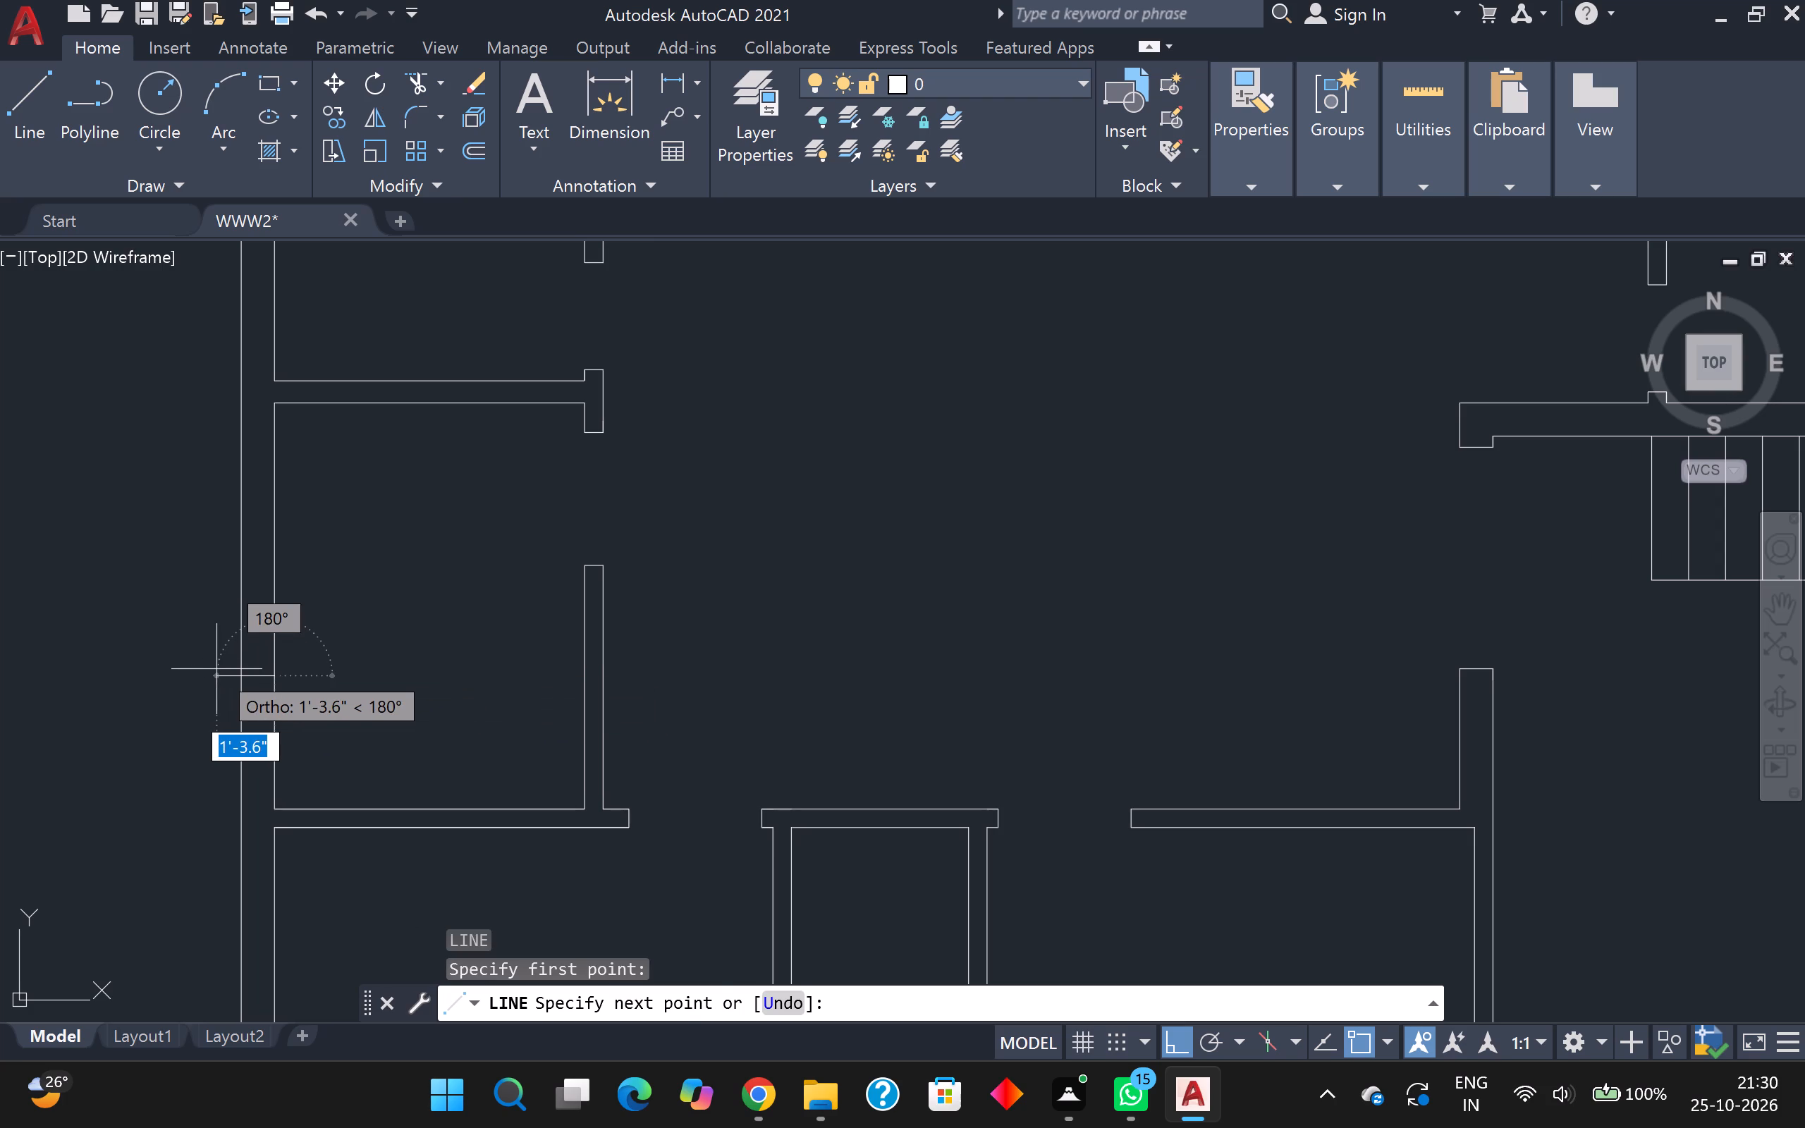
key(5)
key(BackSpace)
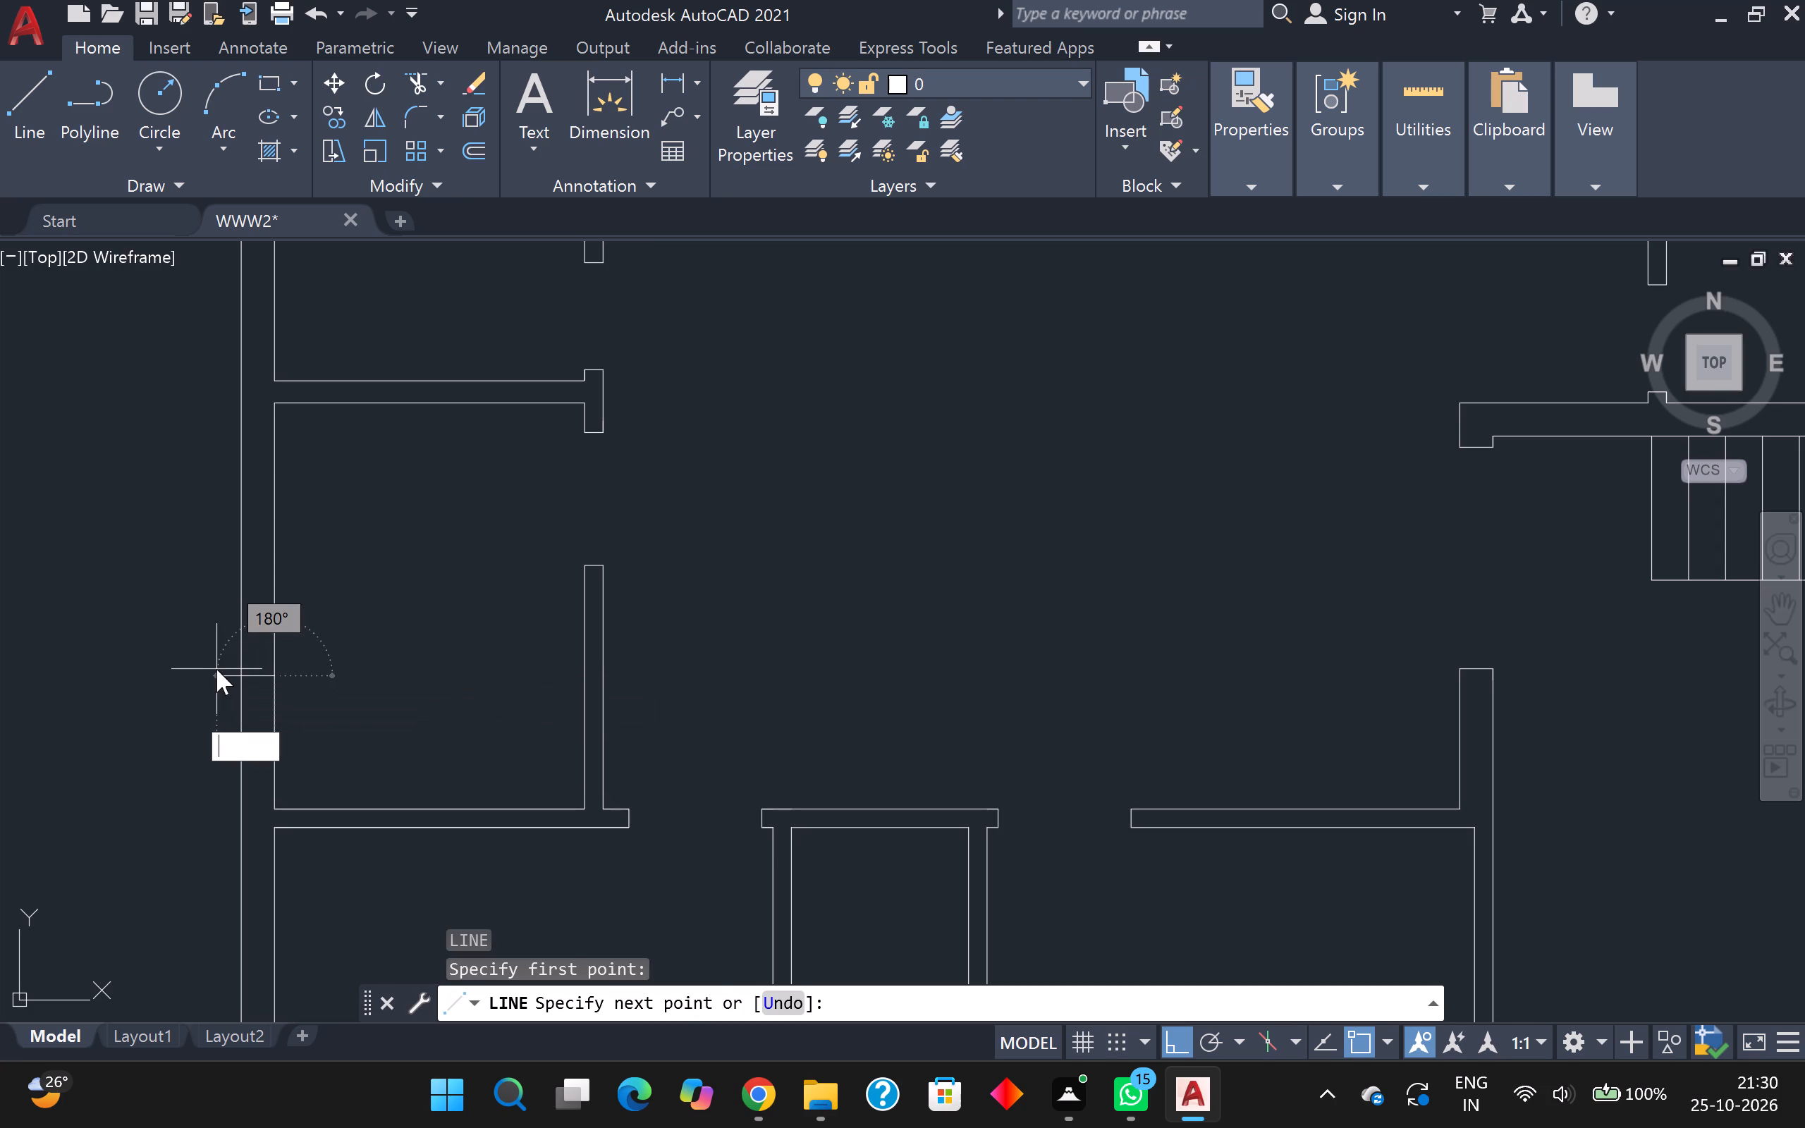
key(9)
key(Return)
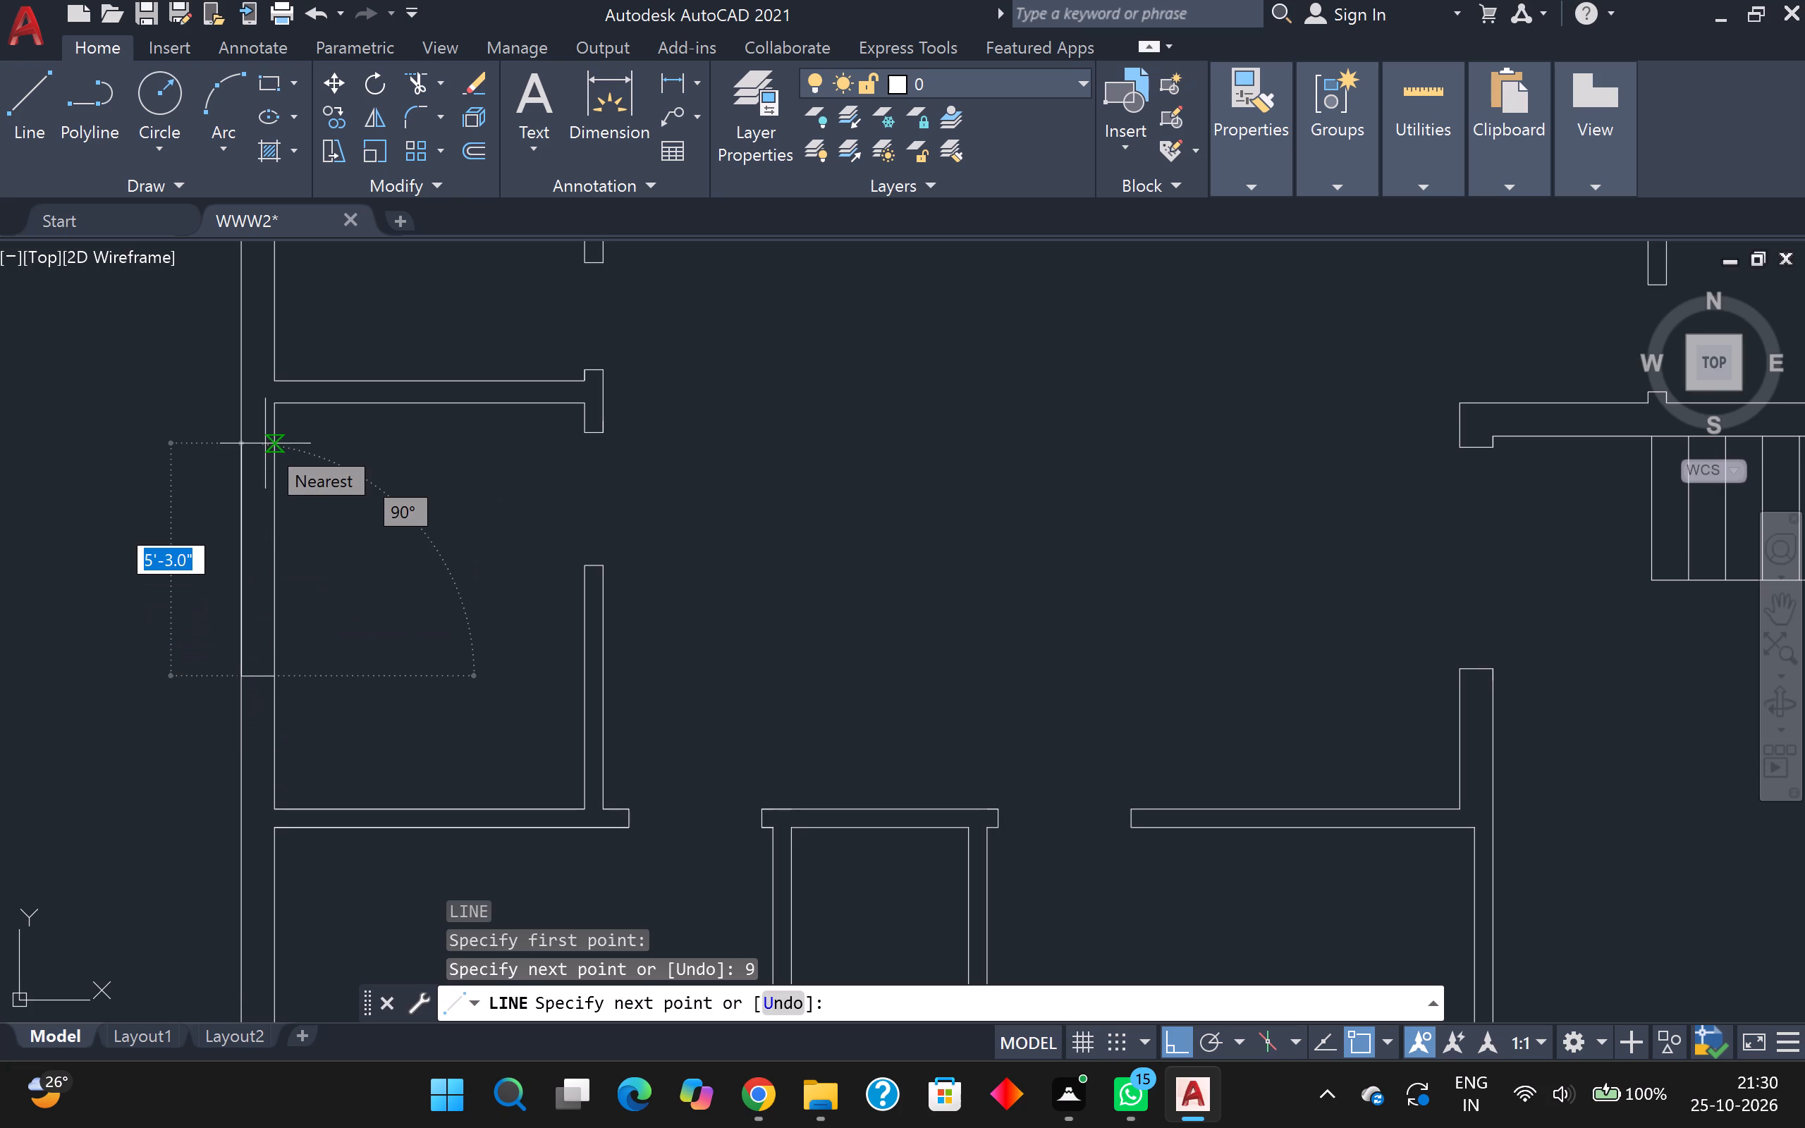
text(3')
key(Return)
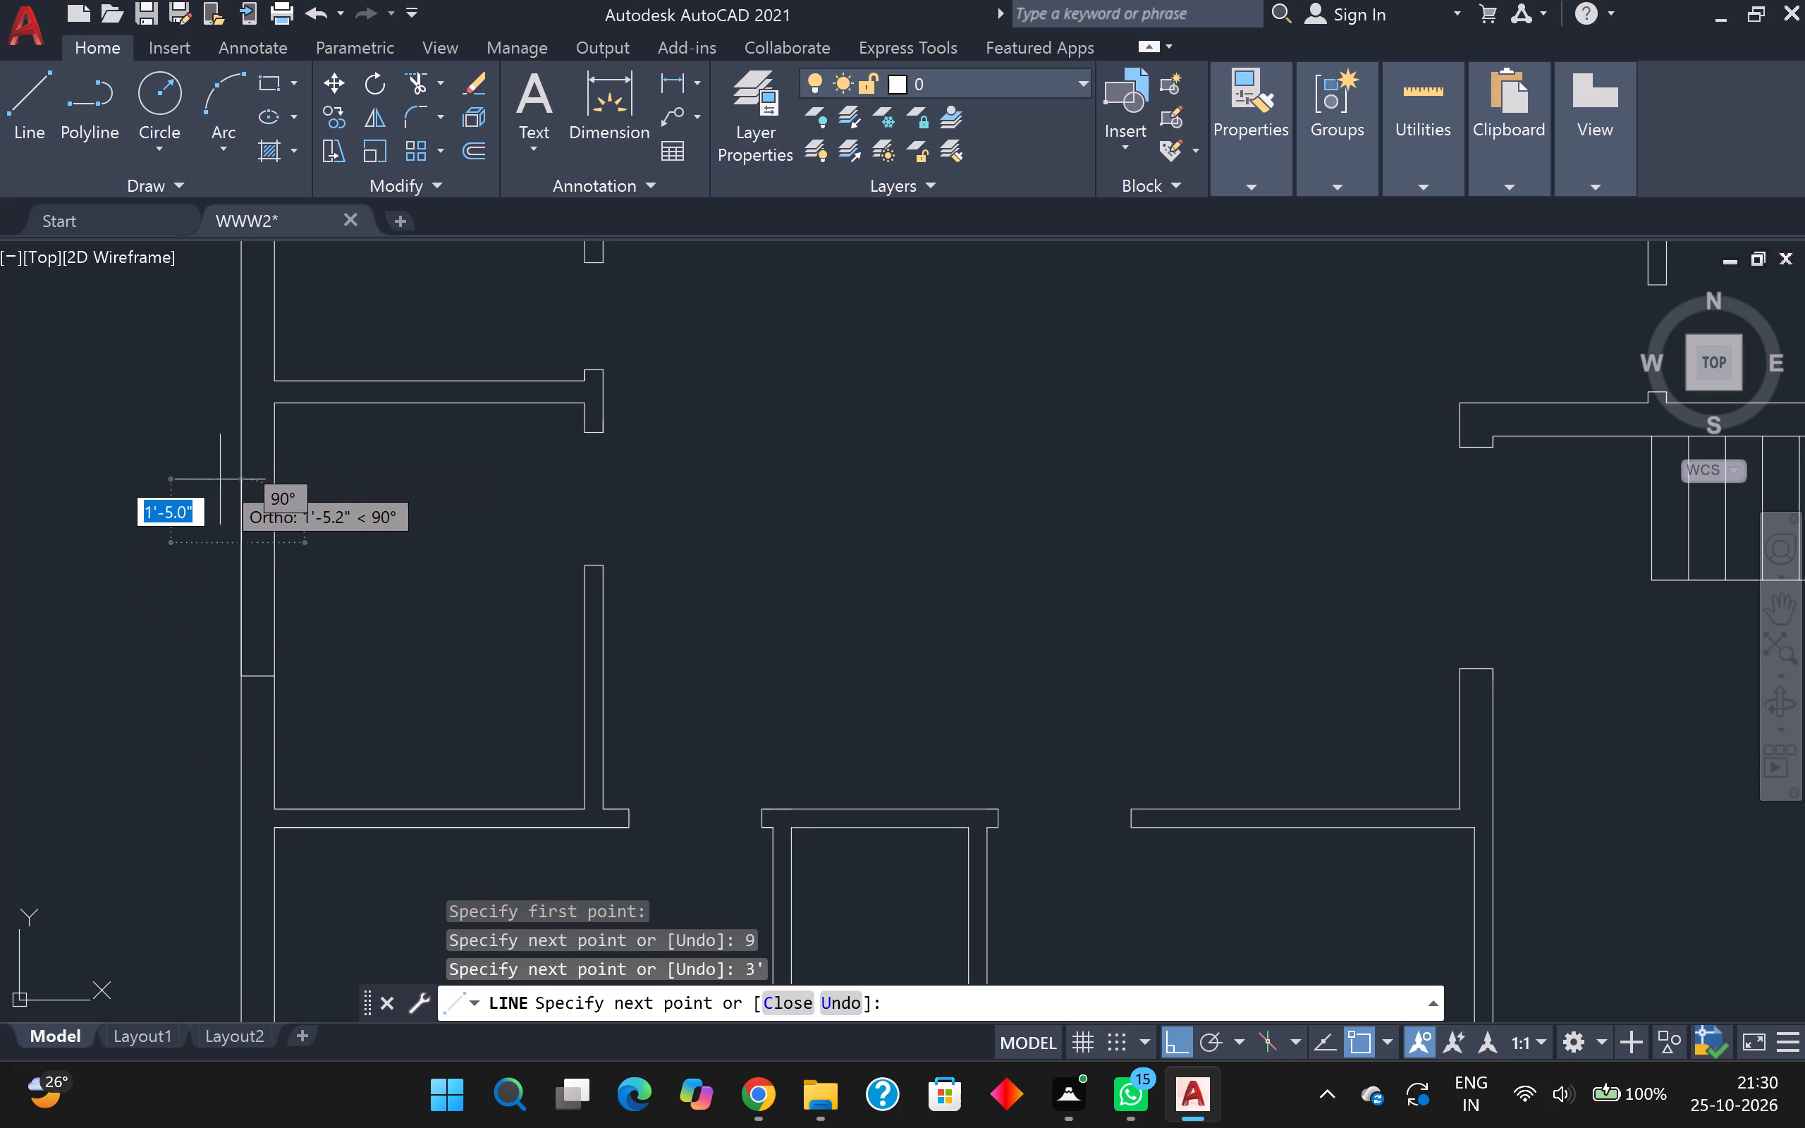
scroll(284, 492, up, 2)
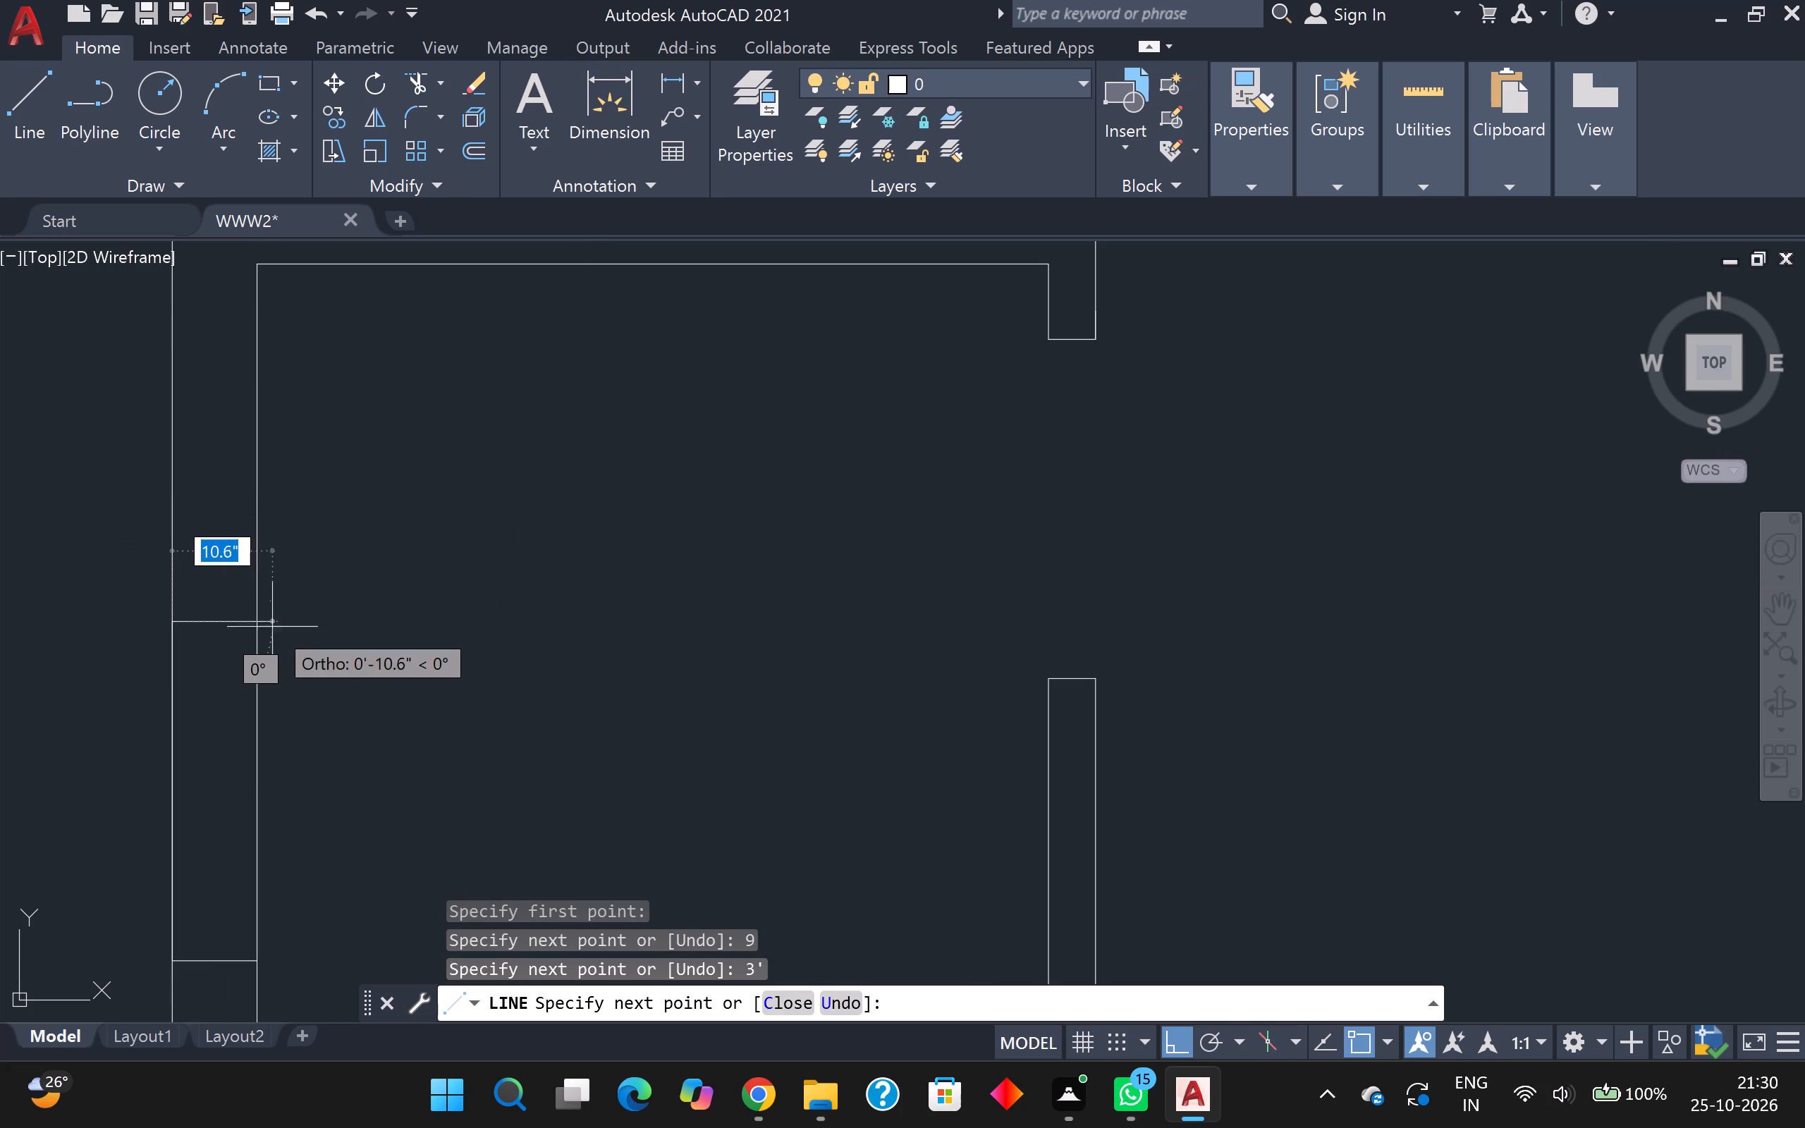
click(260, 627)
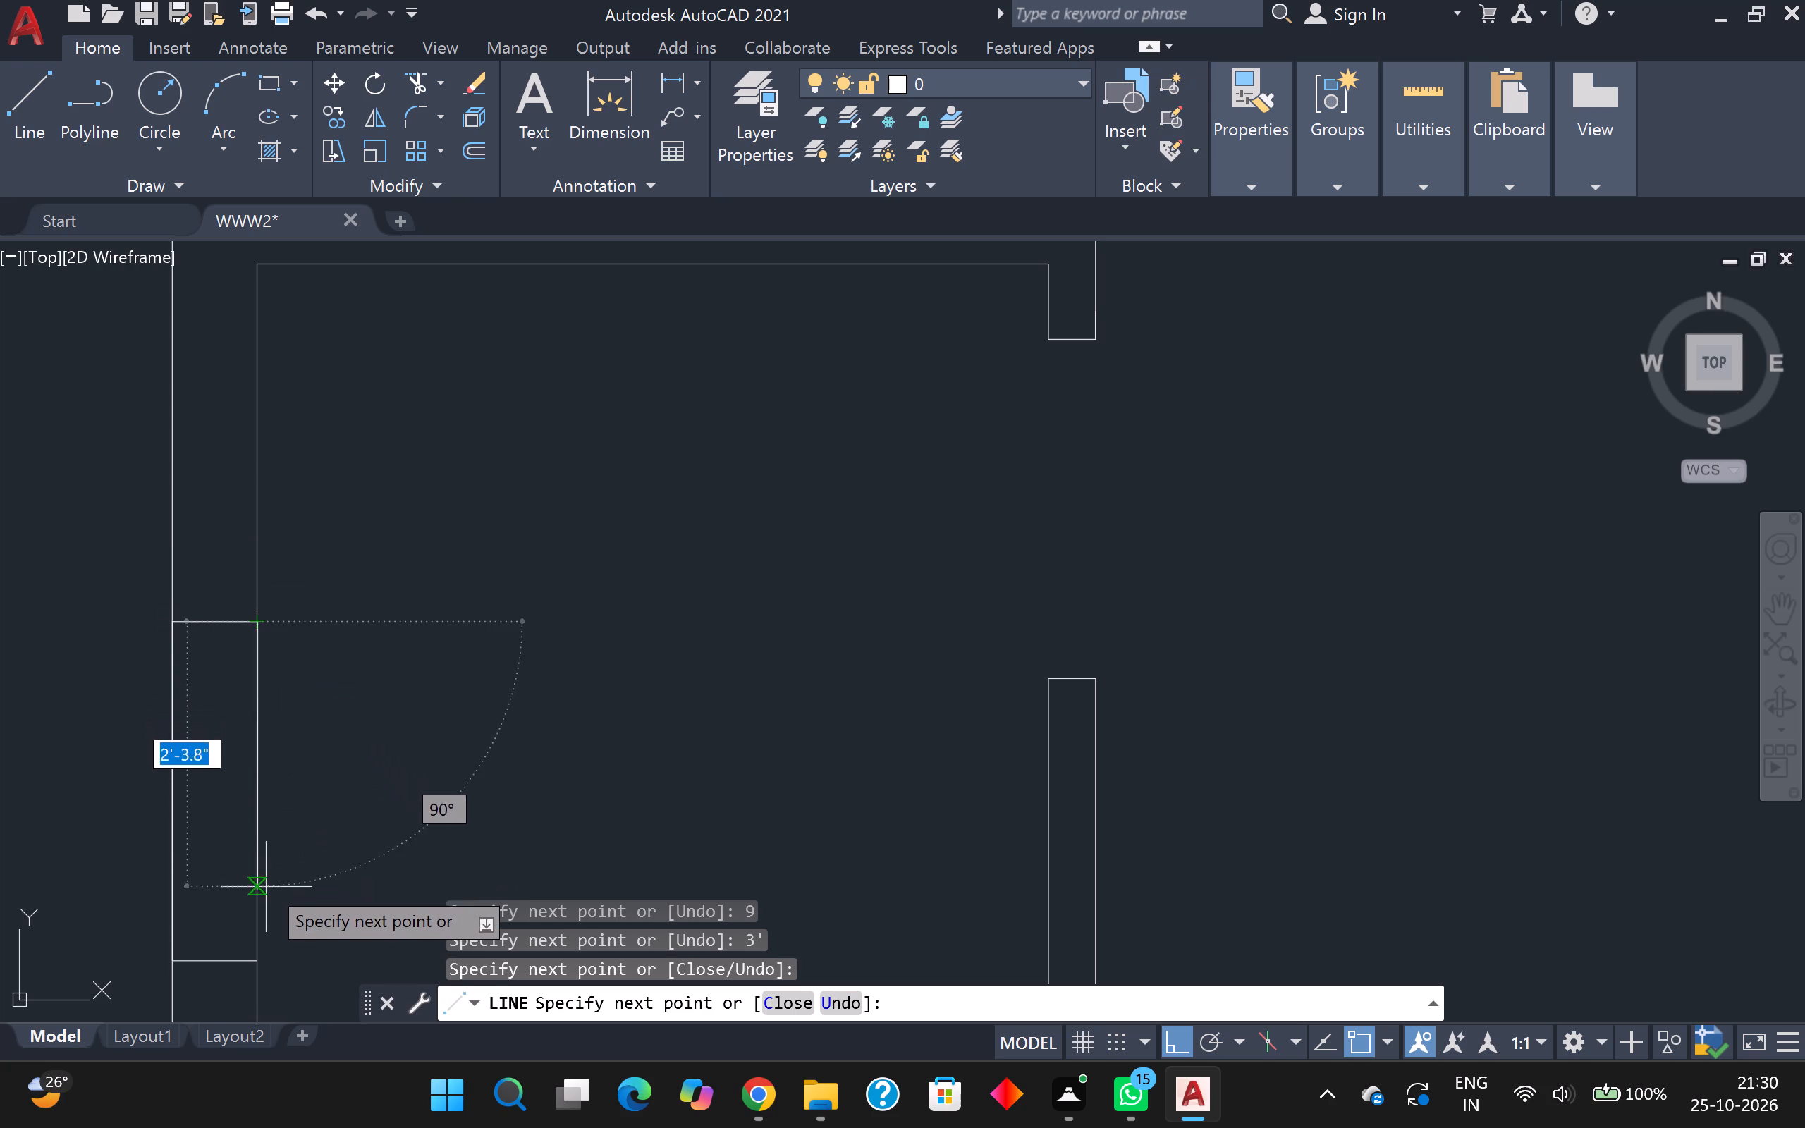
click(244, 960)
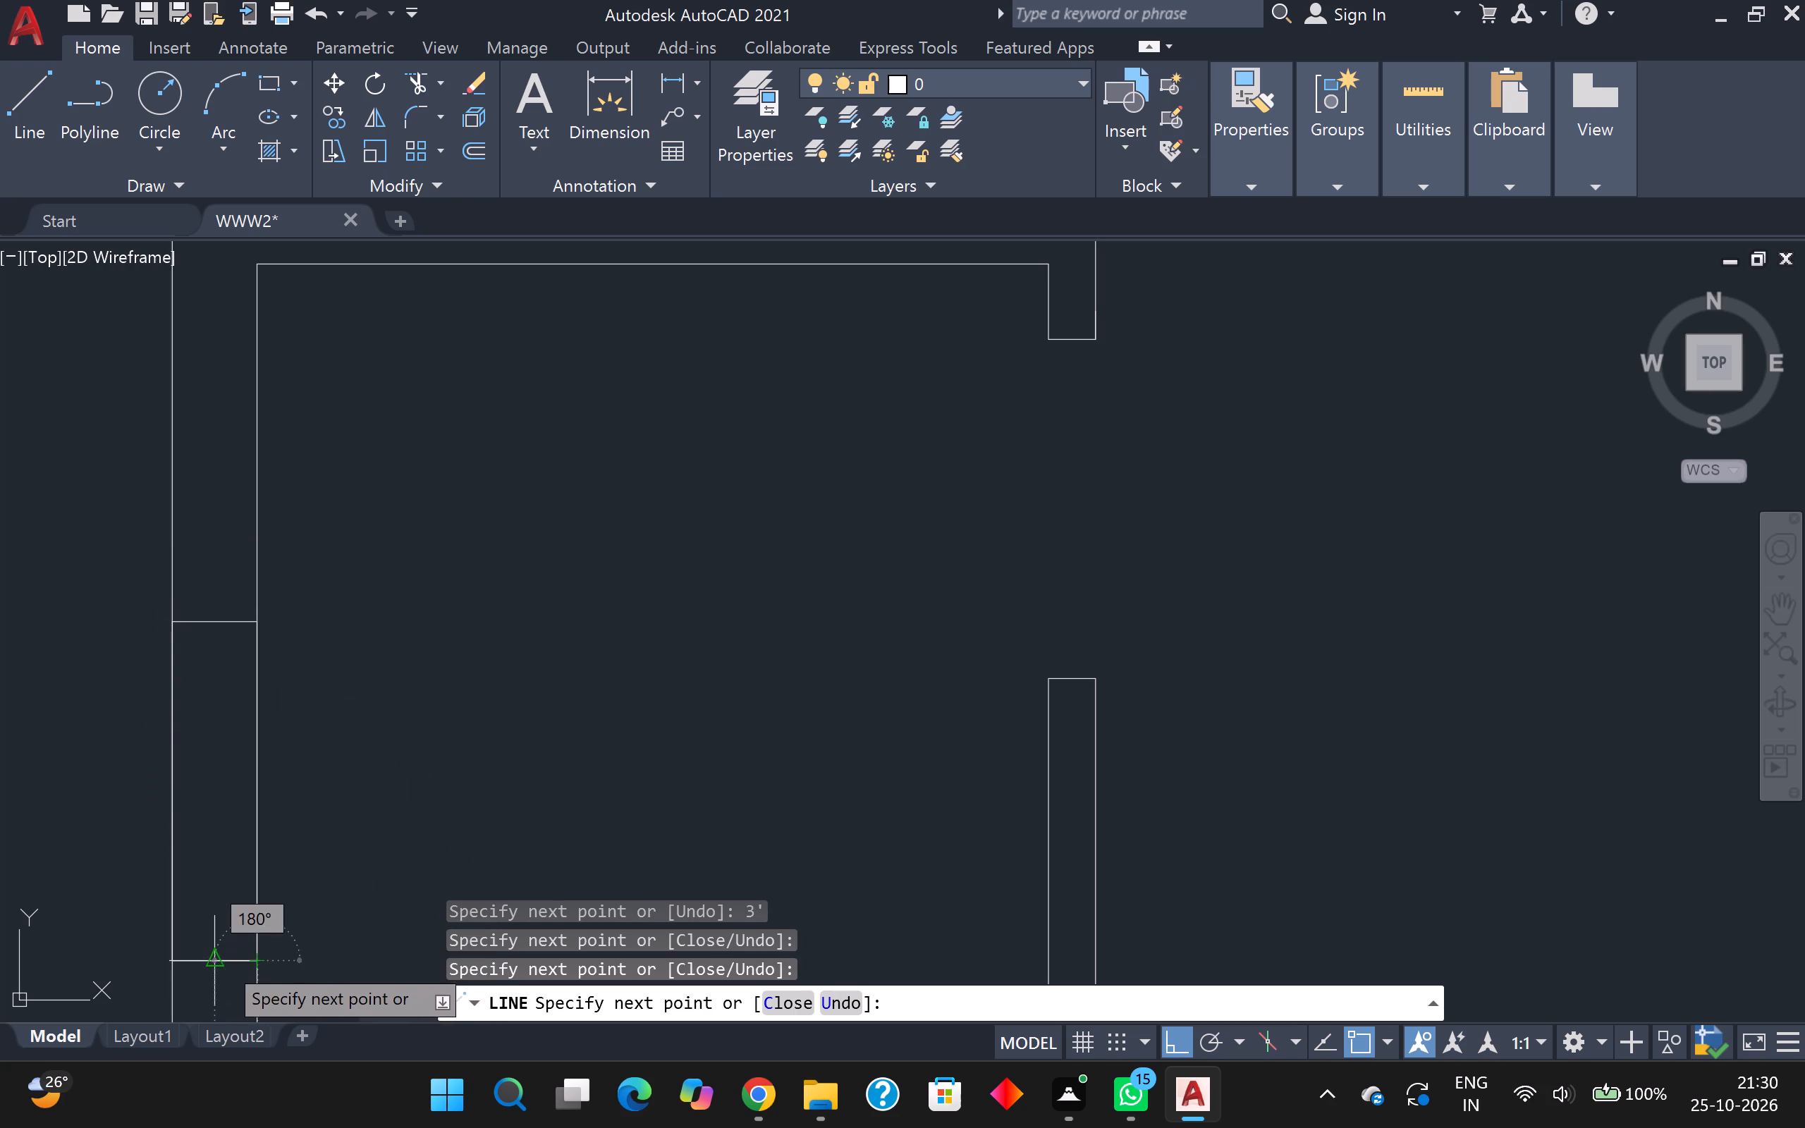
Draw a 3' centre line lengthwise through the window outline in the left outer wall, from its bottom edge's midpoint upward.
click(214, 966)
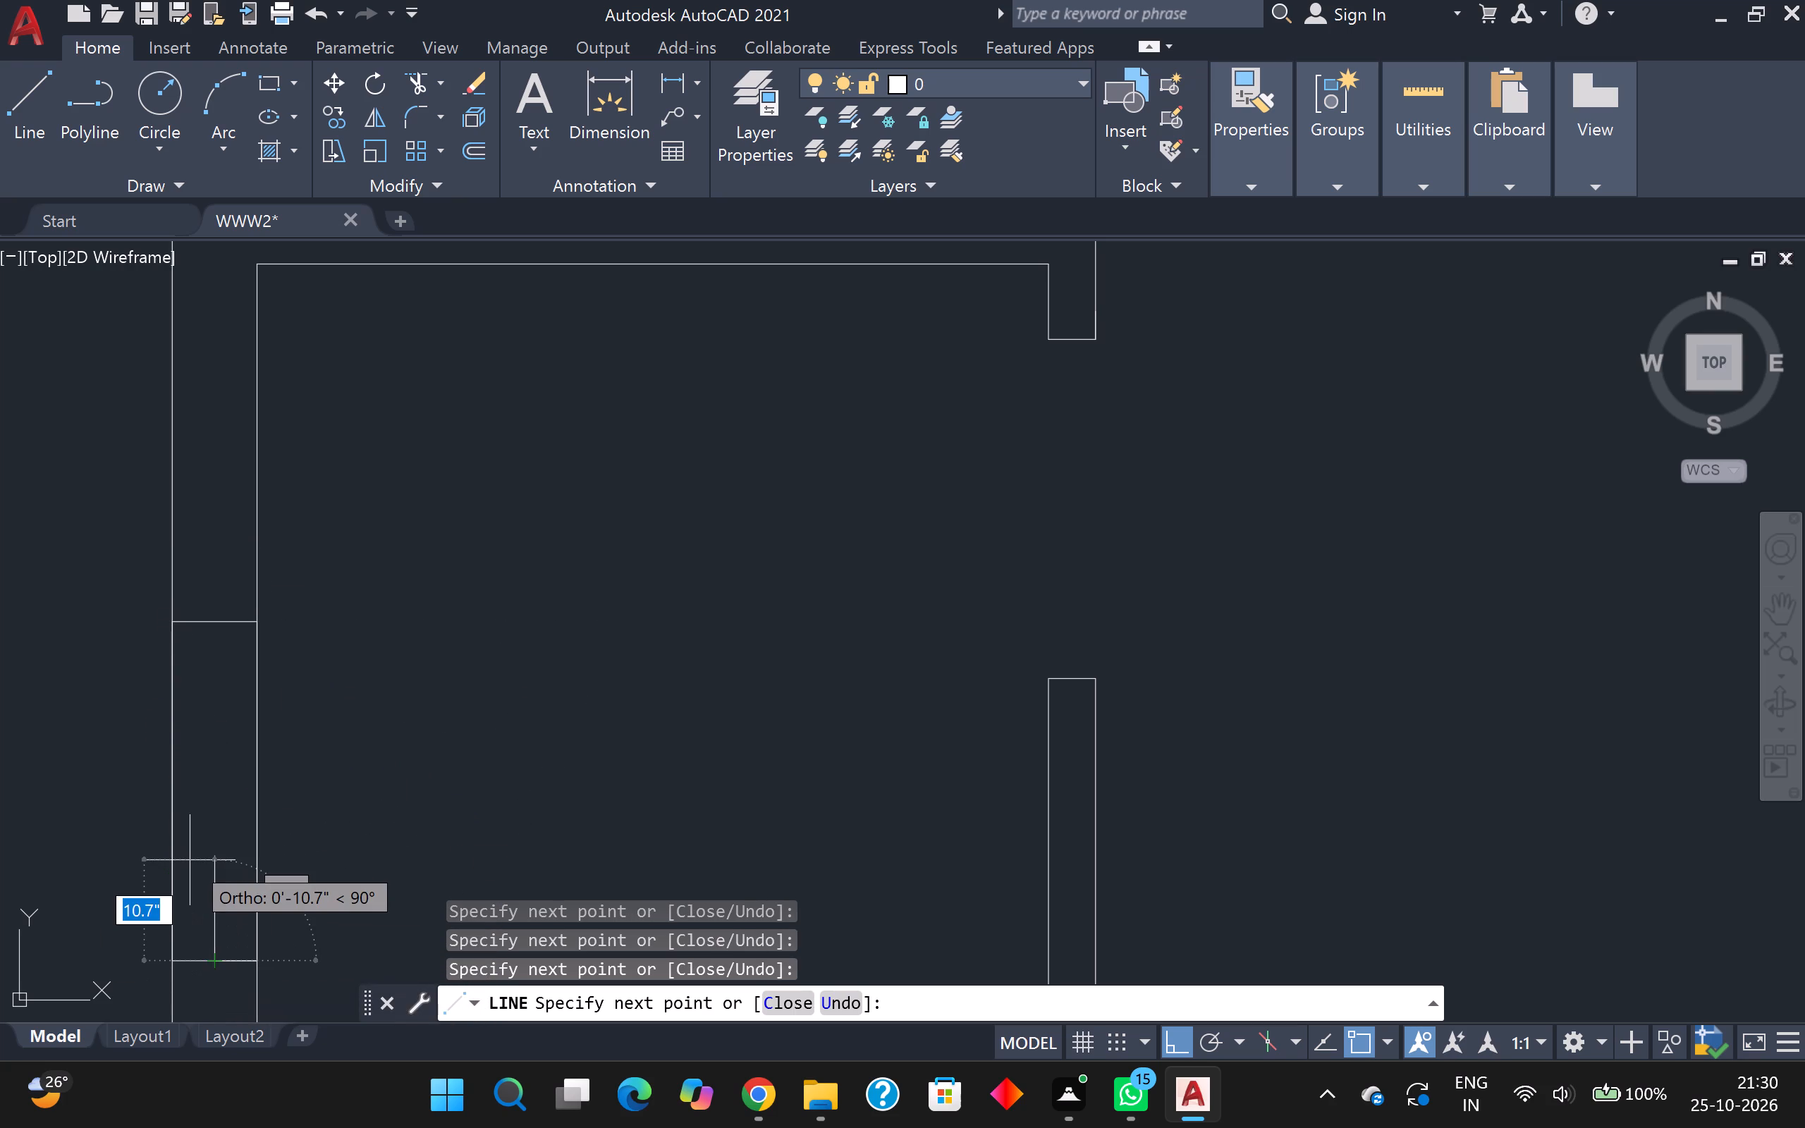
text(3')
key(Return)
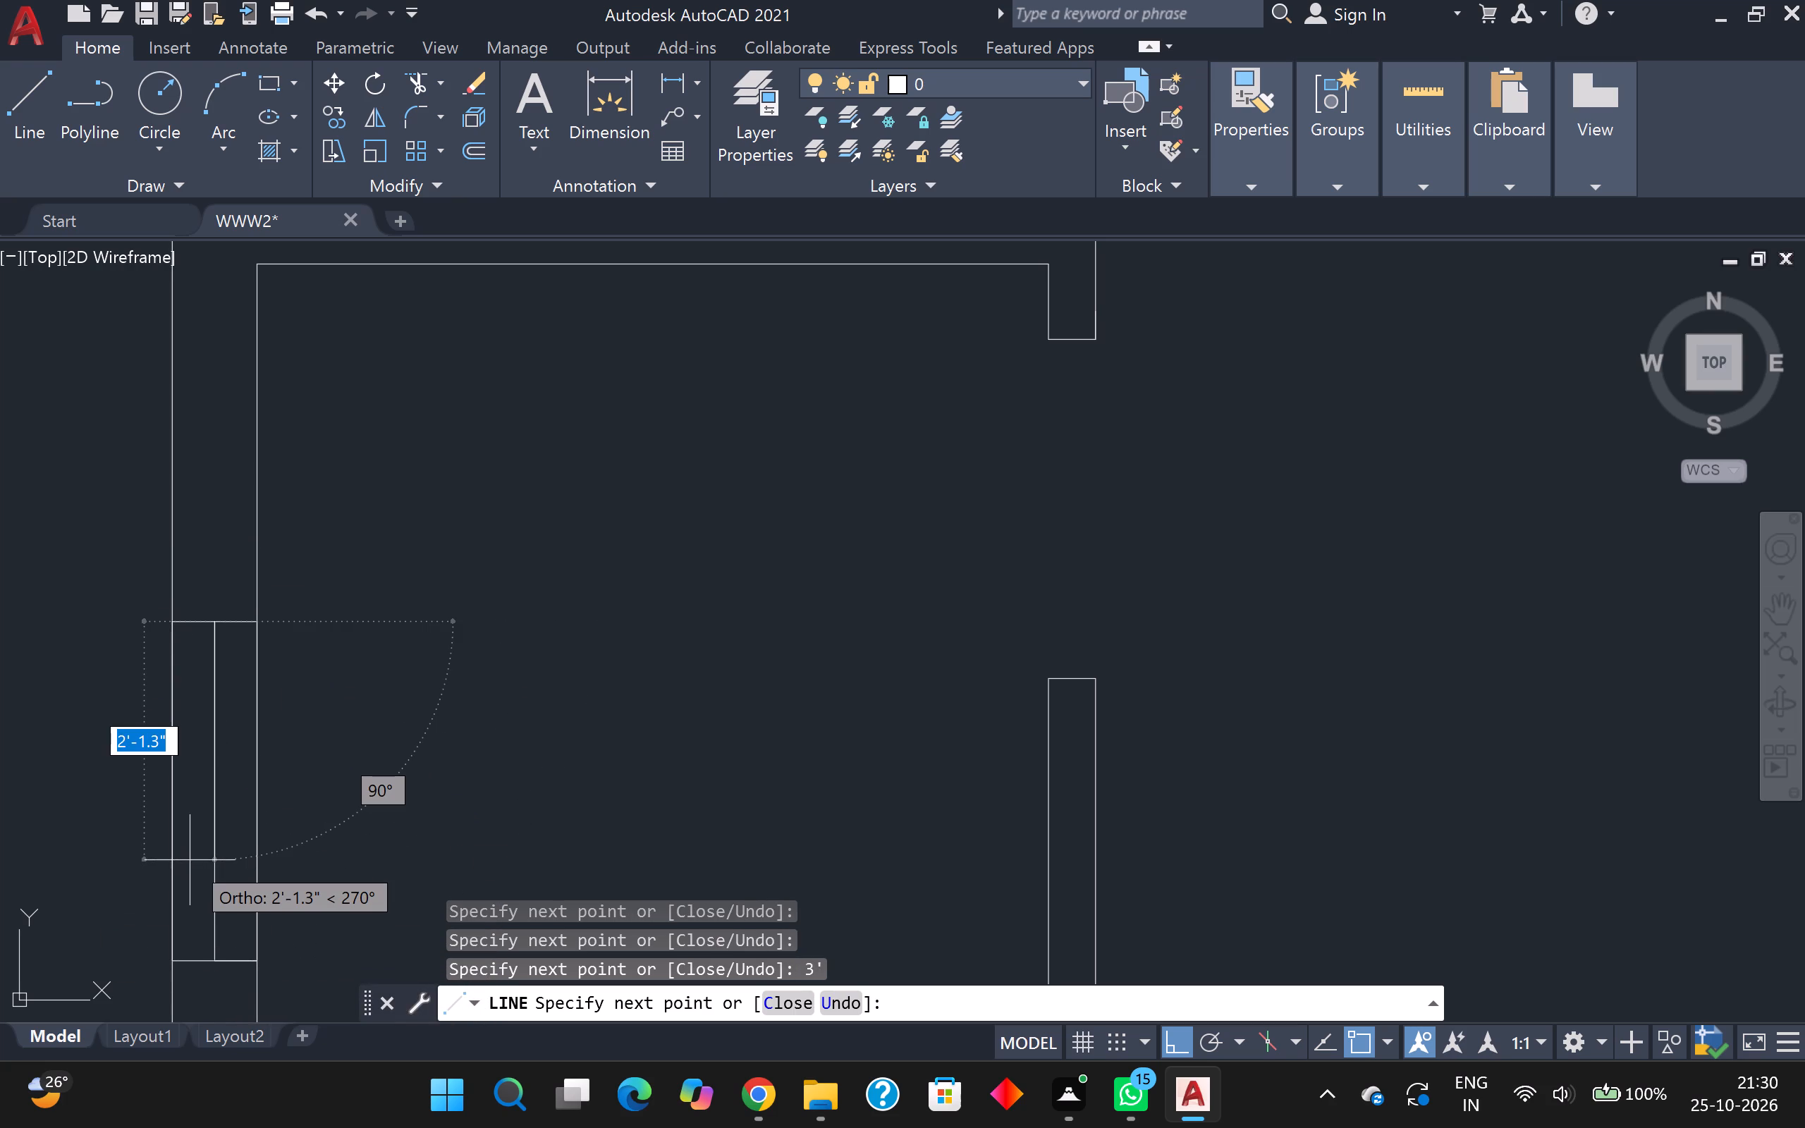
key(Return)
Copy the finished window about 16' up the left outer wall into the upper-left room's wall.
scroll(190, 860, down, 2)
middle_drag(292, 790, 341, 445)
click(184, 393)
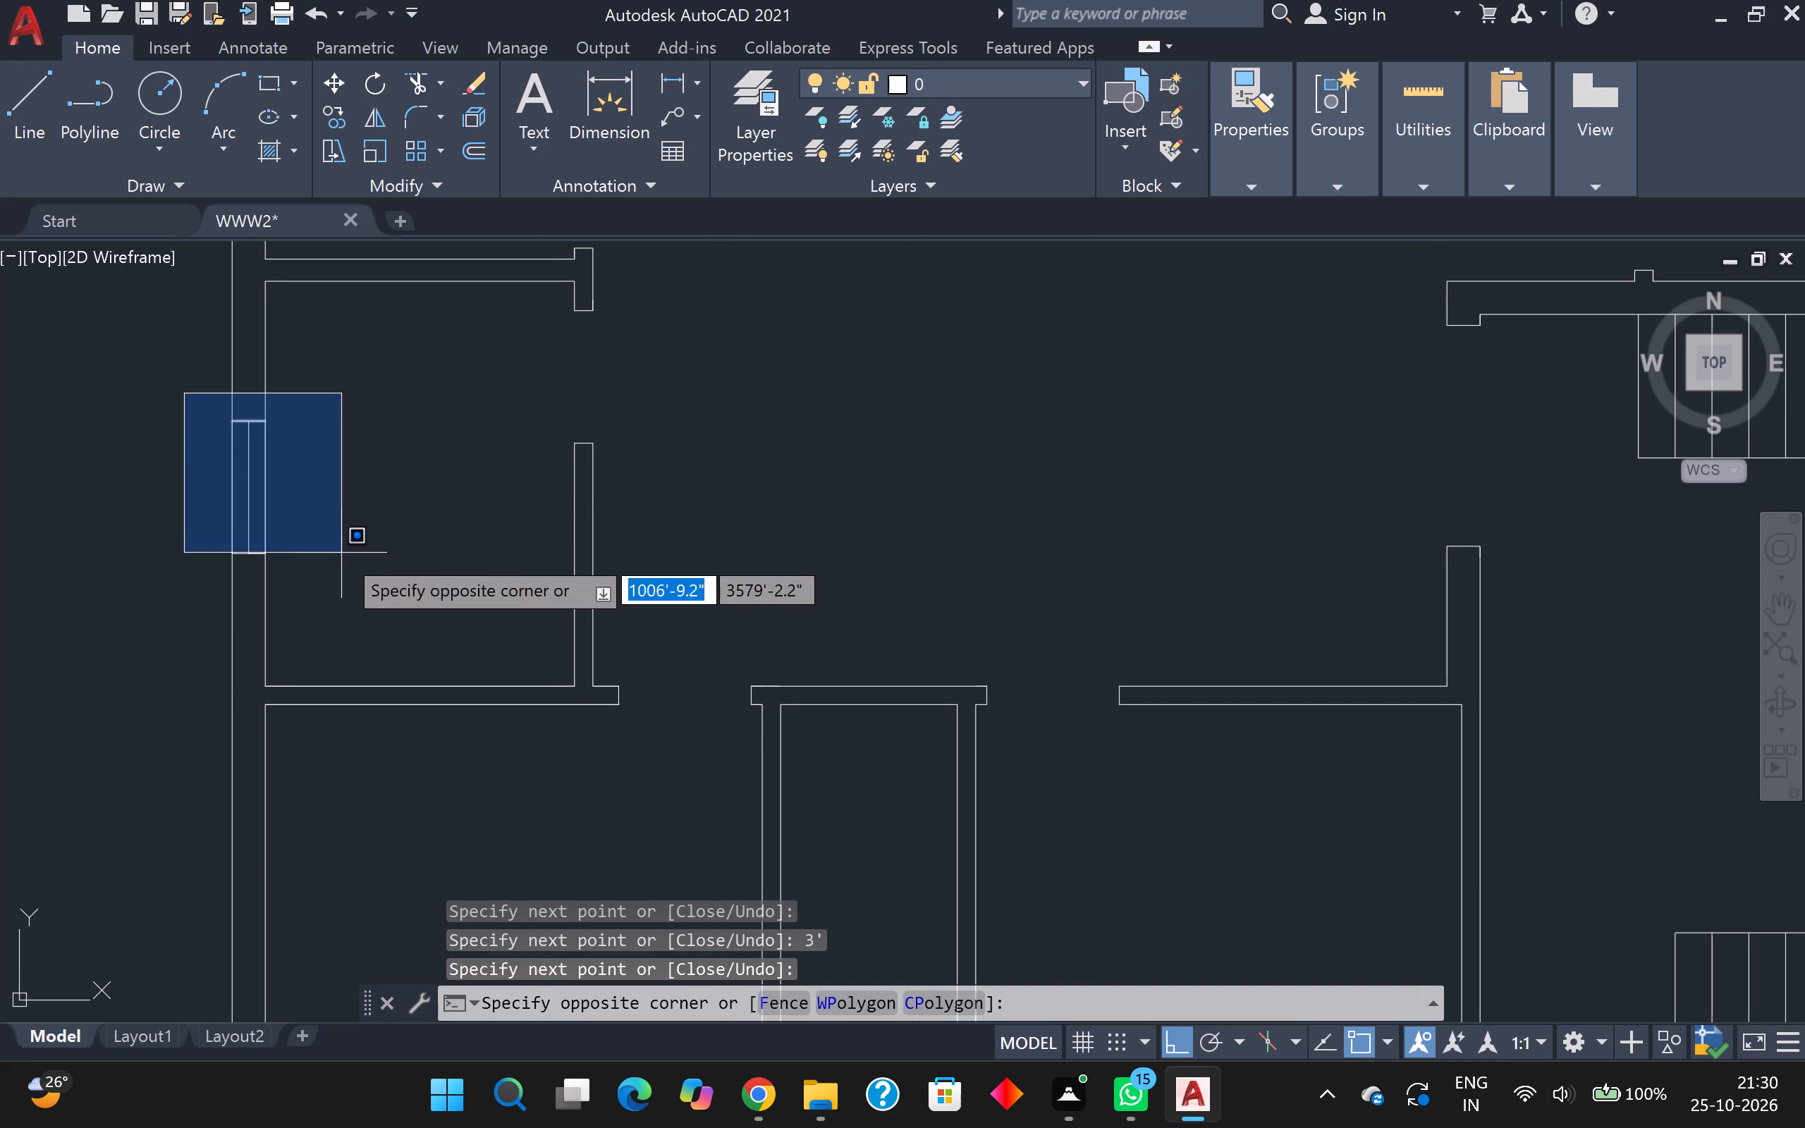
click(341, 553)
click(188, 395)
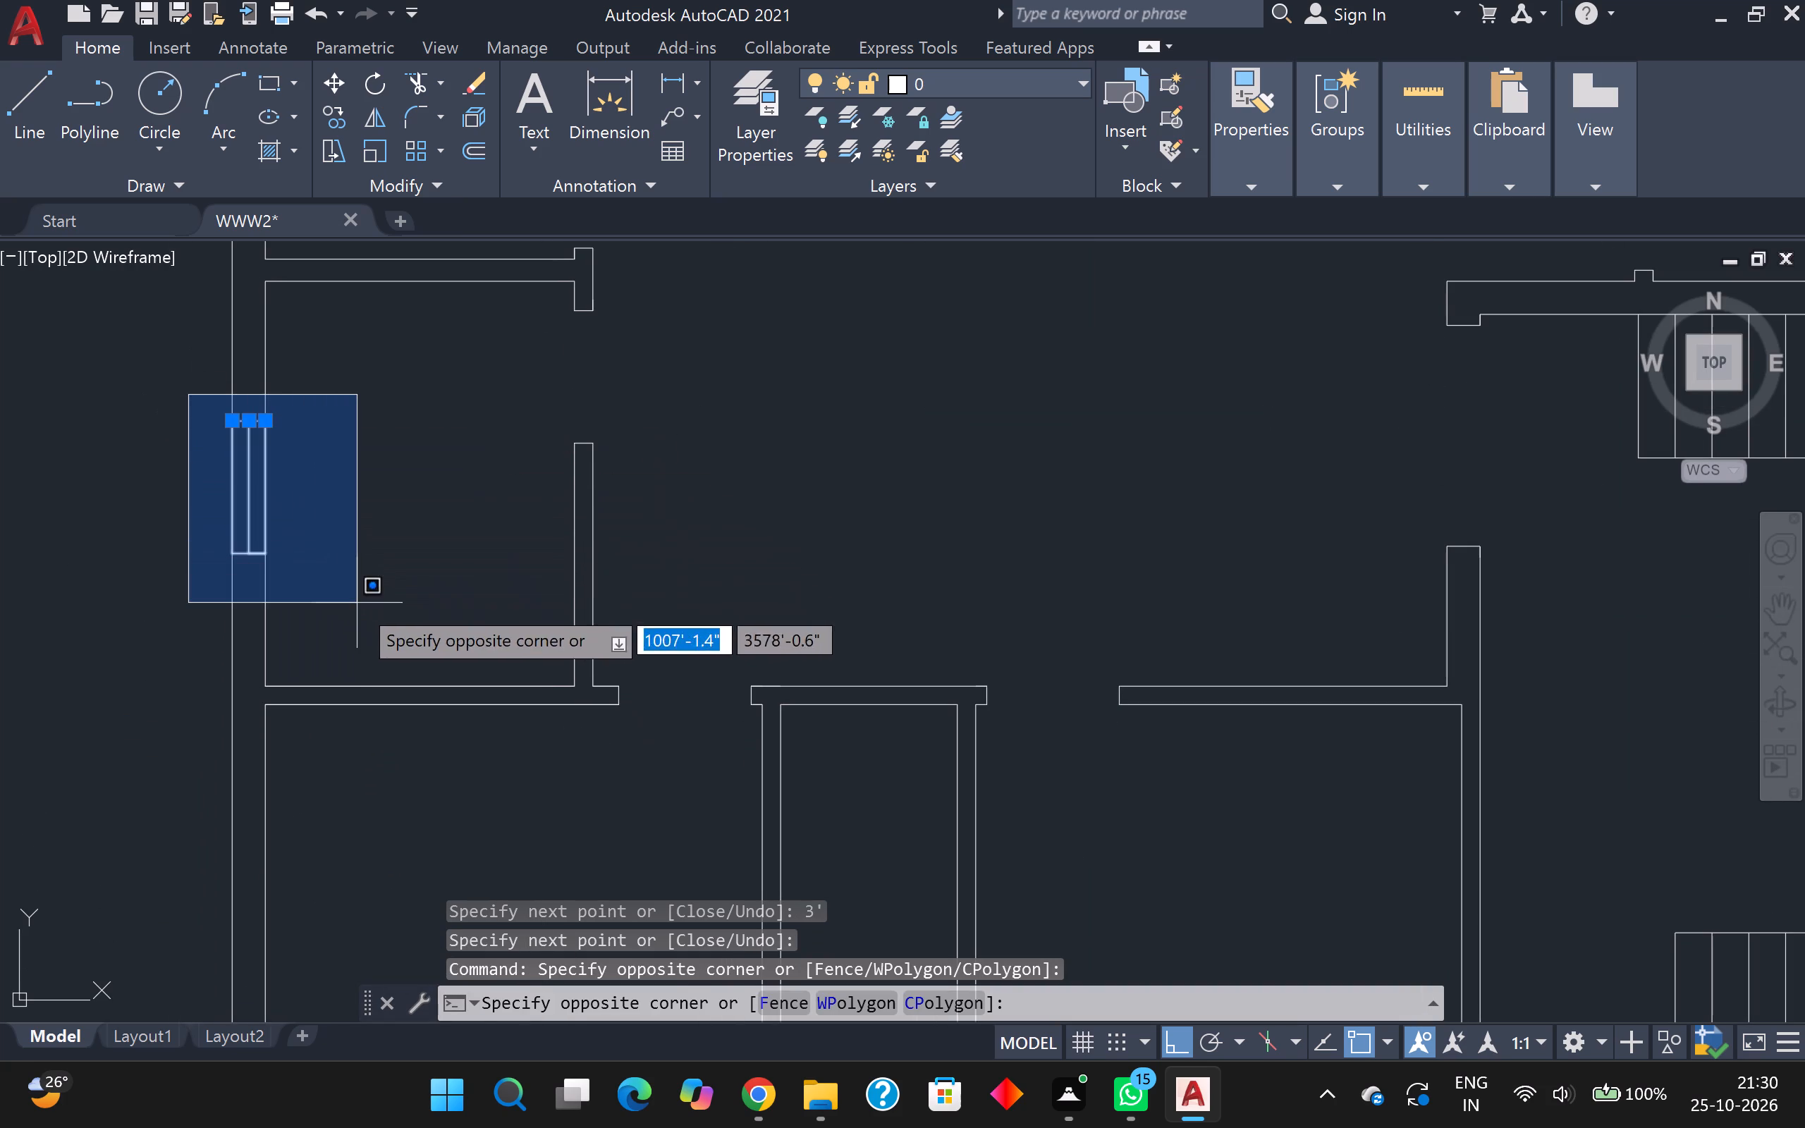
click(357, 603)
text(co)
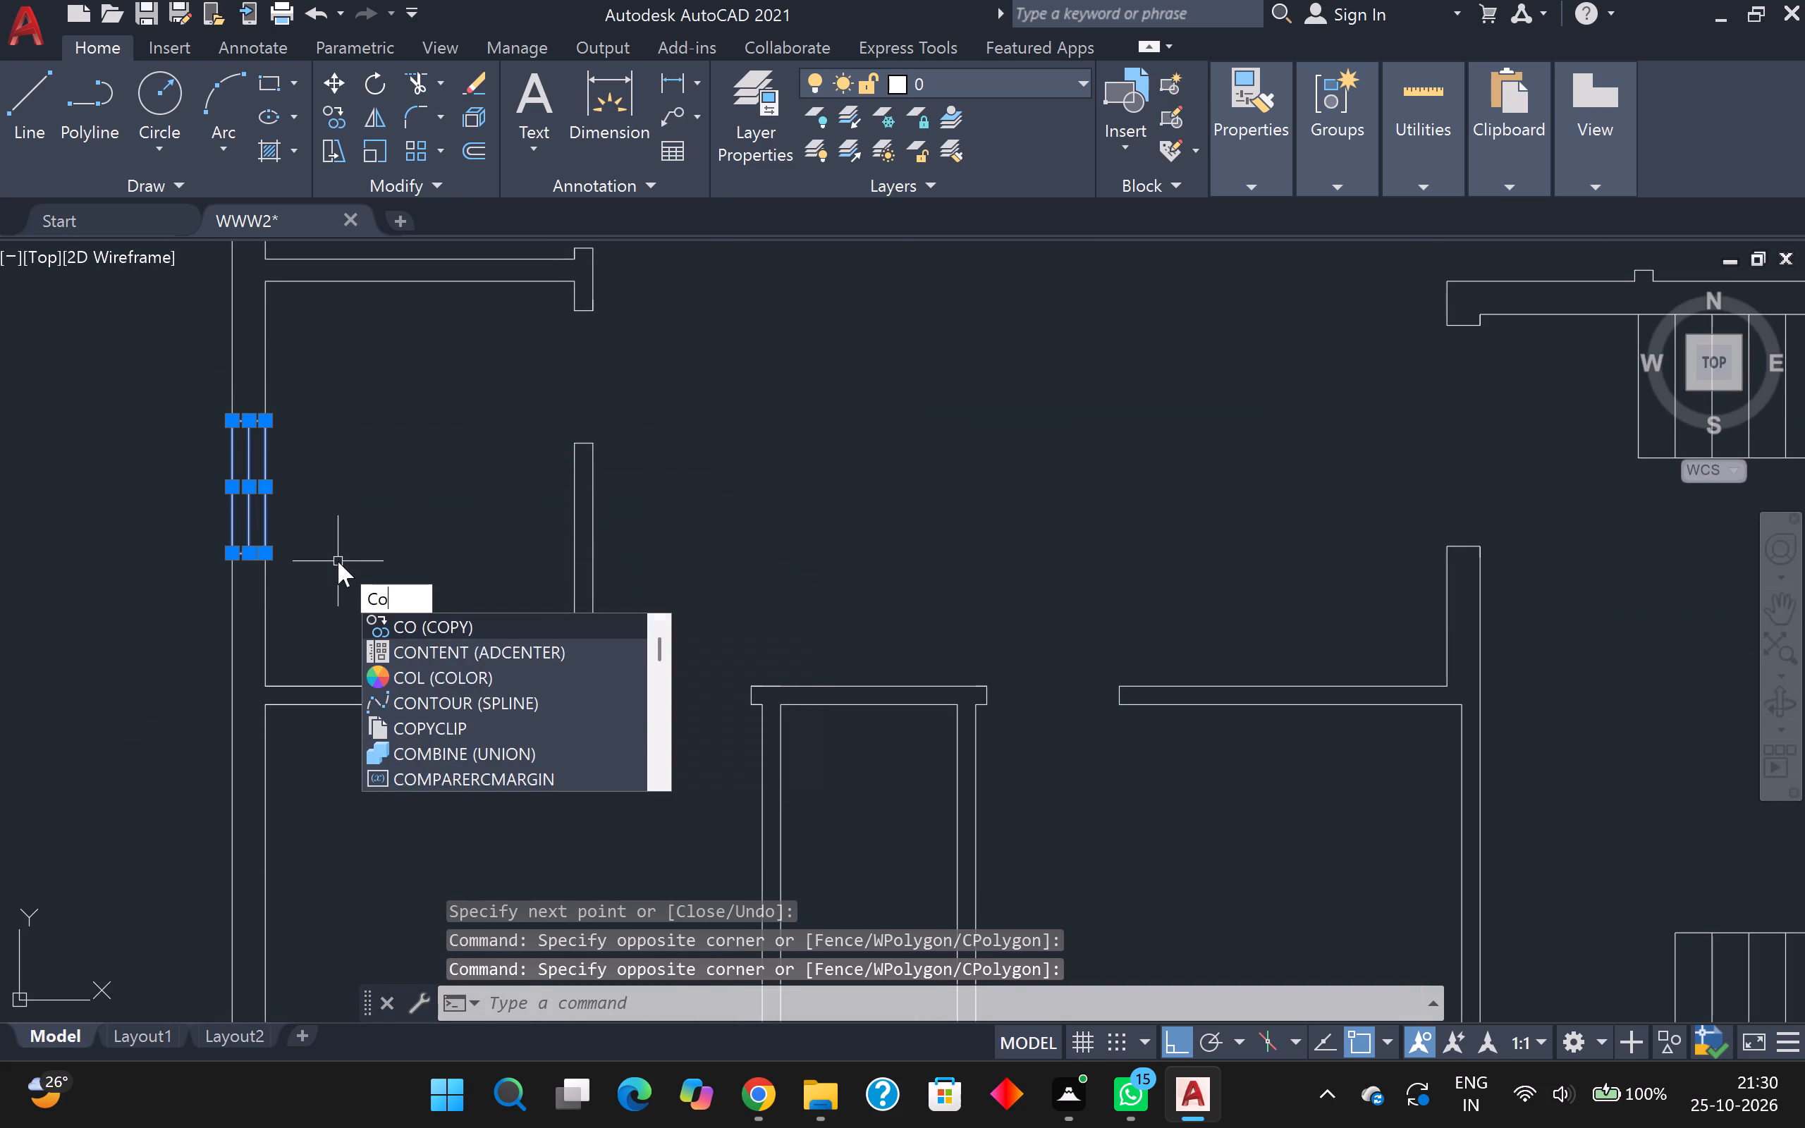
key(Return)
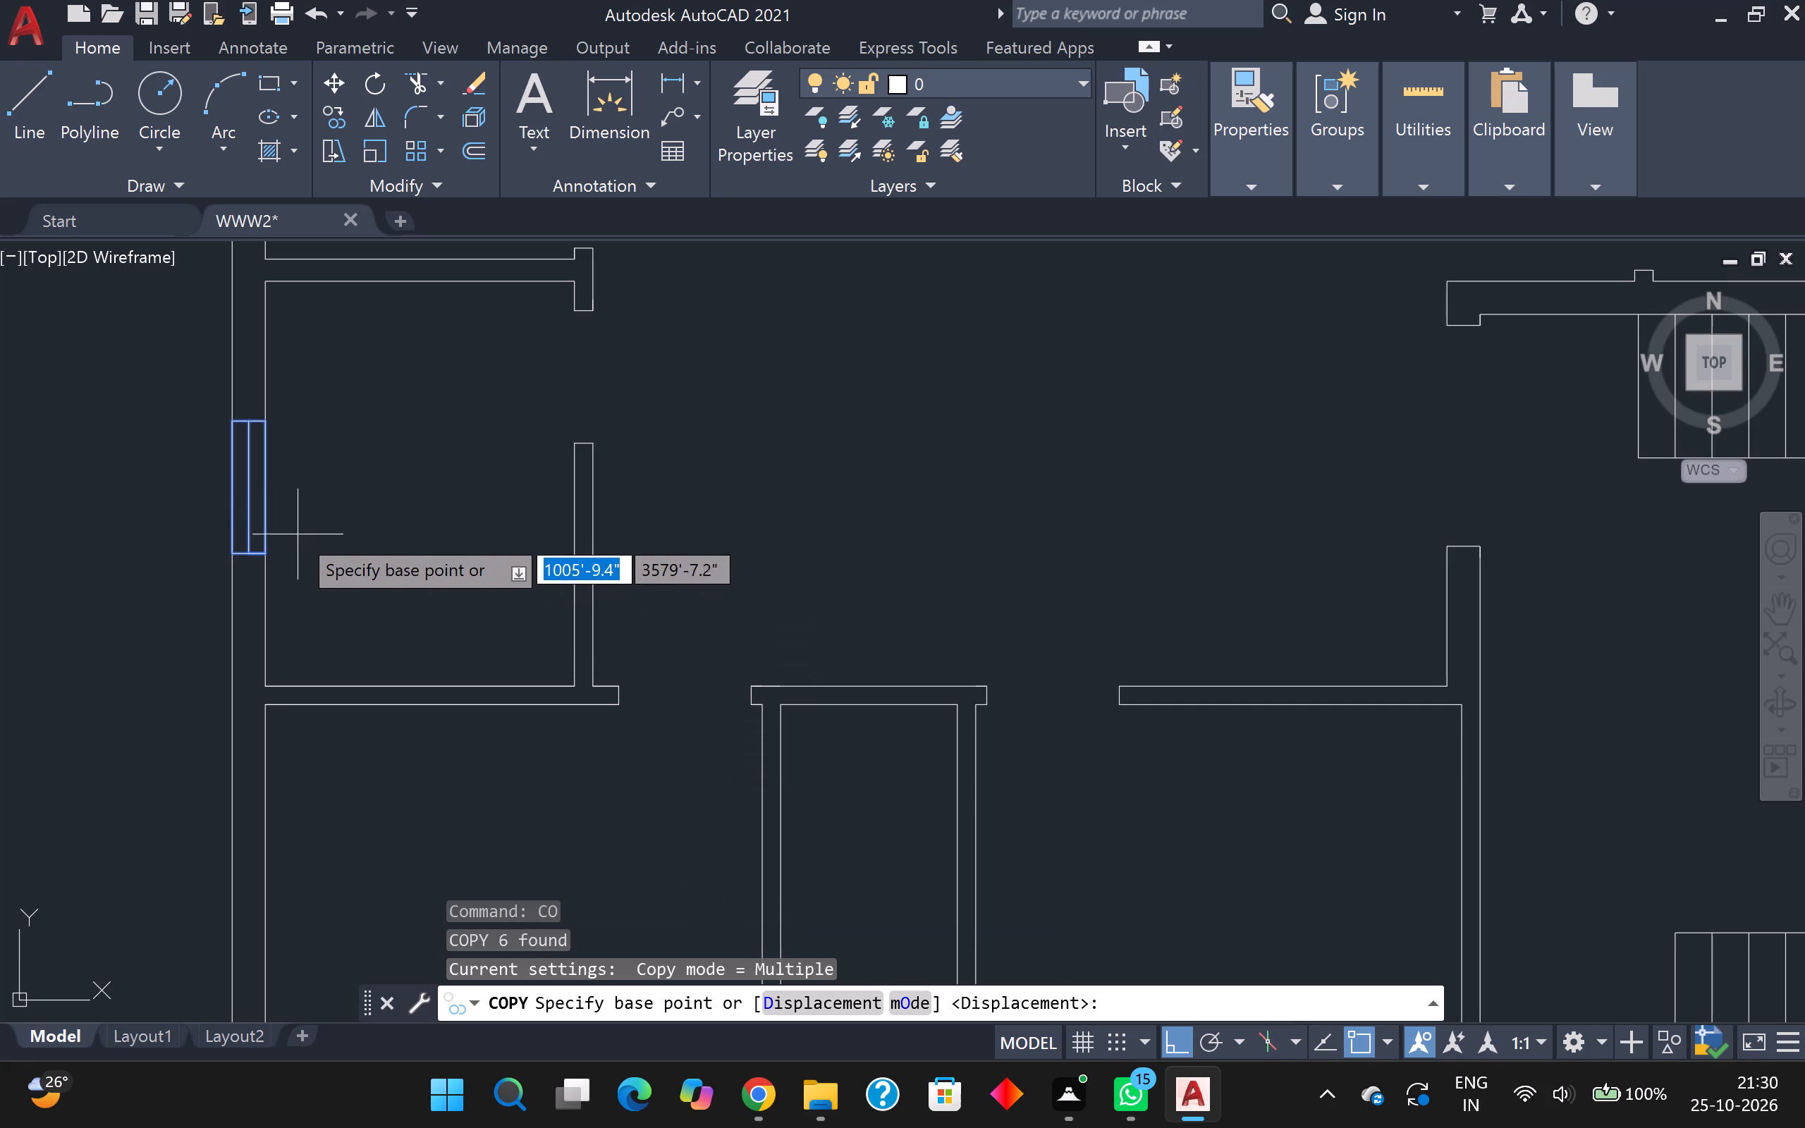
click(244, 503)
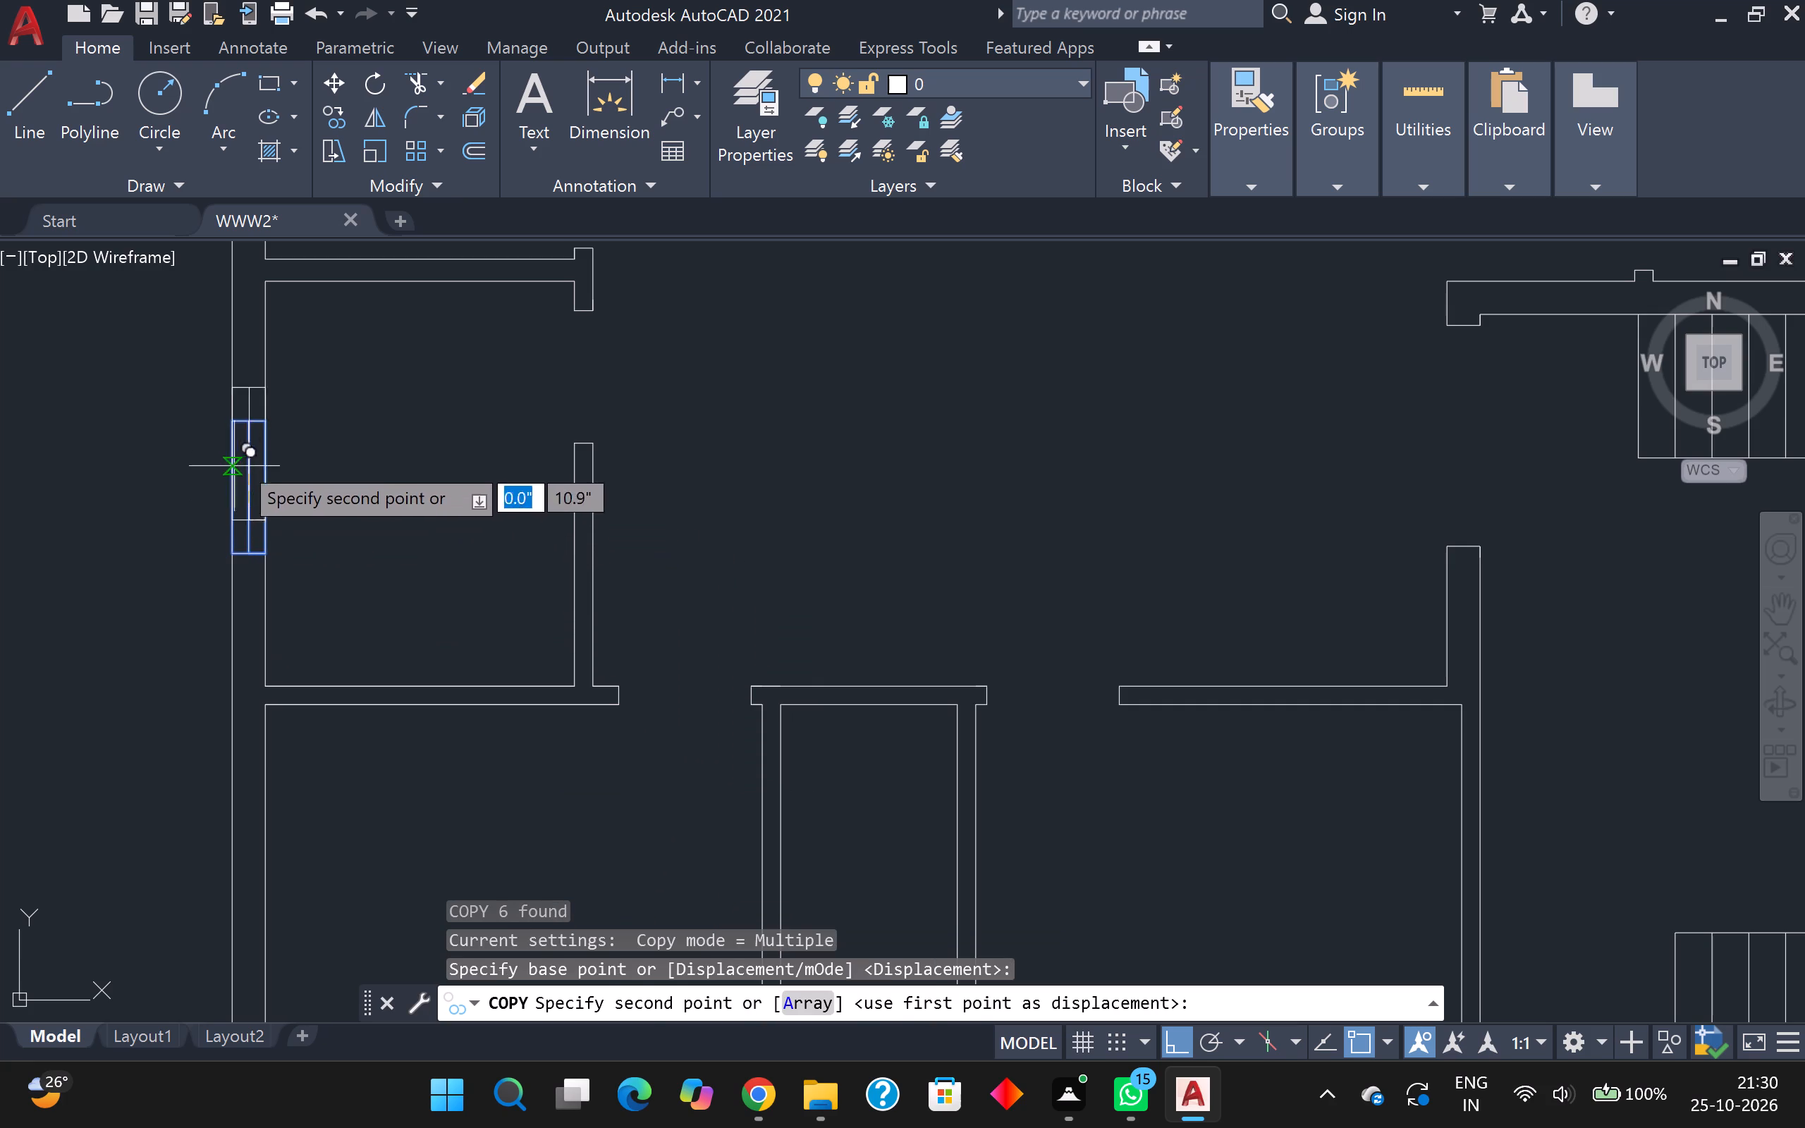
middle_drag(256, 439, 255, 746)
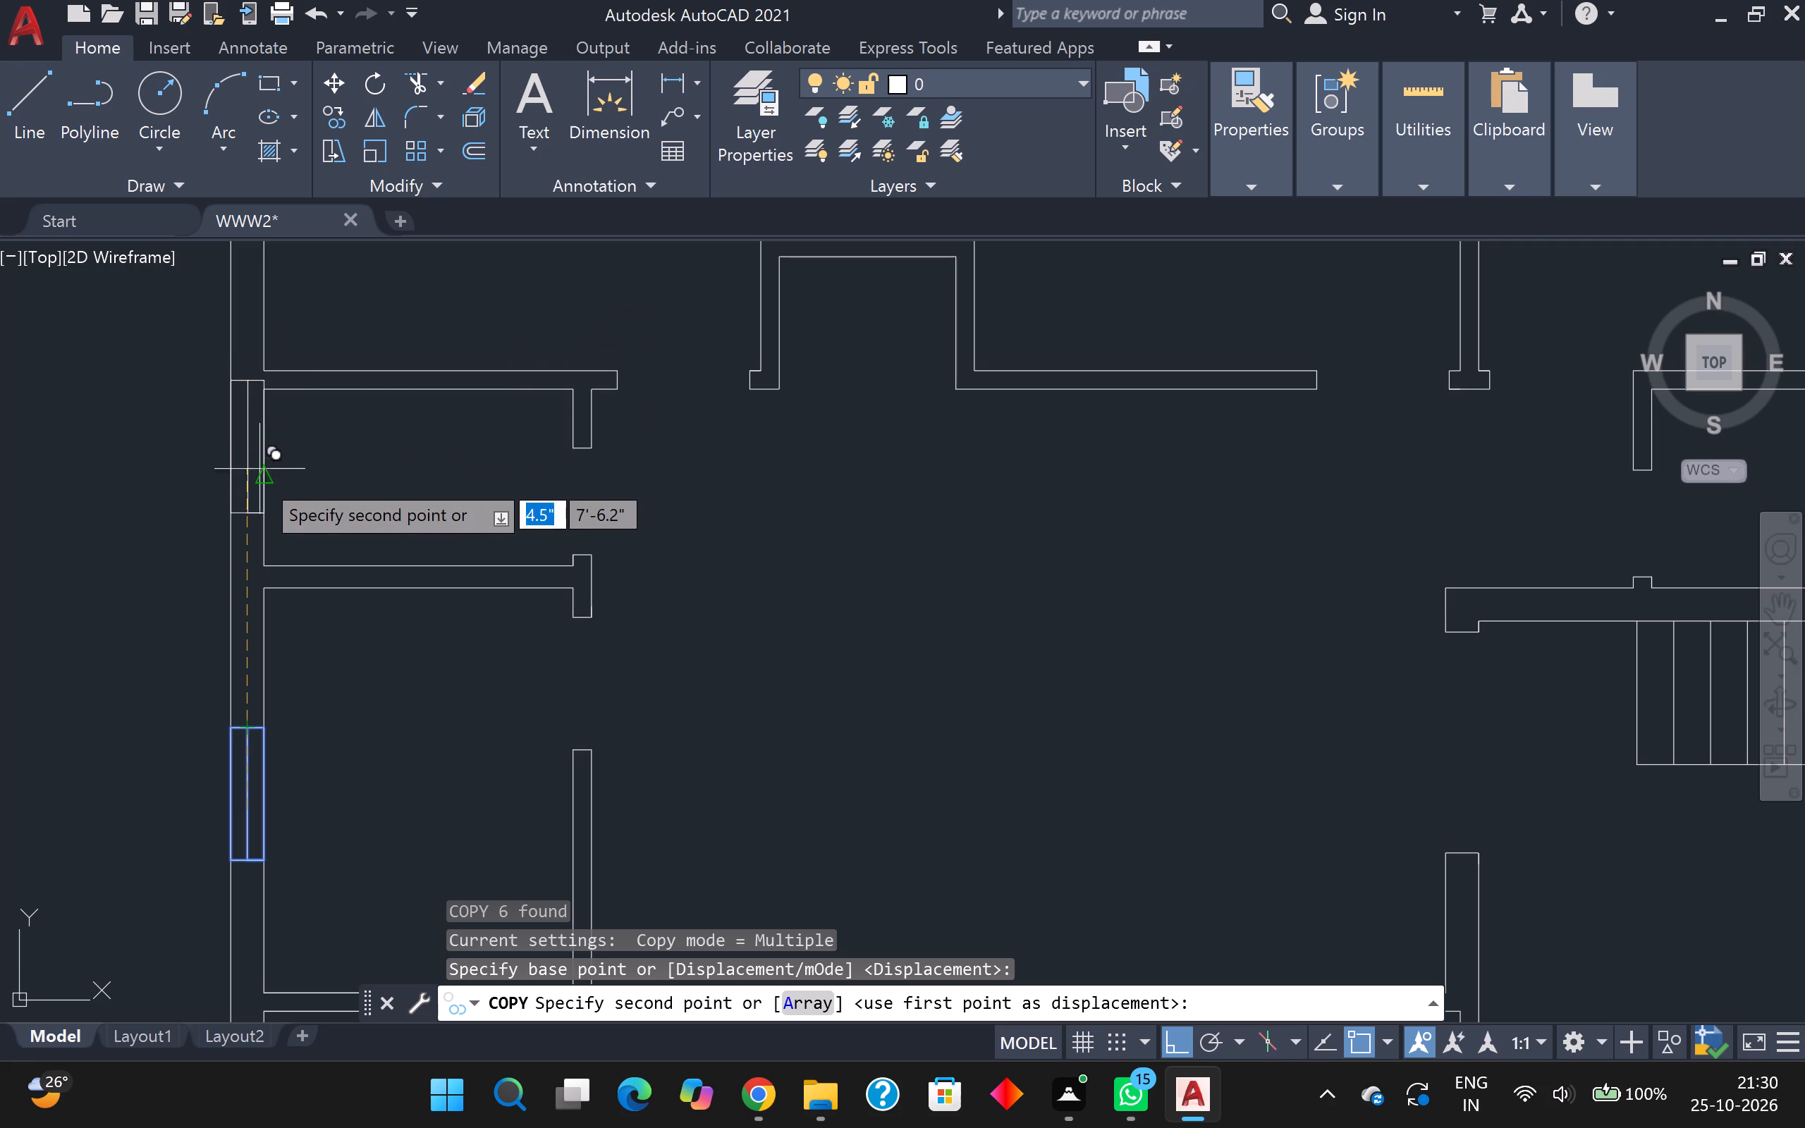
scroll(273, 478, down, 2)
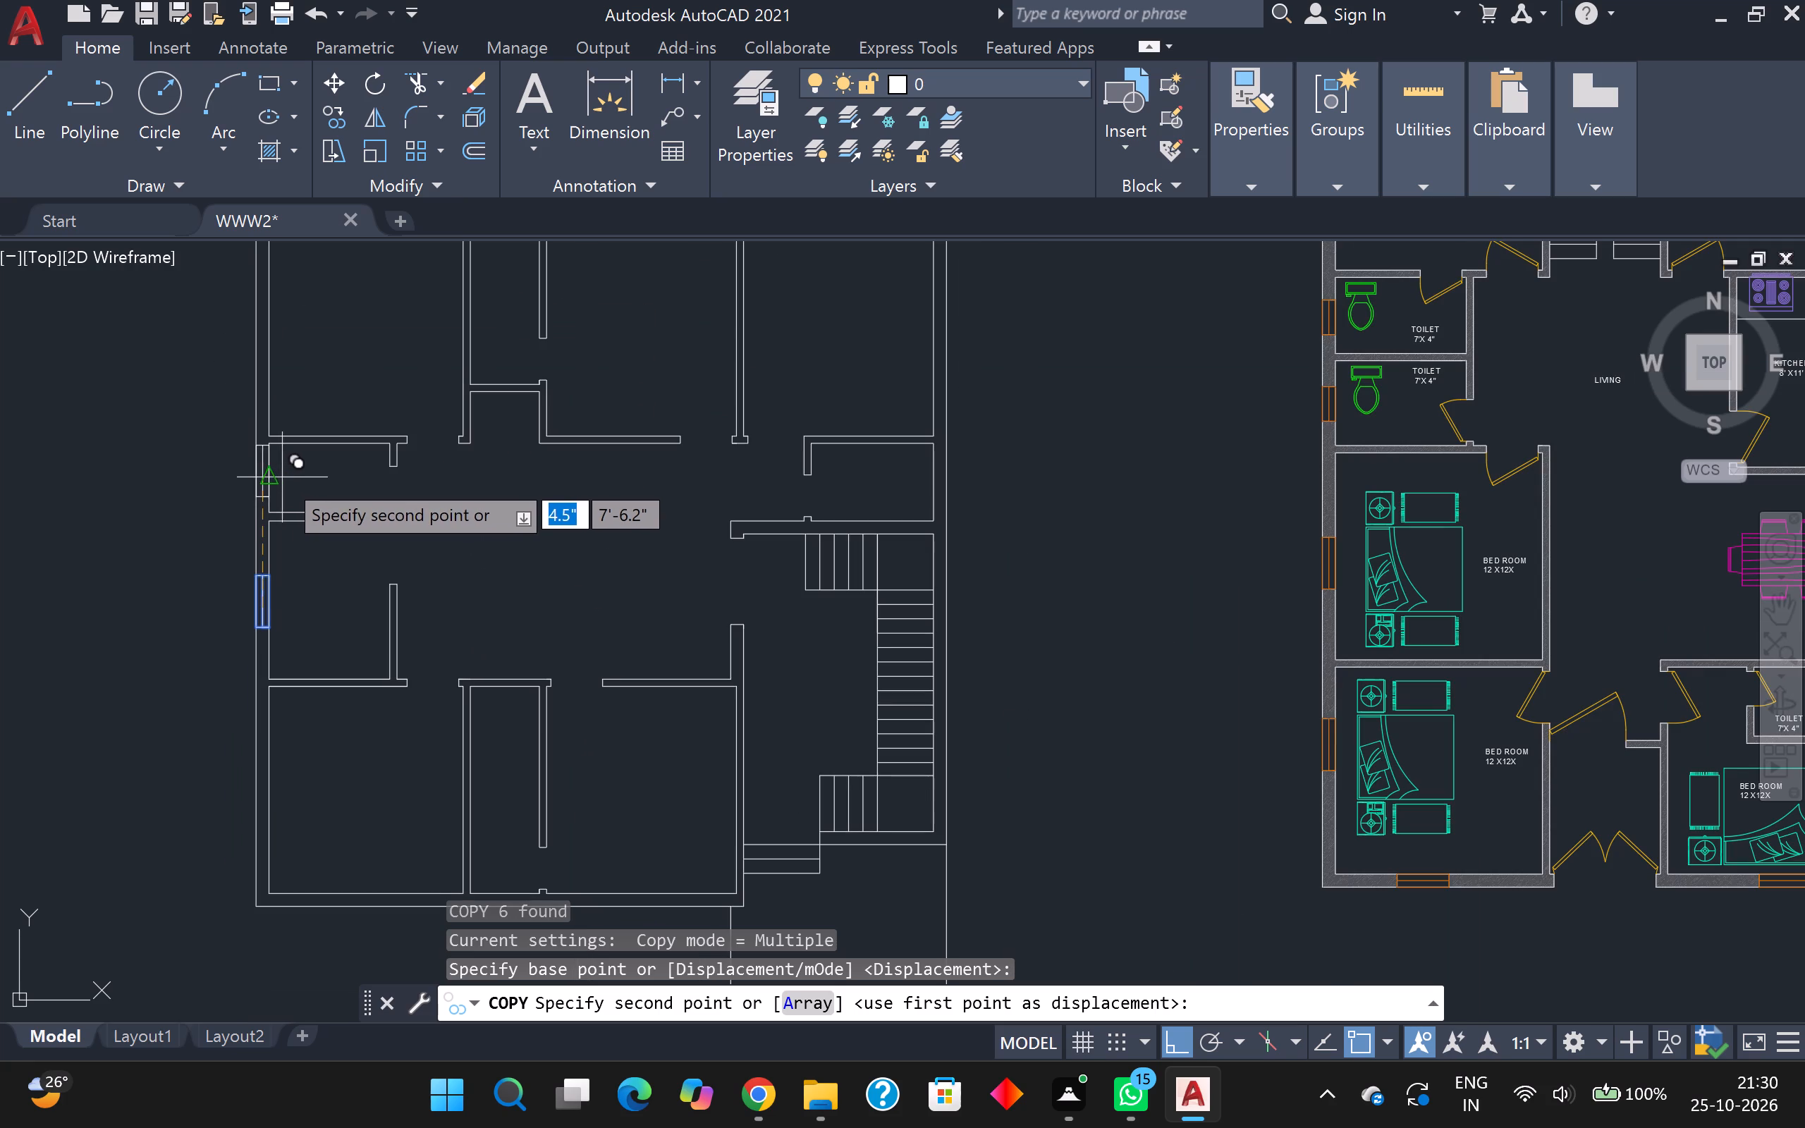
scroll(290, 647, up, 2)
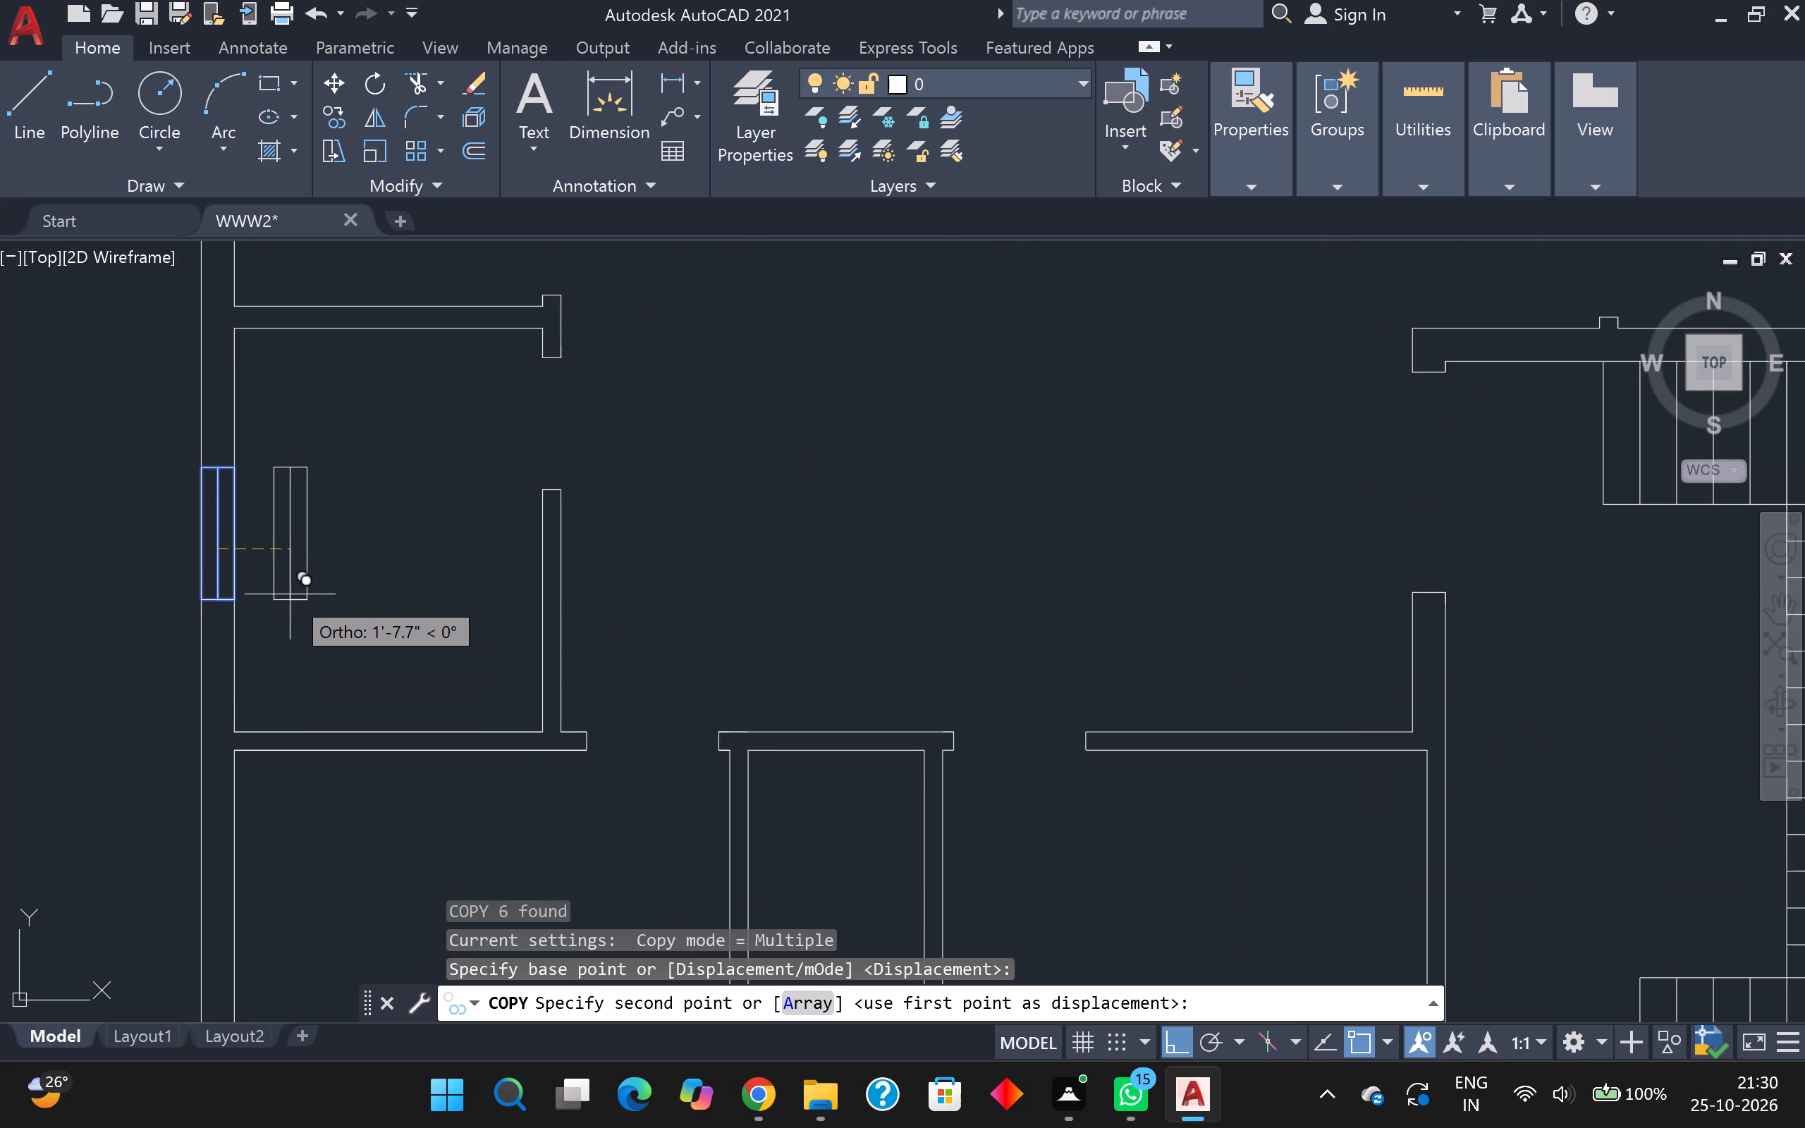
scroll(280, 560, up, 1)
middle_drag(284, 561, 288, 793)
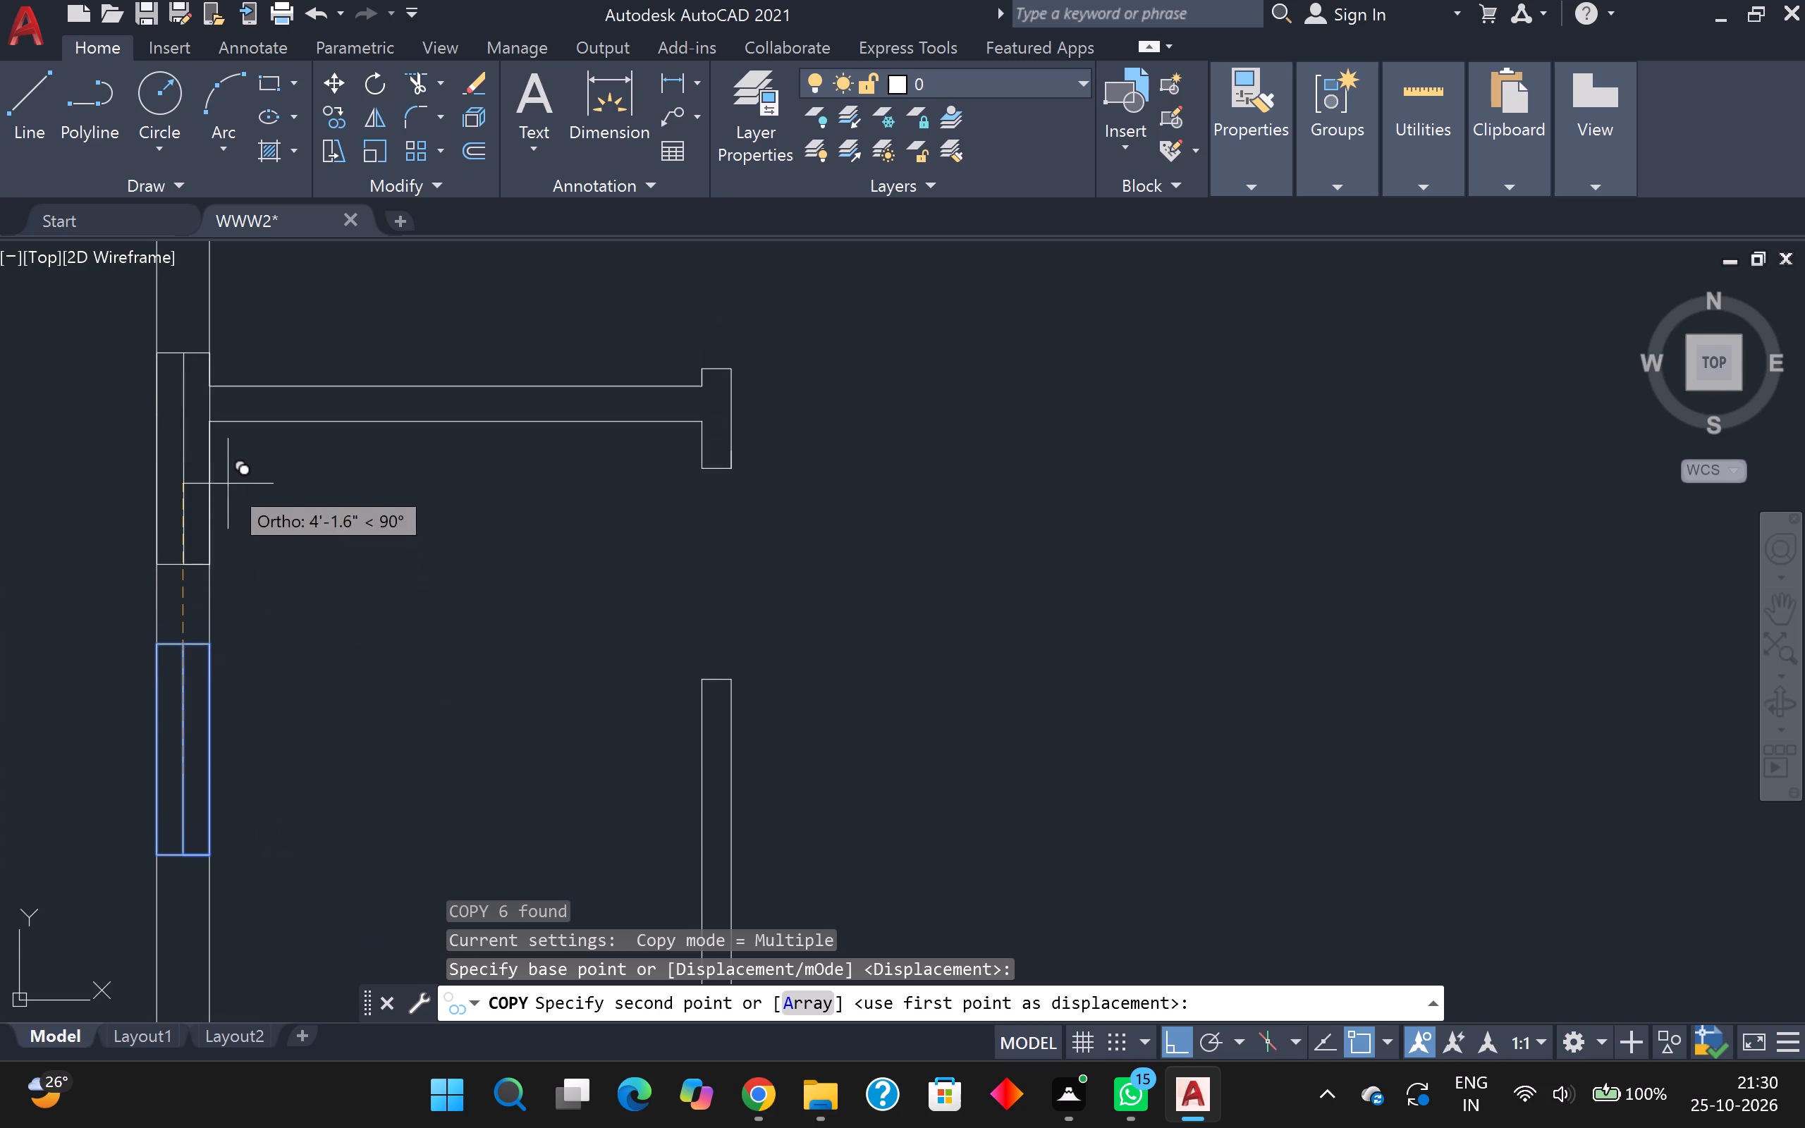
middle_drag(226, 489, 204, 802)
middle_drag(331, 663, 281, 956)
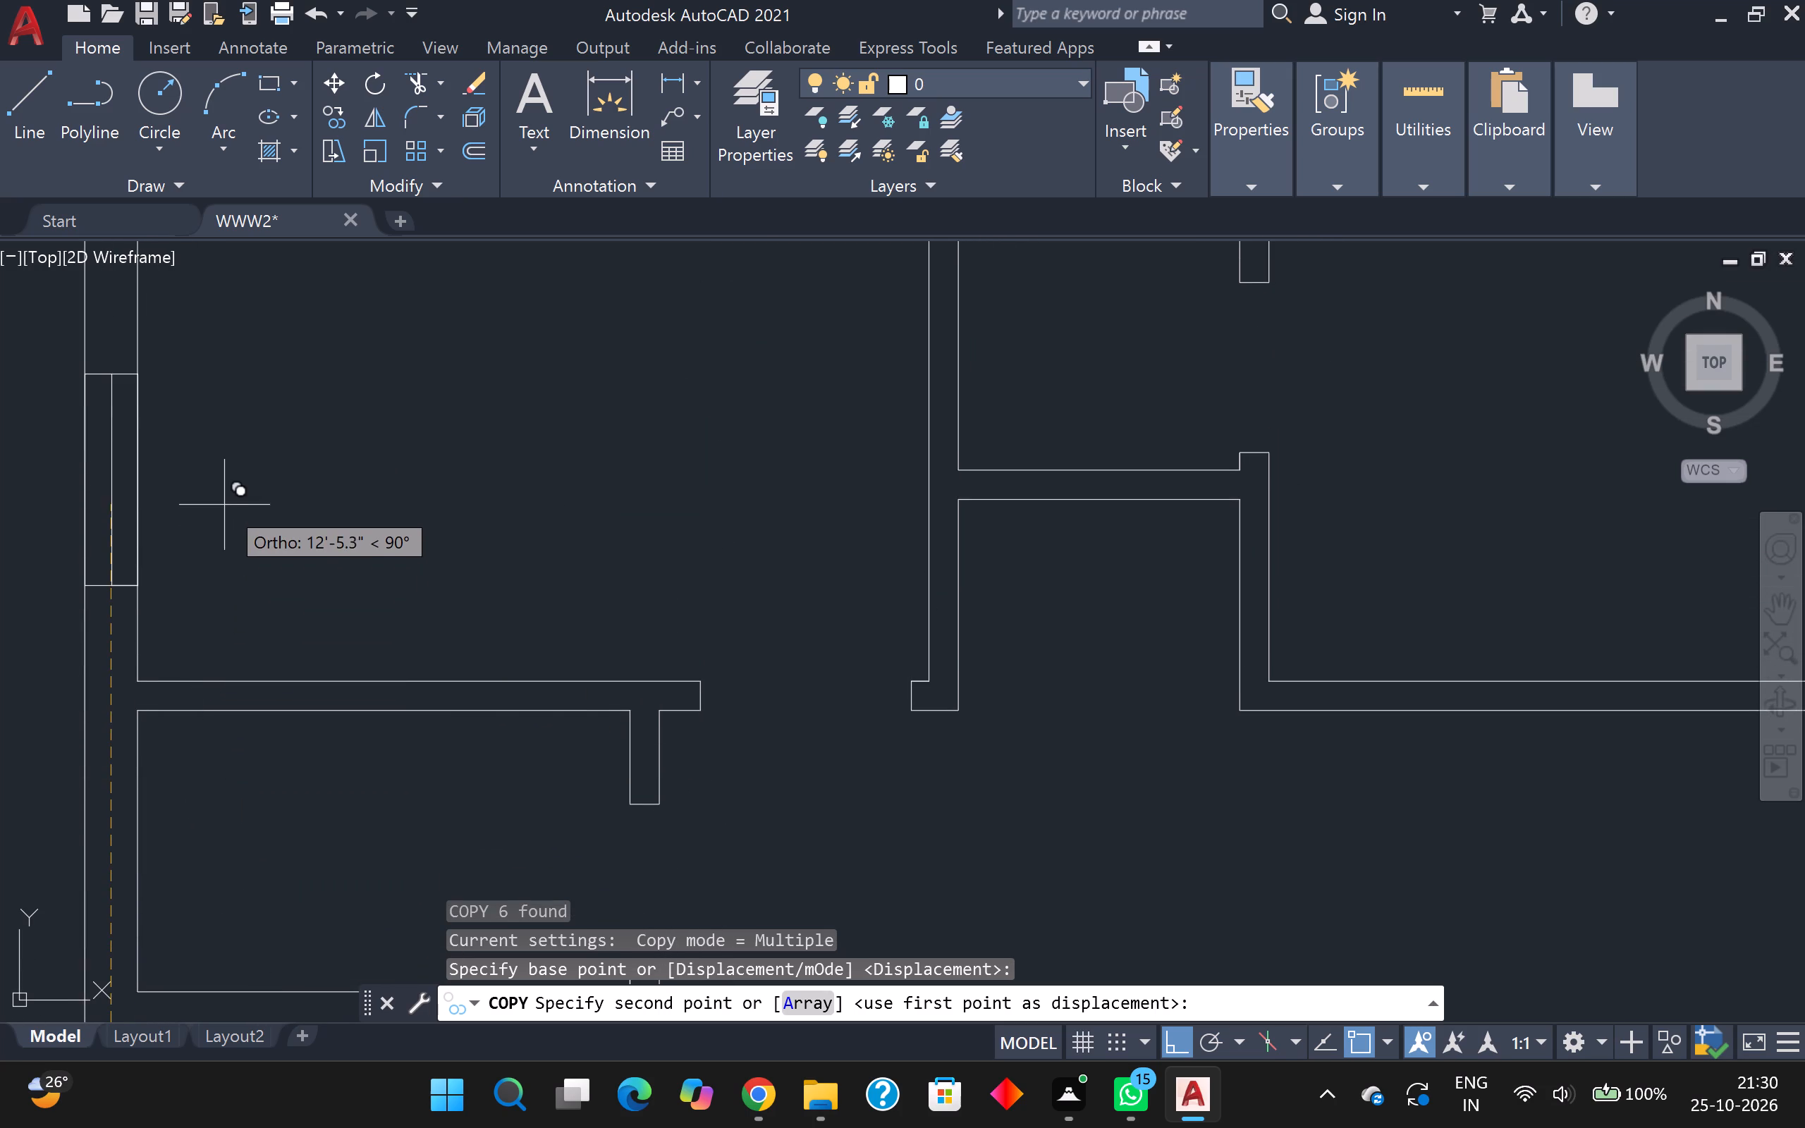
scroll(224, 500, up, 2)
scroll(224, 500, down, 4)
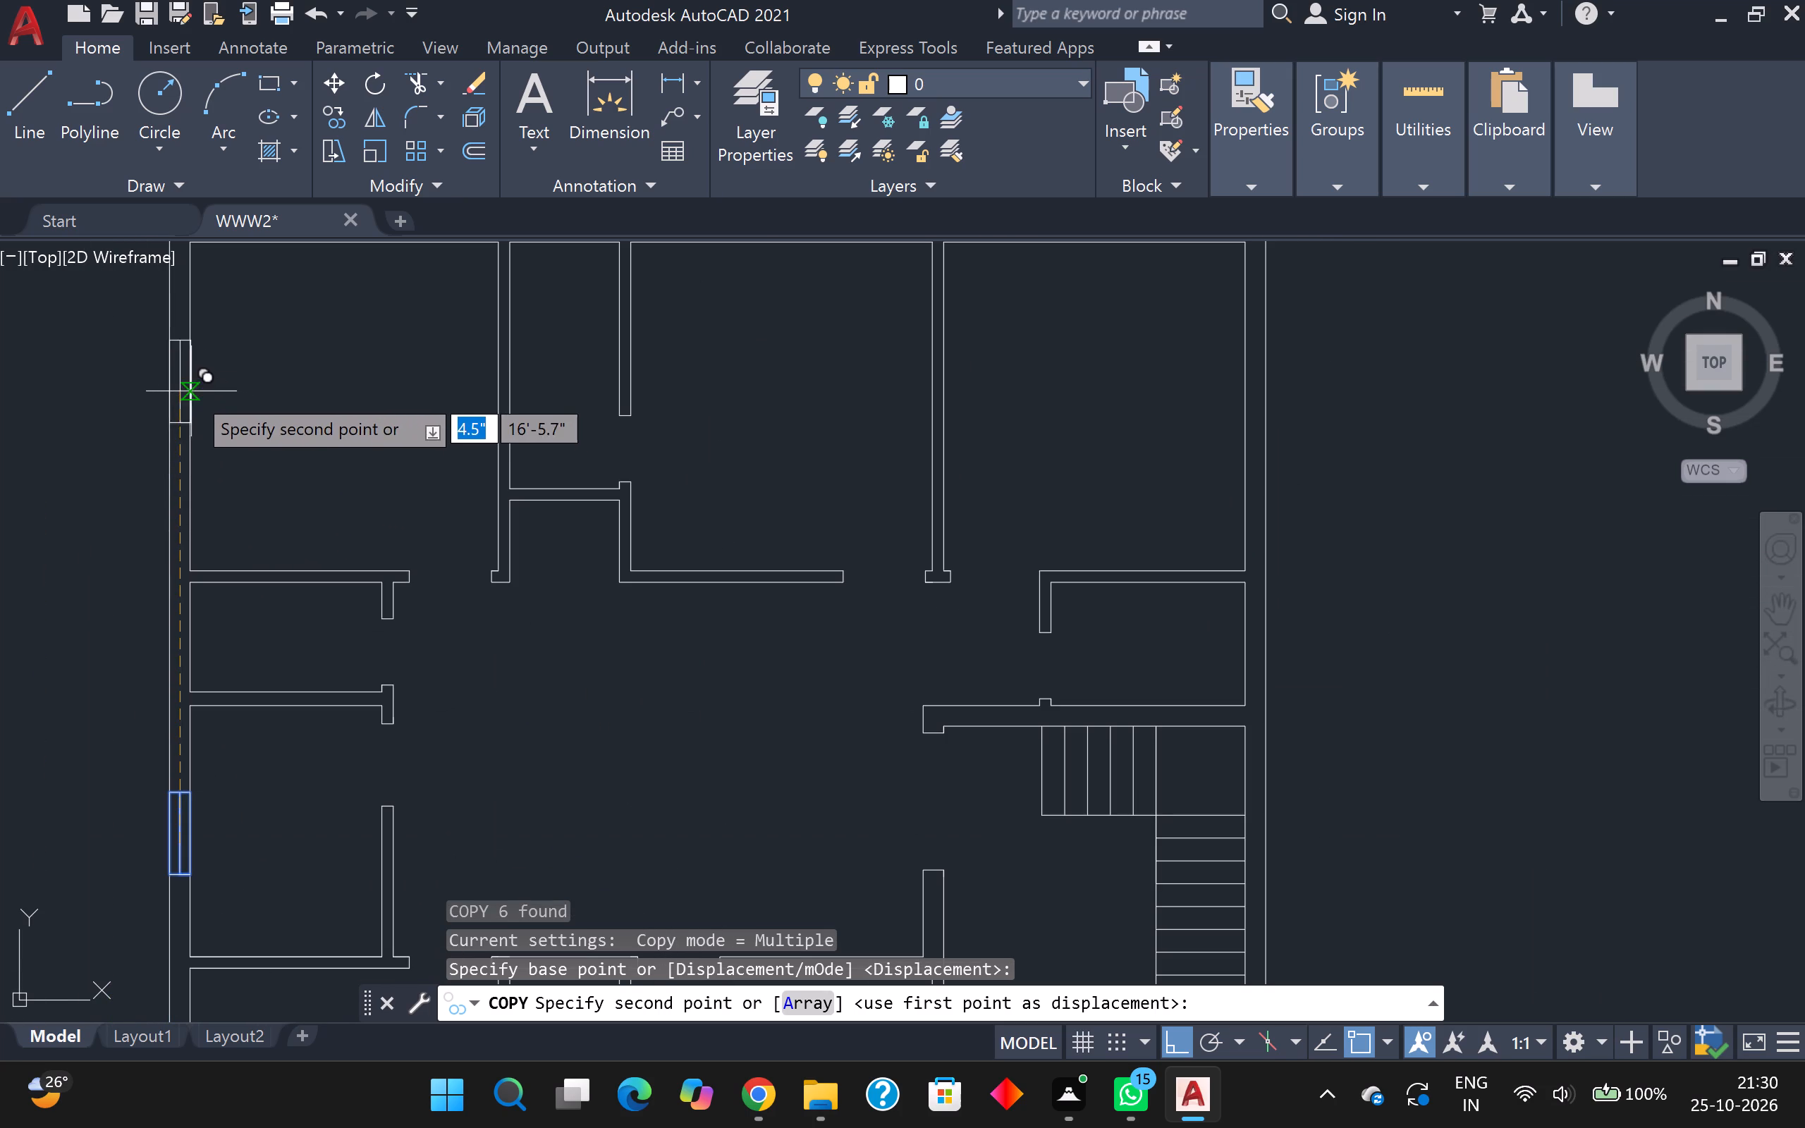
scroll(168, 384, up, 3)
scroll(191, 381, down, 2)
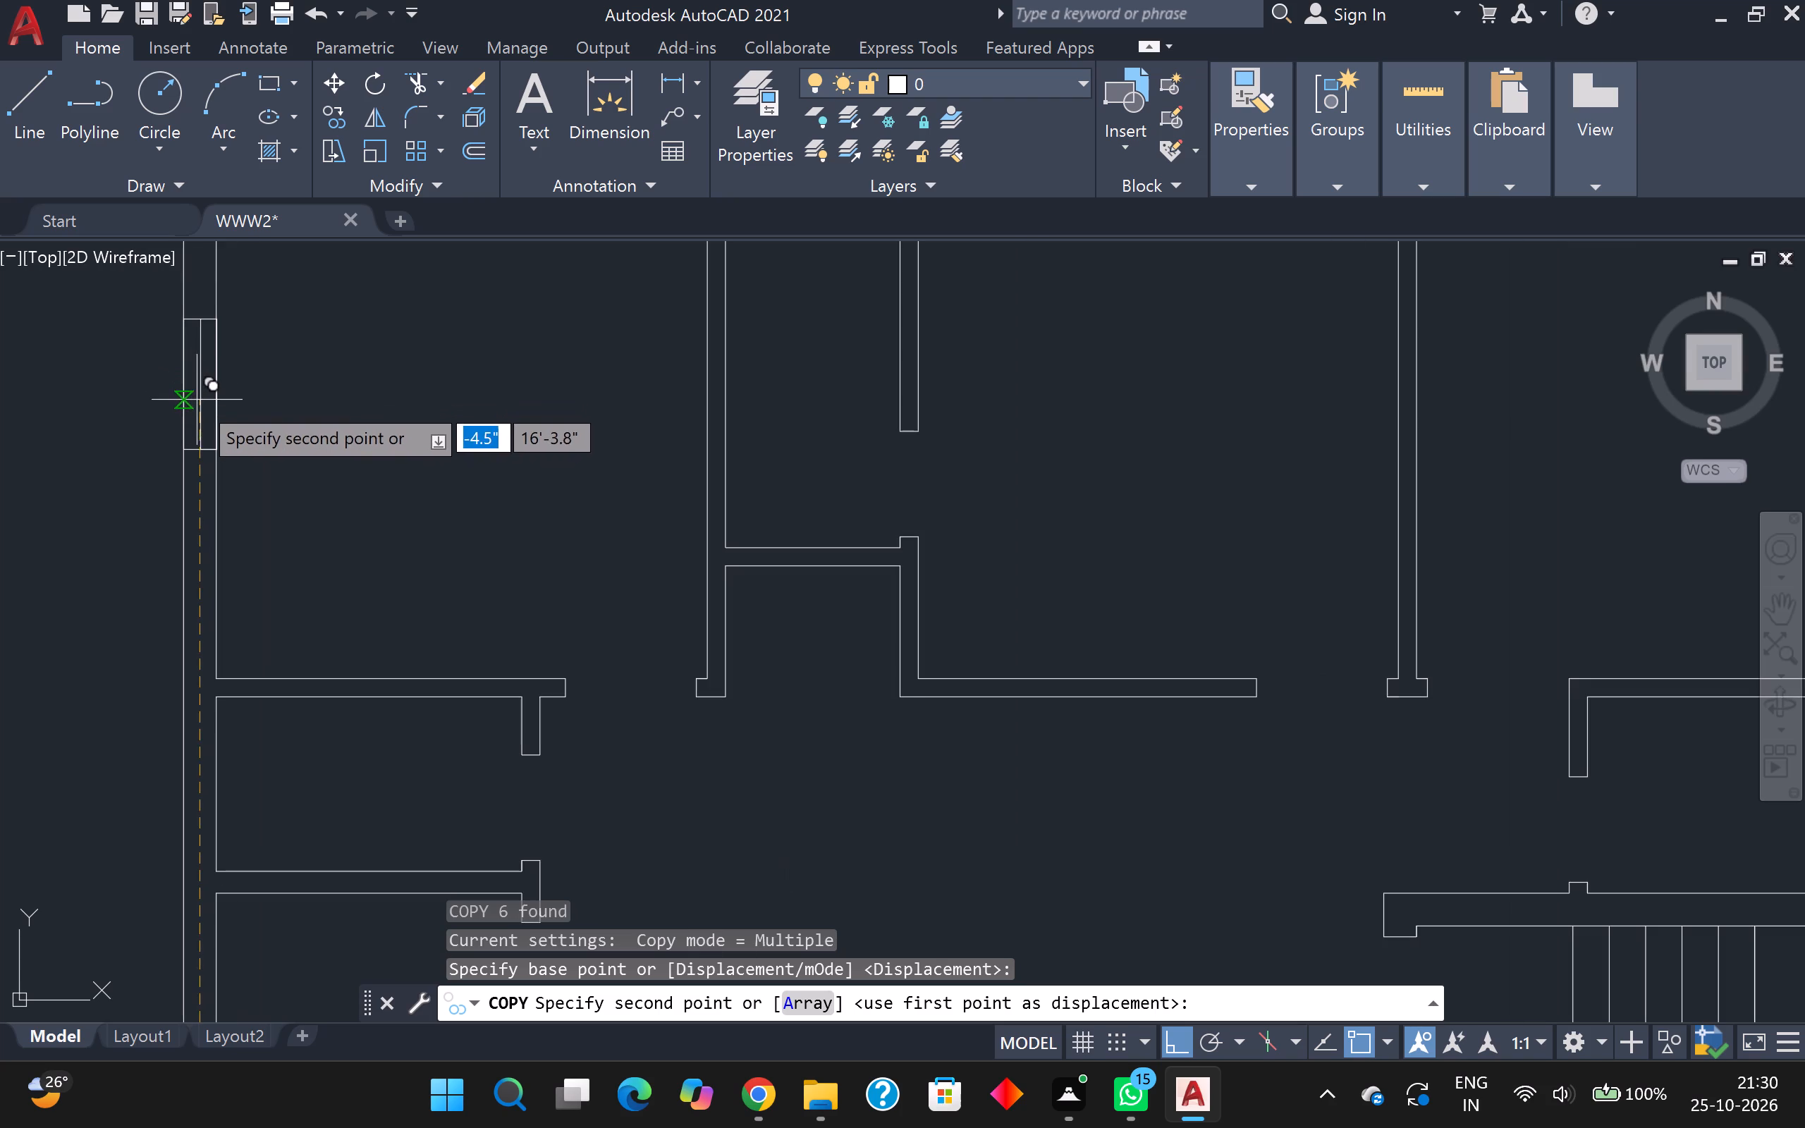
scroll(208, 404, up, 3)
click(208, 404)
Place another copy of the window about 10'-8" below the original, in the lower-left room's outer wall, and finish copying.
scroll(207, 399, down, 3)
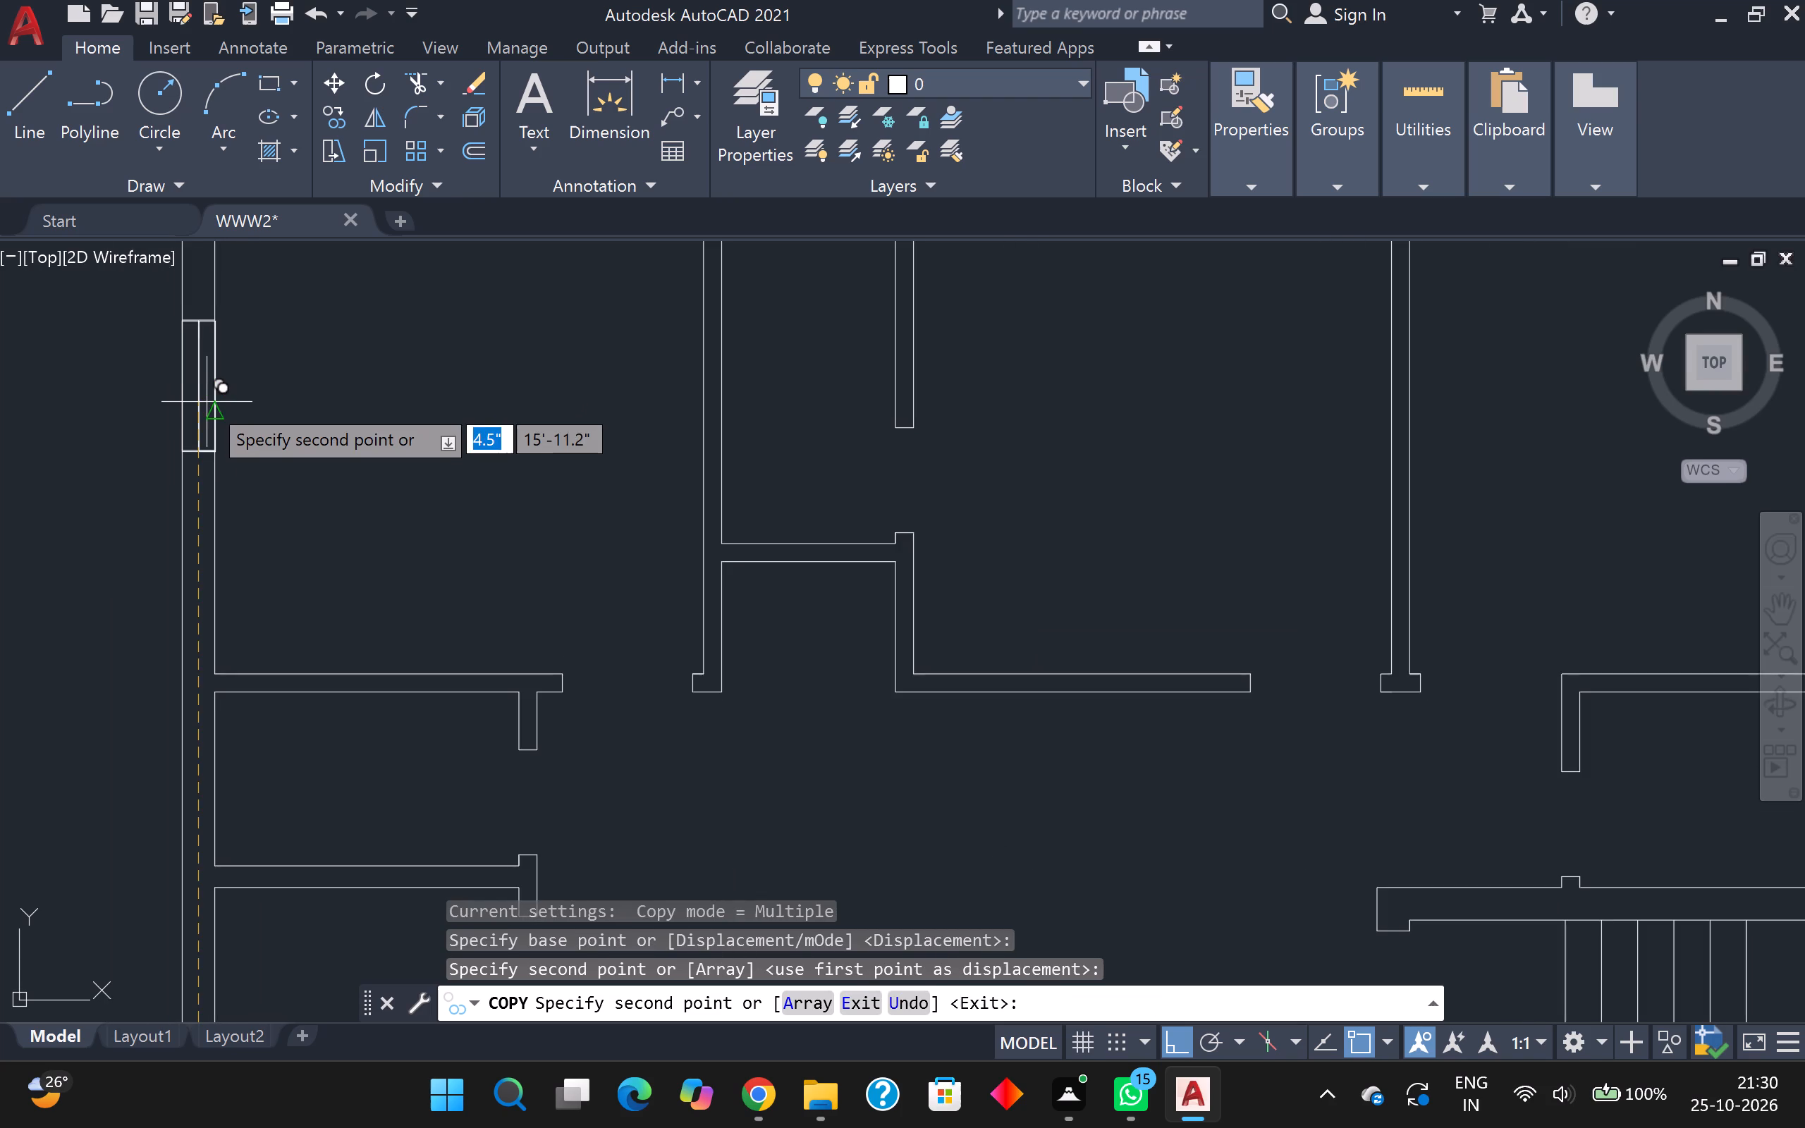
scroll(207, 422, down, 1)
middle_drag(207, 428, 218, 447)
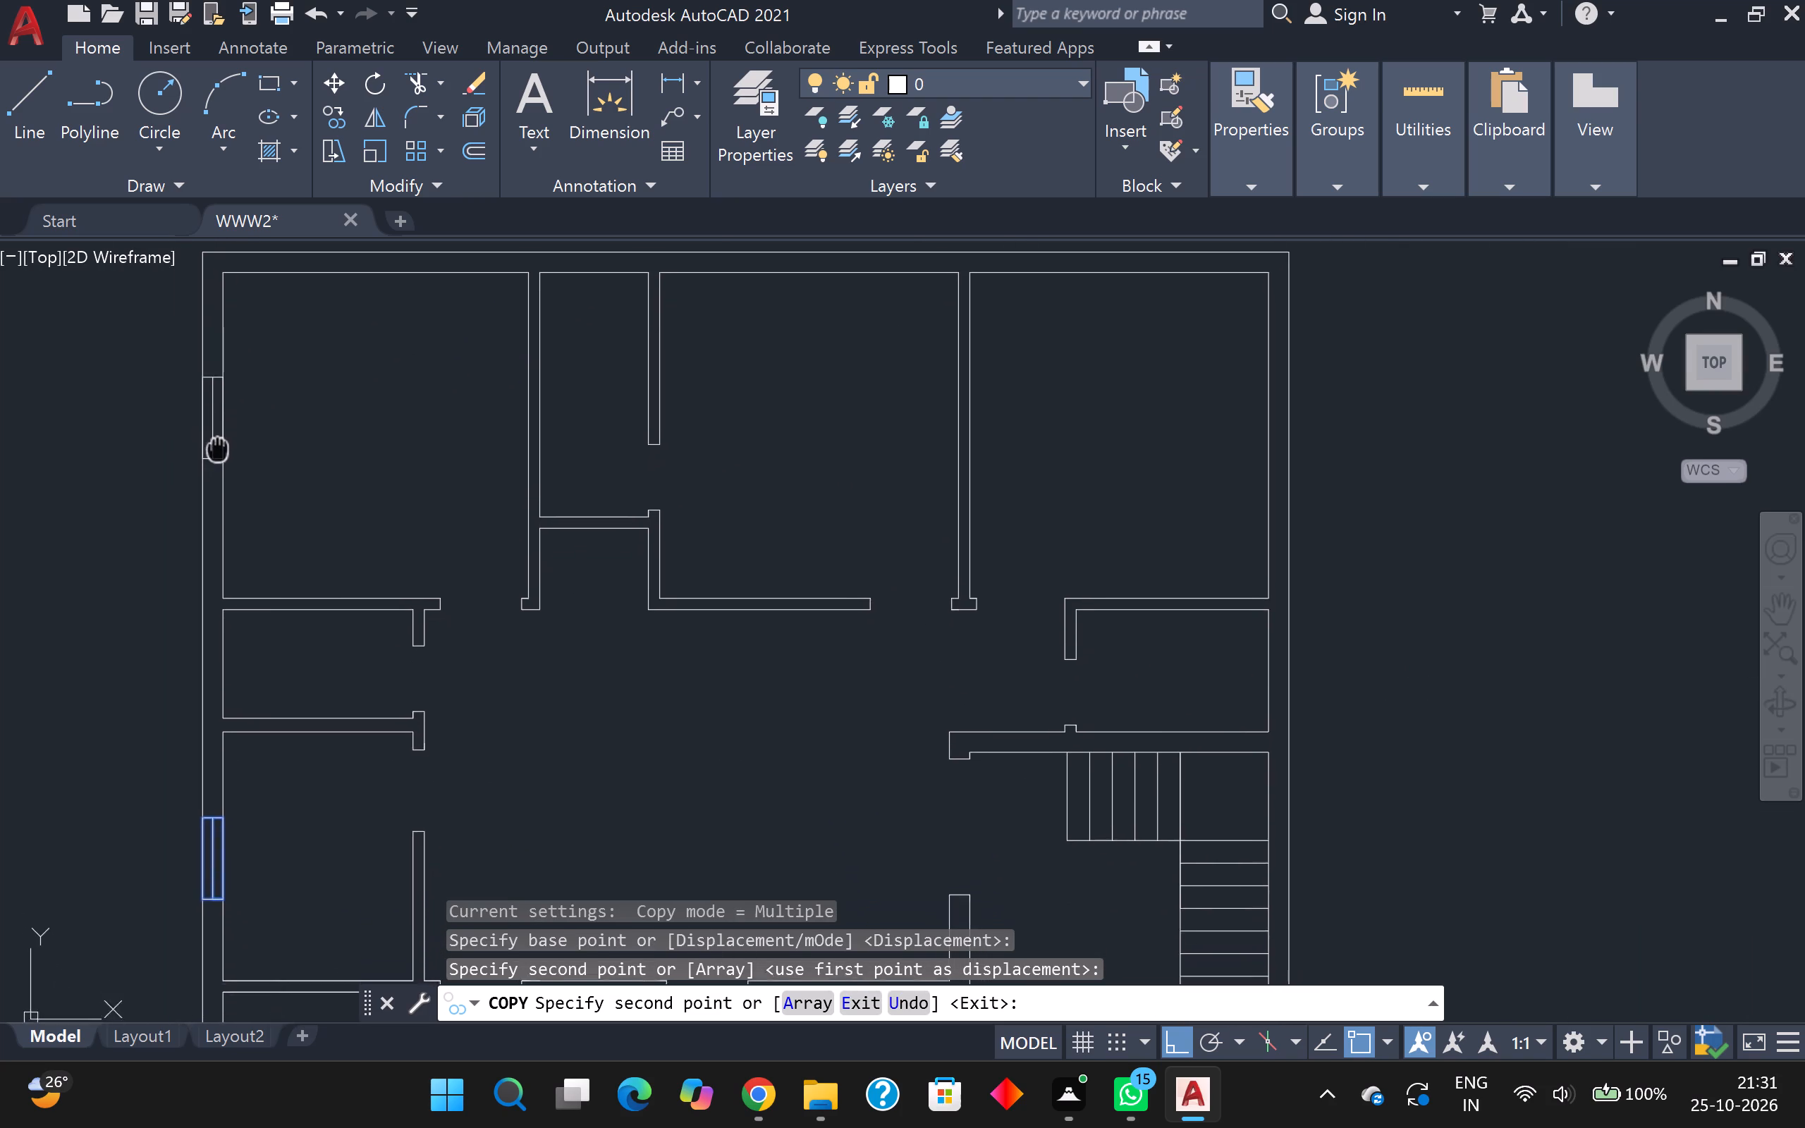
middle_drag(218, 447, 250, 211)
middle_drag(254, 661, 264, 383)
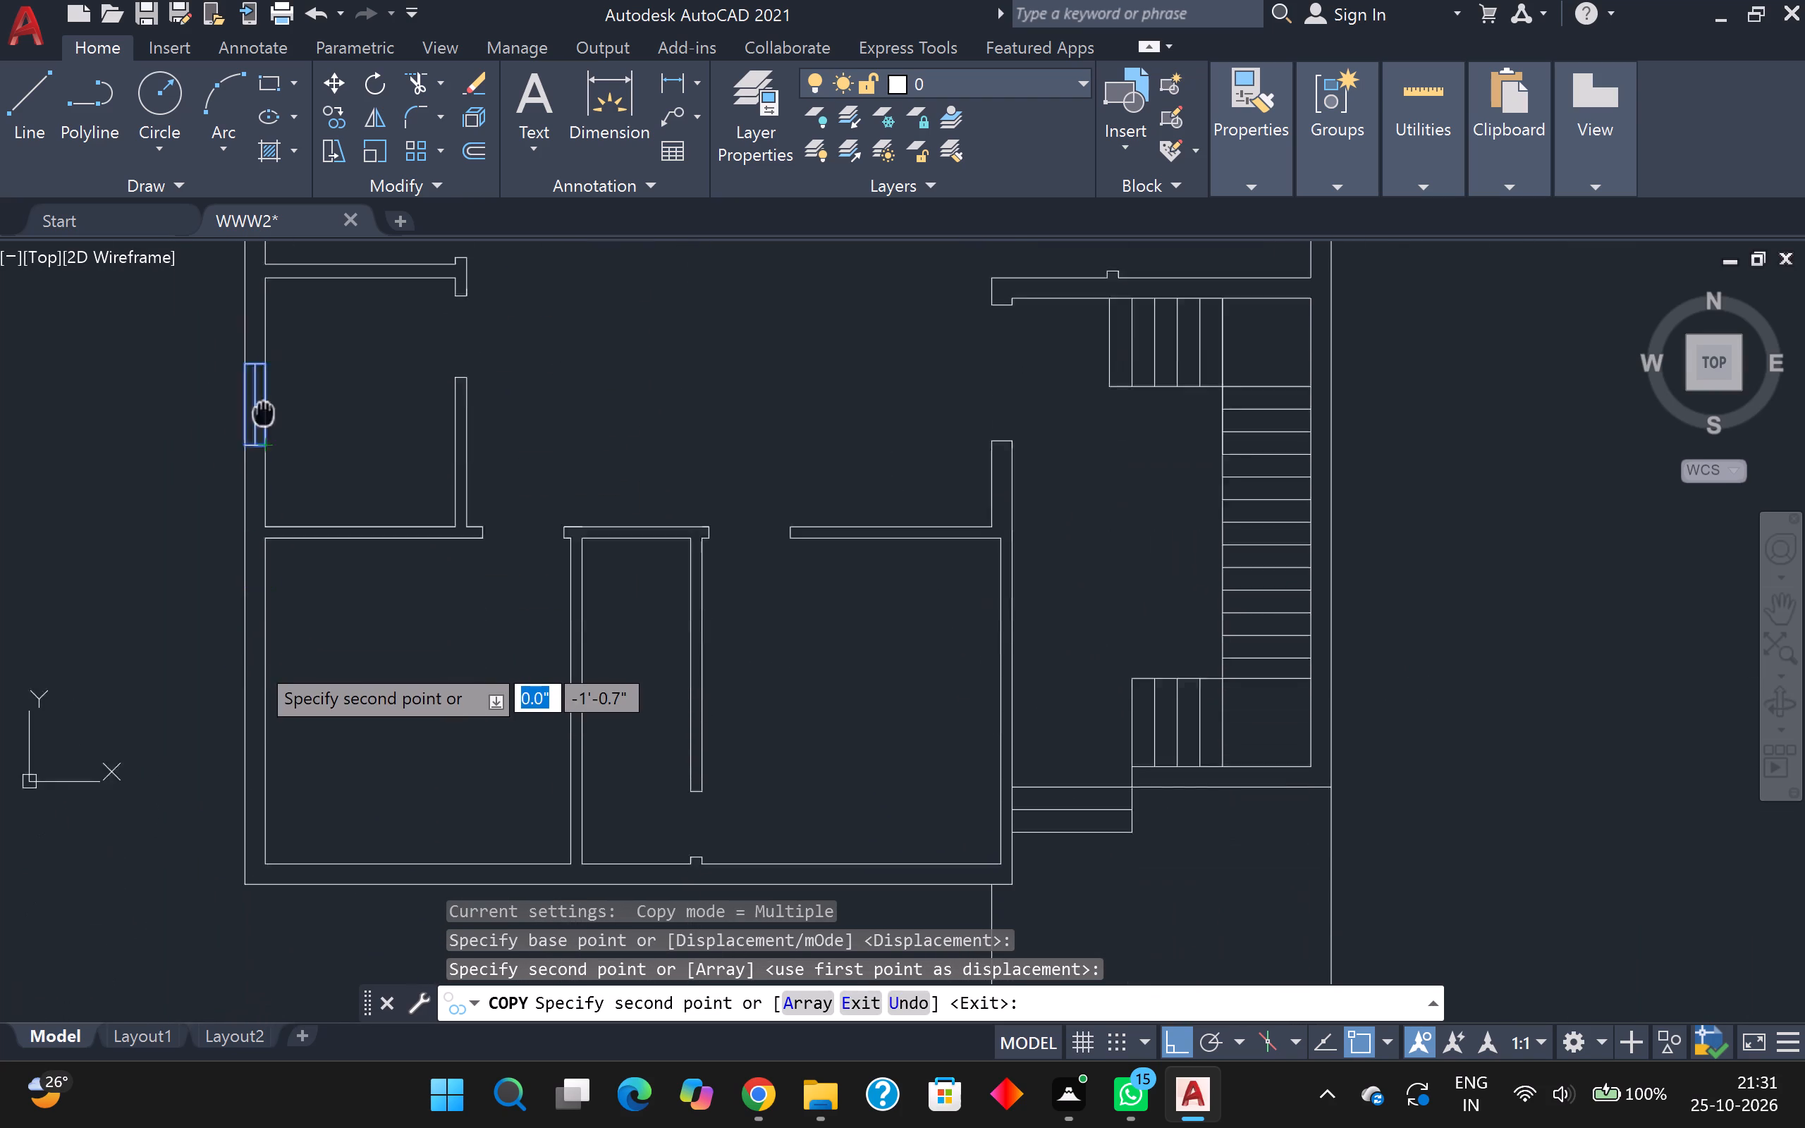
middle_drag(264, 383, 269, 228)
scroll(269, 540, up, 2)
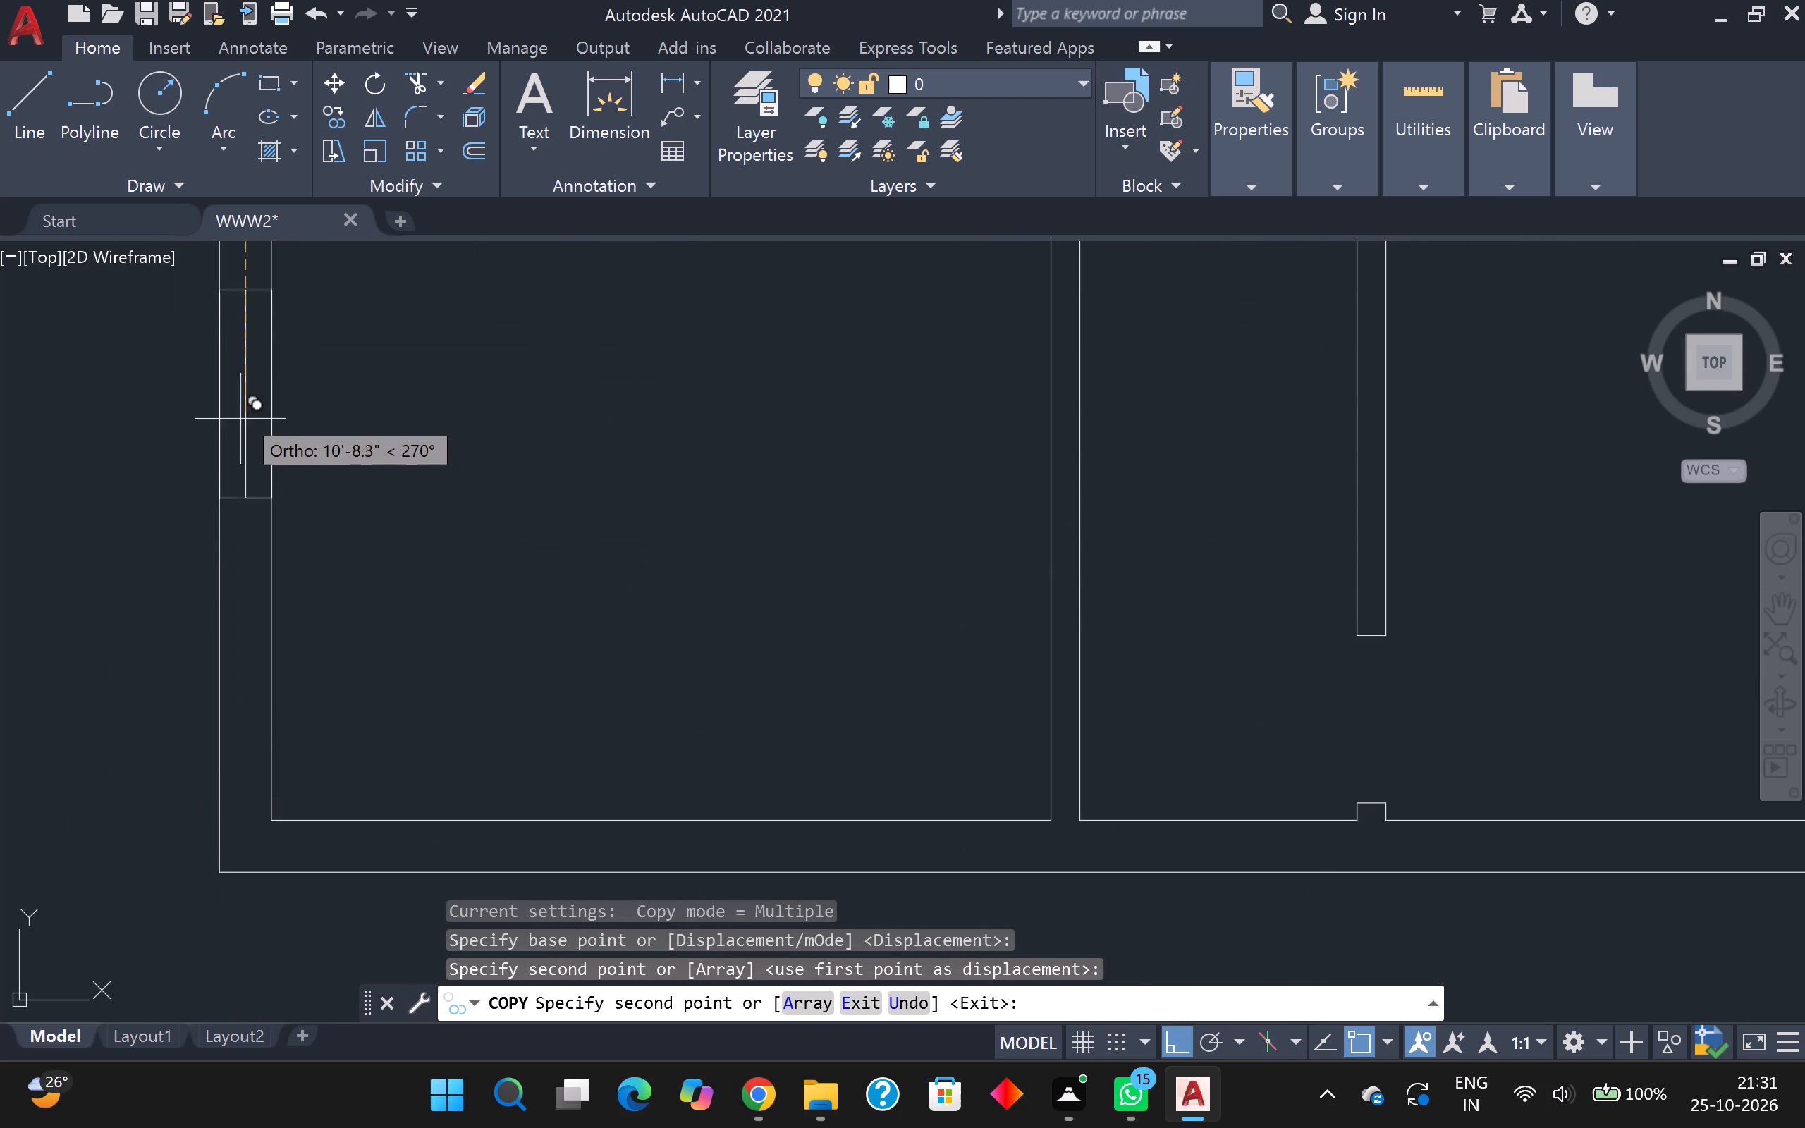
click(240, 412)
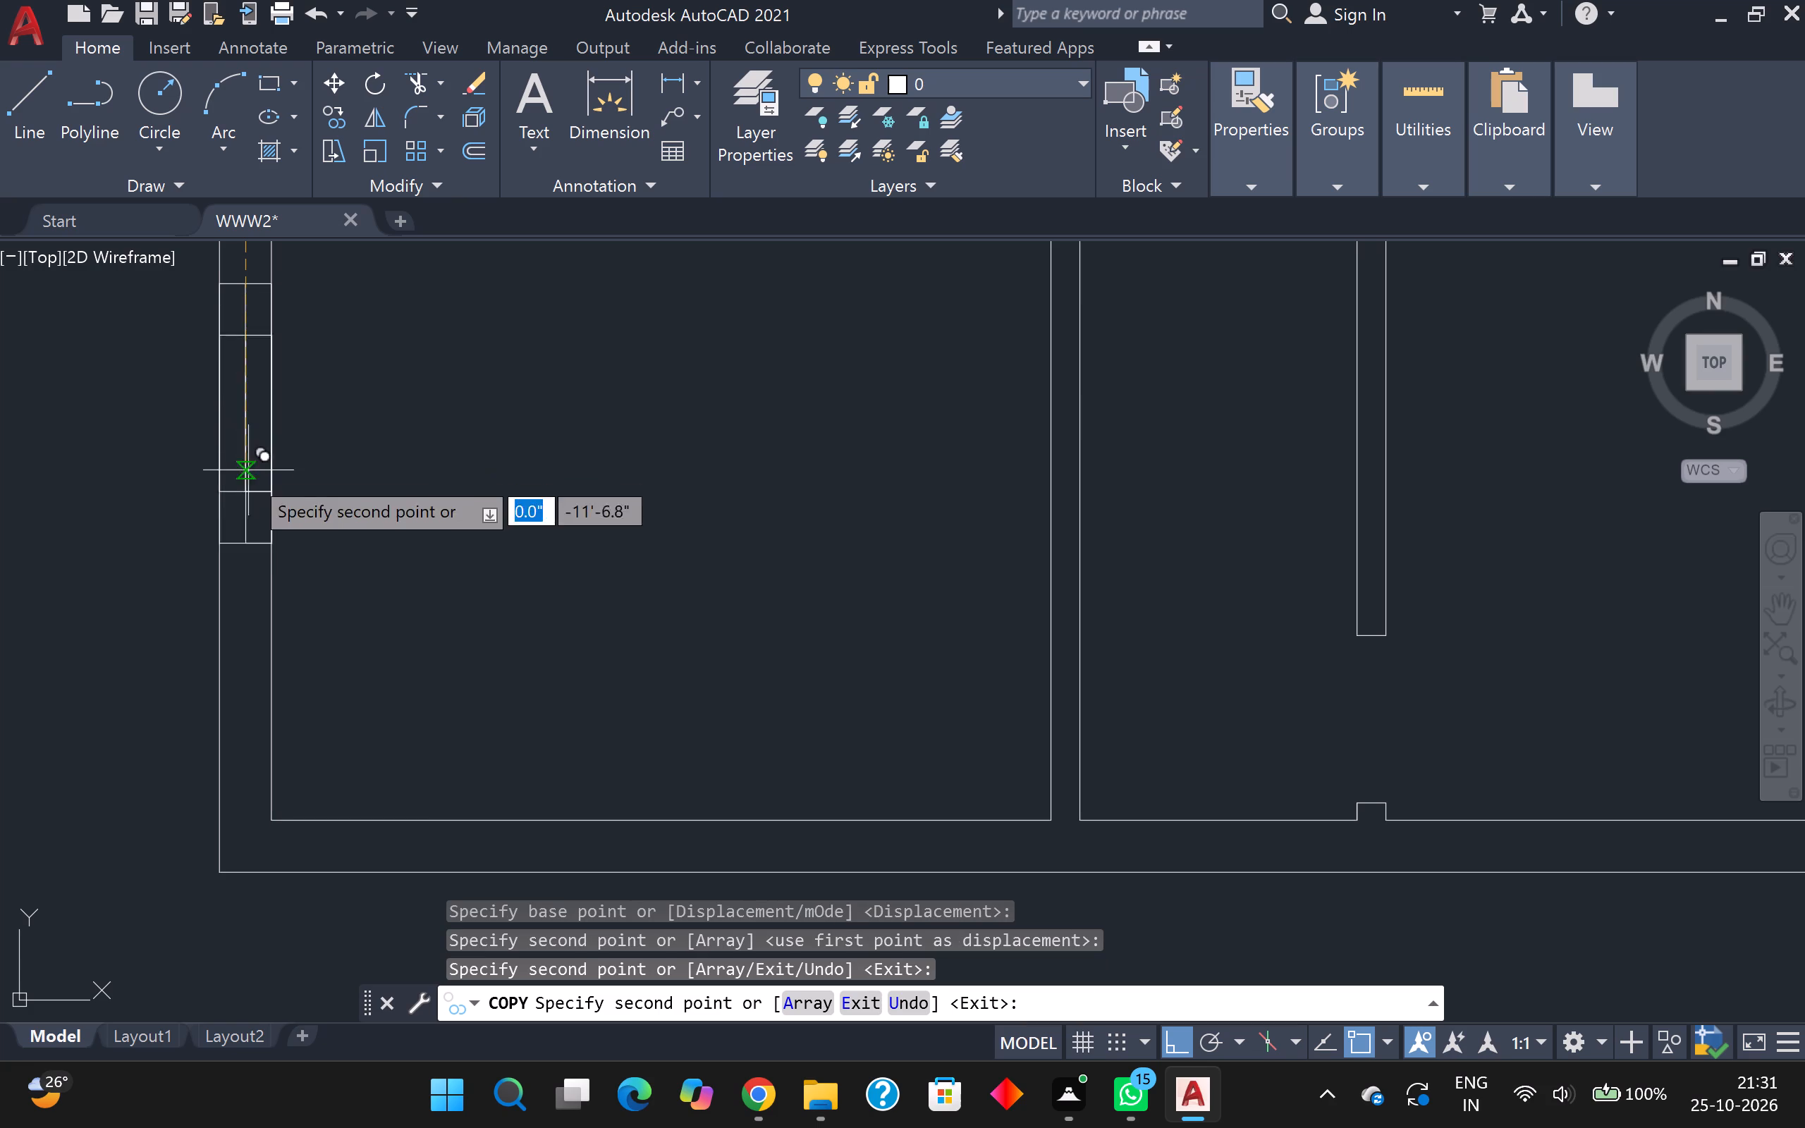
scroll(231, 661, down, 3)
scroll(240, 694, up, 1)
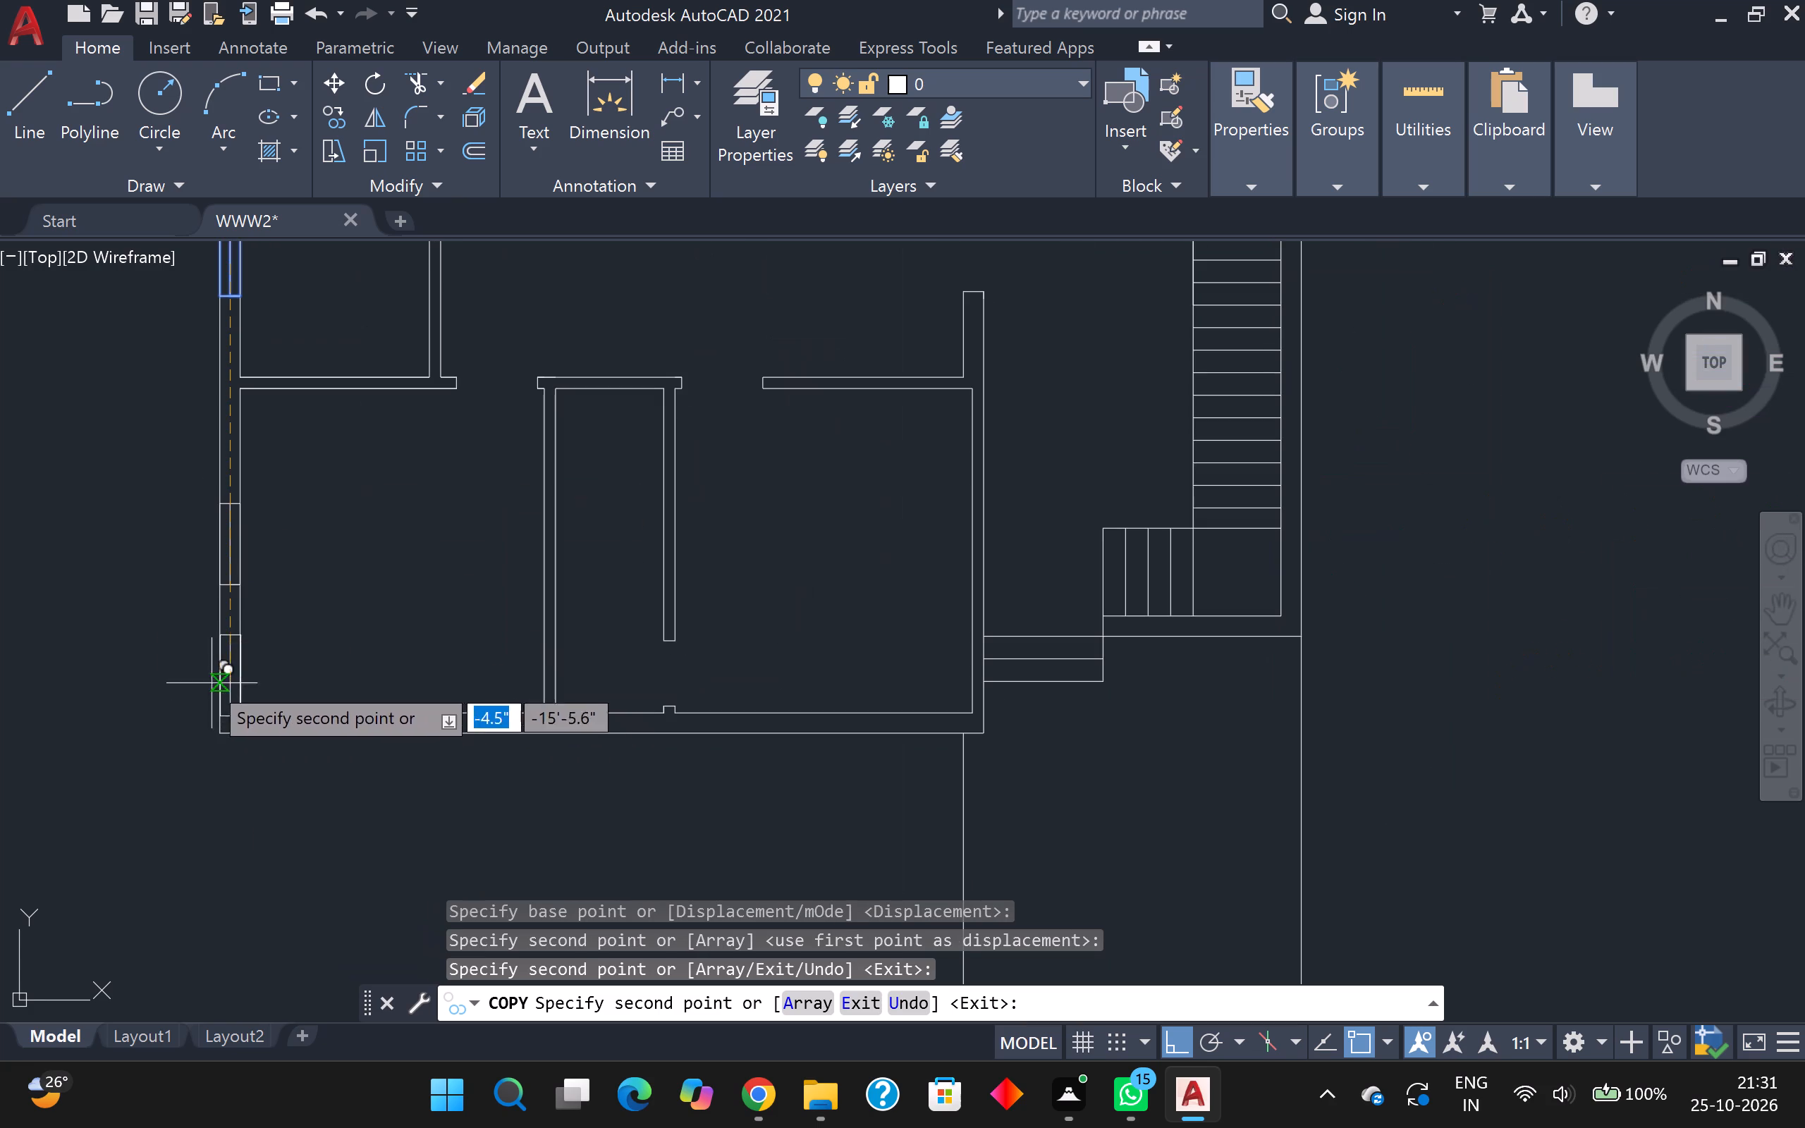
scroll(164, 597, up, 1)
key(Escape)
Examine the windows along the plan's left wall and compare the plan with the finished plans beside it.
scroll(209, 591, down, 3)
scroll(391, 534, up, 1)
scroll(255, 508, down, 1)
middle_drag(338, 451, 328, 517)
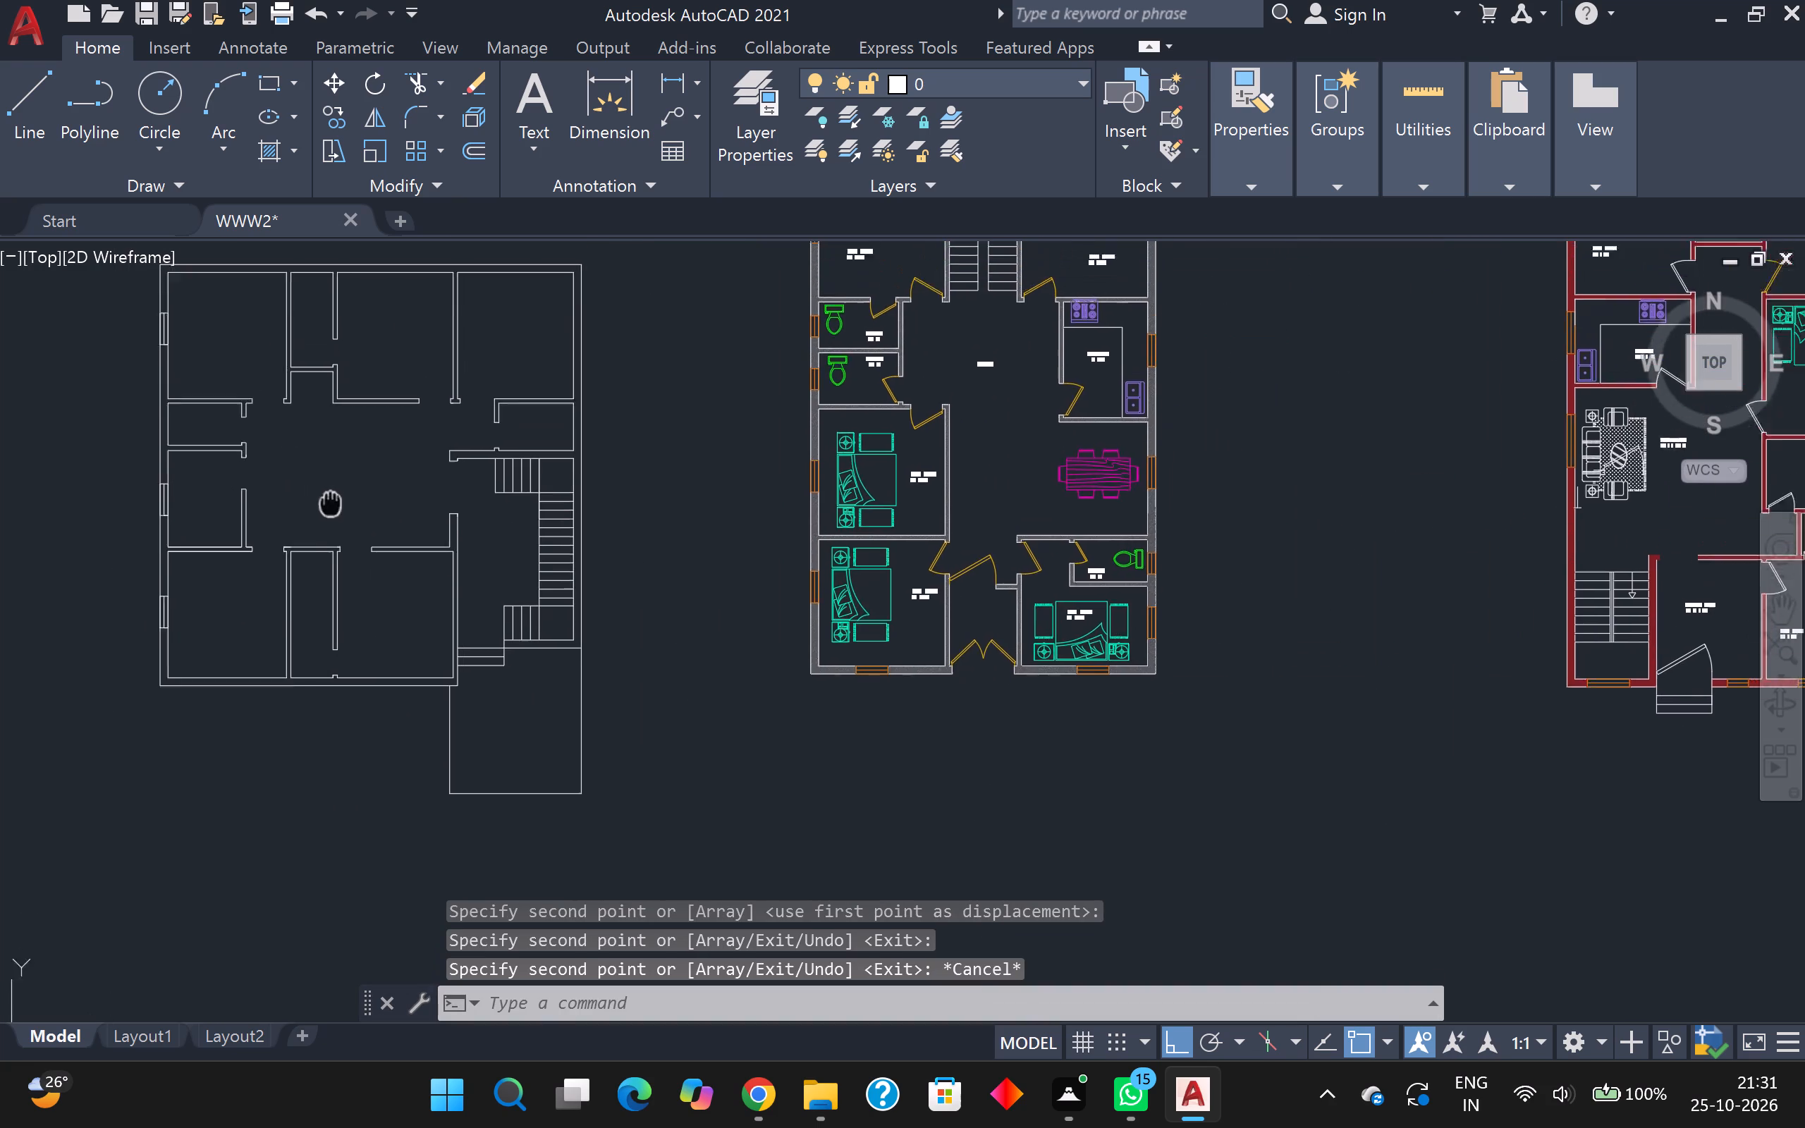
middle_drag(328, 517, 326, 610)
scroll(159, 440, up, 2)
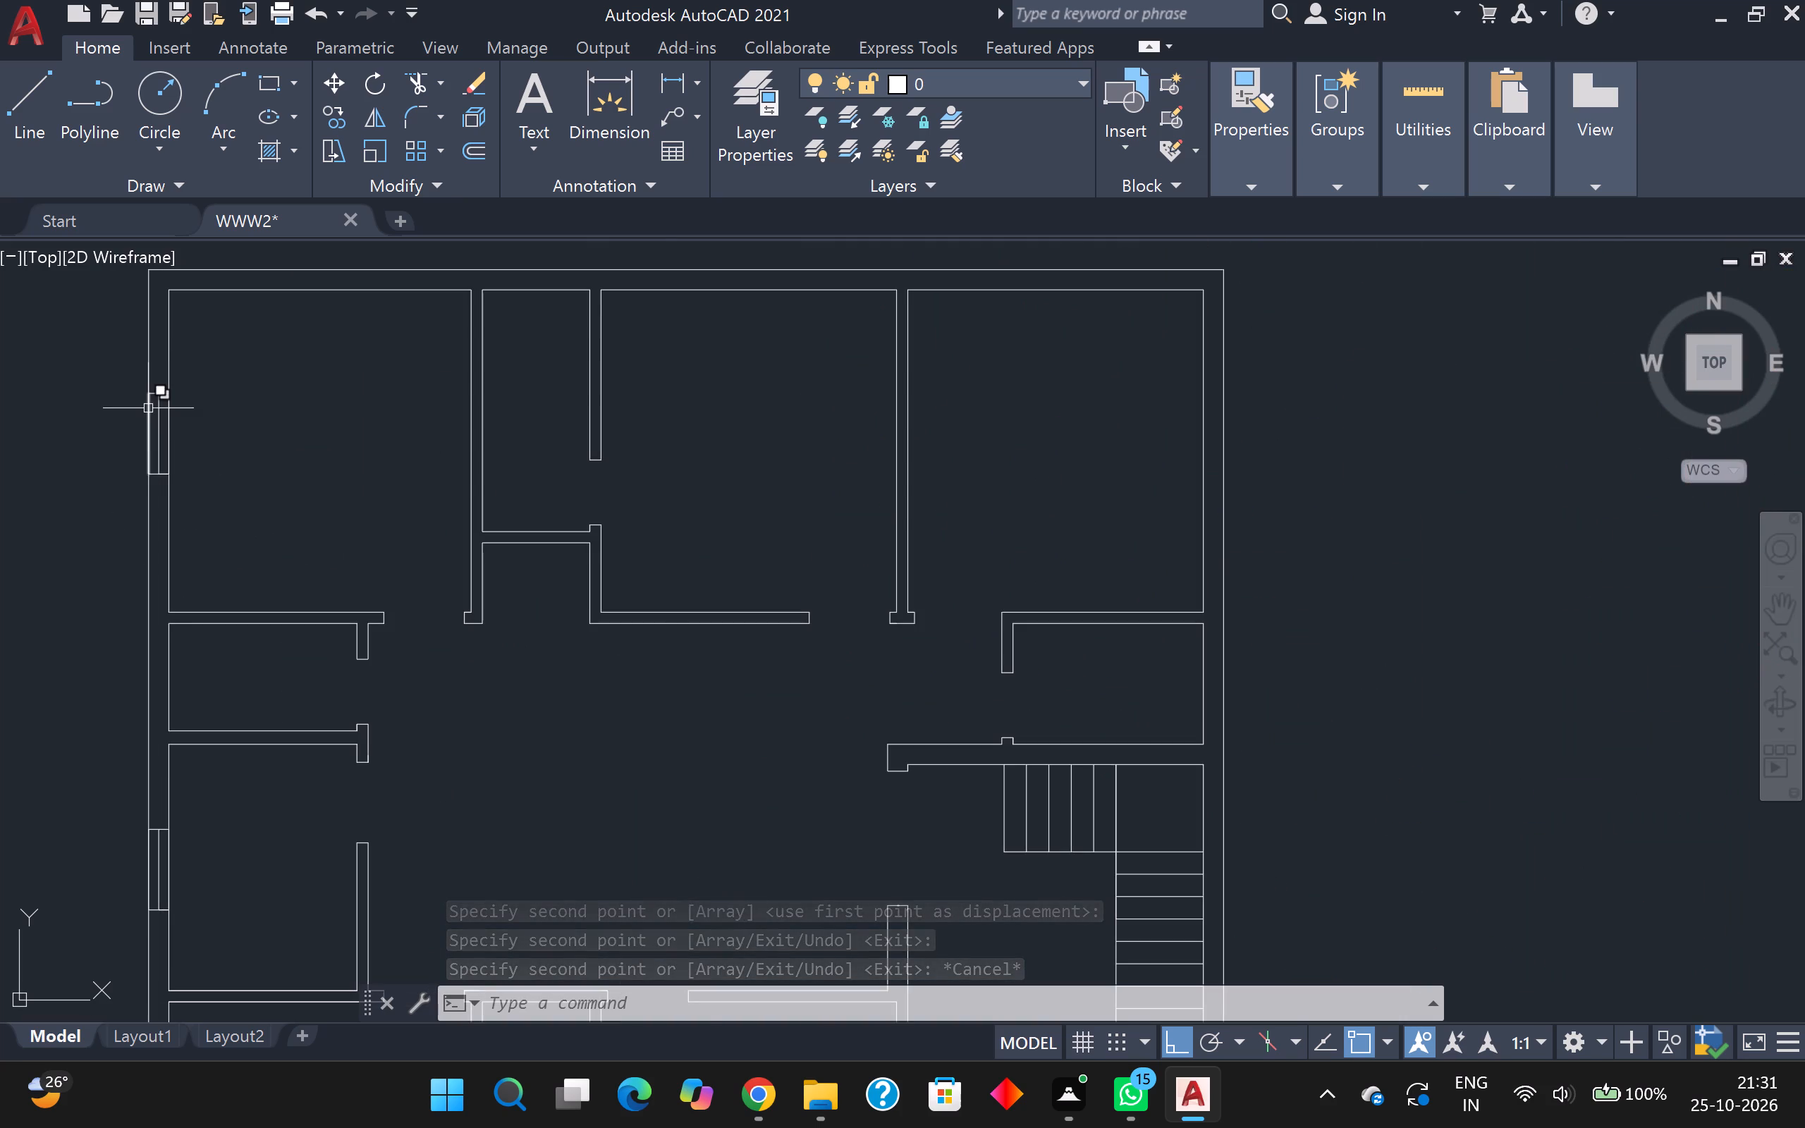
scroll(148, 408, up, 2)
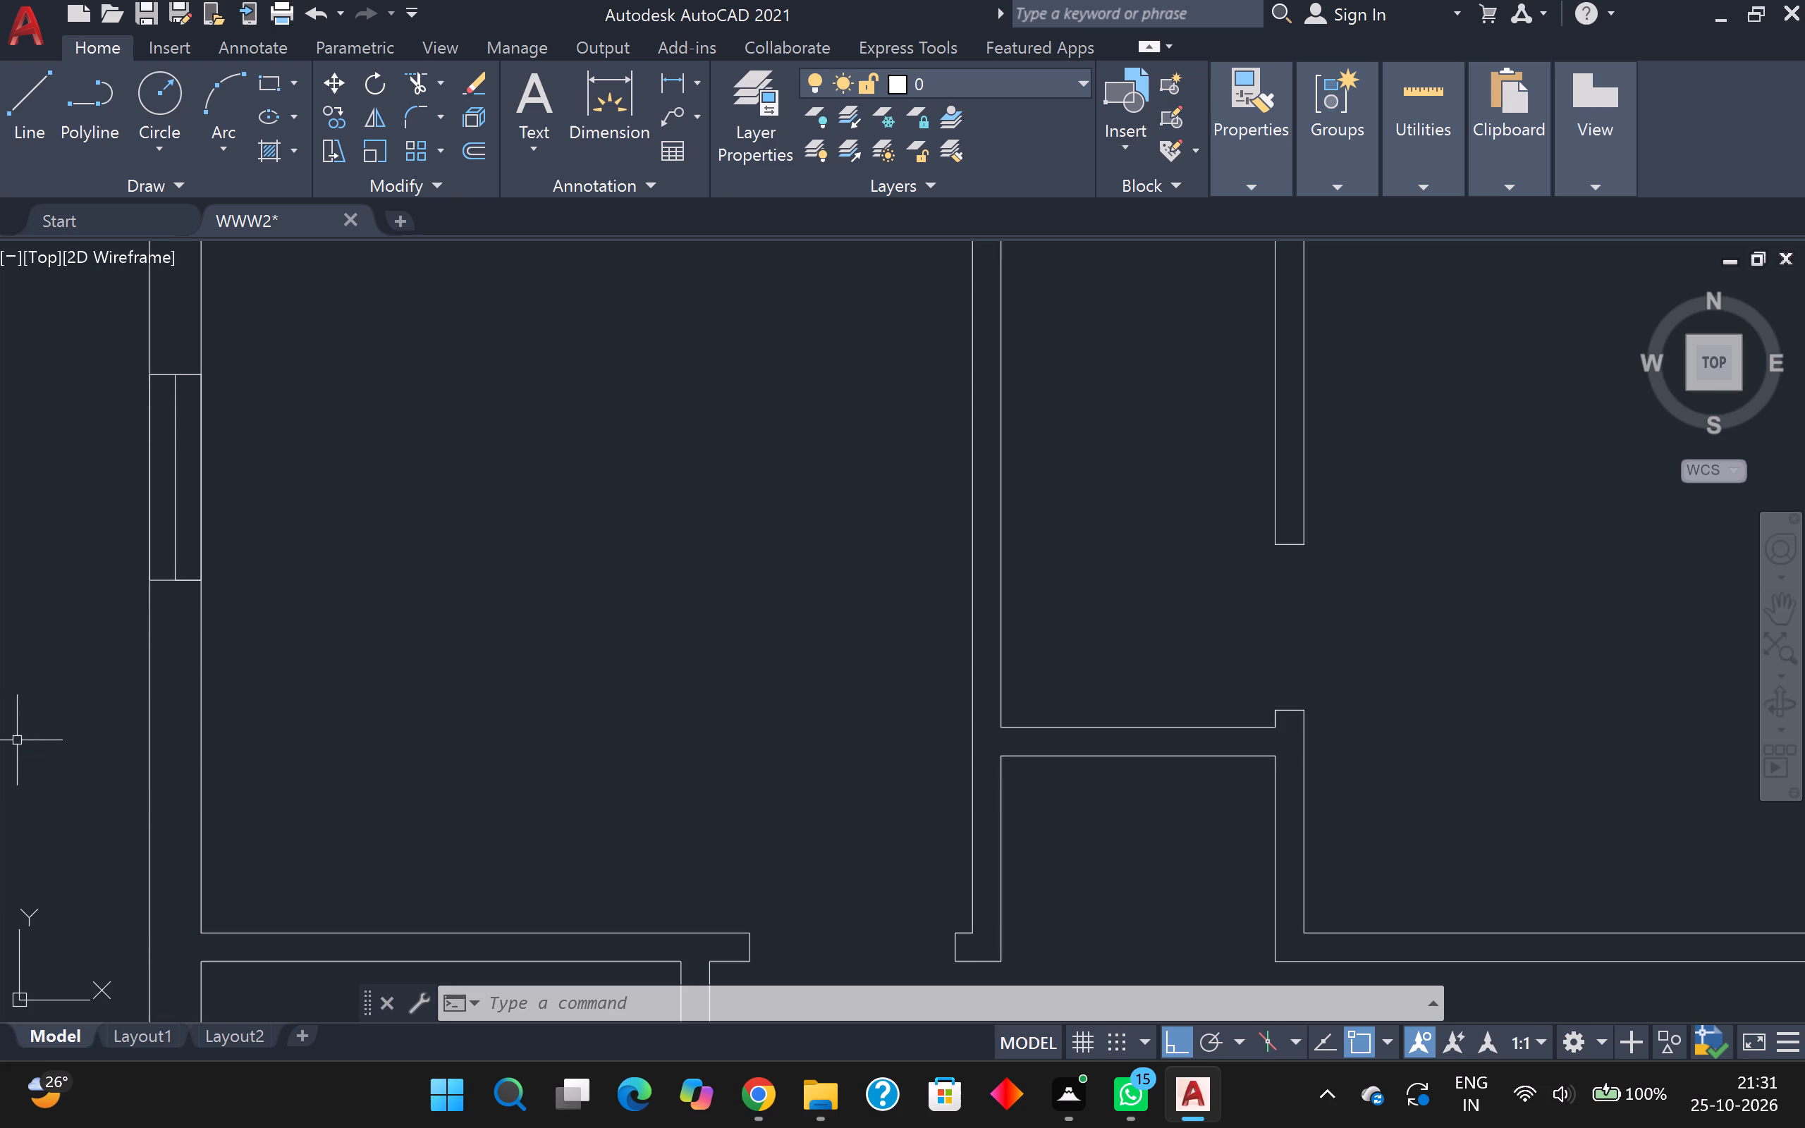
scroll(343, 611, down, 3)
middle_drag(352, 617, 324, 561)
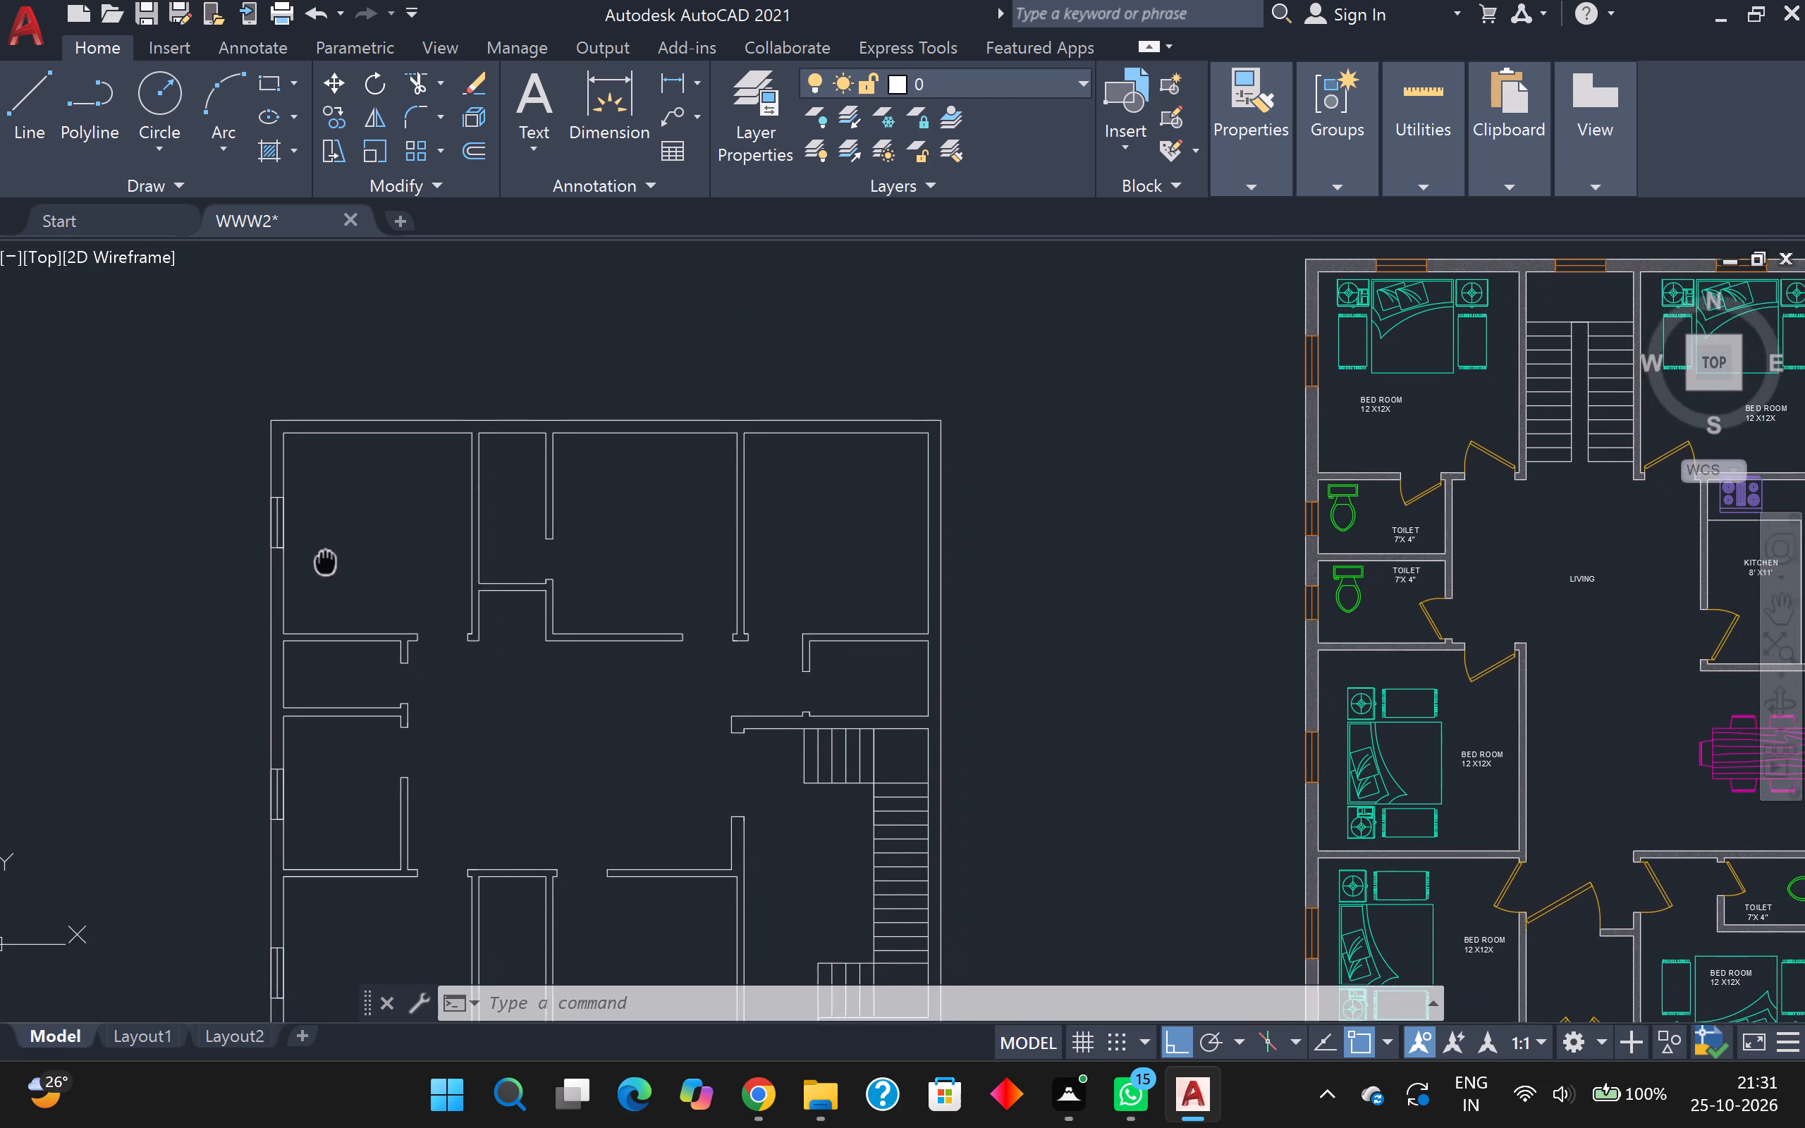
middle_drag(324, 561, 251, 614)
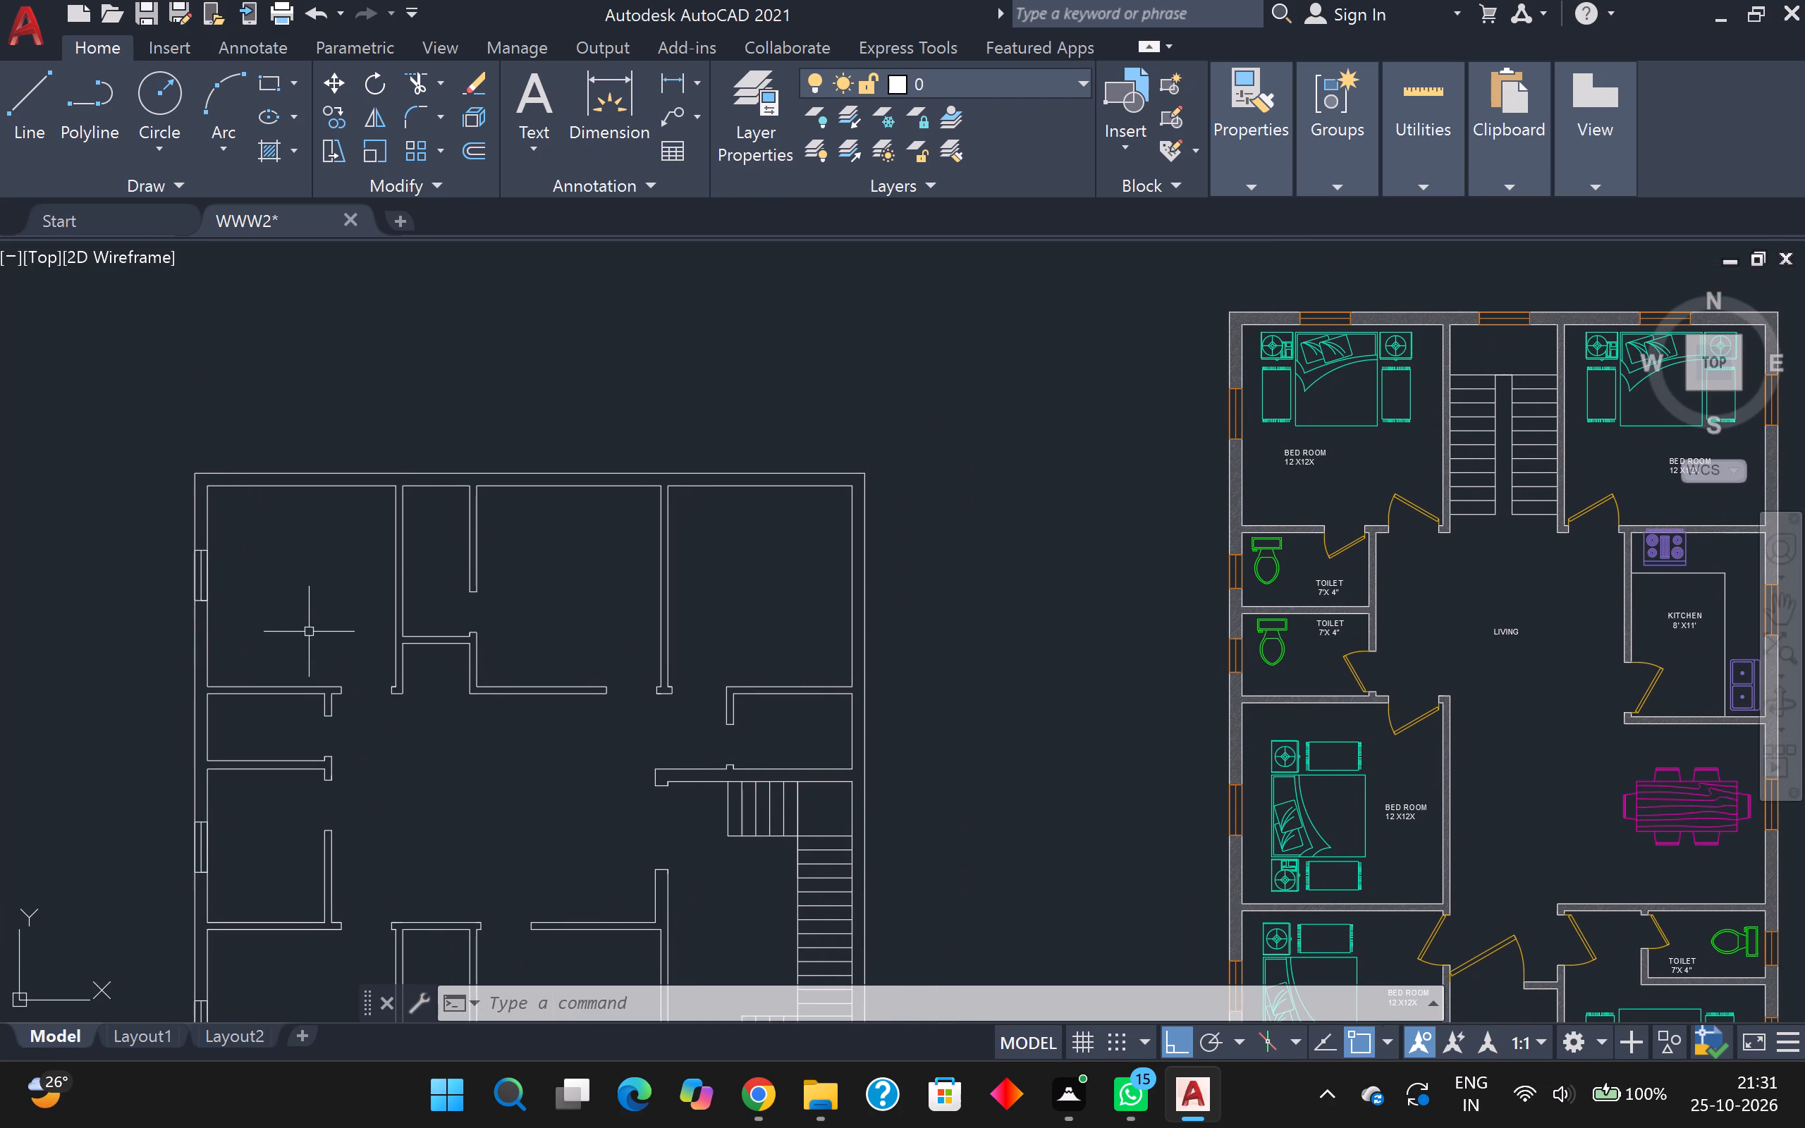
middle_drag(422, 797, 241, 751)
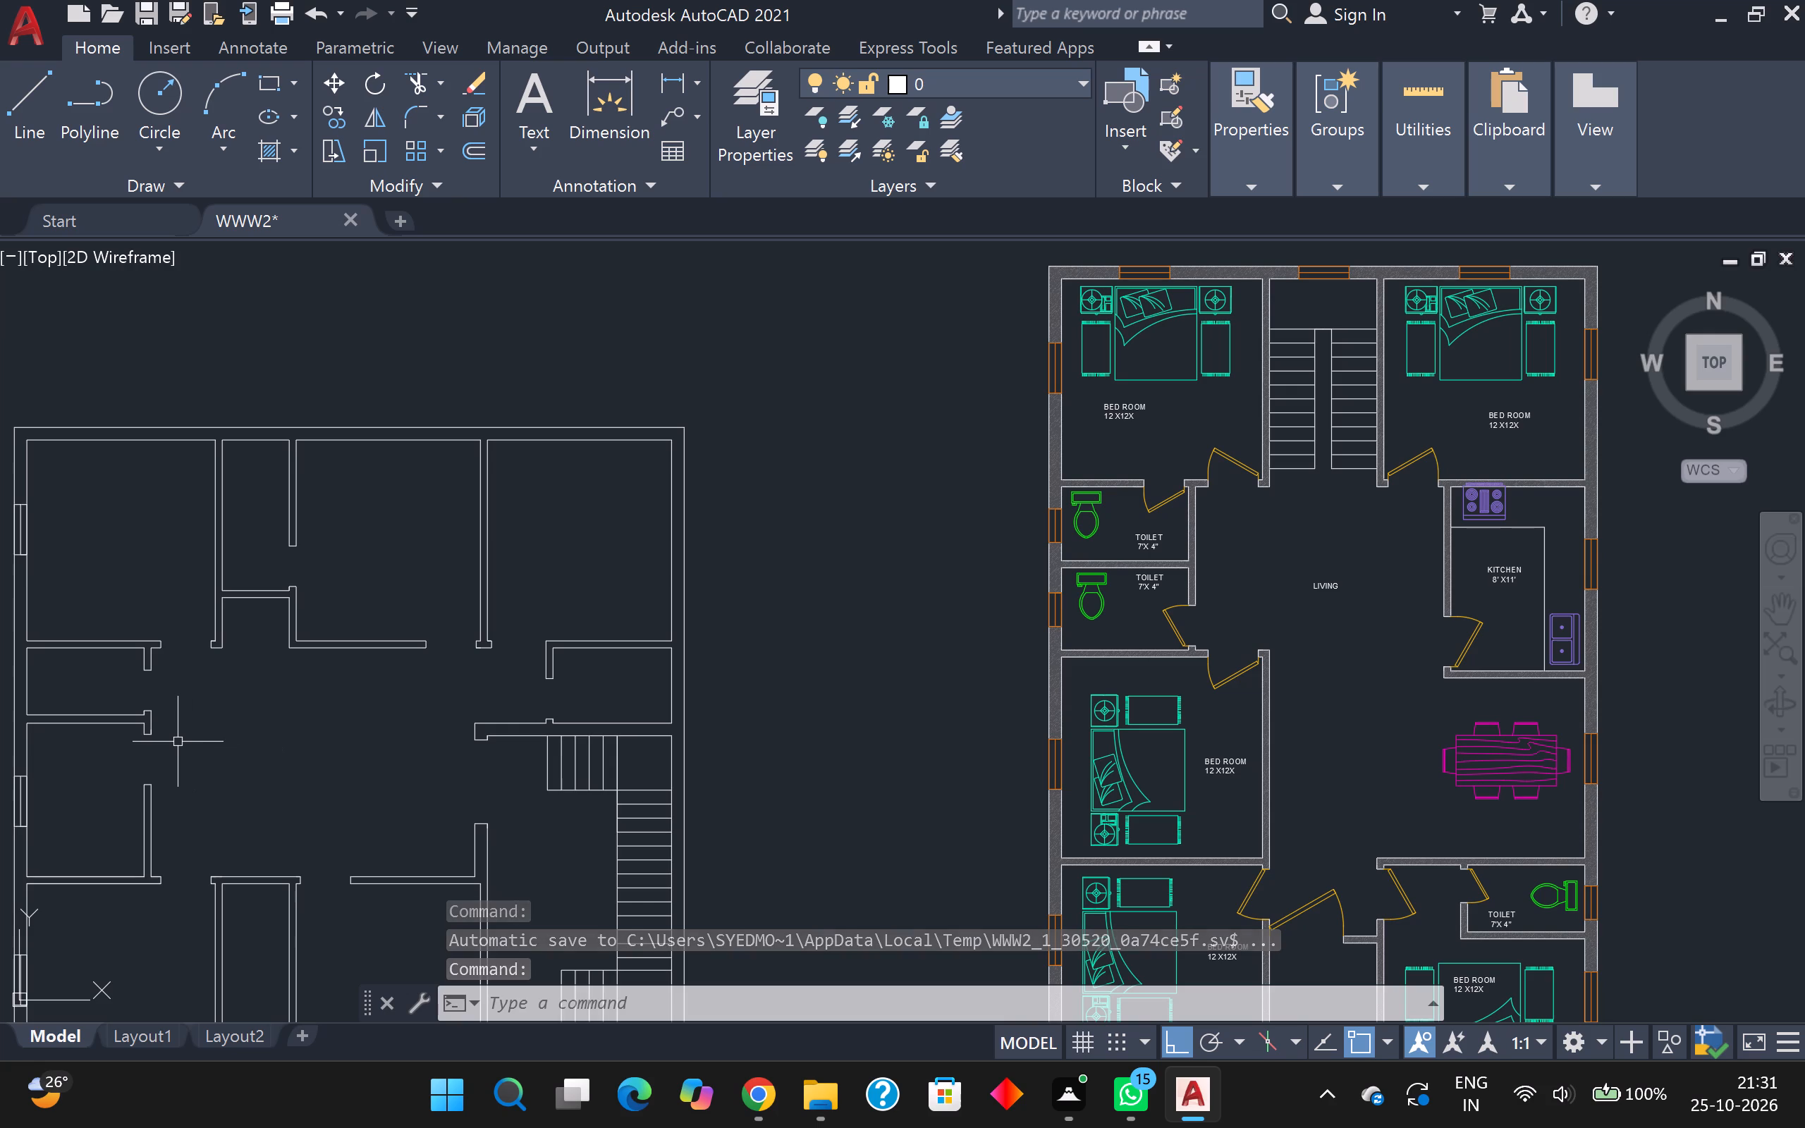
scroll(178, 747, down, 1)
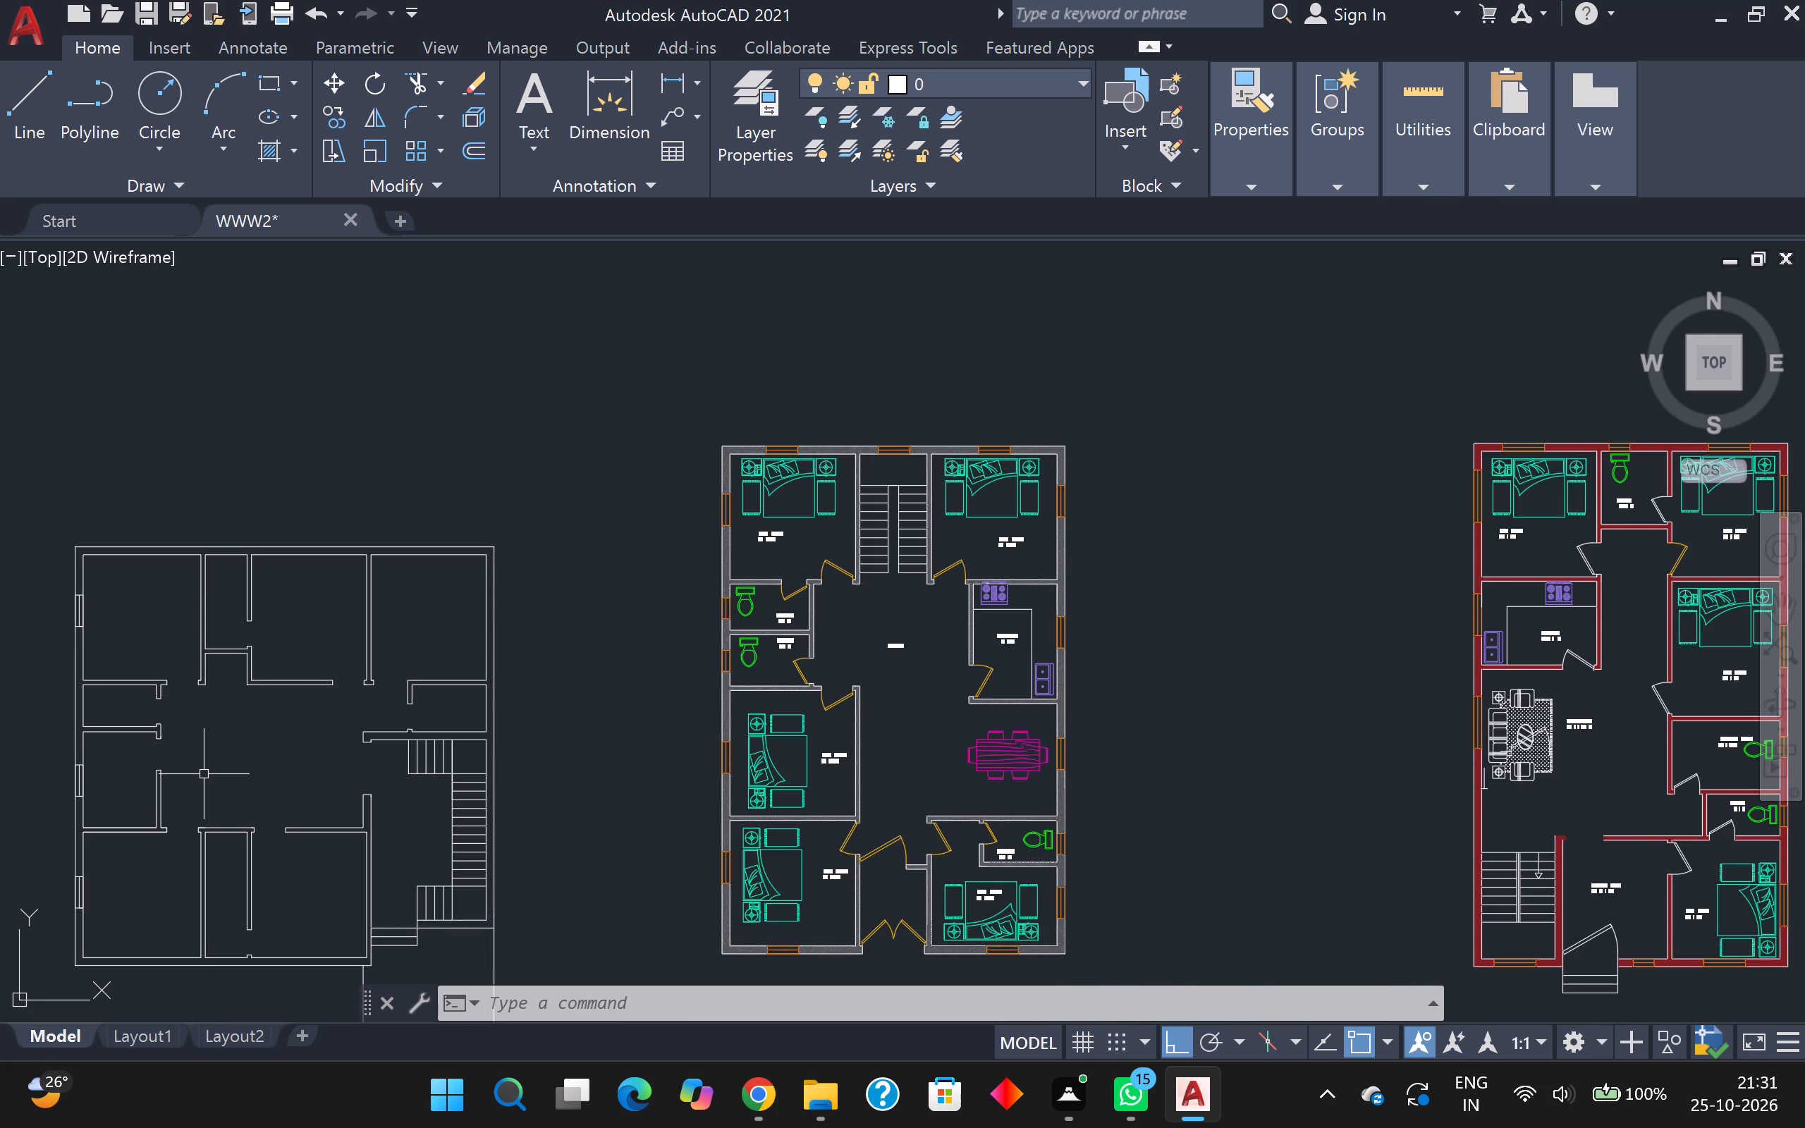
scroll(204, 774, up, 2)
scroll(204, 774, down, 3)
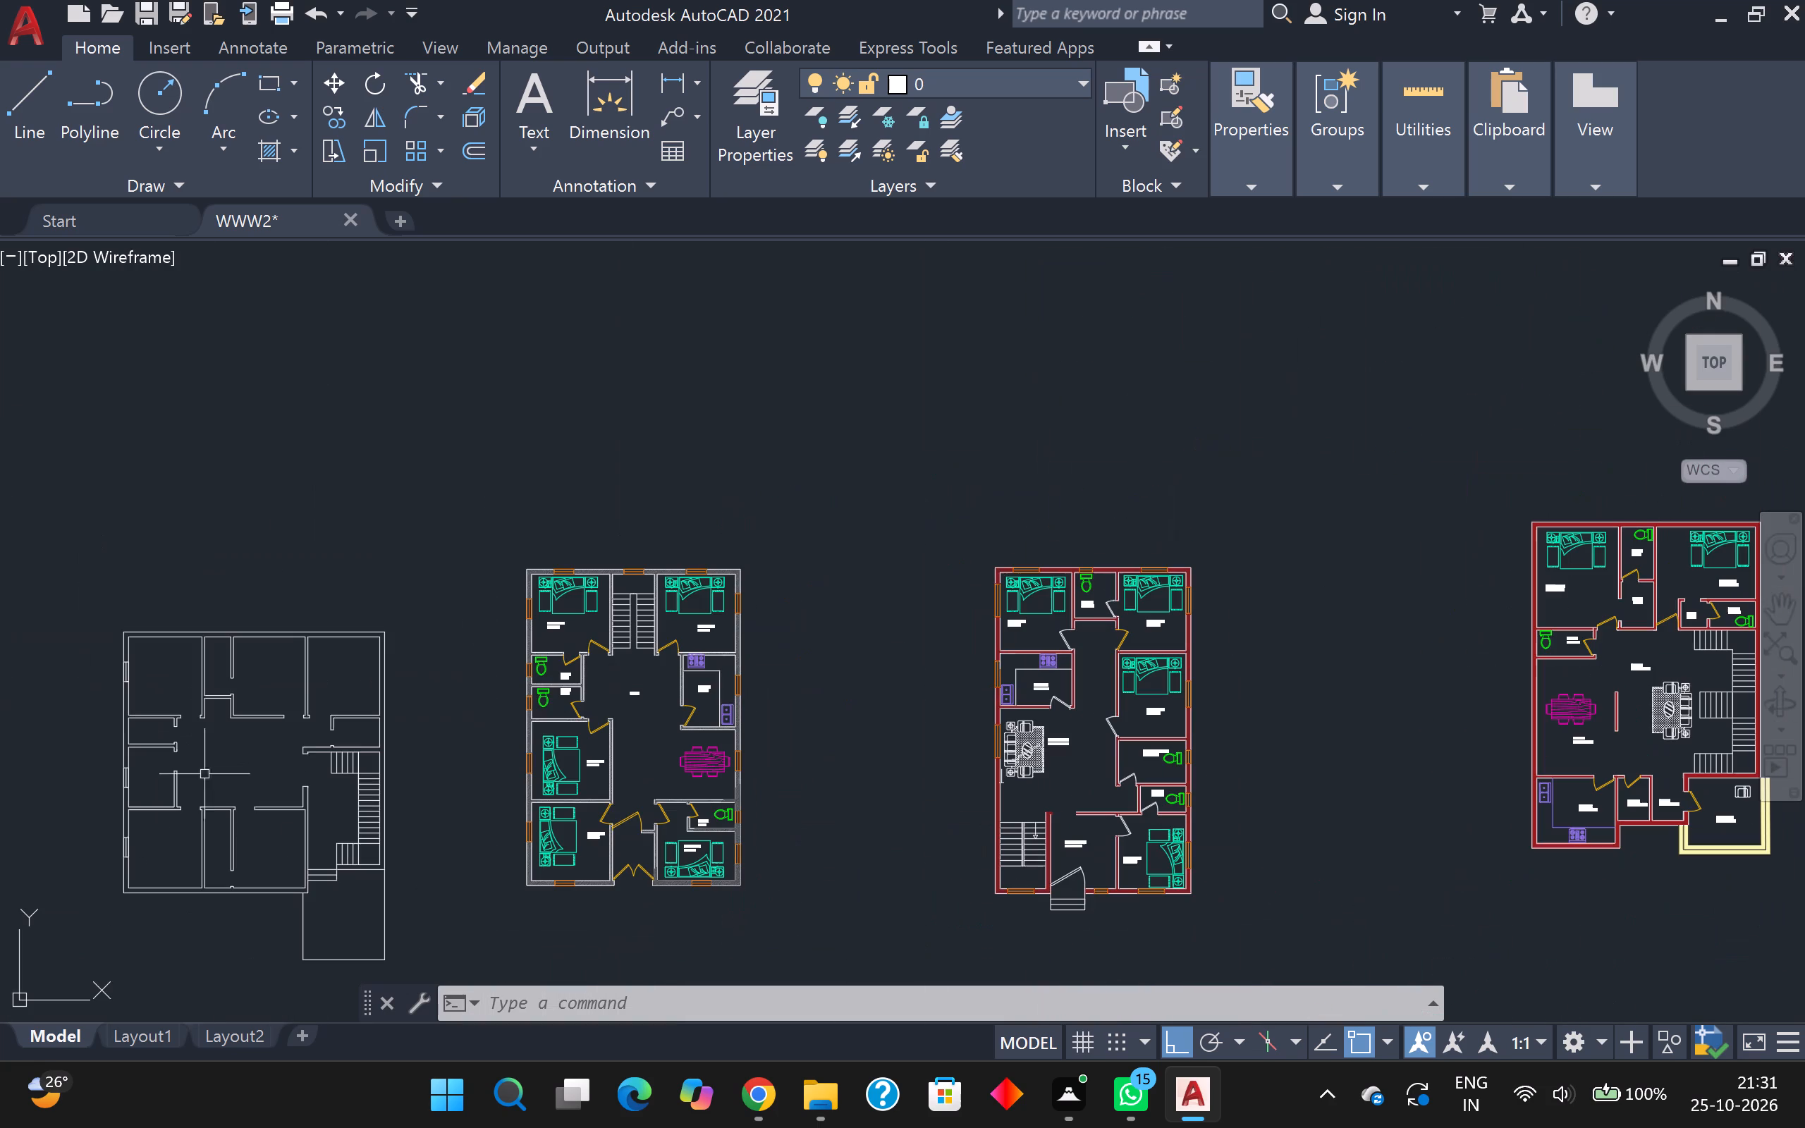
Insert the Door - Metric sample block from the tool palettes inside the plan's upper-right room.
key(ctrl+3)
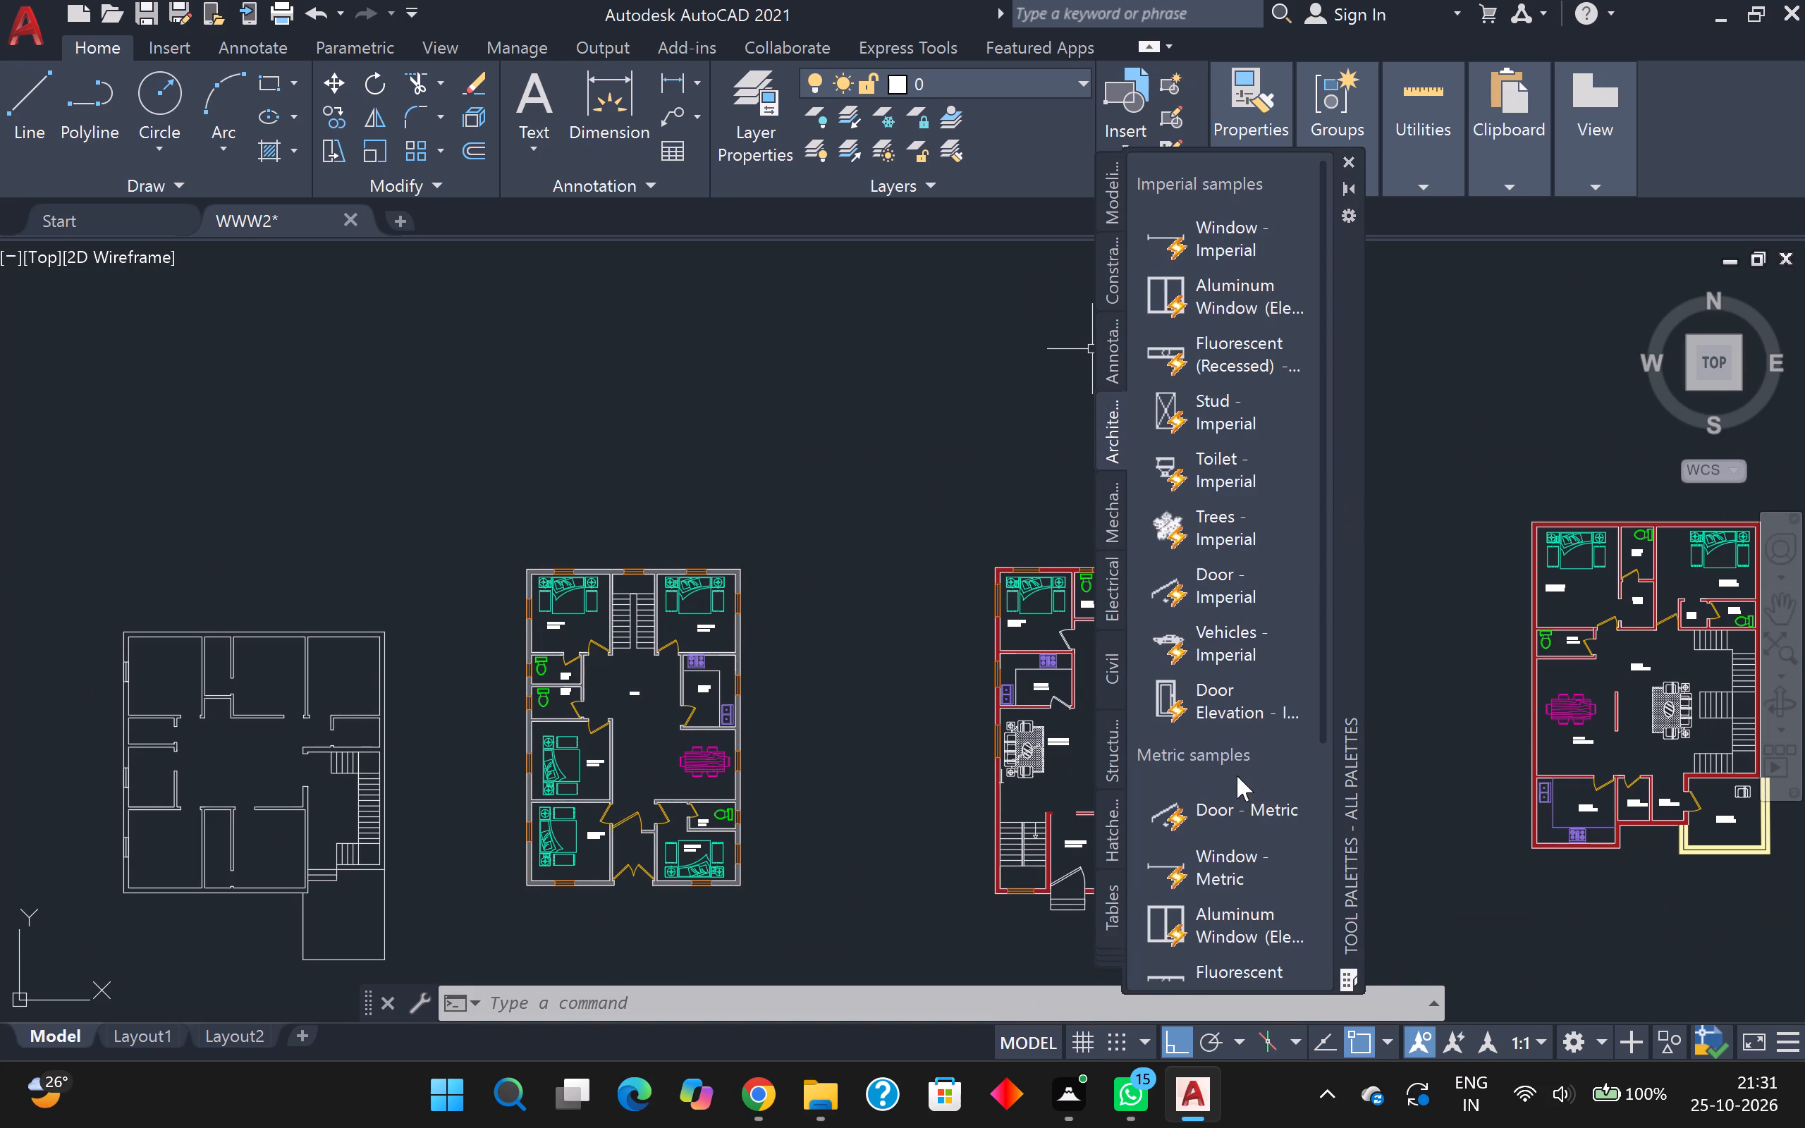
drag(1222, 803, 327, 672)
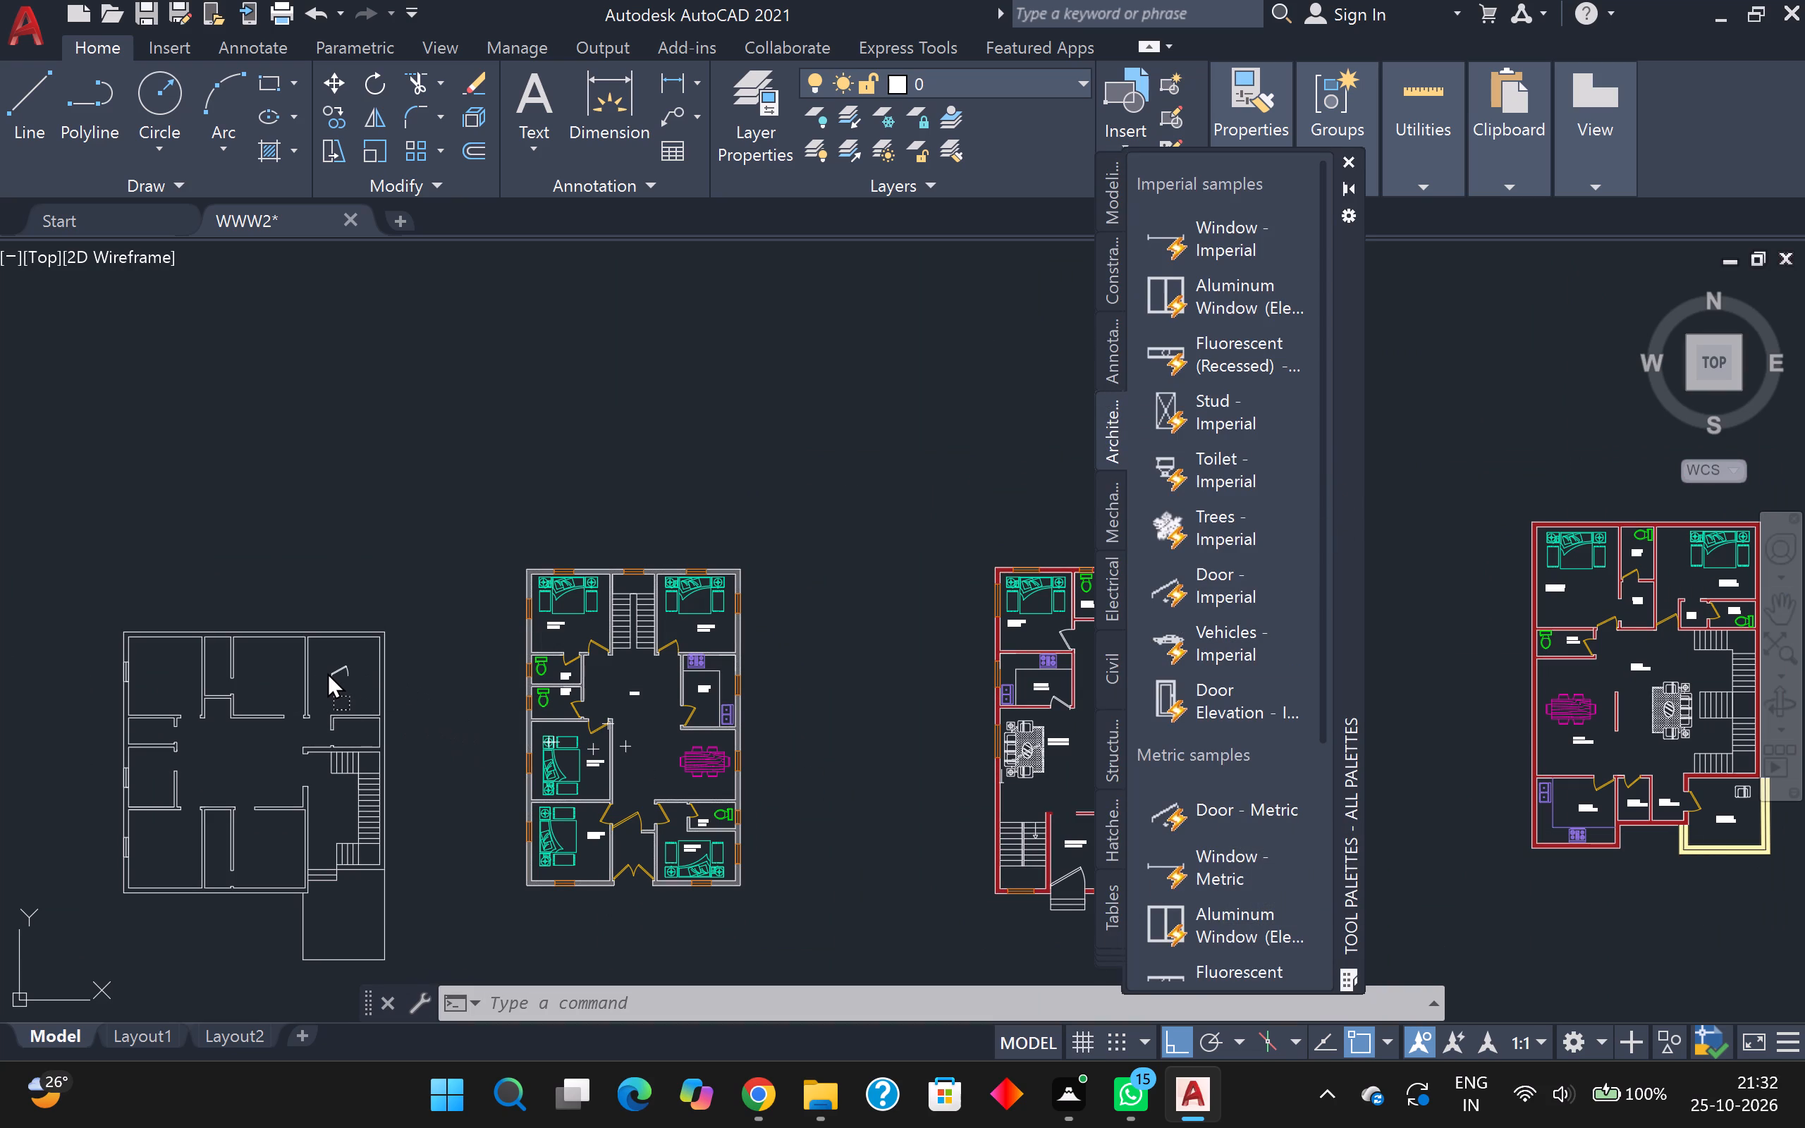
drag(327, 672, 327, 682)
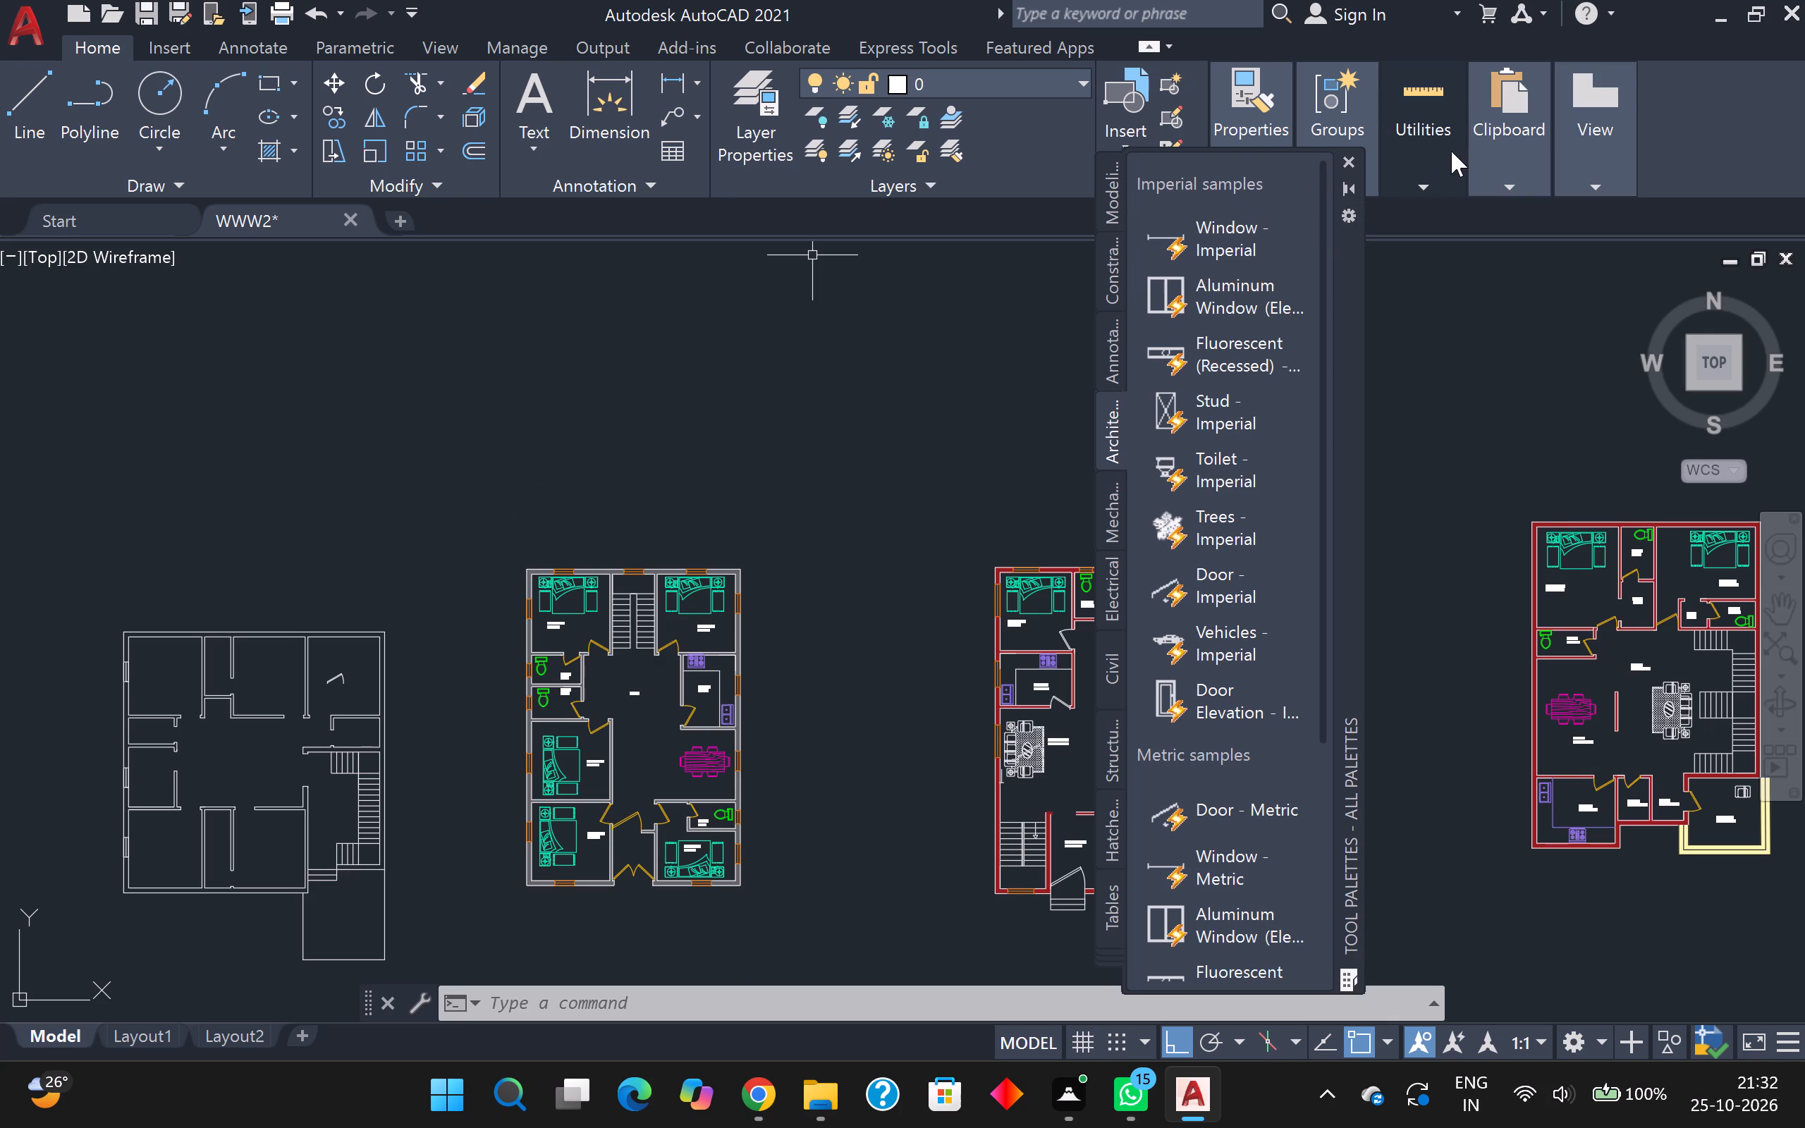
click(1356, 171)
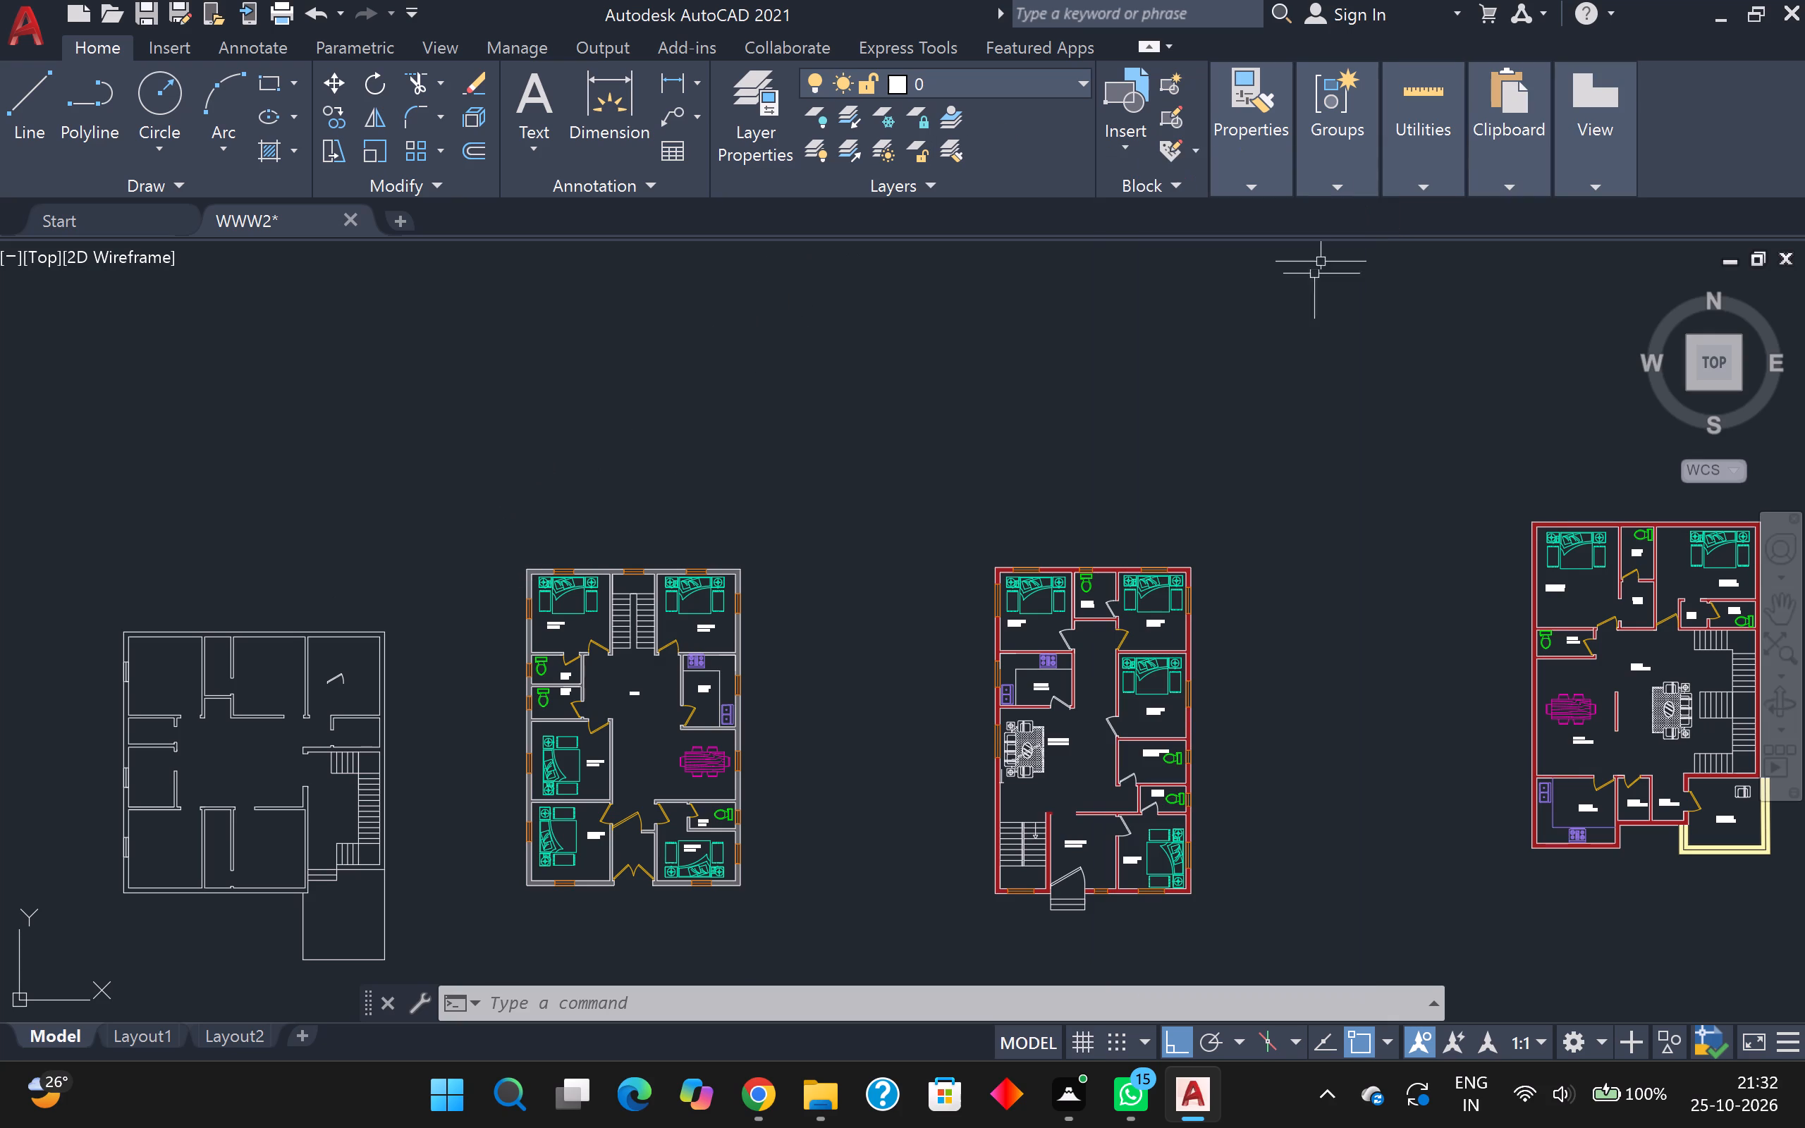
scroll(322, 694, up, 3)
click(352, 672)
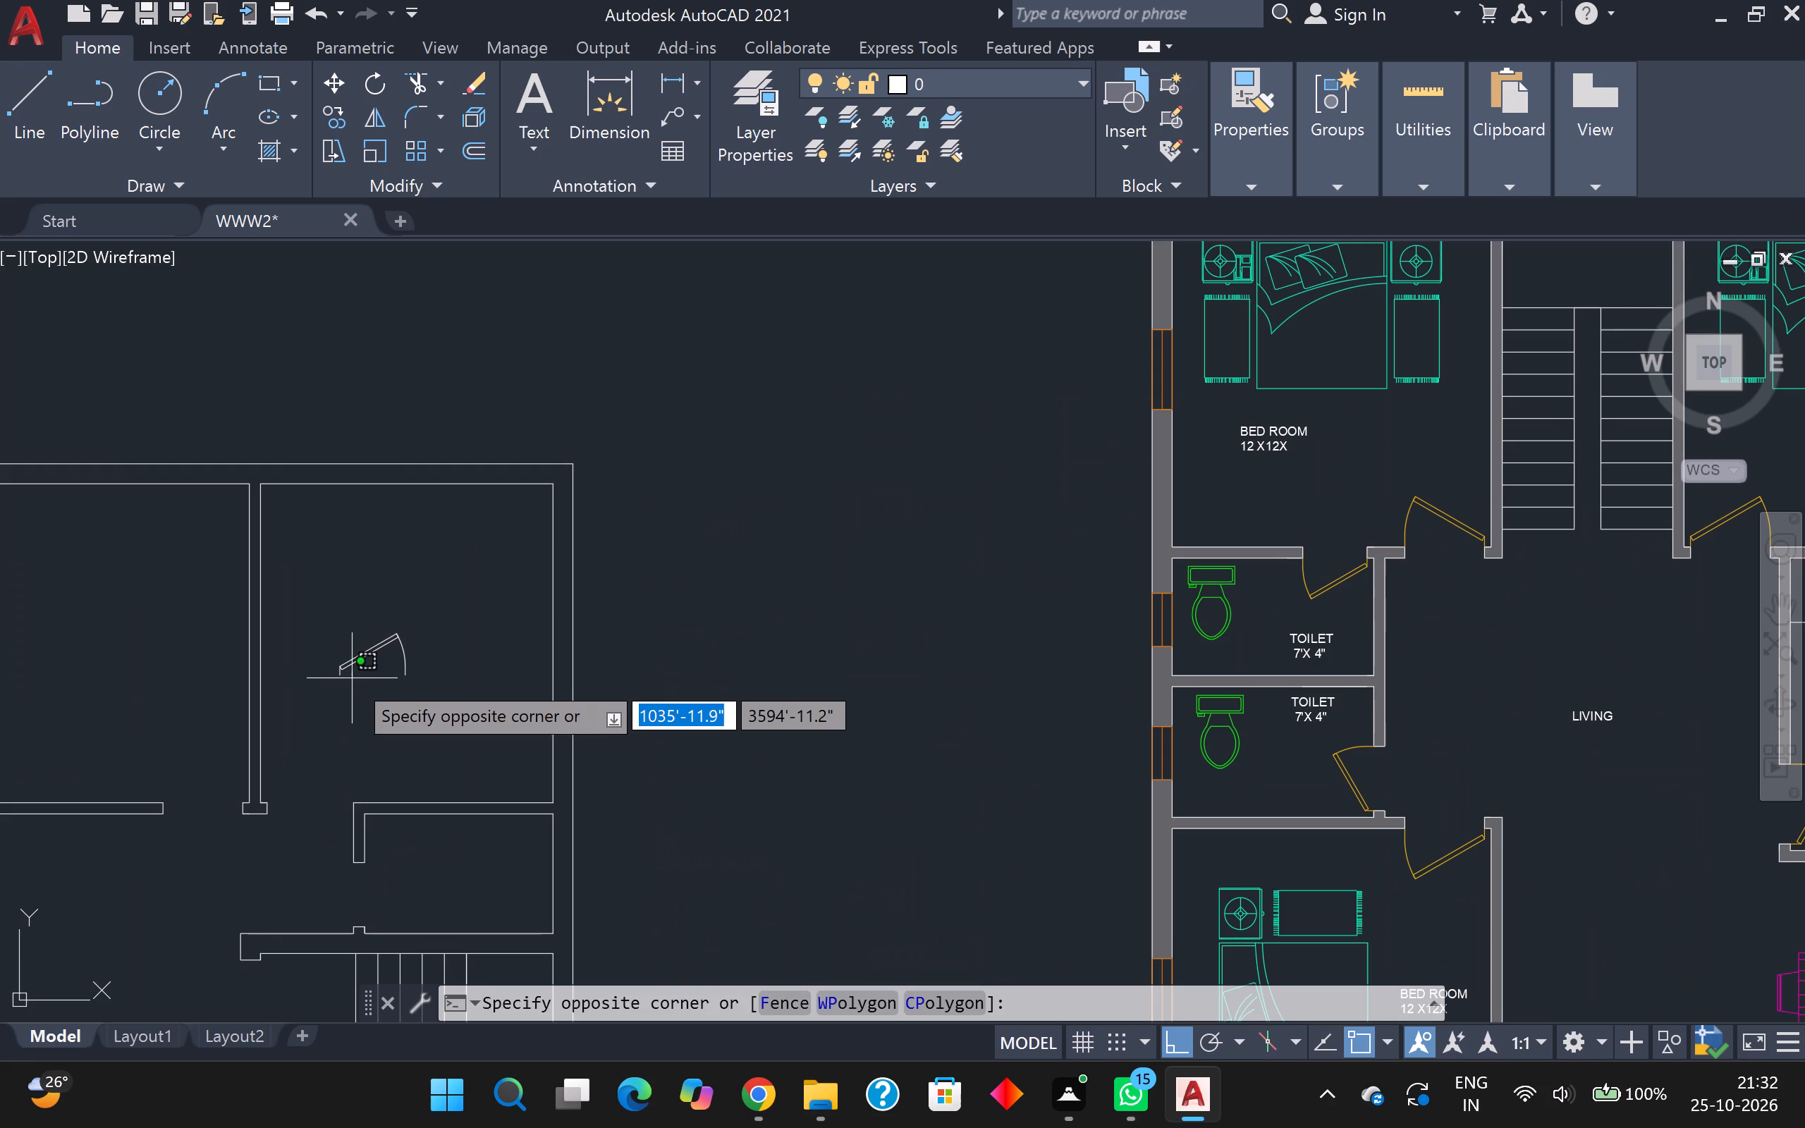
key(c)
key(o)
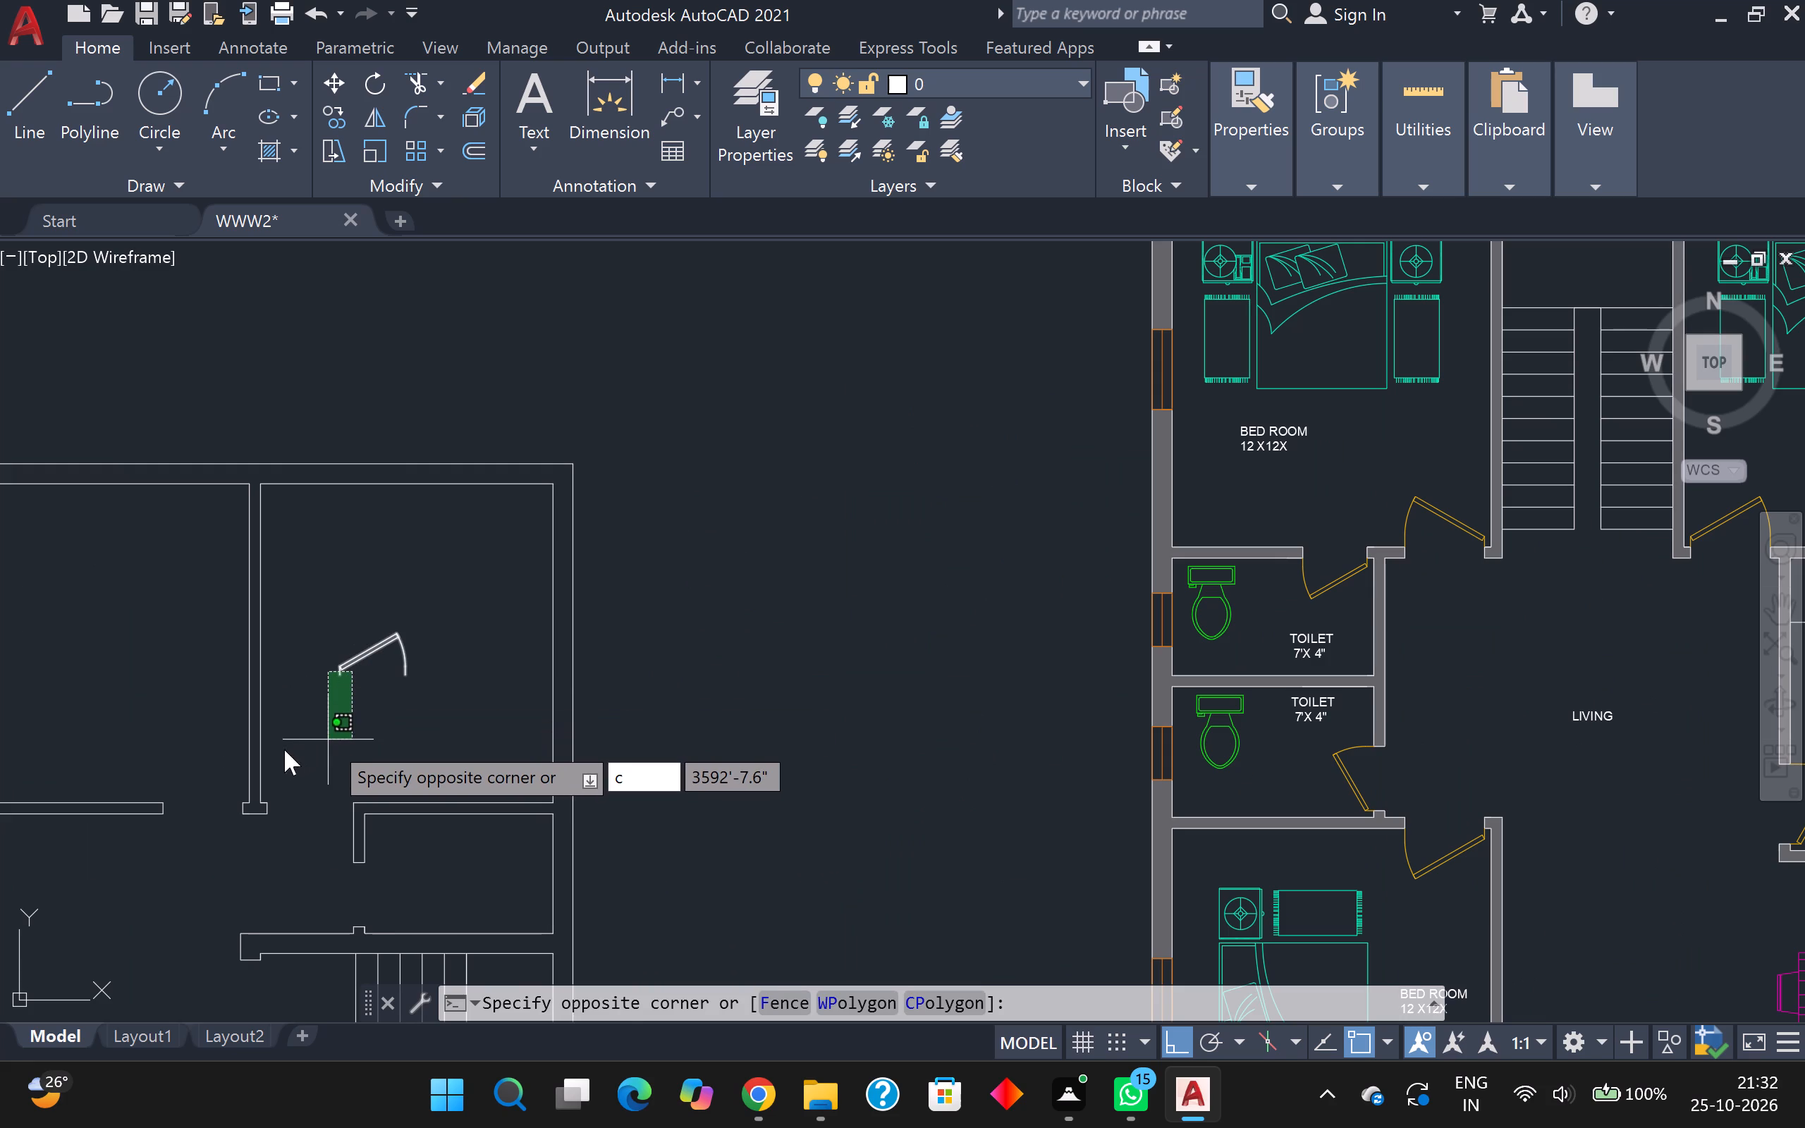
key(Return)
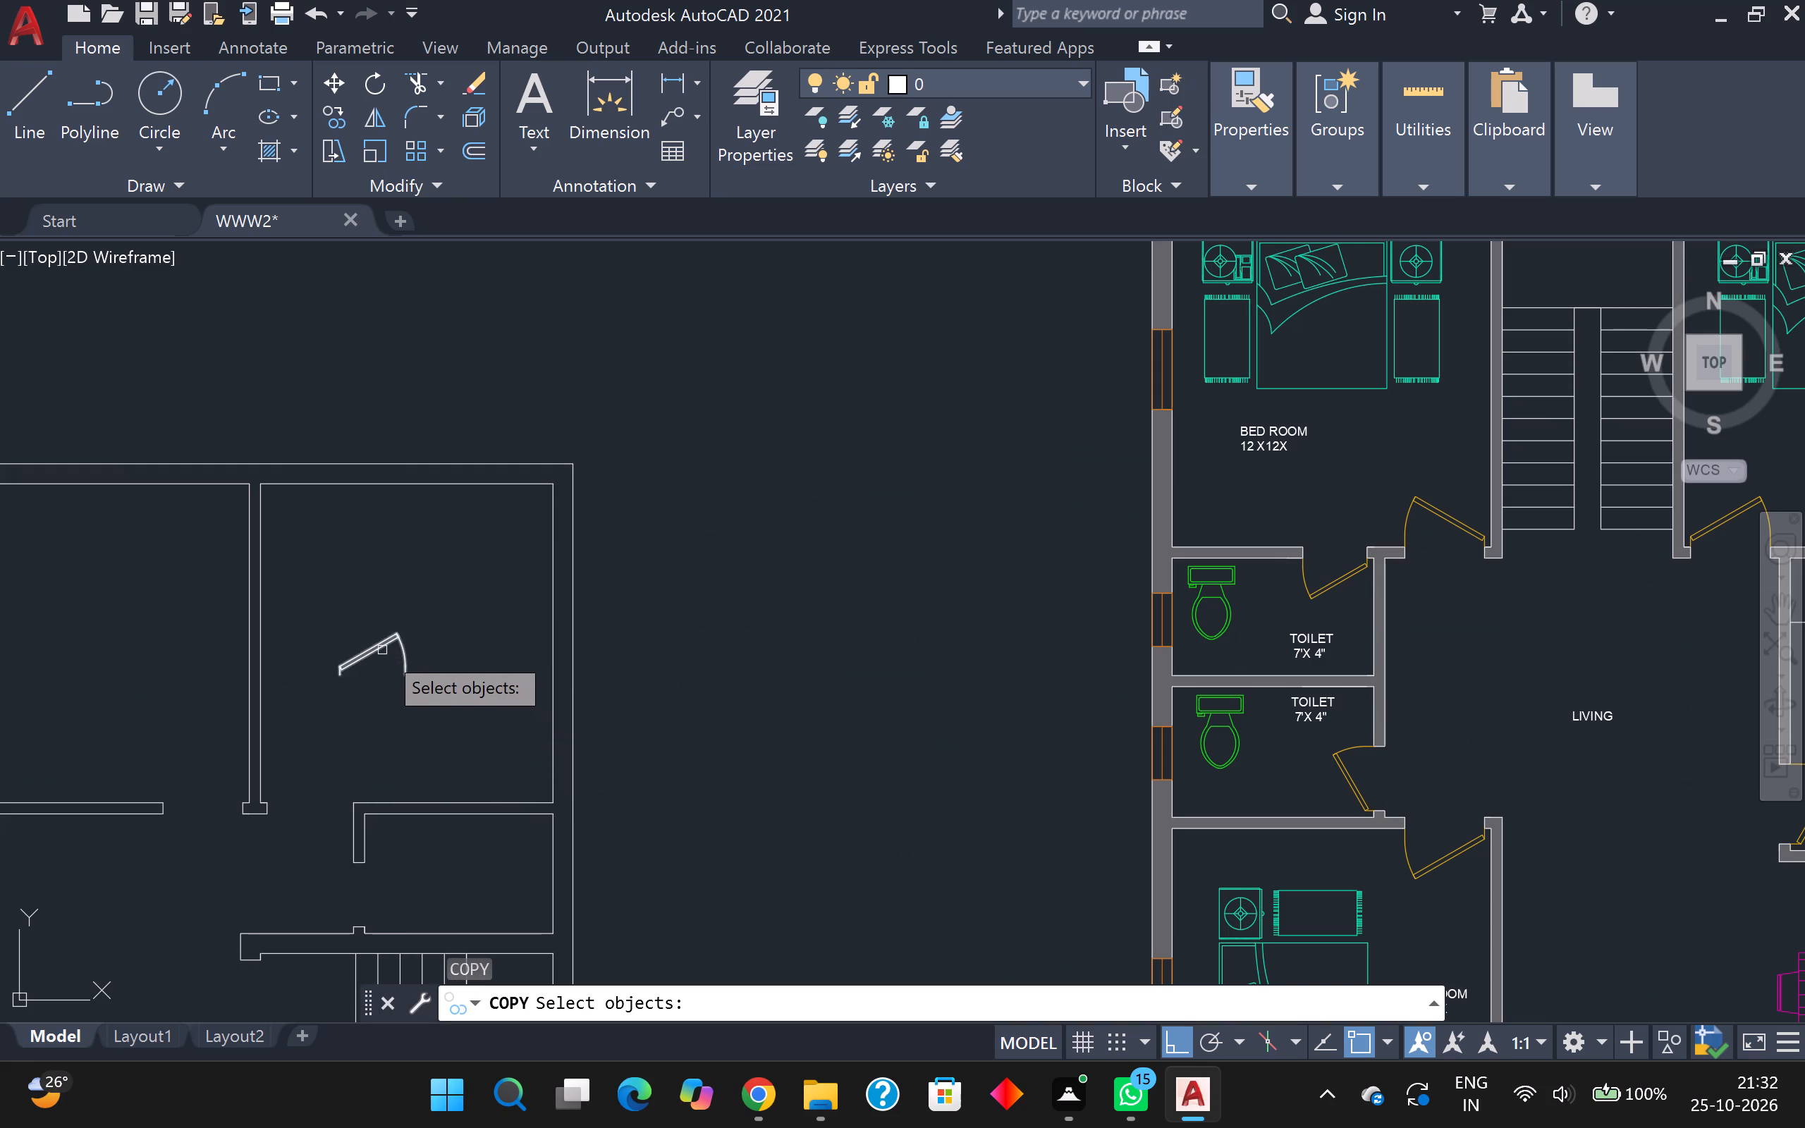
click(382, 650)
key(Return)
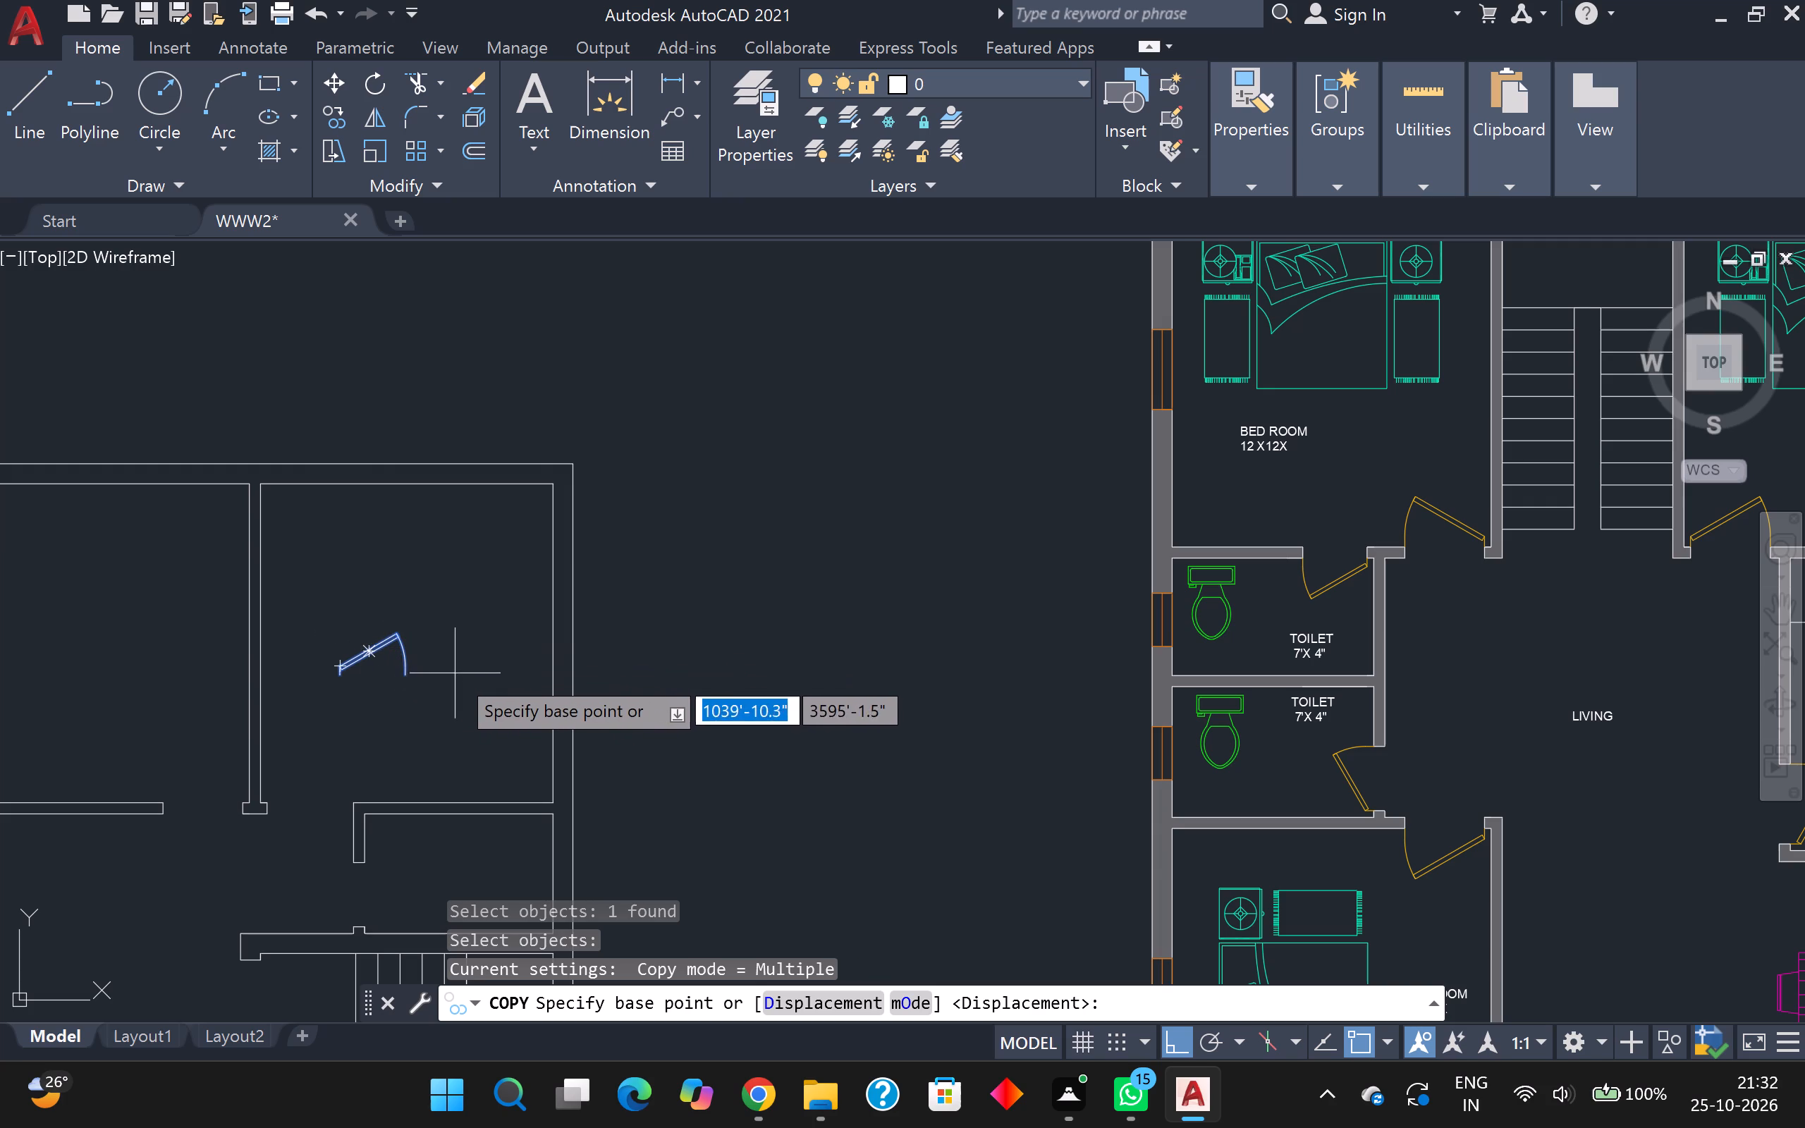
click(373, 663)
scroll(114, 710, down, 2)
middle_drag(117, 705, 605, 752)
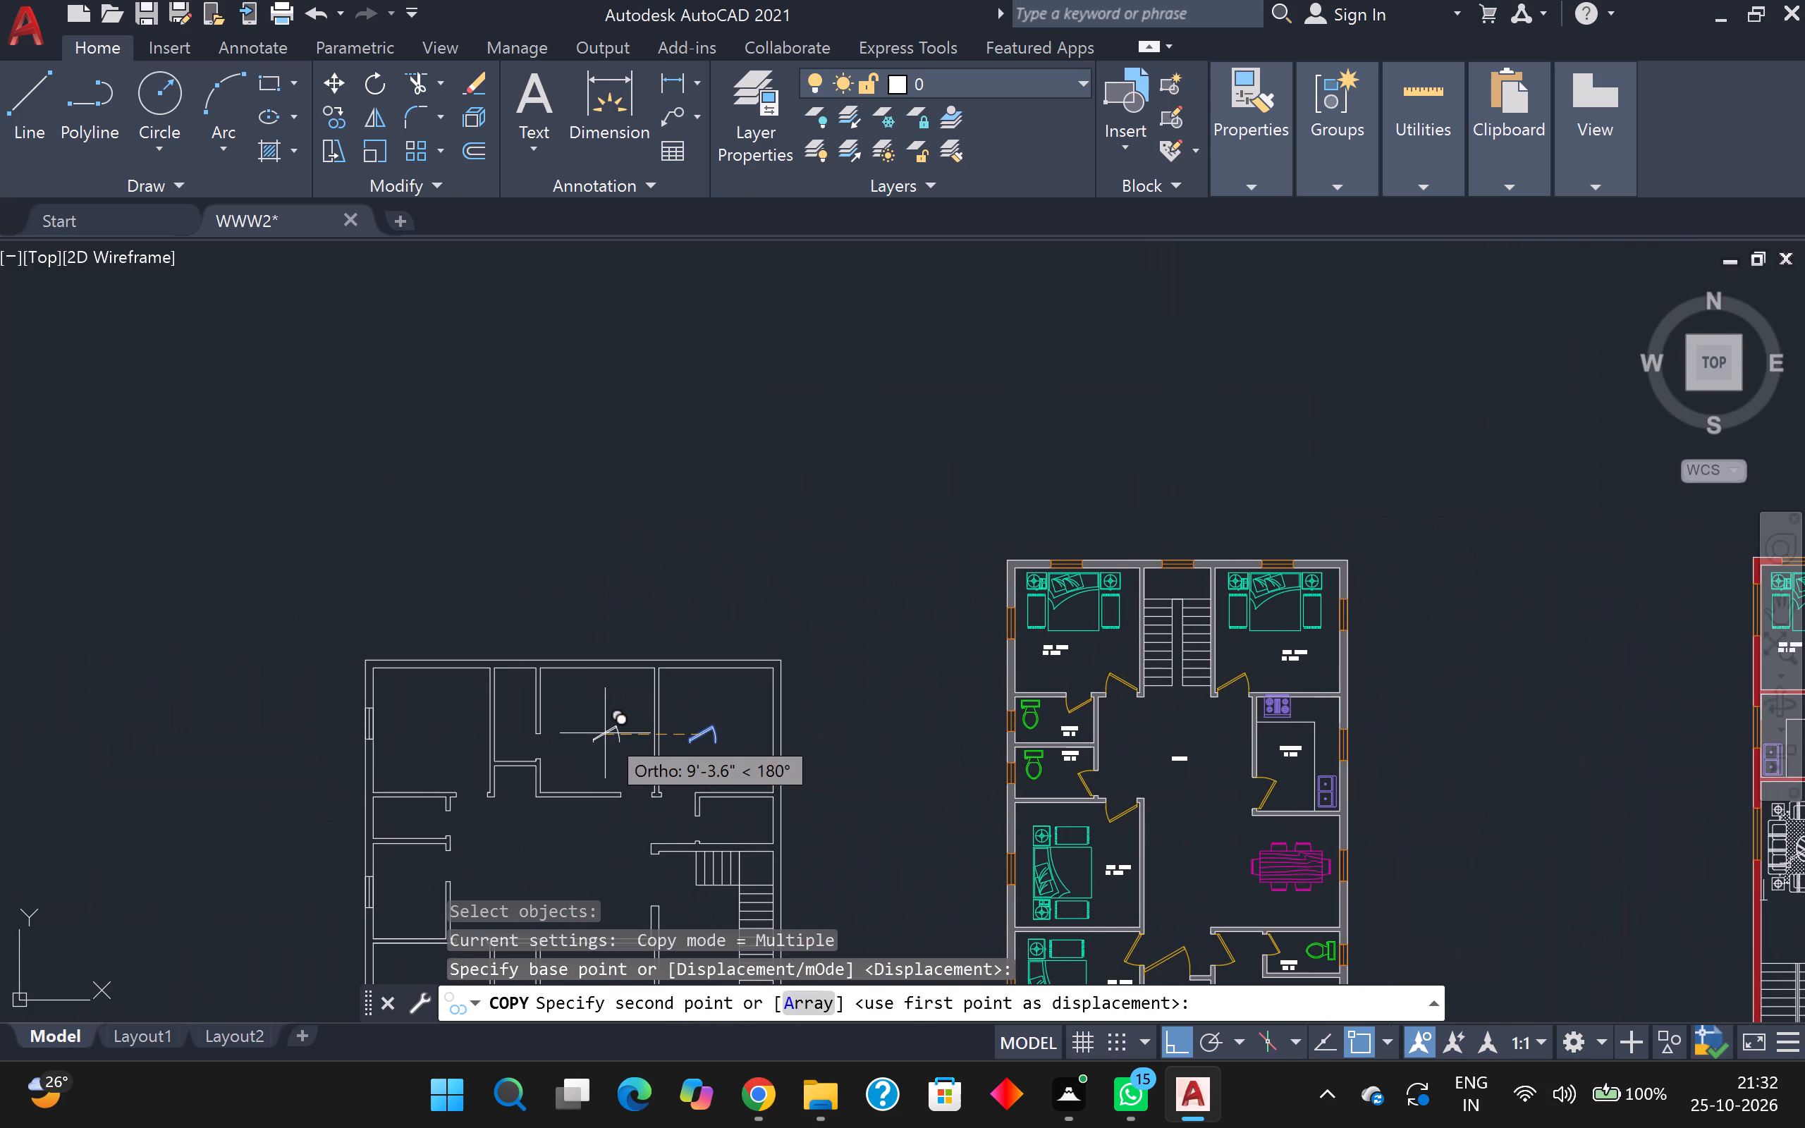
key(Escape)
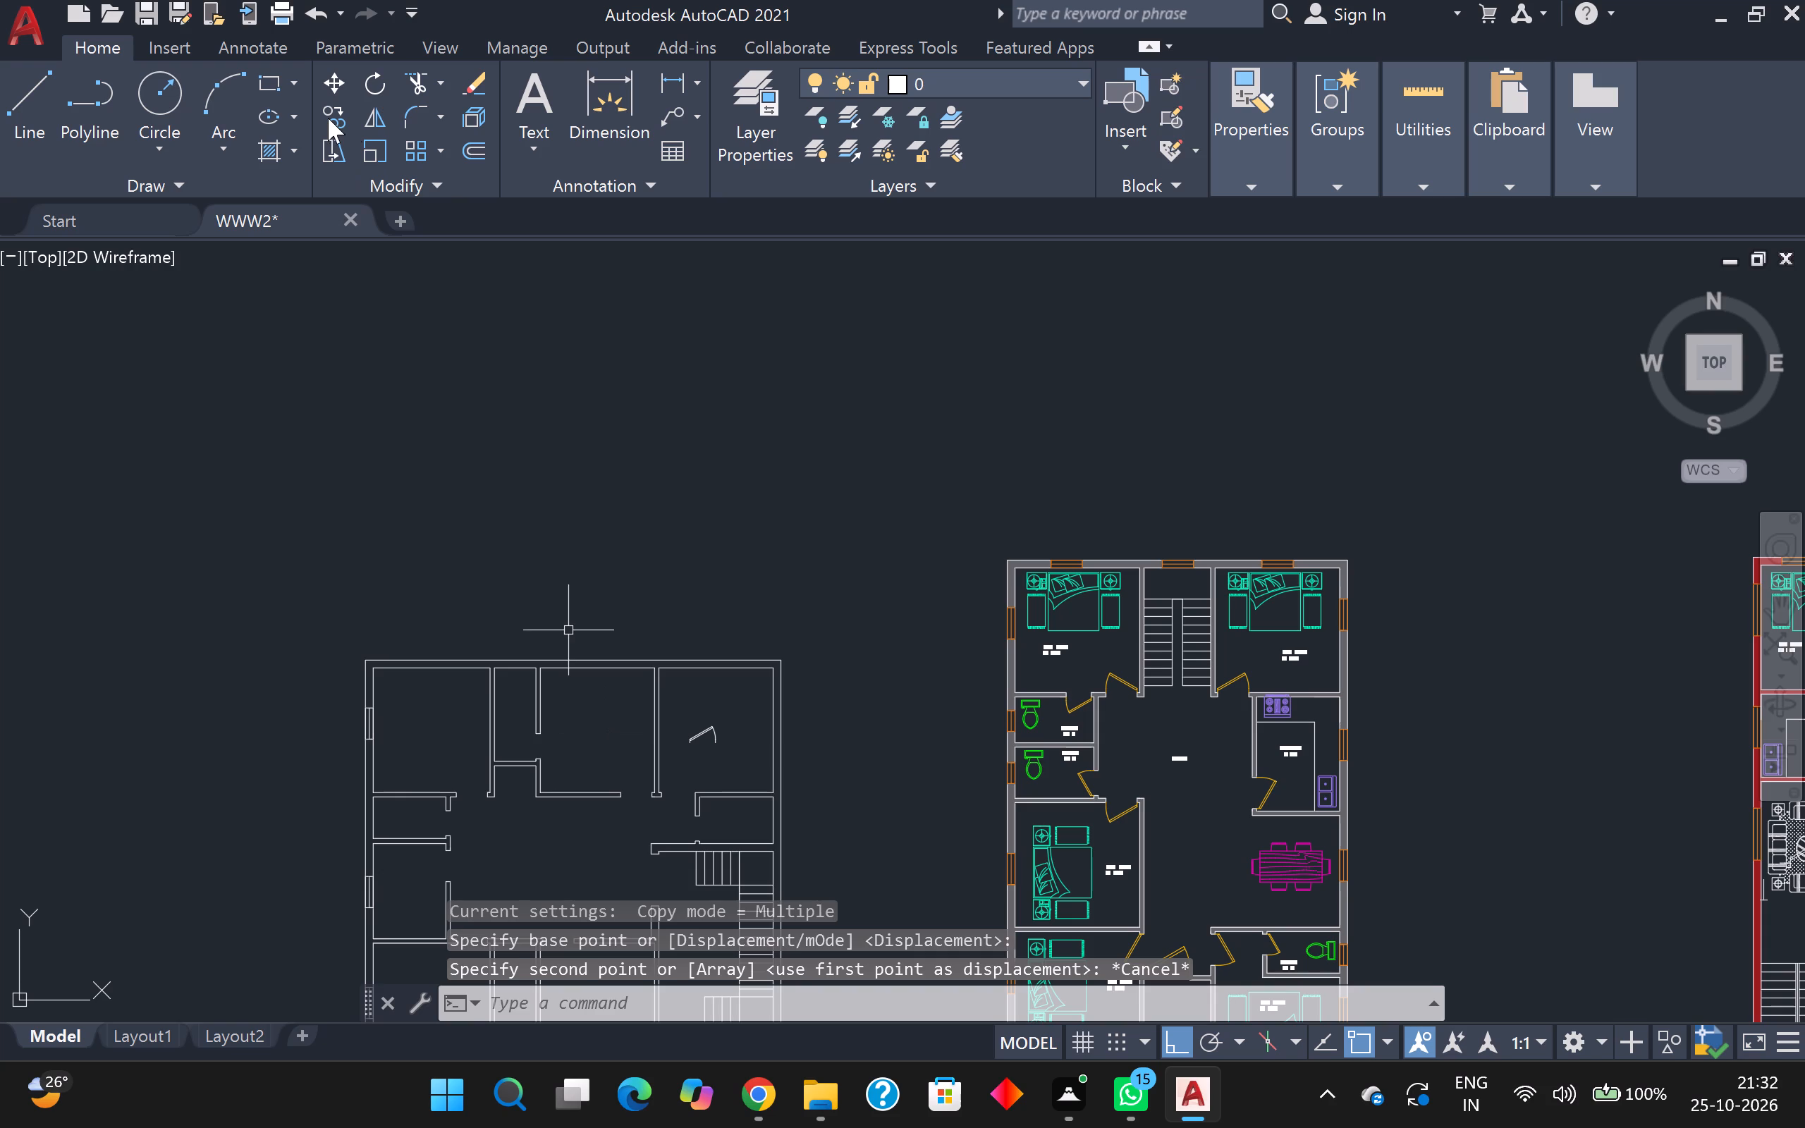
Draw a 2' window with a lengthwise centre line in the left outer wall of the small room below the upper-left room.
scroll(638, 728, down, 1)
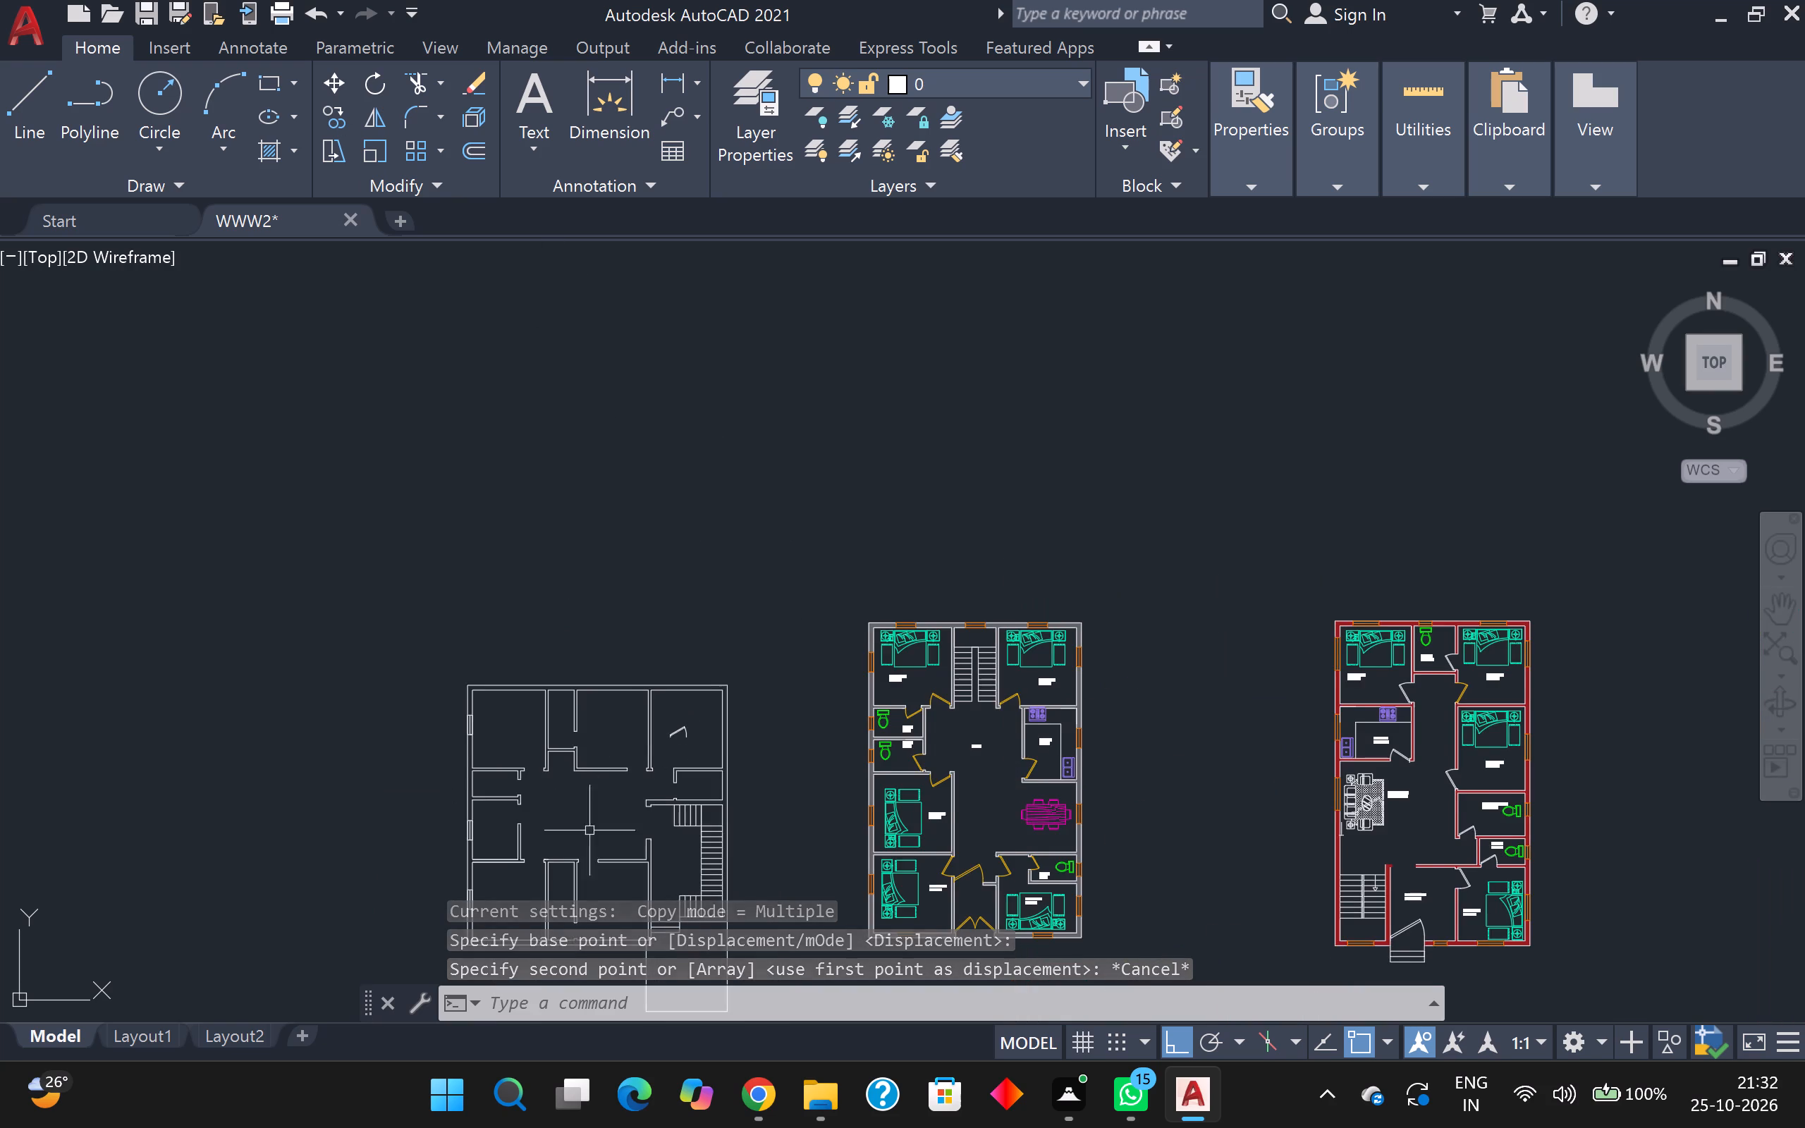
middle_drag(584, 845, 706, 732)
scroll(592, 687, up, 3)
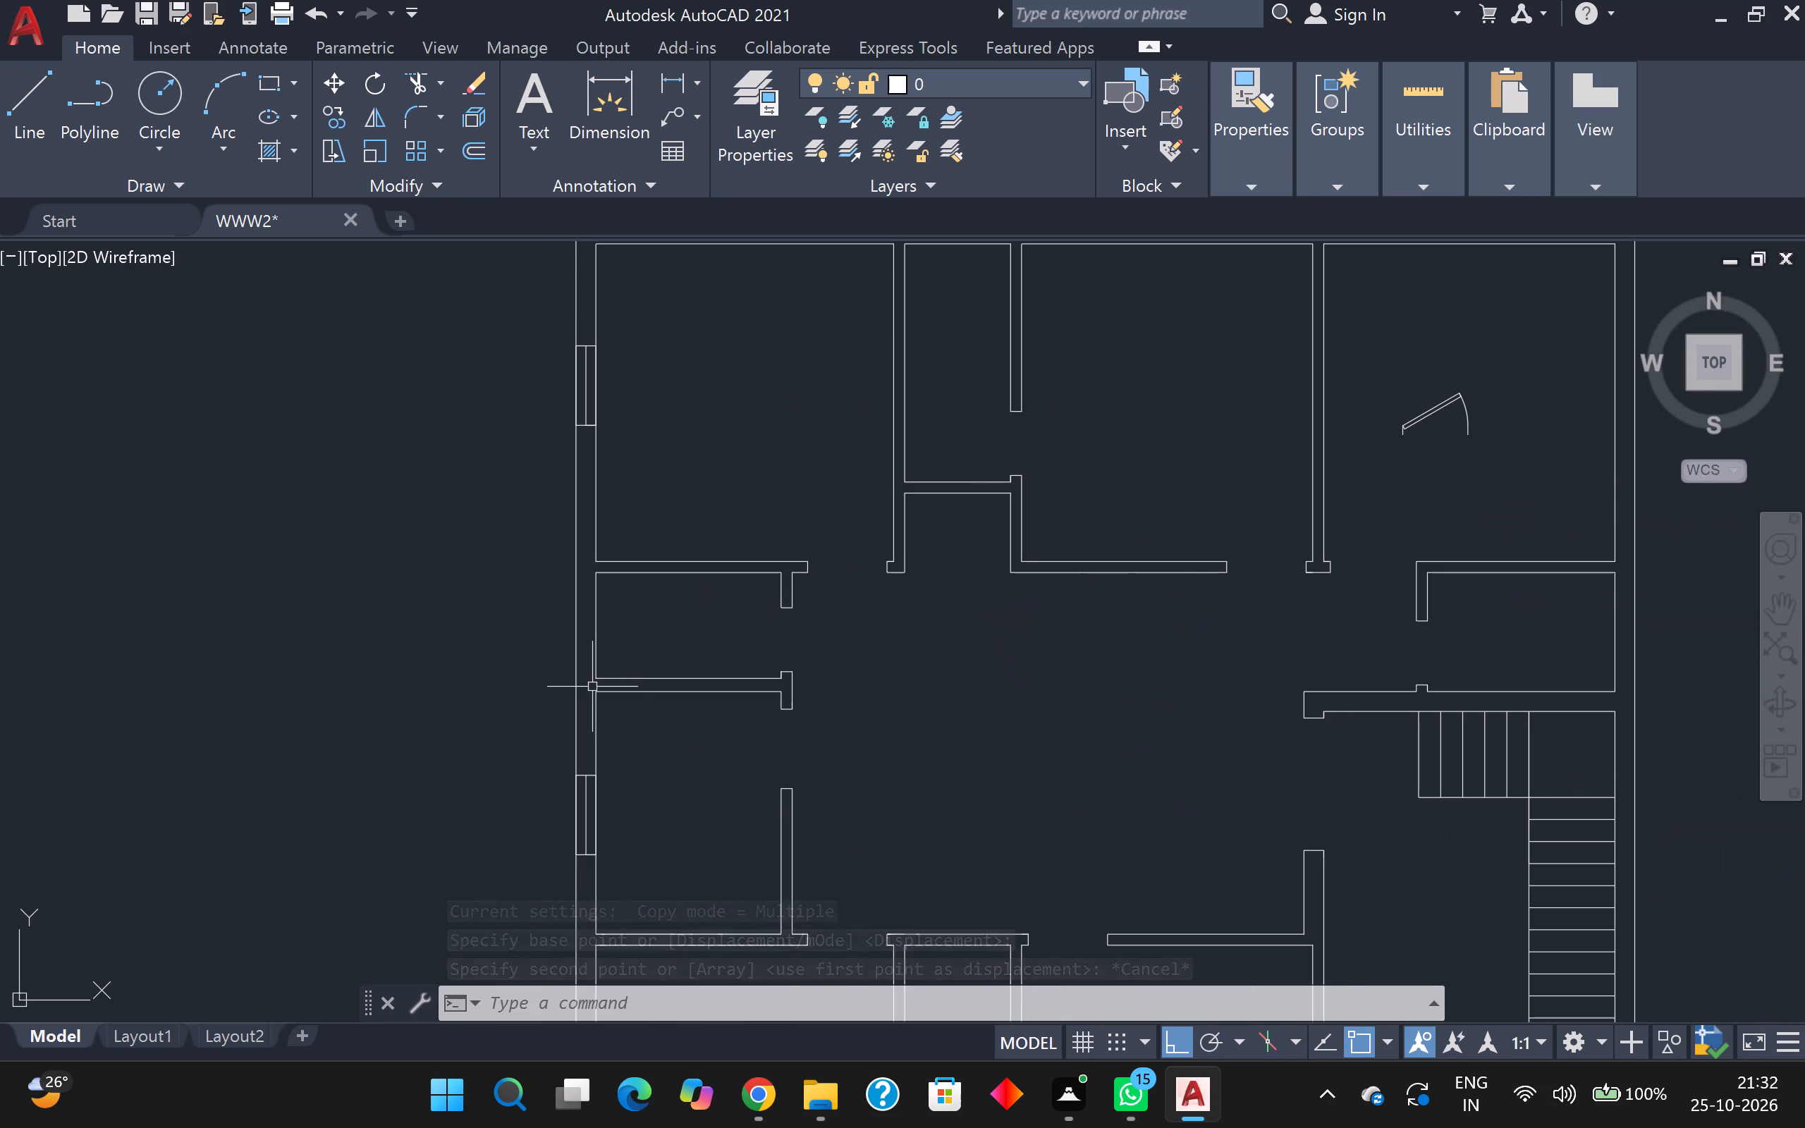
scroll(612, 621, up, 1)
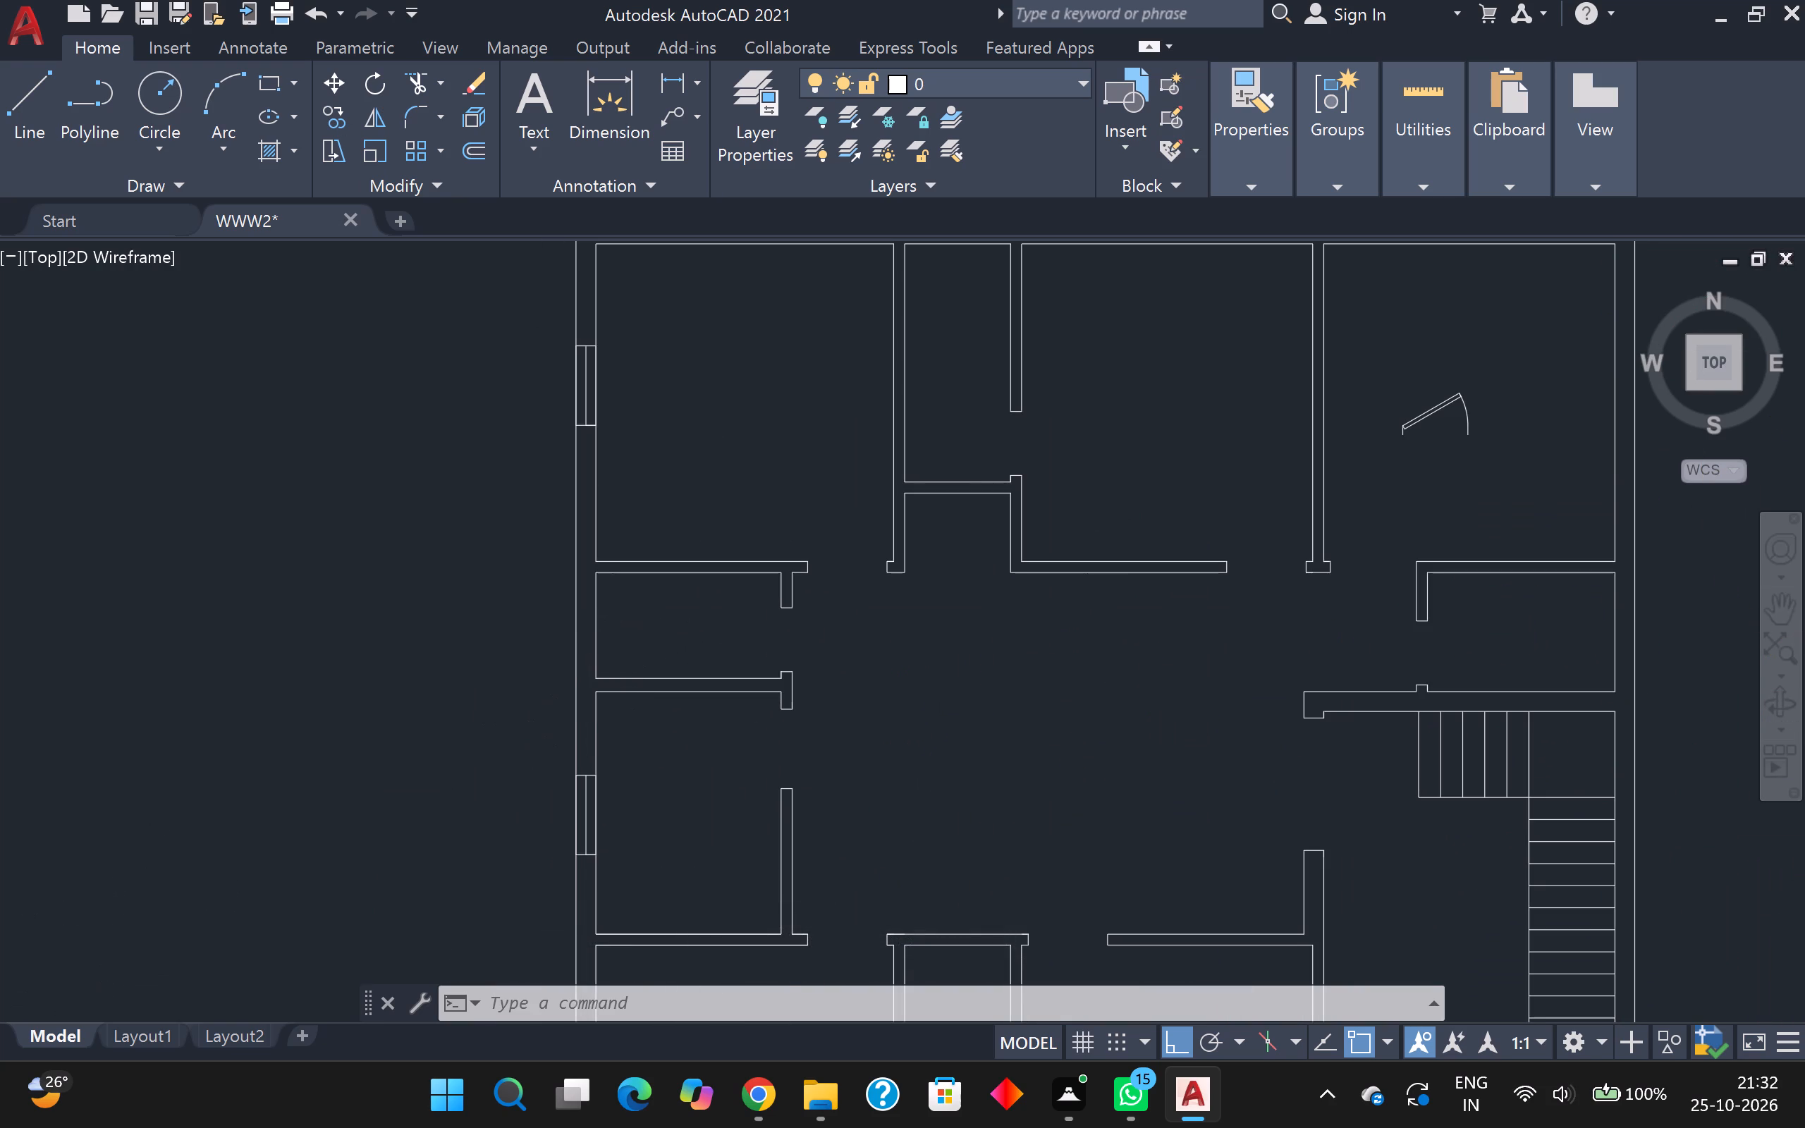
key(l)
key(Return)
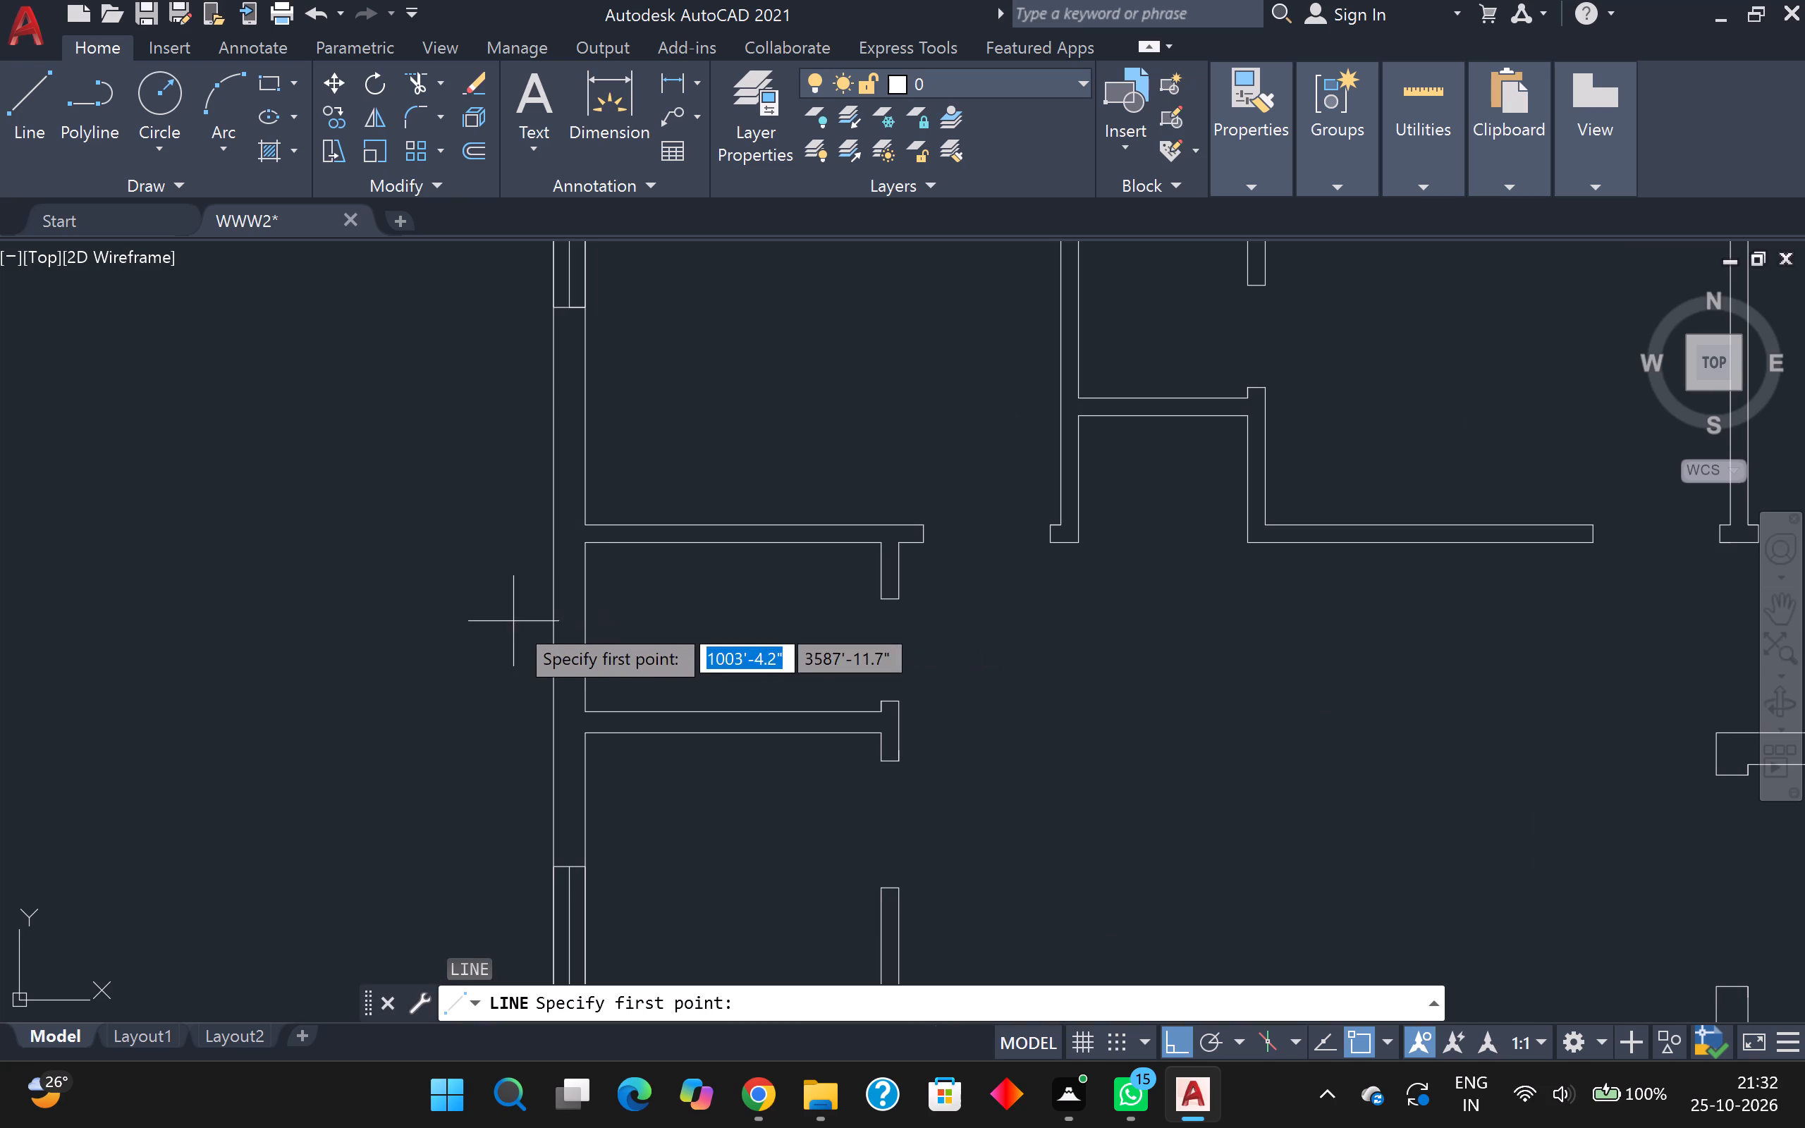
scroll(661, 572, up, 2)
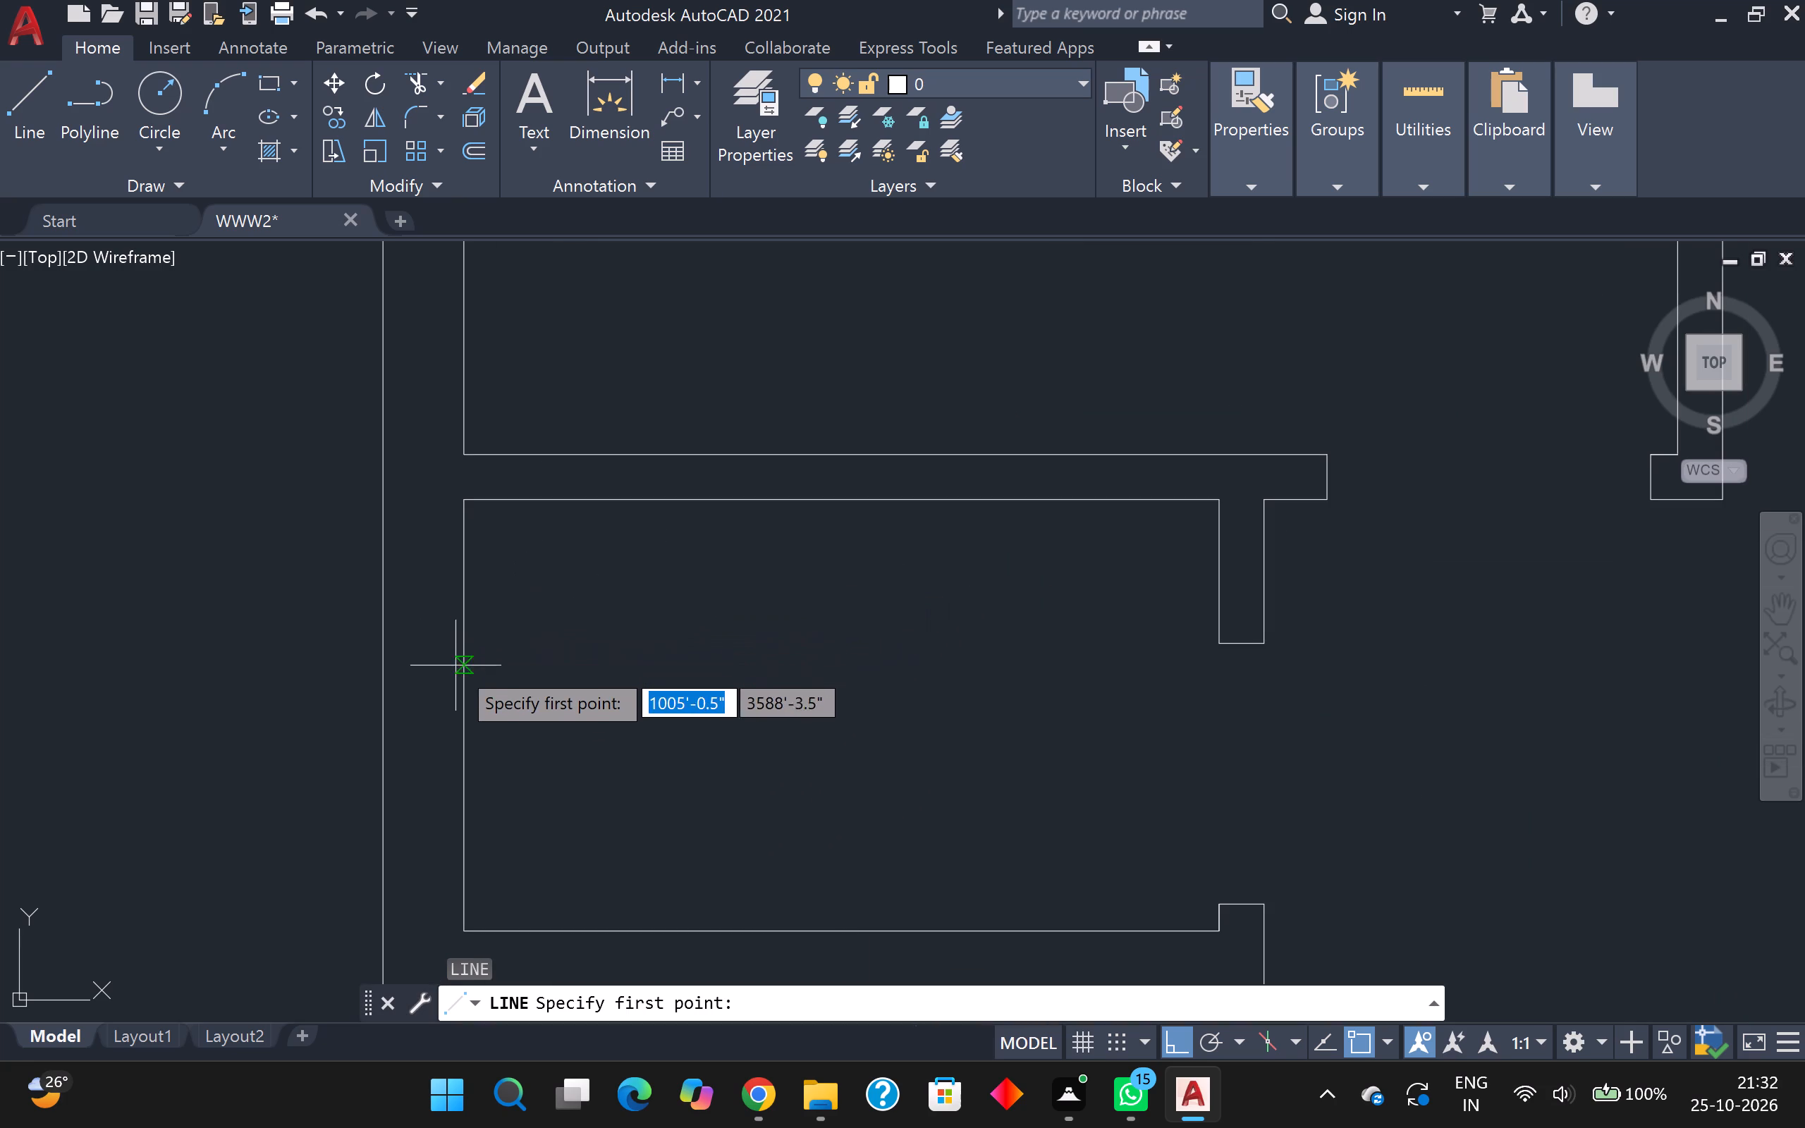
click(461, 819)
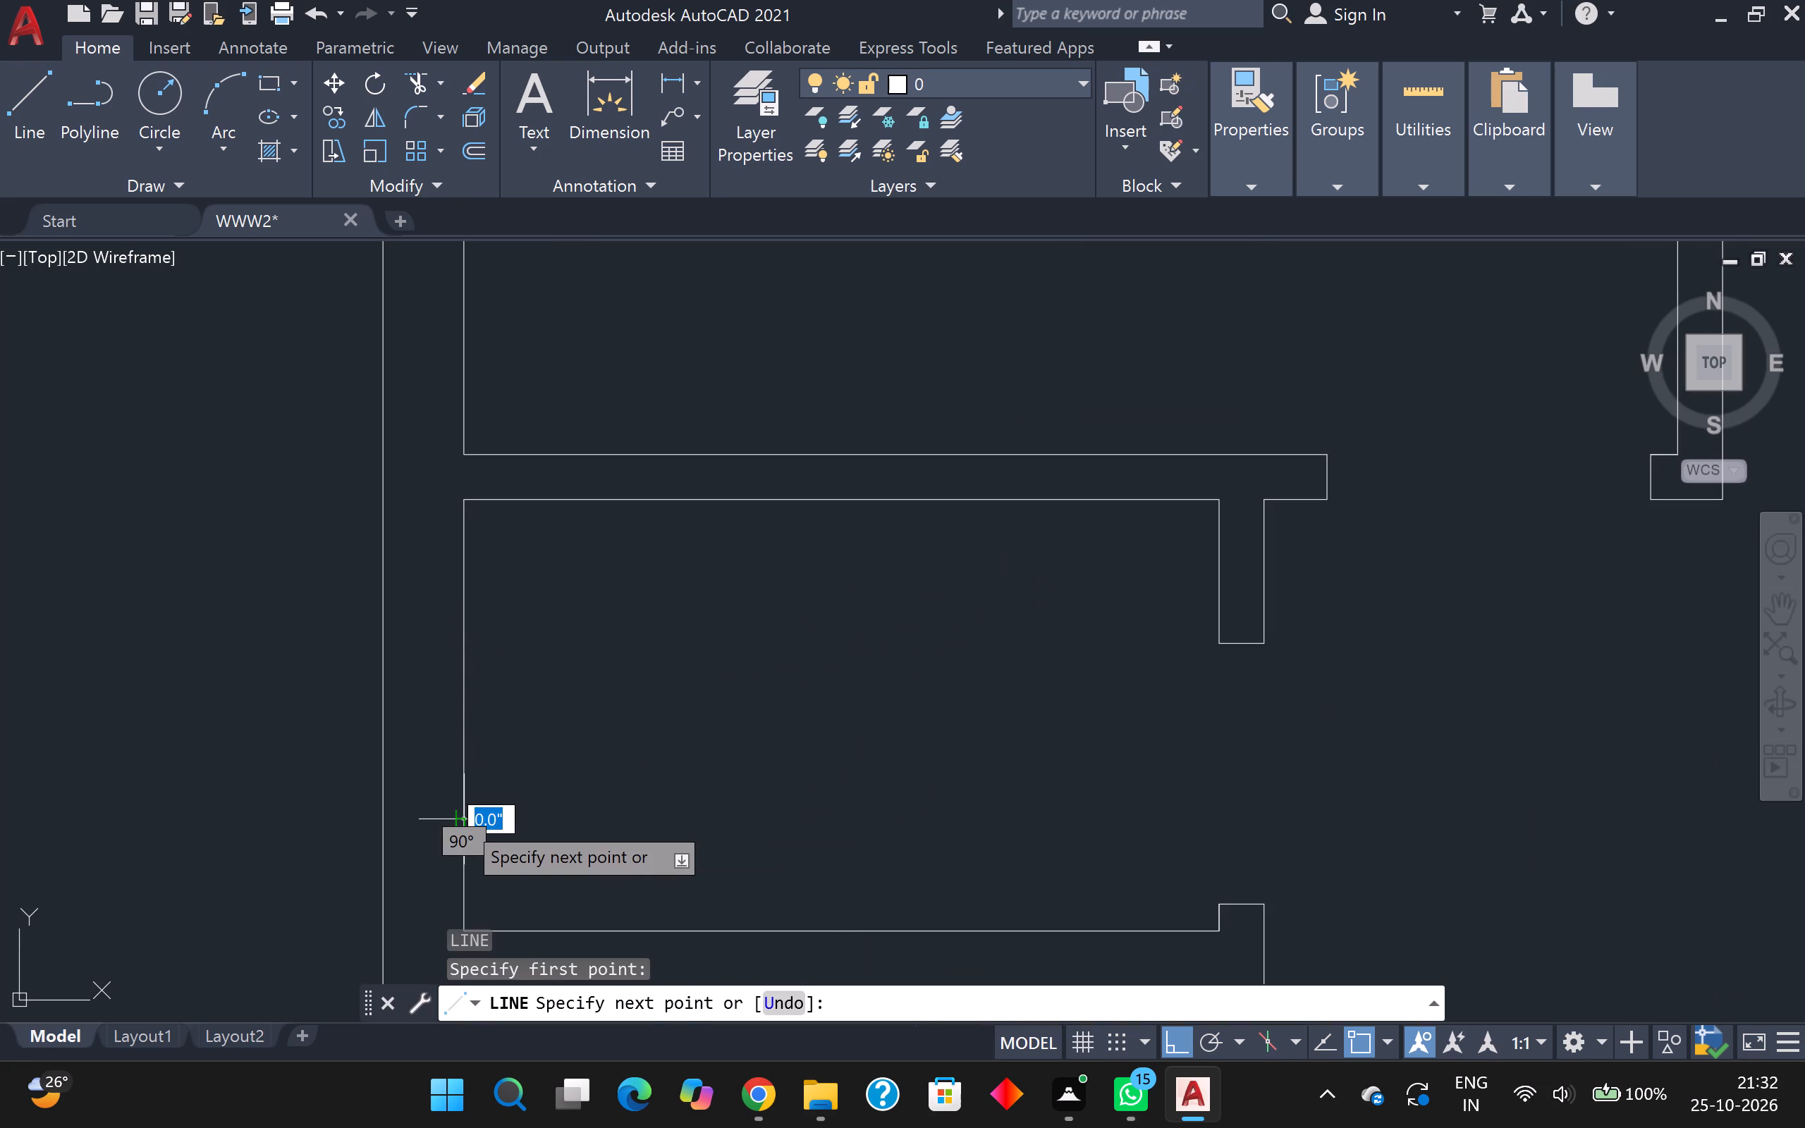
click(377, 816)
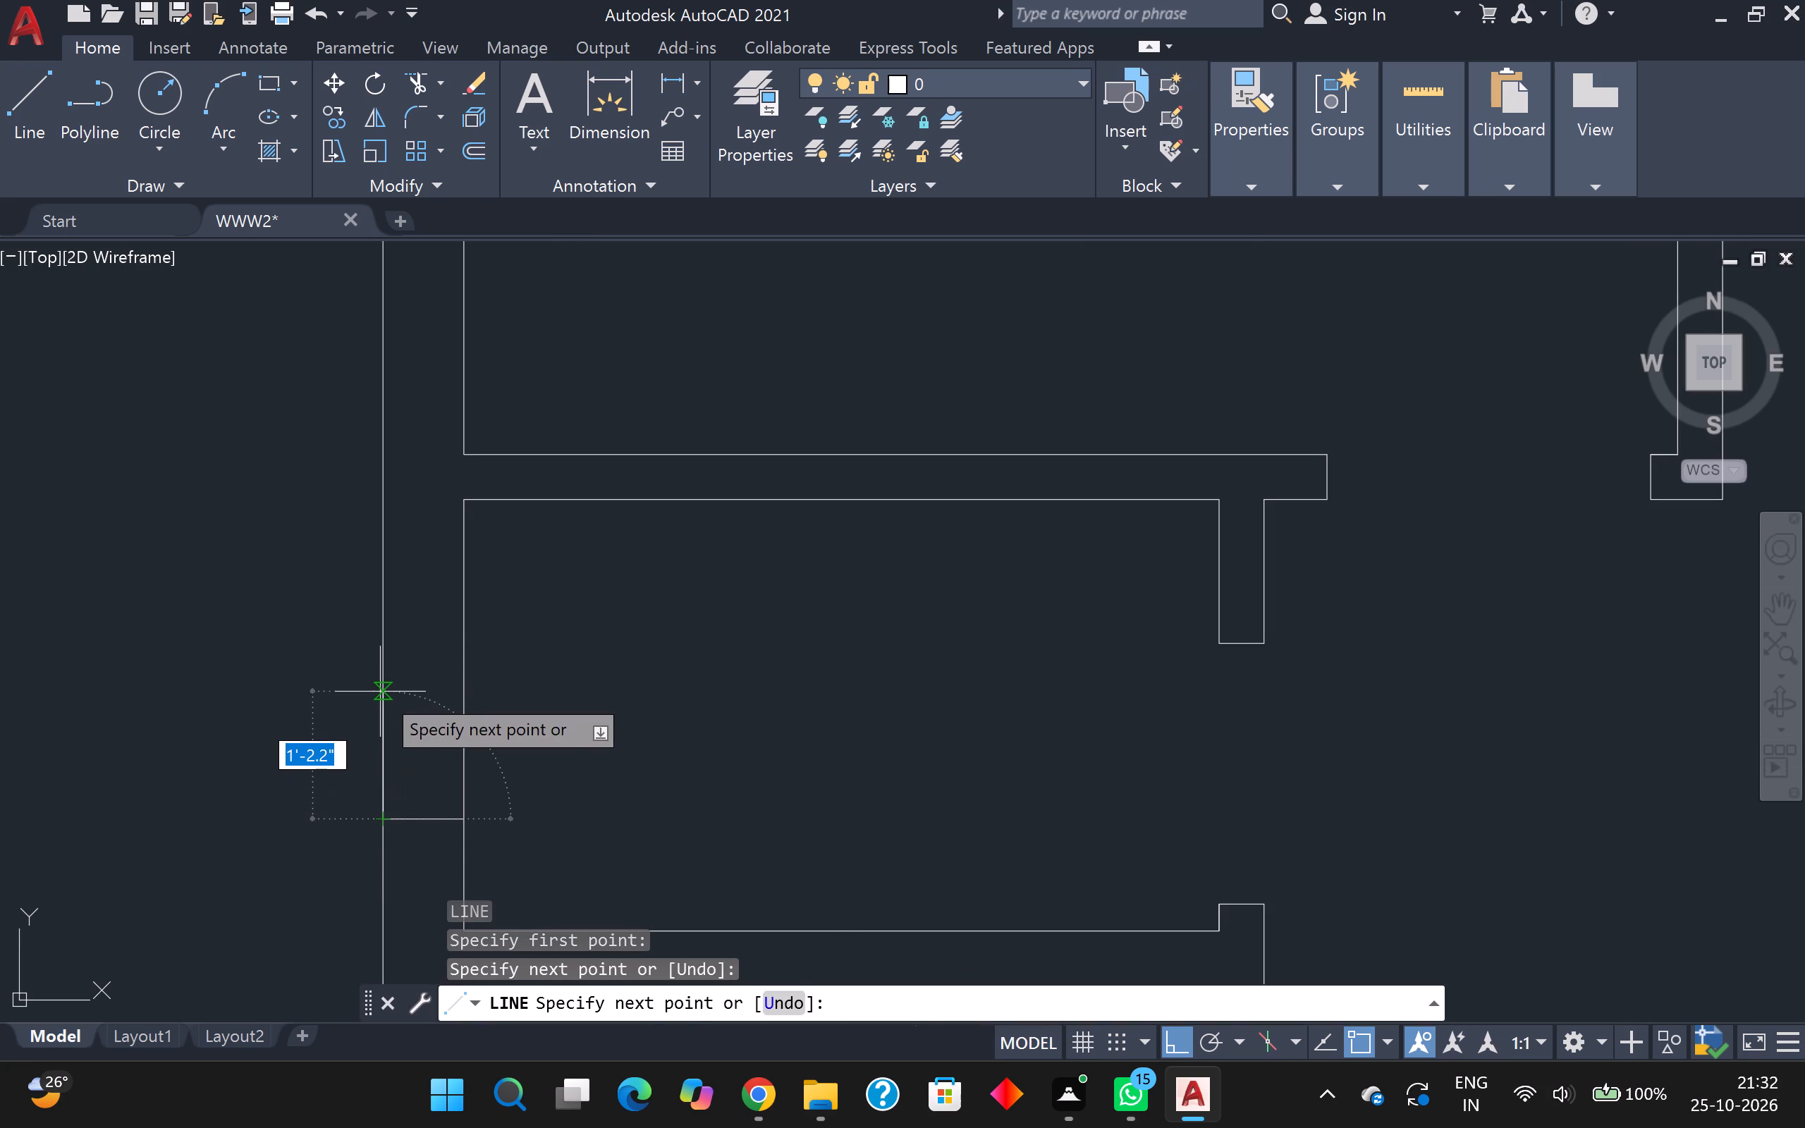
text(2')
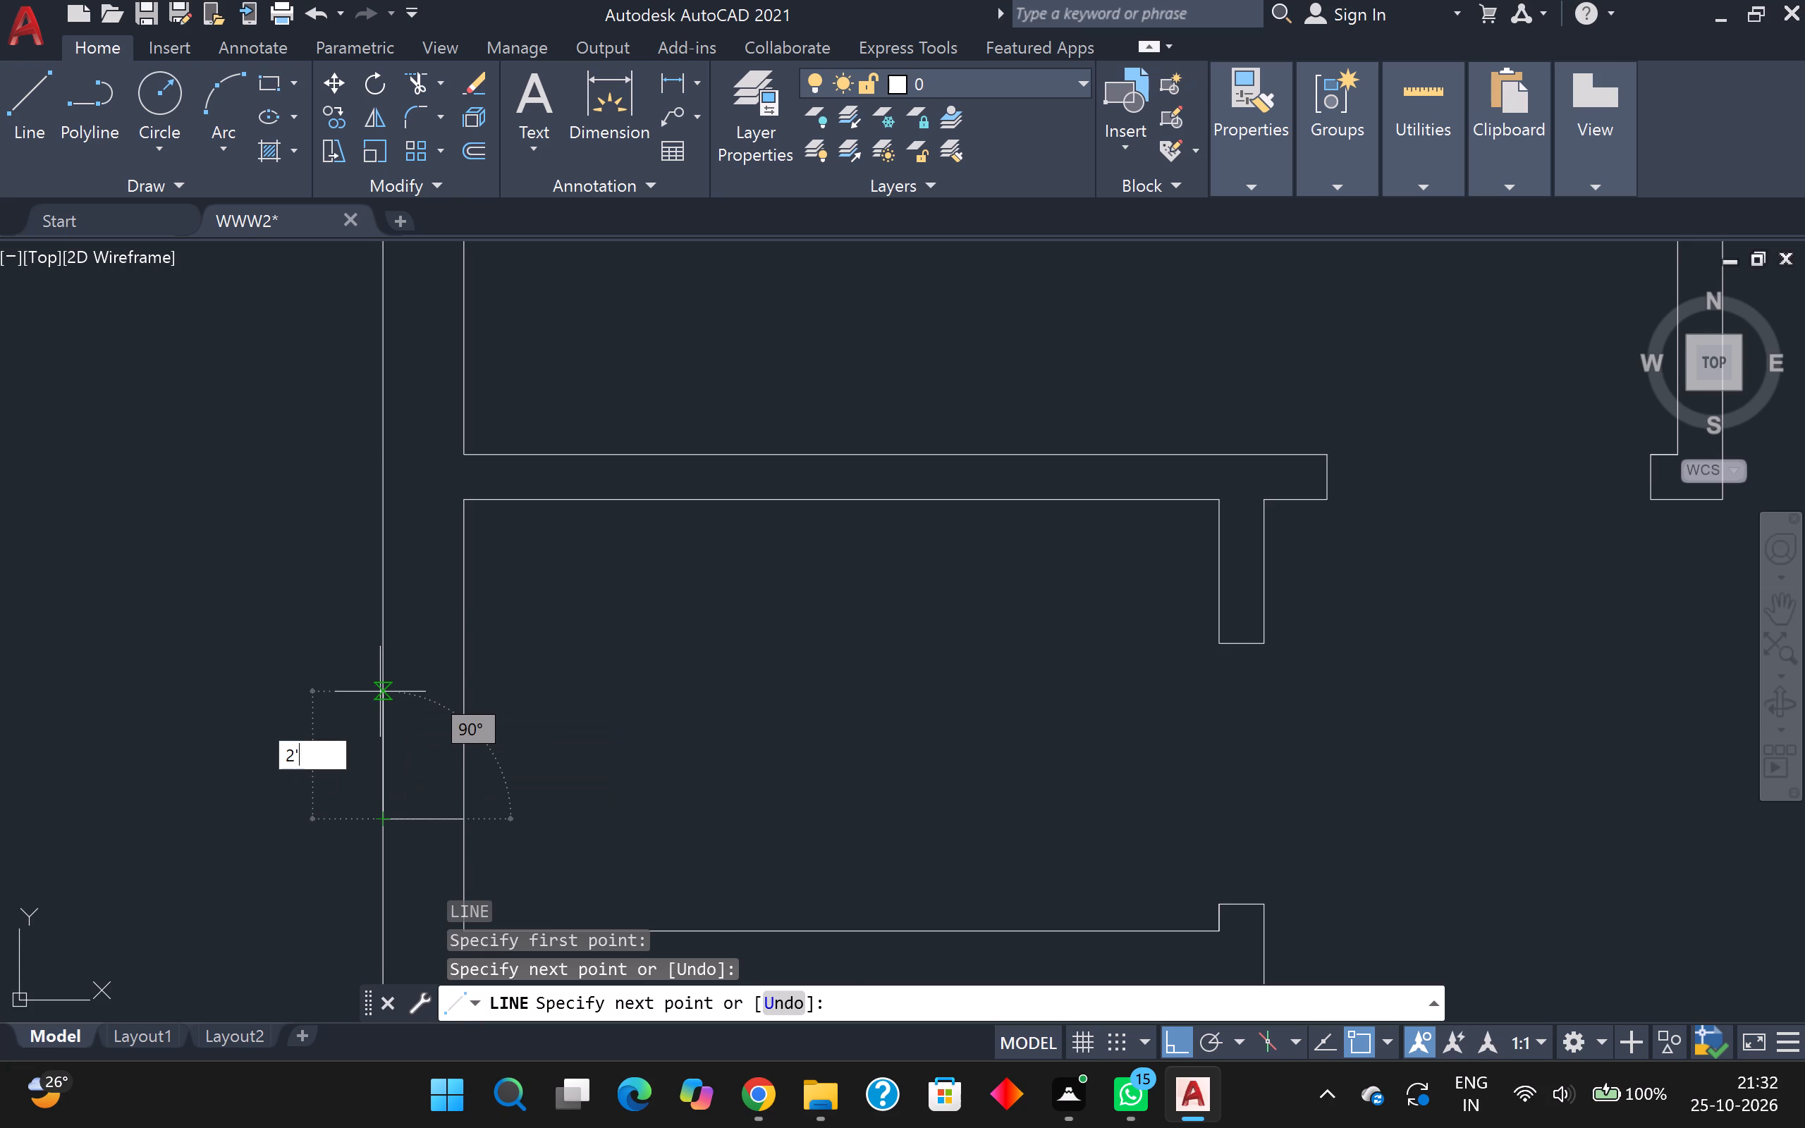
key(Return)
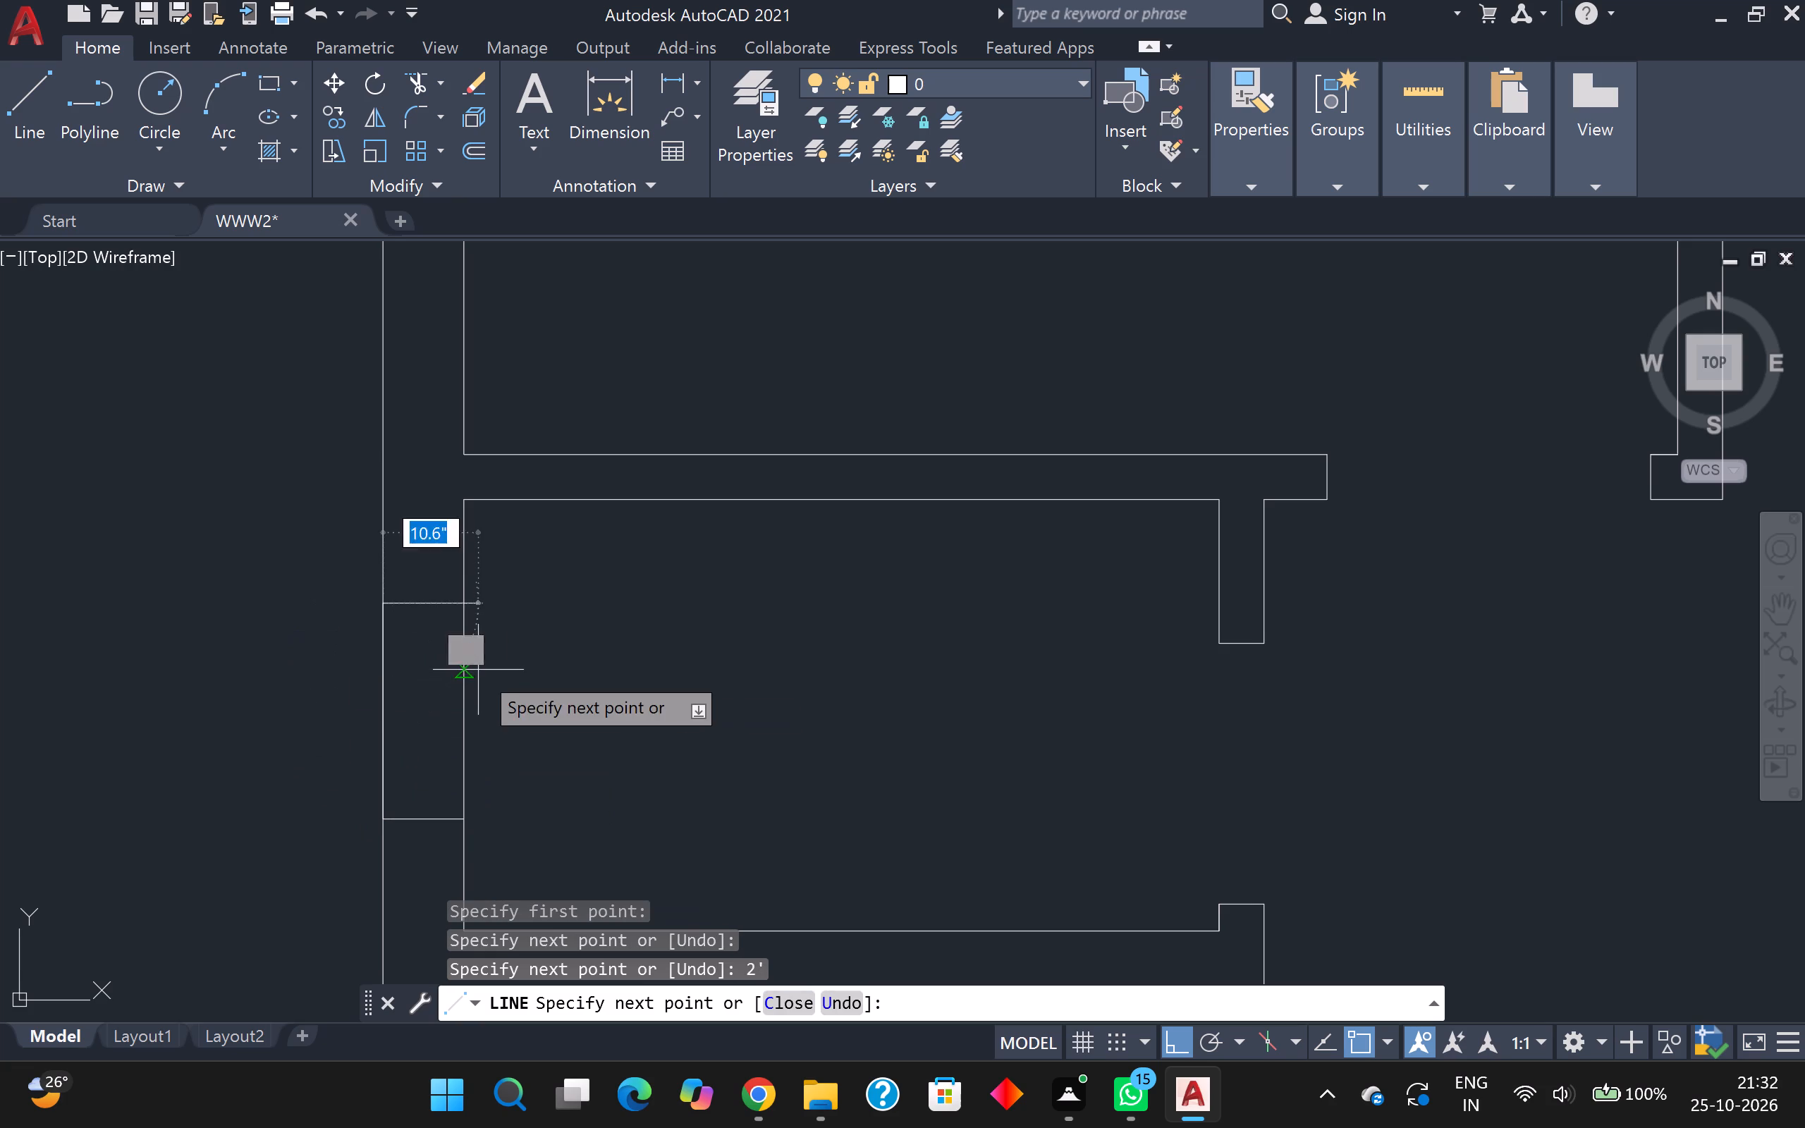
click(469, 608)
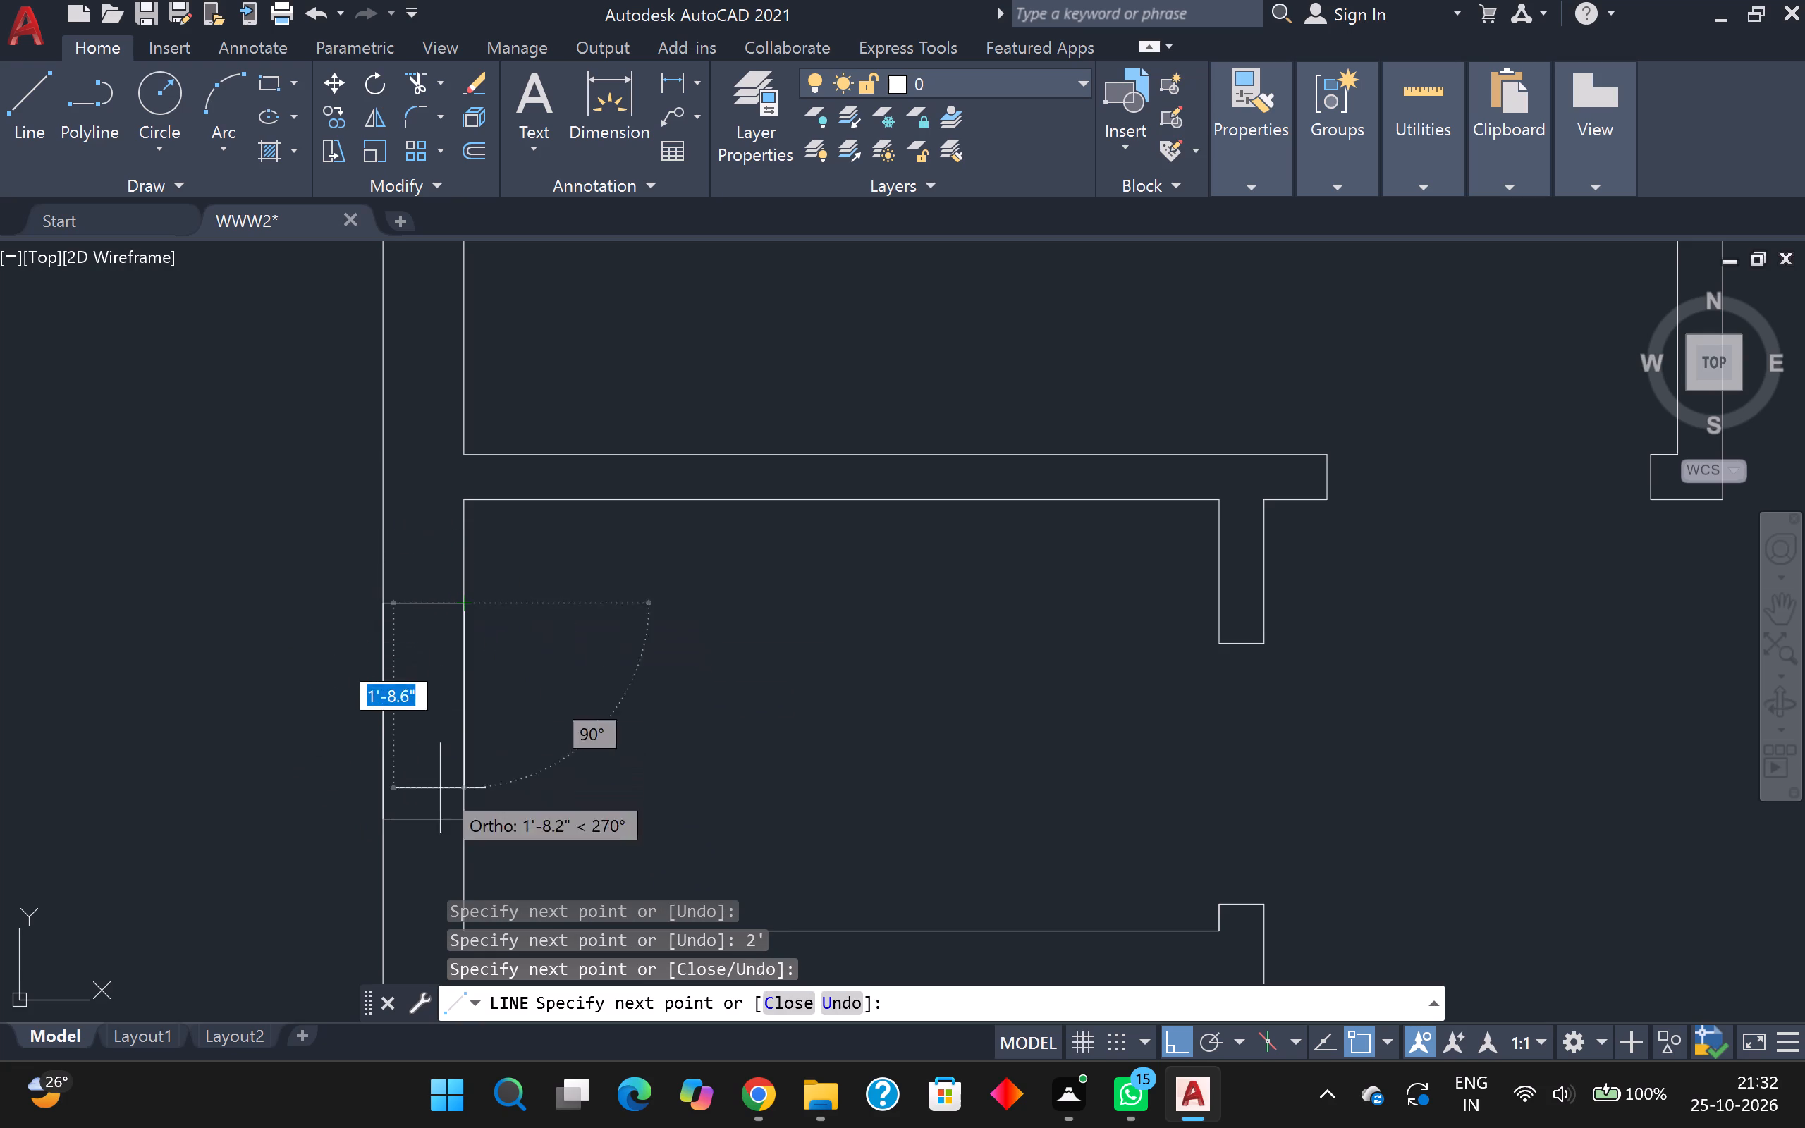
click(472, 821)
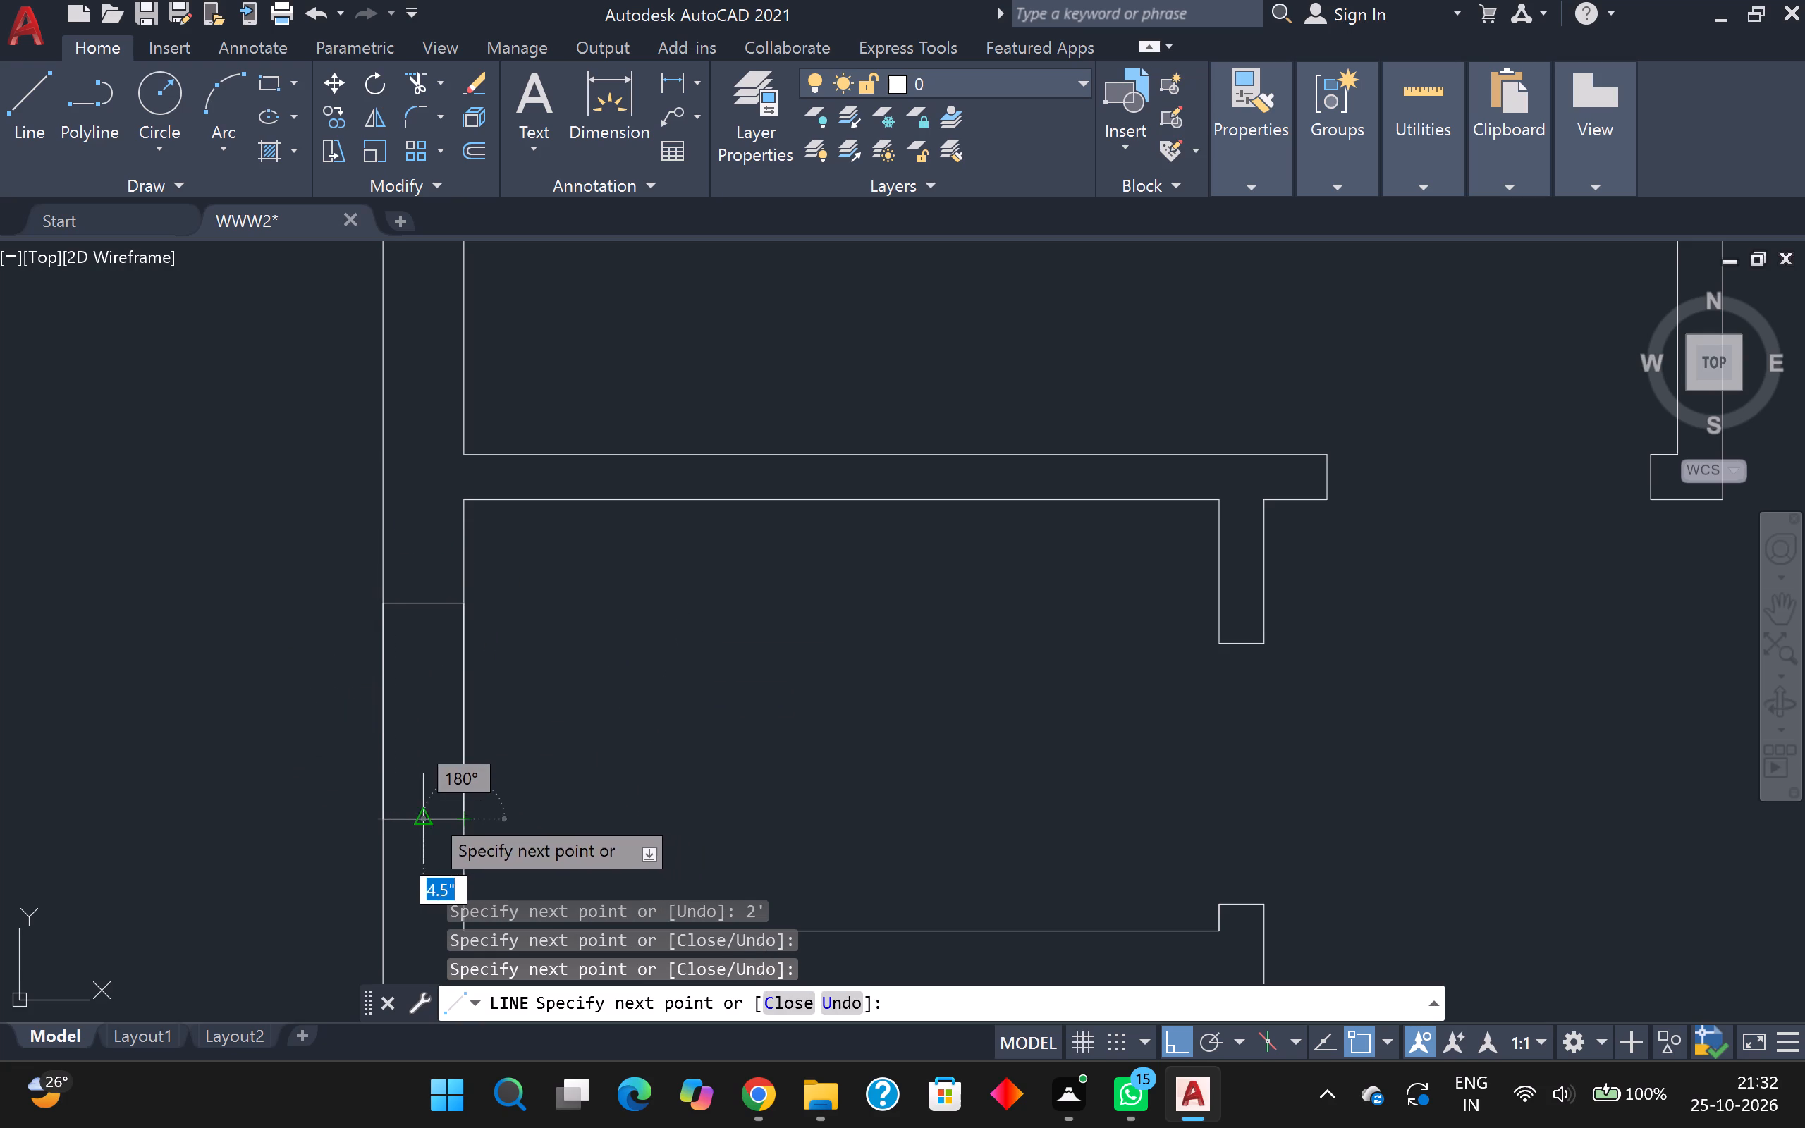
click(429, 813)
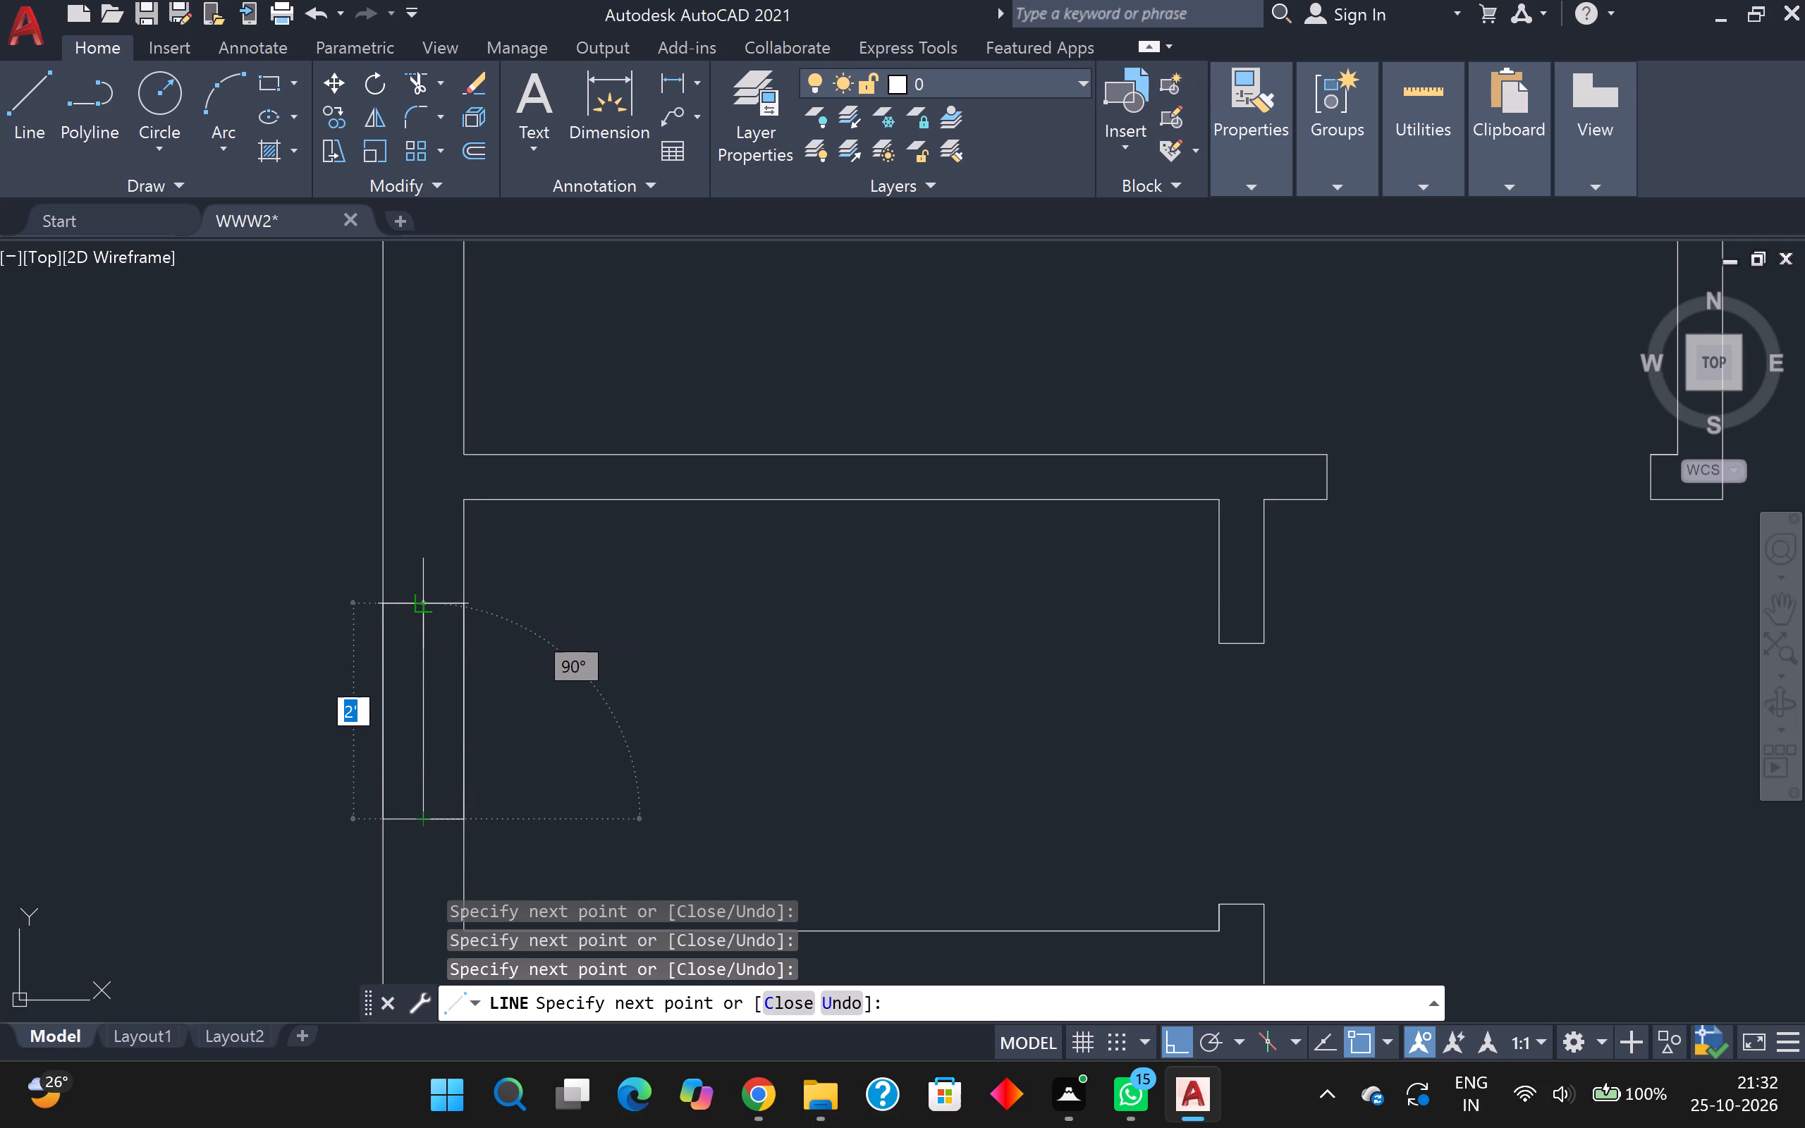
click(418, 603)
key(Escape)
key(Escape)
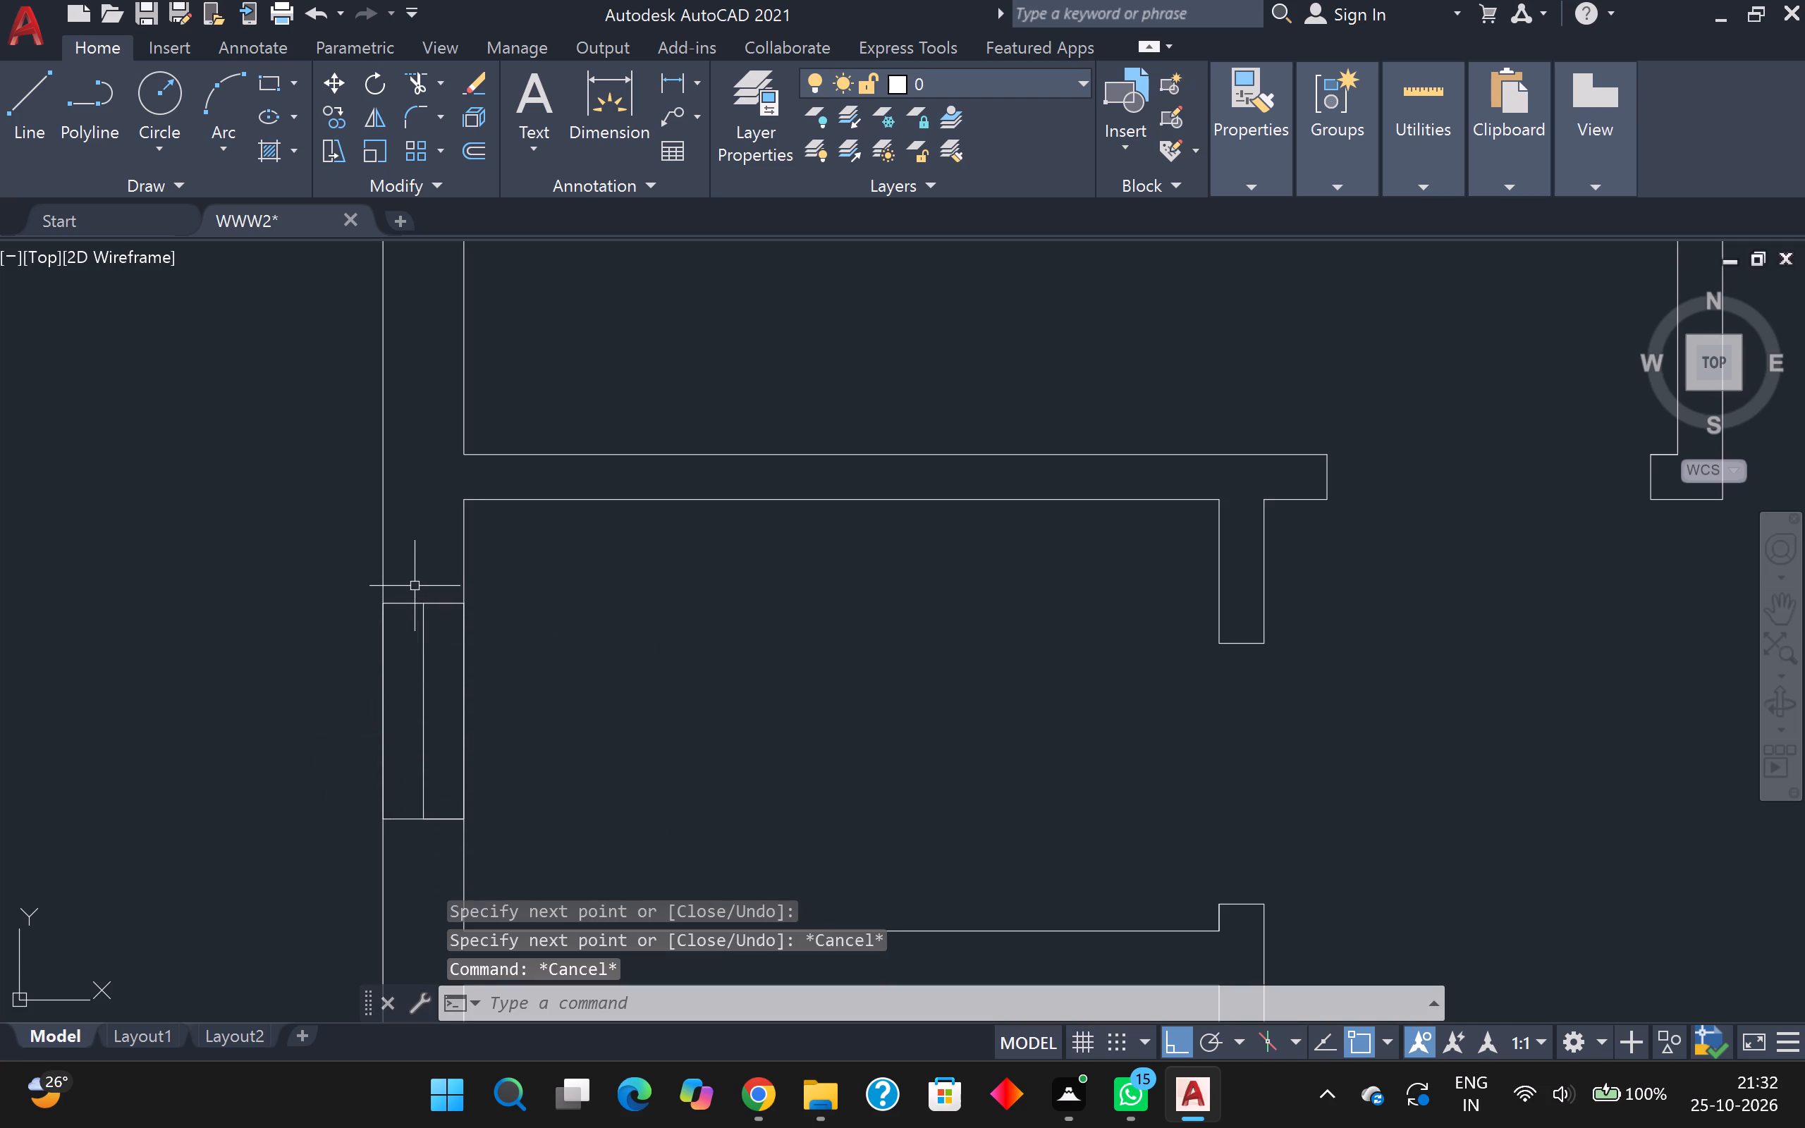
Draw a matching 2' window with a centre line in the right outer wall of the small room above the staircase.
scroll(415, 585, down, 3)
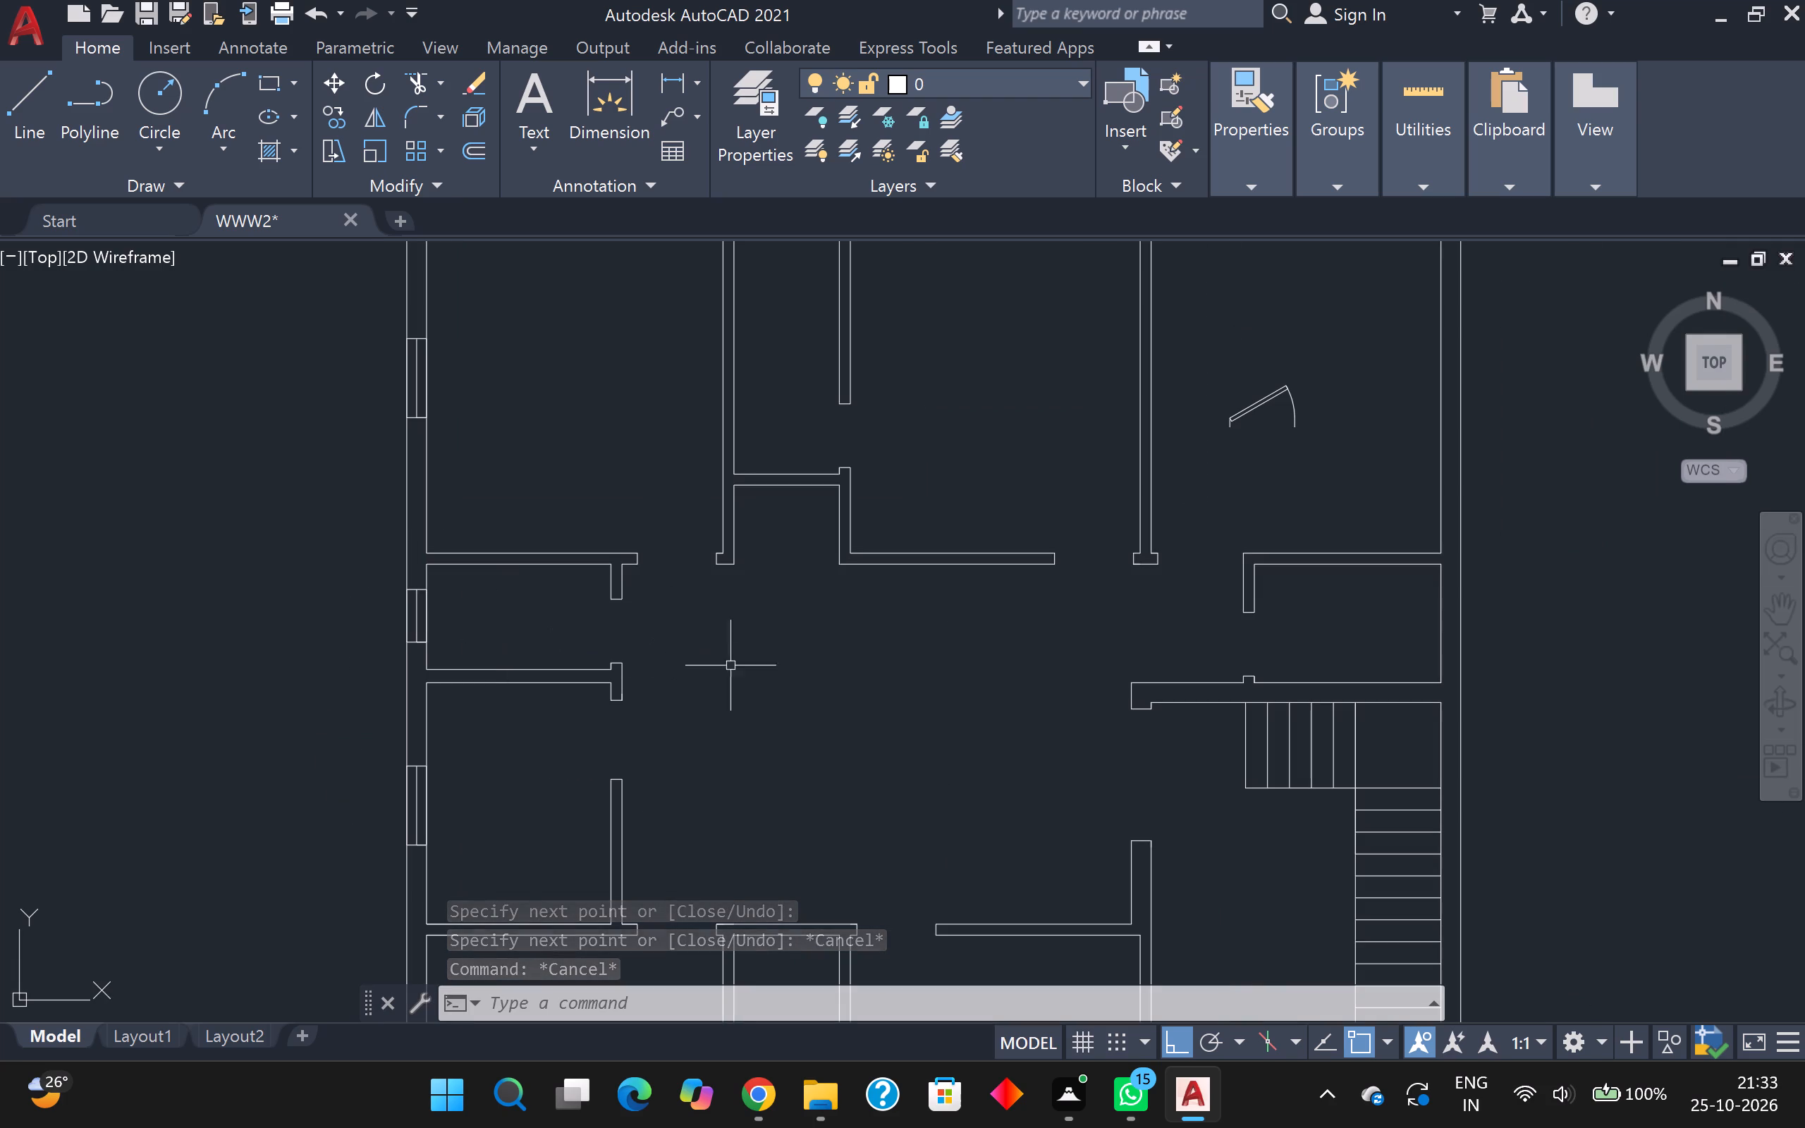
middle_drag(905, 711, 238, 670)
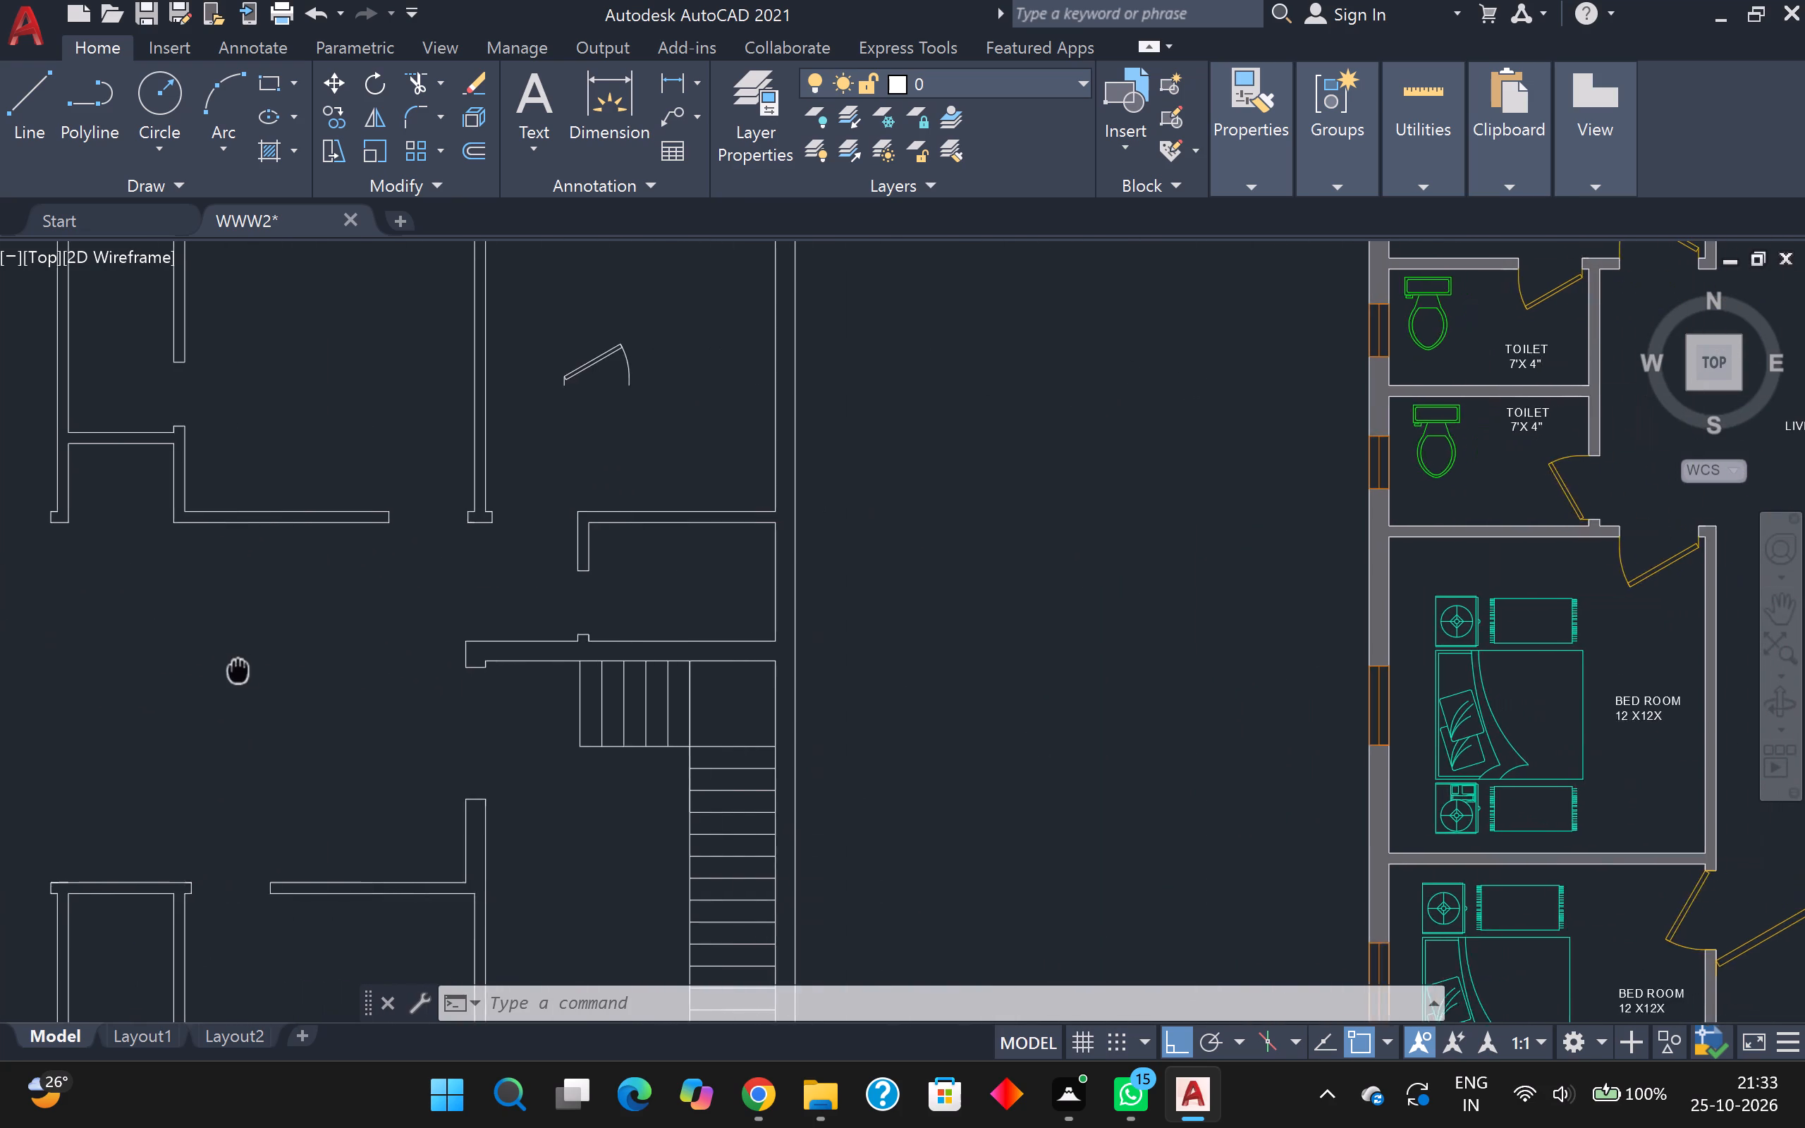
middle_drag(238, 670, 61, 691)
scroll(417, 693, down, 2)
scroll(478, 665, up, 1)
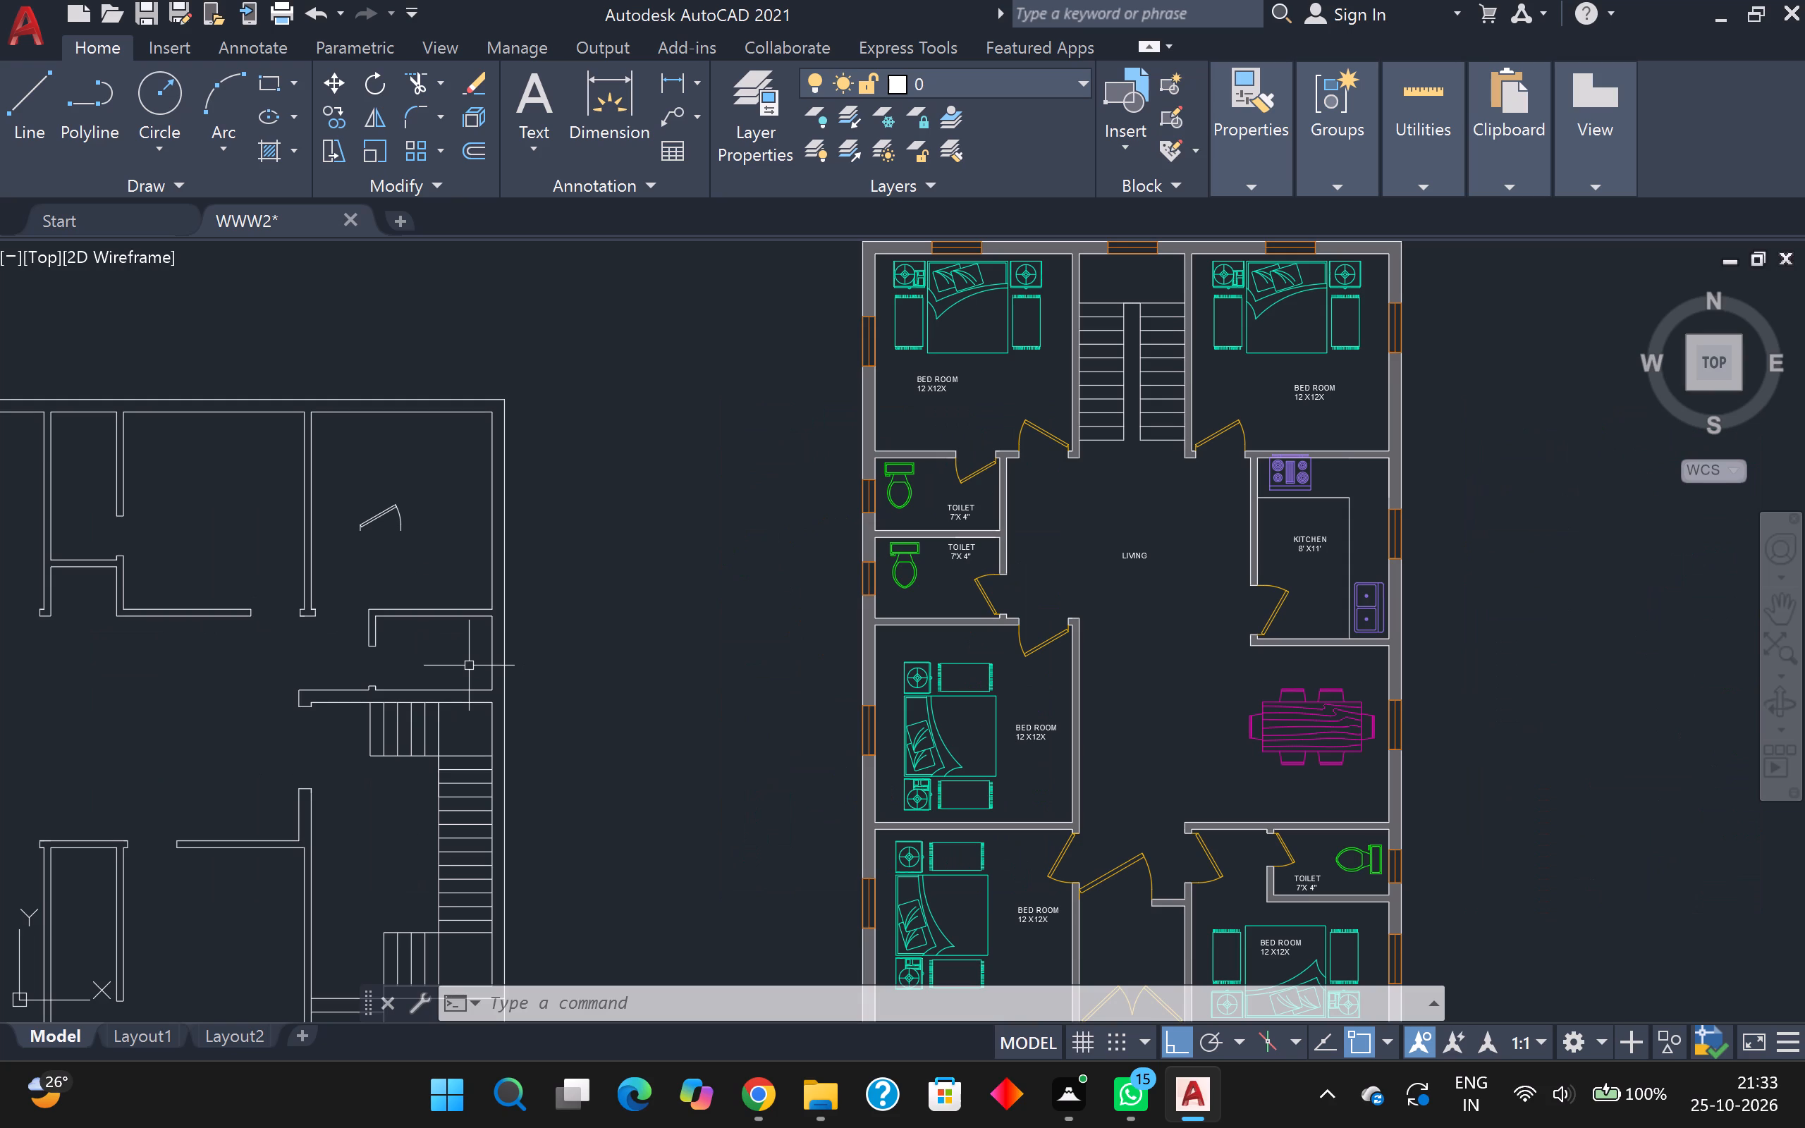
key(l)
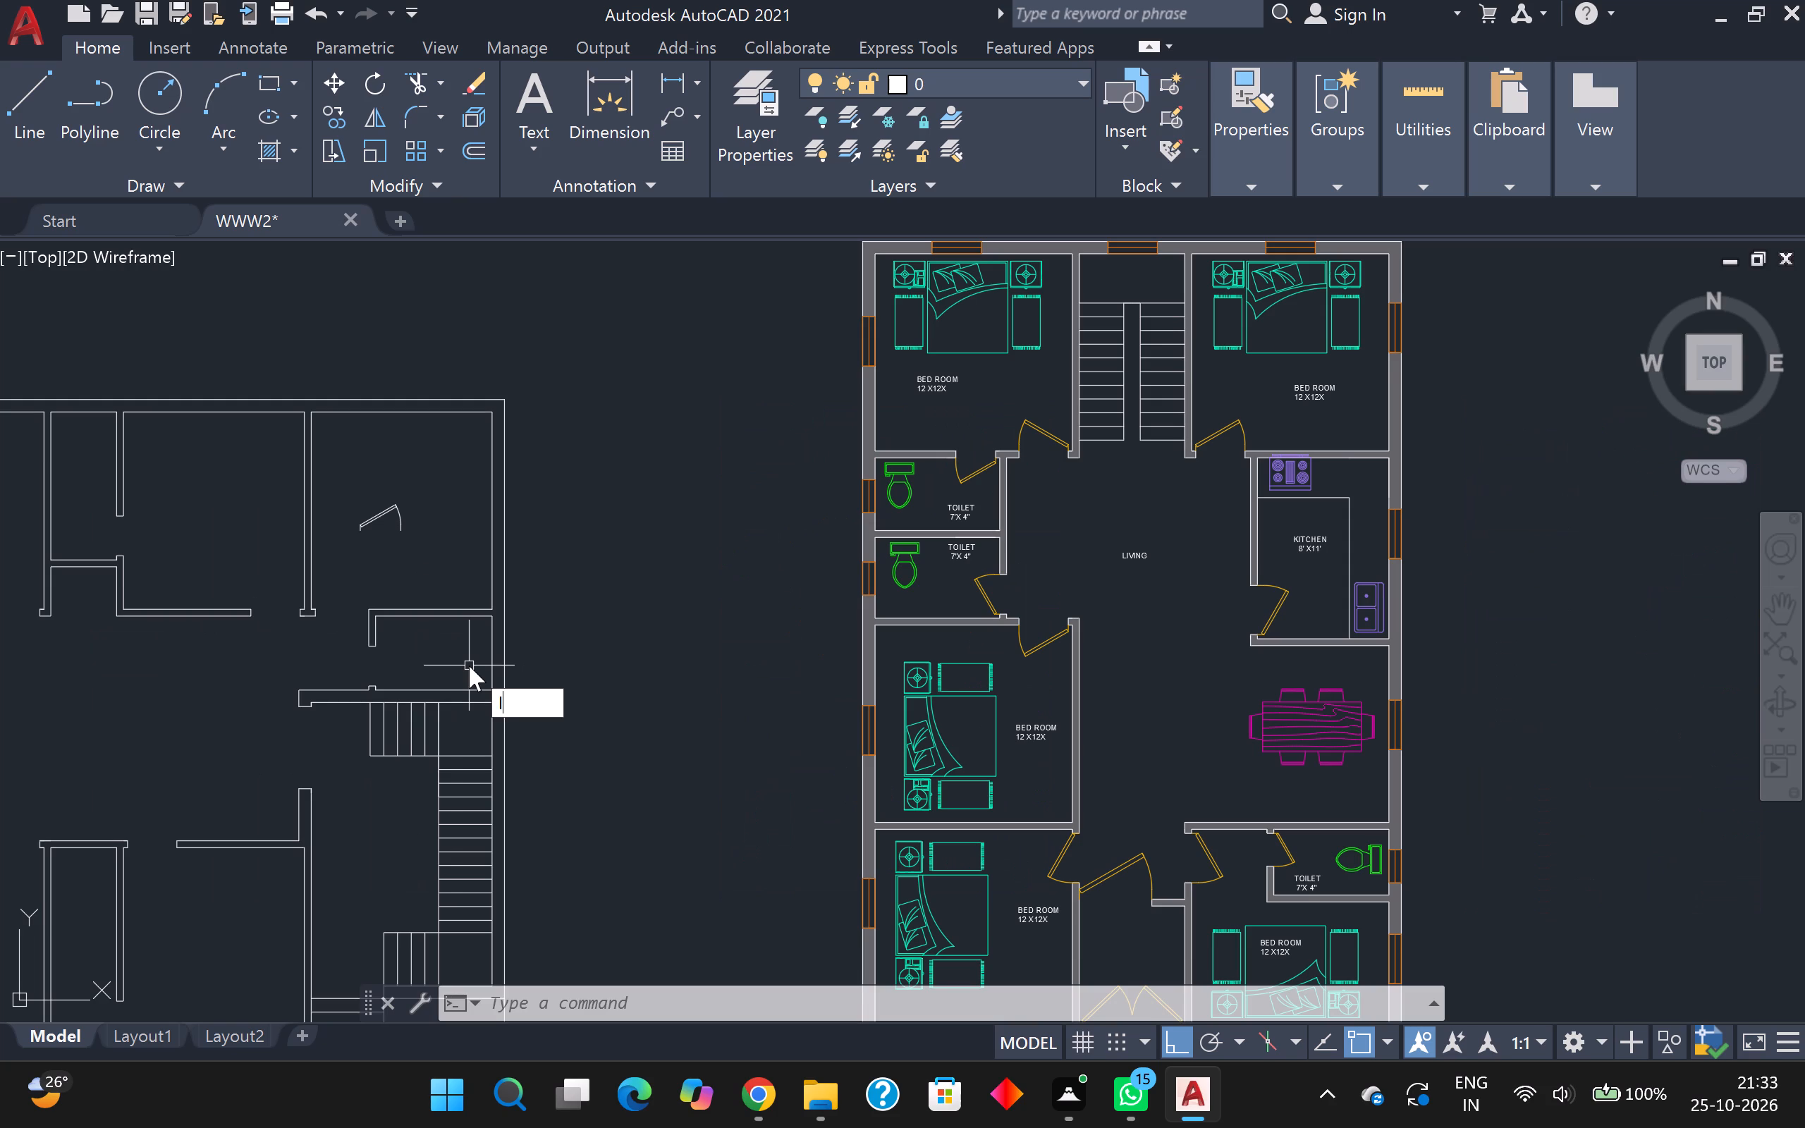
key(Return)
scroll(469, 664, up, 3)
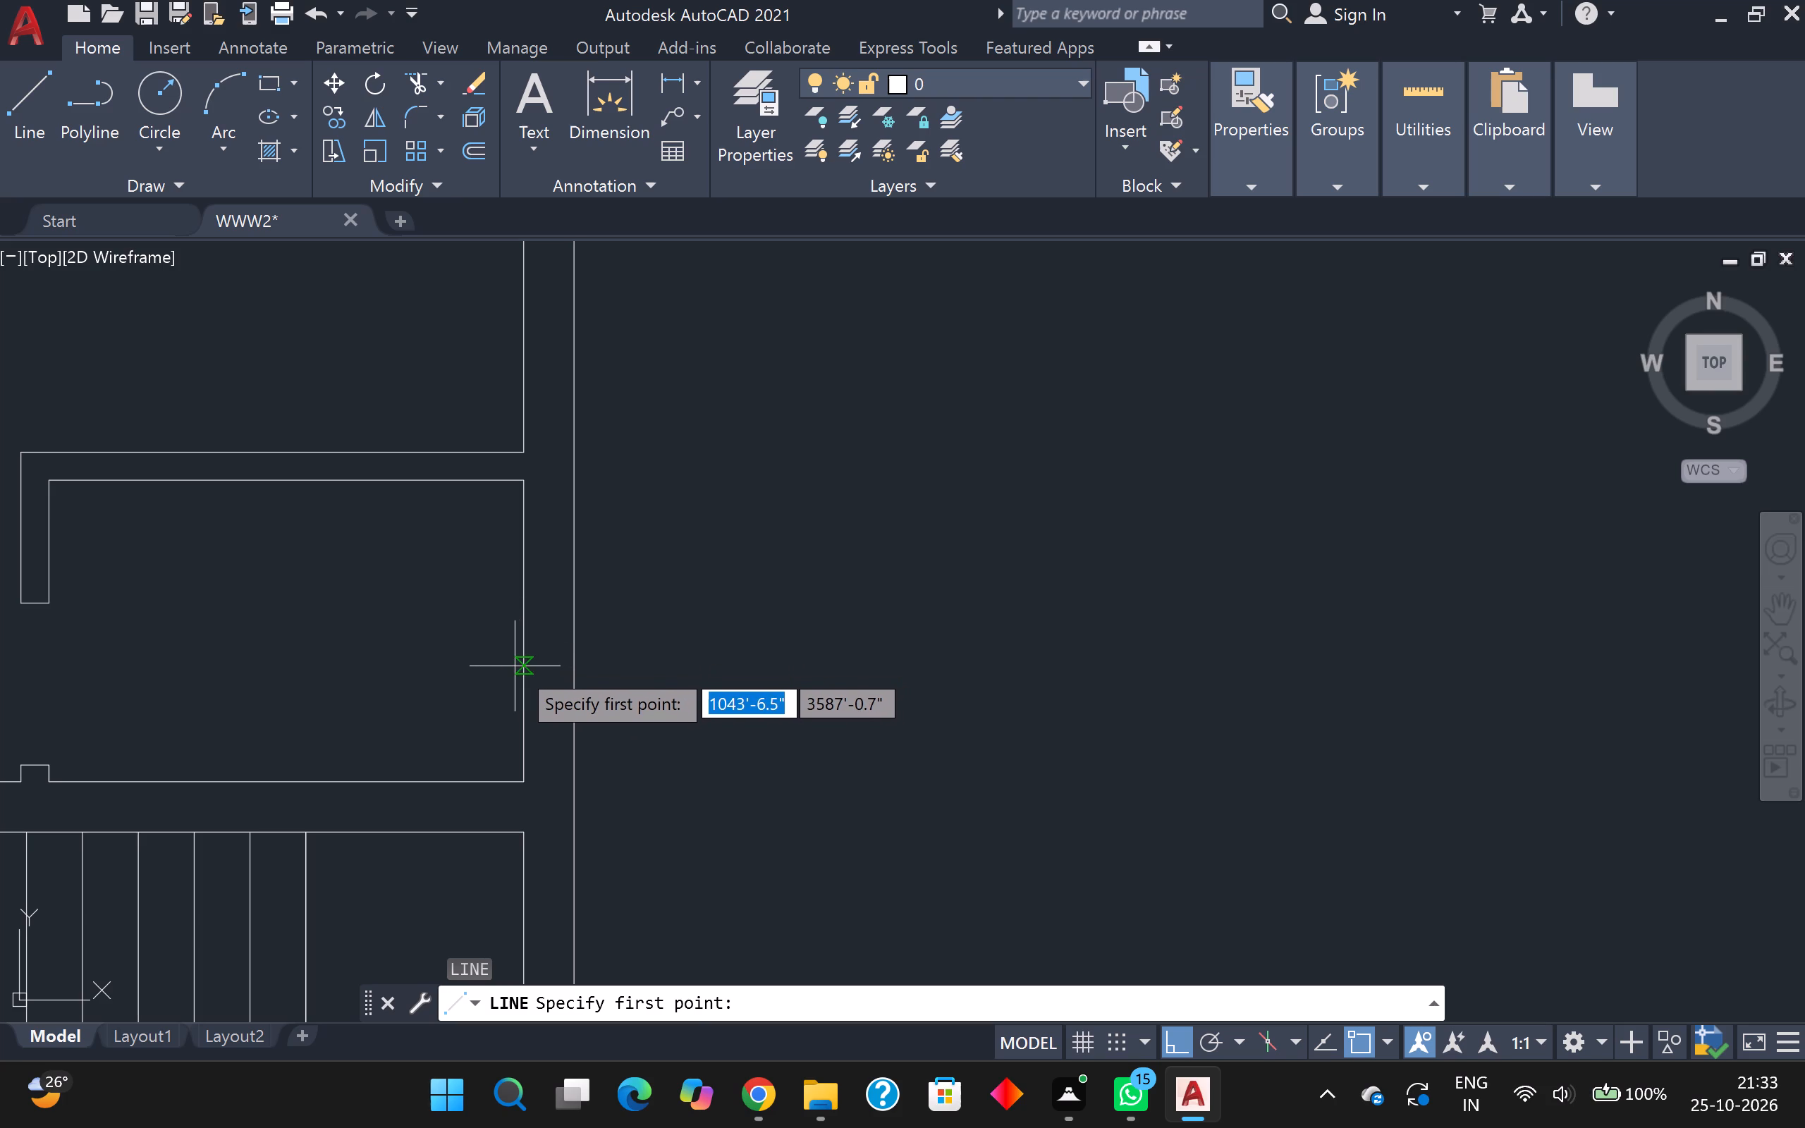
click(520, 666)
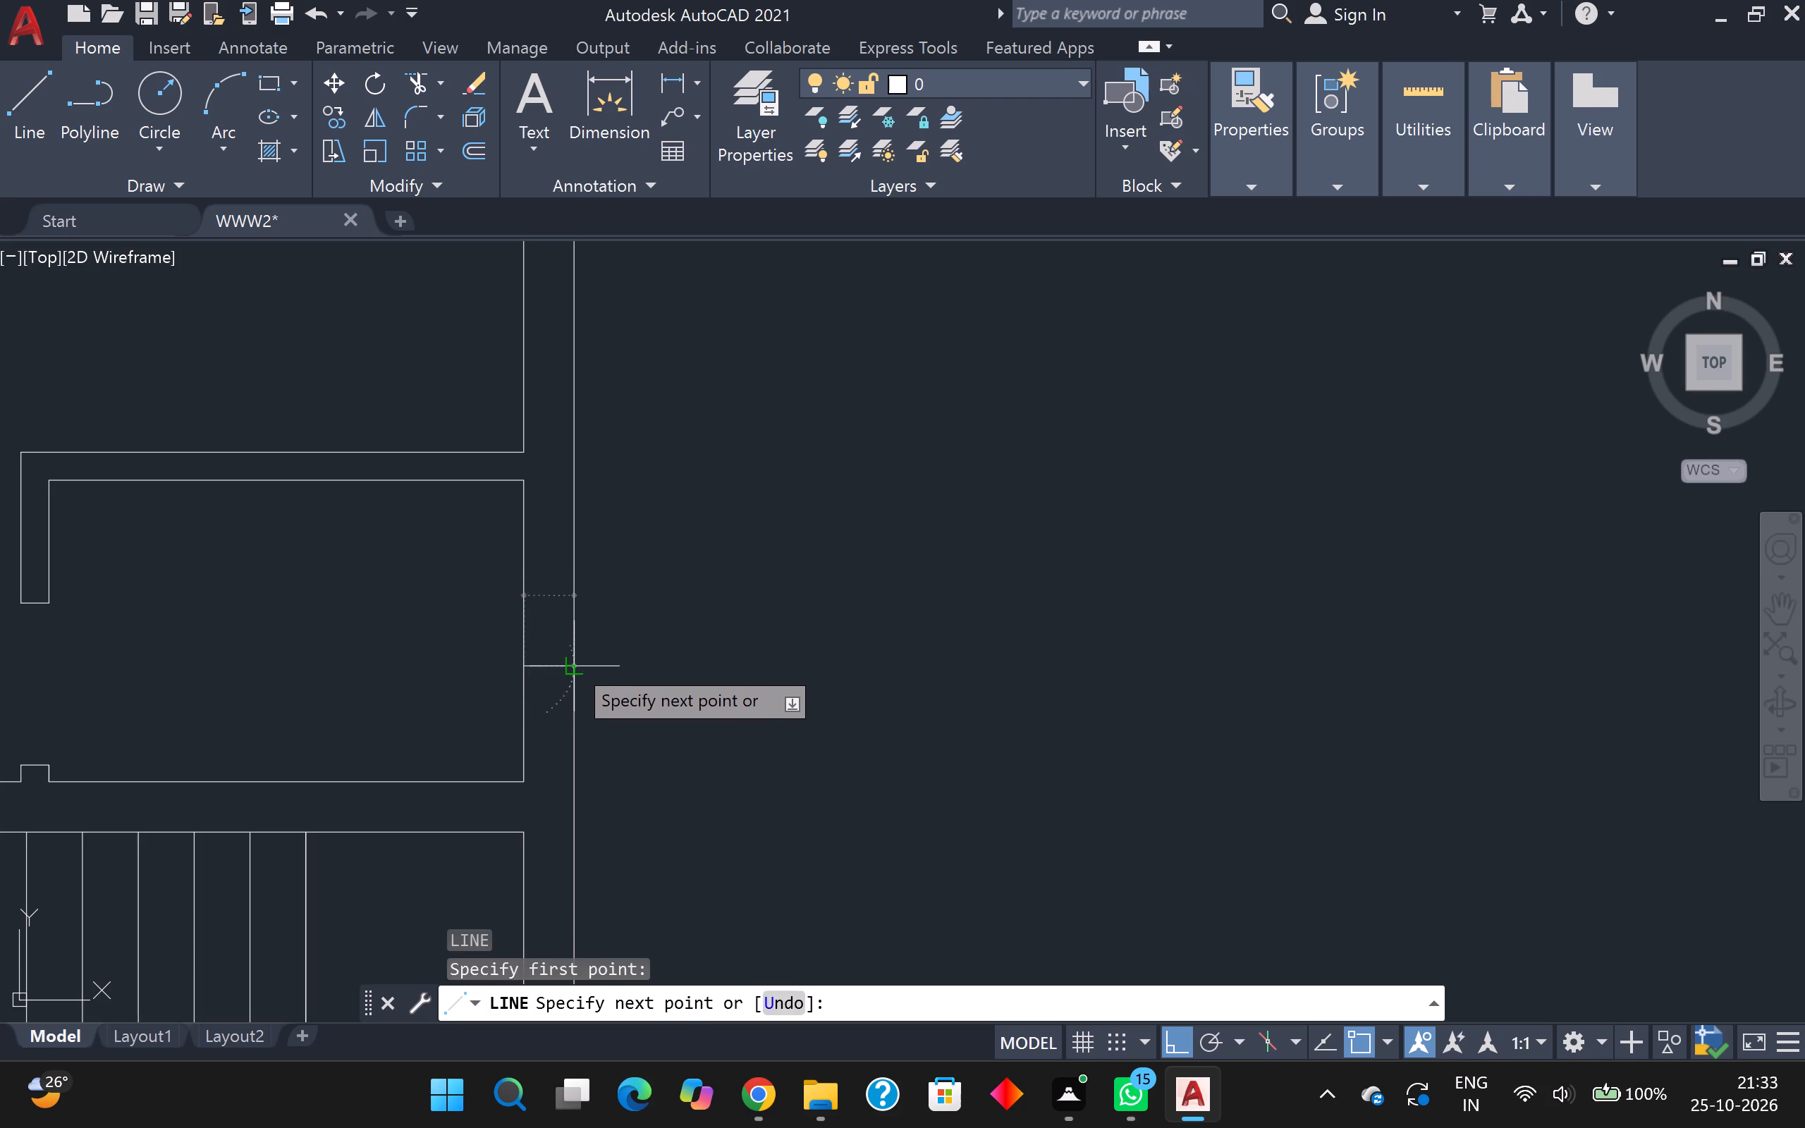
click(572, 663)
text(2')
key(Return)
scroll(496, 581, up, 1)
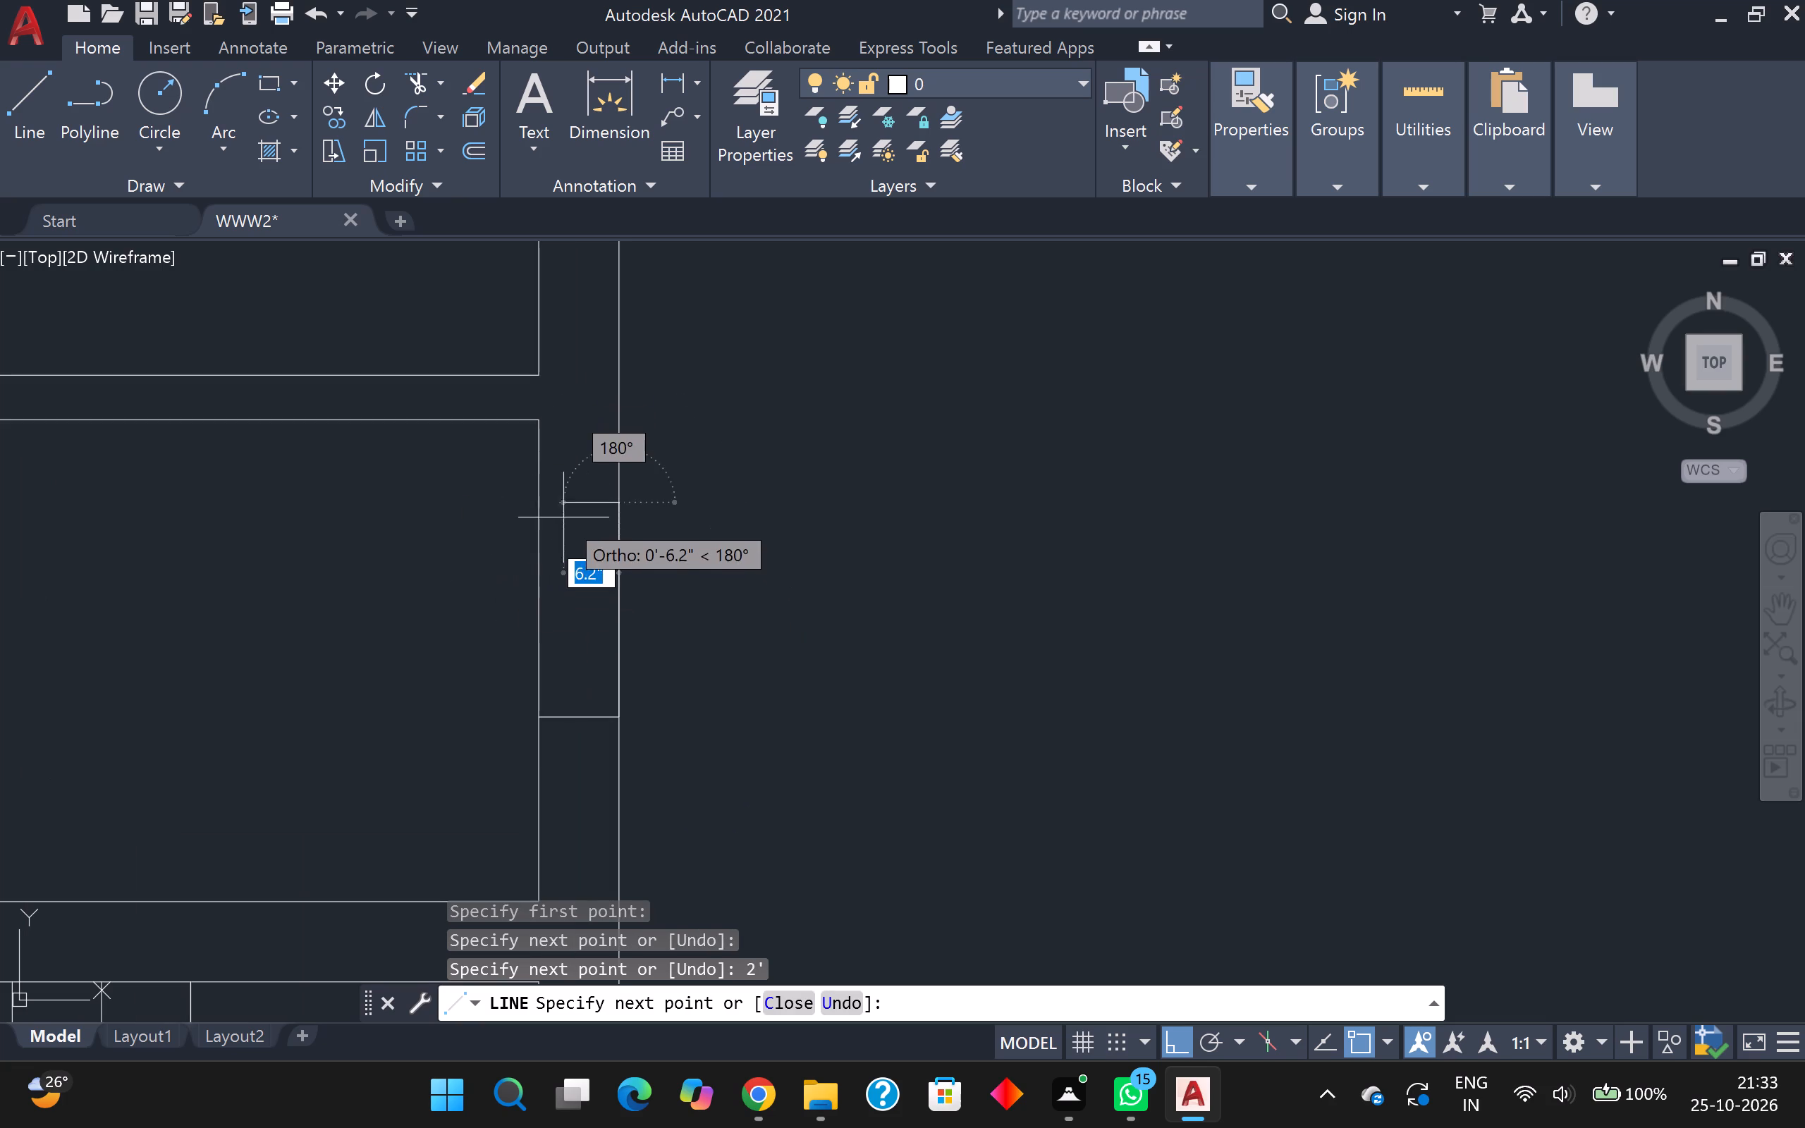
click(541, 501)
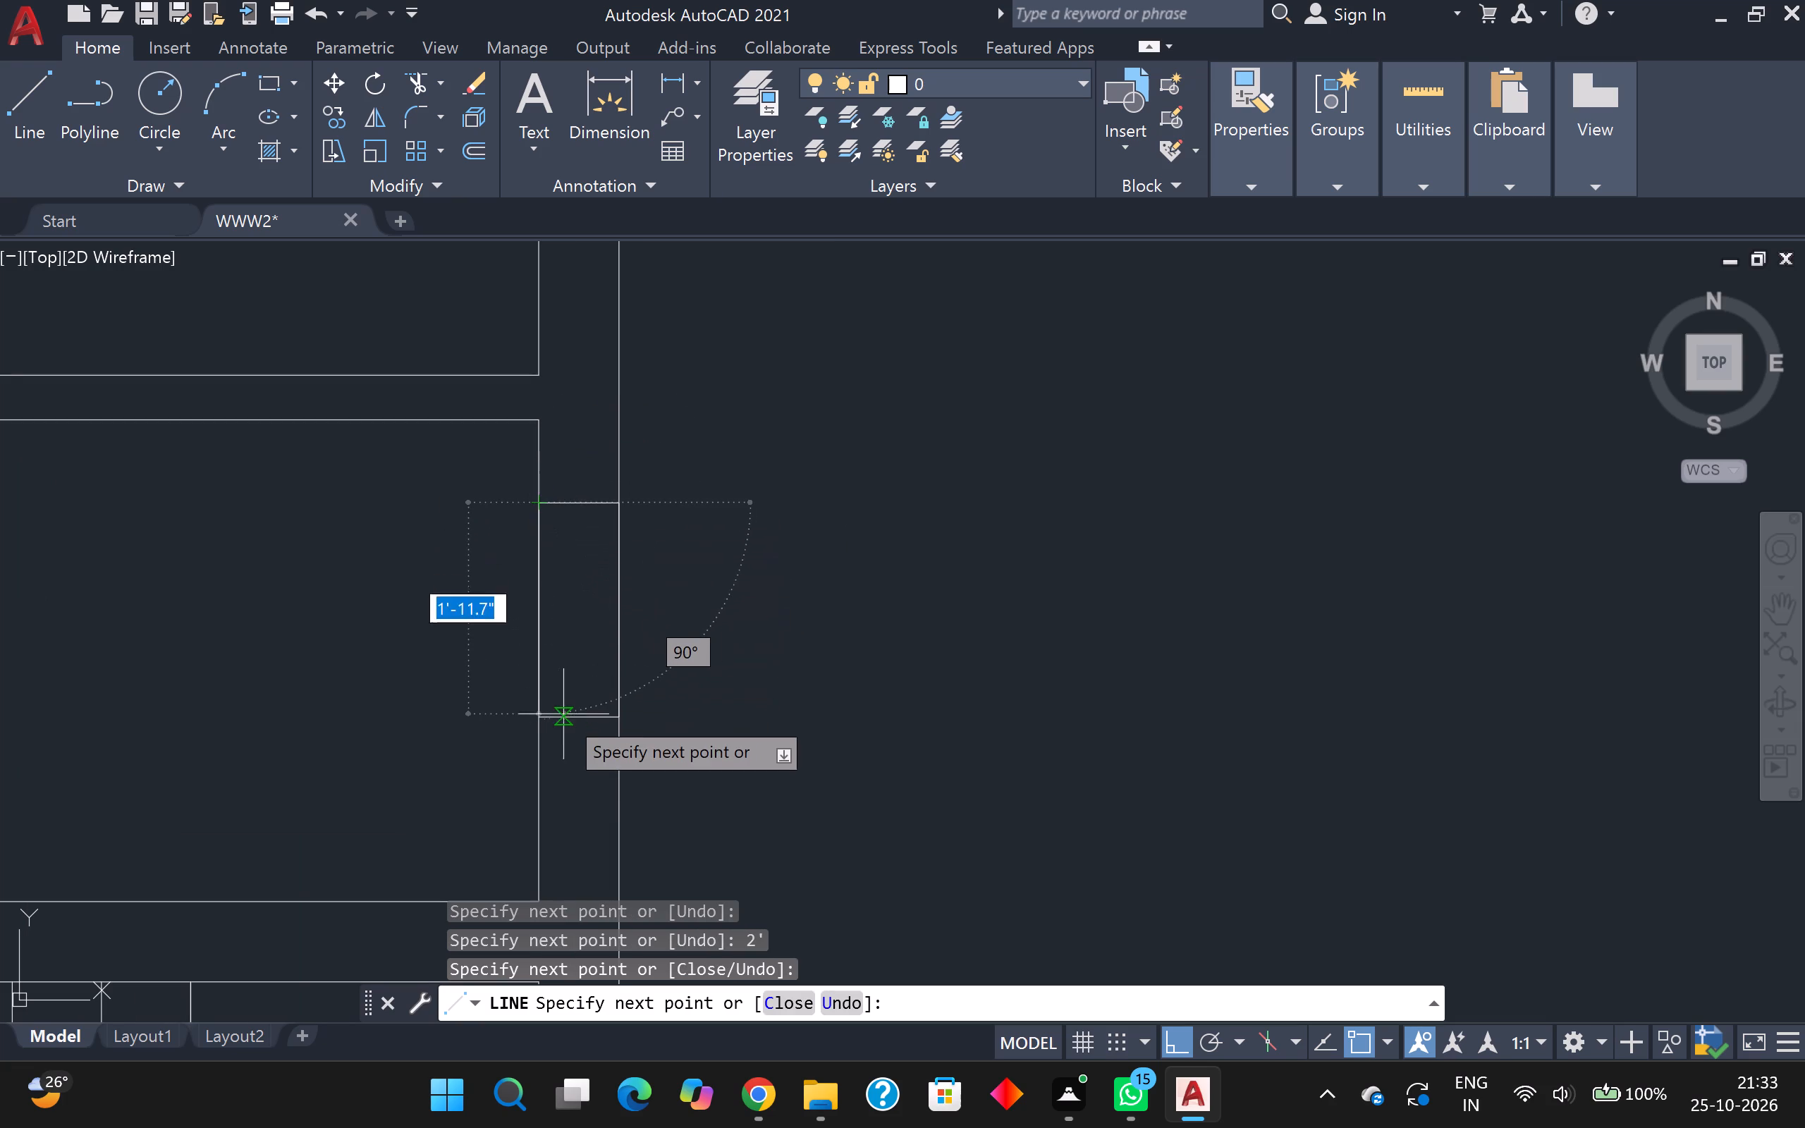
click(541, 718)
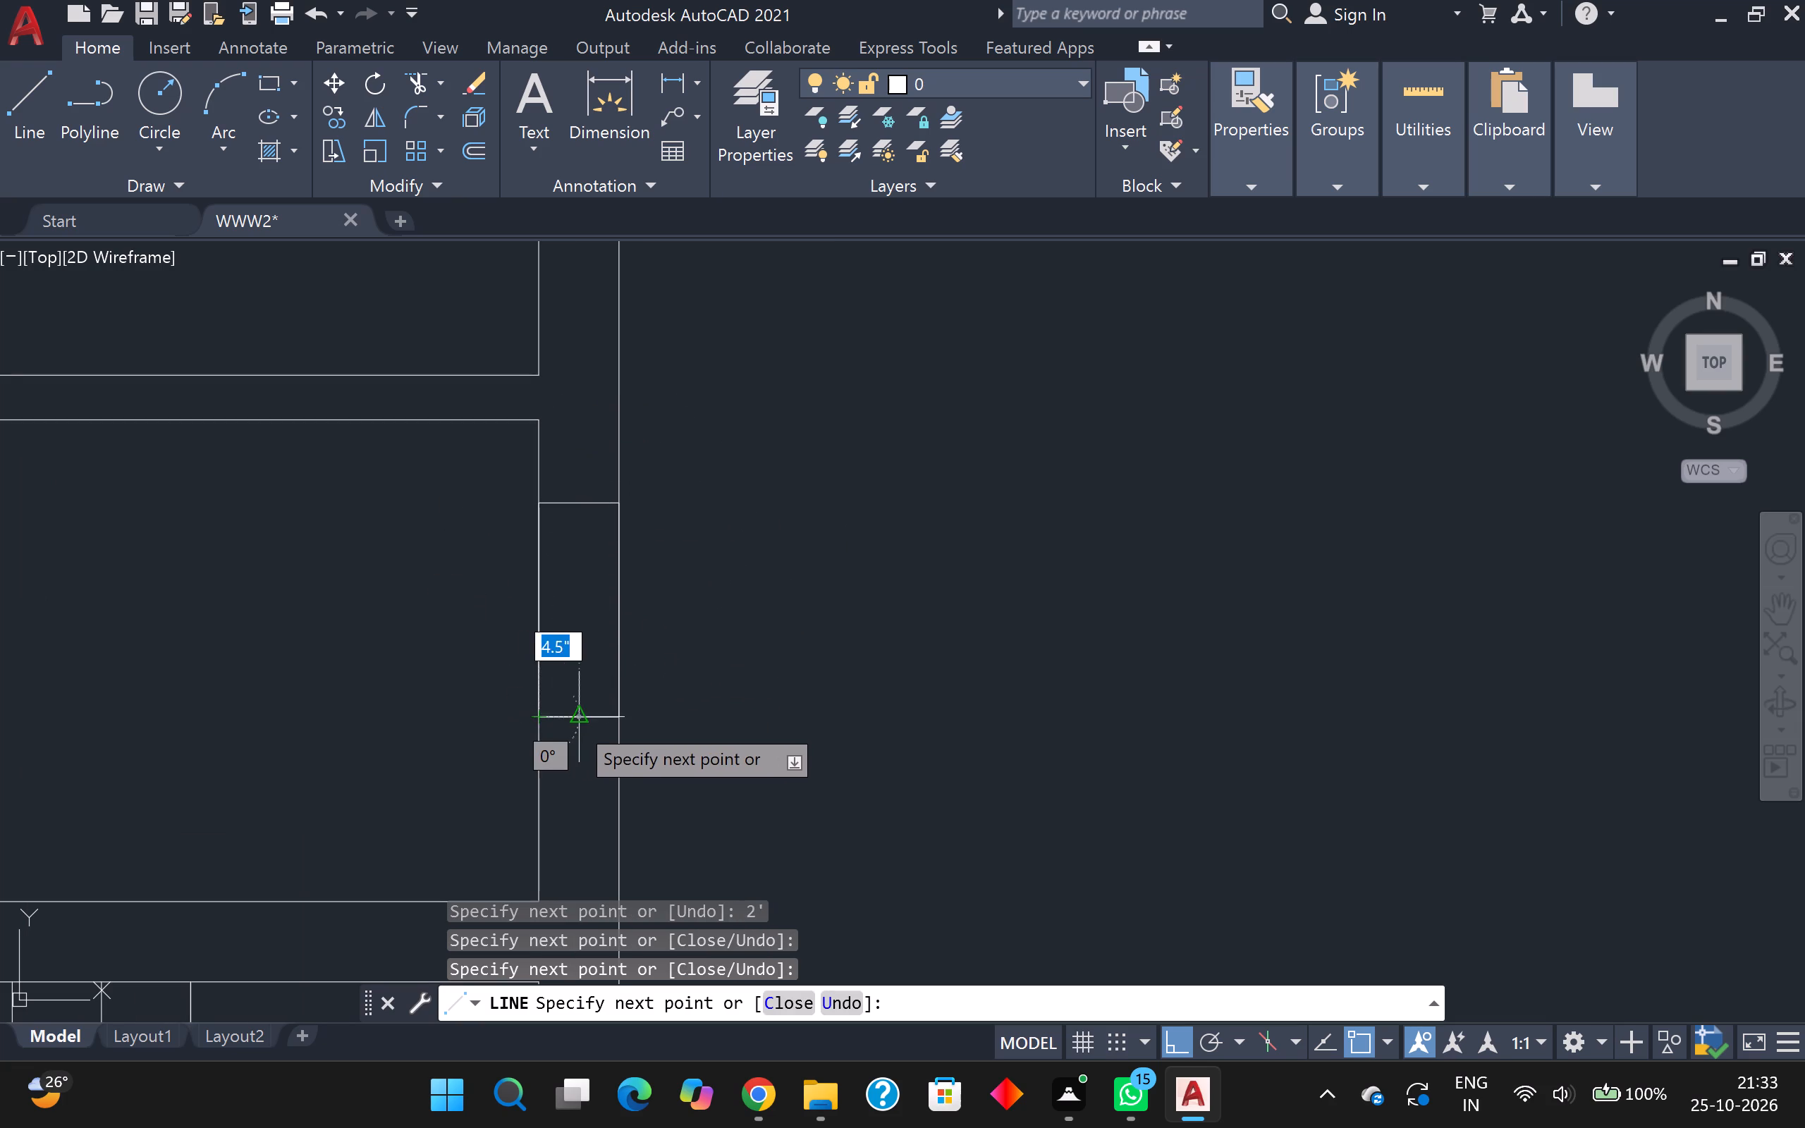
click(575, 721)
click(579, 501)
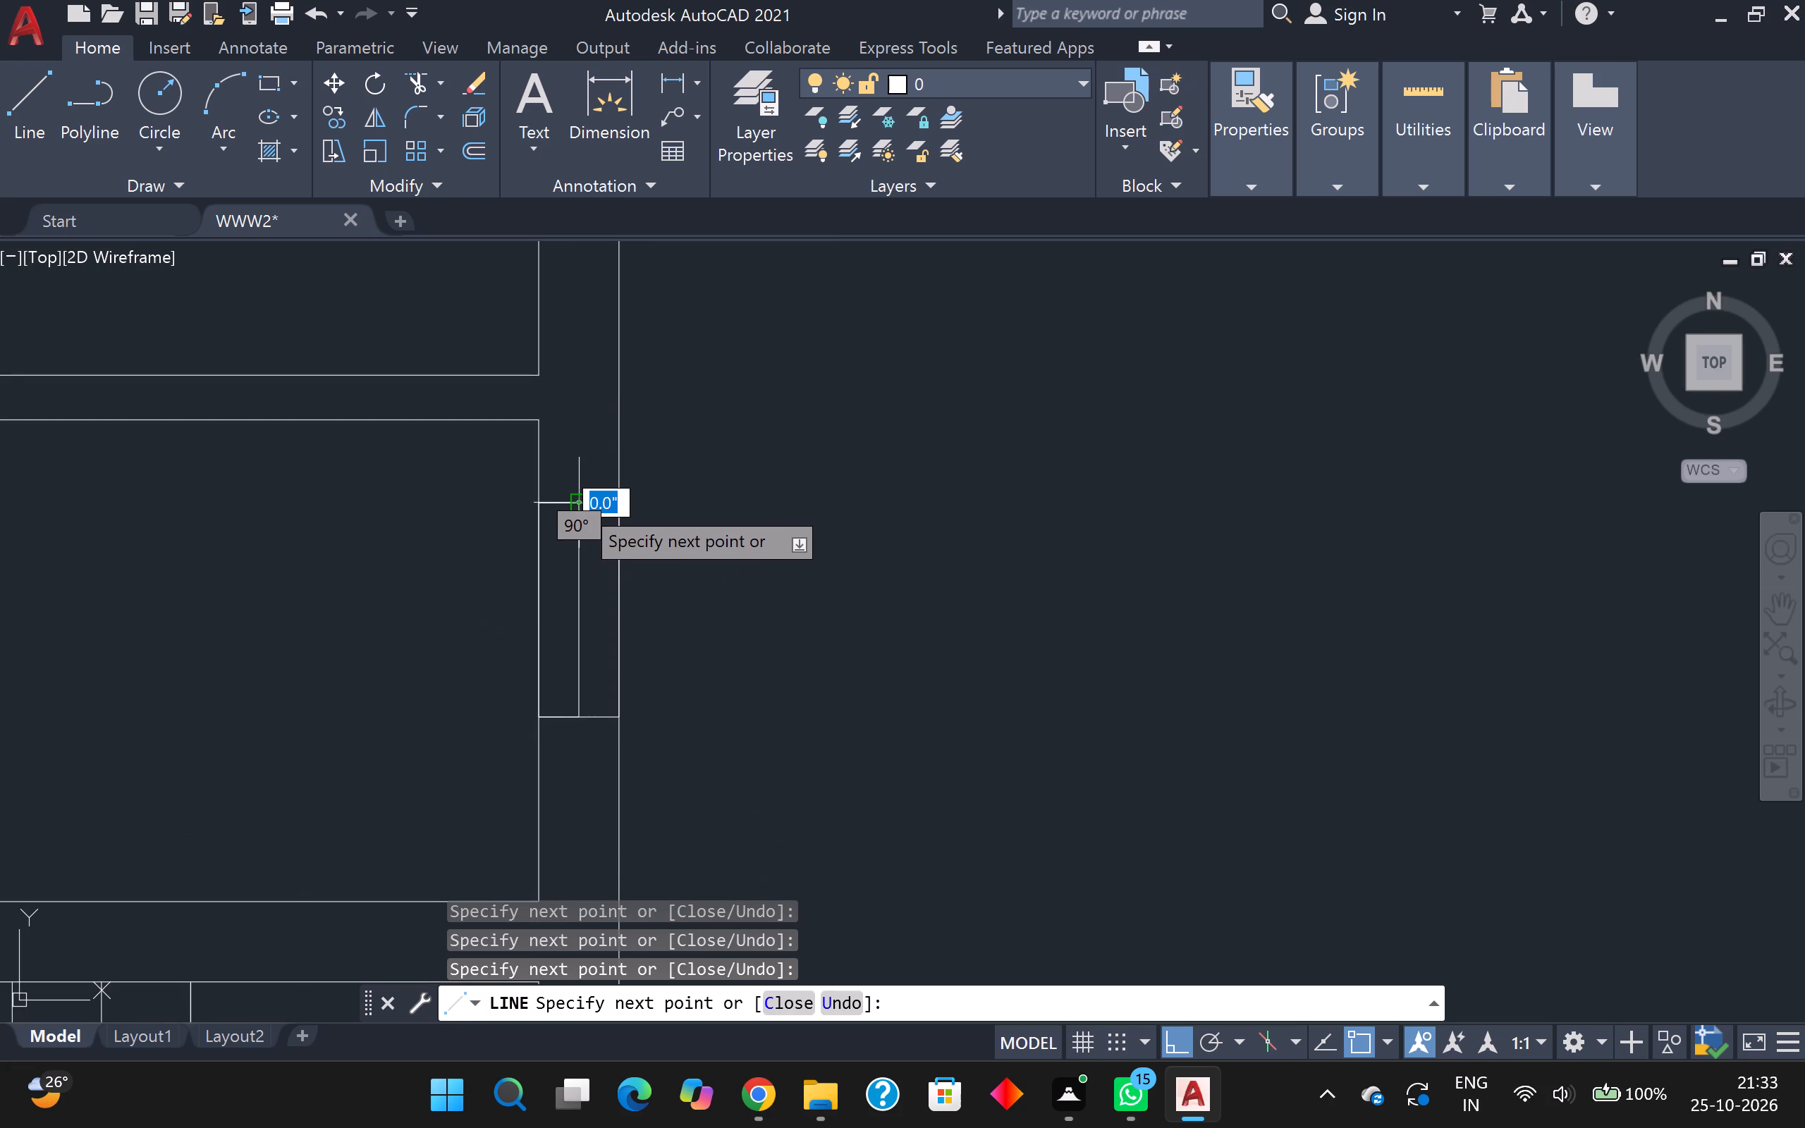
key(Escape)
Draw a 3' window with a lengthwise centre line in the top outer wall of the upper-right room.
scroll(579, 507, down, 3)
middle_drag(651, 479, 647, 474)
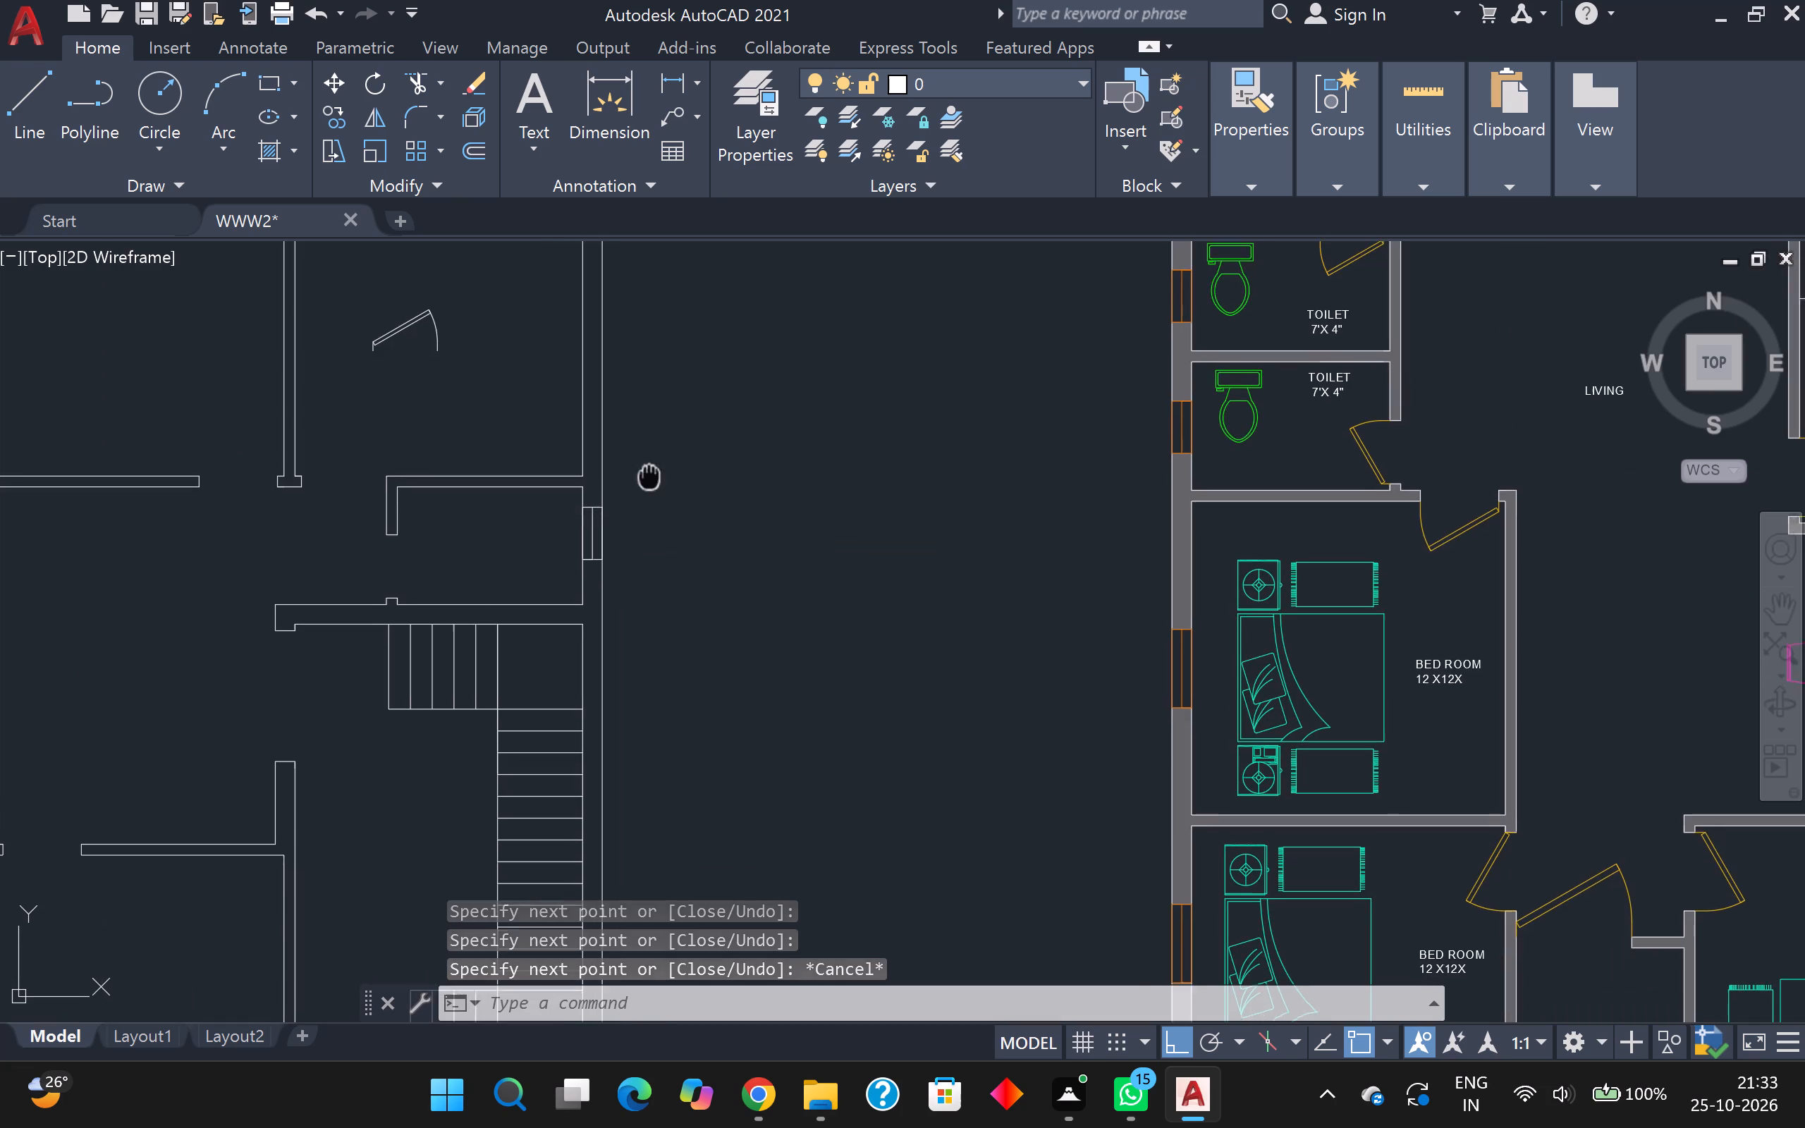
middle_drag(647, 474, 511, 627)
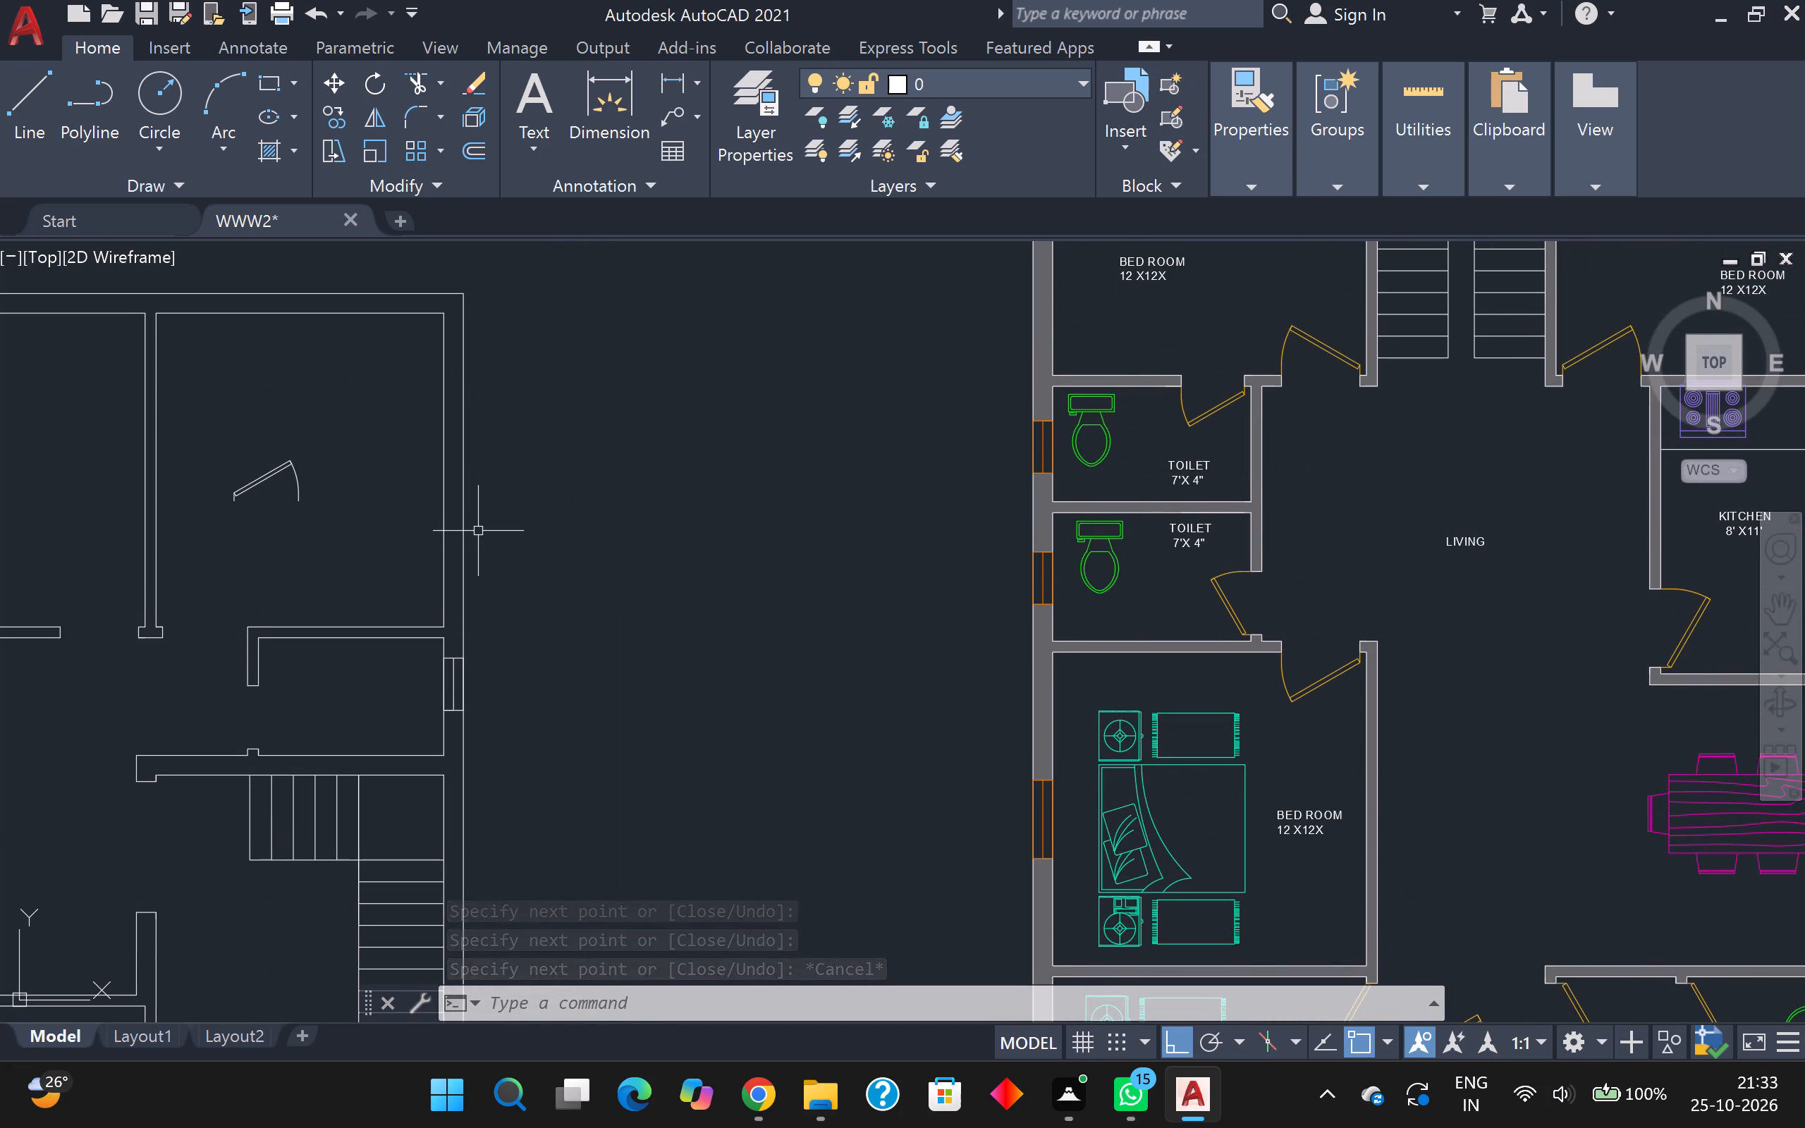
middle_drag(343, 450, 936, 590)
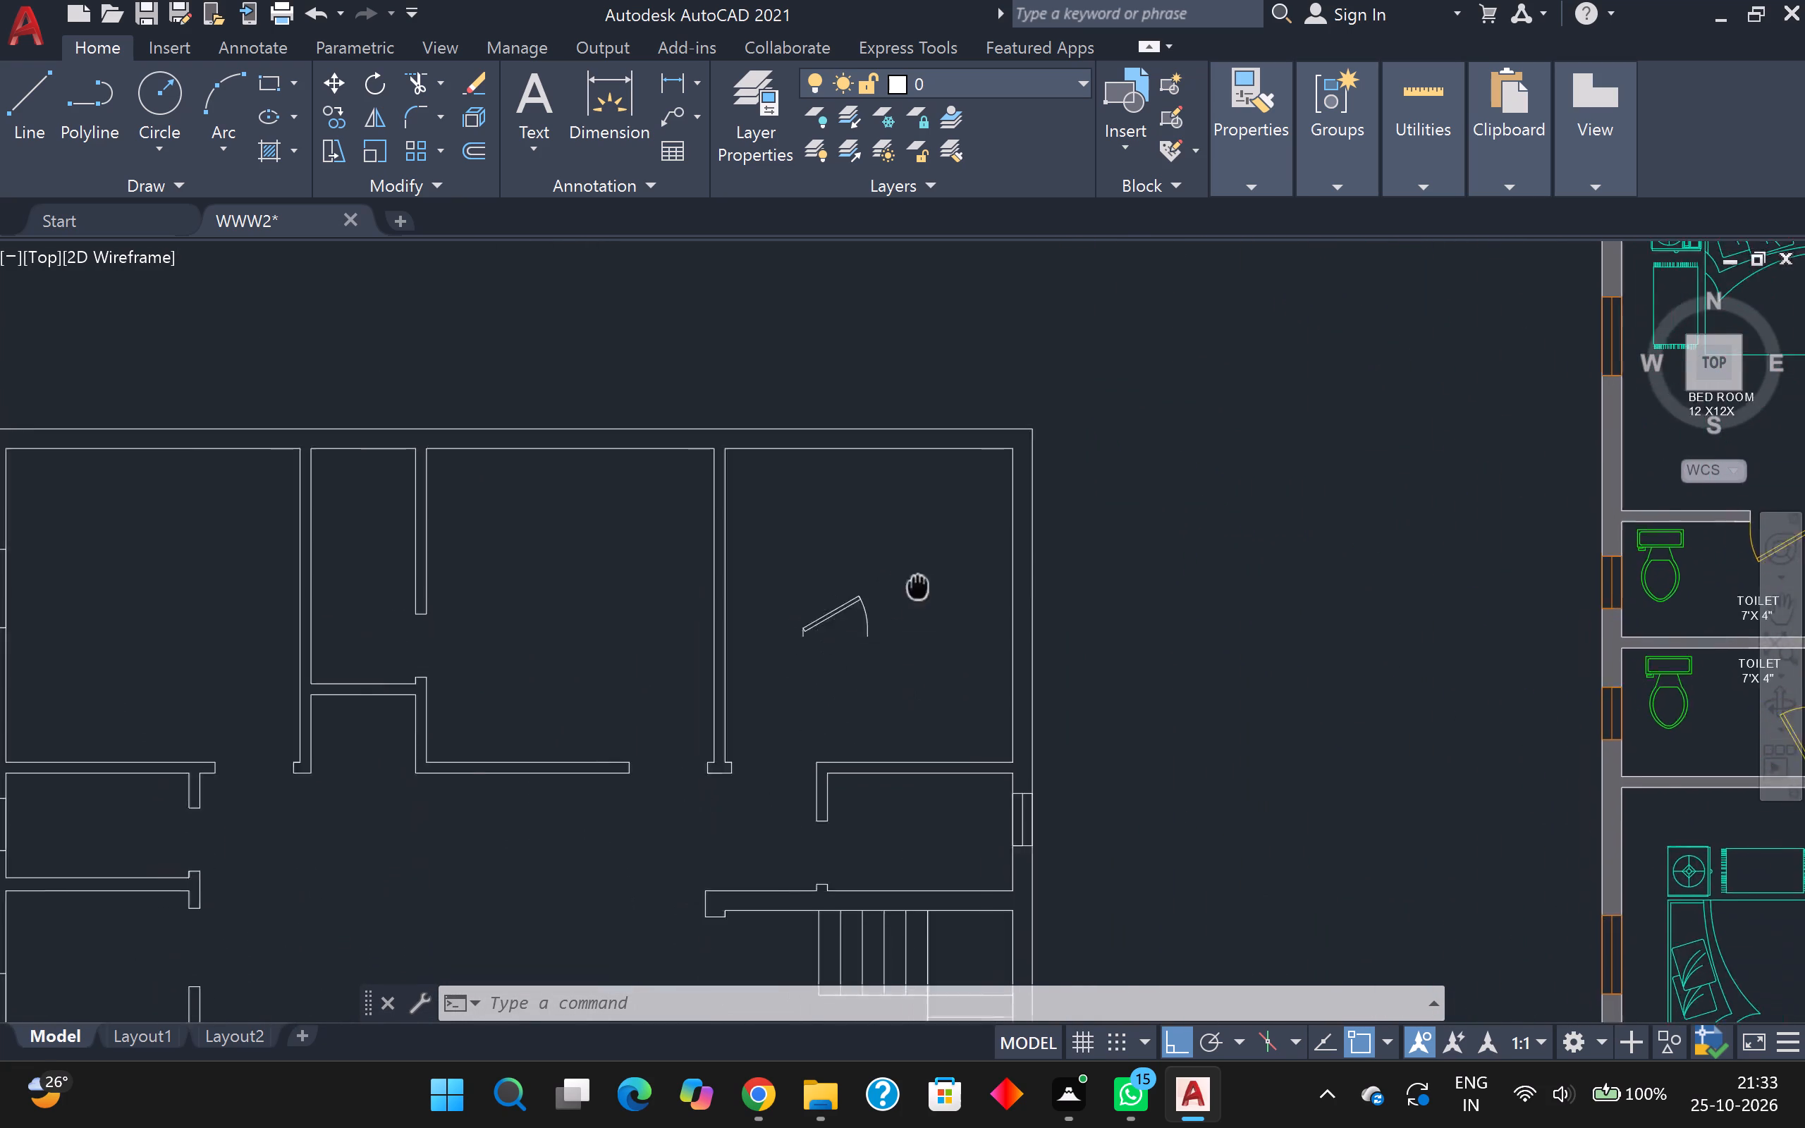
middle_drag(936, 590, 1192, 624)
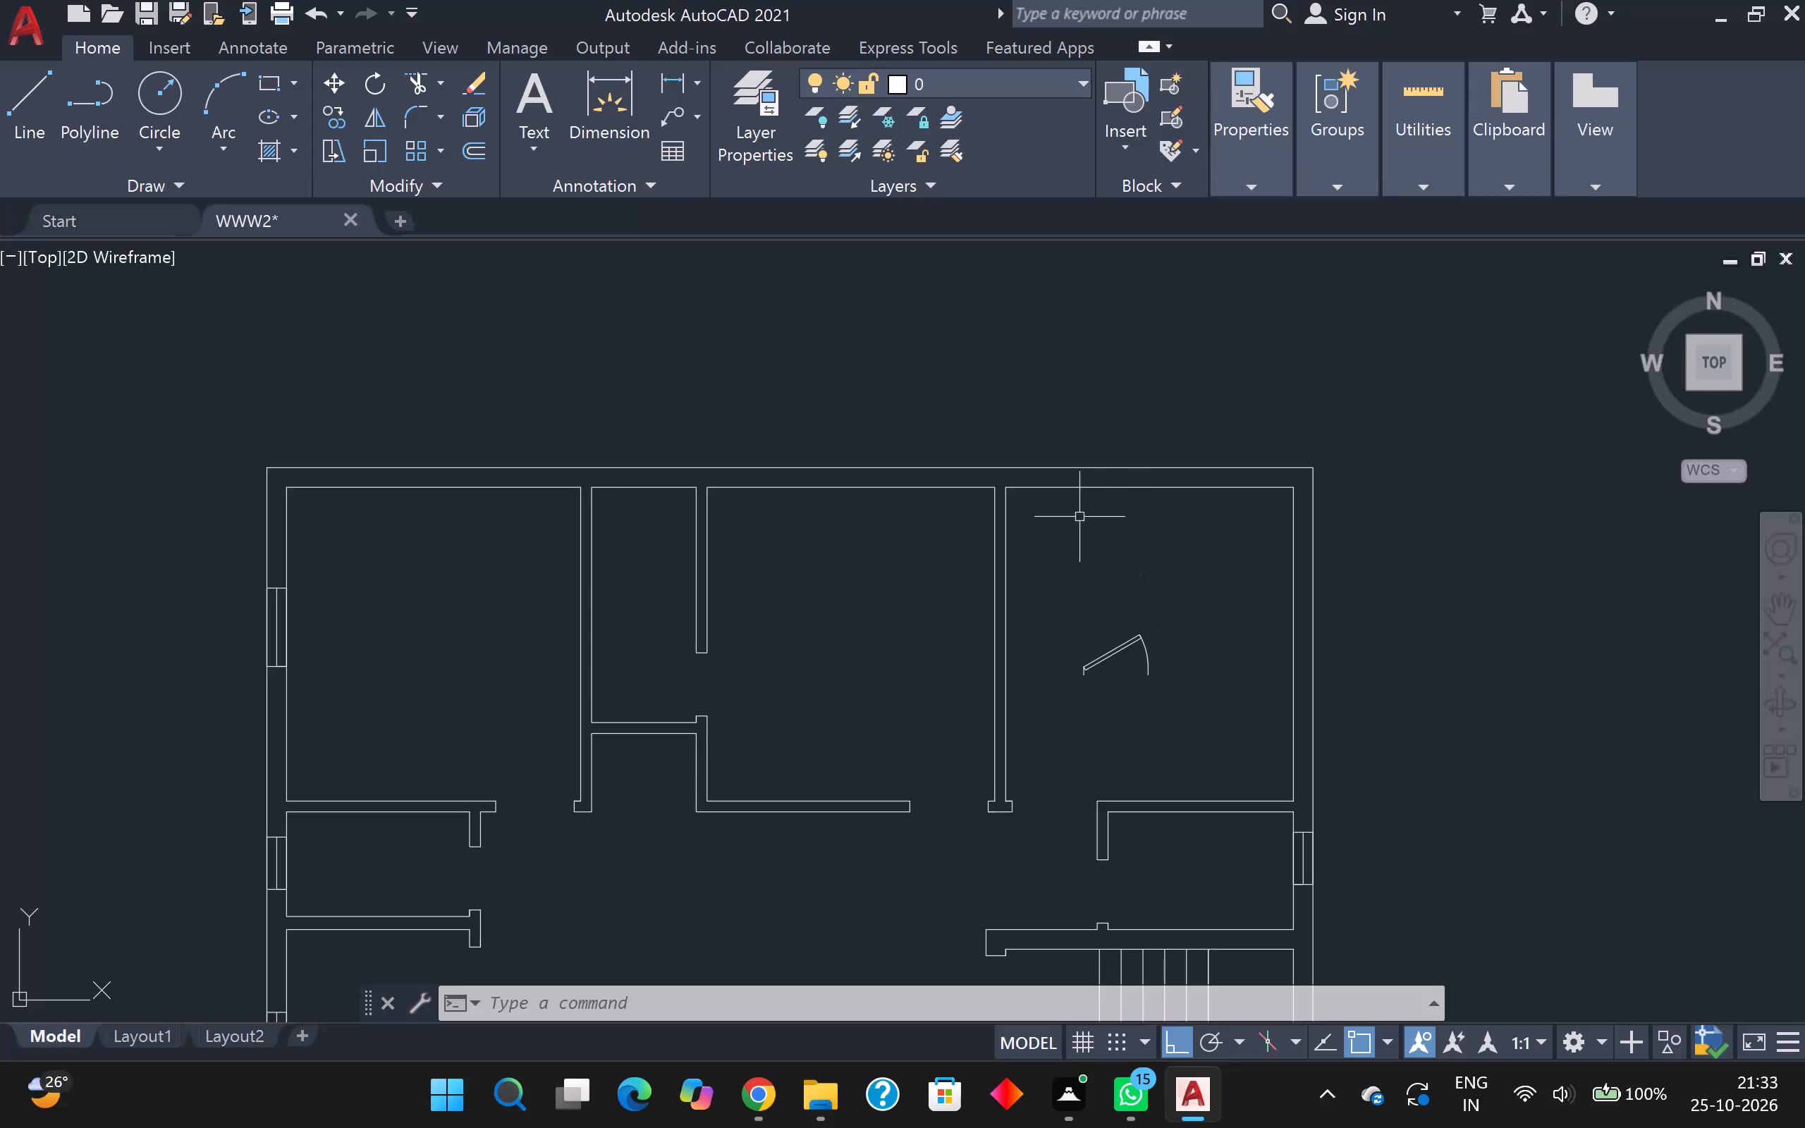
key(l)
key(Return)
scroll(1122, 479, up, 1)
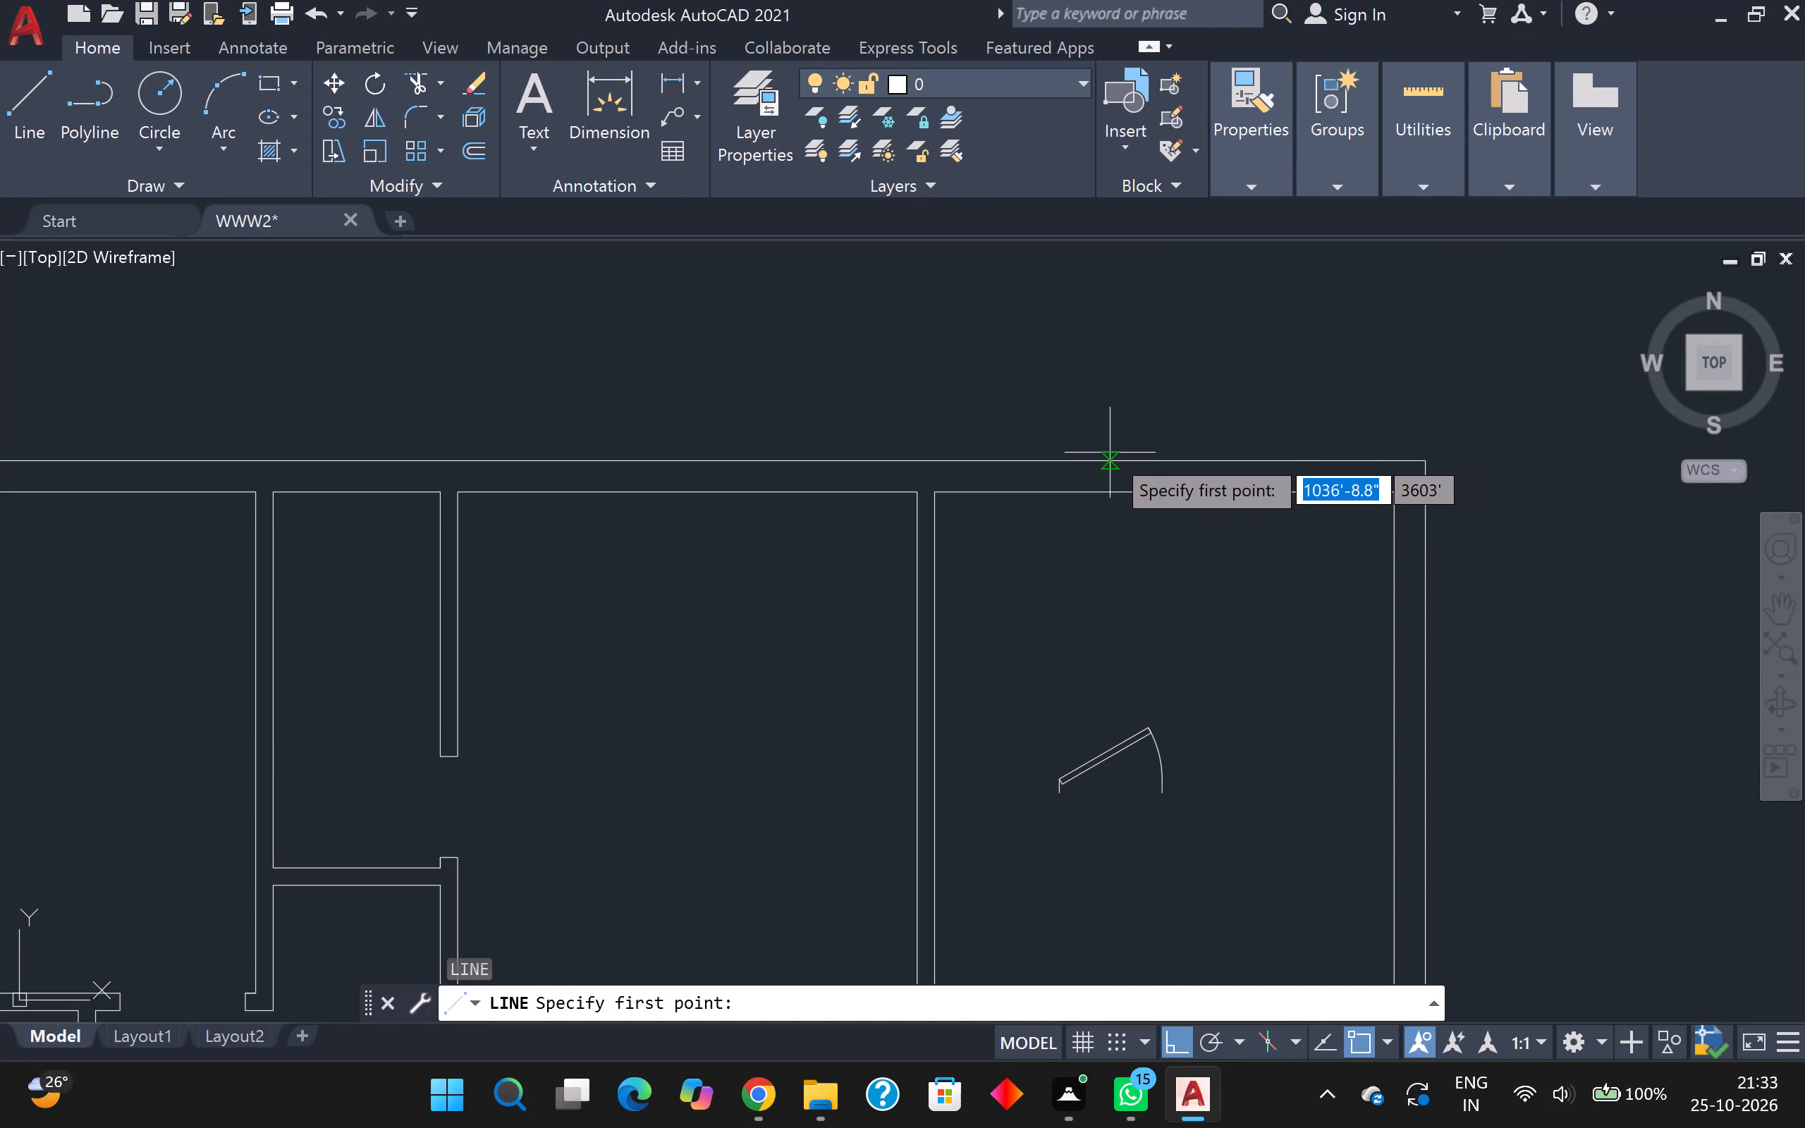
scroll(915, 467, down, 1)
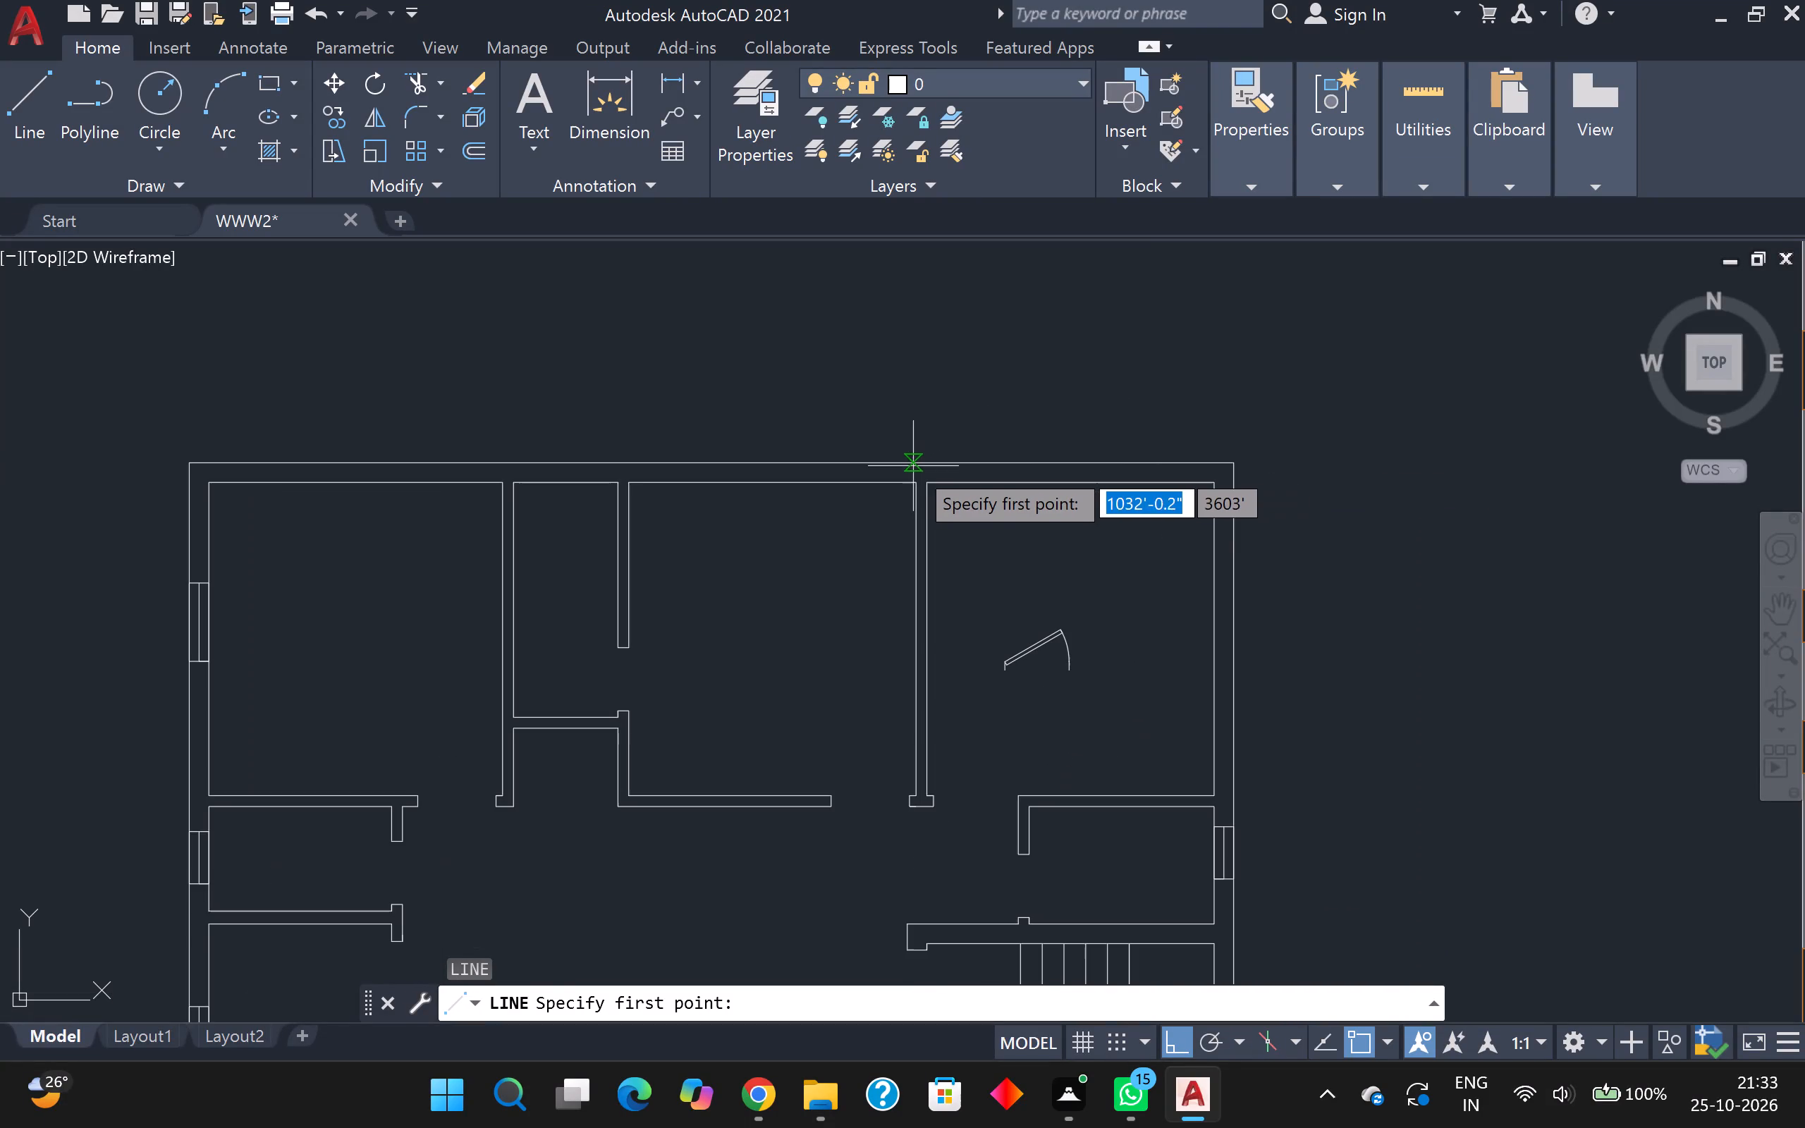
middle_drag(1013, 531, 755, 588)
scroll(733, 520, up, 2)
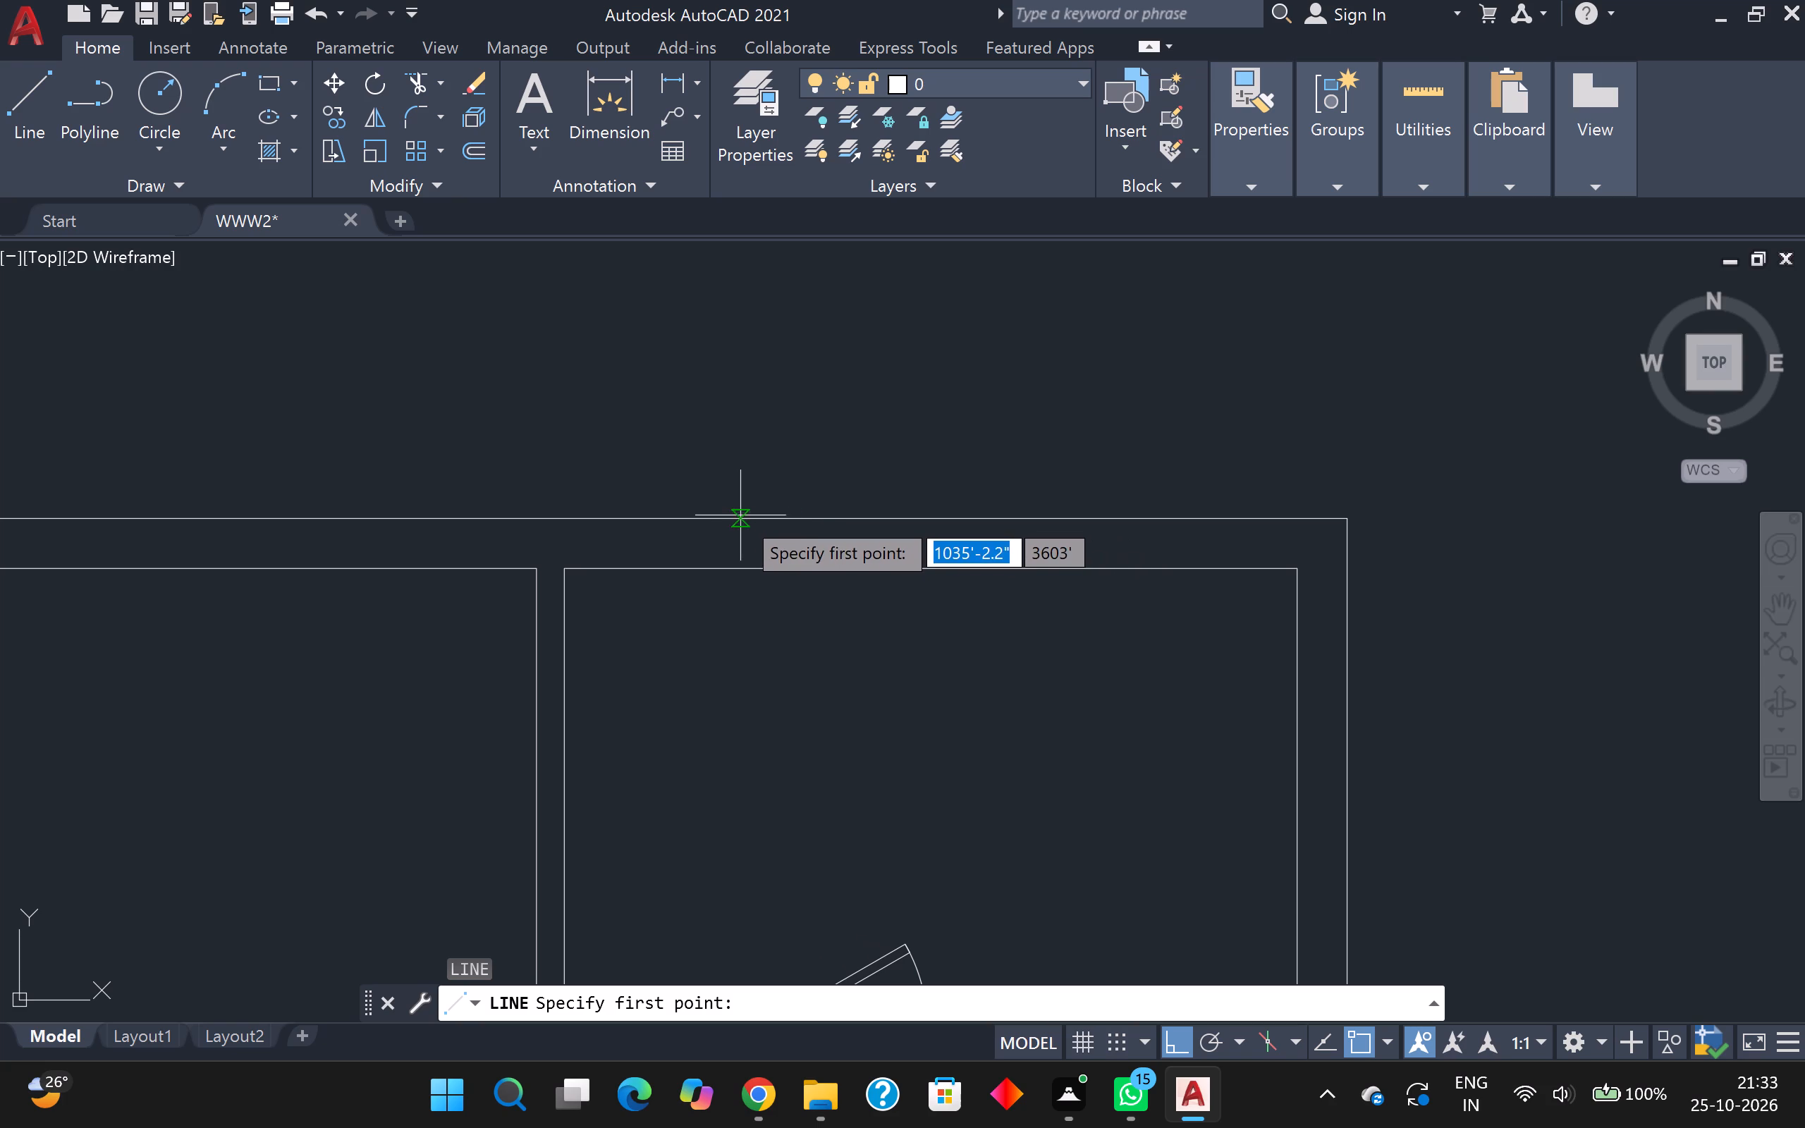
click(783, 517)
click(780, 566)
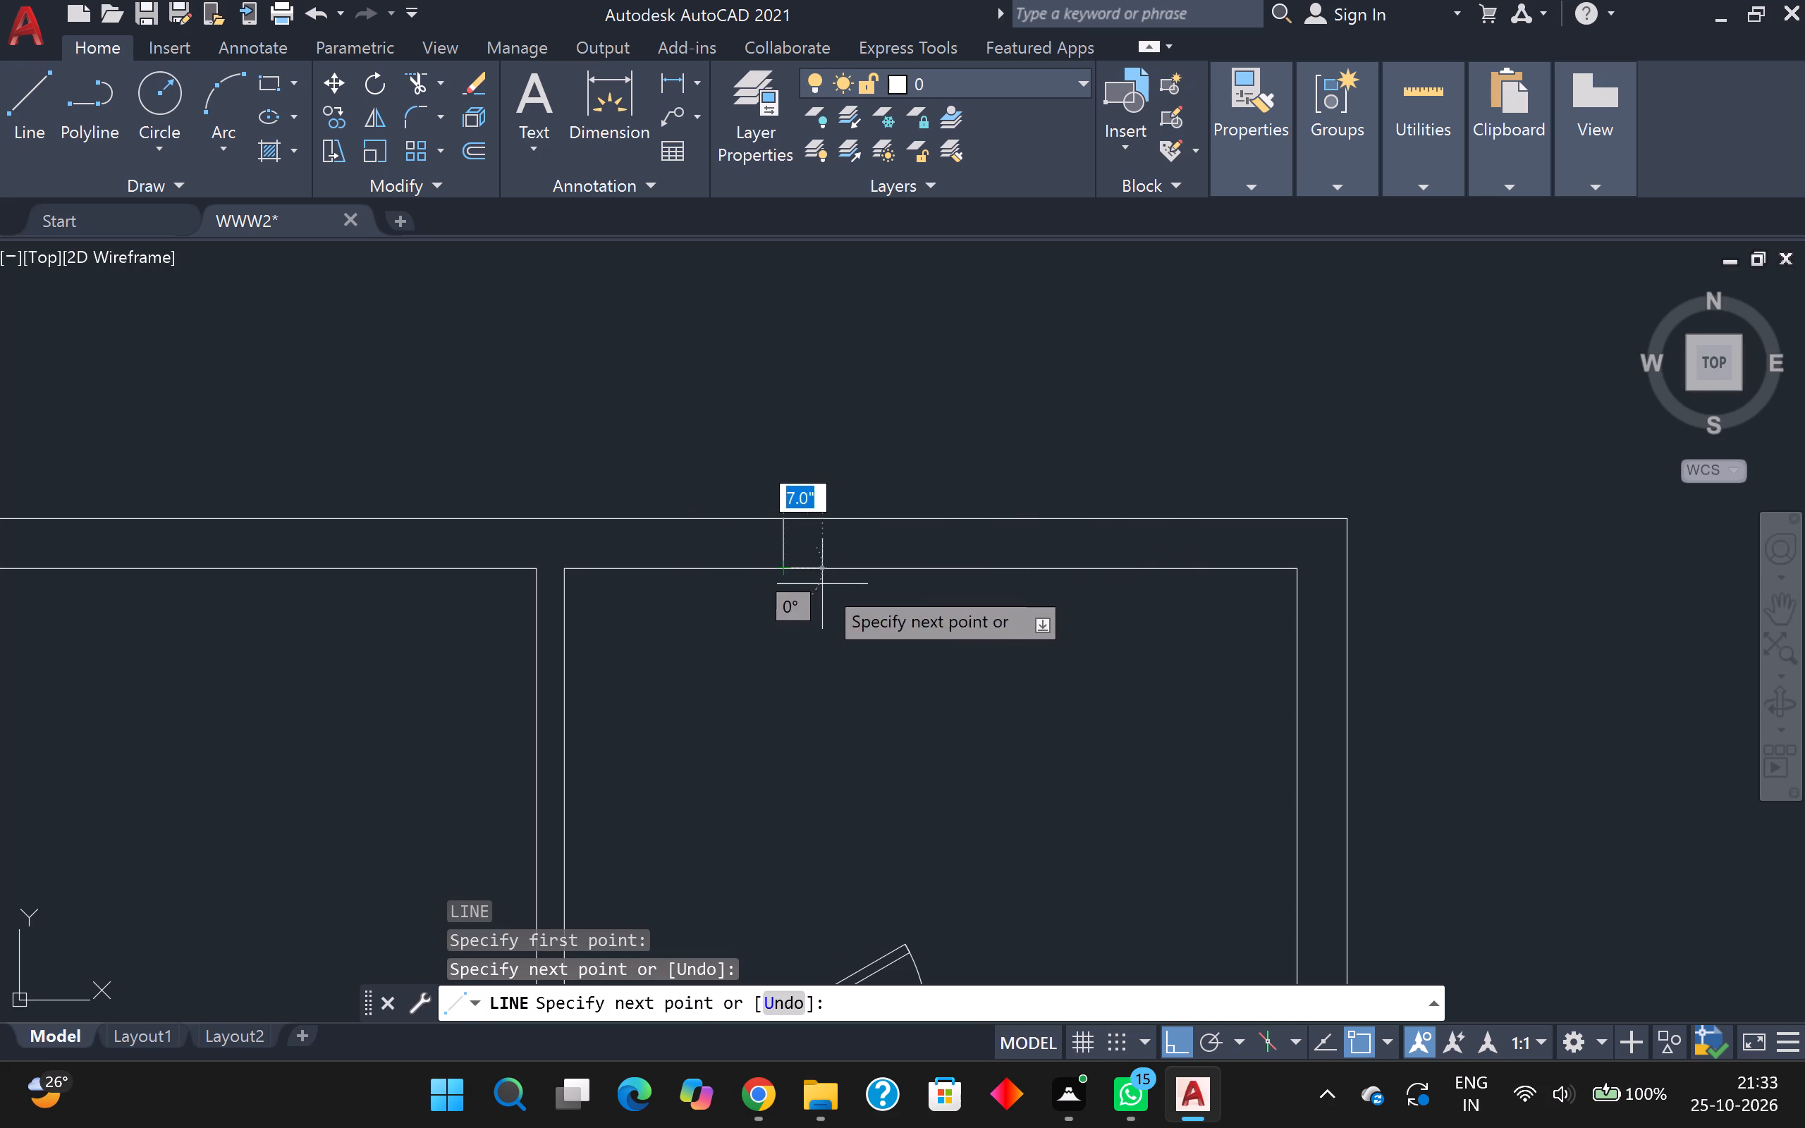
text(3')
key(Return)
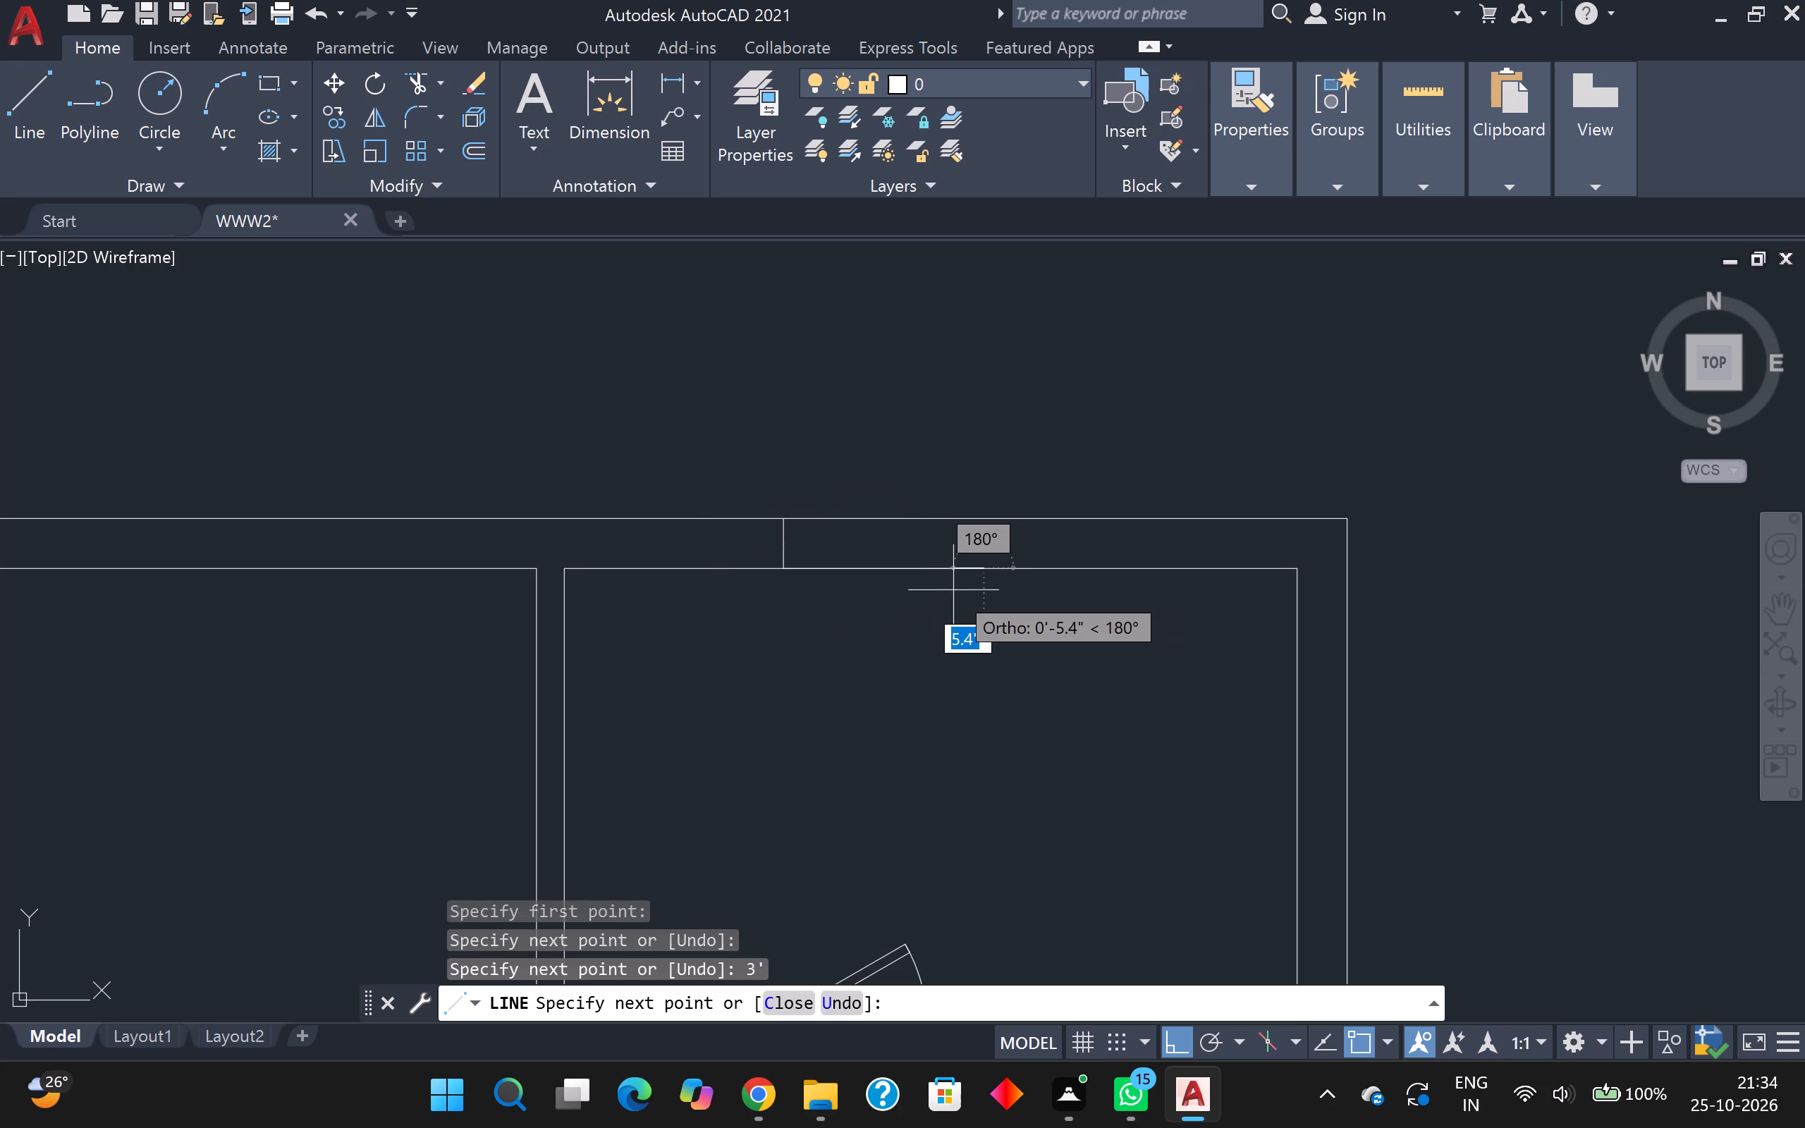
scroll(1094, 498, up, 2)
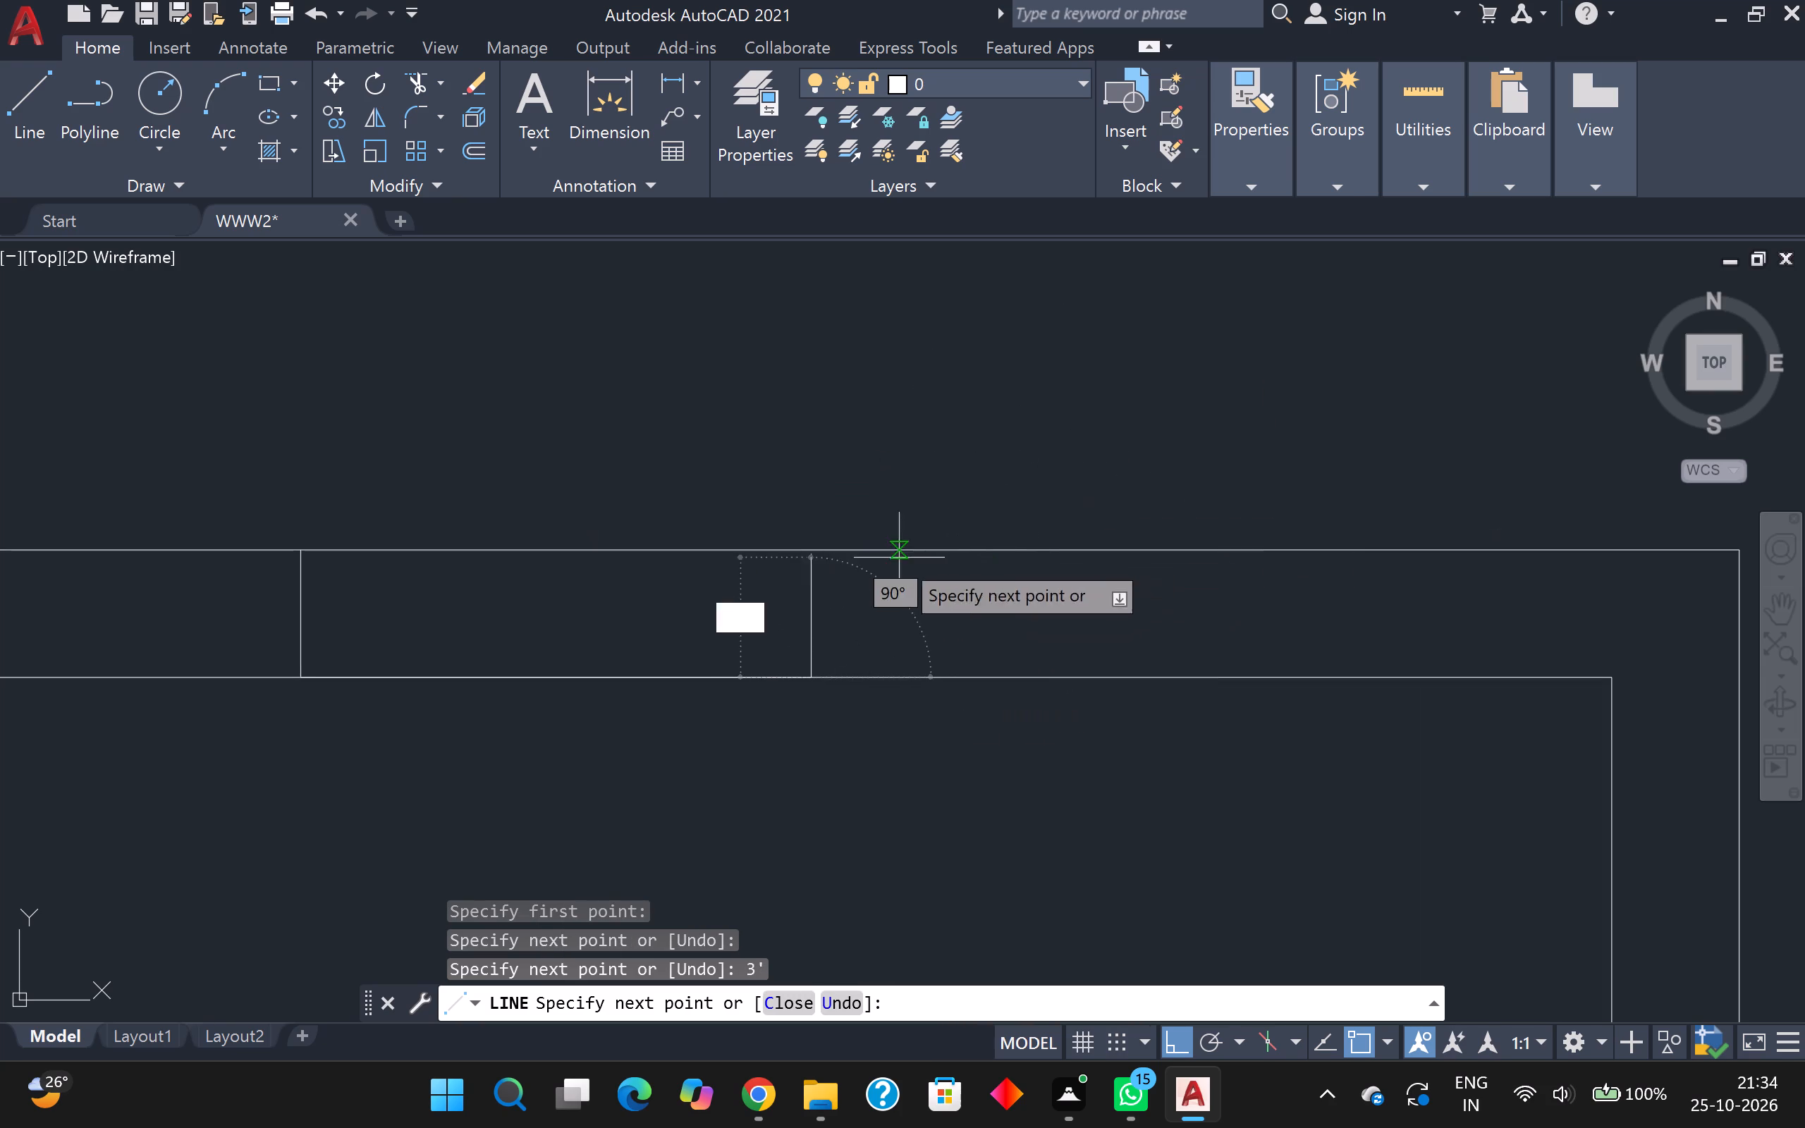
click(809, 544)
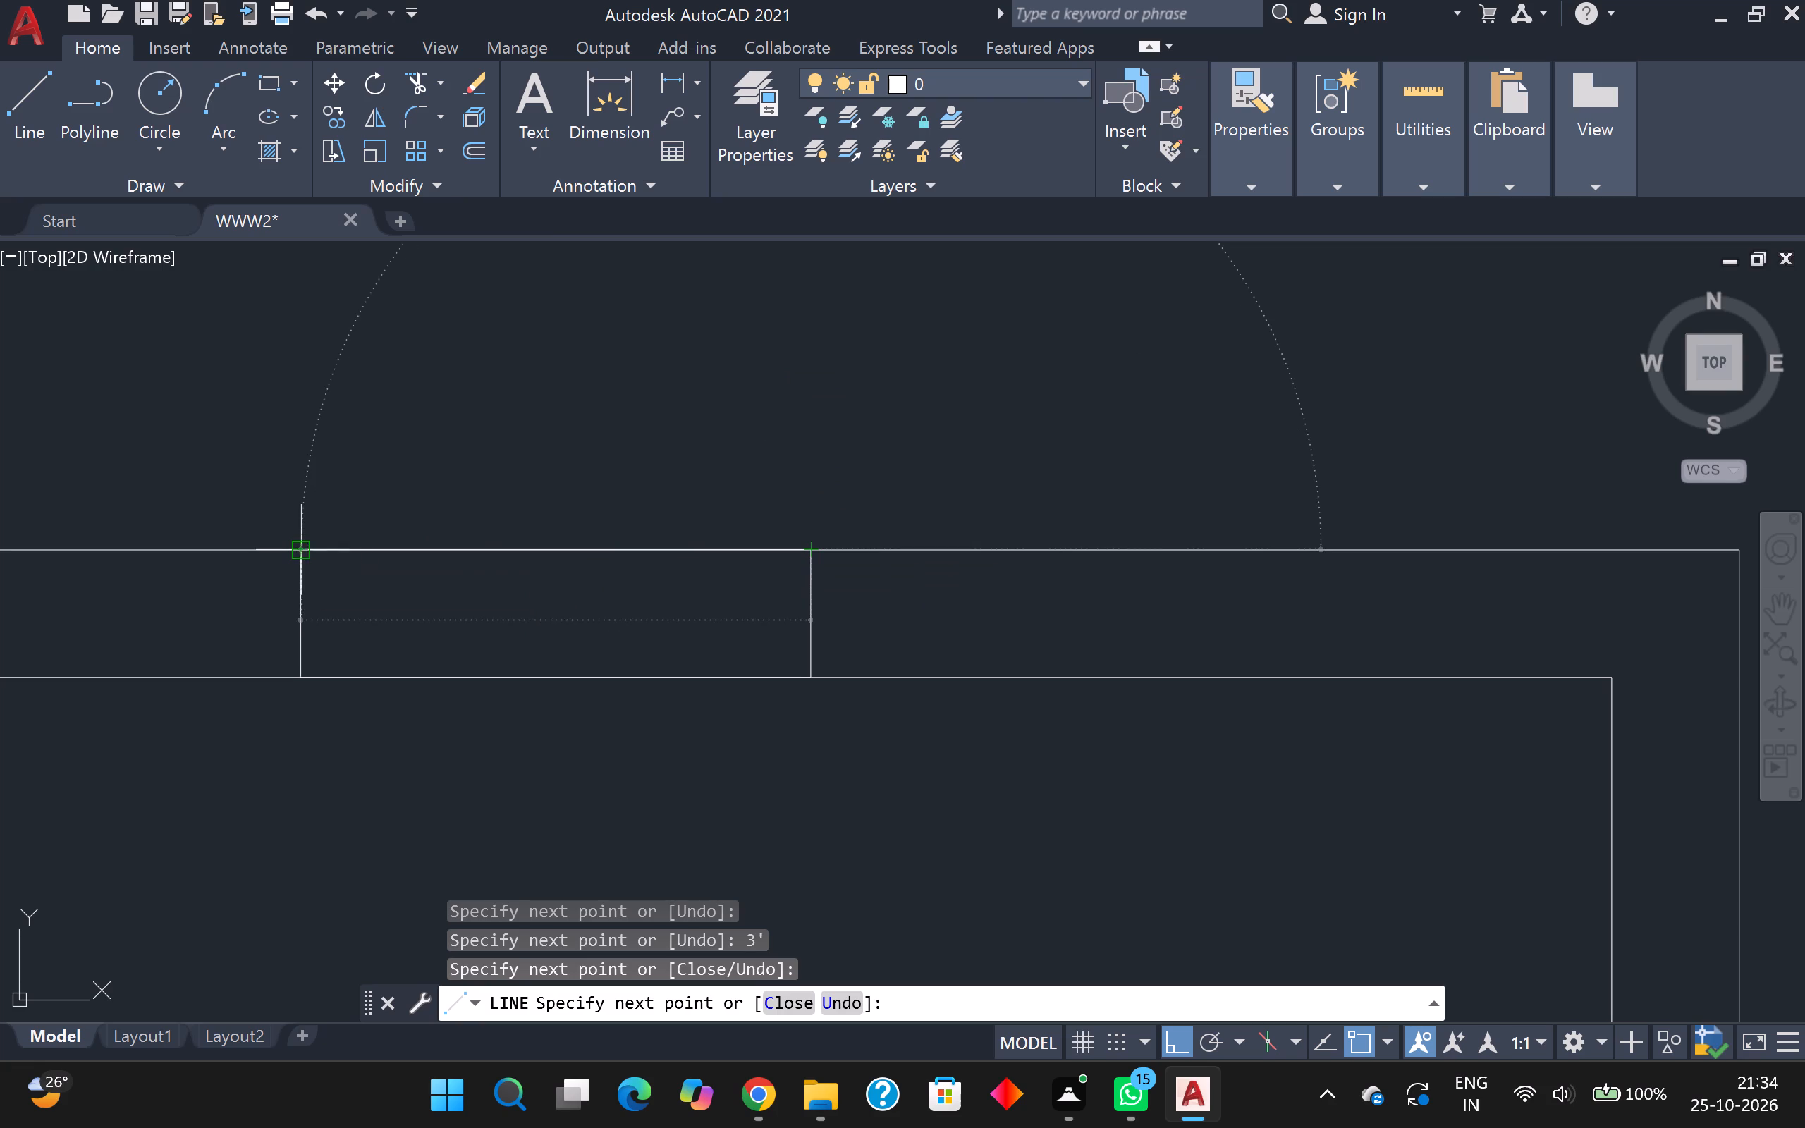
click(299, 552)
click(293, 612)
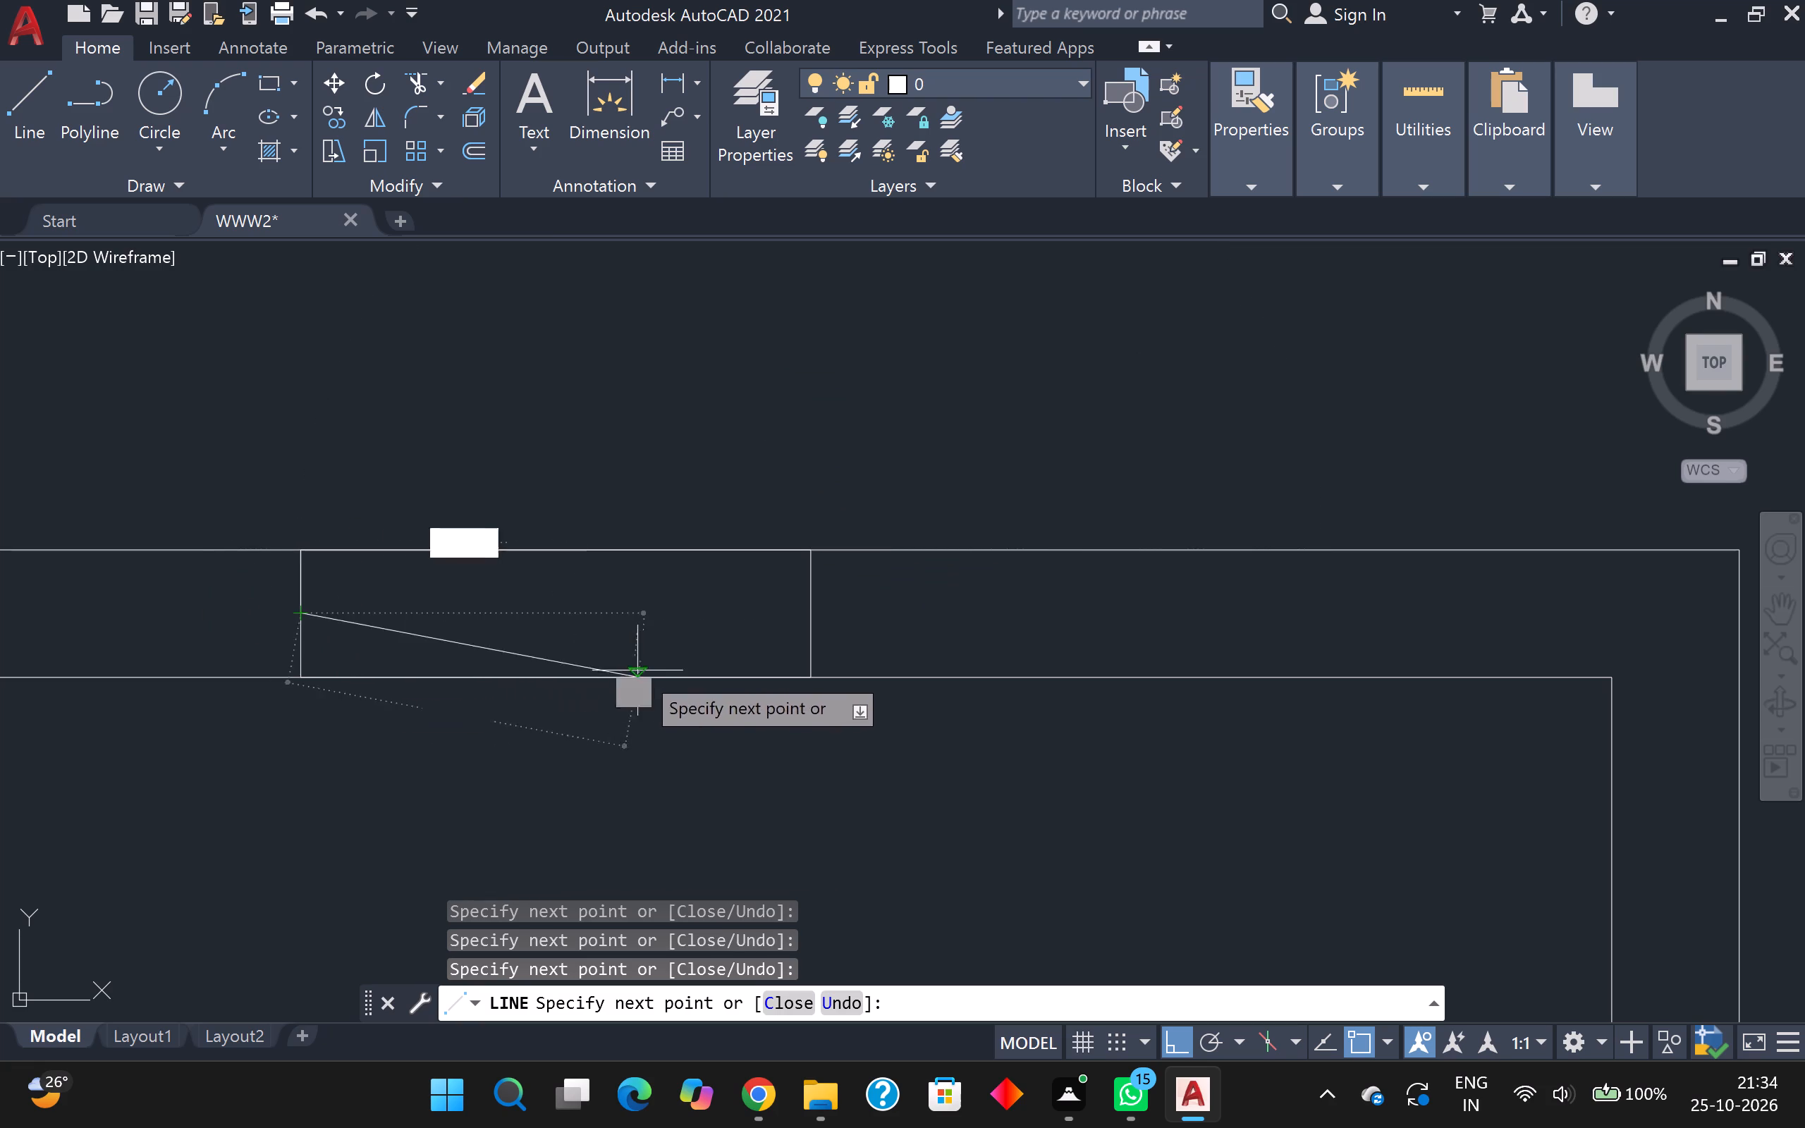
click(813, 622)
key(Escape)
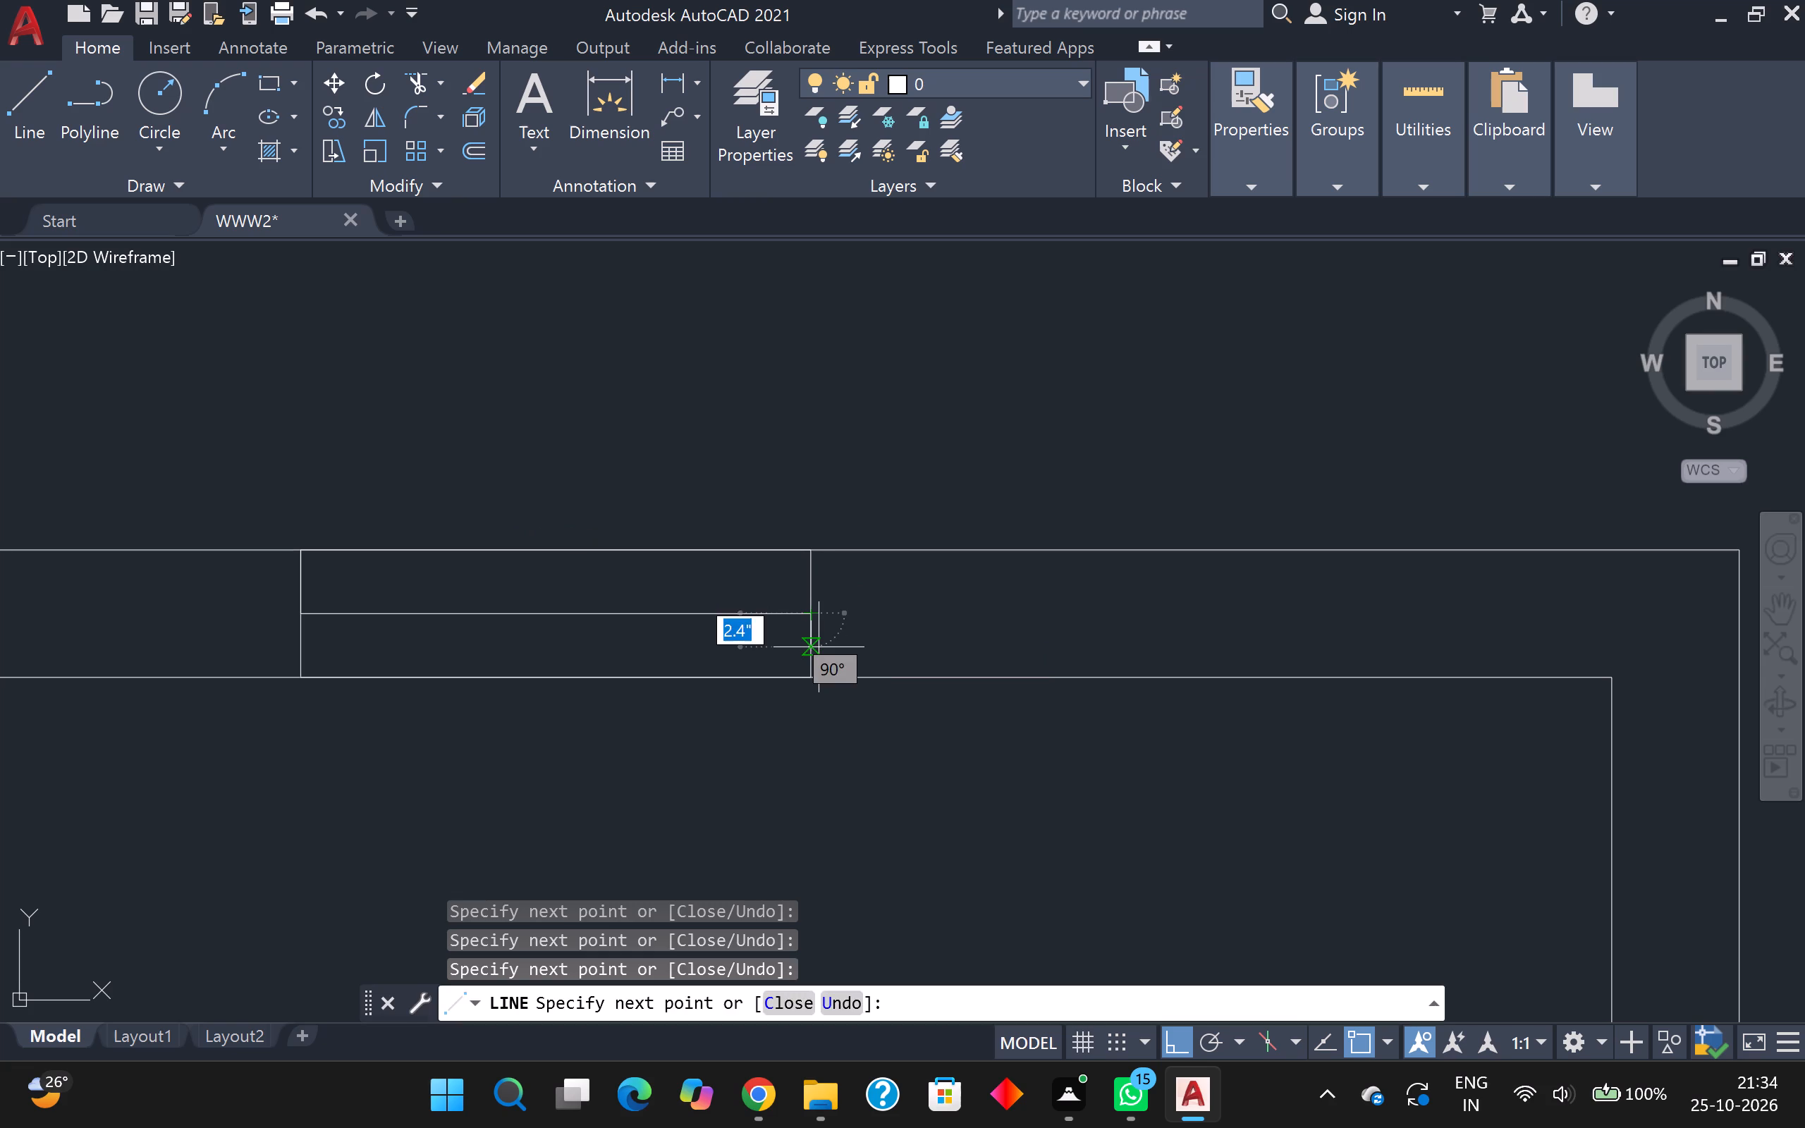
Copy the 3' window along the top outer wall to the upper-middle and upper-left rooms, about 10' and 27'-7" to the left.
scroll(821, 740, down, 1)
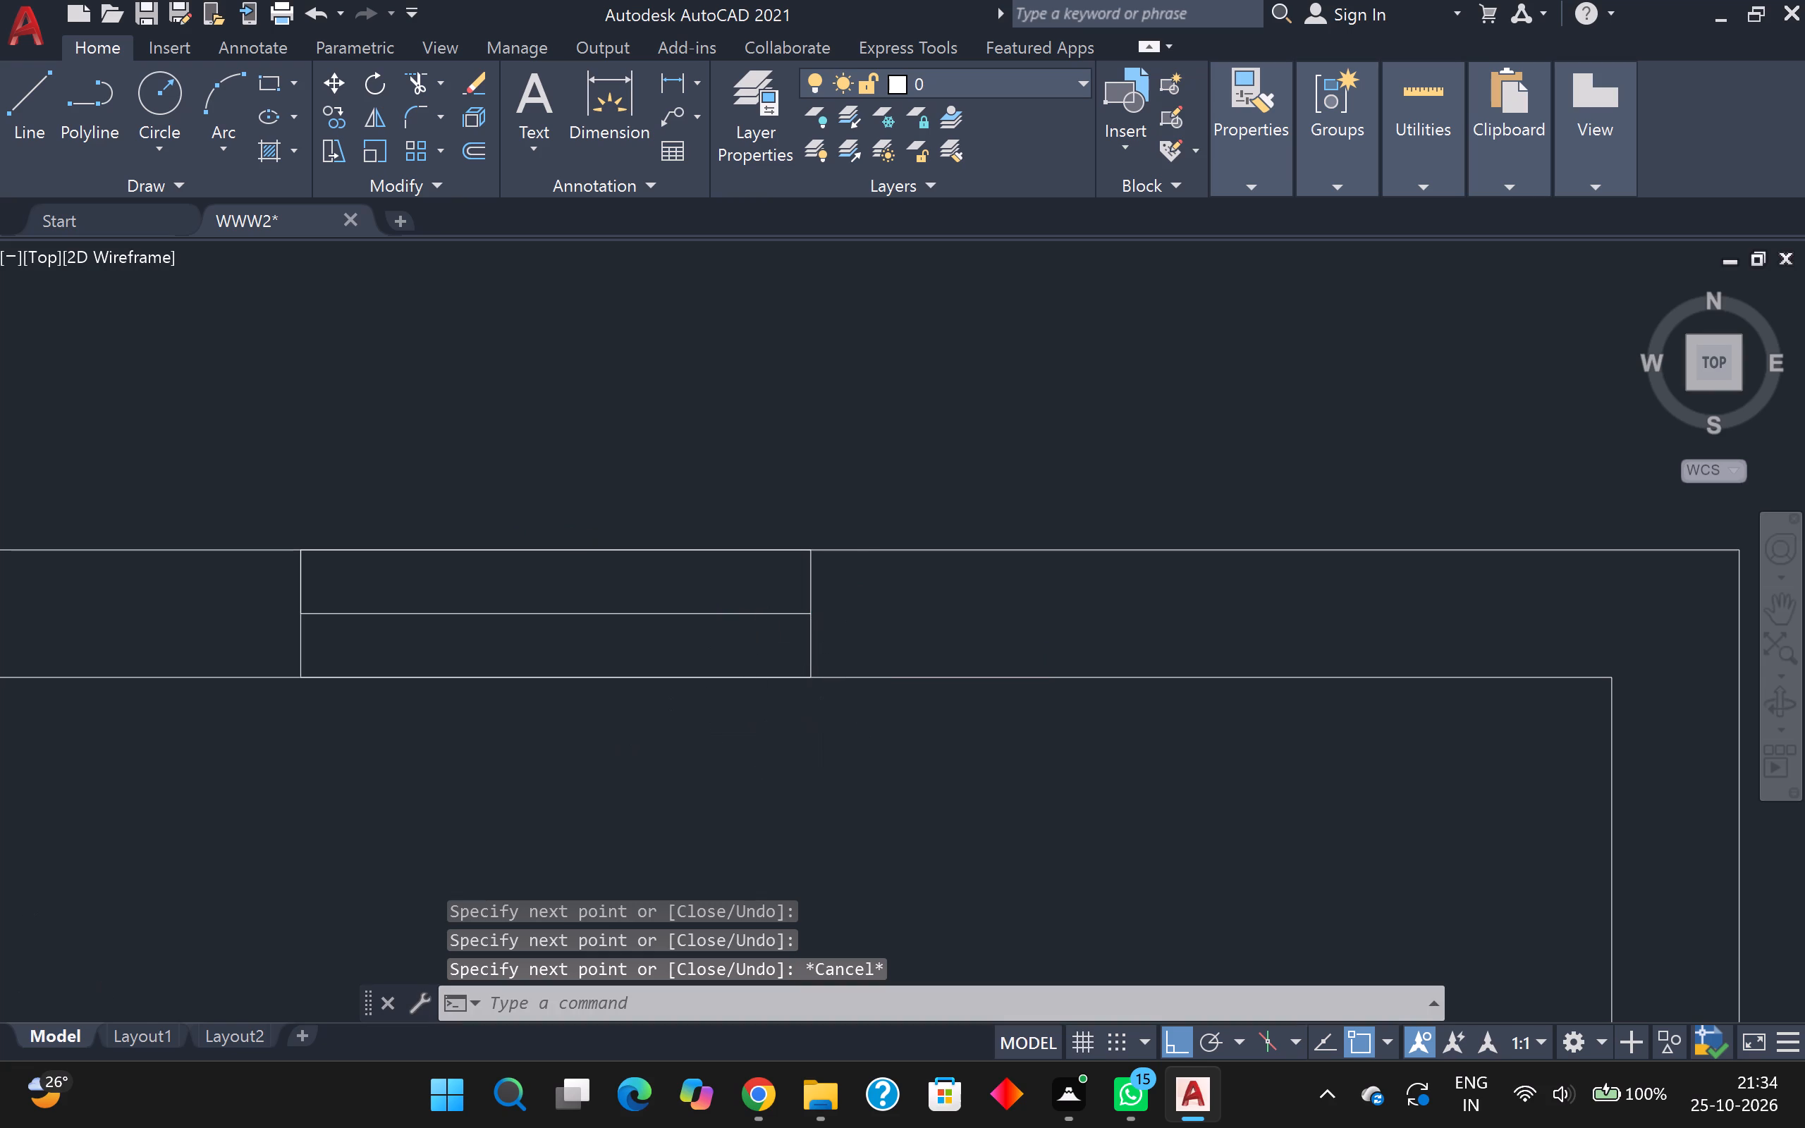
click(463, 564)
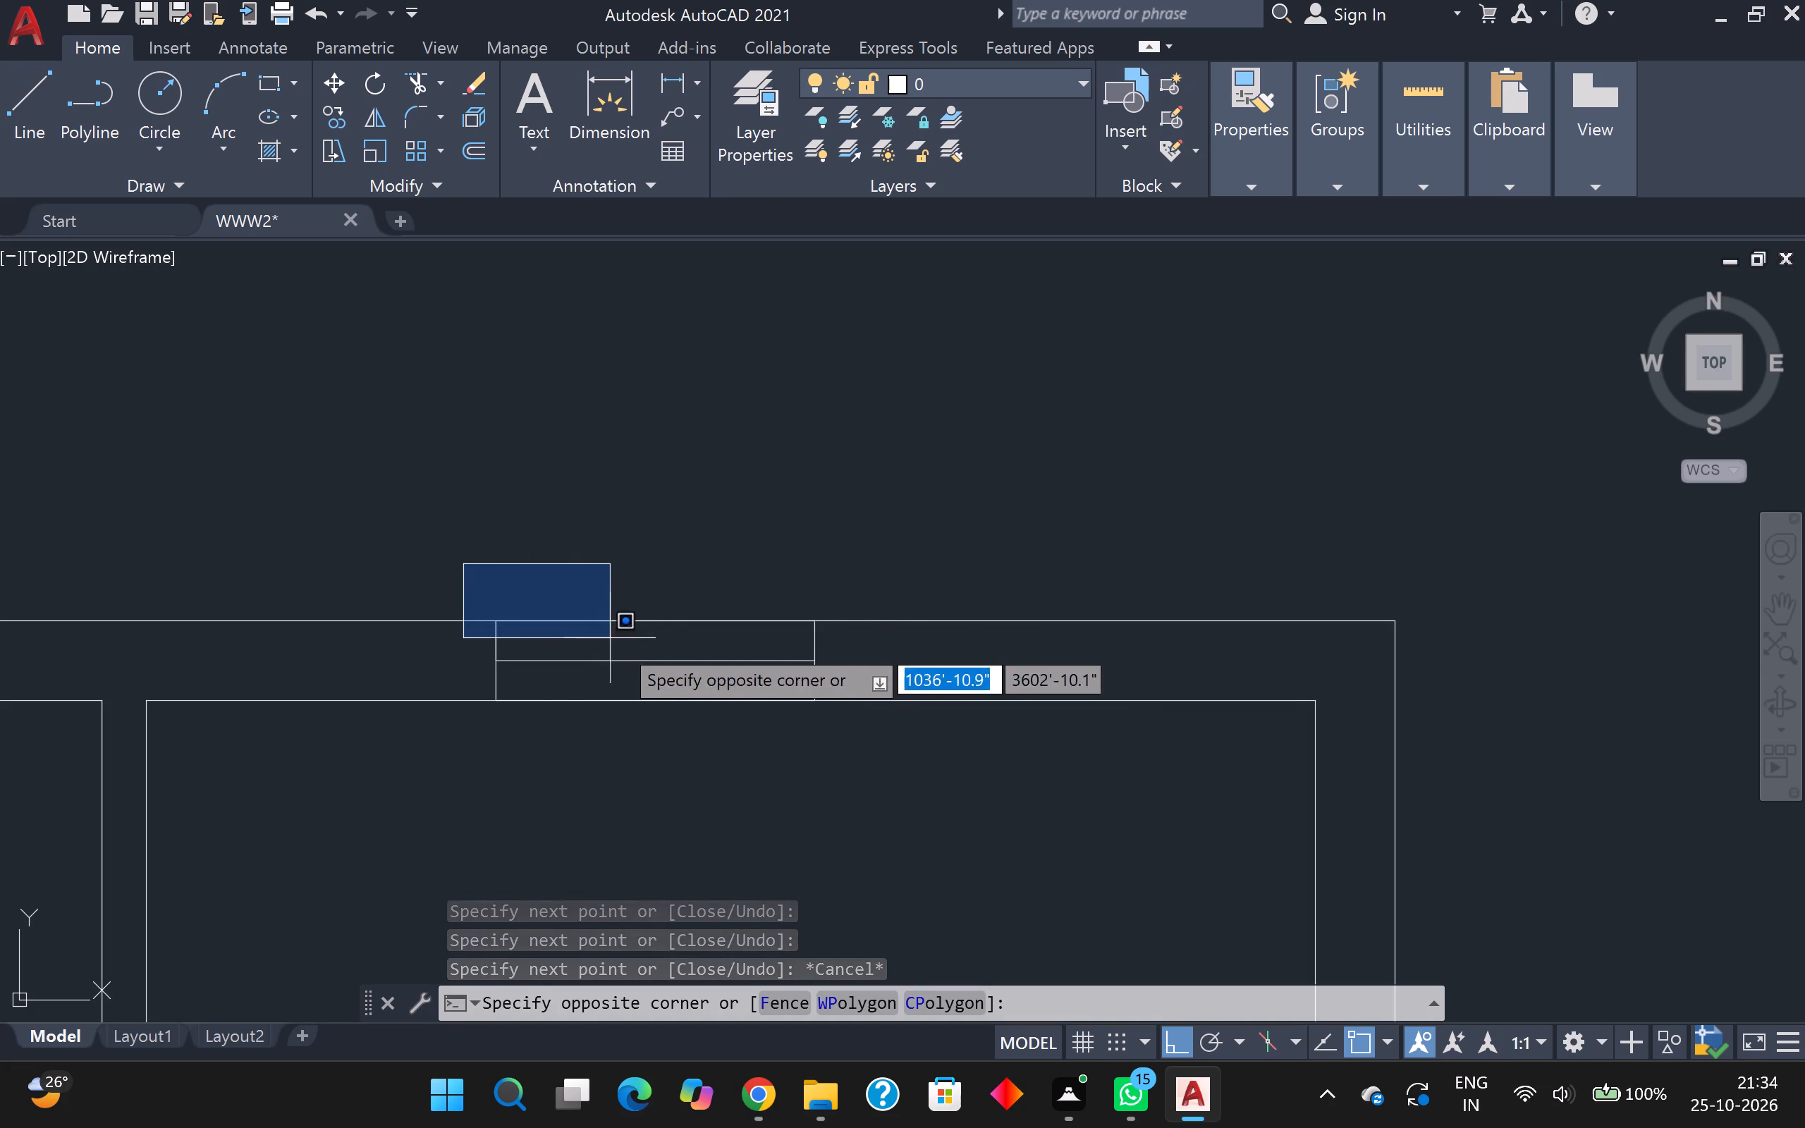
click(858, 742)
text(co)
key(Return)
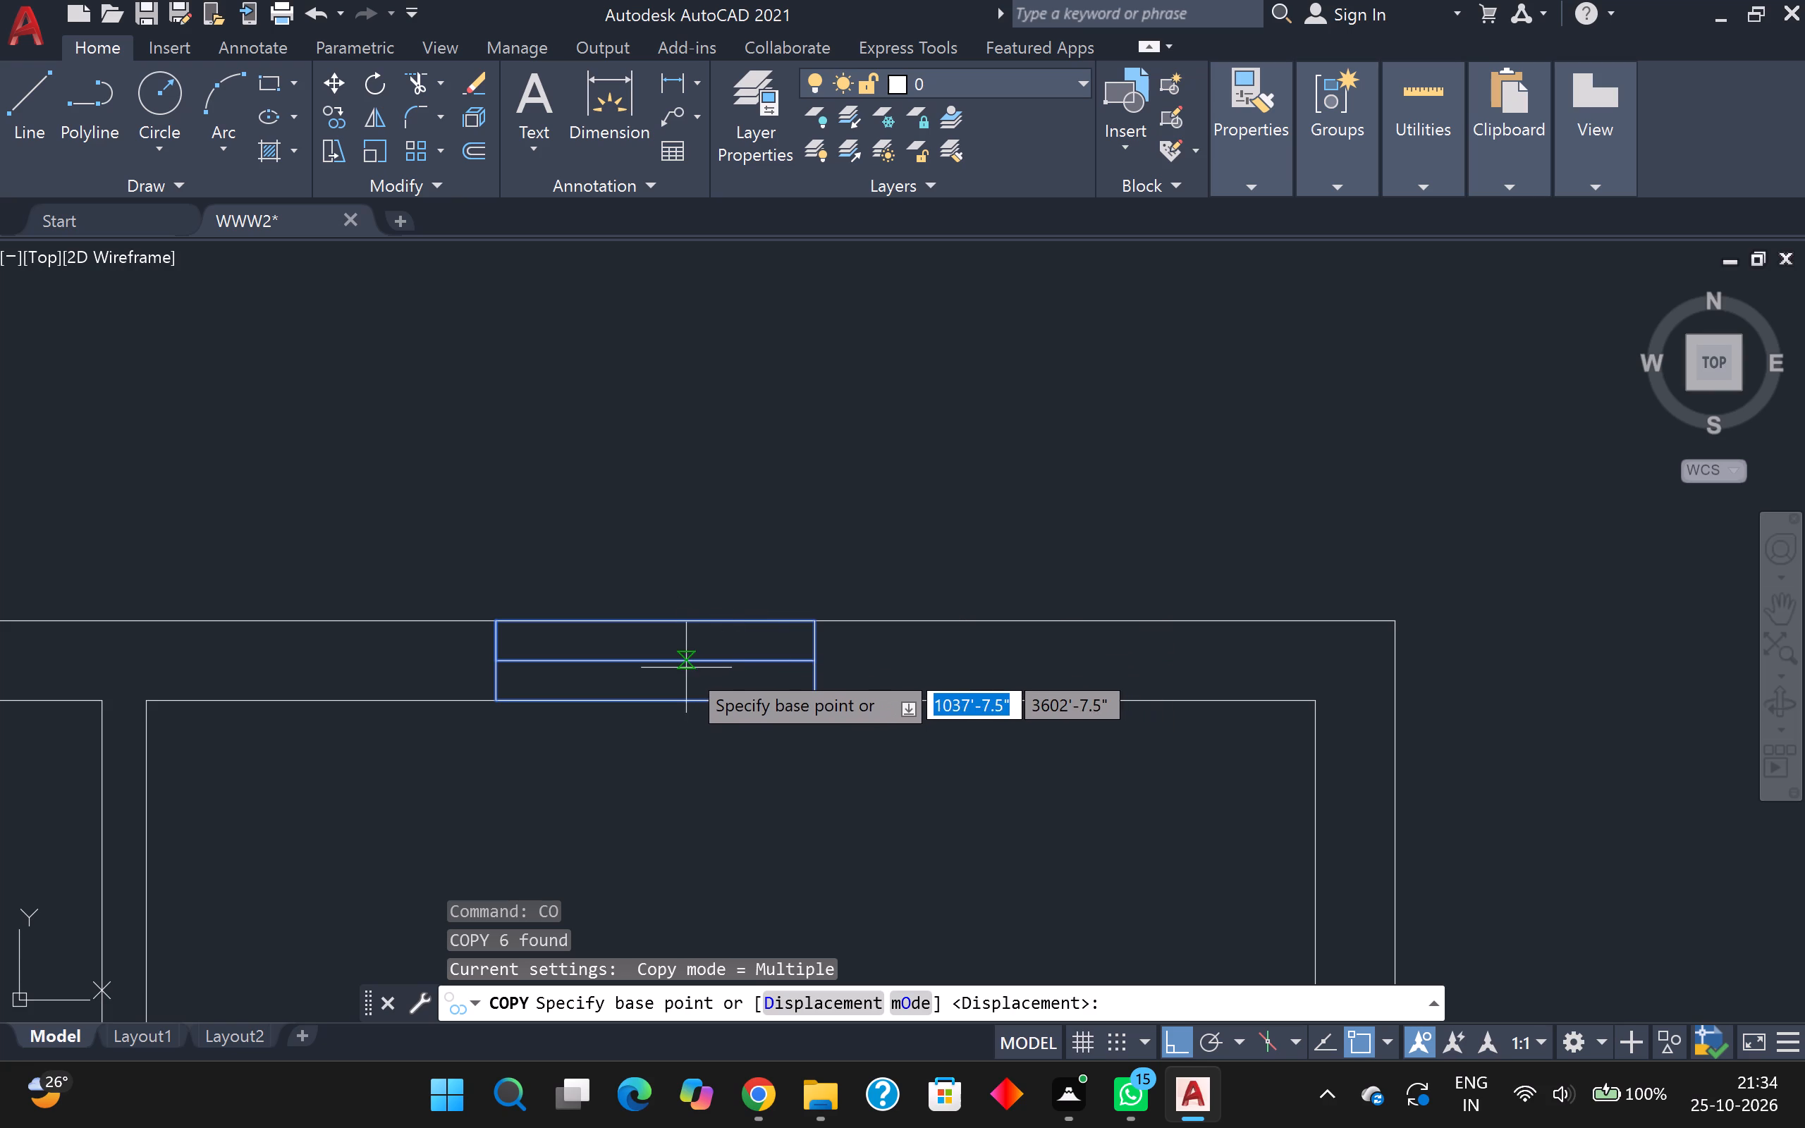
click(657, 666)
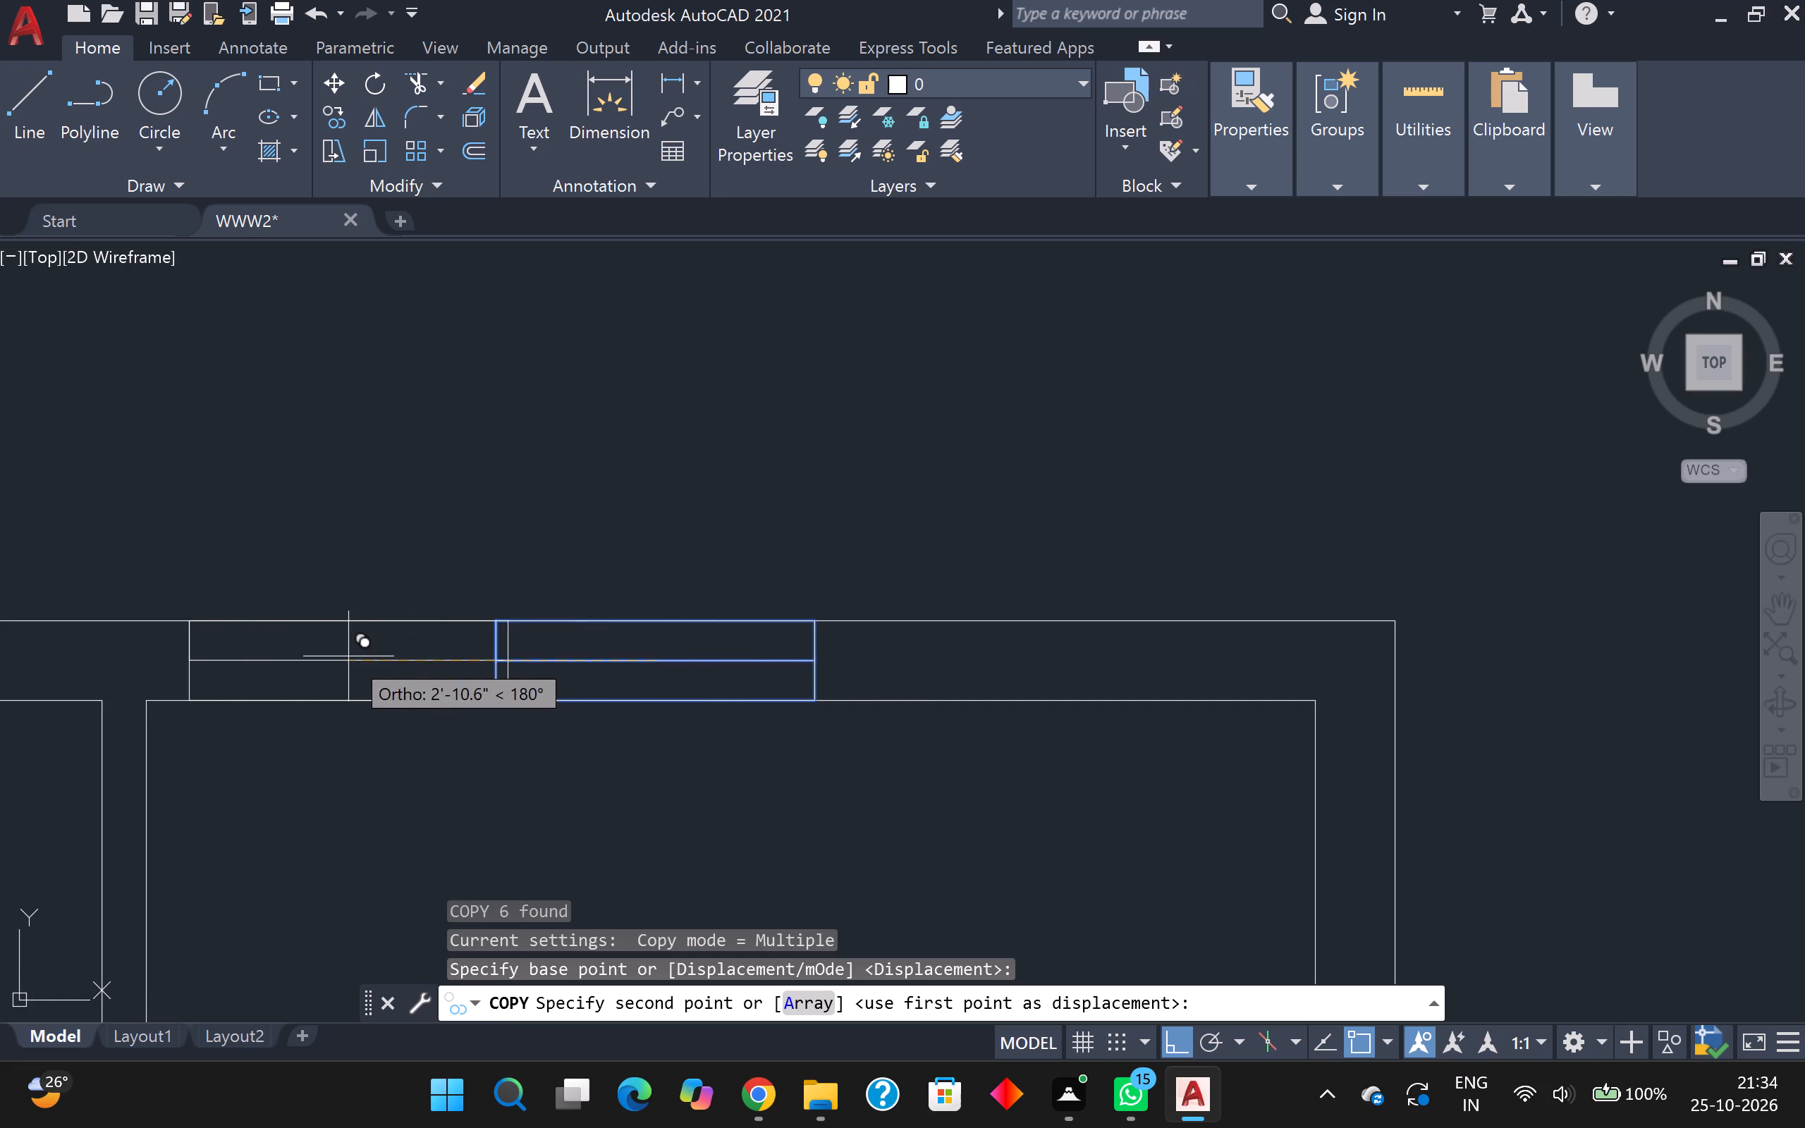
scroll(348, 656, up, 1)
scroll(348, 656, down, 1)
middle_drag(455, 666, 864, 682)
scroll(653, 742, down, 2)
middle_drag(448, 732, 684, 663)
scroll(448, 732, down, 1)
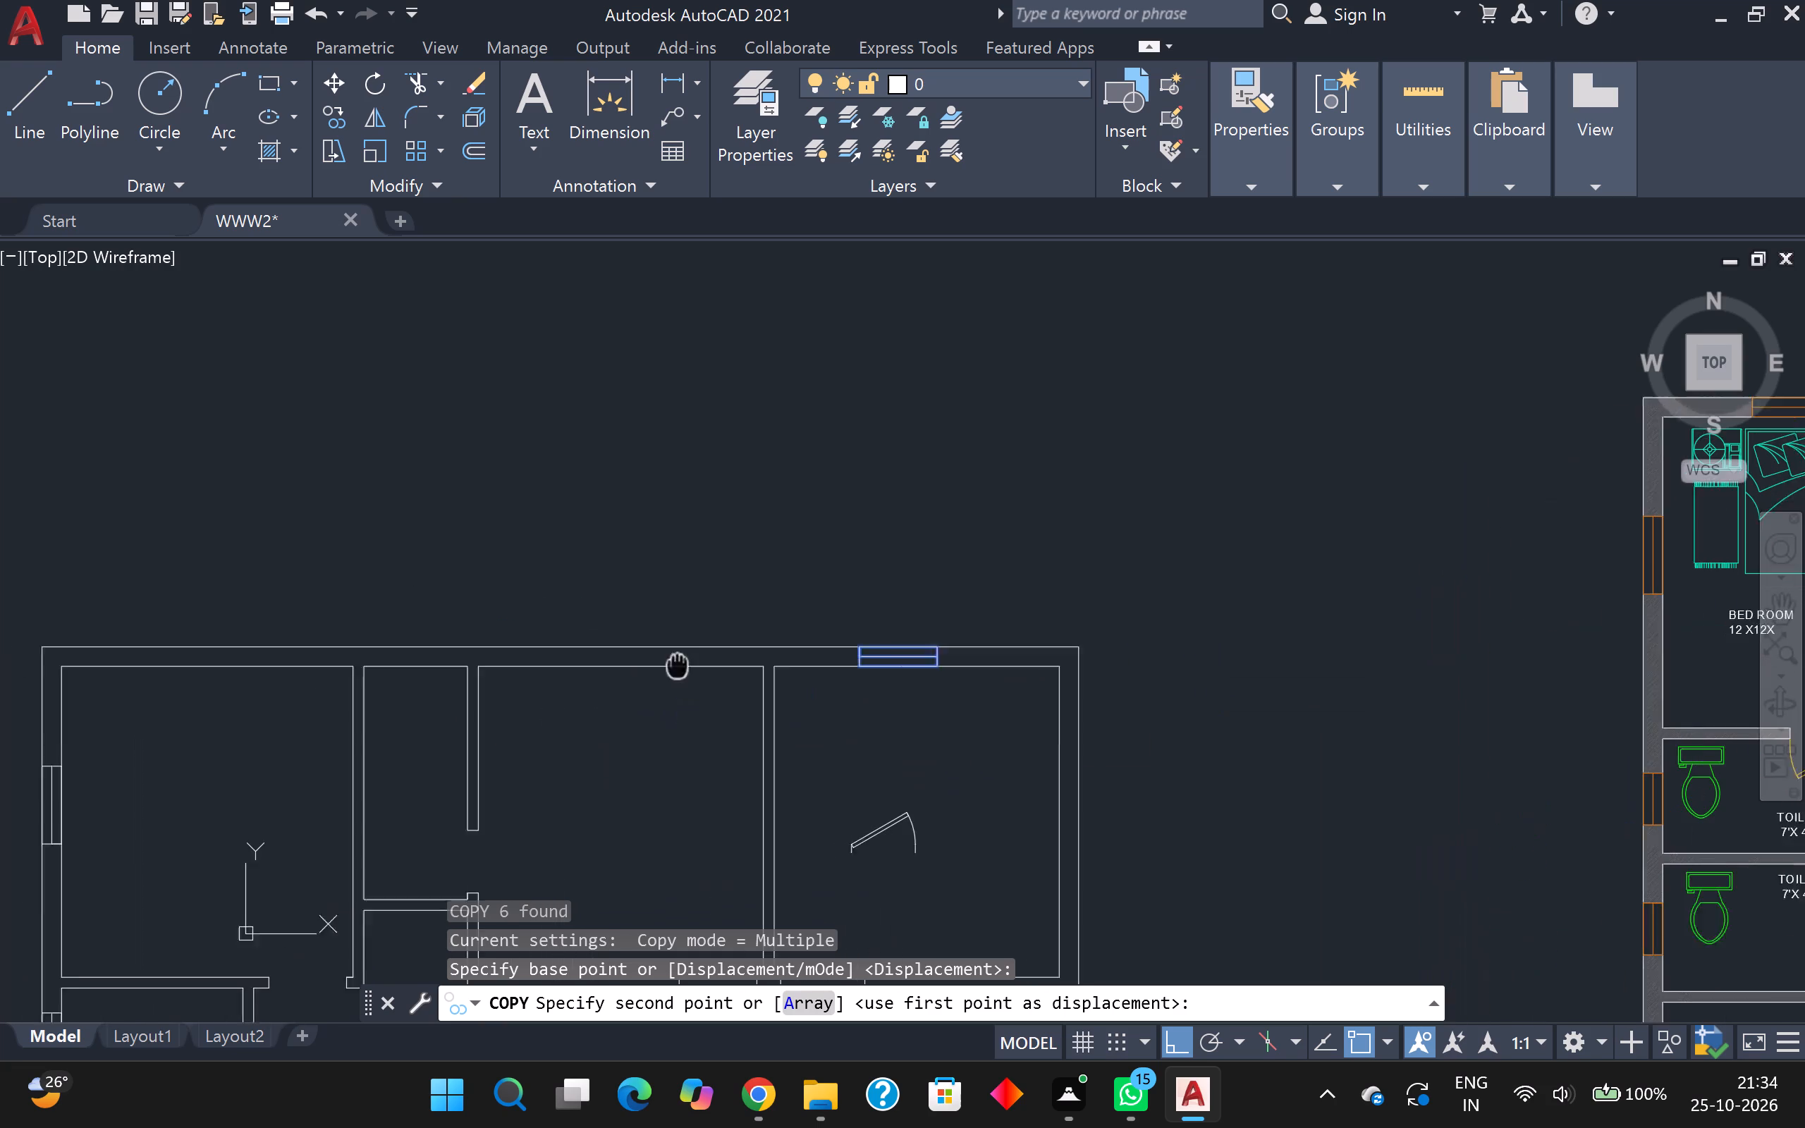
middle_drag(684, 663, 694, 661)
scroll(695, 673, up, 2)
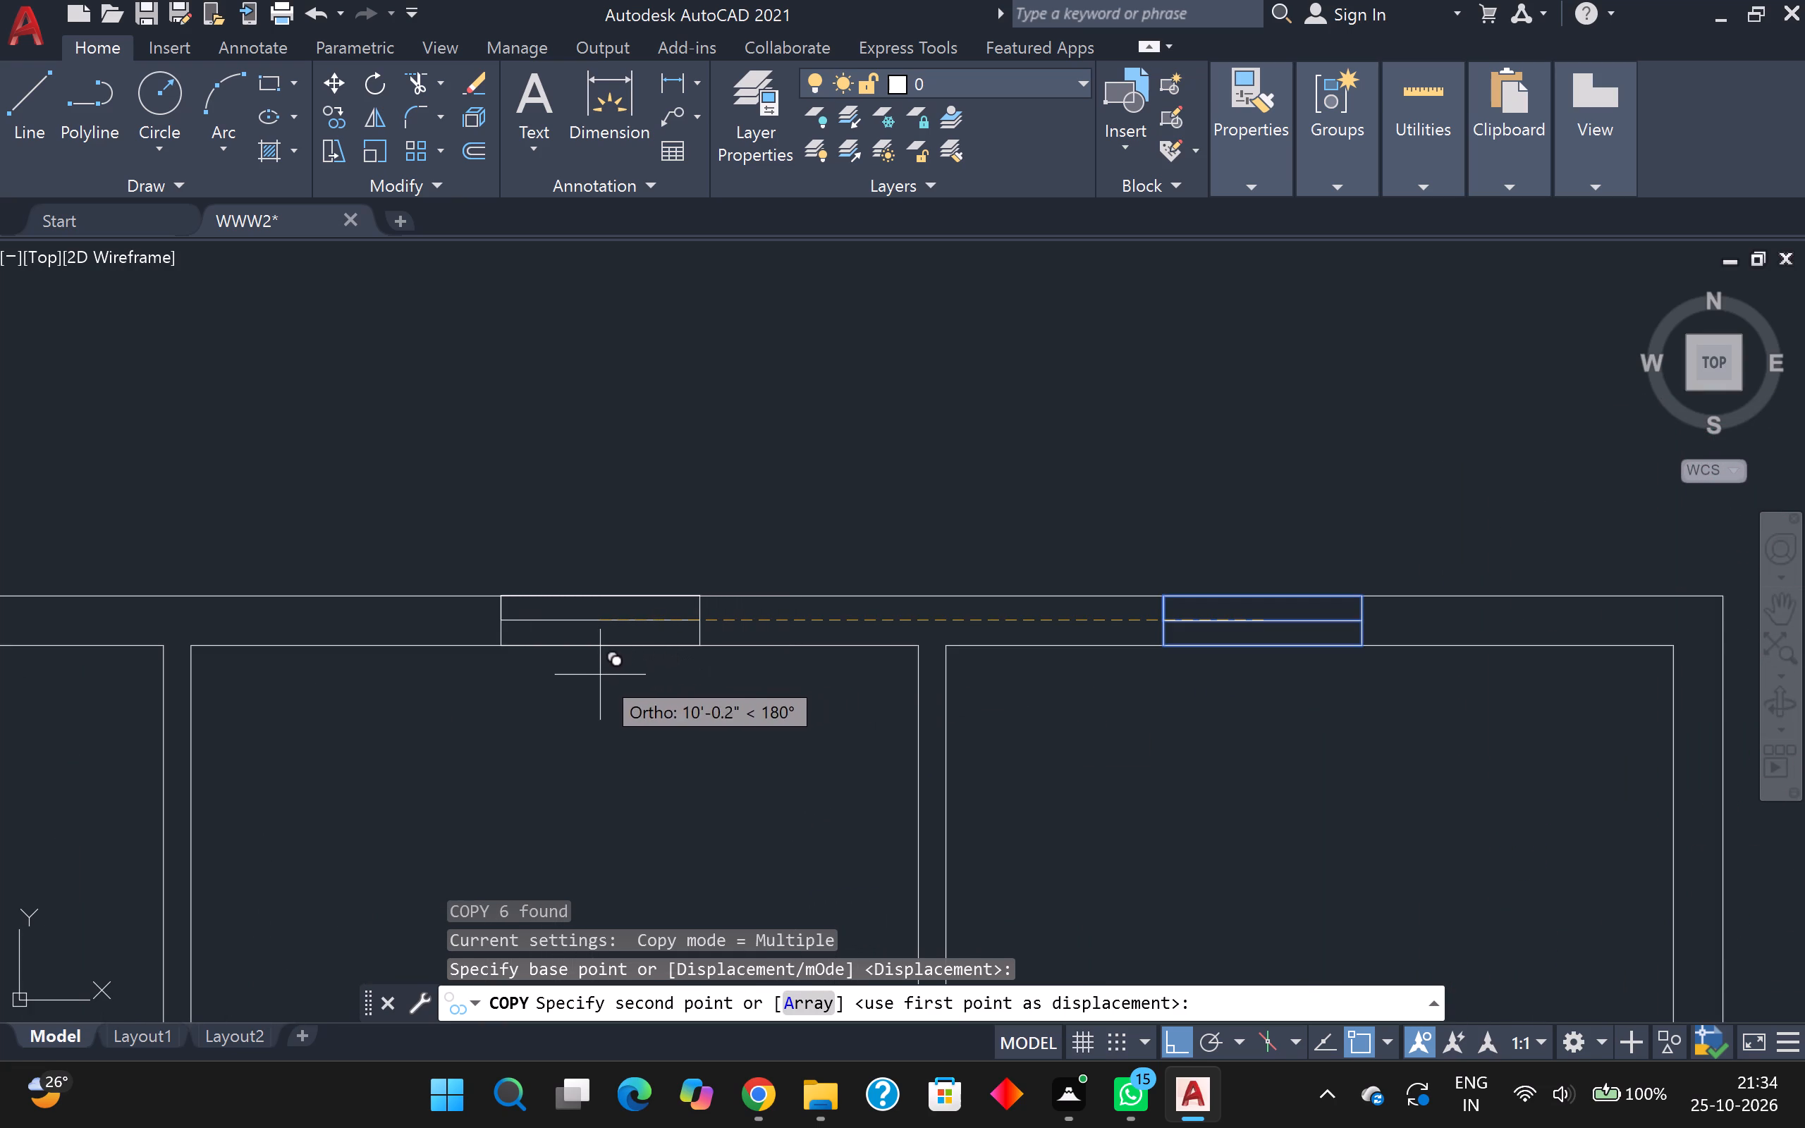
click(599, 675)
middle_drag(507, 697, 1183, 580)
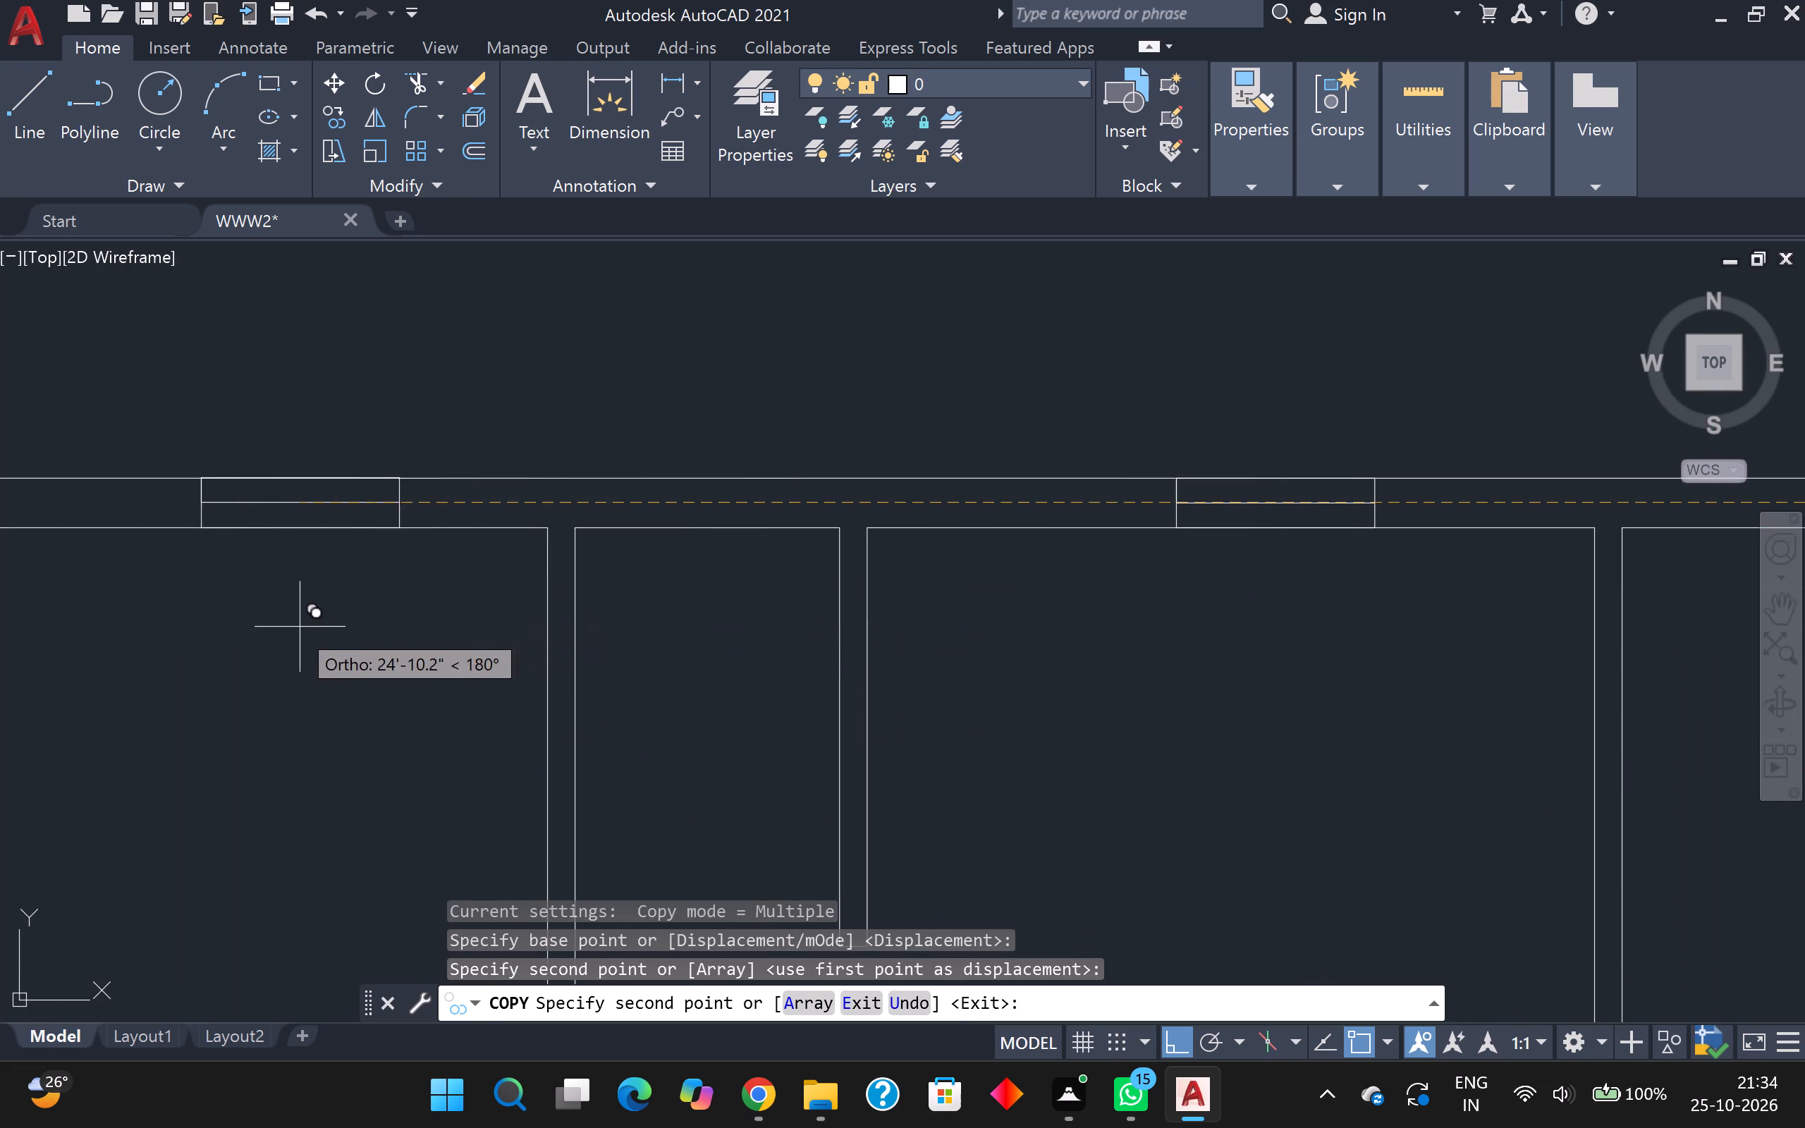
drag(111, 634, 104, 633)
middle_drag(113, 632, 901, 595)
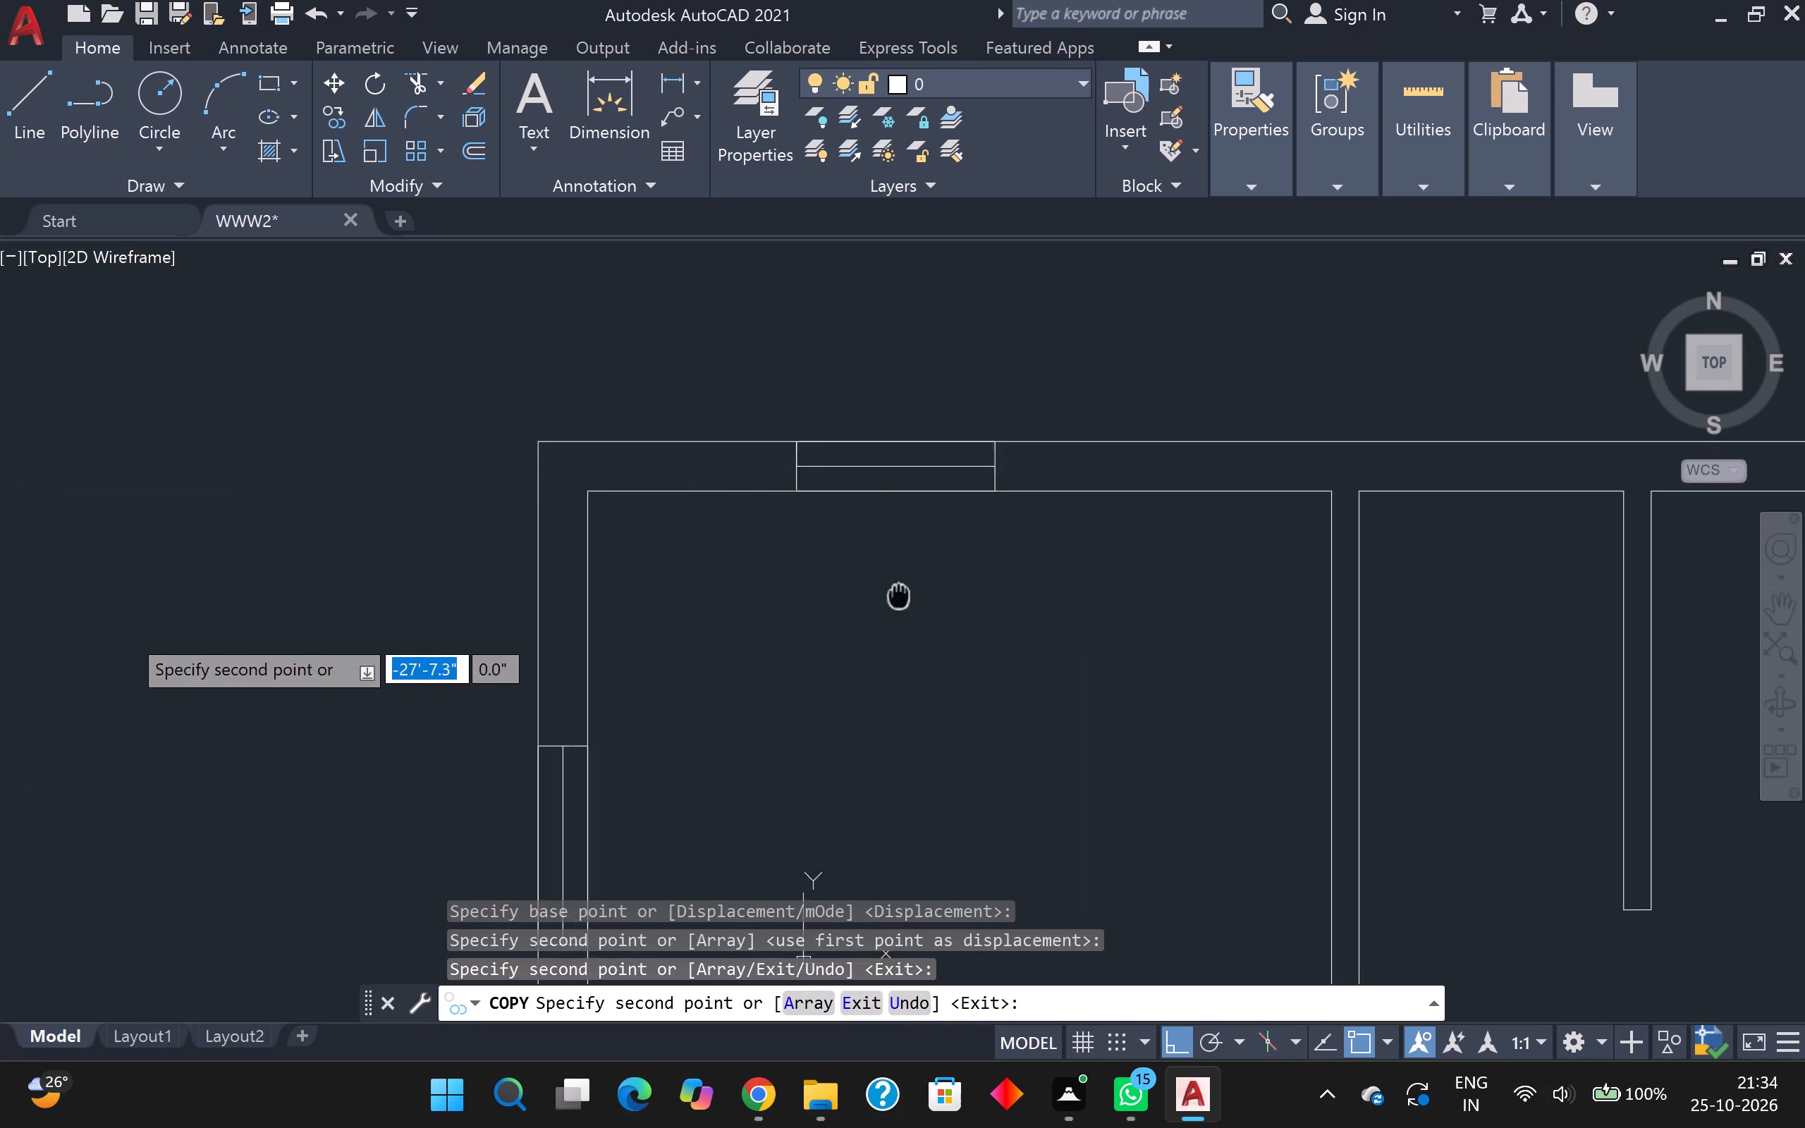
middle_drag(901, 595, 904, 595)
scroll(908, 600, down, 2)
middle_drag(1117, 595, 550, 670)
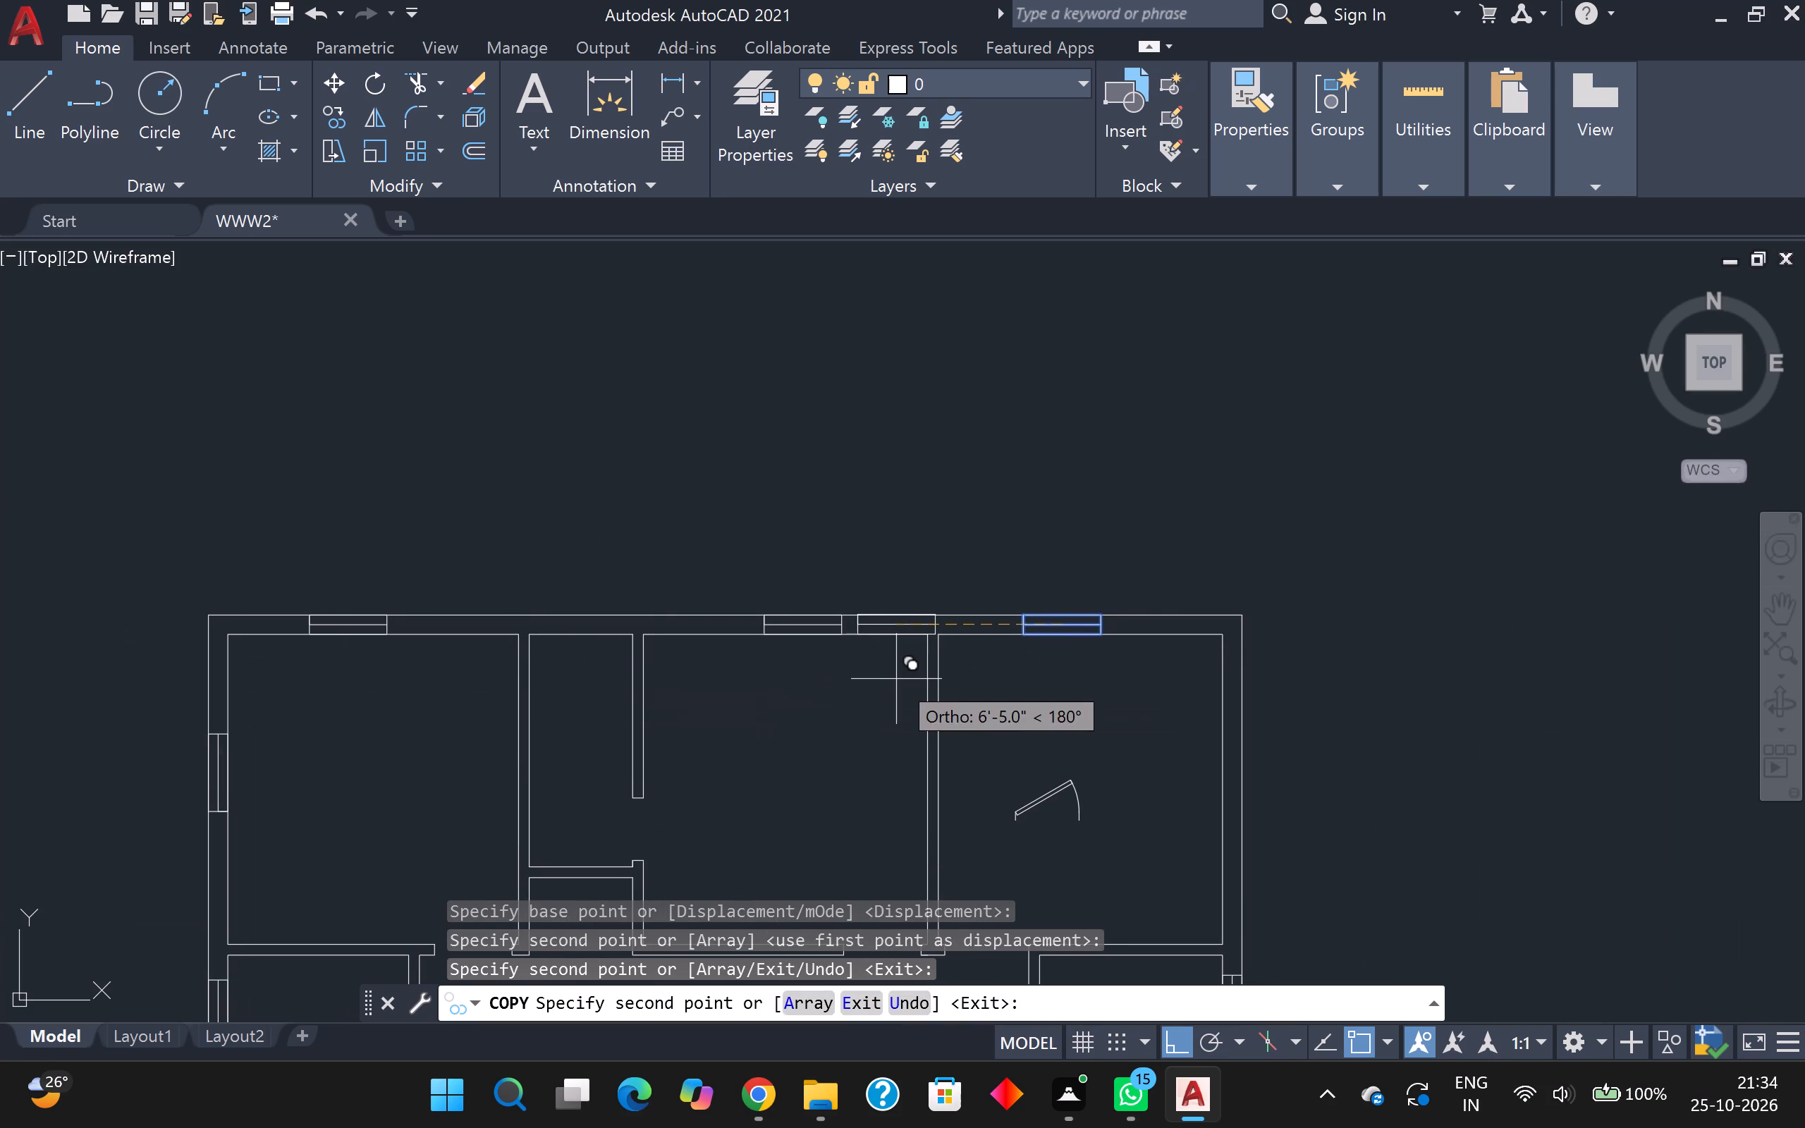
middle_drag(911, 679, 625, 384)
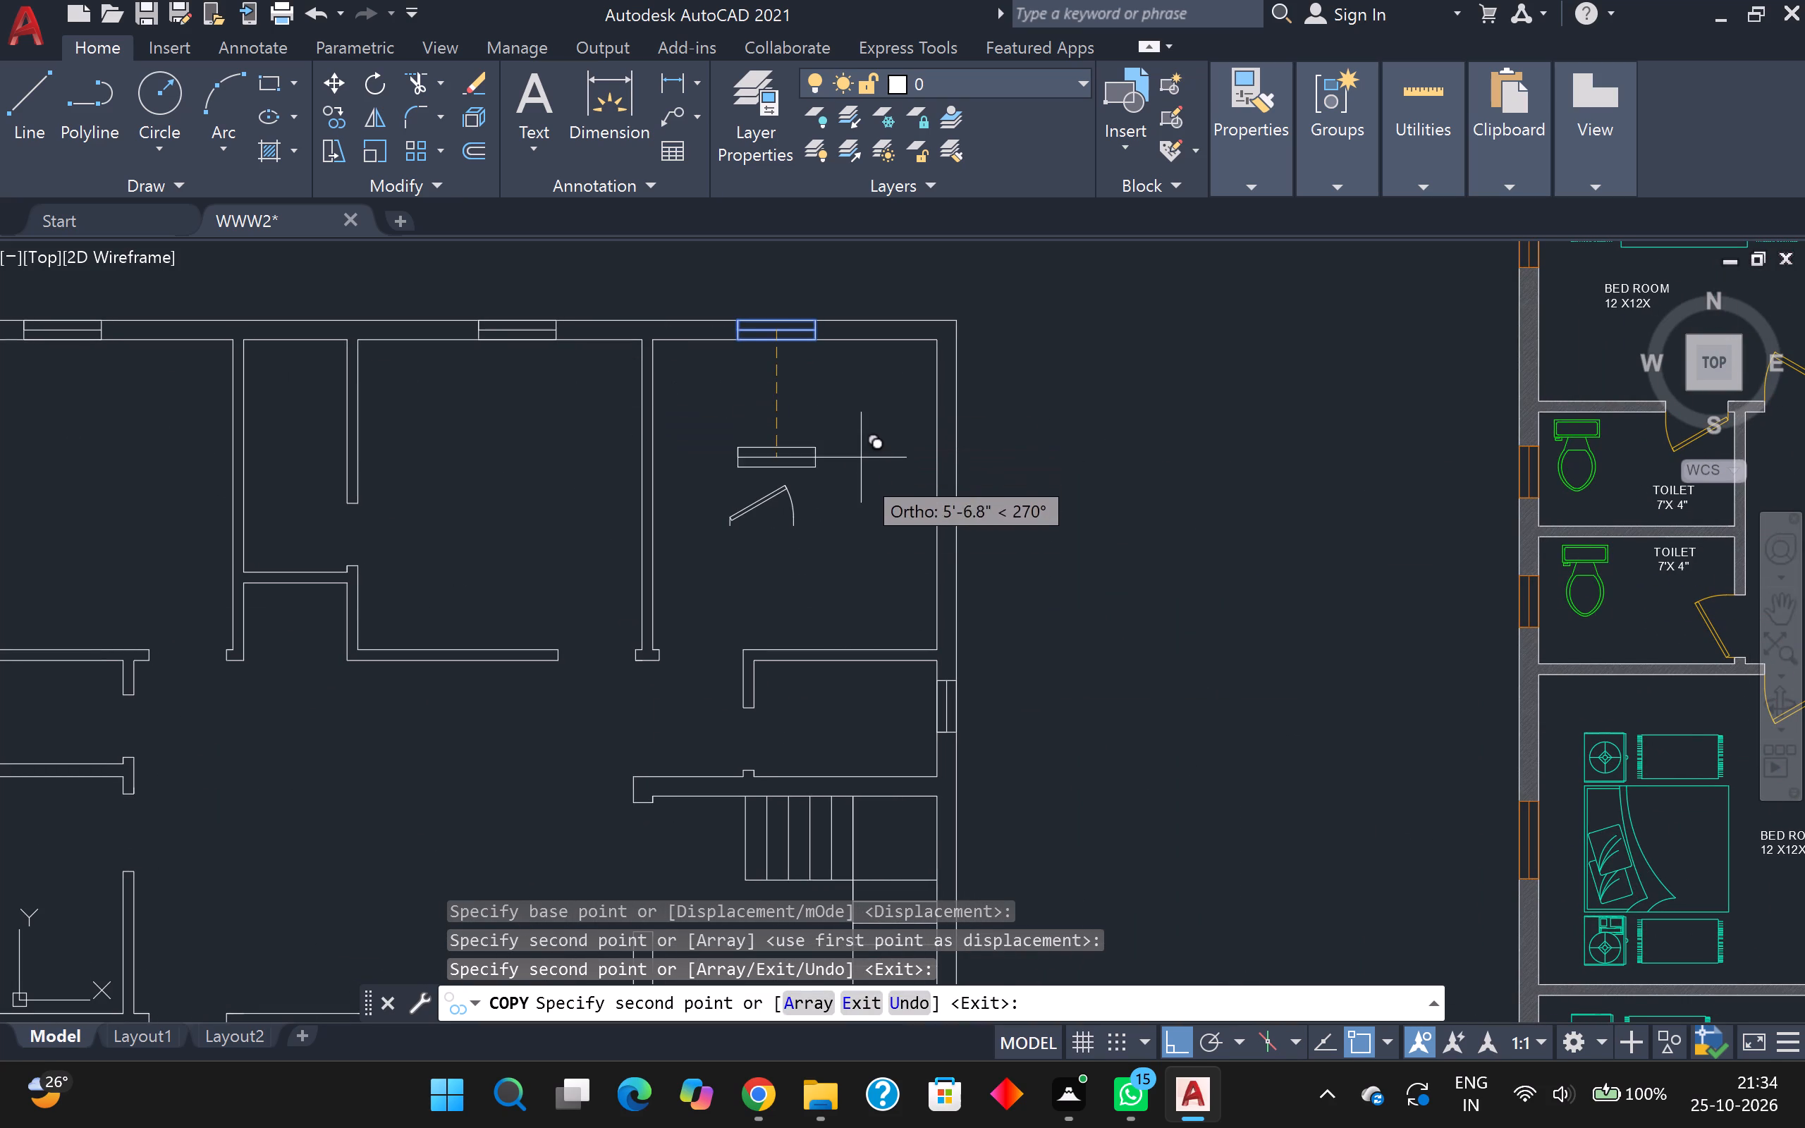
key(Escape)
Draw a 2' window with a lengthwise centre line in the top outer wall of the narrow room beside the upper-left room.
key(l)
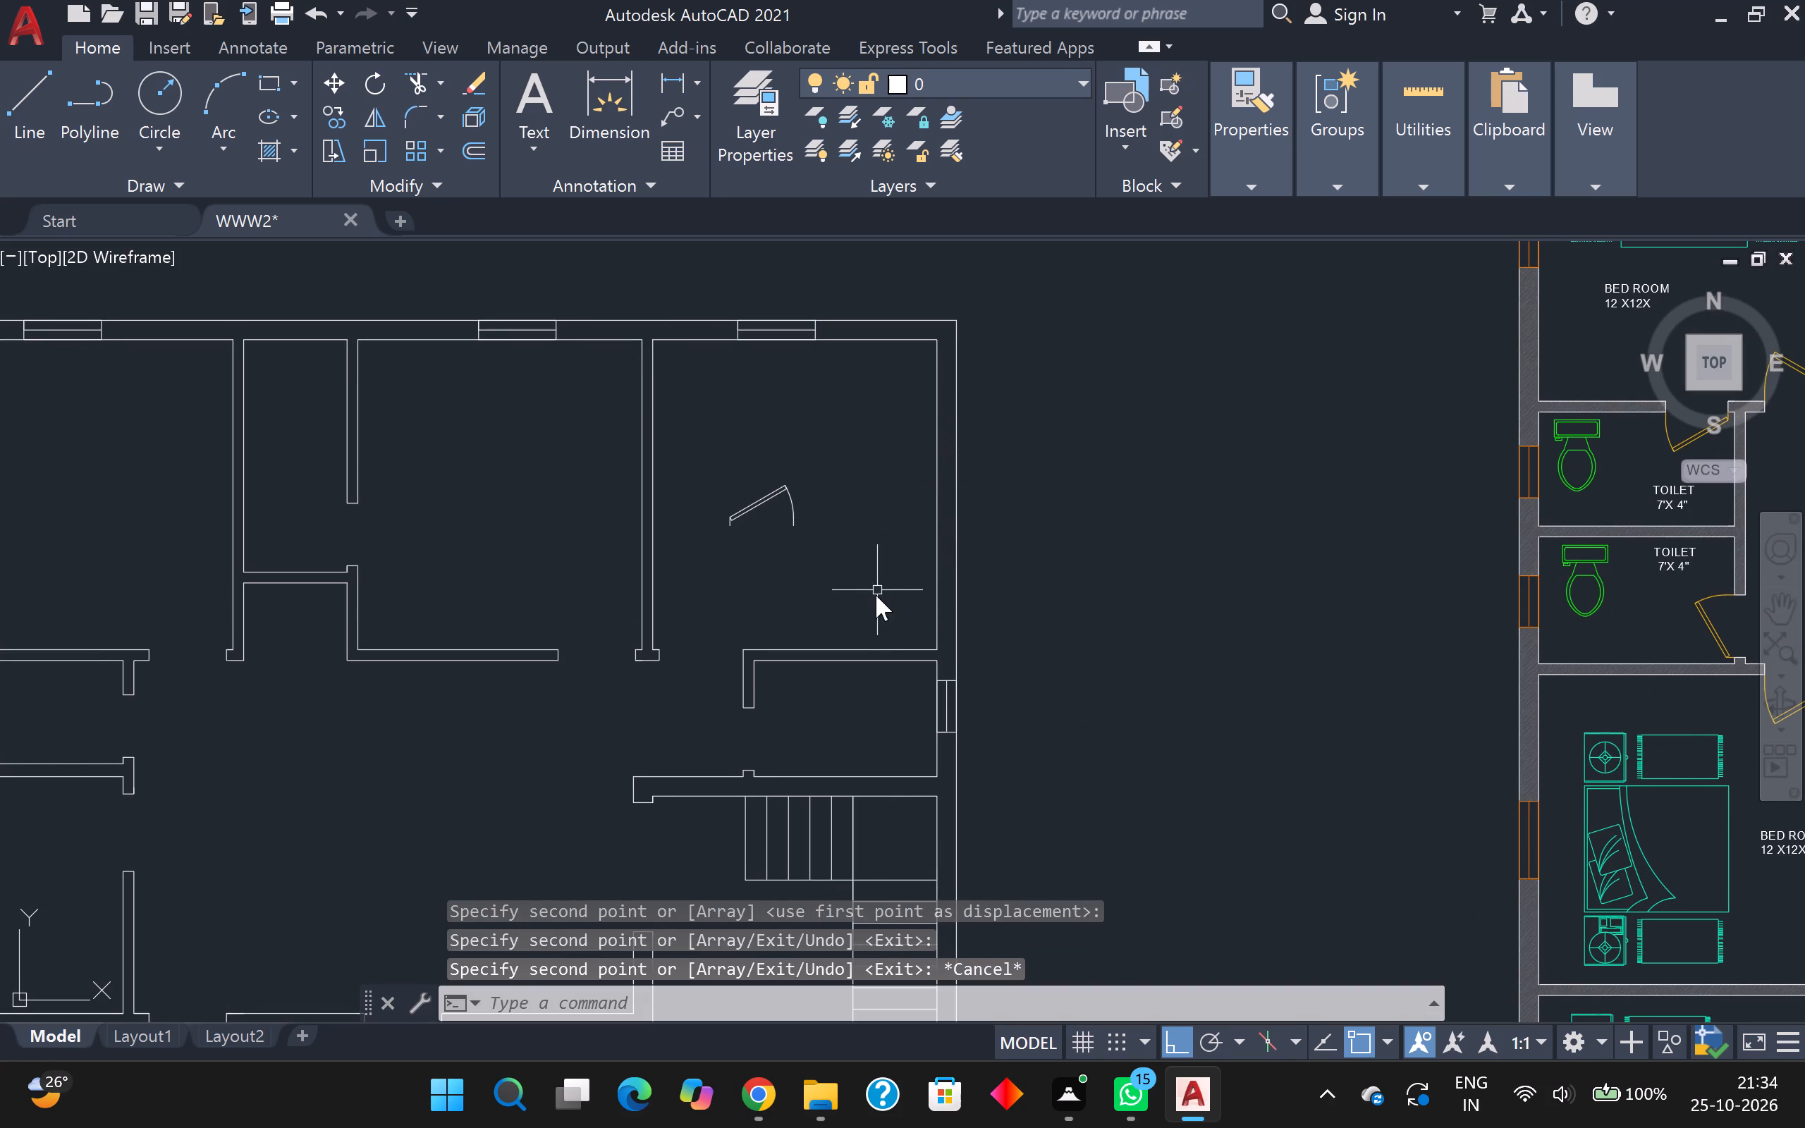
key(Return)
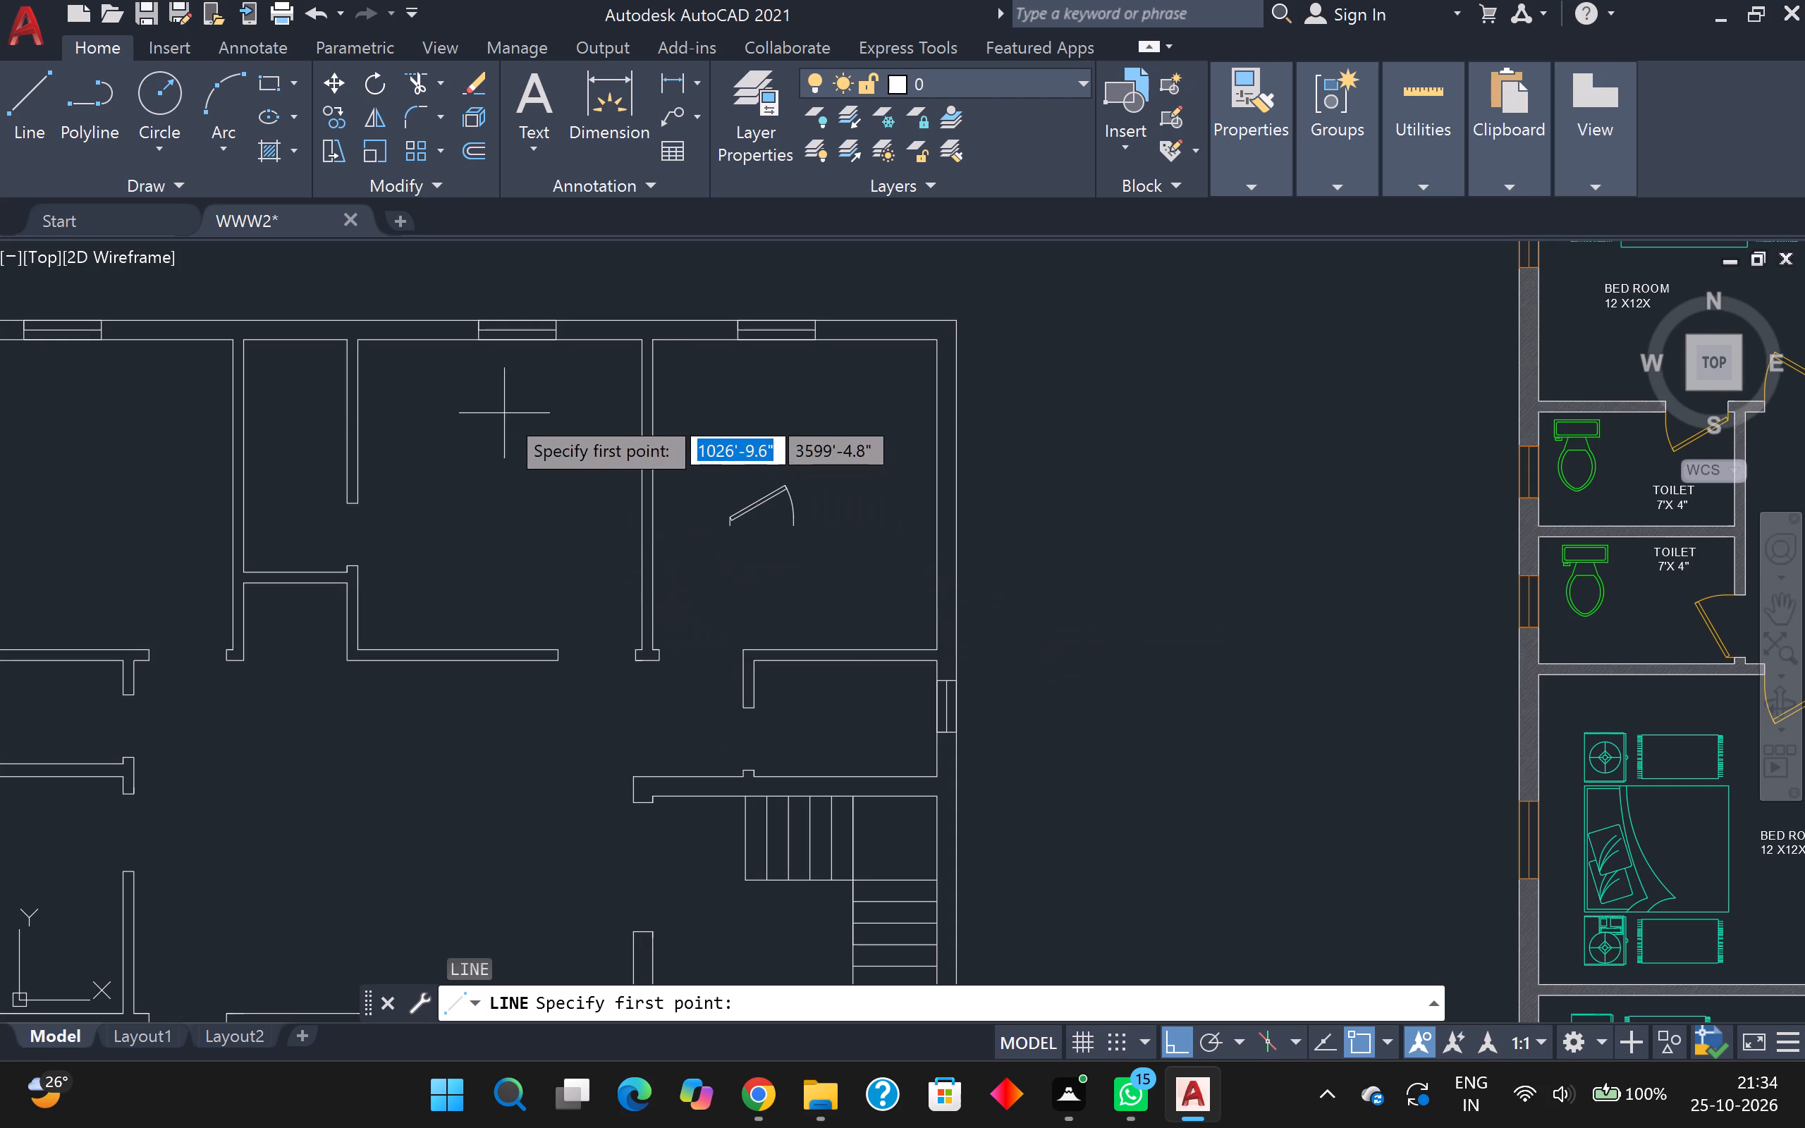
middle_drag(446, 376, 745, 448)
scroll(578, 391, up, 2)
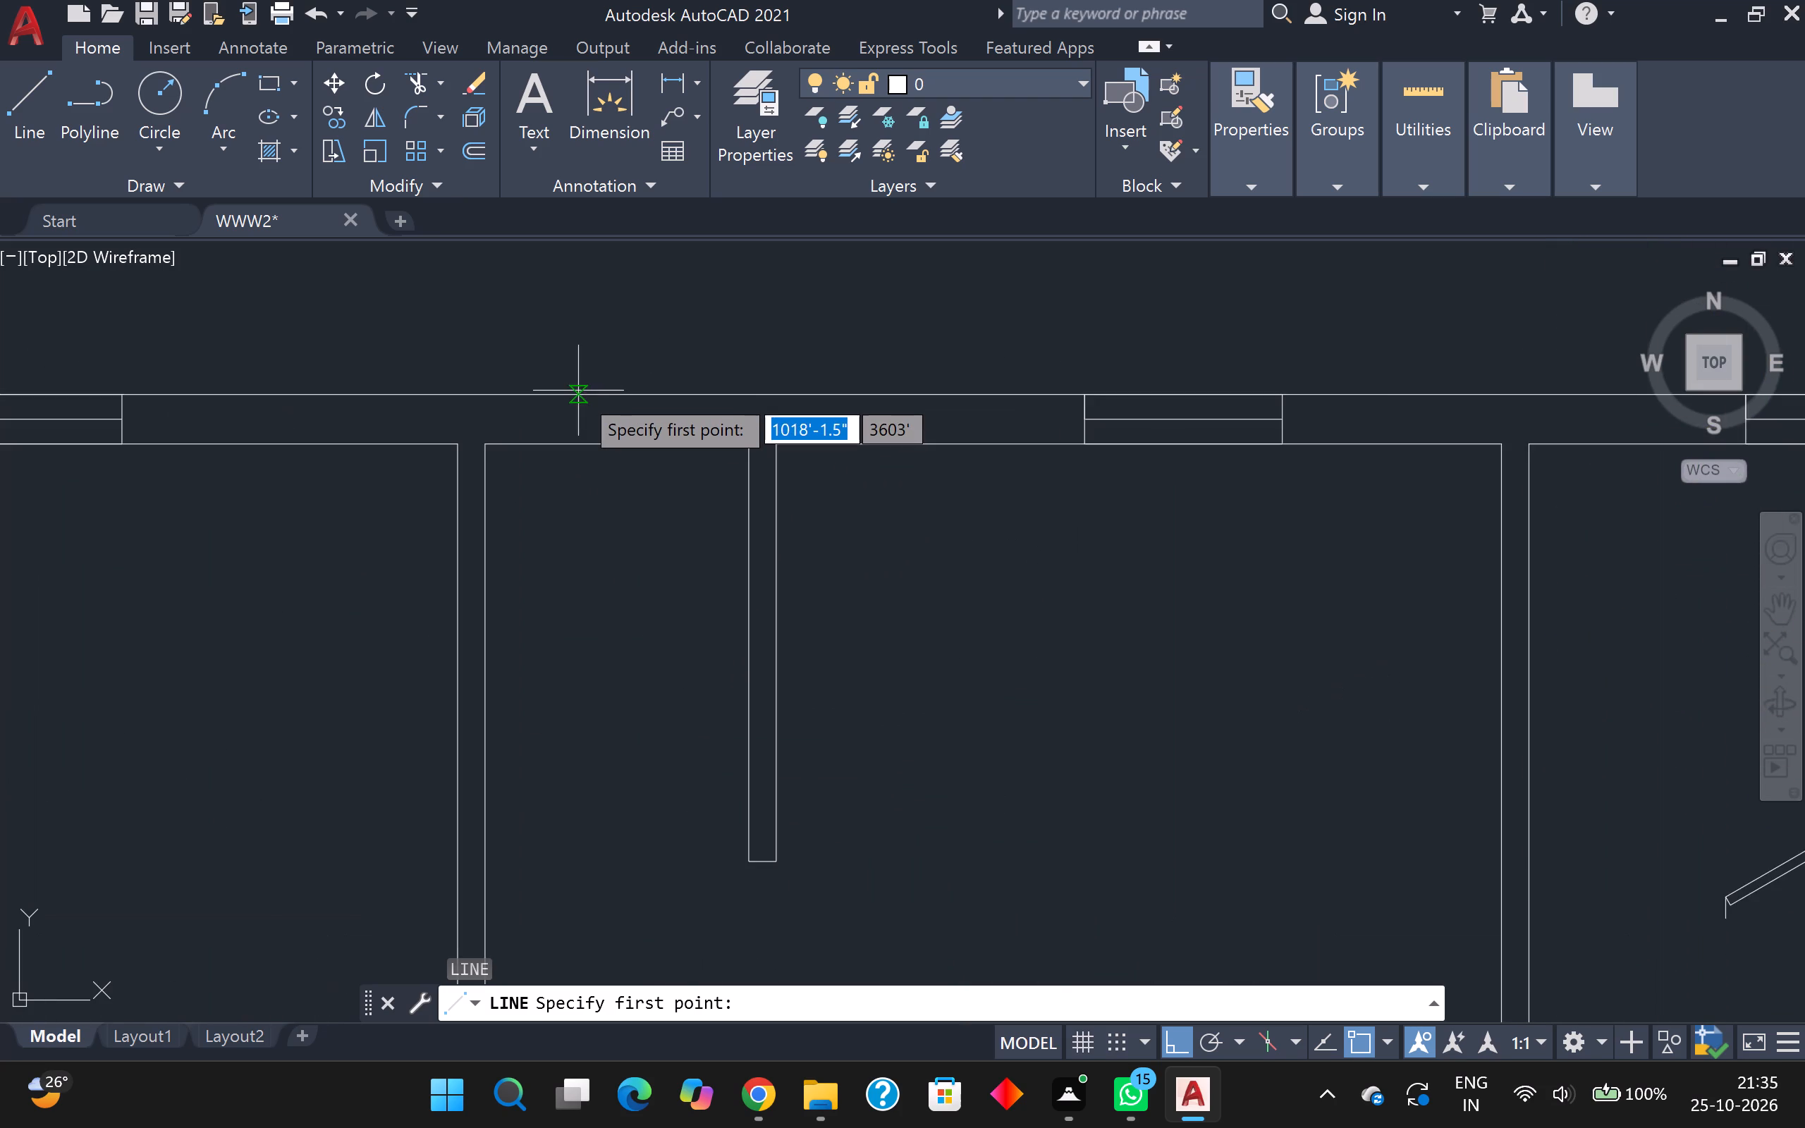
scroll(578, 392, up, 2)
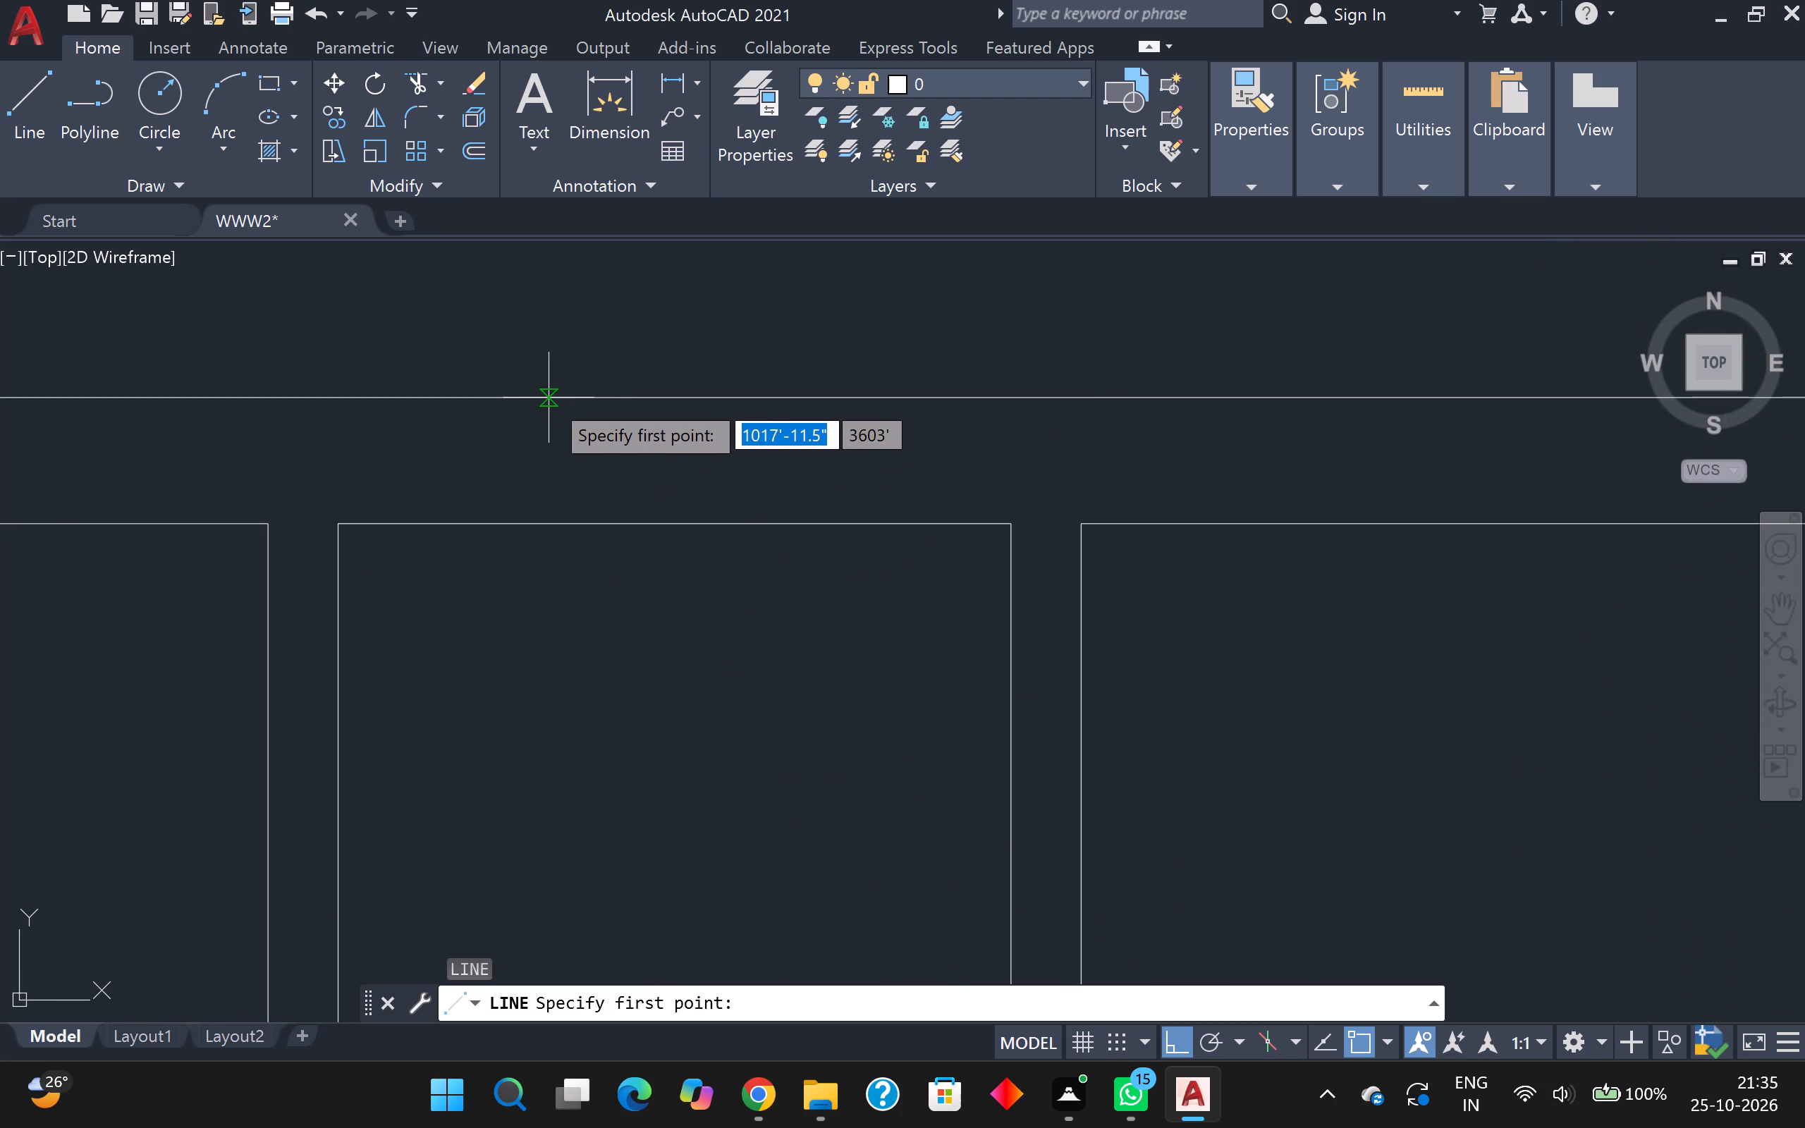
click(562, 398)
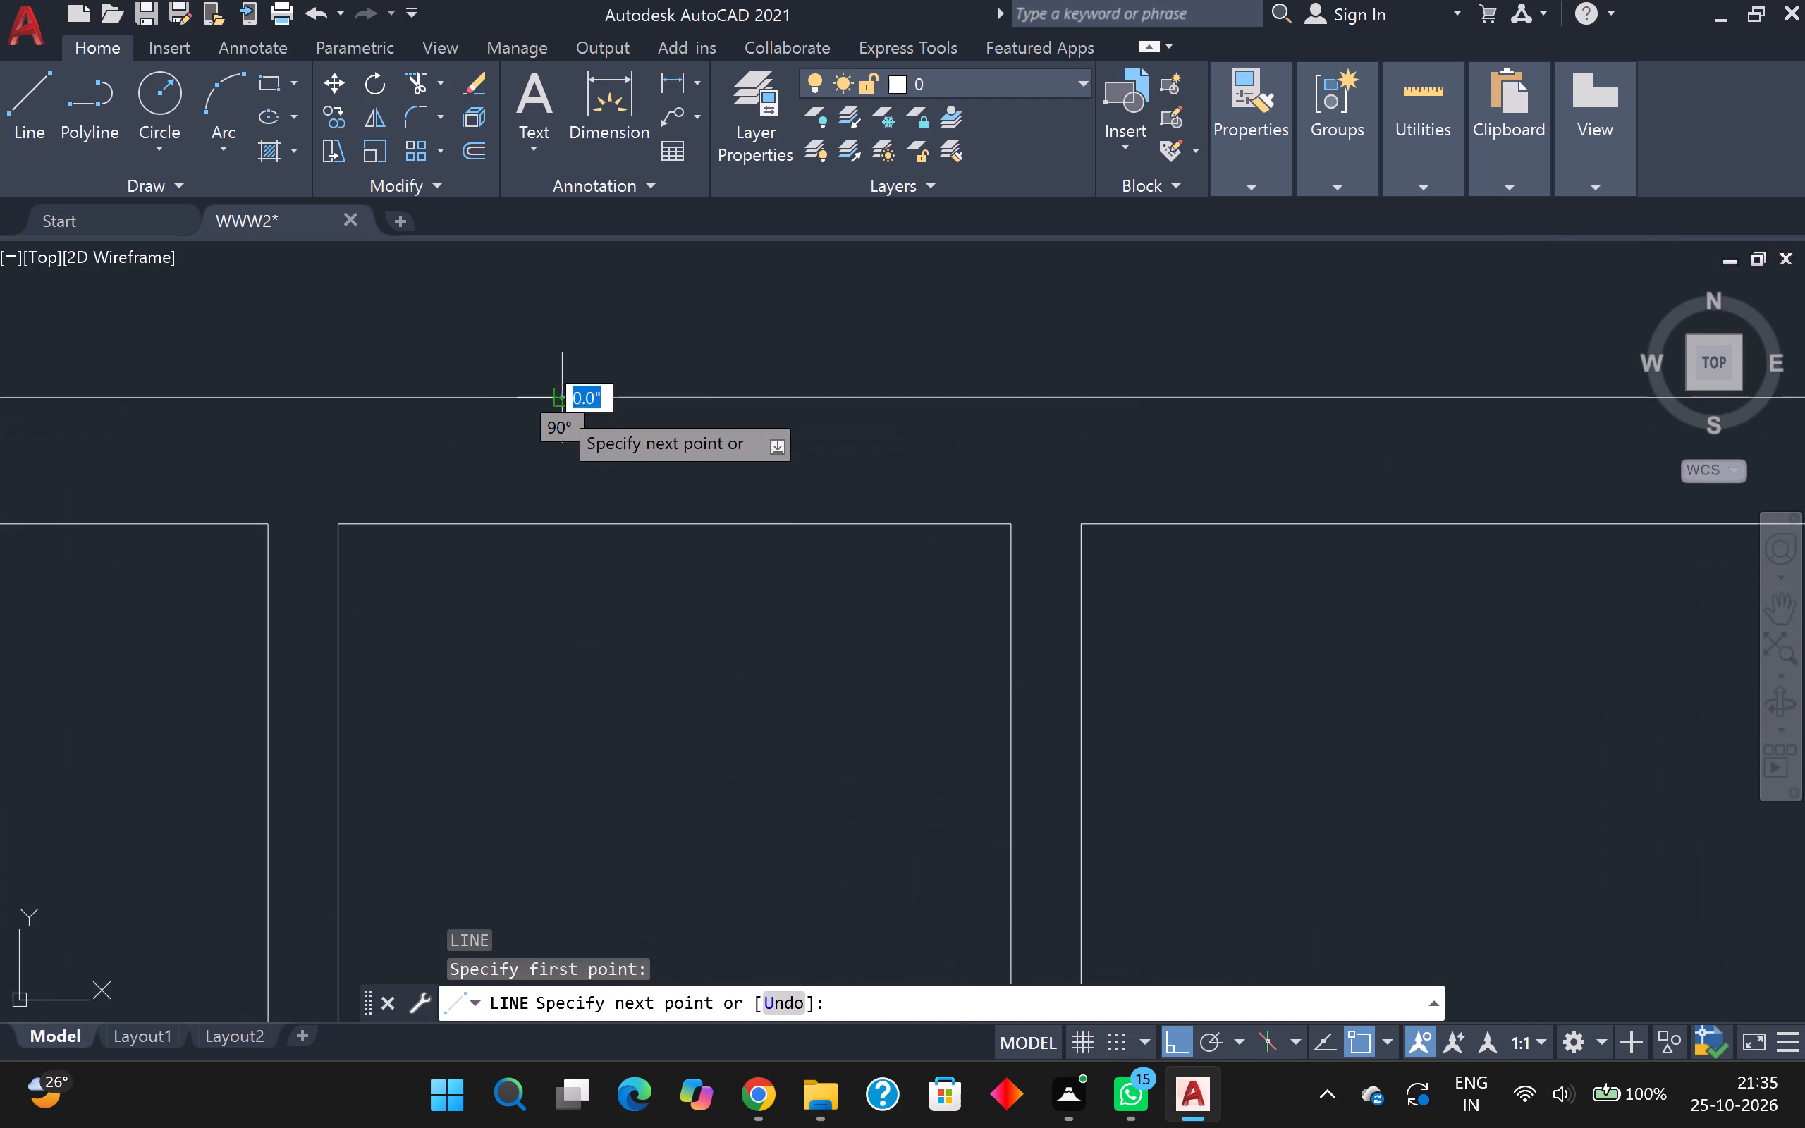
click(565, 520)
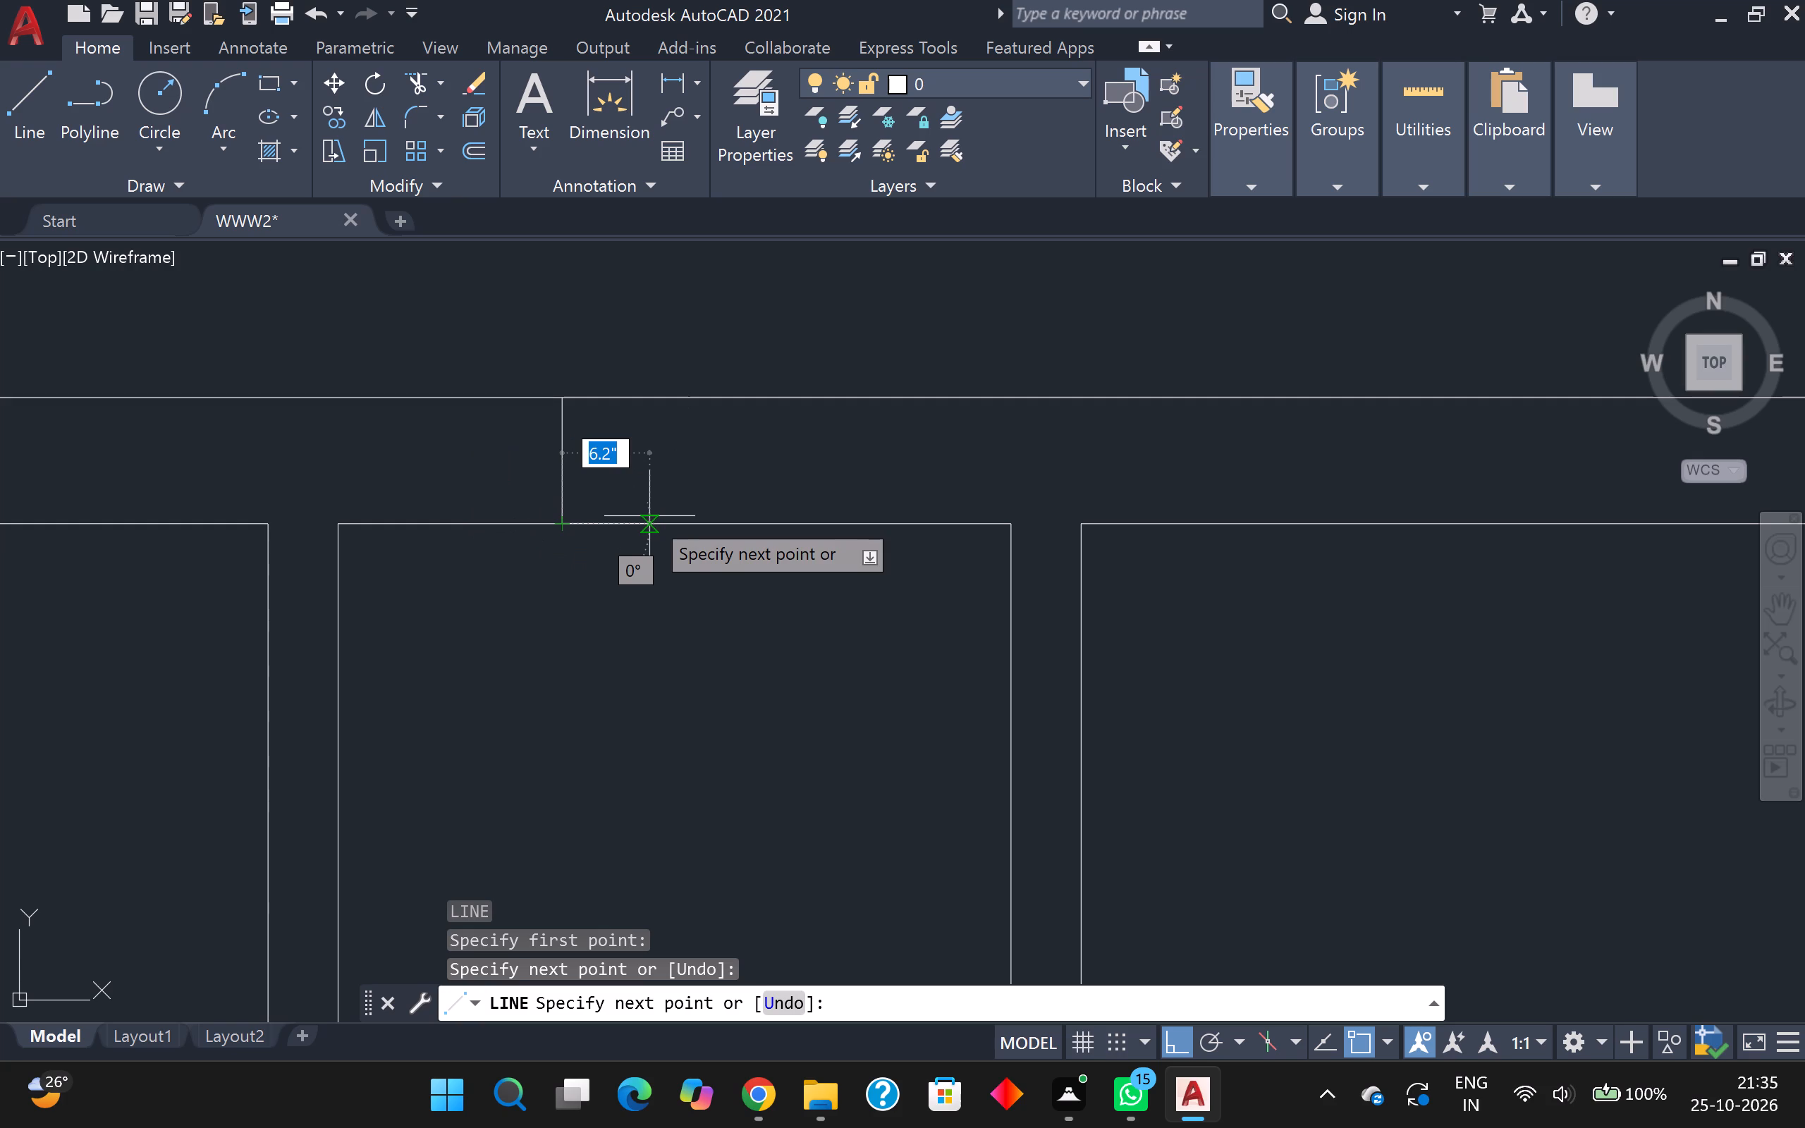
text(2')
key(Return)
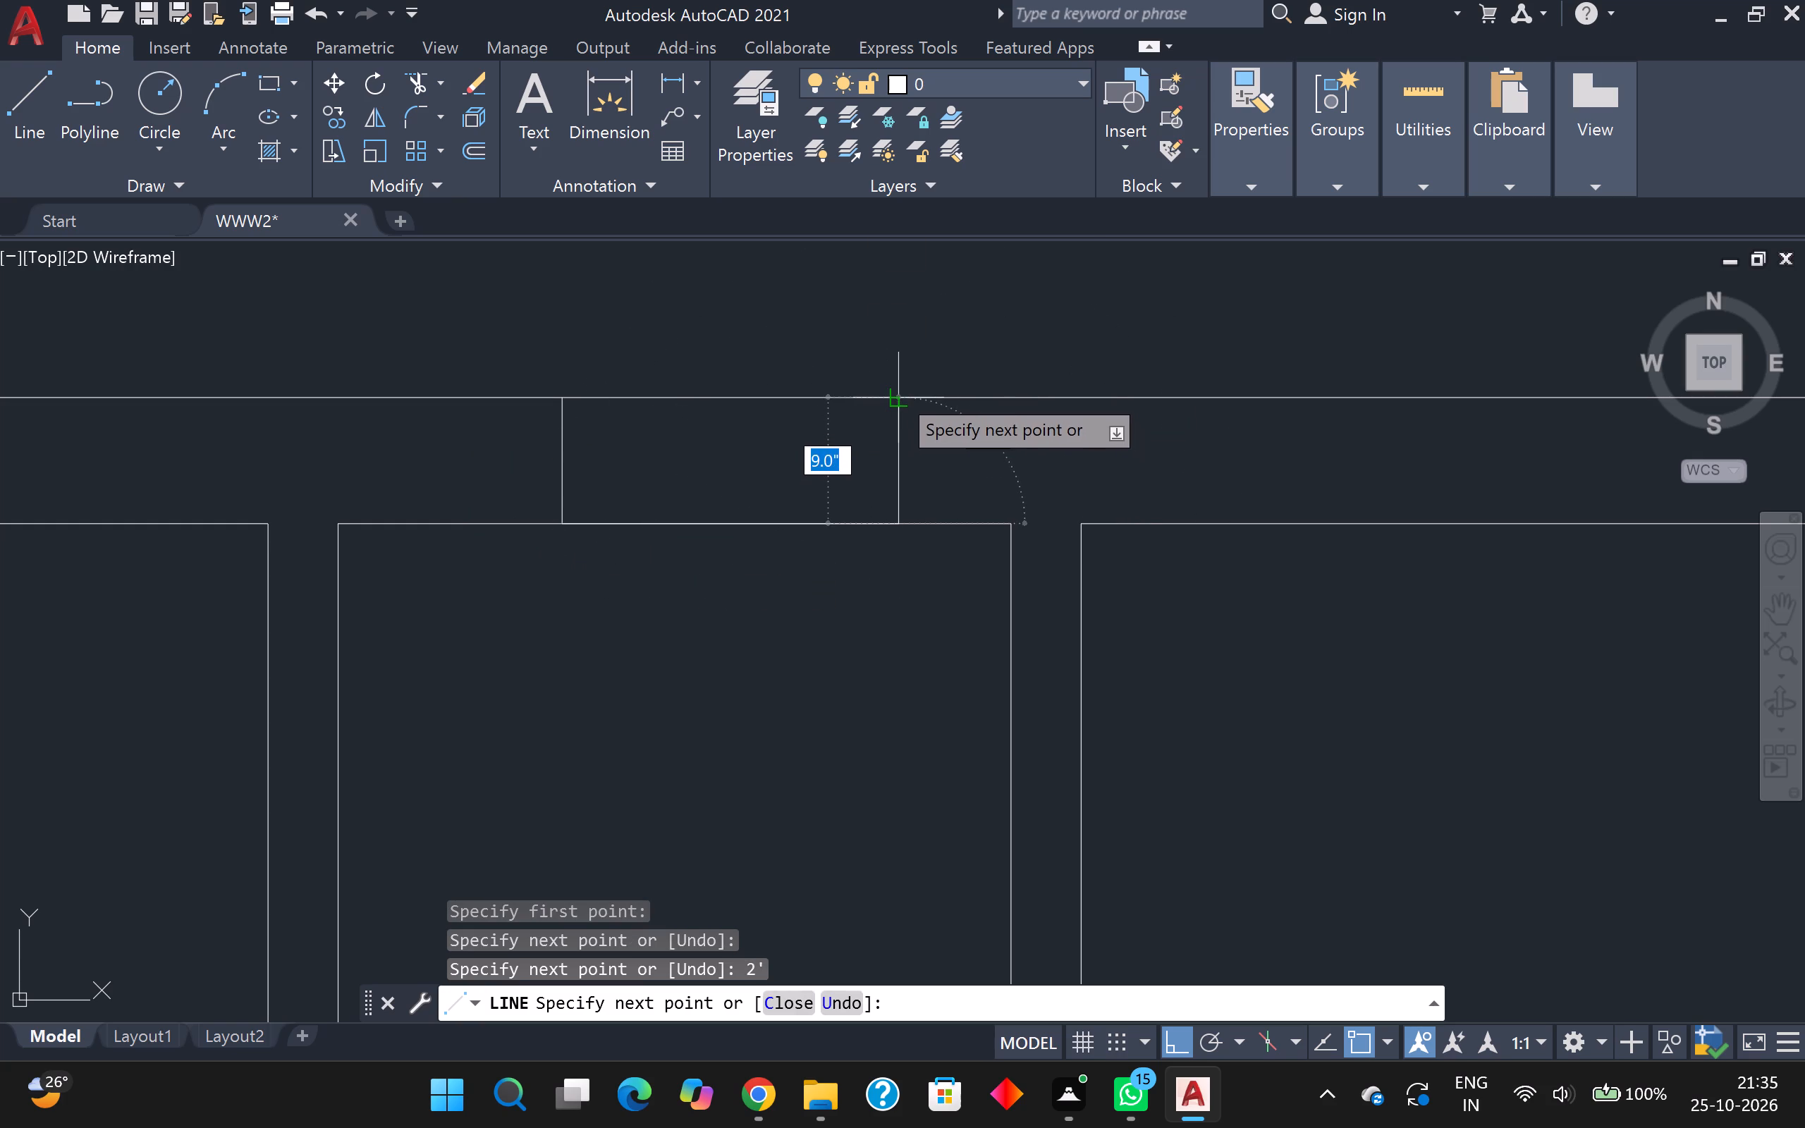
click(896, 392)
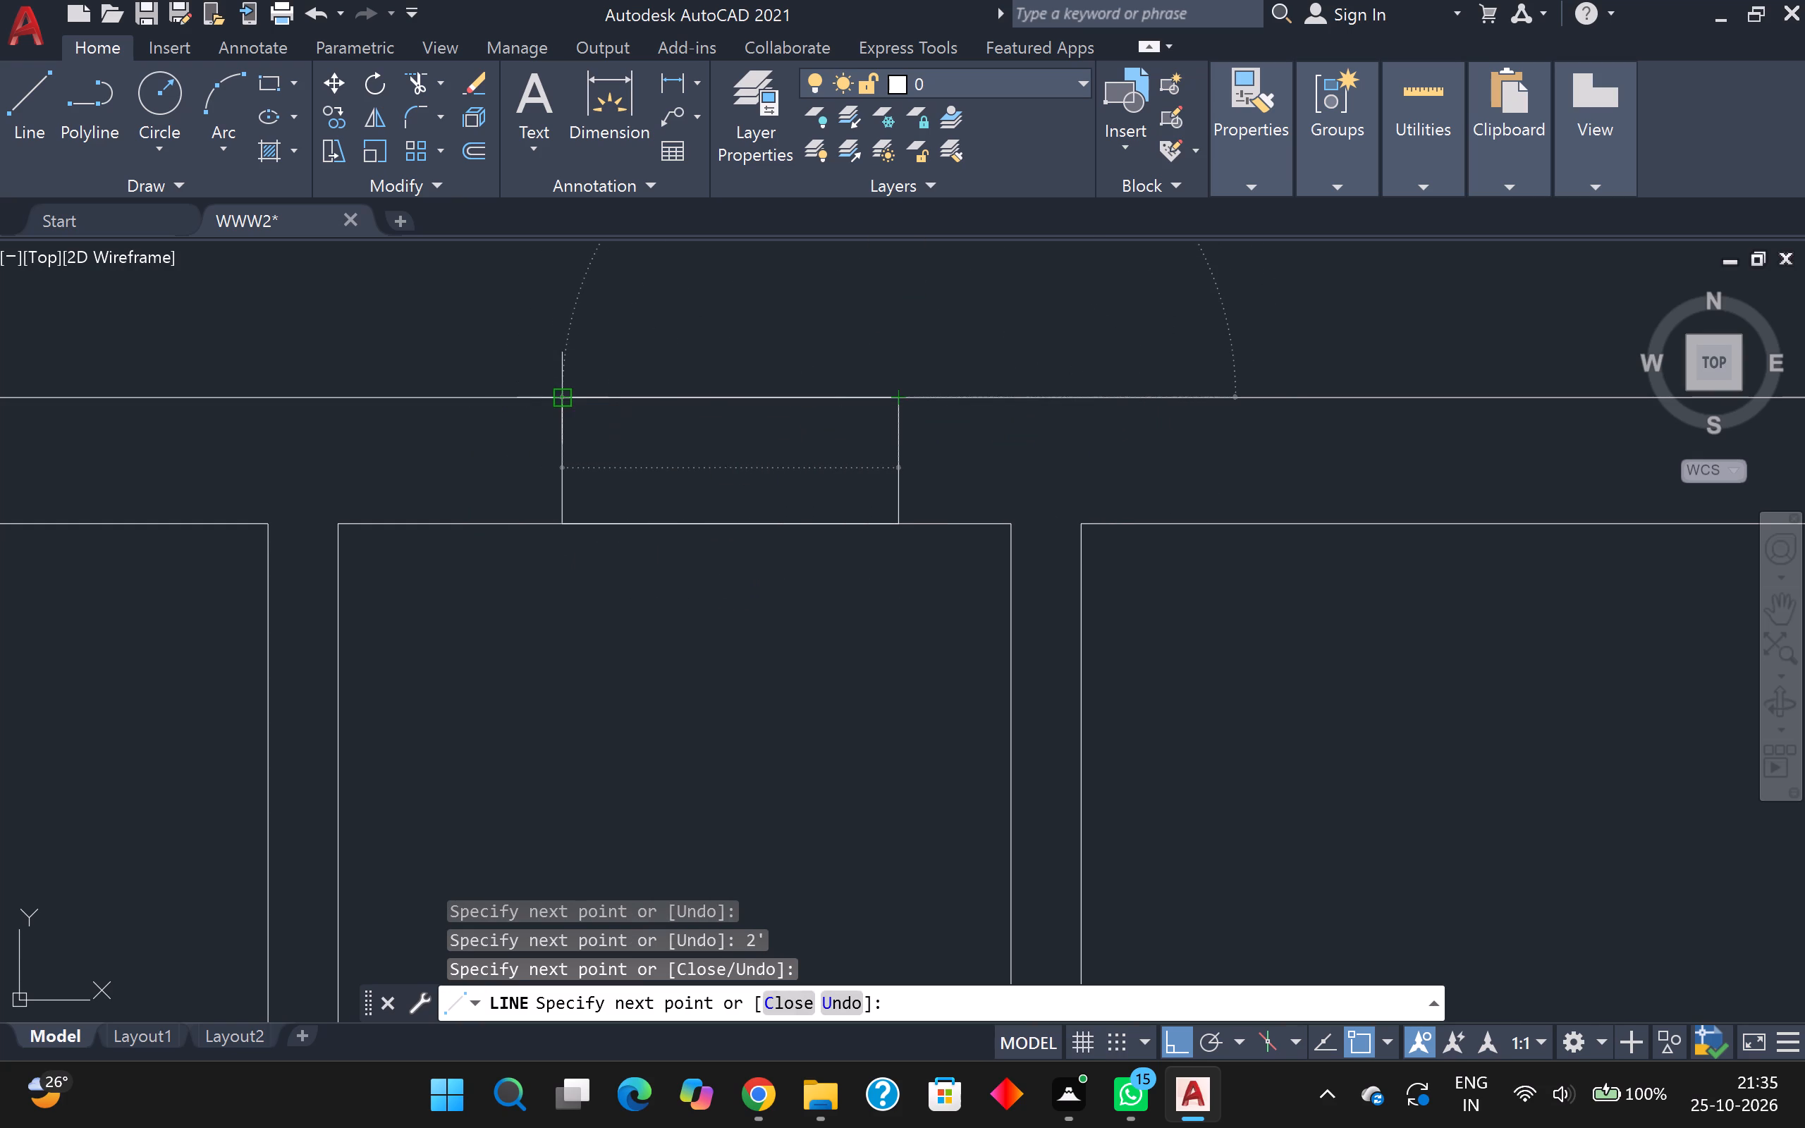
click(562, 399)
click(570, 452)
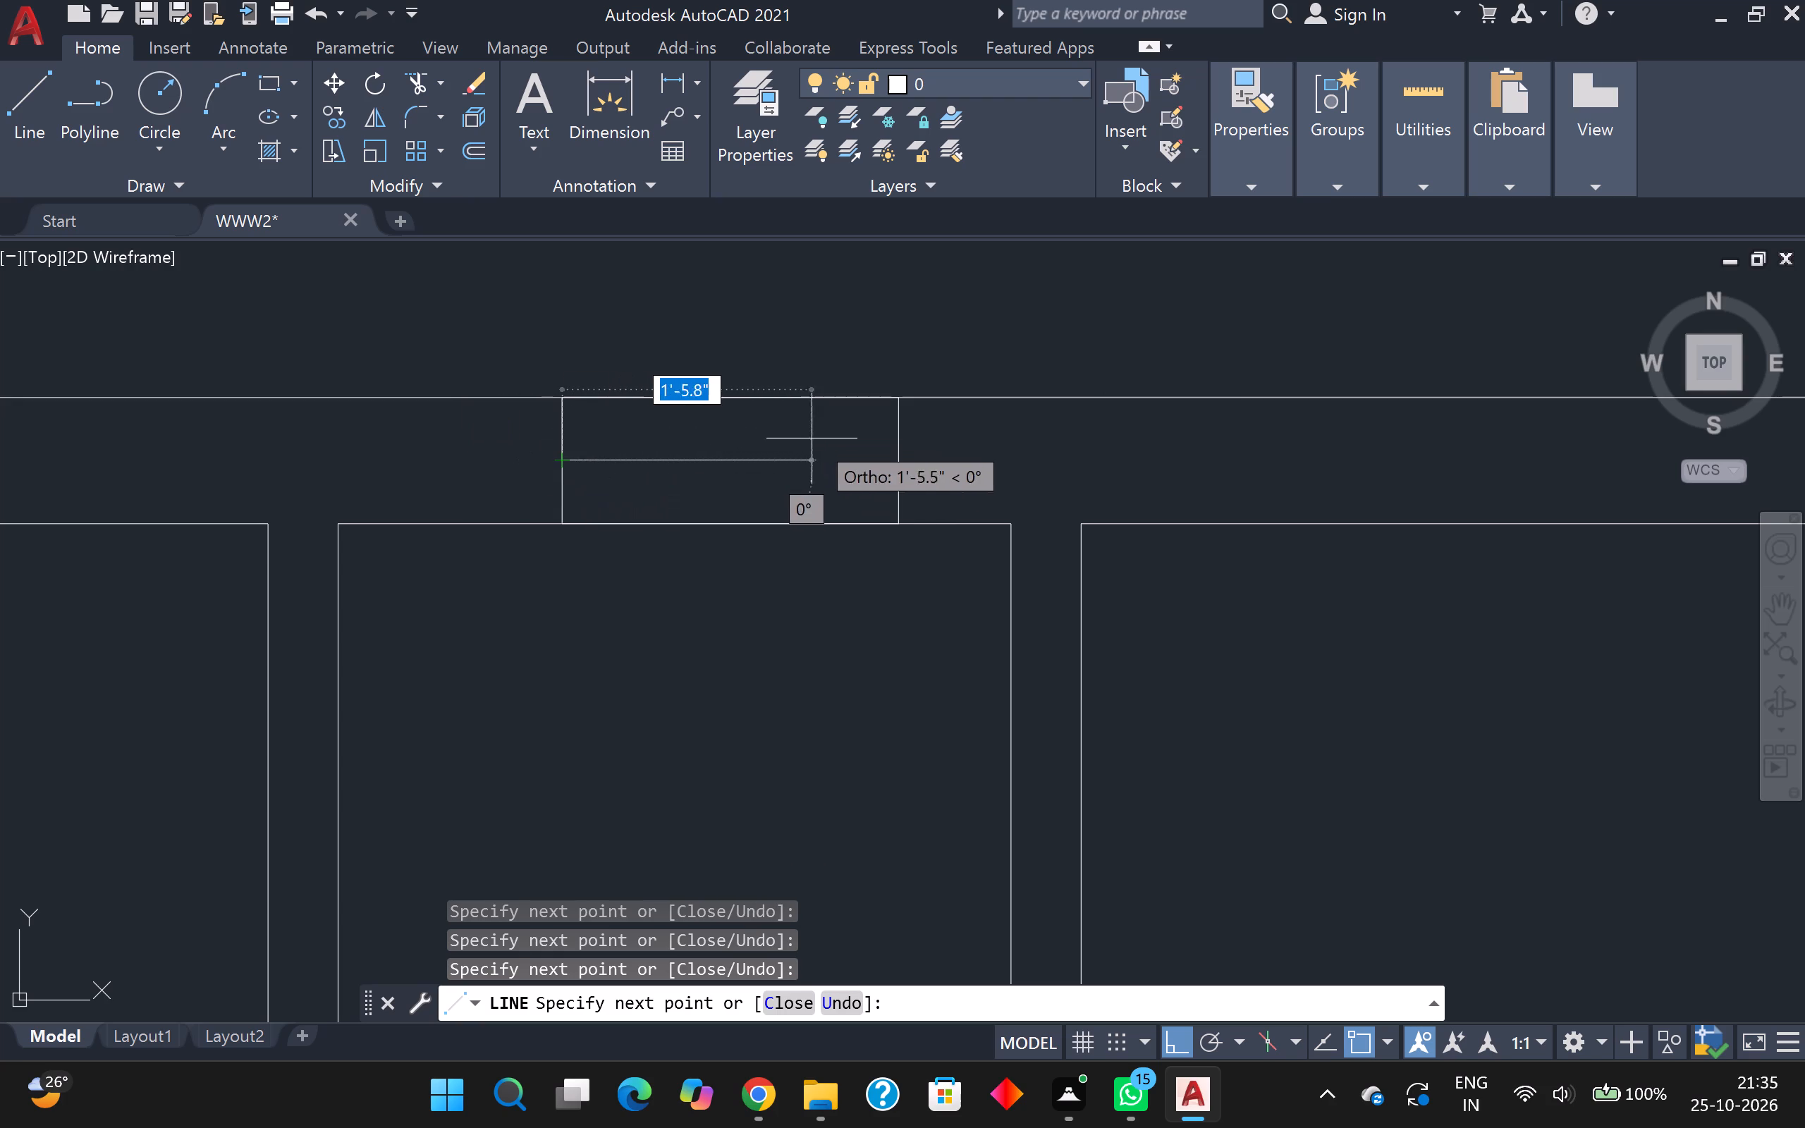
click(905, 458)
key(Escape)
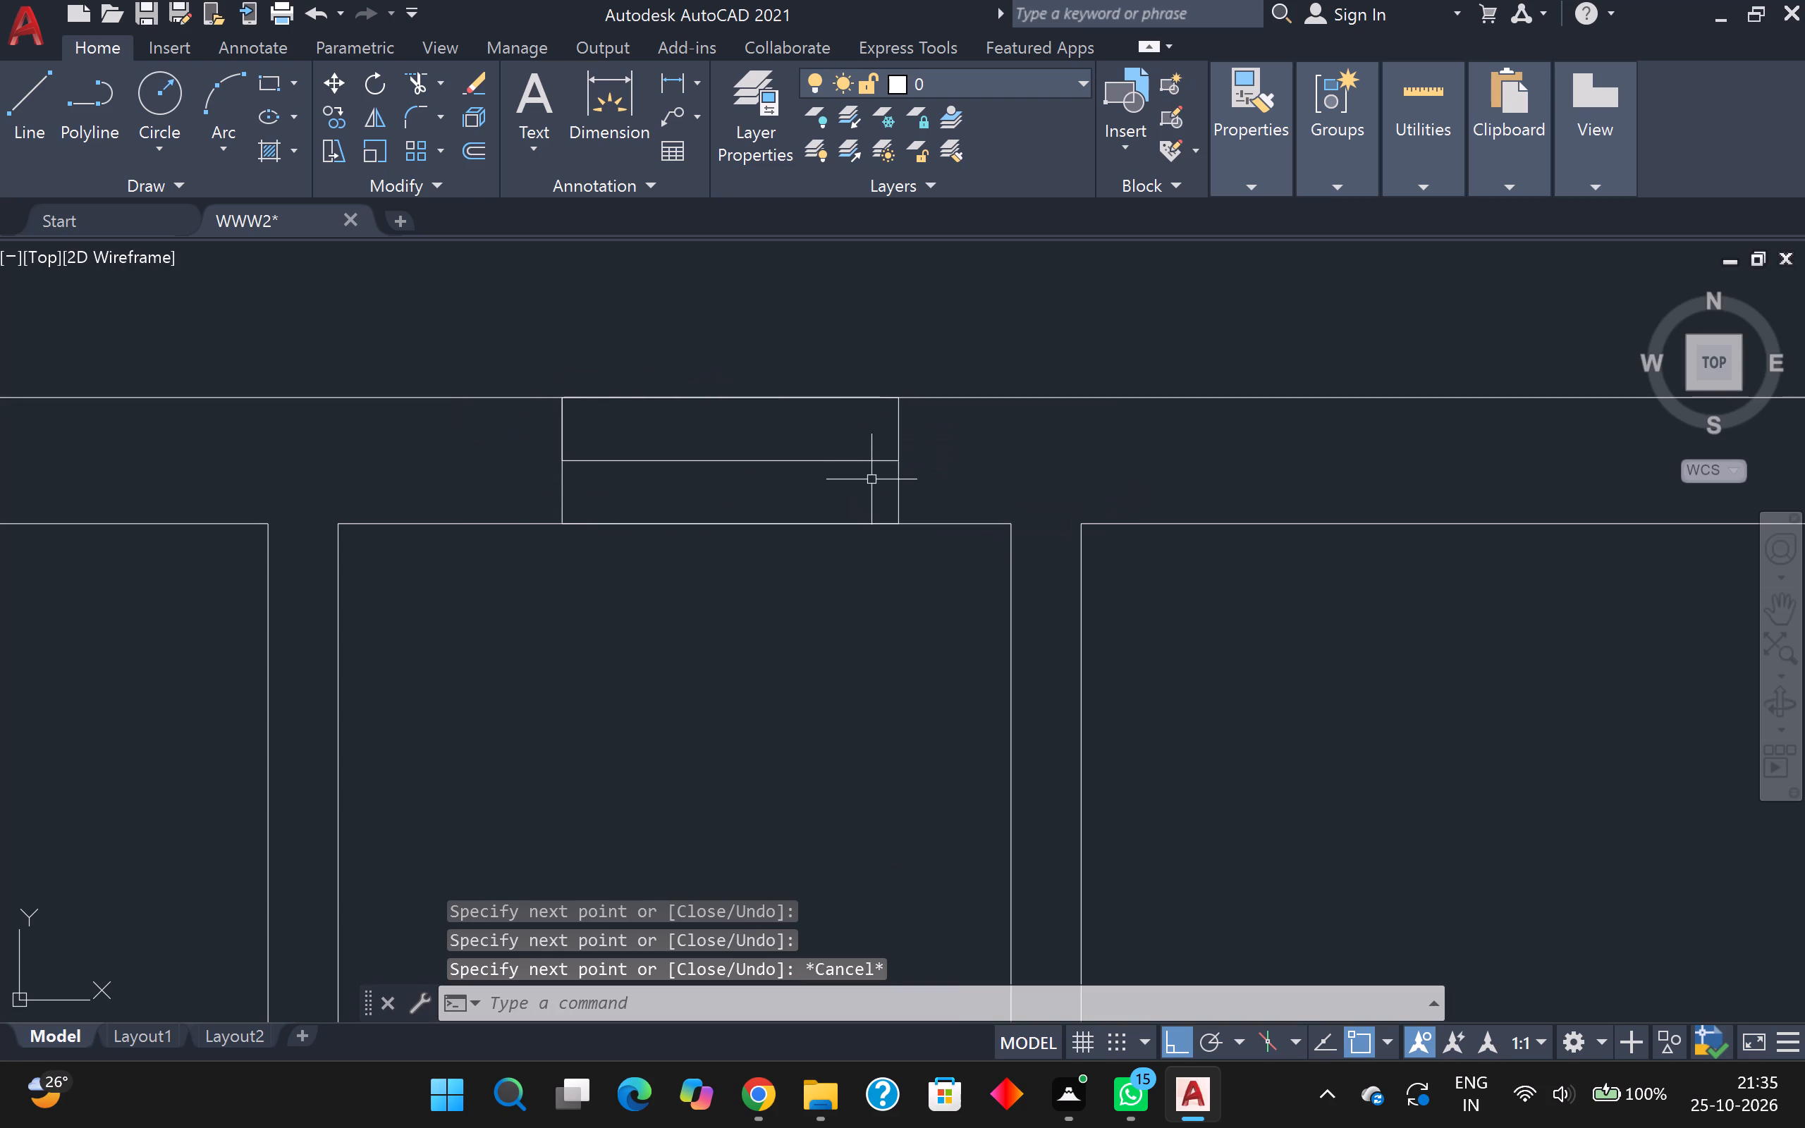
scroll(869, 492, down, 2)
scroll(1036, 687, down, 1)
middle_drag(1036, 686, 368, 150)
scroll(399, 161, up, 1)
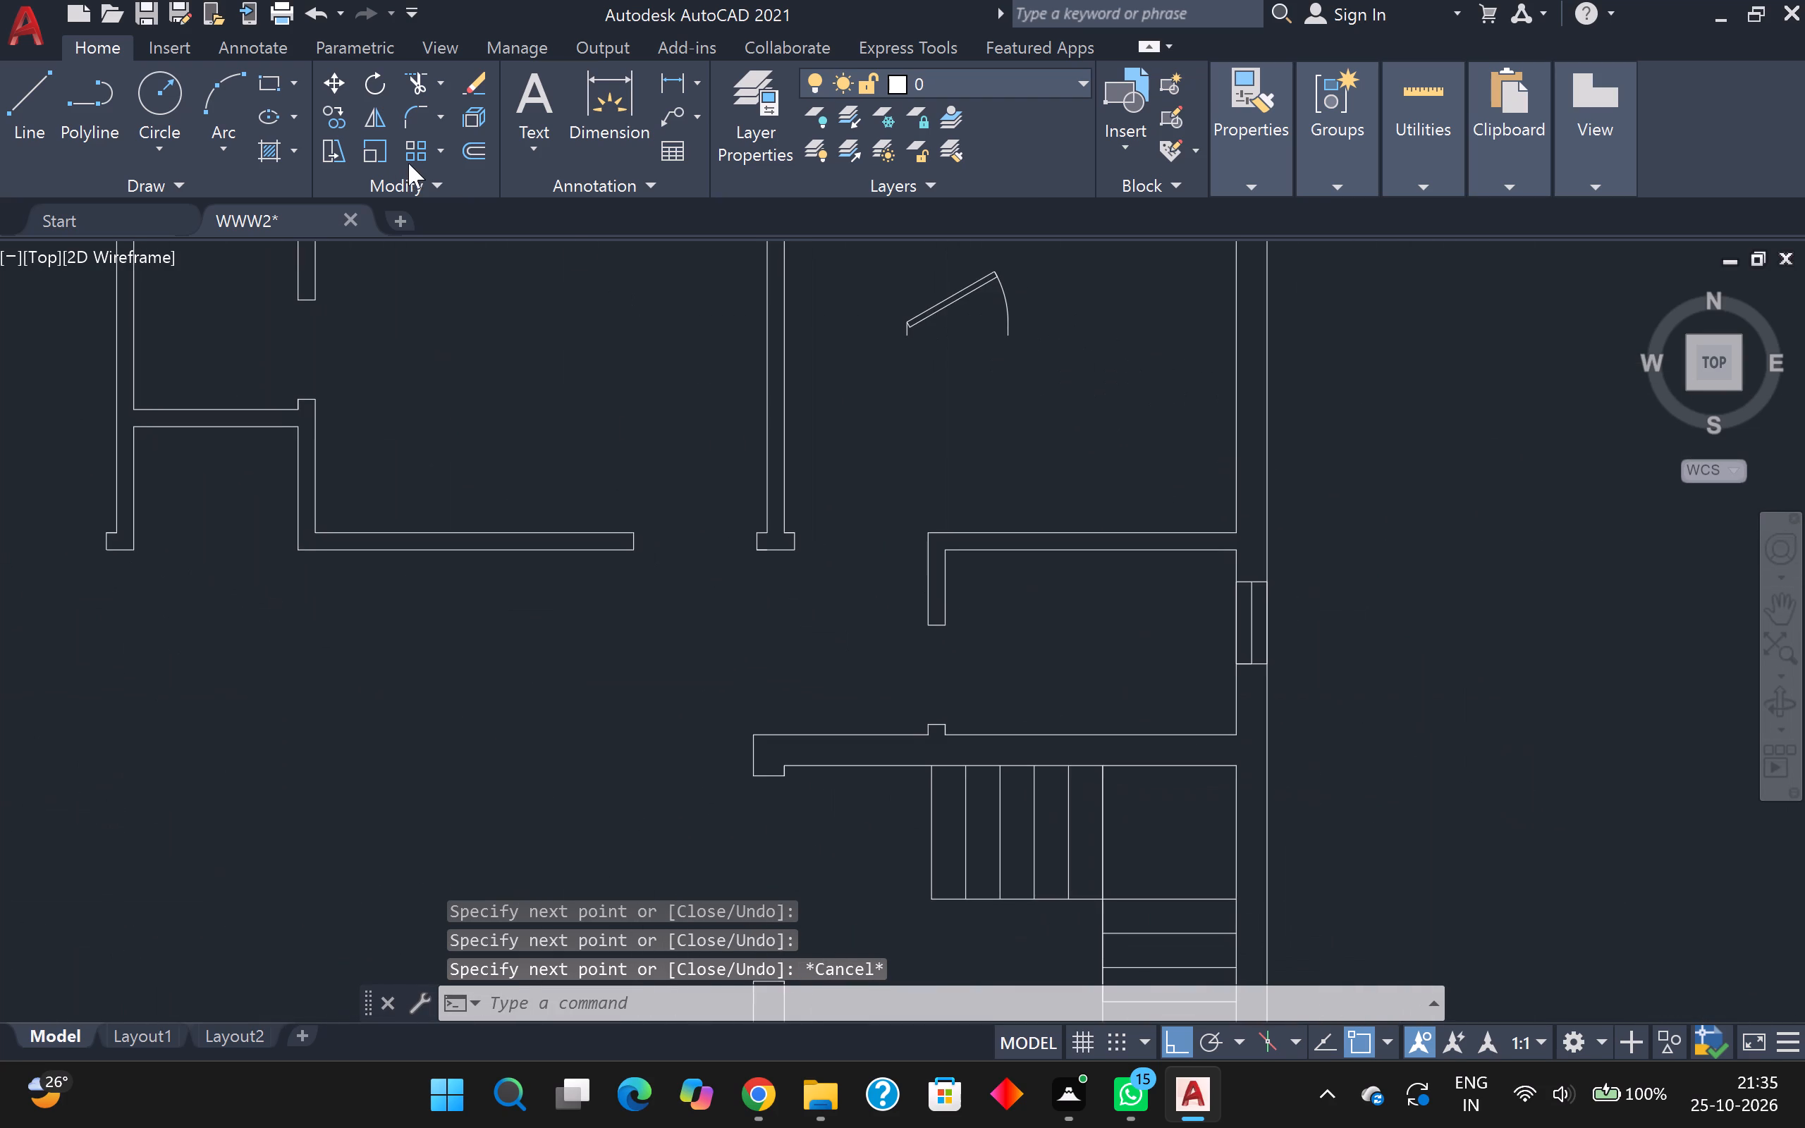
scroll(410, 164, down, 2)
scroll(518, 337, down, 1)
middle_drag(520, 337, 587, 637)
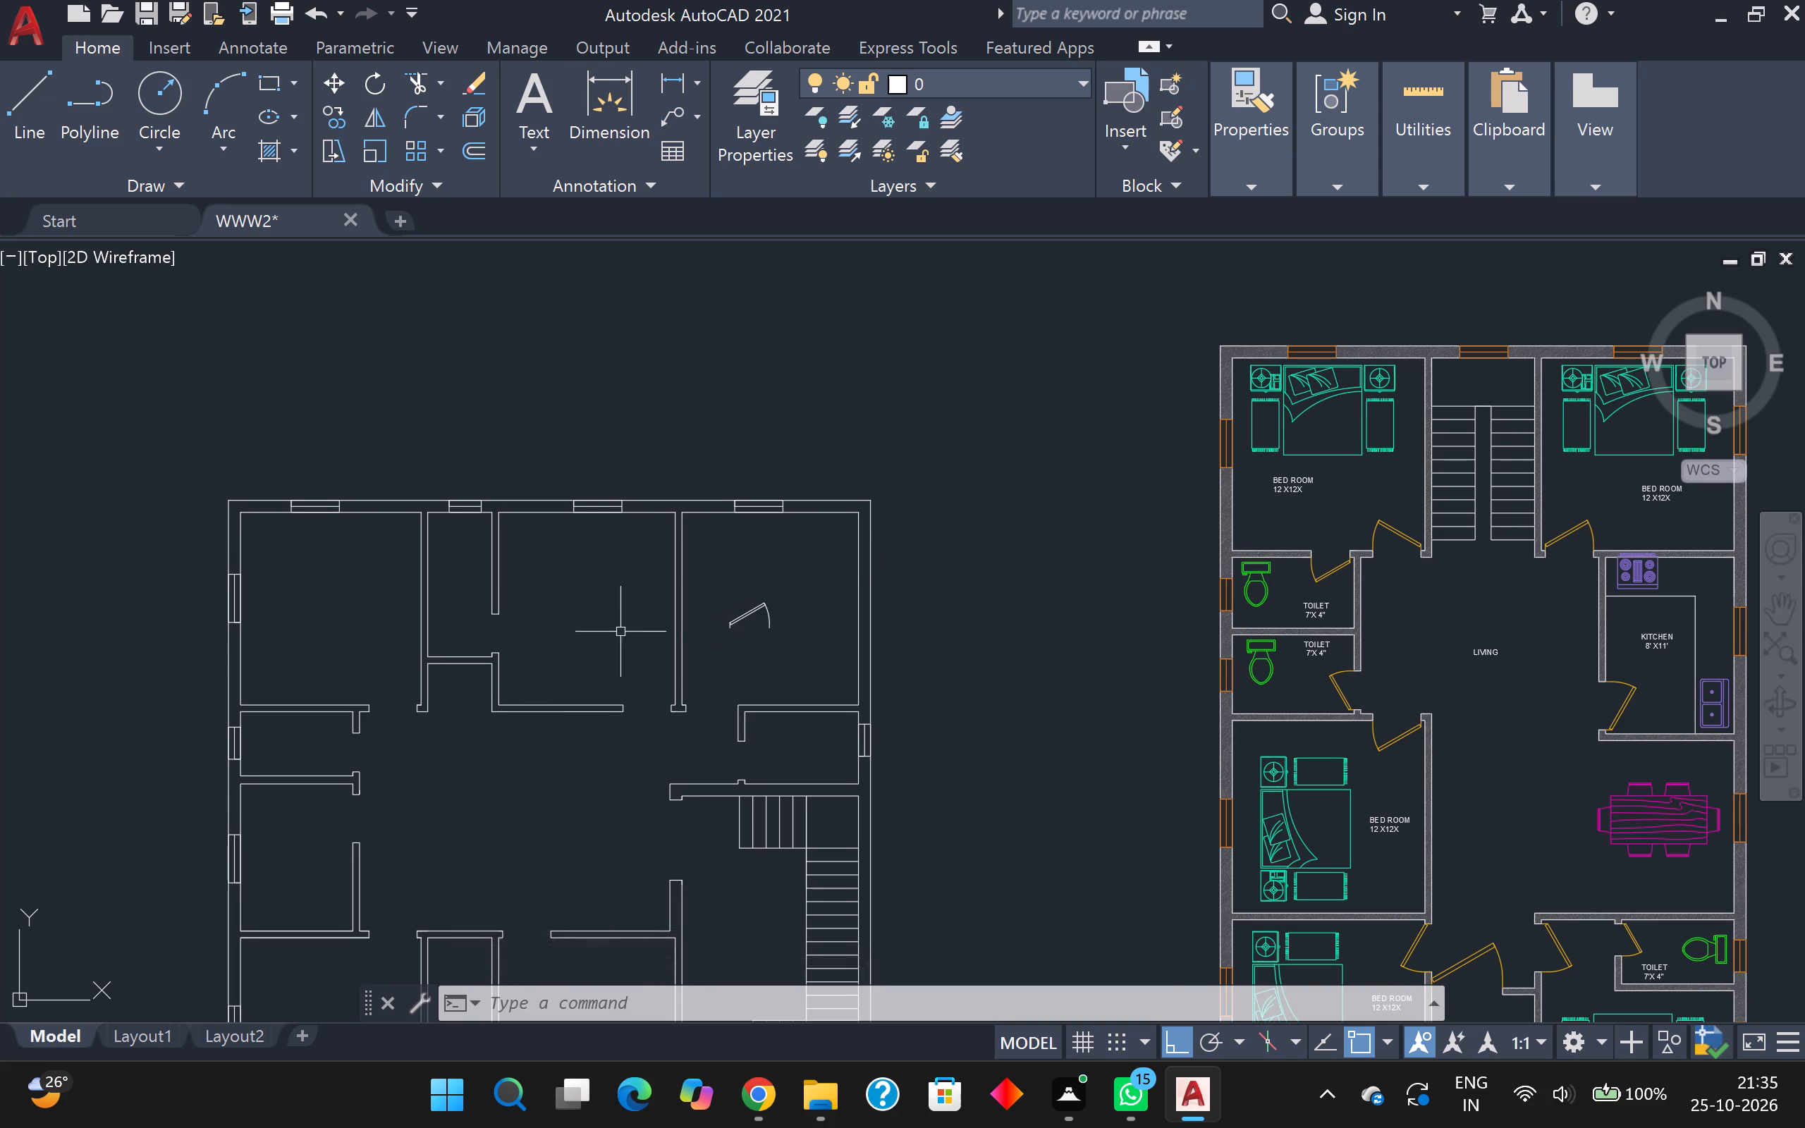
Draw a 4' window outline across the thickness of the right outer wall beside the staircase's long flight.
middle_drag(619, 632, 521, 332)
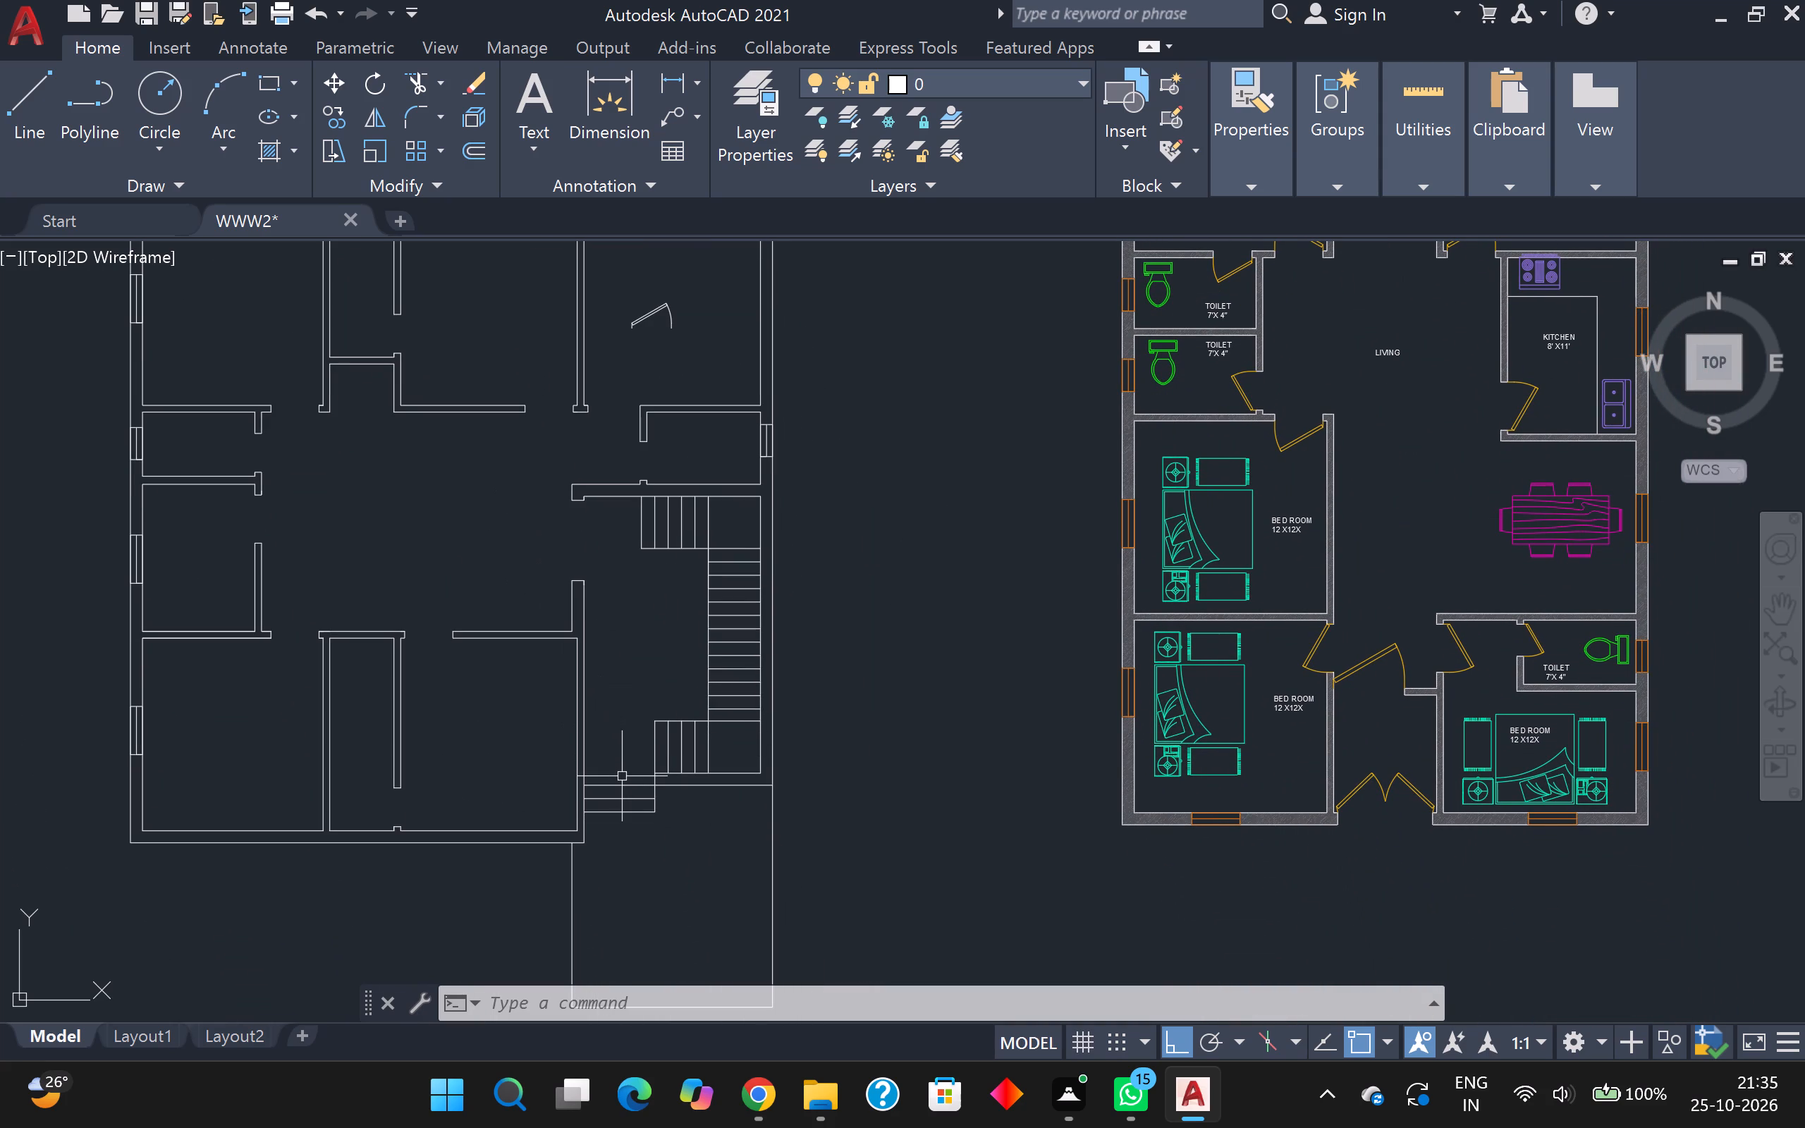
scroll(343, 801, up, 1)
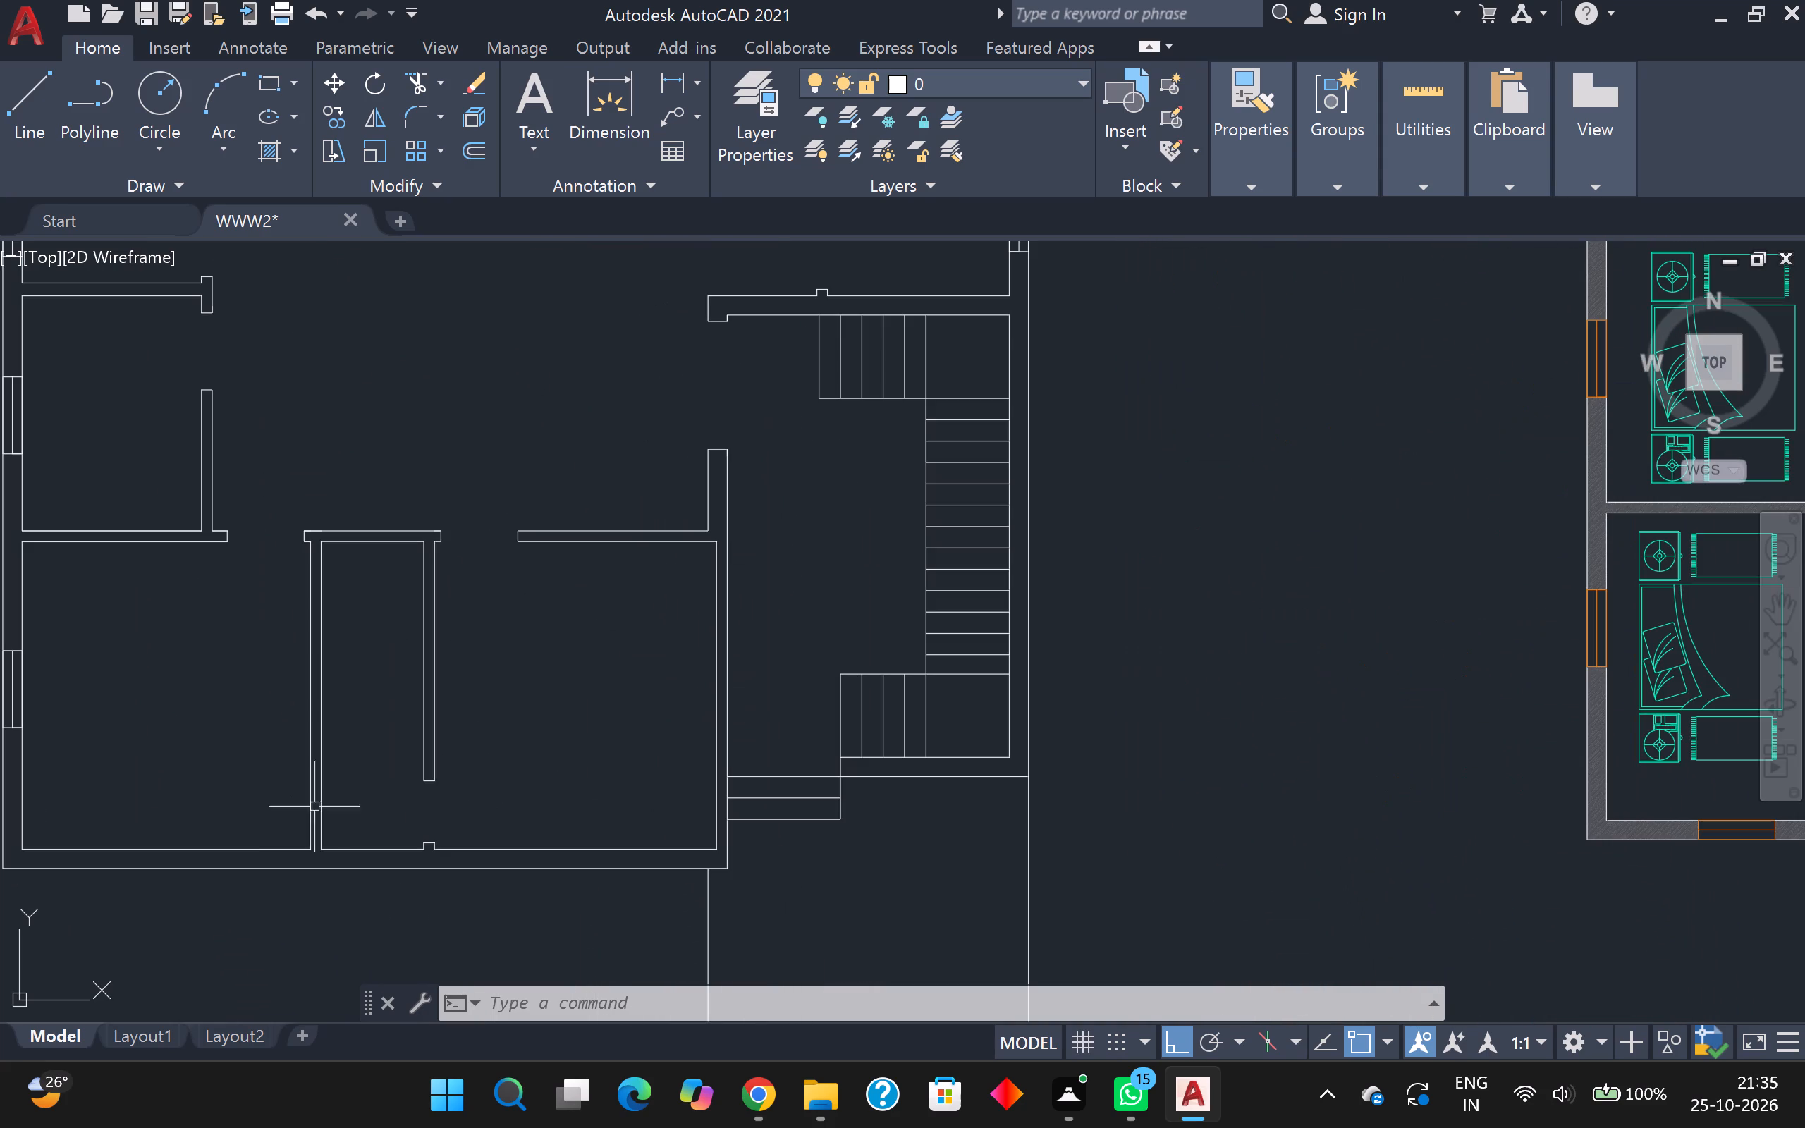
scroll(301, 848, down, 2)
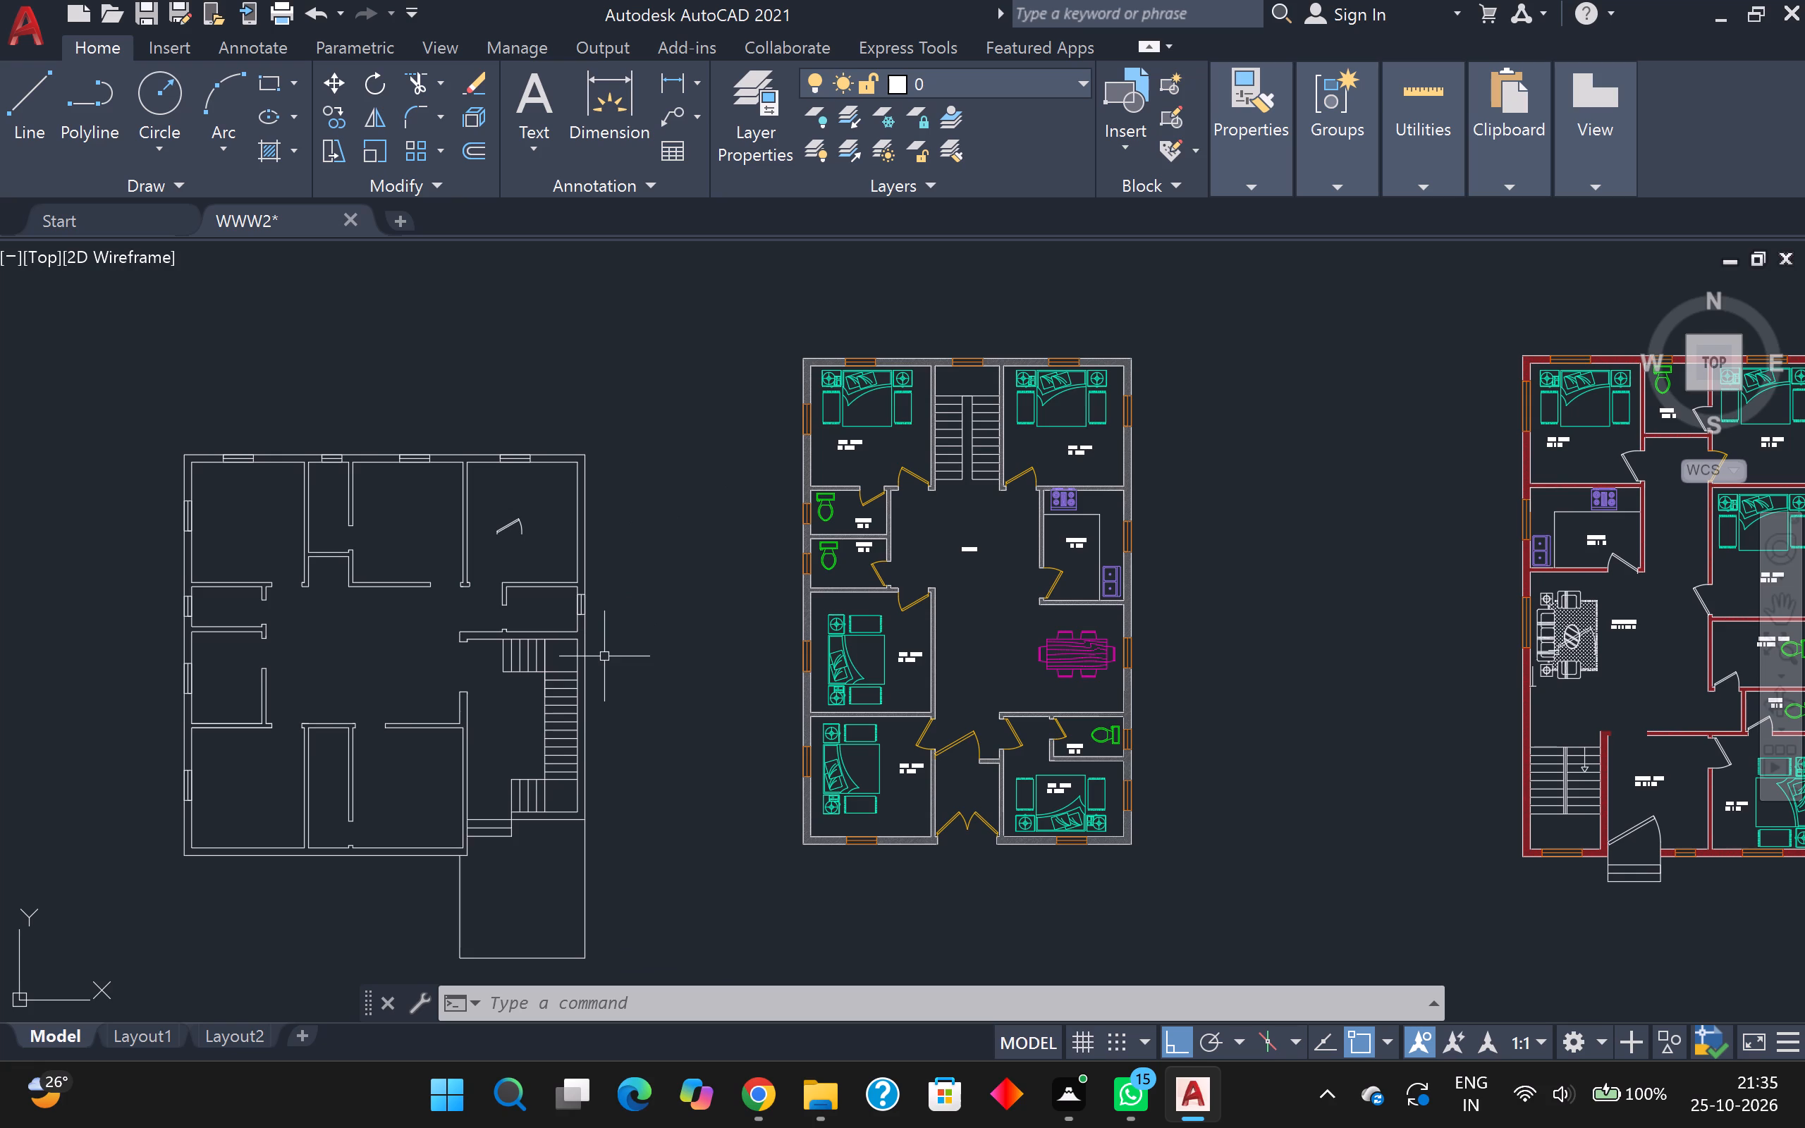
key(l)
key(Return)
scroll(605, 657, up, 1)
middle_drag(605, 657, 577, 575)
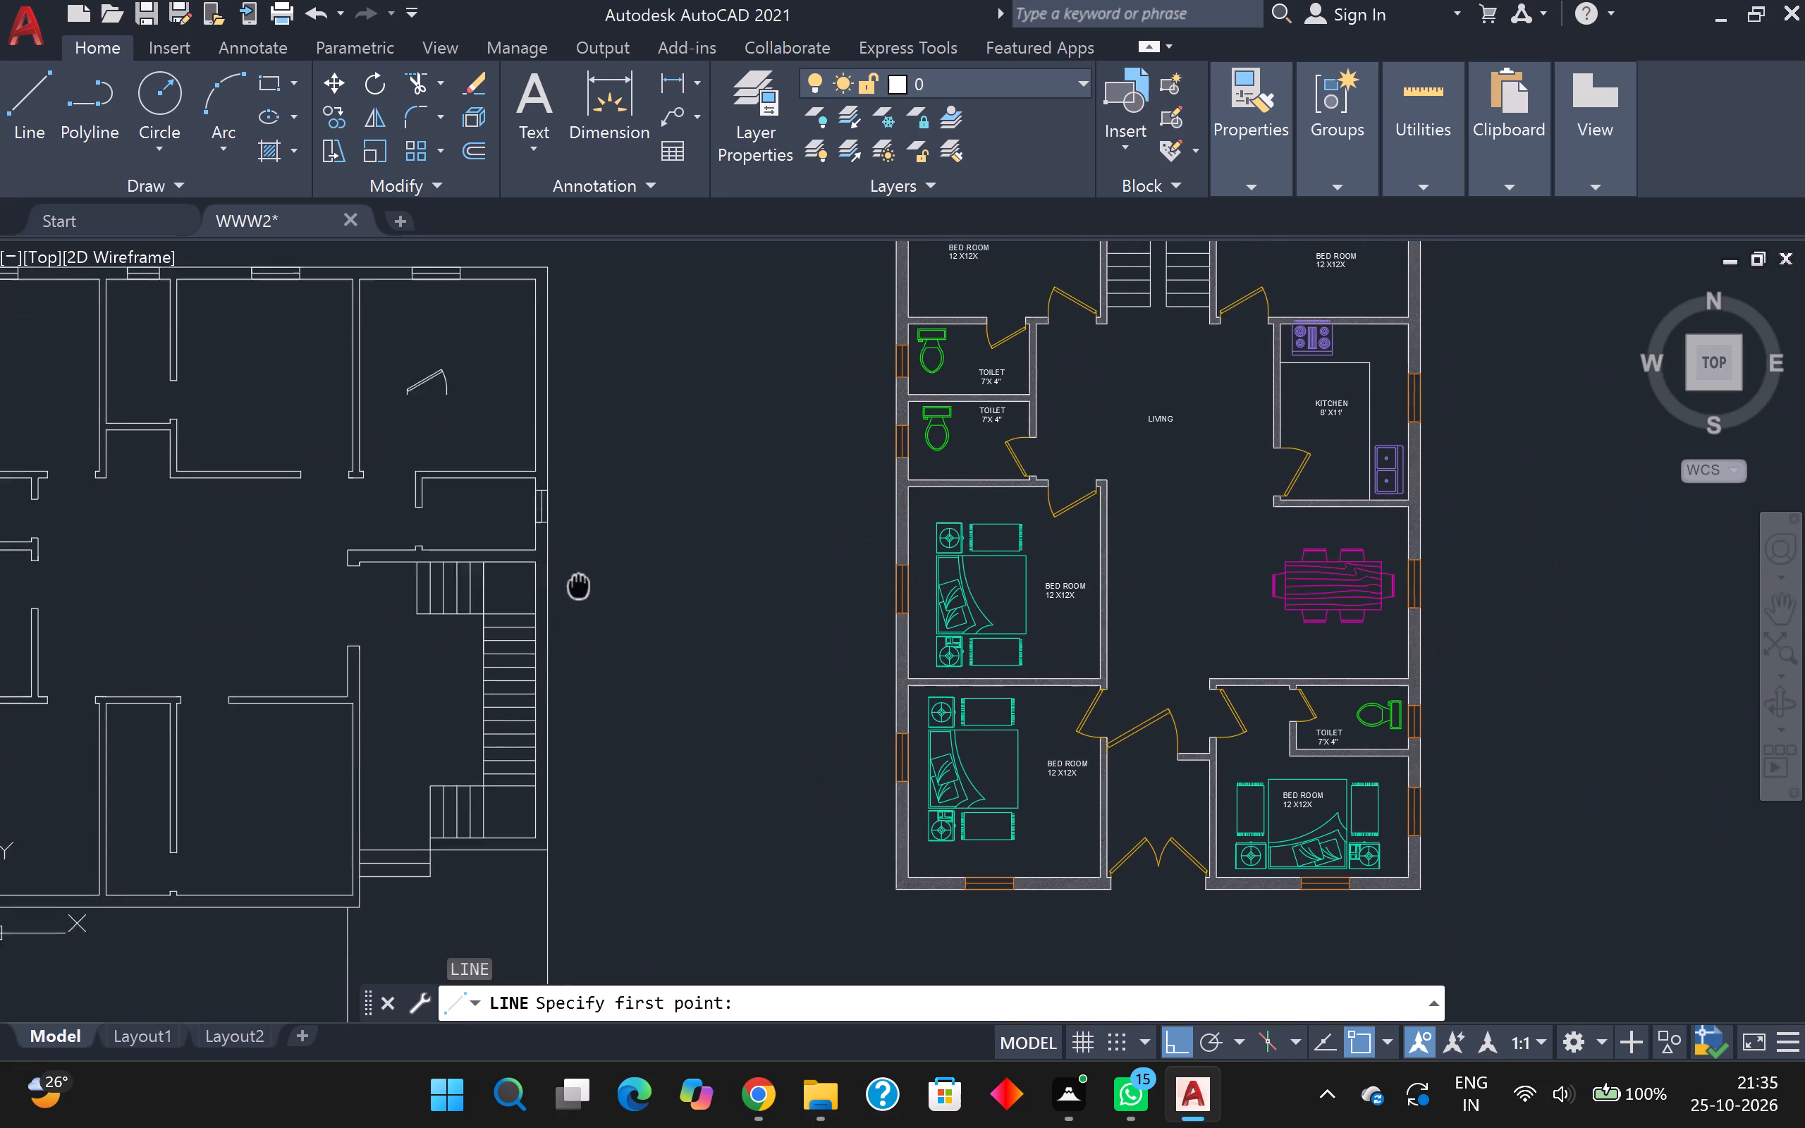
middle_drag(577, 575, 577, 549)
scroll(541, 588, up, 2)
scroll(522, 651, up, 2)
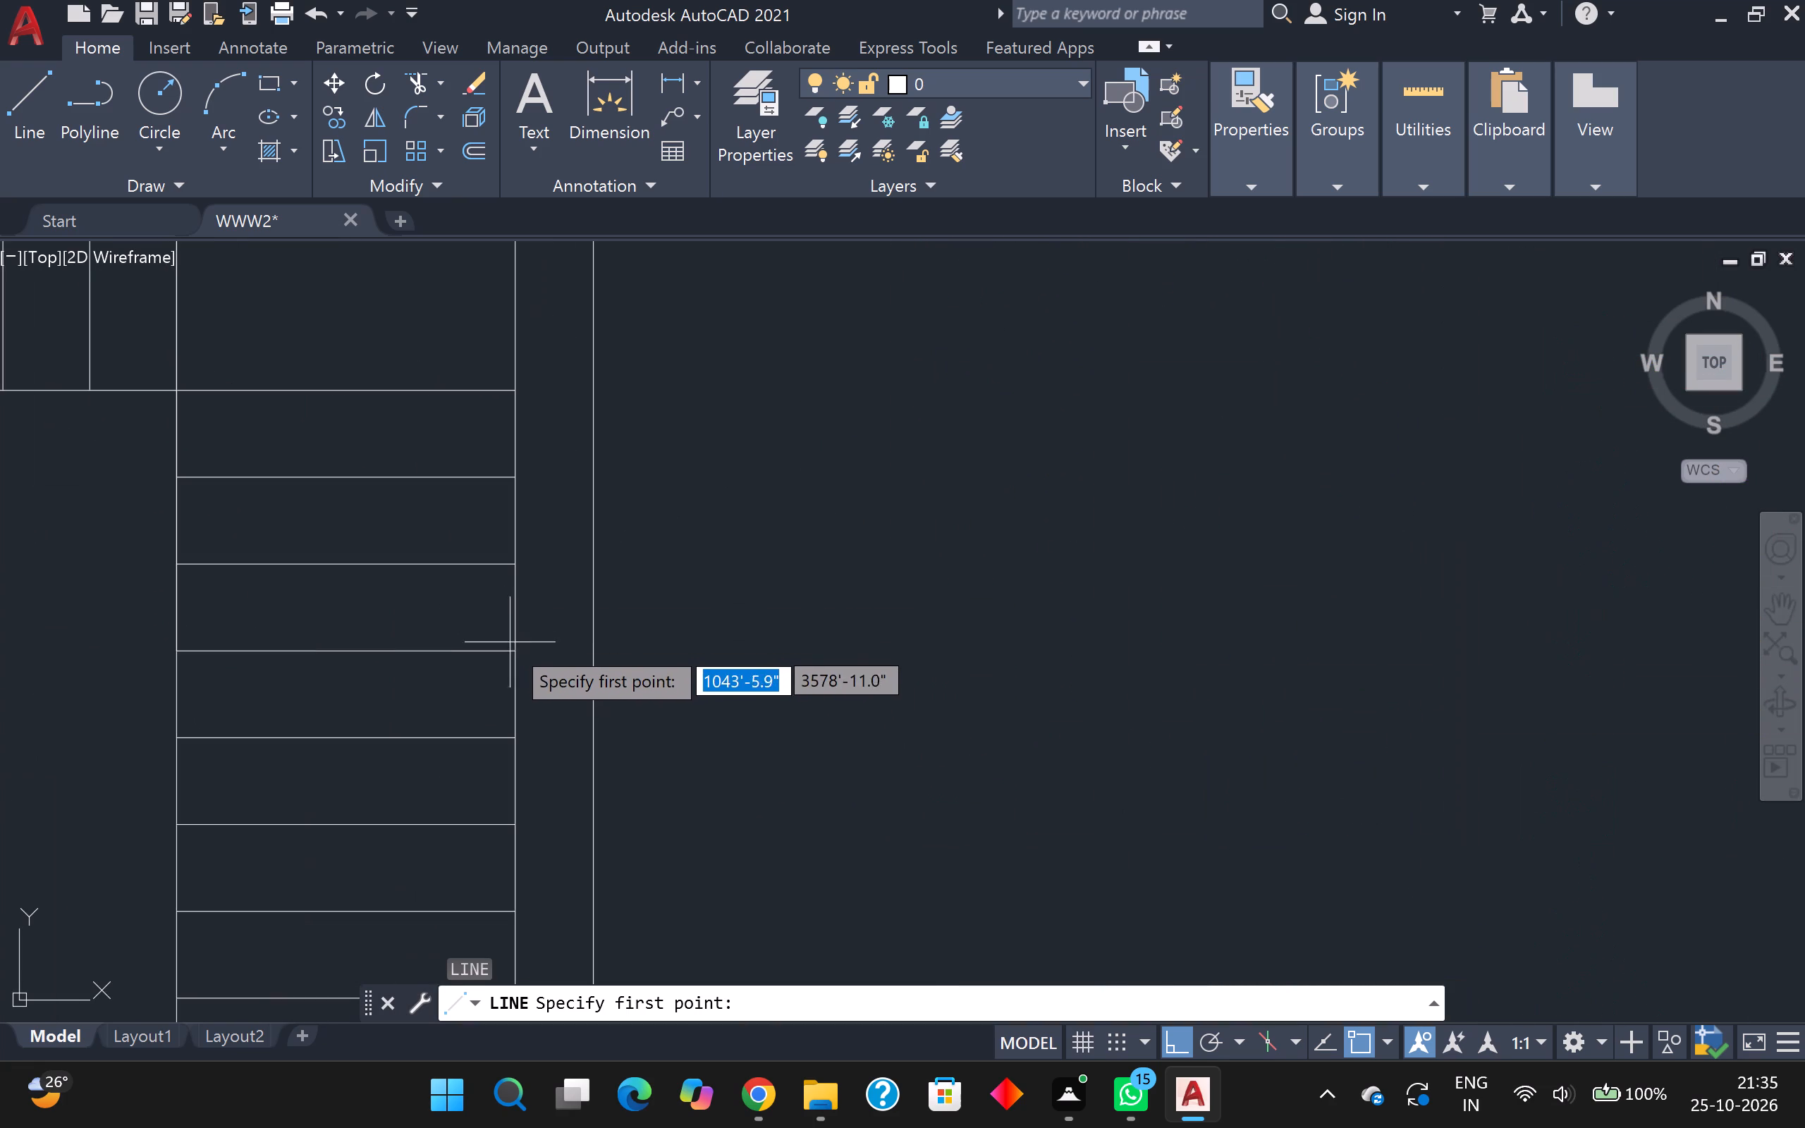
click(522, 652)
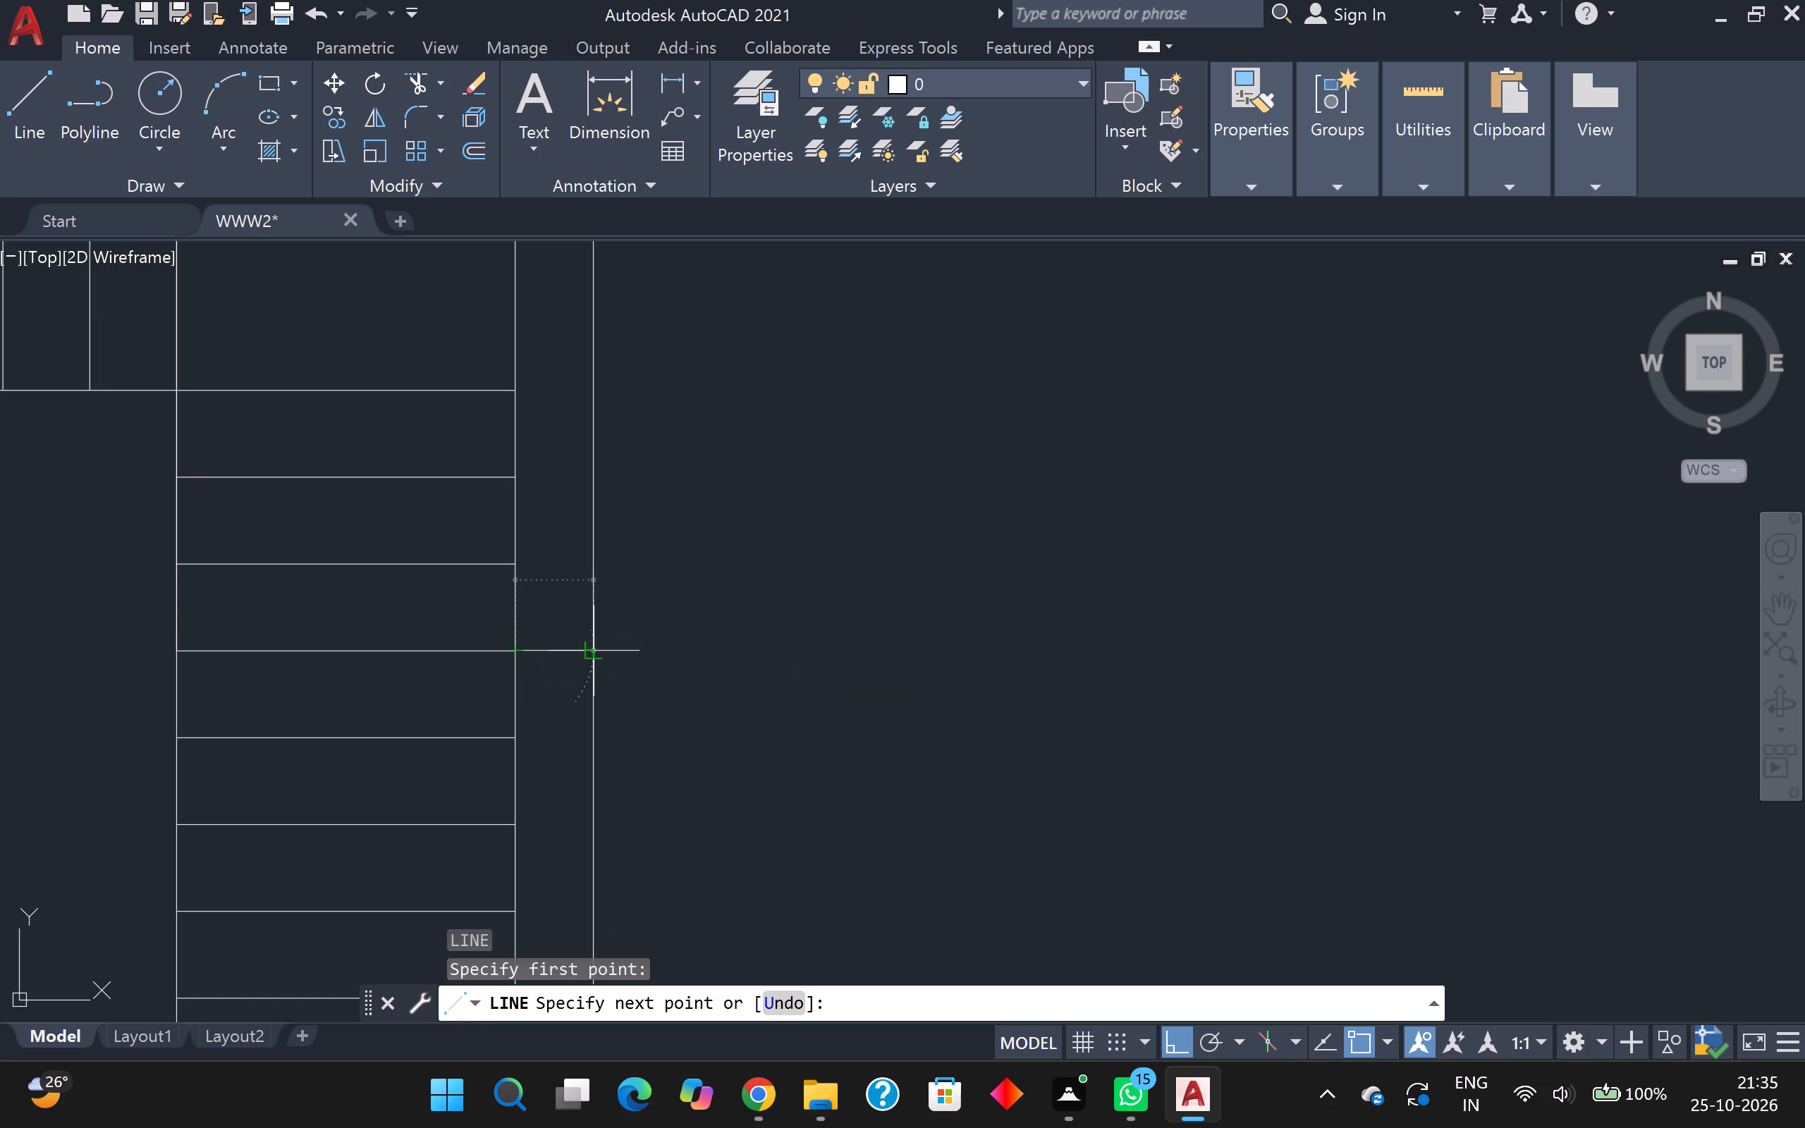
click(596, 654)
middle_drag(587, 625, 561, 400)
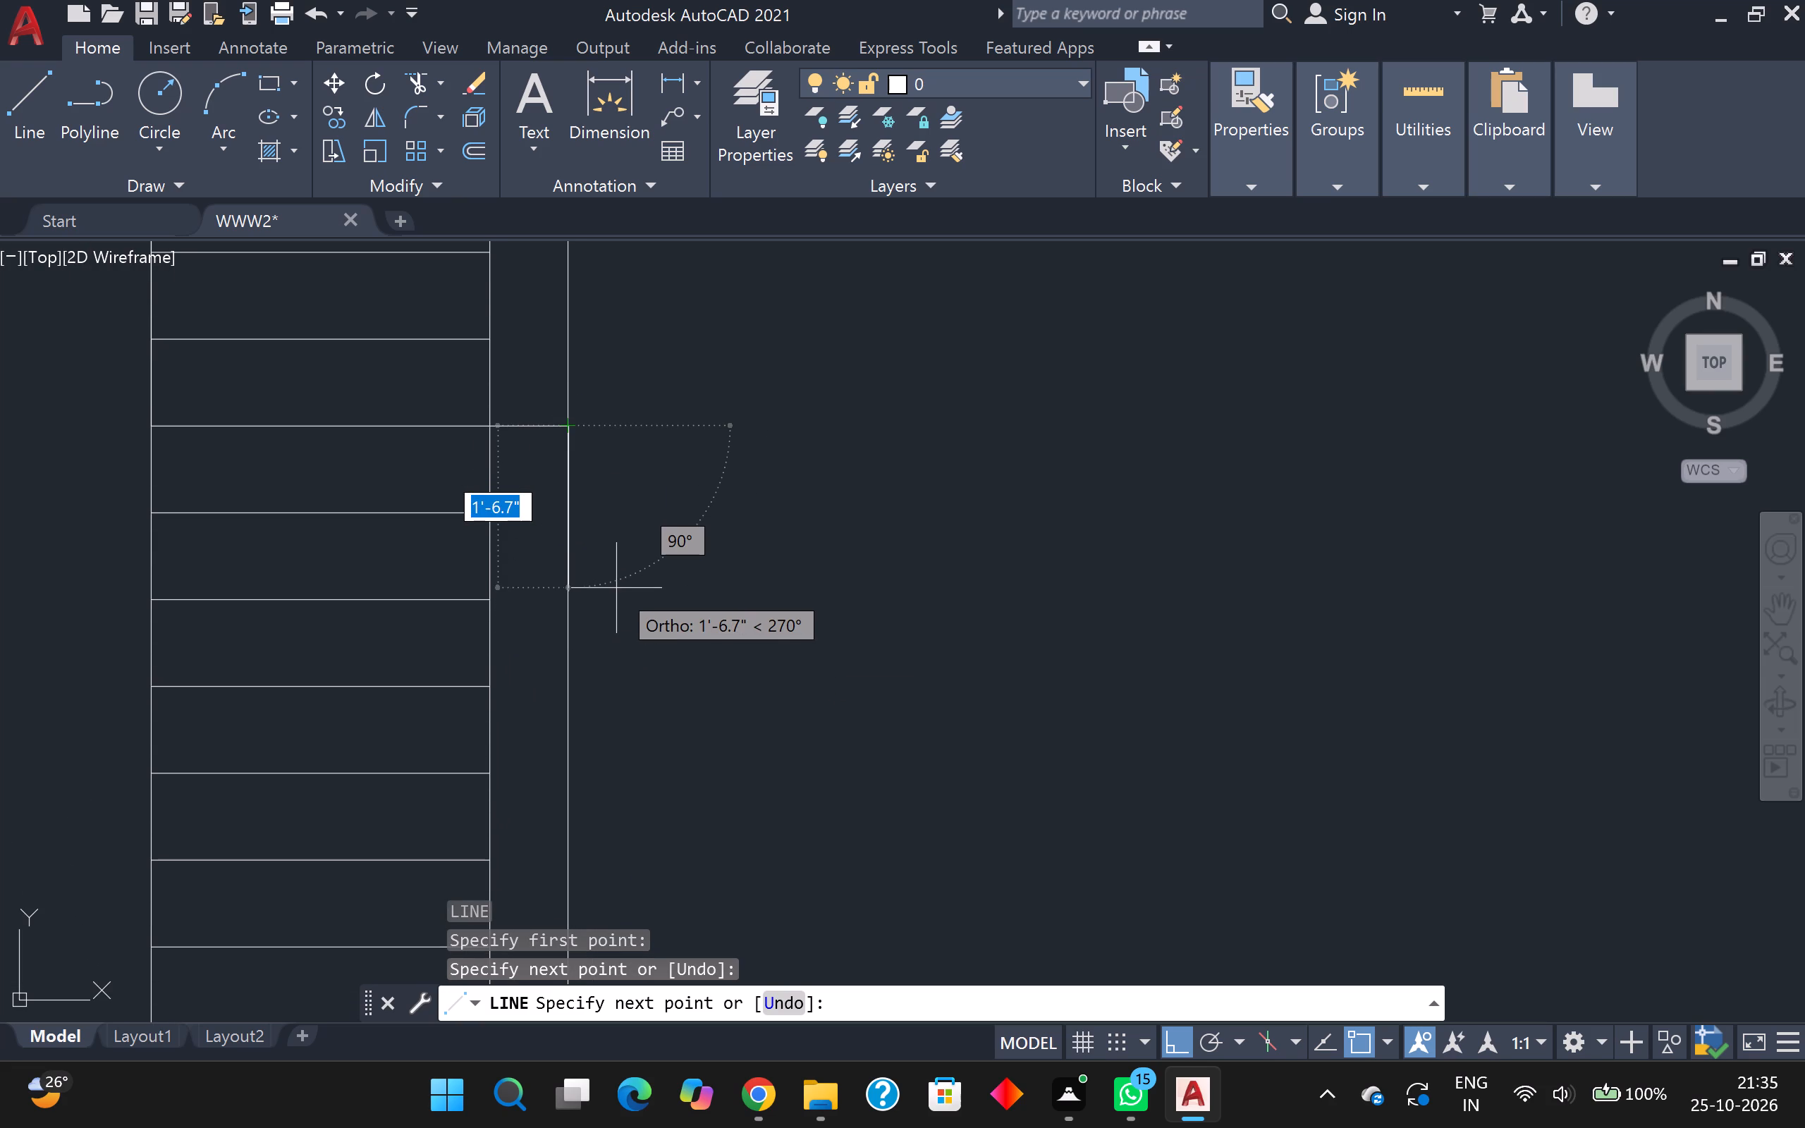
text(4')
key(Return)
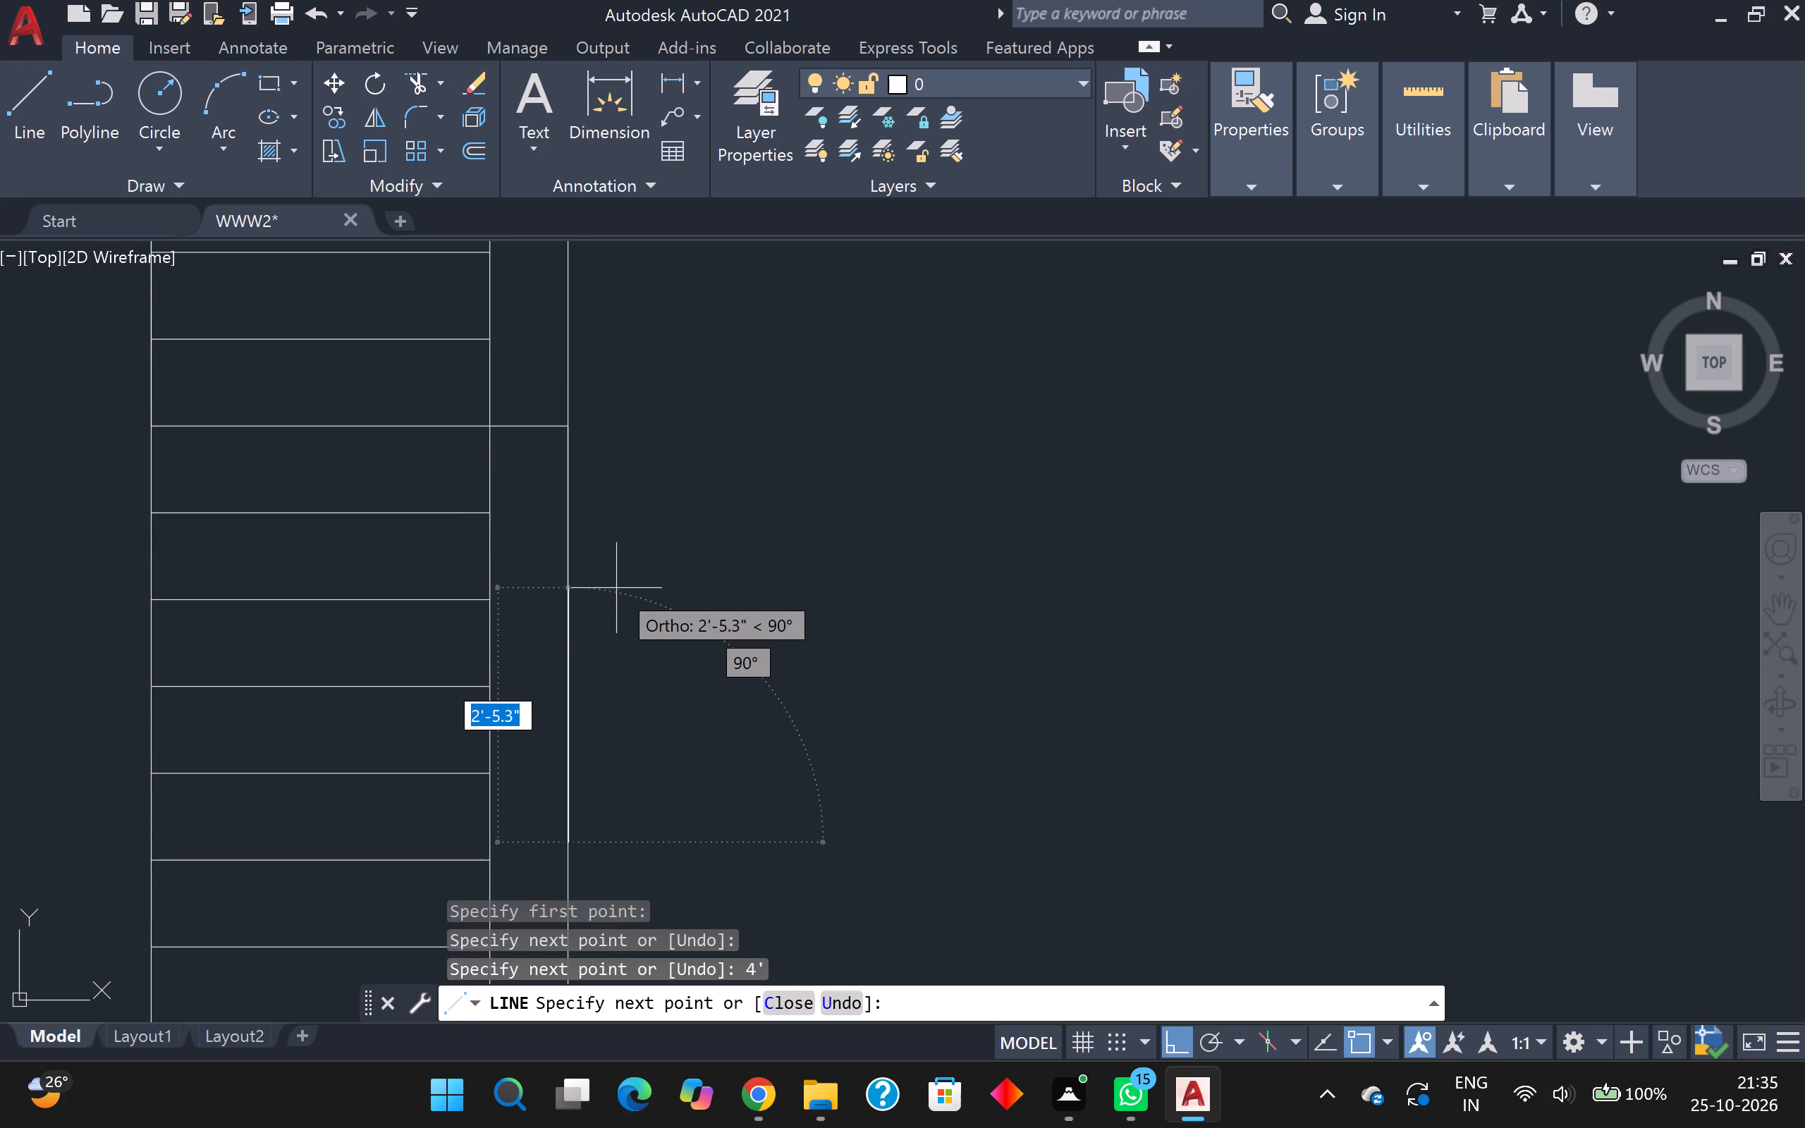
scroll(822, 573, down, 1)
scroll(632, 797, up, 1)
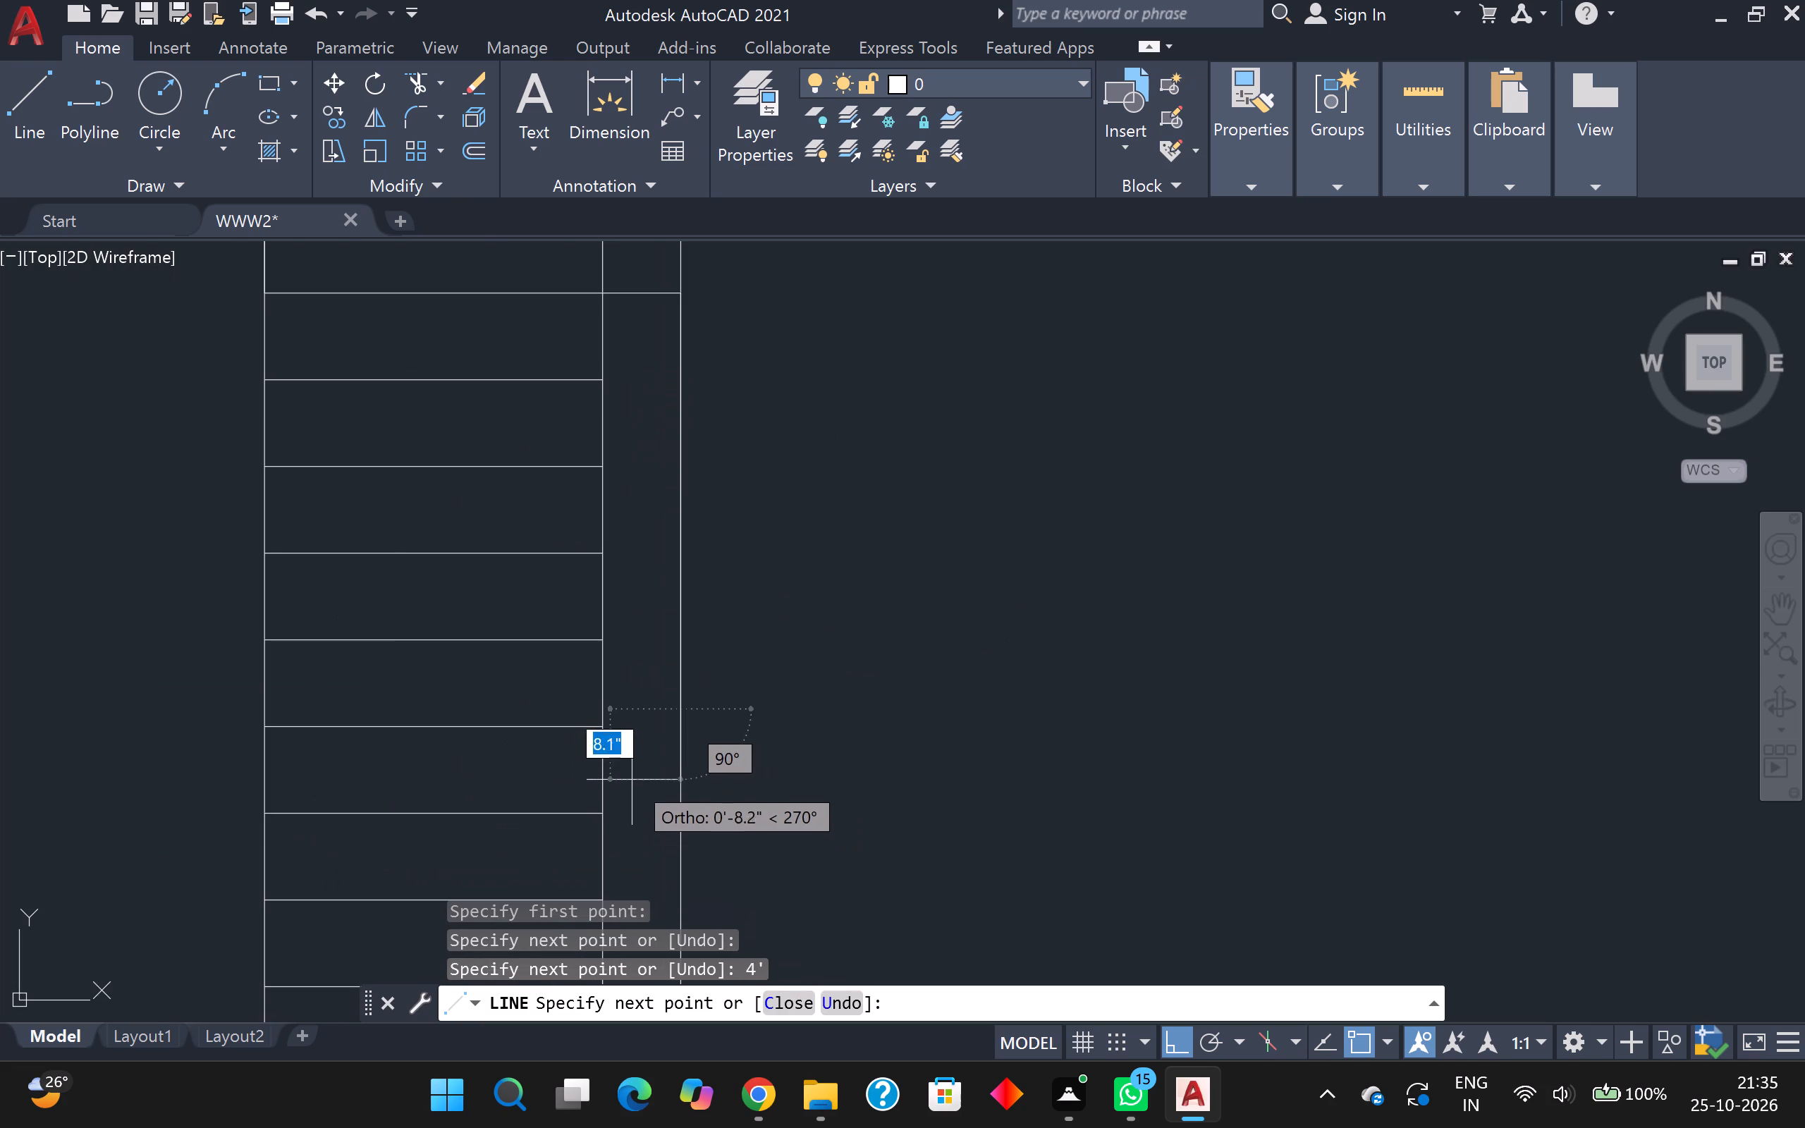
scroll(616, 727, up, 2)
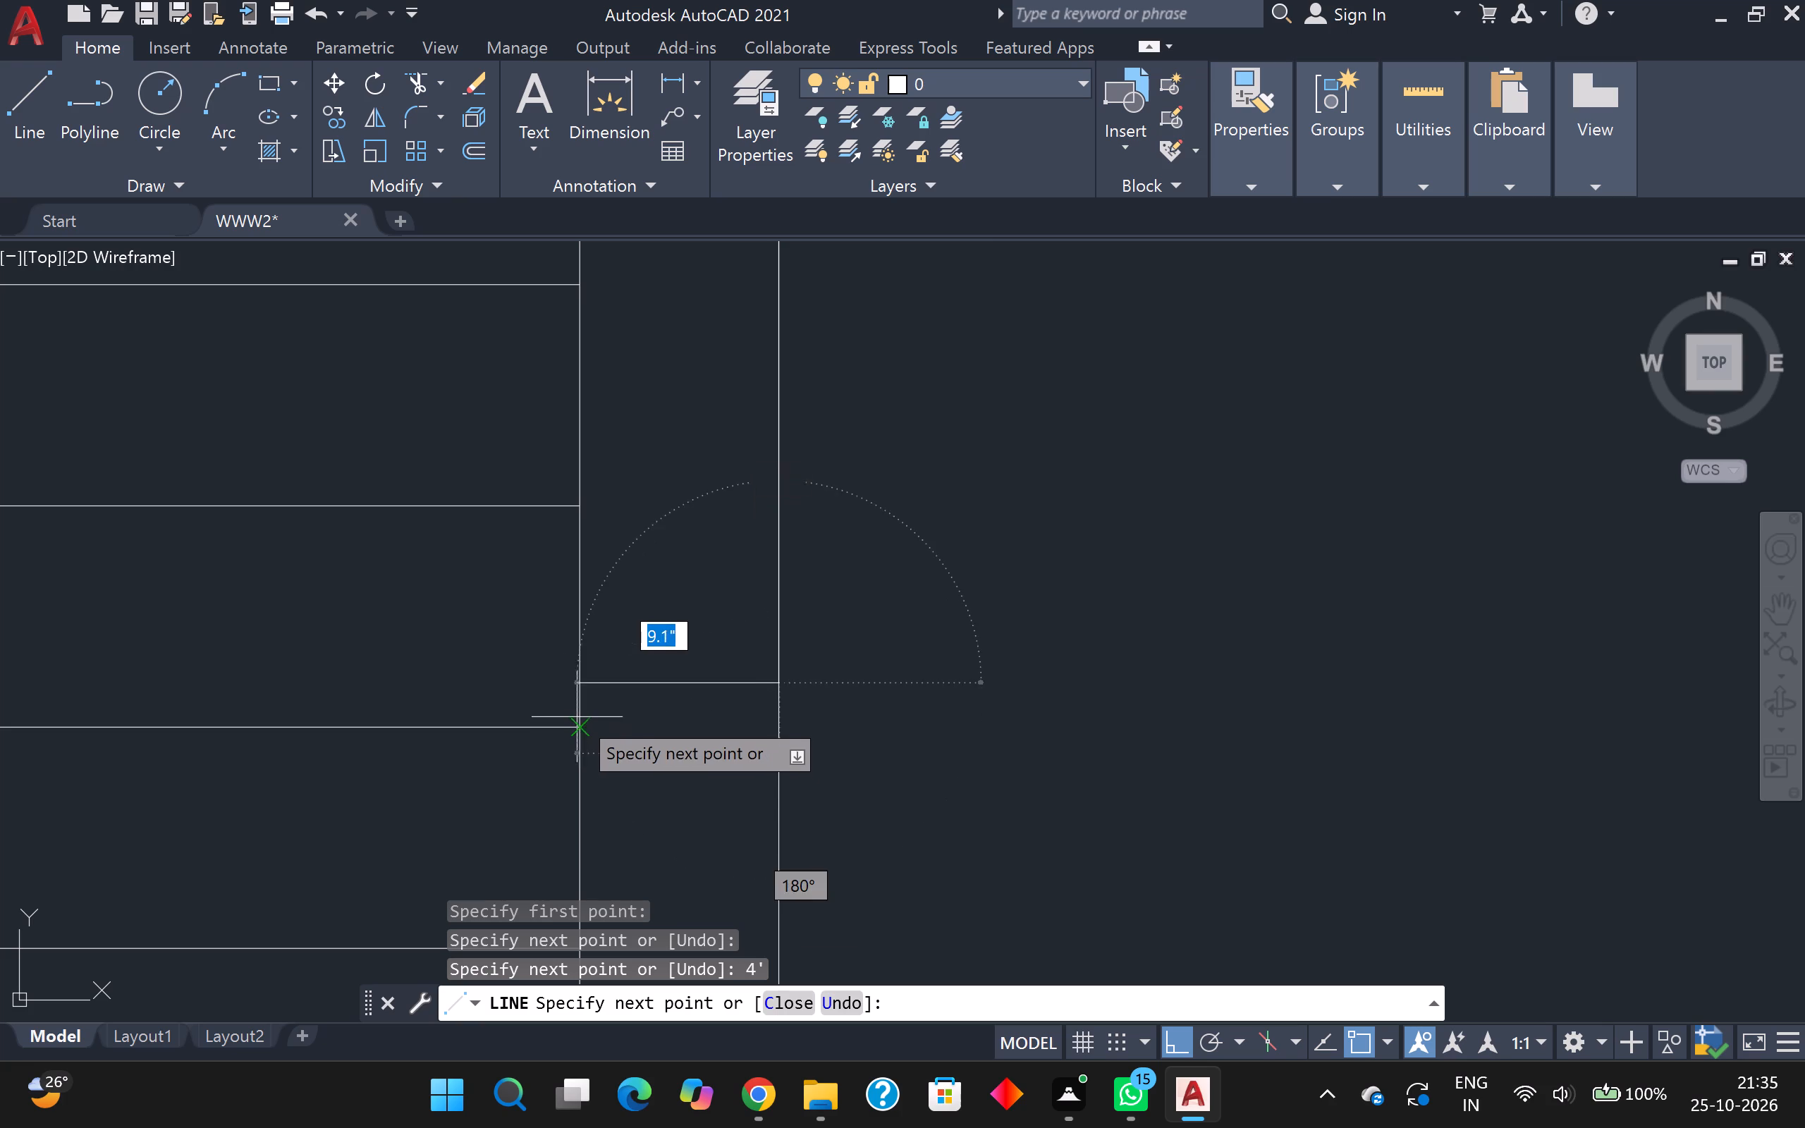
click(583, 677)
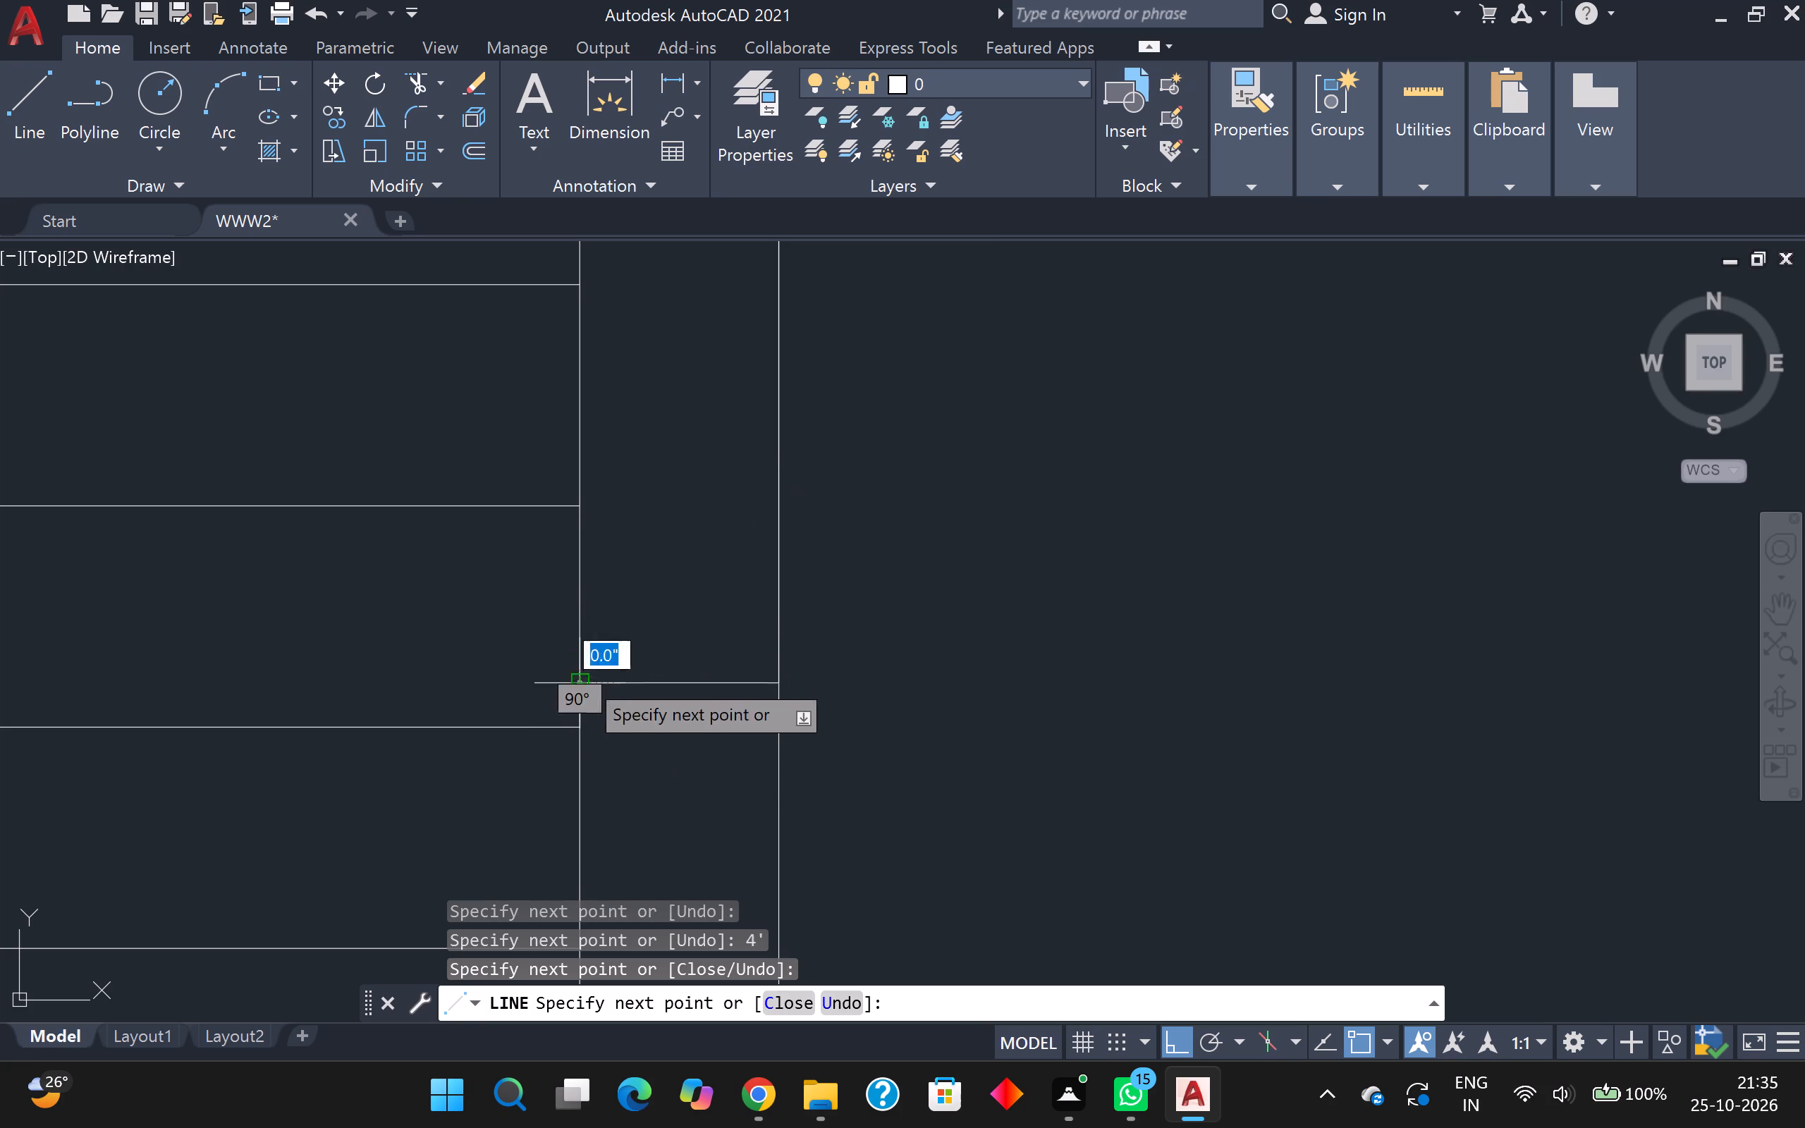
middle_drag(596, 453, 556, 808)
scroll(498, 480, down, 3)
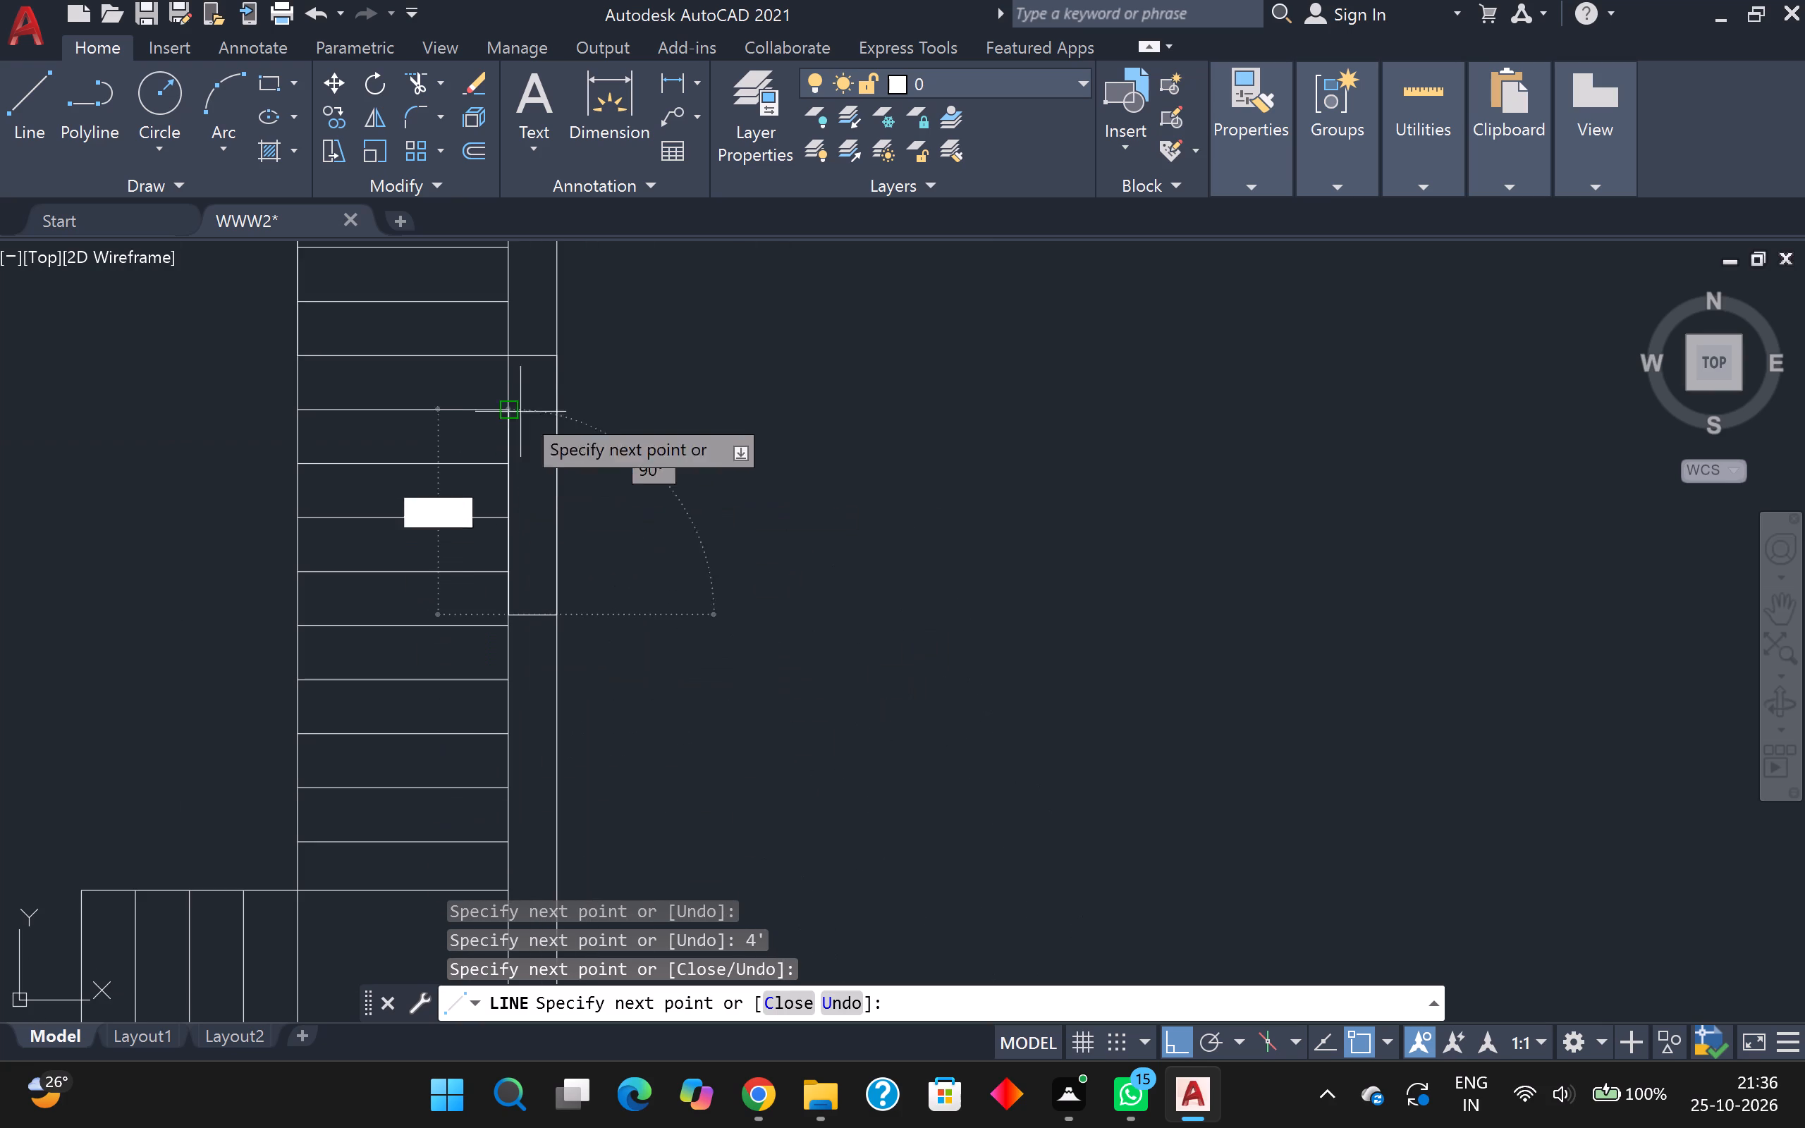
scroll(507, 357, up, 1)
click(508, 357)
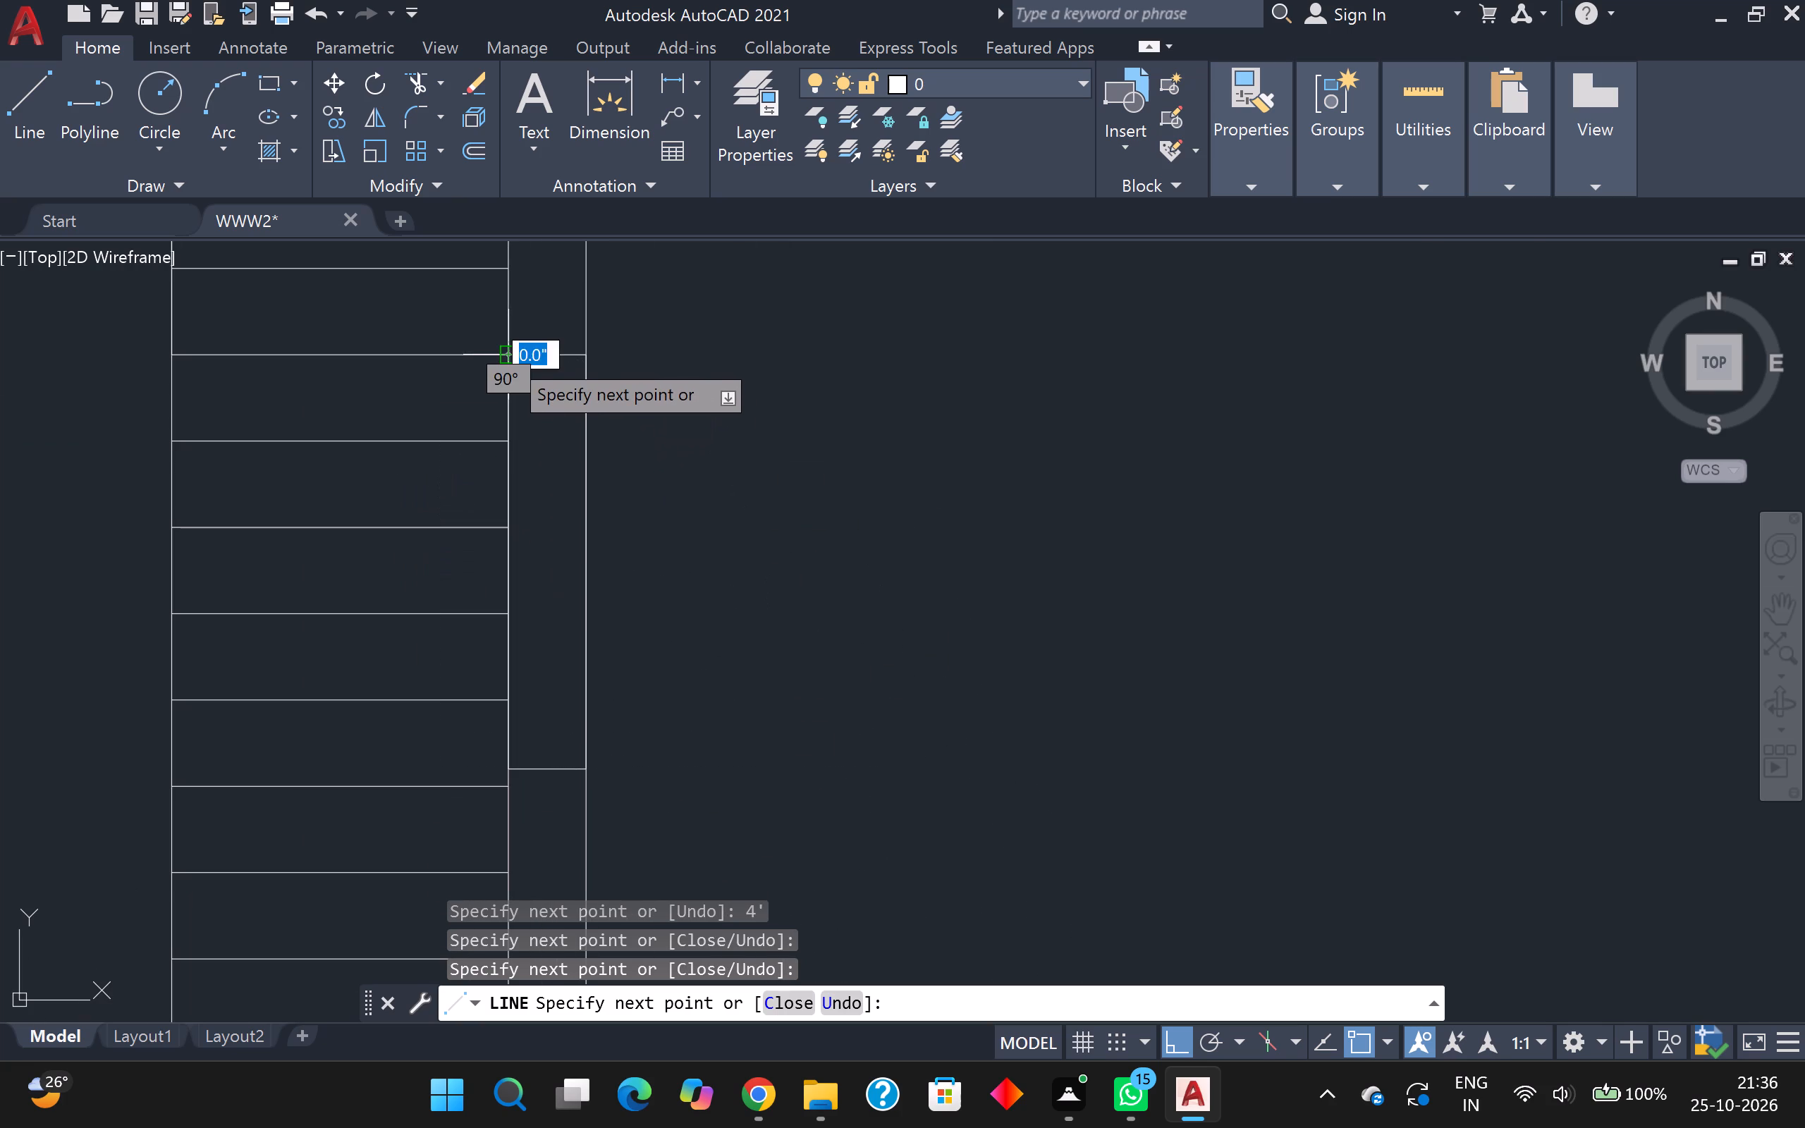
scroll(508, 357, down, 2)
key(Escape)
scroll(590, 440, down, 2)
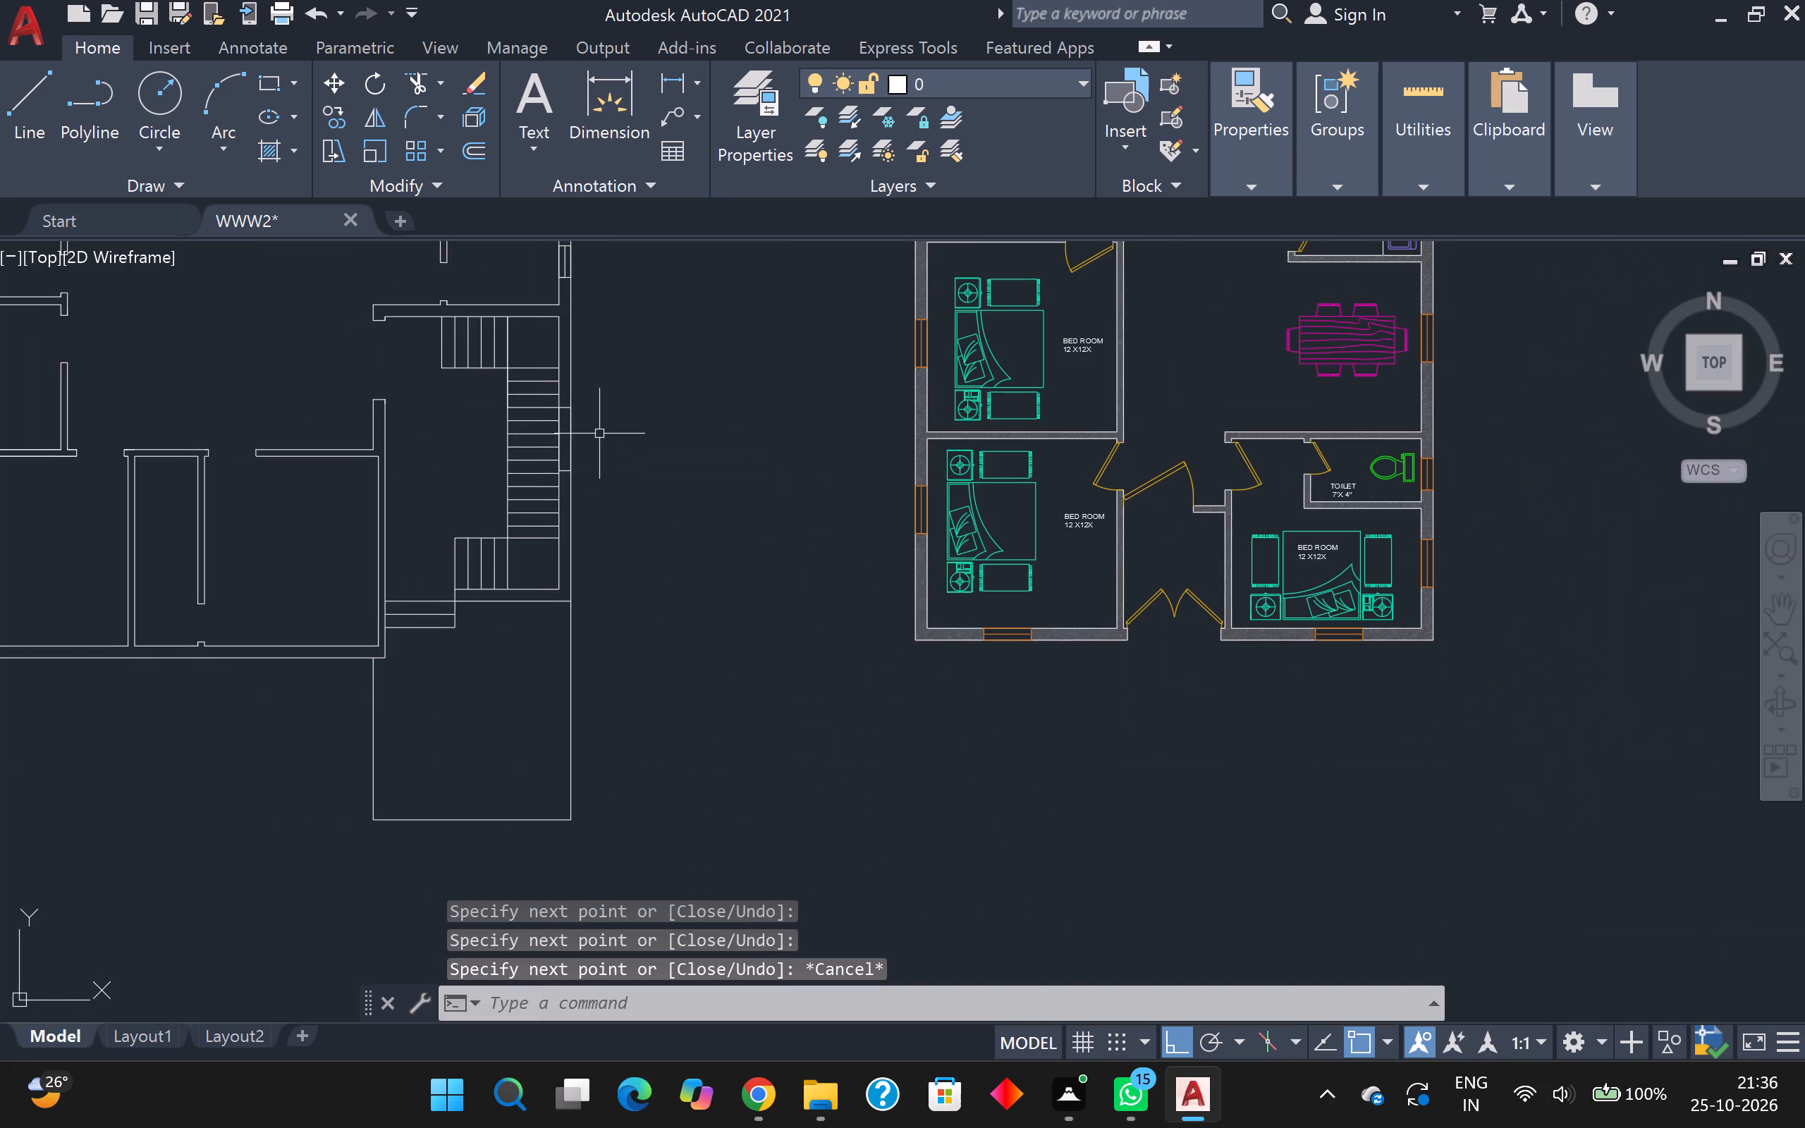
Add a lengthwise centre line between the end midpoints of the 4' staircase window.
middle_drag(601, 434, 661, 432)
scroll(673, 431, up, 2)
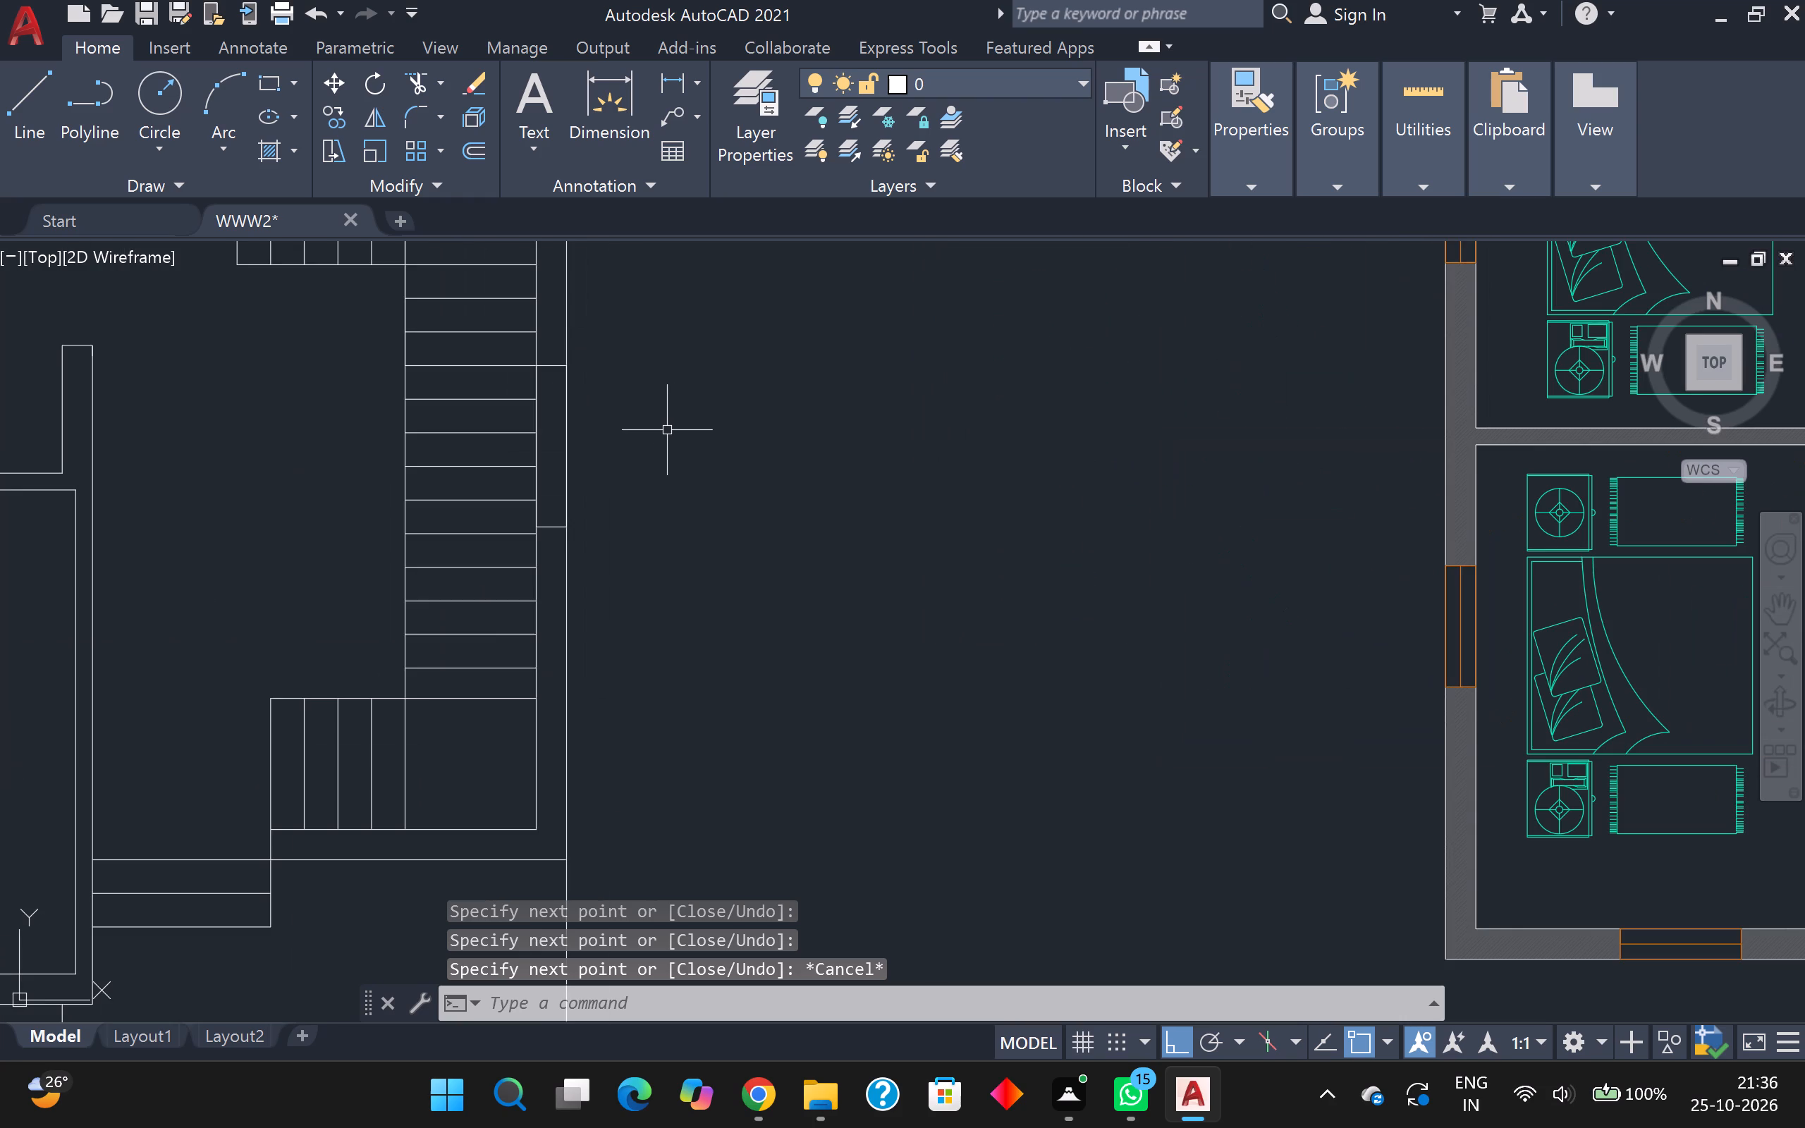
key(l)
key(Return)
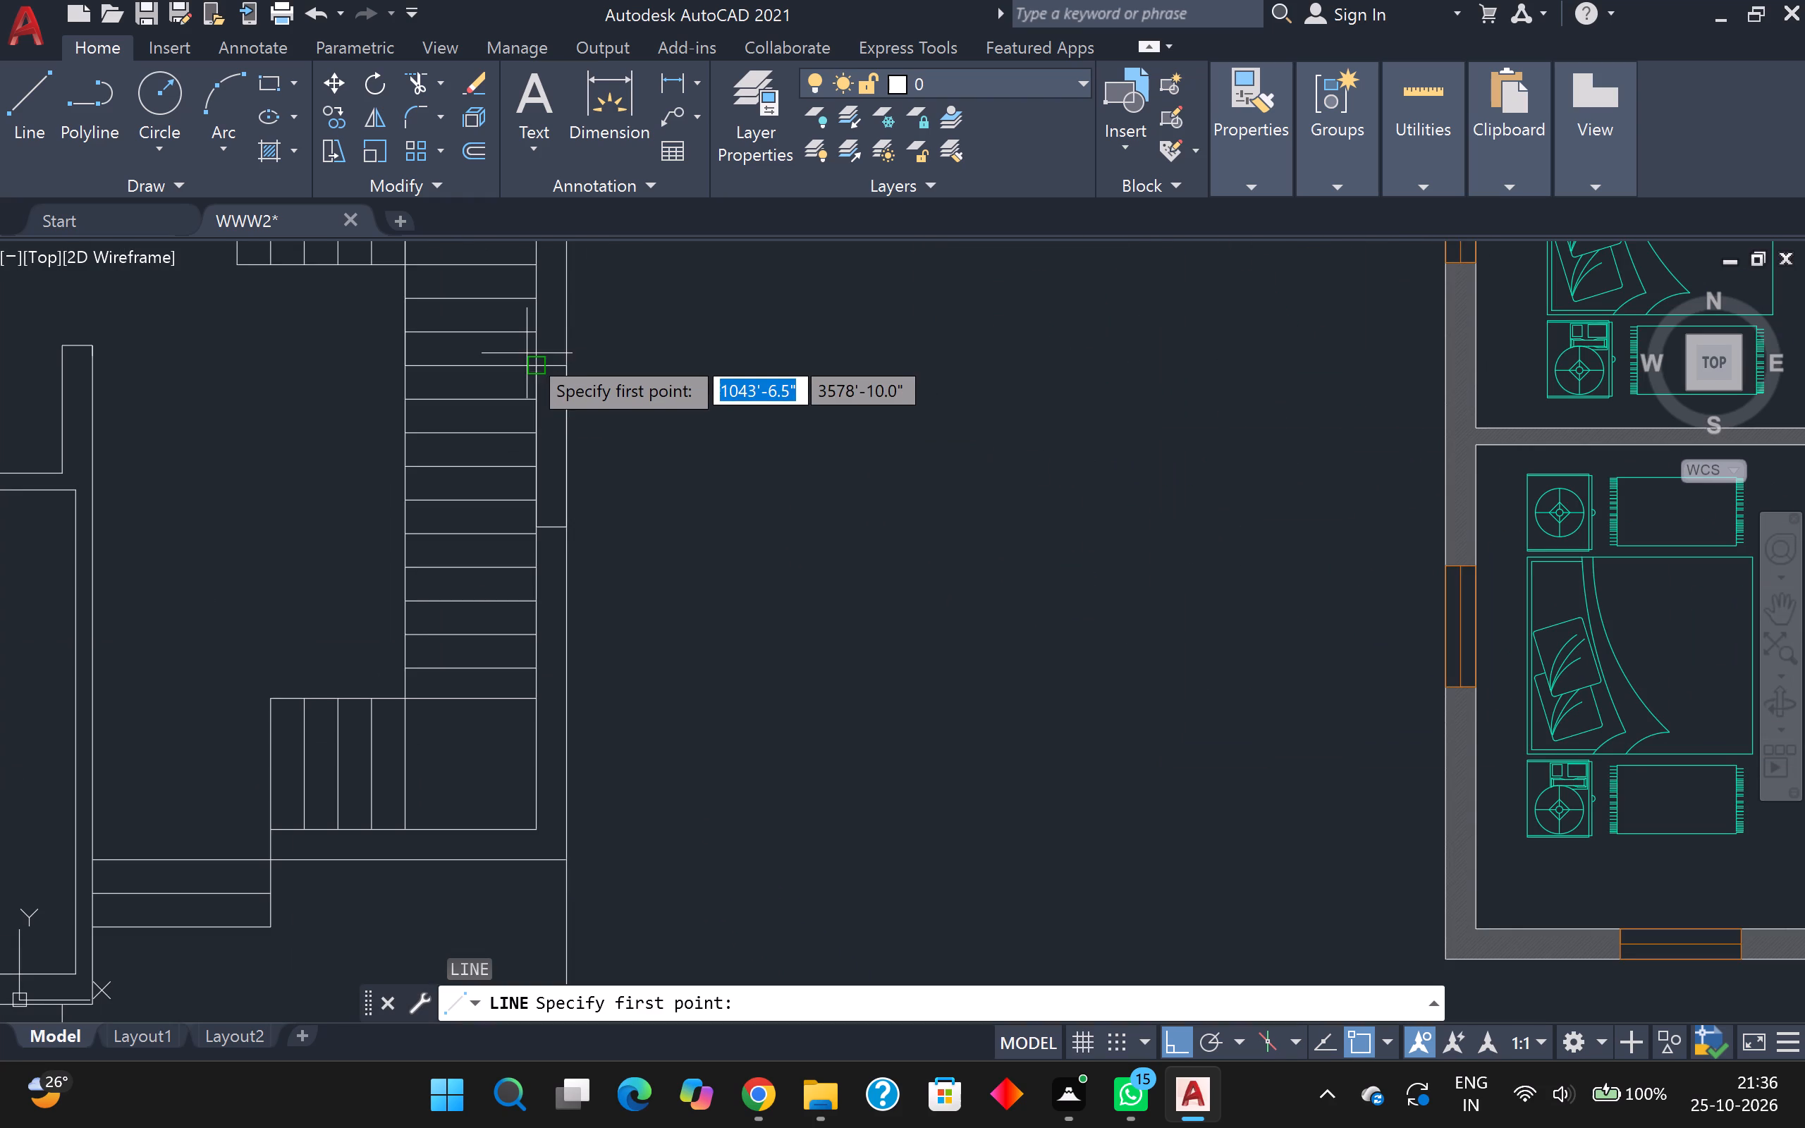
click(550, 364)
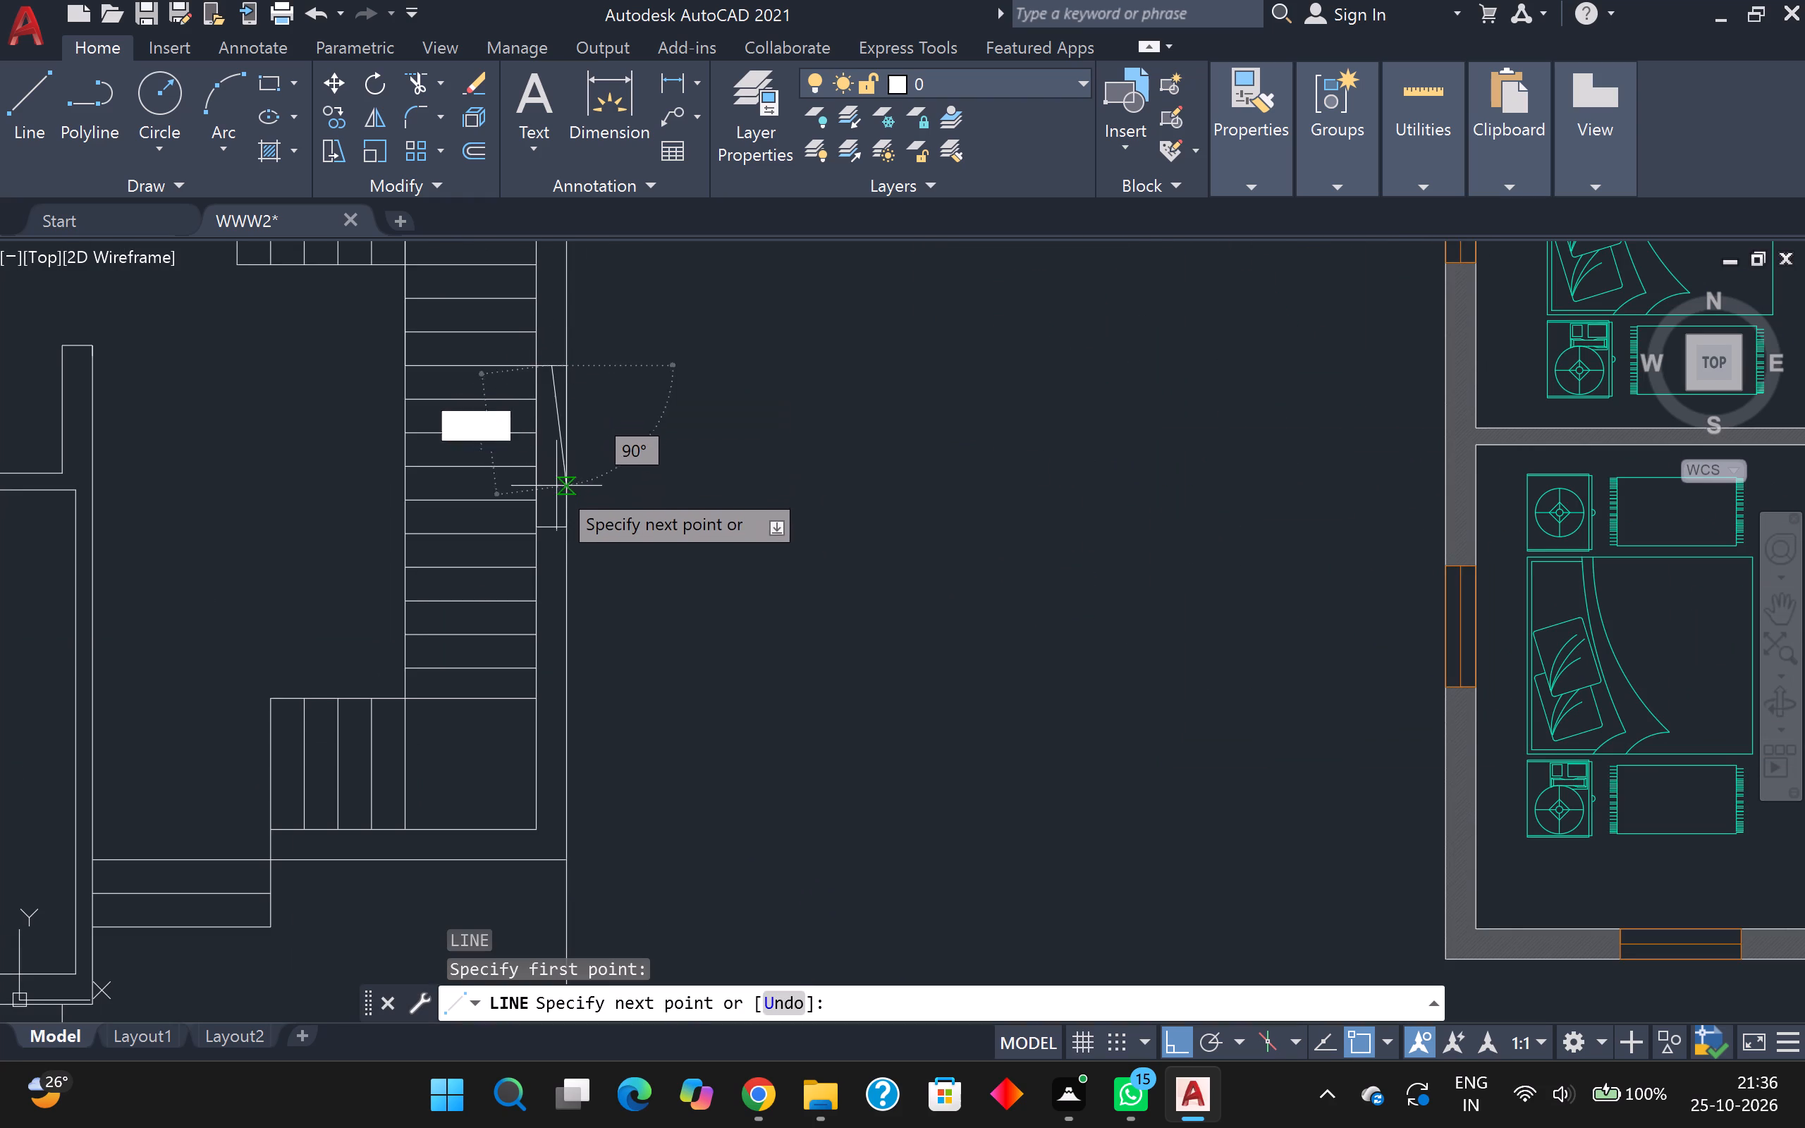
click(553, 527)
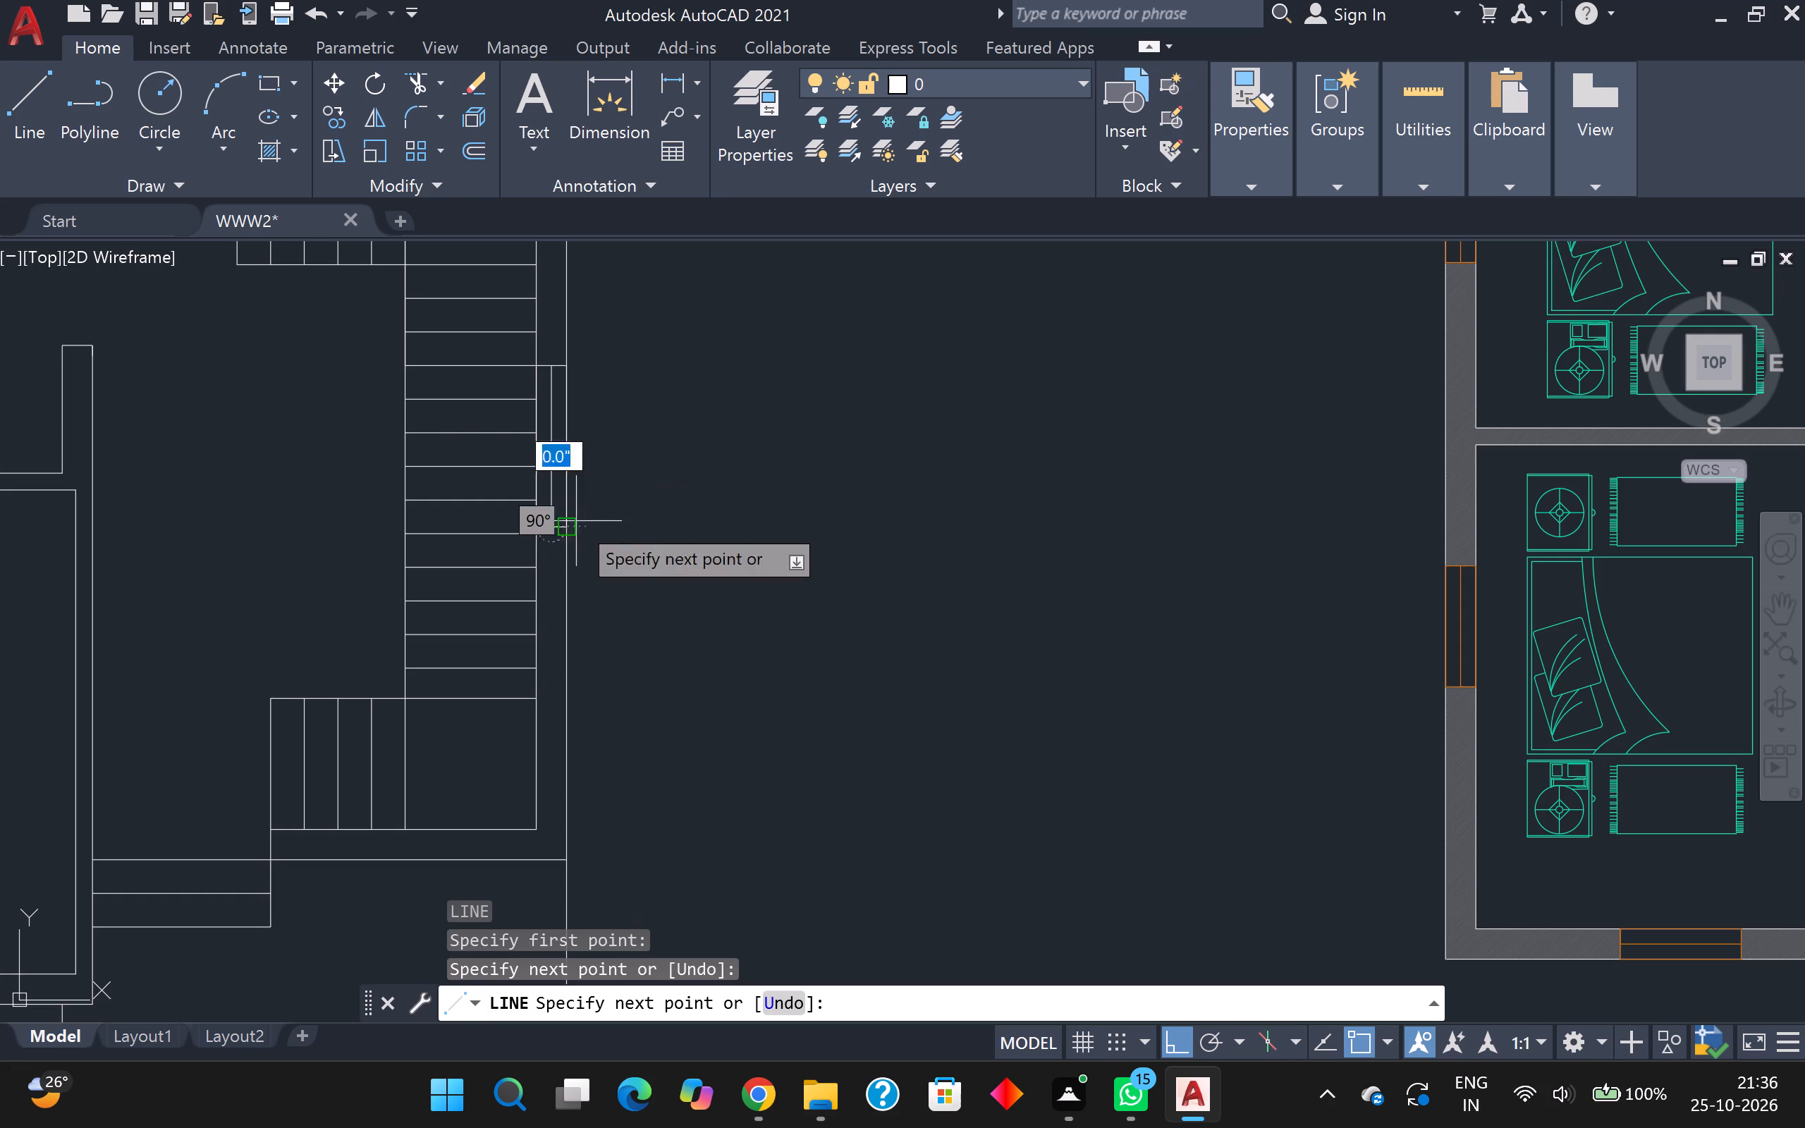
key(Escape)
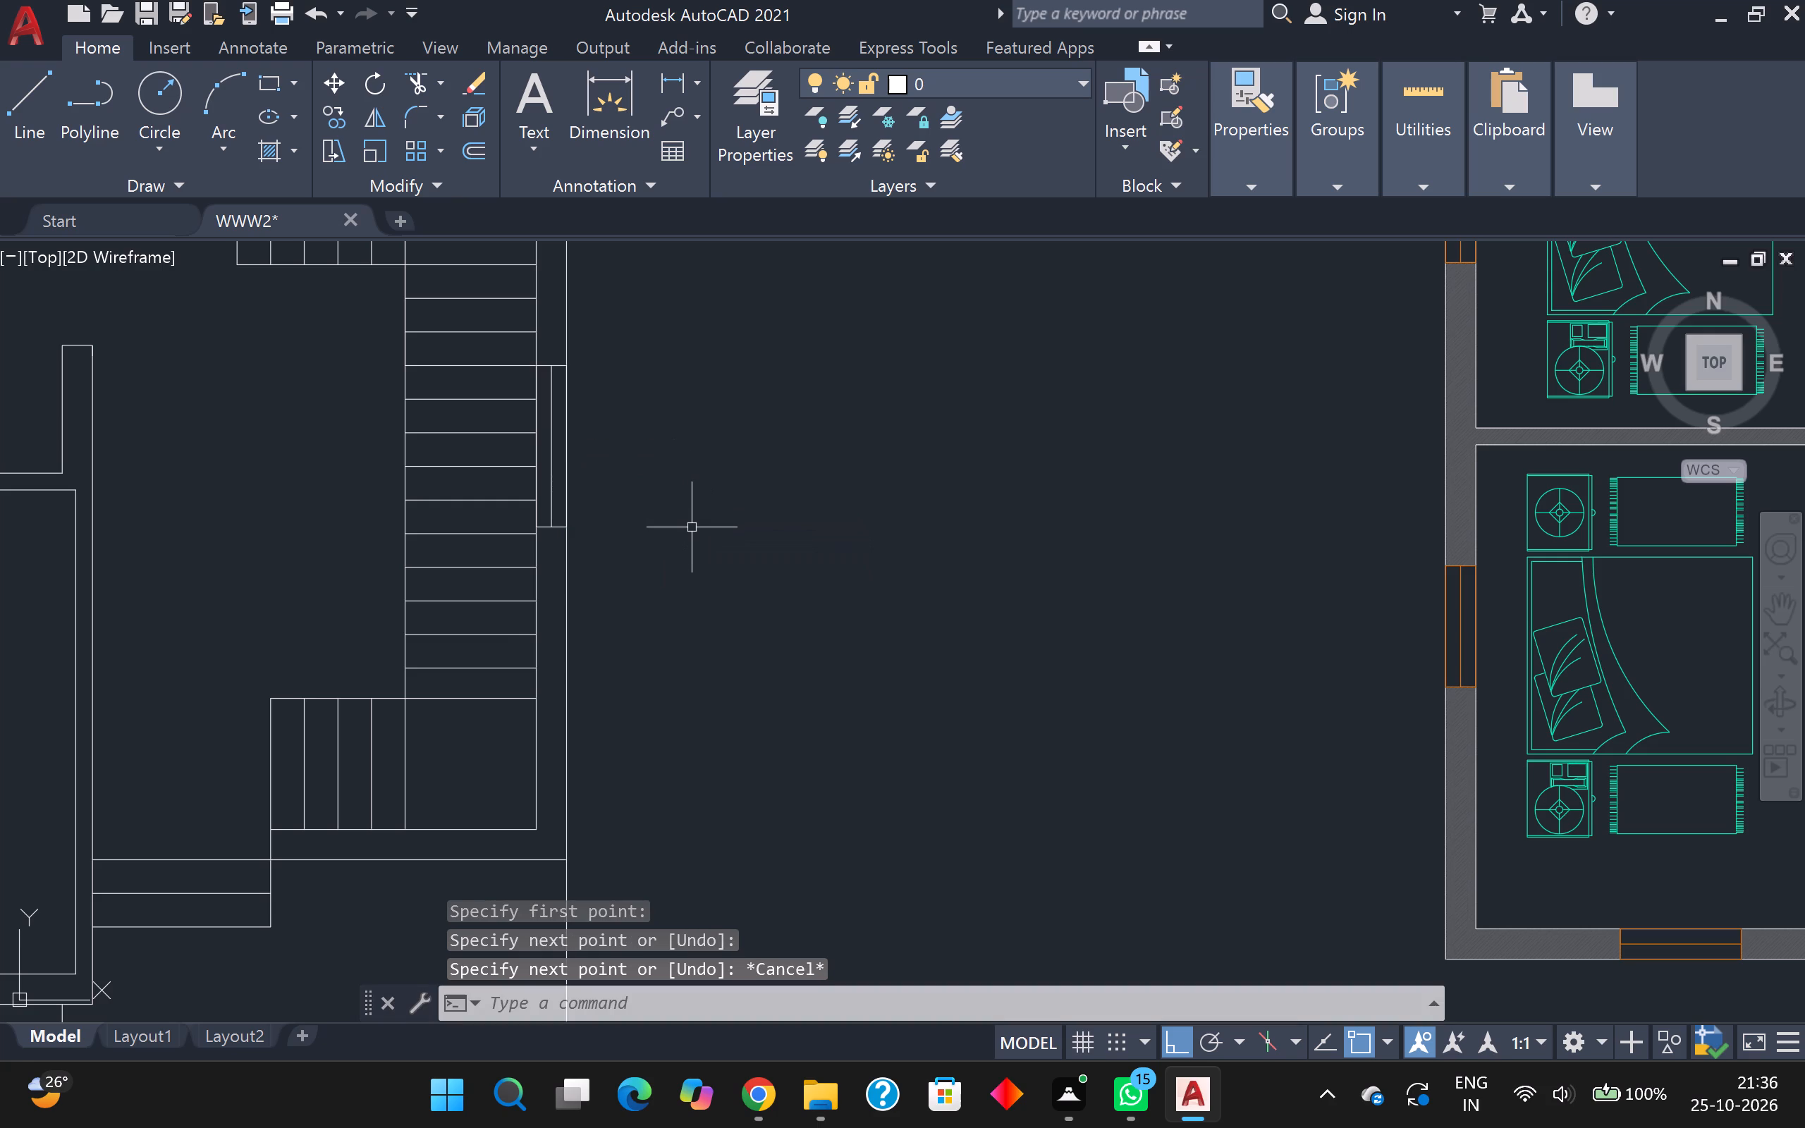
Copy the door in the upper-right room straight across into the upper-middle room, the narrow room and the upper-left room.
scroll(664, 527, down, 2)
middle_drag(668, 534, 670, 407)
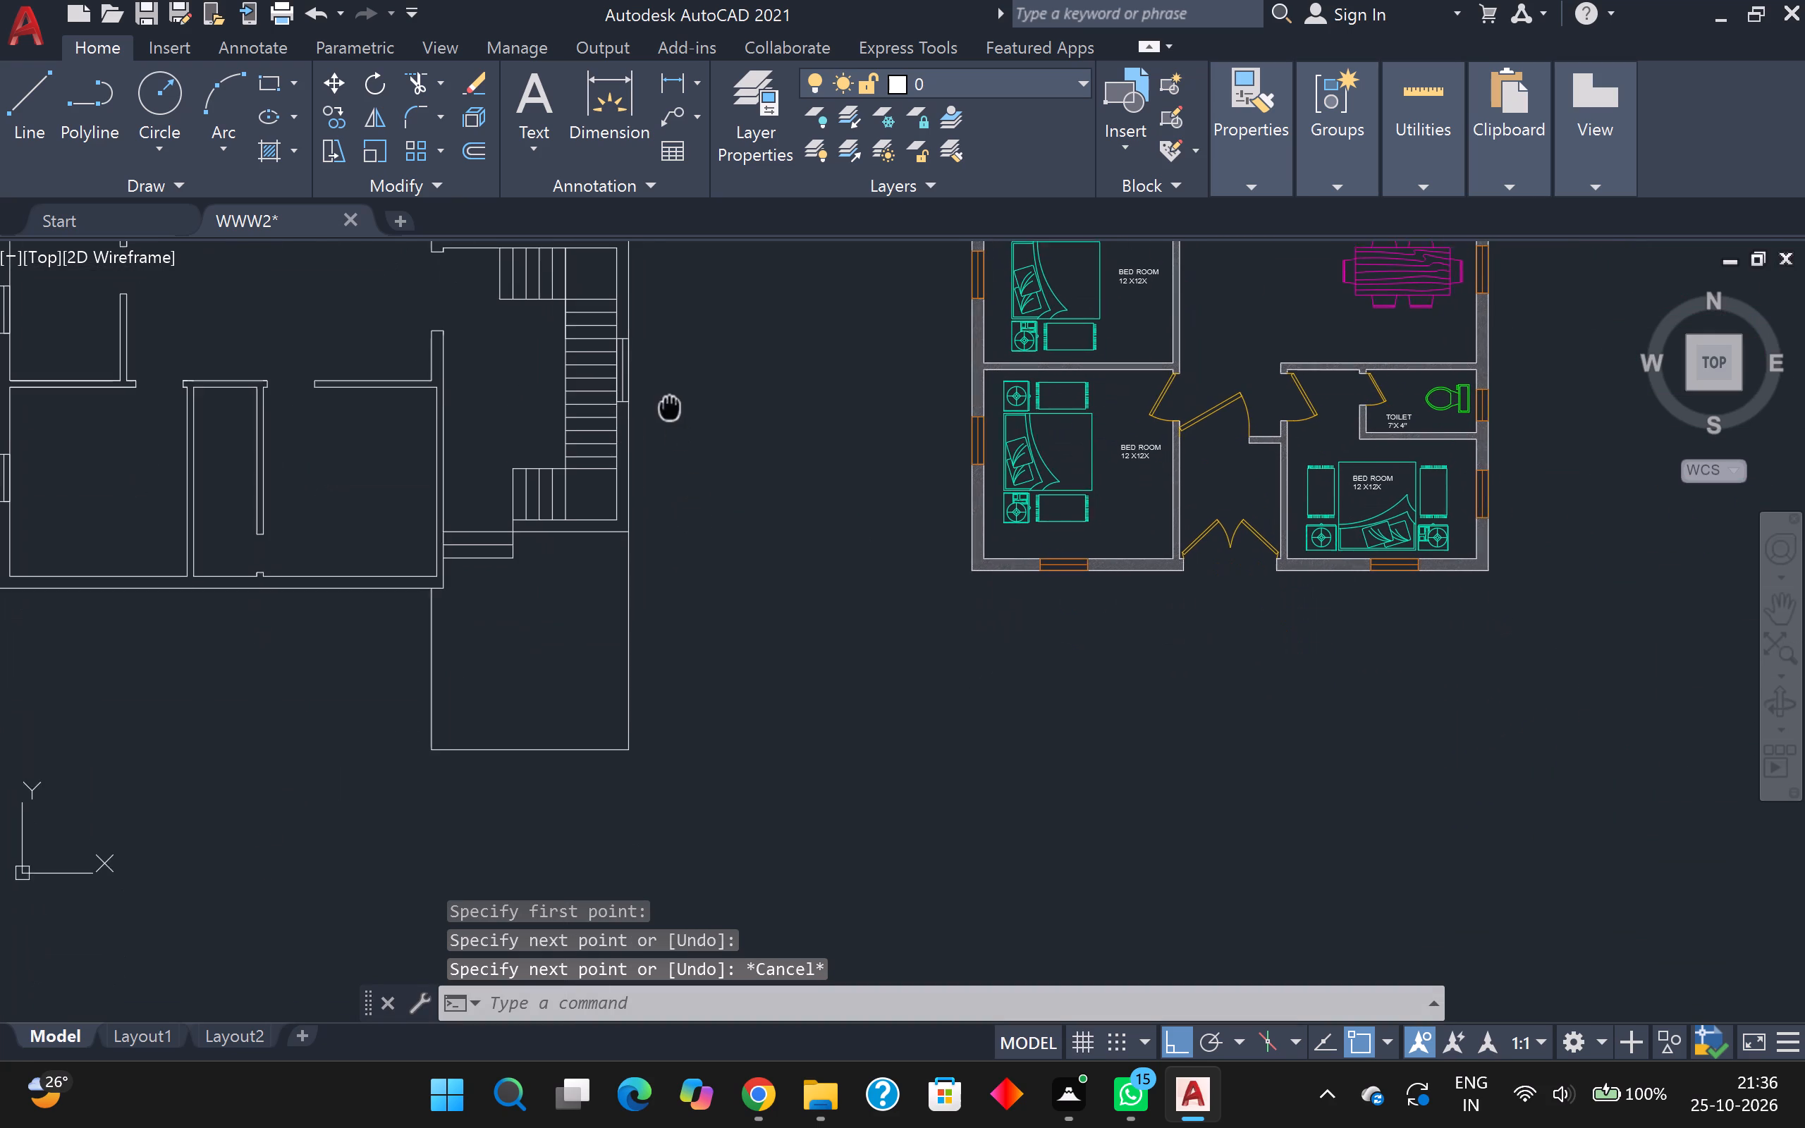
middle_drag(670, 407, 669, 407)
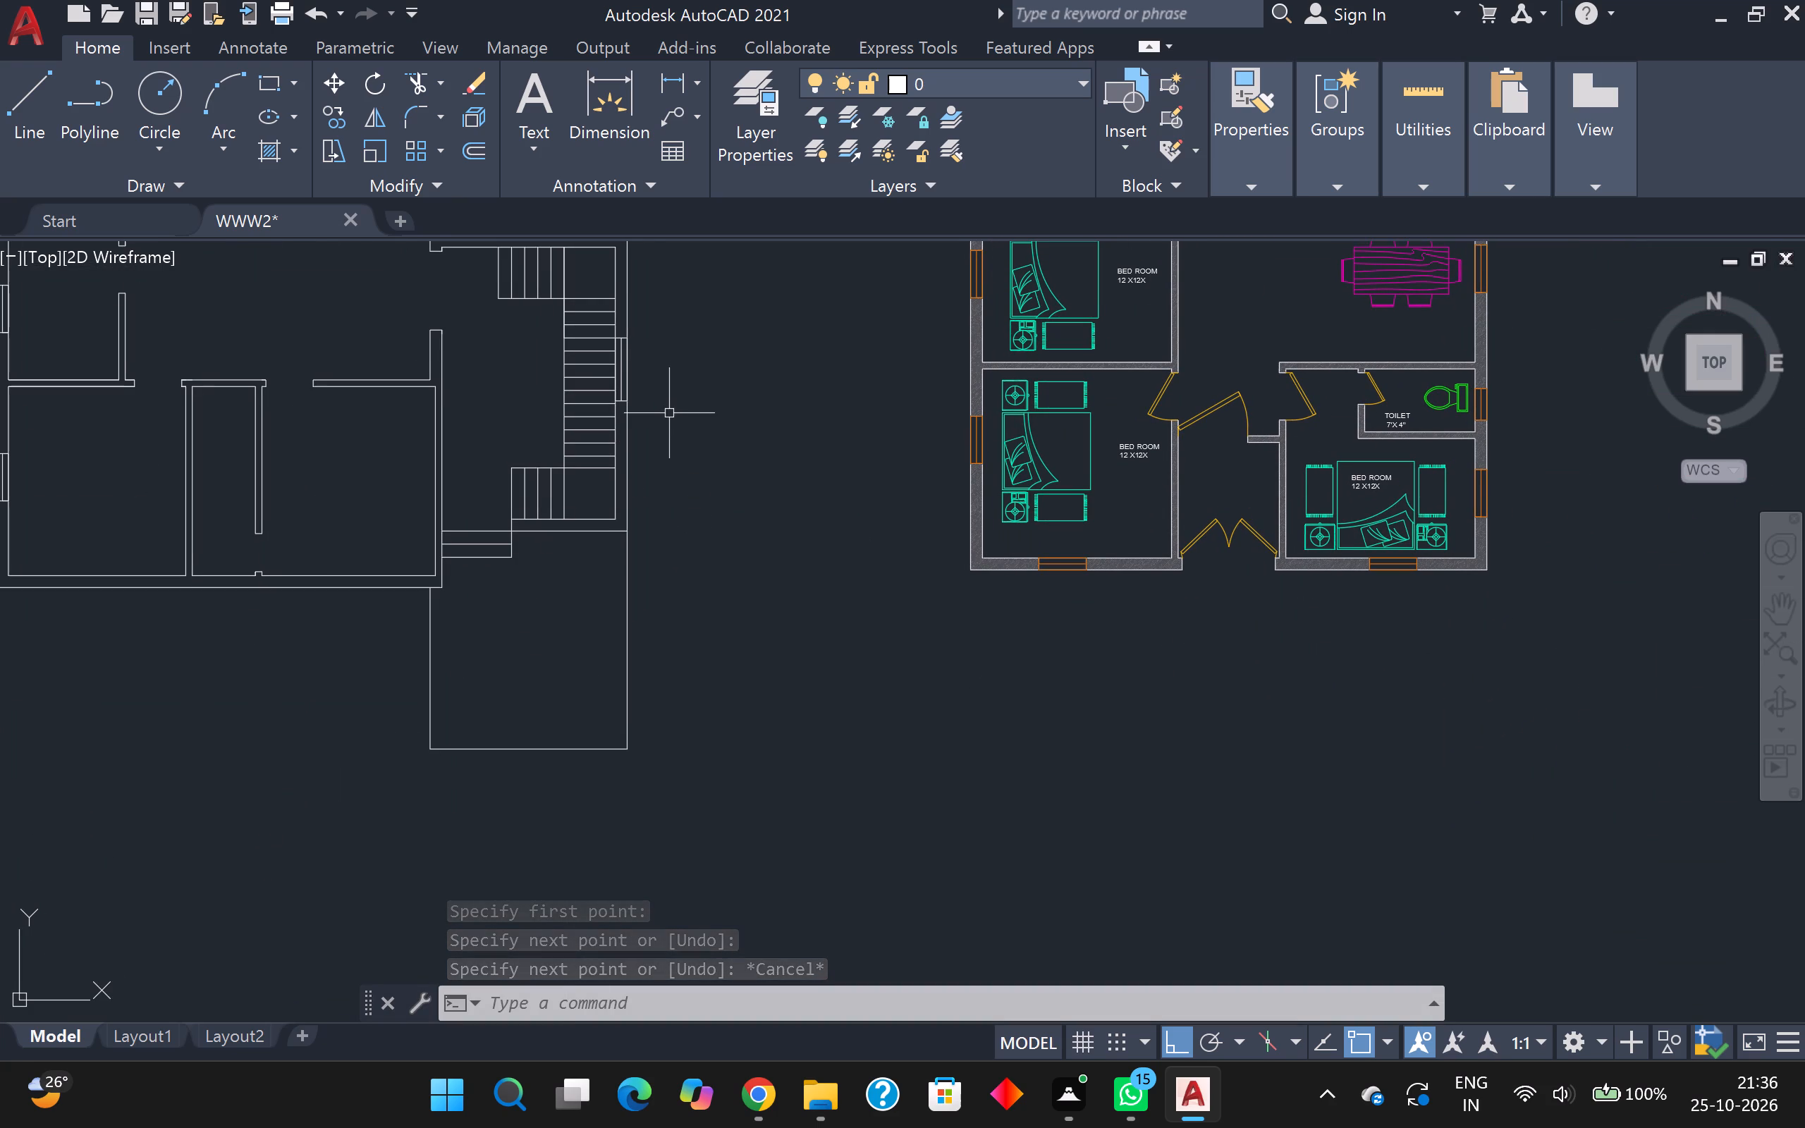
middle_drag(632, 414, 633, 506)
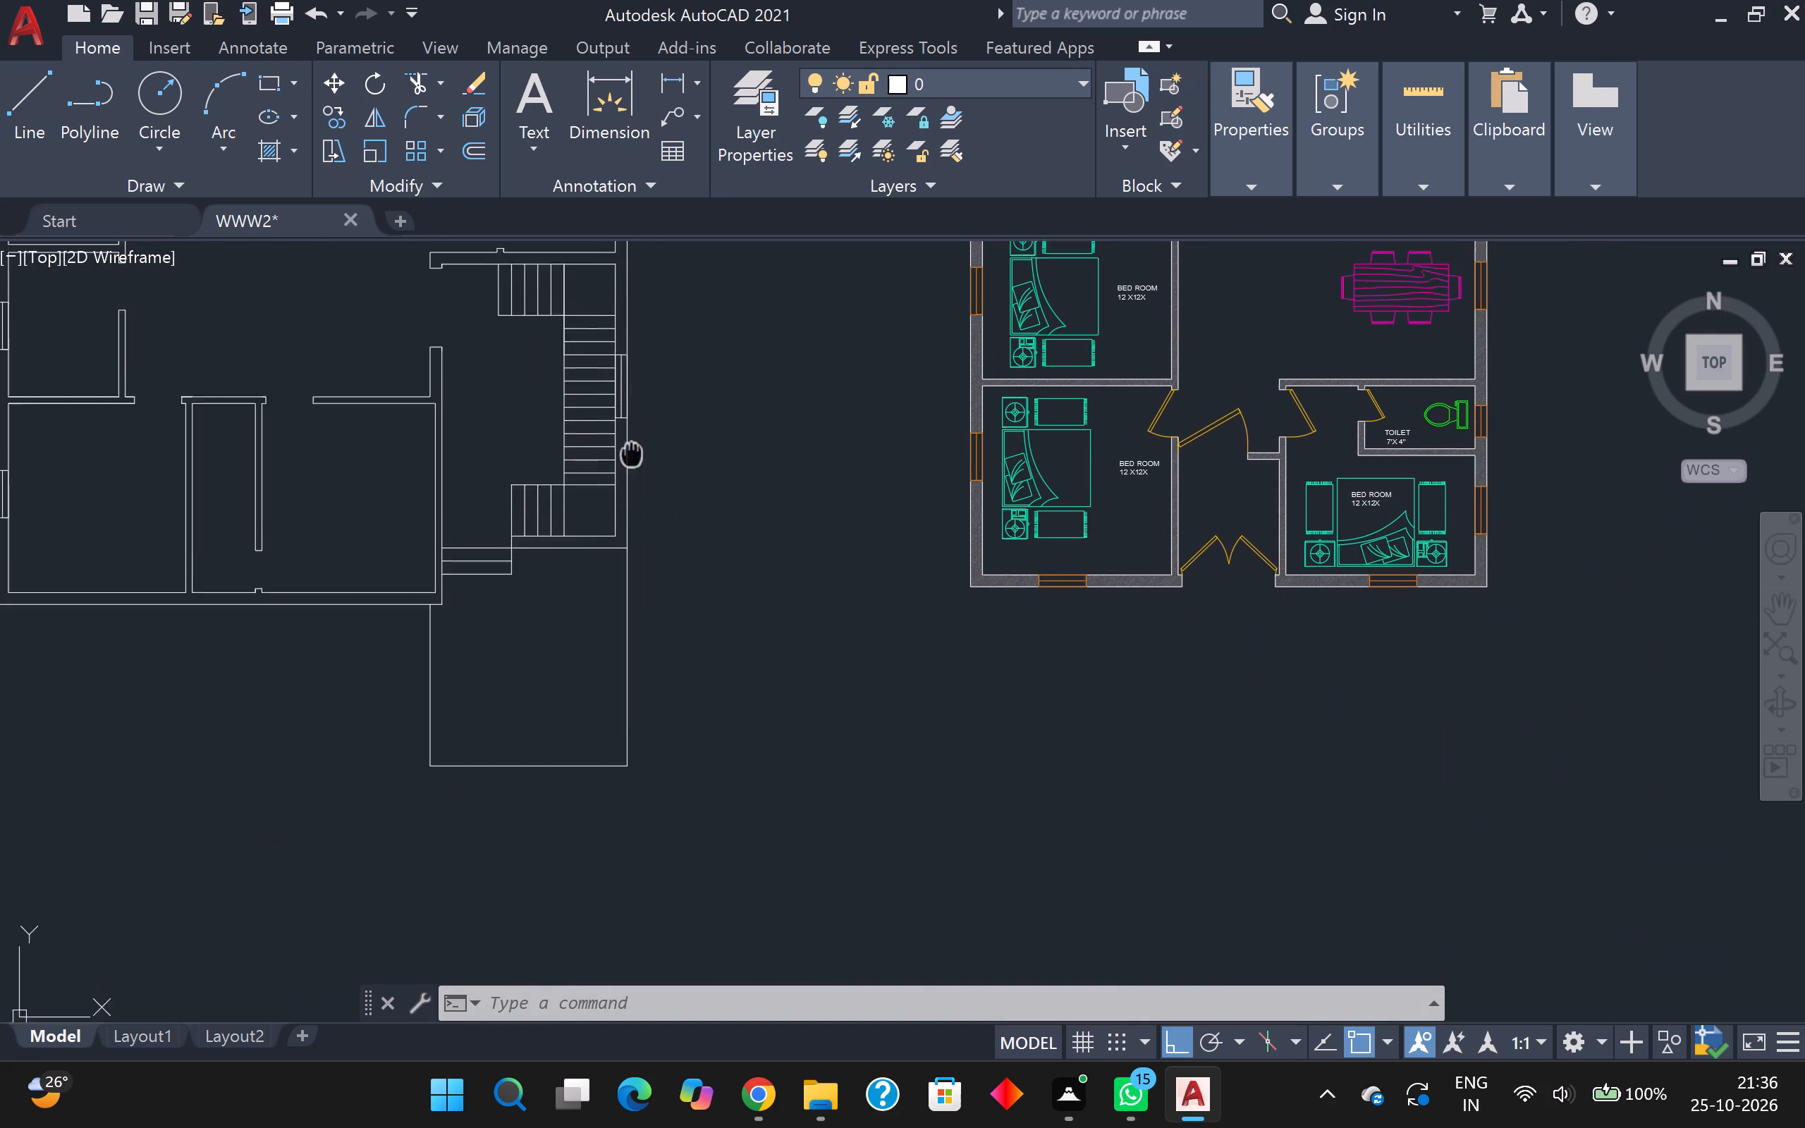
middle_drag(633, 506, 564, 888)
scroll(557, 764, down, 1)
middle_drag(573, 752, 676, 605)
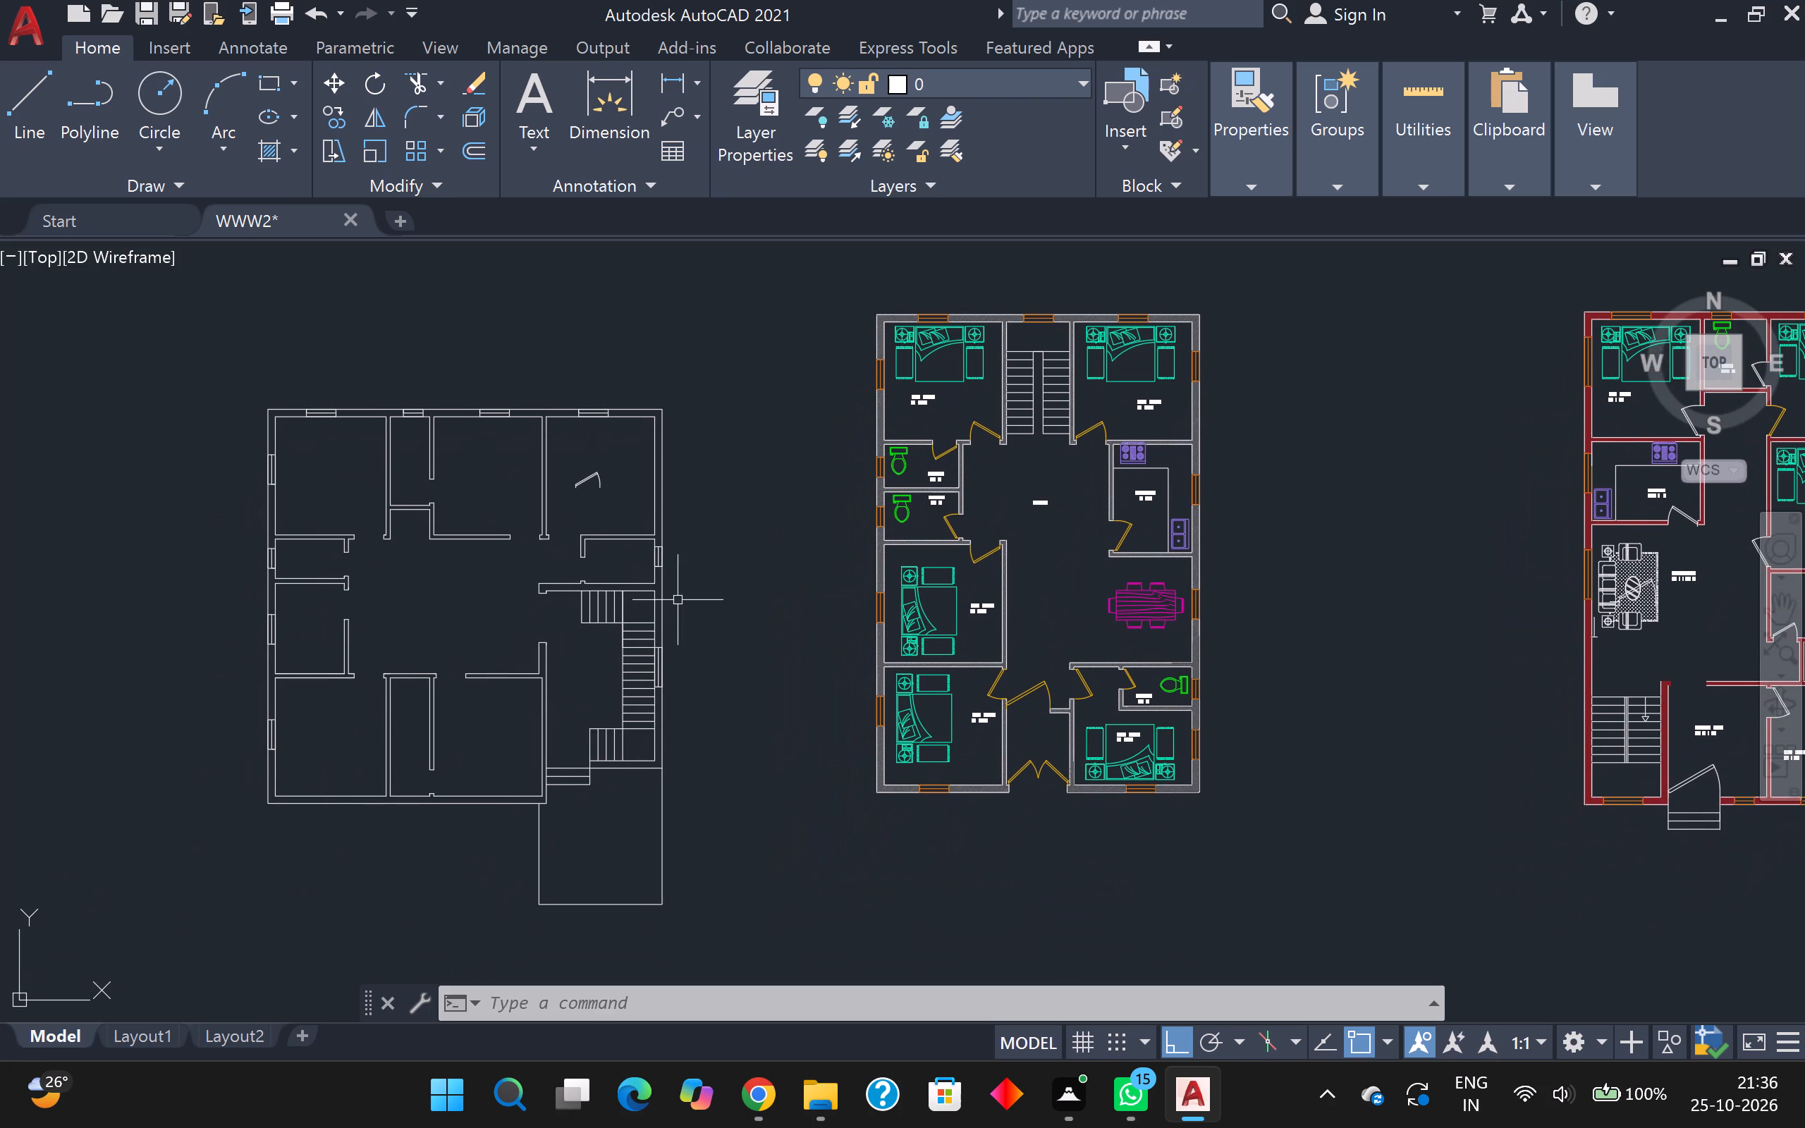
scroll(421, 735, up, 1)
middle_drag(257, 735, 437, 641)
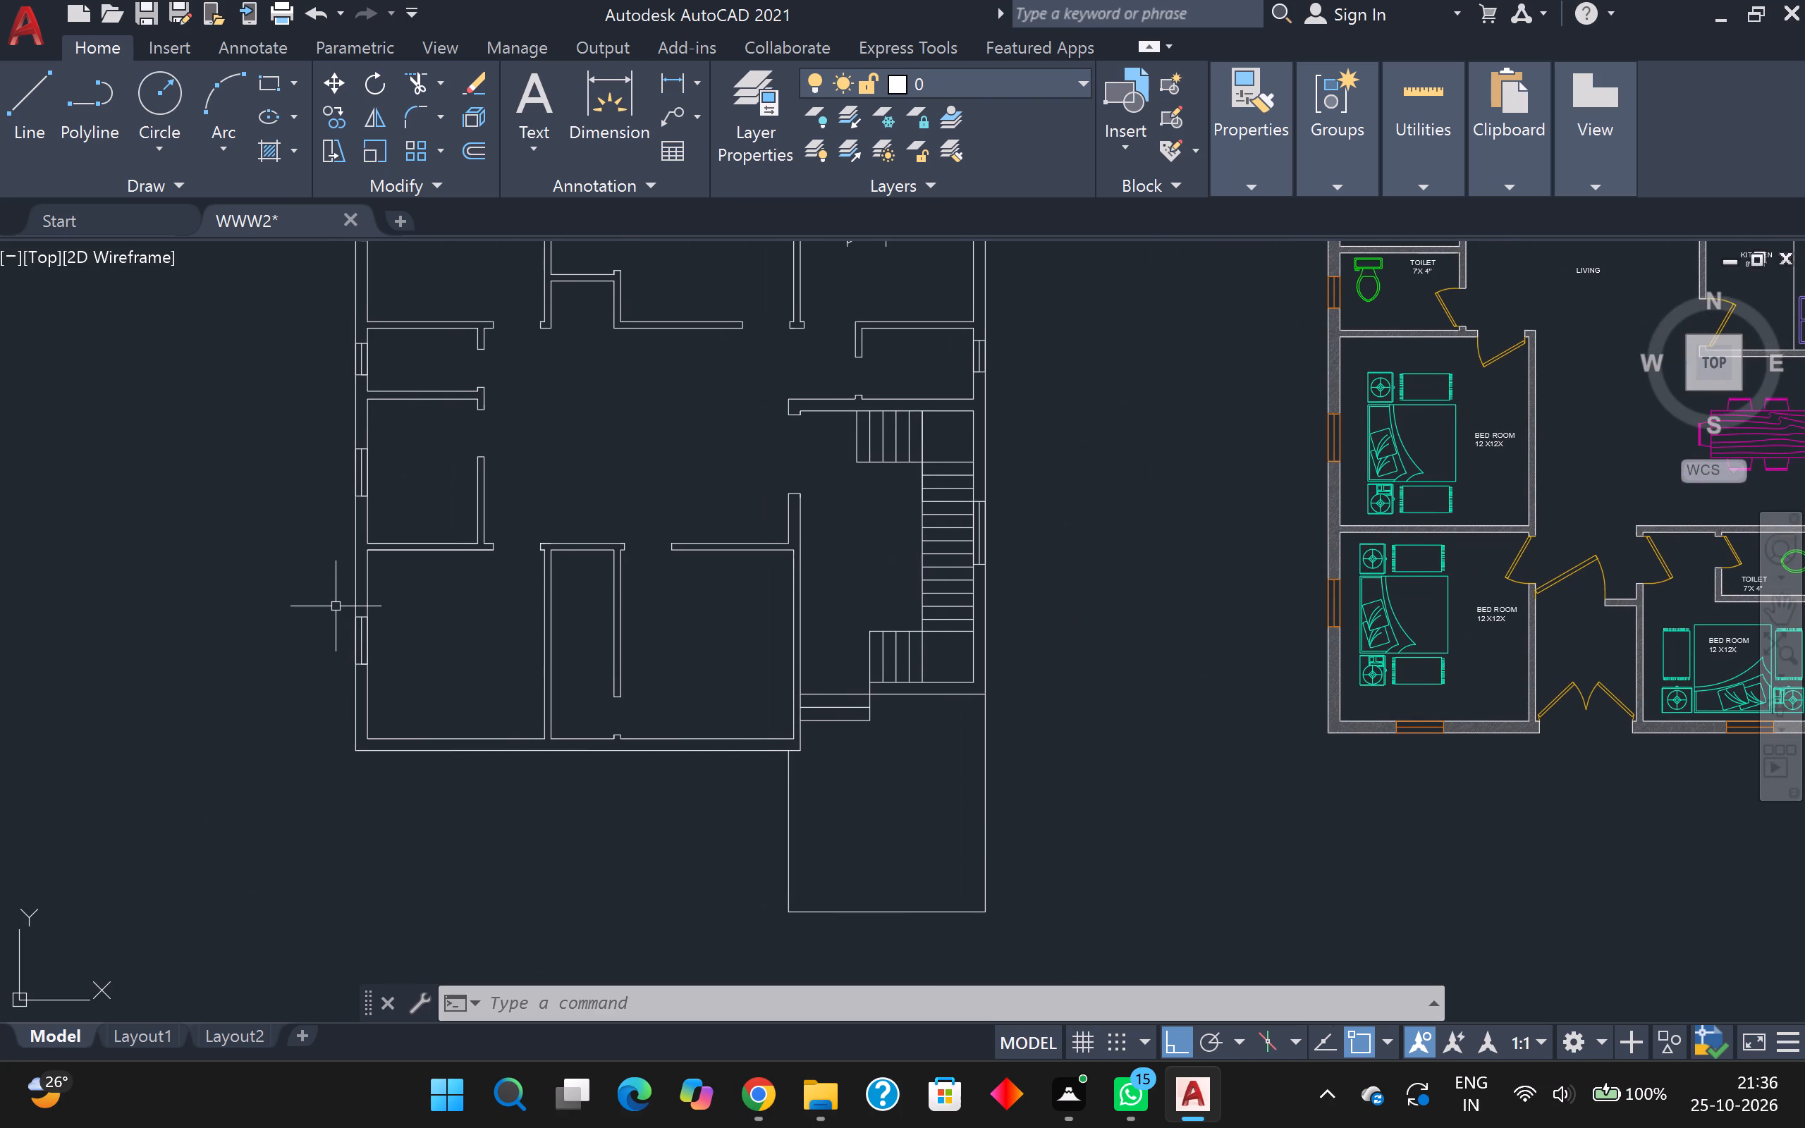
middle_drag(429, 633, 127, 886)
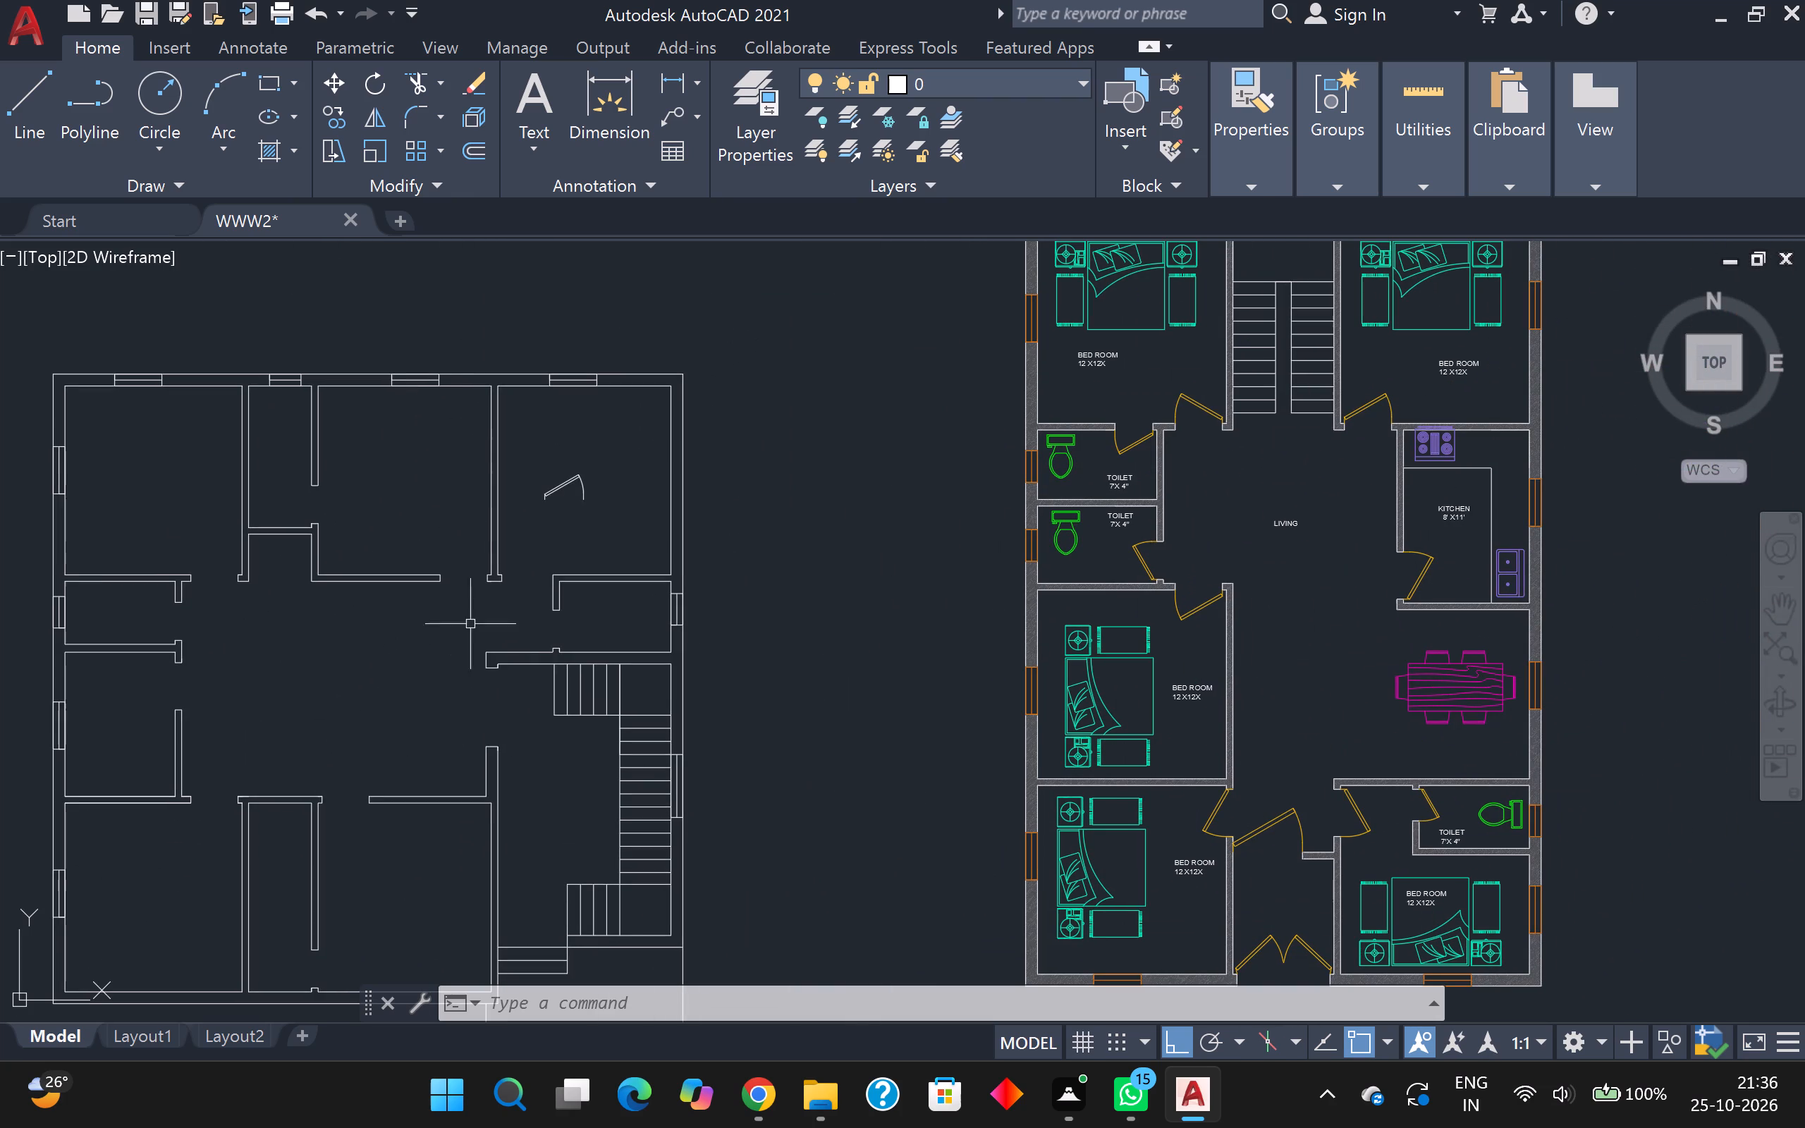
click(582, 484)
key(c)
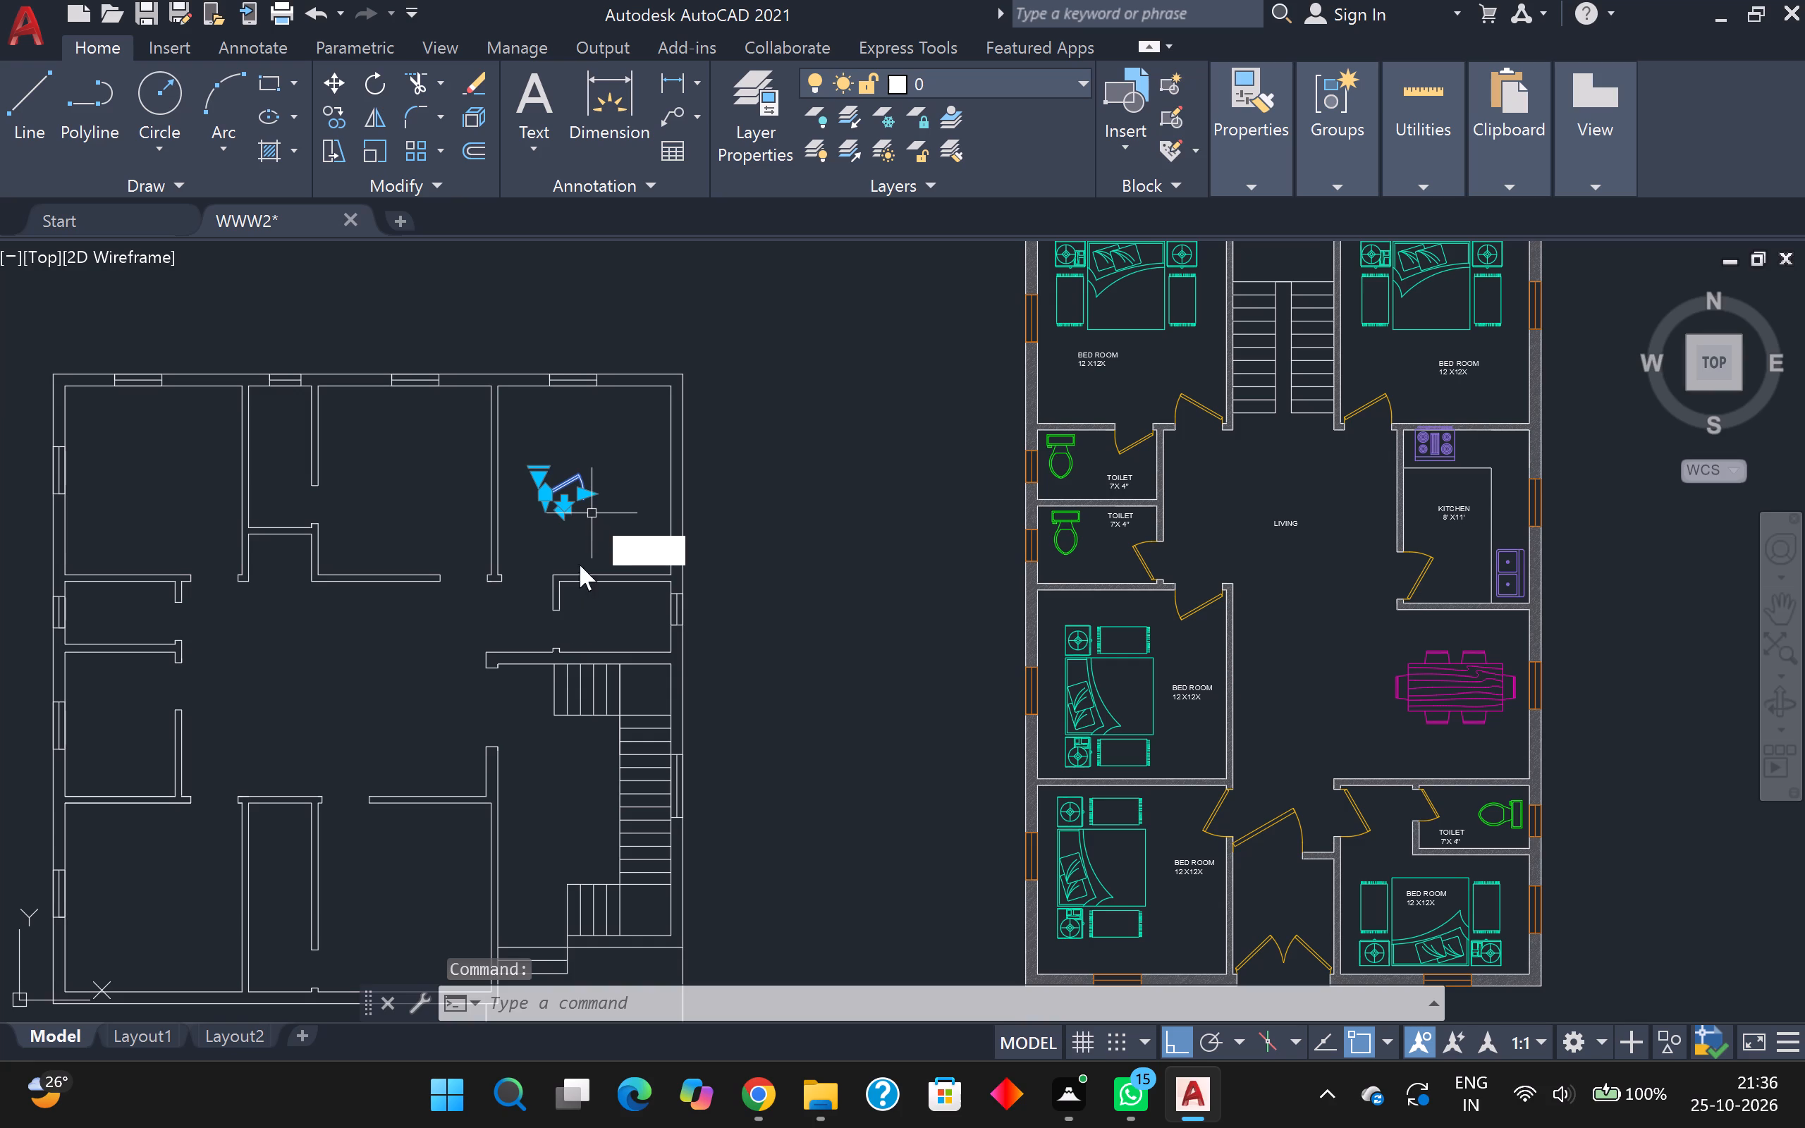
key(o)
key(Return)
click(557, 492)
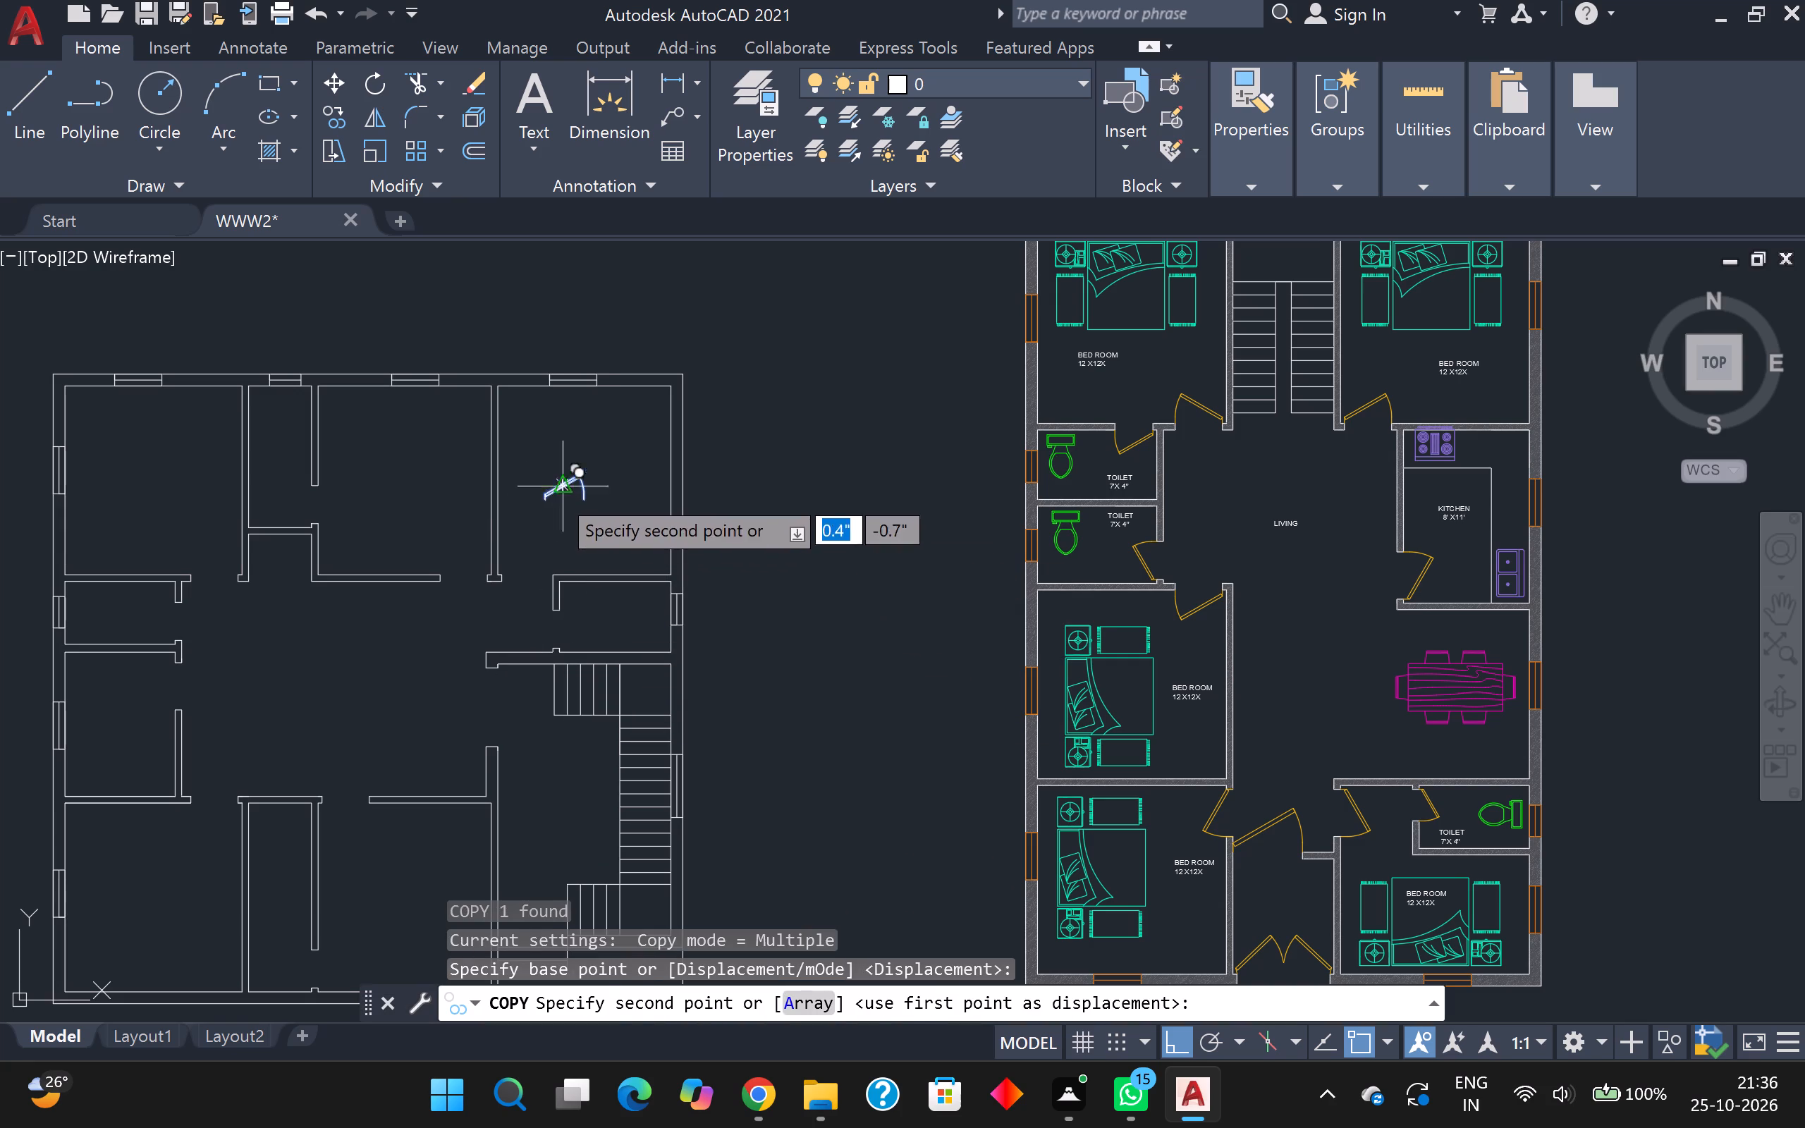
click(413, 541)
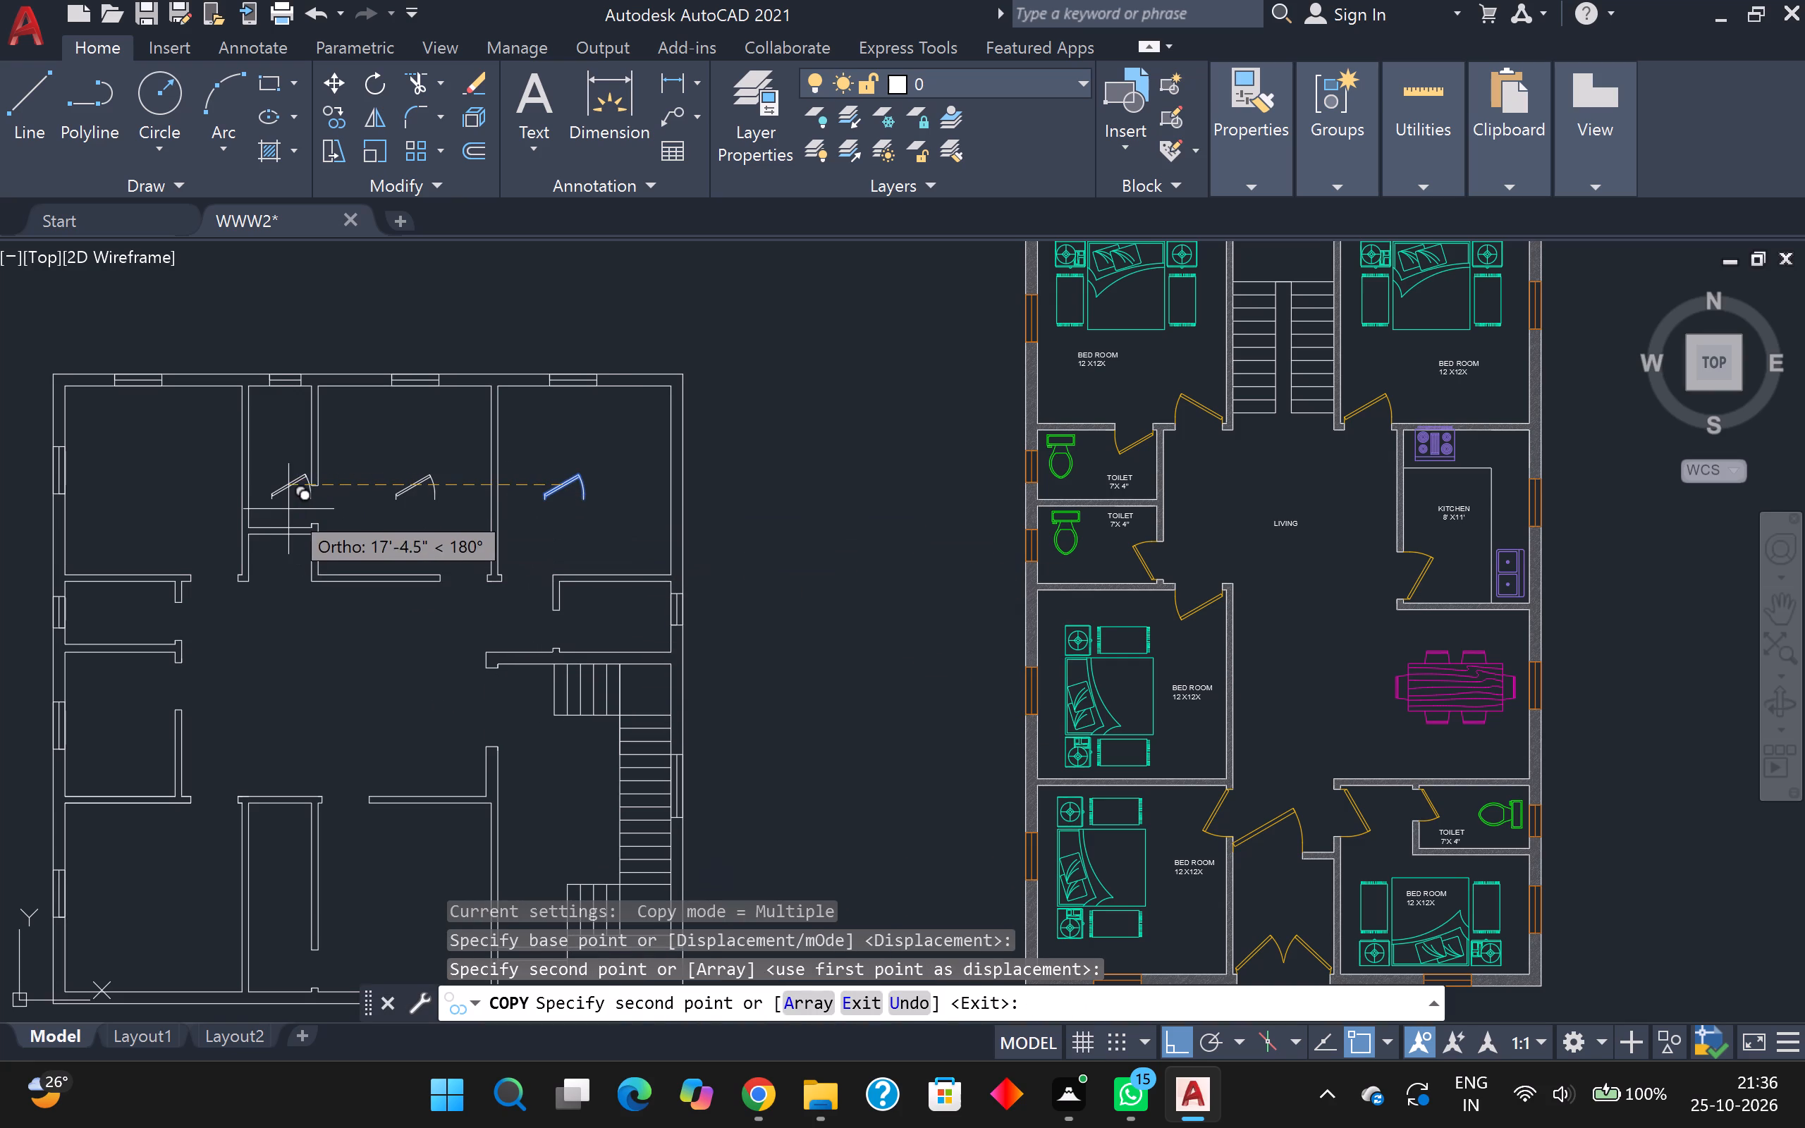
click(281, 506)
click(183, 511)
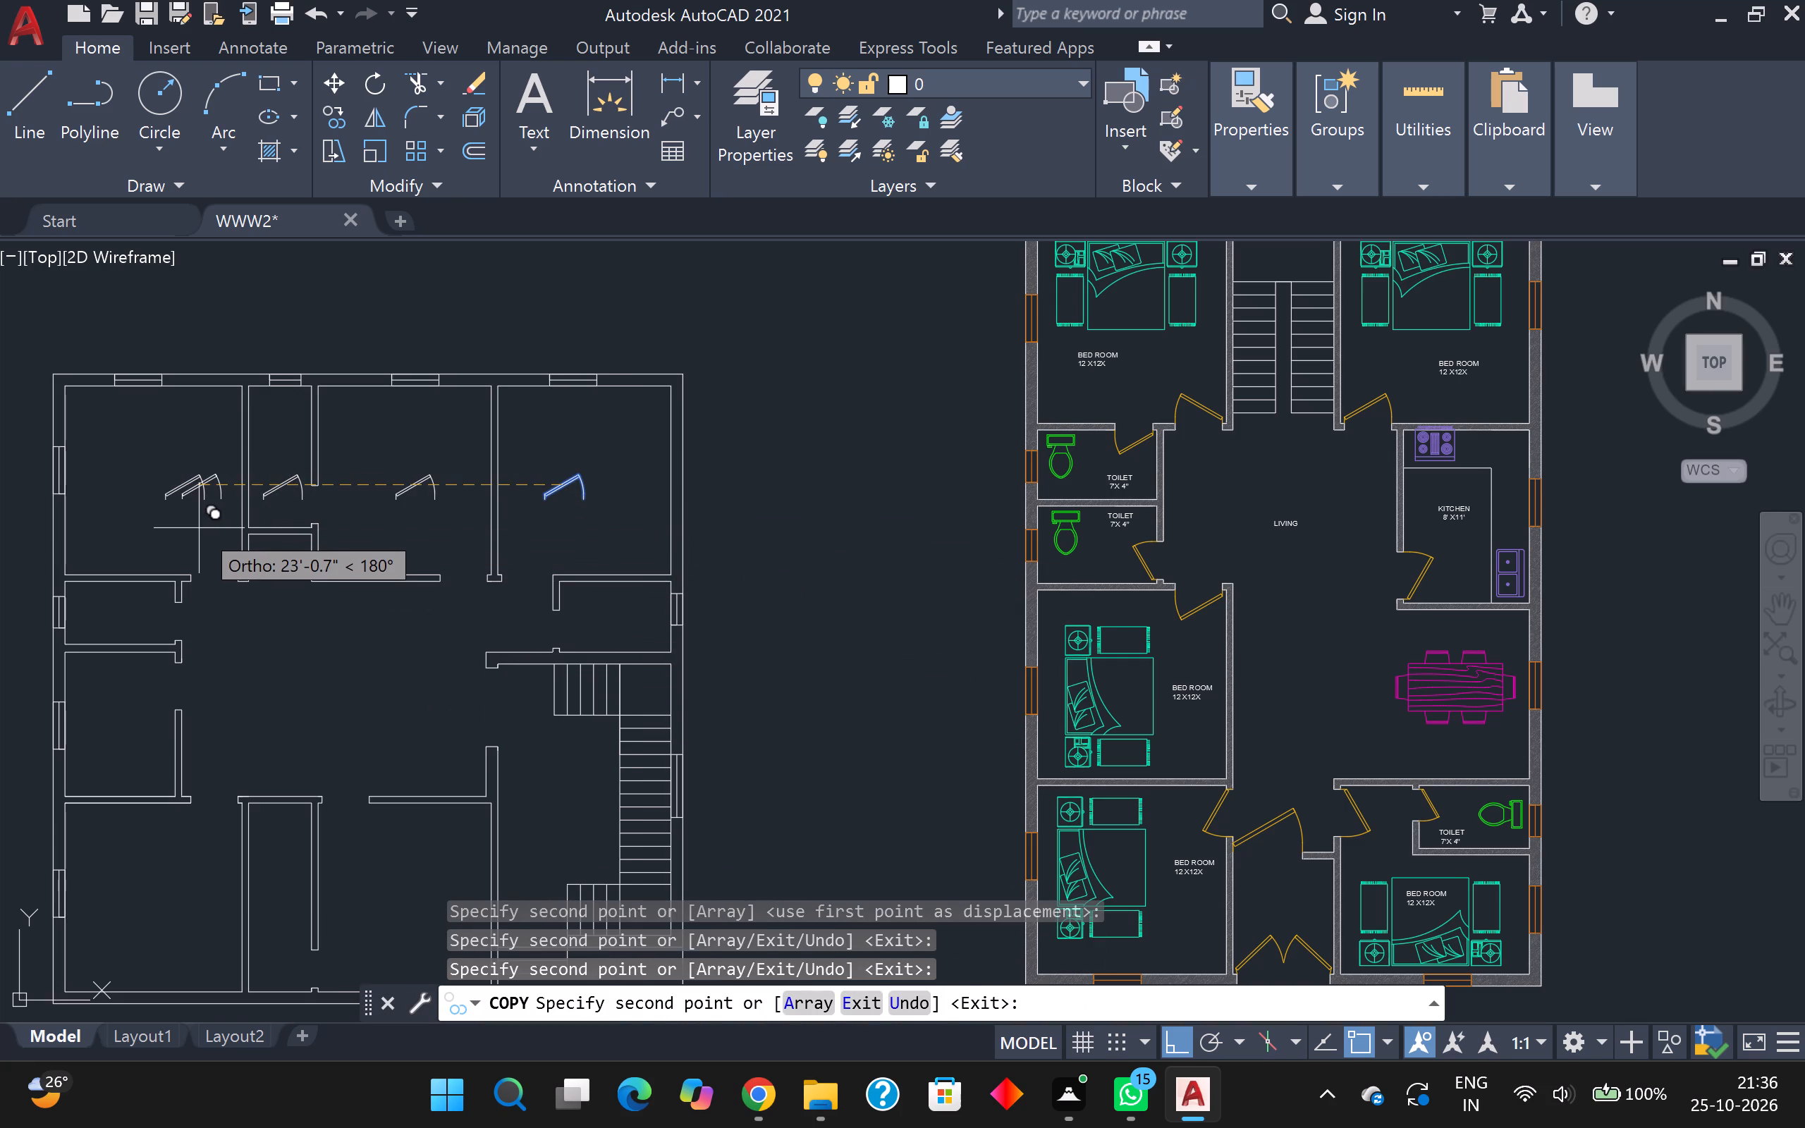
Turn Ortho off and place further door copies in the two smaller rooms along the left outer wall.
key(F8)
scroll(138, 626, up, 2)
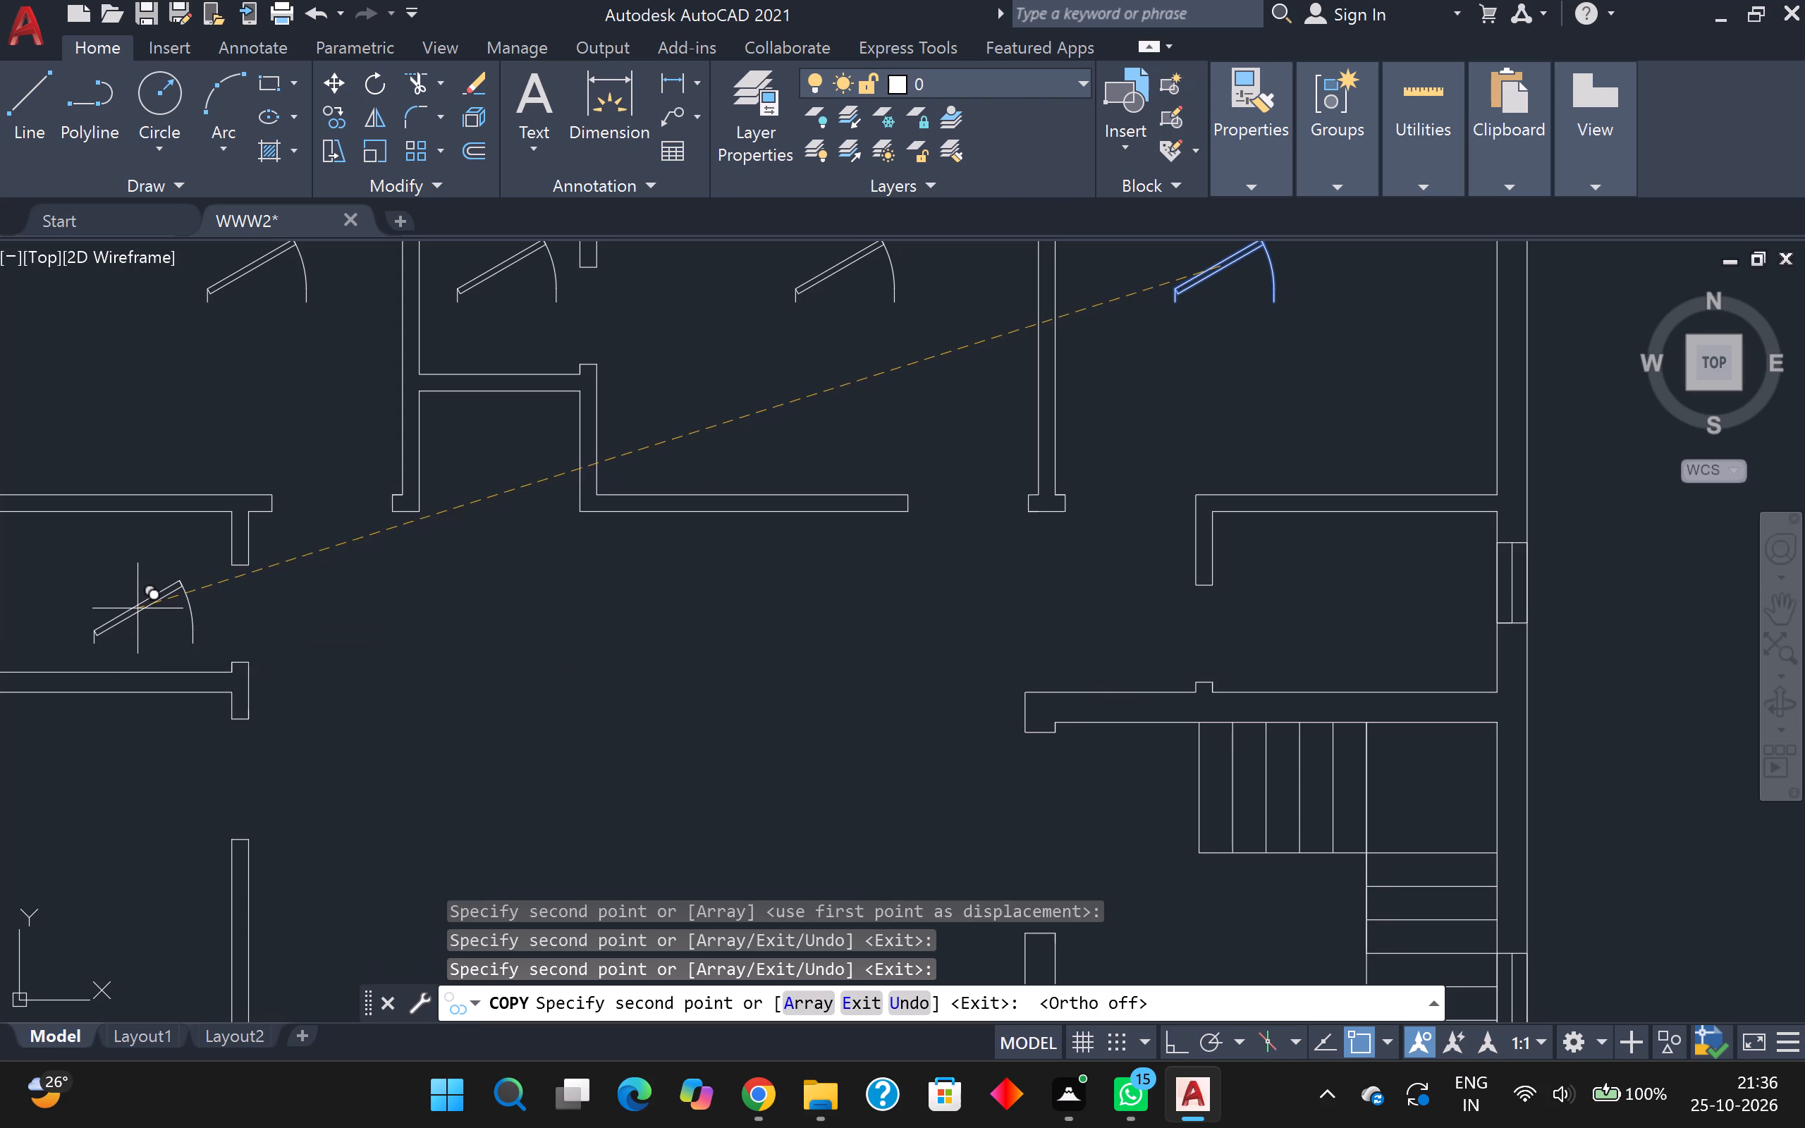
click(137, 608)
click(98, 826)
Place door copies in the three bottom rooms: the wider one beside the stairs, the lower-left one and the narrow one between.
scroll(304, 779, down, 2)
middle_drag(417, 746, 414, 520)
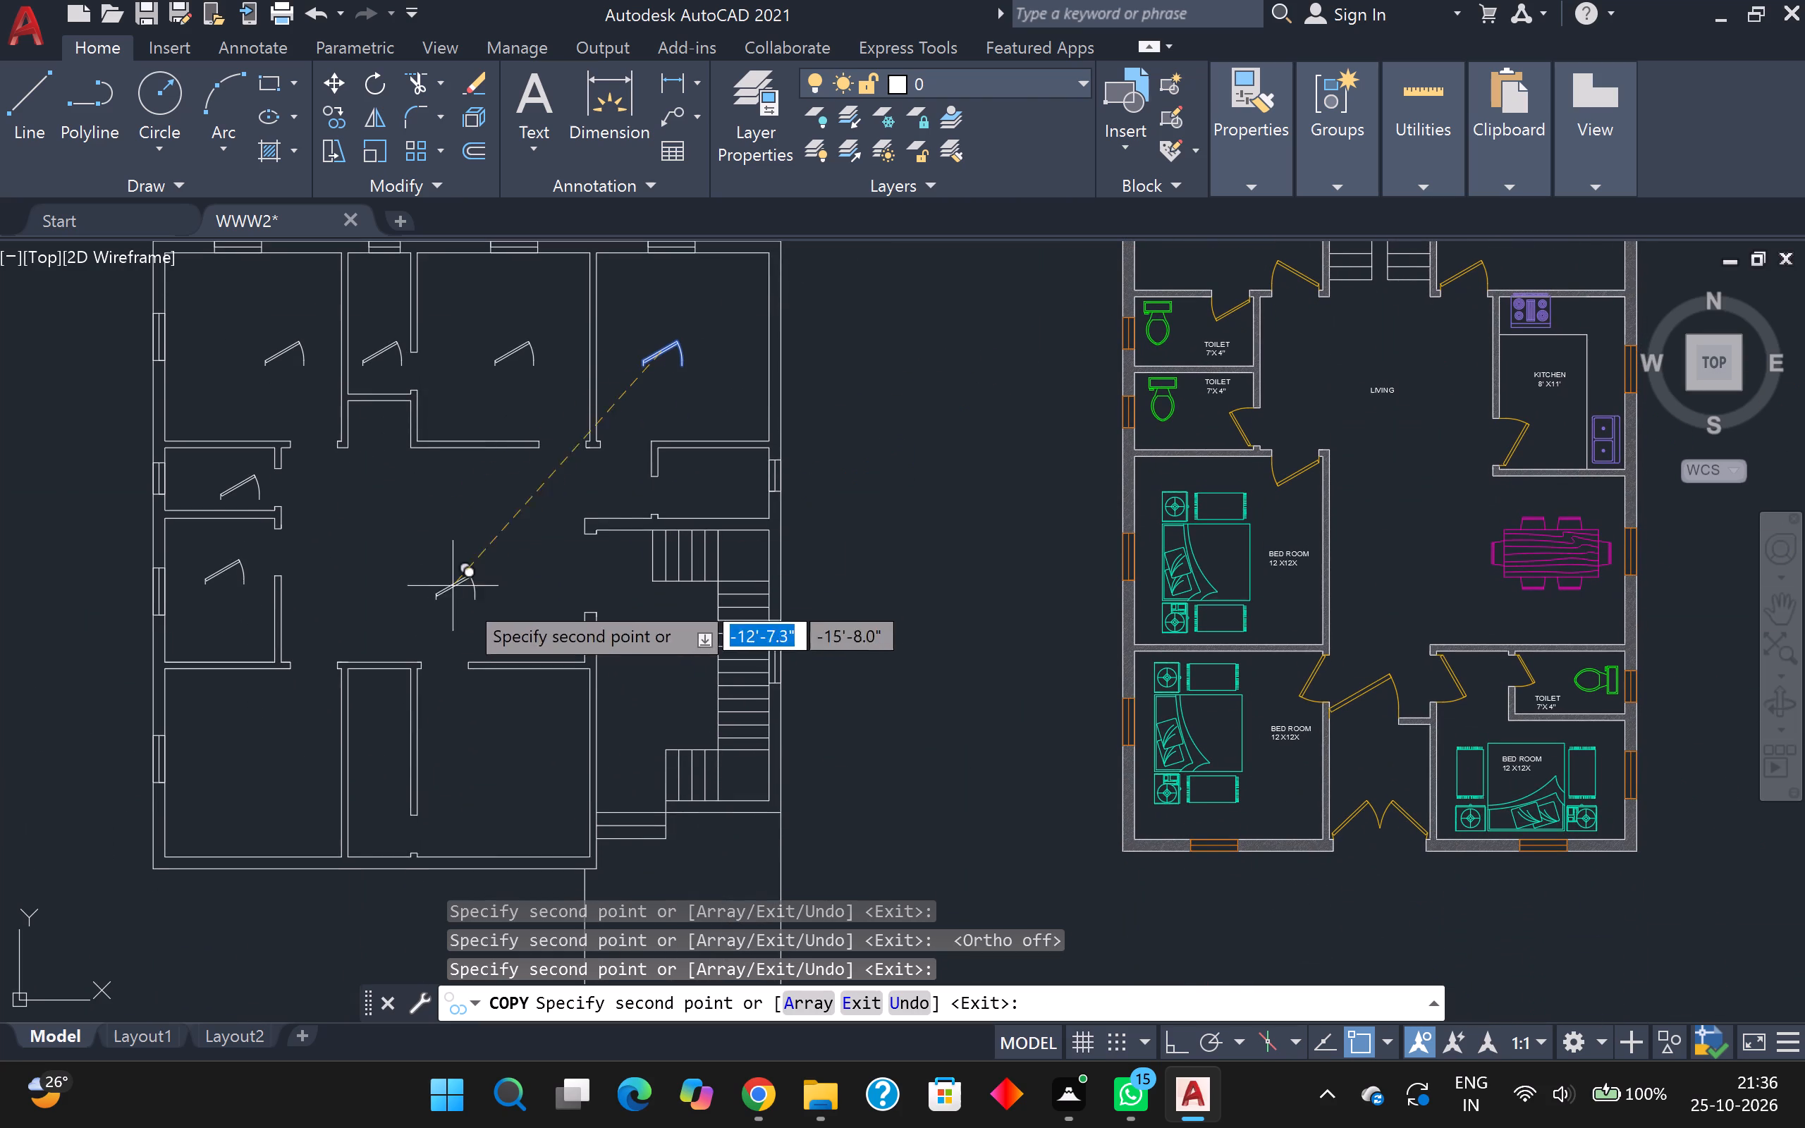
scroll(460, 638, up, 1)
click(448, 757)
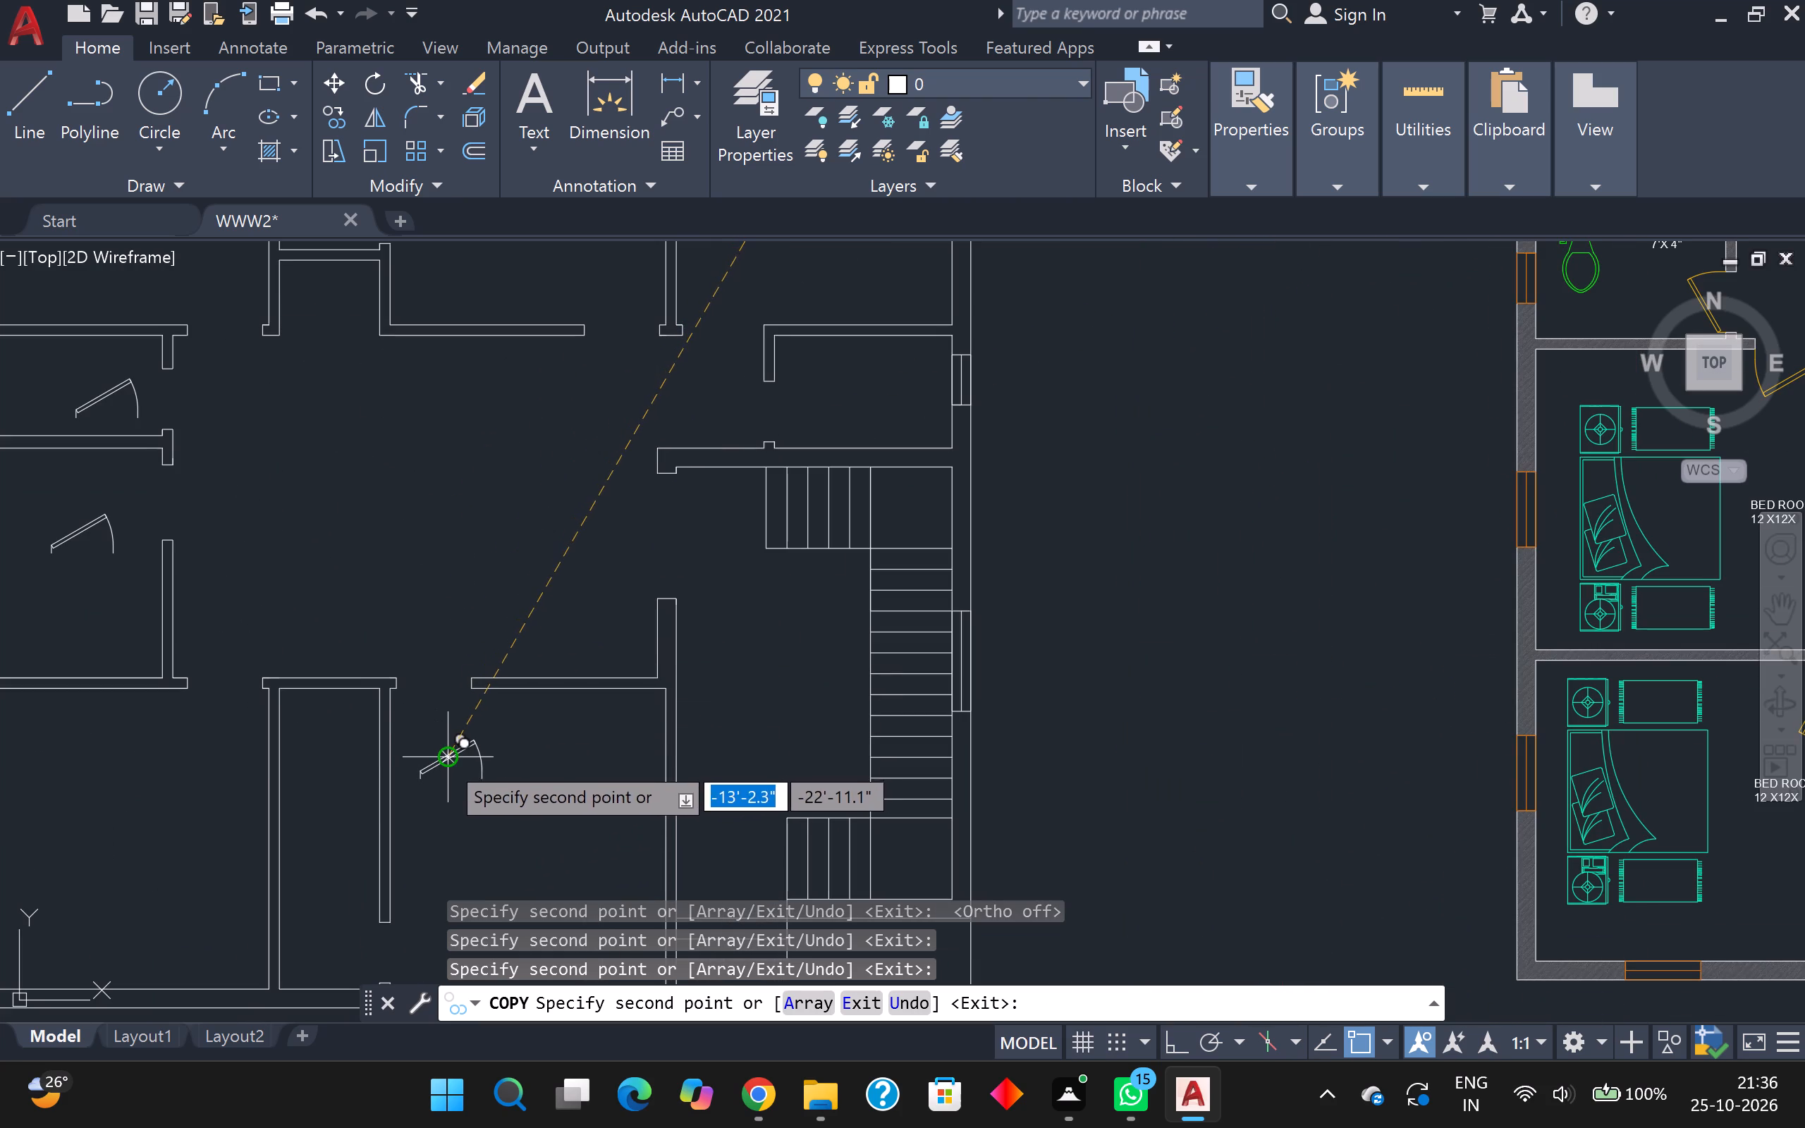
click(191, 772)
middle_drag(455, 871, 443, 802)
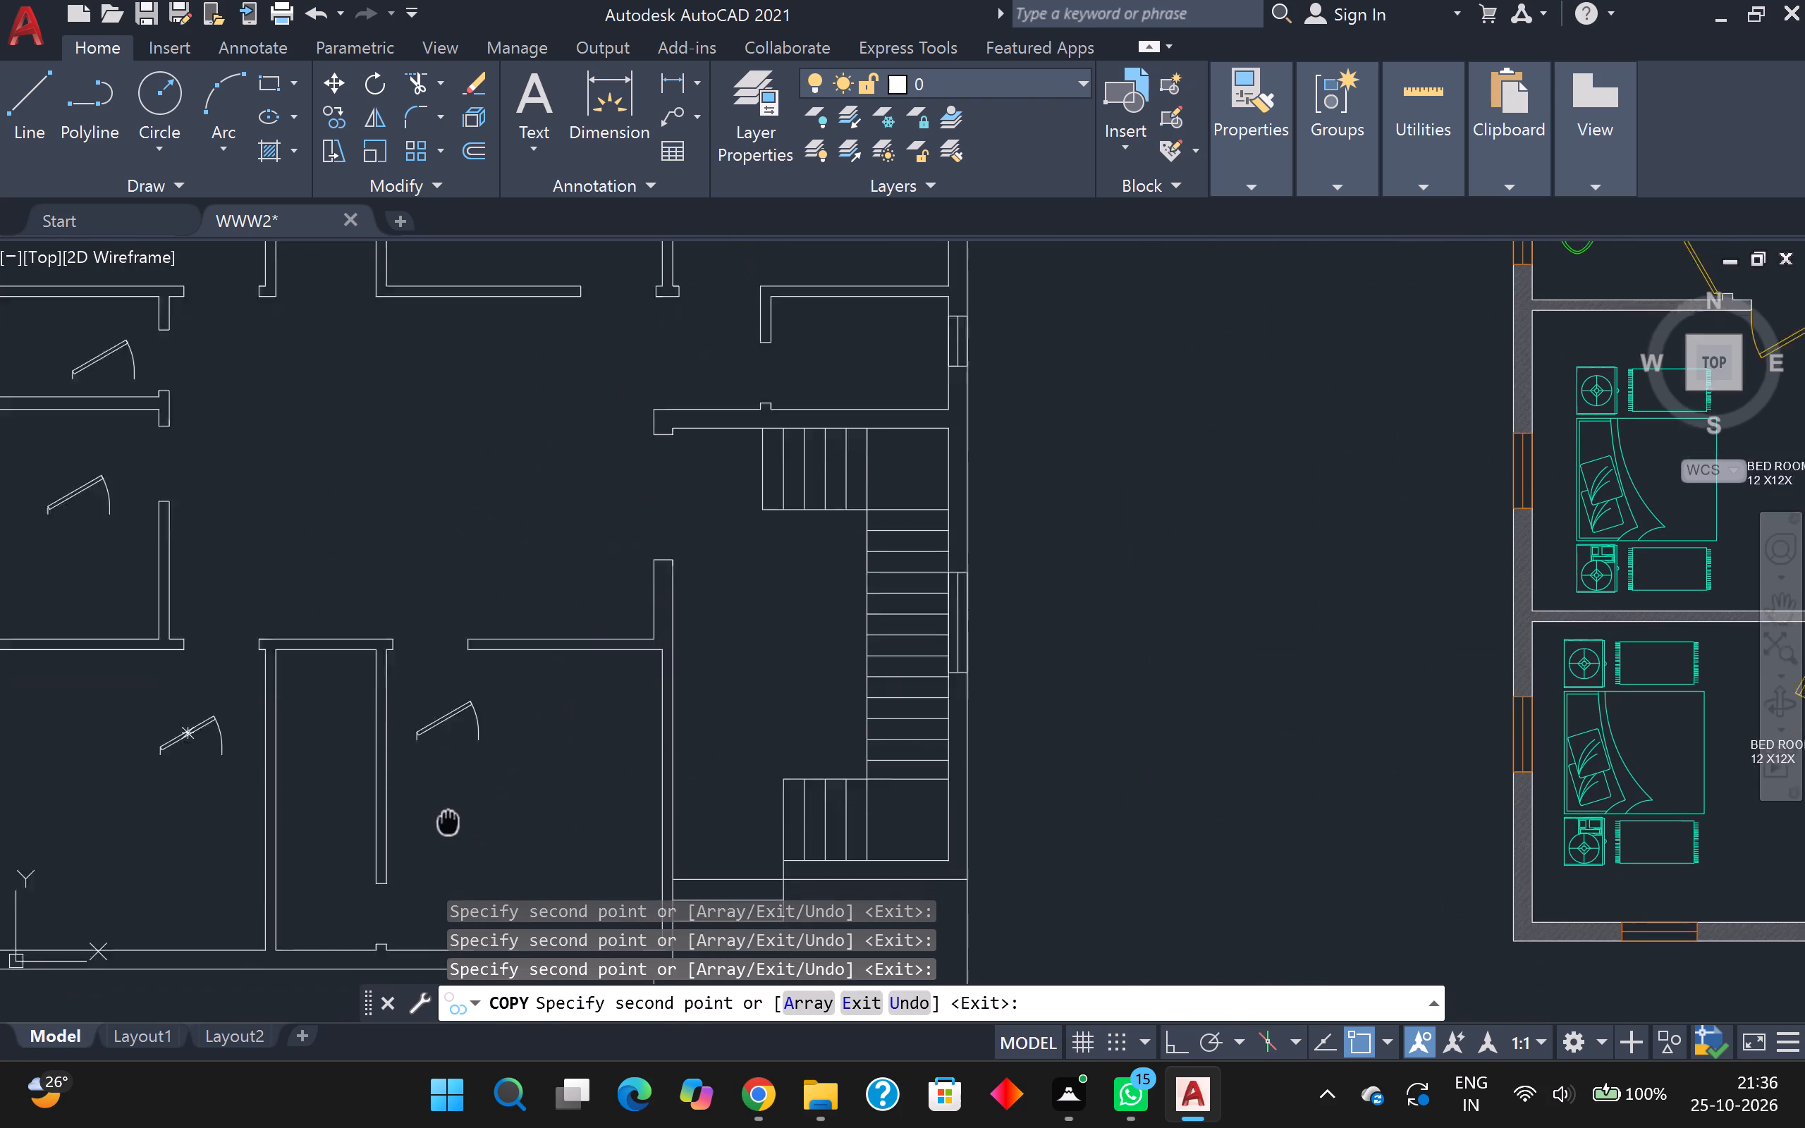
middle_drag(443, 802, 419, 682)
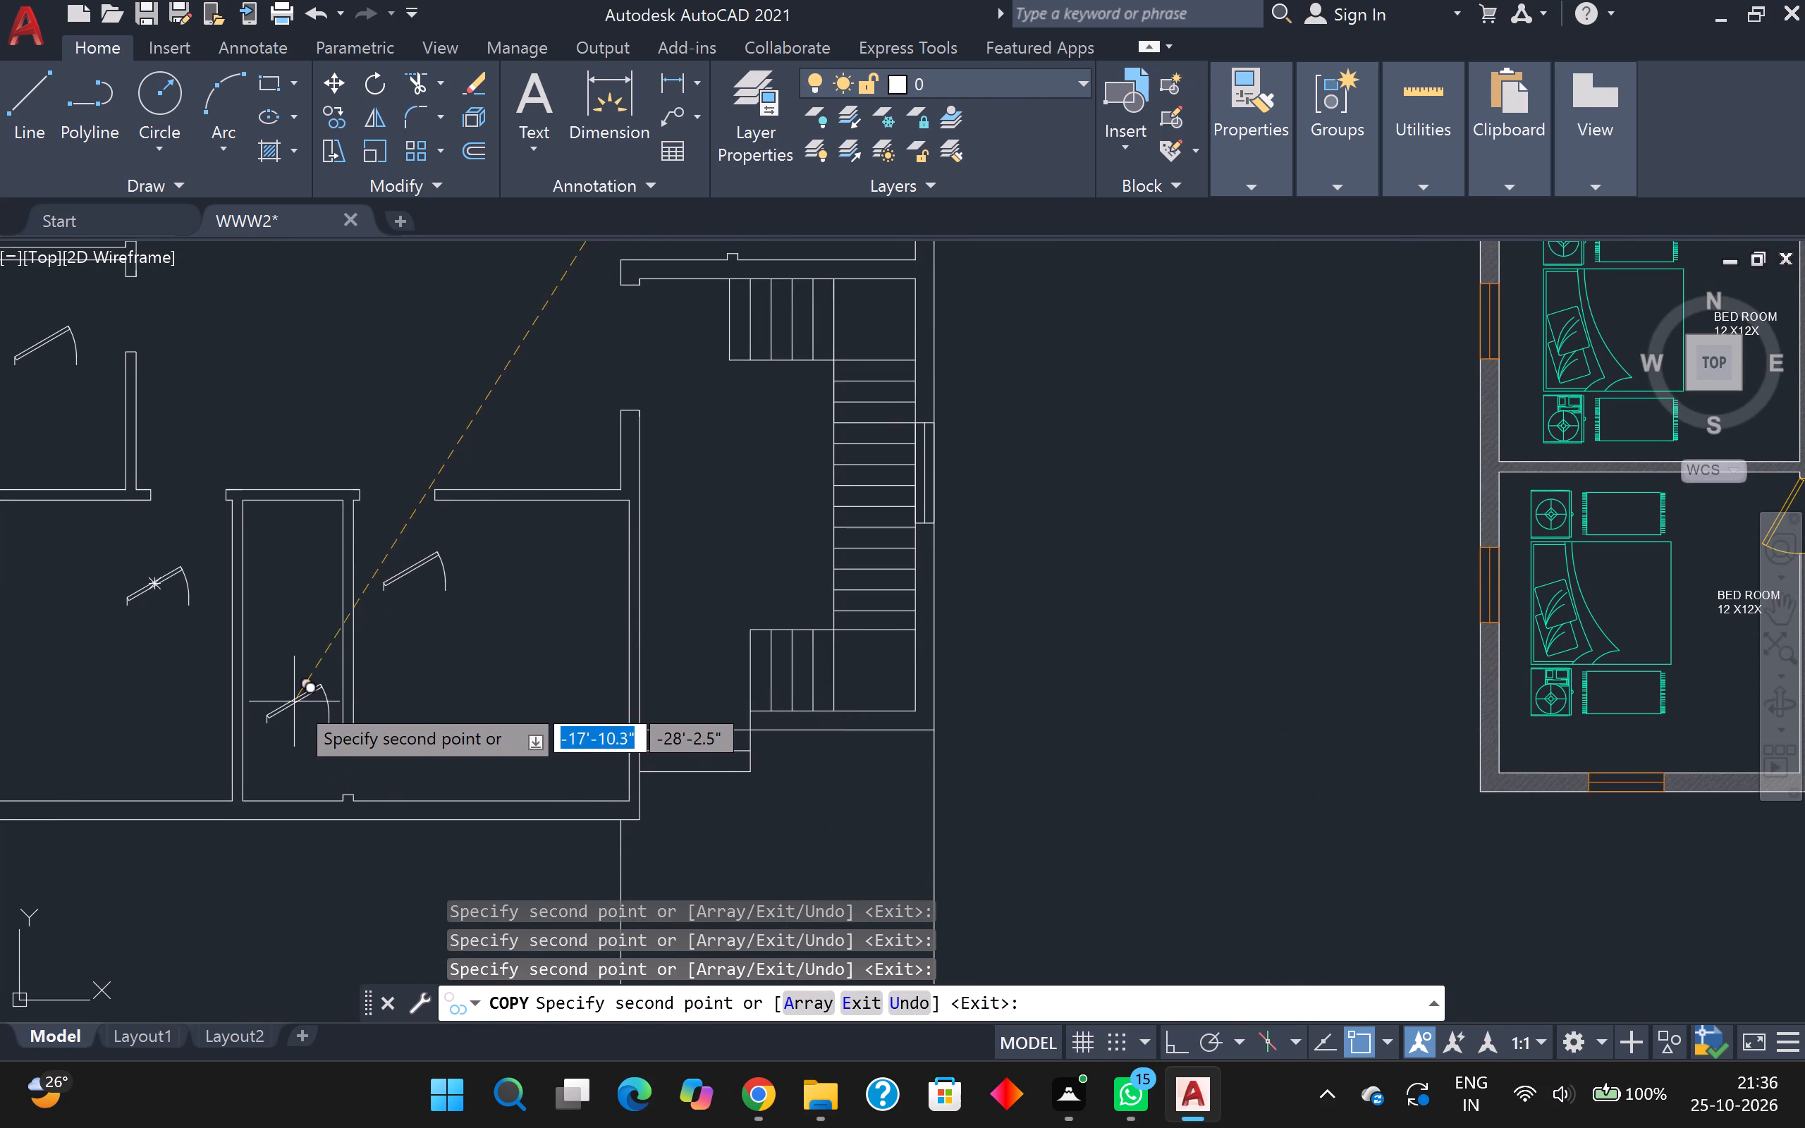
click(294, 700)
scroll(404, 728, down, 1)
middle_drag(445, 719, 350, 723)
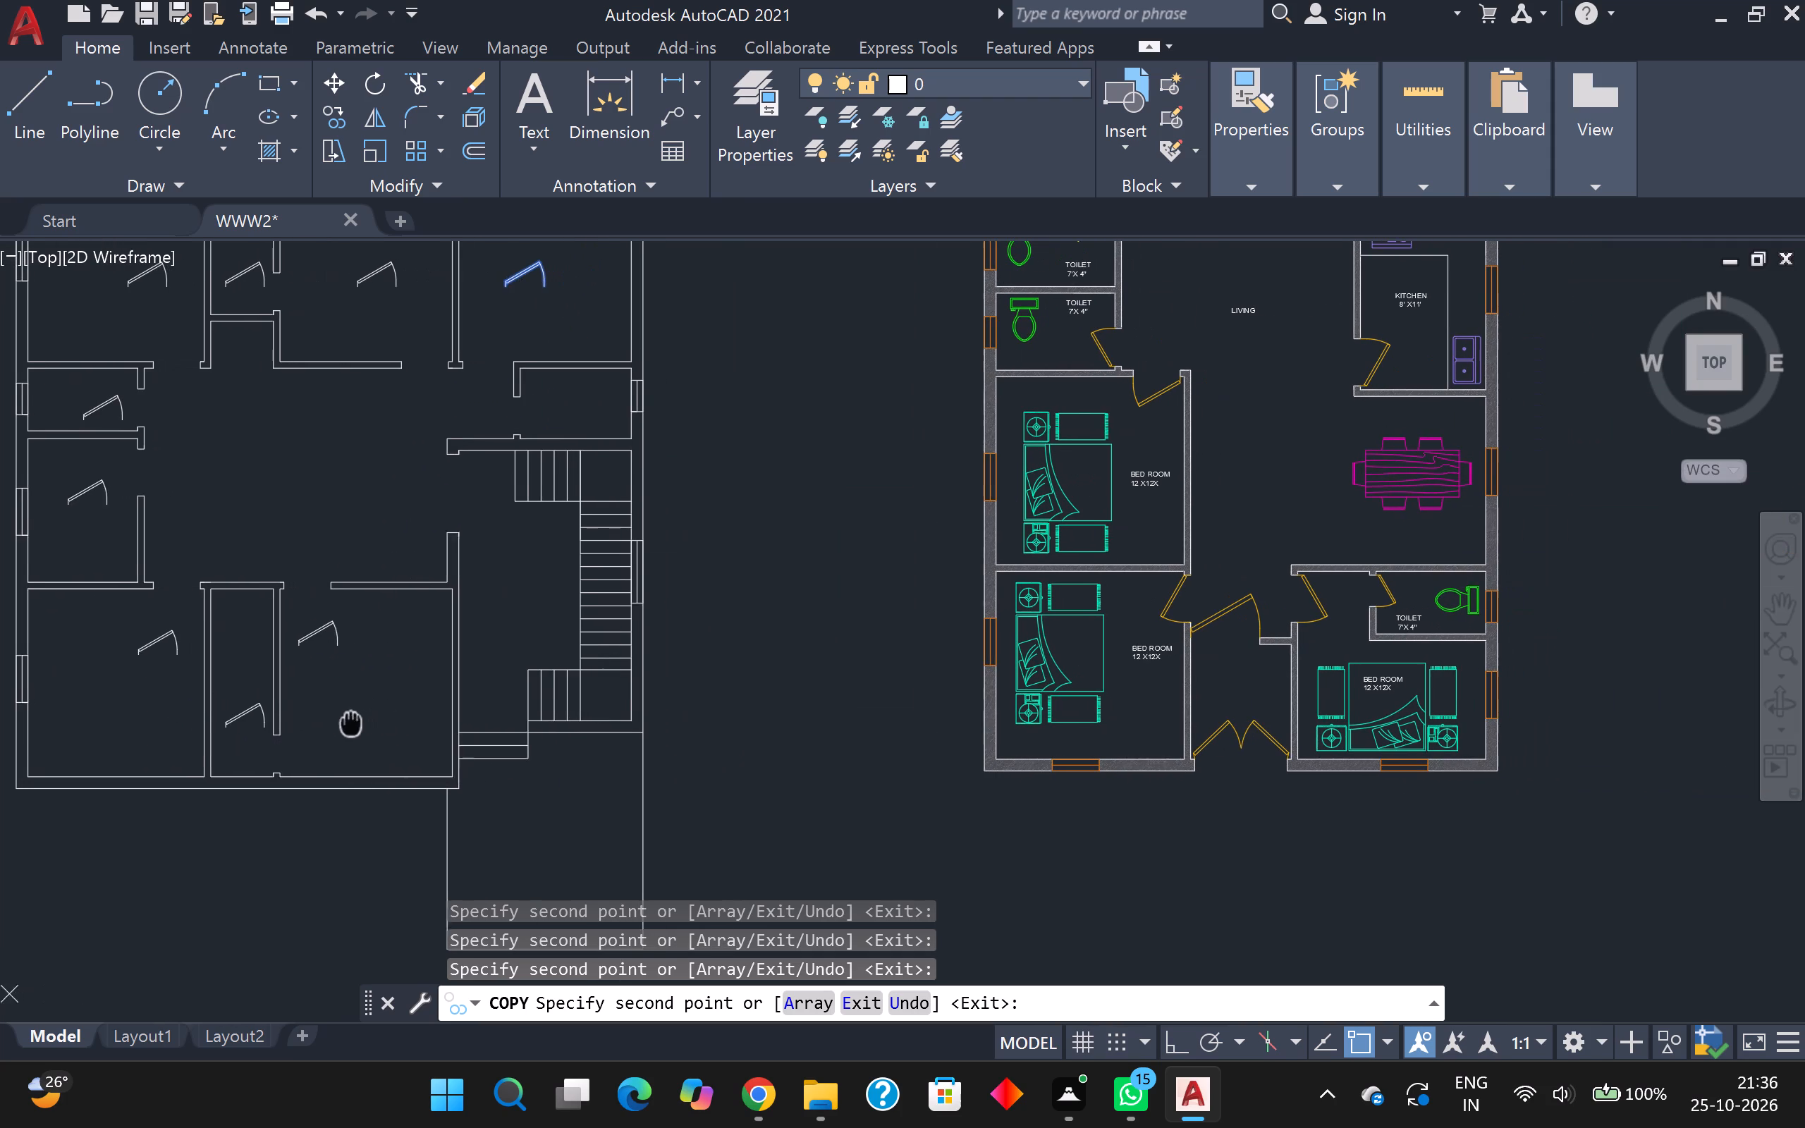
Place two door copies, one above the other, beside the wall opening west of the staircase and finish copying.
middle_drag(350, 723, 349, 723)
scroll(406, 497, up, 3)
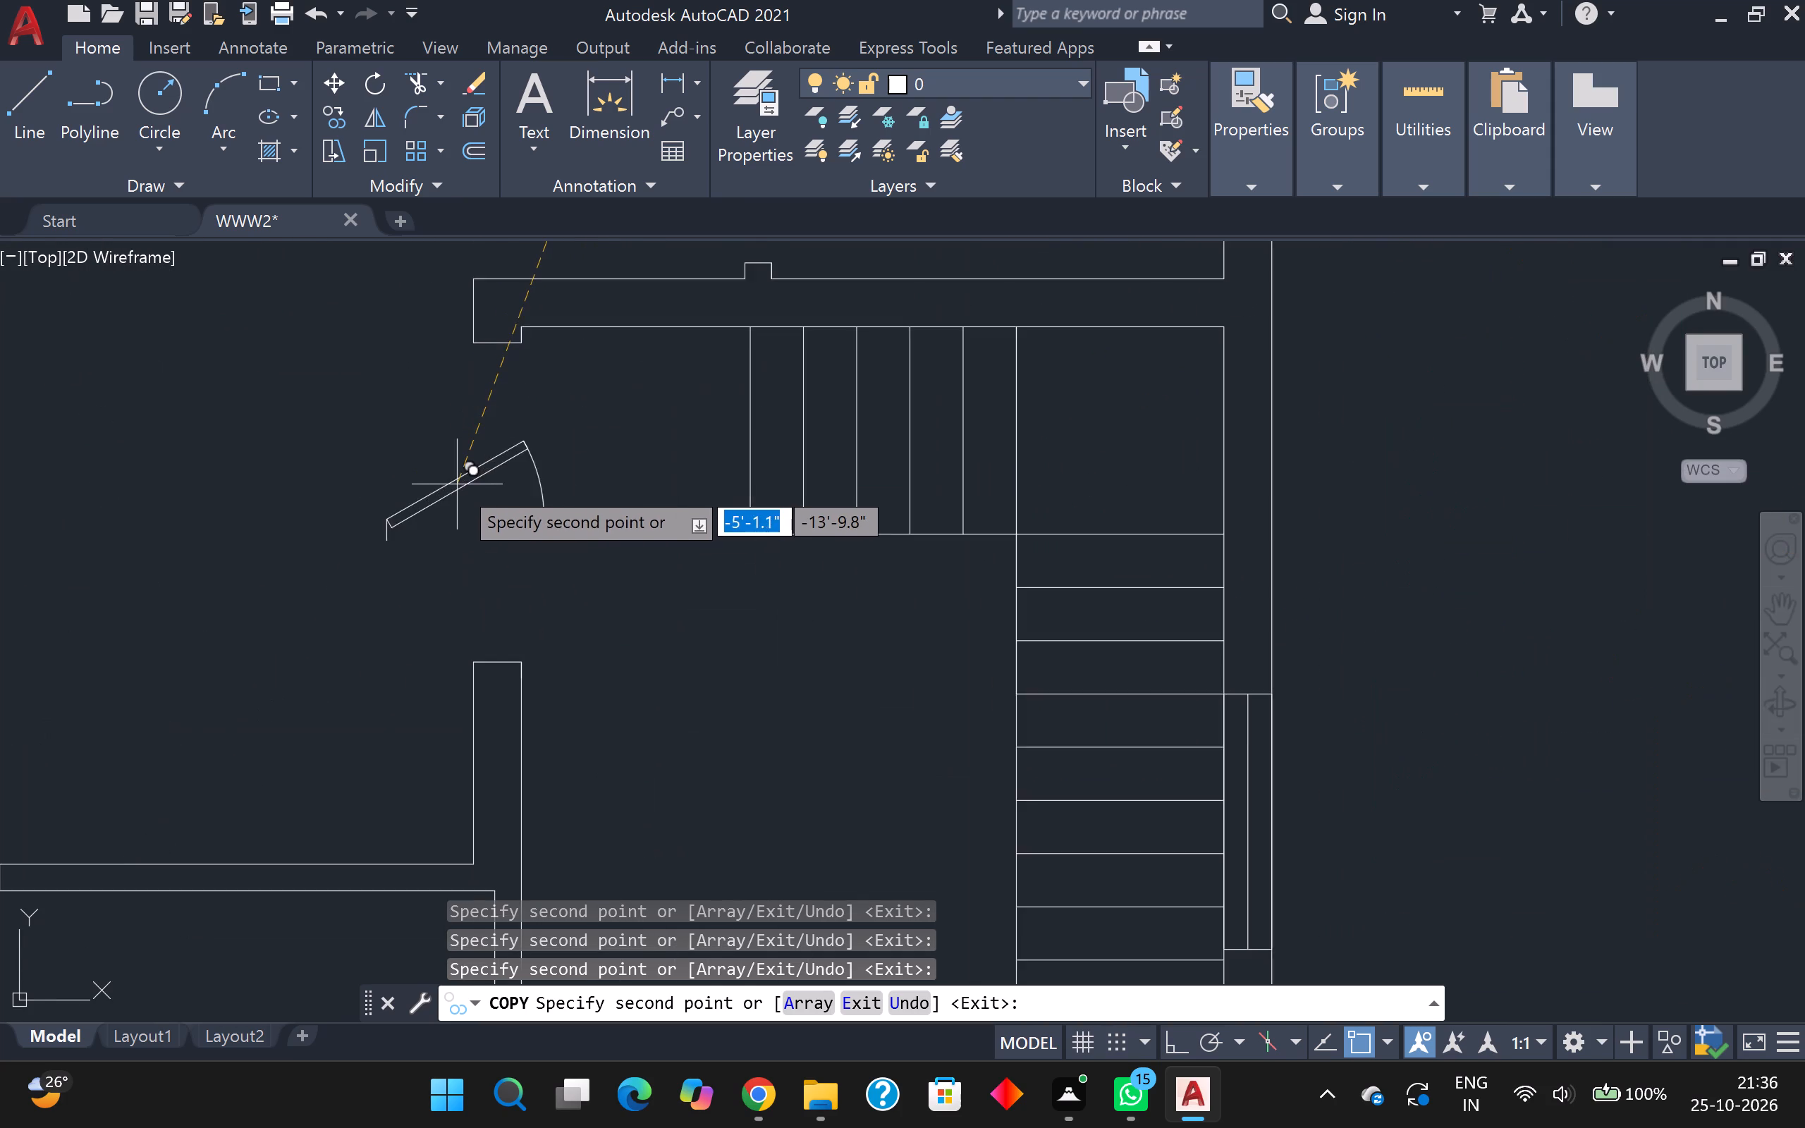
scroll(467, 480, down, 2)
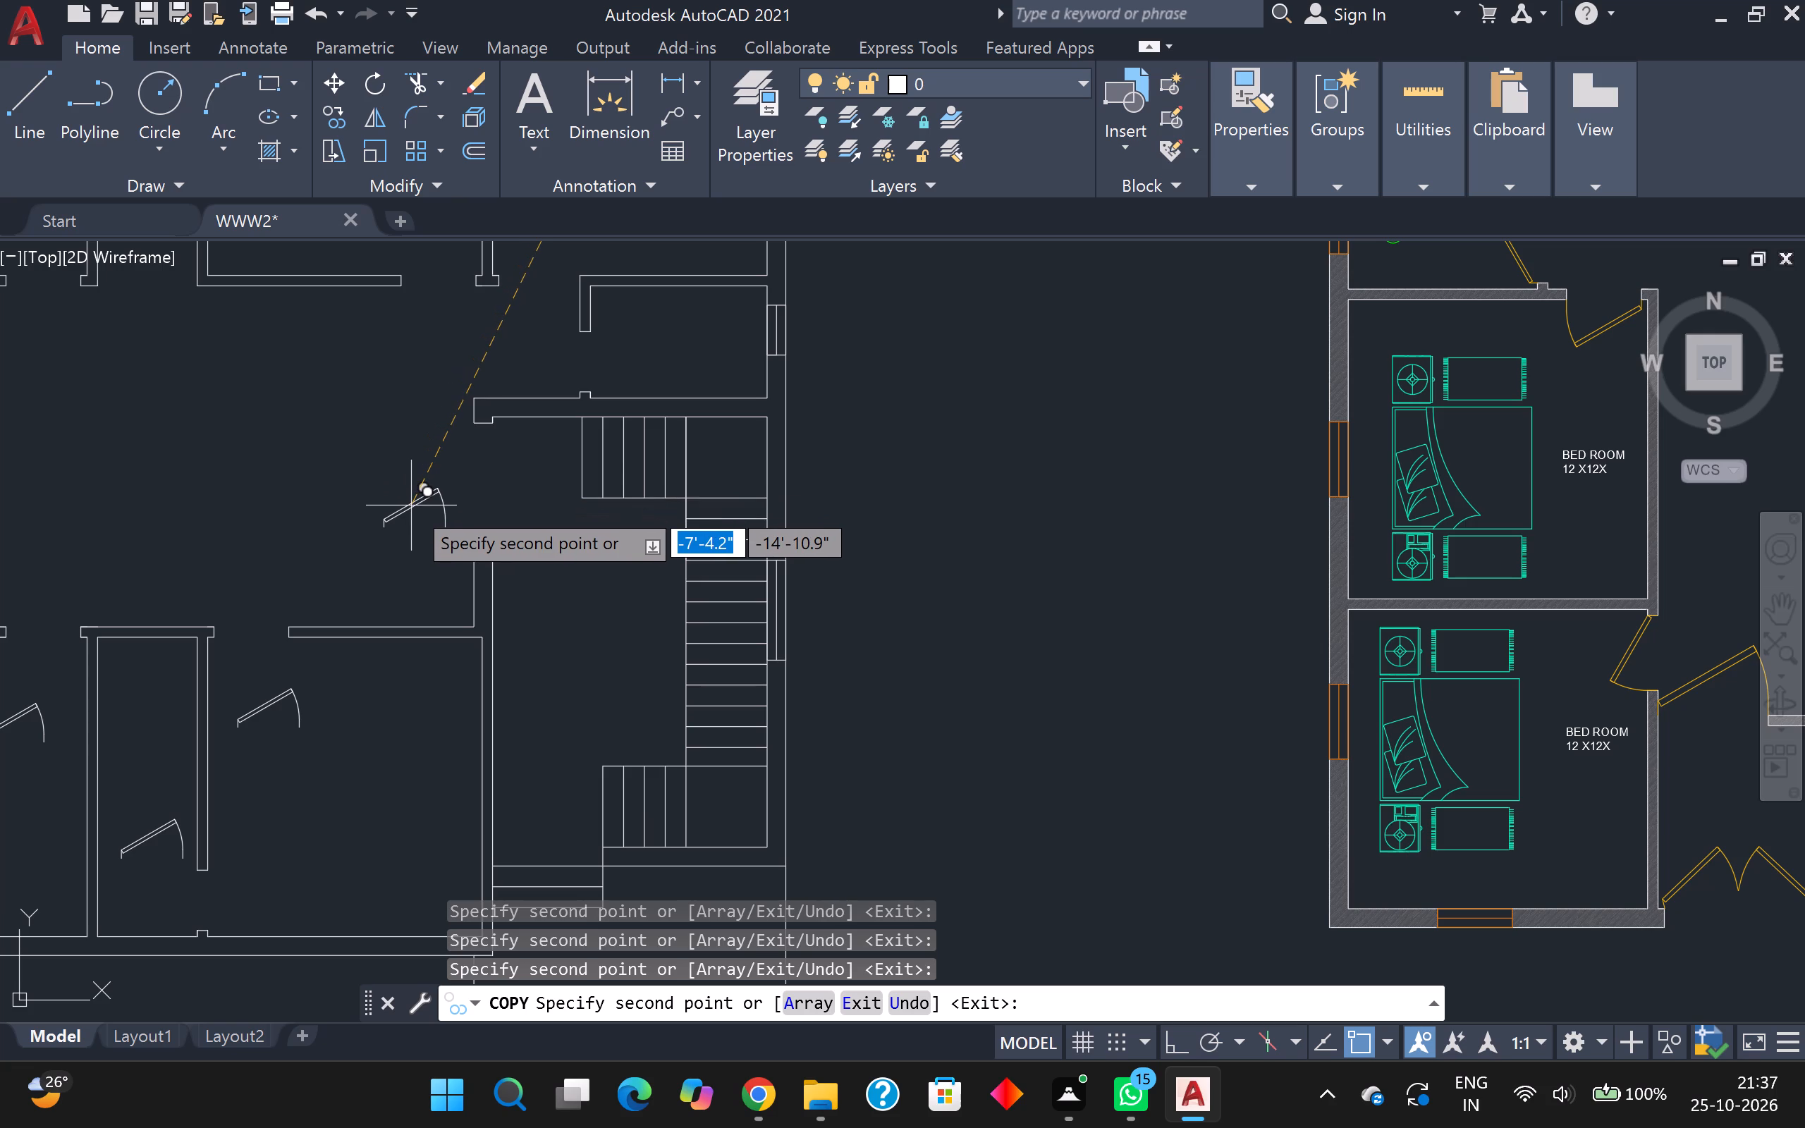
click(412, 502)
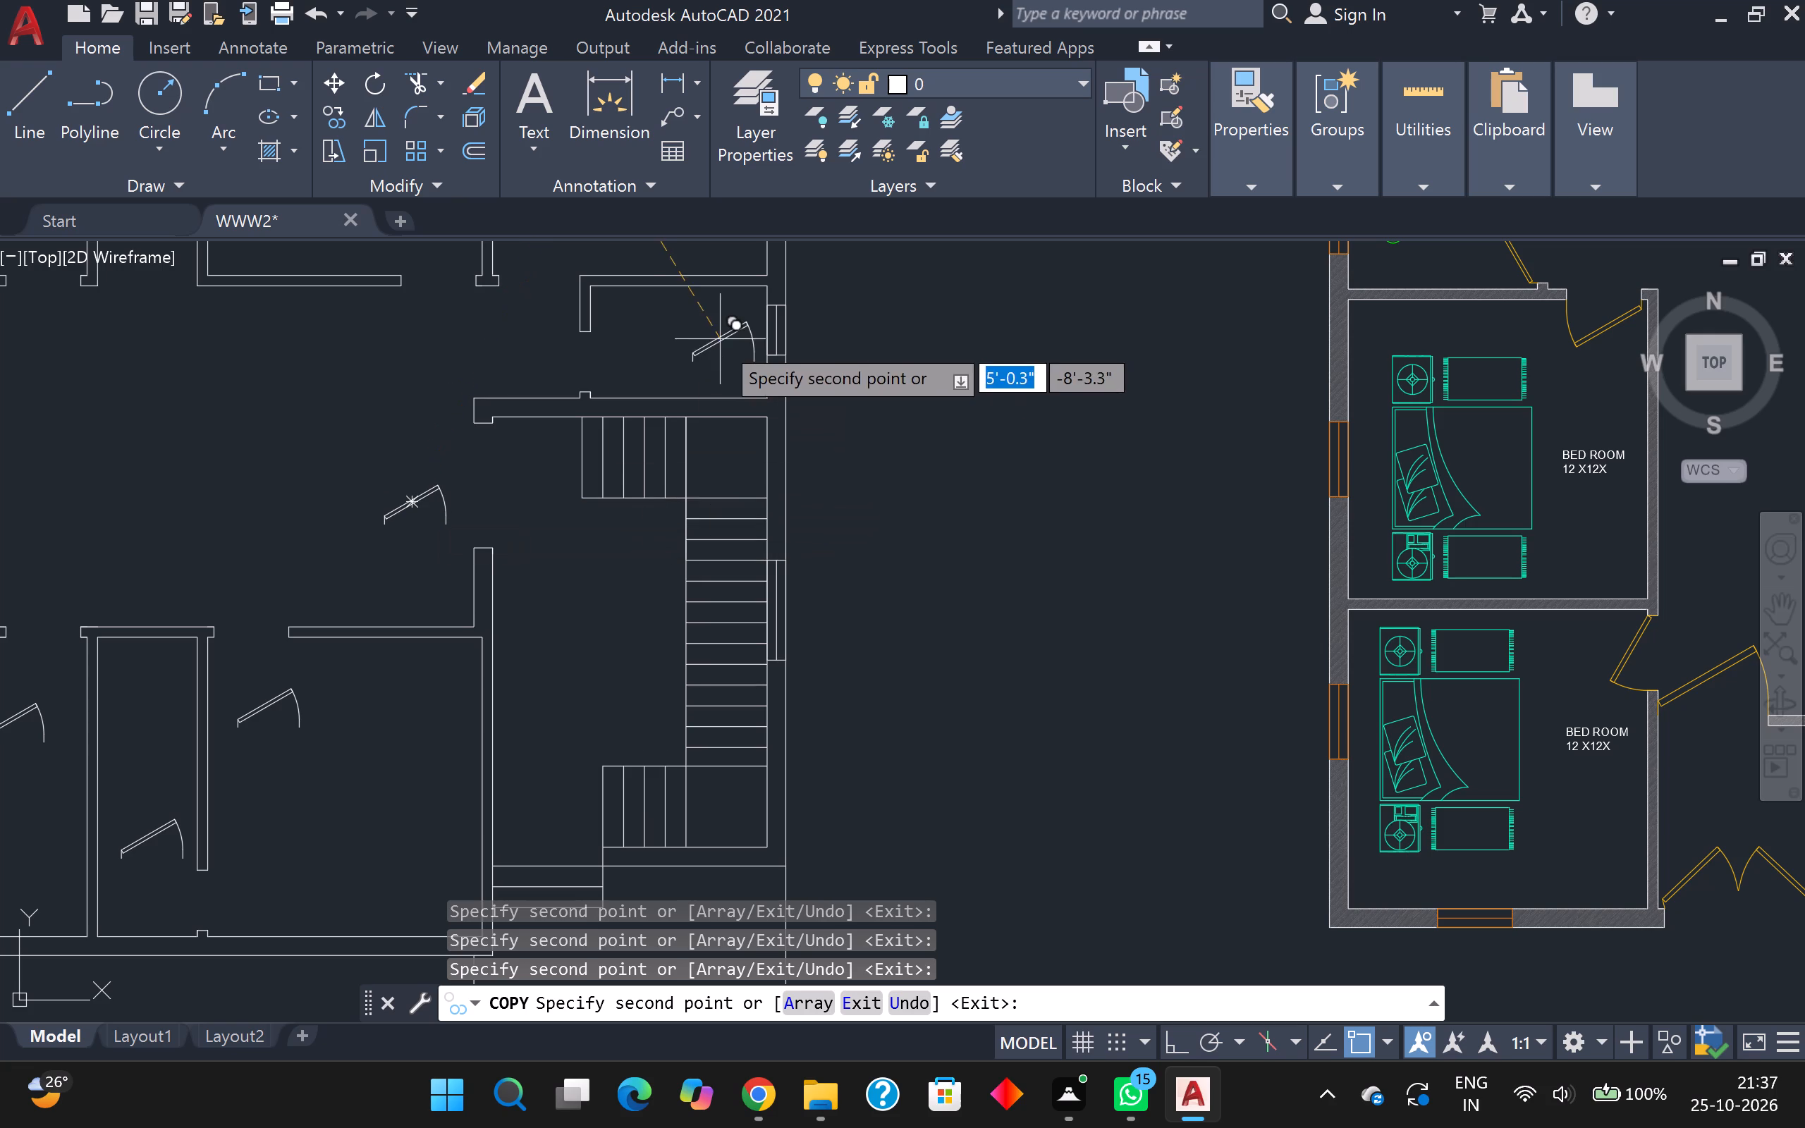
scroll(451, 446, up, 1)
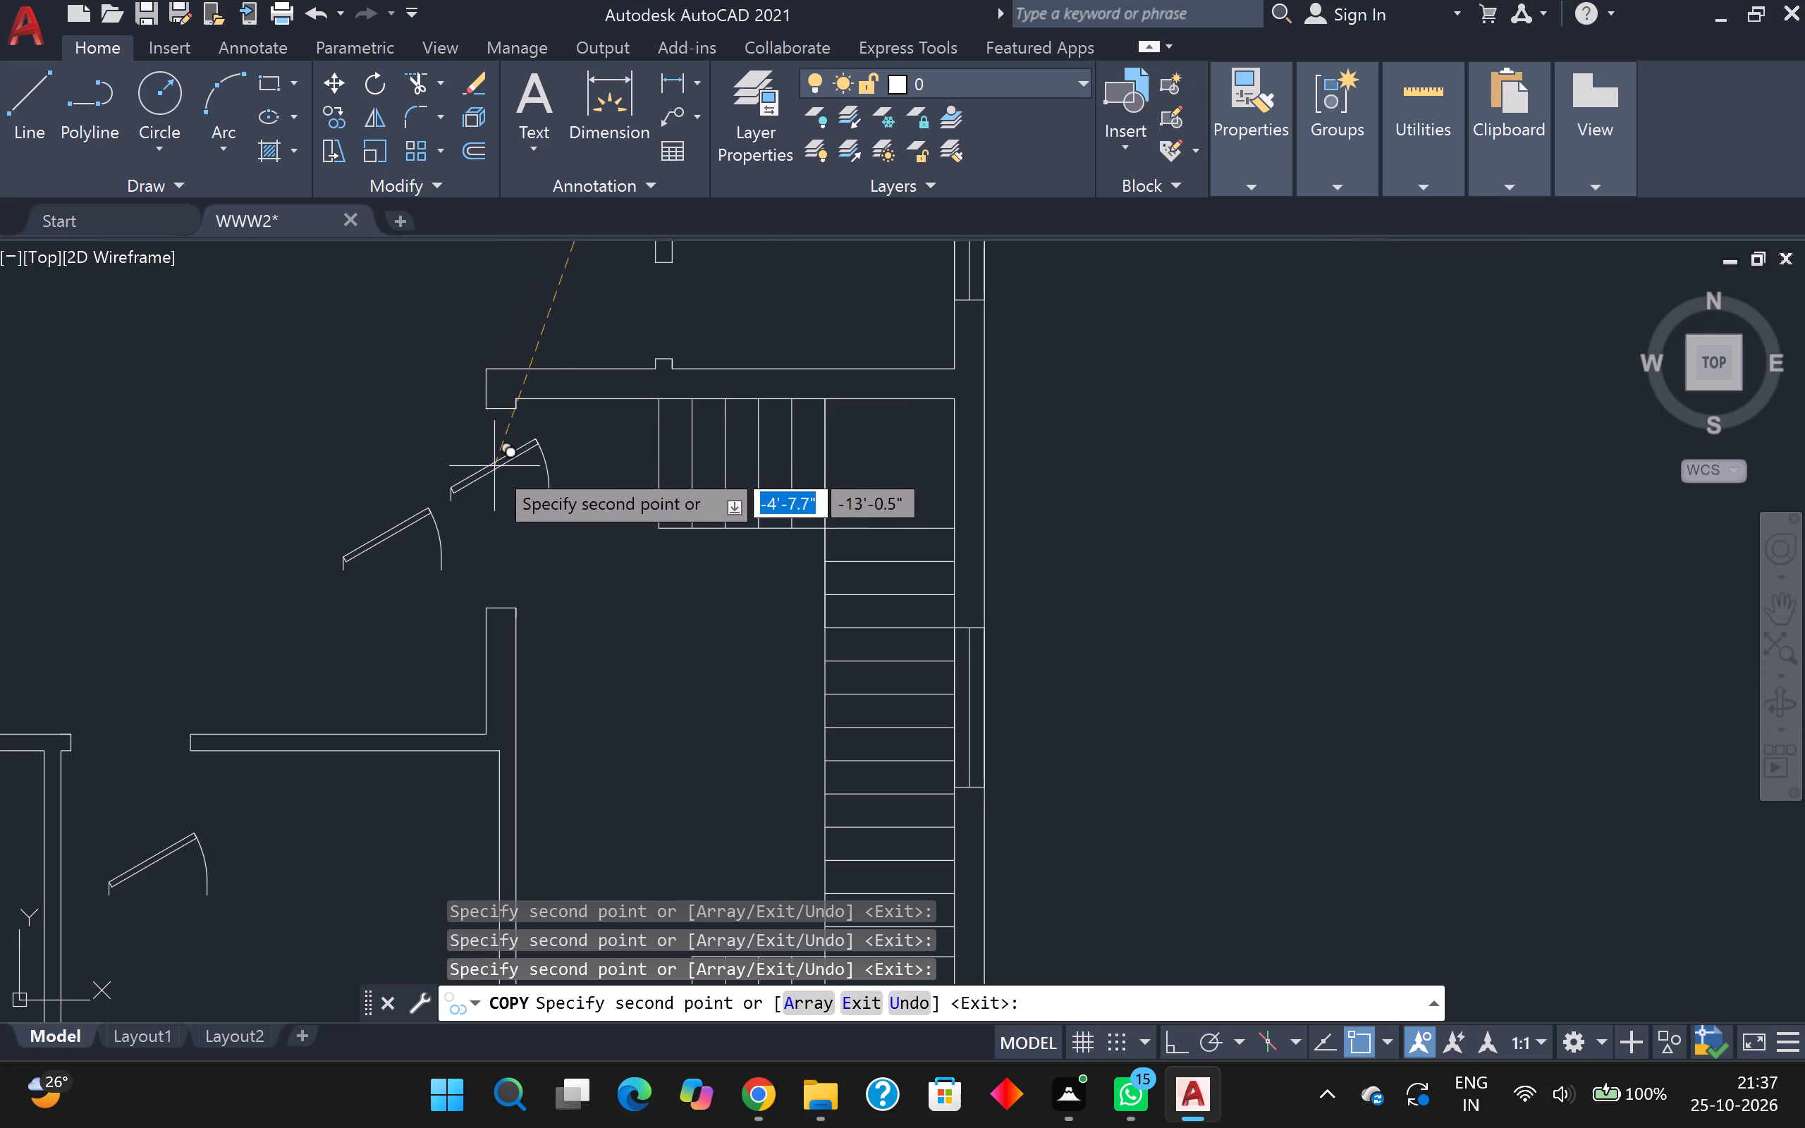
click(405, 447)
key(Escape)
Align the lower of these two doors to the end corner of the wall below the staircase opening, scaling it to the alignment points.
scroll(405, 446, down, 1)
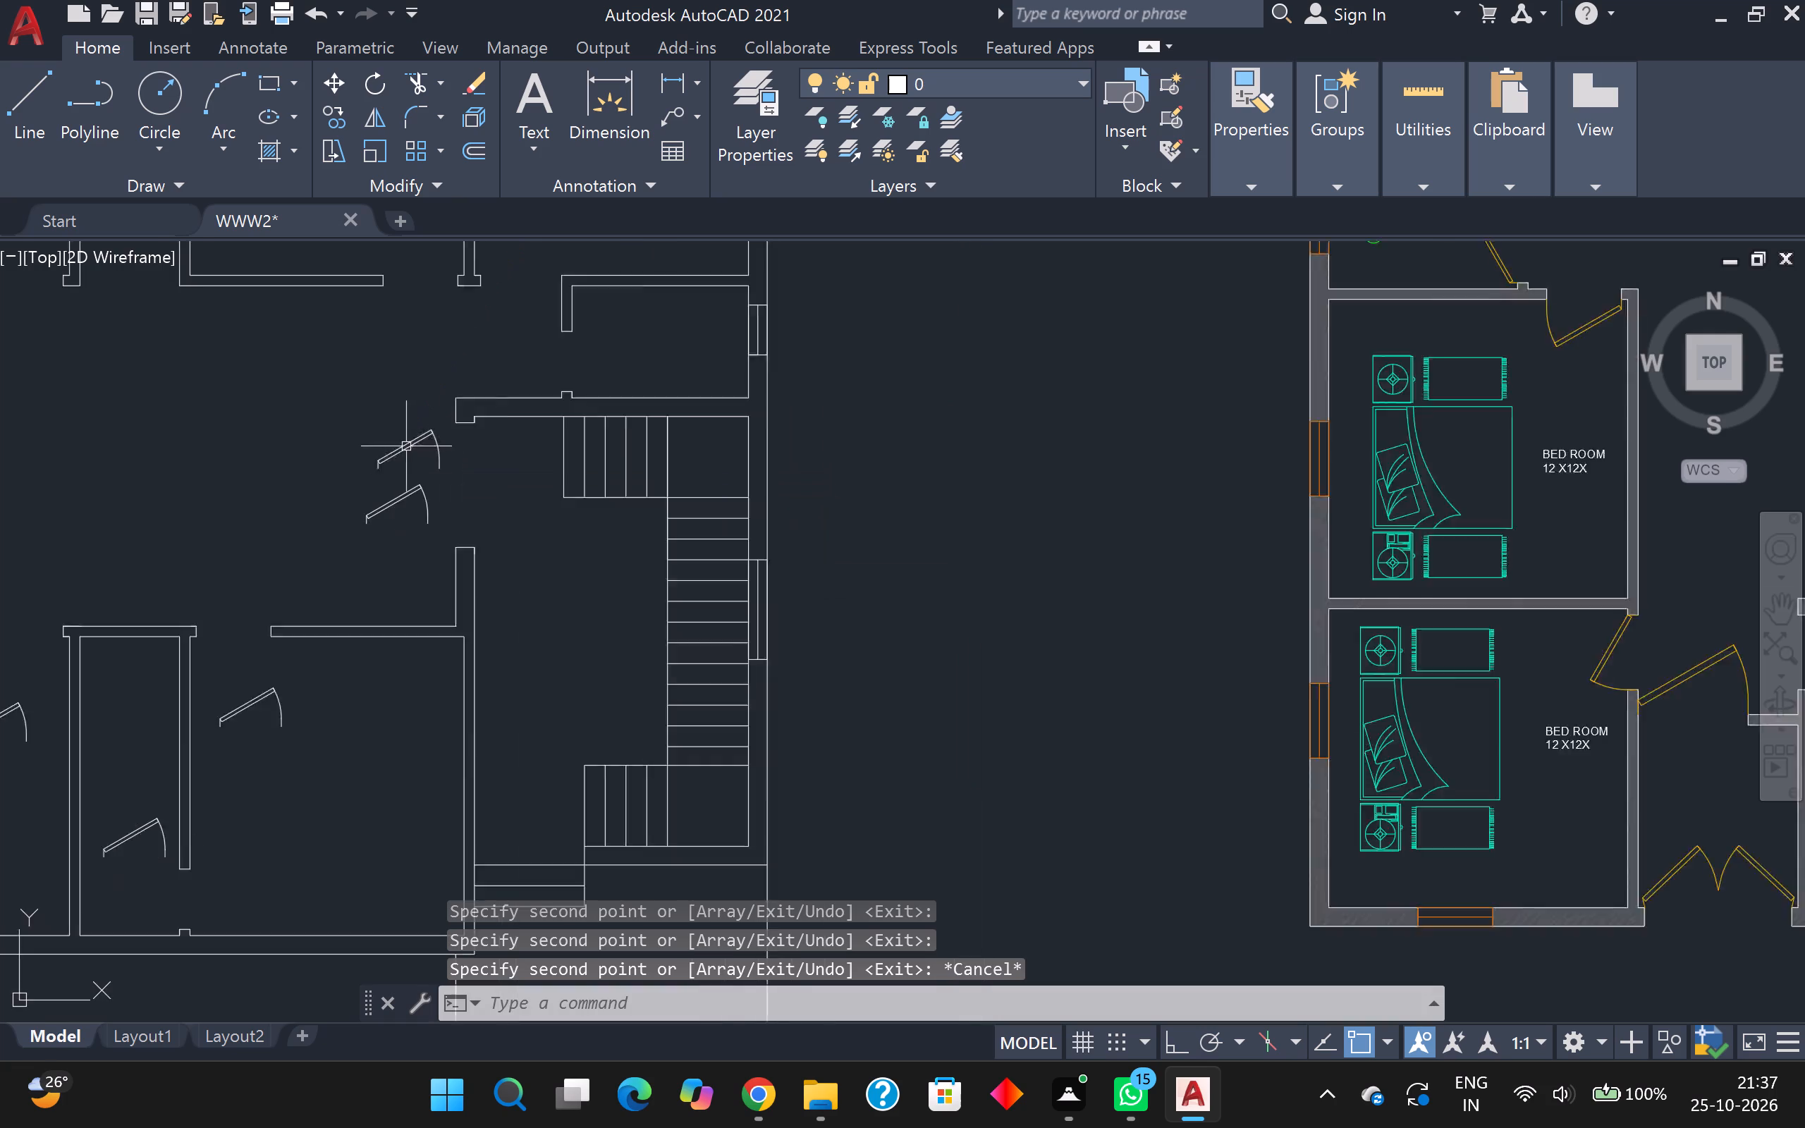
scroll(406, 446, down, 1)
scroll(502, 465, up, 2)
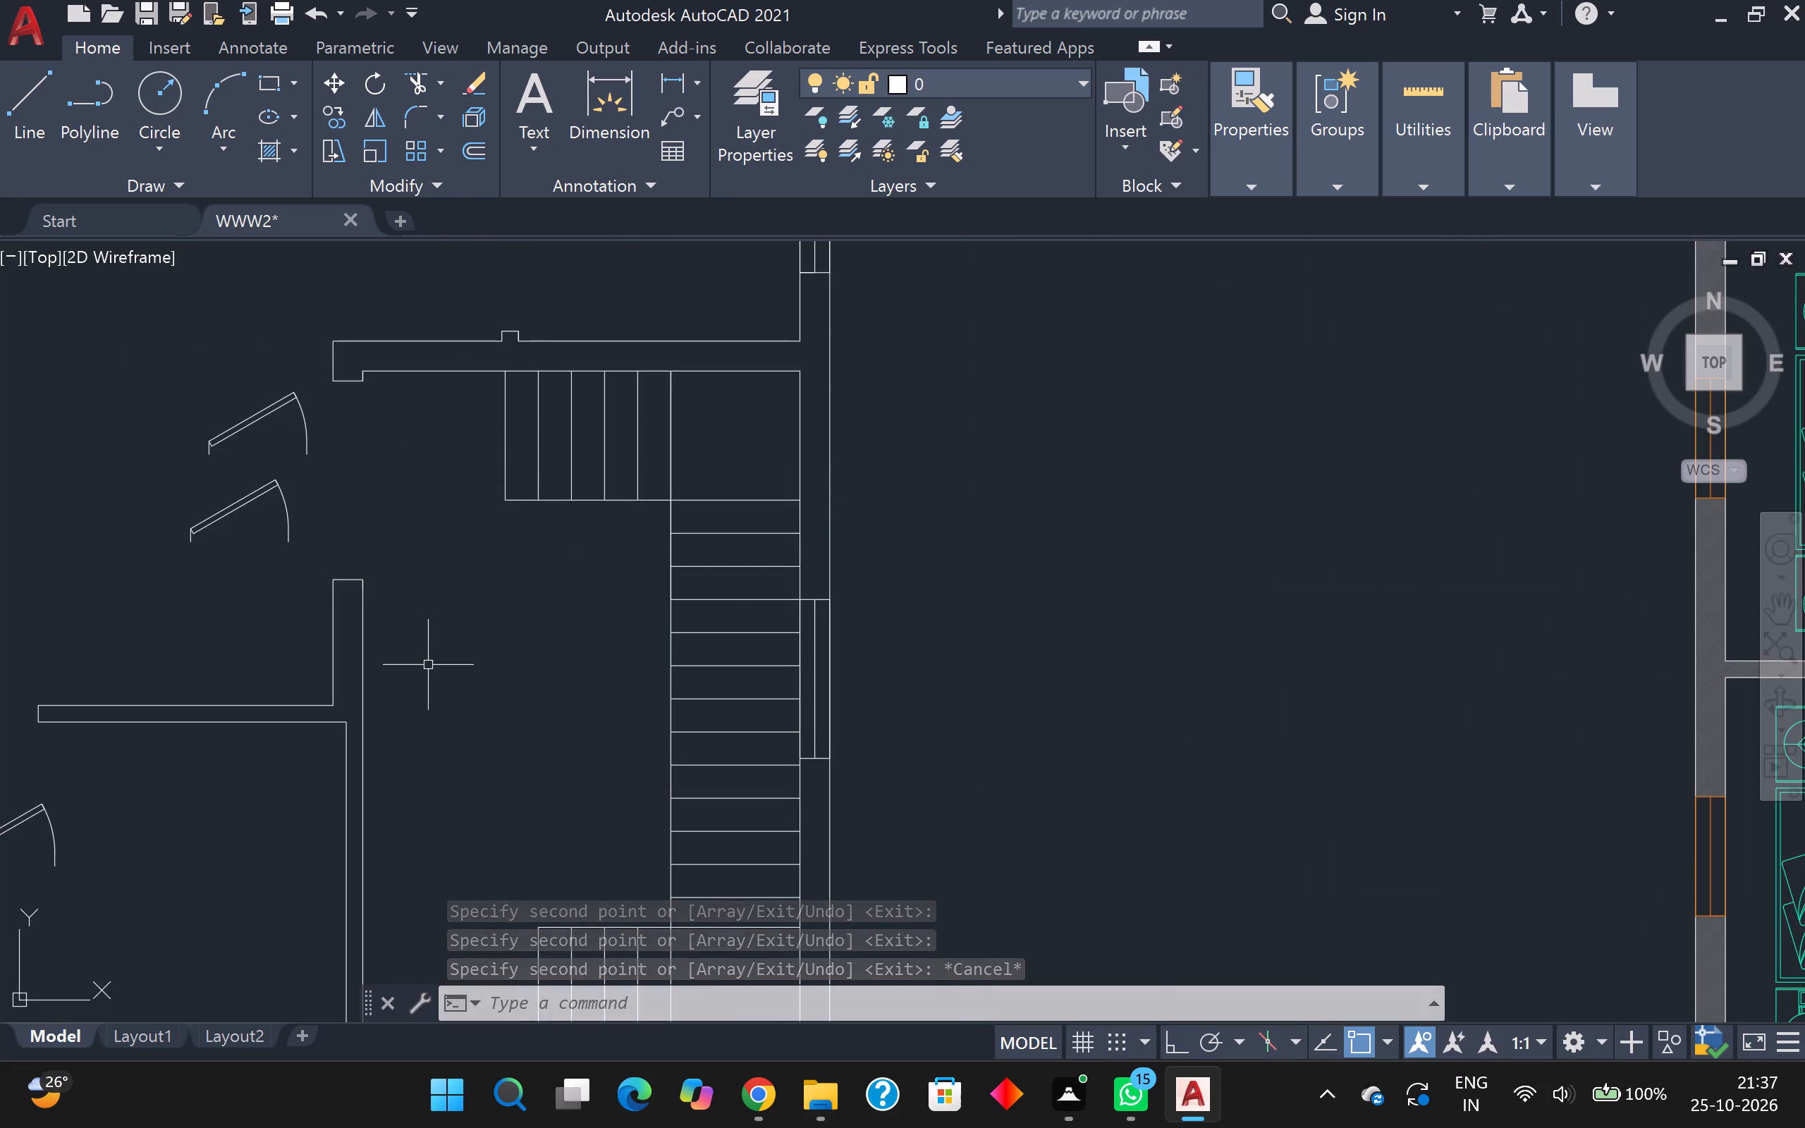
scroll(428, 666, up, 1)
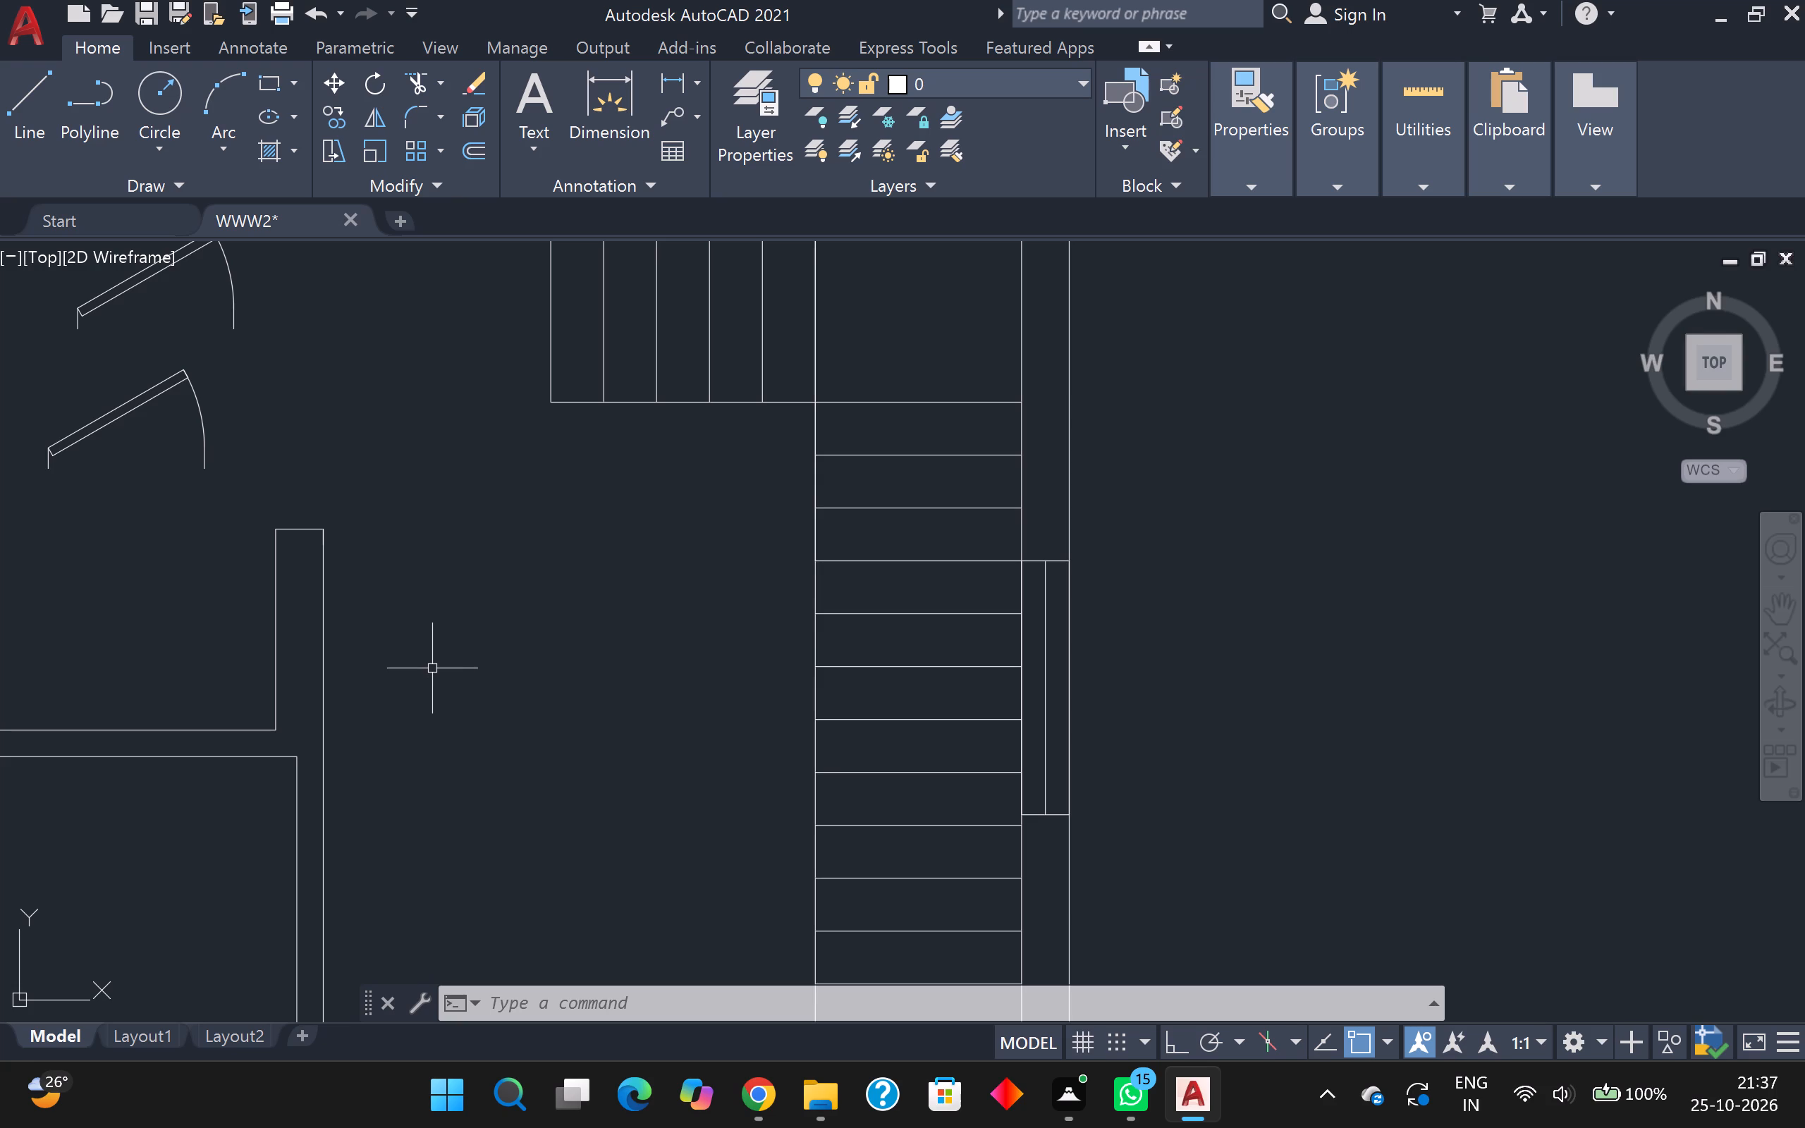
scroll(432, 681, up, 1)
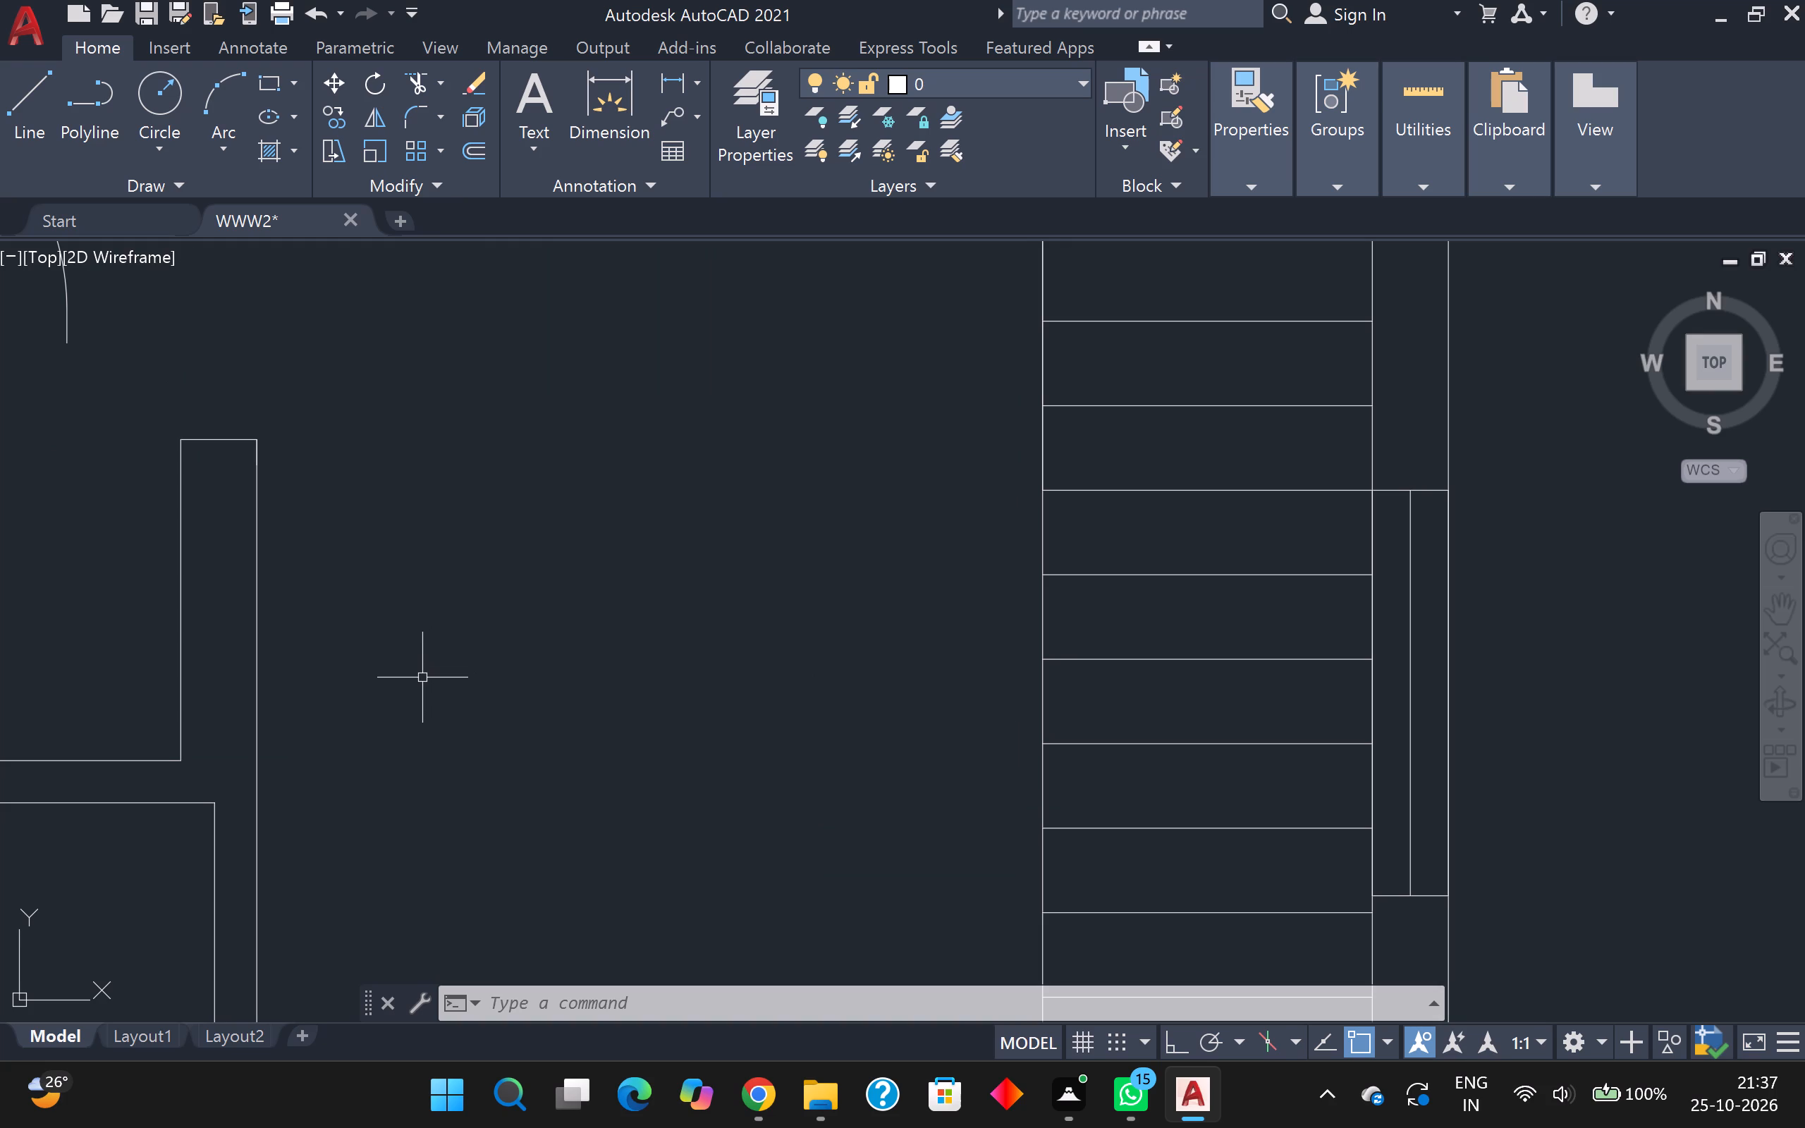
scroll(432, 676, down, 3)
scroll(443, 601, up, 1)
middle_drag(370, 557, 204, 591)
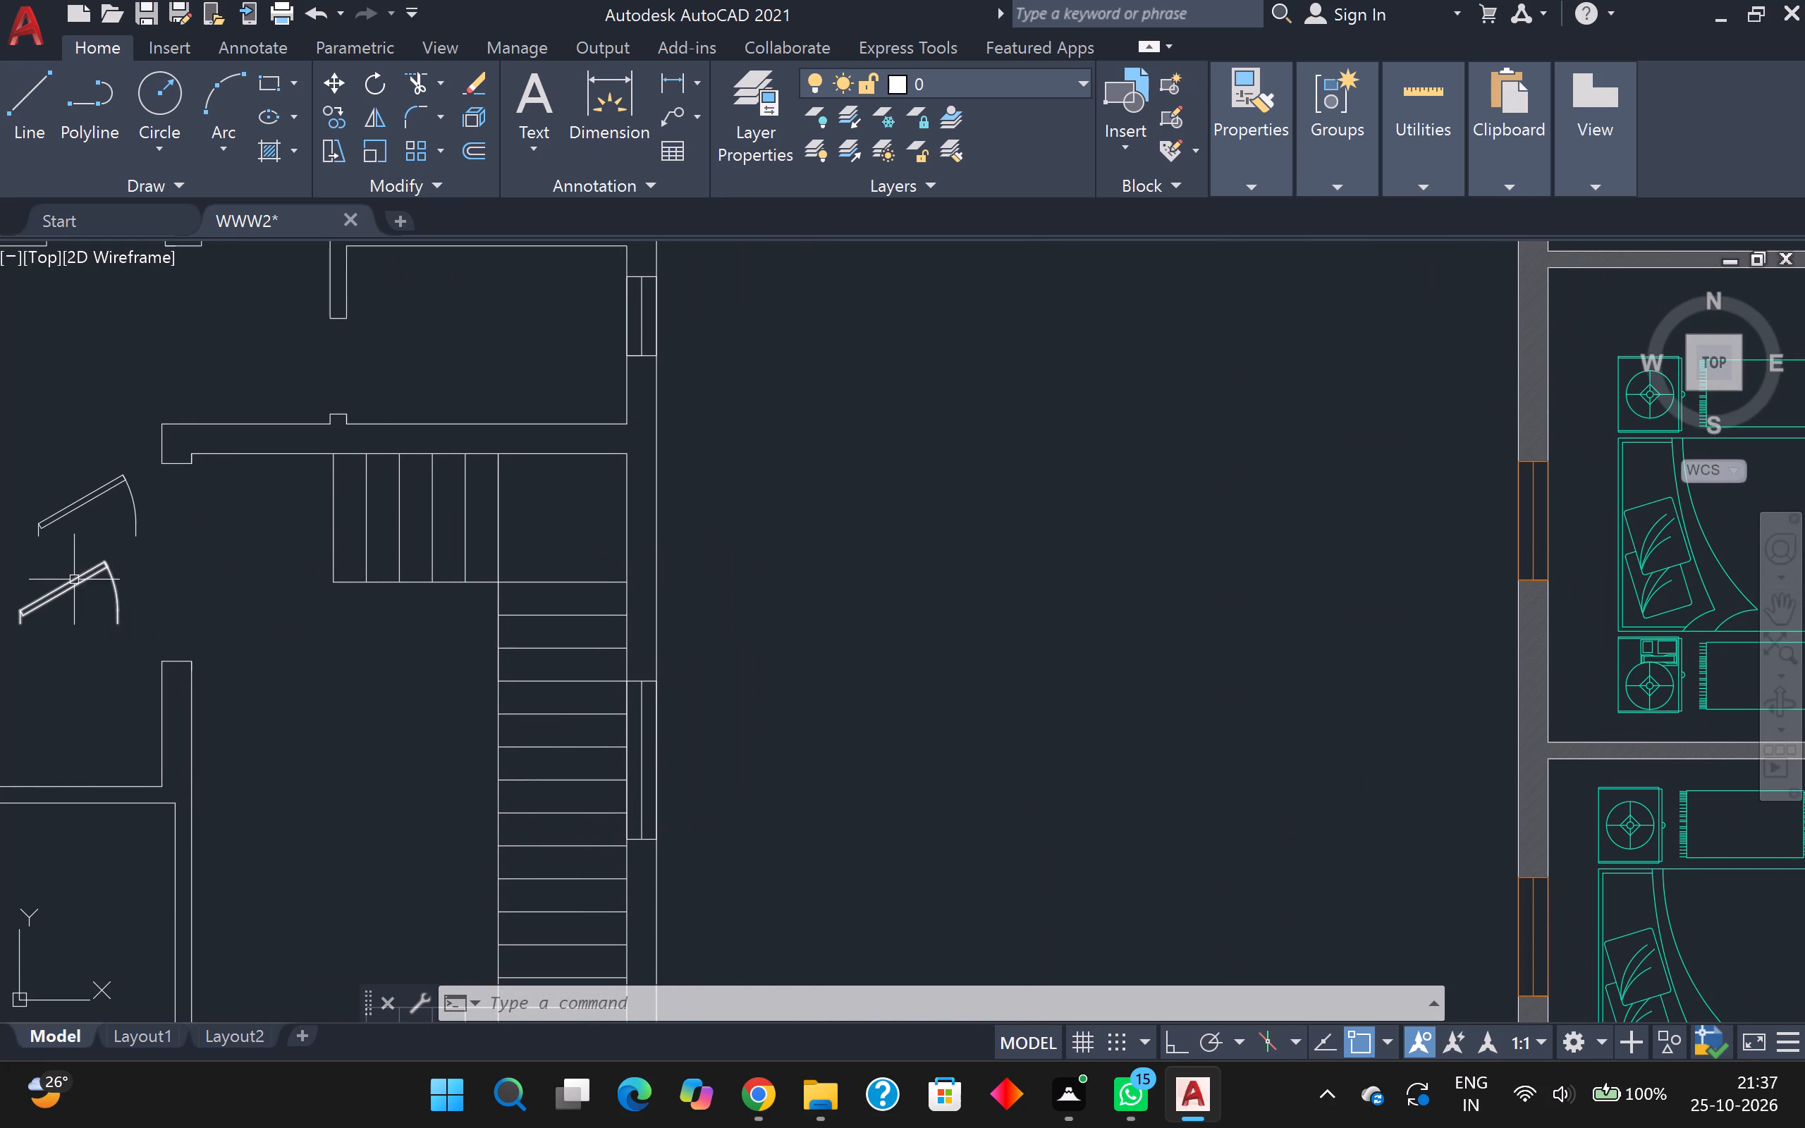
click(74, 578)
text(al)
key(Return)
scroll(74, 580, up, 1)
scroll(78, 636, down, 2)
middle_drag(75, 606, 469, 332)
scroll(452, 369, up, 2)
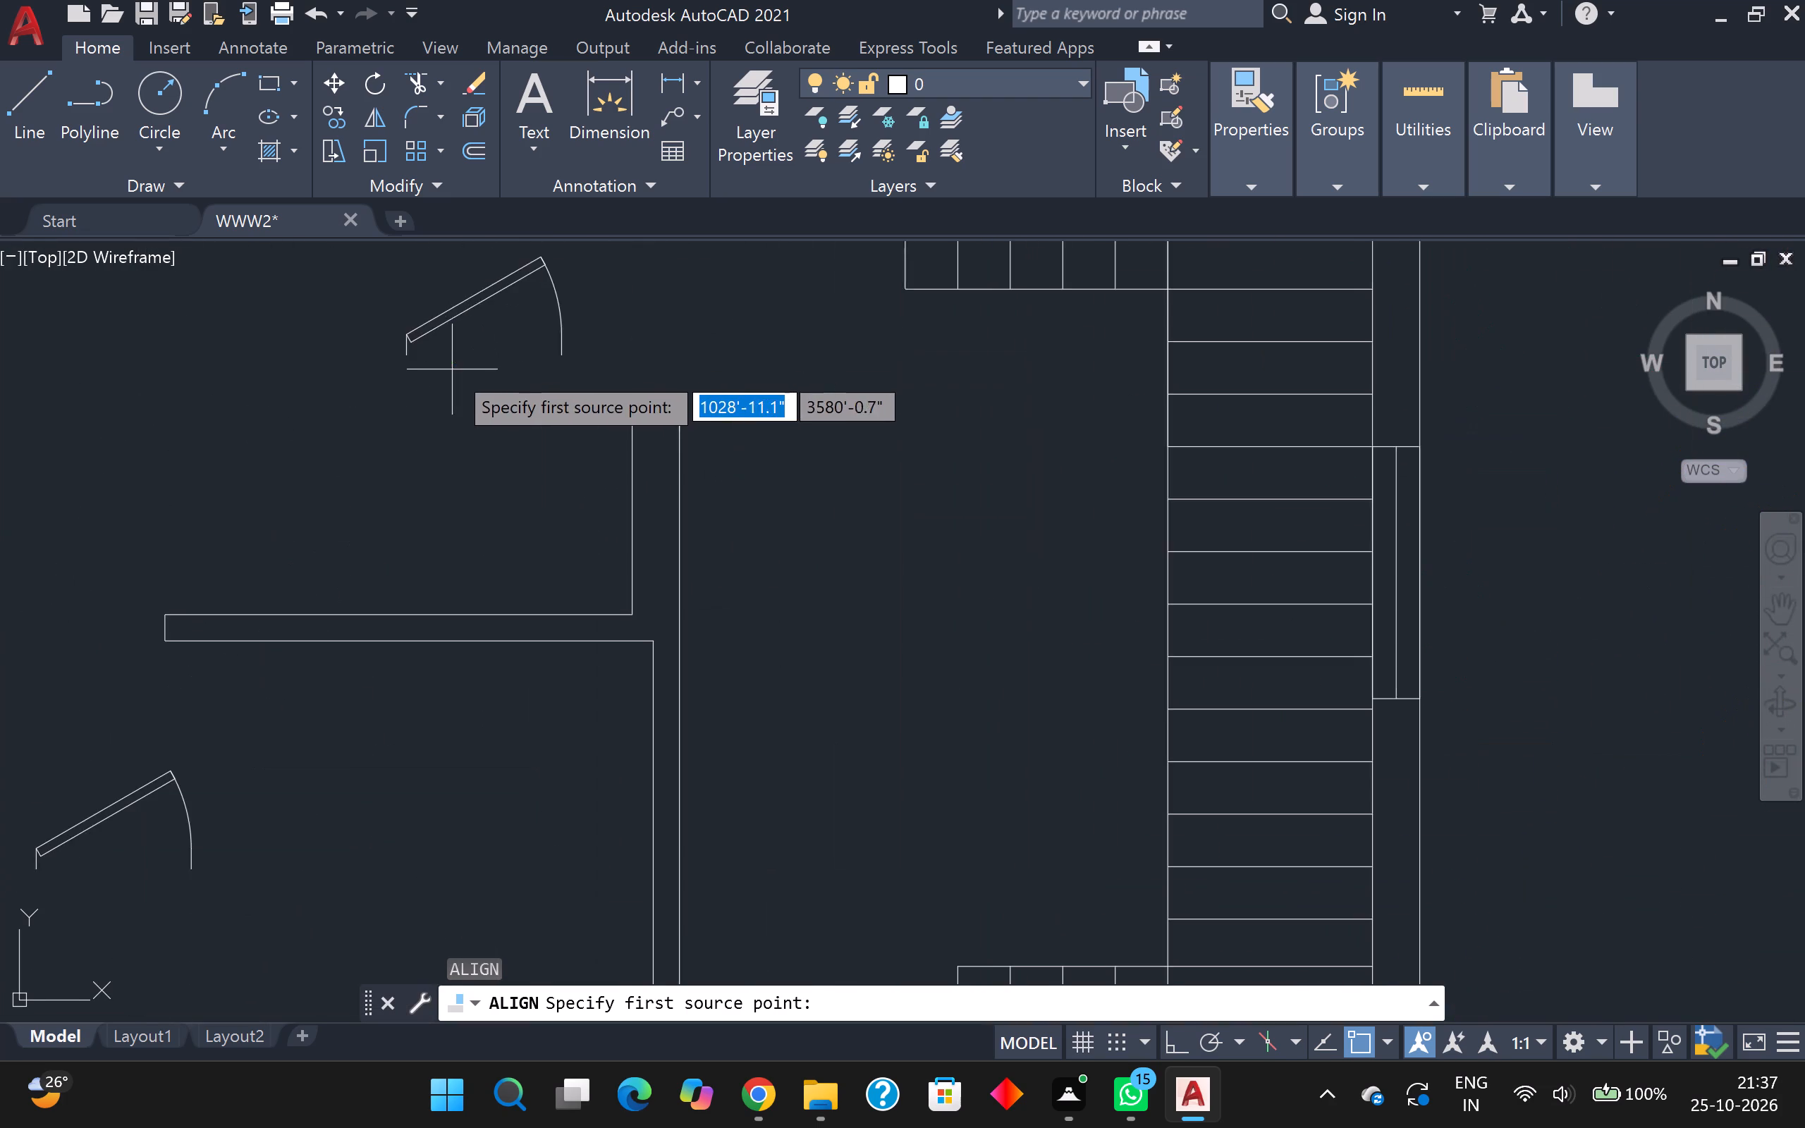
middle_drag(452, 369, 341, 384)
click(296, 374)
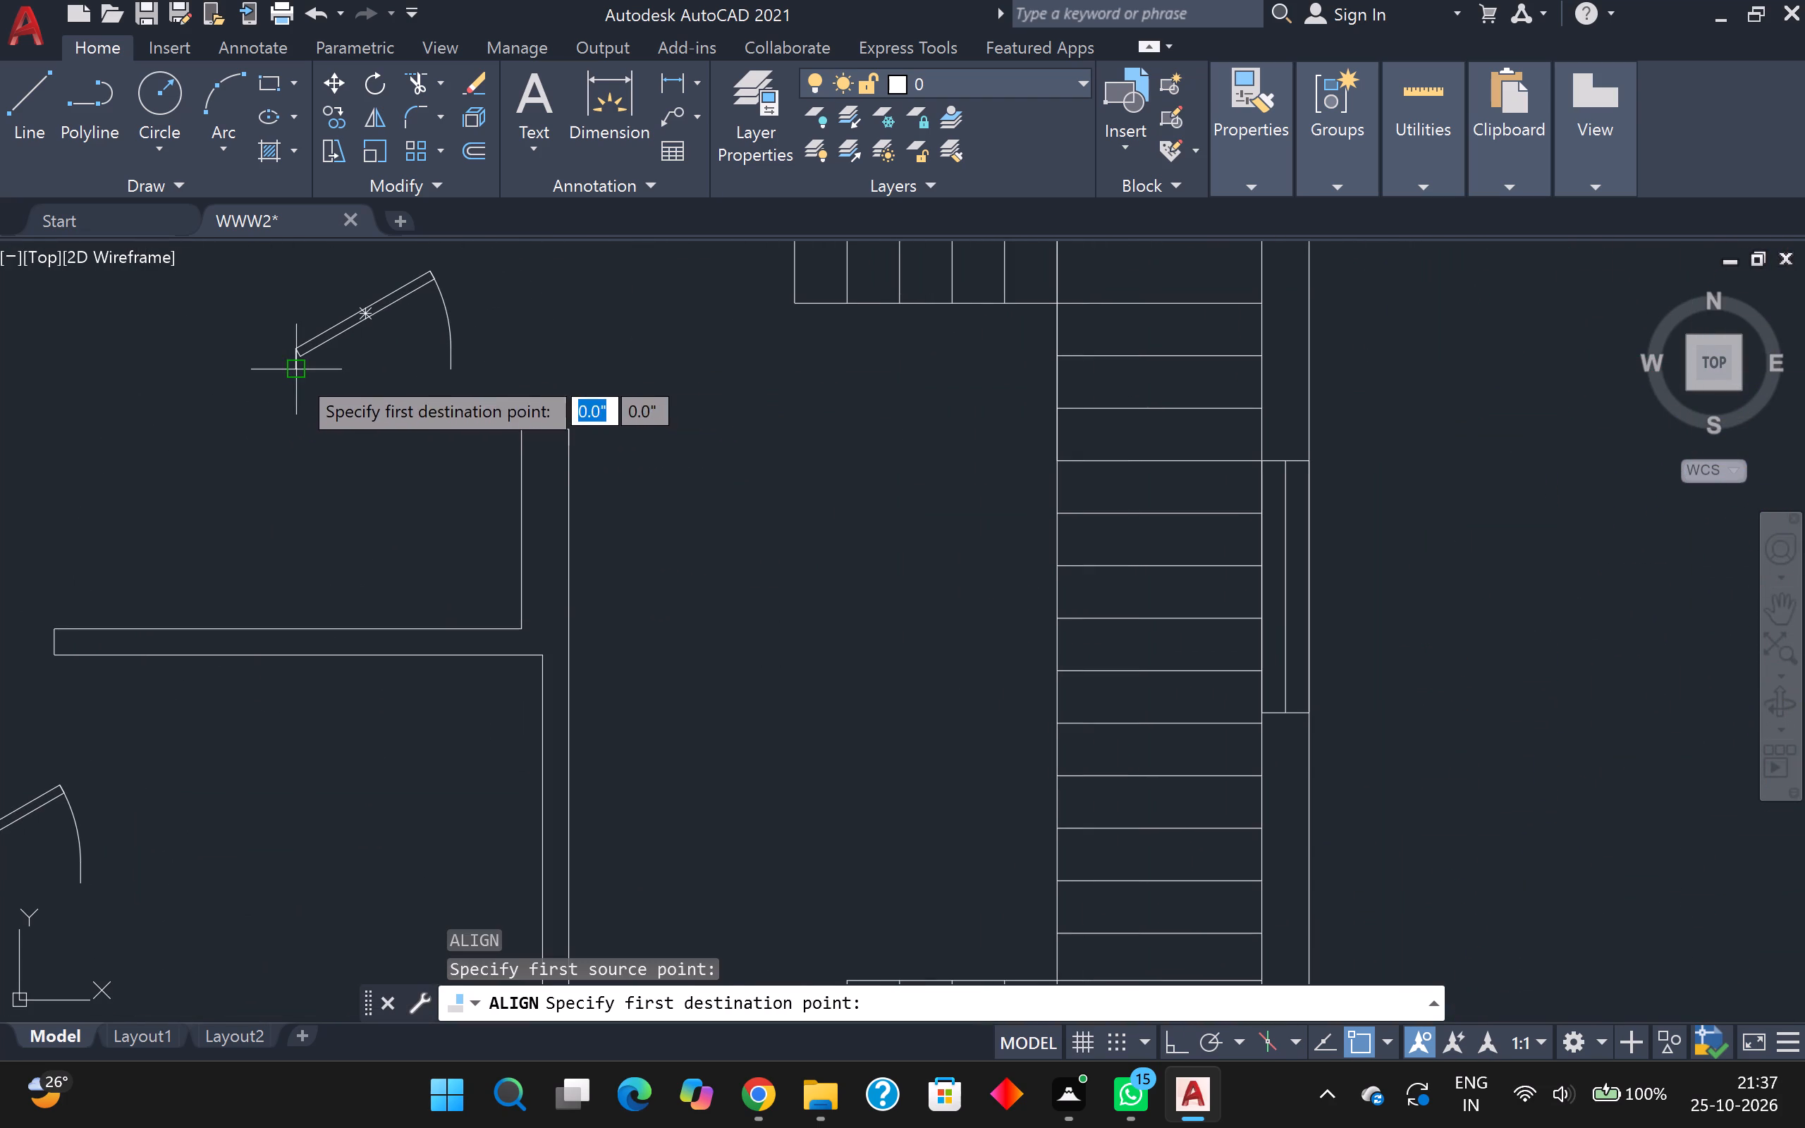
click(516, 421)
middle_drag(565, 369, 337, 452)
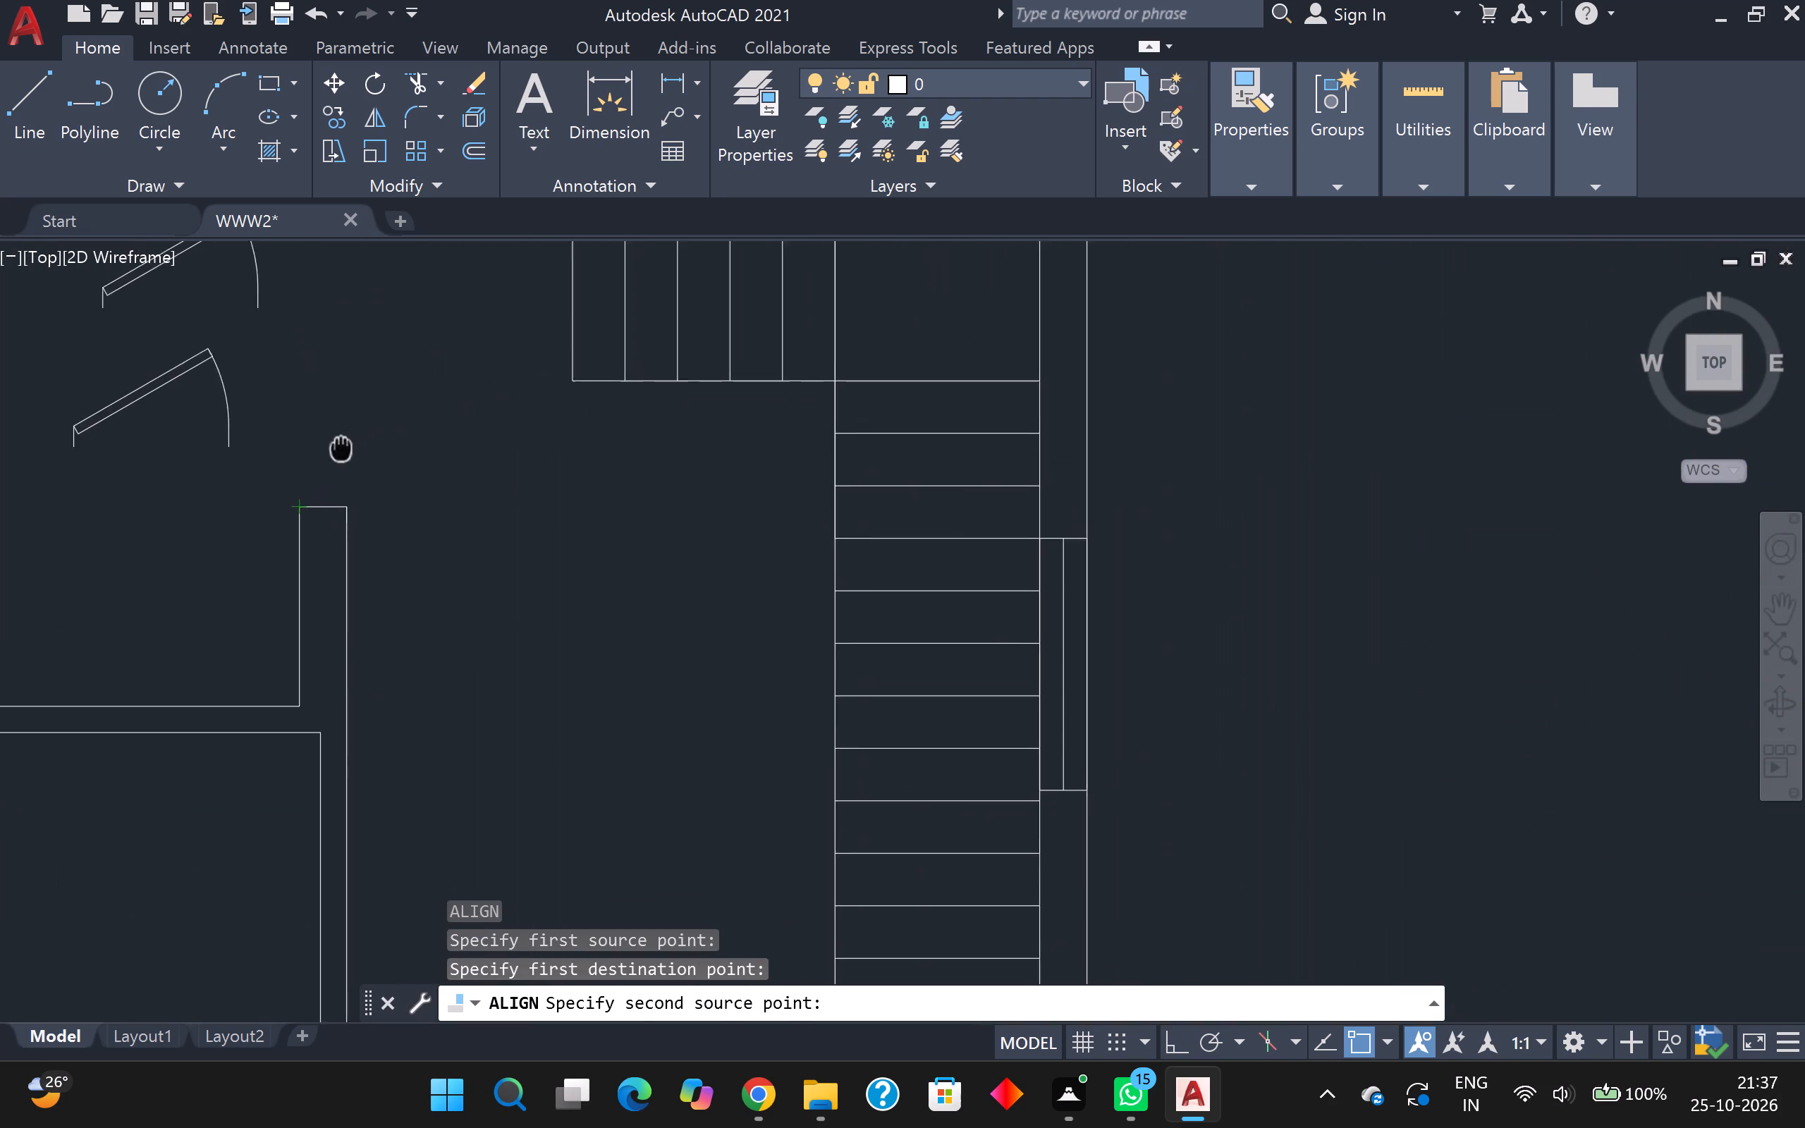
middle_drag(337, 452, 320, 465)
middle_drag(381, 467, 374, 482)
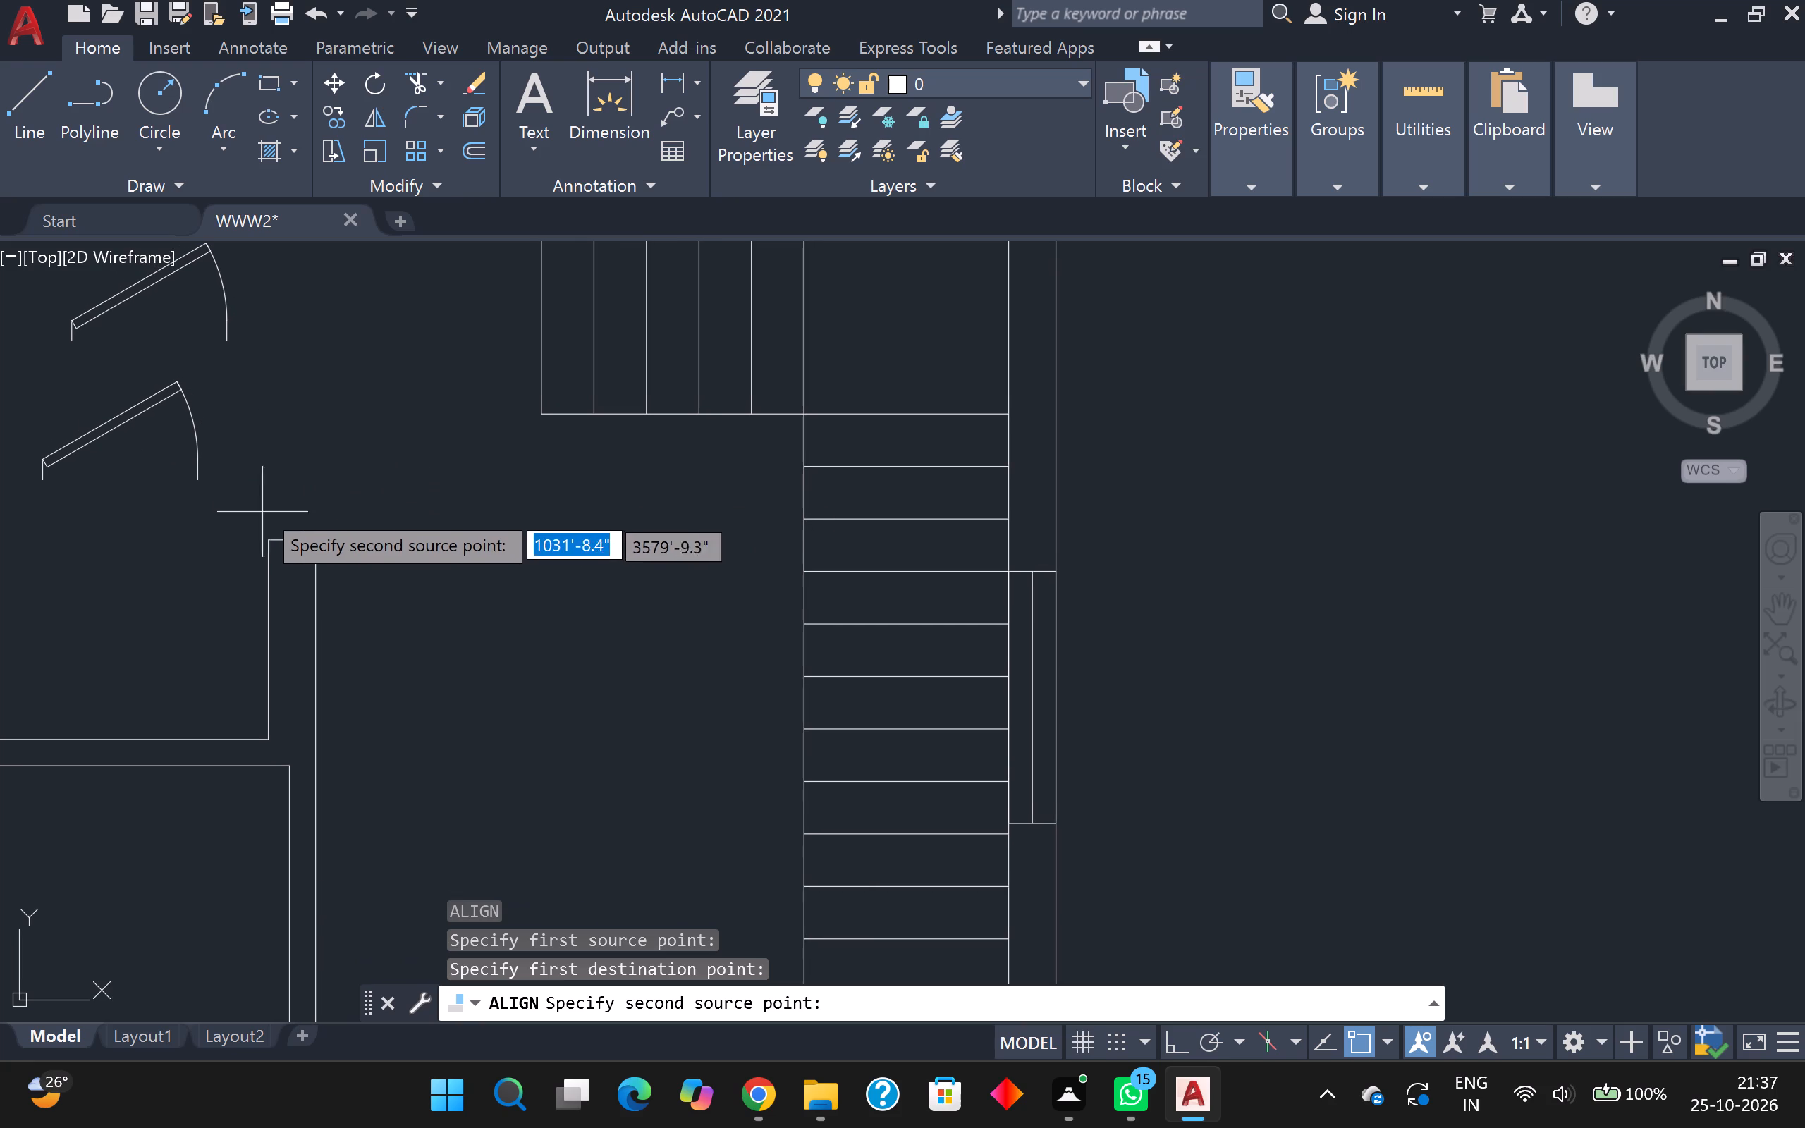
click(230, 401)
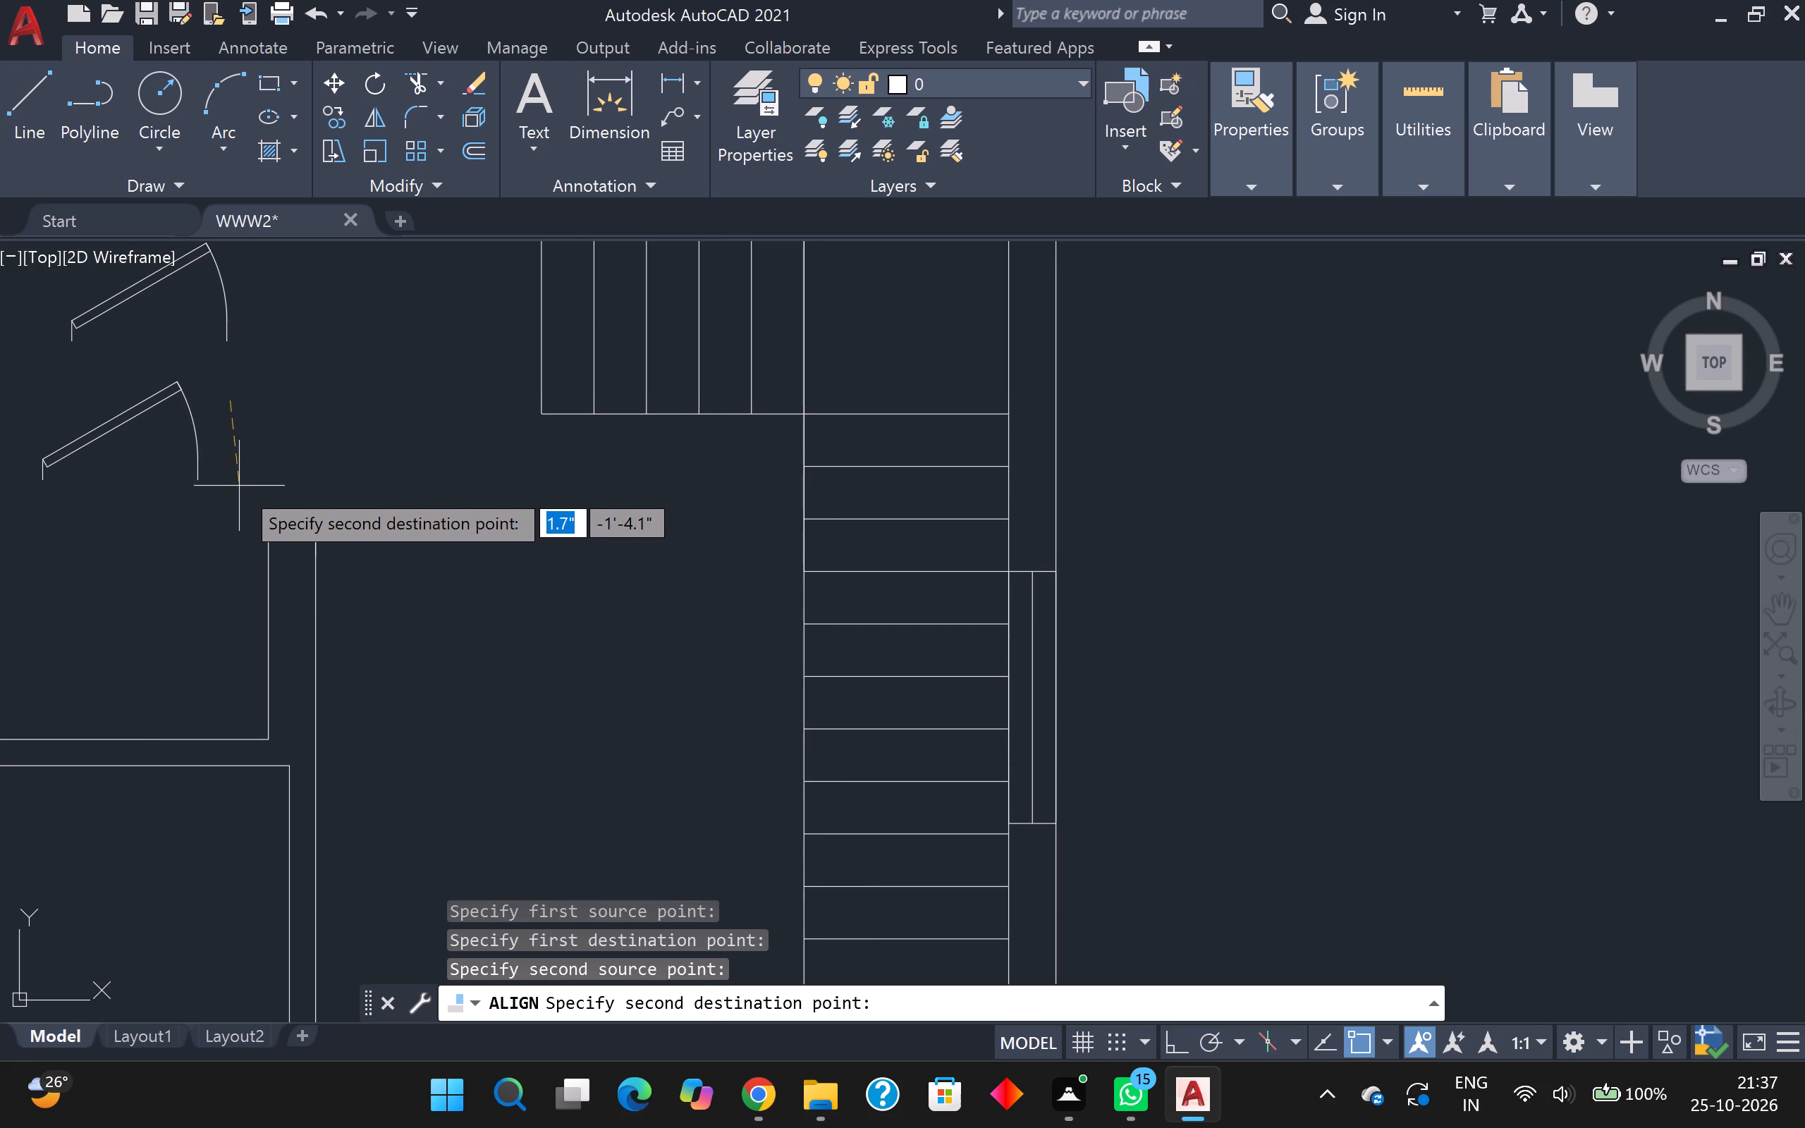
click(233, 415)
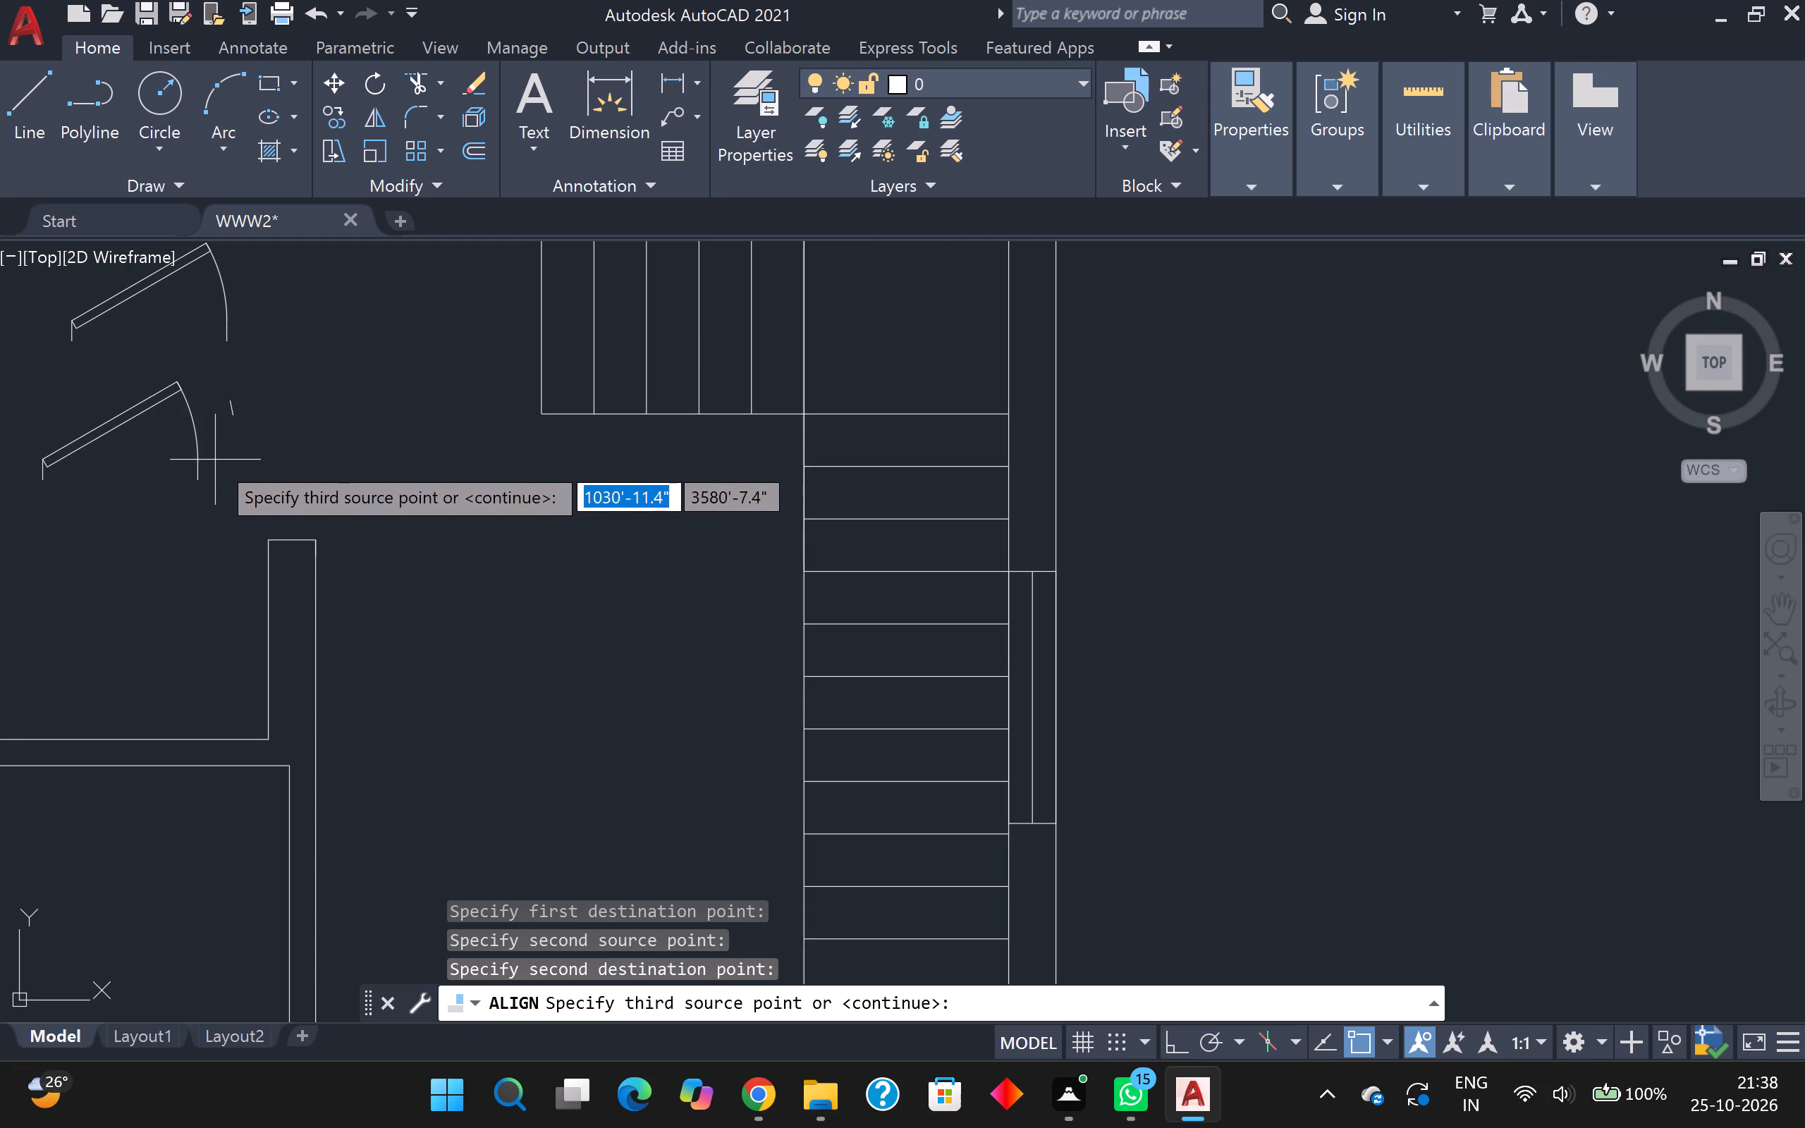
scroll(372, 494, down, 1)
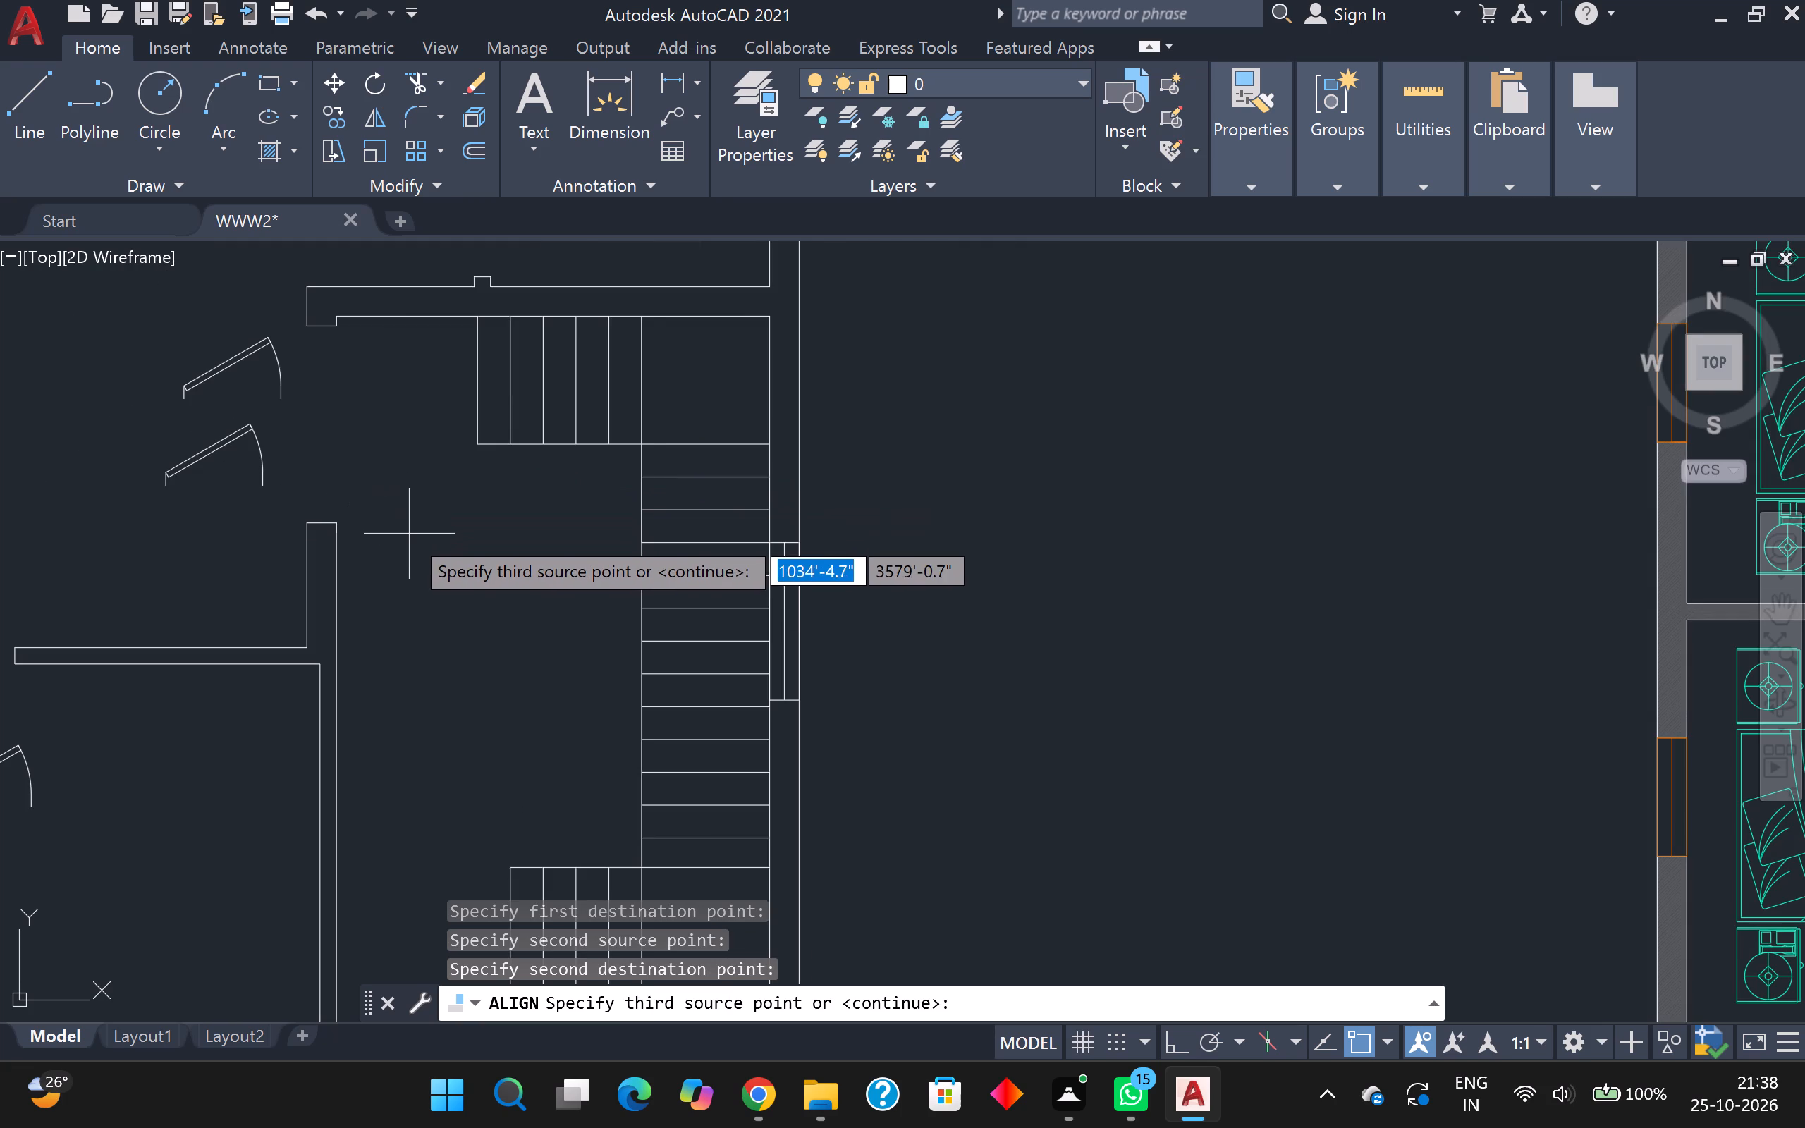
key(Return)
drag(421, 604, 382, 528)
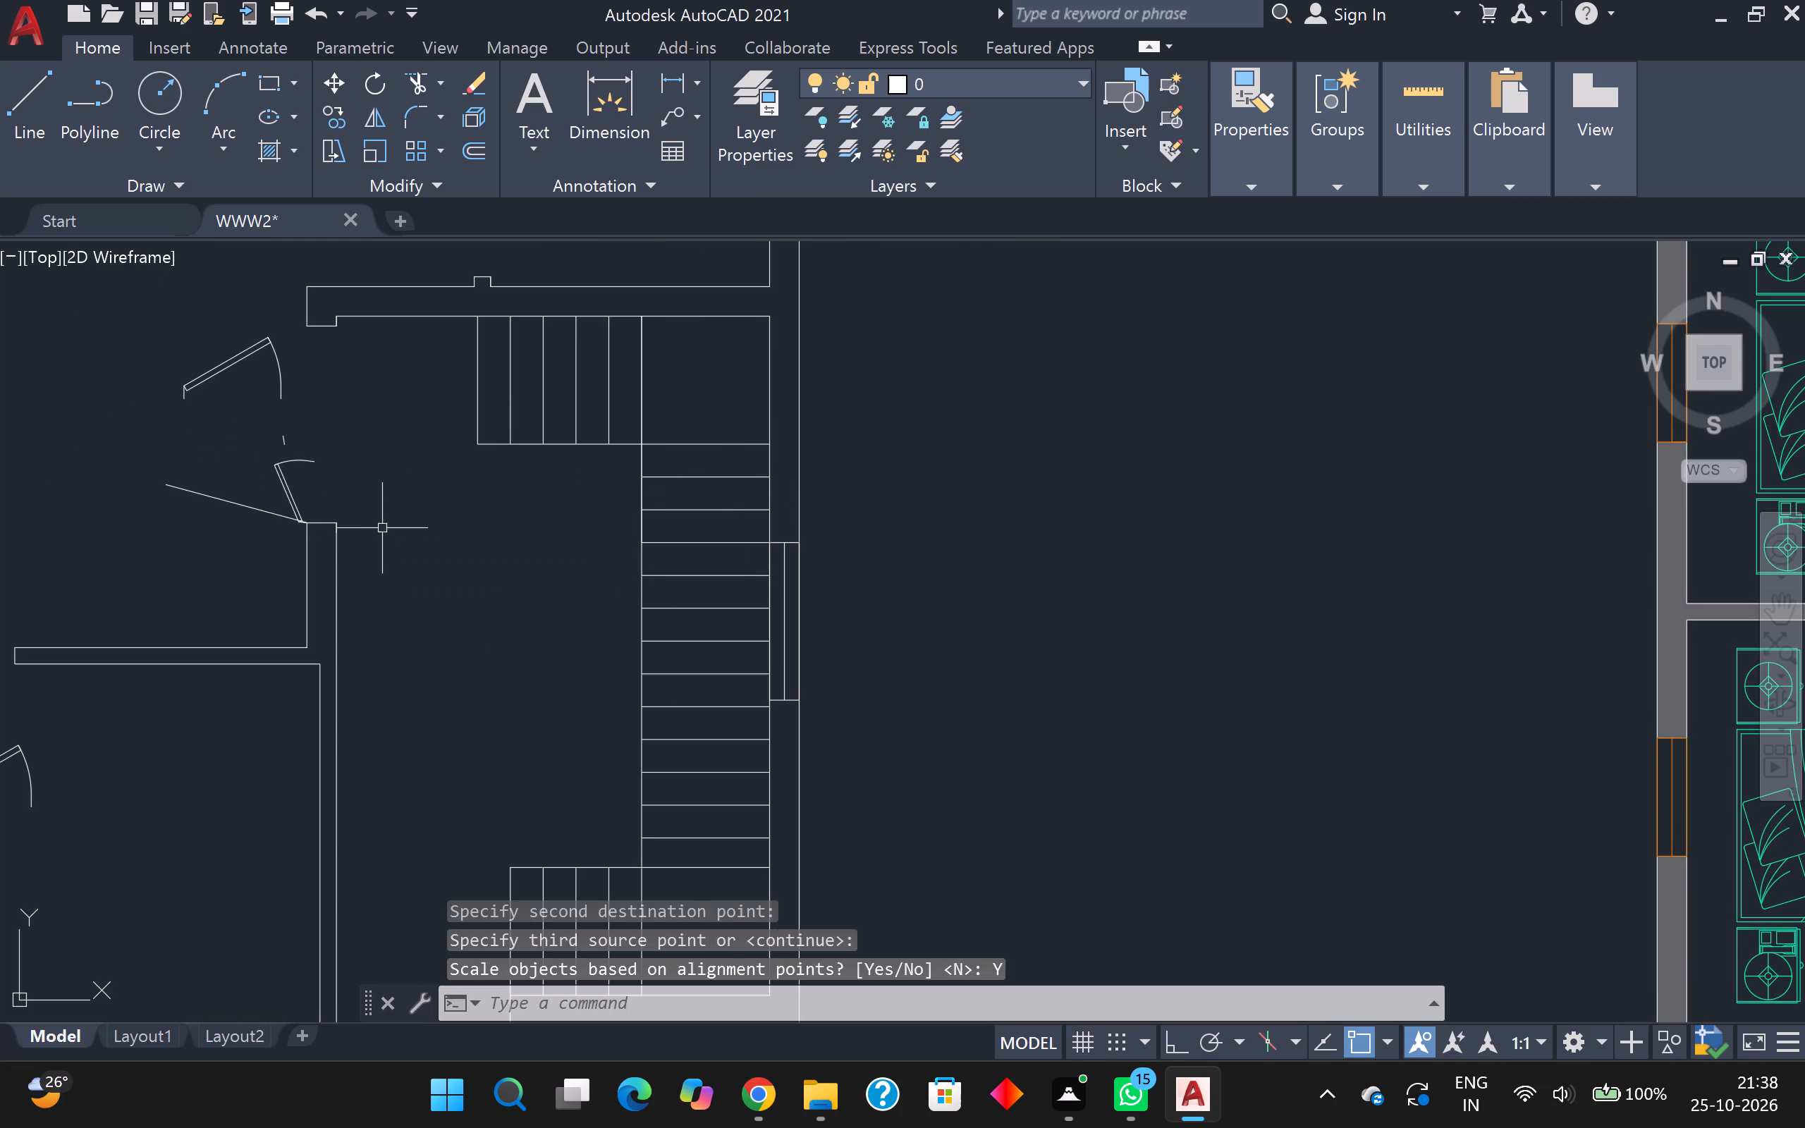
scroll(382, 493, up, 2)
scroll(382, 493, down, 2)
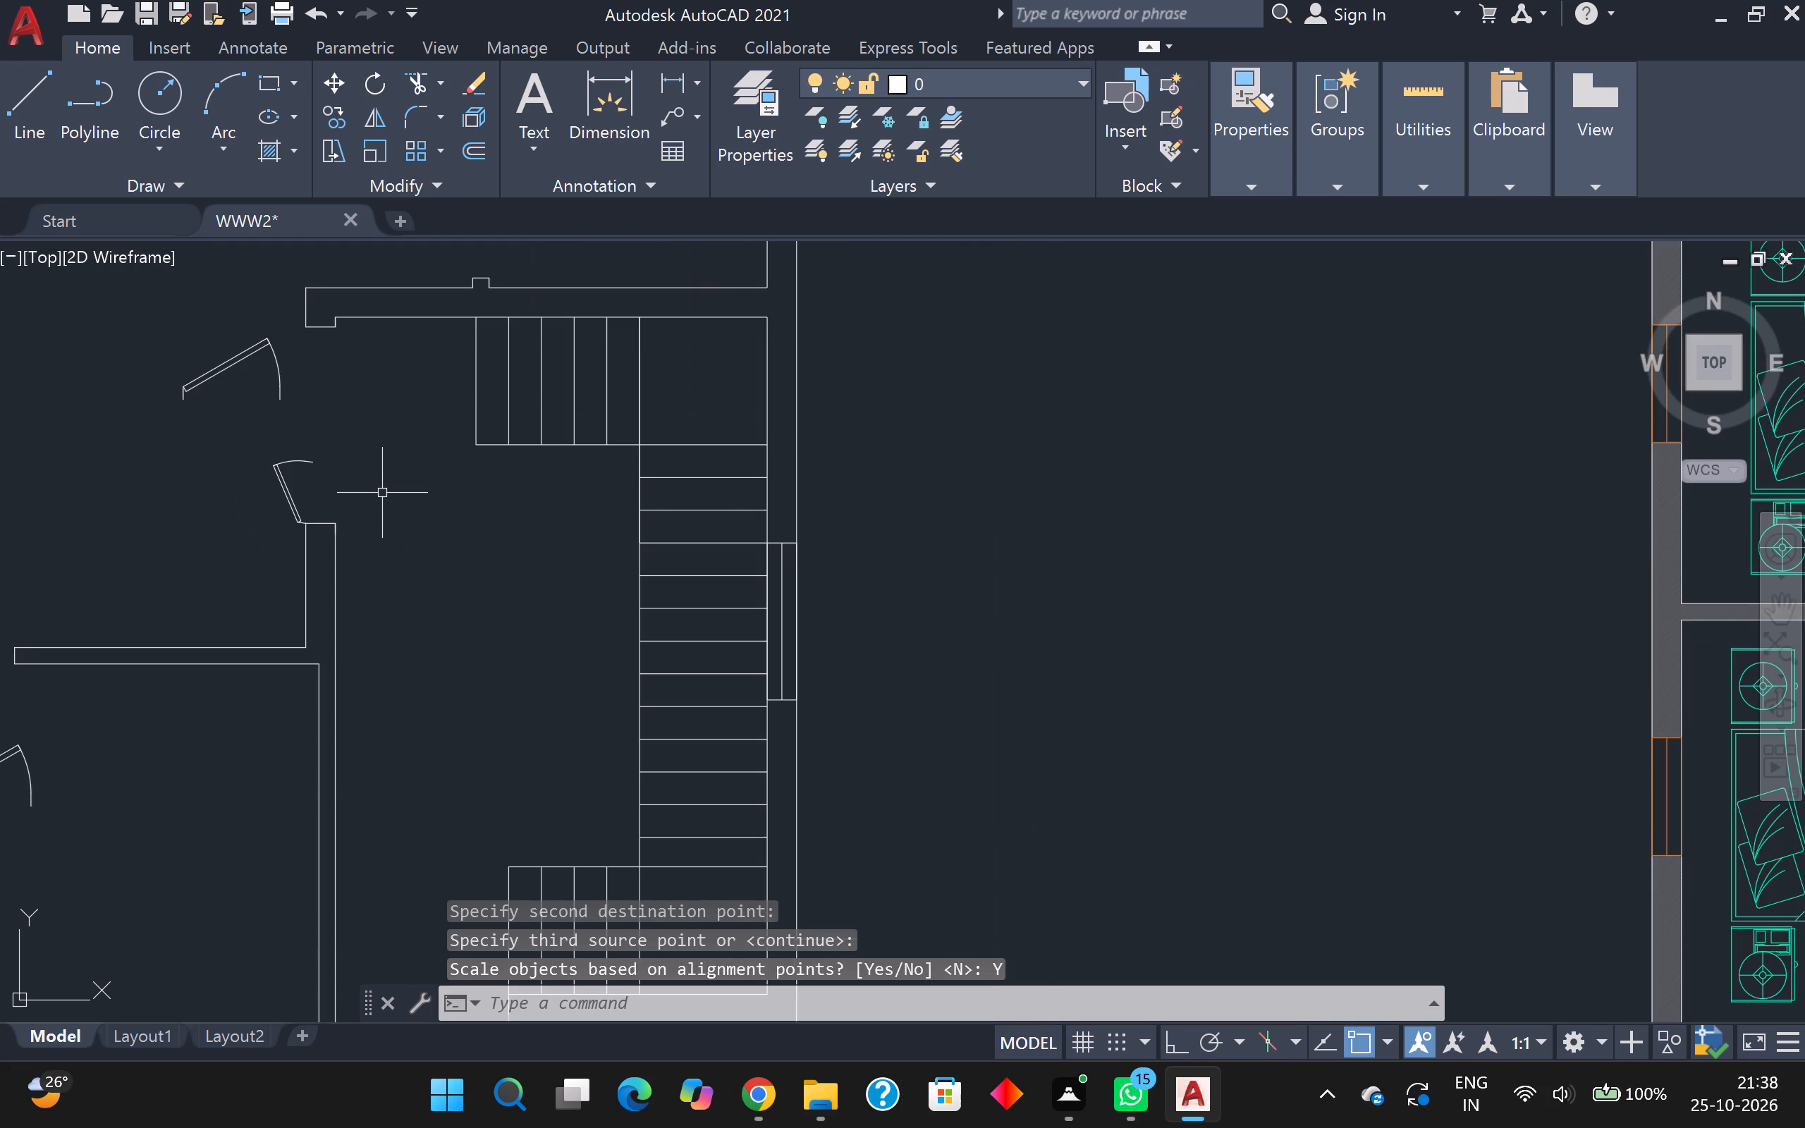
key(Escape)
Erase the spare upper door copy beside the staircase opening.
scroll(320, 394, up, 1)
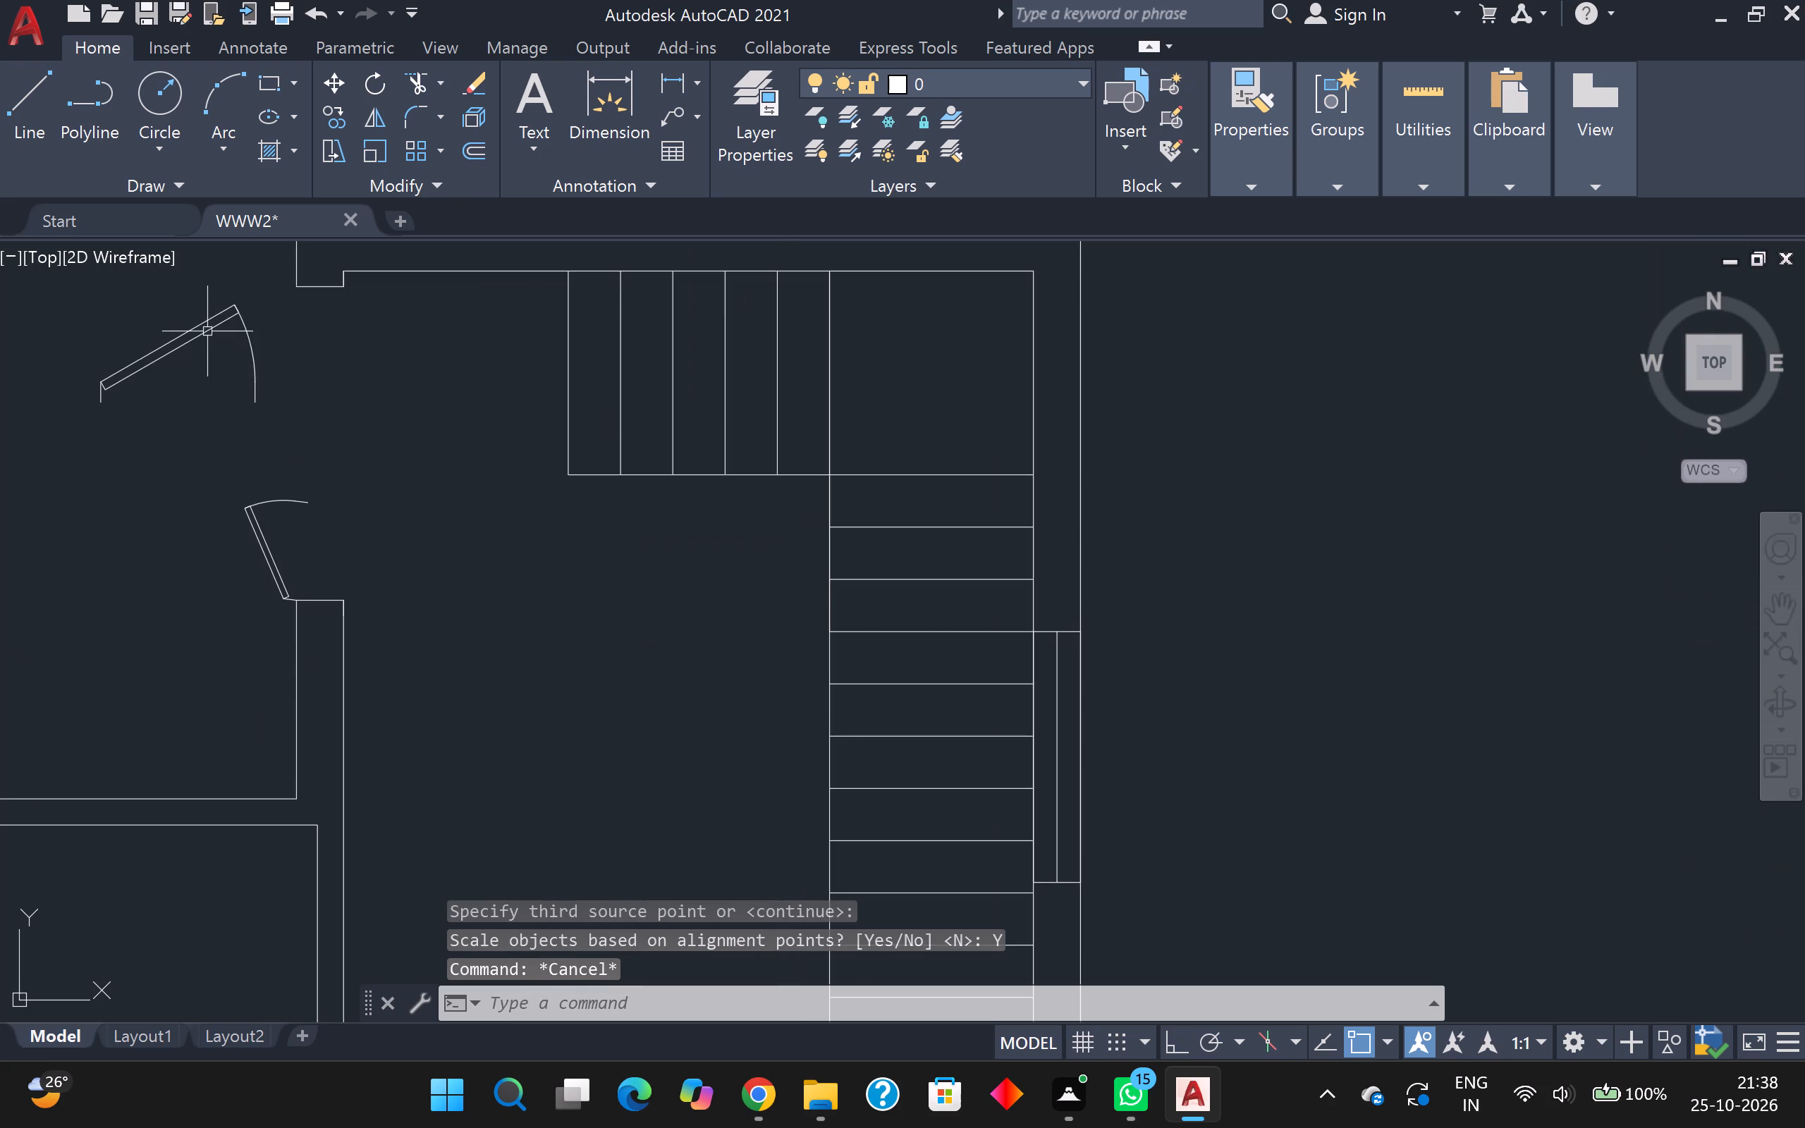
click(205, 331)
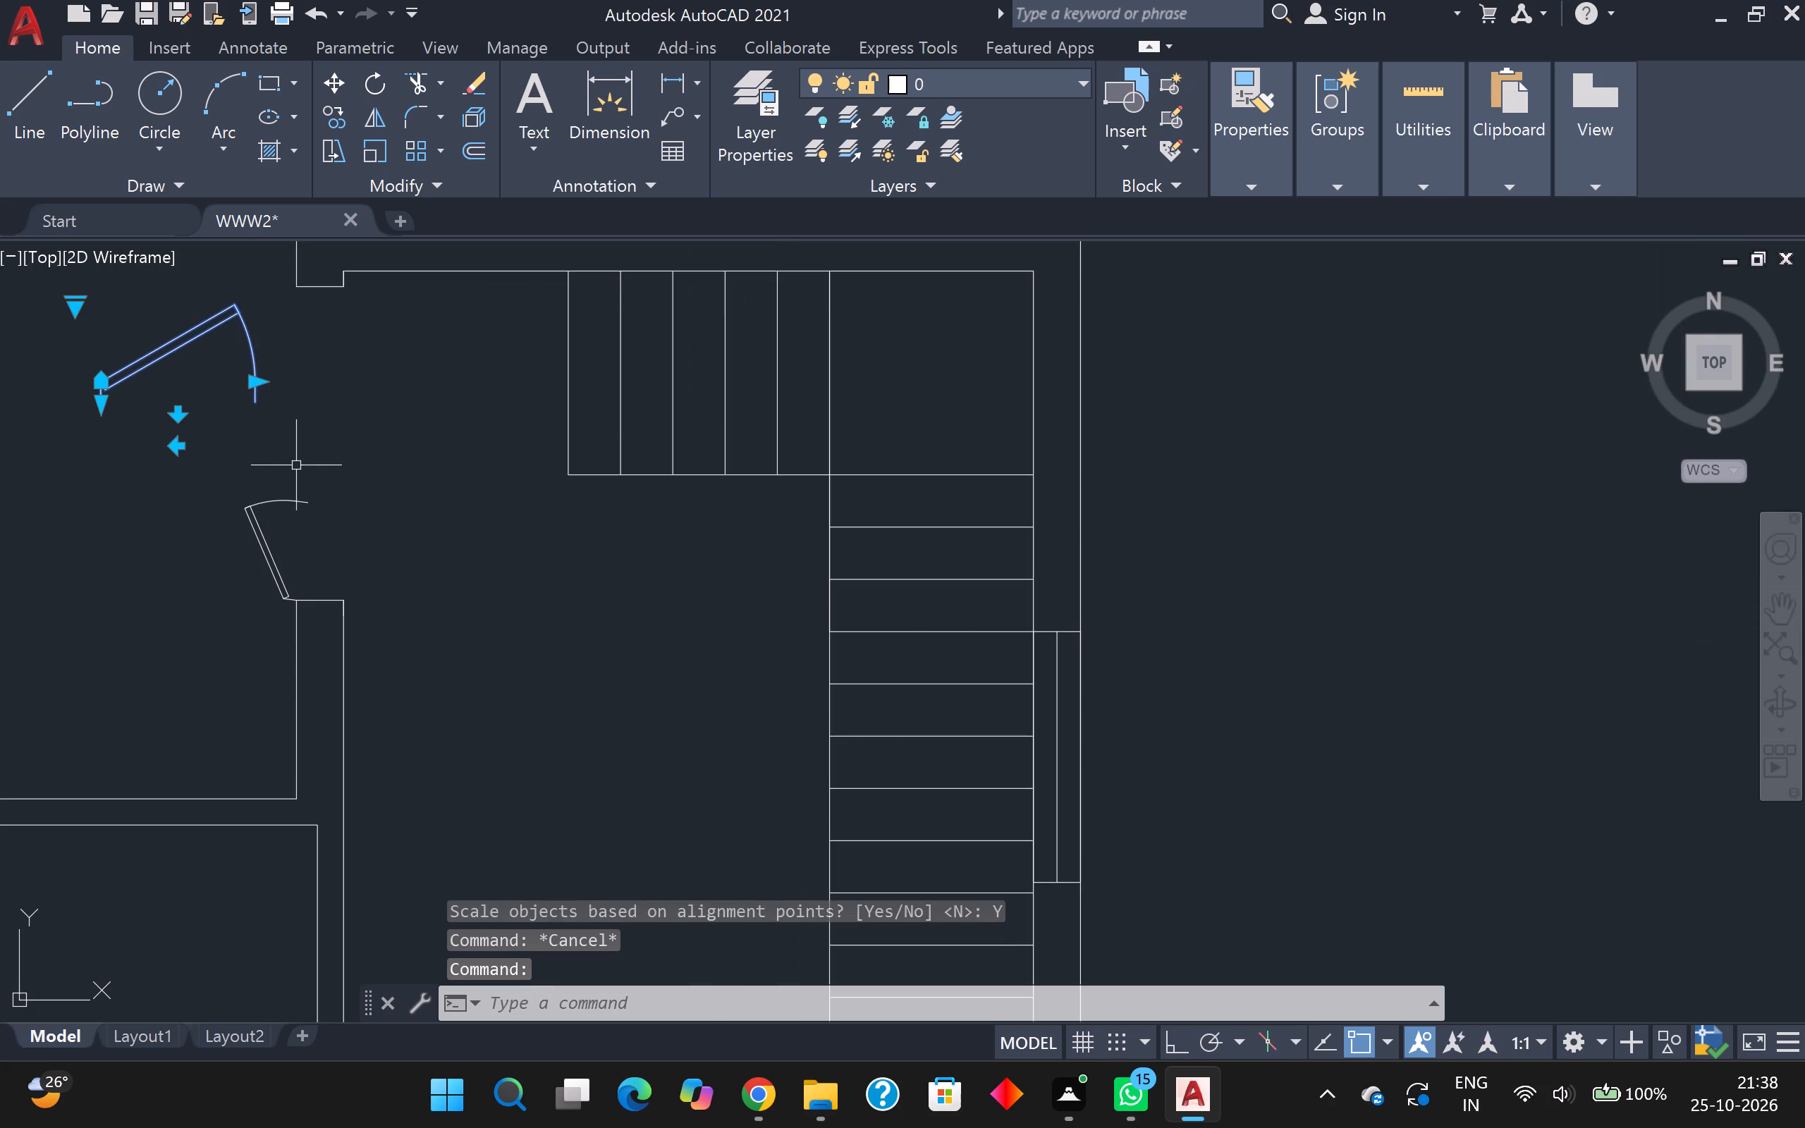
key(Escape)
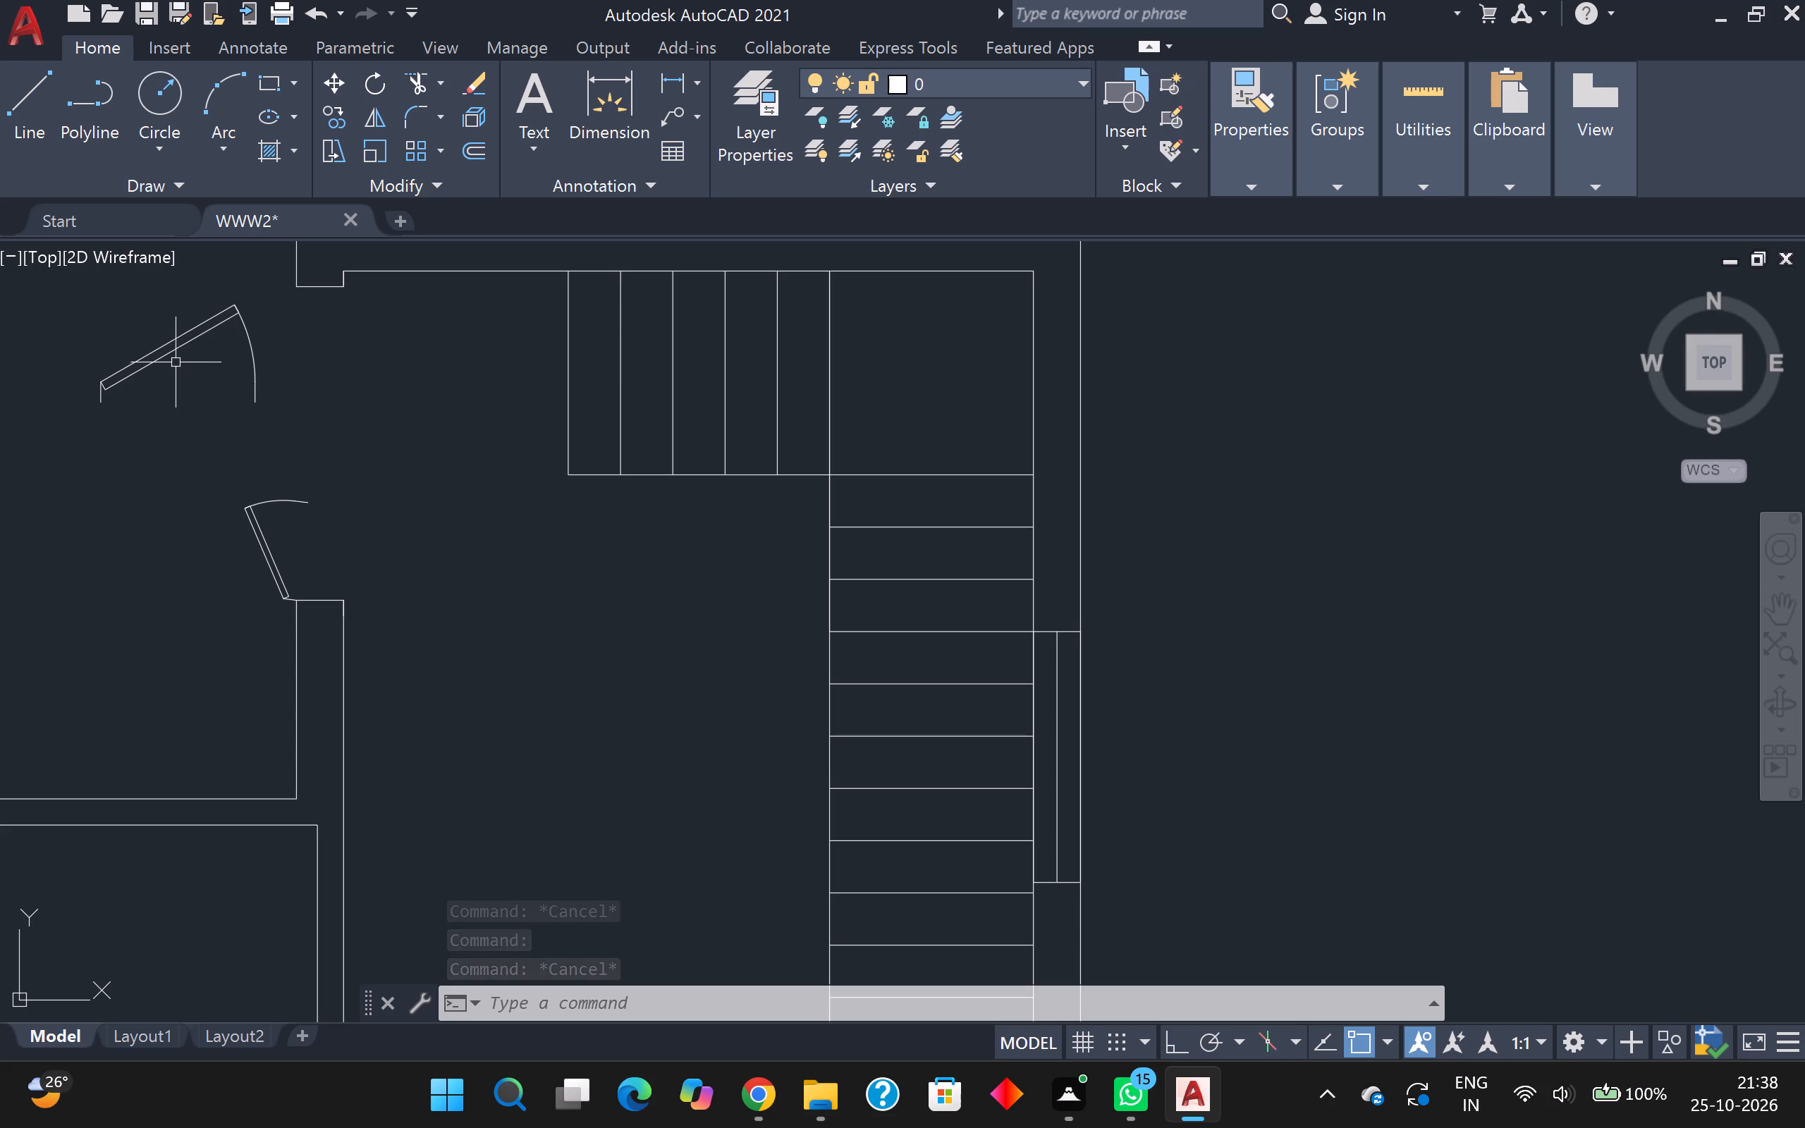
click(137, 321)
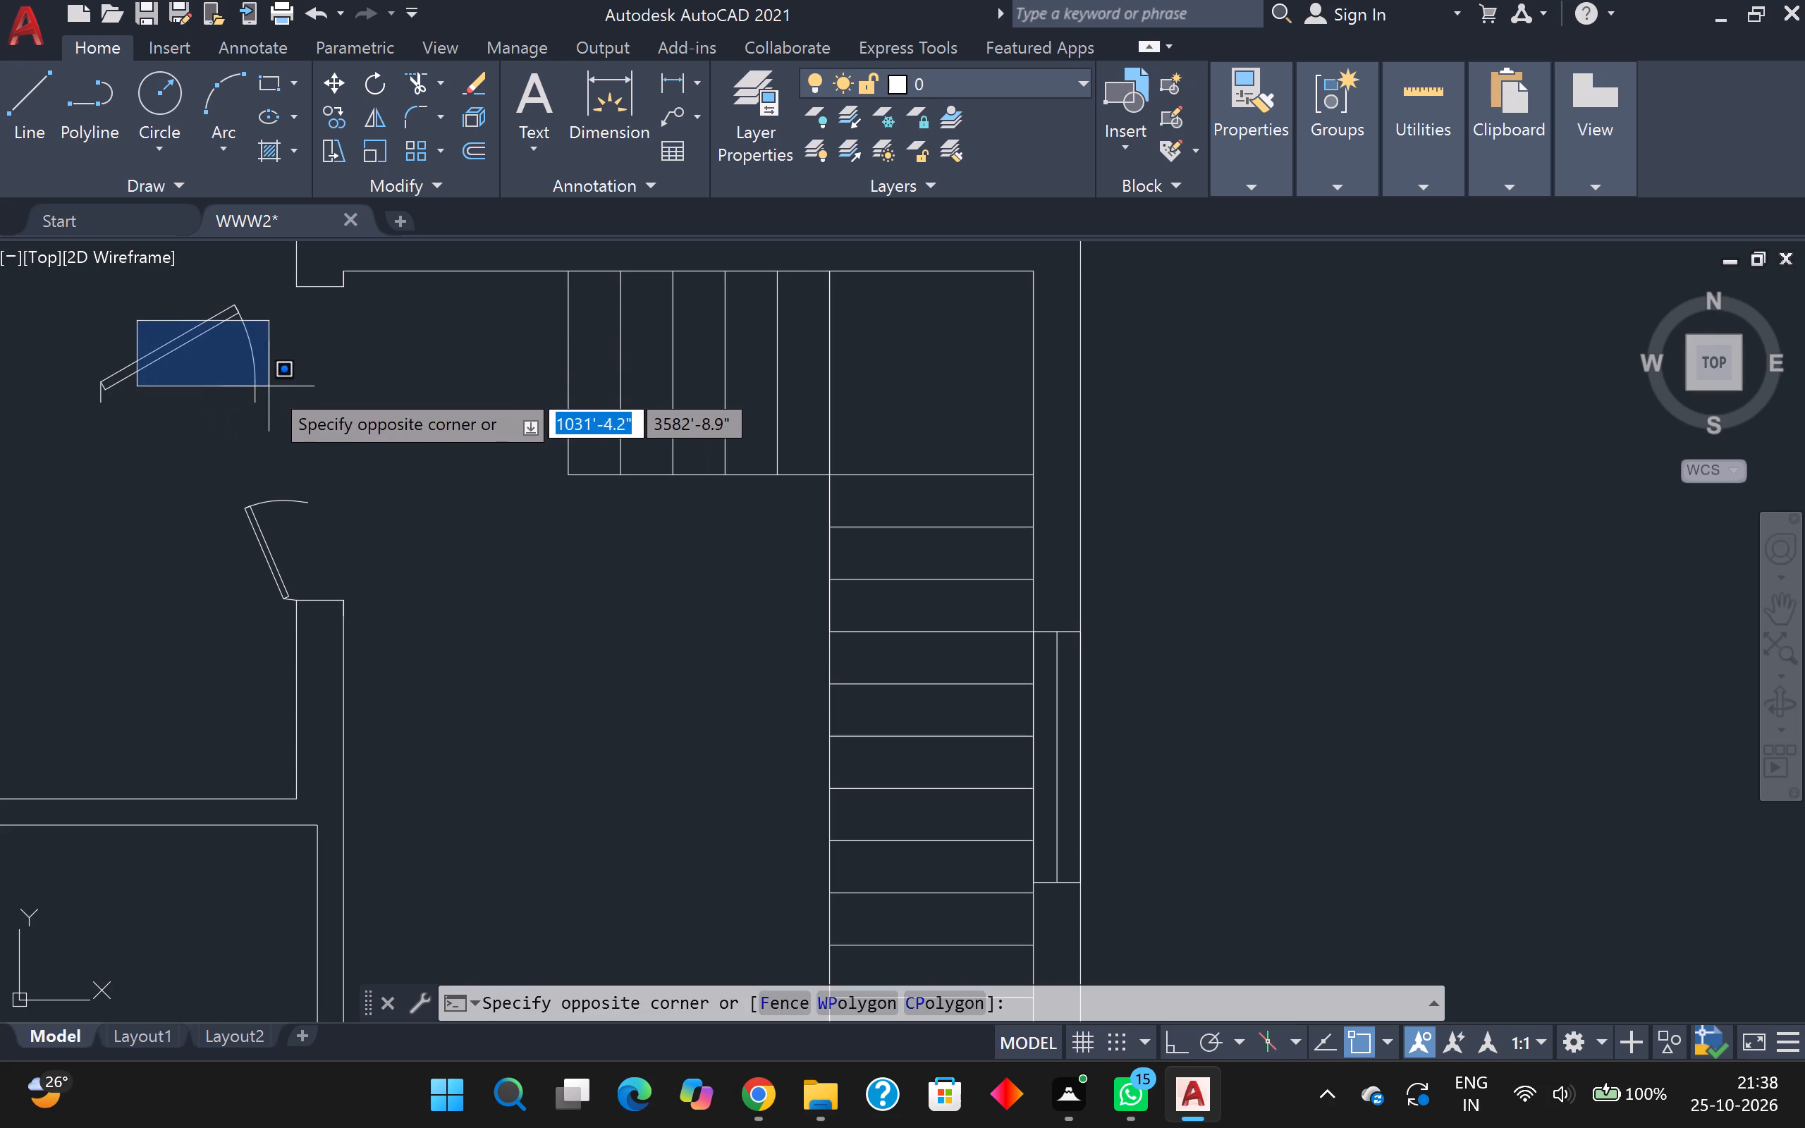
click(269, 386)
click(203, 324)
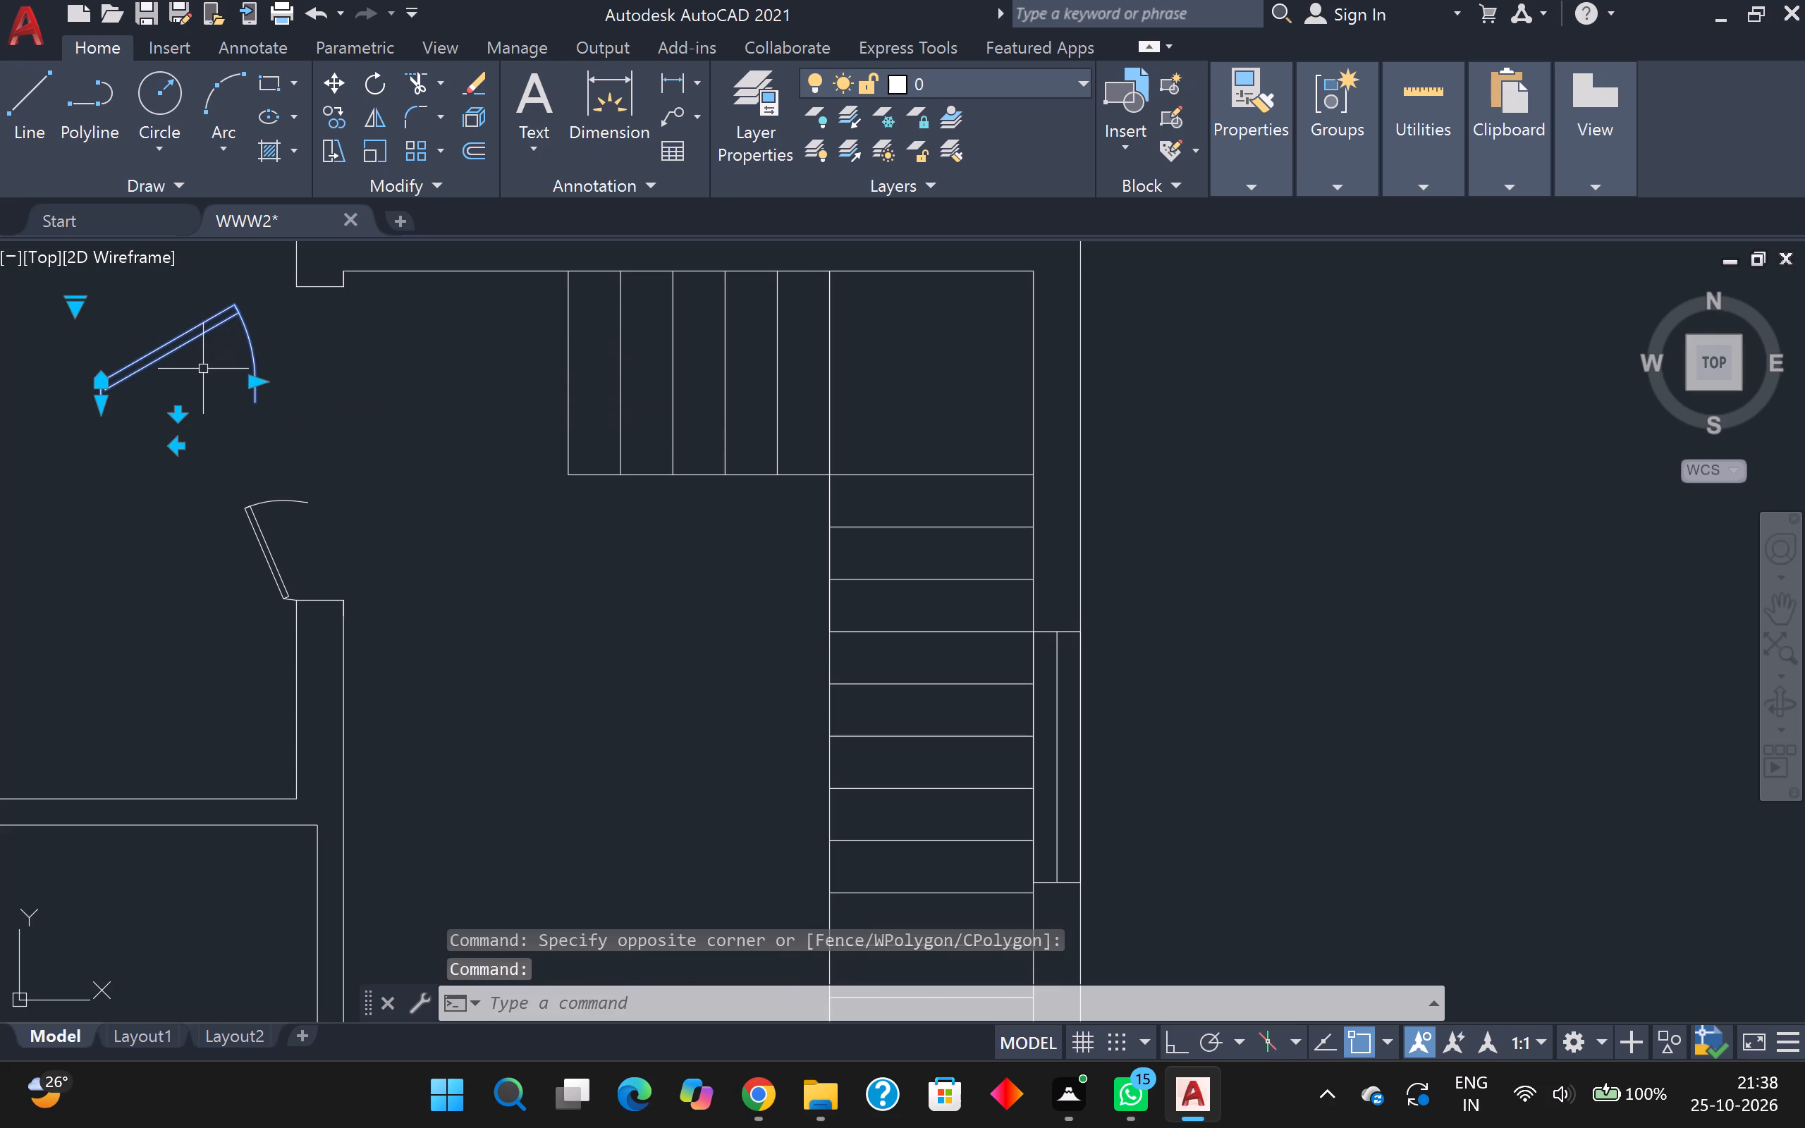
key(Delete)
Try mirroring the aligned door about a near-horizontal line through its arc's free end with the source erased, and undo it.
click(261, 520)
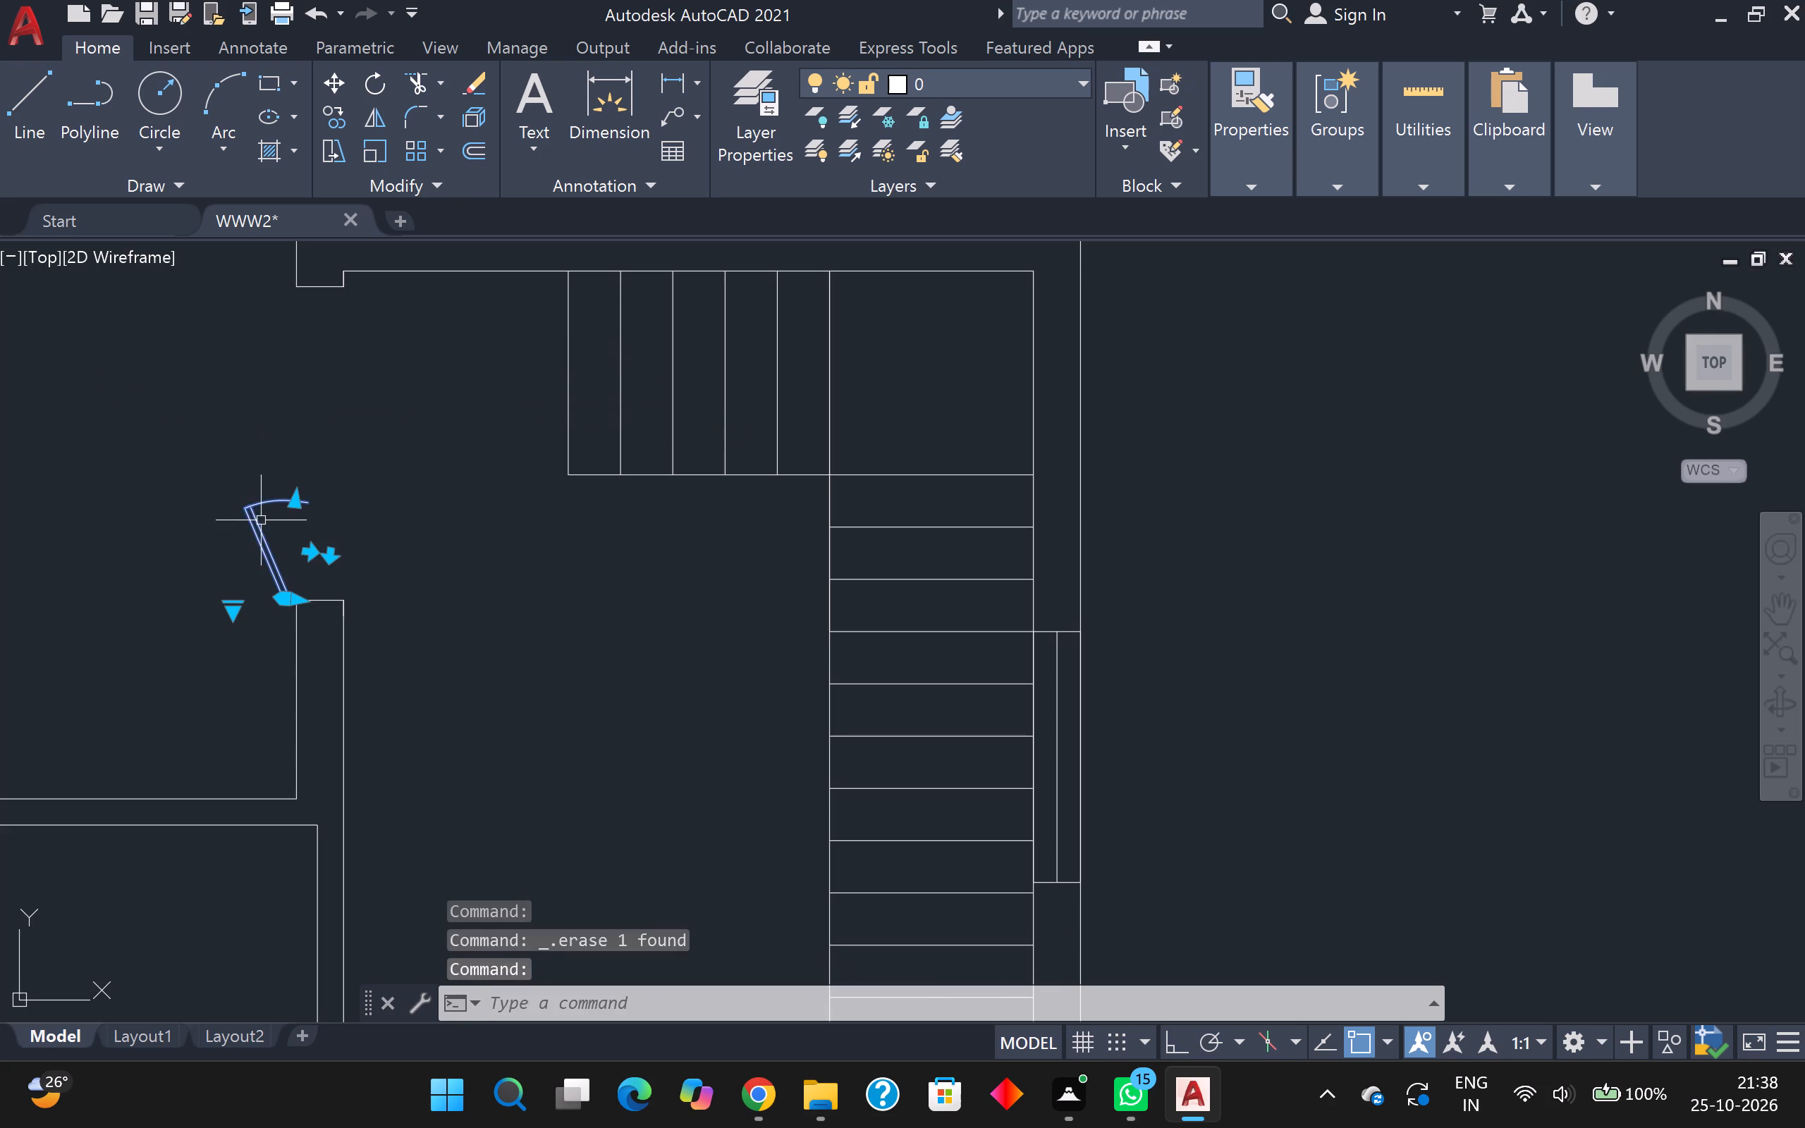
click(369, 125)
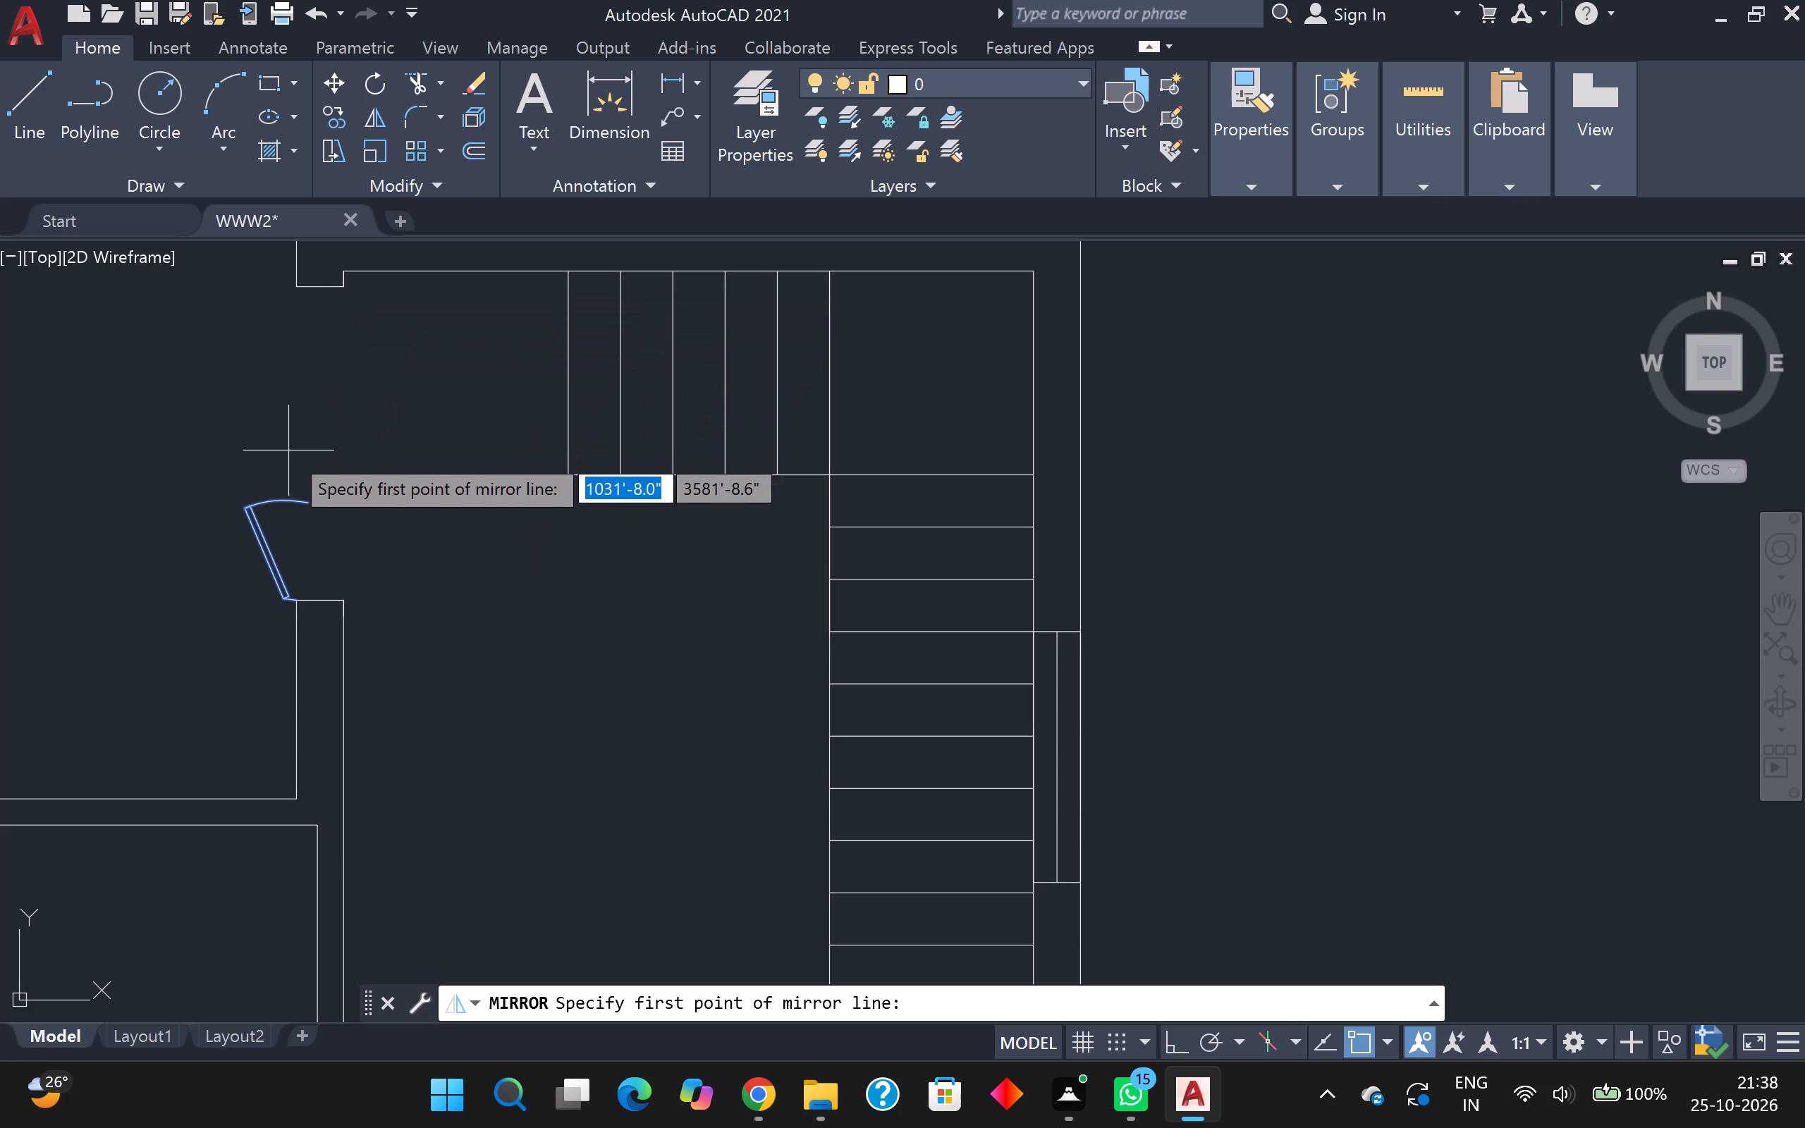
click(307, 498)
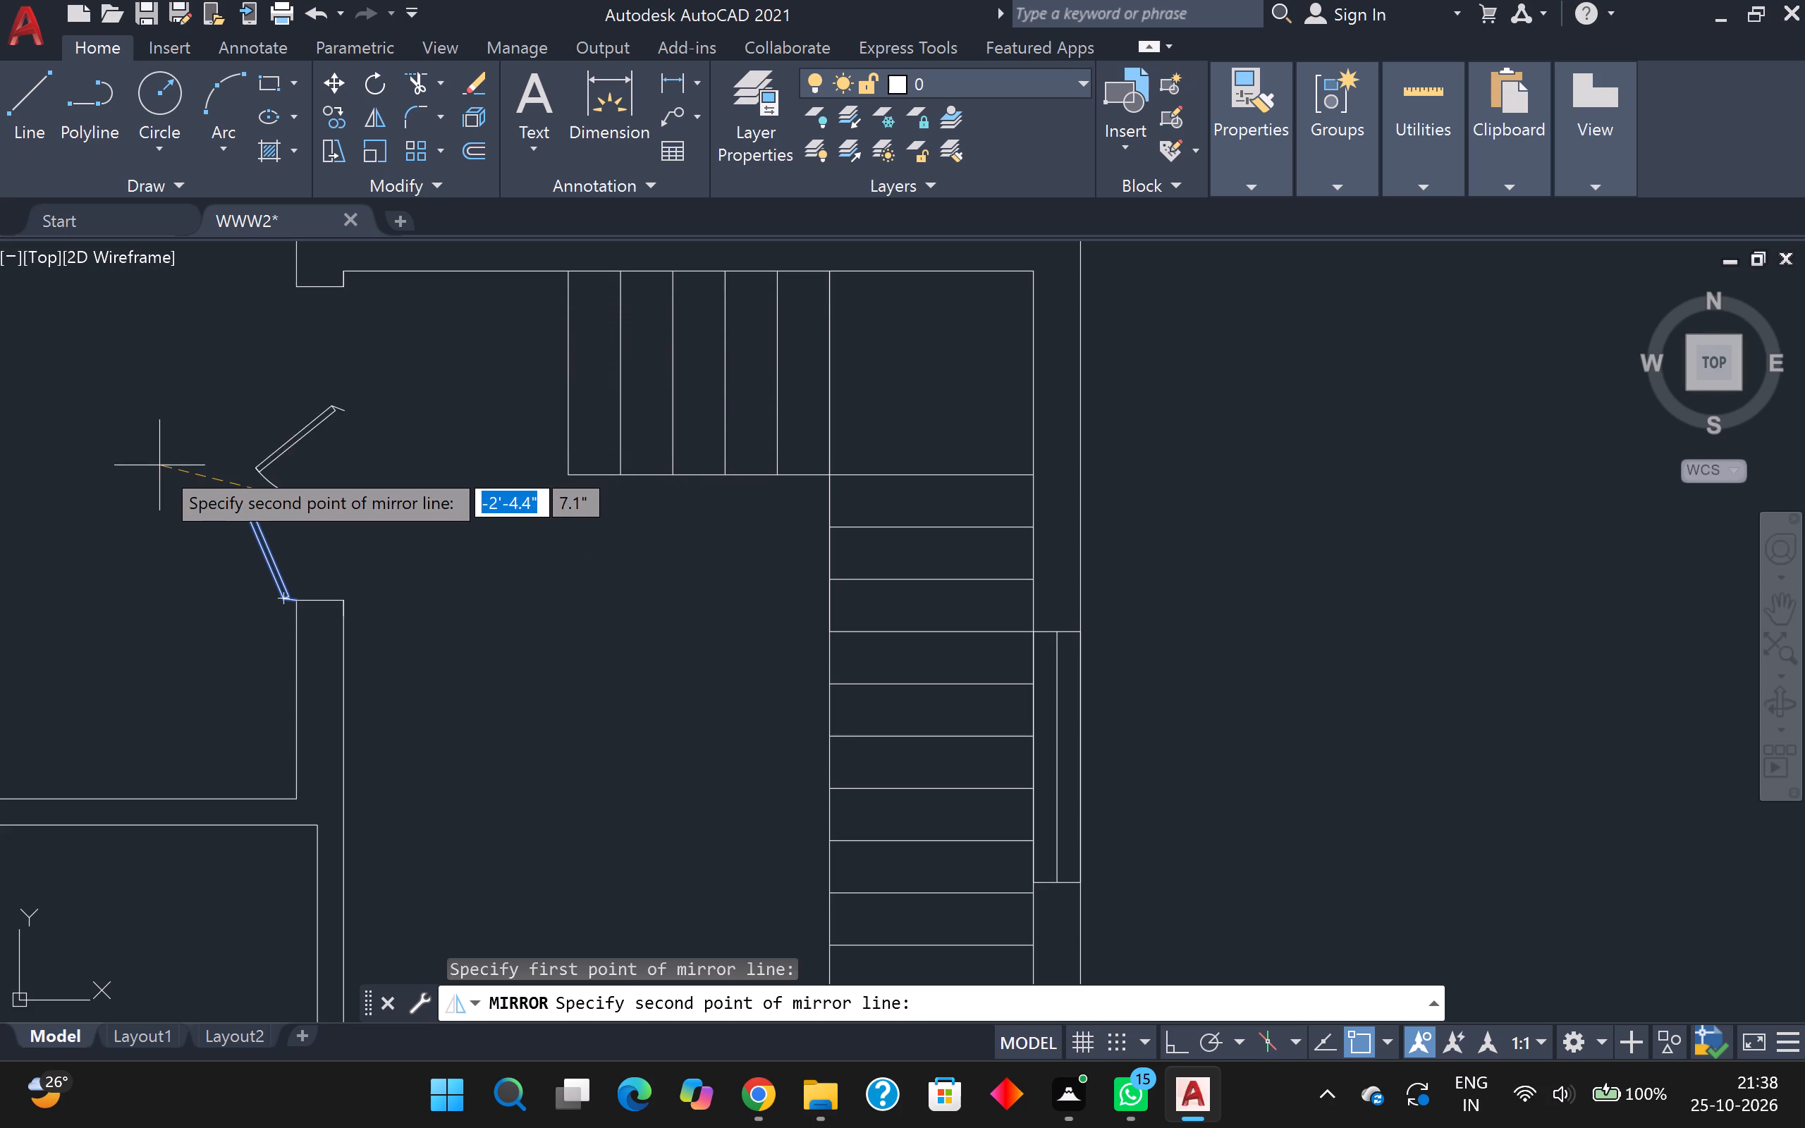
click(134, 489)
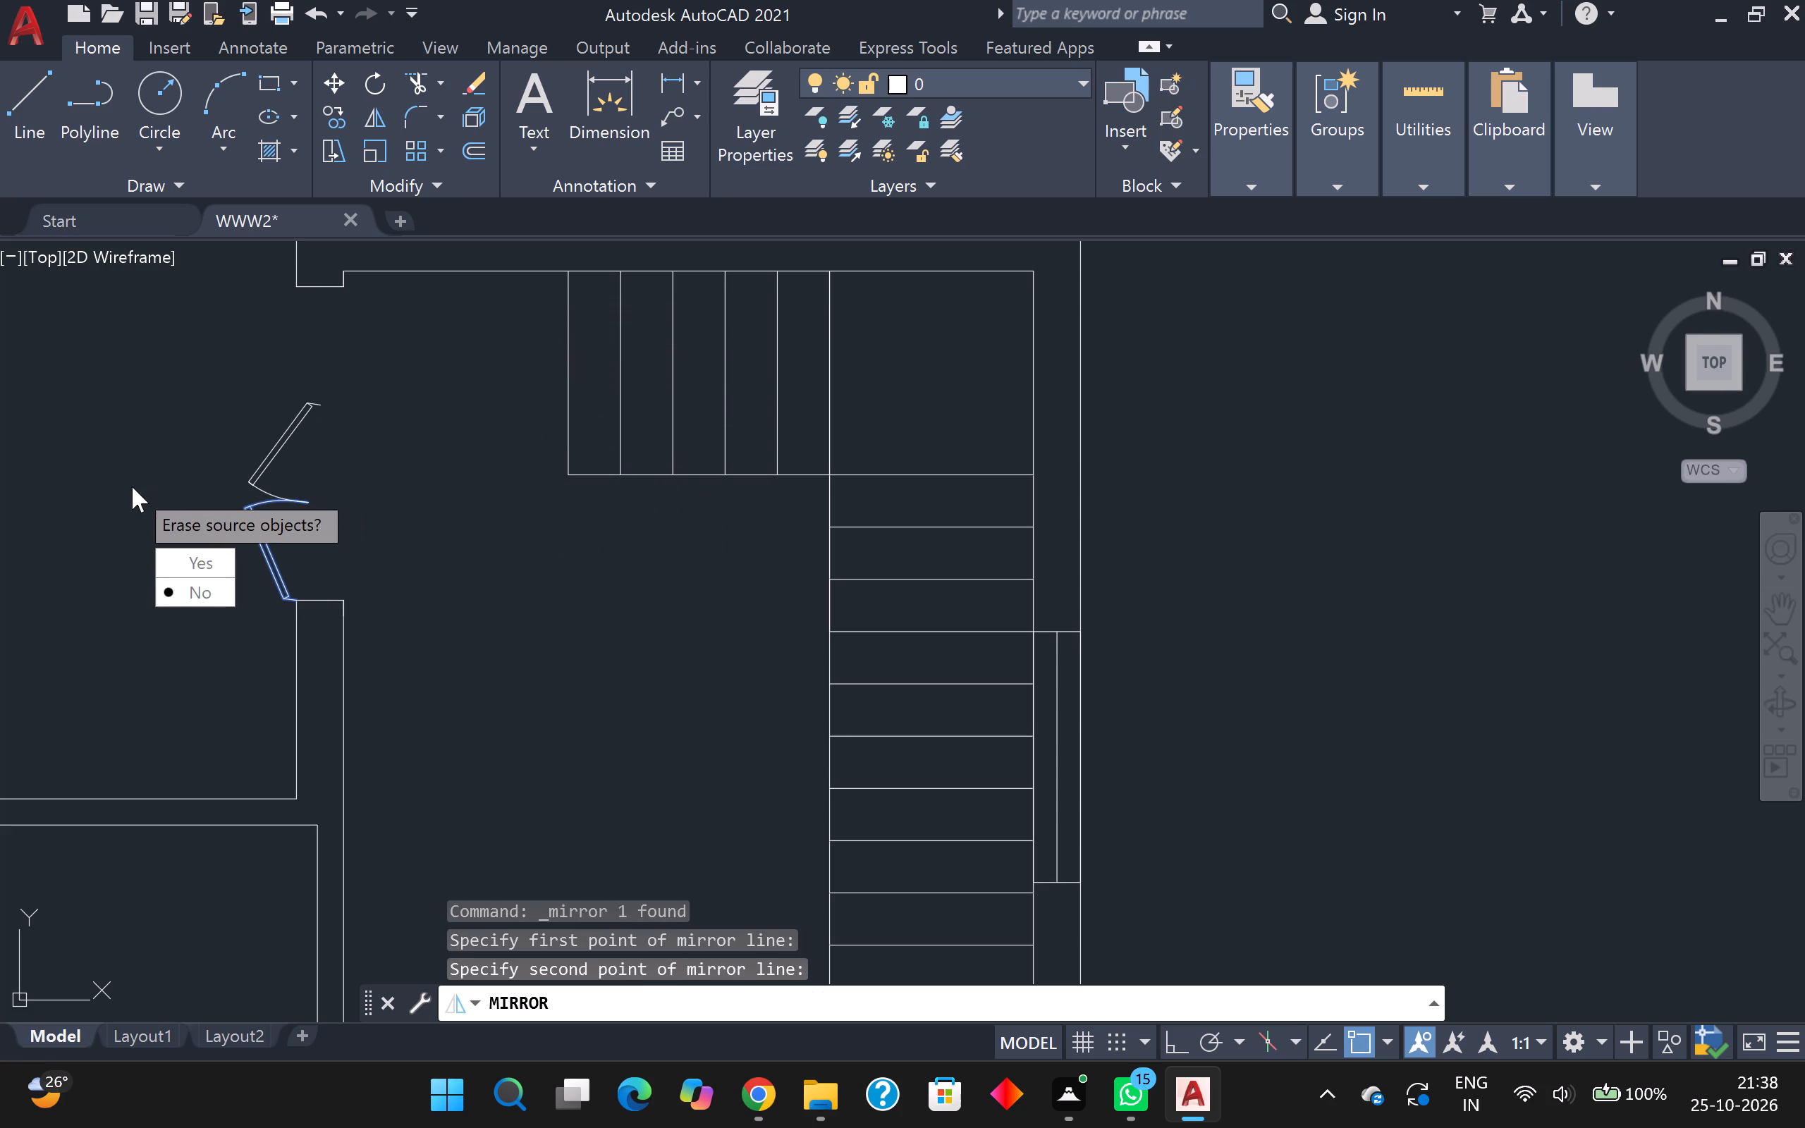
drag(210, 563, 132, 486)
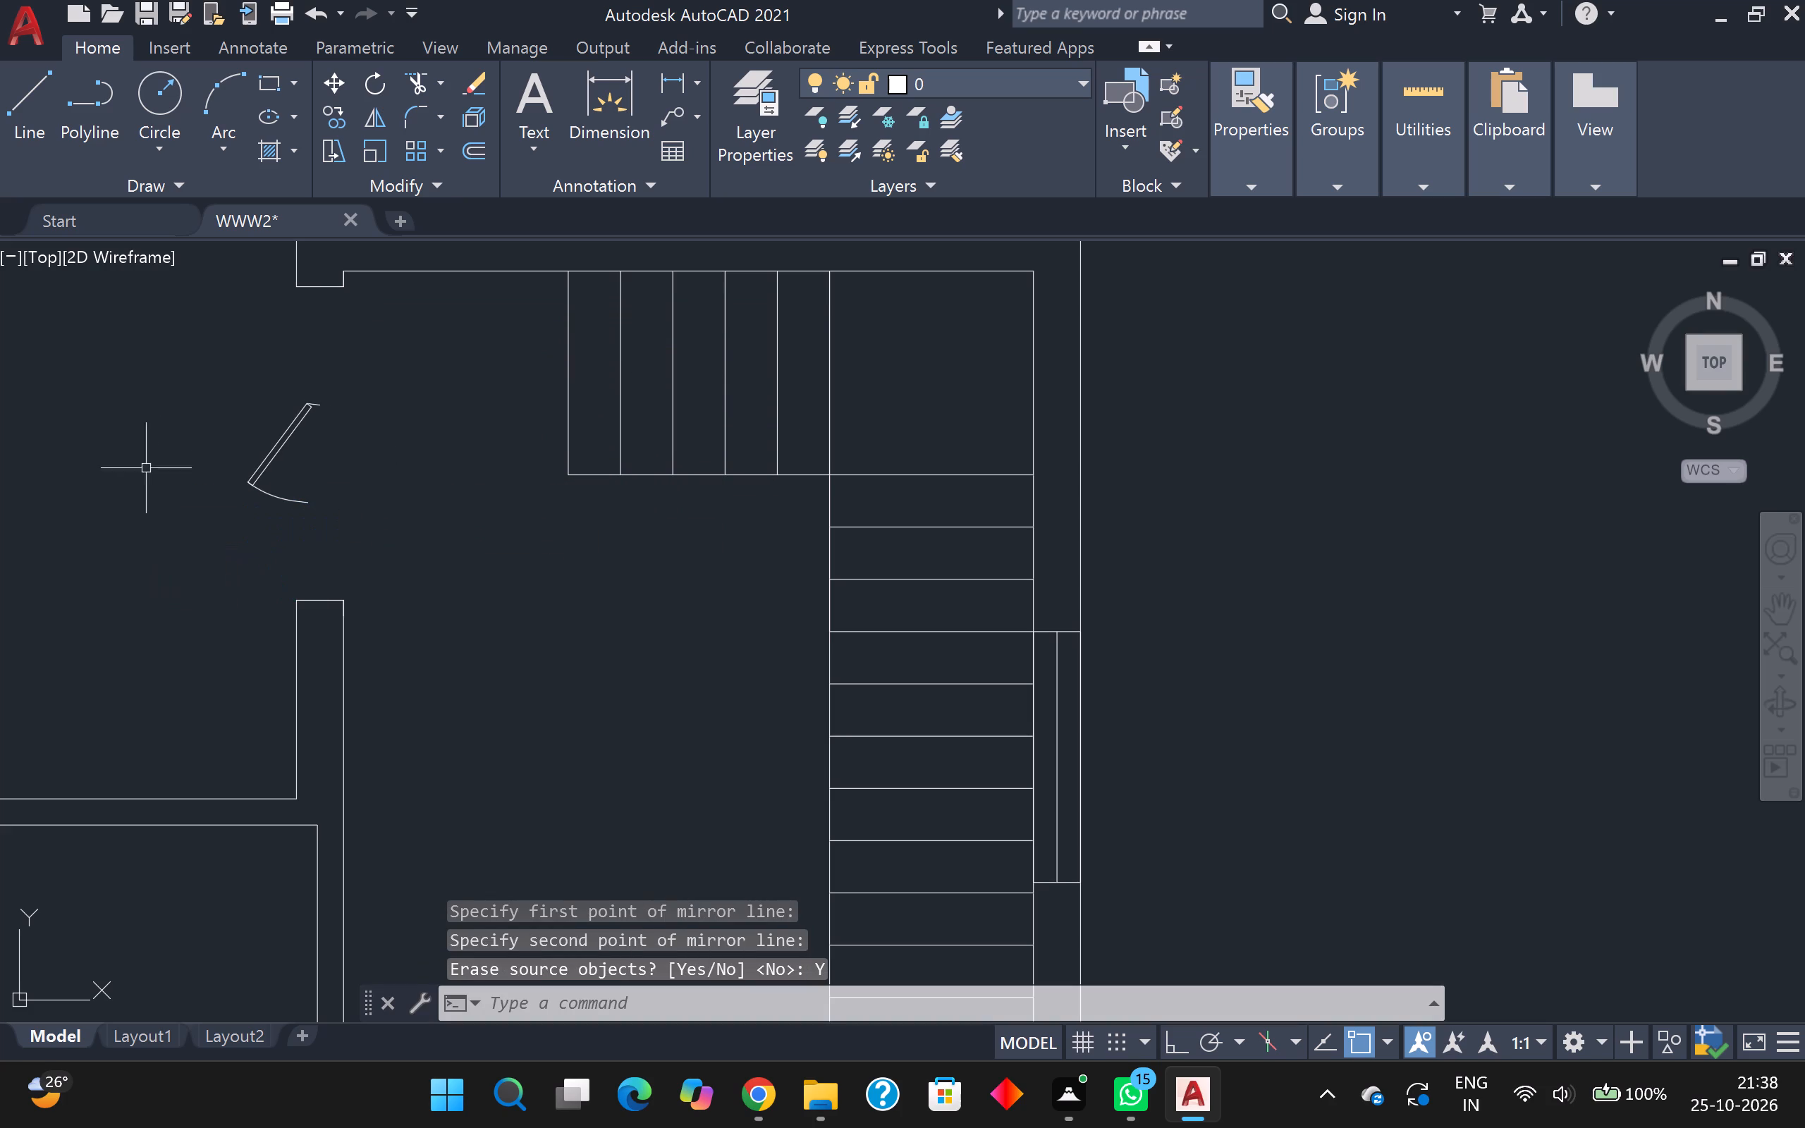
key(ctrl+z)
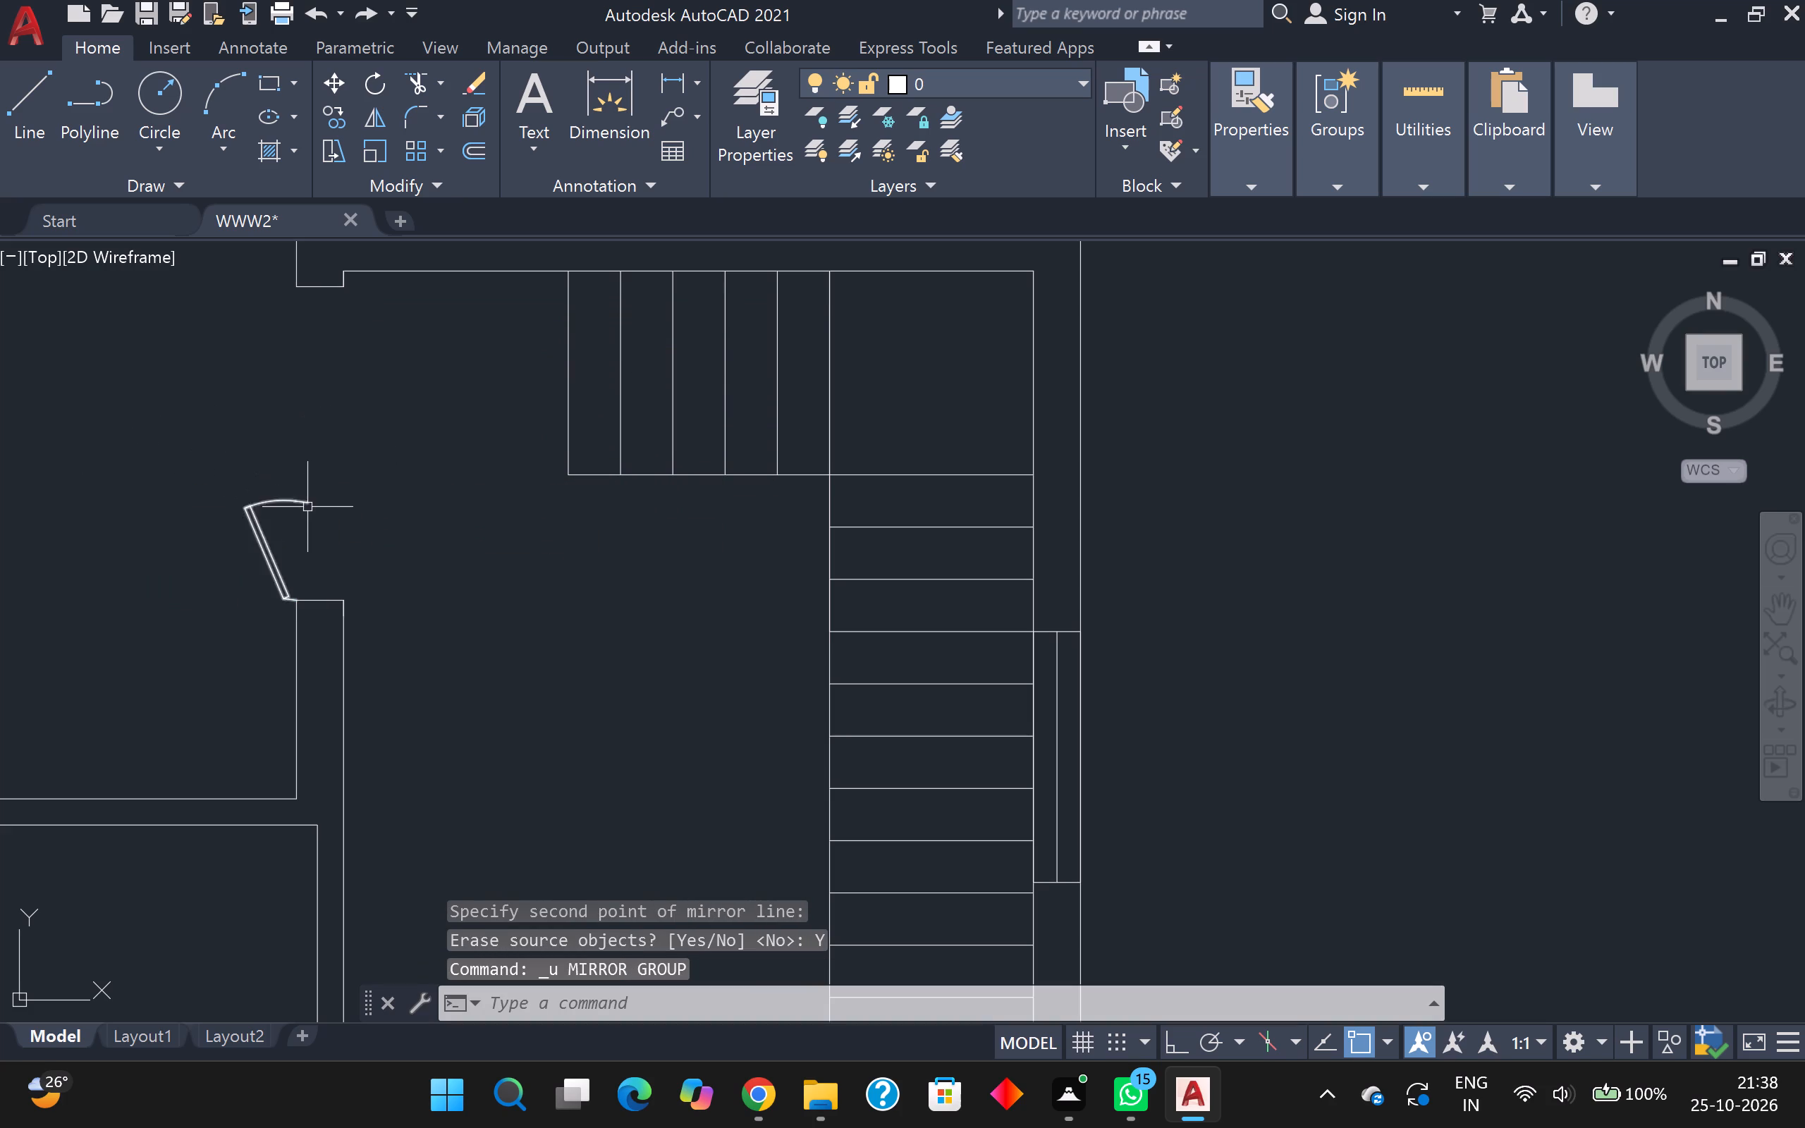
Mirror the aligned door about a near-horizontal line through its arc's free end, keeping the original, to form a double door.
click(293, 493)
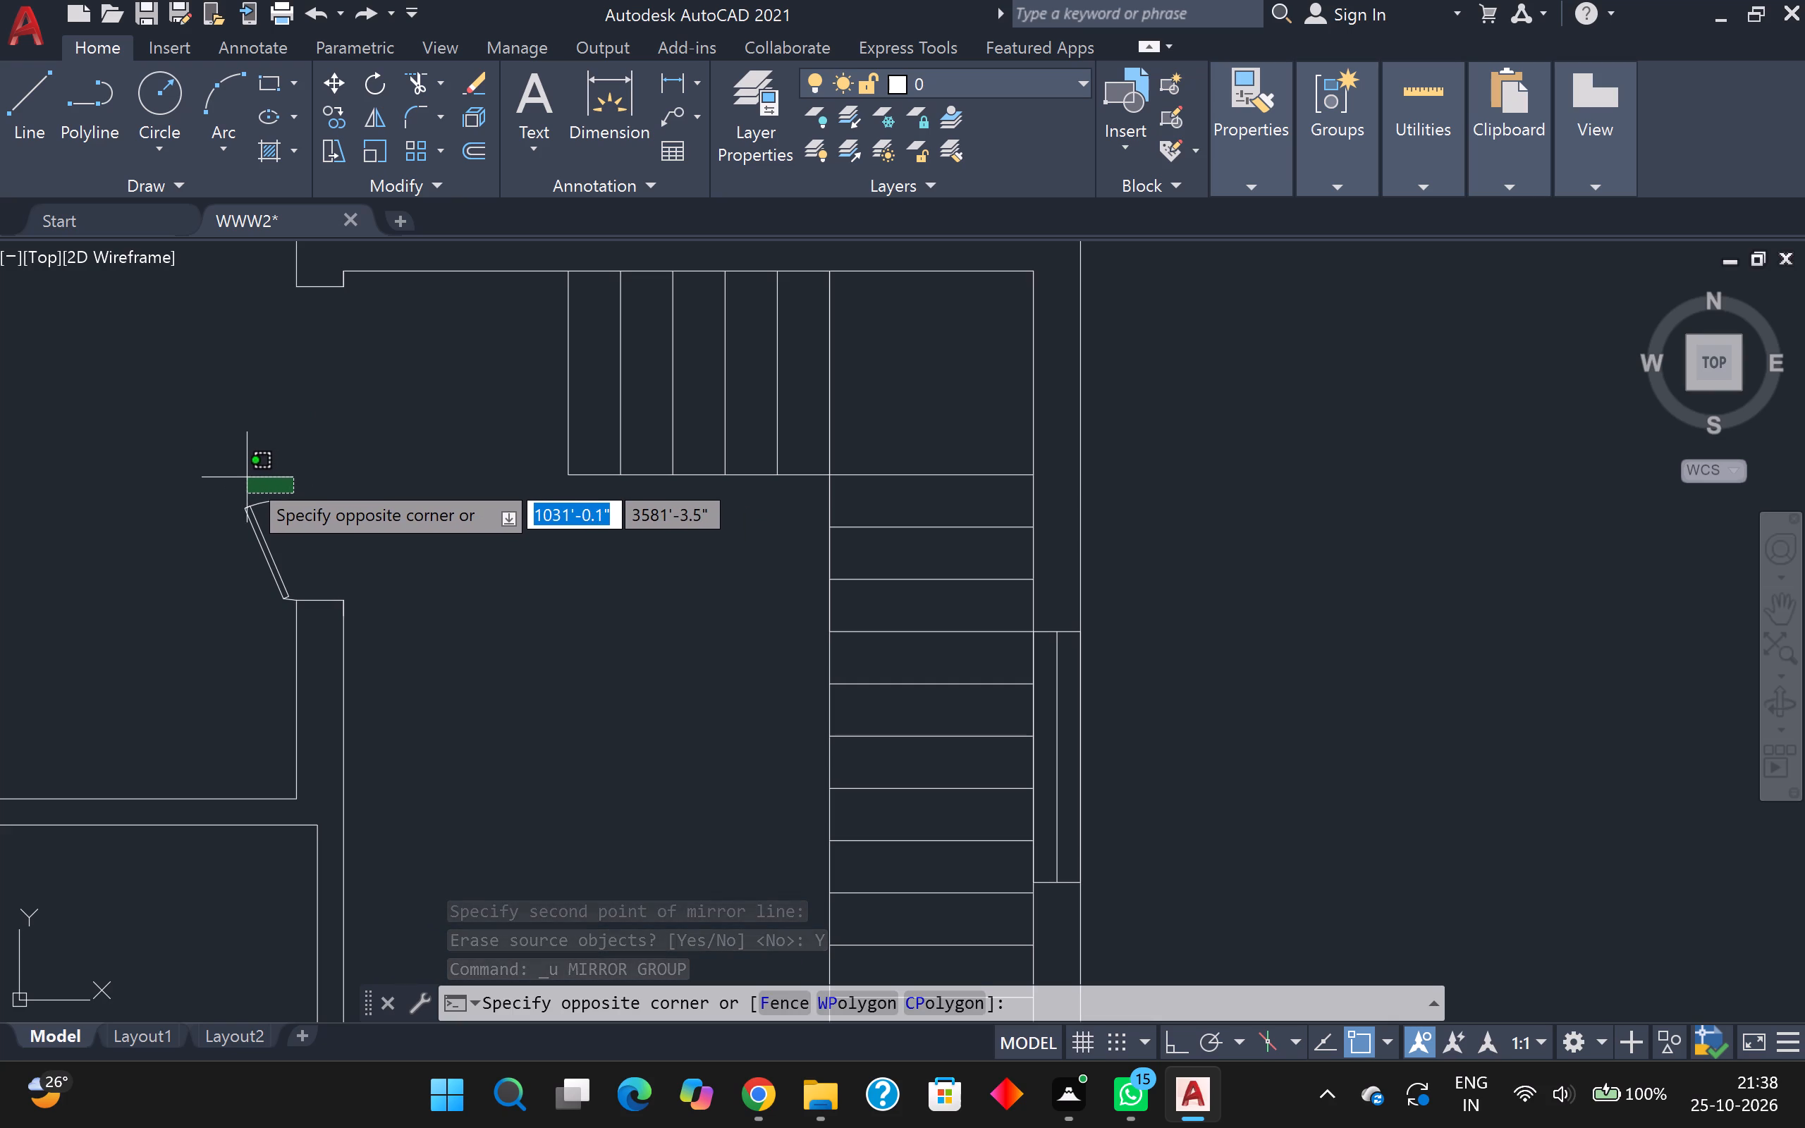
click(258, 539)
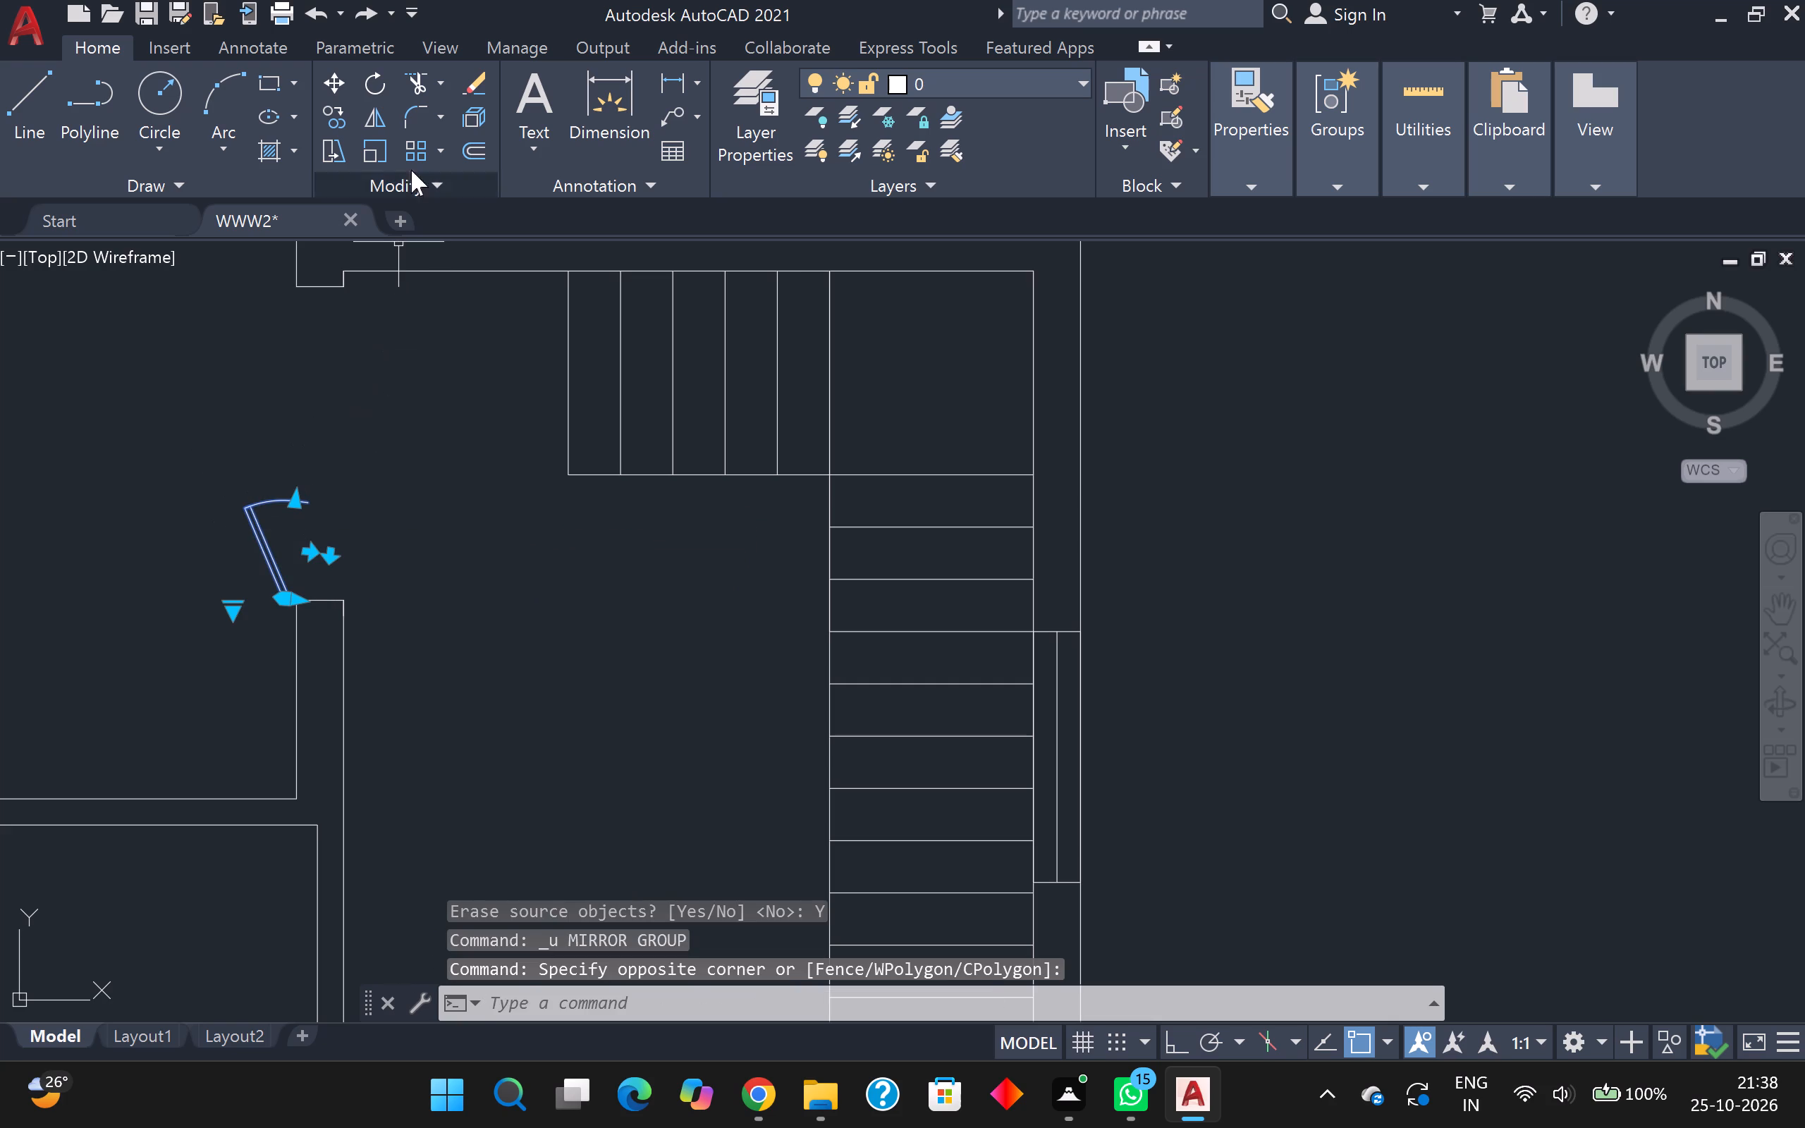
click(361, 115)
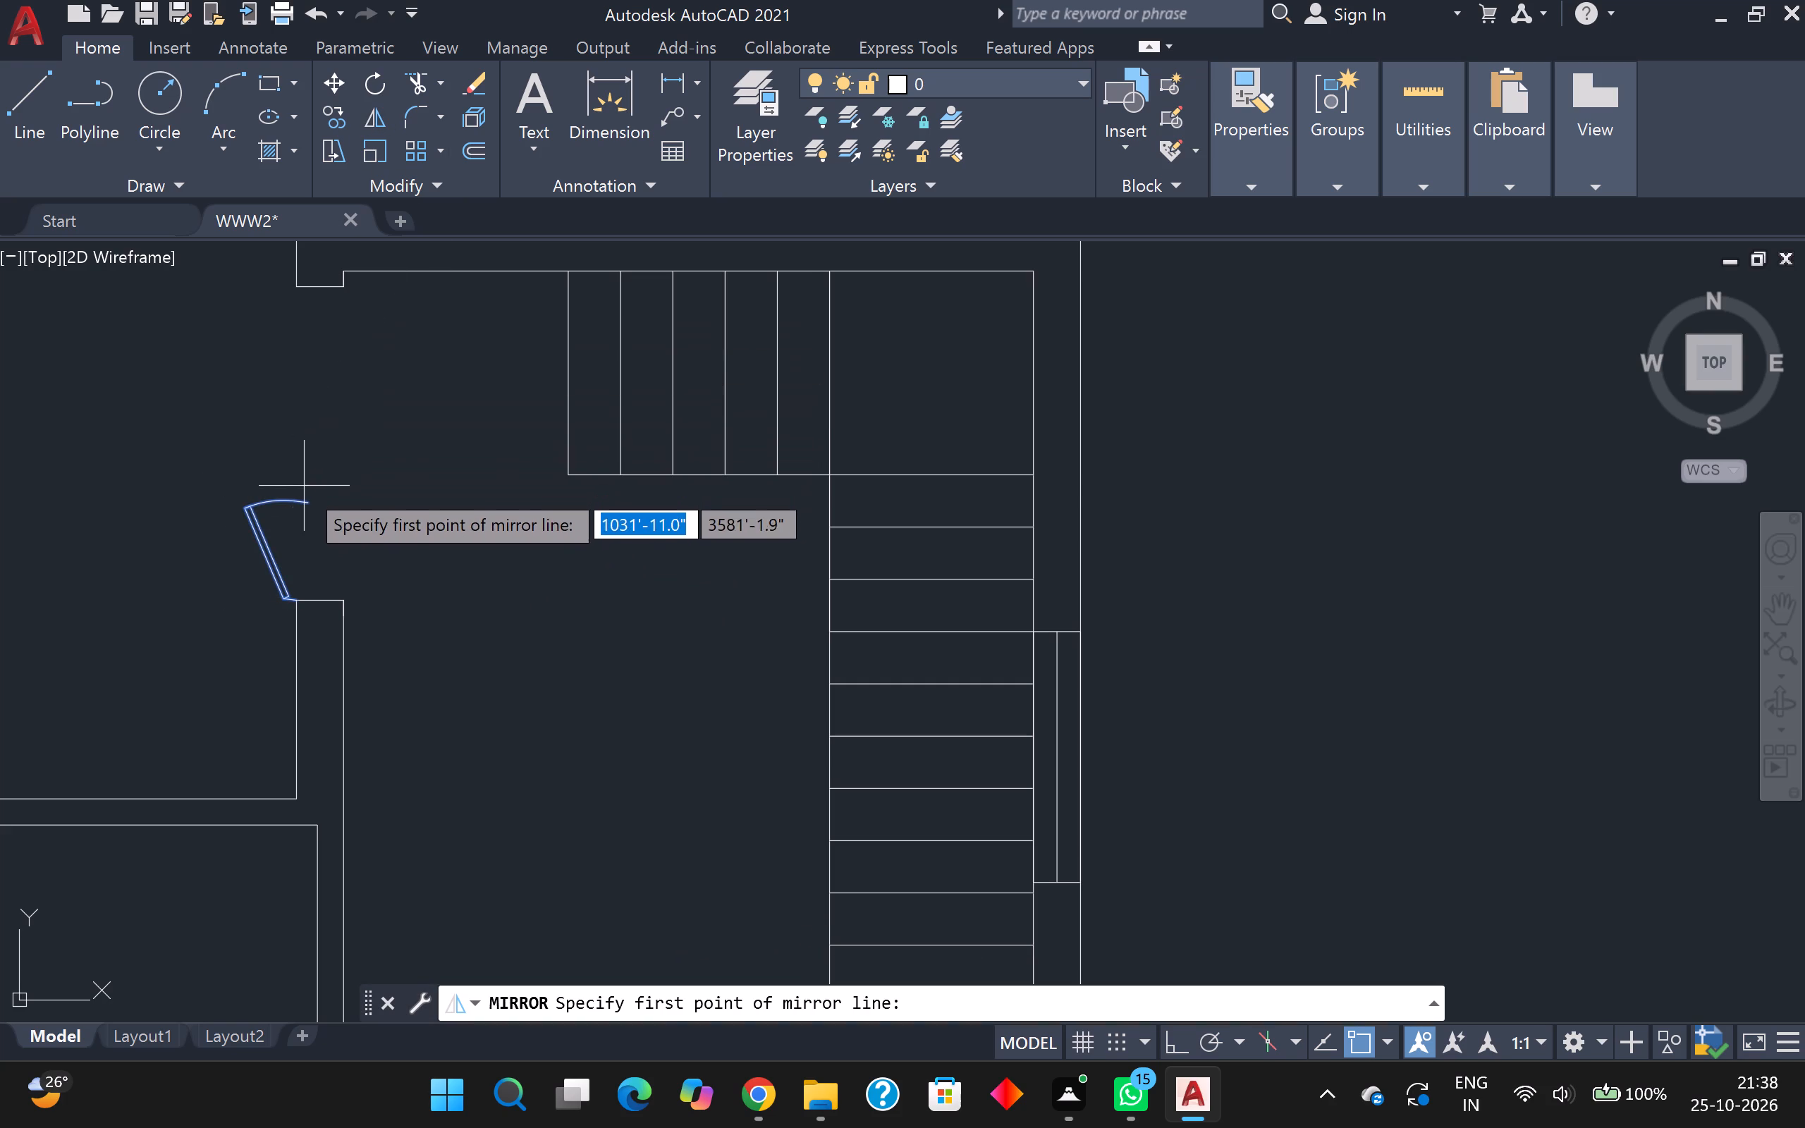
click(310, 503)
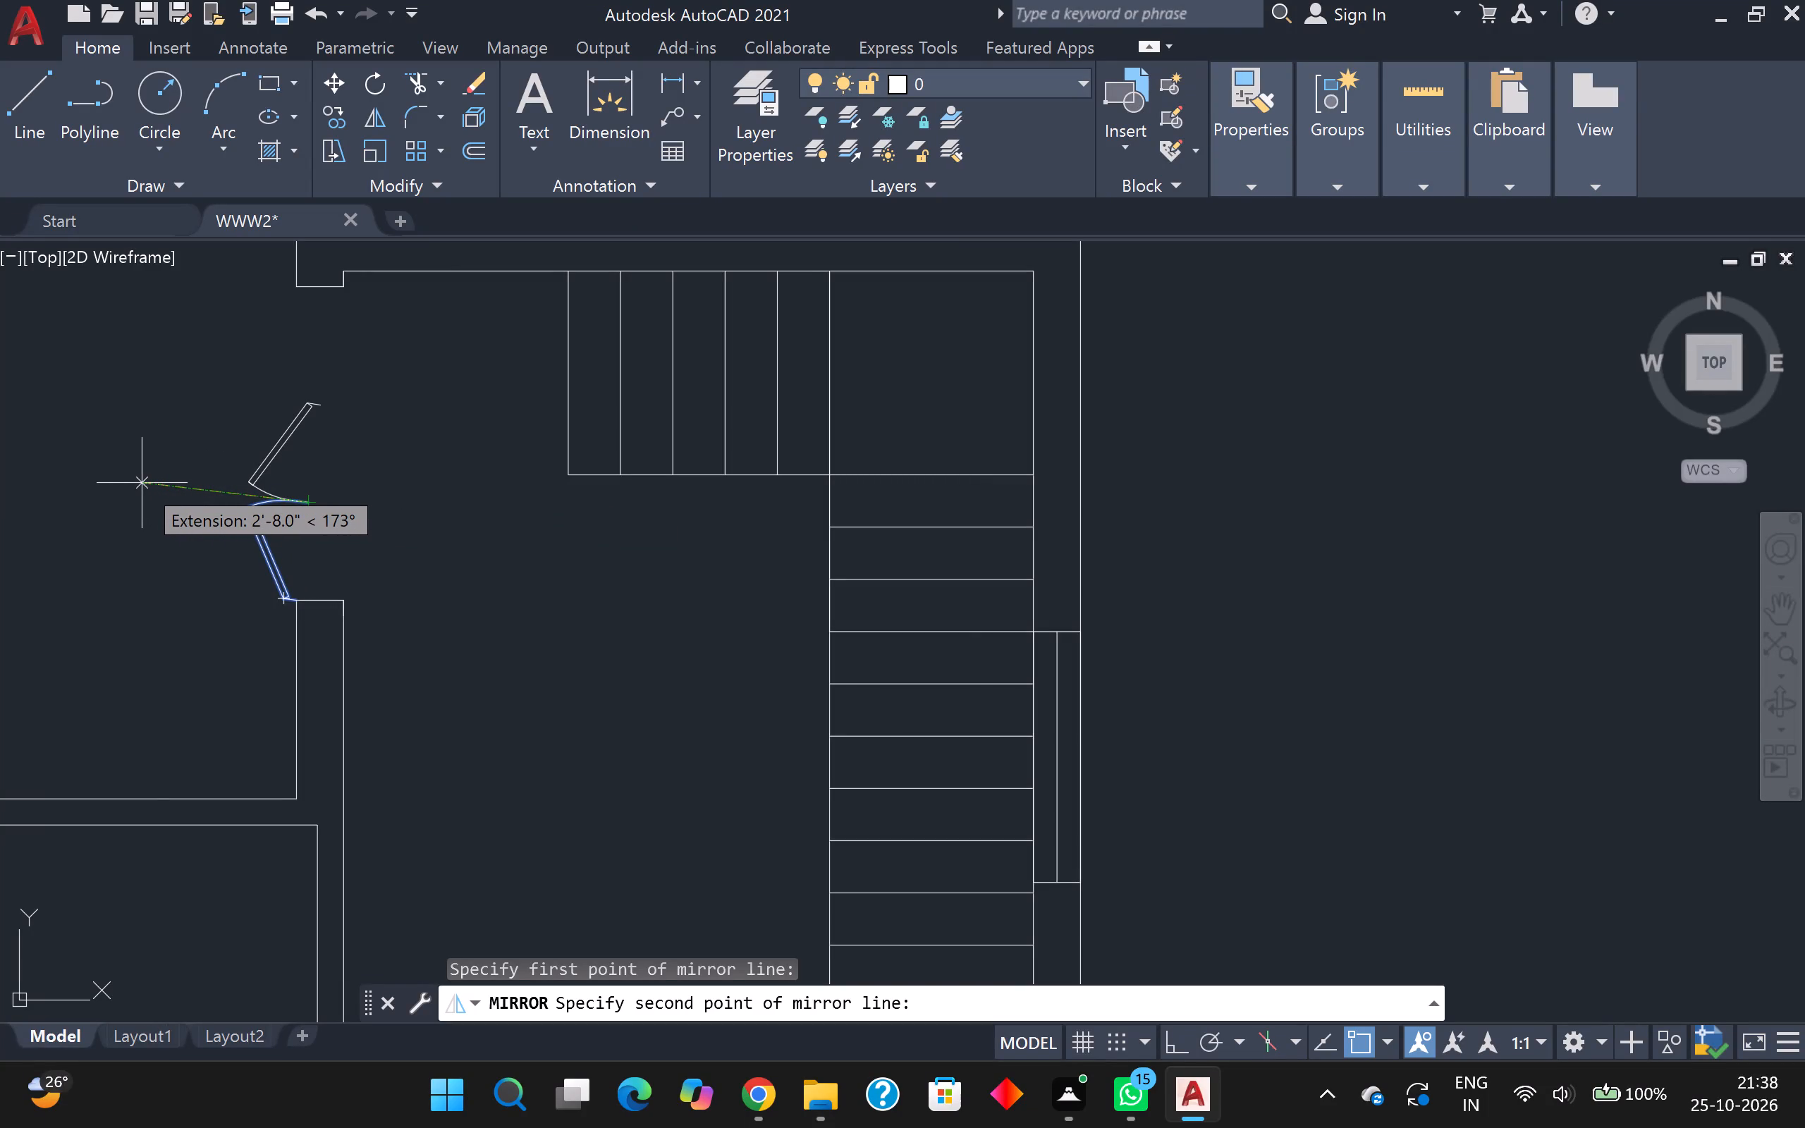
click(142, 483)
drag(192, 578, 143, 484)
scroll(354, 429, down, 1)
middle_drag(354, 429, 334, 386)
middle_drag(338, 403, 398, 504)
scroll(375, 496, up, 3)
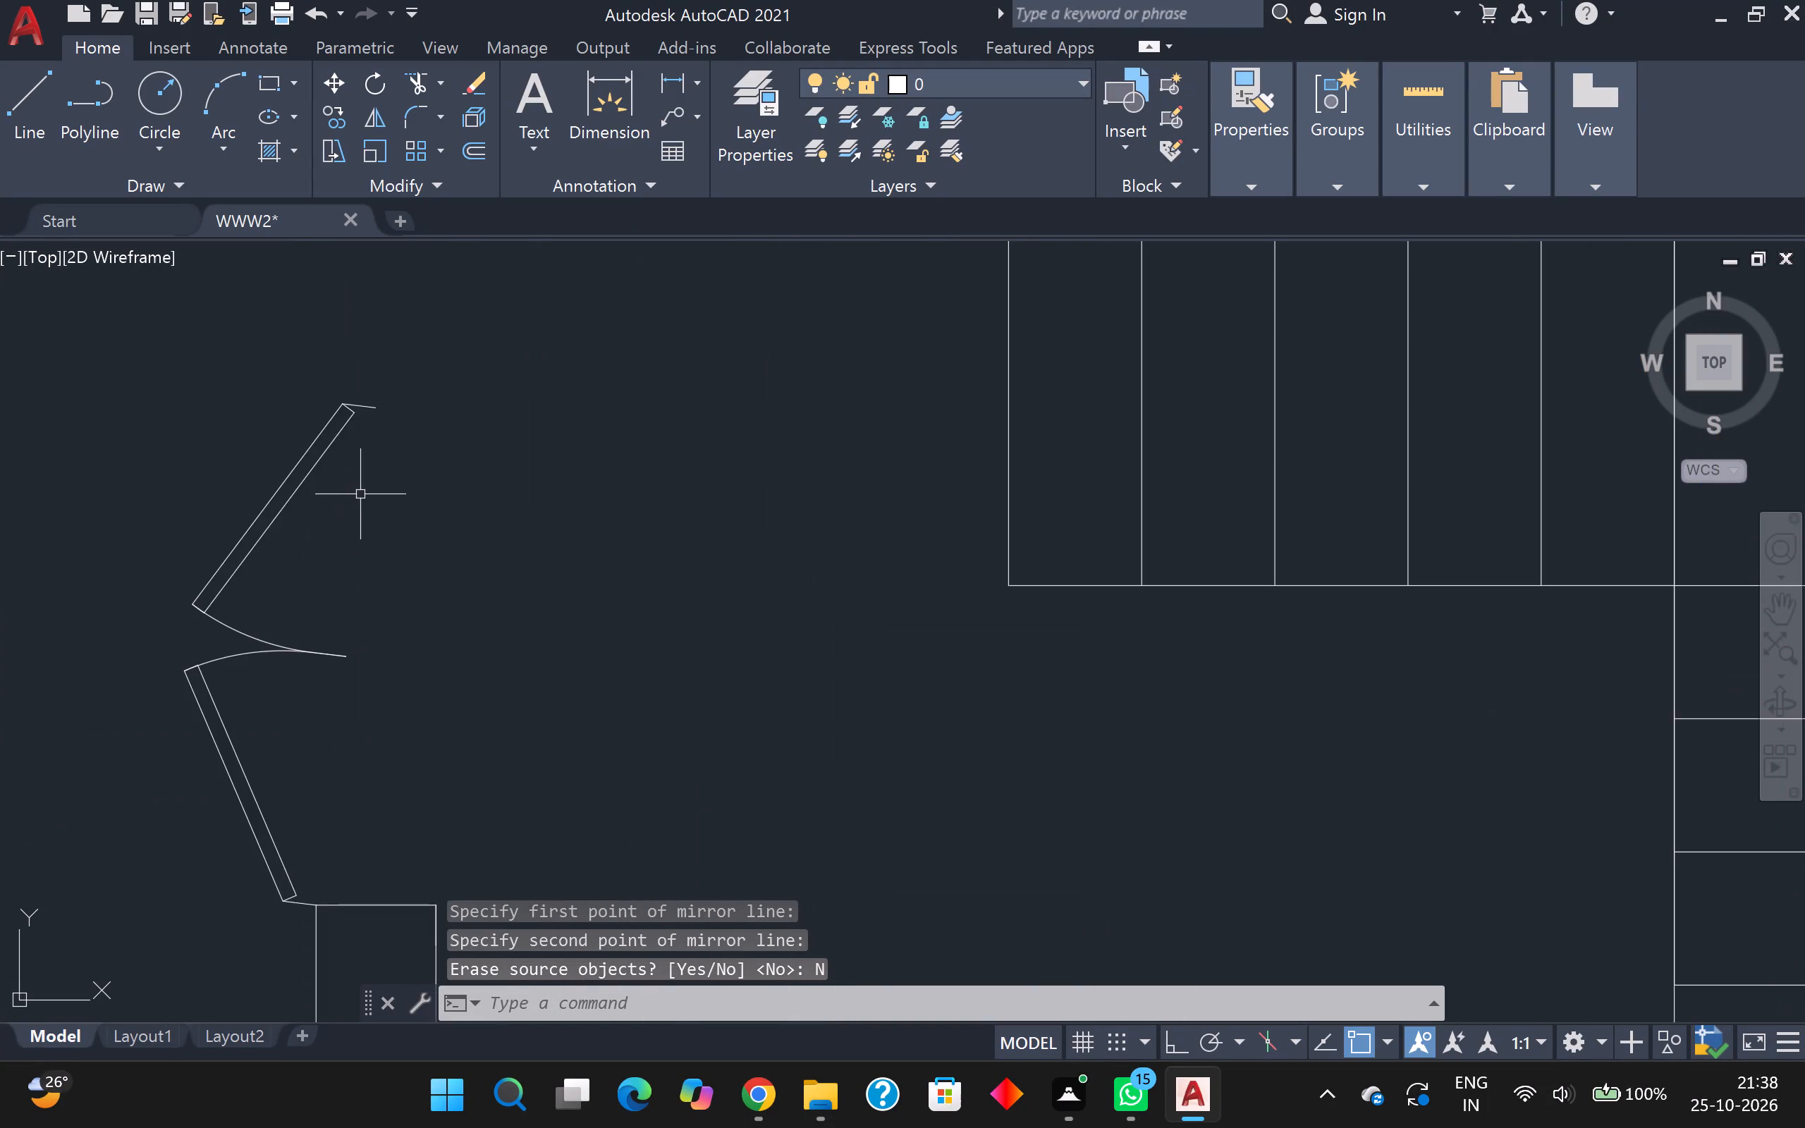
scroll(360, 494, up, 1)
scroll(360, 493, down, 2)
scroll(456, 537, down, 1)
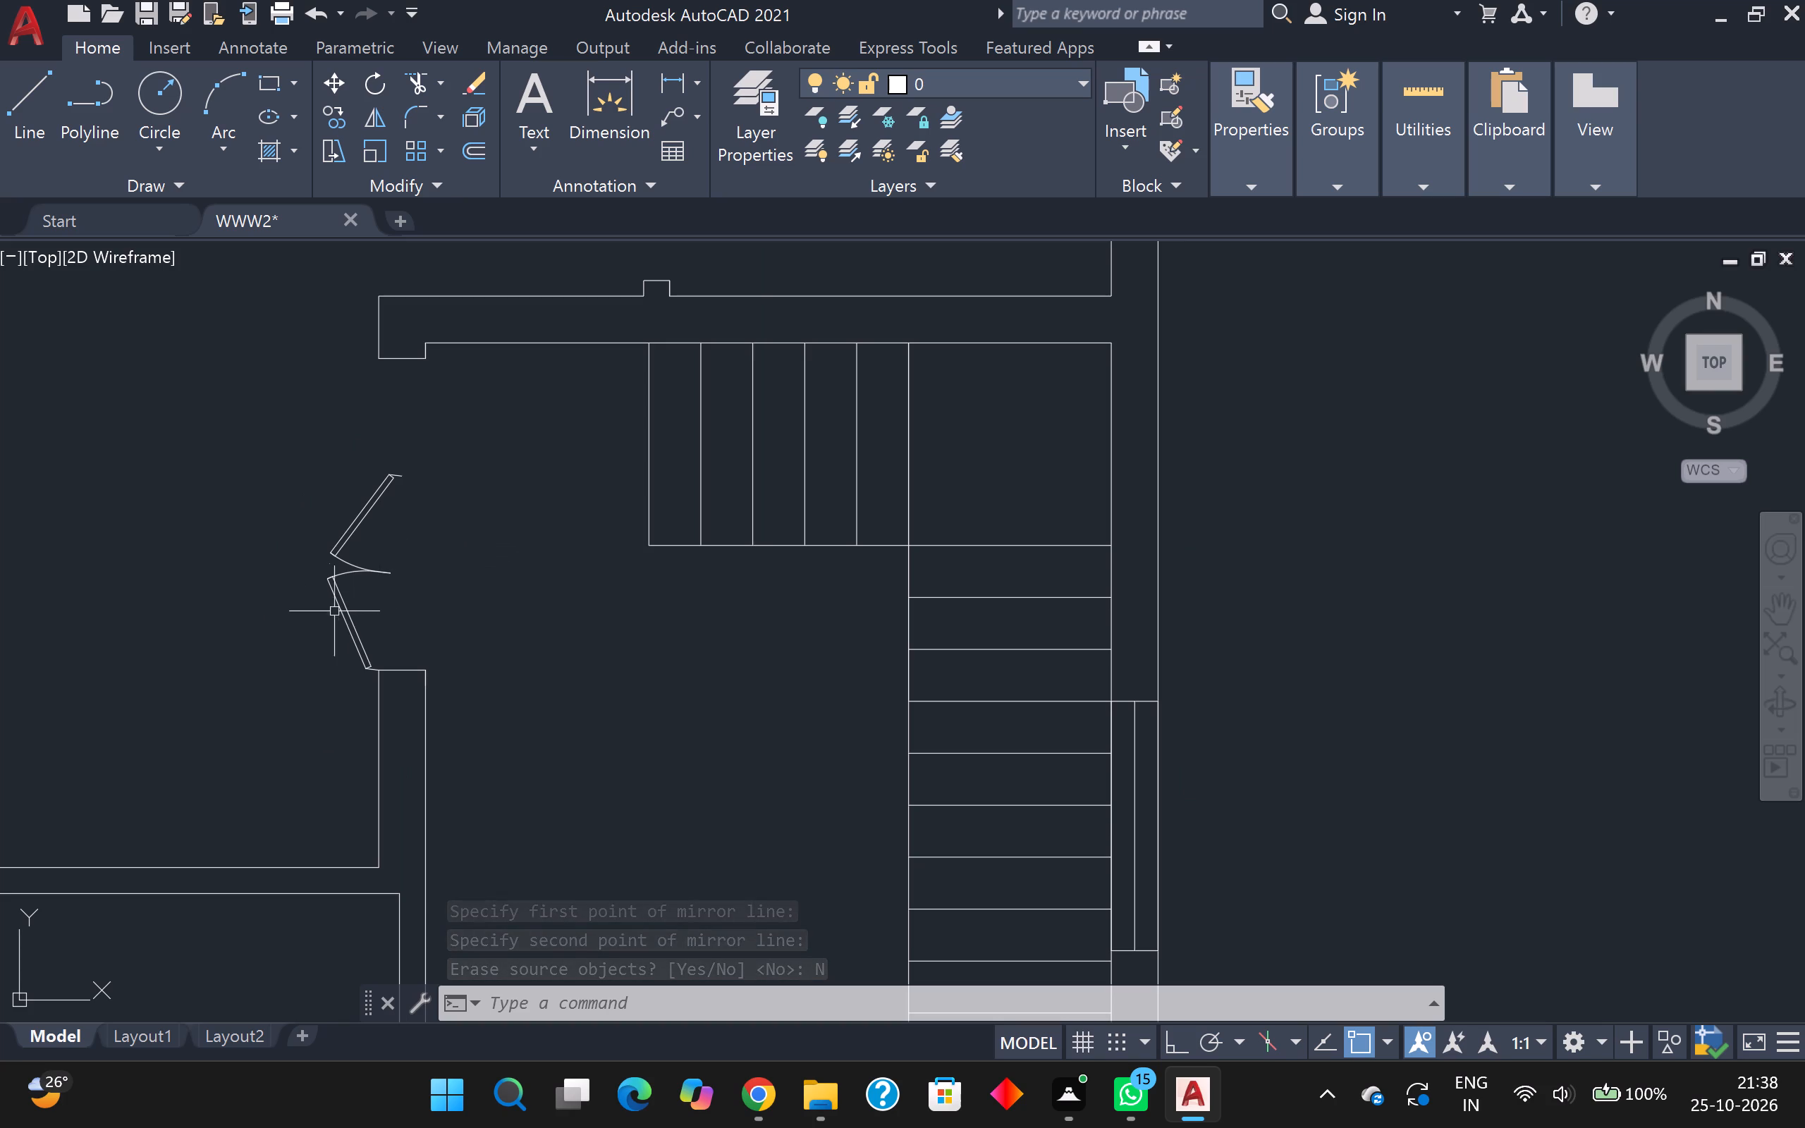
Move both leaves of the double door out of the staircase opening into the open hall area beside it.
click(360, 501)
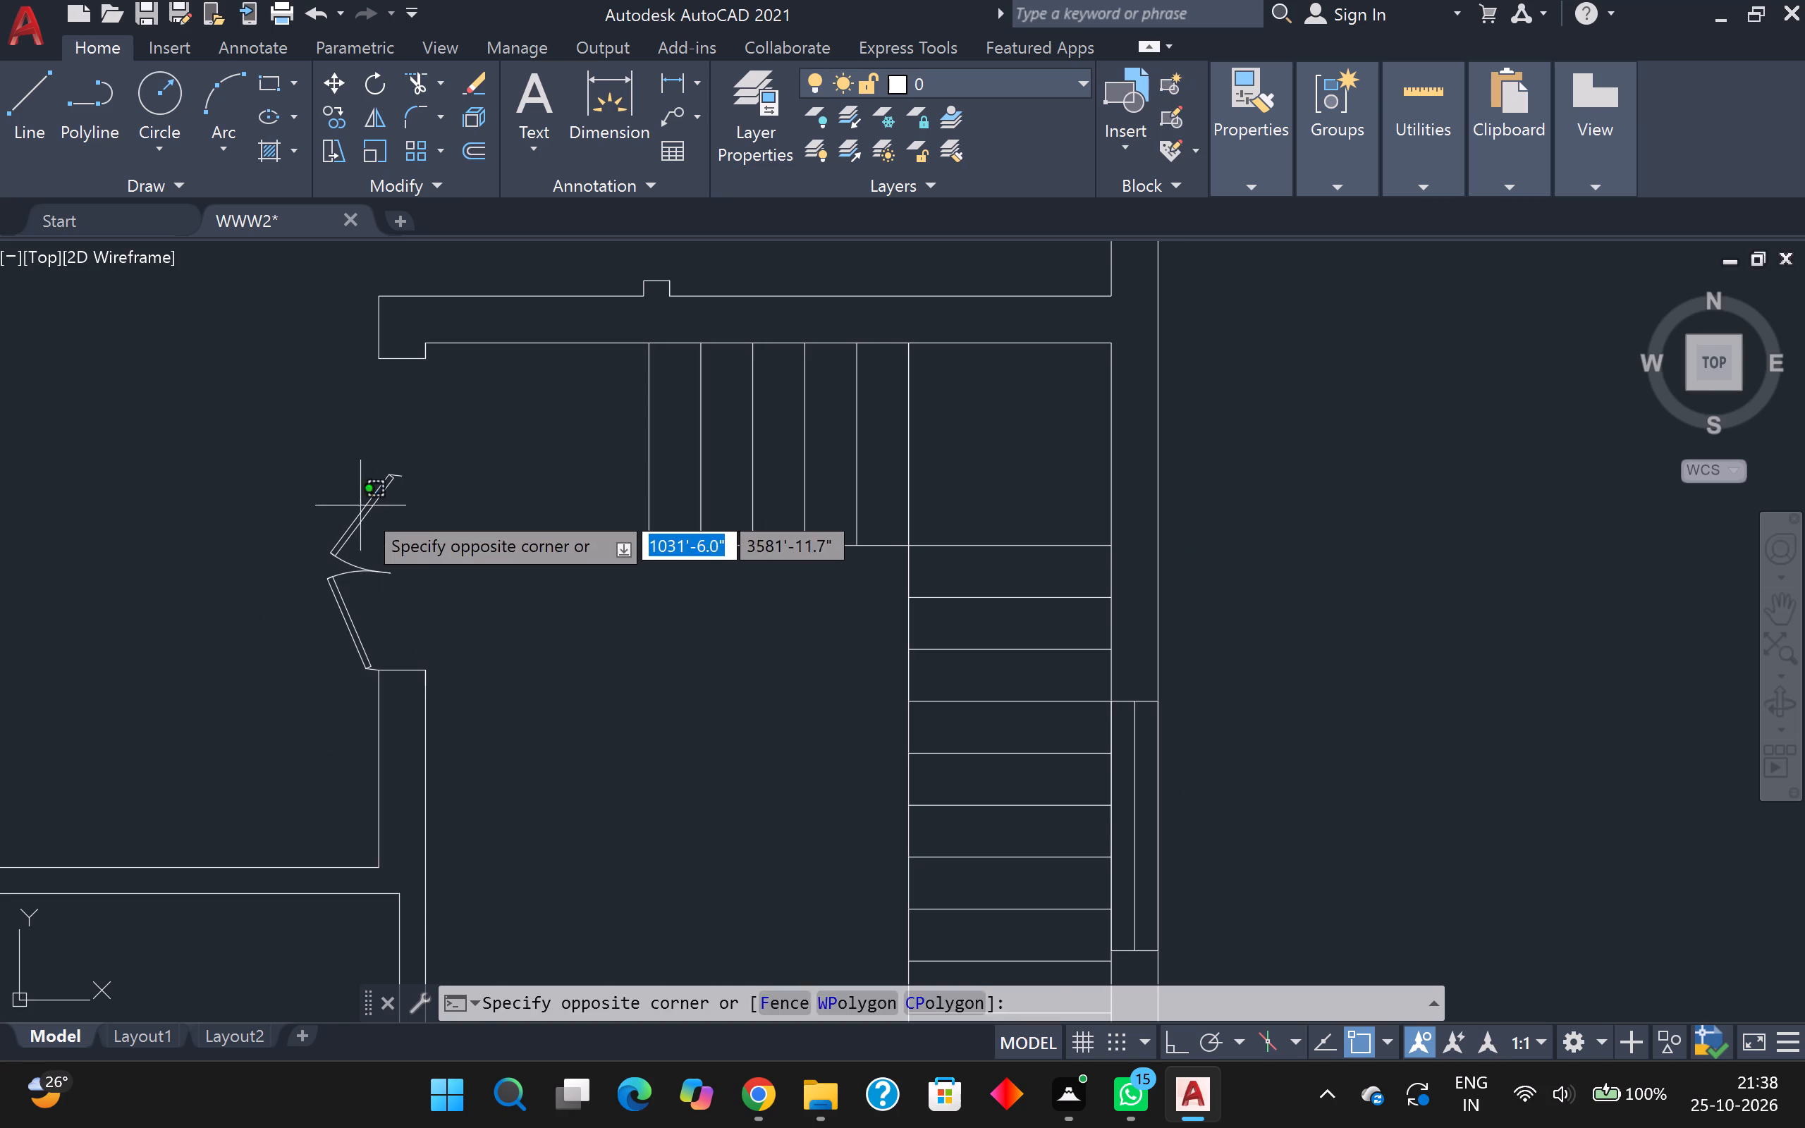
click(362, 541)
click(348, 522)
click(350, 628)
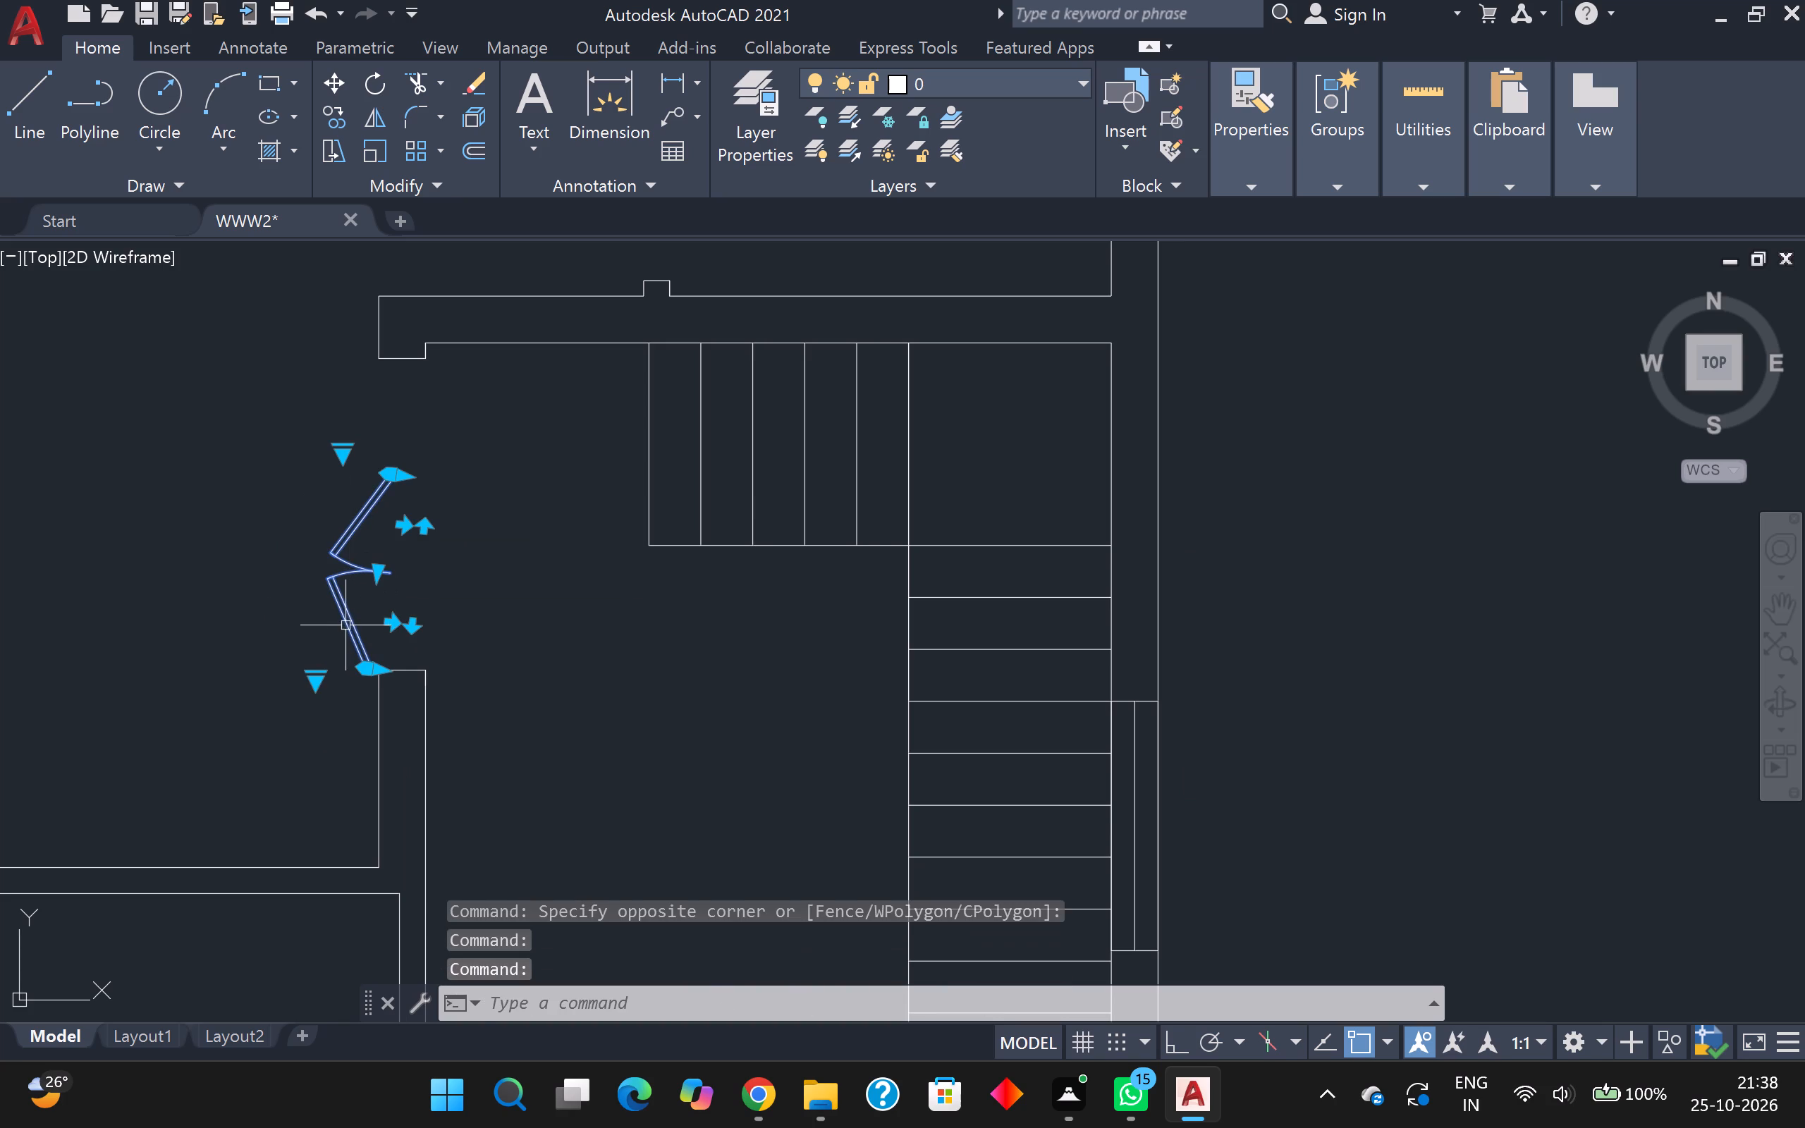
scroll(425, 586, up, 1)
key(m)
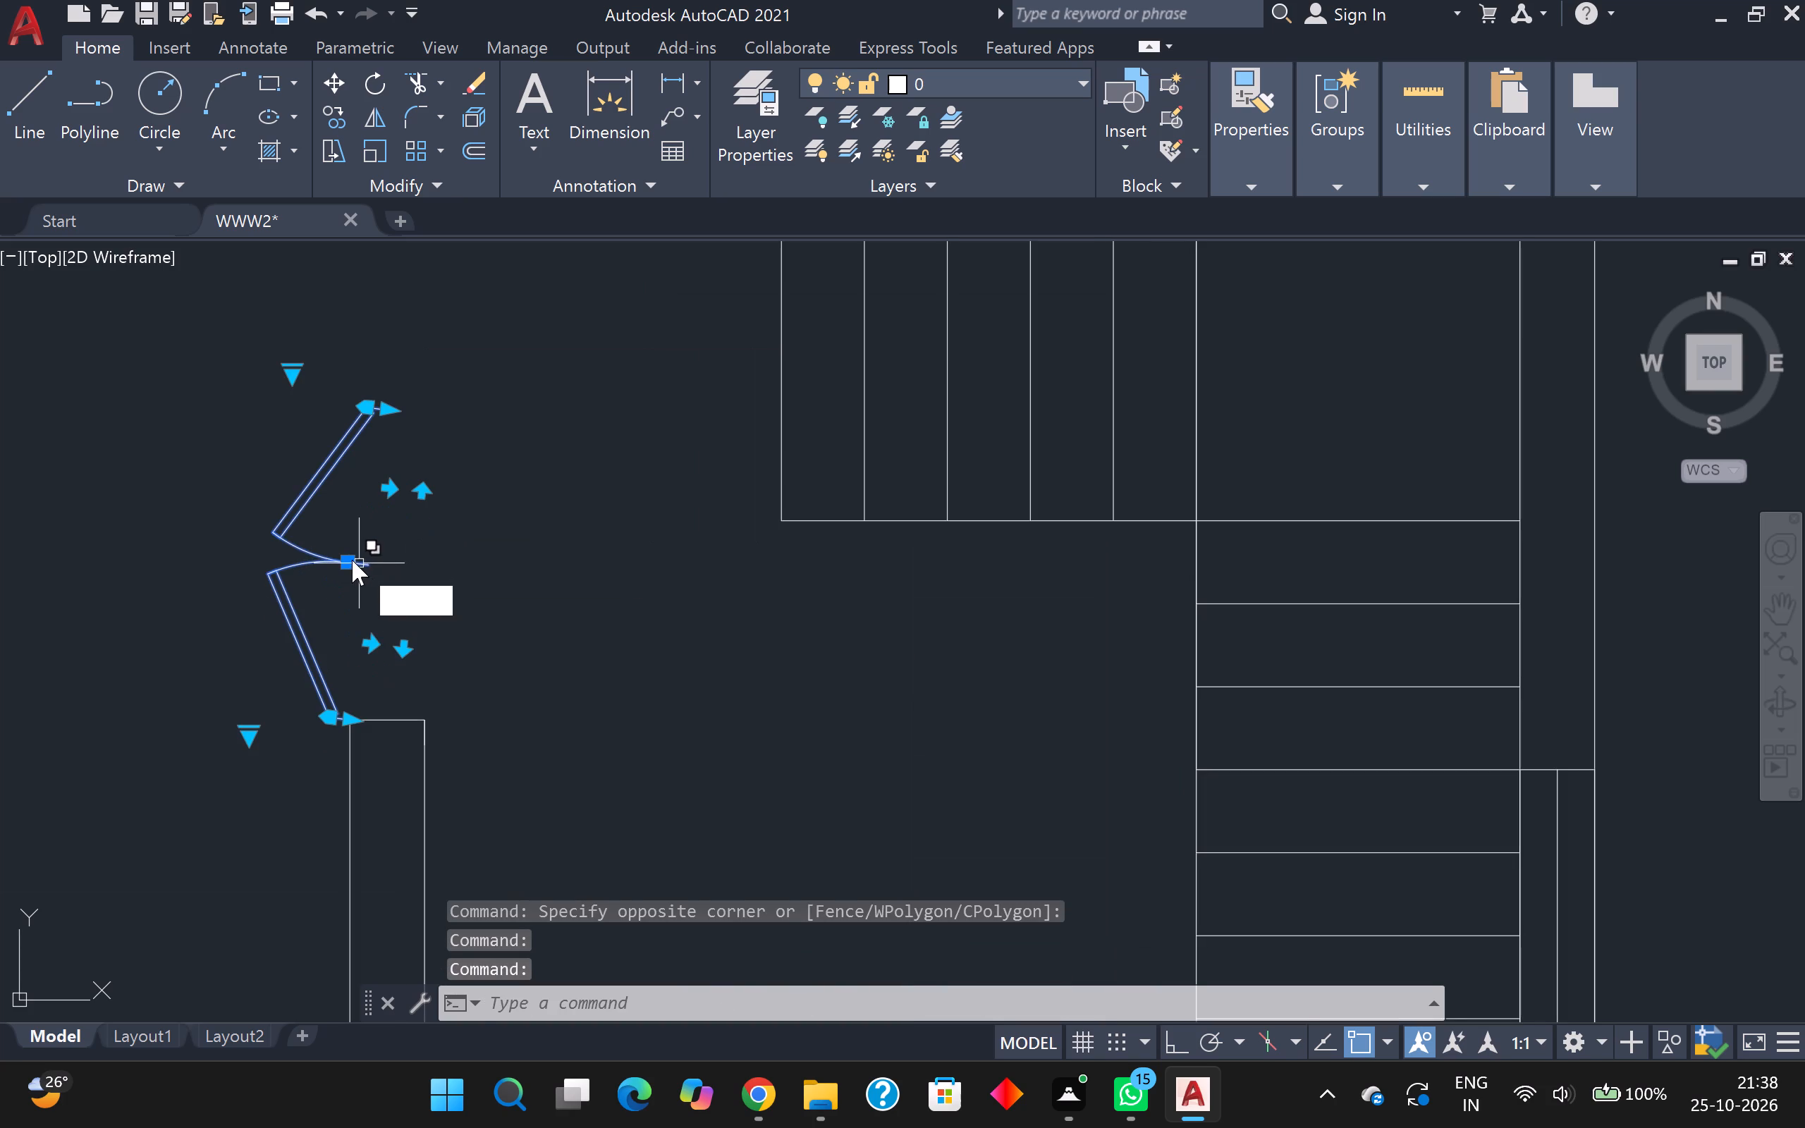
key(Return)
click(347, 566)
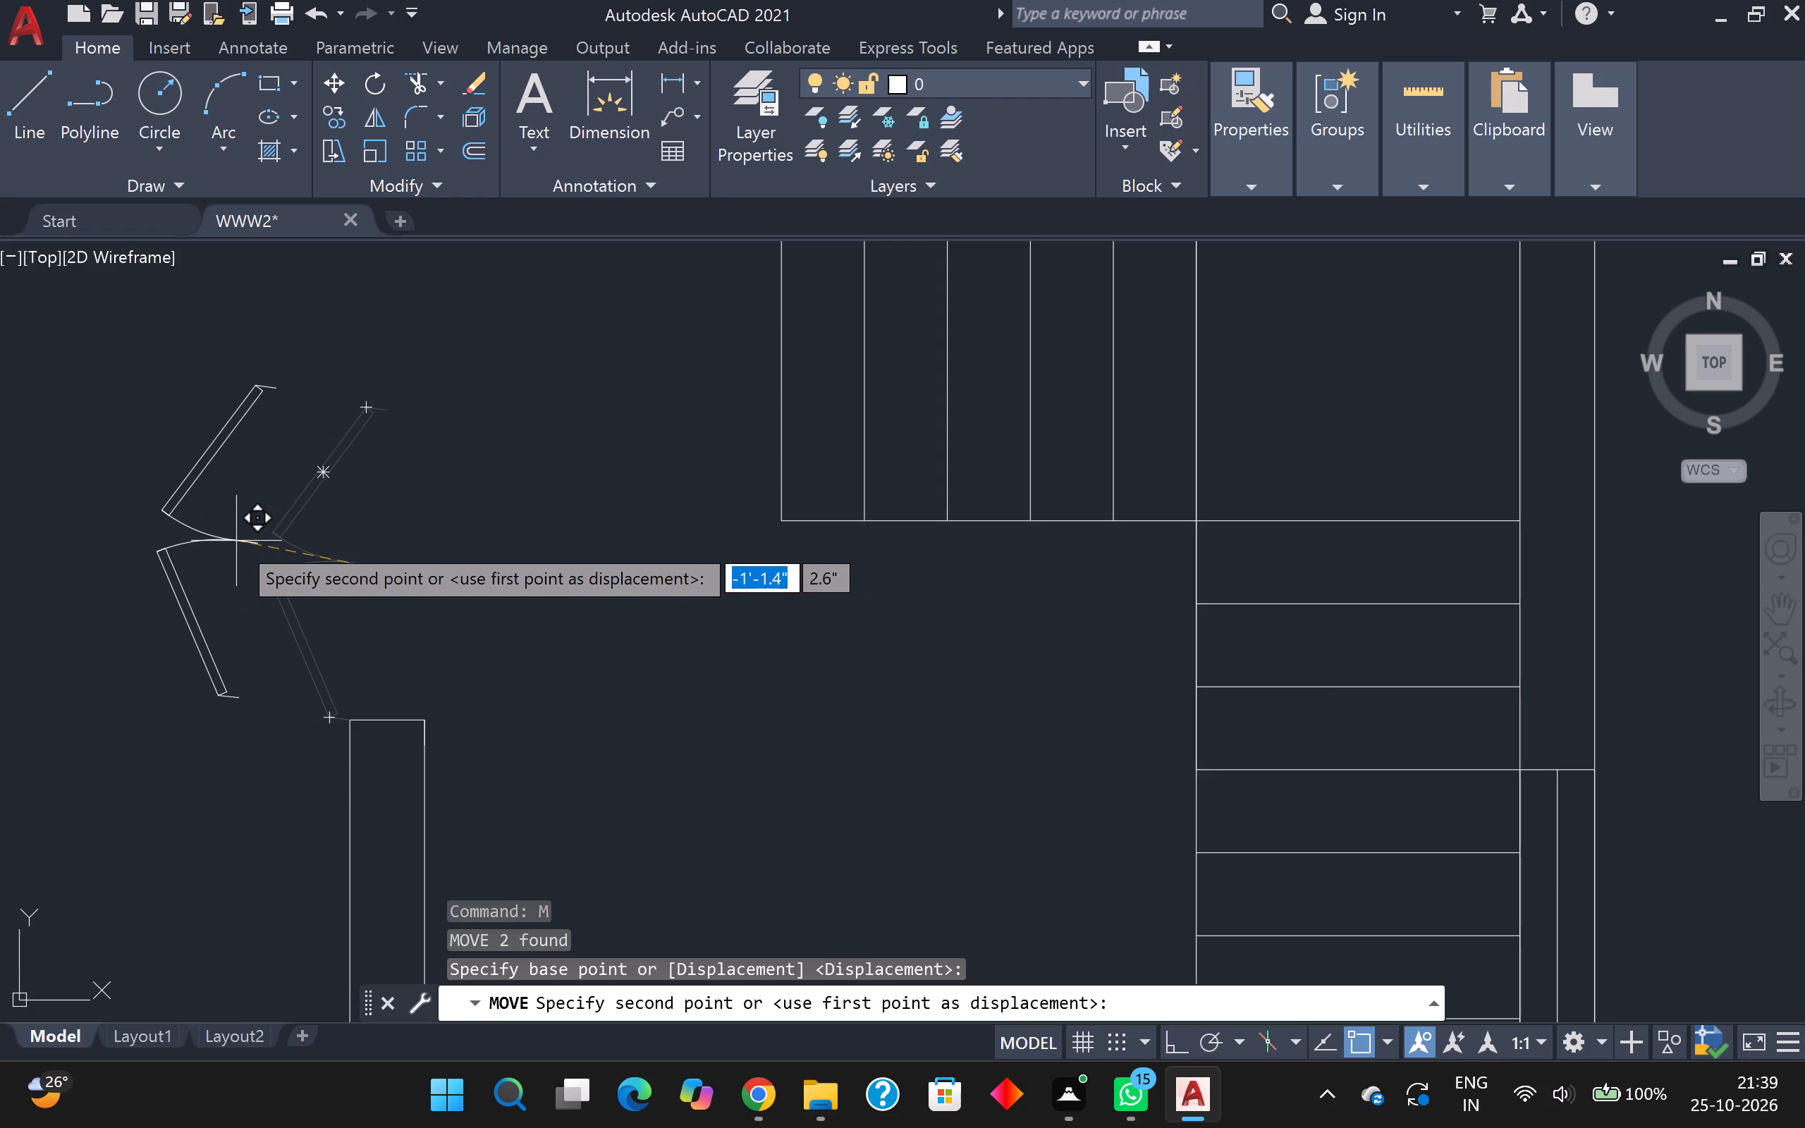
scroll(236, 541, down, 1)
click(227, 479)
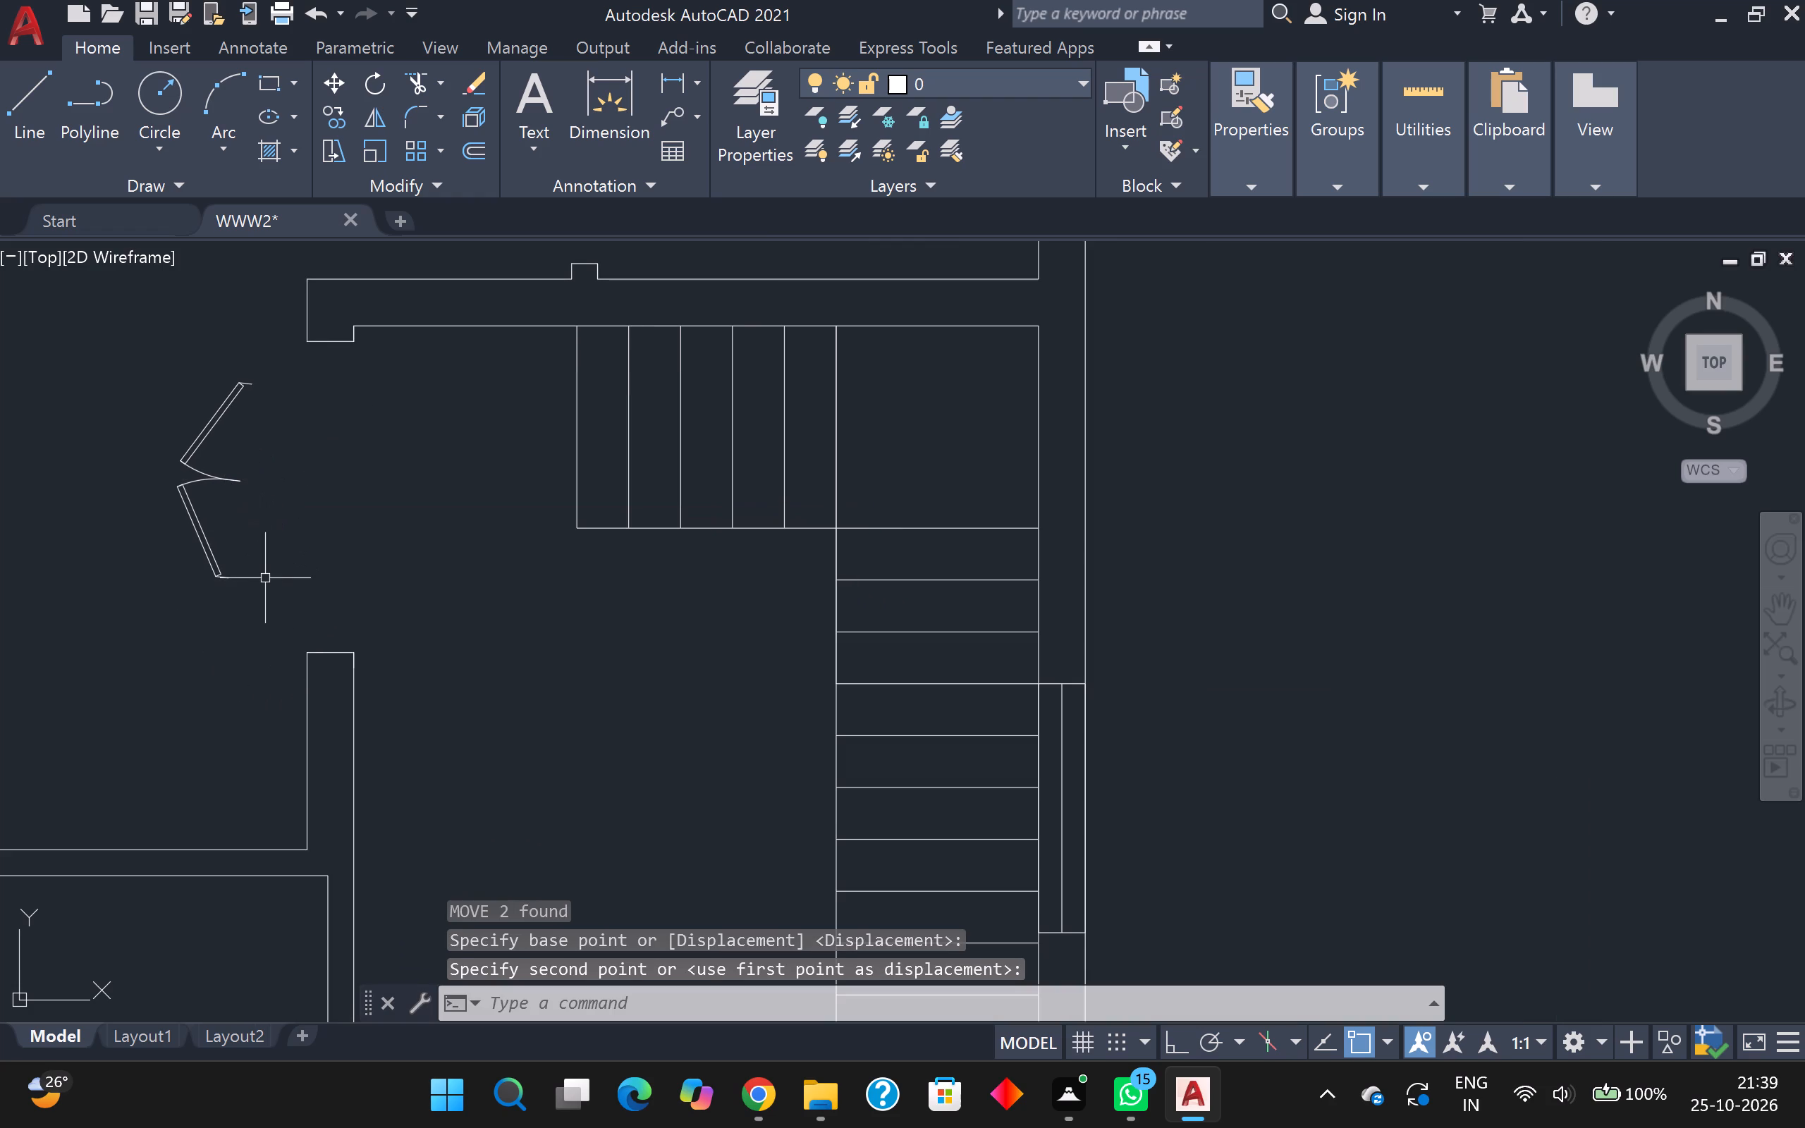
Align both door leaves between the lower and upper wall corners of the staircase opening, scaling them to the alignment points.
key(a)
key(l)
key(Return)
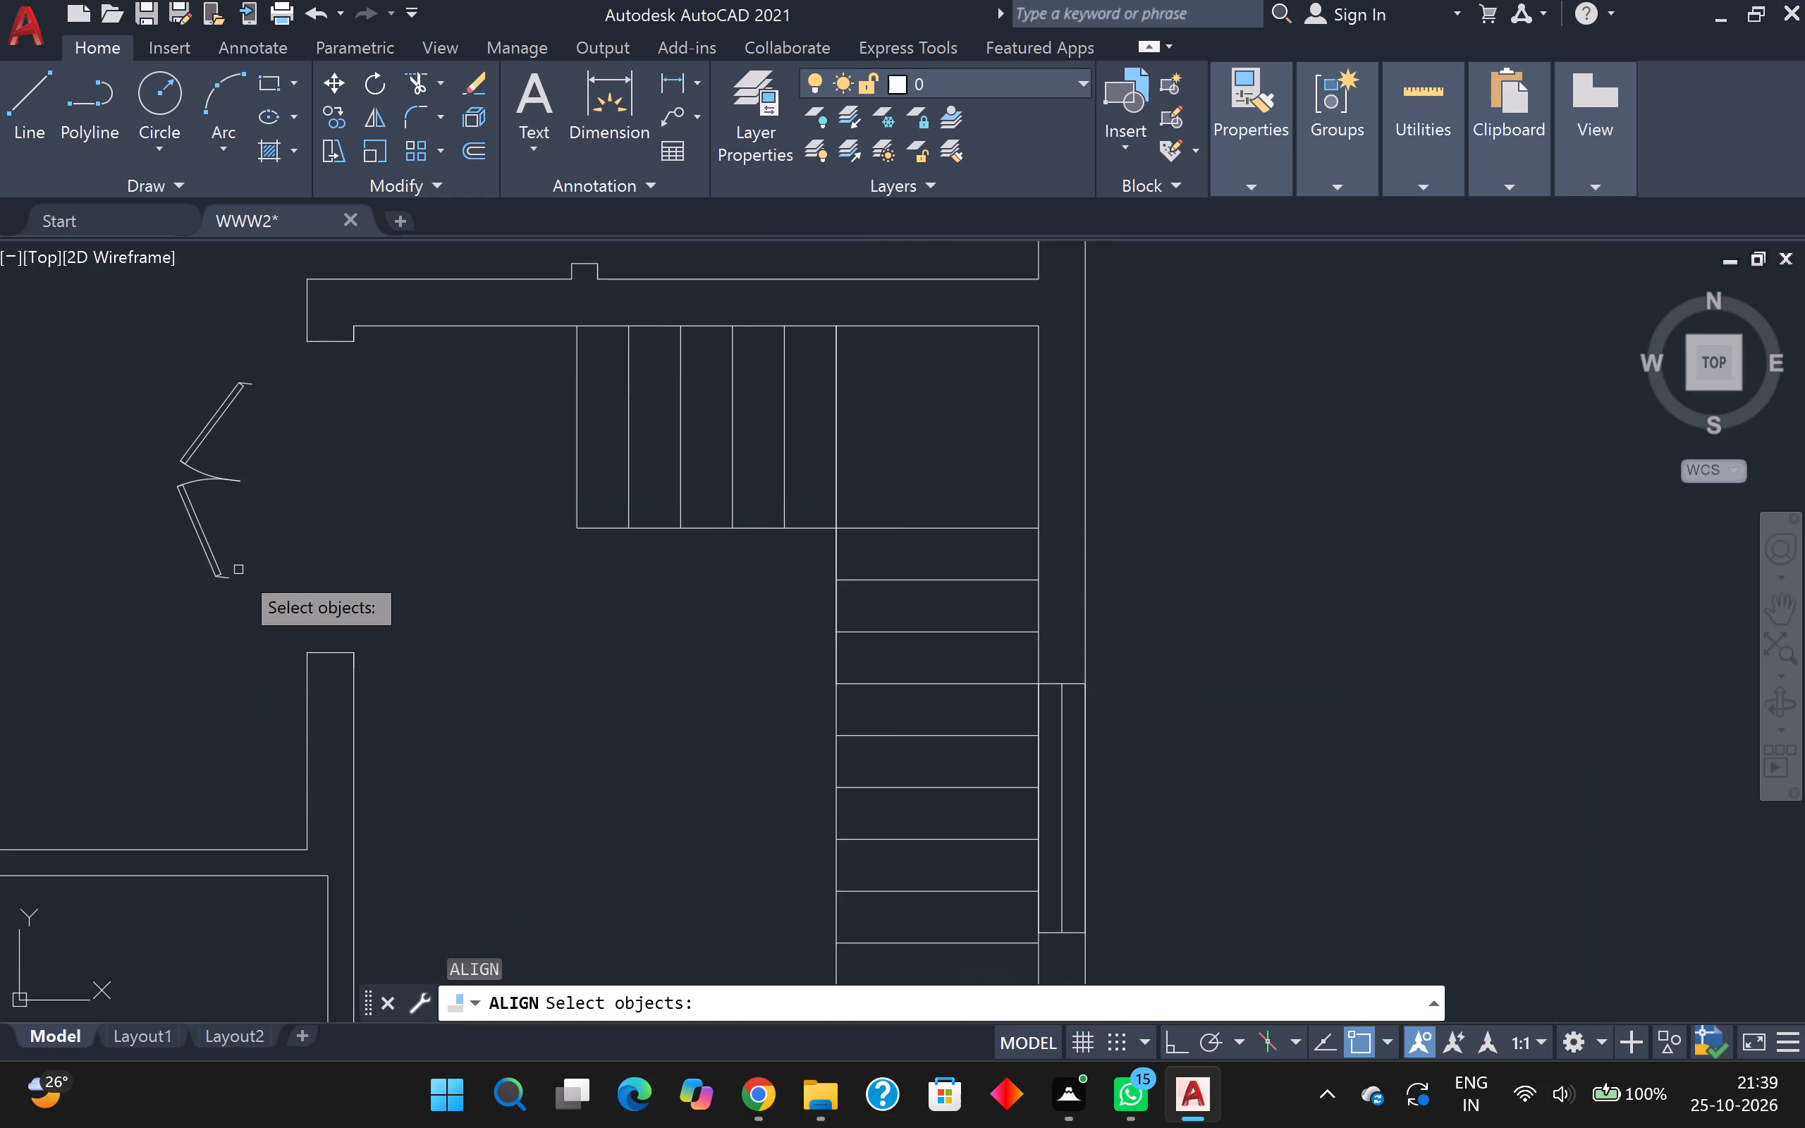
scroll(238, 570, up, 1)
click(216, 582)
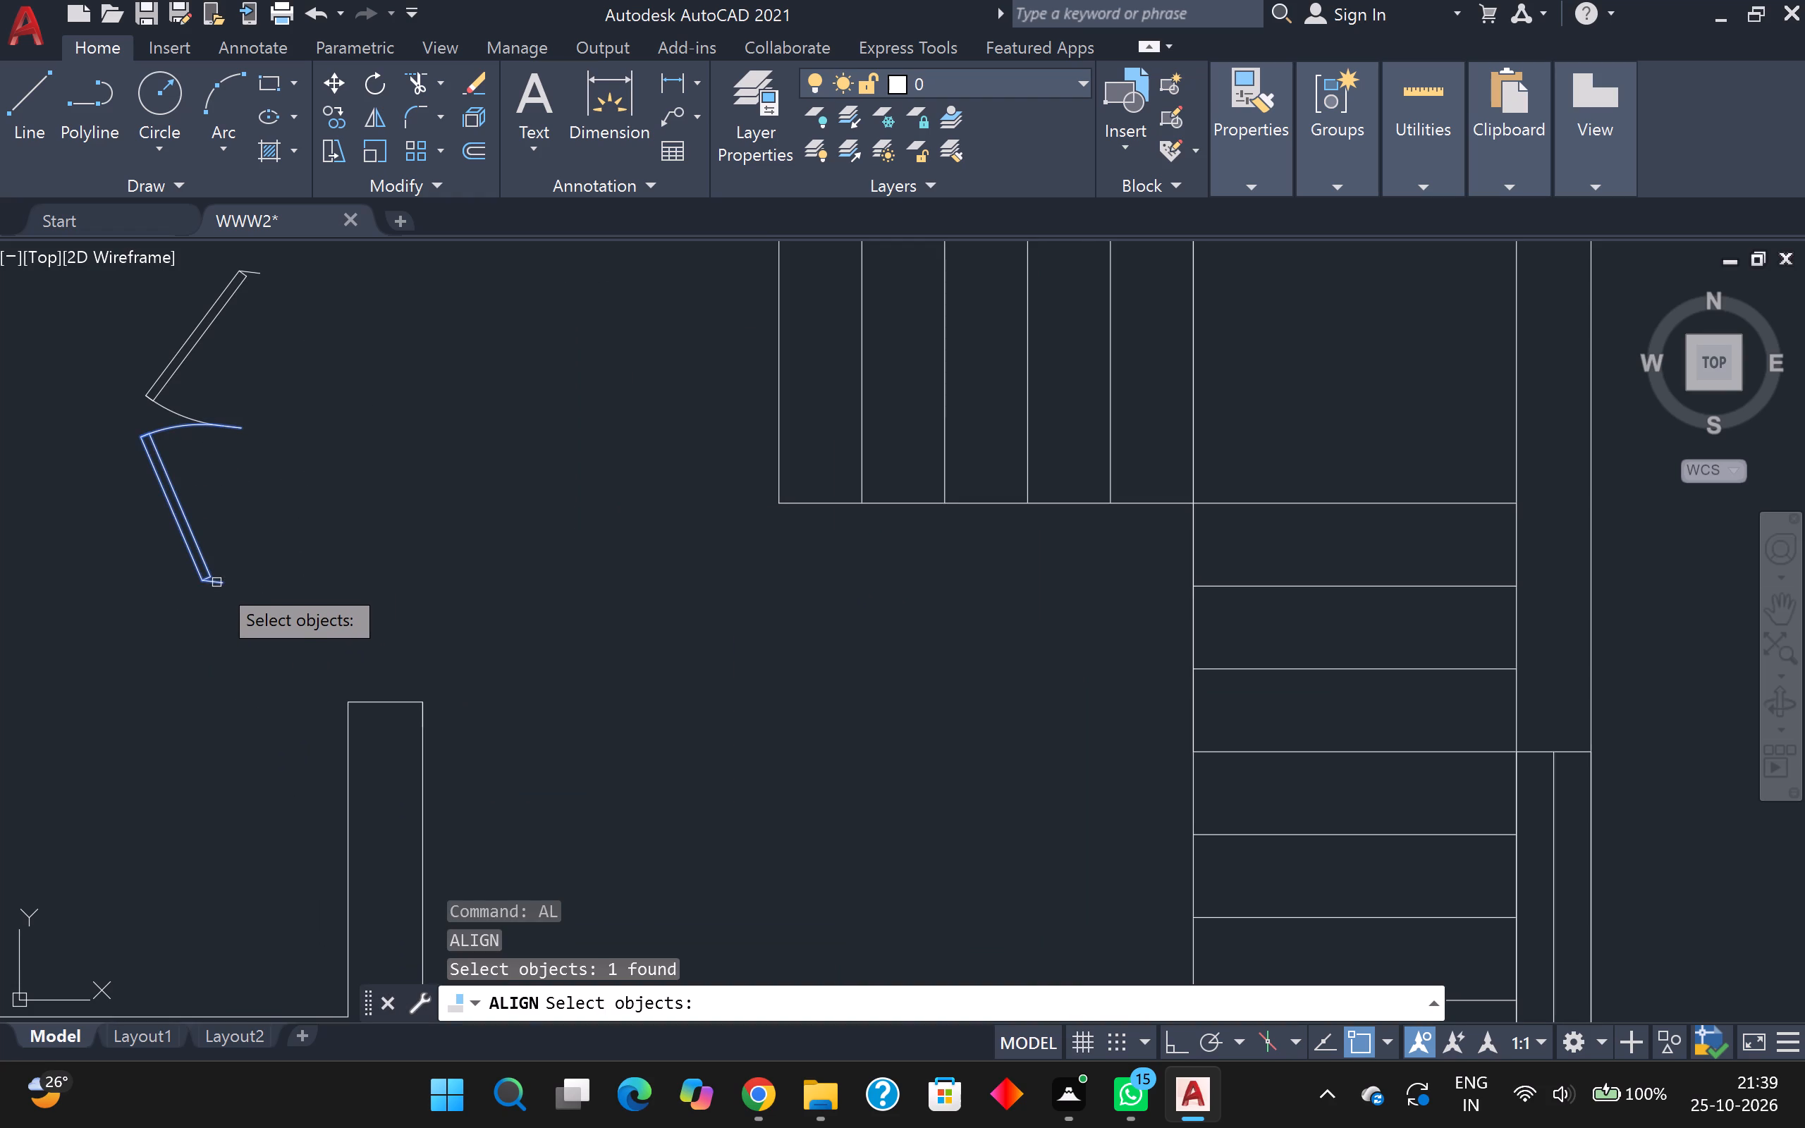
click(198, 328)
key(Return)
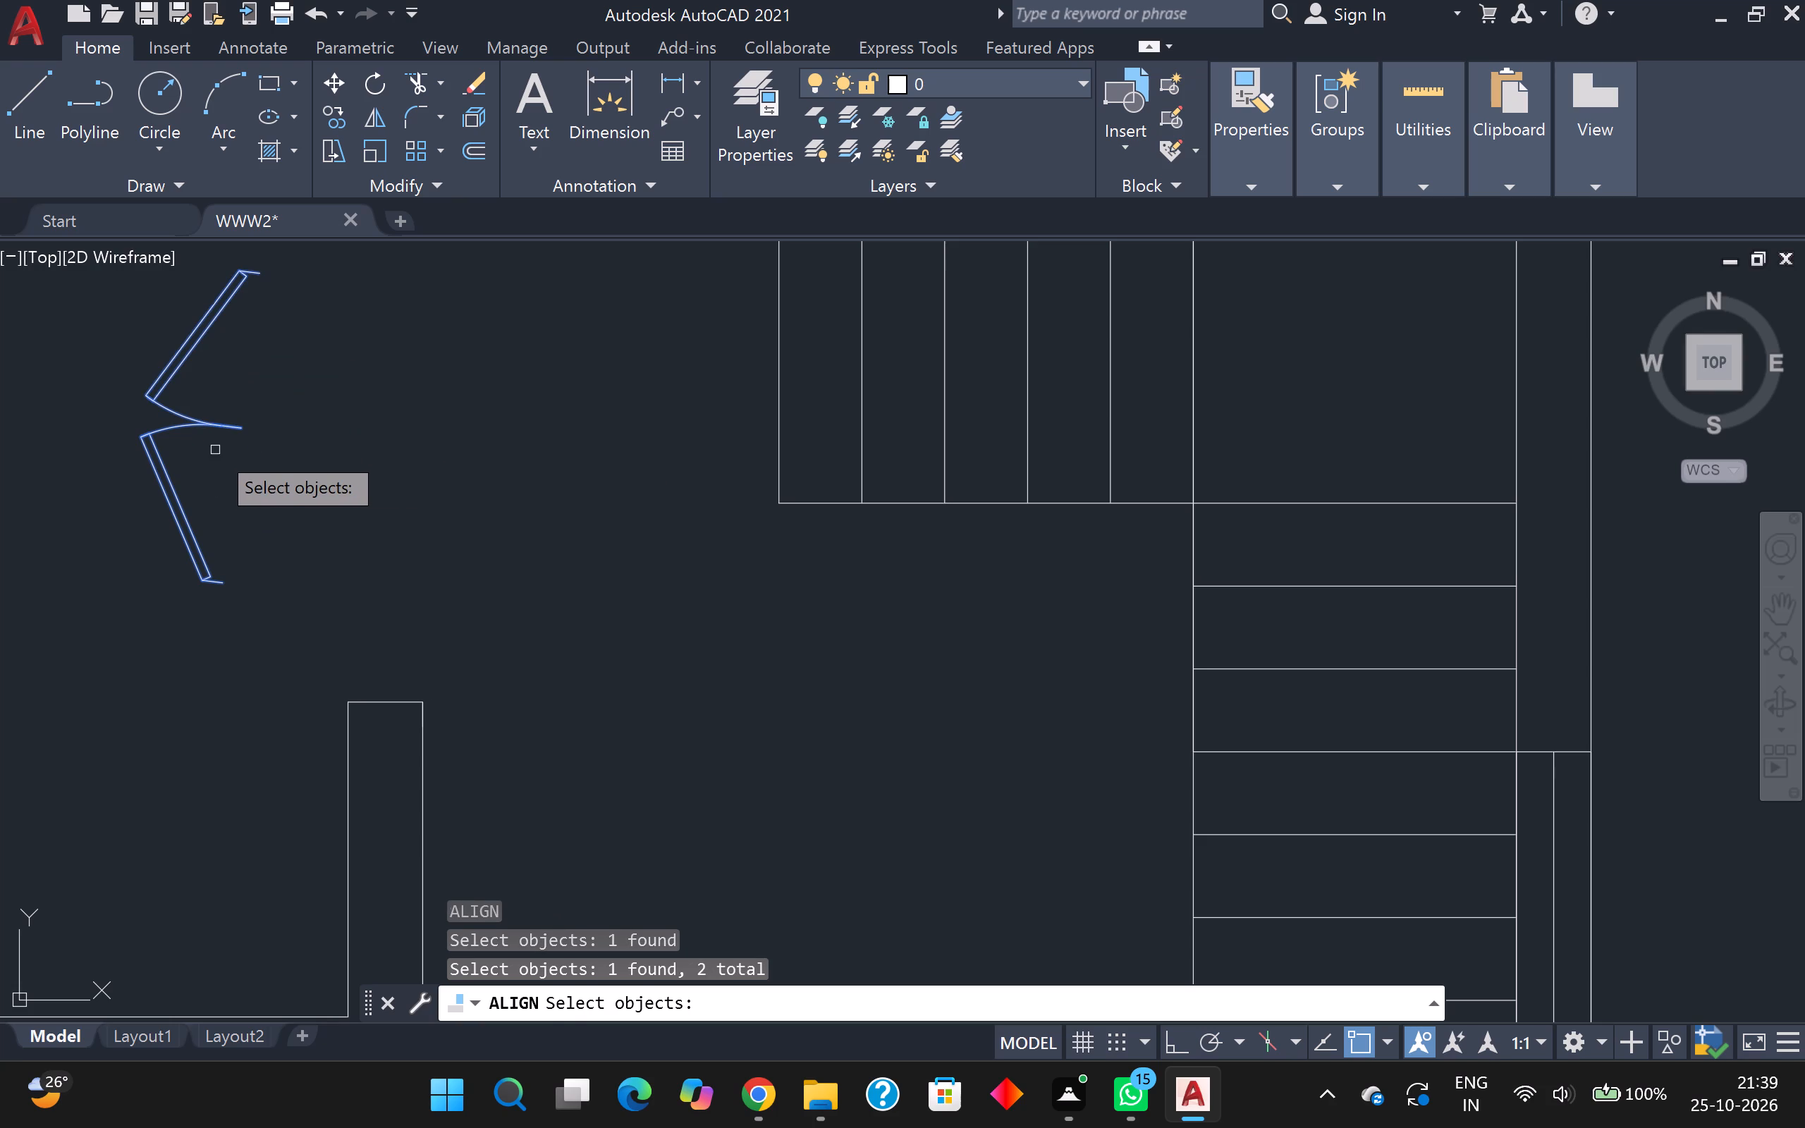
click(222, 586)
click(345, 702)
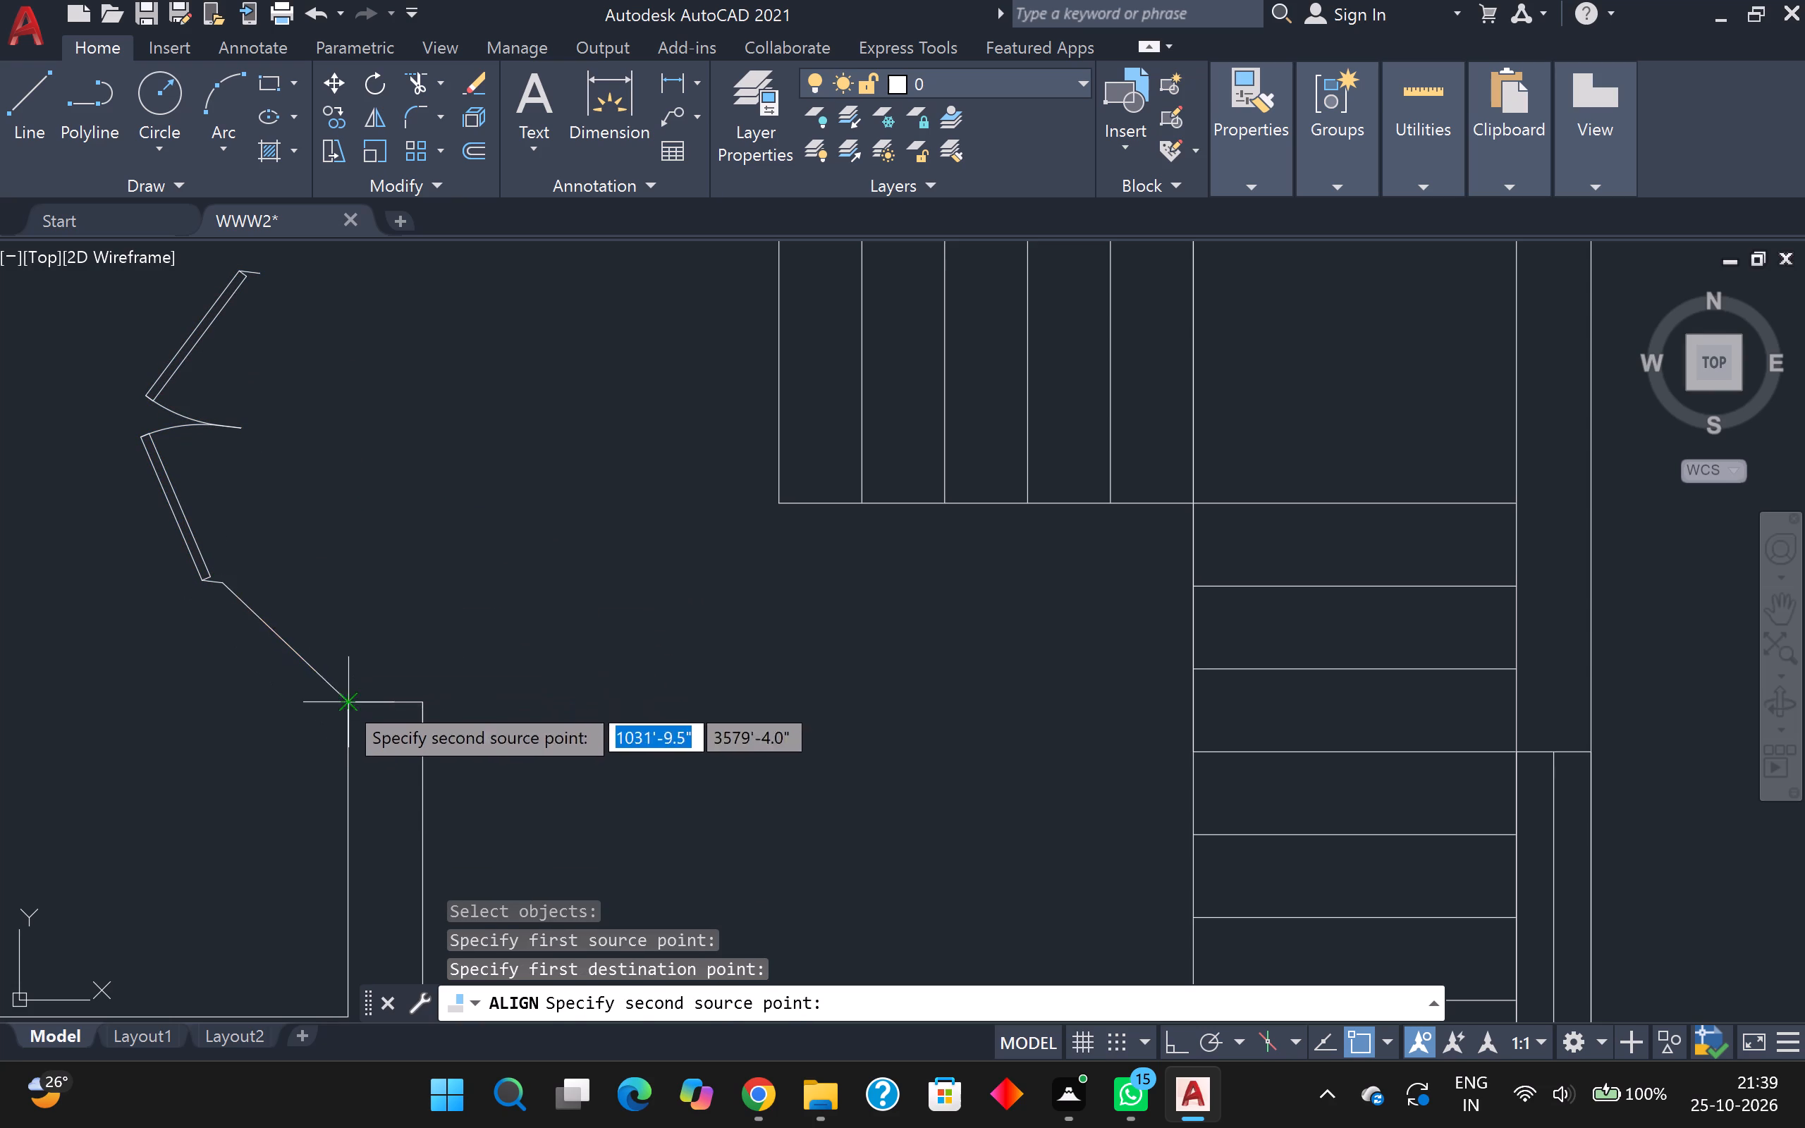
middle_drag(331, 529, 378, 648)
click(306, 390)
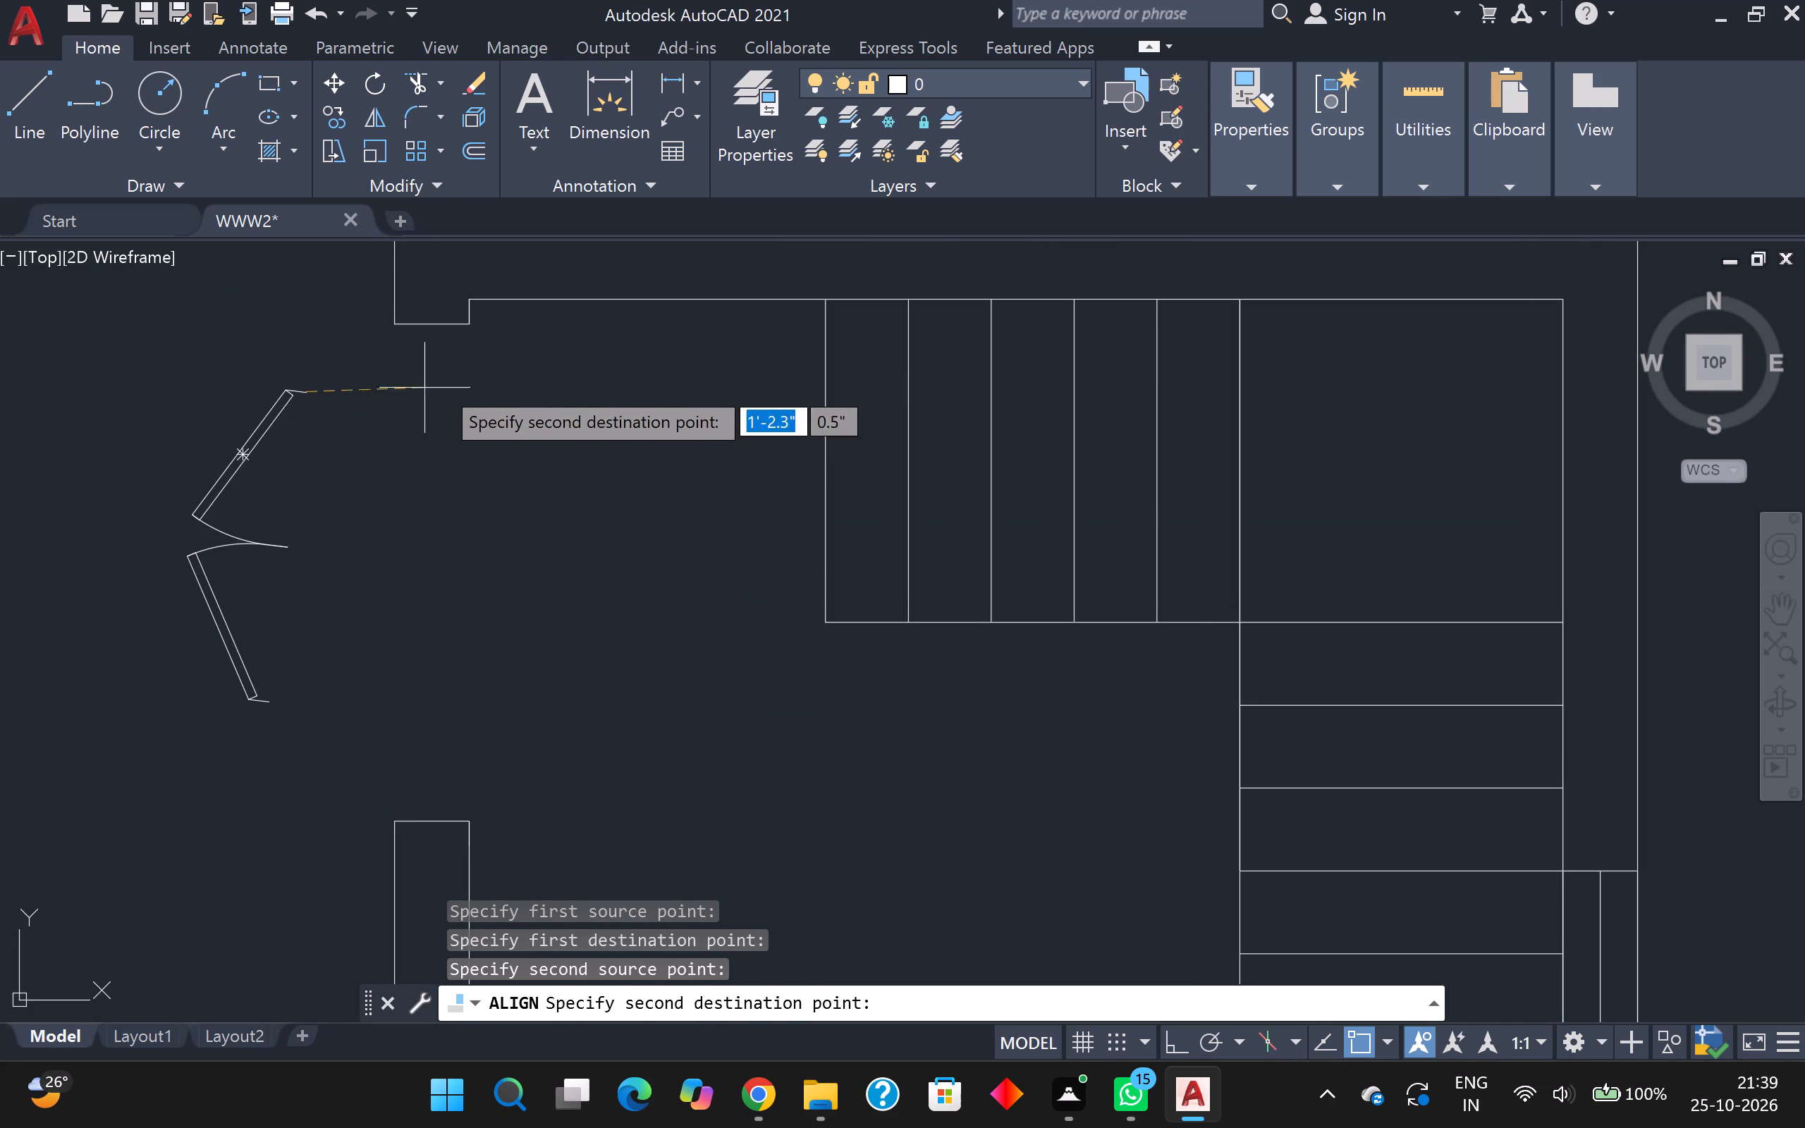
click(393, 327)
key(Return)
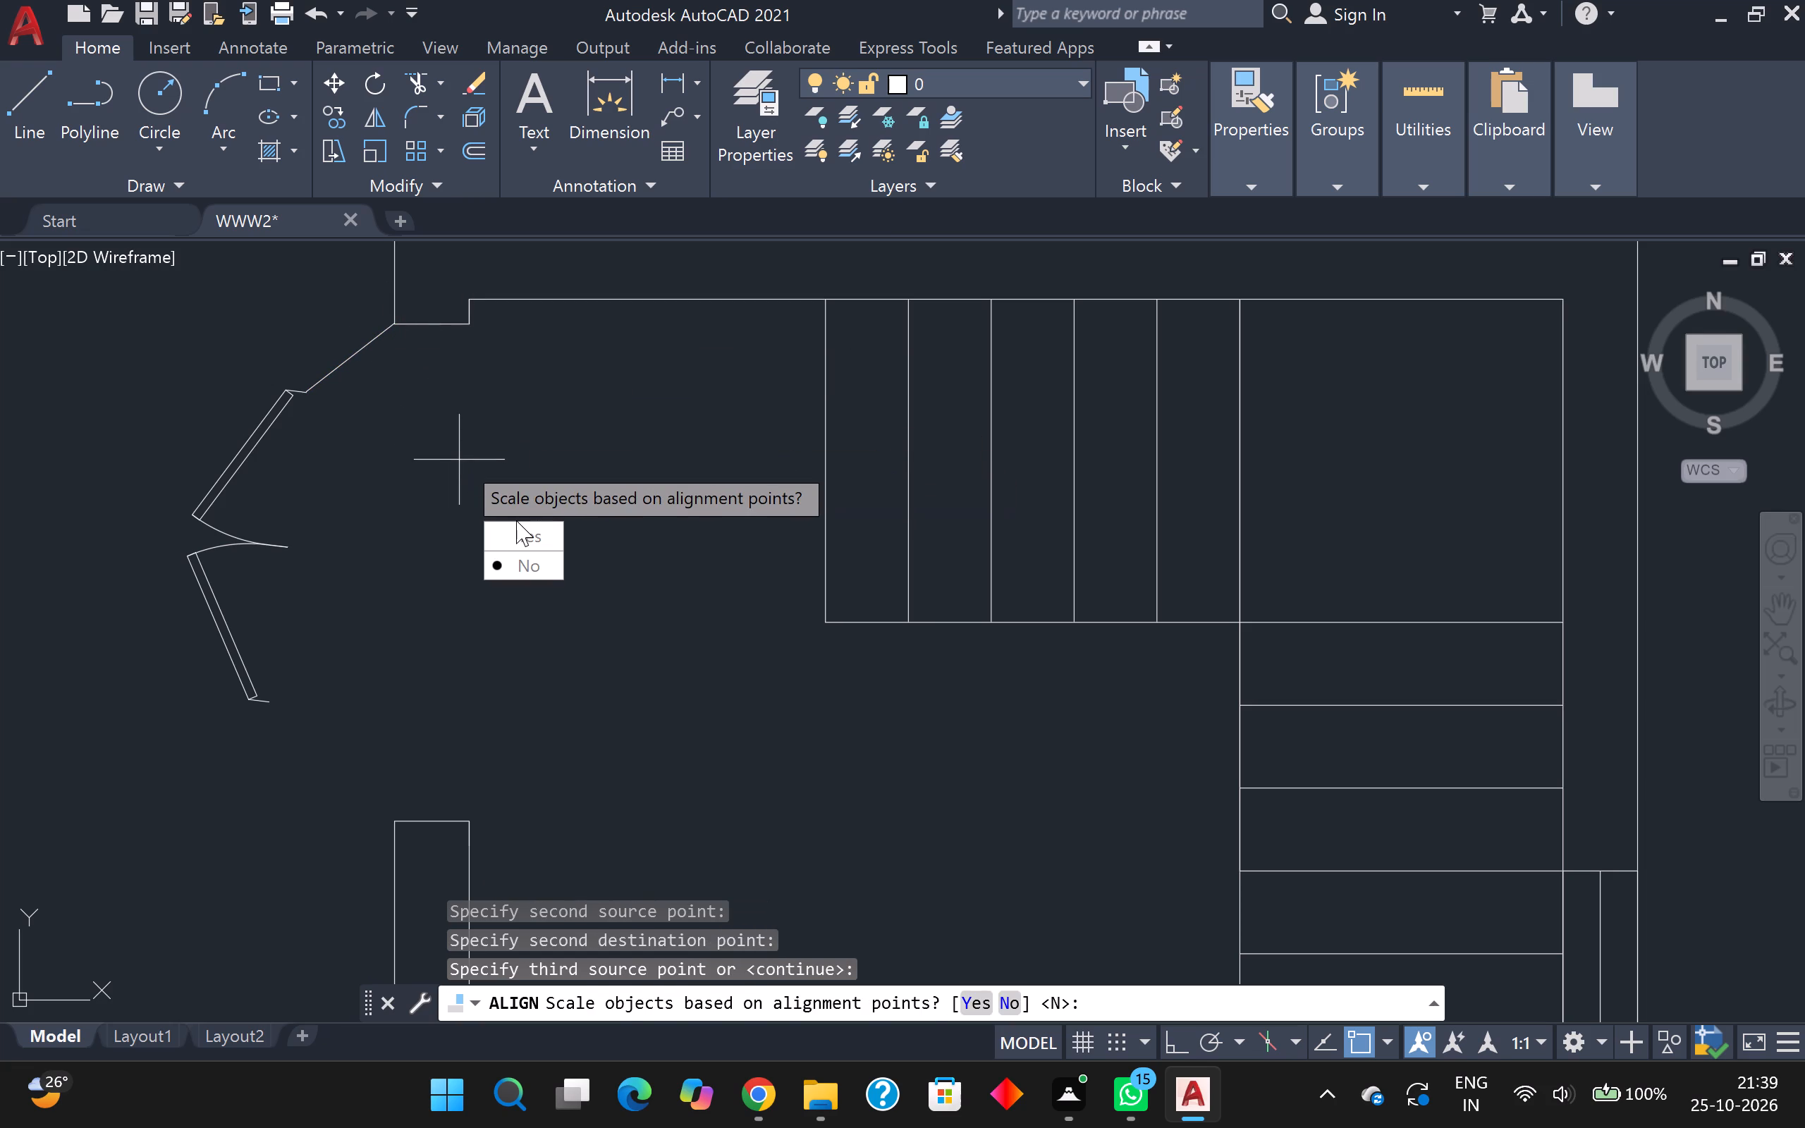
drag(518, 528, 463, 463)
scroll(458, 456, down, 1)
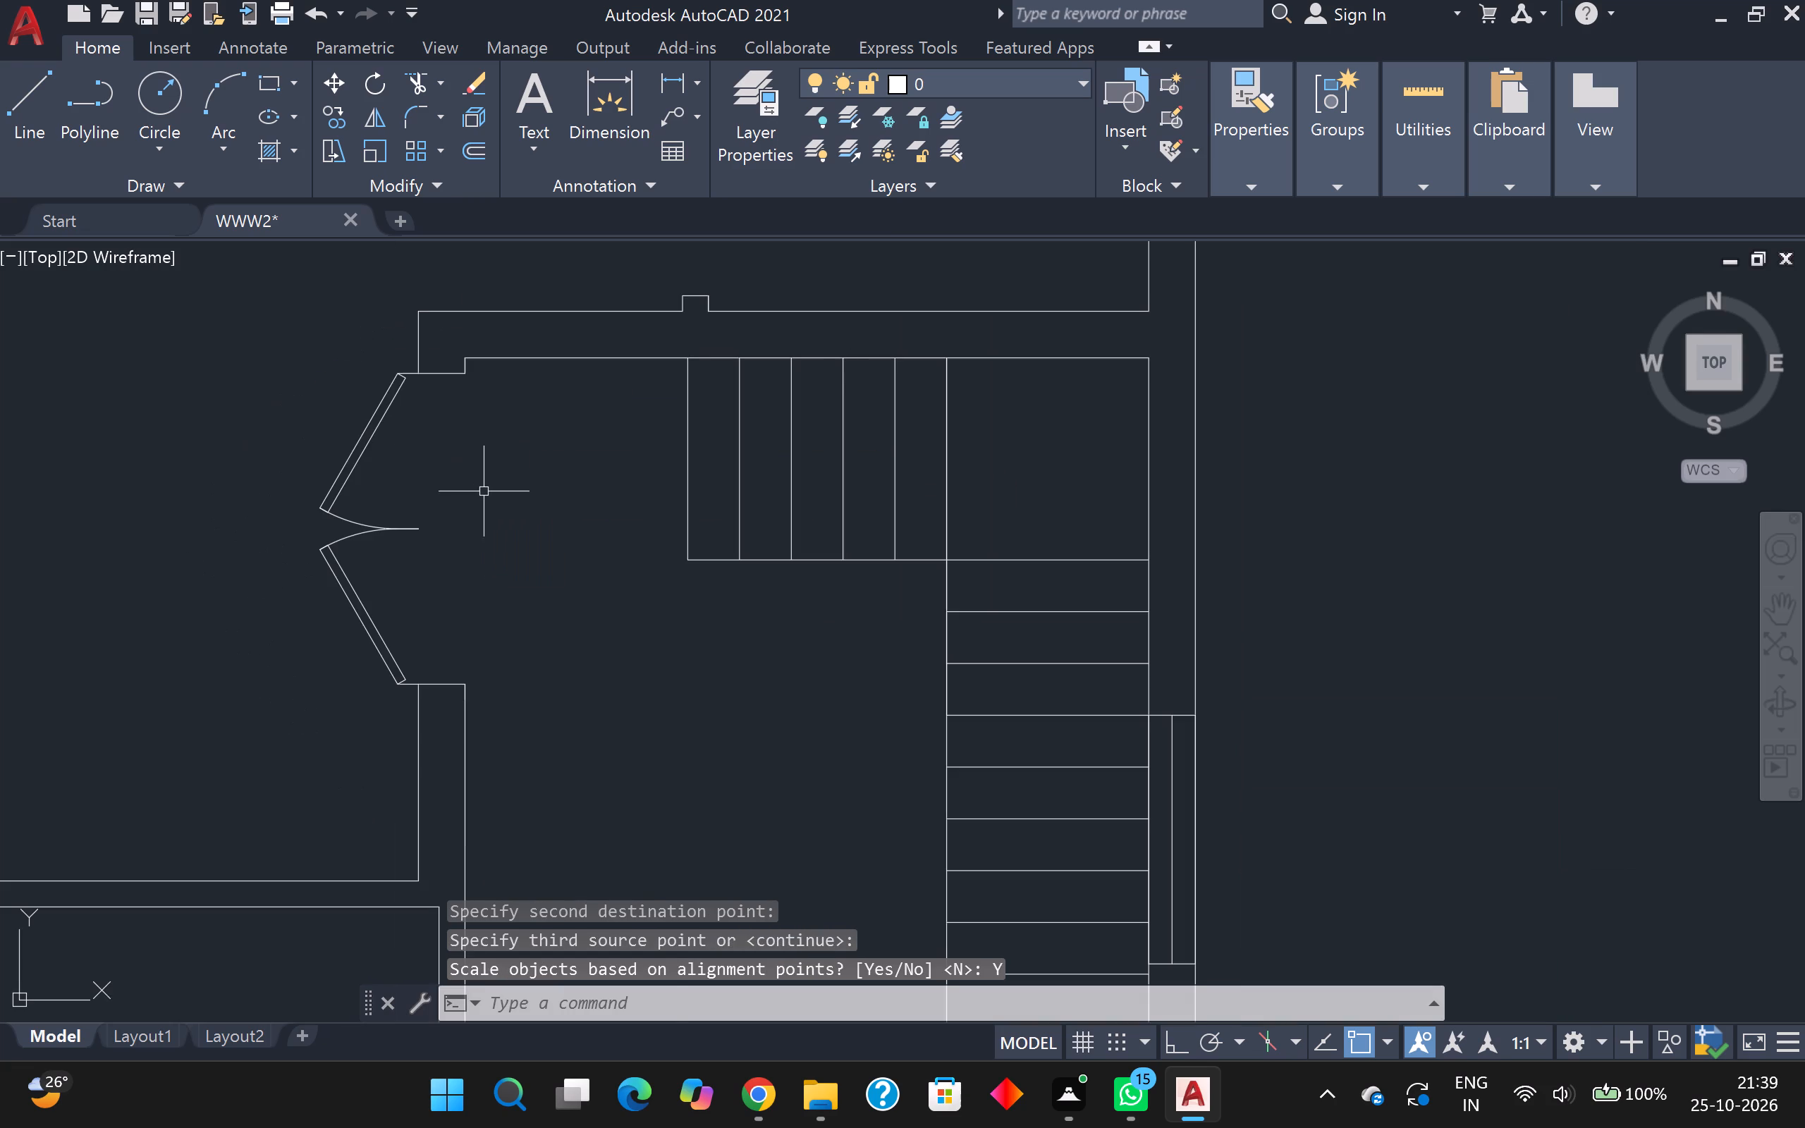
Set both leaves of the staircase double door to Open 90º.
scroll(484, 491, down, 3)
scroll(502, 601, up, 2)
scroll(503, 571, down, 3)
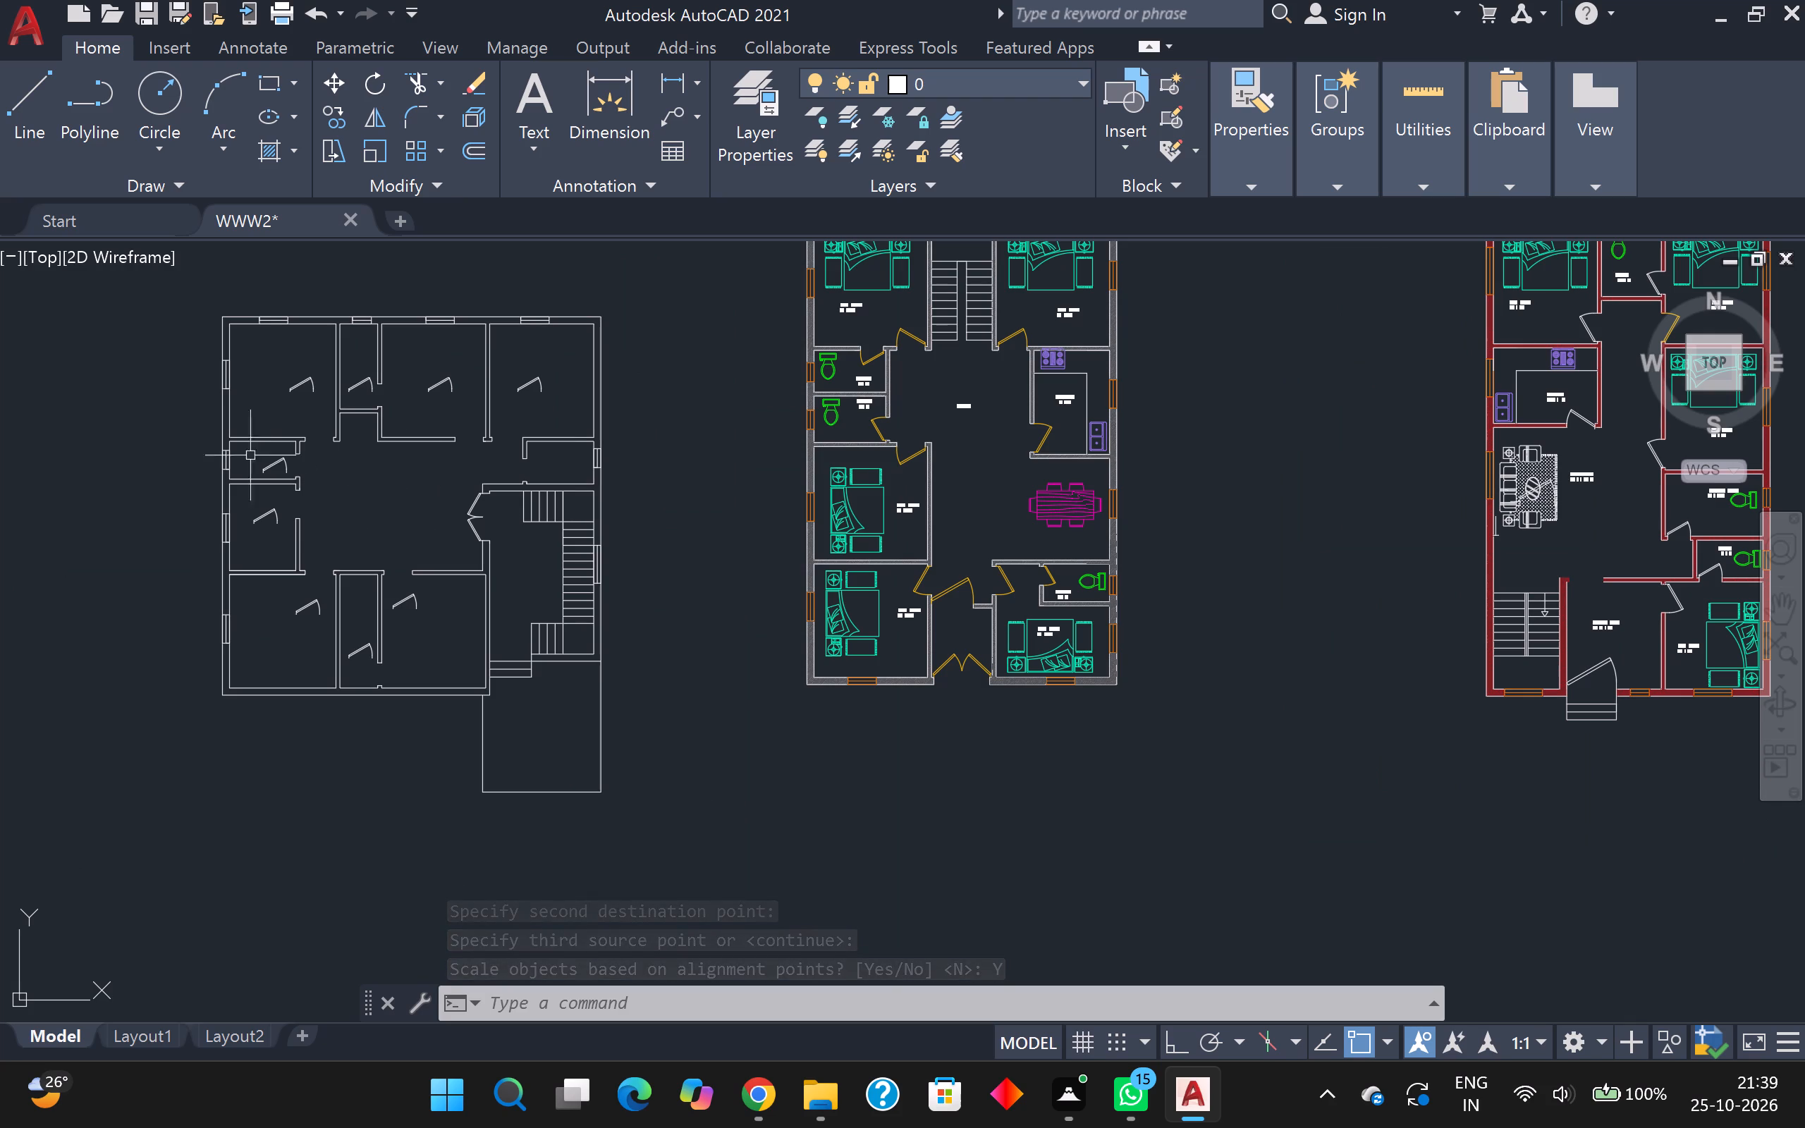
scroll(498, 519, up, 2)
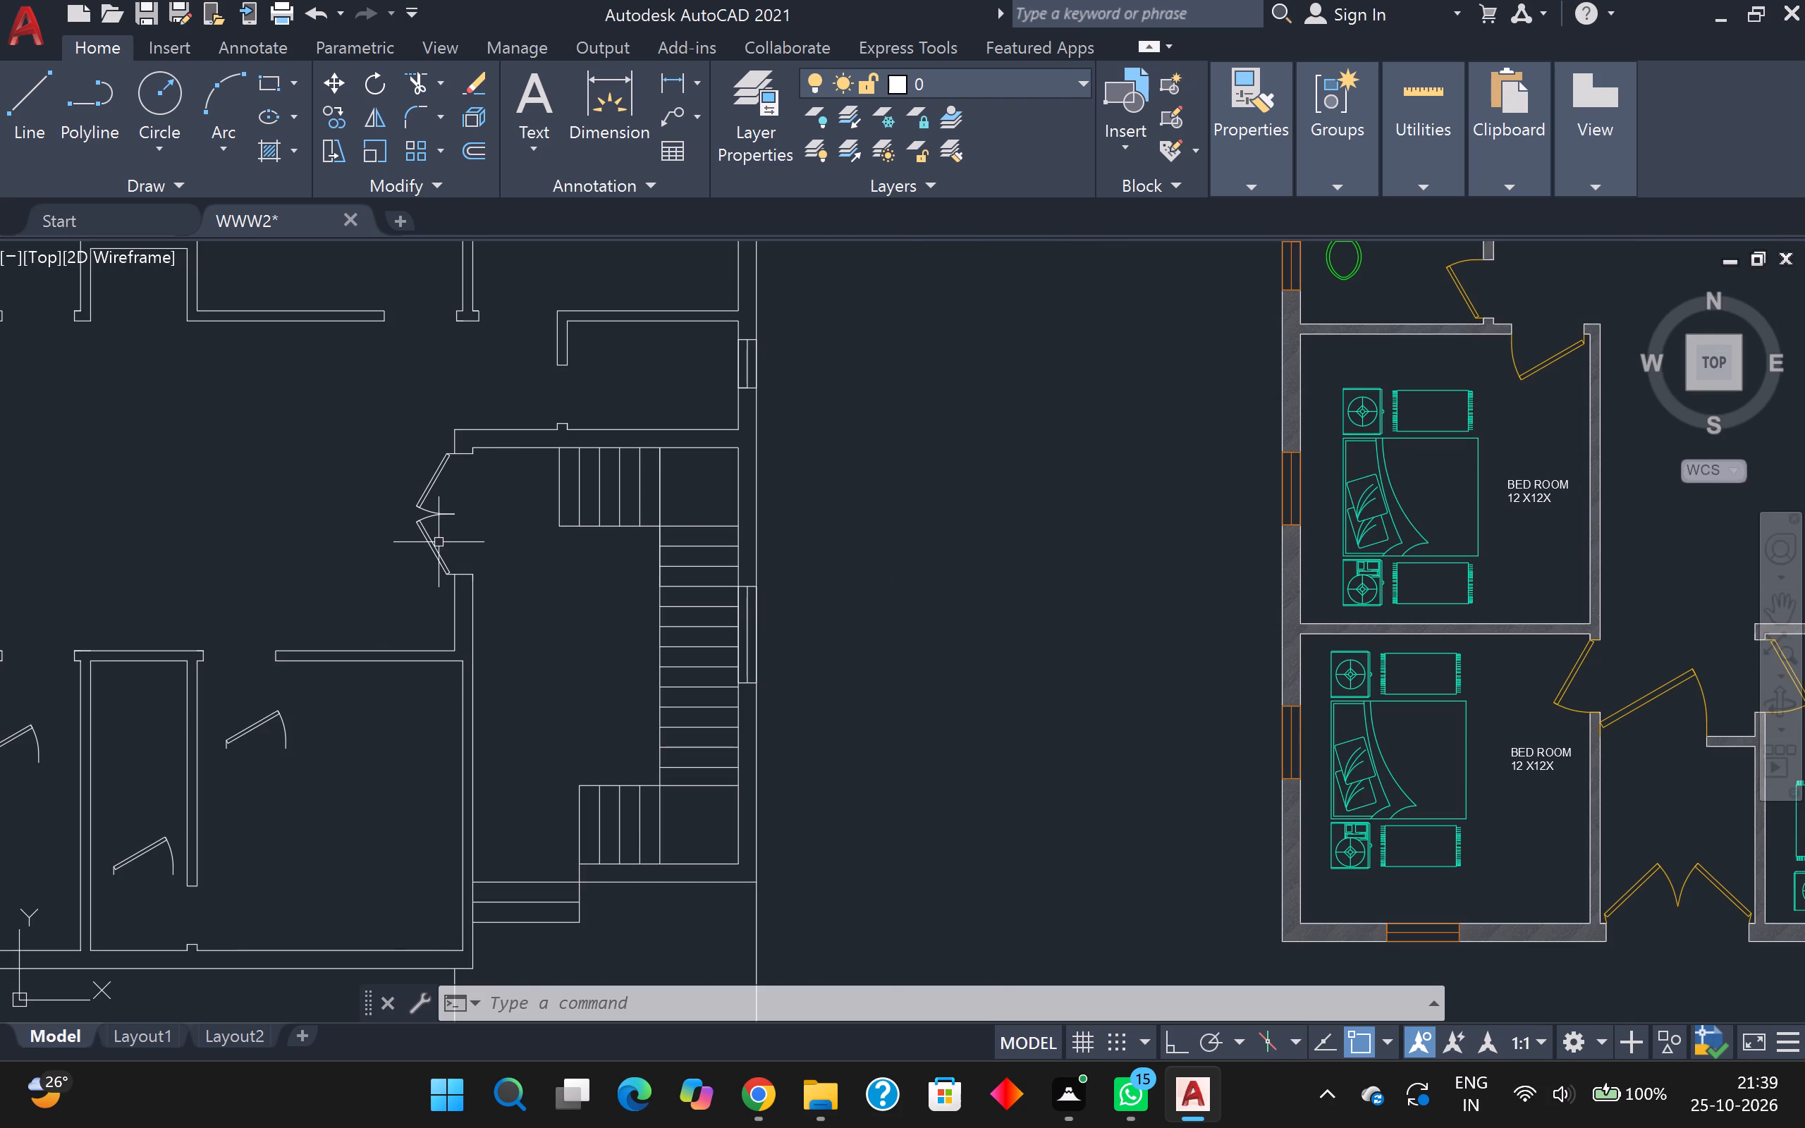
click(439, 542)
click(414, 582)
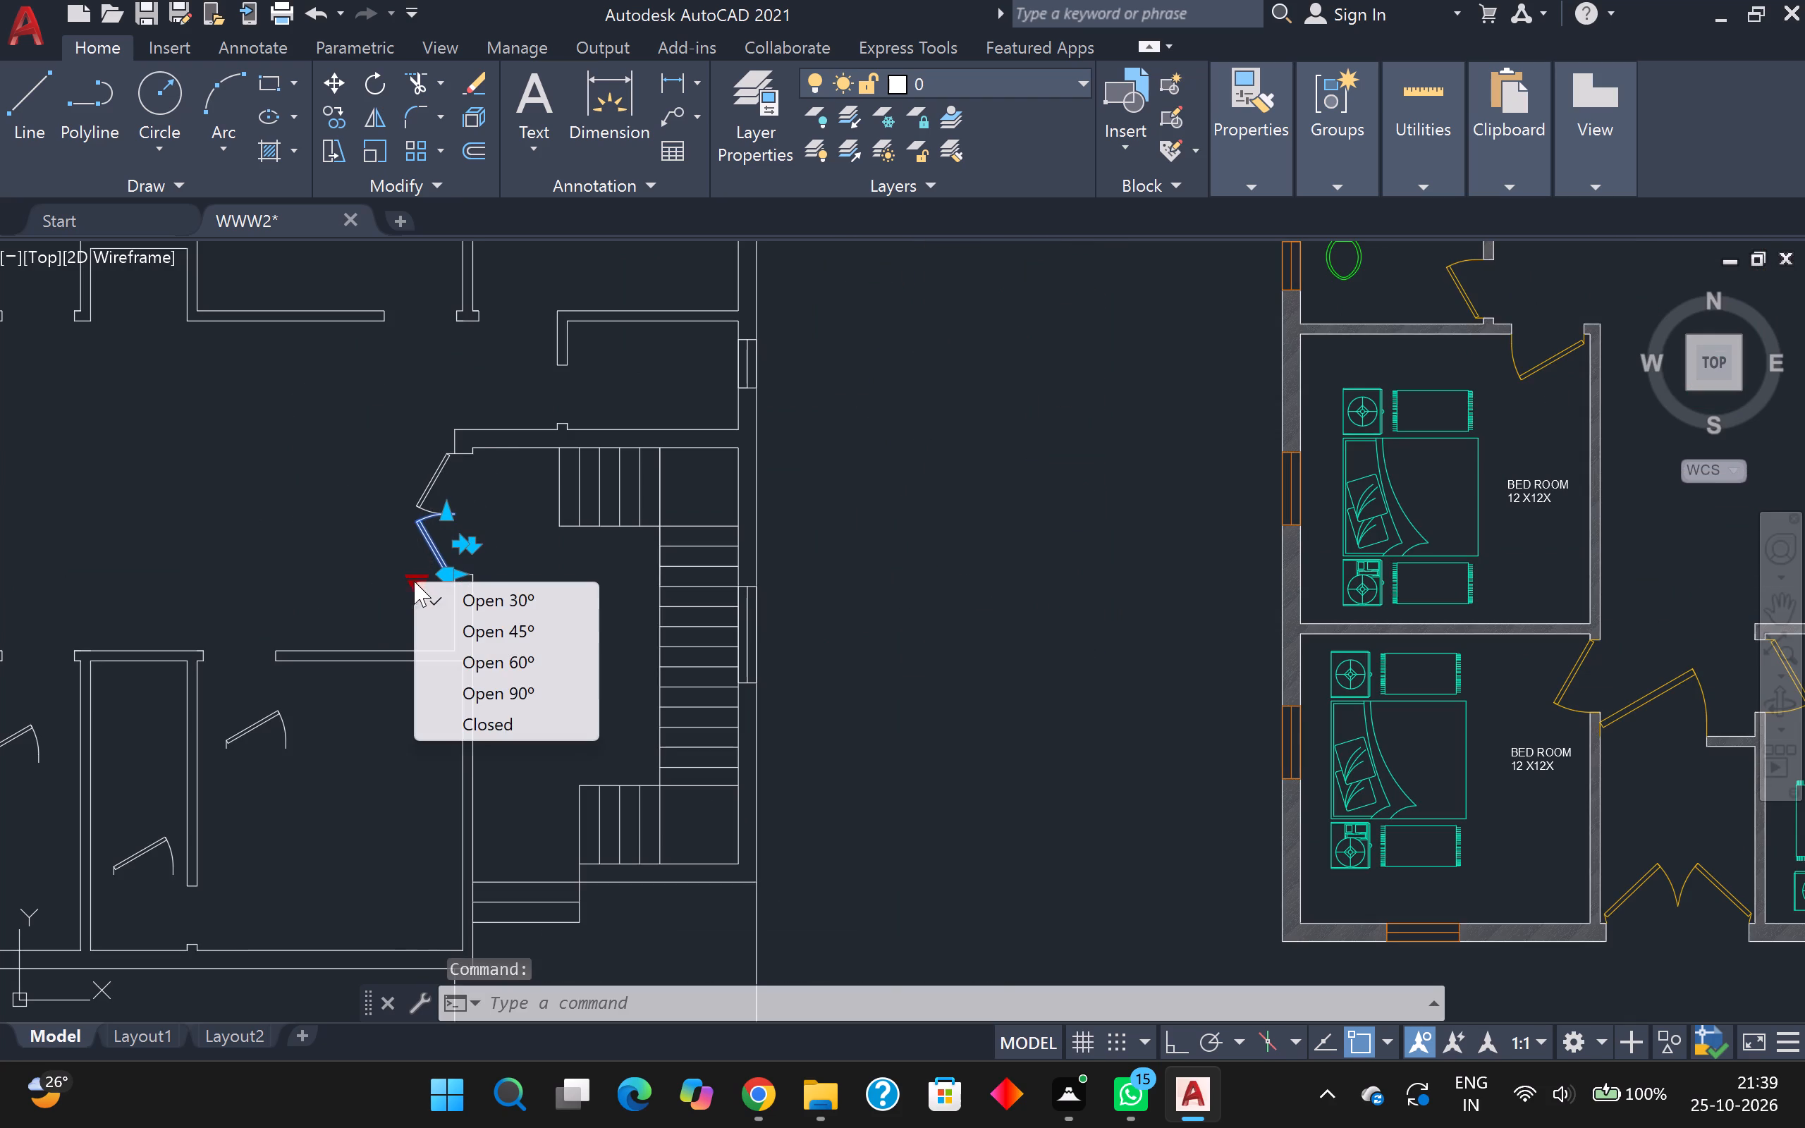
click(506, 687)
click(442, 475)
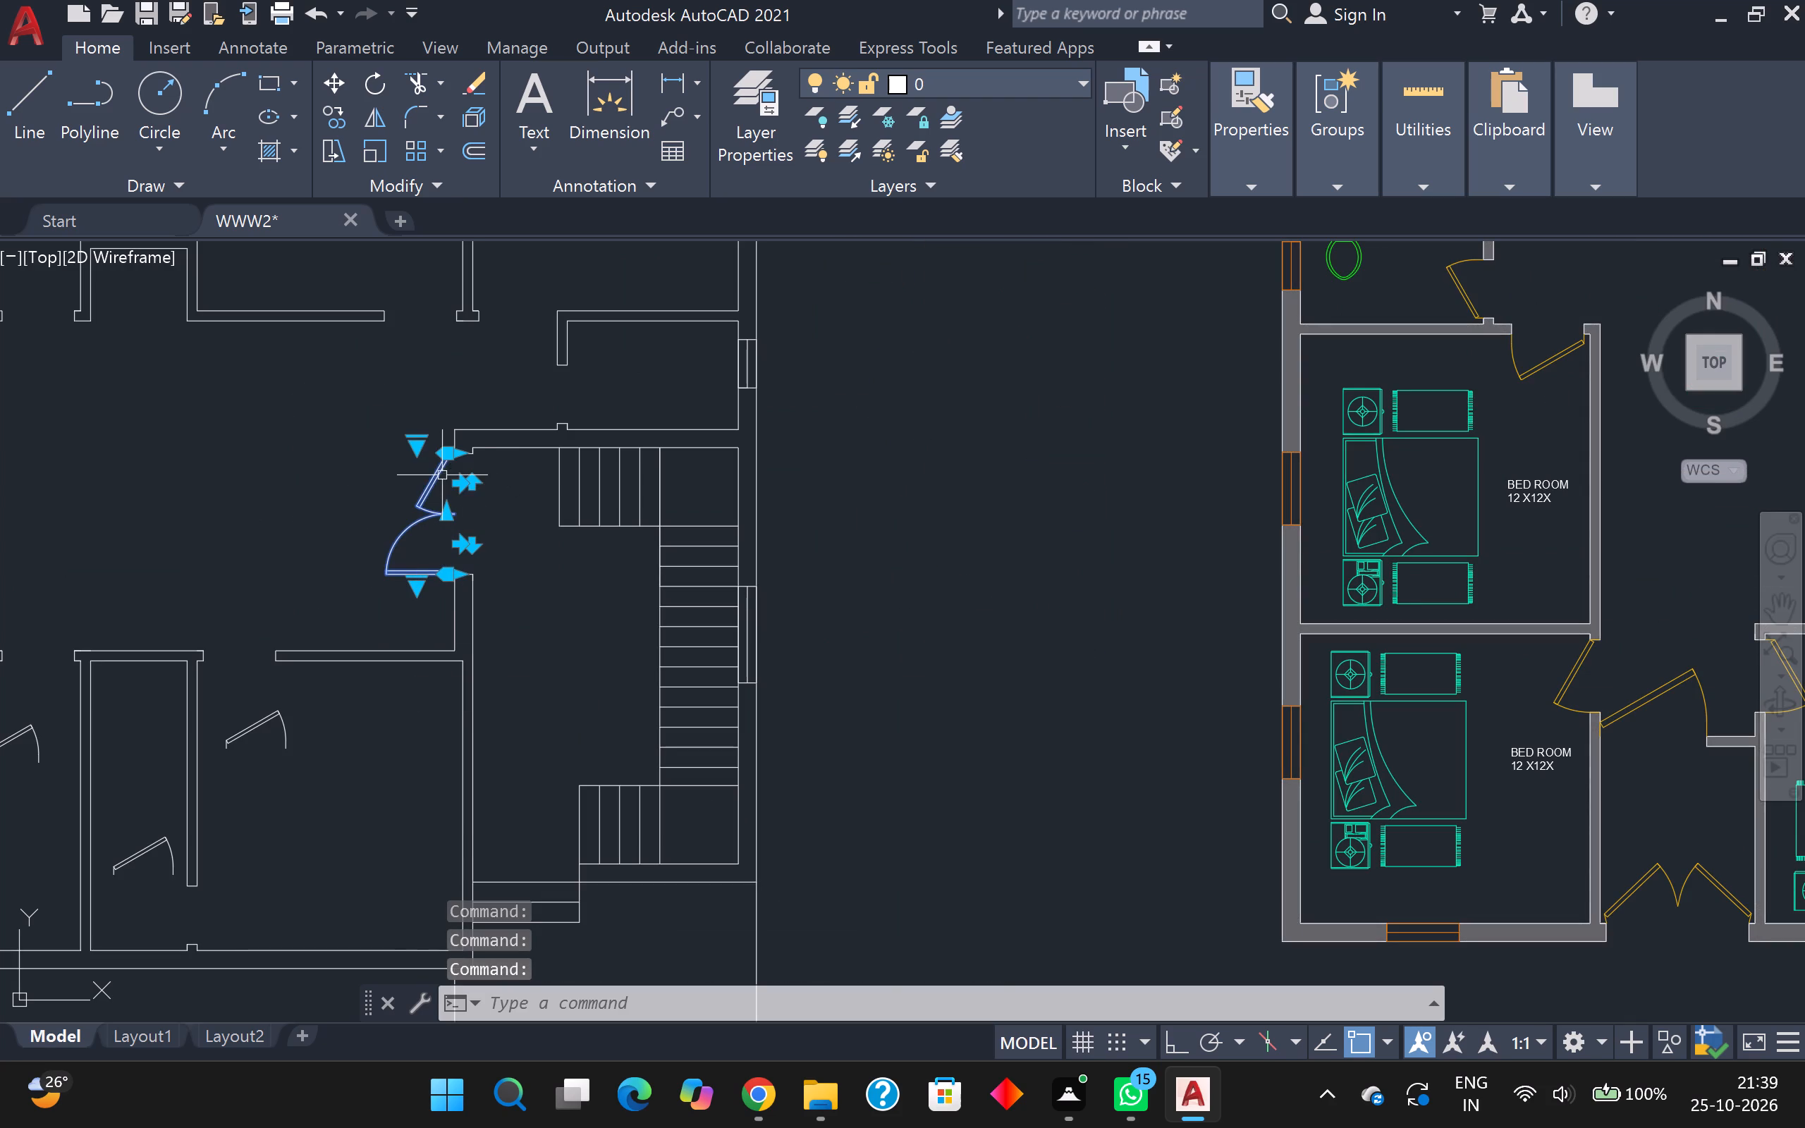
click(410, 448)
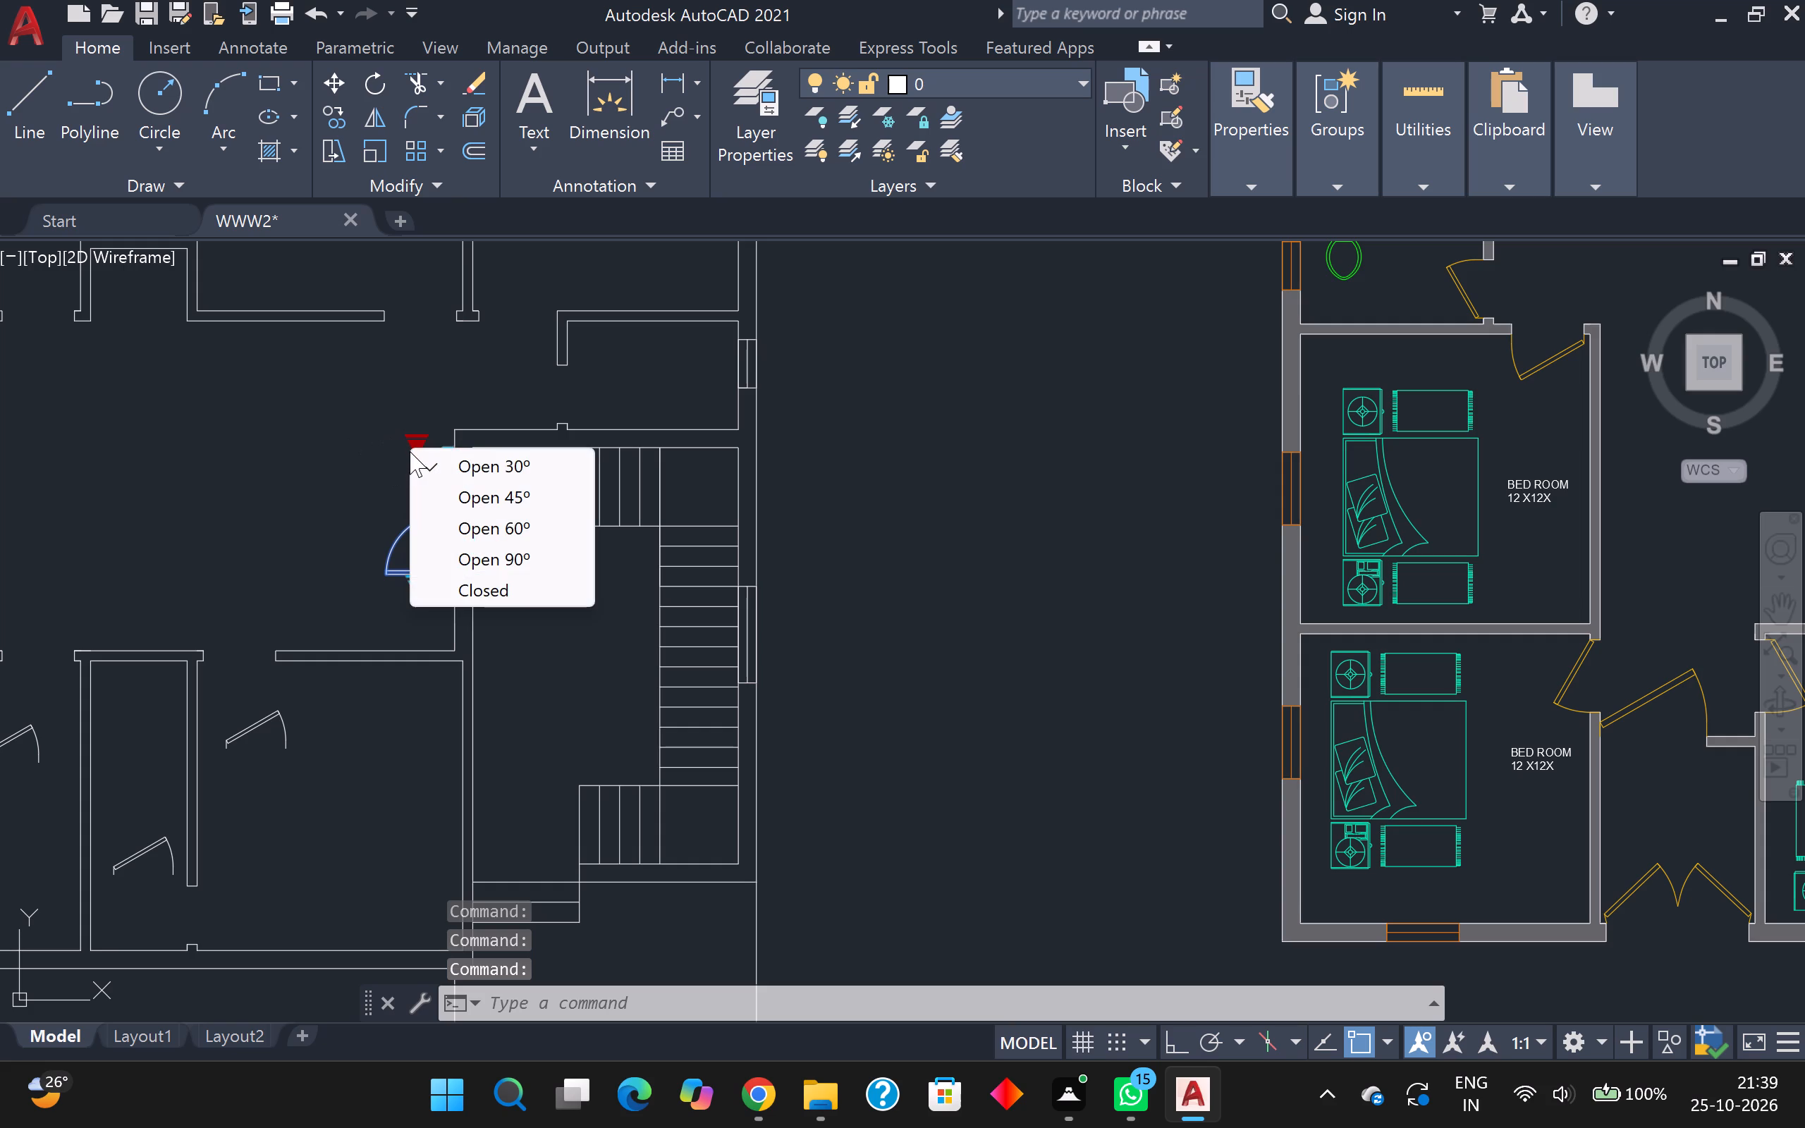
click(479, 549)
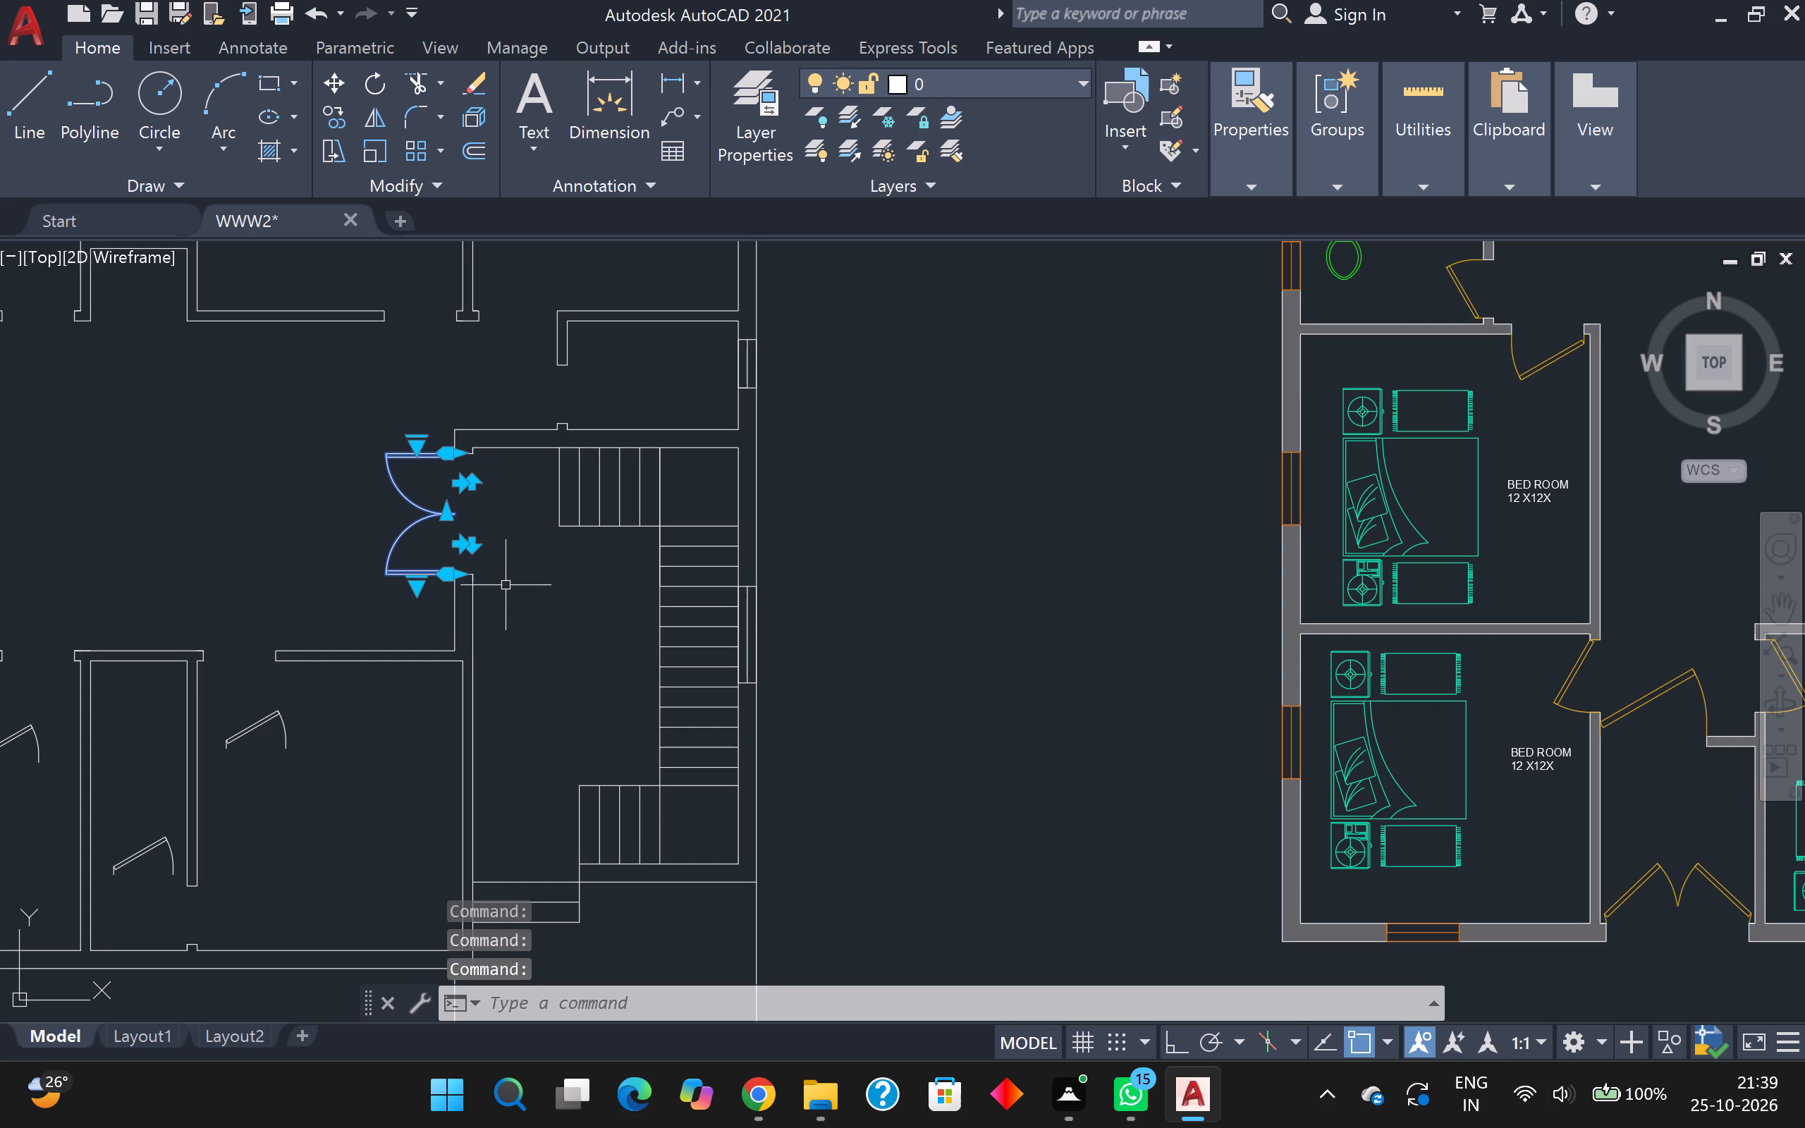
key(Escape)
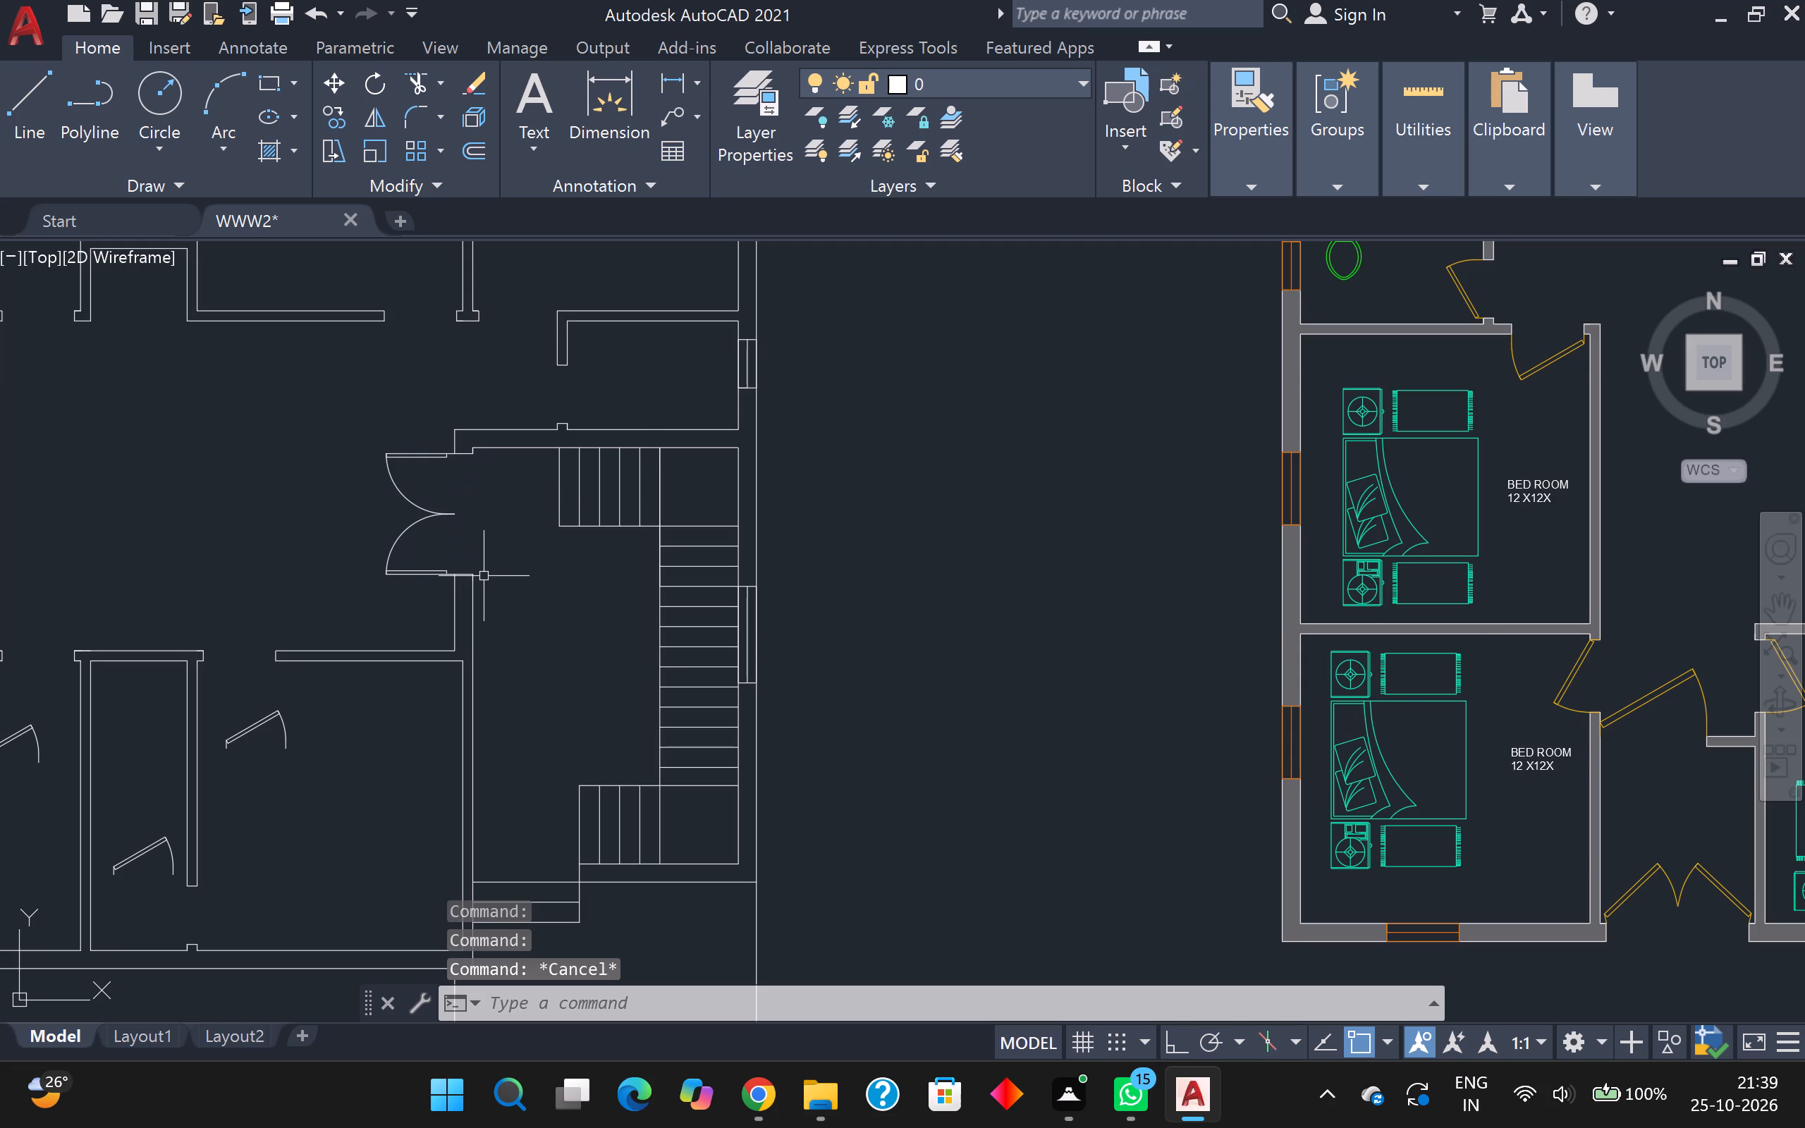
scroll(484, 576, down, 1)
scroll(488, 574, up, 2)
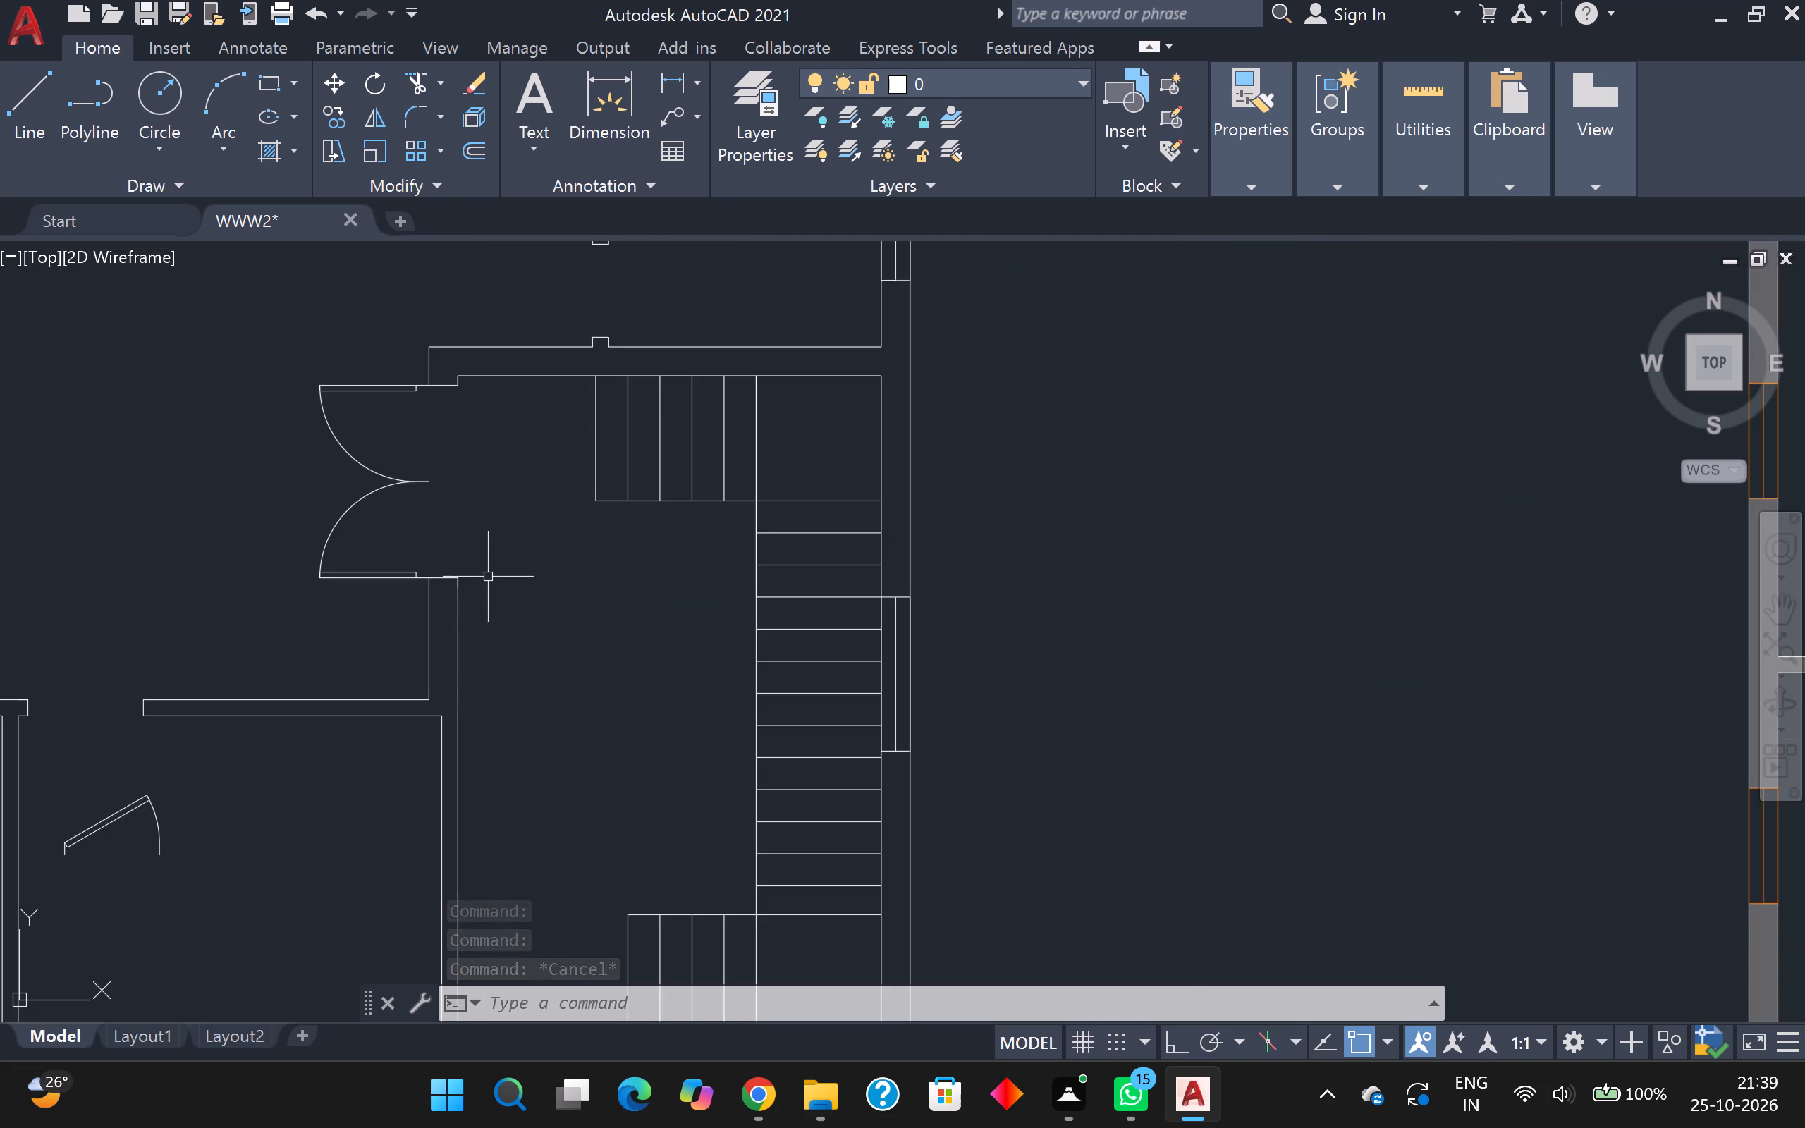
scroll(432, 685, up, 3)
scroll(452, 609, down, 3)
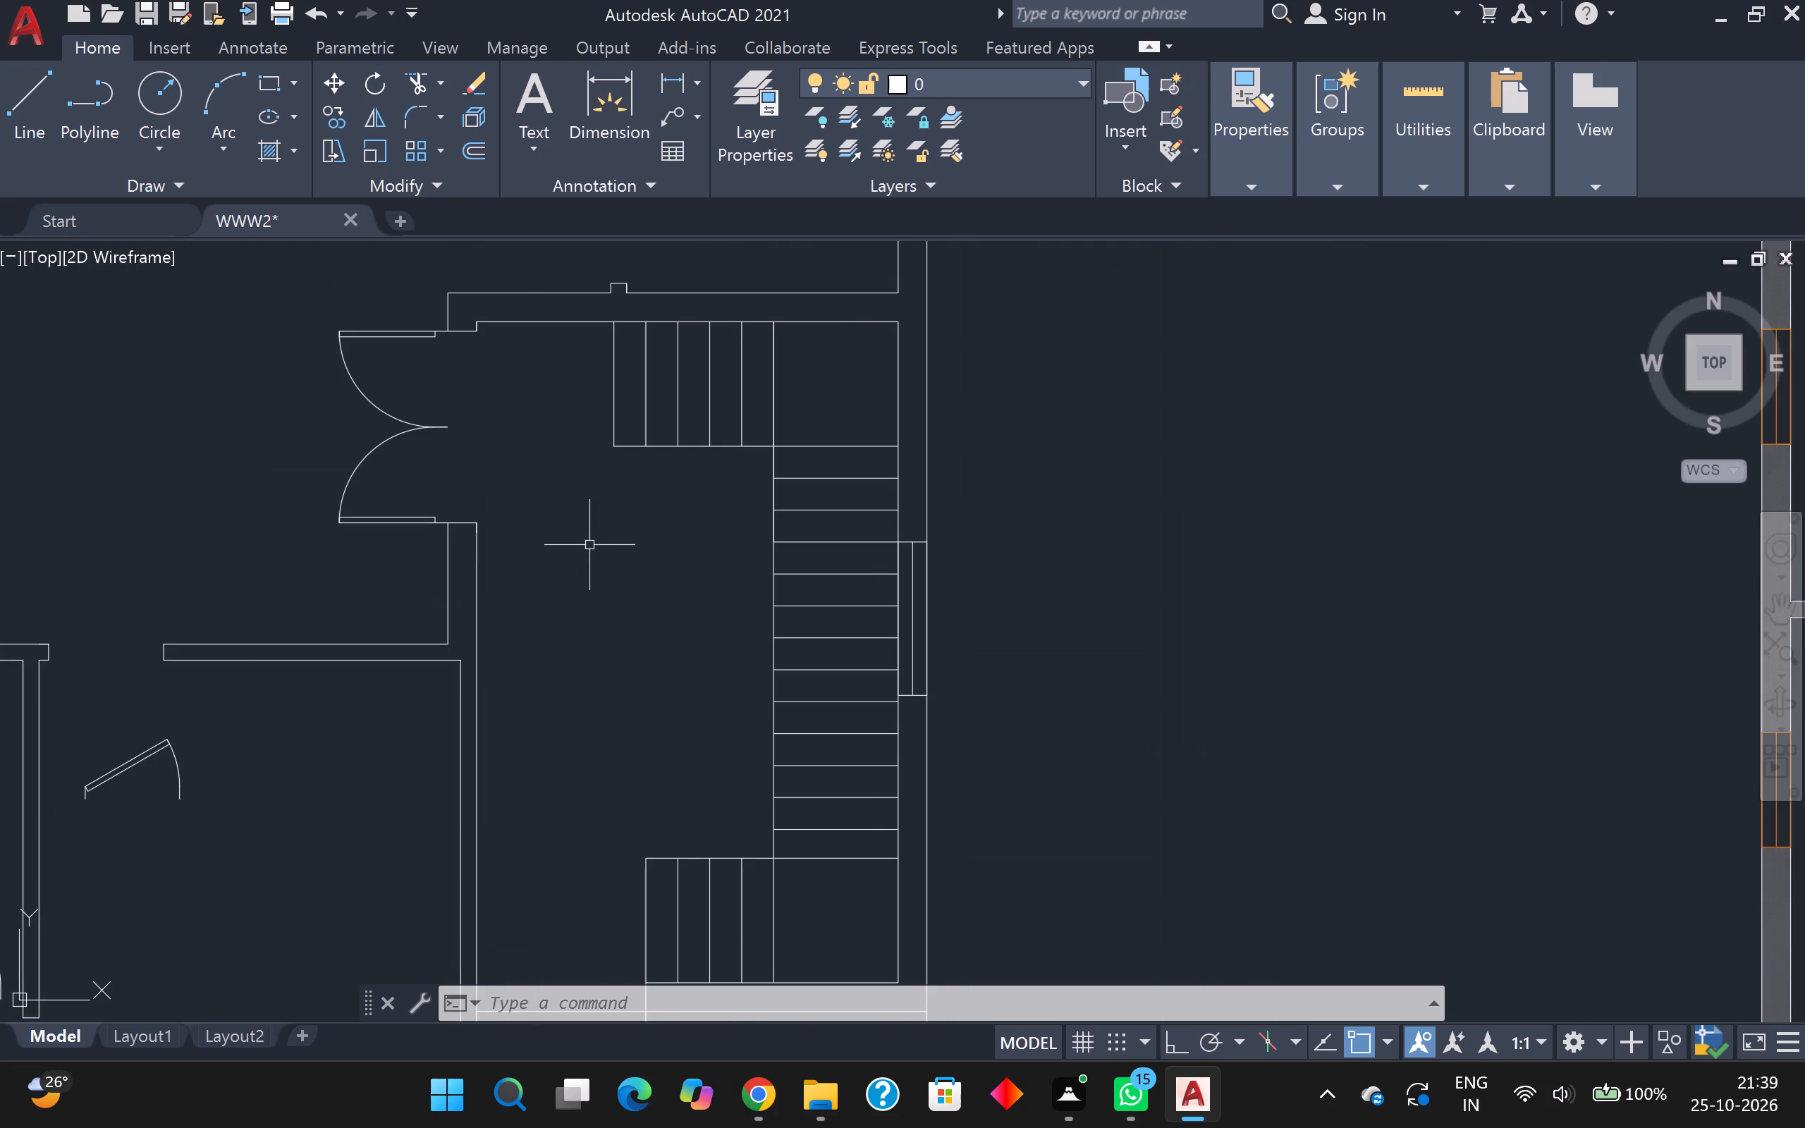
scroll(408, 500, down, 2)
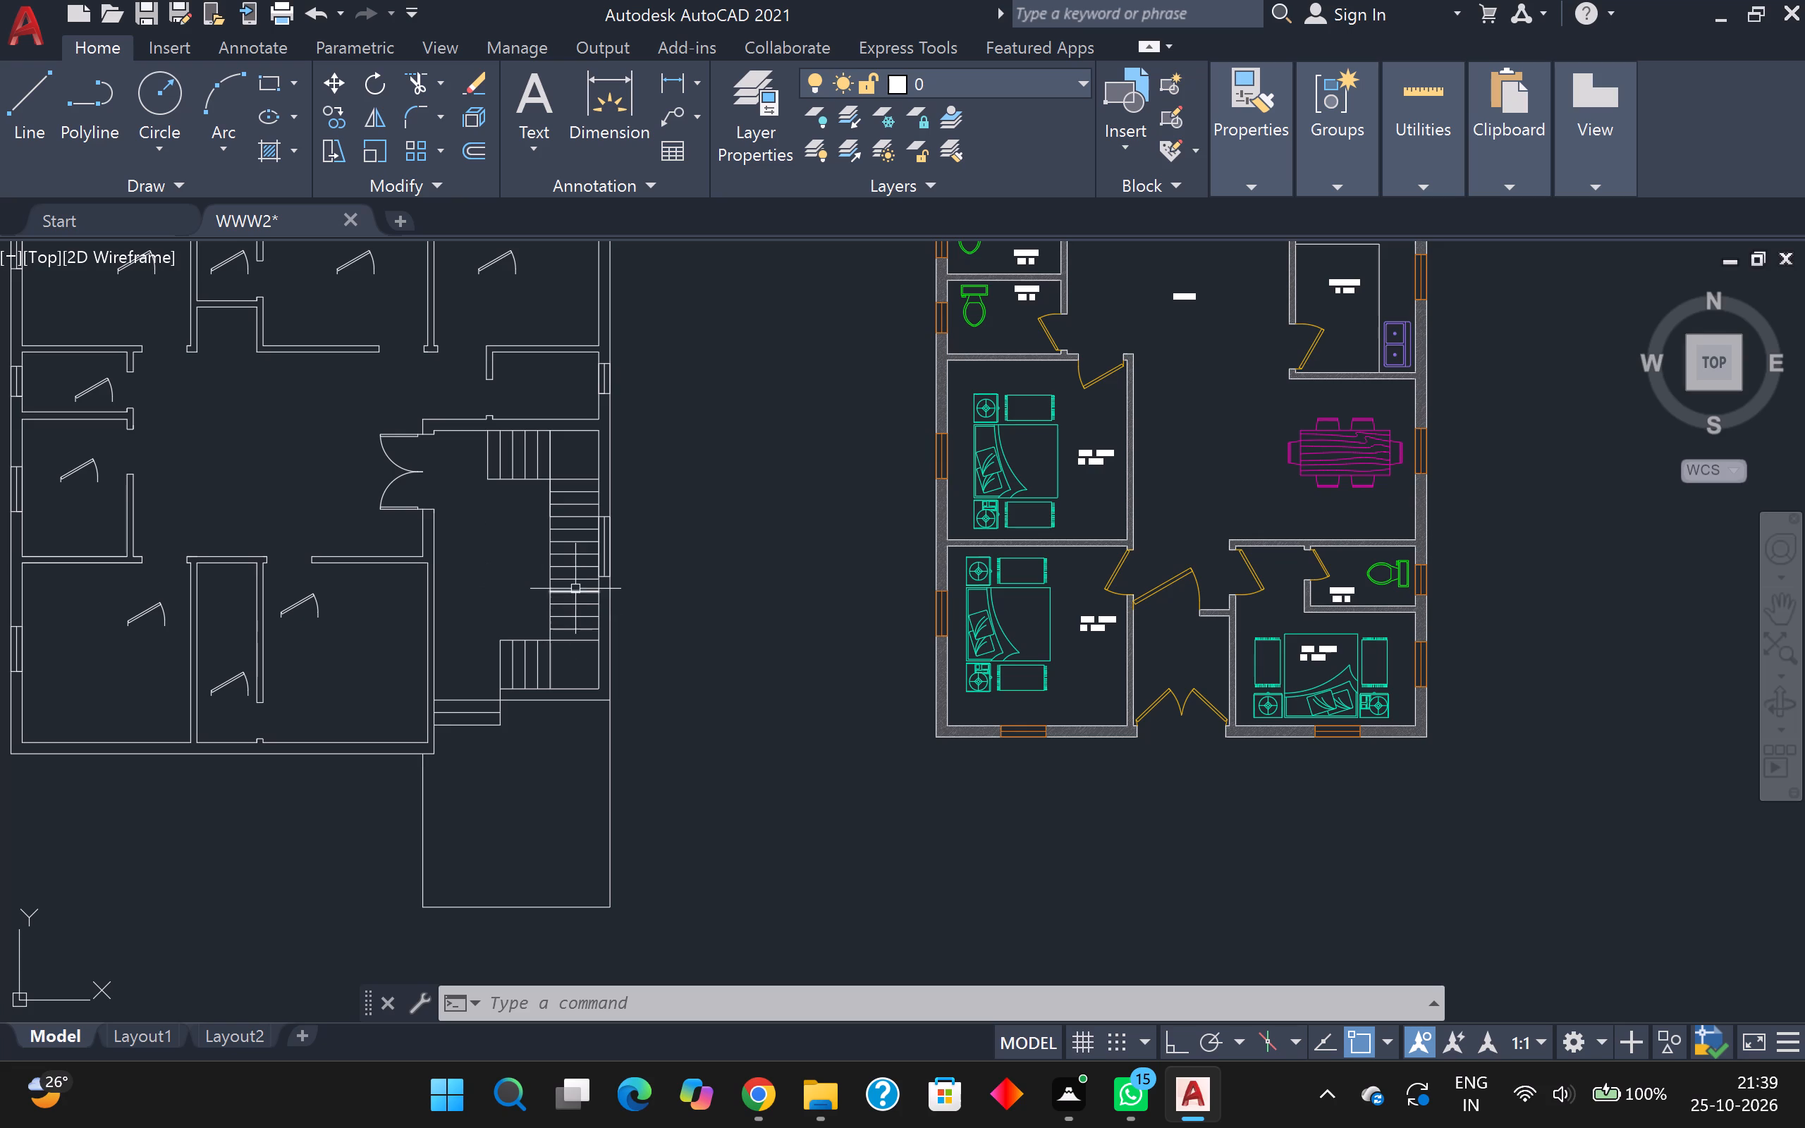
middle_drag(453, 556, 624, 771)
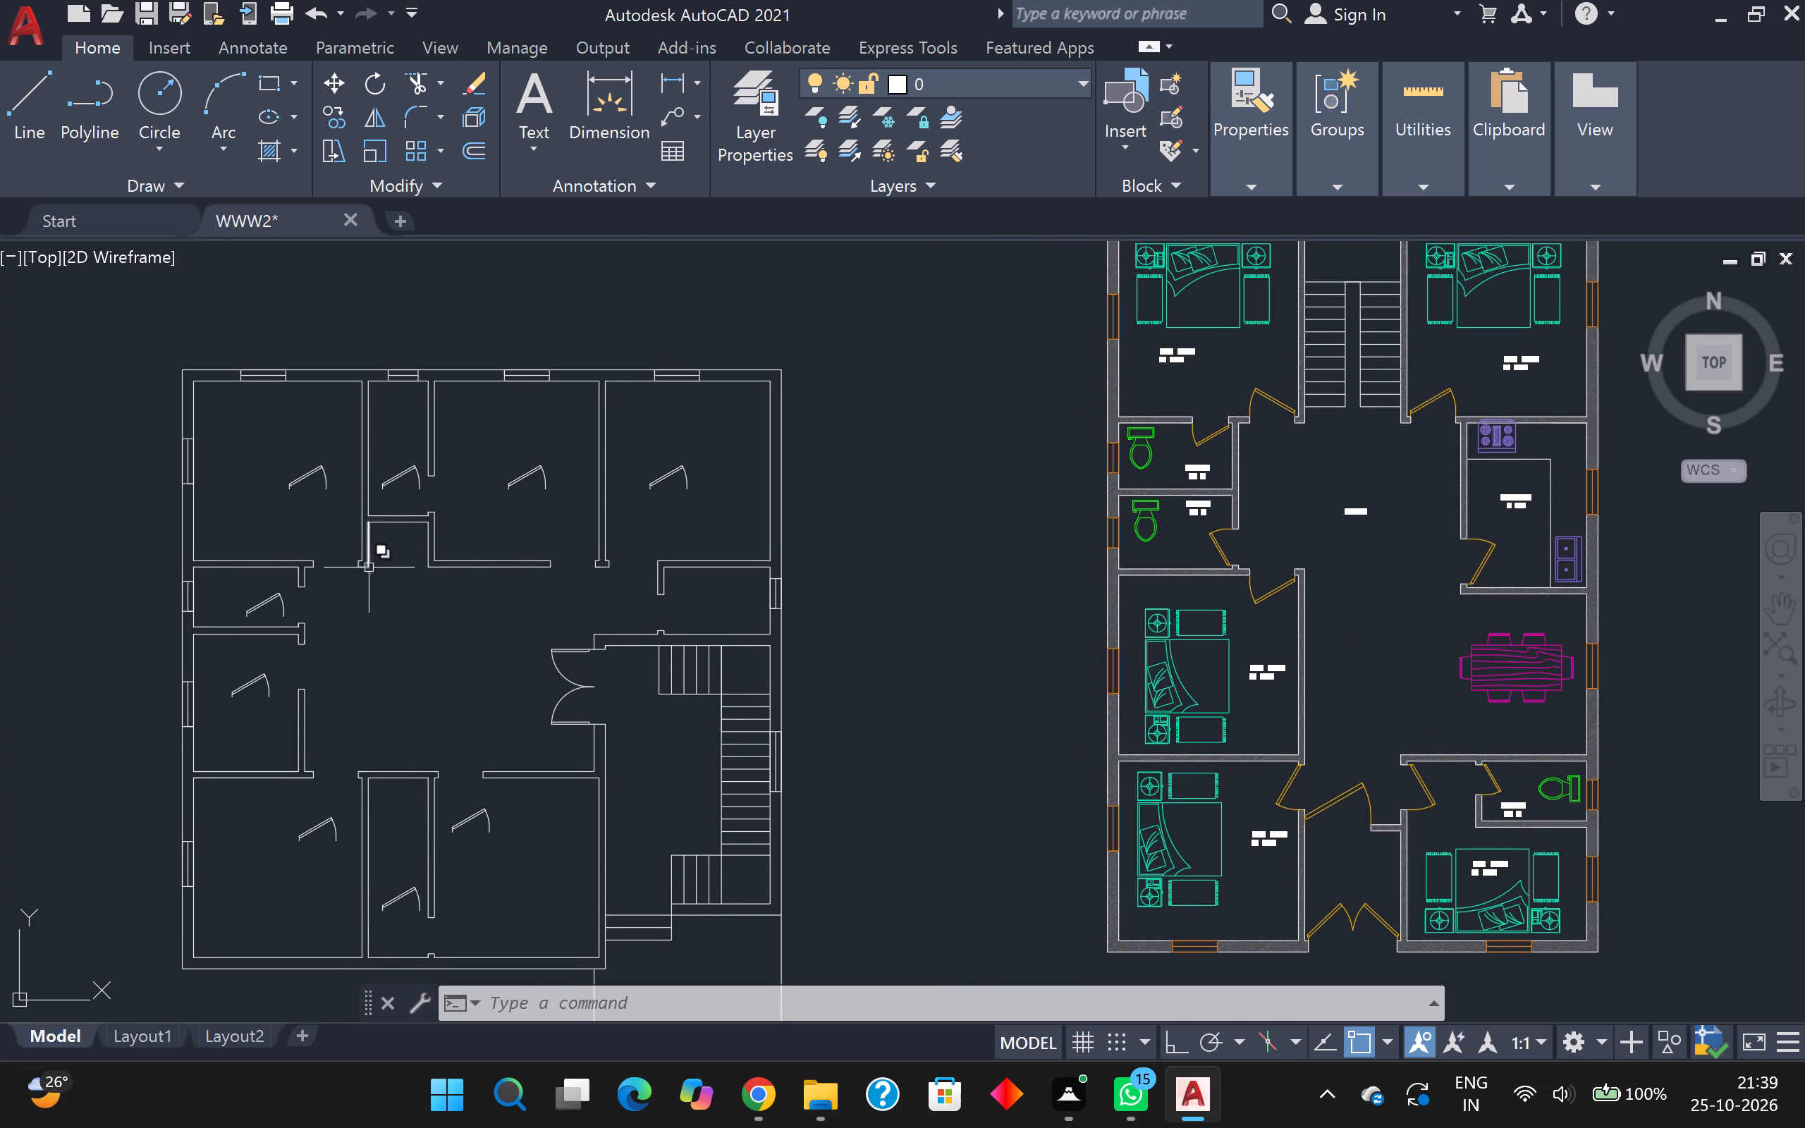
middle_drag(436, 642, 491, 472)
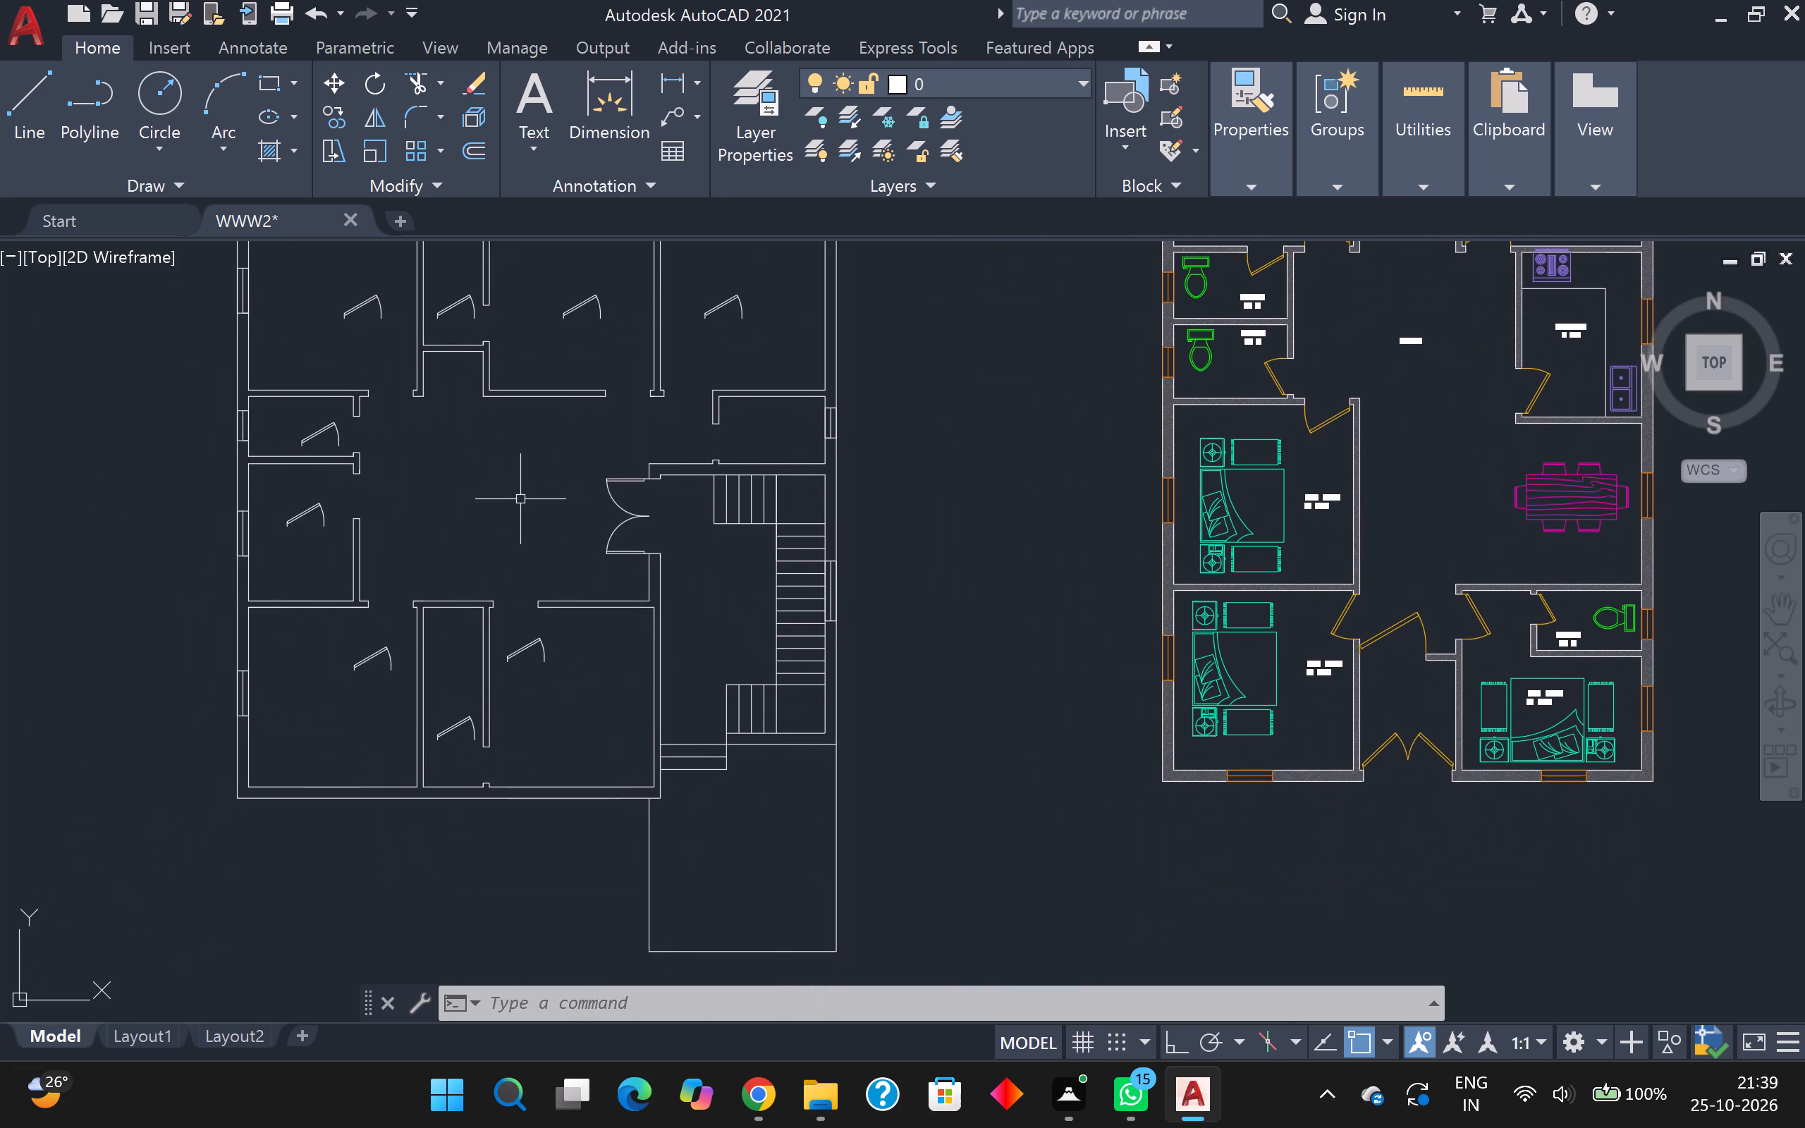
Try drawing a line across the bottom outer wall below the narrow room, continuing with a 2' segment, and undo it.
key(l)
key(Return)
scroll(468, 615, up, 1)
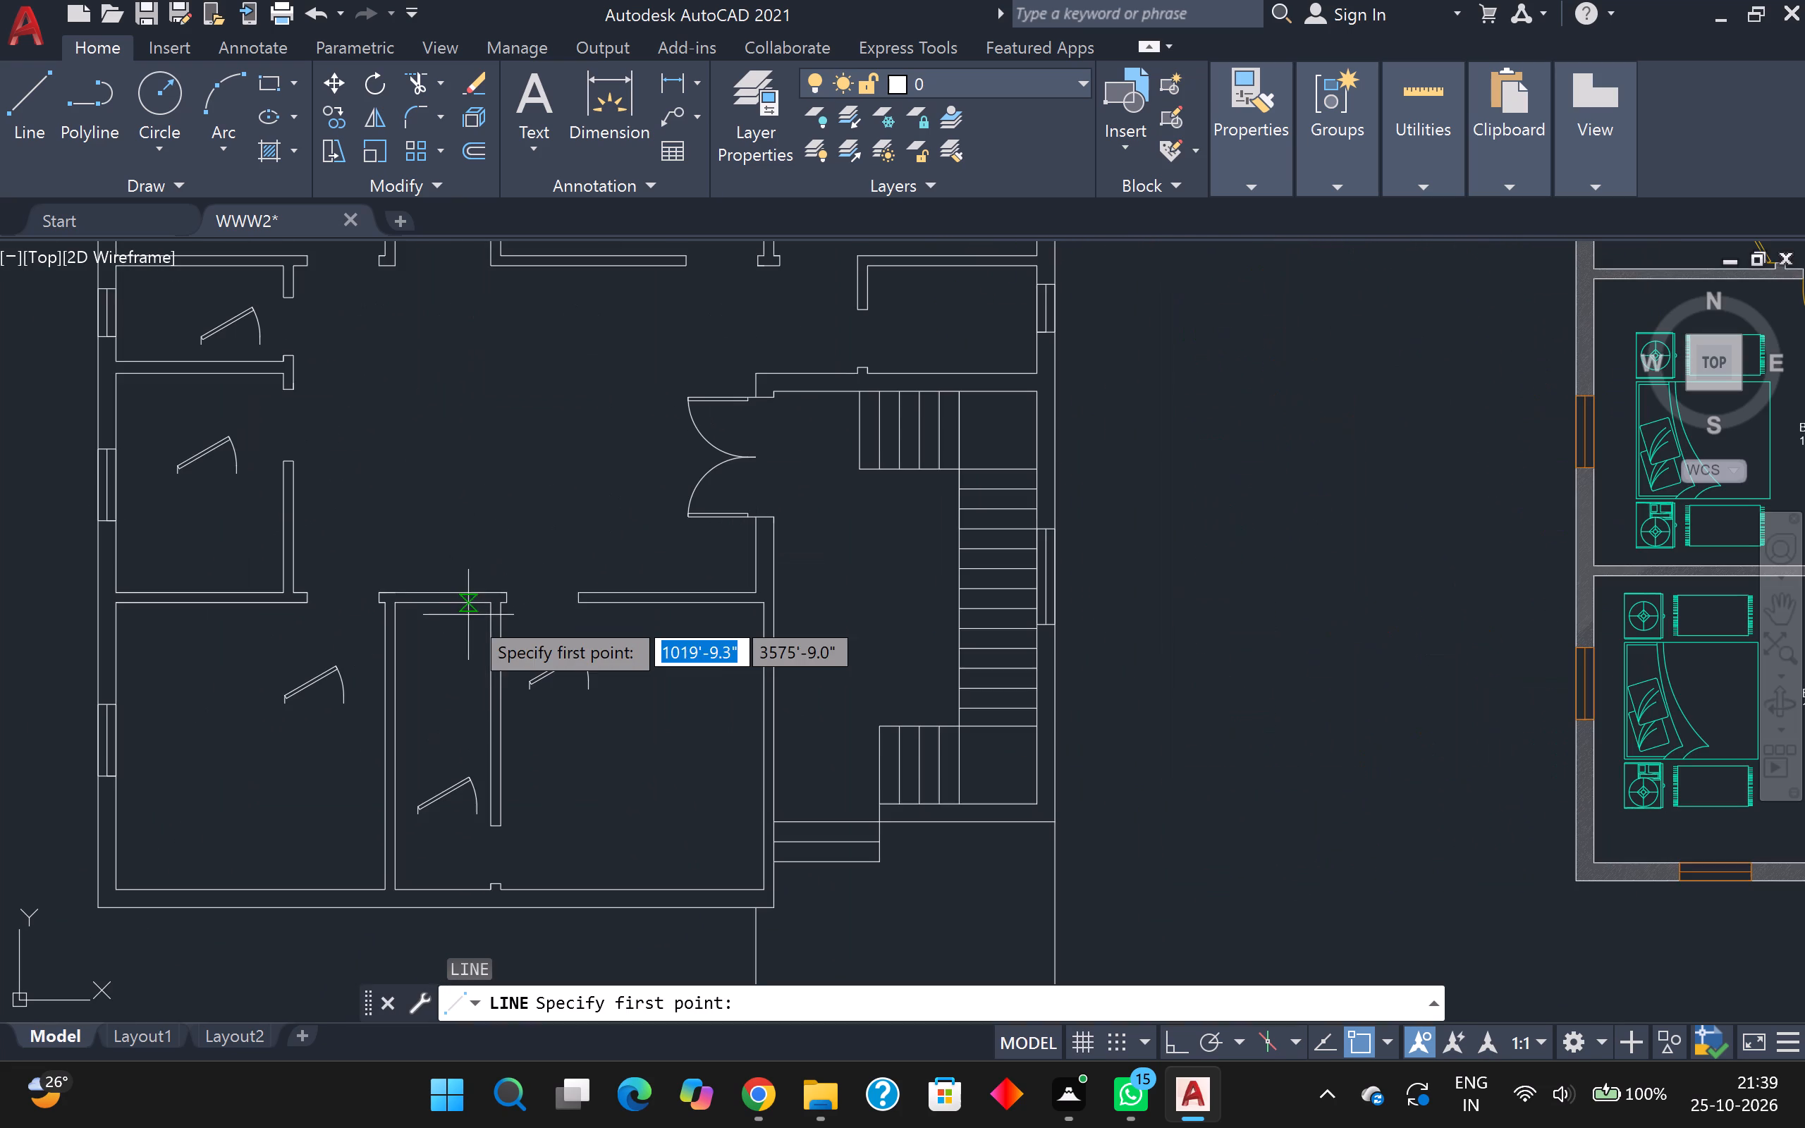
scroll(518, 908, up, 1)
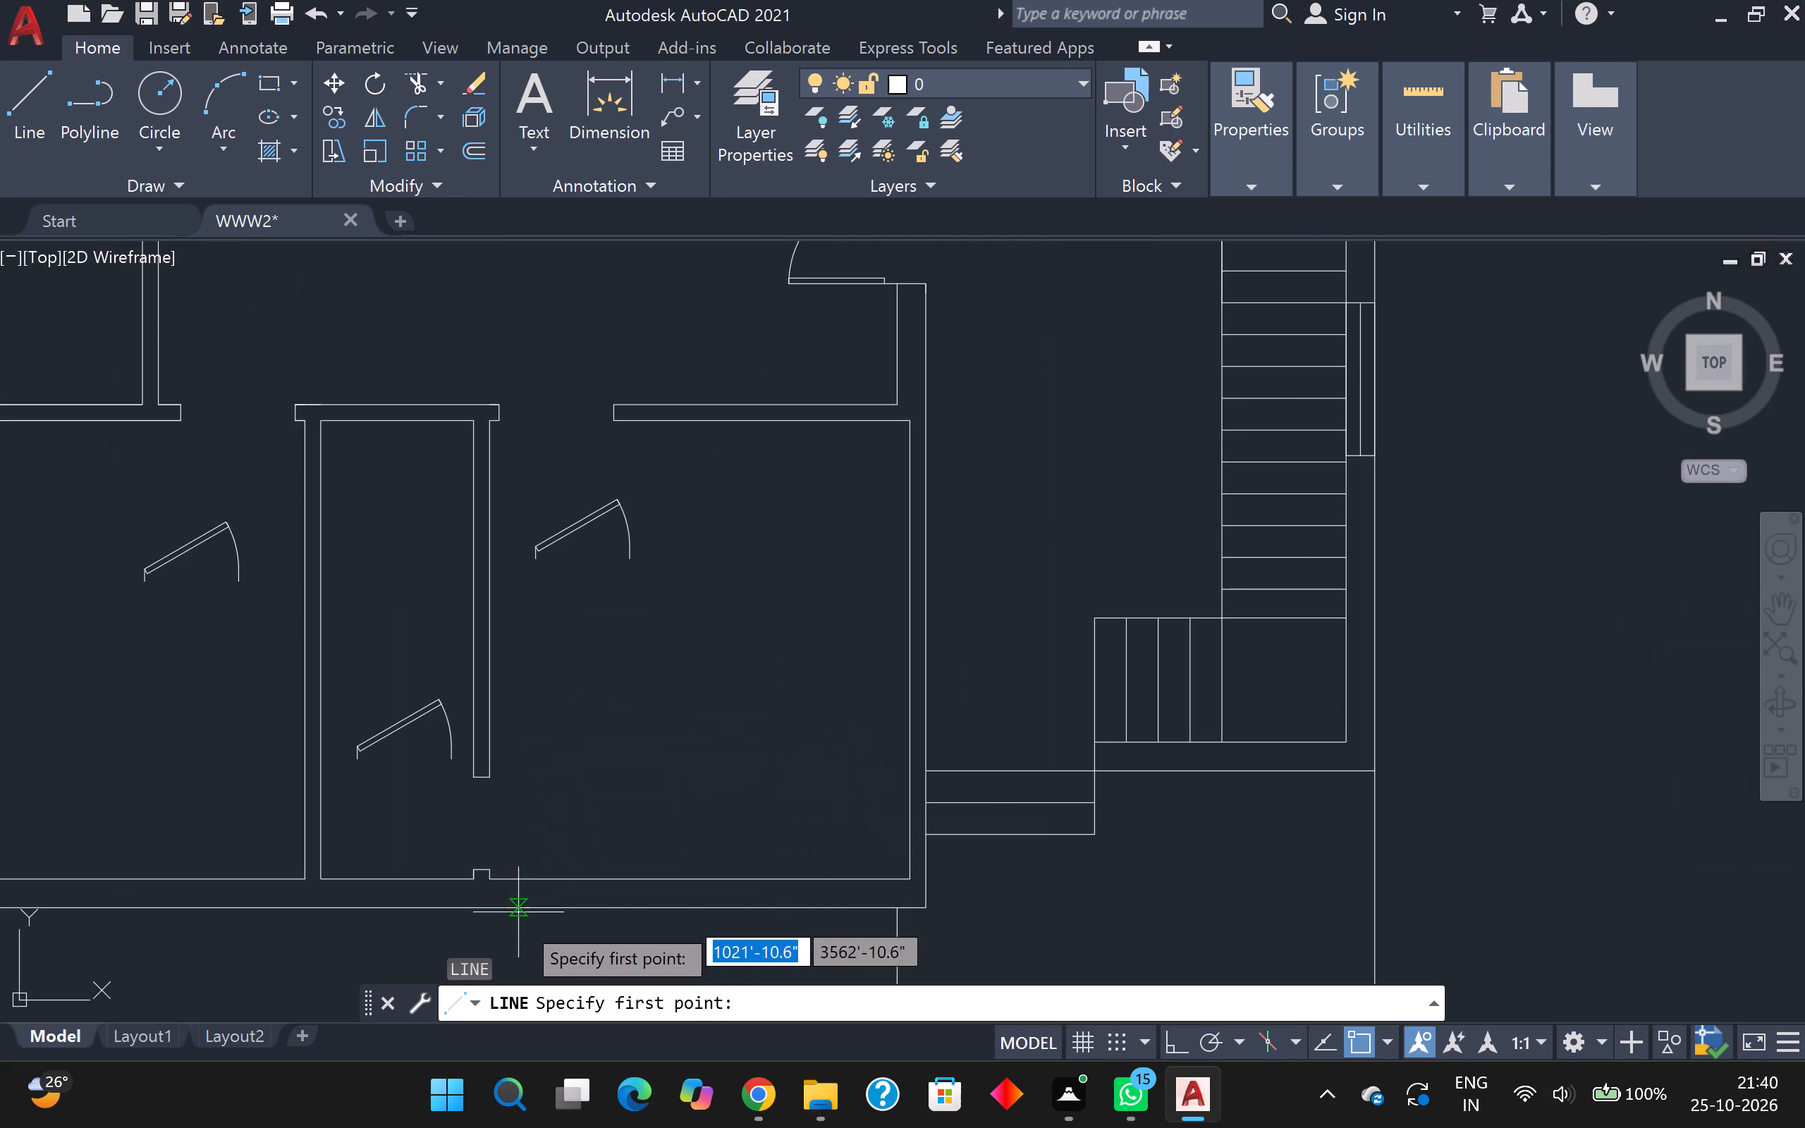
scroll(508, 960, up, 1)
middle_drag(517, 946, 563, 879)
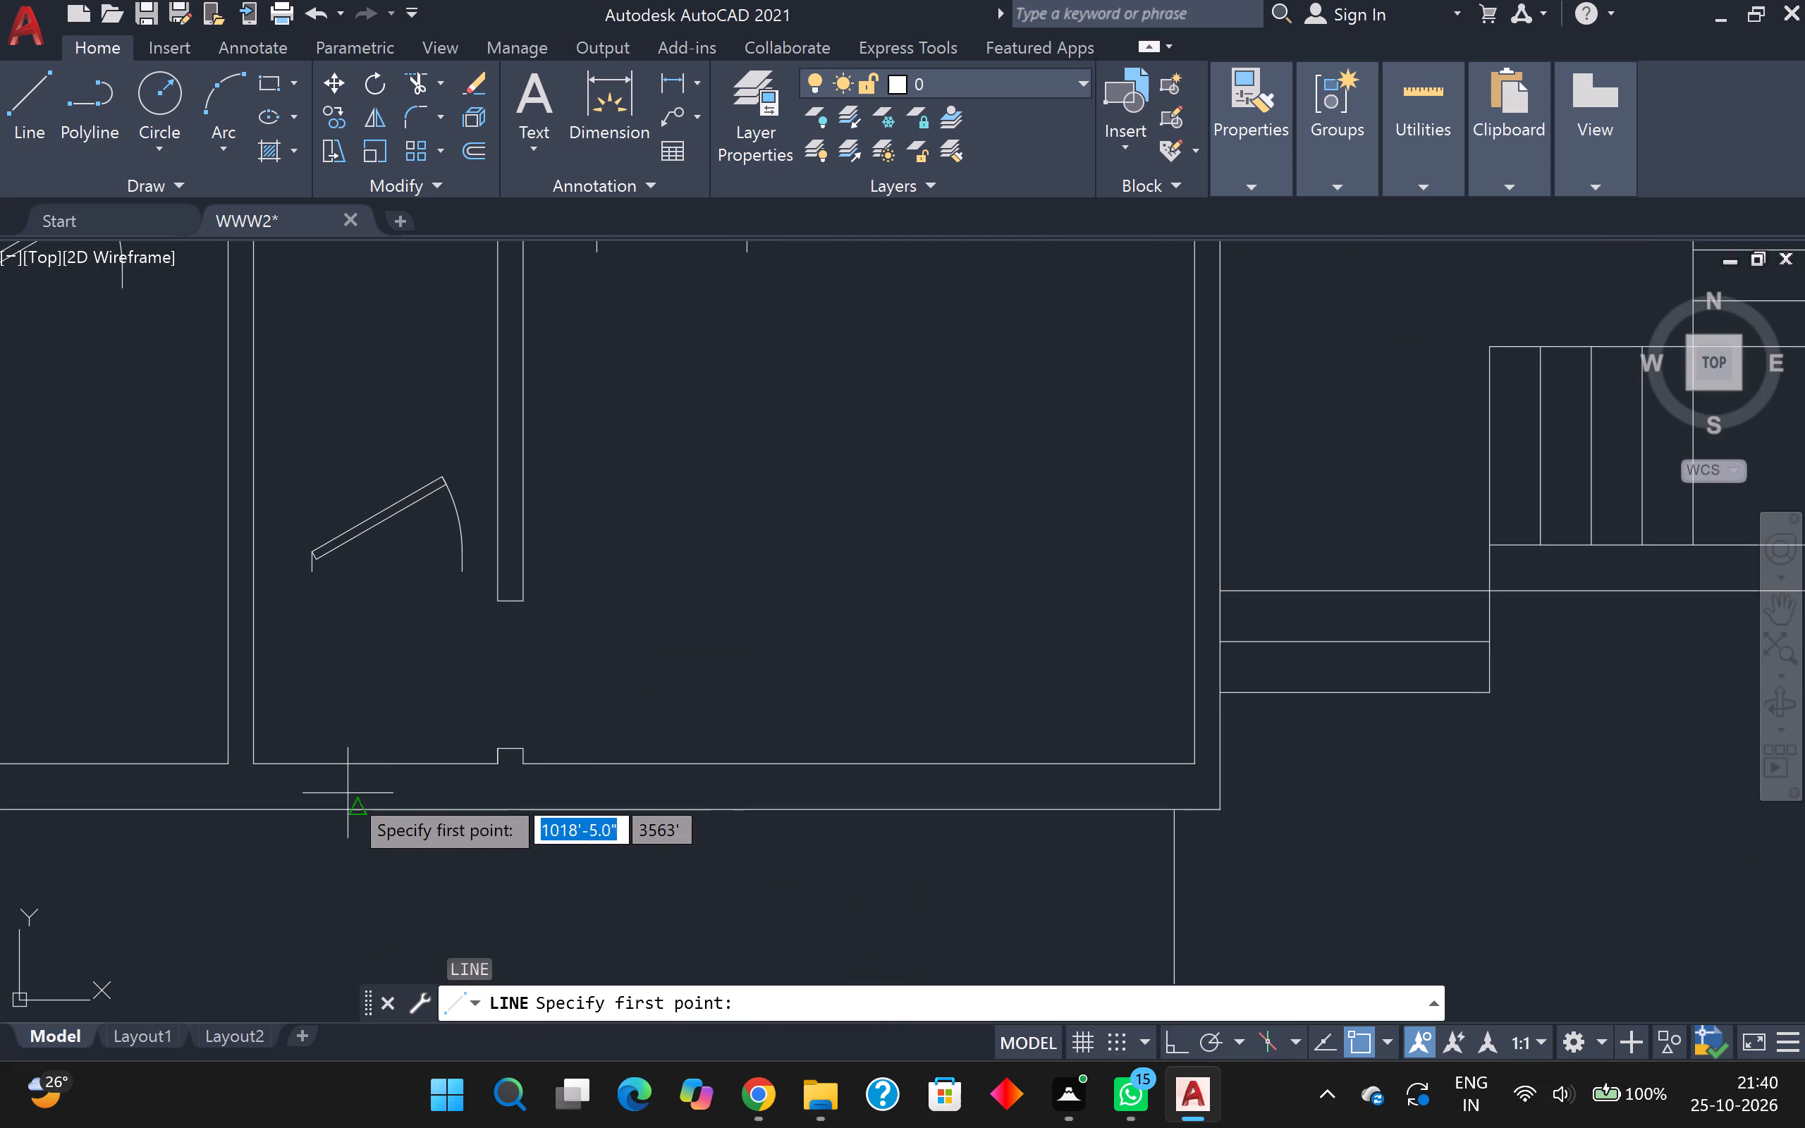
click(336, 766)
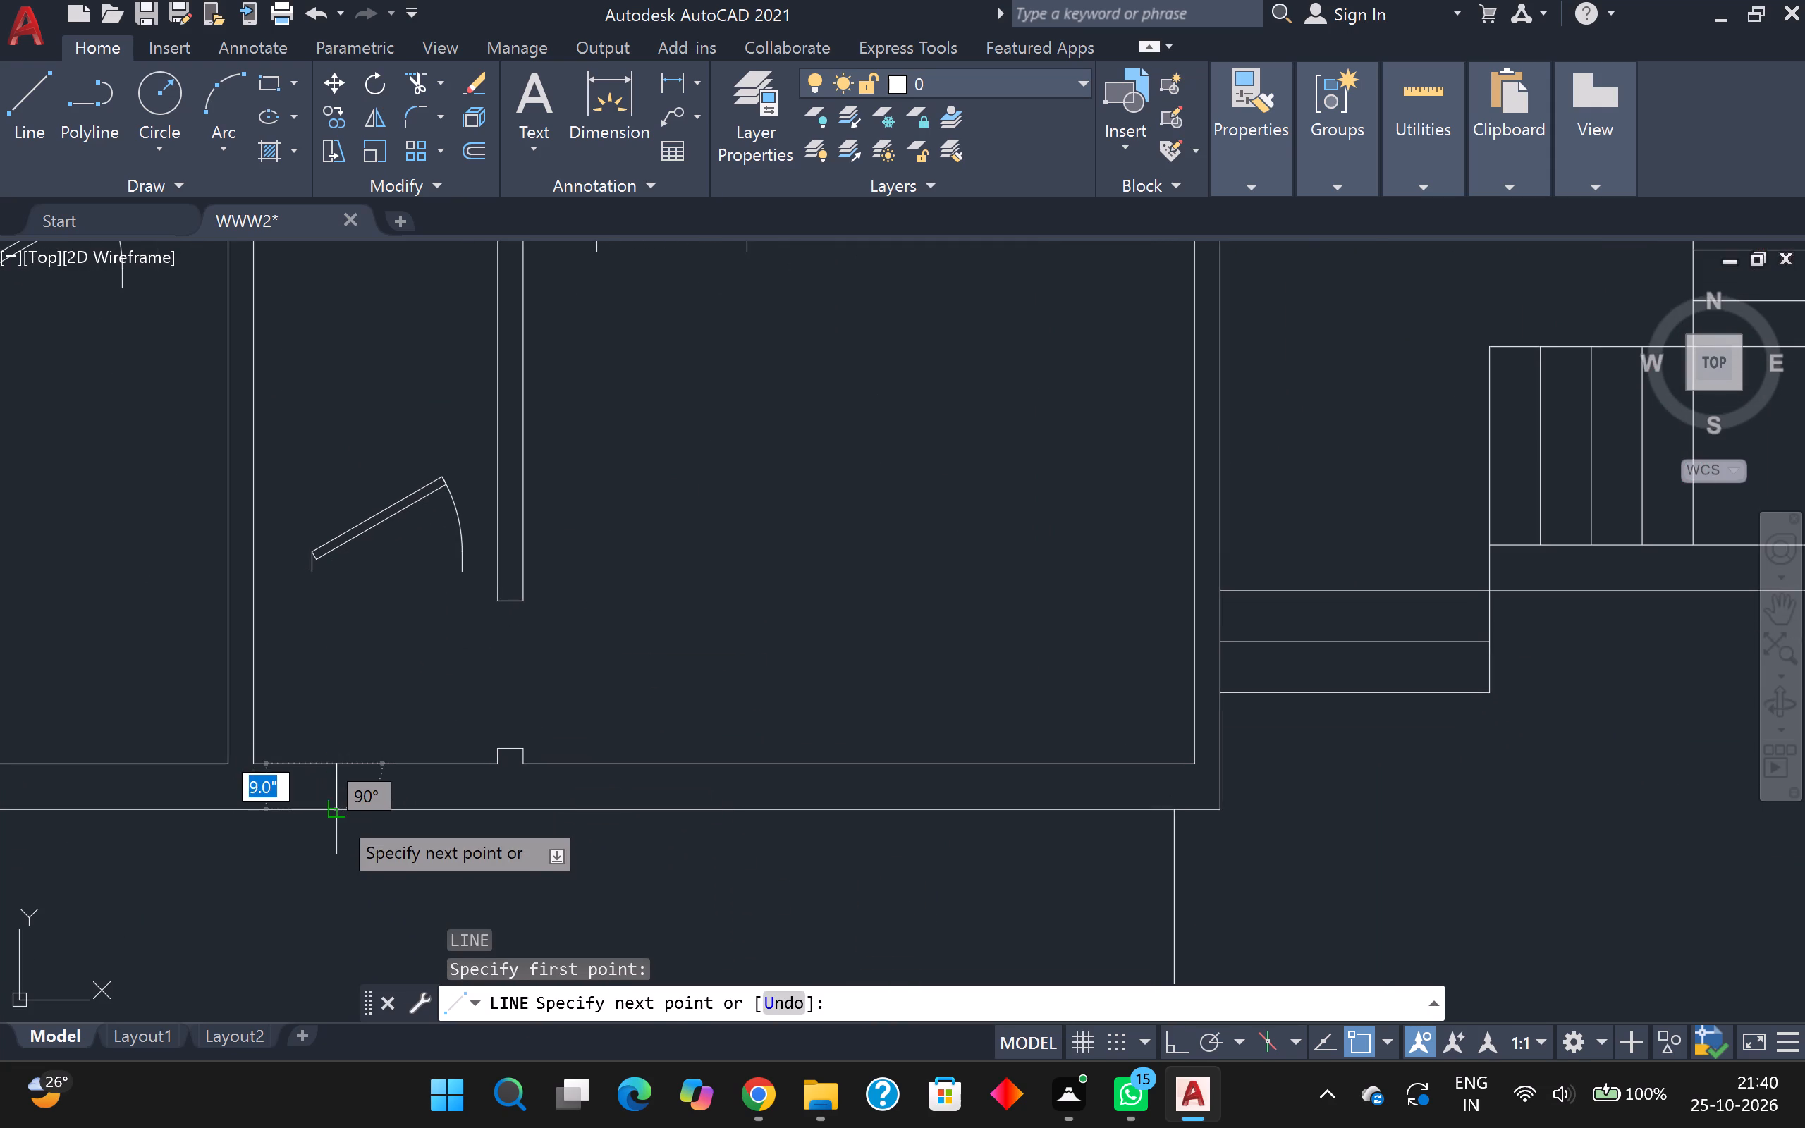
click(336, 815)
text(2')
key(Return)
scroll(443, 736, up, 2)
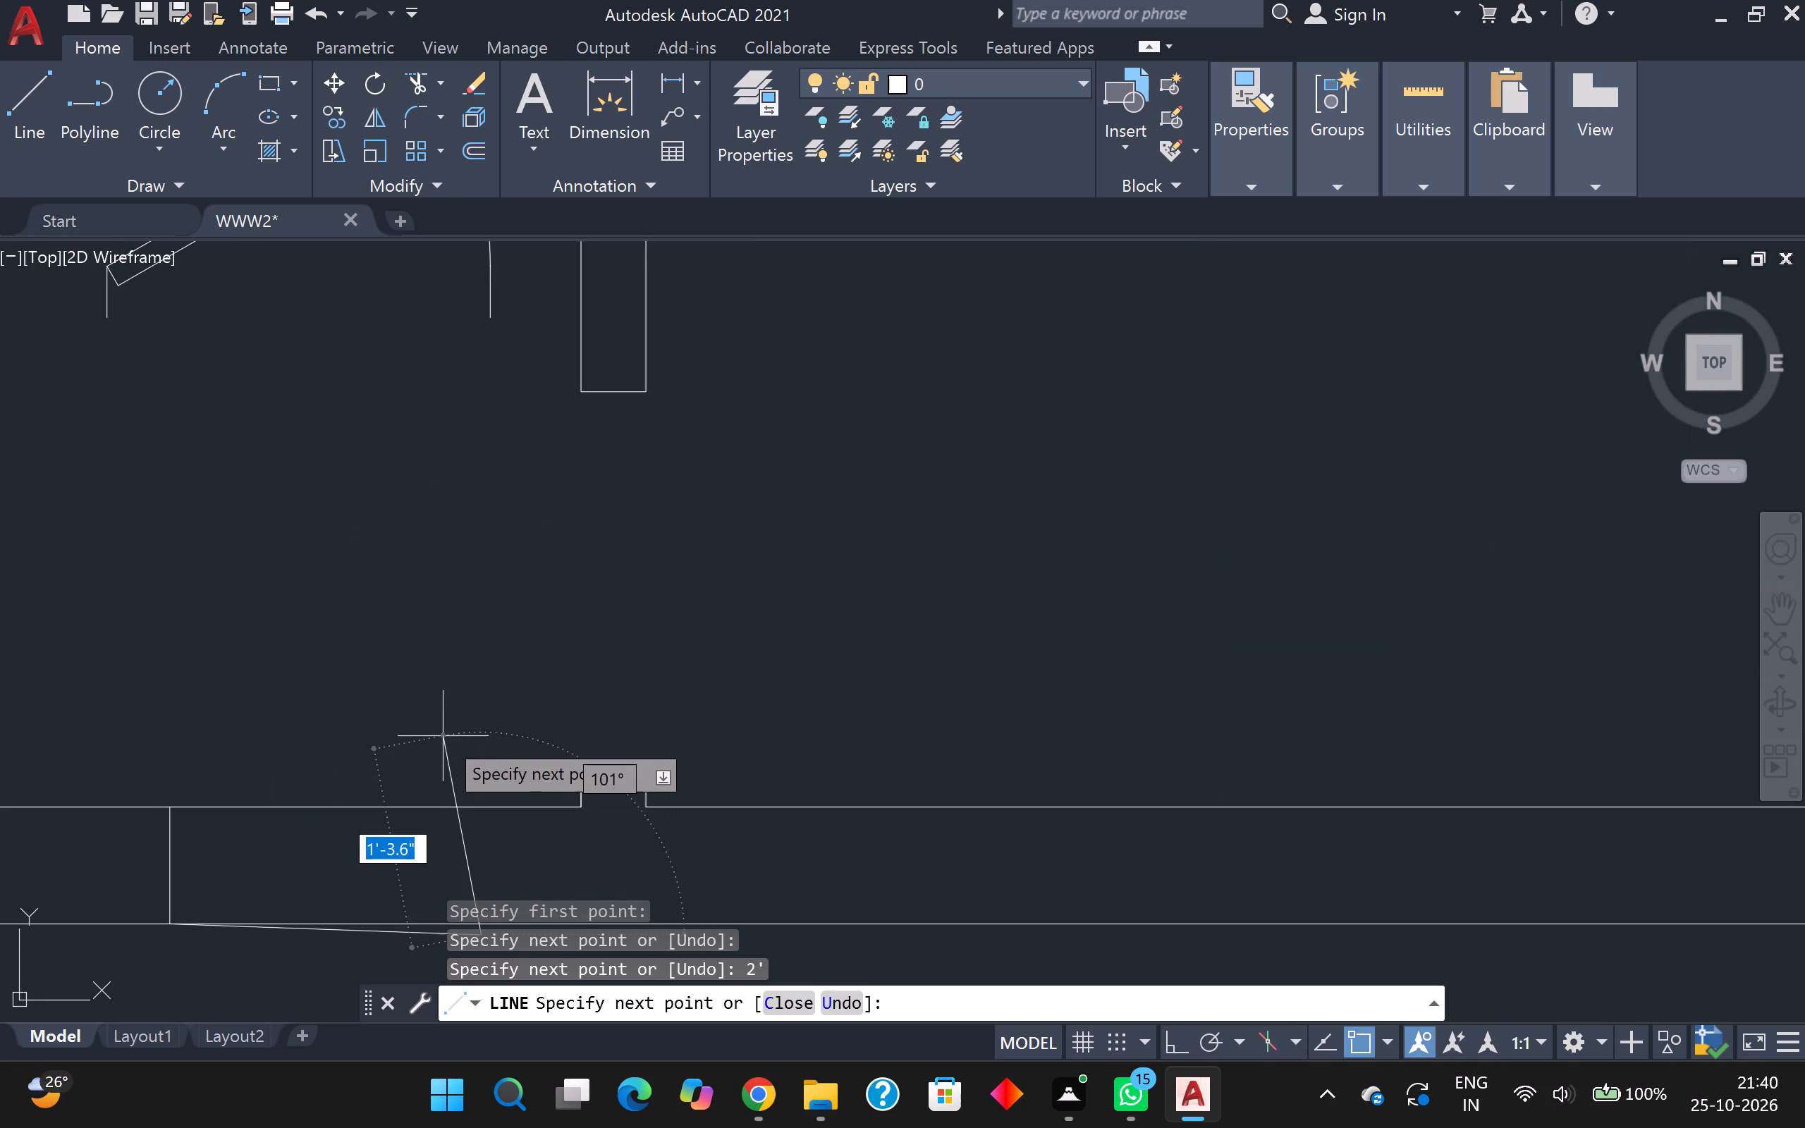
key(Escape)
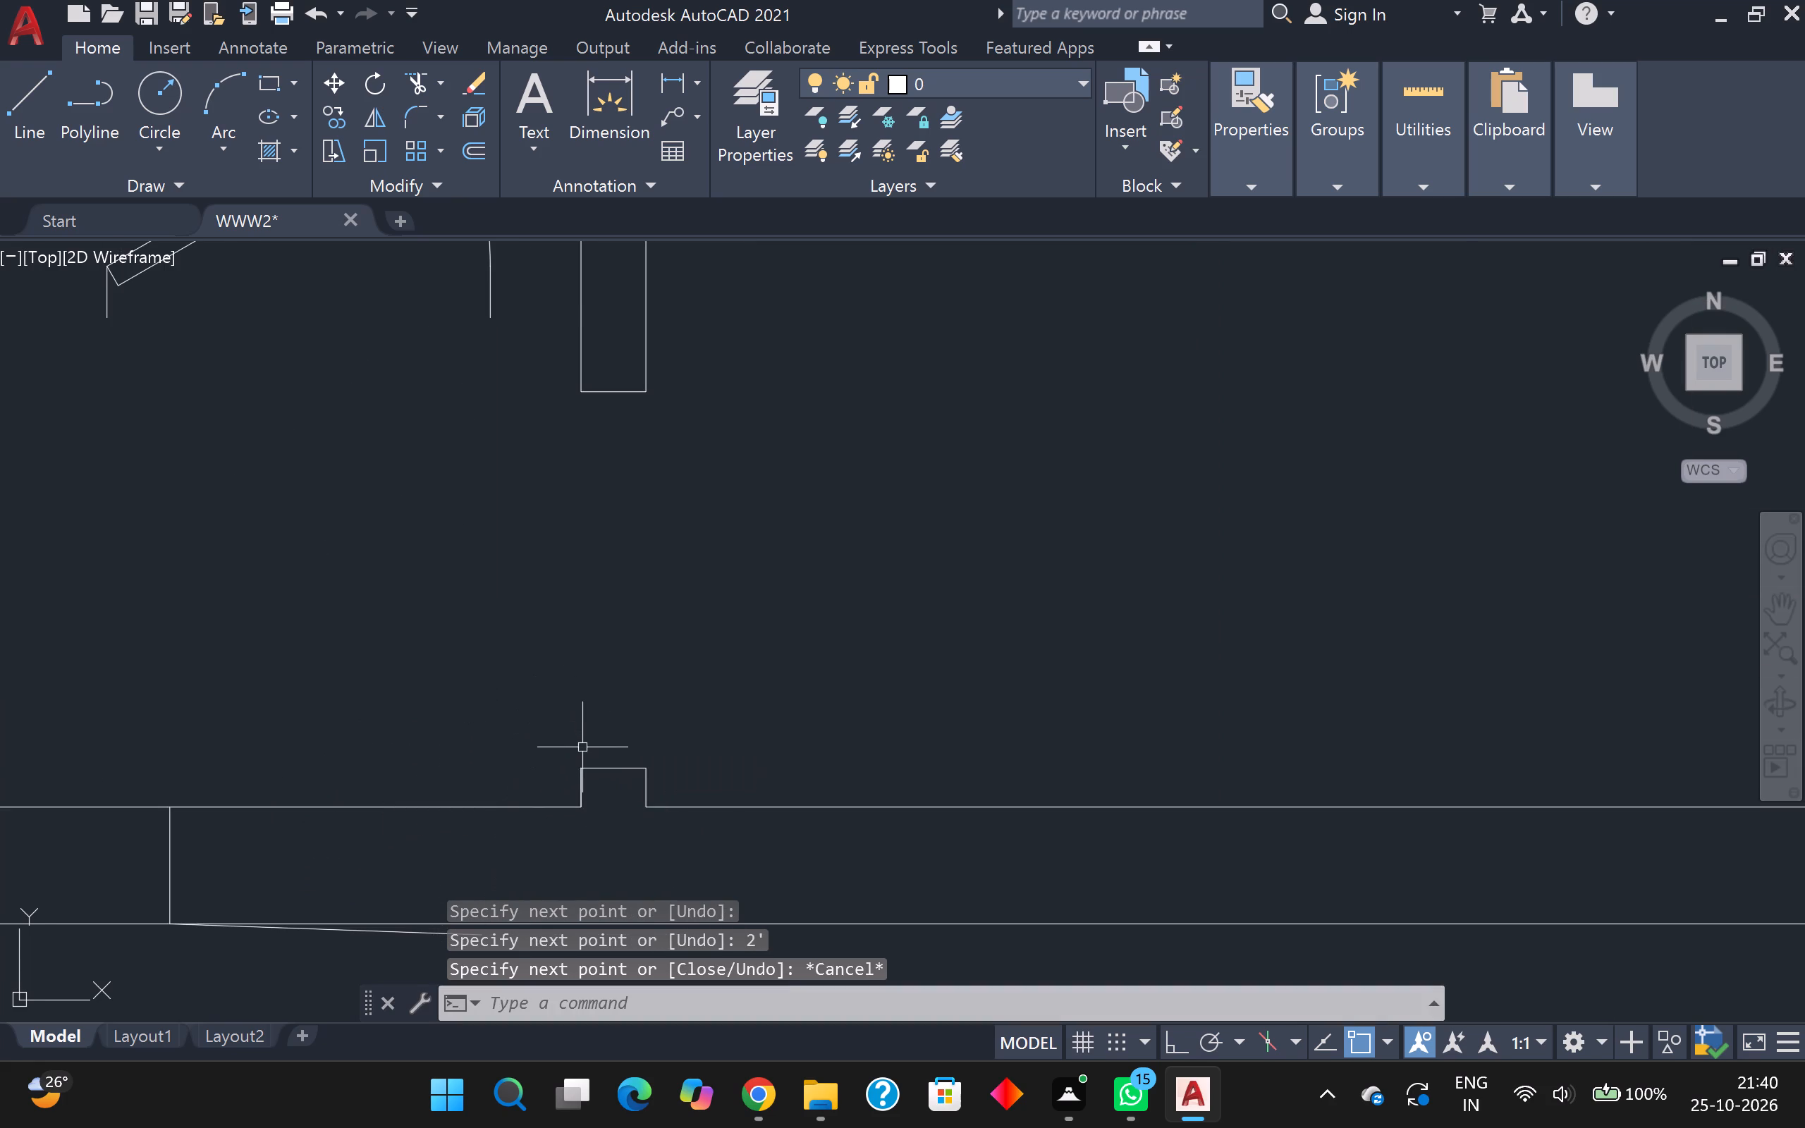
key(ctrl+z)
Draw a 2' wide window with a centre line across the bottom outer wall below the narrow room, with Ortho on.
scroll(357, 819, up, 1)
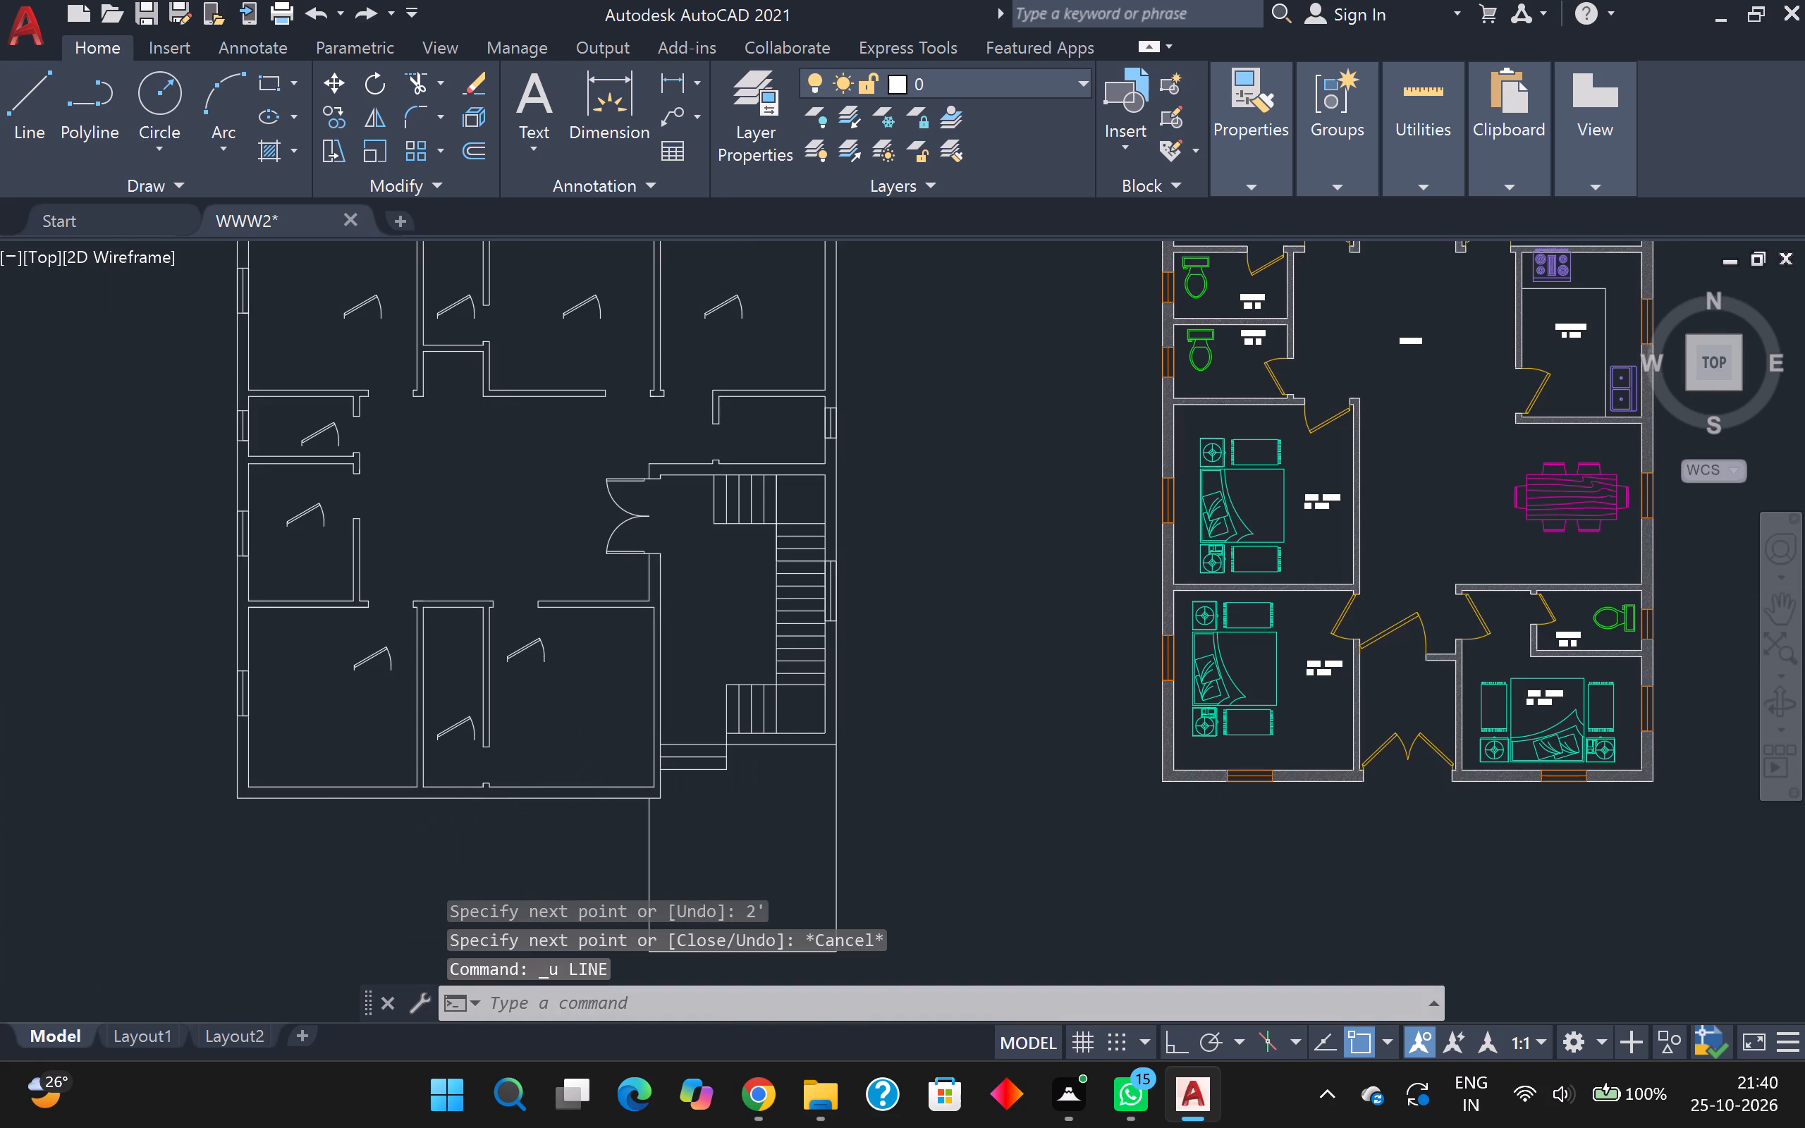
key(l)
key(Return)
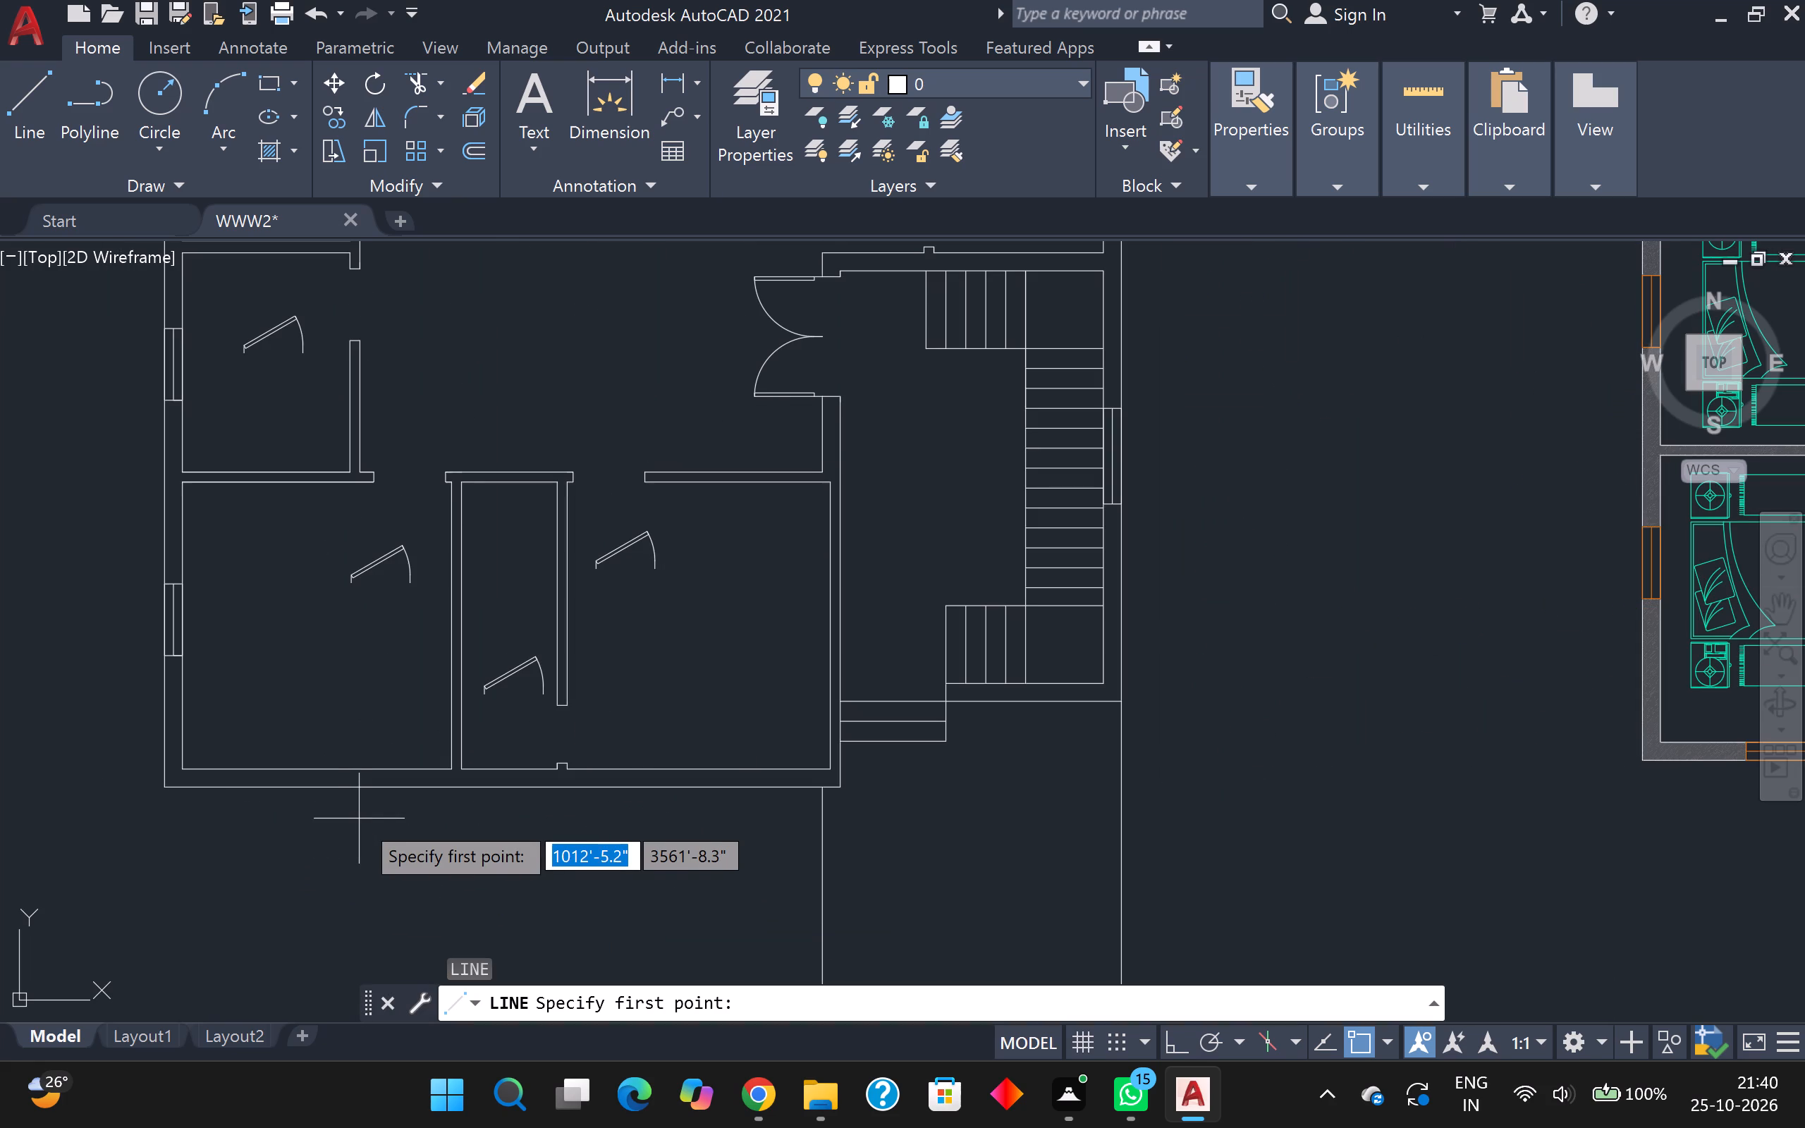
scroll(371, 799, up, 2)
scroll(615, 720, up, 1)
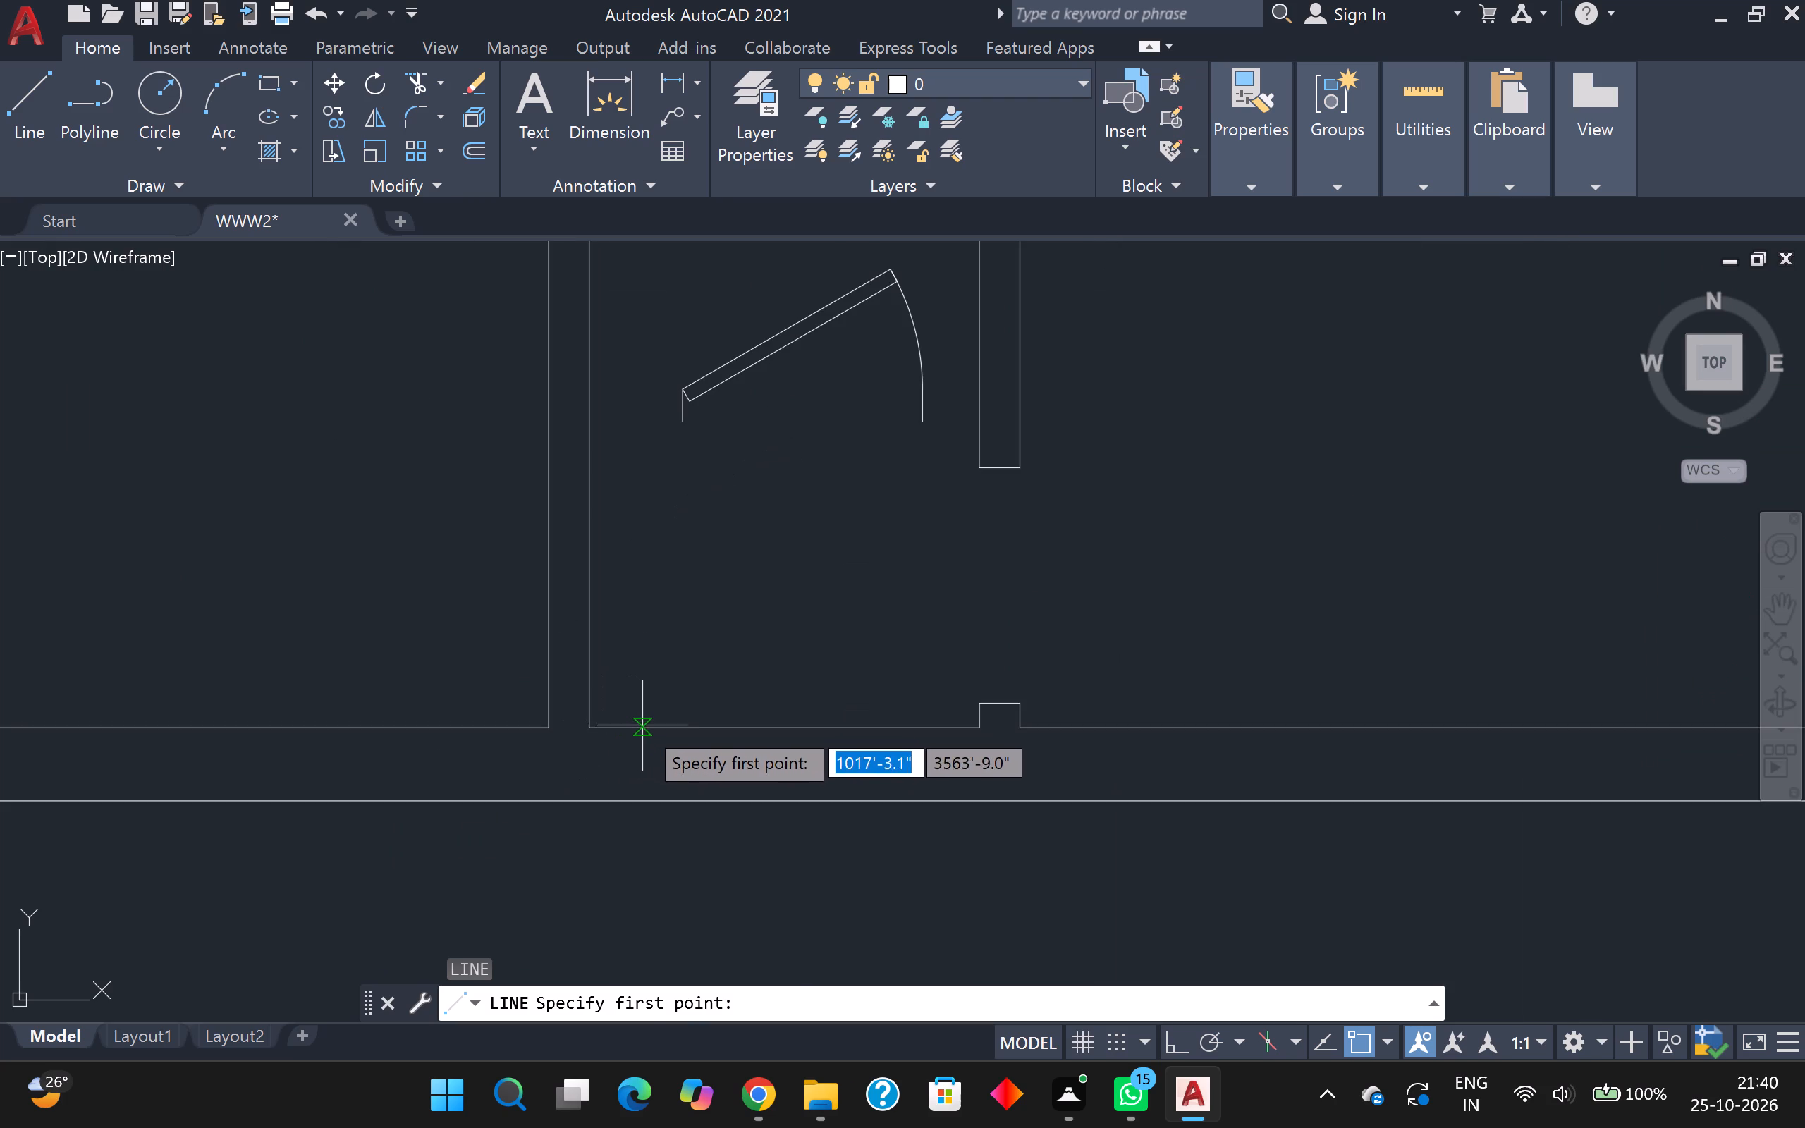
click(642, 725)
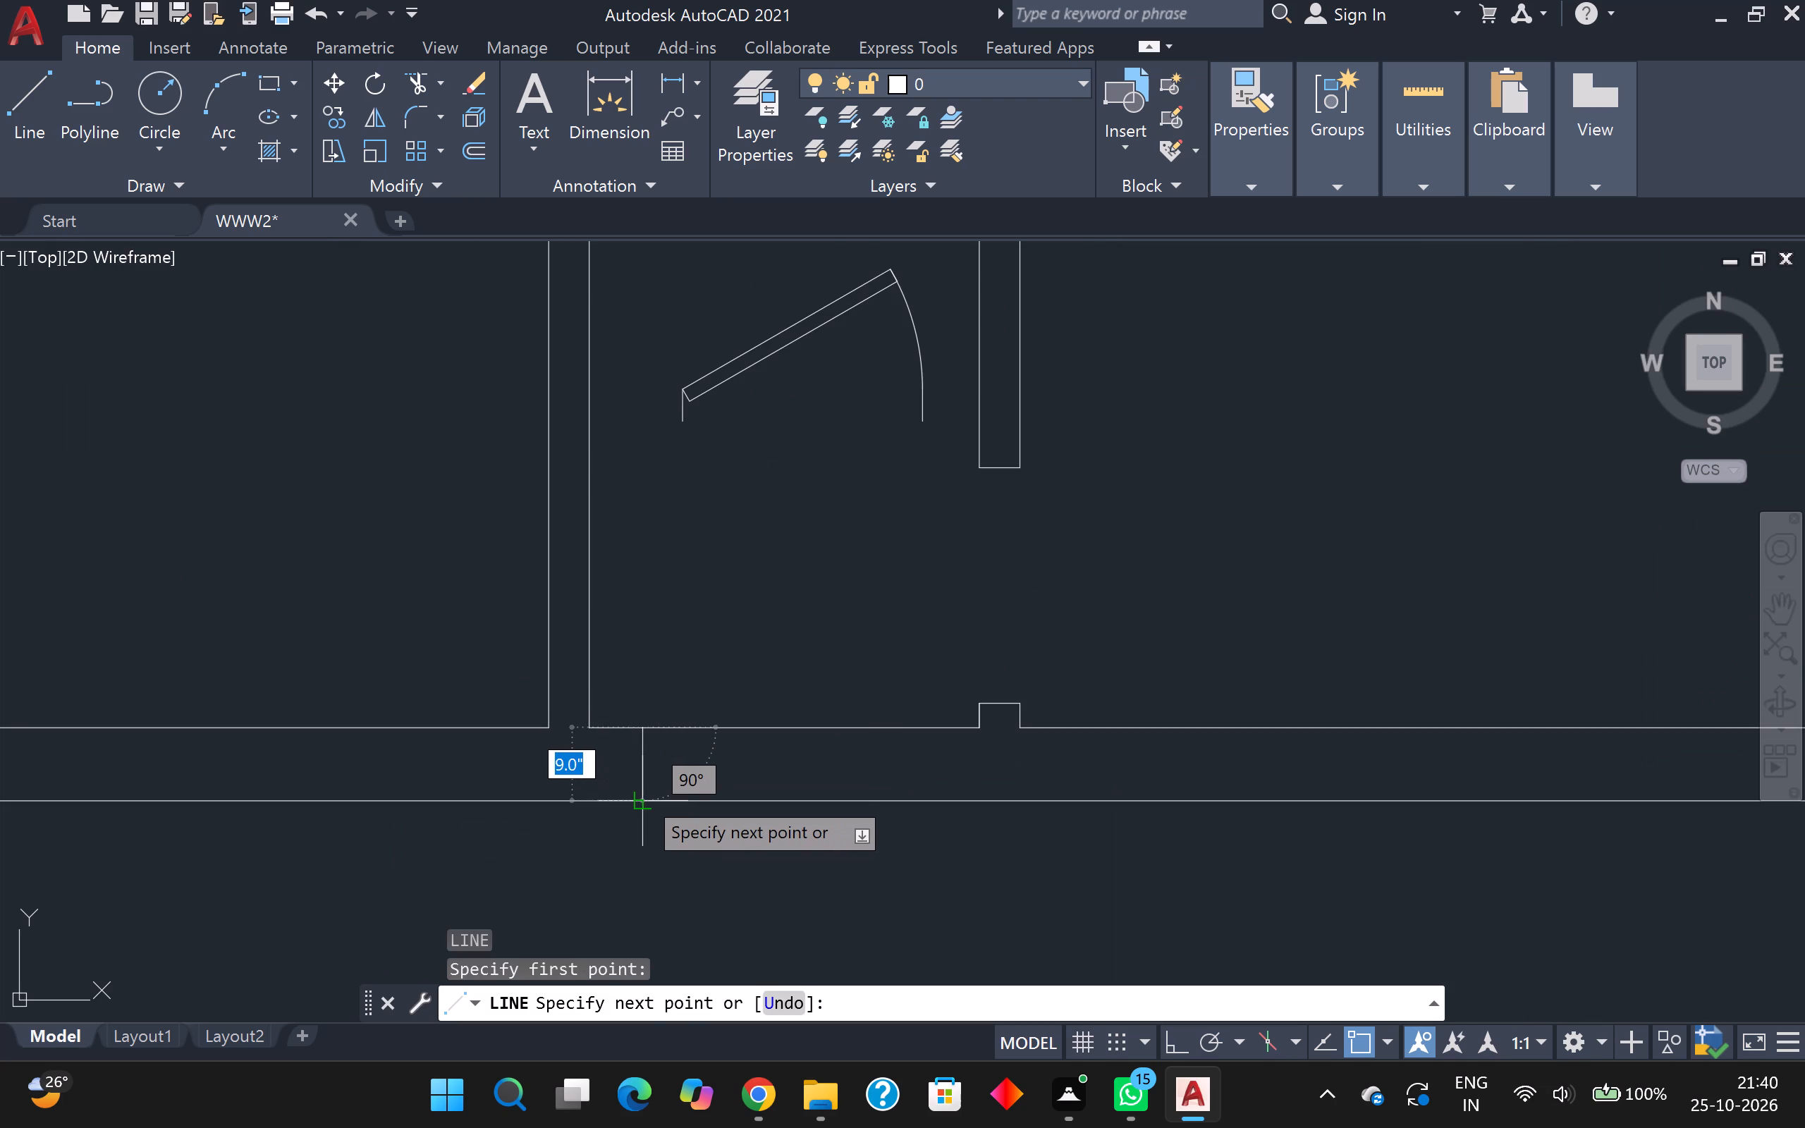
key(F8)
key(l)
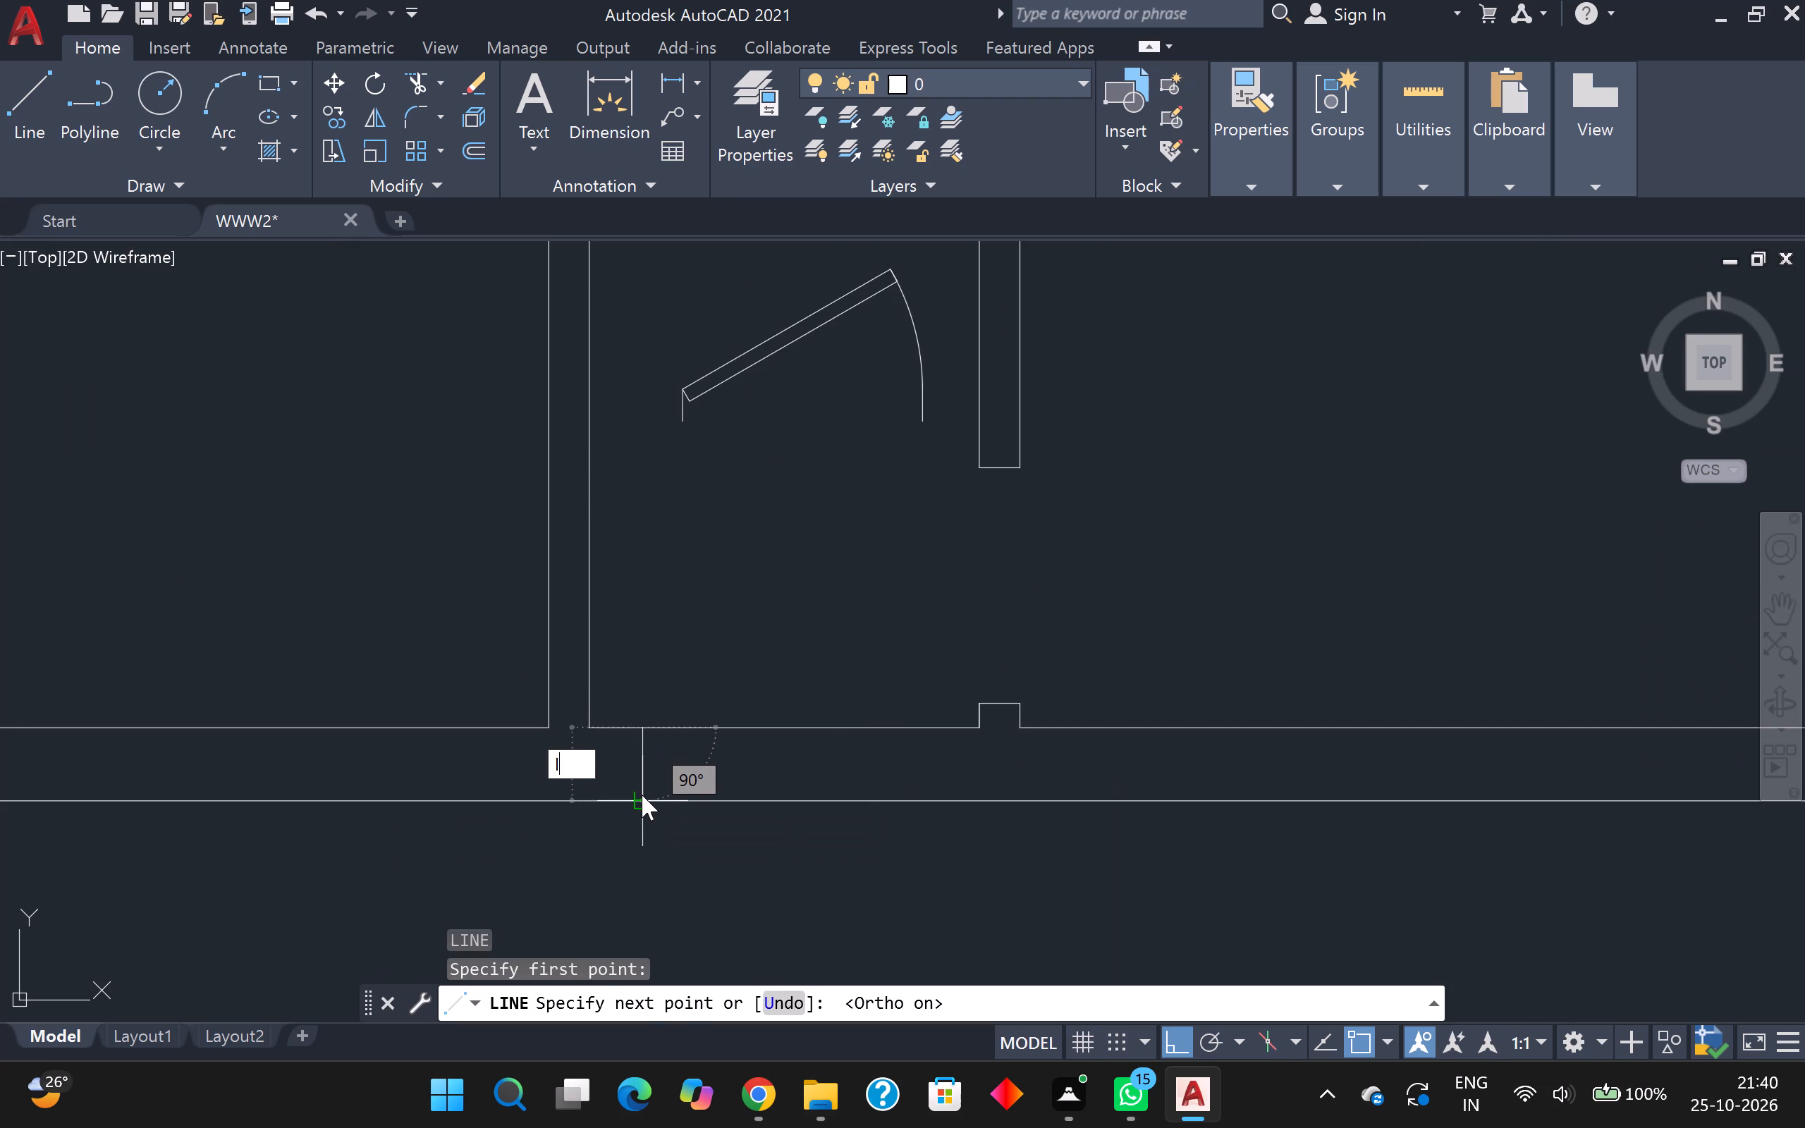
key(BackSpace)
scroll(642, 795, up, 2)
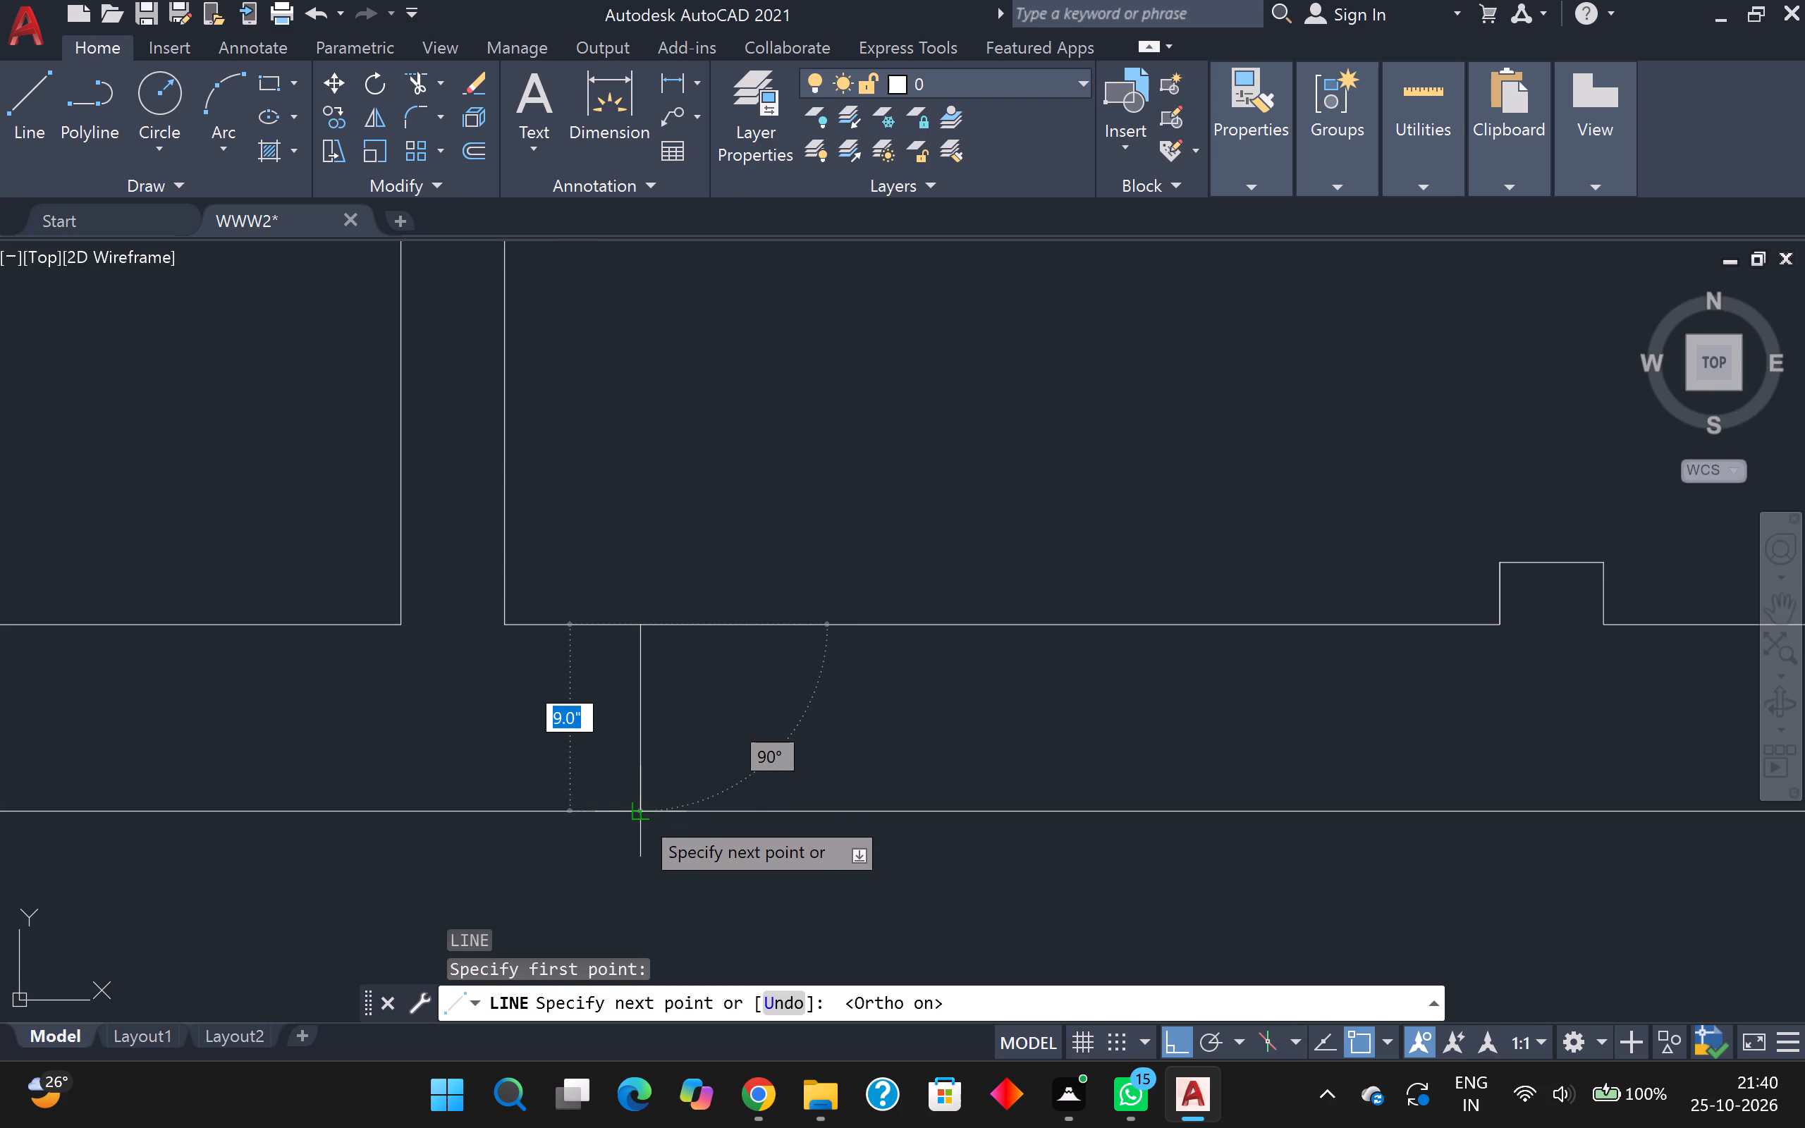
click(638, 814)
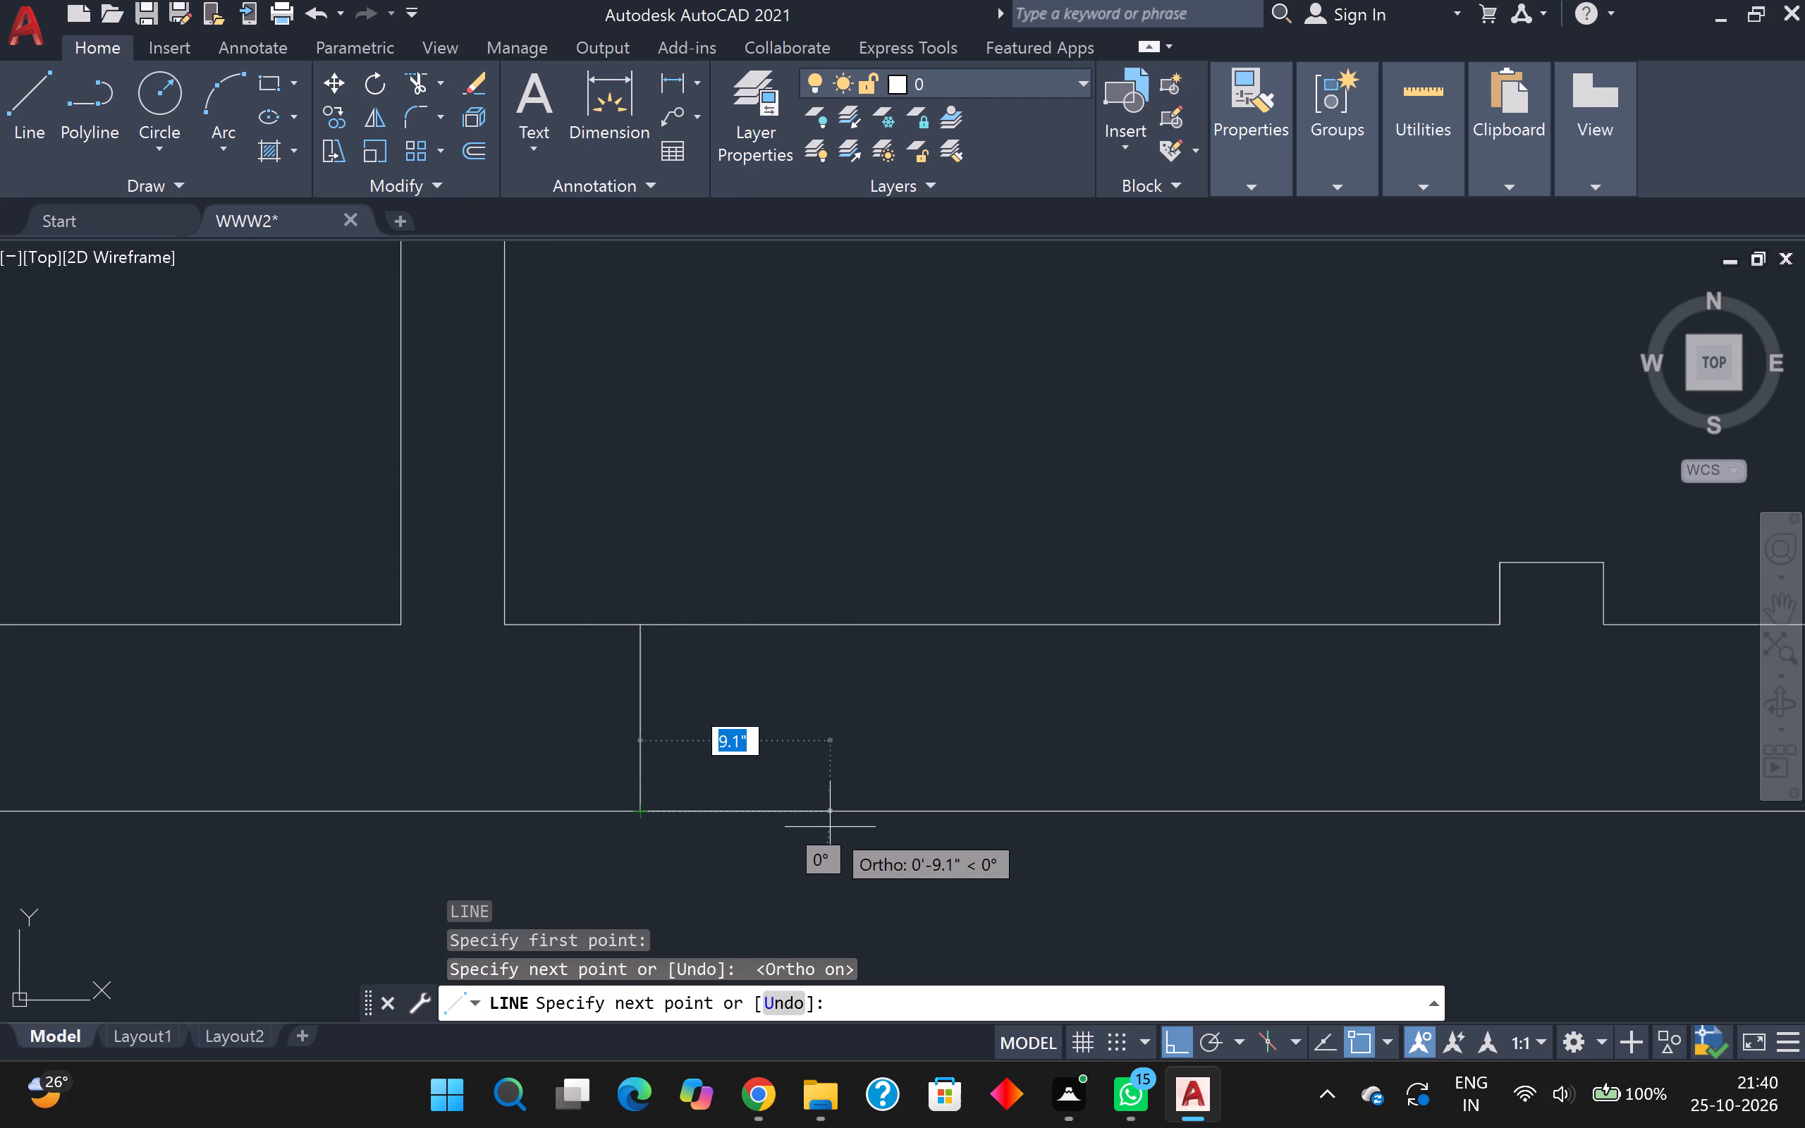
text(2')
key(Return)
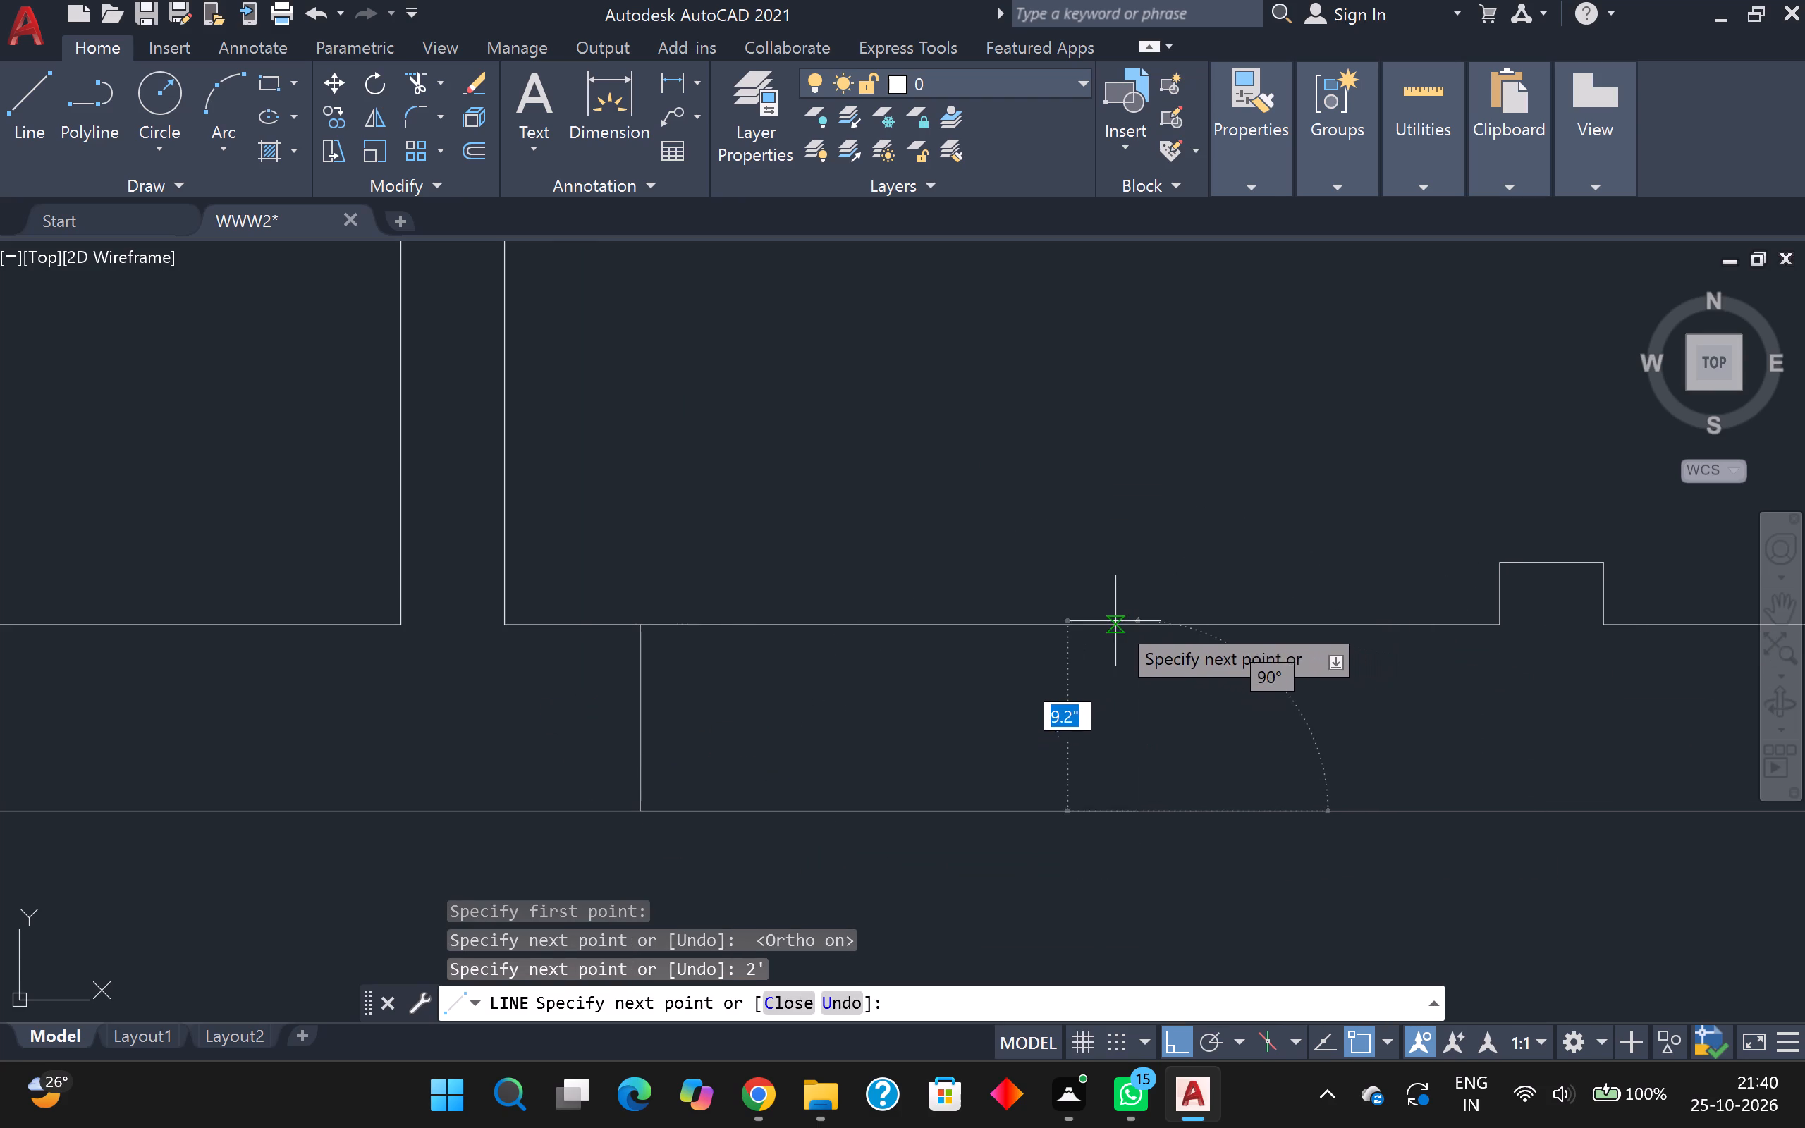
click(1134, 621)
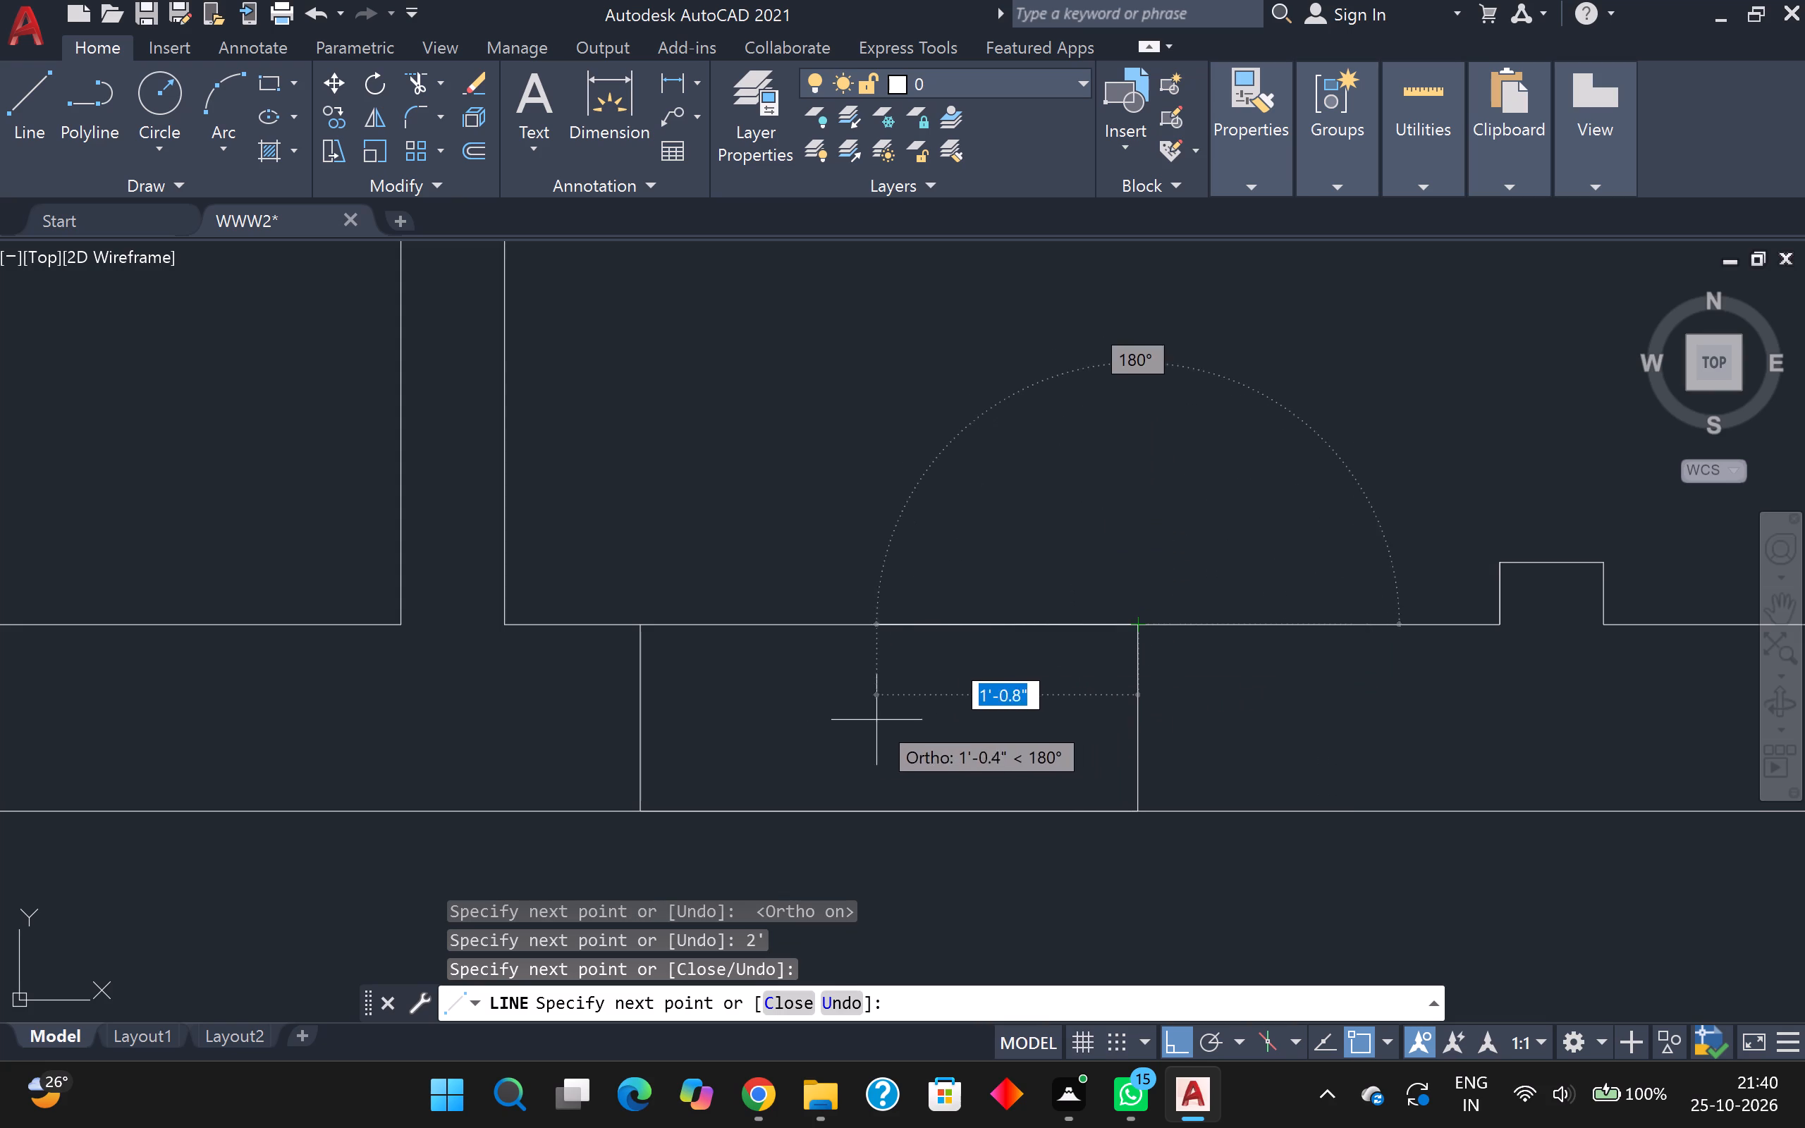
click(632, 630)
drag(644, 726, 702, 750)
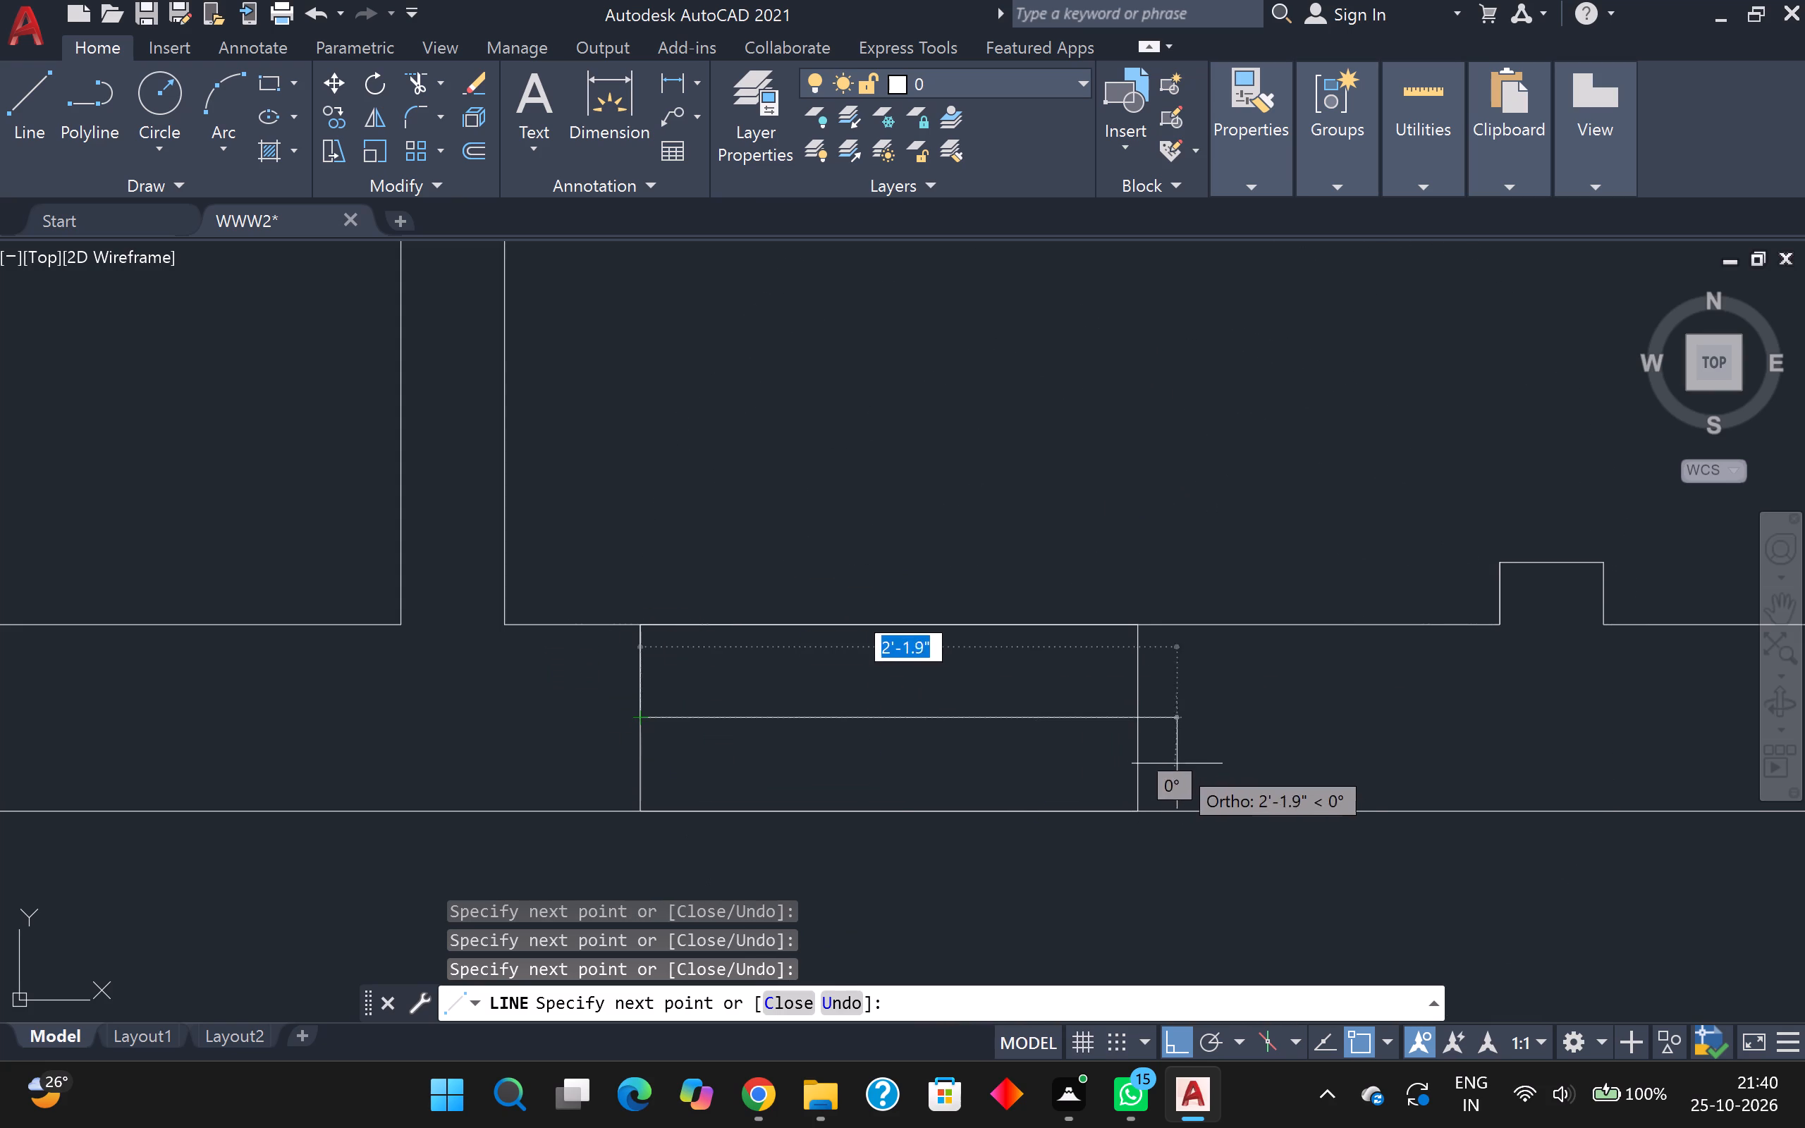
click(1137, 718)
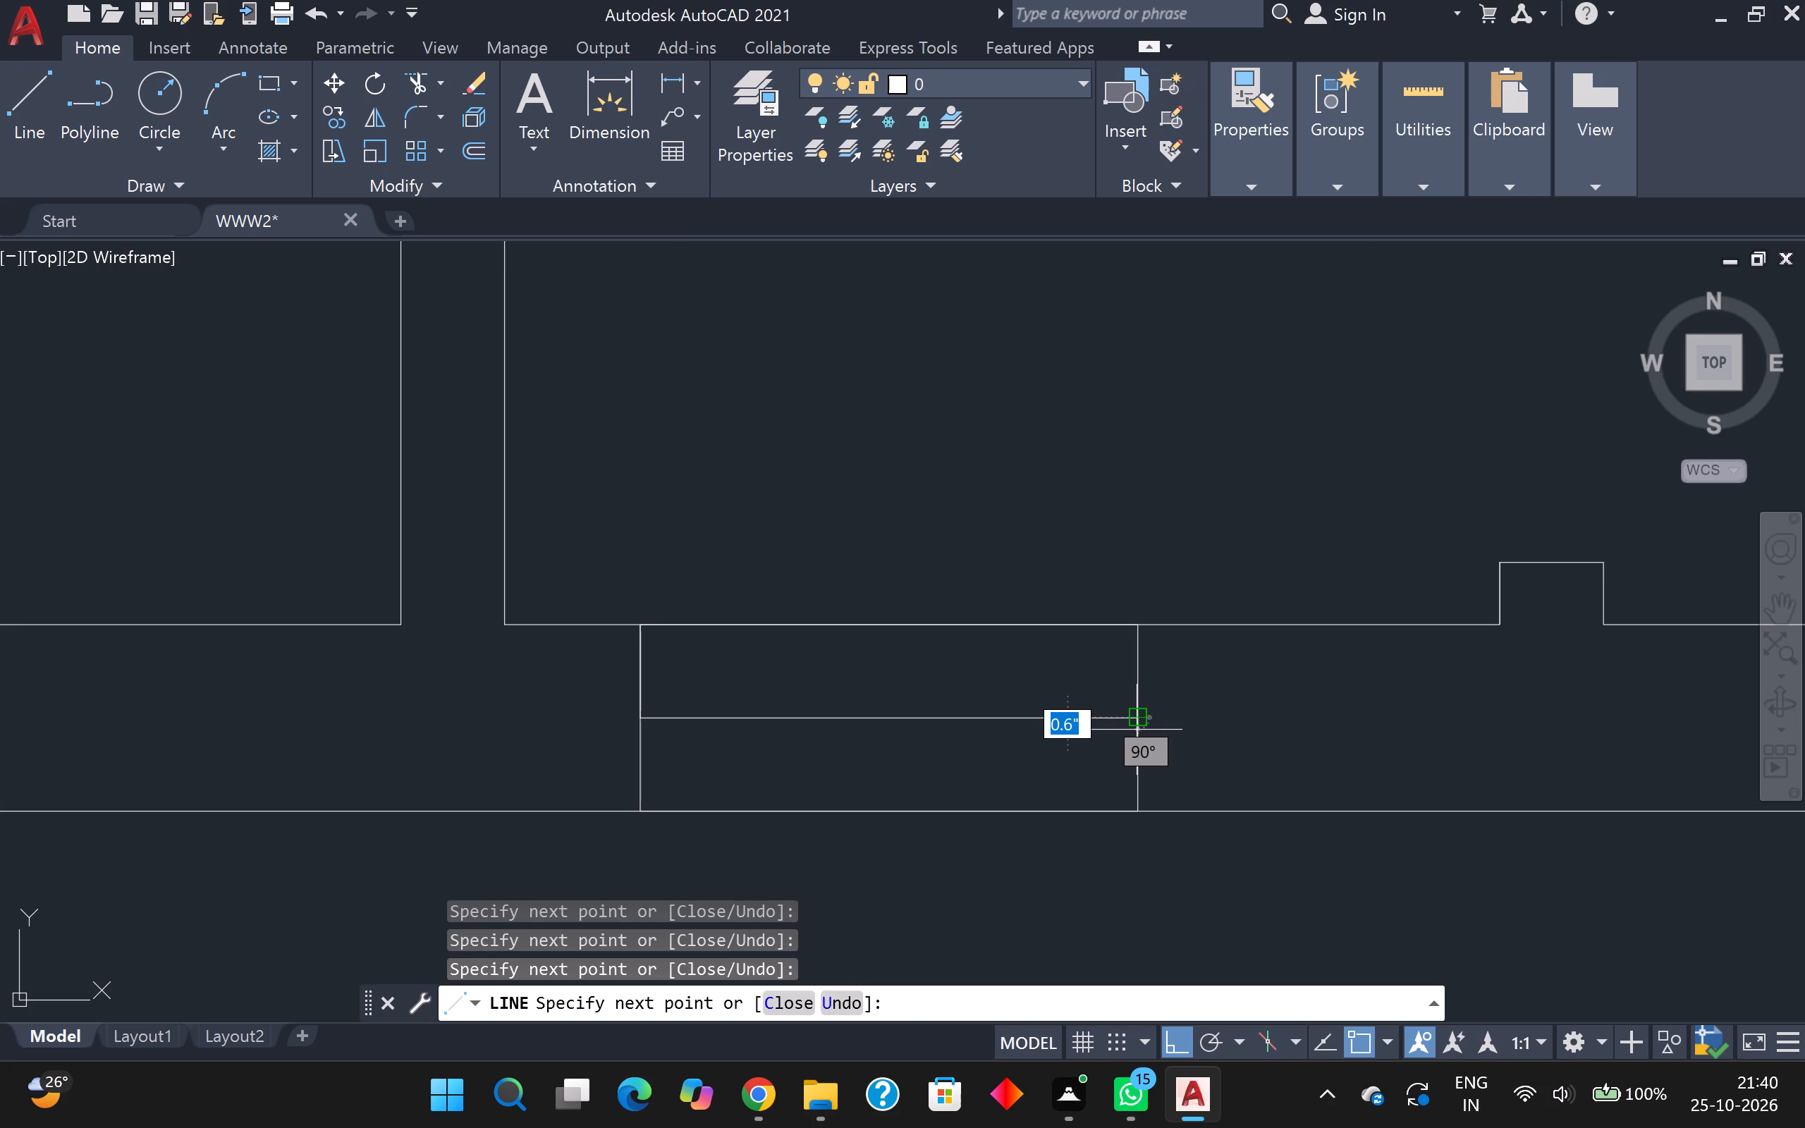
key(Escape)
Draw a 3' wide window with a centre line in the bottom outer wall of the room between the narrow room and the staircase.
scroll(1137, 730, down, 2)
middle_drag(1115, 563, 372, 718)
scroll(370, 701, down, 3)
middle_drag(516, 682, 663, 765)
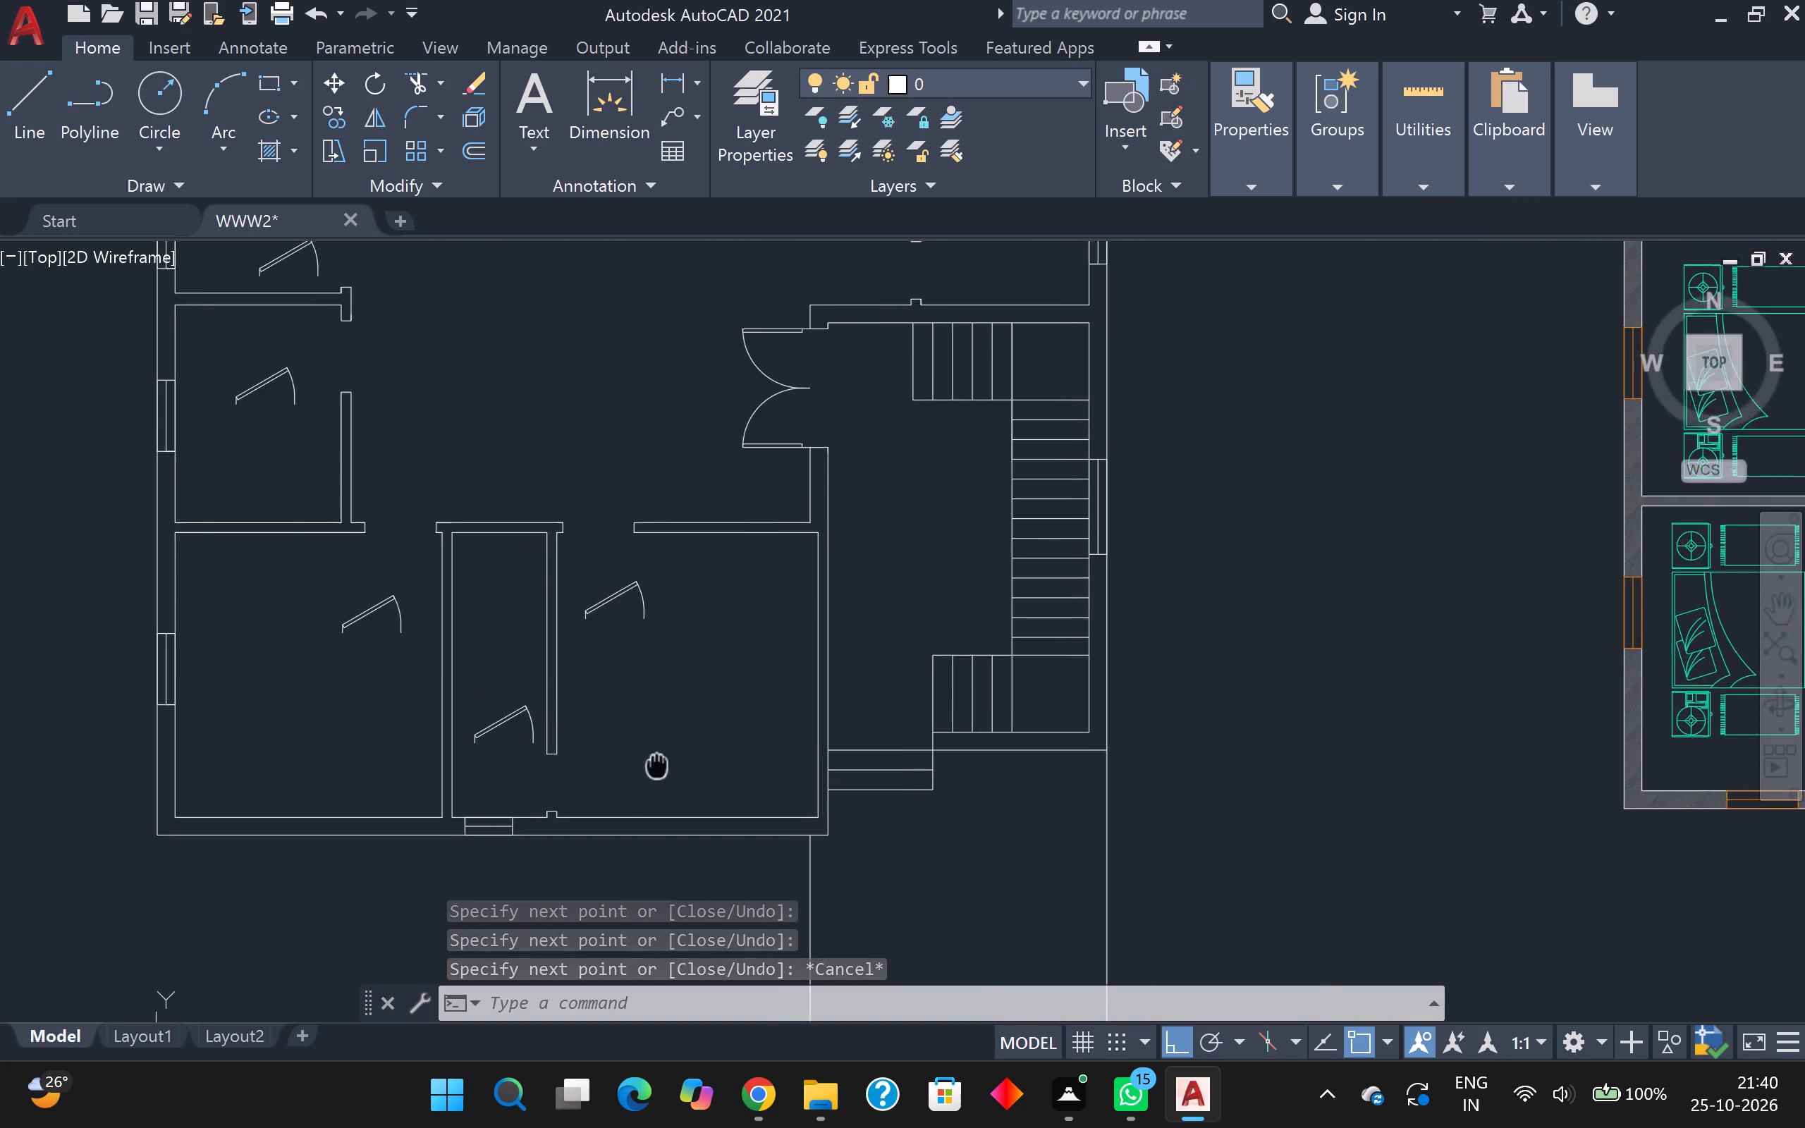
middle_drag(663, 765, 722, 716)
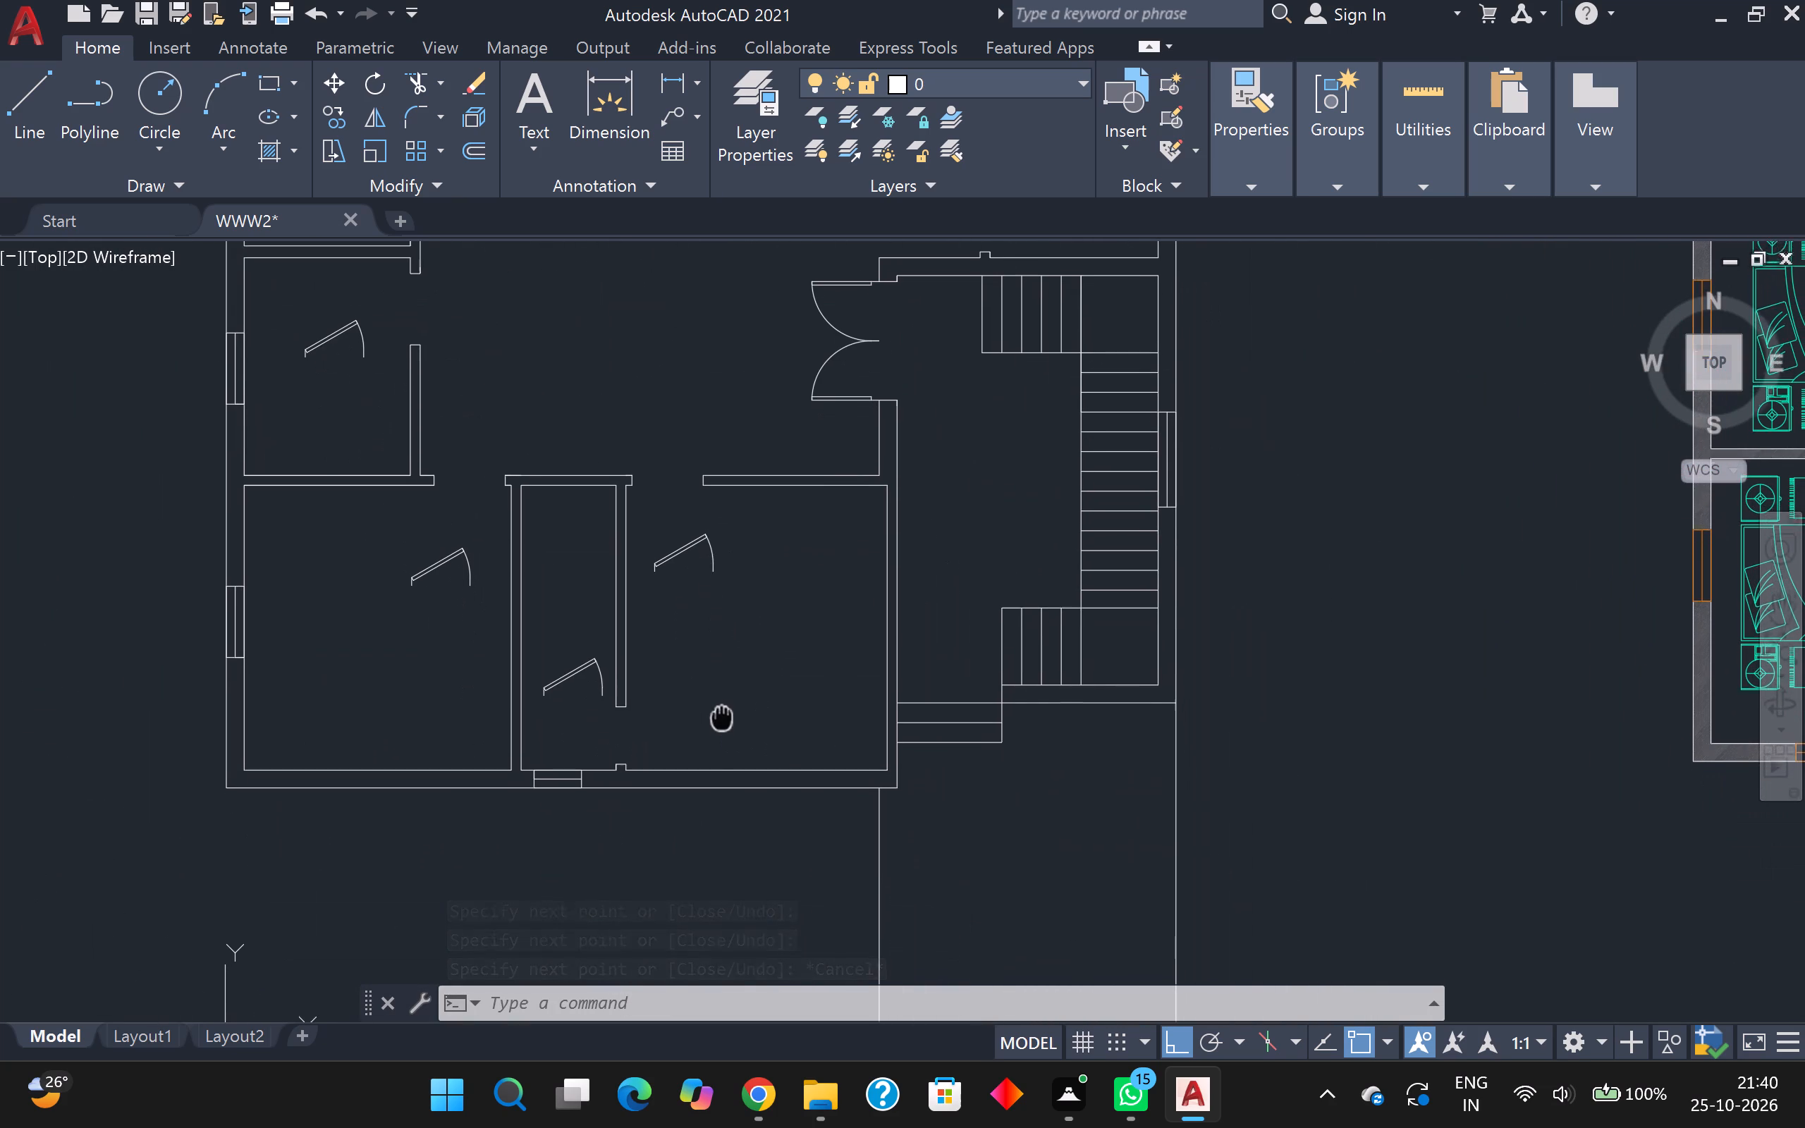
middle_drag(722, 716, 720, 675)
key(l)
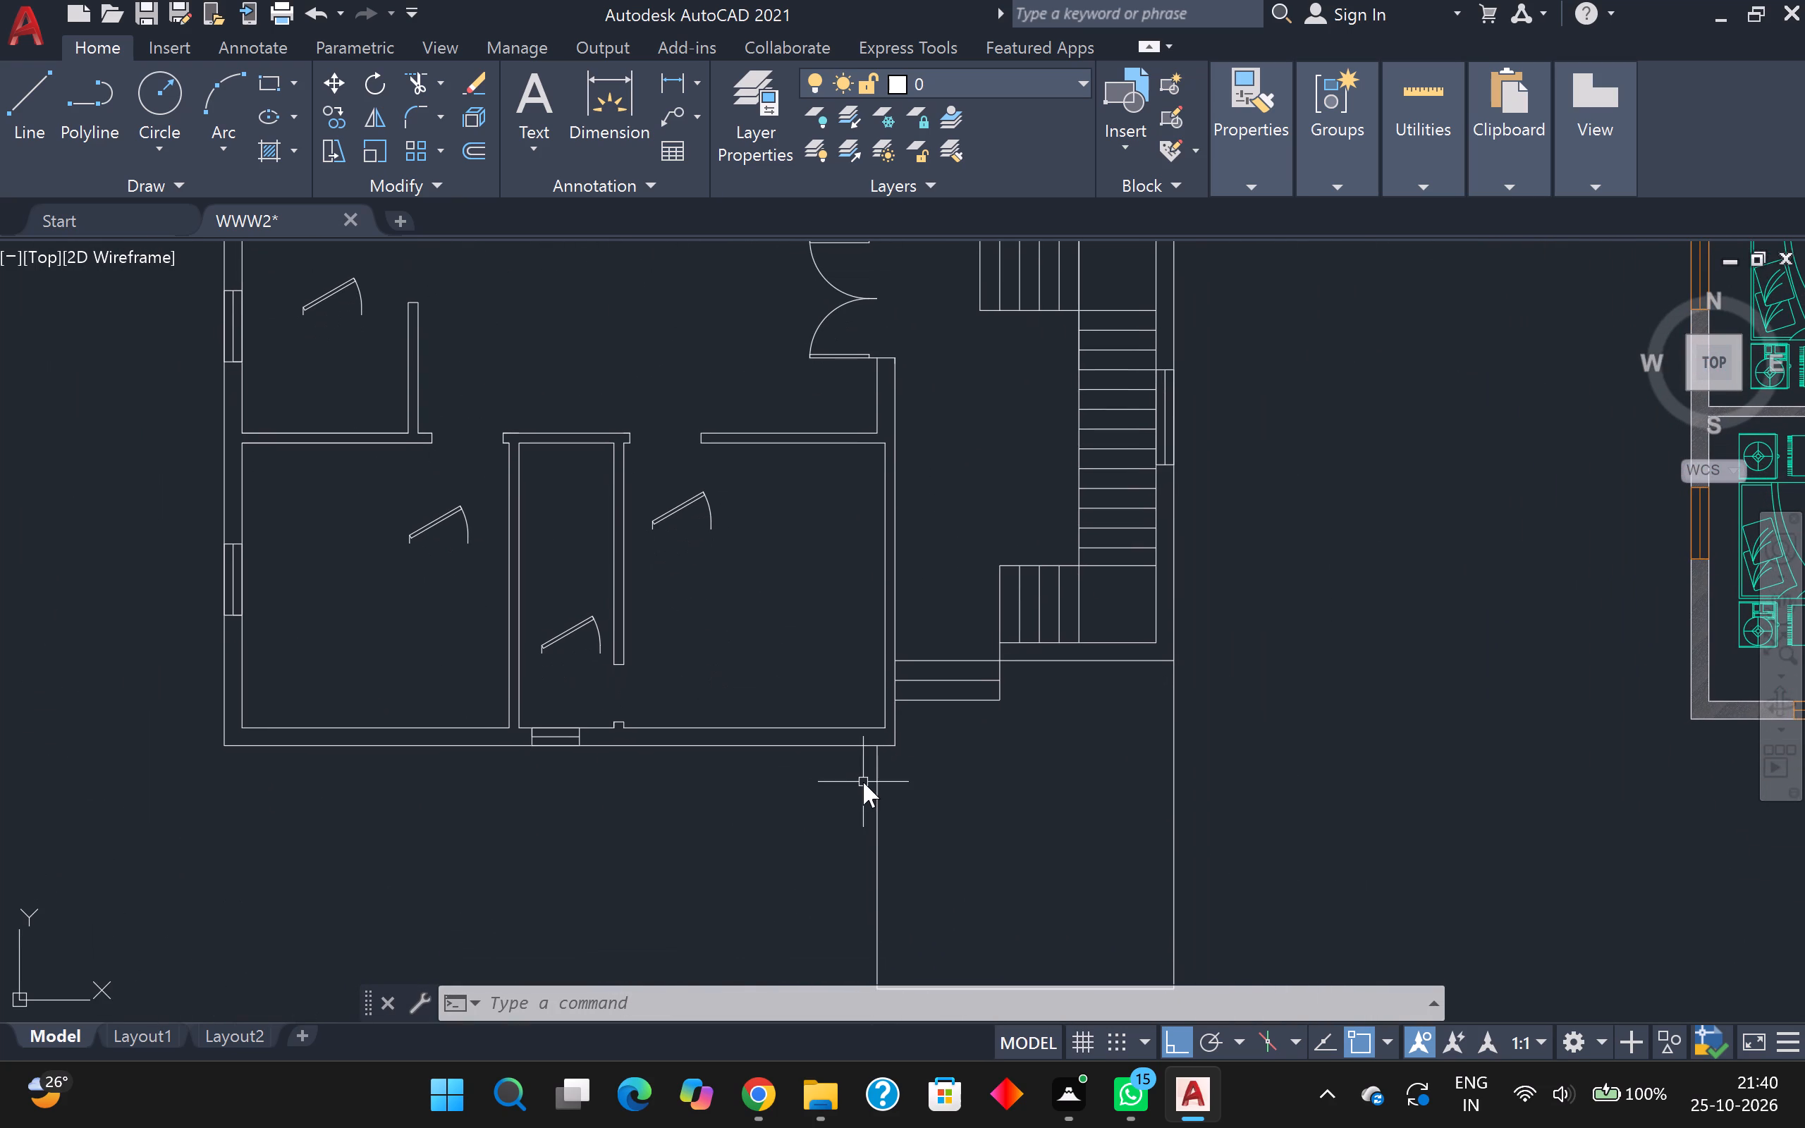
key(Return)
scroll(816, 778, up, 1)
scroll(747, 714, up, 2)
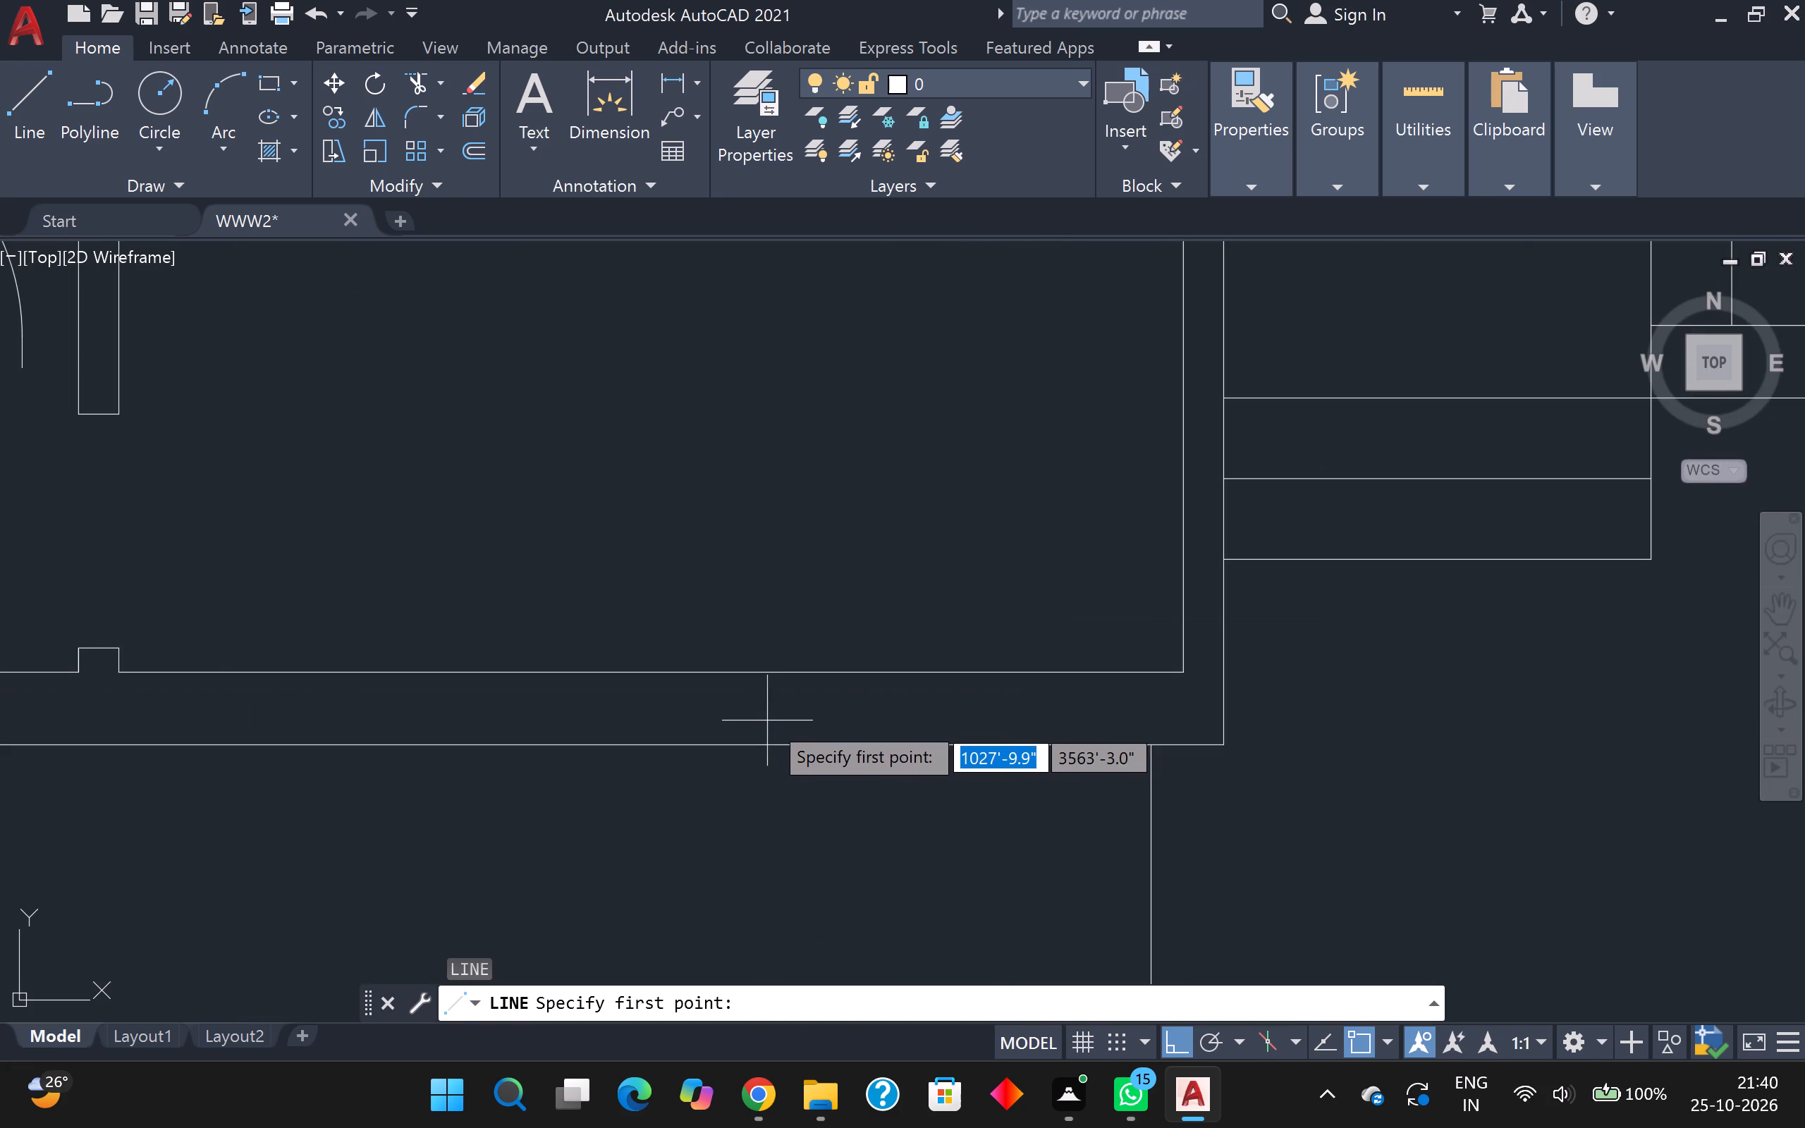
scroll(766, 718, down, 1)
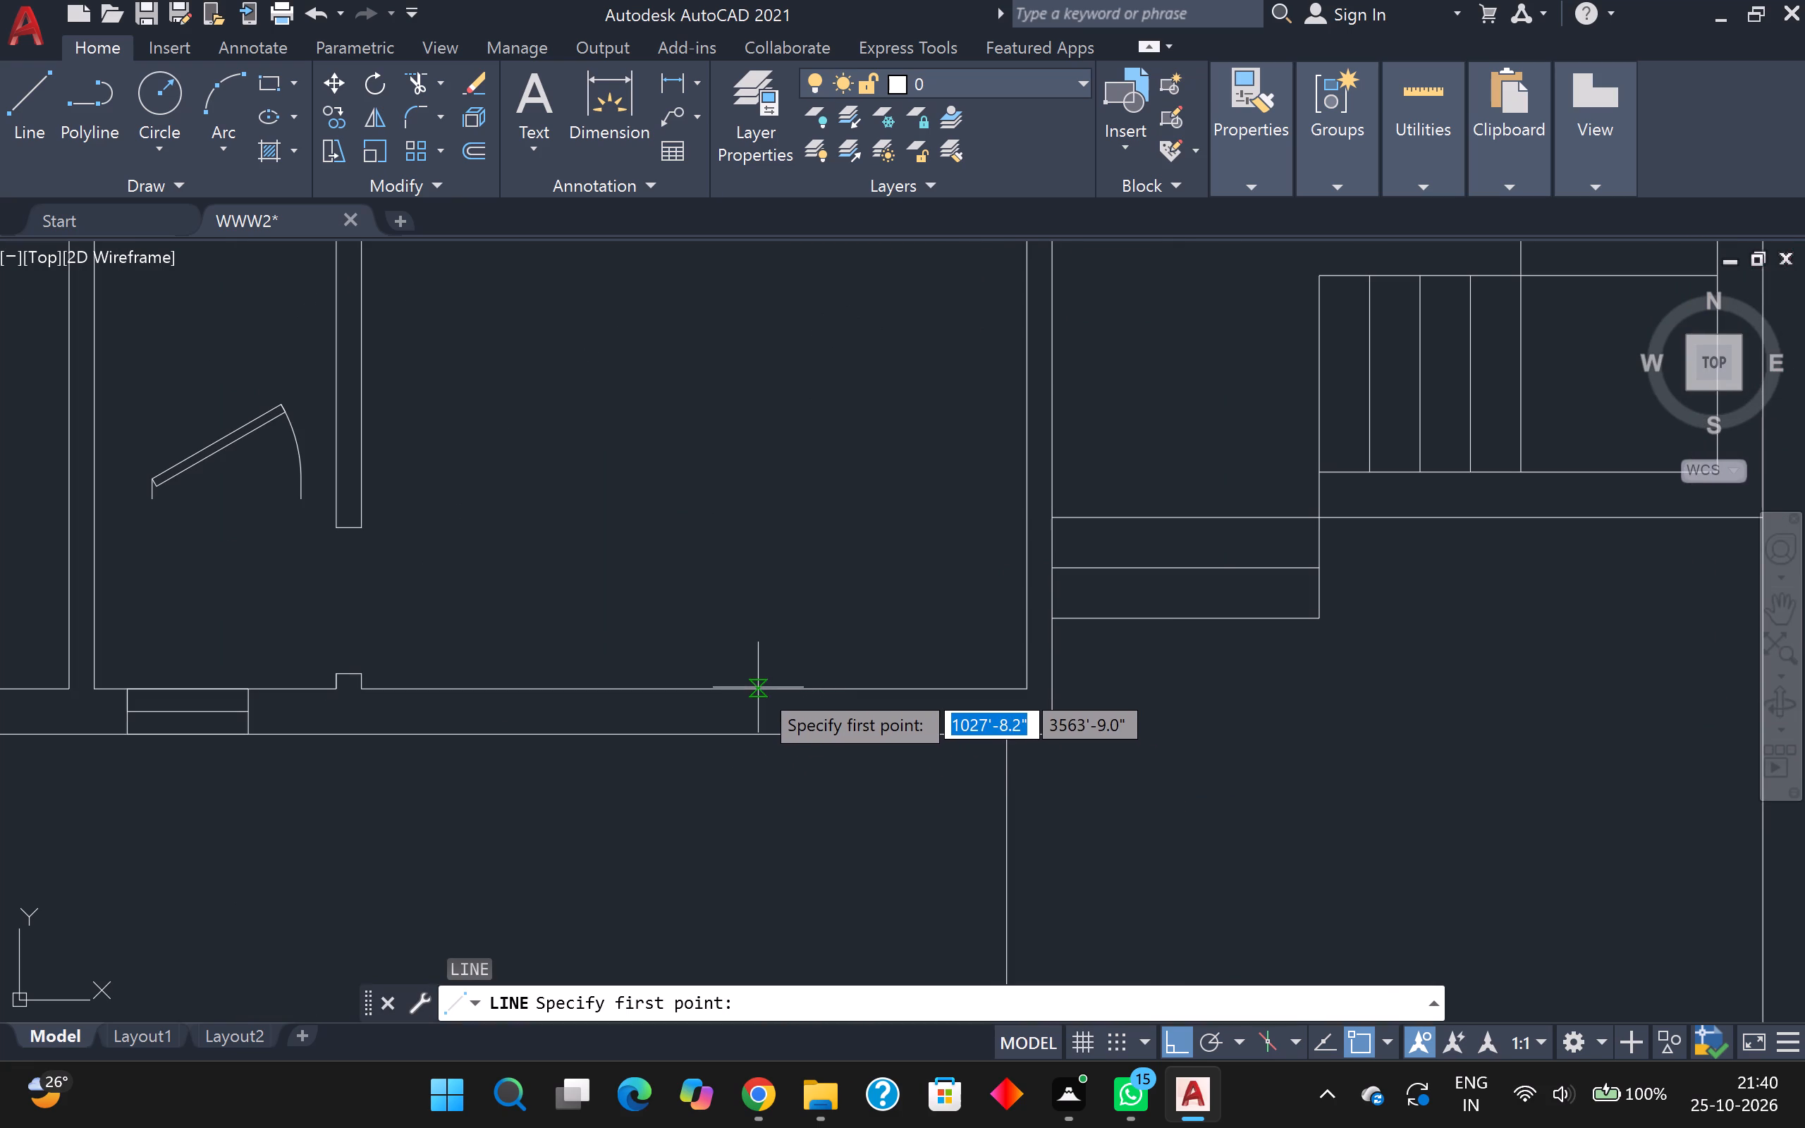
click(786, 690)
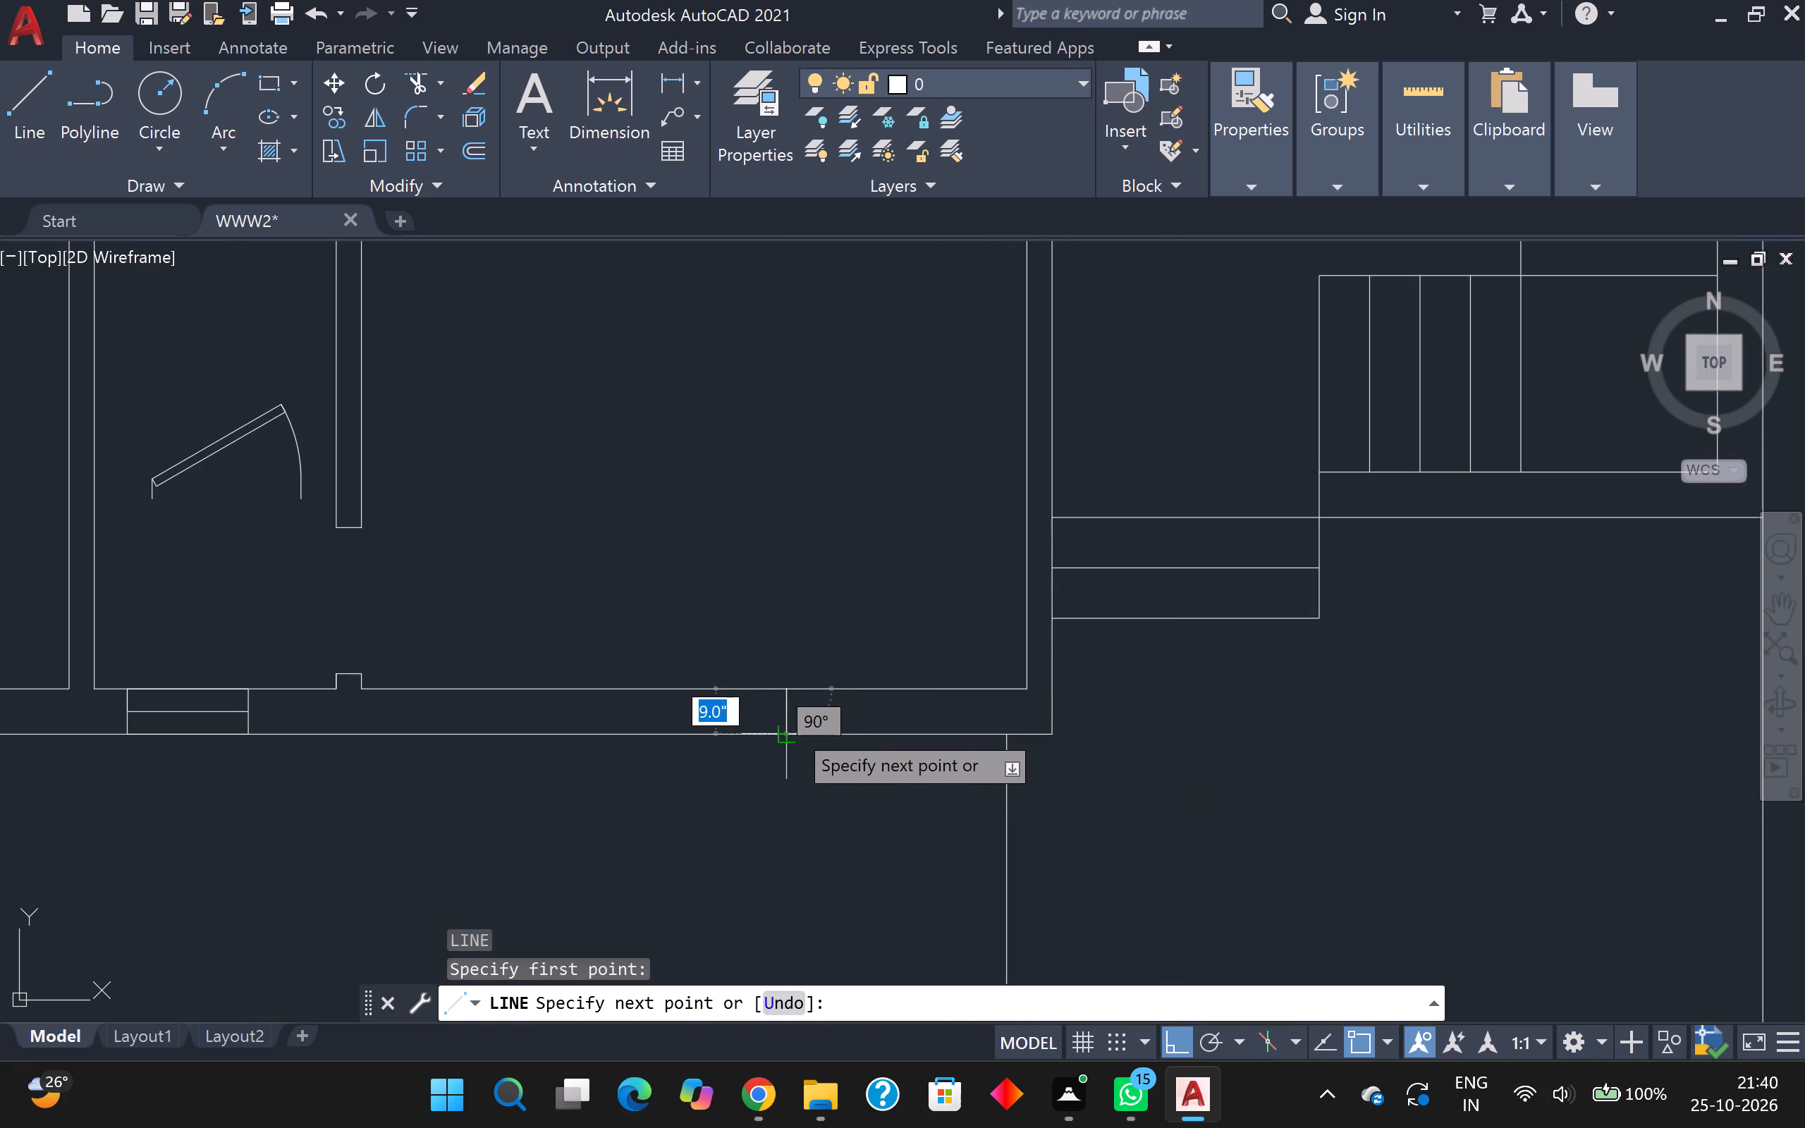
click(792, 727)
text(3')
key(Return)
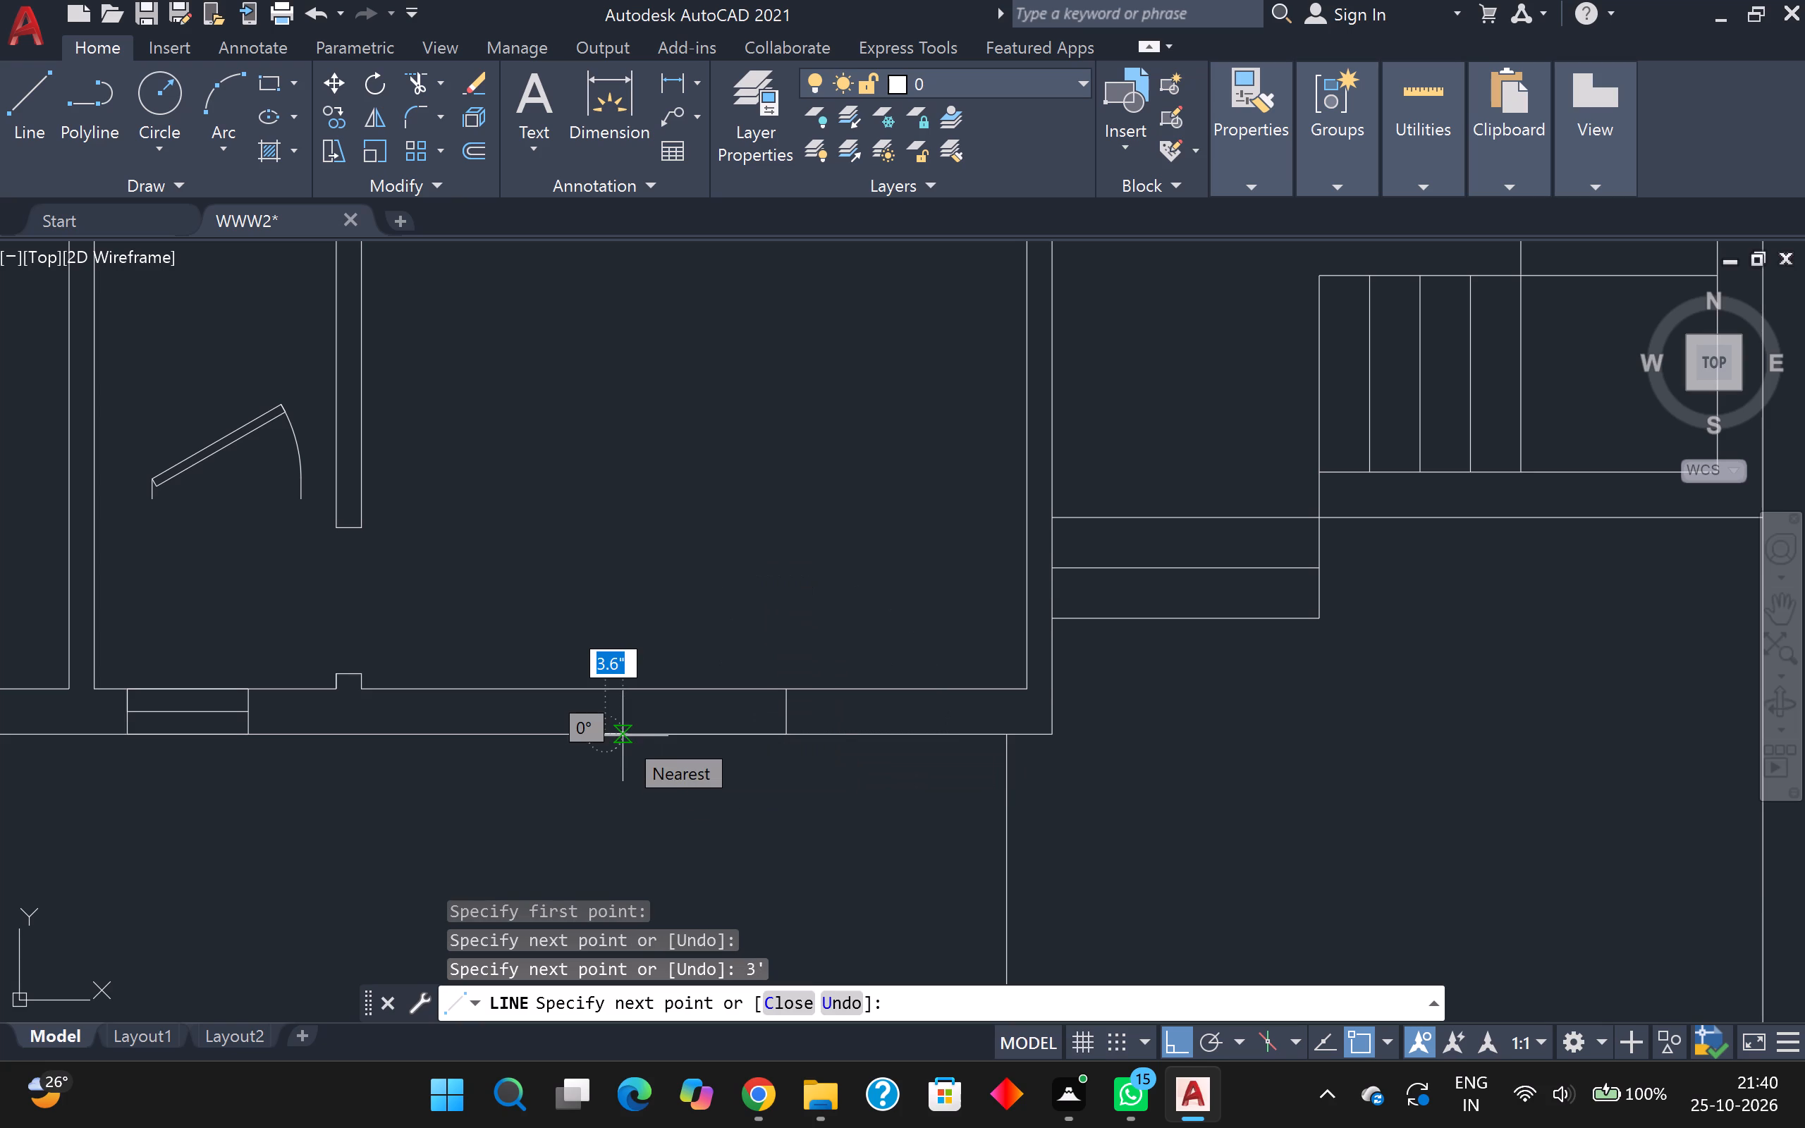
scroll(613, 649, up, 2)
click(590, 760)
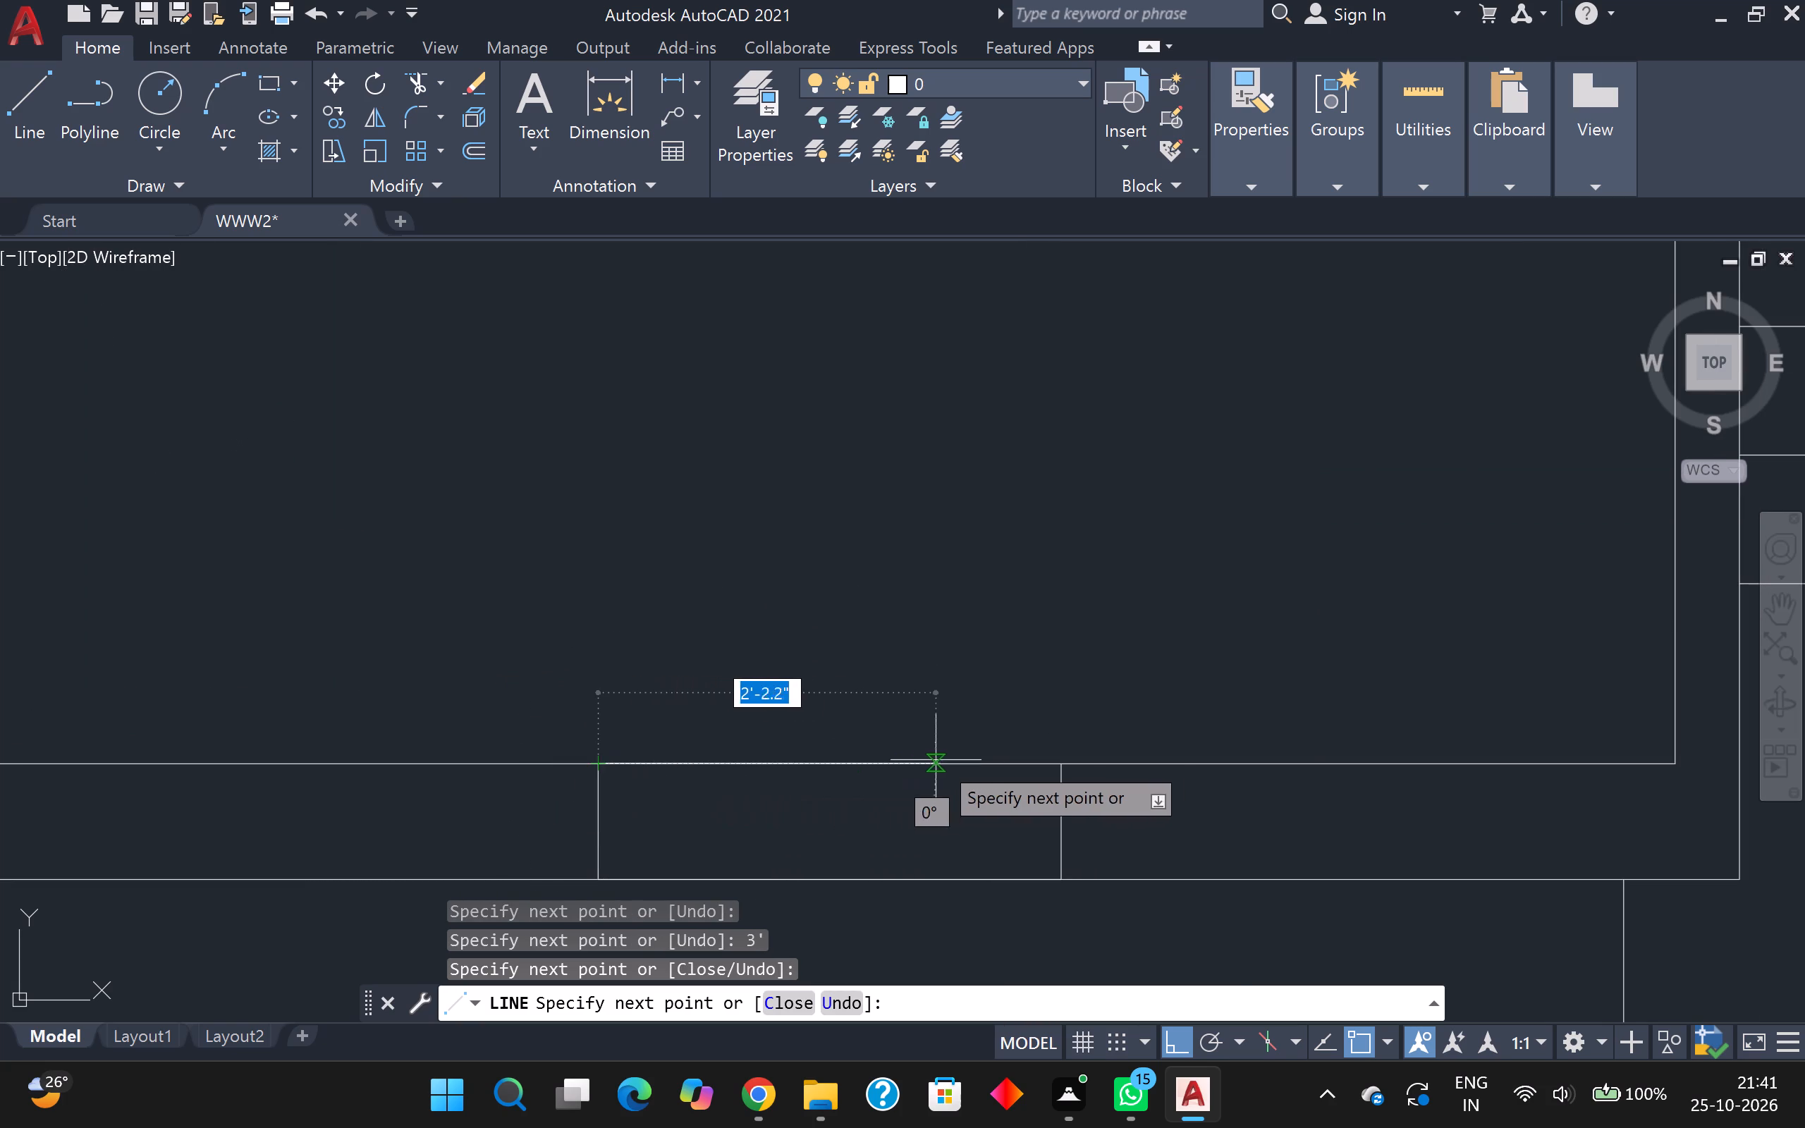
click(1070, 766)
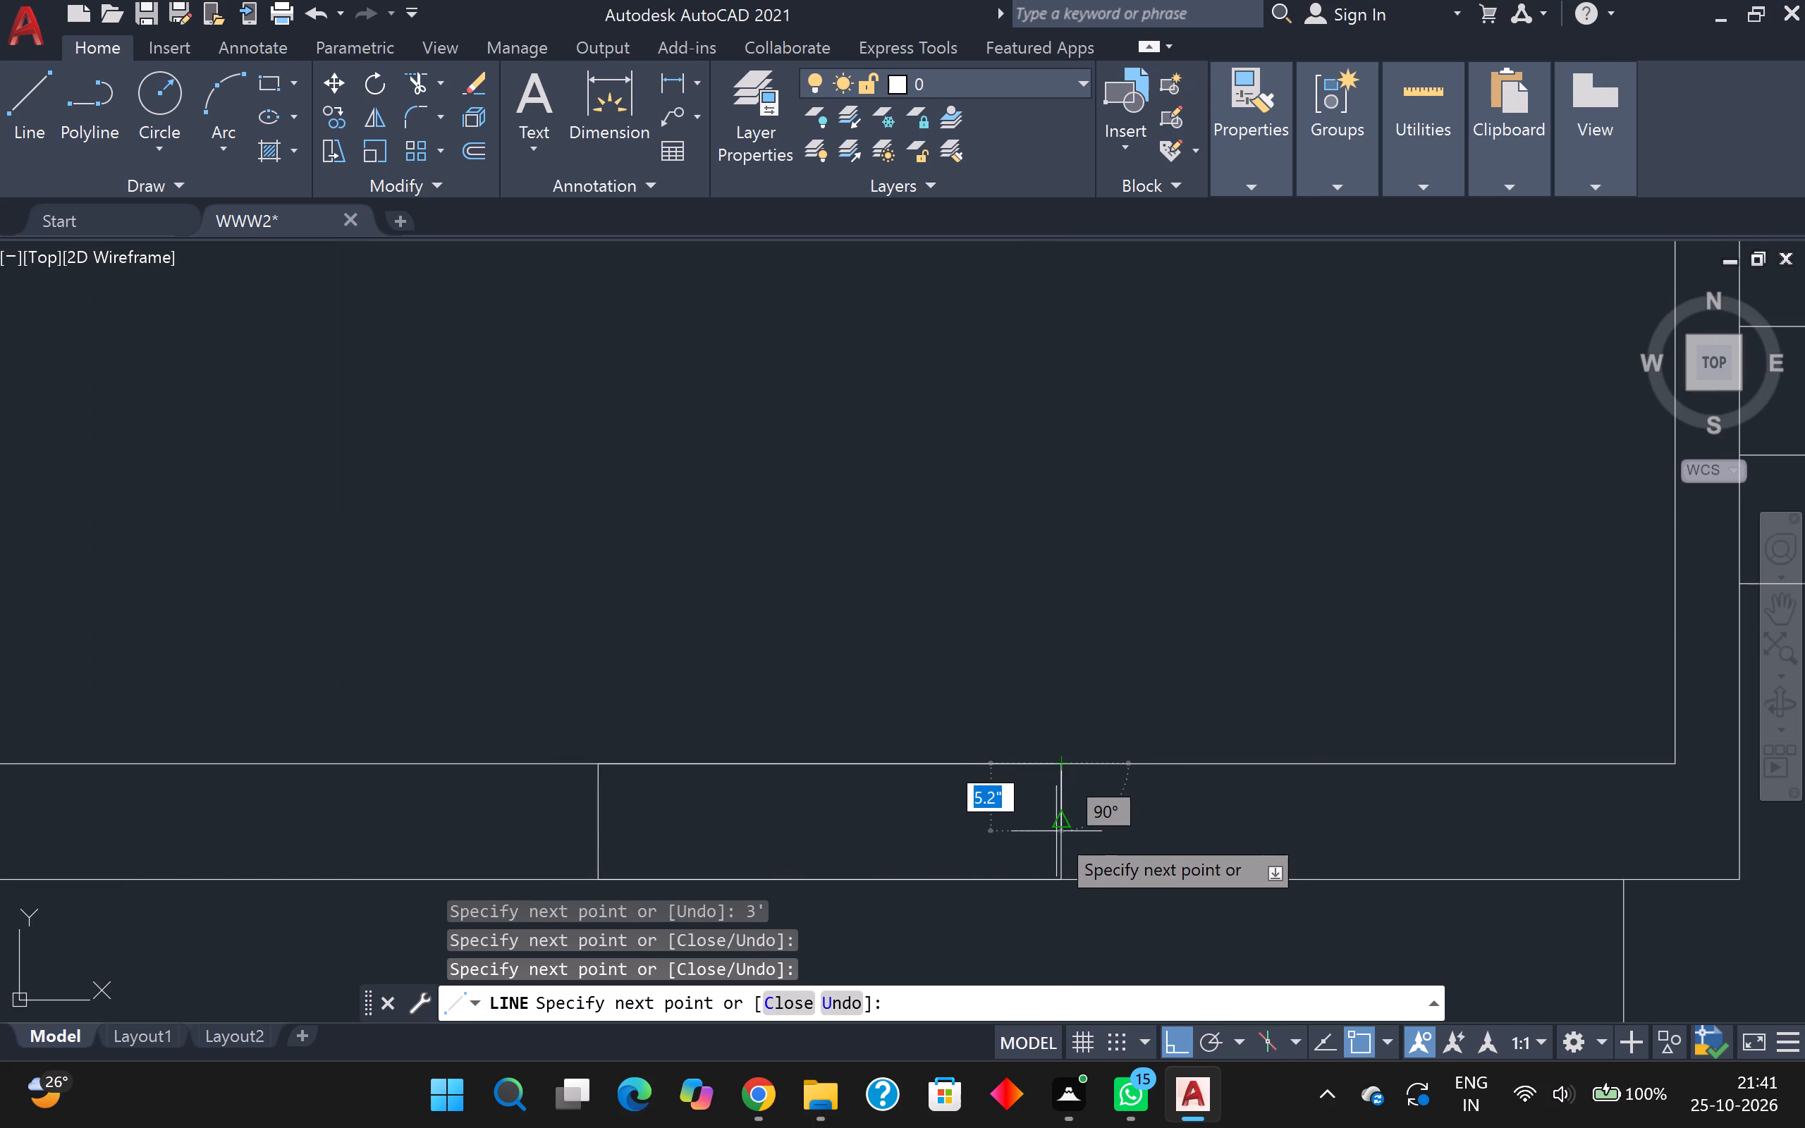
click(1063, 819)
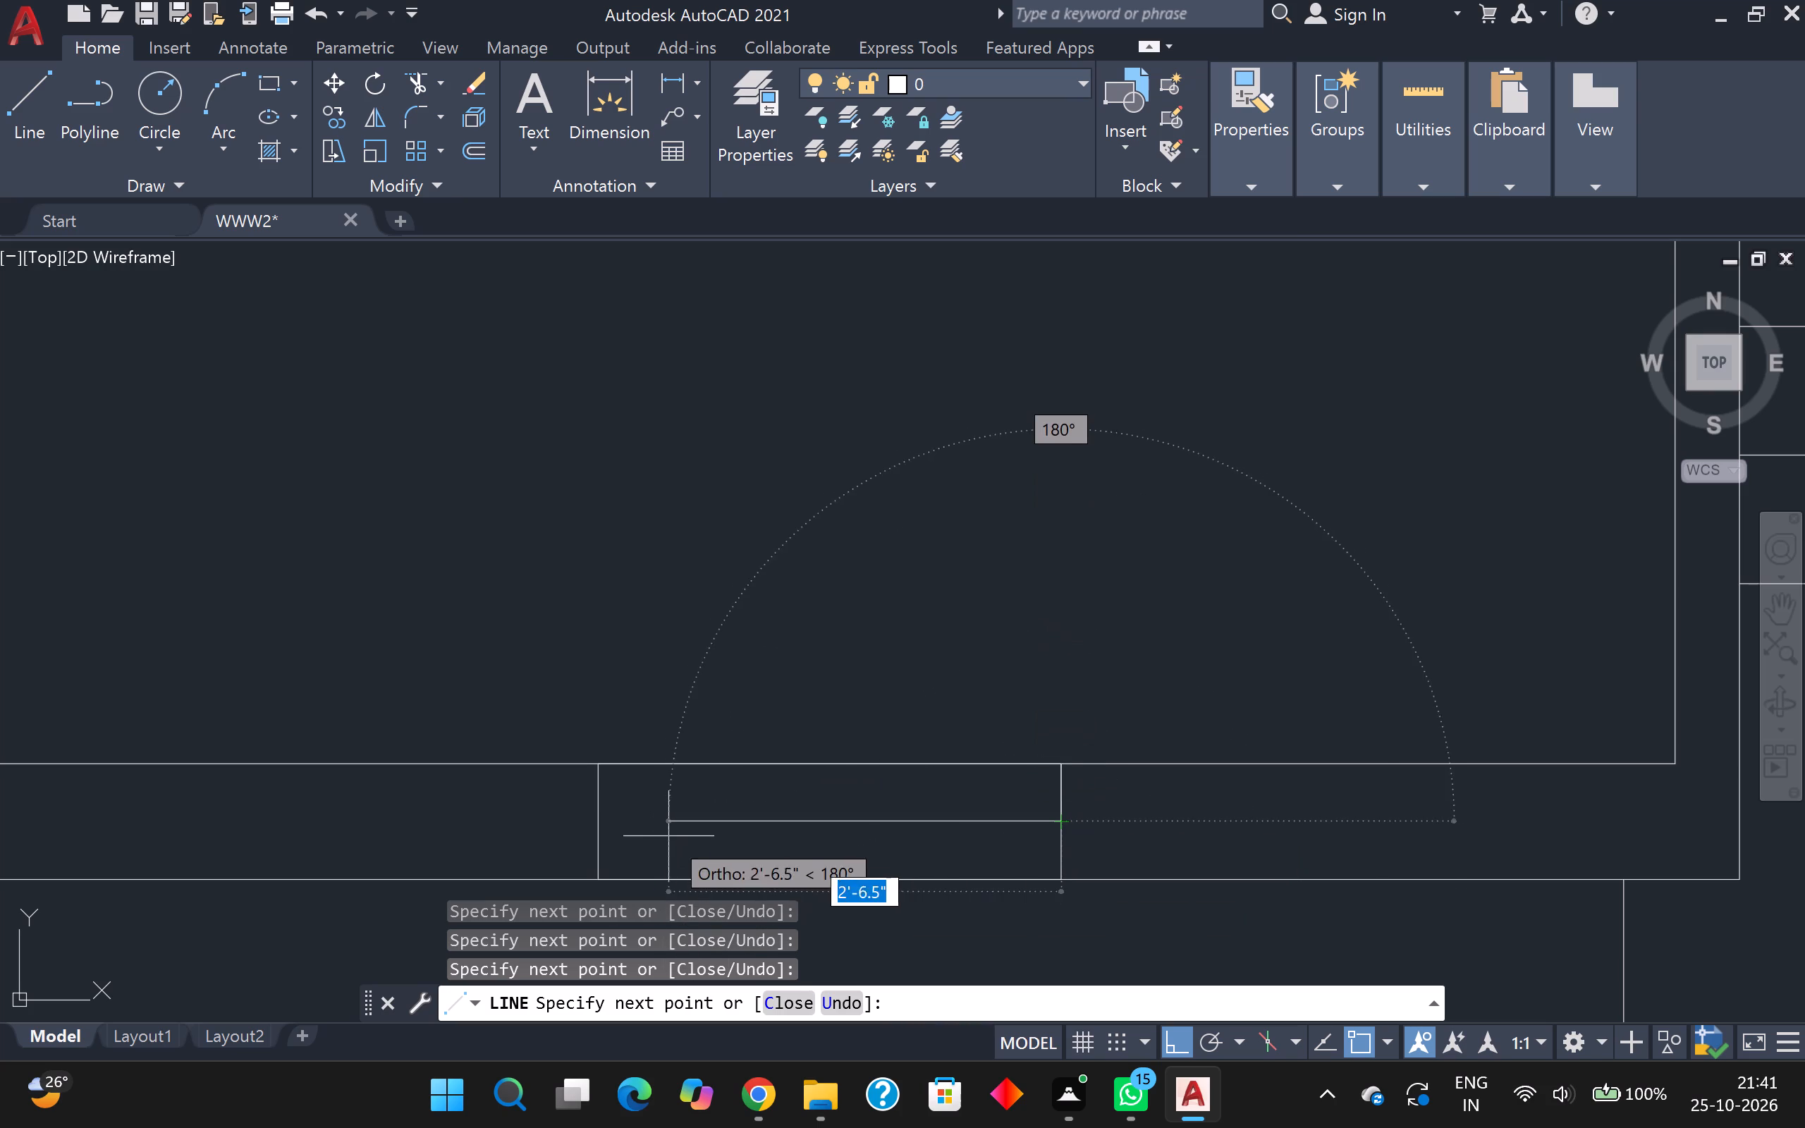
click(604, 822)
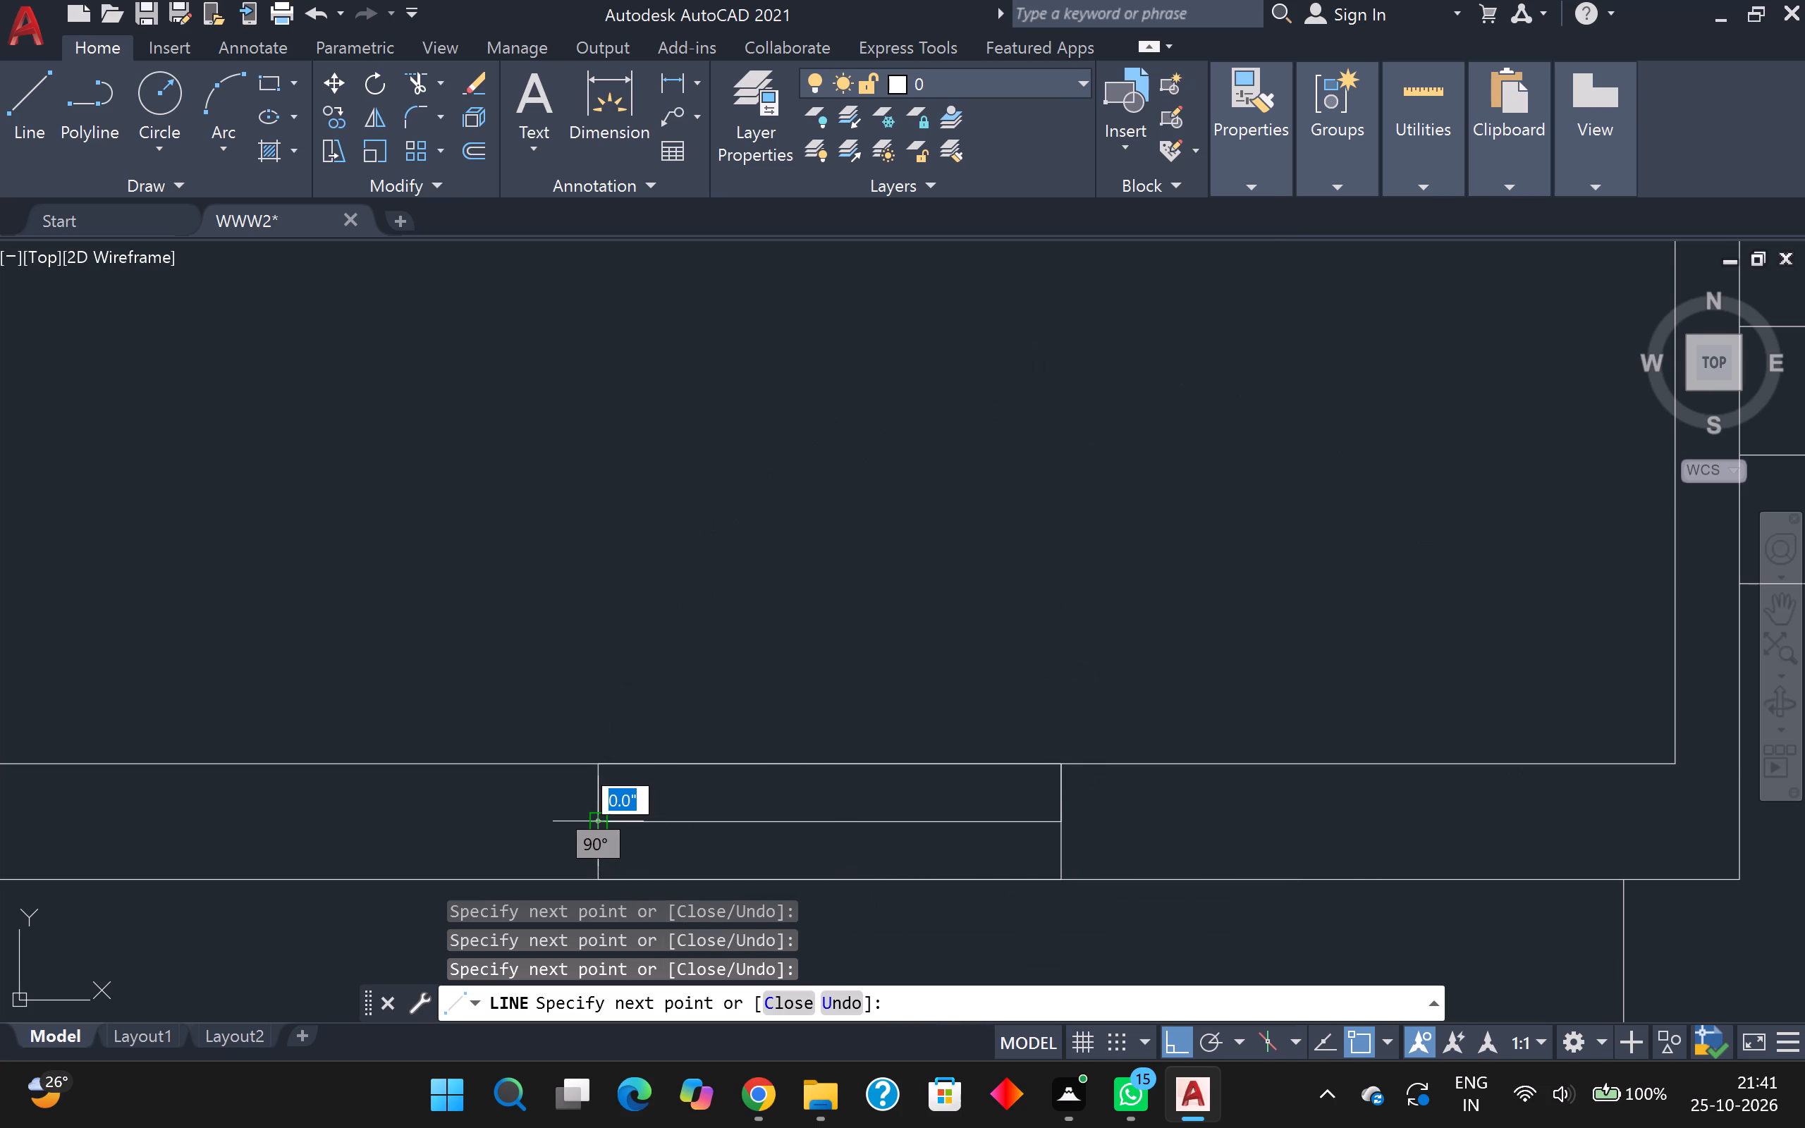
key(Escape)
Copy the 3' window from its centre-line midpoint into the bottom outer wall of the corner room on the other side of the narrow room.
scroll(604, 822, down, 2)
scroll(653, 779, up, 1)
middle_drag(601, 769, 582, 725)
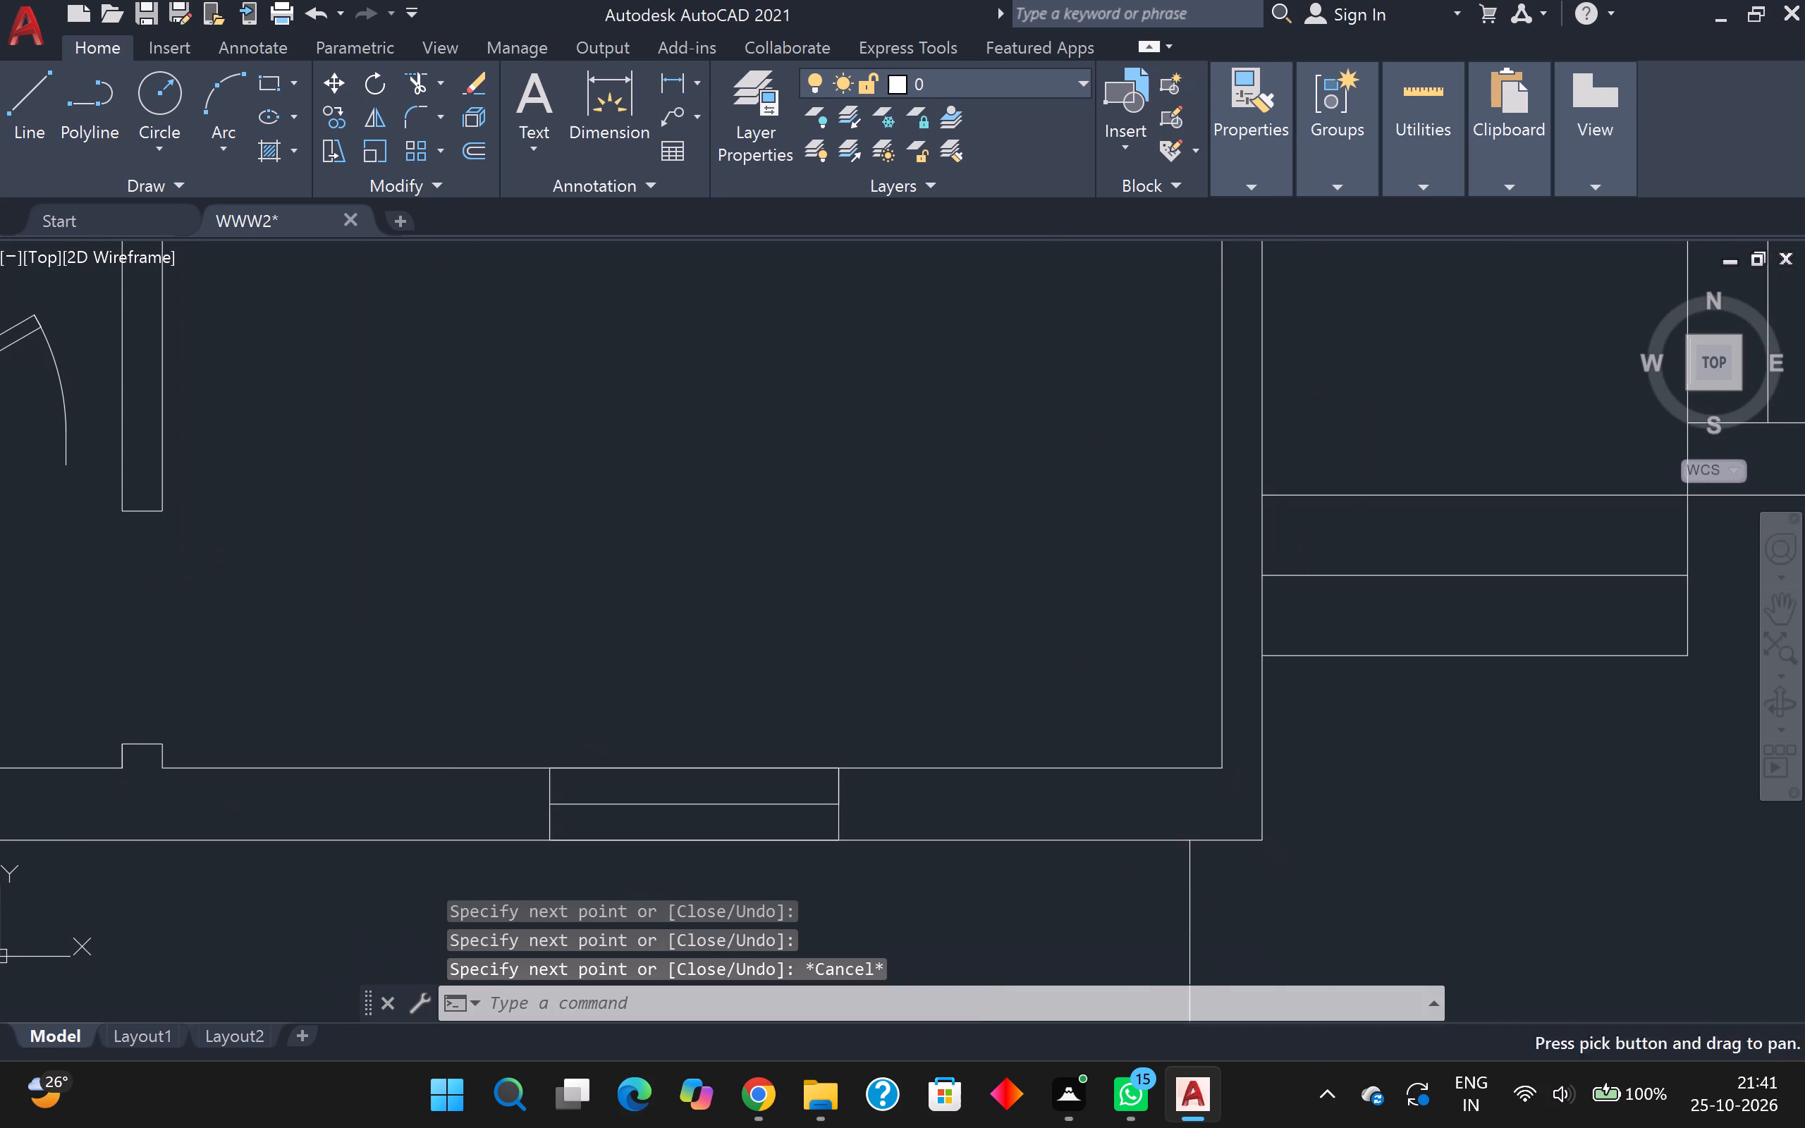
middle_drag(496, 673, 503, 582)
click(503, 578)
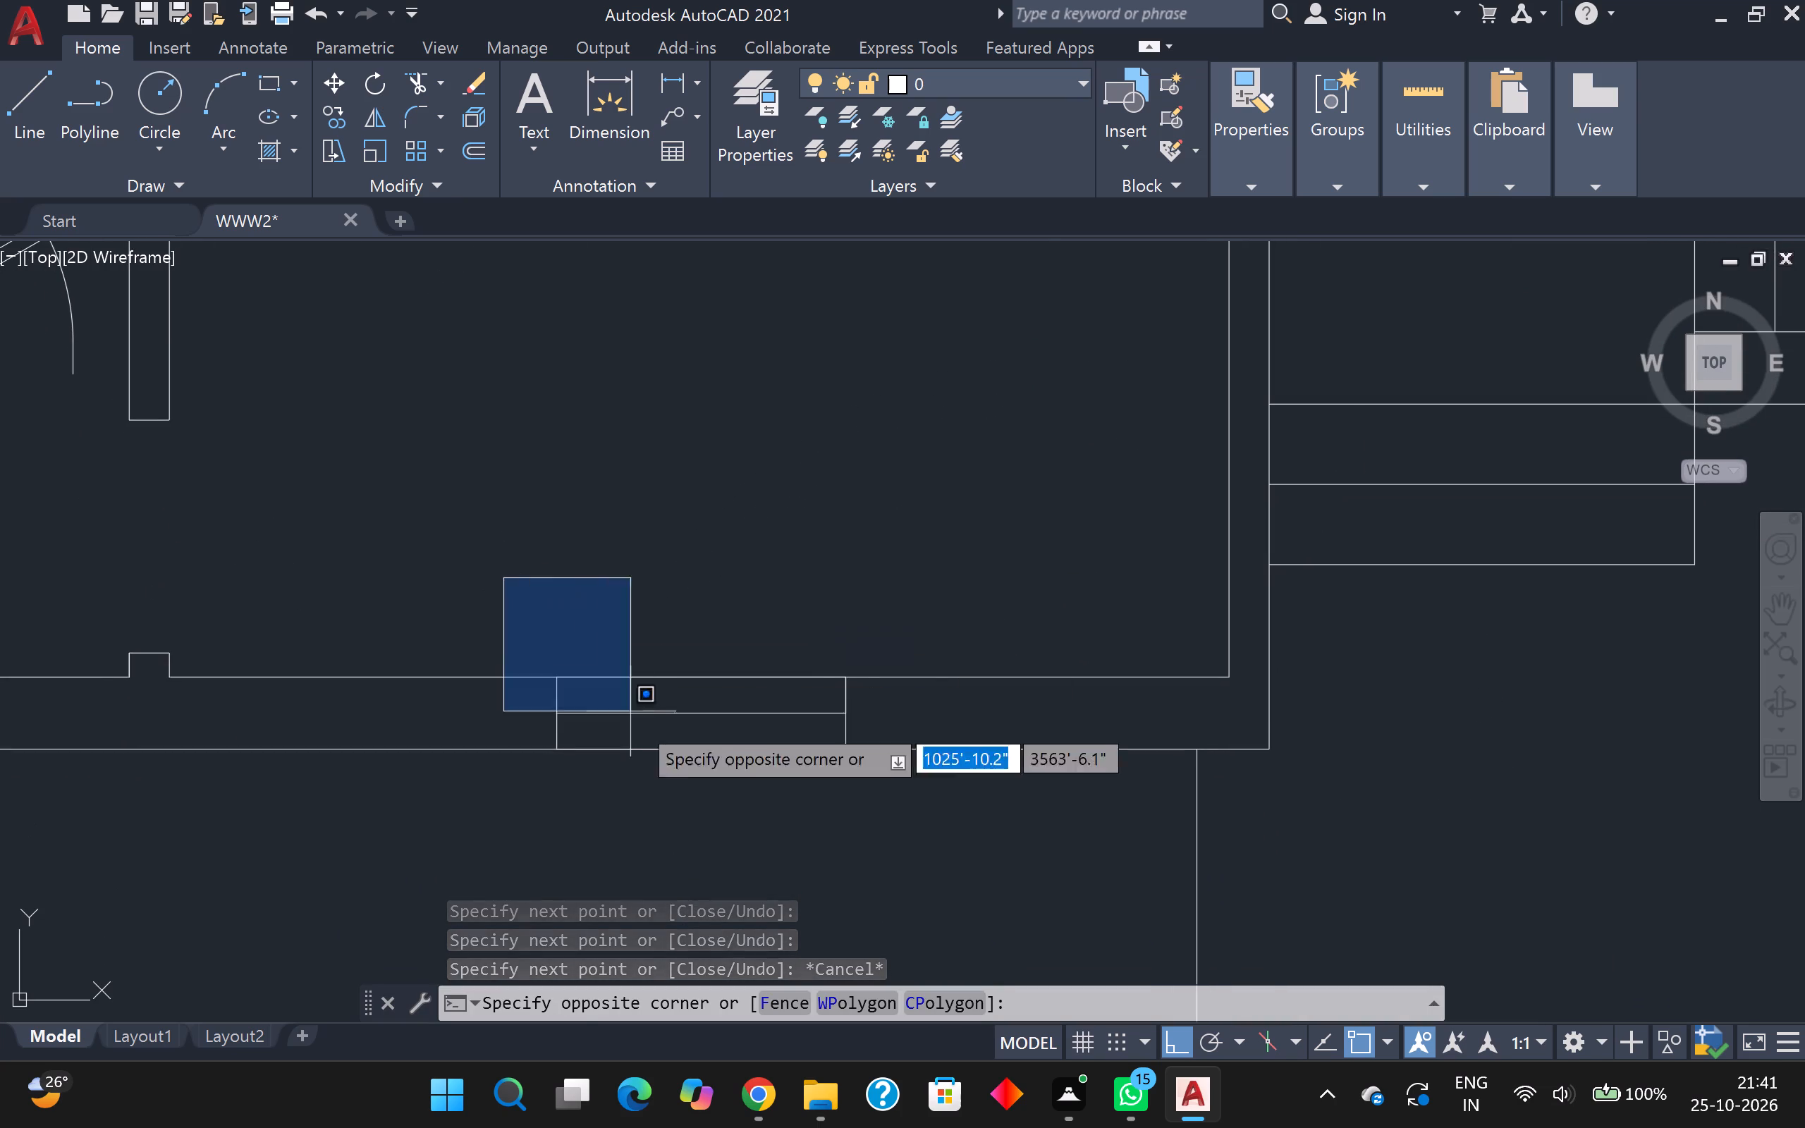
click(891, 823)
key(c)
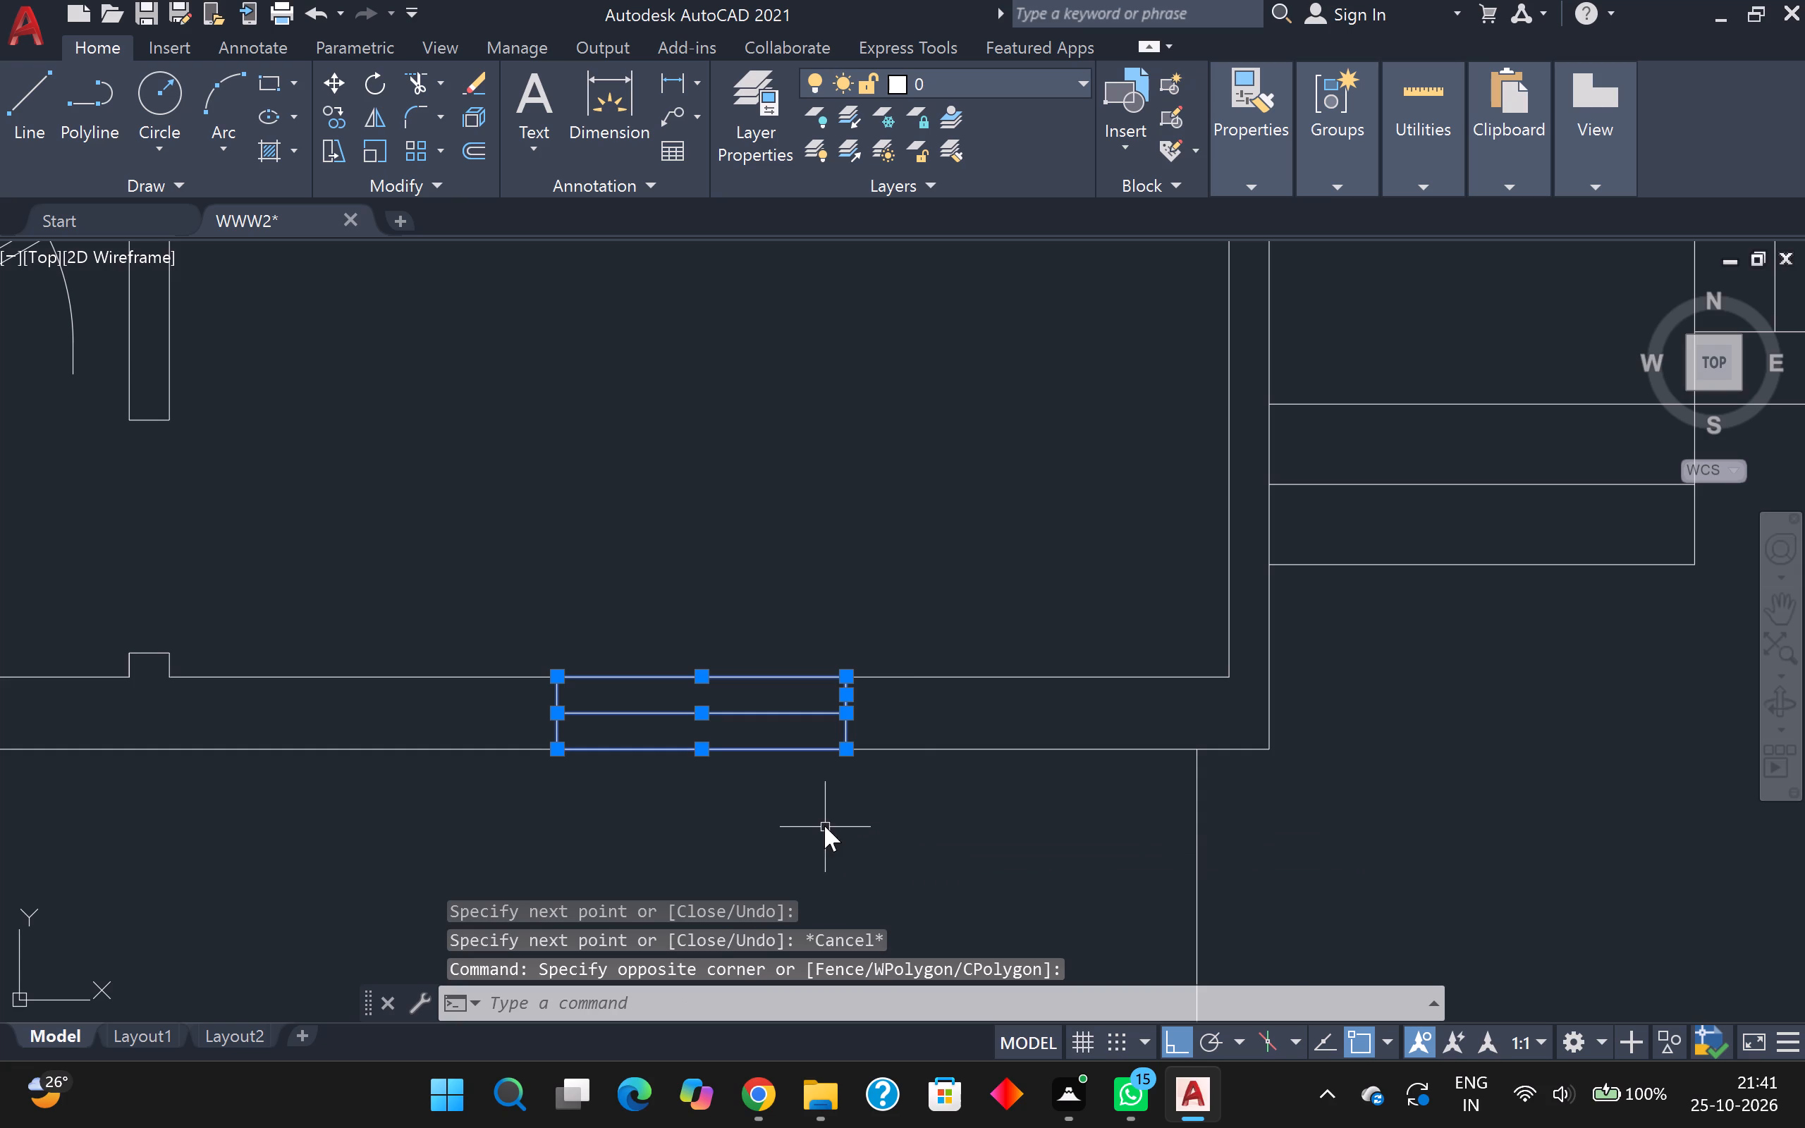
key(o)
key(Return)
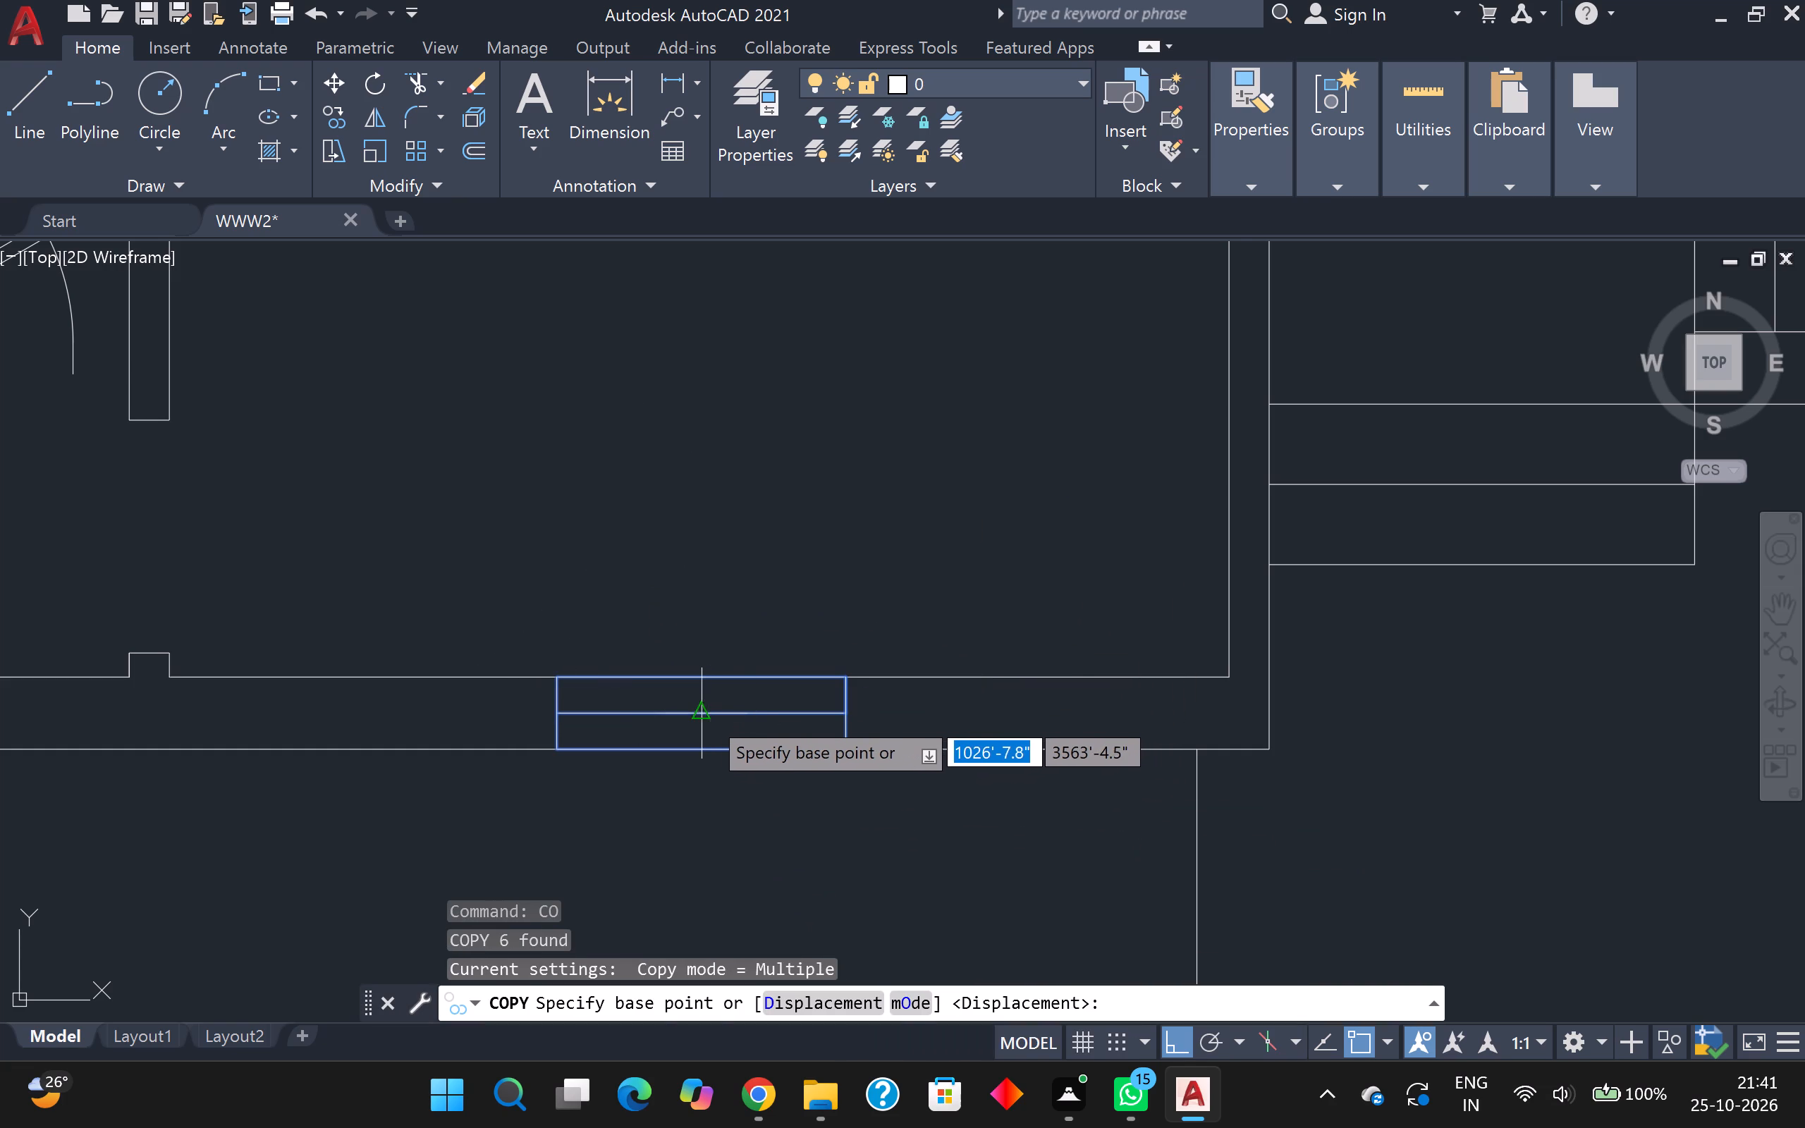
click(701, 716)
middle_drag(619, 715, 952, 700)
scroll(517, 754, down, 1)
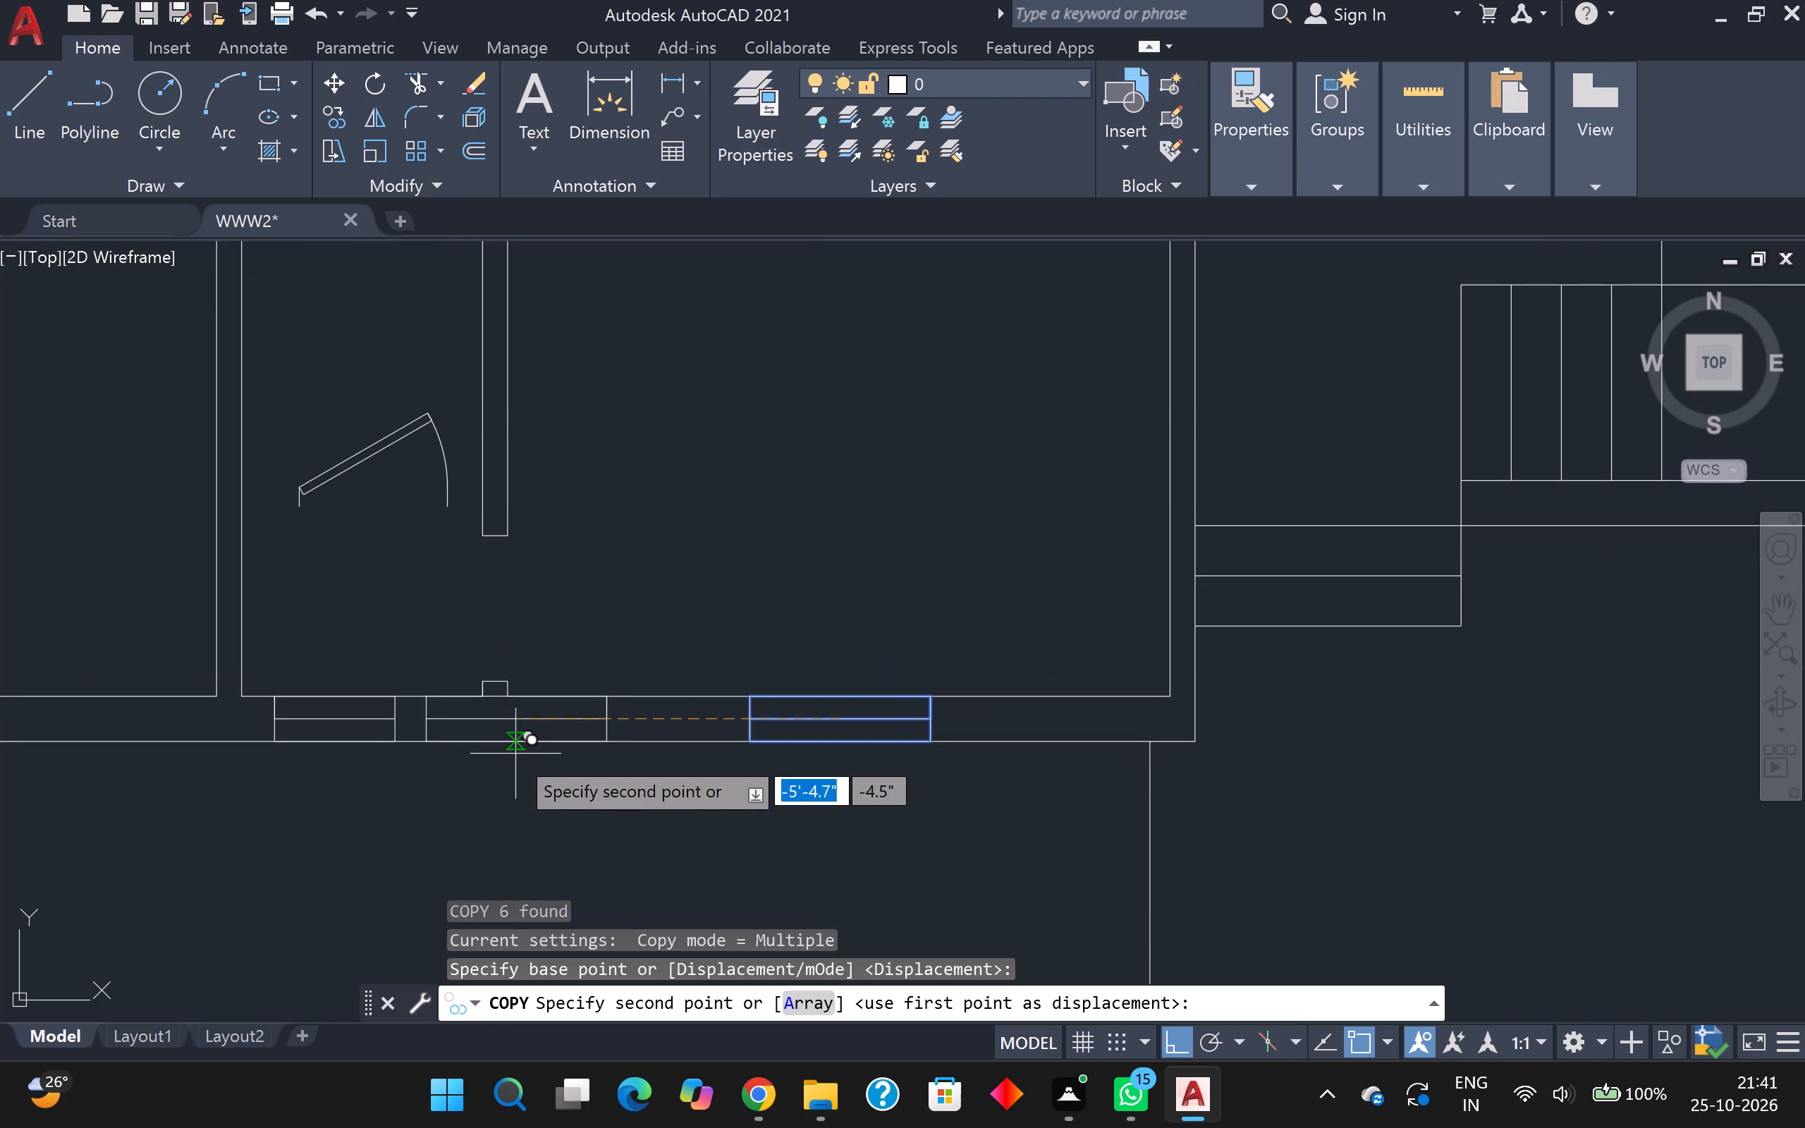
scroll(486, 759, down, 1)
middle_drag(297, 785, 753, 857)
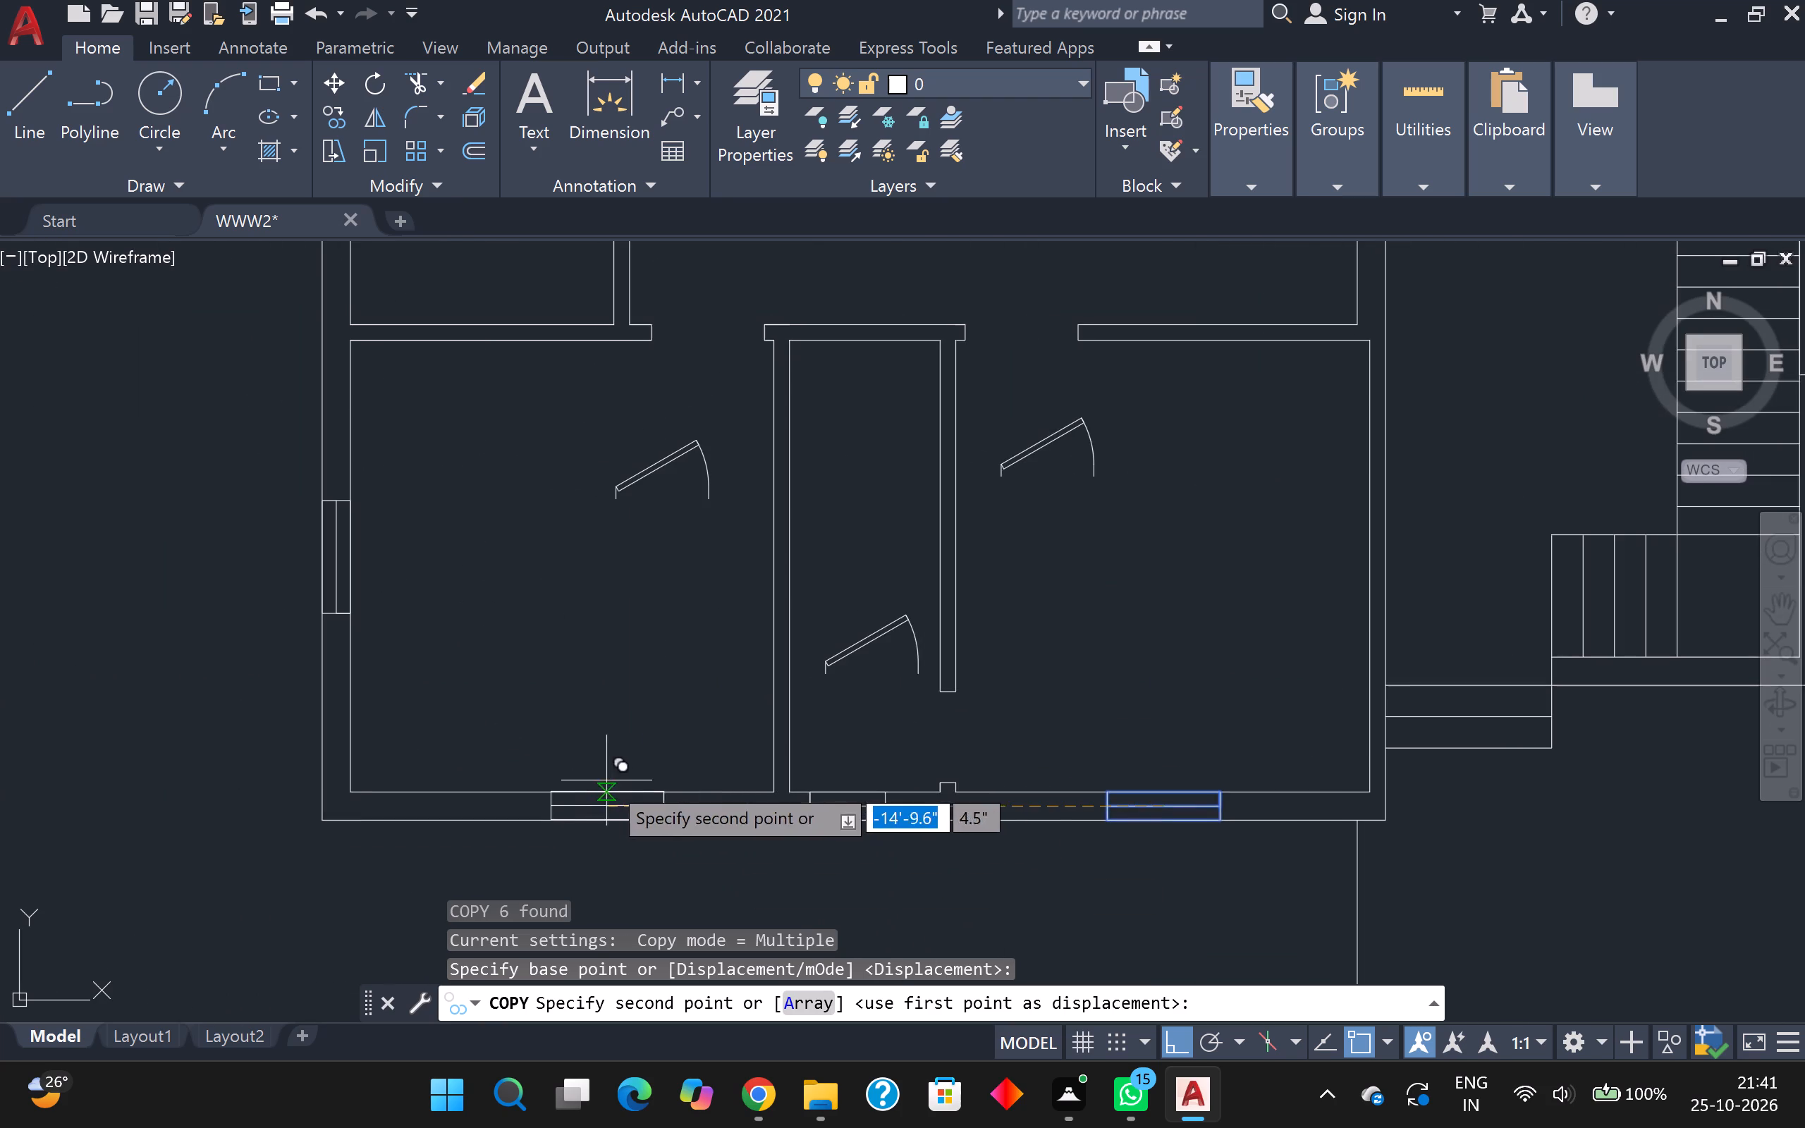
scroll(556, 807, up, 2)
scroll(357, 856, up, 1)
scroll(364, 859, down, 1)
click(477, 891)
scroll(477, 891, down, 2)
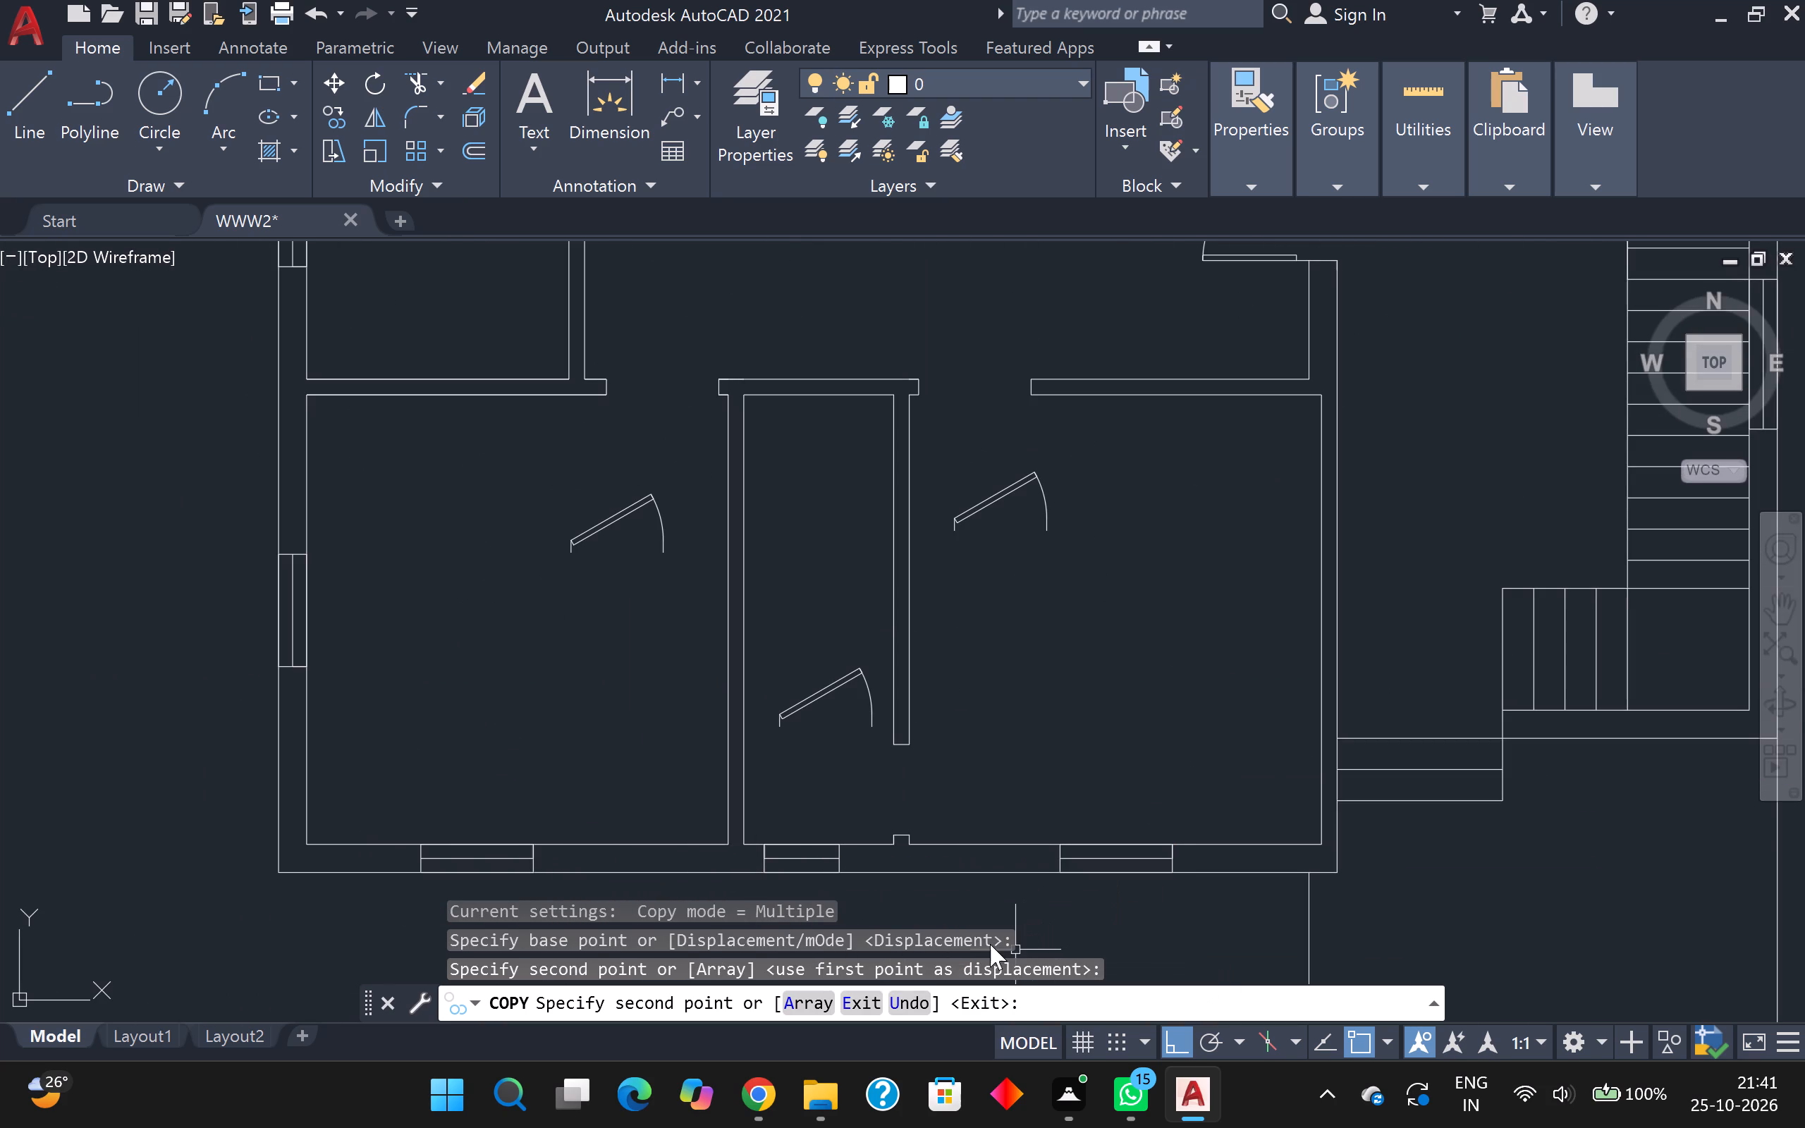
key(Escape)
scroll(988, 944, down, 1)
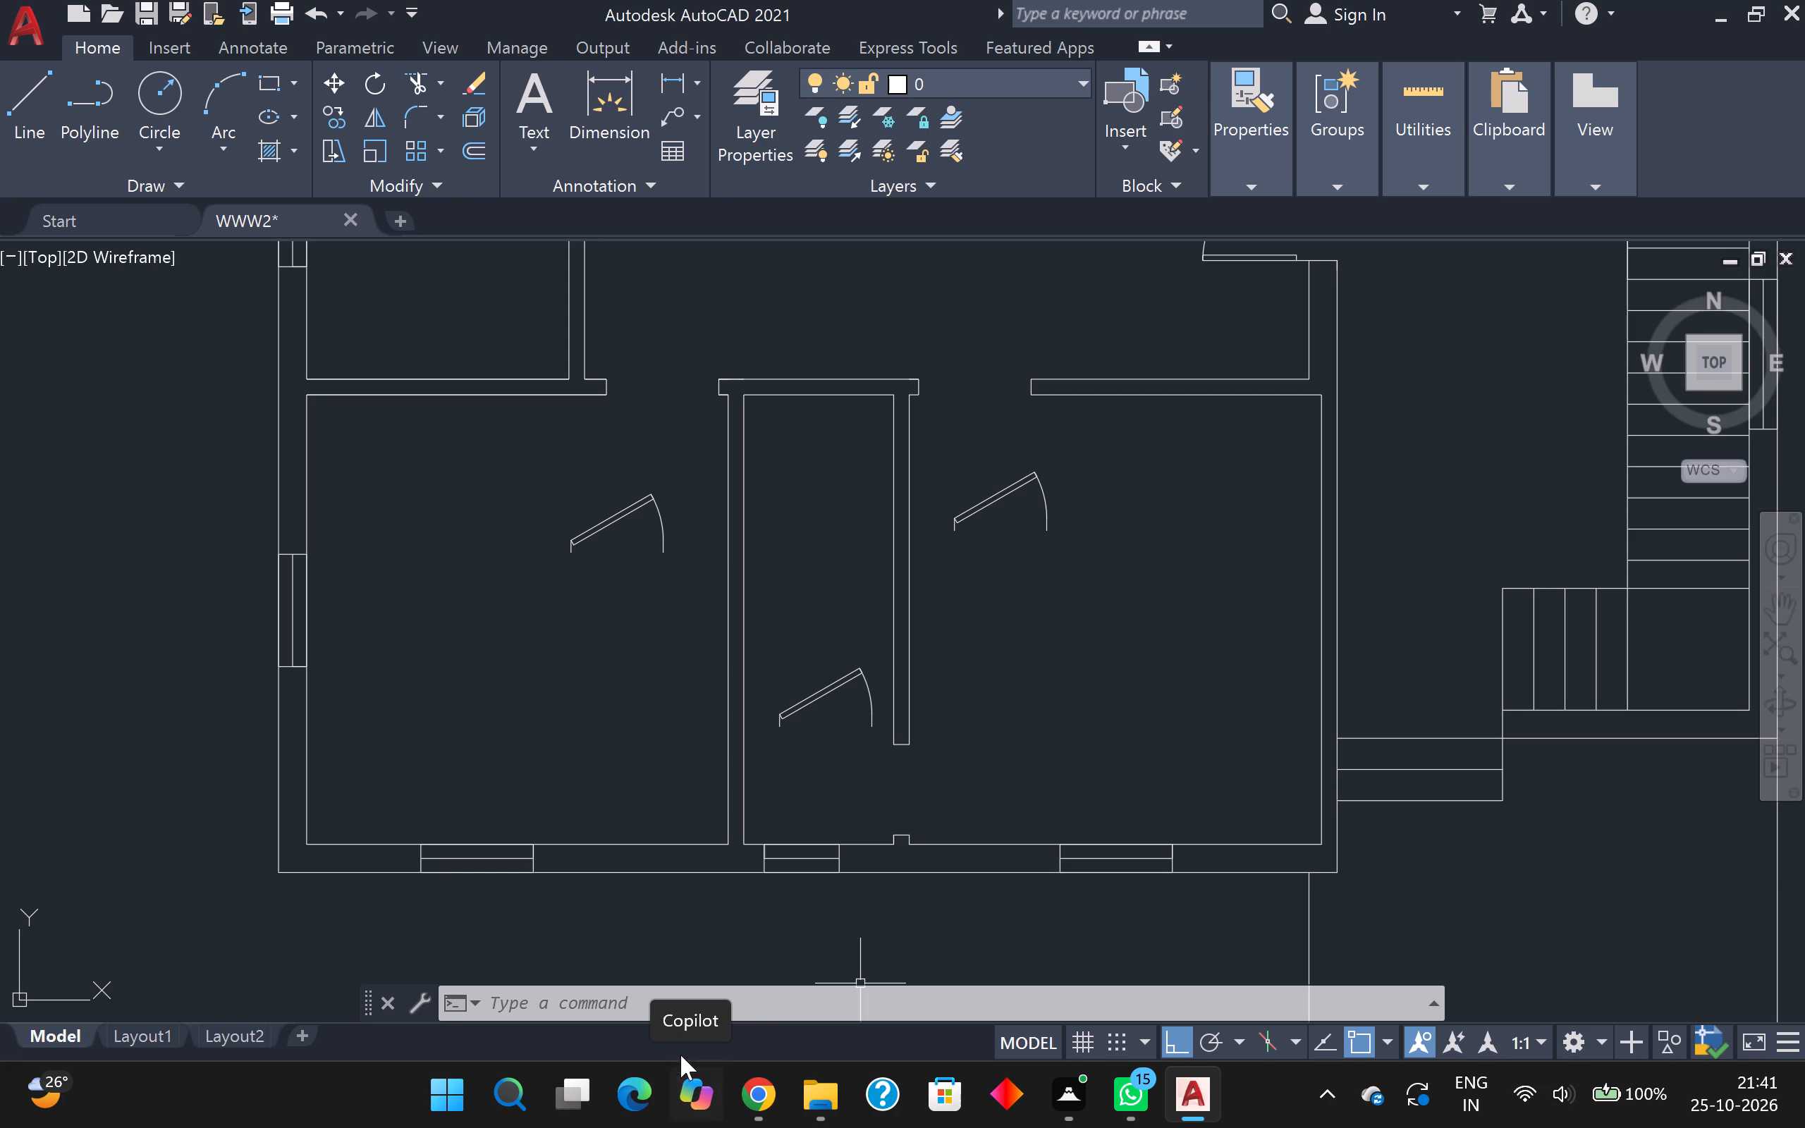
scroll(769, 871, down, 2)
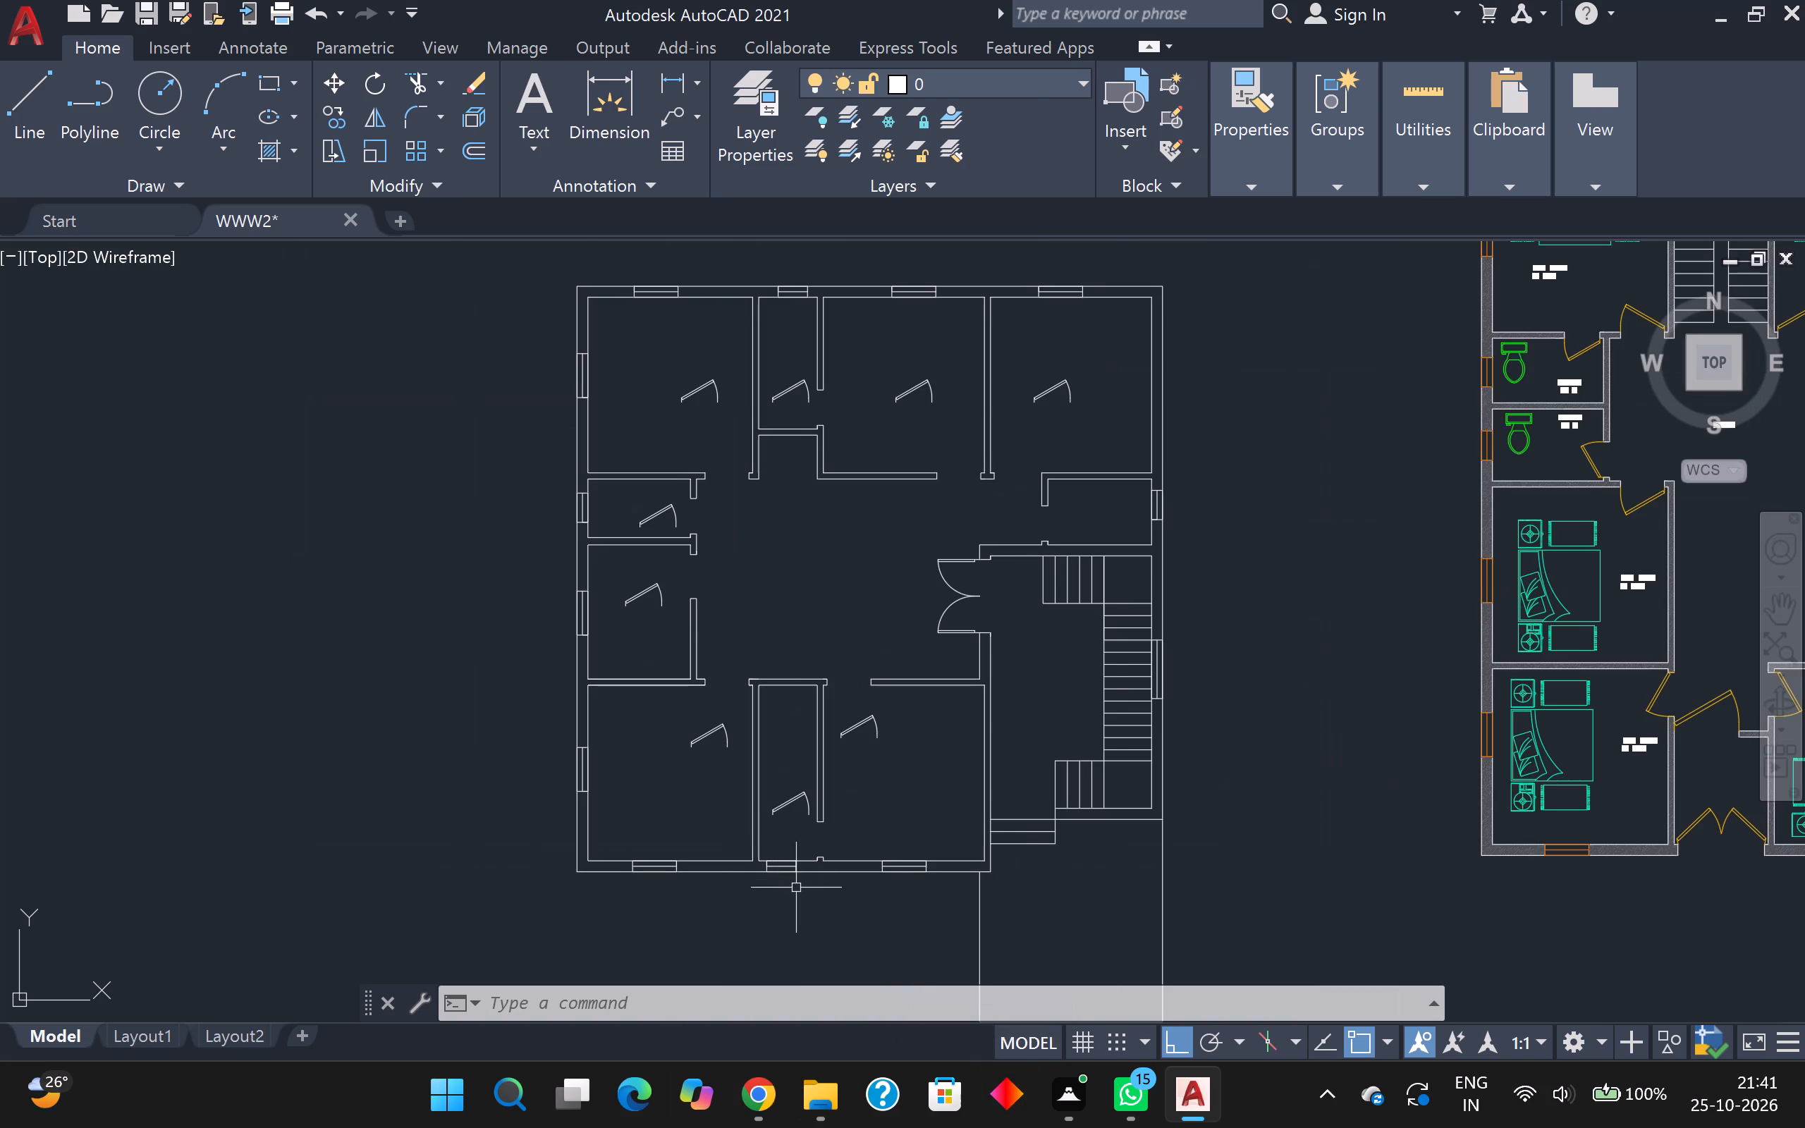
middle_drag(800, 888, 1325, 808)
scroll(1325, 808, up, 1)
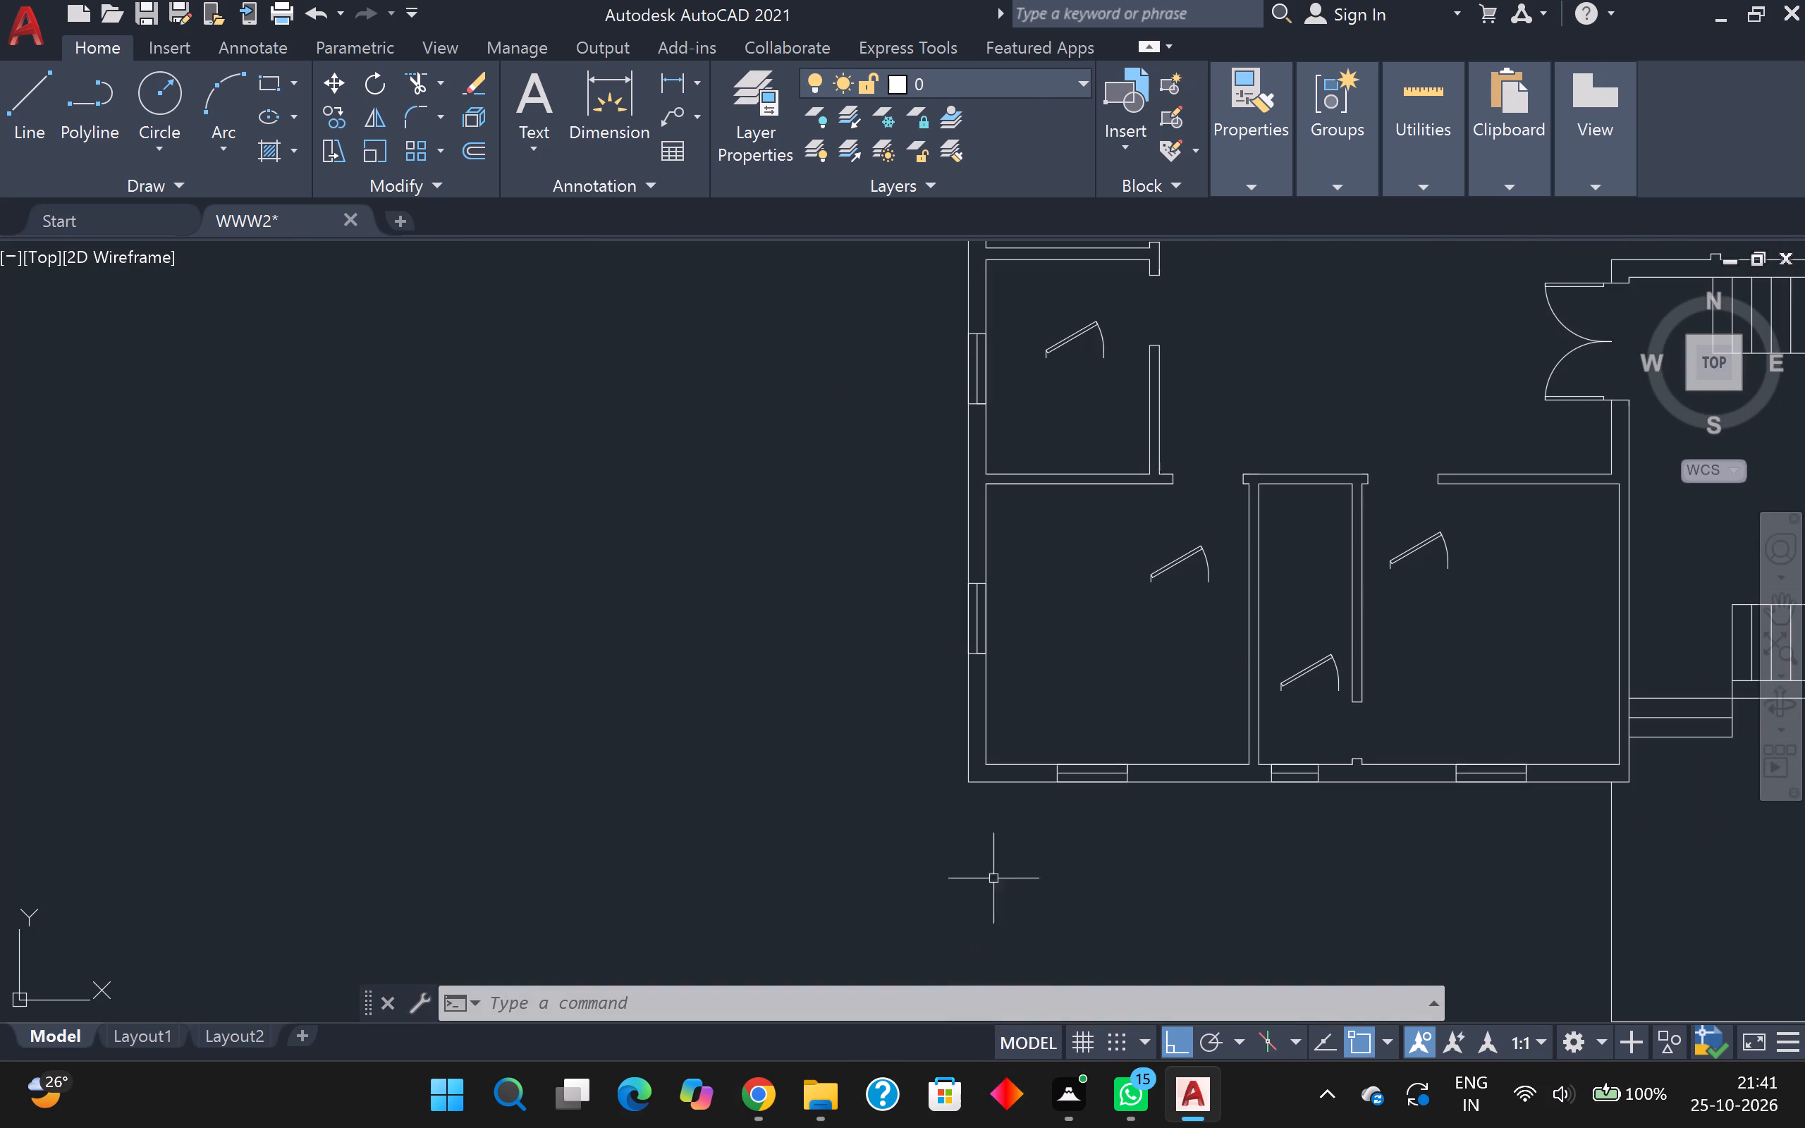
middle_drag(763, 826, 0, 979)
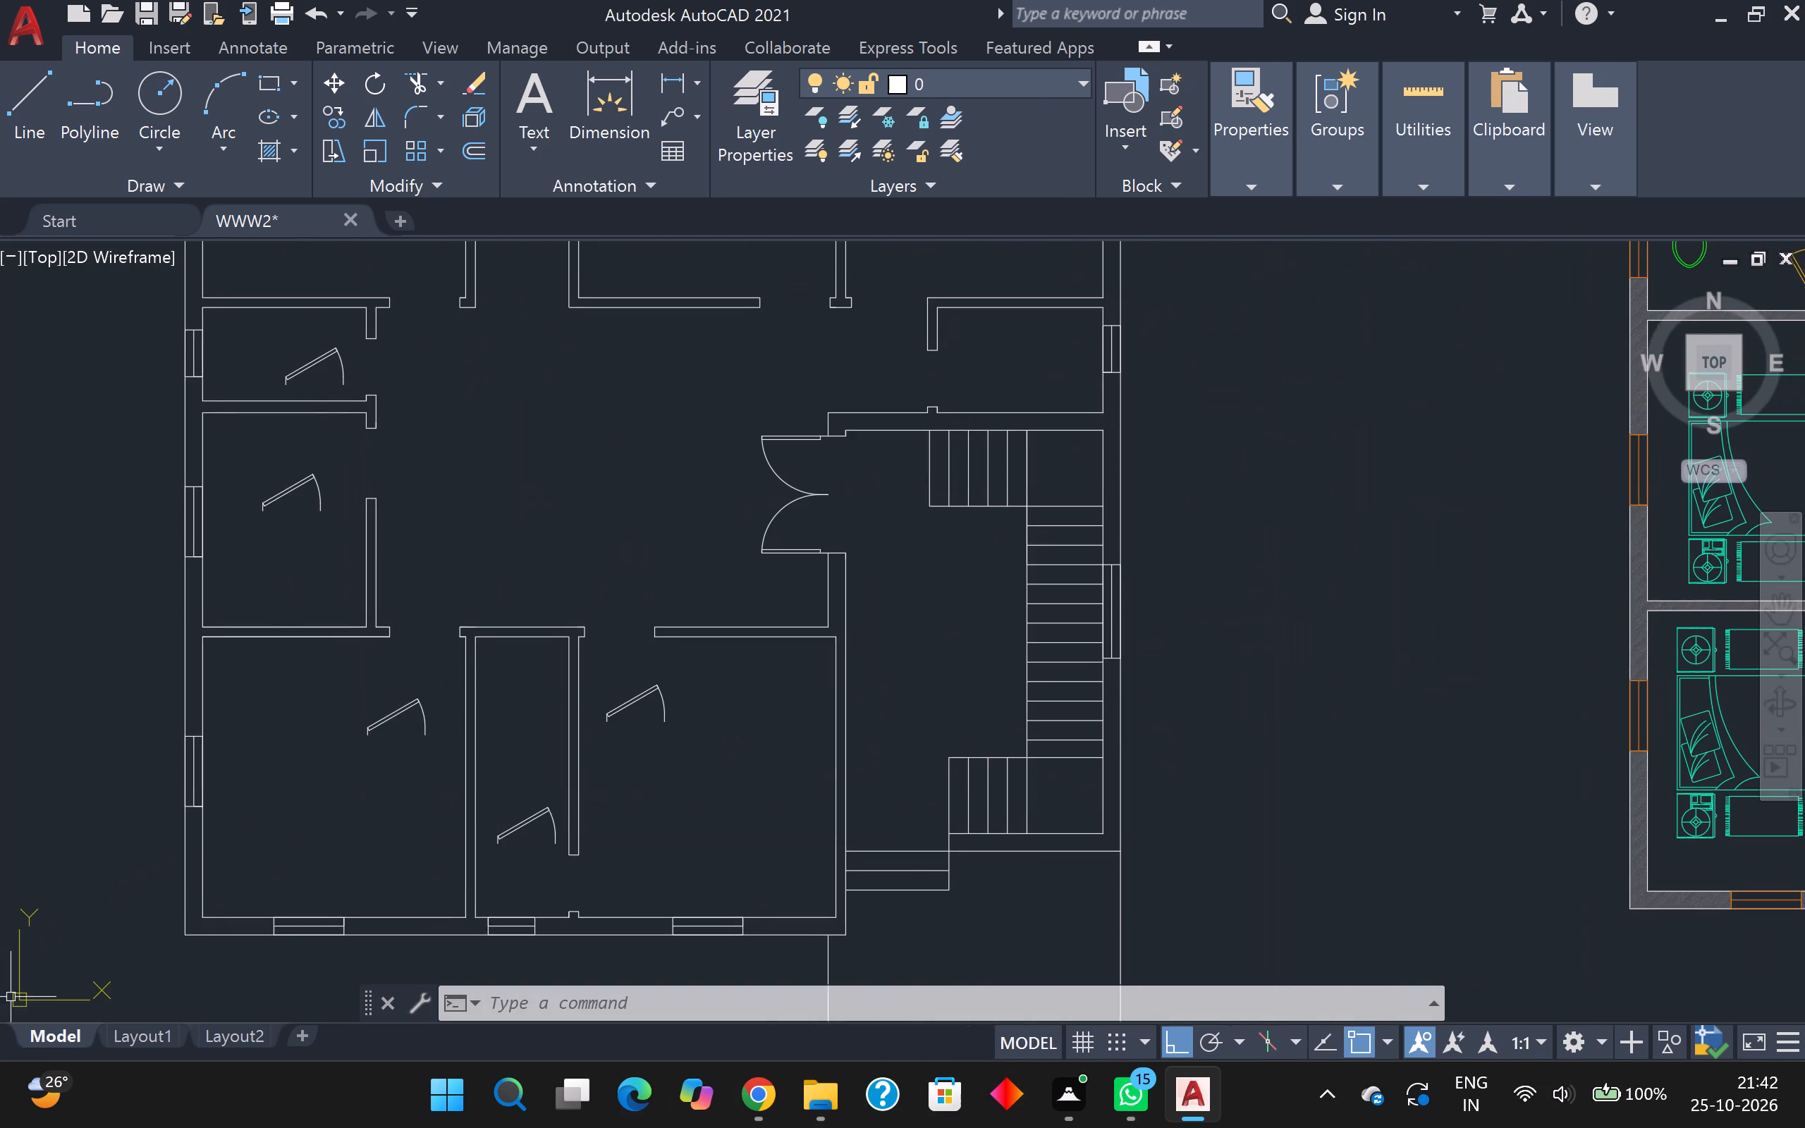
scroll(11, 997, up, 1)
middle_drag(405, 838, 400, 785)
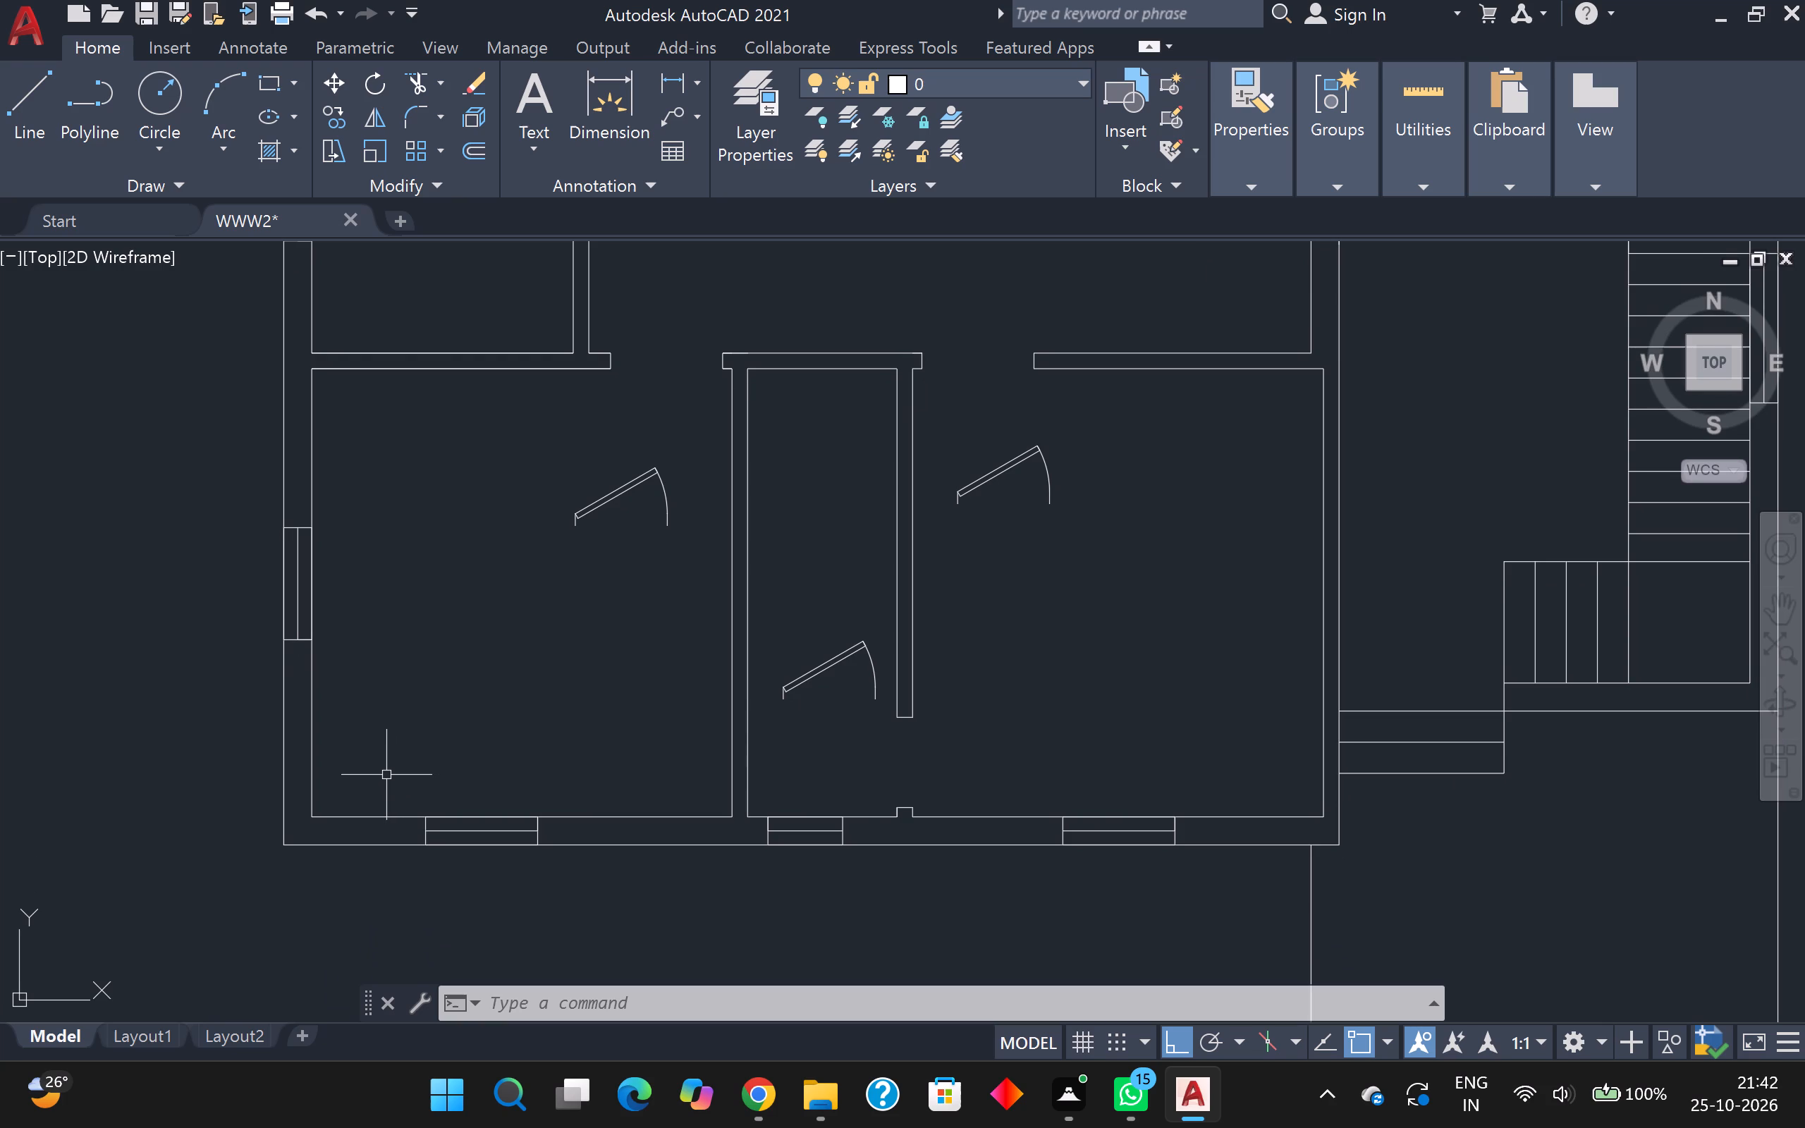
Put all the windows around the unfinished plan's outer walls, including the staircase window, on the window layer, keeping colour 30.
click(386, 774)
click(578, 963)
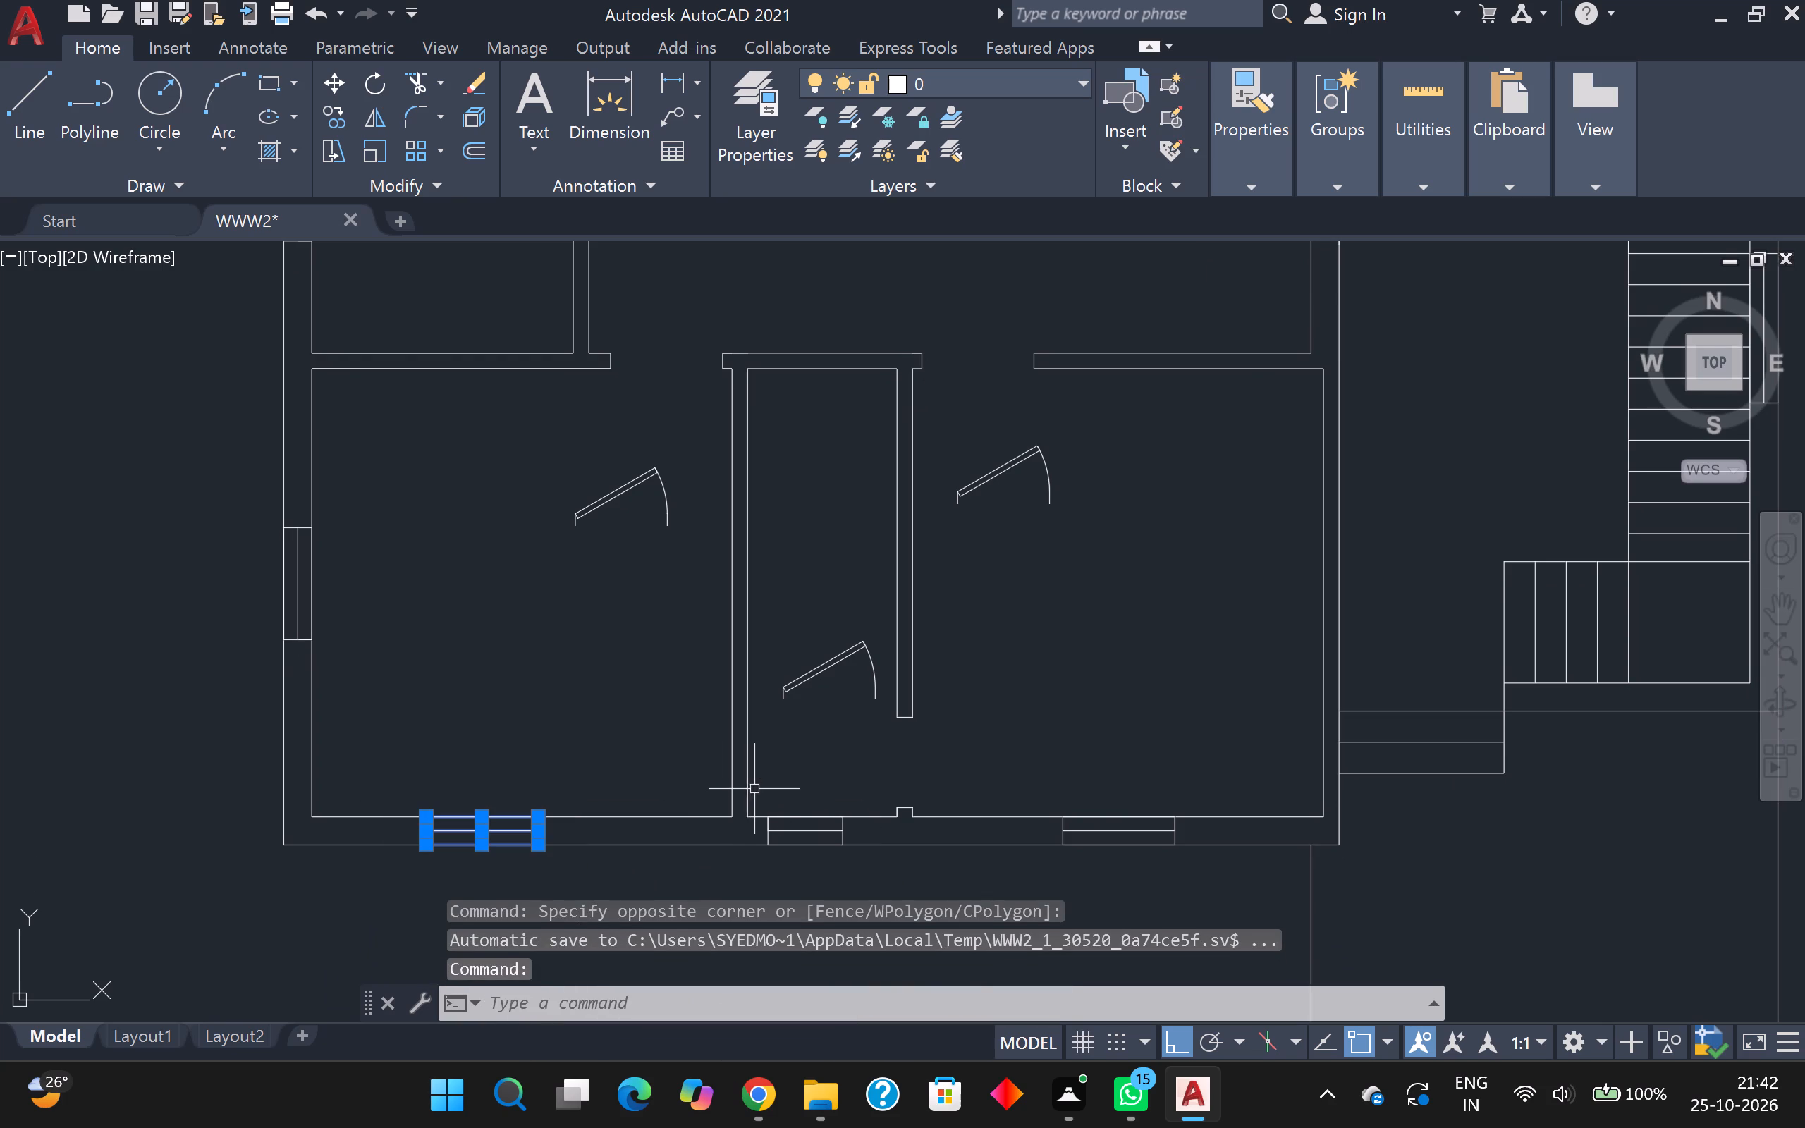
drag(754, 783, 754, 790)
click(861, 887)
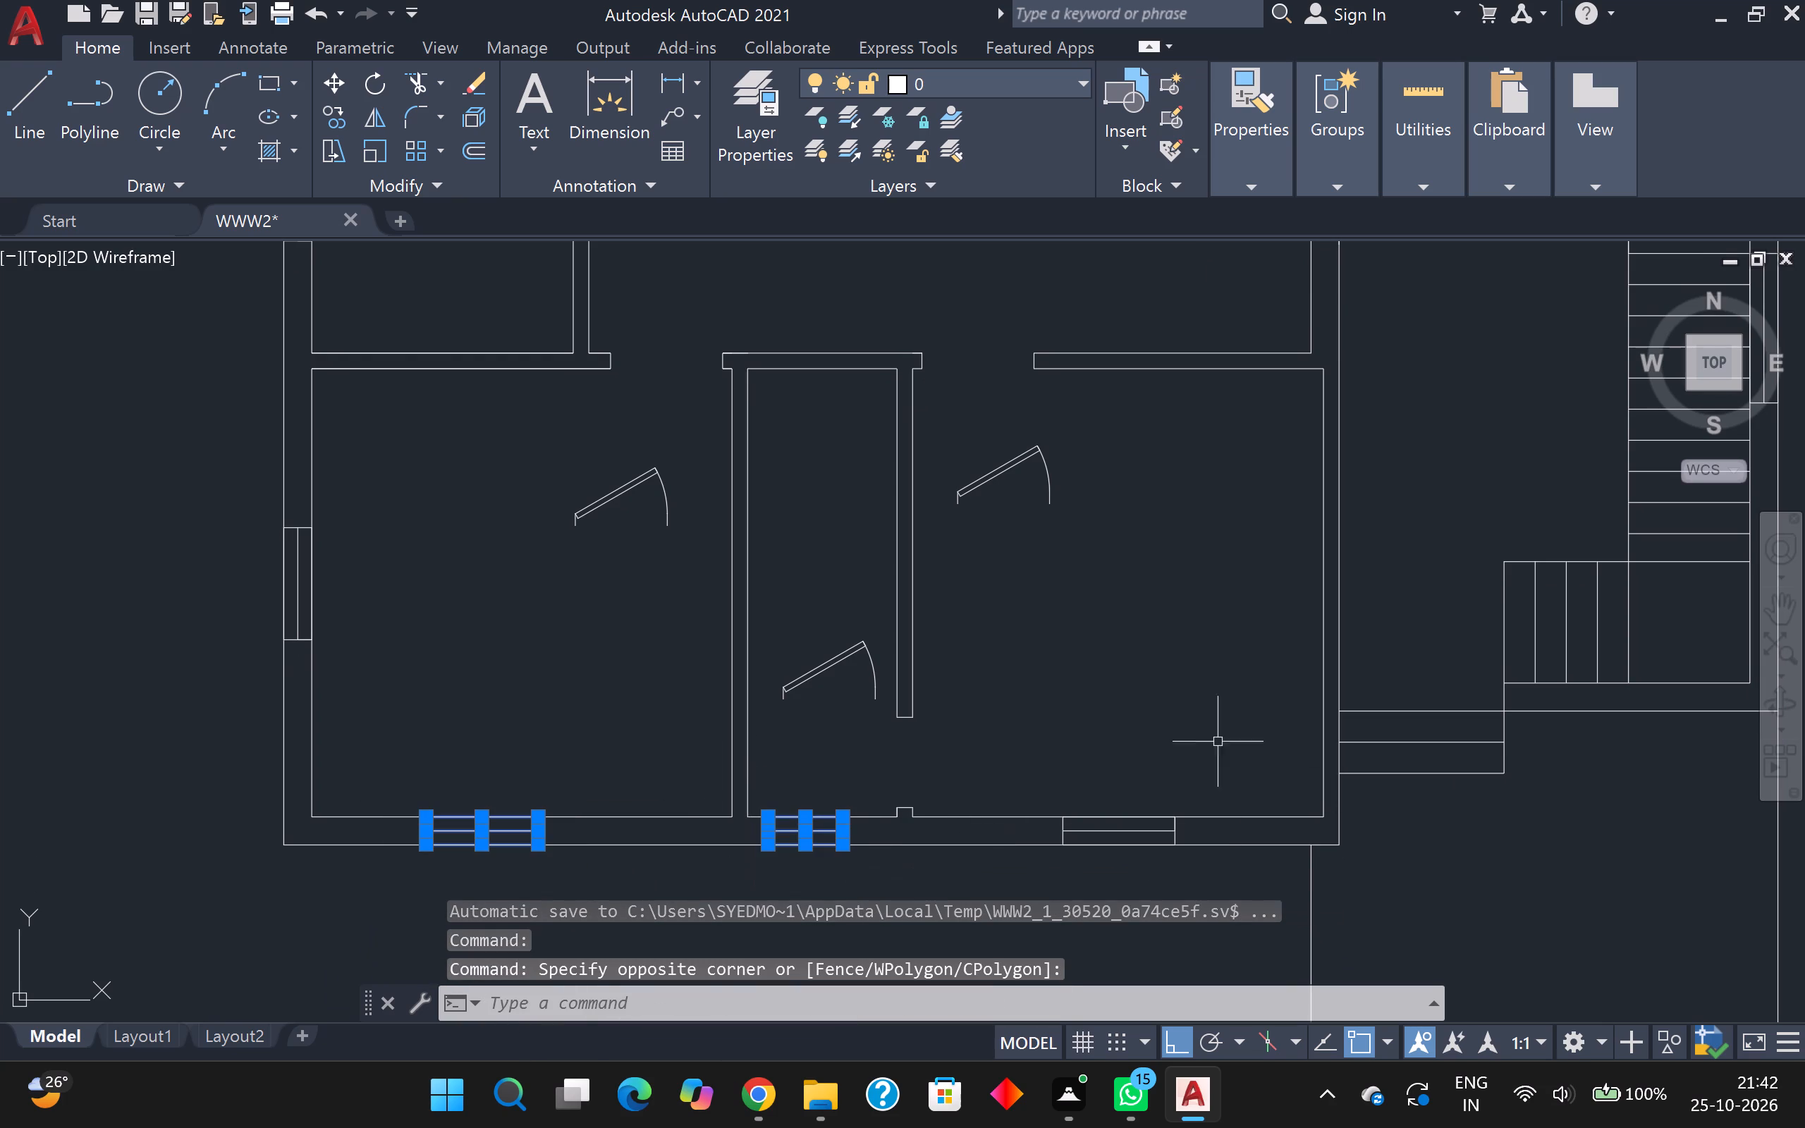
click(1031, 776)
click(1229, 910)
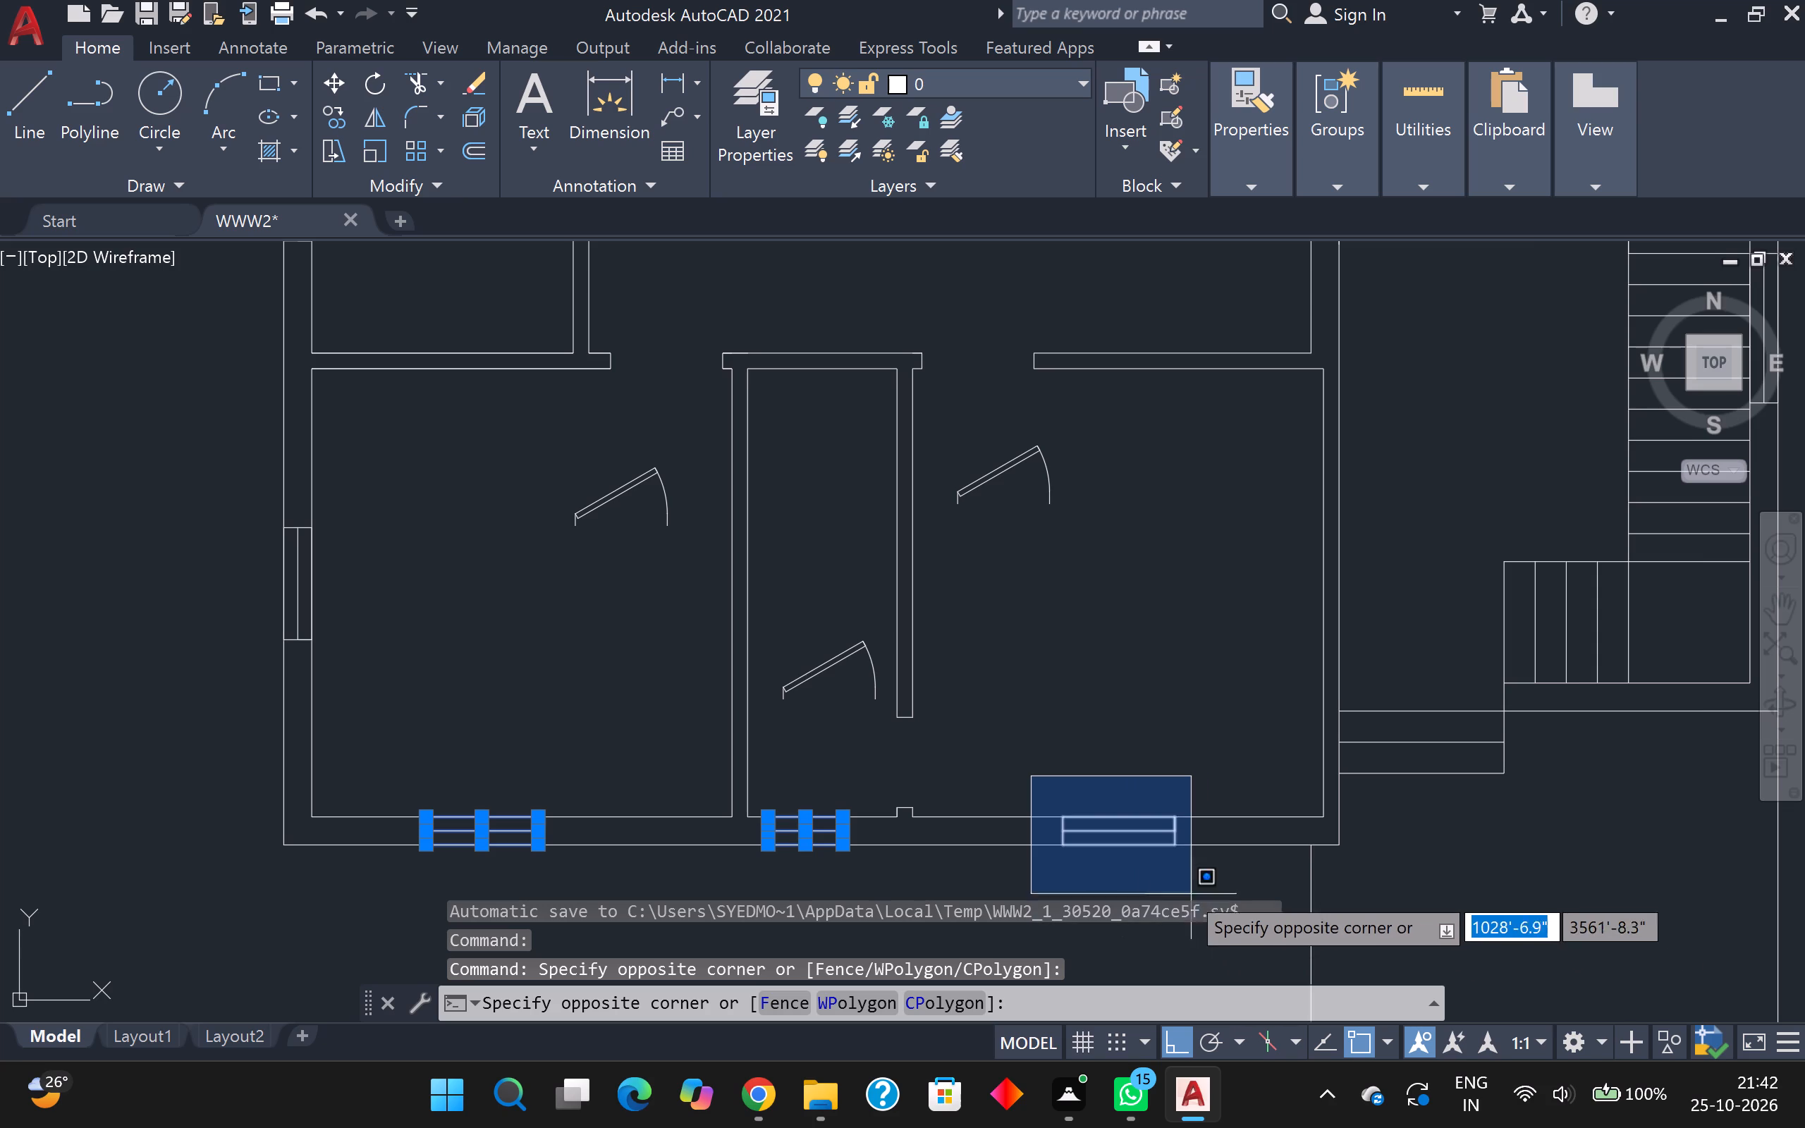
click(1202, 876)
middle_drag(1129, 712, 1311, 730)
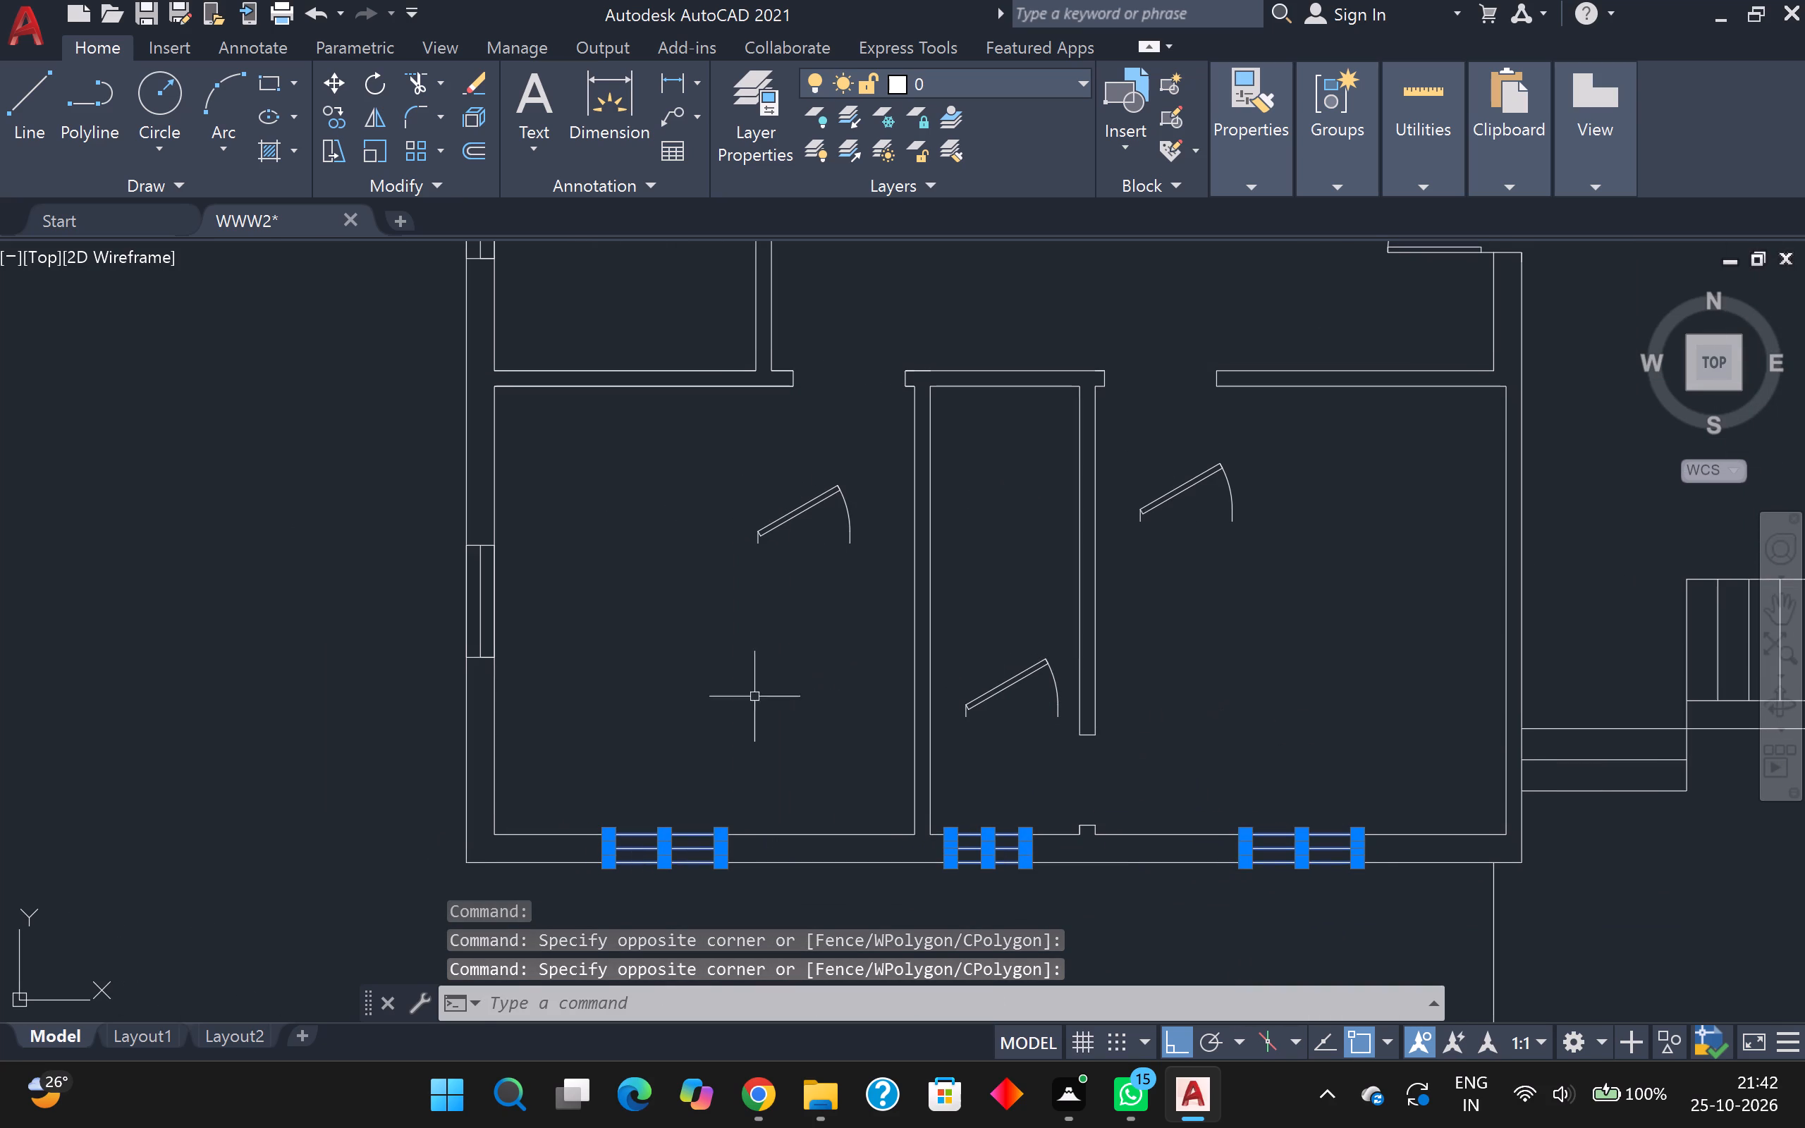
click(409, 529)
click(580, 689)
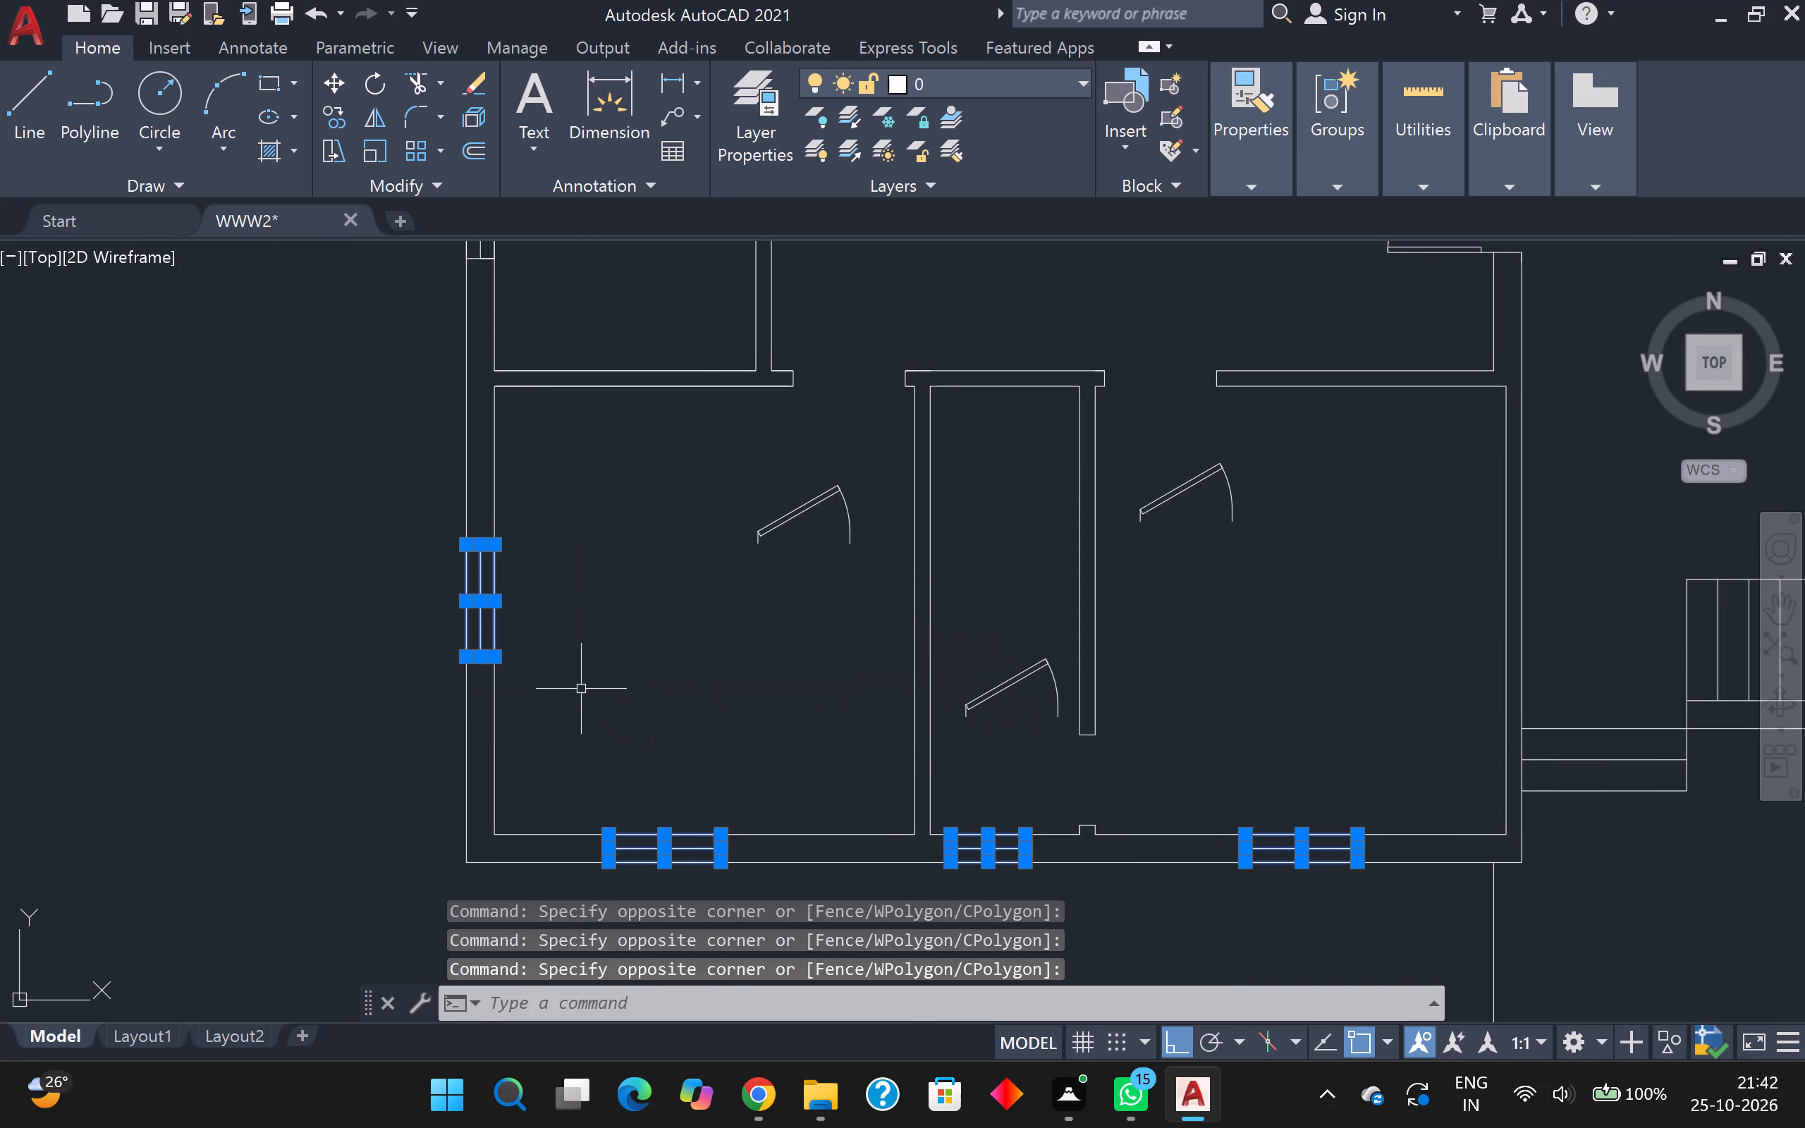
middle_drag(599, 670, 826, 998)
click(654, 443)
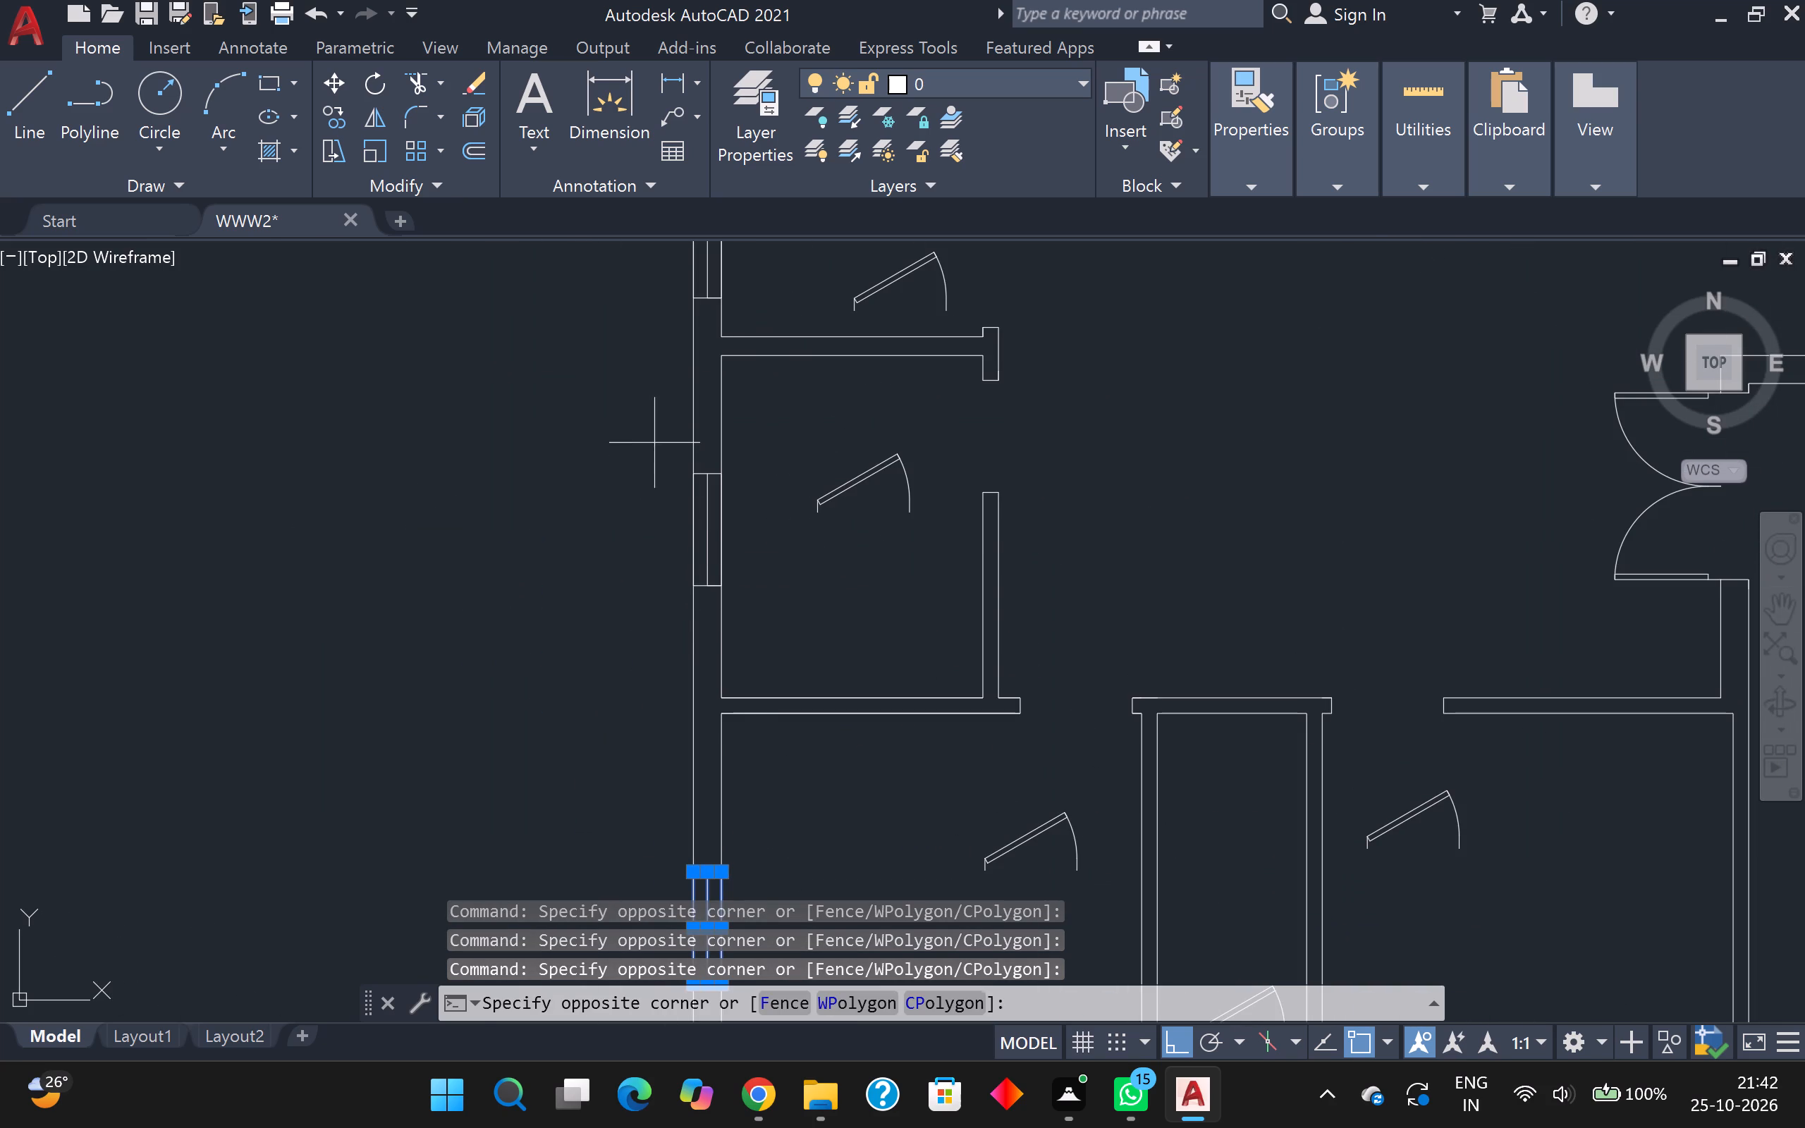
click(777, 625)
middle_drag(776, 464, 769, 881)
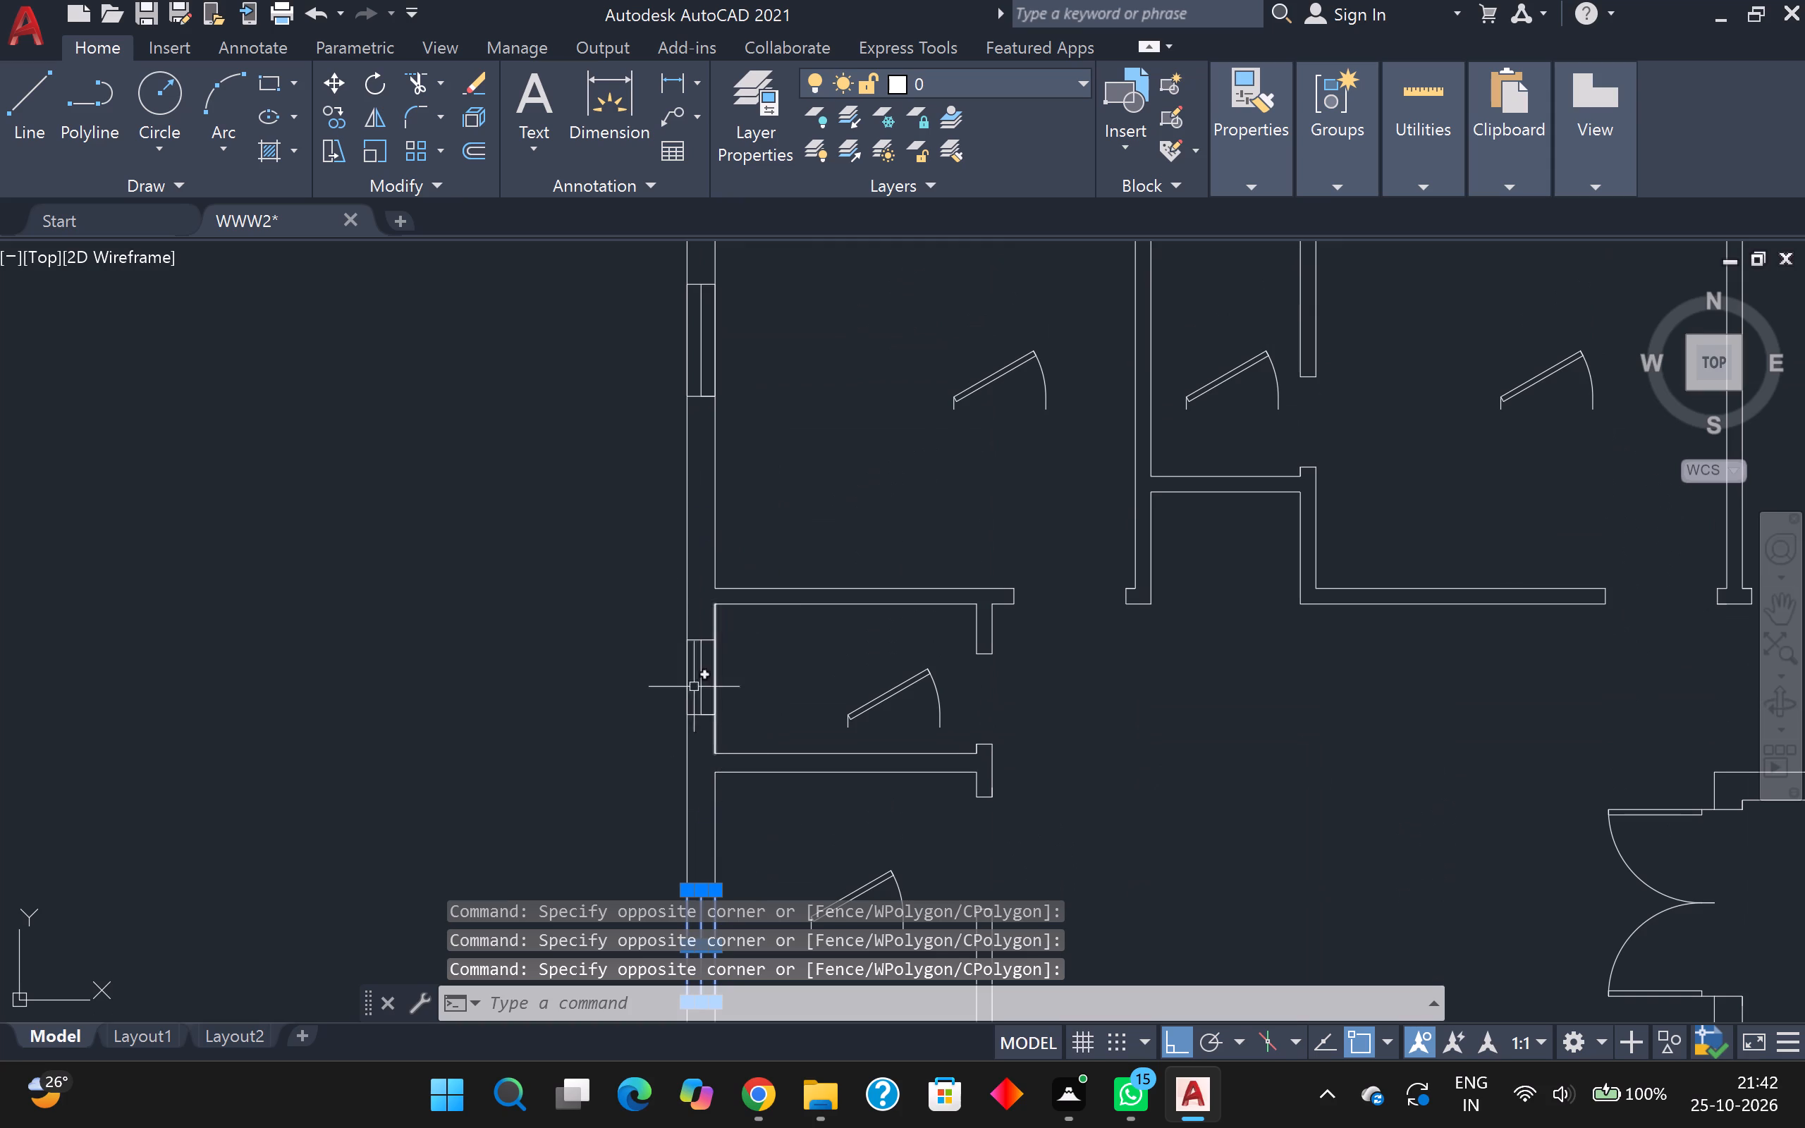
drag(661, 586, 661, 596)
click(747, 766)
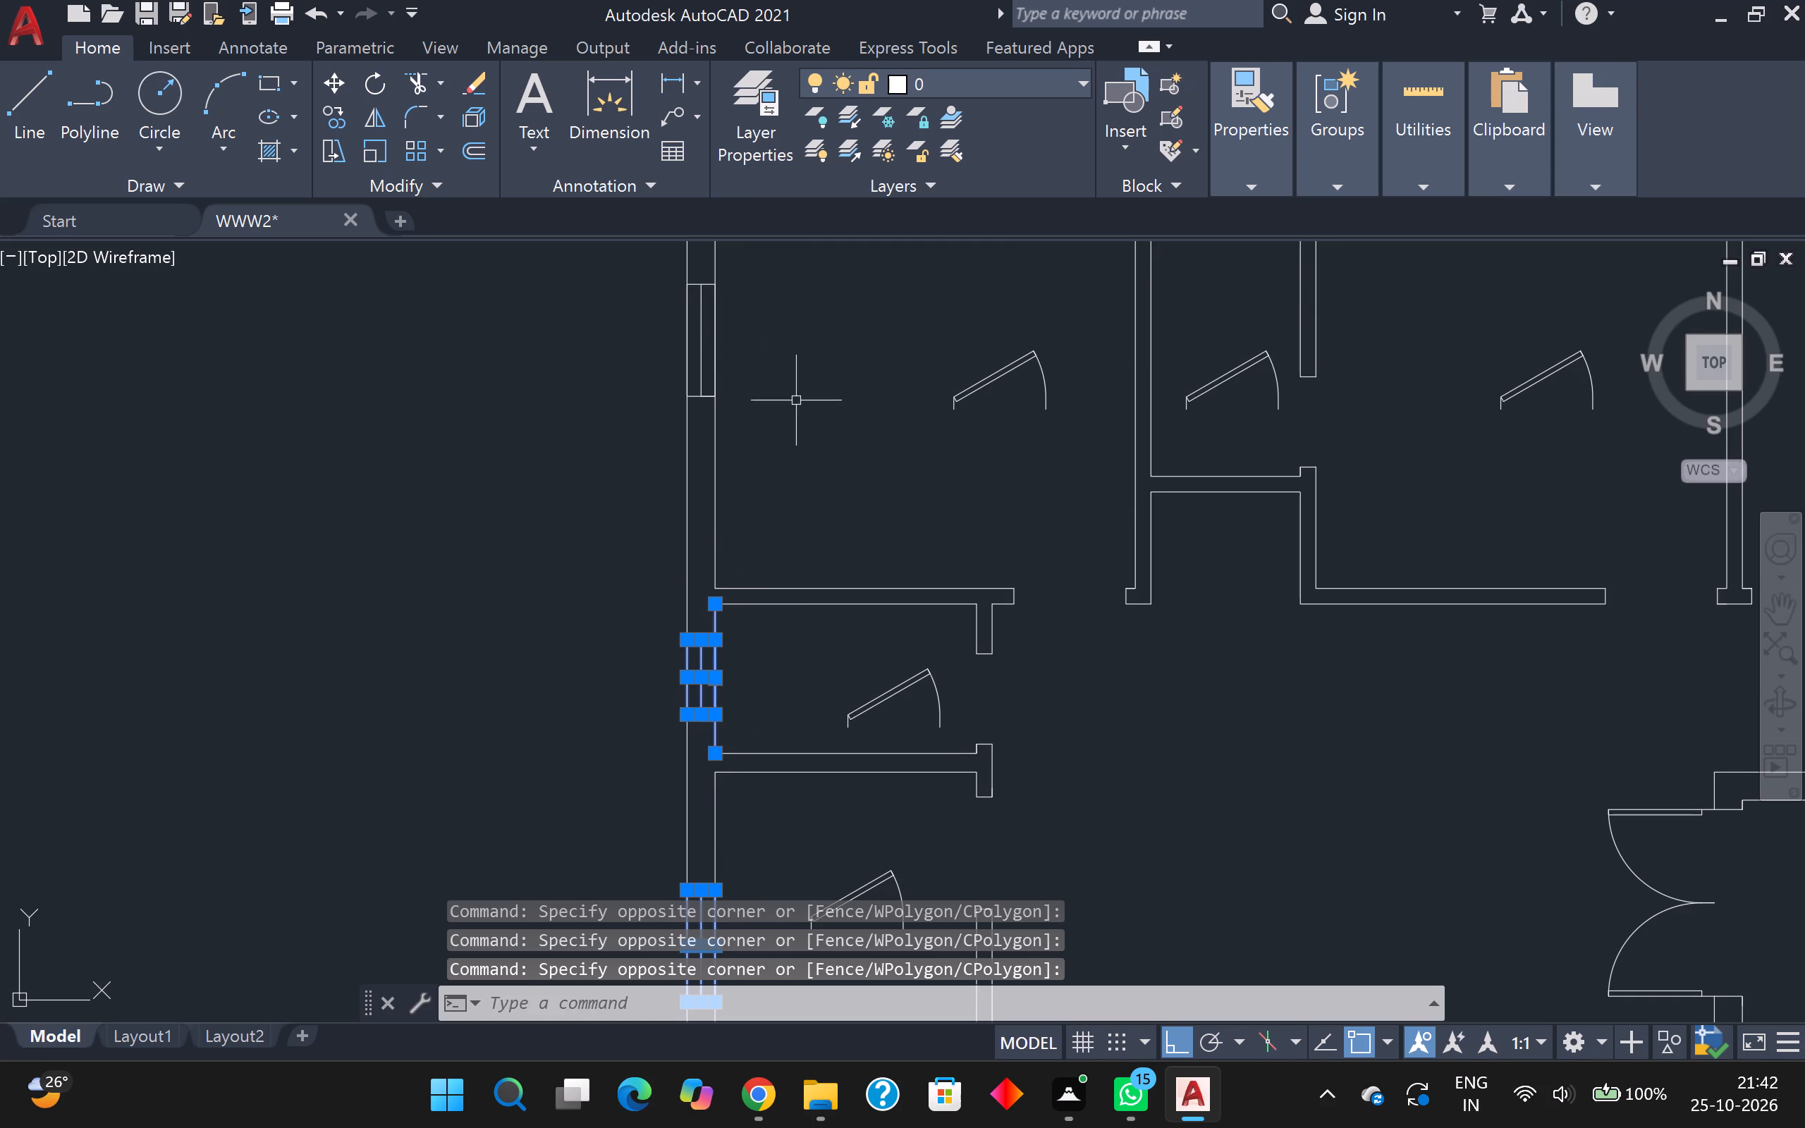
scroll(777, 399, up, 1)
middle_drag(777, 405, 788, 415)
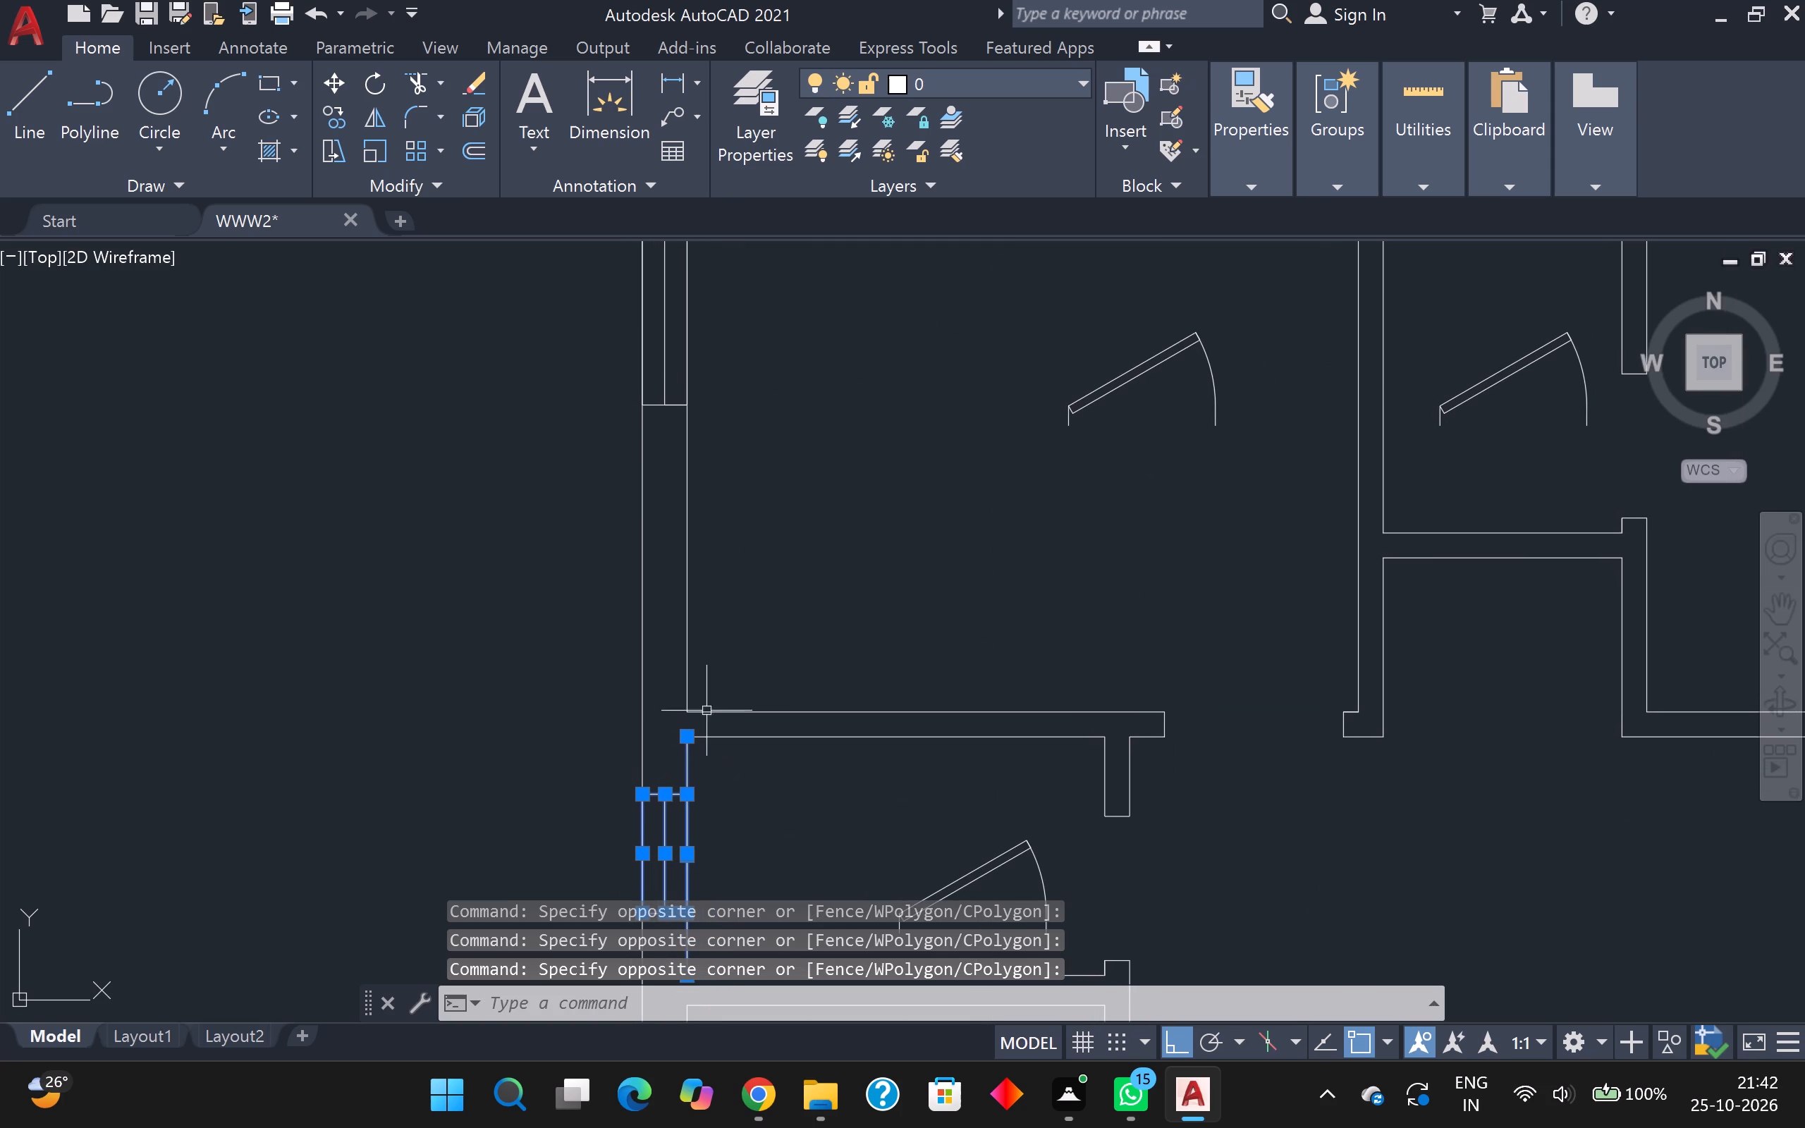
shift+click(686, 750)
middle_drag(781, 568, 781, 569)
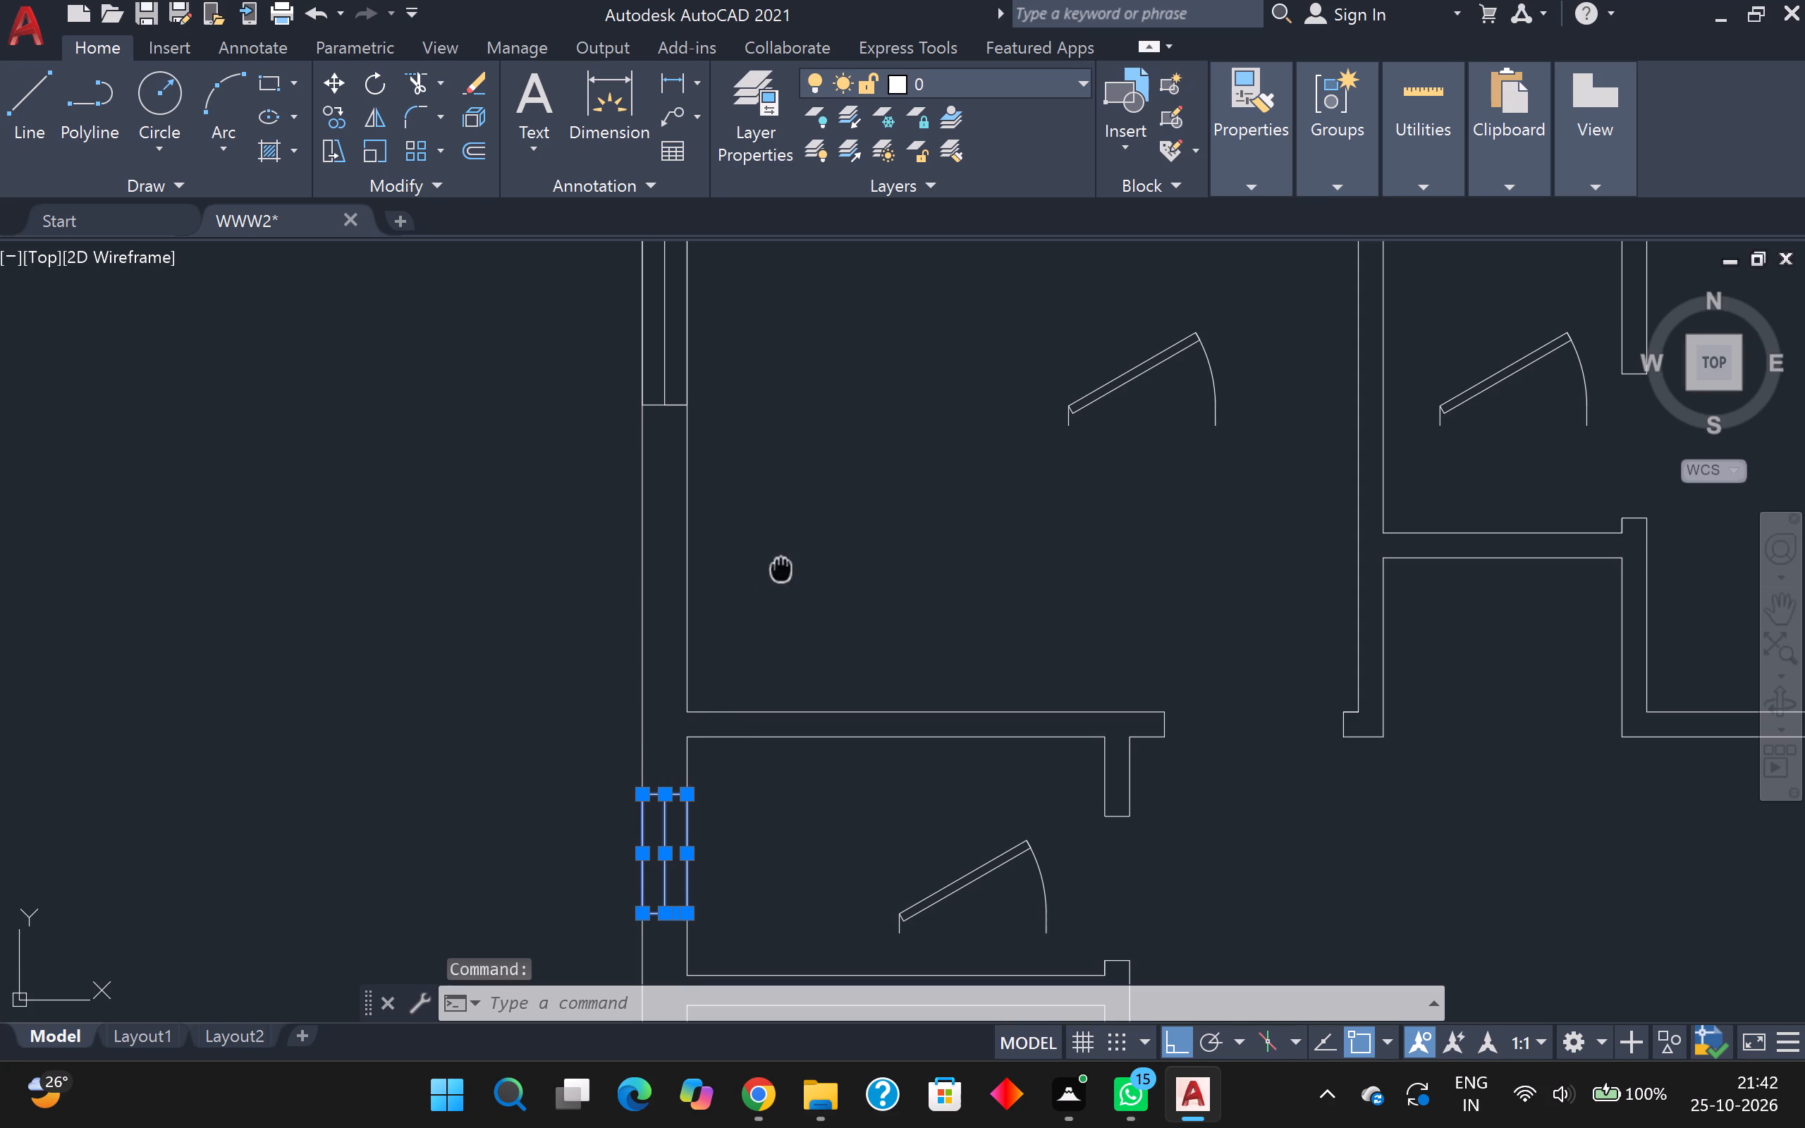
middle_drag(781, 569, 800, 697)
middle_drag(613, 532, 609, 642)
scroll(606, 637, down, 1)
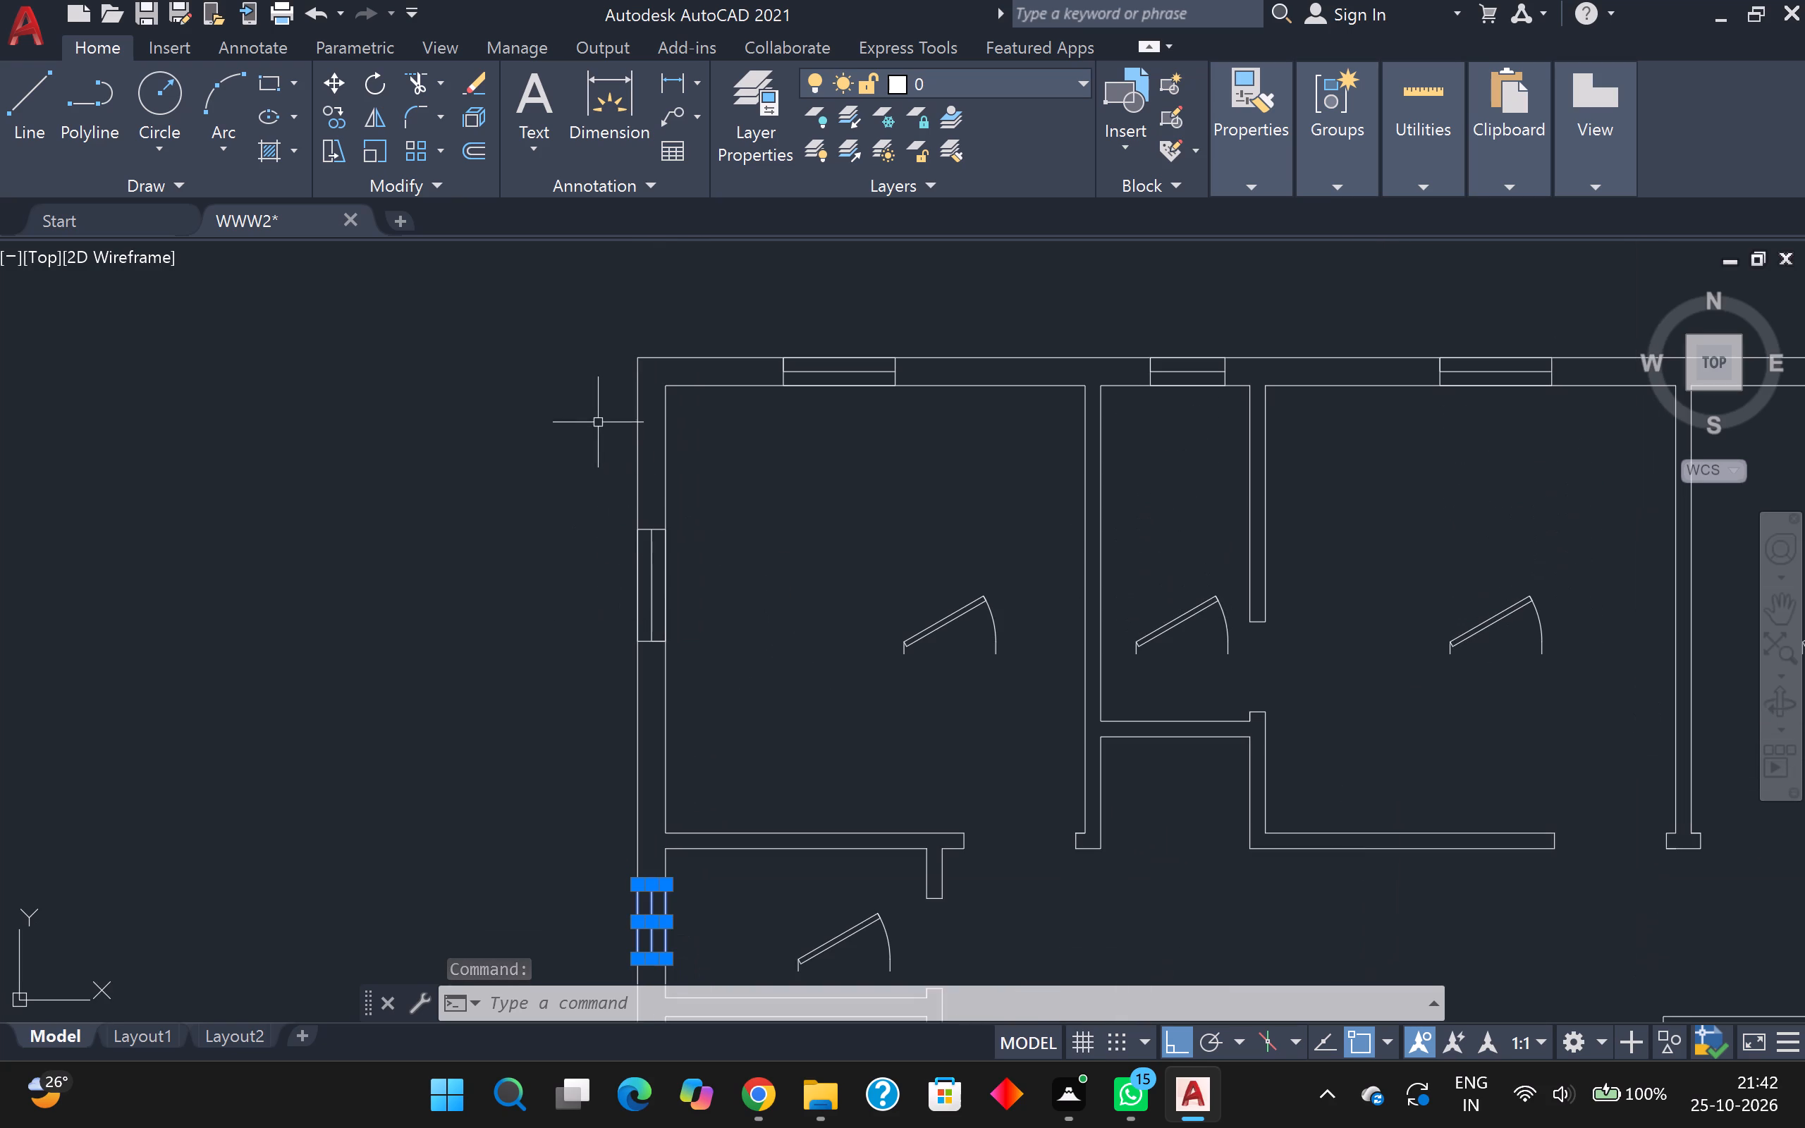
drag(573, 511, 580, 515)
click(709, 687)
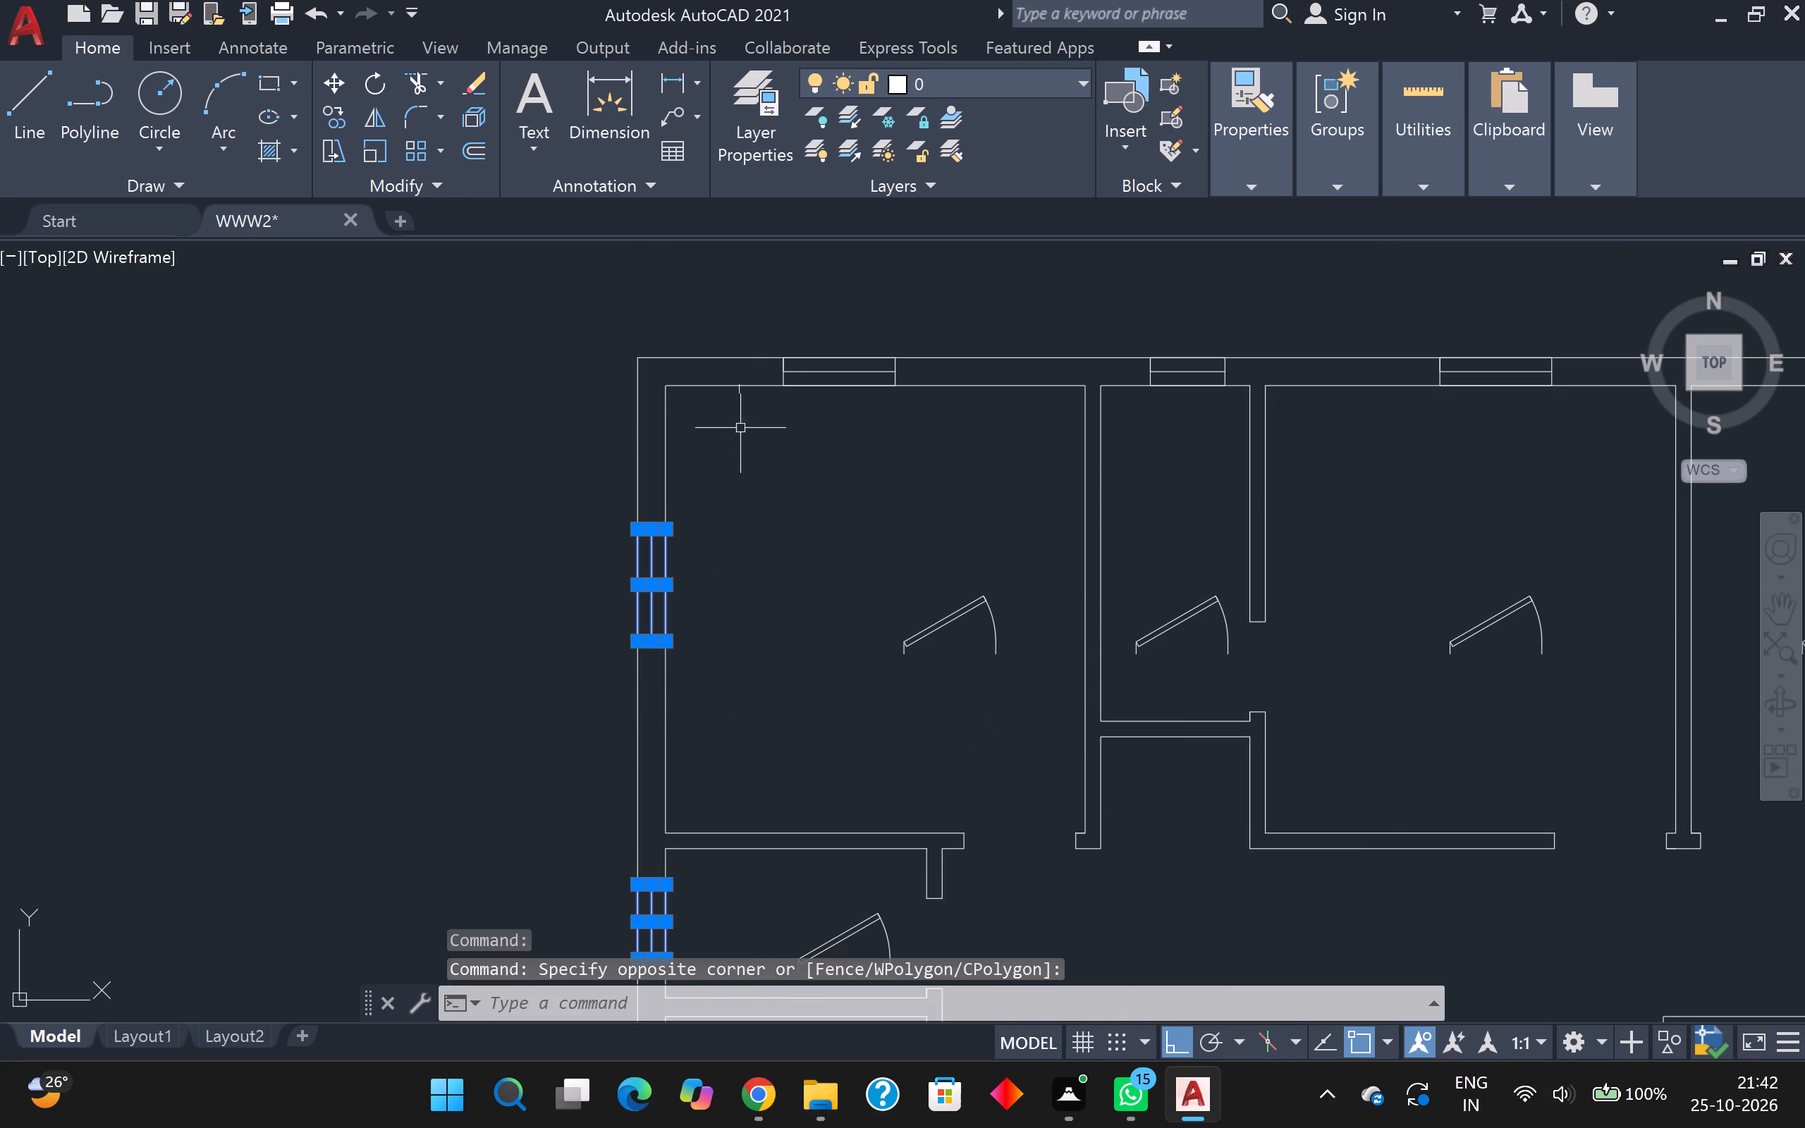
click(759, 325)
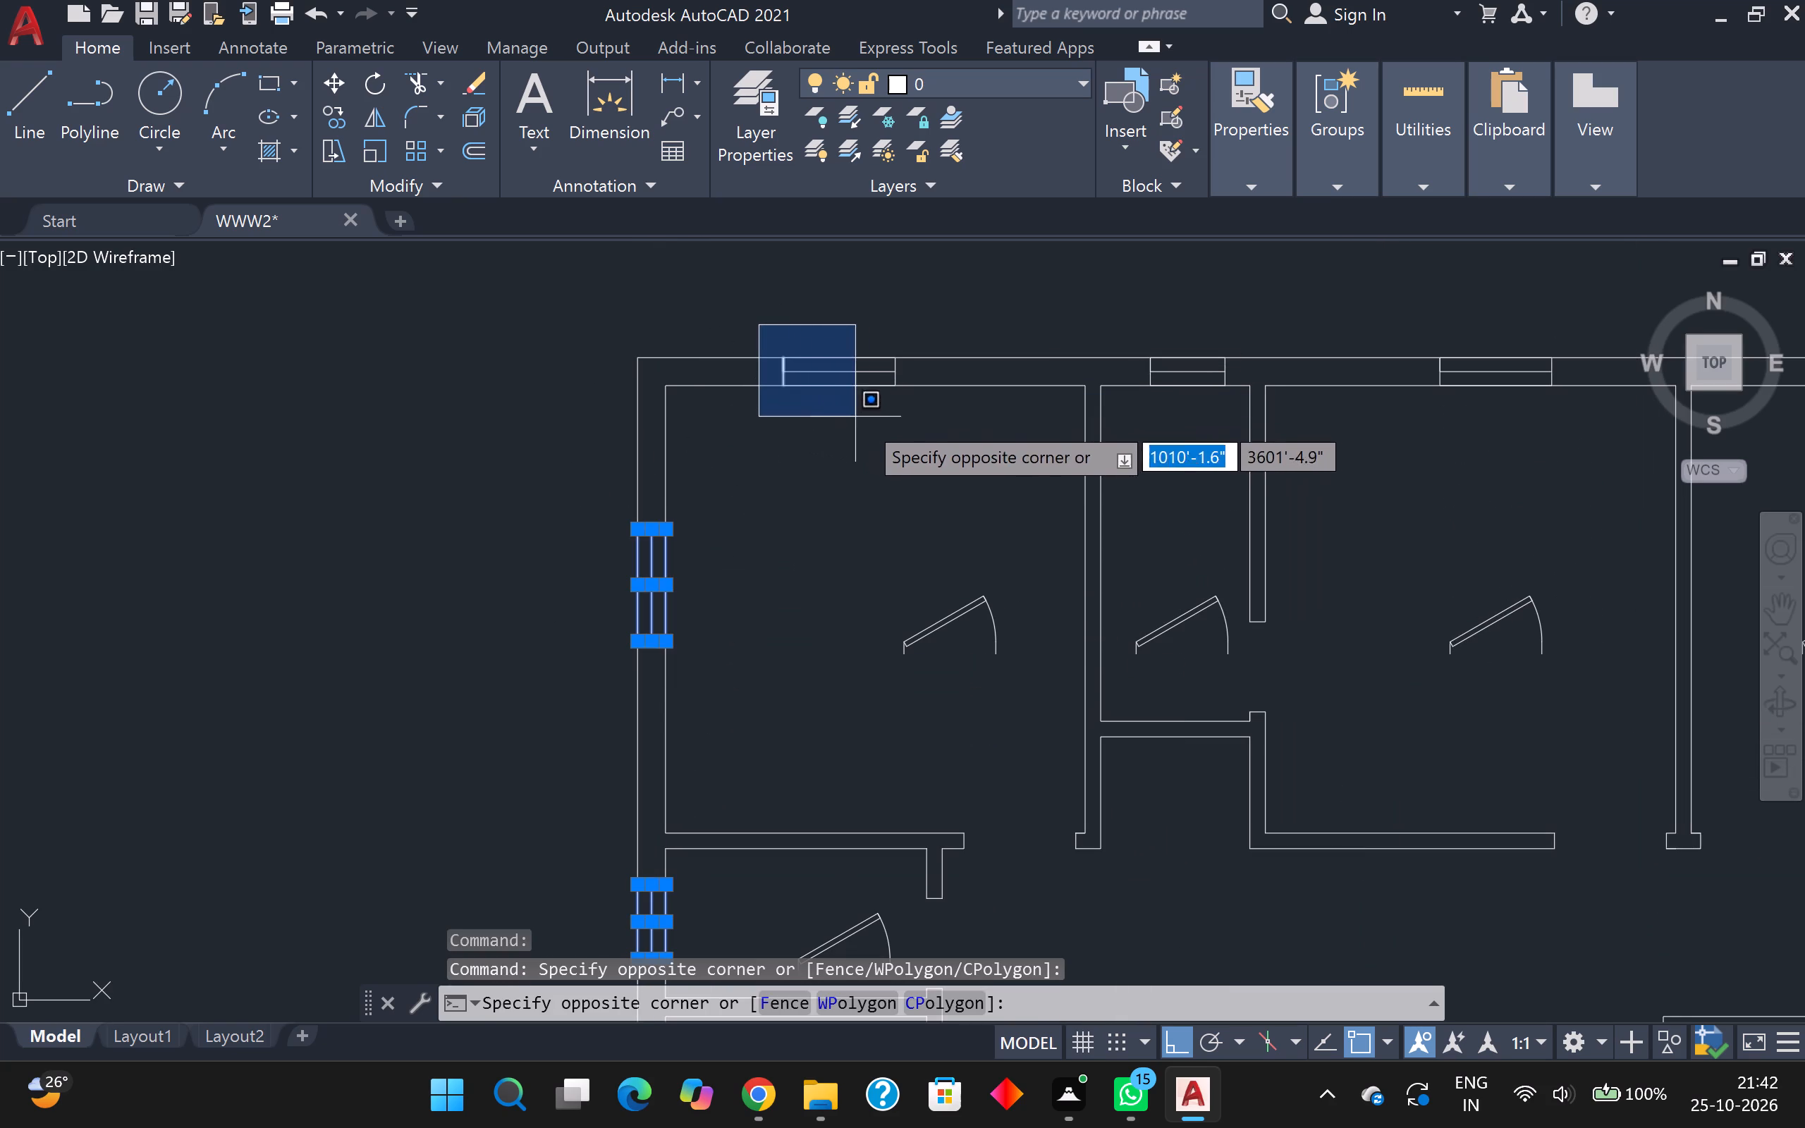
click(921, 439)
middle_drag(889, 508, 496, 691)
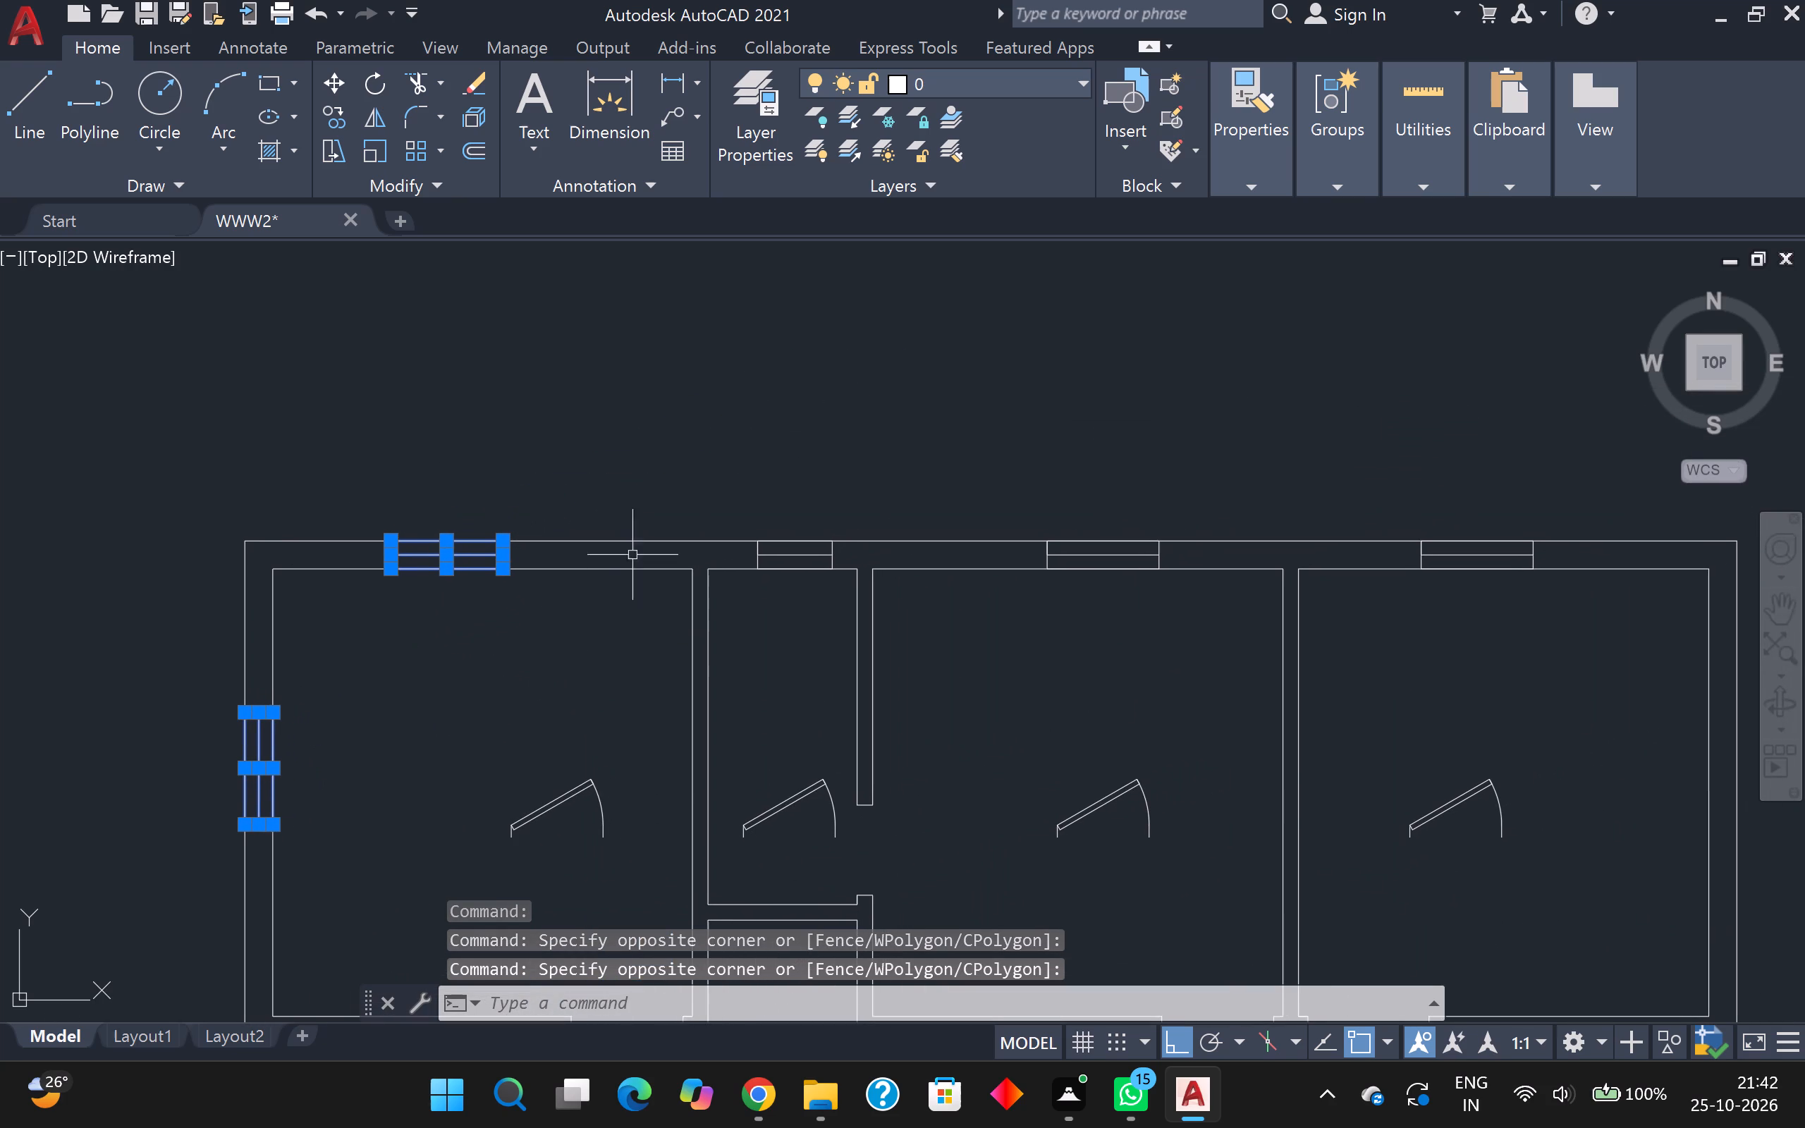
click(716, 471)
click(848, 594)
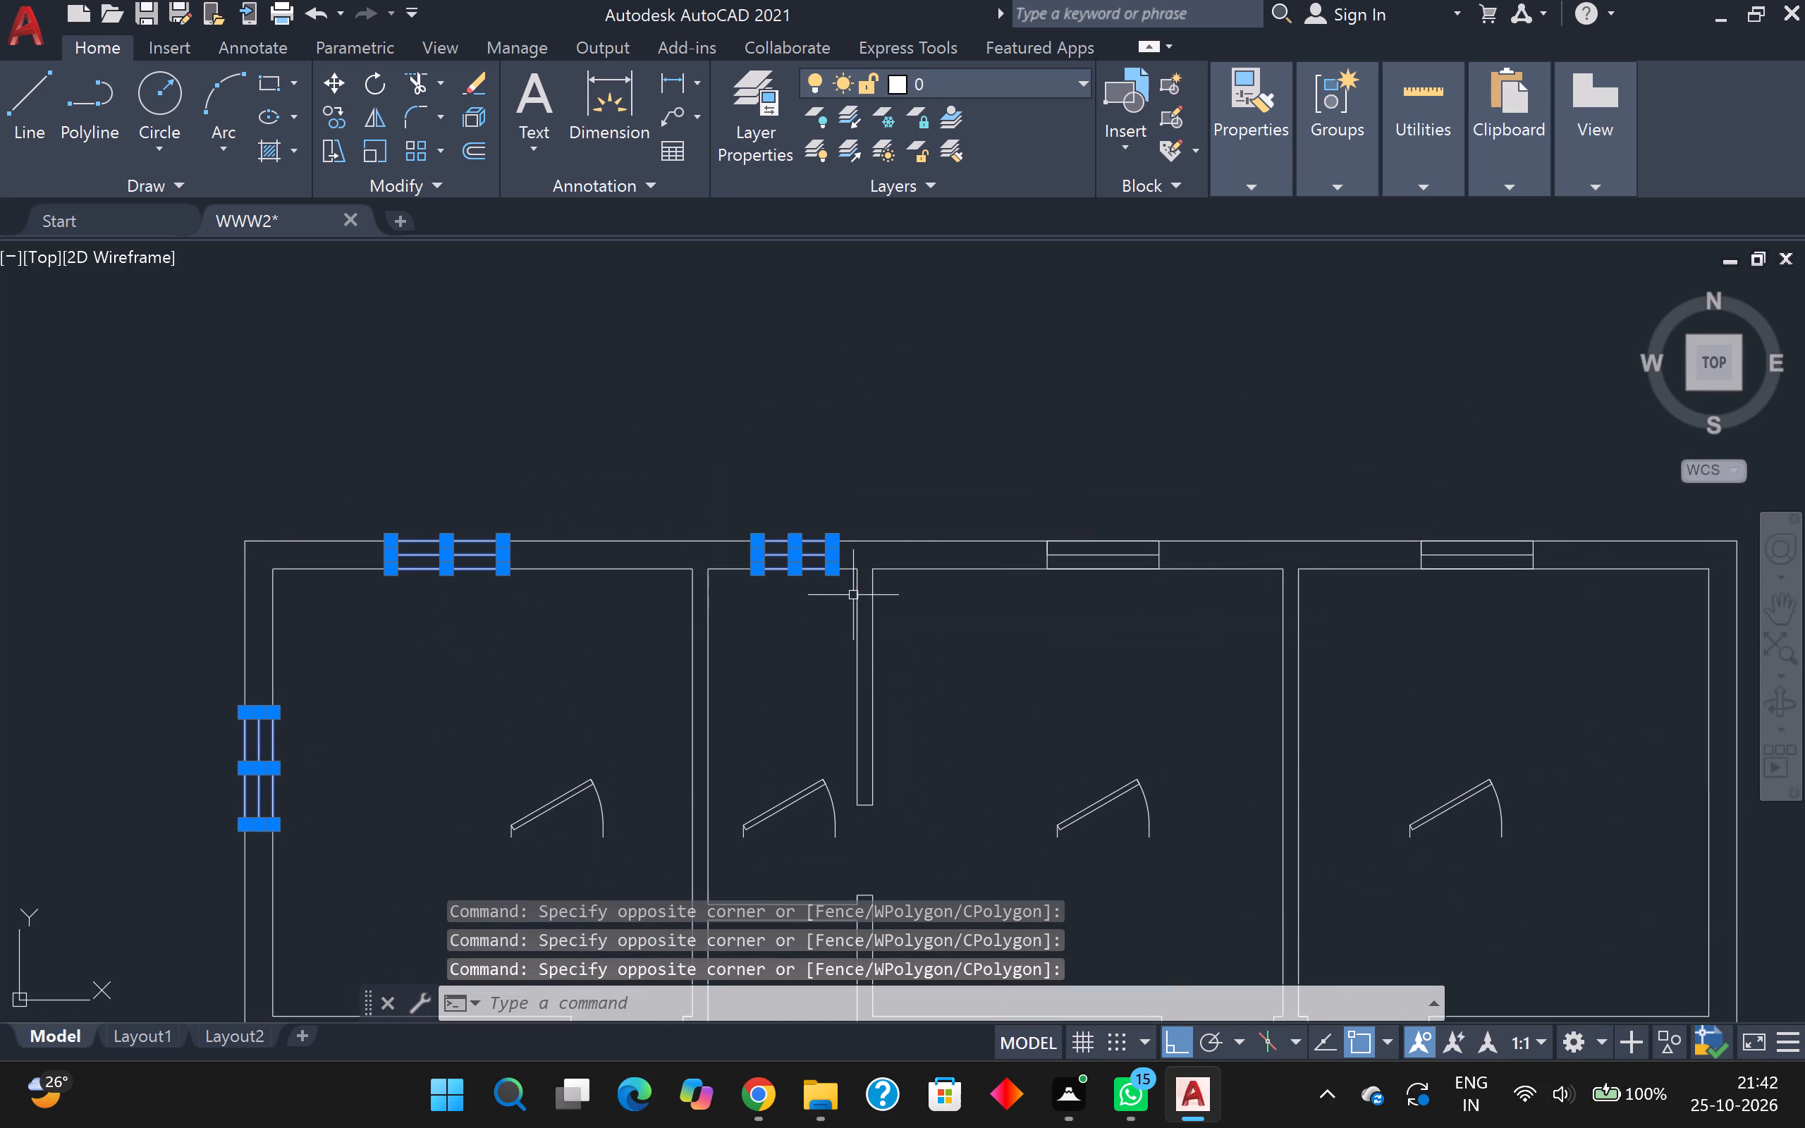
click(986, 484)
click(1187, 608)
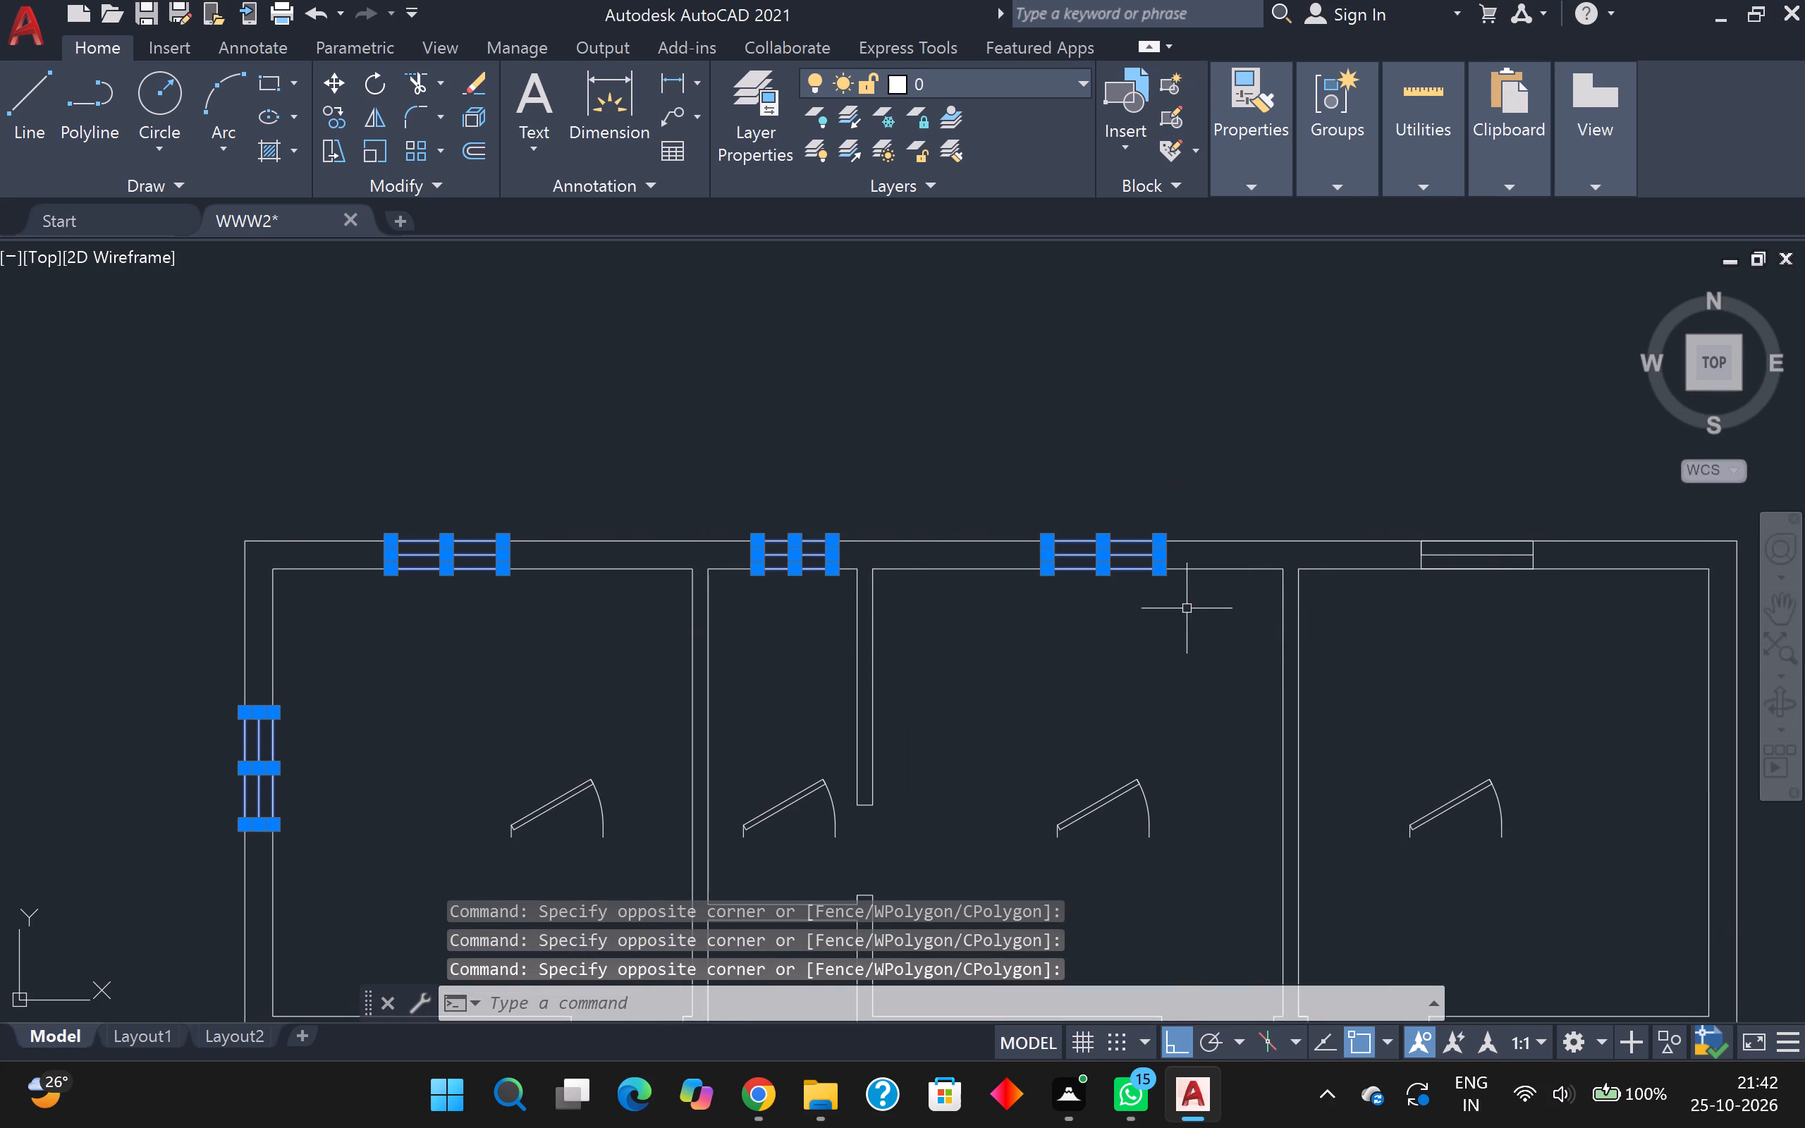
middle_drag(1159, 651, 424, 658)
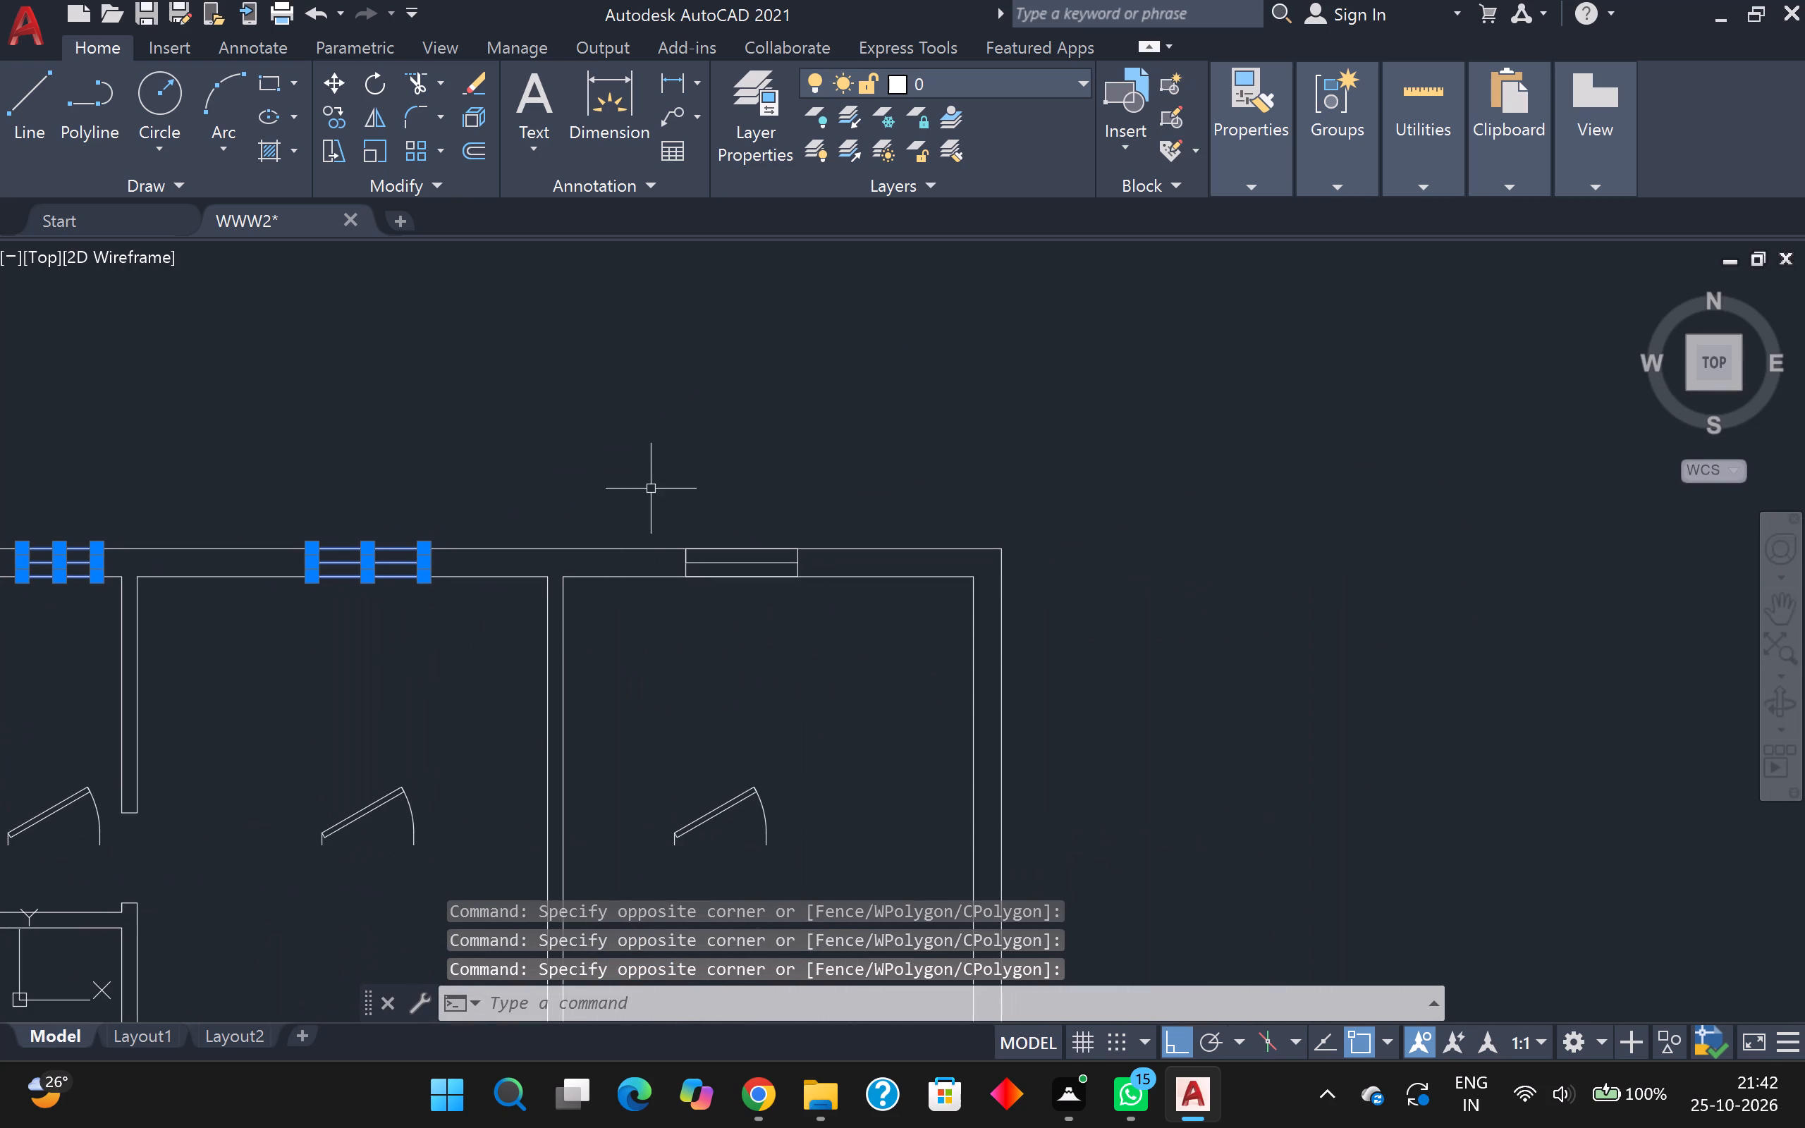
click(646, 489)
click(824, 670)
middle_drag(829, 670, 736, 319)
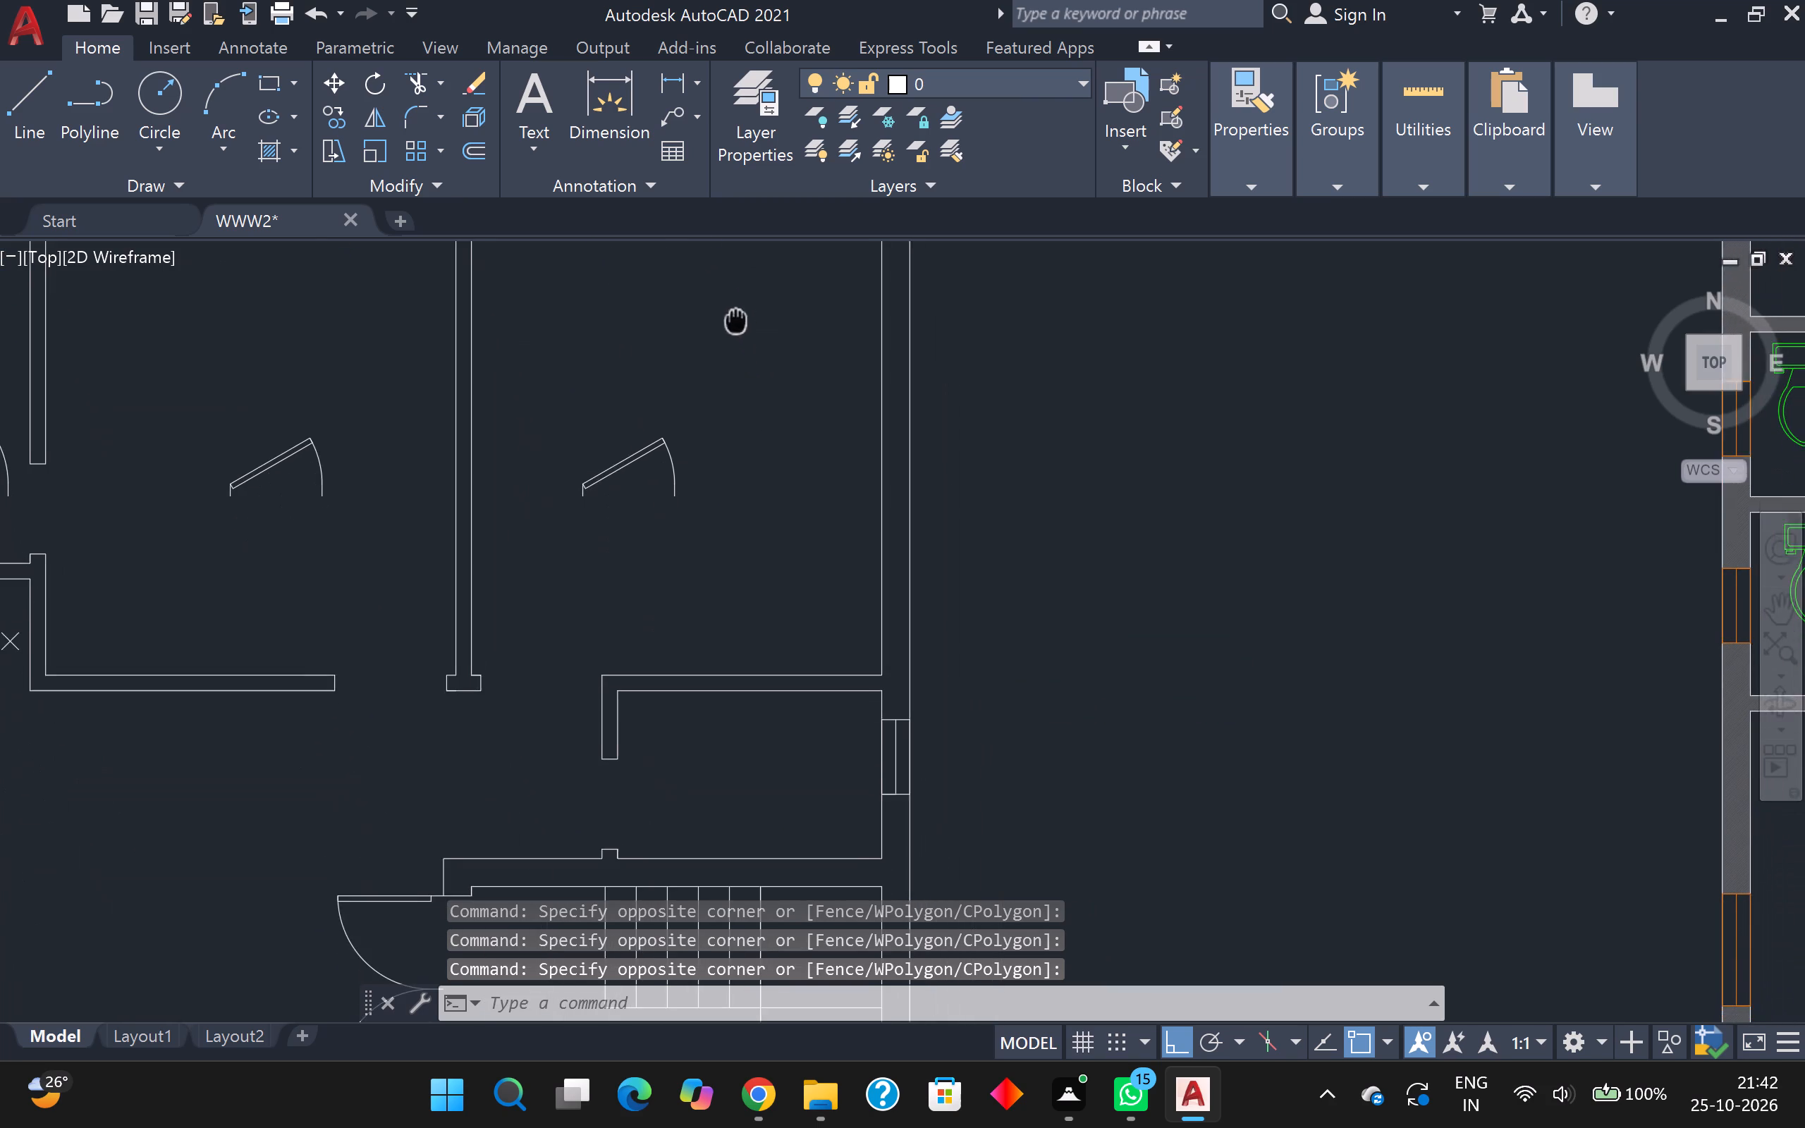
middle_drag(736, 319, 735, 317)
scroll(738, 331, down, 1)
middle_drag(738, 331, 734, 317)
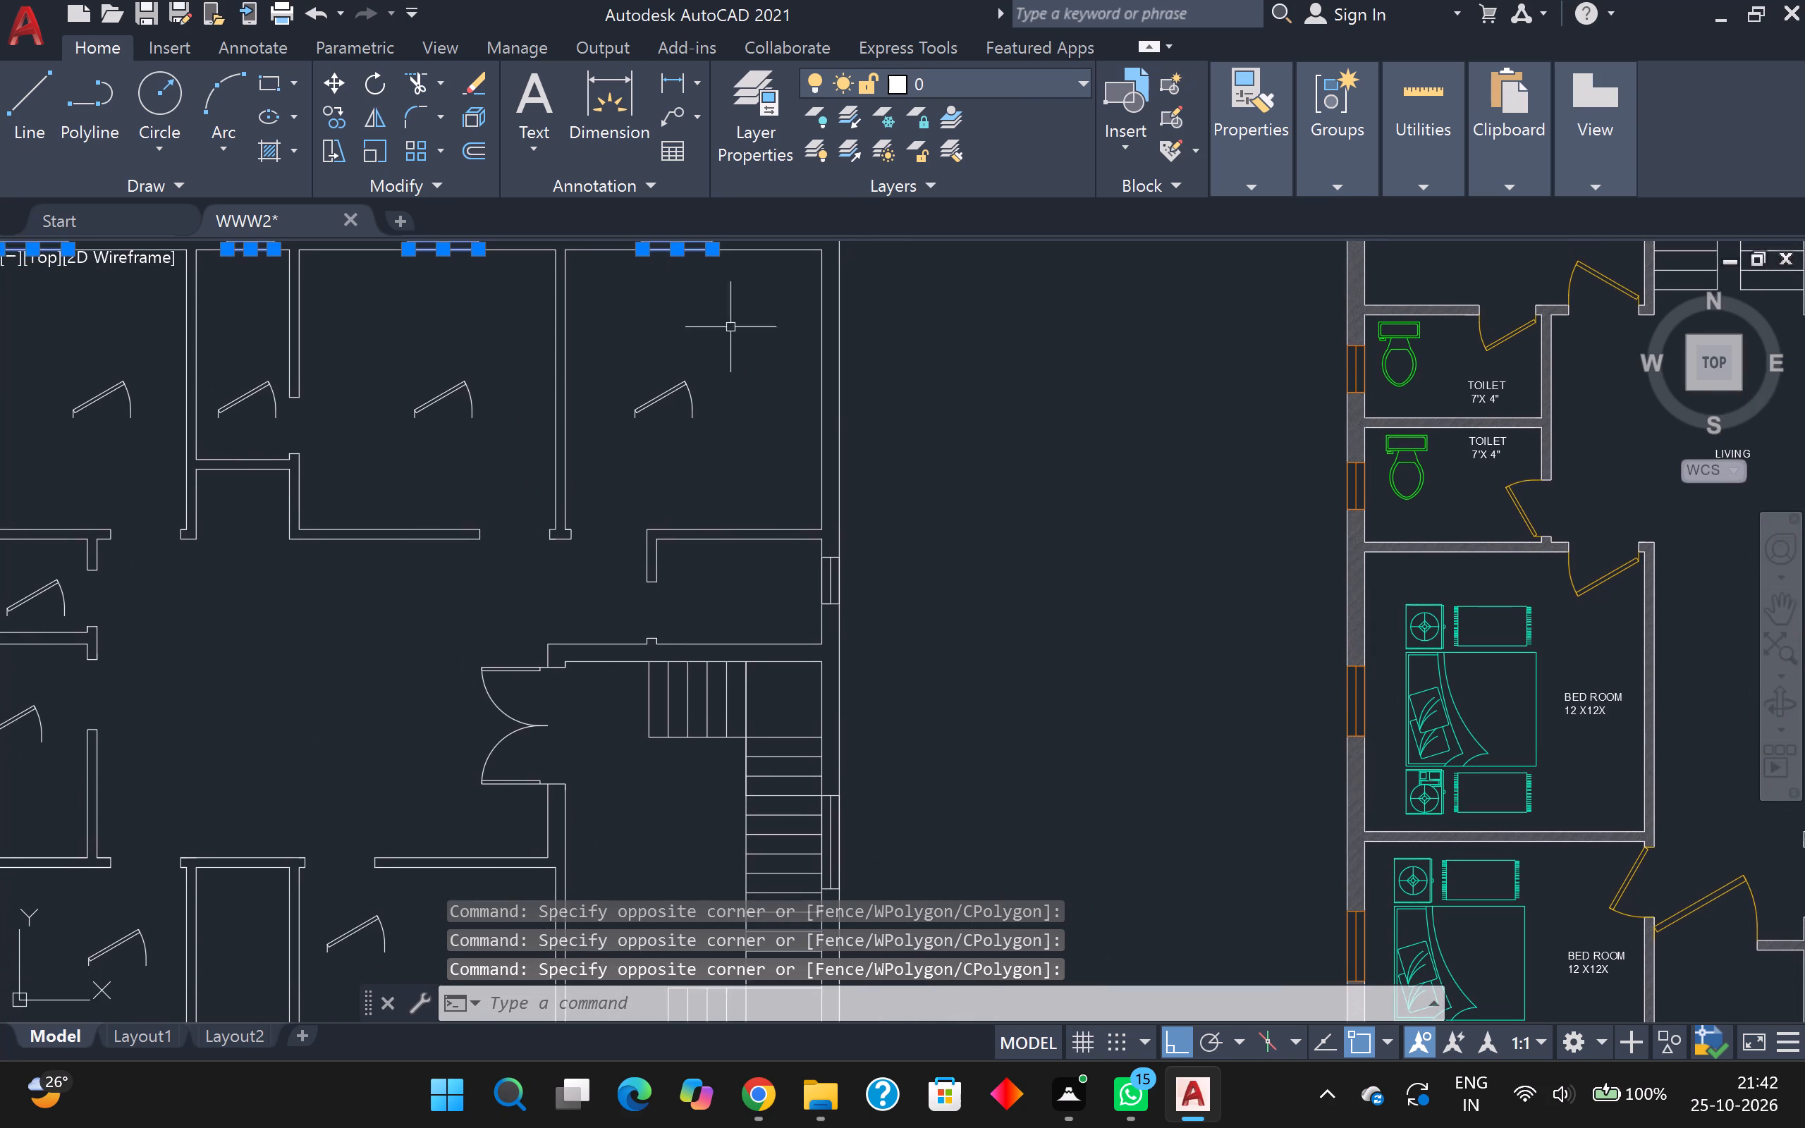
scroll(732, 359, up, 1)
scroll(741, 369, down, 2)
middle_drag(744, 369, 736, 339)
scroll(797, 627, up, 2)
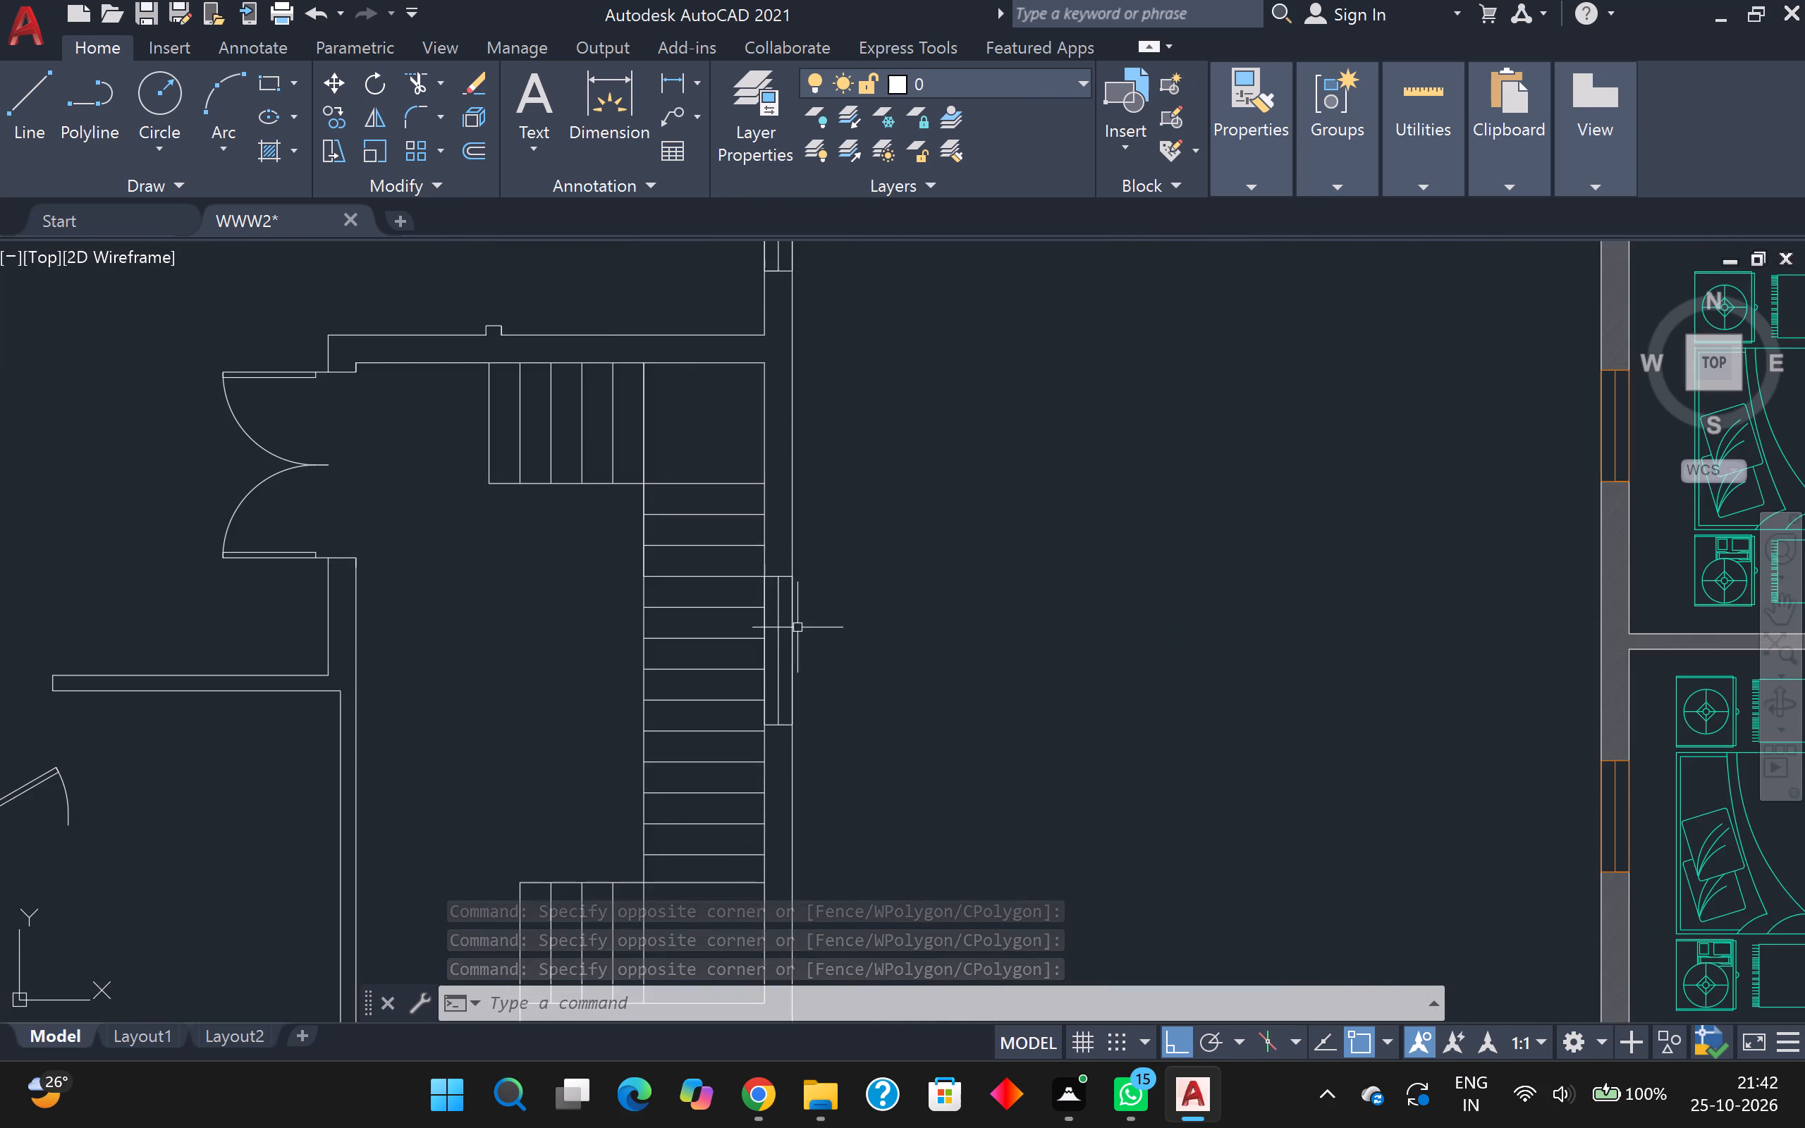
middle_drag(837, 620, 821, 579)
scroll(838, 620, up, 1)
scroll(728, 510, up, 1)
click(656, 481)
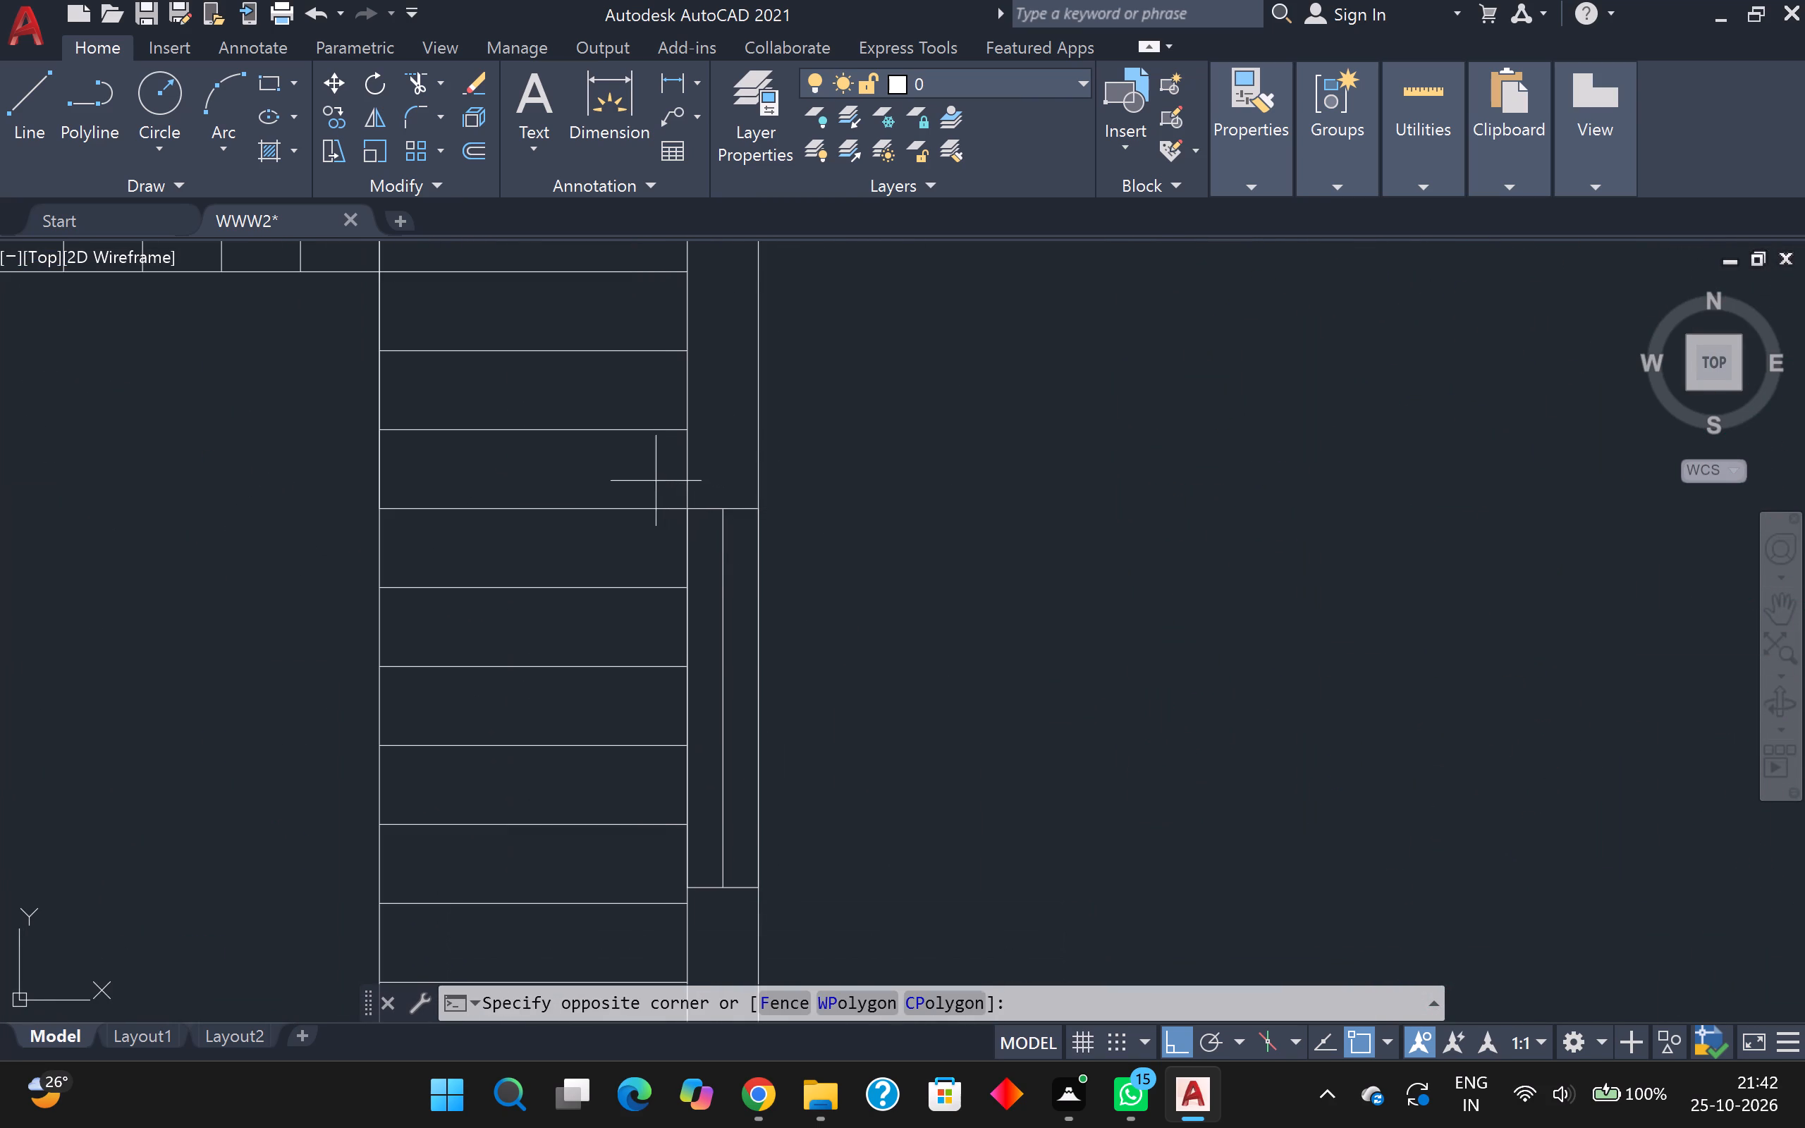
middle_drag(862, 914, 850, 694)
click(844, 694)
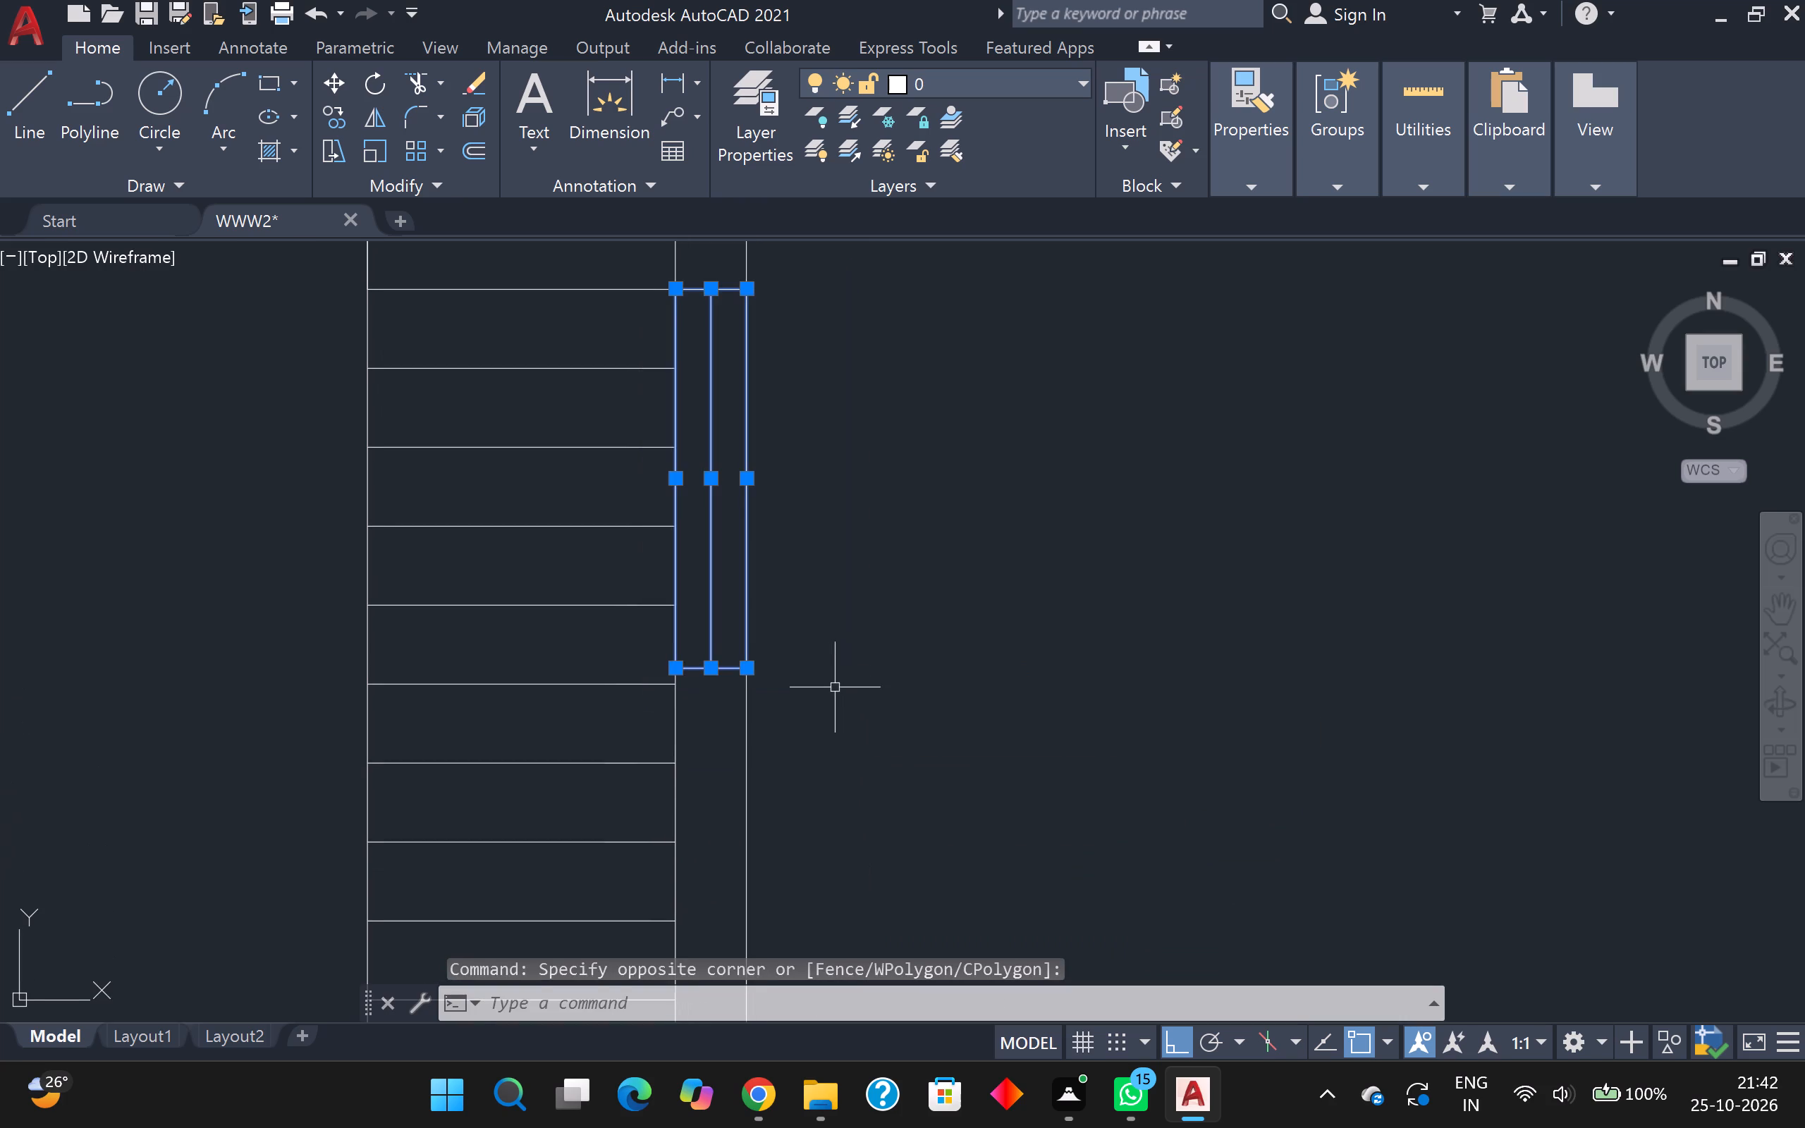
middle_drag(837, 673, 853, 321)
scroll(845, 320, down, 2)
scroll(894, 401, down, 1)
middle_drag(894, 401, 784, 830)
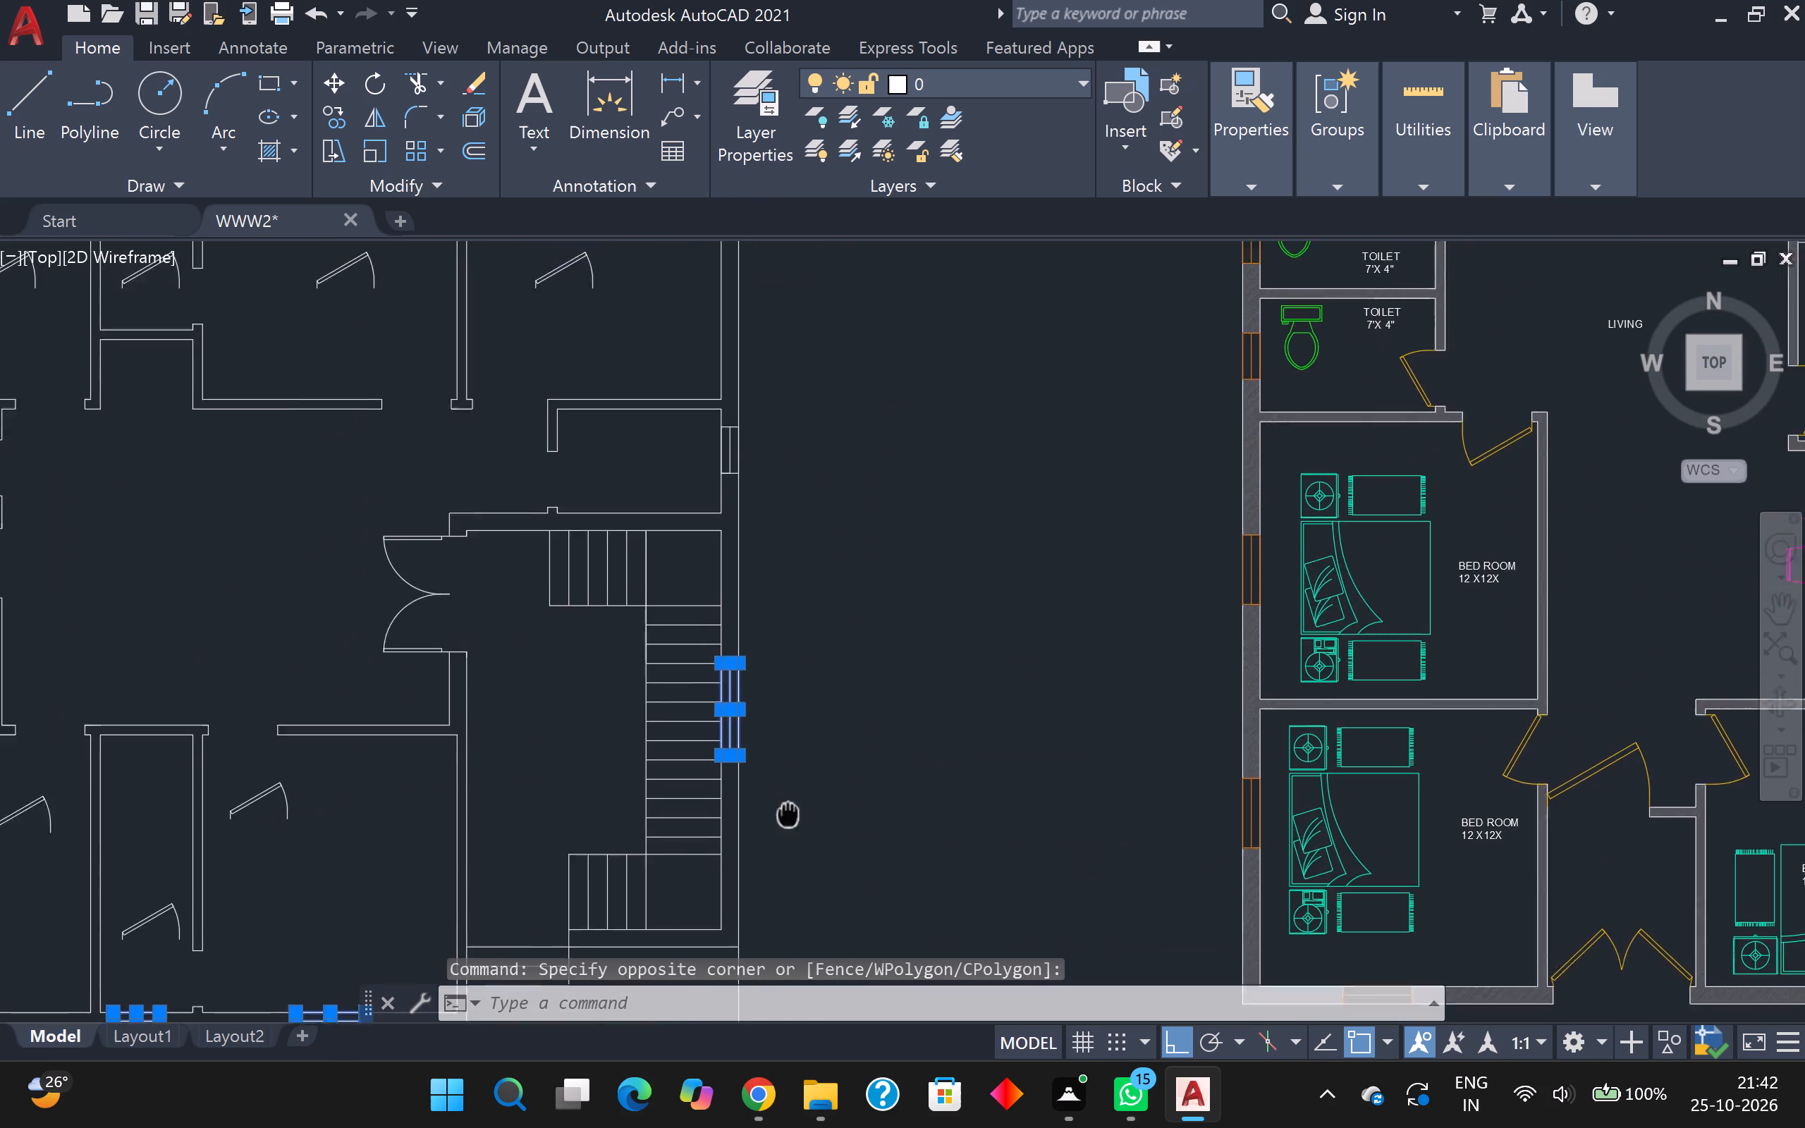
middle_drag(784, 830, 739, 996)
scroll(739, 996, down, 1)
scroll(686, 614, up, 2)
click(634, 611)
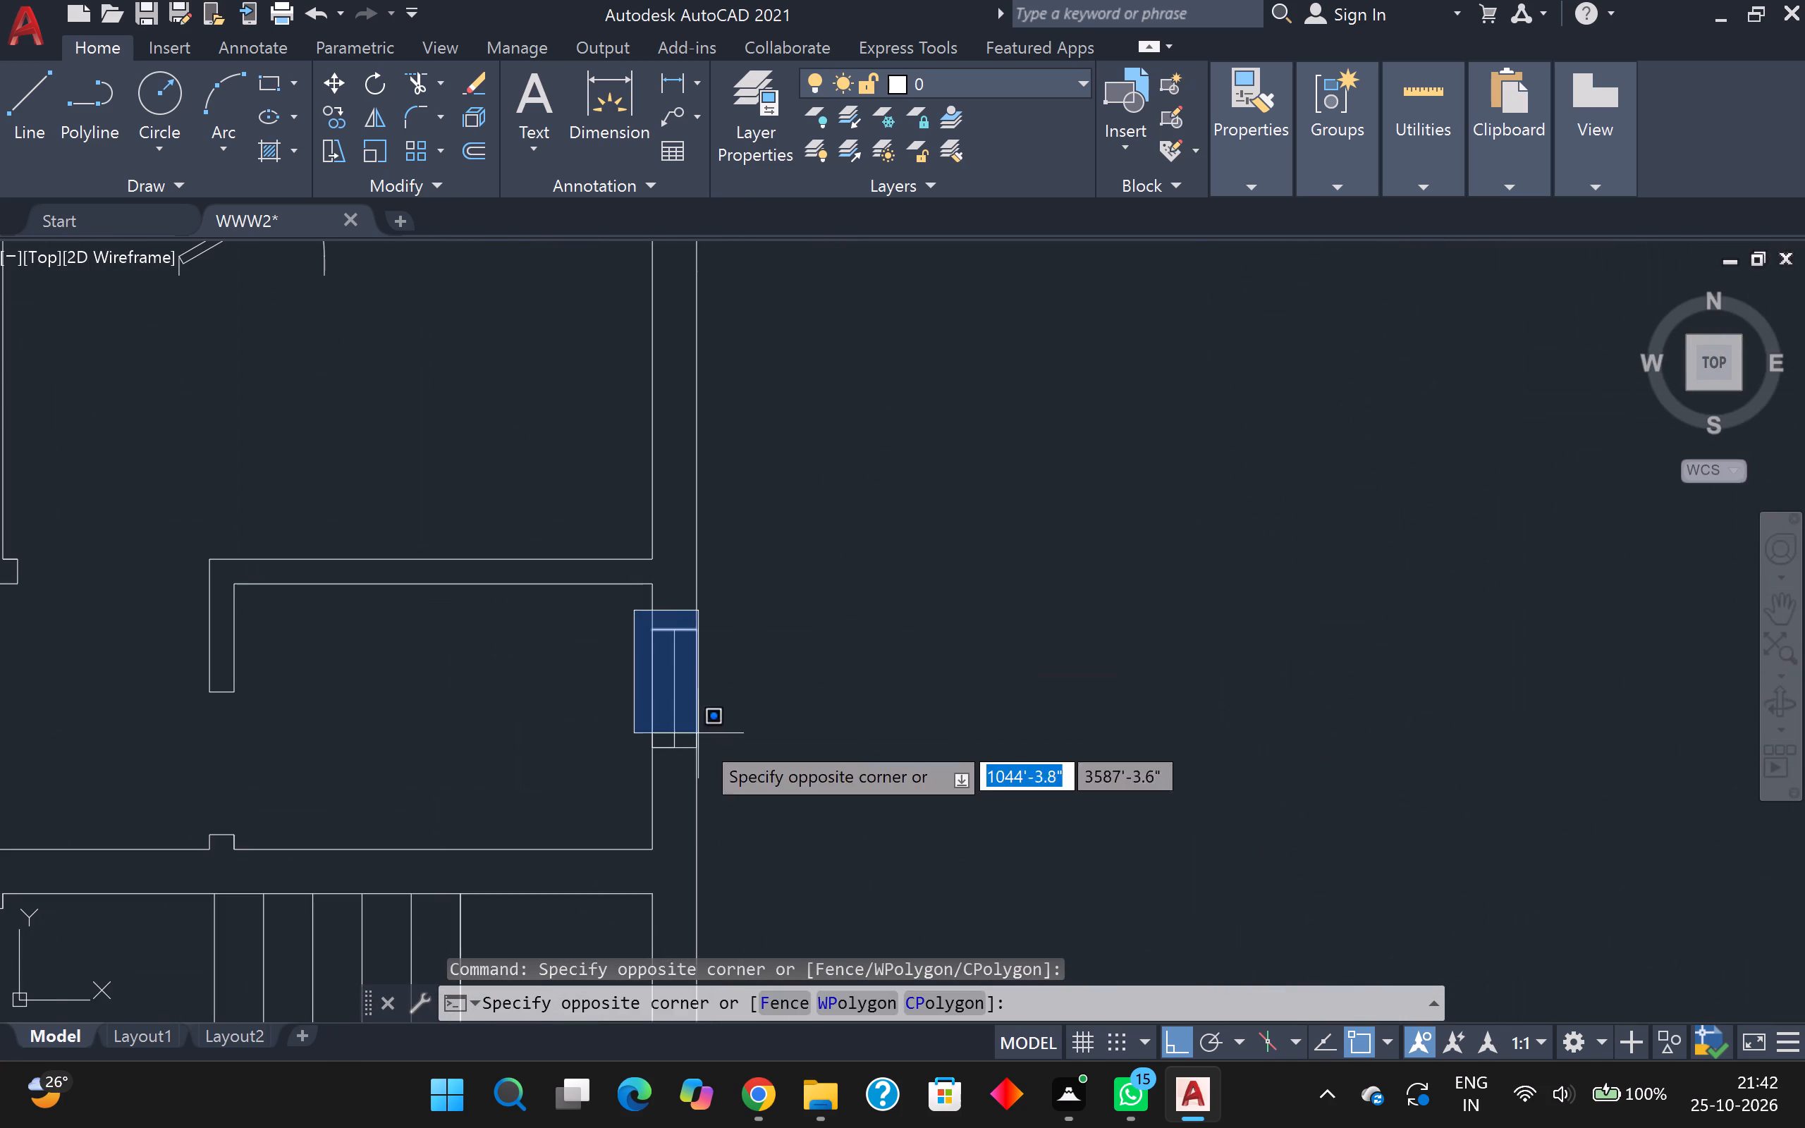
click(709, 787)
middle_drag(783, 678, 788, 767)
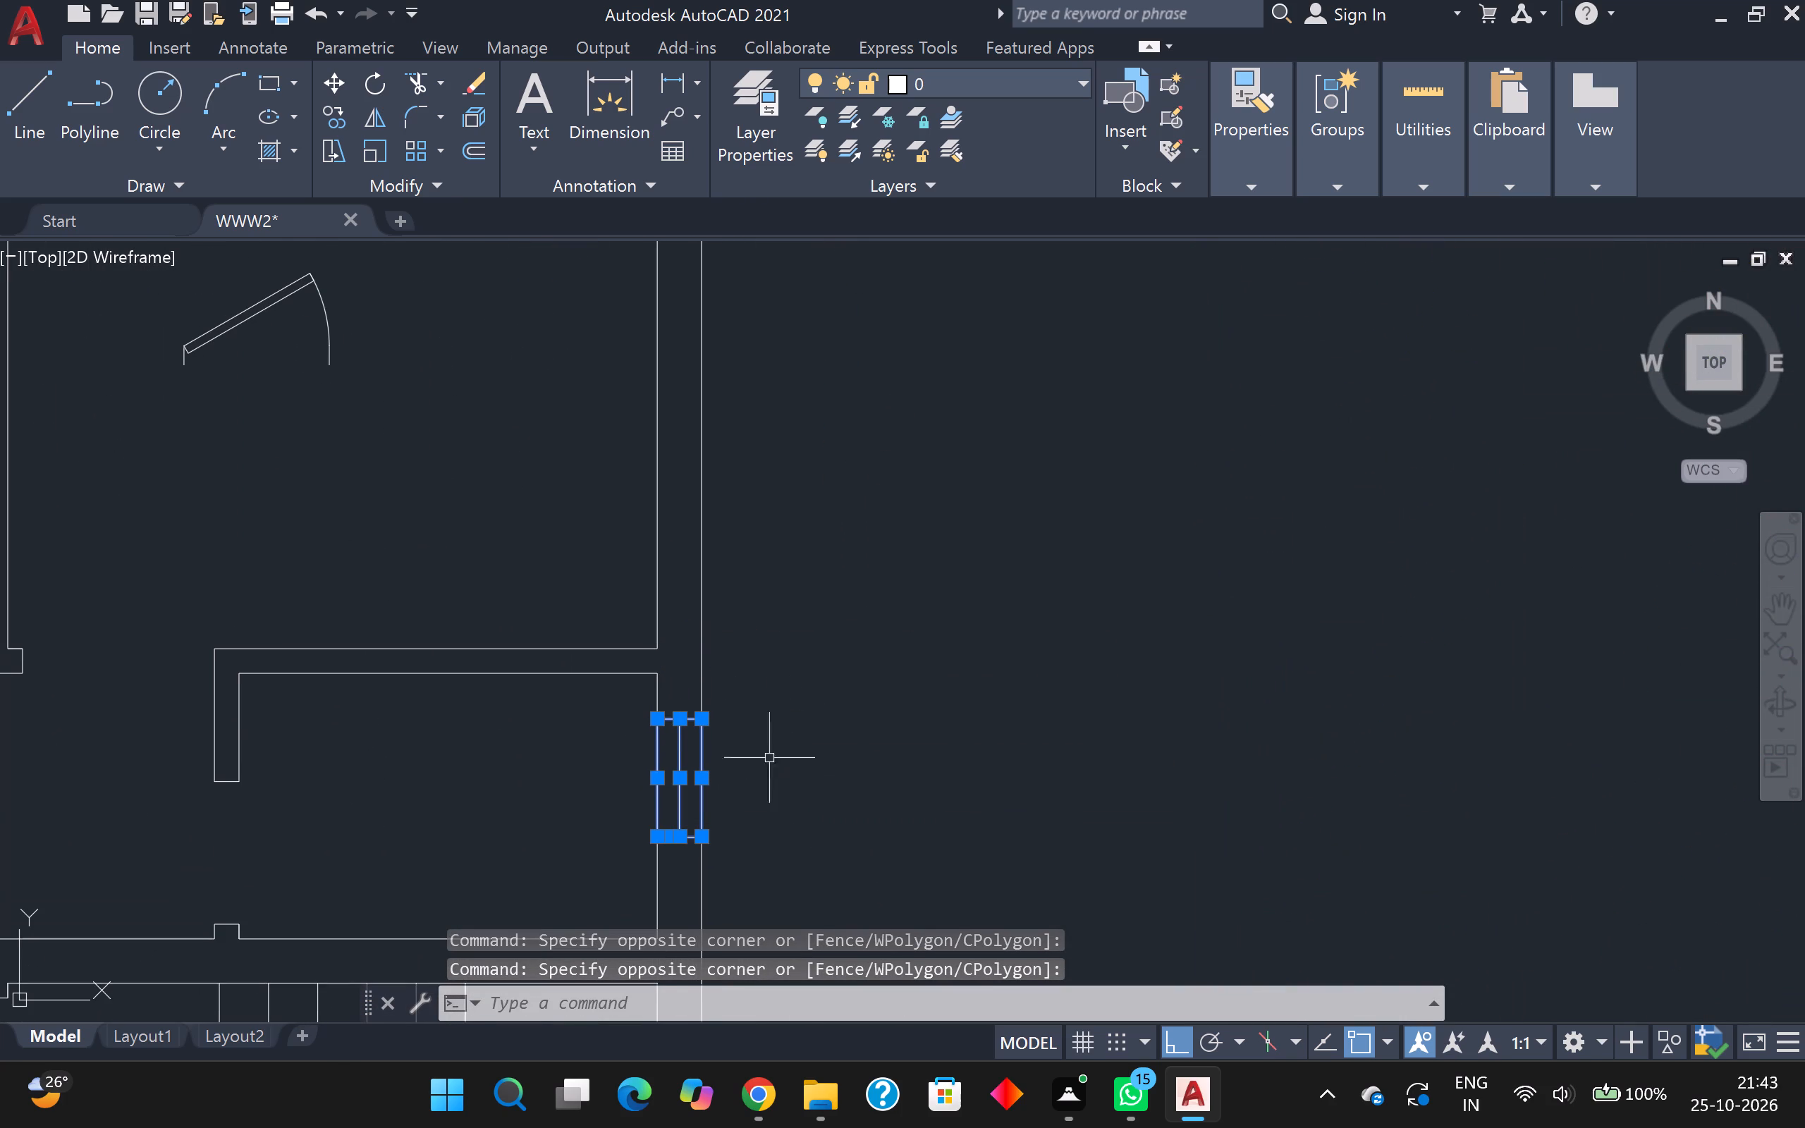
drag(1007, 83, 1007, 90)
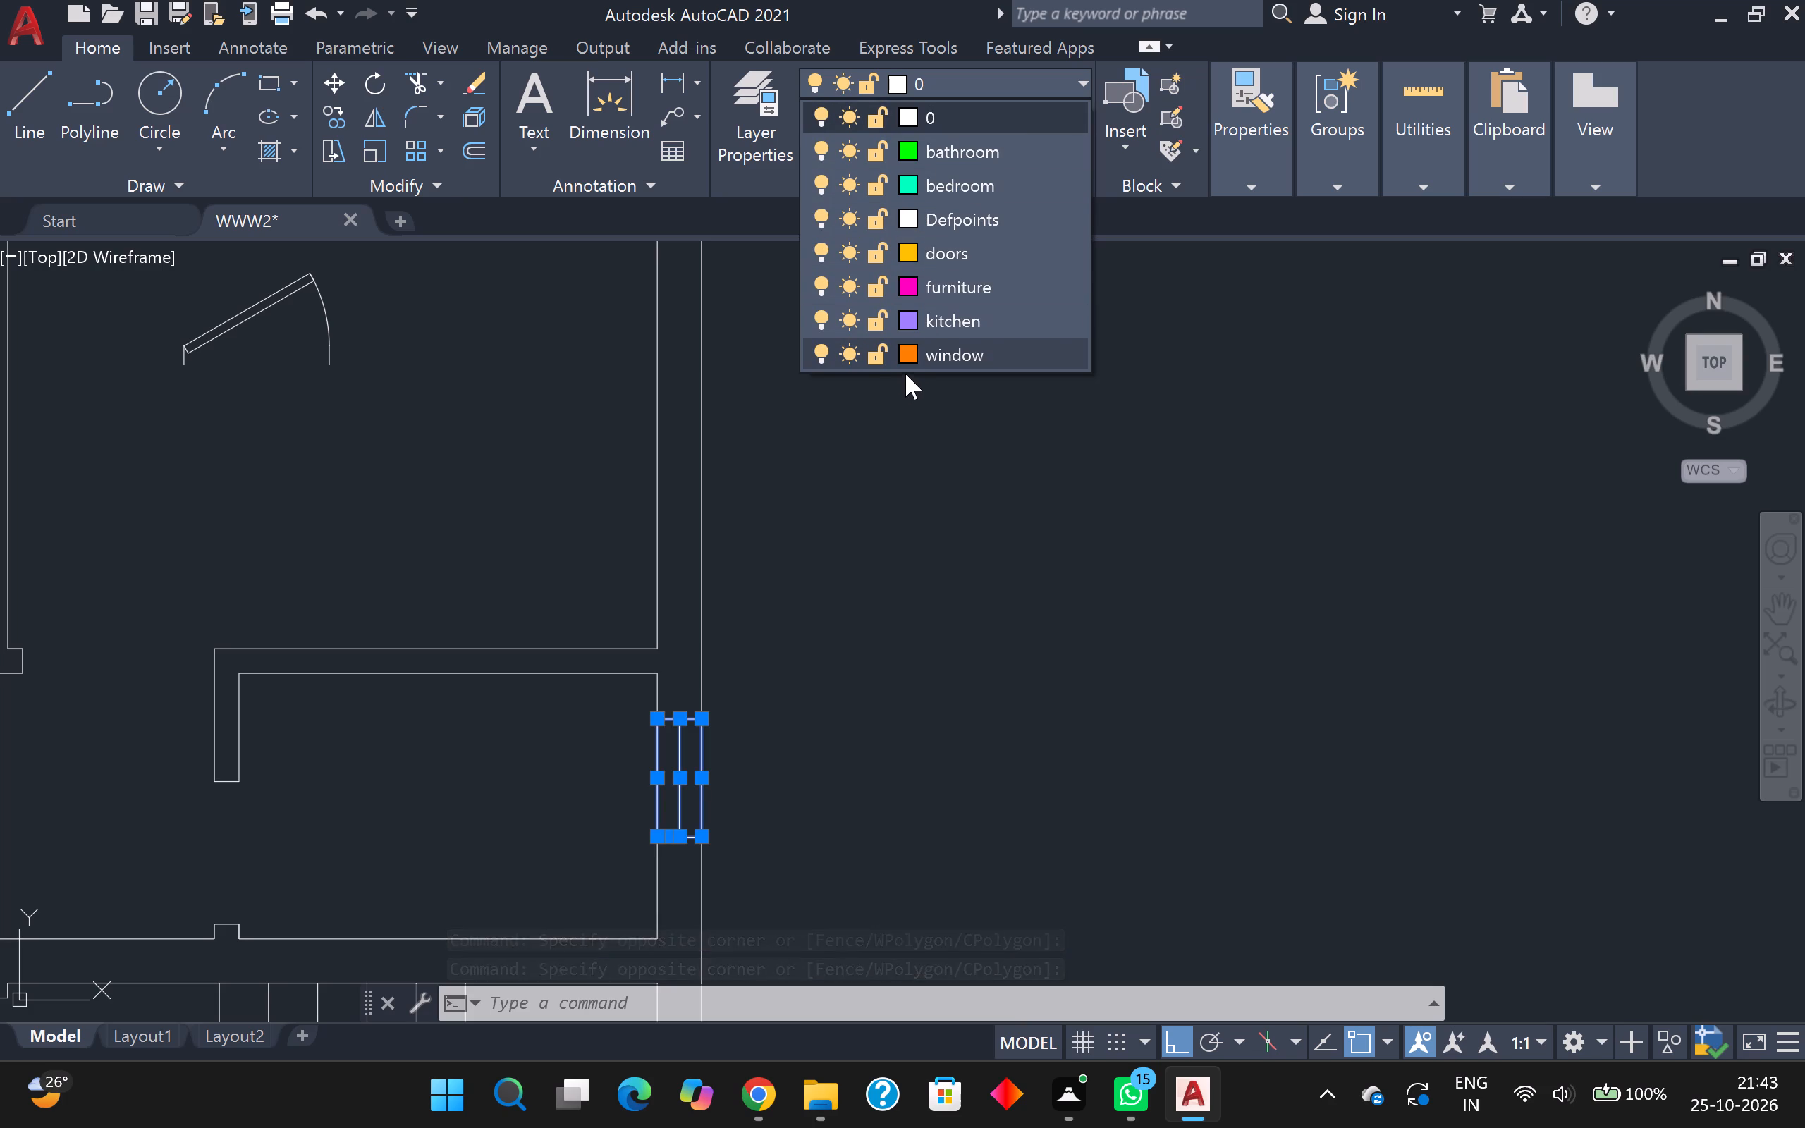
click(901, 355)
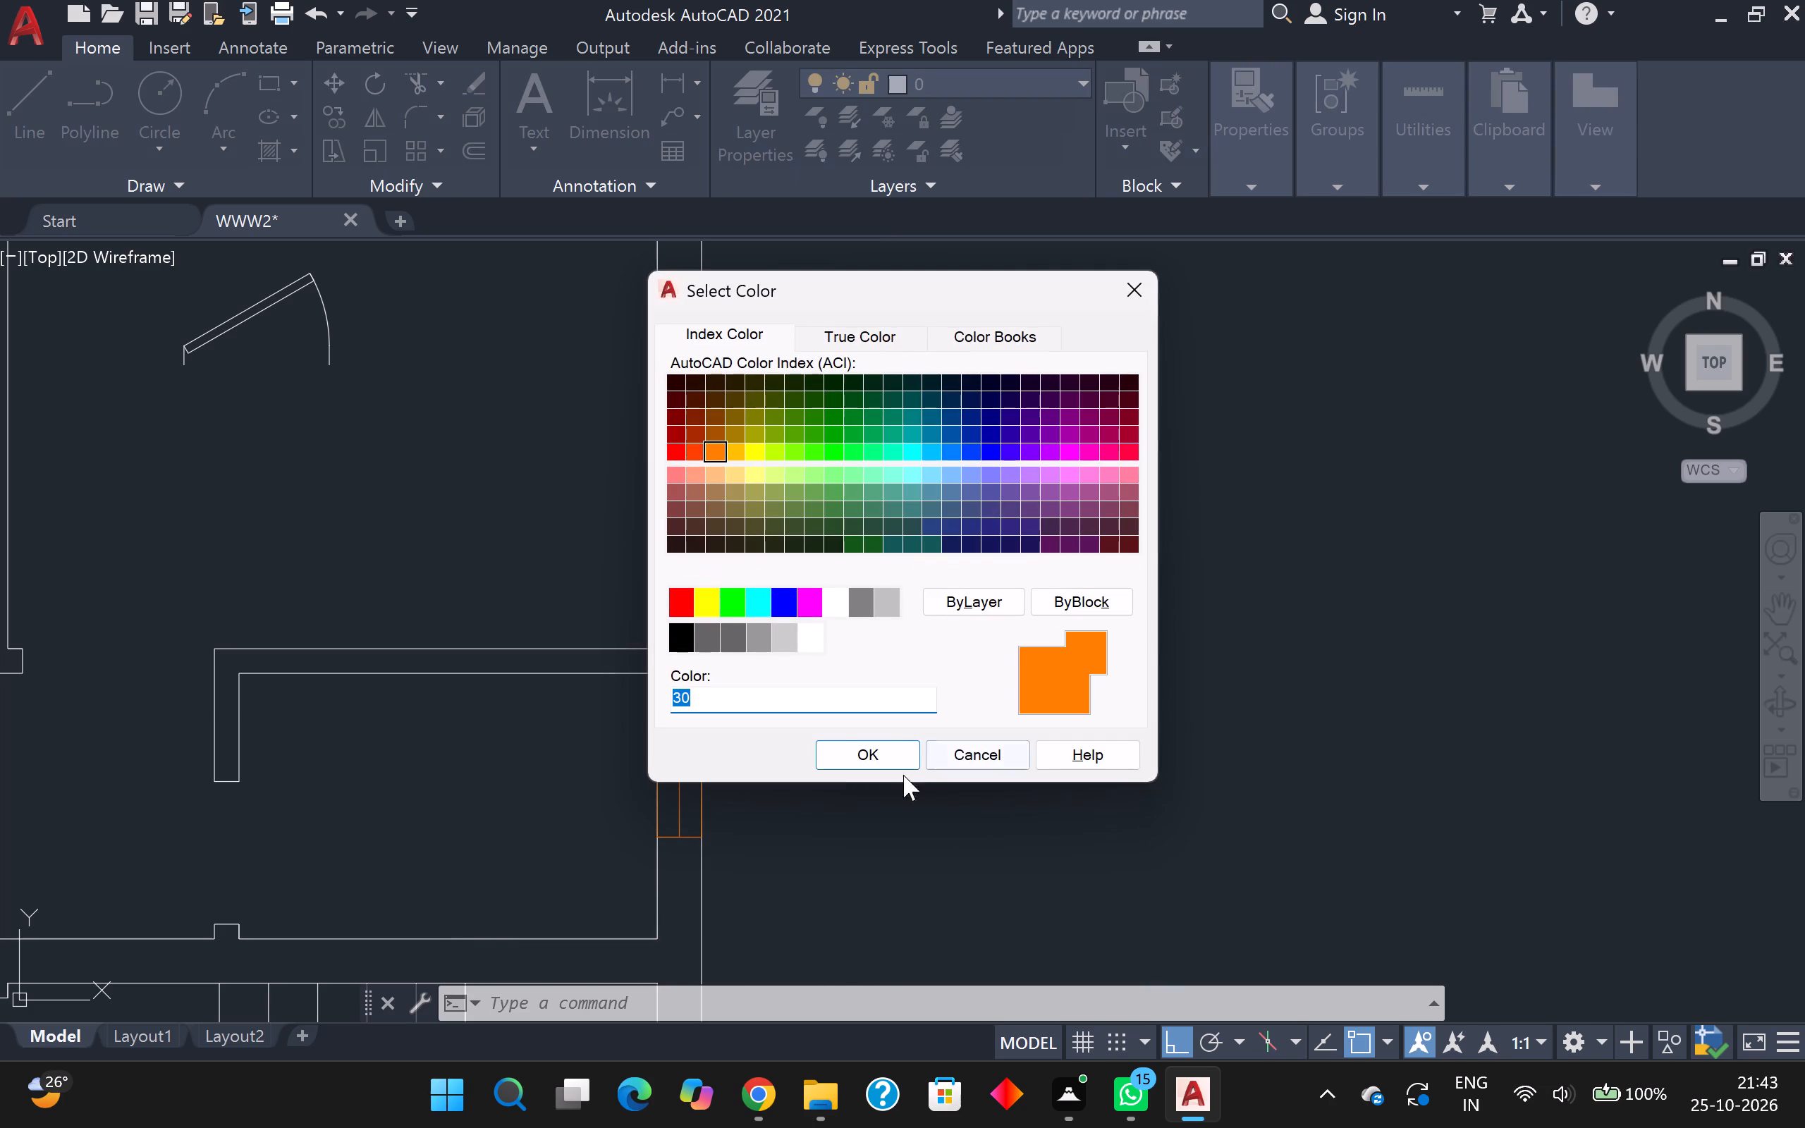
click(871, 756)
key(Escape)
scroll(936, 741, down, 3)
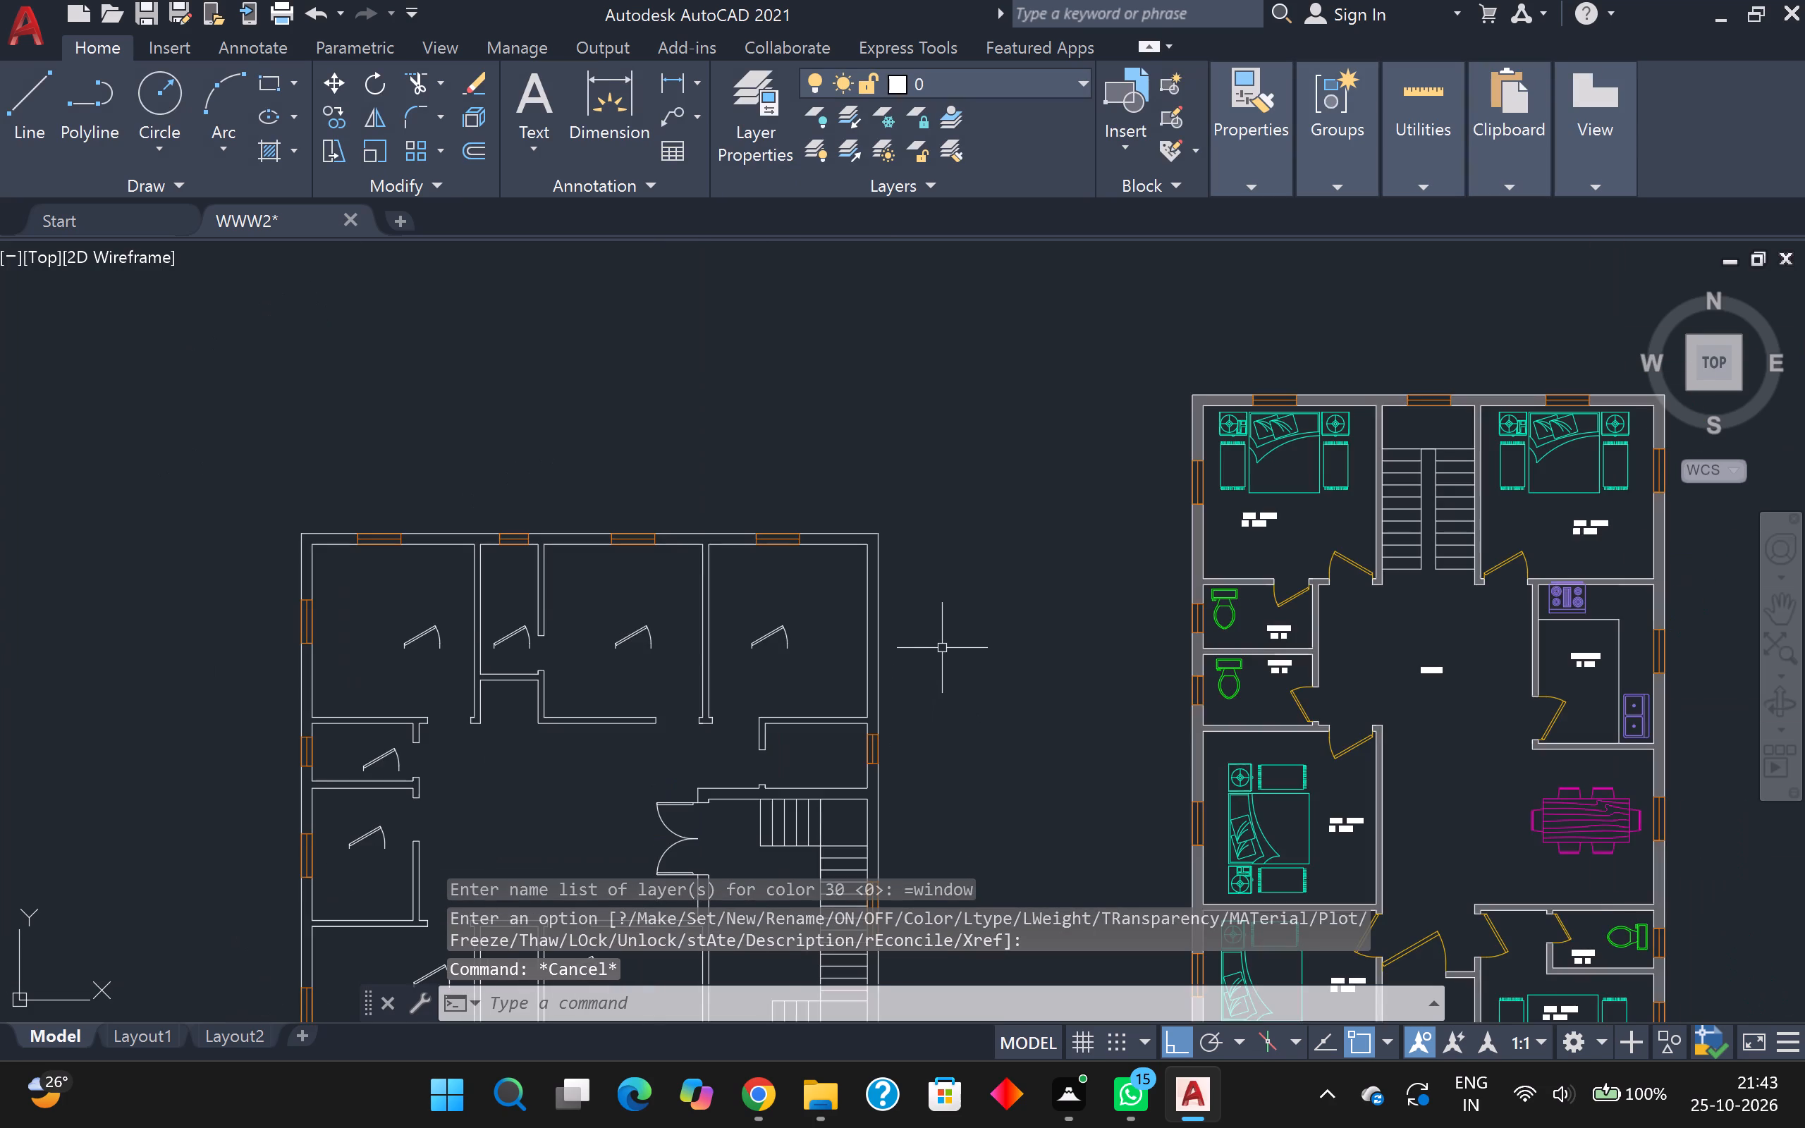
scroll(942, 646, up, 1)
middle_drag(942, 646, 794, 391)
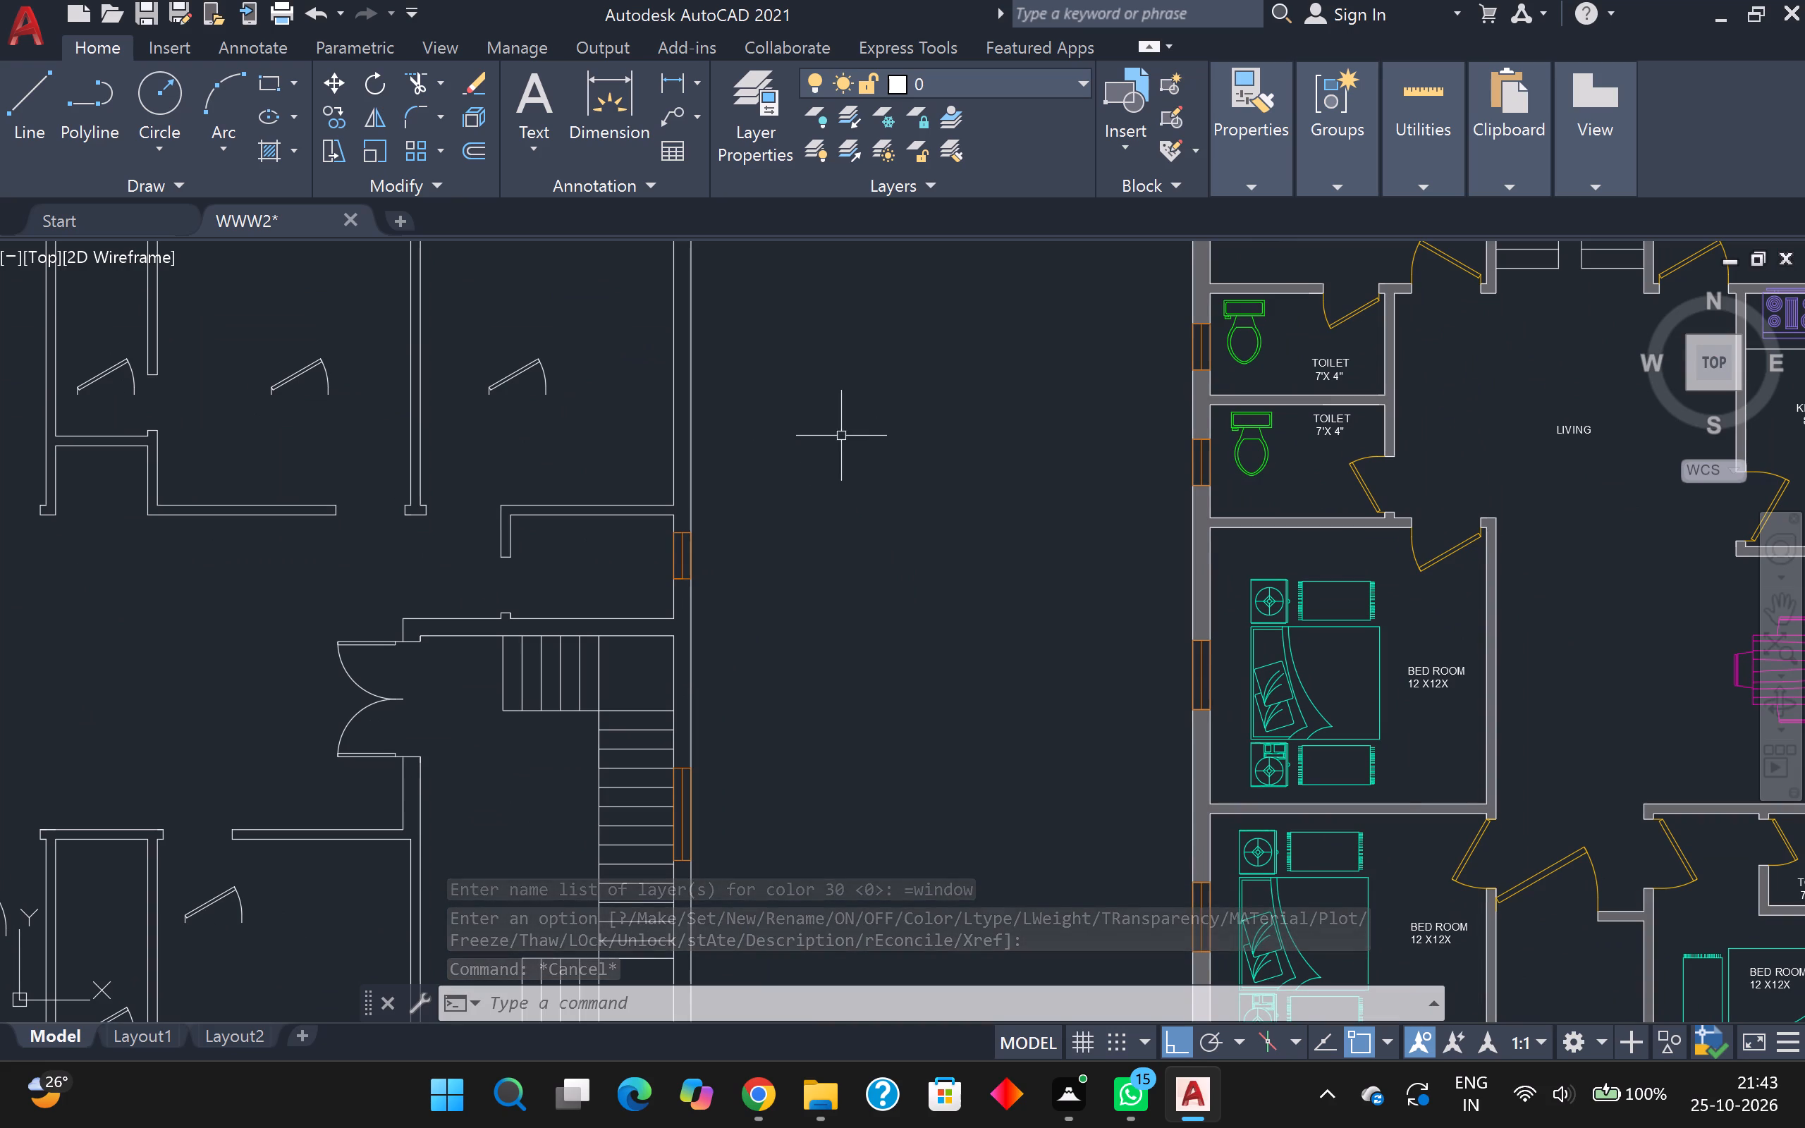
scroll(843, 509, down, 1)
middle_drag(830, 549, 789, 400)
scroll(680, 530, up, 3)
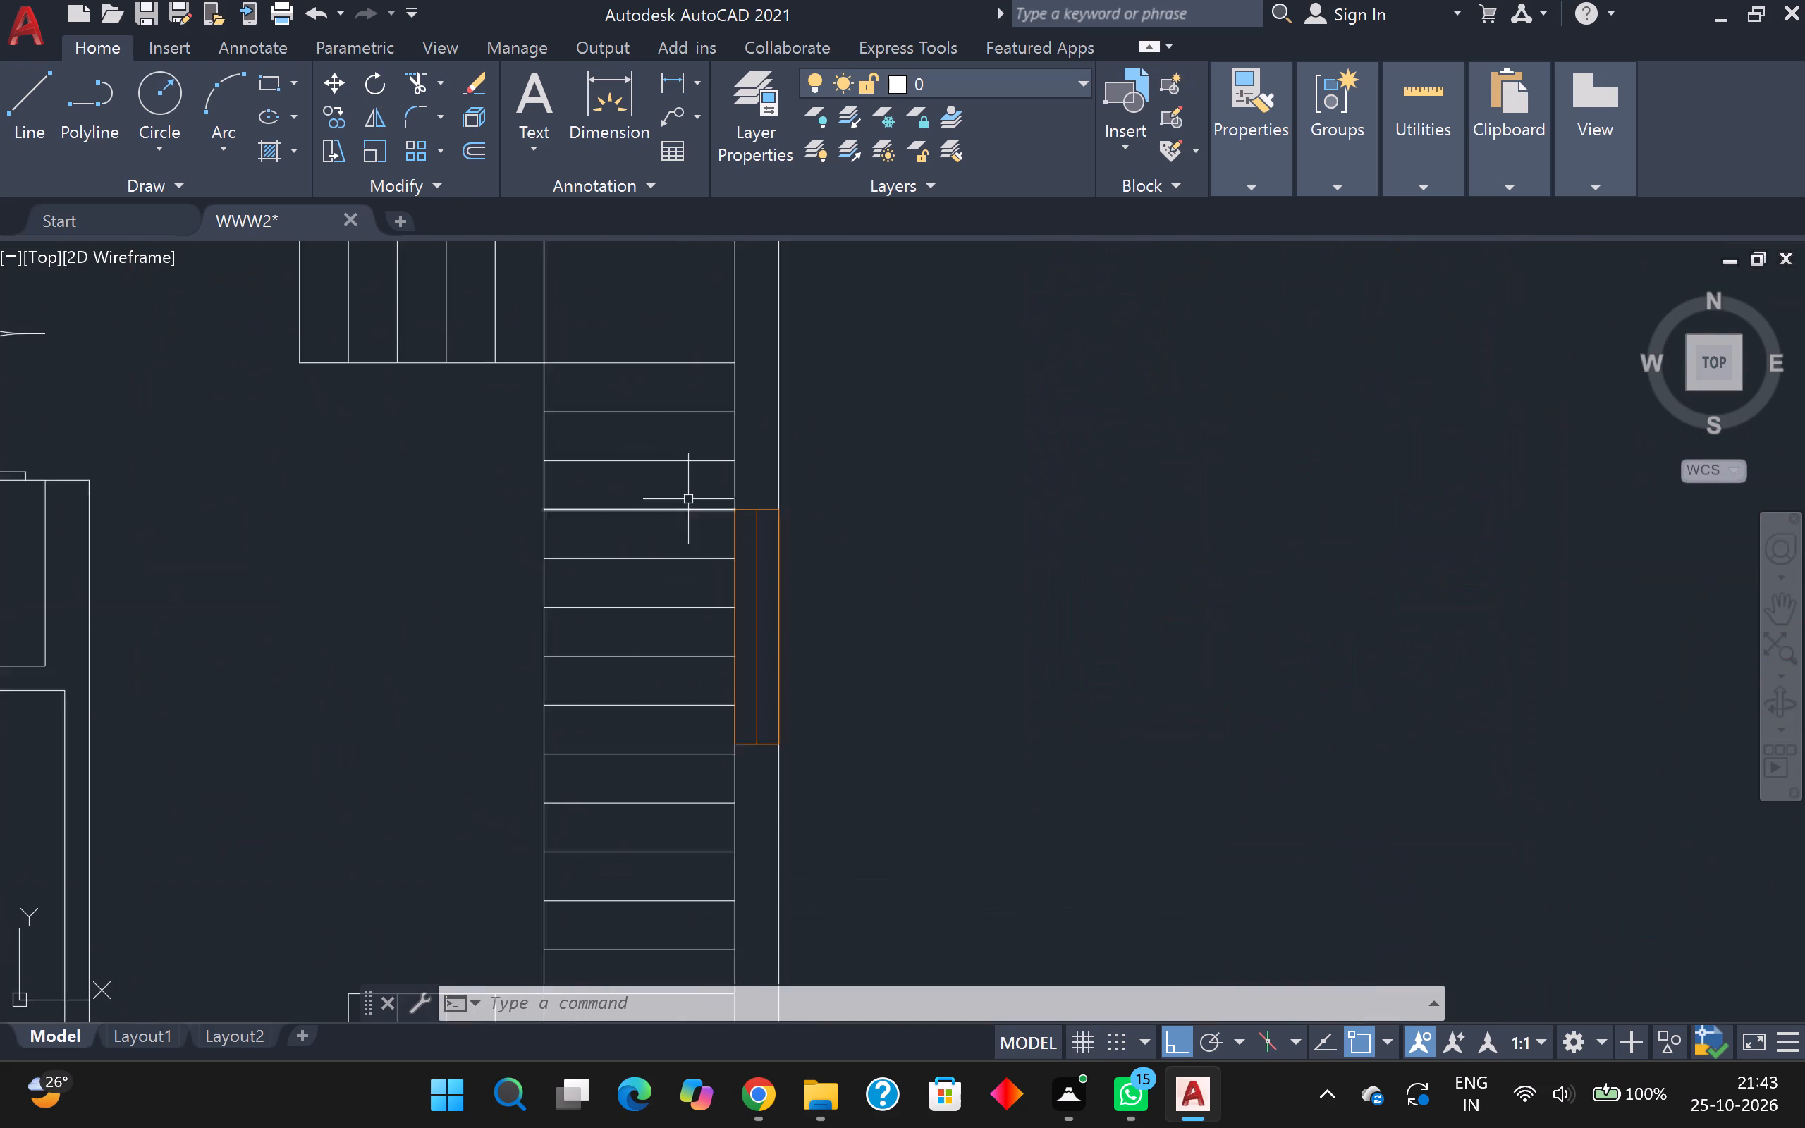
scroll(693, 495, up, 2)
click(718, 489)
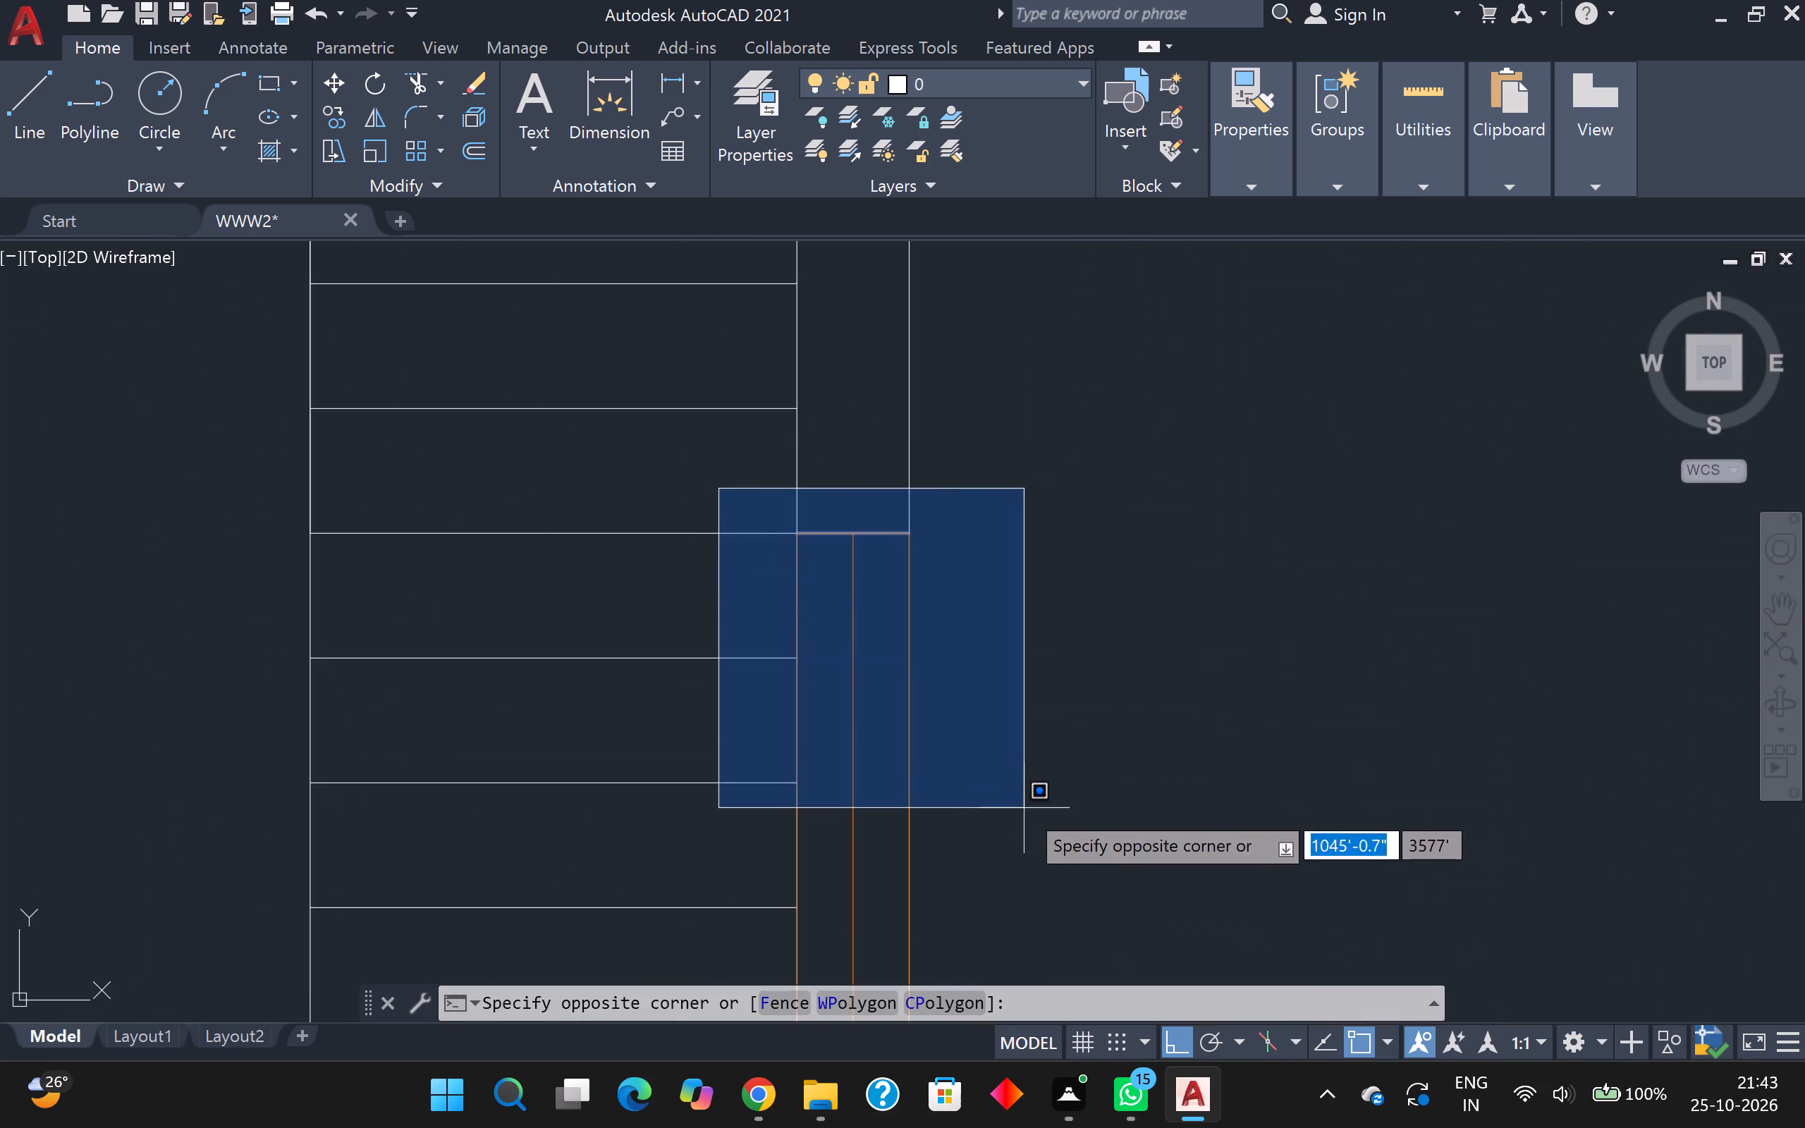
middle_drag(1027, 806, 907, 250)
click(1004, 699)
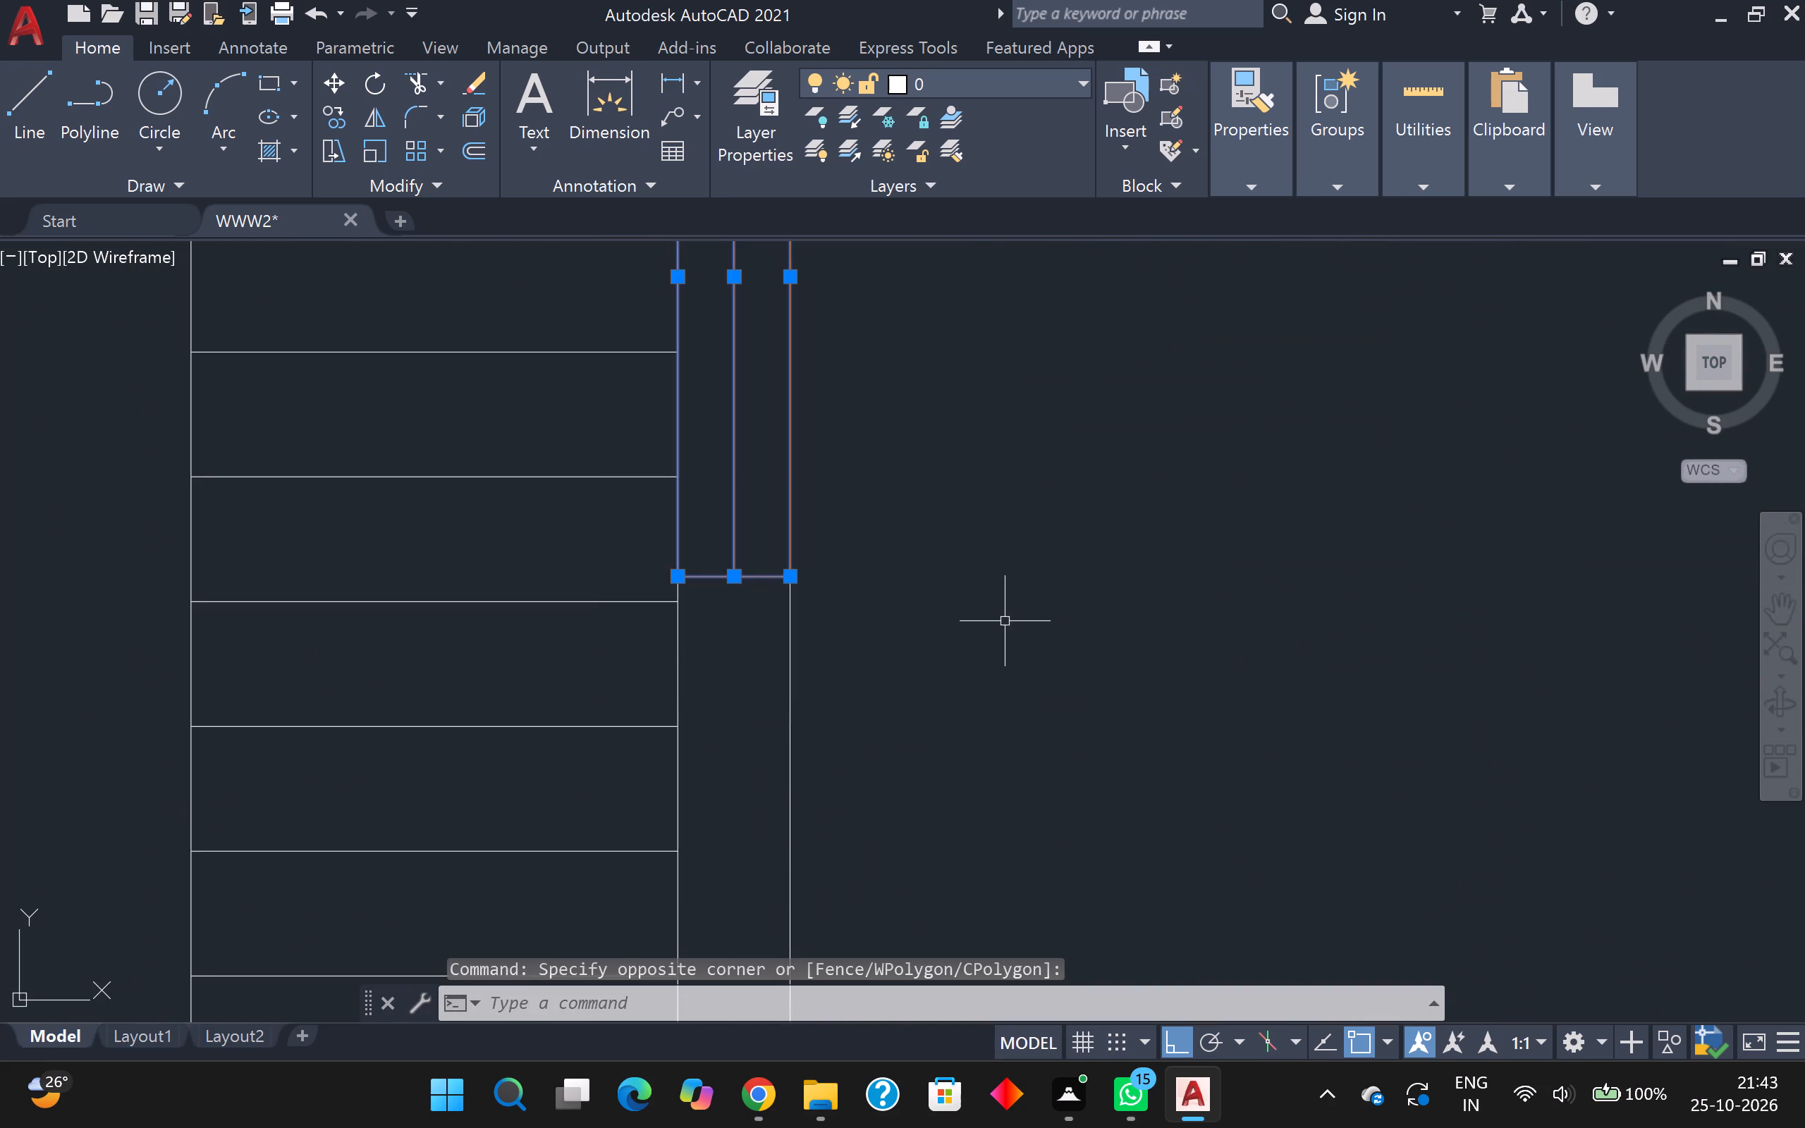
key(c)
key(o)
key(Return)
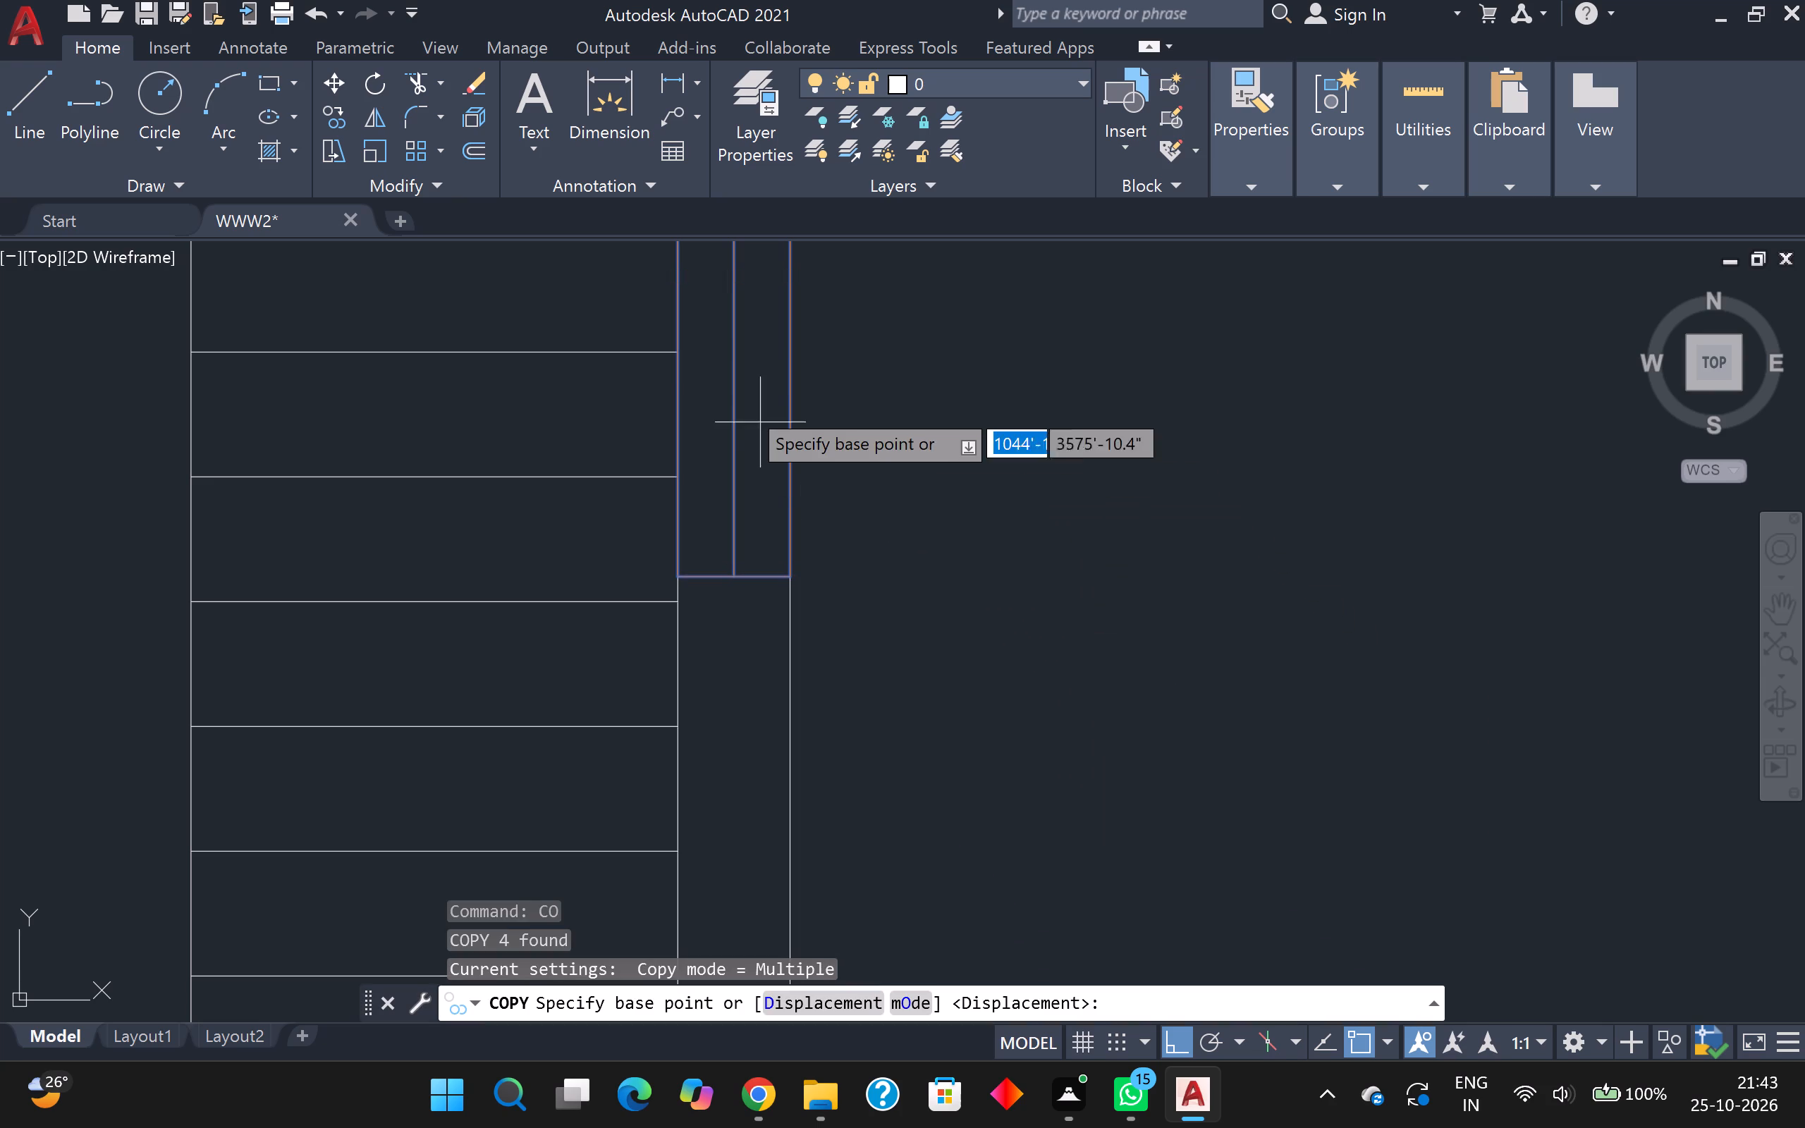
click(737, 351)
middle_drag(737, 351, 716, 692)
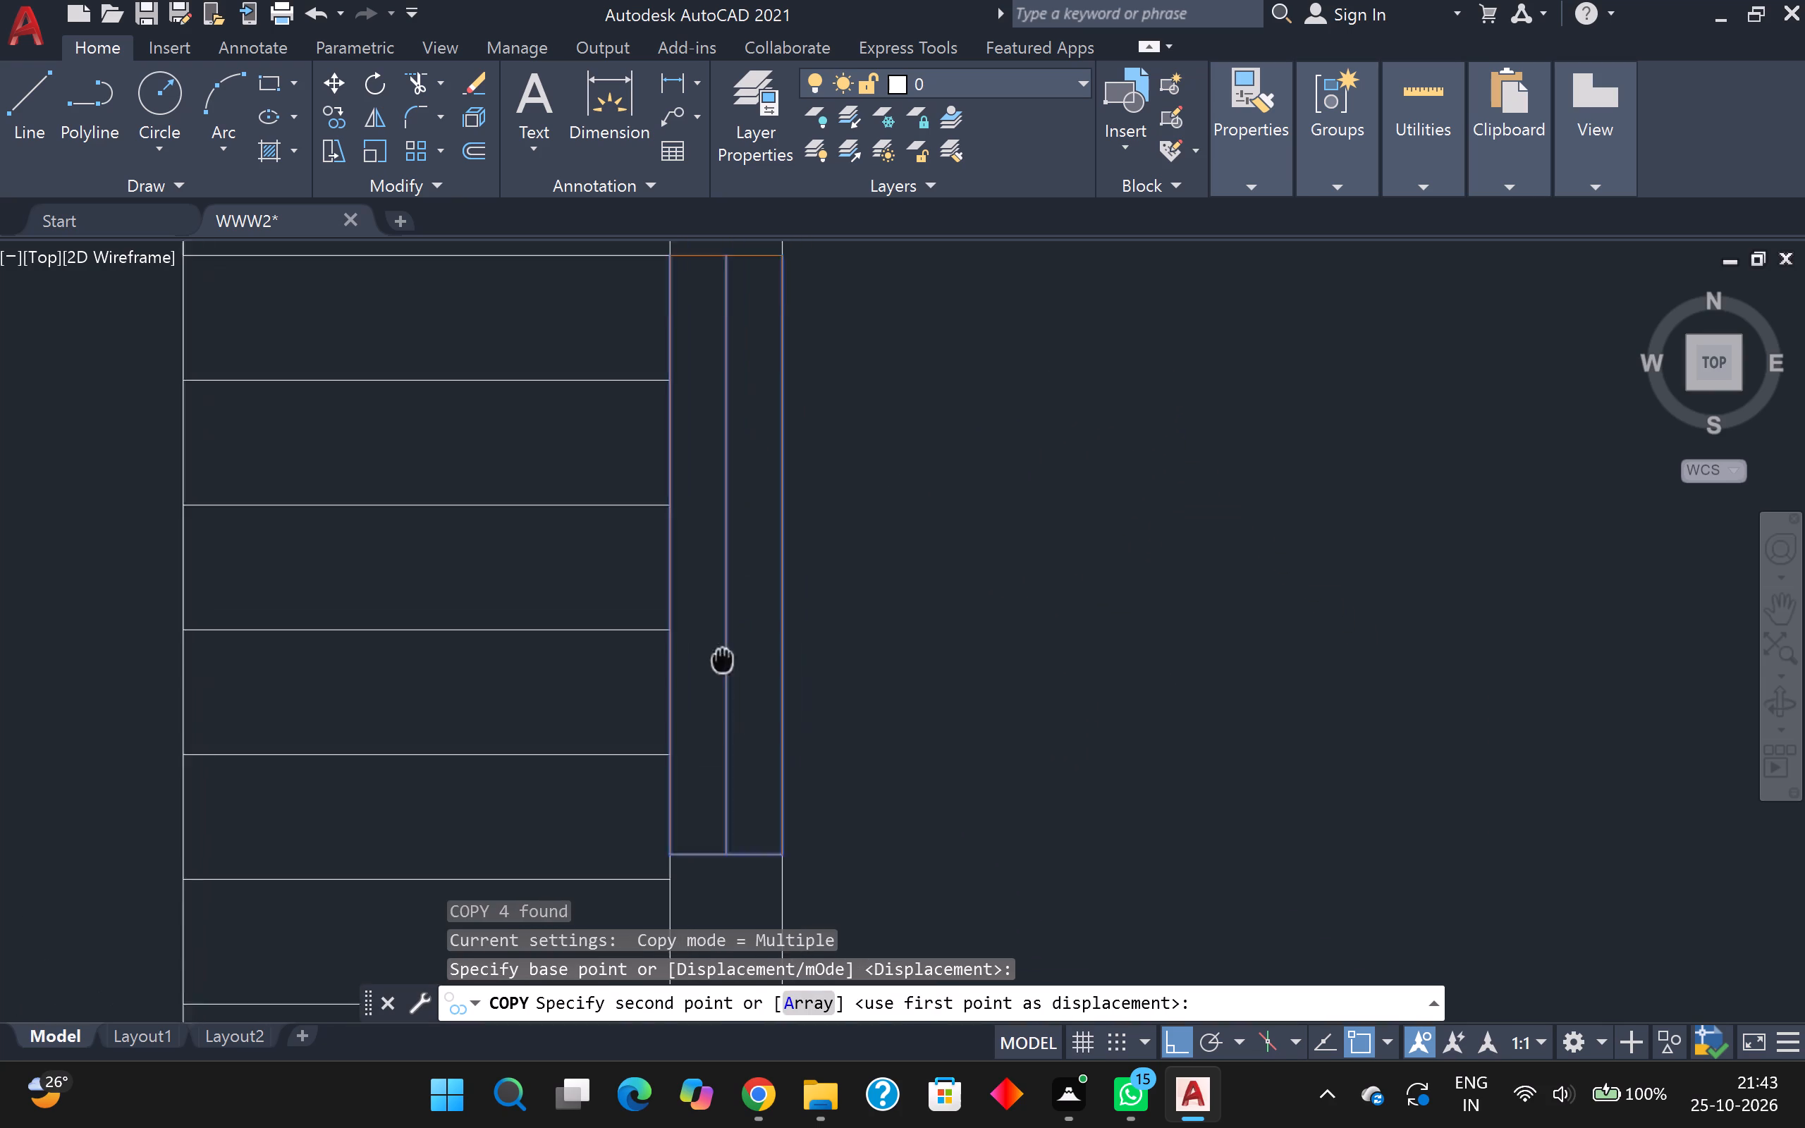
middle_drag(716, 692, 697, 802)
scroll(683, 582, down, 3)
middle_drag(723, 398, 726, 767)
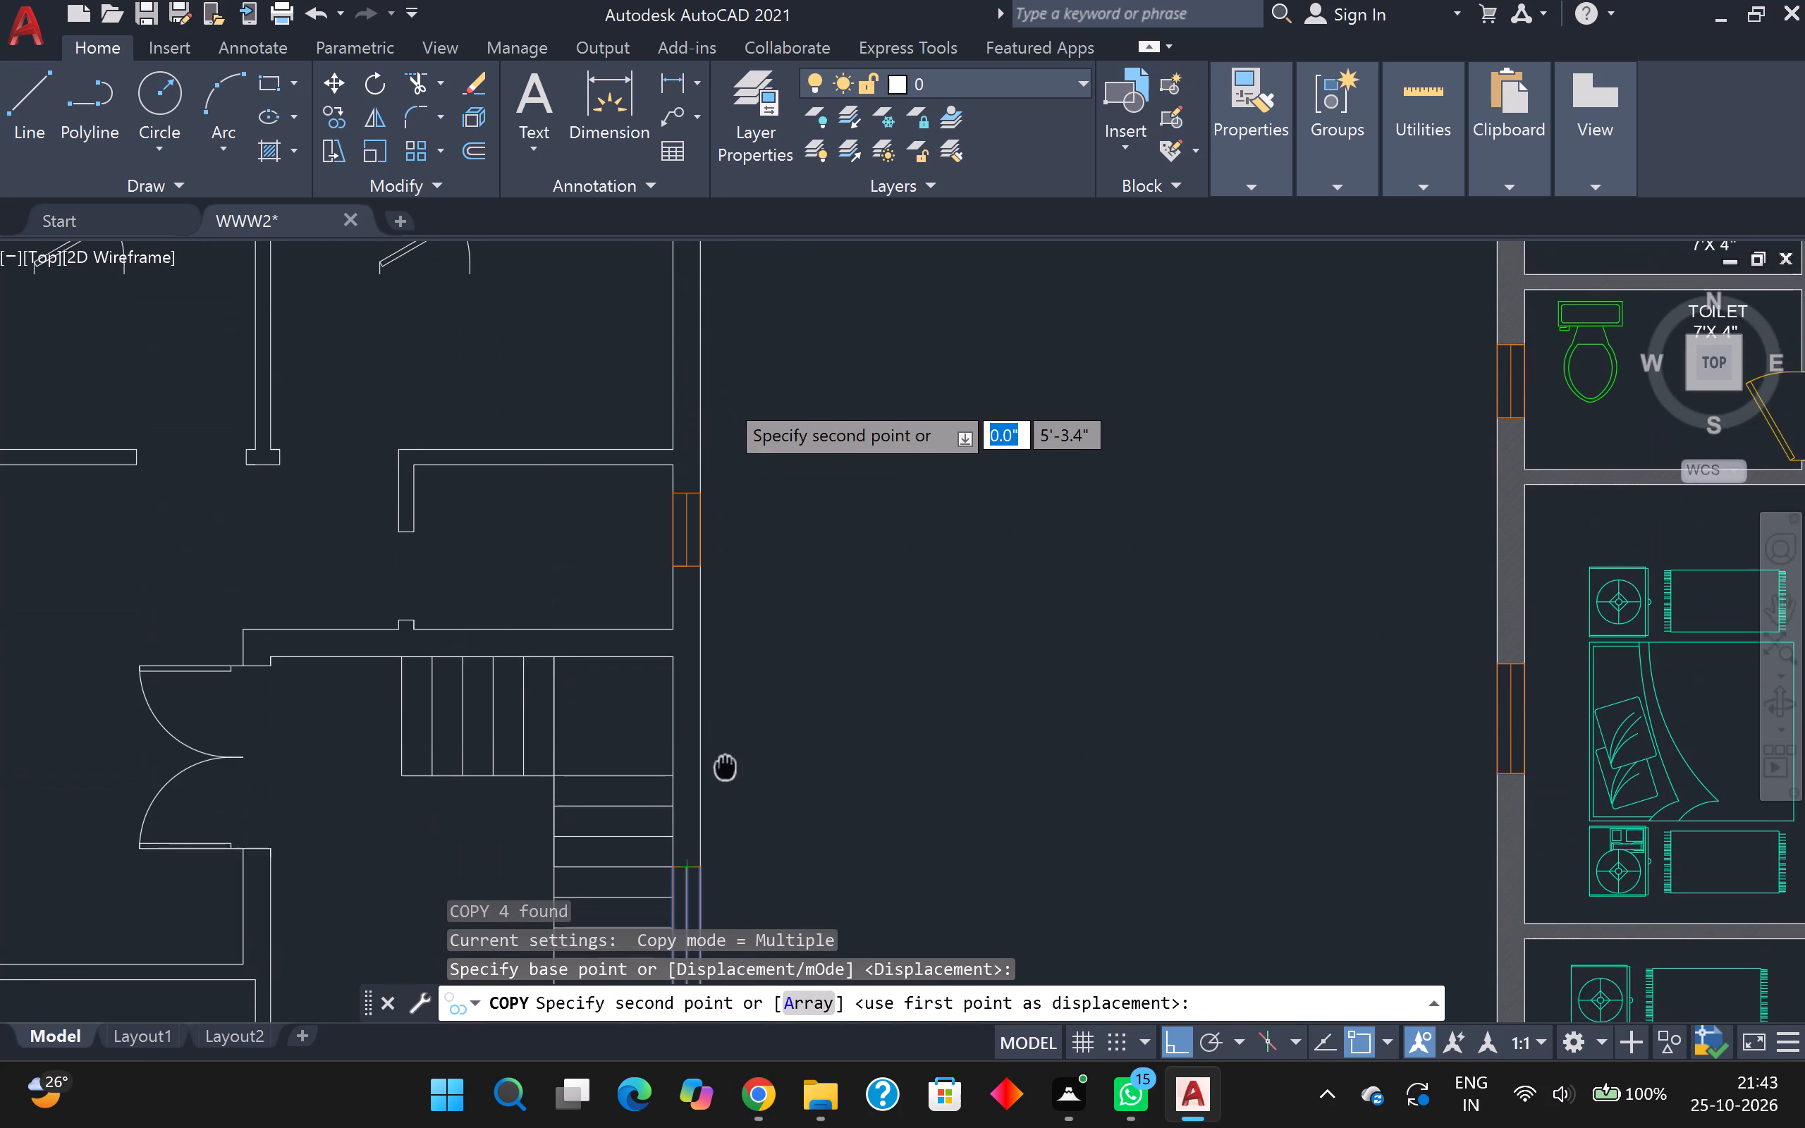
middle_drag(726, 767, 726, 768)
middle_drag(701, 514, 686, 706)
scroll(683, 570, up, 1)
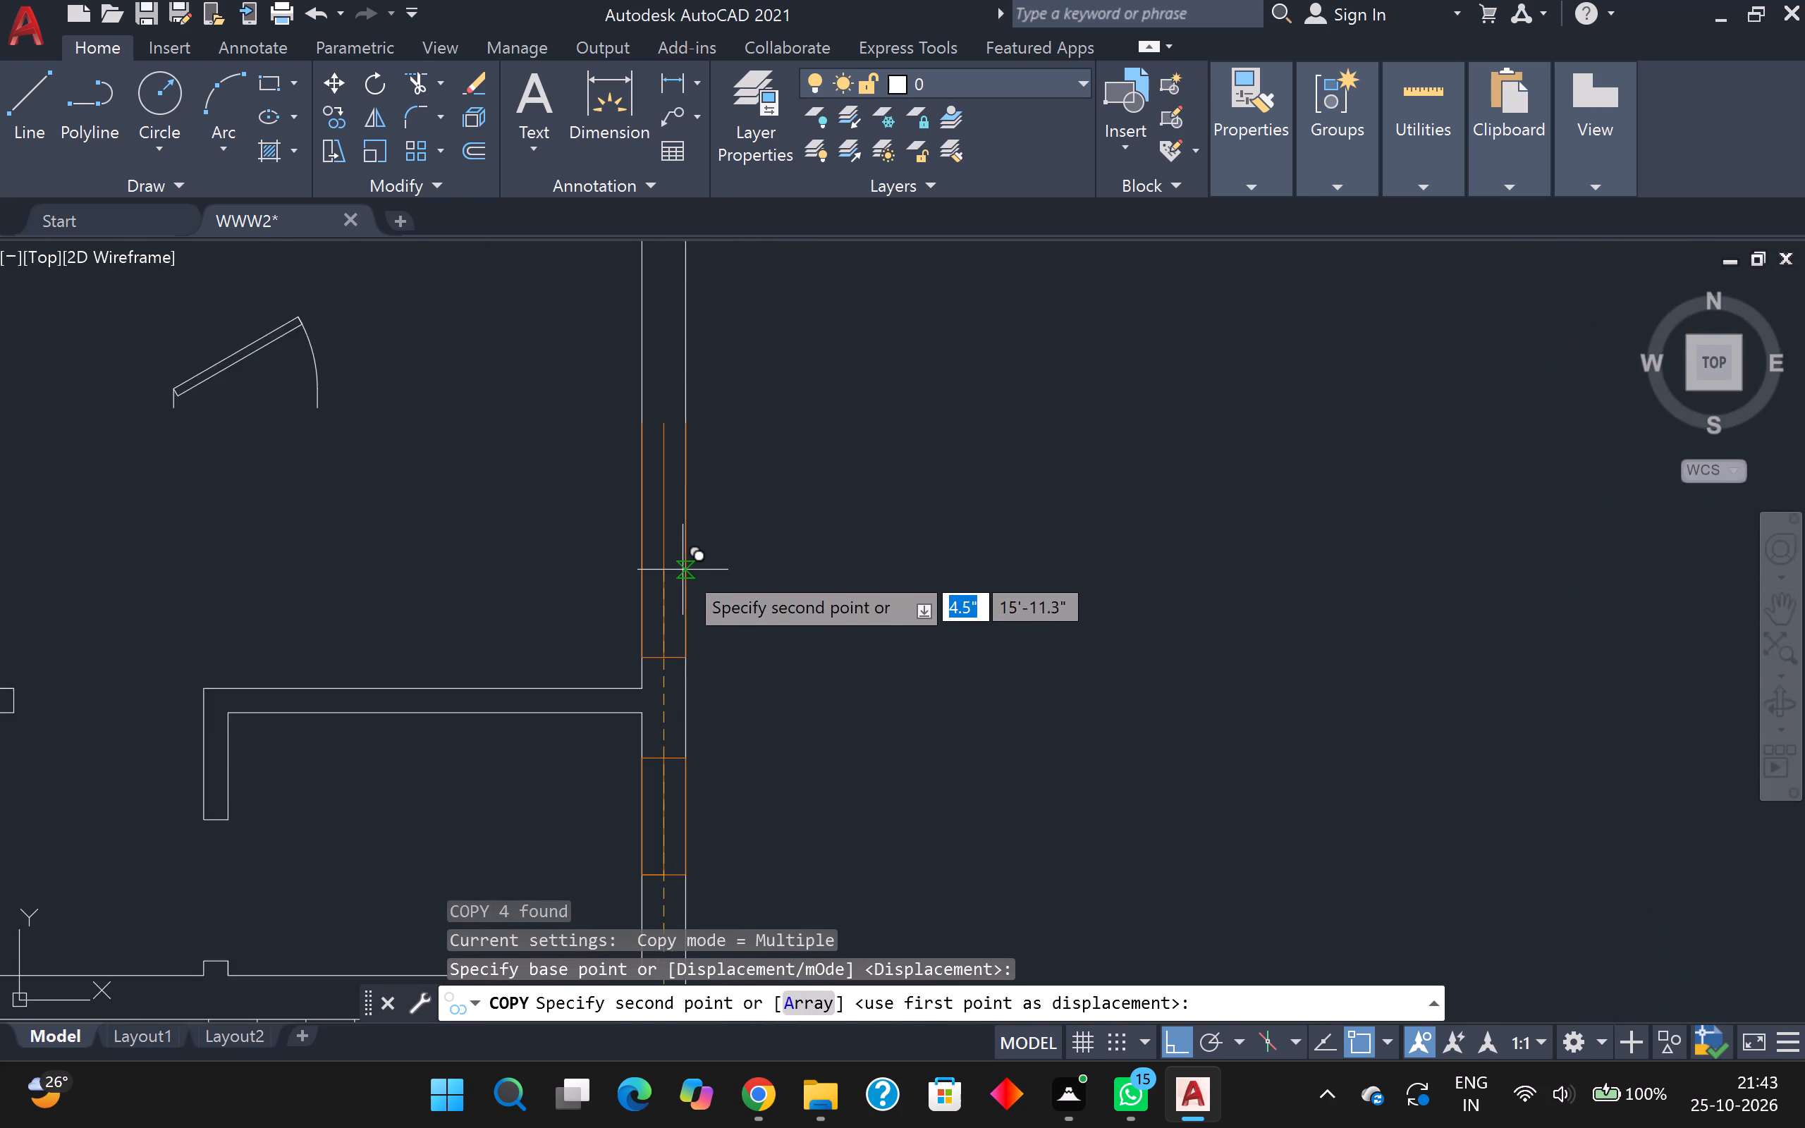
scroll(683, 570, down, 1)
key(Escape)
Copy the staircase window from its centre line about 20'-4" straight up the outer wall into the top corner room.
scroll(704, 608, down, 1)
middle_drag(730, 603, 740, 367)
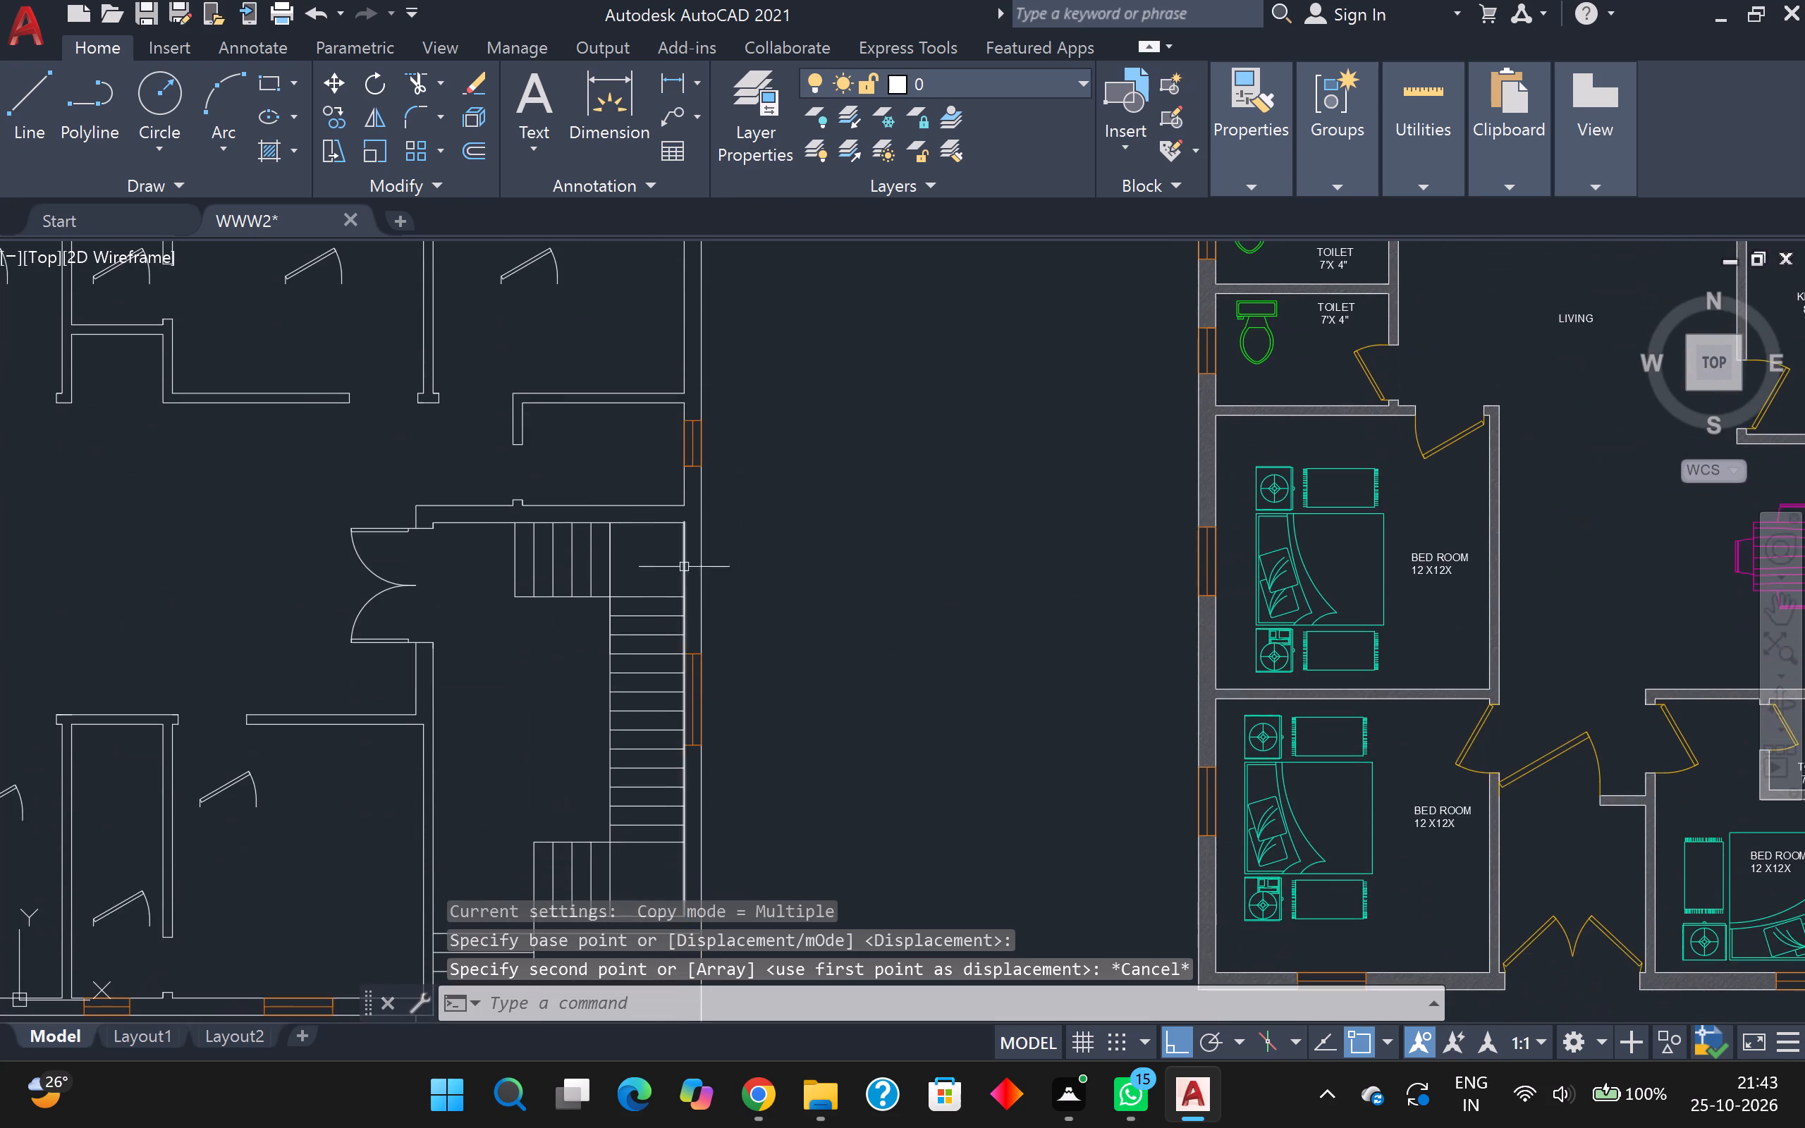
scroll(680, 589, up, 2)
scroll(718, 787, up, 3)
scroll(718, 761, down, 1)
middle_drag(729, 680, 743, 528)
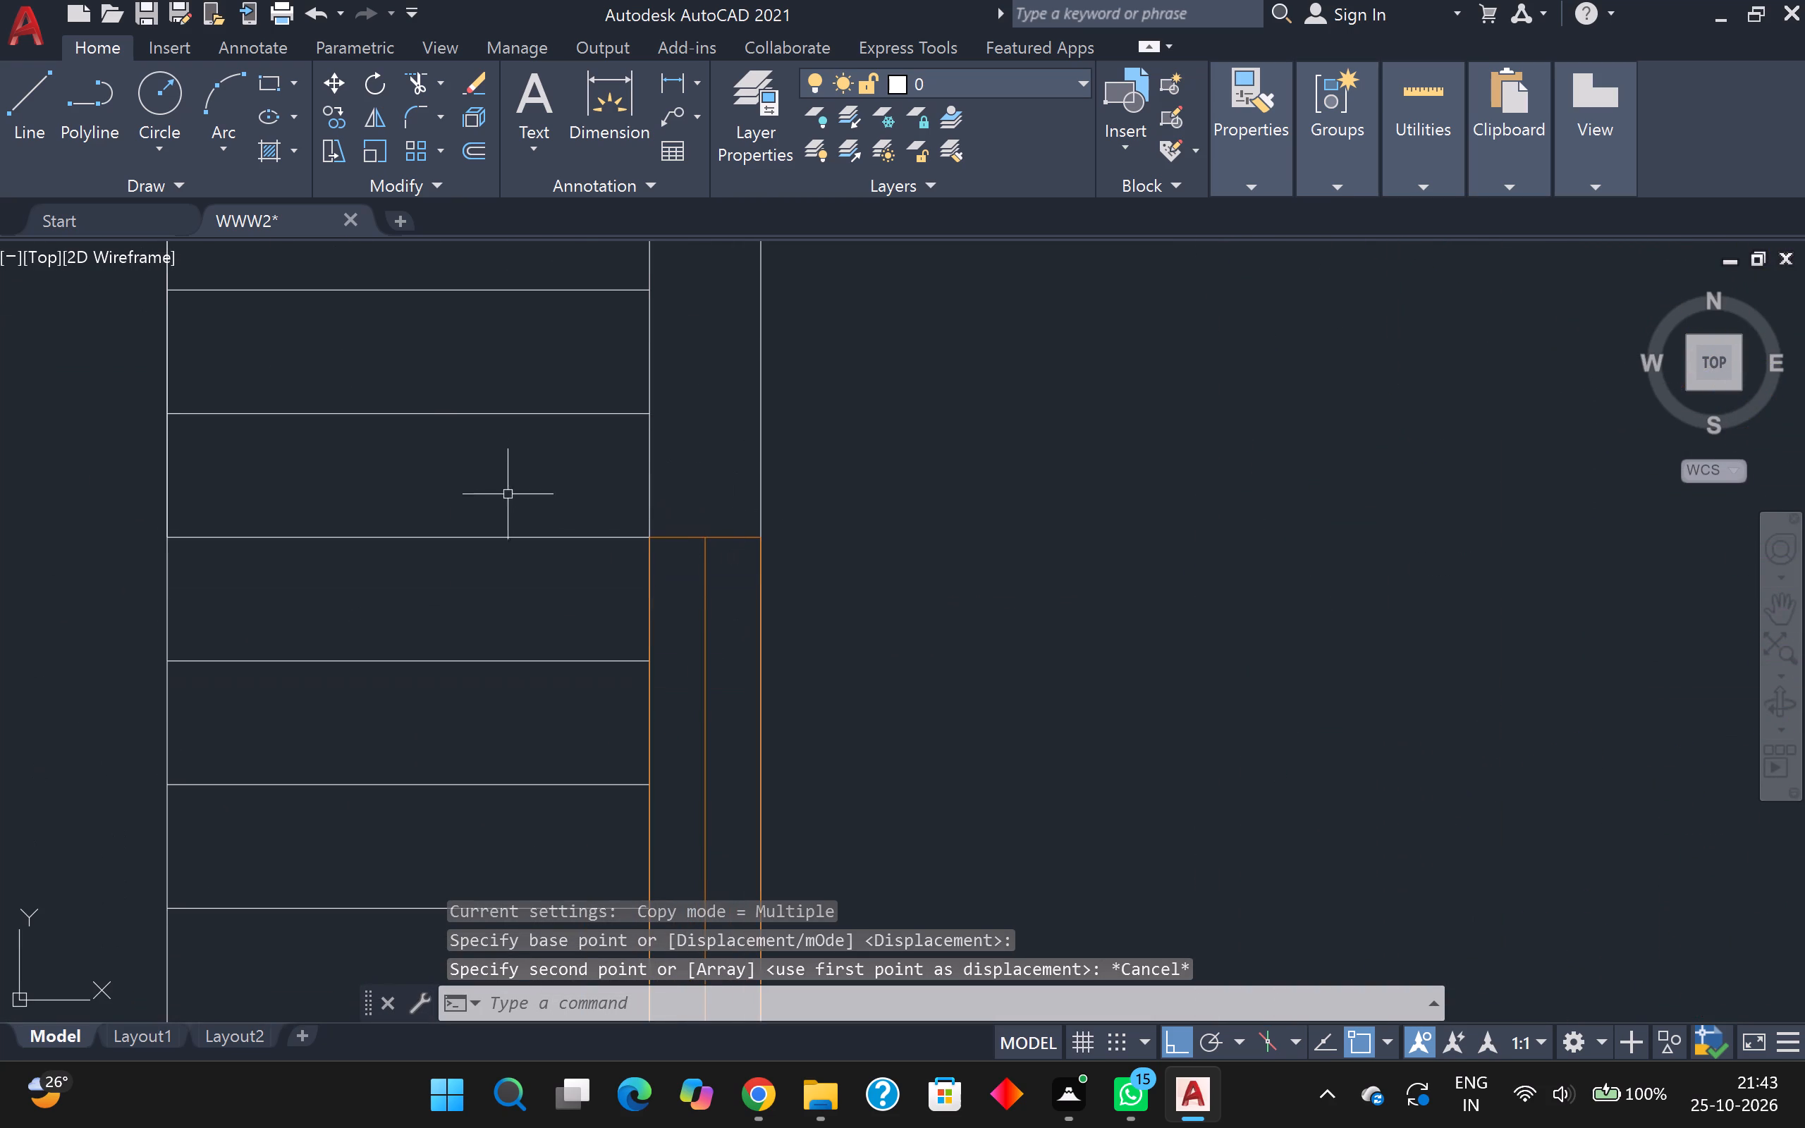
click(551, 479)
middle_drag(932, 773, 879, 446)
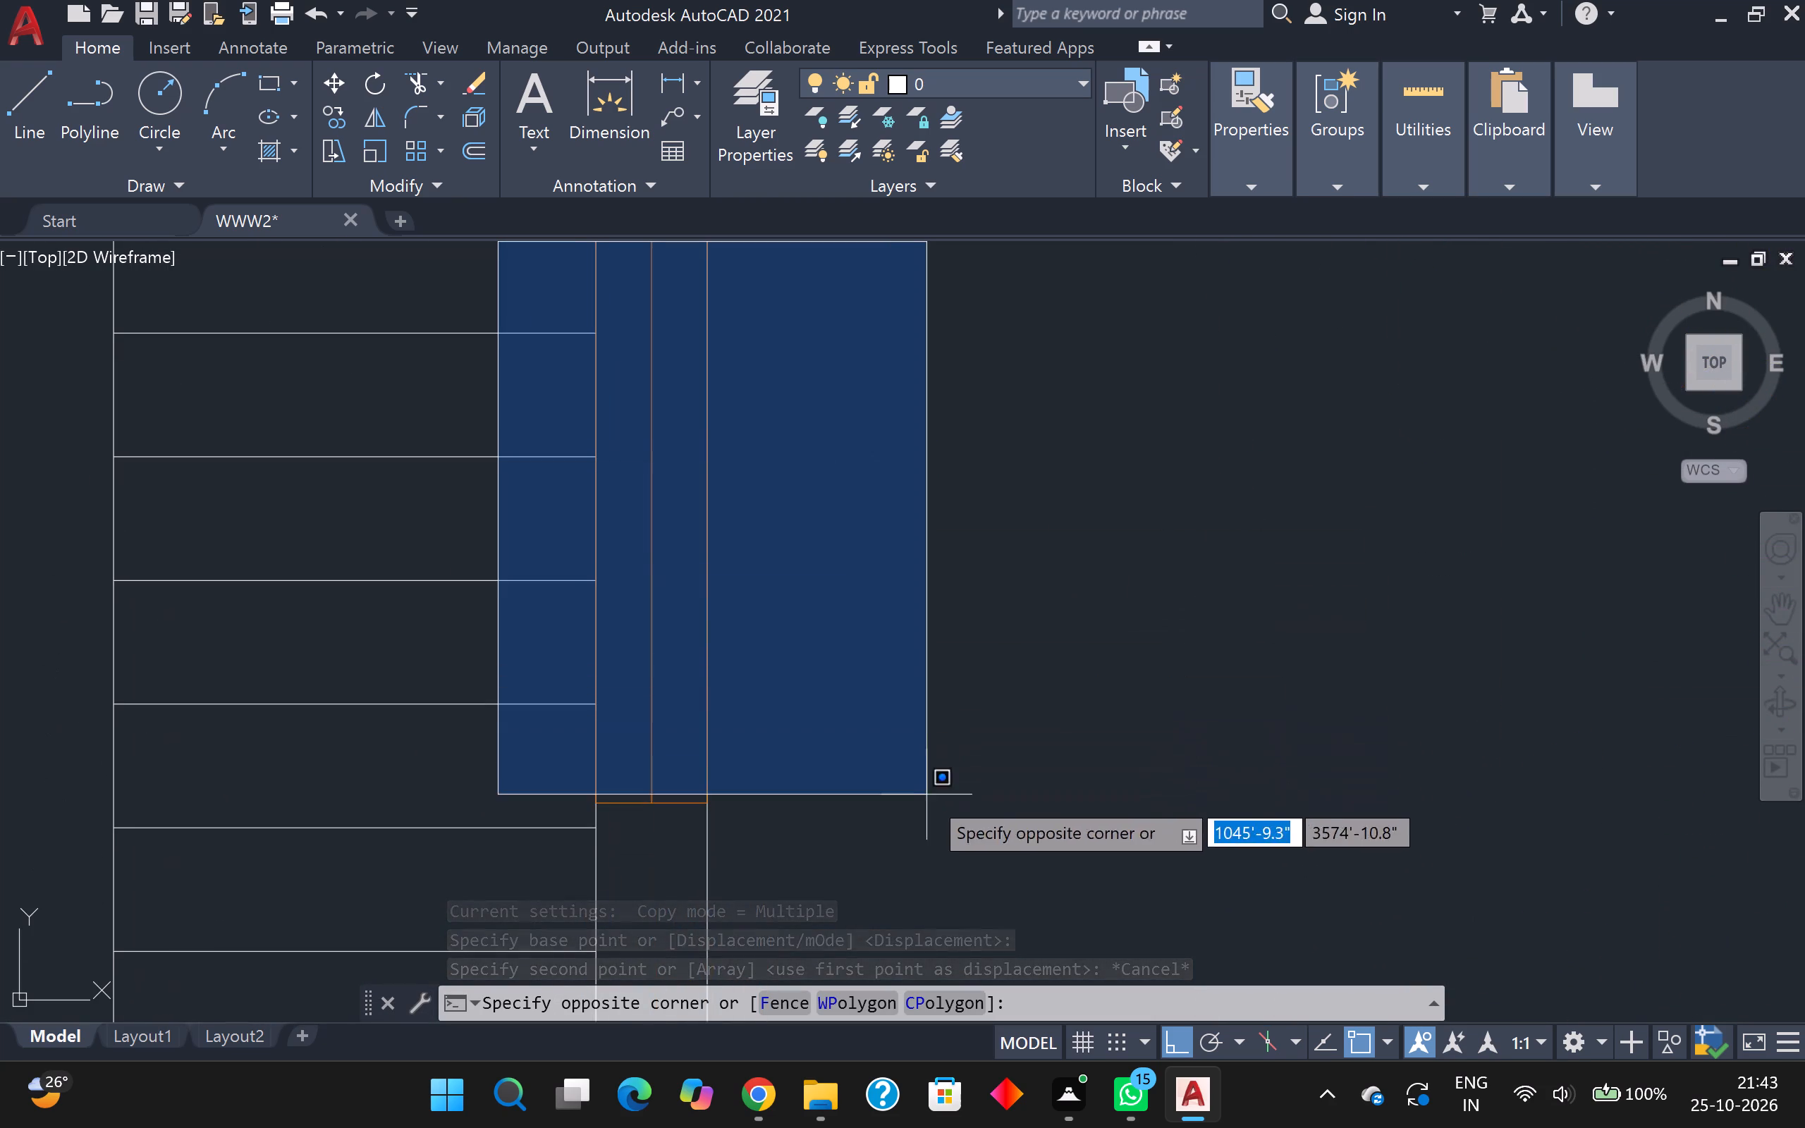
click(938, 864)
text(co)
key(Return)
click(652, 467)
middle_drag(630, 429, 623, 476)
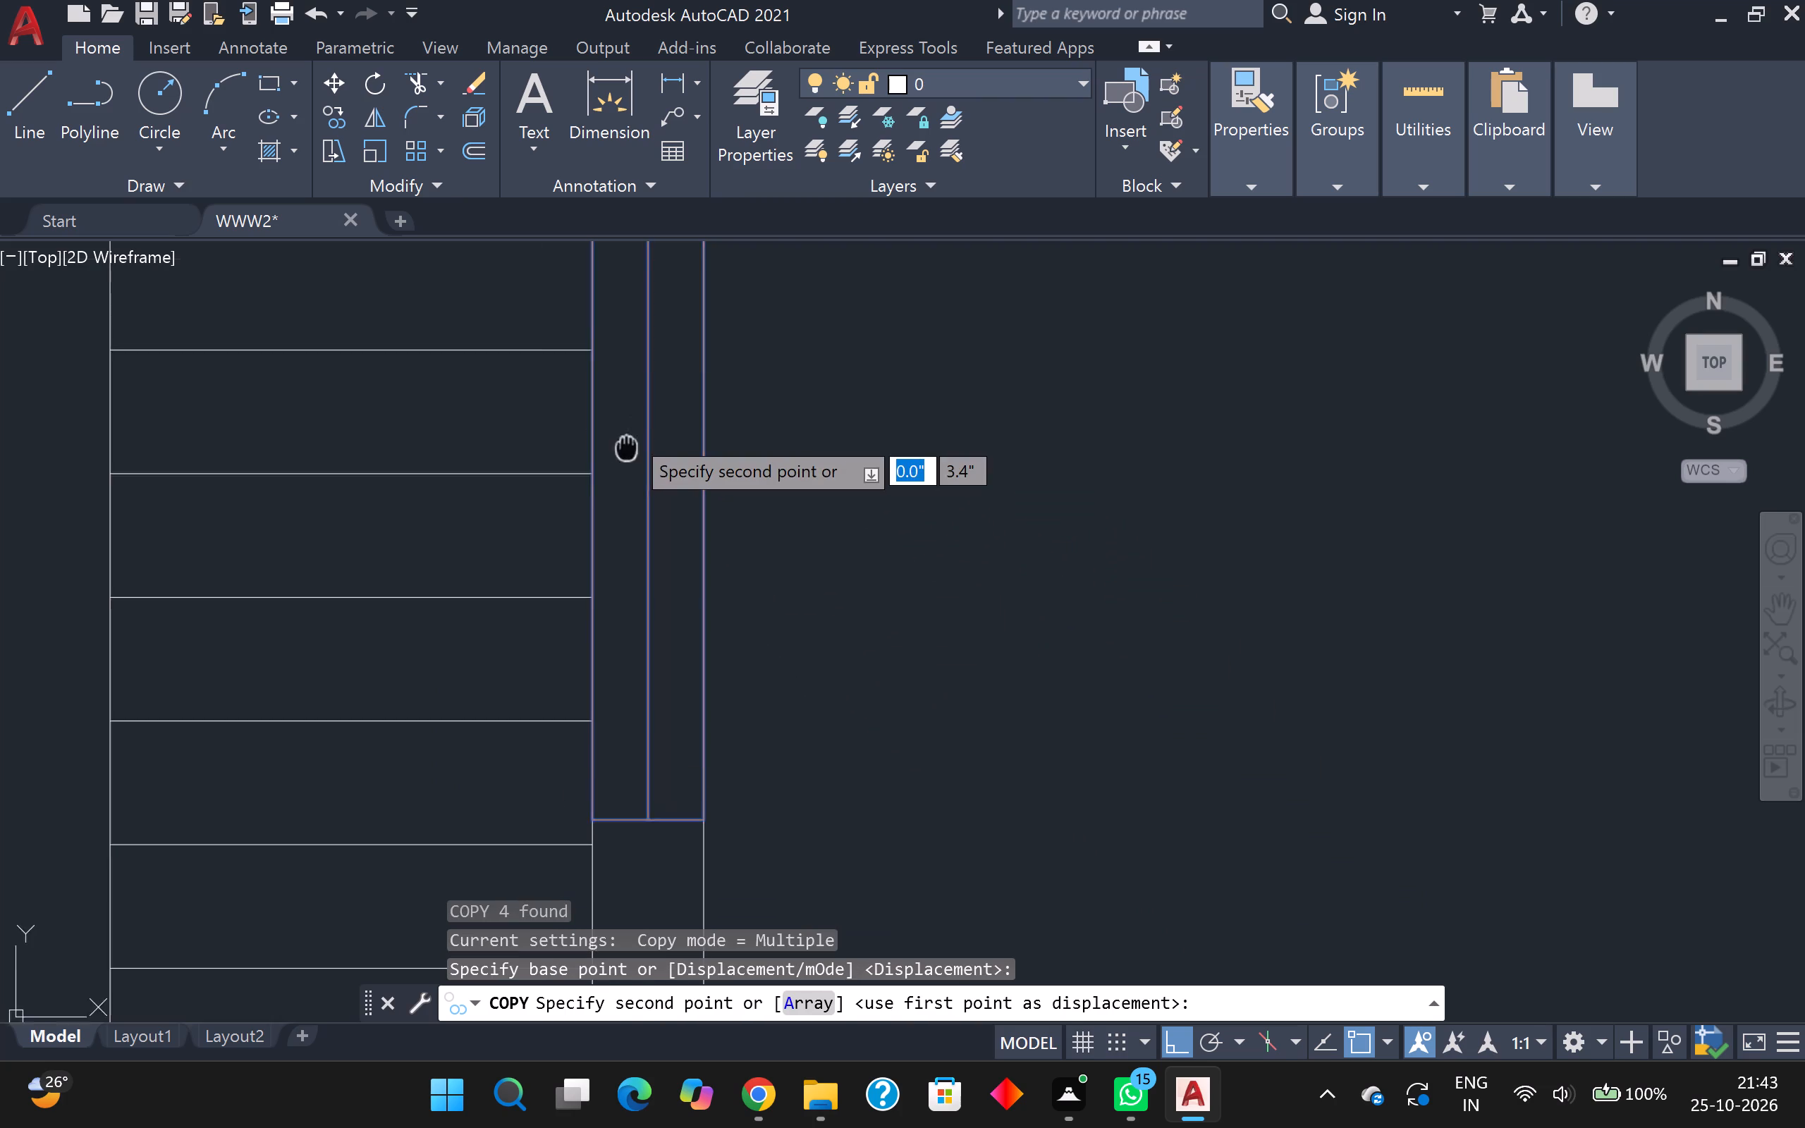
middle_drag(623, 476, 372, 1127)
scroll(405, 873, down, 3)
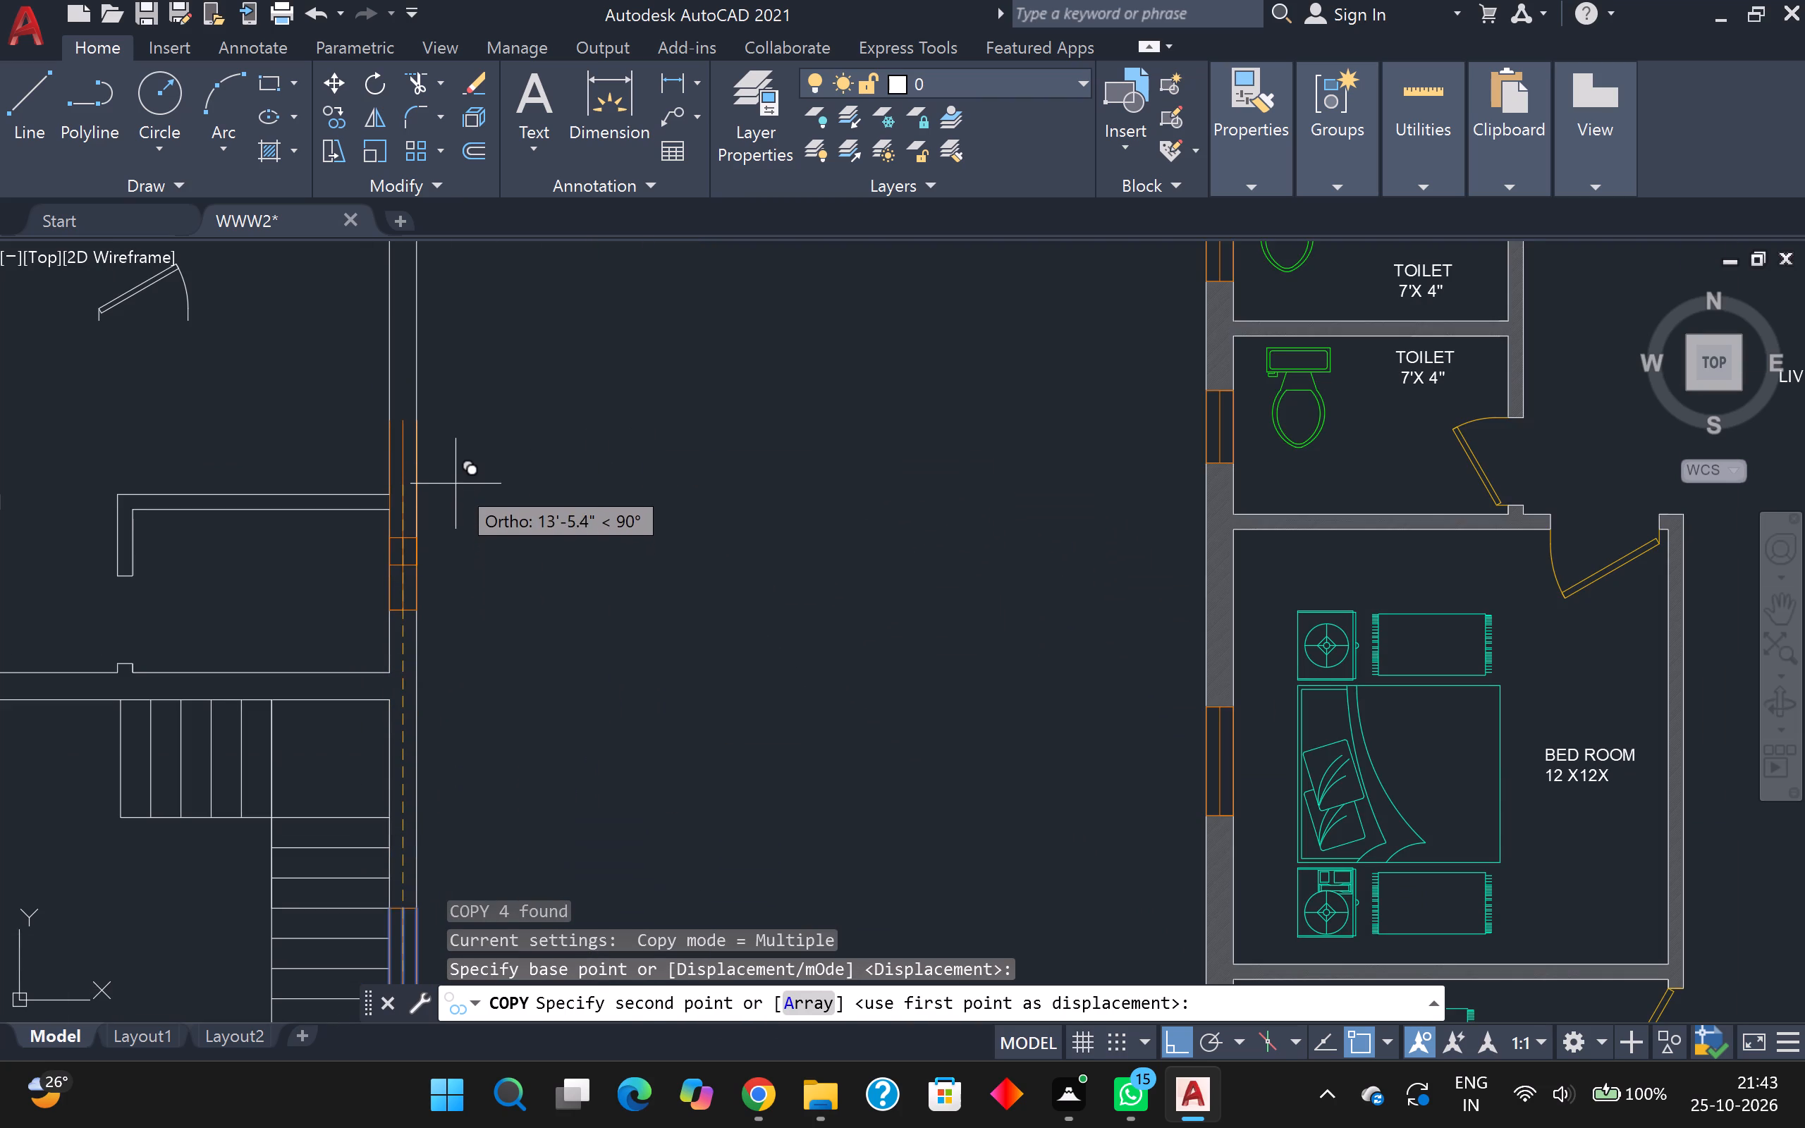
scroll(466, 878, up, 1)
middle_drag(475, 862, 498, 792)
scroll(444, 885, up, 2)
scroll(360, 784, down, 2)
middle_drag(443, 556, 524, 912)
scroll(491, 713, down, 1)
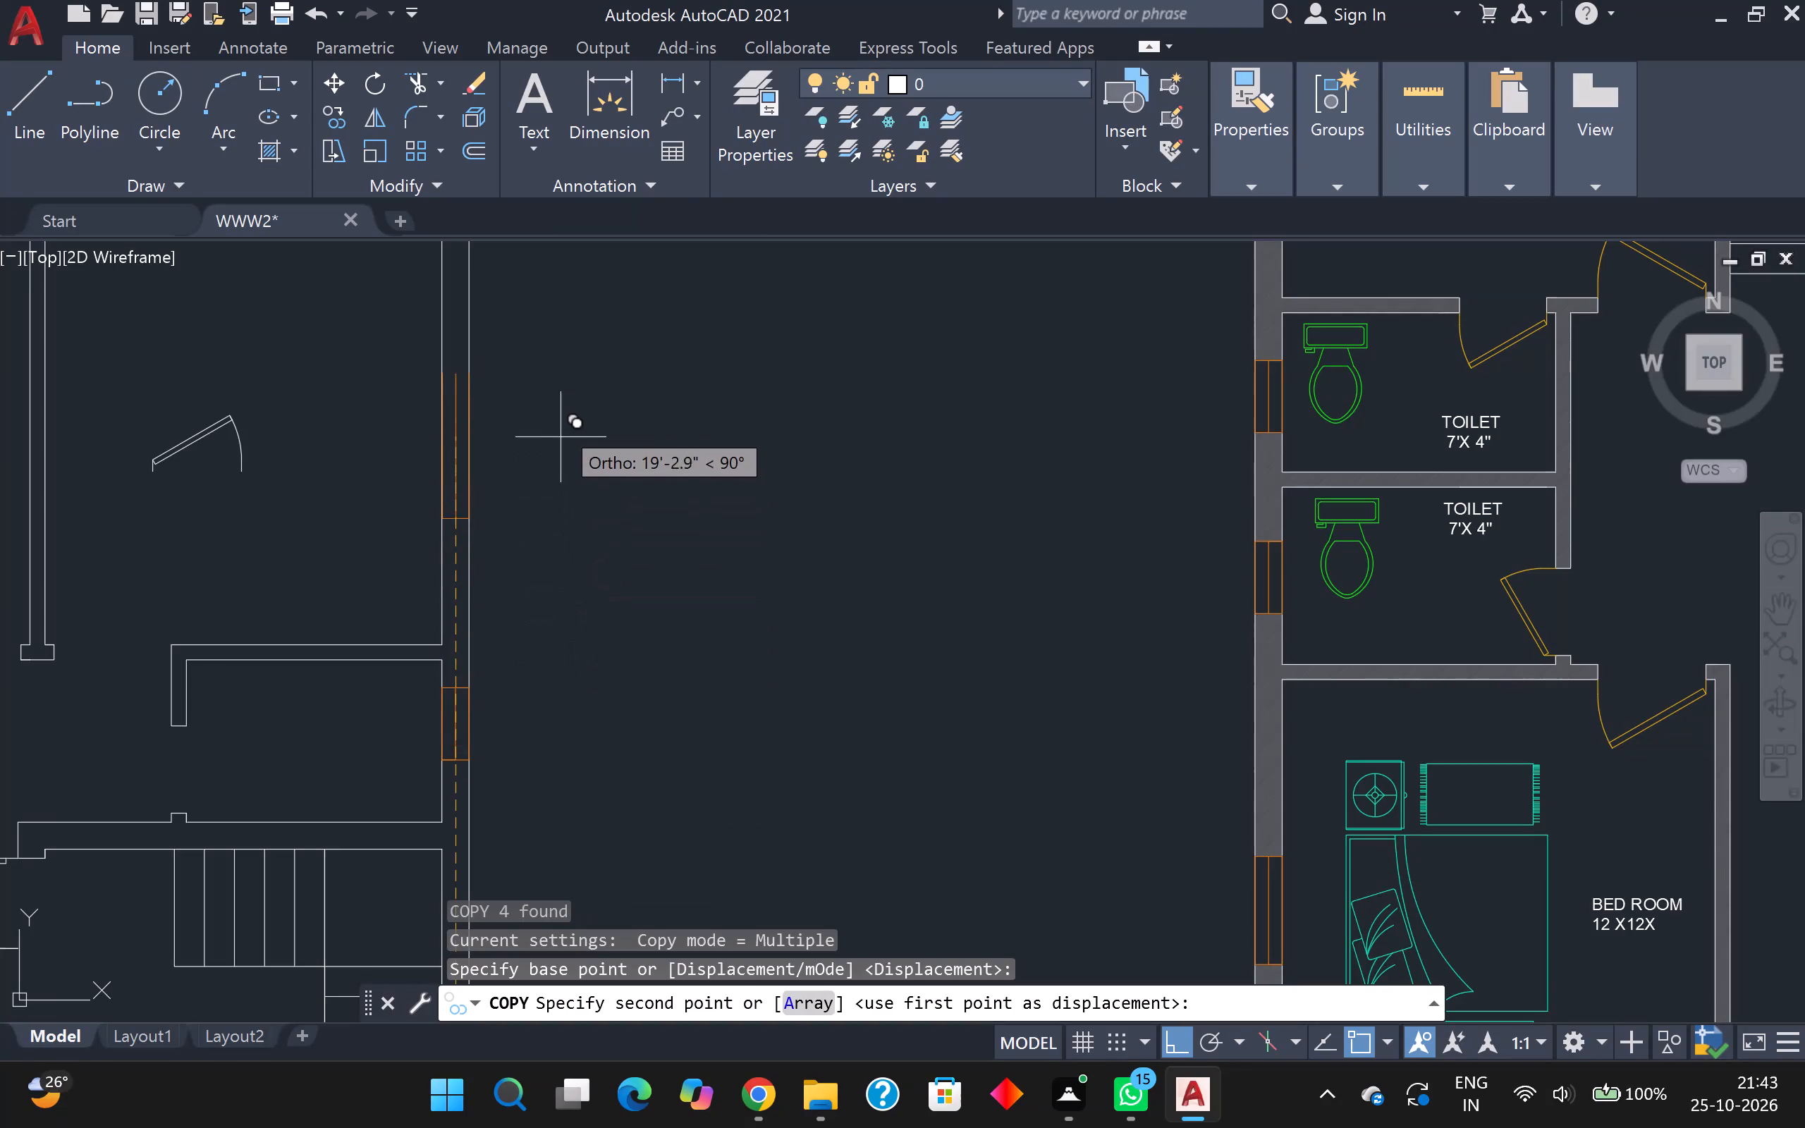
middle_drag(558, 399, 522, 578)
click(520, 564)
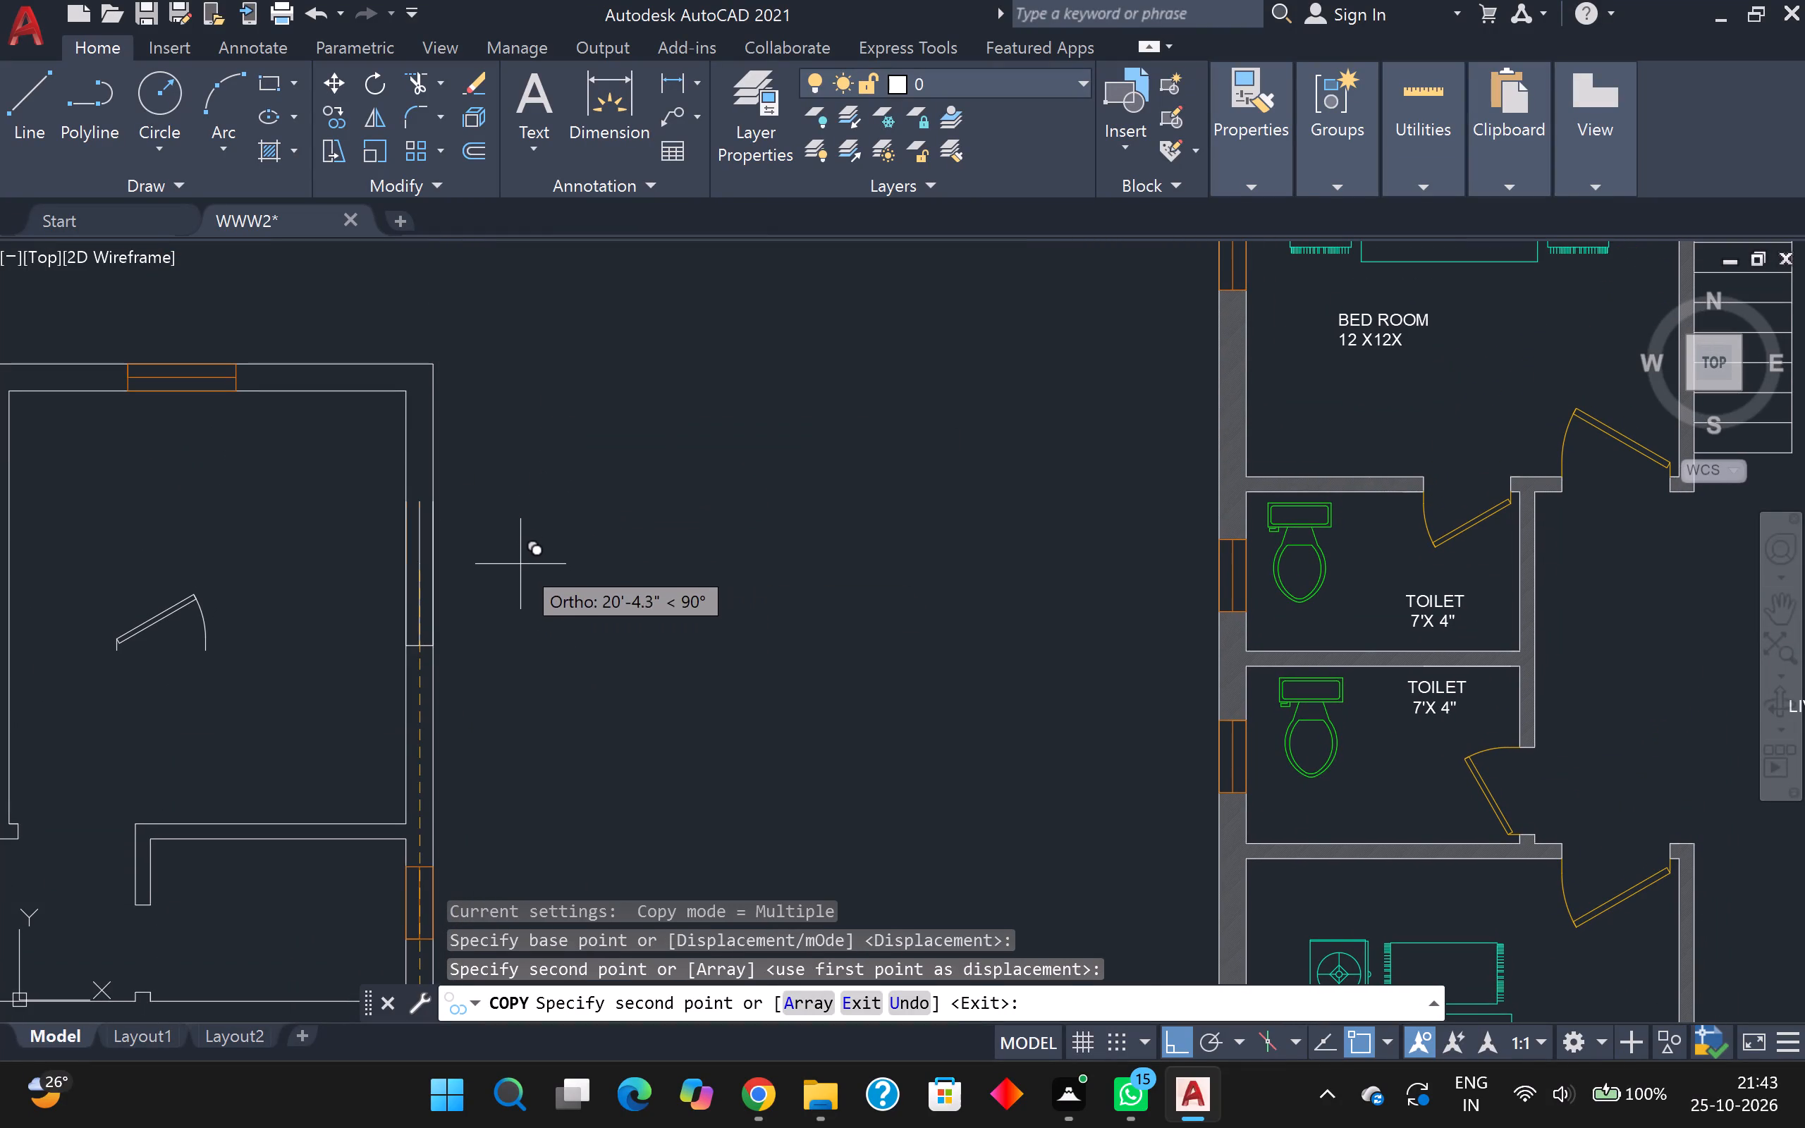
key(Escape)
scroll(434, 565, up, 1)
scroll(433, 565, down, 2)
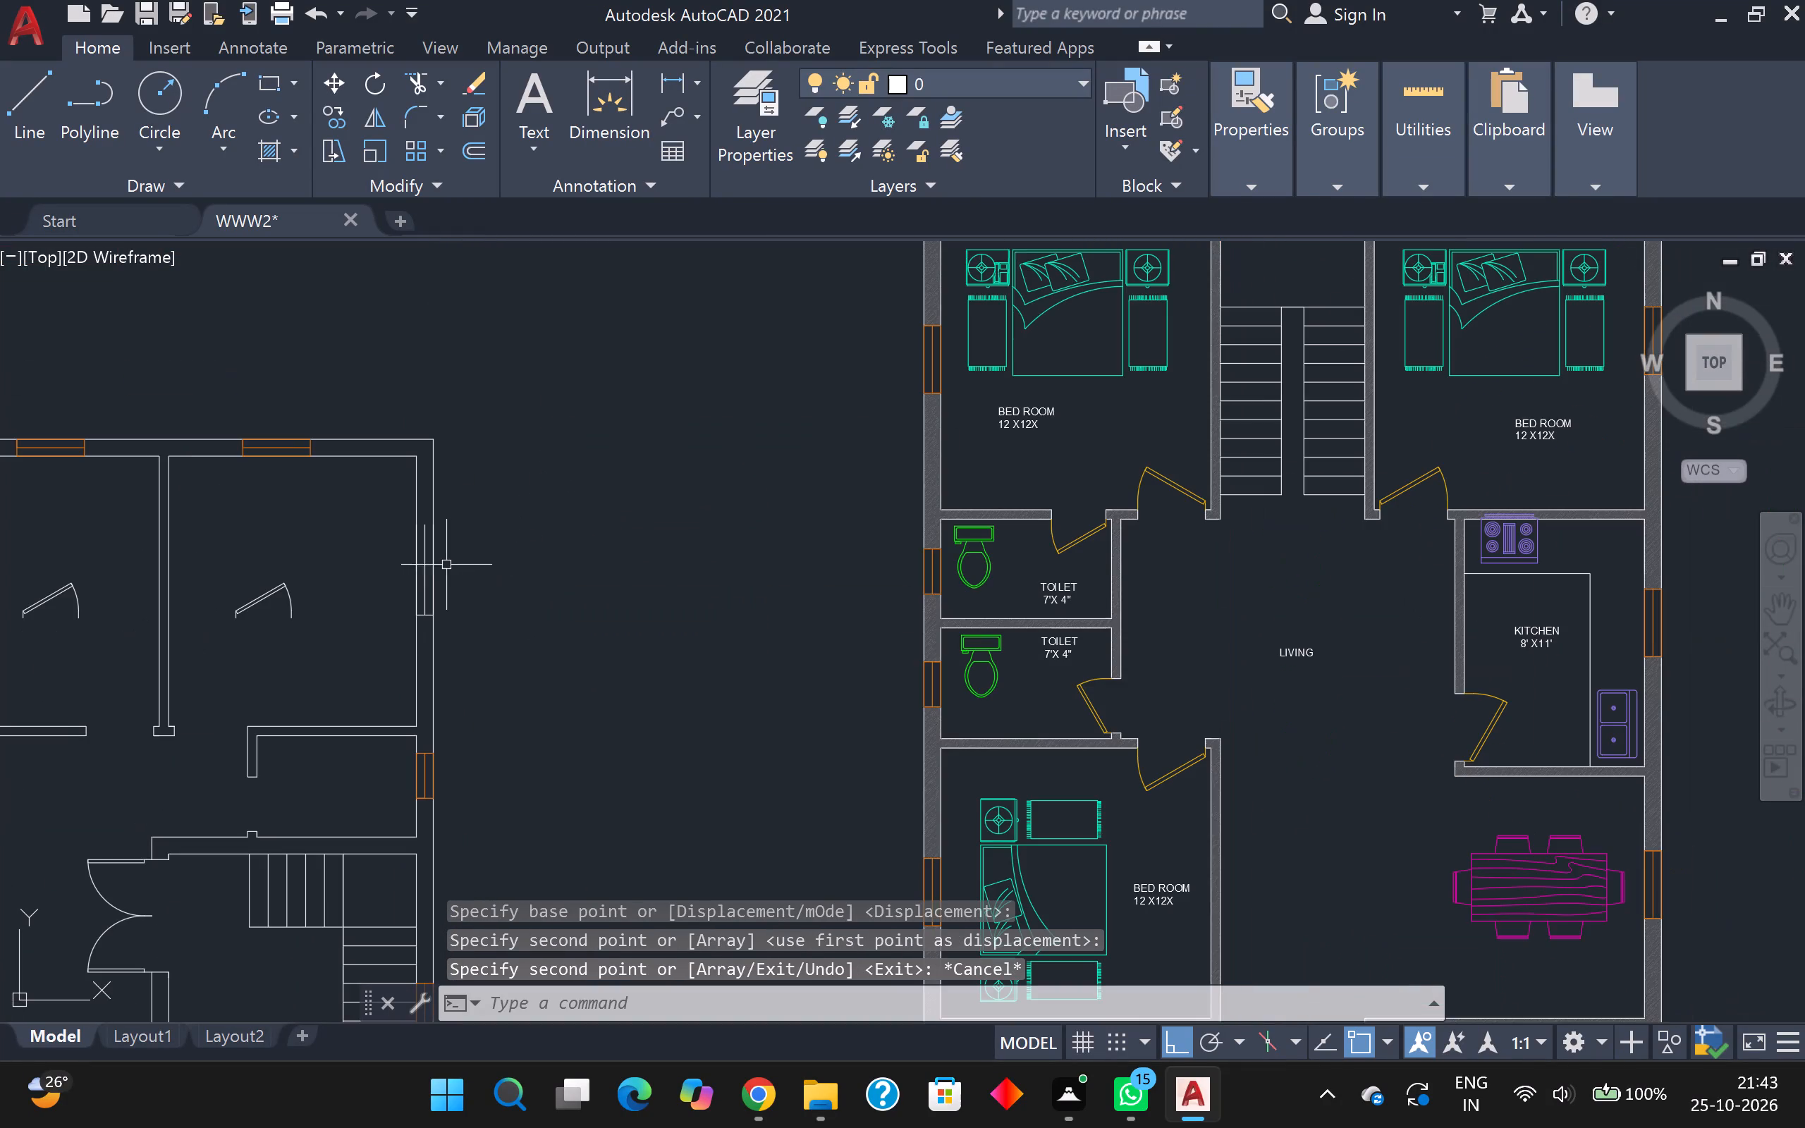
Draw a line across the wall thickness to close the open upper end of the copied corner-room window.
middle_drag(561, 558, 664, 542)
scroll(565, 567, up, 2)
scroll(489, 547, up, 2)
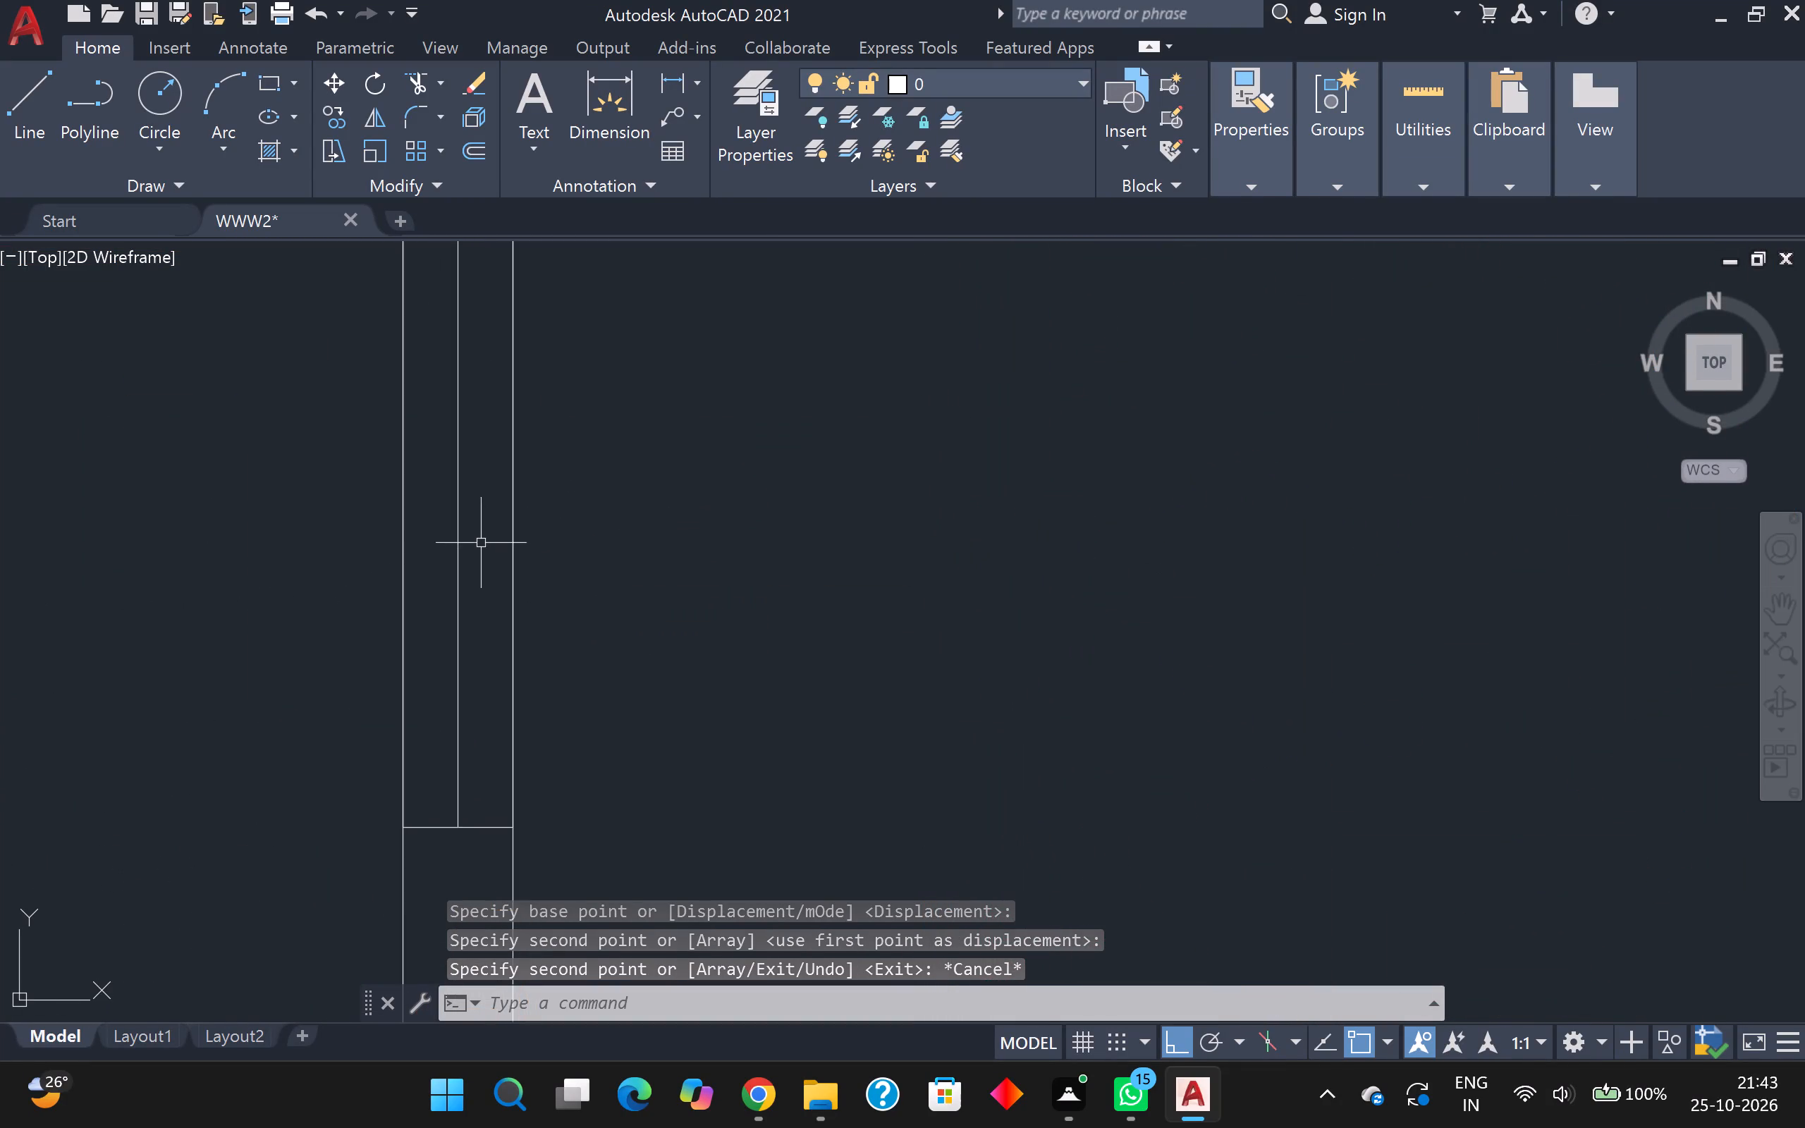
scroll(352, 570, down, 1)
middle_drag(357, 563, 353, 649)
key(l)
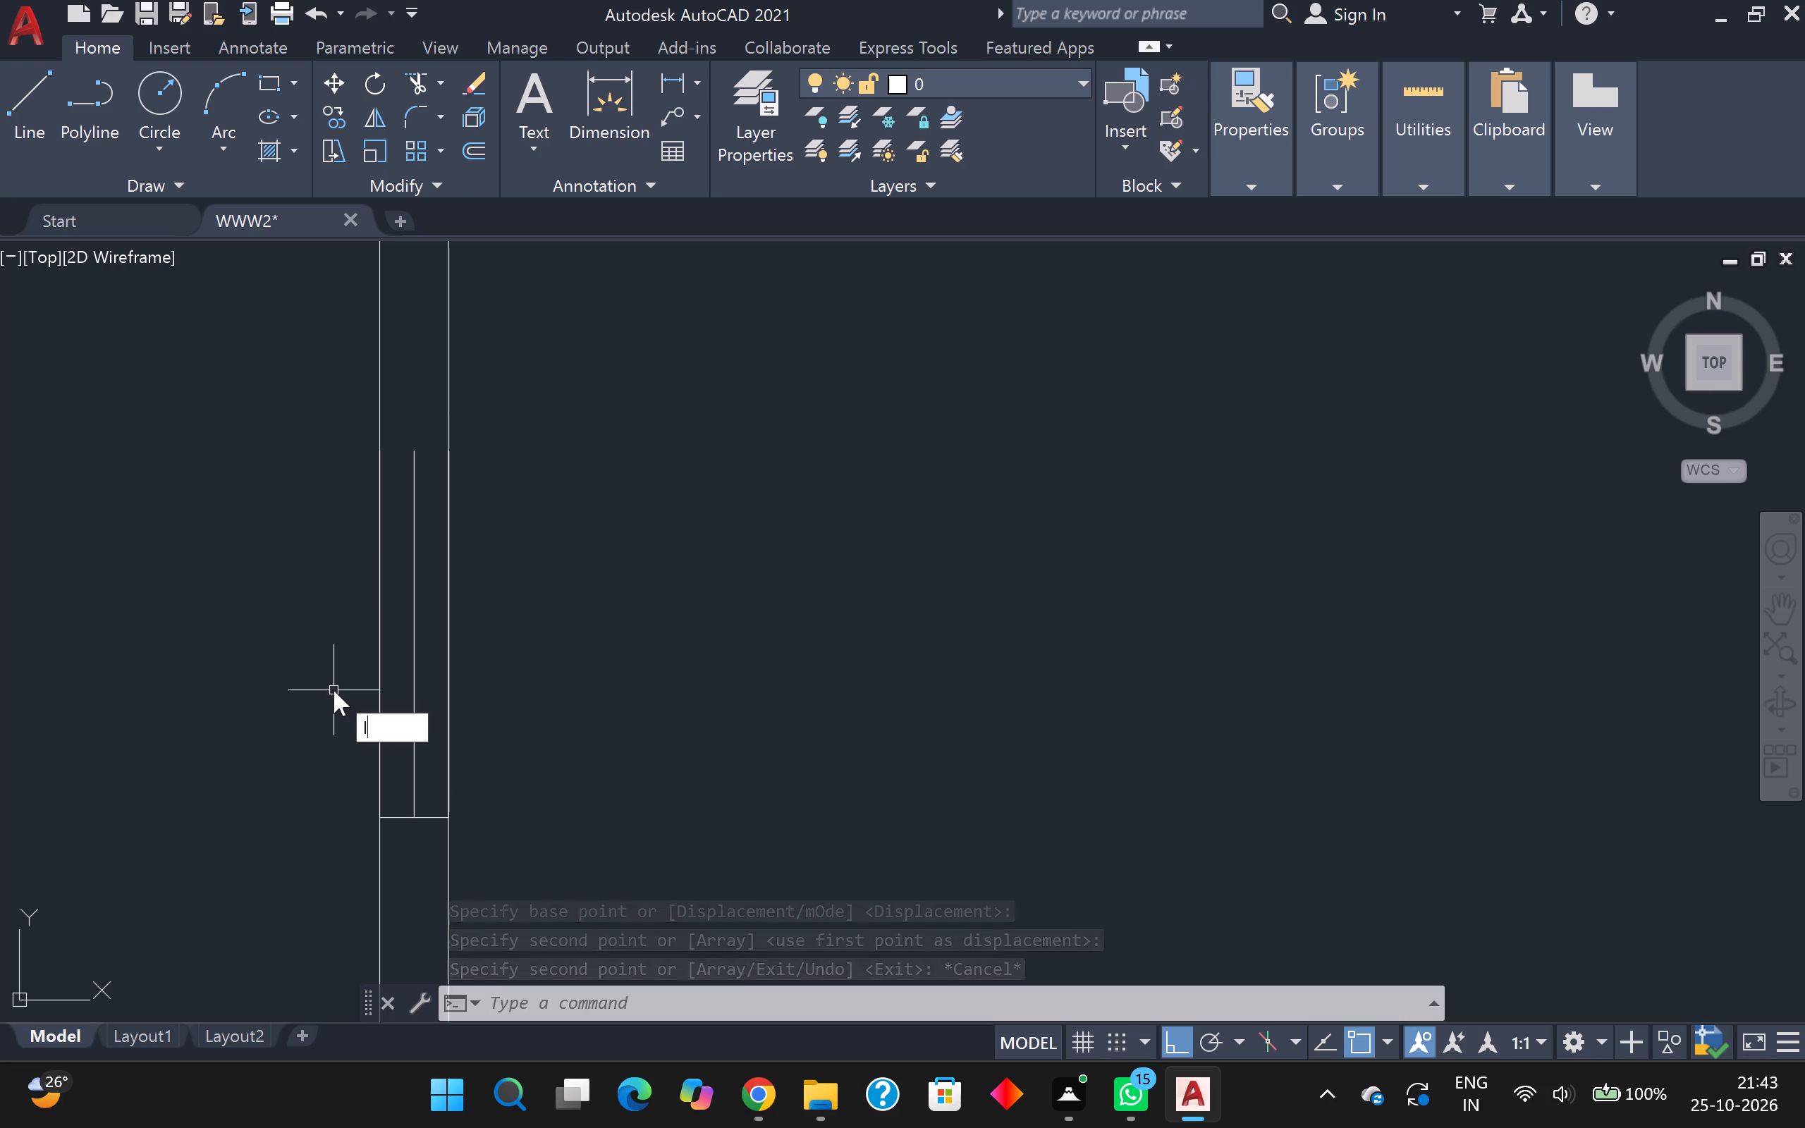
key(Return)
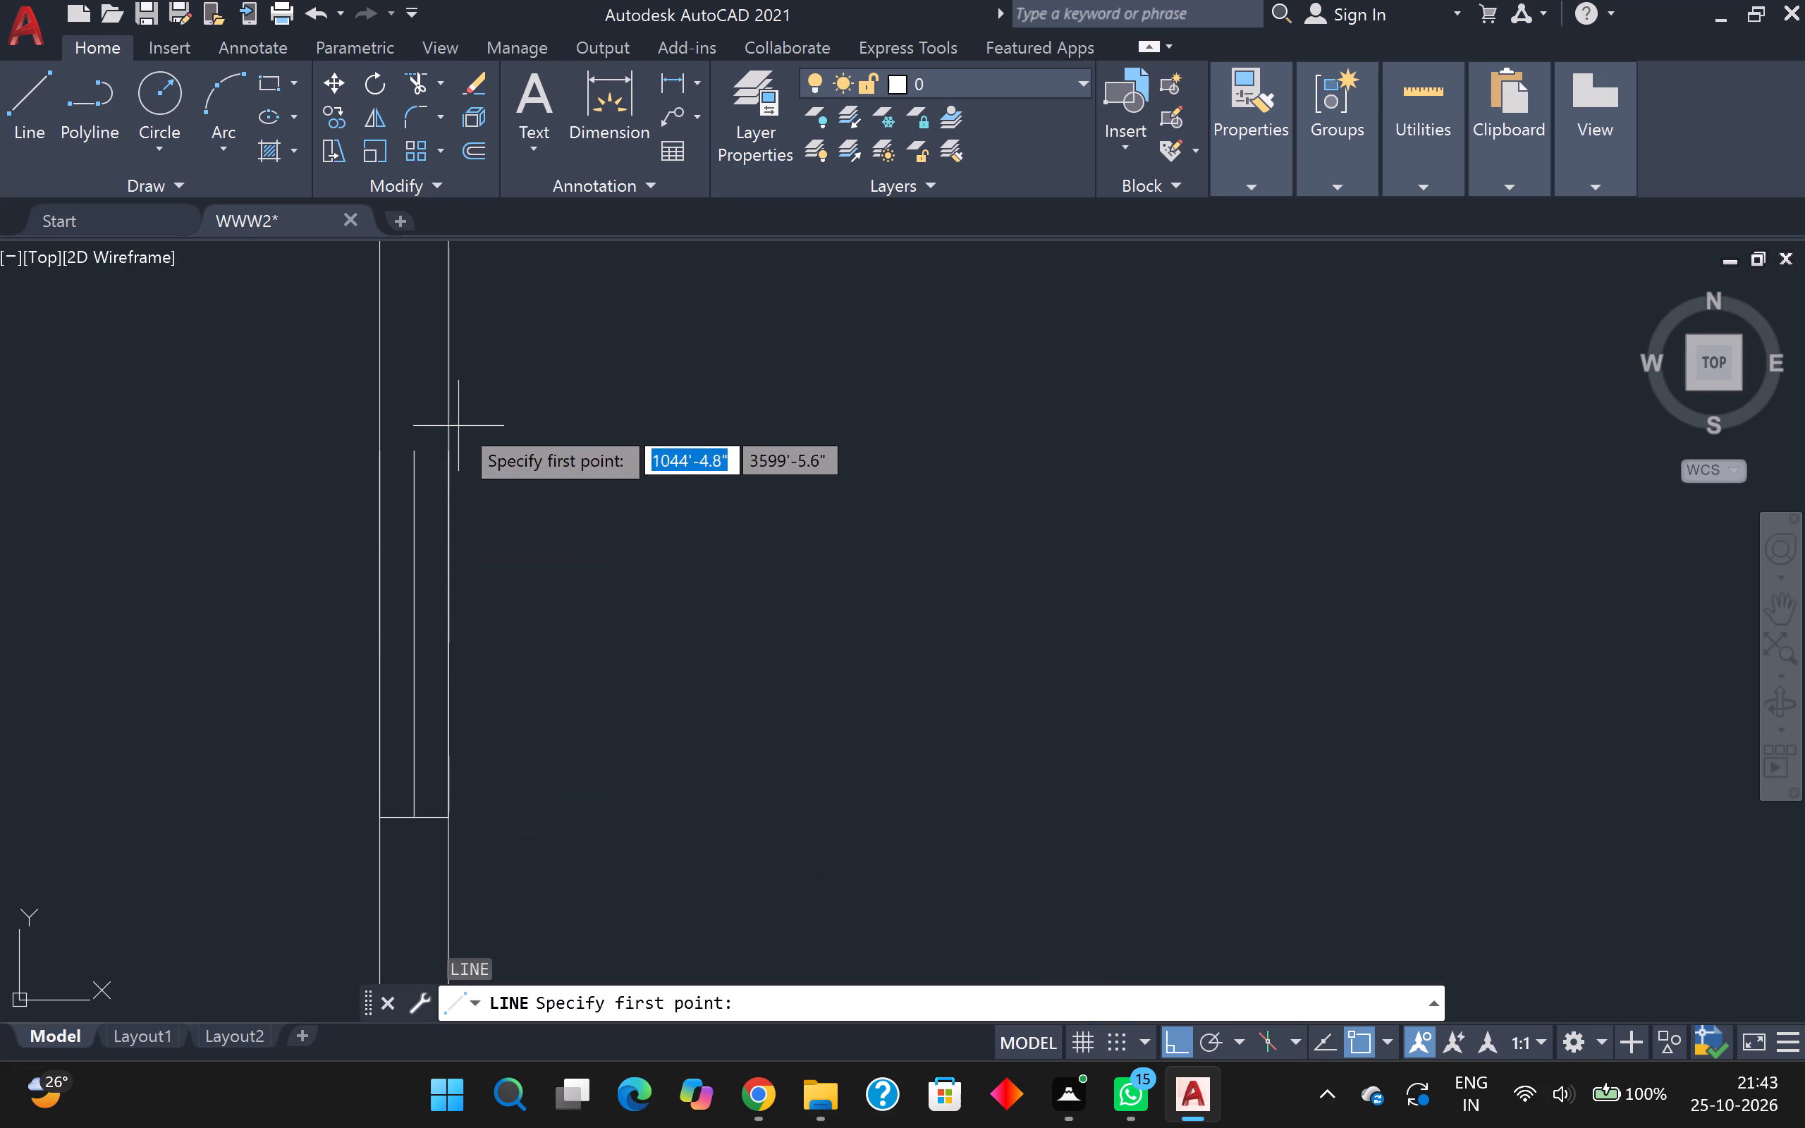
click(372, 443)
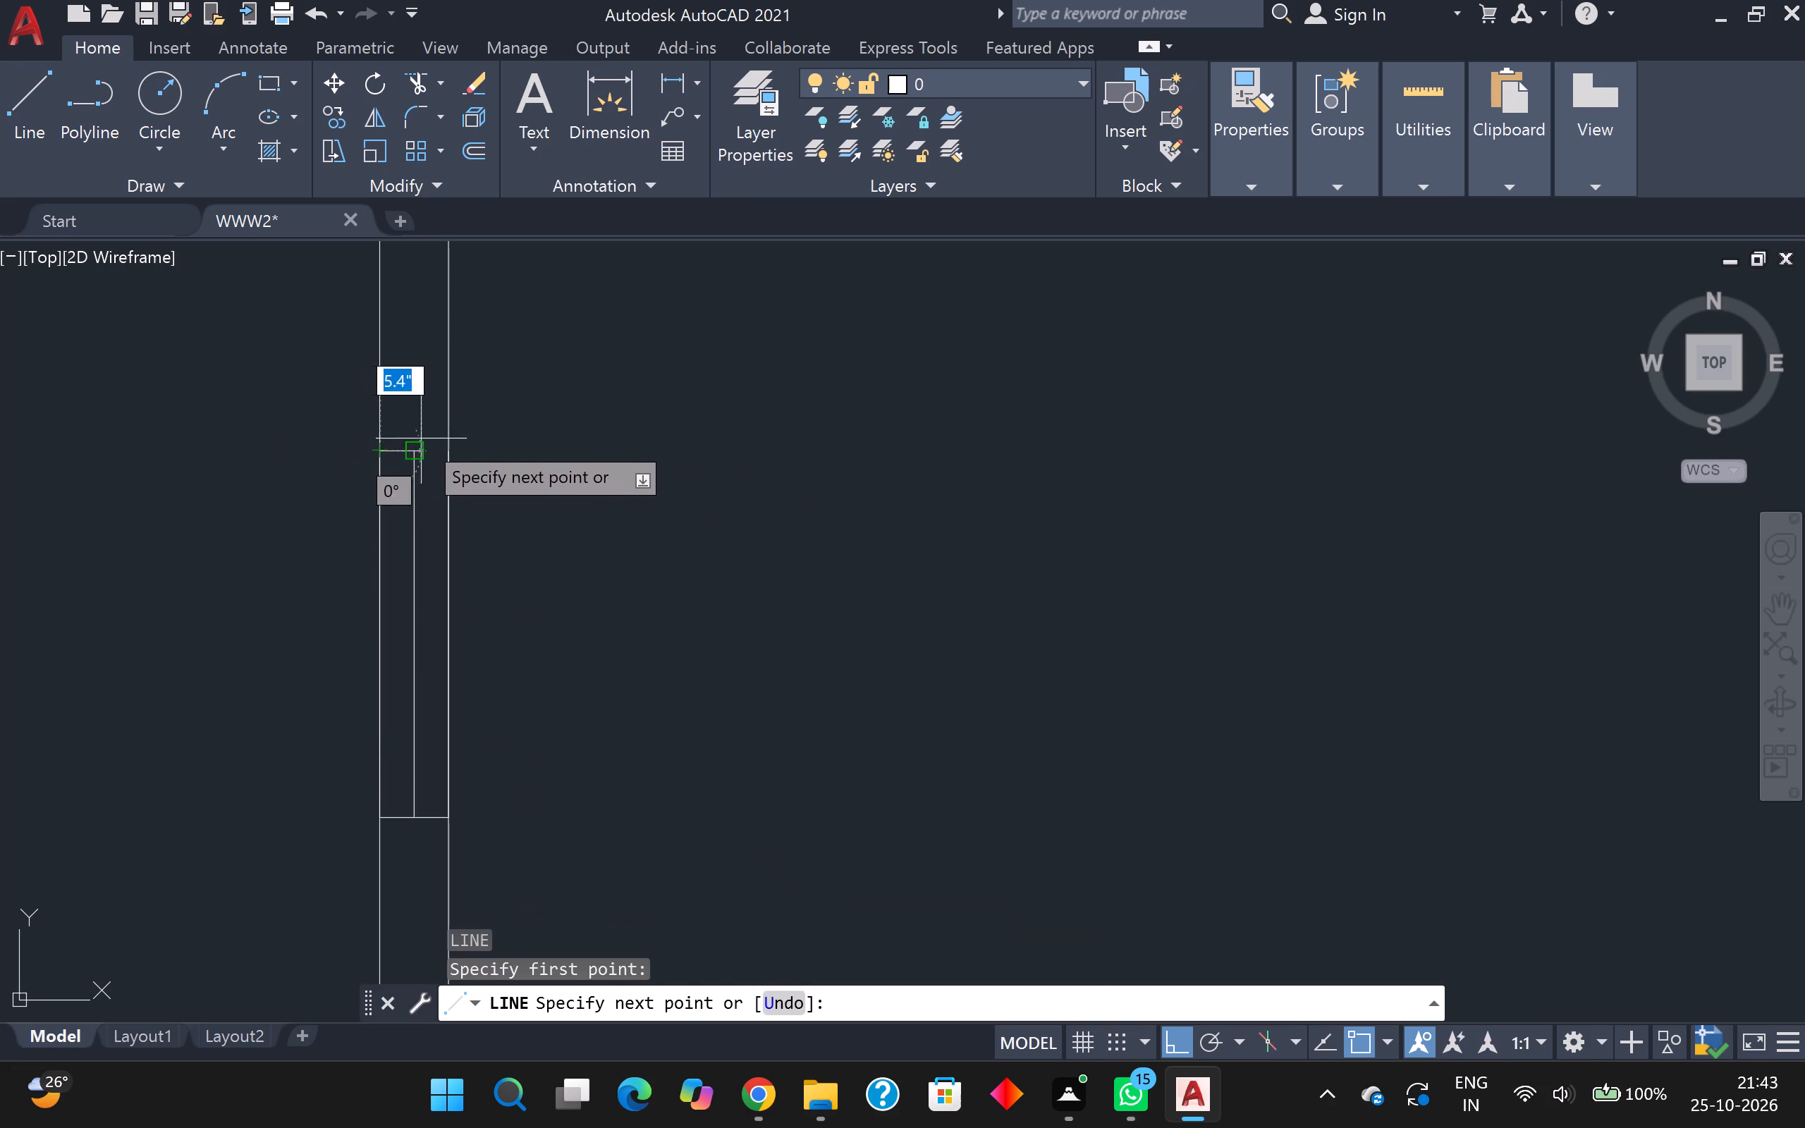
click(445, 450)
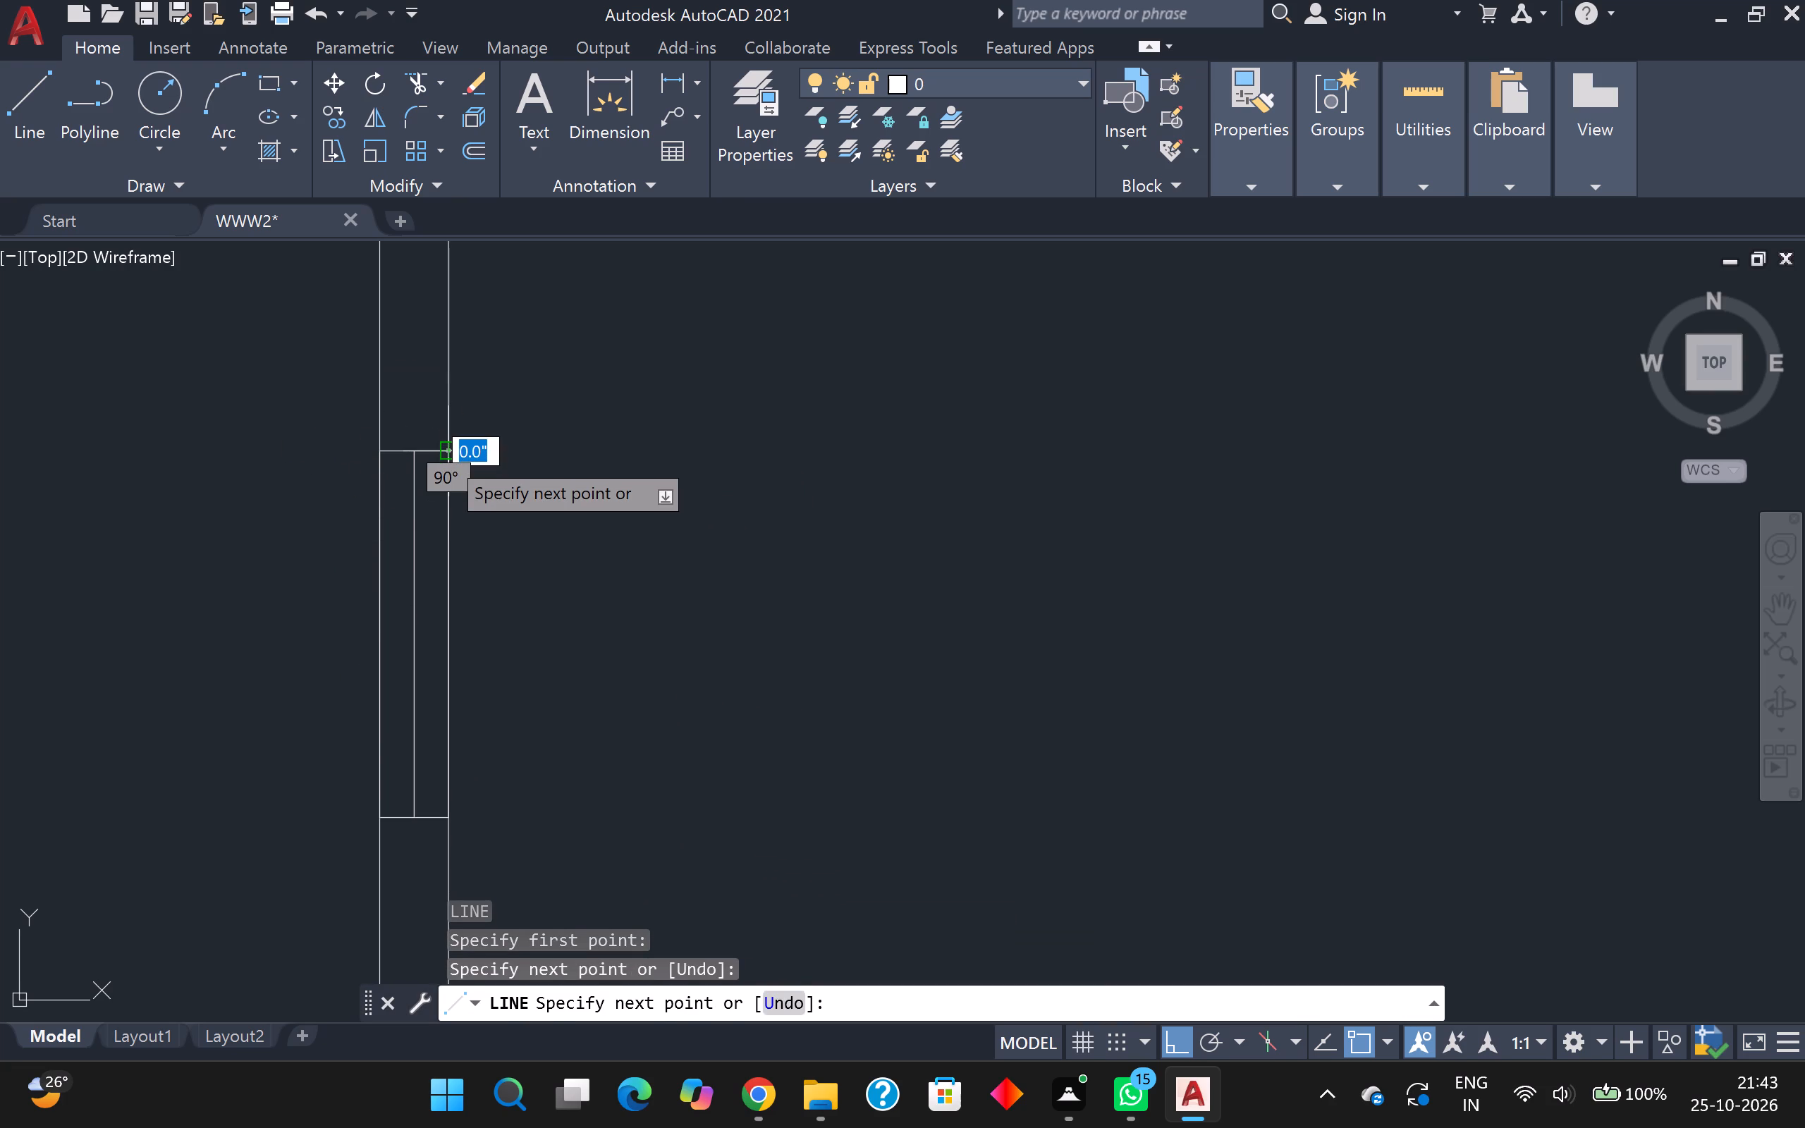
key(Escape)
middle_drag(539, 446, 596, 455)
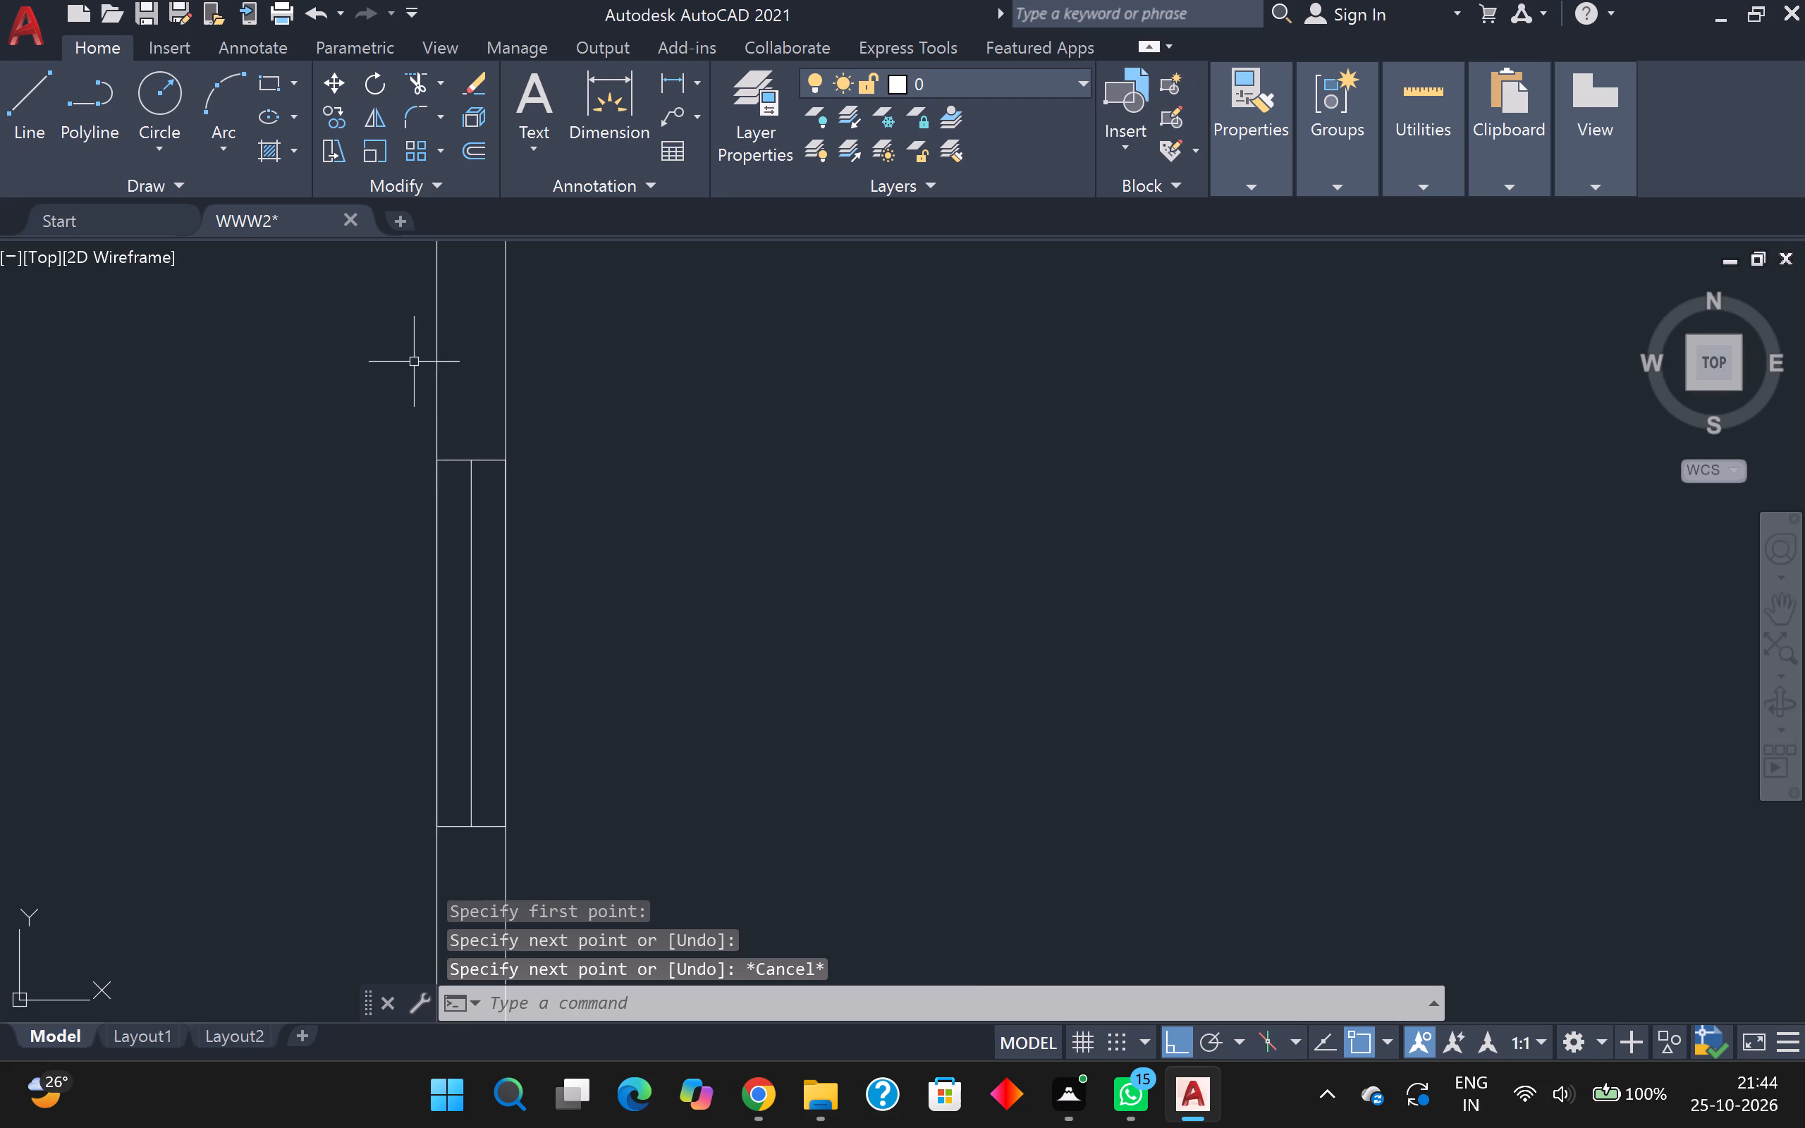
Put the copied corner-room window, including its new end line, on the window layer.
click(399, 486)
click(384, 418)
click(381, 408)
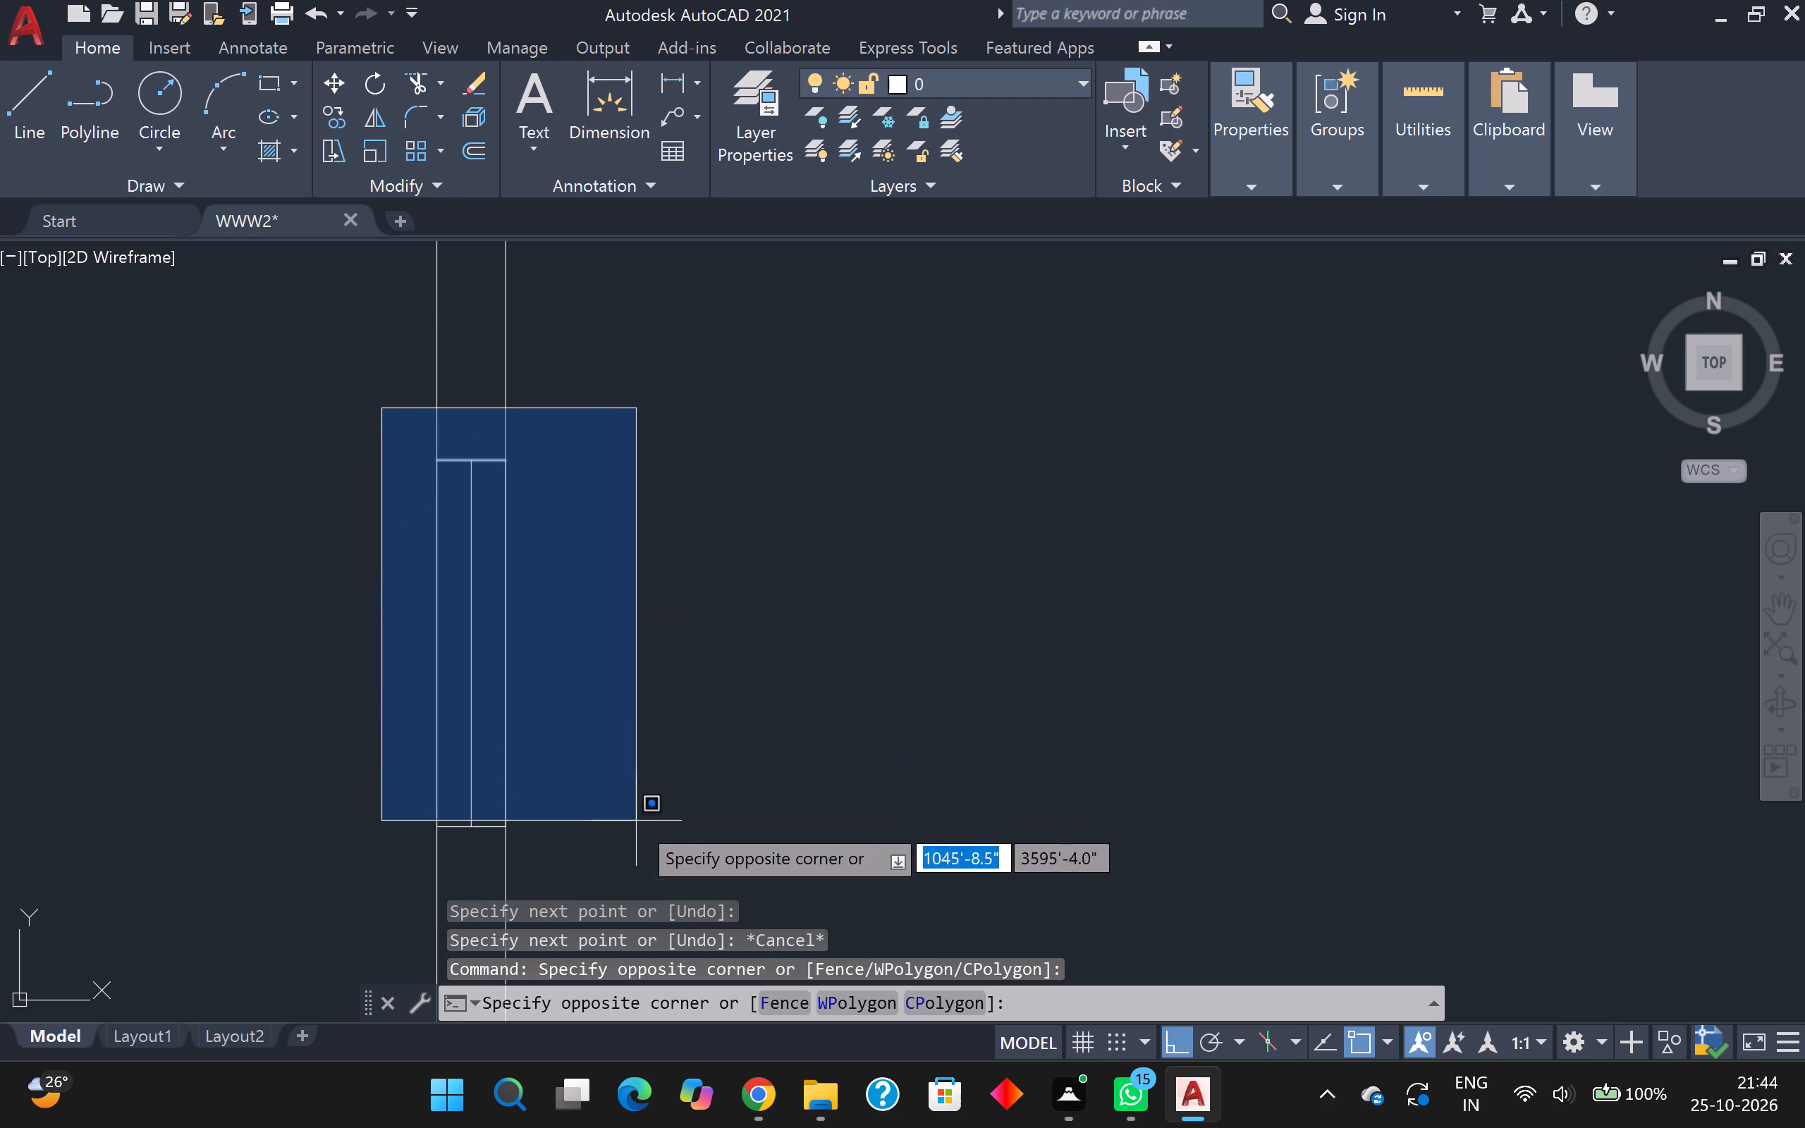
click(659, 880)
click(935, 87)
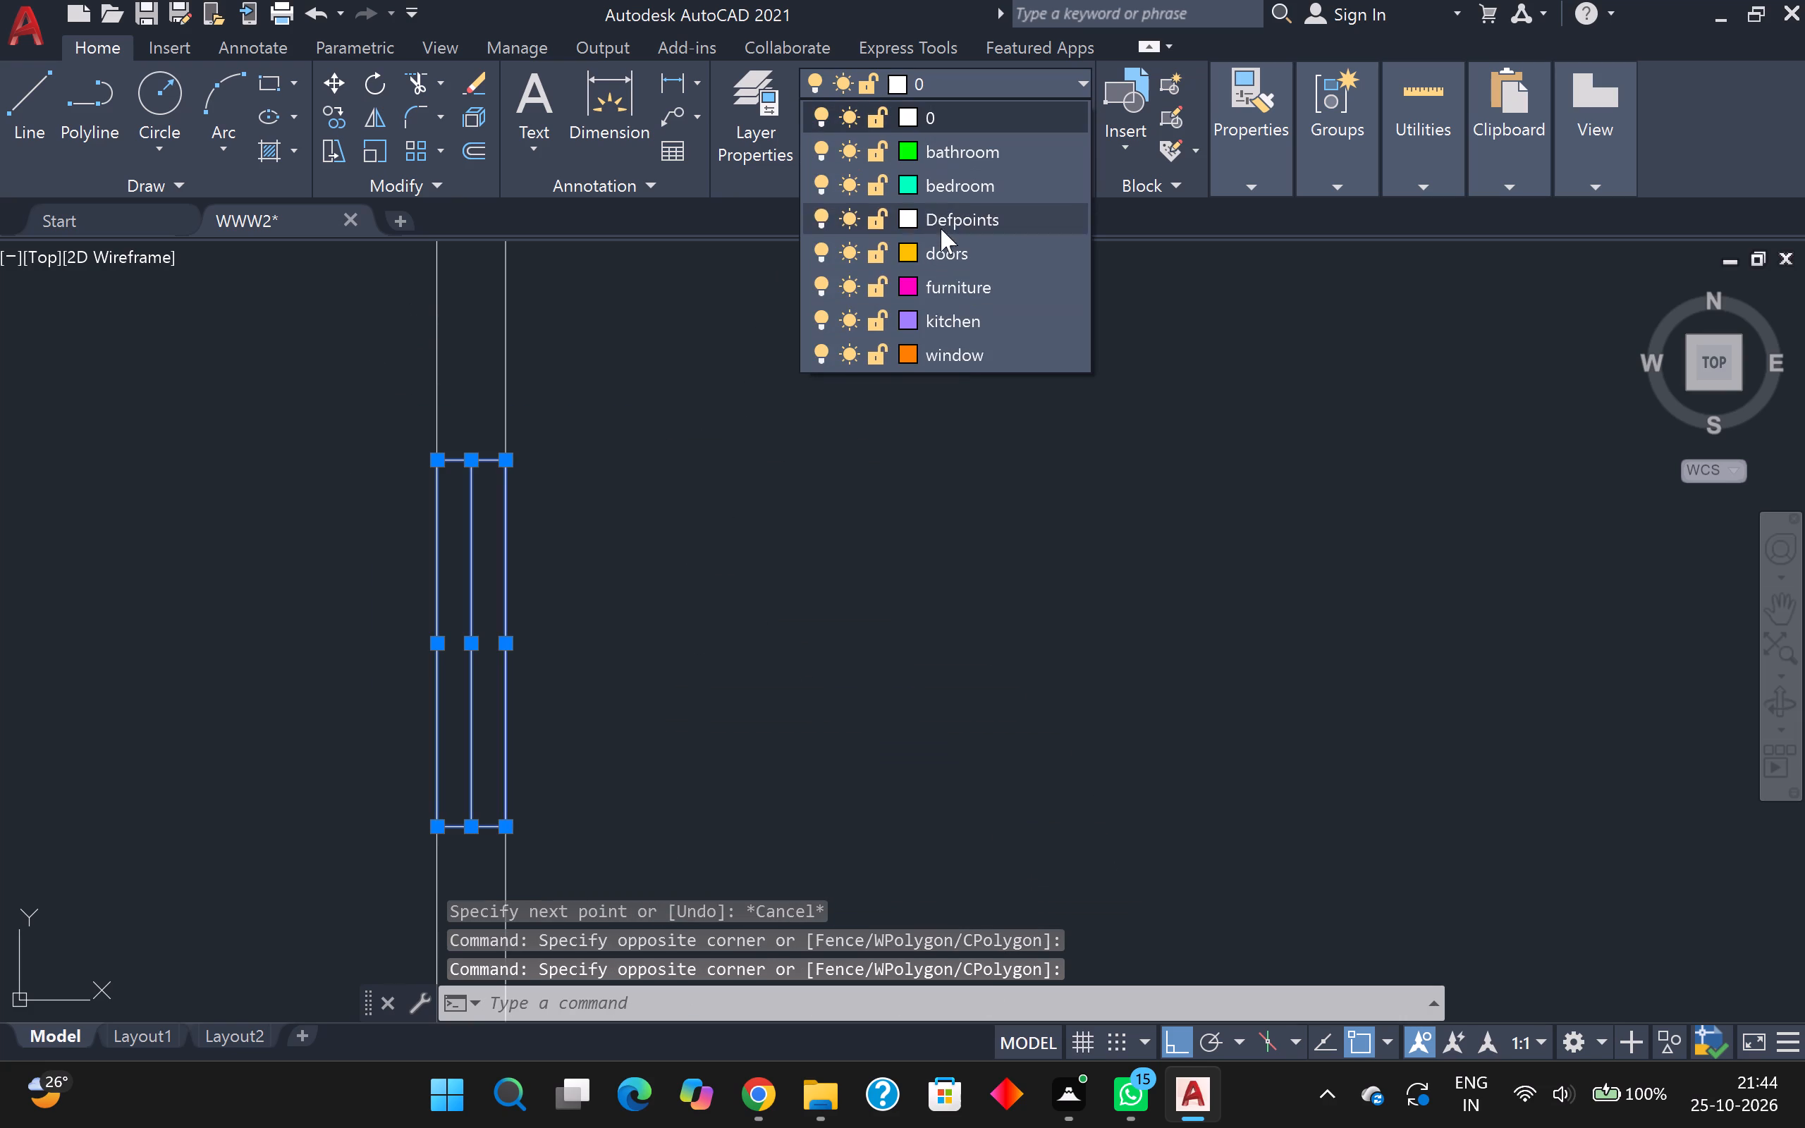
click(962, 354)
key(Escape)
Align the top corner room's loose door with the opening in its bottom wall, scaling it to the alignment points.
scroll(948, 460, down, 3)
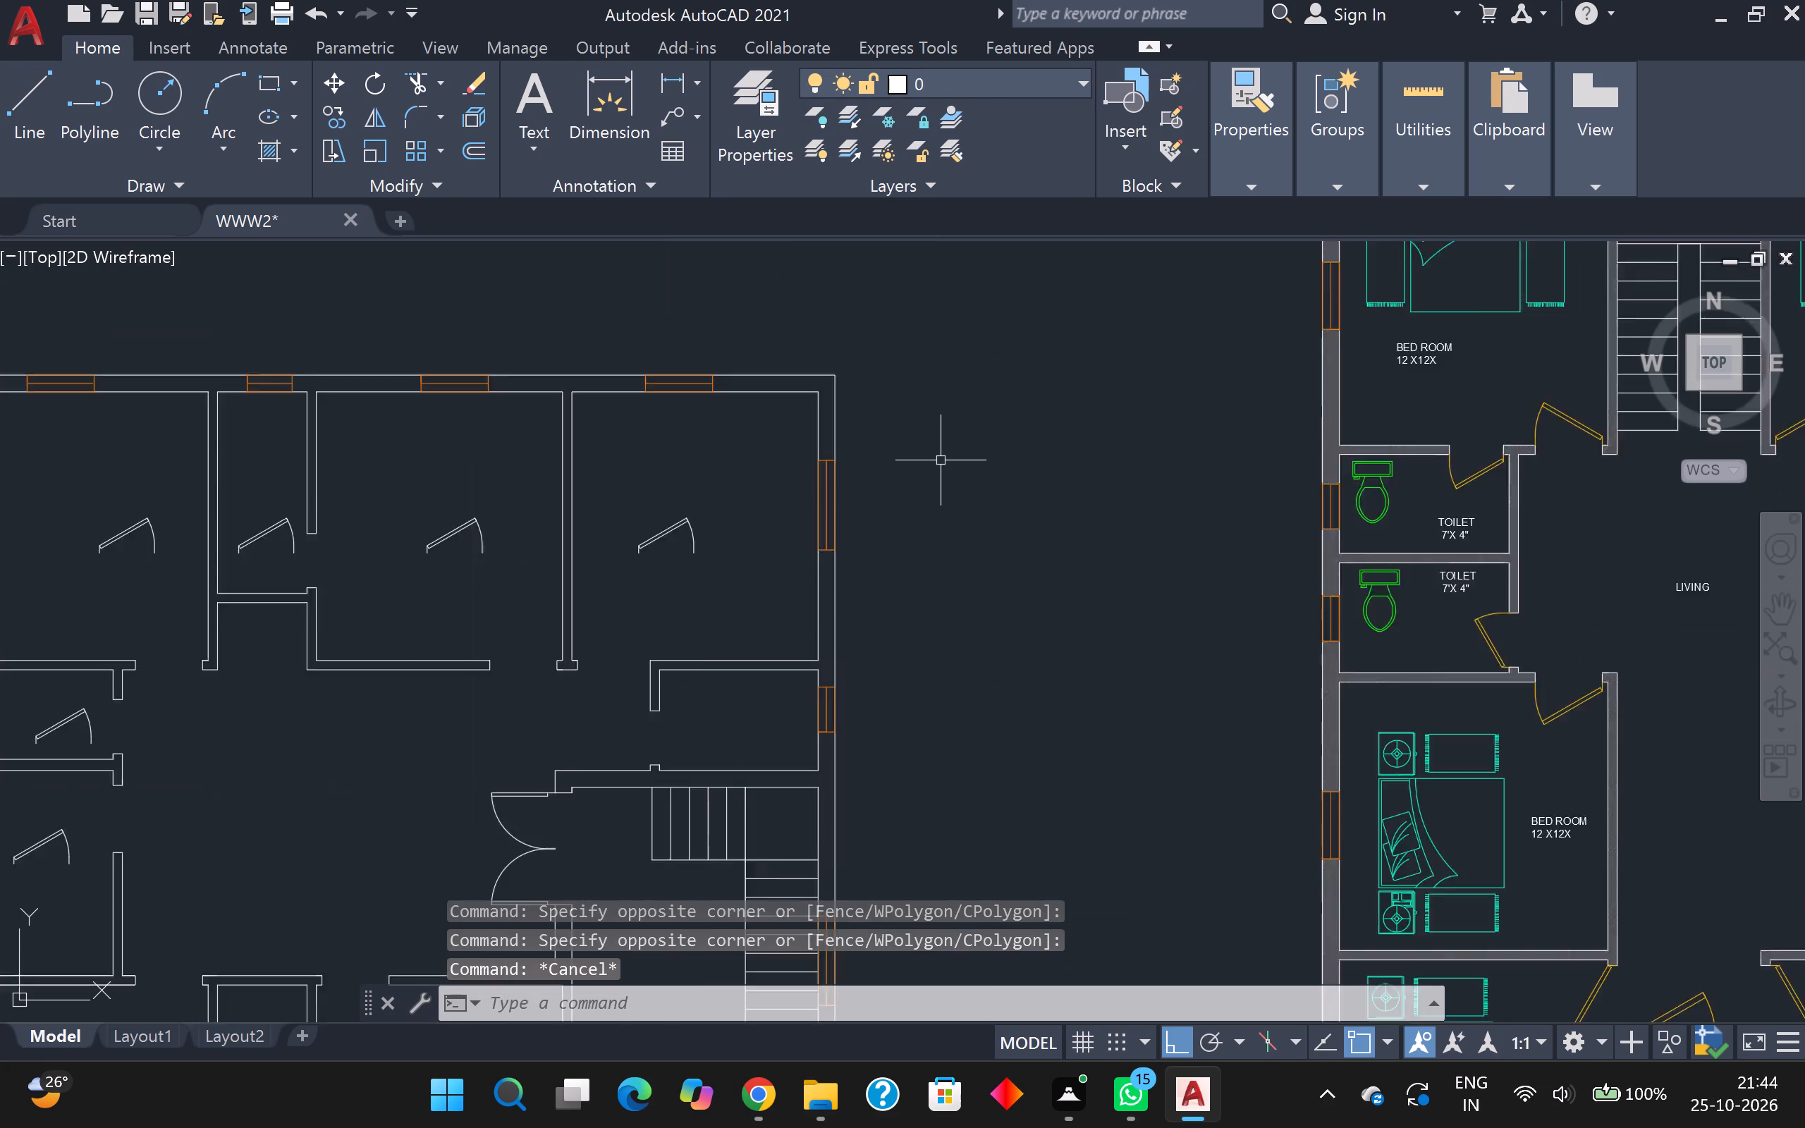
scroll(941, 460, down, 1)
middle_drag(747, 520, 769, 450)
scroll(794, 442, up, 1)
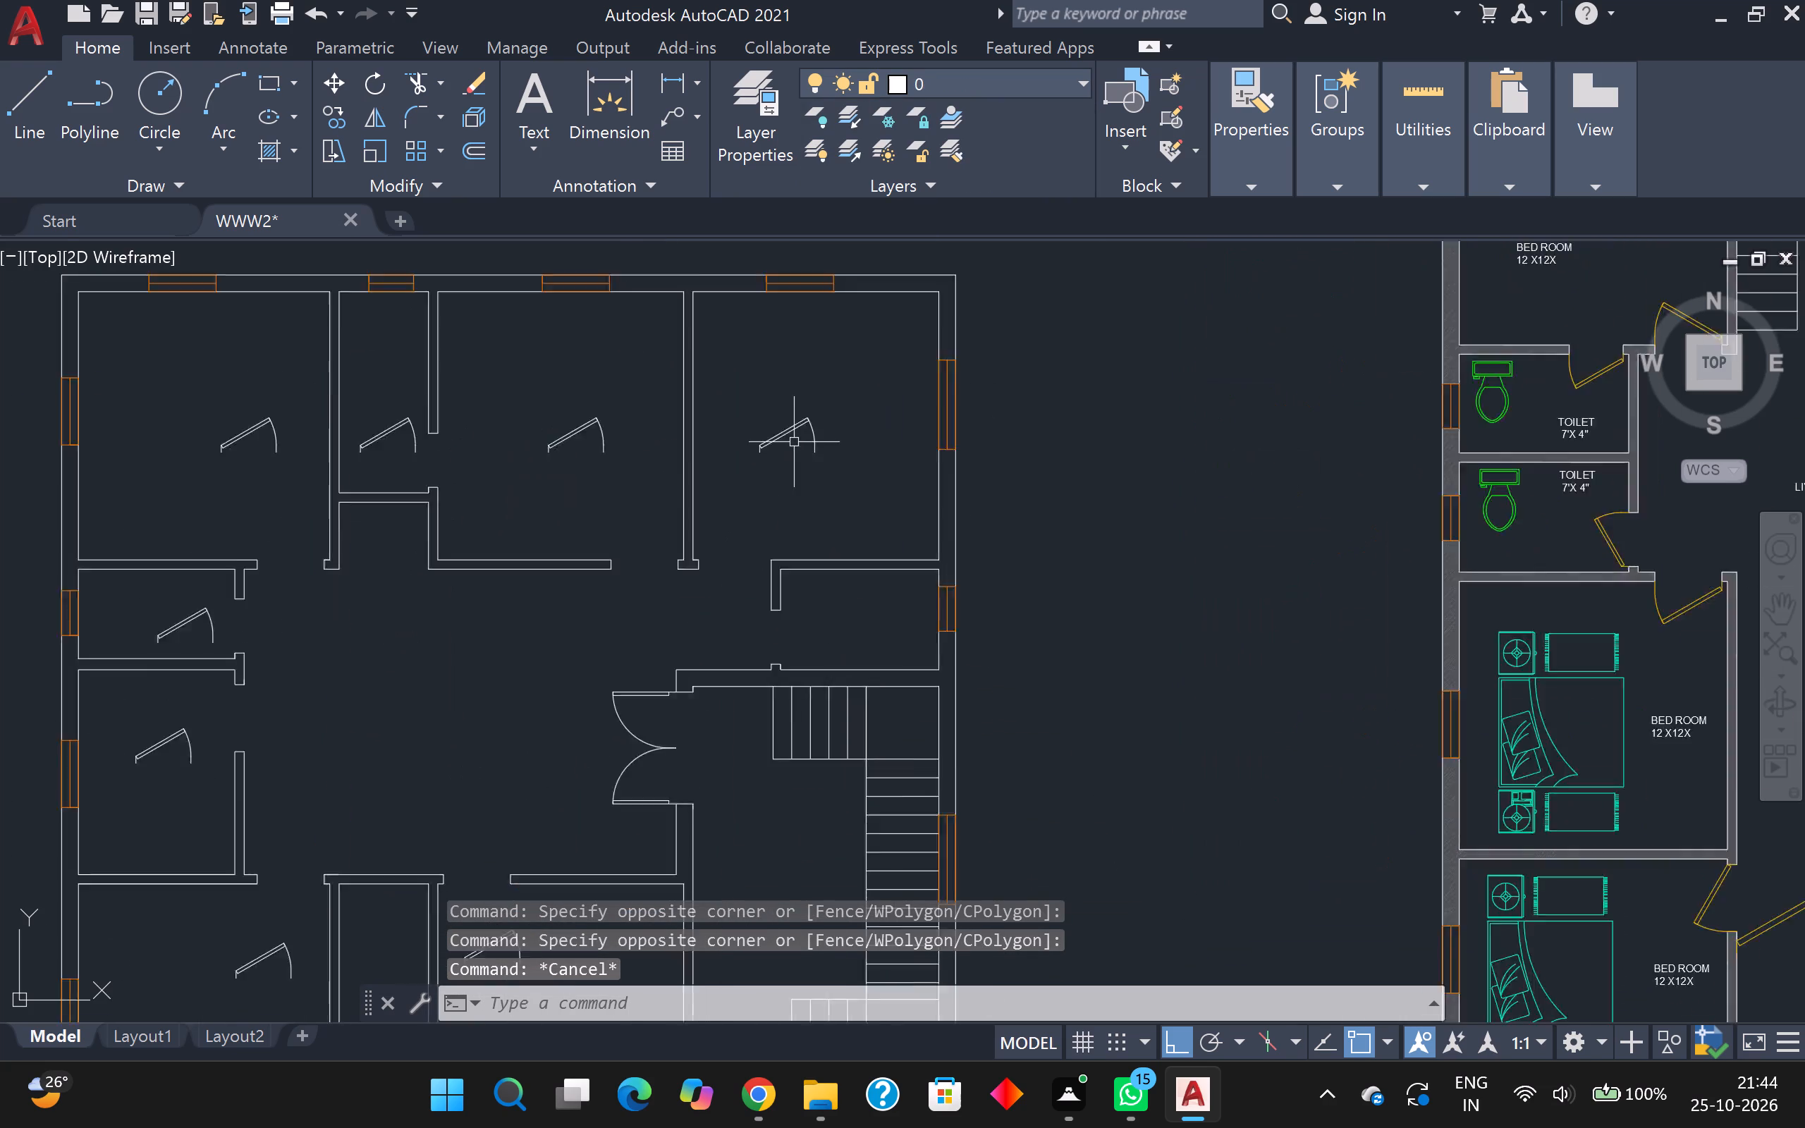
scroll(794, 442, up, 1)
click(791, 424)
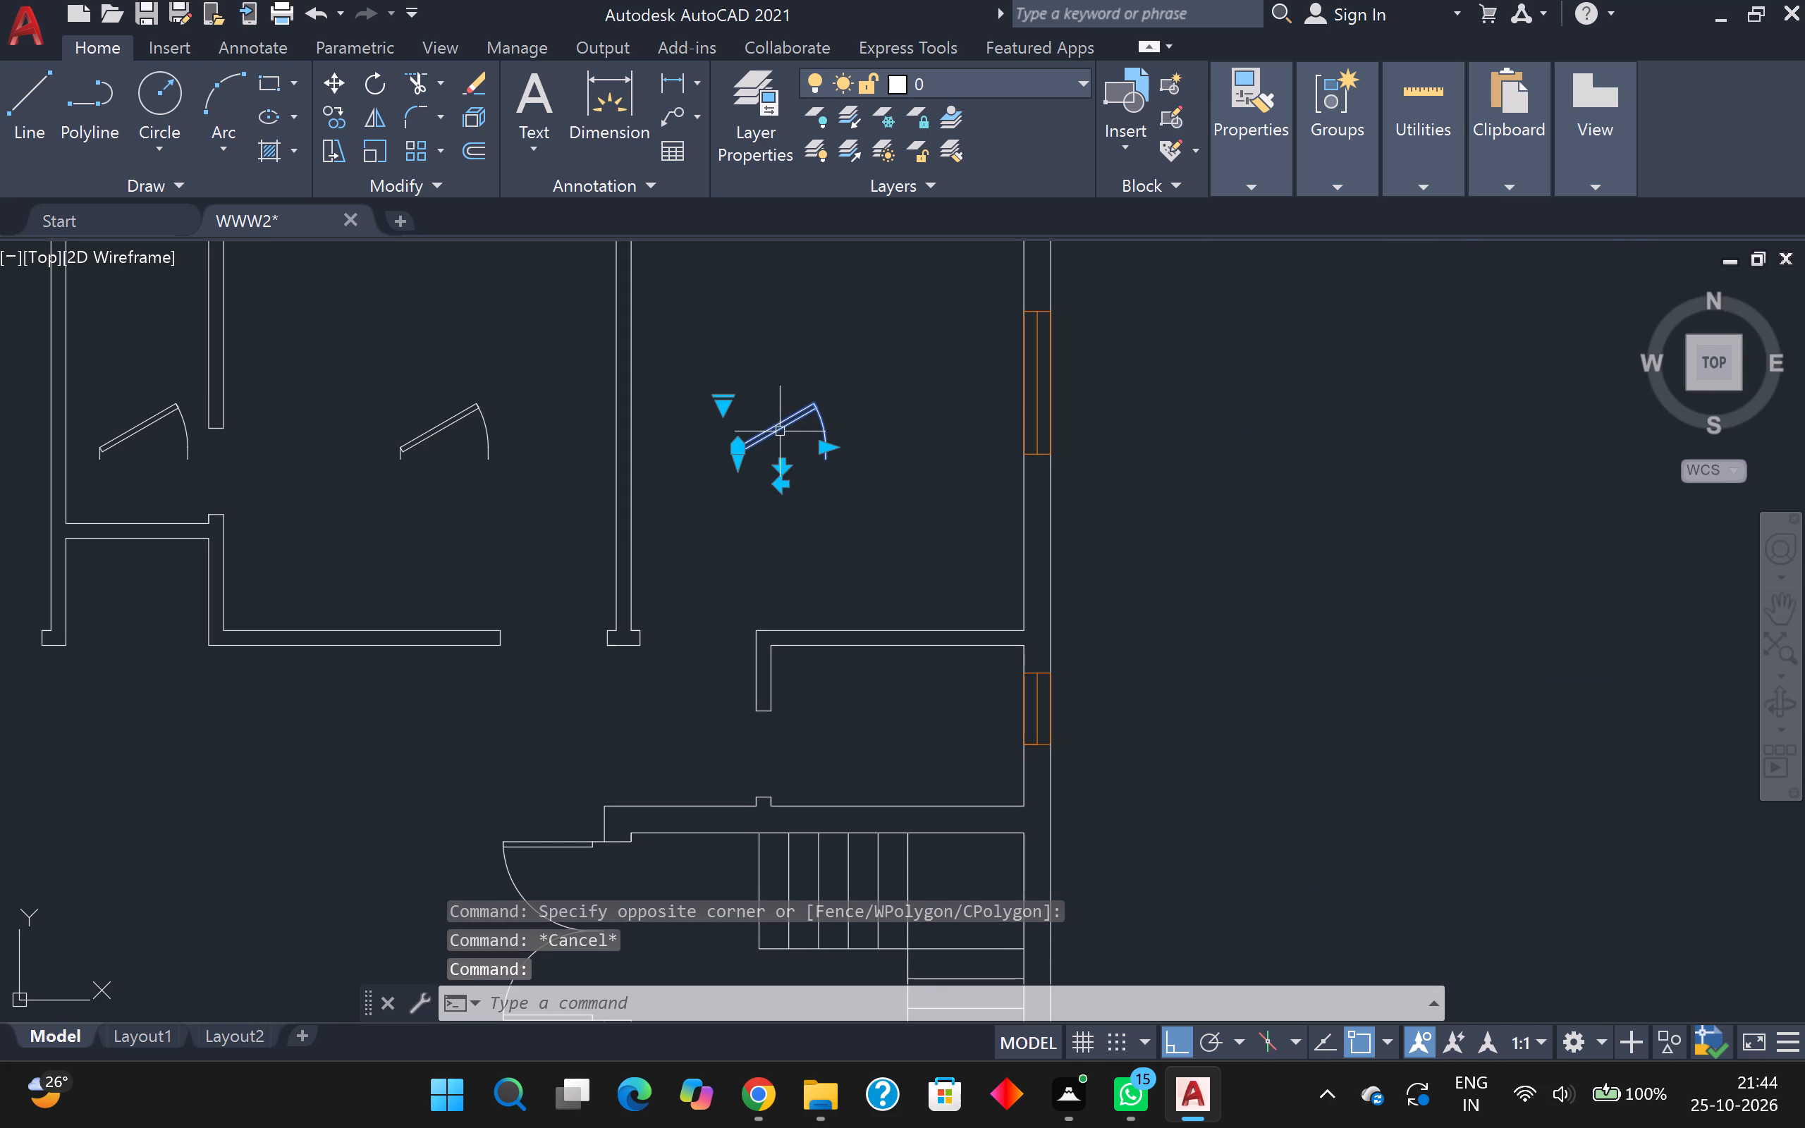
key(a)
key(l)
key(Return)
scroll(759, 416, up, 1)
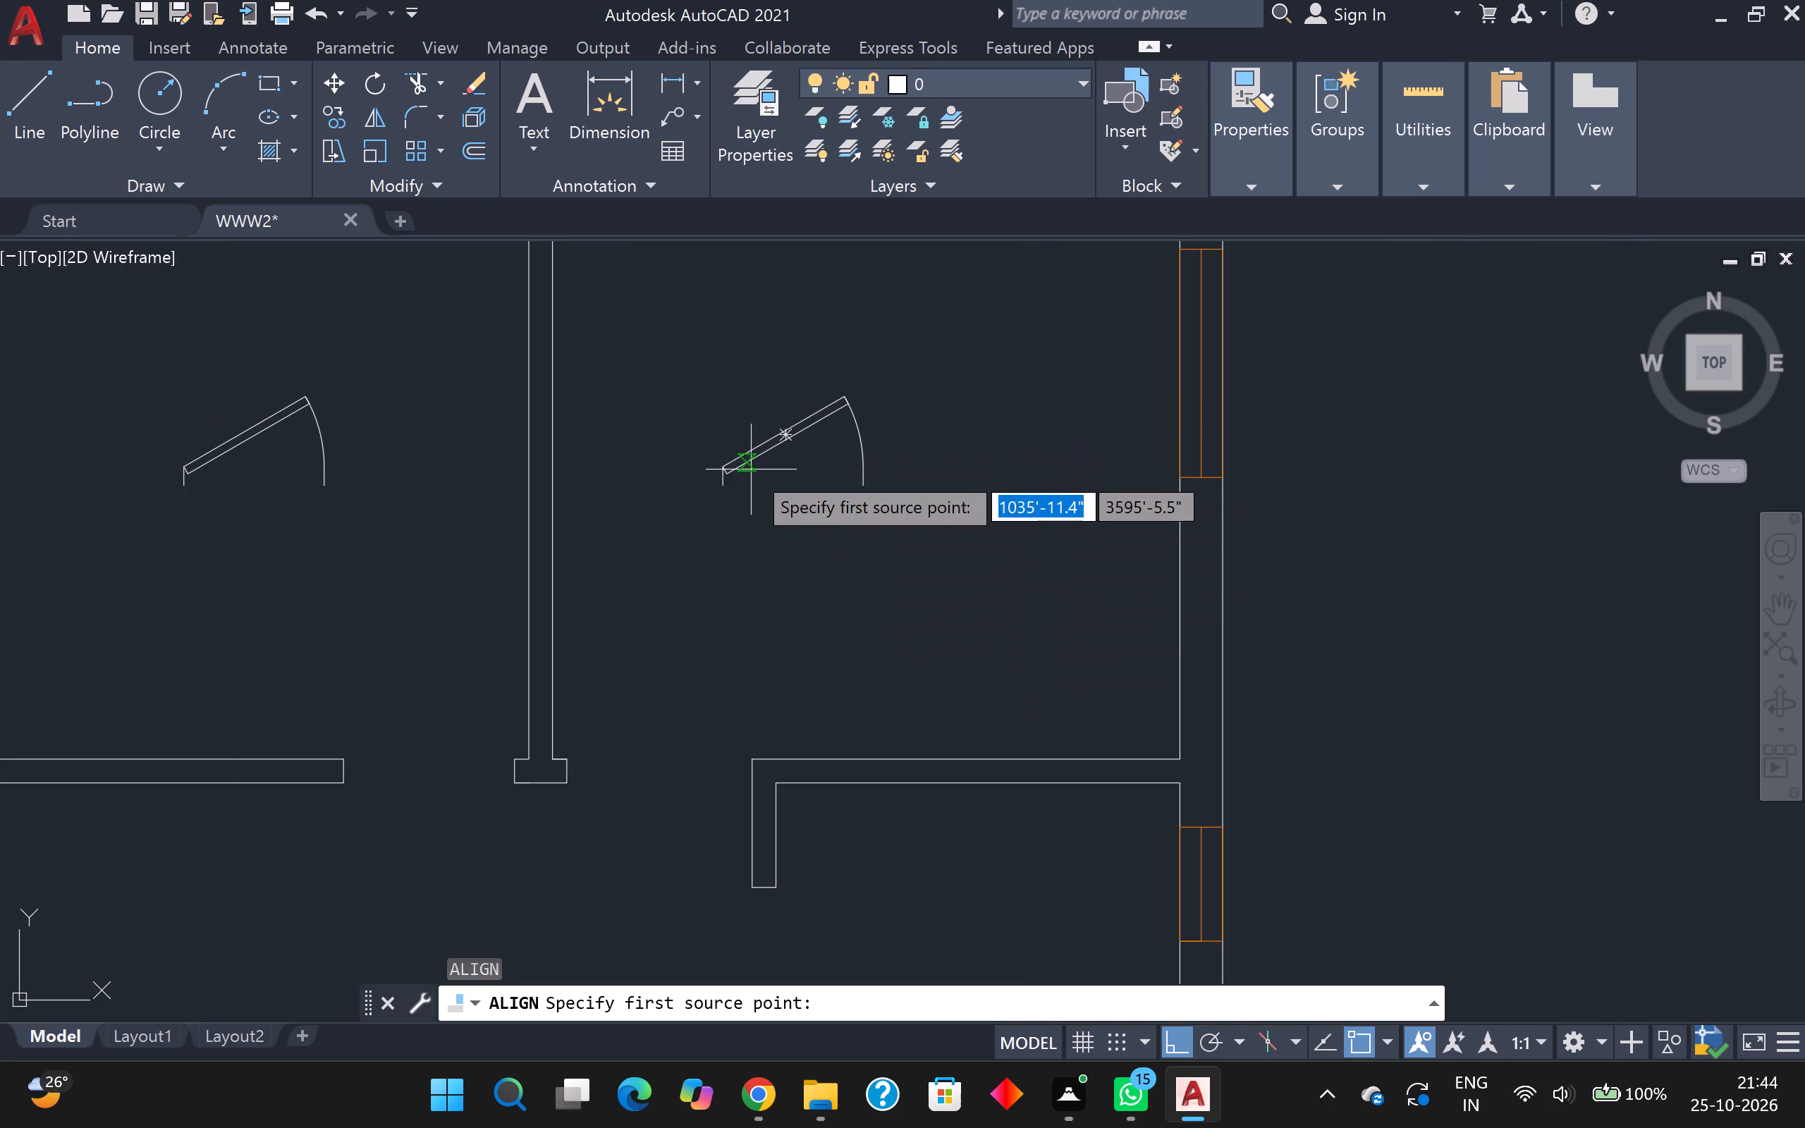
click(722, 497)
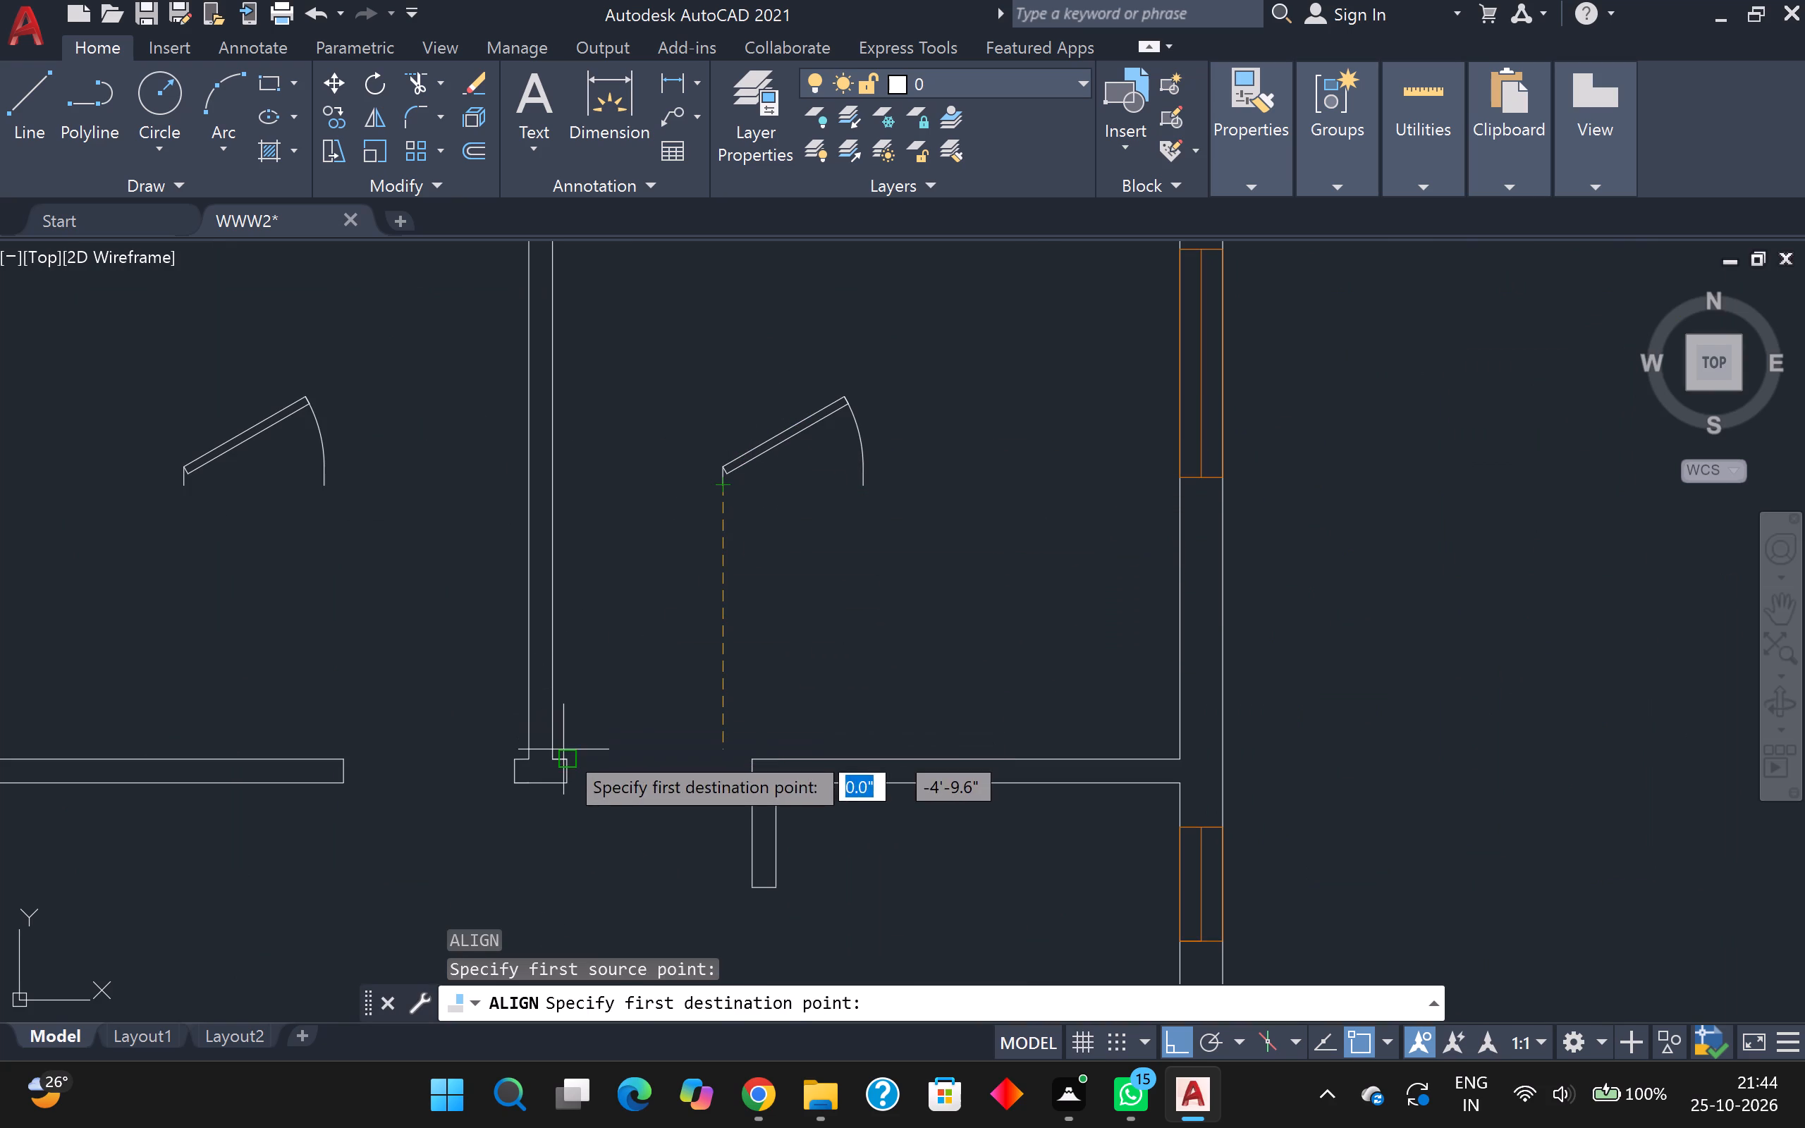
click(563, 749)
click(862, 489)
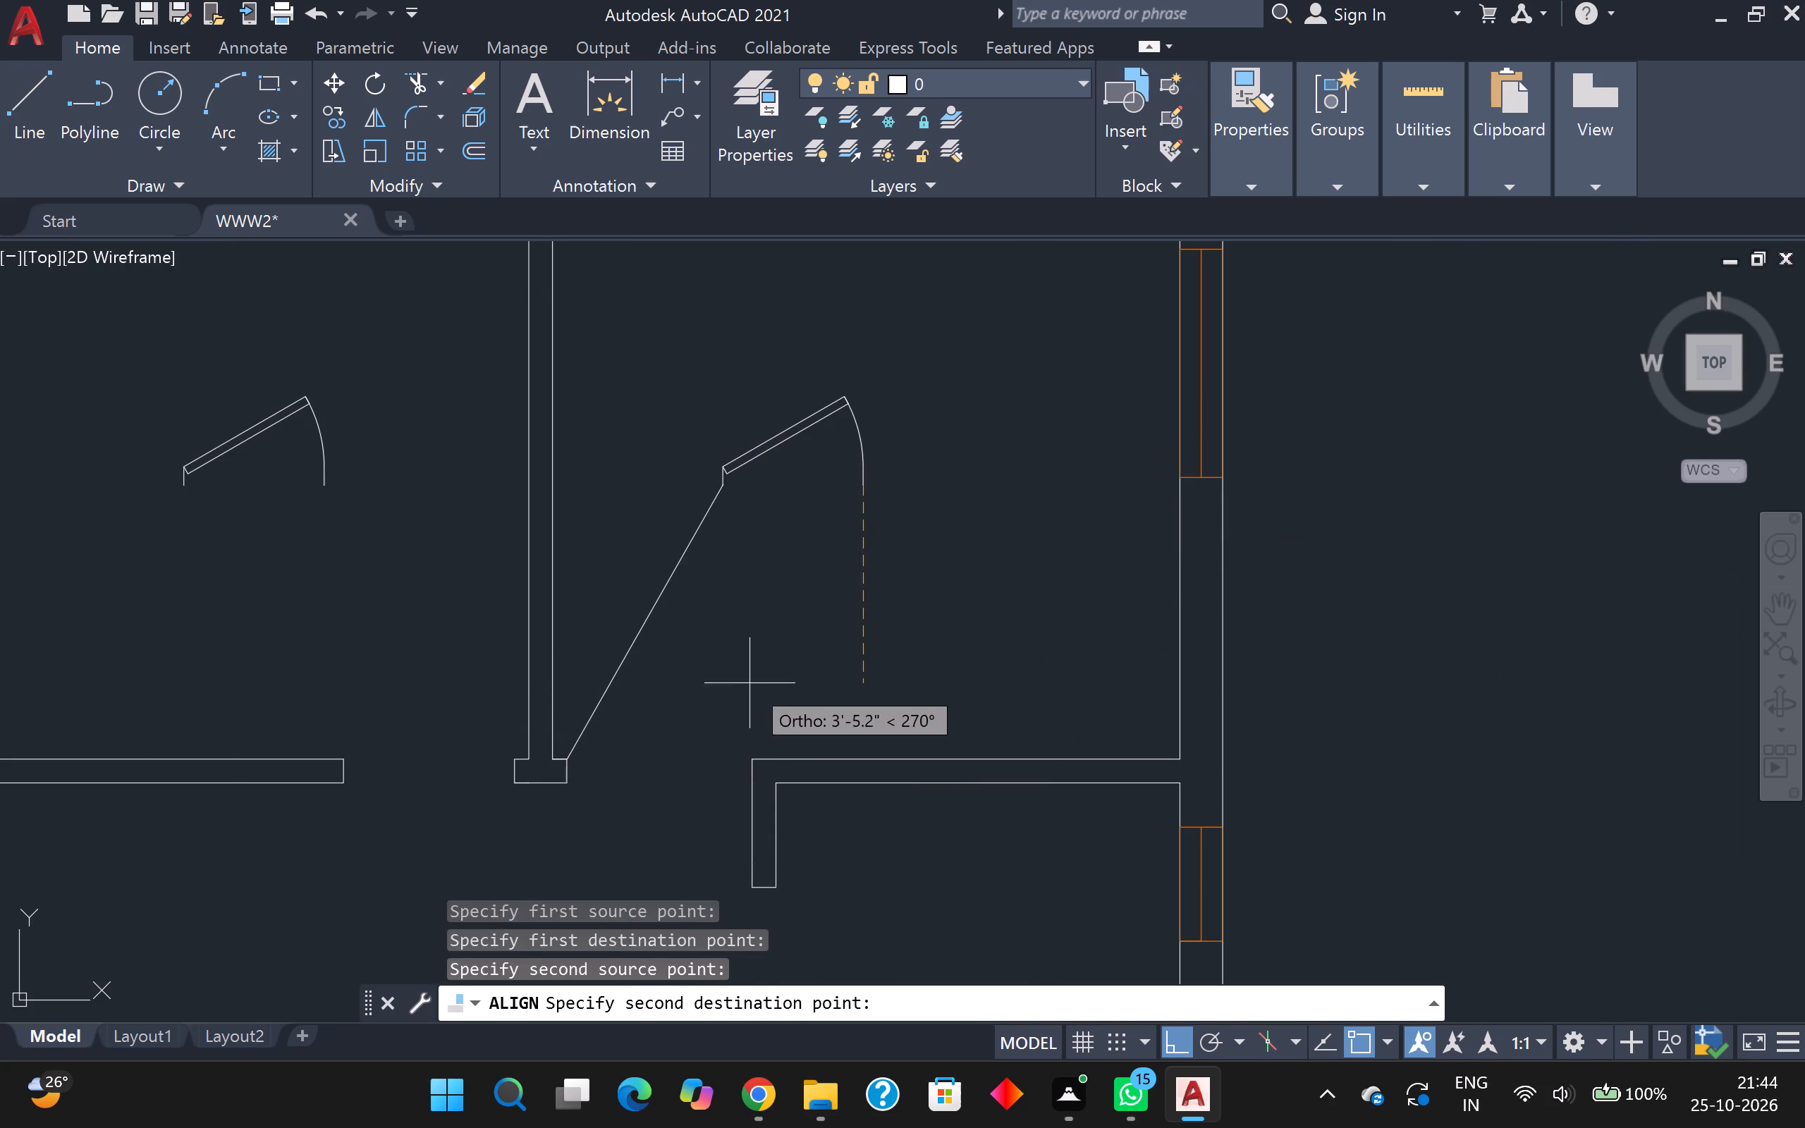
click(752, 761)
key(Return)
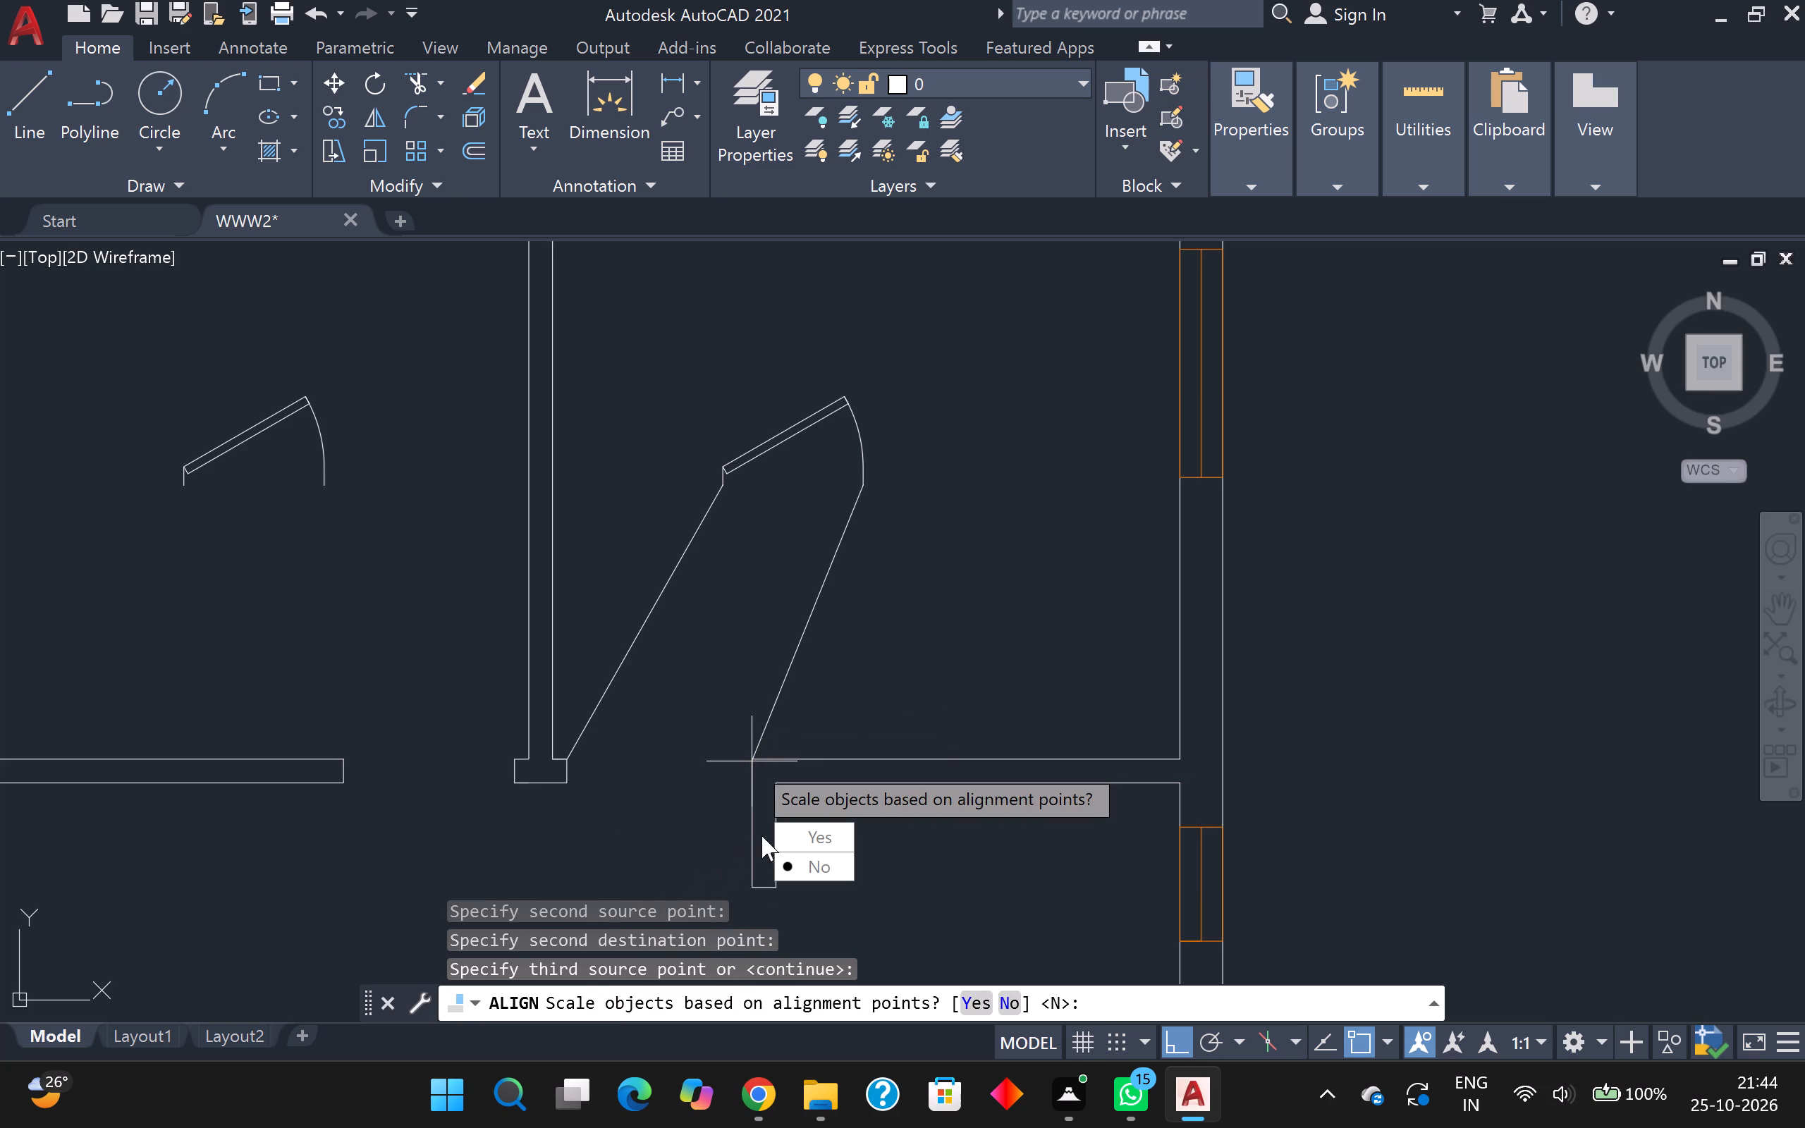
drag(787, 833, 752, 761)
Align the loose door beside the top corner room with its room's bottom-wall opening, hinged at the shared partition, scaling it to fit.
middle_drag(628, 660, 852, 603)
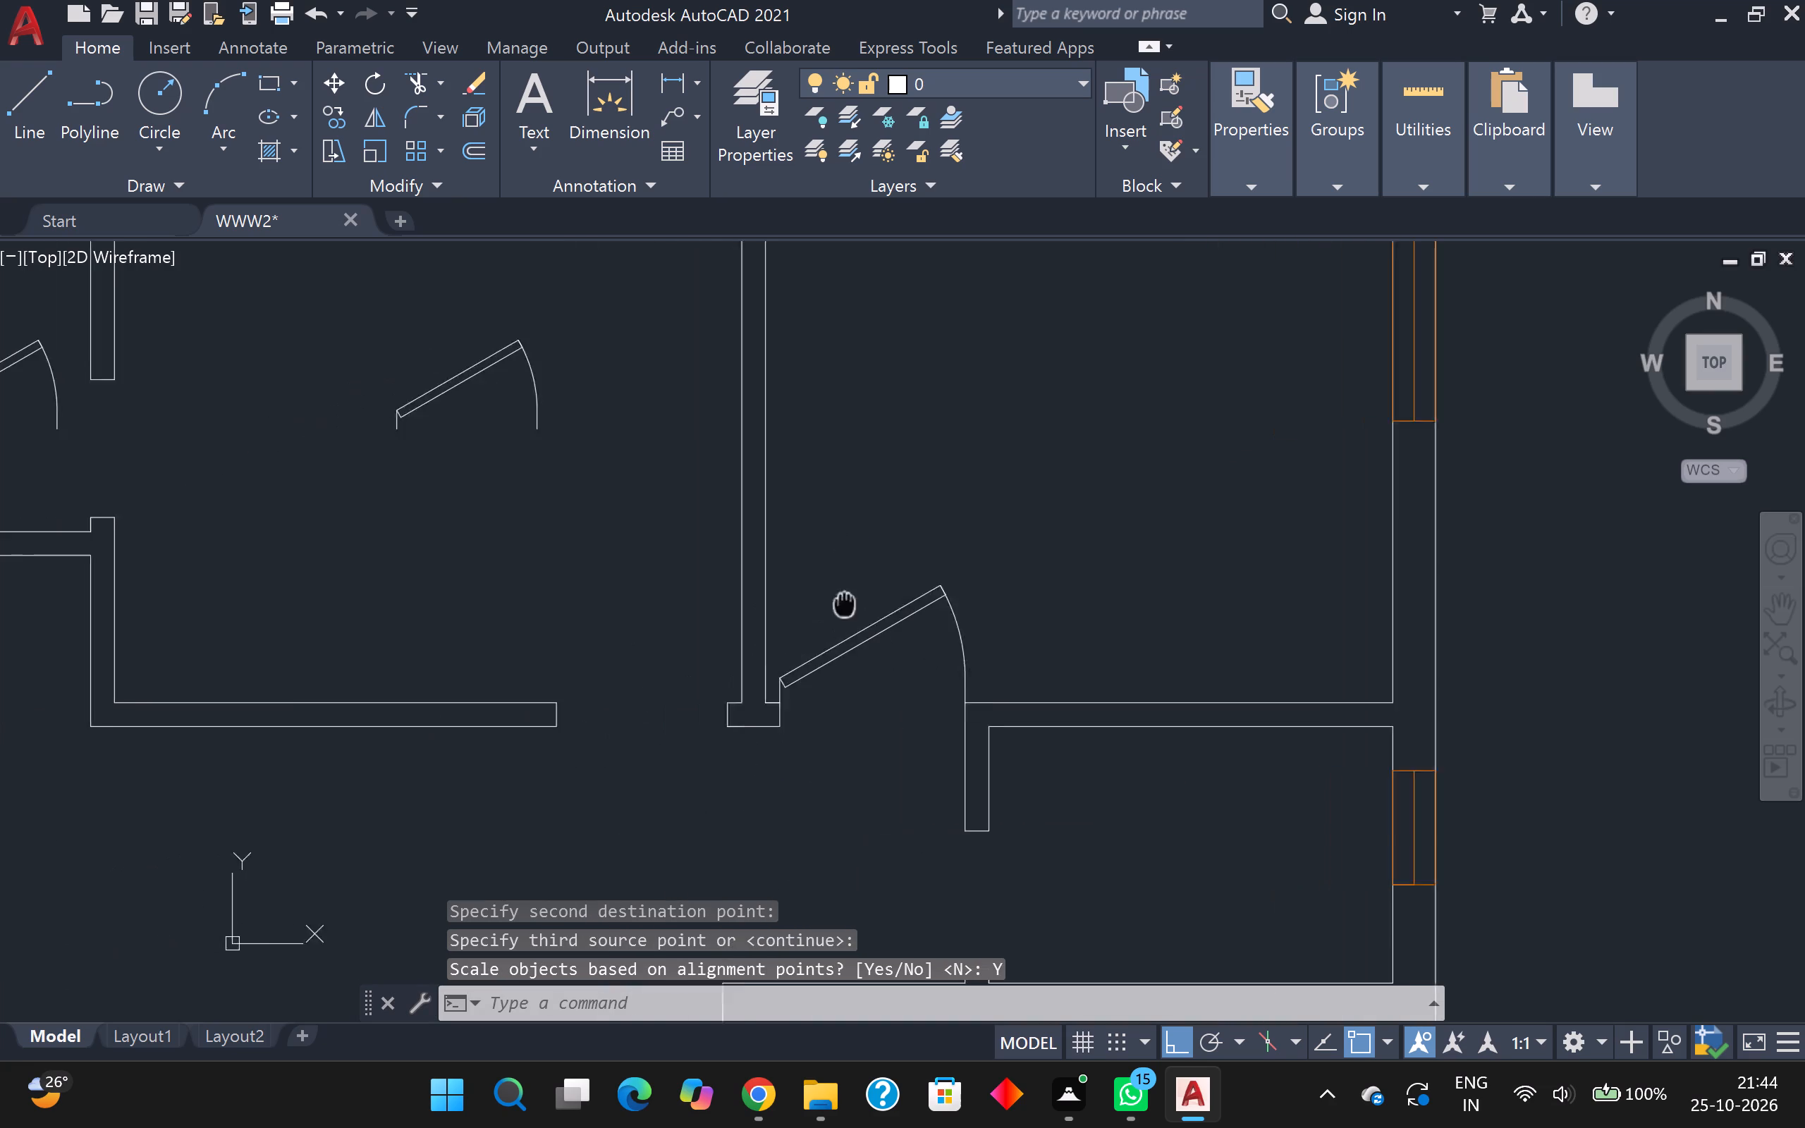
middle_drag(852, 603, 861, 603)
click(515, 360)
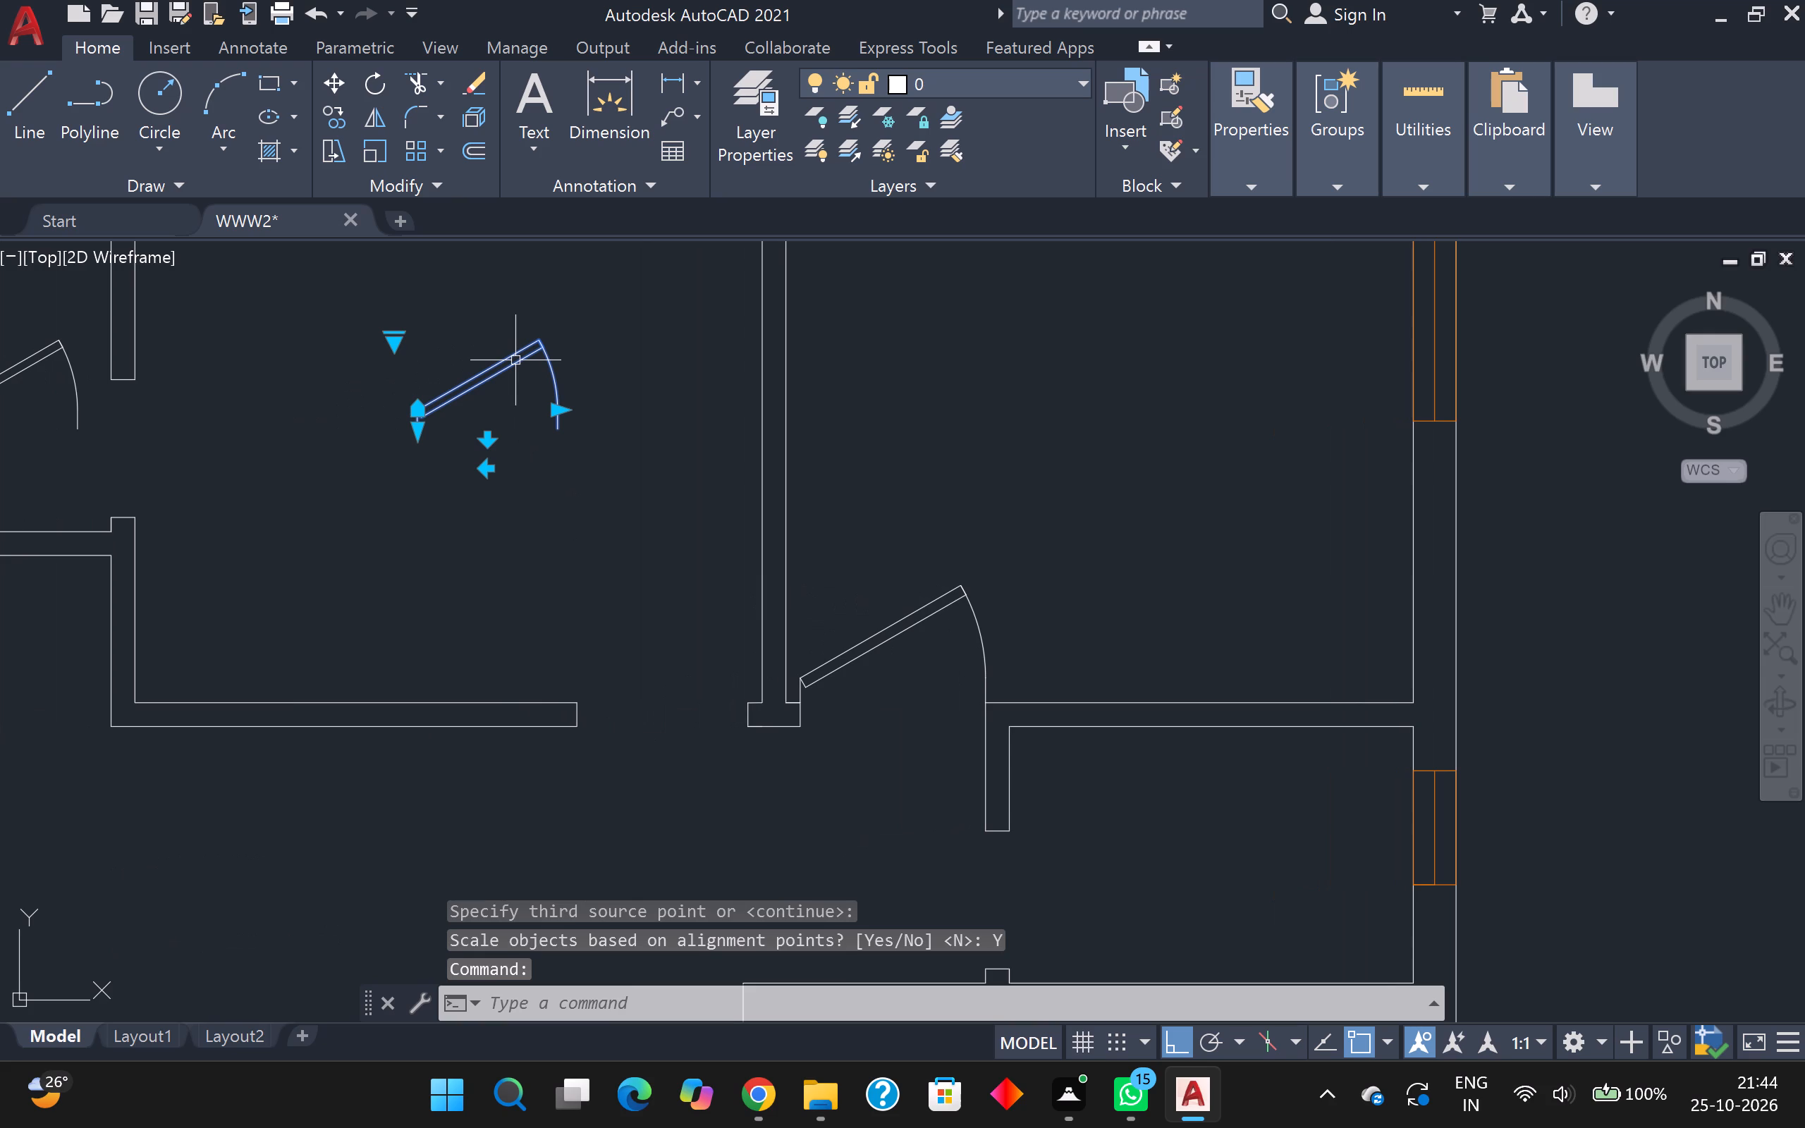
text(al)
key(Return)
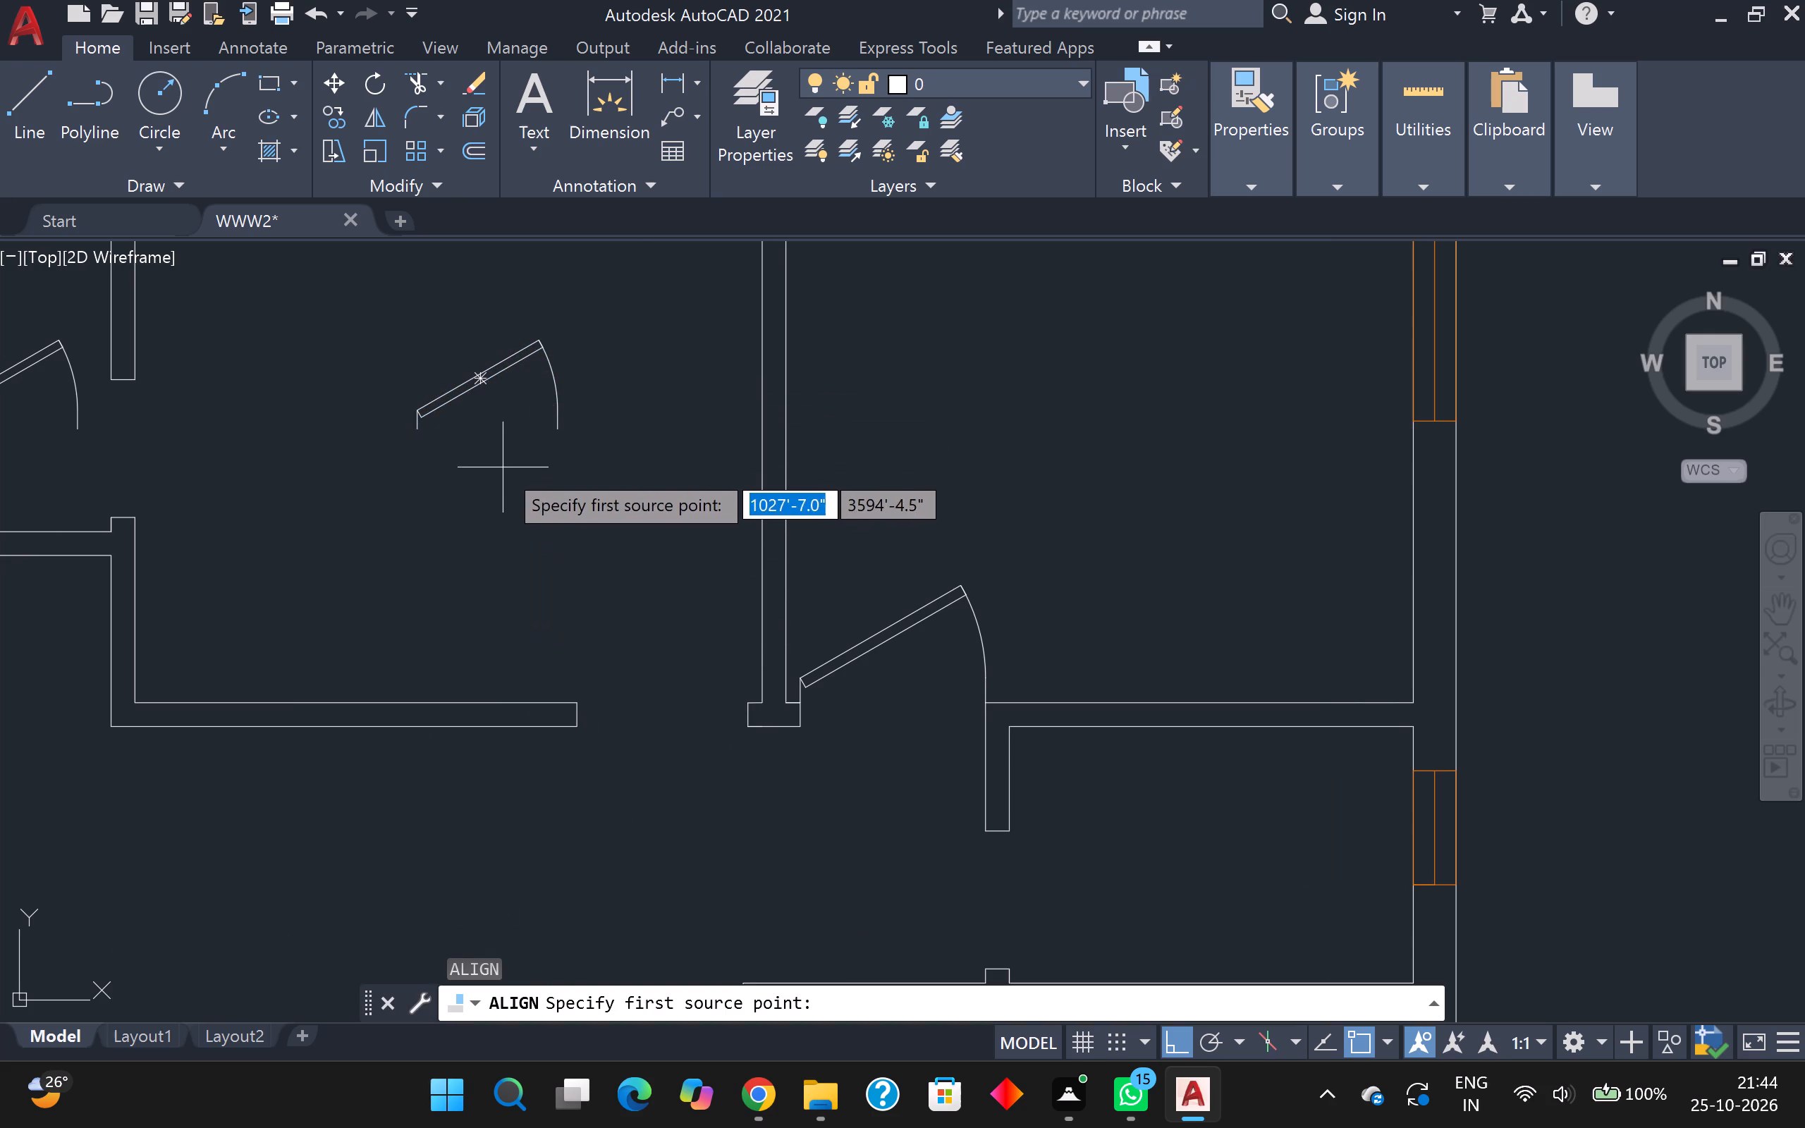
click(416, 434)
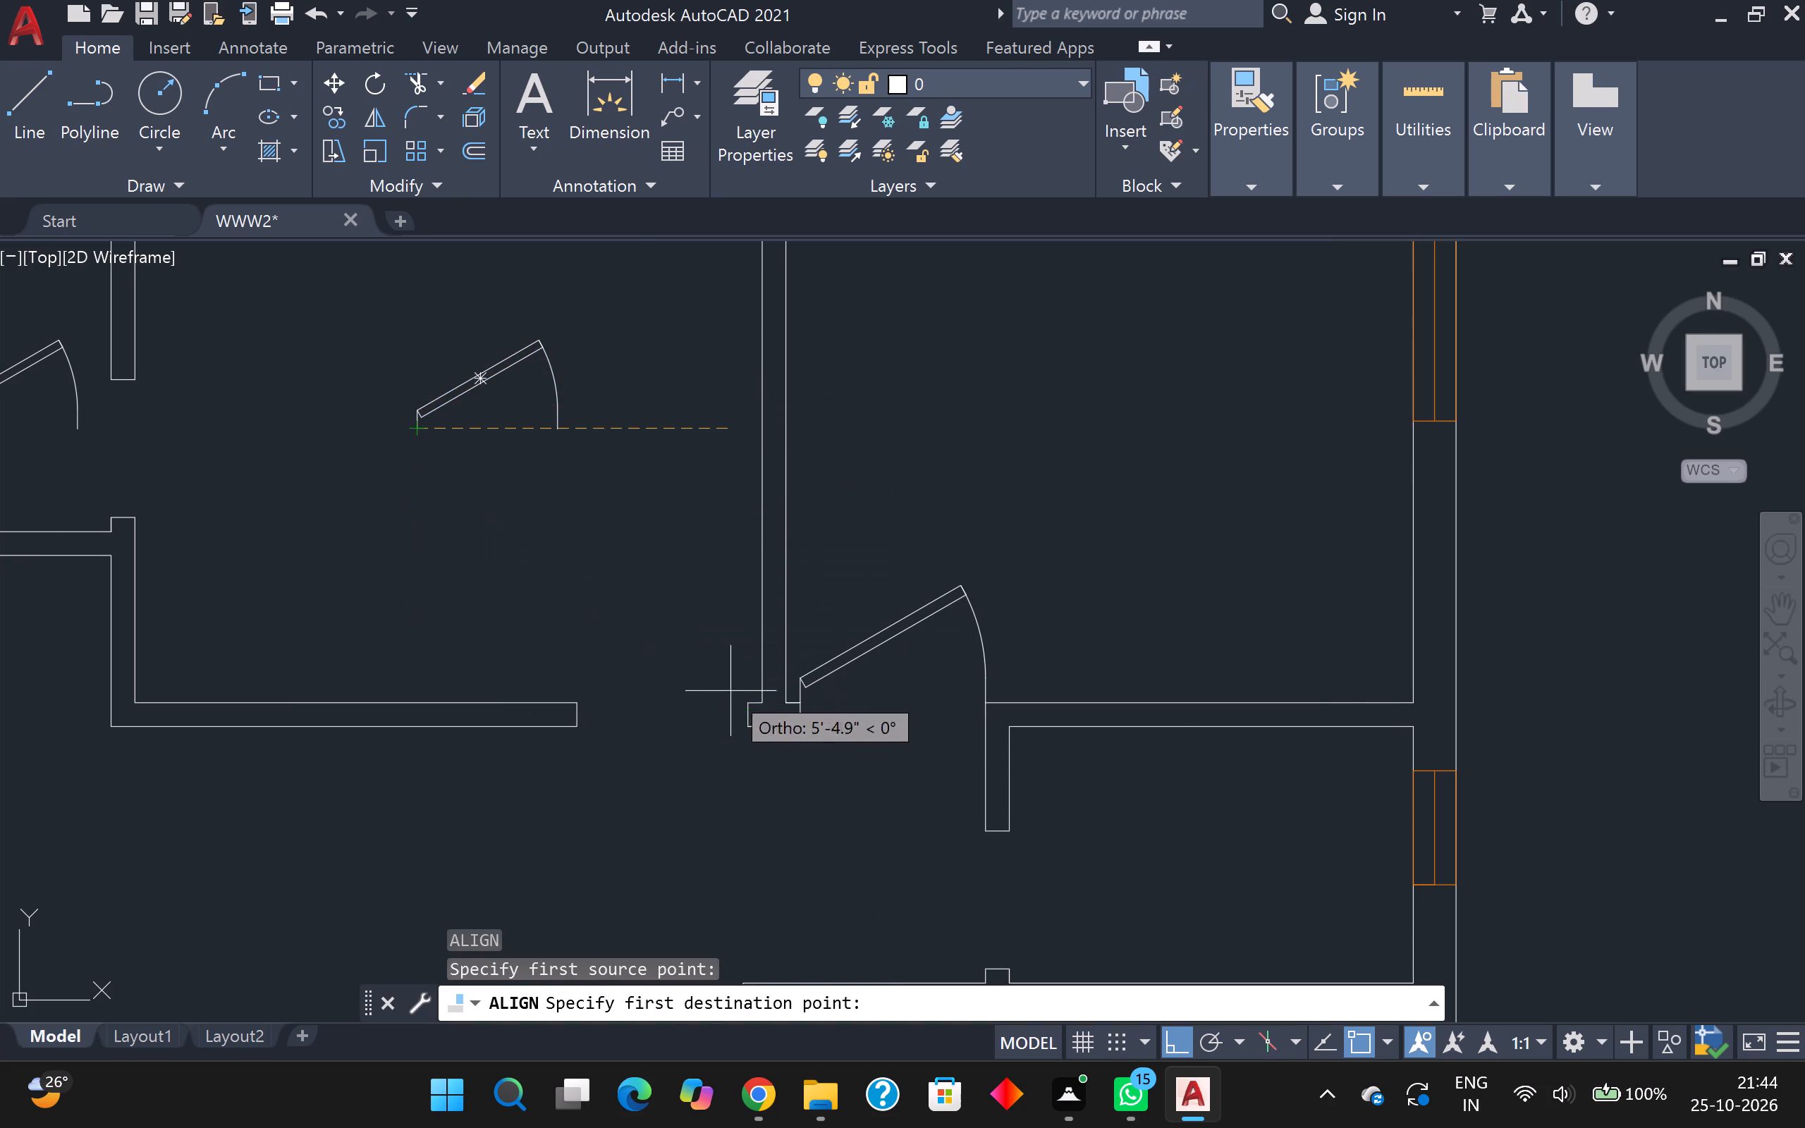
click(744, 700)
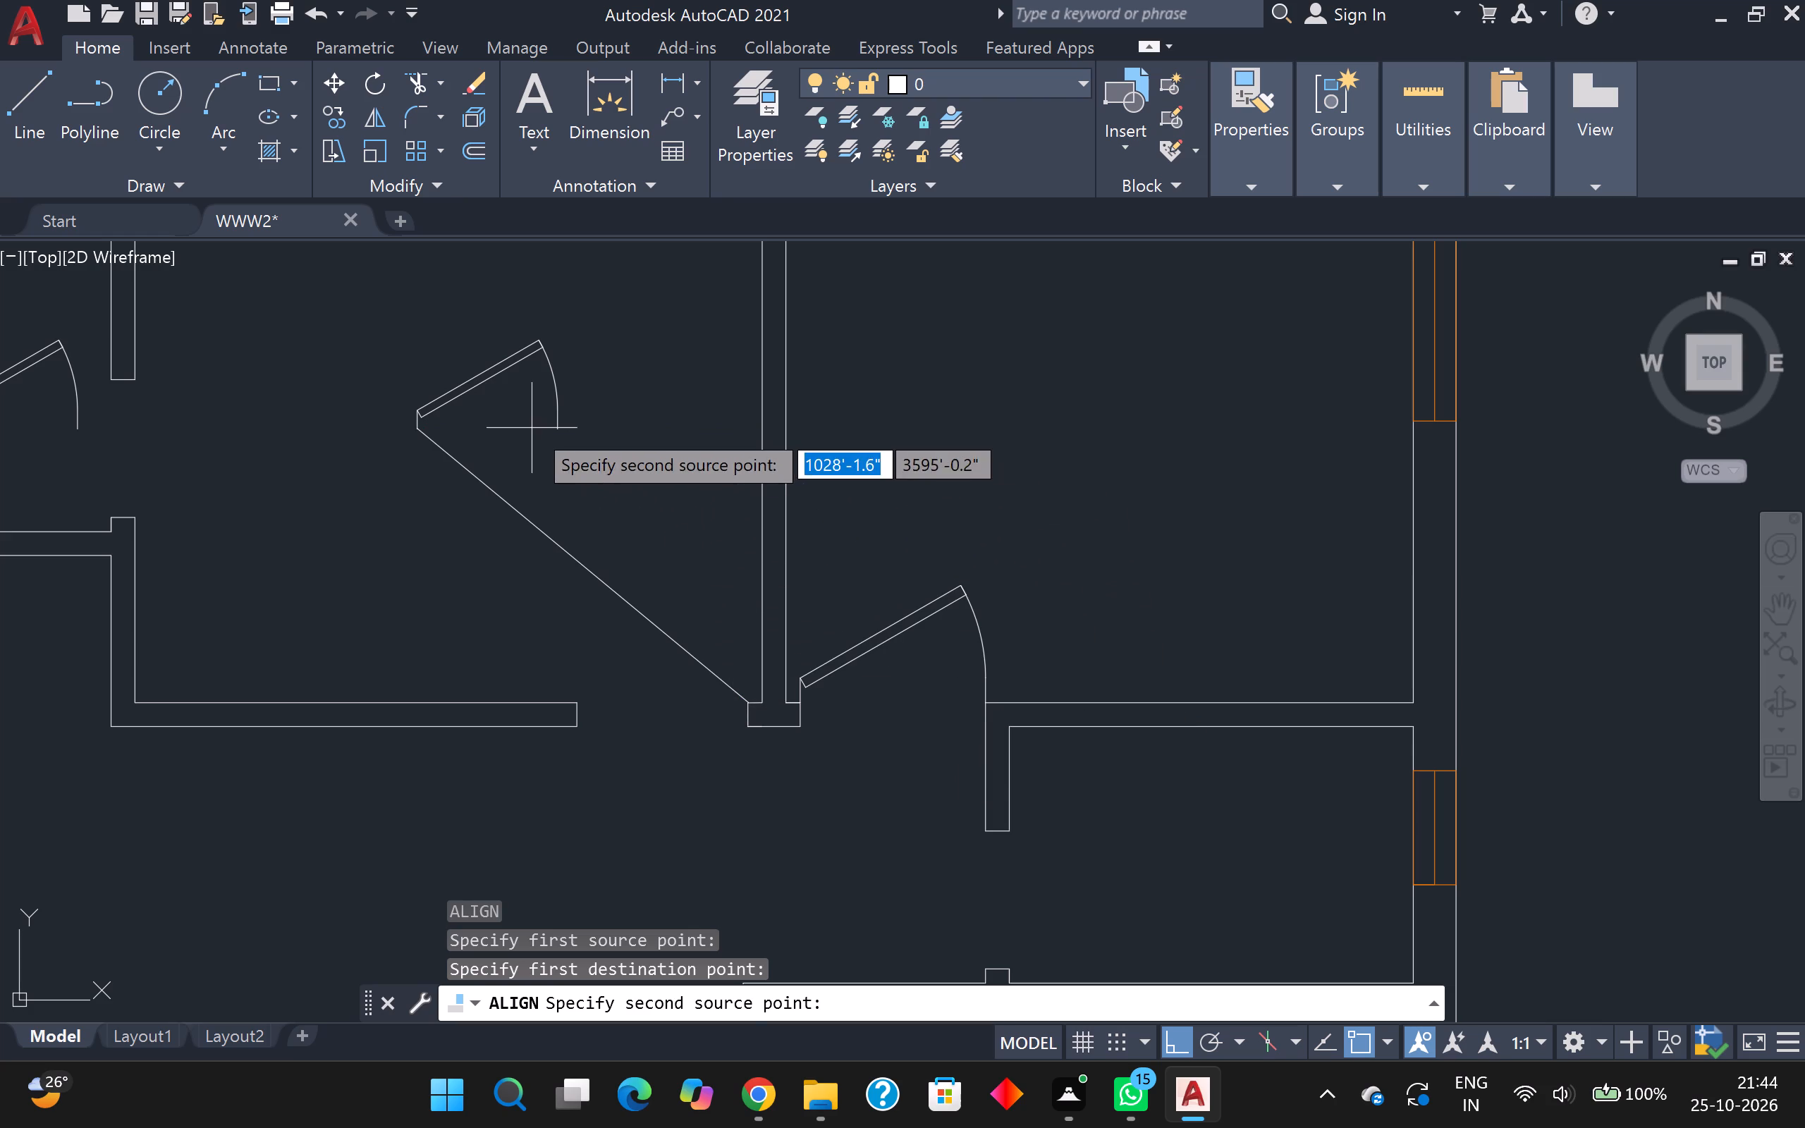
click(551, 435)
click(582, 697)
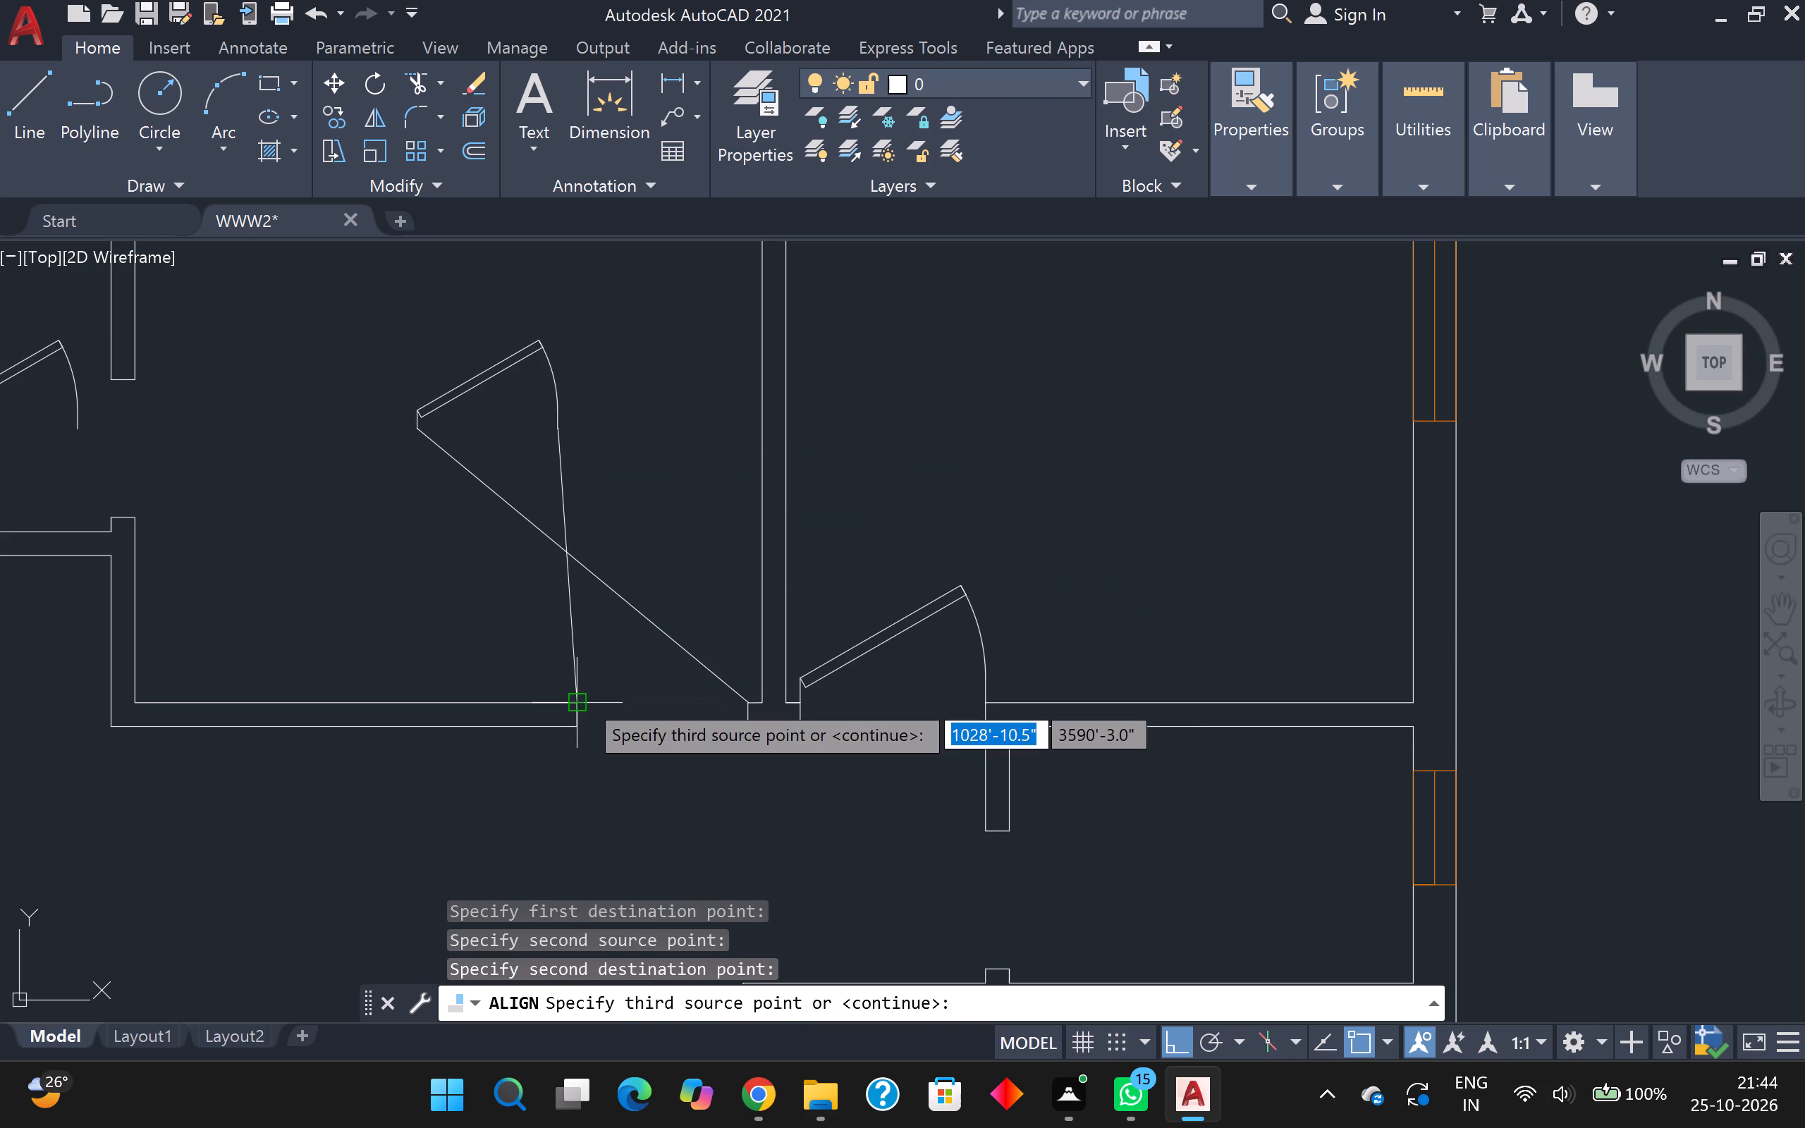
key(Return)
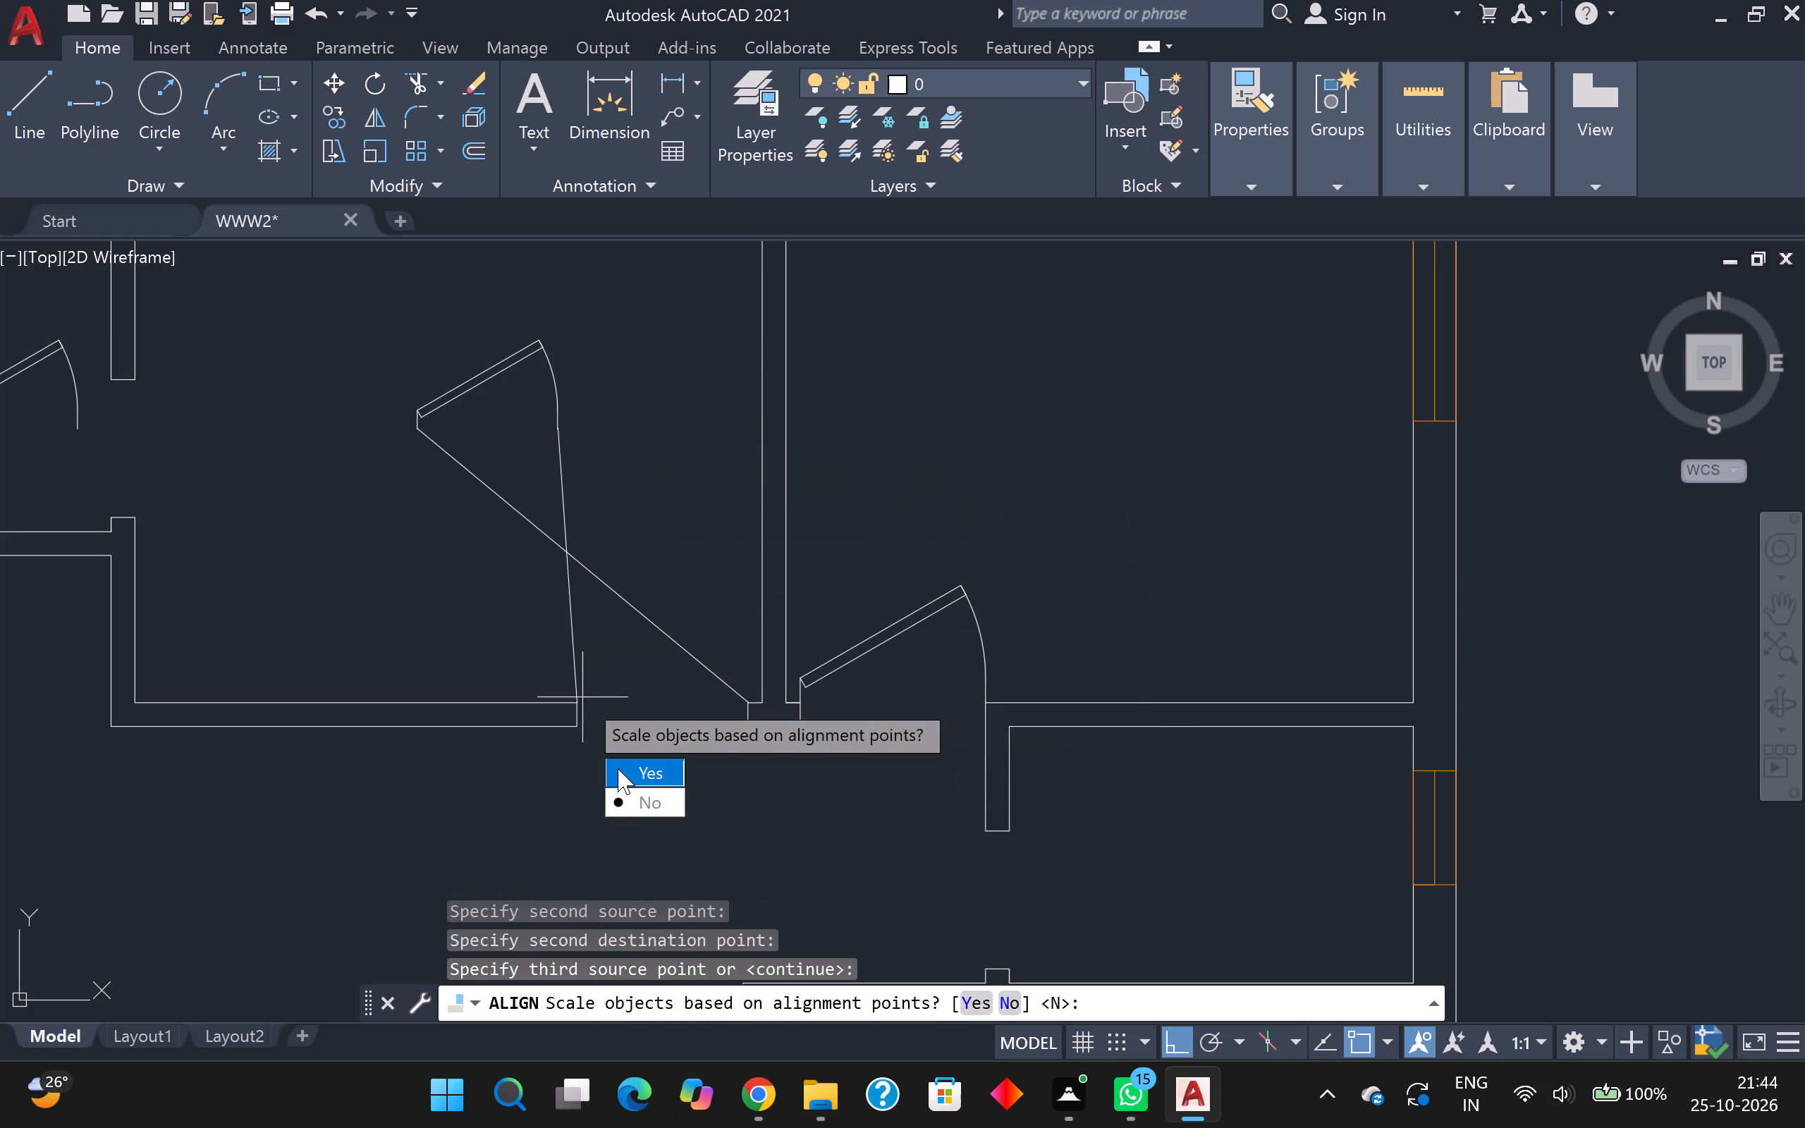
drag(618, 768, 582, 697)
scroll(386, 621, down, 1)
click(582, 689)
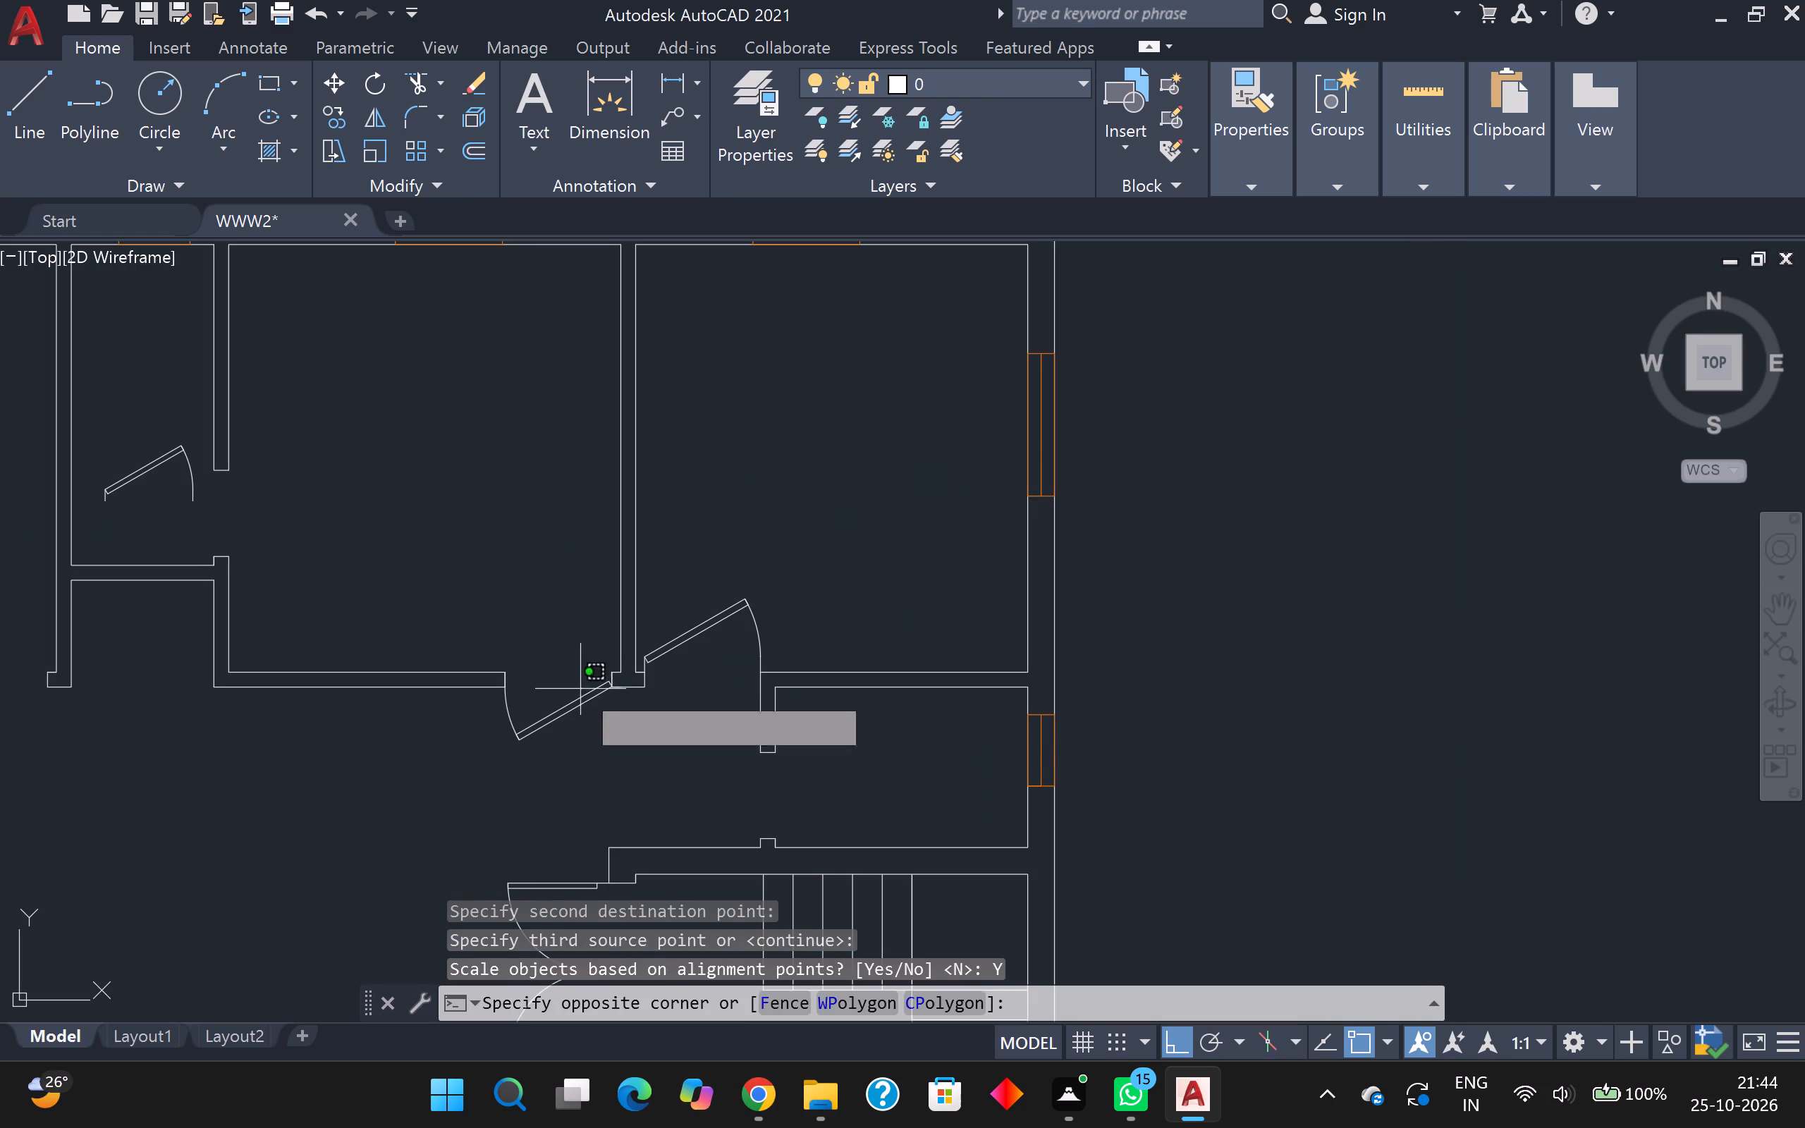
click(558, 694)
Align the narrow top room's loose door with the opening in its right wall, hinged at the lower jamb, scaling it to the alignment points.
click(160, 460)
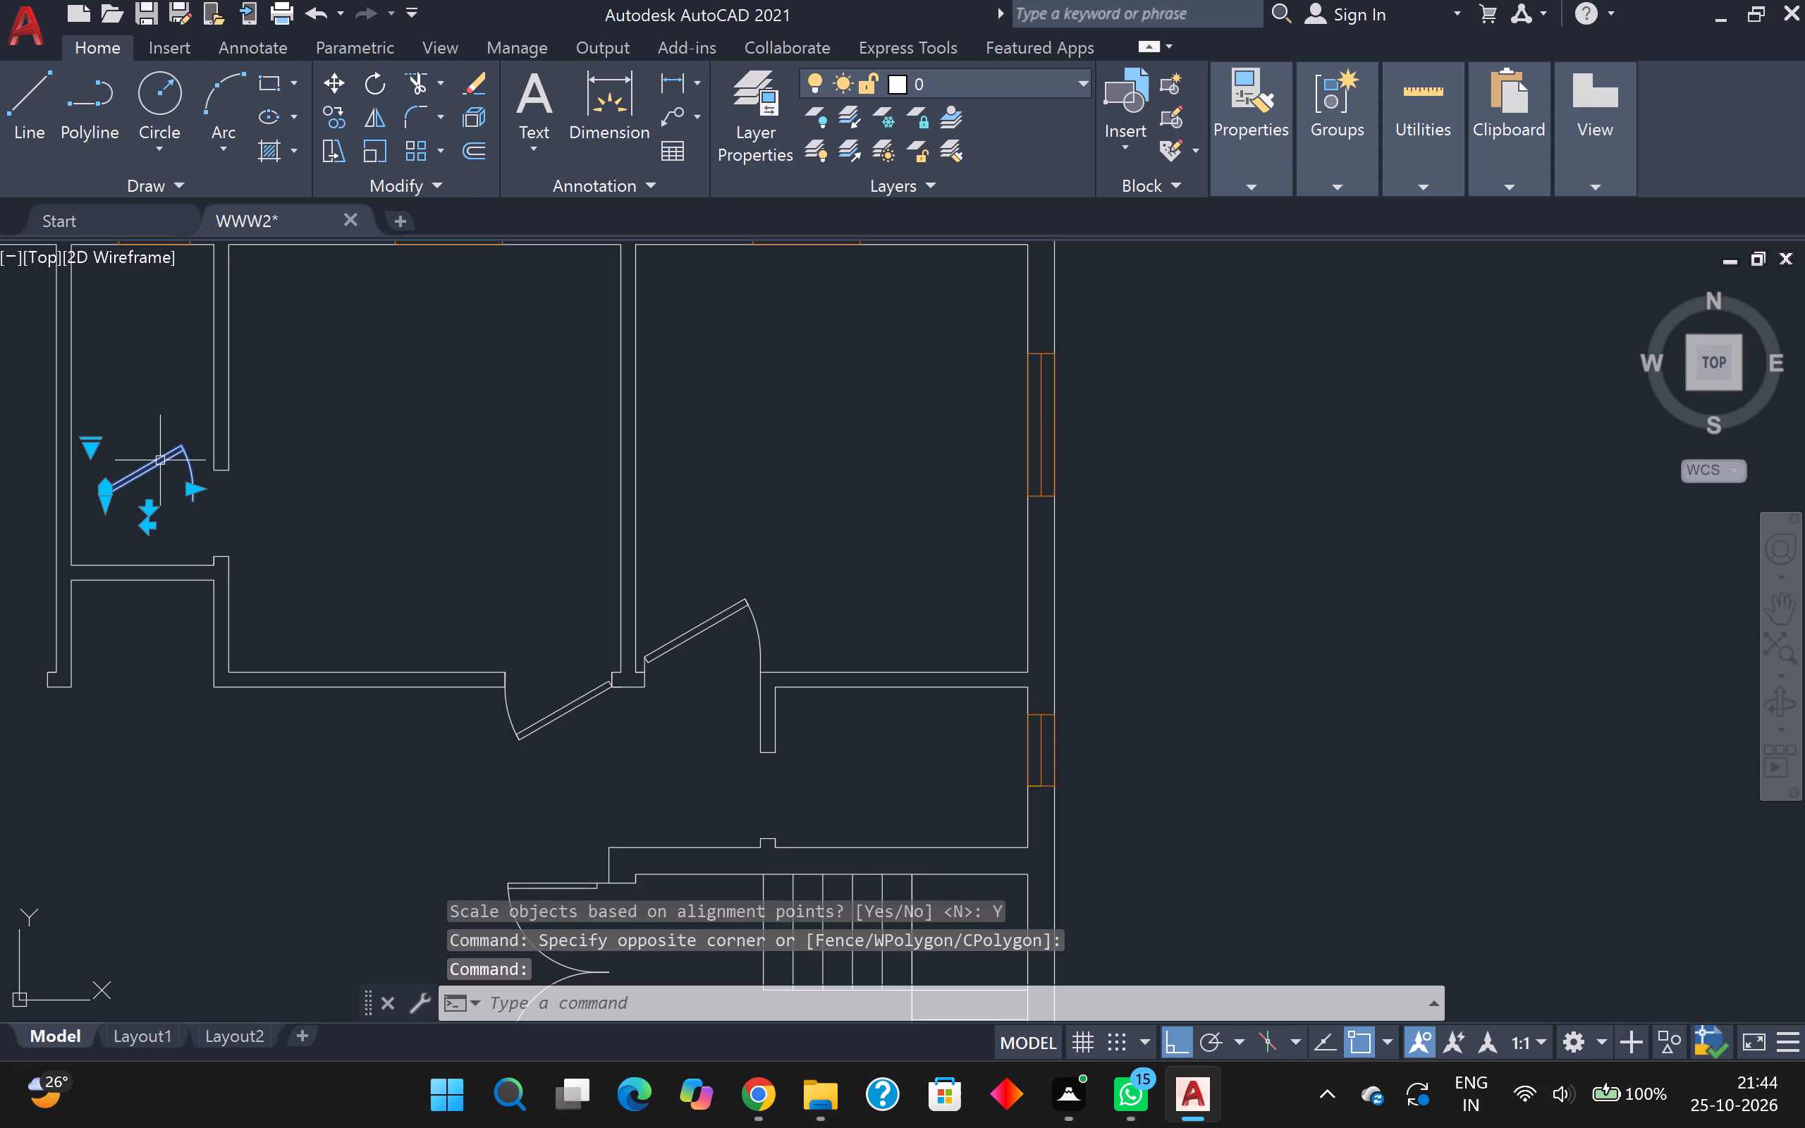
key(space)
scroll(181, 470, up, 1)
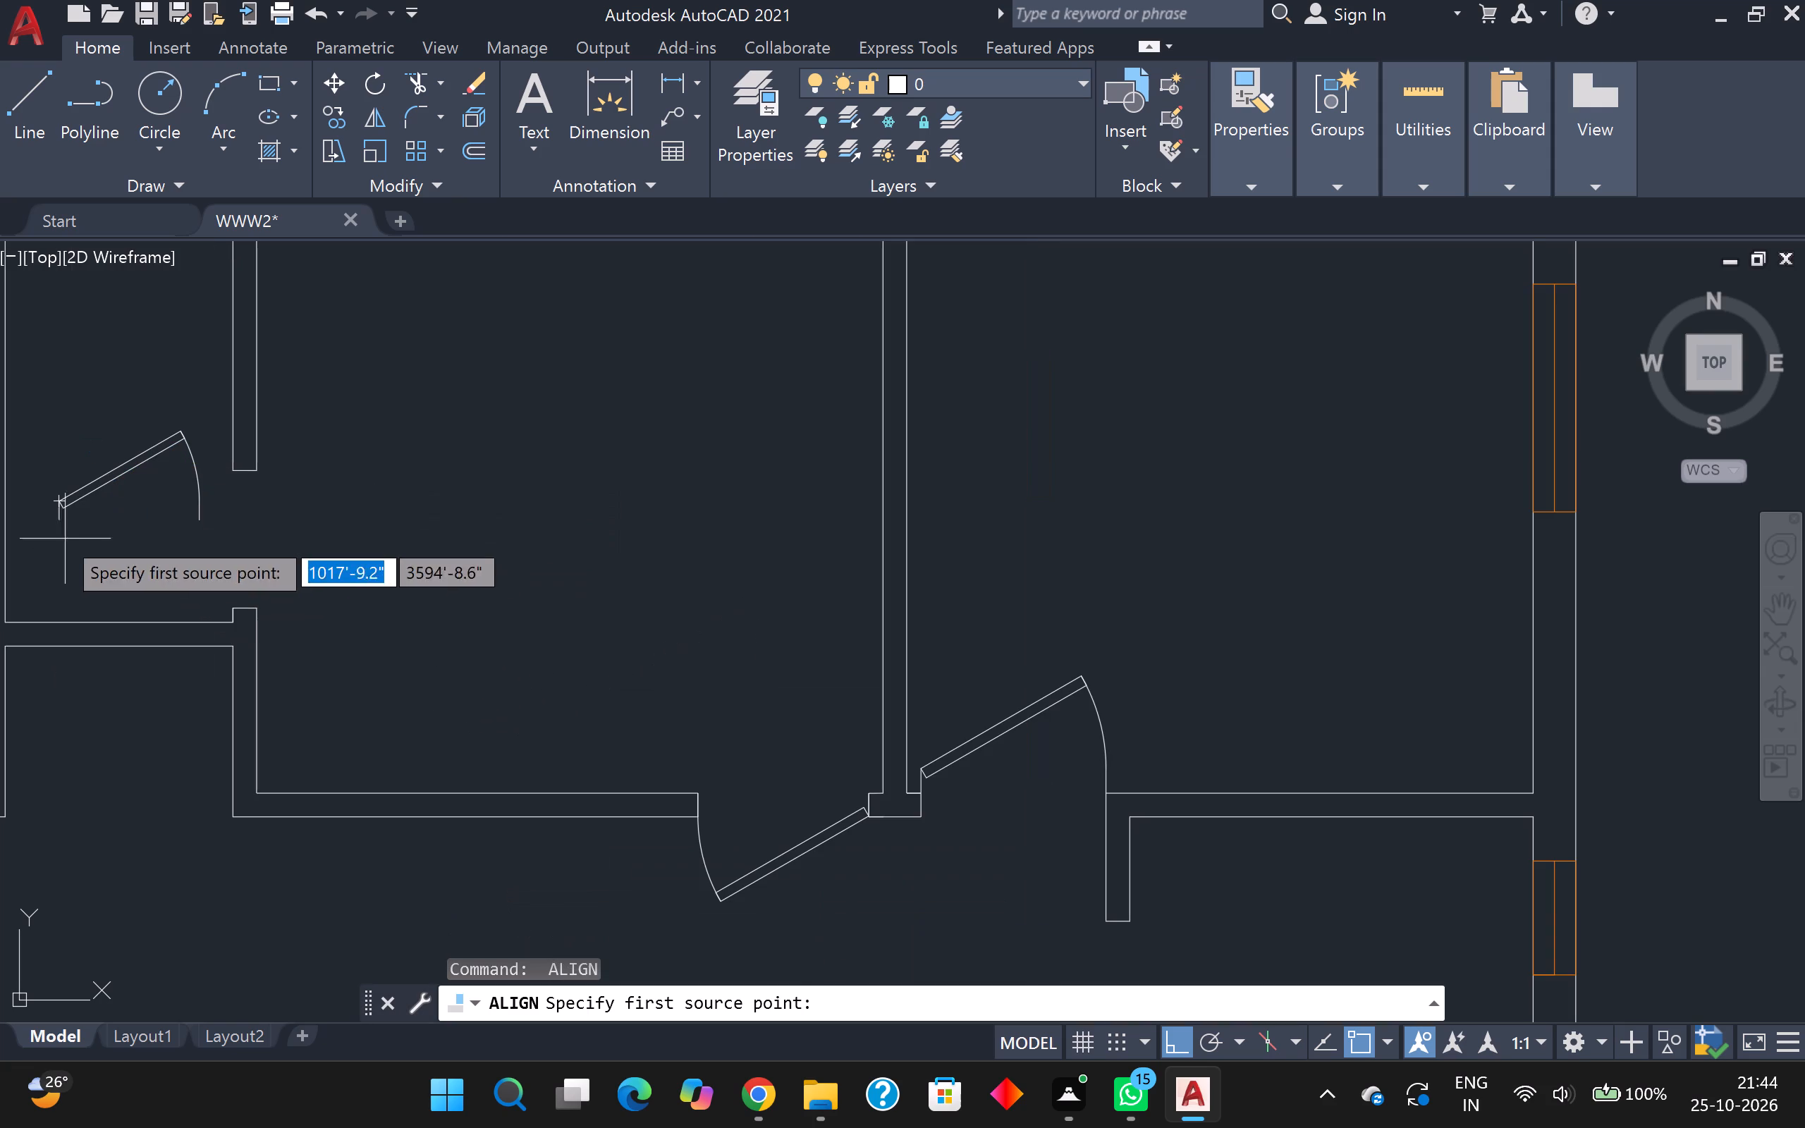
click(51, 526)
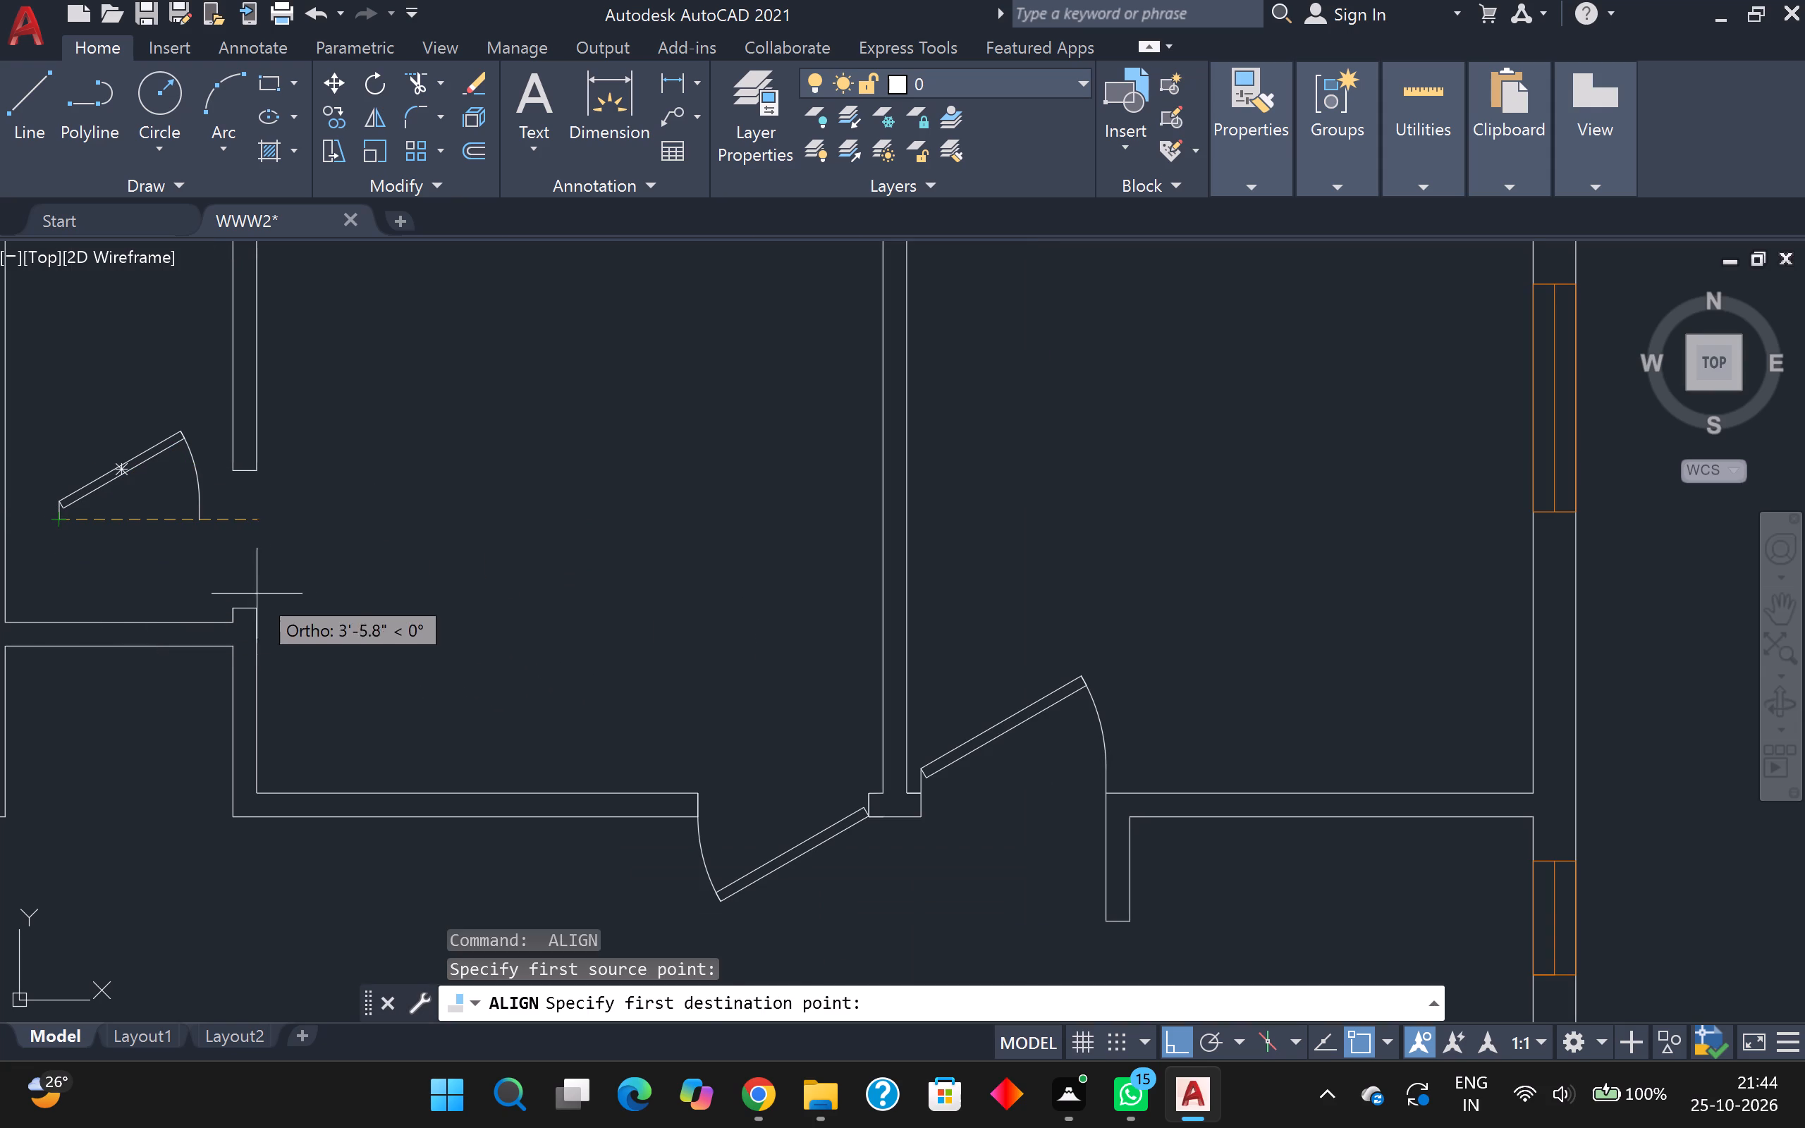
click(233, 600)
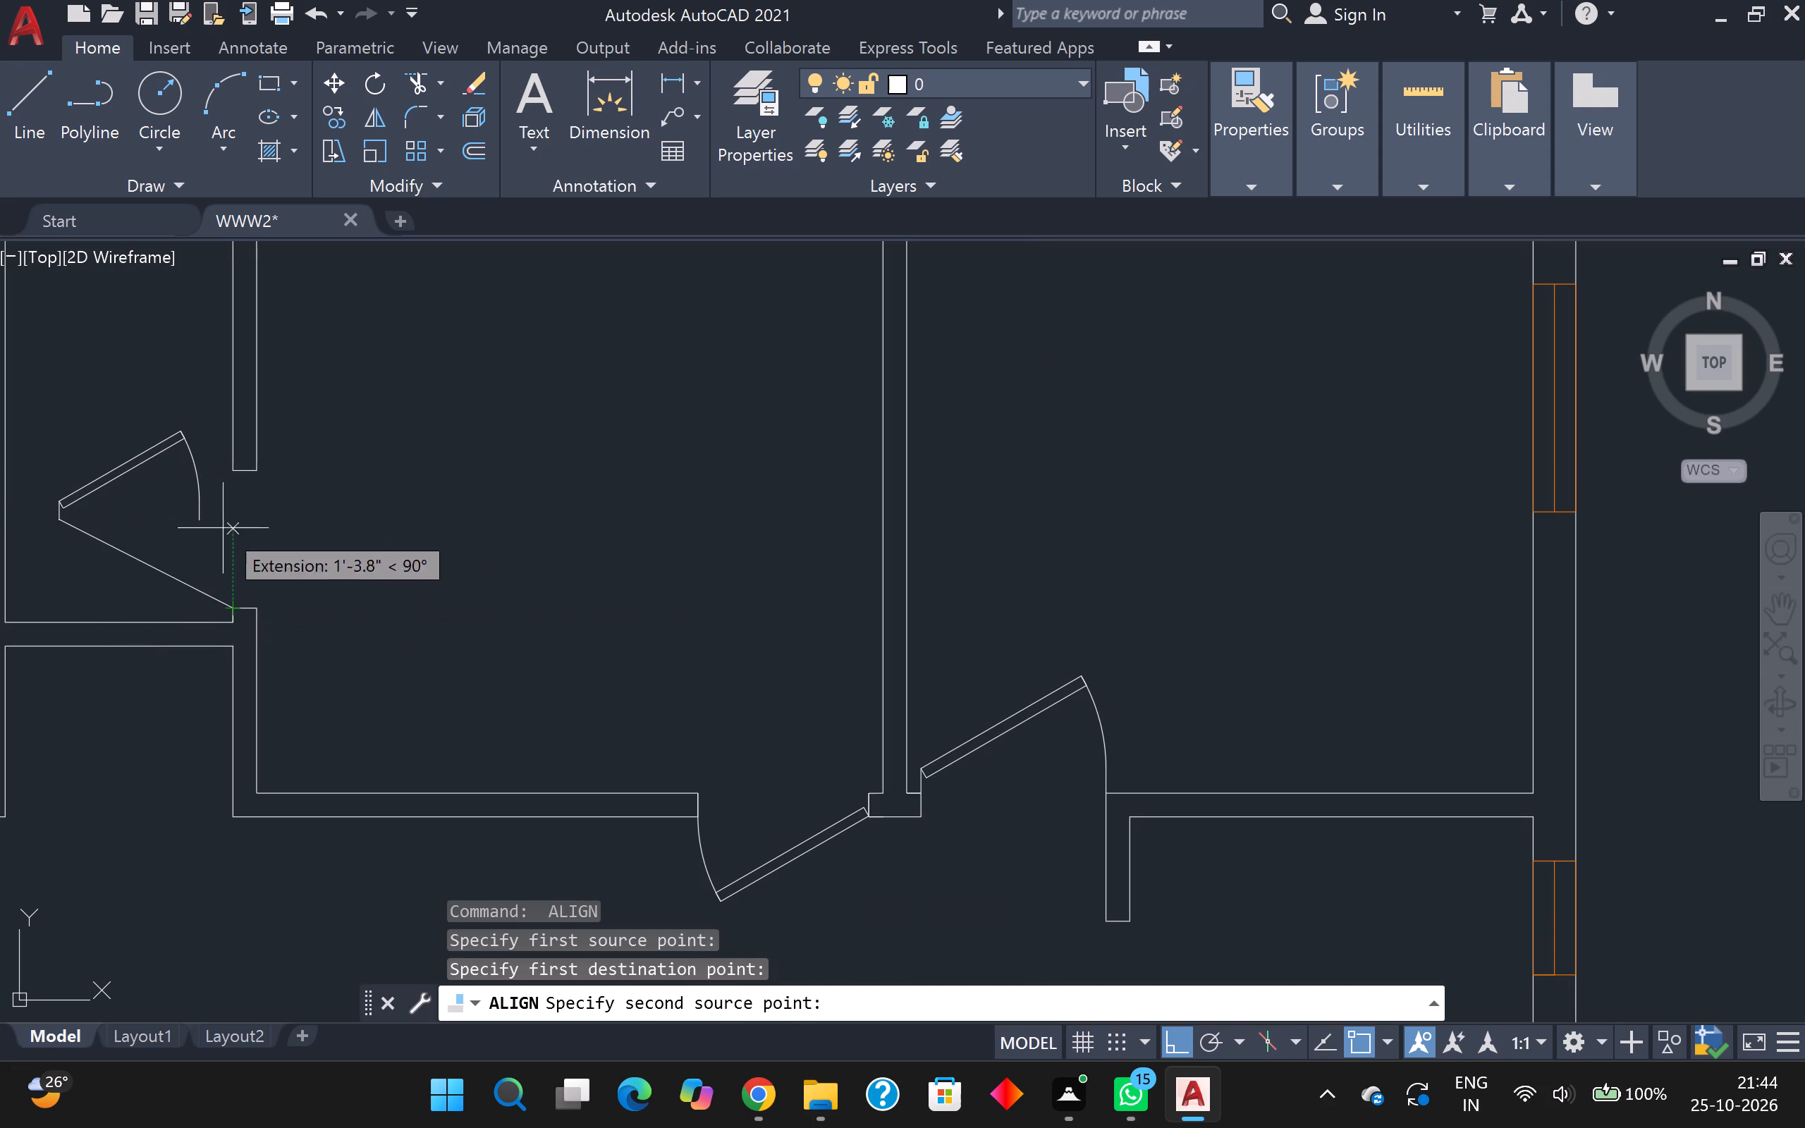
click(204, 515)
drag(229, 470, 235, 477)
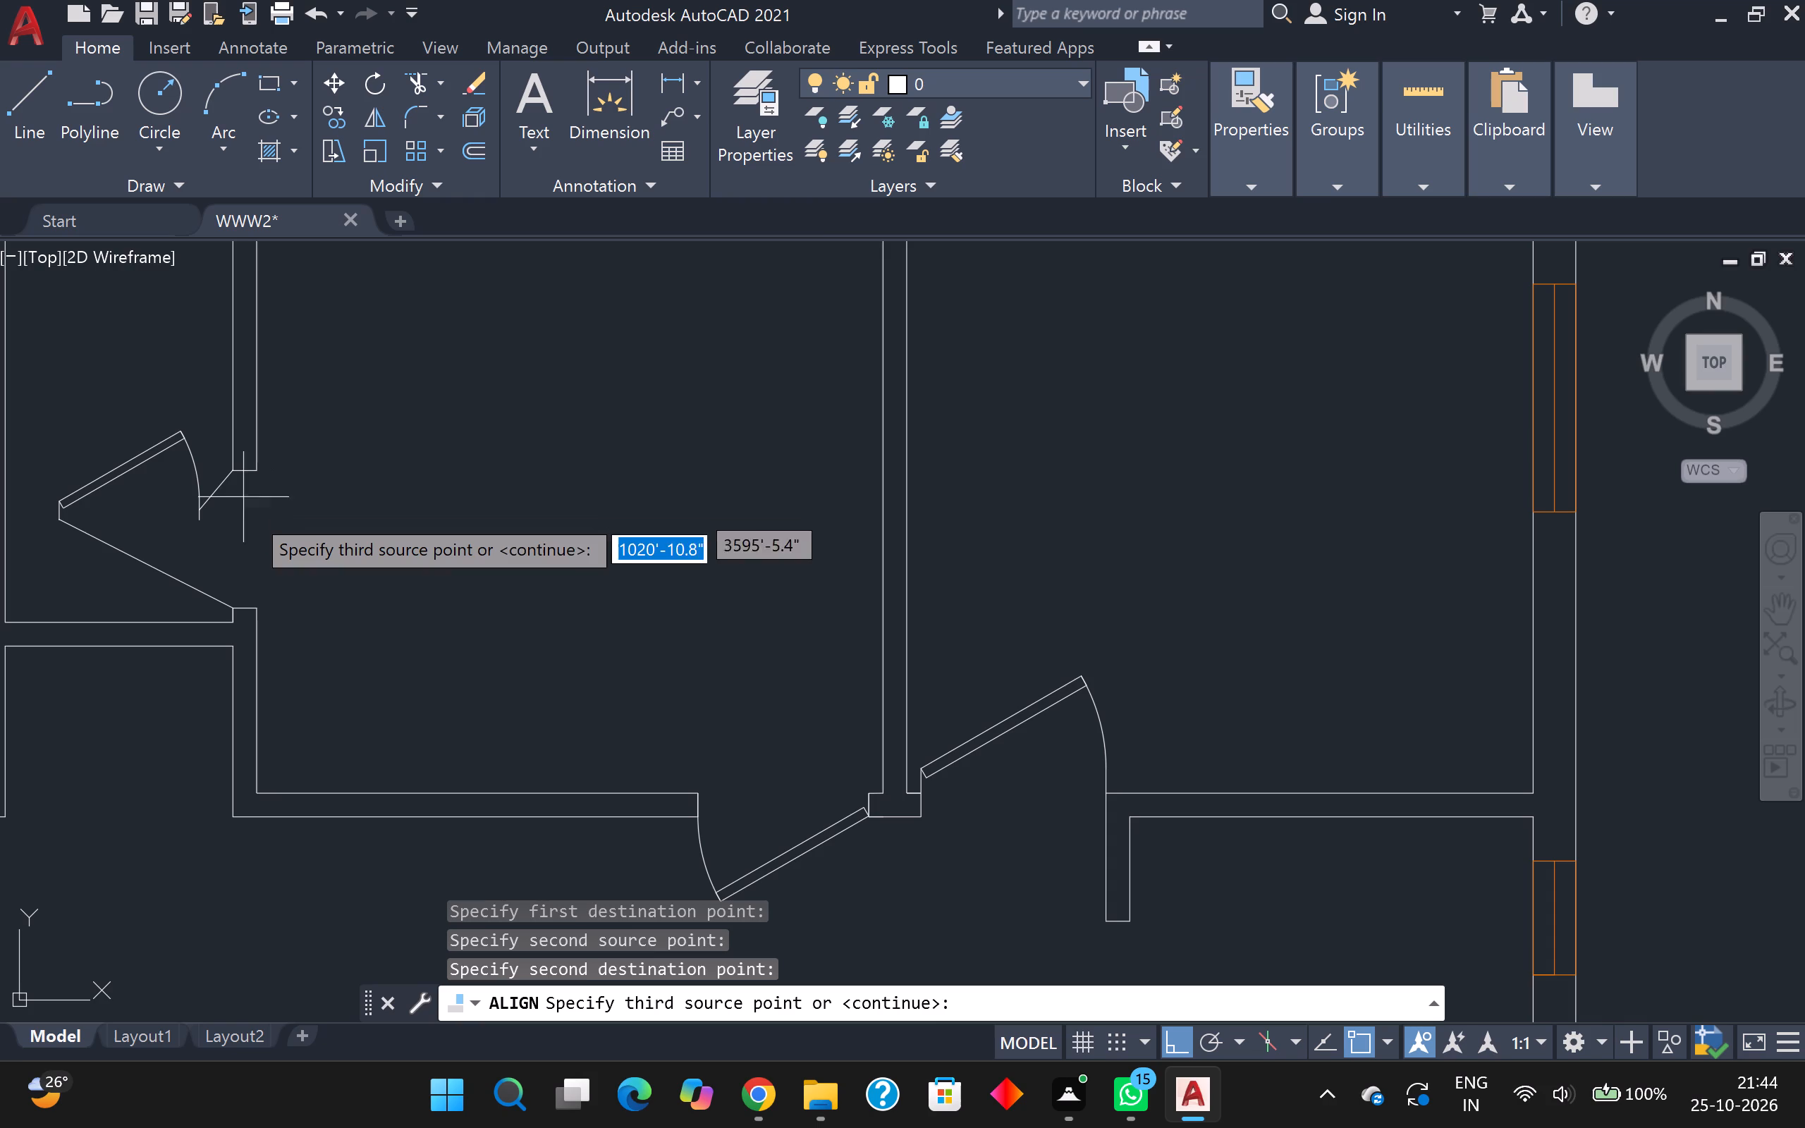
key(Return)
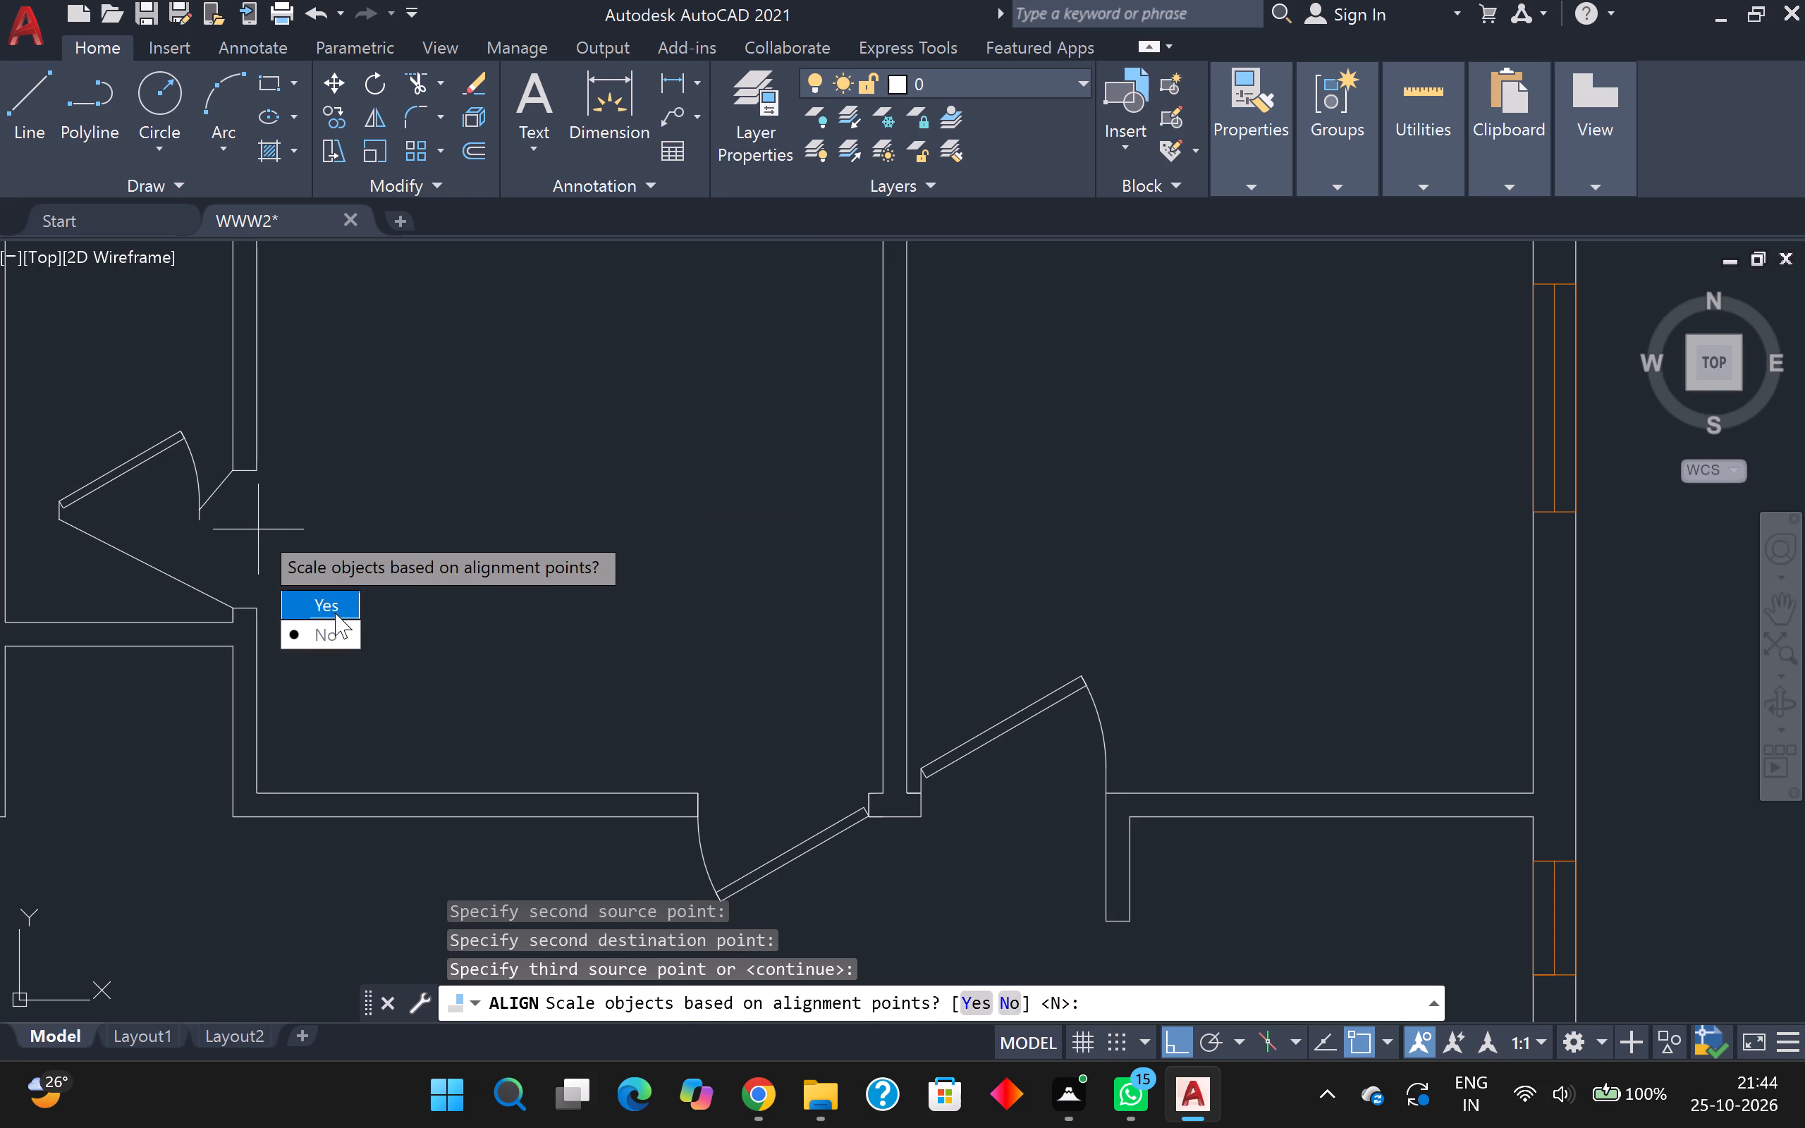
drag(335, 618, 258, 529)
Align the top-left corner room's loose door with its bottom-wall opening, hinged at the right jamb, scaling it to the alignment points.
scroll(268, 486, down, 1)
scroll(340, 459, down, 1)
middle_drag(454, 469, 862, 434)
scroll(67, 435, up, 1)
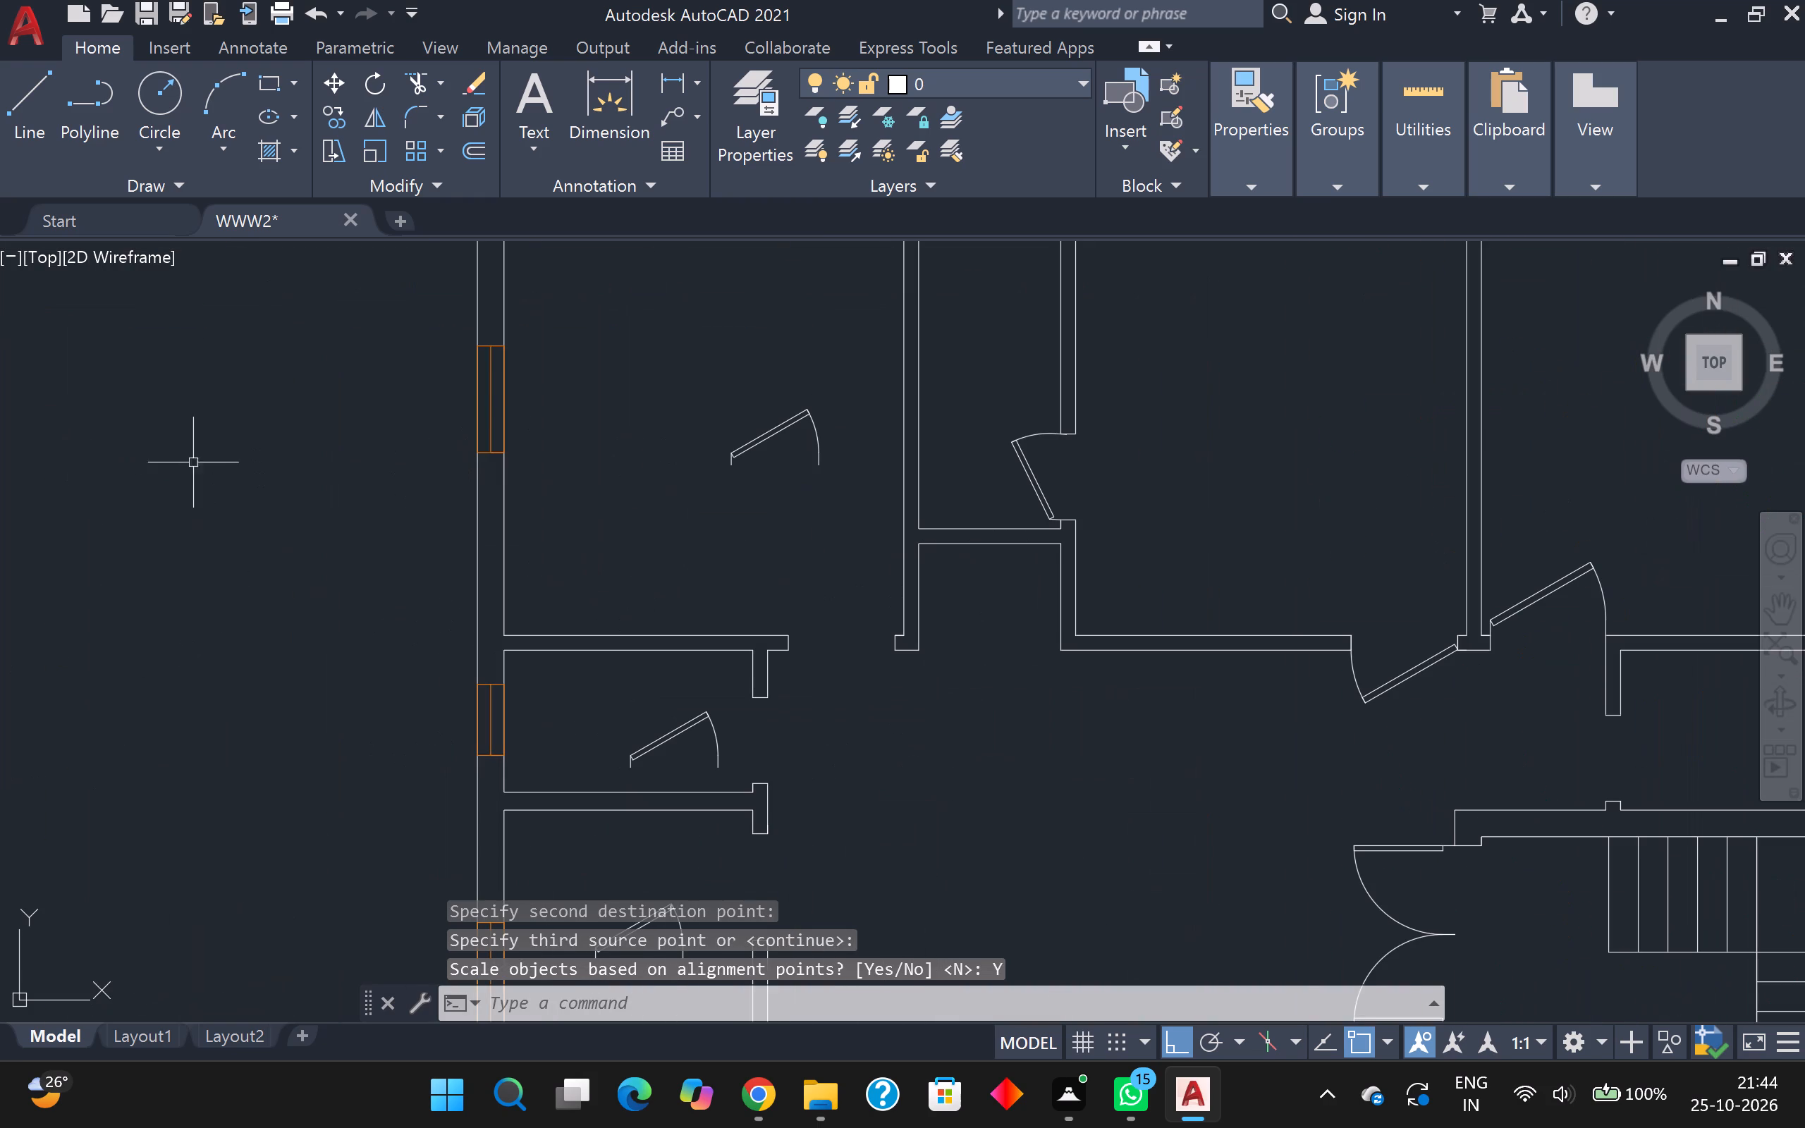
click(759, 442)
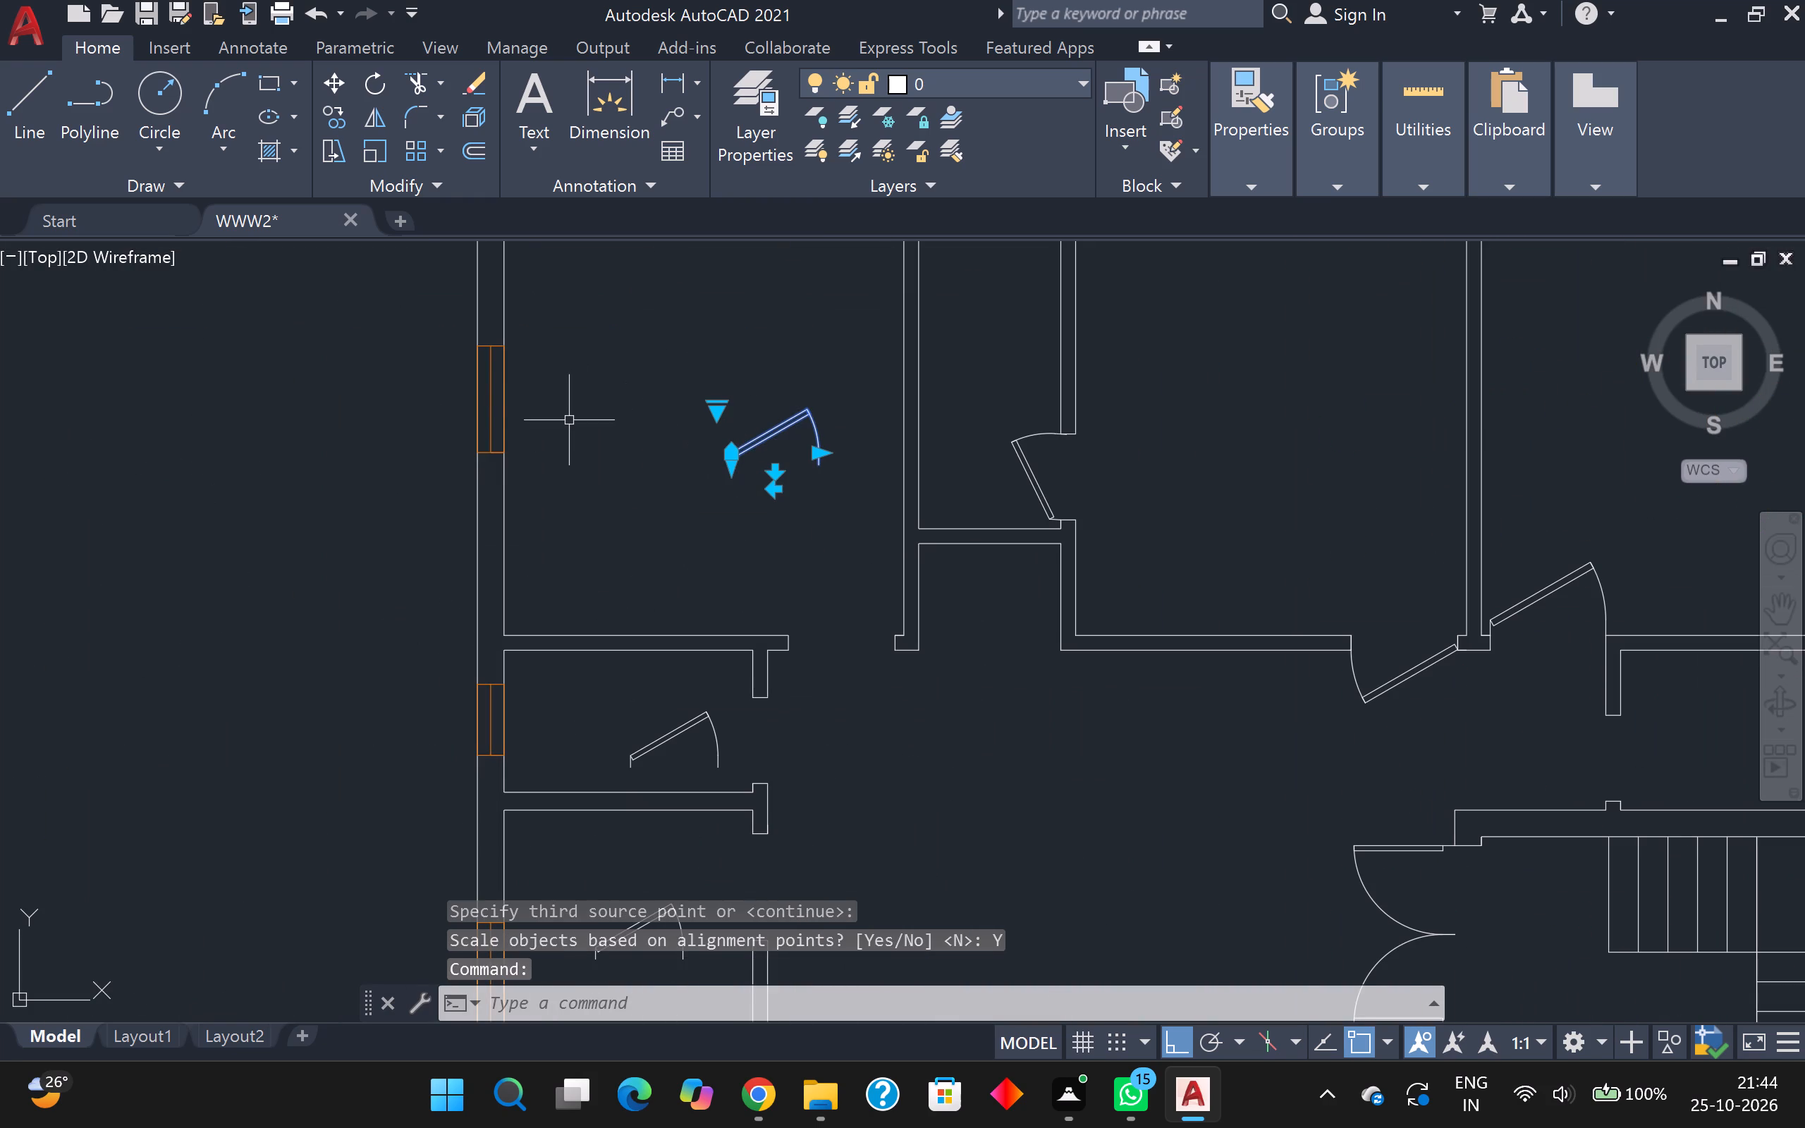
key(a)
key(l)
key(Return)
scroll(710, 486, up, 3)
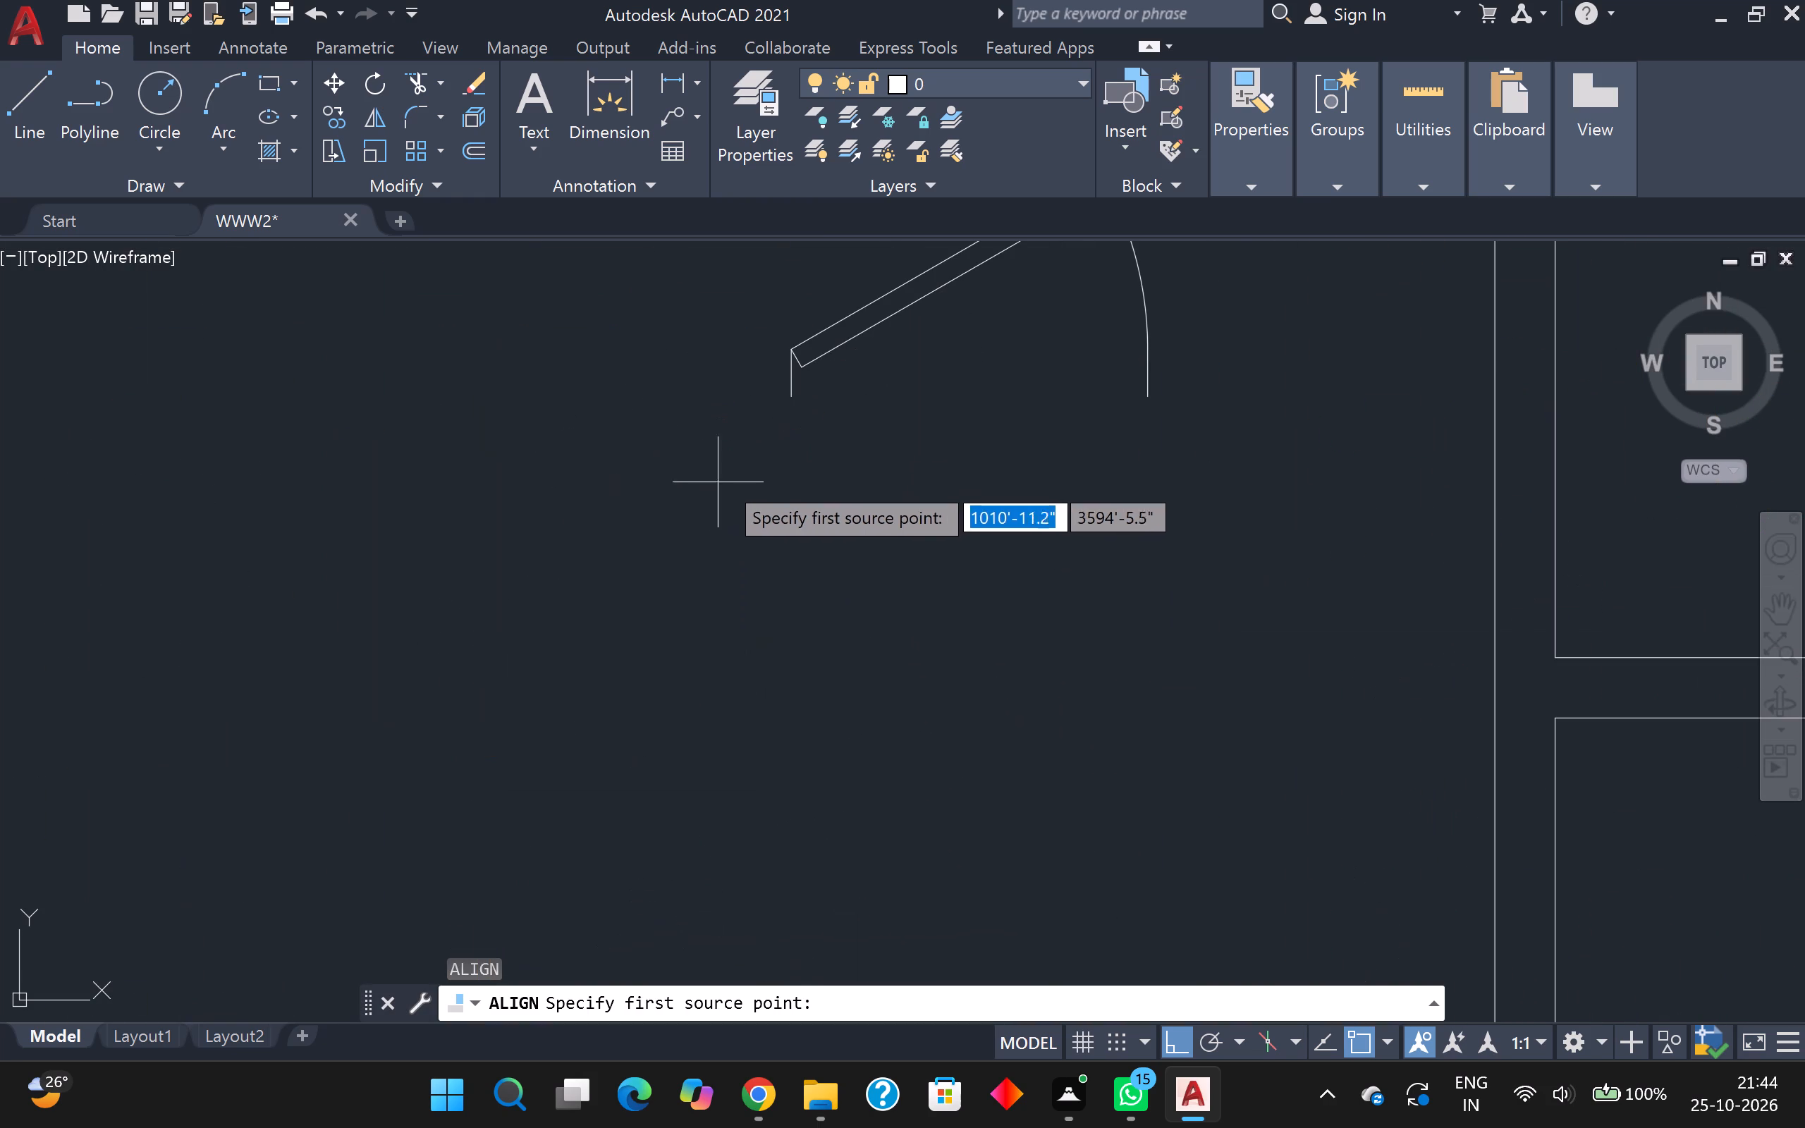
click(778, 407)
middle_drag(785, 563, 737, 364)
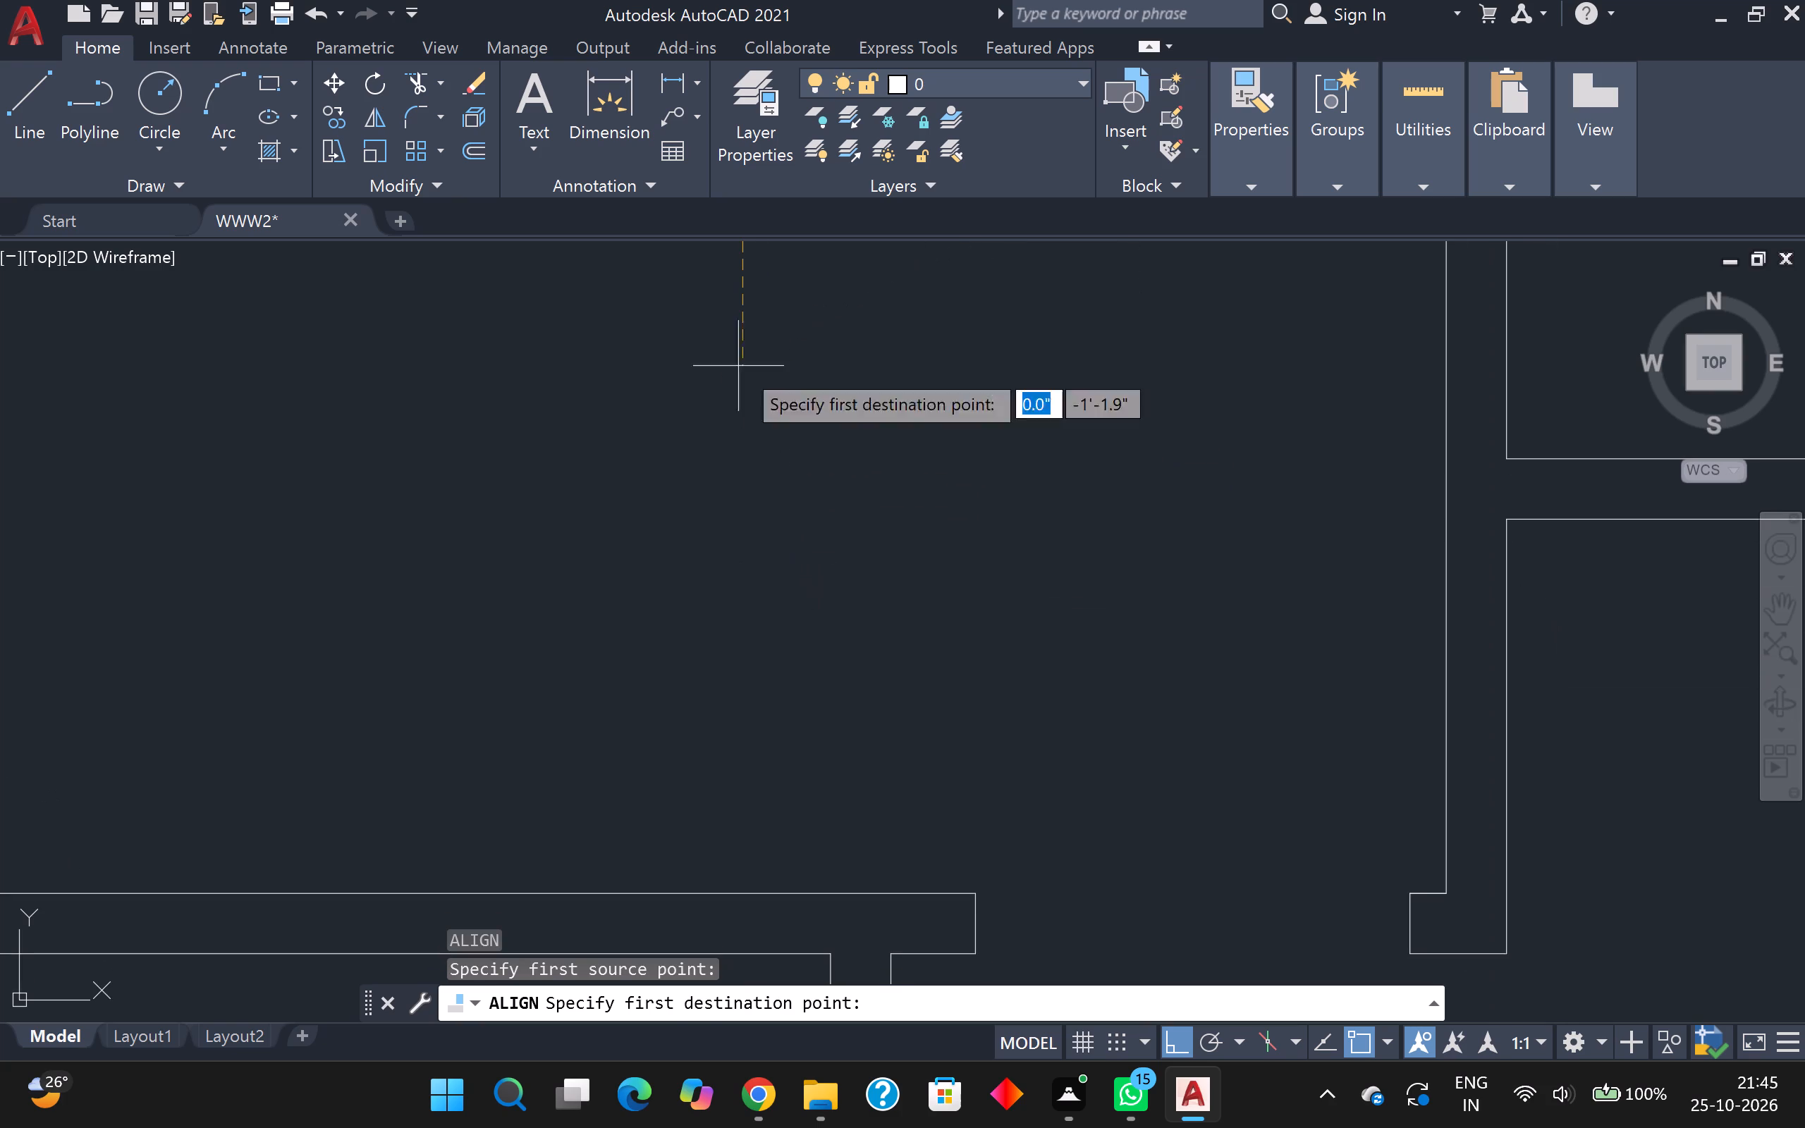
click(1401, 890)
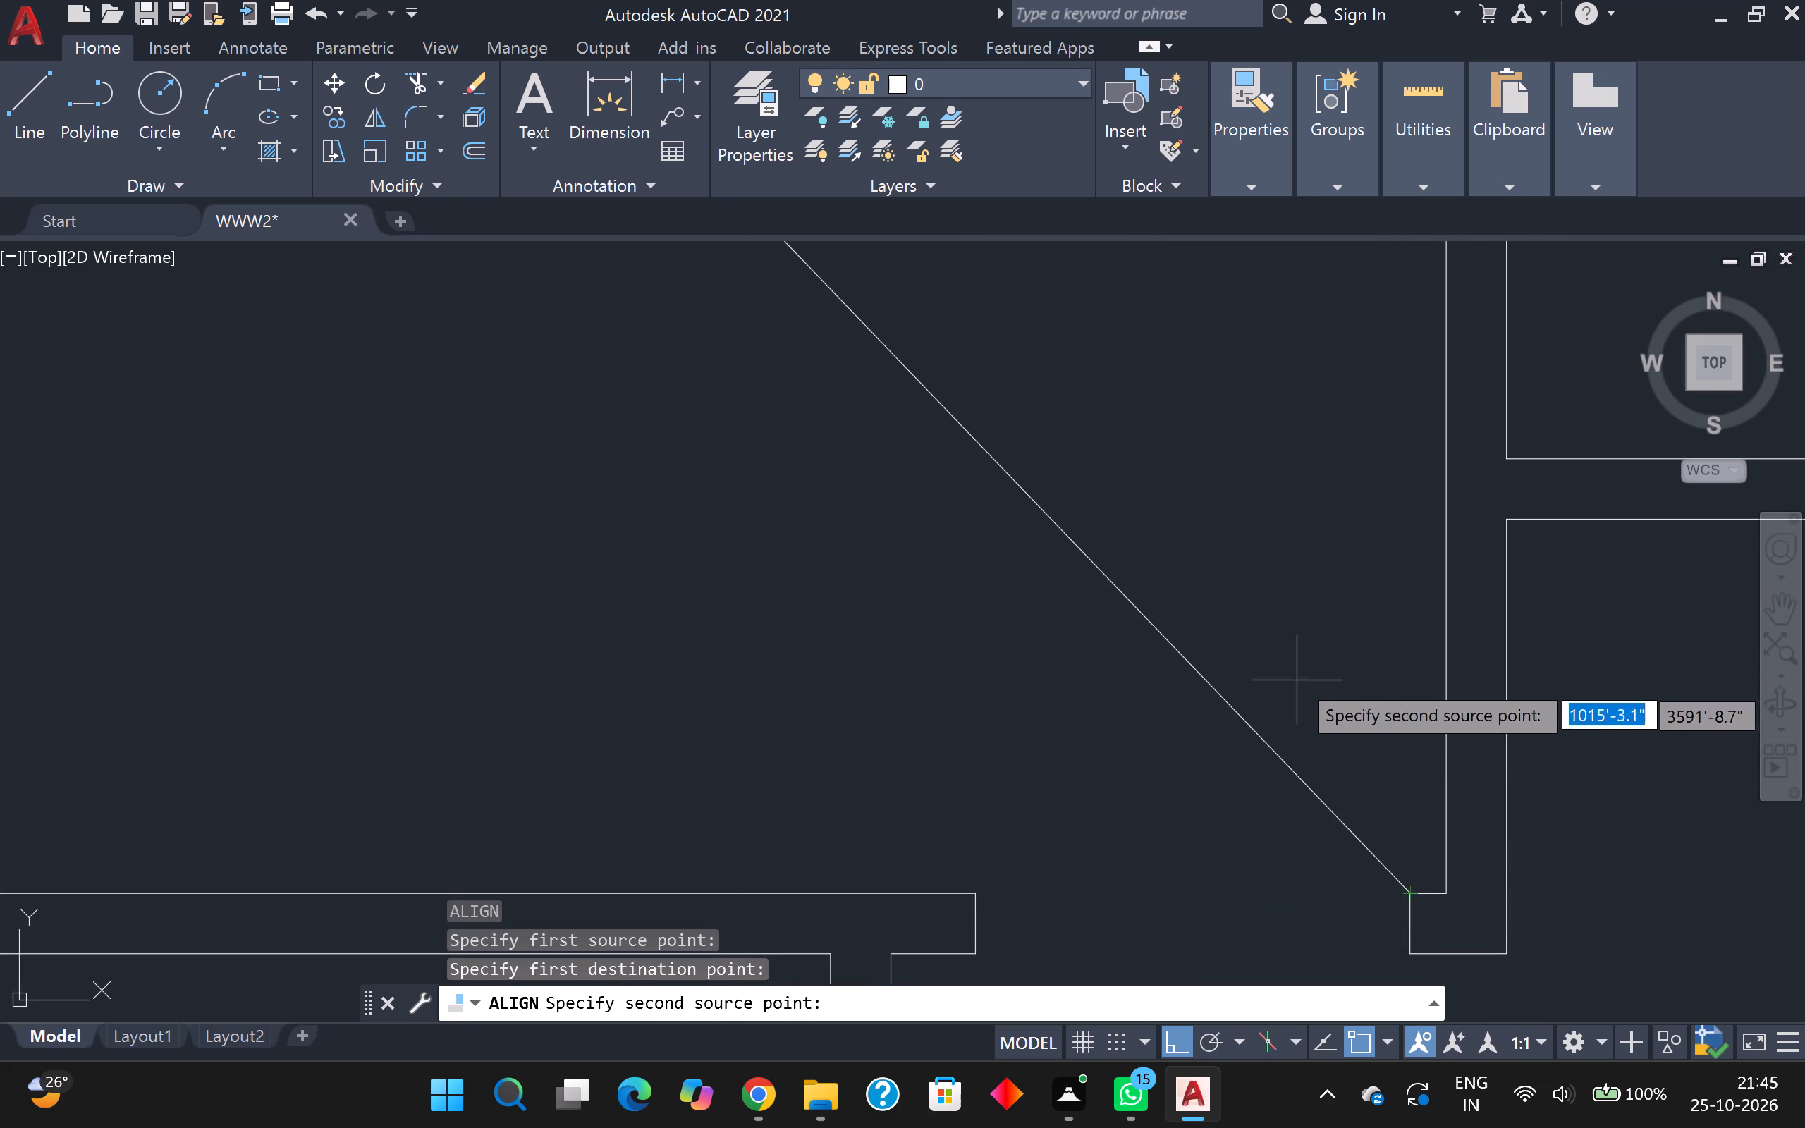
scroll(1295, 677, down, 1)
middle_click(1295, 677)
scroll(1292, 680, down, 1)
click(1222, 489)
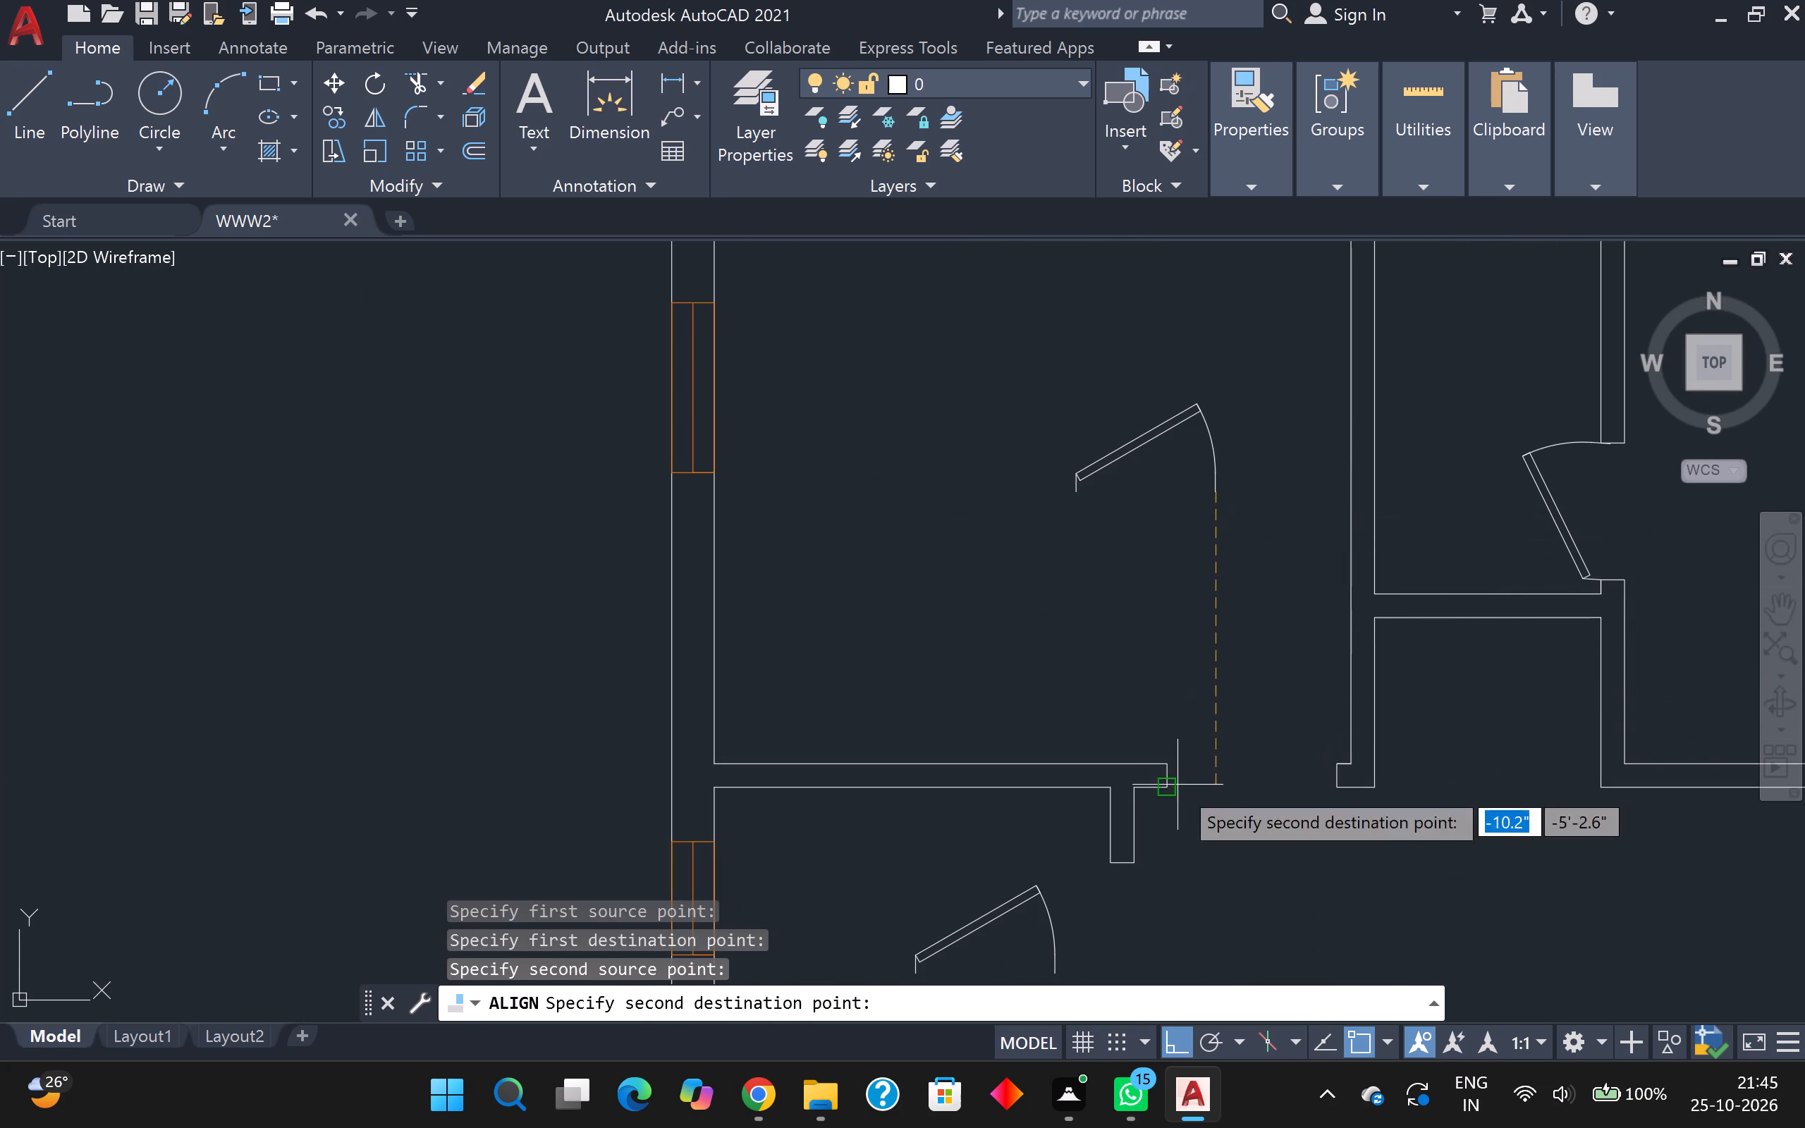
click(1167, 761)
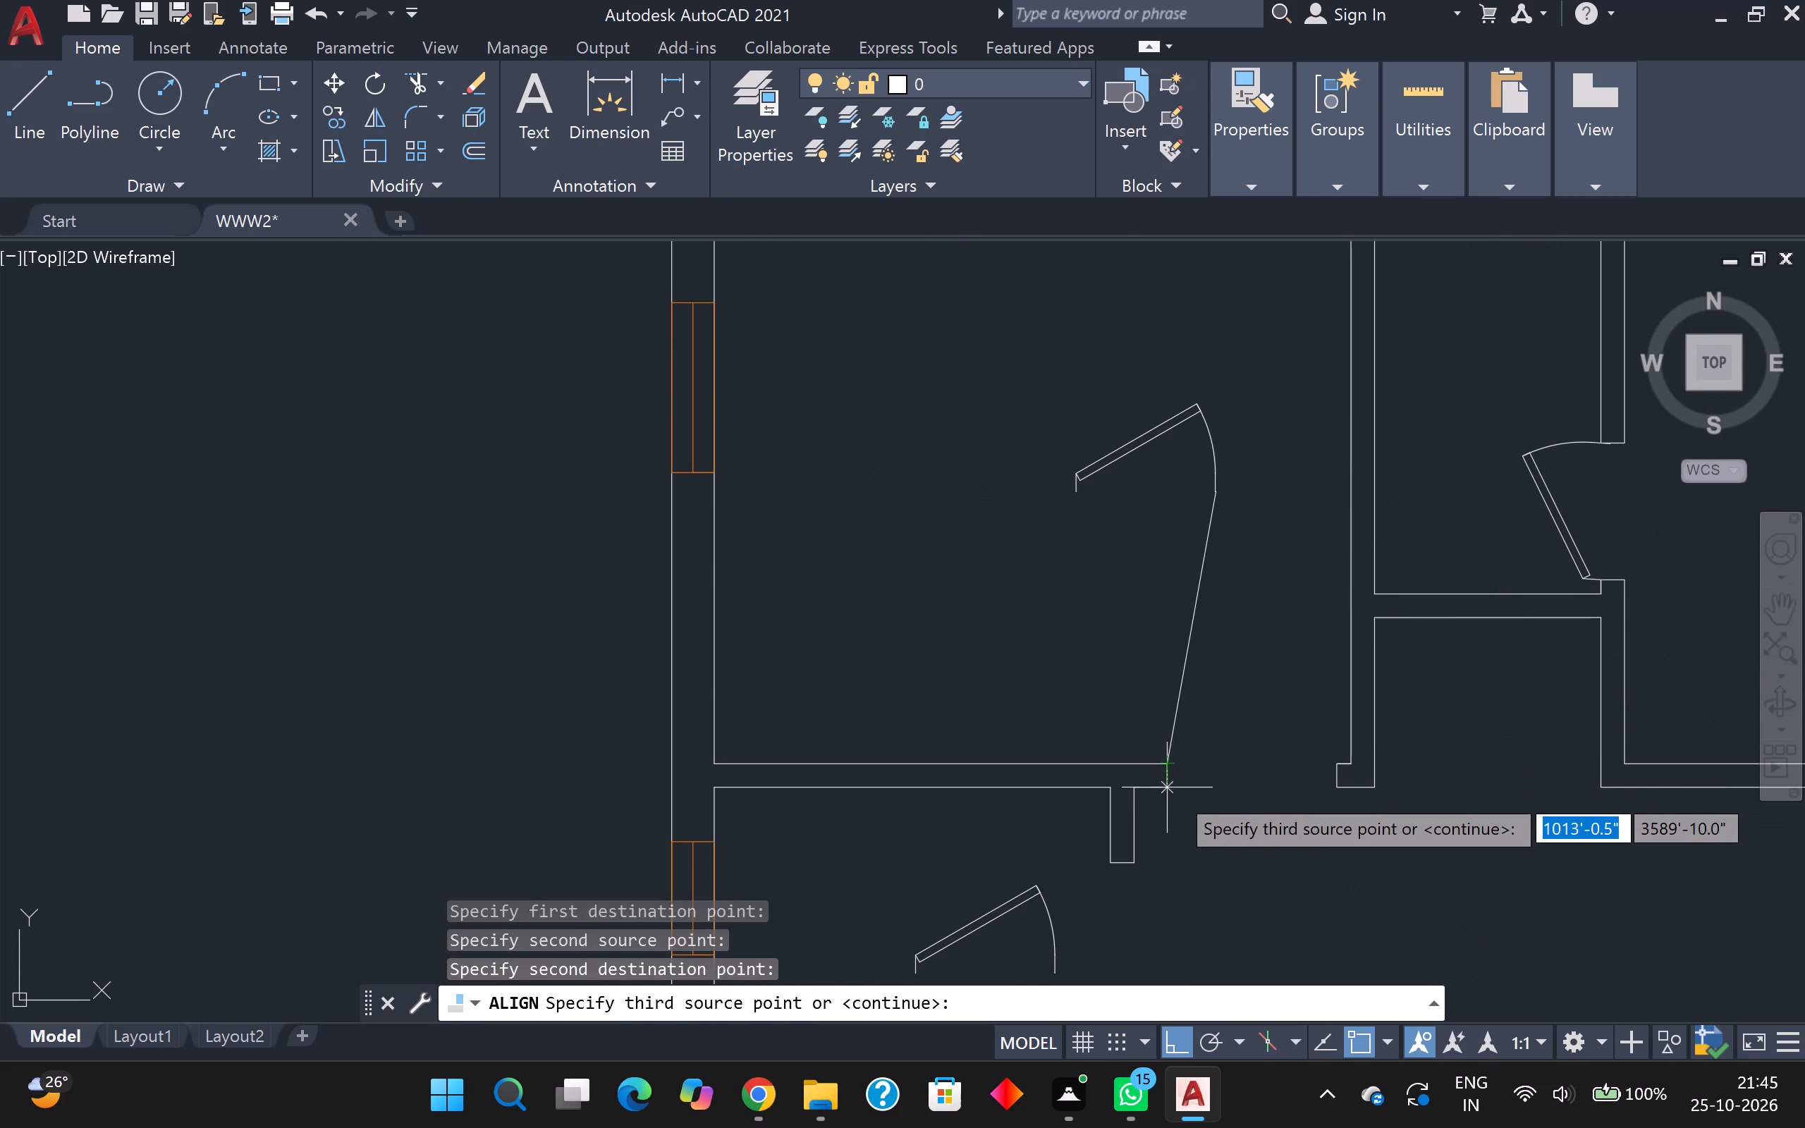
key(Return)
drag(1182, 877, 1147, 807)
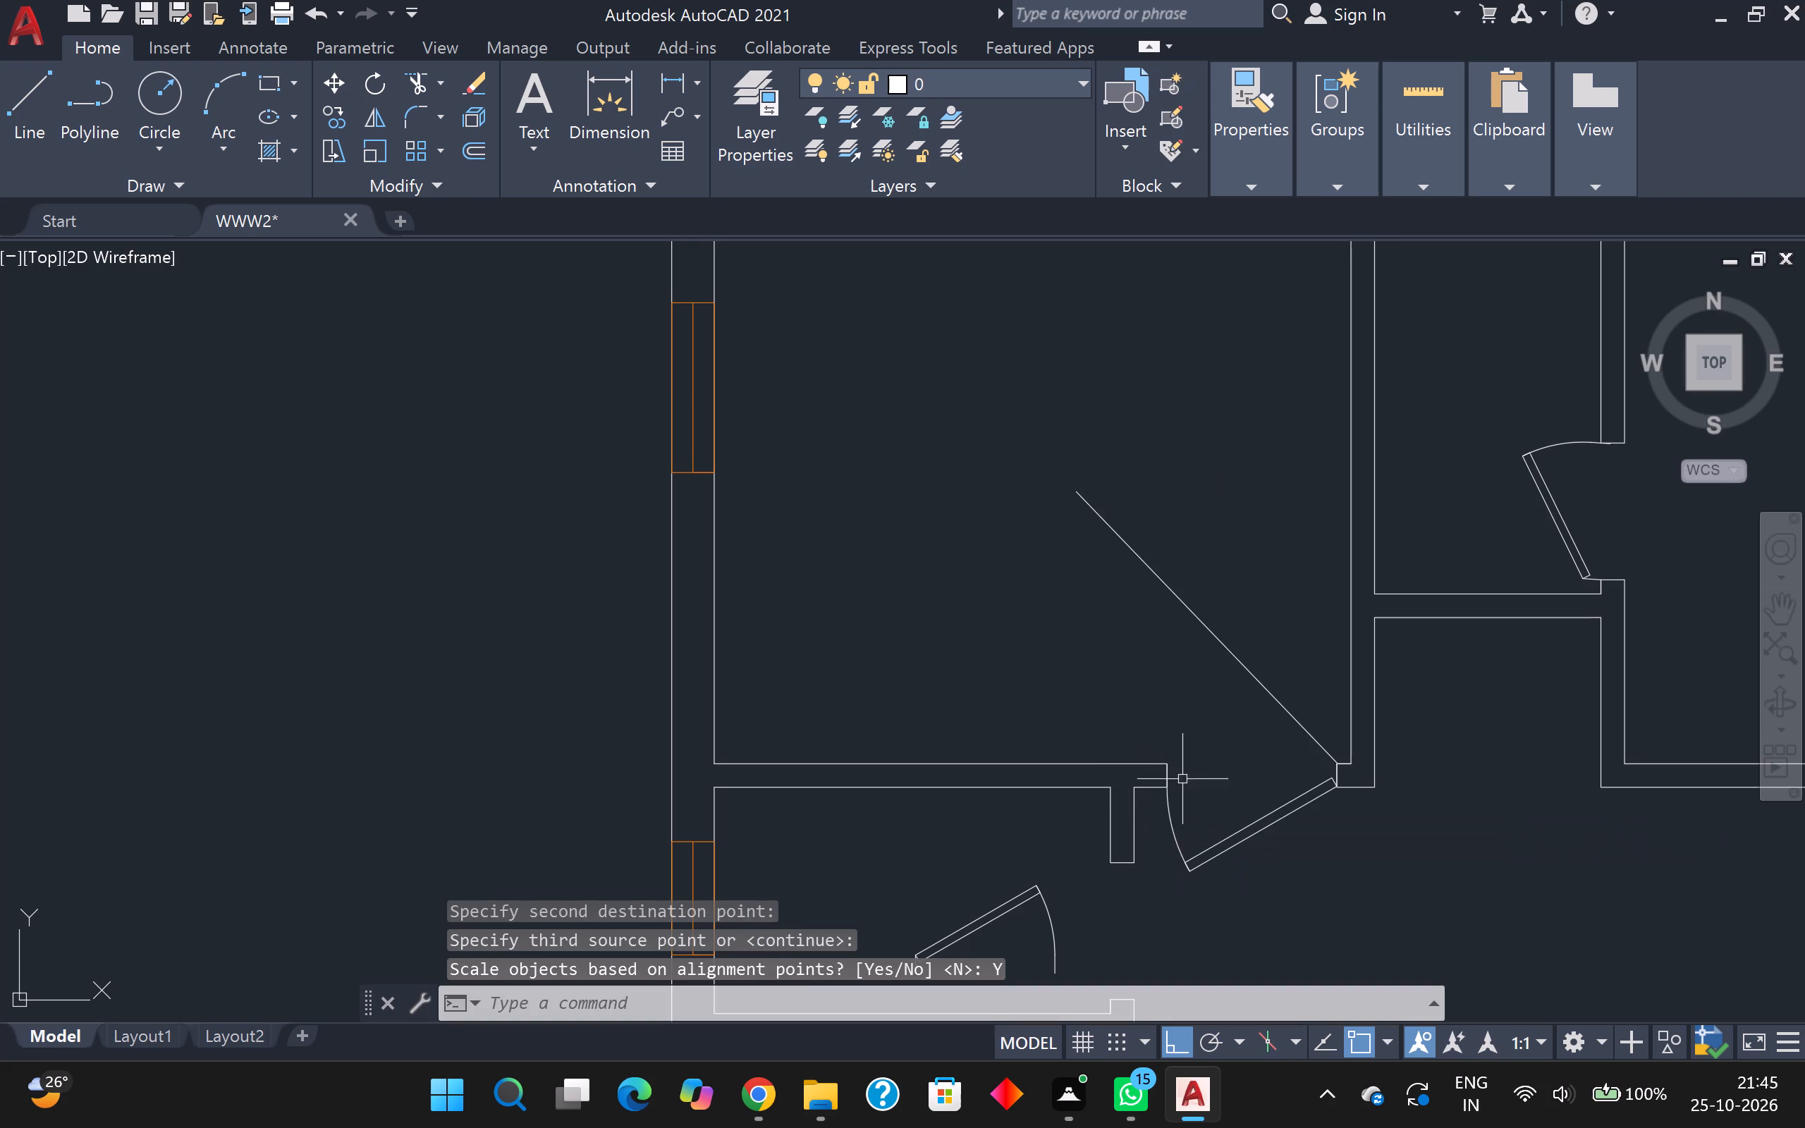
Align the loose door of the small room below the top-left room with its right-wall opening, hinged at the lower jamb, scaling it to fit.
middle_drag(1203, 780, 1123, 456)
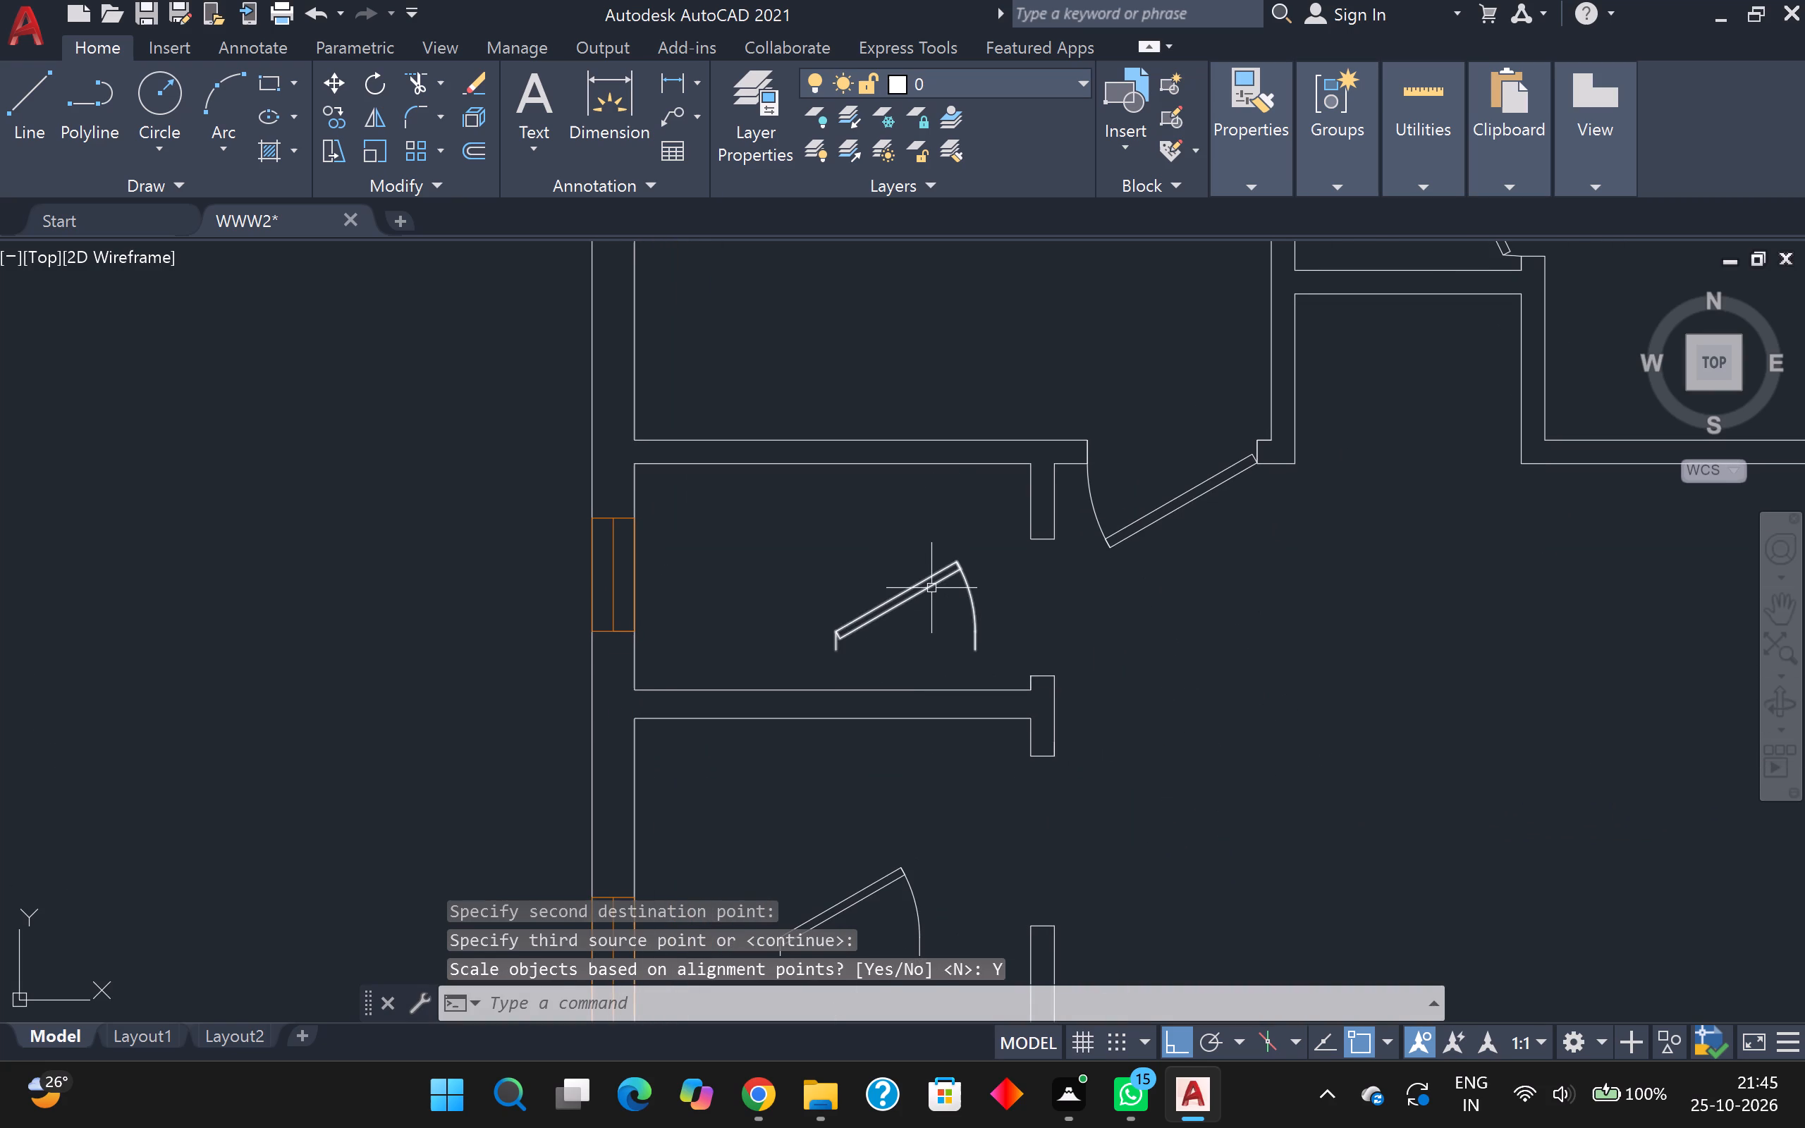
key(space)
key(space)
click(917, 593)
key(space)
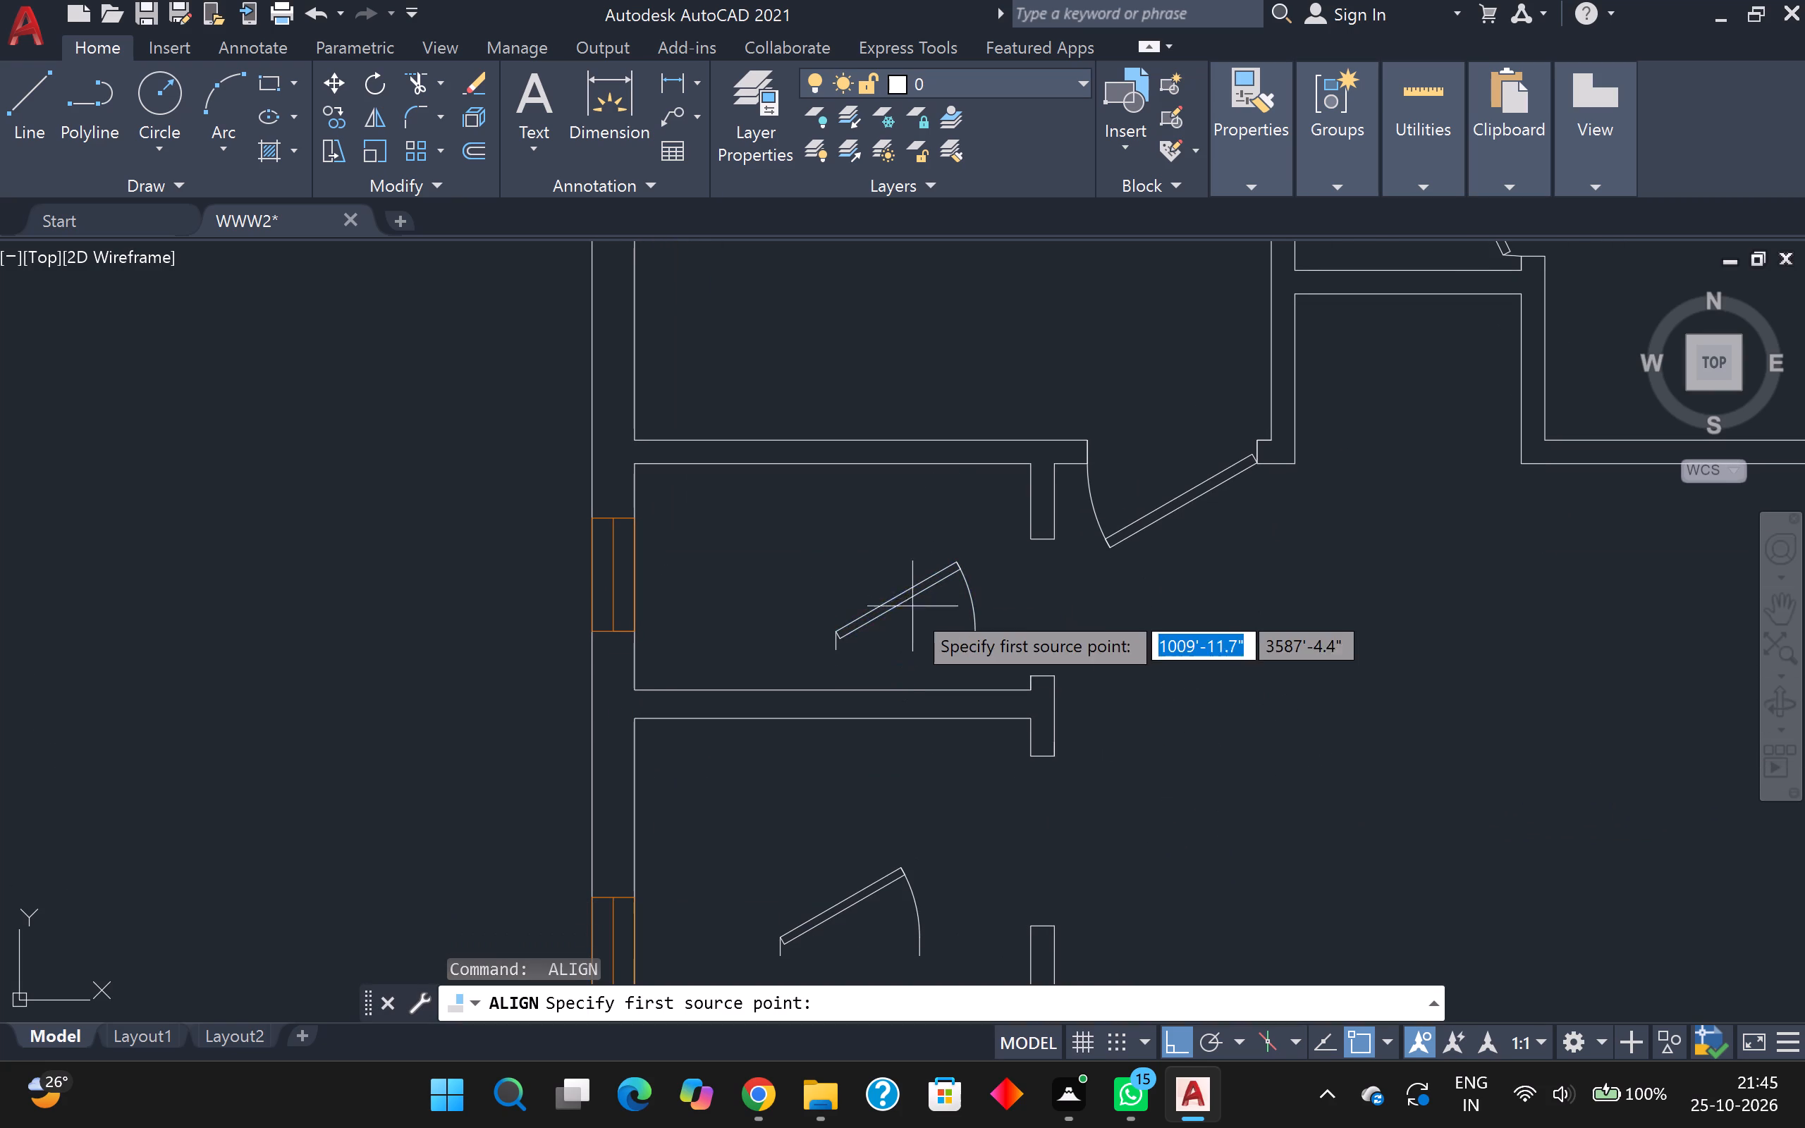
scroll(831, 656, up, 2)
click(842, 647)
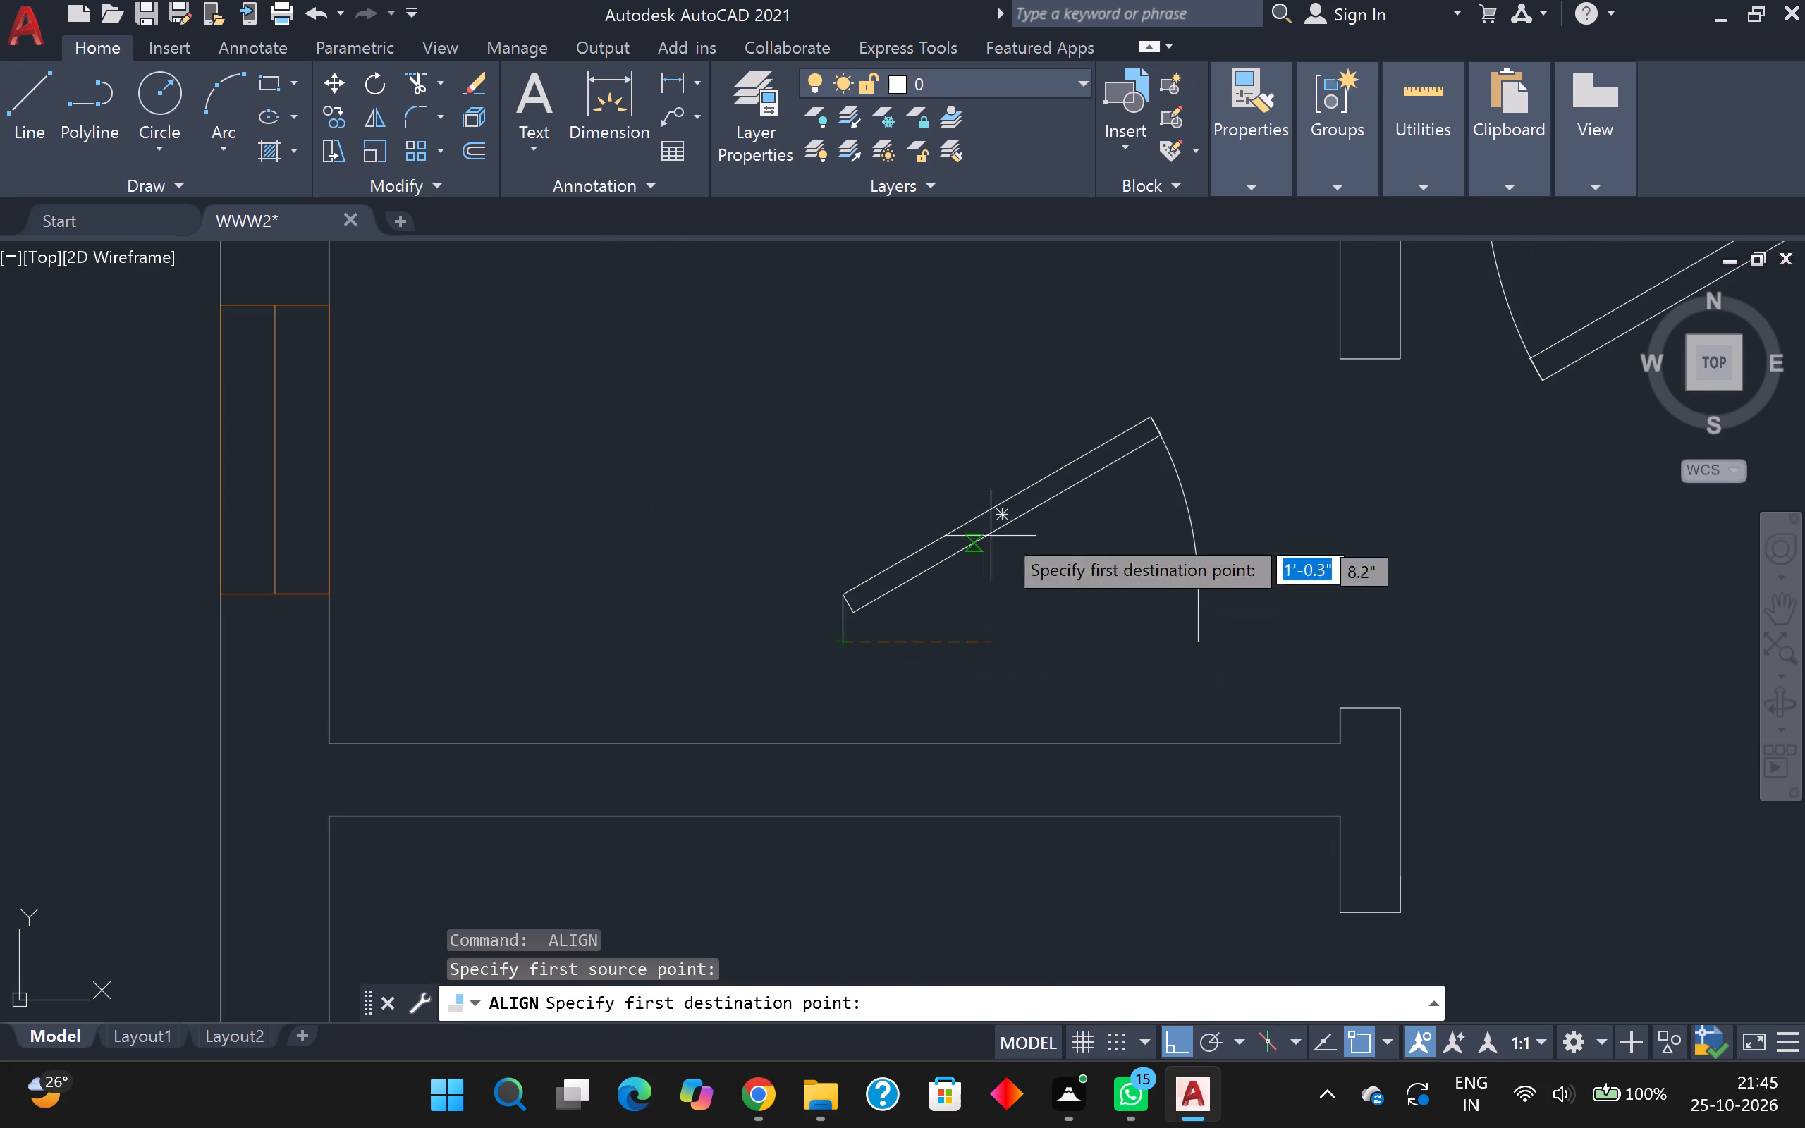
click(1341, 710)
click(1198, 645)
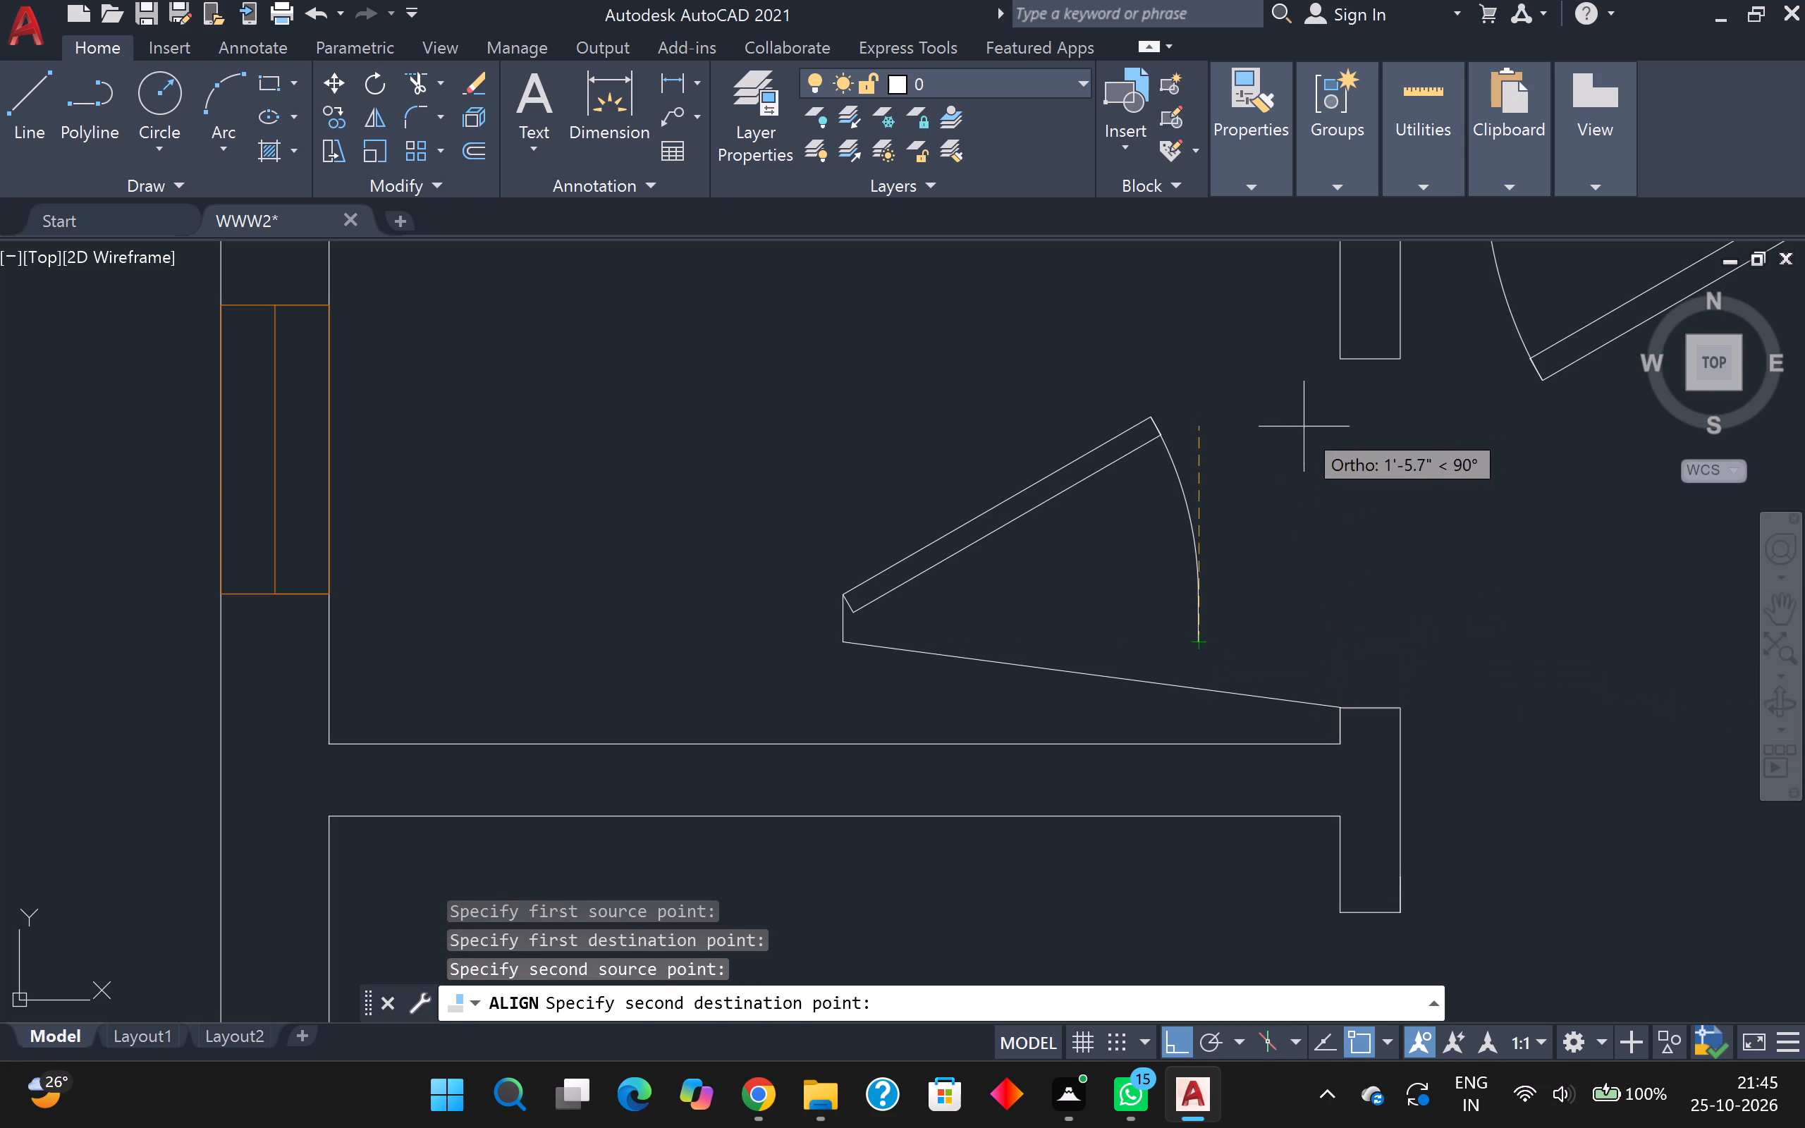
click(1342, 362)
key(Return)
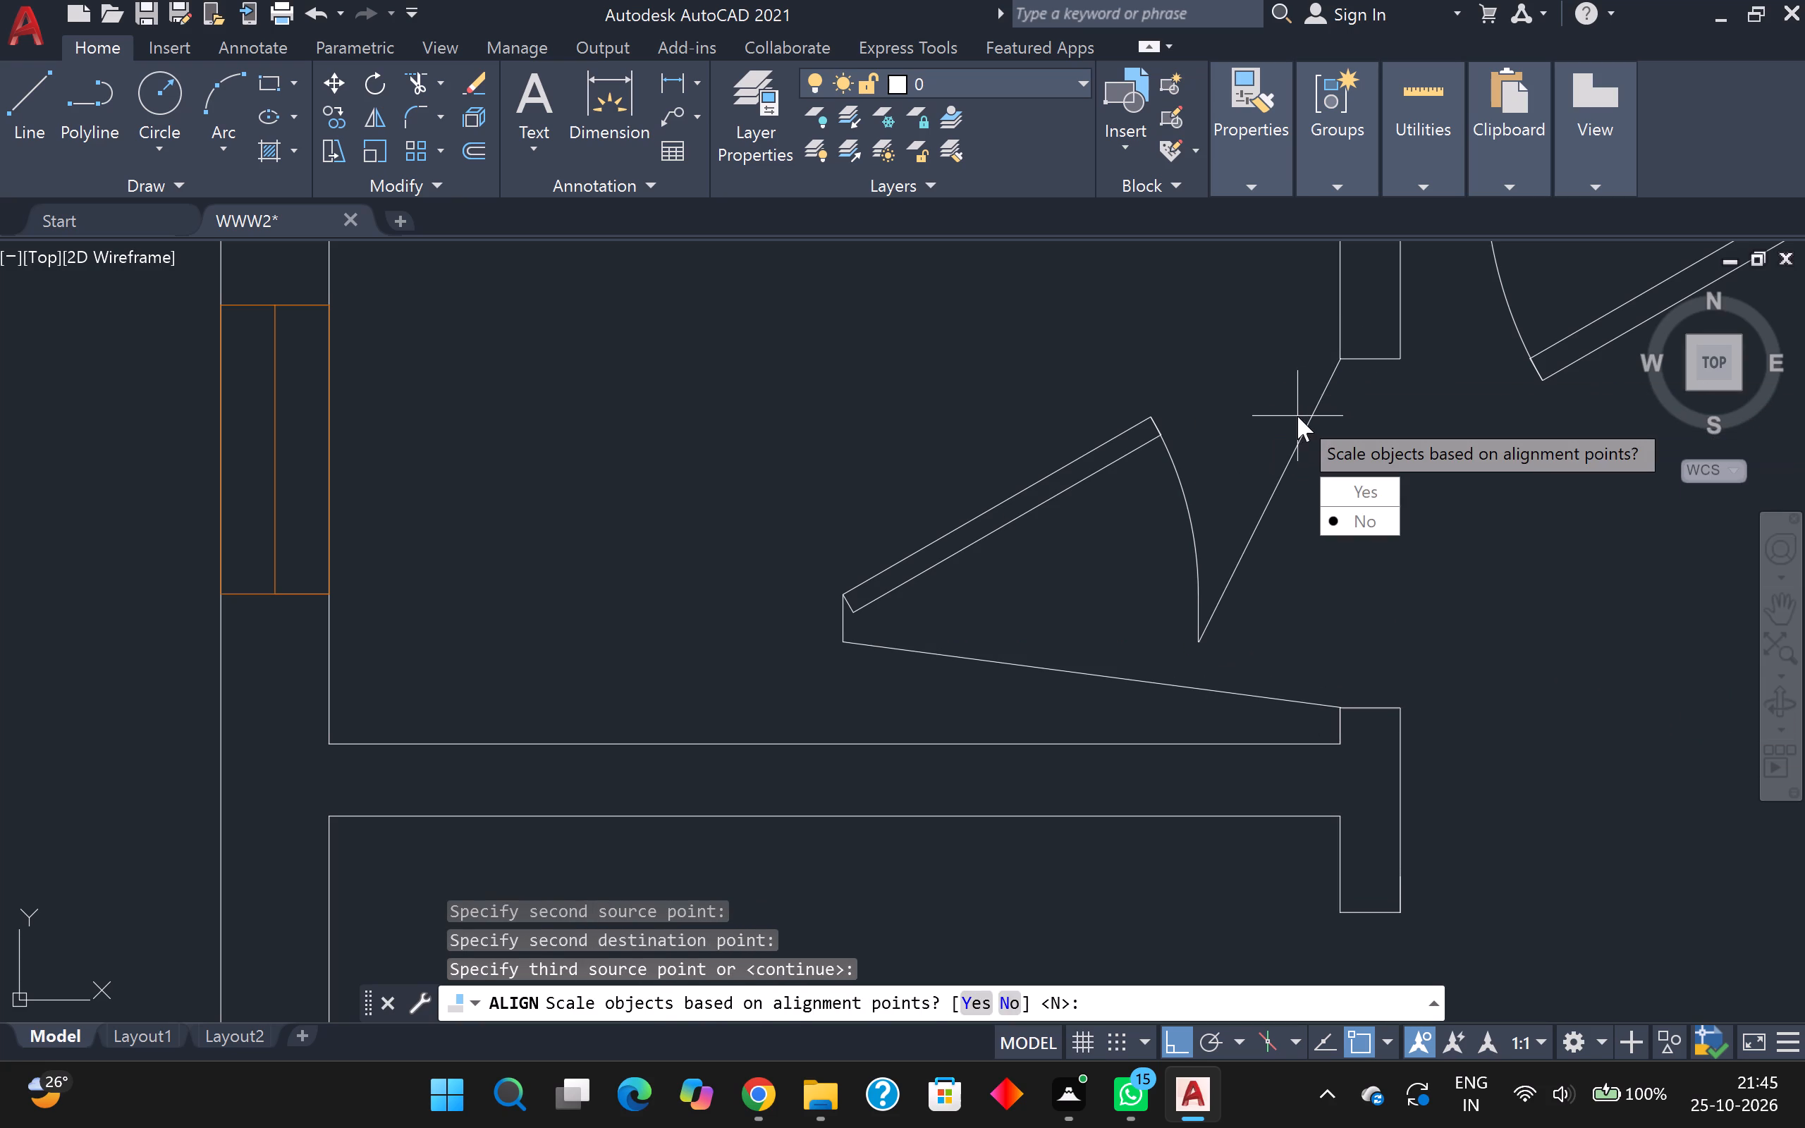
drag(1333, 487, 1297, 416)
Align the loose door of the left-side middle room with its right-wall opening, hinged at the upper jamb, scaling it to the alignment points.
middle_drag(1292, 410, 1144, 300)
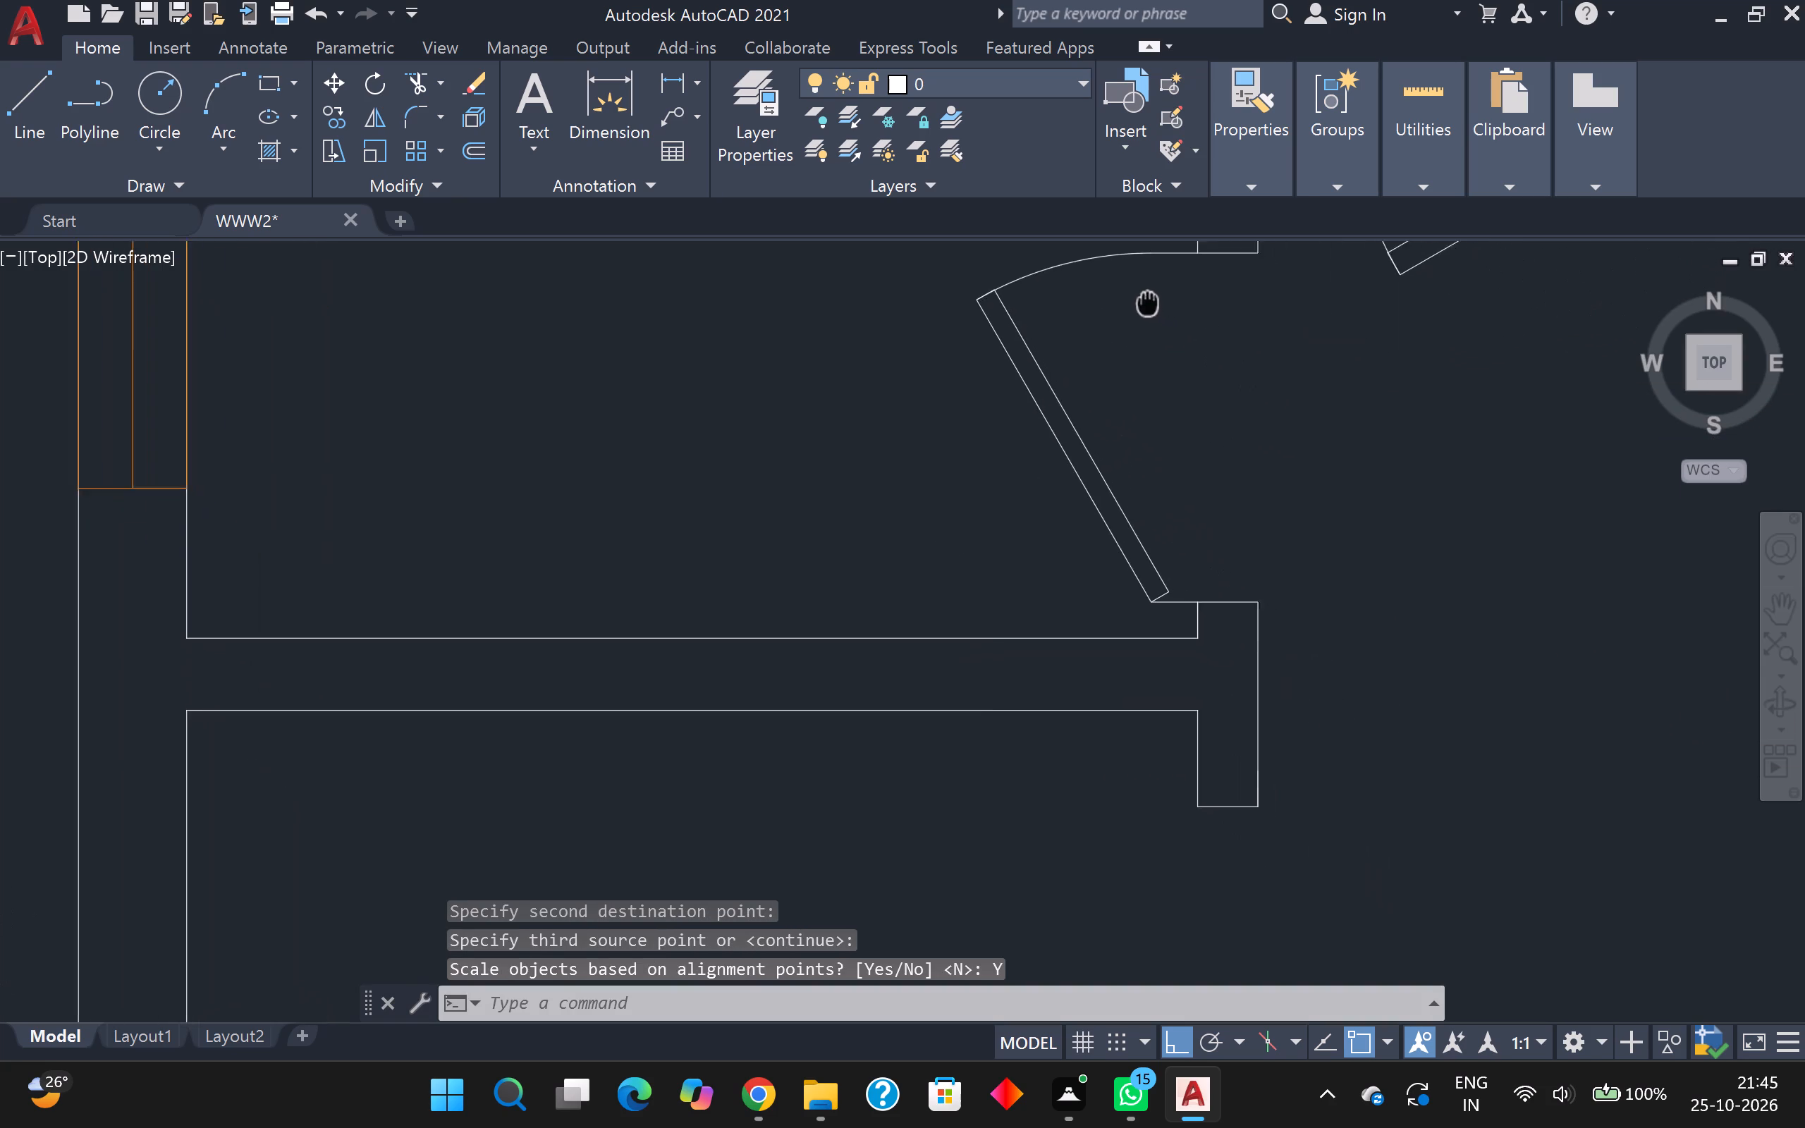
middle_drag(1144, 300, 1054, 259)
scroll(1049, 266, down, 2)
scroll(1110, 344, down, 1)
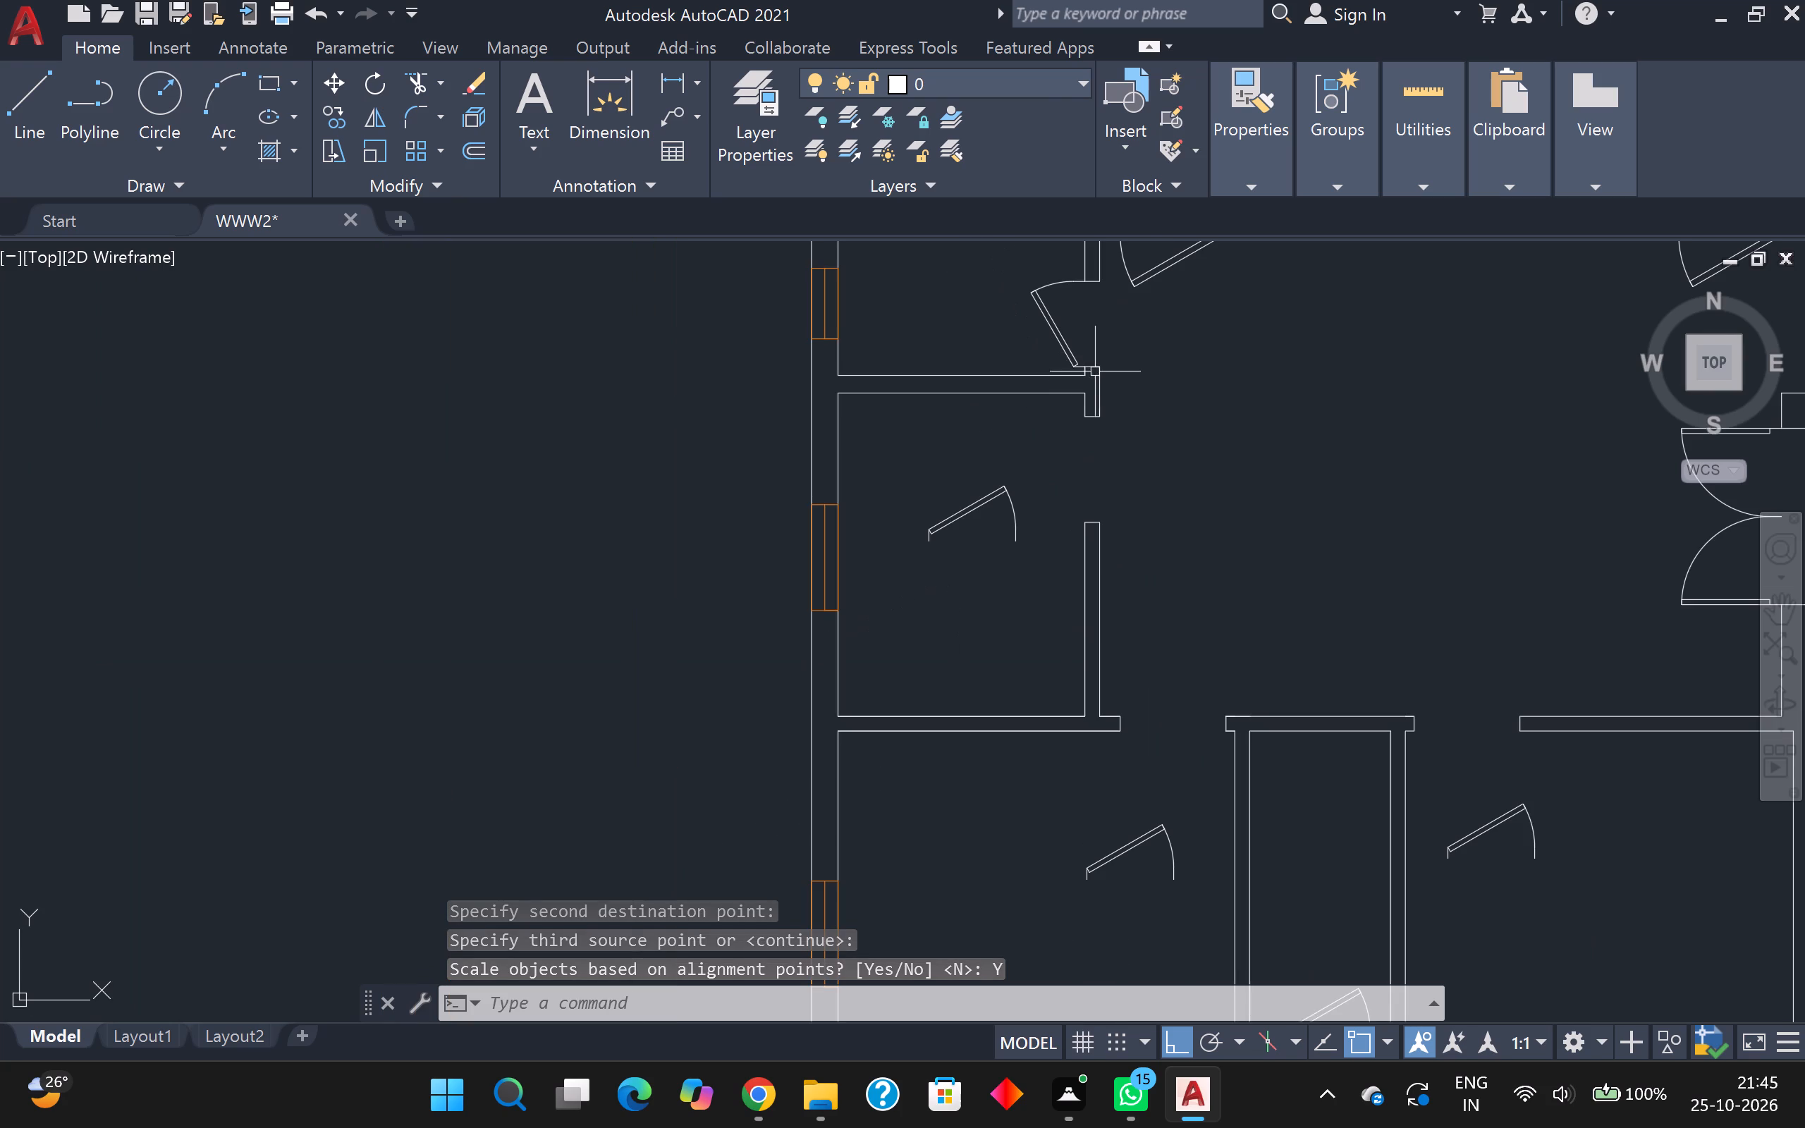
click(998, 515)
click(976, 496)
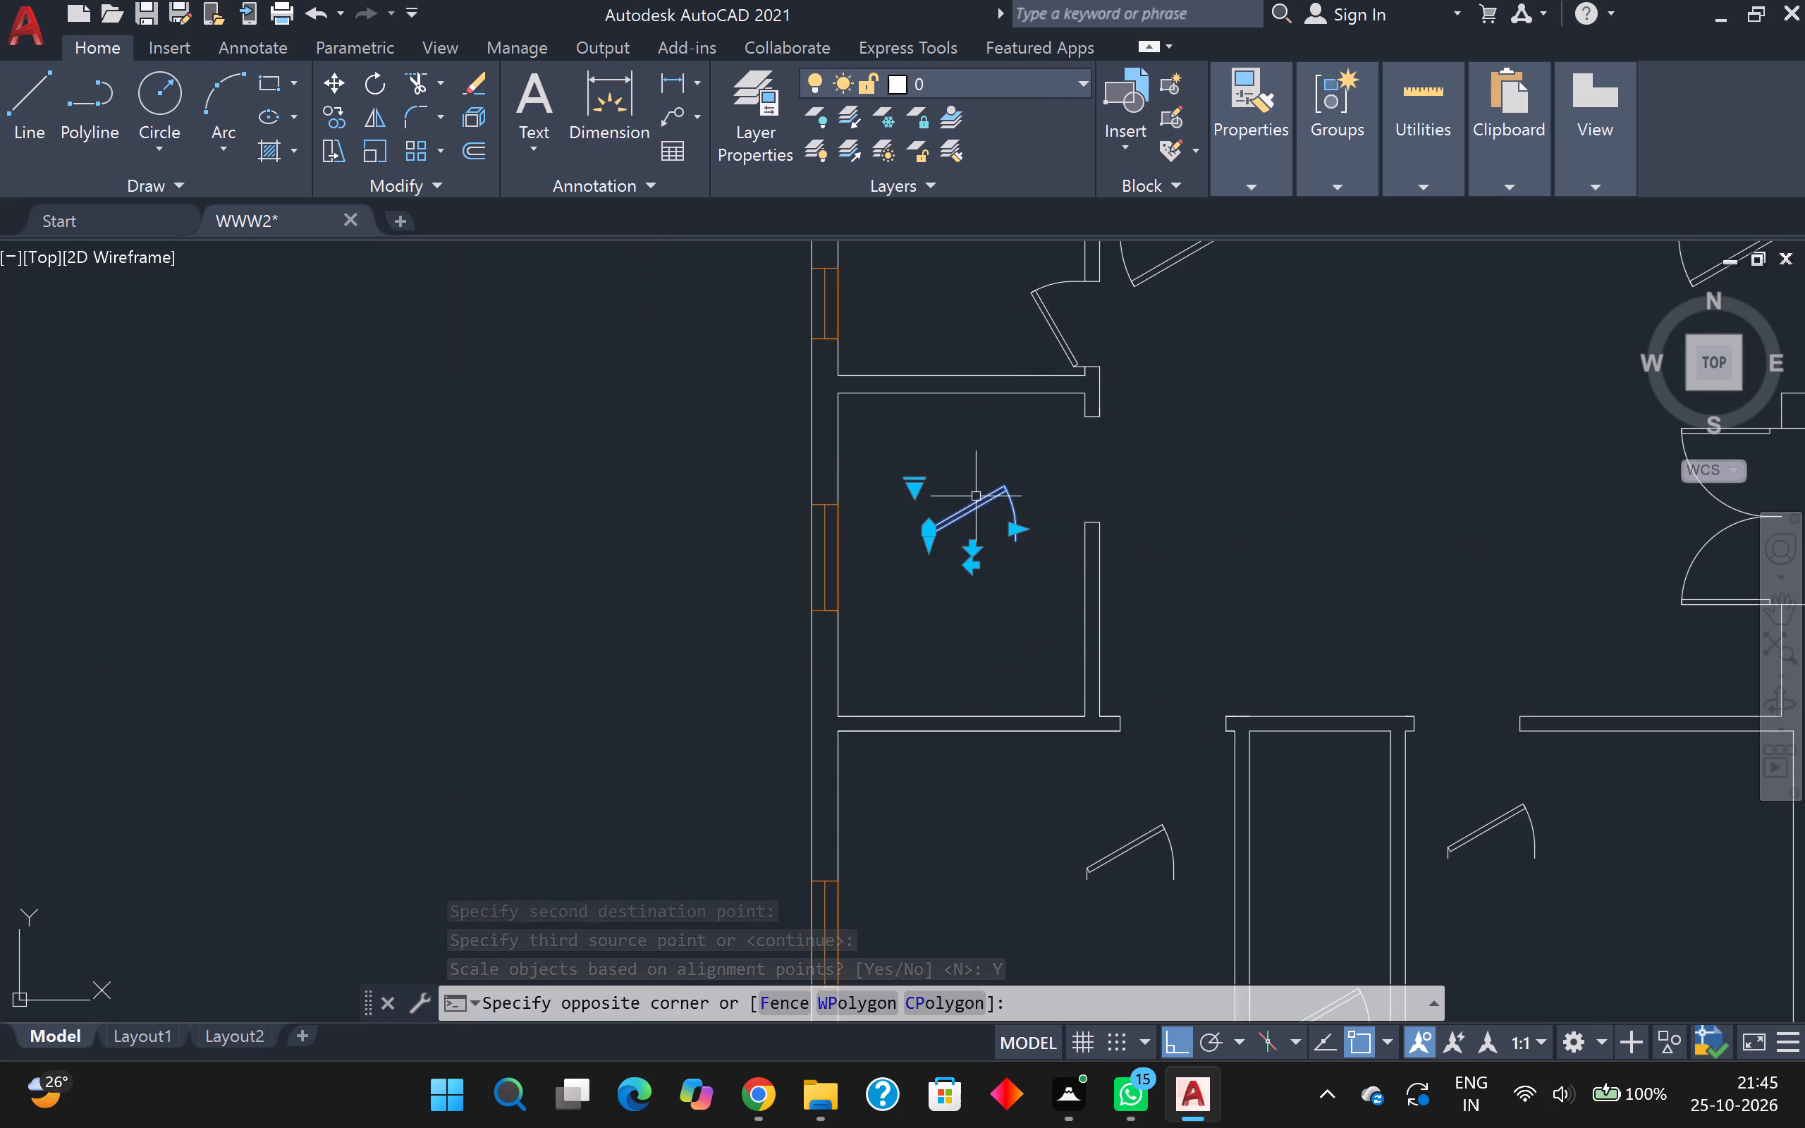
key(space)
scroll(942, 538, up, 1)
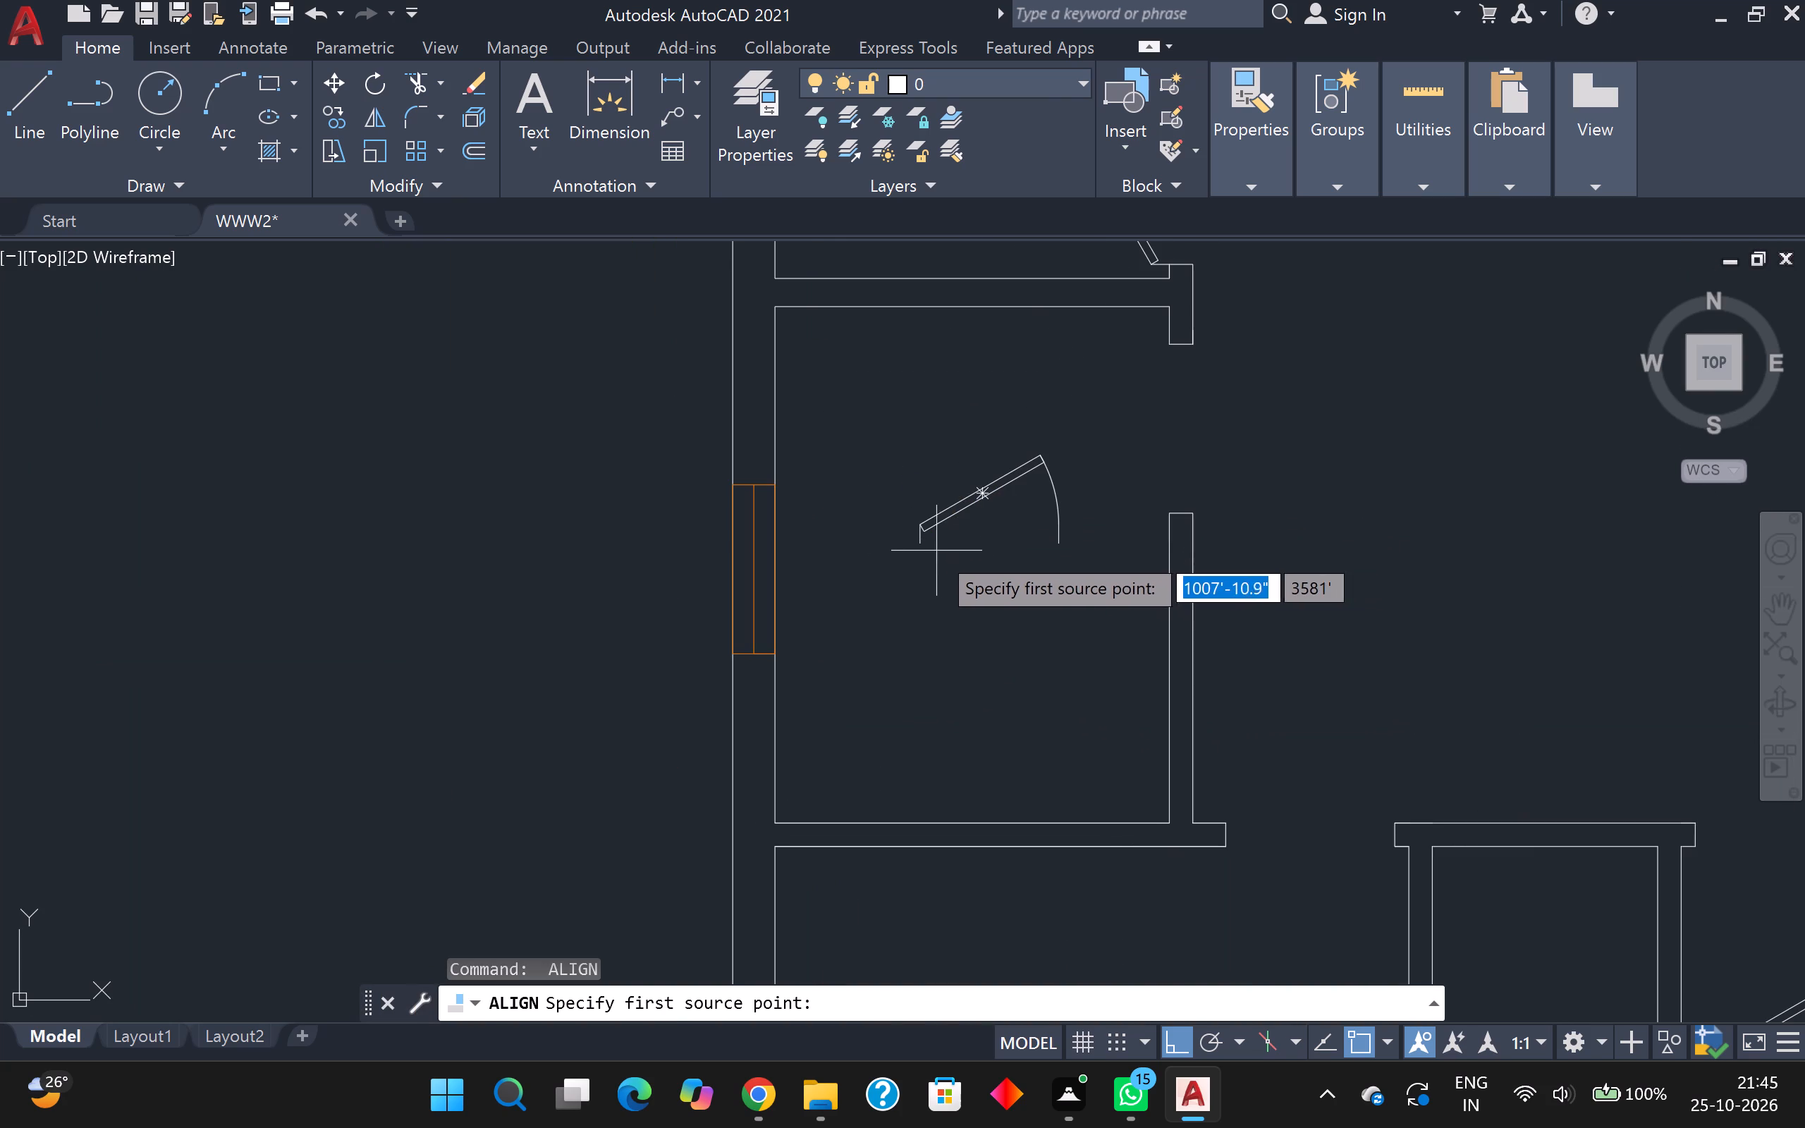
click(927, 548)
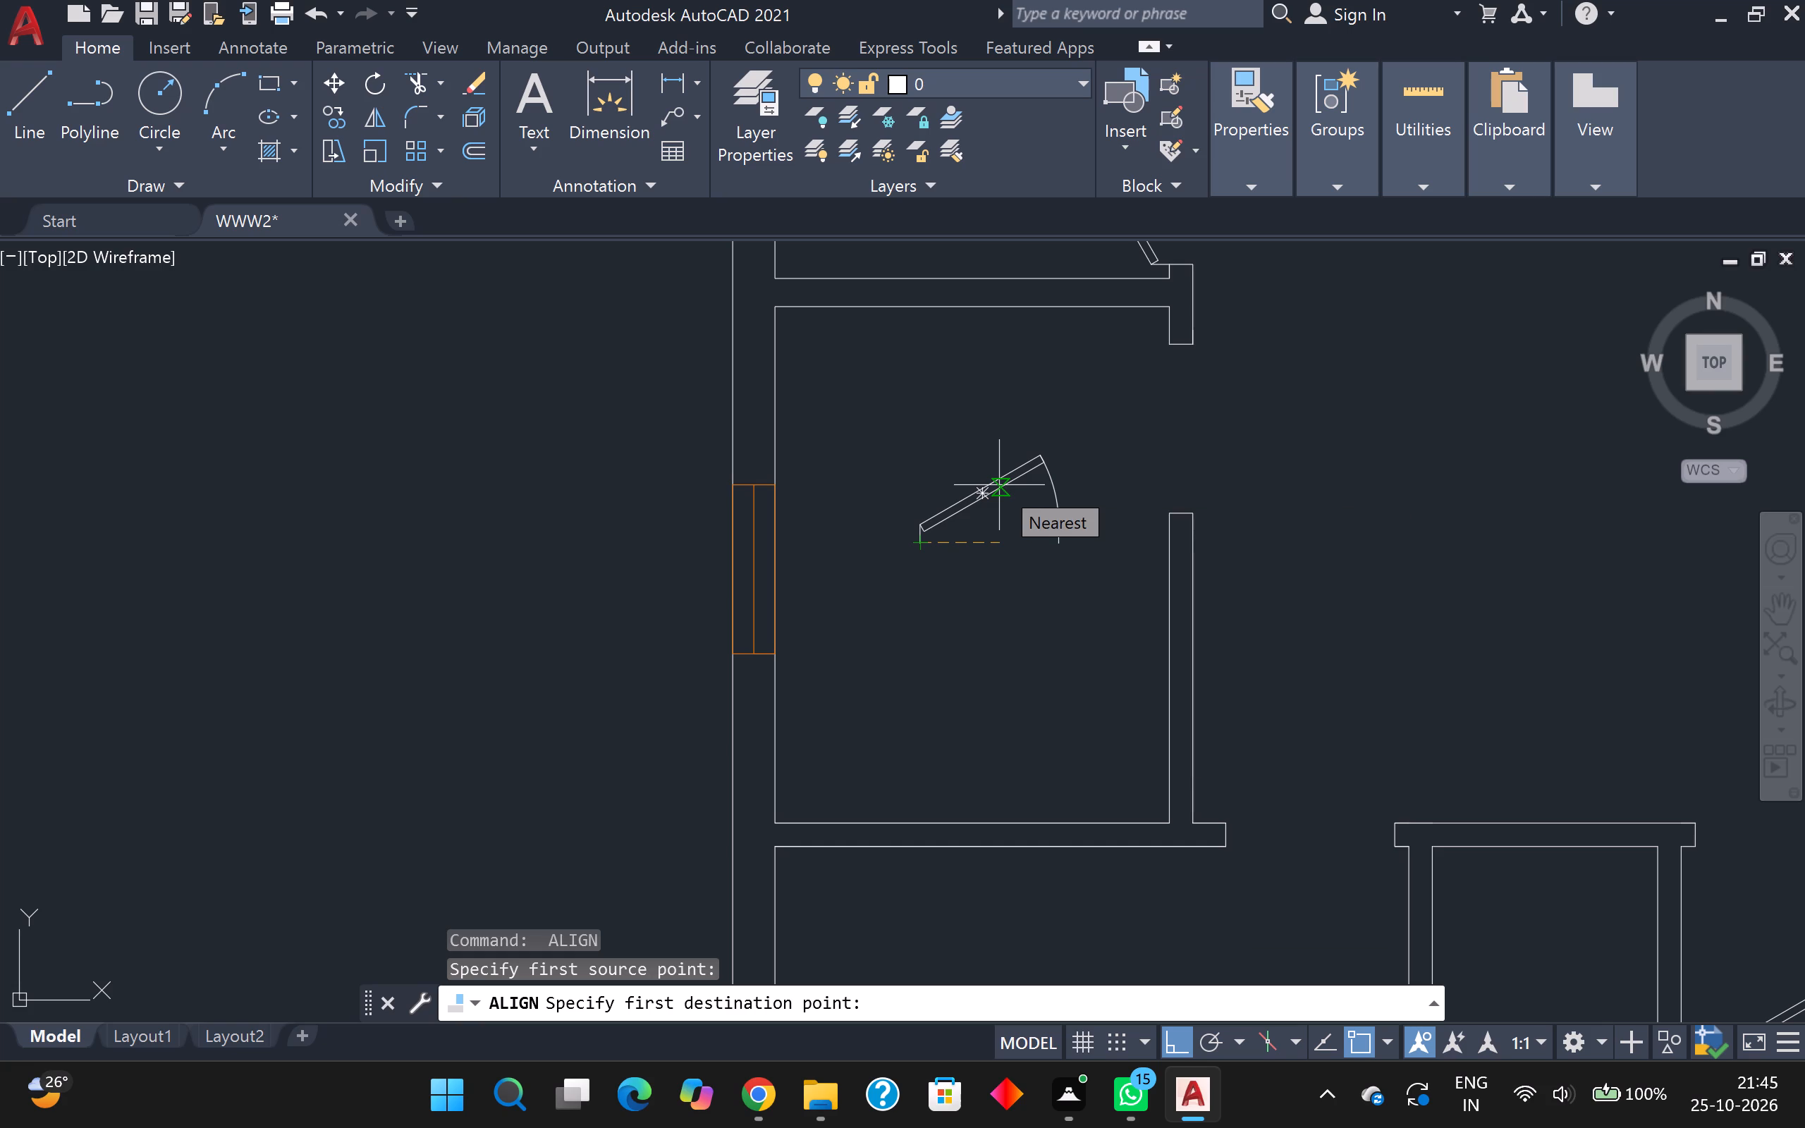
click(1170, 349)
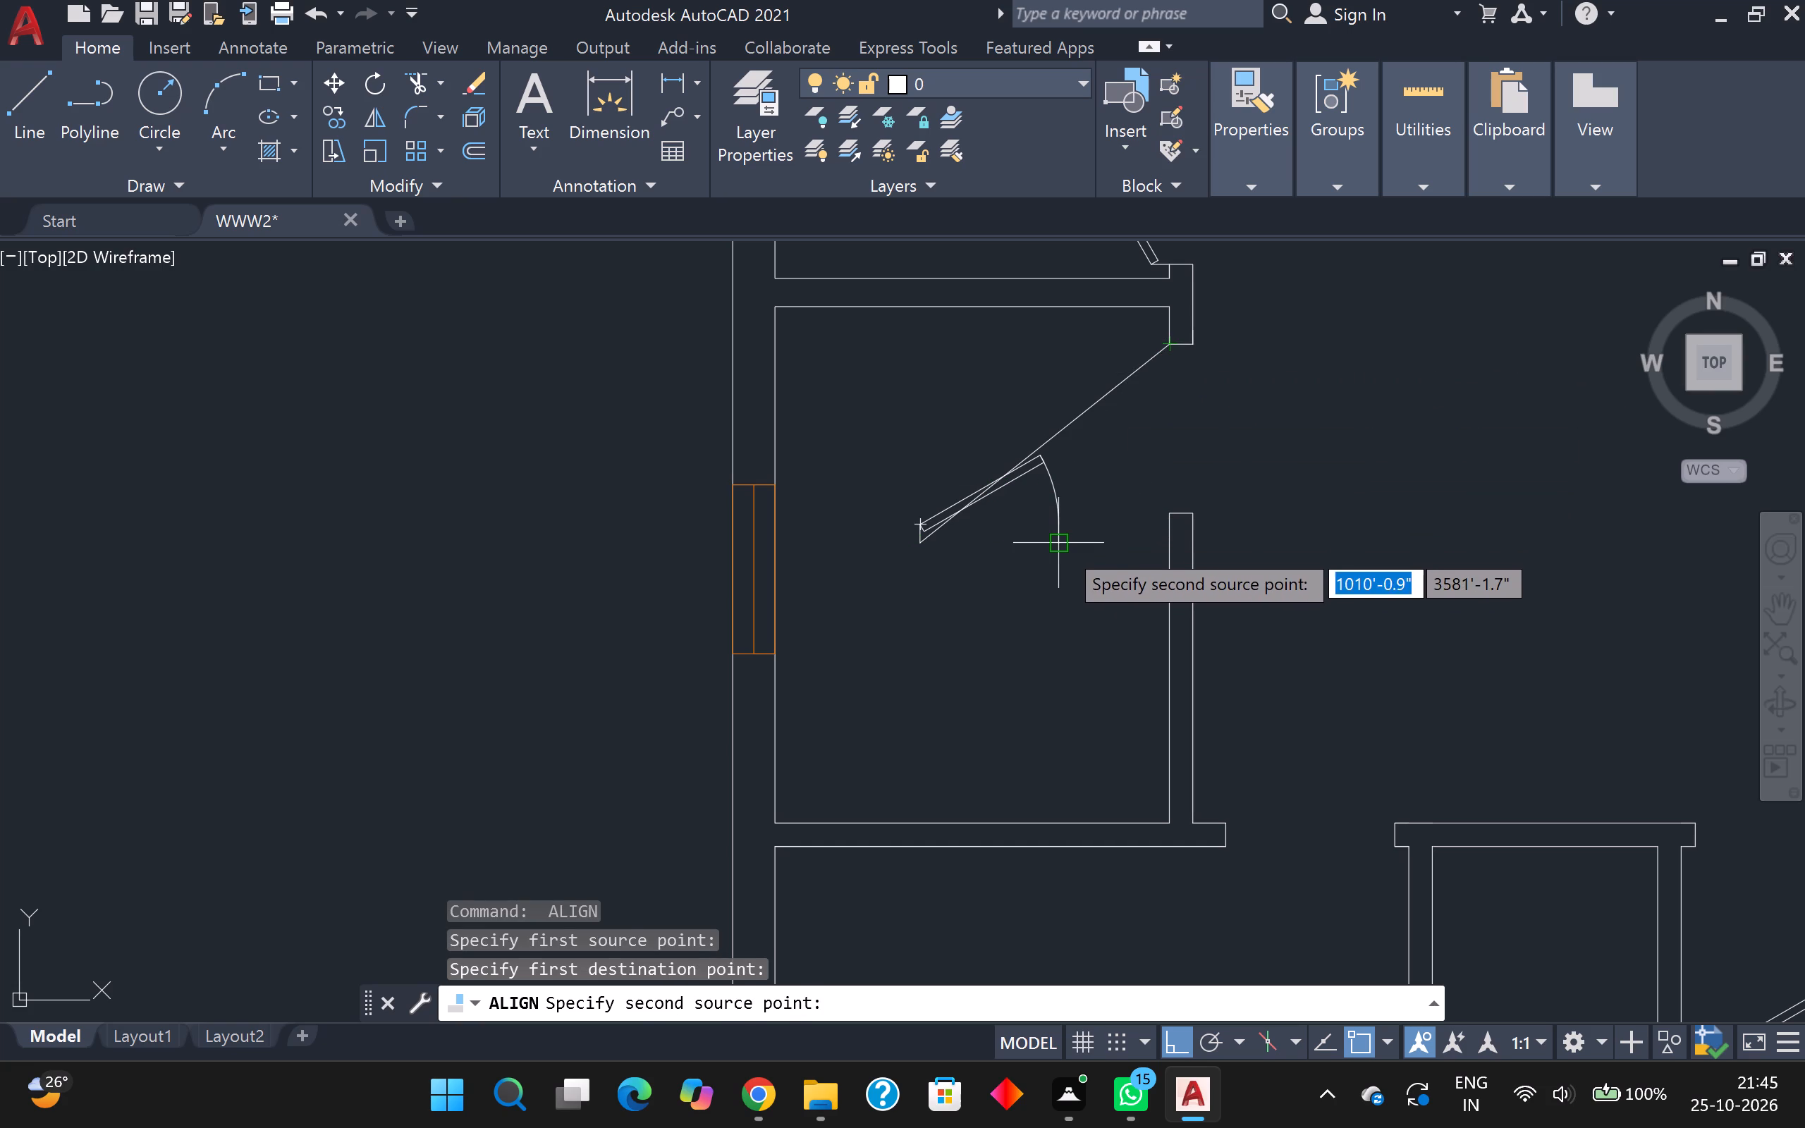
click(1063, 547)
click(1168, 510)
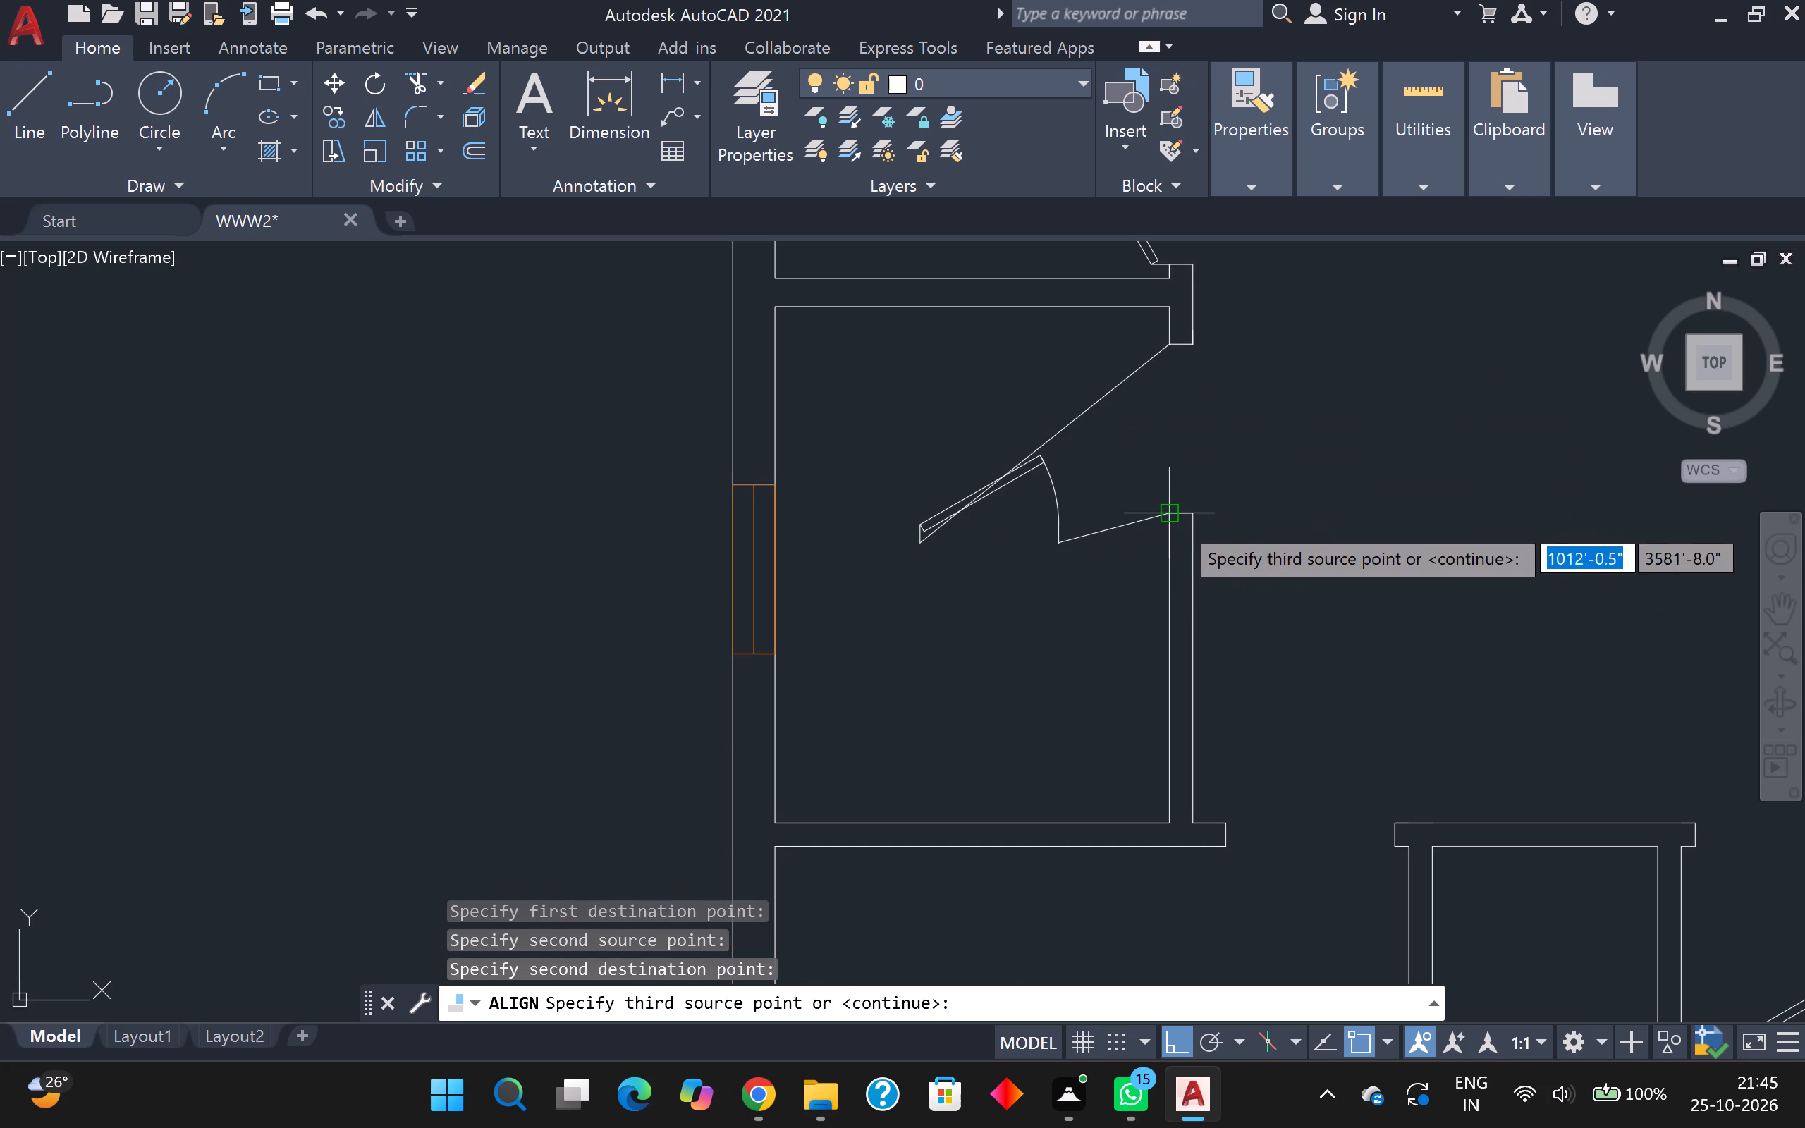
key(Return)
drag(1215, 582, 1178, 521)
scroll(1176, 508, down, 2)
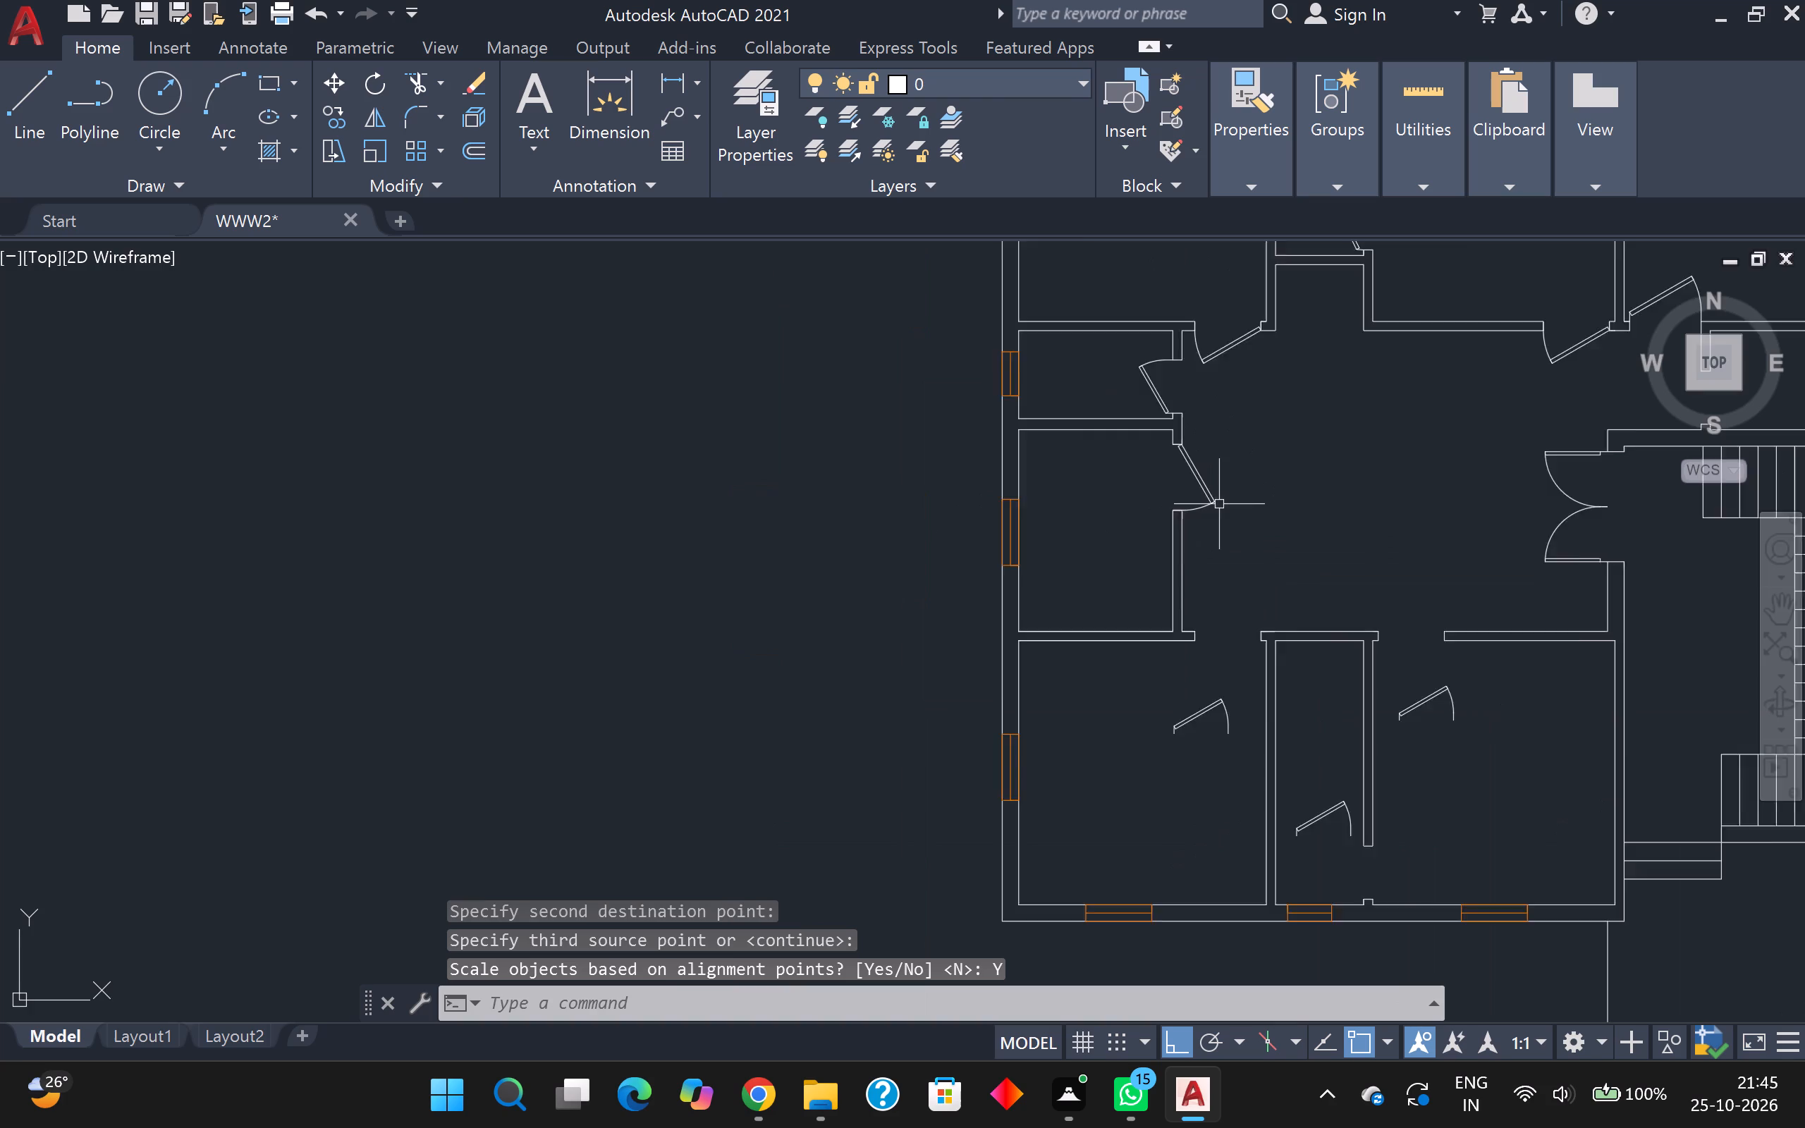
Align the bottom-left room's loose door with its top-wall opening, hinged at the right jamb, scaling it to the alignment points.
scroll(1220, 504, down, 1)
middle_drag(1220, 503, 1136, 444)
click(1134, 570)
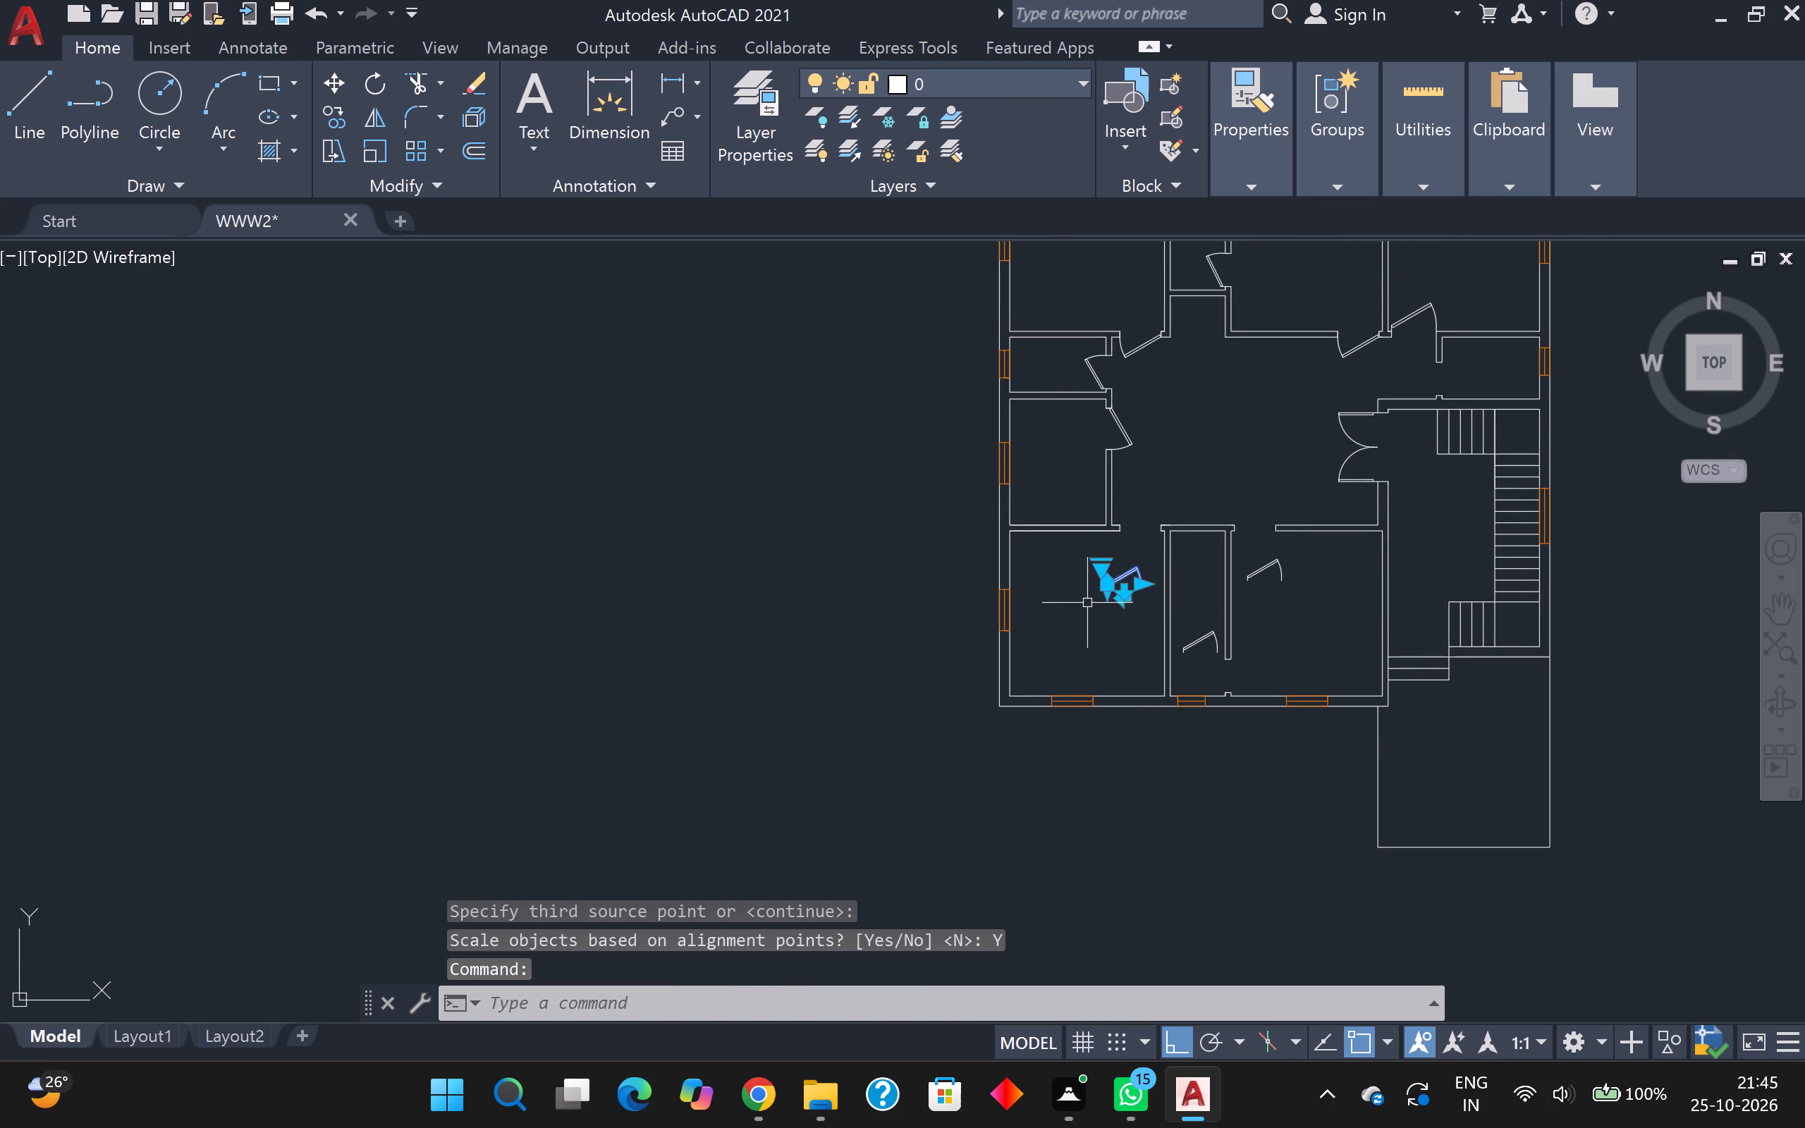
key(space)
scroll(1081, 606, up, 4)
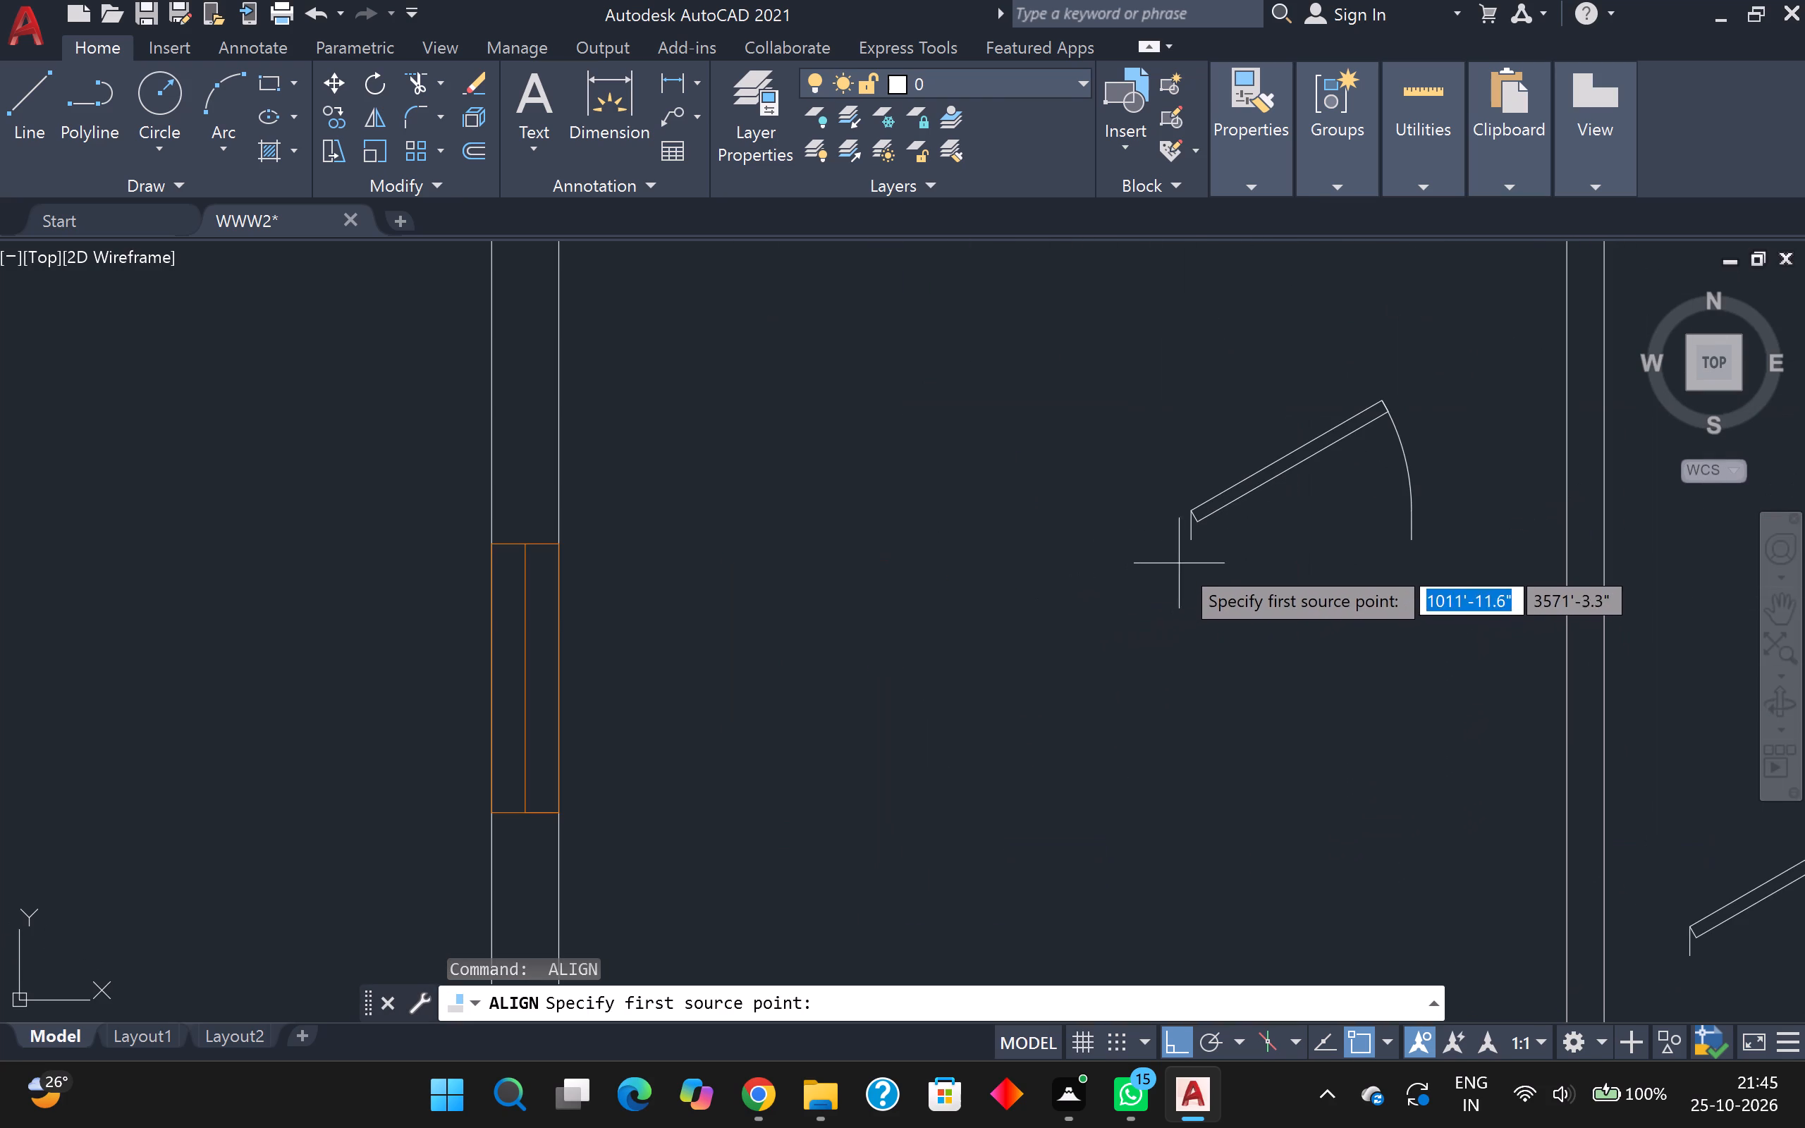
click(1197, 548)
middle_drag(1226, 453, 1087, 700)
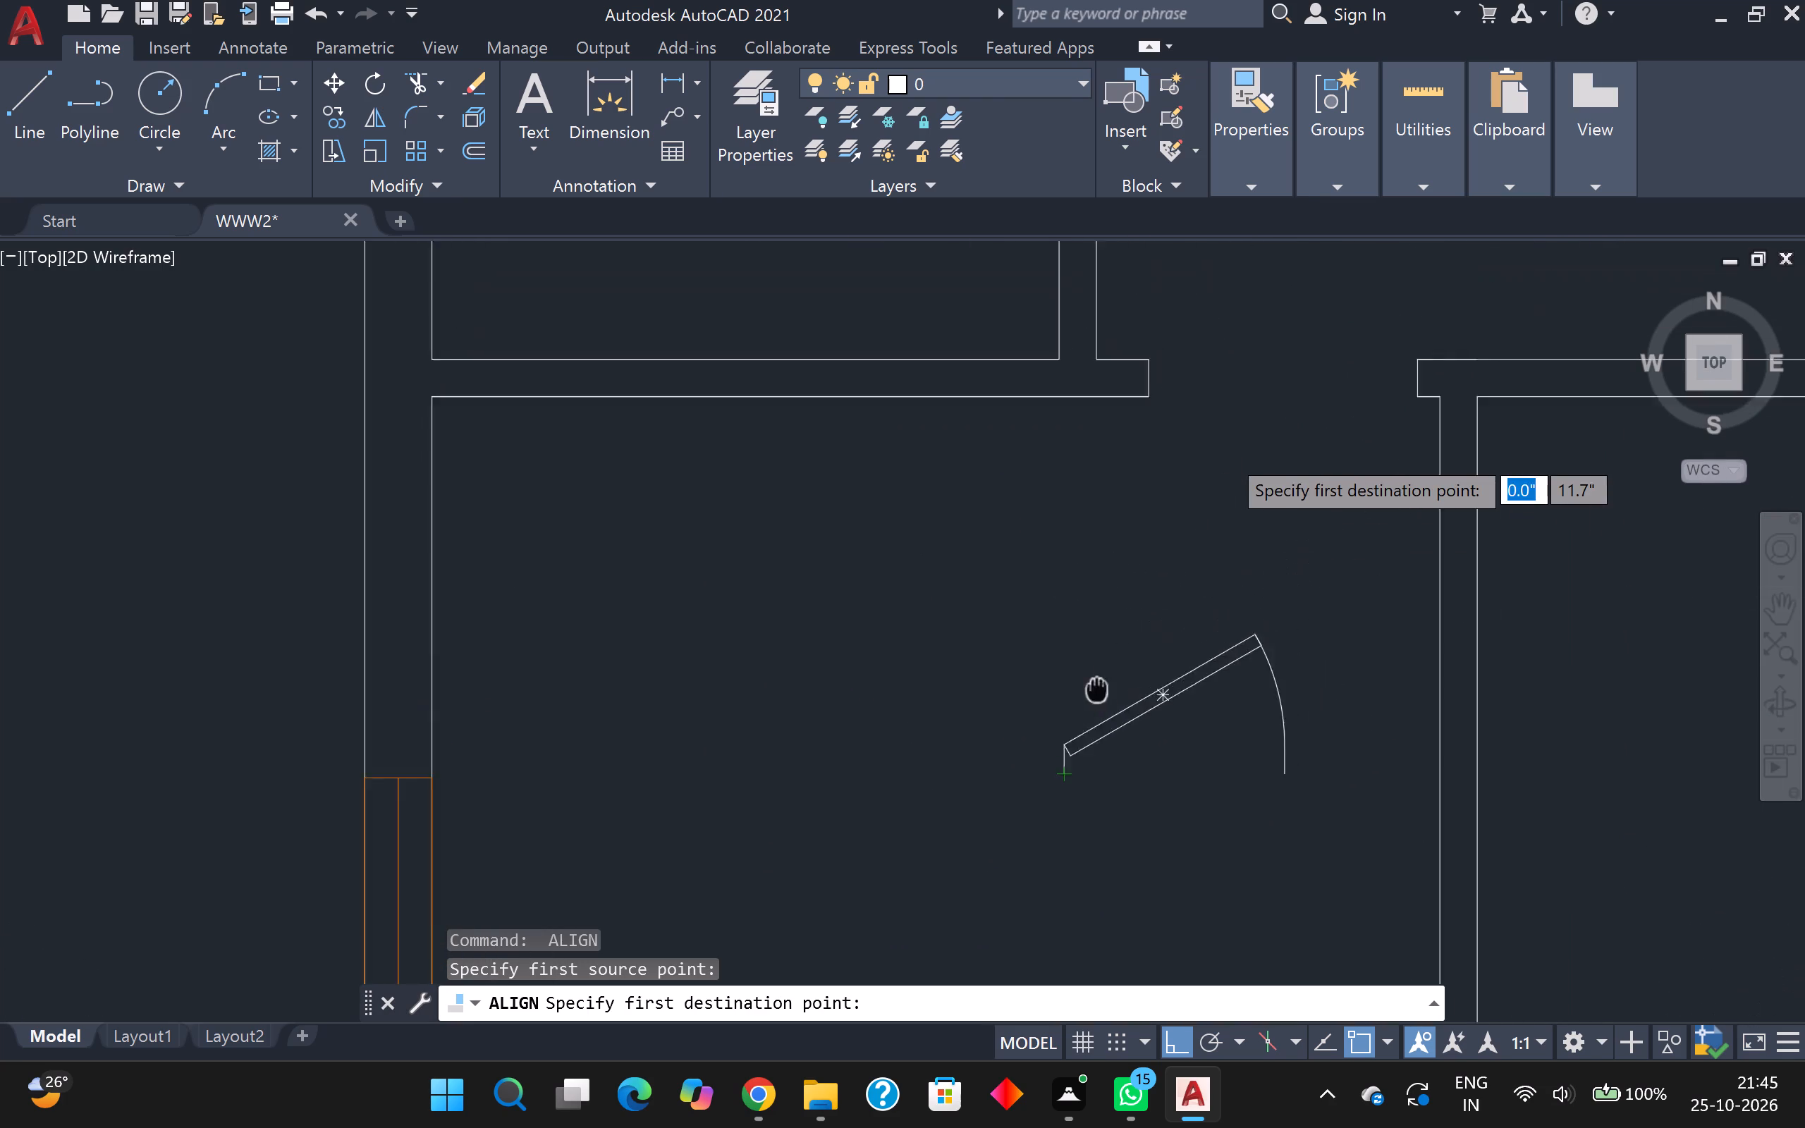
middle_drag(1087, 700, 1059, 738)
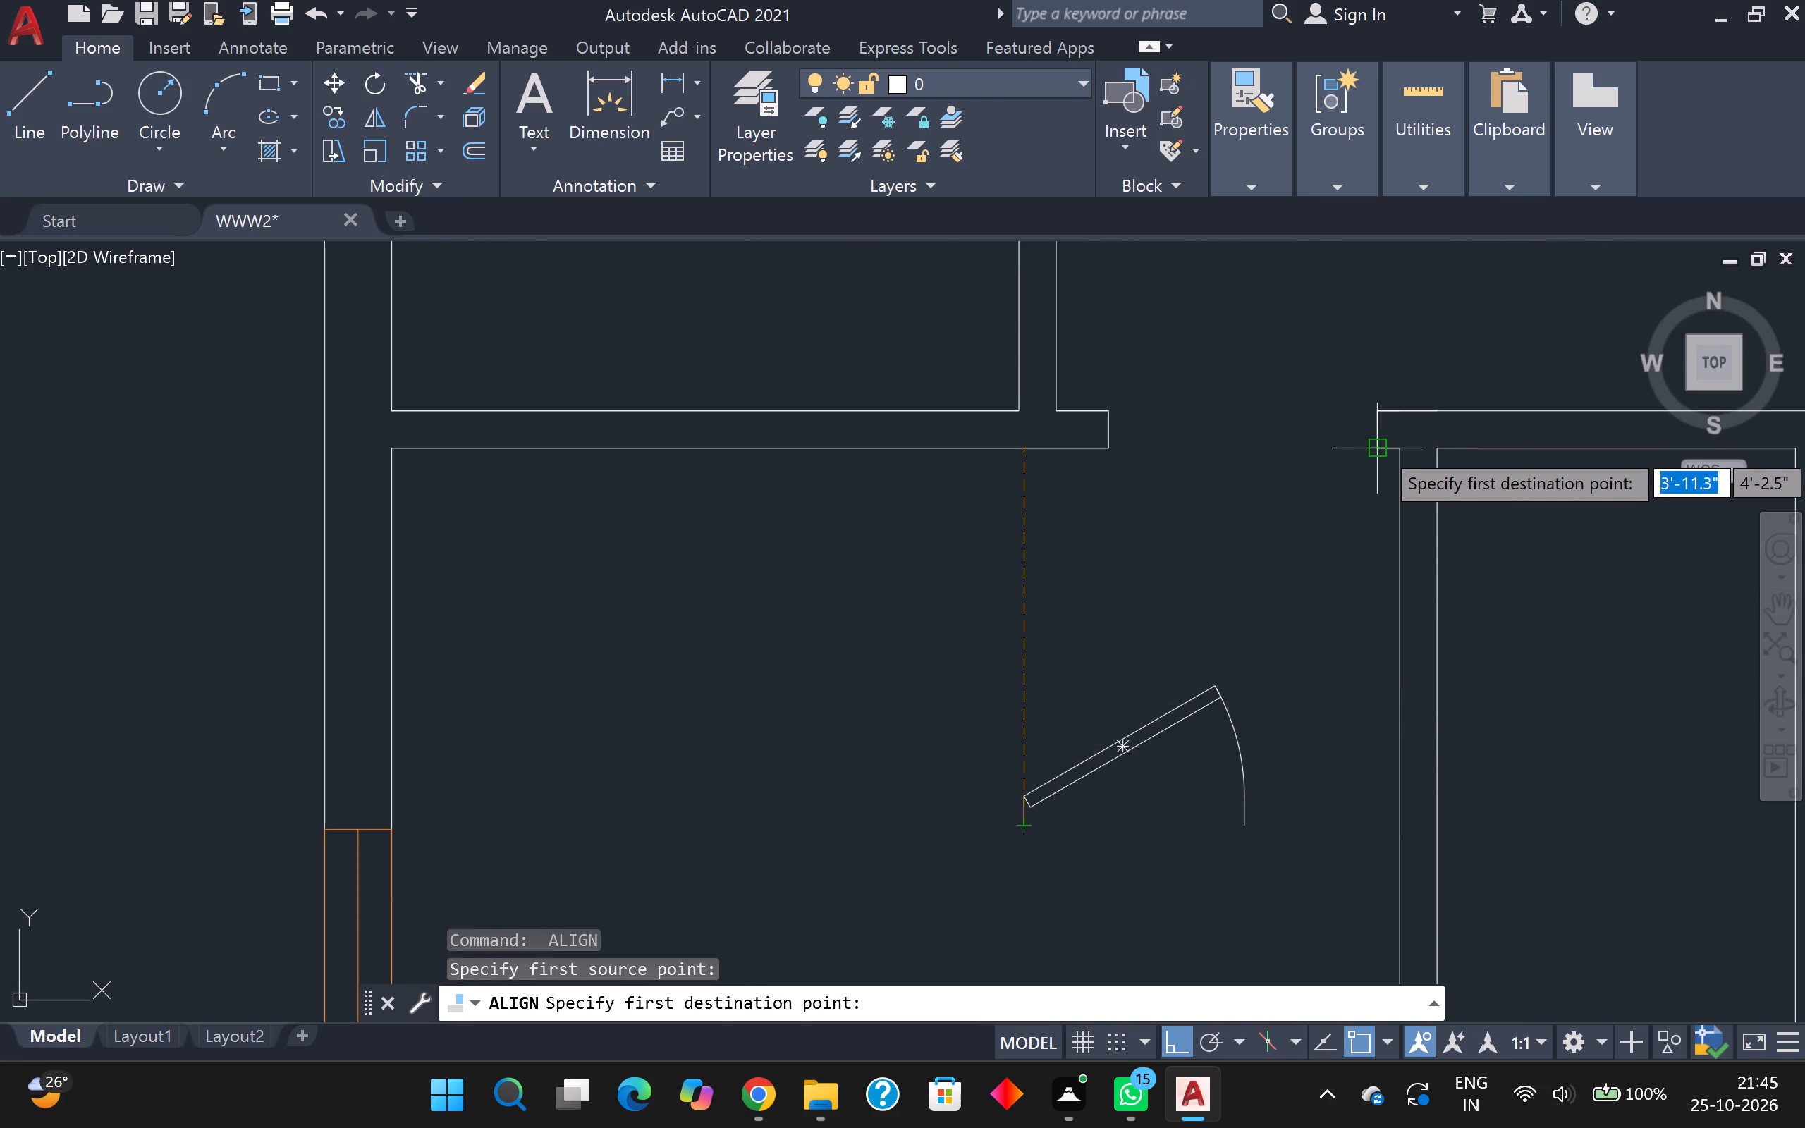
click(1378, 446)
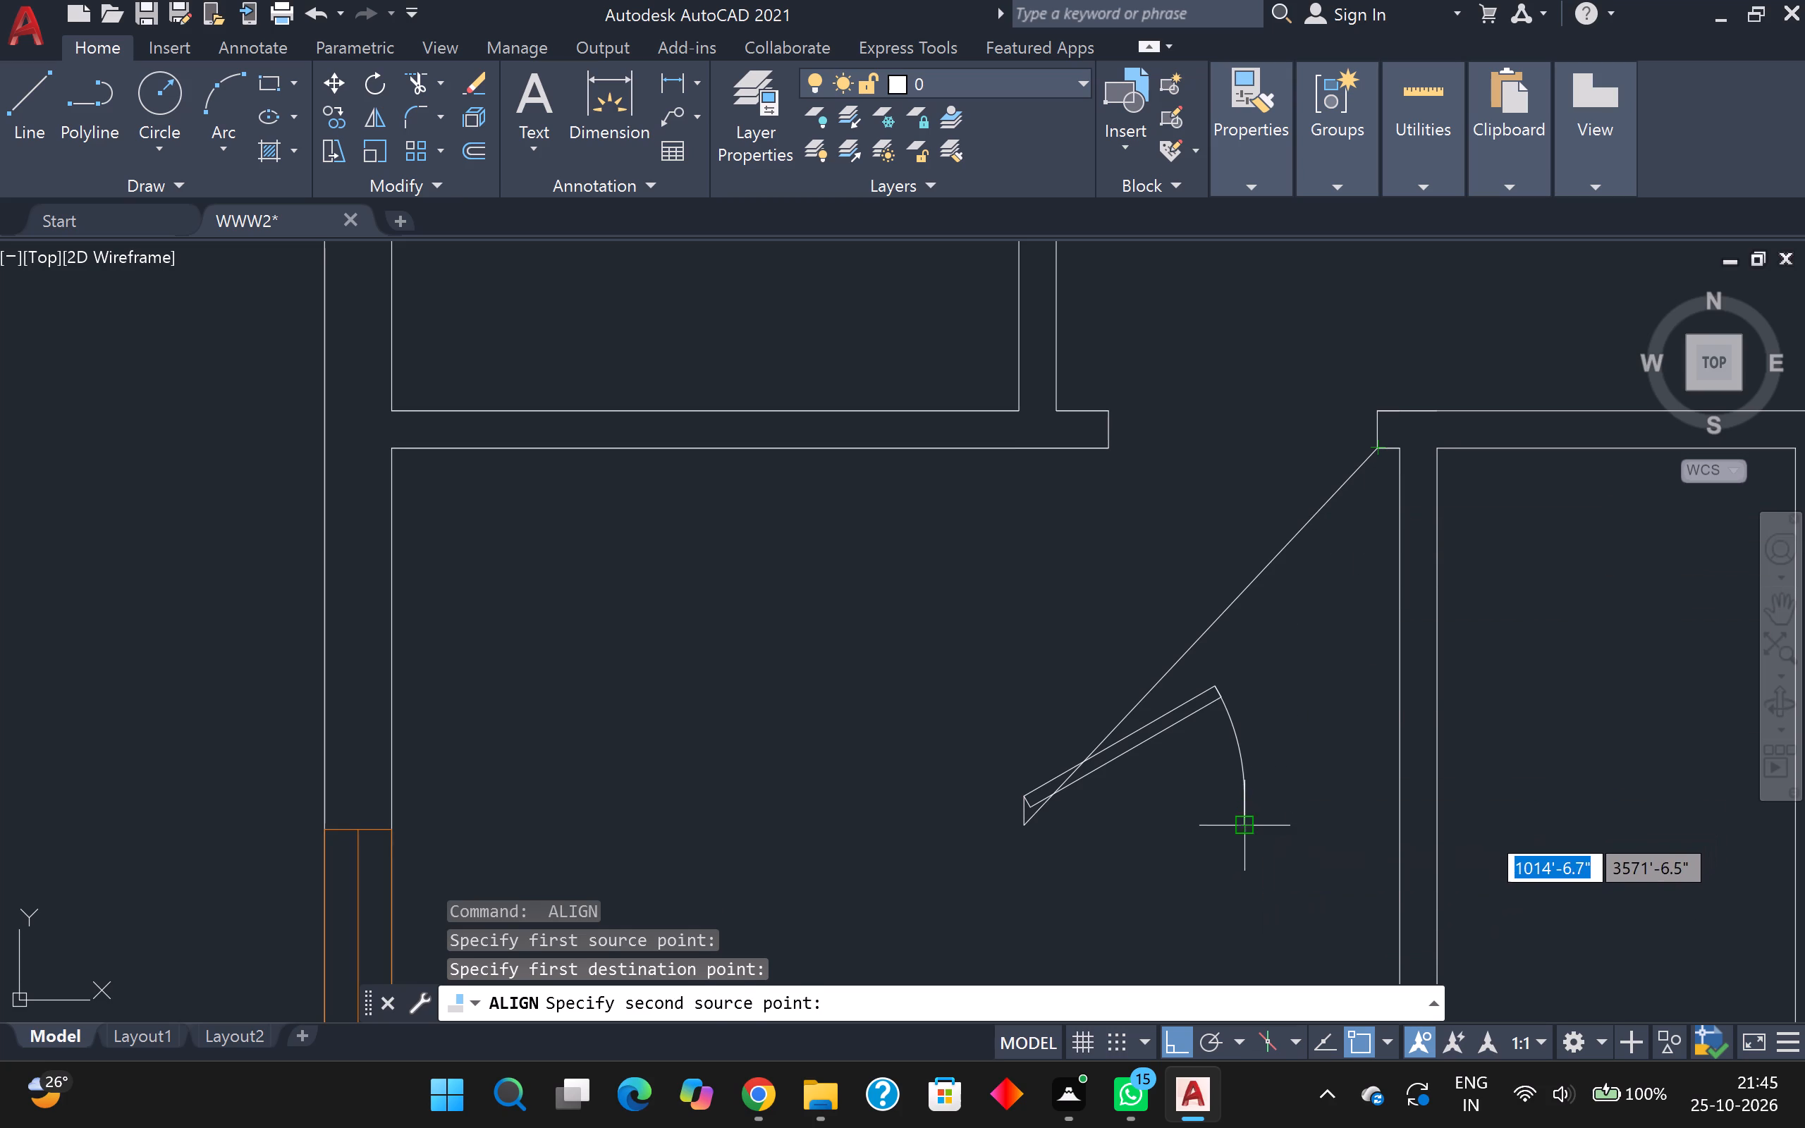
click(1242, 830)
click(1110, 455)
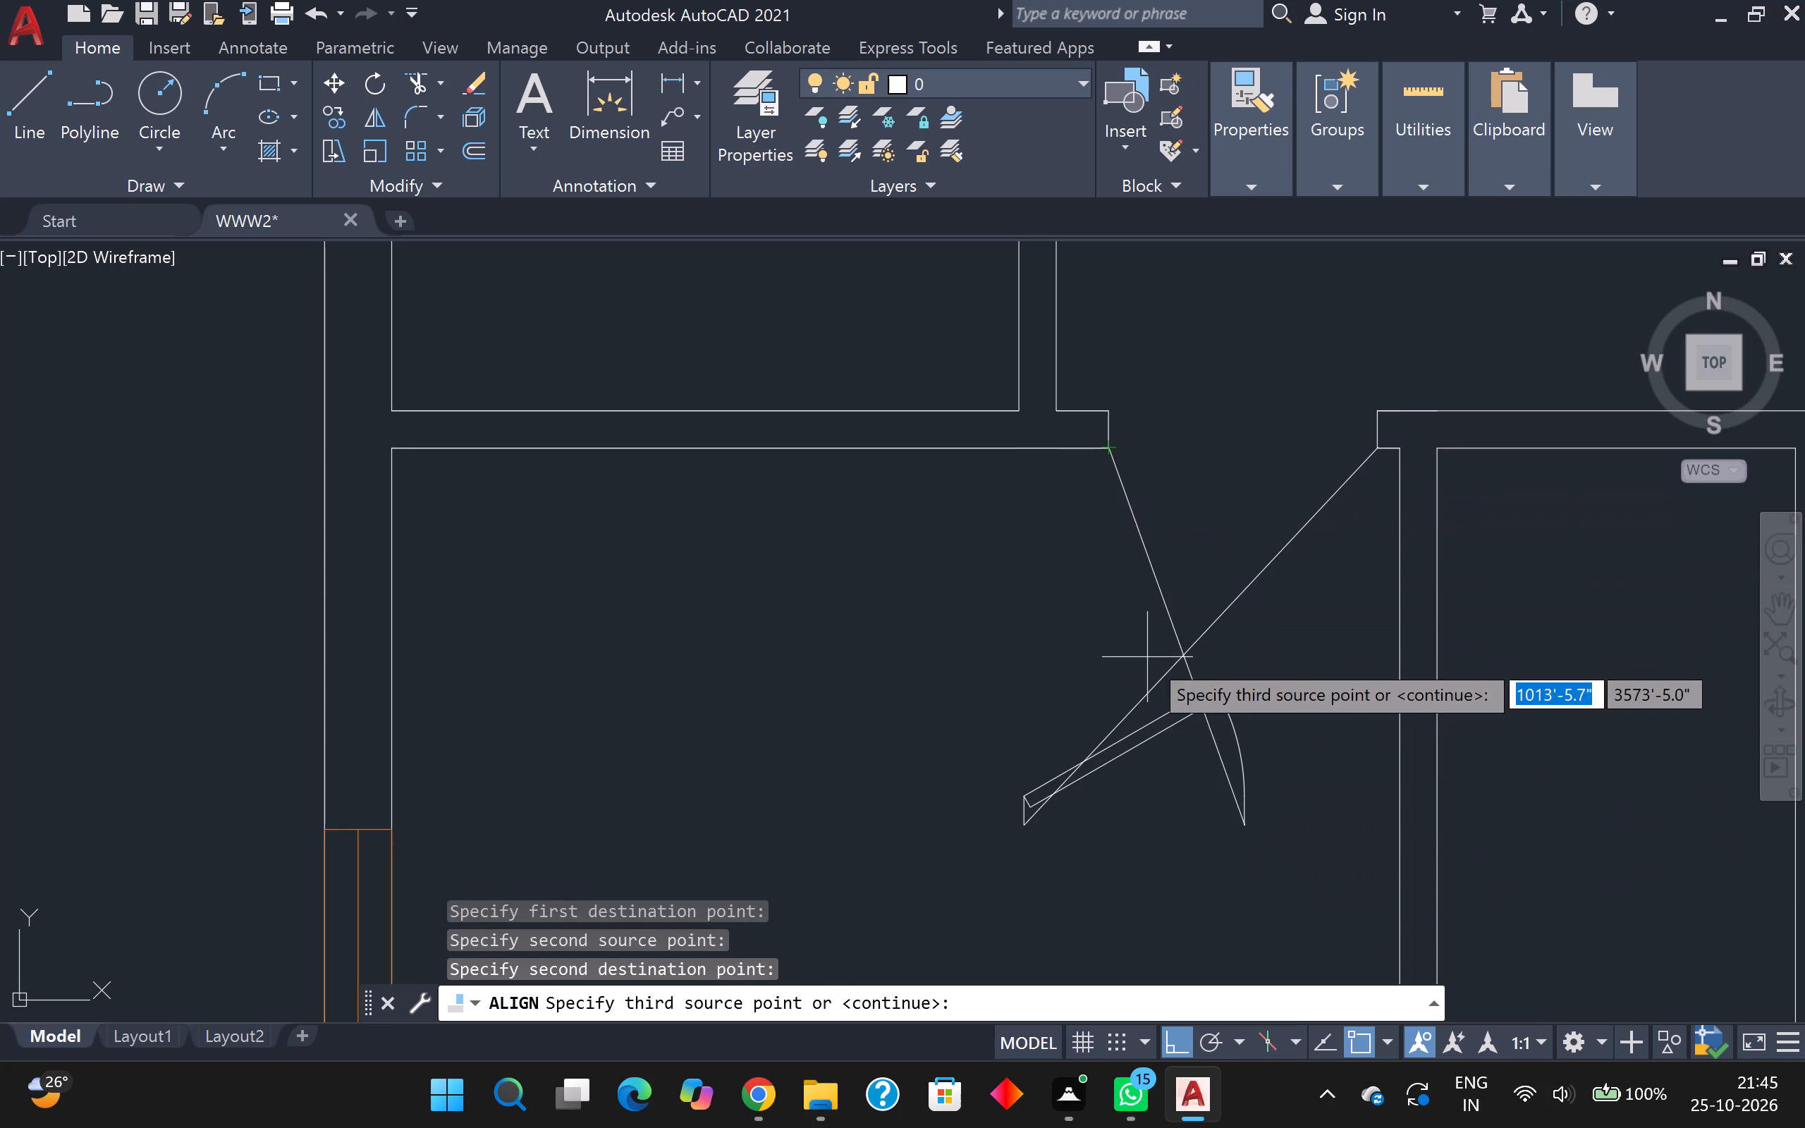
key(Return)
drag(1220, 745, 1155, 666)
Align the narrow bottom room's loose door with its right-wall opening, hinged at the lower jamb, scaling it to the alignment points.
middle_drag(1149, 650, 1110, 639)
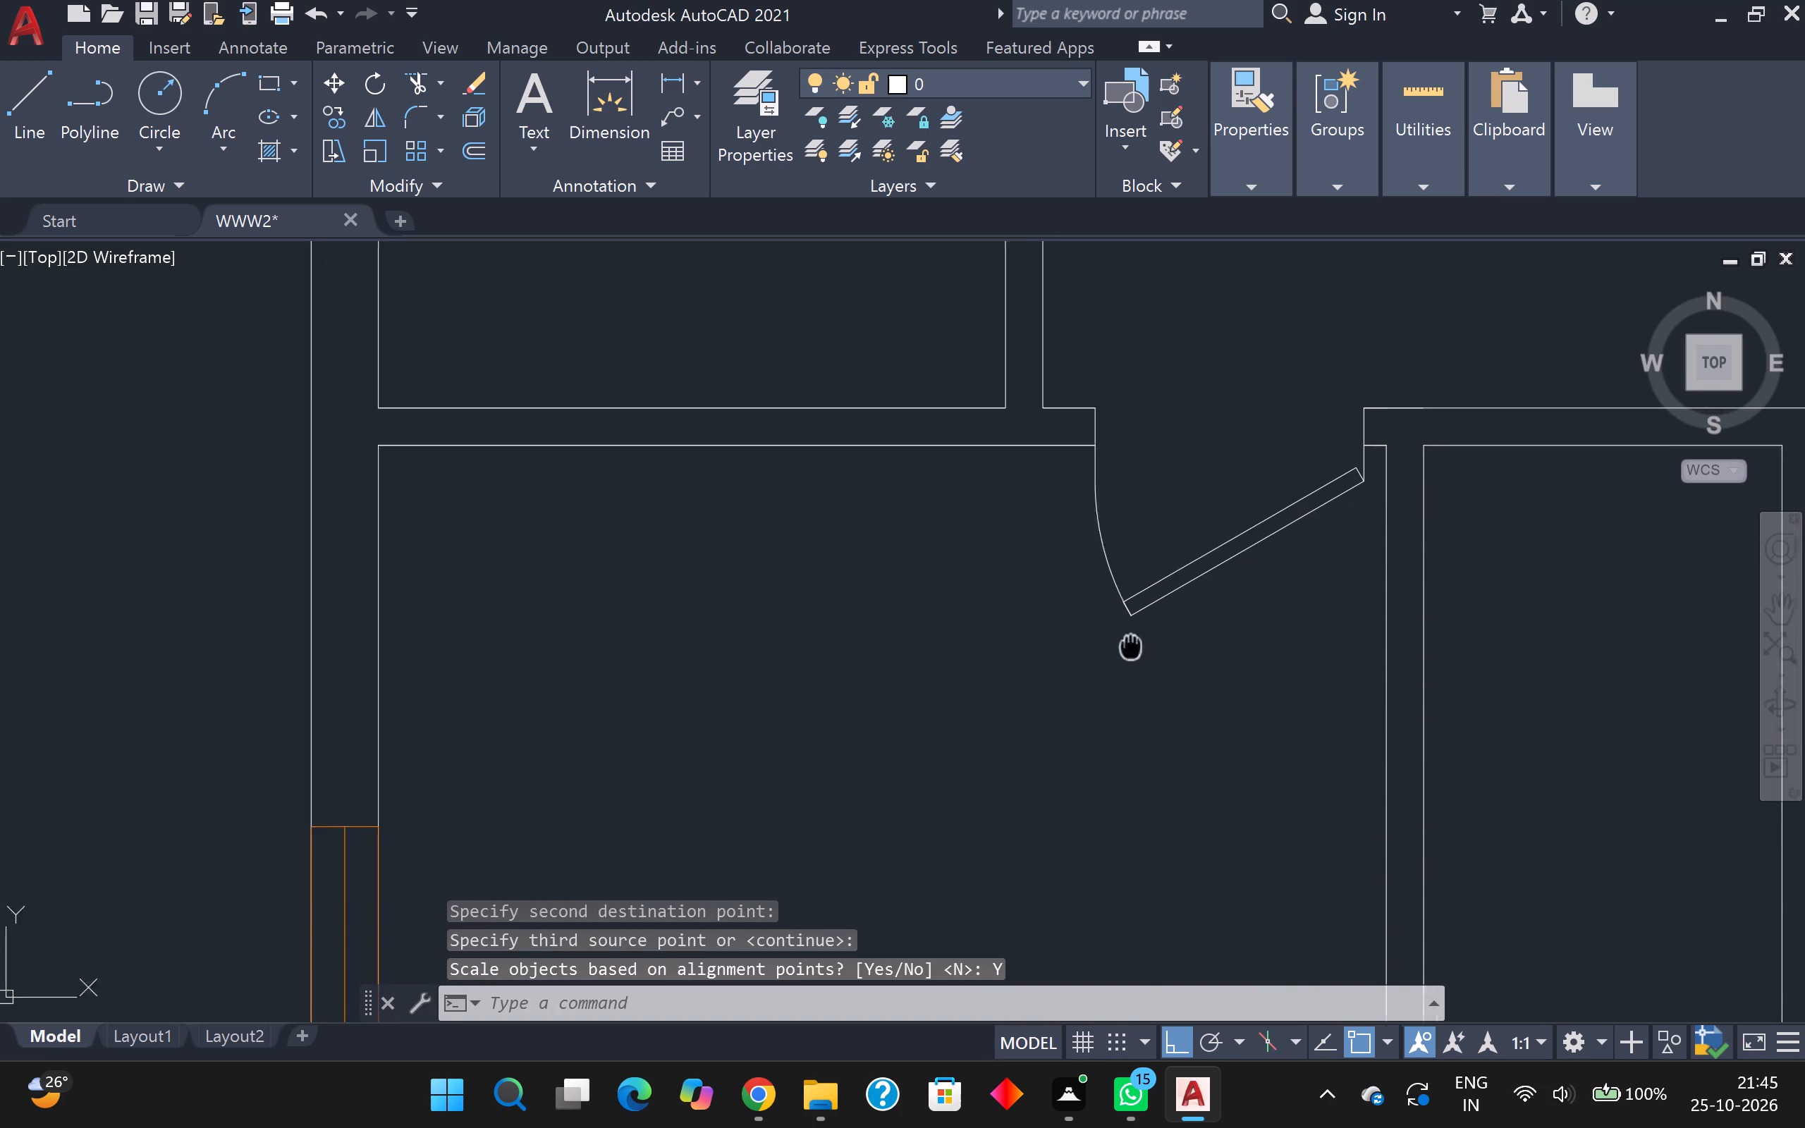
middle_drag(1110, 639, 0, 522)
scroll(0, 522, down, 1)
middle_drag(546, 570, 638, 324)
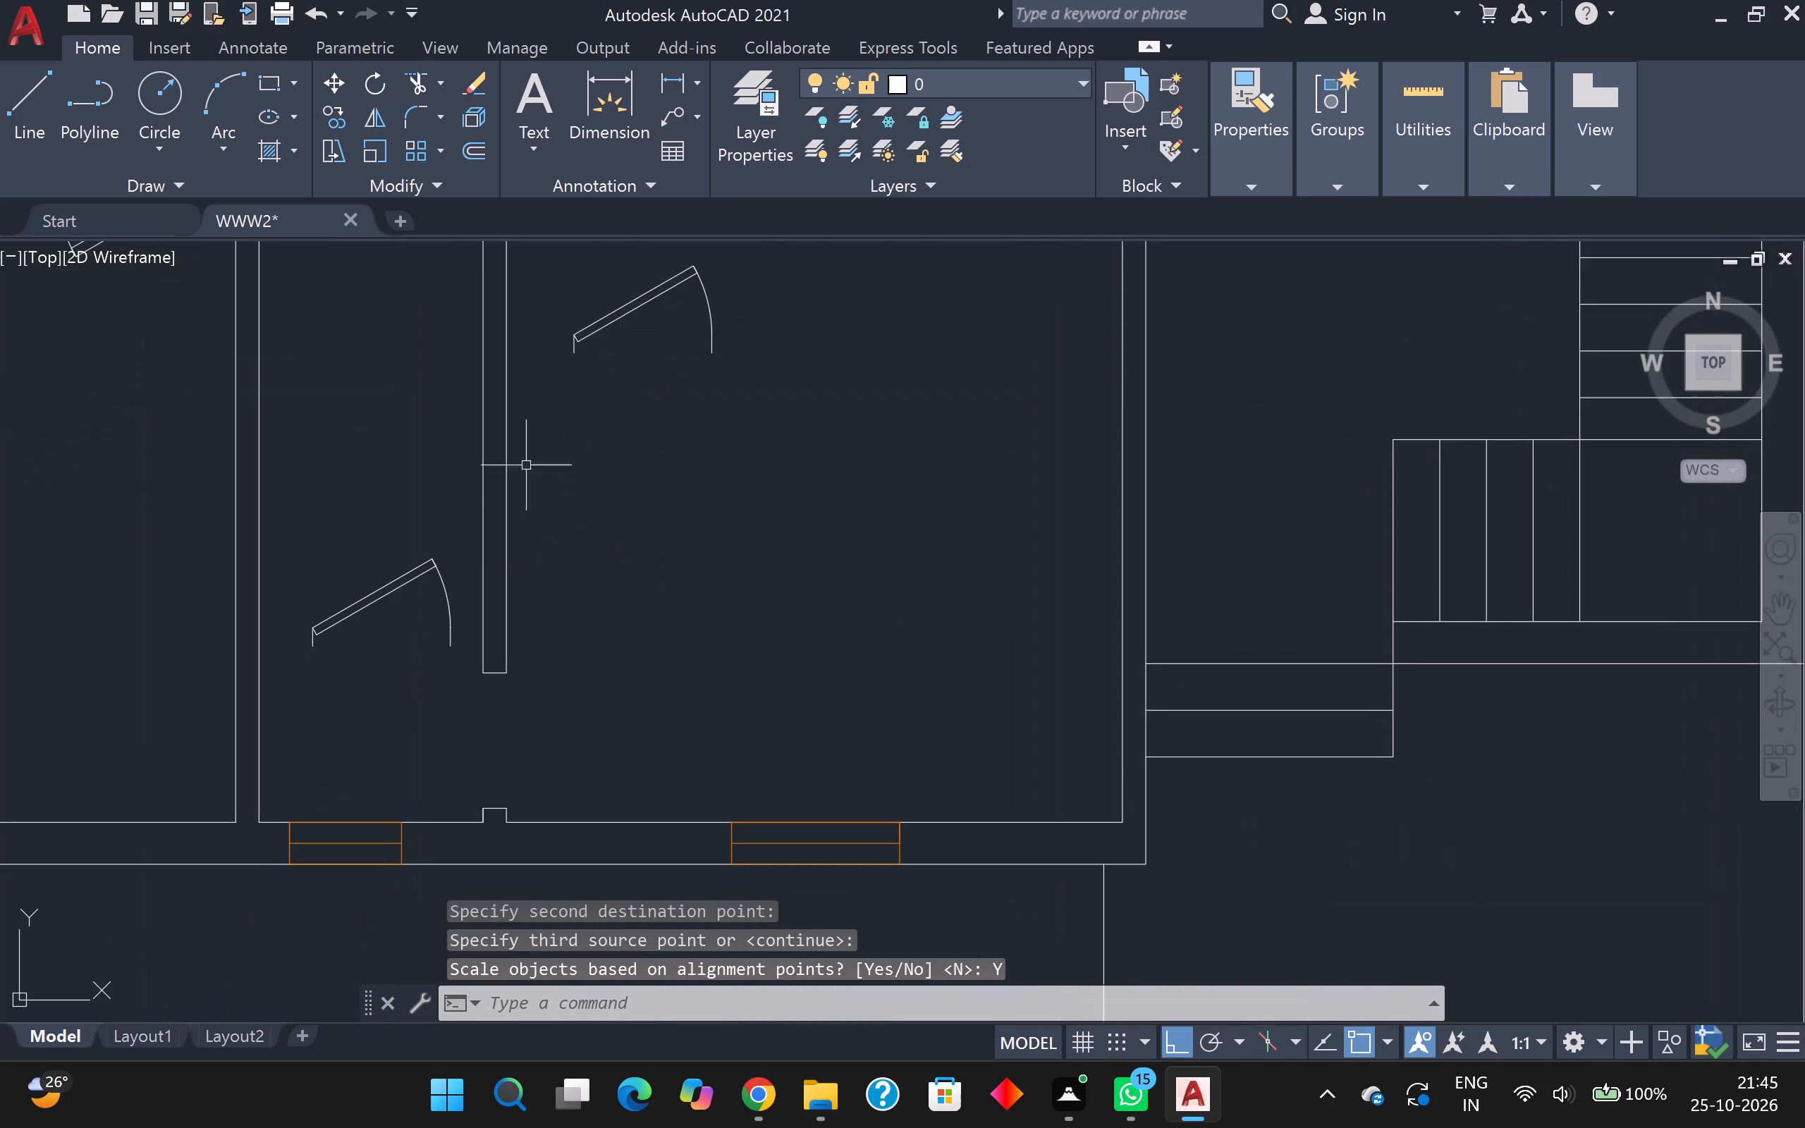
key(space)
scroll(359, 598, up, 2)
click(348, 606)
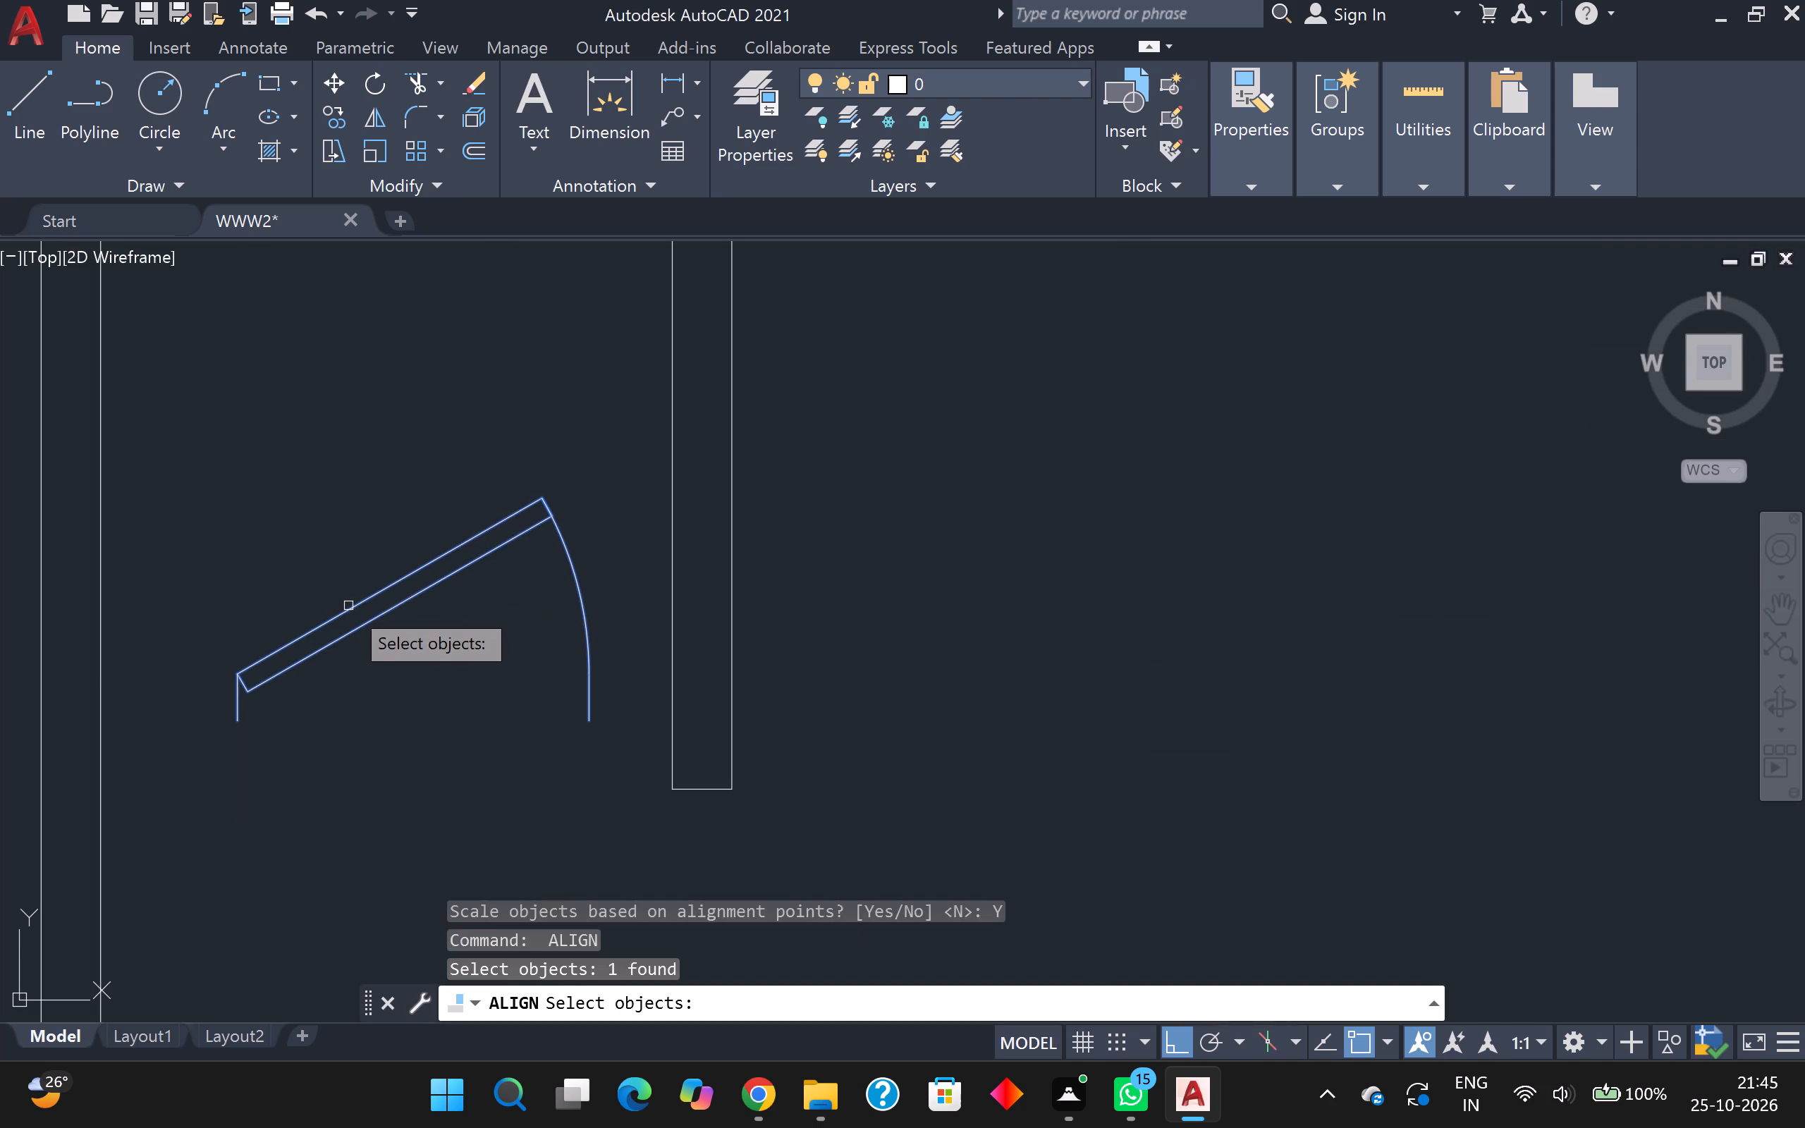
key(space)
click(242, 724)
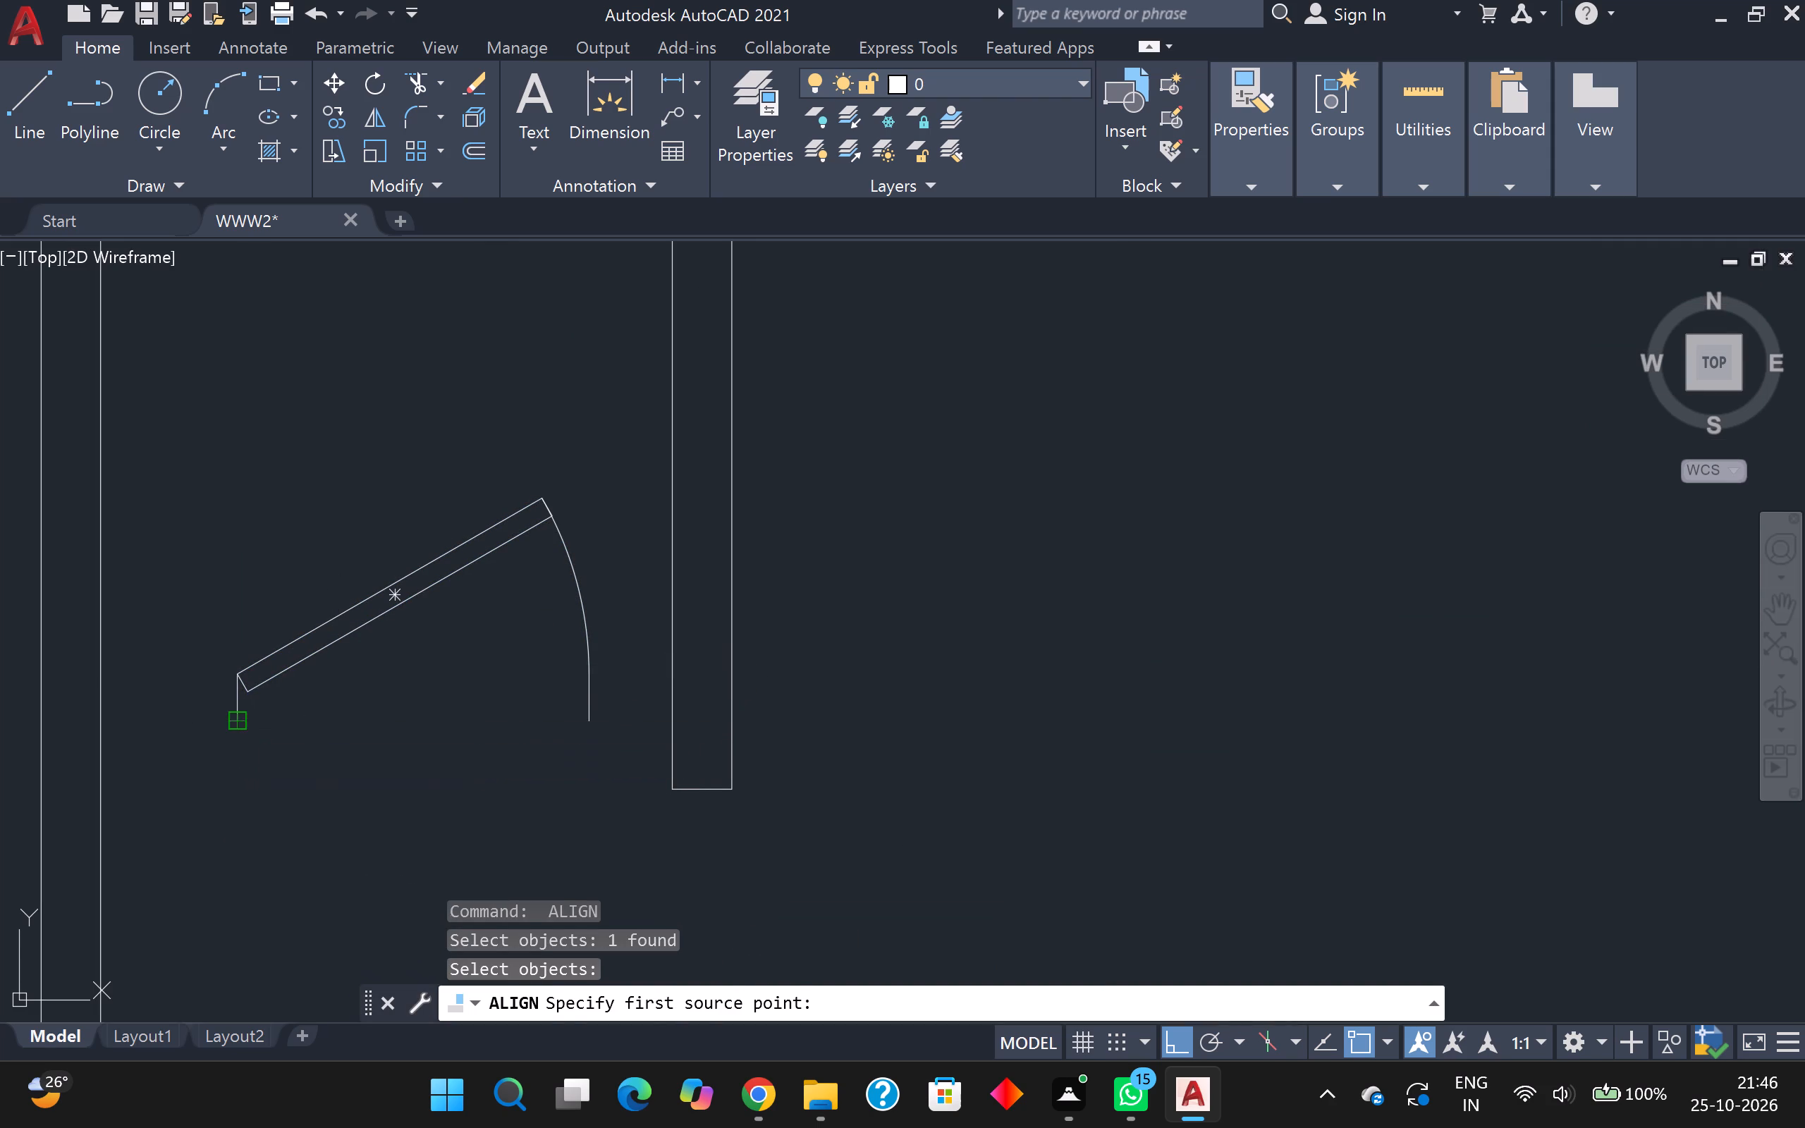
middle_drag(563, 843, 442, 620)
scroll(460, 613, down, 2)
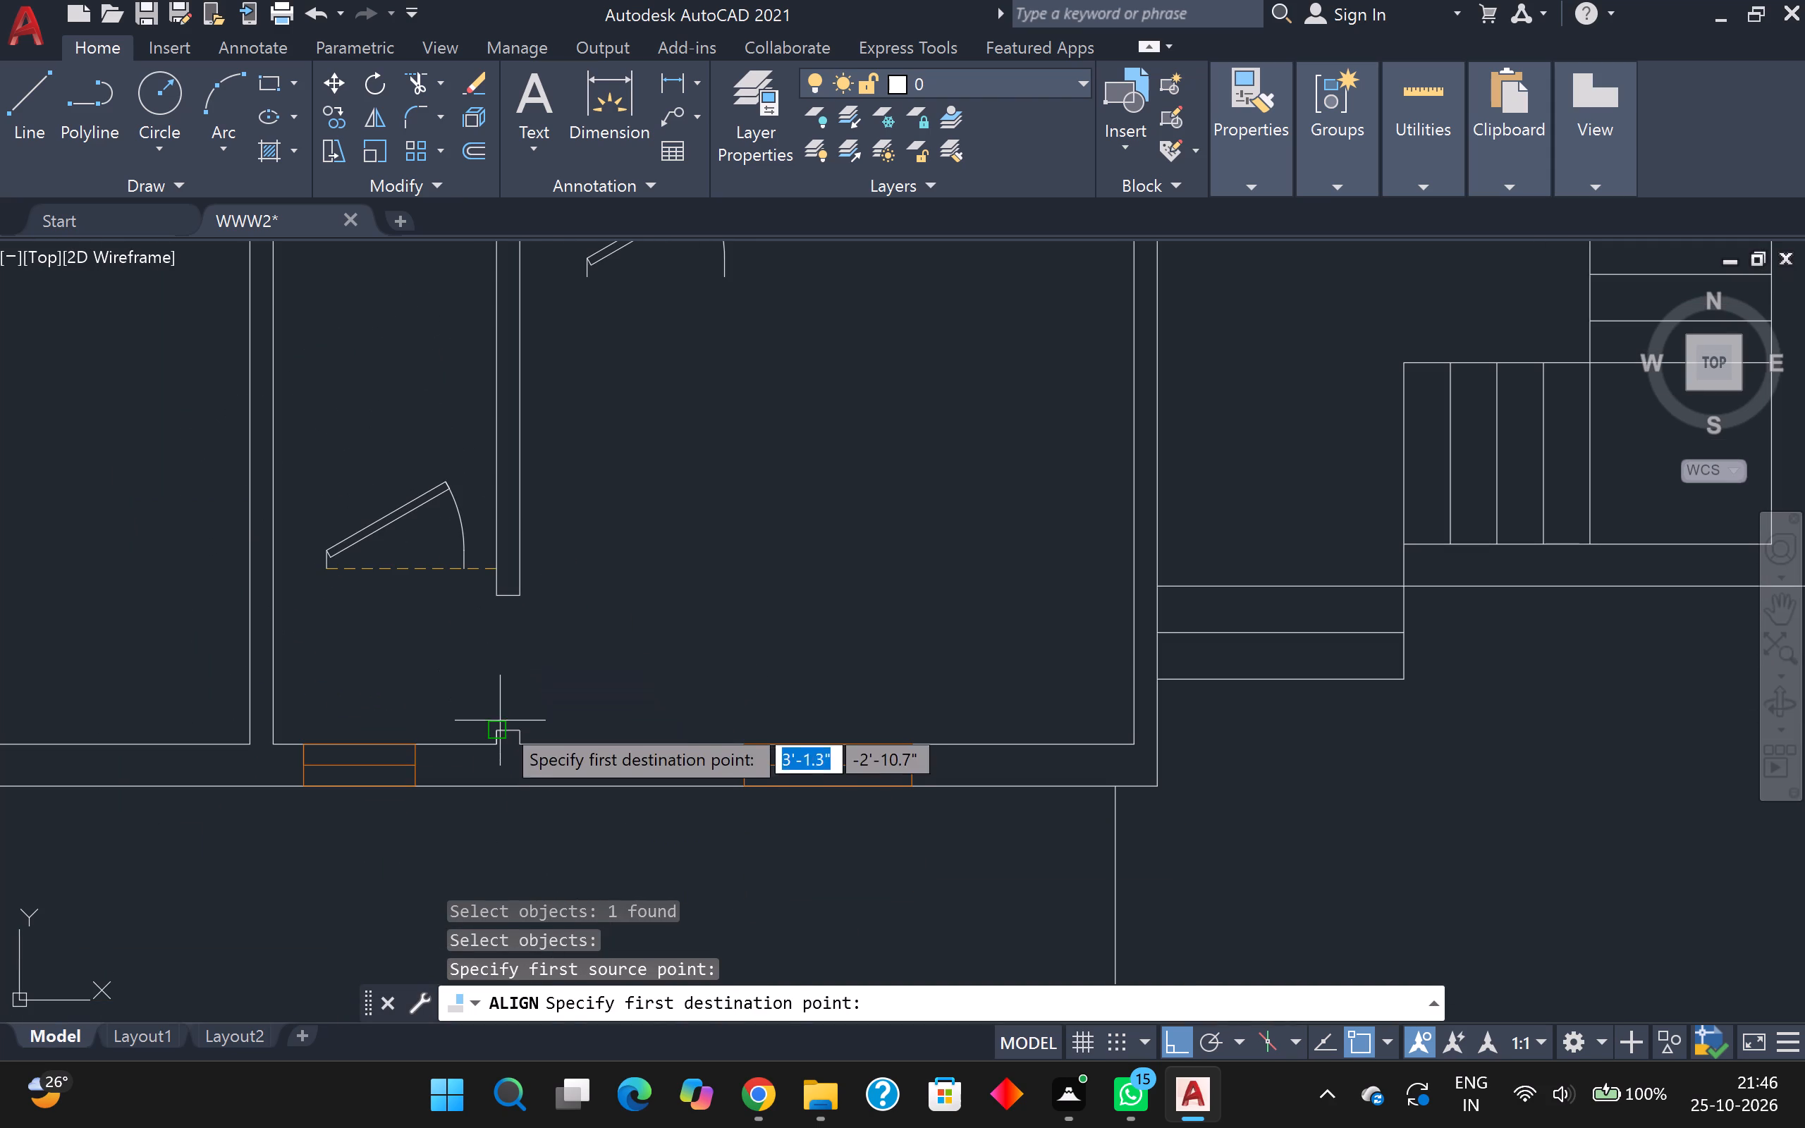
click(500, 729)
click(461, 572)
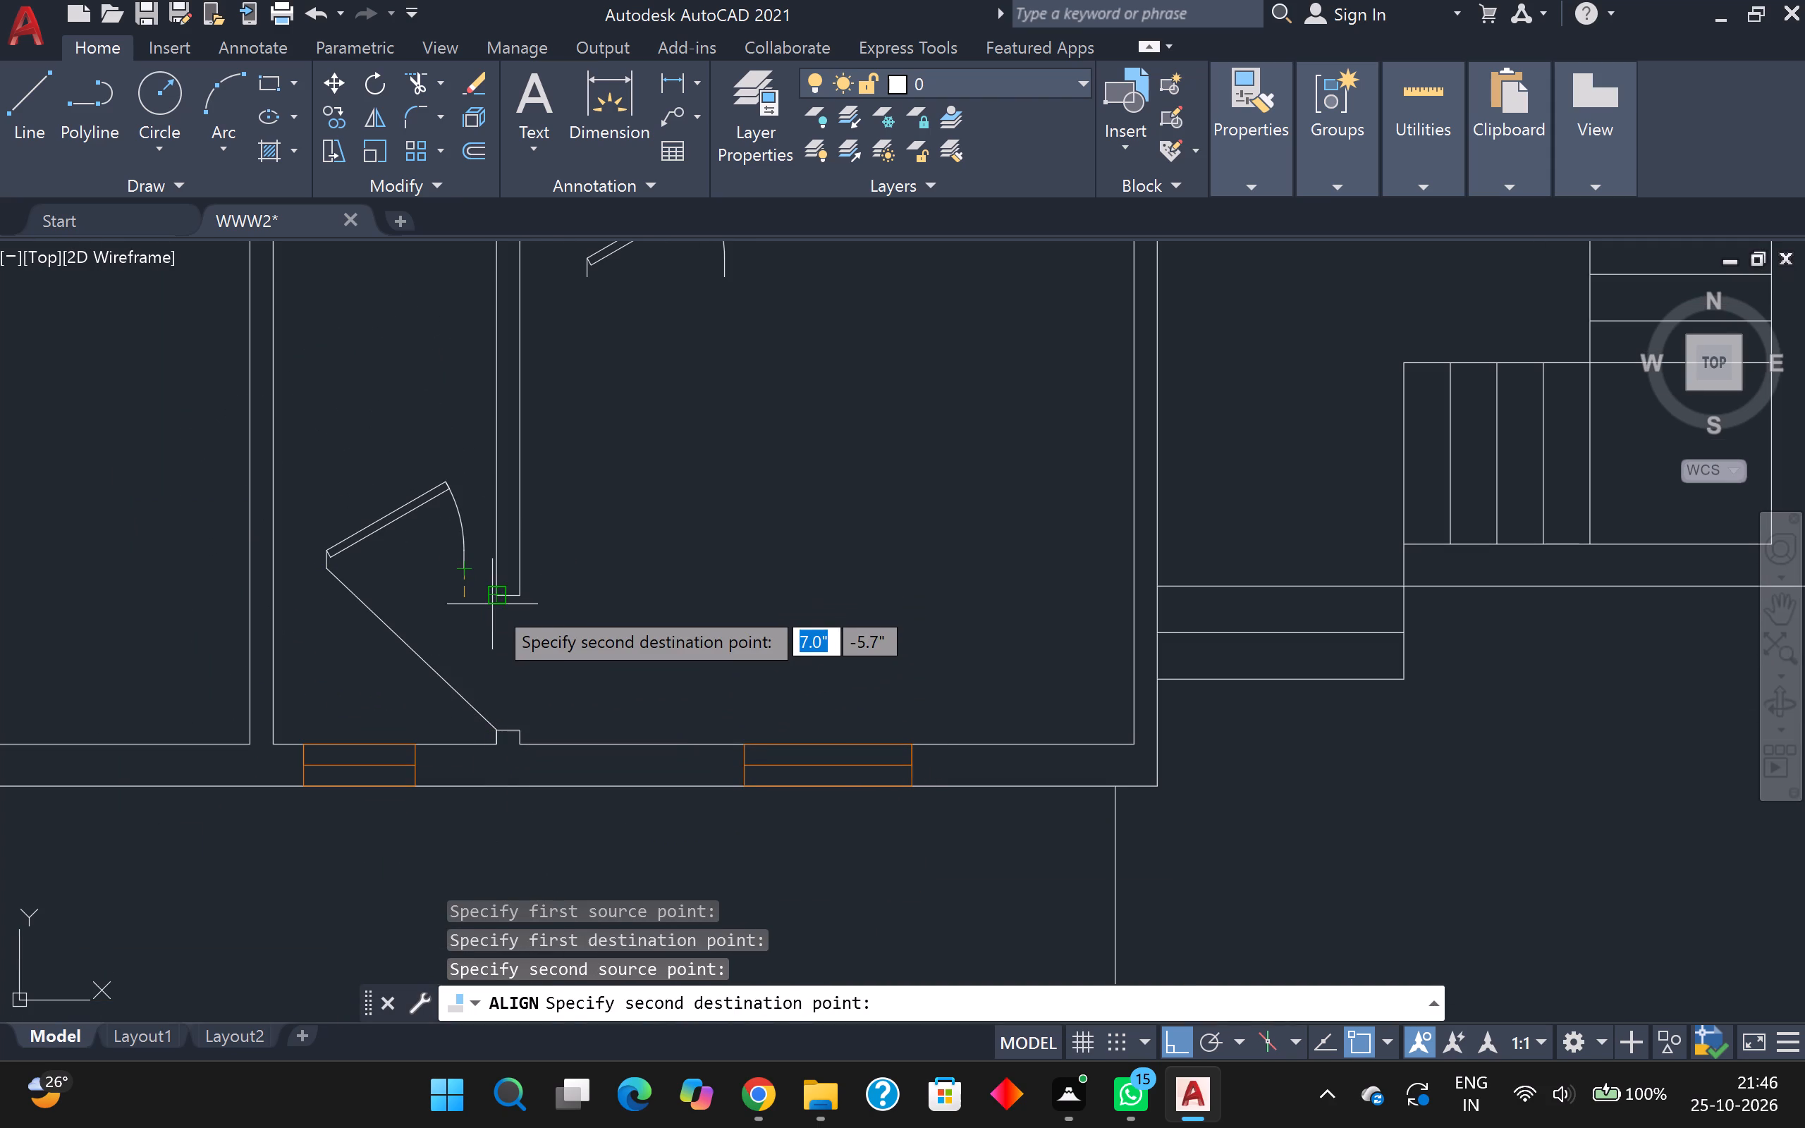
click(492, 588)
key(Return)
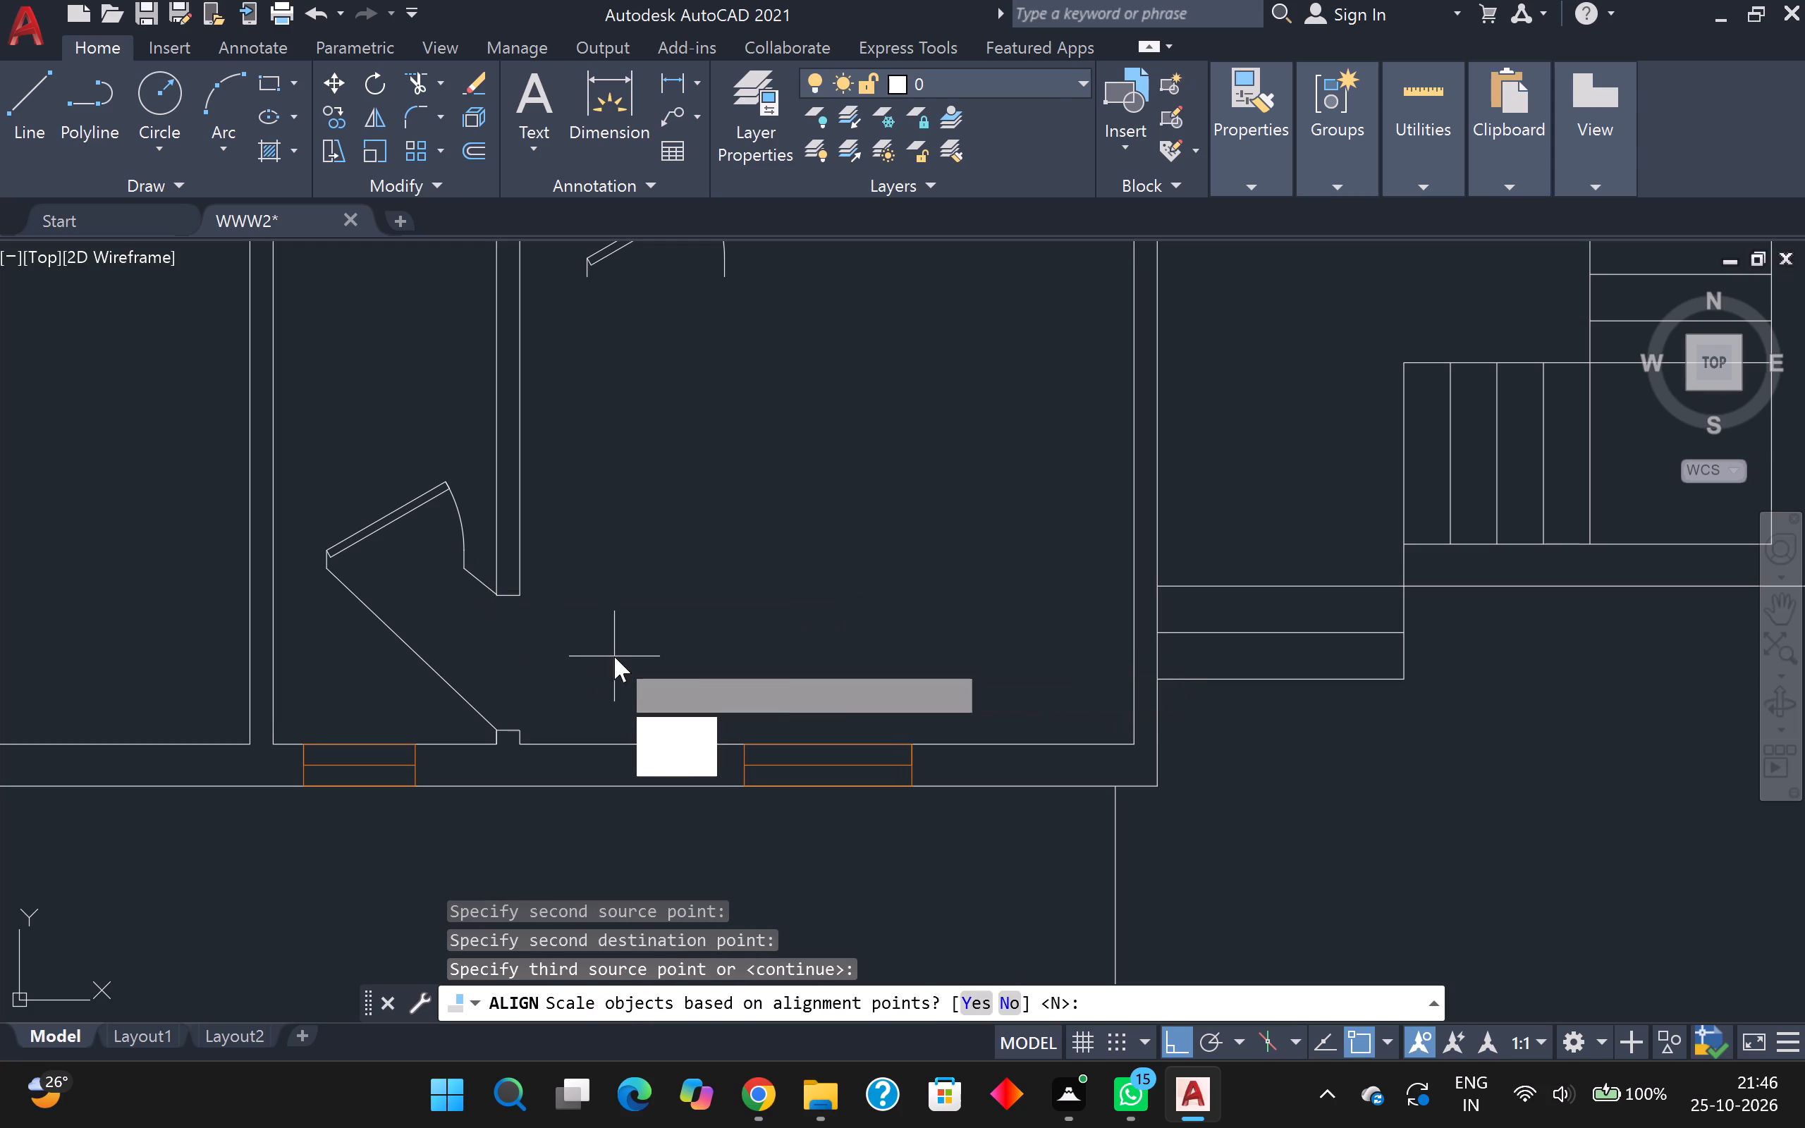
drag(666, 726, 614, 656)
Align the loose door of the bottom room beside the stairs with its top-wall opening, hinged at the left jamb, scaling it to fit.
middle_drag(624, 549, 580, 761)
key(space)
scroll(532, 482, up, 1)
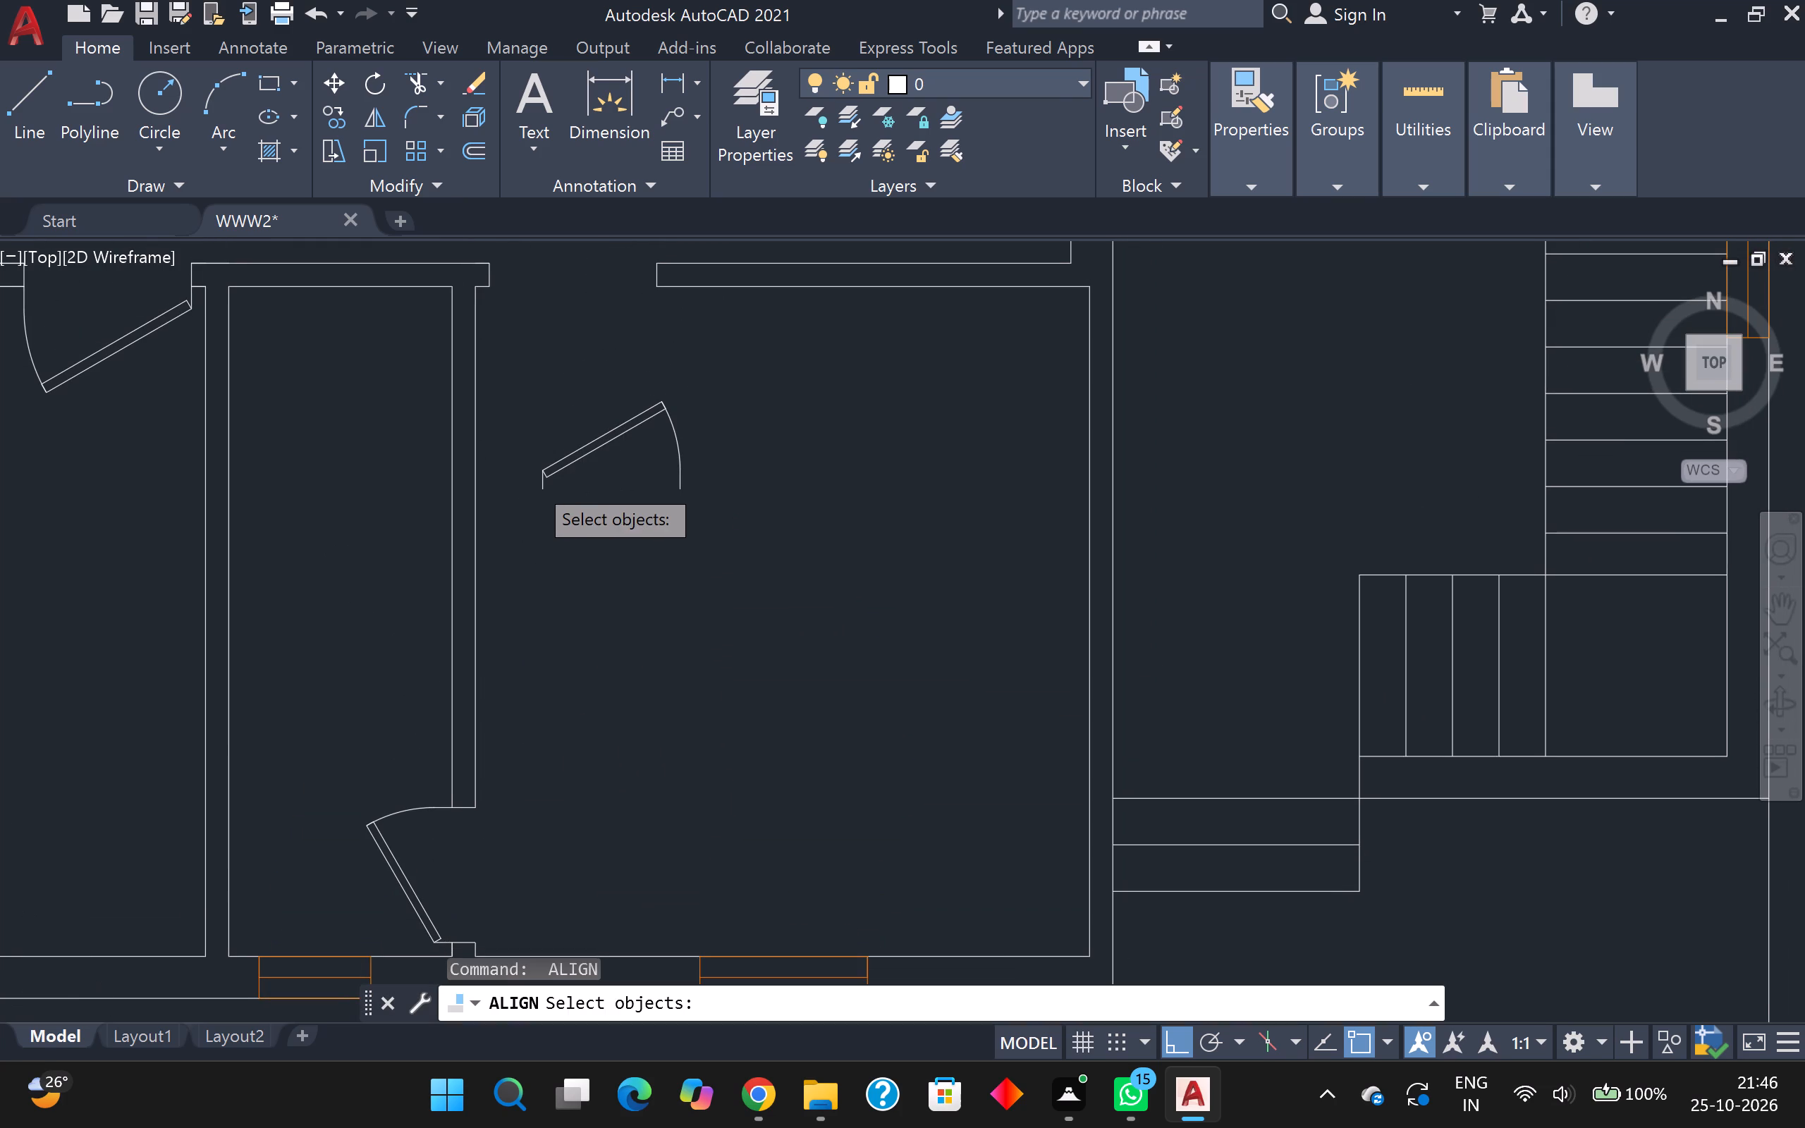
click(576, 460)
key(space)
click(550, 491)
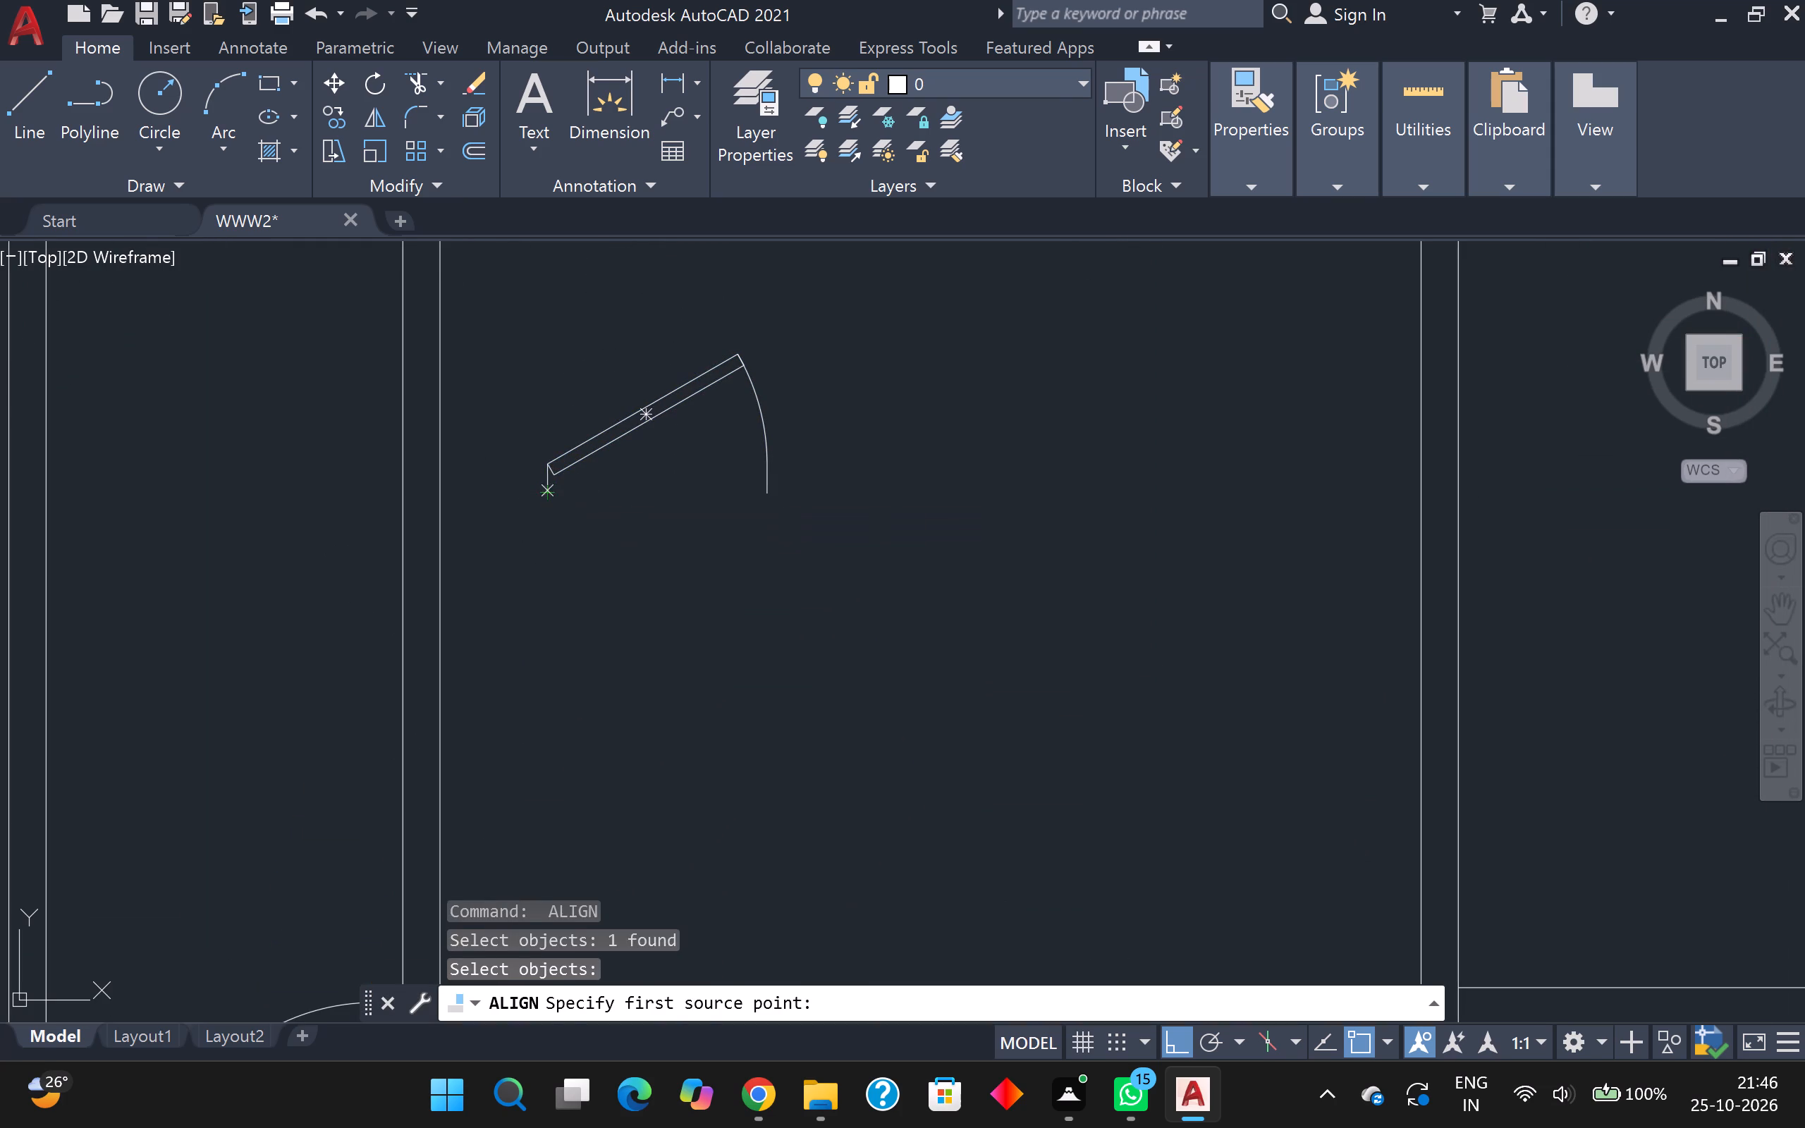
middle_drag(513, 403, 556, 602)
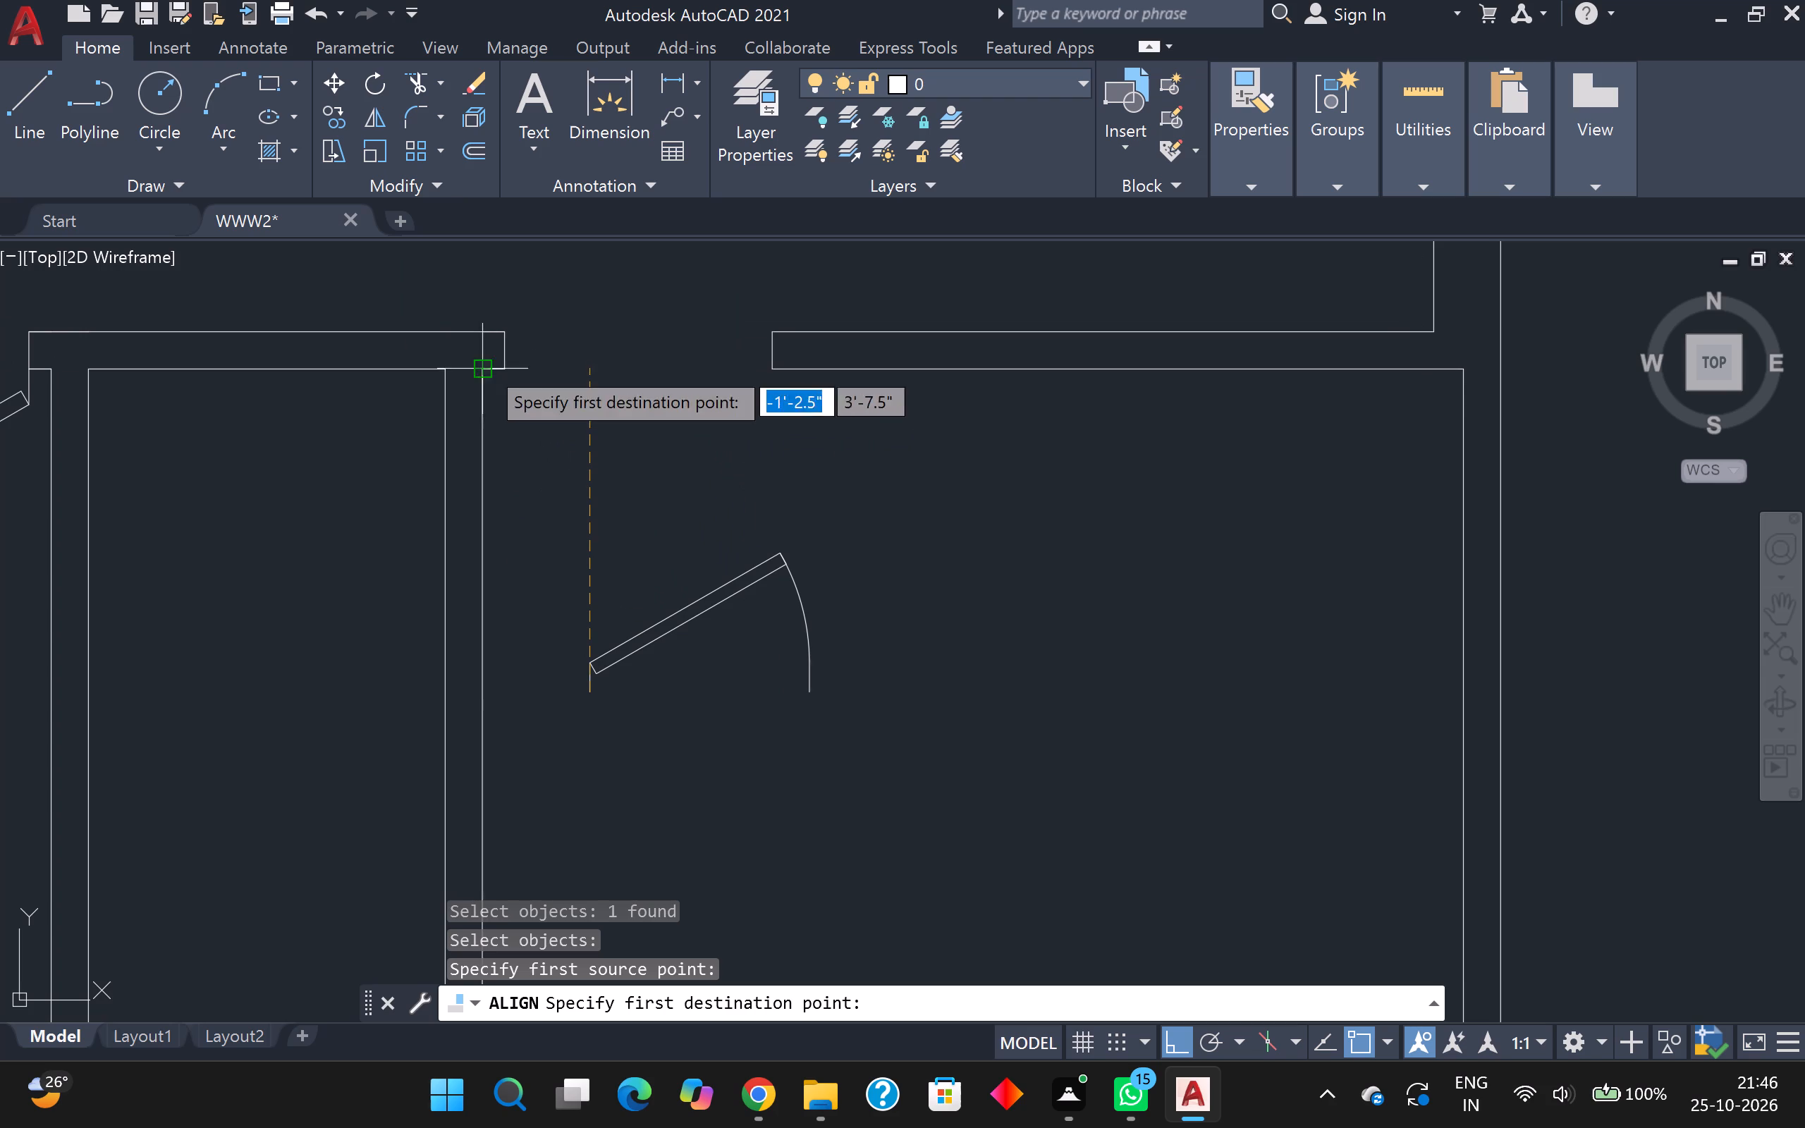
click(501, 372)
click(812, 687)
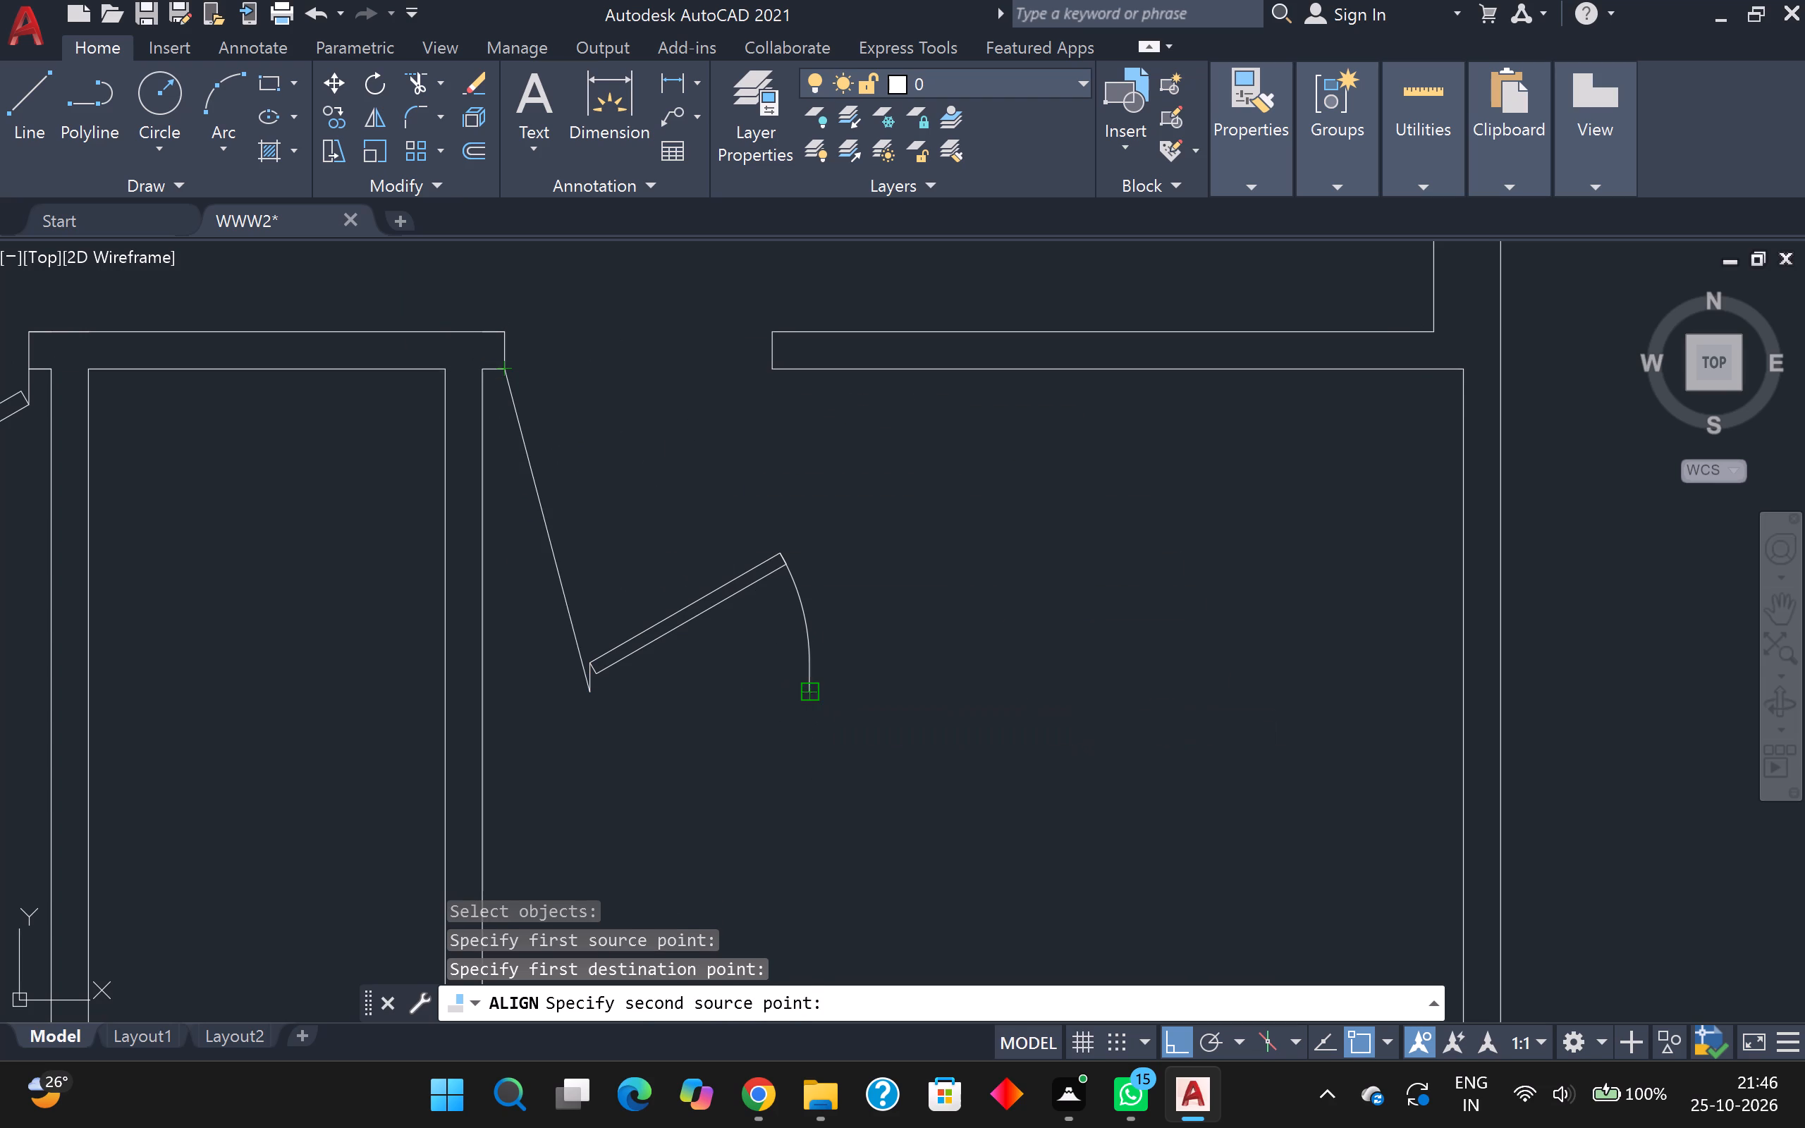
drag(769, 370, 769, 379)
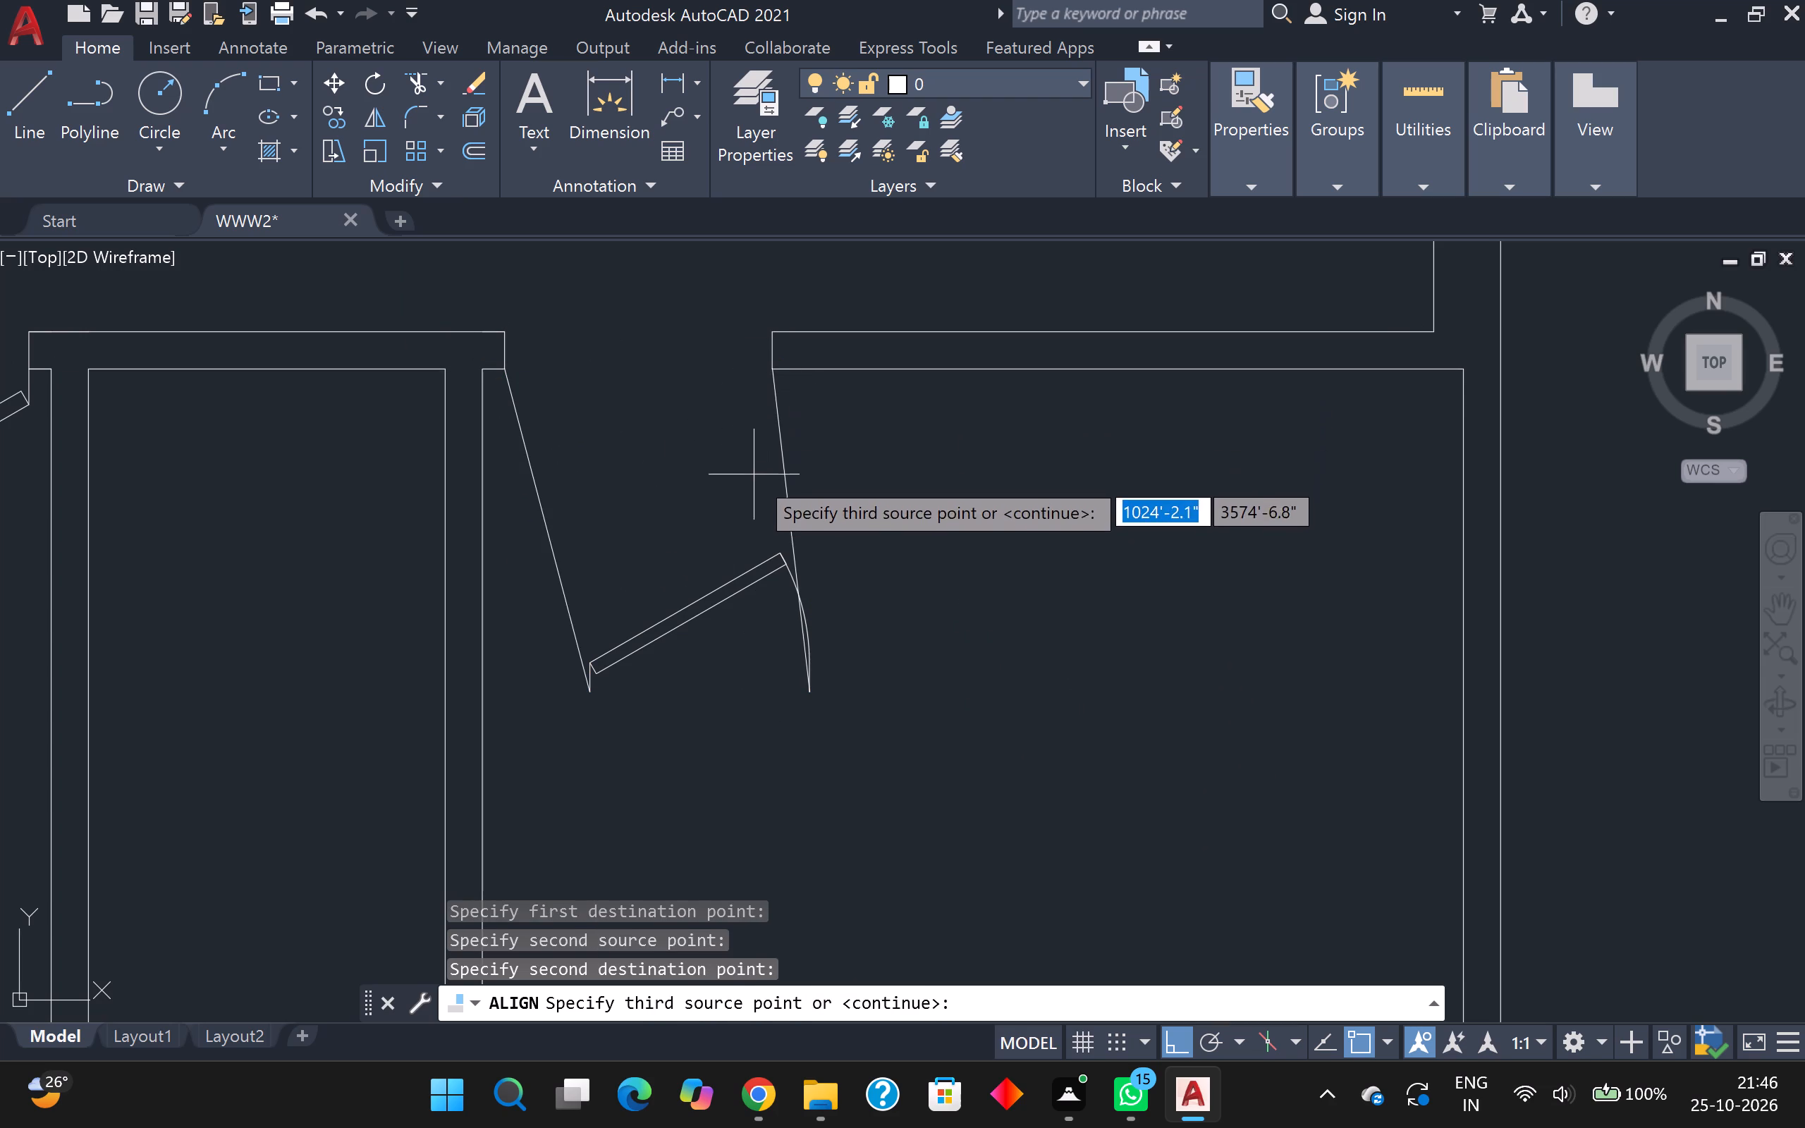
key(Return)
drag(810, 614, 725, 534)
Copy the top-right room's door straight down, placing it beside the left-wall opening of the small room above the stairs.
scroll(725, 534, down, 4)
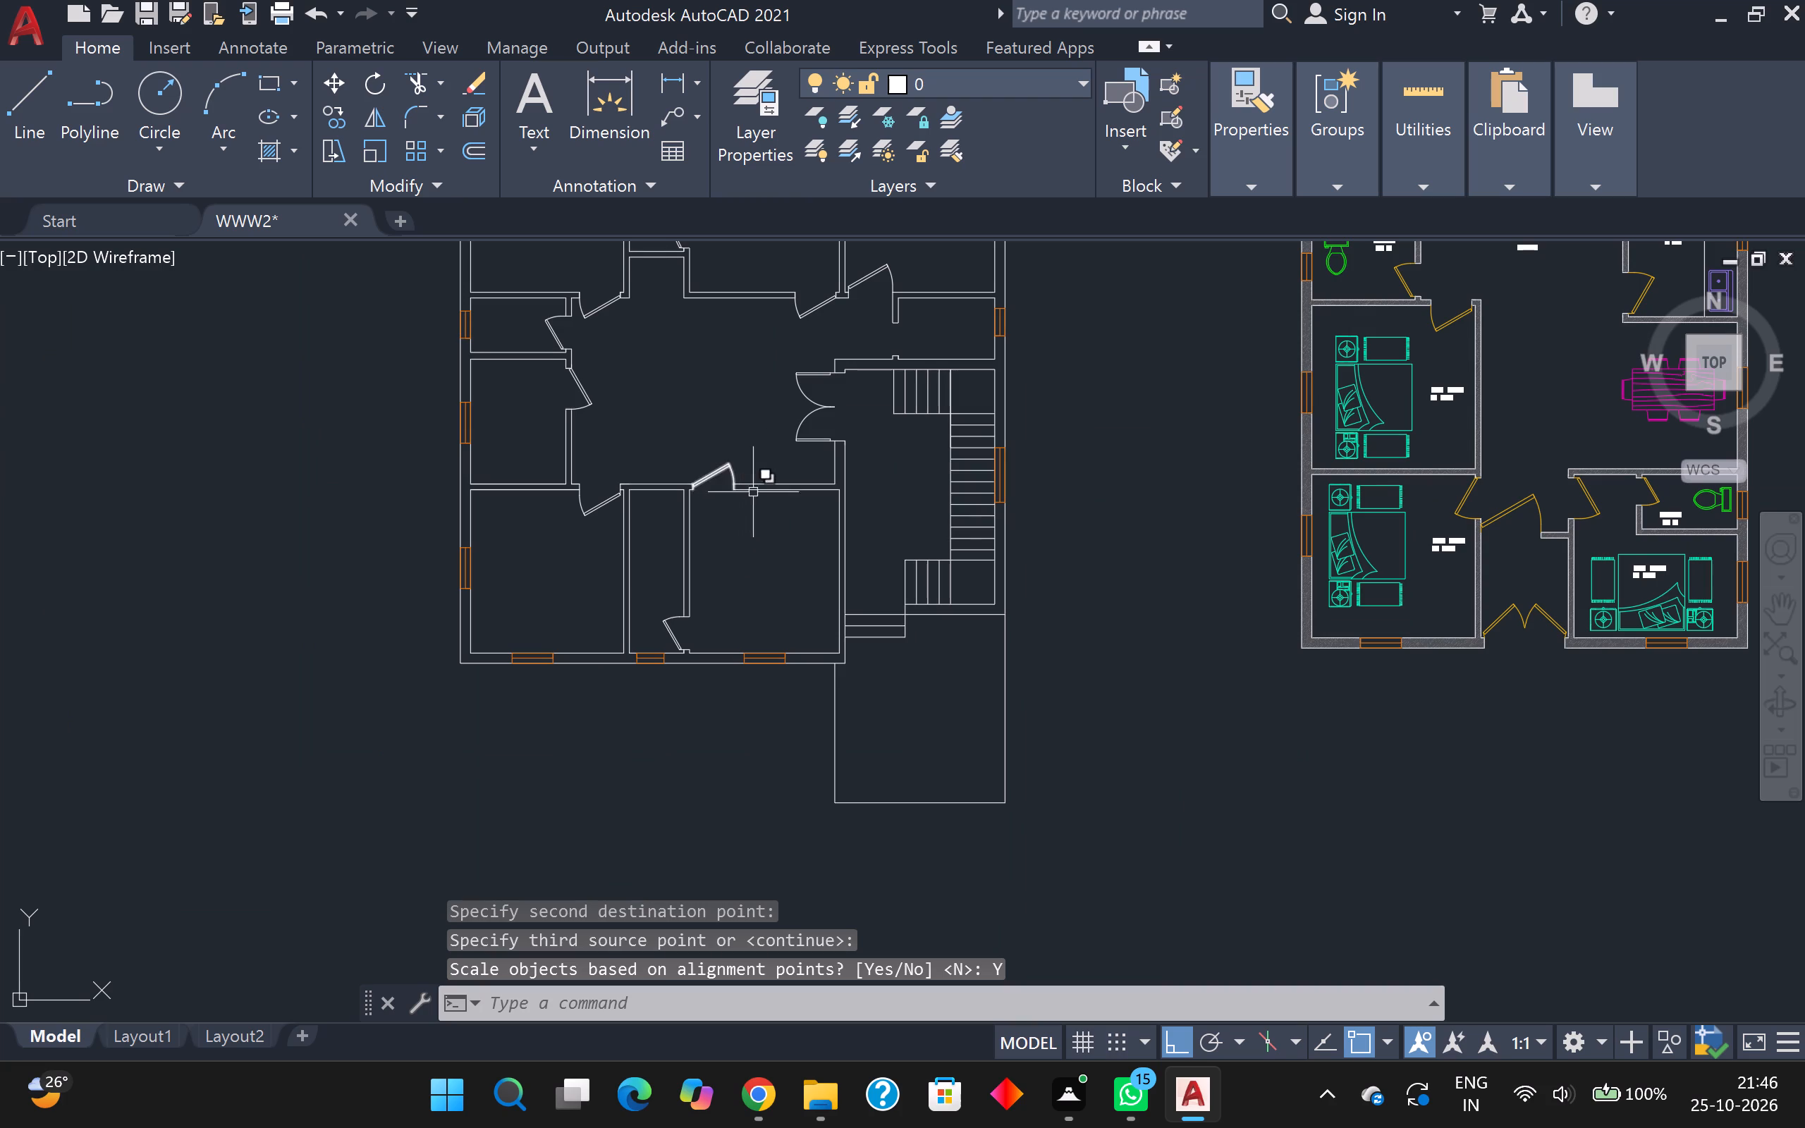
middle_drag(761, 421, 694, 614)
text(co)
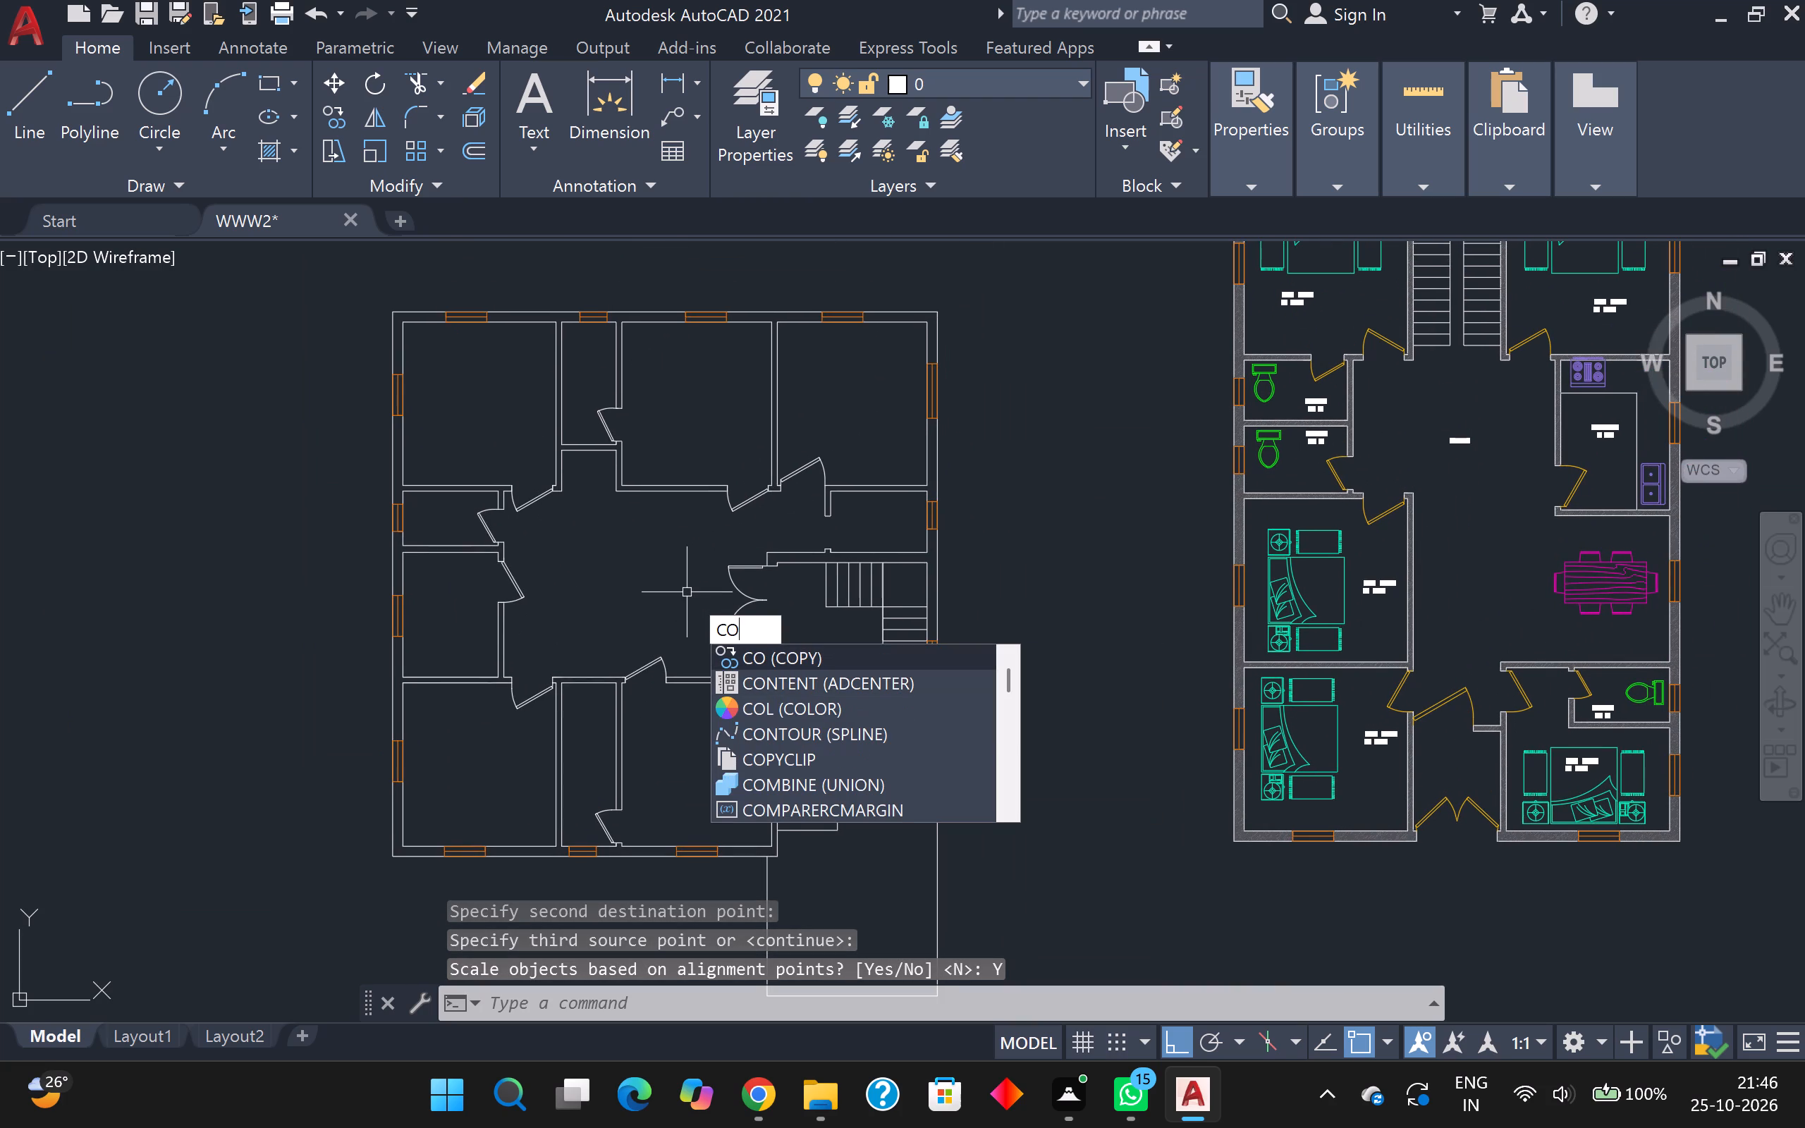
click(761, 650)
click(797, 474)
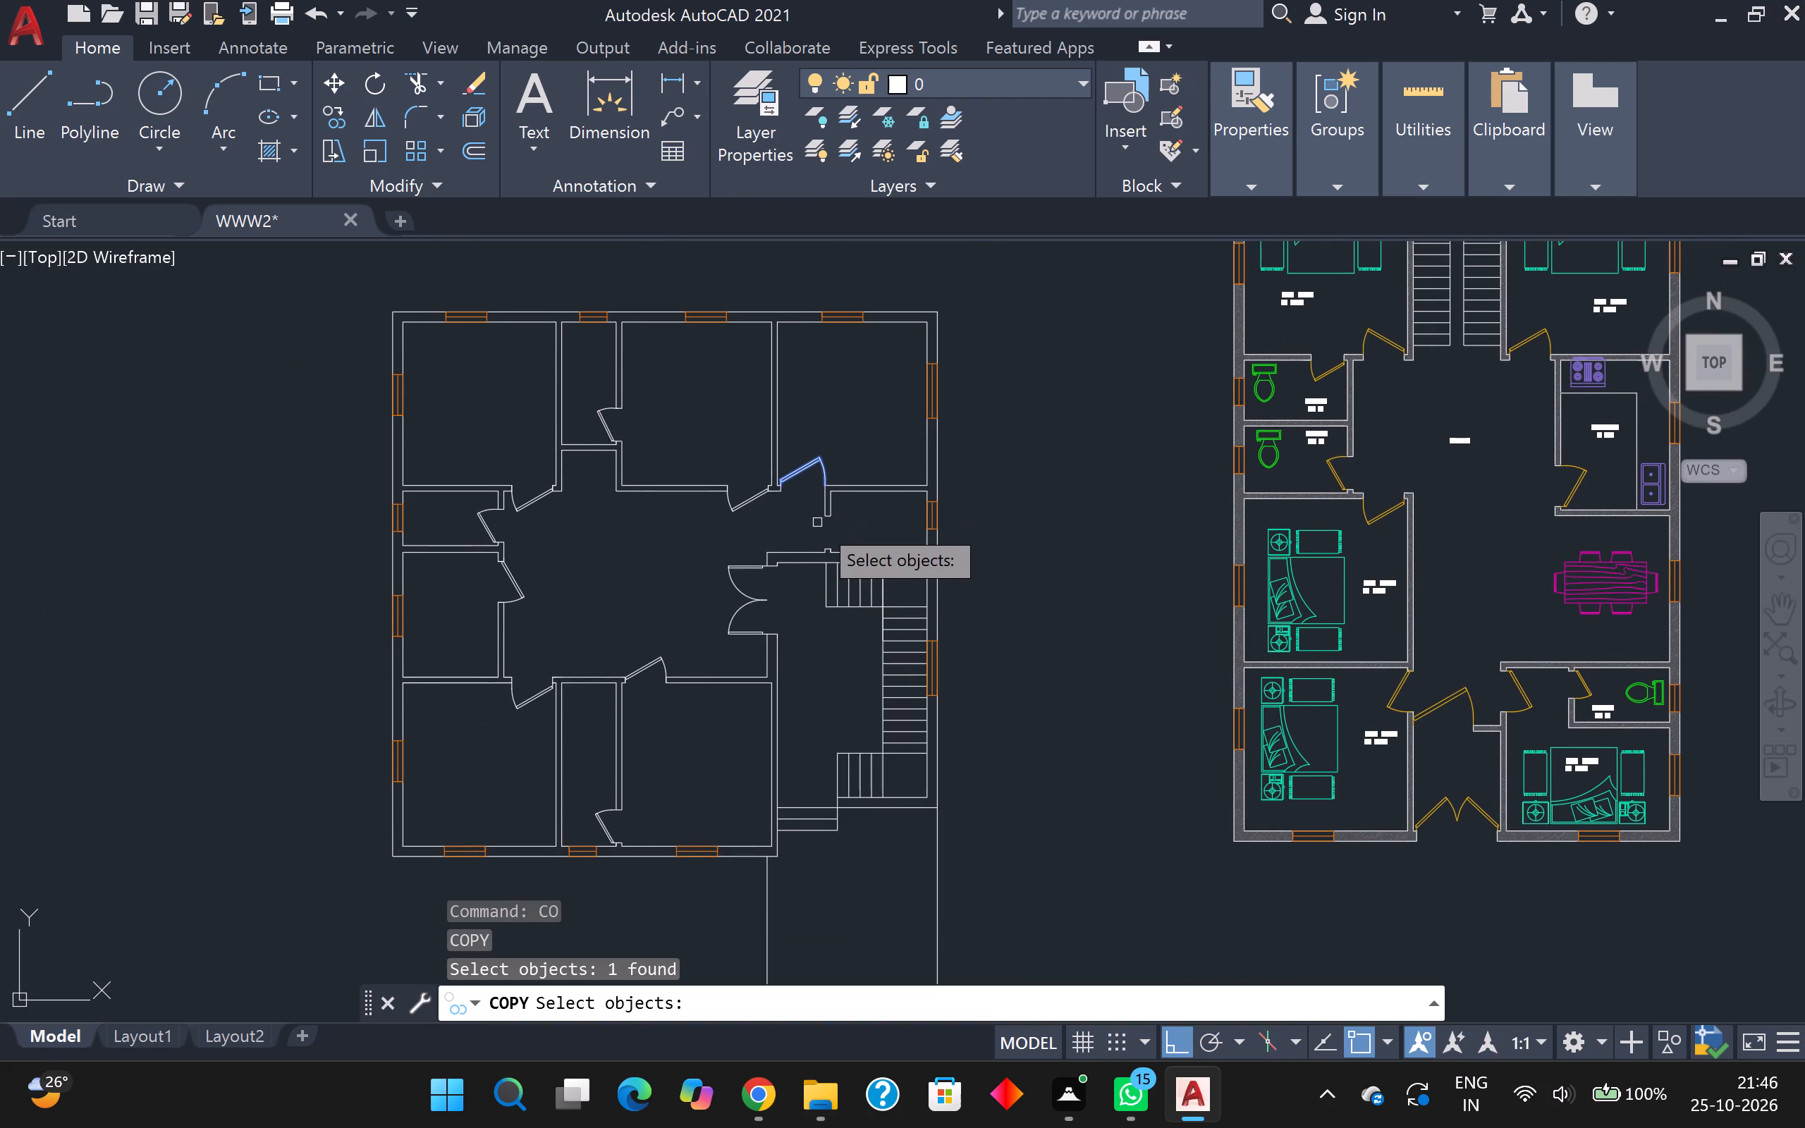
key(Return)
click(812, 460)
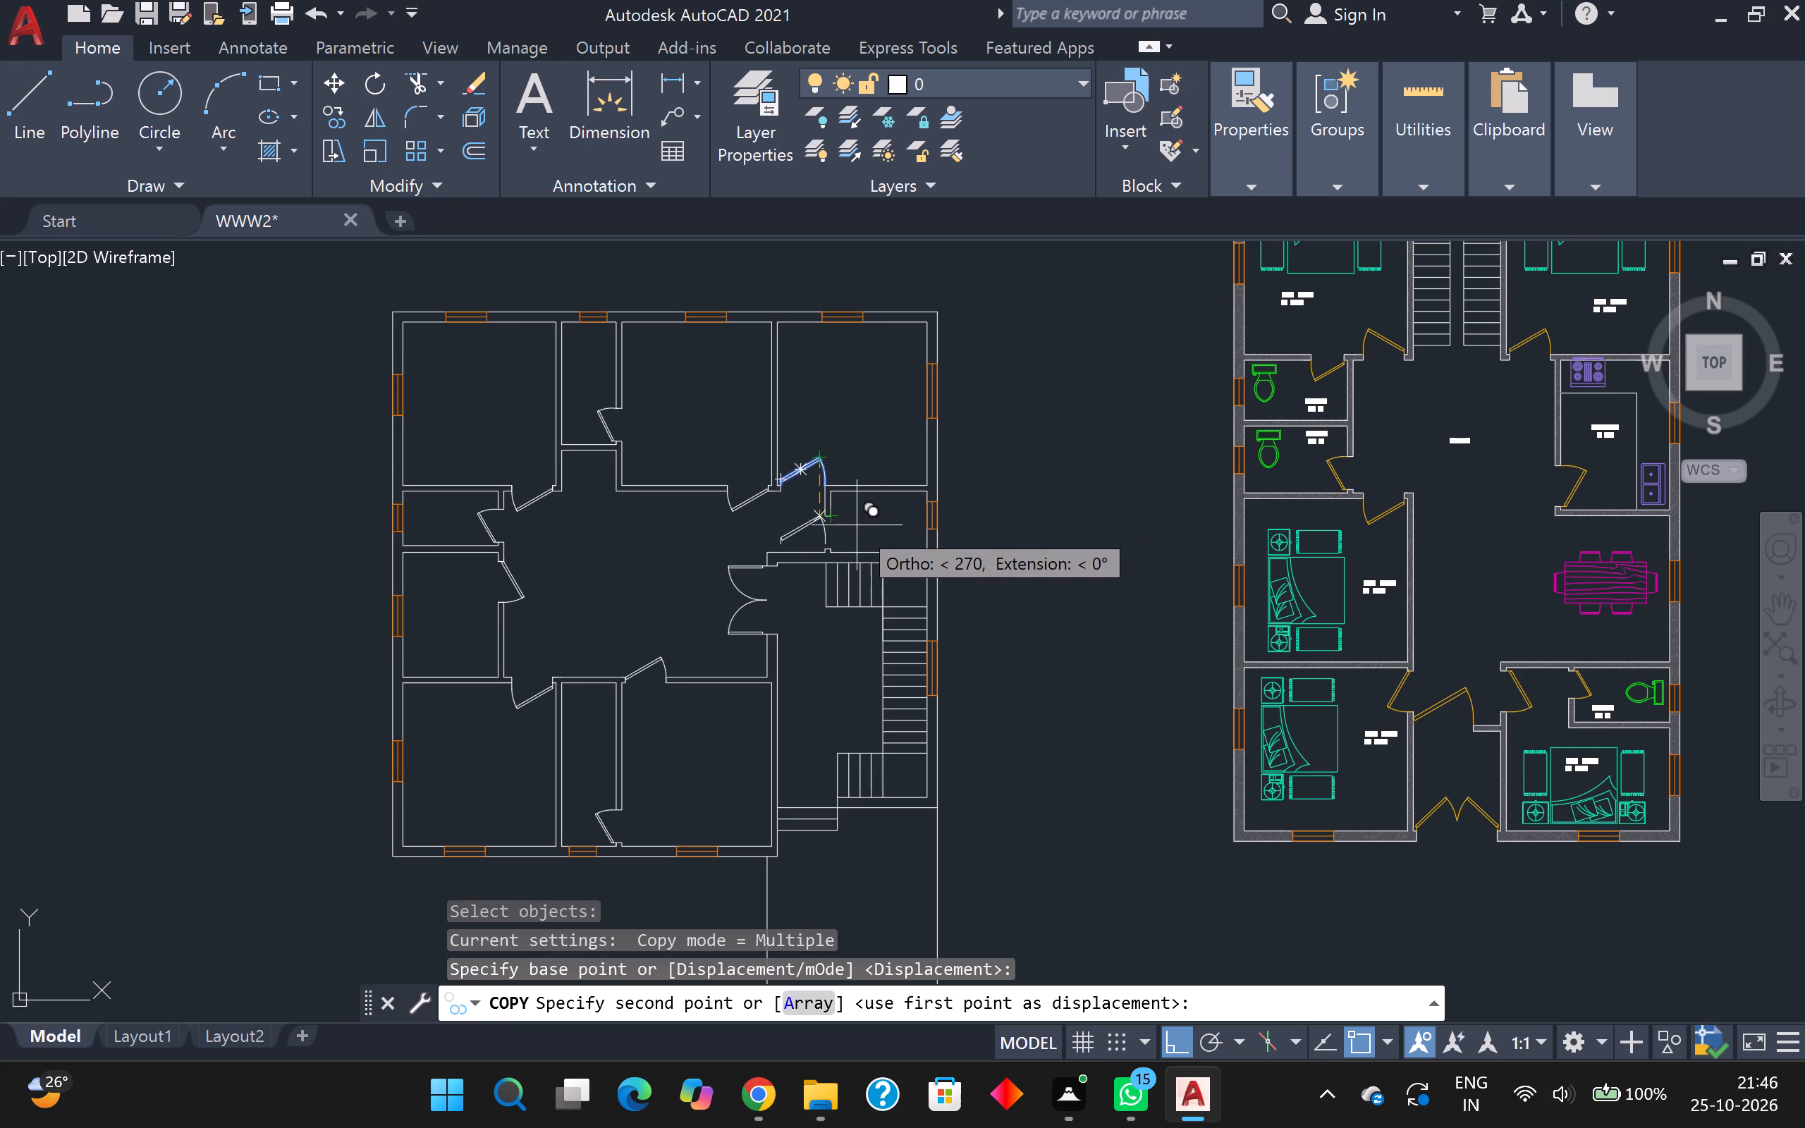
click(771, 524)
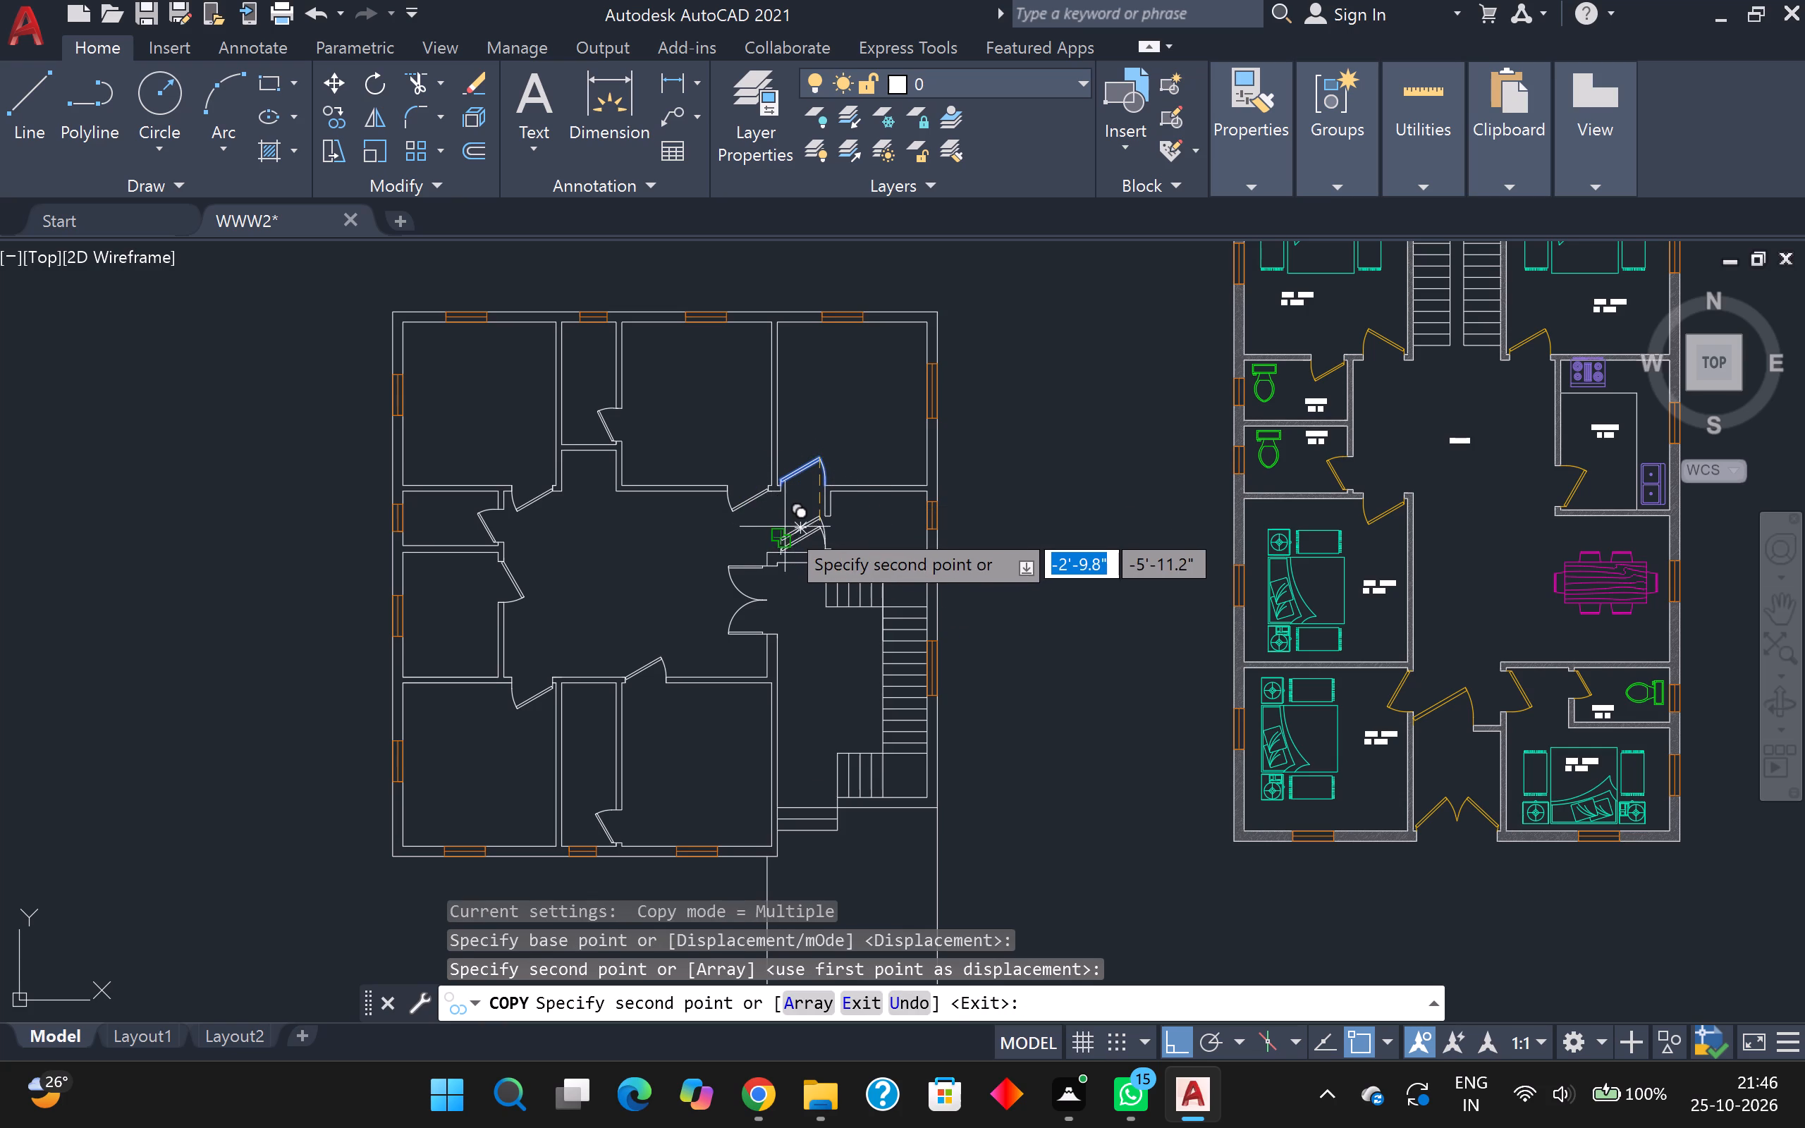
key(Escape)
Align the copied door with the left-wall opening of the small room above the stairs, placing its hinge at the lower jamb's inner corner.
scroll(771, 525, up, 2)
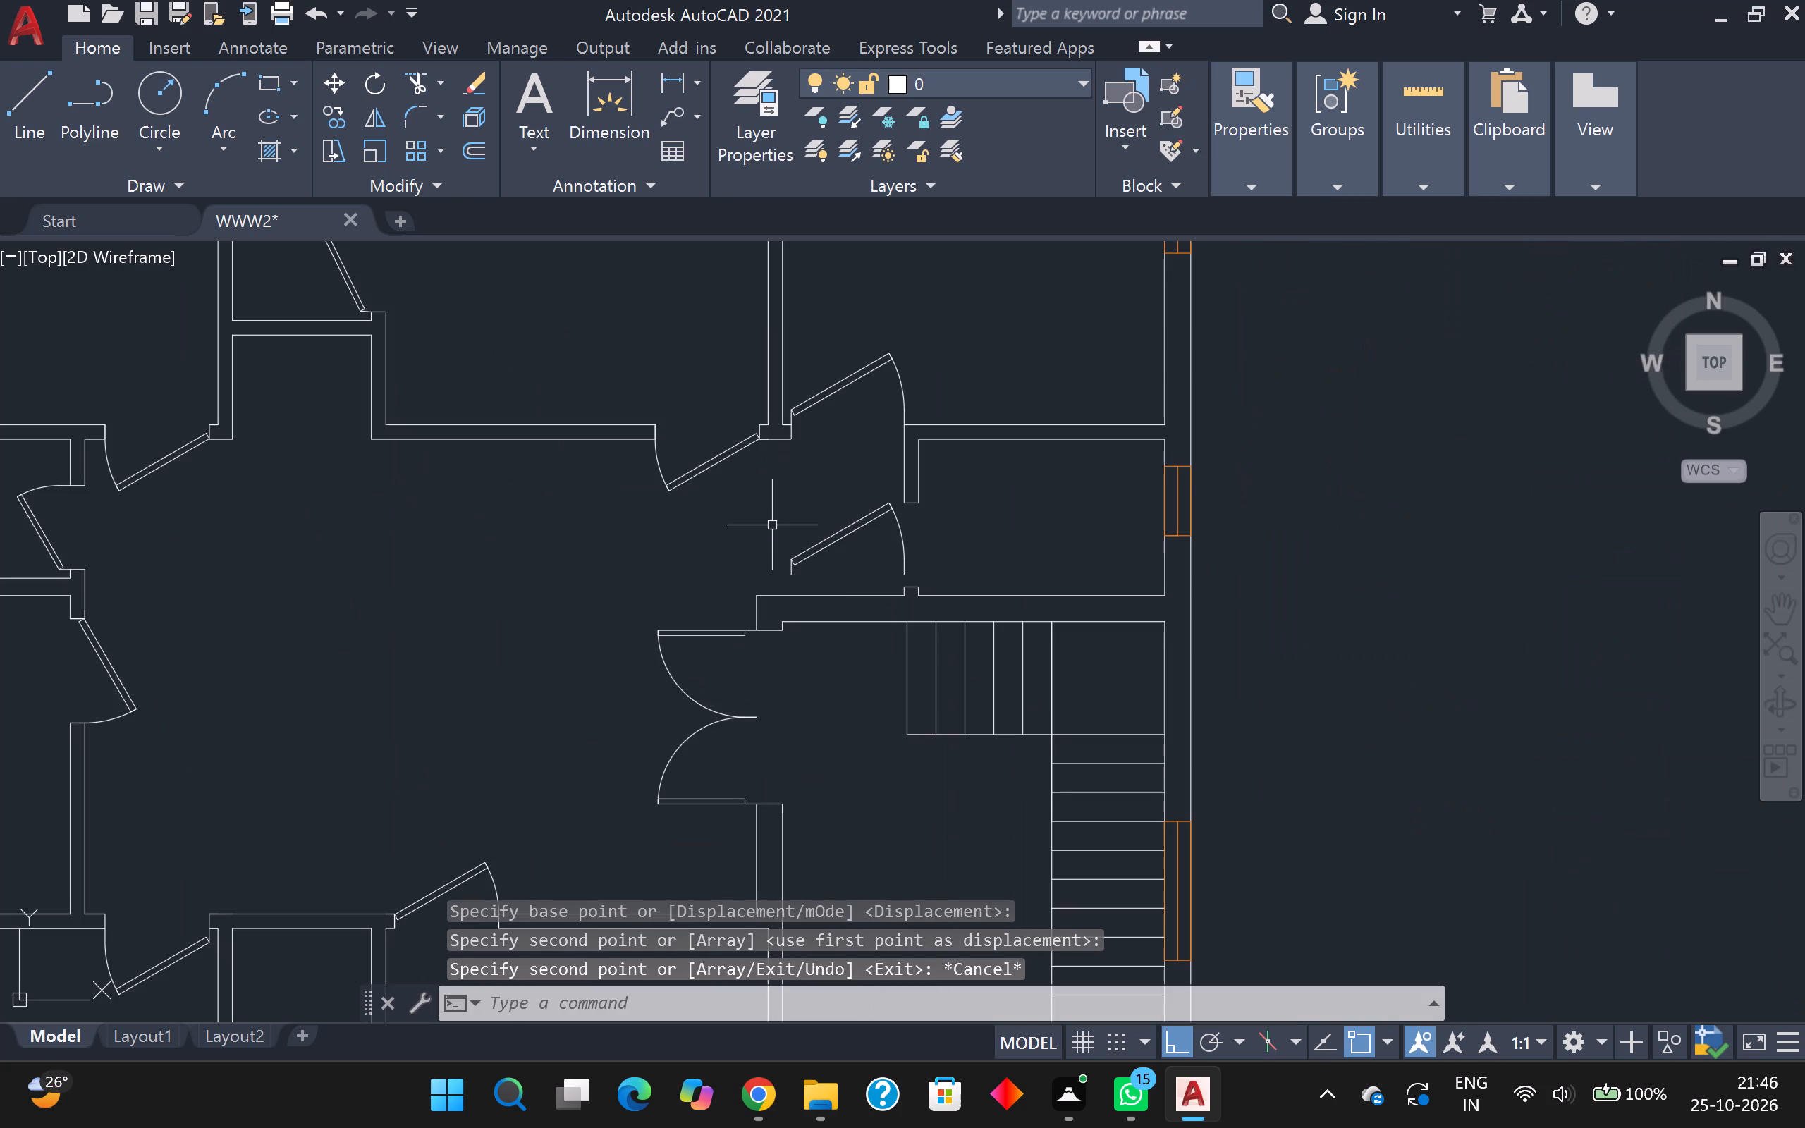
text(al)
key(Return)
scroll(772, 526, up, 1)
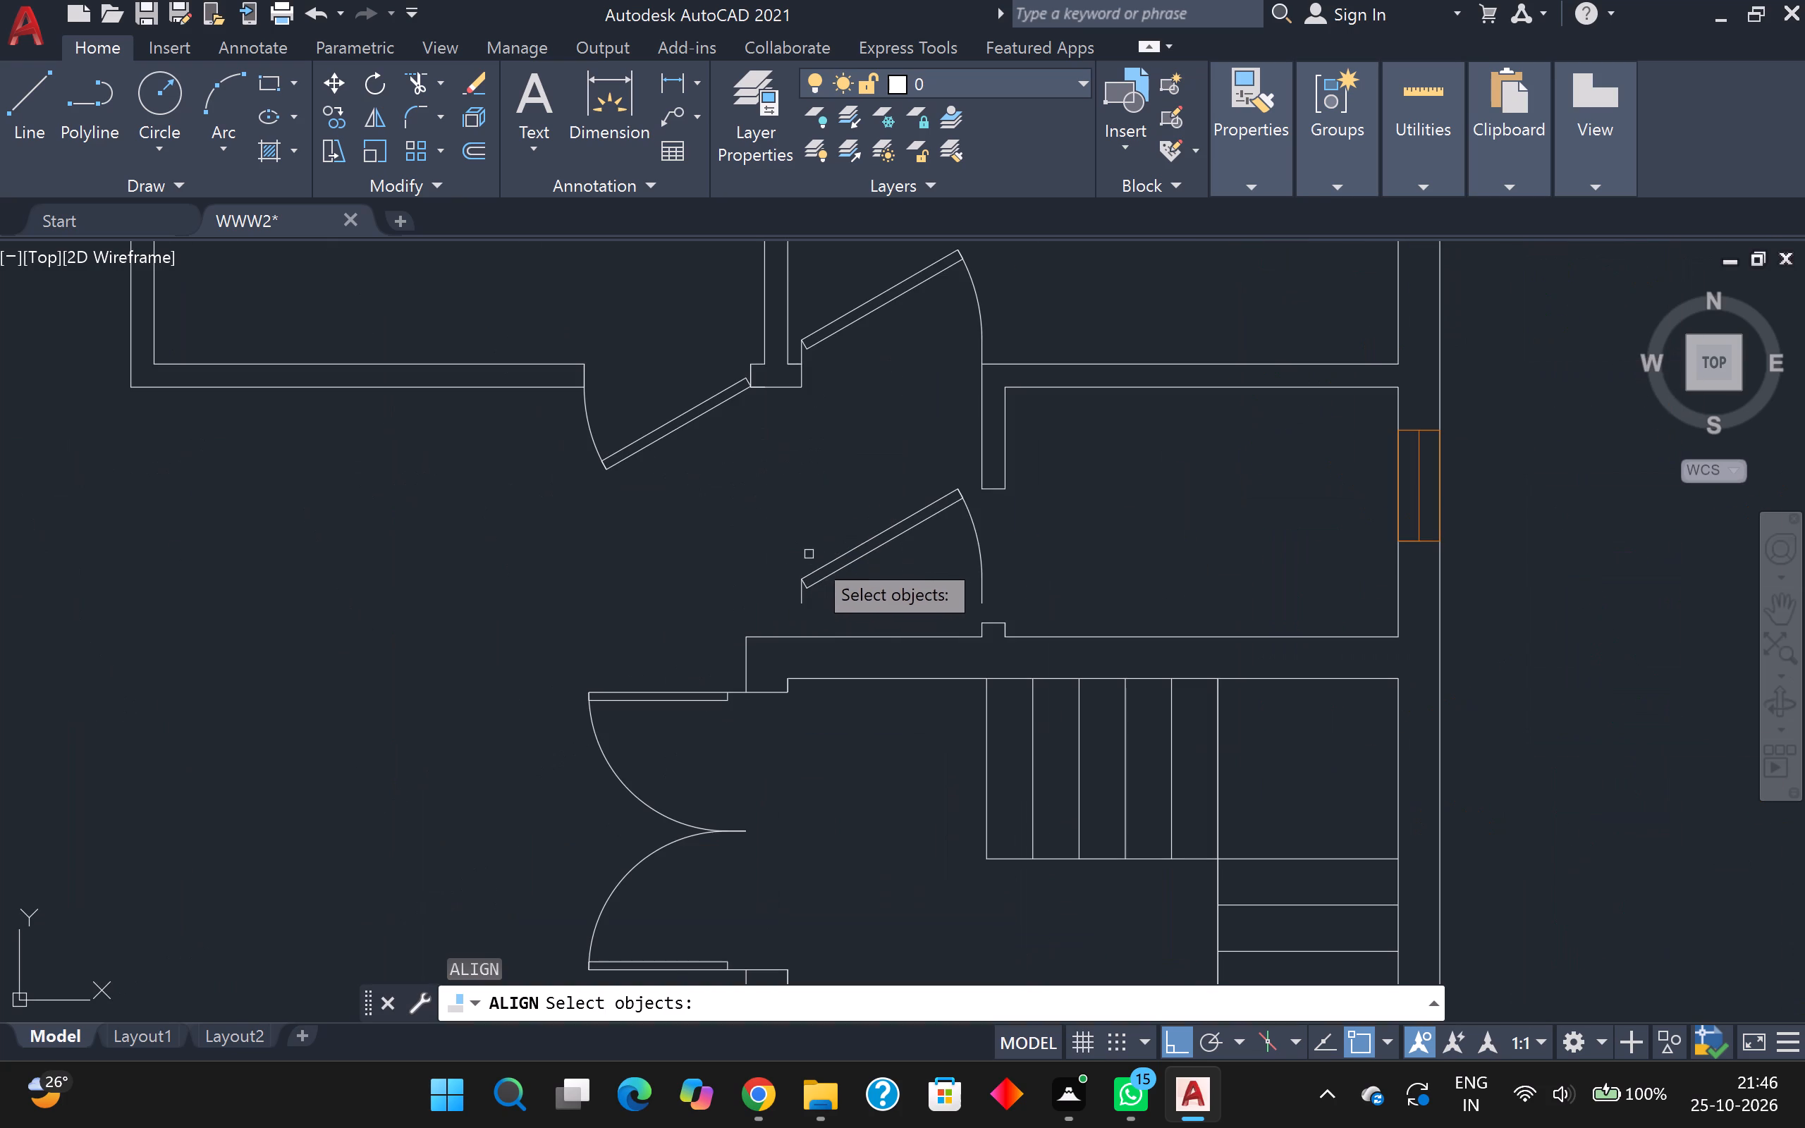
click(817, 567)
key(Return)
scroll(820, 567, up, 2)
middle_drag(802, 529, 697, 382)
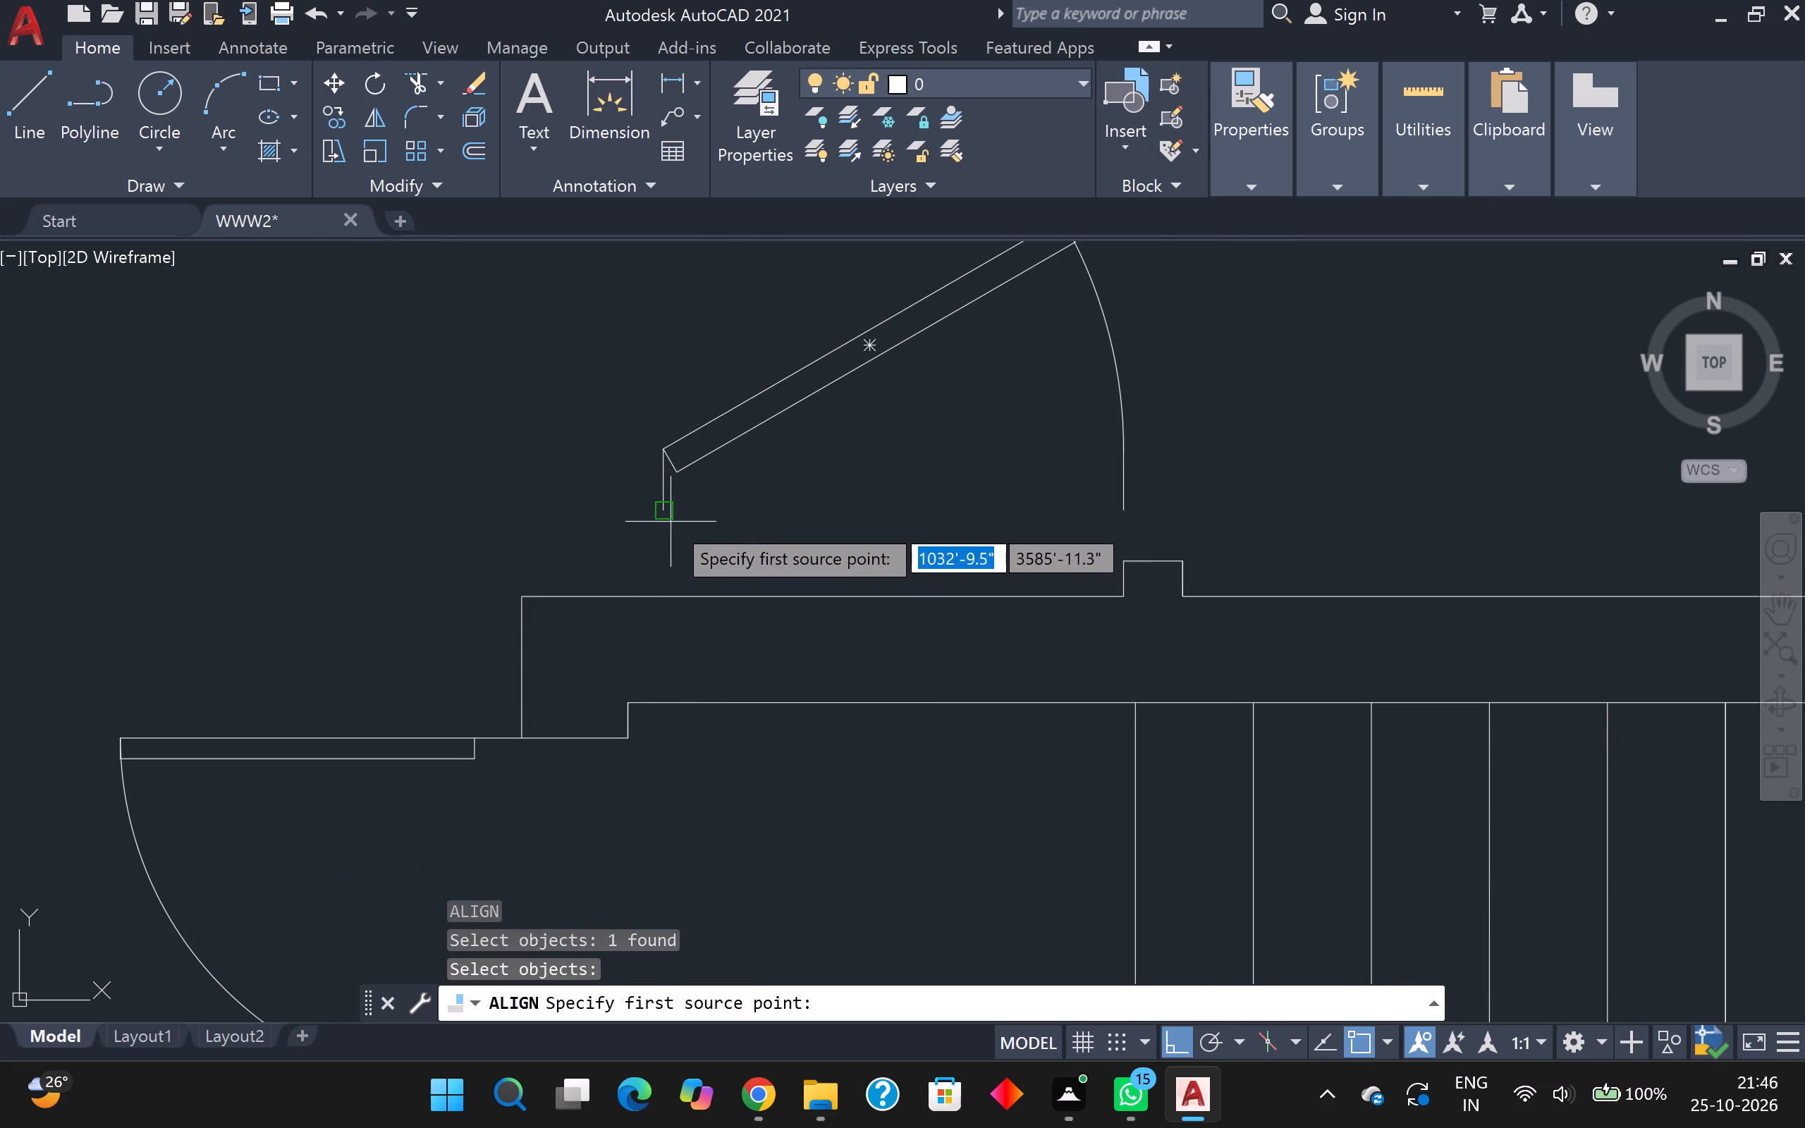
click(668, 517)
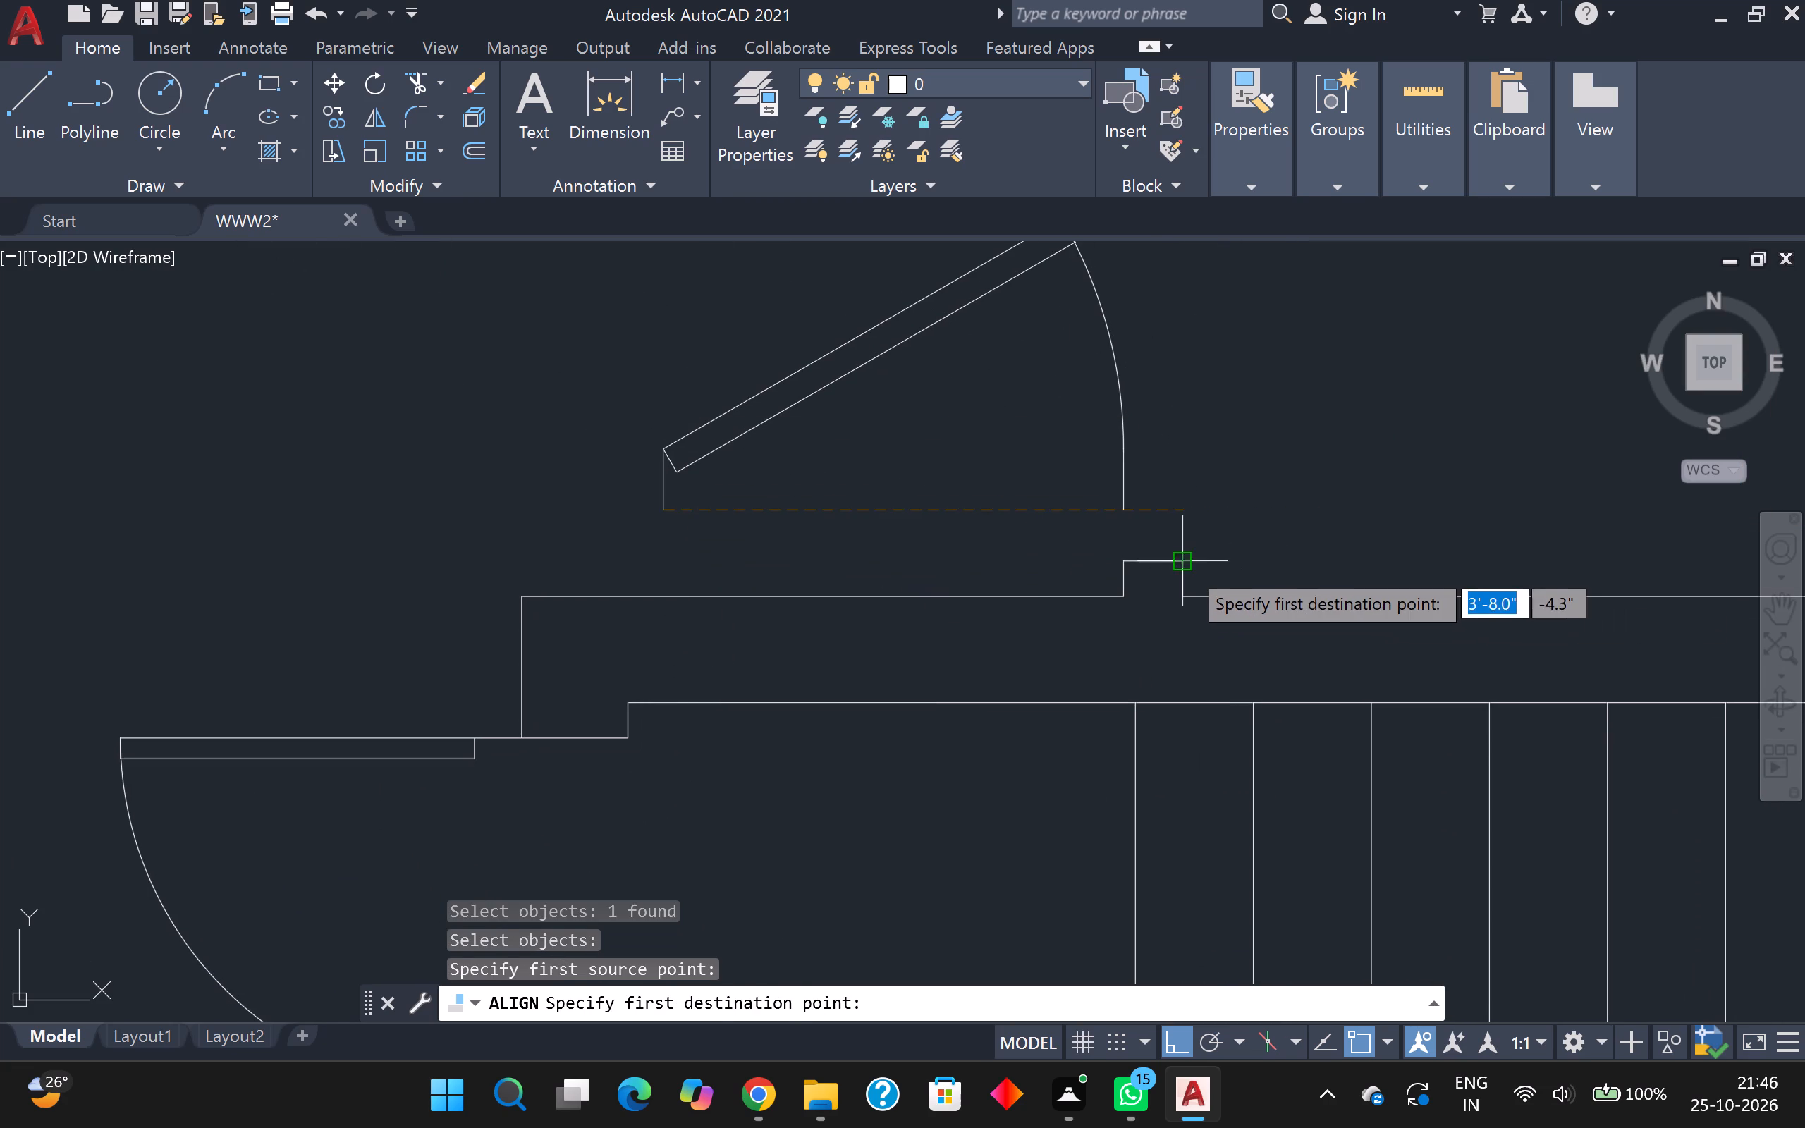
click(1186, 566)
middle_drag(1243, 539, 1179, 661)
click(1070, 632)
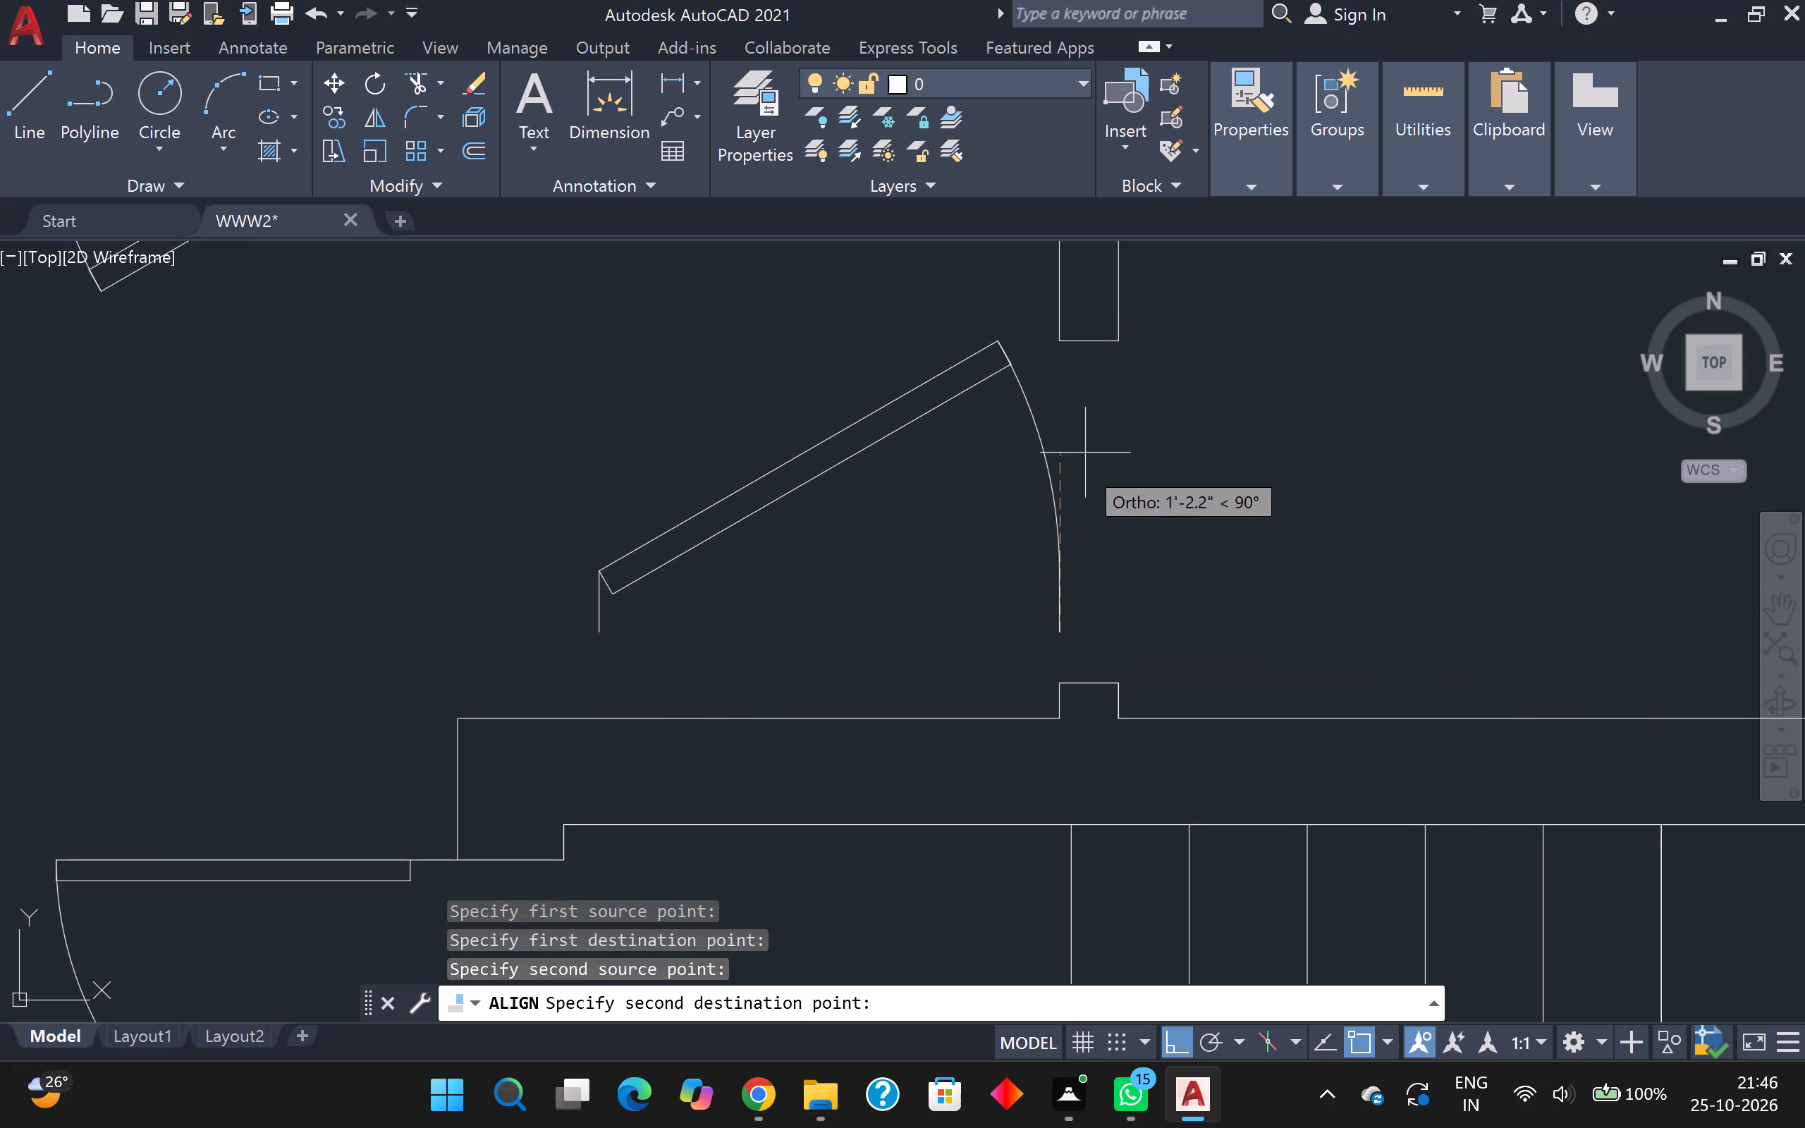
Finish aligning the copied door to the upper jamb's inner corner of the small room above the stairs, scaling it to the alignment points.
middle_drag(1089, 360, 942, 546)
scroll(894, 540, down, 1)
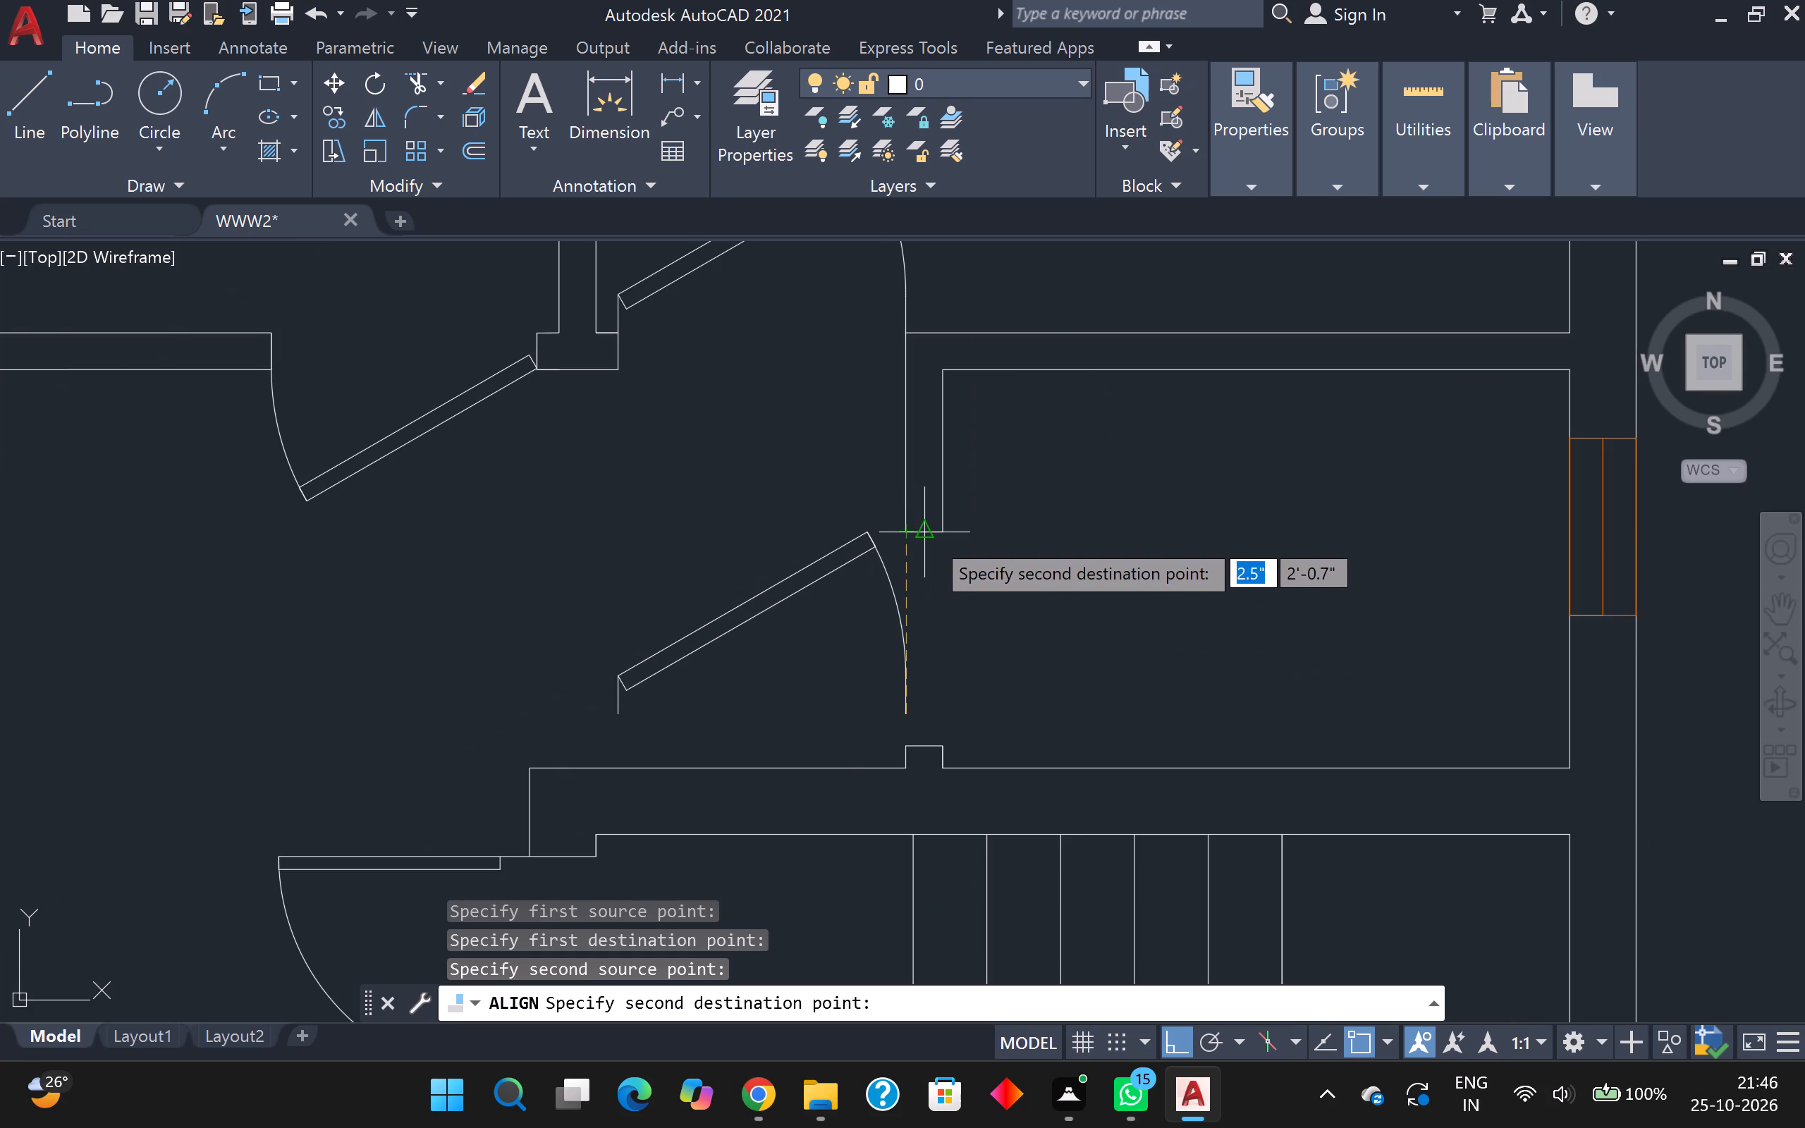
click(944, 537)
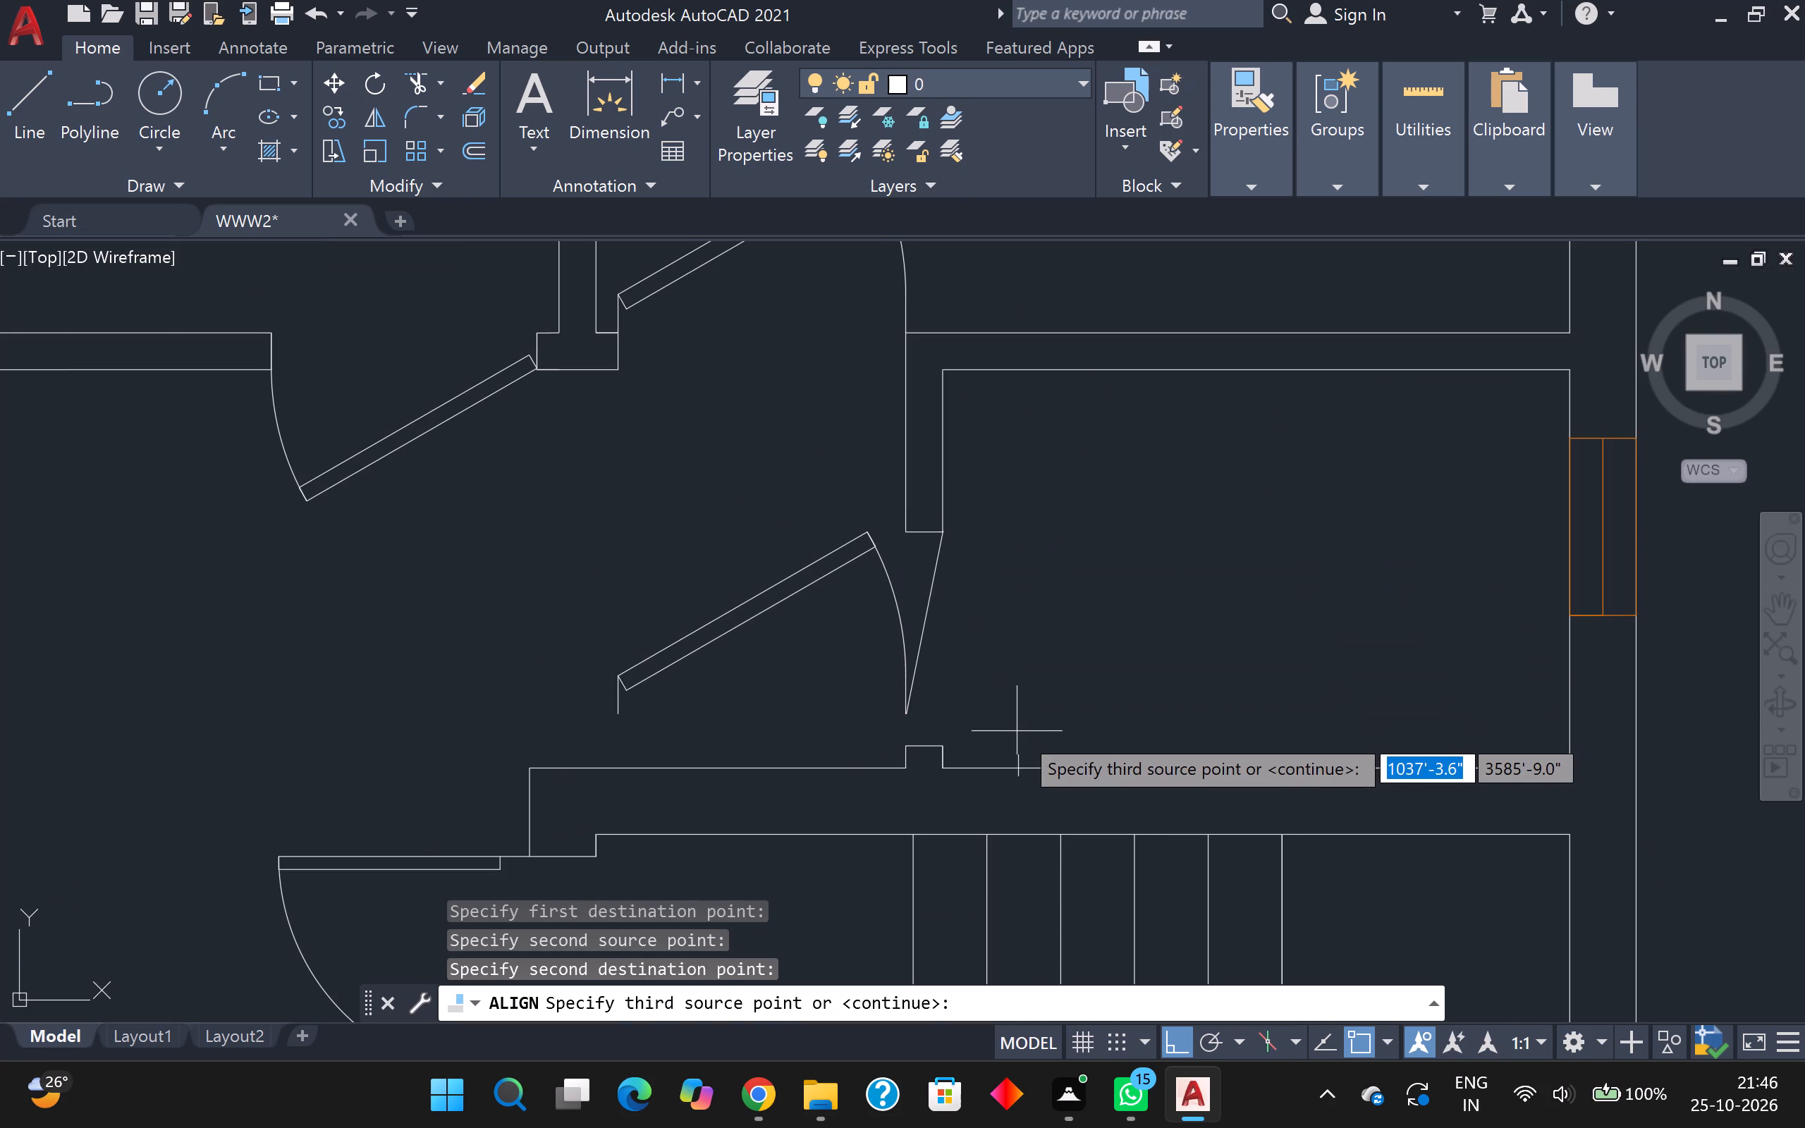
key(Return)
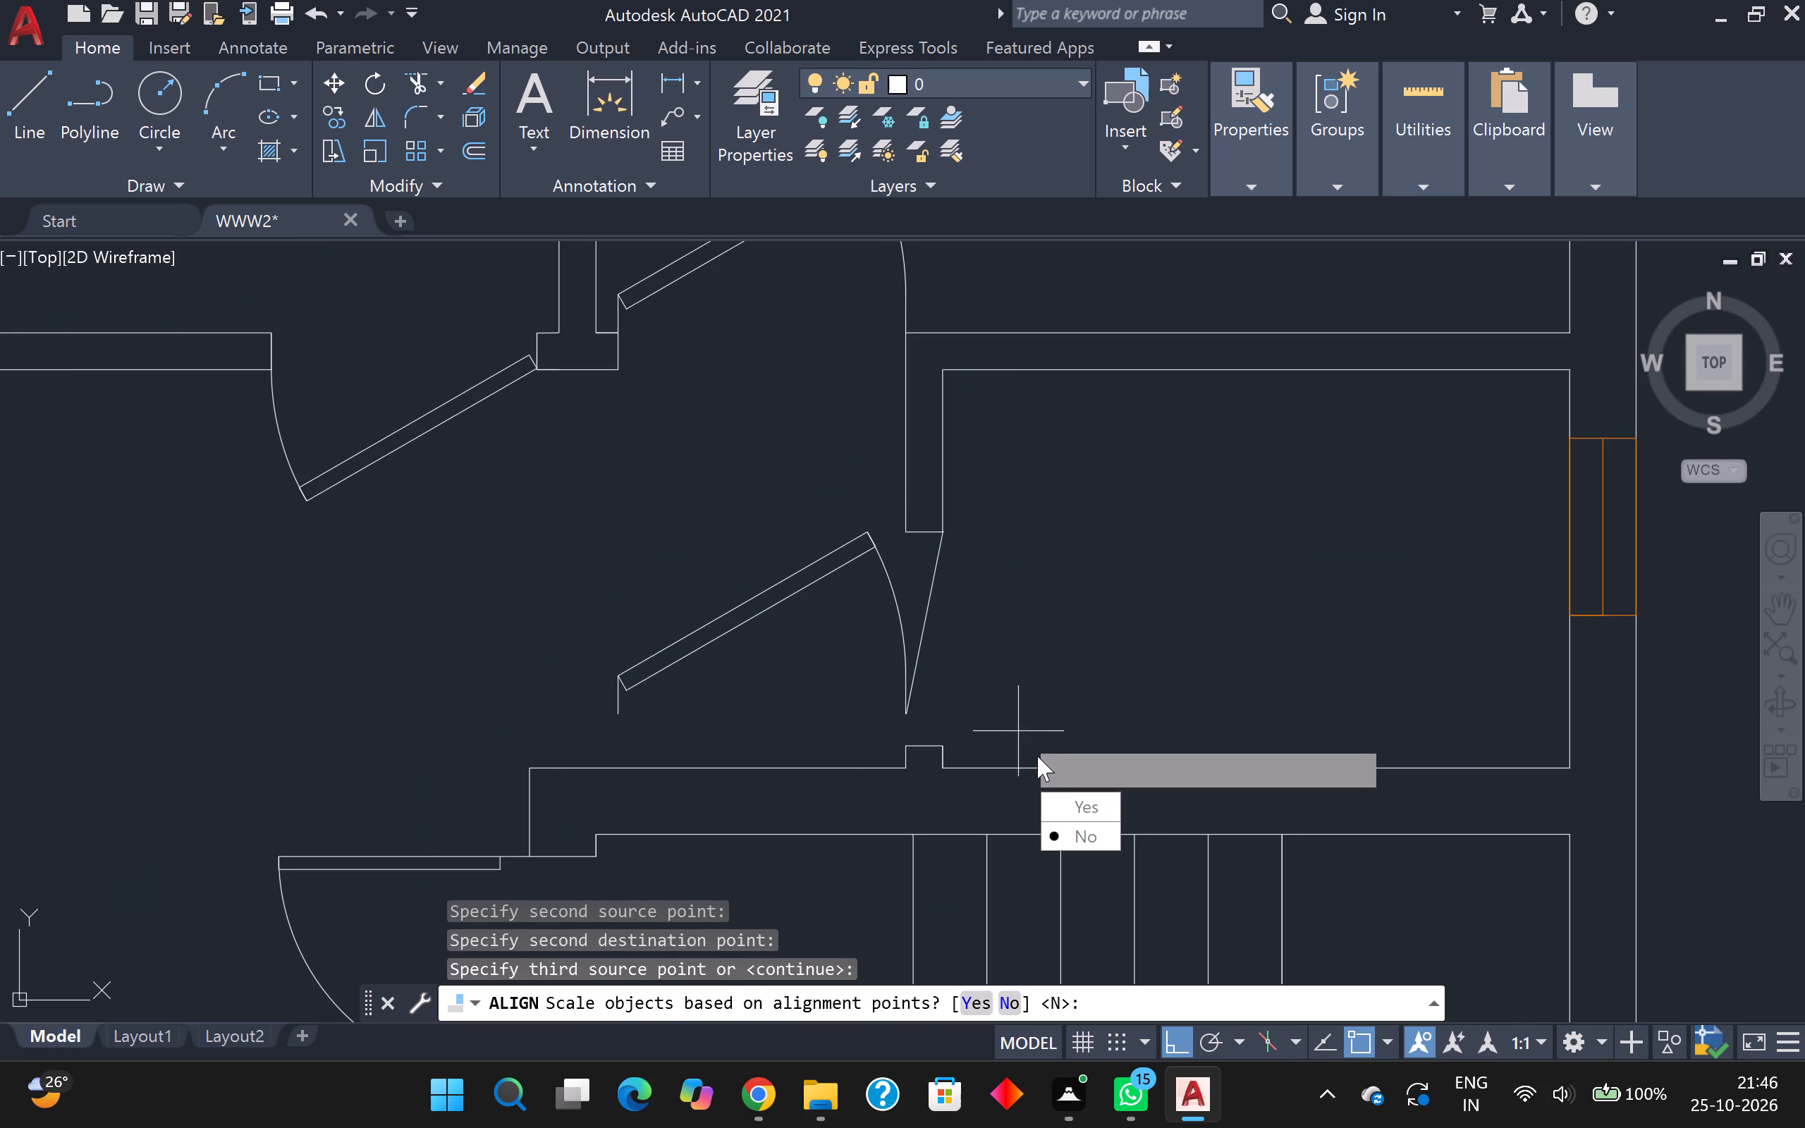
drag(1066, 801, 1021, 732)
scroll(1036, 687, down, 2)
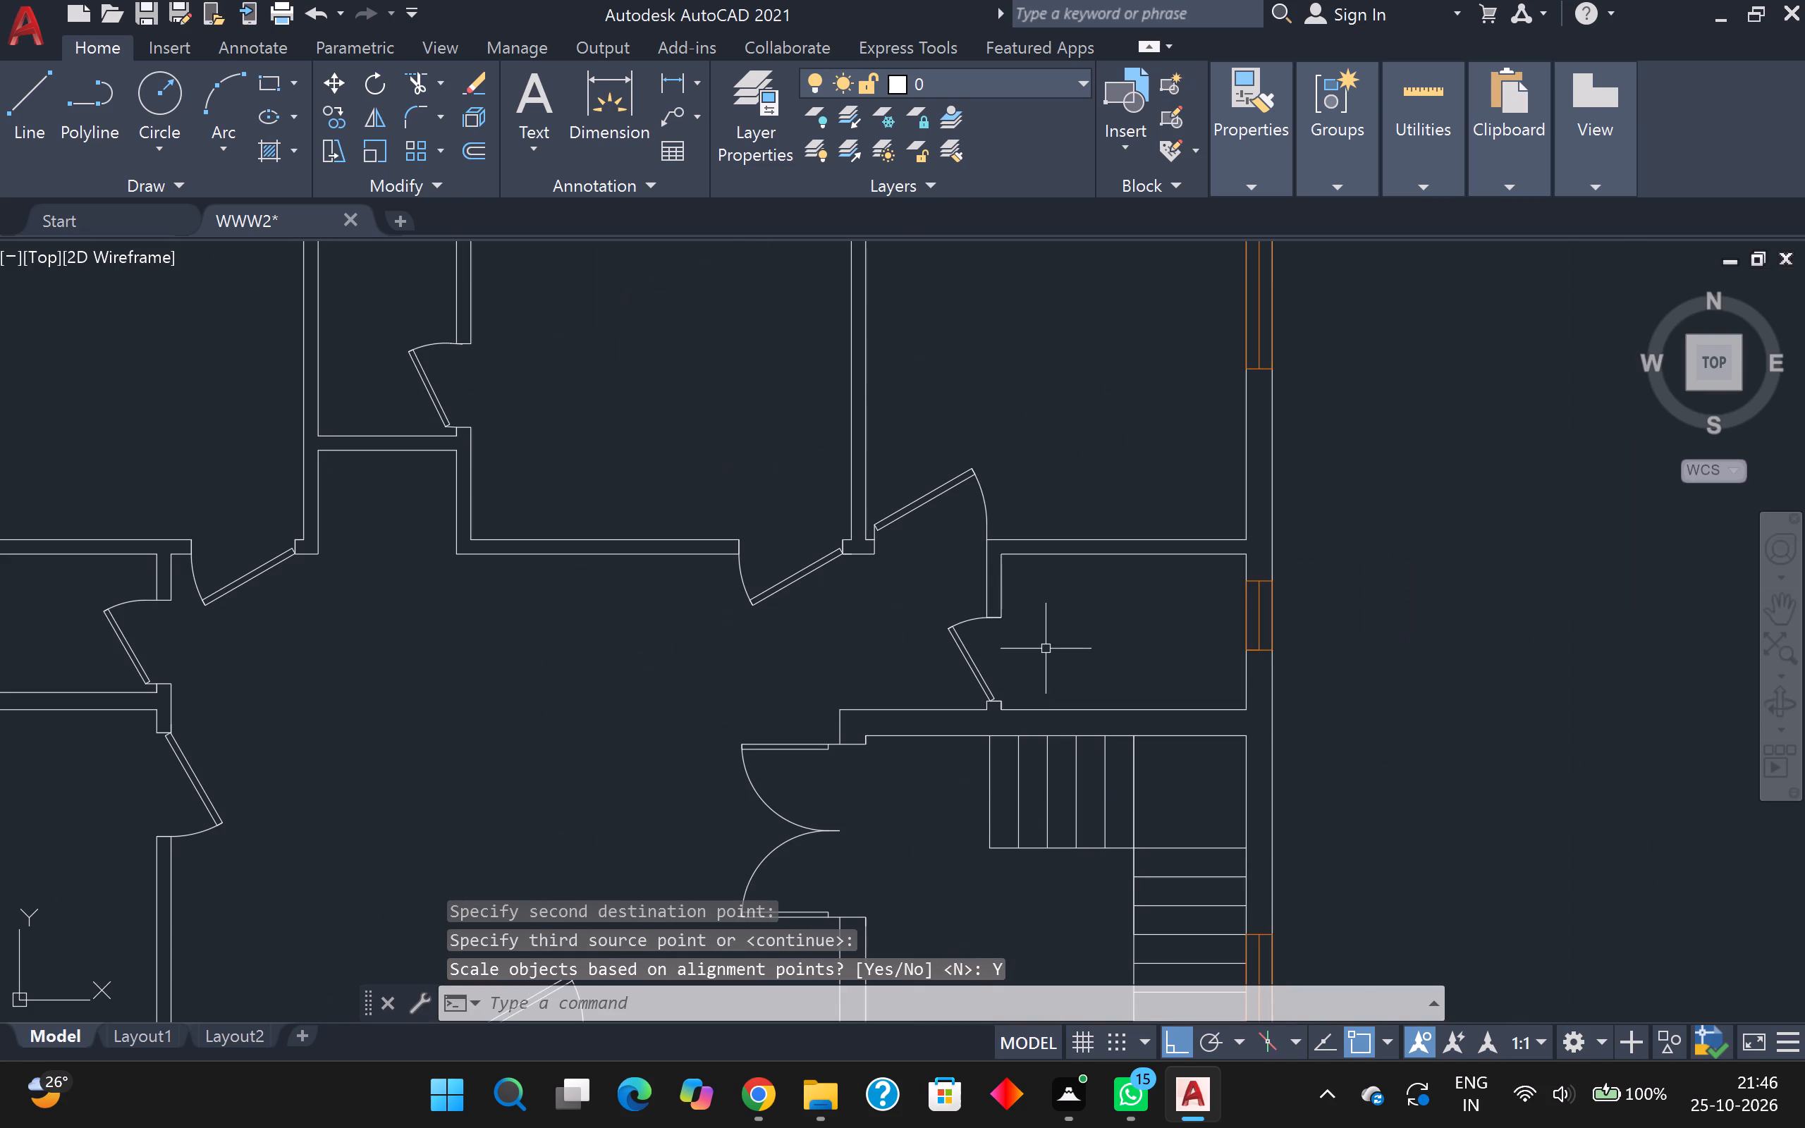
Flip the door of the small room above the stairs so it swings into that room.
click(960, 661)
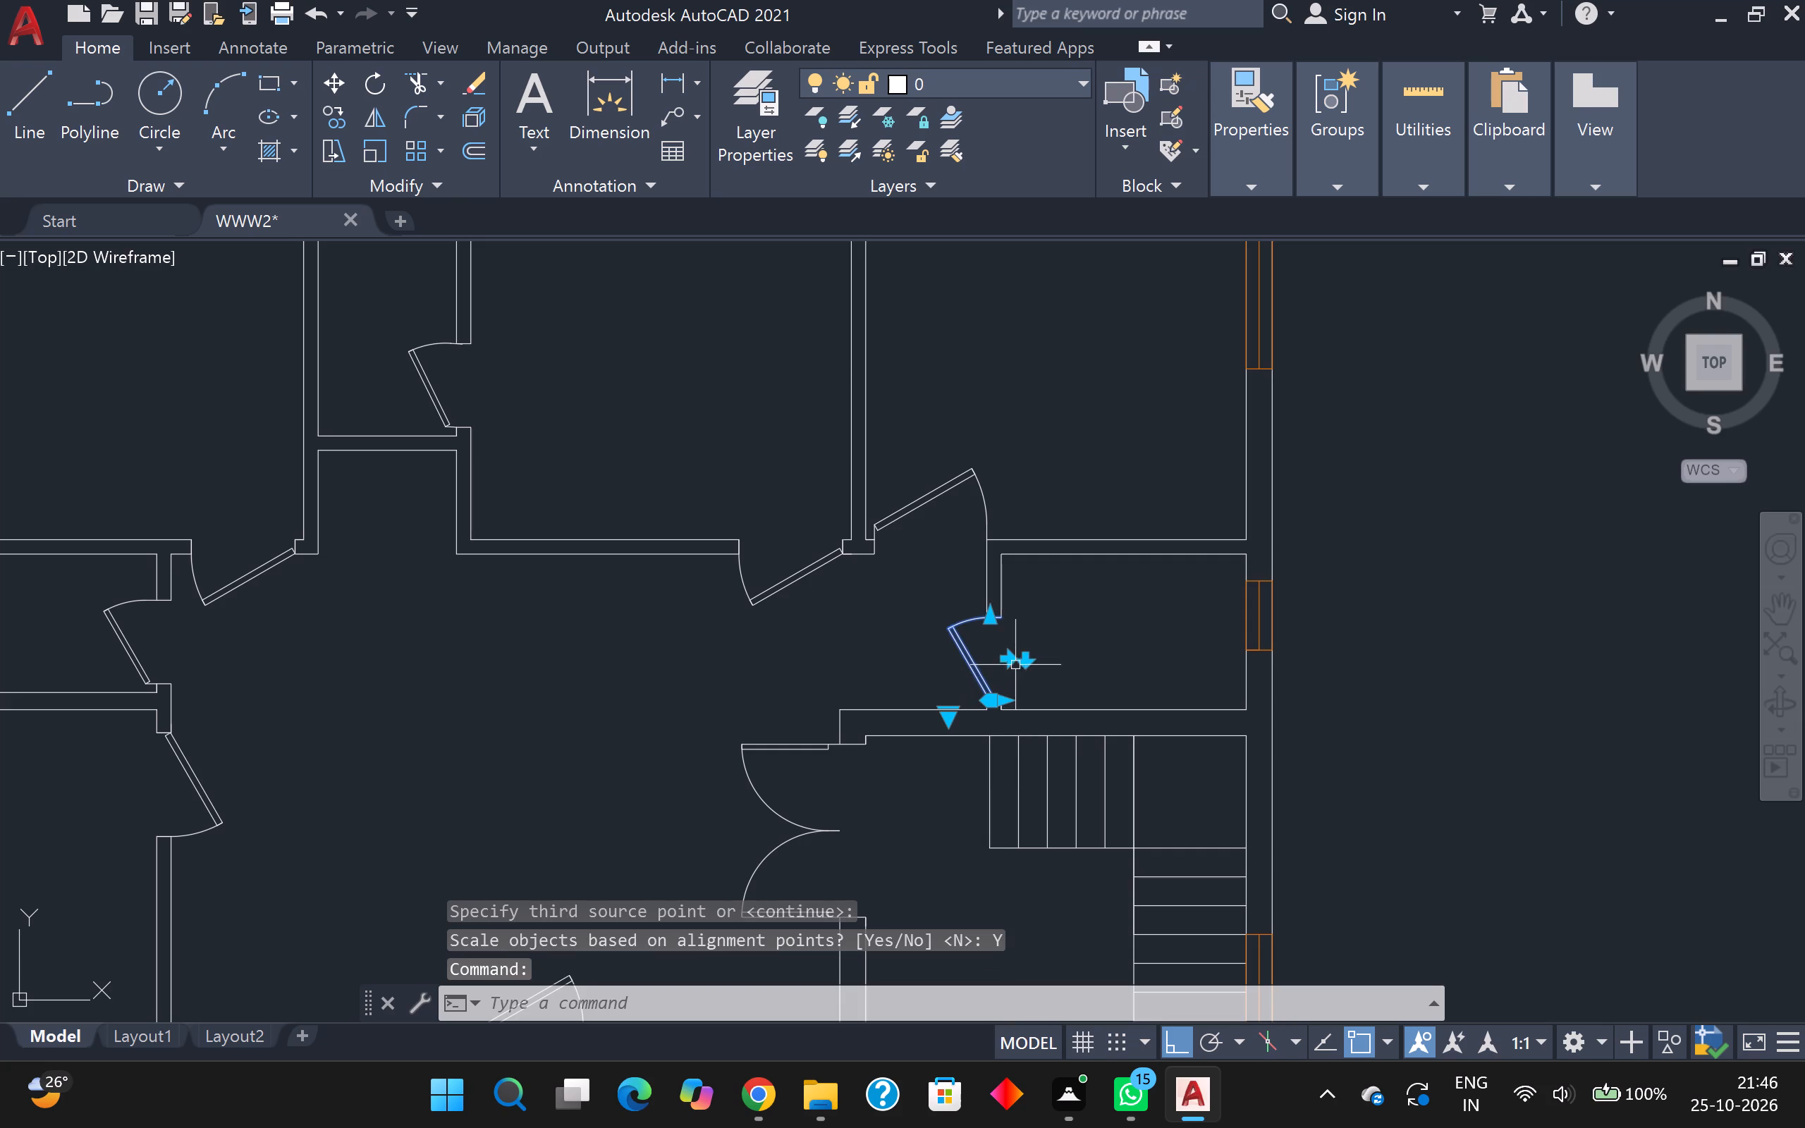
click(1011, 661)
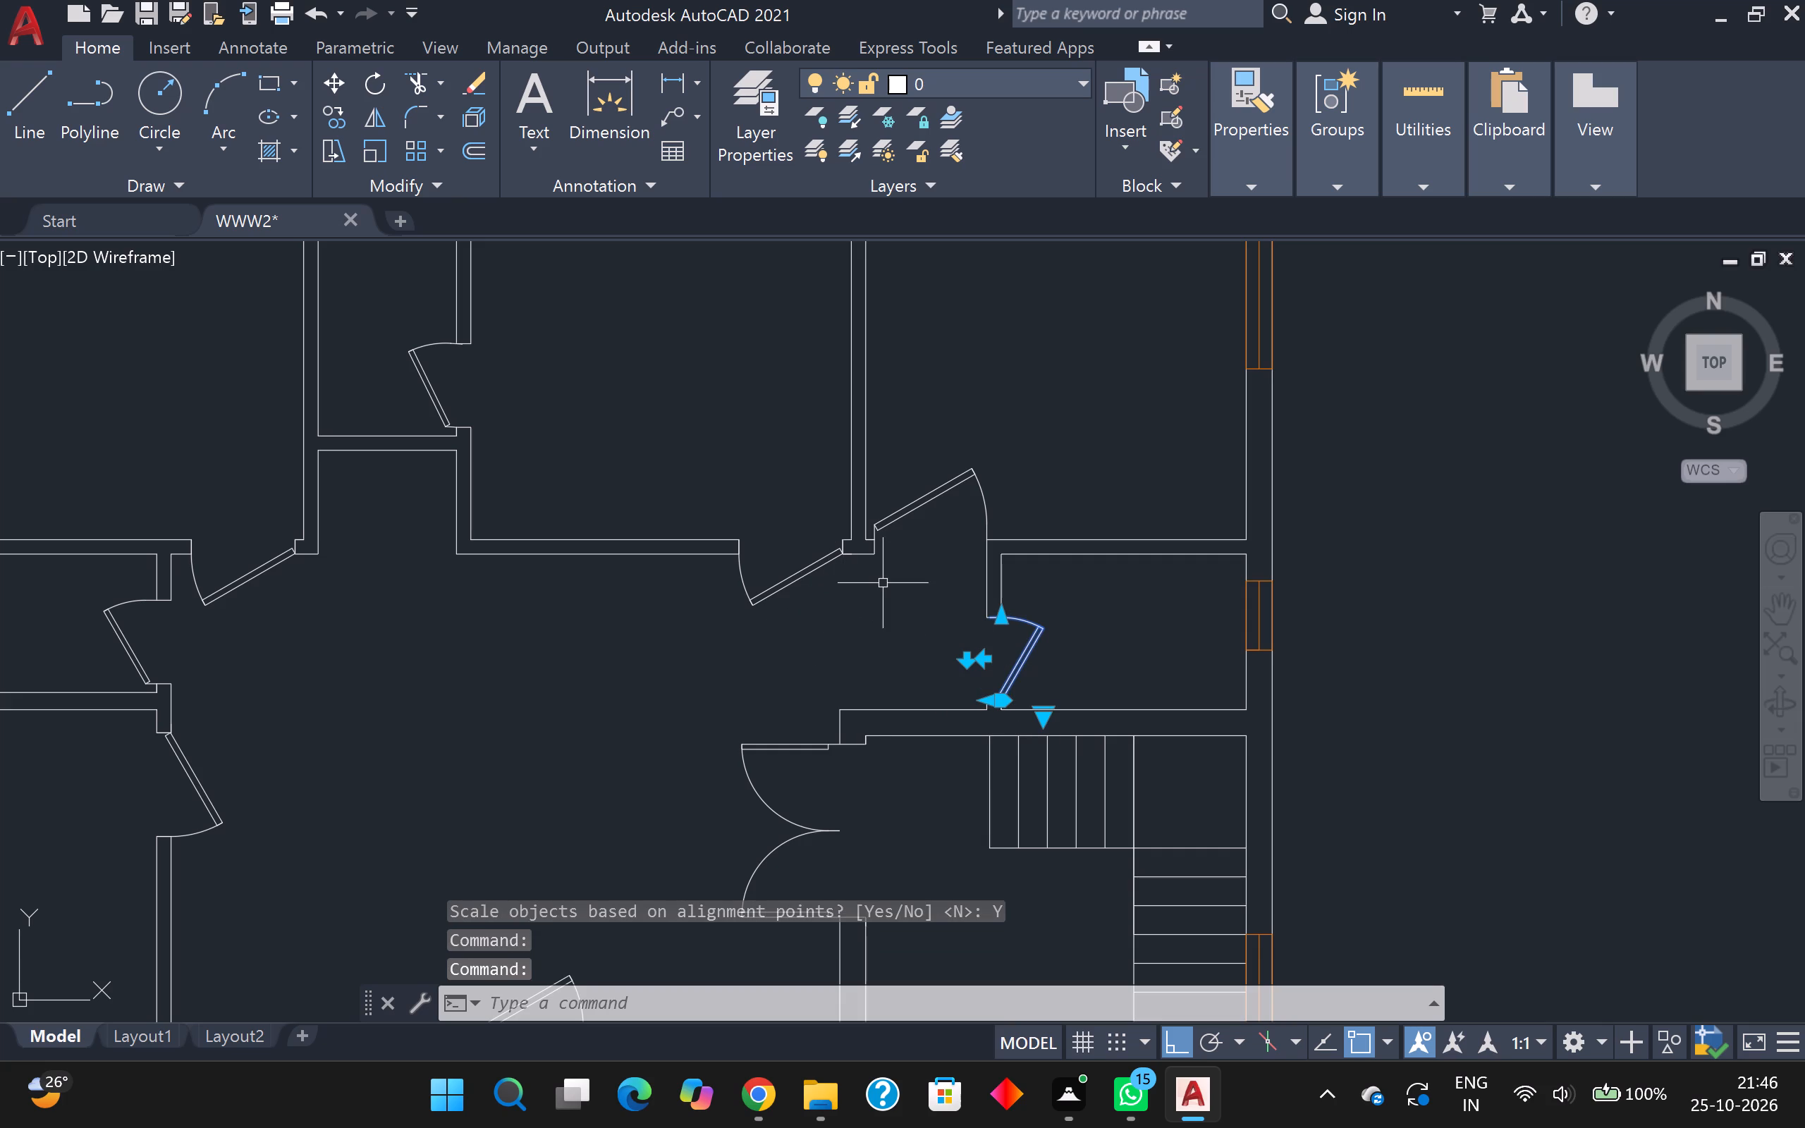
key(Escape)
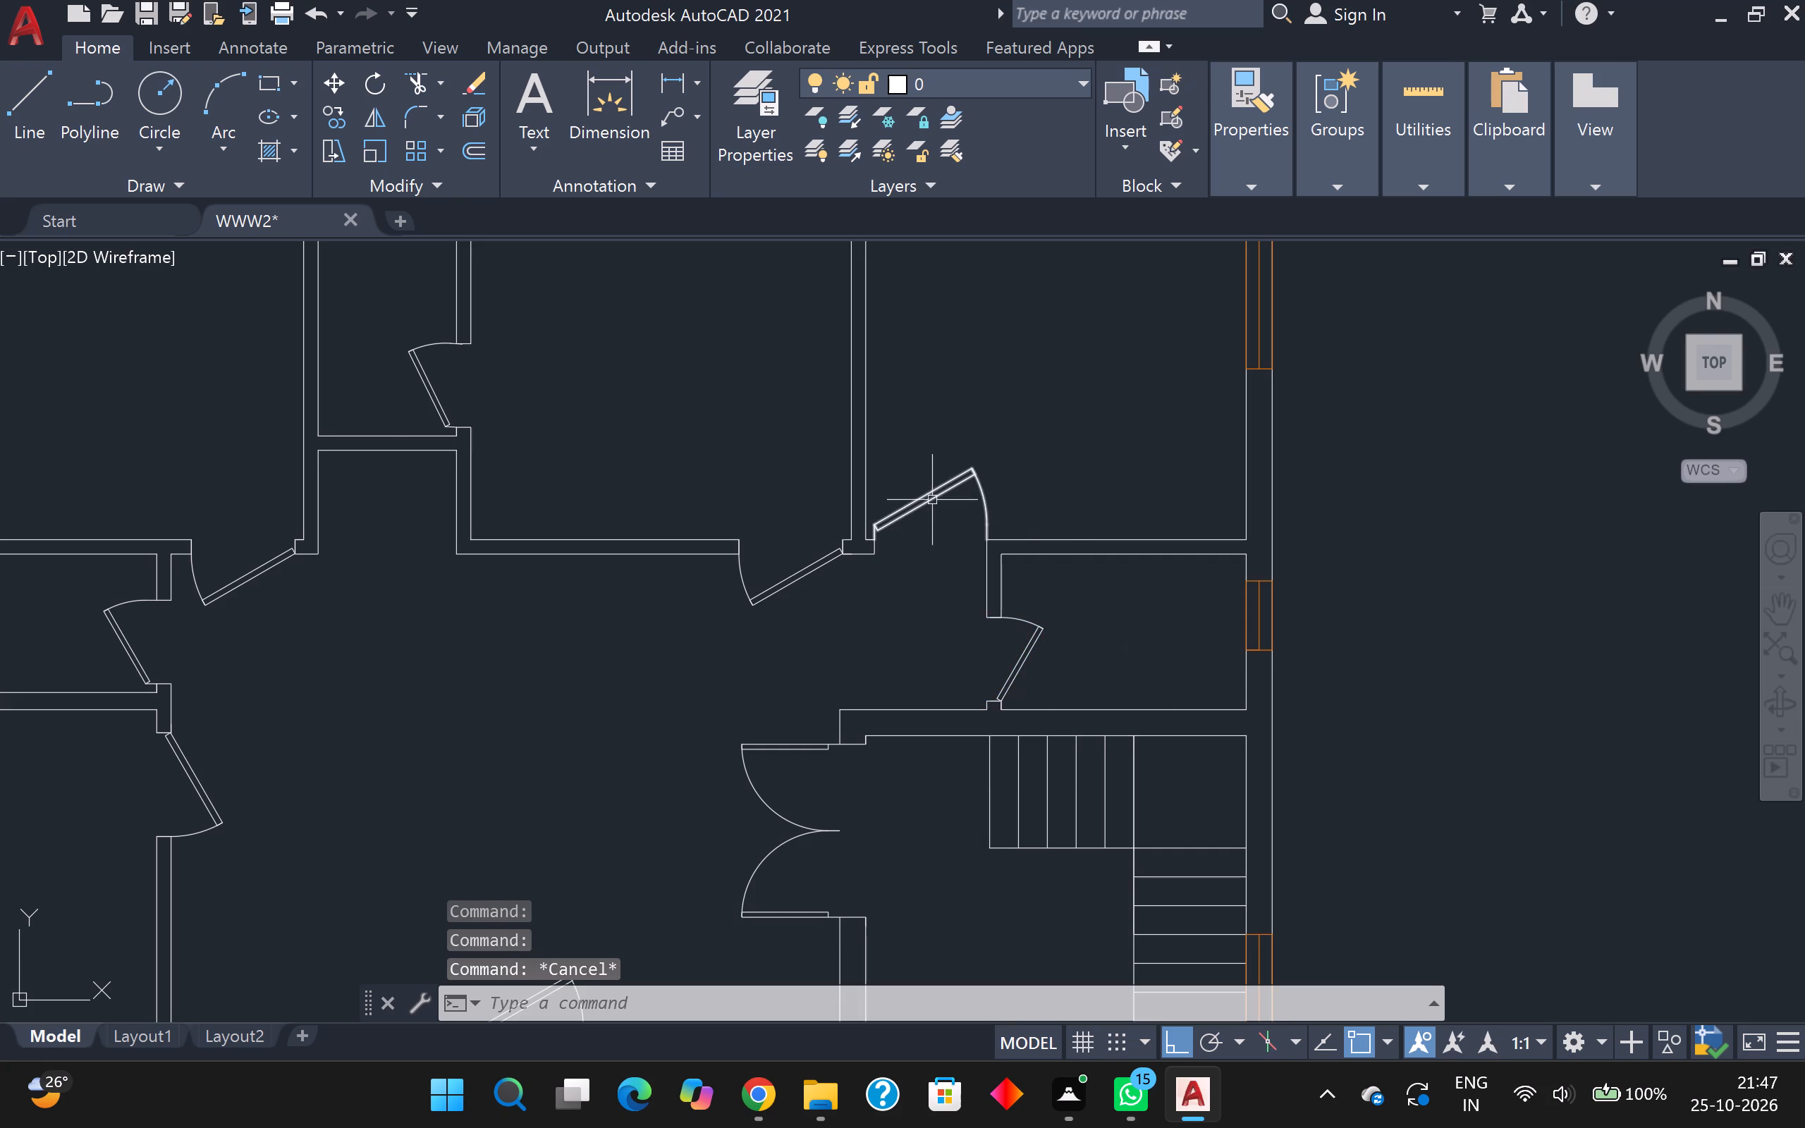
Flip the top middle, top-left and larger left room doors to swing inward, also selecting the narrow top room's and small left room's doors.
click(815, 565)
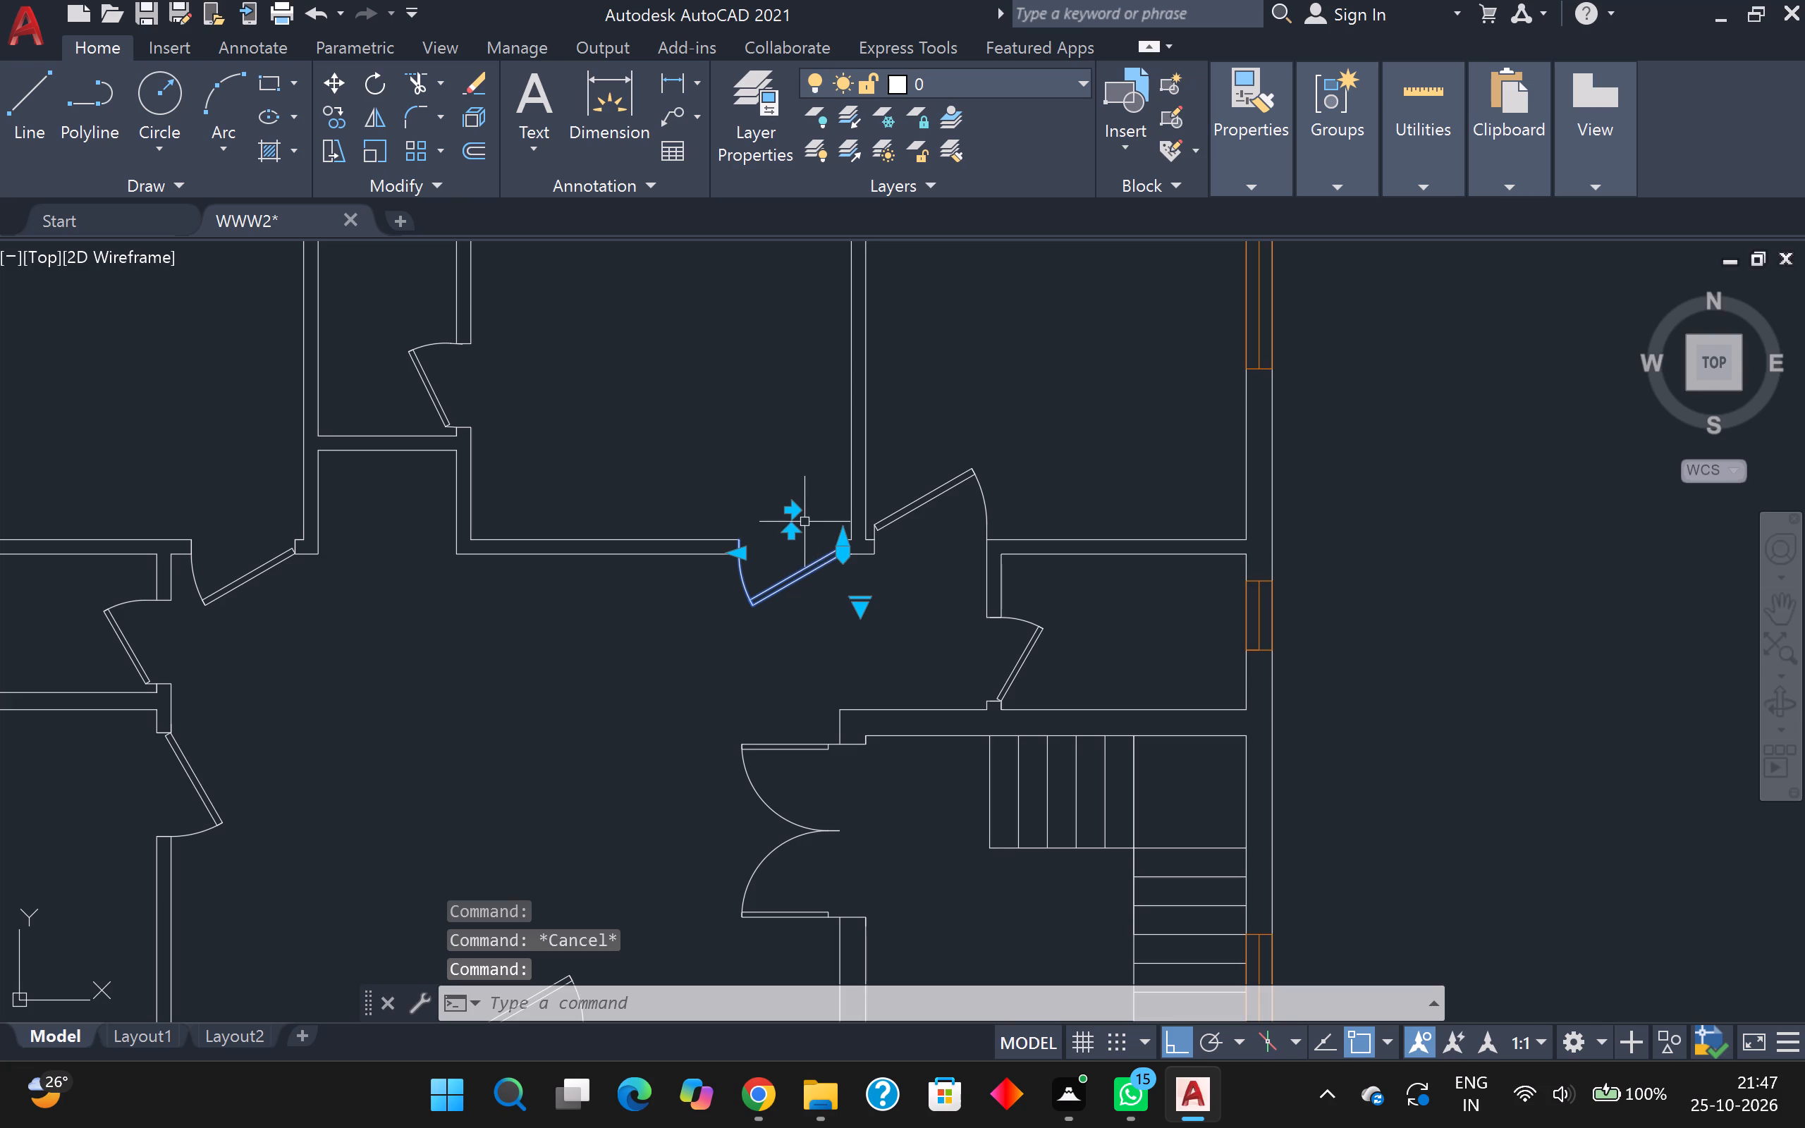
click(788, 541)
click(793, 541)
click(789, 539)
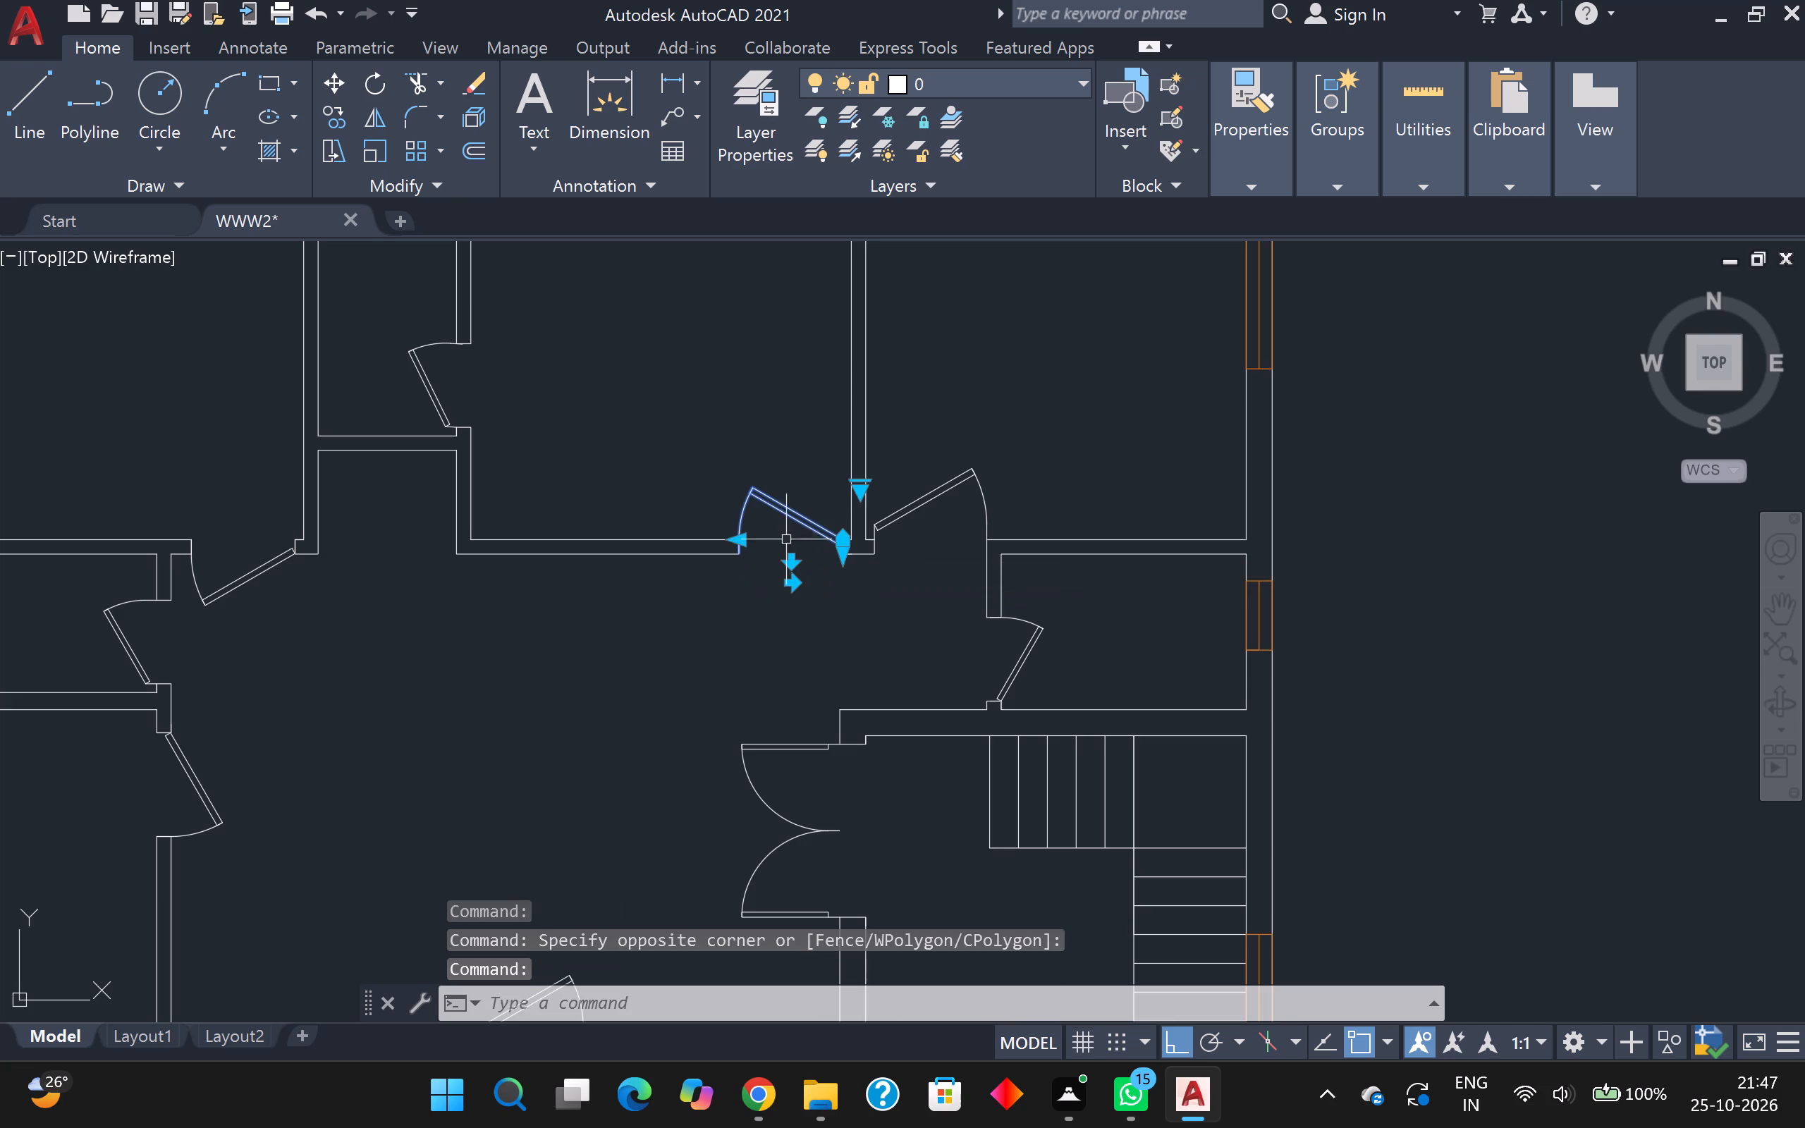
click(439, 397)
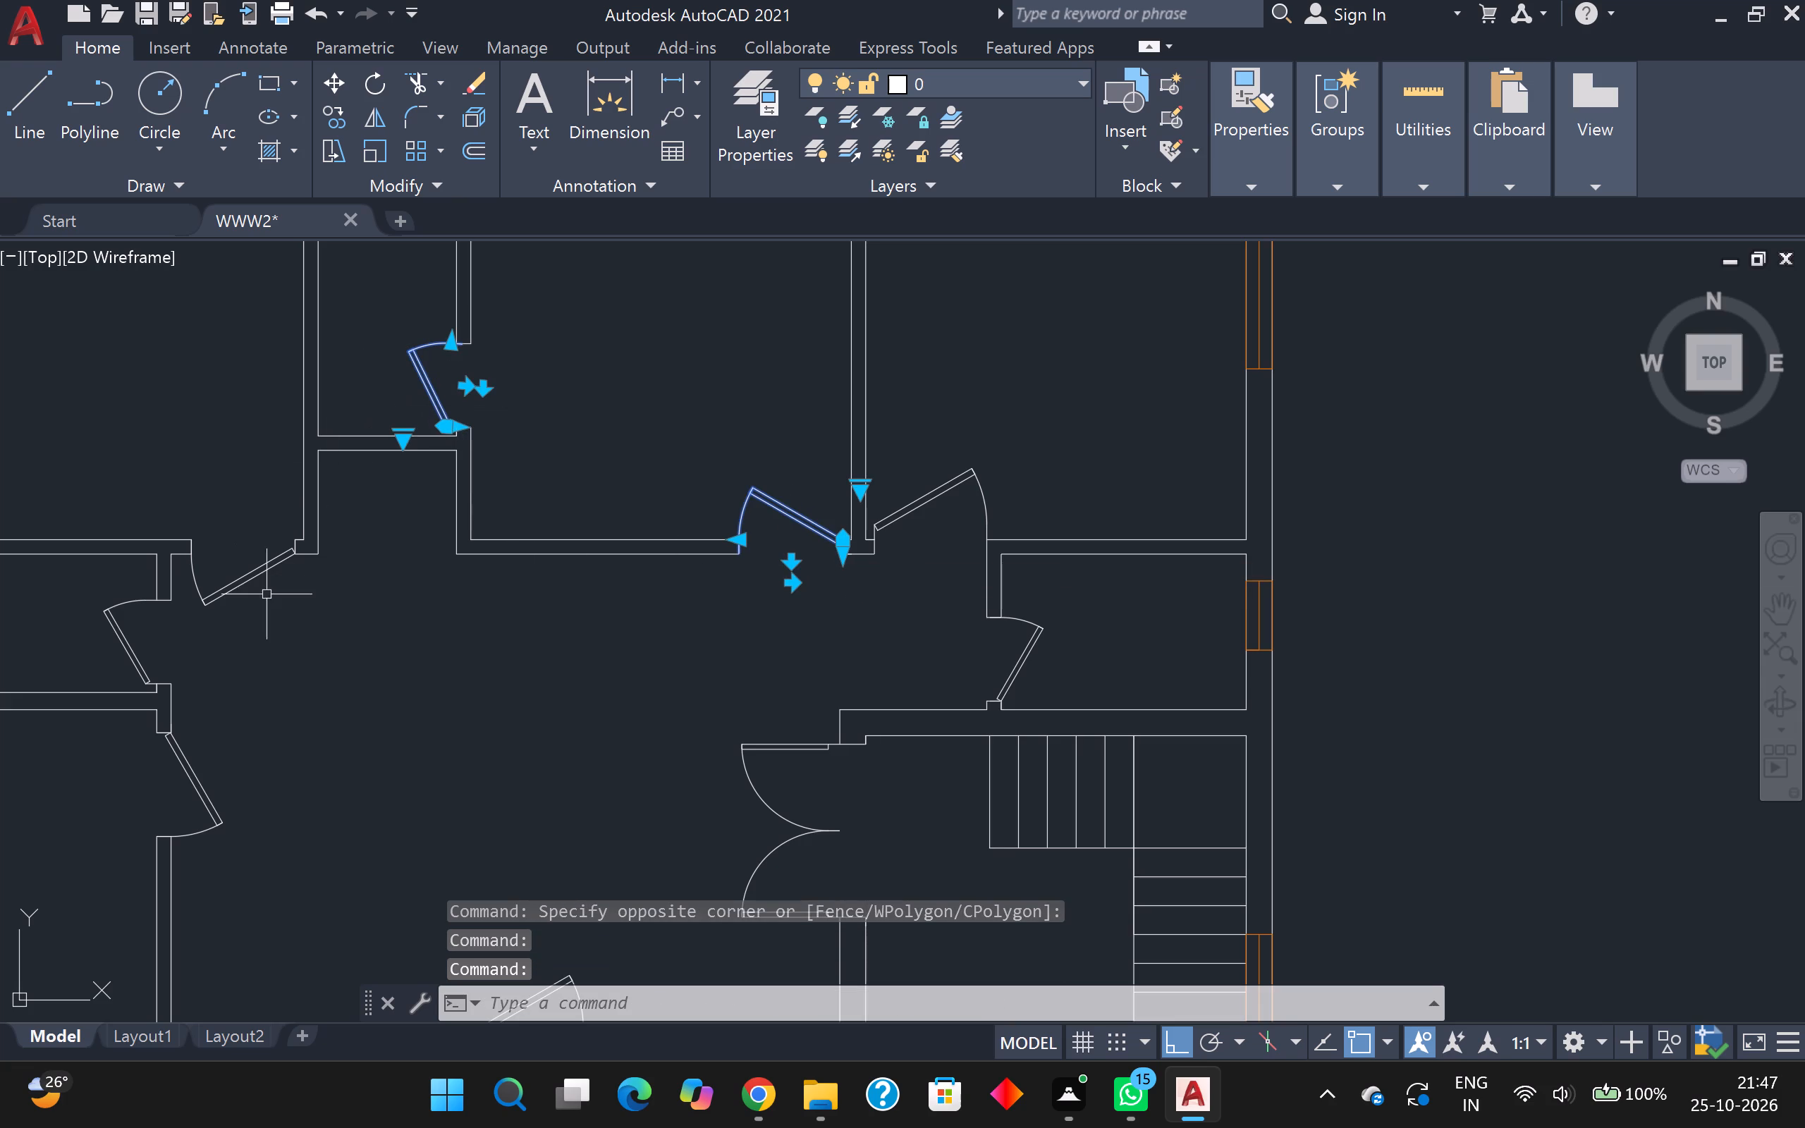
middle_drag(397, 591, 560, 502)
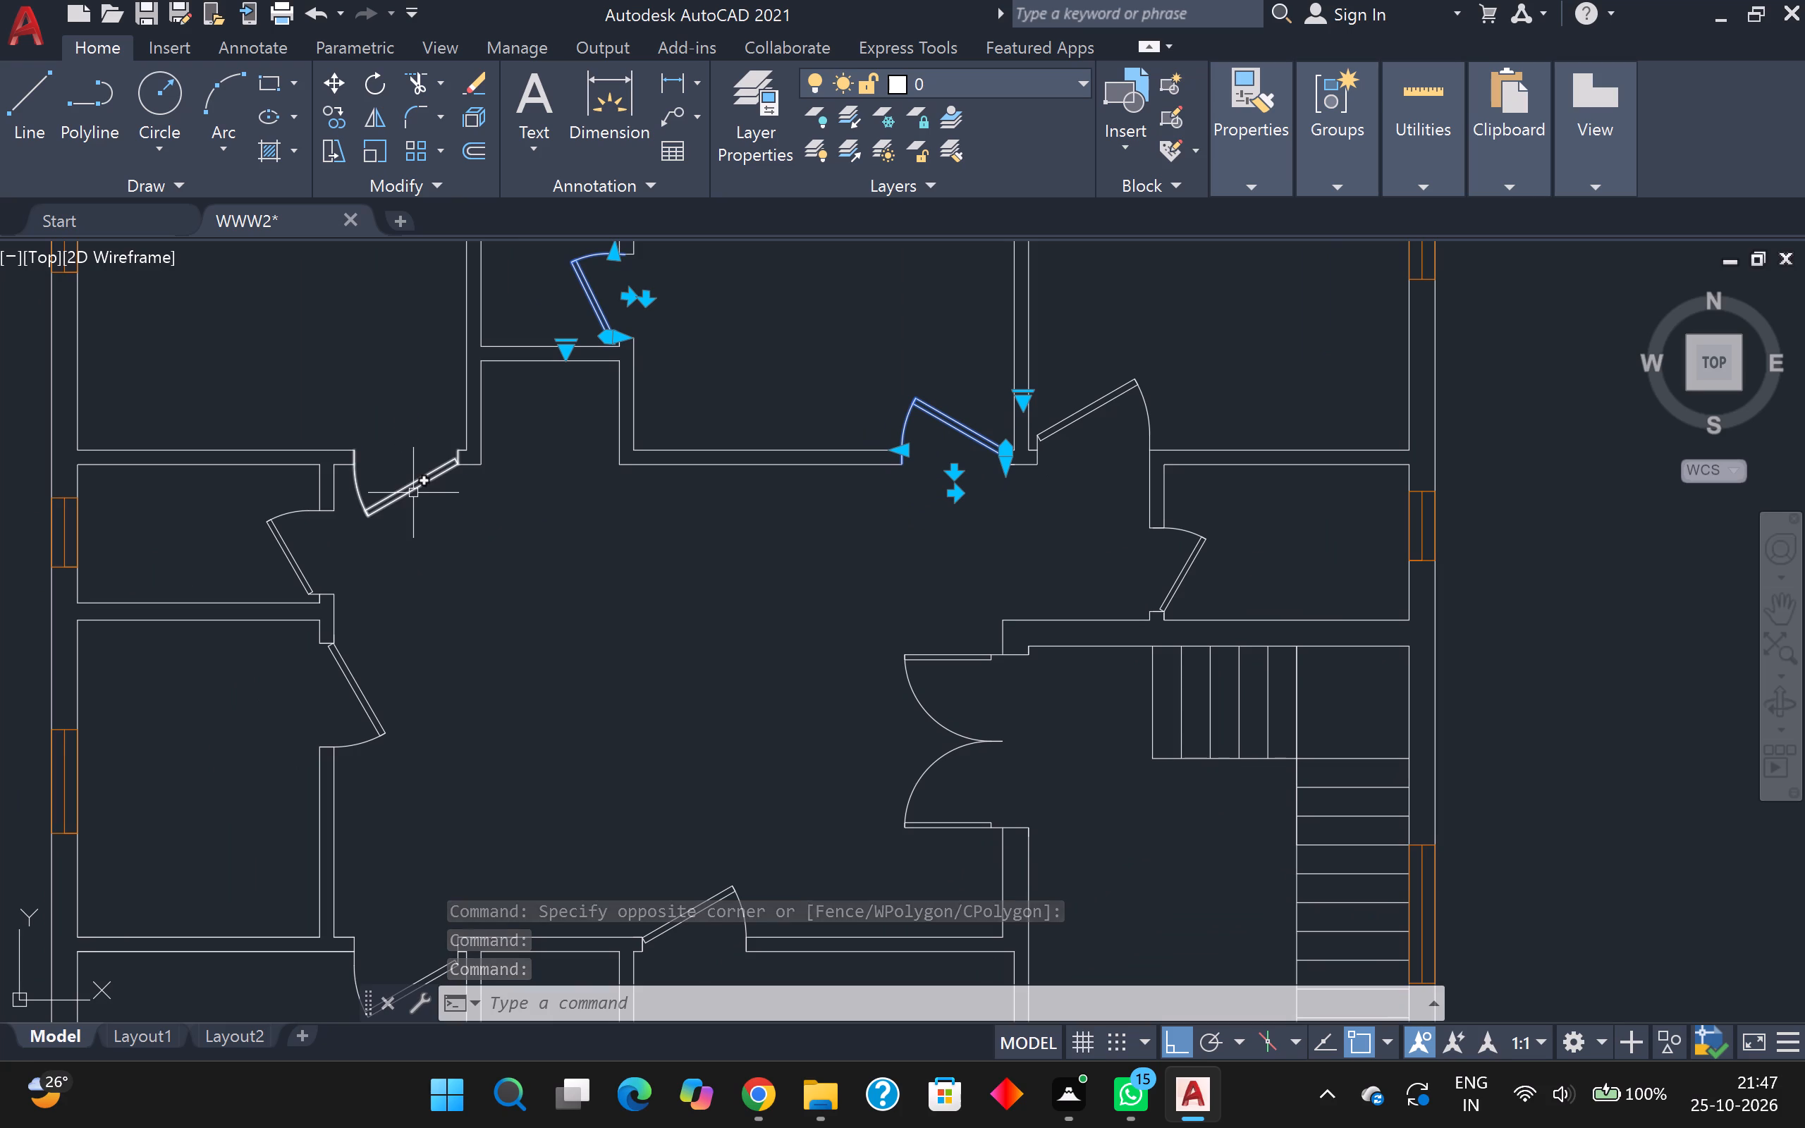
click(413, 493)
click(405, 445)
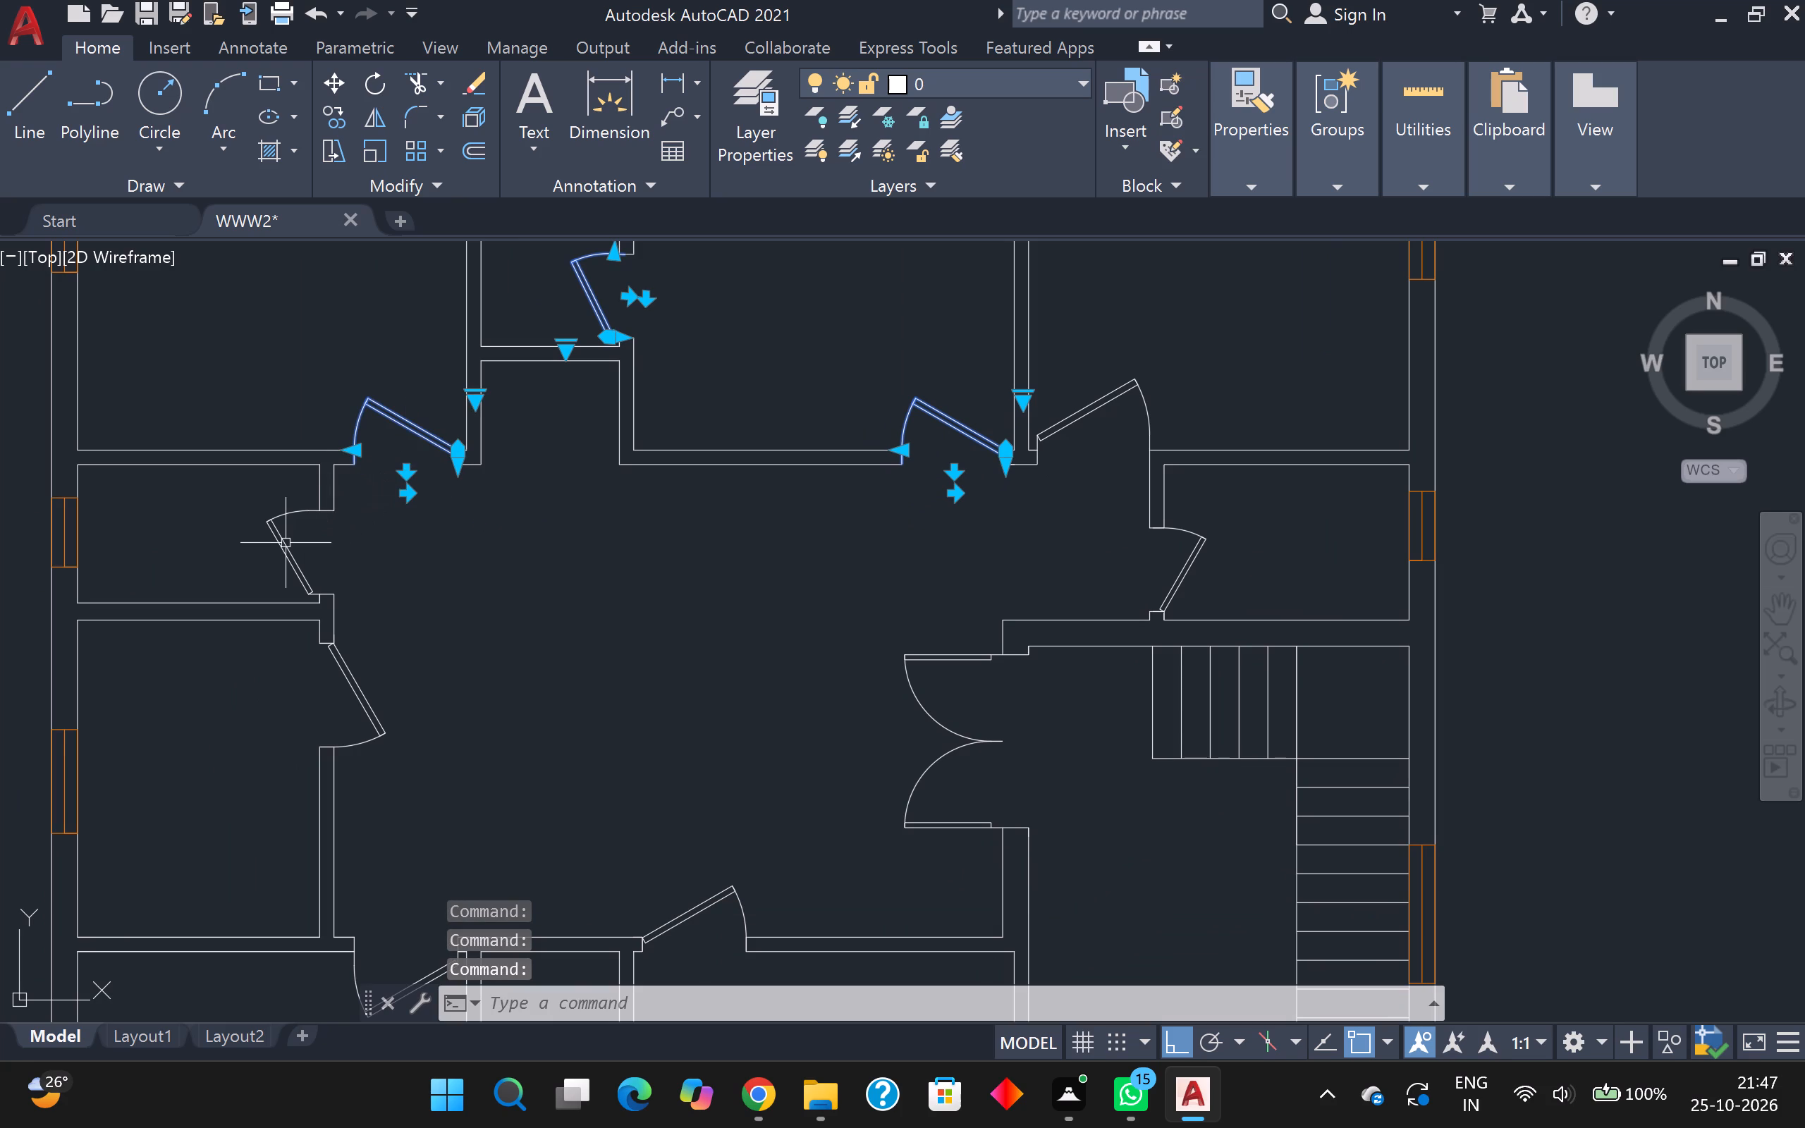
click(286, 543)
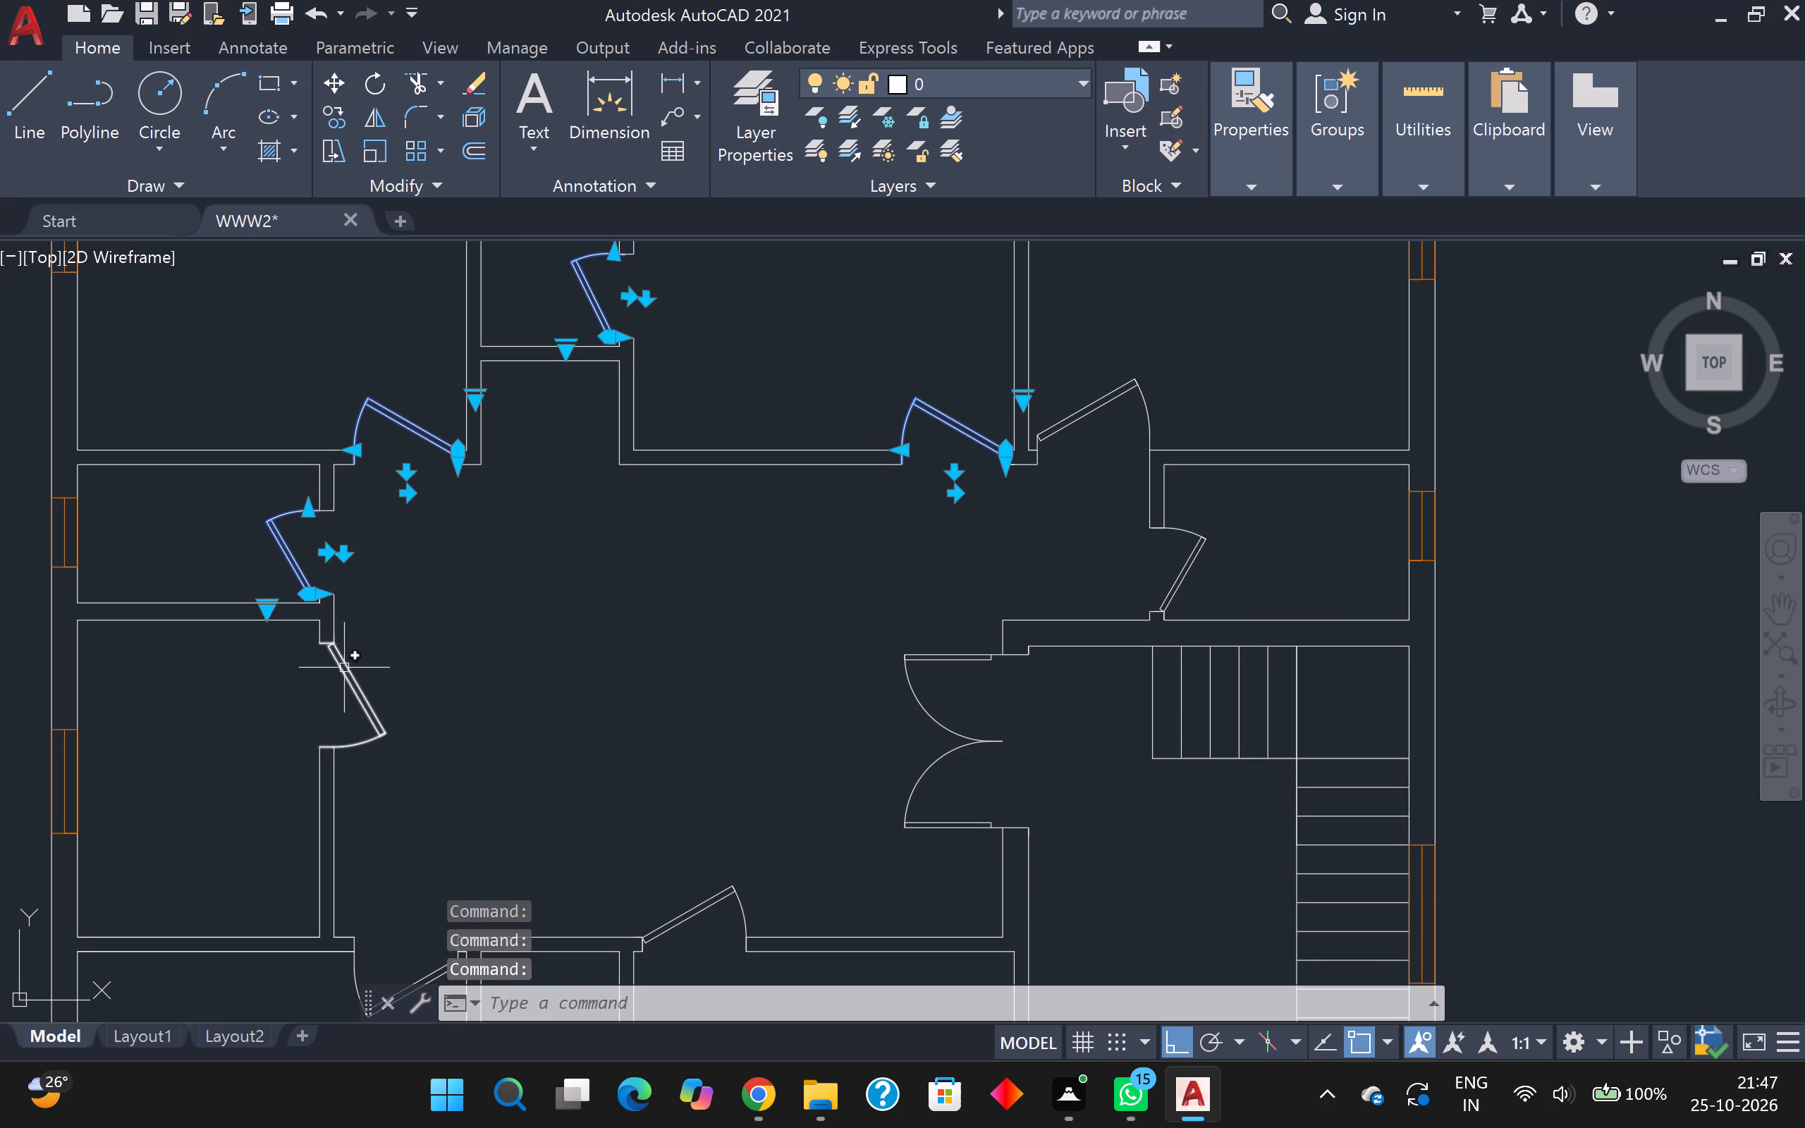
click(351, 672)
click(316, 700)
Add the bottom-left room's door to the selection and flip the bottom room's door beside the stairs inward, hinged at the left jamb.
middle_drag(403, 711, 446, 445)
scroll(446, 446, up, 1)
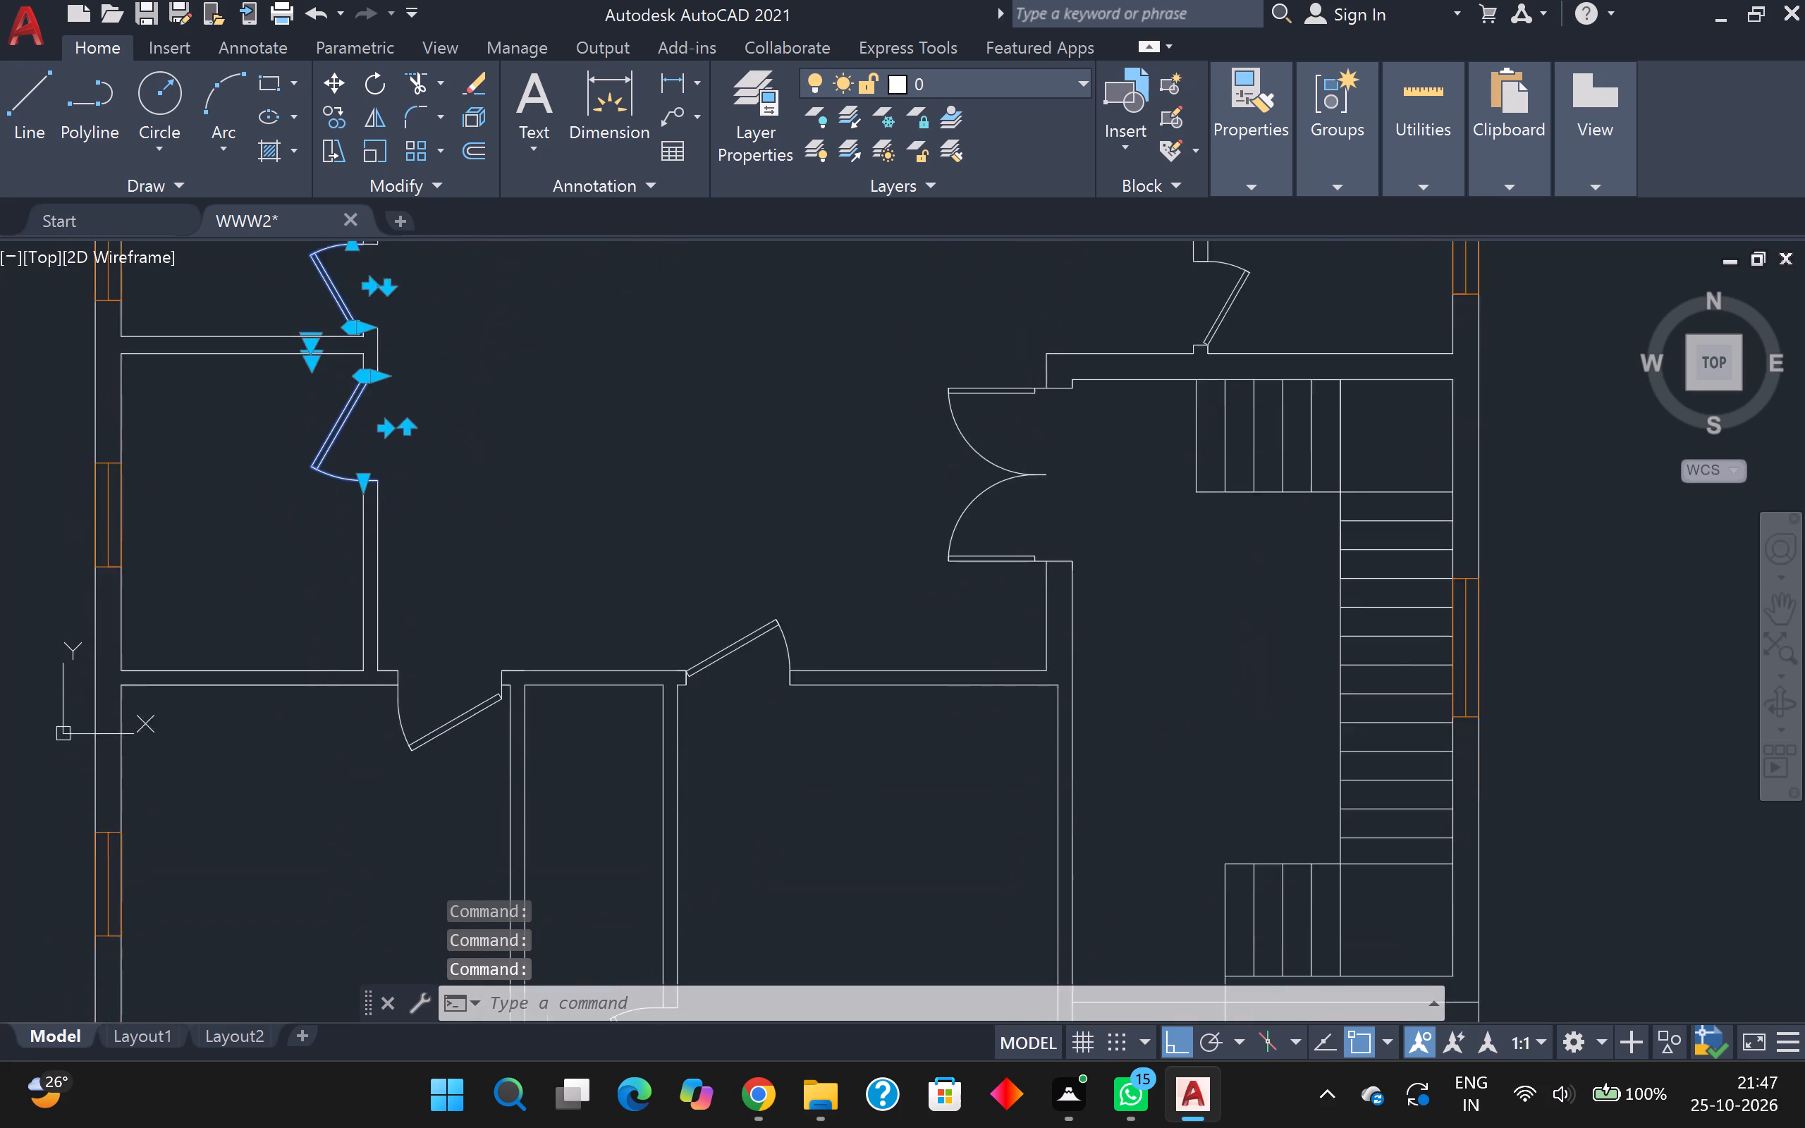
scroll(466, 518, down, 2)
middle_drag(475, 513, 464, 364)
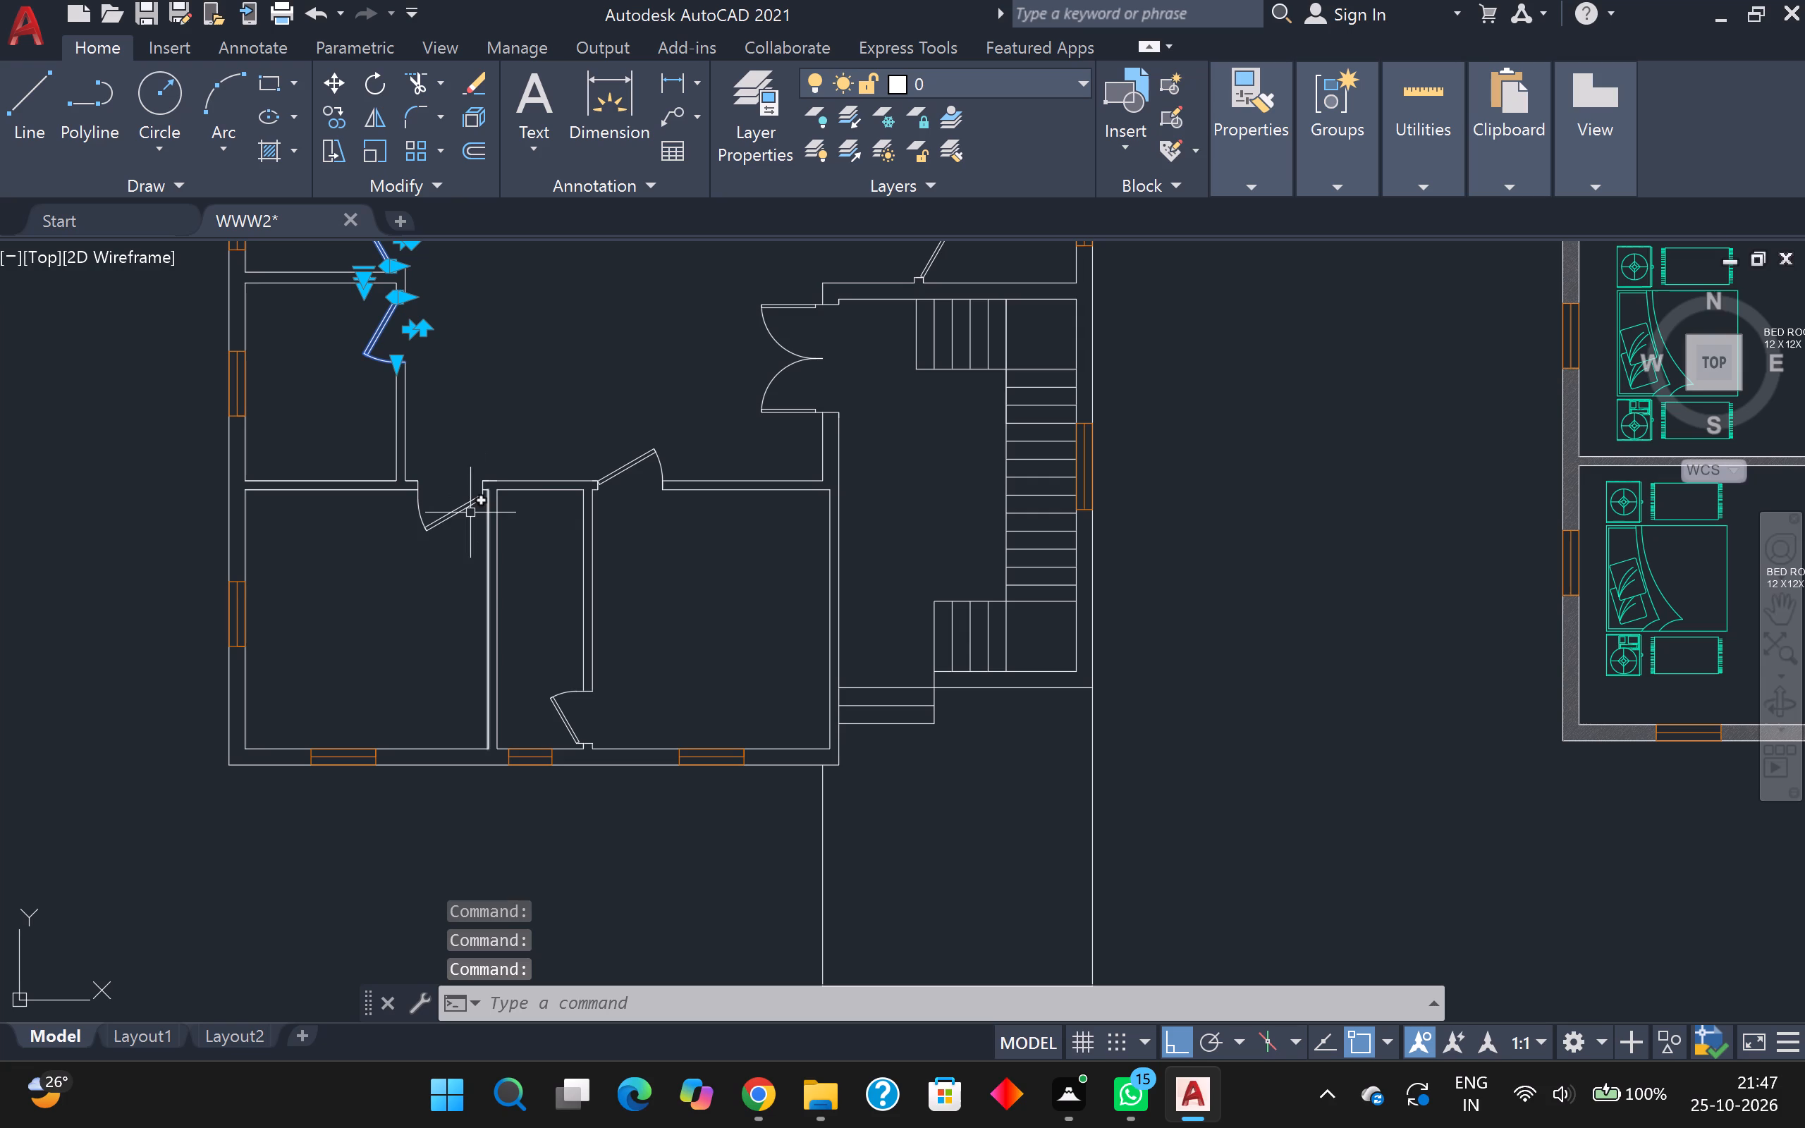
click(459, 508)
click(632, 467)
click(633, 512)
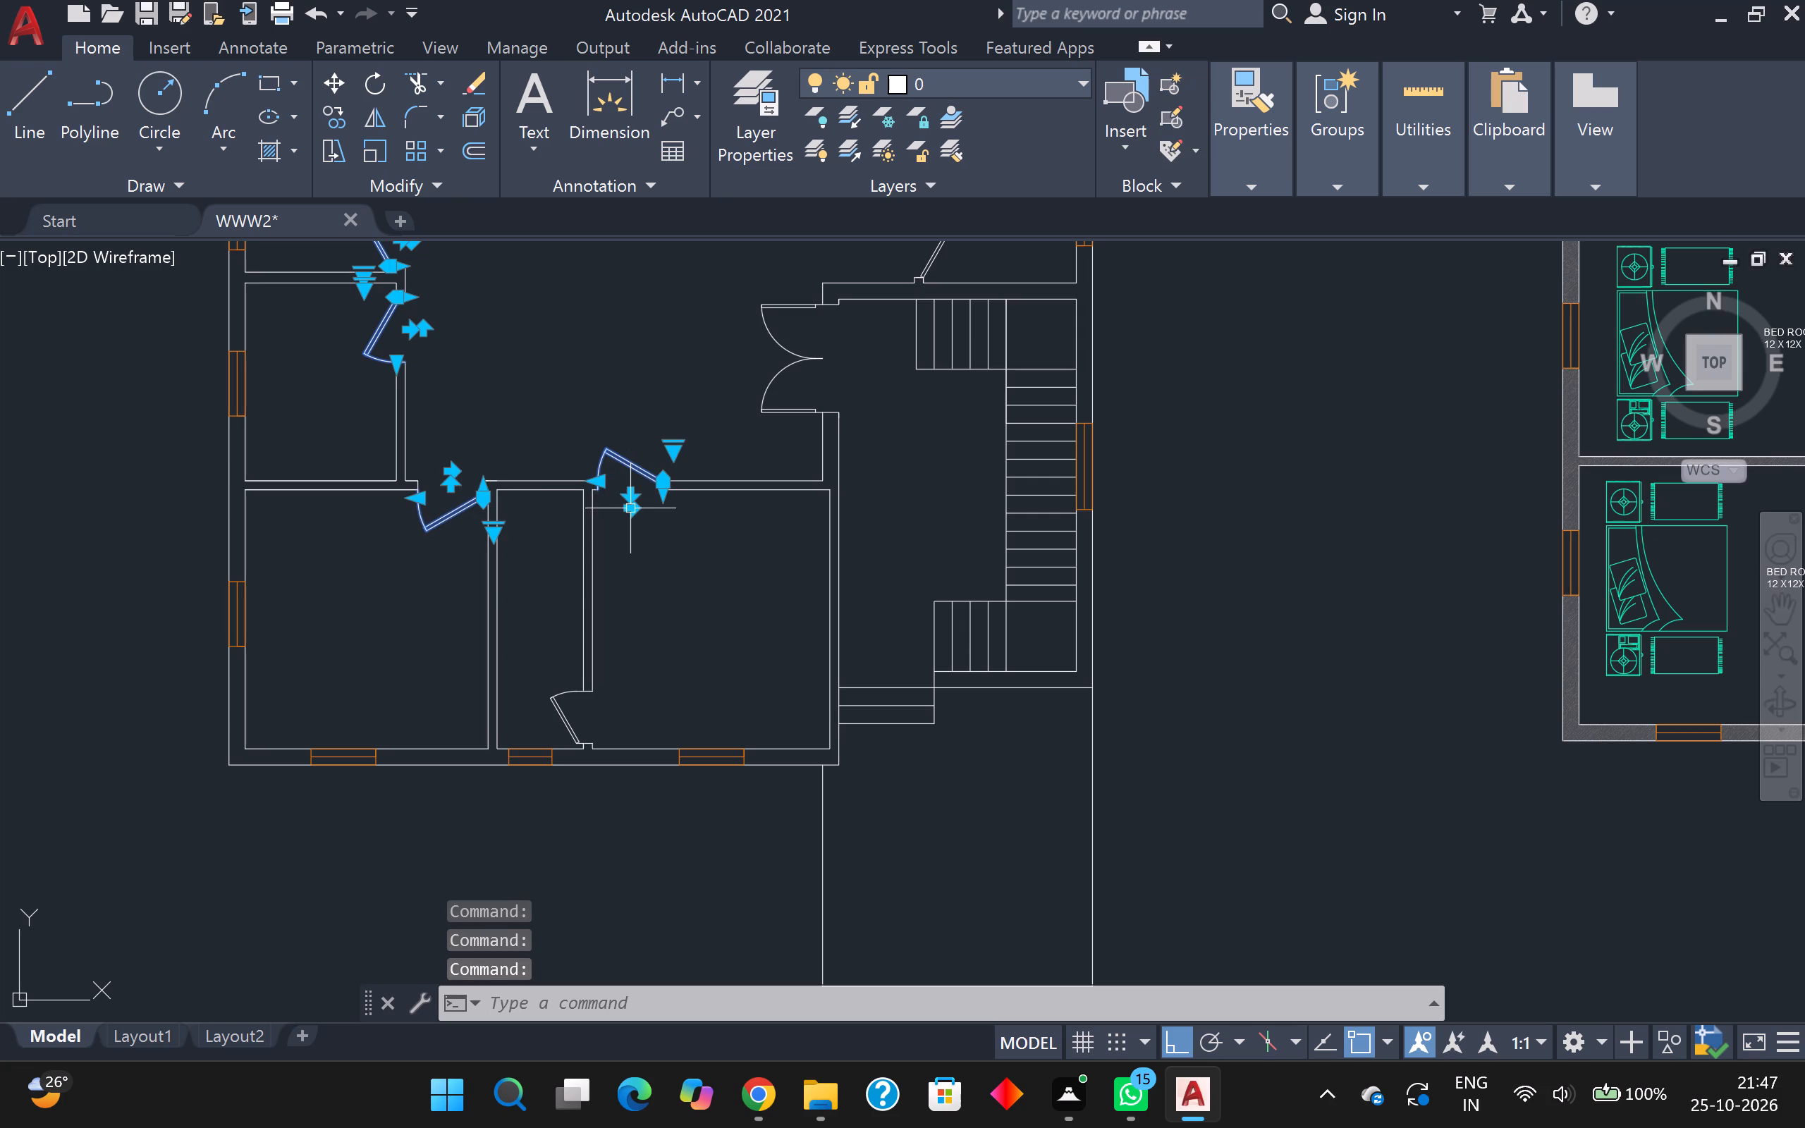
click(634, 513)
click(637, 497)
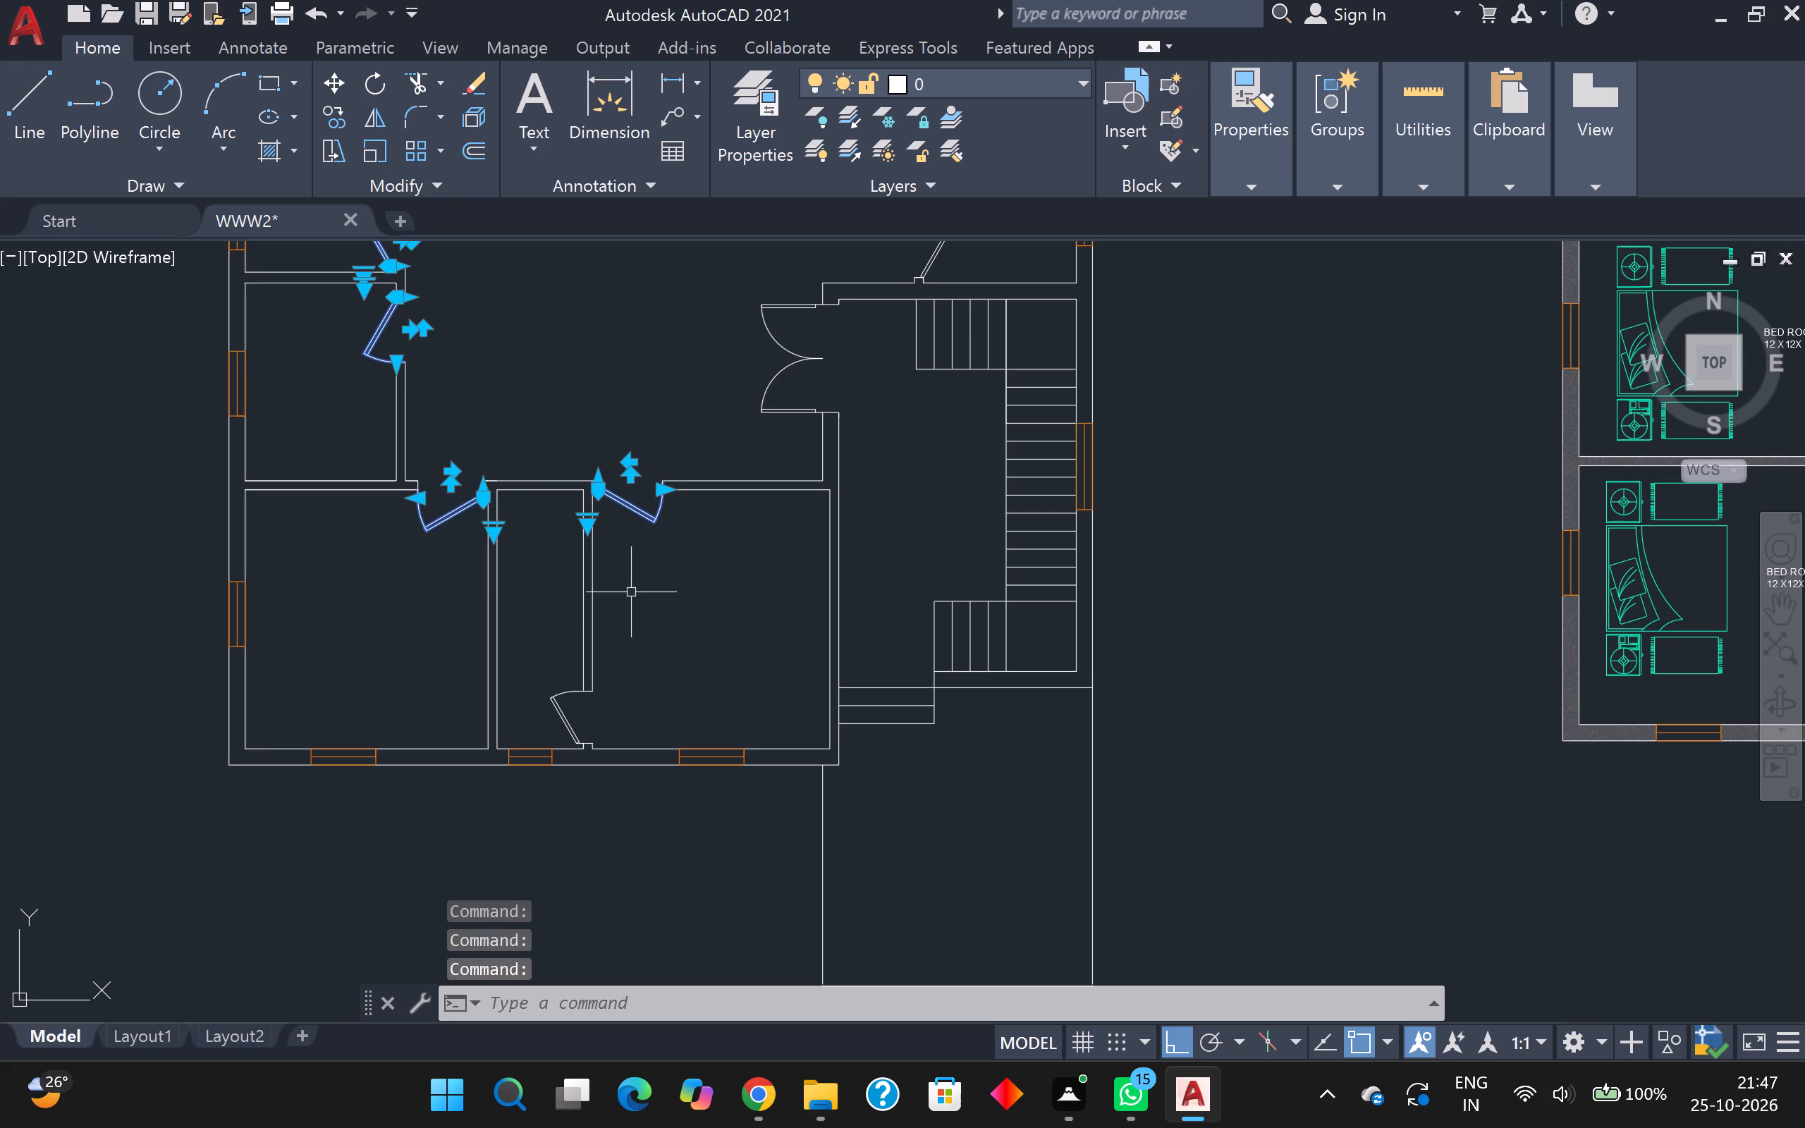
Add the narrow bottom room's door, both double-door leaves and the door above the stairs to the selection, and assign all to layer doors.
click(560, 710)
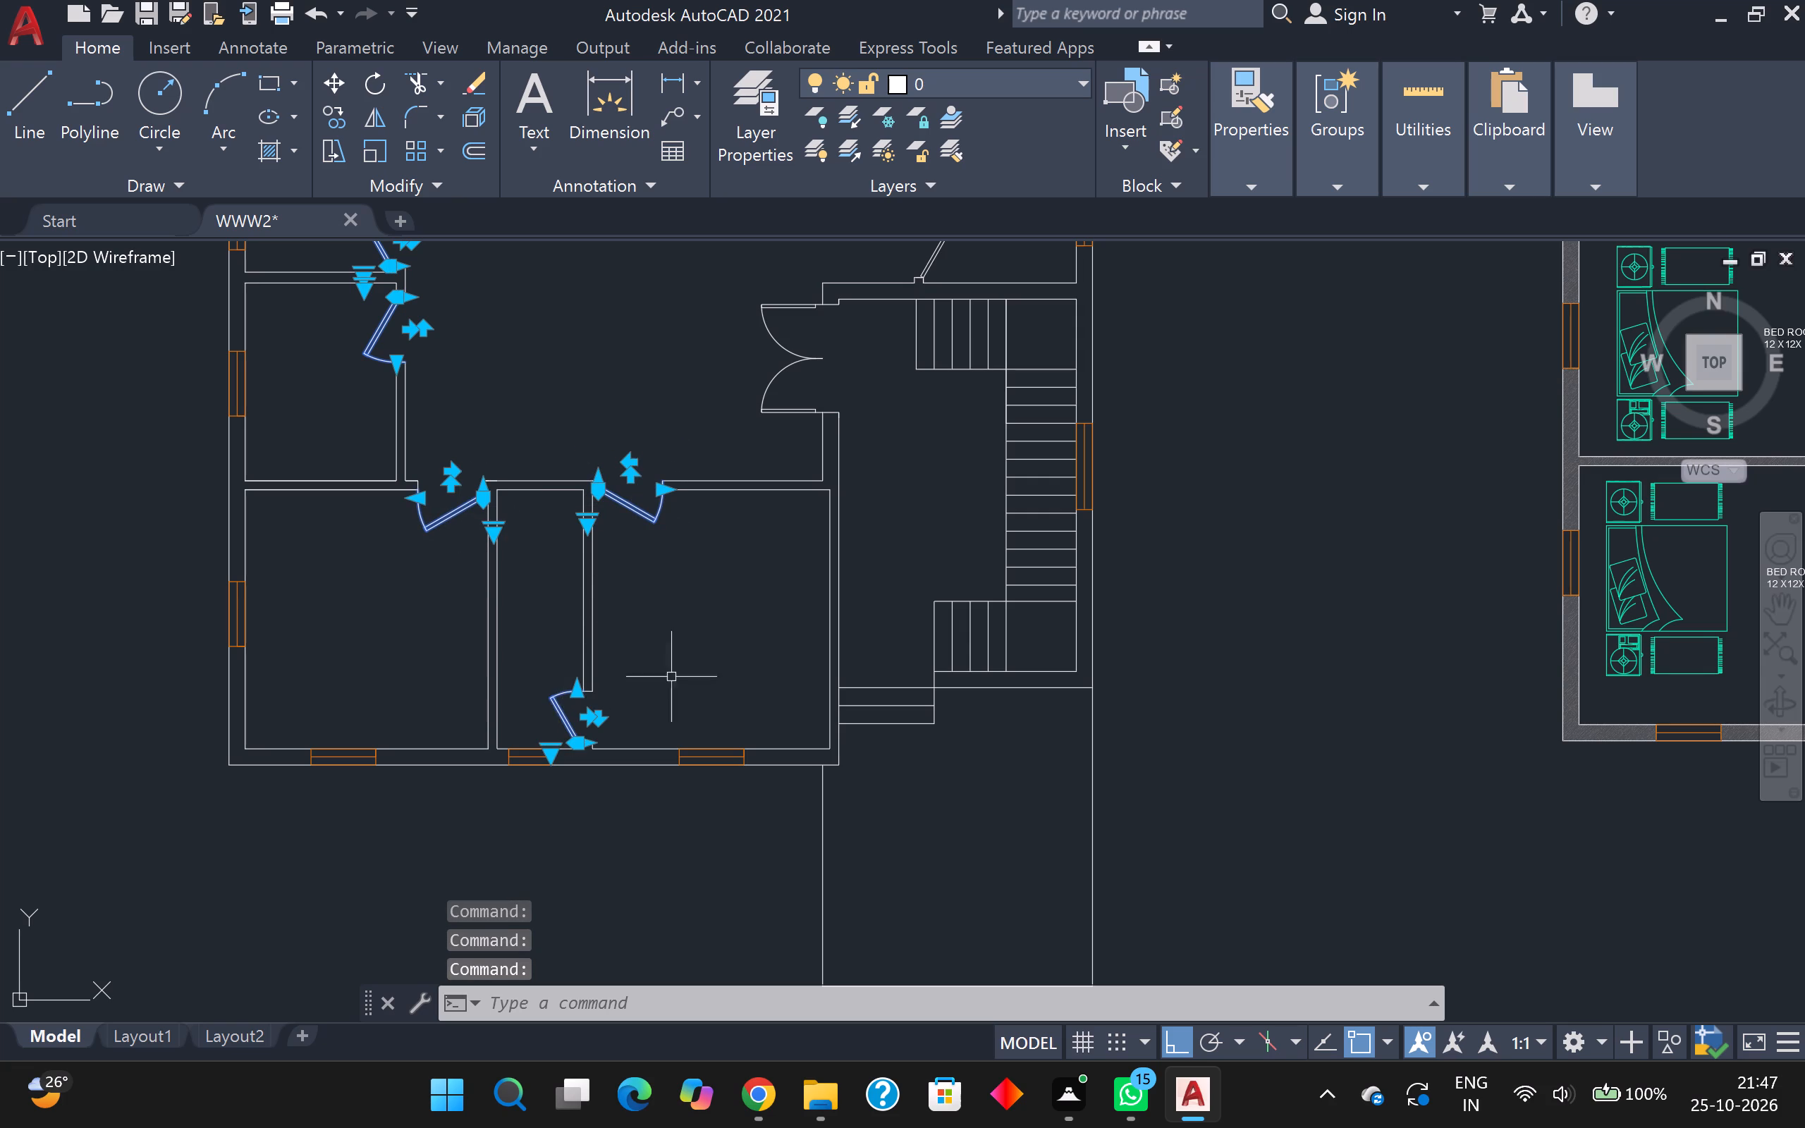
middle_drag(691, 652, 444, 743)
click(564, 503)
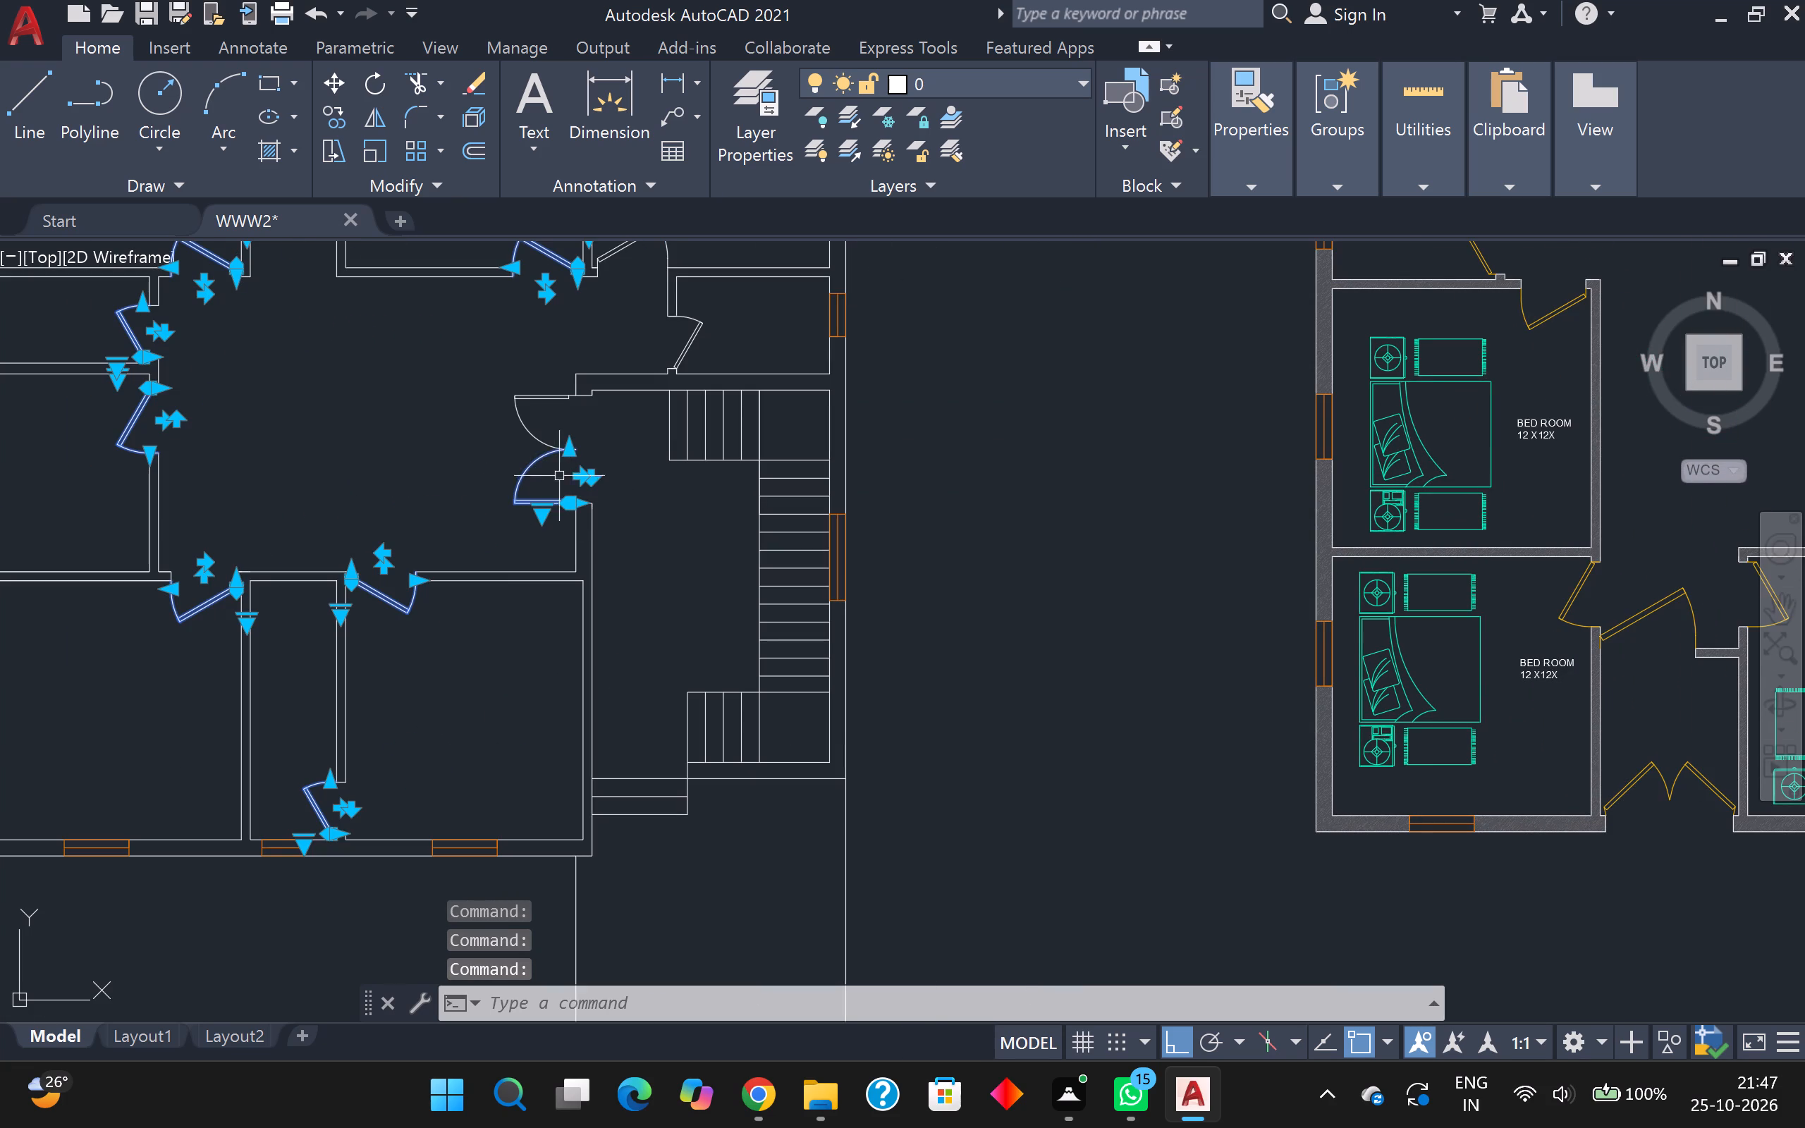
click(544, 442)
click(692, 348)
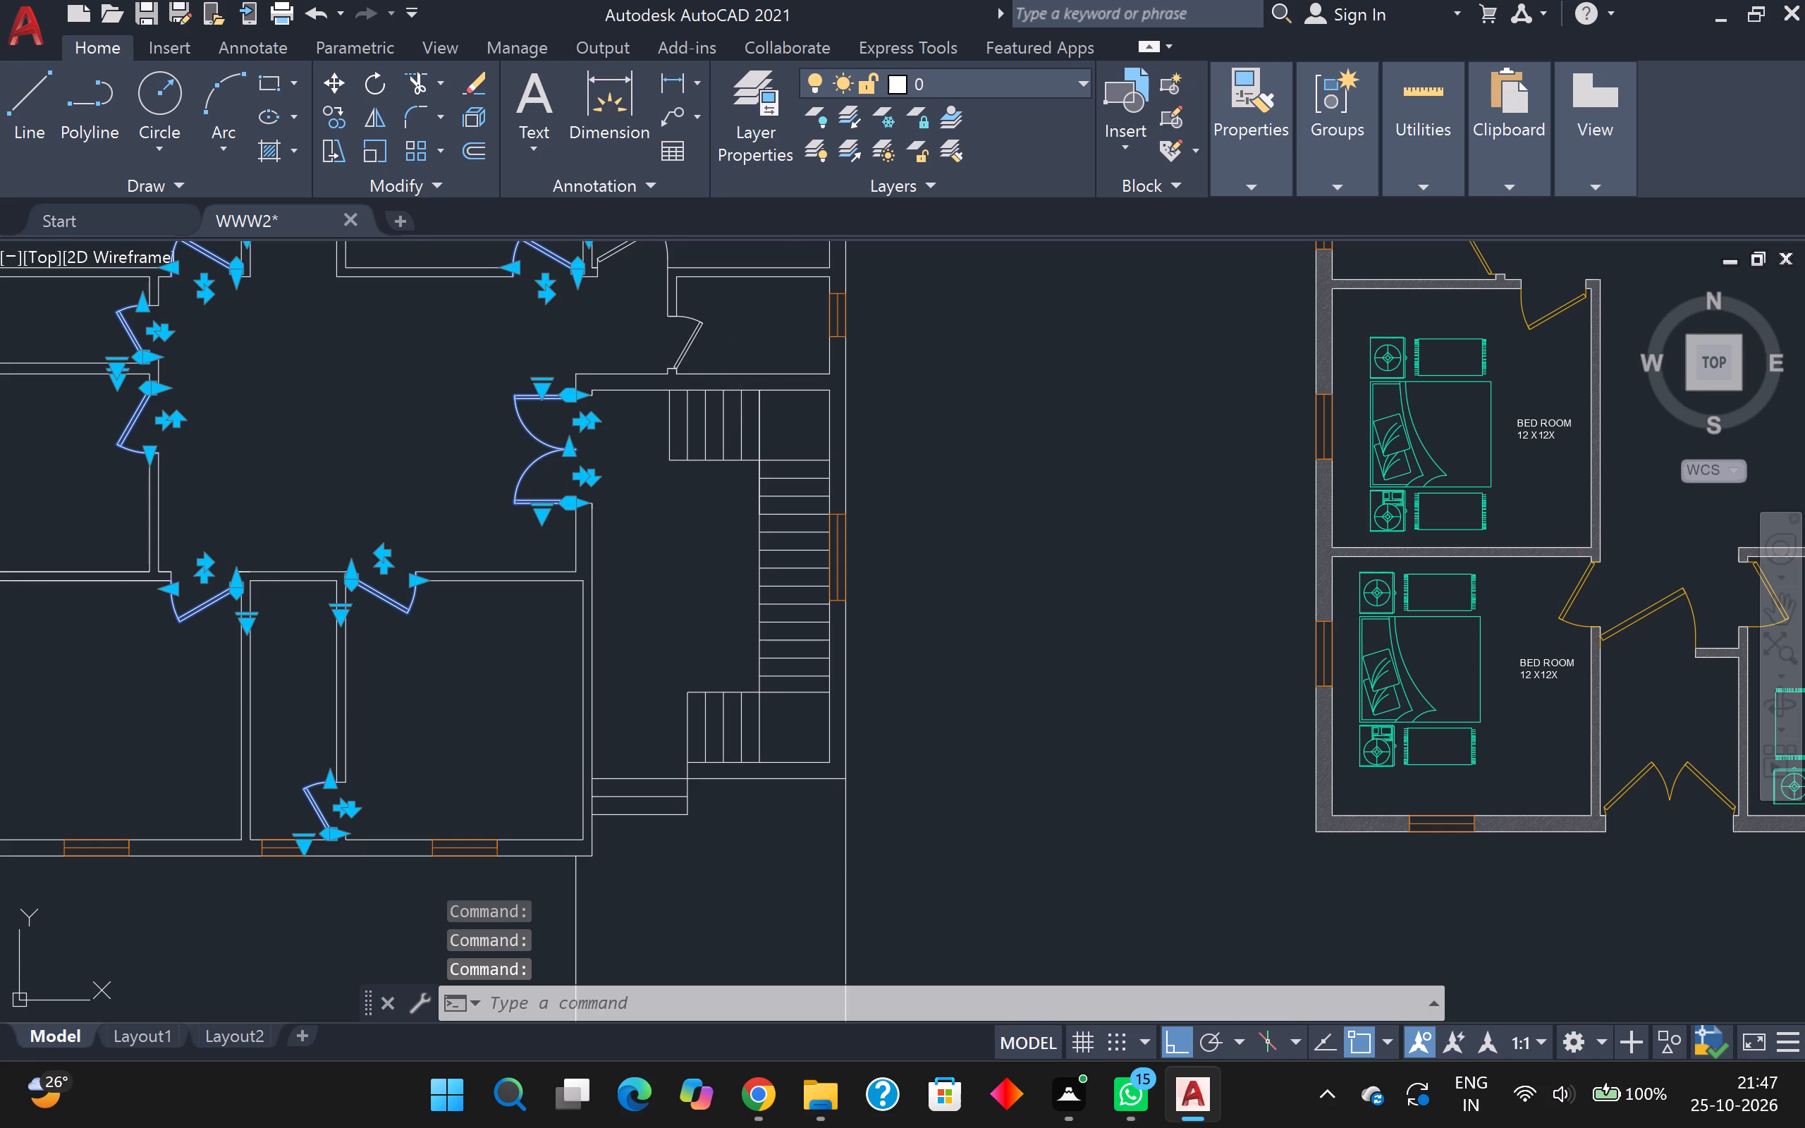
scroll(692, 348, down, 2)
middle_drag(598, 340, 578, 439)
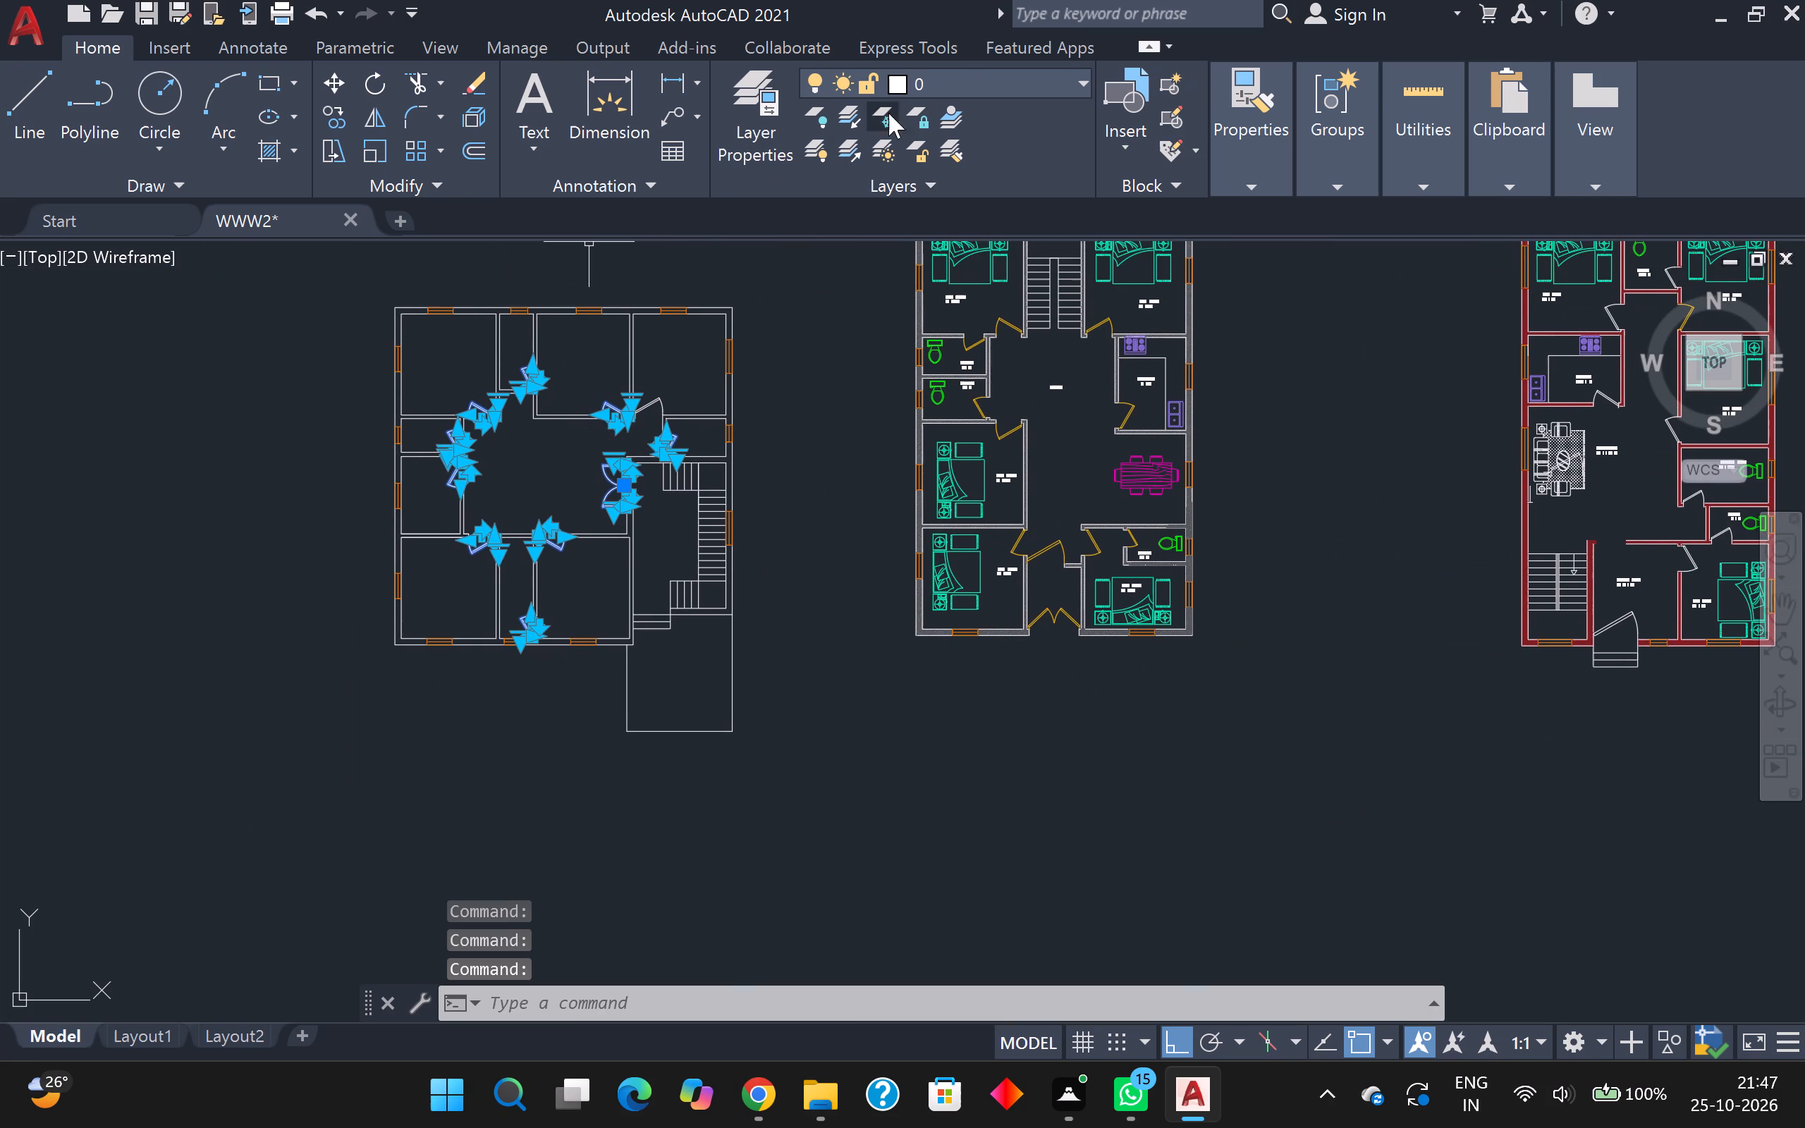
click(967, 75)
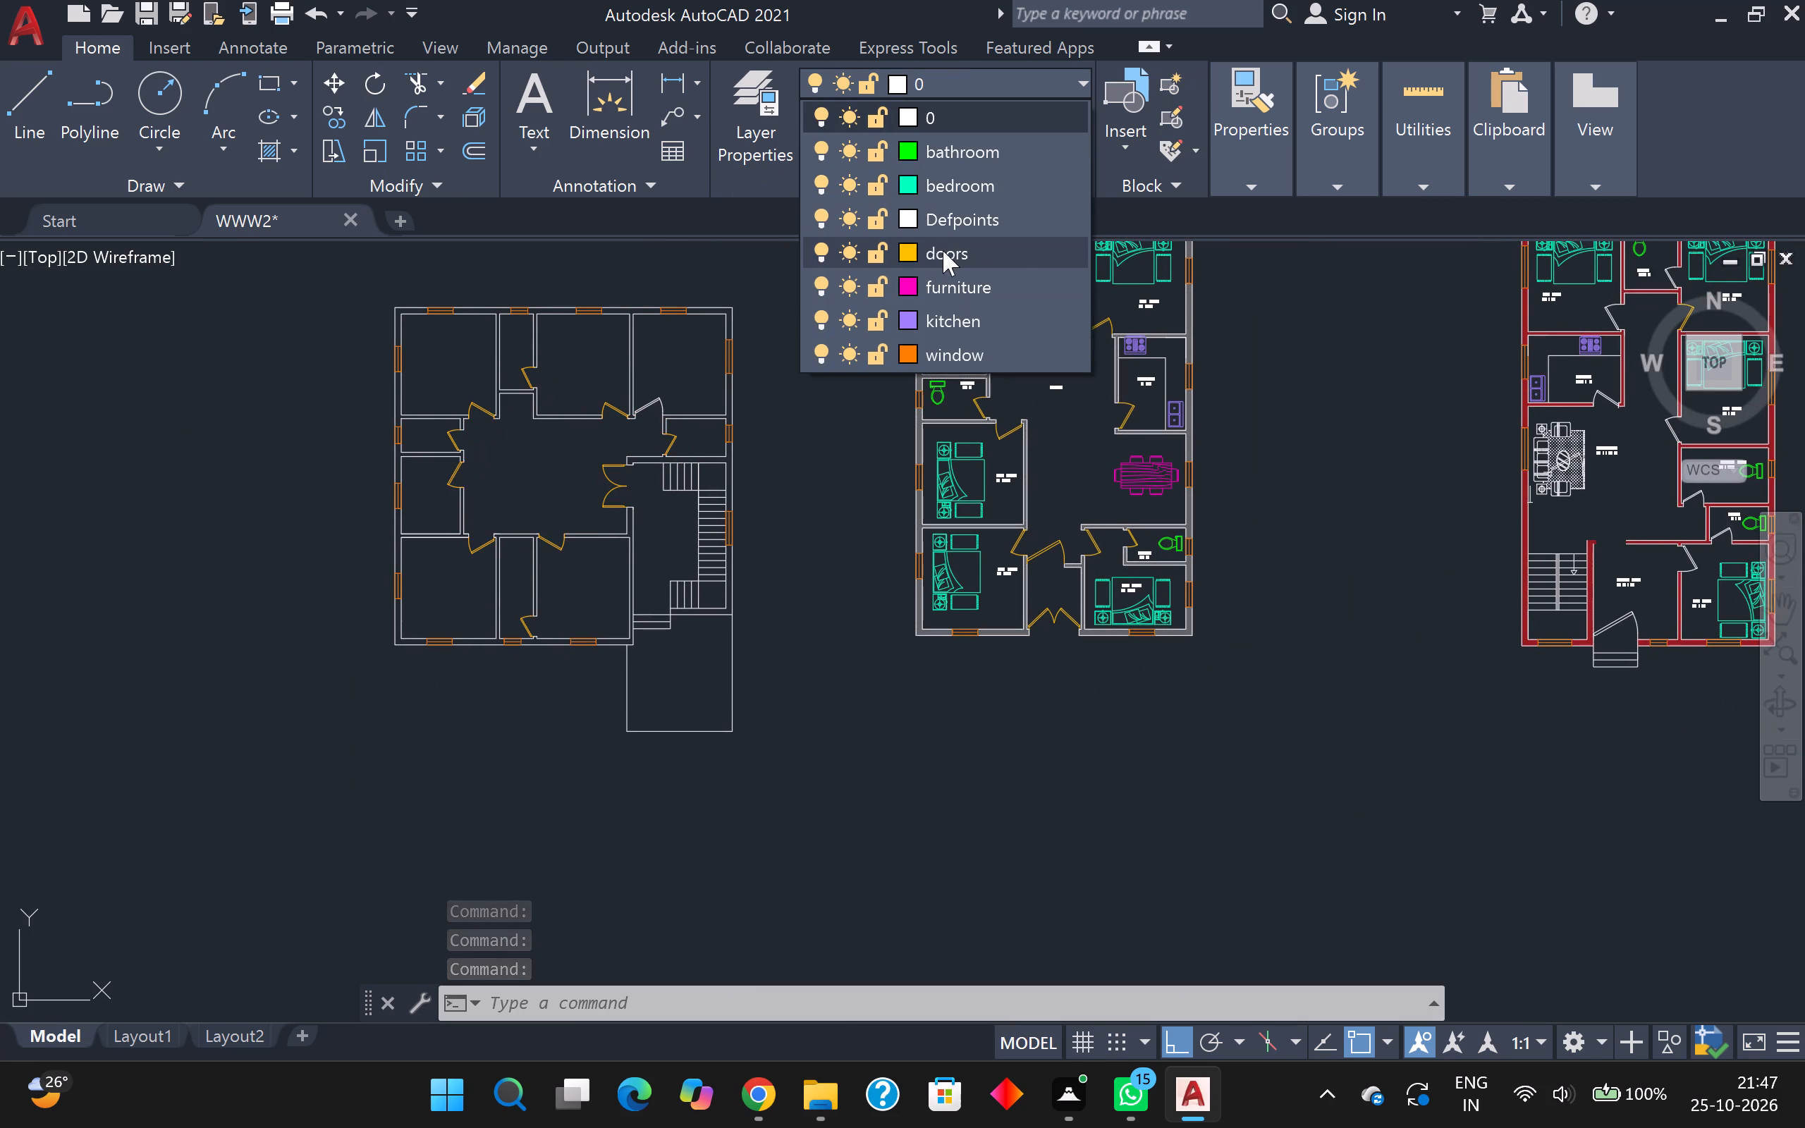
click(943, 250)
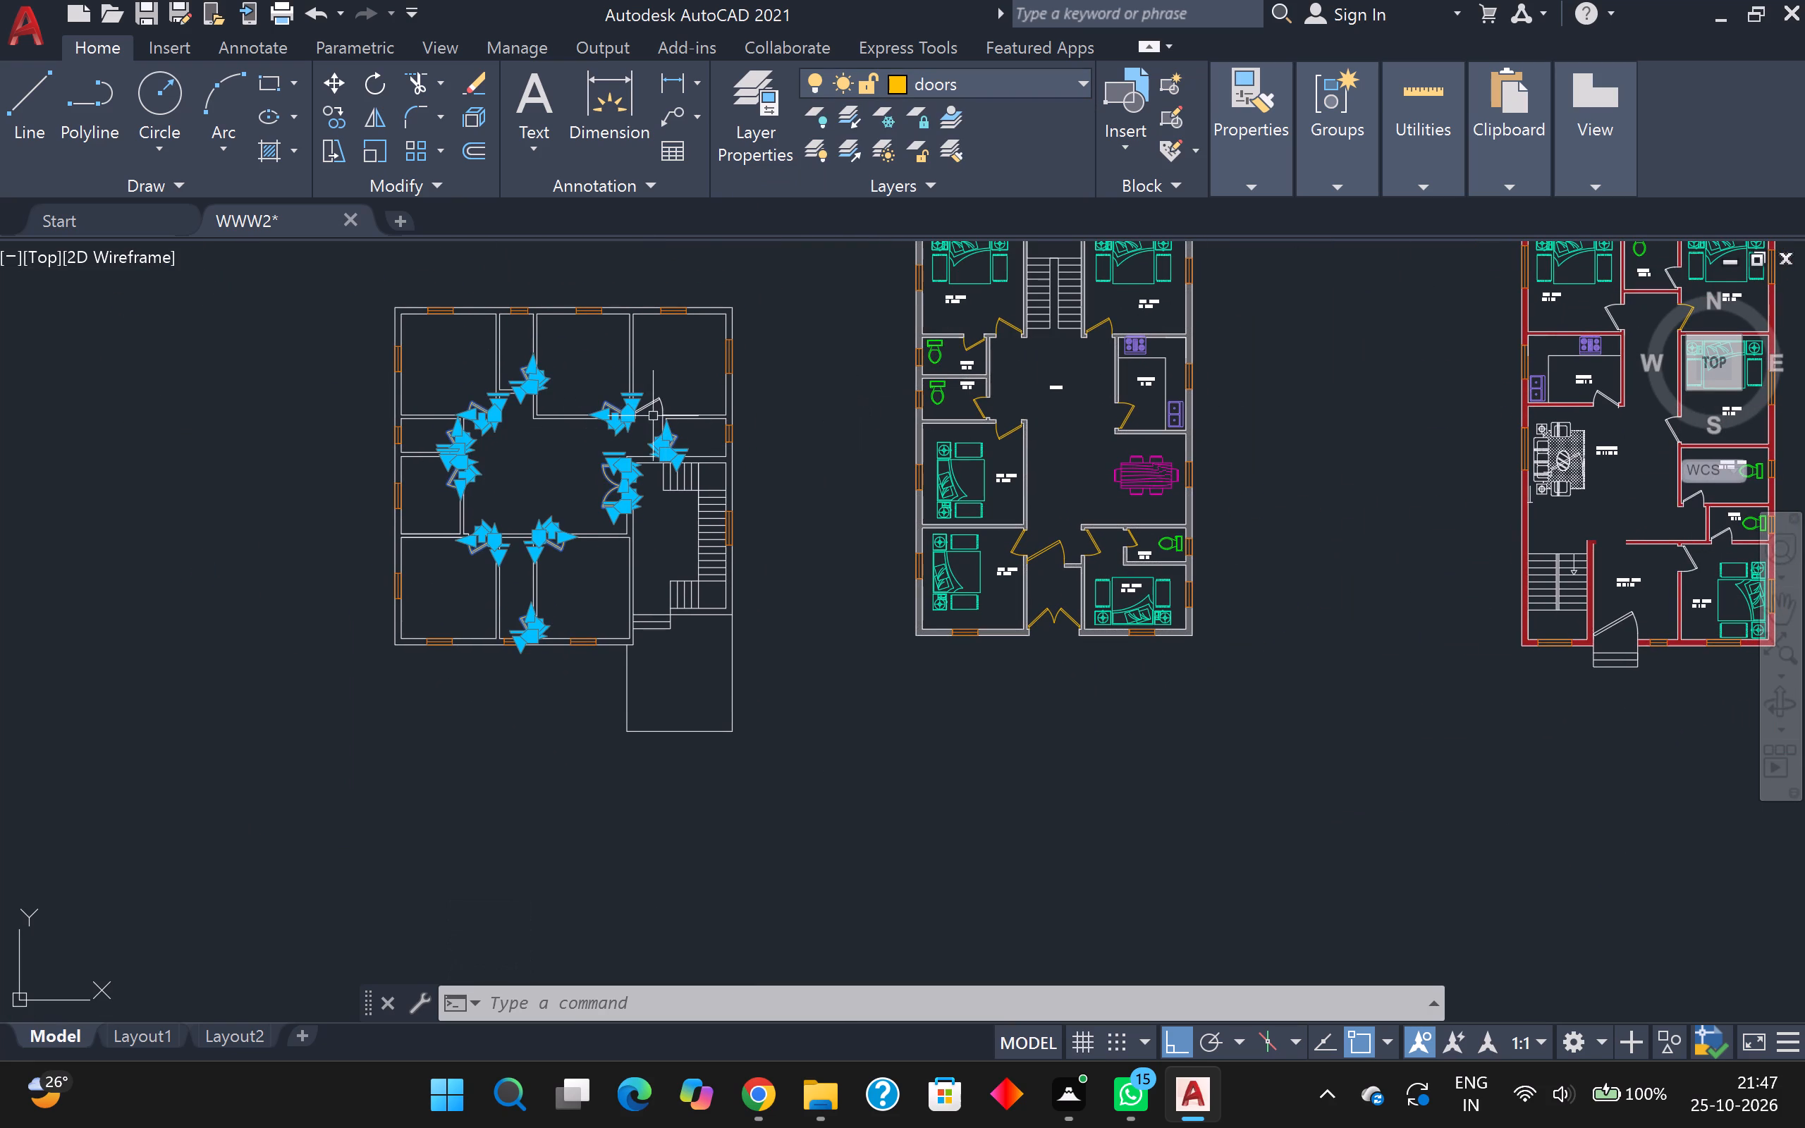
Add the top-right room's door to the selection, assign it to layer doors as well, and clear the selection.
click(657, 403)
click(981, 67)
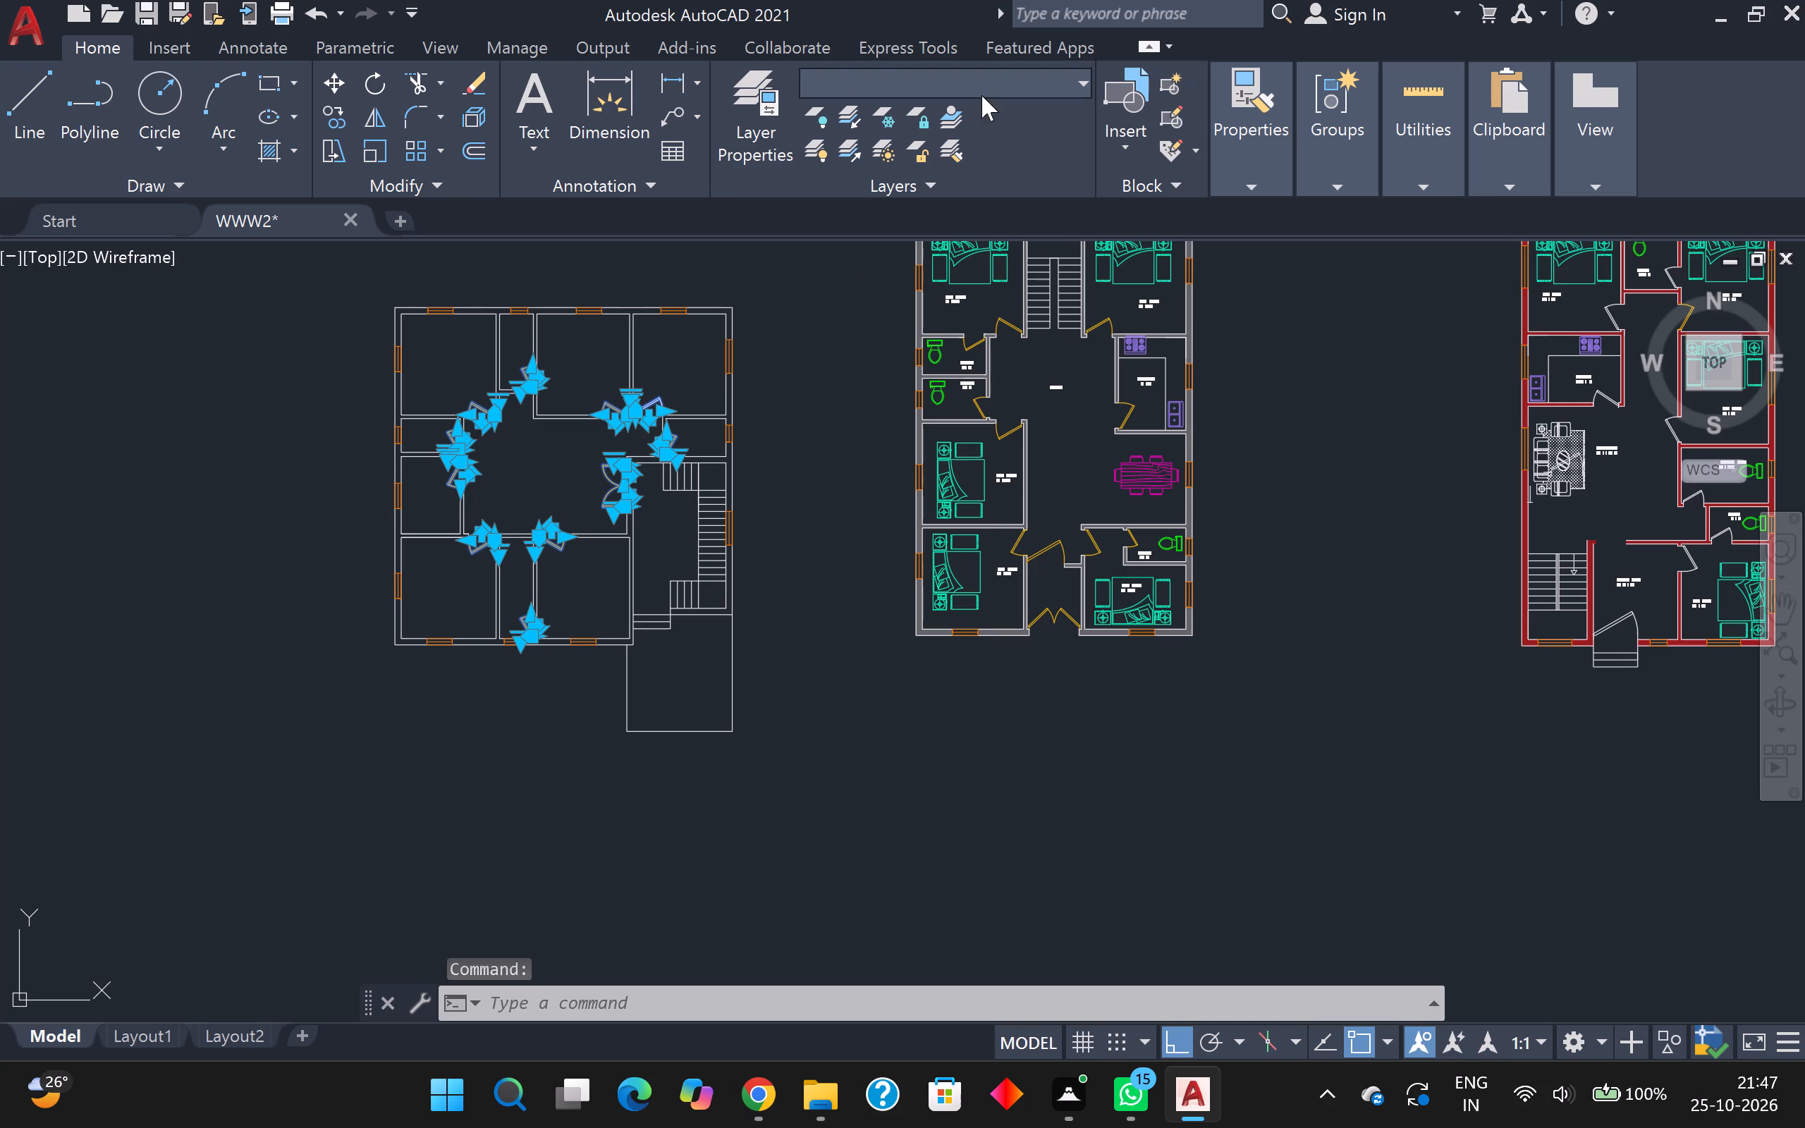
click(1075, 78)
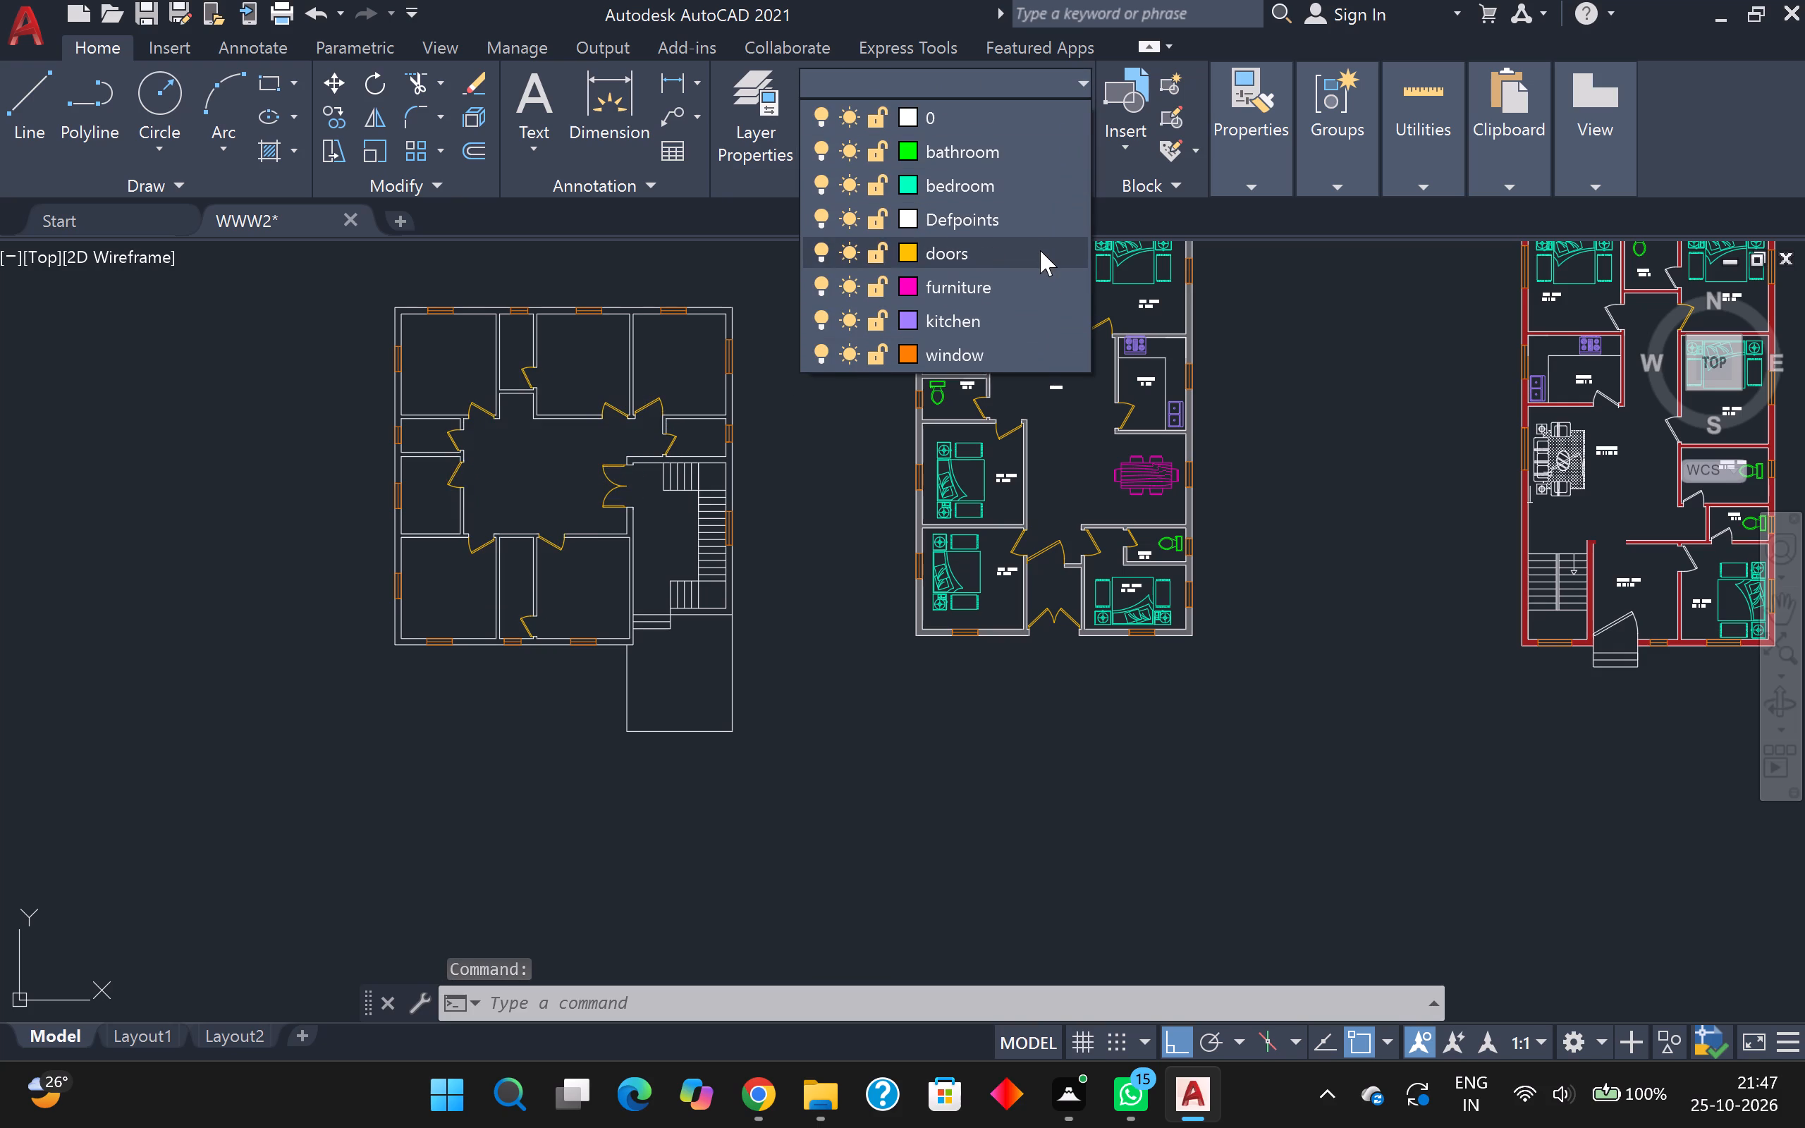
click(1040, 250)
key(Escape)
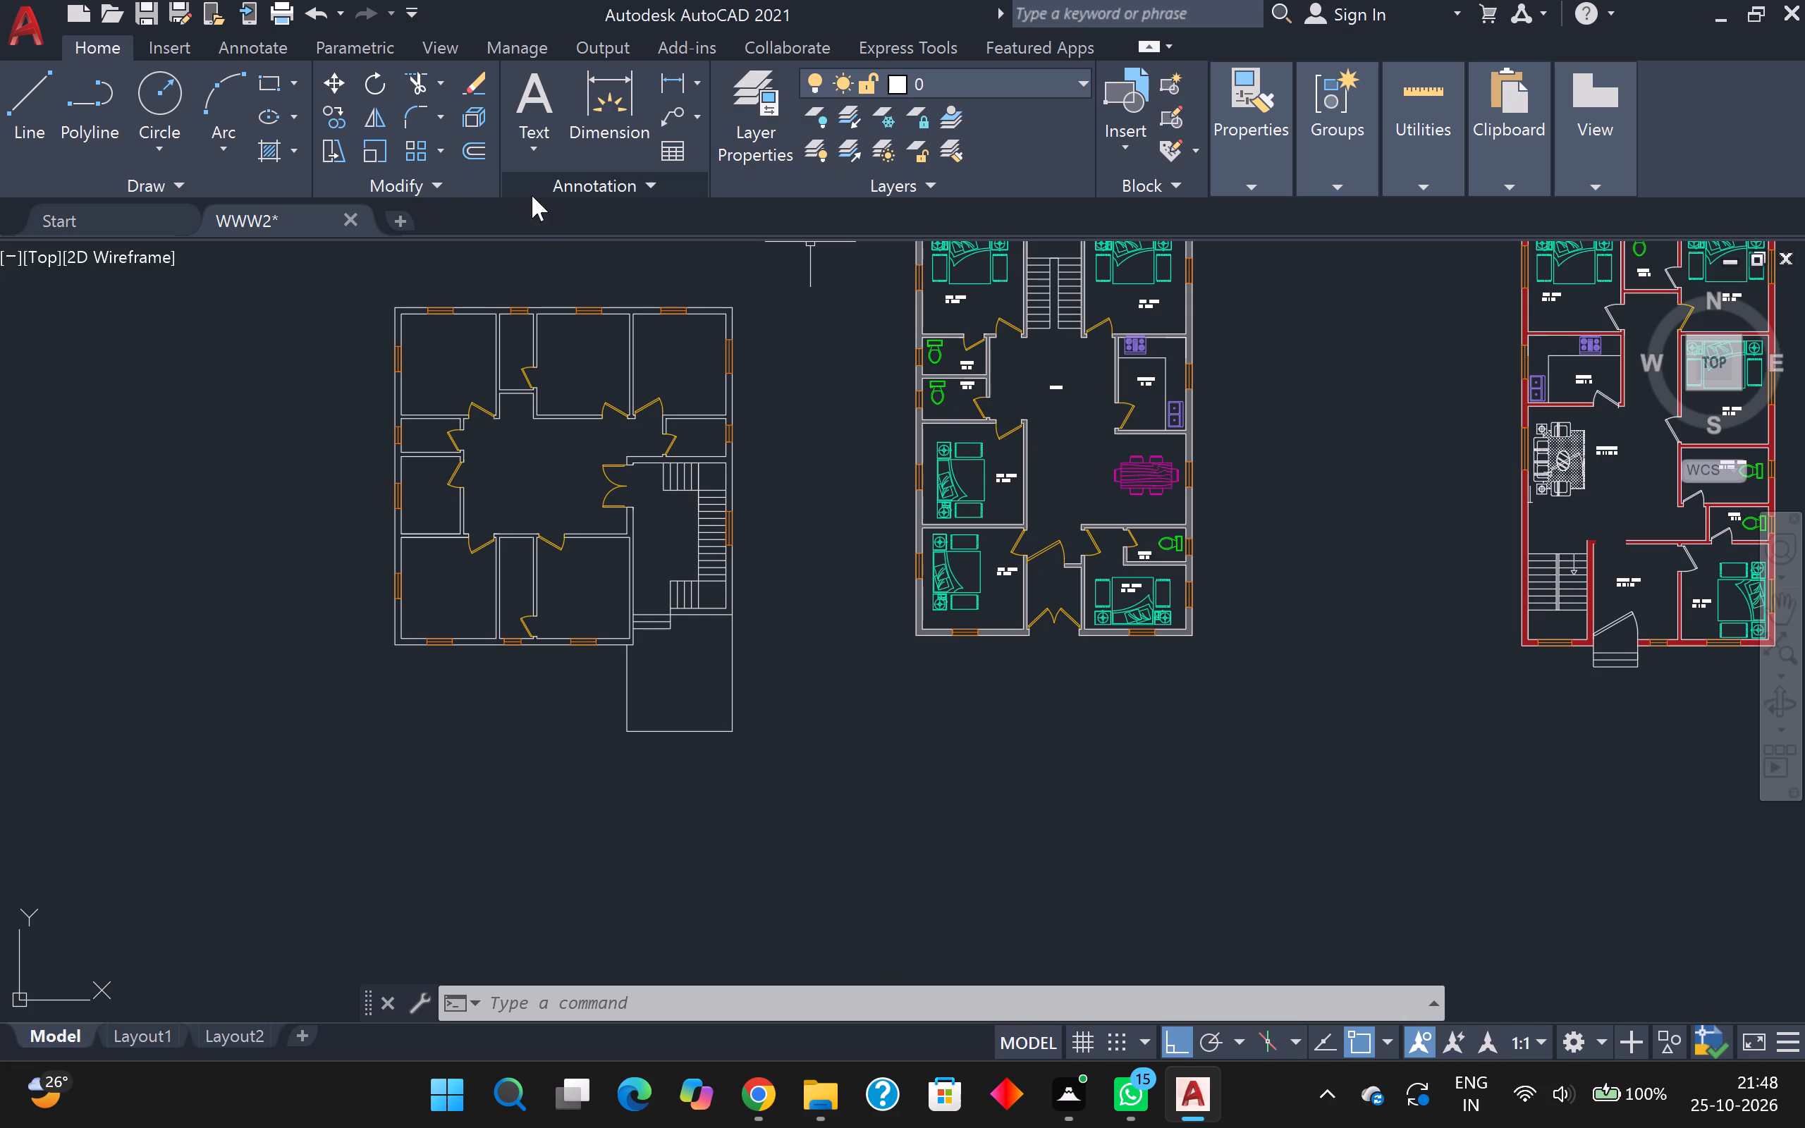
Start a hatch and set its colour to the dark purple true colour 46,15,46.
click(263, 137)
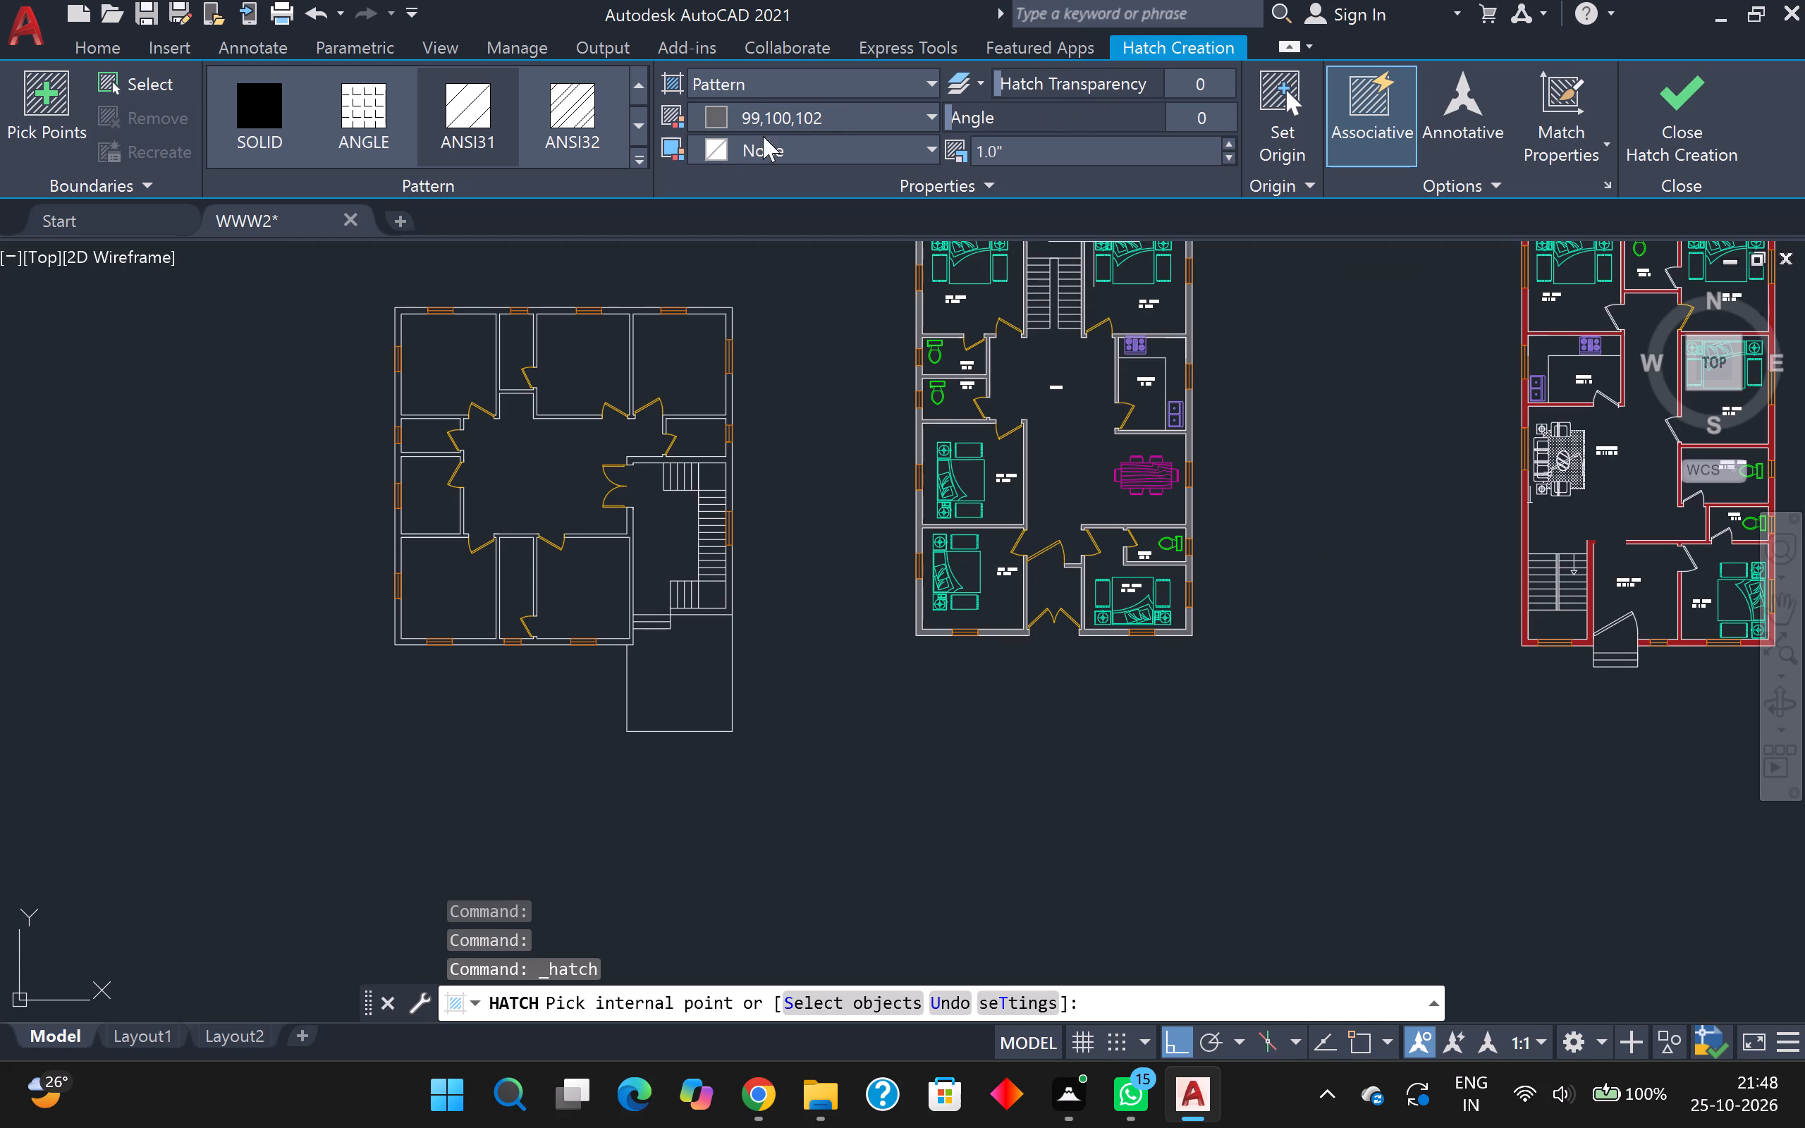
click(719, 123)
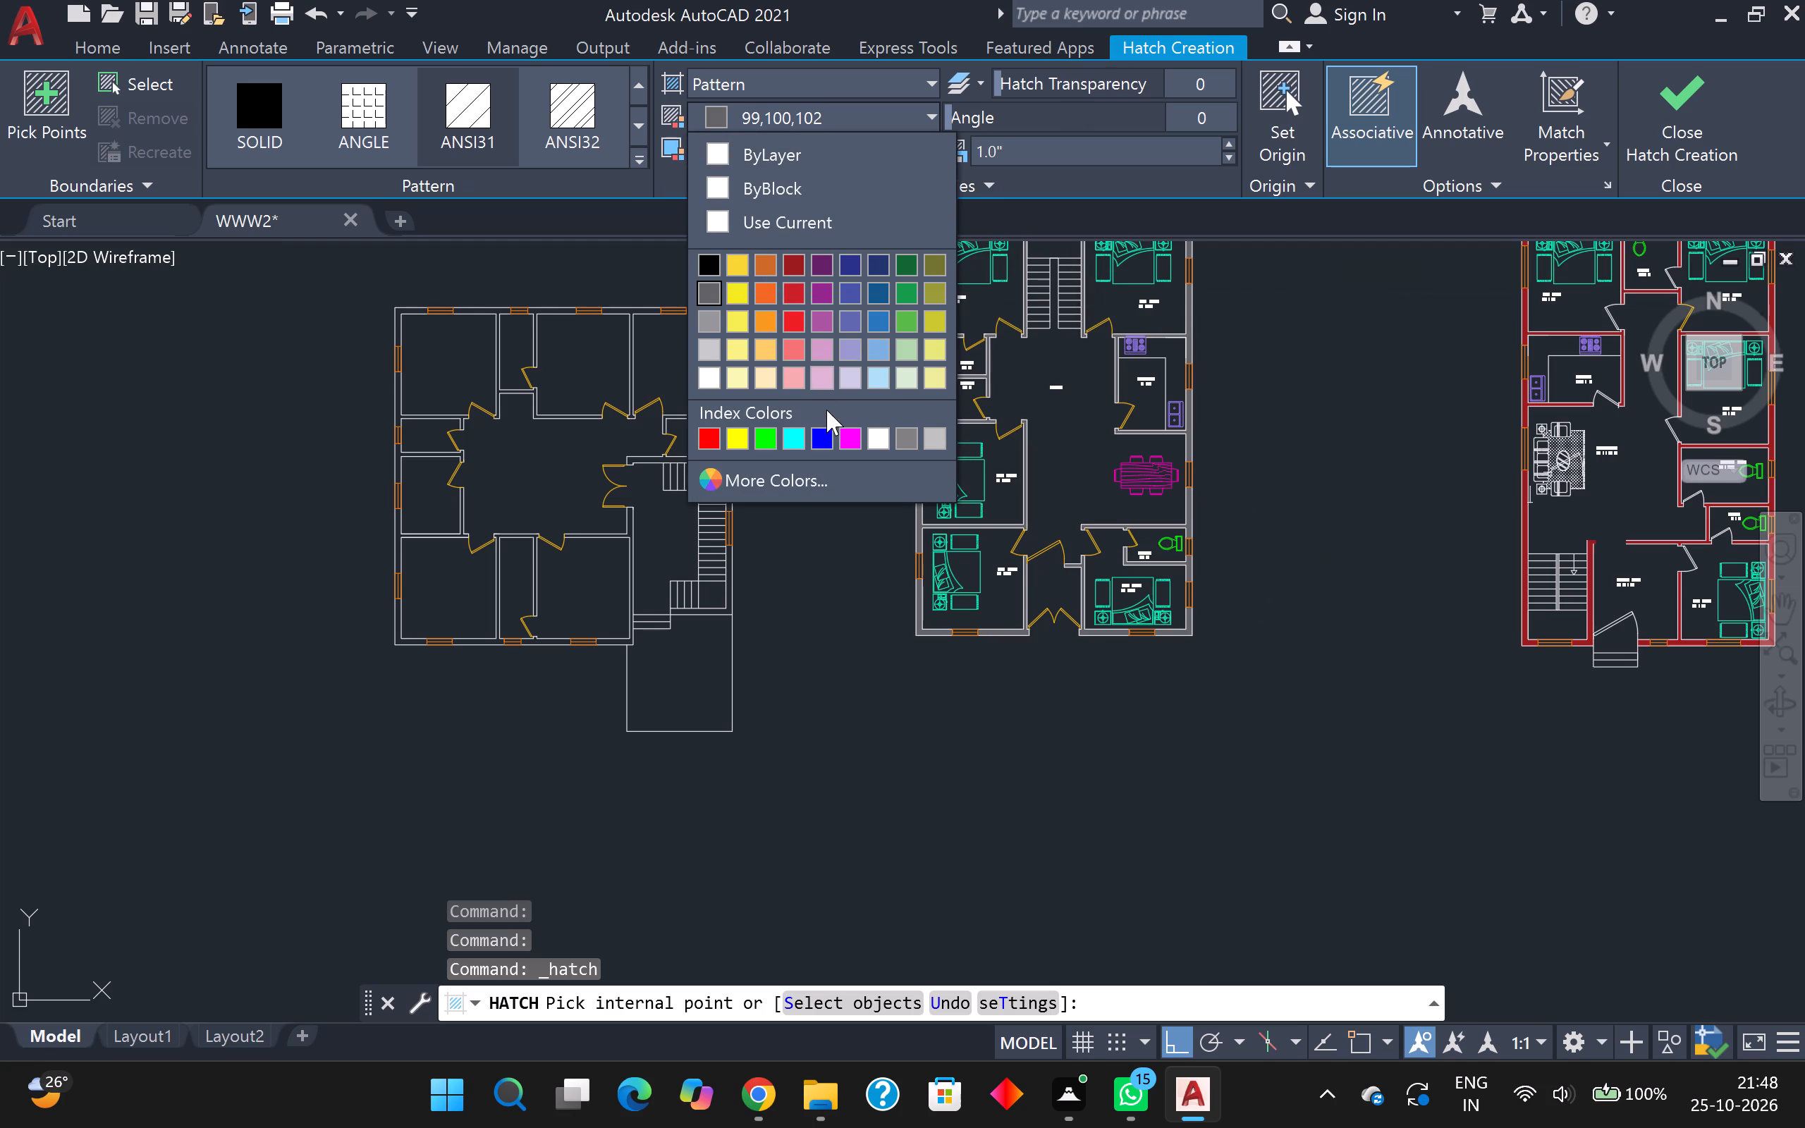
click(821, 261)
click(721, 103)
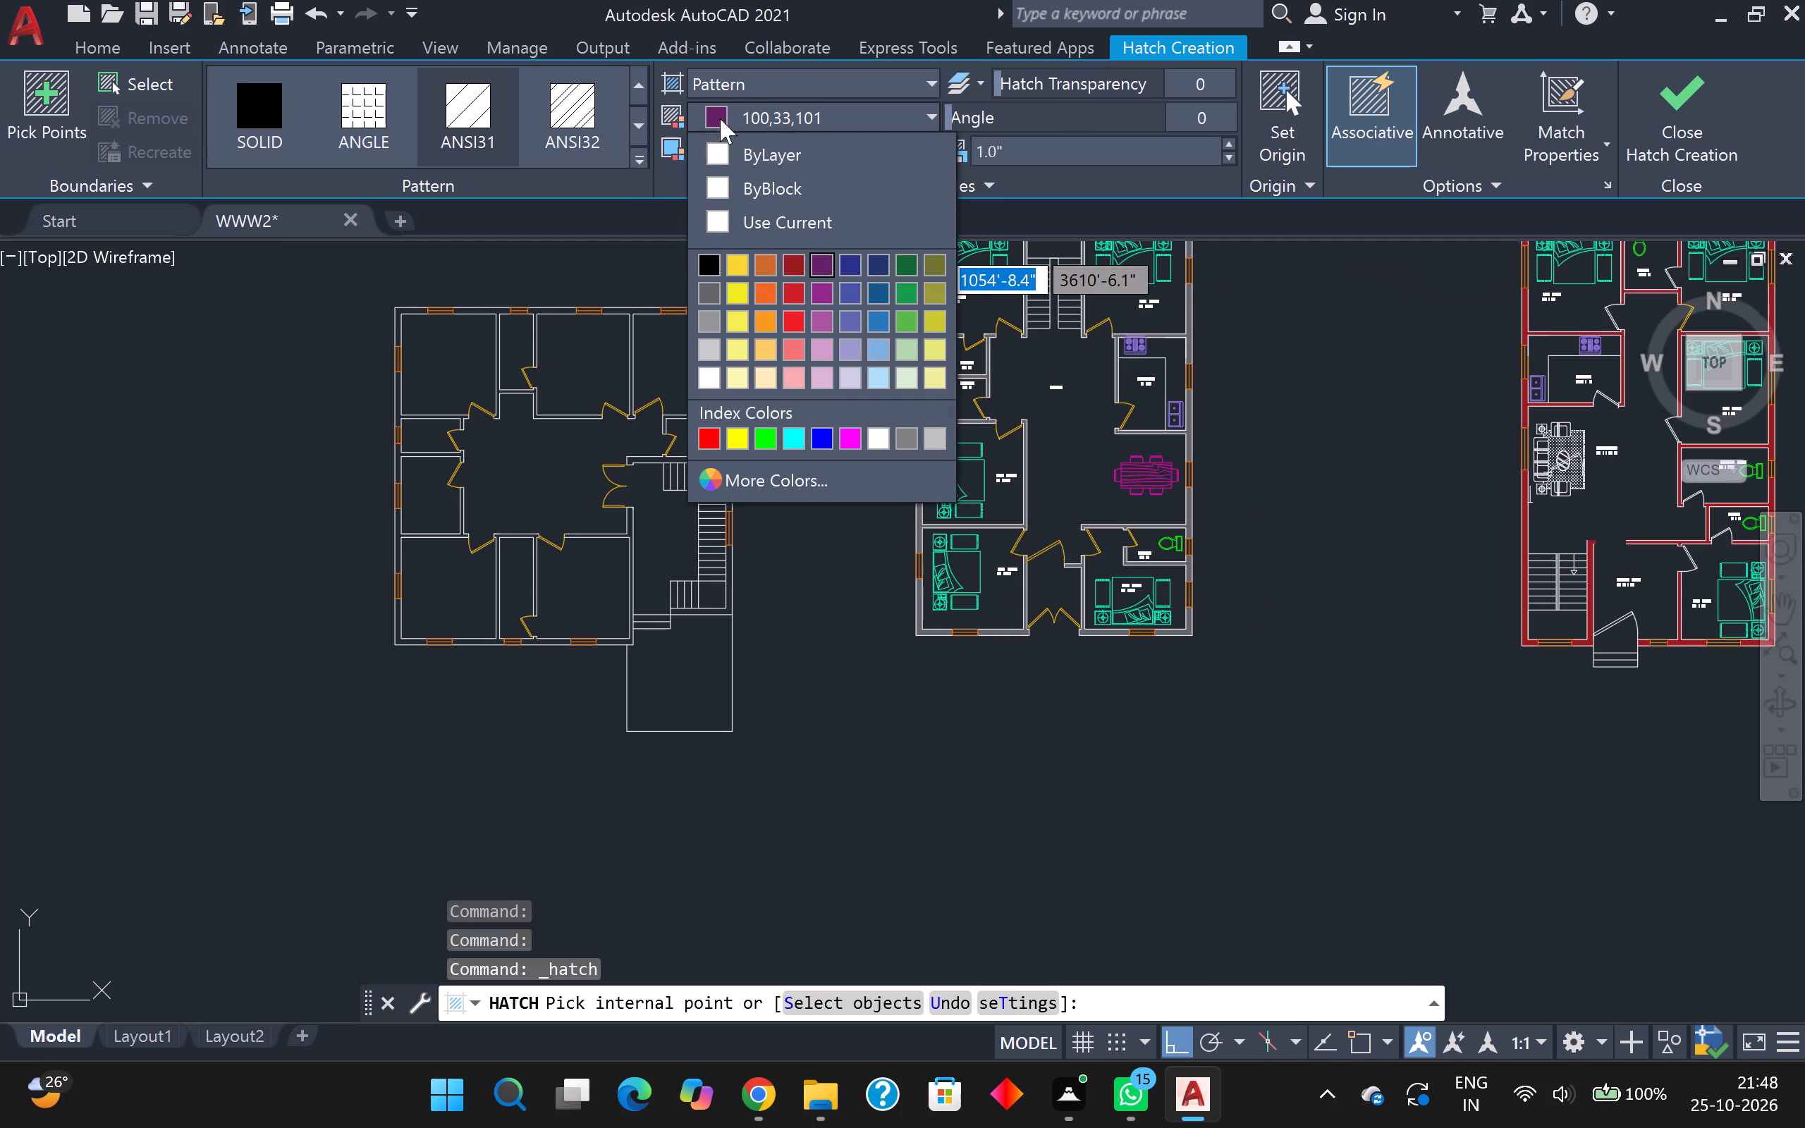
click(811, 478)
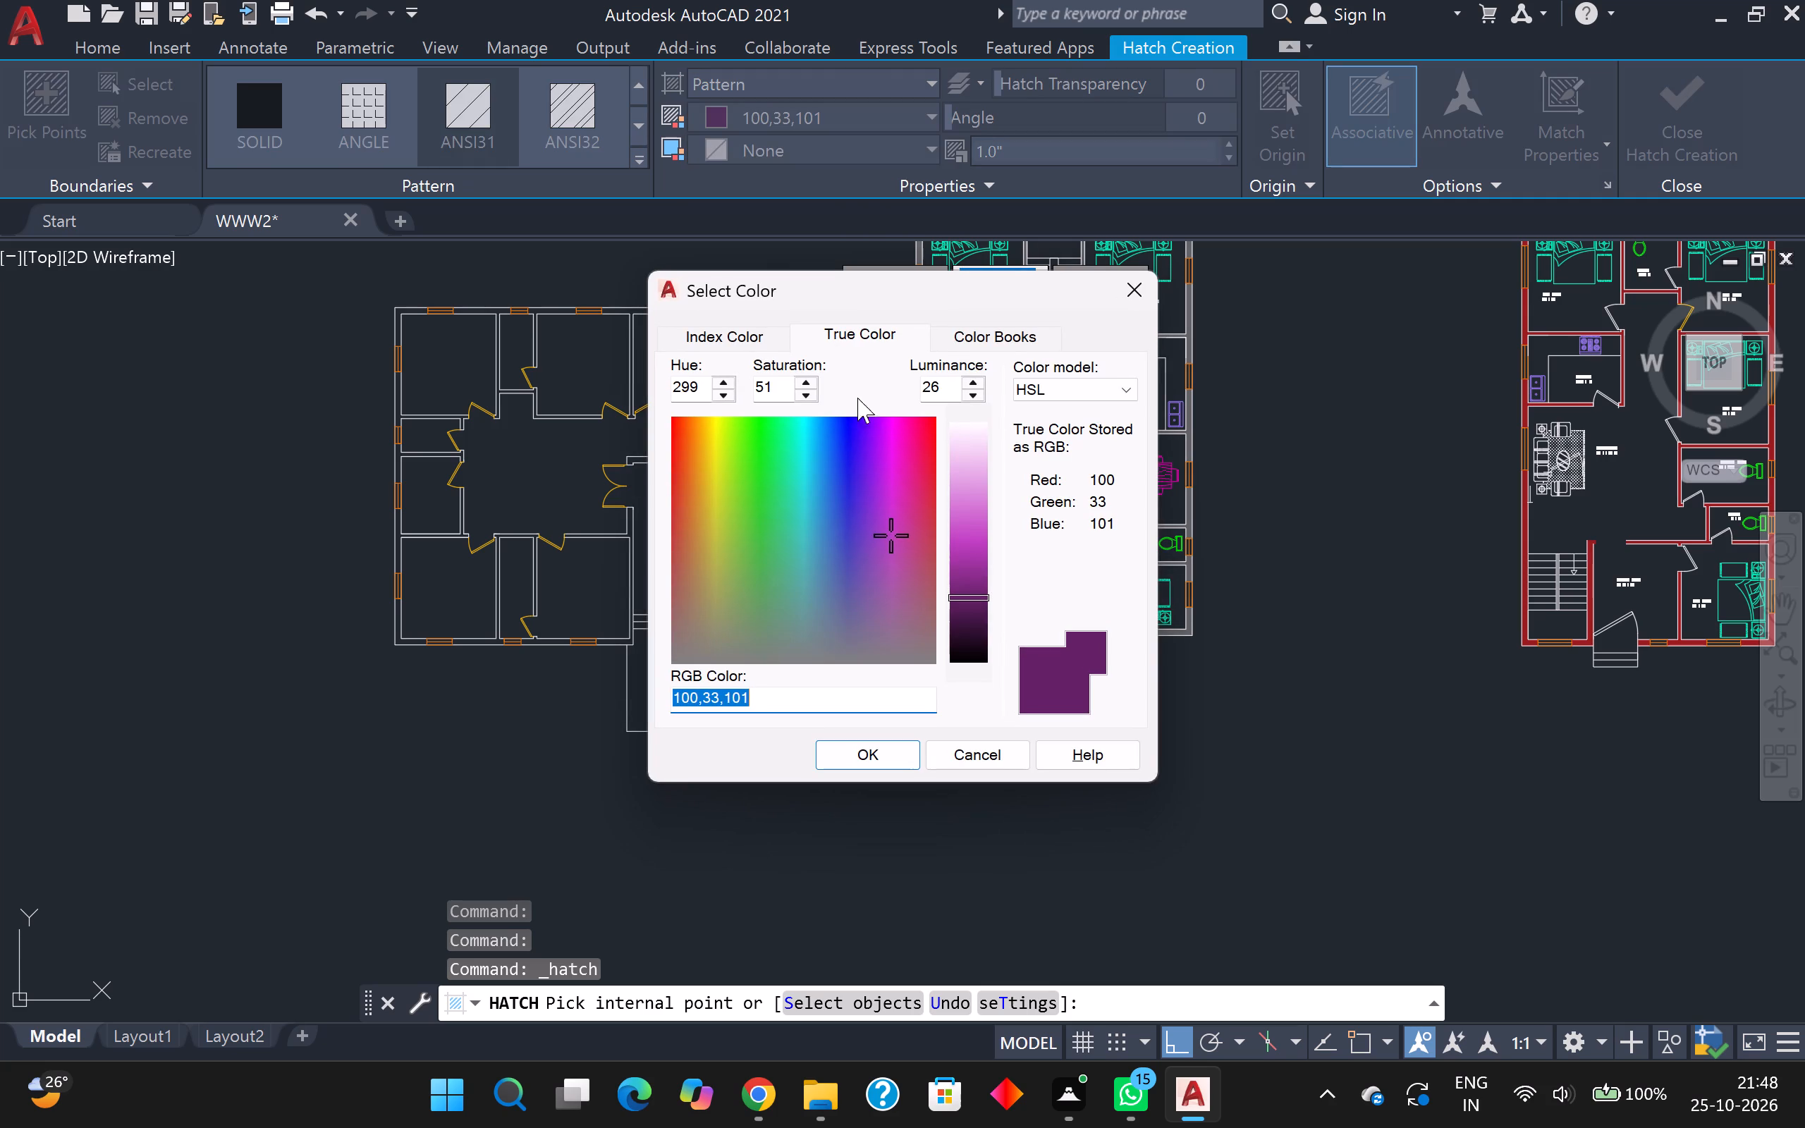
drag(961, 591, 974, 636)
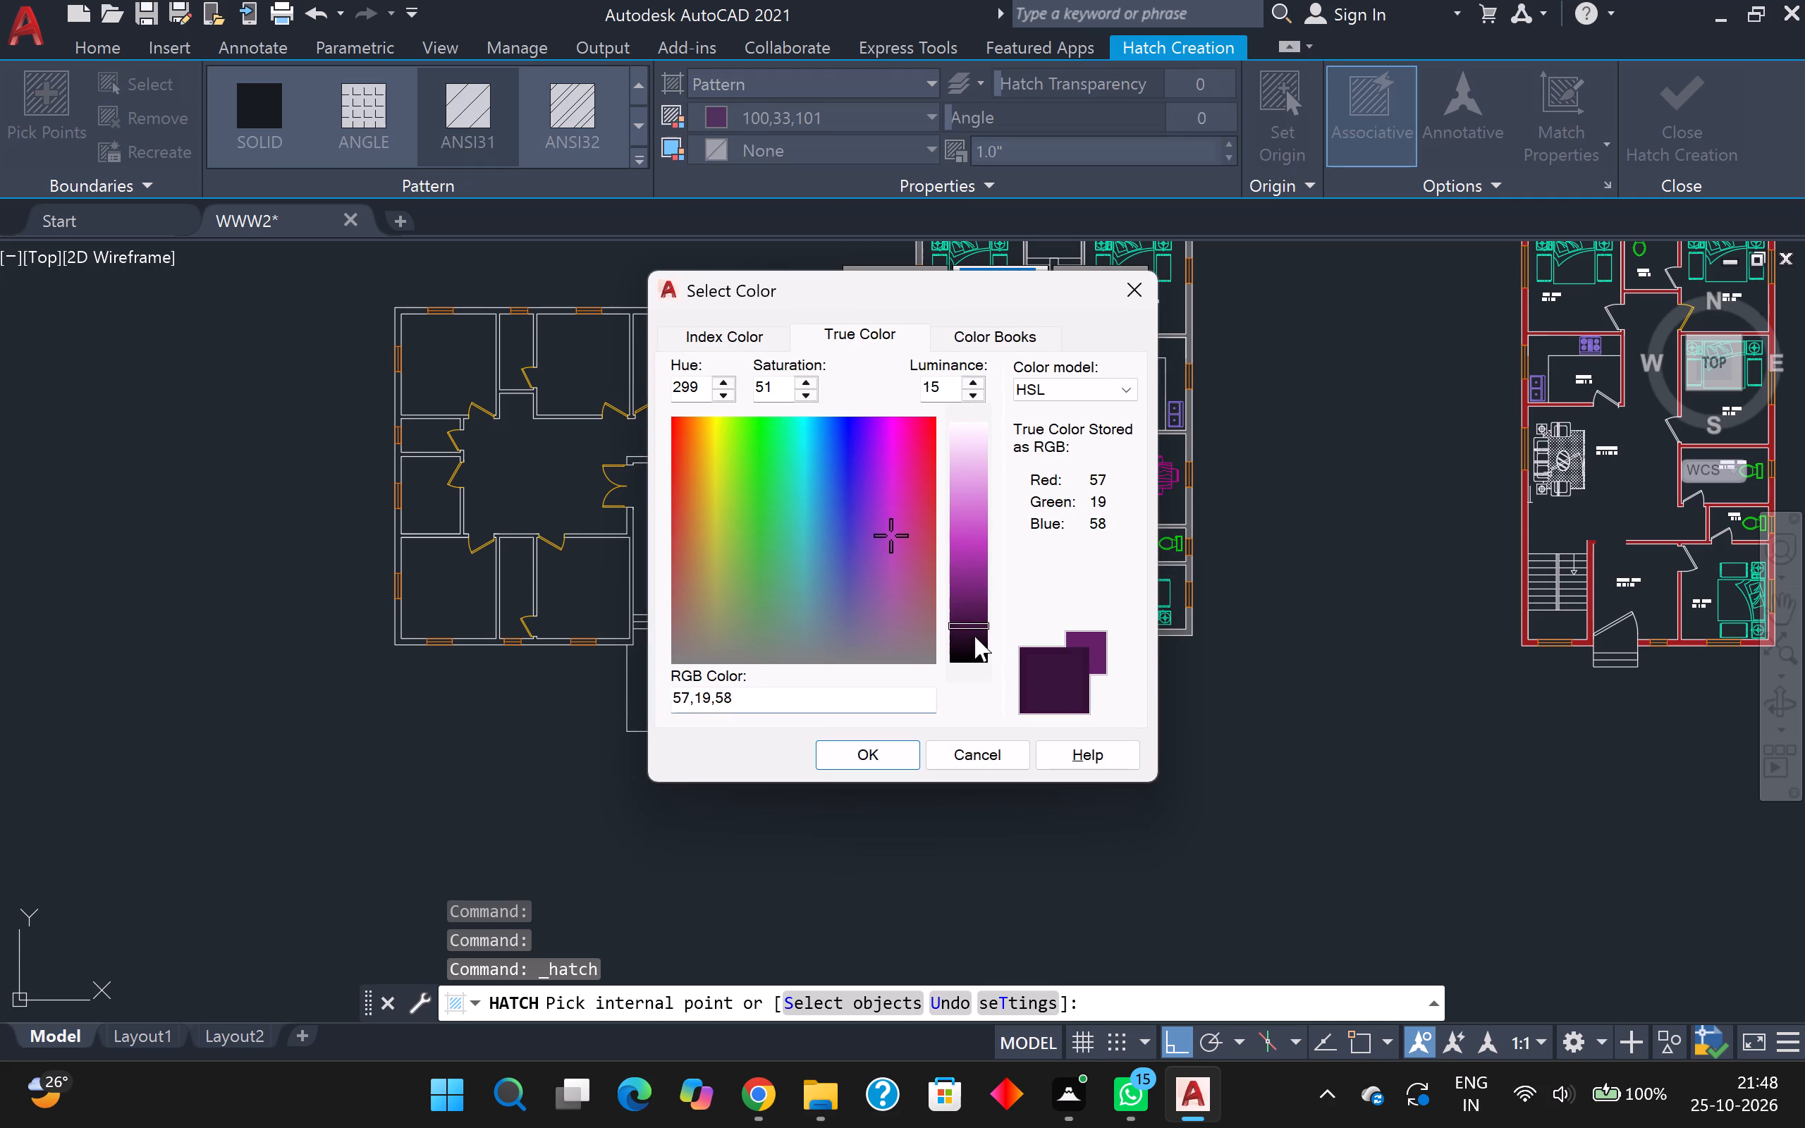
drag(974, 636, 974, 632)
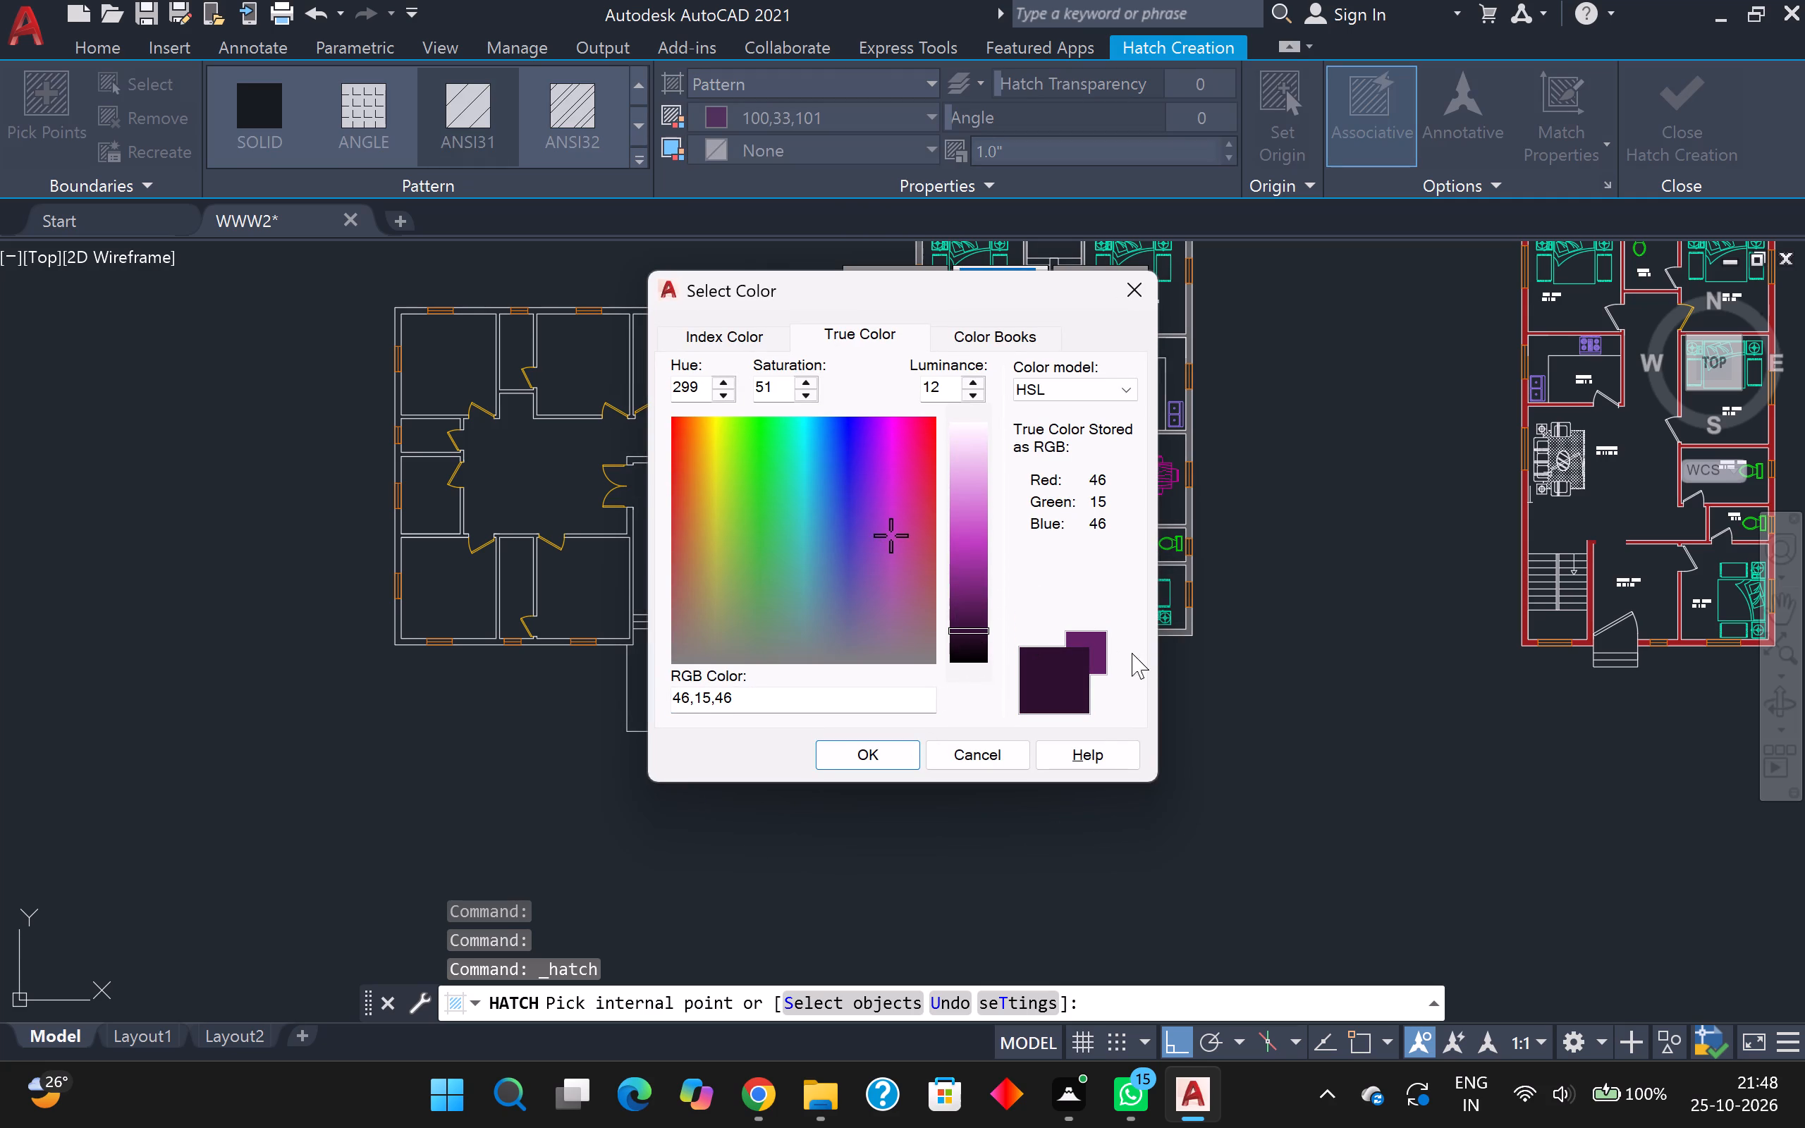
click(849, 754)
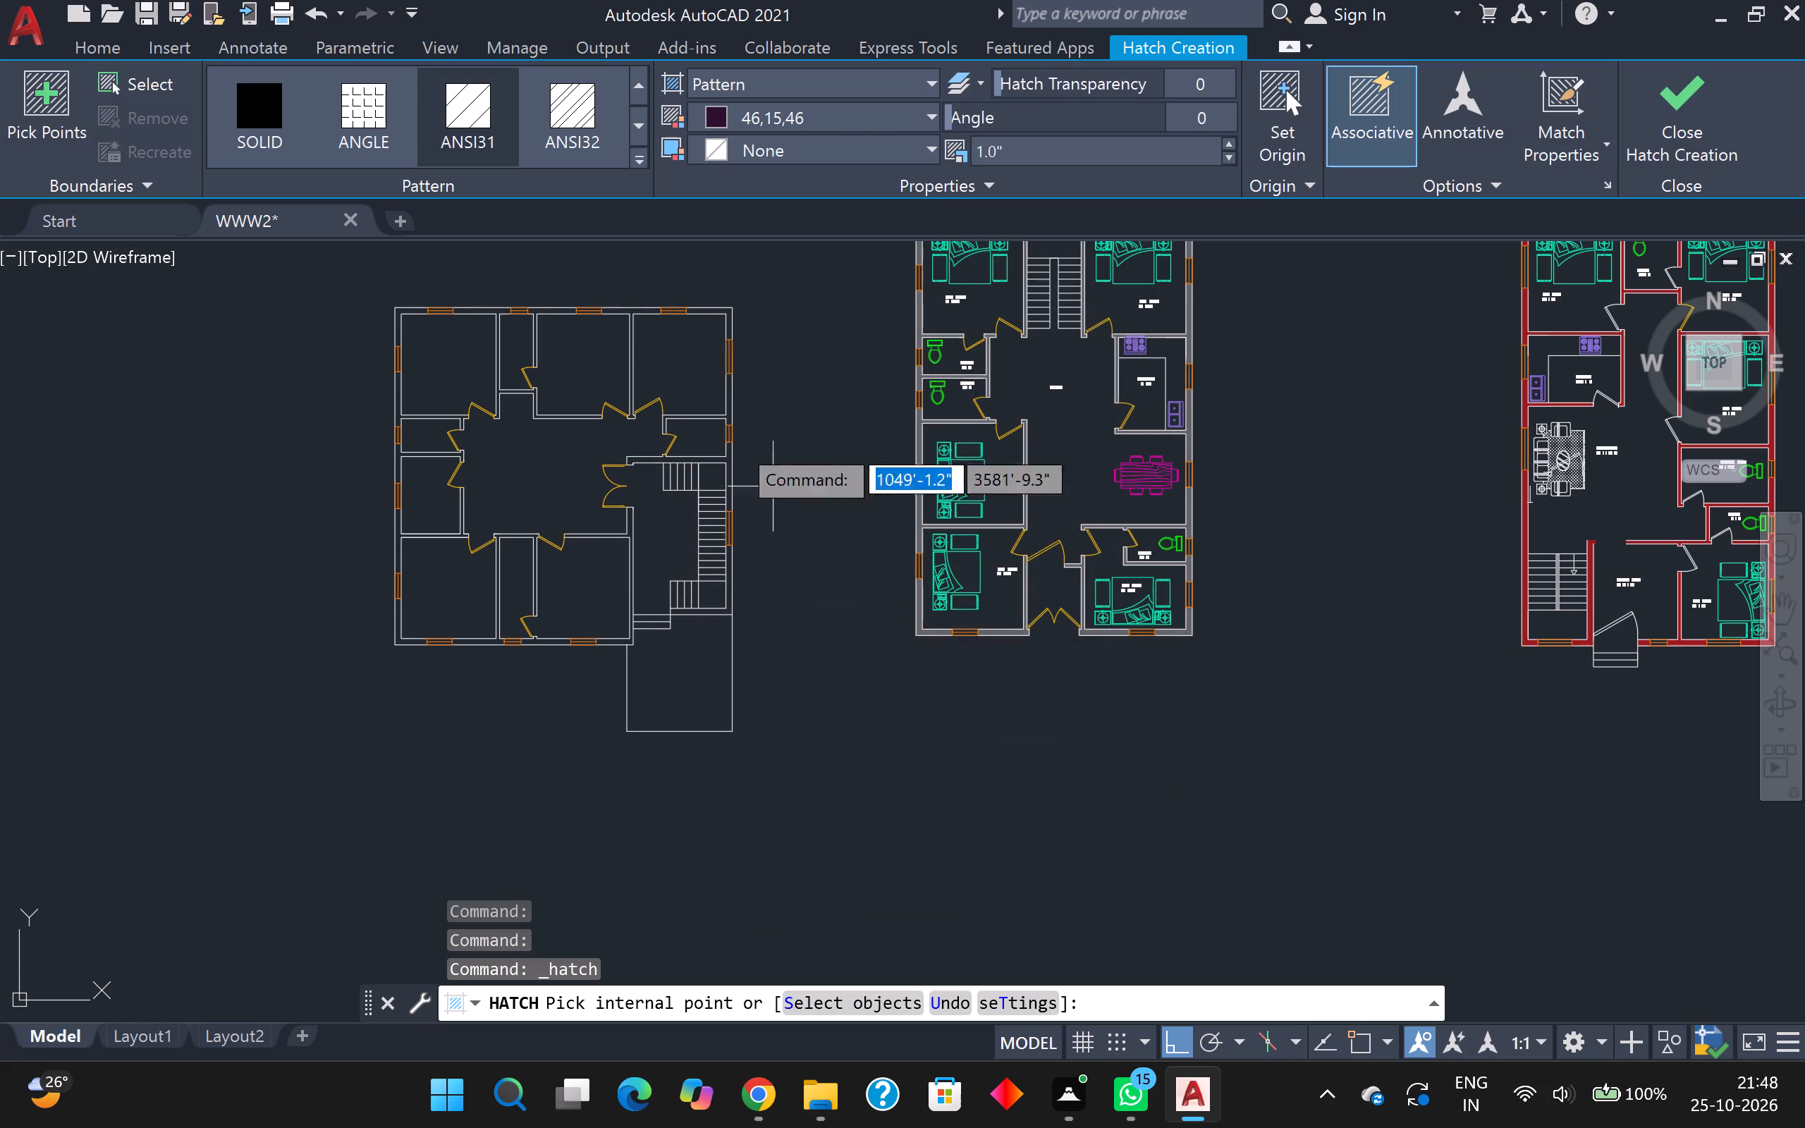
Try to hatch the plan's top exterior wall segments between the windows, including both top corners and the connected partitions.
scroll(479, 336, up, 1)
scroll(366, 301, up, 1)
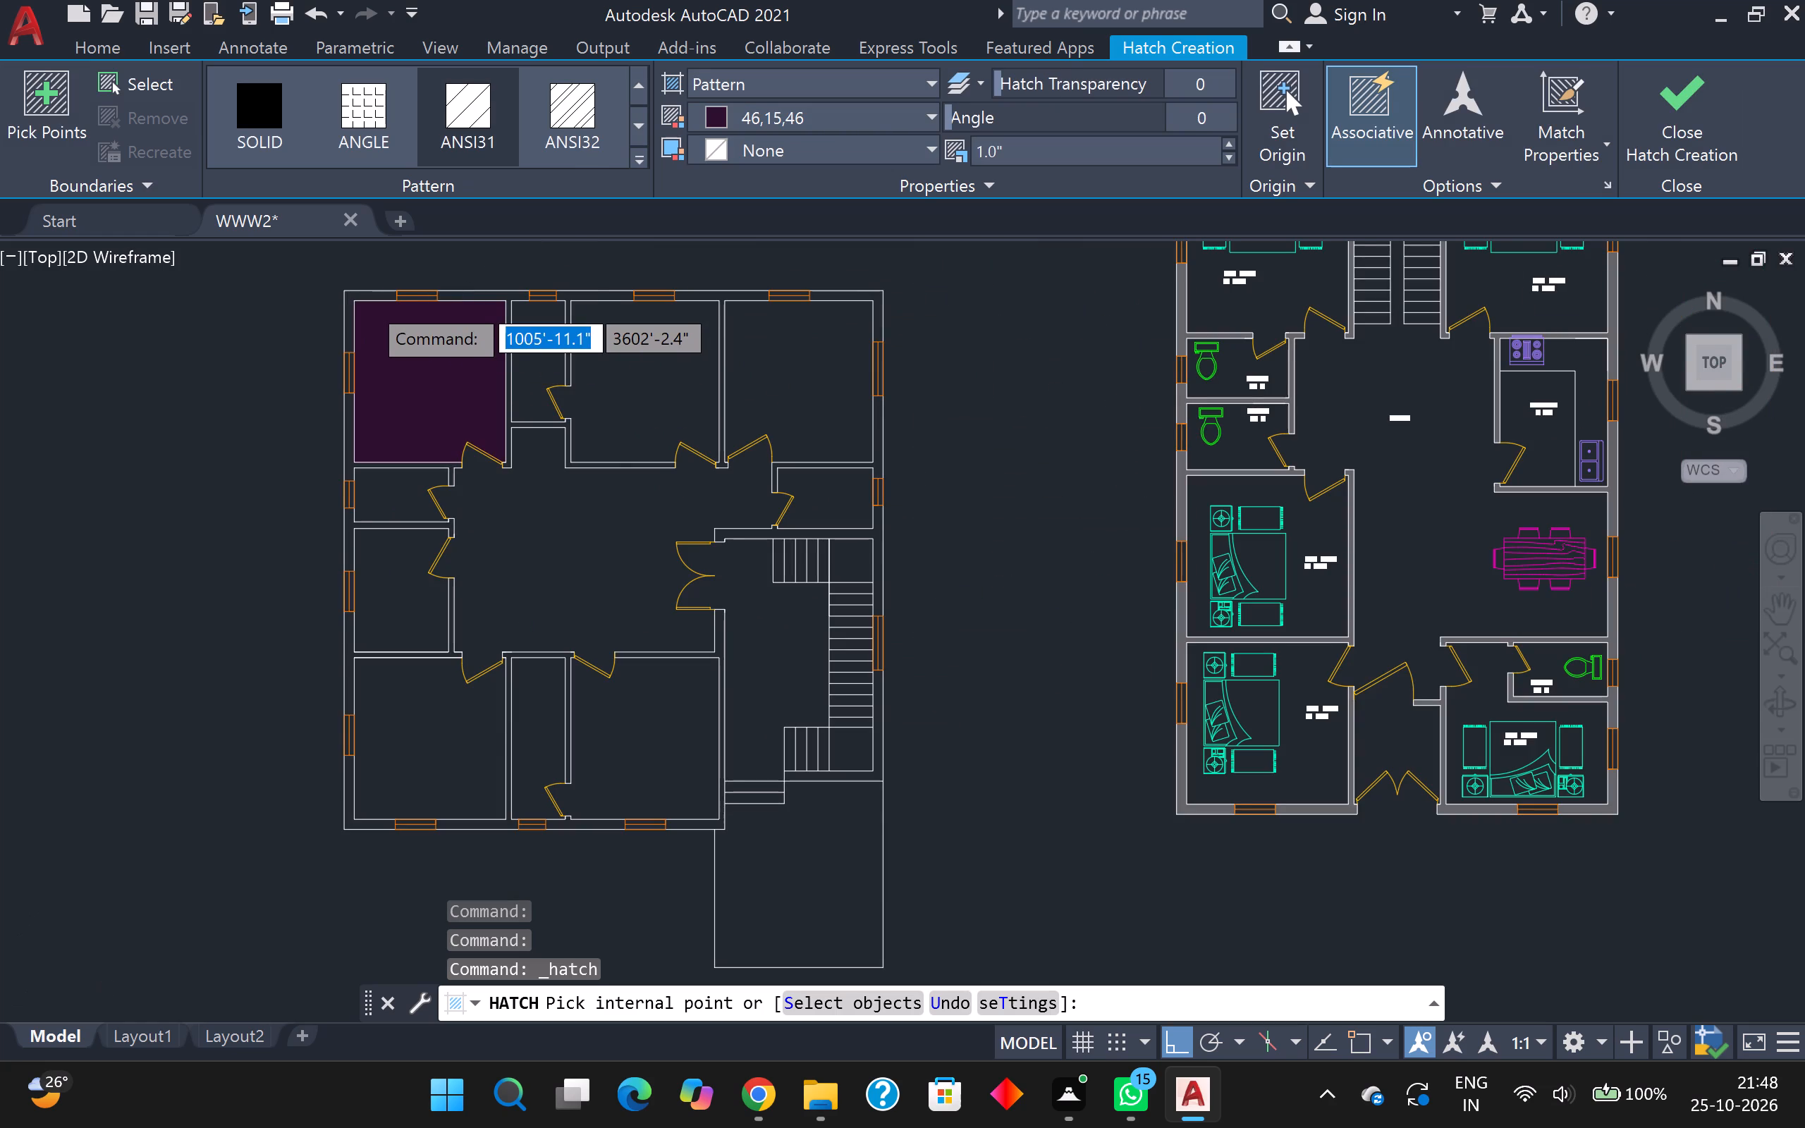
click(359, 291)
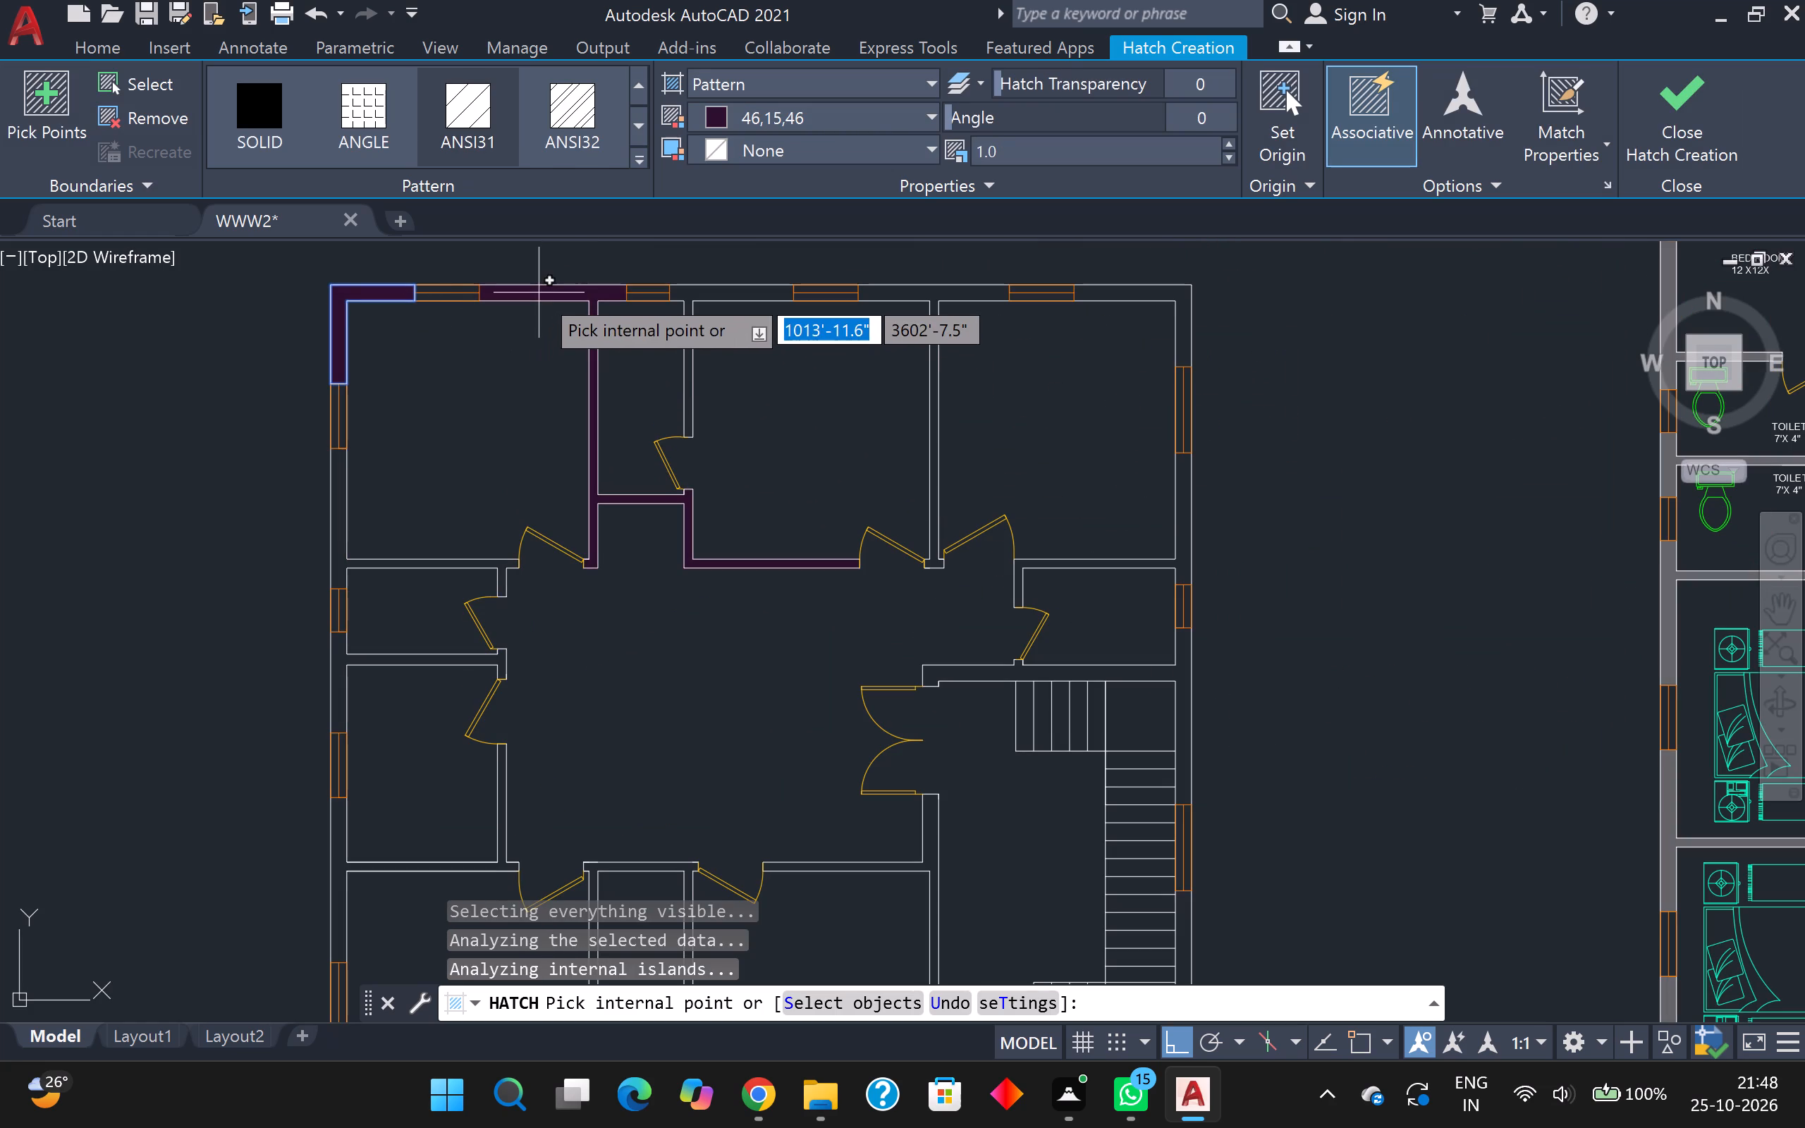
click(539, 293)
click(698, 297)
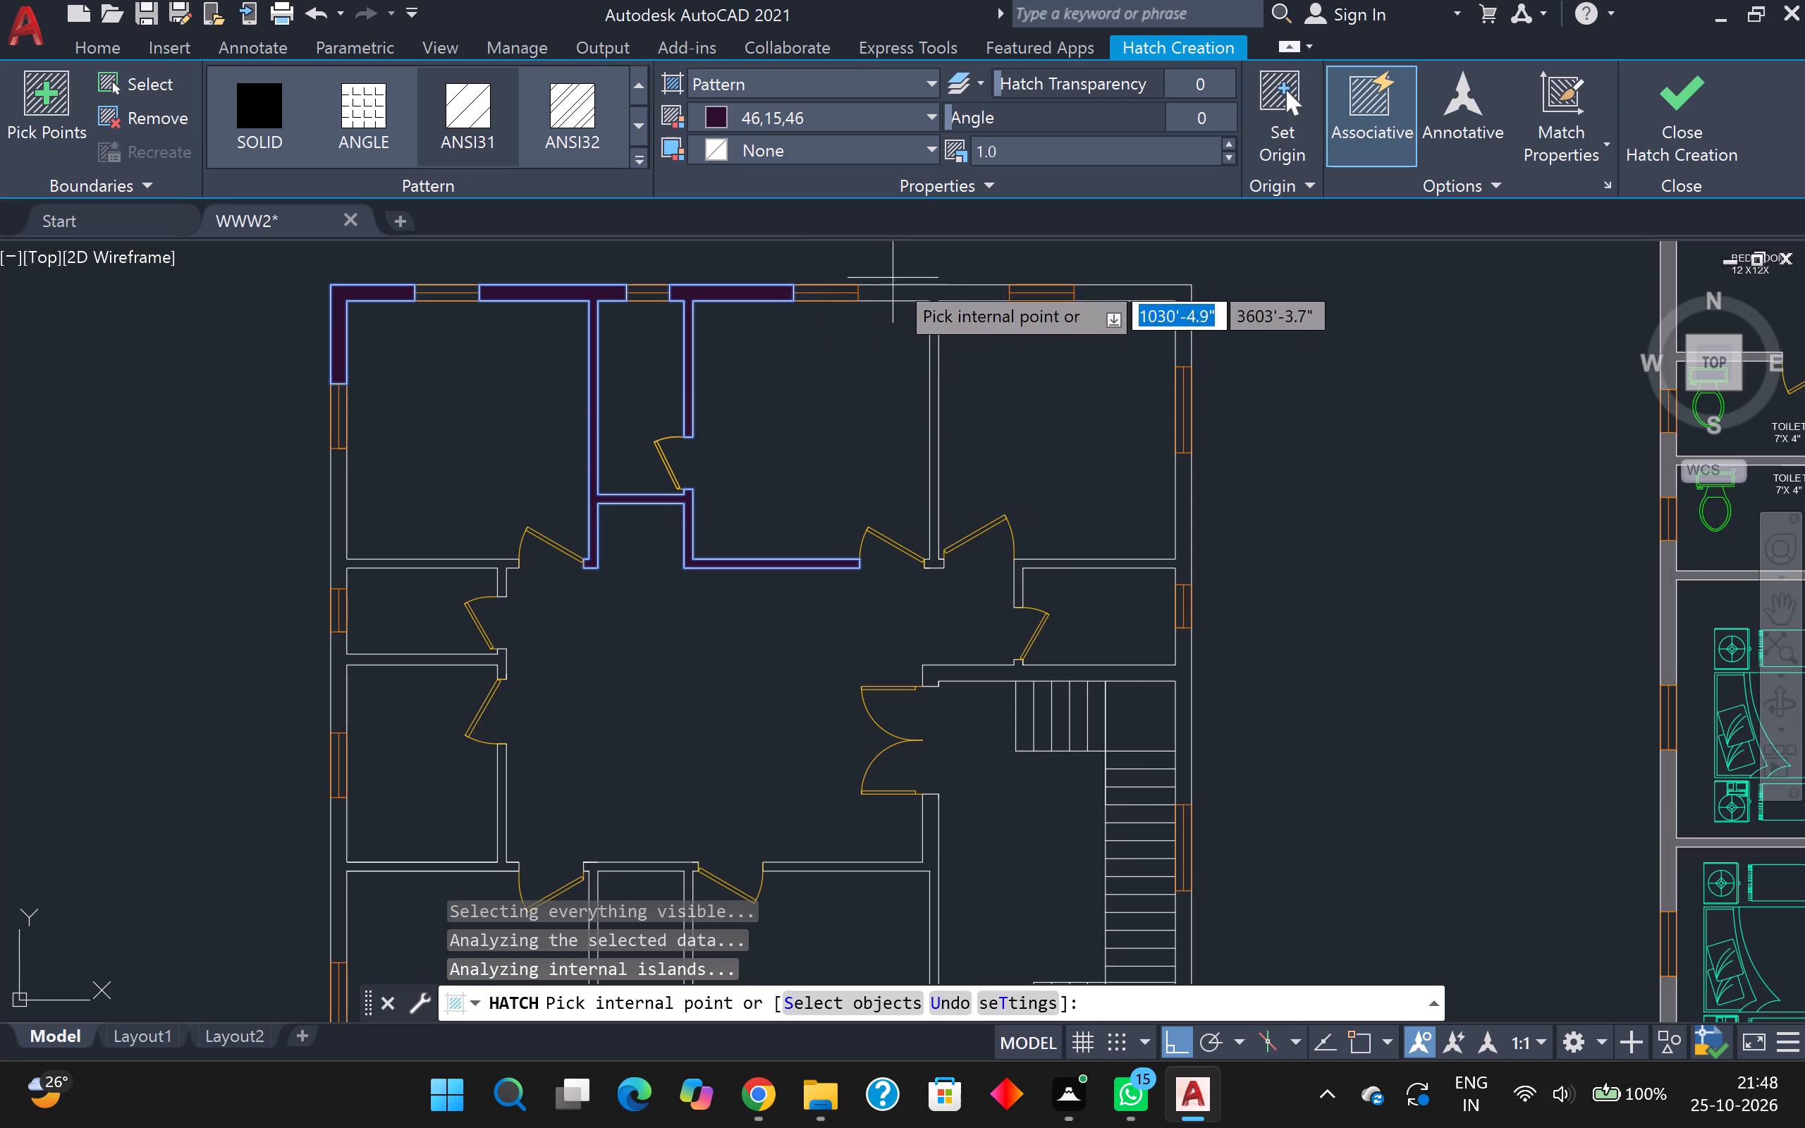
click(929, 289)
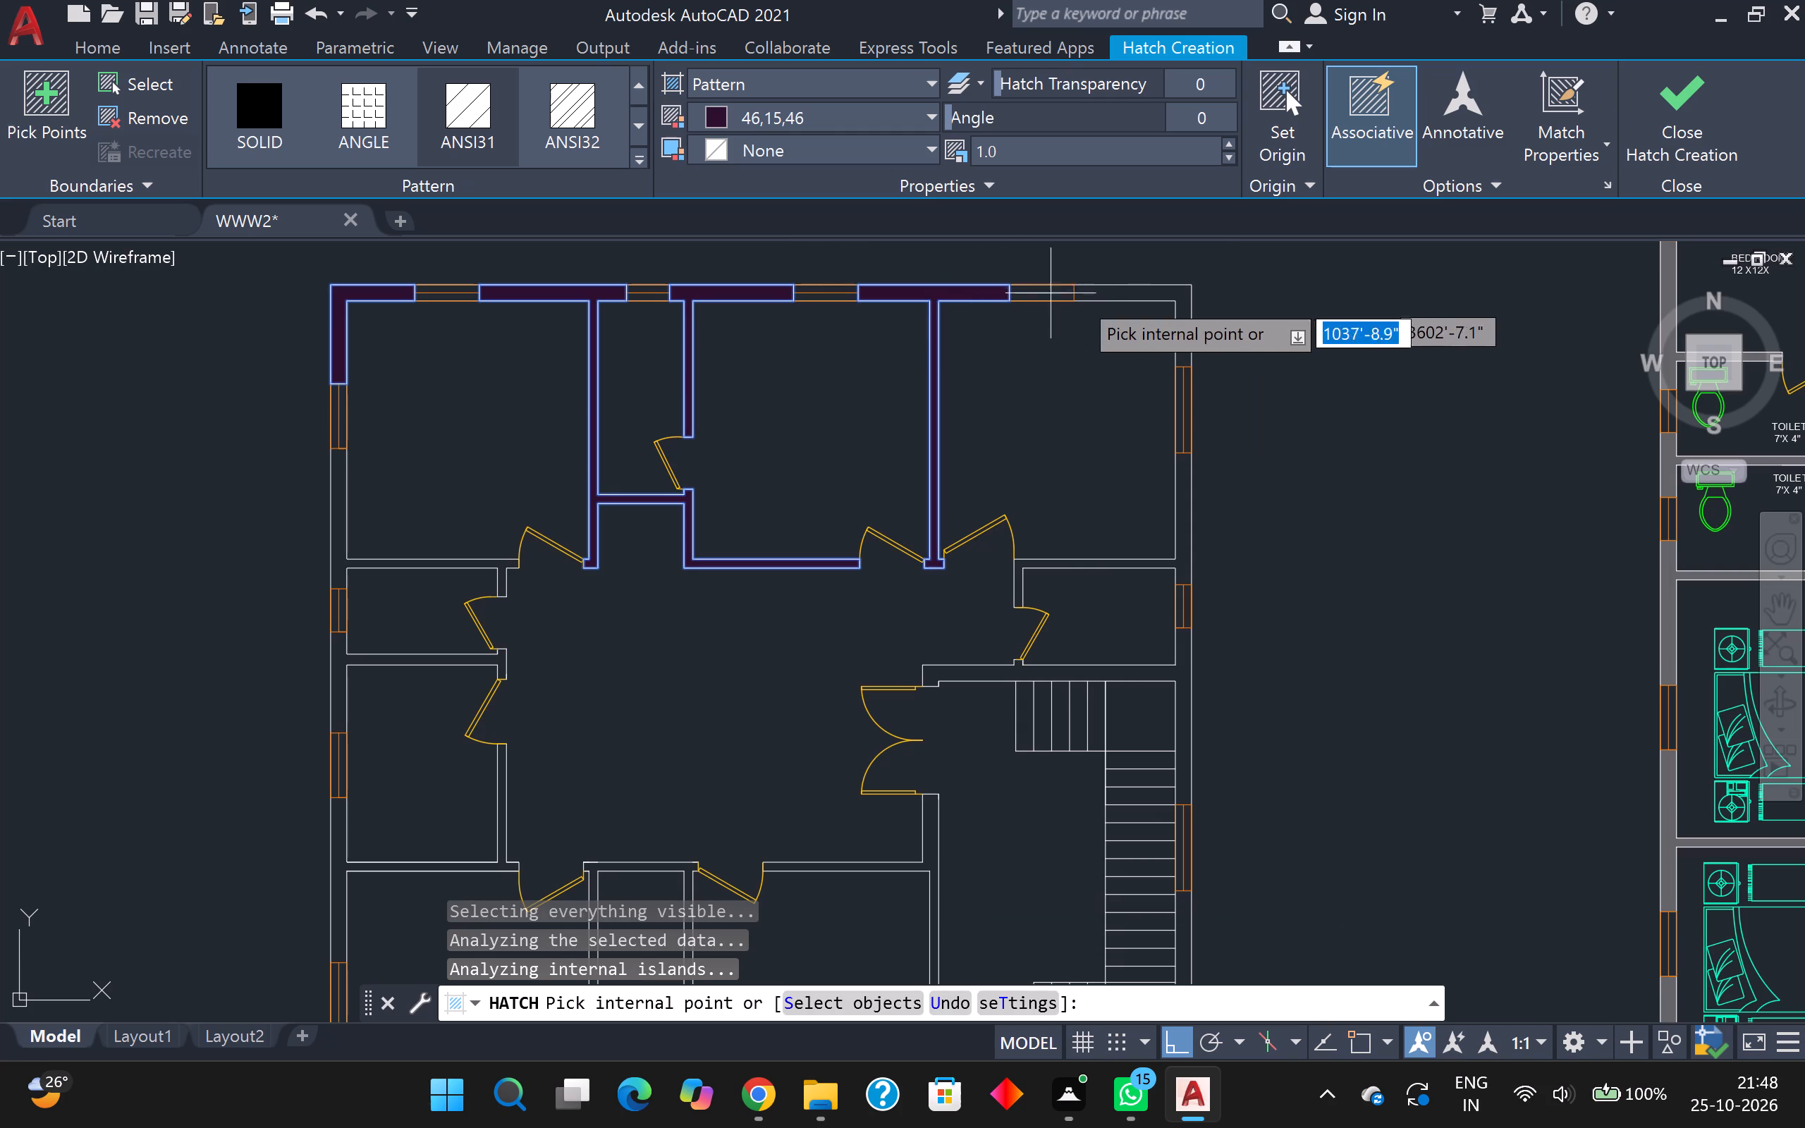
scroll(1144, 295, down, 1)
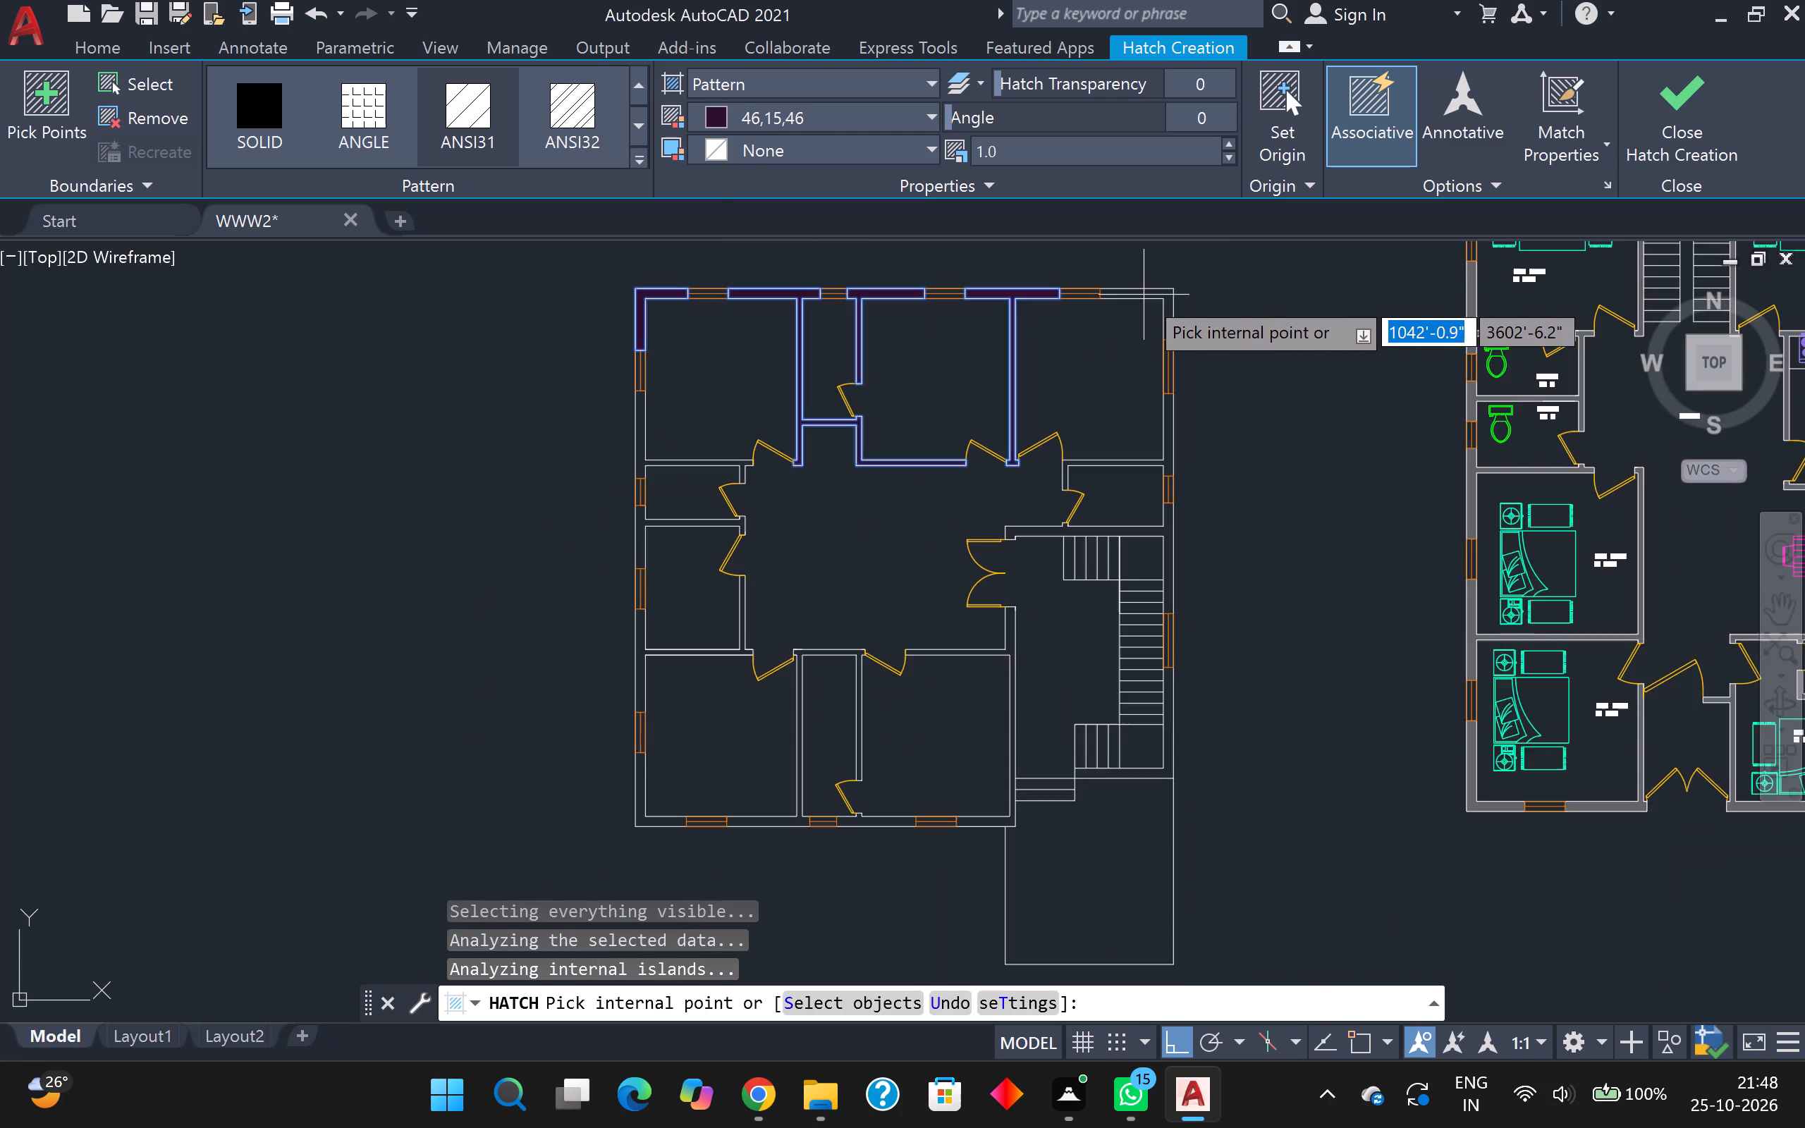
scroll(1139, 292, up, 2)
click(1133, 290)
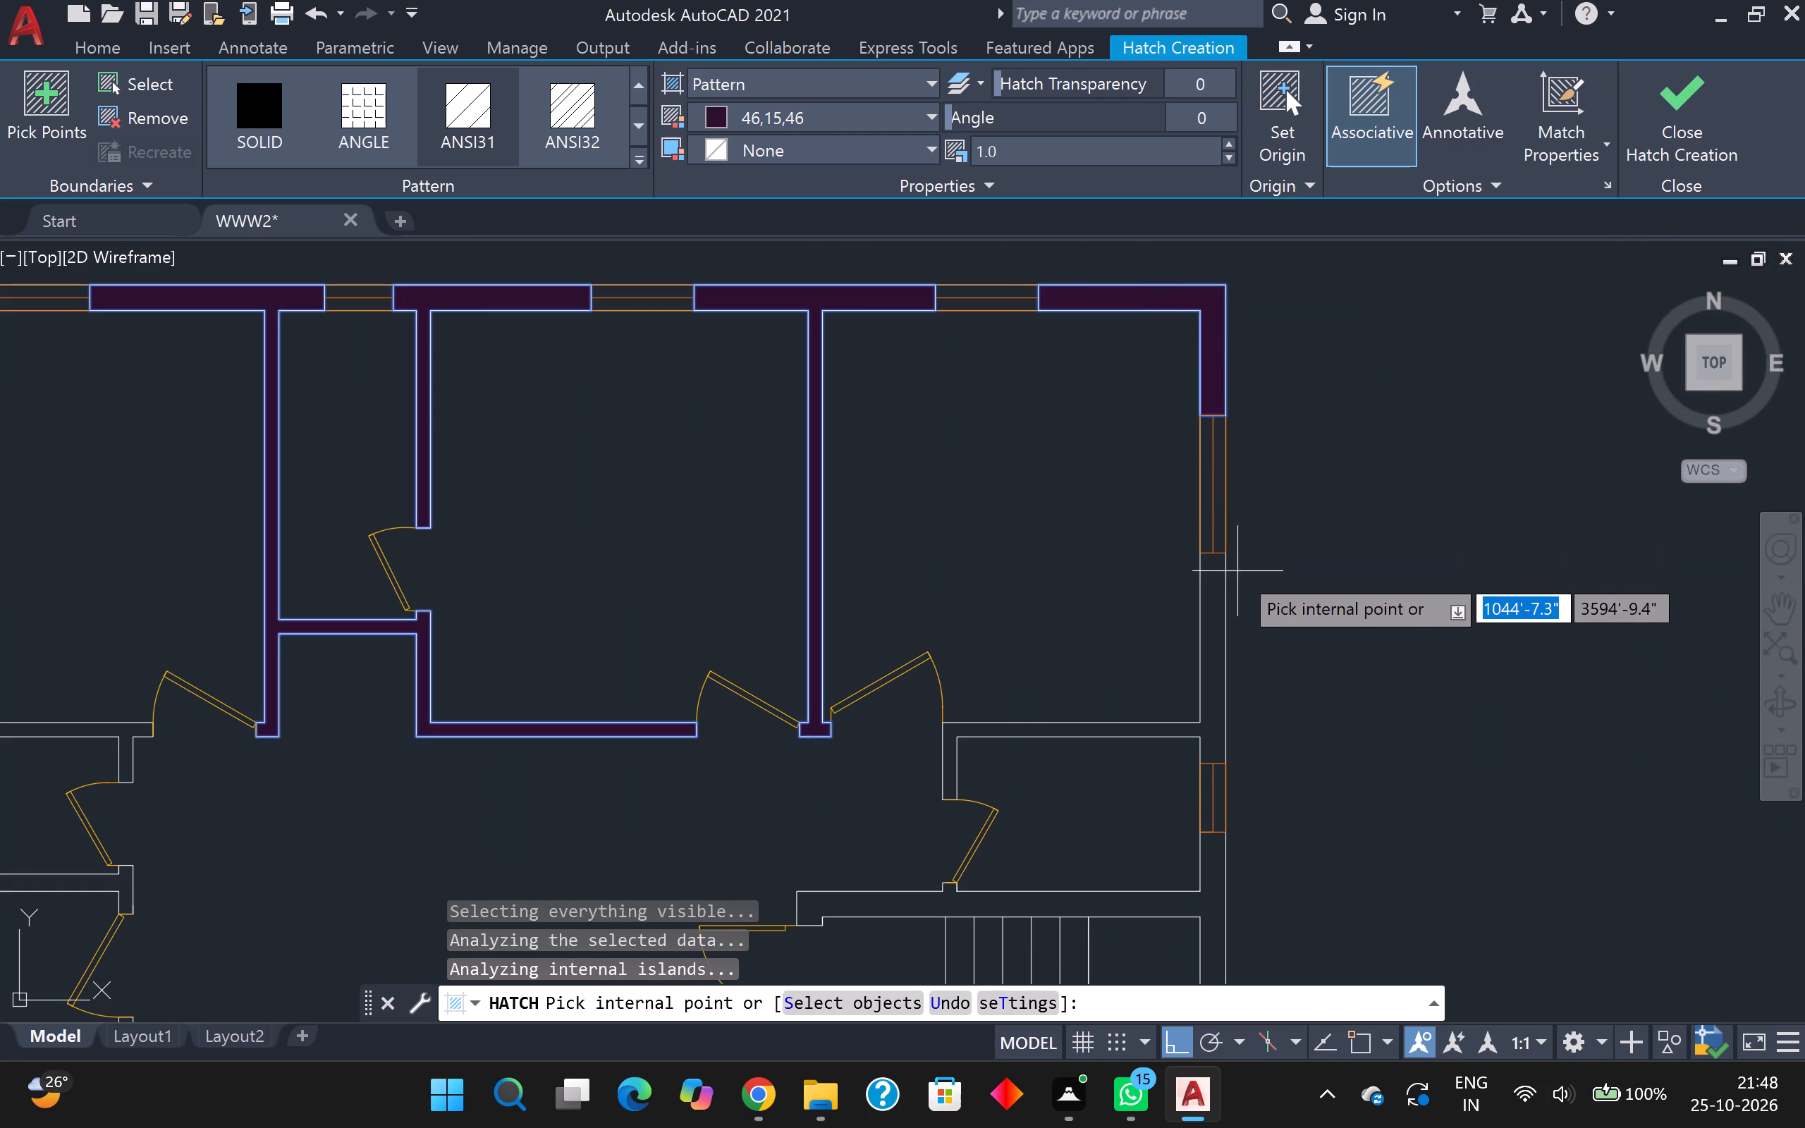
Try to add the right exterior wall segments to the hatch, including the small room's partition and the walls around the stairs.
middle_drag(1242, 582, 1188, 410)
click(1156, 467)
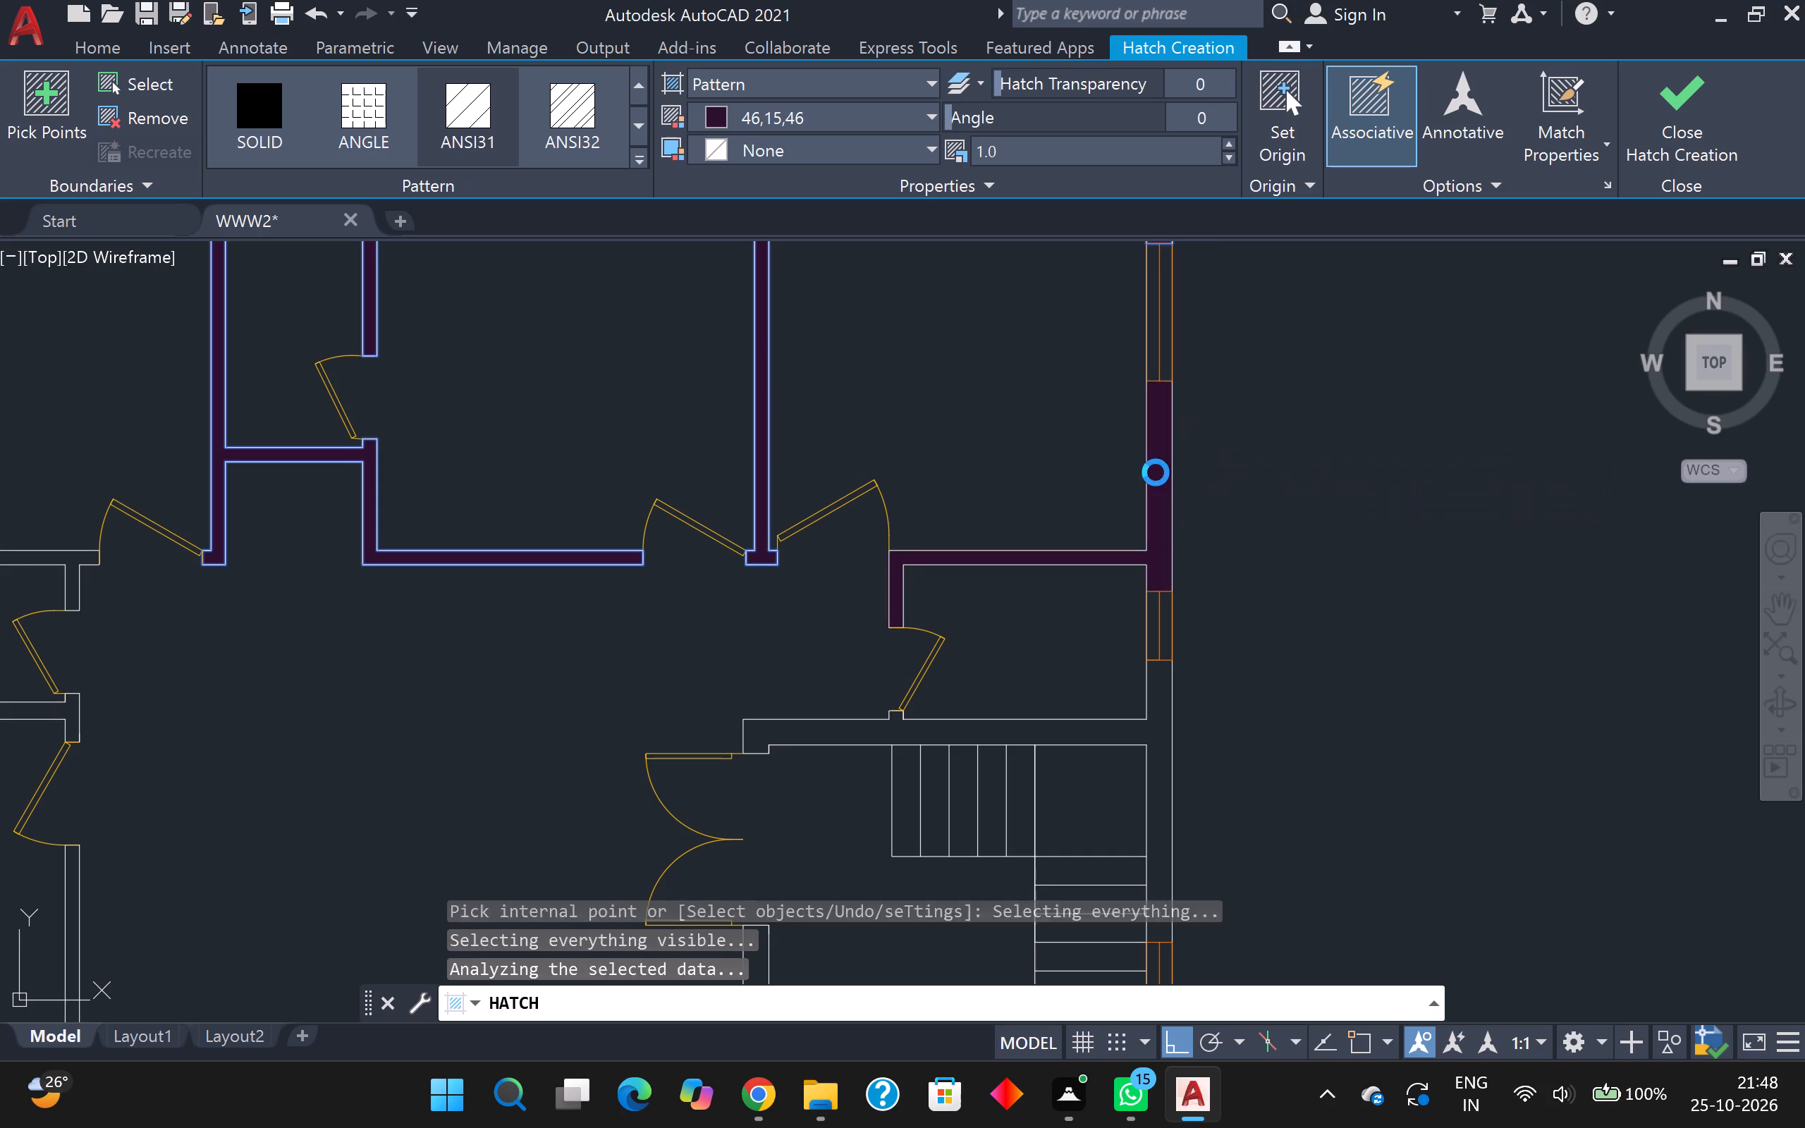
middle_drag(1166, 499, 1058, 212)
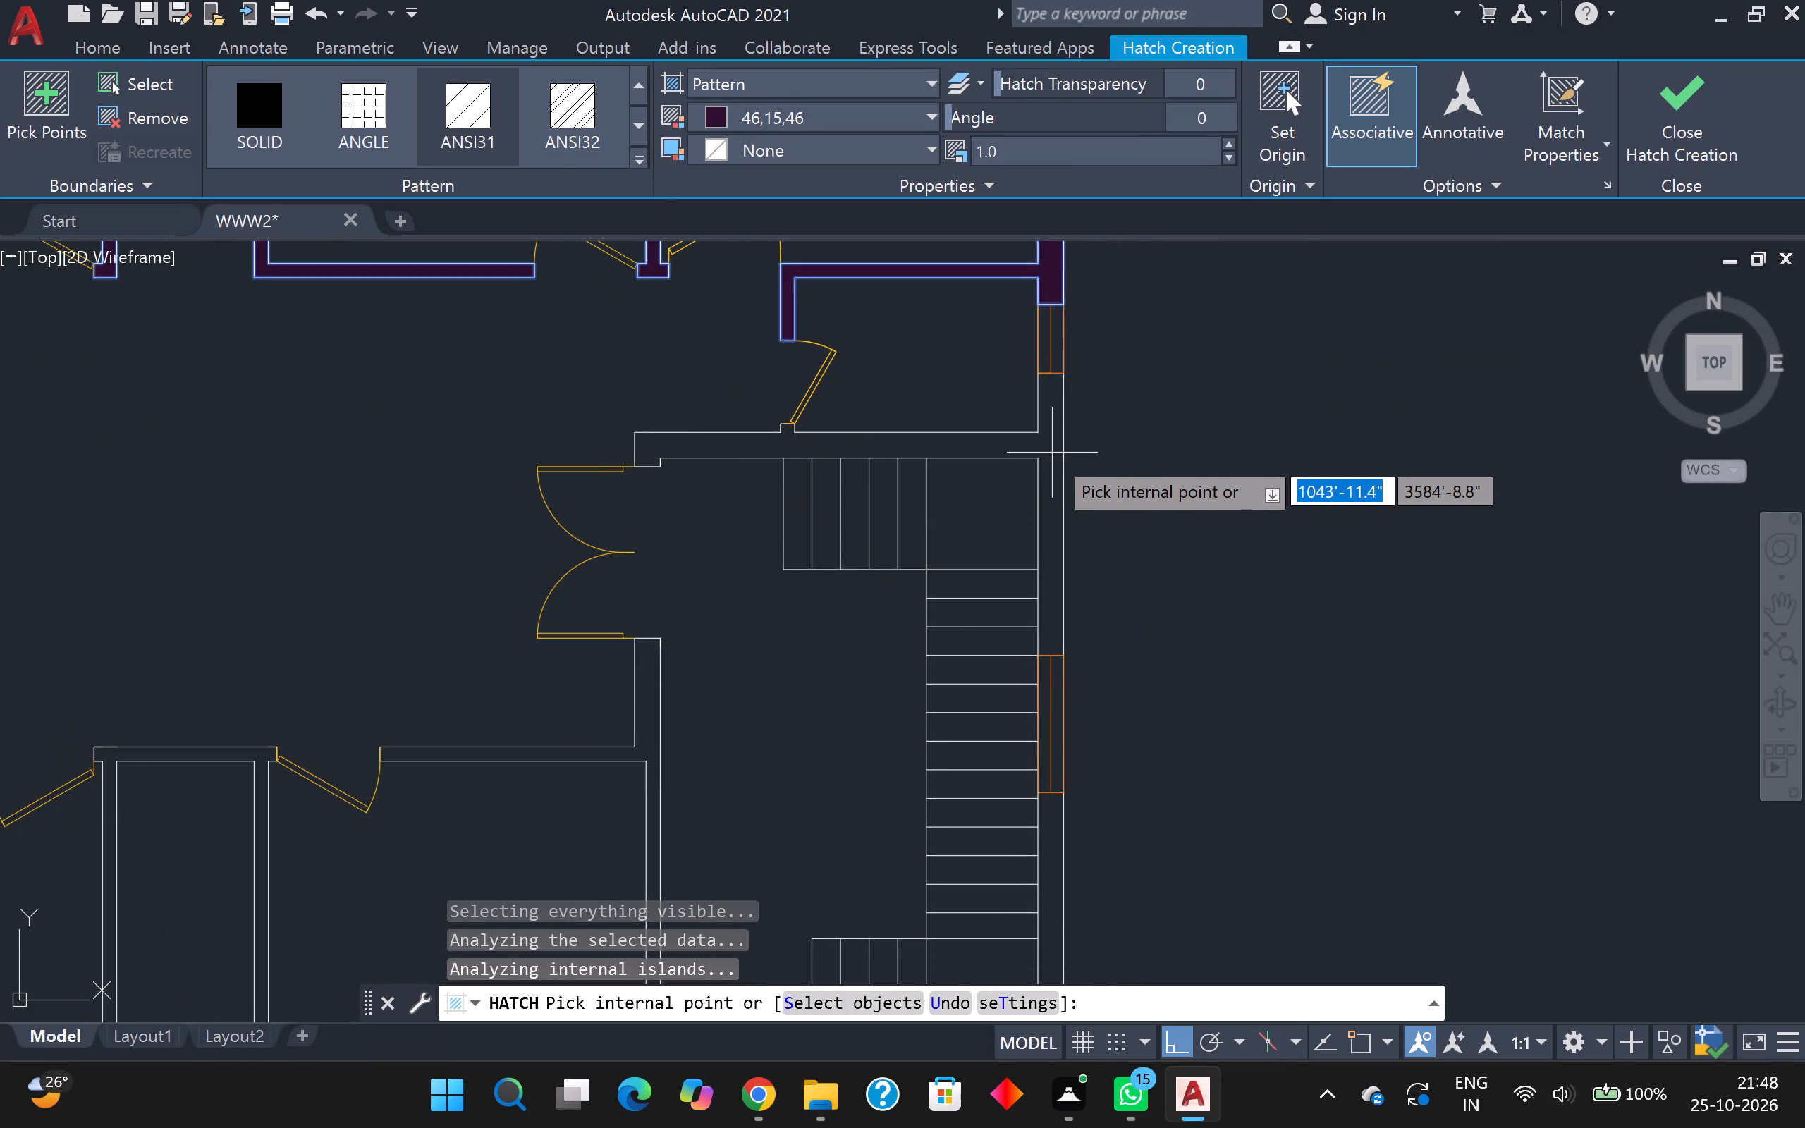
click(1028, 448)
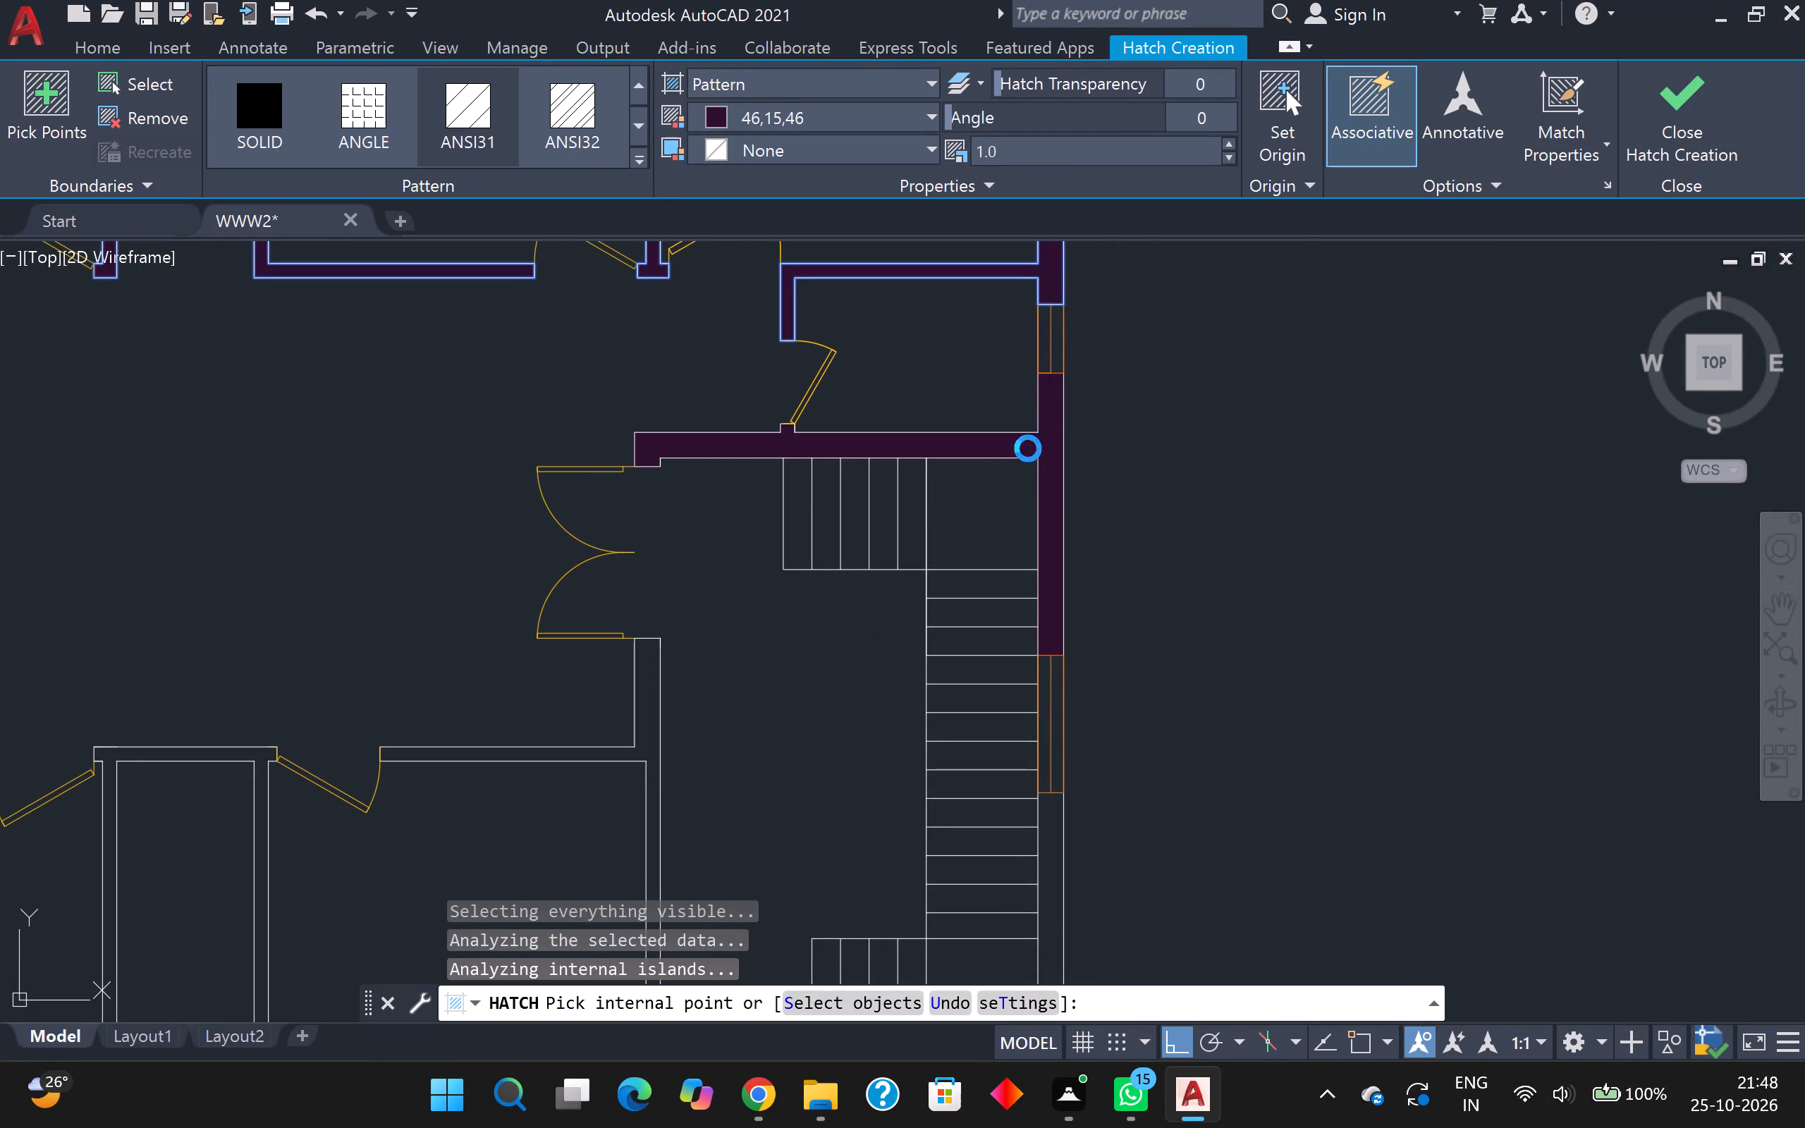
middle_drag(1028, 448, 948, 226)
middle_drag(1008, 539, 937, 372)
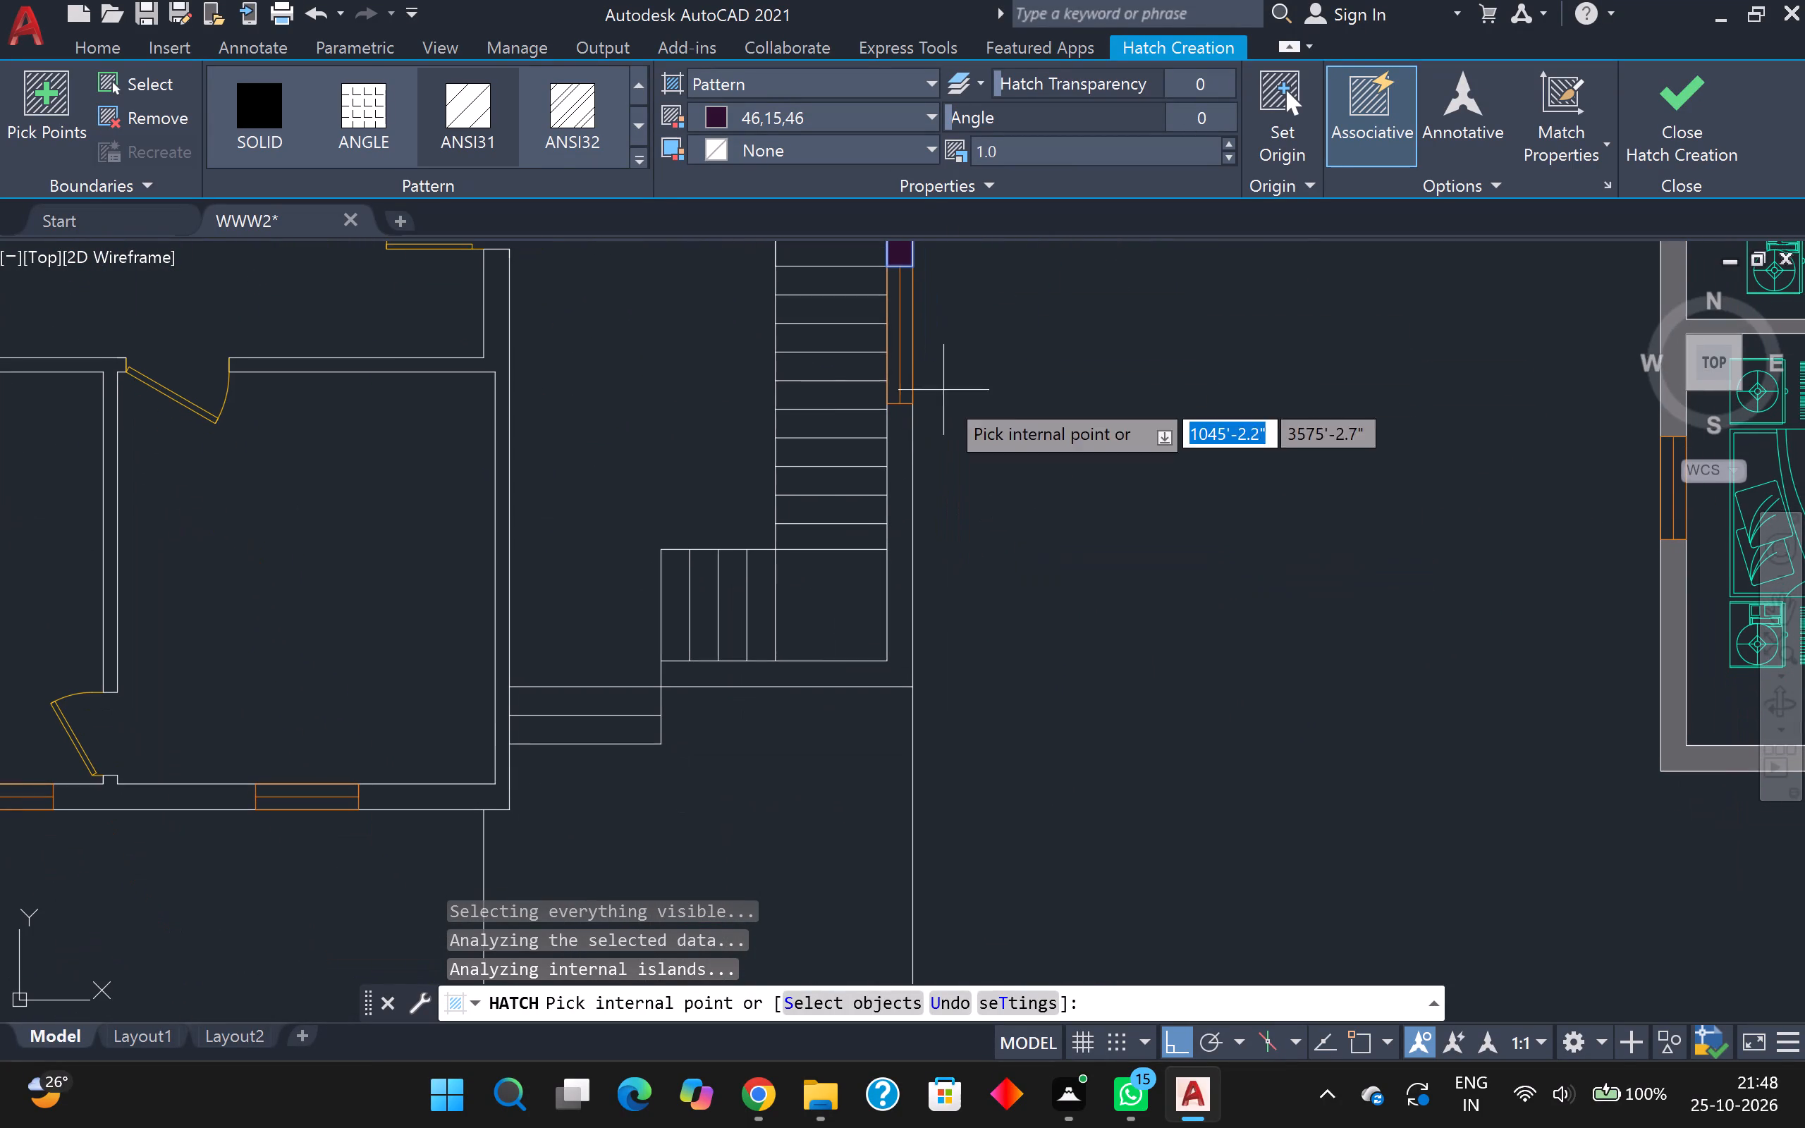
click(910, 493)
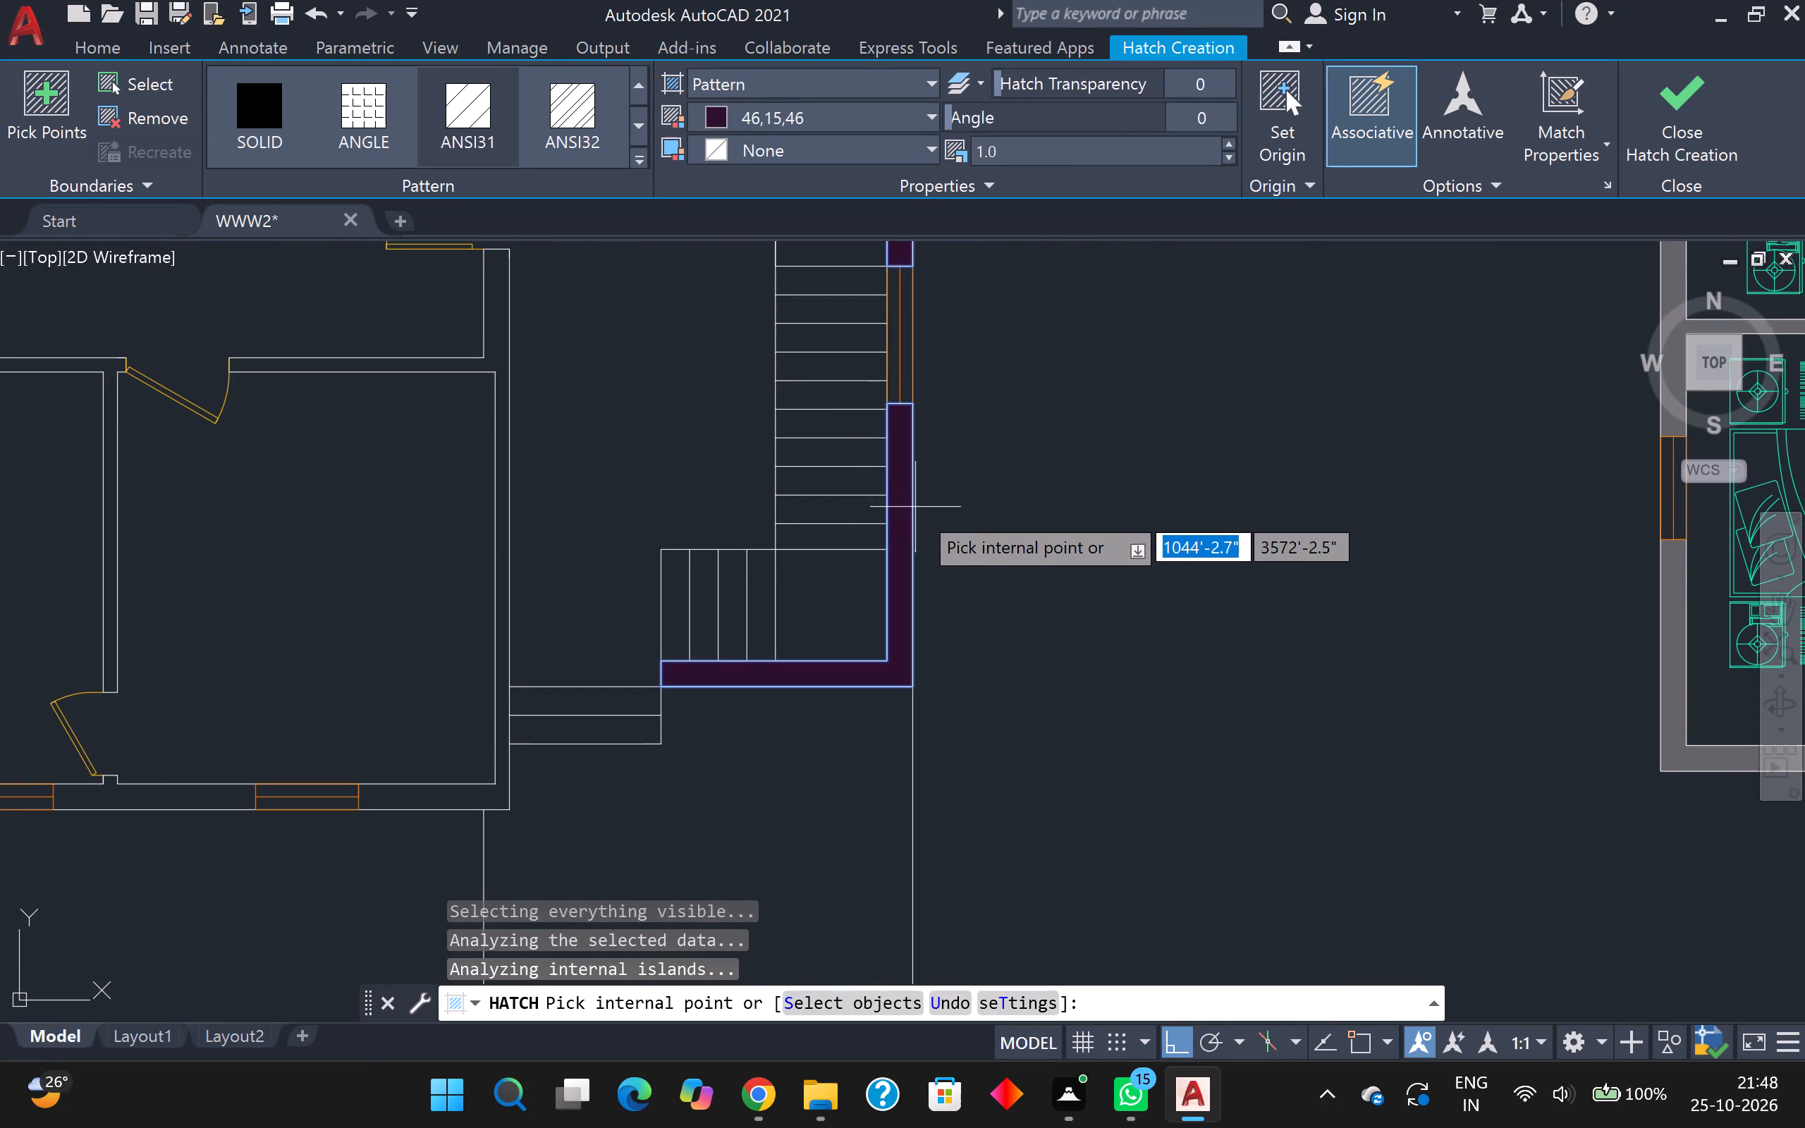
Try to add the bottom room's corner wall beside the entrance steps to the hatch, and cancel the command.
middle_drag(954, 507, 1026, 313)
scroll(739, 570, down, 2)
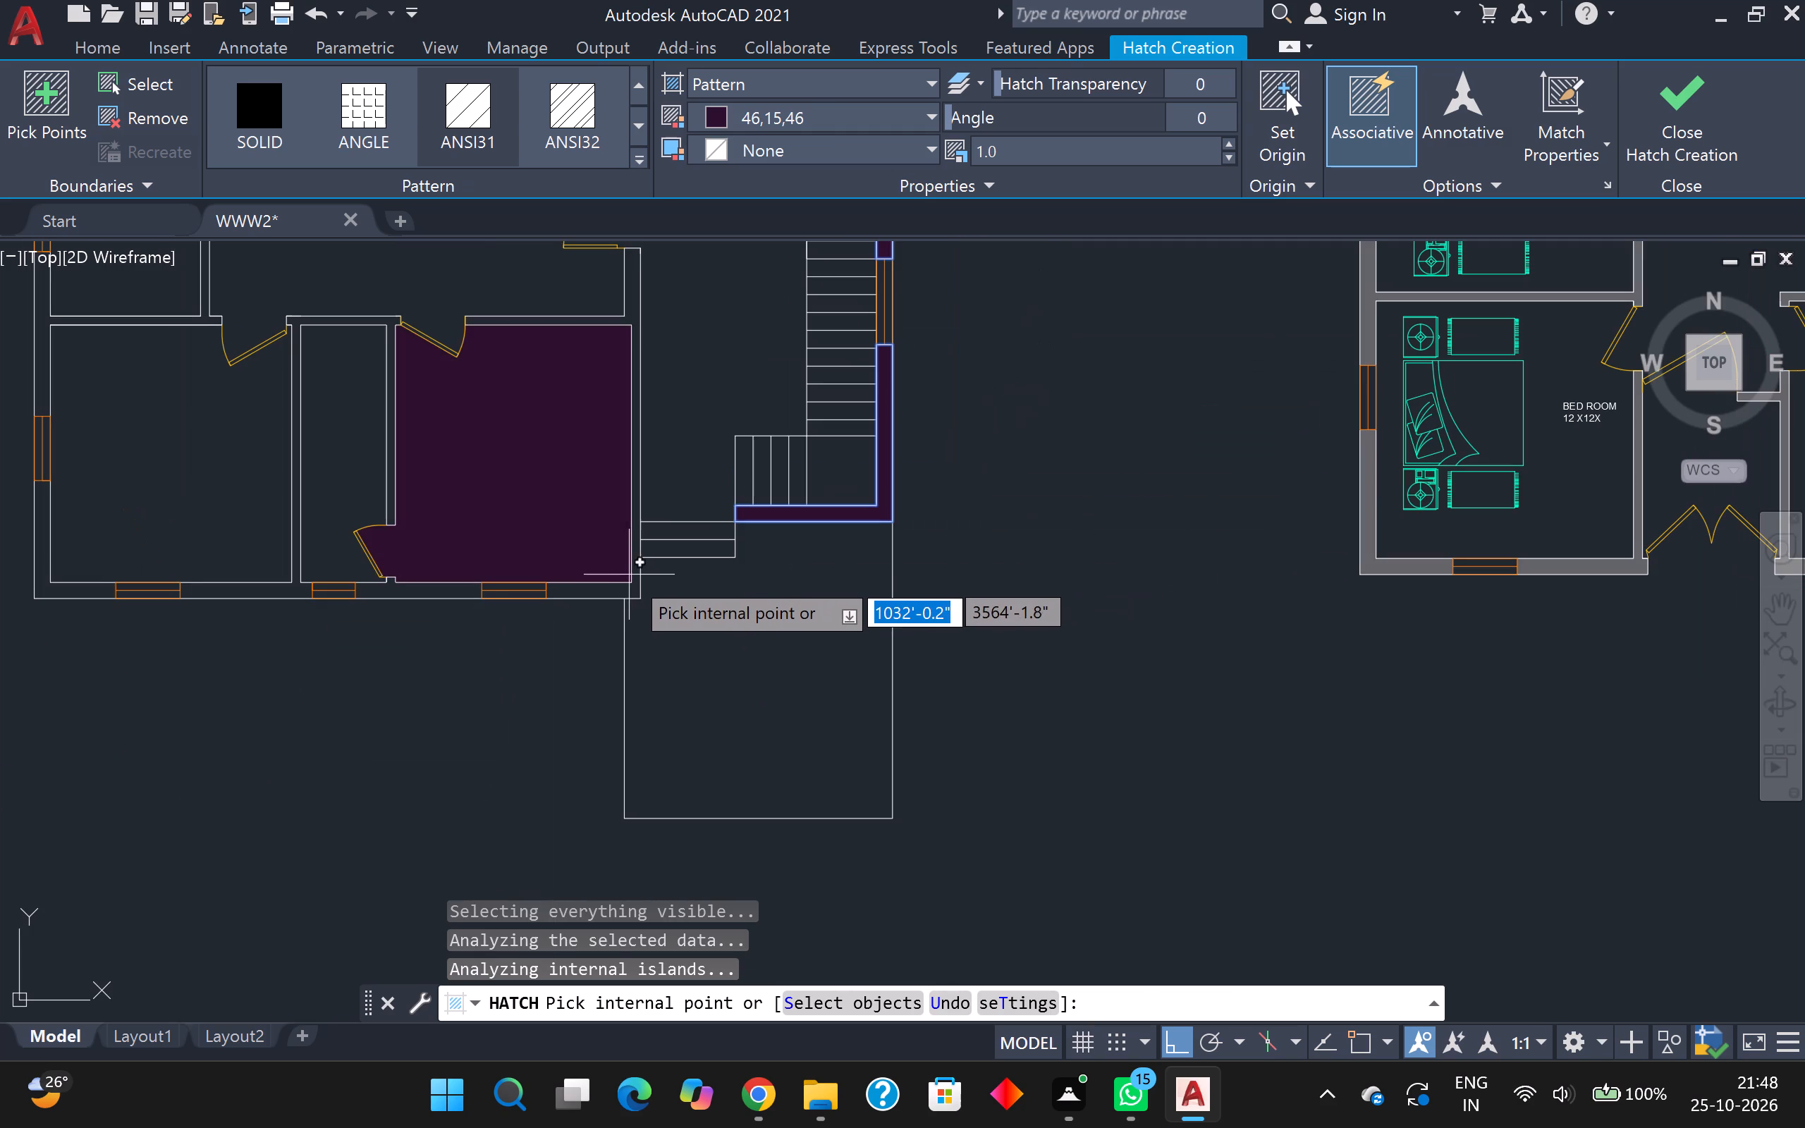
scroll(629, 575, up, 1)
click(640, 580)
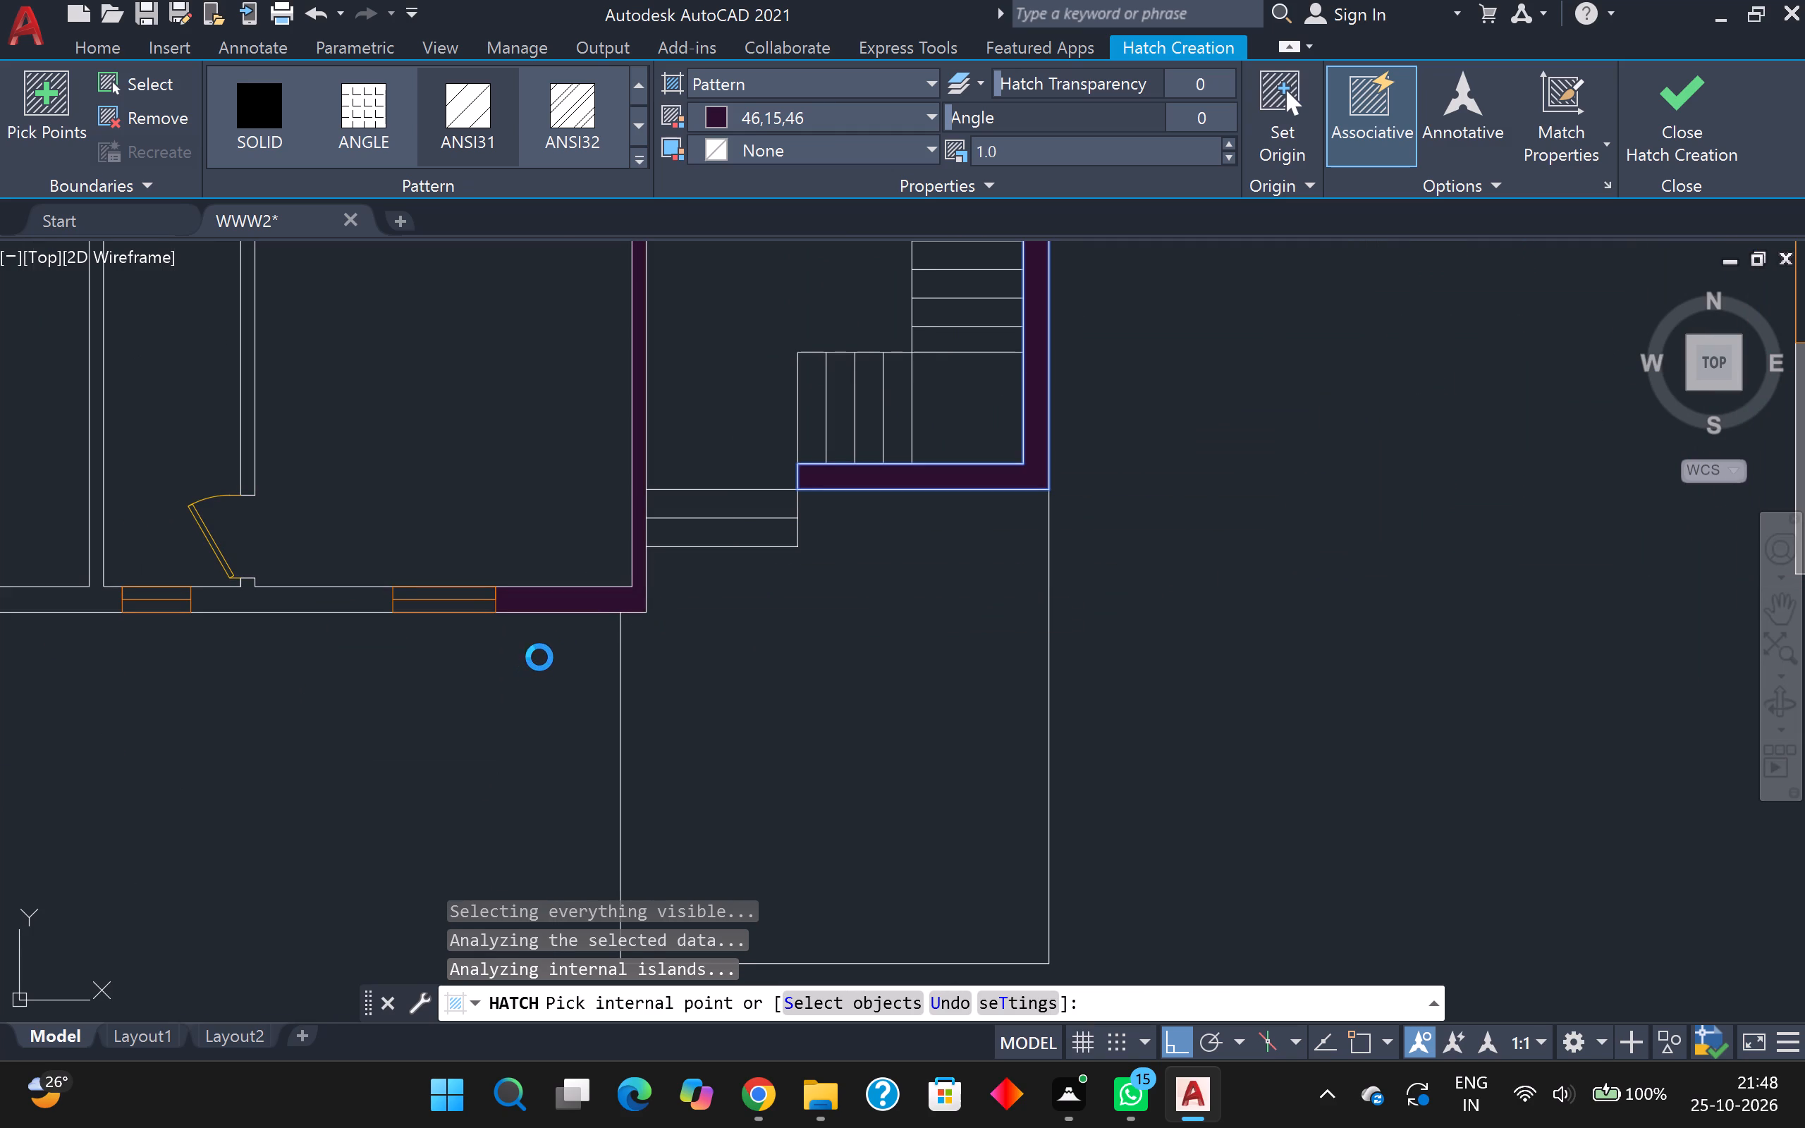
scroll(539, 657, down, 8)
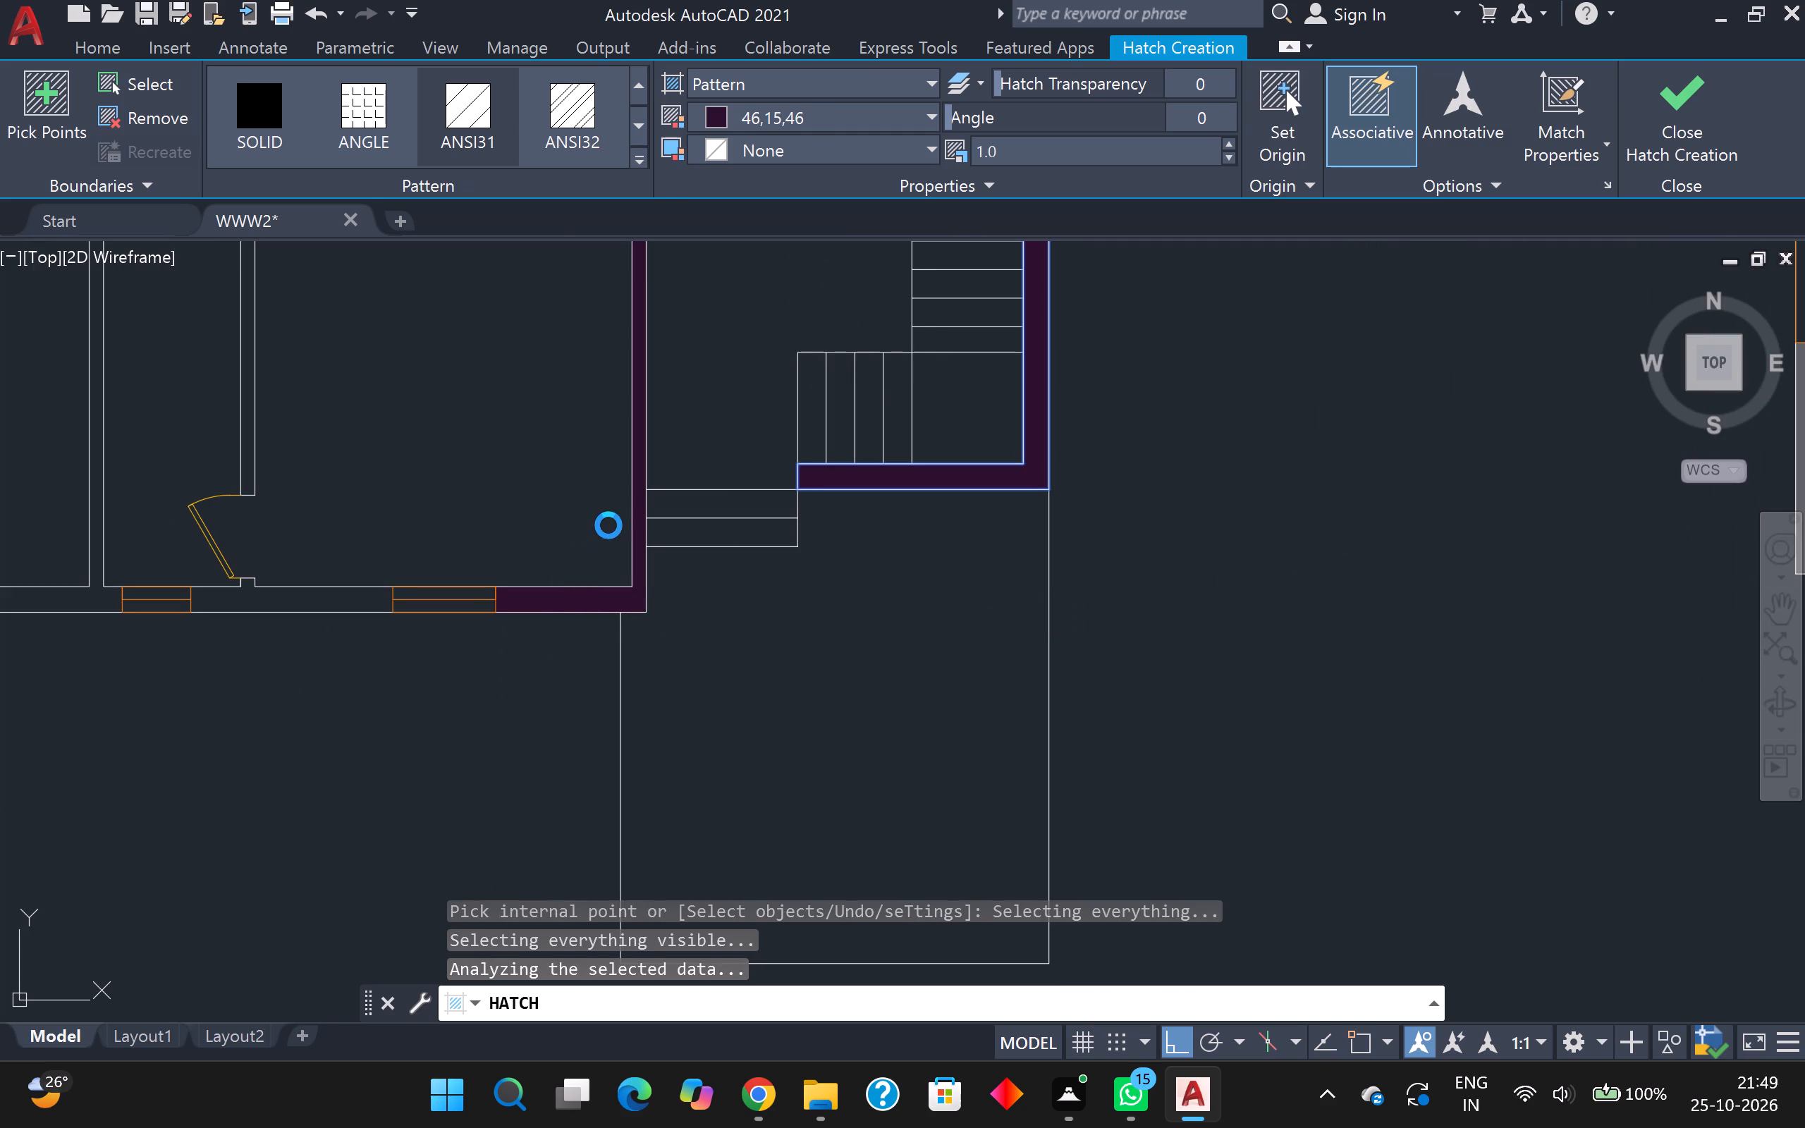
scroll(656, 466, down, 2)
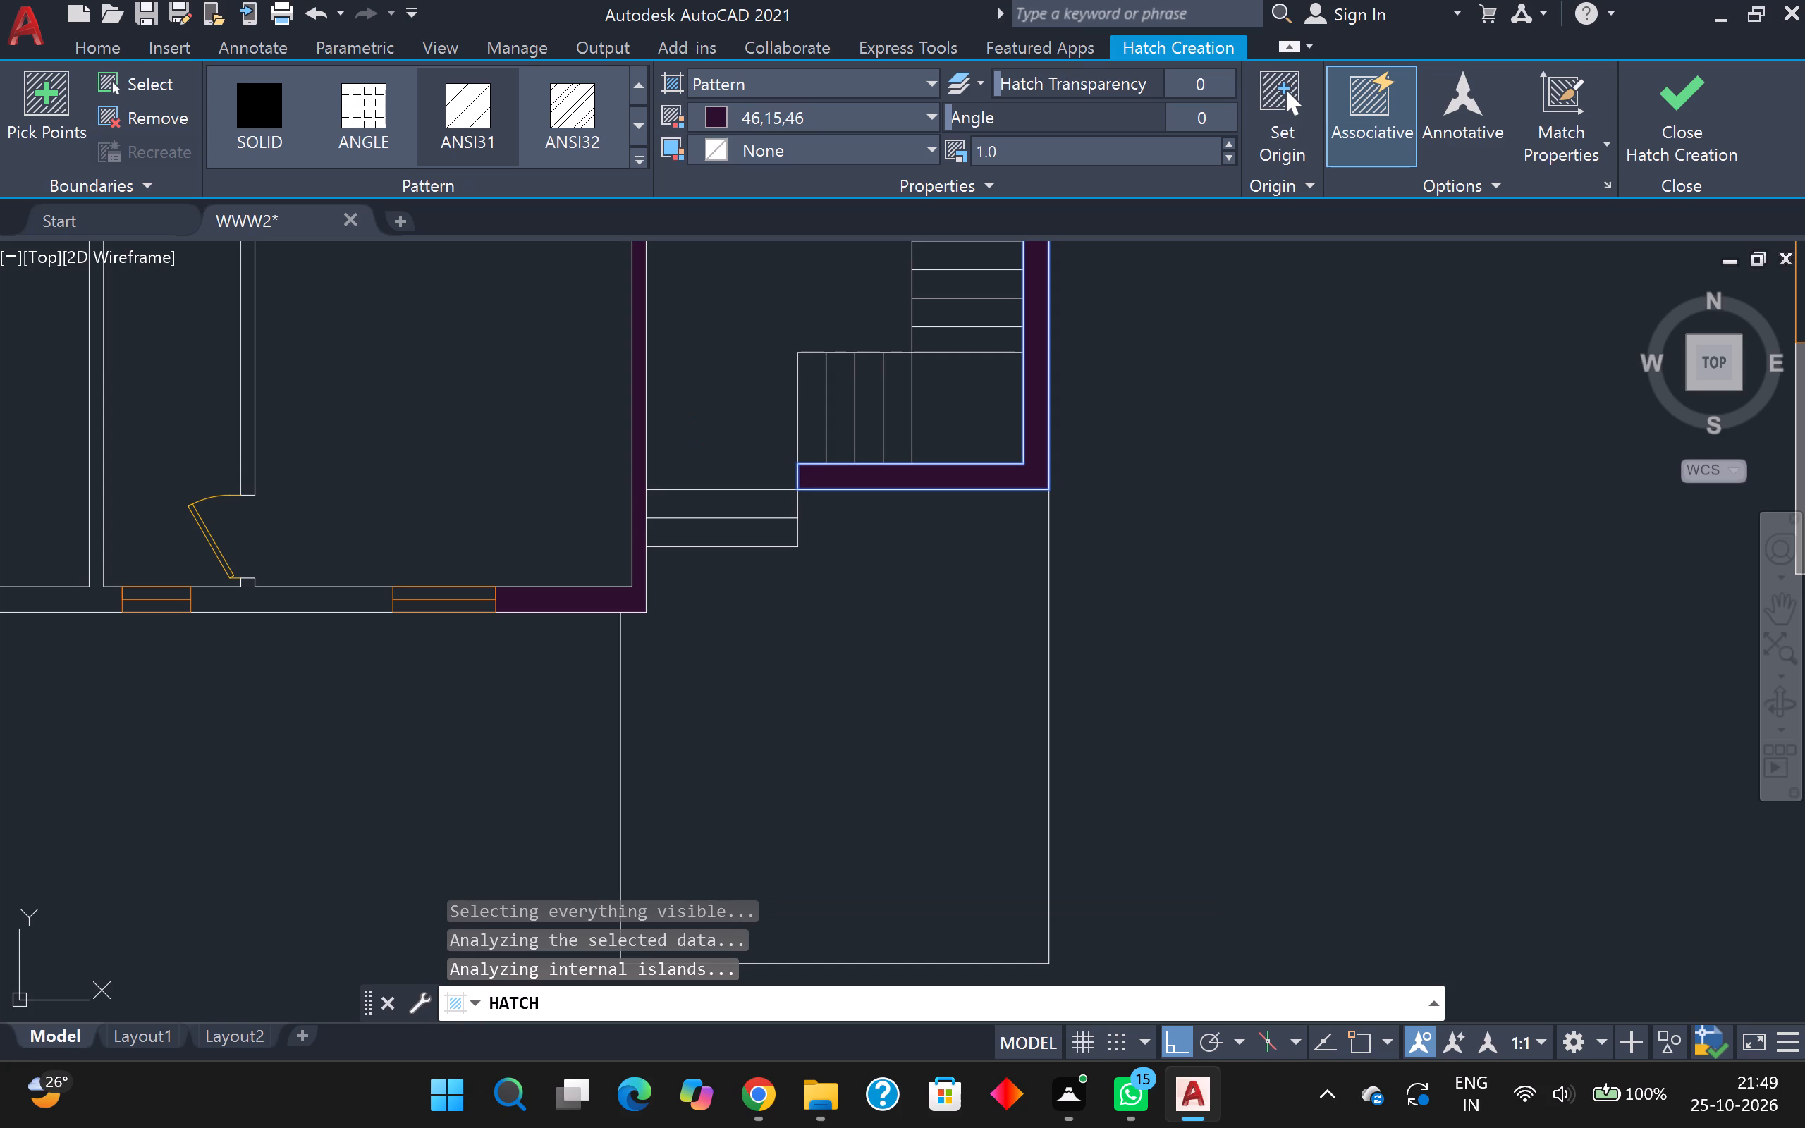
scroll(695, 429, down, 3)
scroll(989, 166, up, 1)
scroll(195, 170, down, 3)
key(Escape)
Restart the hatch and fill the top exterior wall segments between the windows, including both top corners and the connected partitions.
scroll(970, 0, down, 1)
scroll(1062, 415, down, 2)
middle_drag(1062, 415, 1063, 419)
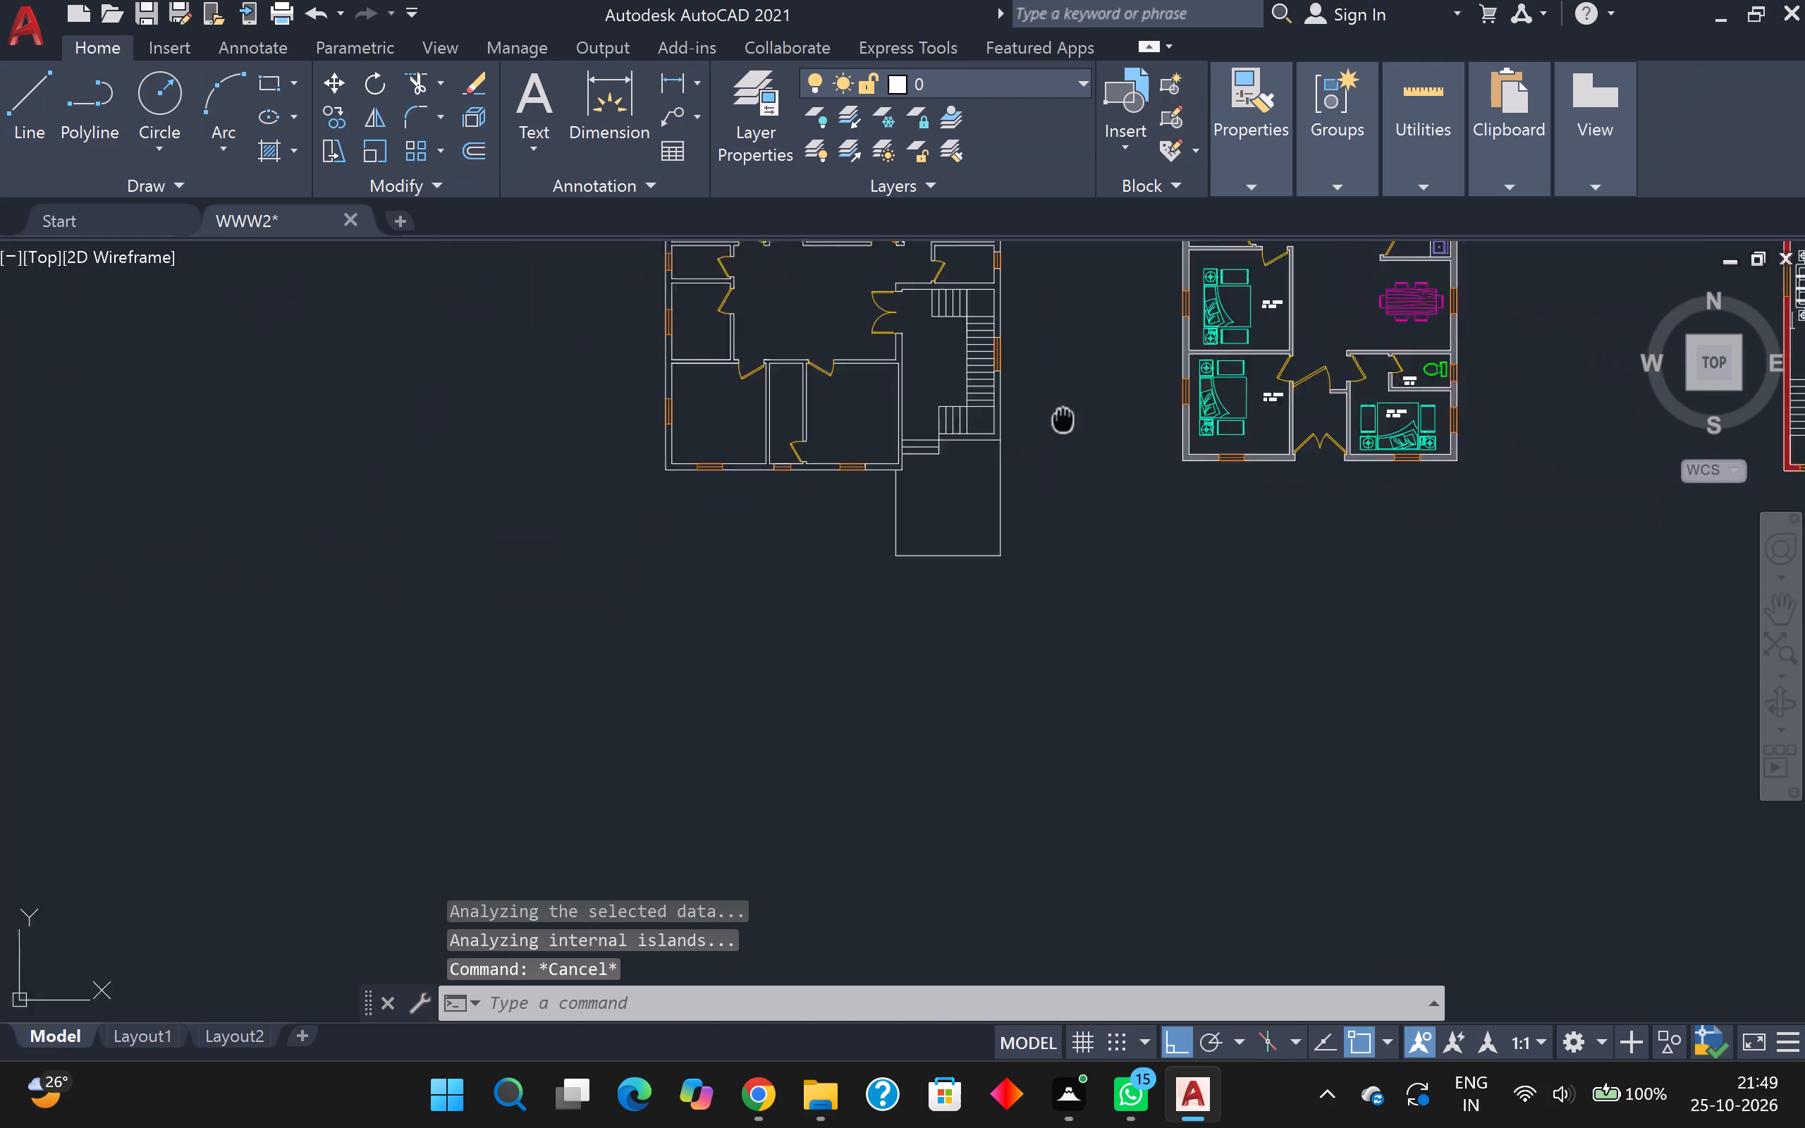
middle_drag(1063, 419, 1015, 866)
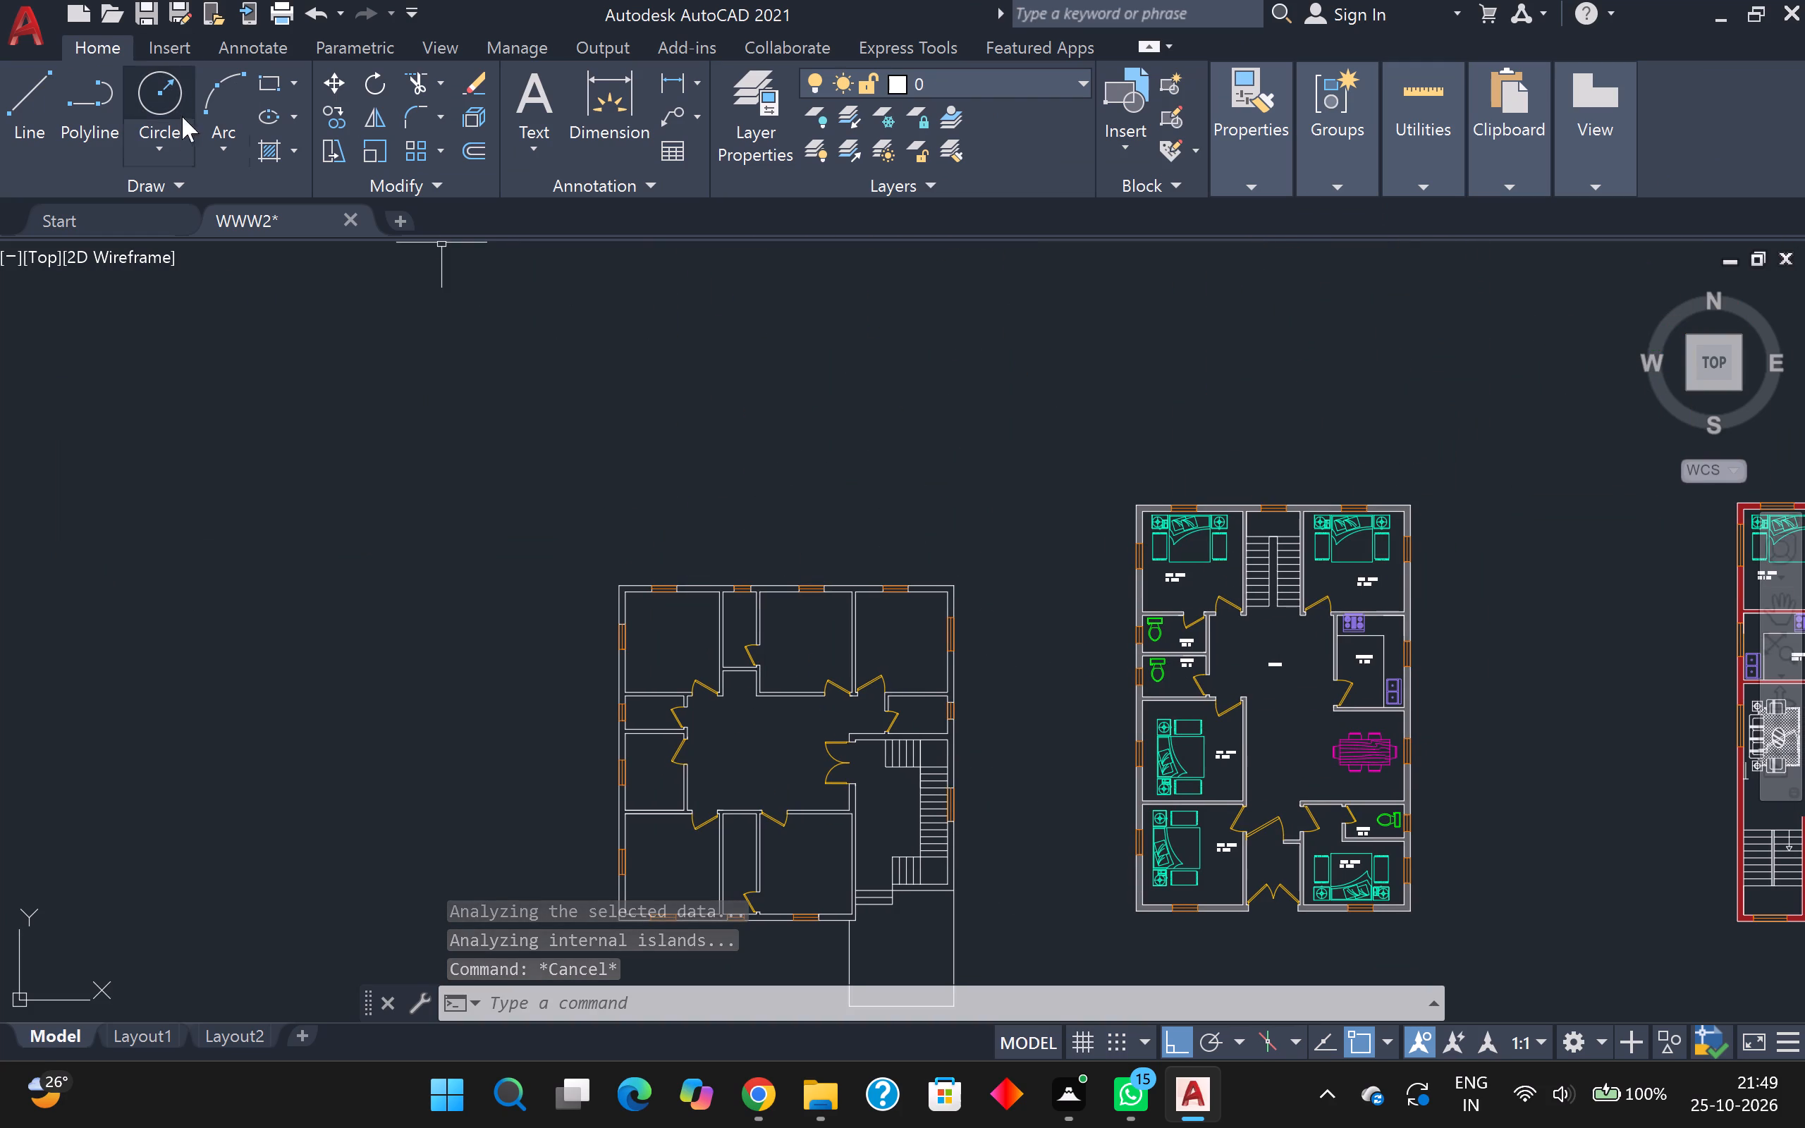
click(291, 159)
click(281, 153)
click(272, 150)
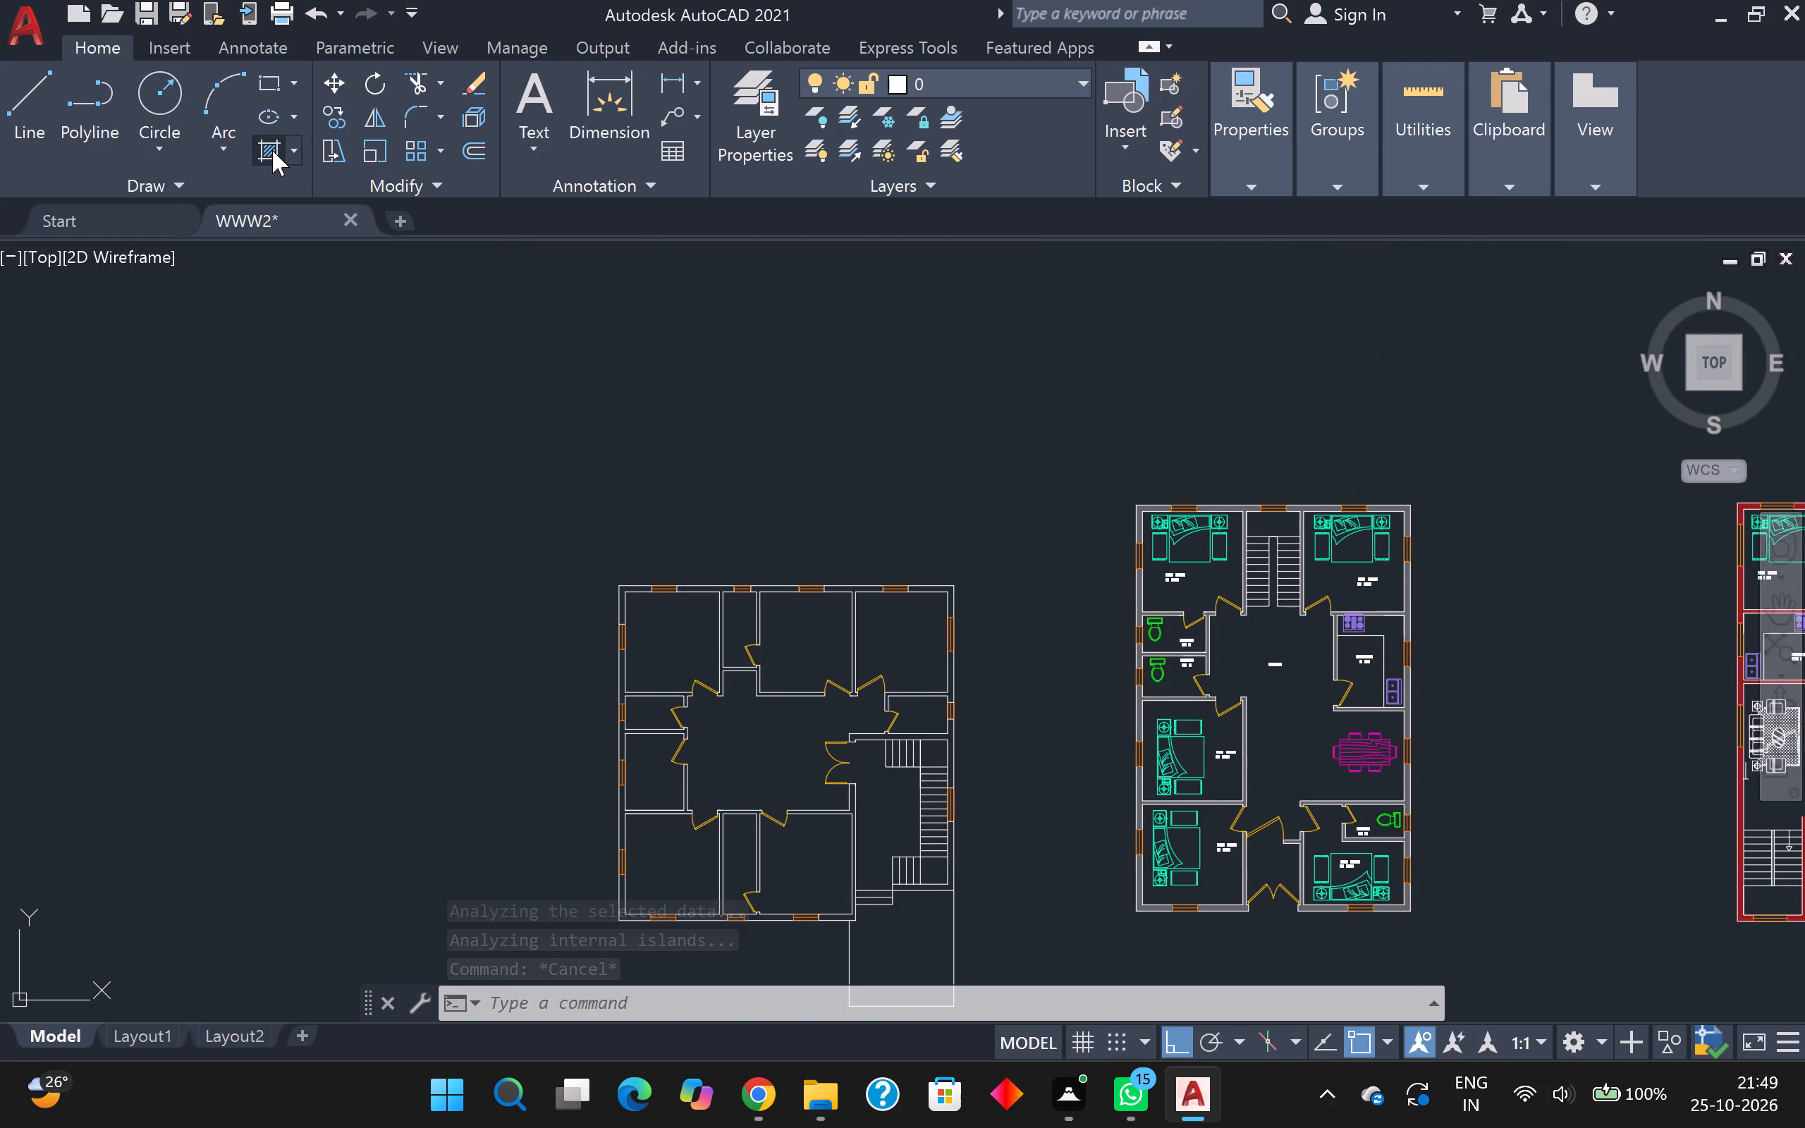
click(270, 154)
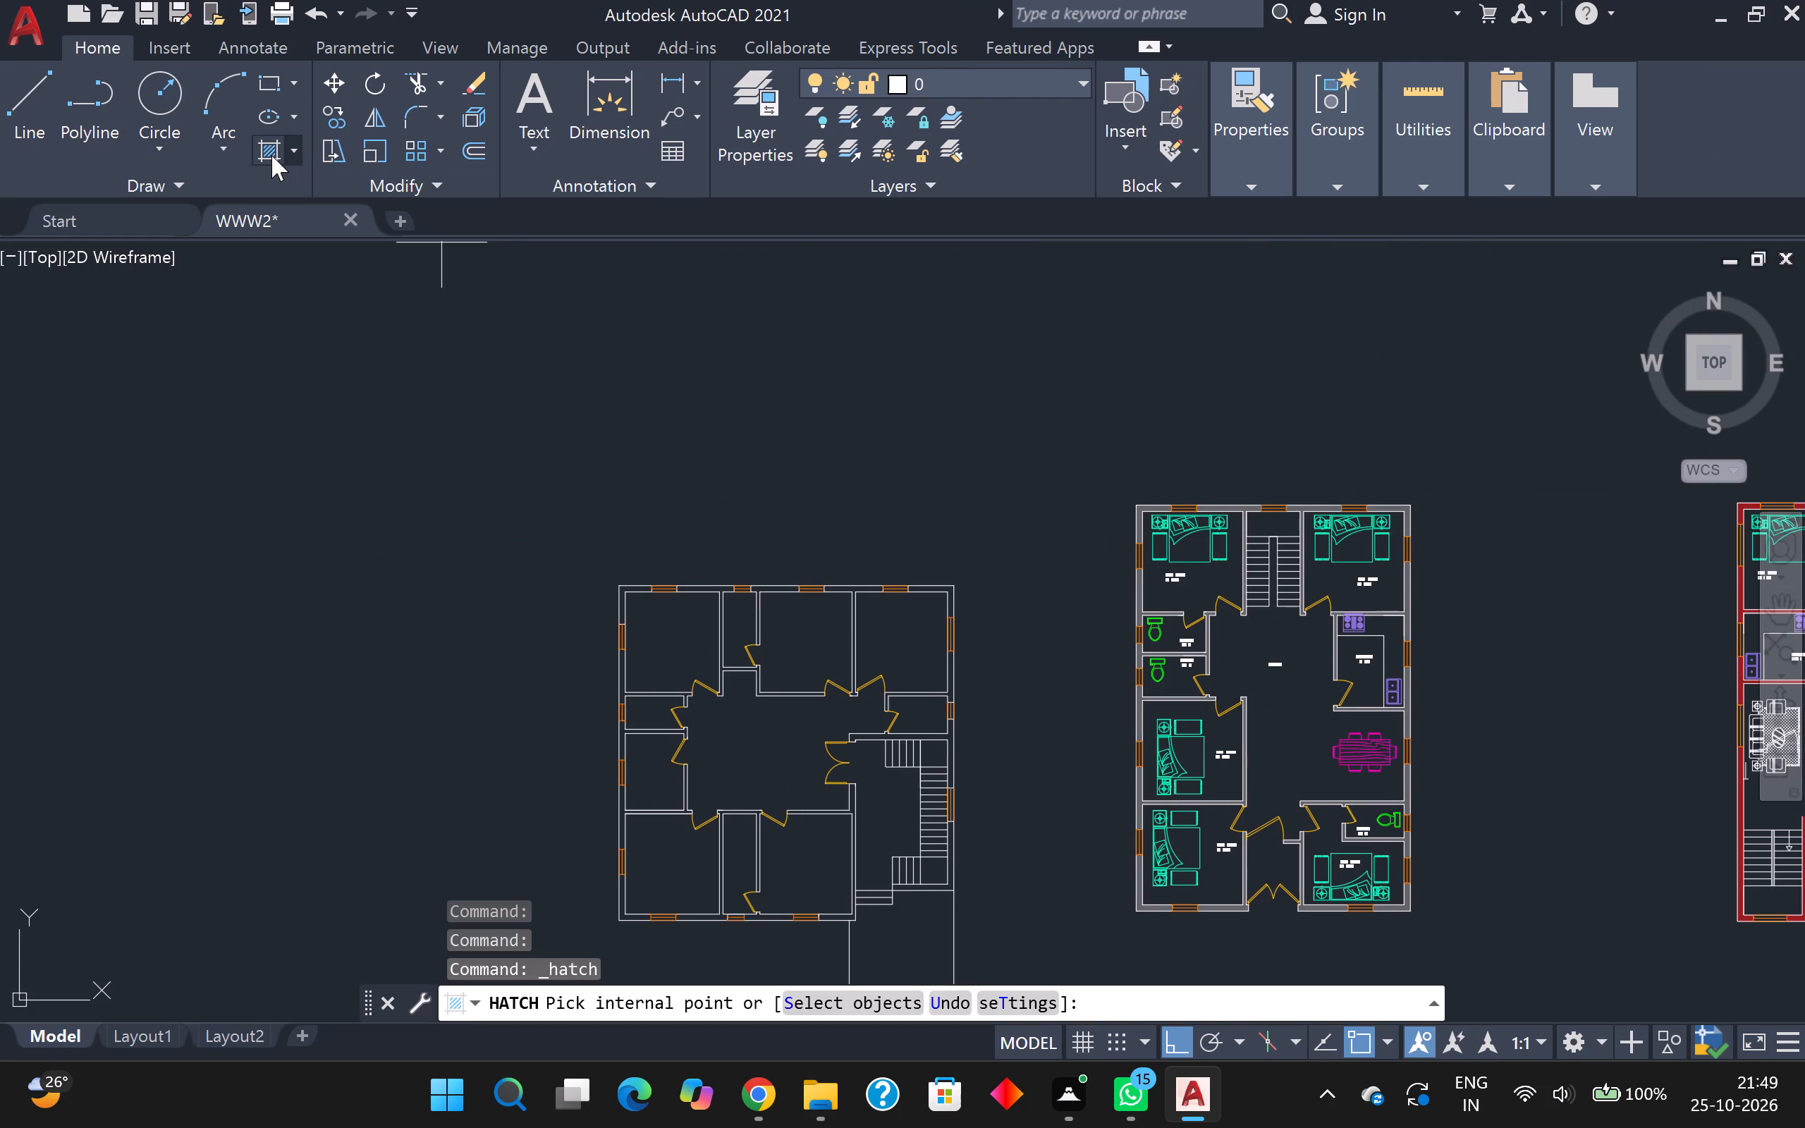
double_click(267, 143)
double_click(264, 138)
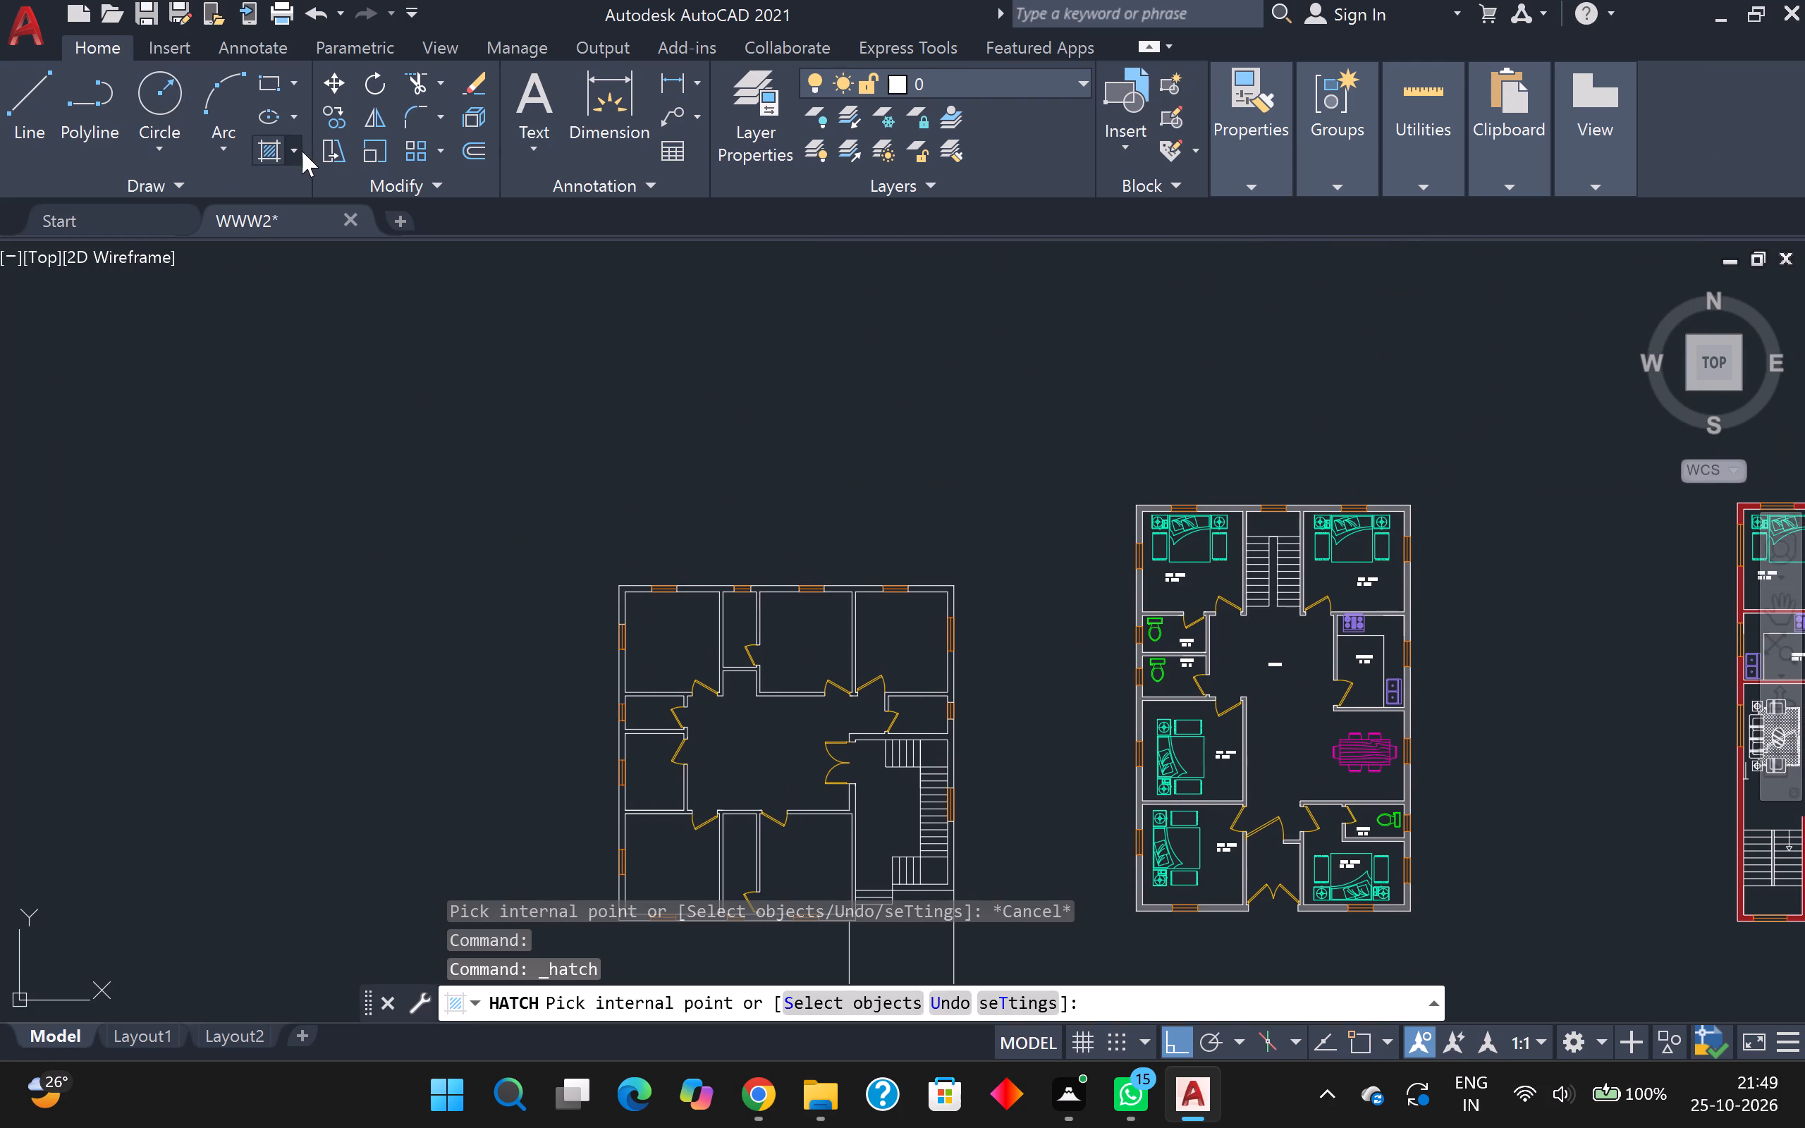
double_click(276, 154)
scroll(360, 281, down, 3)
scroll(551, 398, down, 4)
scroll(596, 441, up, 3)
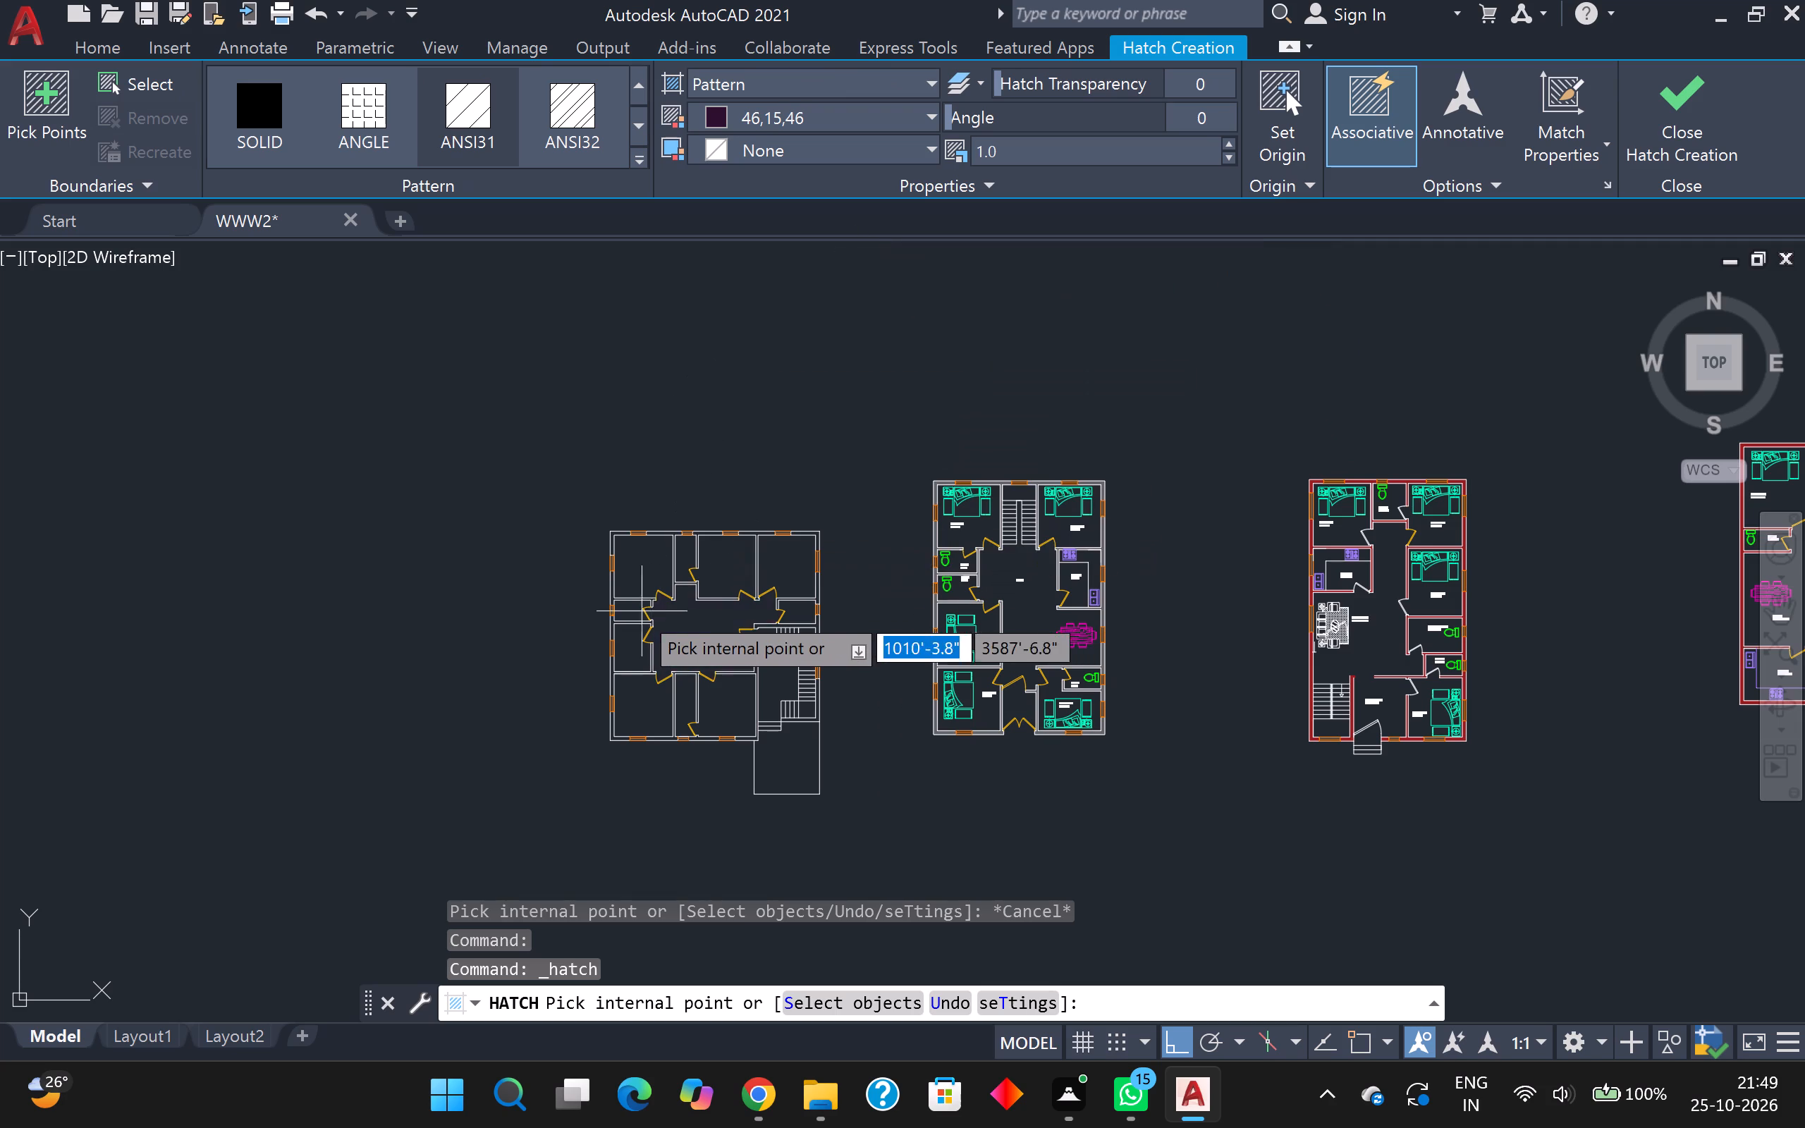
scroll(625, 573, up, 2)
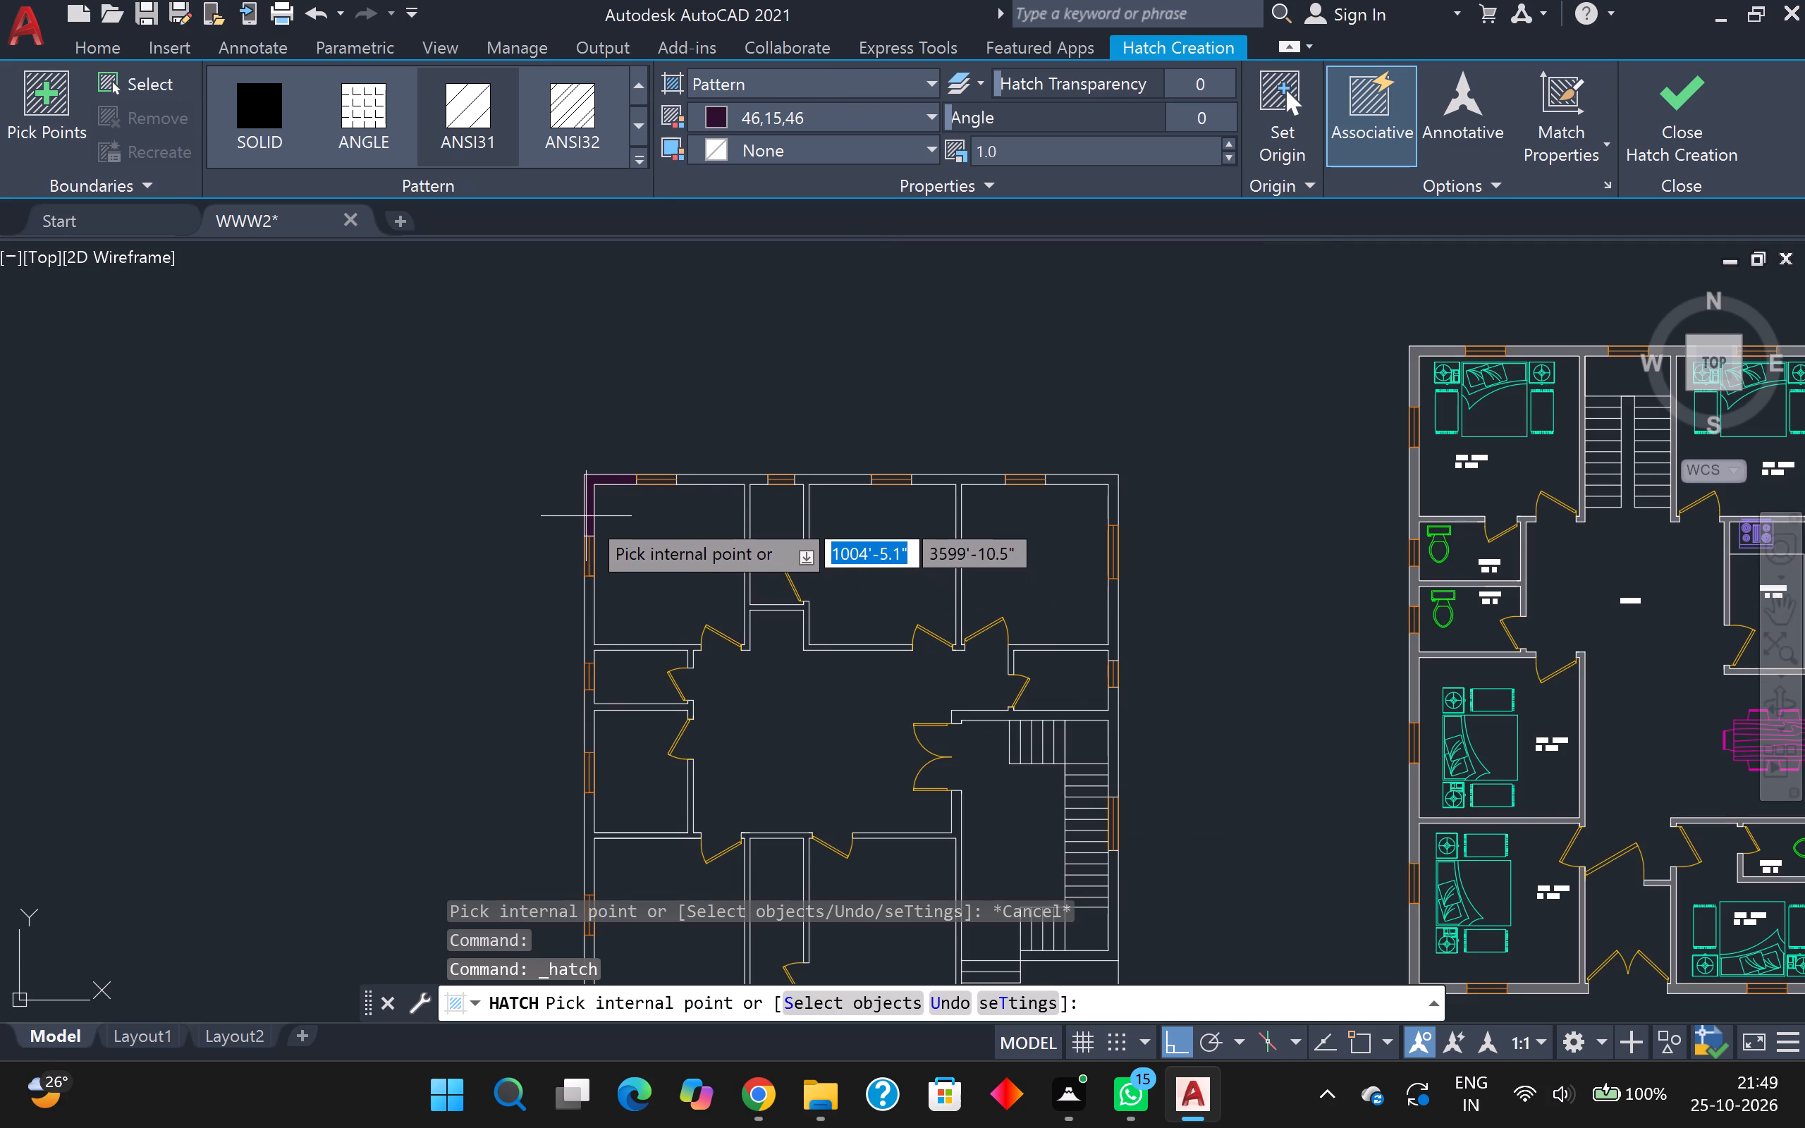
click(586, 516)
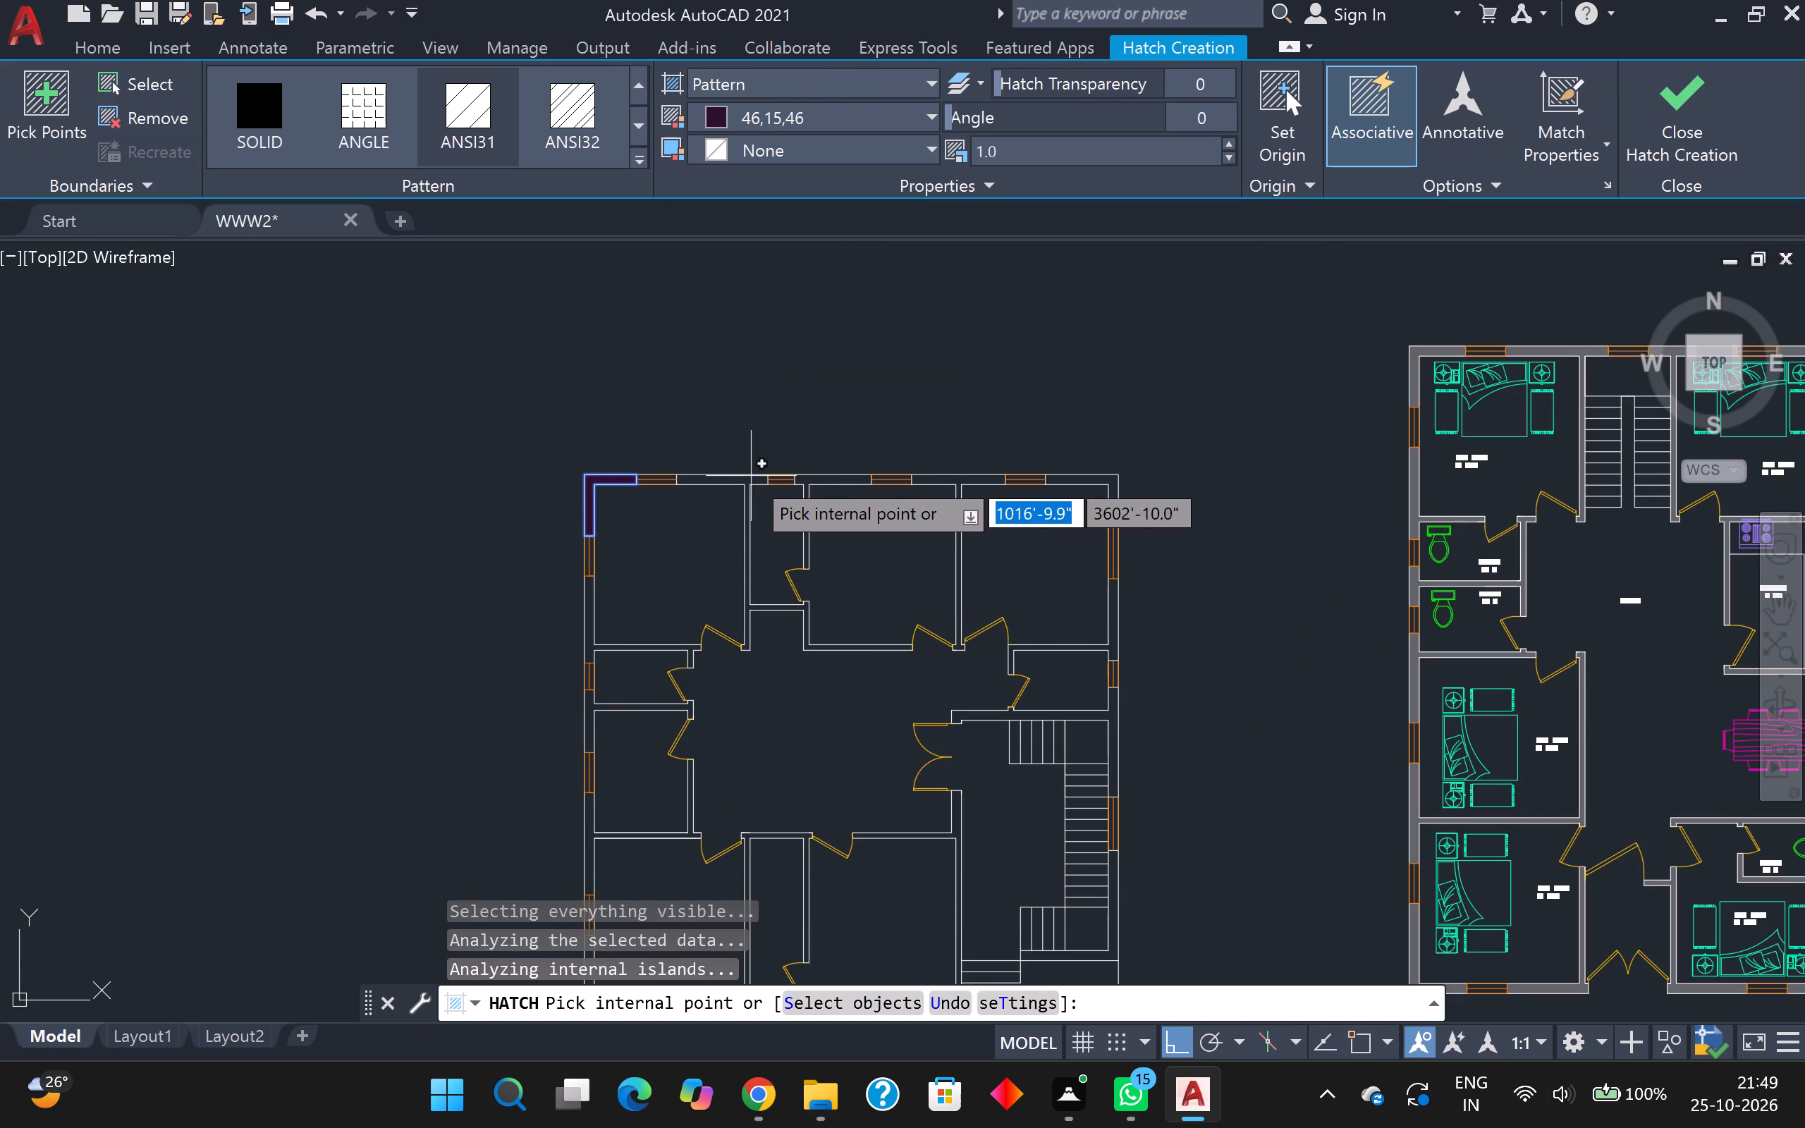
scroll(742, 474, up, 1)
click(740, 482)
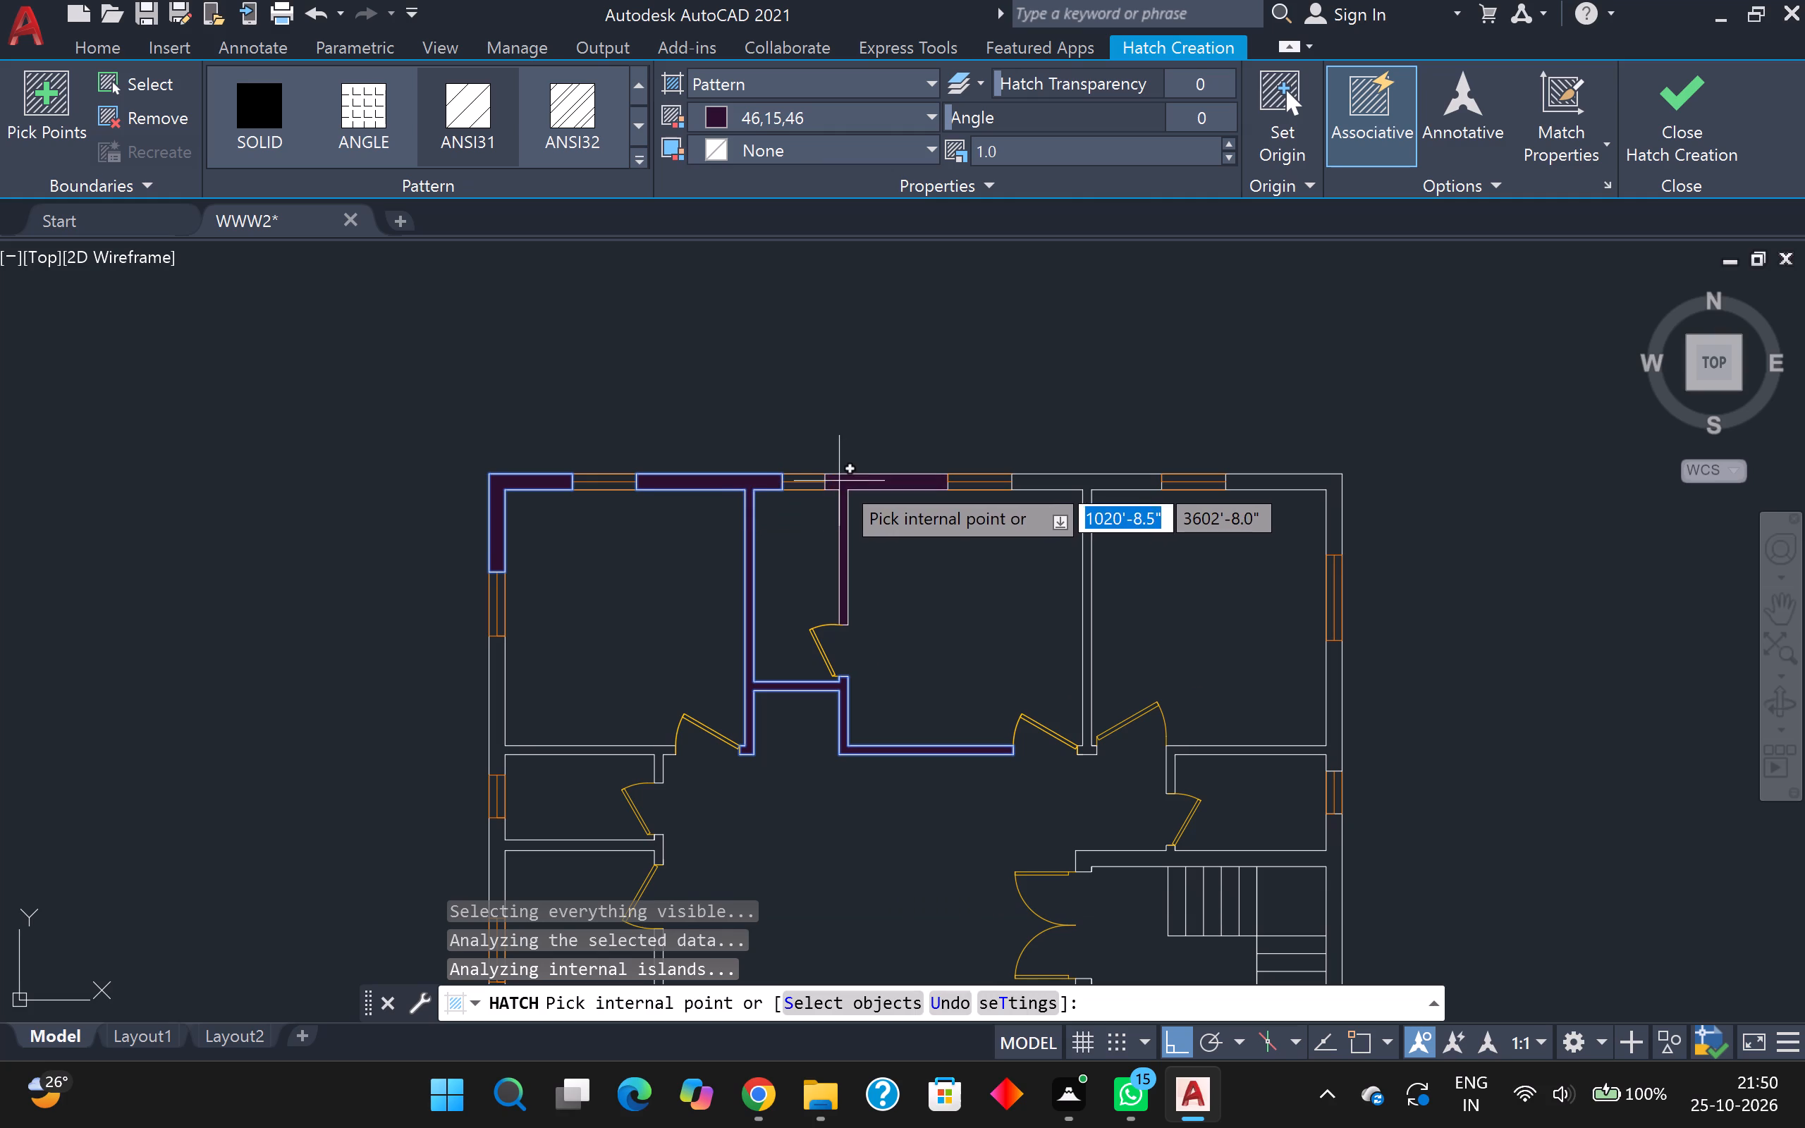
click(840, 481)
click(1077, 480)
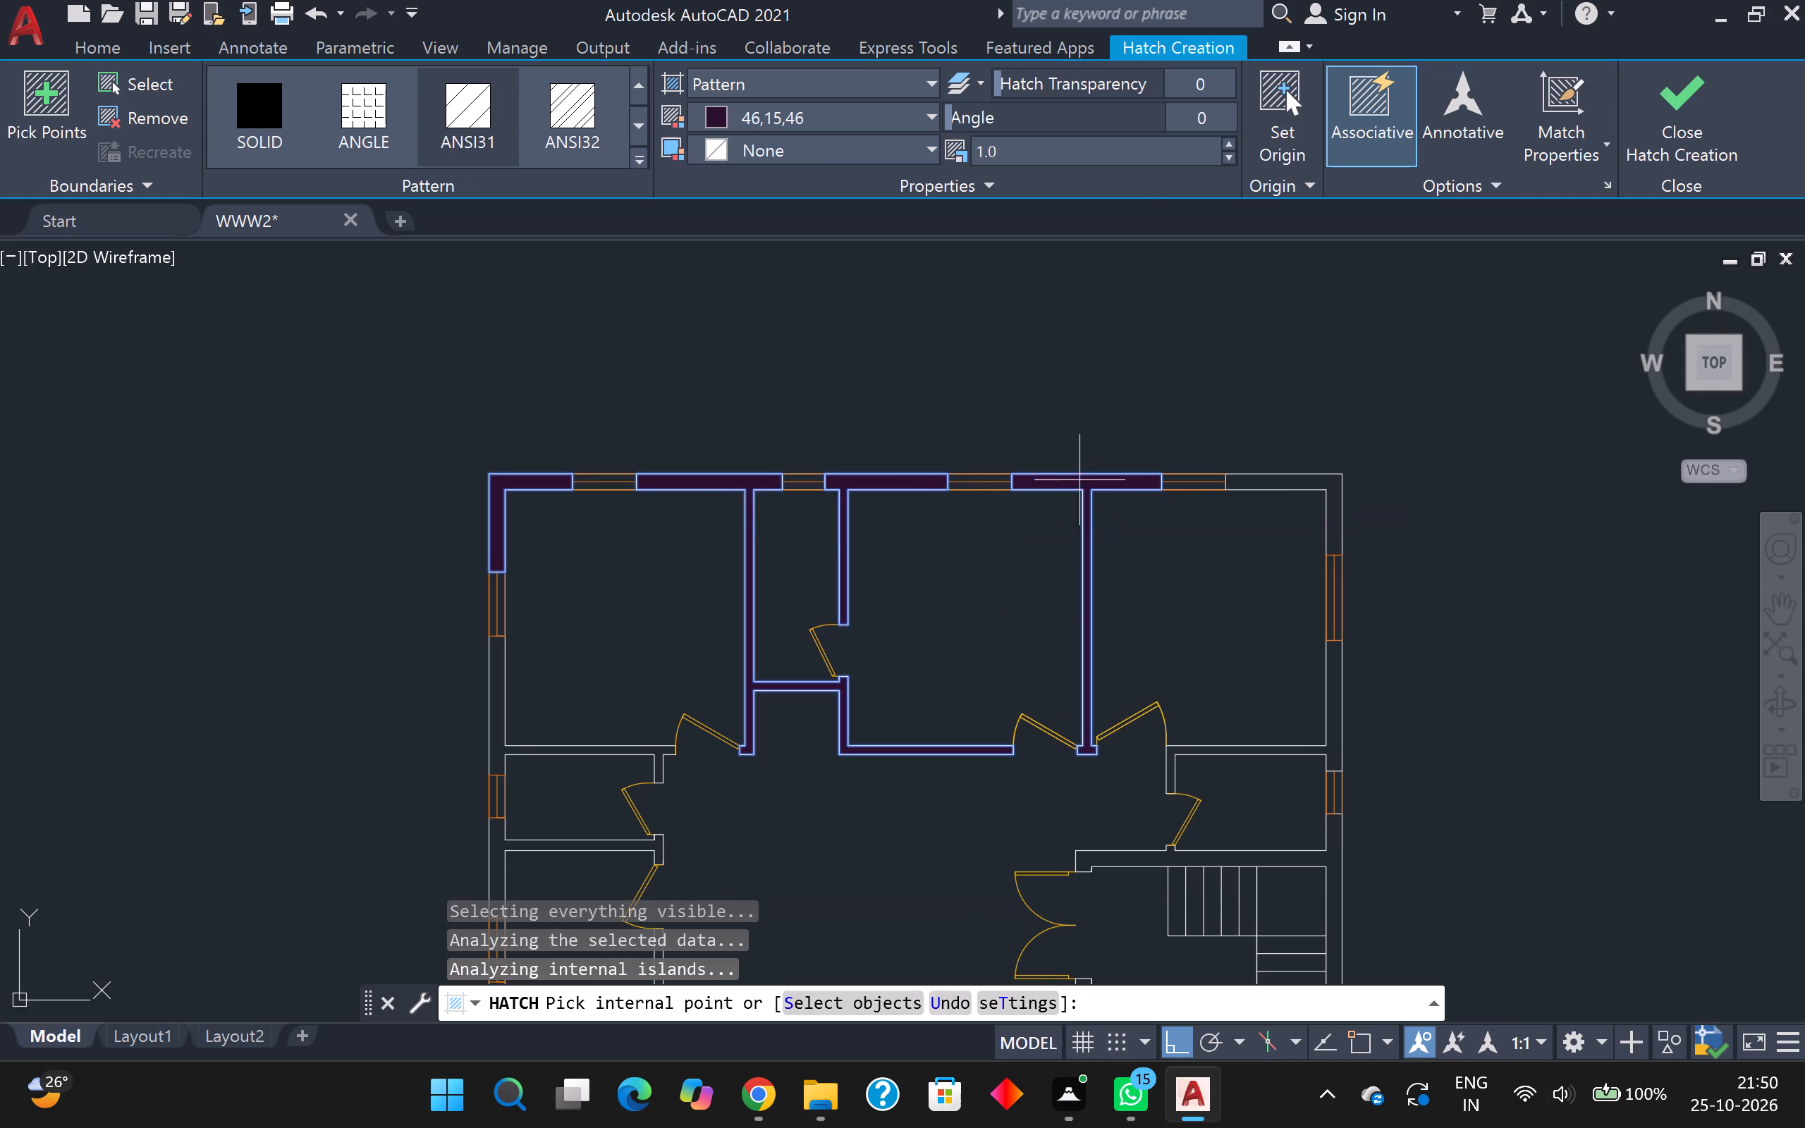
click(1302, 479)
Hatch the right exterior wall segments with the small room's partition and the walls above and below the stairs, and end the hatch.
middle_drag(1381, 629, 1297, 511)
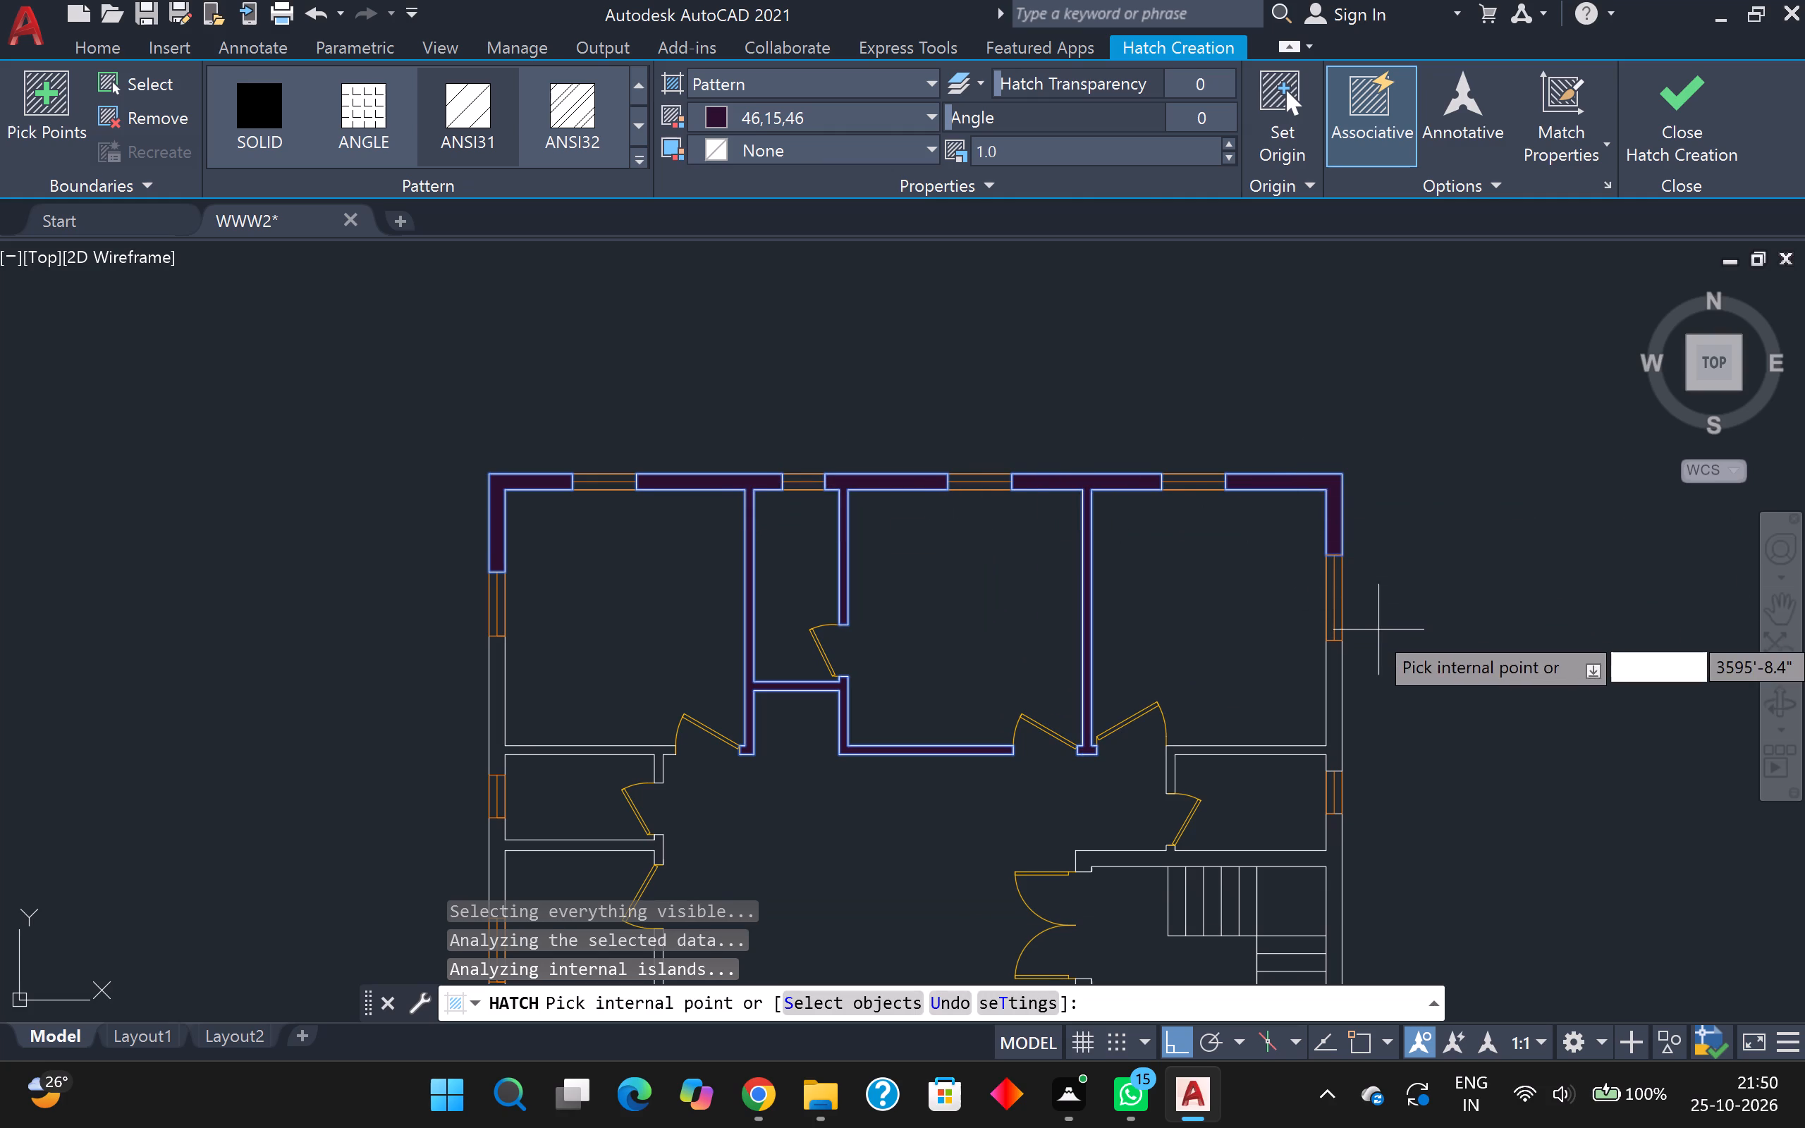
middle_drag(1297, 511, 1244, 397)
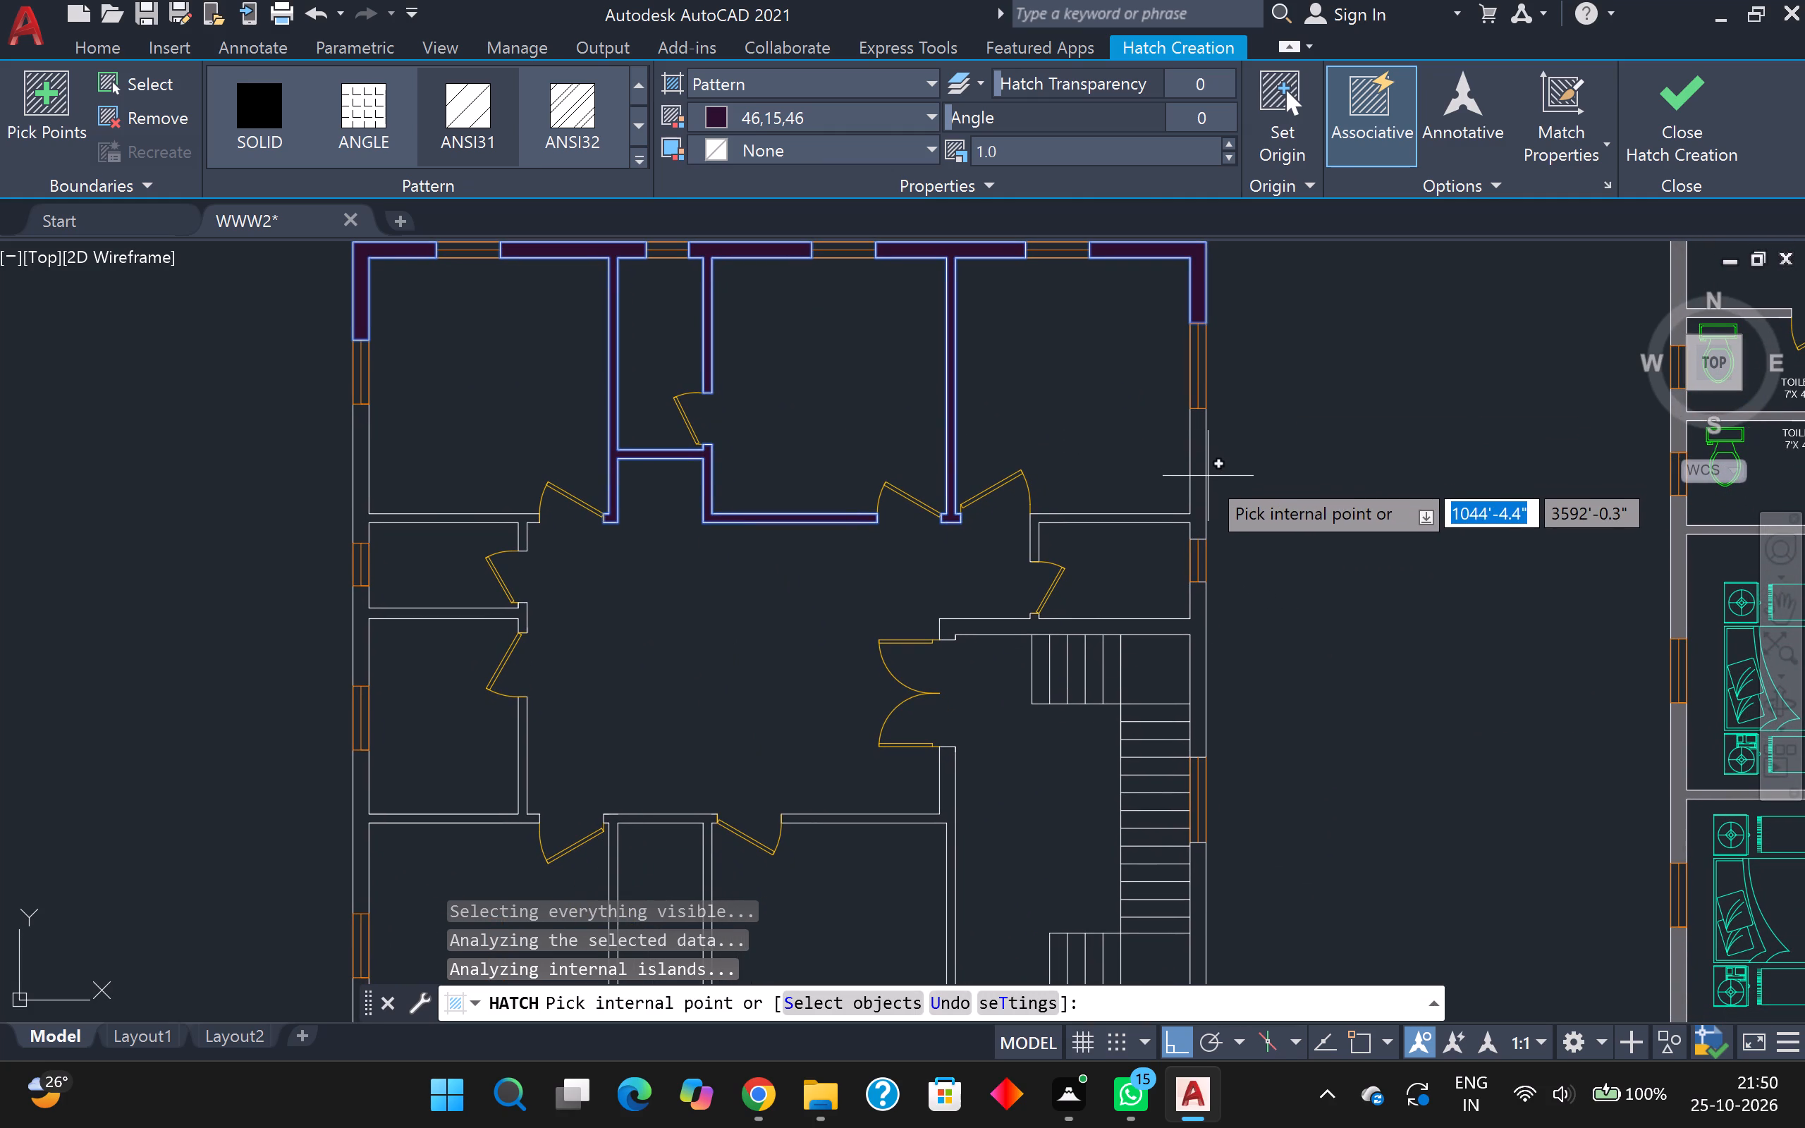
click(1198, 479)
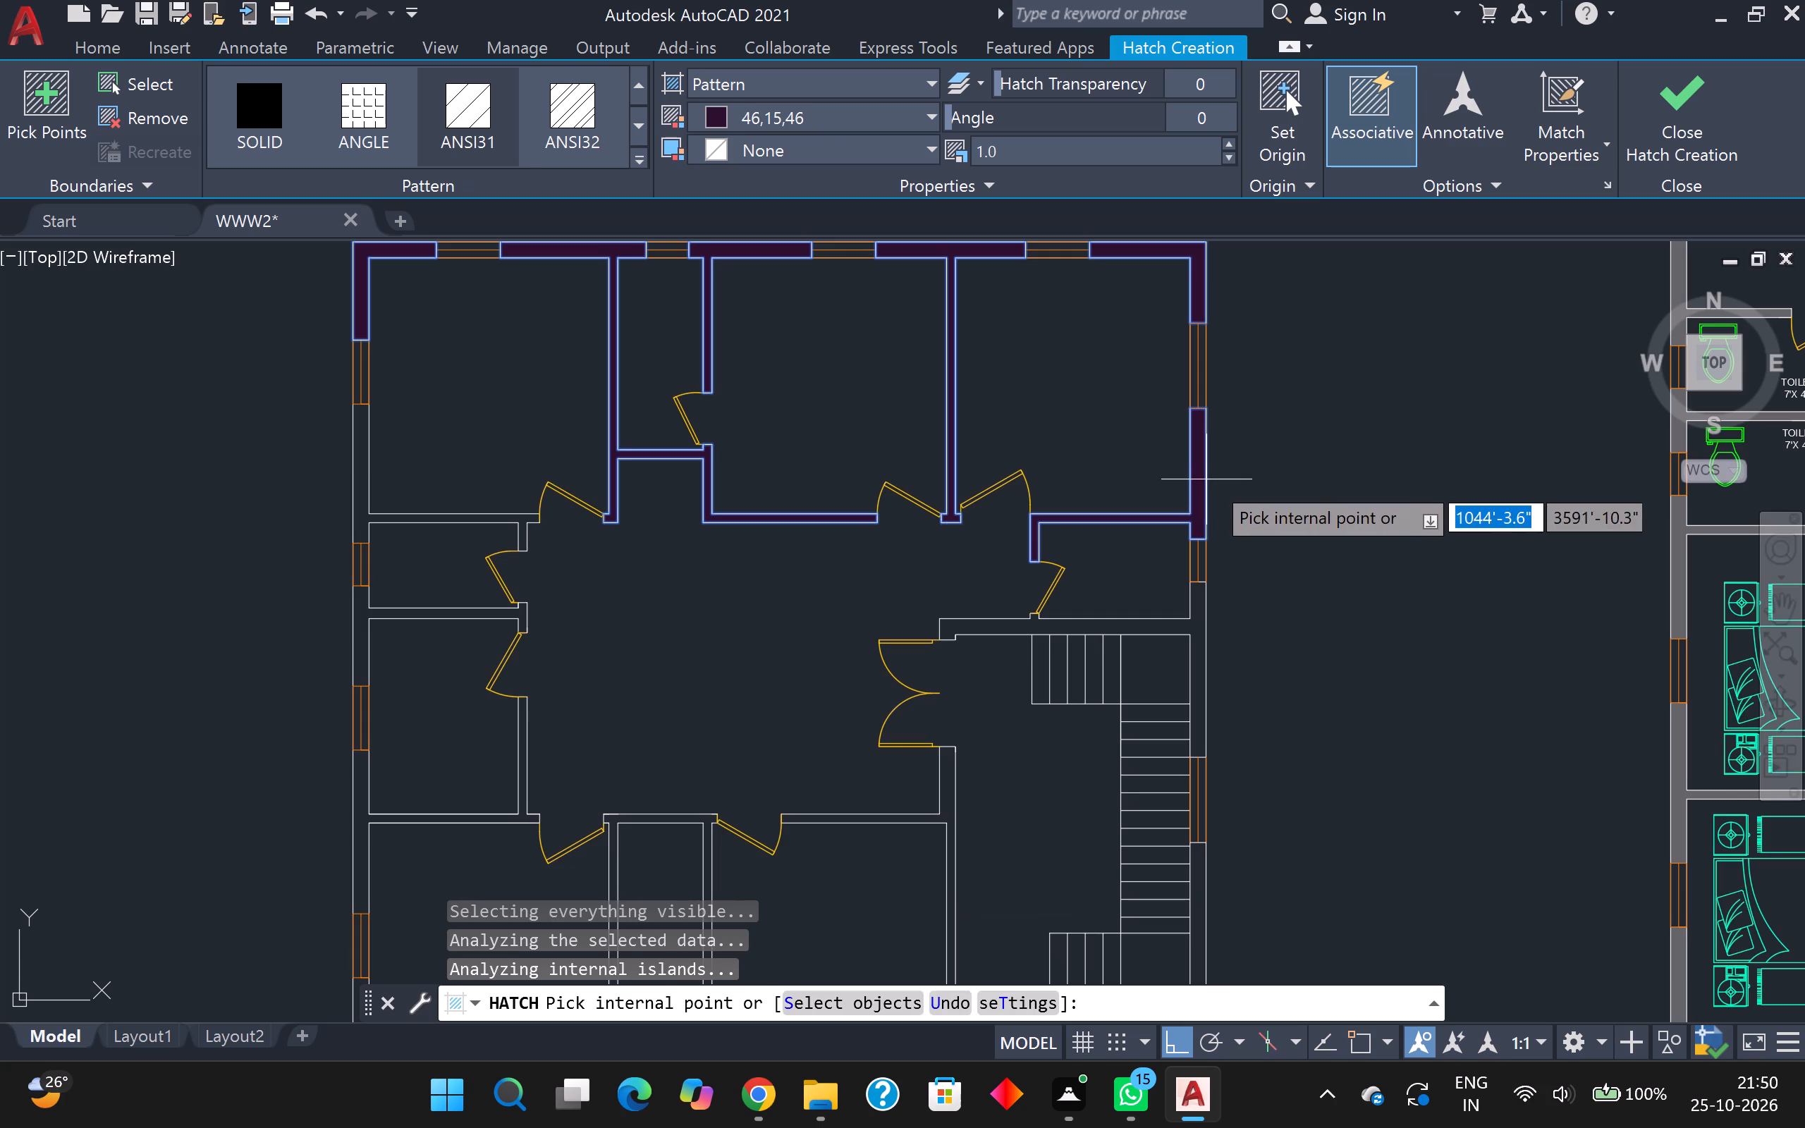
middle_drag(1211, 480, 1096, 264)
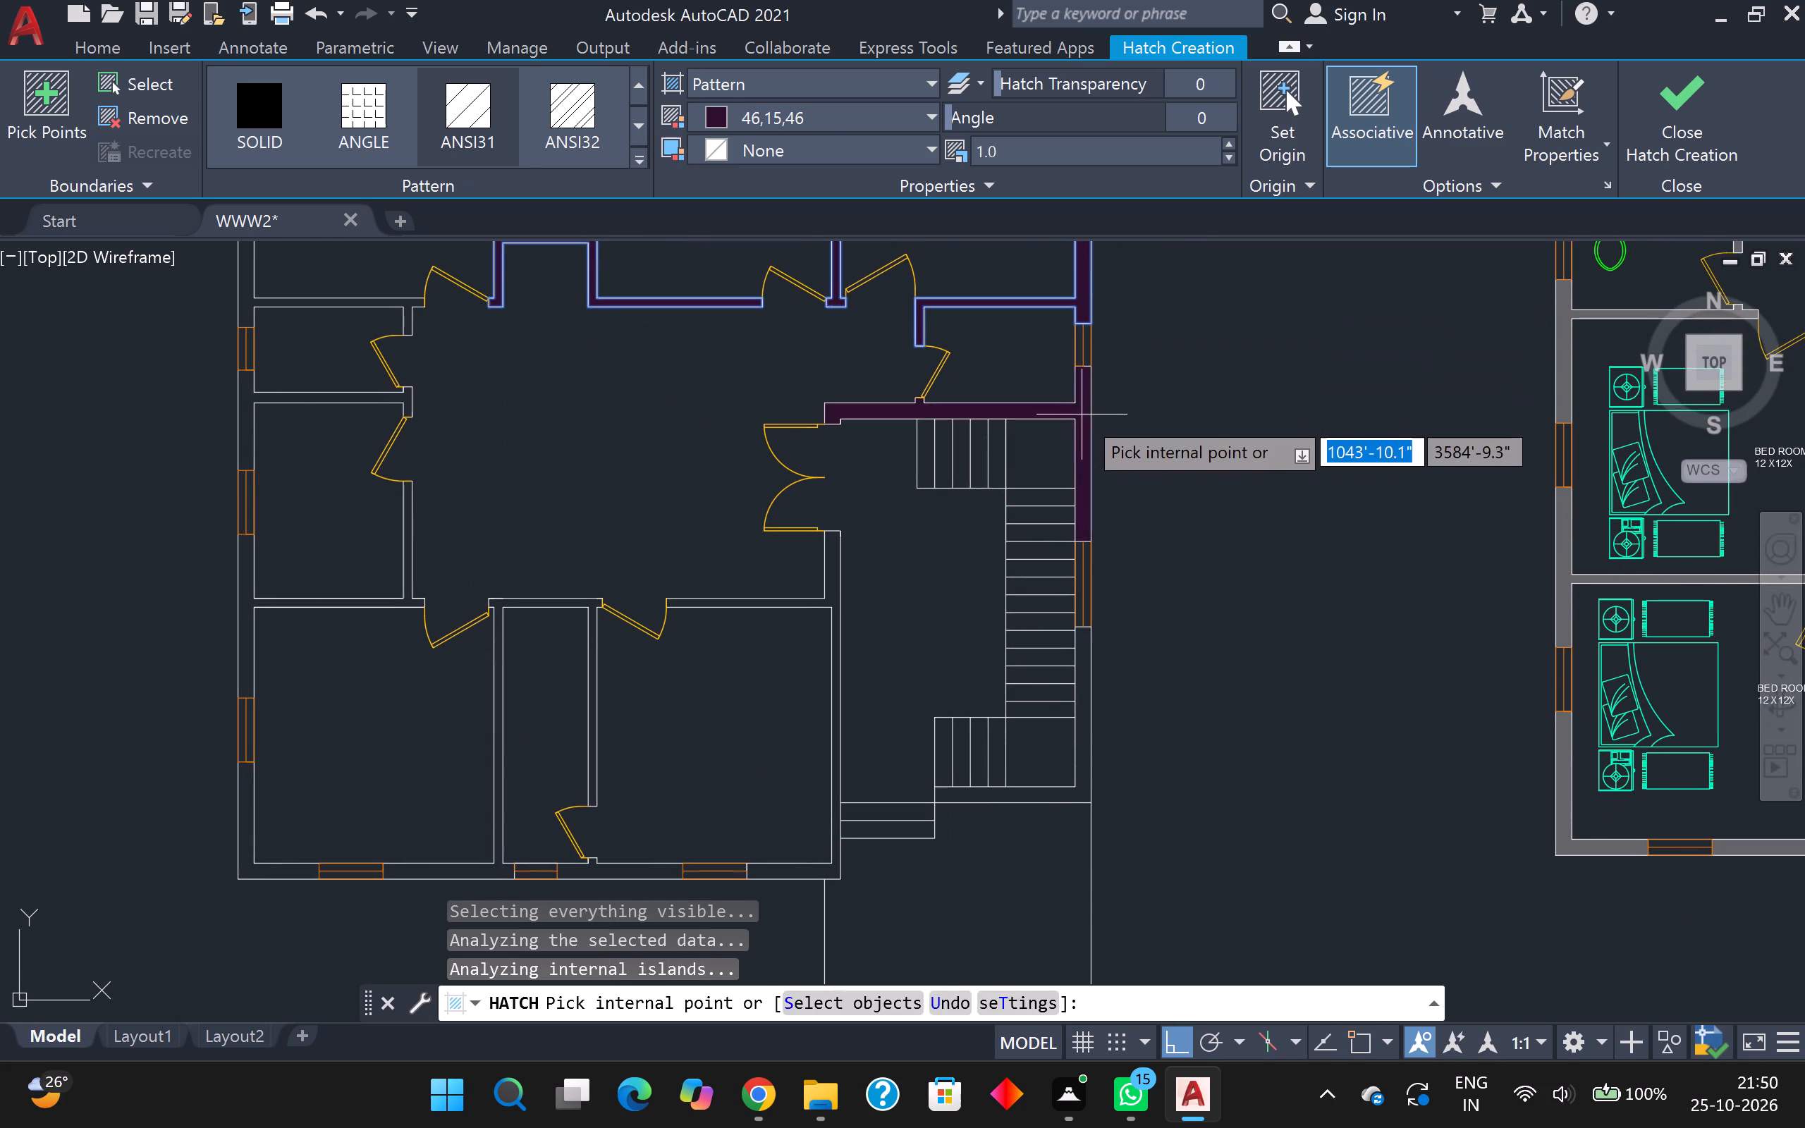
click(1082, 415)
middle_drag(1111, 436, 1059, 307)
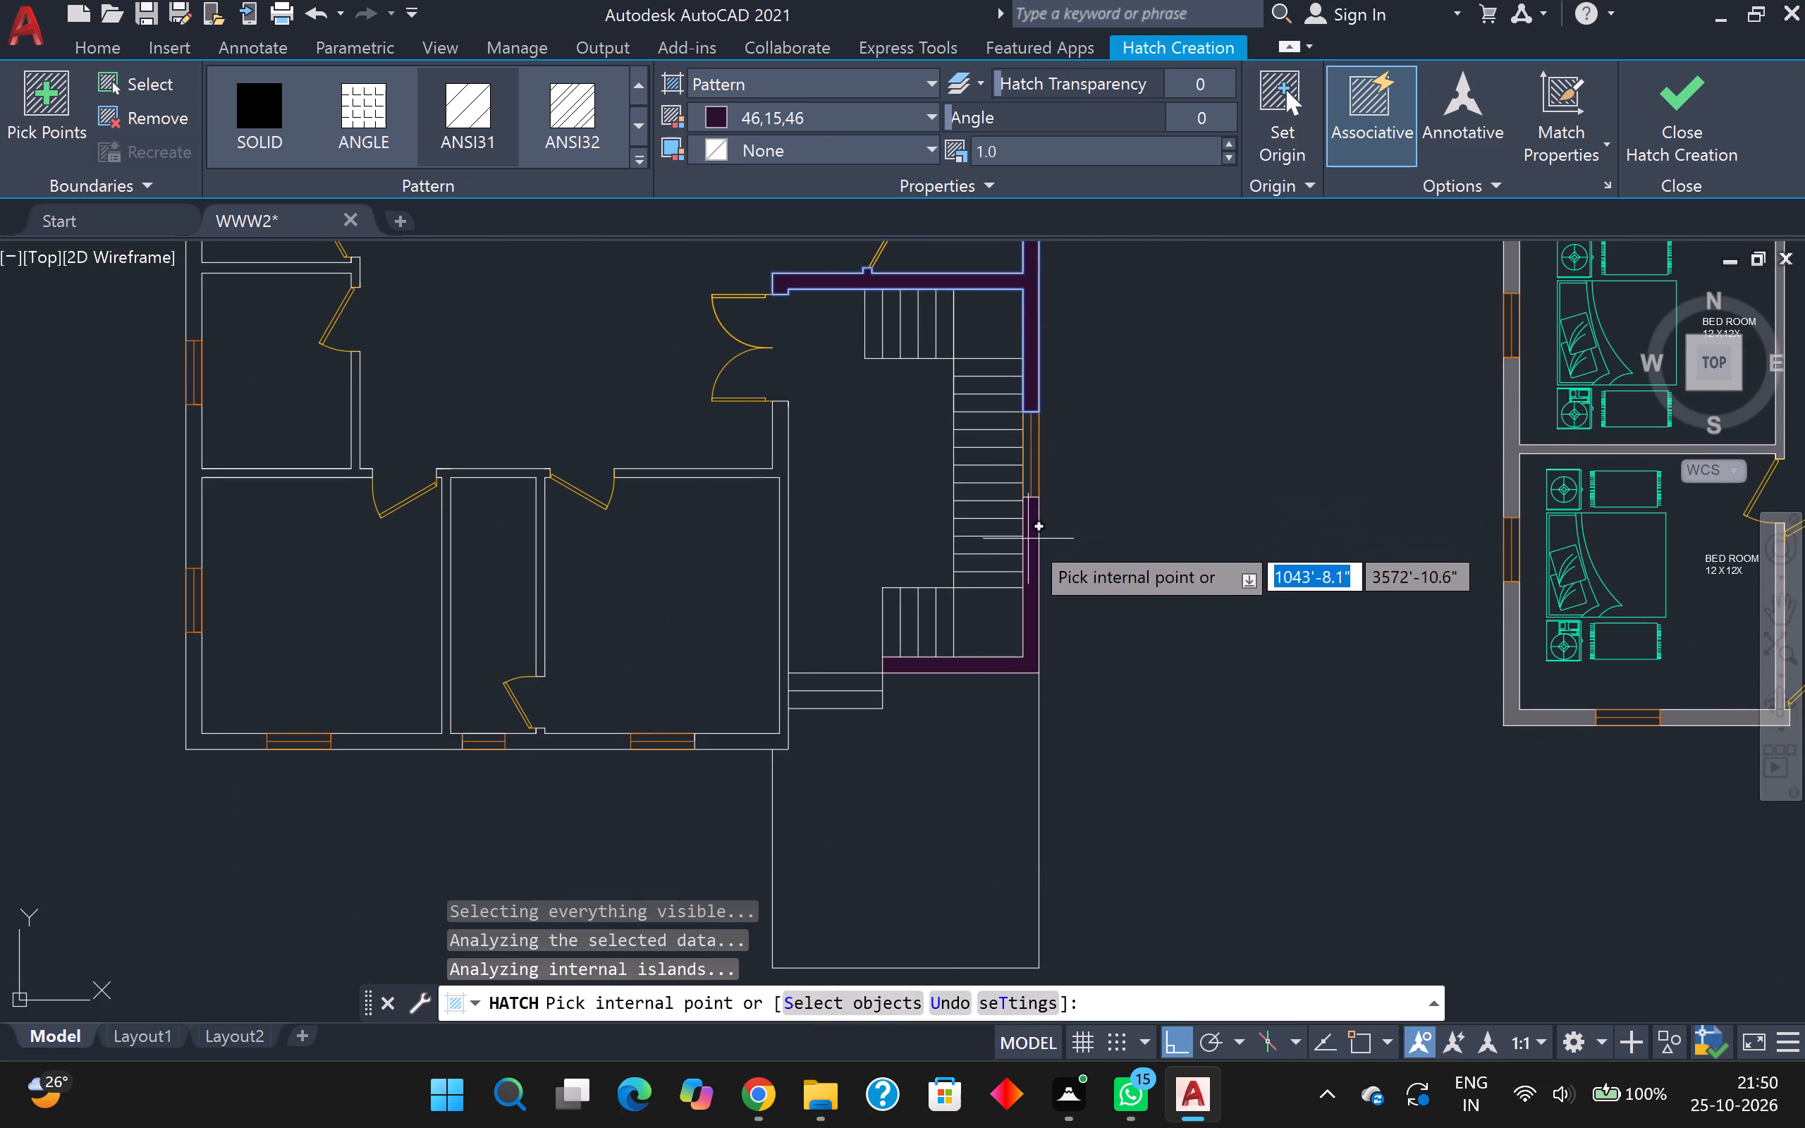
click(1030, 542)
key(Escape)
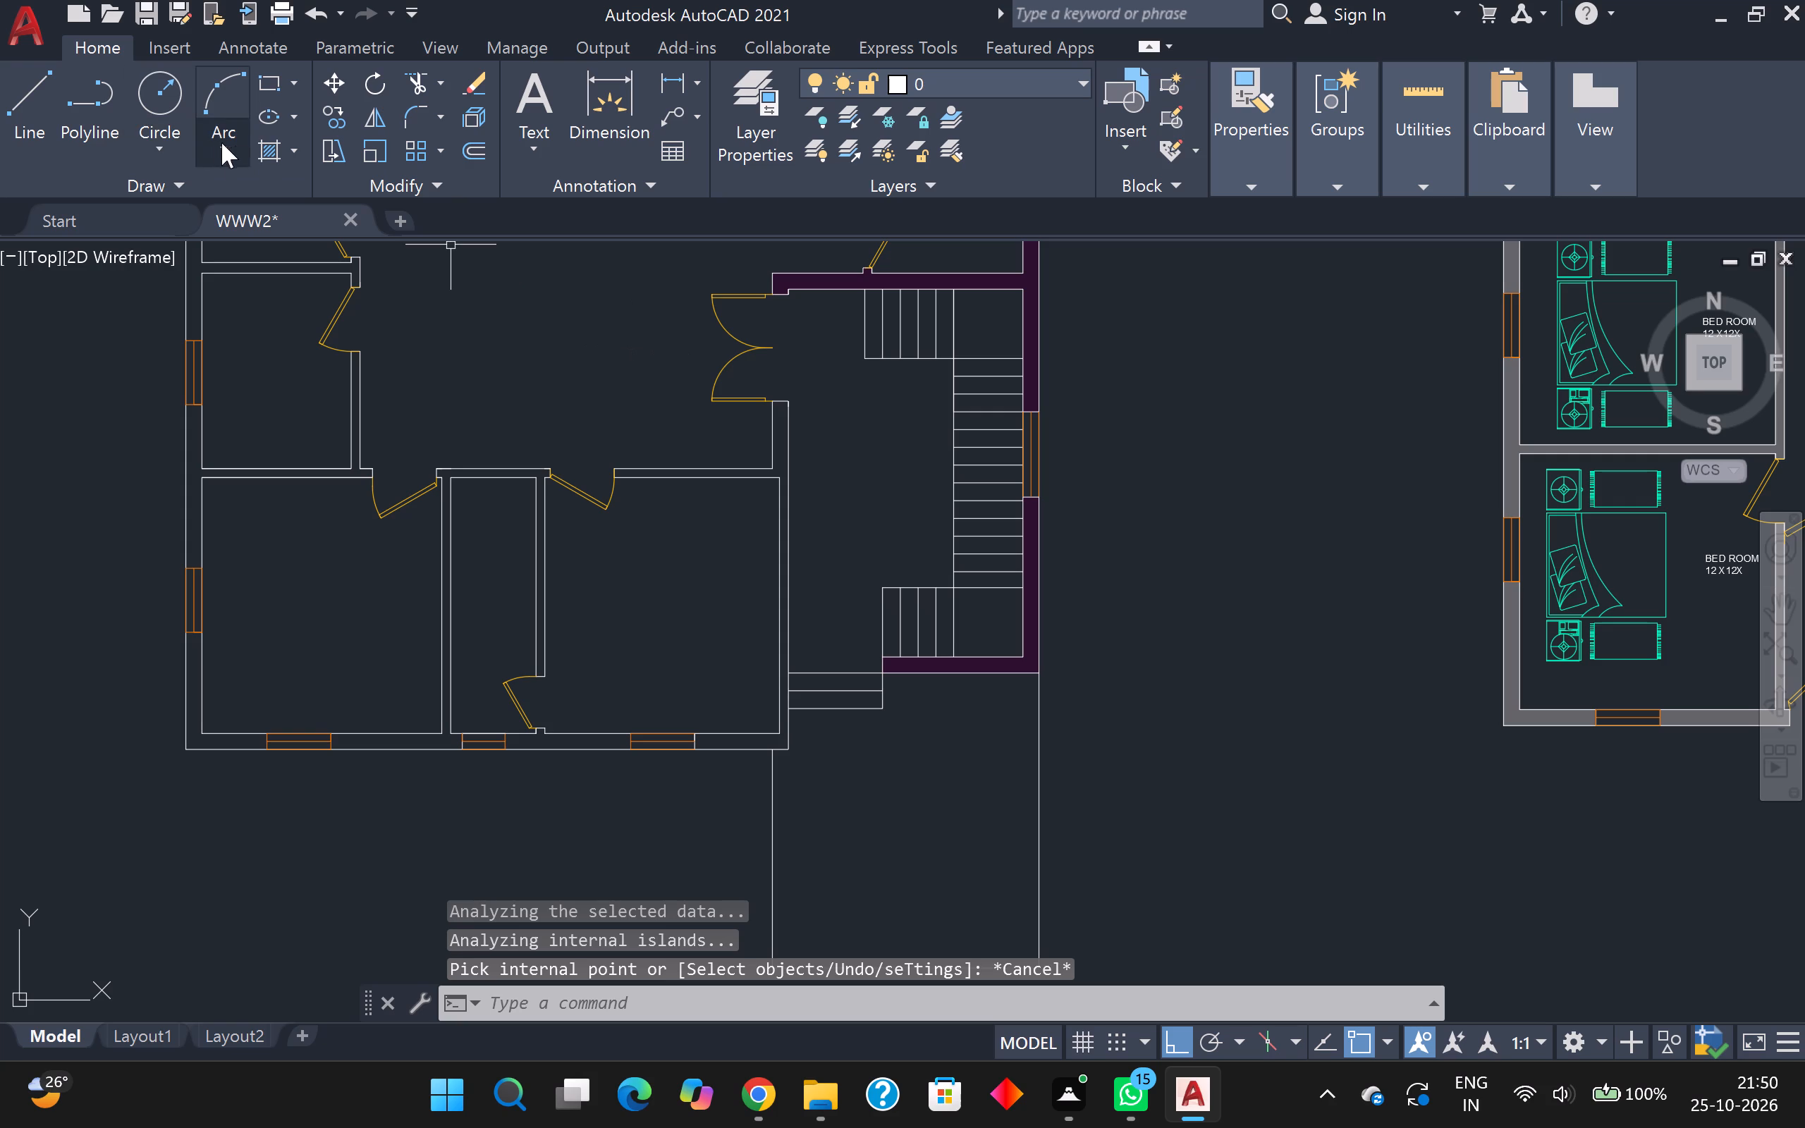
Hatch the bottom exterior wall segments between the windows and around the corner beside the entrance steps, with their connected partitions, in dark purple 46,15,46.
click(251, 149)
click(273, 153)
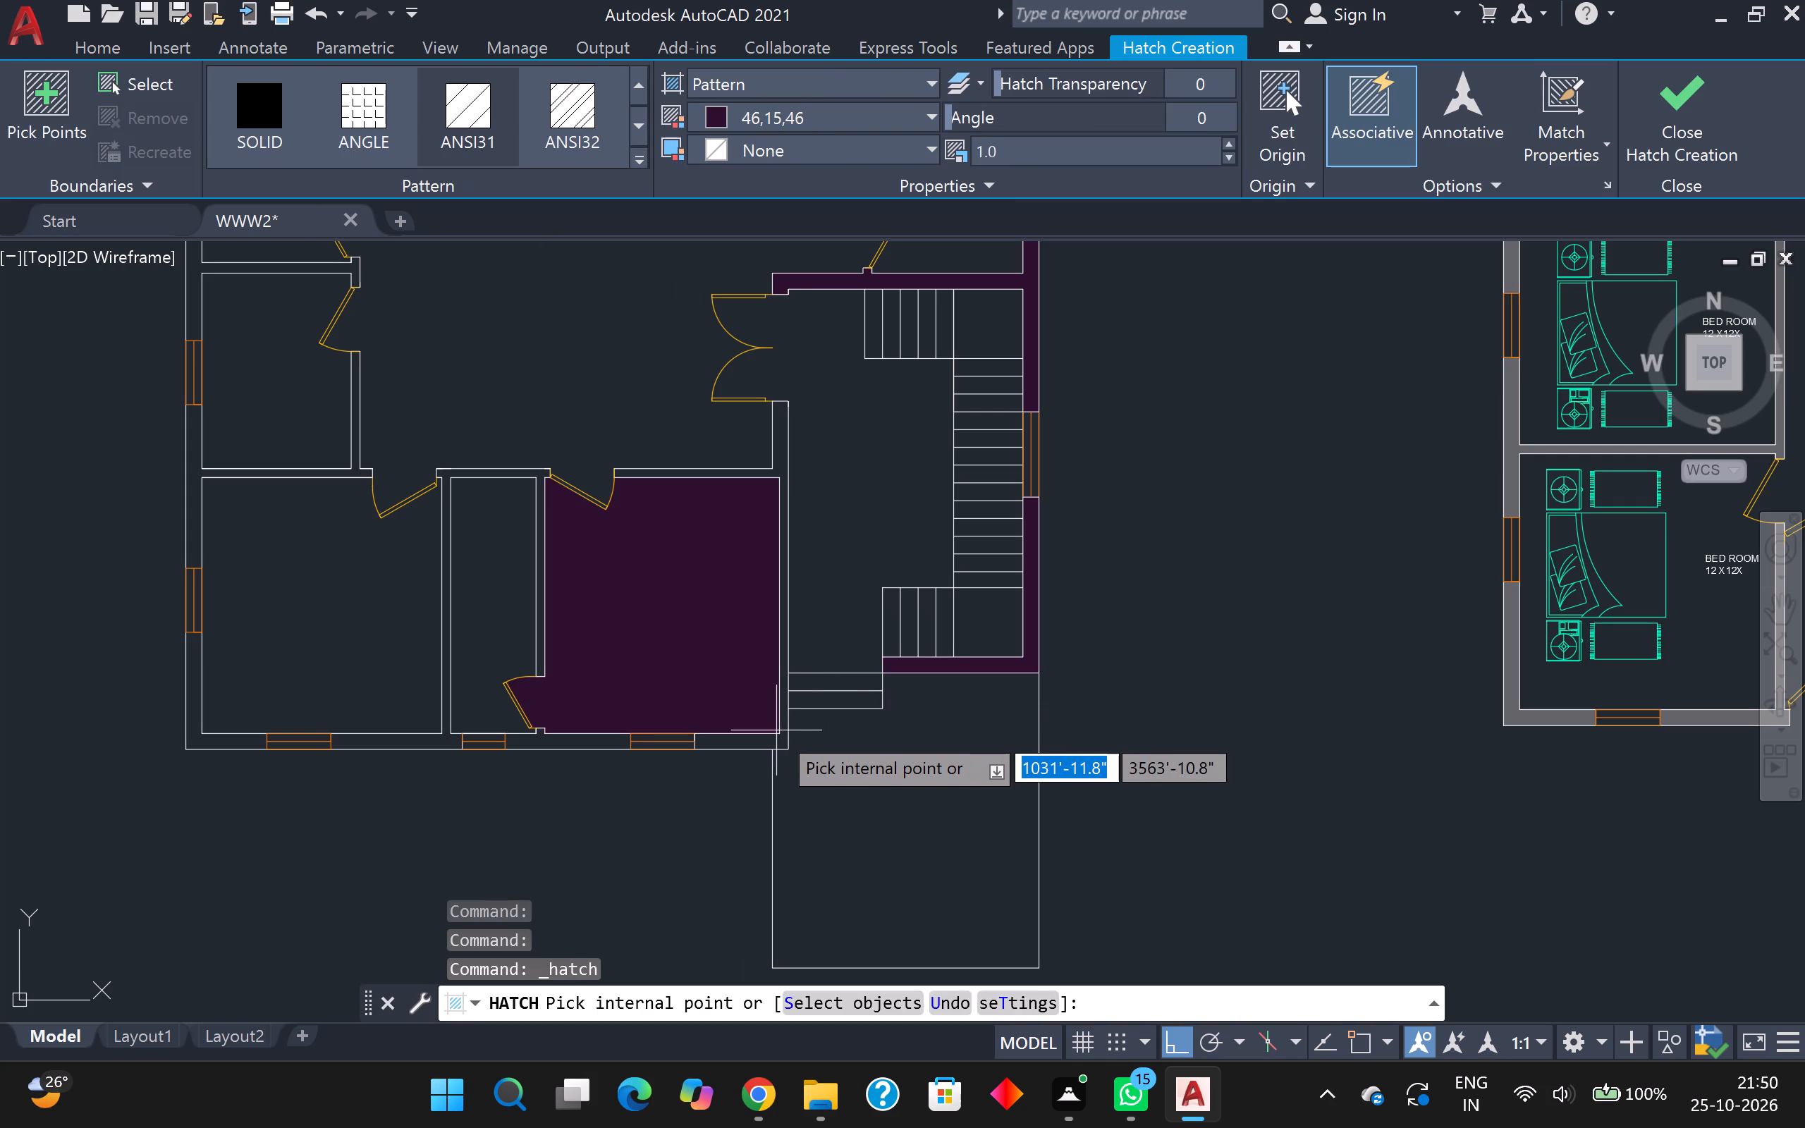
scroll(781, 727, up, 2)
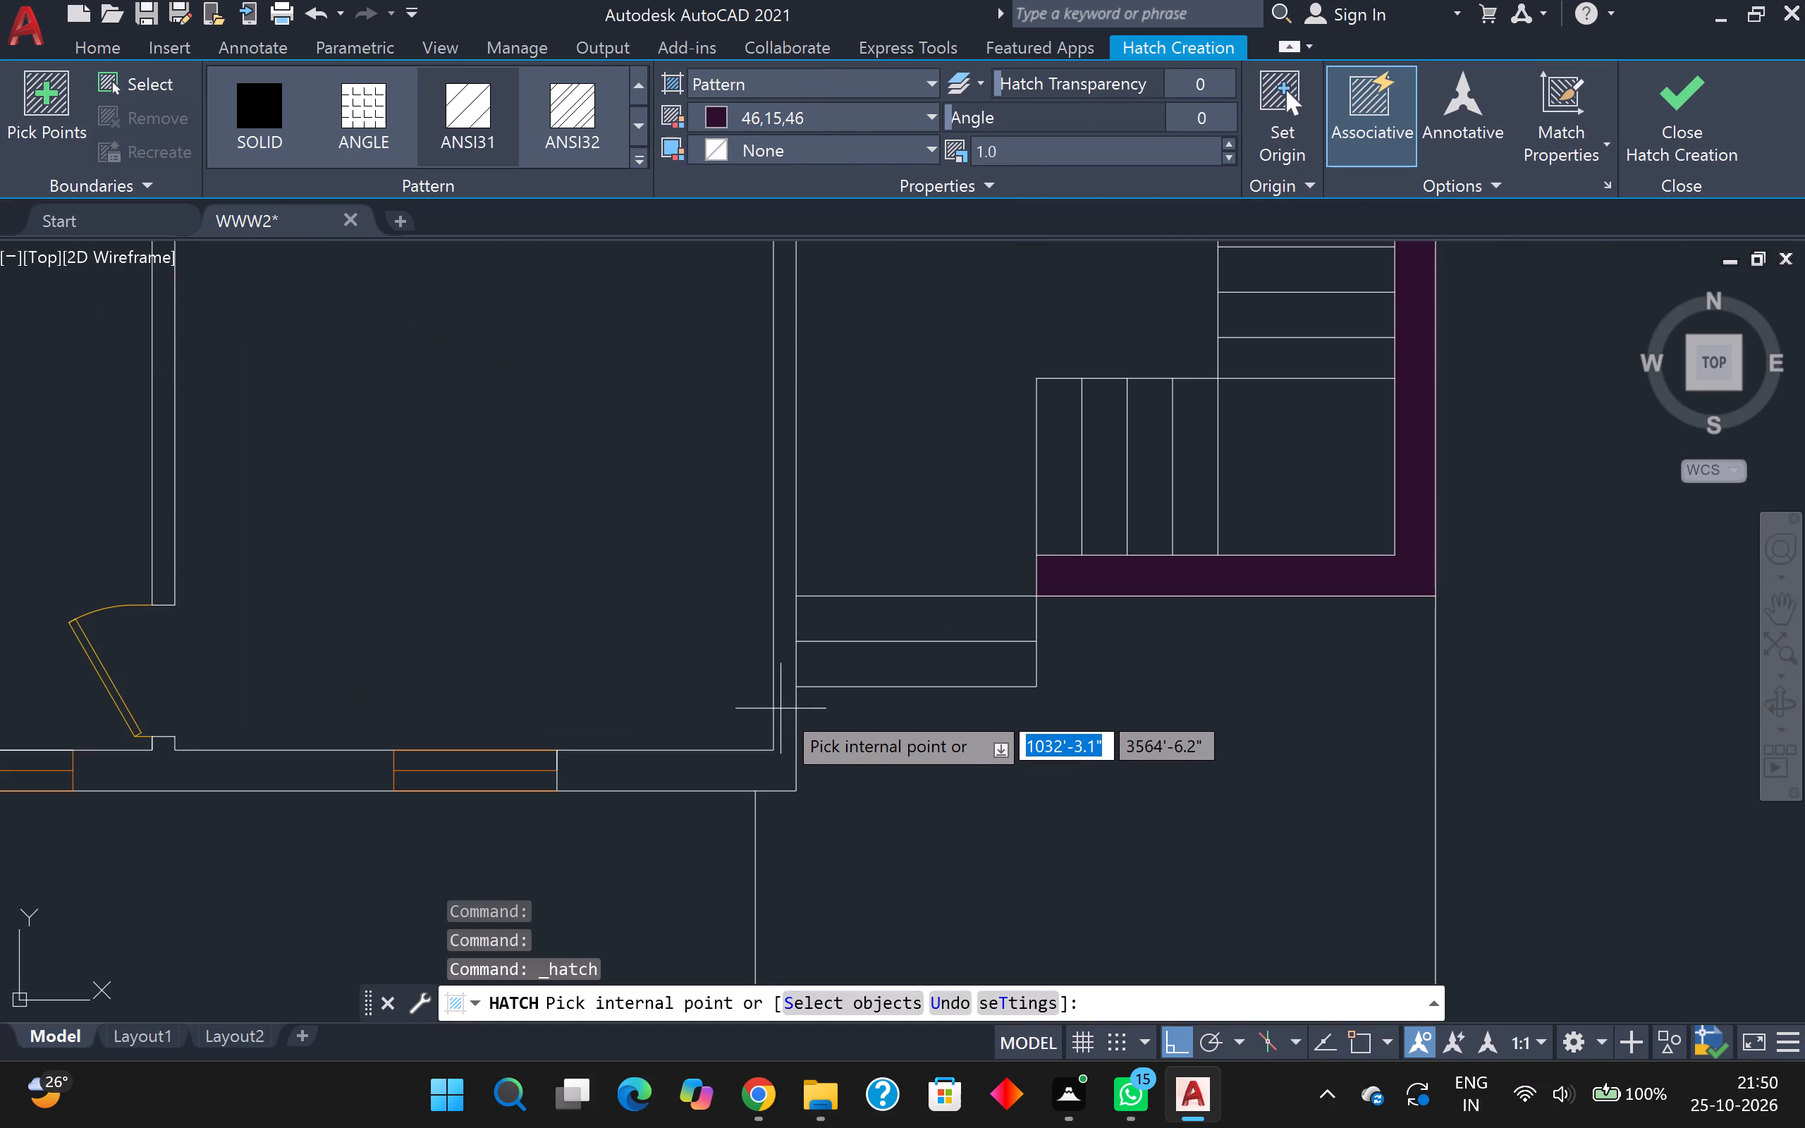
scroll(781, 709, down, 2)
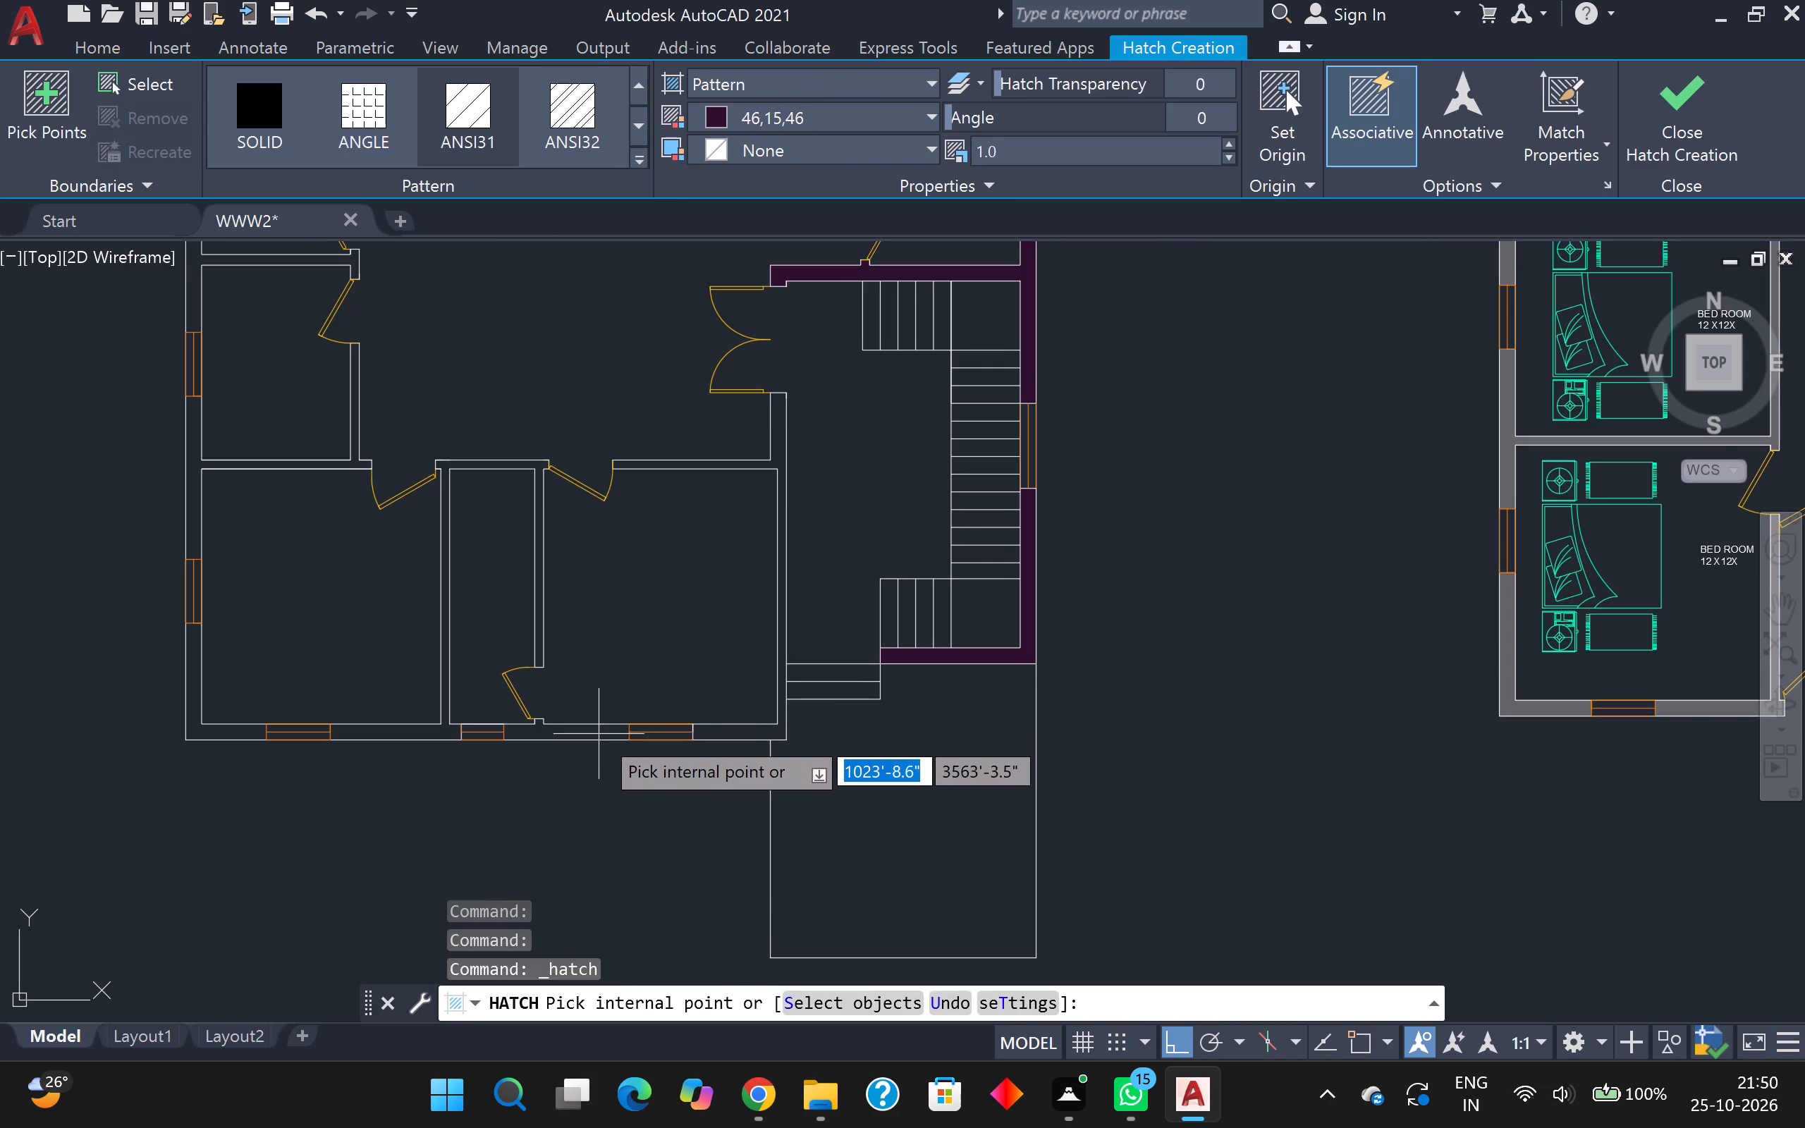
click(443, 725)
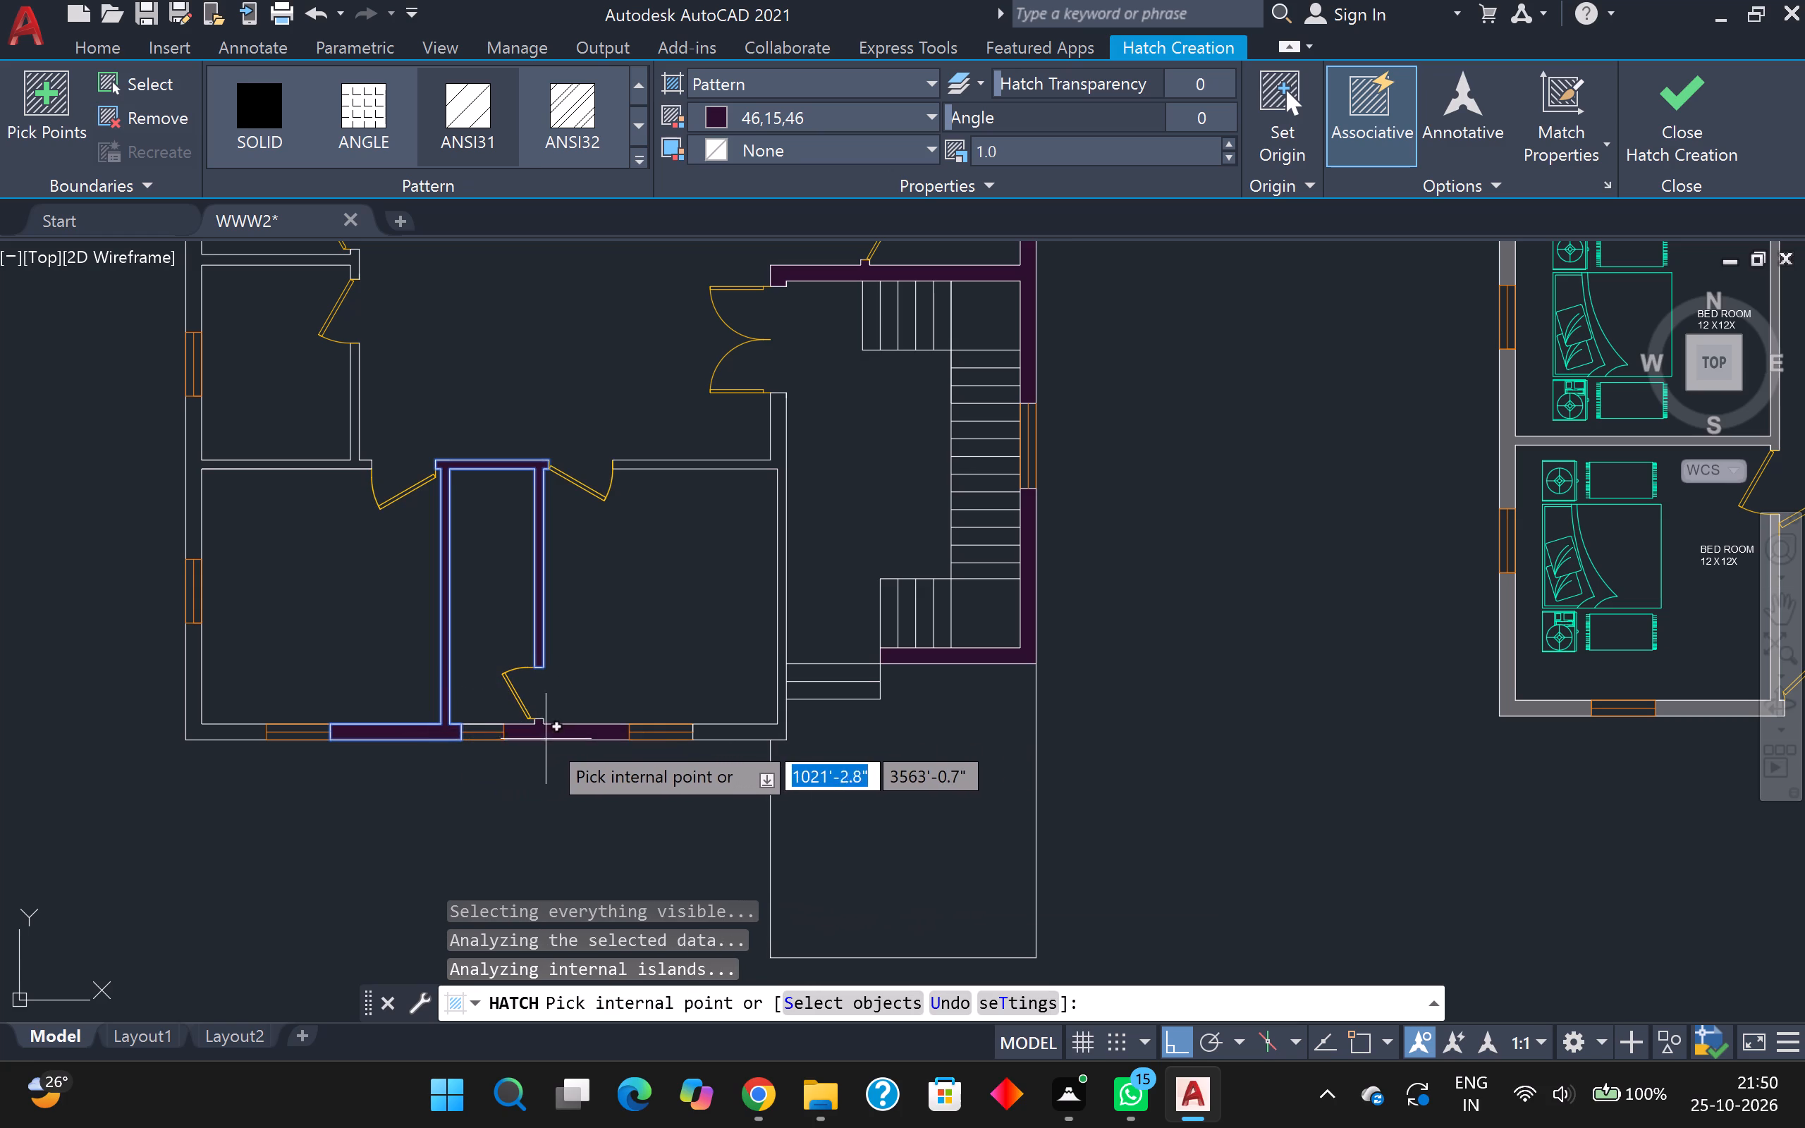
click(556, 735)
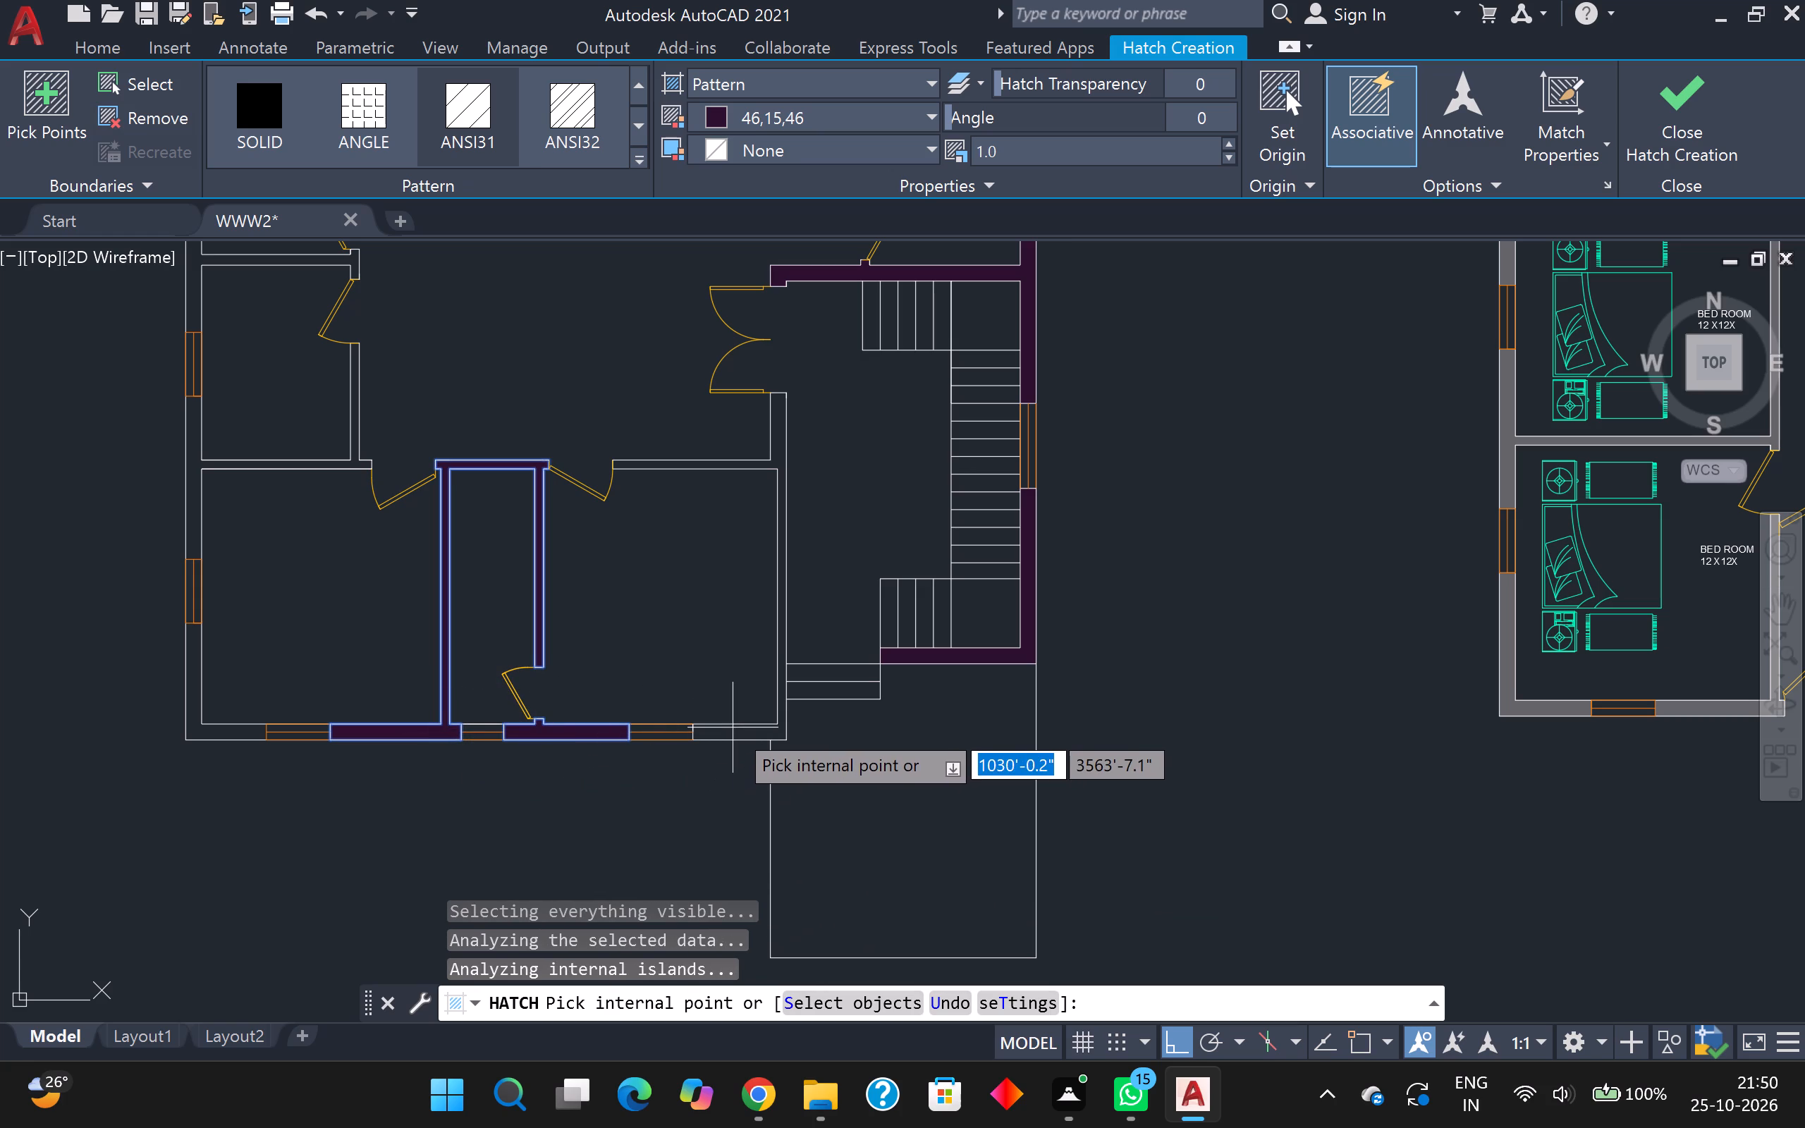
click(744, 730)
scroll(618, 776, down, 1)
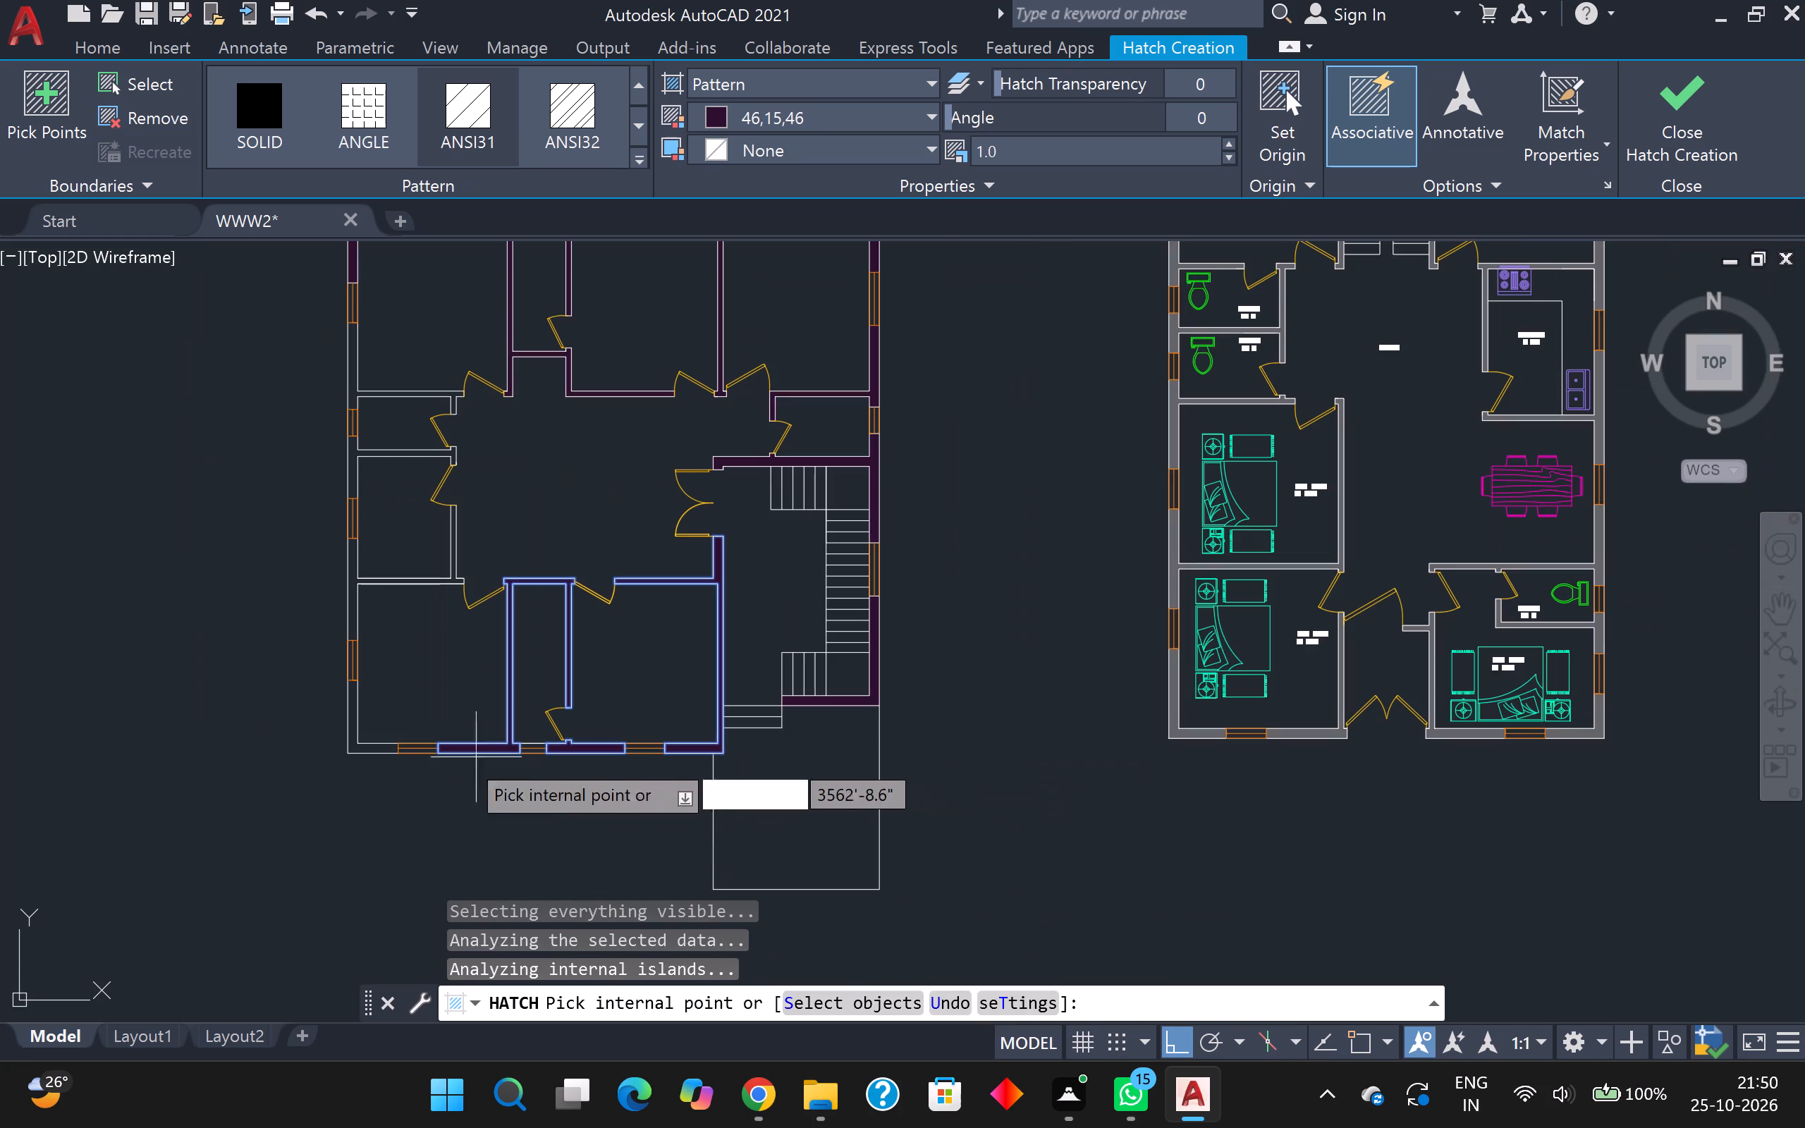
Add the bottom-left corner wall and the left exterior wall segments with their connected partitions to the hatch, and end the hatch.
scroll(381, 768, up, 1)
middle_drag(381, 768, 395, 766)
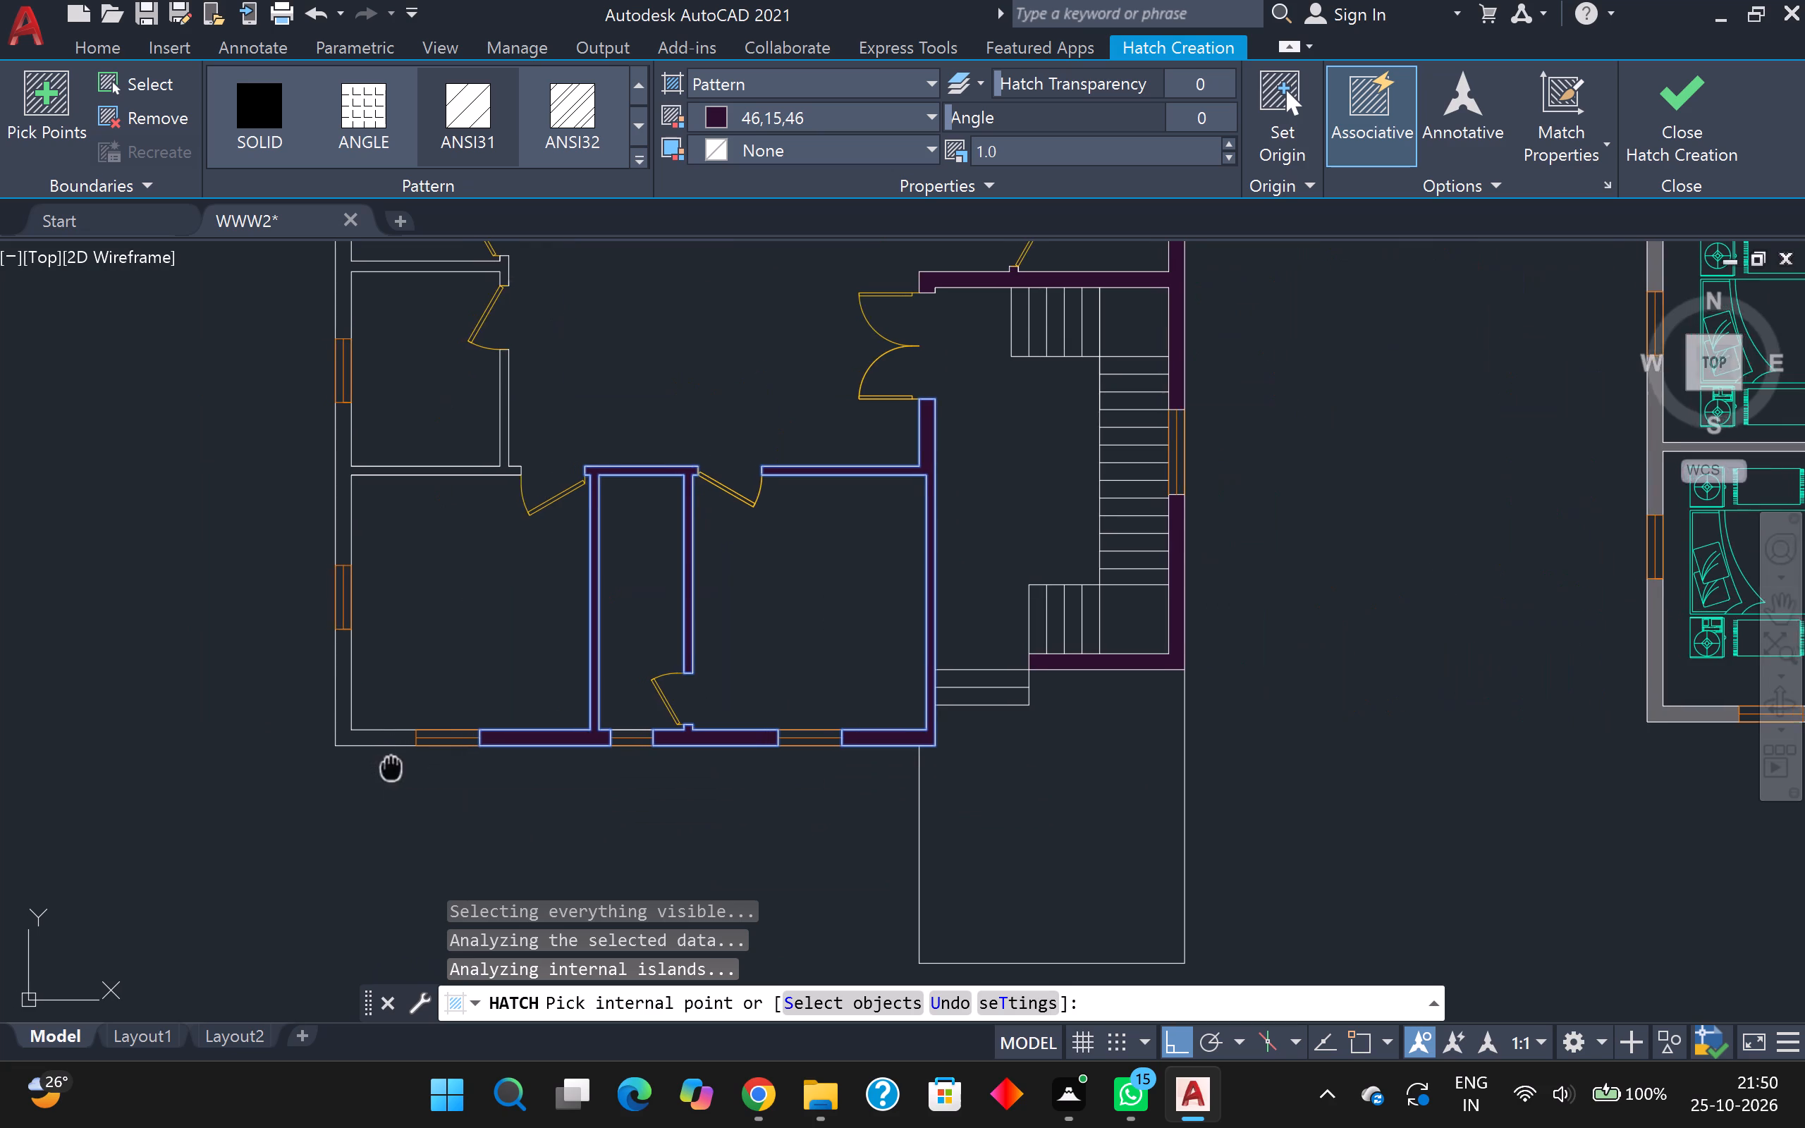
middle_drag(395, 766, 547, 720)
click(535, 694)
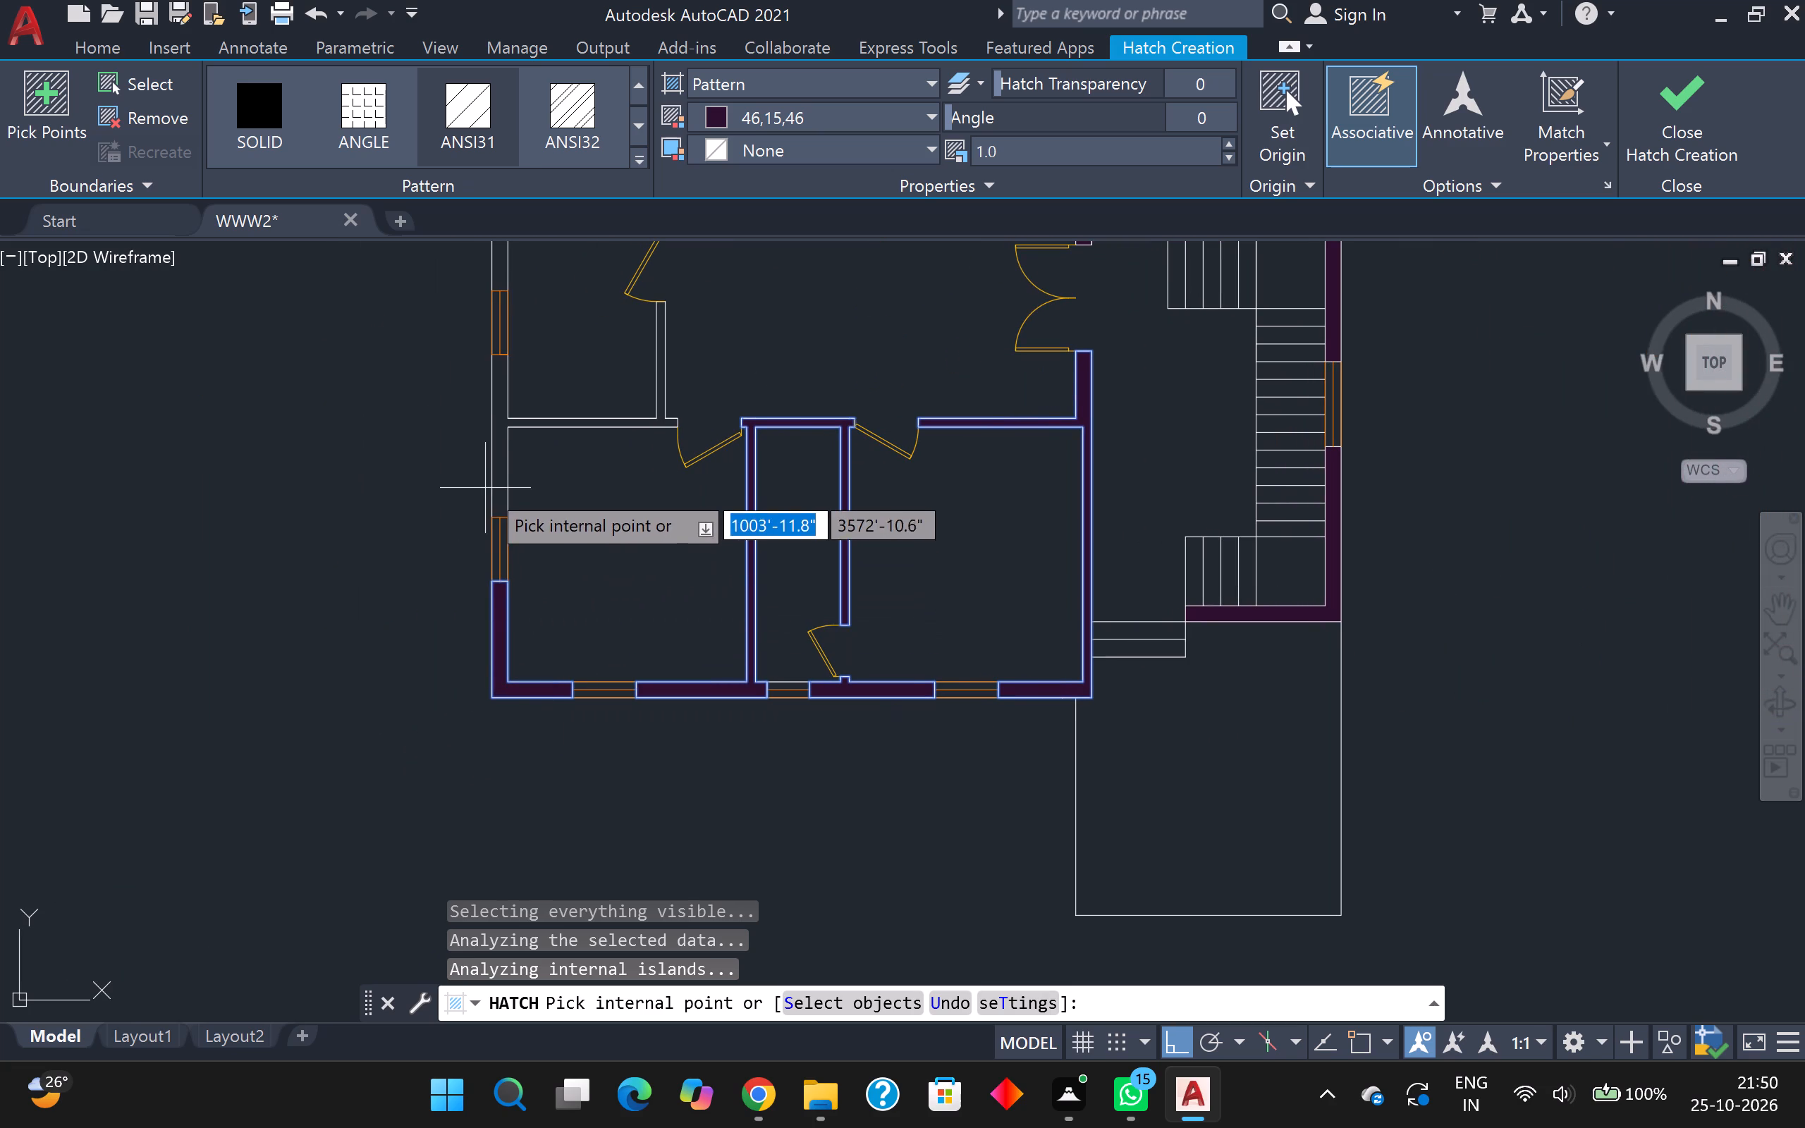
click(499, 443)
middle_drag(538, 468, 565, 689)
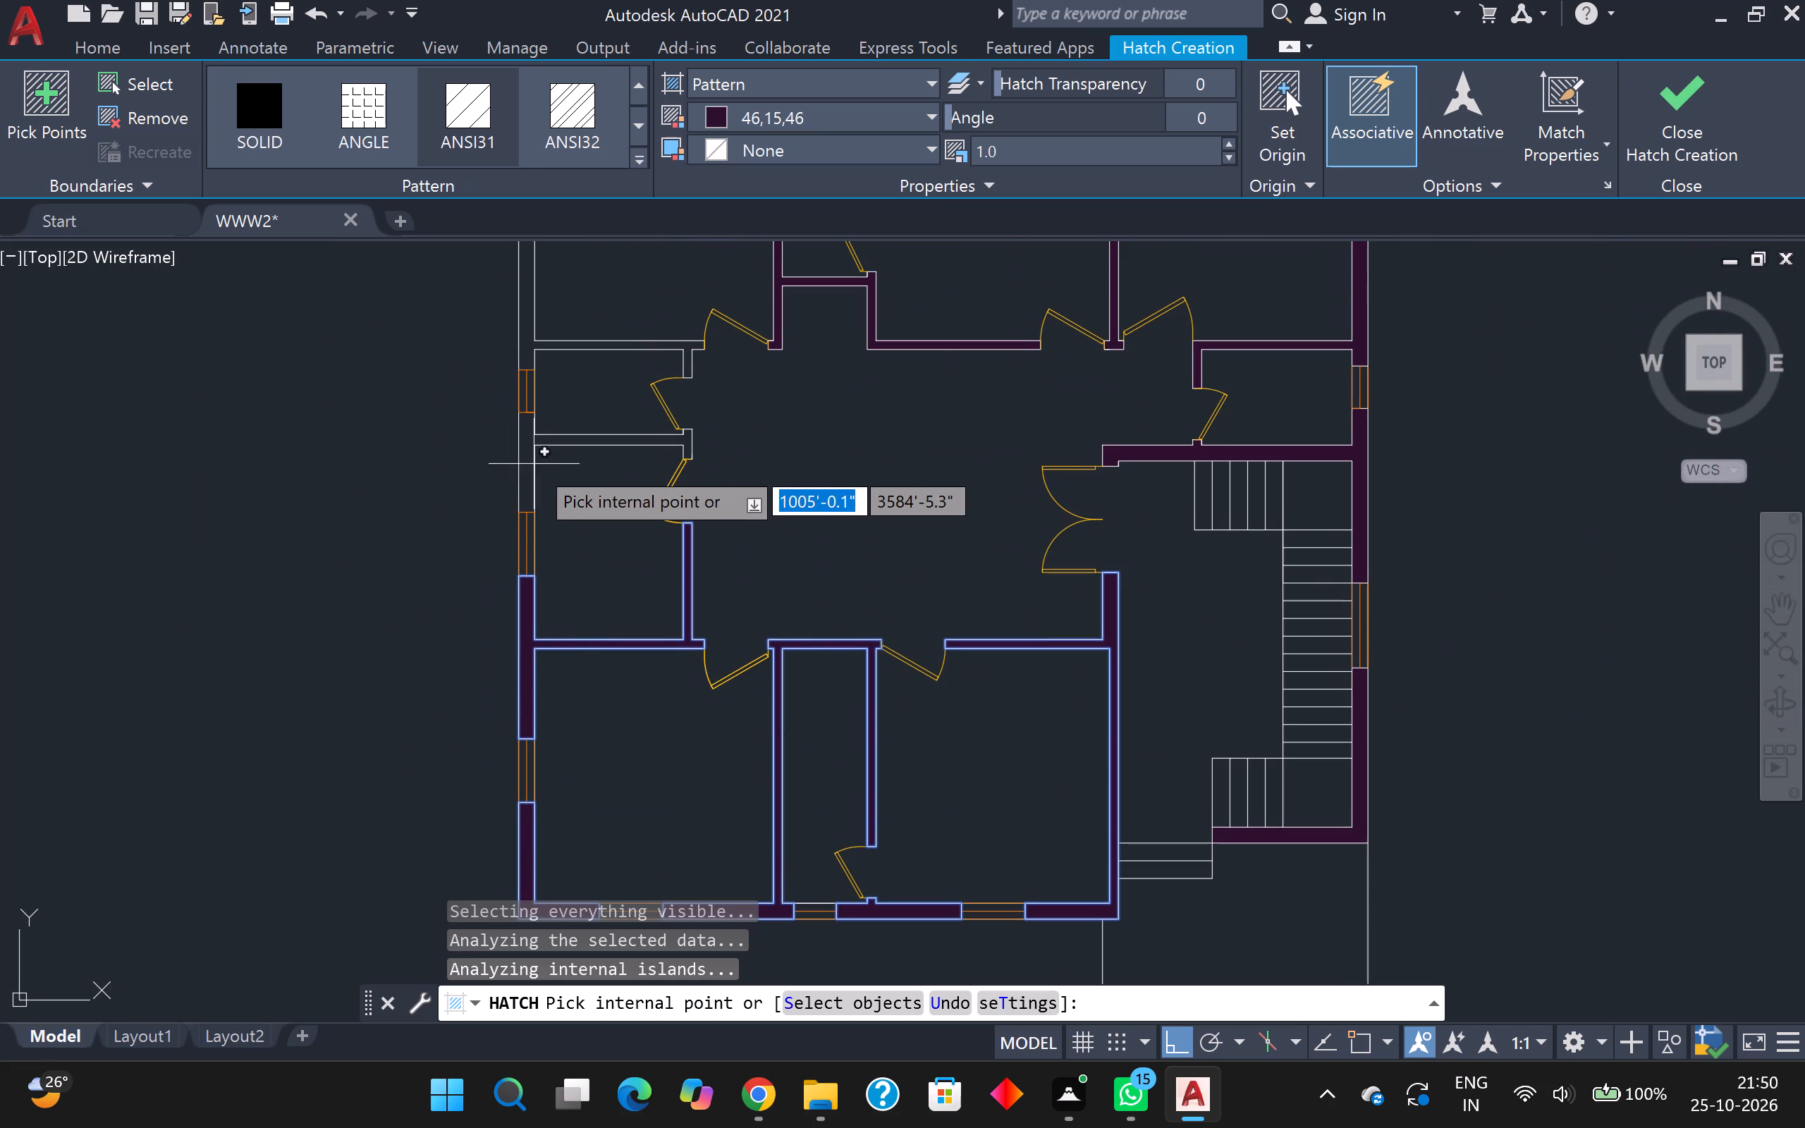
click(520, 453)
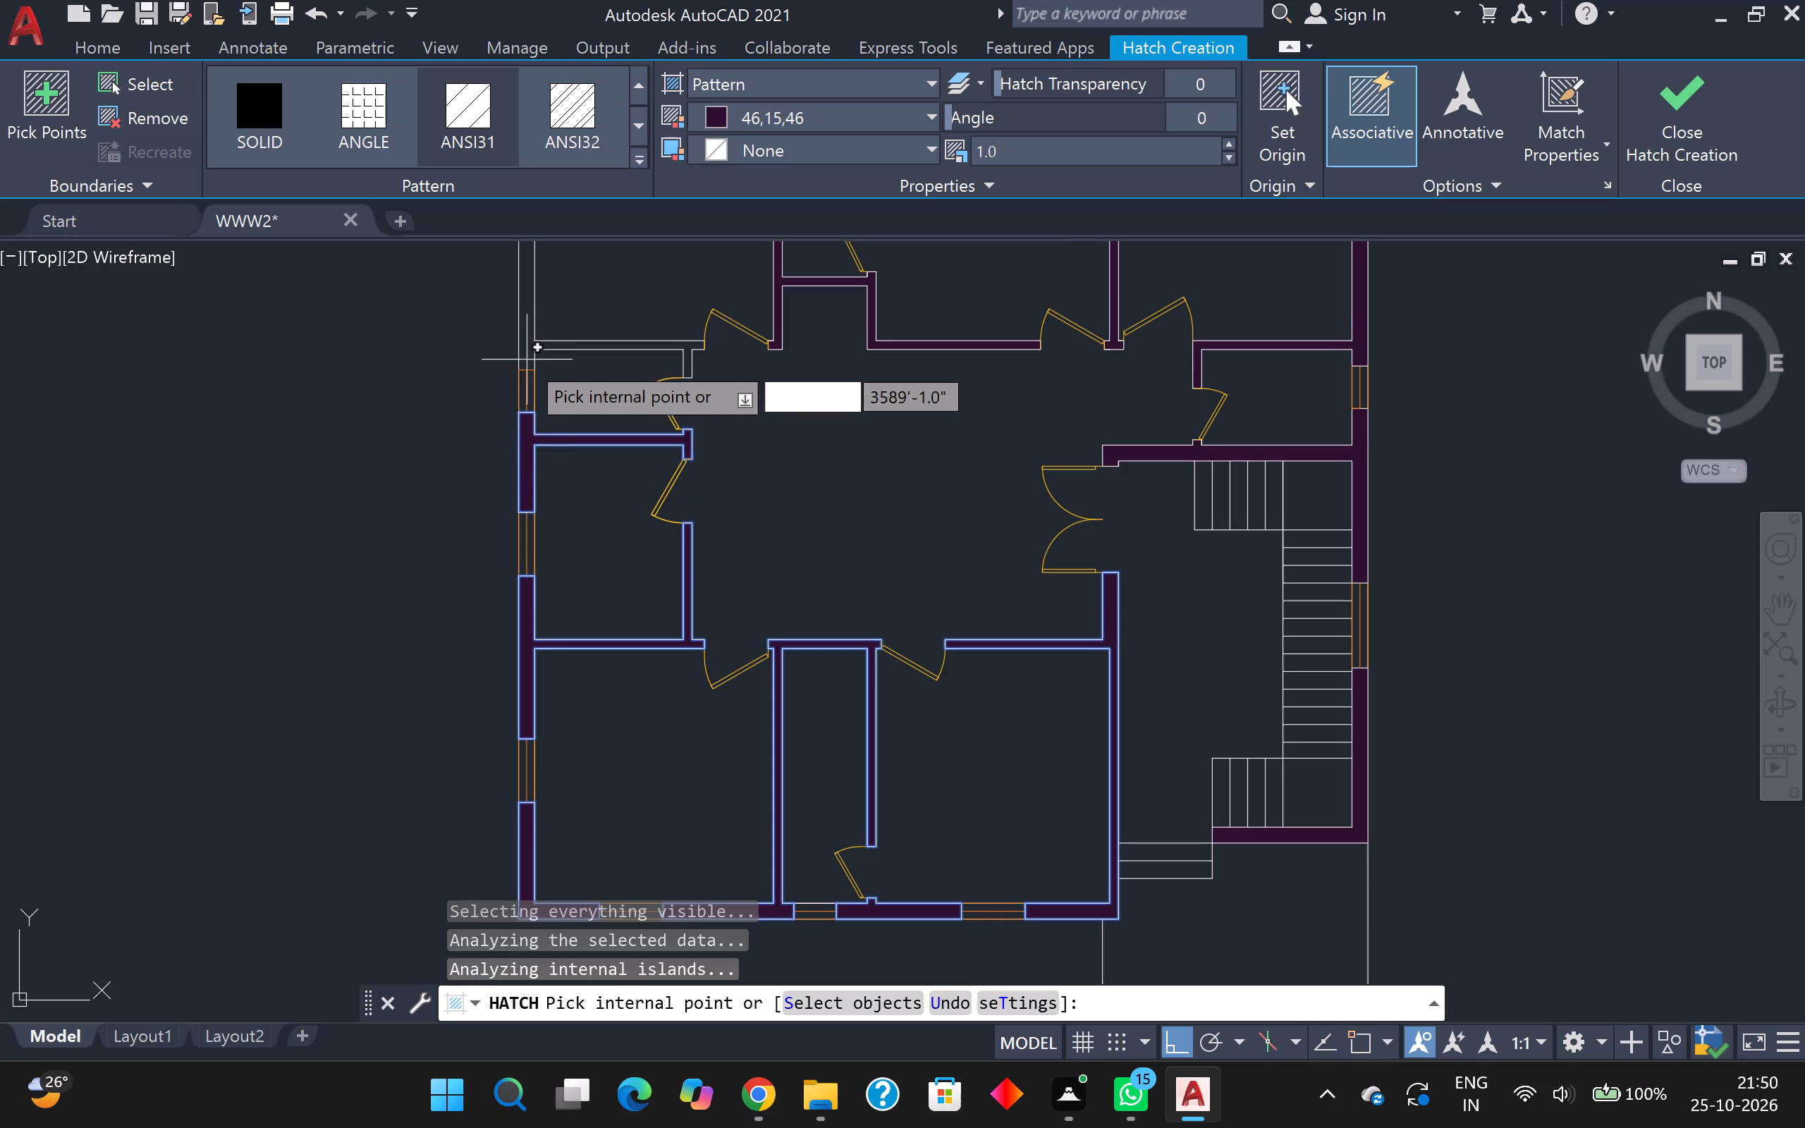
scroll(522, 357, up, 1)
scroll(520, 341, down, 2)
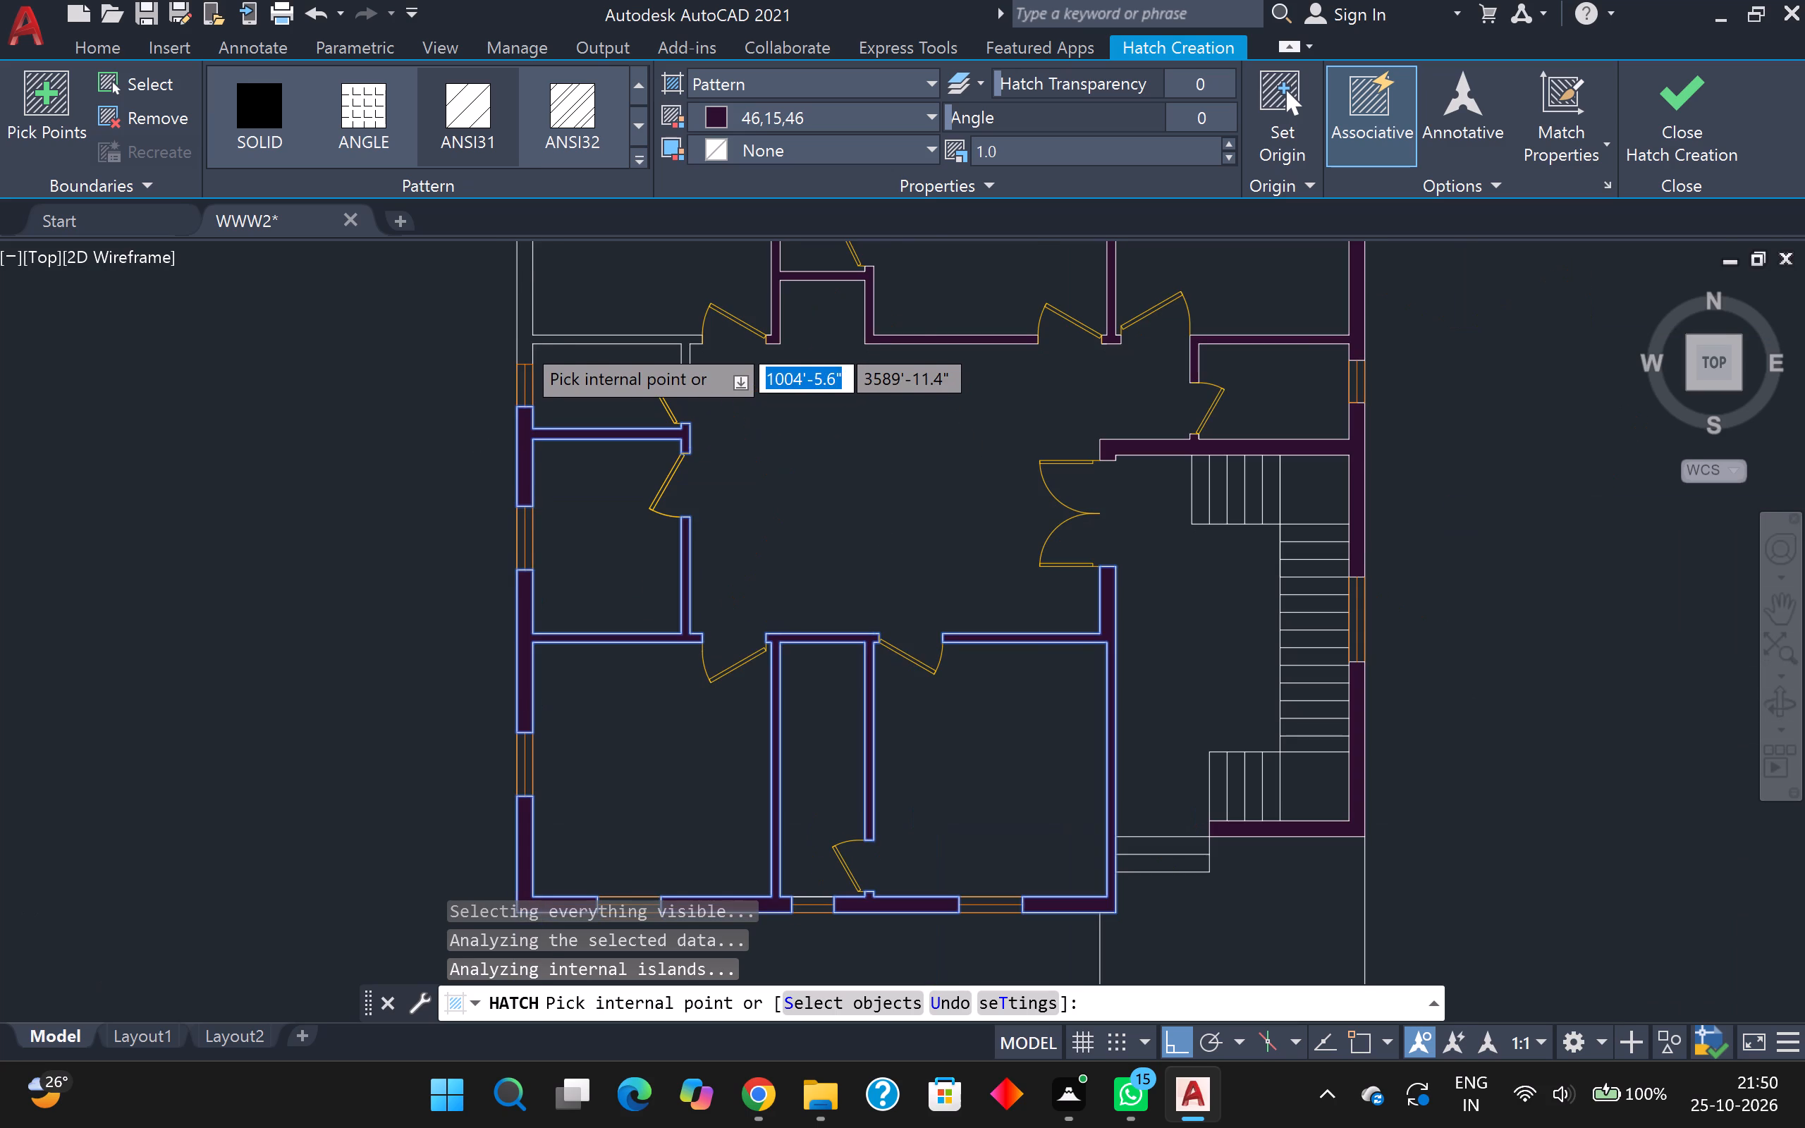
click(521, 328)
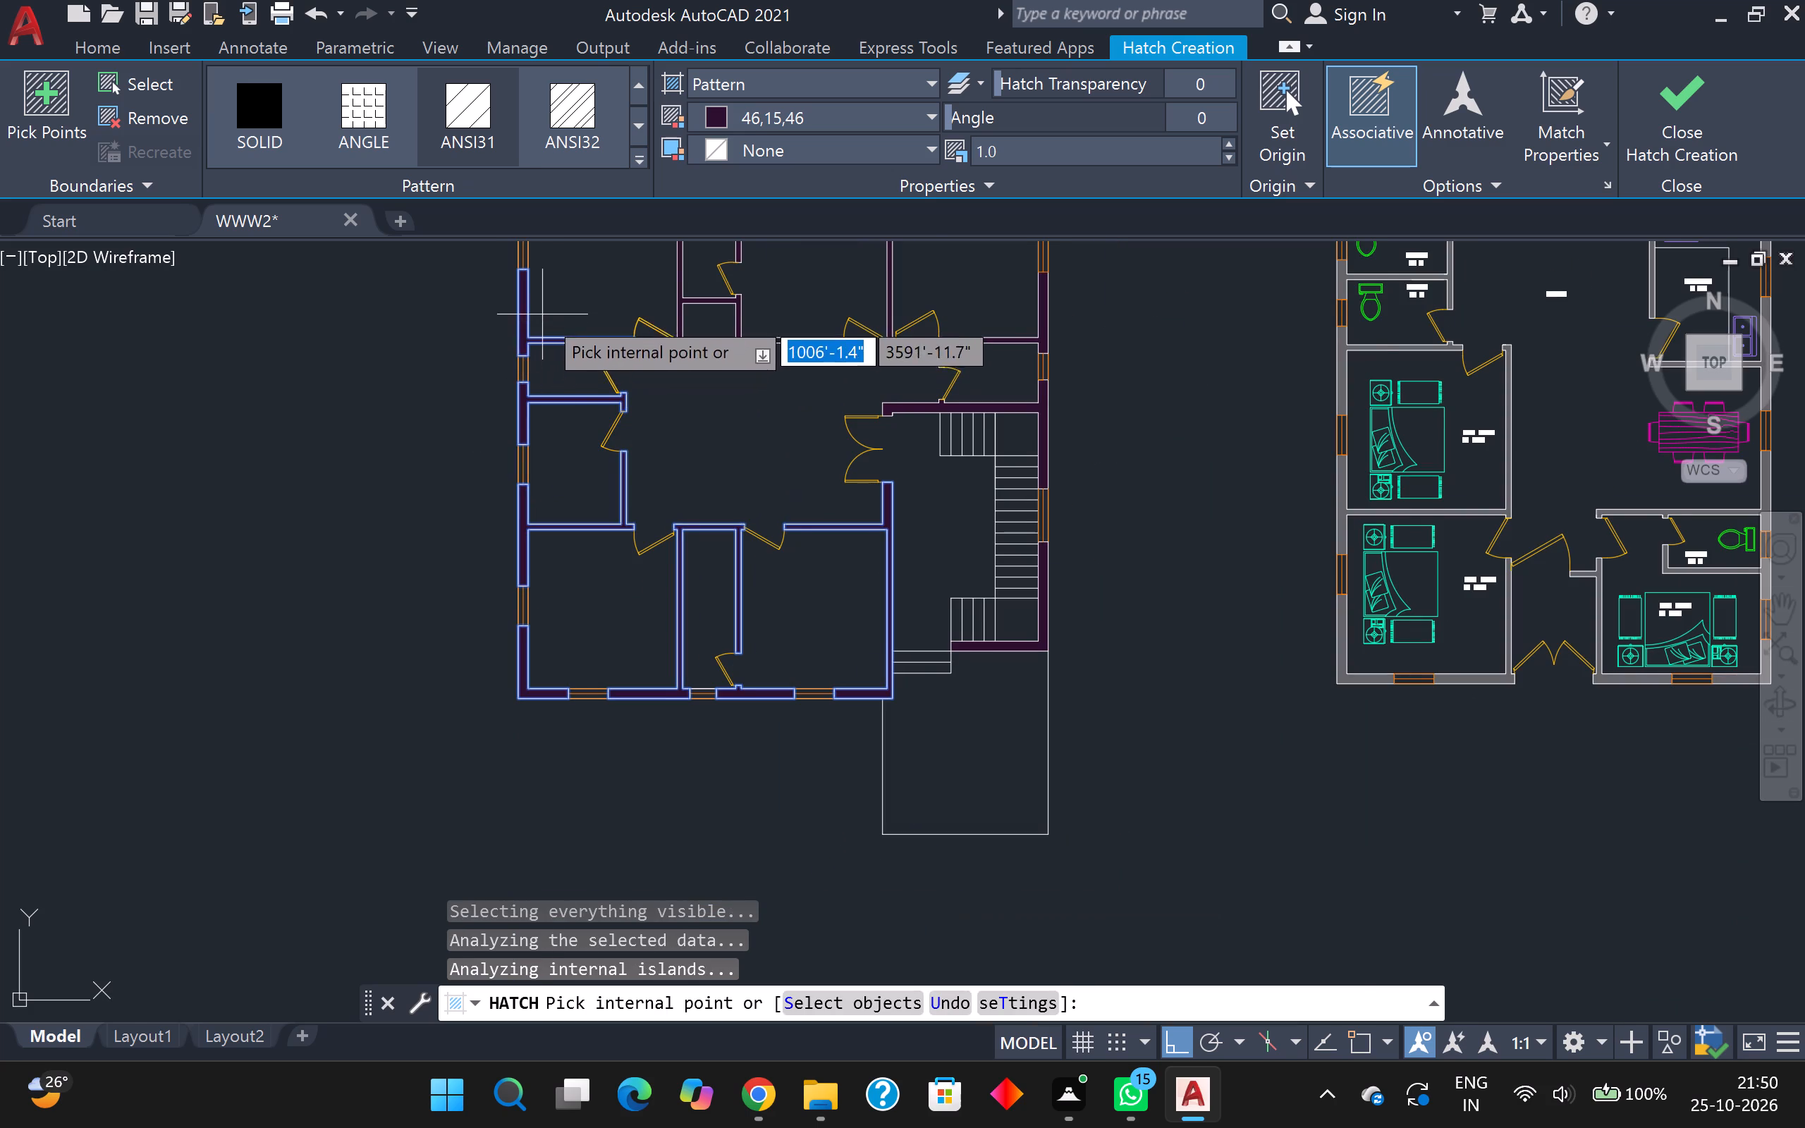
middle_drag(542, 314, 551, 549)
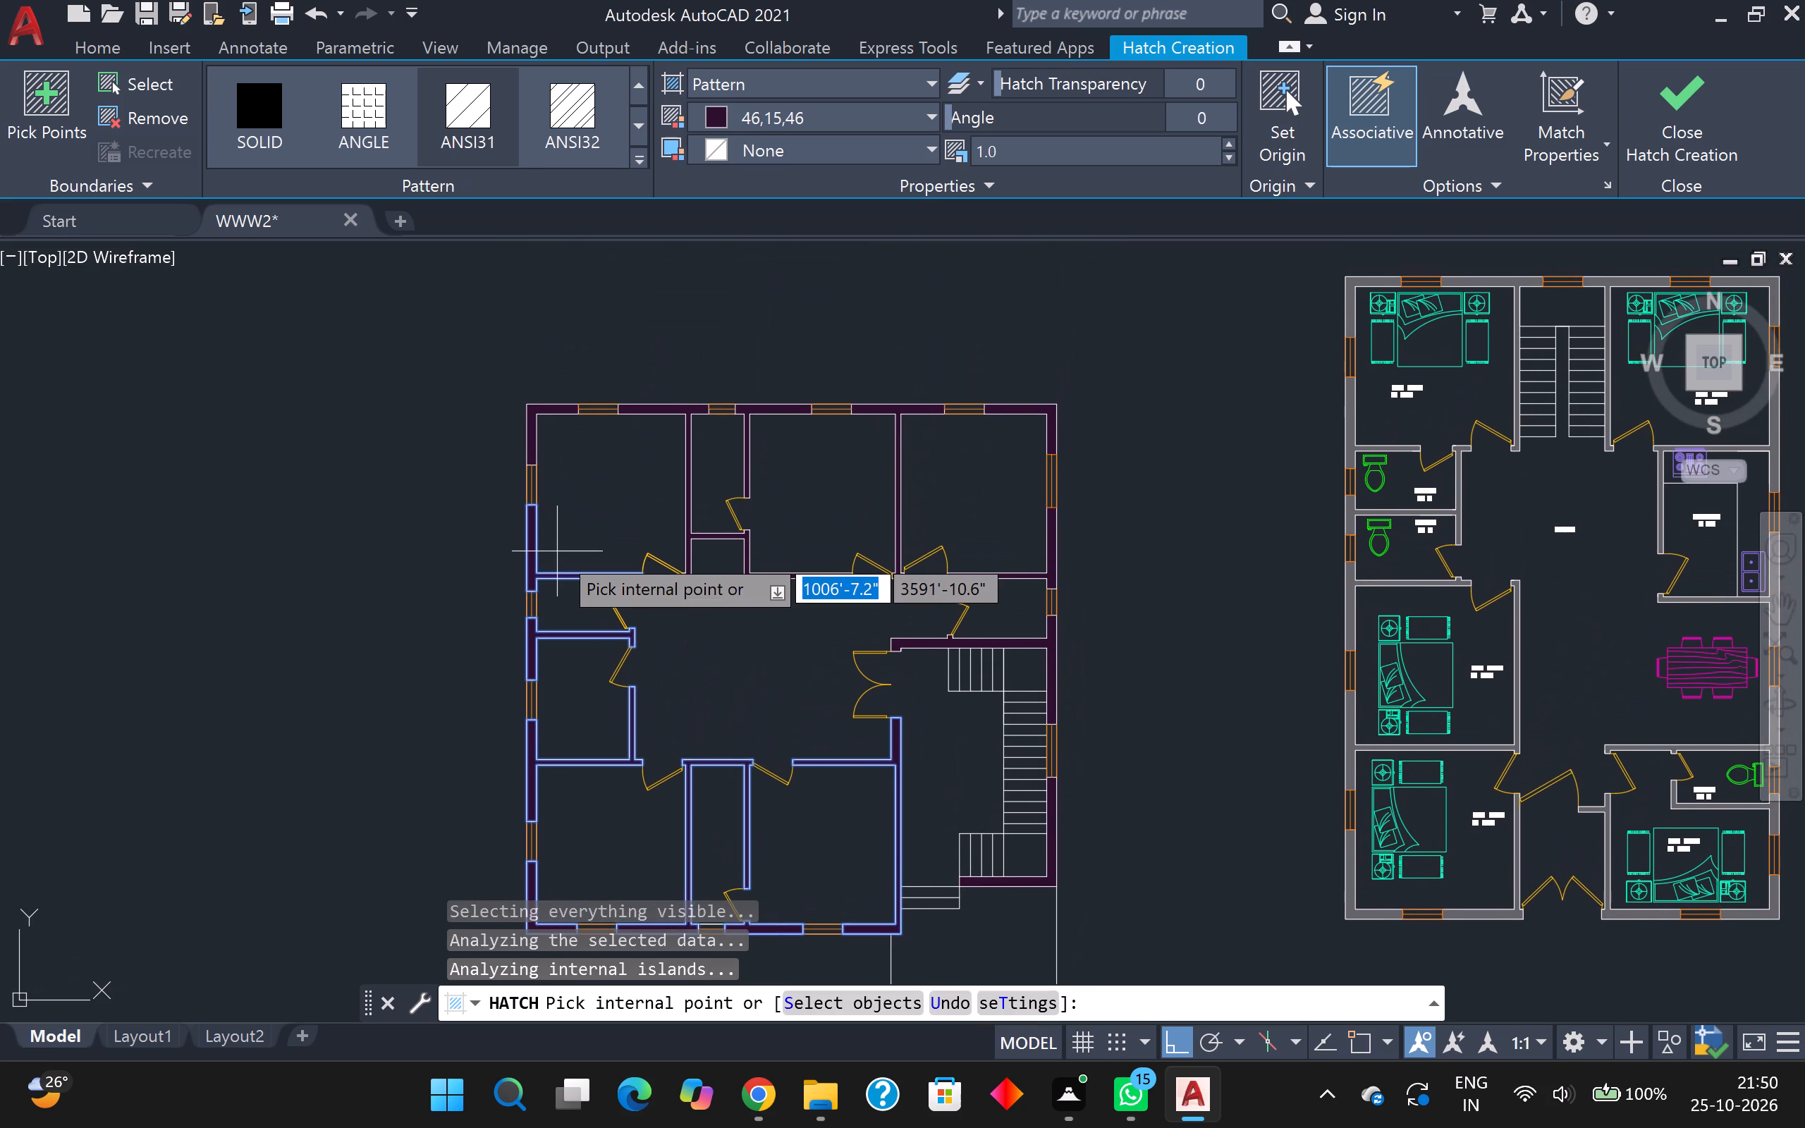
key(Escape)
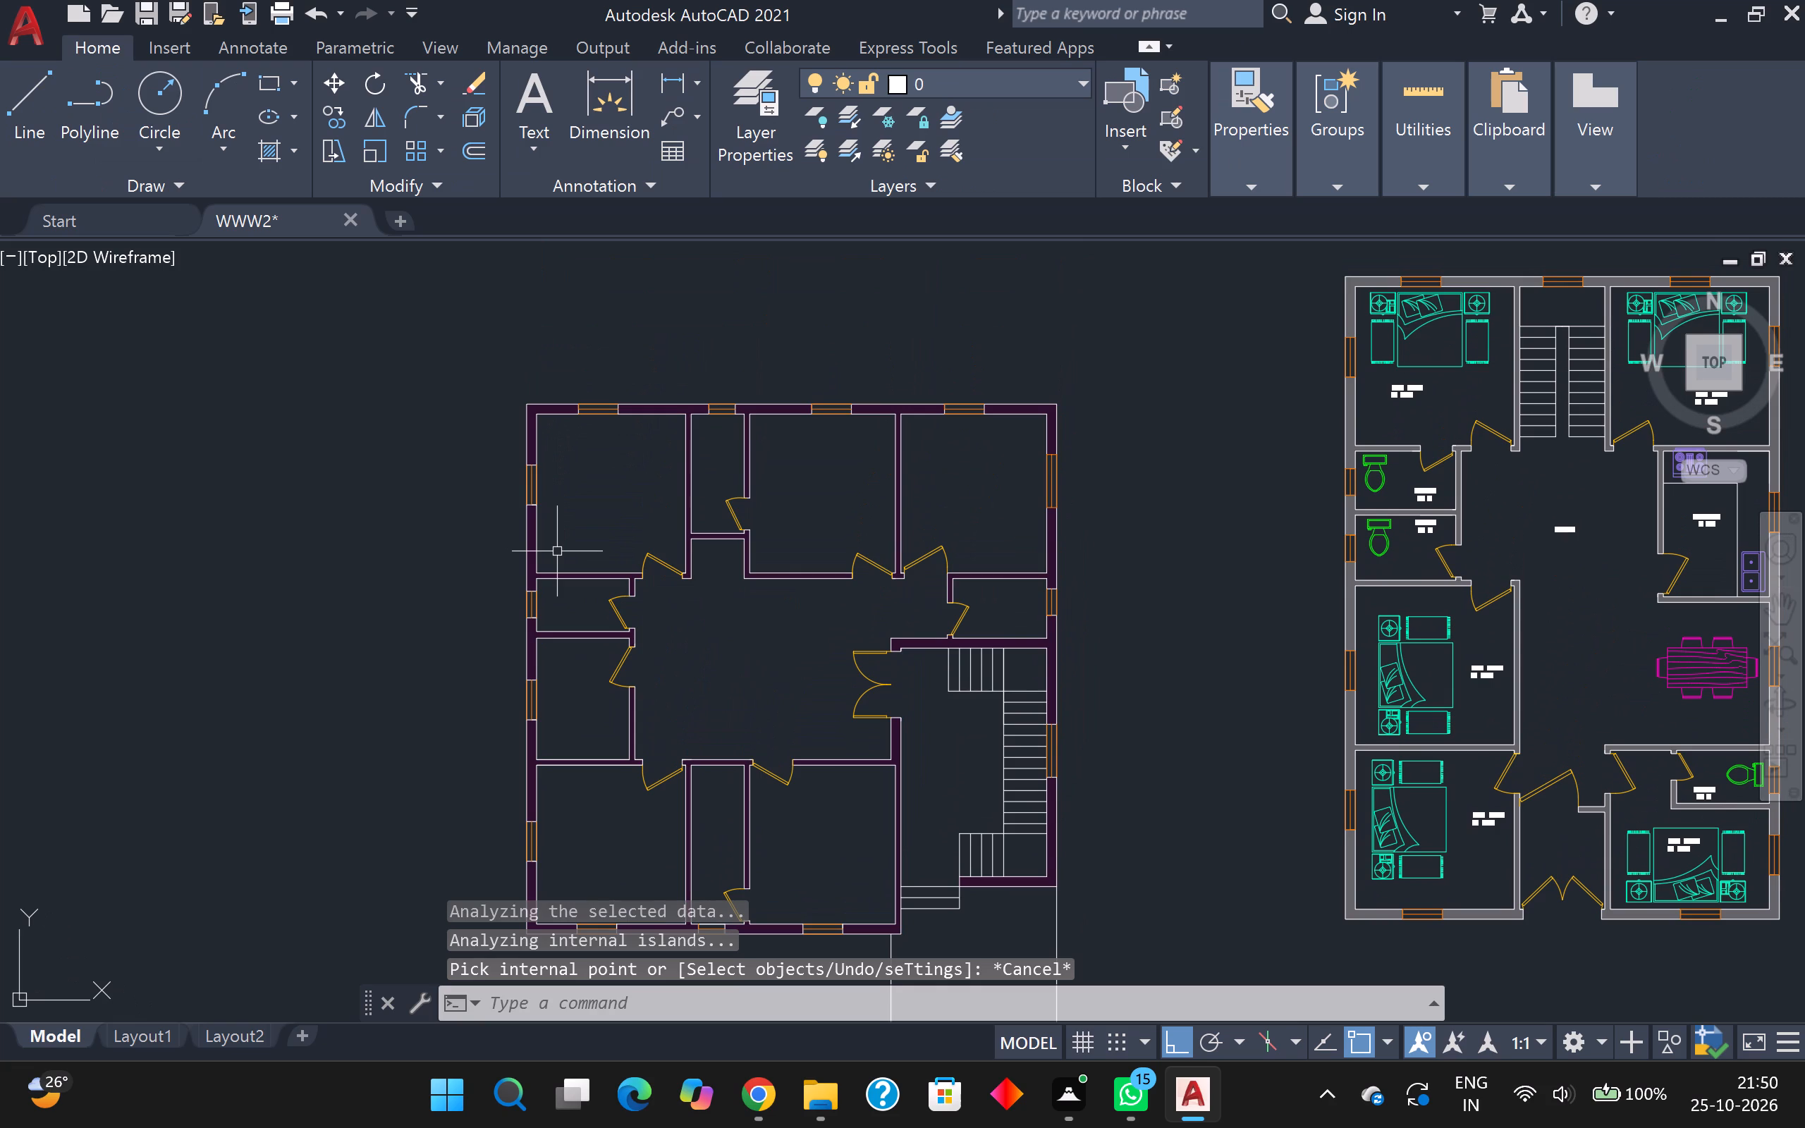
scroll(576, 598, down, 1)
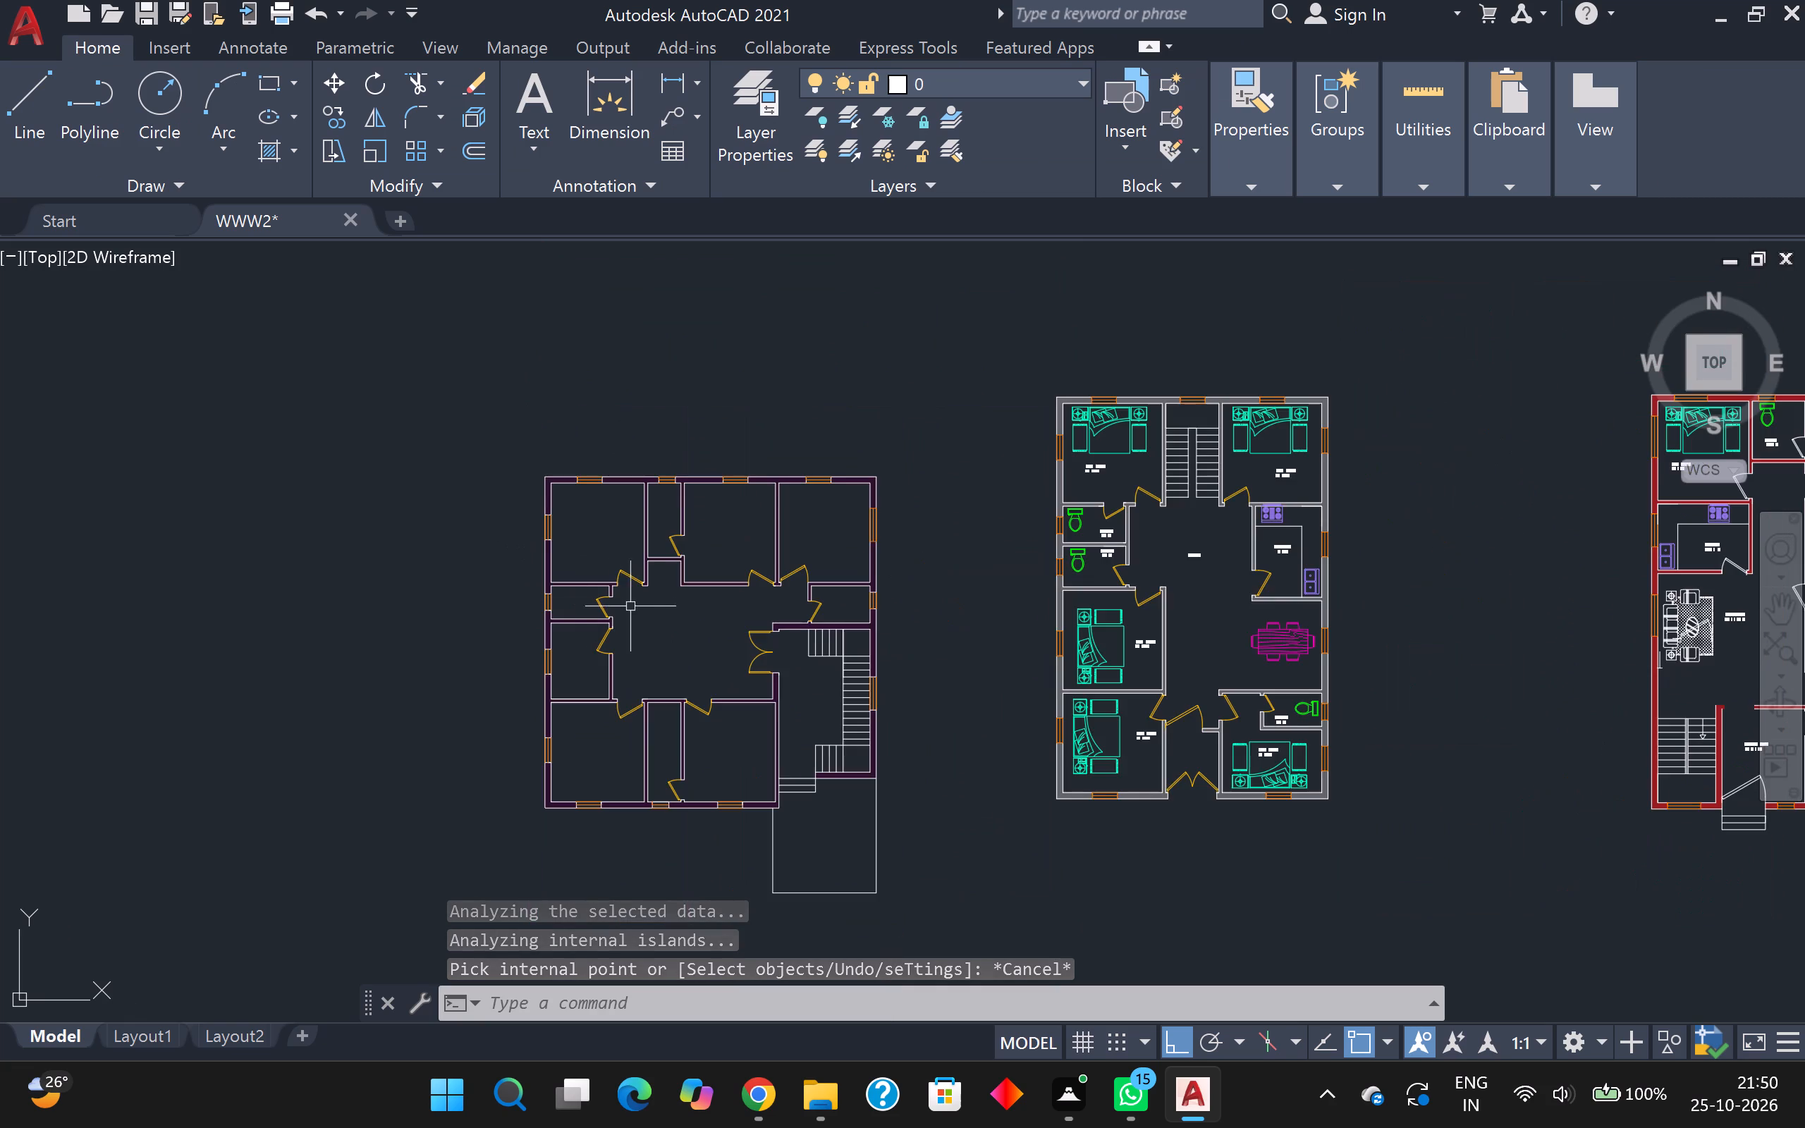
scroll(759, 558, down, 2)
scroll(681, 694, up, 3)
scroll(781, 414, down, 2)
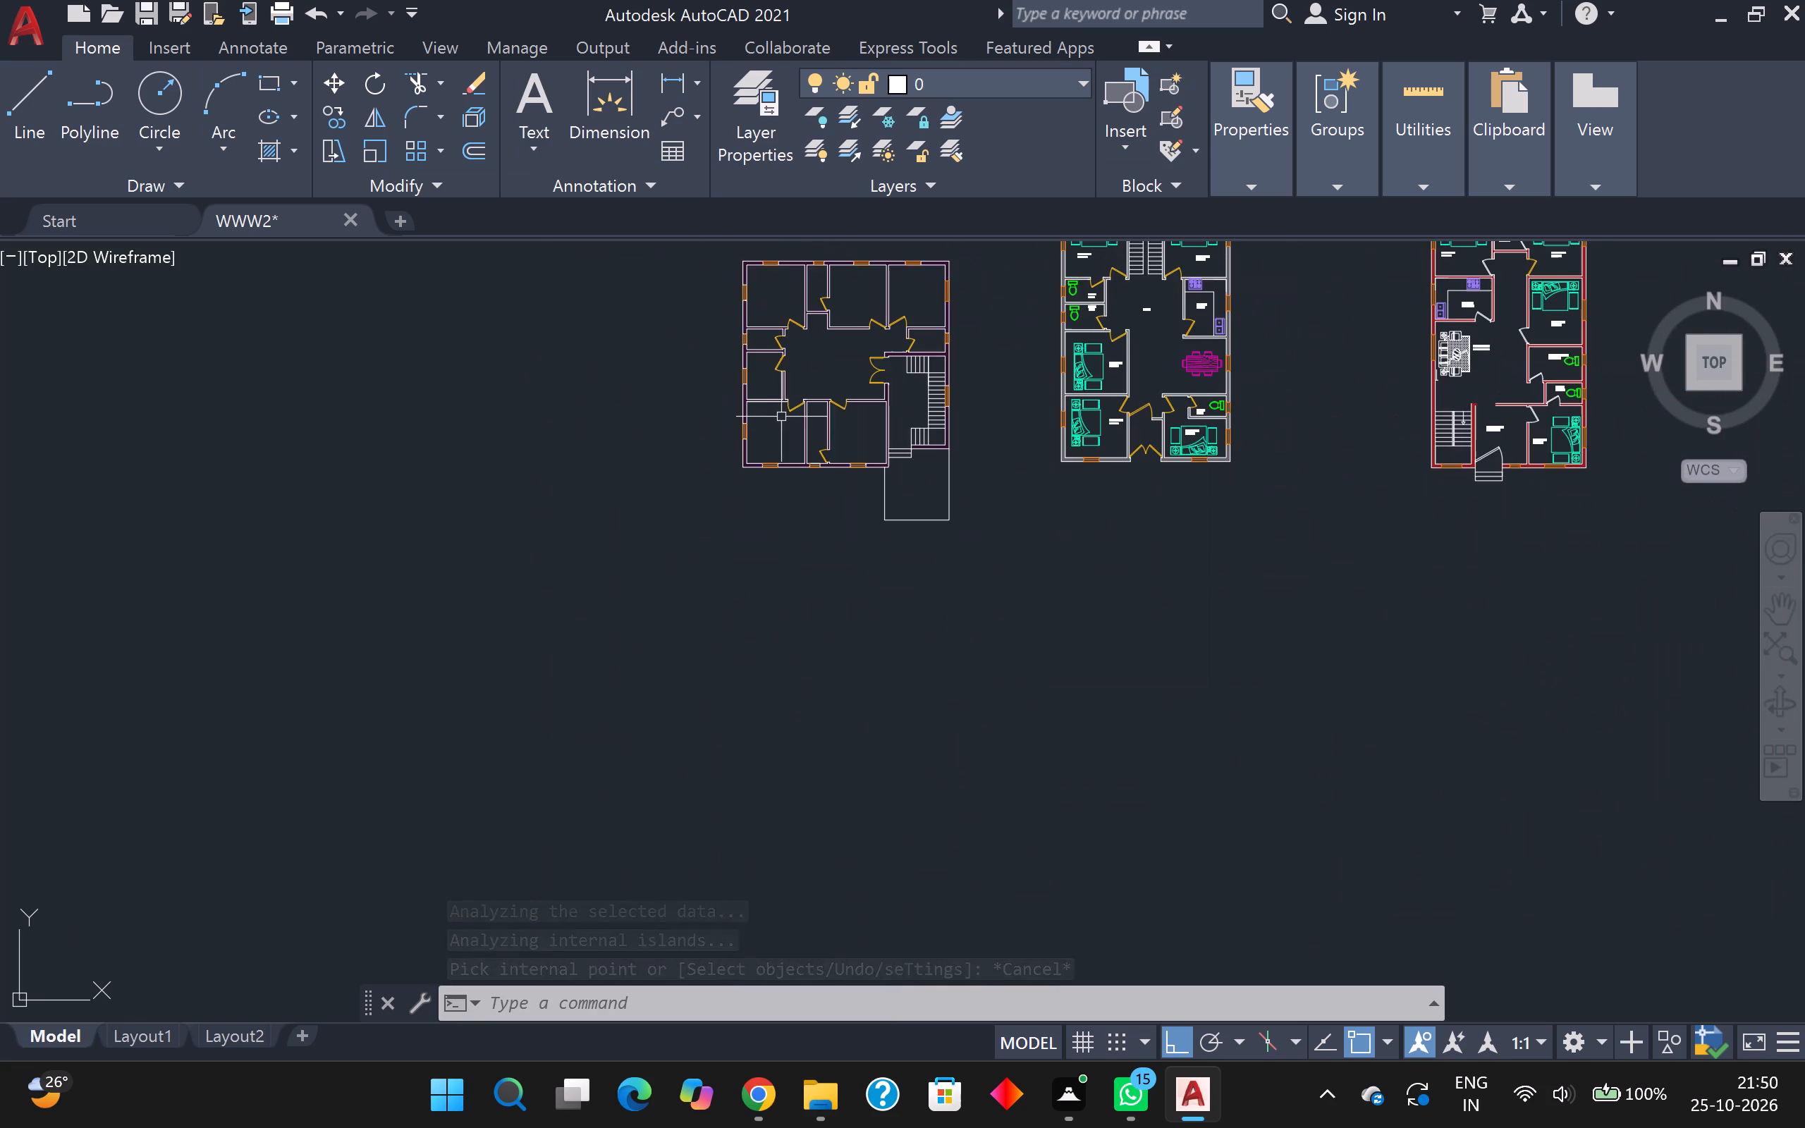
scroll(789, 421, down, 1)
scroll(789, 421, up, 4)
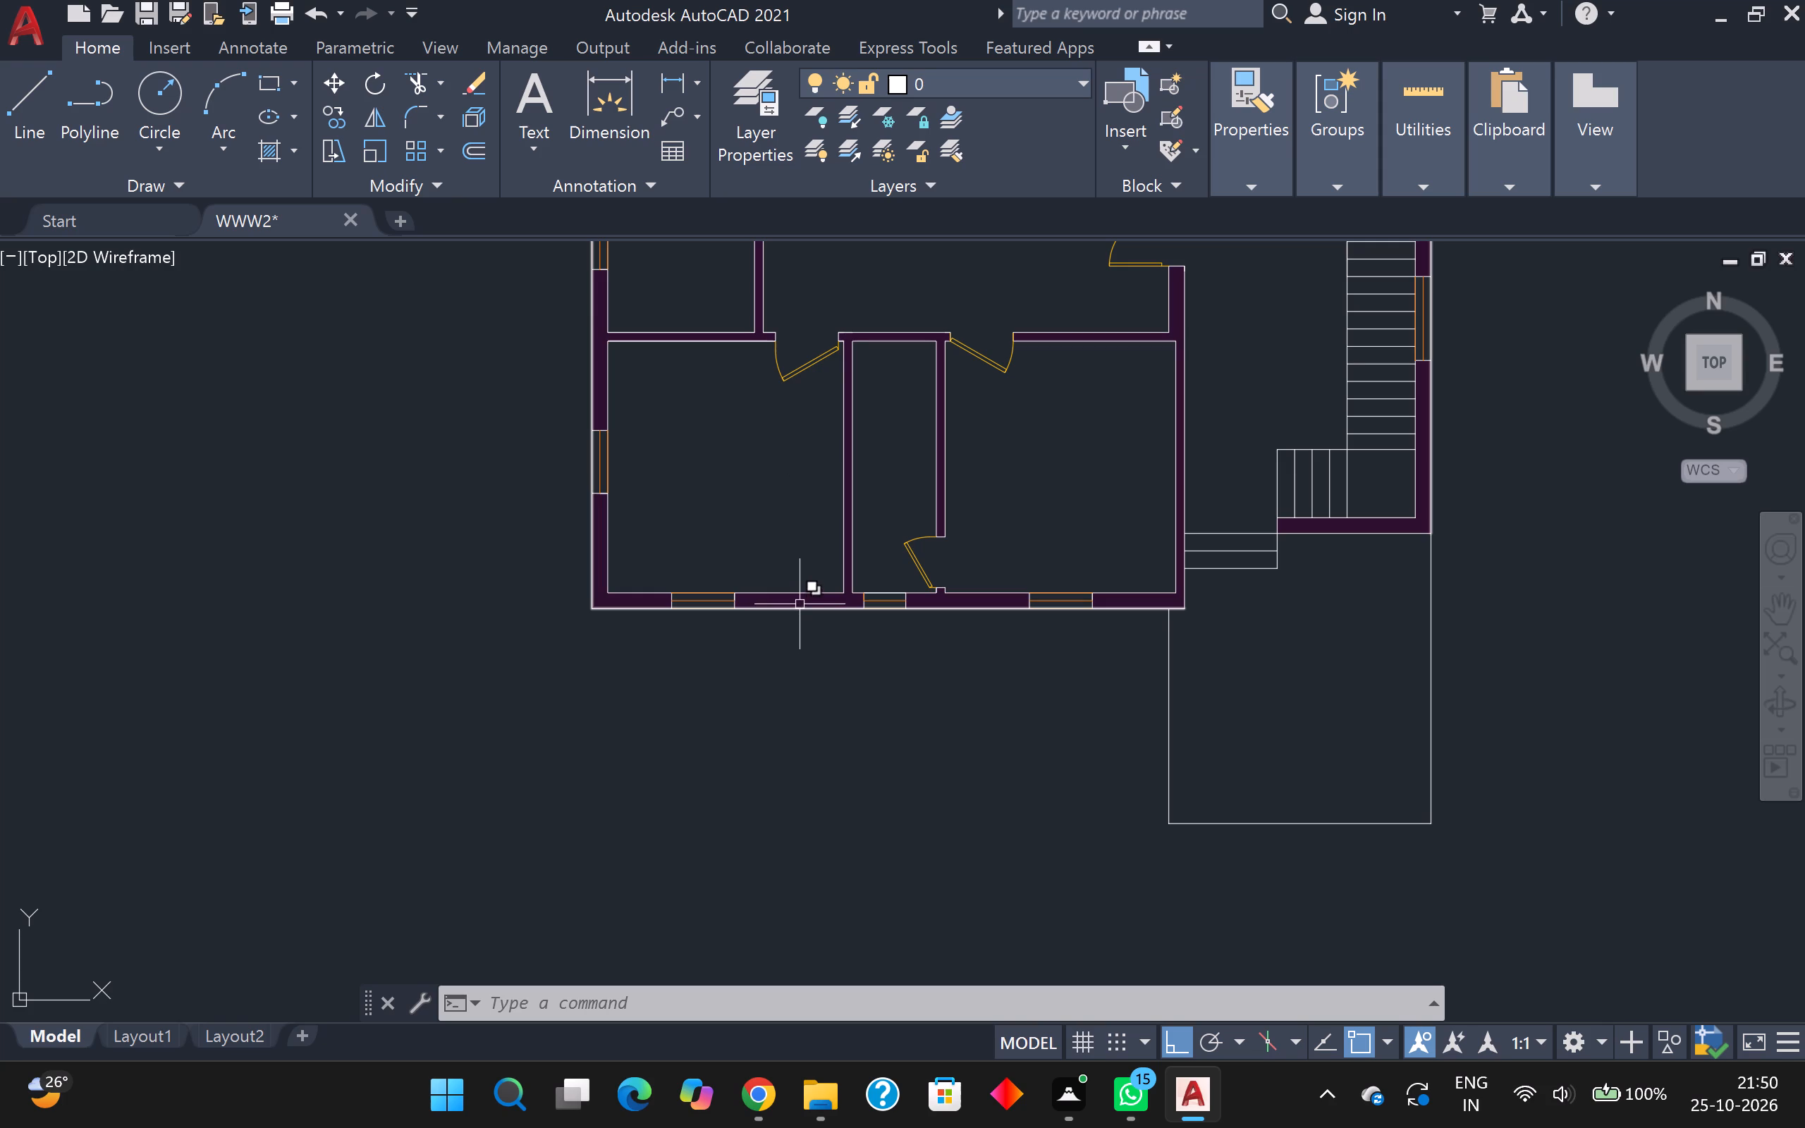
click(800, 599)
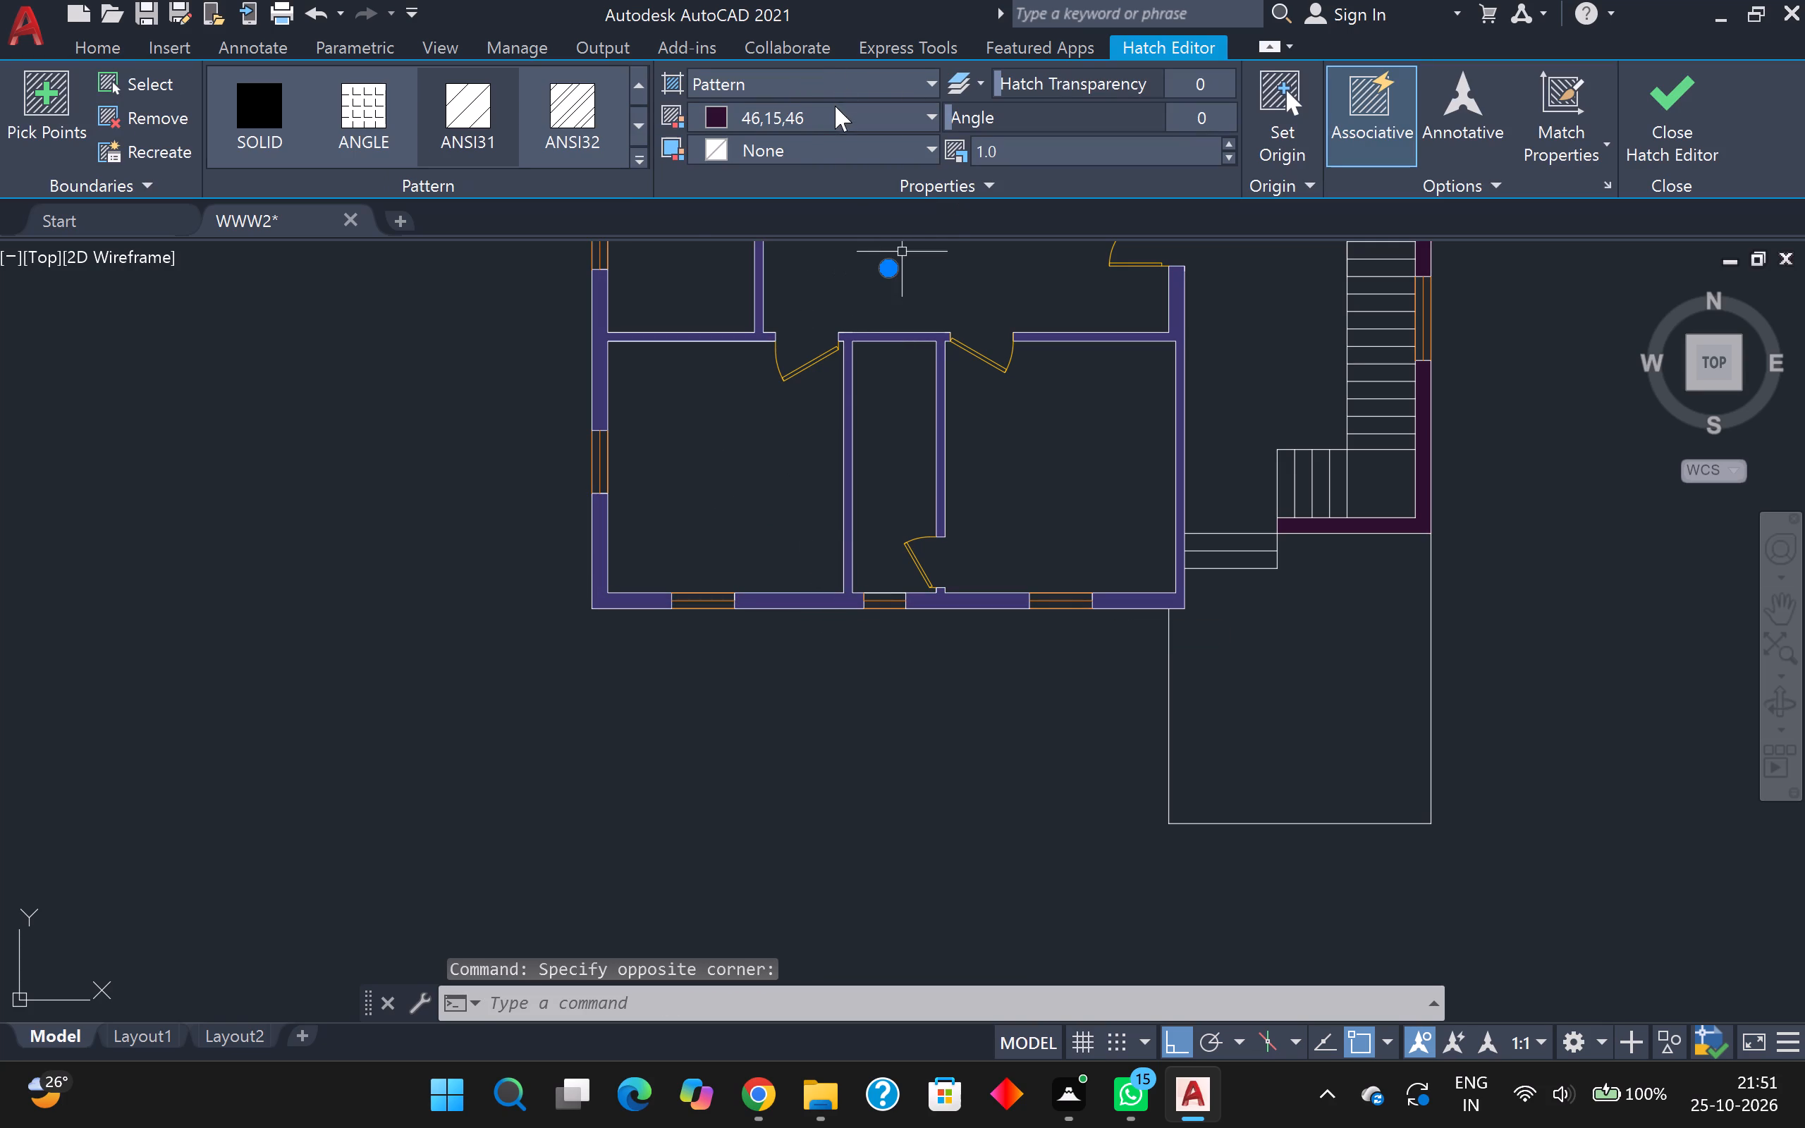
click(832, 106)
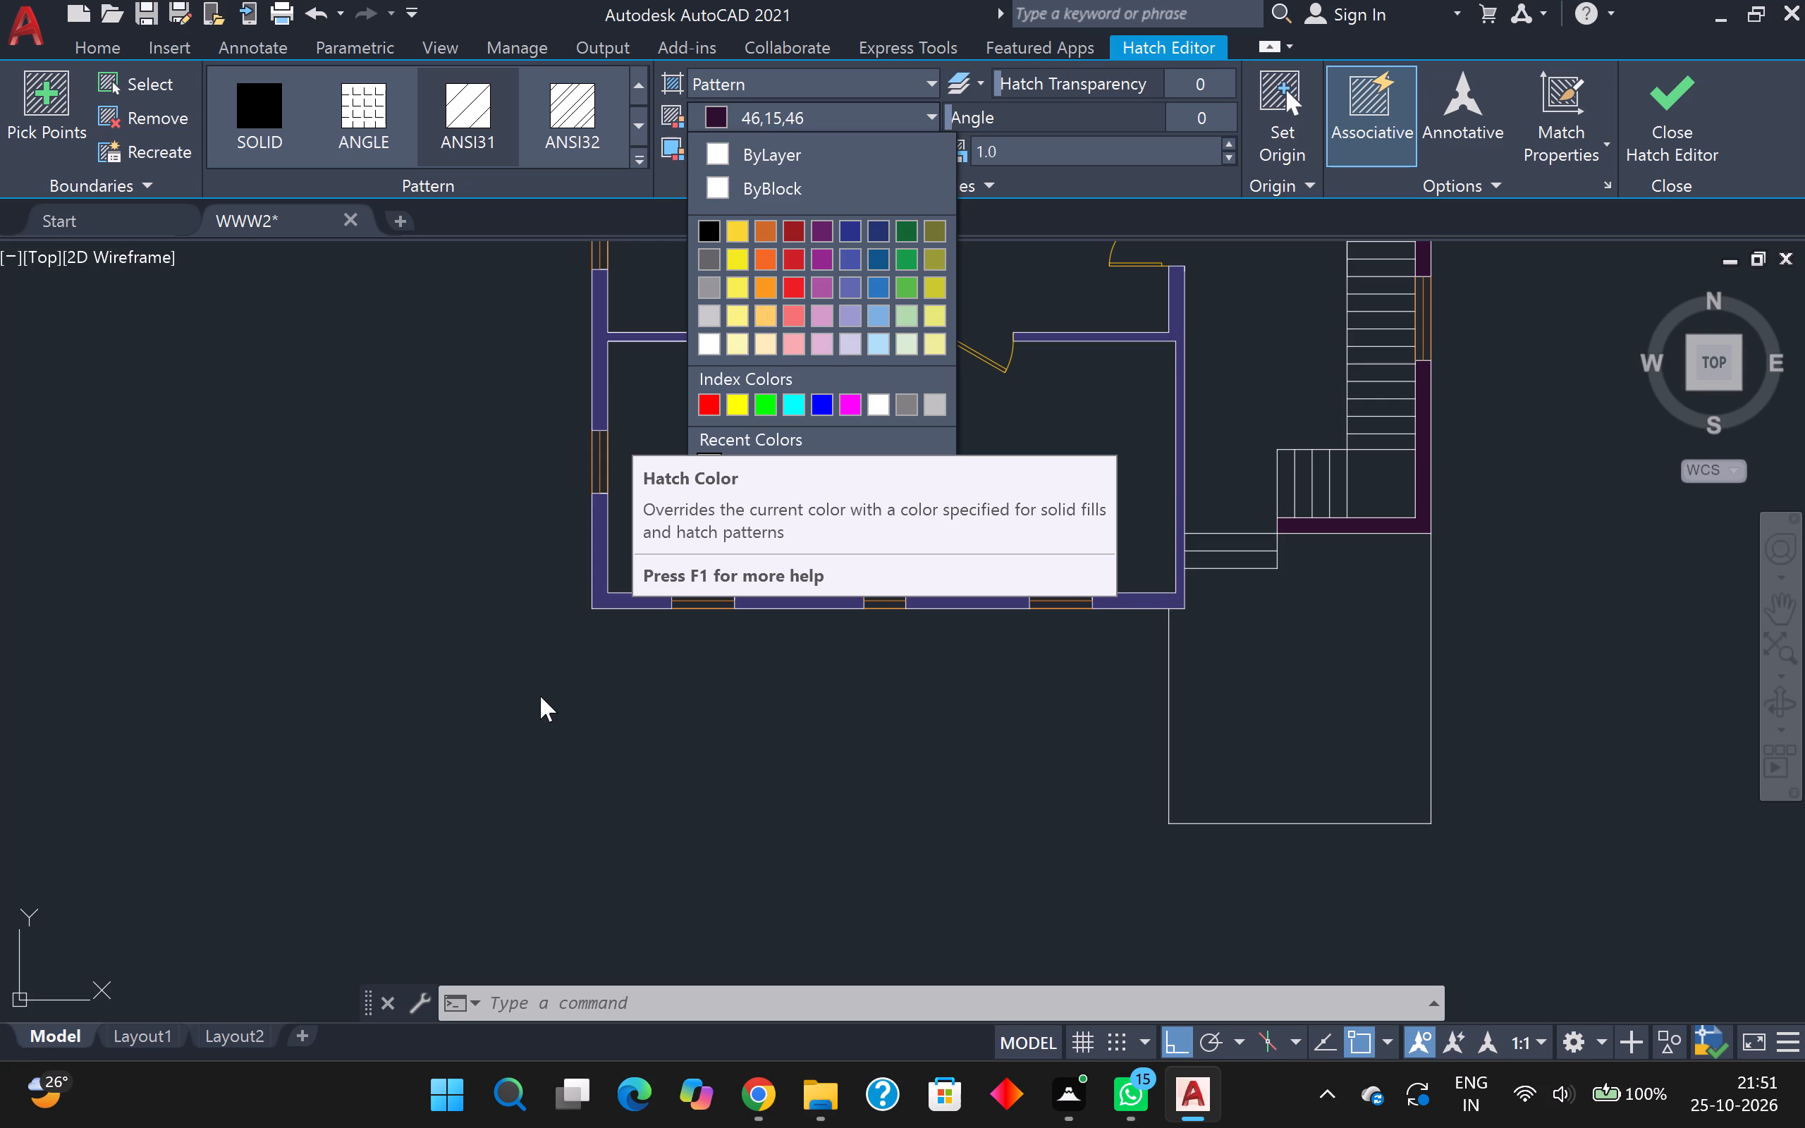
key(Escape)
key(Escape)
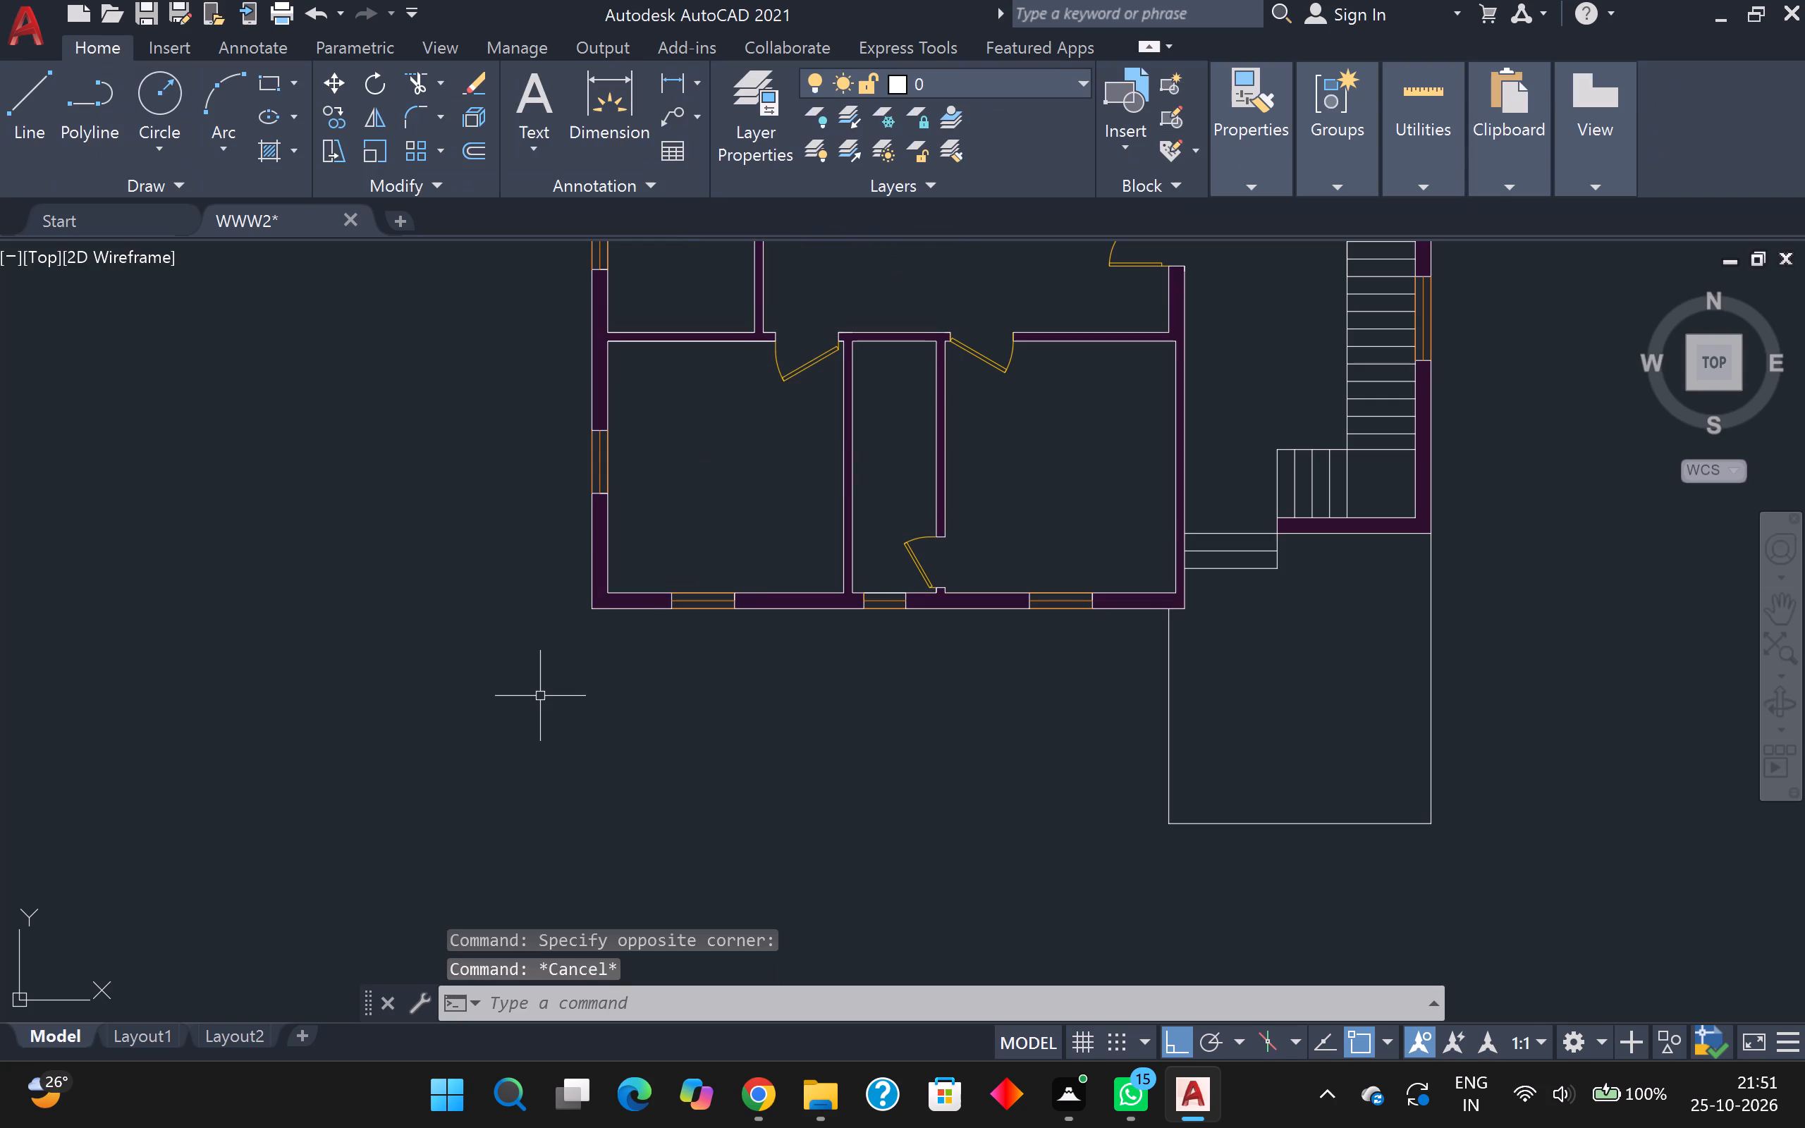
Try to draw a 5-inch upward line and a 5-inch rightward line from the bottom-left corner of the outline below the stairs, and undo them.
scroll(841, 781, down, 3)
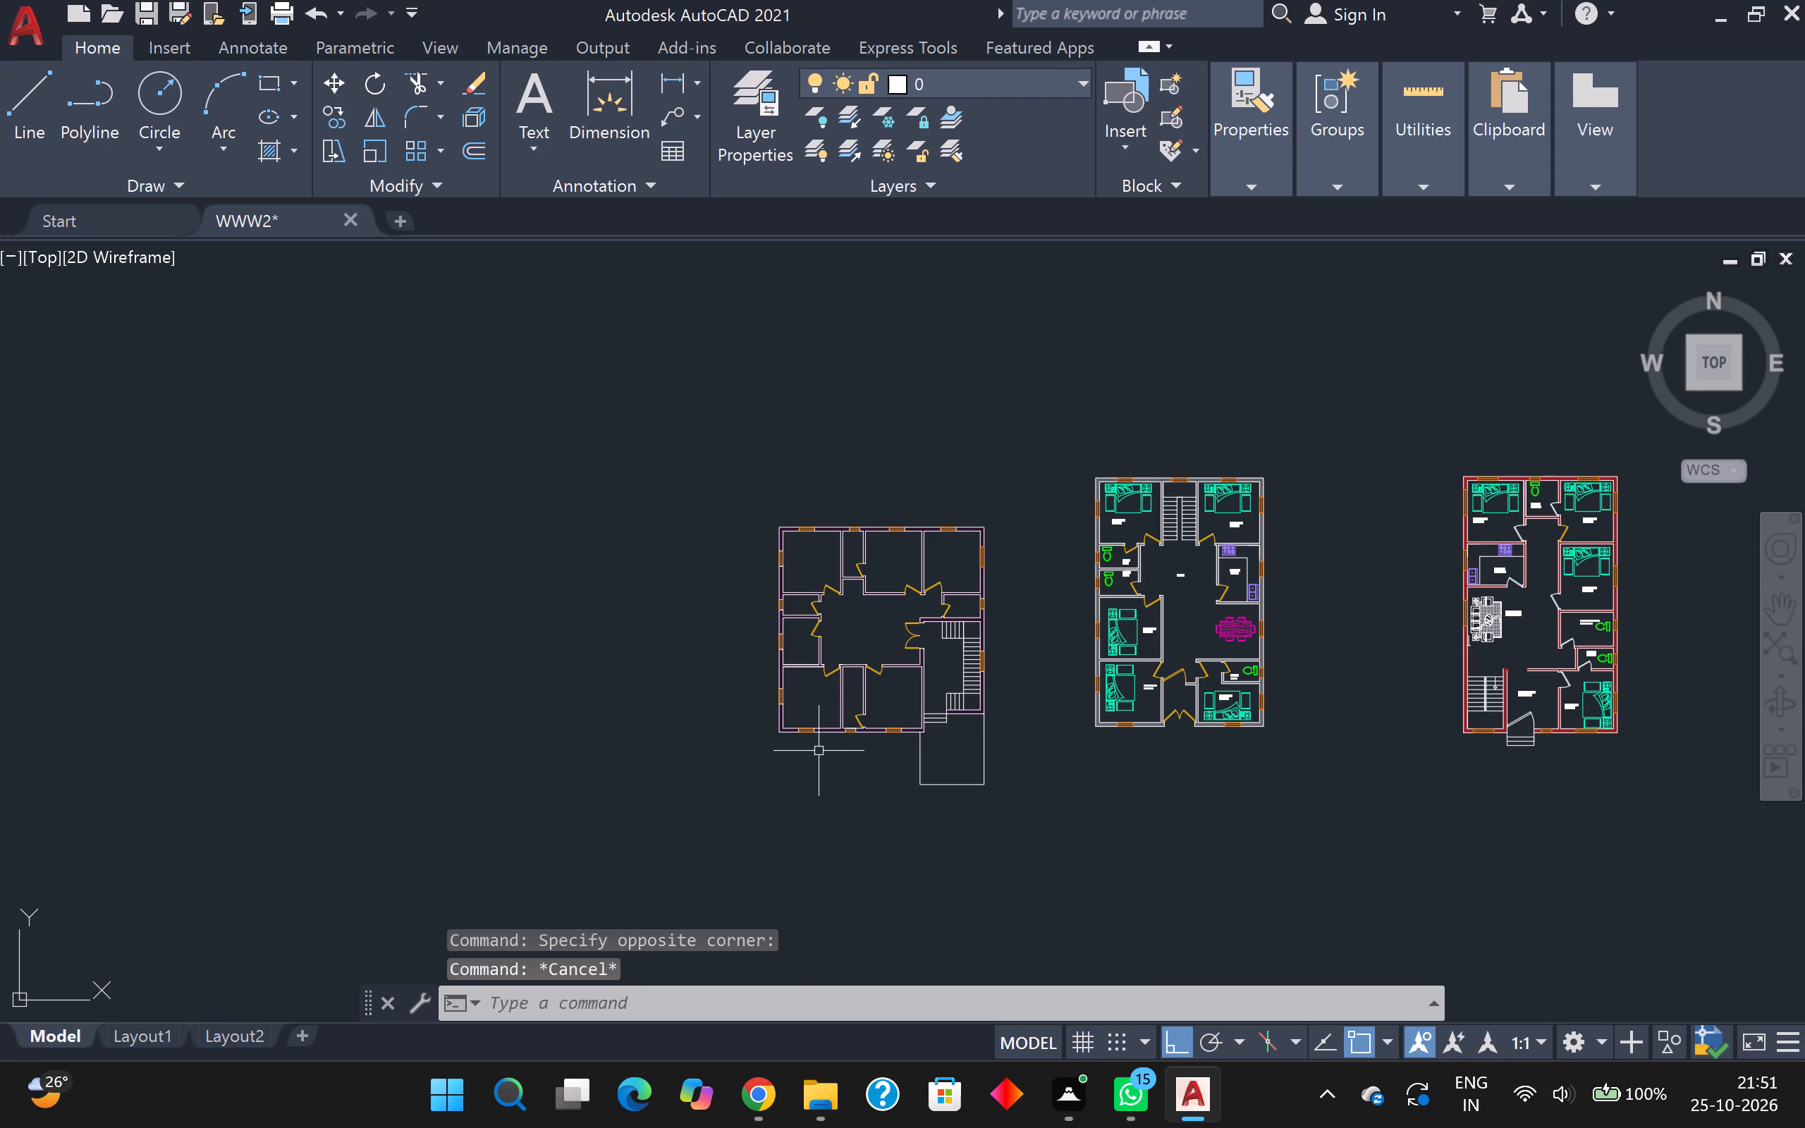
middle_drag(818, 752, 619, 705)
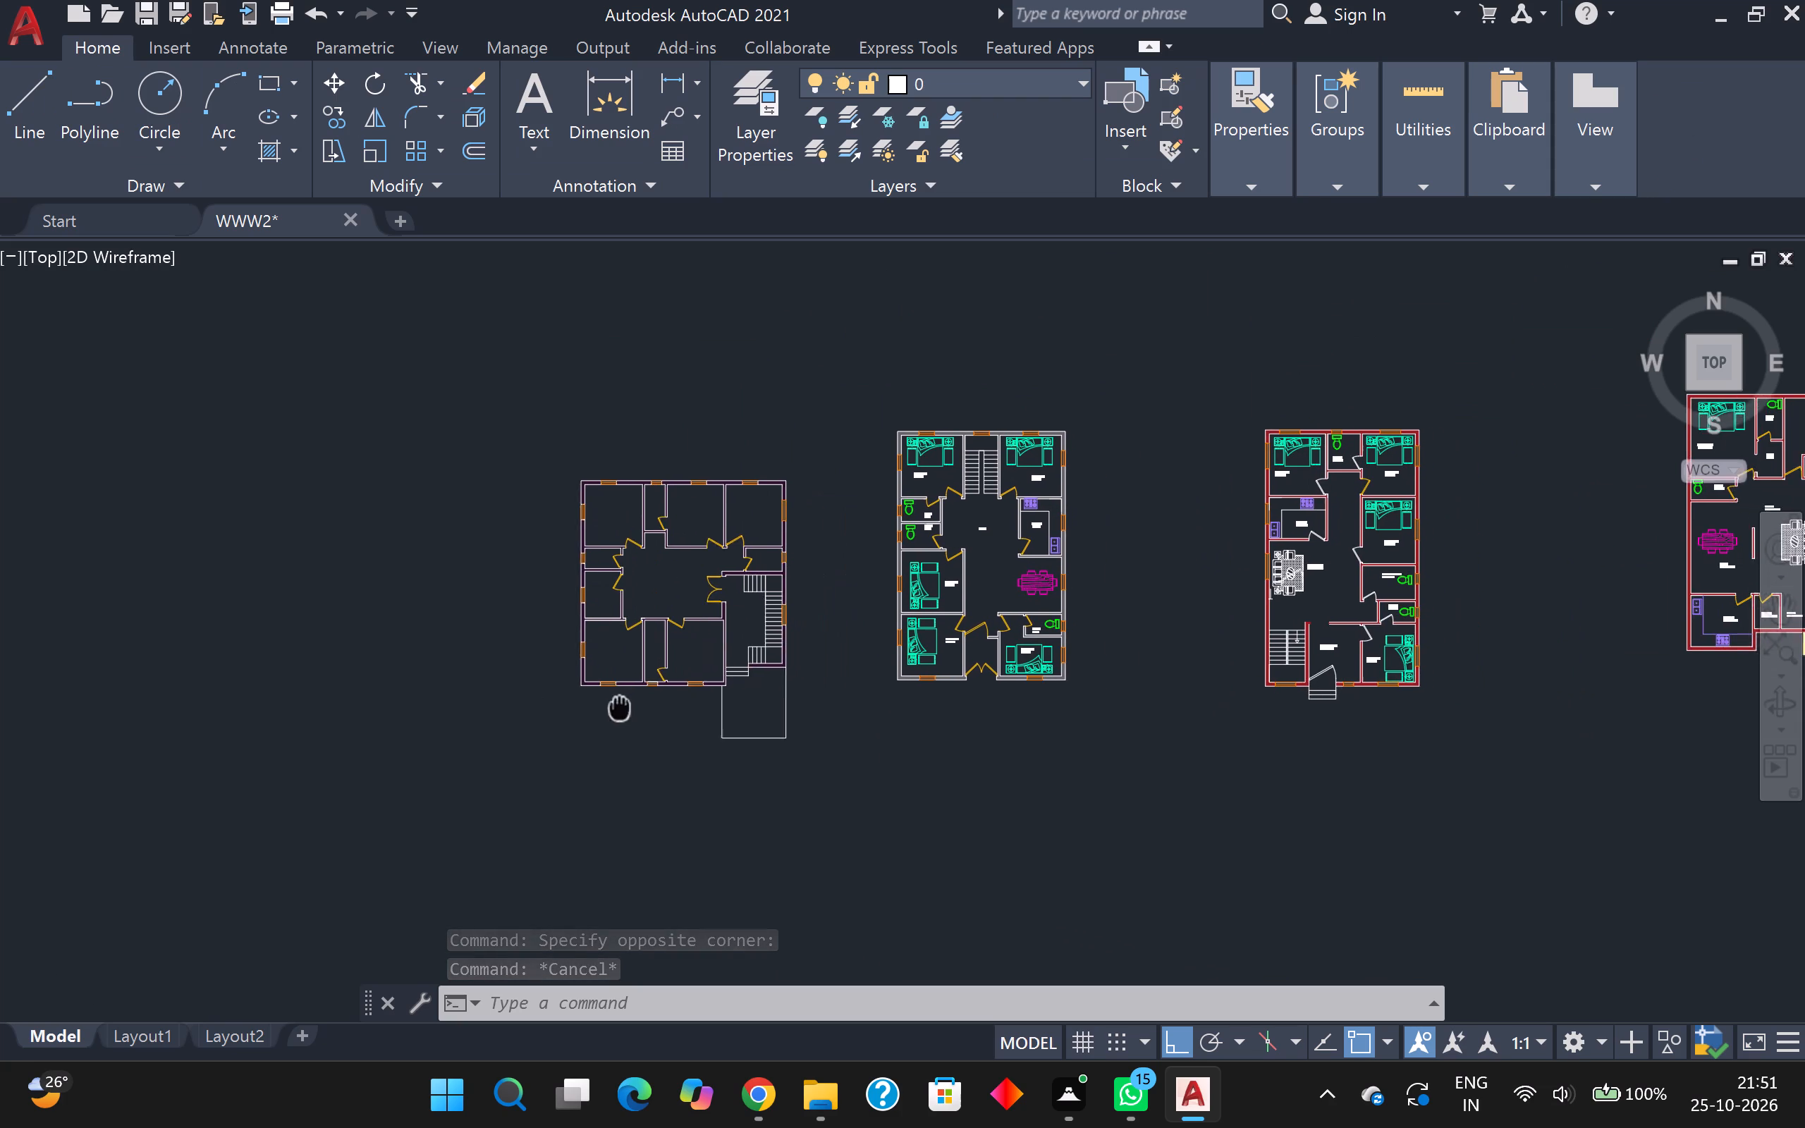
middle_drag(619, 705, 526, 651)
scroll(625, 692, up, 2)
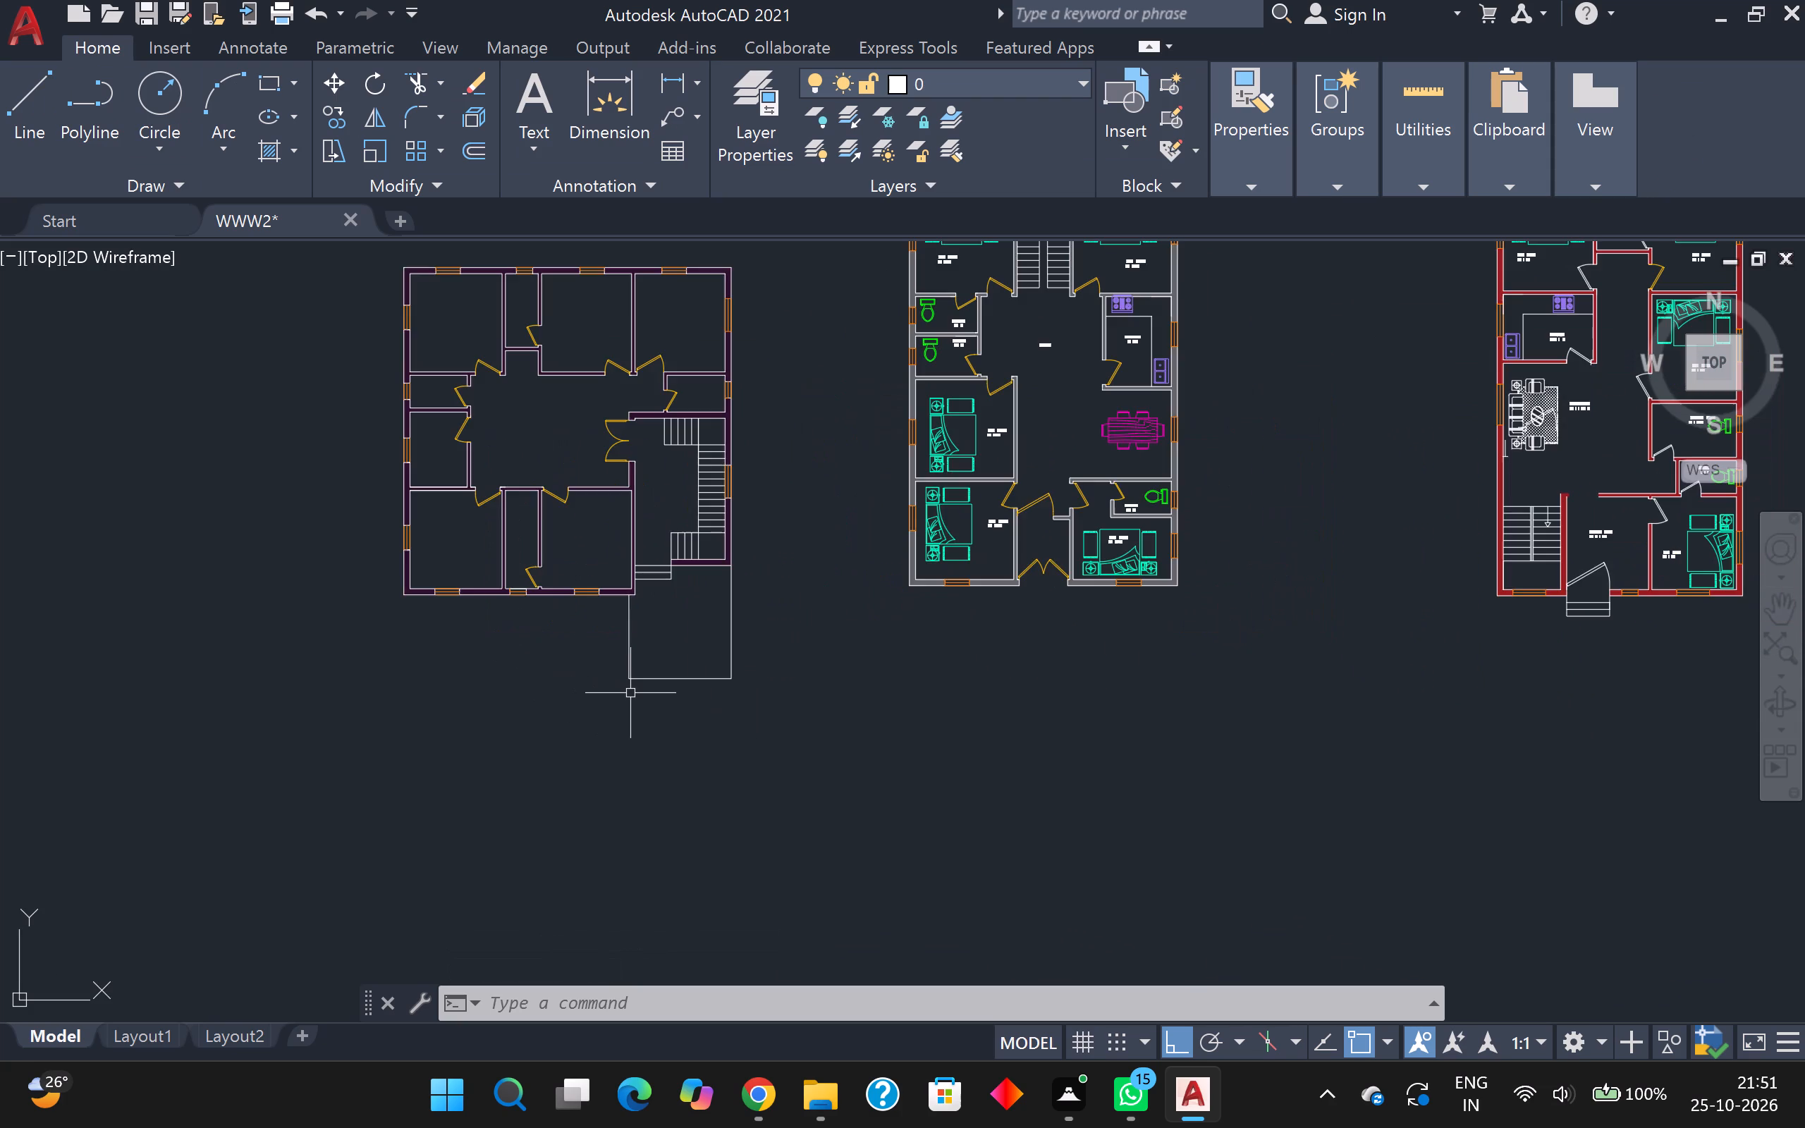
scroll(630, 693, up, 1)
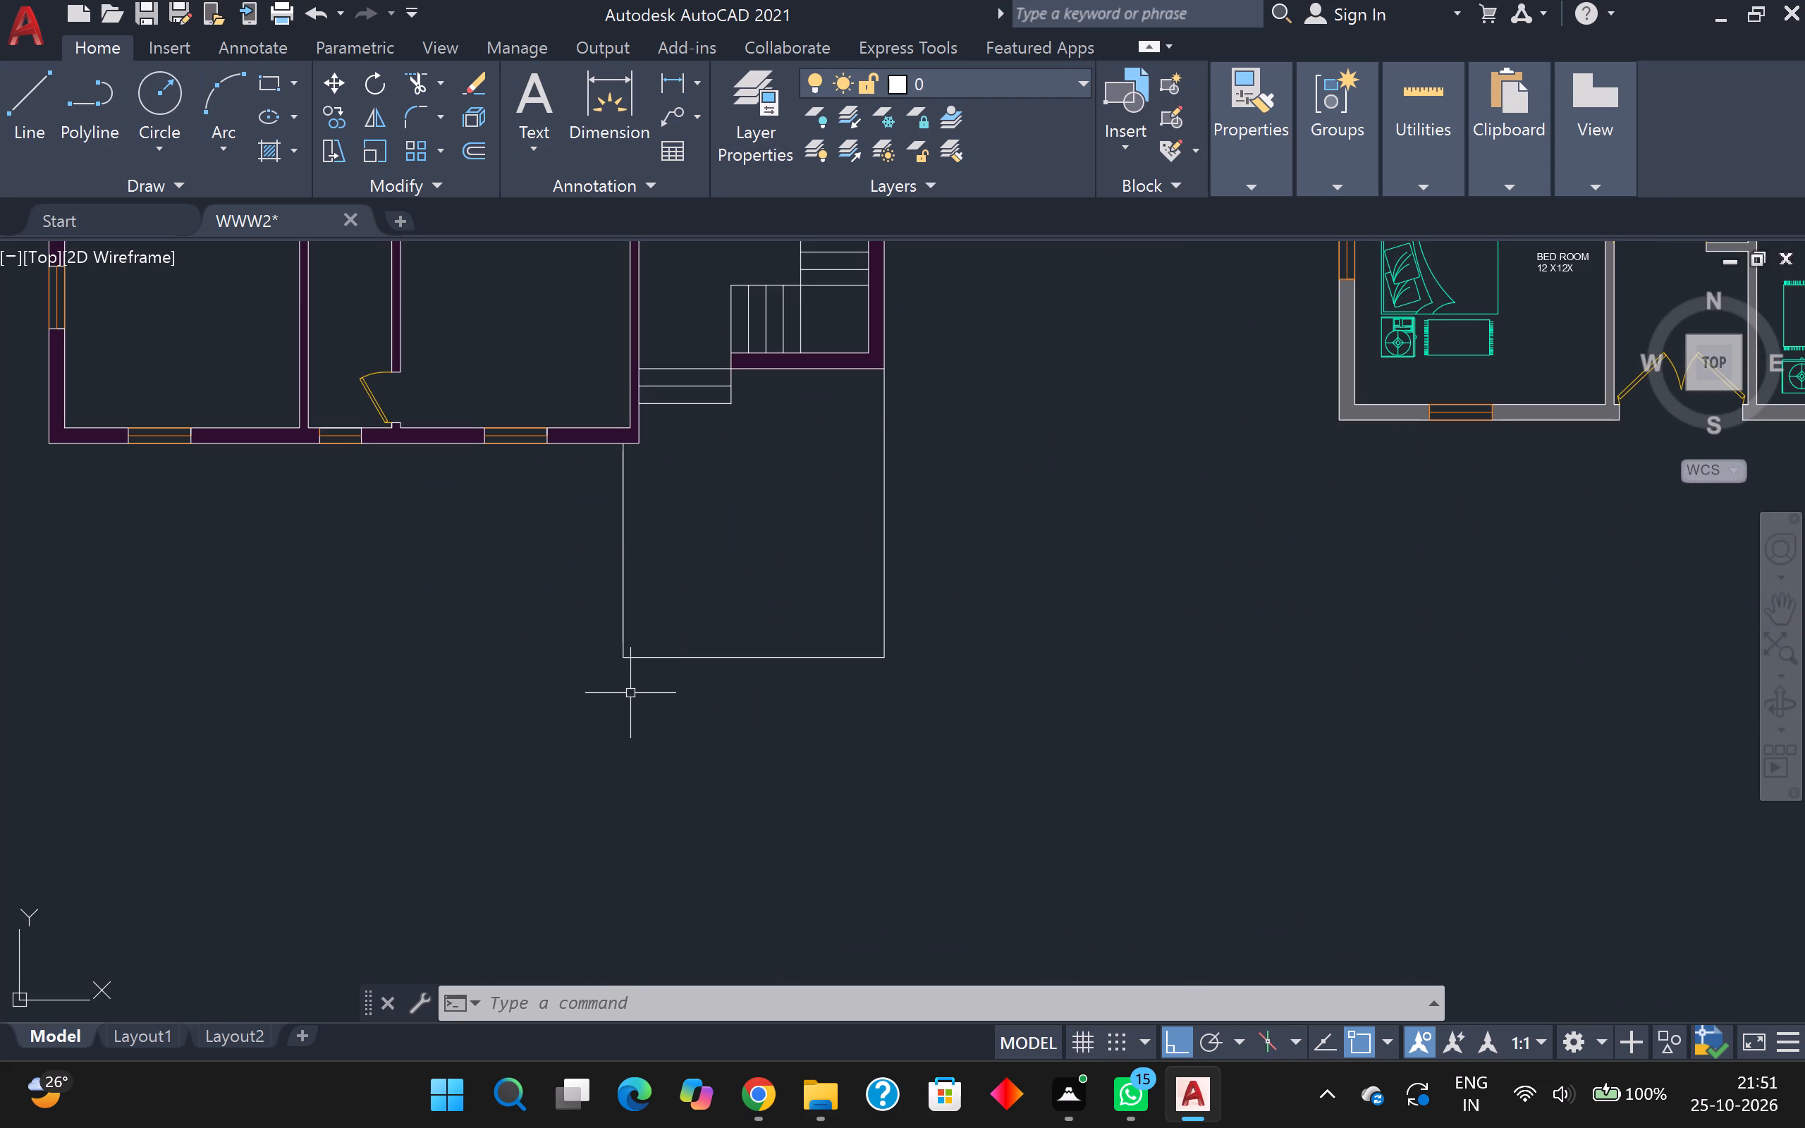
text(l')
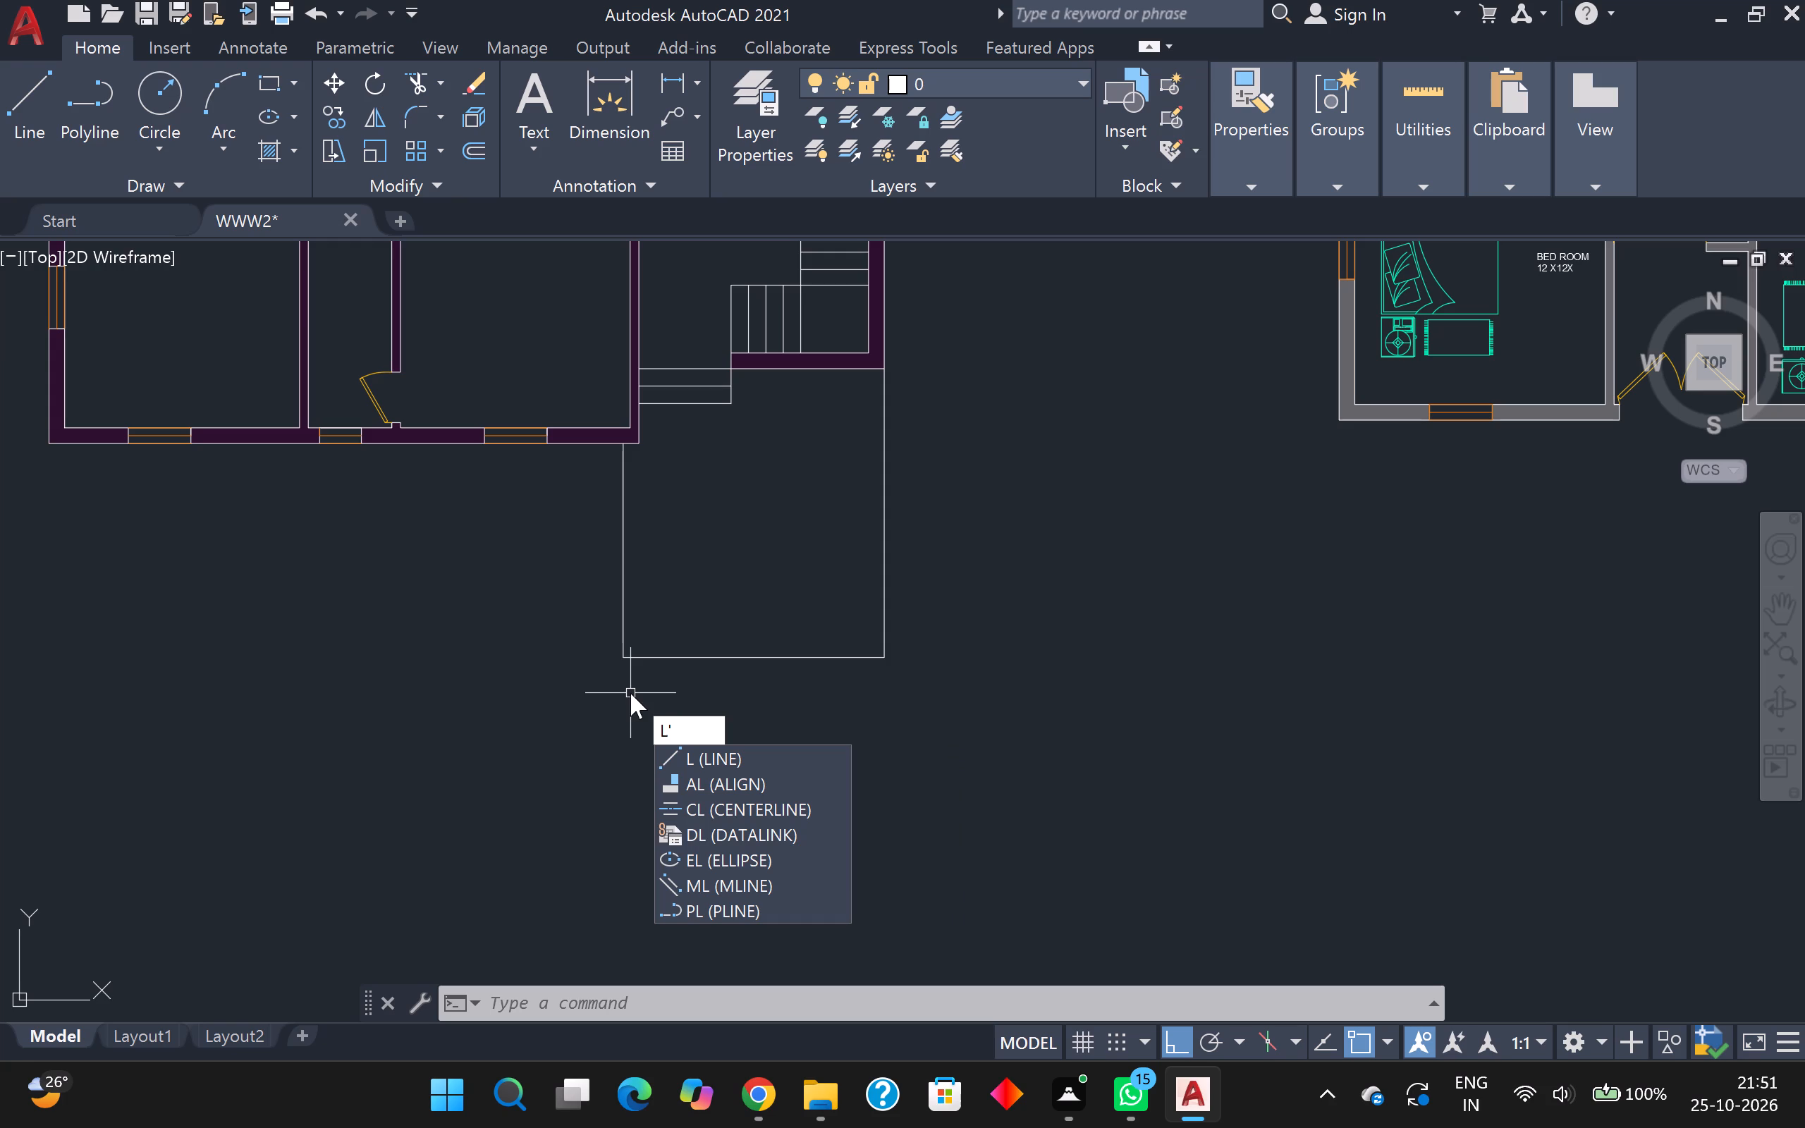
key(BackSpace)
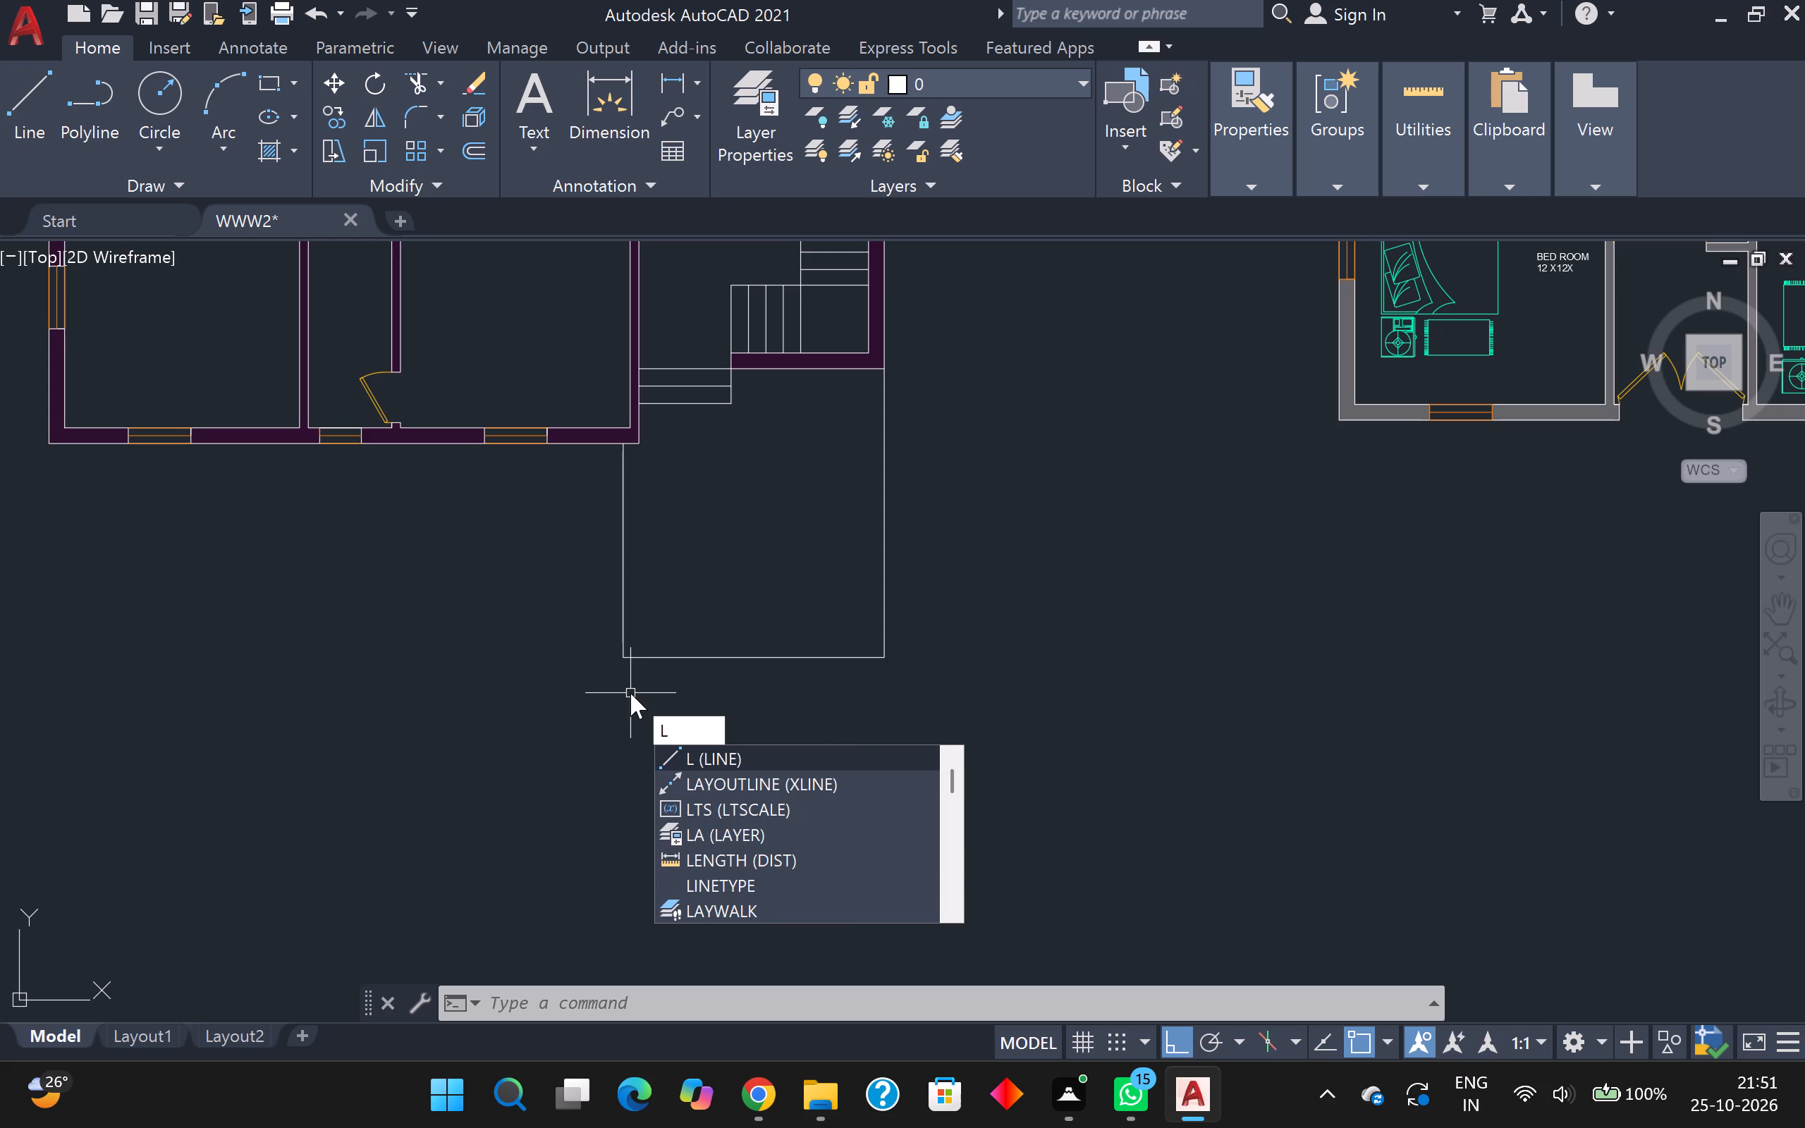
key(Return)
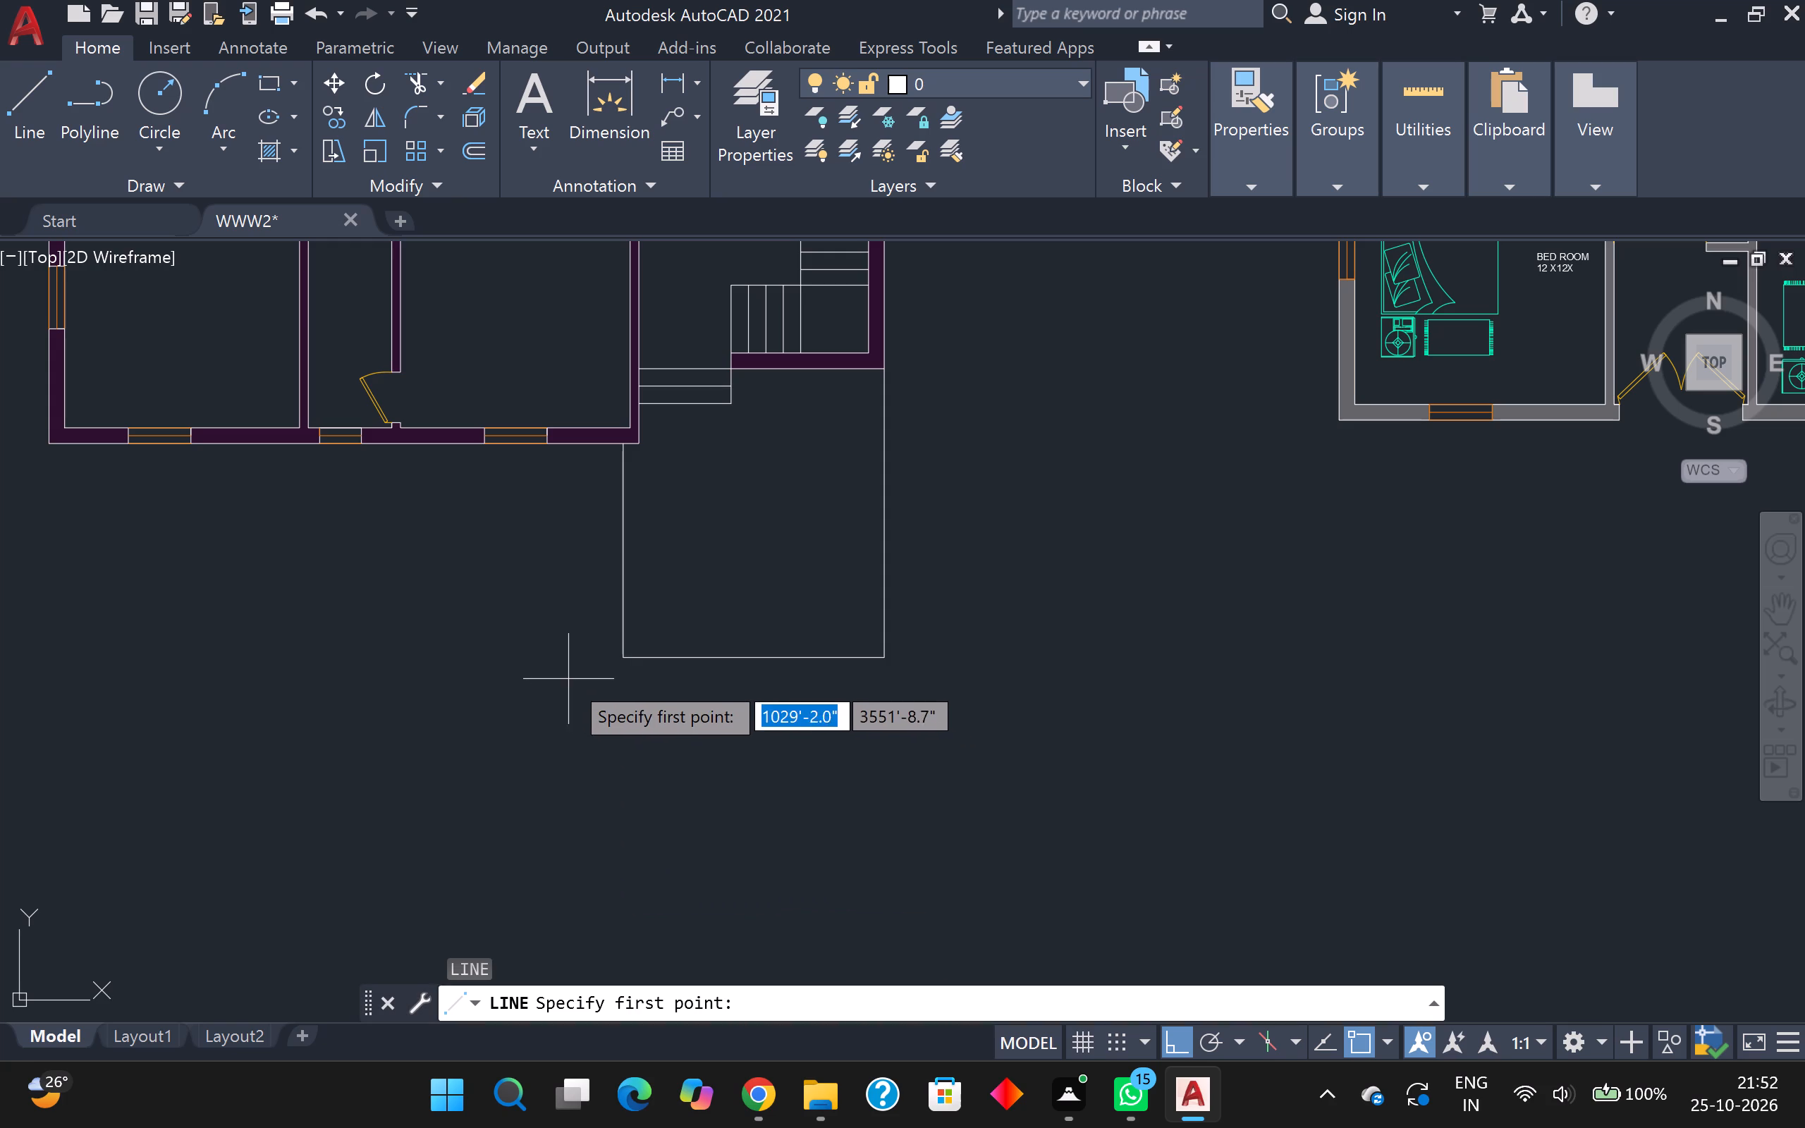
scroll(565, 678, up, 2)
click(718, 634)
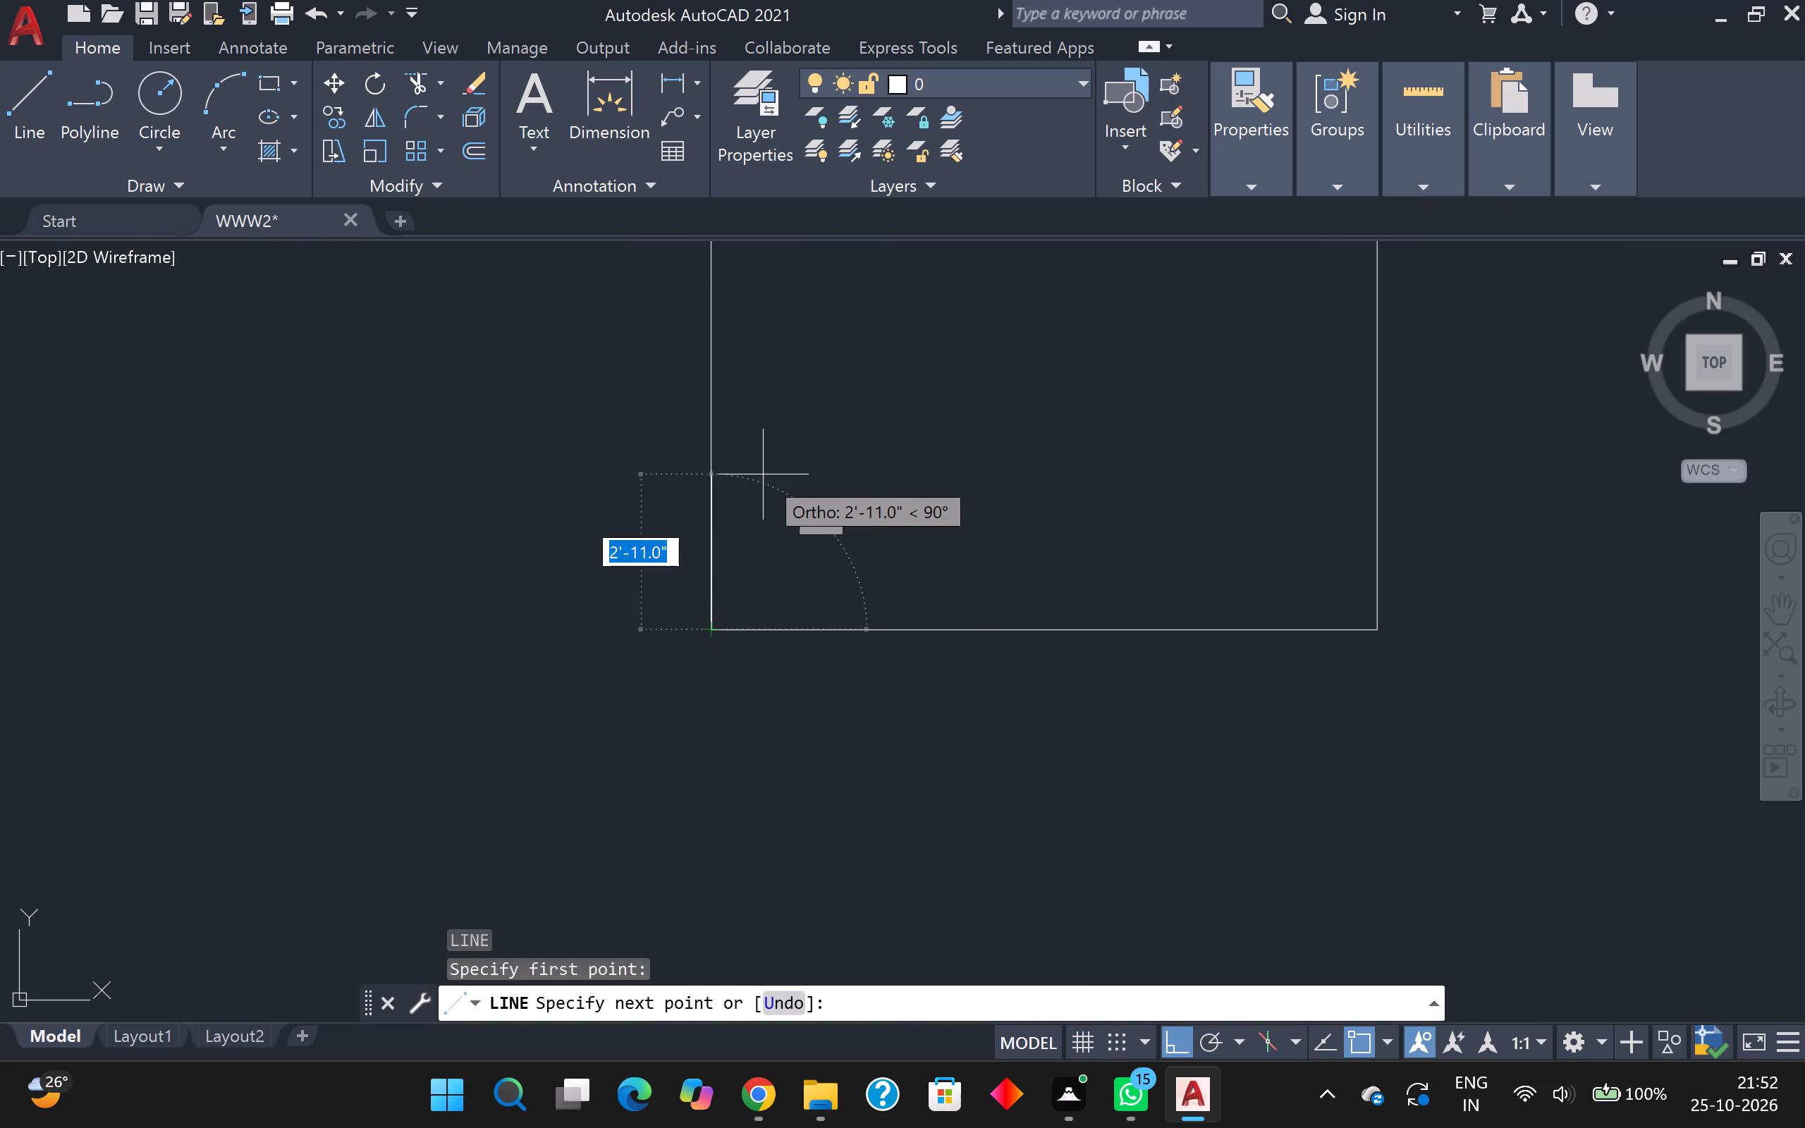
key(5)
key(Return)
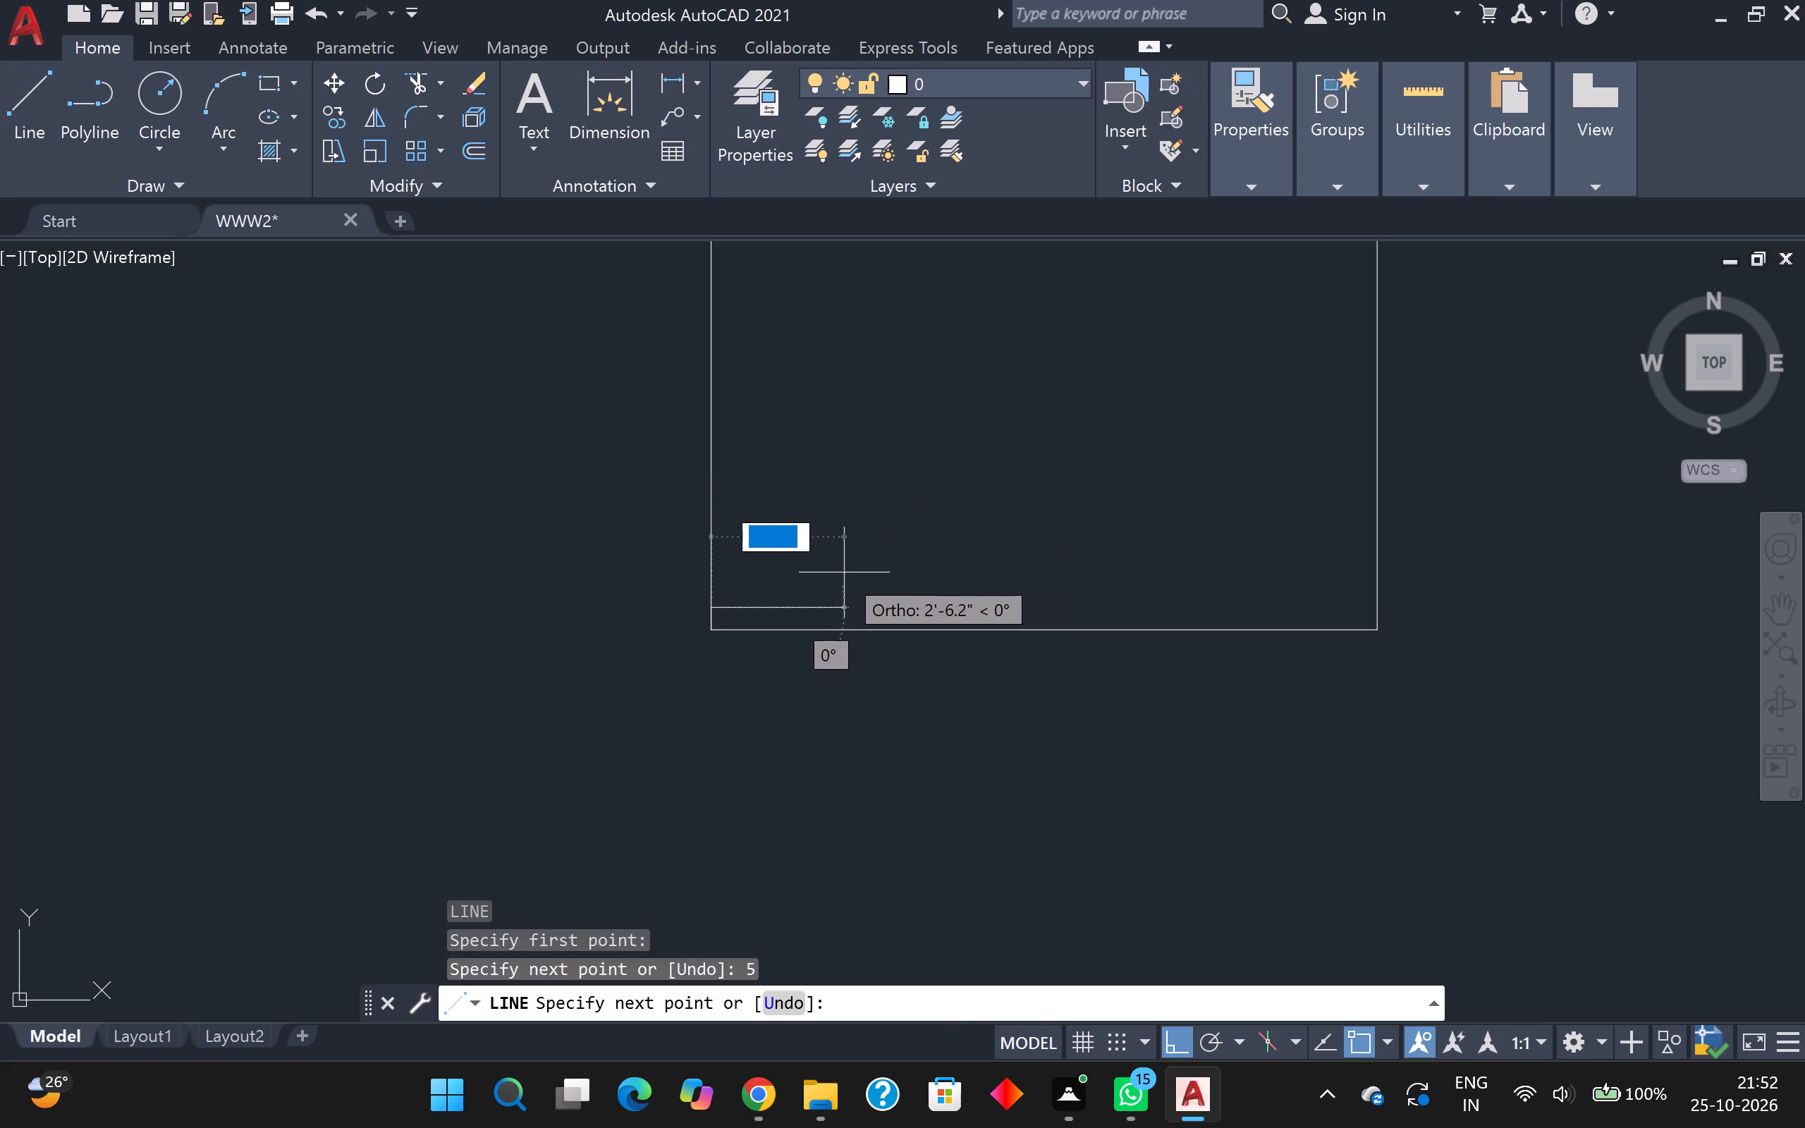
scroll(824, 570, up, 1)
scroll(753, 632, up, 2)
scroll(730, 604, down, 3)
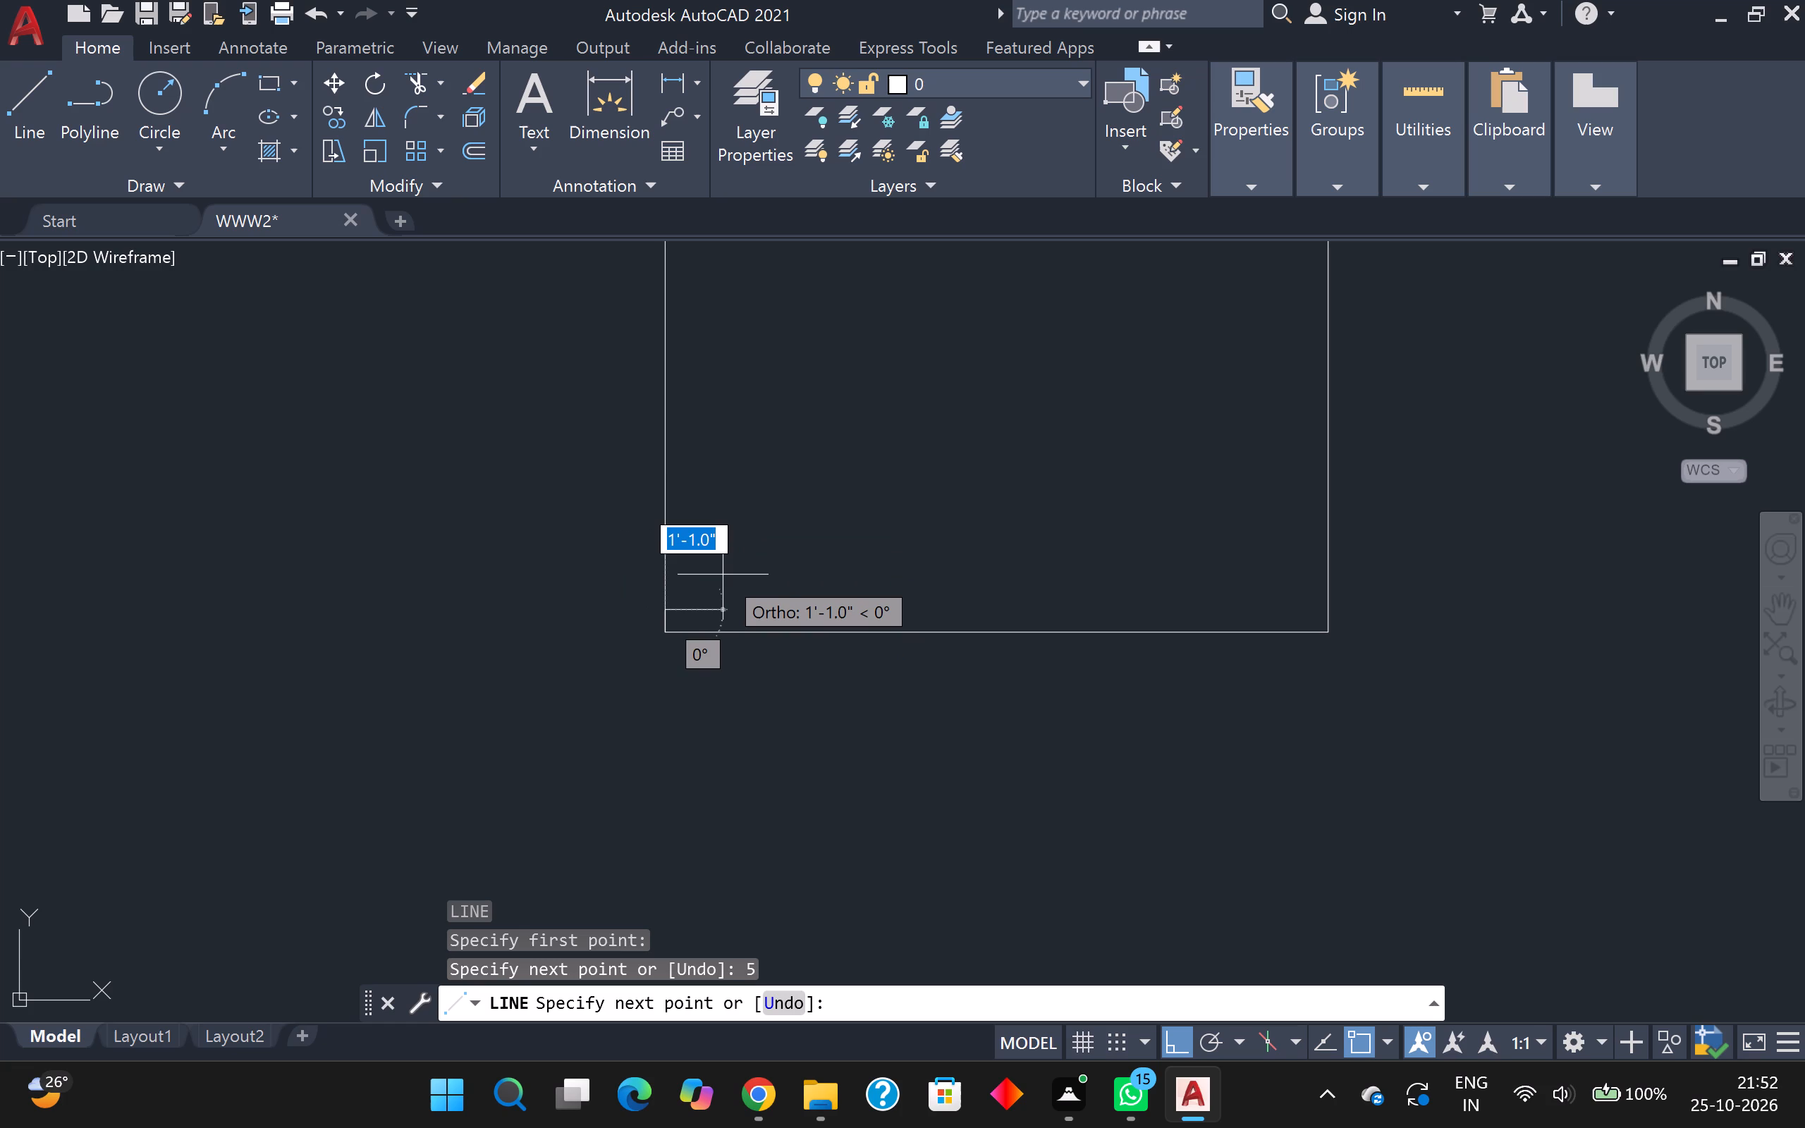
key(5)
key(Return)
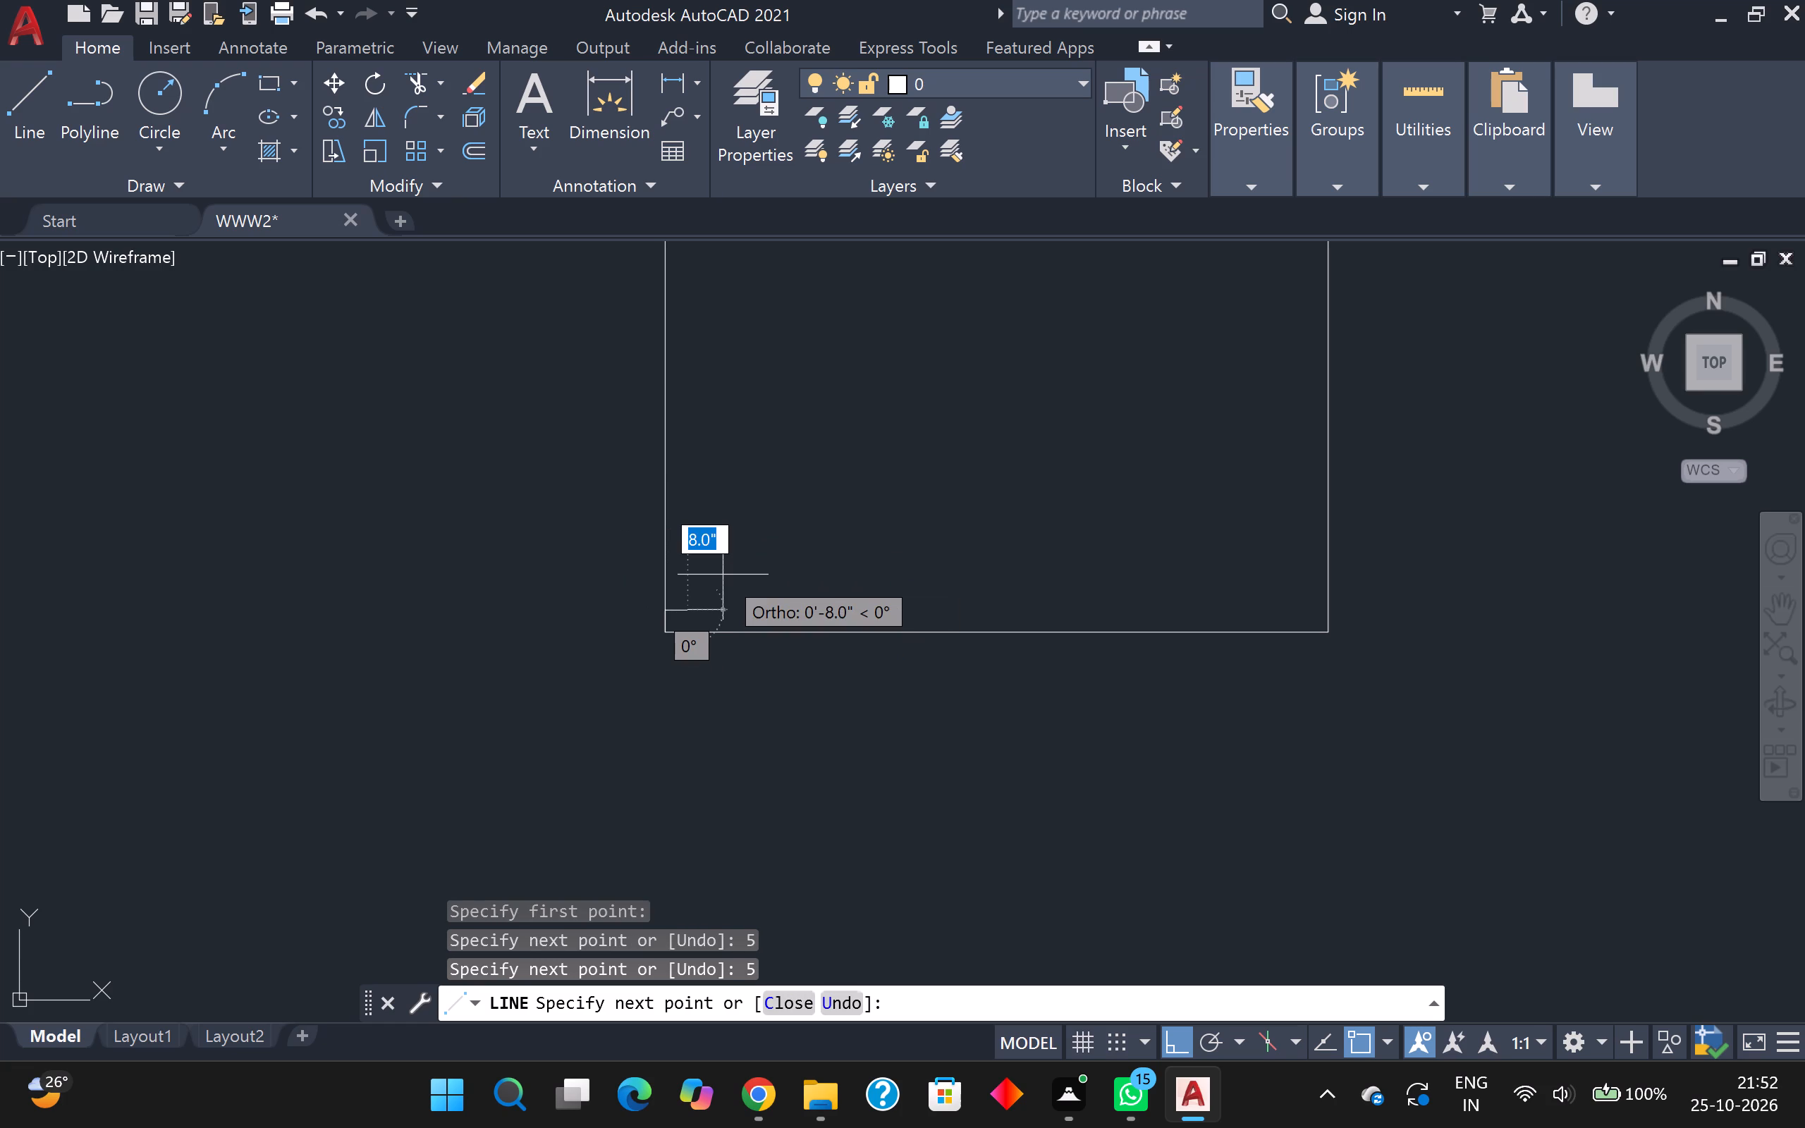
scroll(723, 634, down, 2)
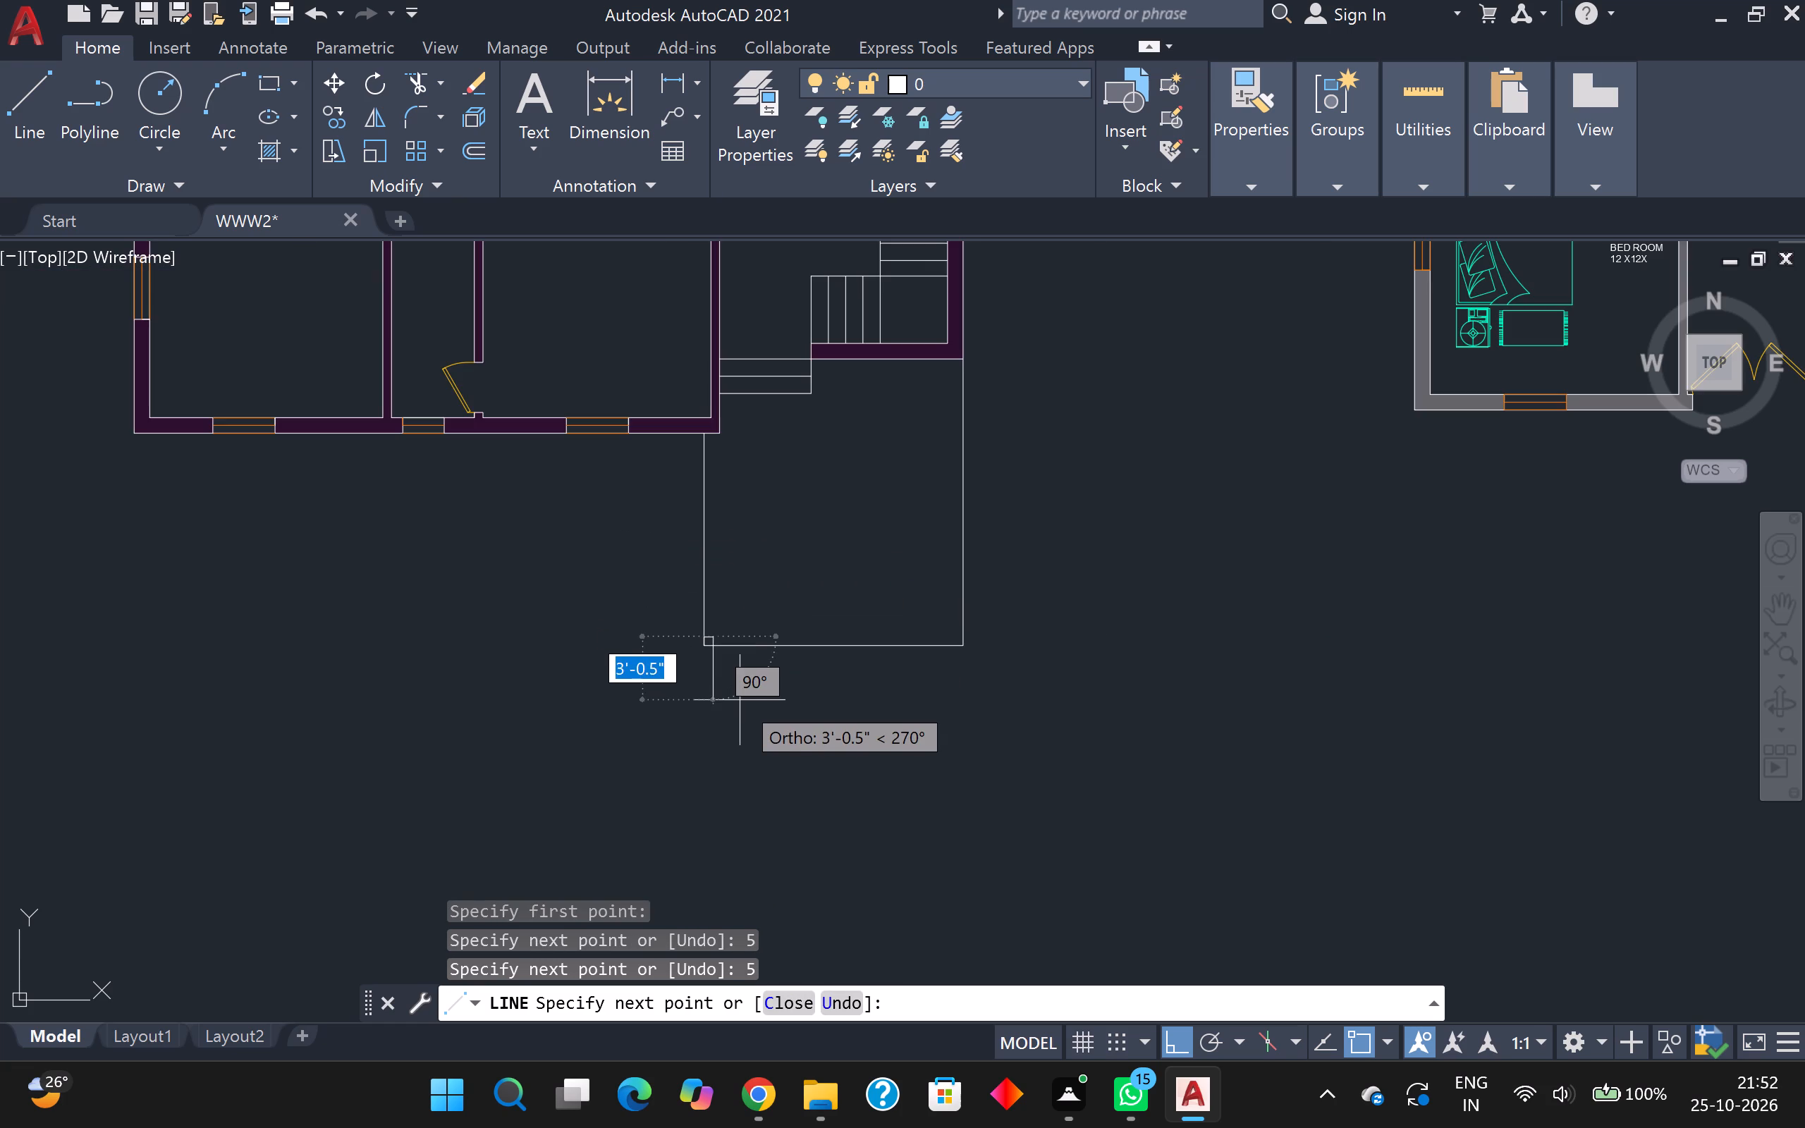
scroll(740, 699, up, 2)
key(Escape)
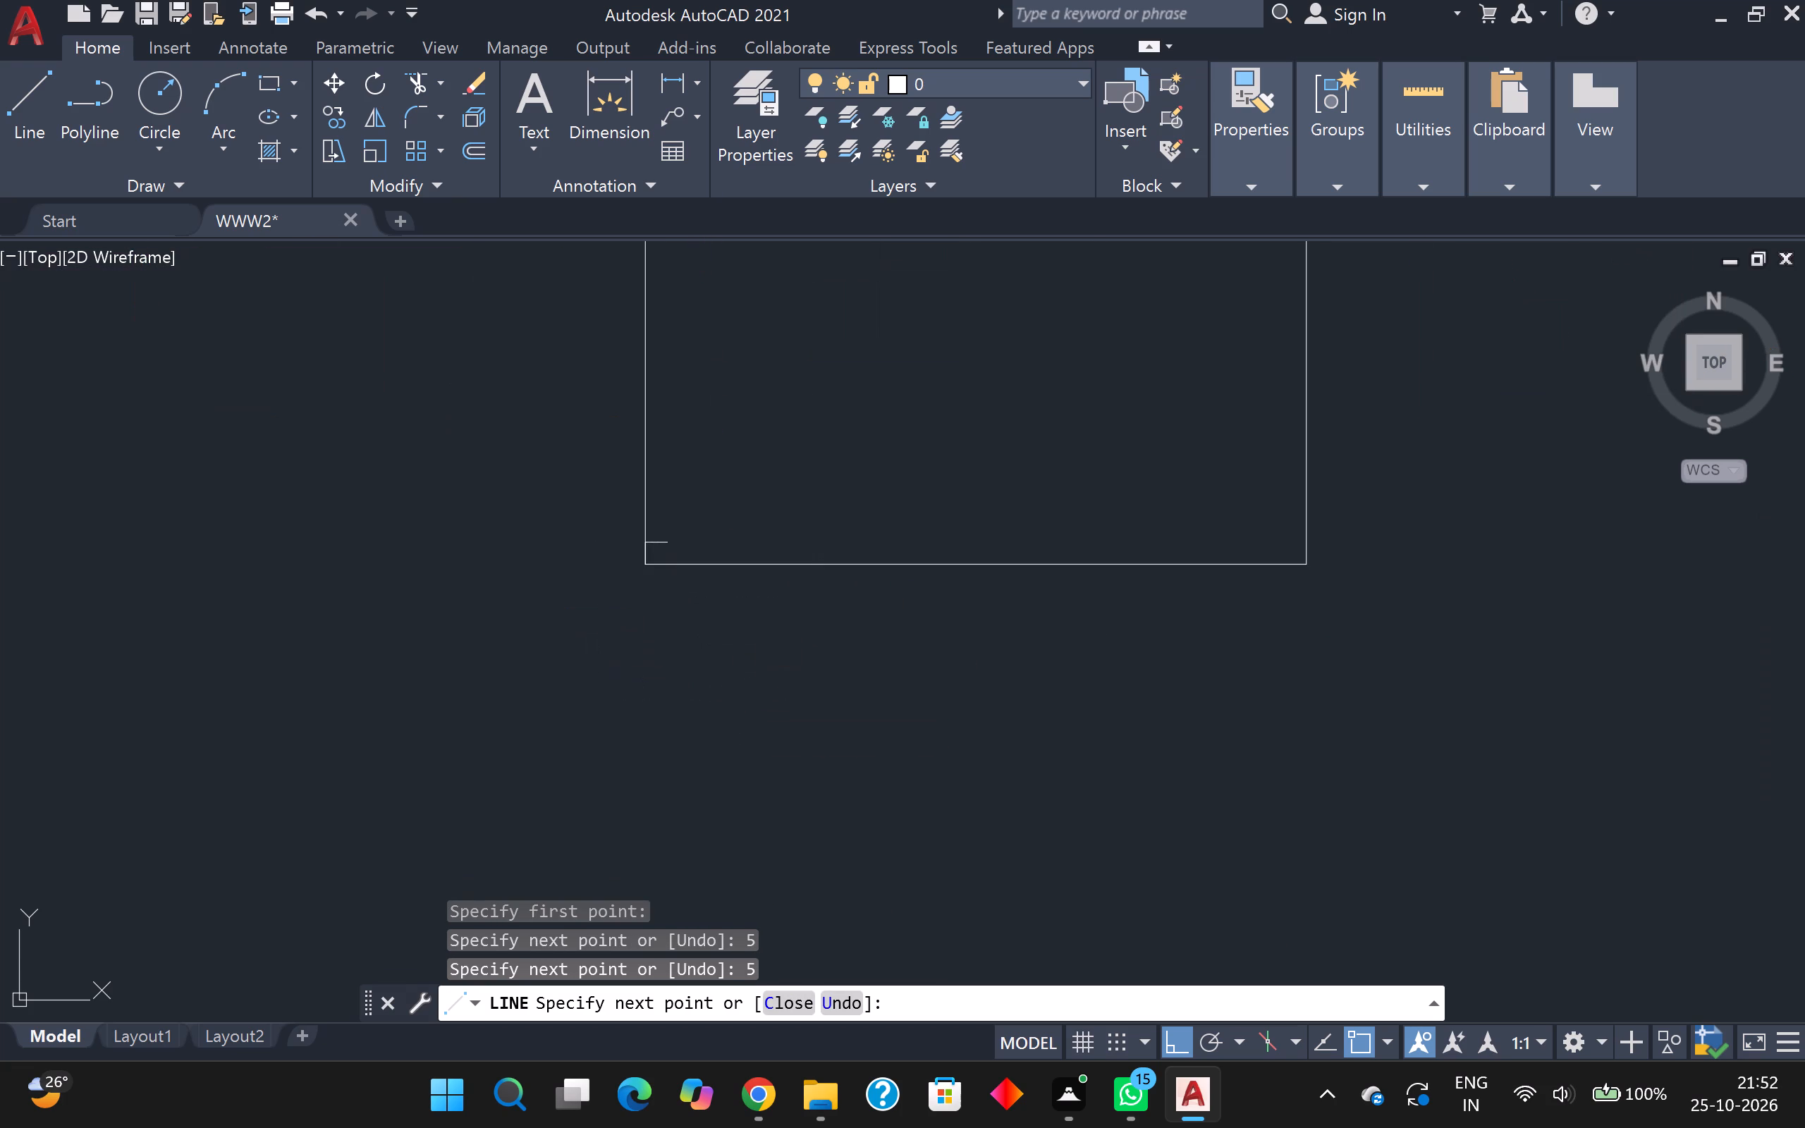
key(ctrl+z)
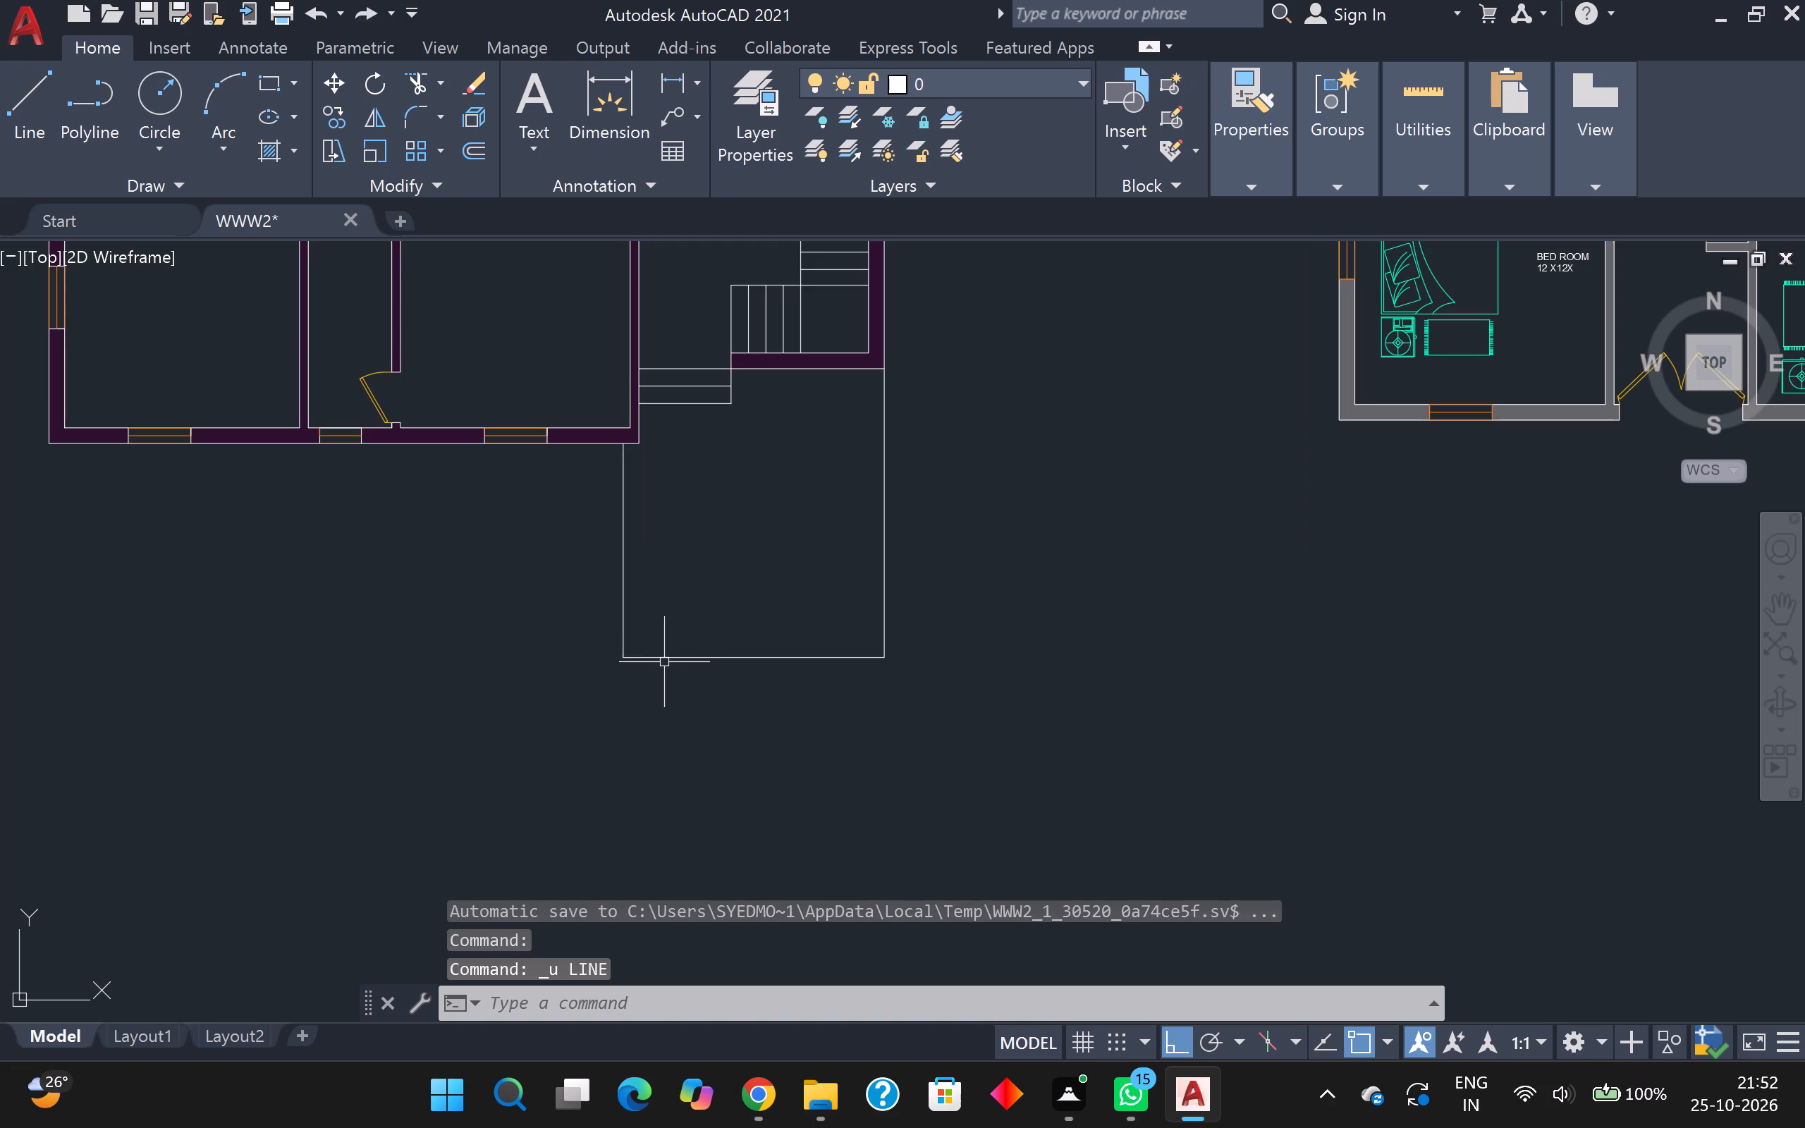
Draw a 10-inch square column with lines inside the bottom-left corner of the outline below the stairs.
key(l)
key(Return)
scroll(653, 656, up, 1)
click(599, 652)
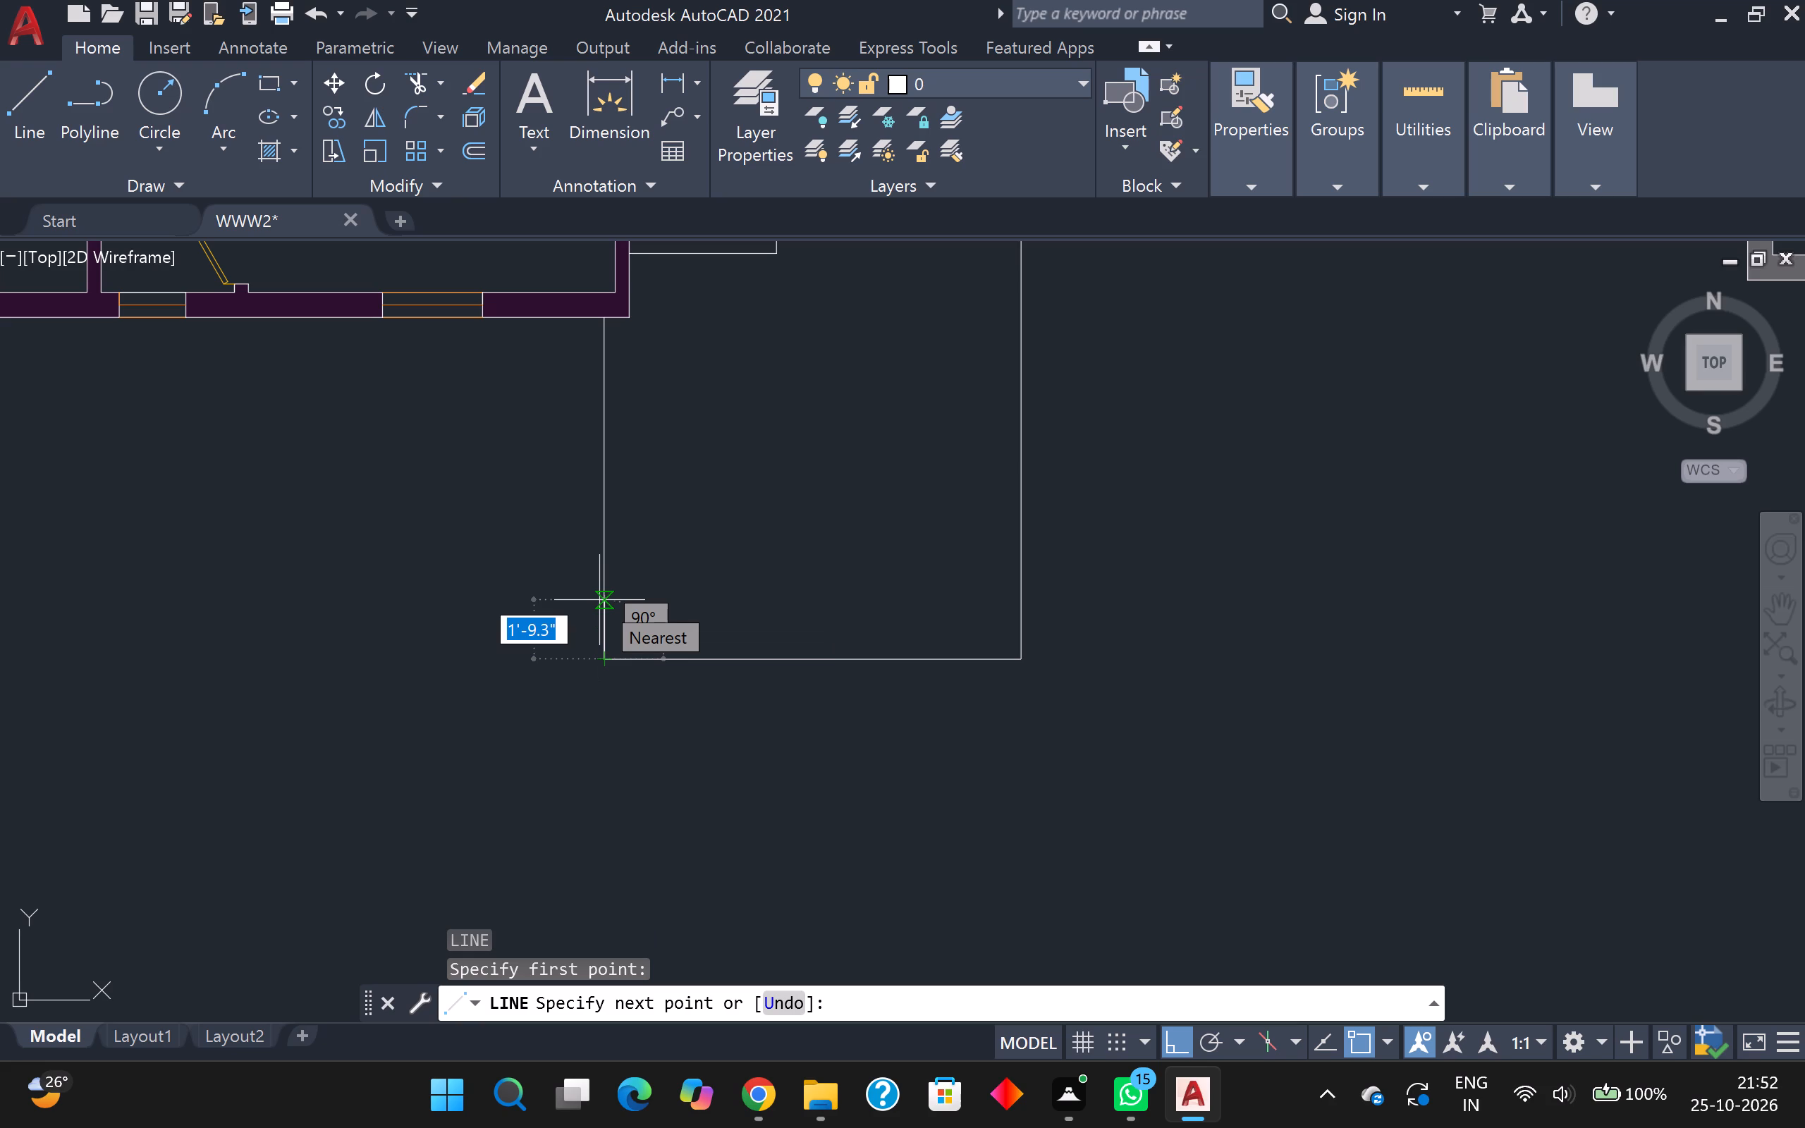
key(1)
key(2)
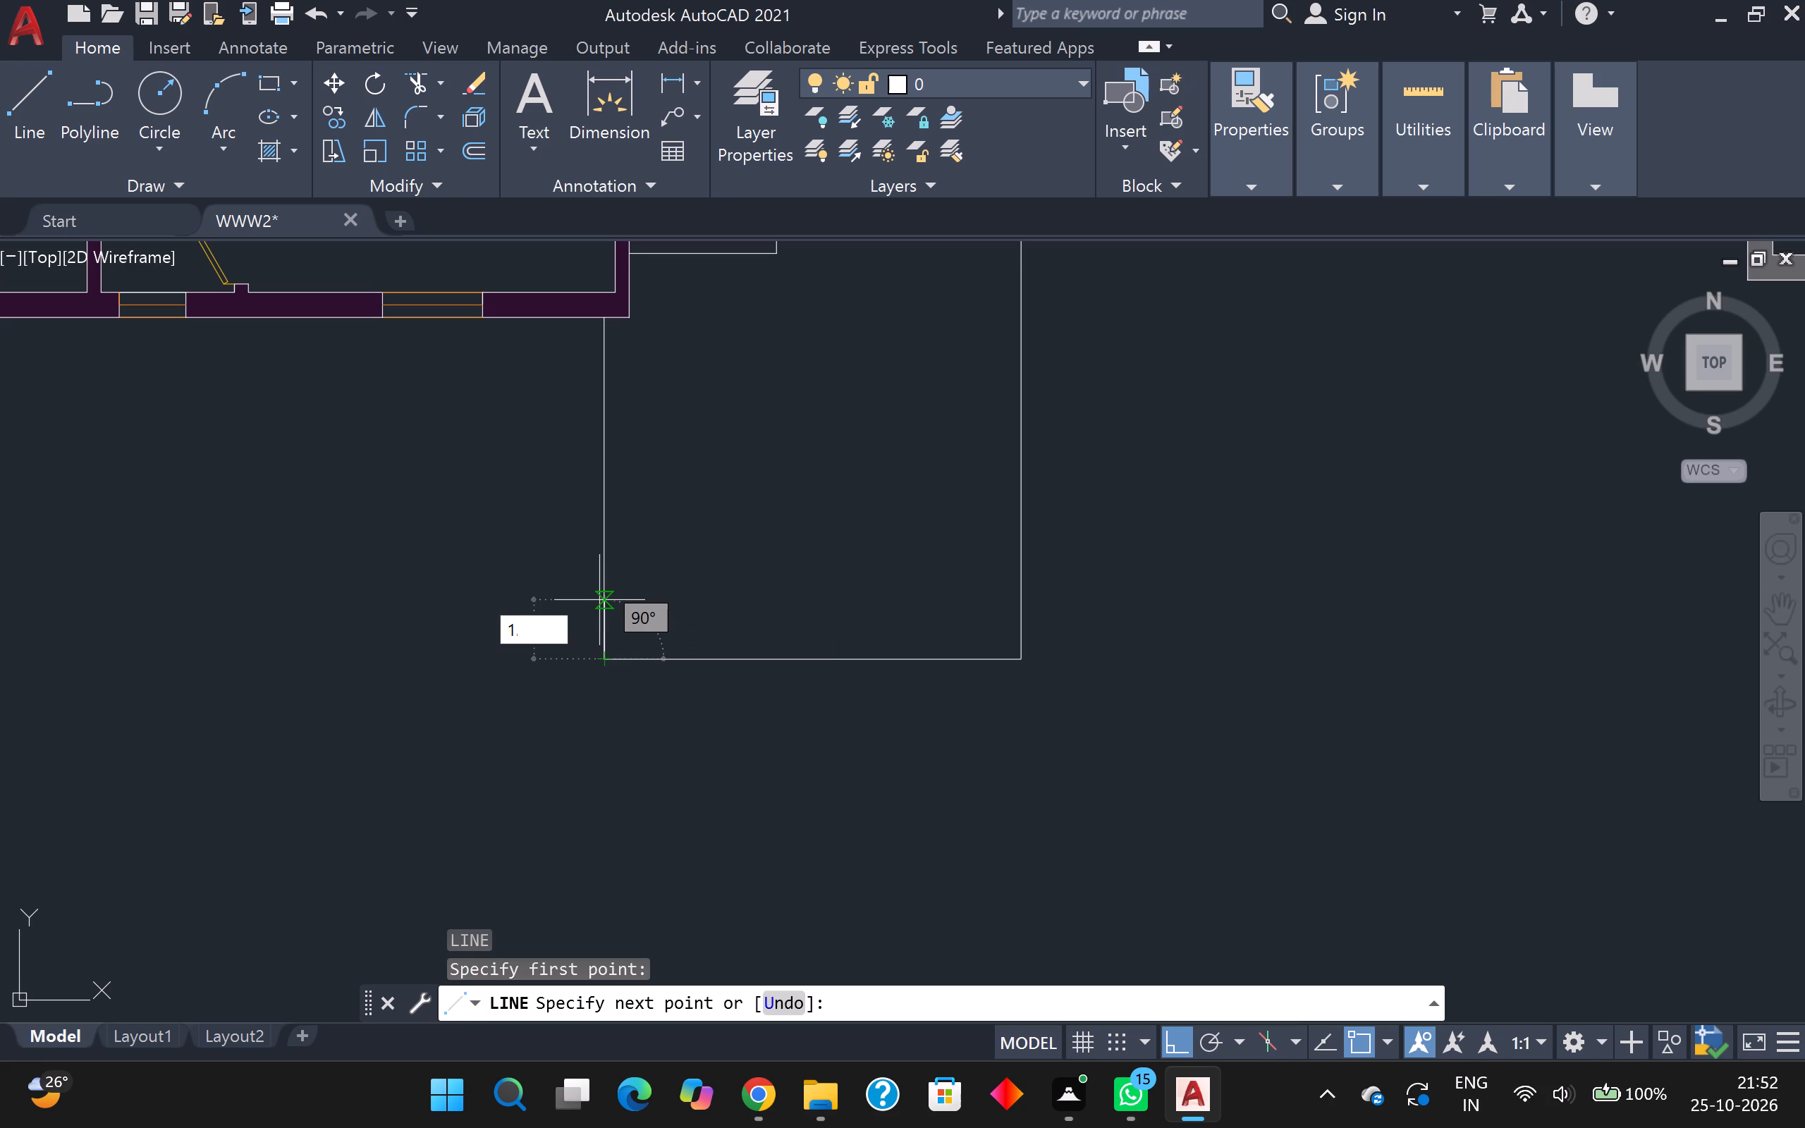
key(BackSpace)
key(0)
key(Return)
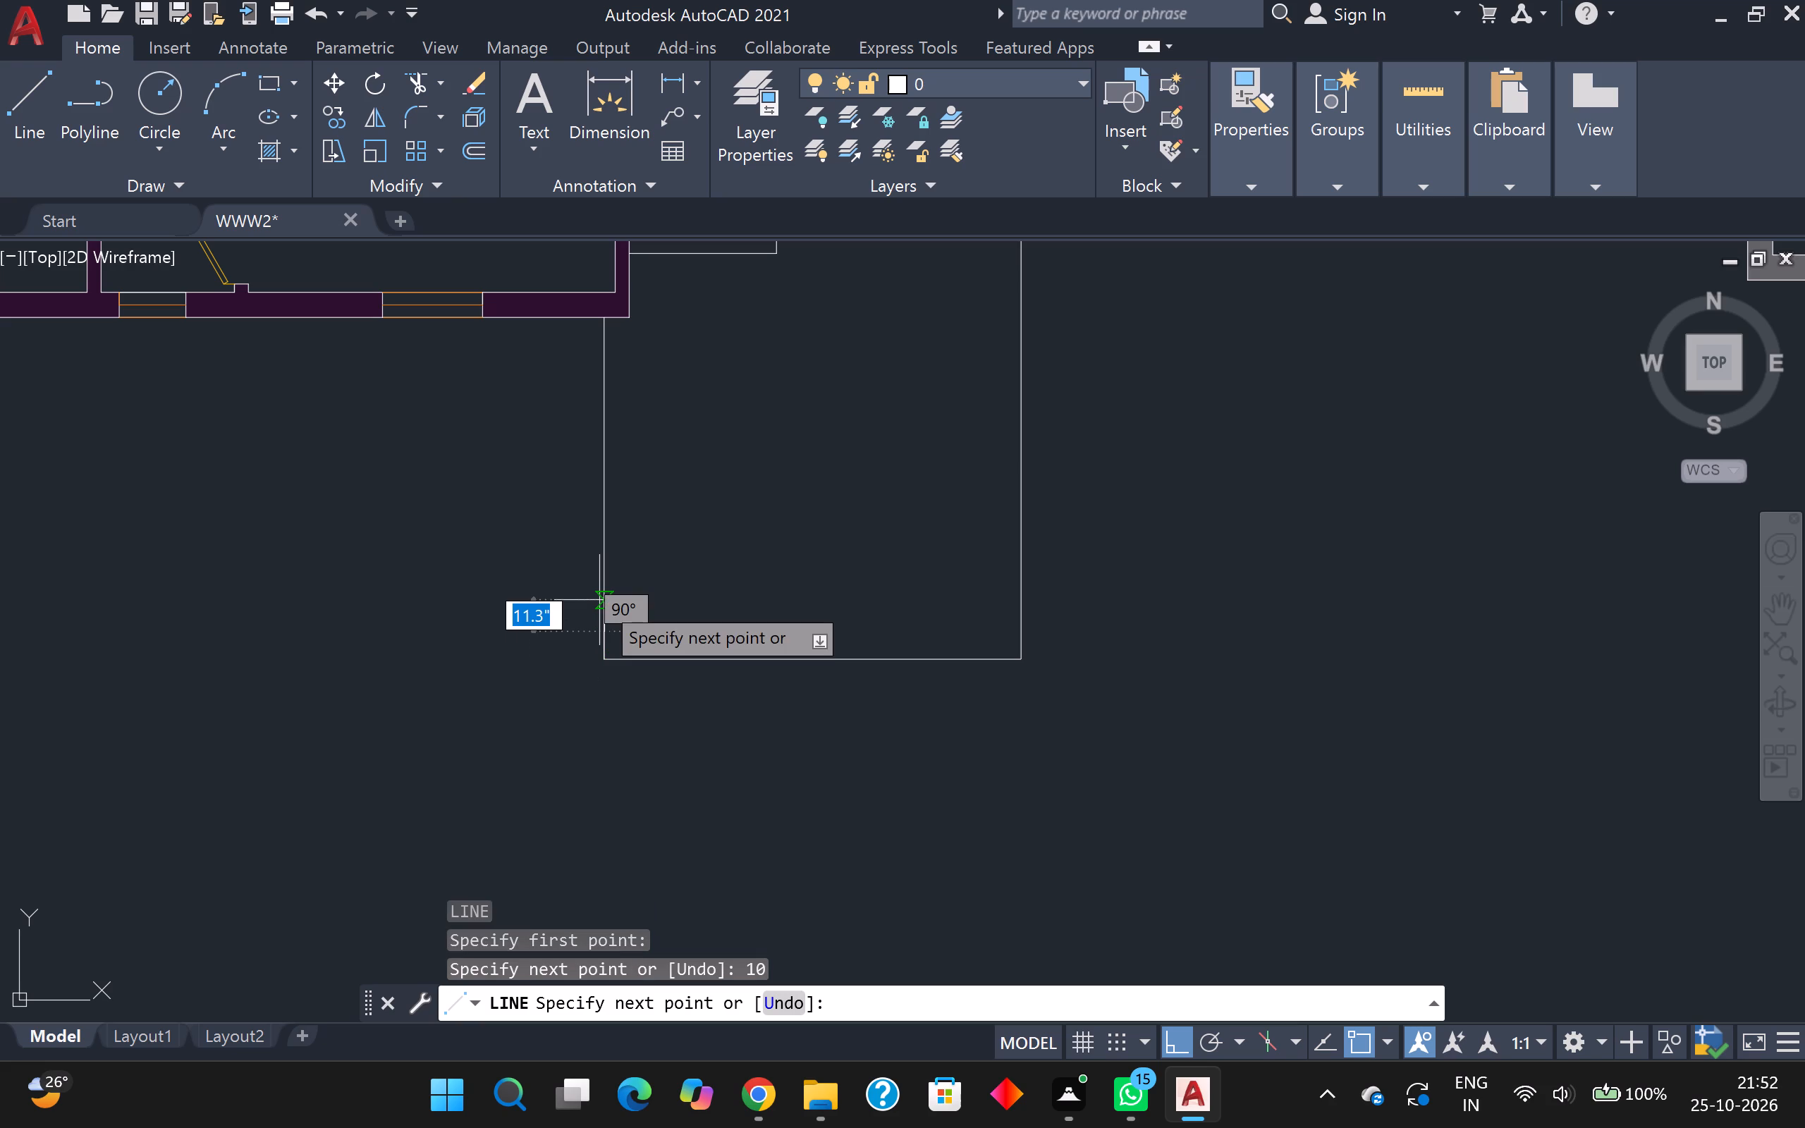
scroll(668, 599, up, 1)
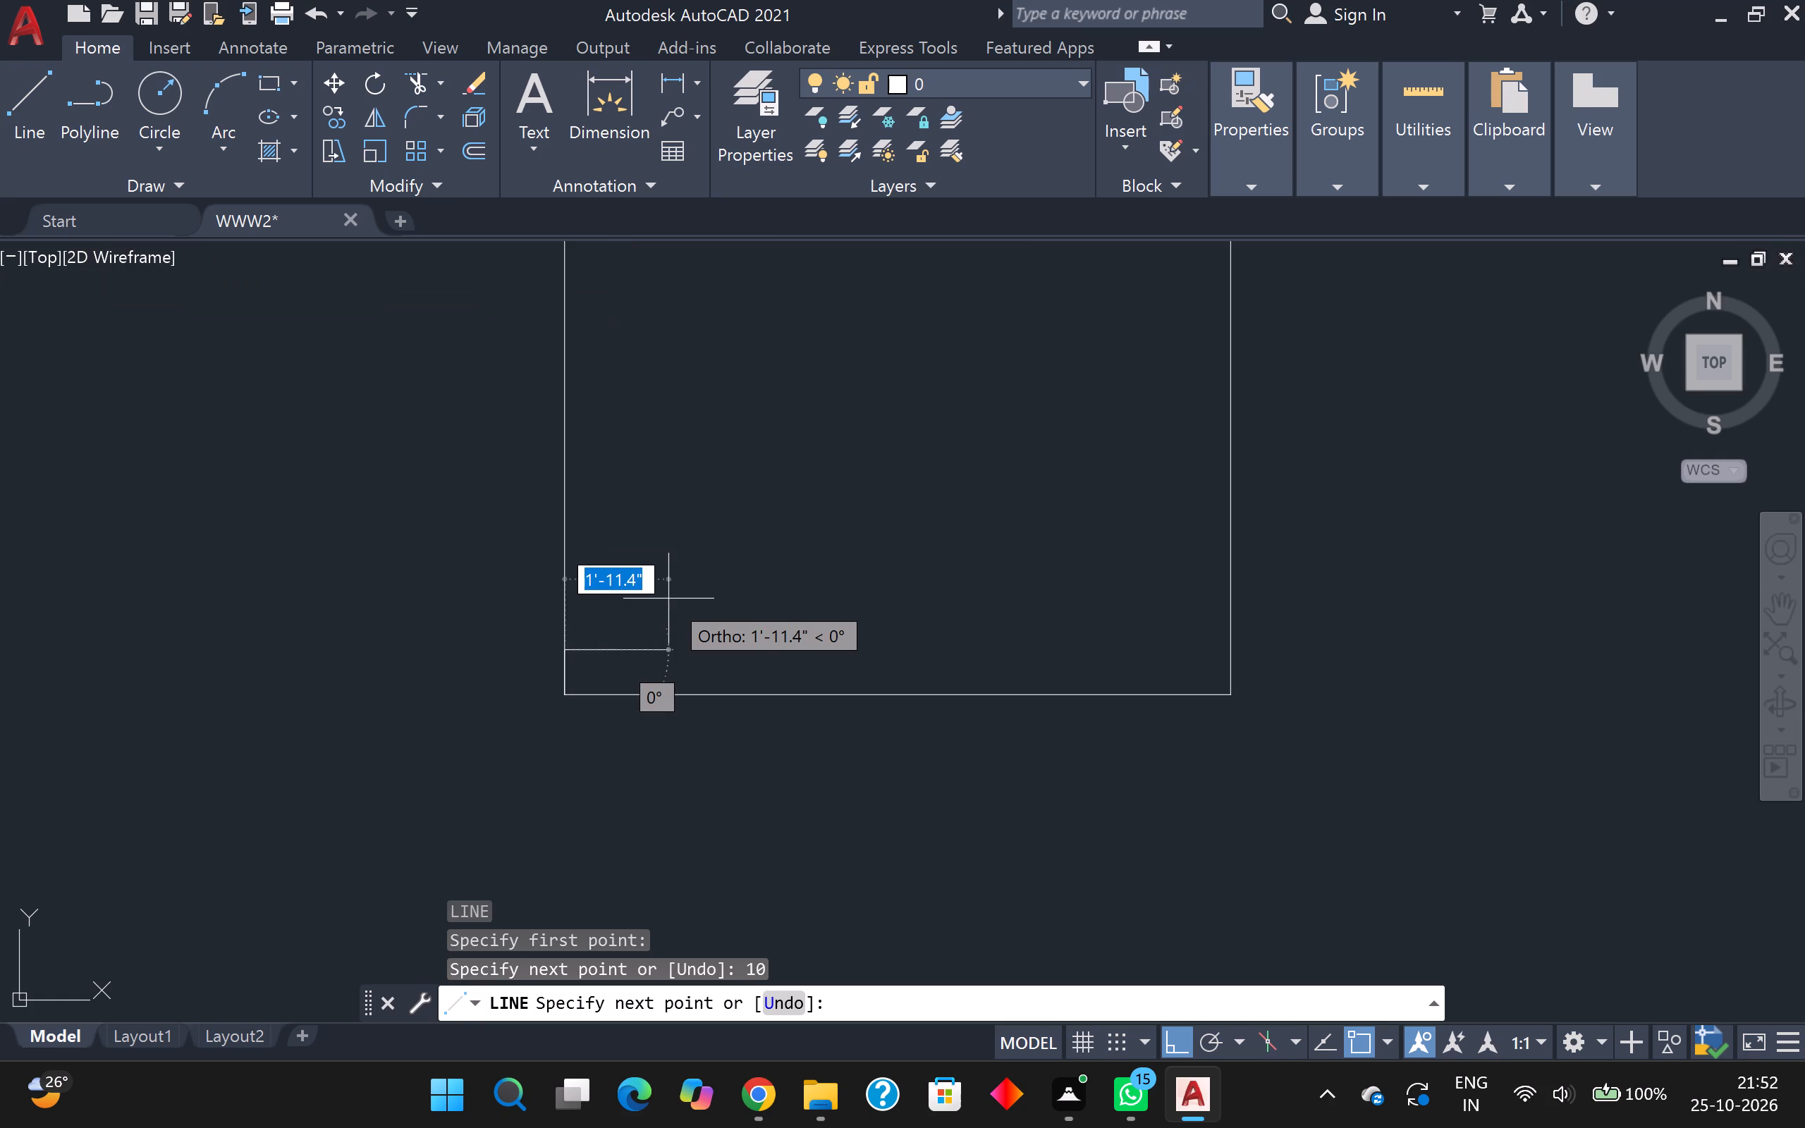
text(10)
key(Return)
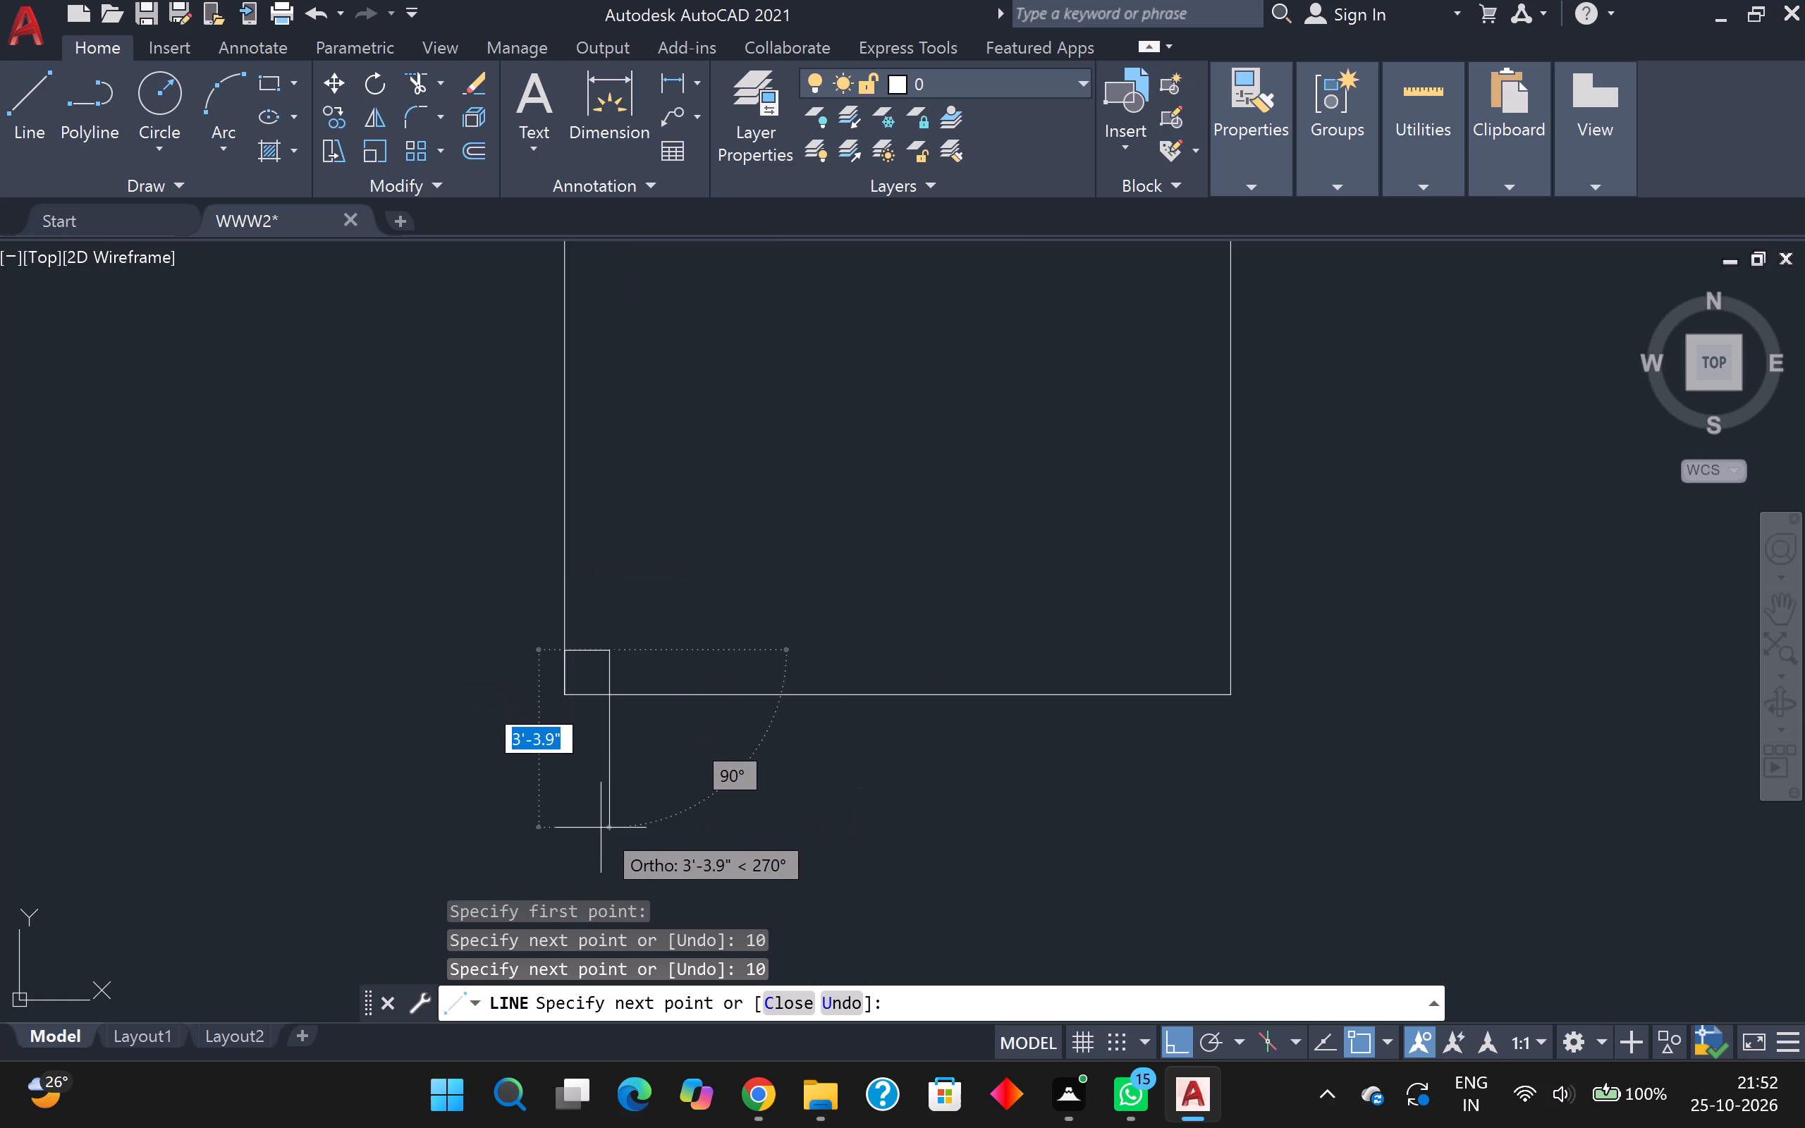
text(10)
key(Return)
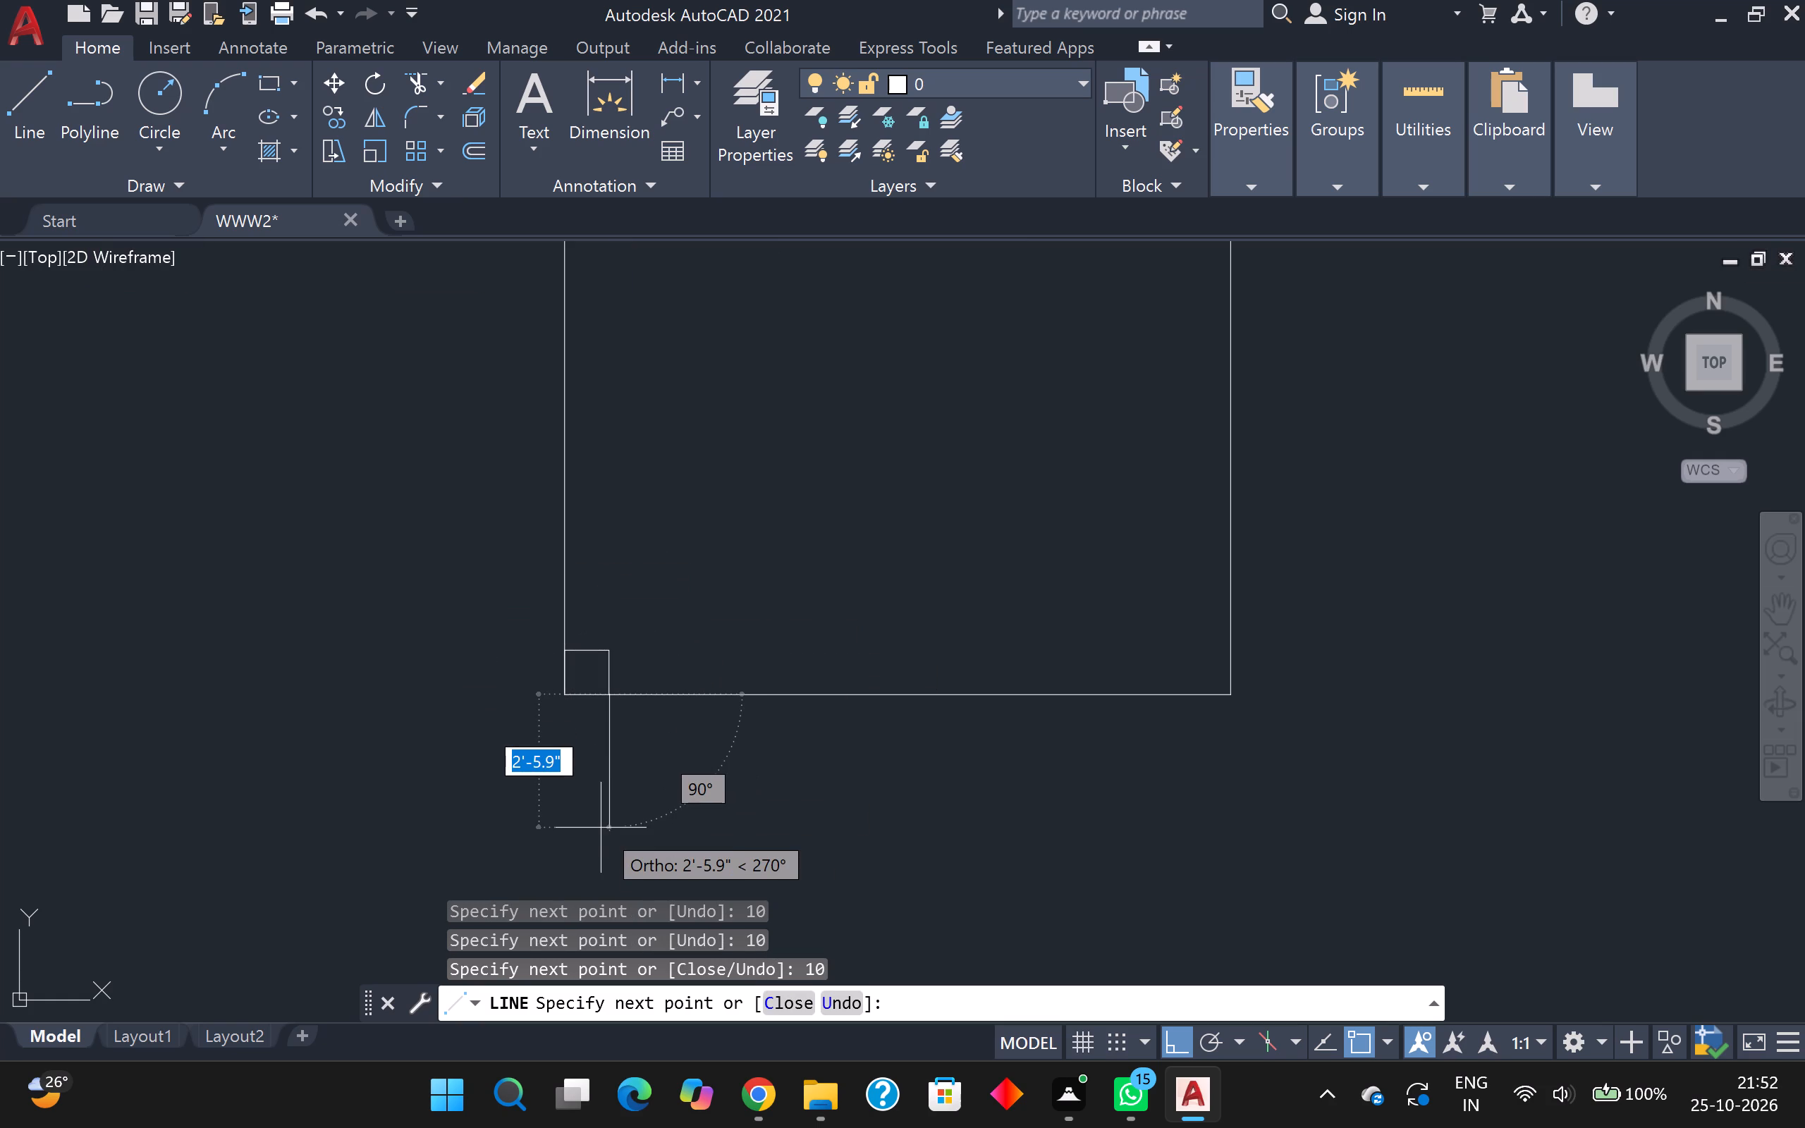
key(Escape)
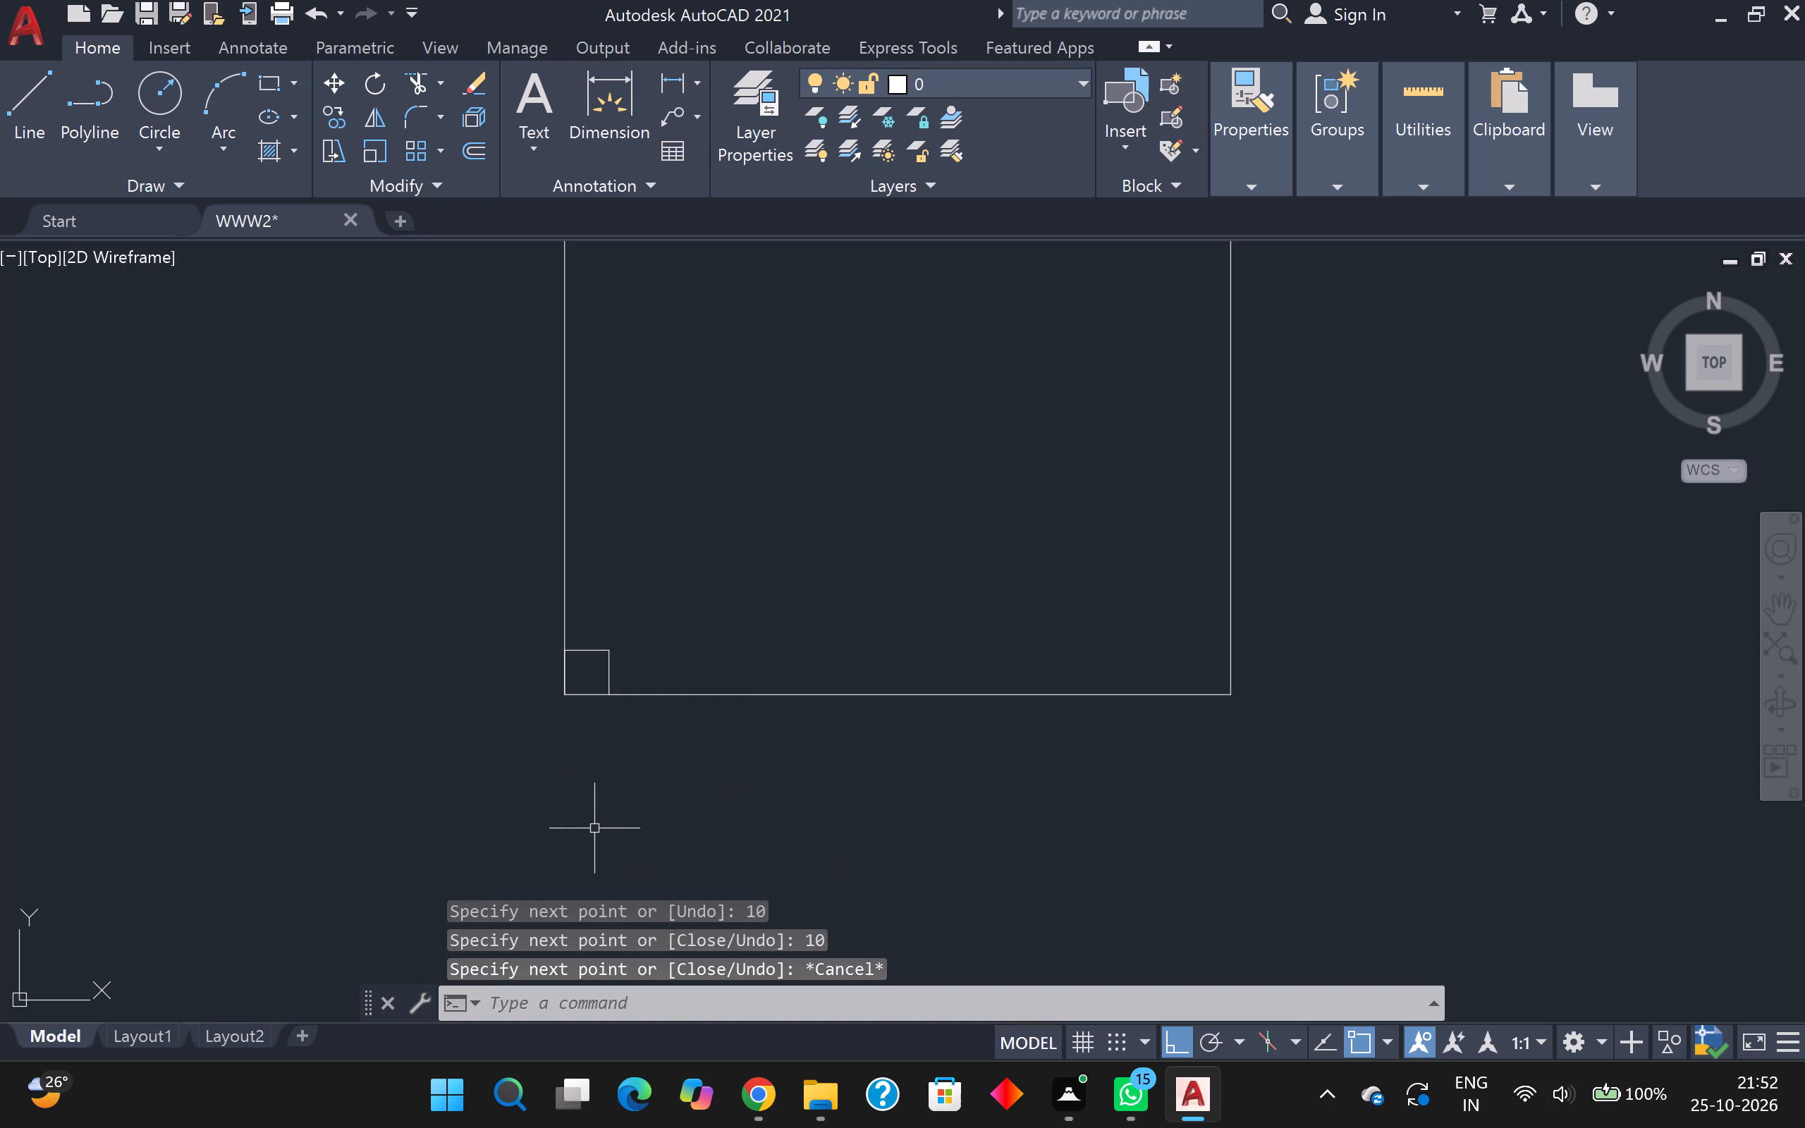
Draw a matching 10-inch square column with lines inside the outline's bottom-right corner.
scroll(705, 713, down, 1)
scroll(683, 680, up, 1)
middle_drag(650, 677, 450, 663)
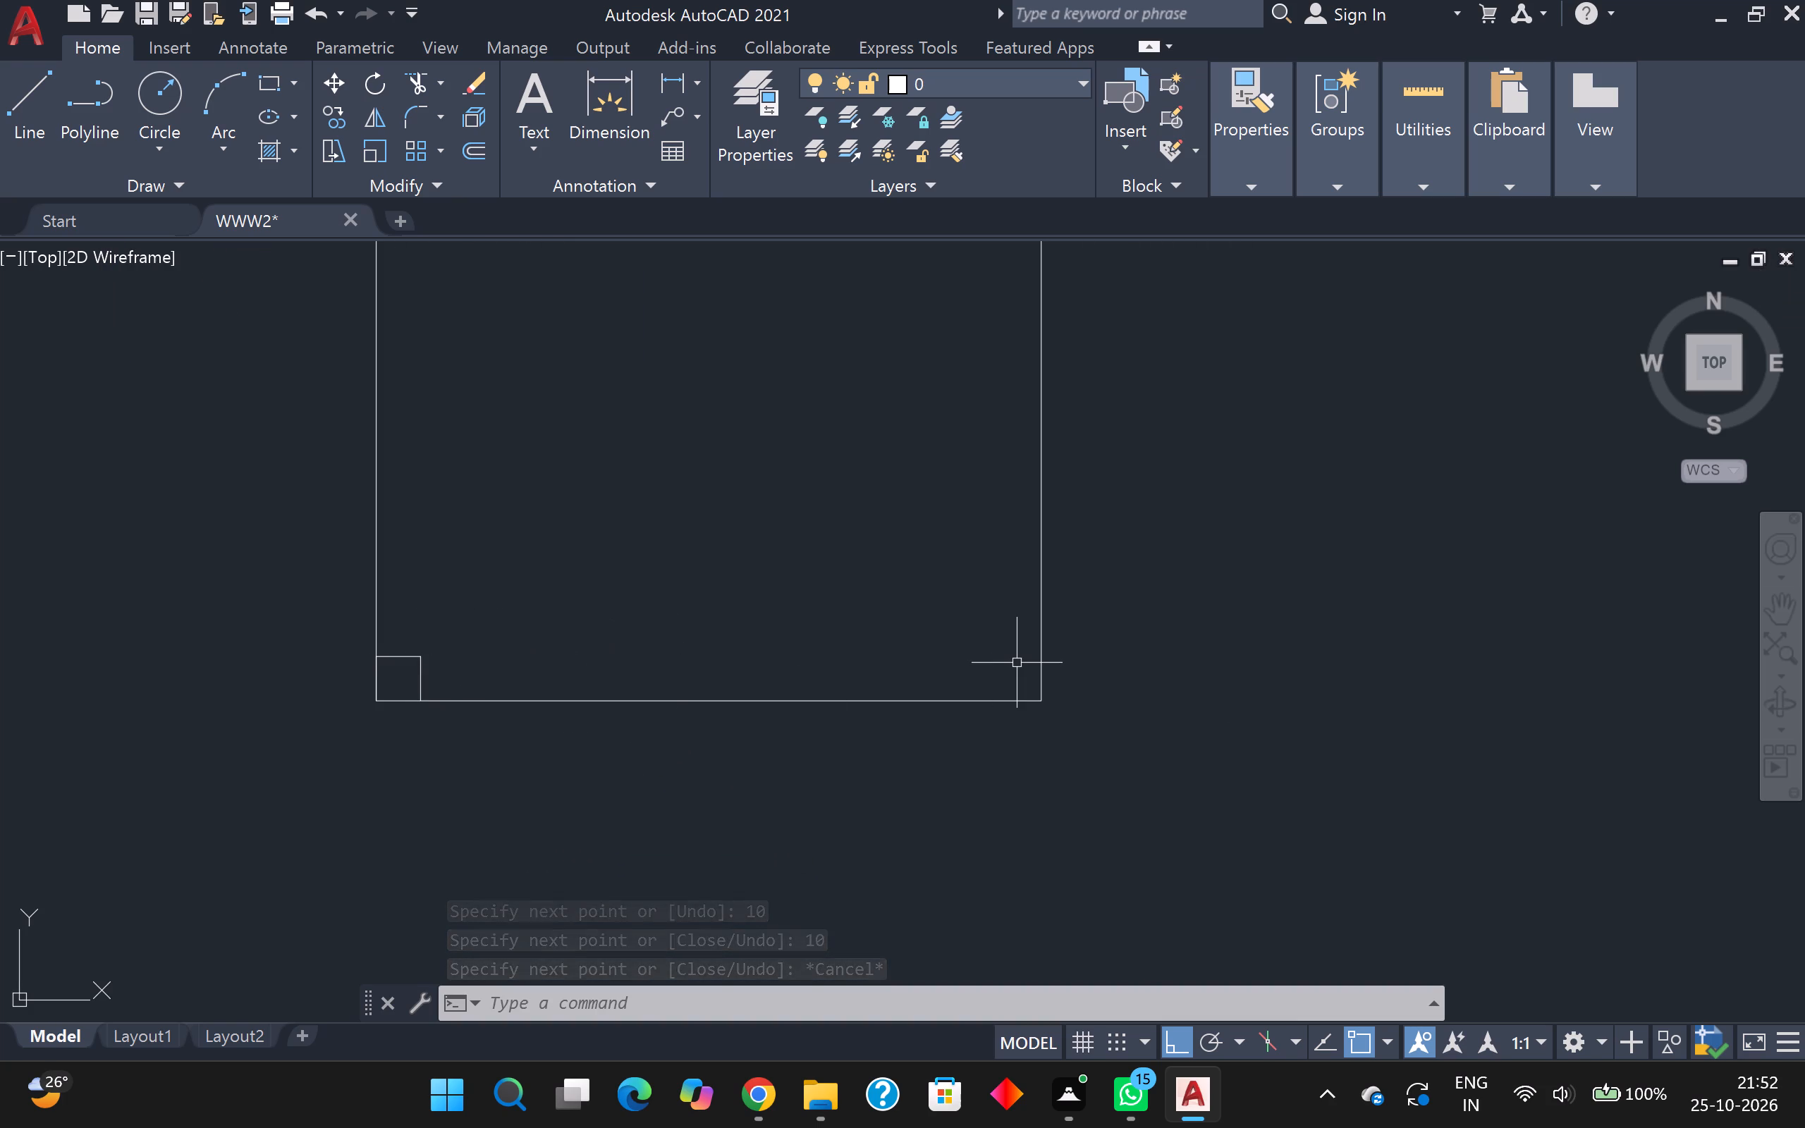
key(l)
key(Return)
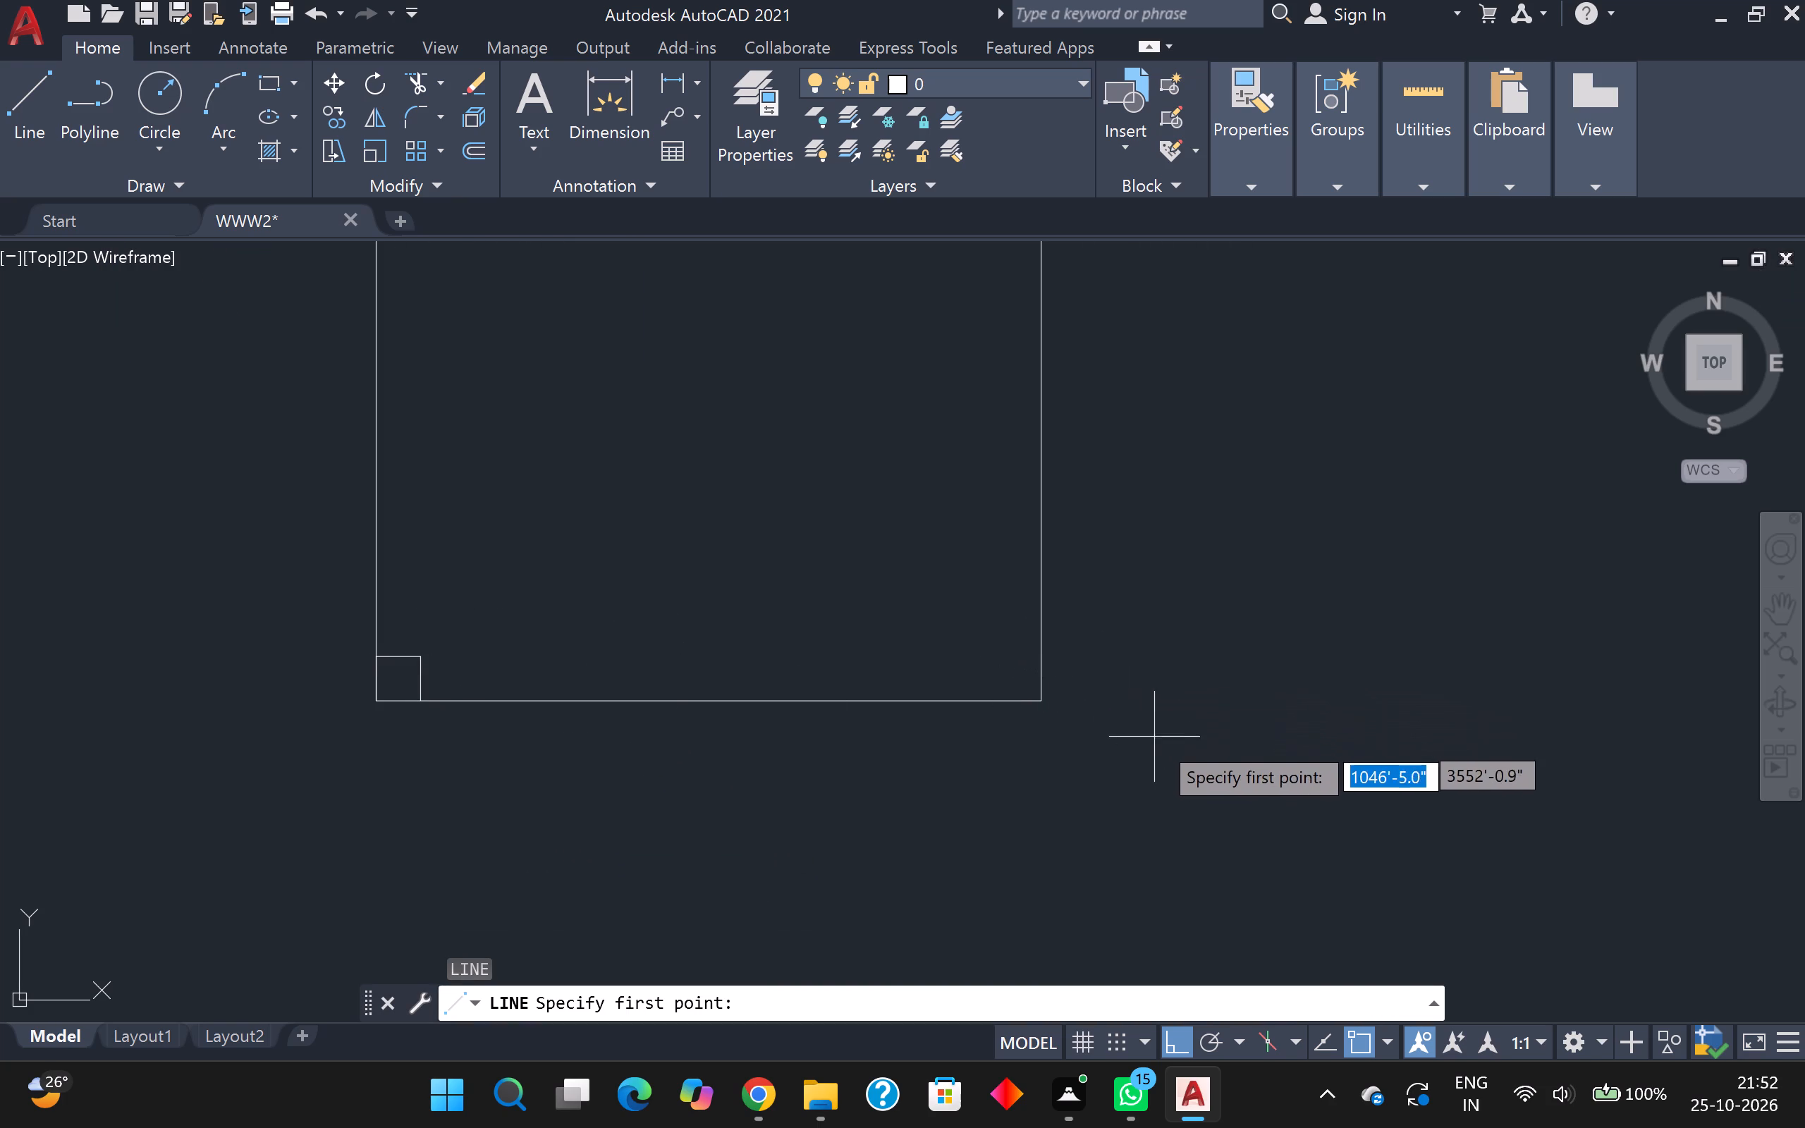
click(1044, 703)
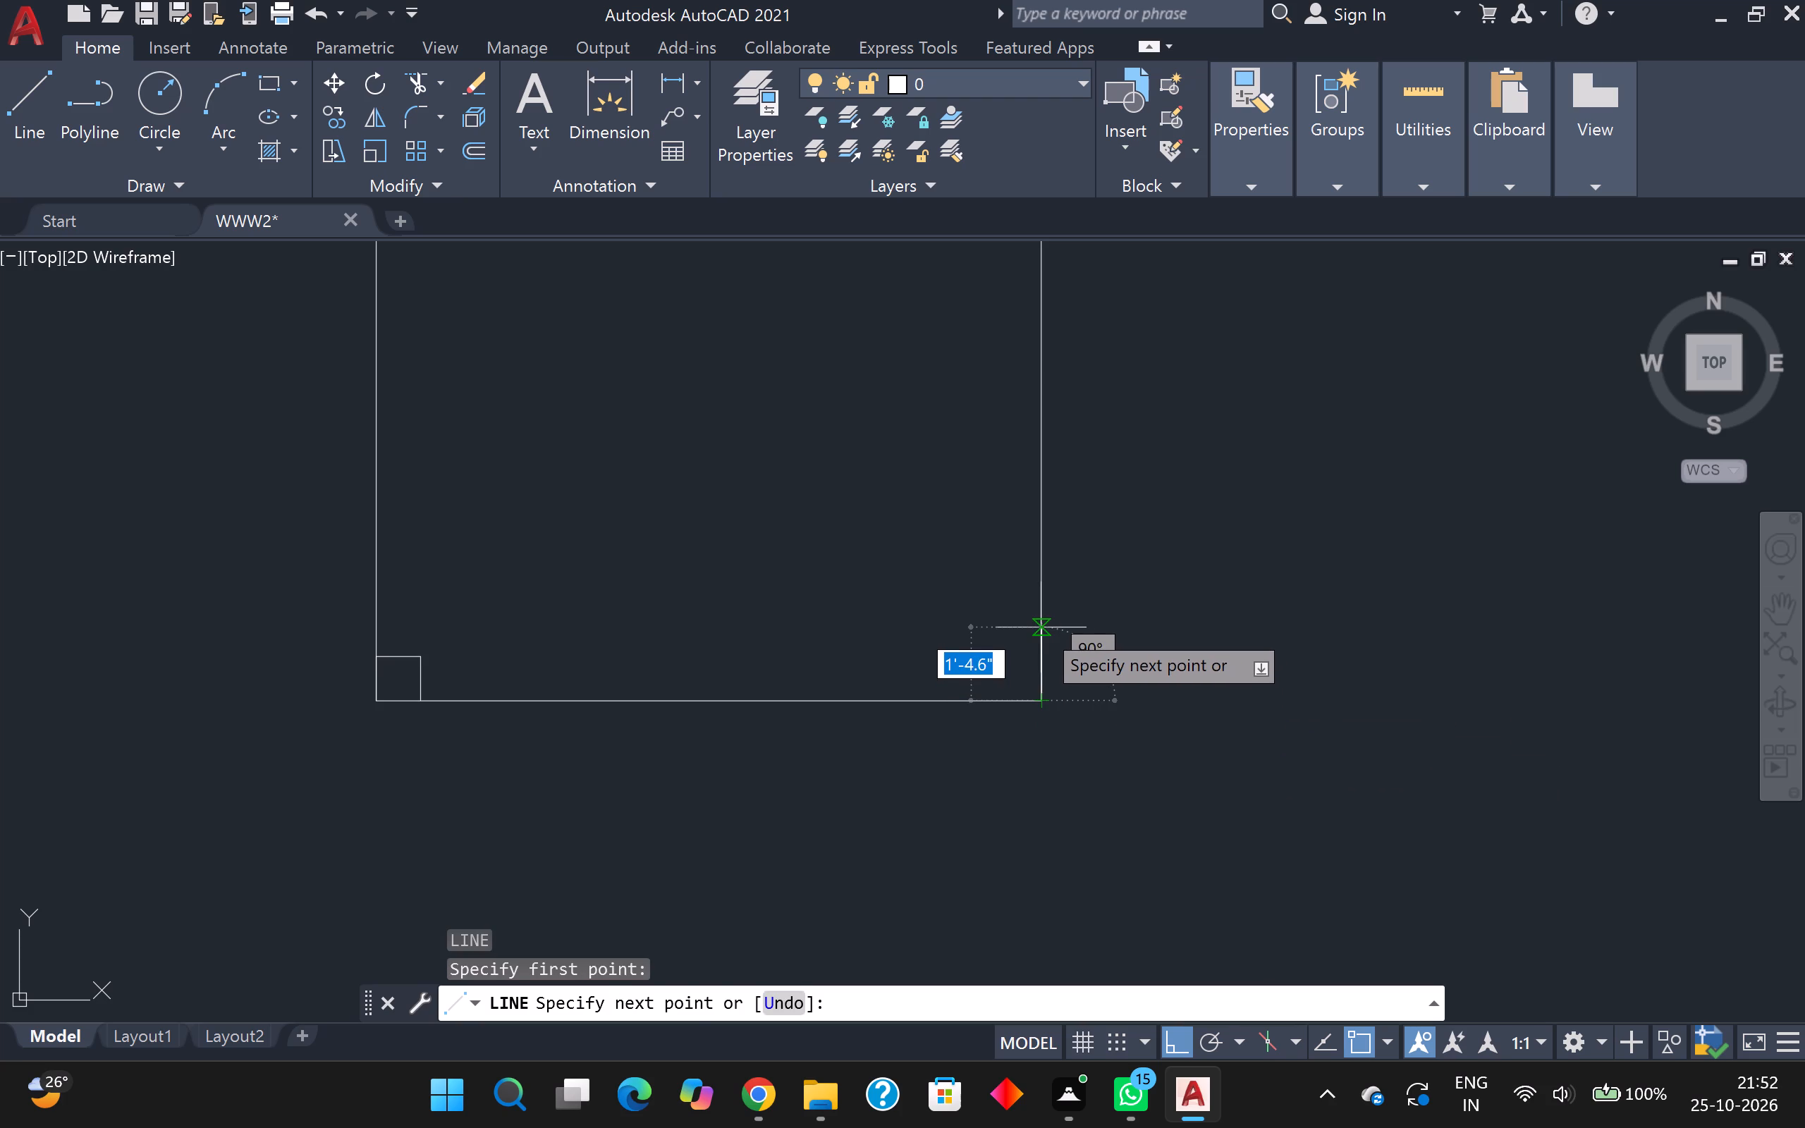
text(10)
key(Return)
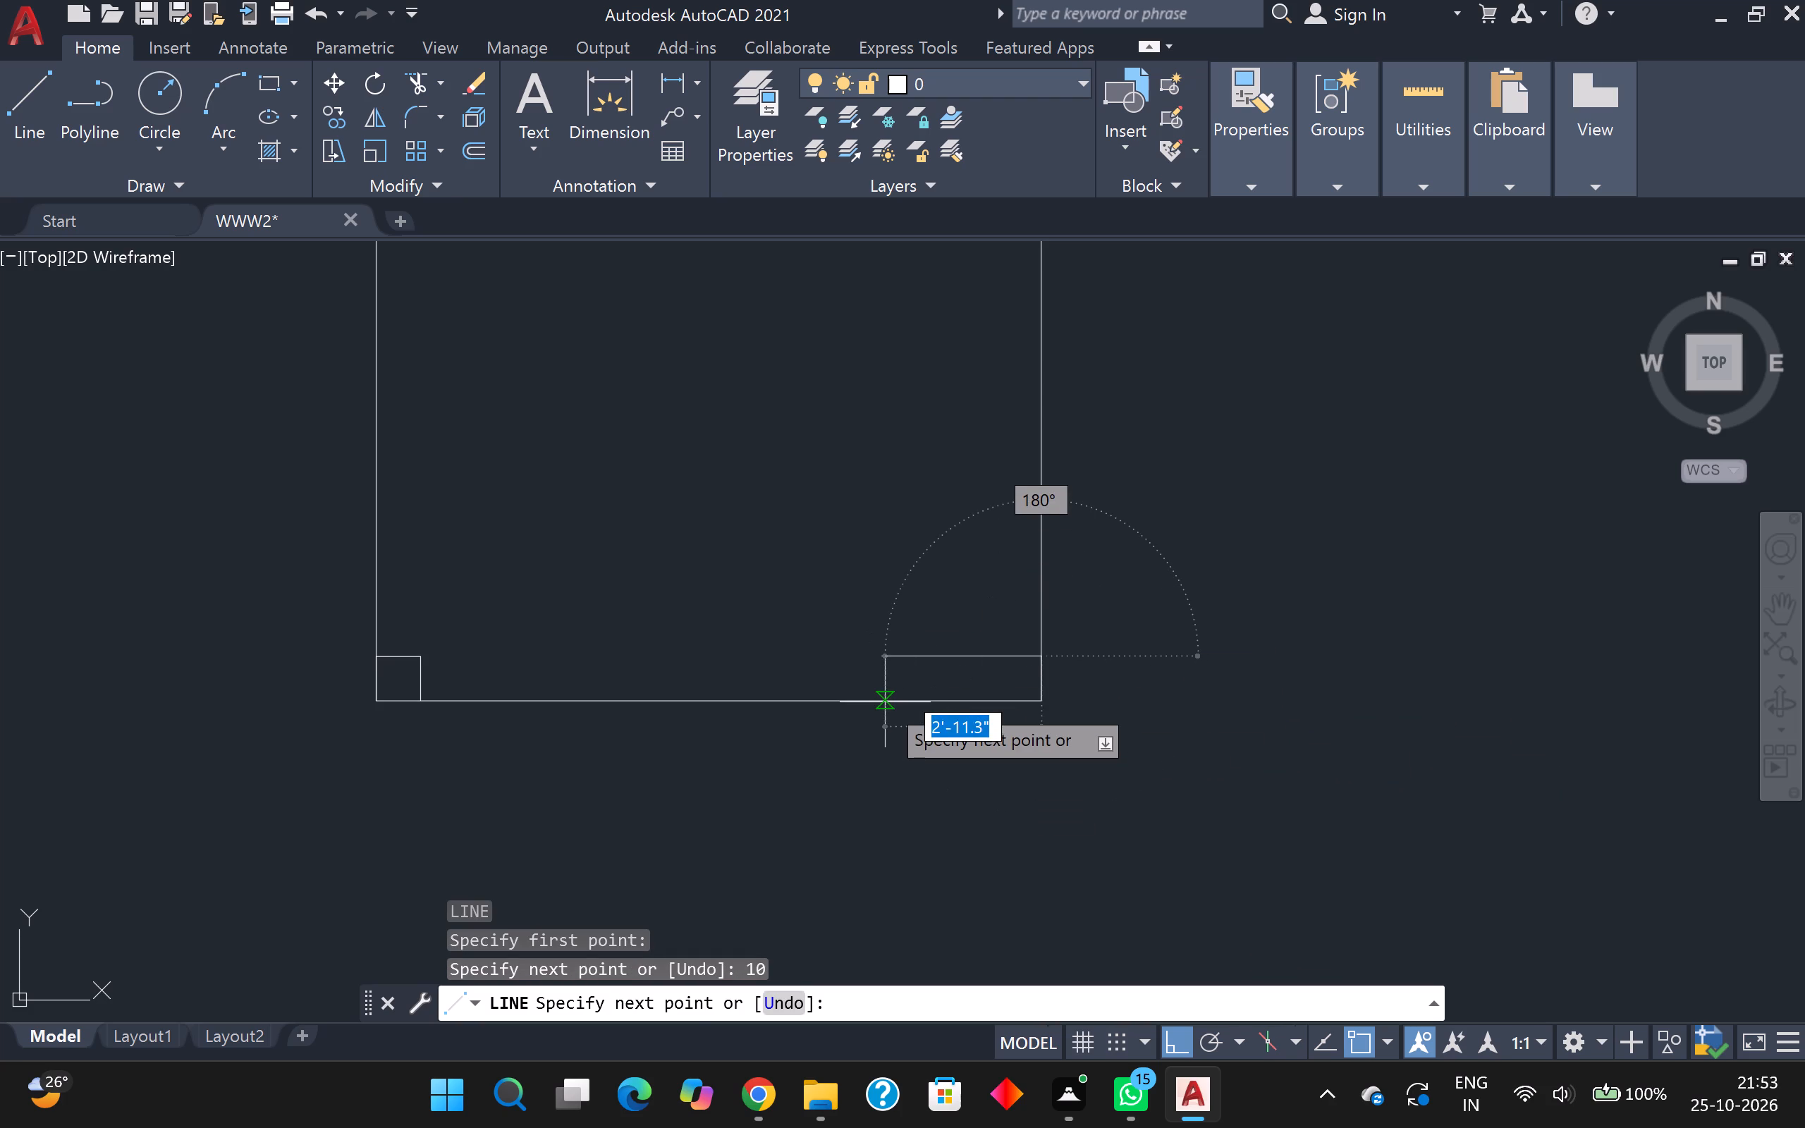
text(10)
key(Return)
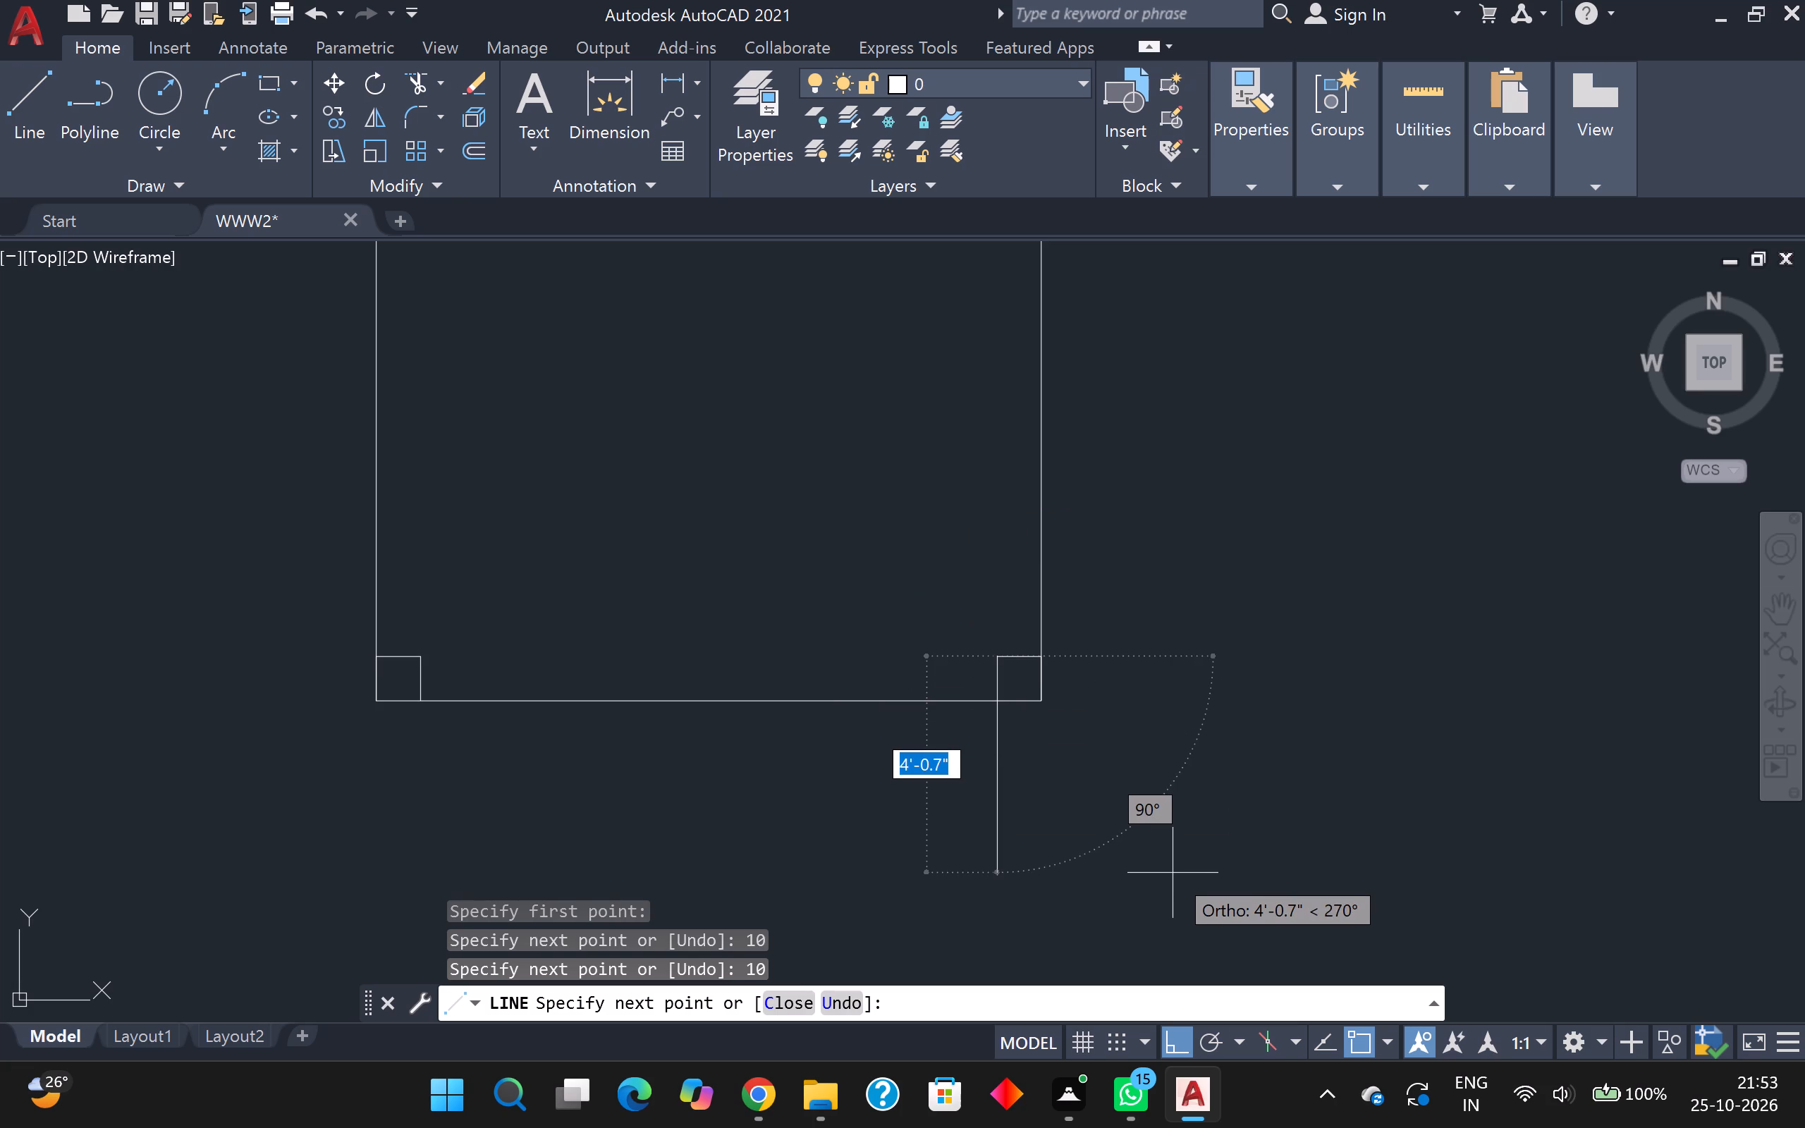
key(1)
key(0)
key(Return)
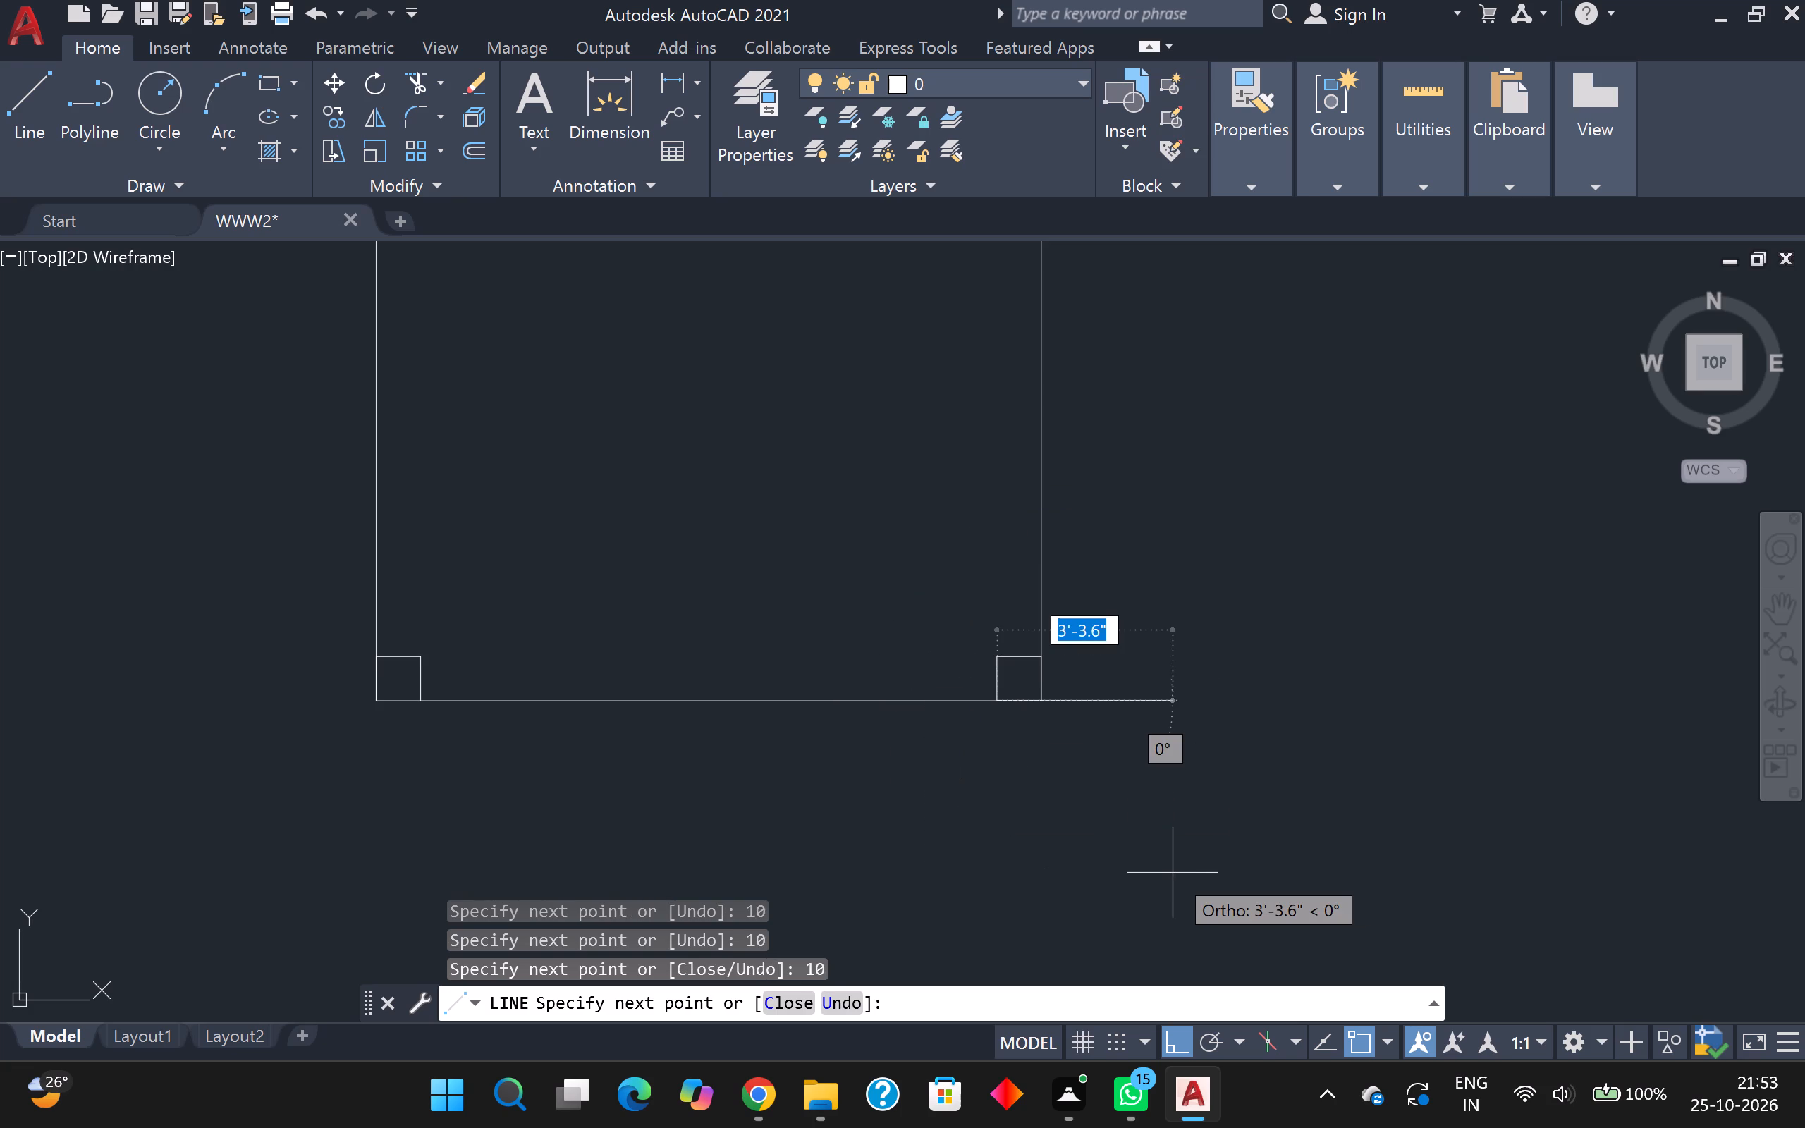
key(Escape)
Hatch both corner column squares in dark purple 46,15,46 and end the hatch.
scroll(1067, 735, down, 2)
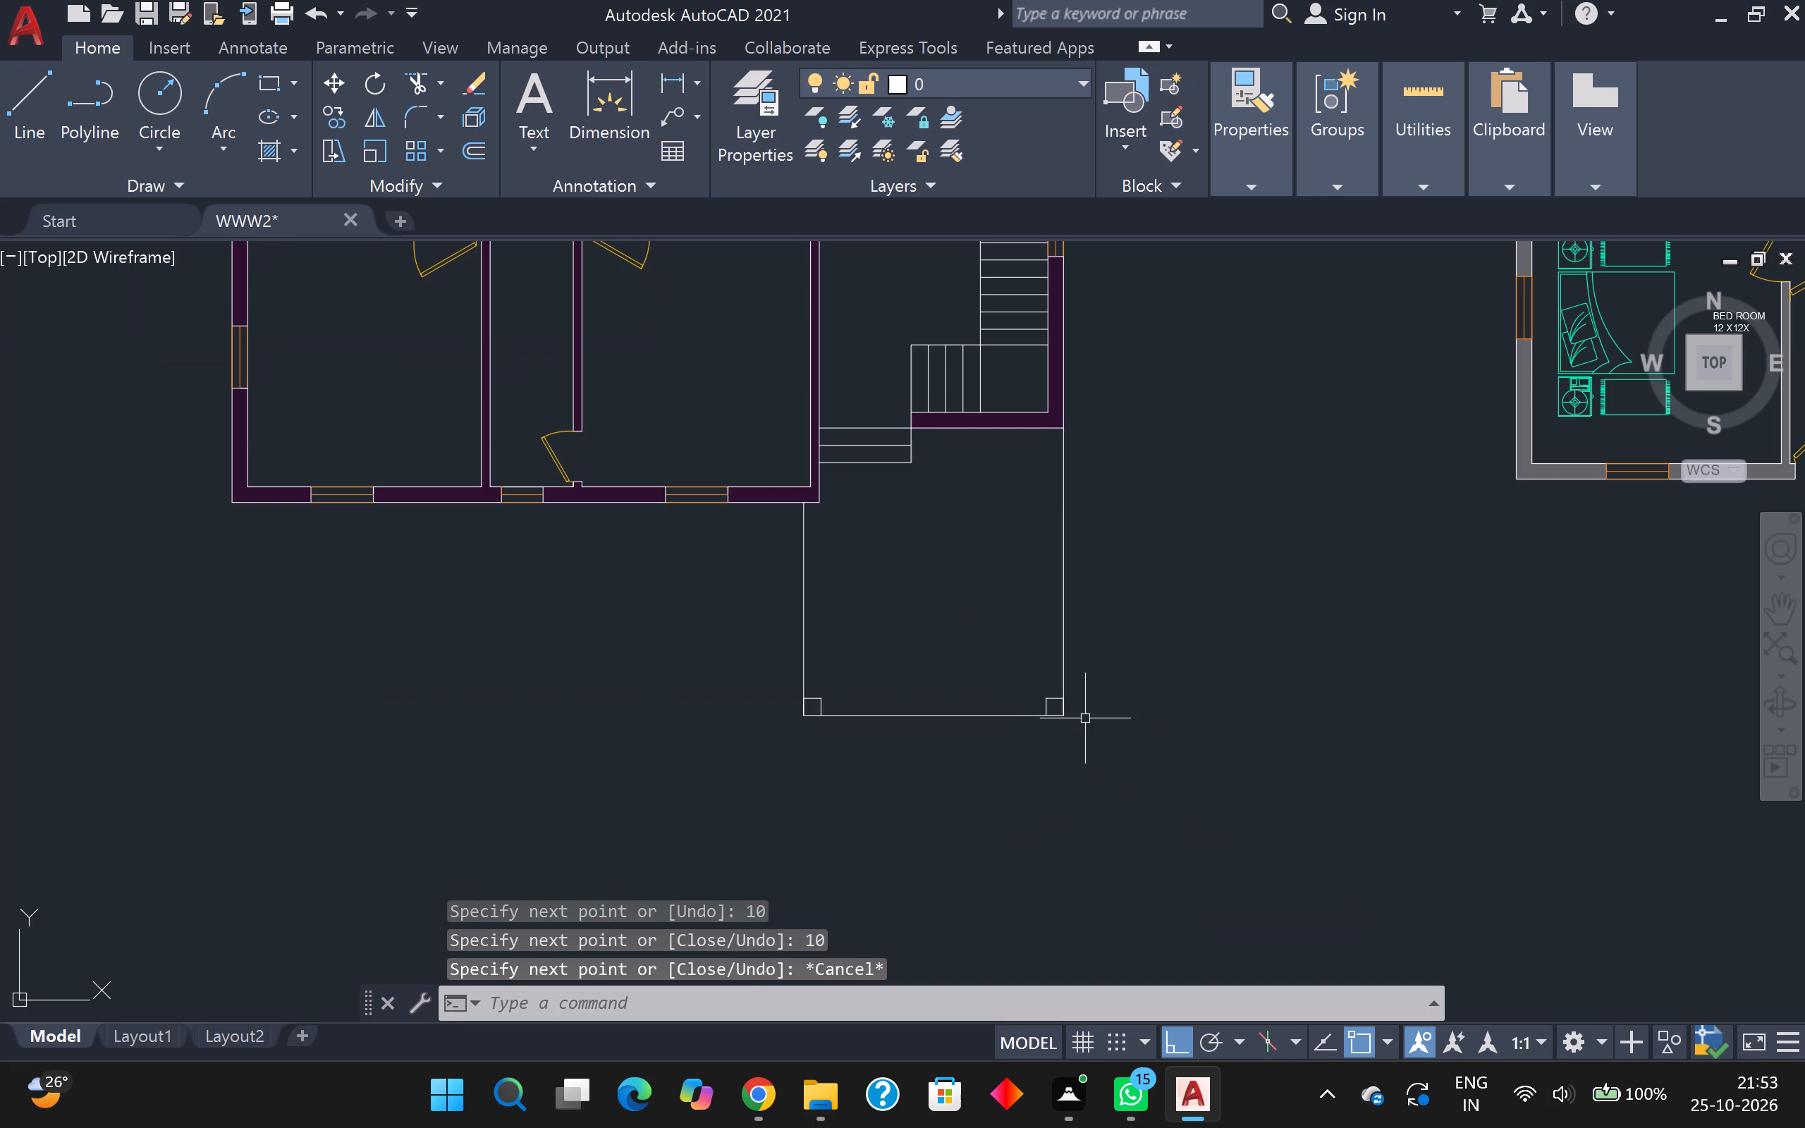
click(277, 152)
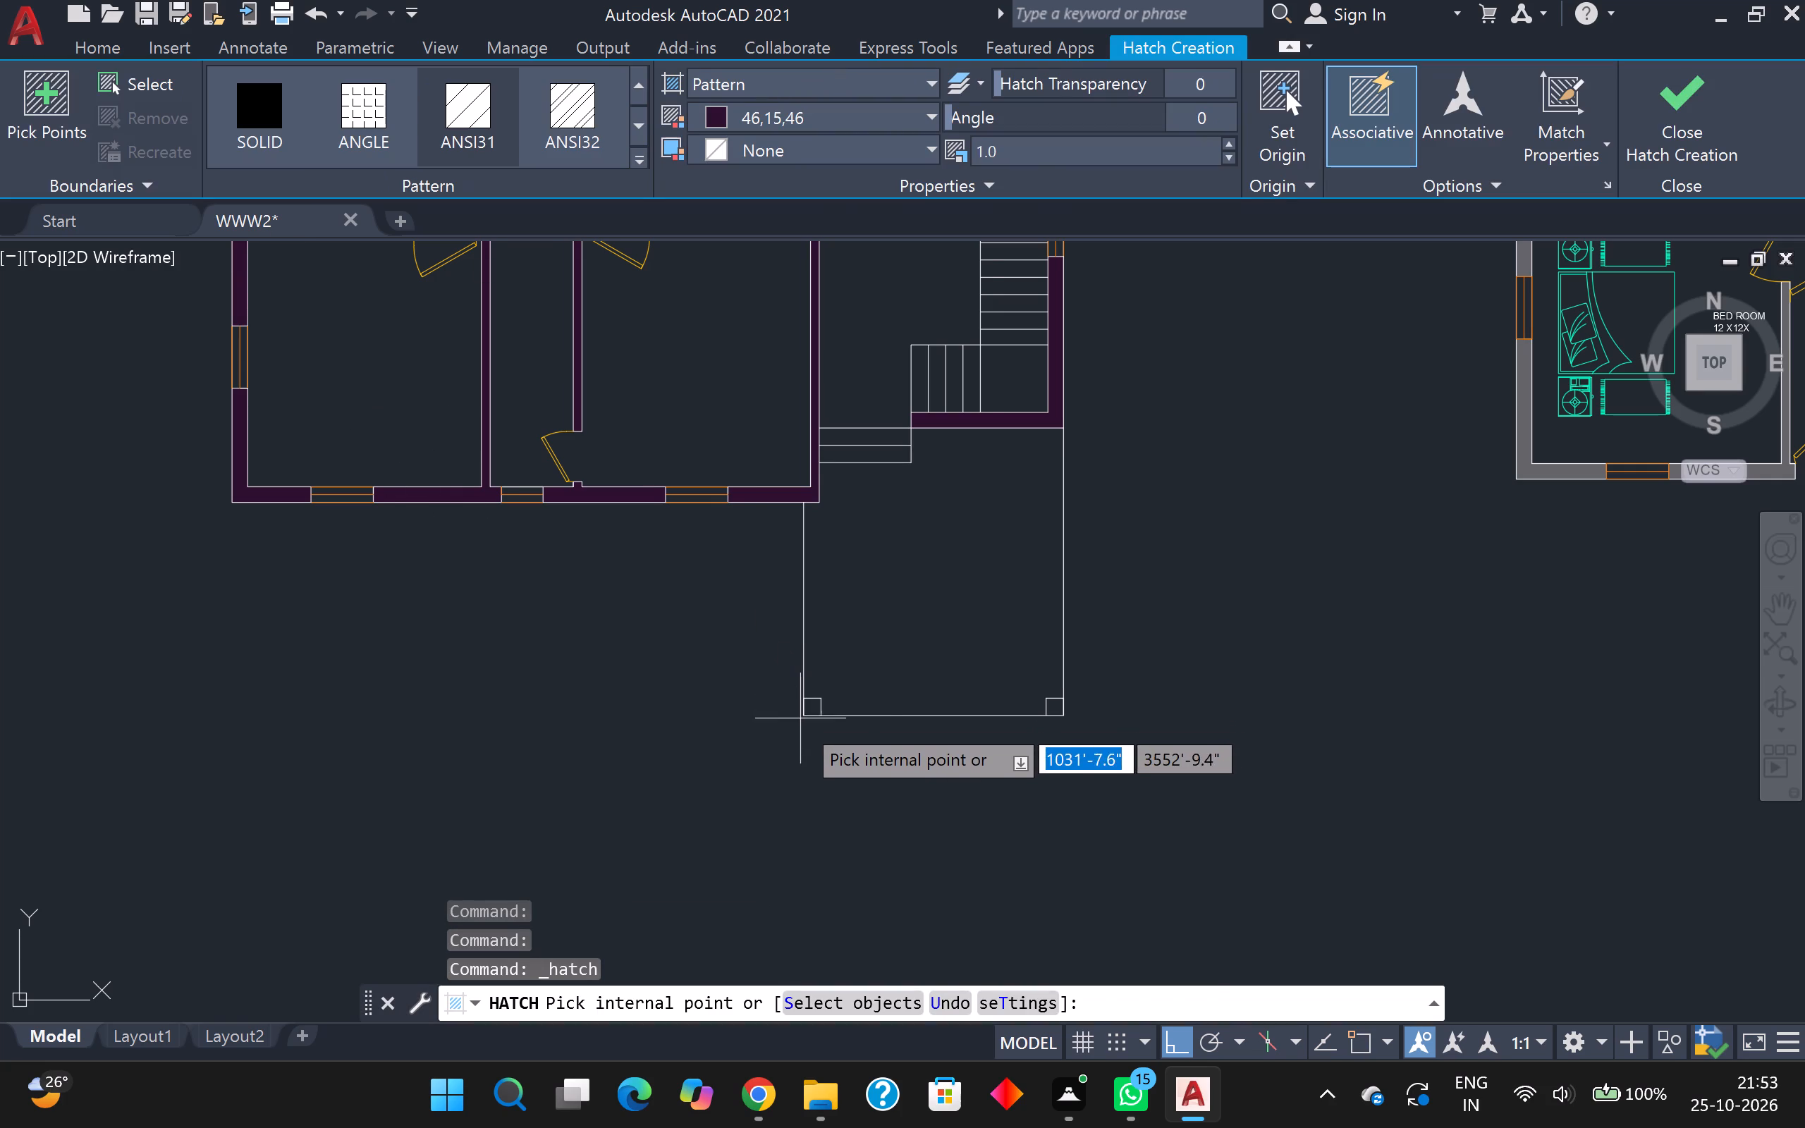
scroll(828, 703, up, 2)
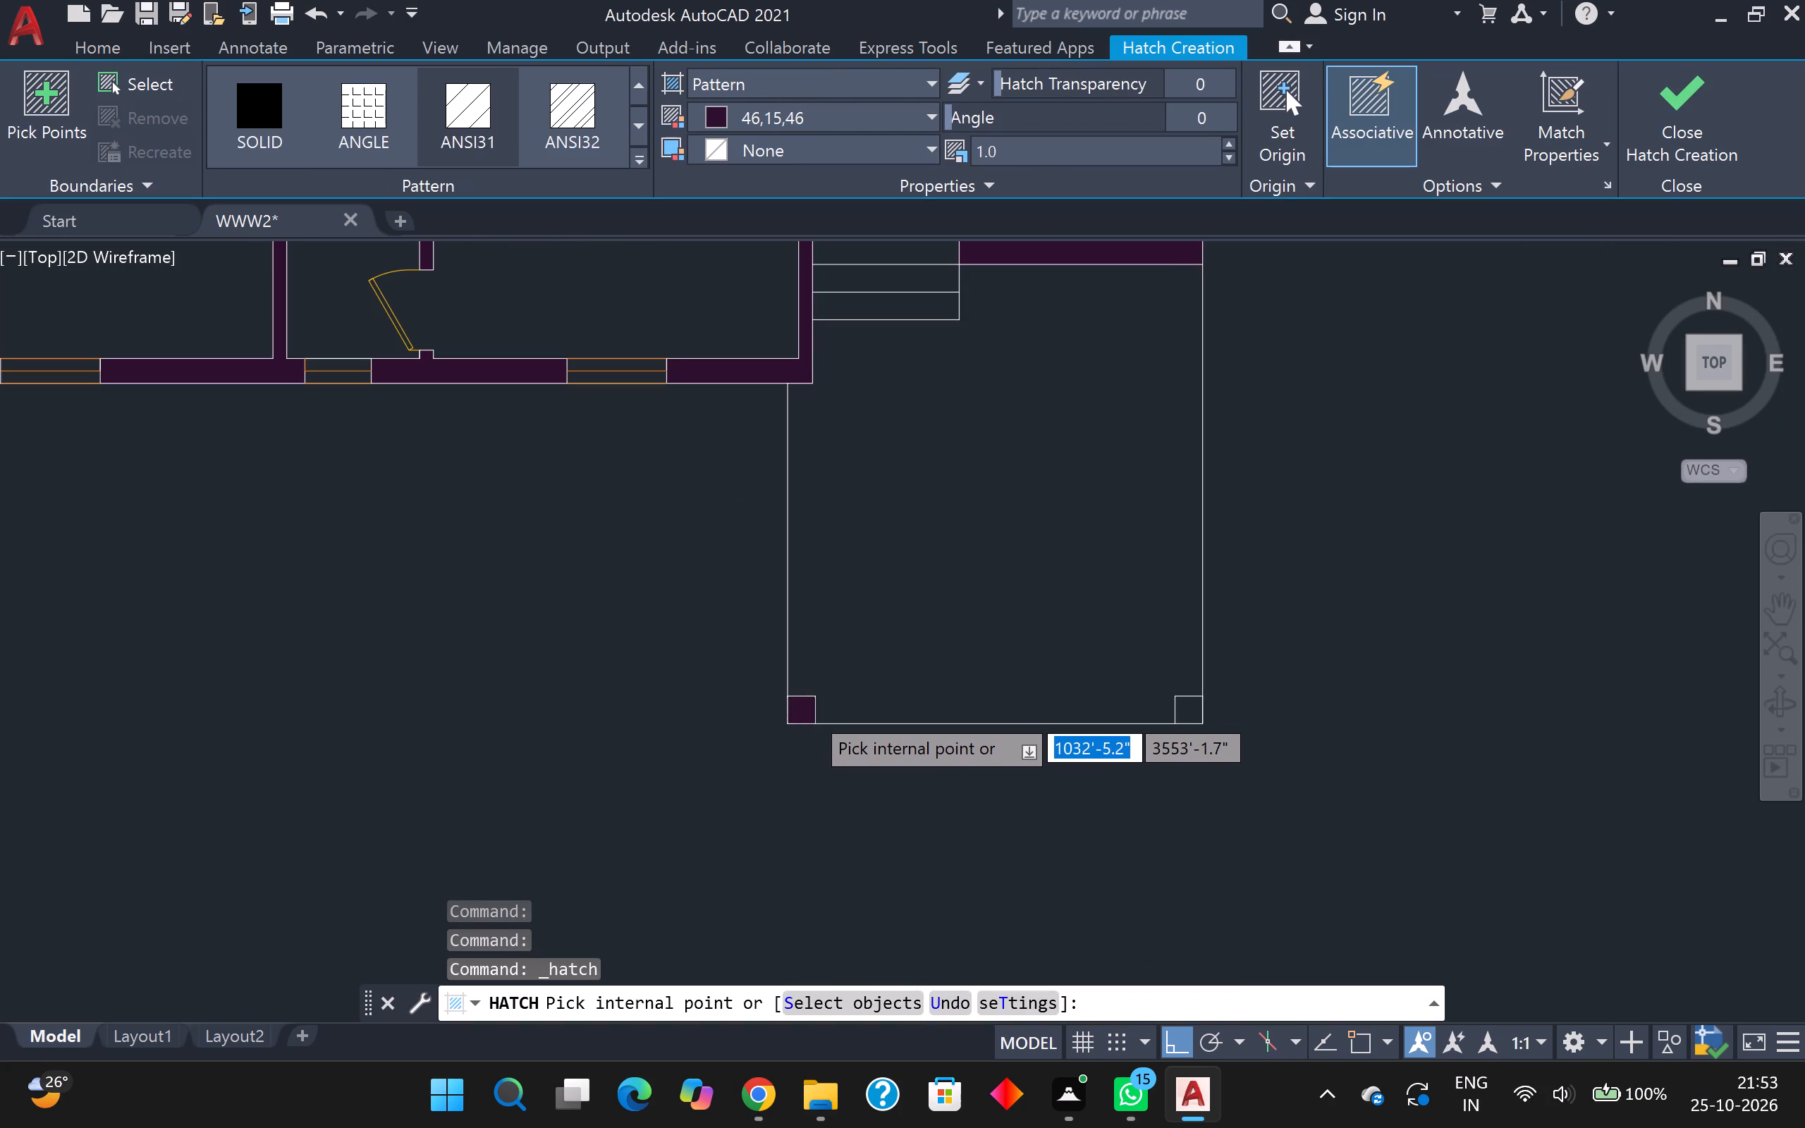
click(803, 711)
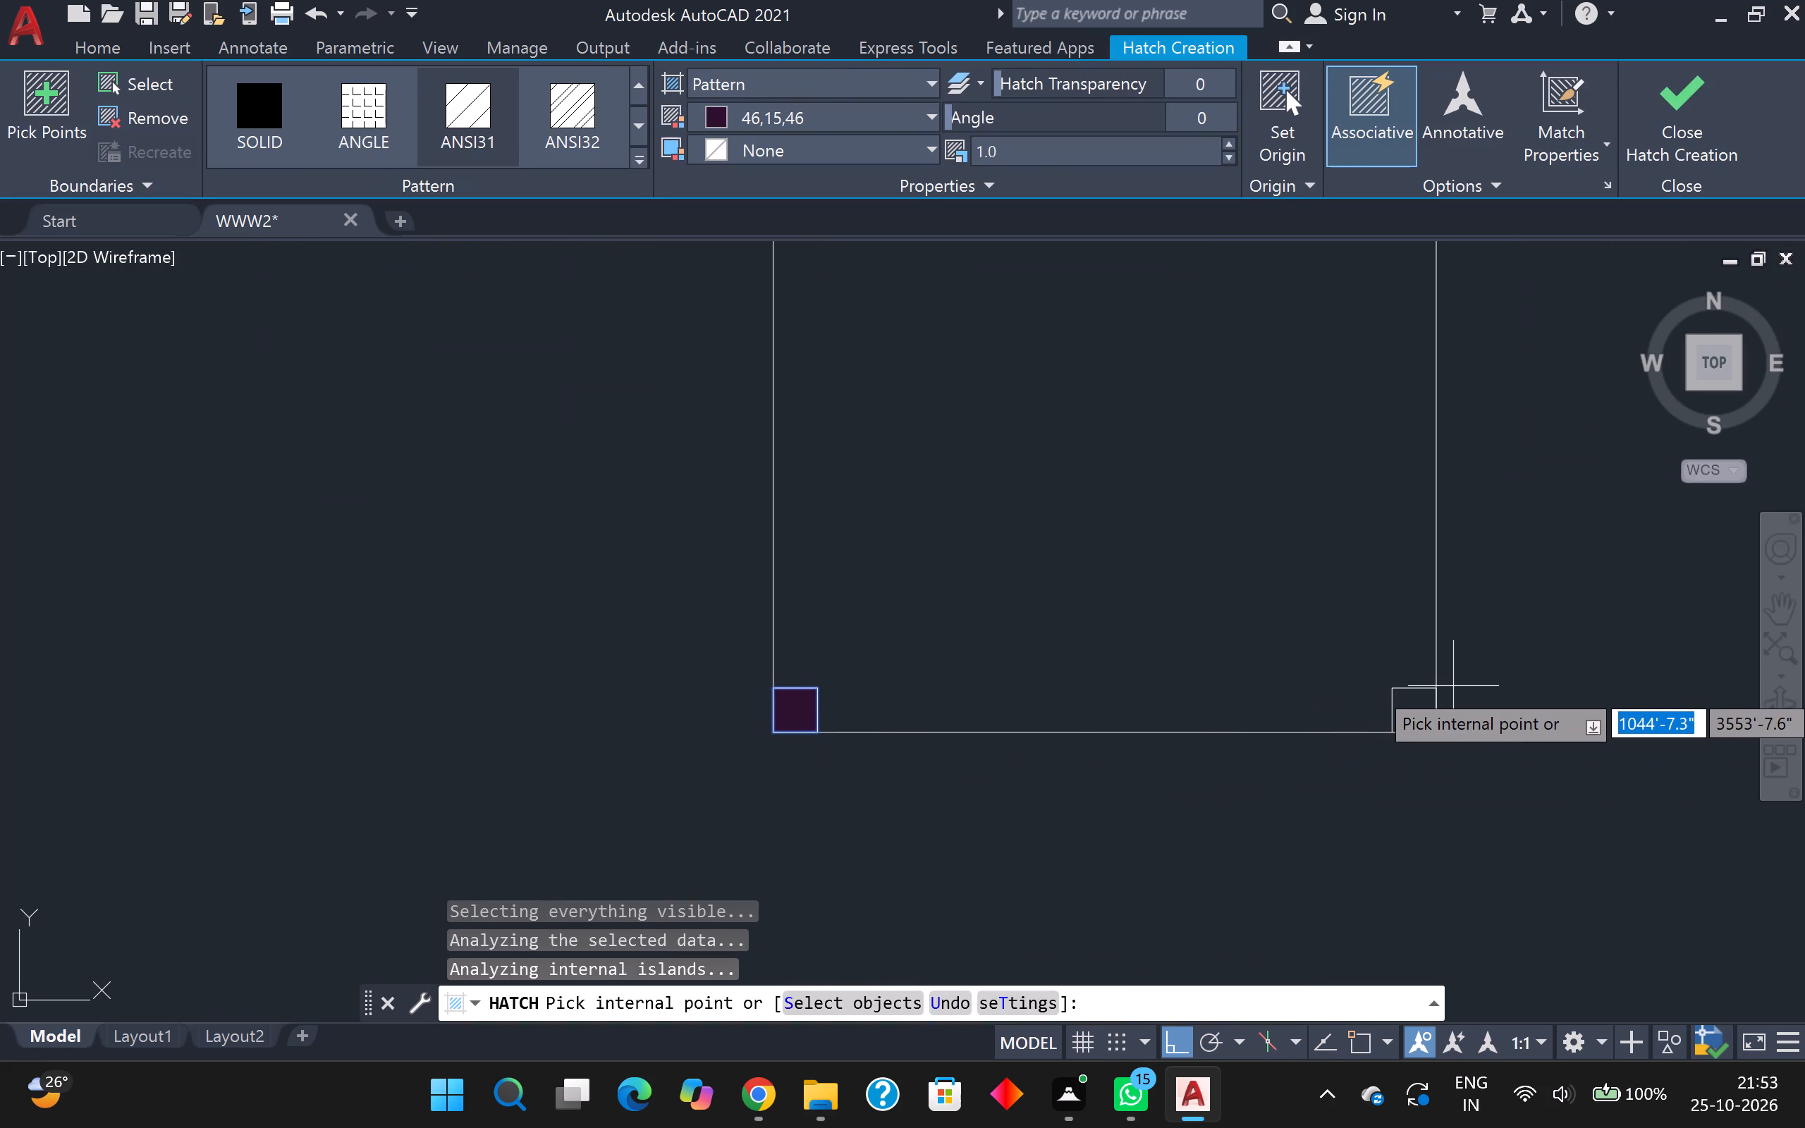
click(1413, 720)
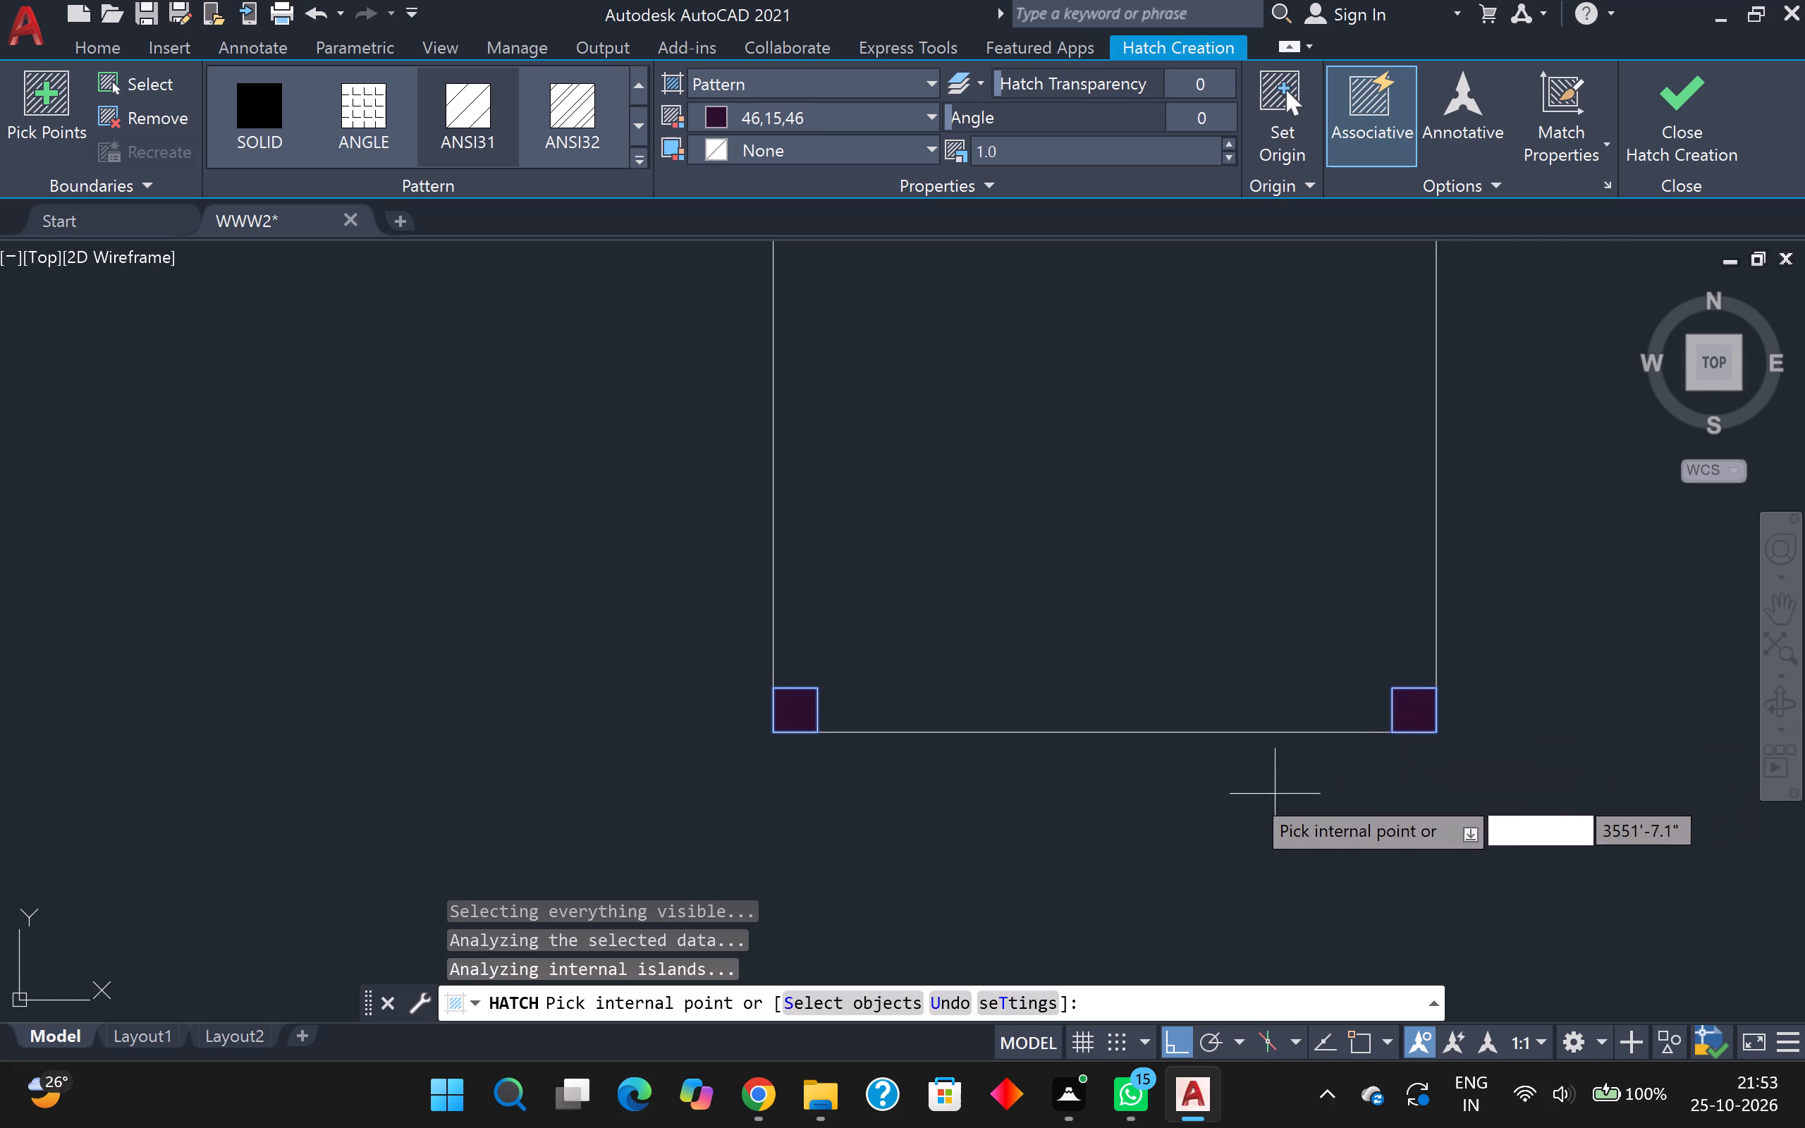
scroll(1187, 787, down, 2)
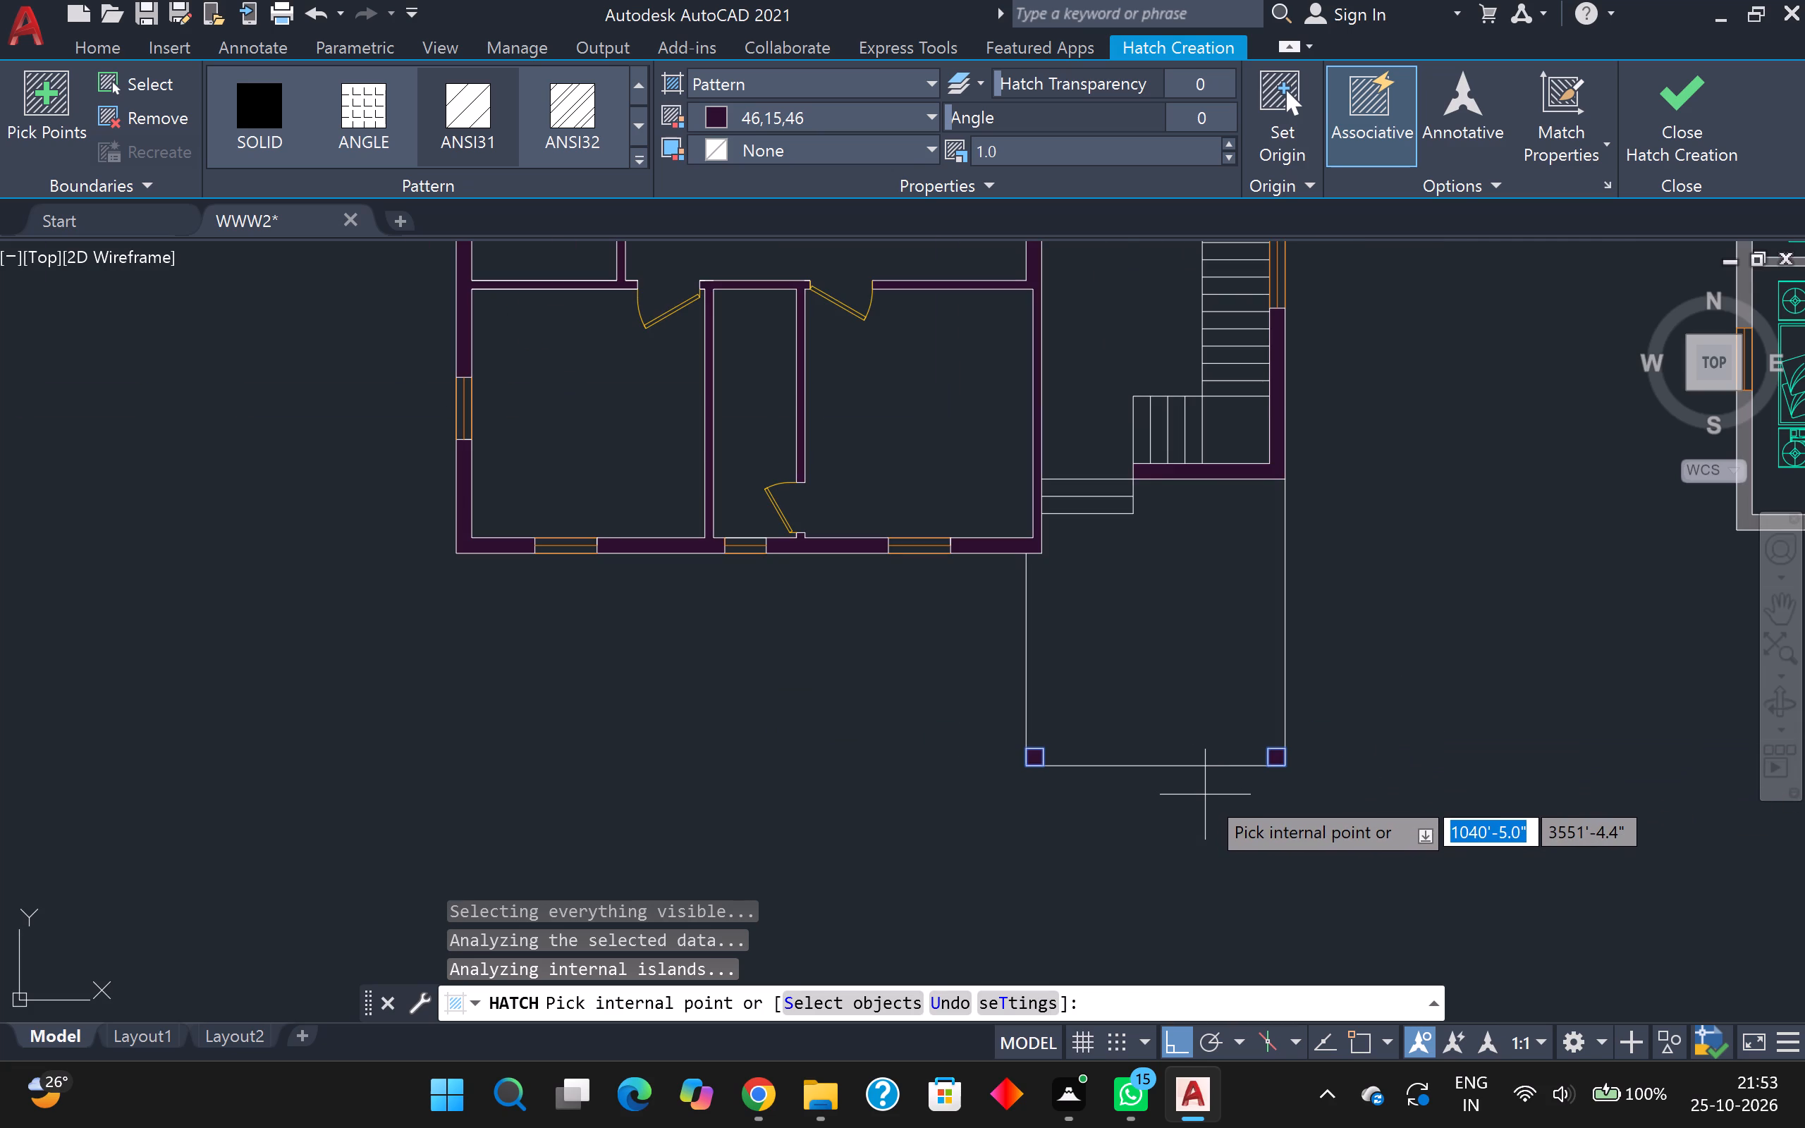
key(Escape)
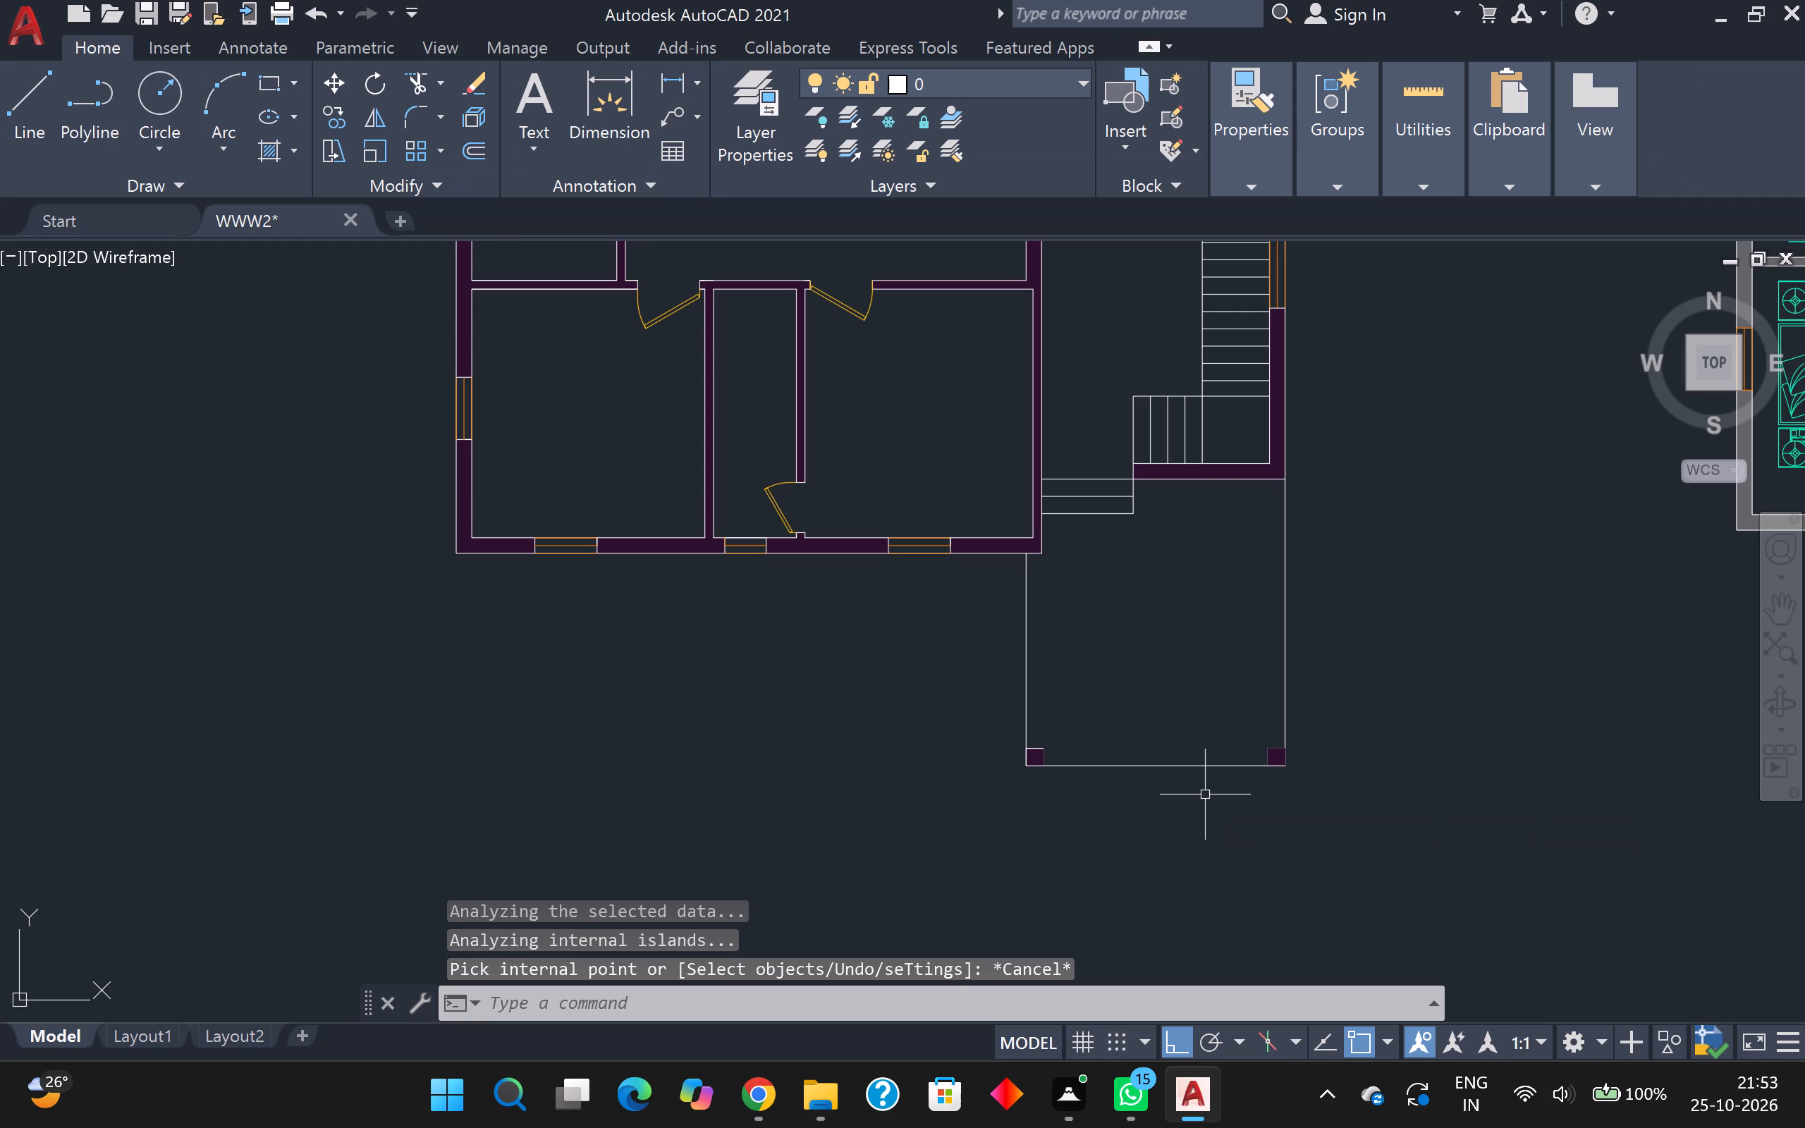
Examine the hatched column squares at the outline's two bottom corners up close.
scroll(1054, 682, up, 1)
scroll(890, 928, up, 2)
scroll(1313, 412, up, 1)
scroll(1357, 637, up, 1)
scroll(1323, 677, down, 3)
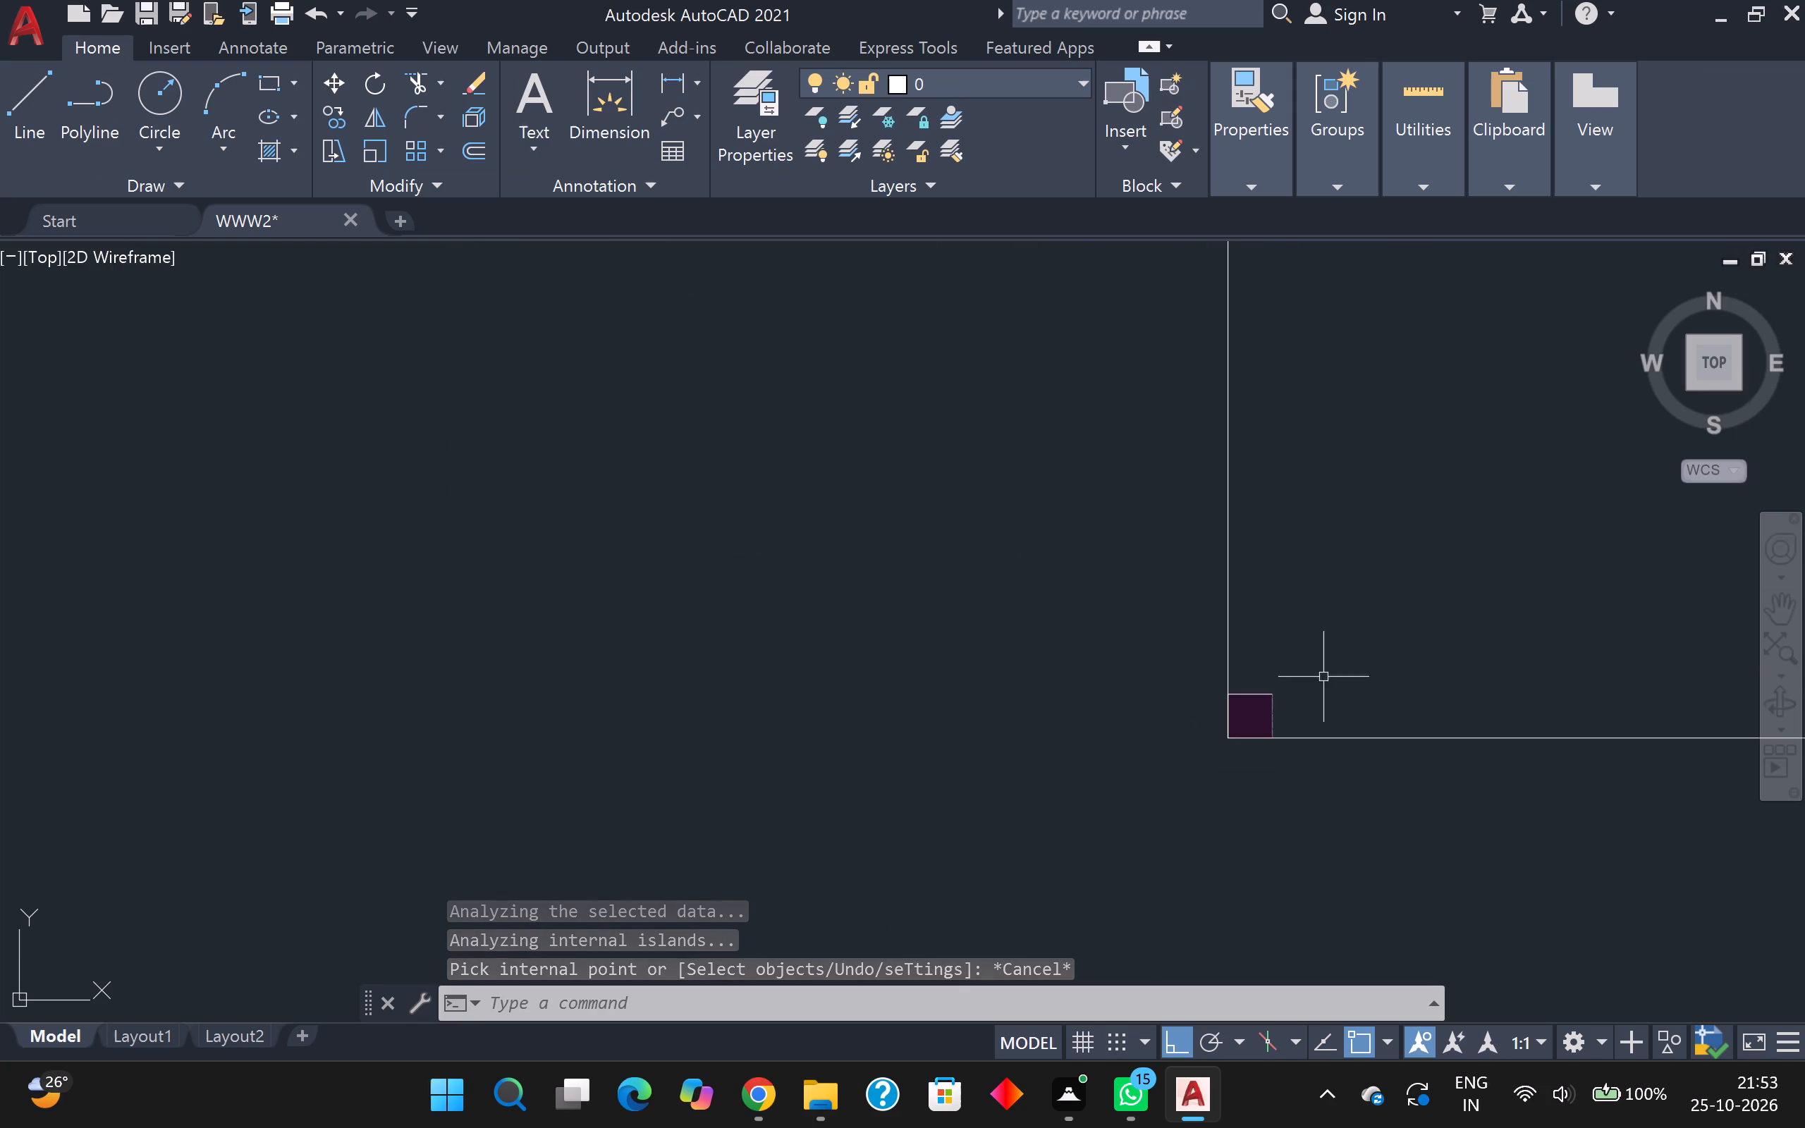
middle_drag(1326, 630, 764, 589)
scroll(1107, 605, up, 2)
middle_drag(1323, 666, 1213, 658)
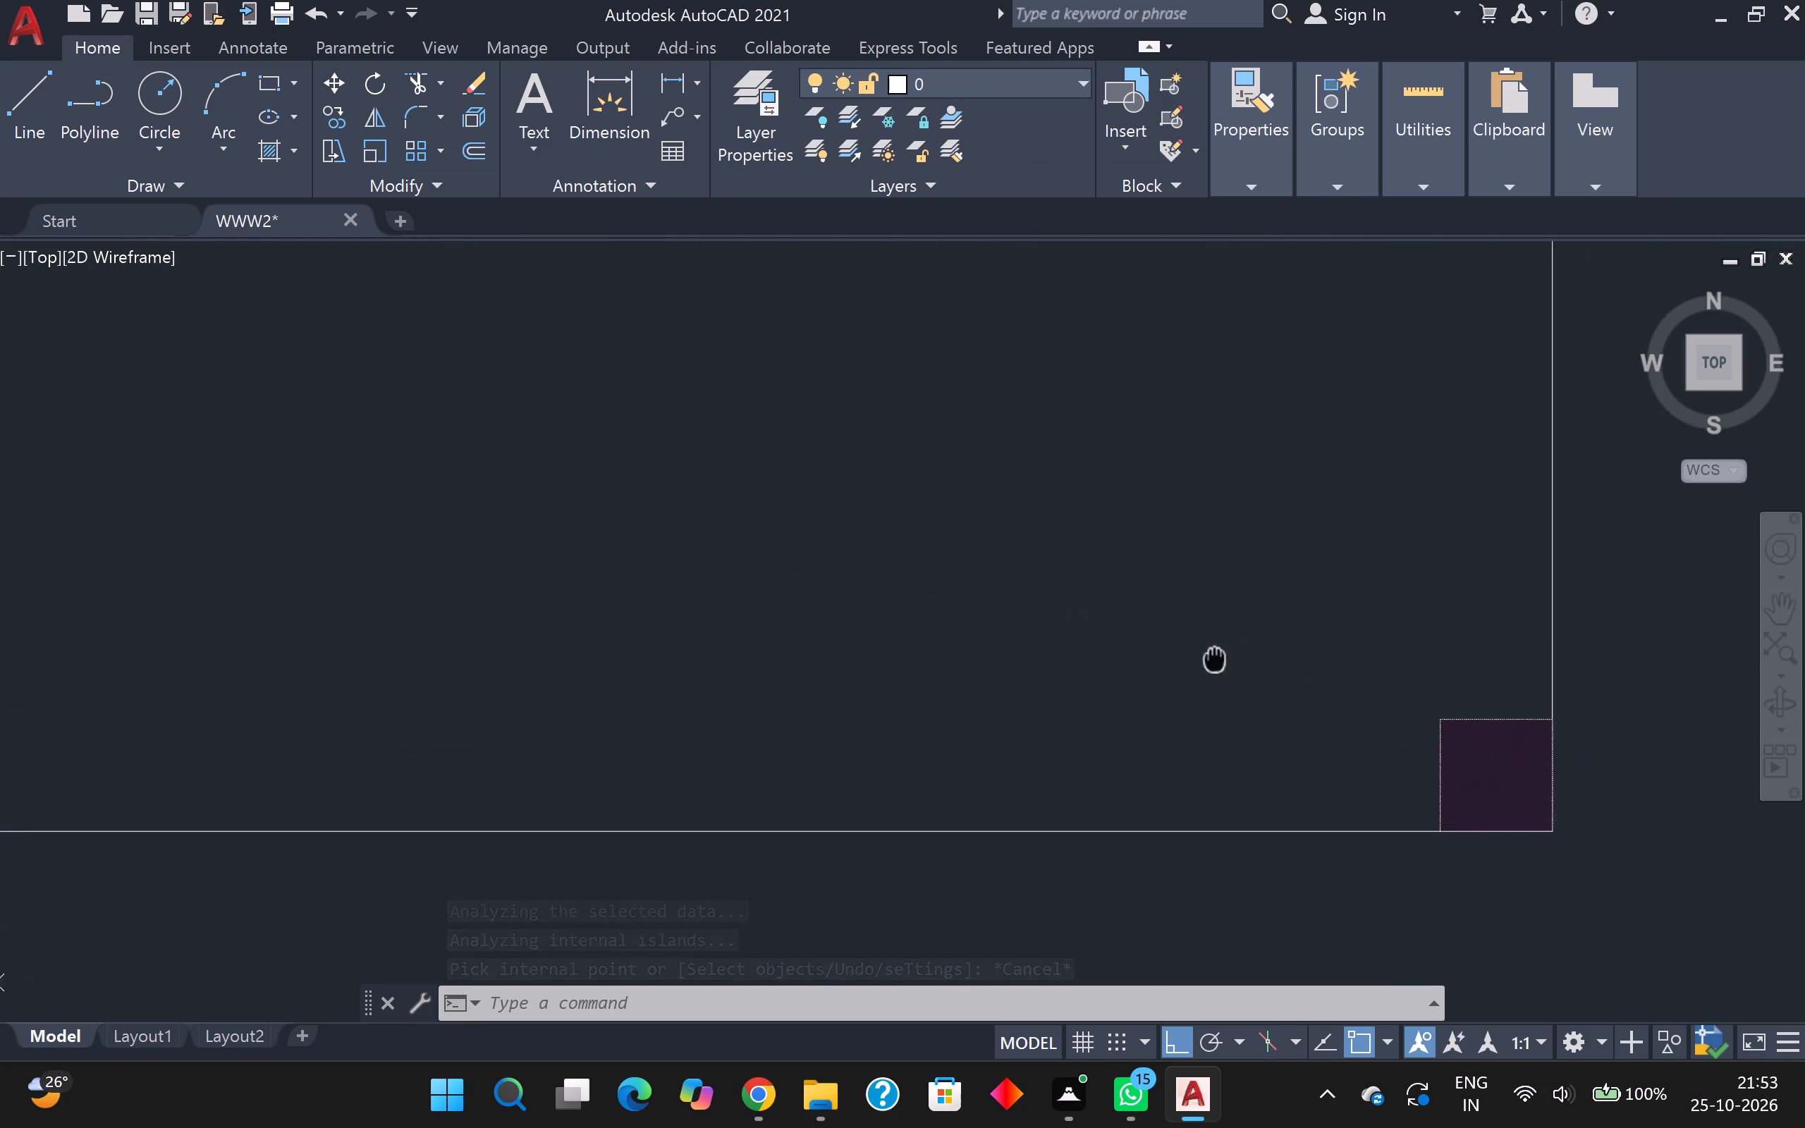
middle_drag(1213, 658, 1206, 658)
scroll(1205, 658, up, 1)
scroll(1200, 655, down, 5)
scroll(967, 673, up, 1)
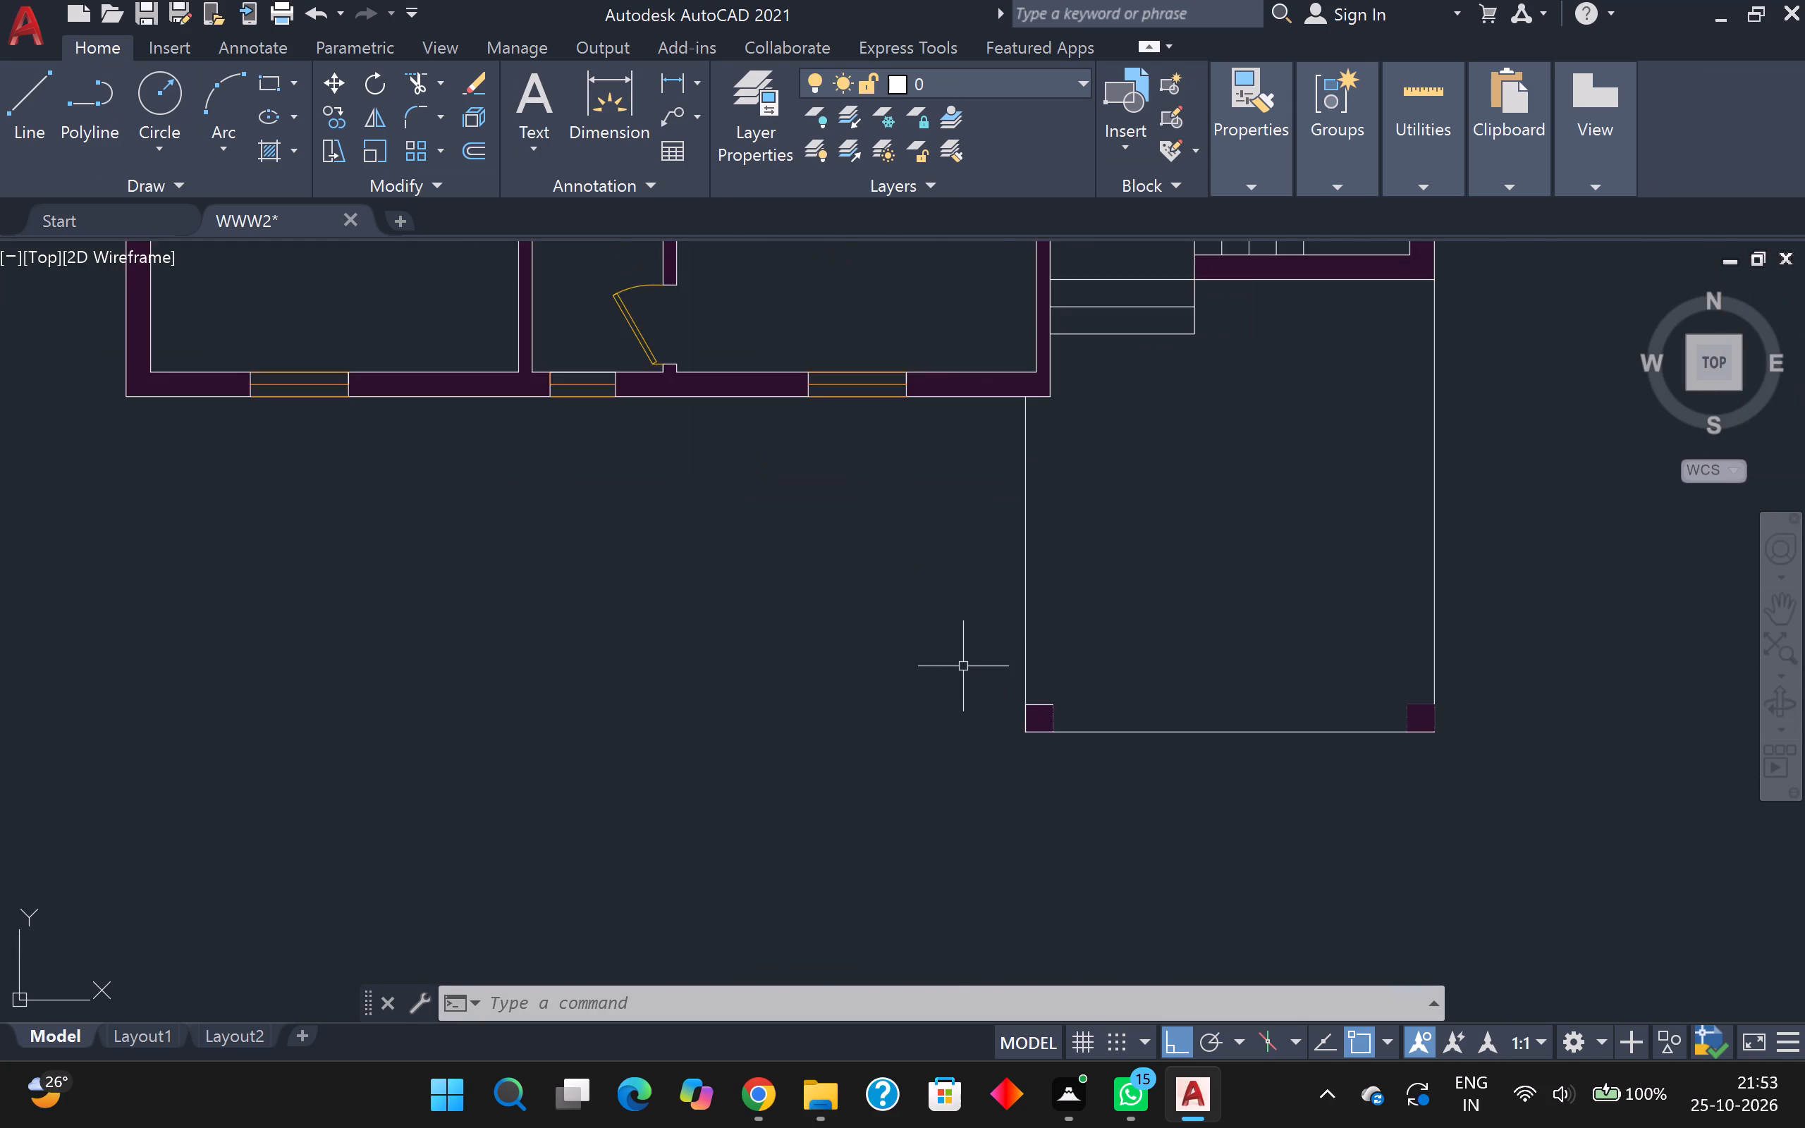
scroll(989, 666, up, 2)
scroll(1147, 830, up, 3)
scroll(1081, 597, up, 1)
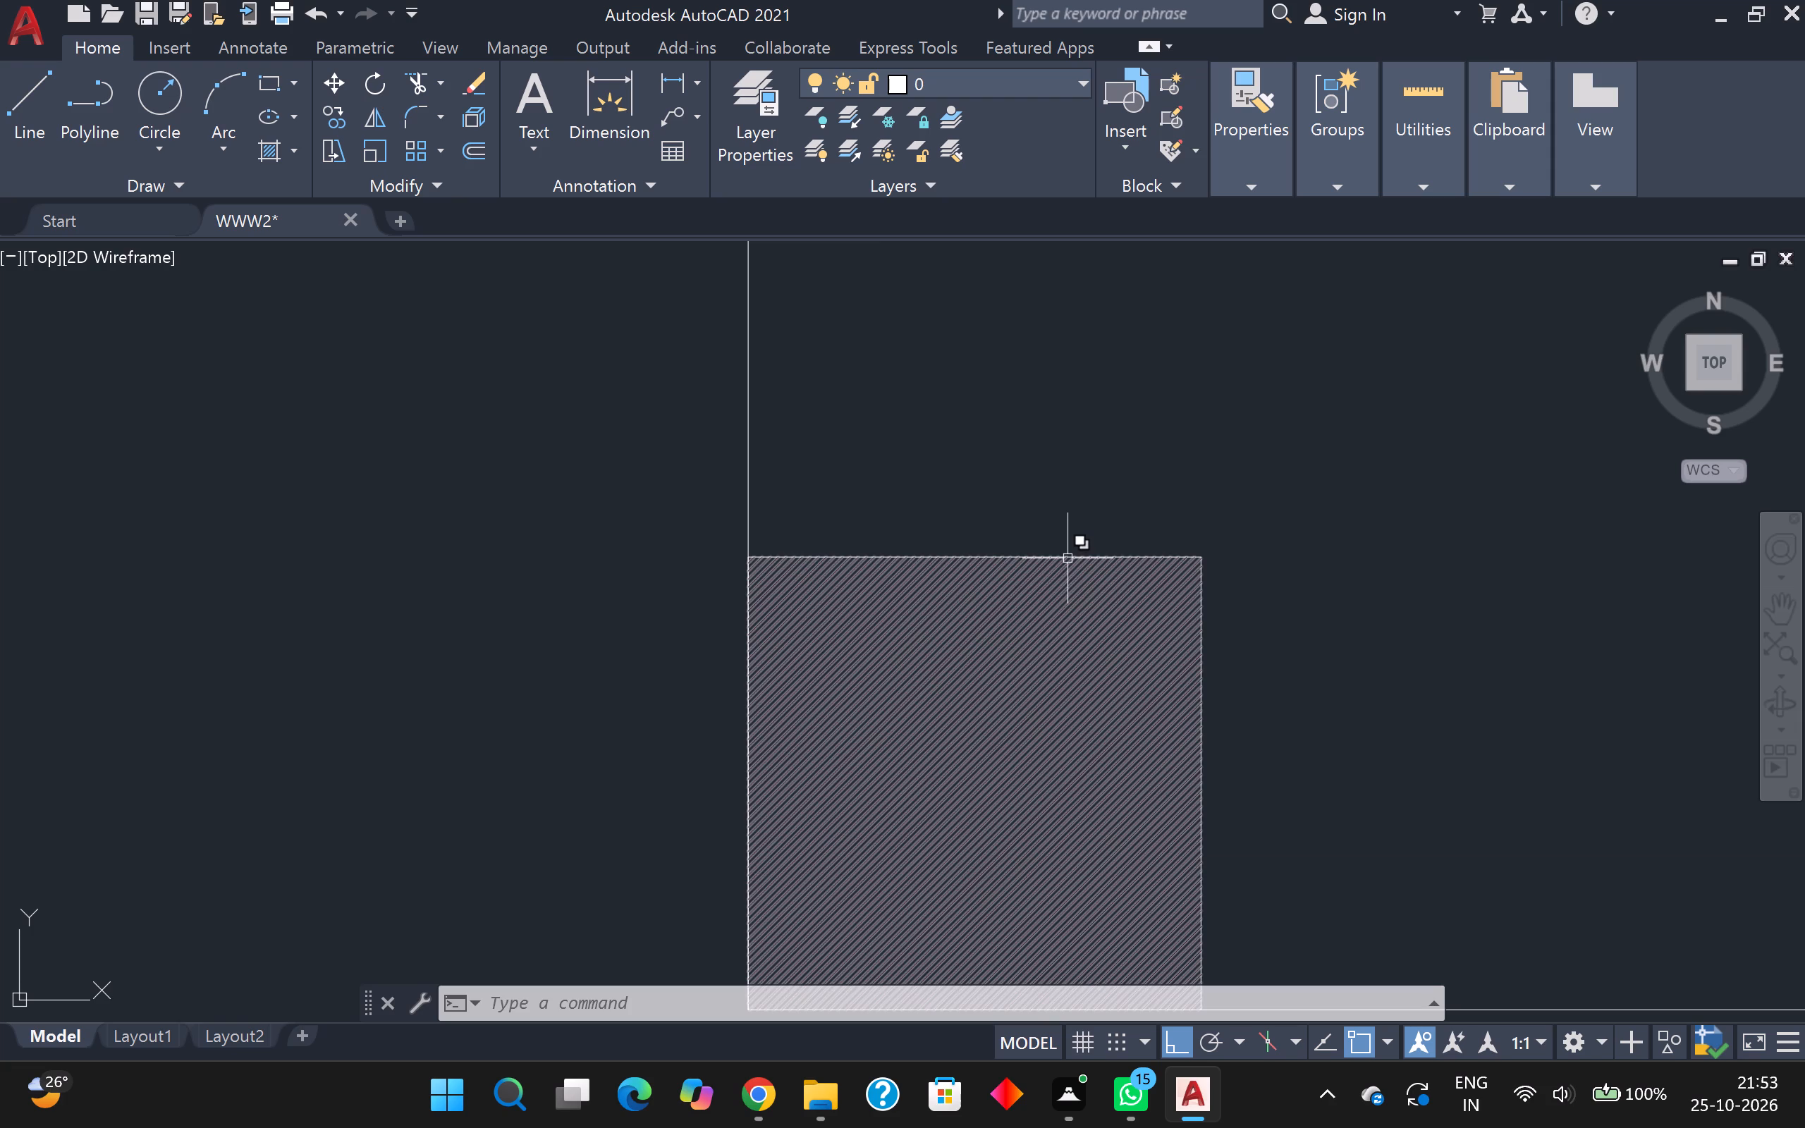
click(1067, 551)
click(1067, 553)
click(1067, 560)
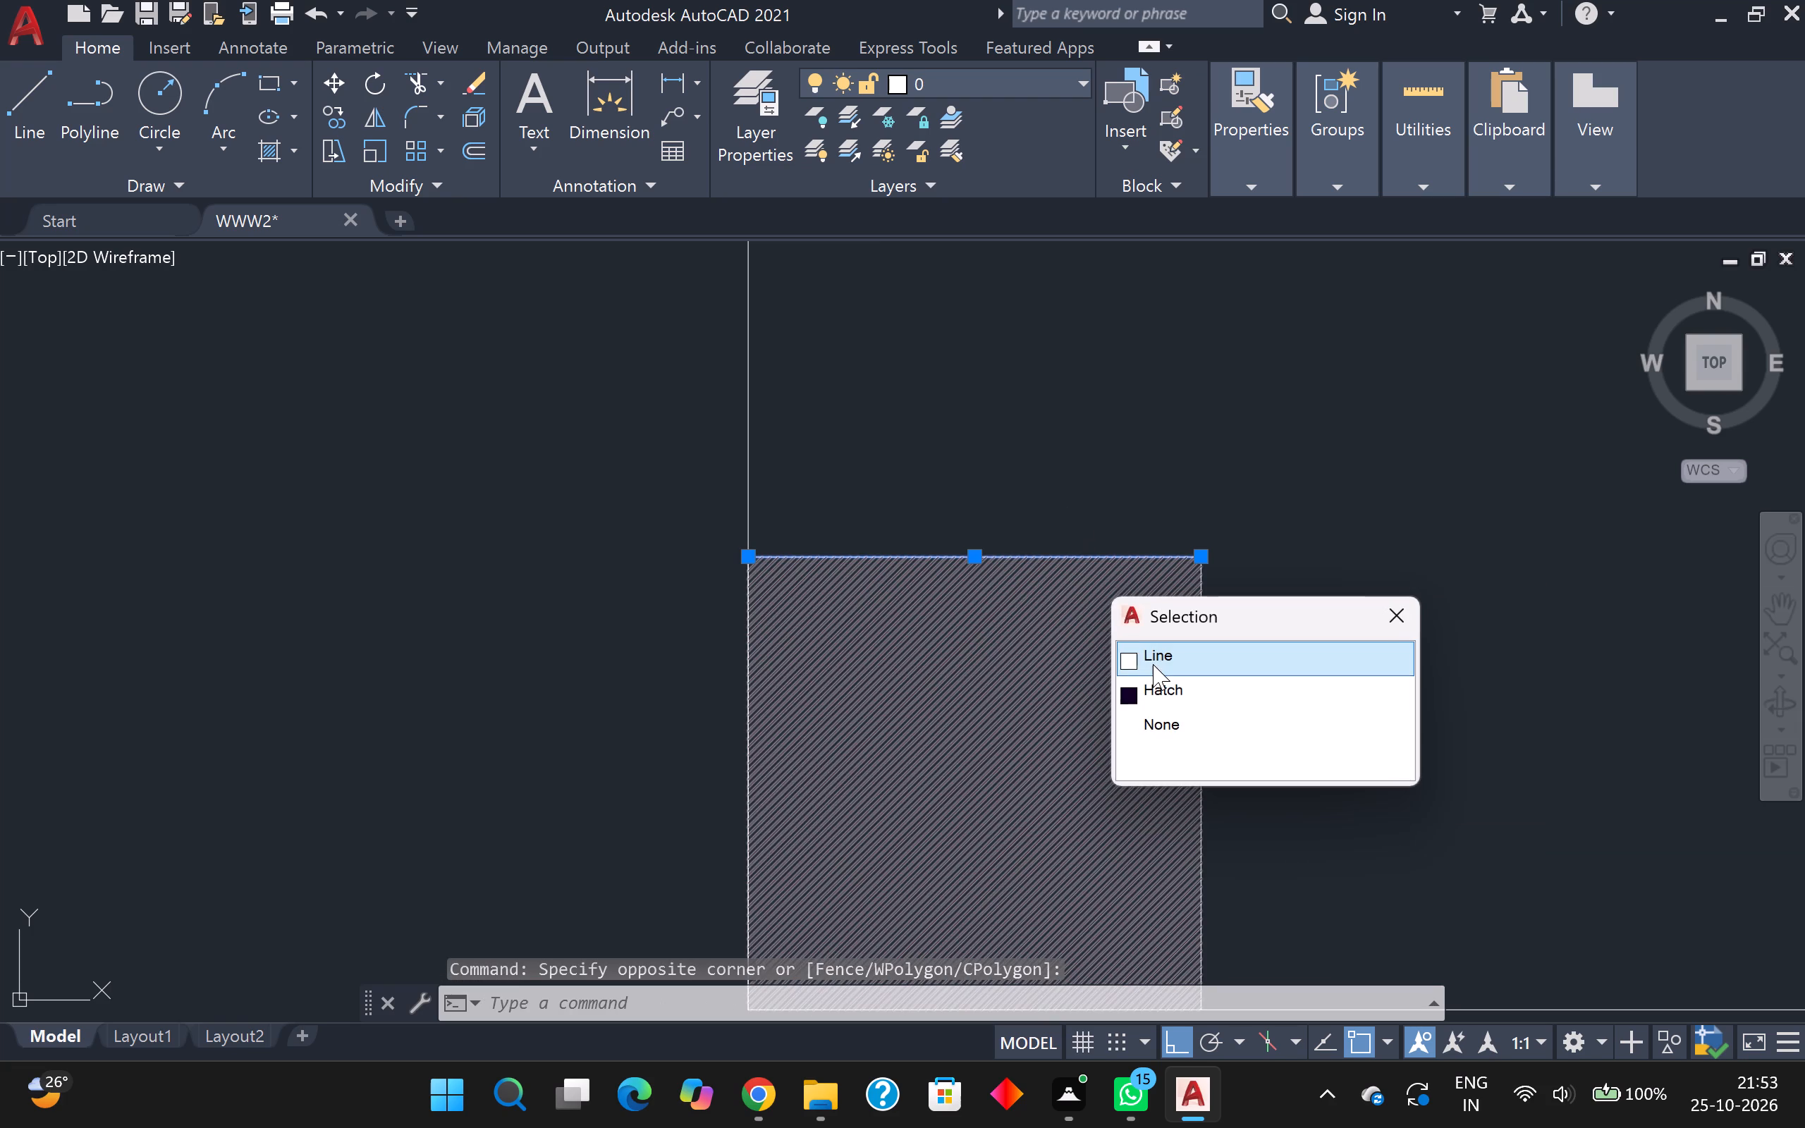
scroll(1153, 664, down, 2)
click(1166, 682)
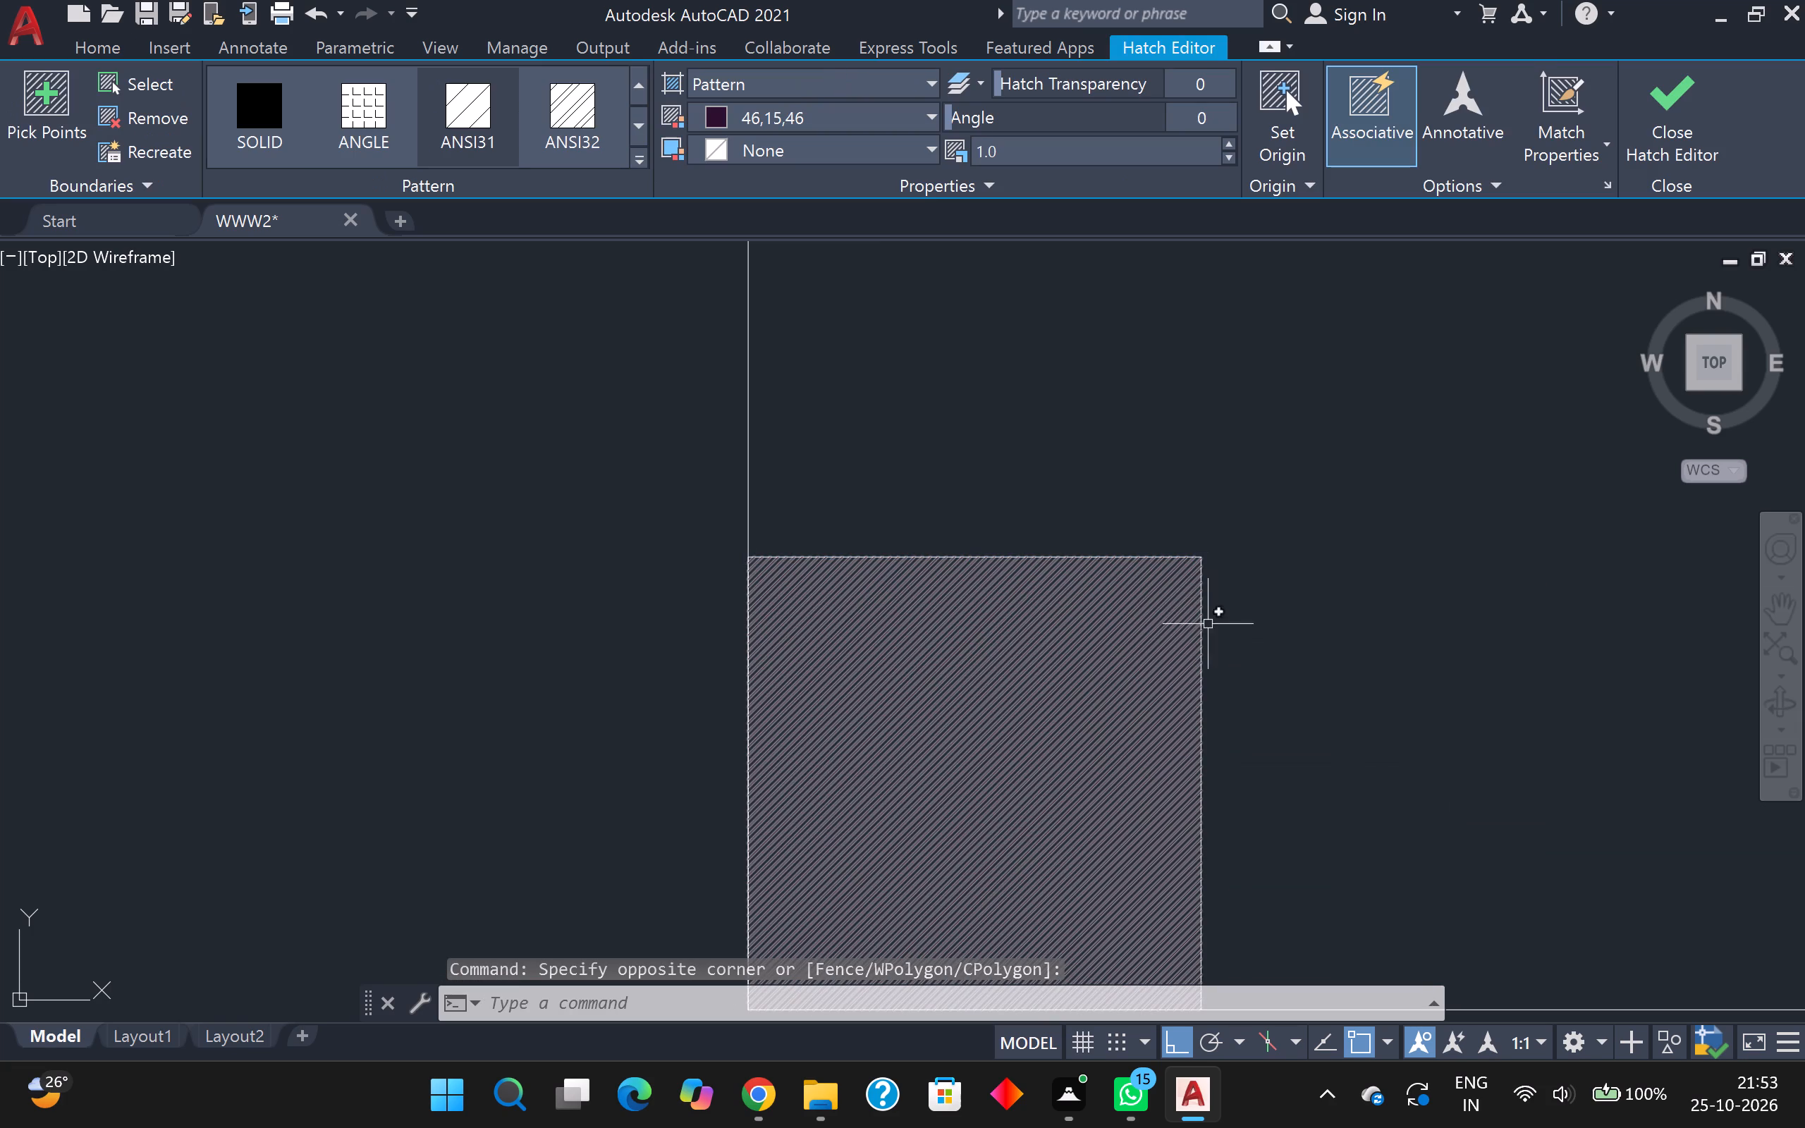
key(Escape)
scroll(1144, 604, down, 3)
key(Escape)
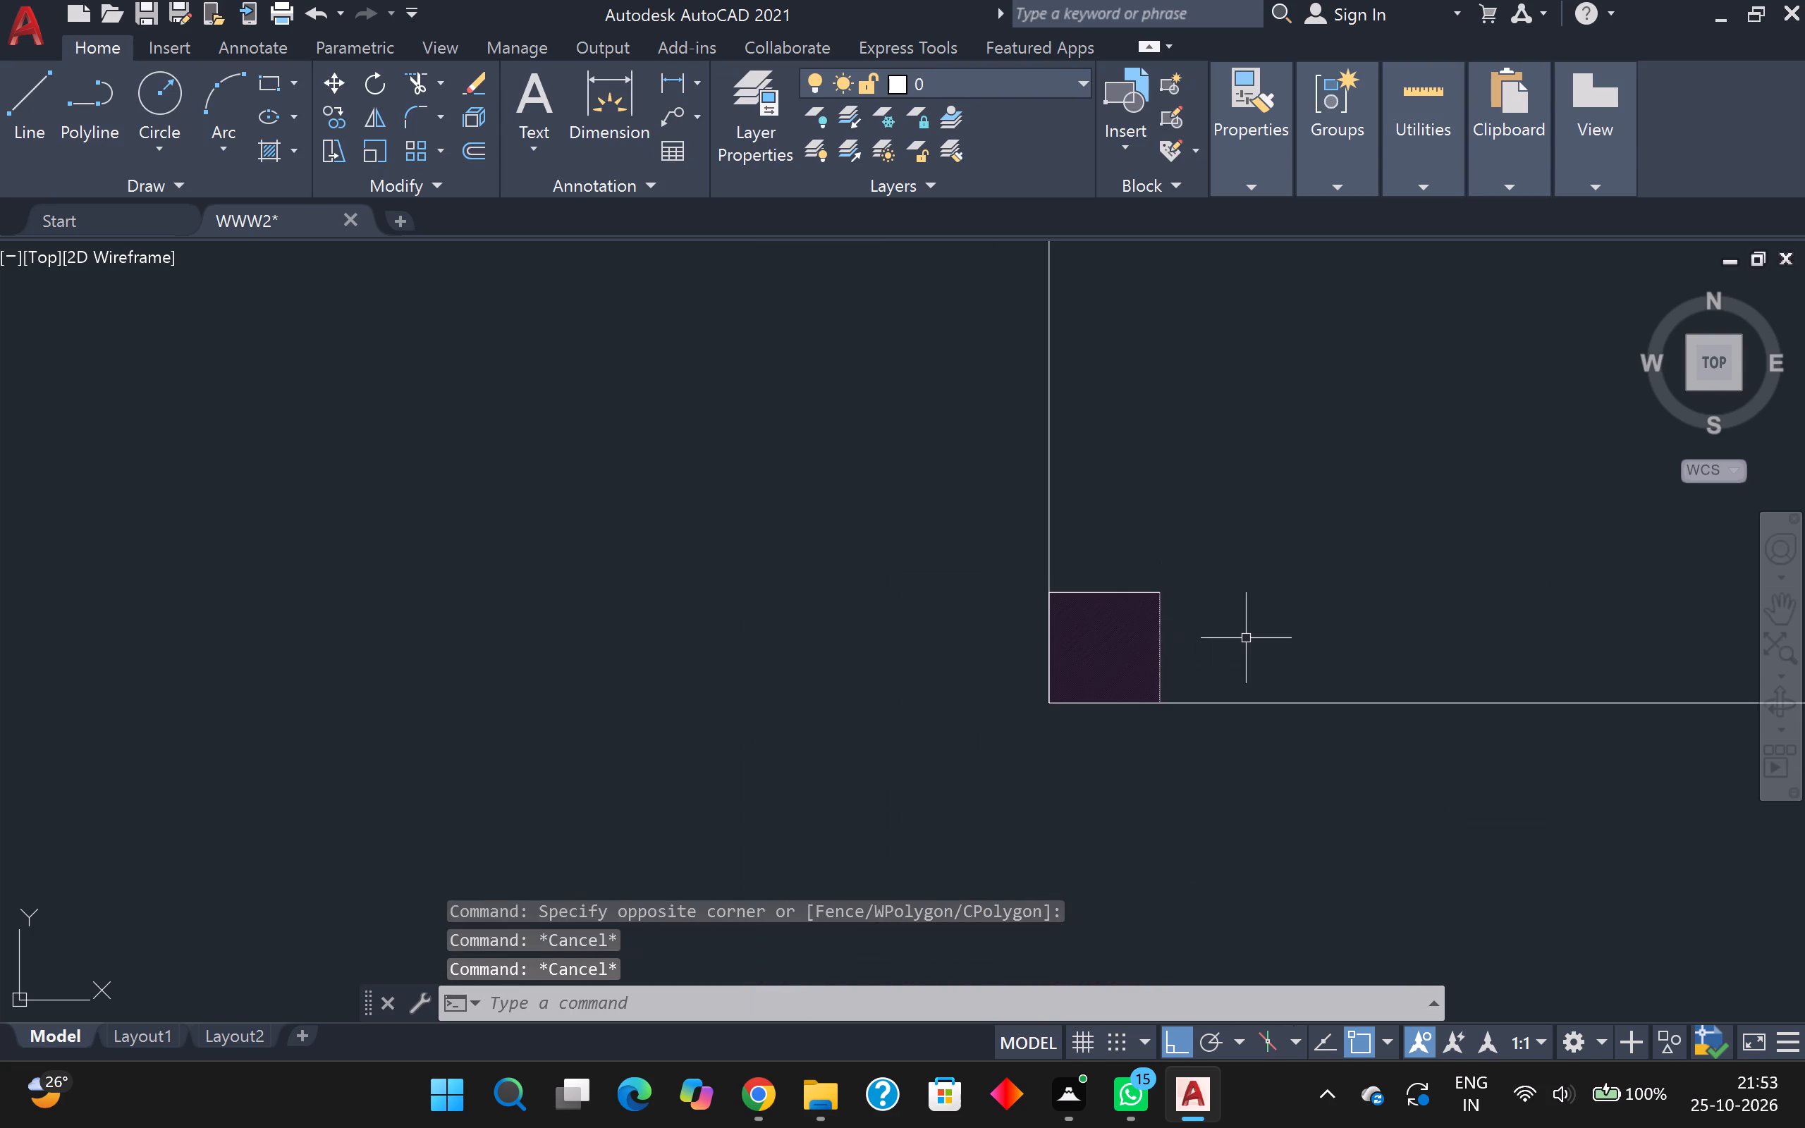
Inspect the edges and hatch of the bottom-right column square, and view the two columns within the surrounding plan.
scroll(1247, 637, down, 1)
middle_drag(1180, 608, 161, 643)
scroll(161, 640, down, 1)
scroll(546, 690, down, 2)
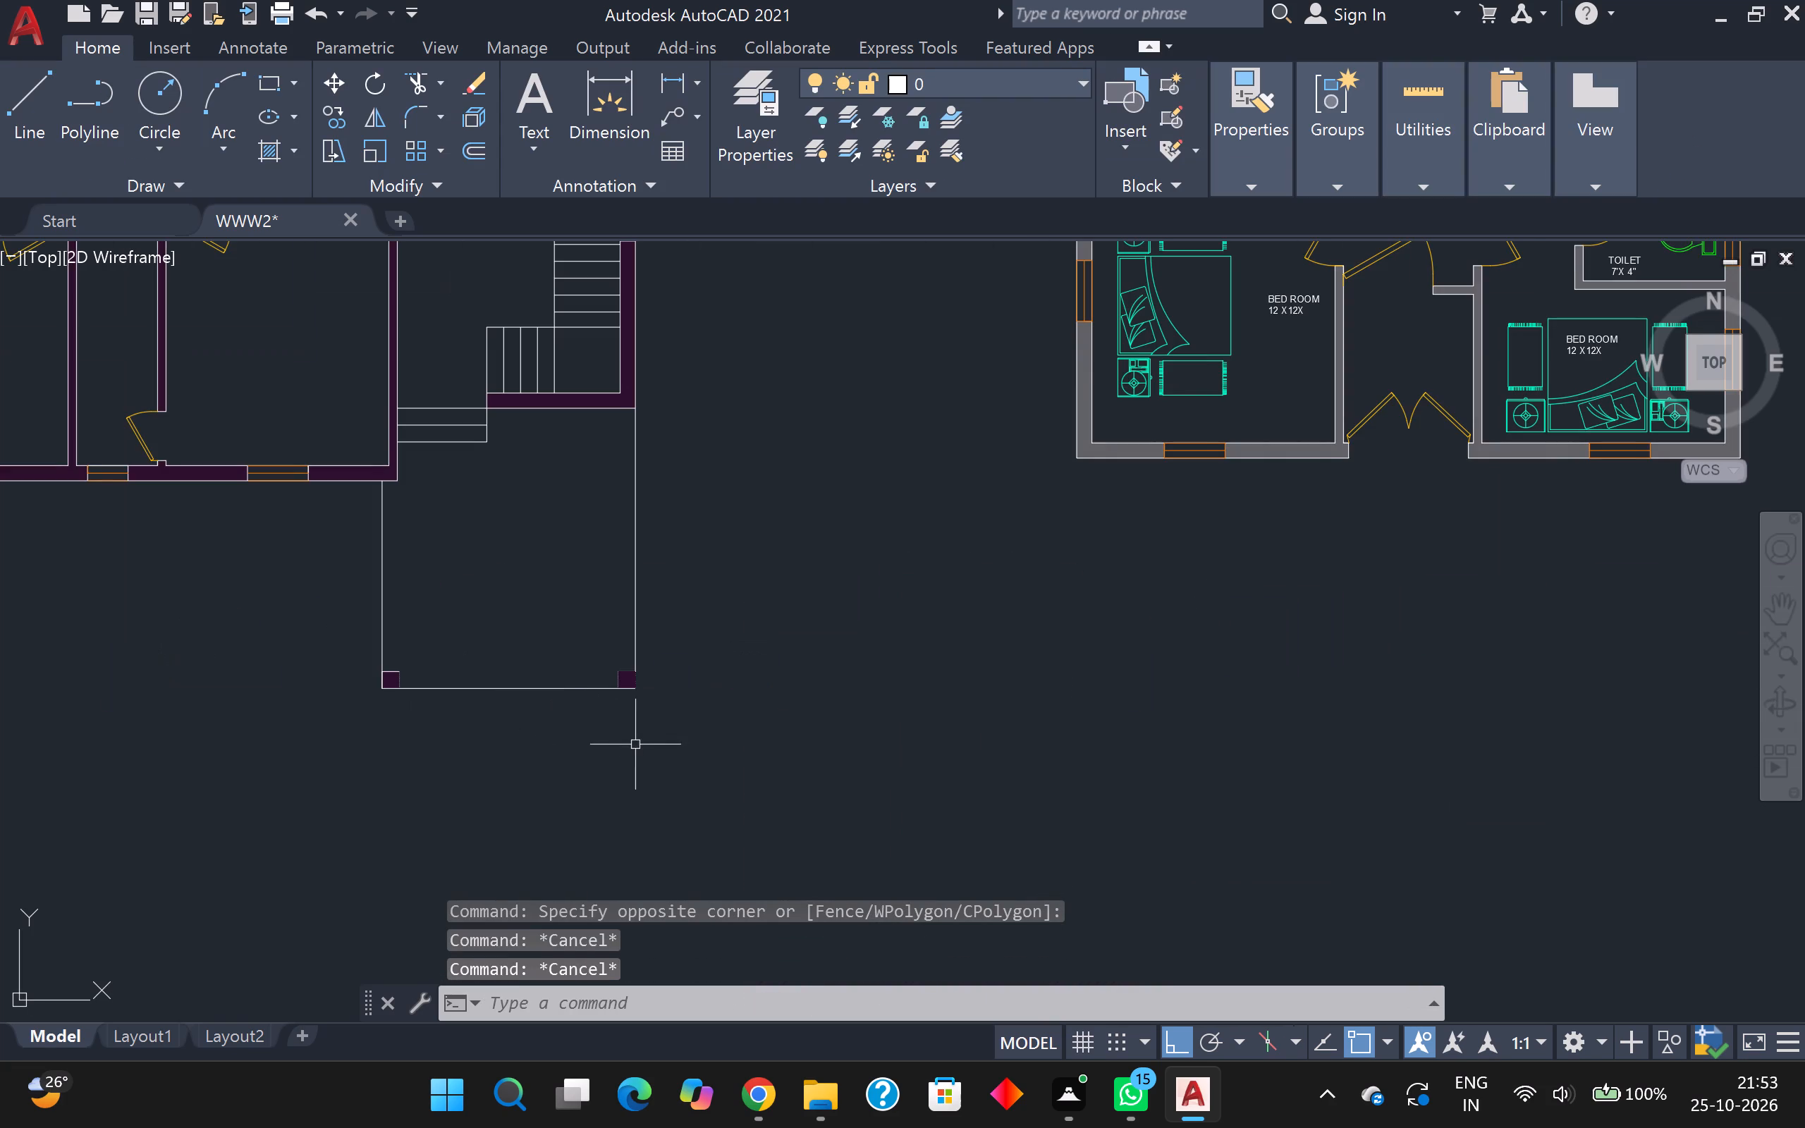
middle_drag(637, 742, 1172, 756)
scroll(1048, 712, up, 2)
scroll(1310, 624, up, 2)
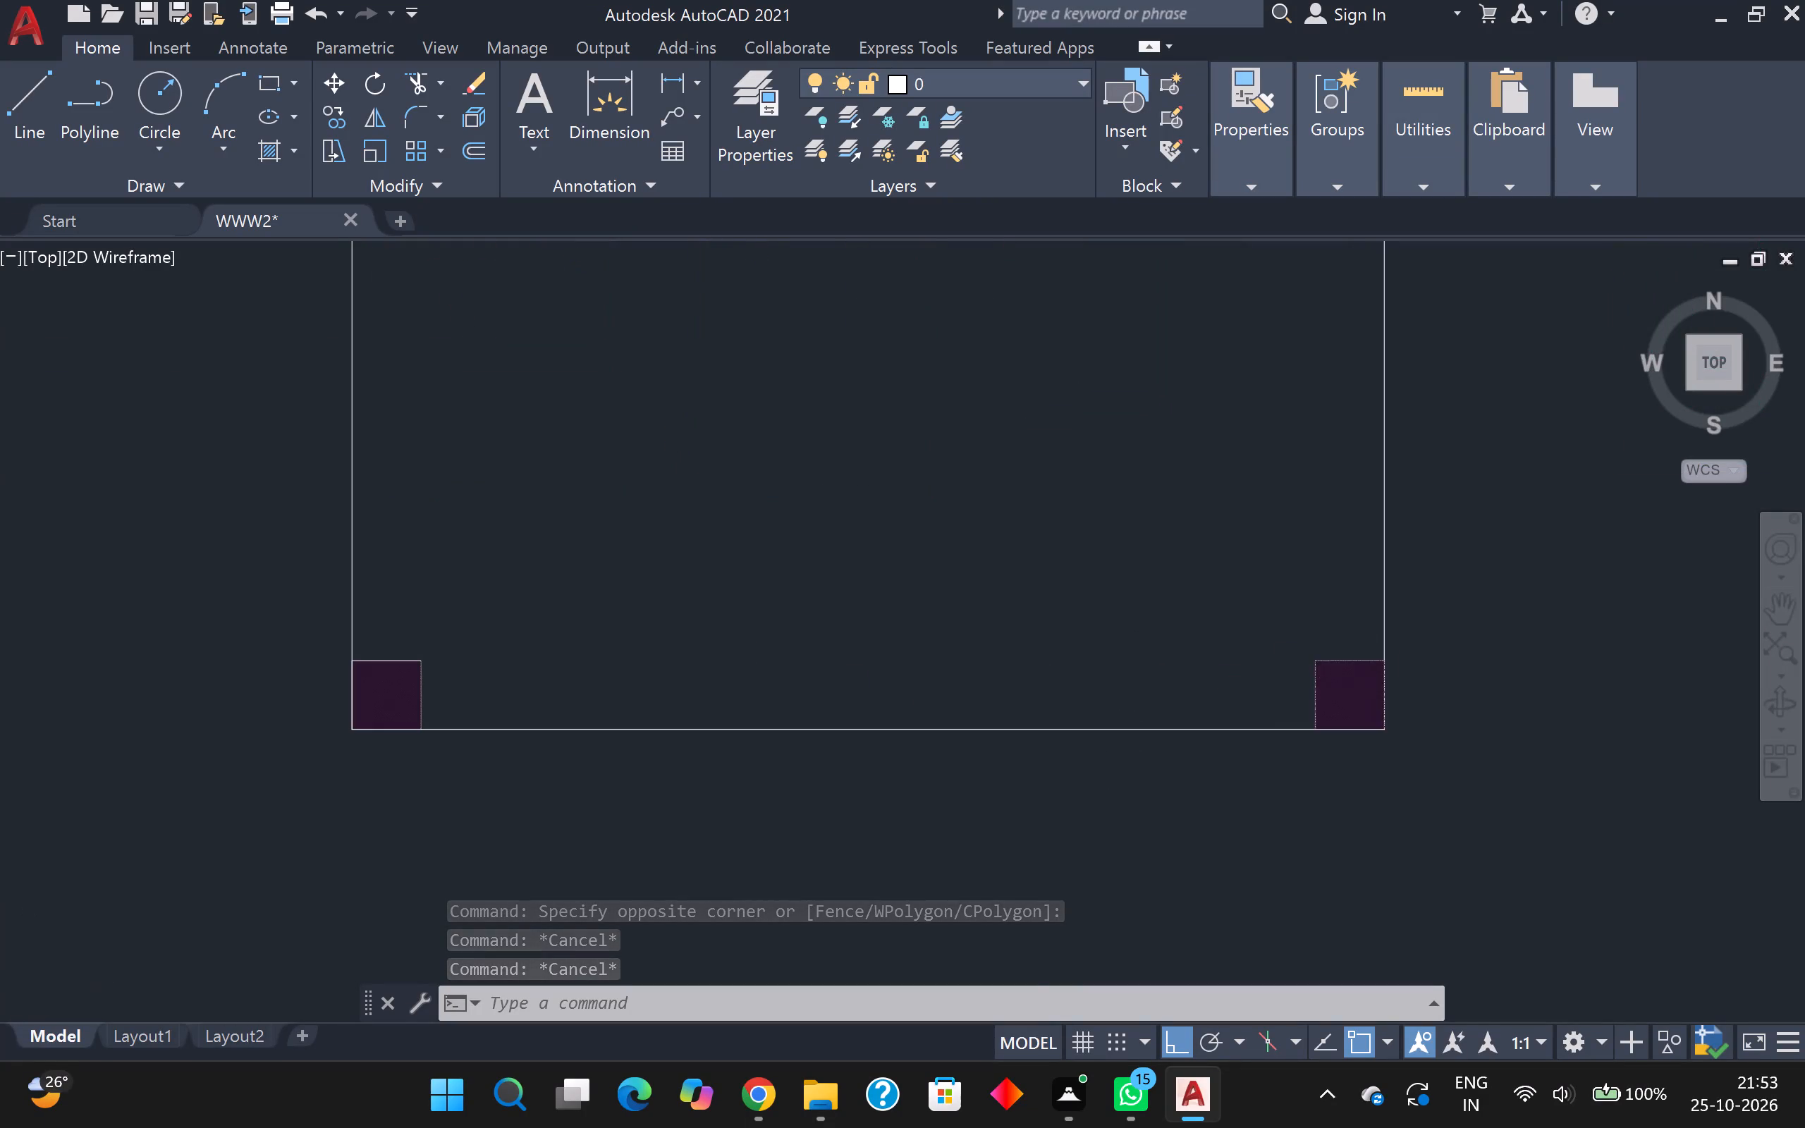
scroll(1370, 678, up, 3)
scroll(1328, 593, up, 5)
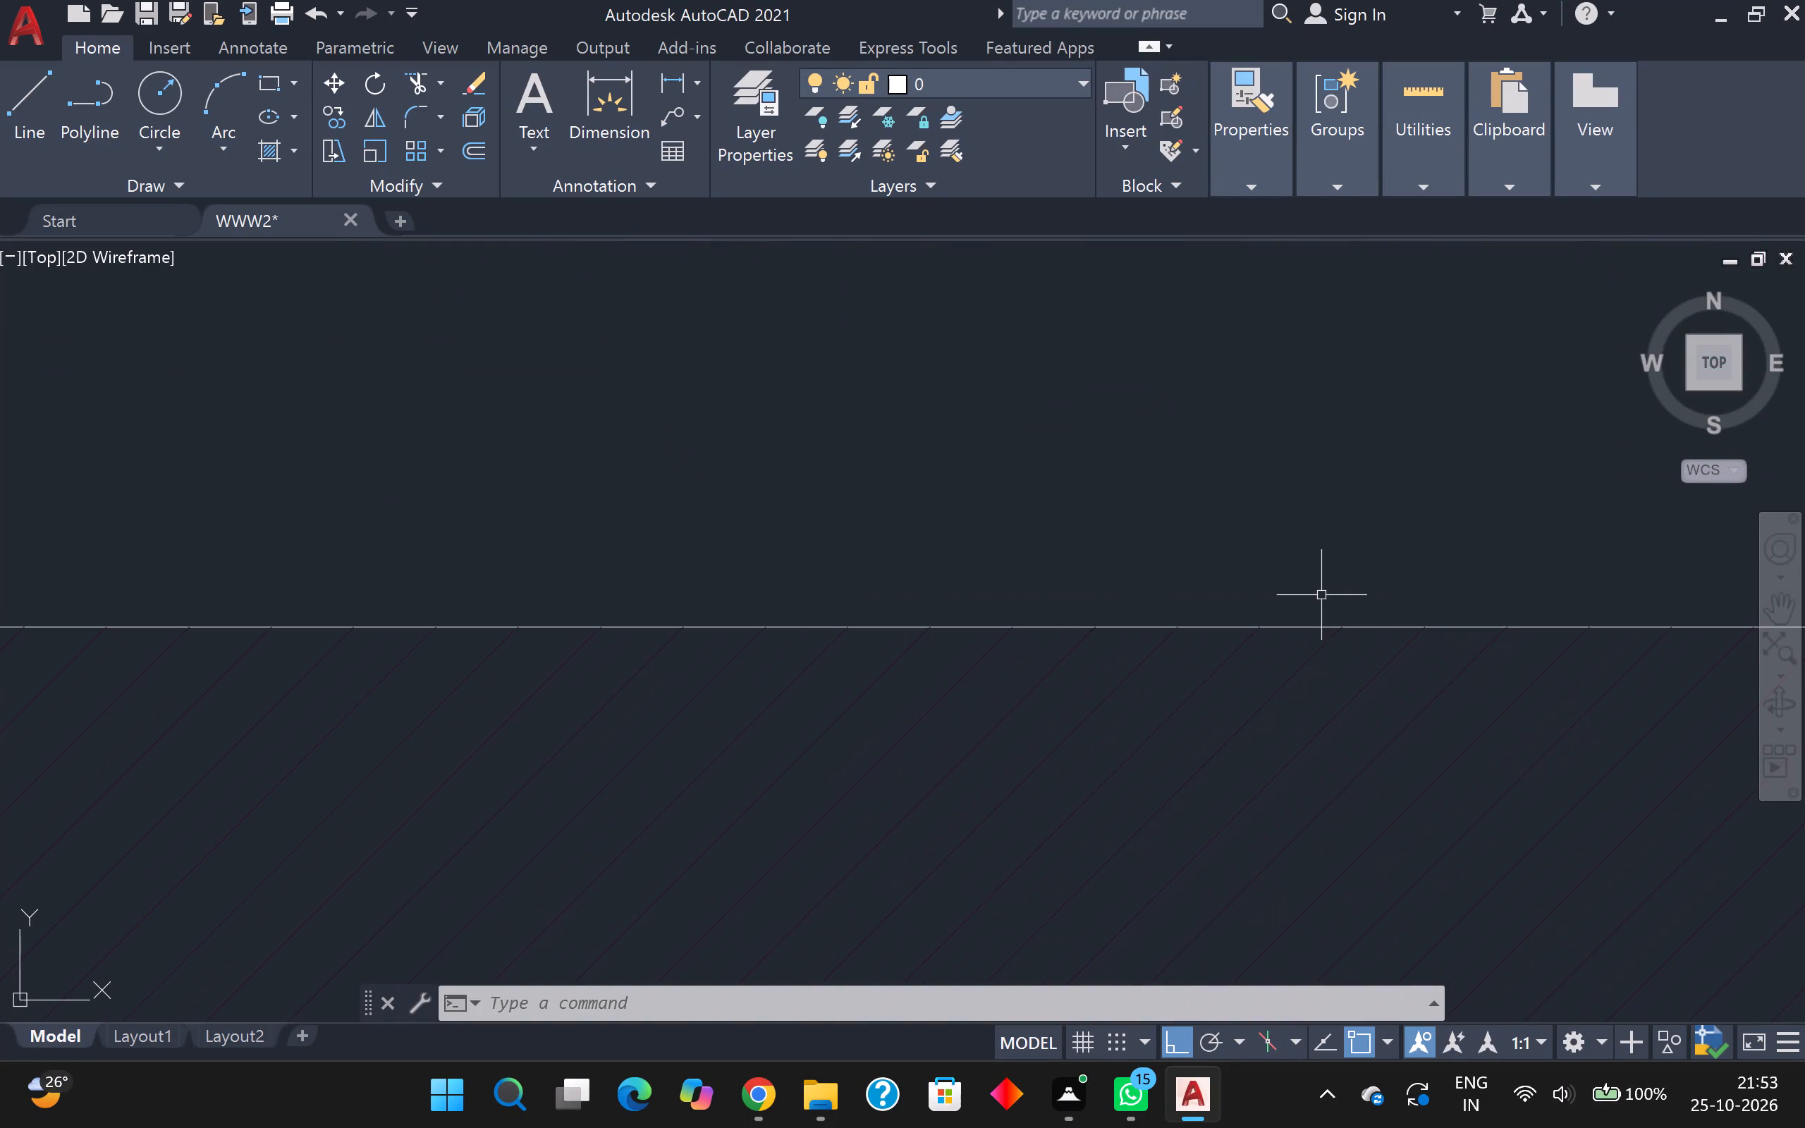
scroll(1316, 599, up, 5)
scroll(1257, 684, up, 2)
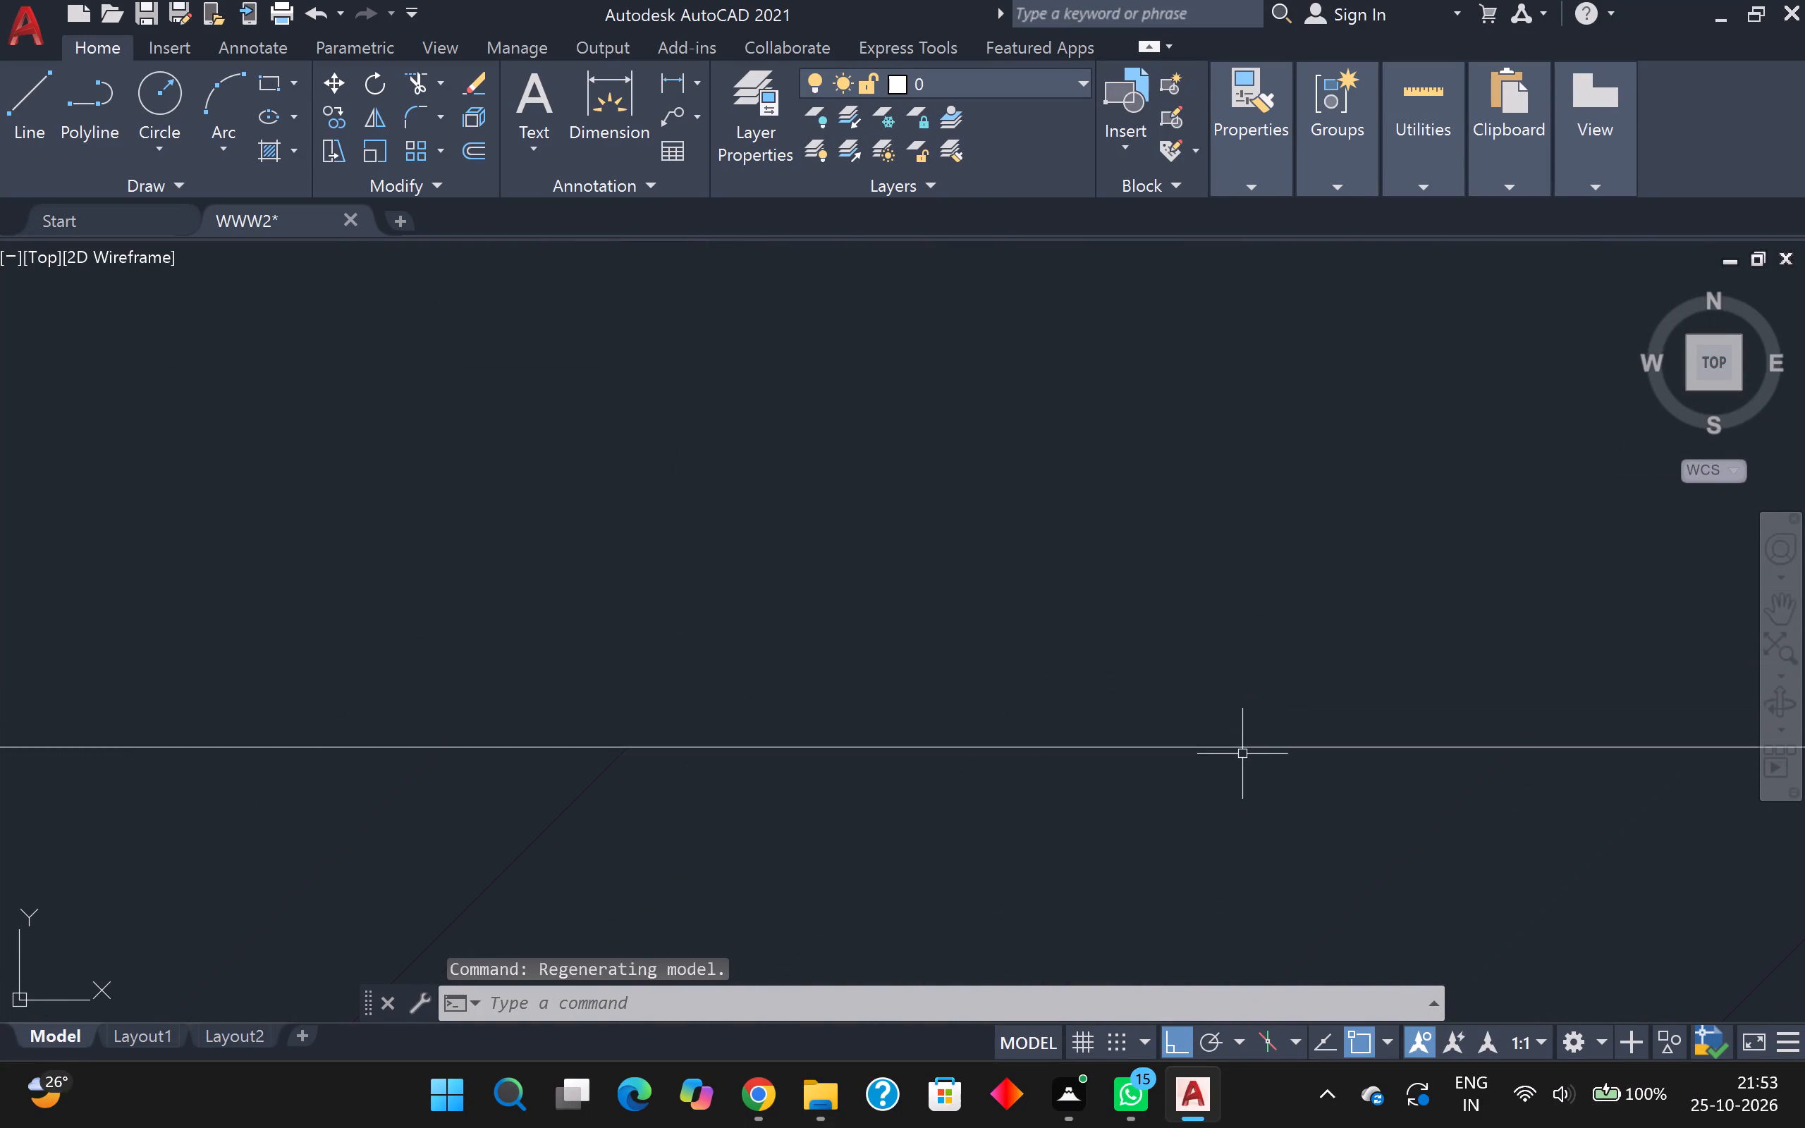
scroll(1245, 734, down, 18)
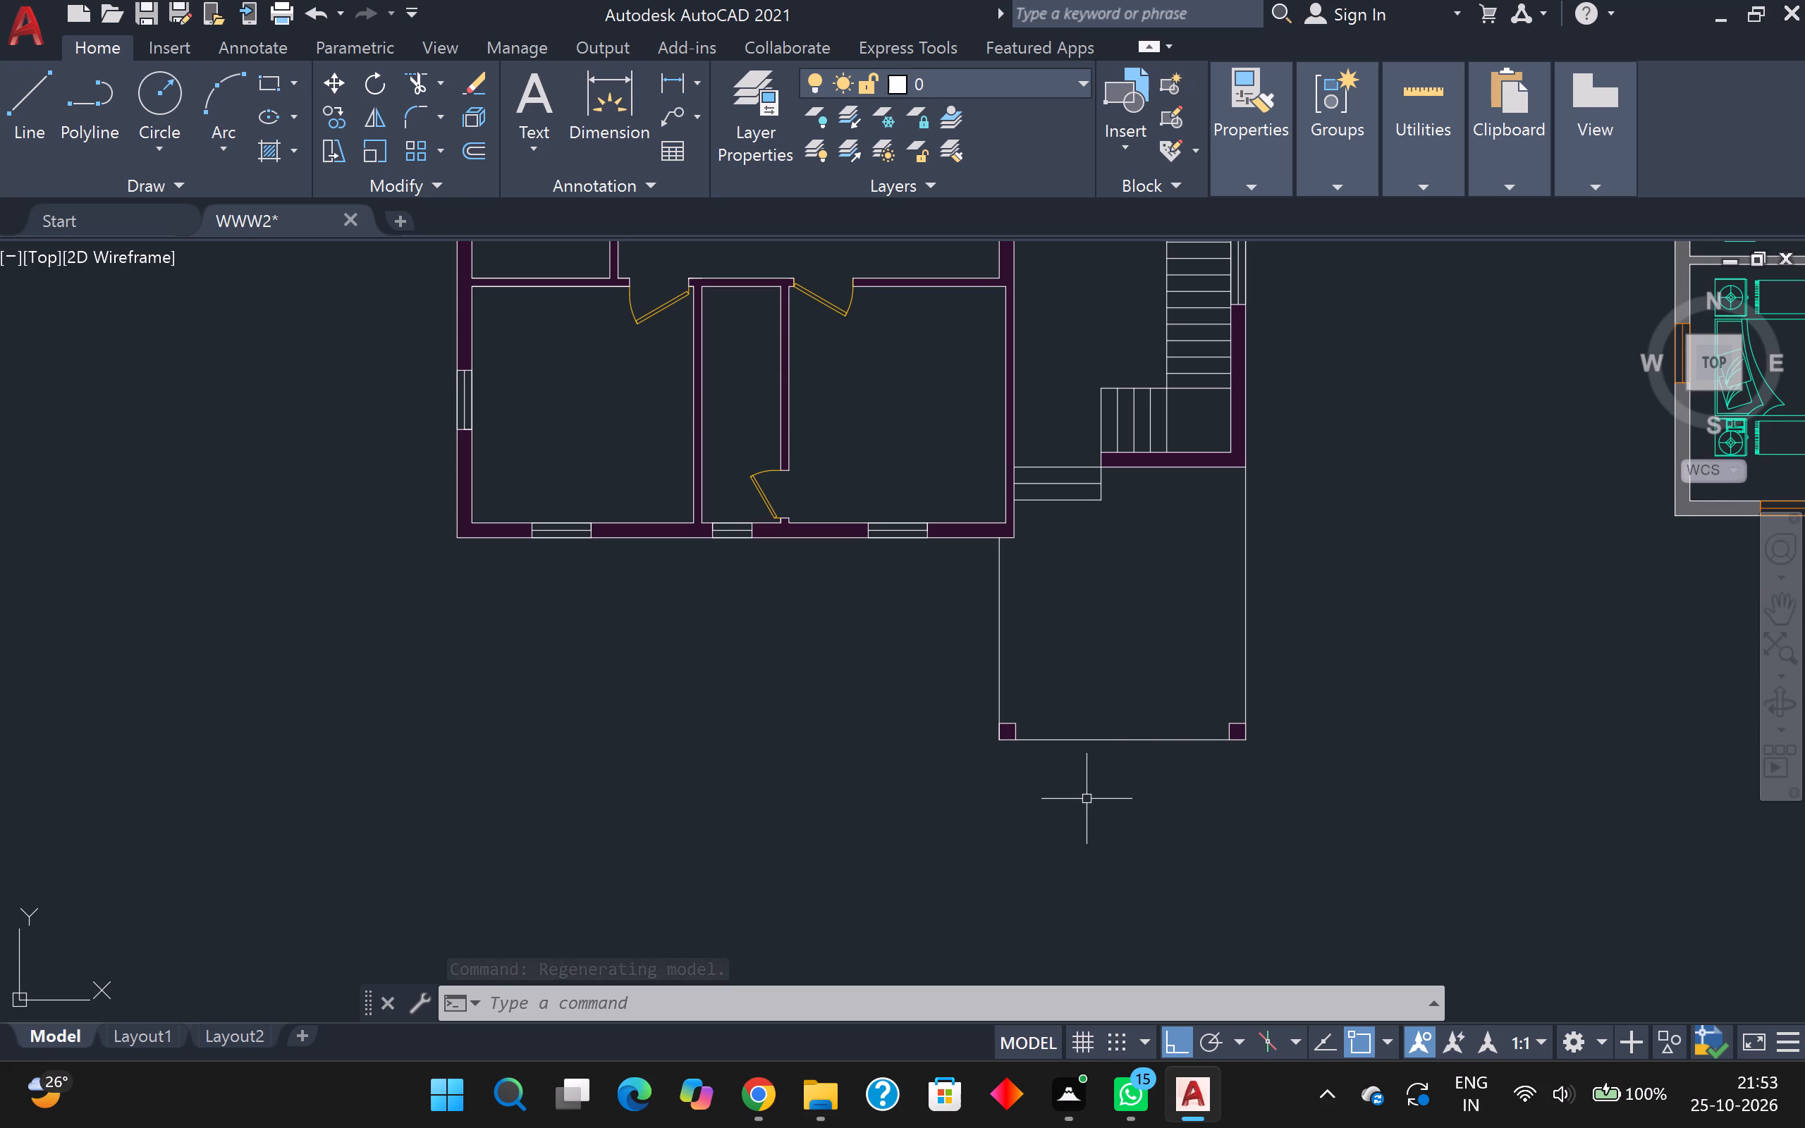
key(Escape)
scroll(1087, 797, down, 2)
scroll(1188, 744, up, 2)
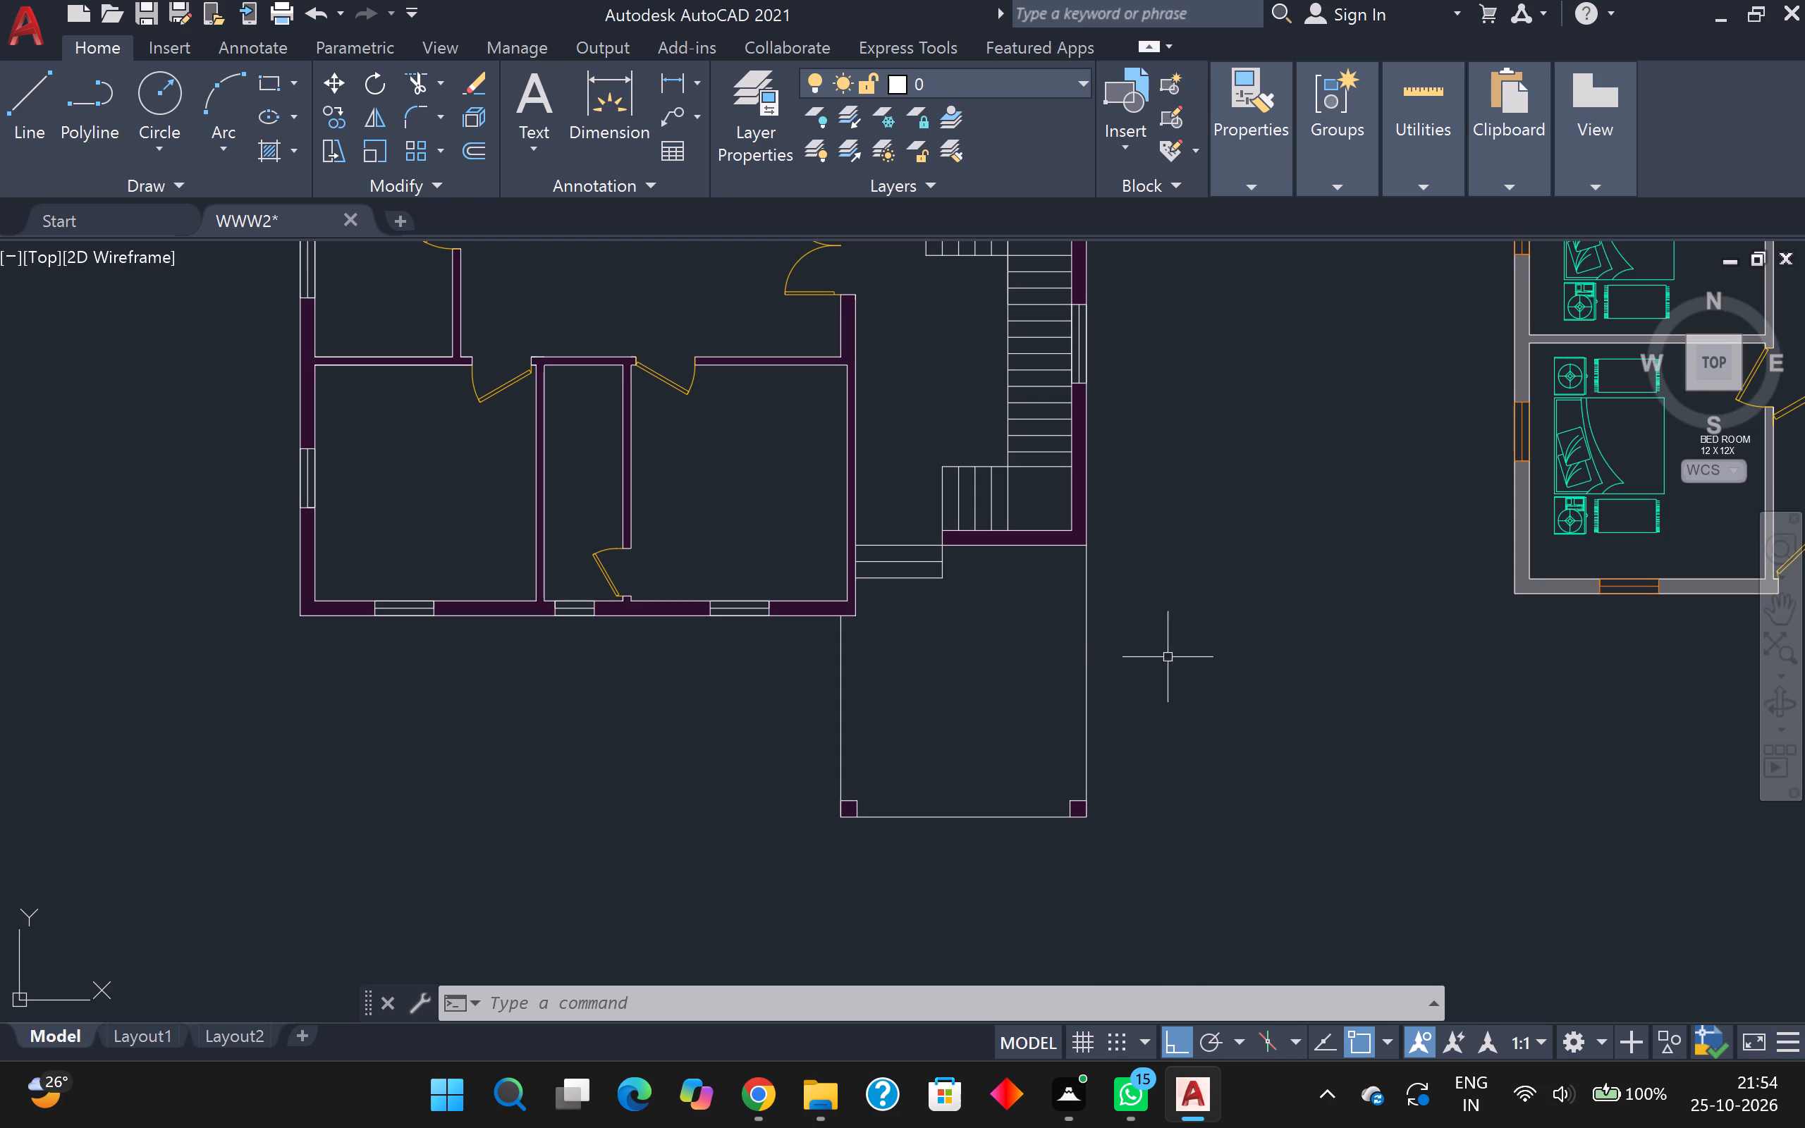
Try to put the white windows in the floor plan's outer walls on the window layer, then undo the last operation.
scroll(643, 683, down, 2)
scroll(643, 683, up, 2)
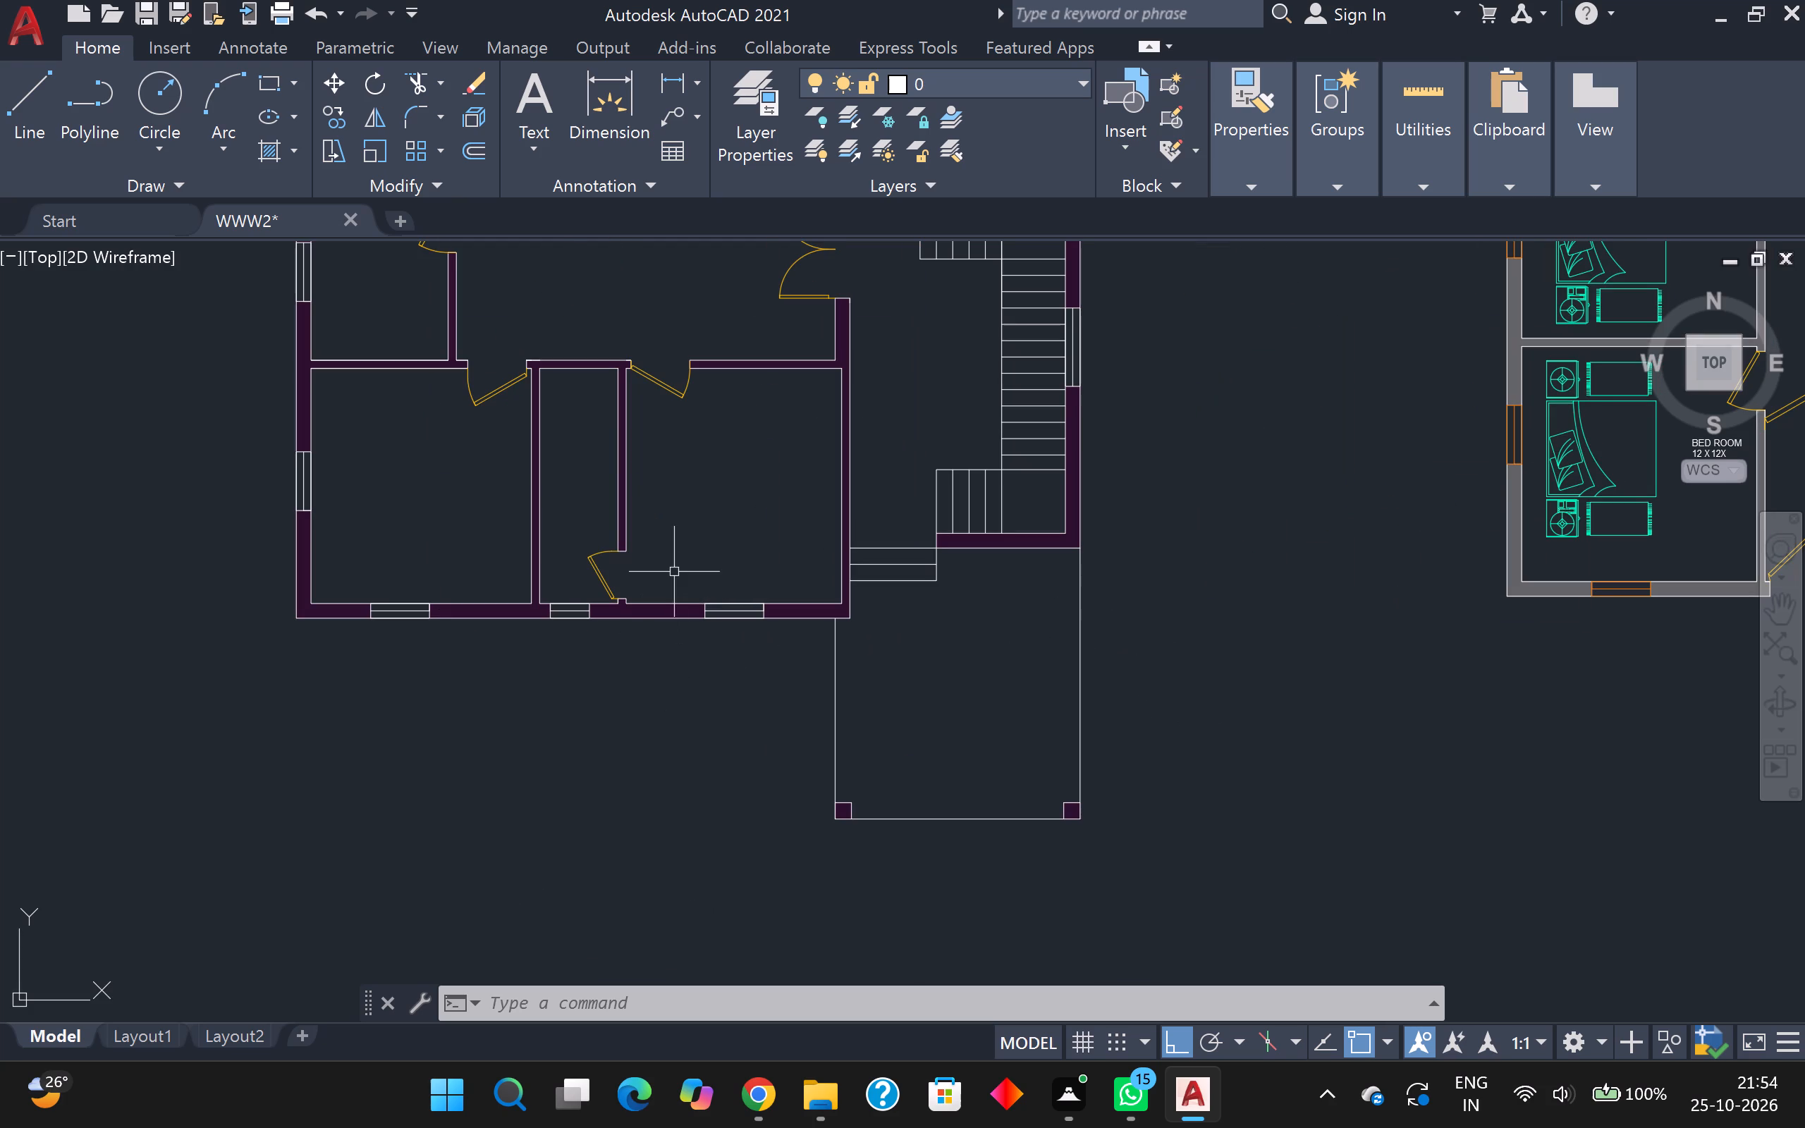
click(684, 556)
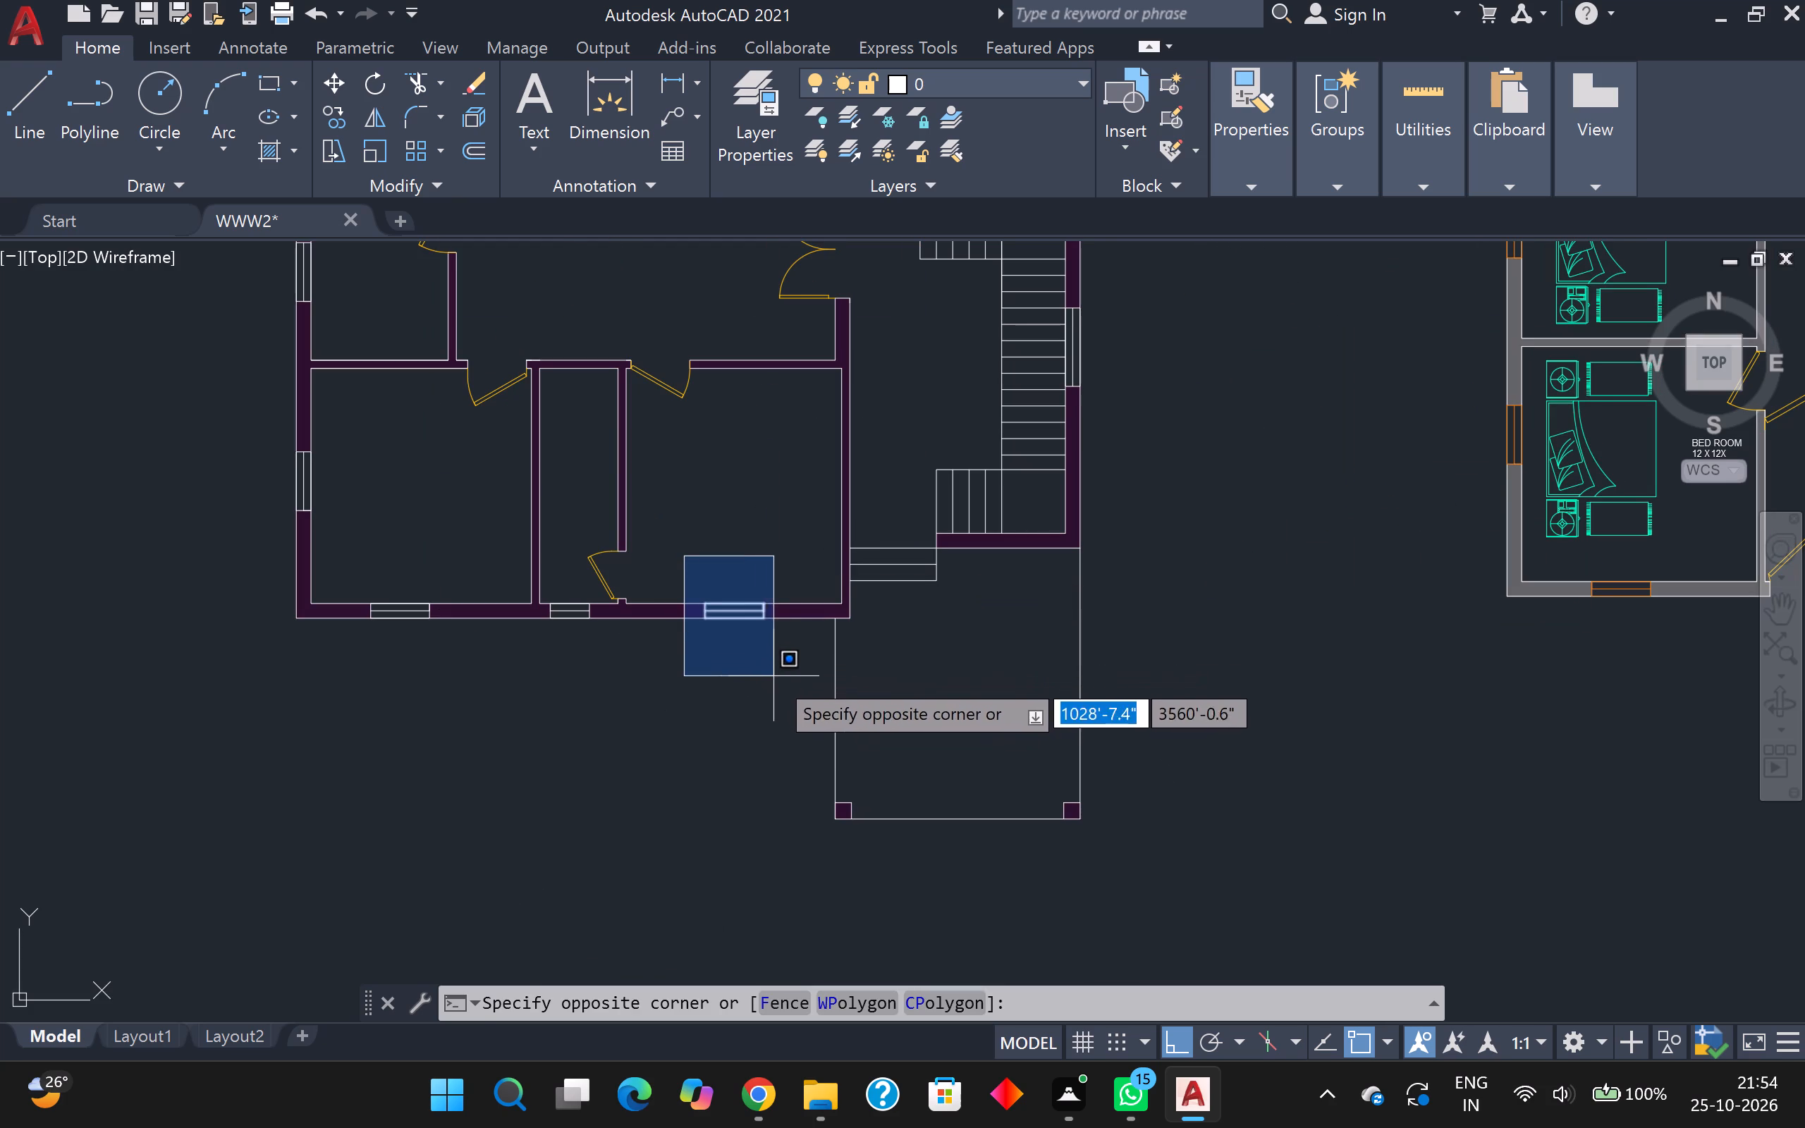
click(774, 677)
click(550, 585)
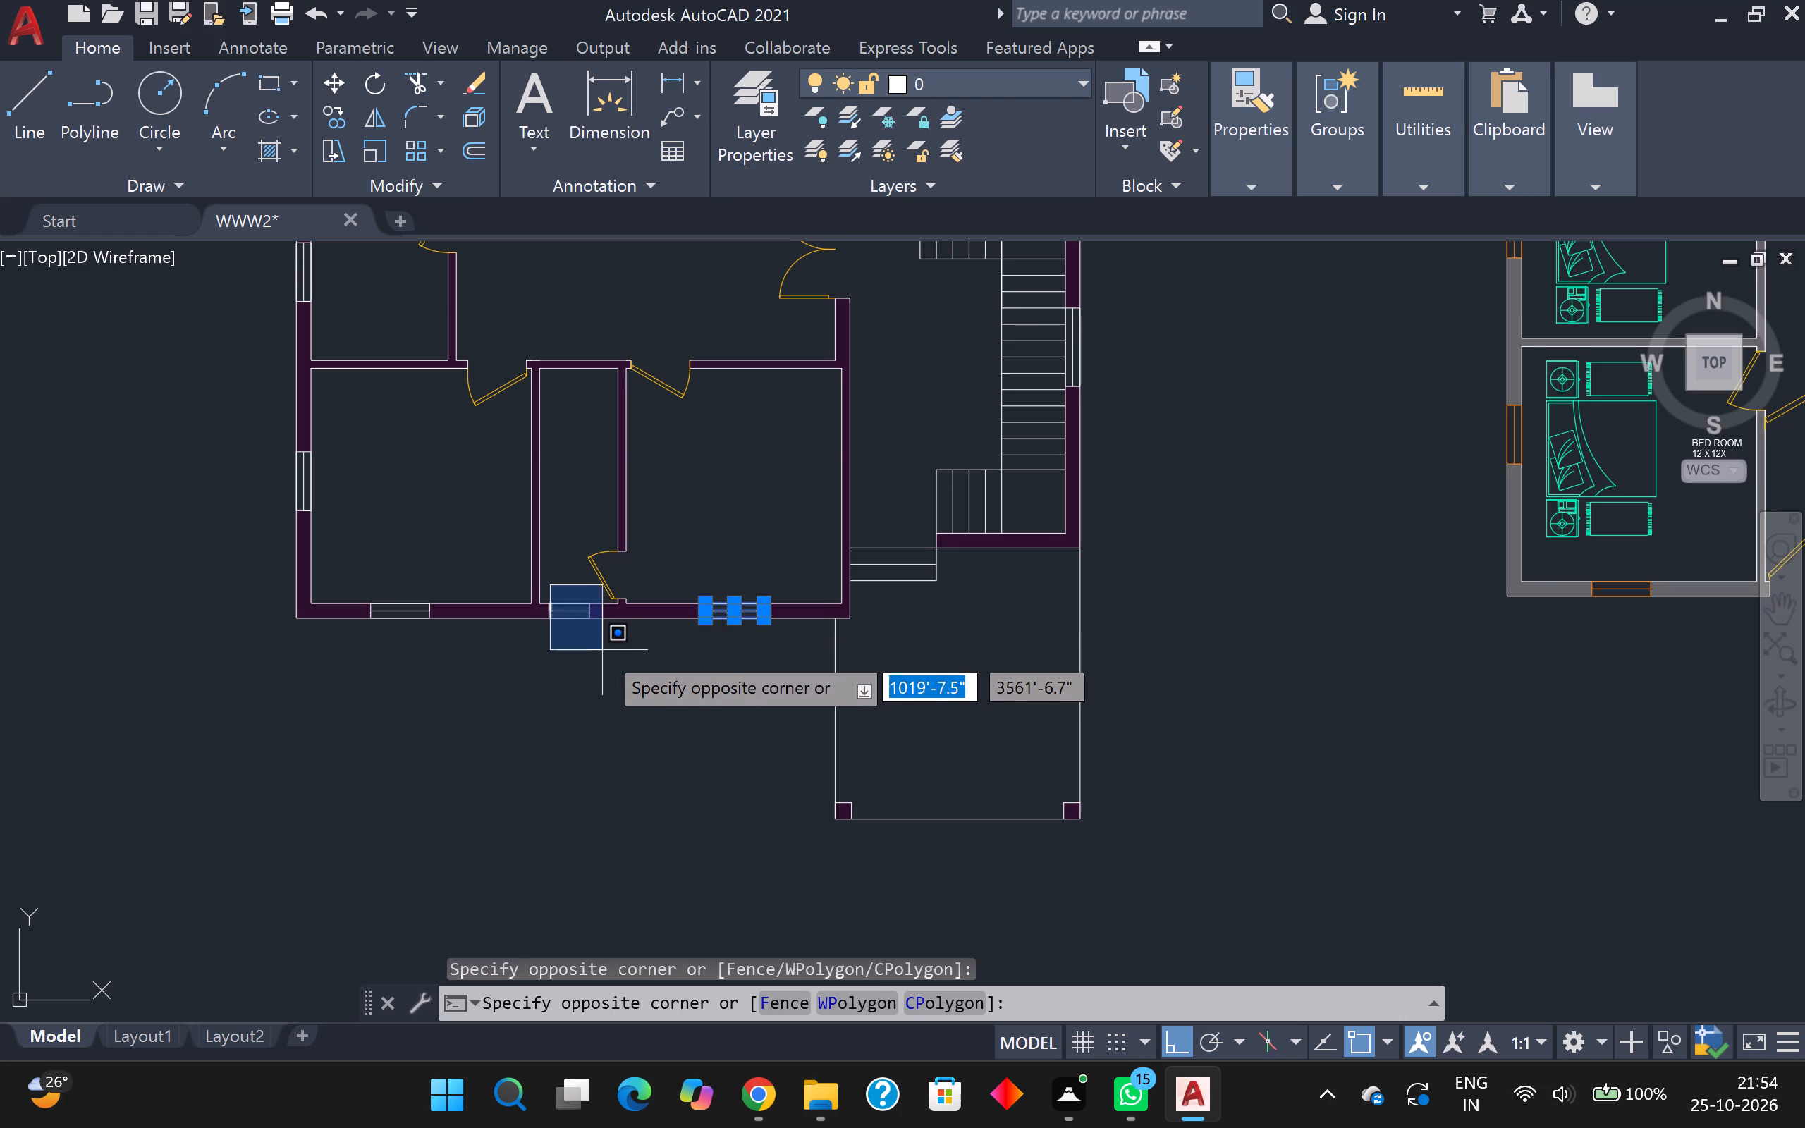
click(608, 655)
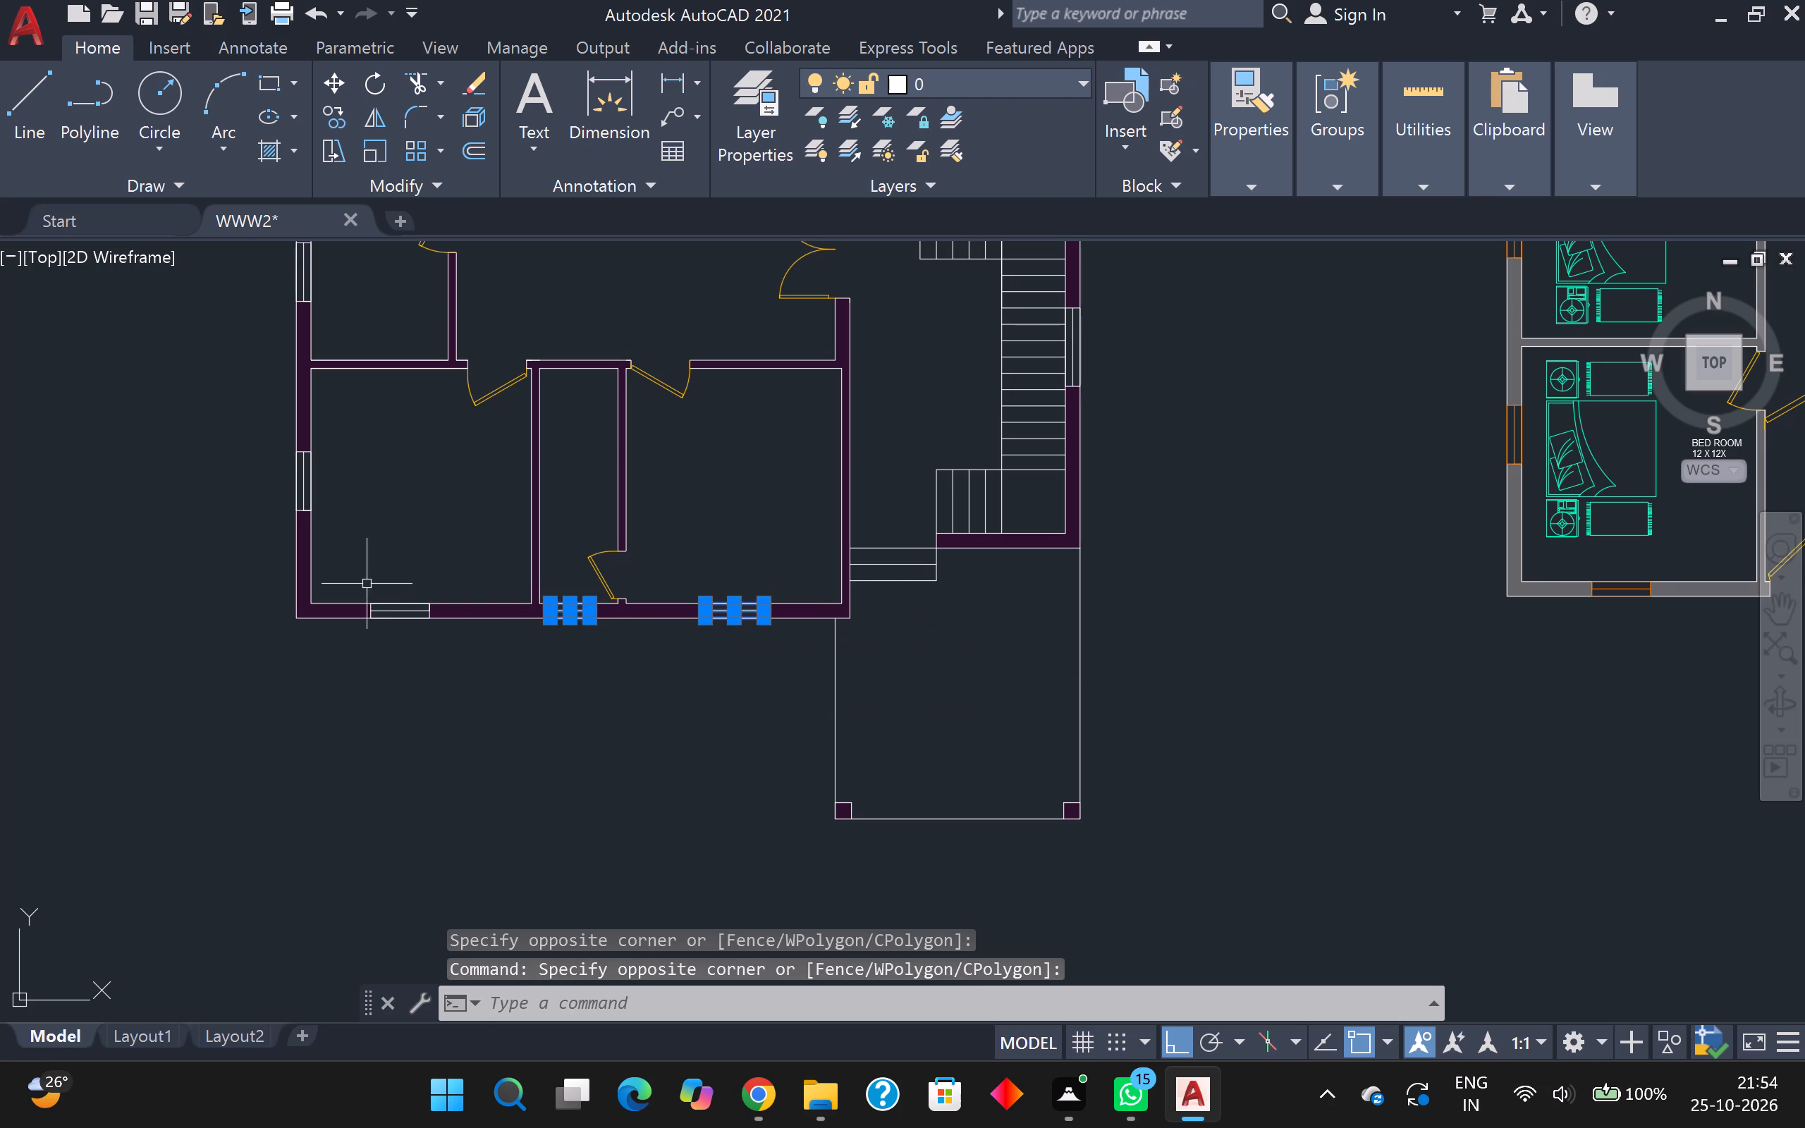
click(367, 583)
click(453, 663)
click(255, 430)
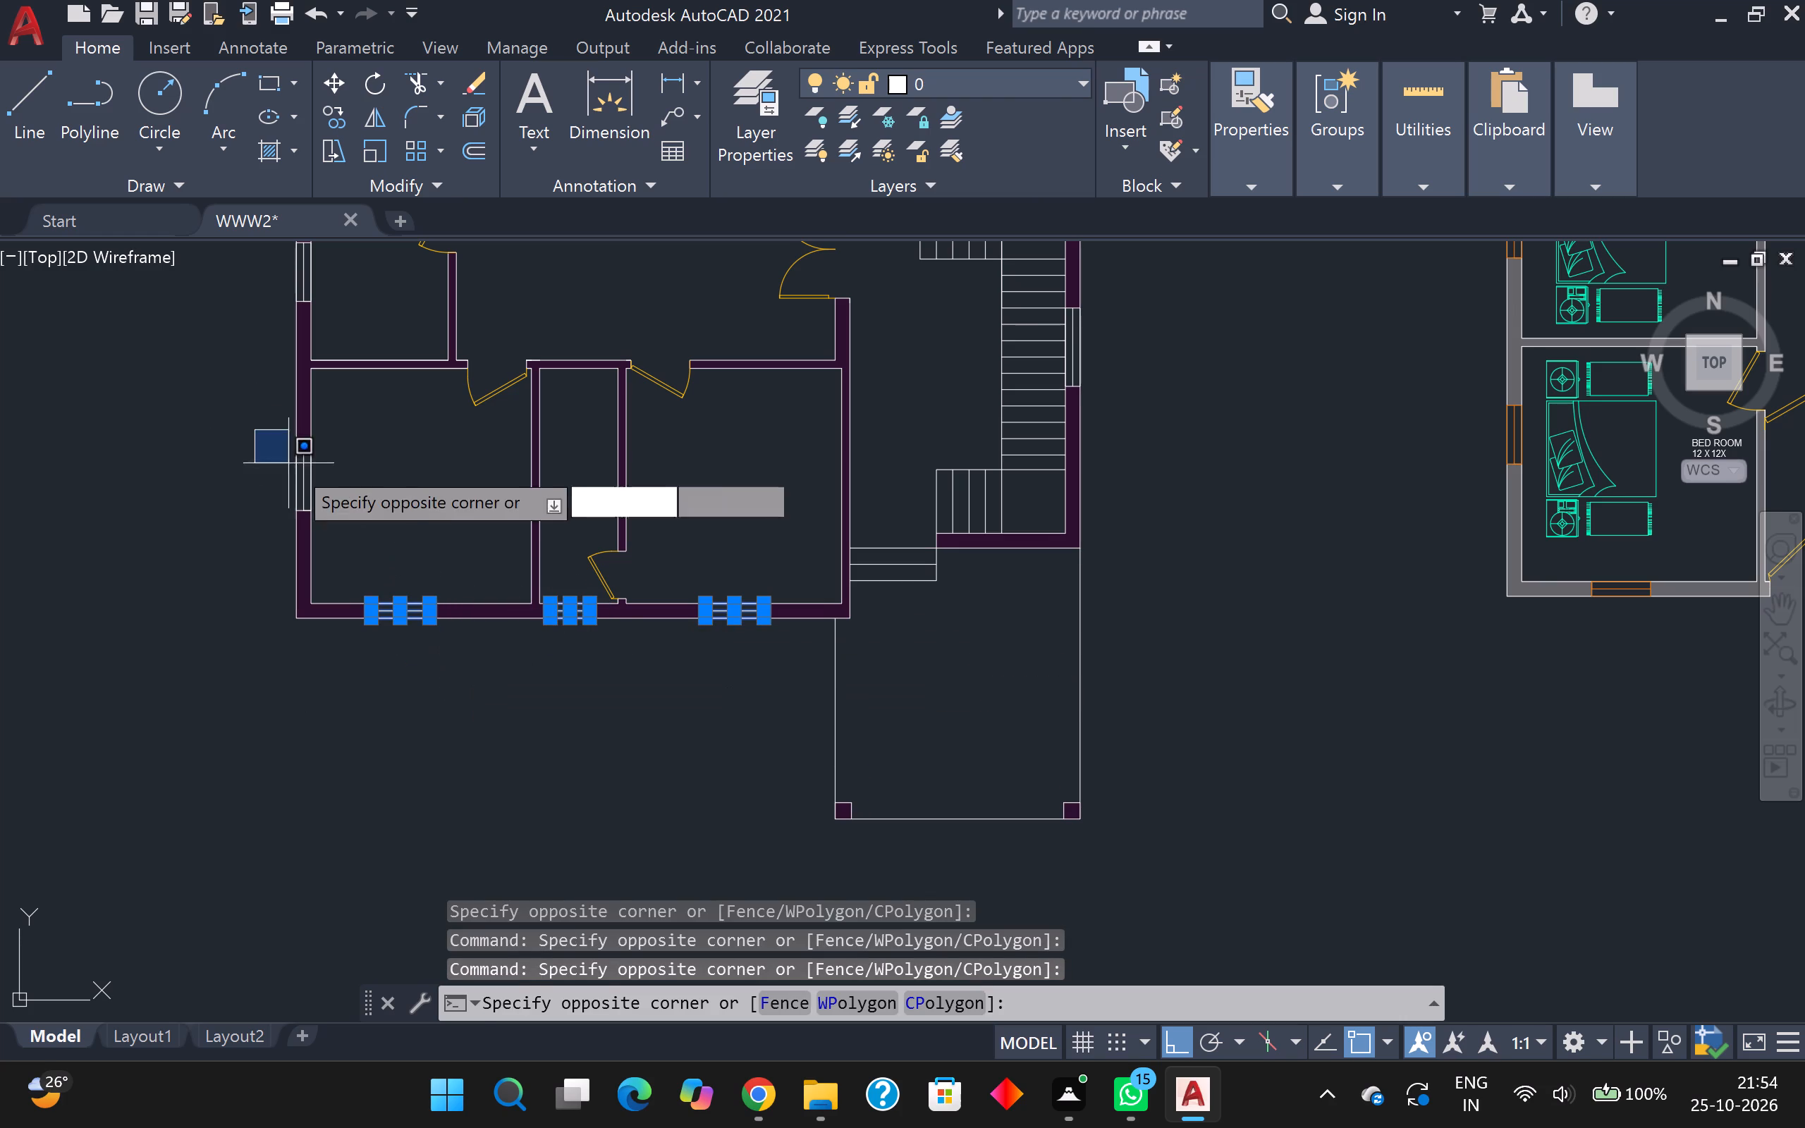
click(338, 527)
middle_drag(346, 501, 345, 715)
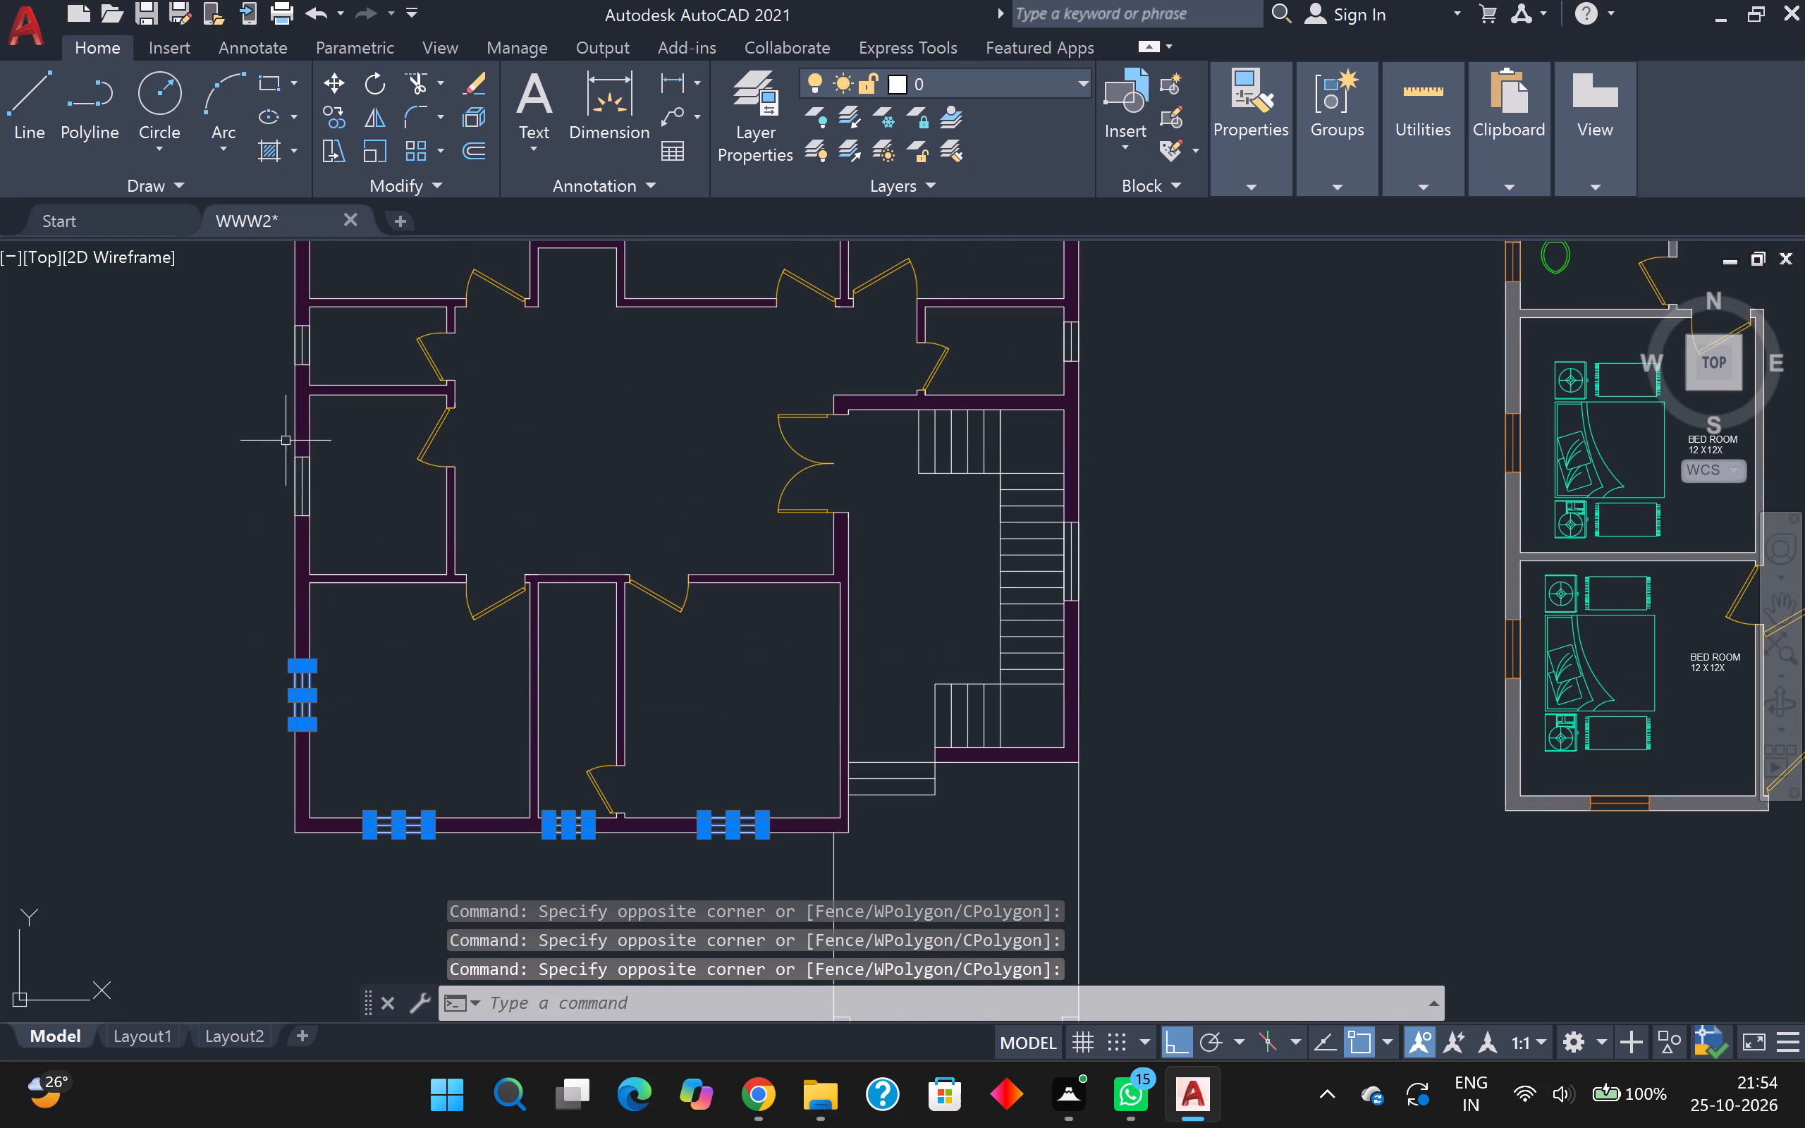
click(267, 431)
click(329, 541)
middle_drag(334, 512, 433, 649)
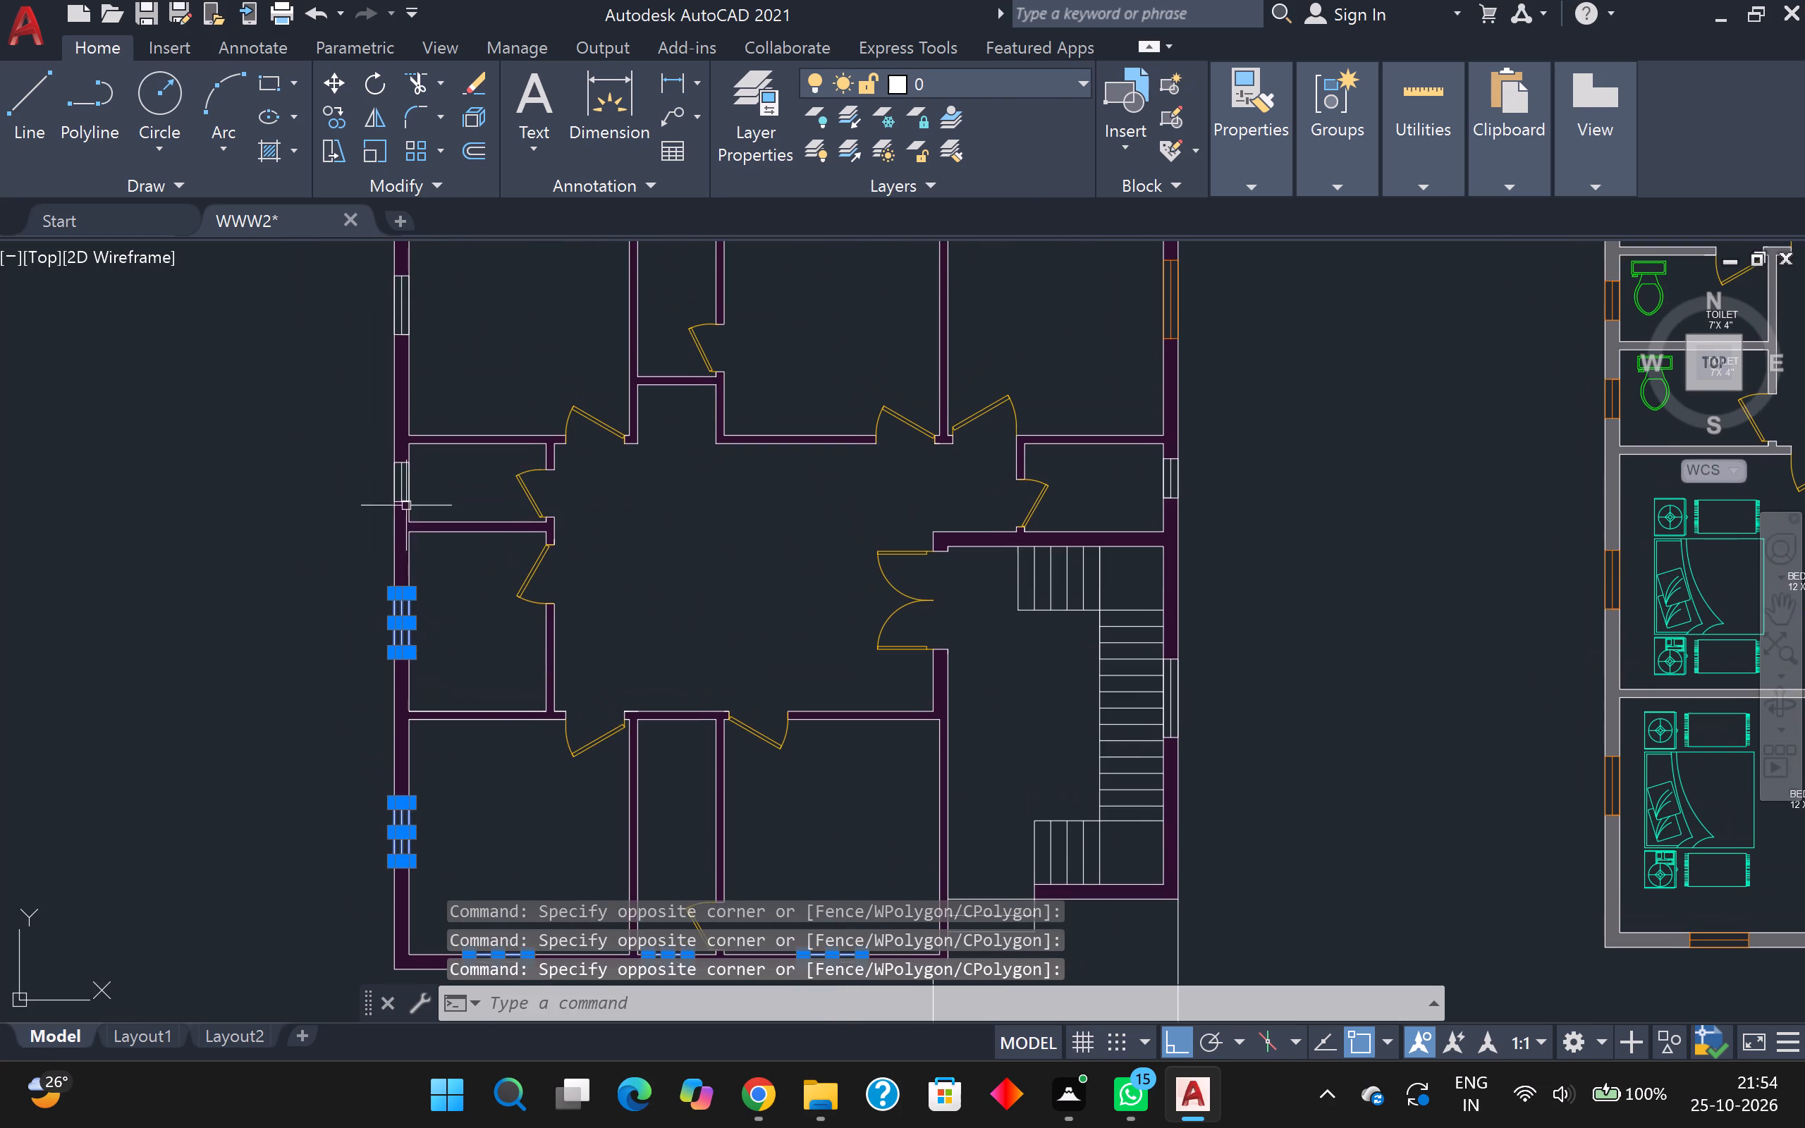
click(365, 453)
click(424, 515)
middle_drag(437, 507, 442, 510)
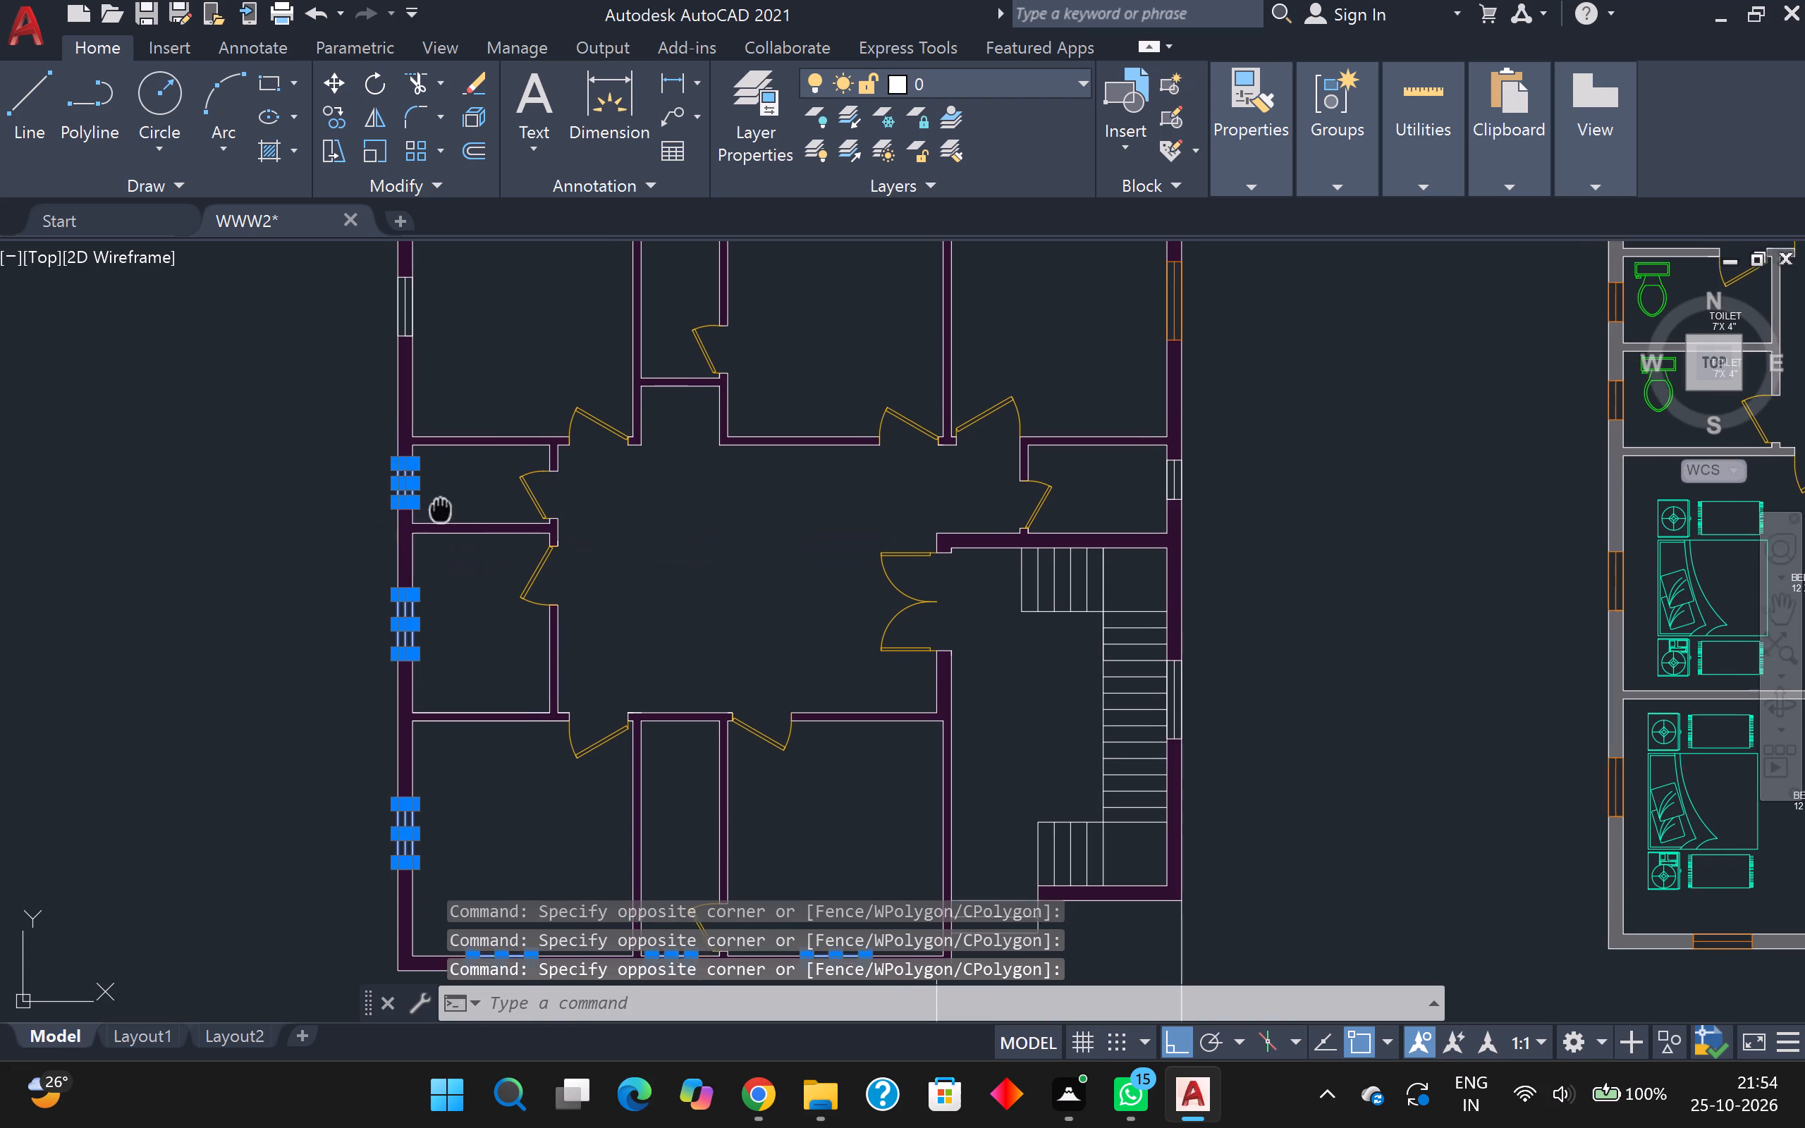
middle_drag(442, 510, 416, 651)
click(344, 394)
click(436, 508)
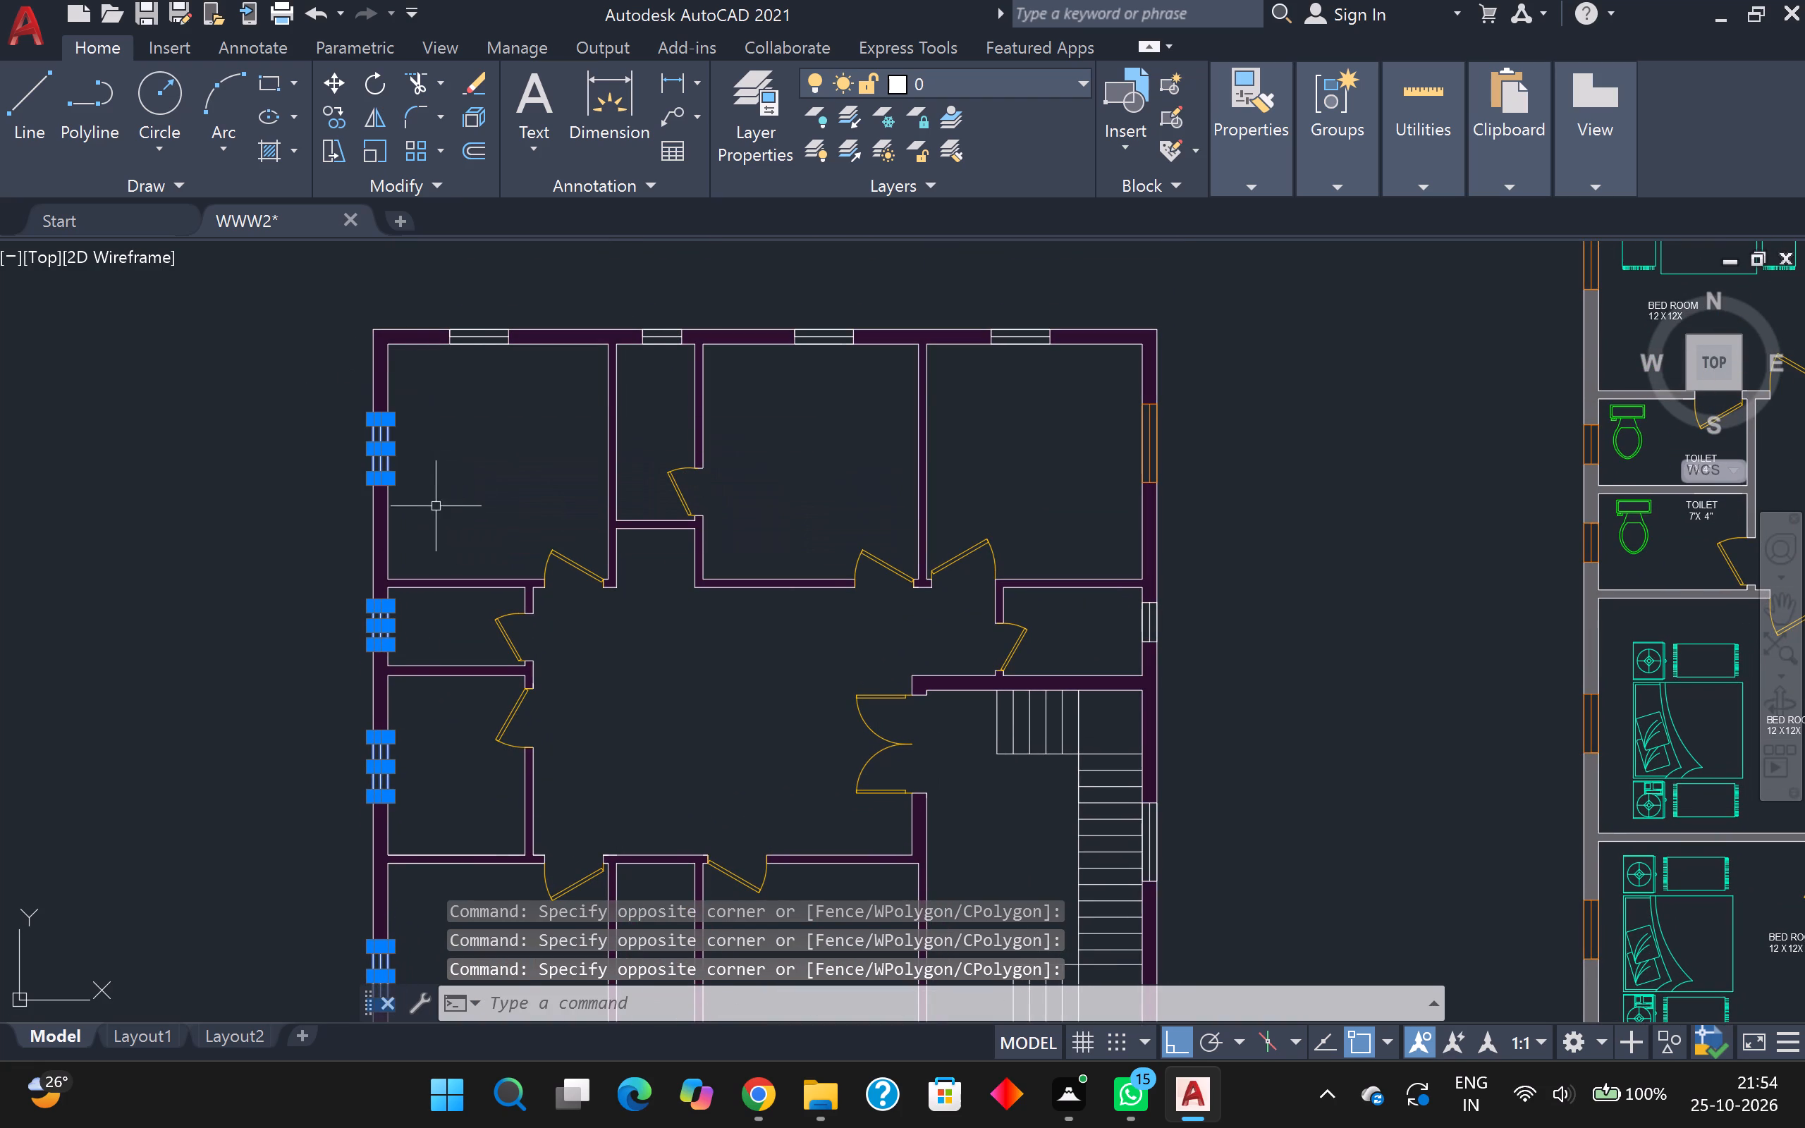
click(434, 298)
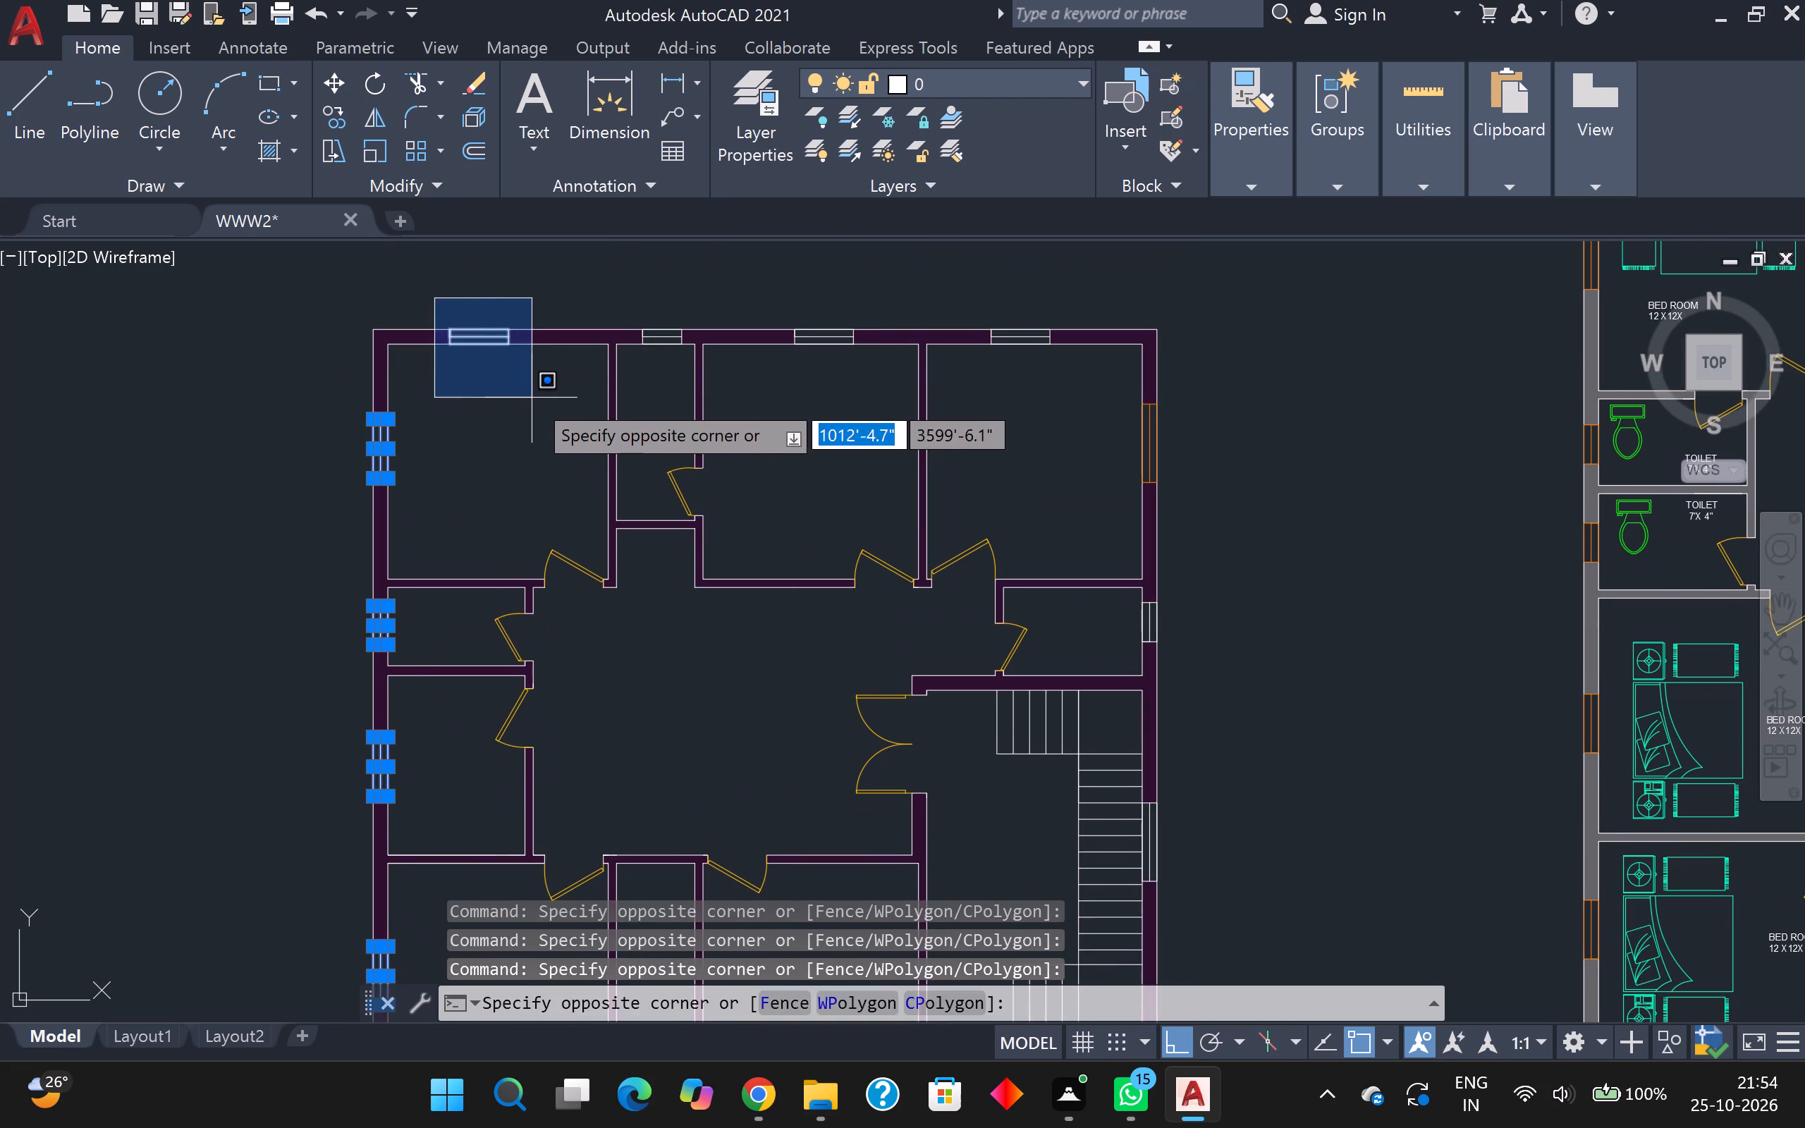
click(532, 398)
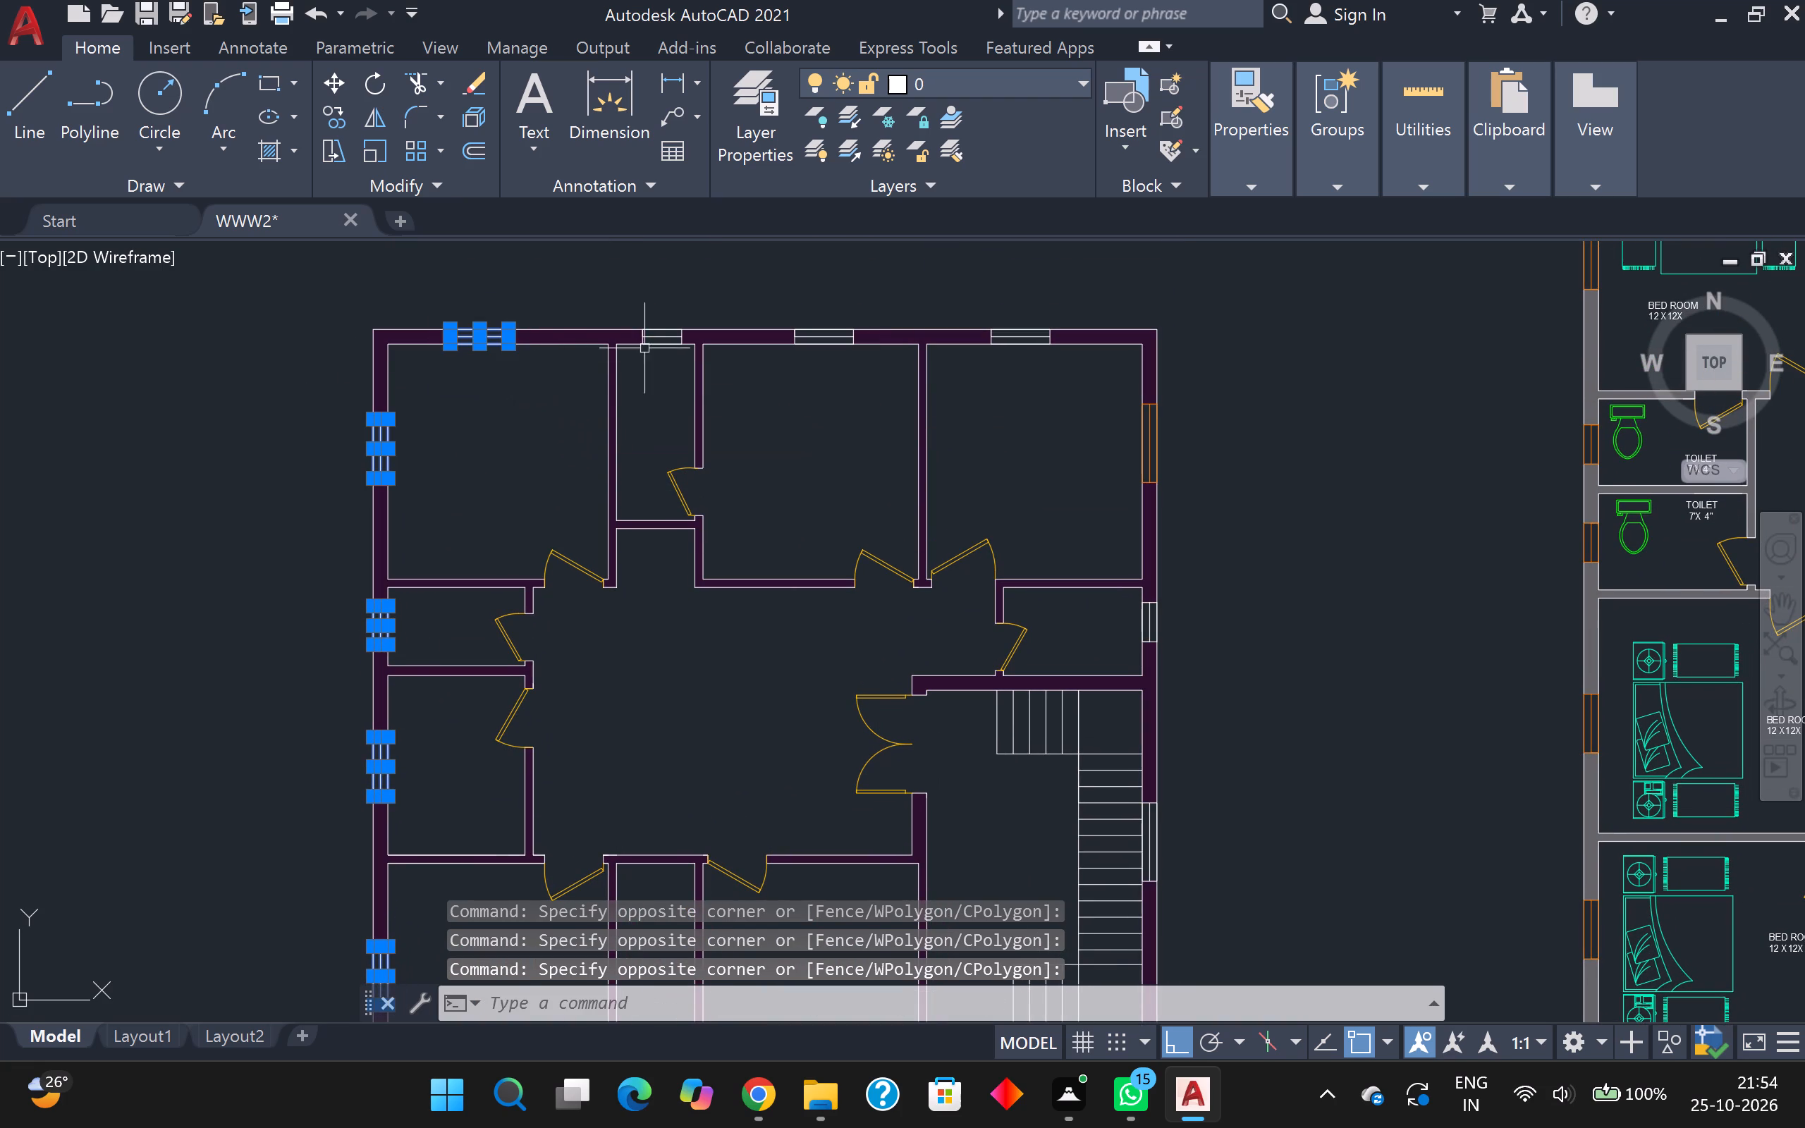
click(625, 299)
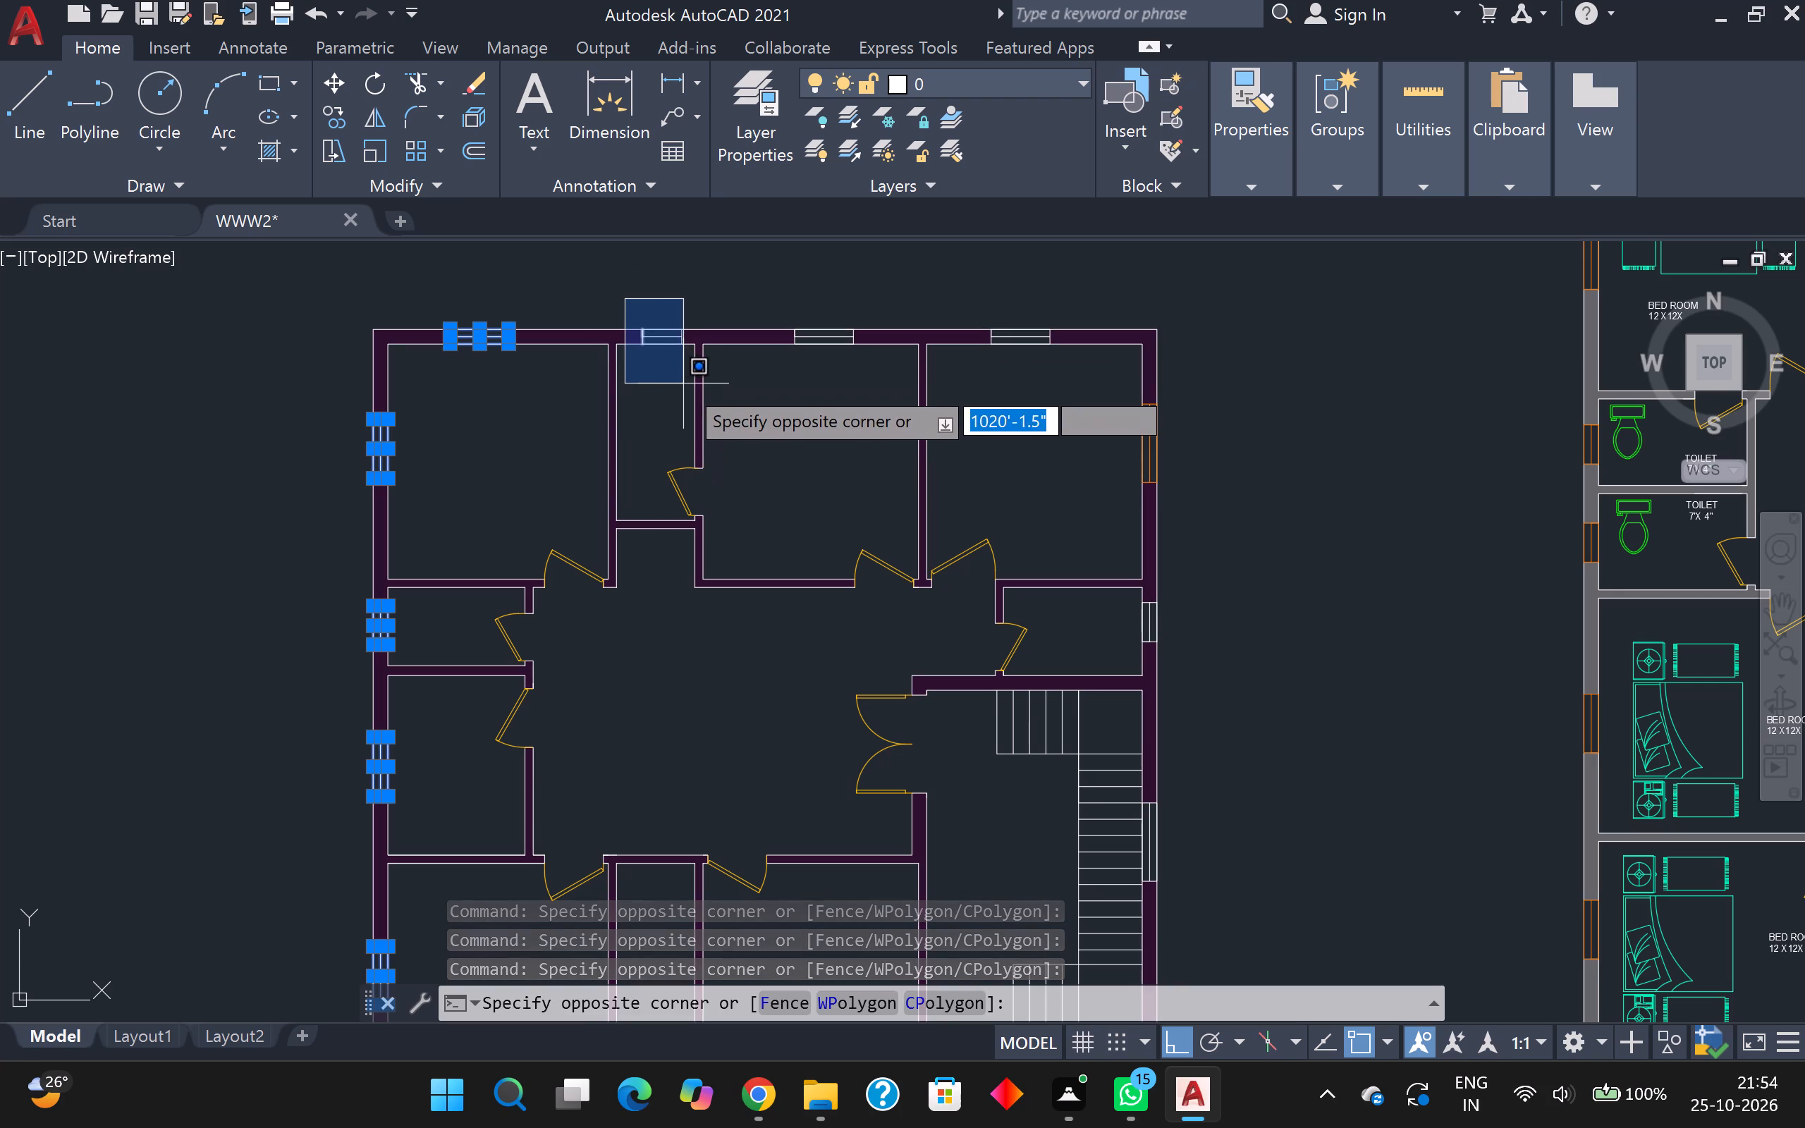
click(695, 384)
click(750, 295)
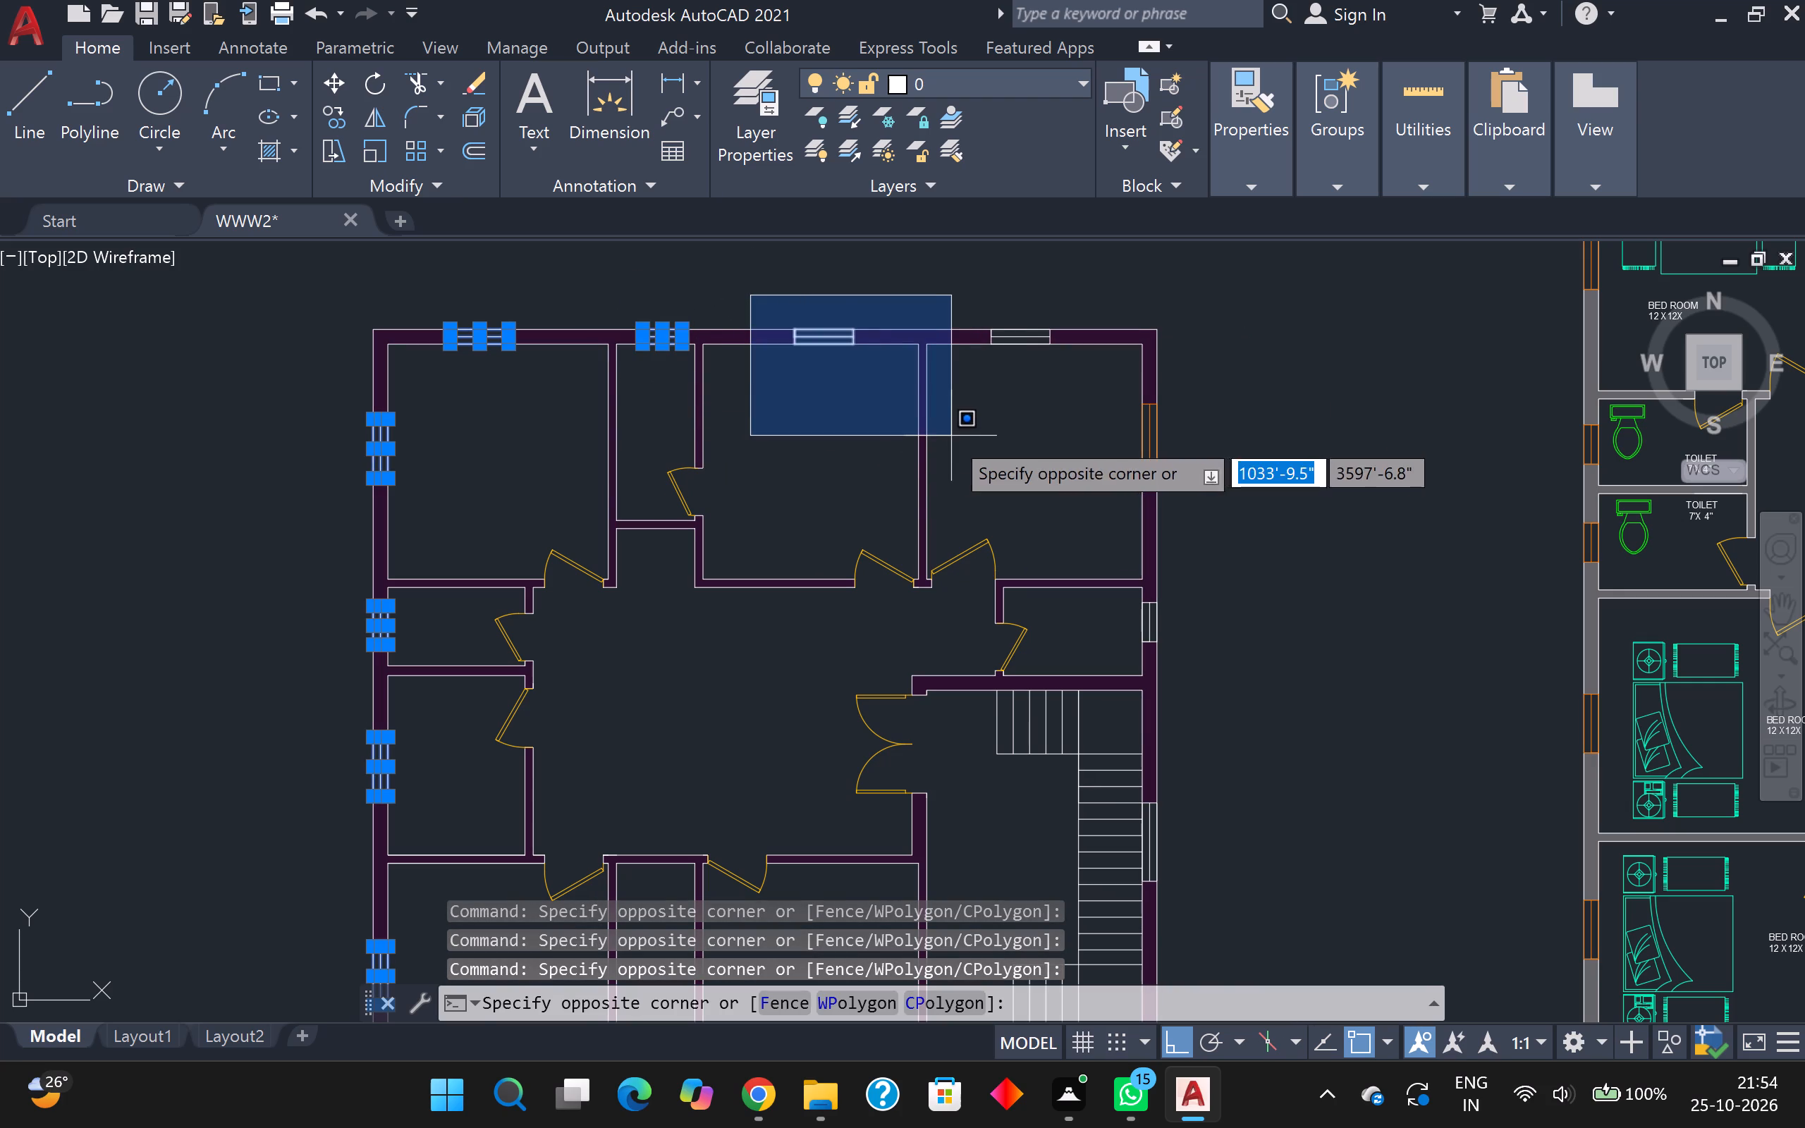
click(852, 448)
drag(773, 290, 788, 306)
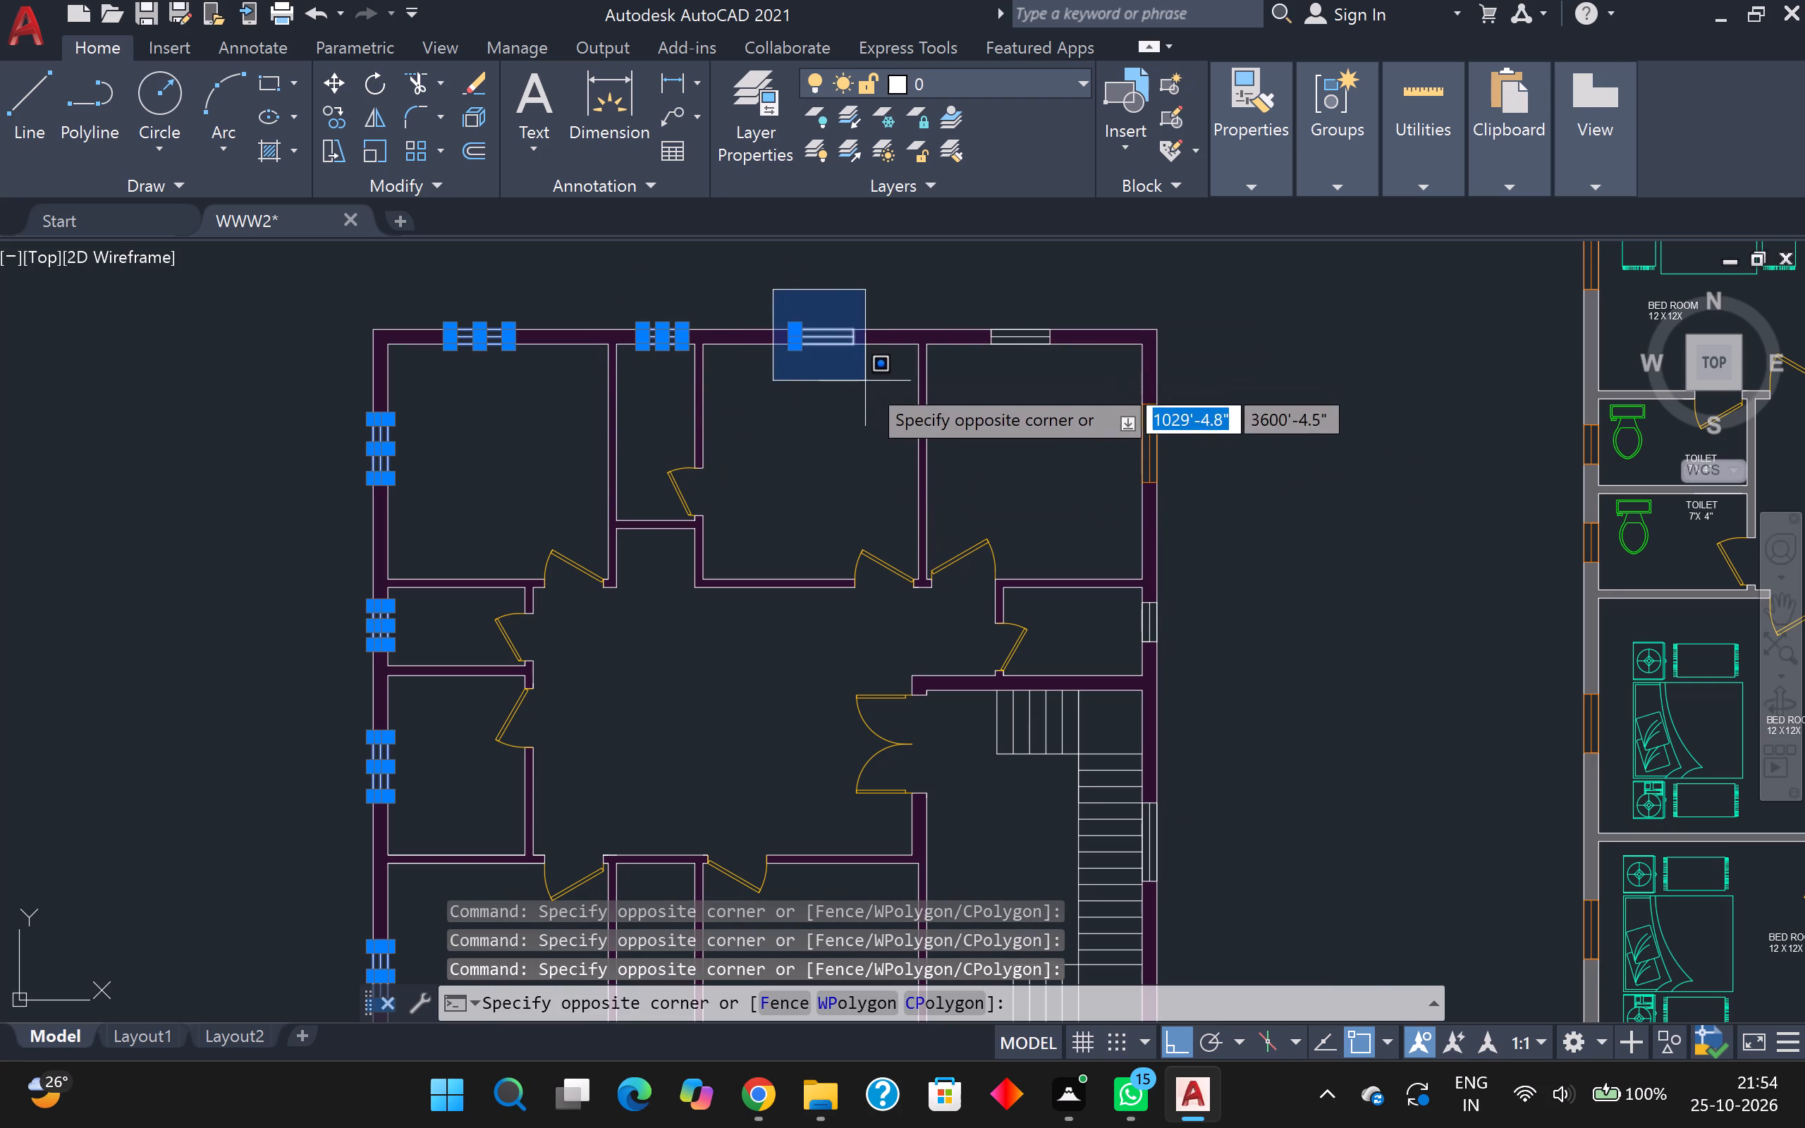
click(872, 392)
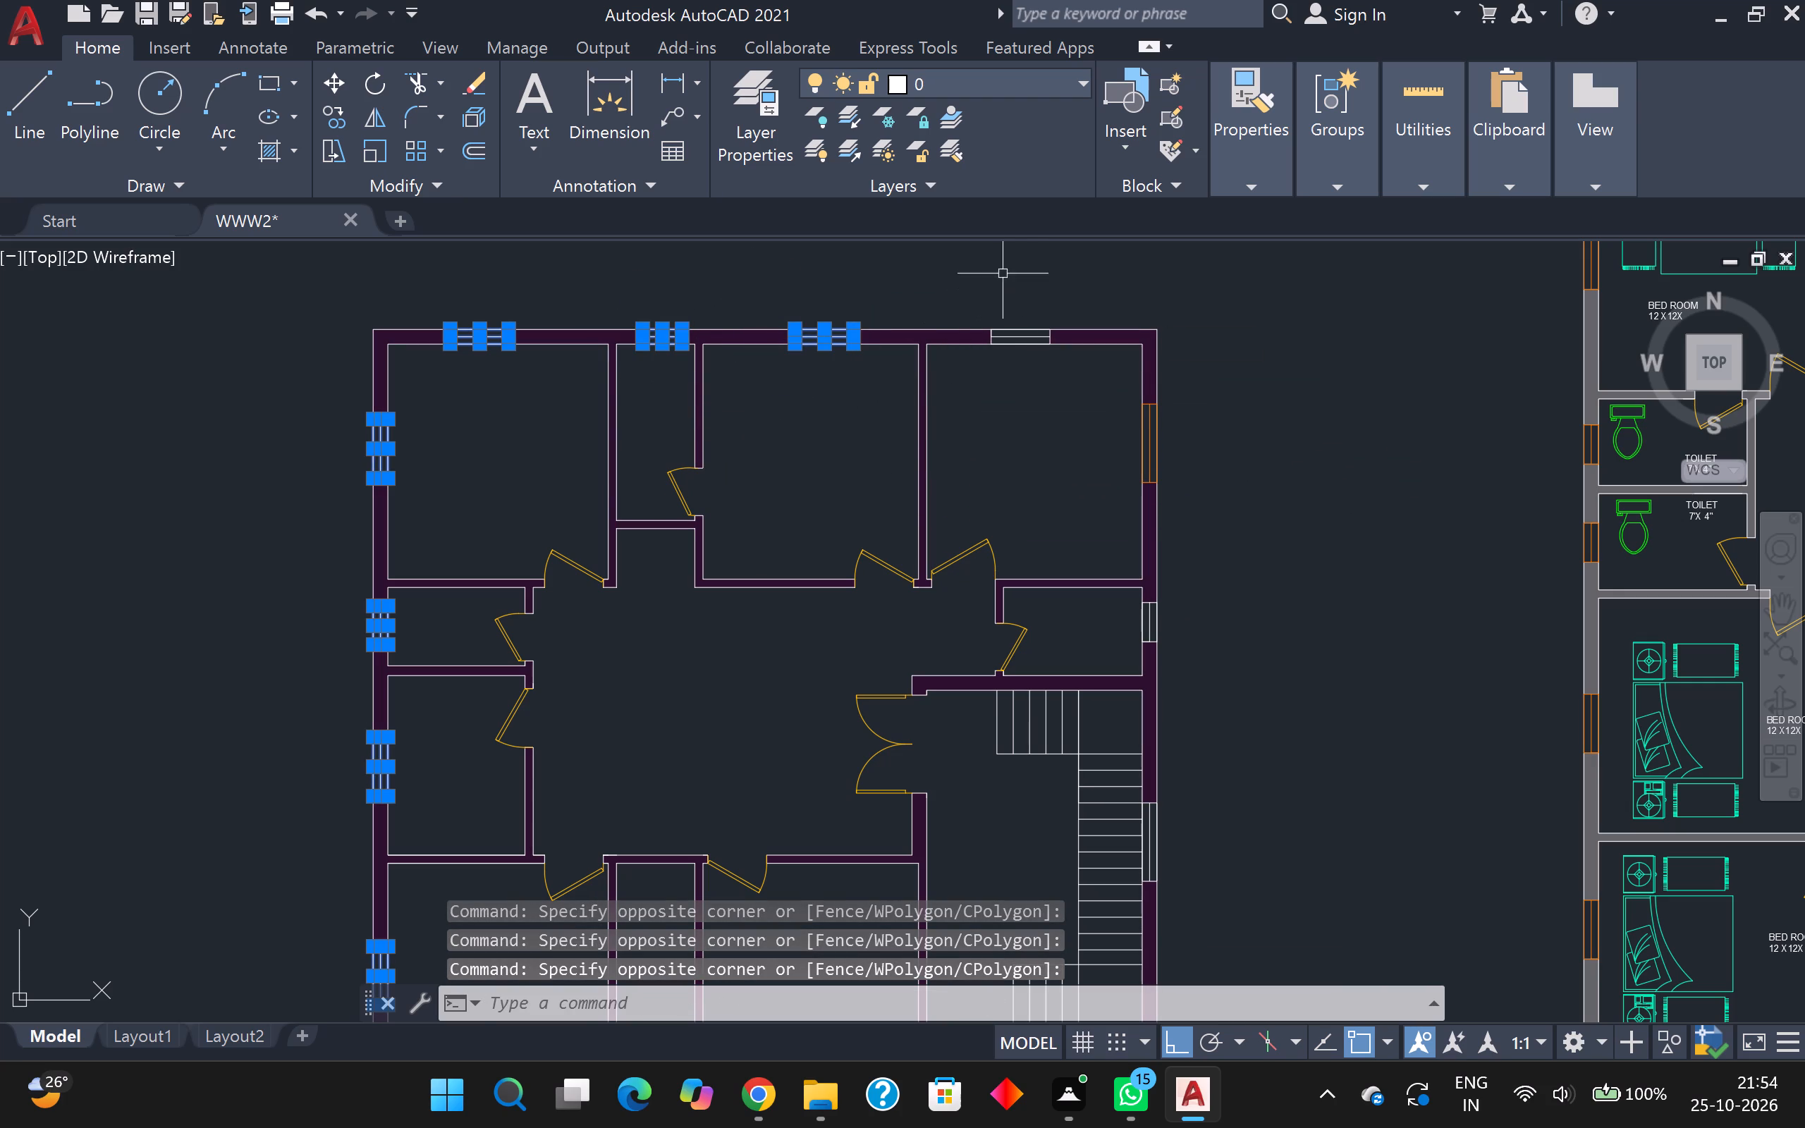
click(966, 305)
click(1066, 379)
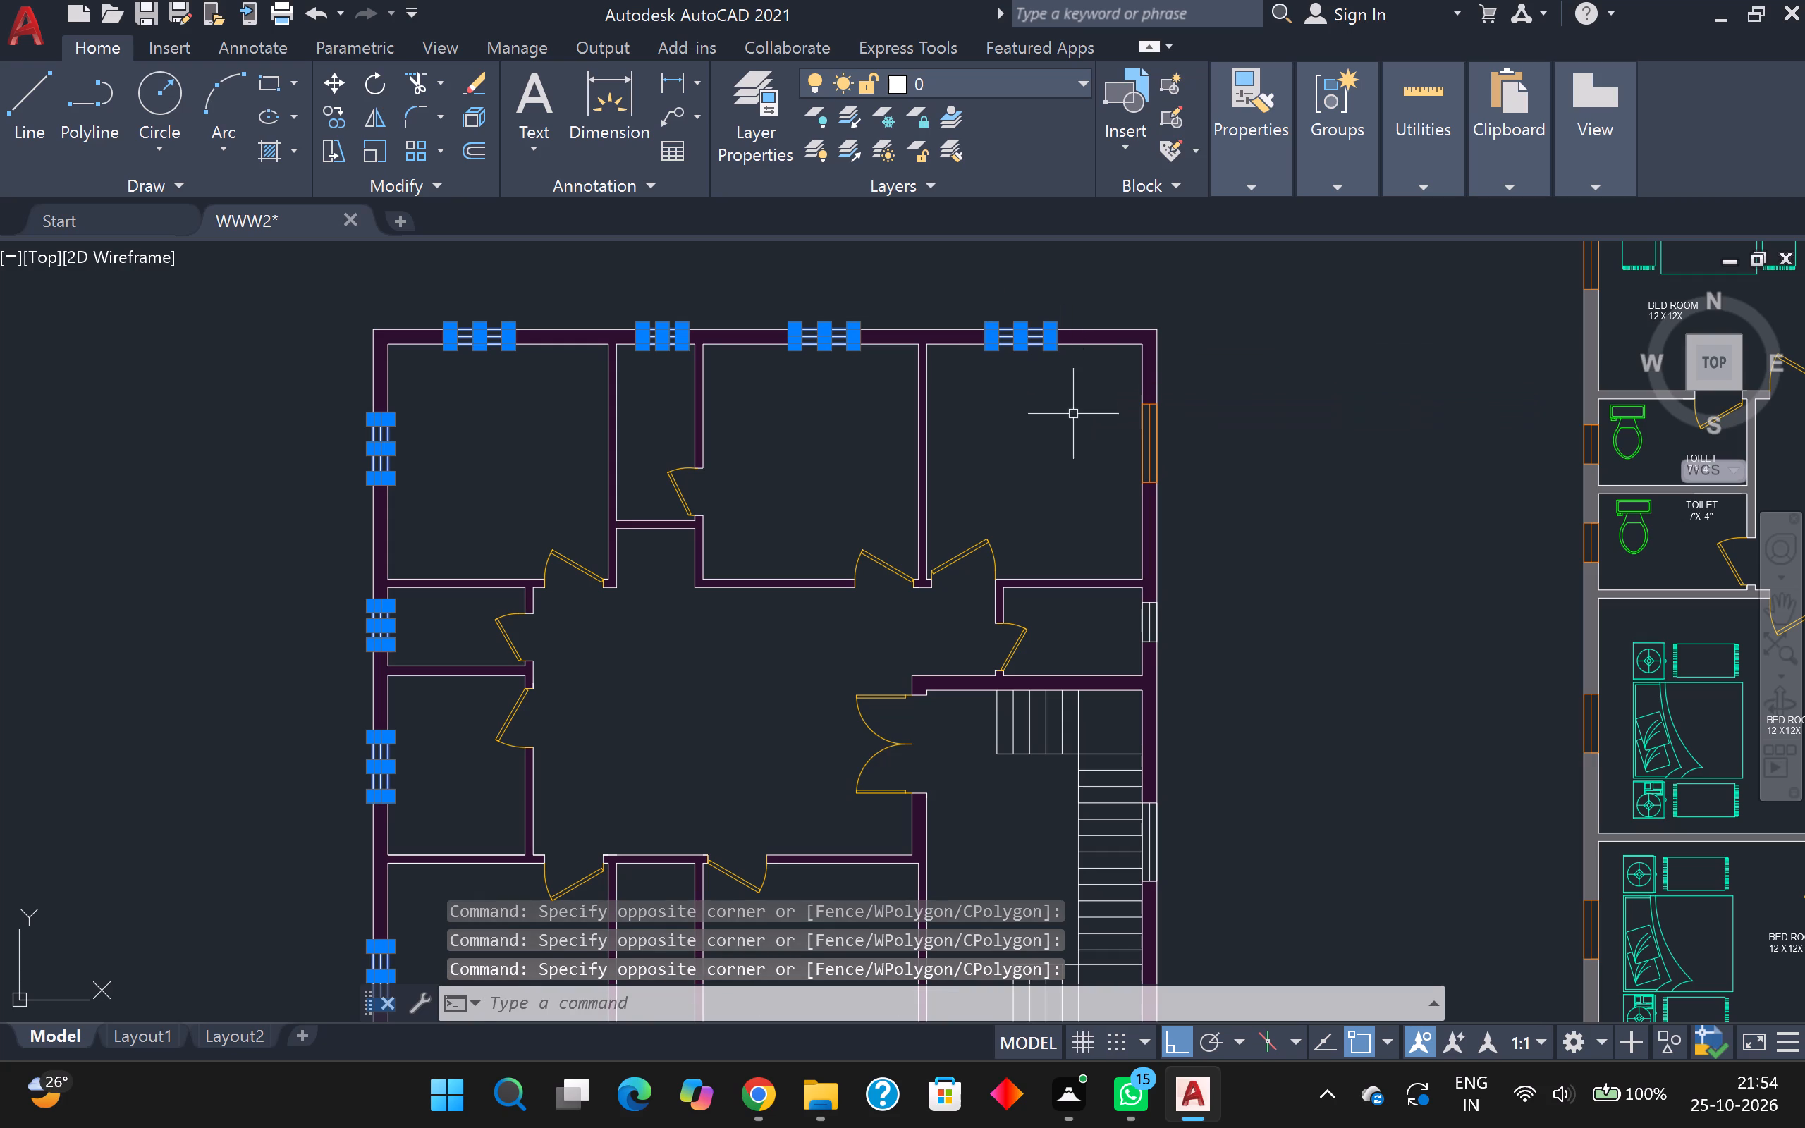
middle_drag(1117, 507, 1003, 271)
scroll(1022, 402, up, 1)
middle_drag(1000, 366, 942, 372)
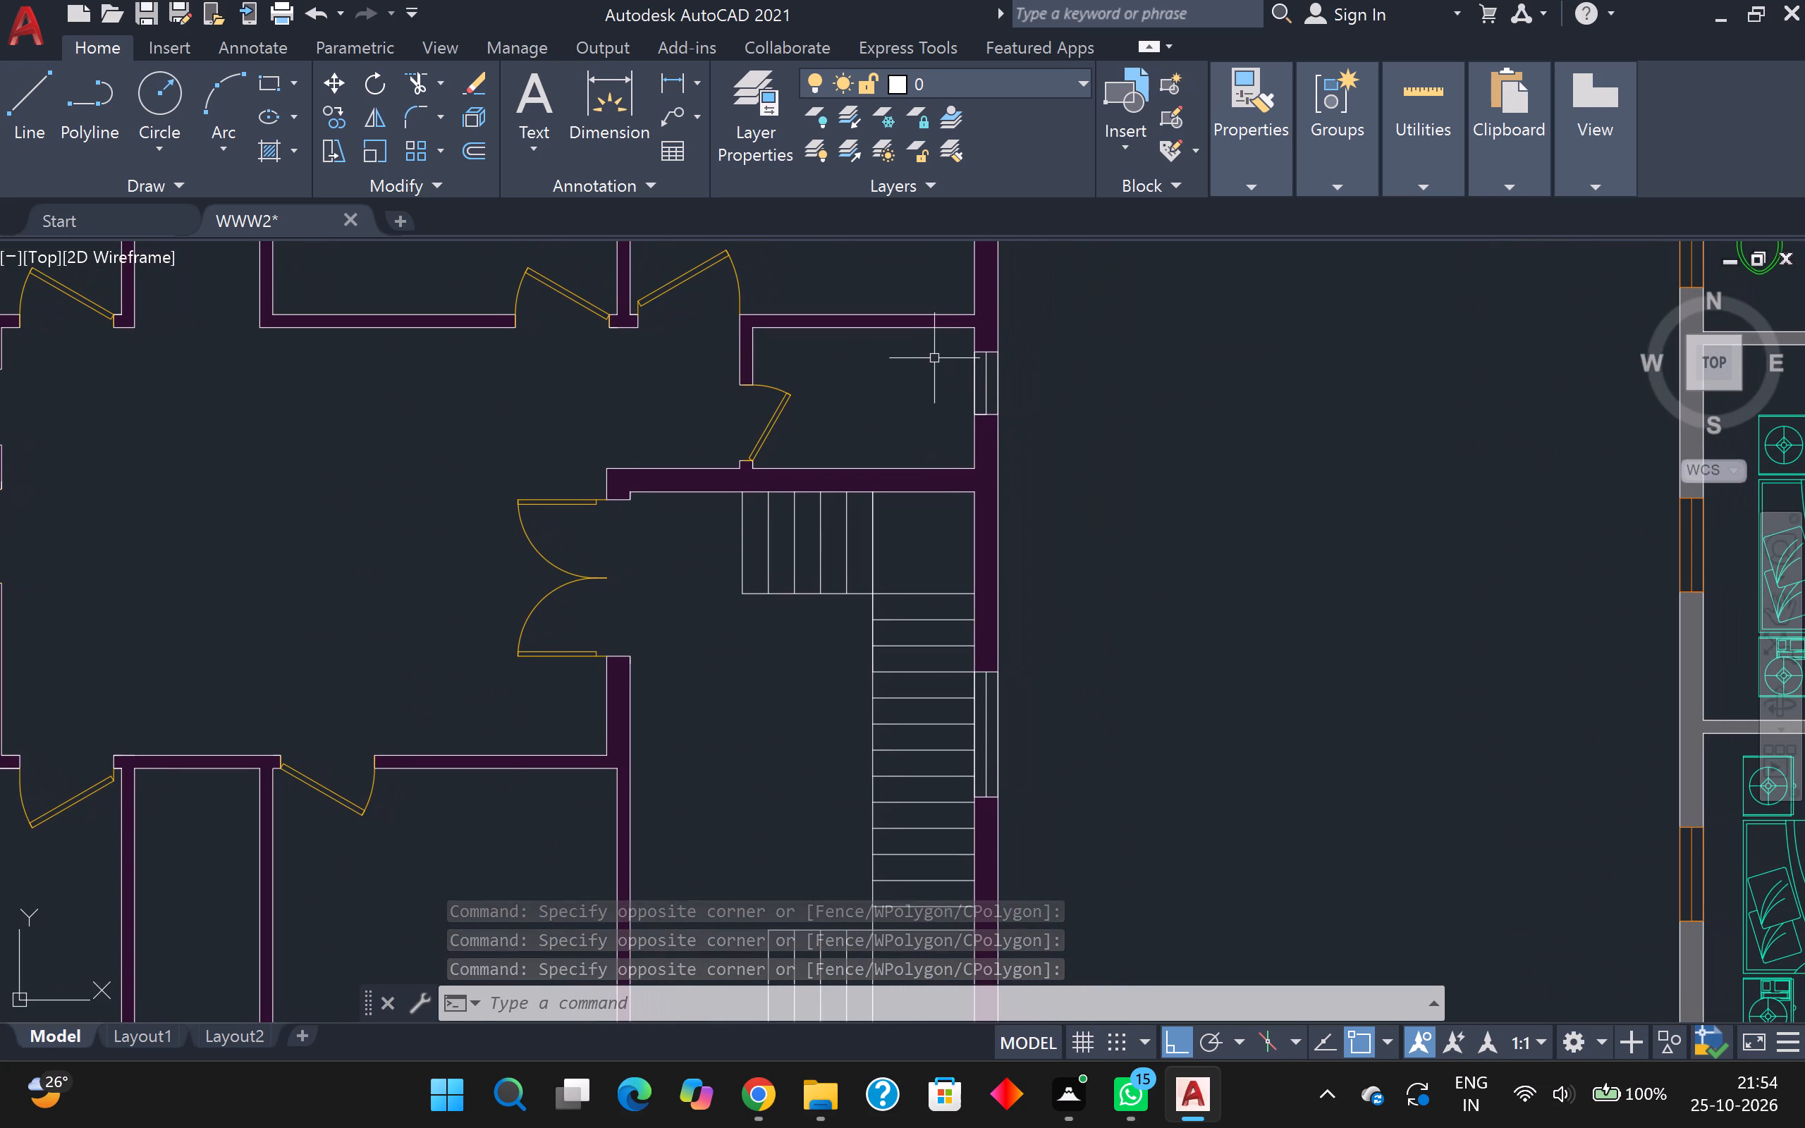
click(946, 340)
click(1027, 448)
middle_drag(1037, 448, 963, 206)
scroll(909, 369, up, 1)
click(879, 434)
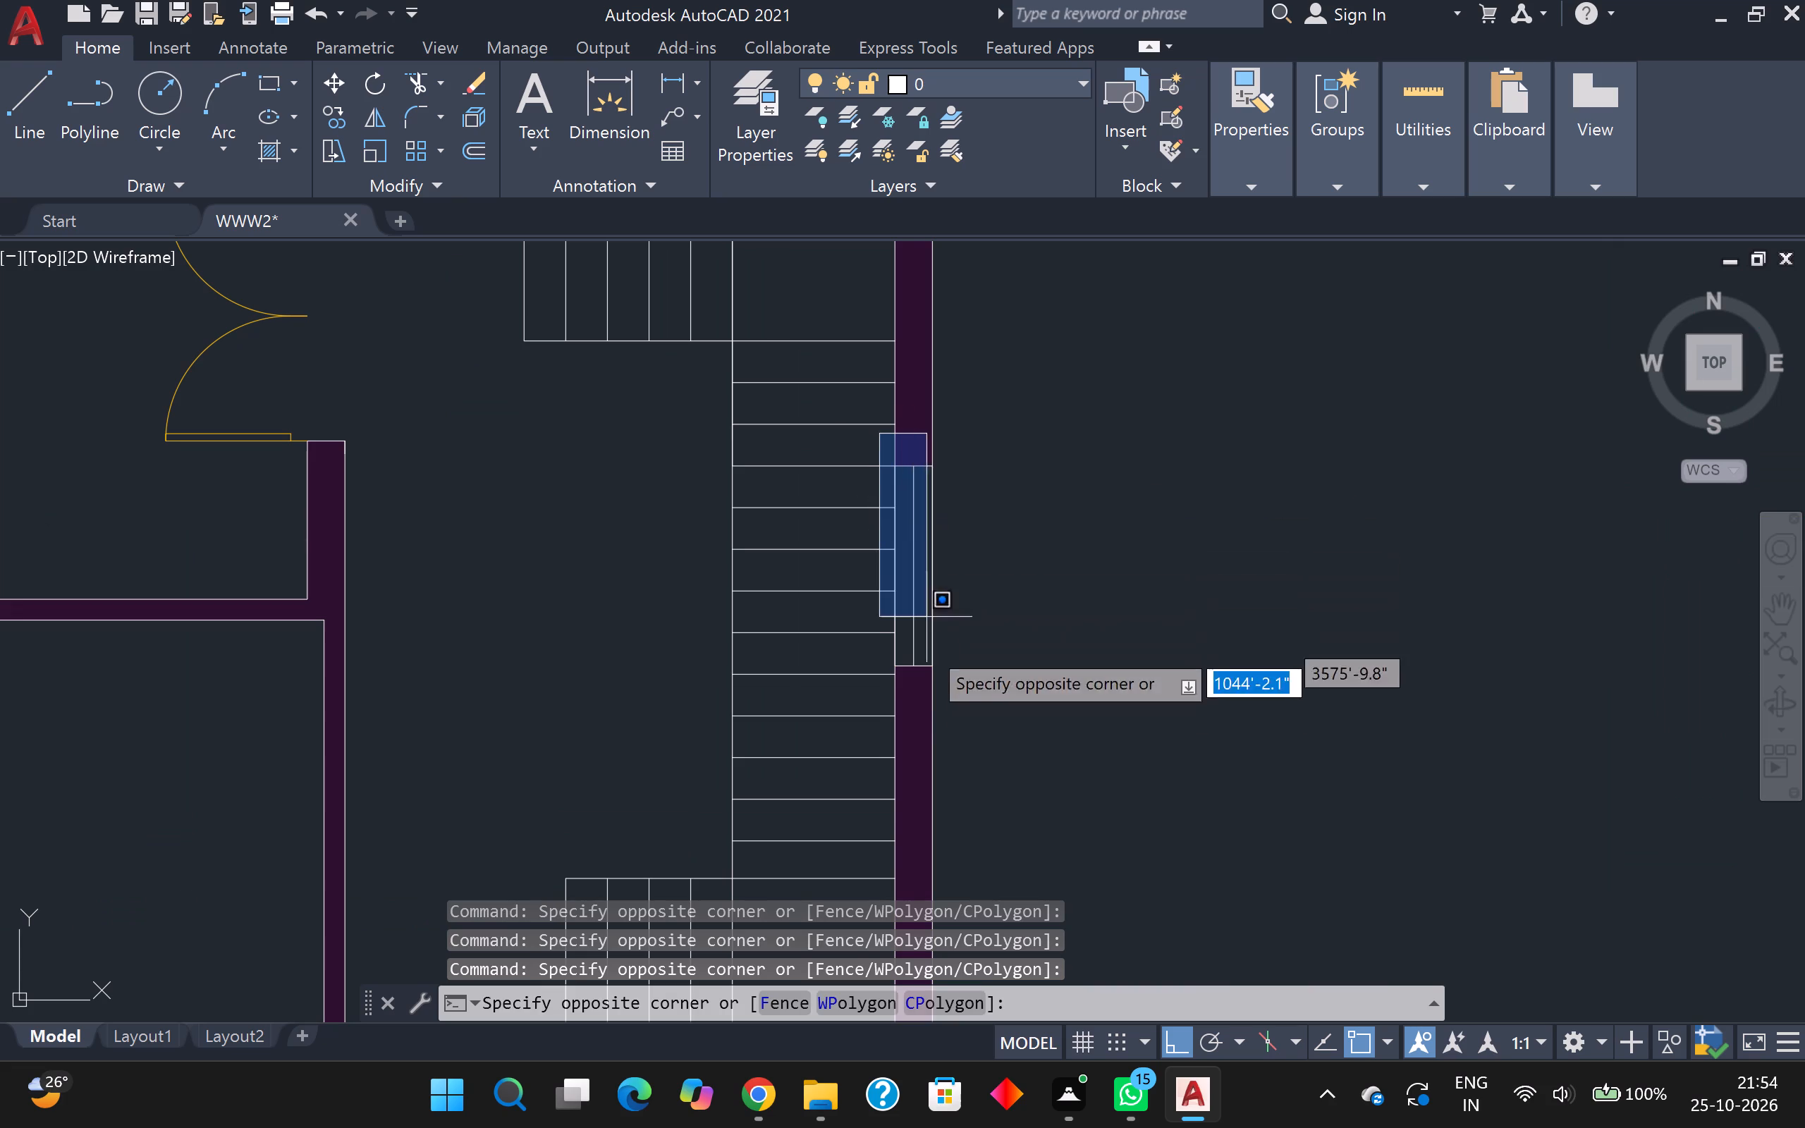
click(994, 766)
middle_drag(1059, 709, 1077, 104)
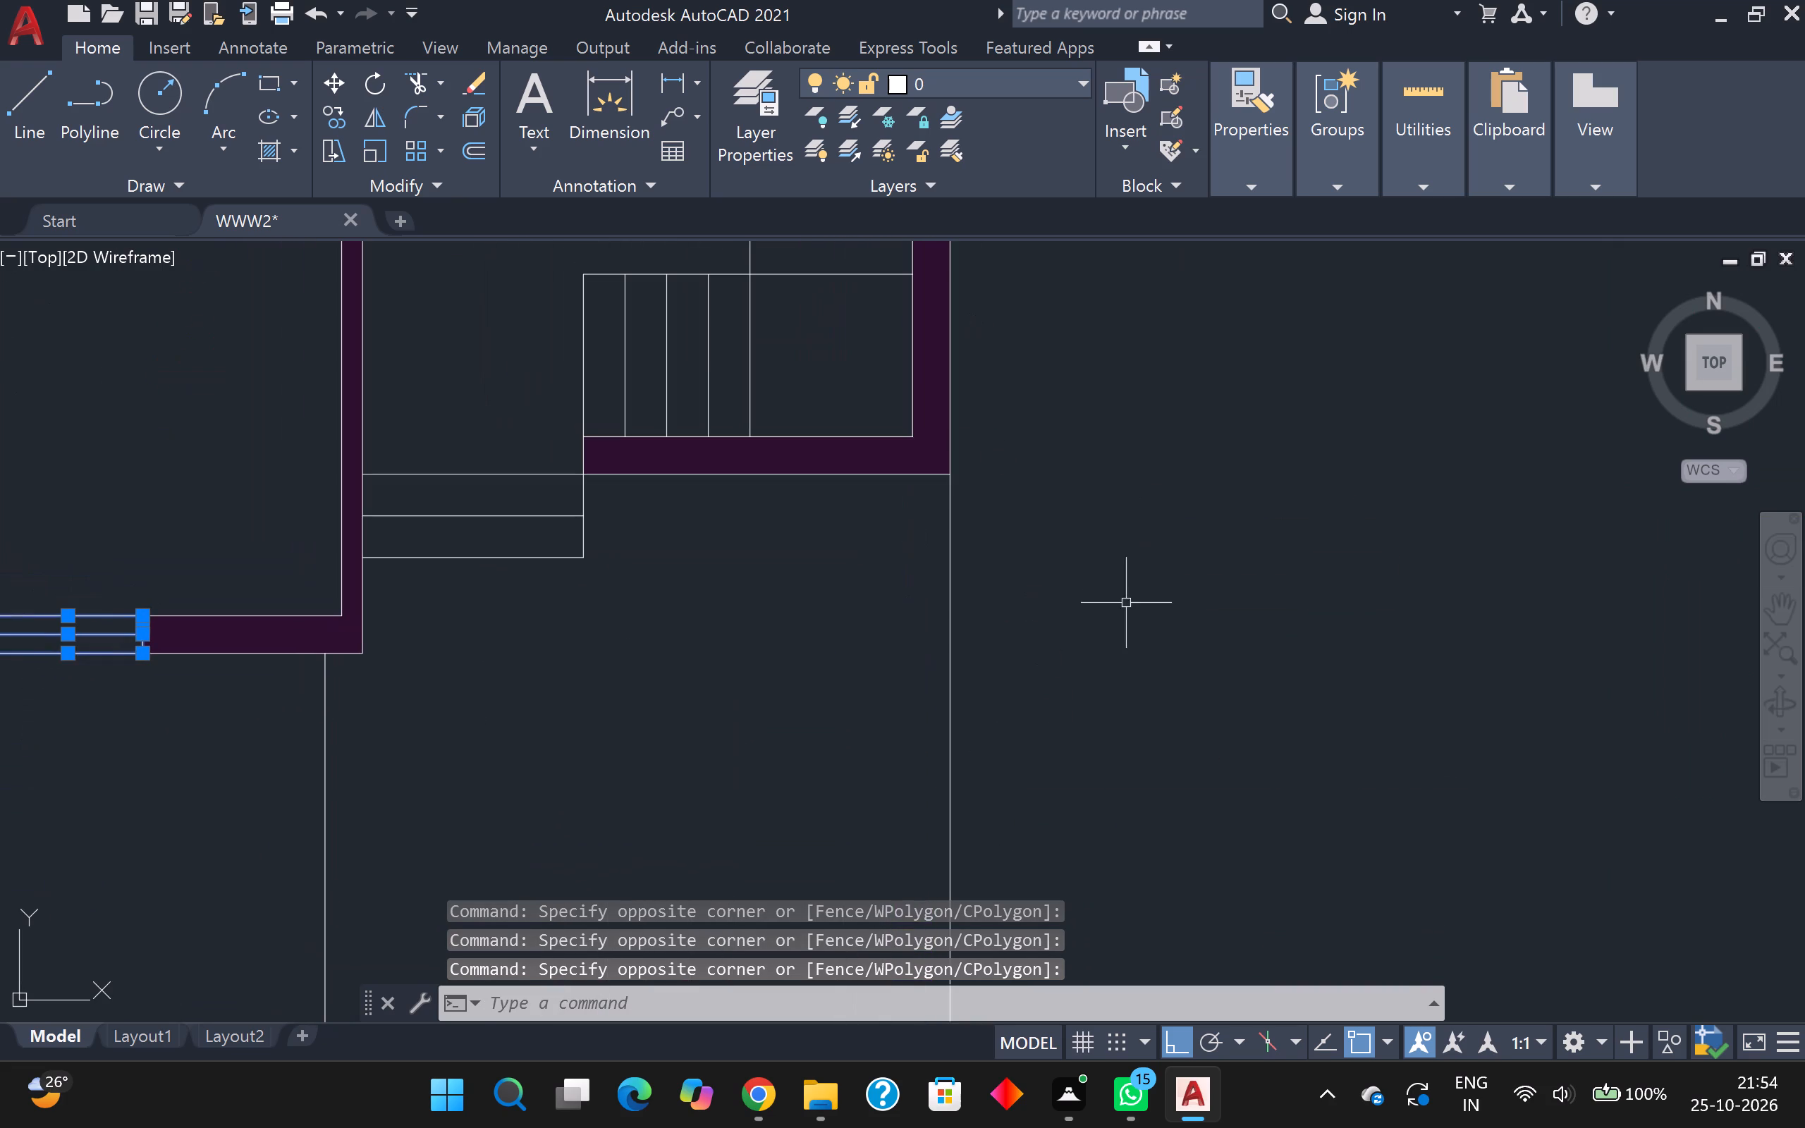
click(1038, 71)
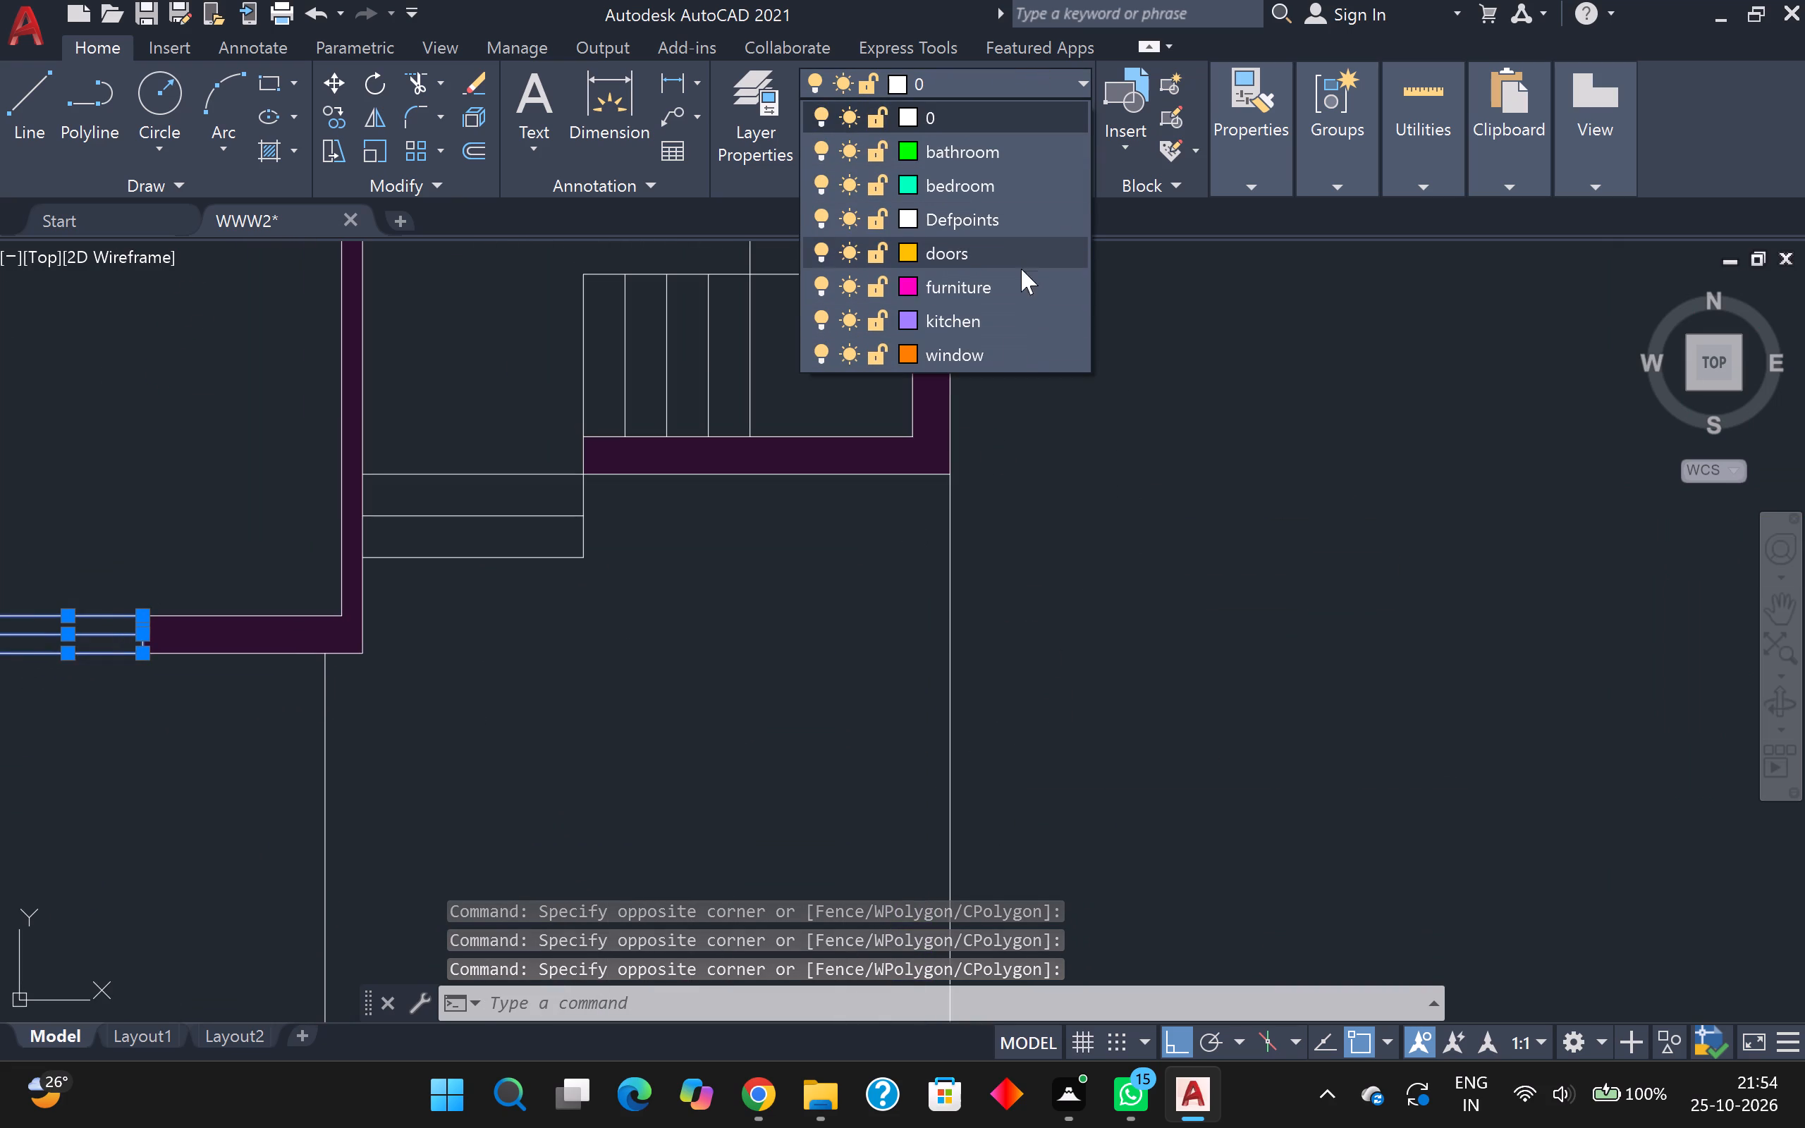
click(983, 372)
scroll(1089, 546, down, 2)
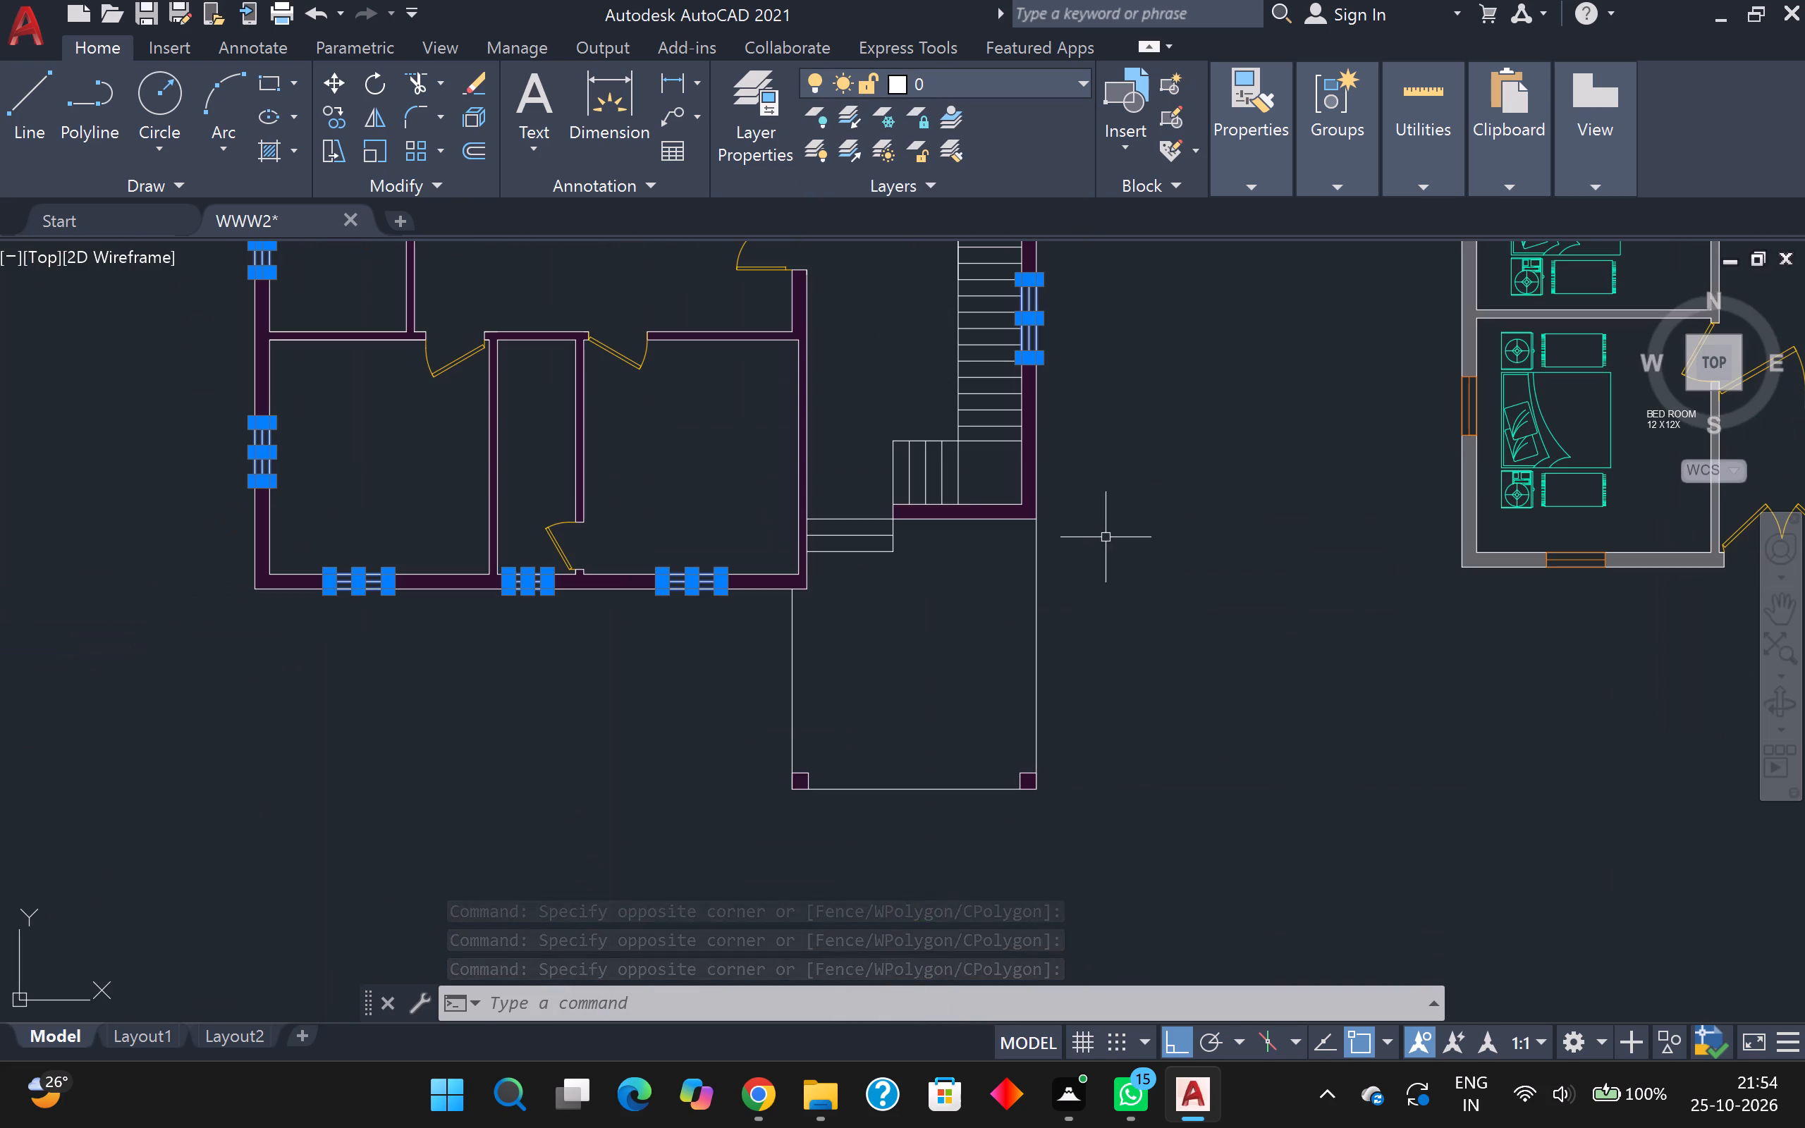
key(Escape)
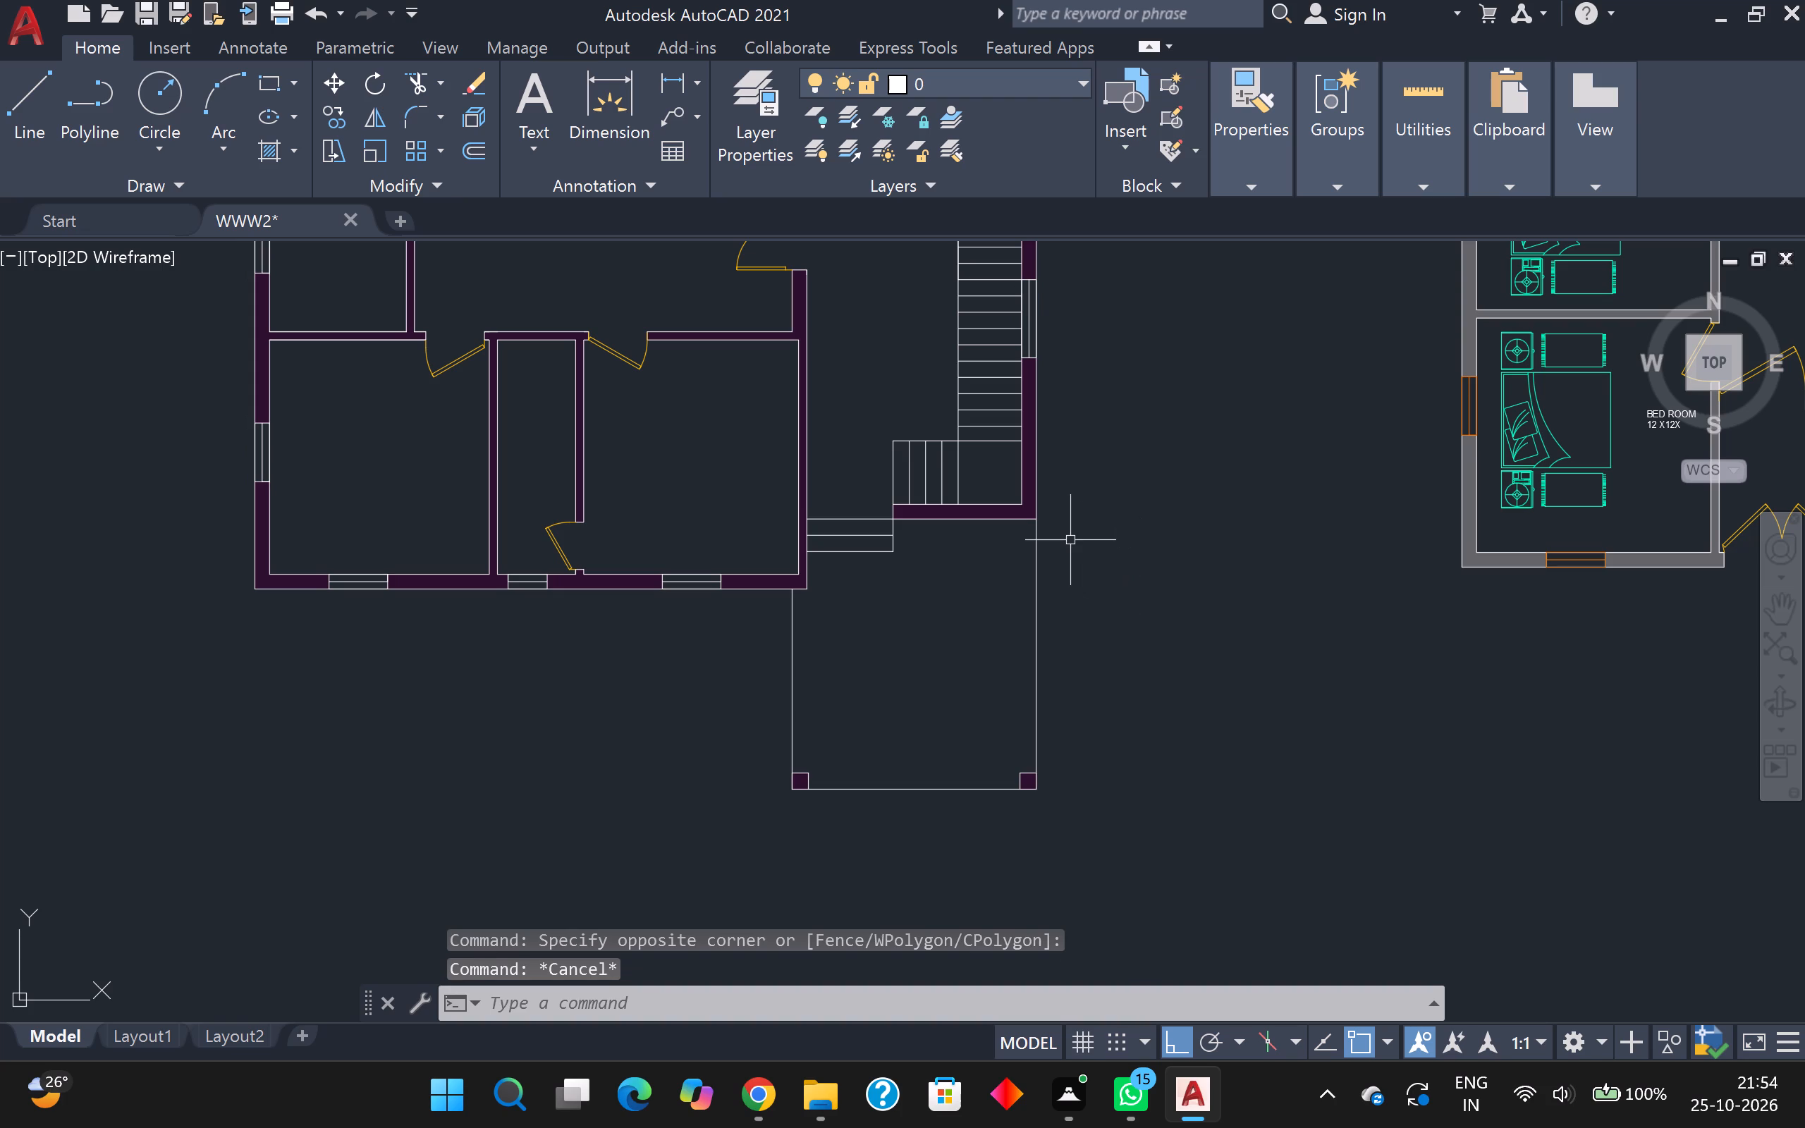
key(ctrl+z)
Select the two white windows in the floor plan's east outer wall, in the small room above the stairs and beside the stair flight.
scroll(1036, 556, down, 2)
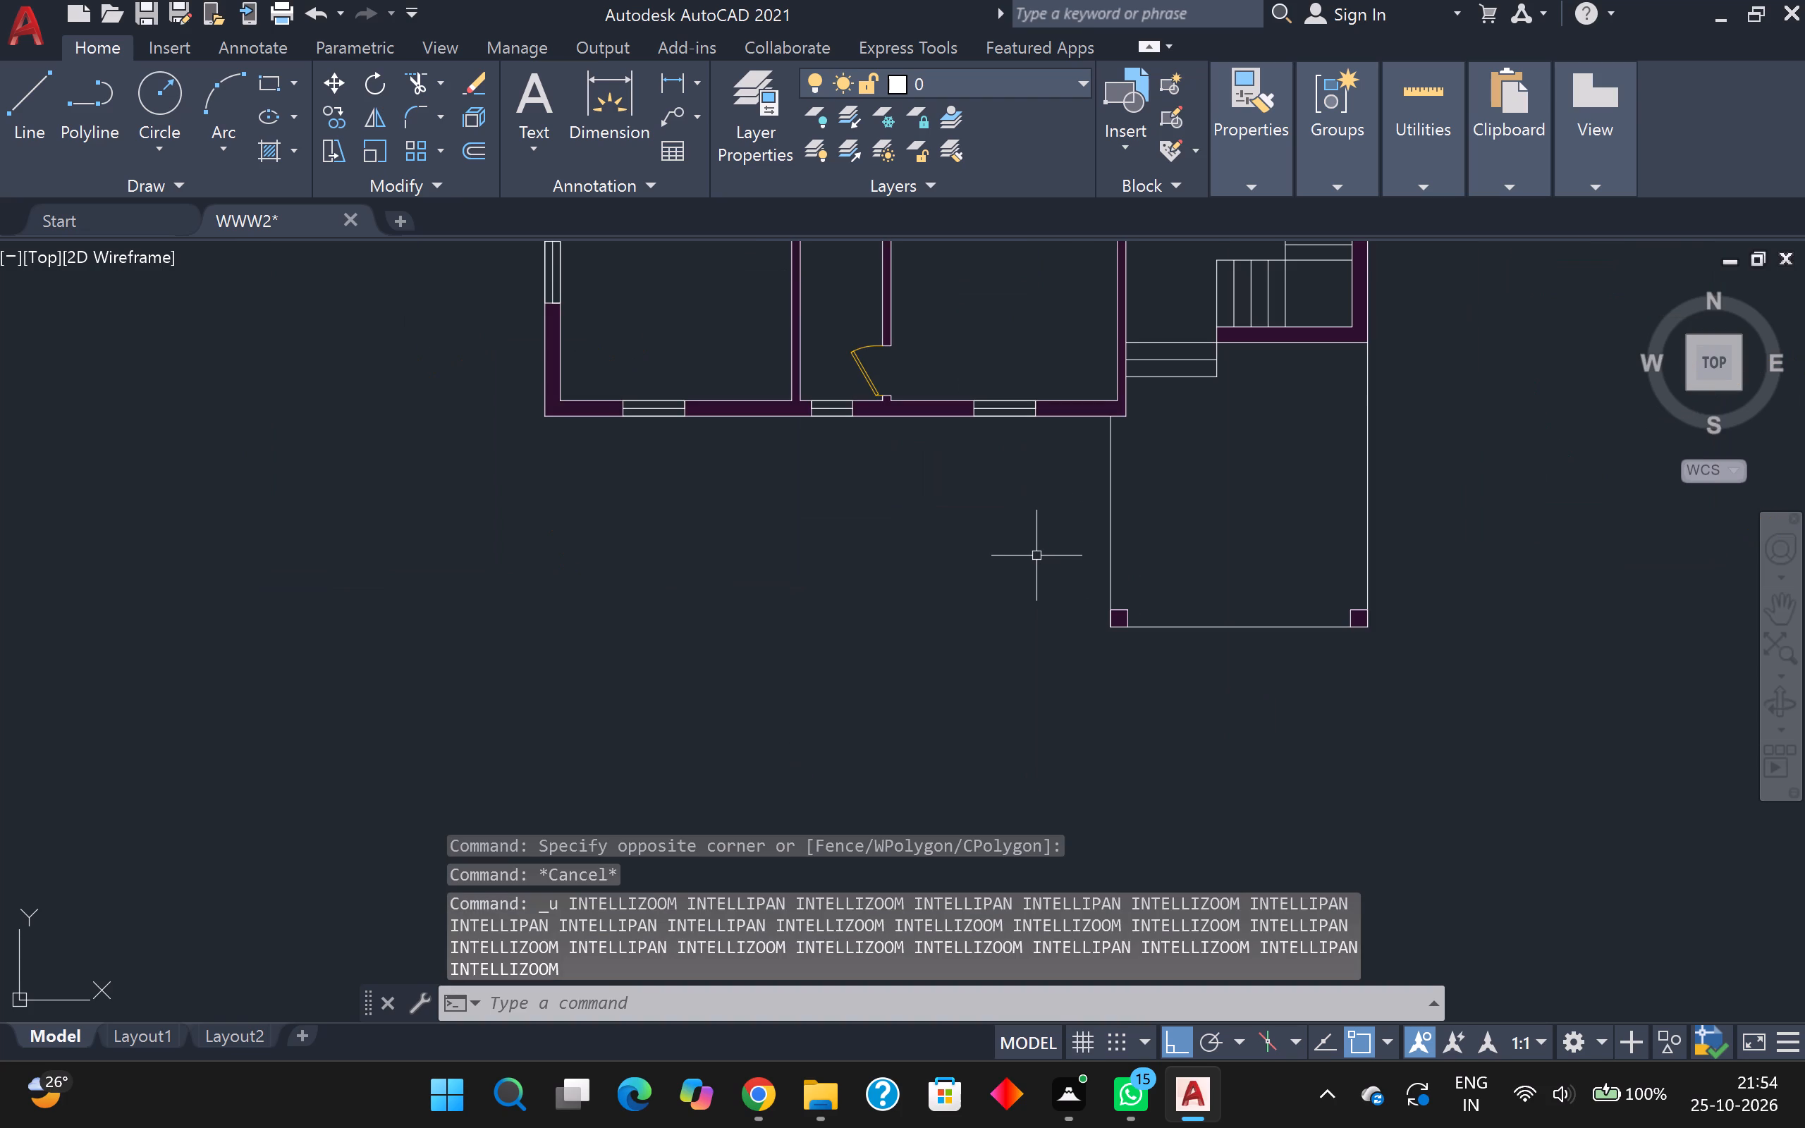
middle_drag(1034, 553, 333, 847)
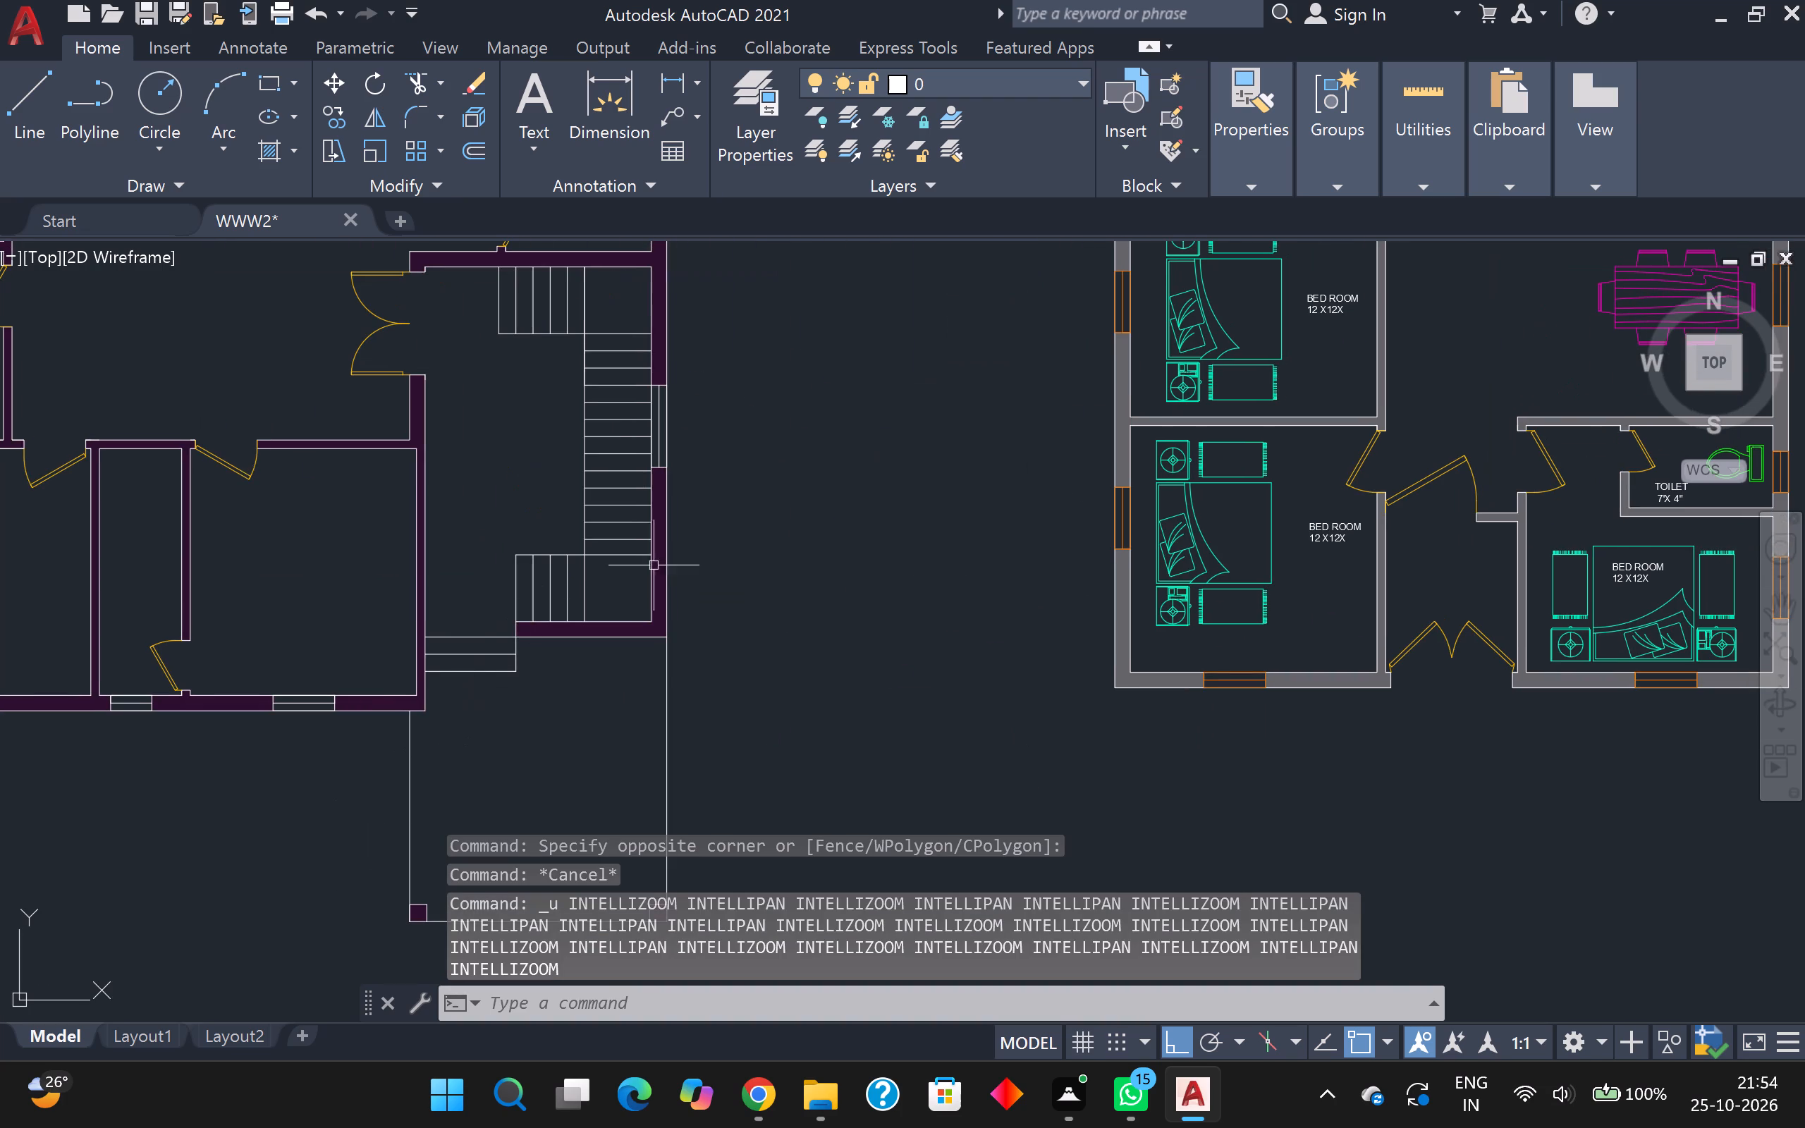
middle_drag(666, 560, 663, 786)
scroll(605, 408, up, 1)
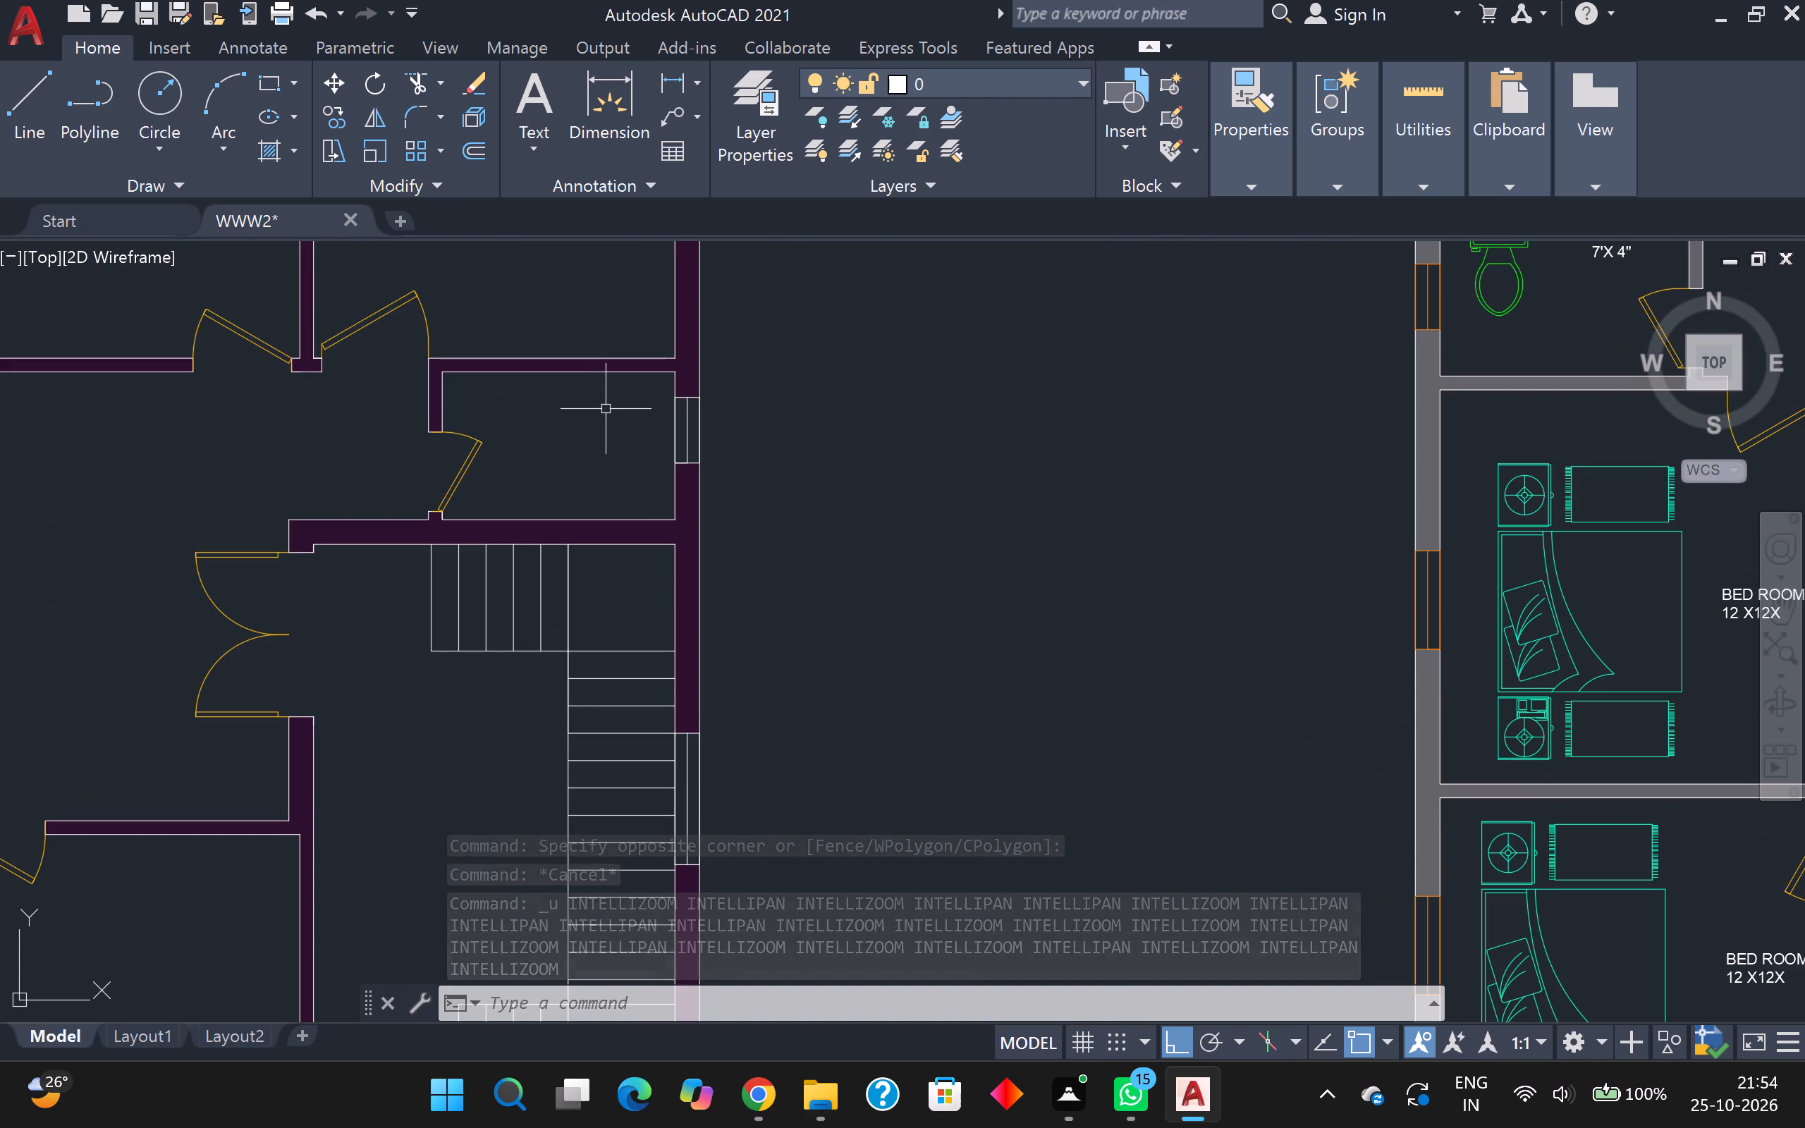
click(628, 376)
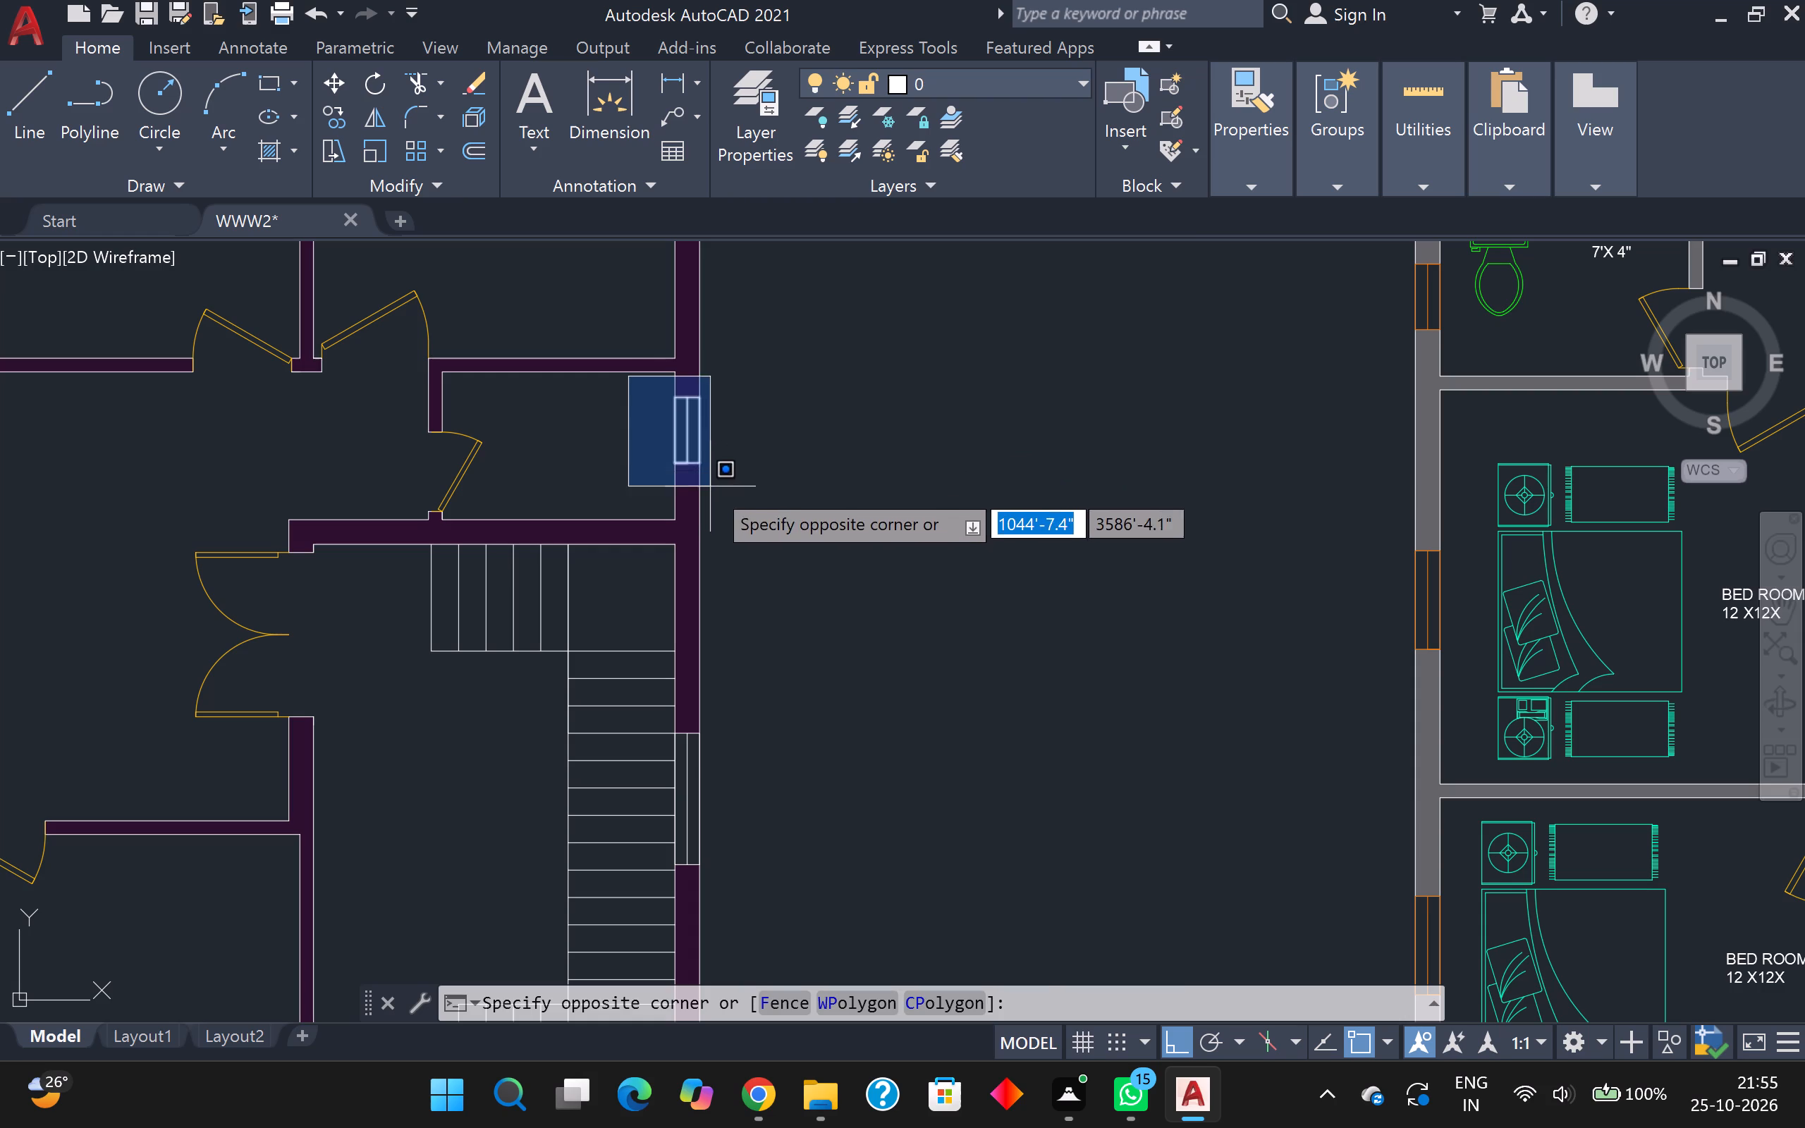
drag(716, 496, 727, 507)
middle_drag(788, 608, 793, 355)
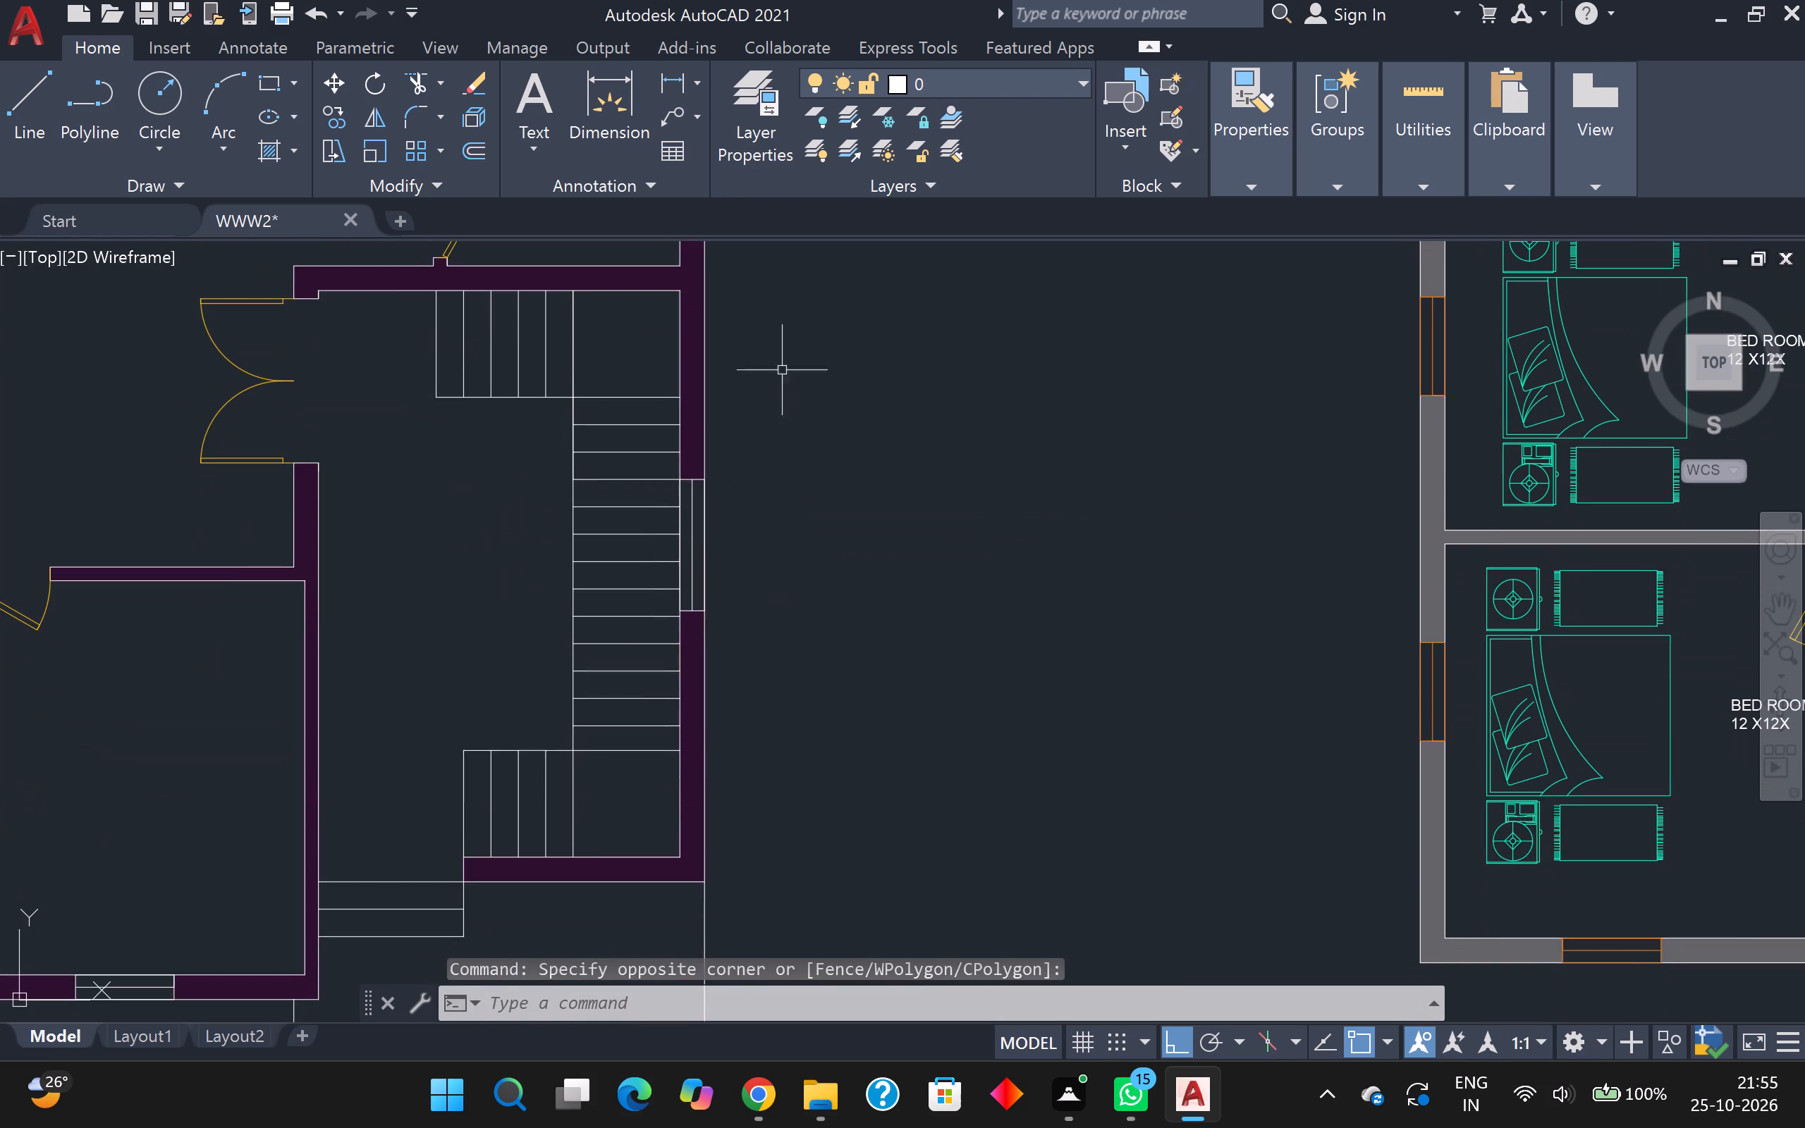
scroll(682, 448, up, 2)
click(656, 497)
middle_drag(781, 749, 737, 591)
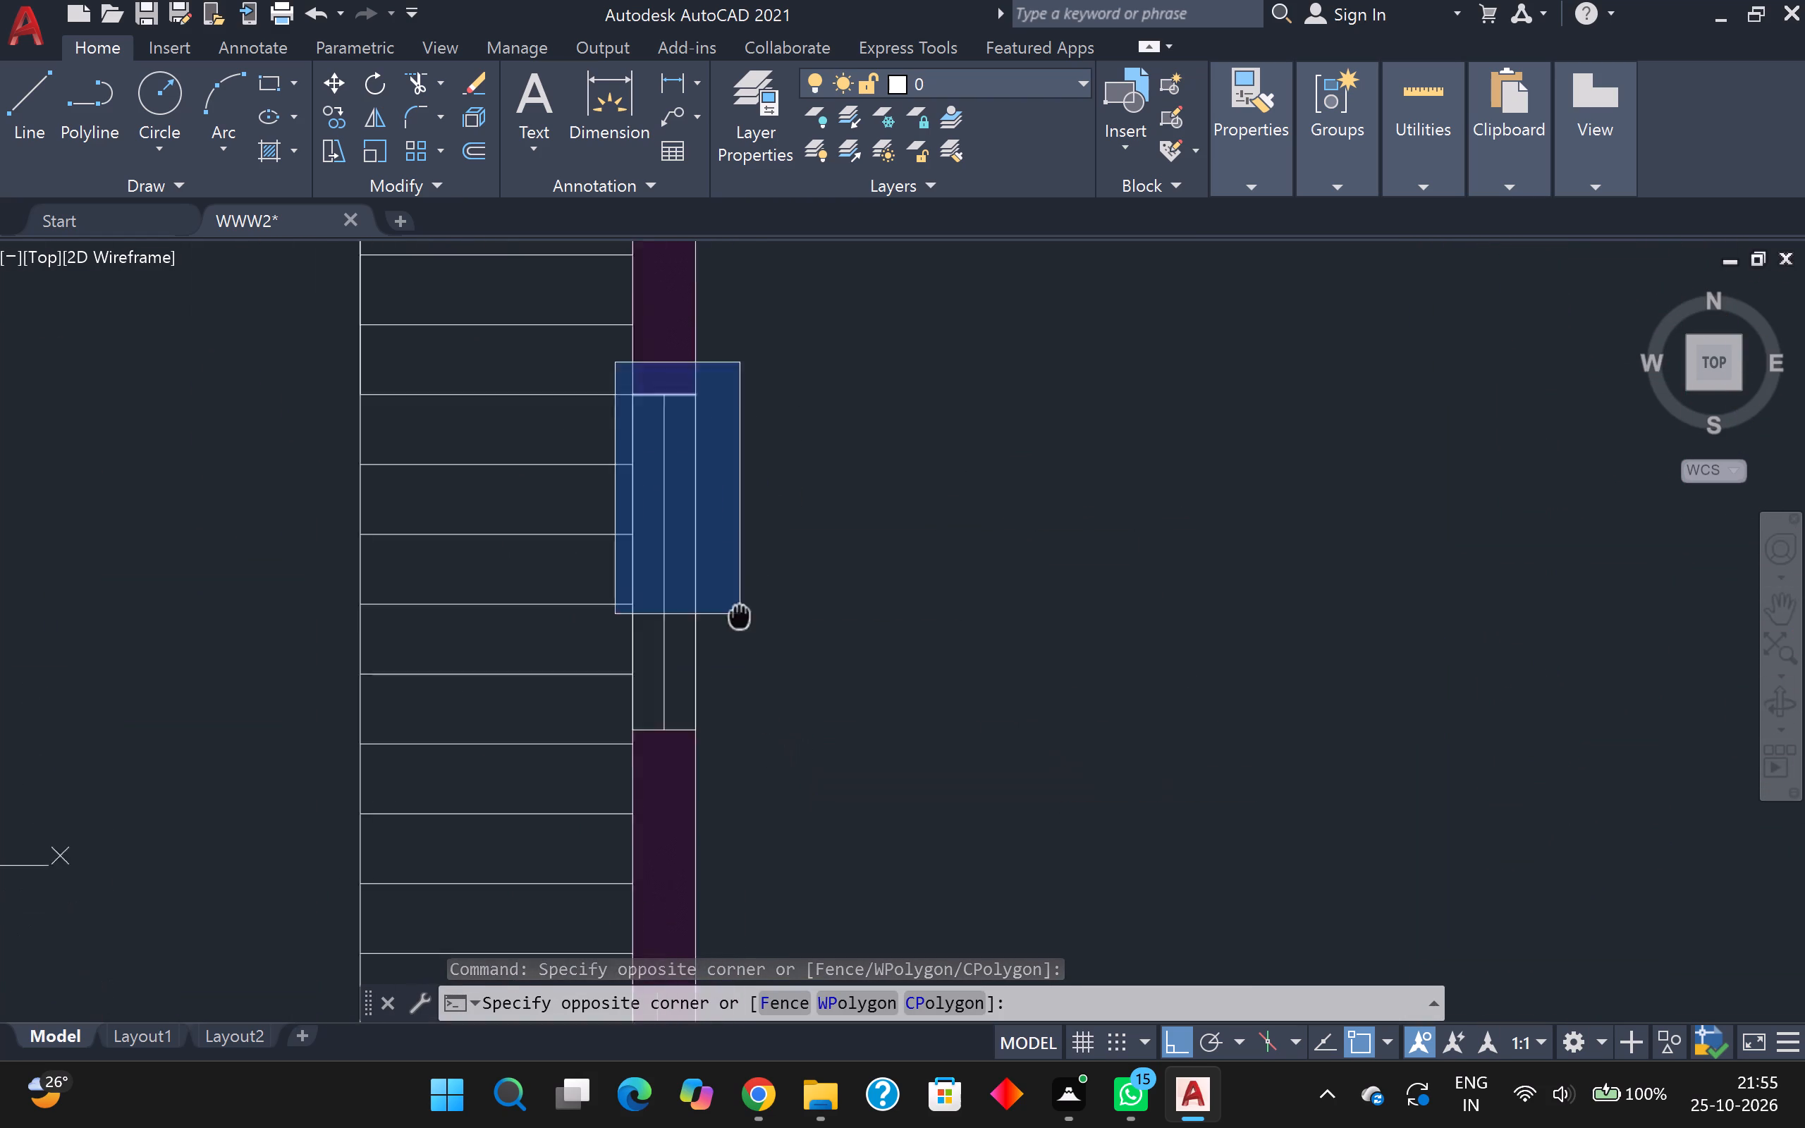
middle_drag(737, 591, 769, 565)
click(797, 711)
Add the three white windows in the south outer wall to the selection.
middle_drag(852, 689, 948, 214)
scroll(969, 233, down, 2)
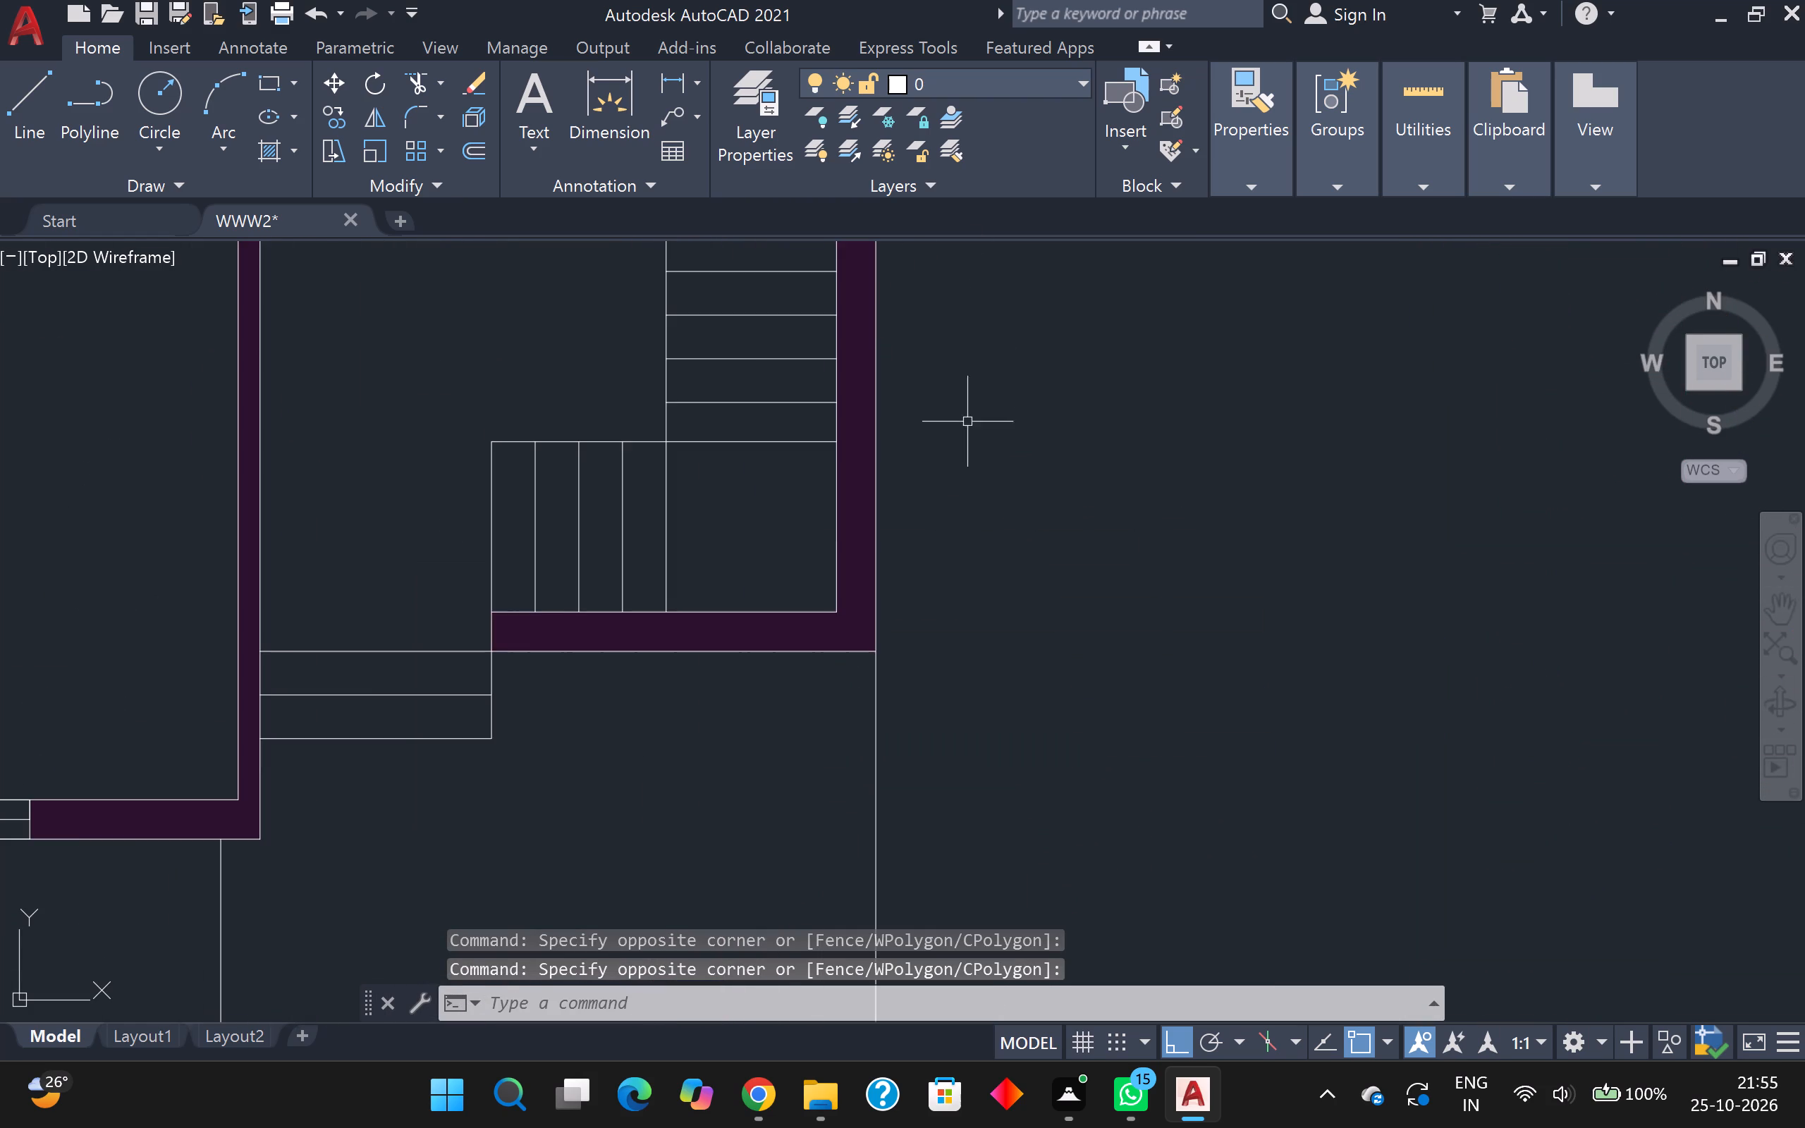
scroll(941, 521, down, 1)
middle_drag(704, 700, 1115, 506)
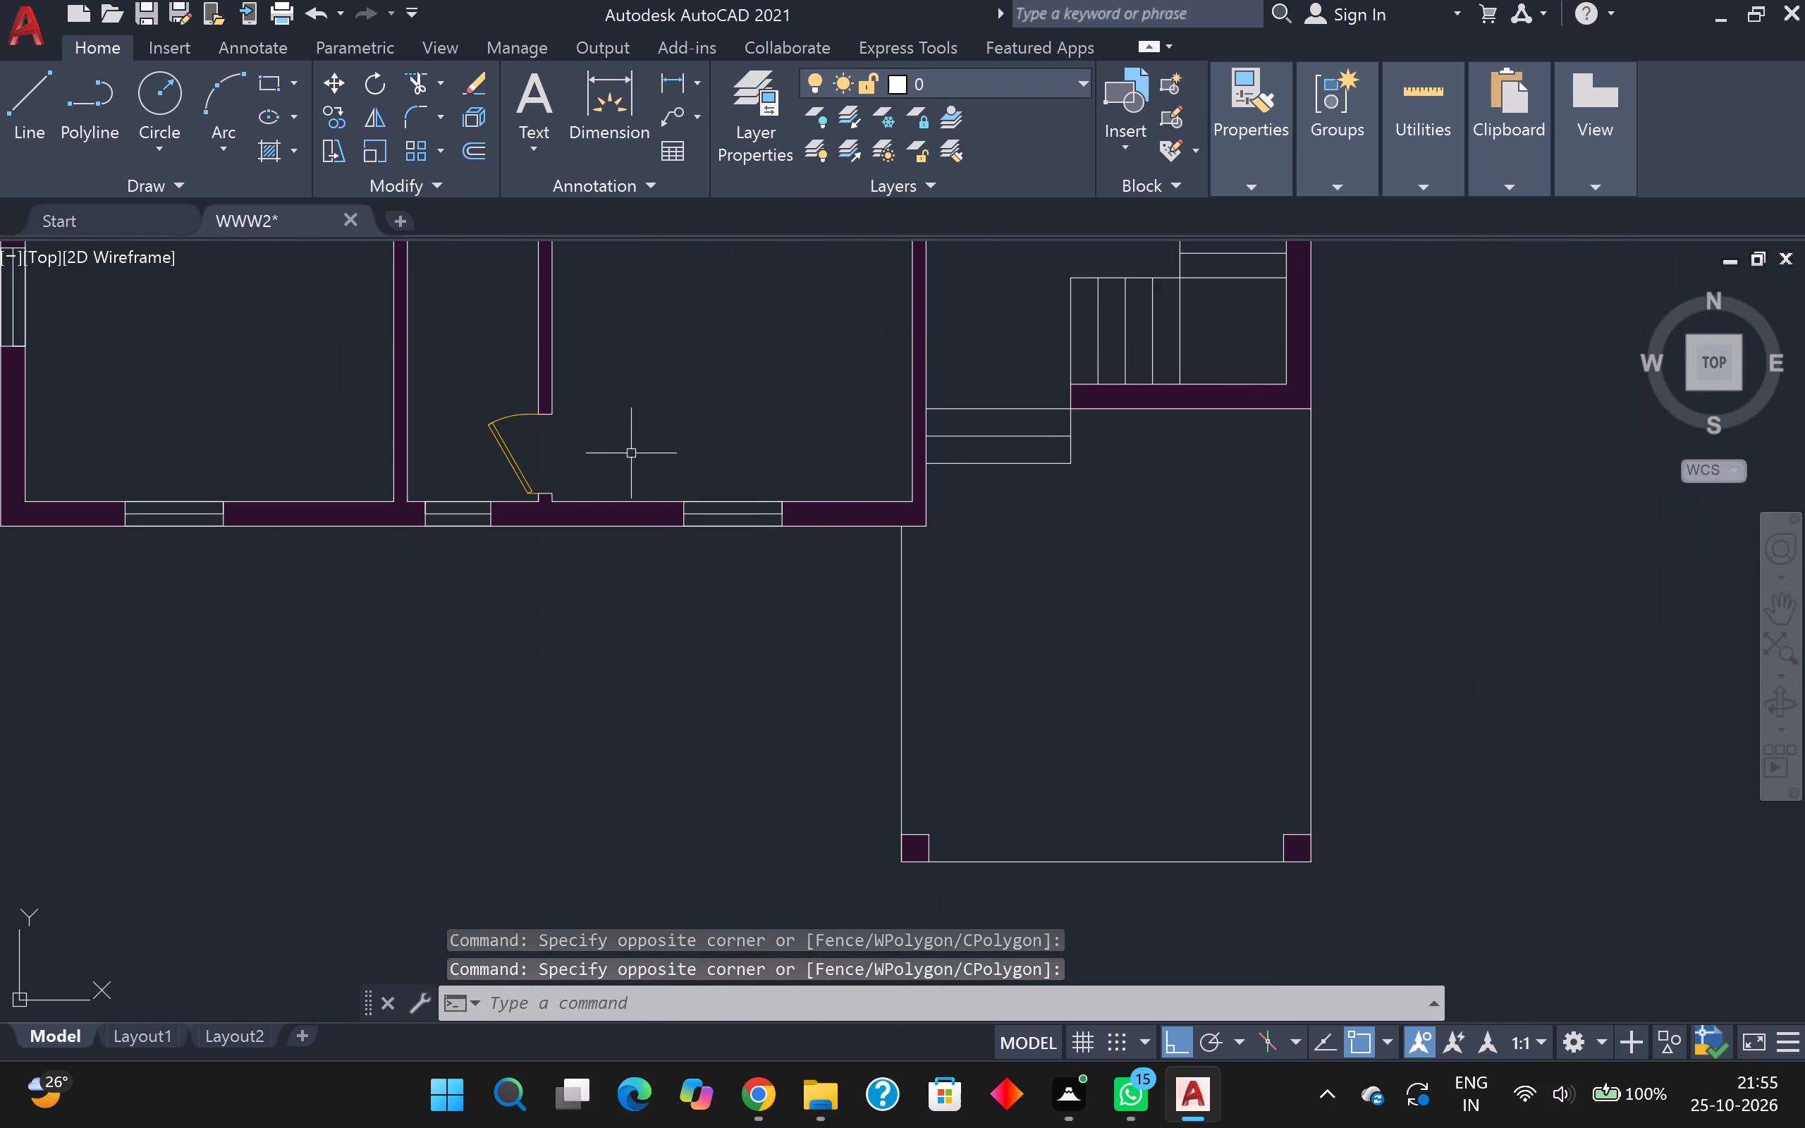
click(651, 462)
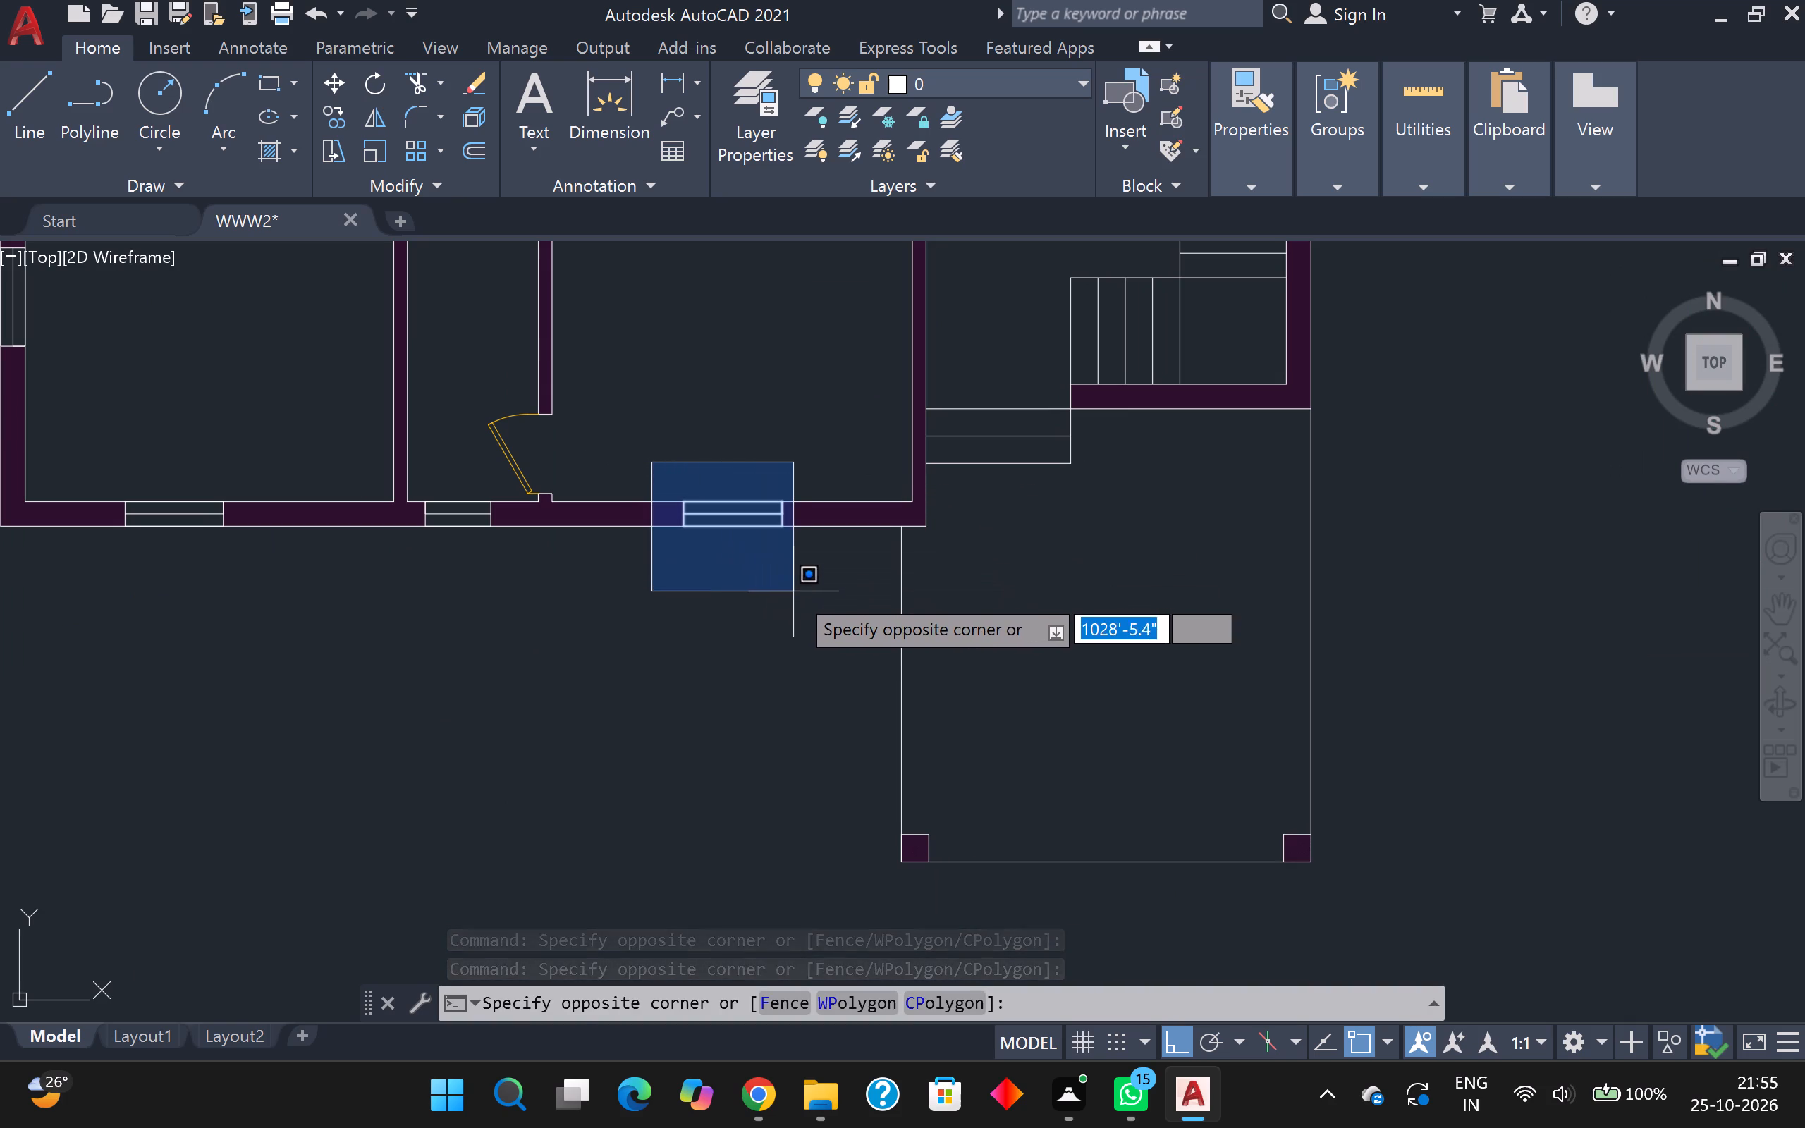
click(818, 599)
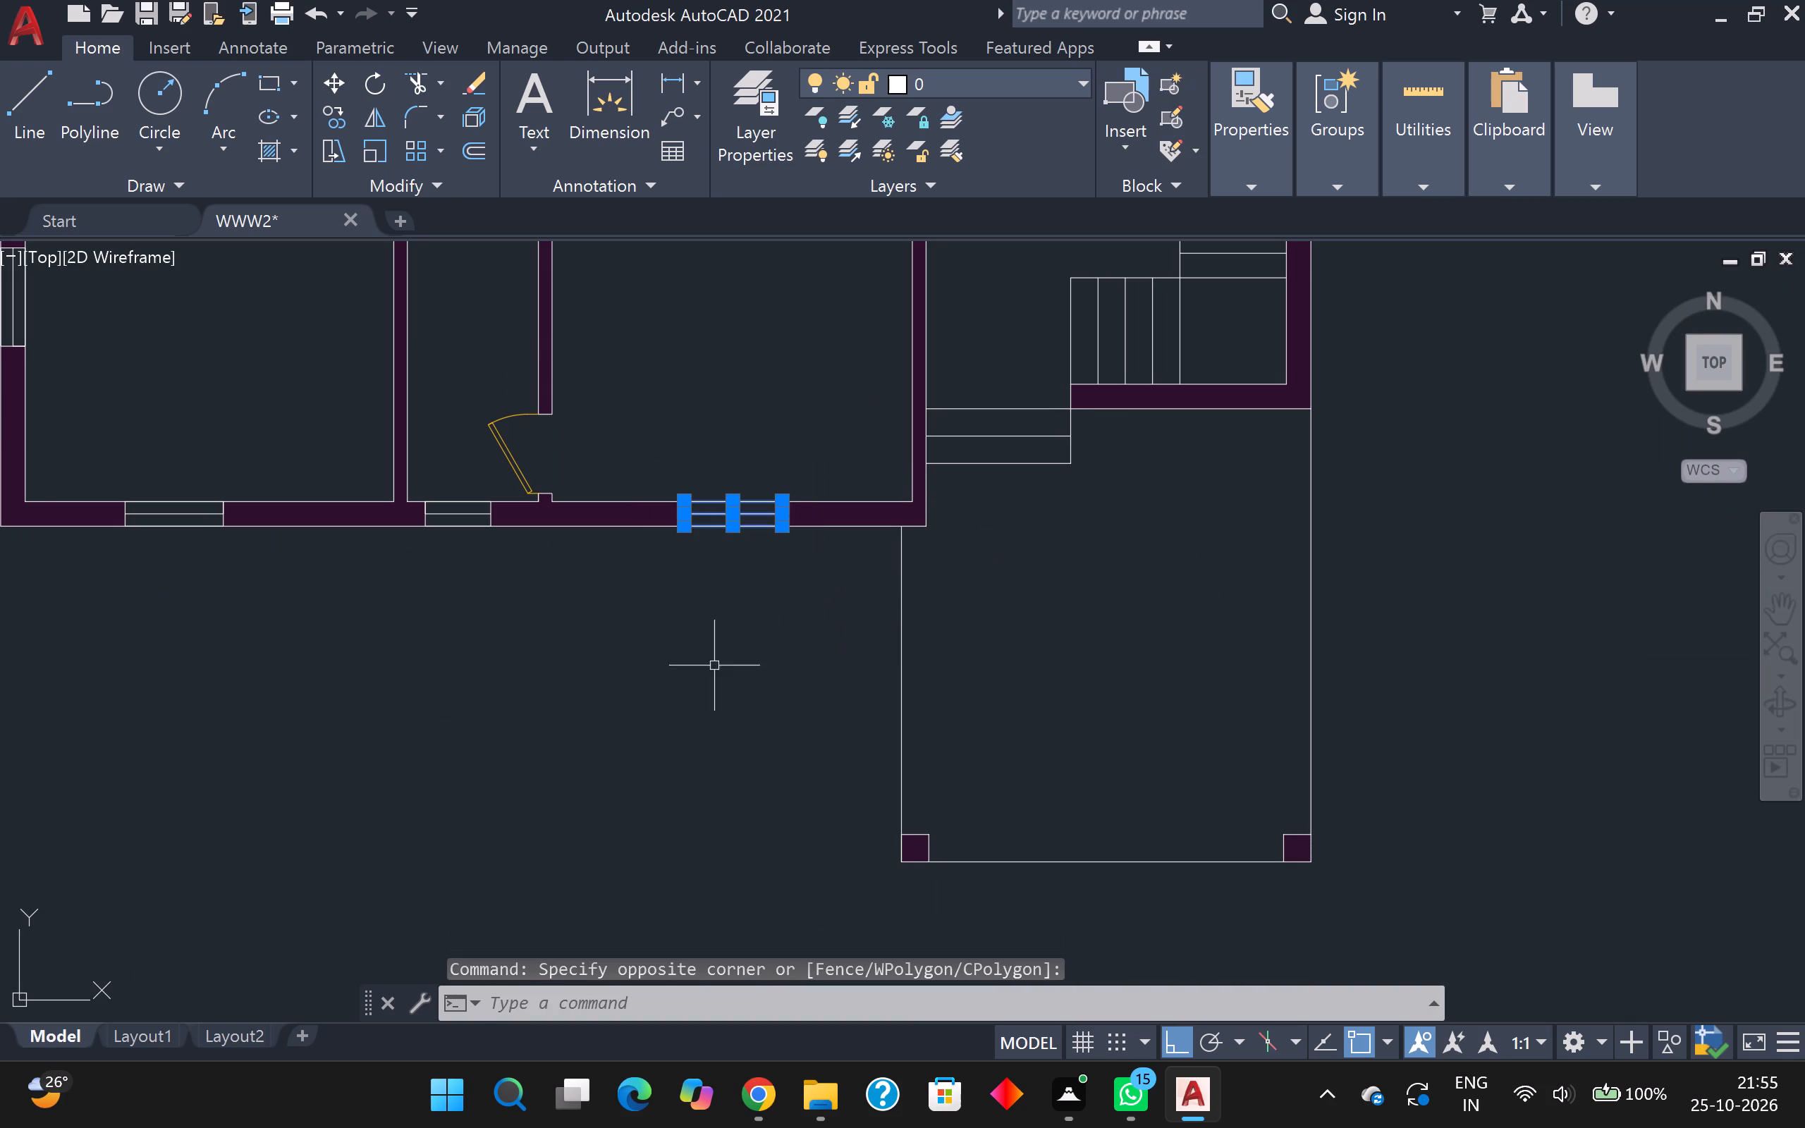
middle_drag(678, 672, 782, 690)
scroll(777, 687, down, 1)
scroll(647, 556, up, 1)
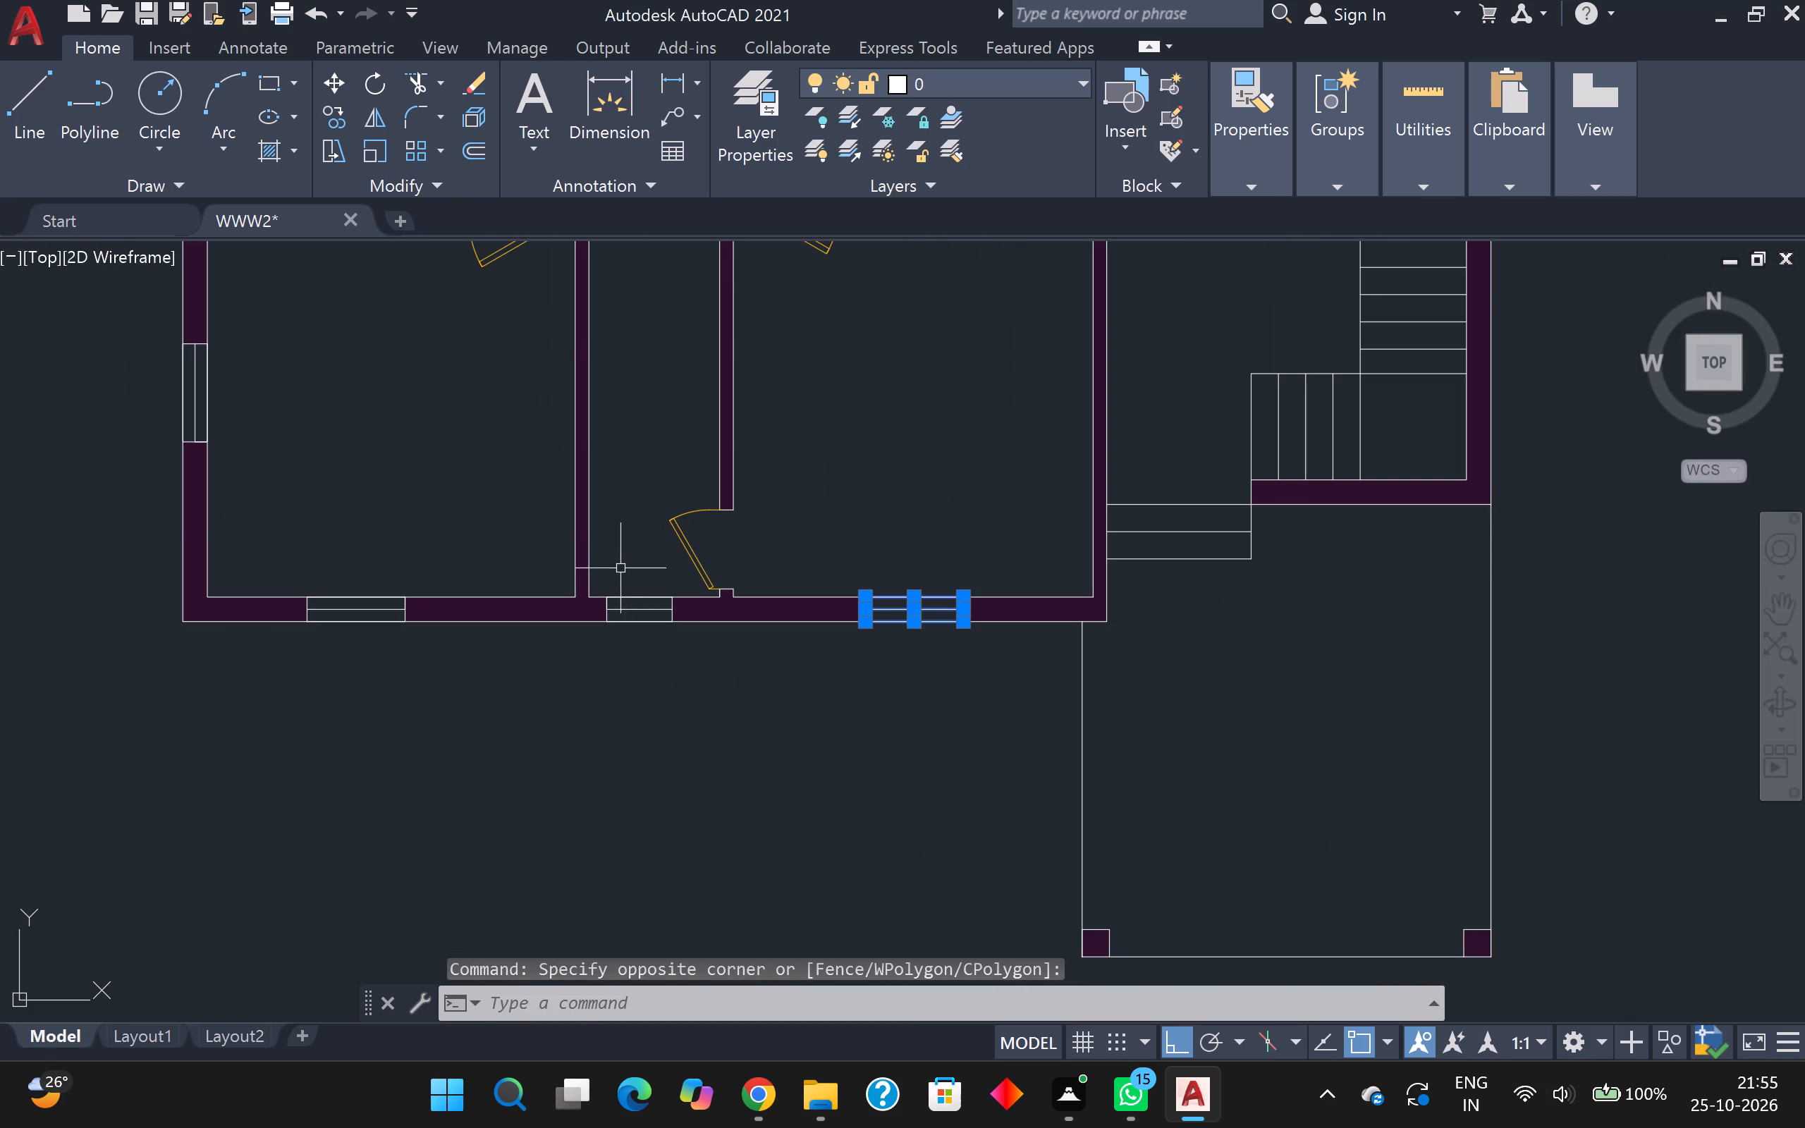
click(604, 568)
click(699, 692)
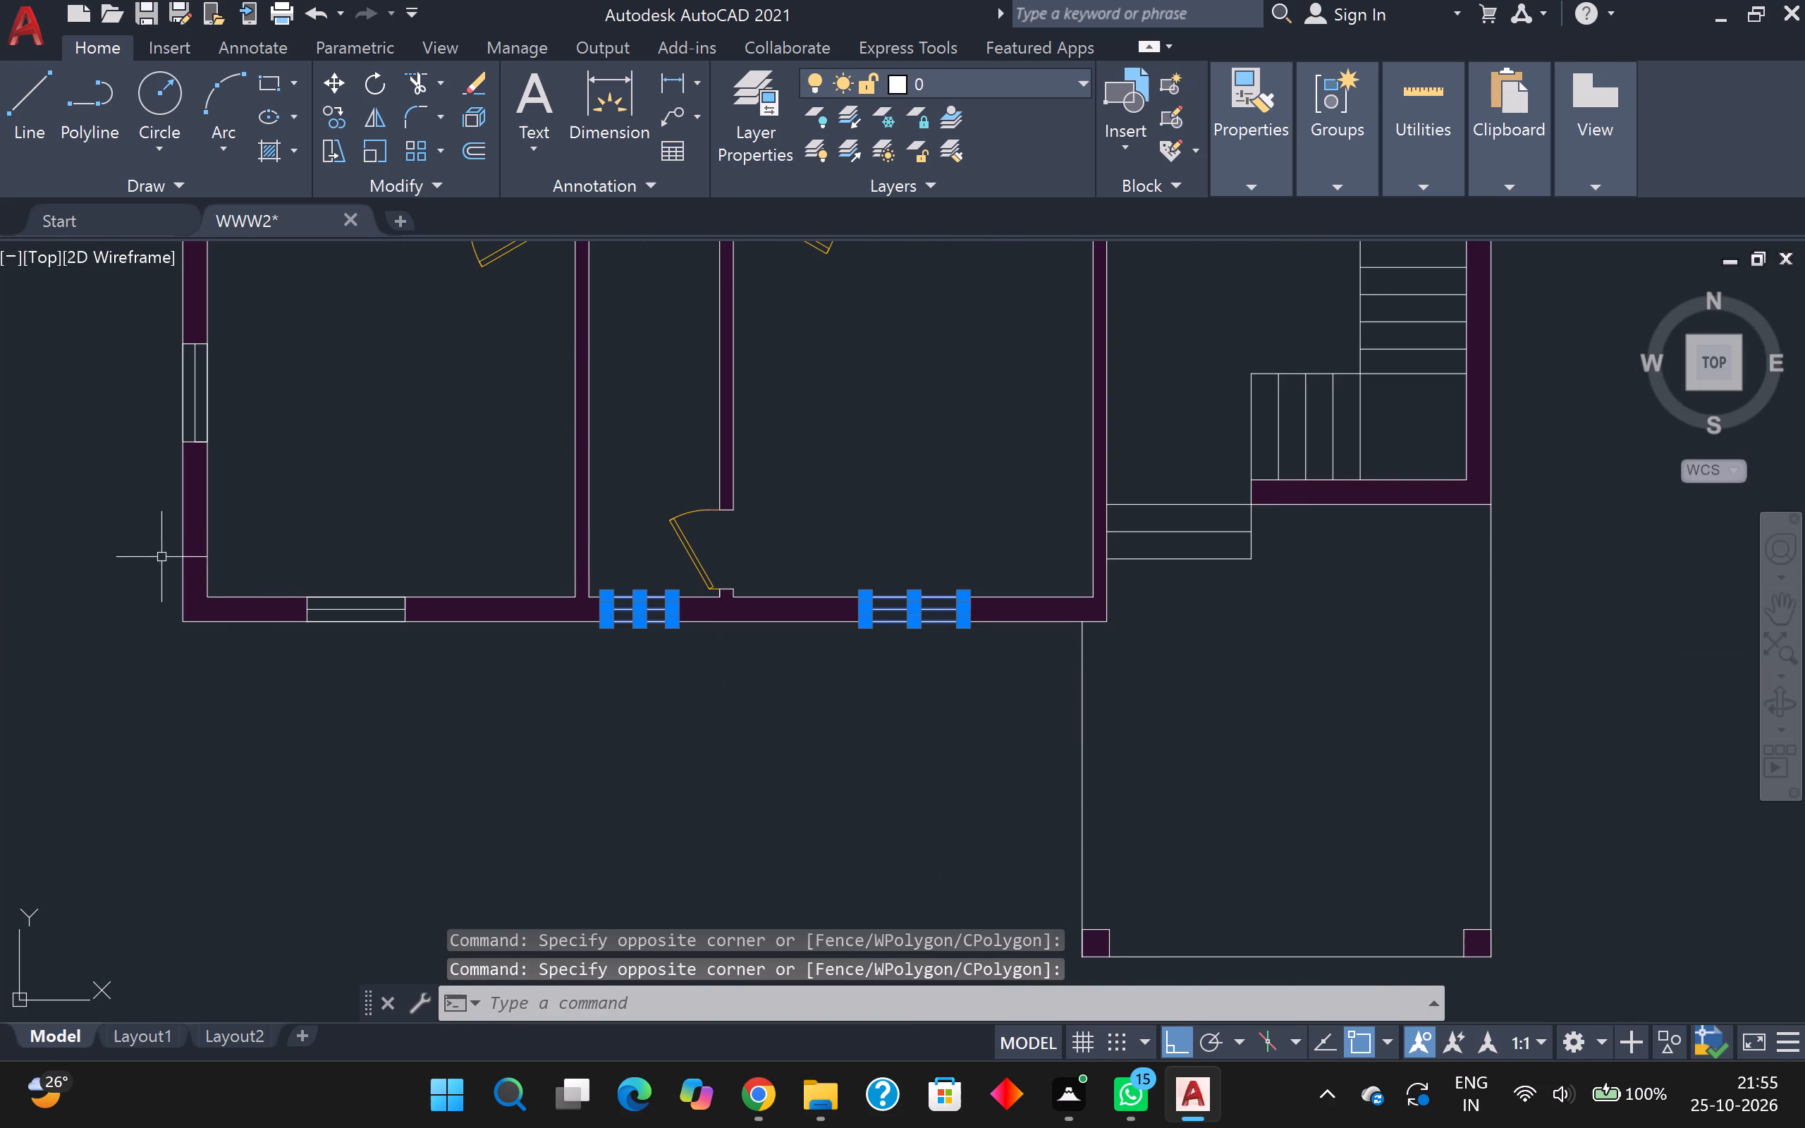
scroll(526, 666, up, 2)
middle_drag(531, 663, 990, 738)
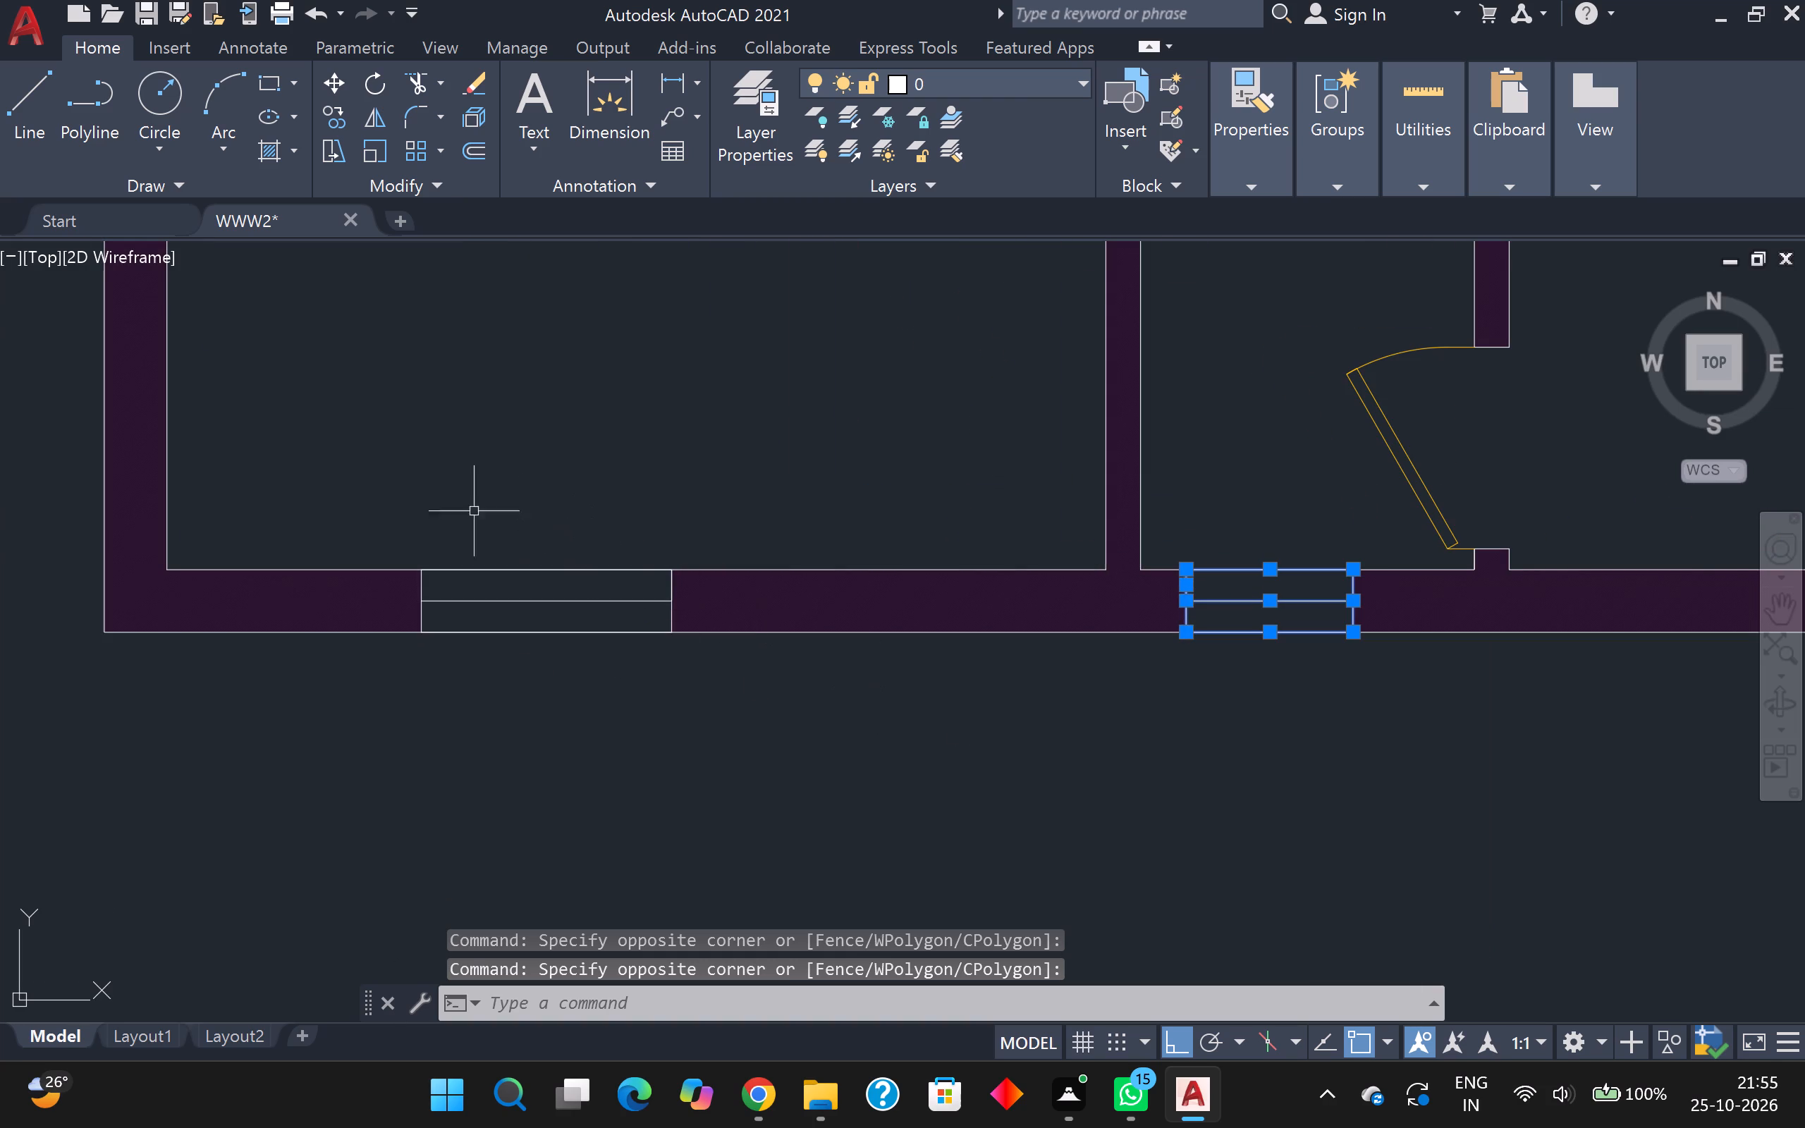
click(413, 500)
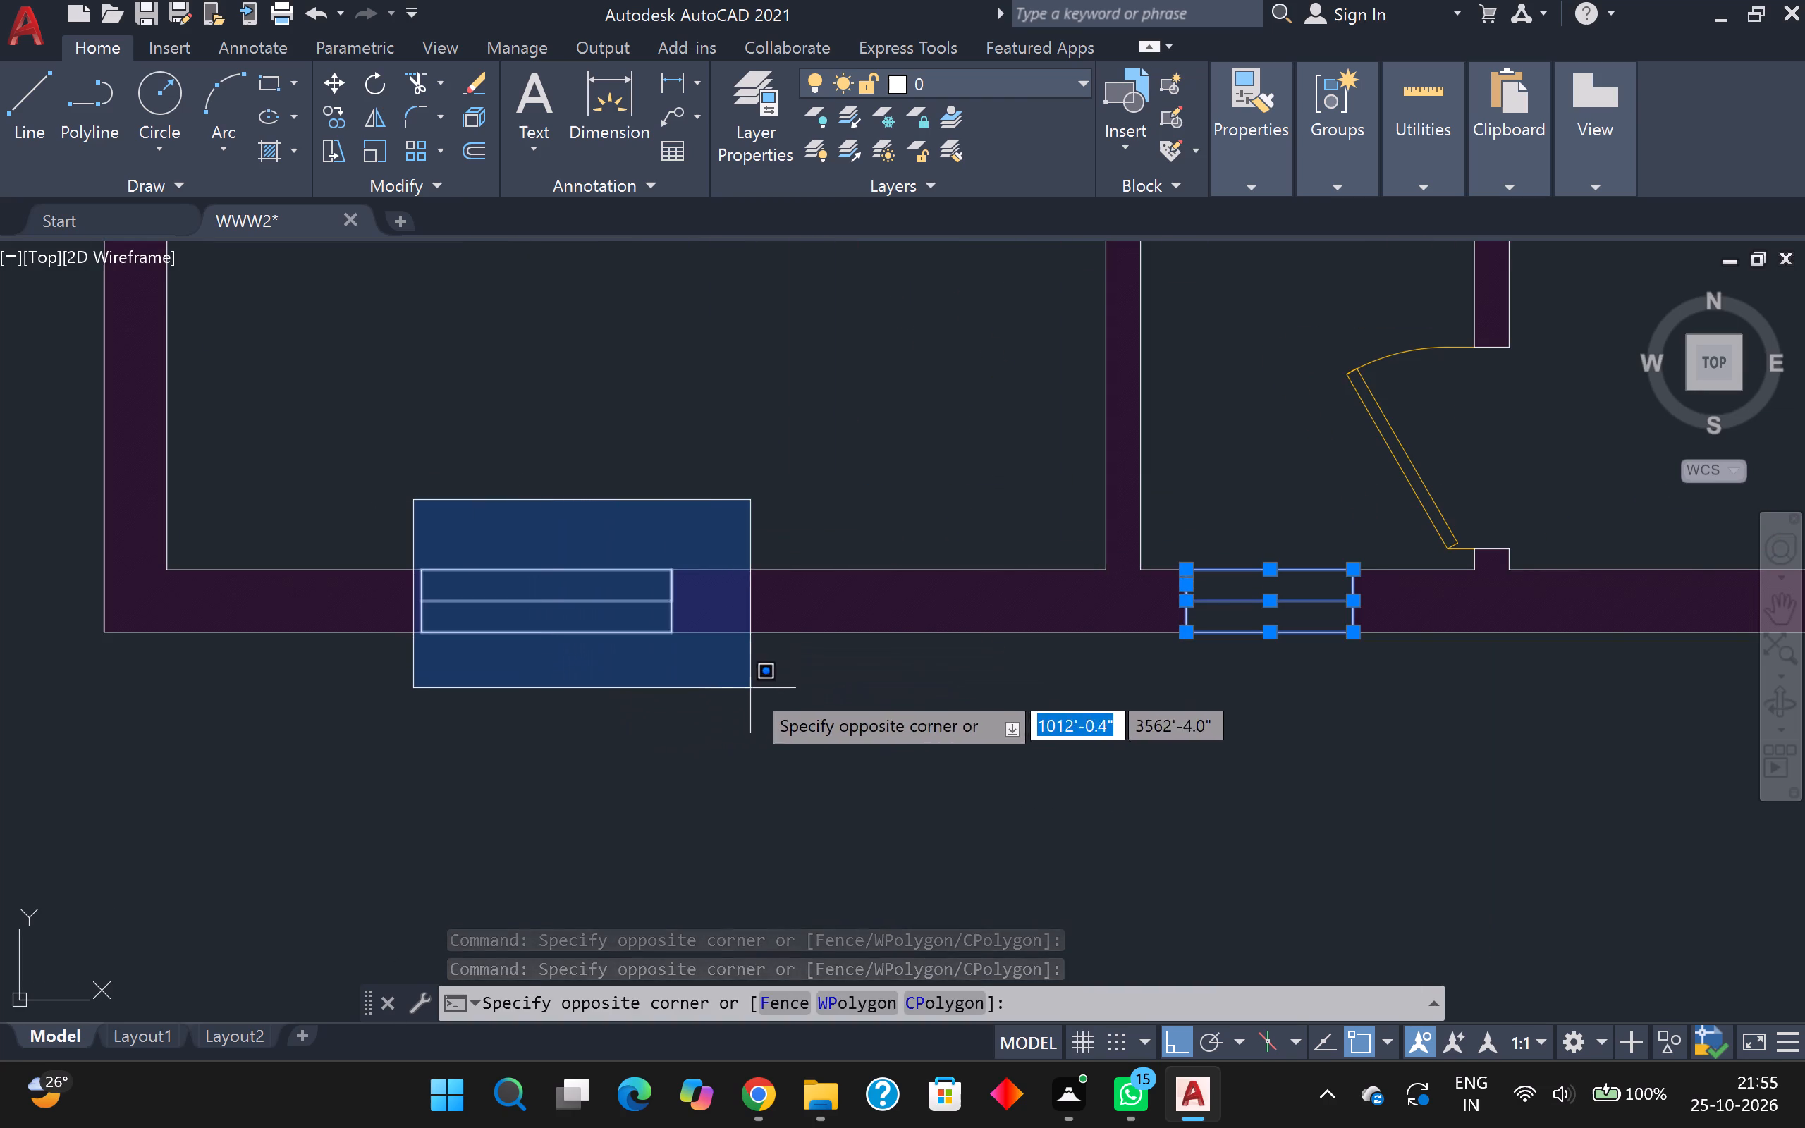
click(750, 688)
Add the three lower windows of the west outer wall to the selection, leaving out the small room's inner wall line.
scroll(601, 476, down, 2)
middle_drag(574, 453, 710, 596)
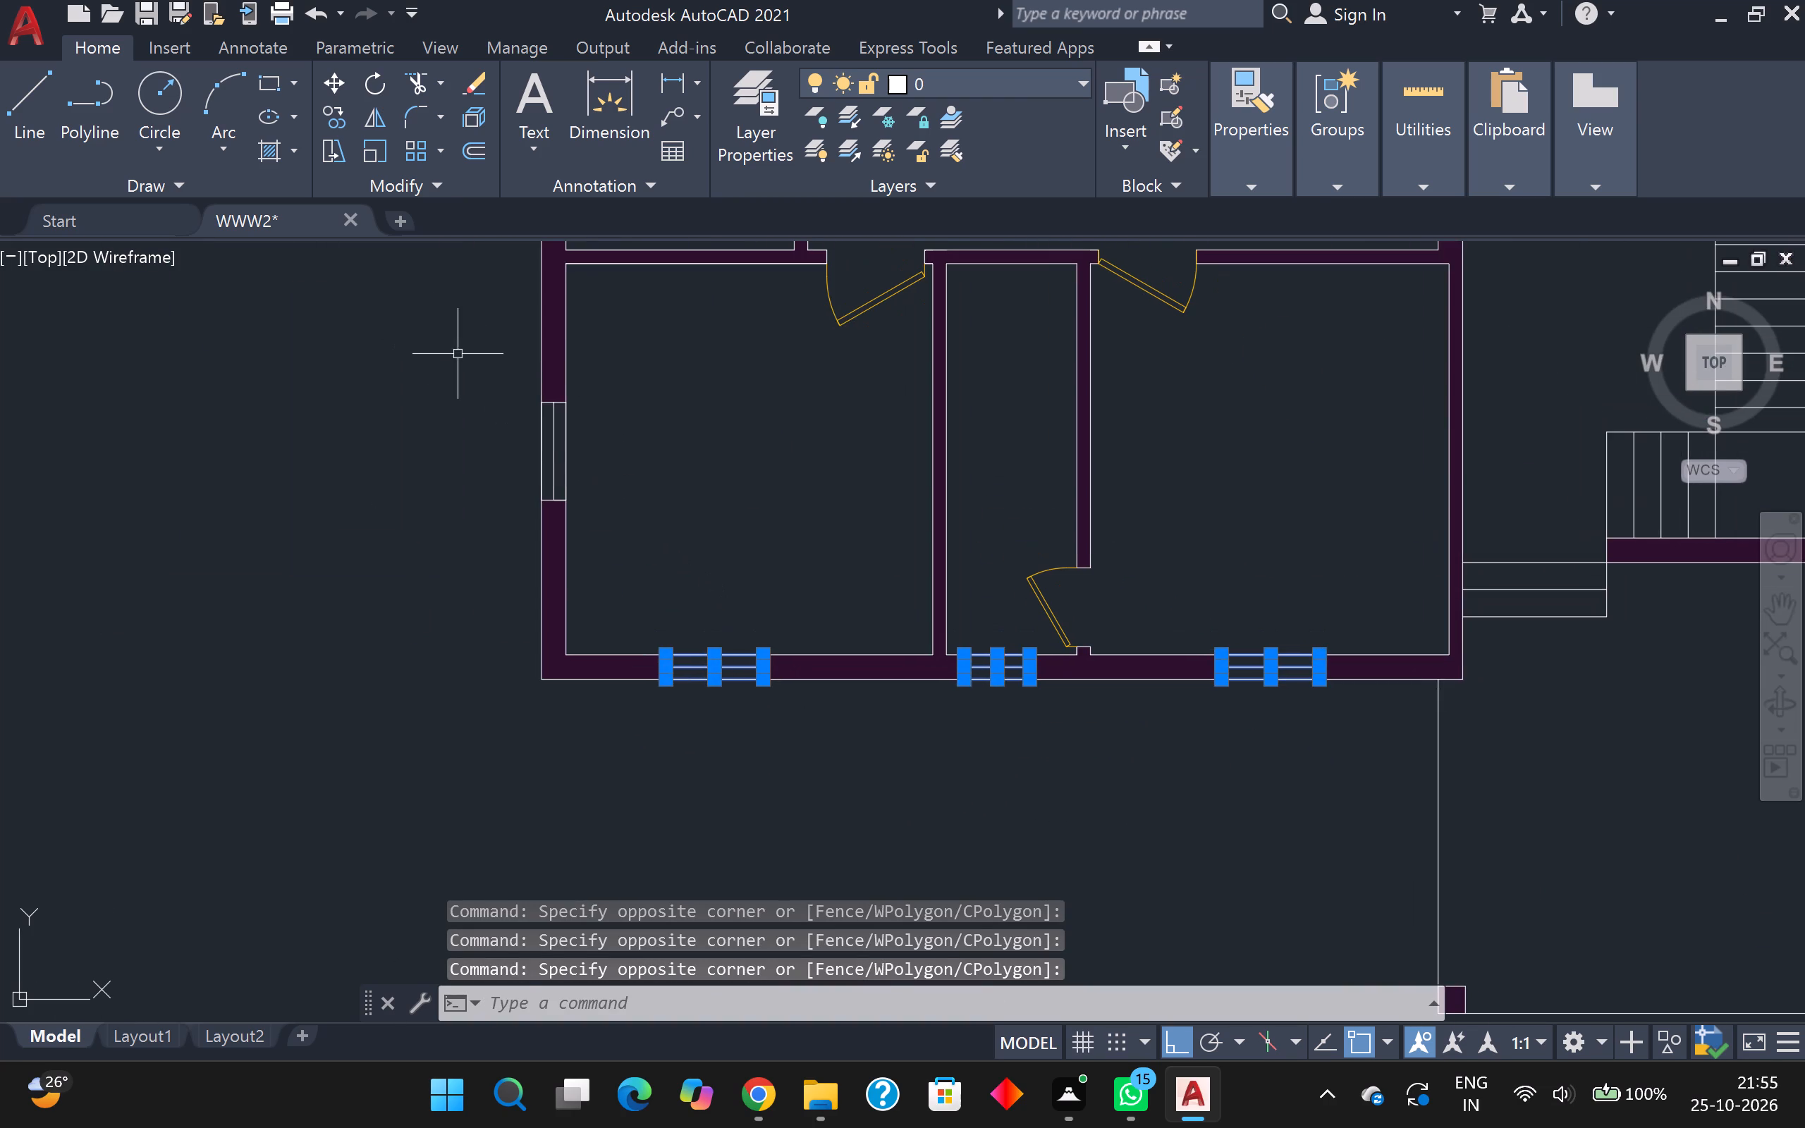
click(458, 354)
click(647, 576)
middle_drag(649, 561, 753, 942)
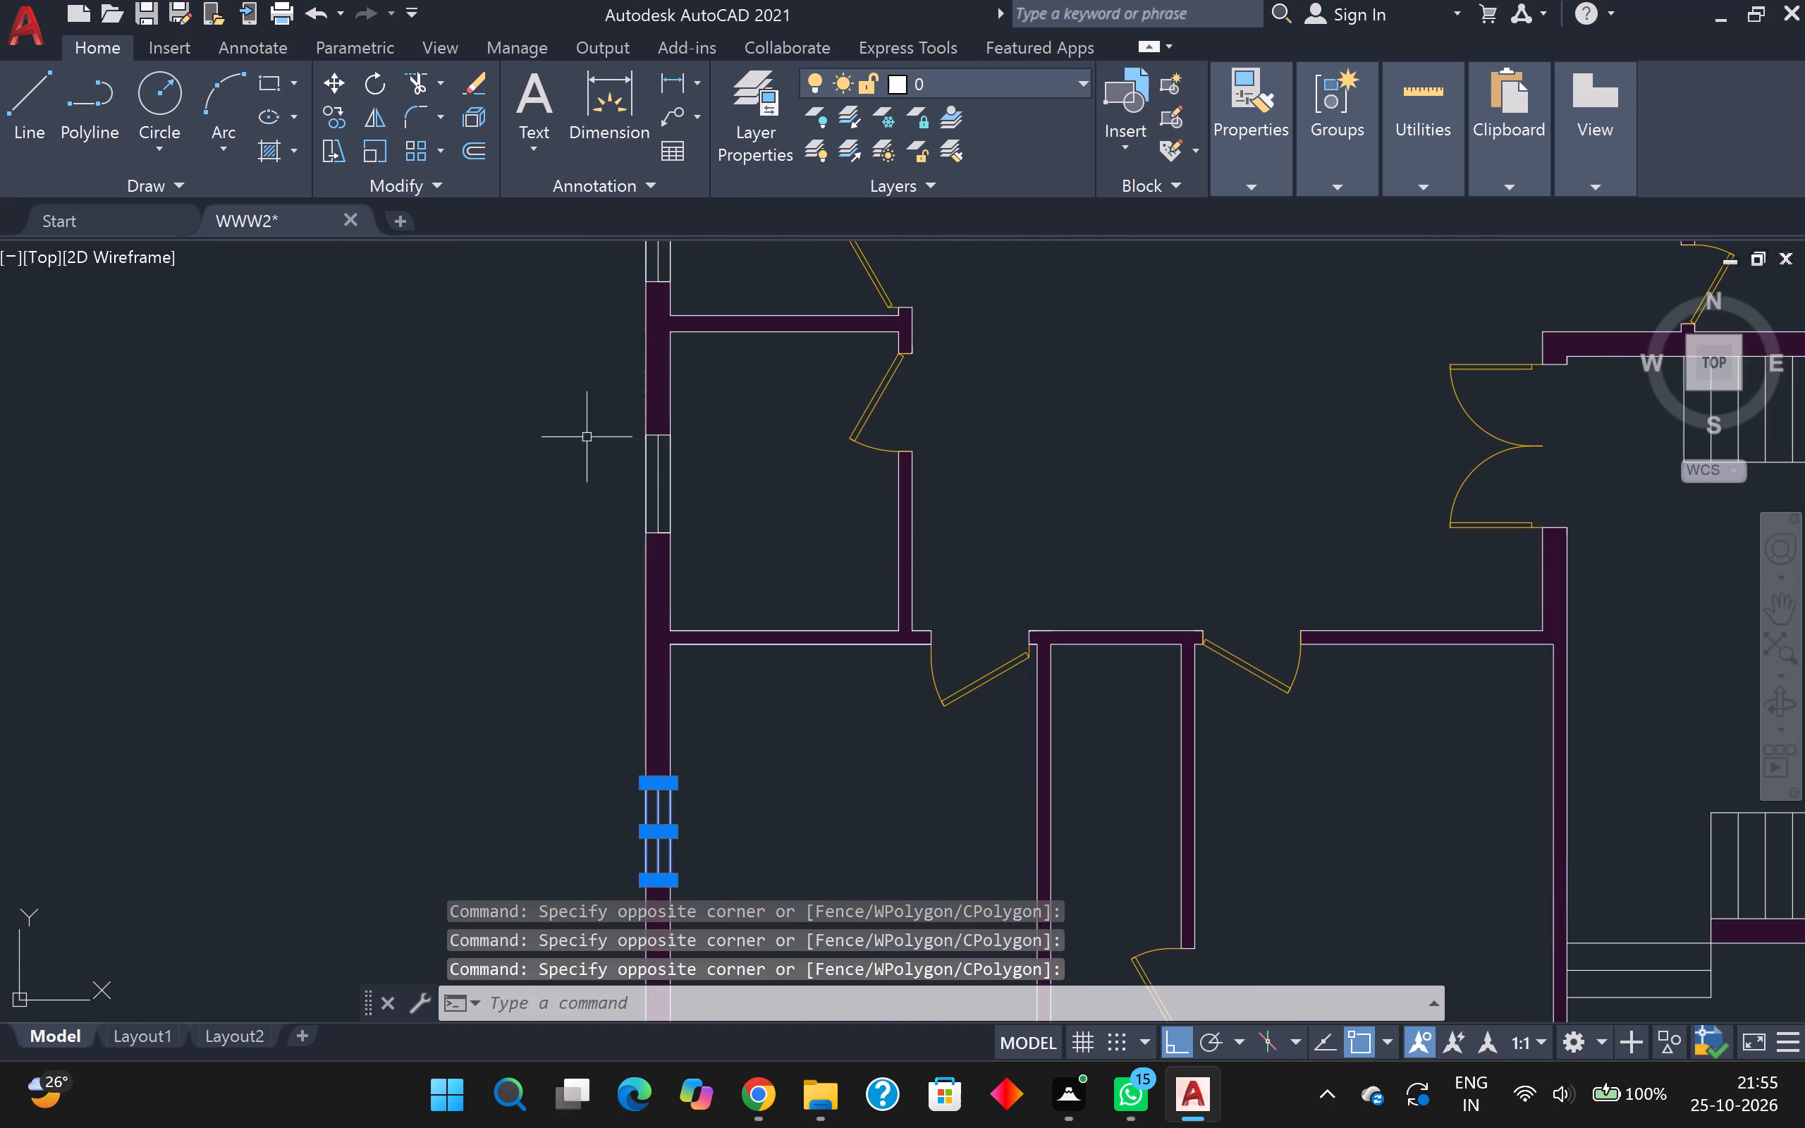
click(584, 383)
click(704, 569)
middle_drag(714, 558, 793, 768)
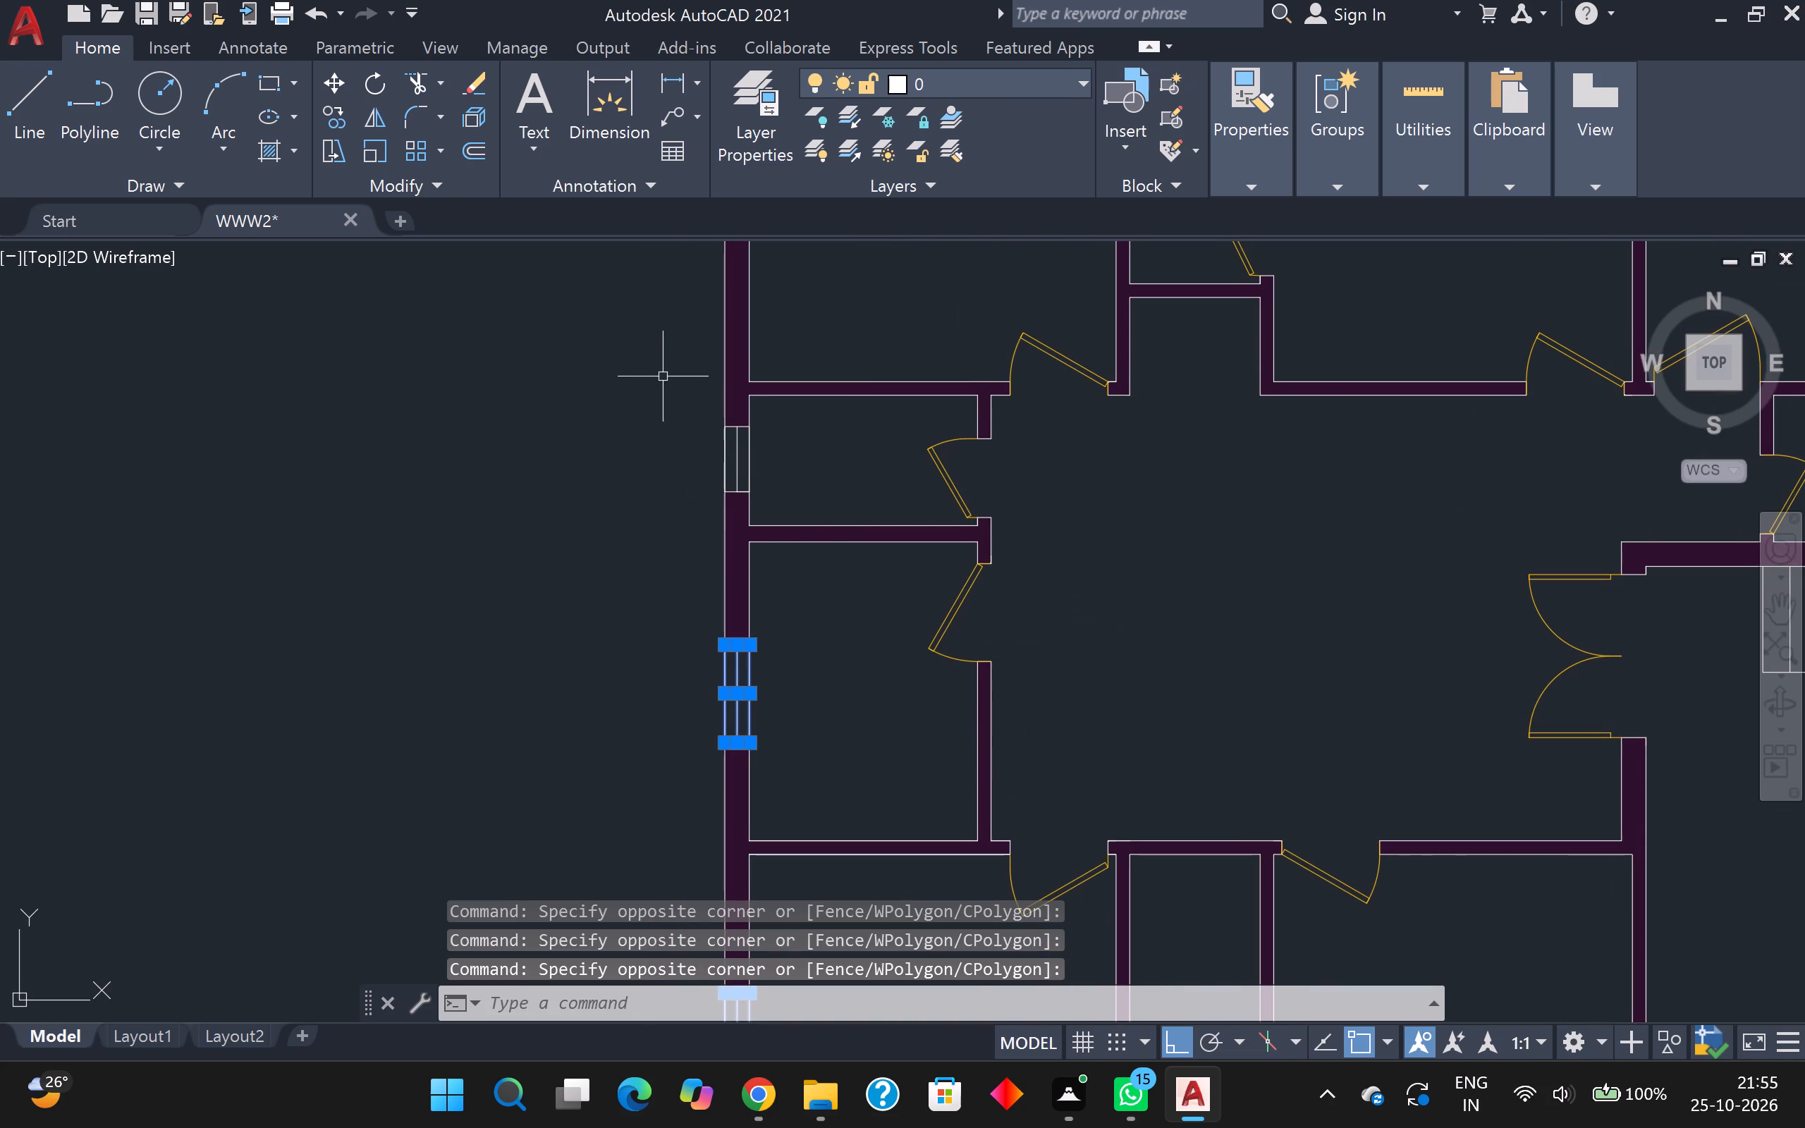
click(663, 375)
click(795, 525)
middle_drag(848, 432, 854, 527)
scroll(851, 443, down, 1)
scroll(806, 525, up, 1)
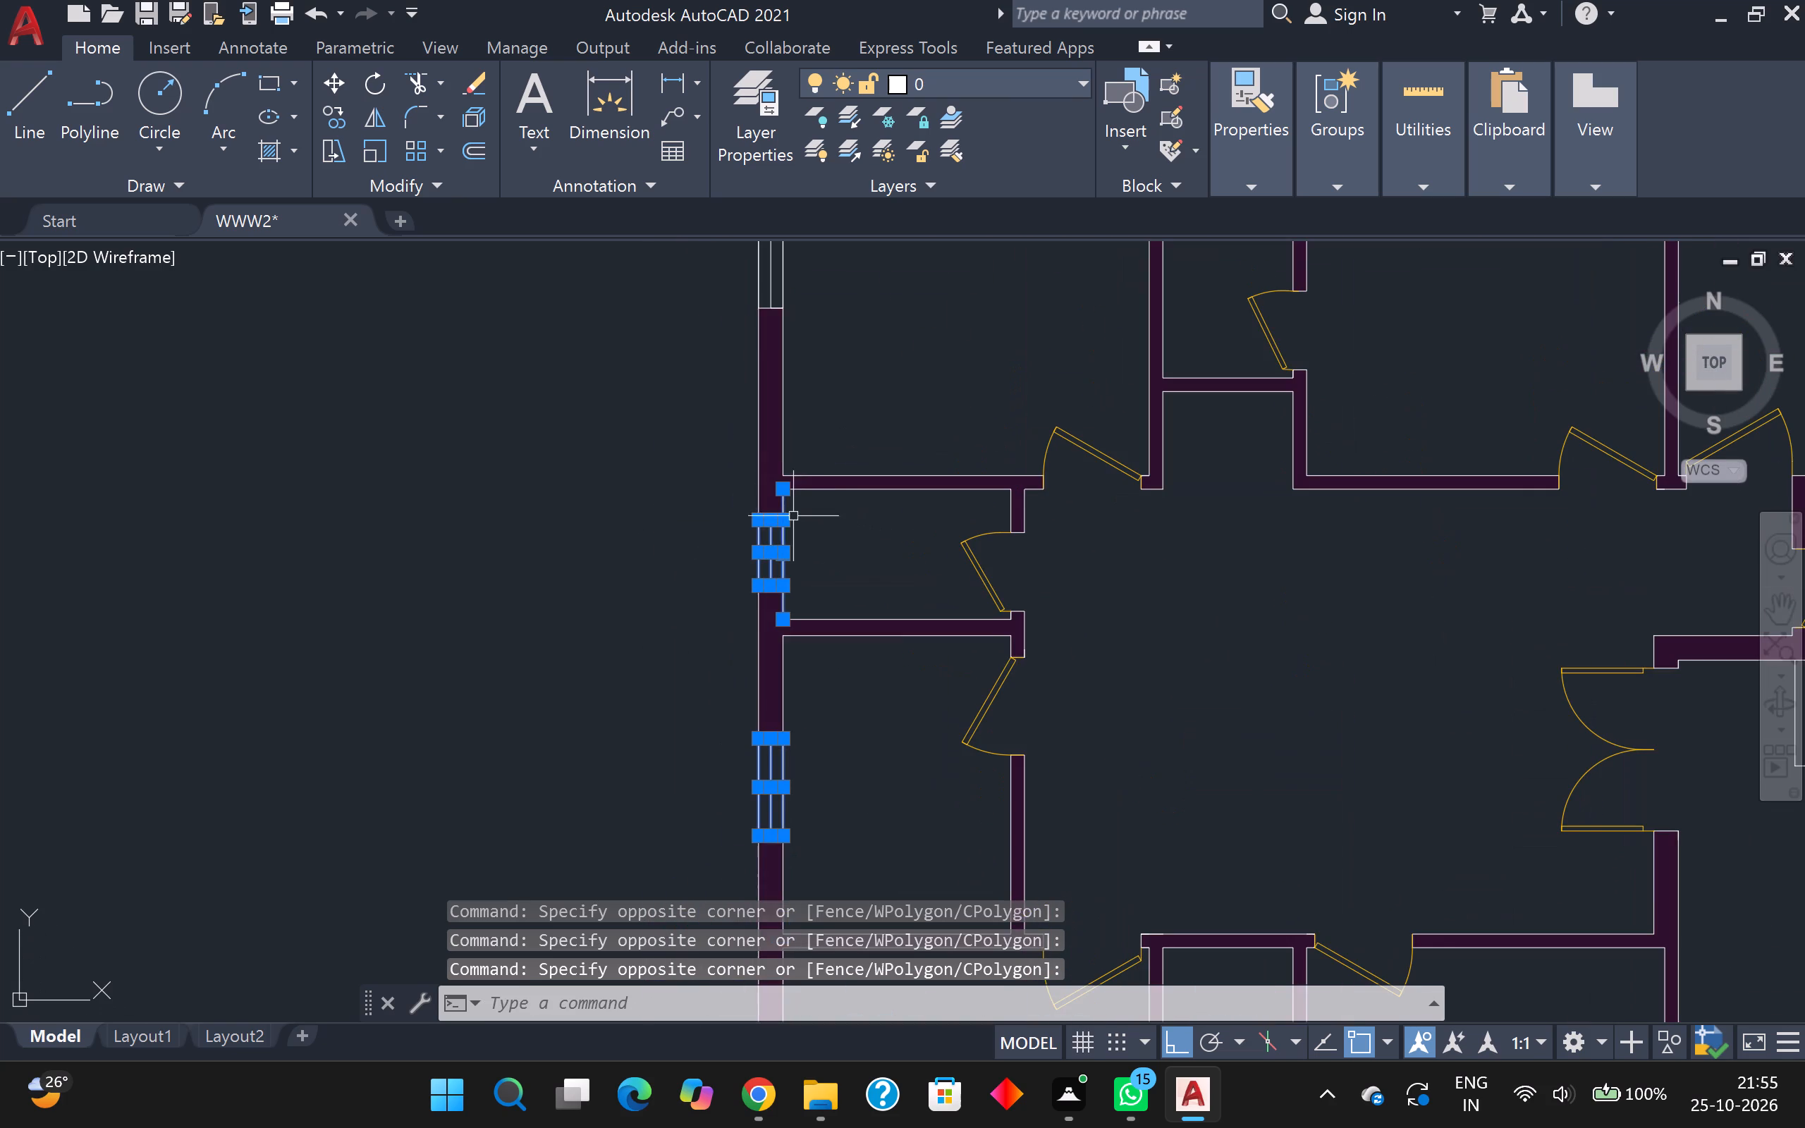
scroll(782, 490, up, 2)
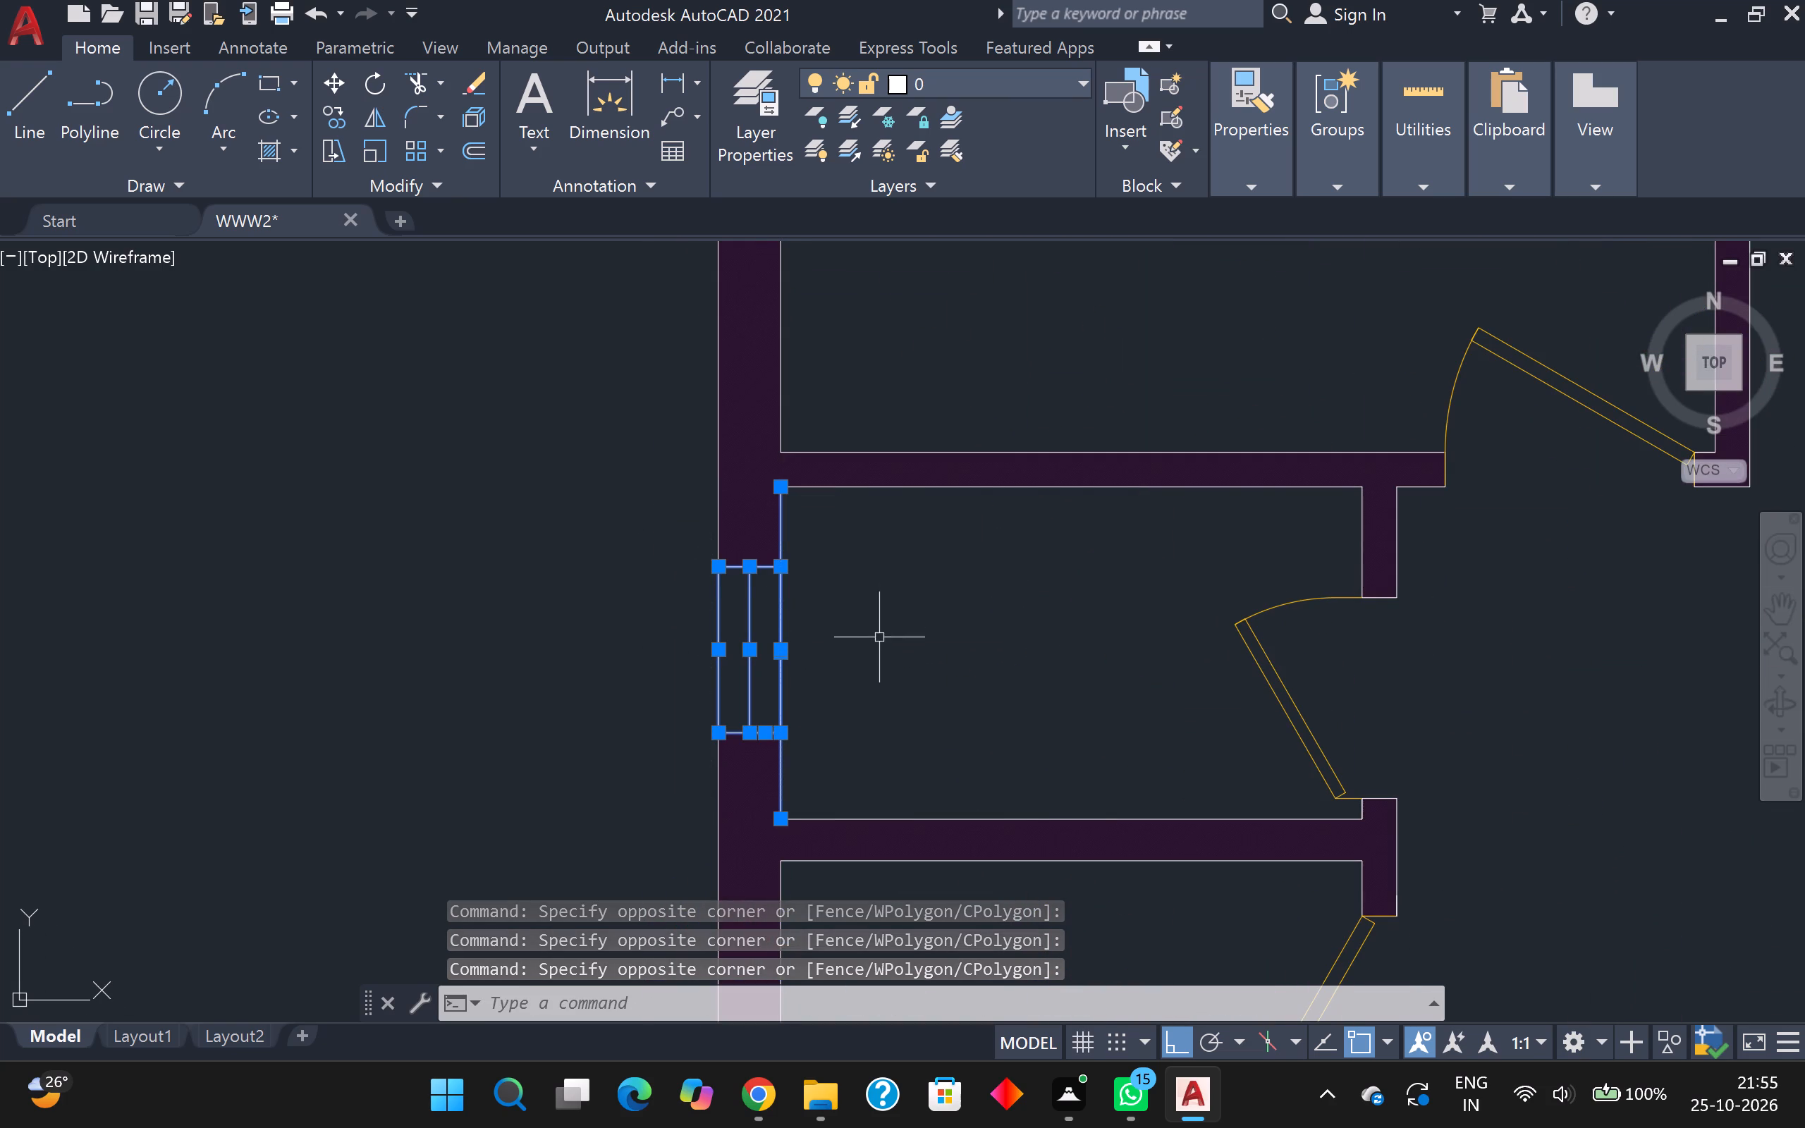
shift+click(779, 544)
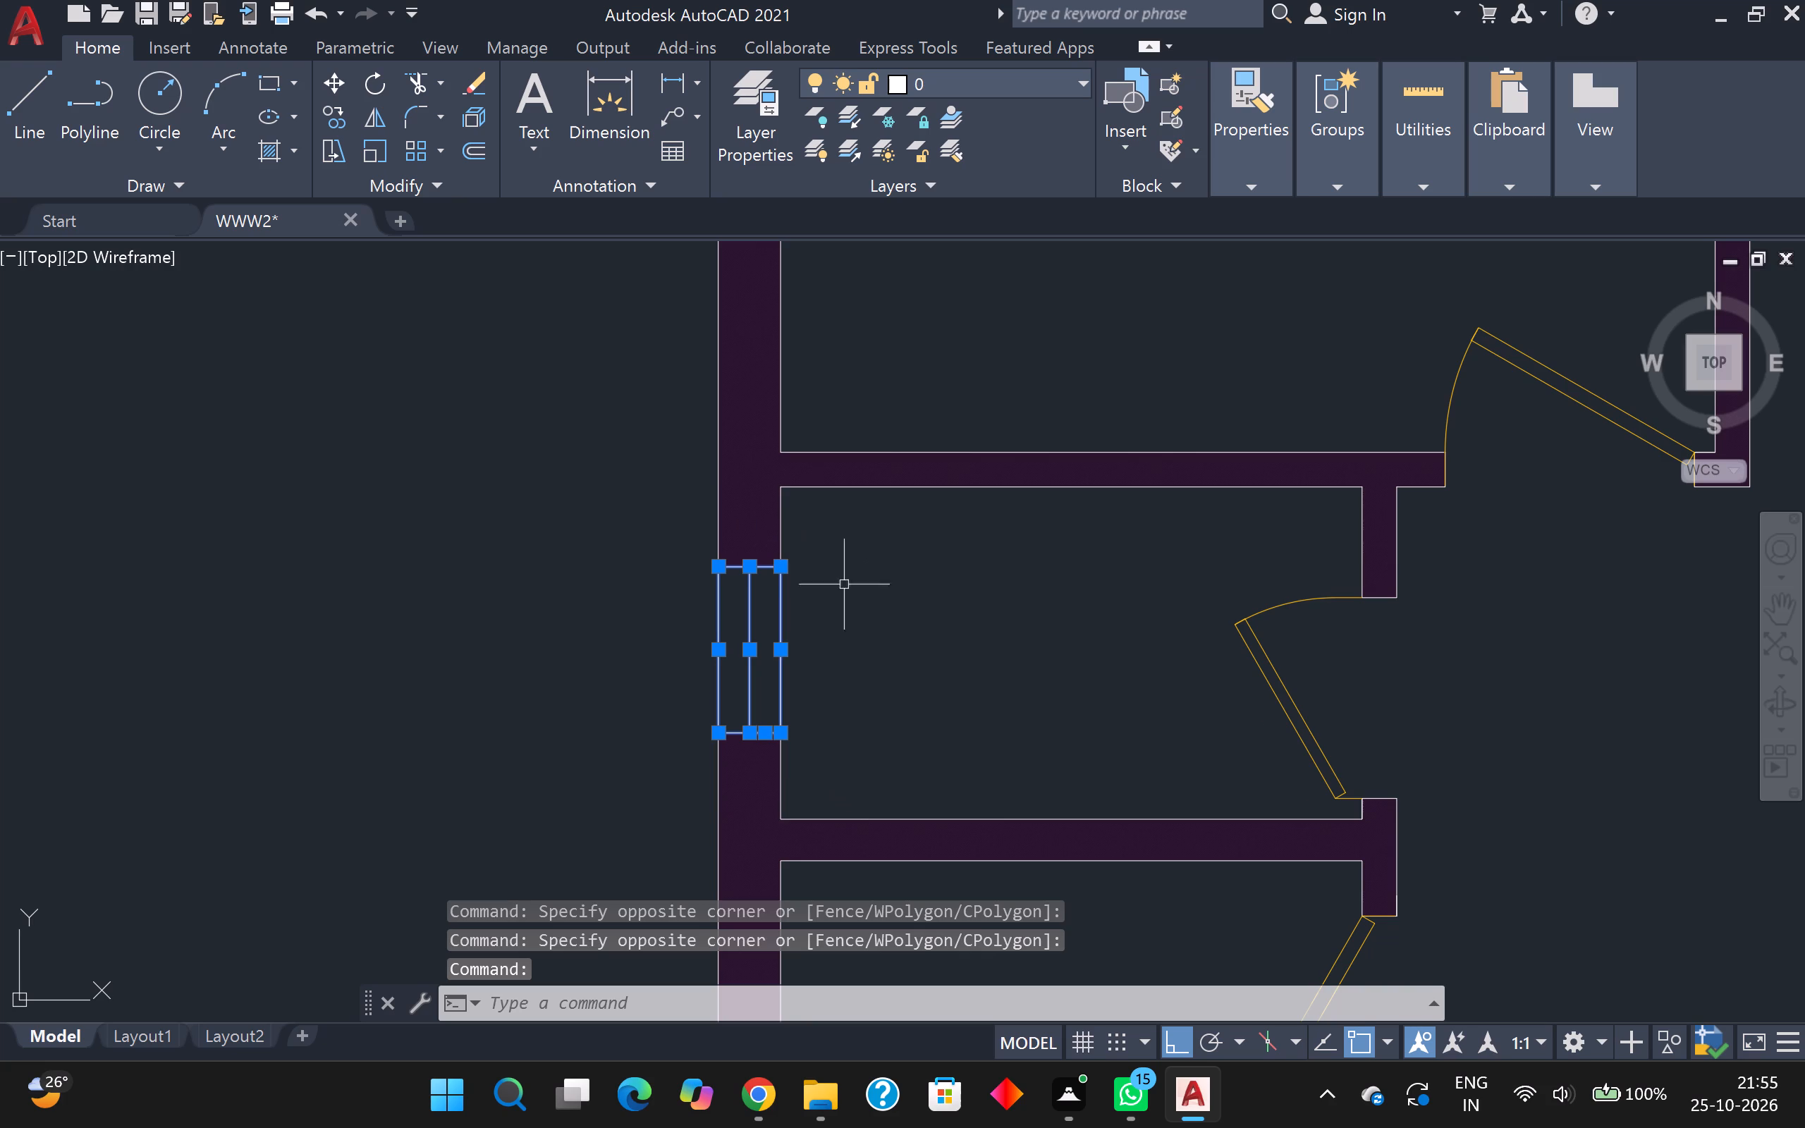
Add the uppermost window of the west outer wall, in the corner room, to the selection.
middle_drag(845, 626, 845, 779)
scroll(845, 778, down, 1)
scroll(967, 515, down, 1)
middle_drag(958, 514, 942, 624)
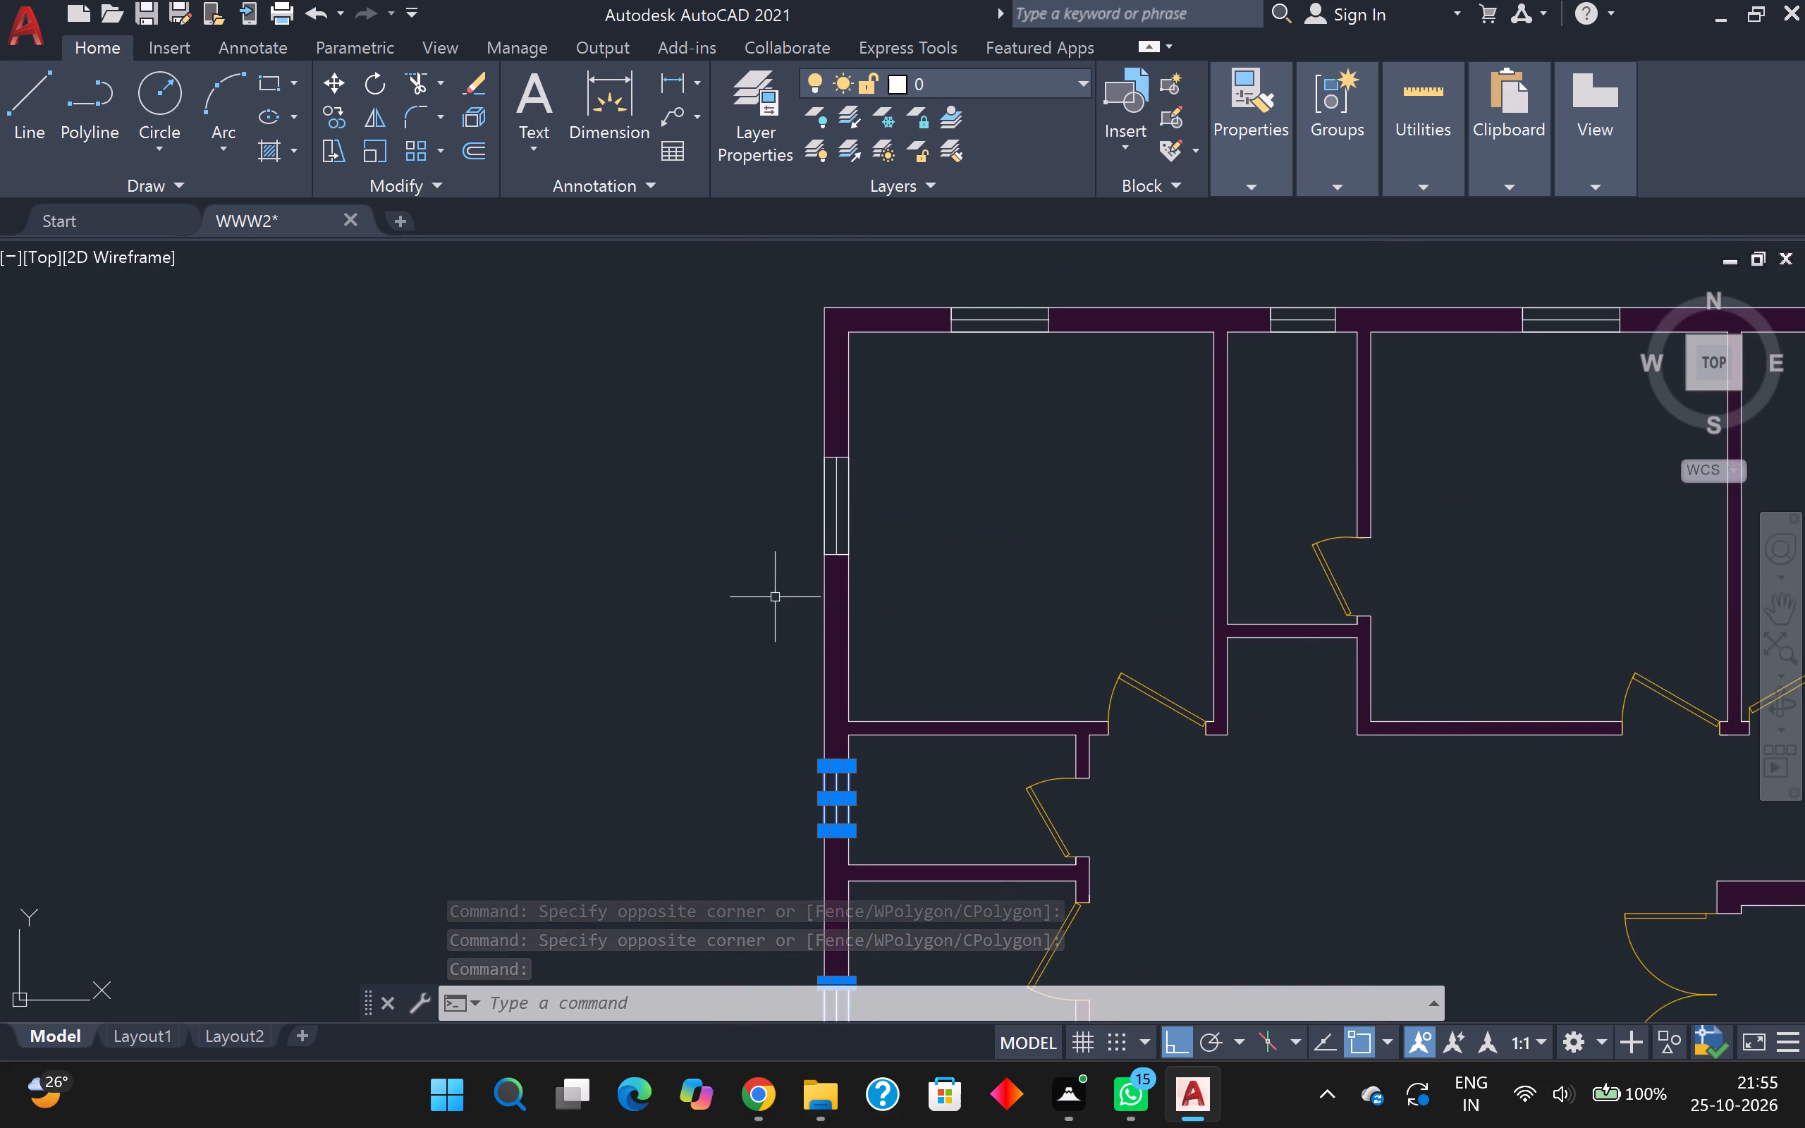
click(768, 415)
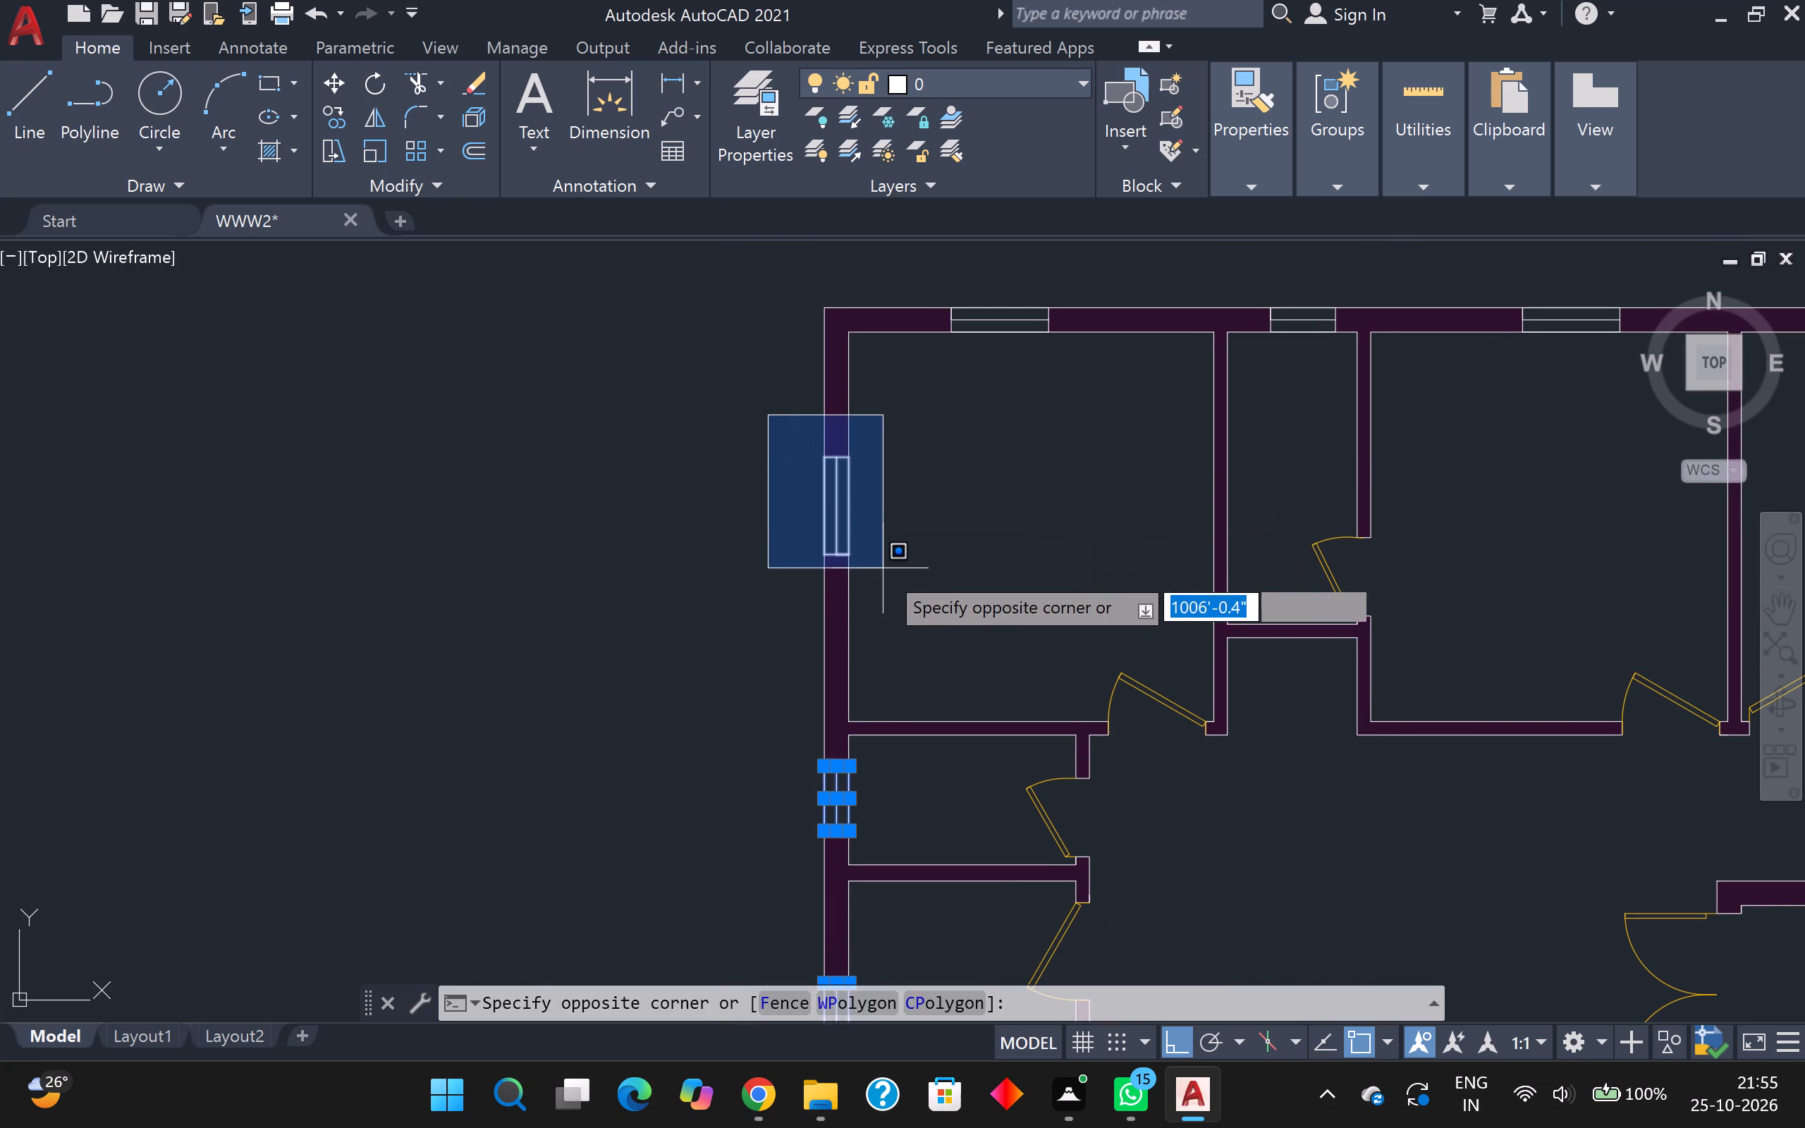
click(888, 577)
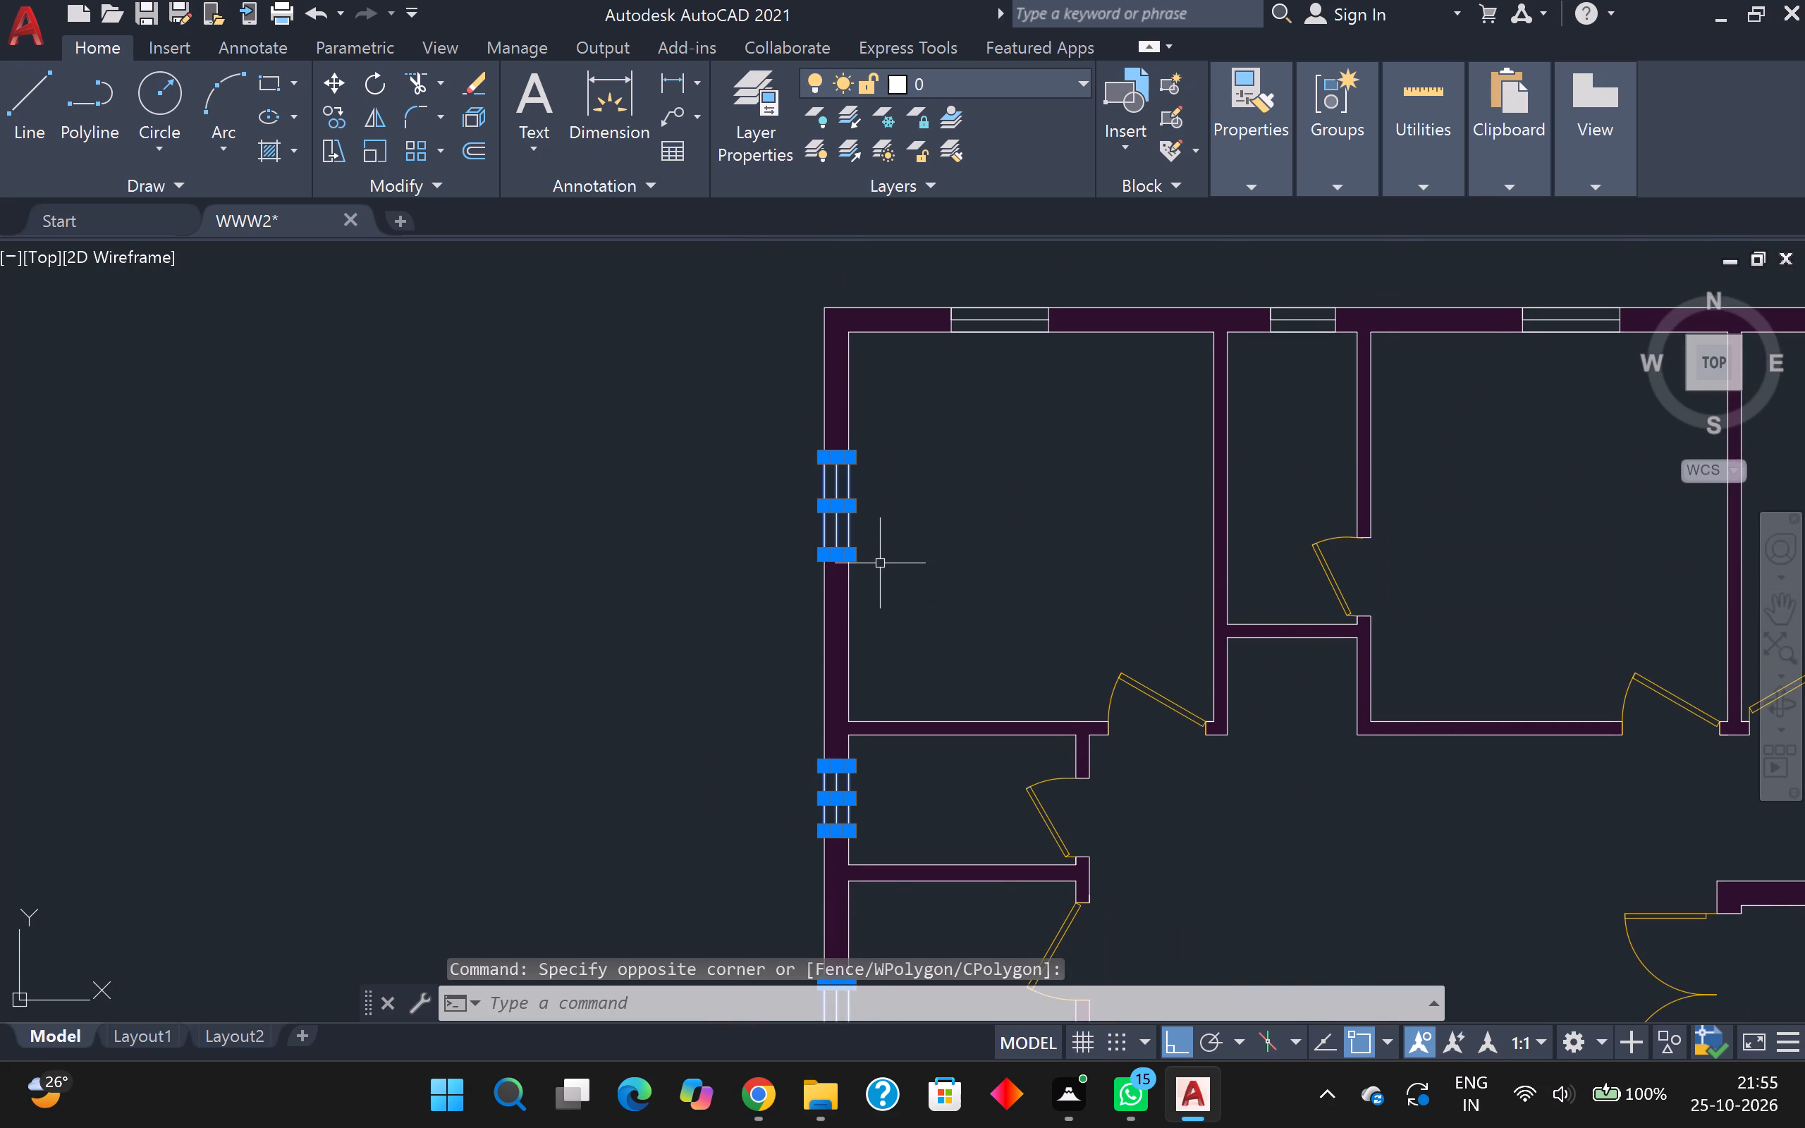
Add the two westernmost windows of the north outer wall to the selection, leaving out the narrow room's inner wall line.
scroll(889, 551, down, 1)
middle_drag(913, 522, 849, 622)
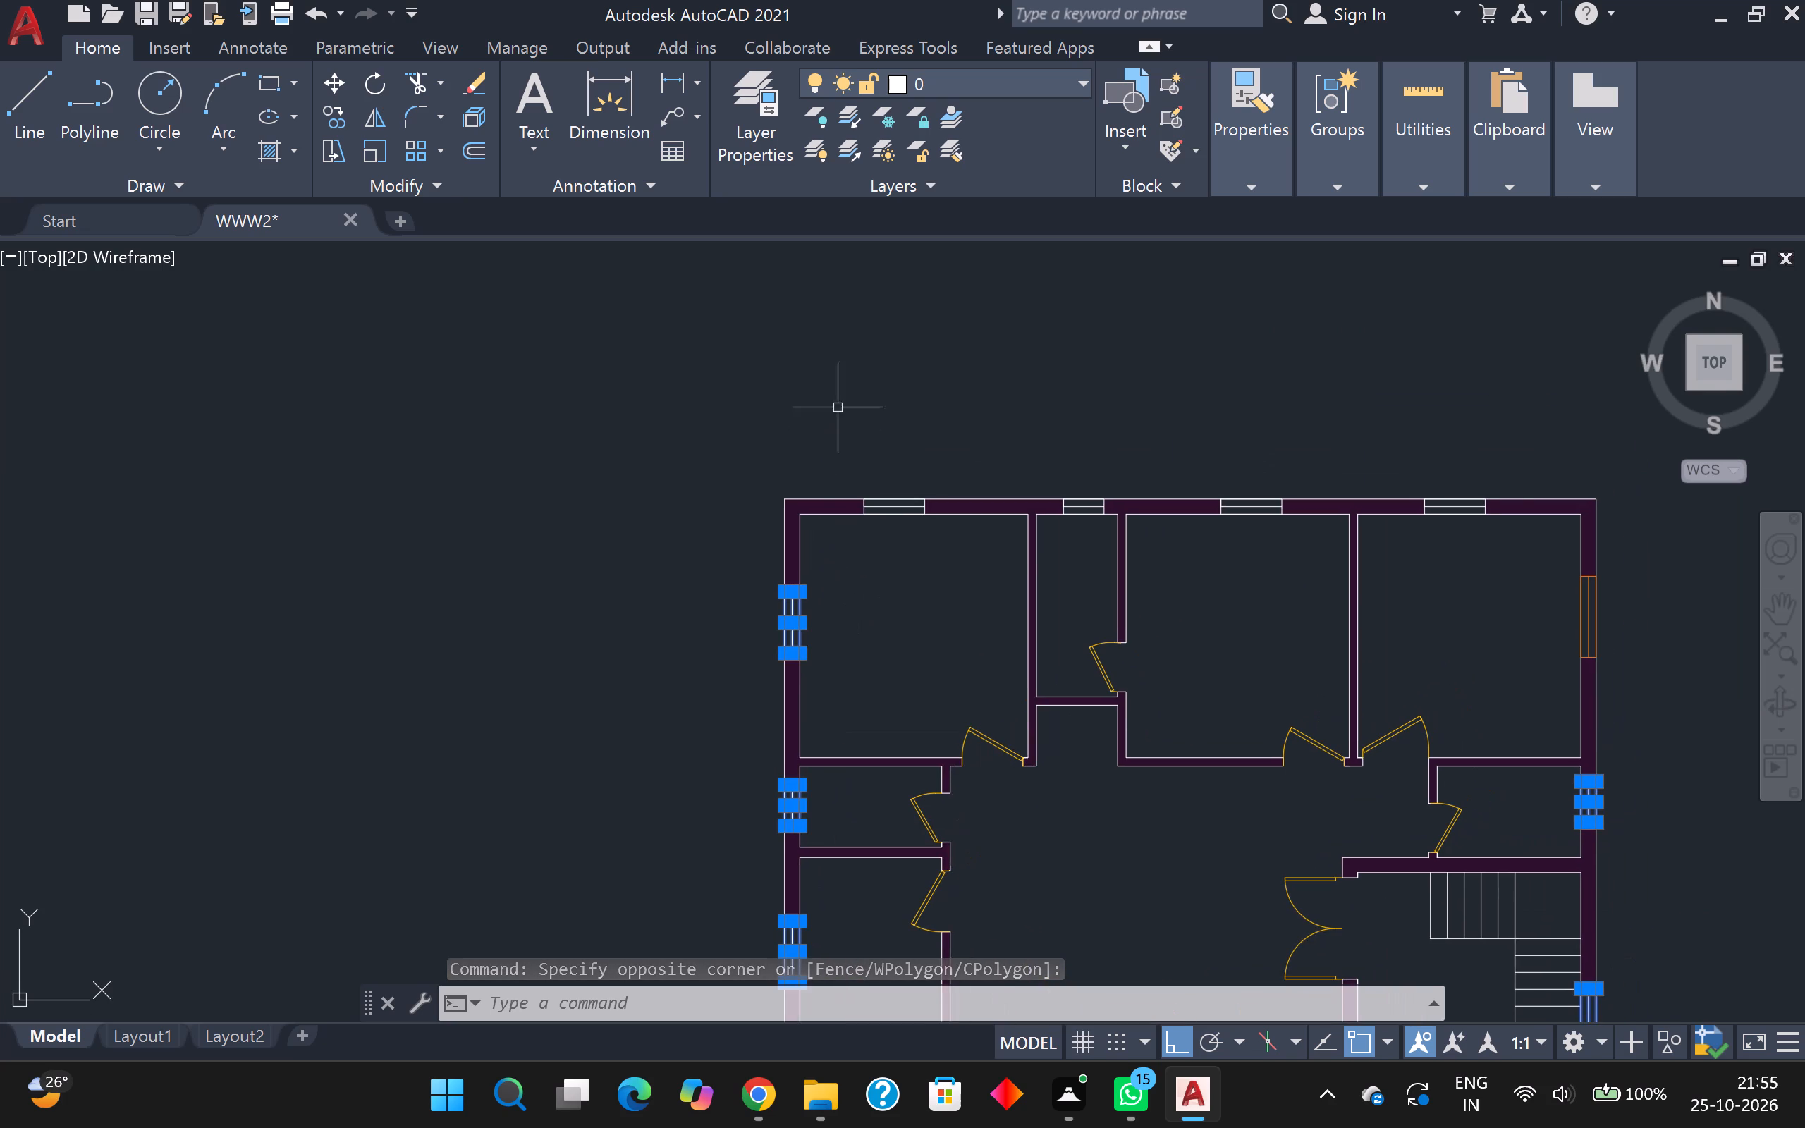
click(826, 427)
click(958, 571)
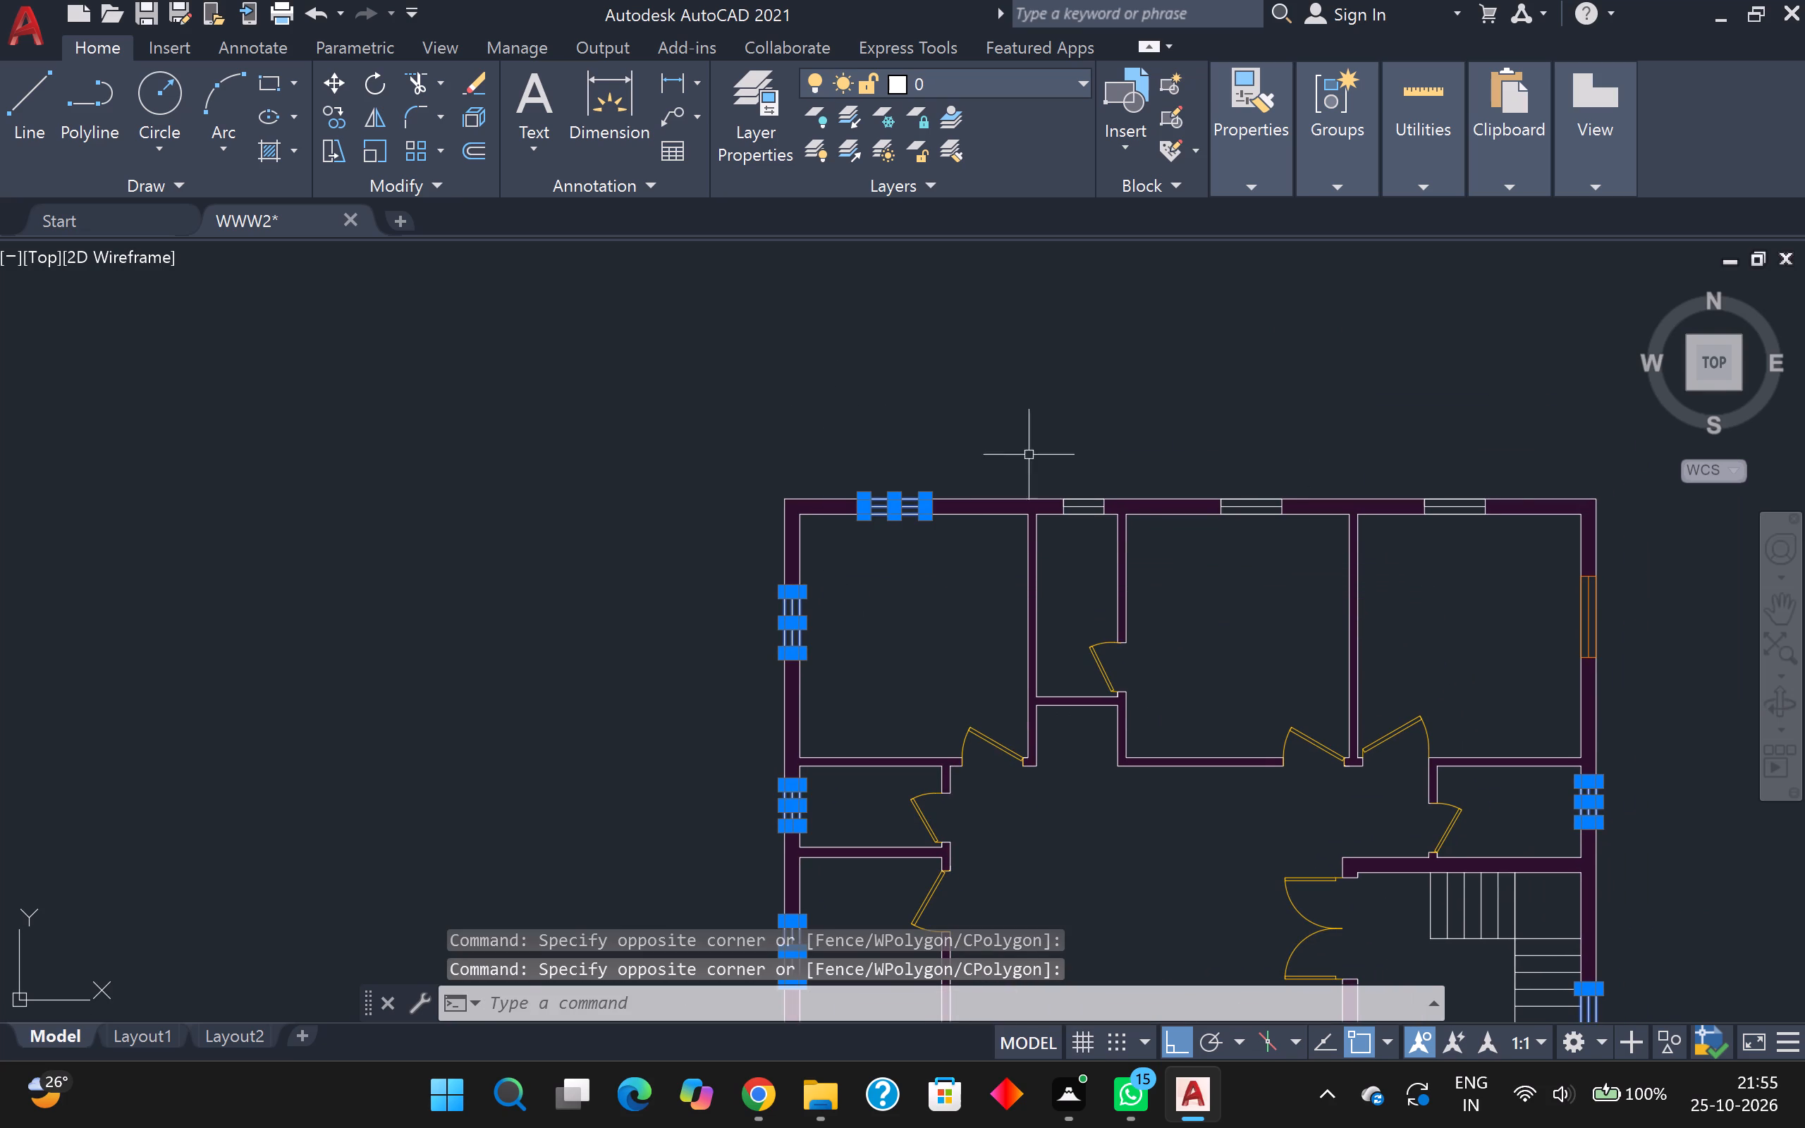
drag(1017, 413, 1021, 420)
click(1151, 557)
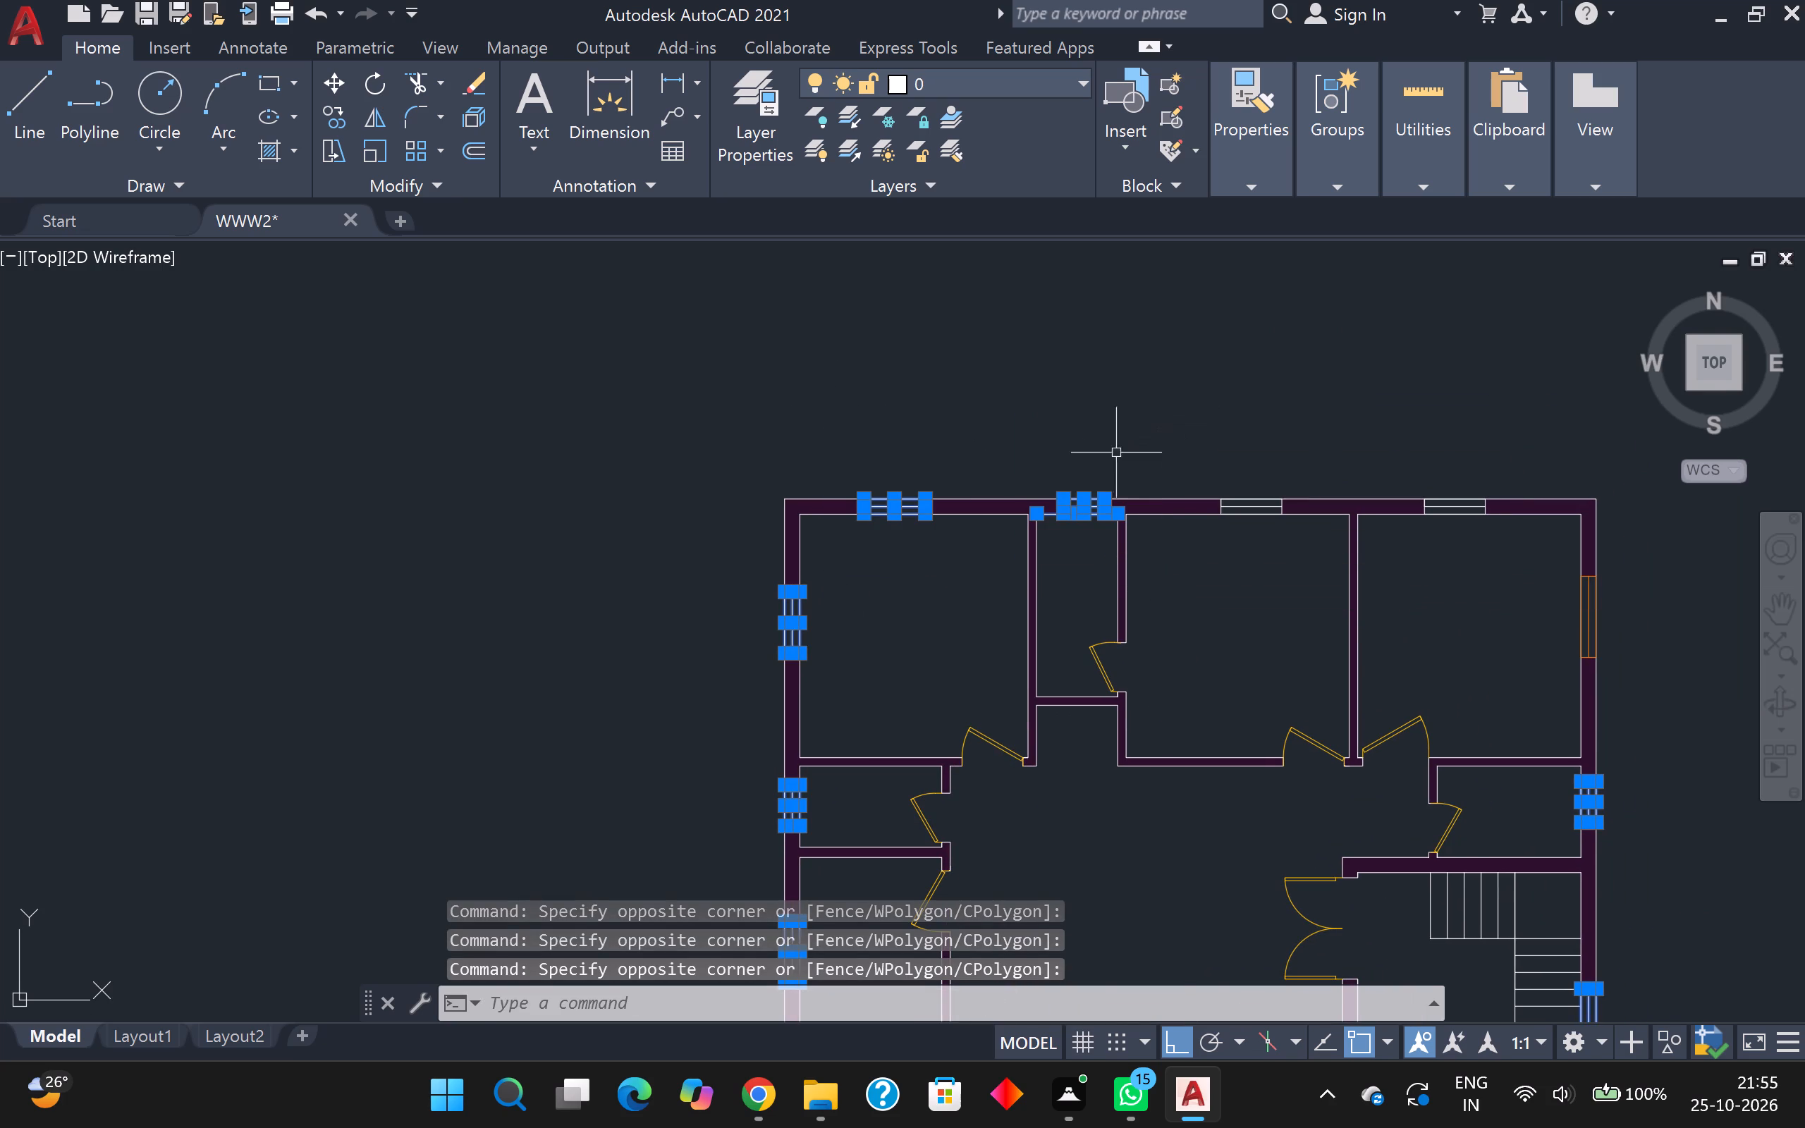
scroll(1099, 465, up, 3)
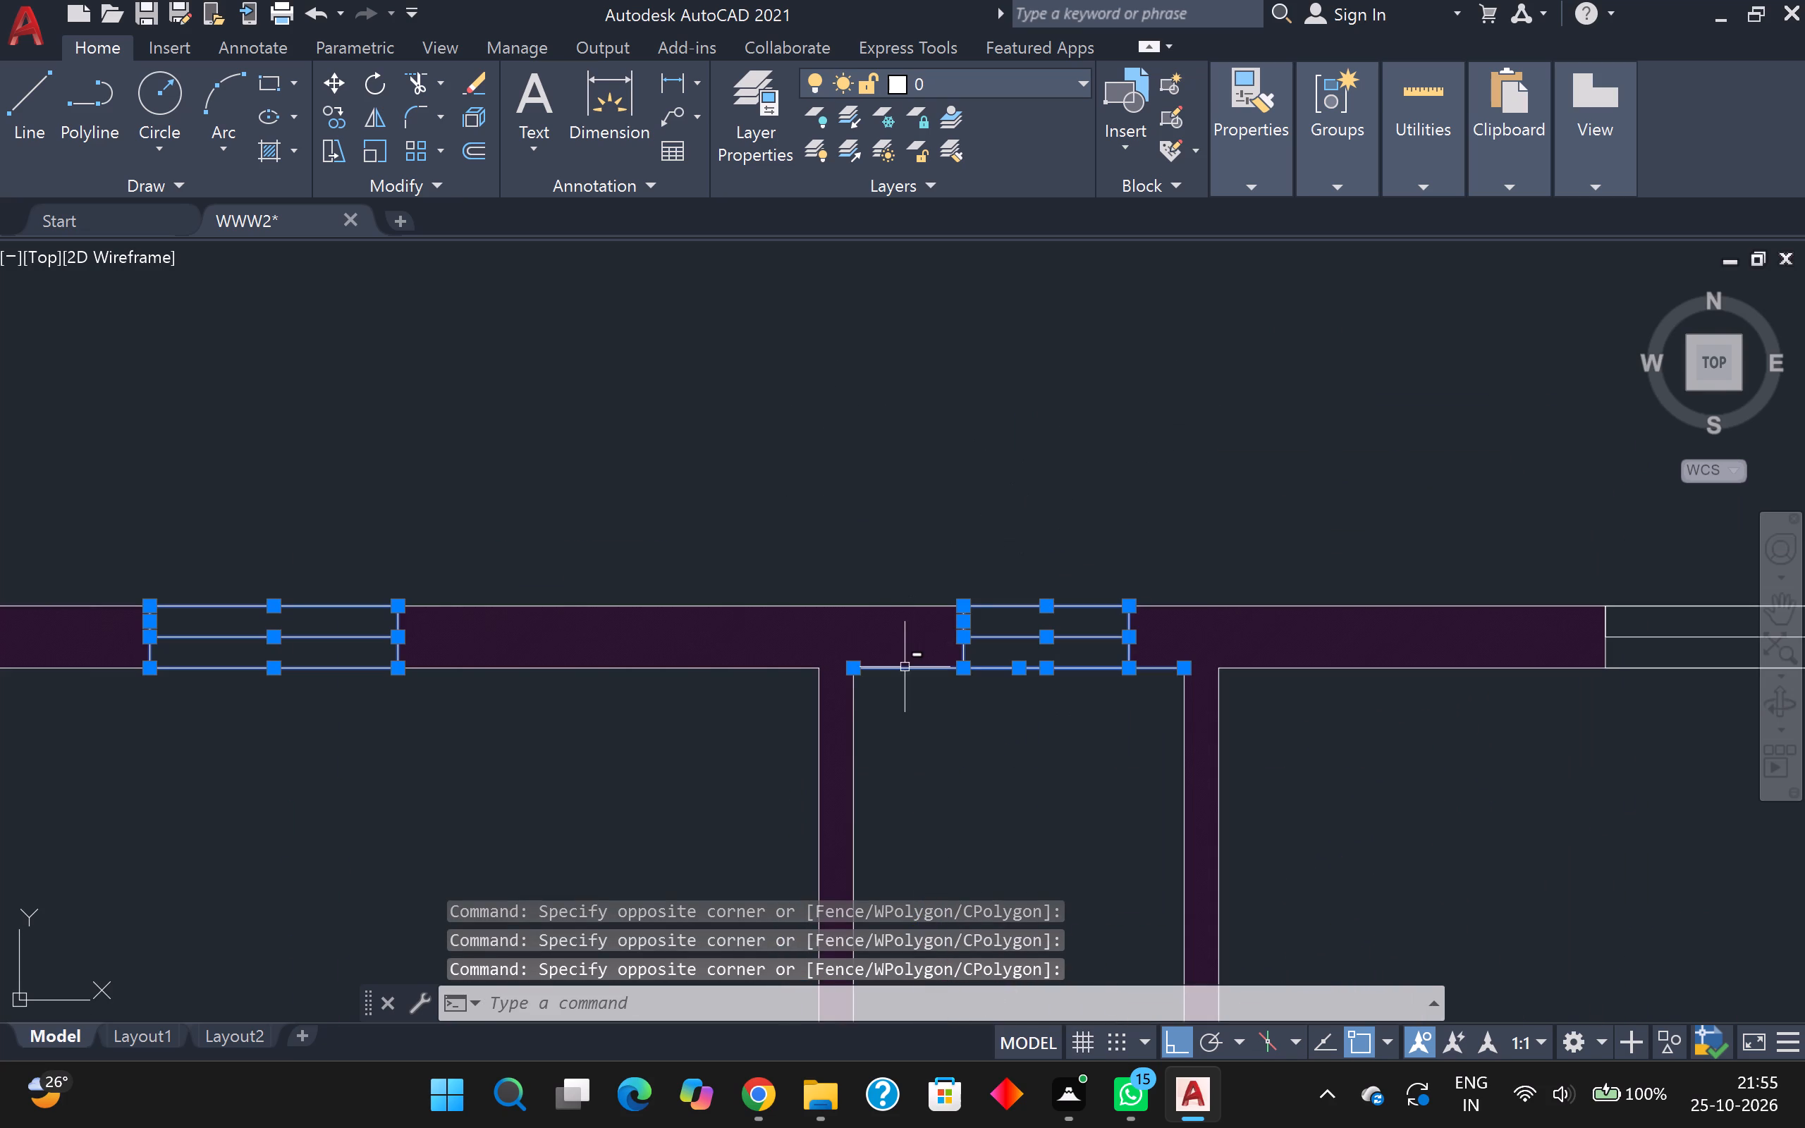
shift+click(905, 667)
Add the two remaining white windows of the north outer wall and put all selected windows on the window layer.
middle_drag(1087, 526, 651, 510)
drag(1089, 507, 1090, 507)
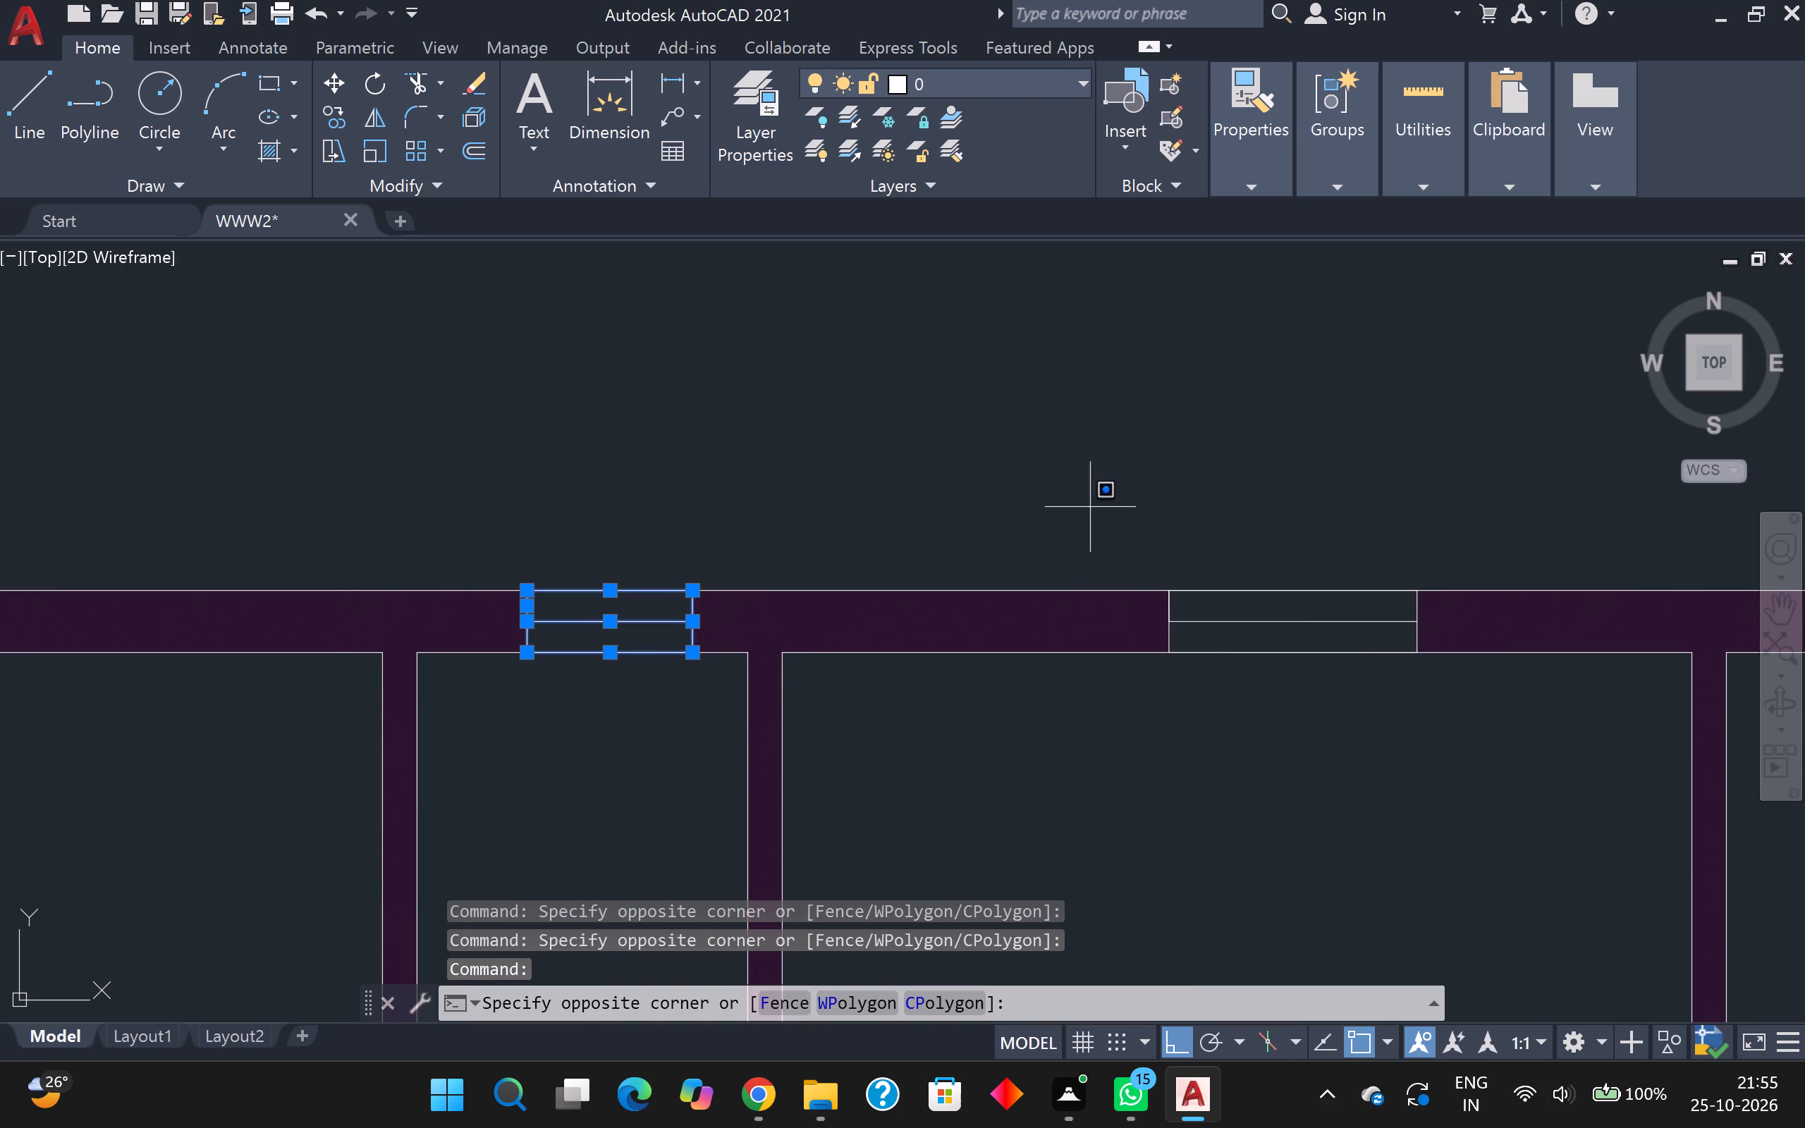
drag(1090, 507, 1105, 515)
click(1452, 736)
middle_drag(1450, 740, 145, 441)
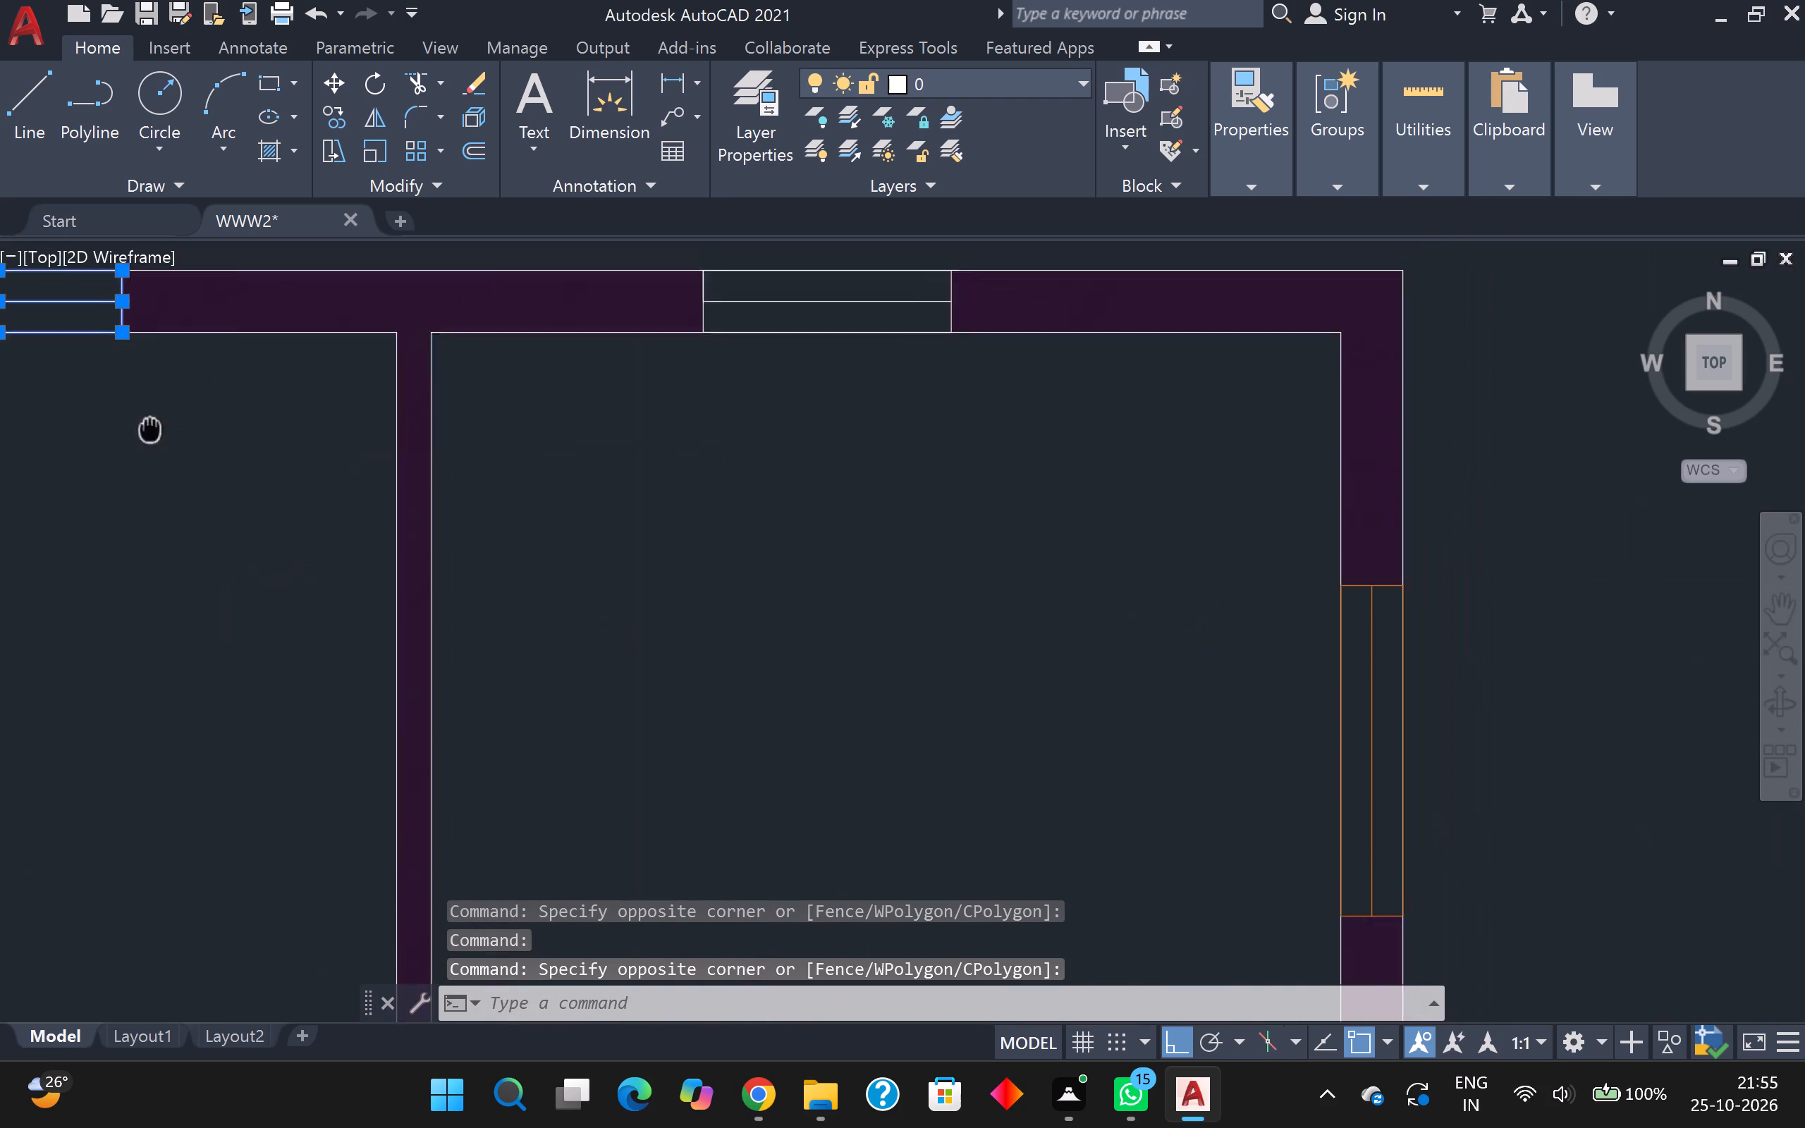
middle_drag(145, 441, 145, 446)
scroll(625, 480, down, 1)
middle_drag(625, 480, 547, 548)
click(533, 341)
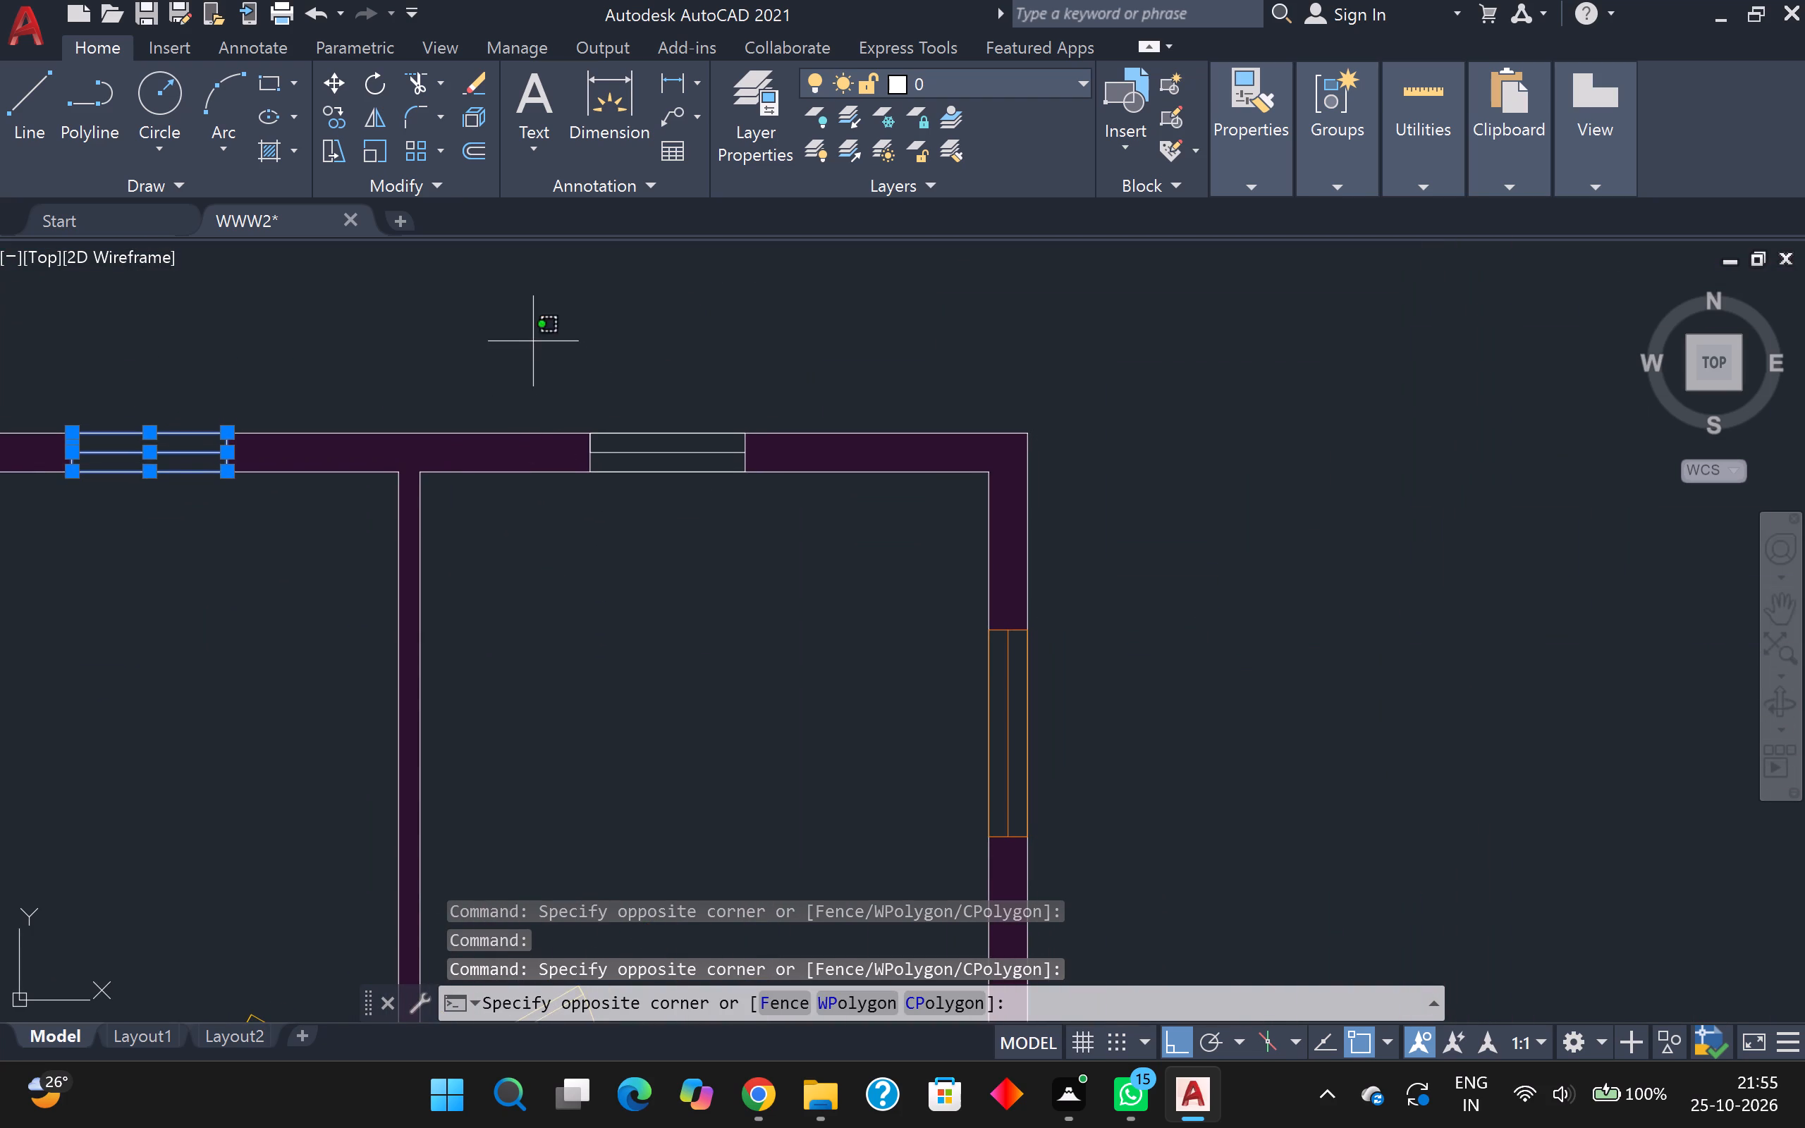
click(773, 552)
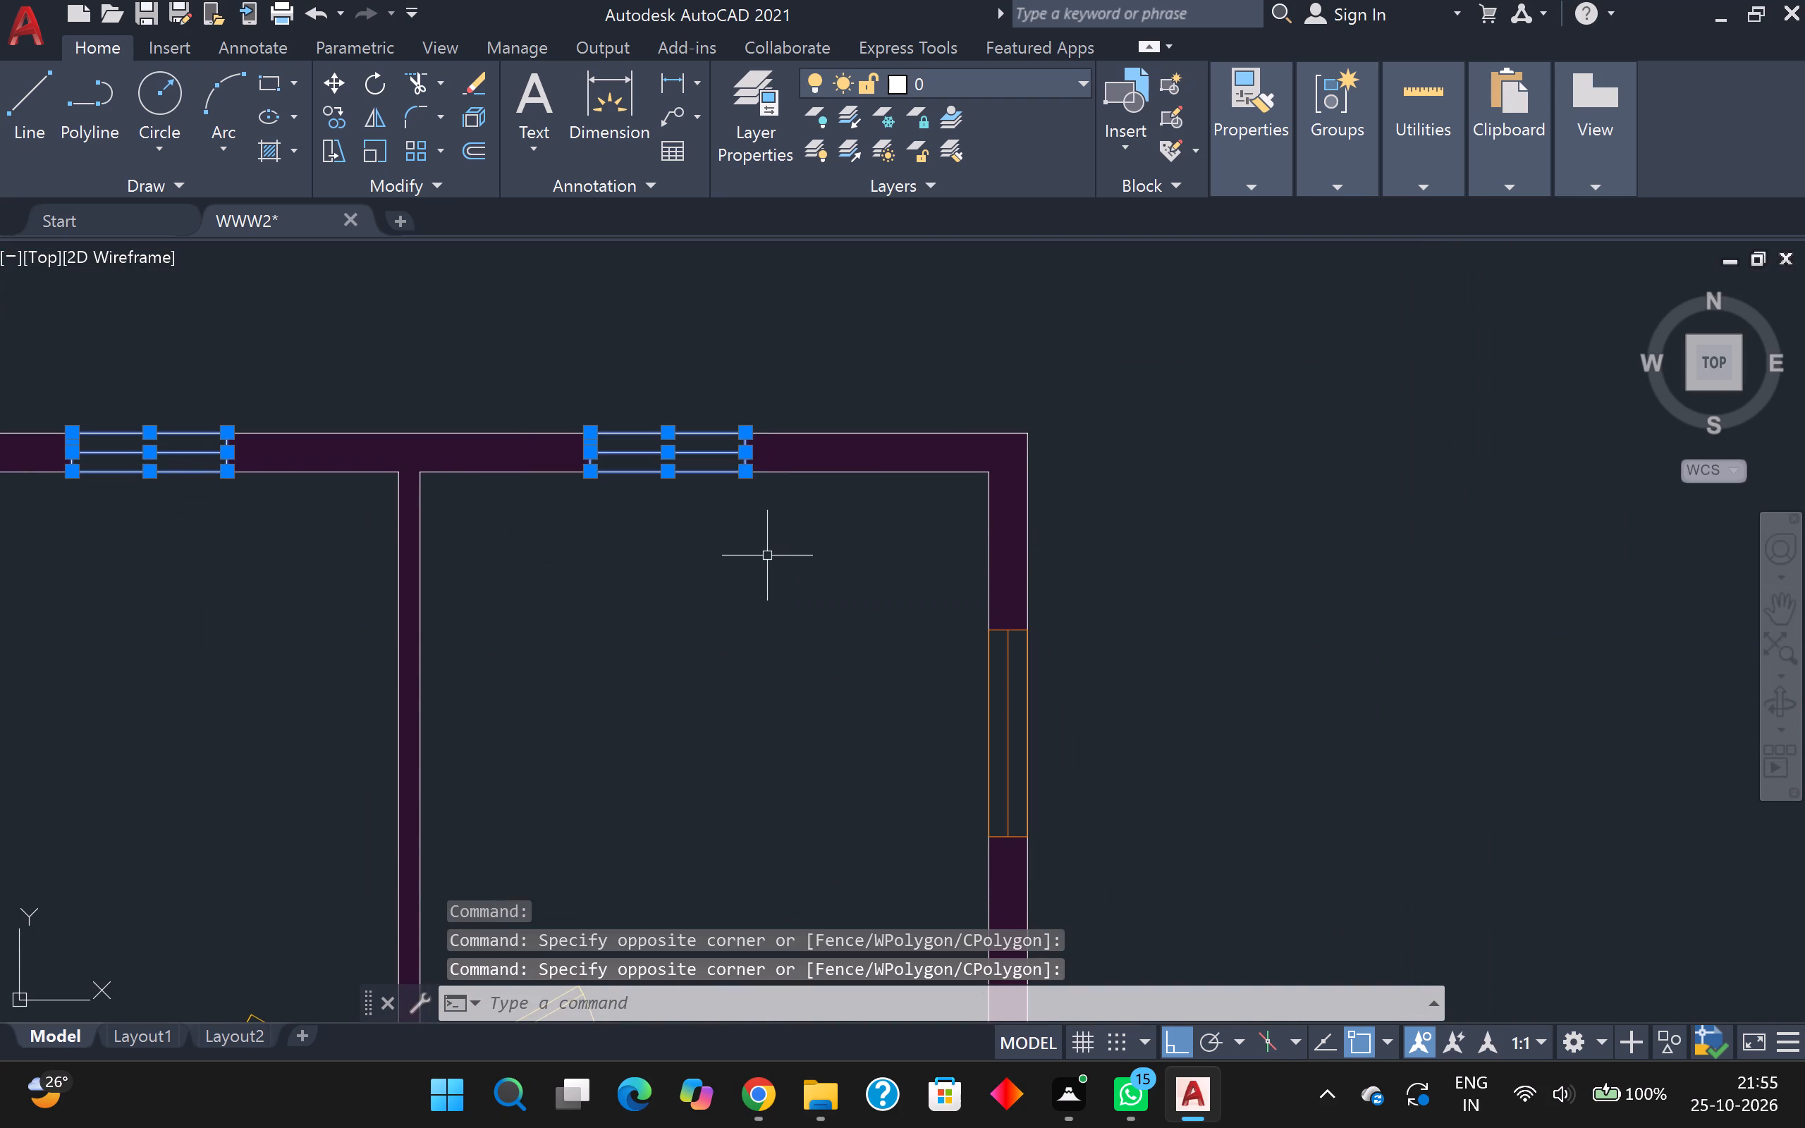
middle_drag(767, 559, 697, 393)
scroll(697, 393, down, 3)
middle_drag(831, 520, 814, 481)
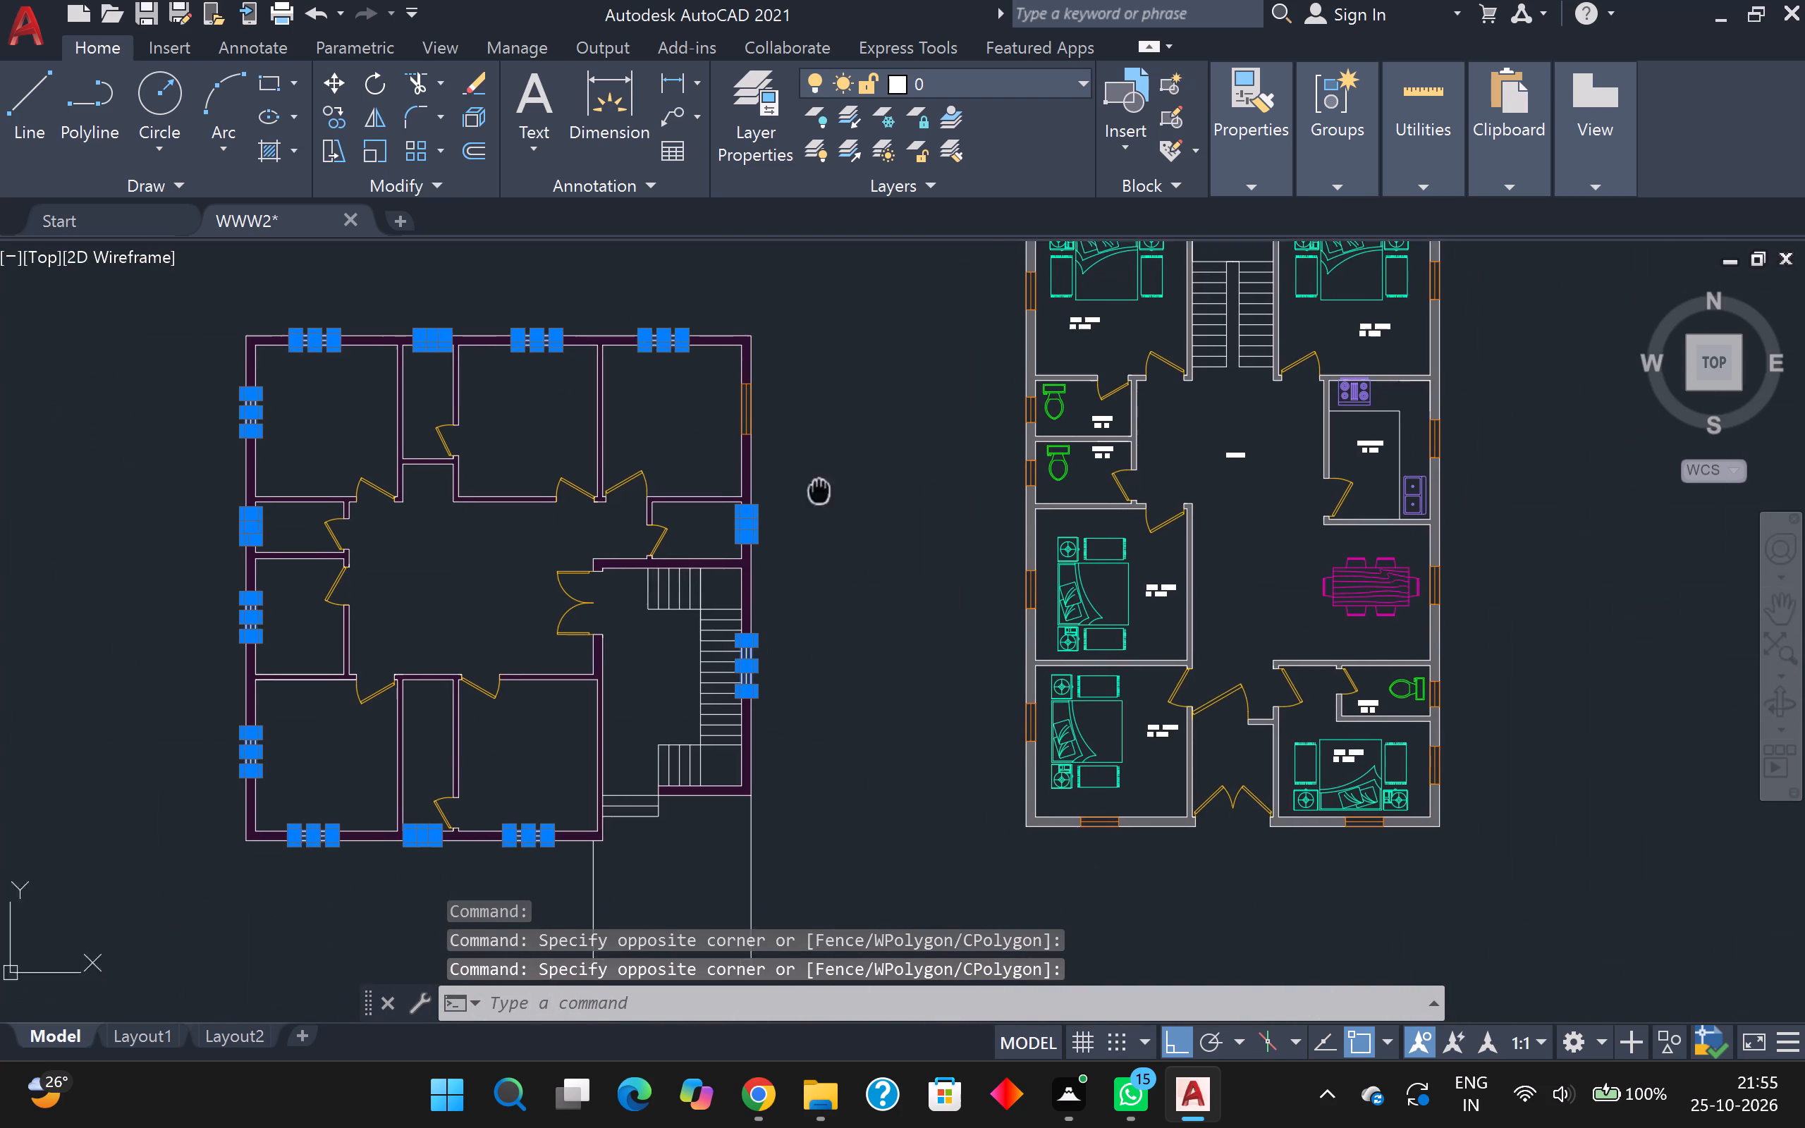
middle_drag(814, 481, 779, 415)
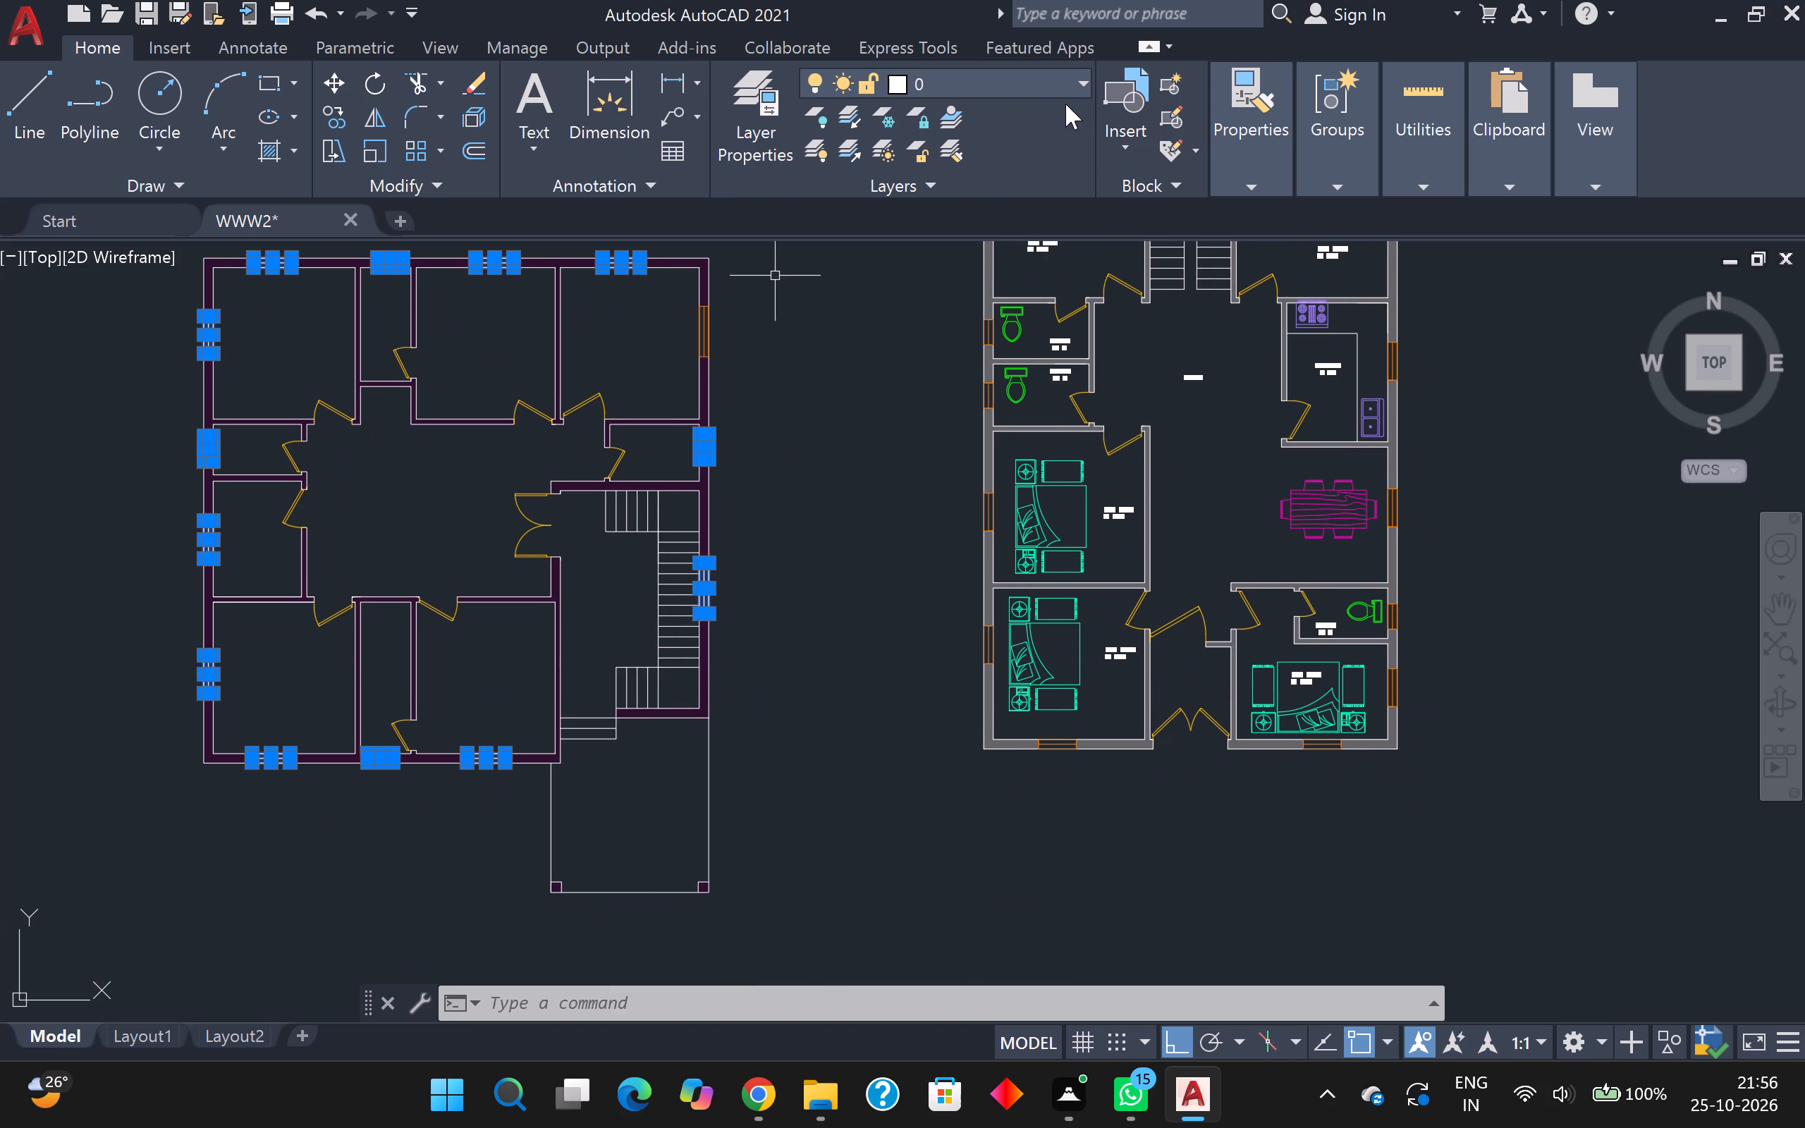
click(1059, 86)
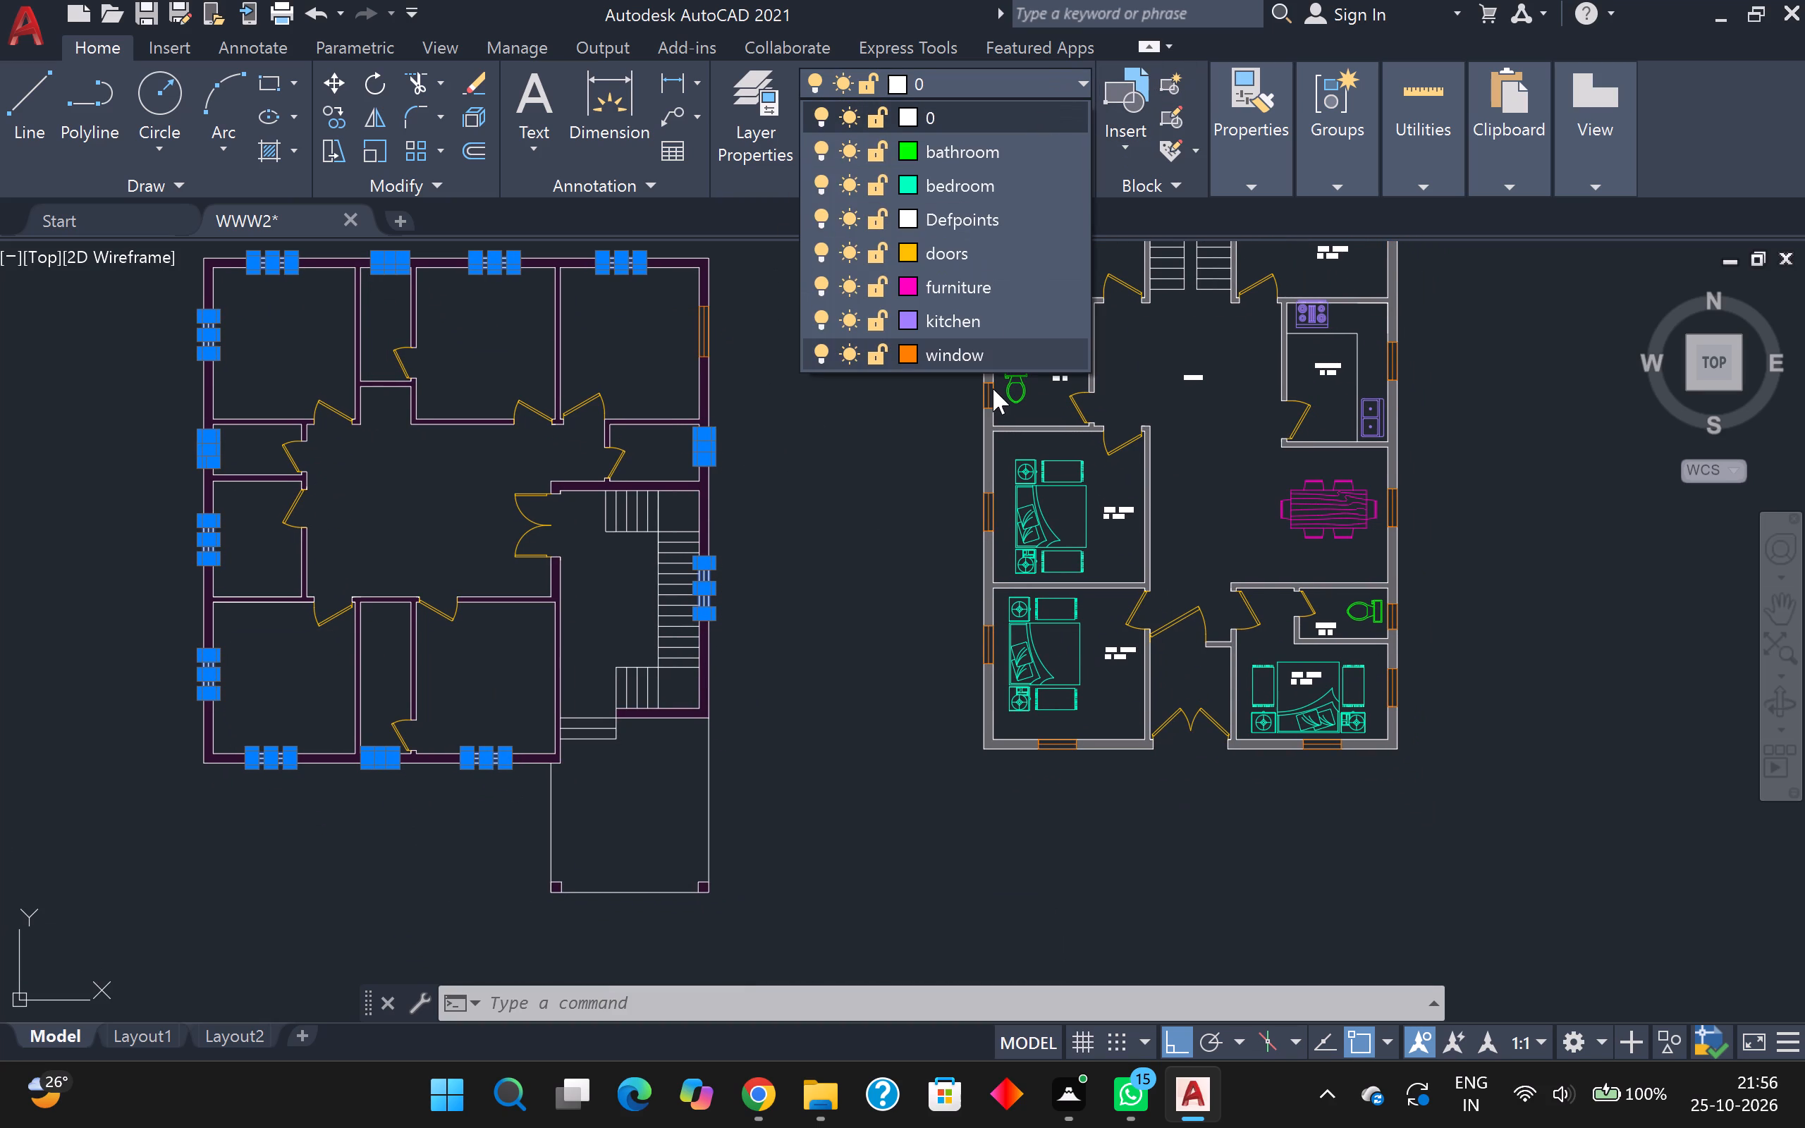
click(977, 360)
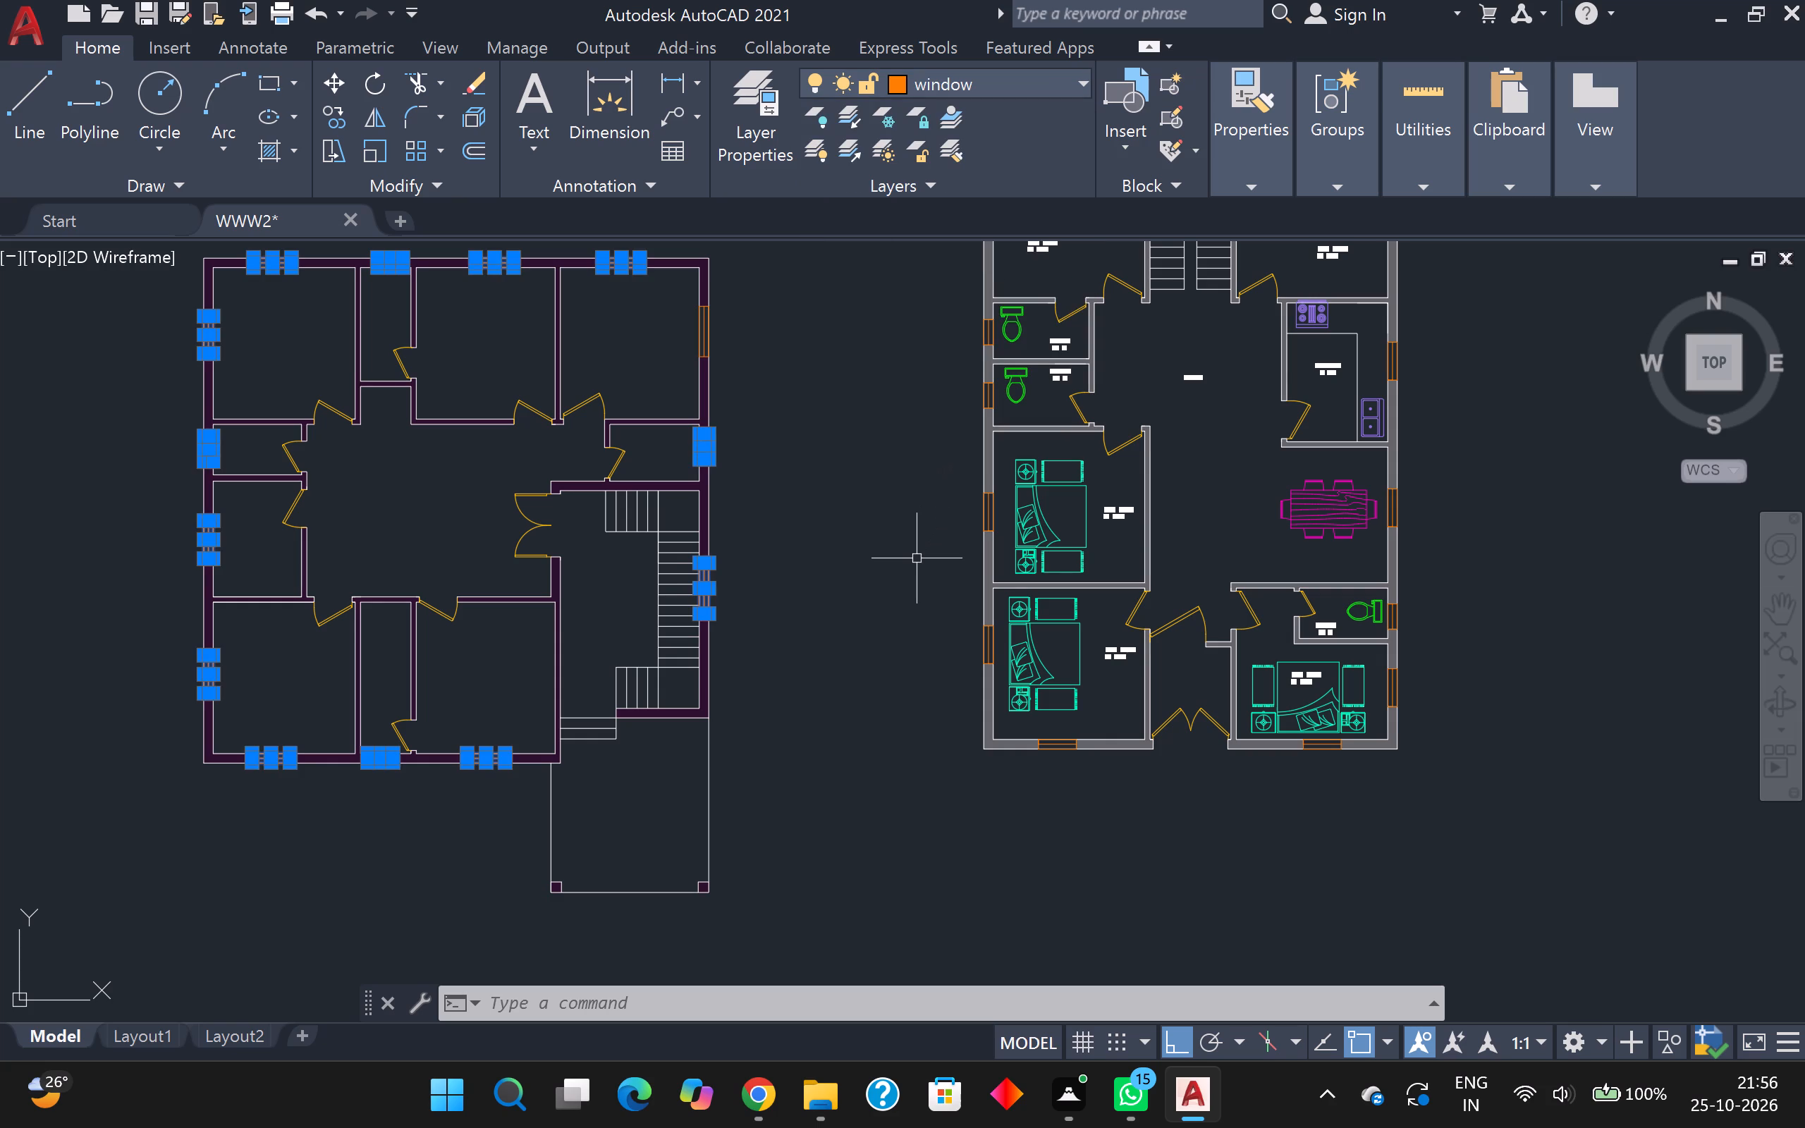
Clear the selection and look over the neighbouring furnished floor plans for bedroom furniture to reuse.
key(Escape)
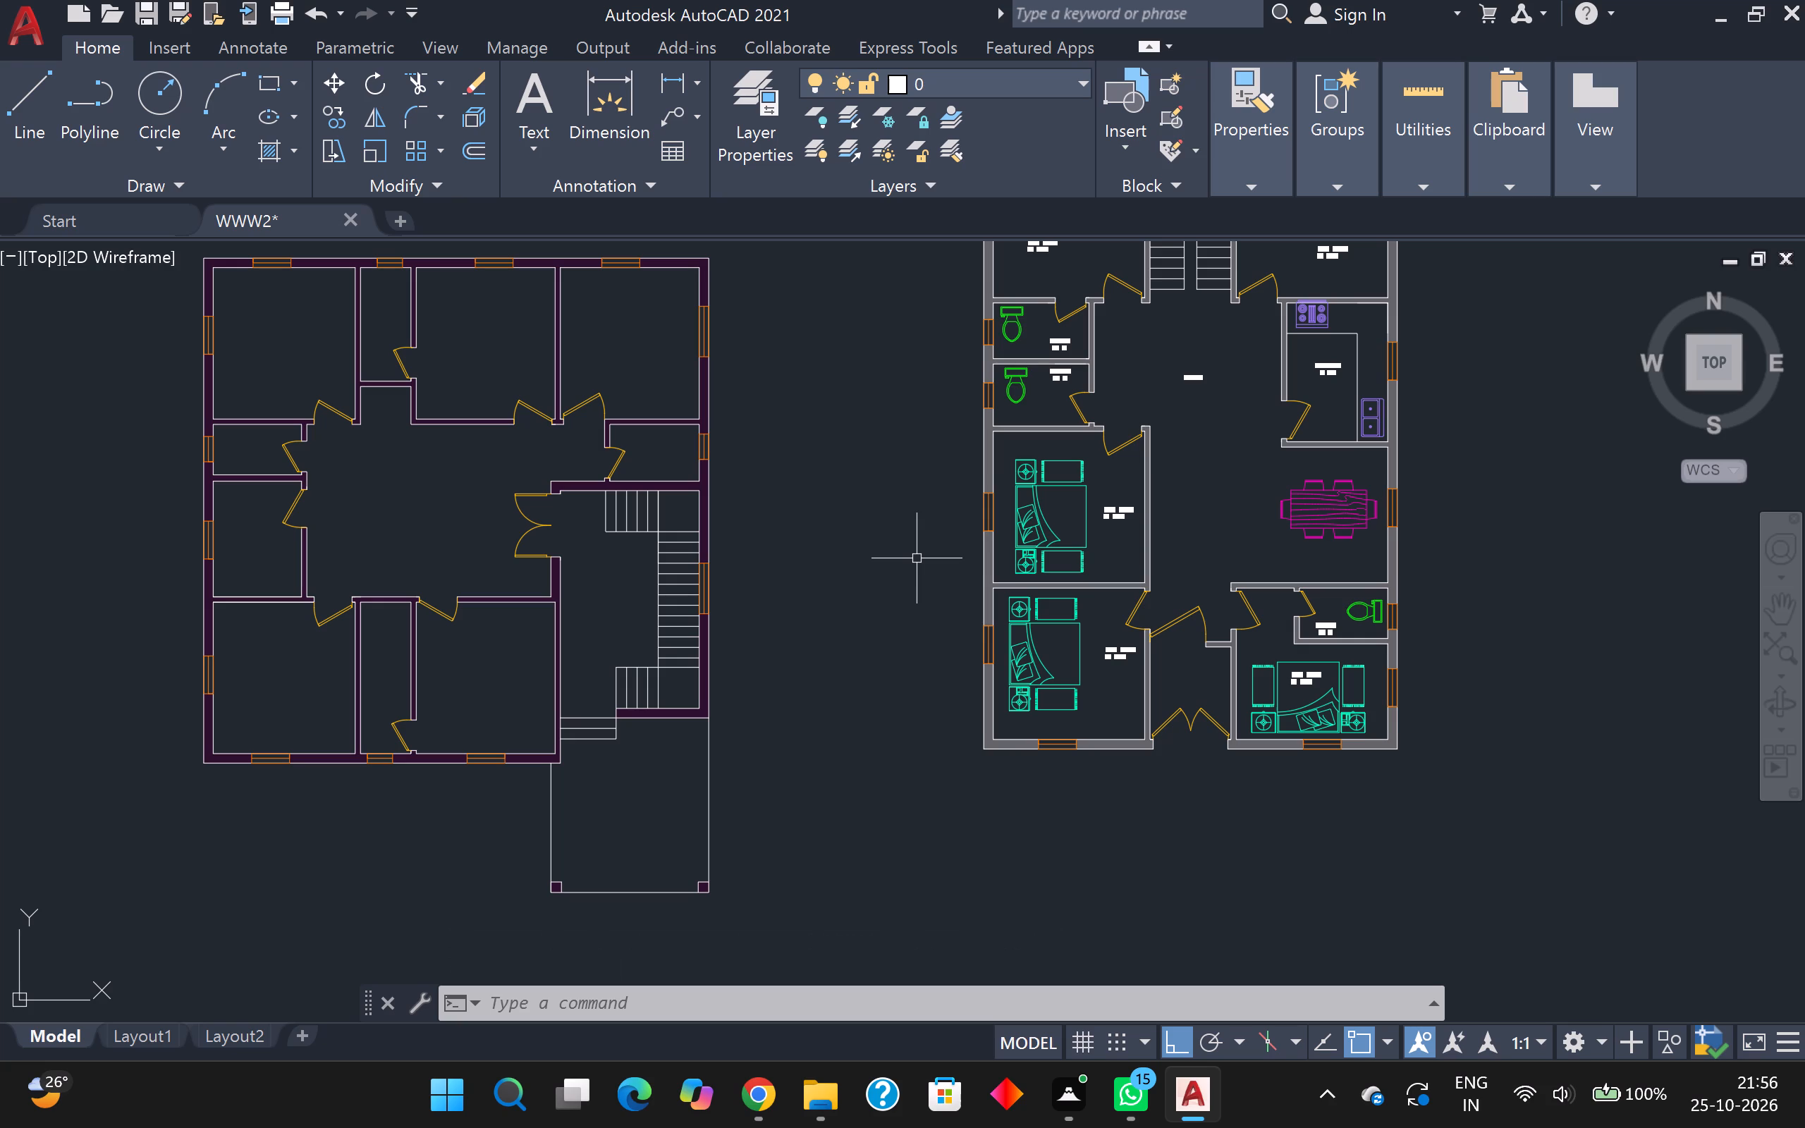
scroll(1014, 399, down, 1)
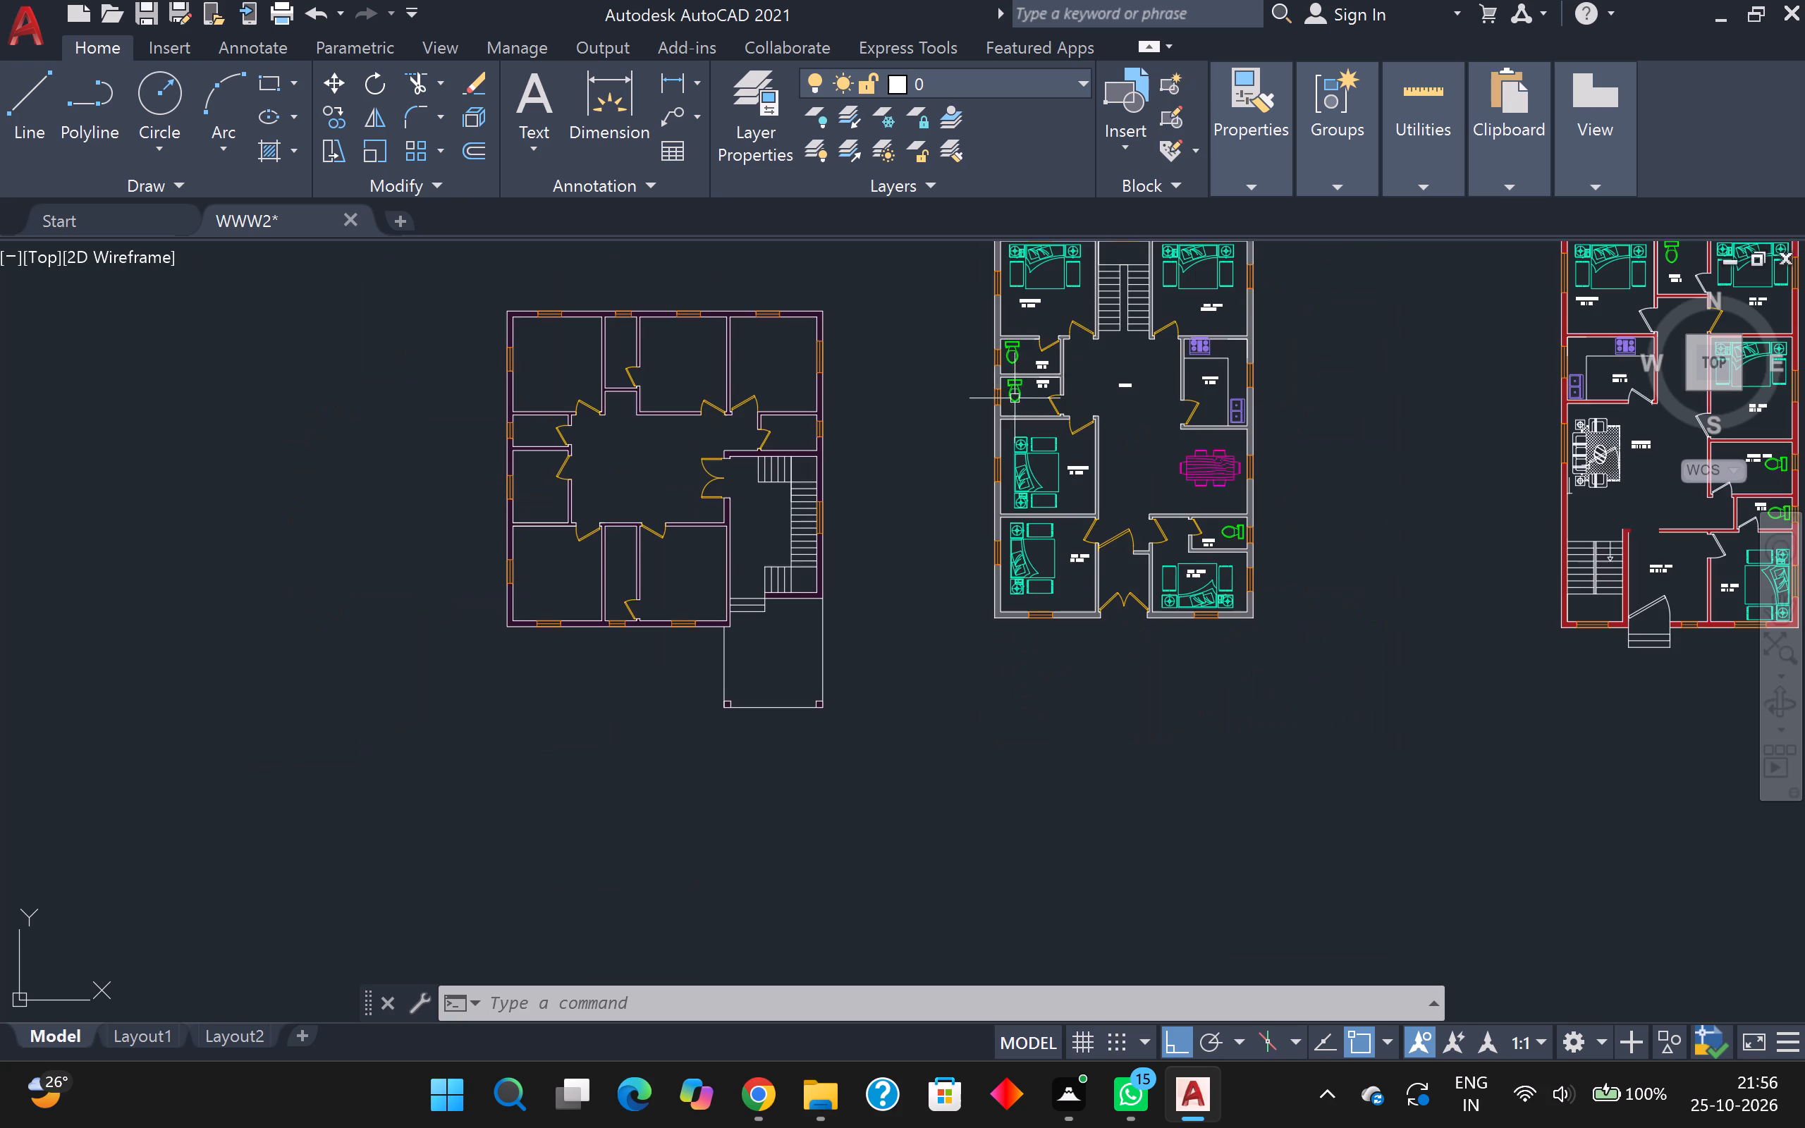
scroll(644, 457, up, 3)
scroll(642, 452, down, 5)
scroll(648, 444, up, 1)
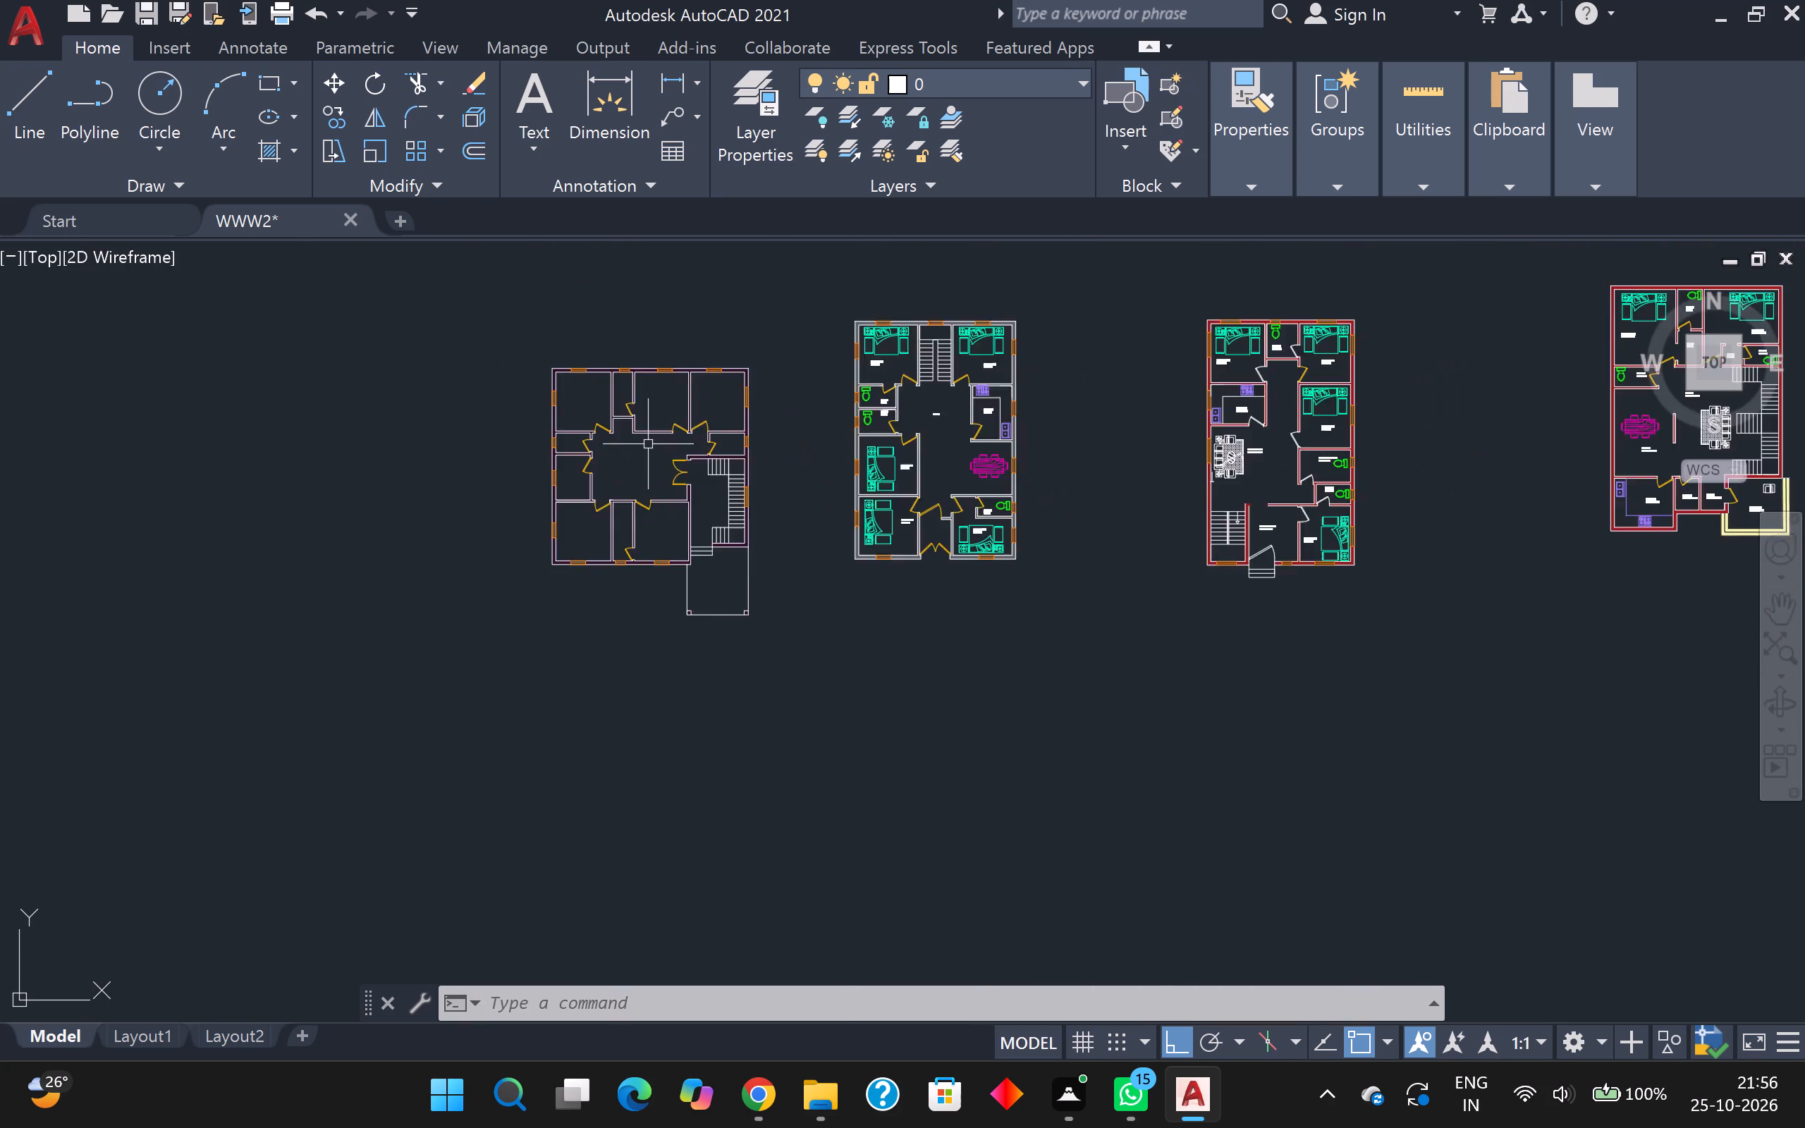
scroll(648, 444, up, 1)
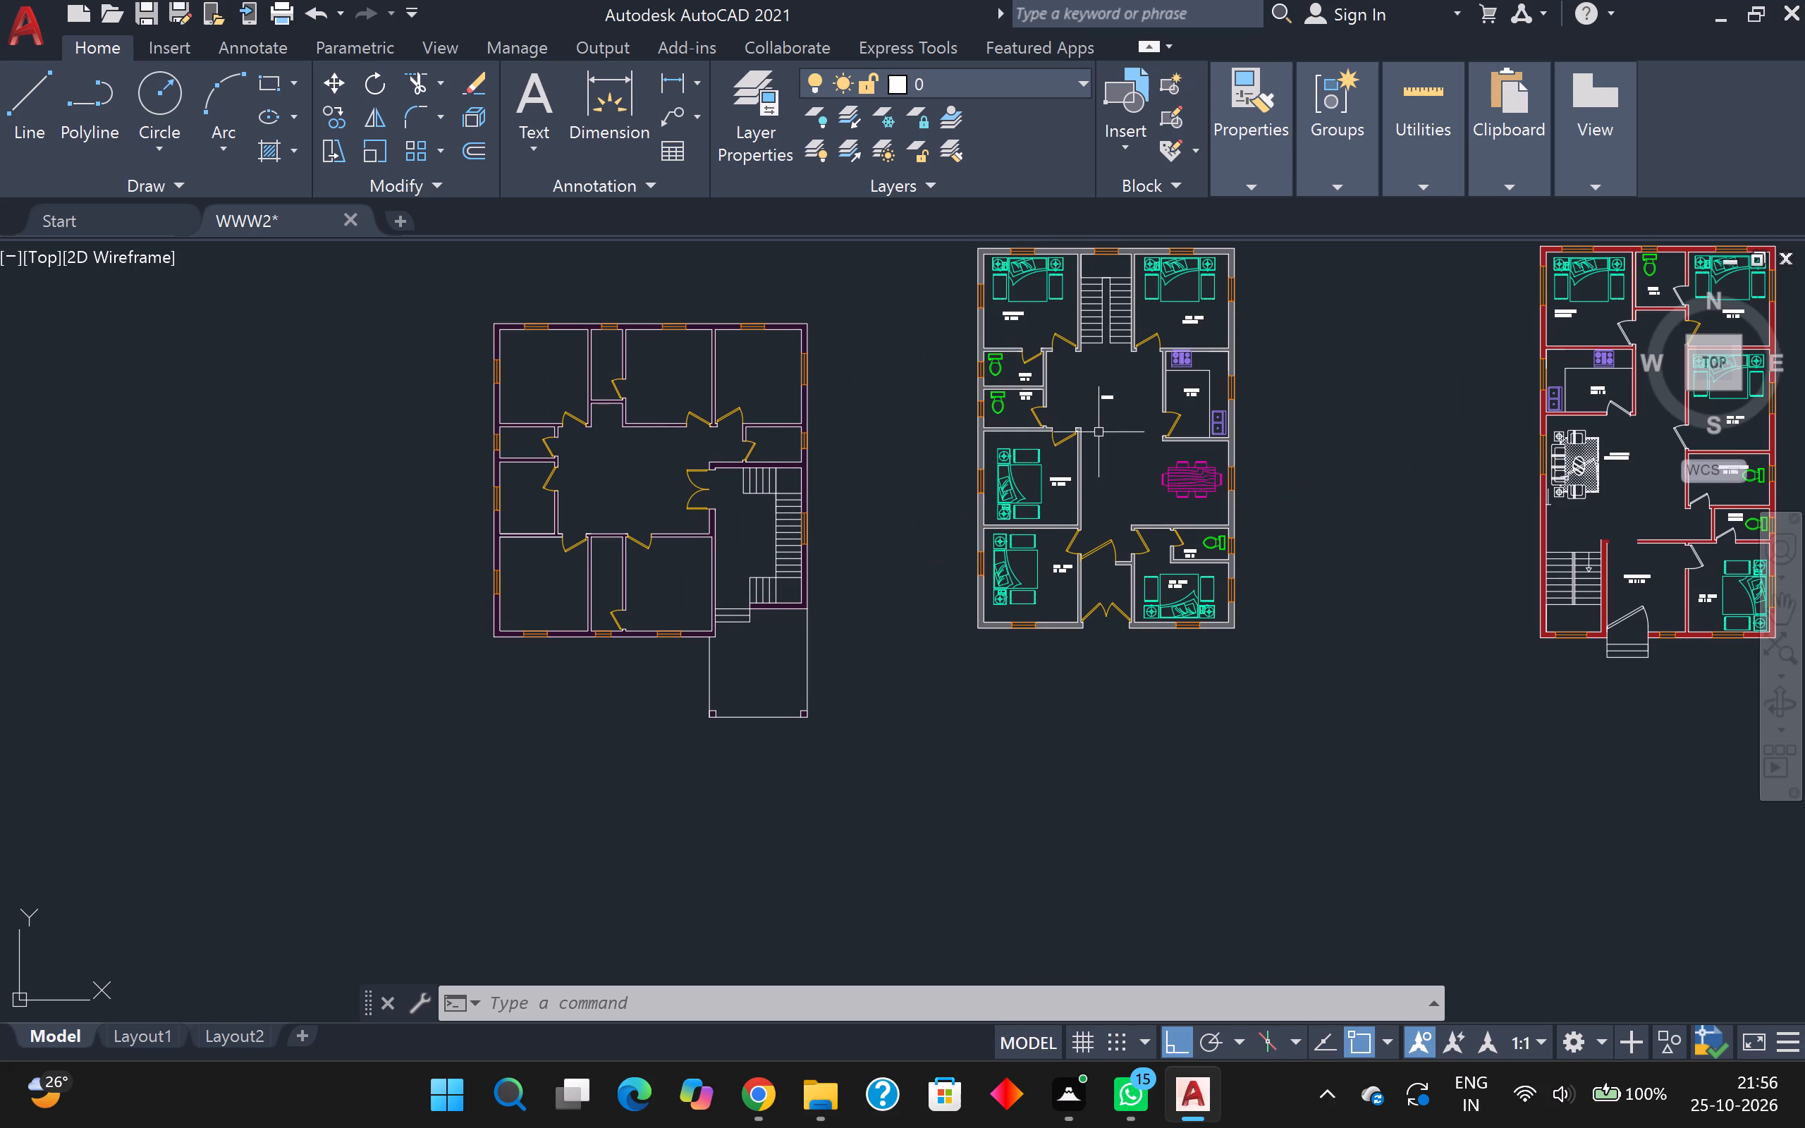
scroll(1085, 430, up, 1)
scroll(1091, 342, down, 1)
middle_drag(1186, 594, 1172, 799)
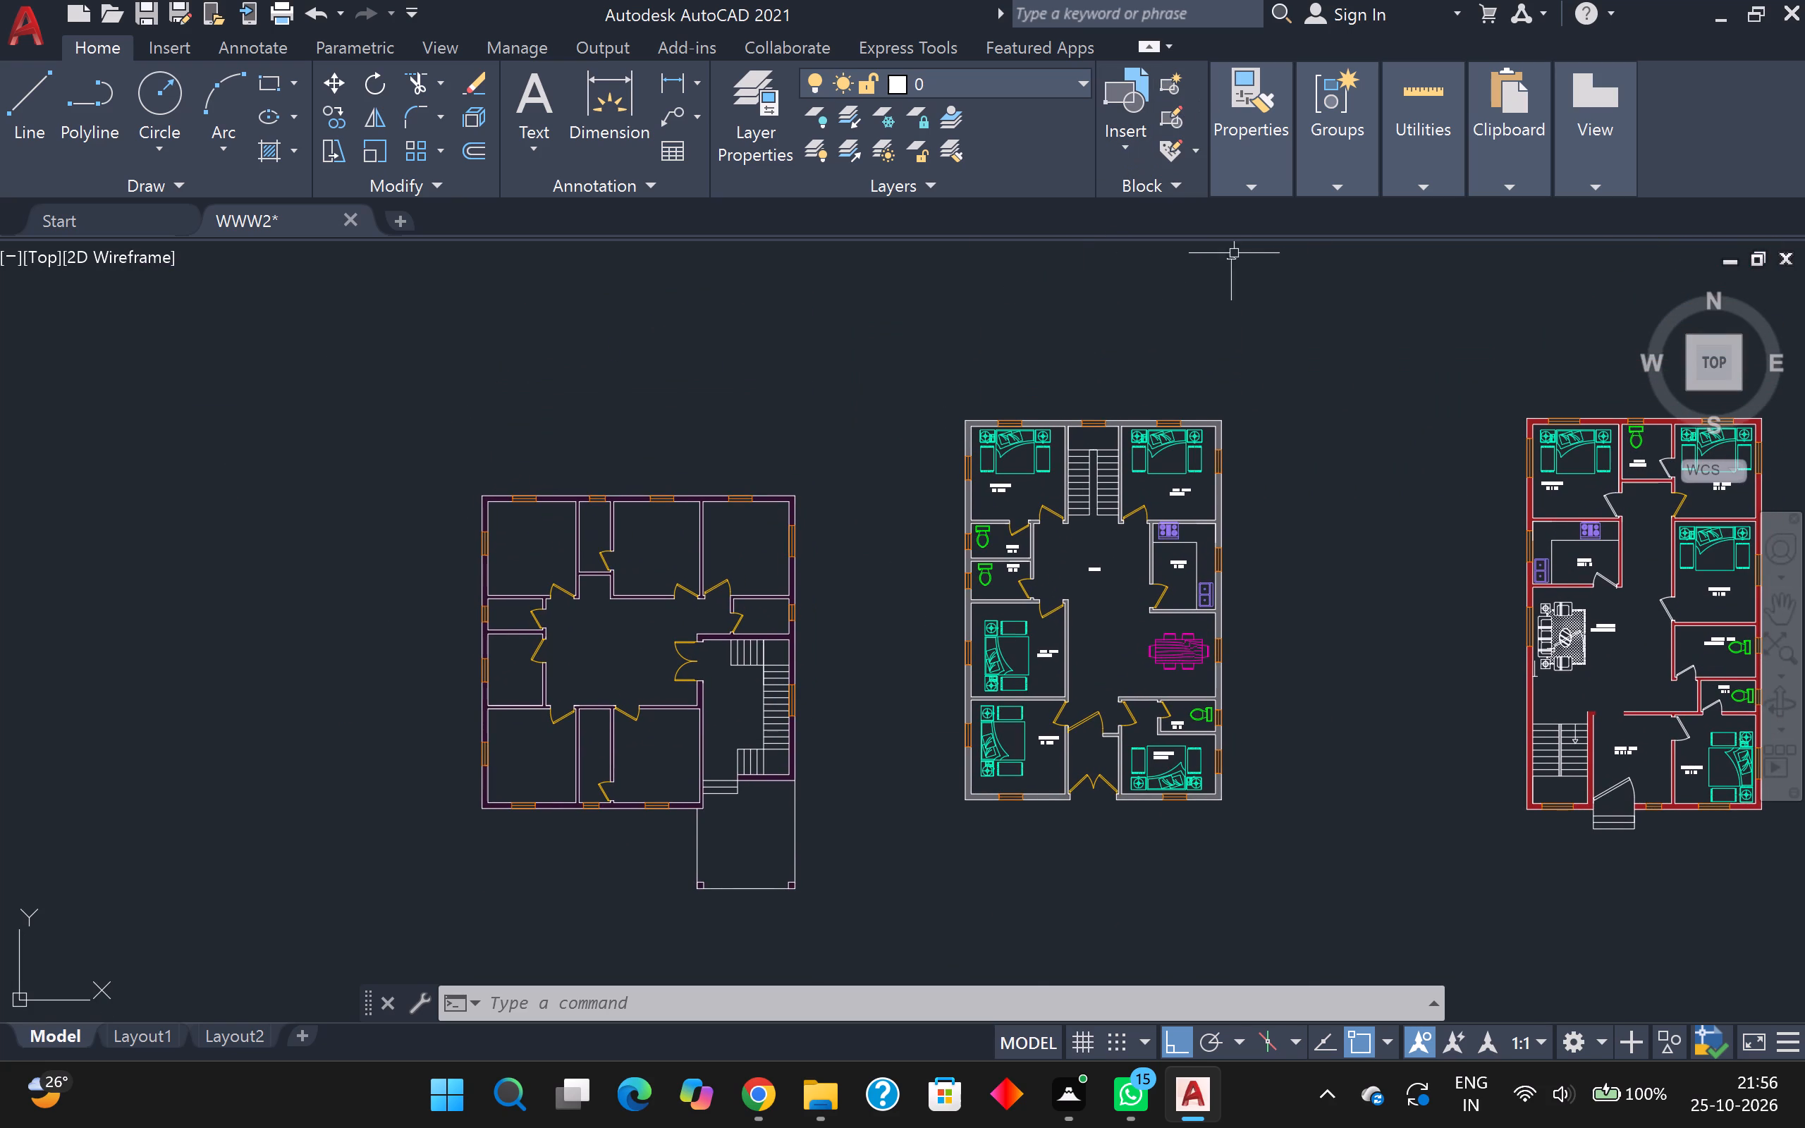
scroll(1076, 338, up, 1)
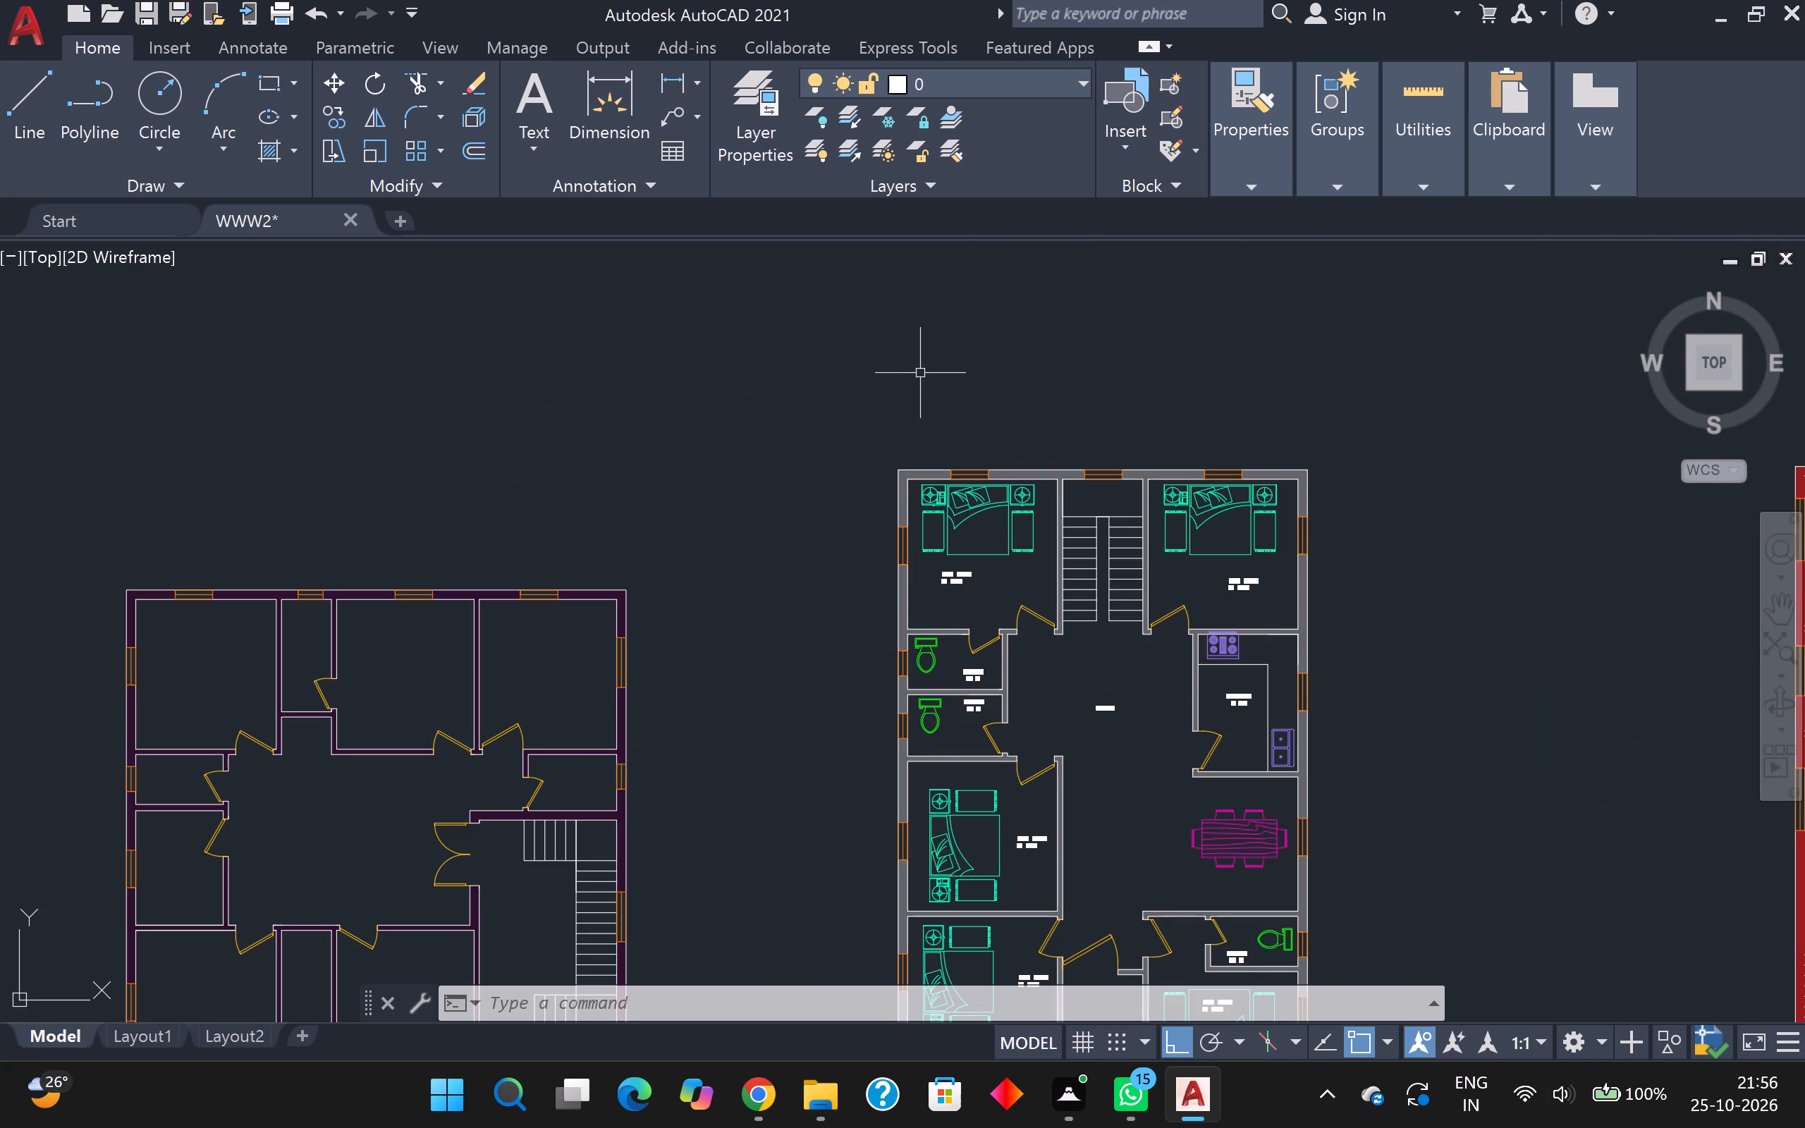
scroll(814, 384, down, 1)
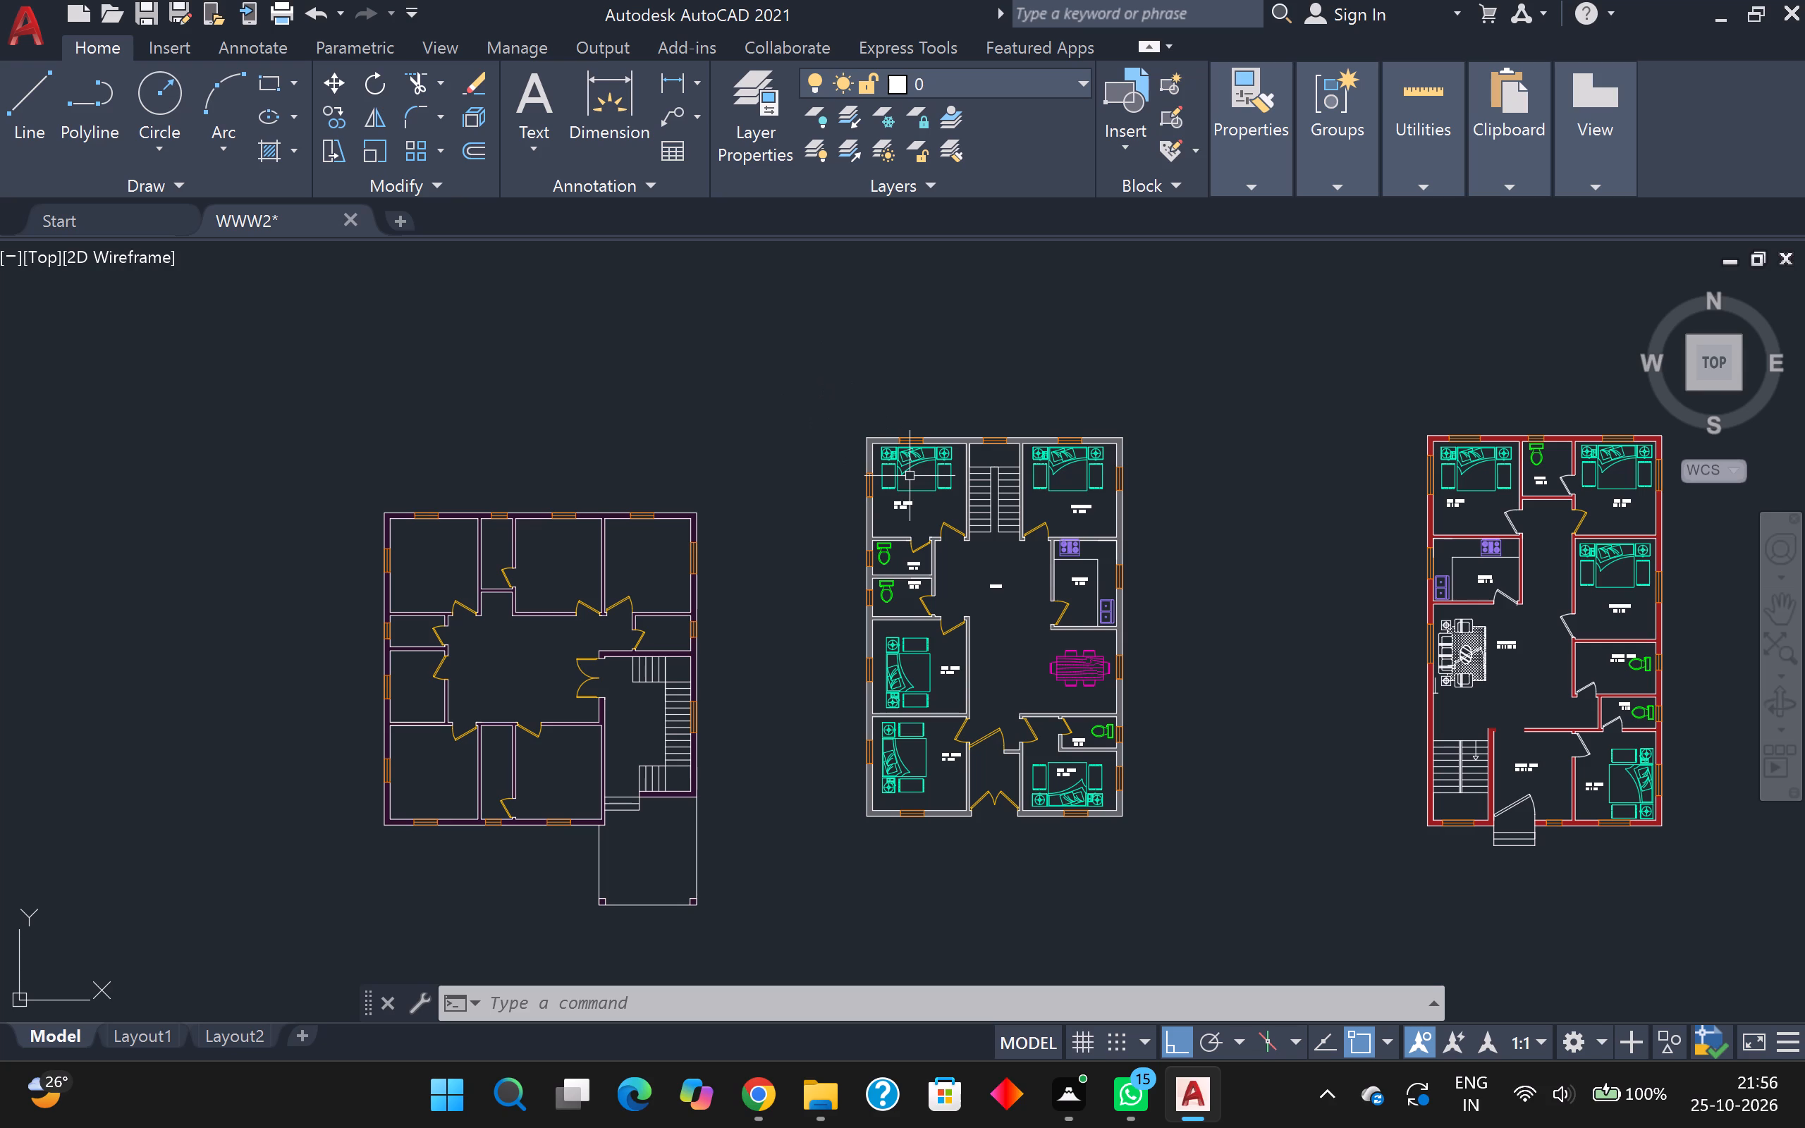
Copy the bed set from the grey plan's northwest bedroom into the purple plan's northwest corner room, with ortho off.
click(913, 463)
text(co)
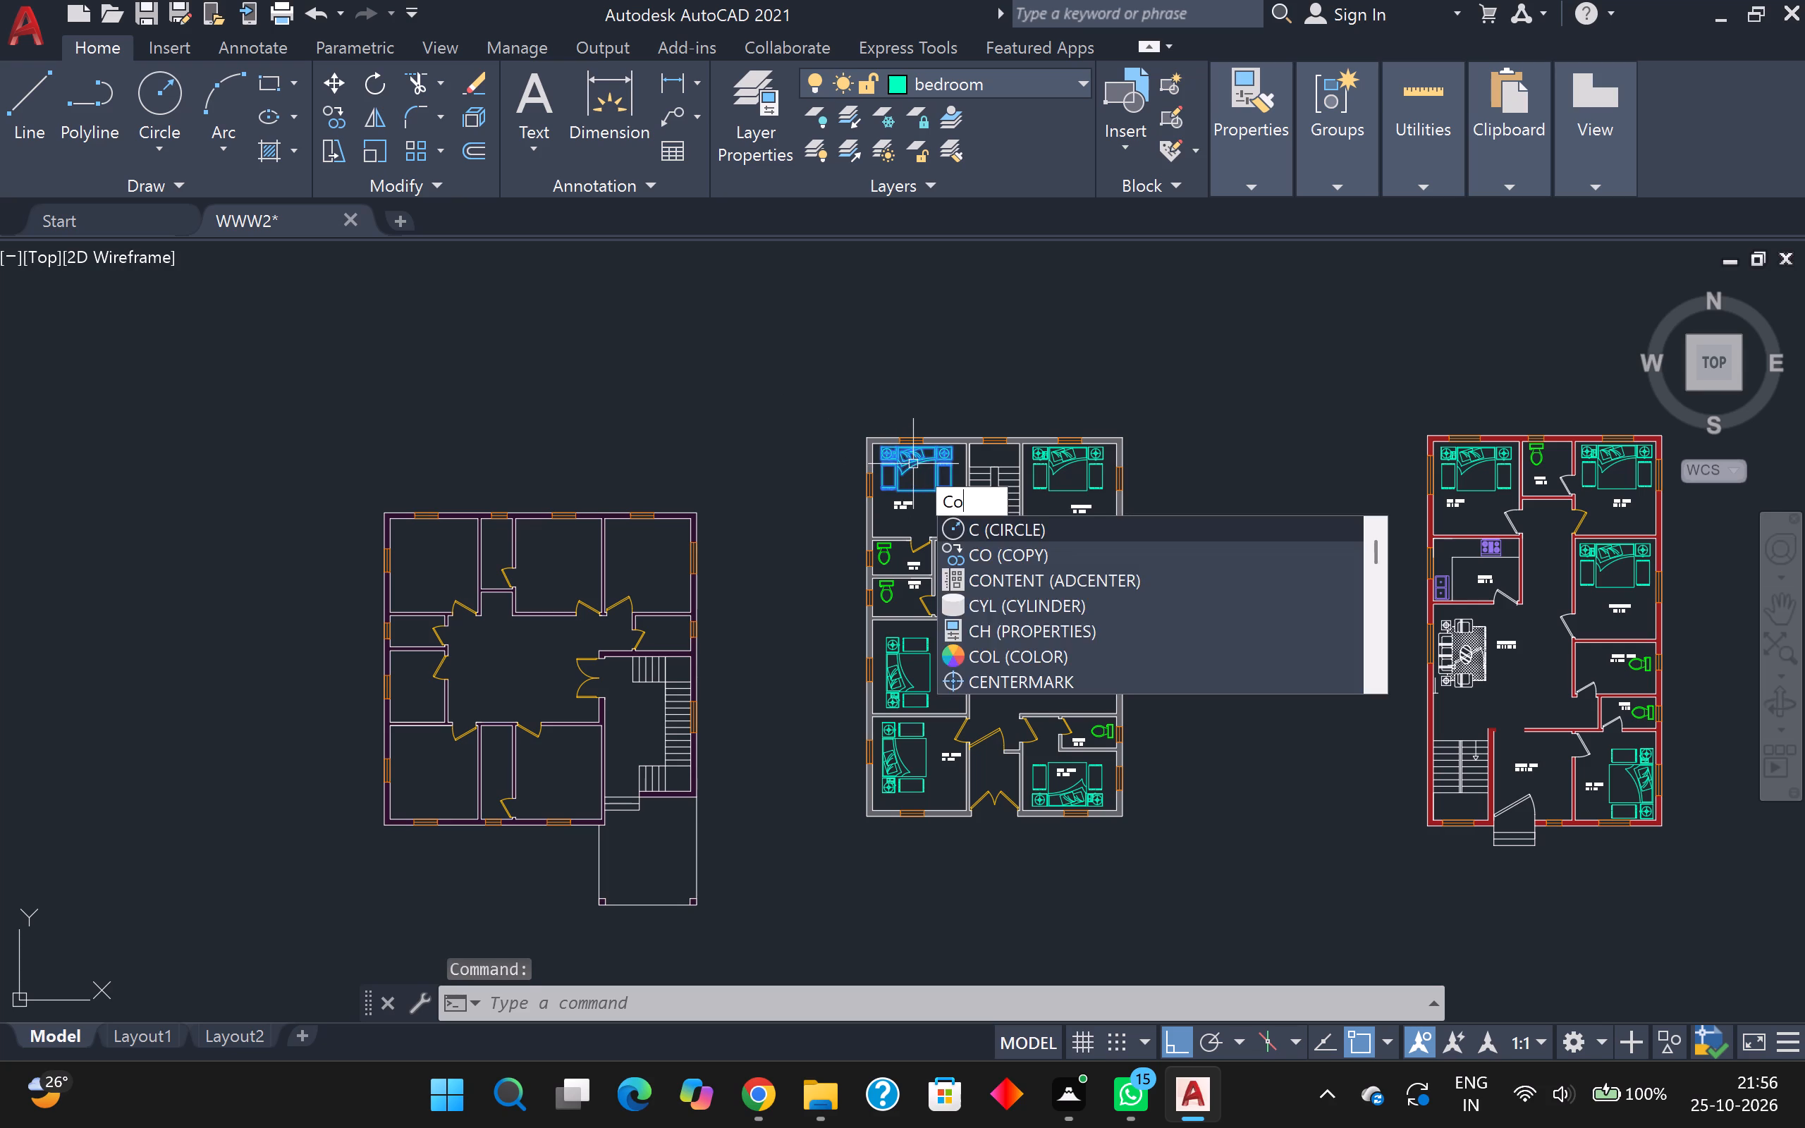
key(Return)
click(910, 464)
scroll(483, 609, up, 1)
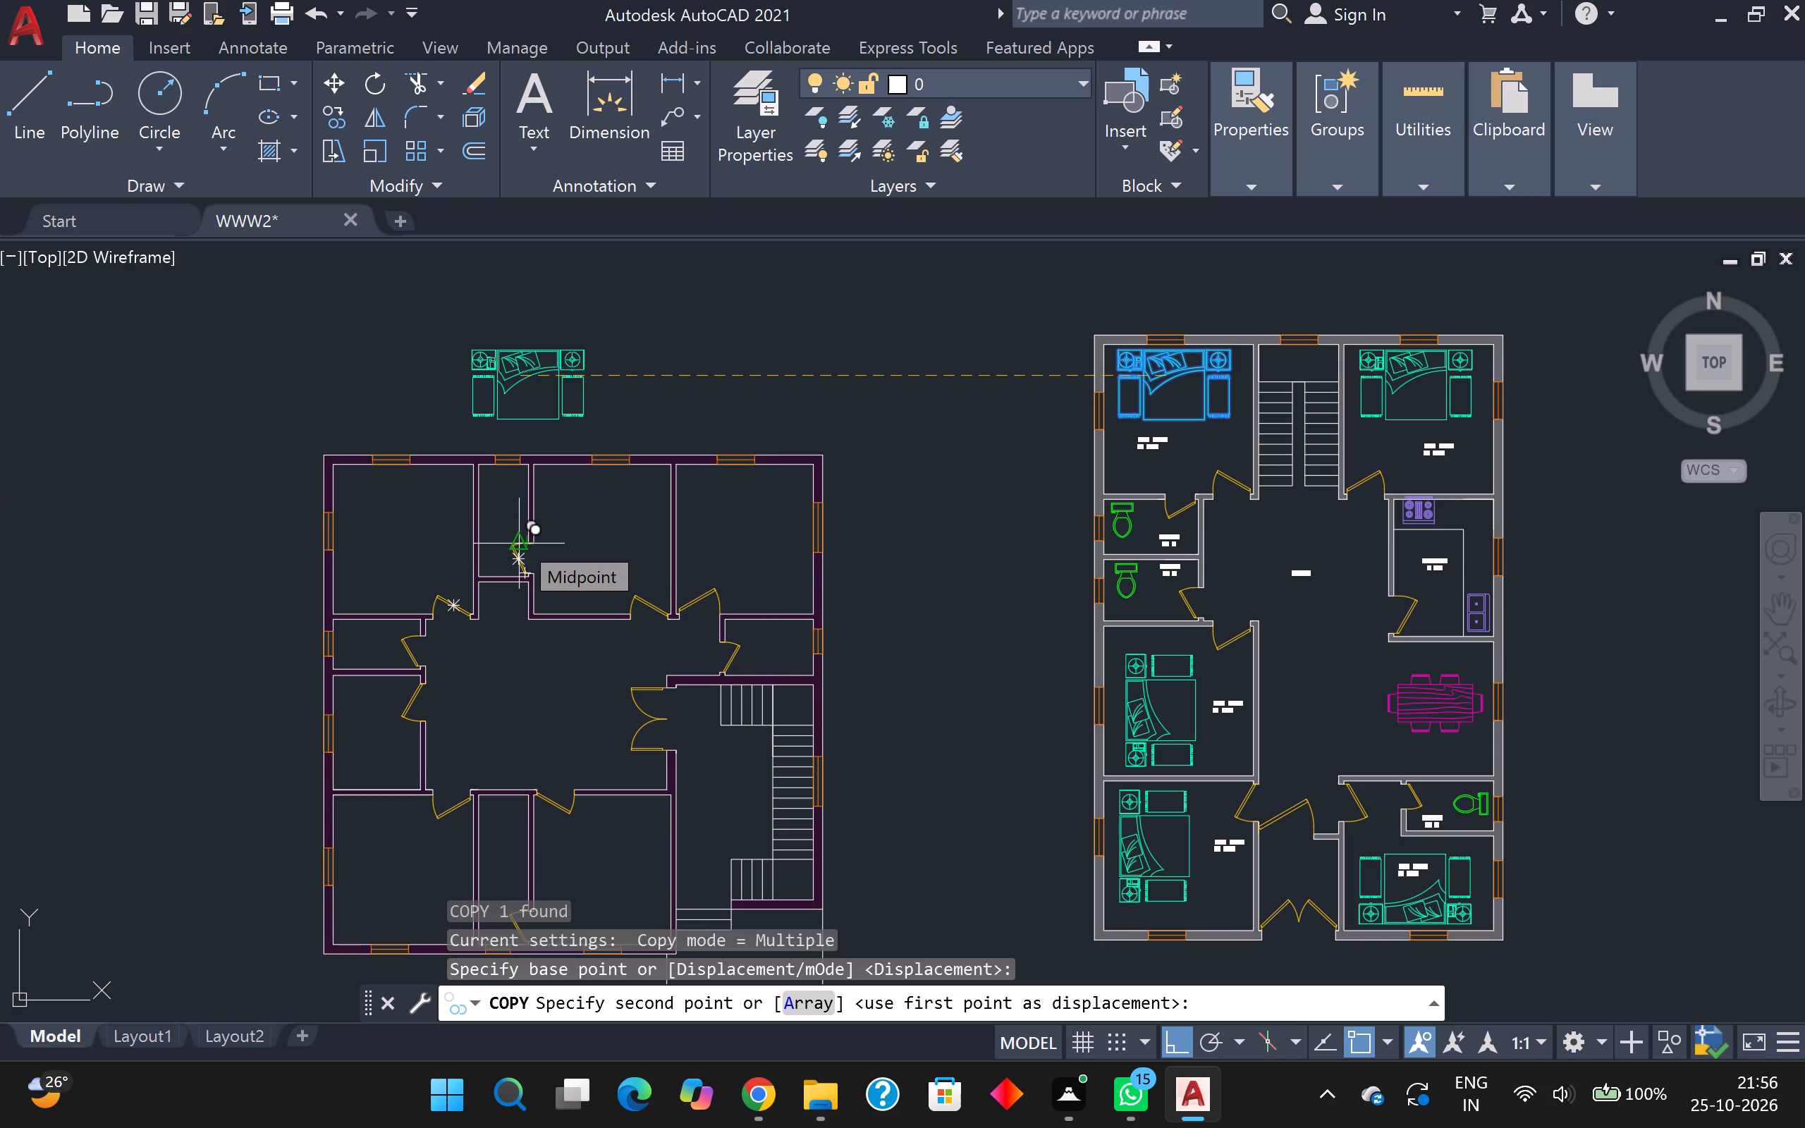
key(F8)
scroll(398, 531, up, 2)
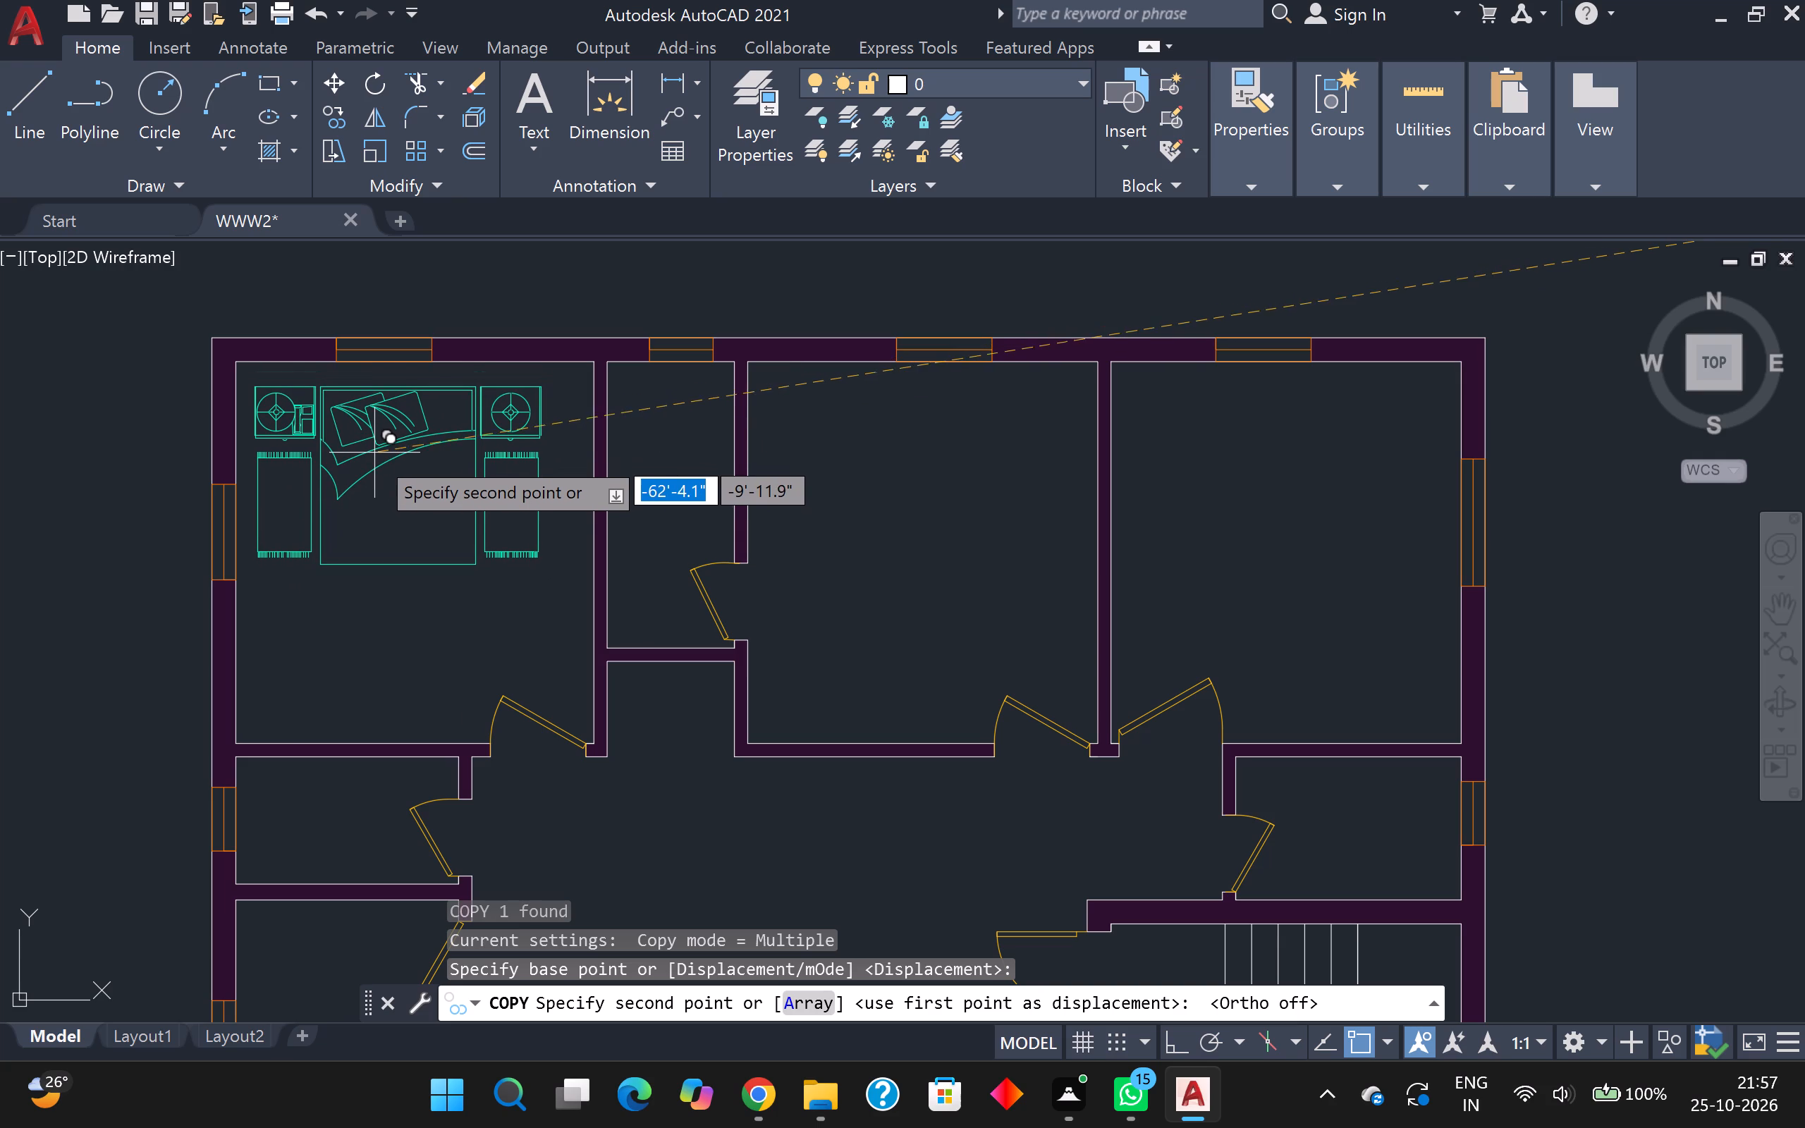
click(379, 446)
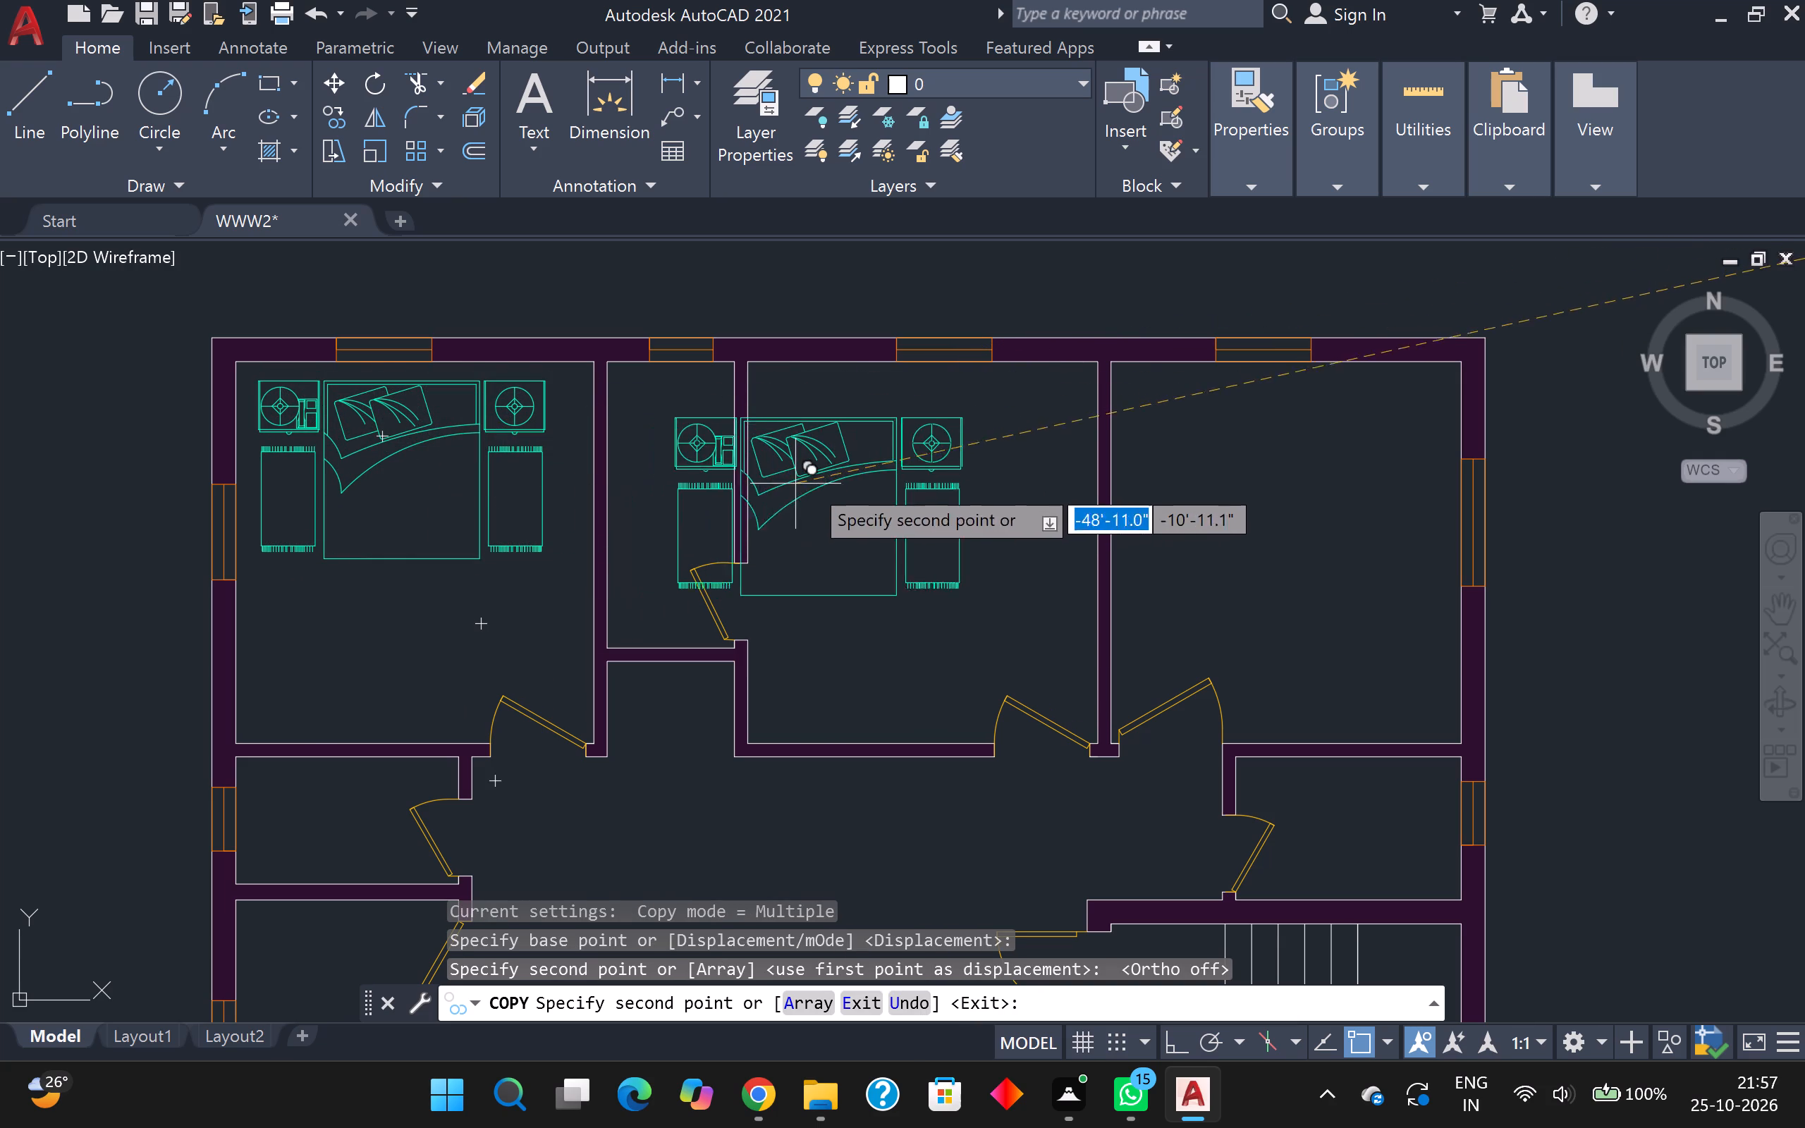
Place two more copies of the bed set against the north wall in the middle and northeast bedrooms, ending the copy.
middle_drag(876, 475, 713, 515)
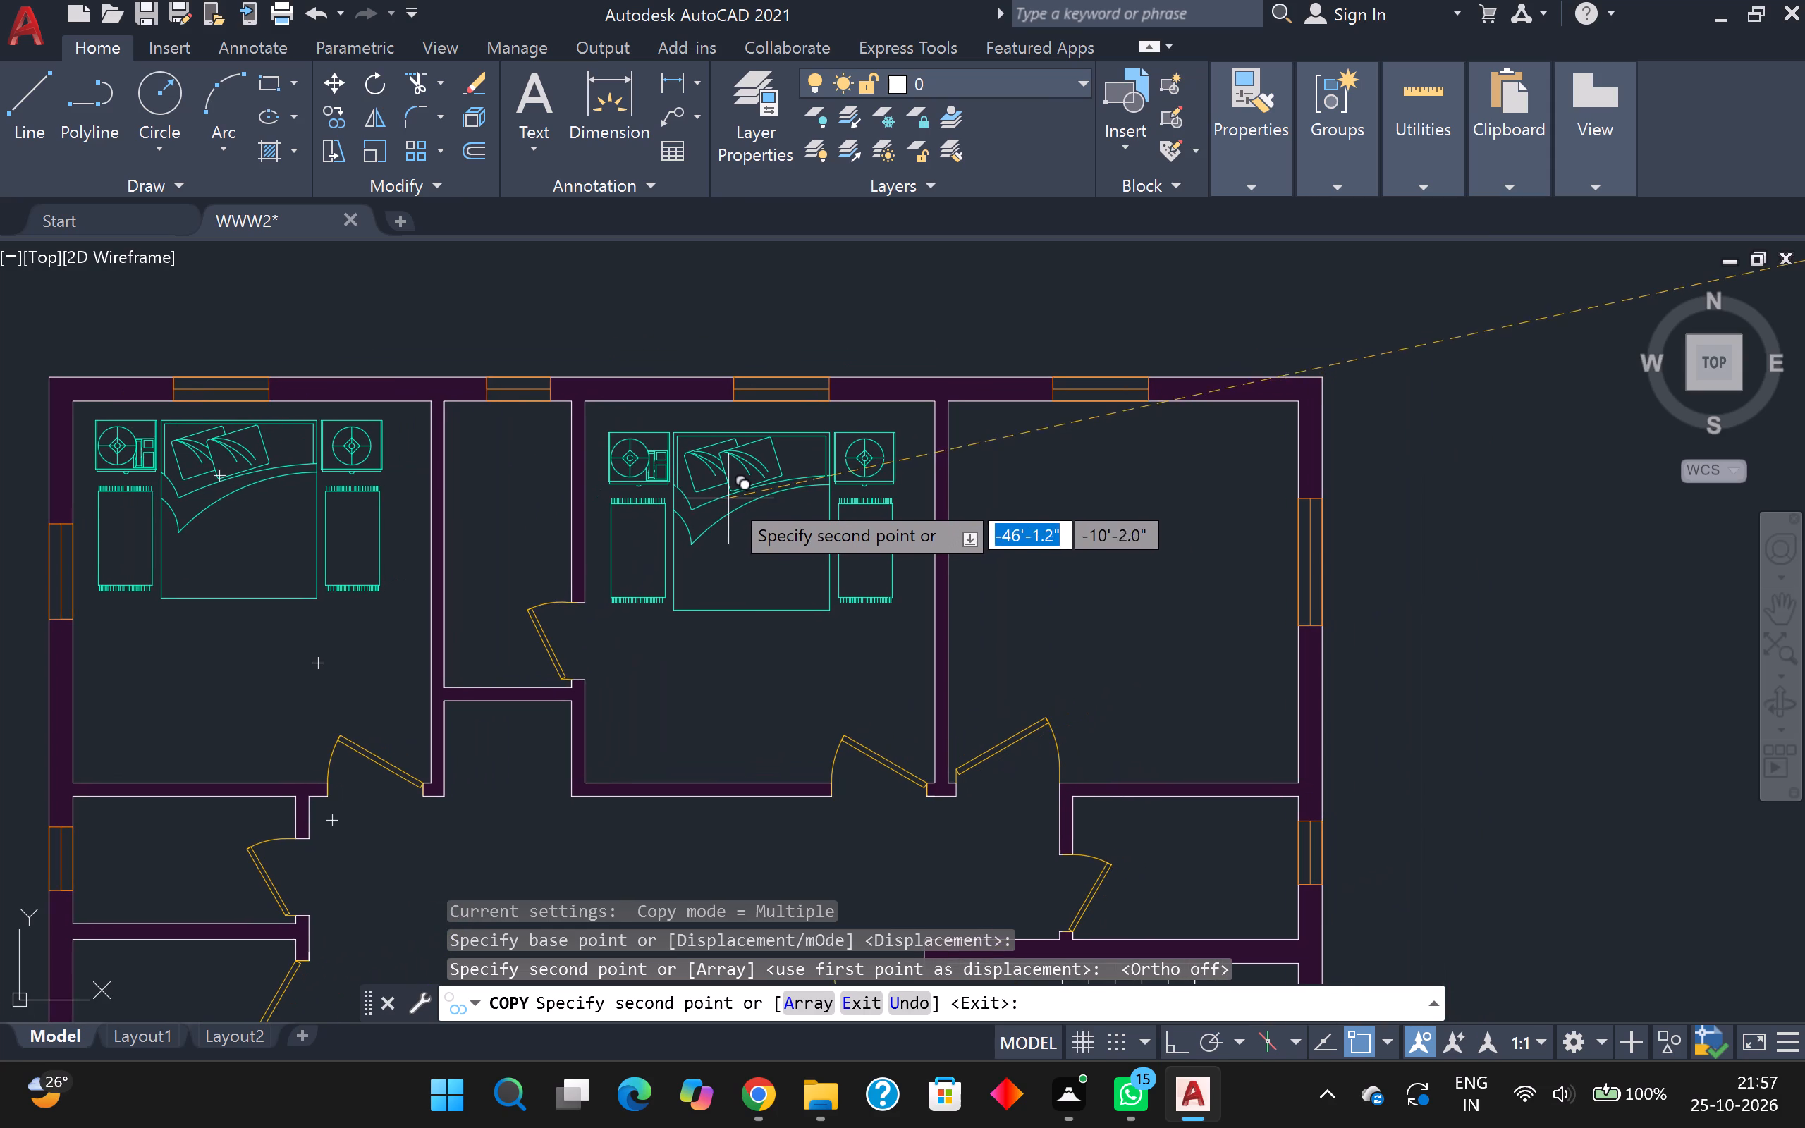
click(734, 482)
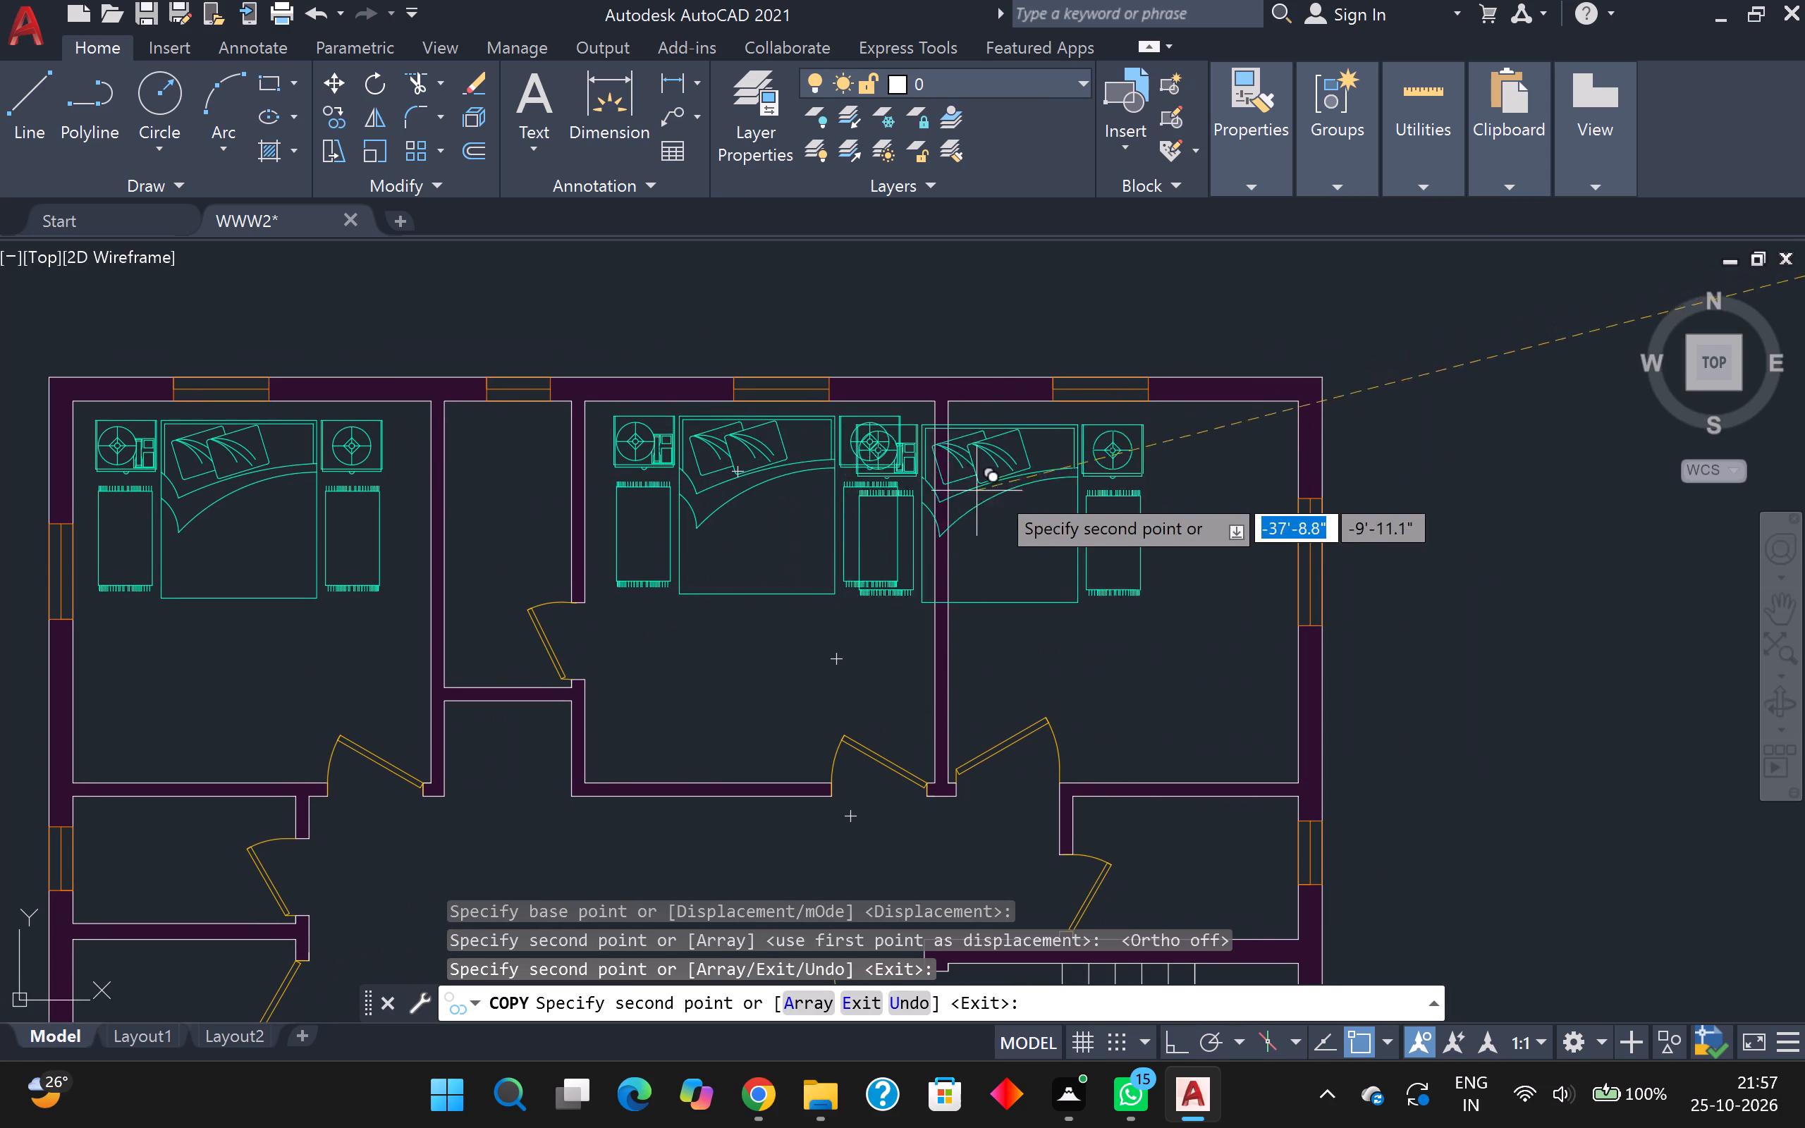
click(1103, 479)
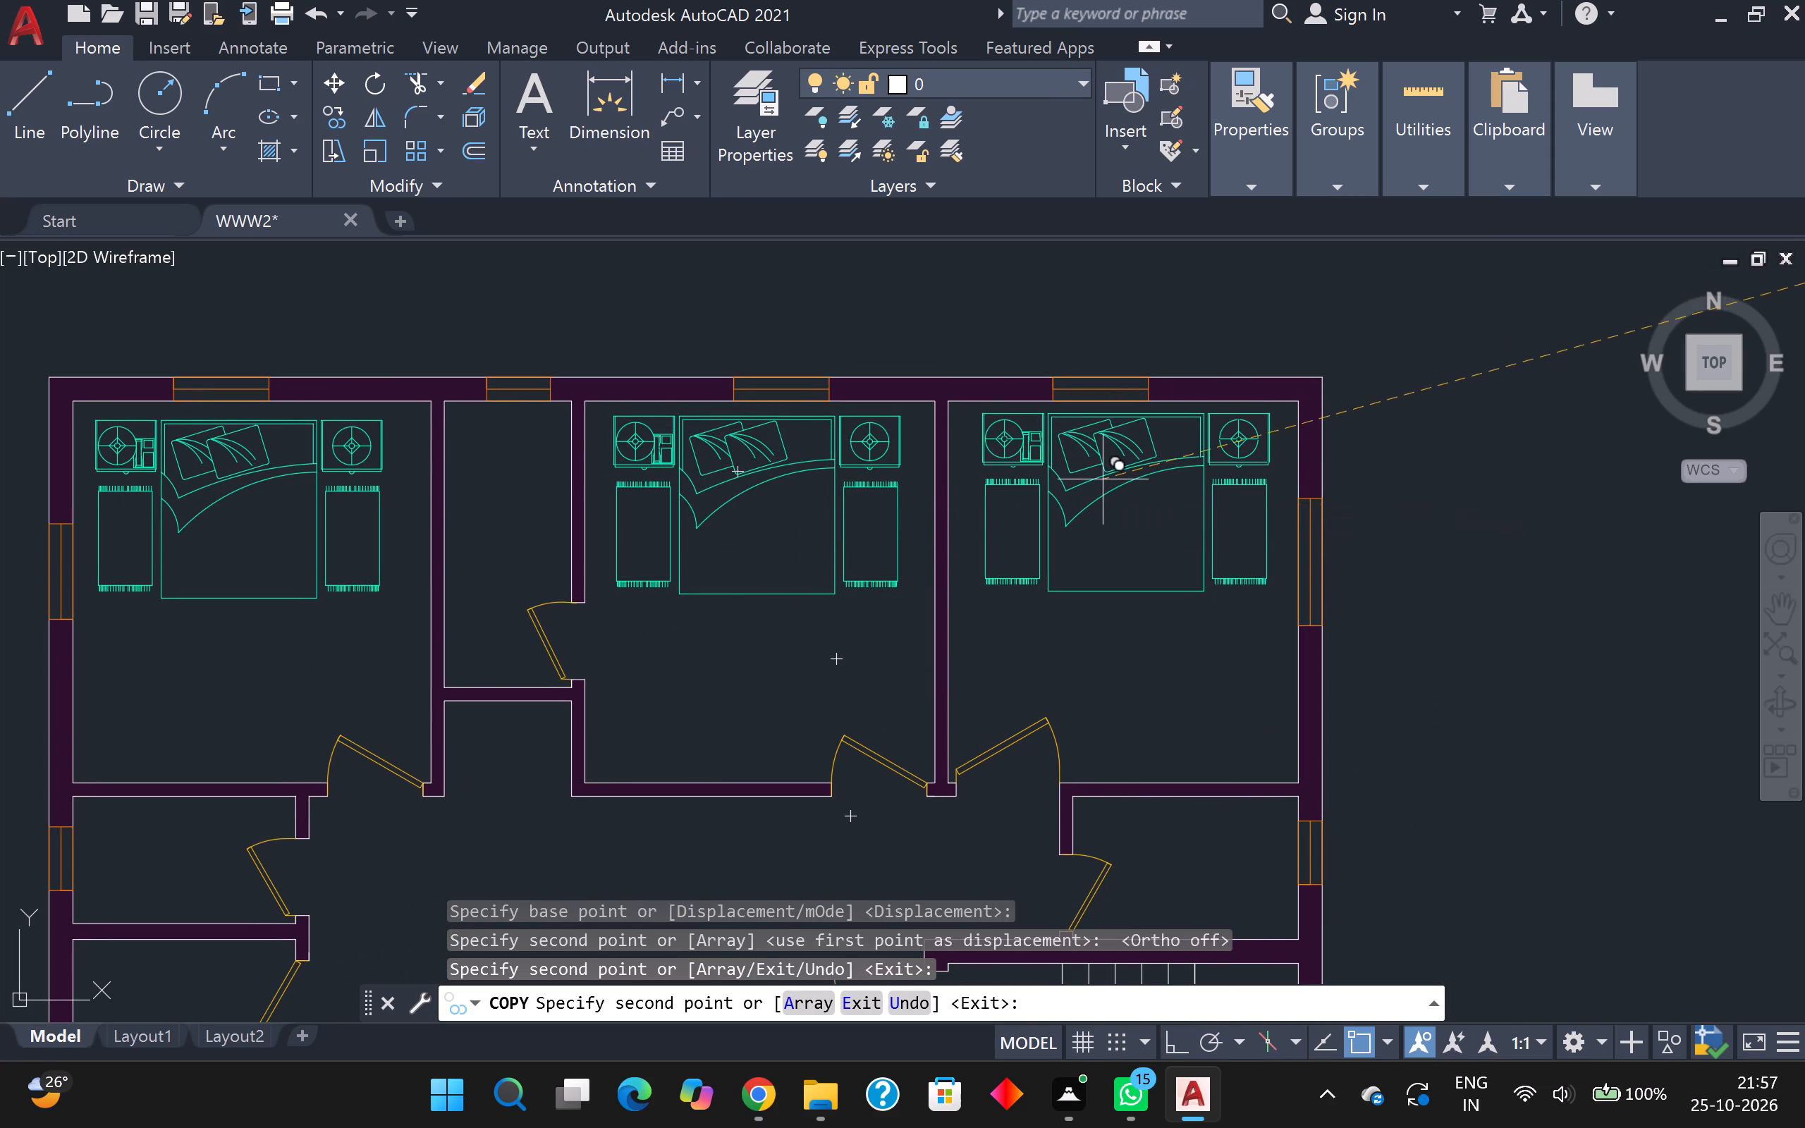
middle_drag(1097, 480, 1015, 268)
scroll(865, 455, down, 2)
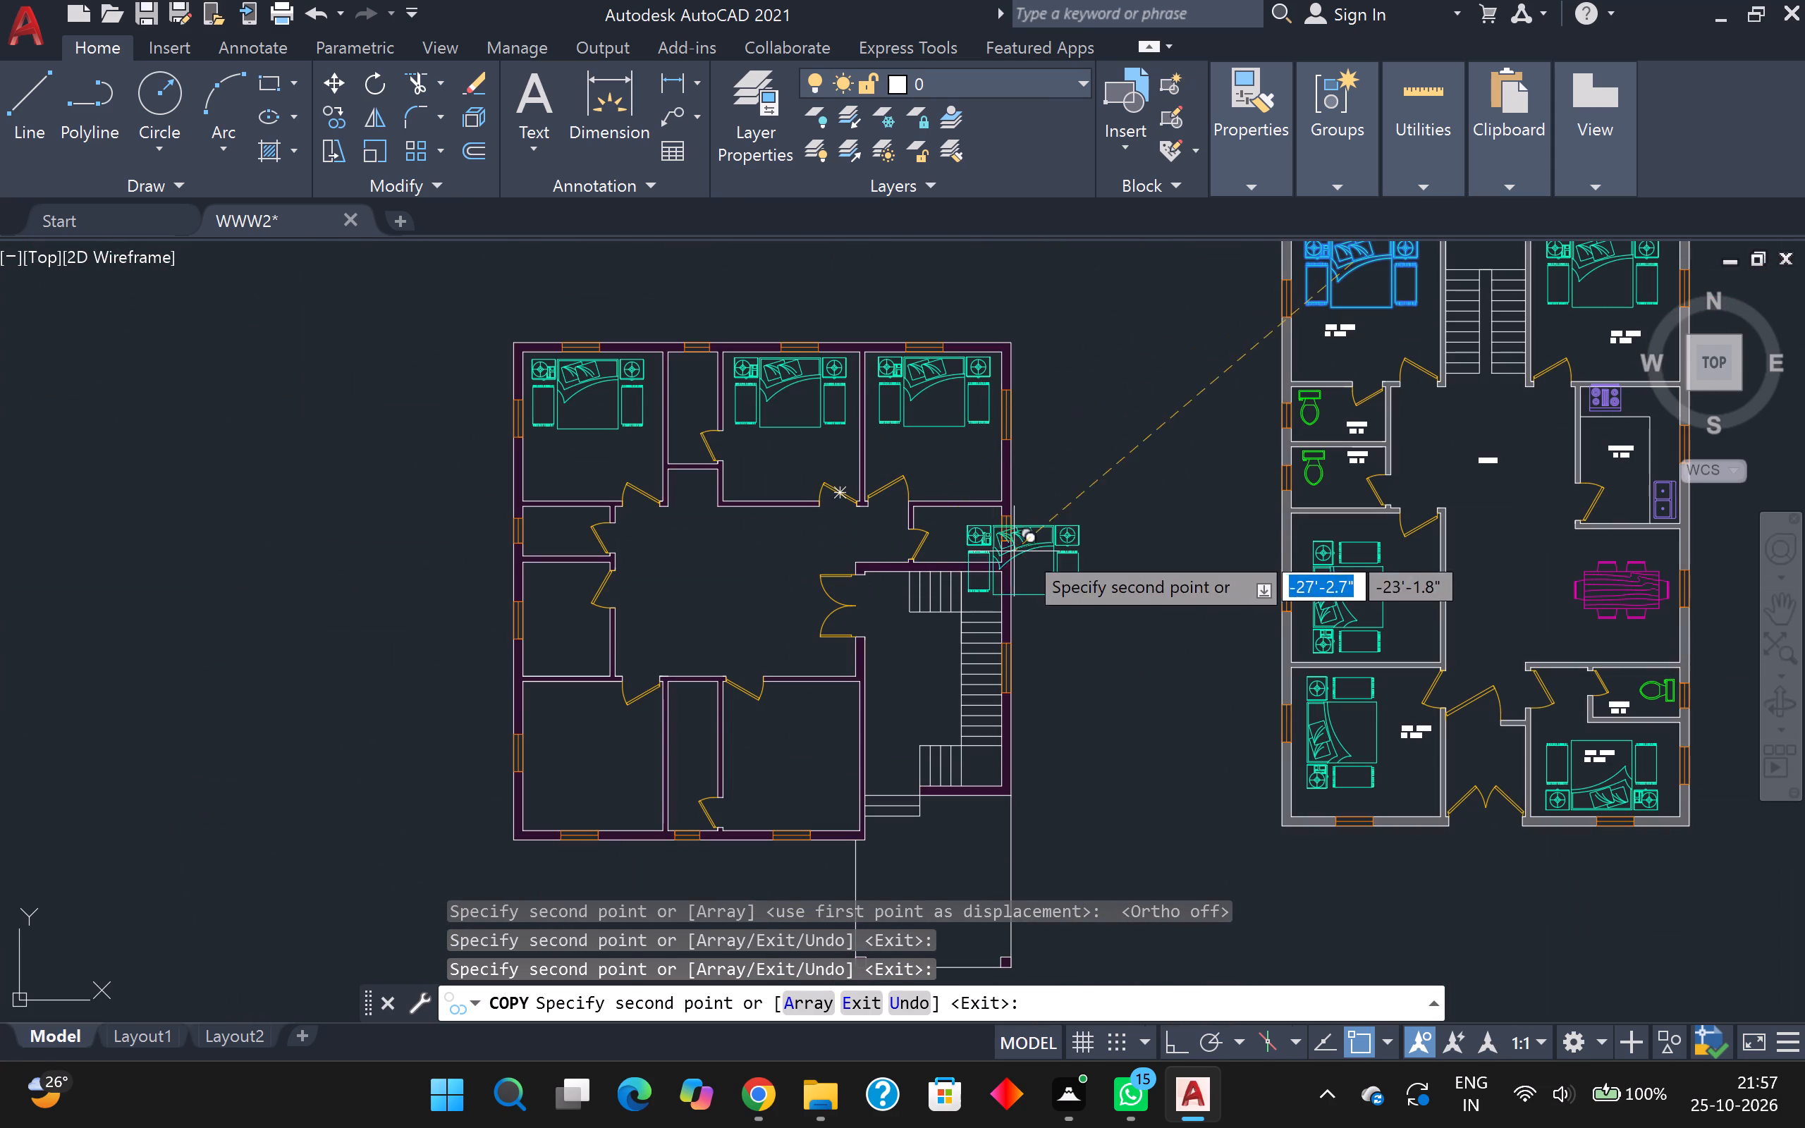
key(Escape)
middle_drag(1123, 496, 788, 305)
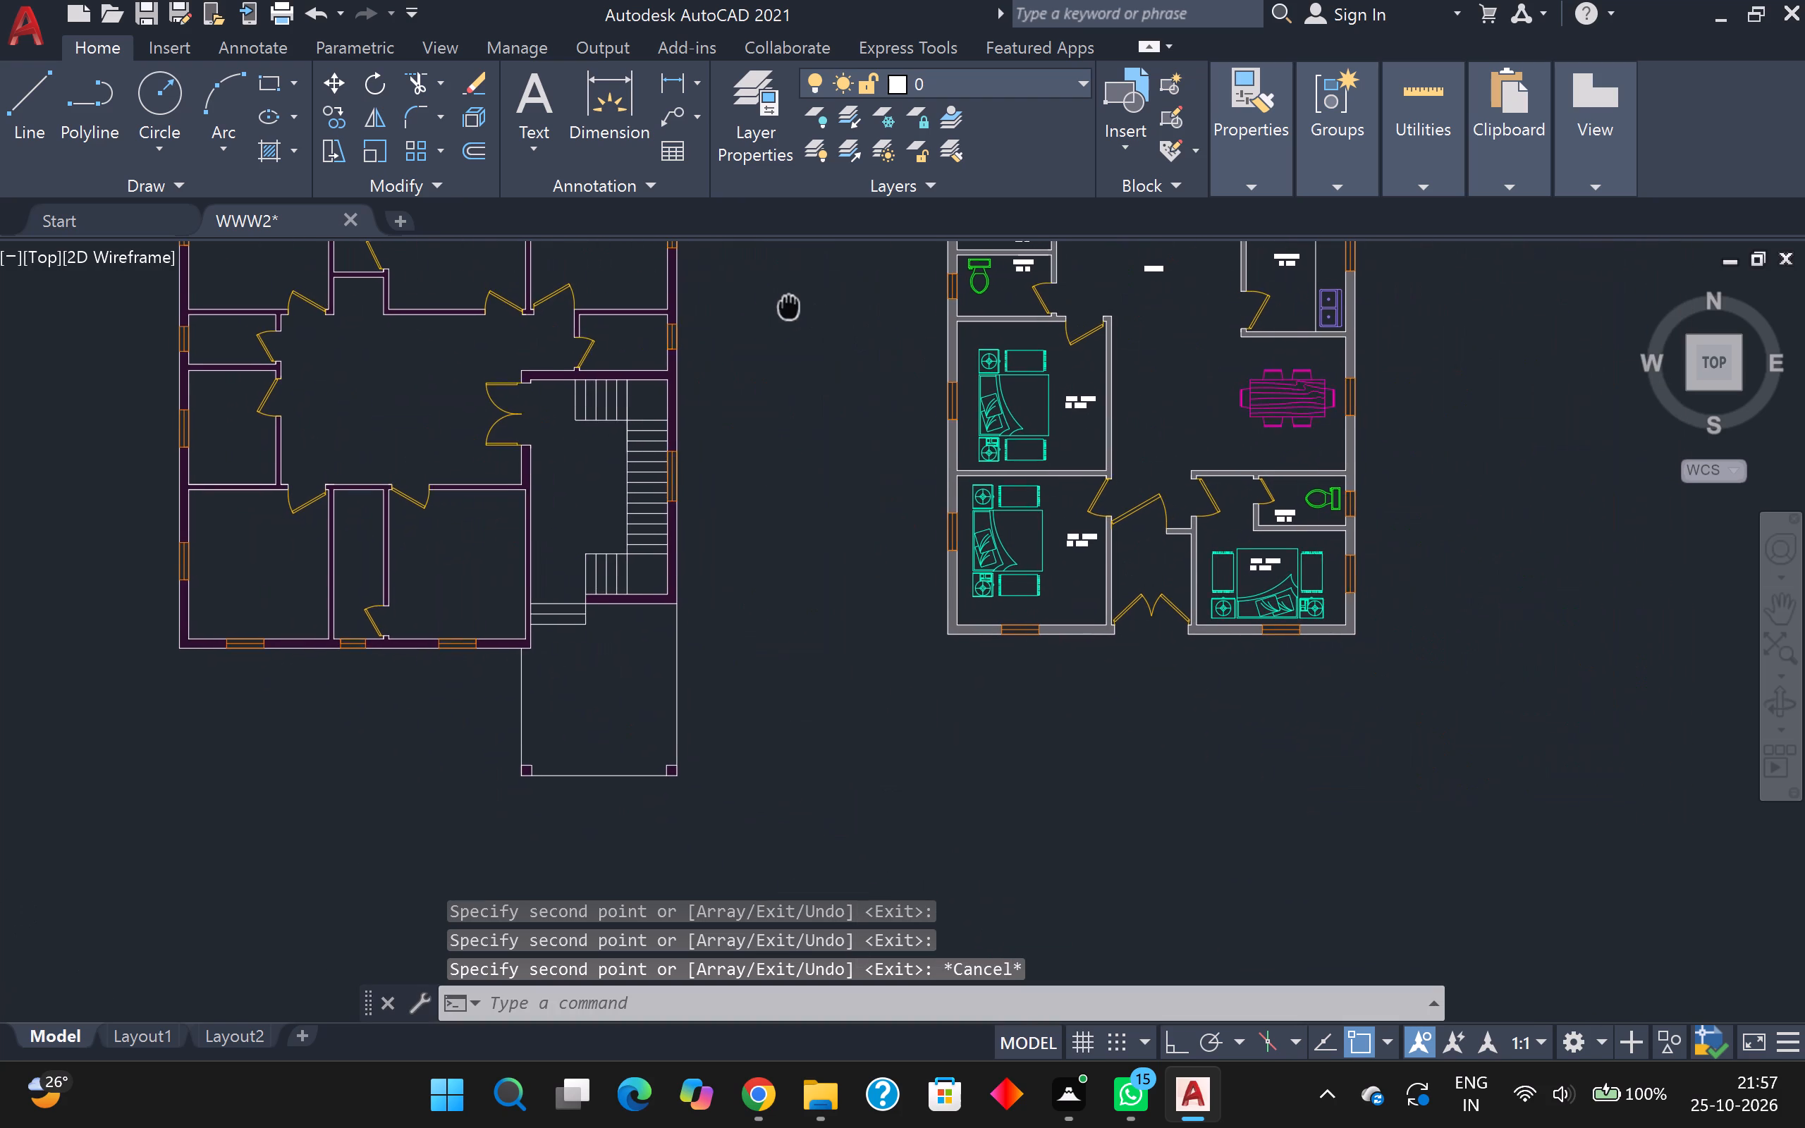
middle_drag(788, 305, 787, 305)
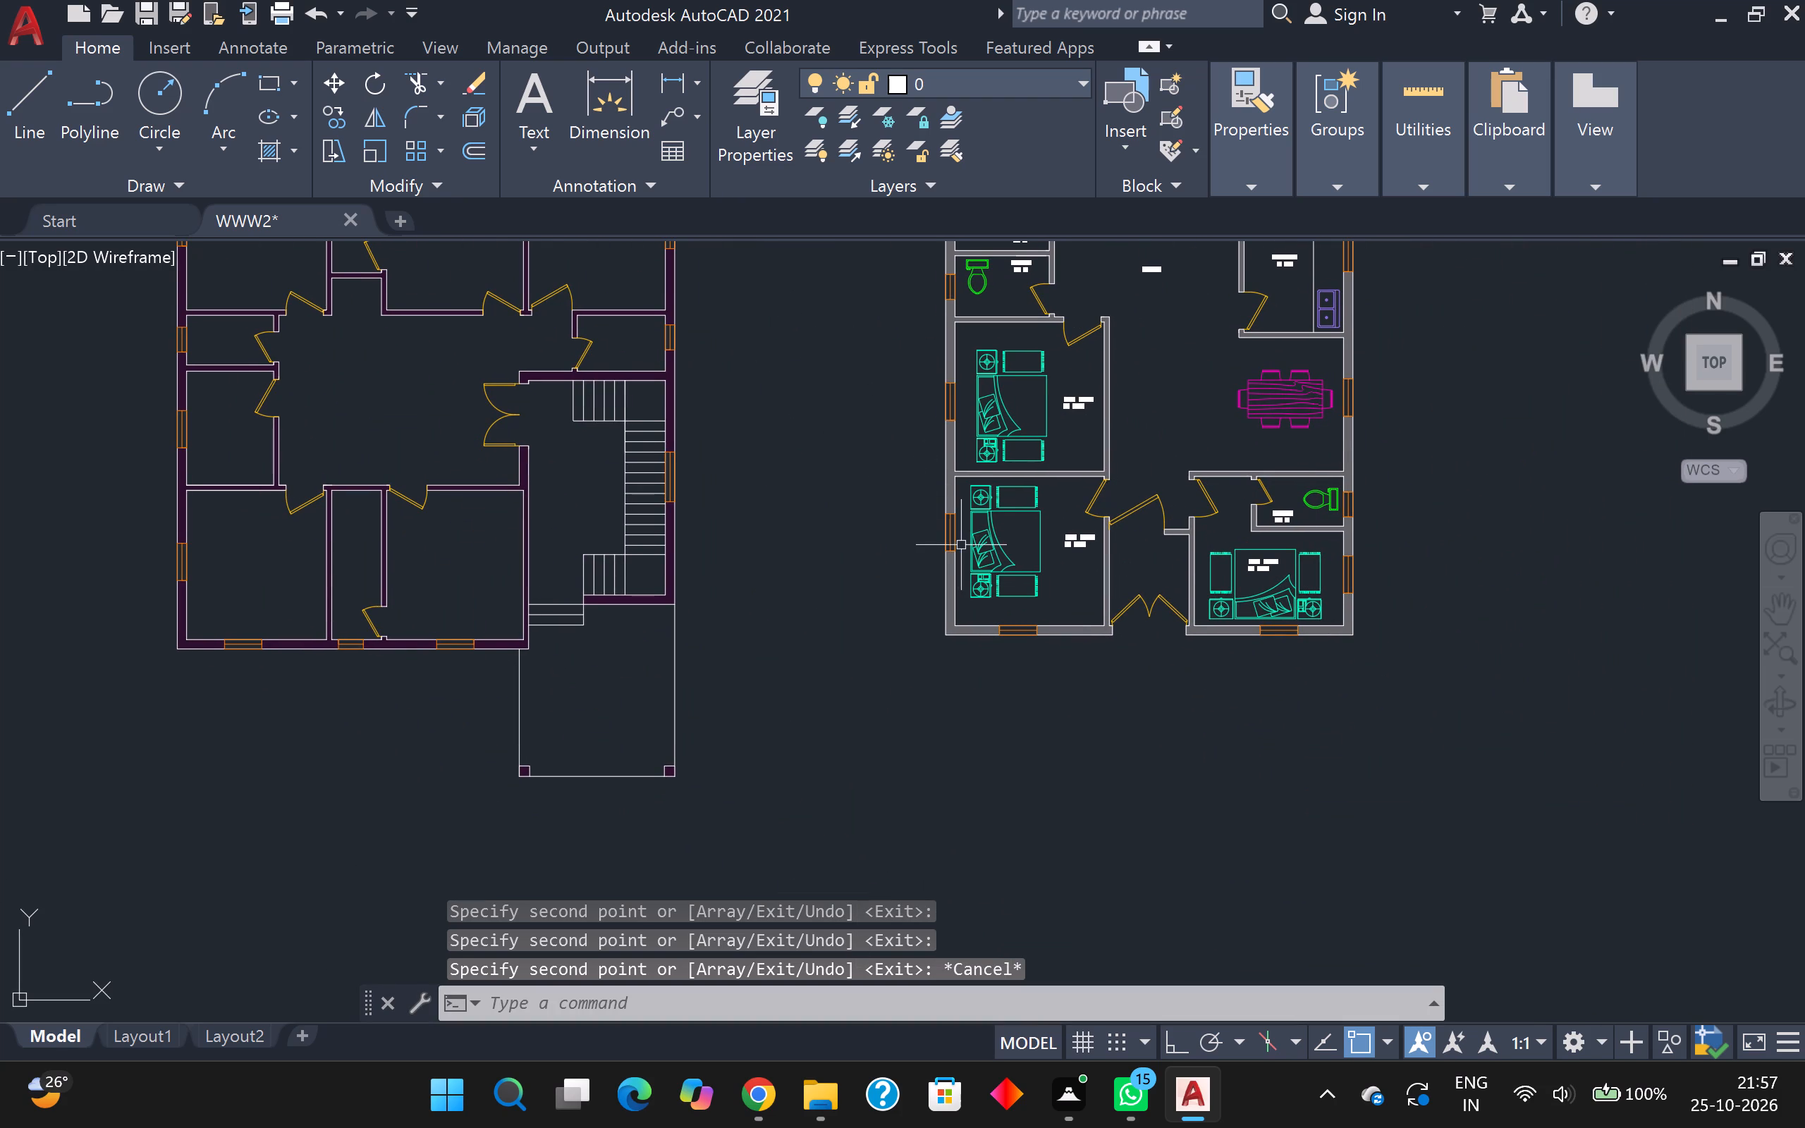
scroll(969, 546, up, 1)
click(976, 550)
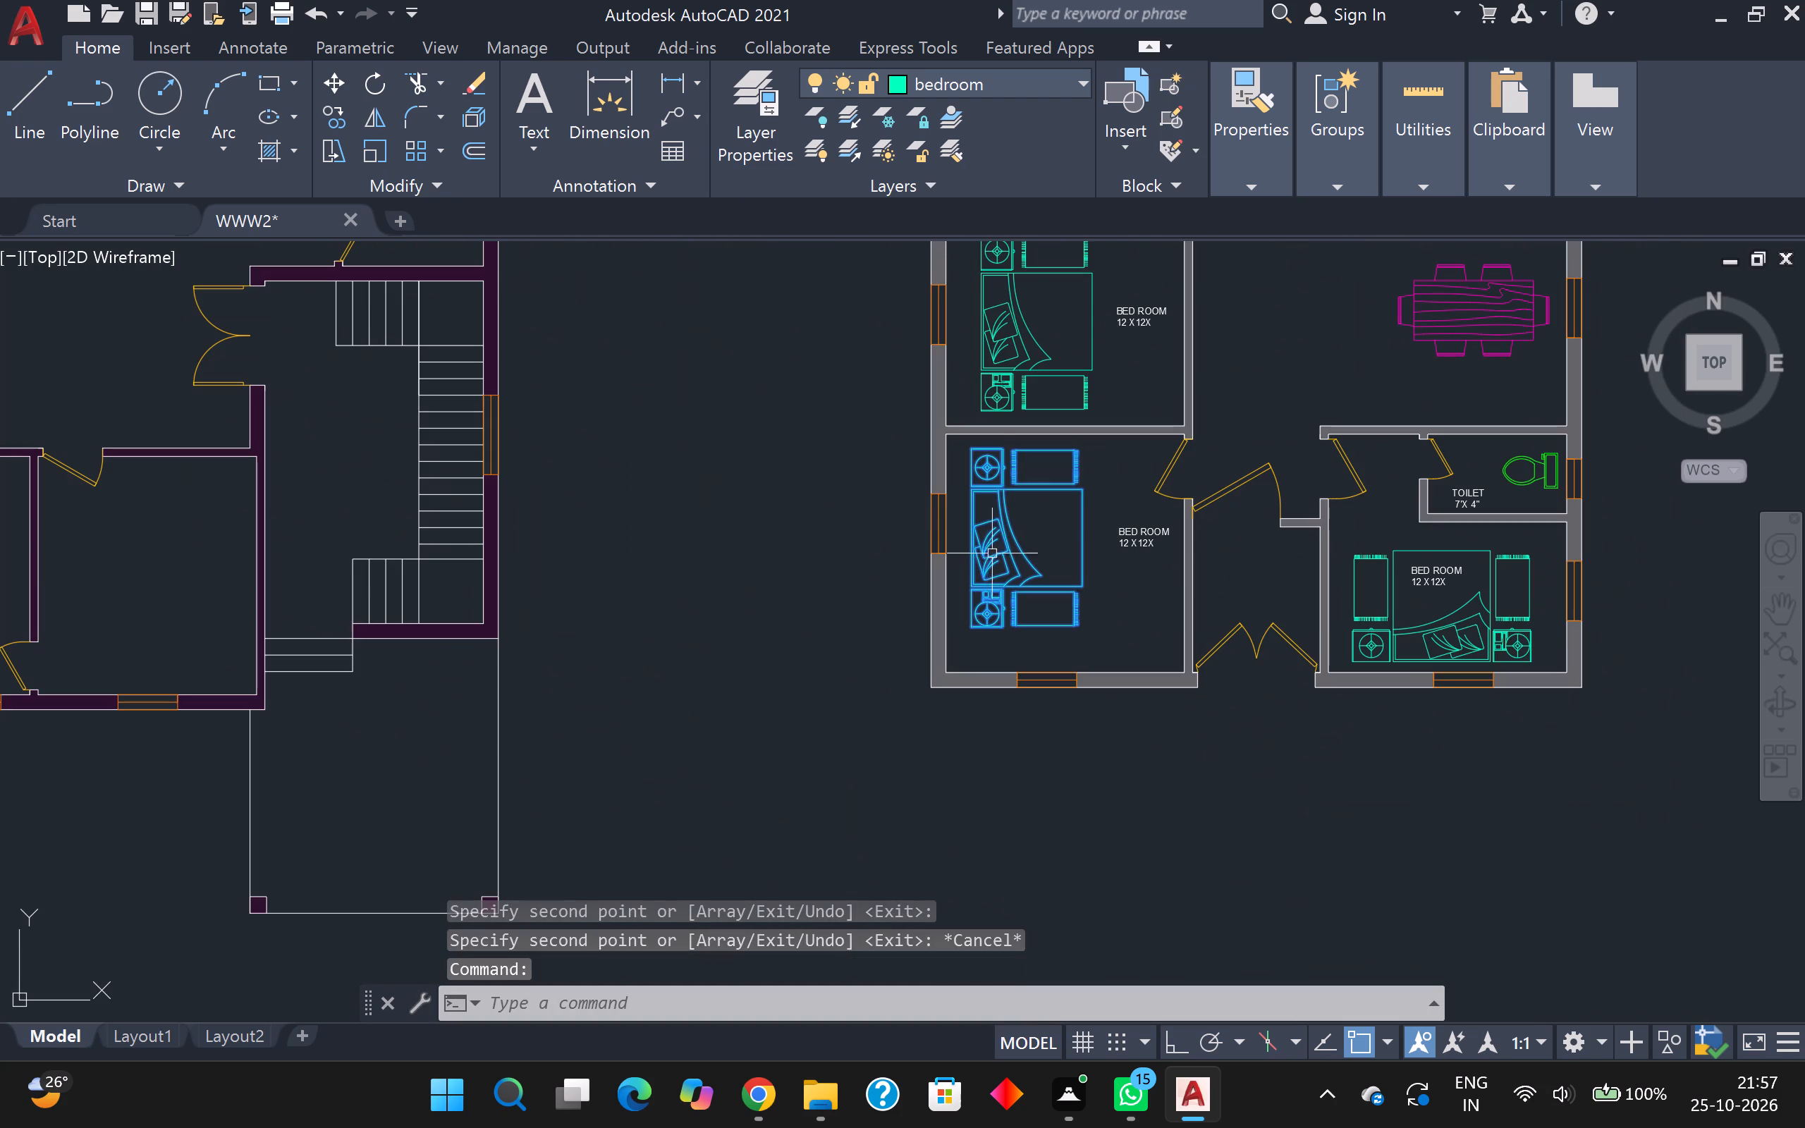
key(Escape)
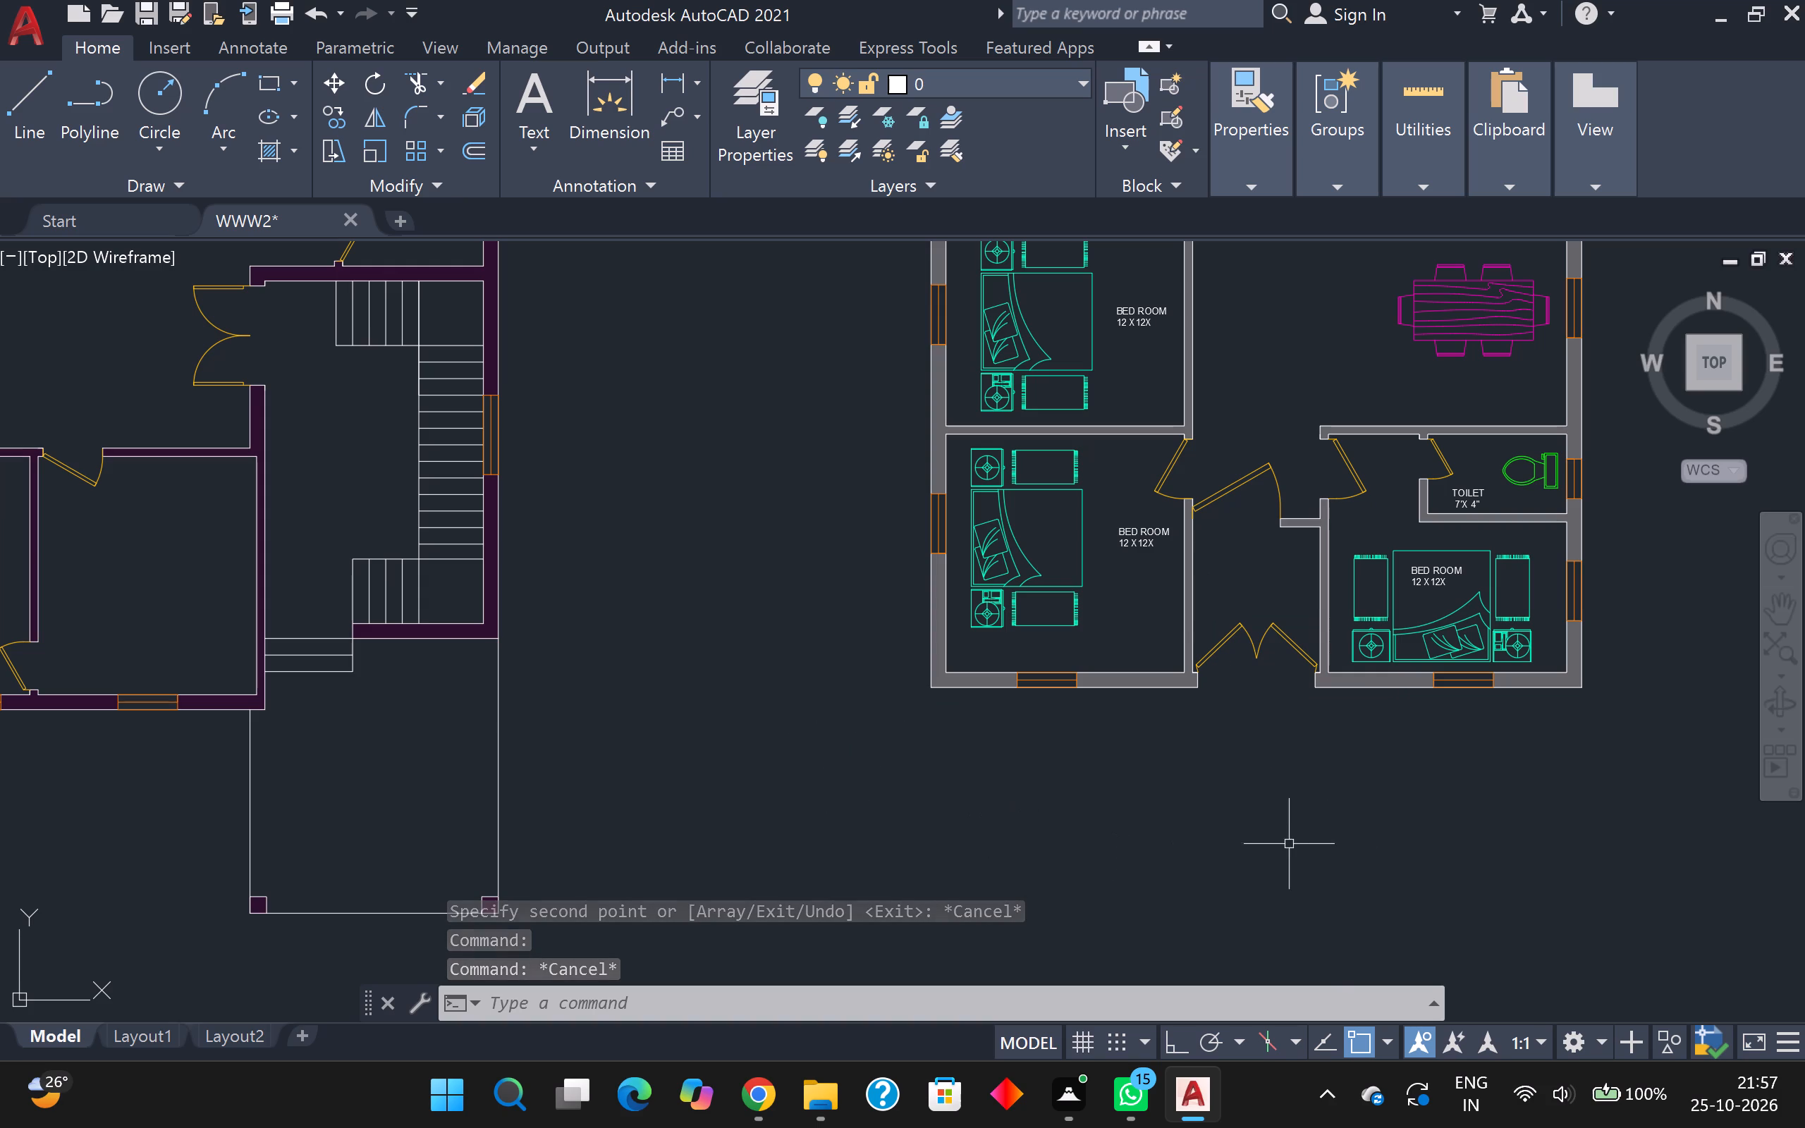
Copy the bed set from the grey plan's southeast bedroom to the south wall of the purple plan's bedroom beside the stairs.
click(1503, 618)
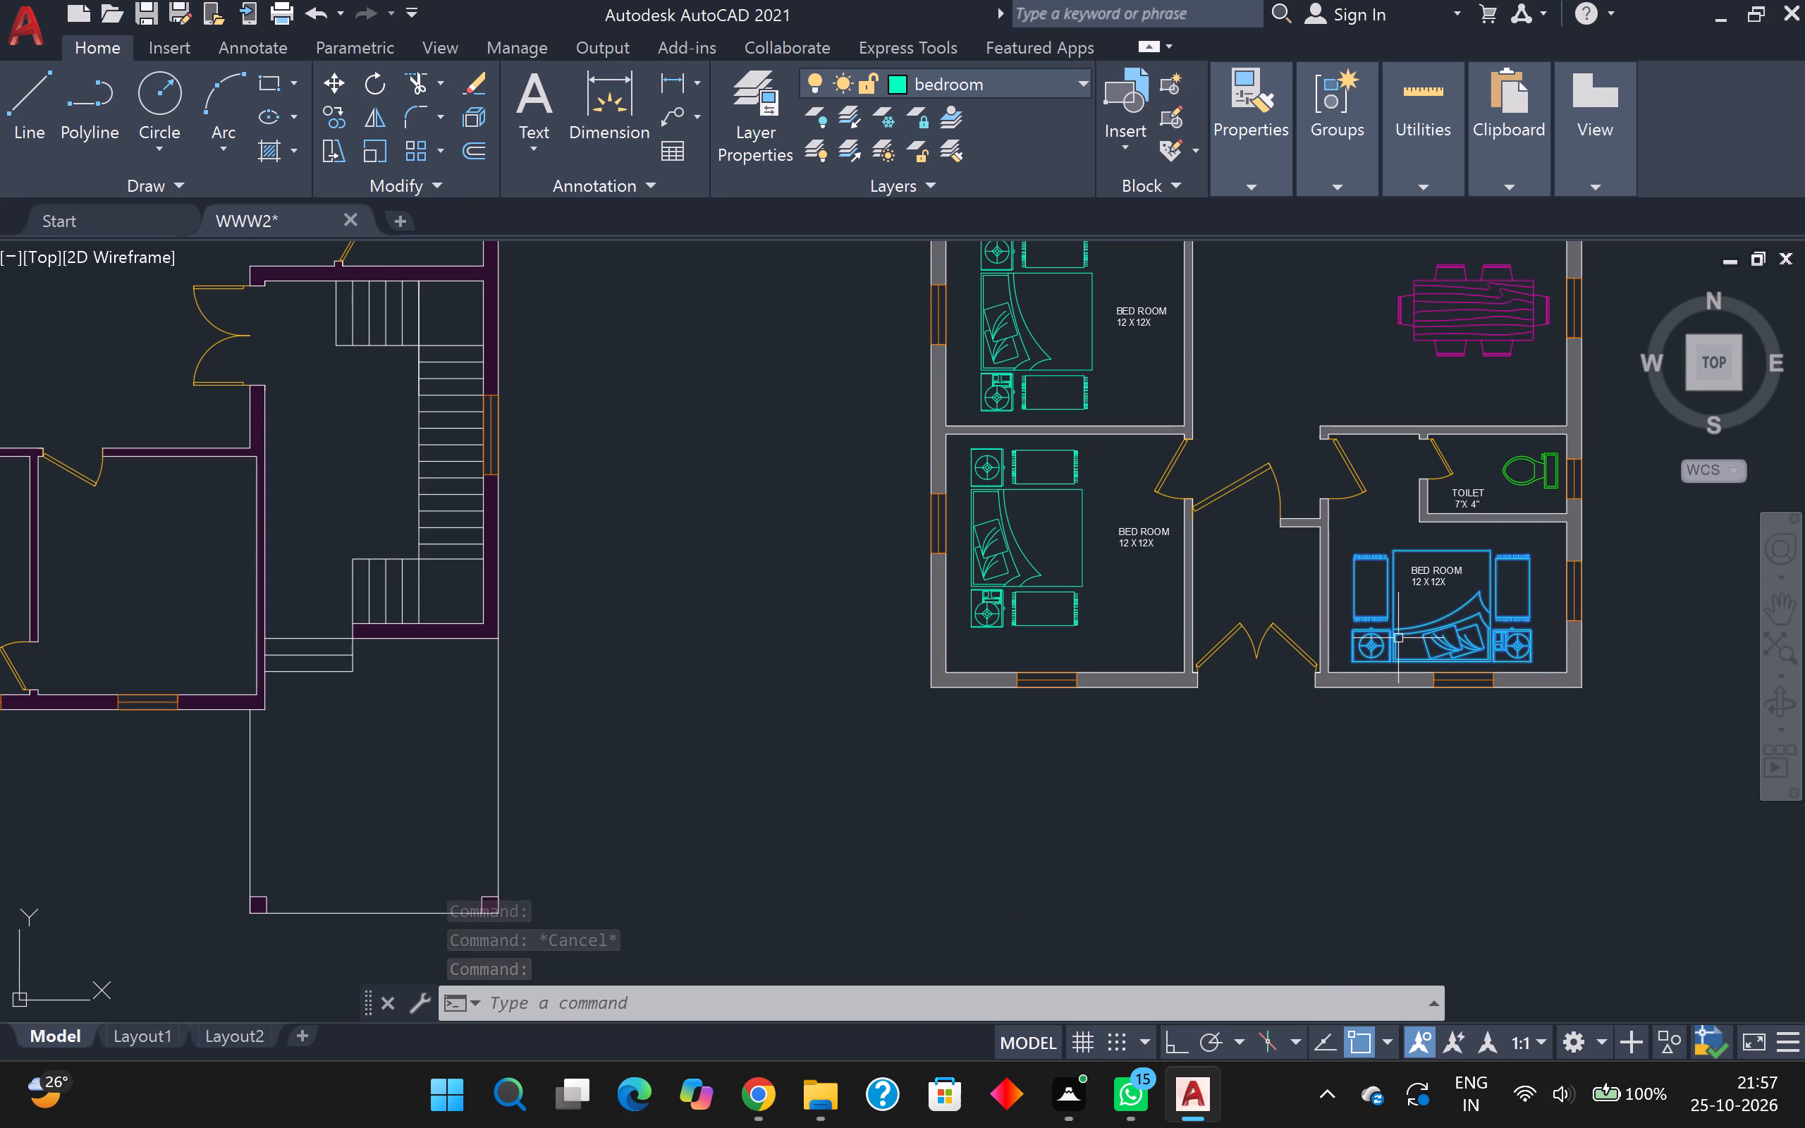
key(c)
key(o)
key(Return)
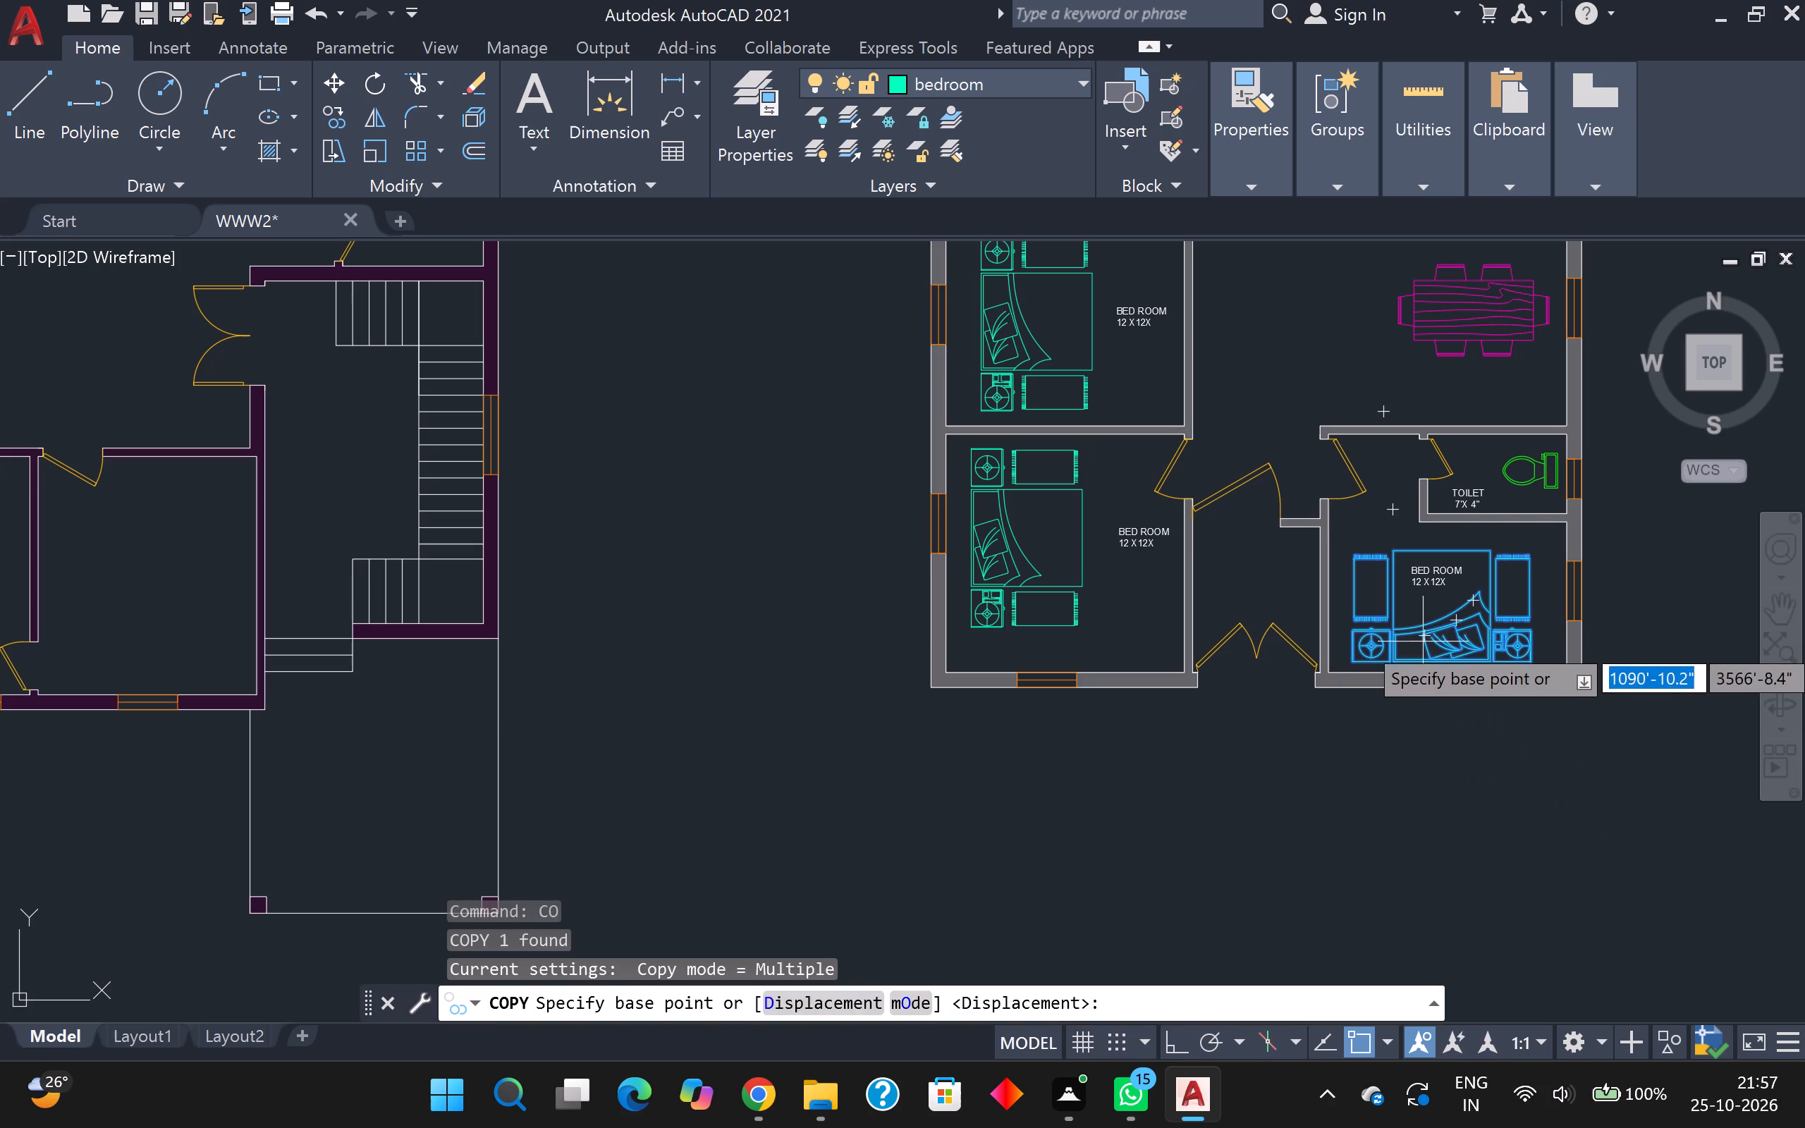
click(1439, 626)
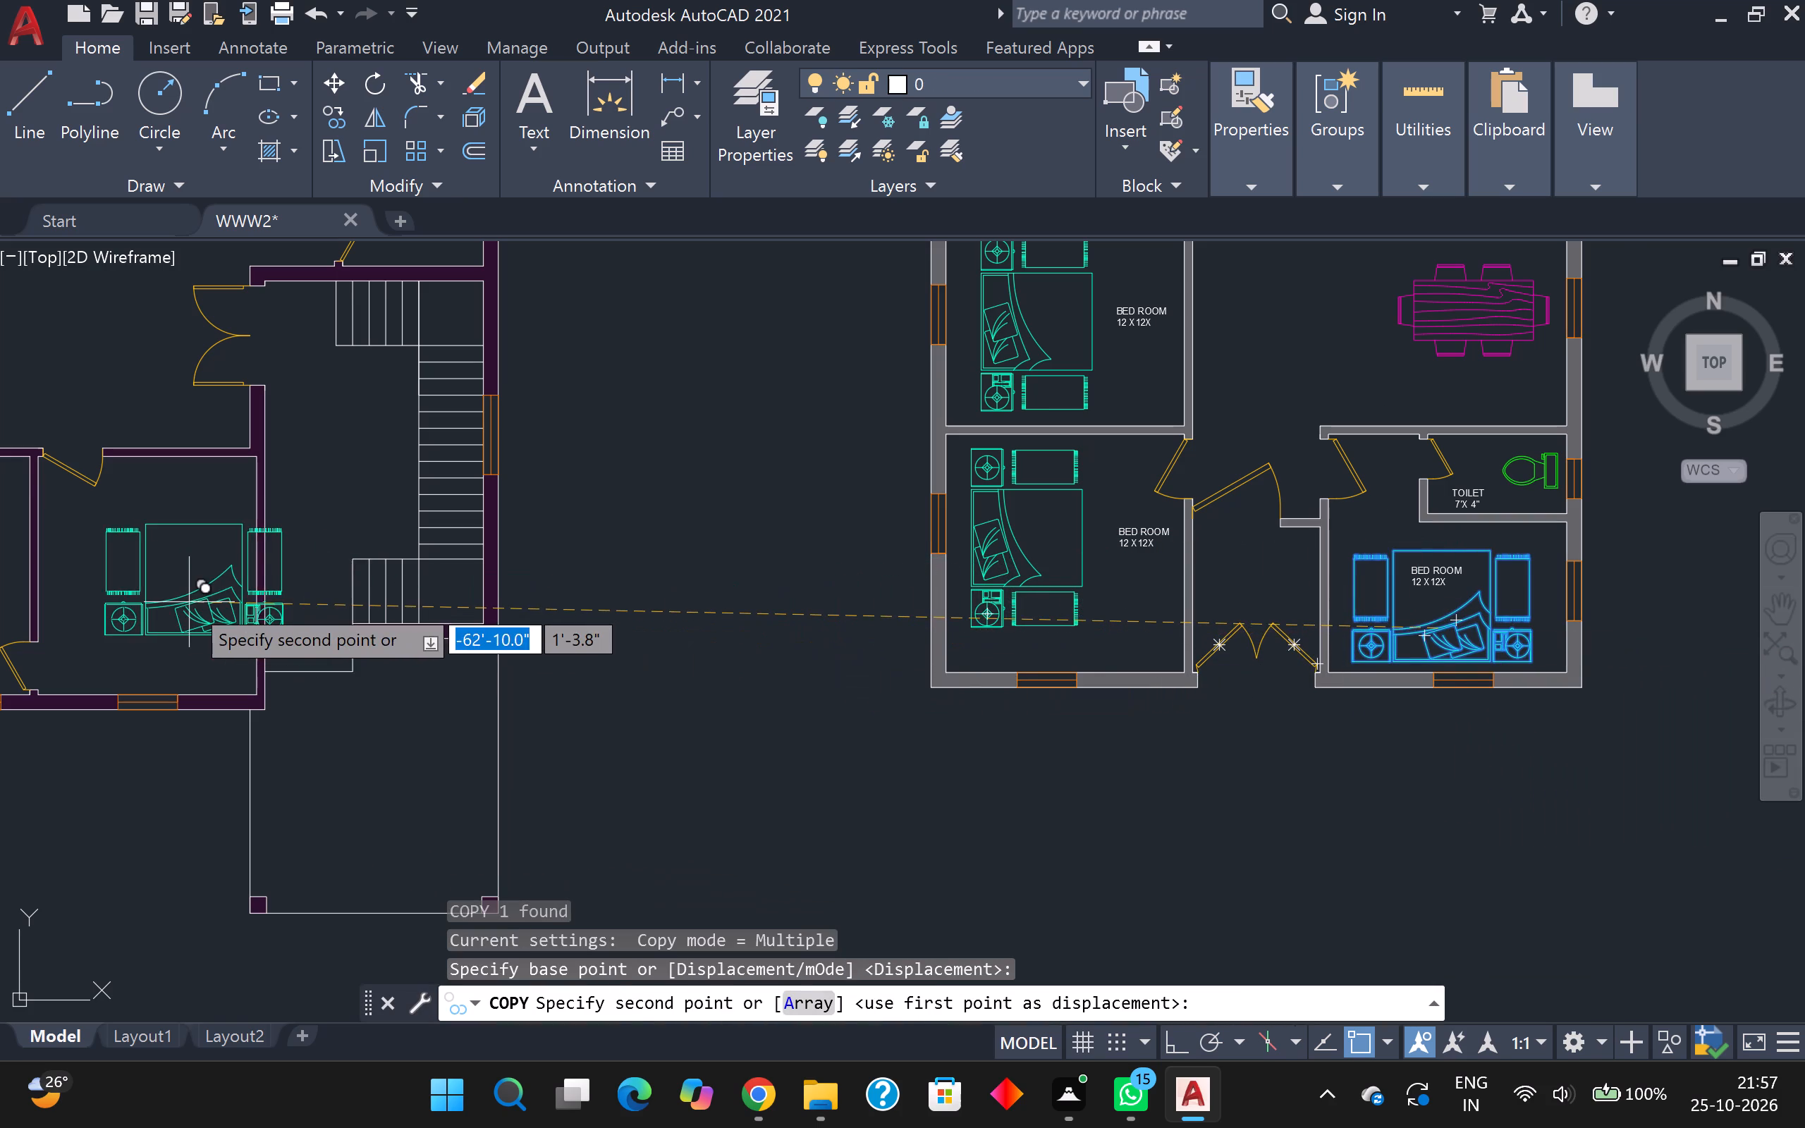
scroll(189, 602, up, 2)
middle_drag(189, 602, 749, 701)
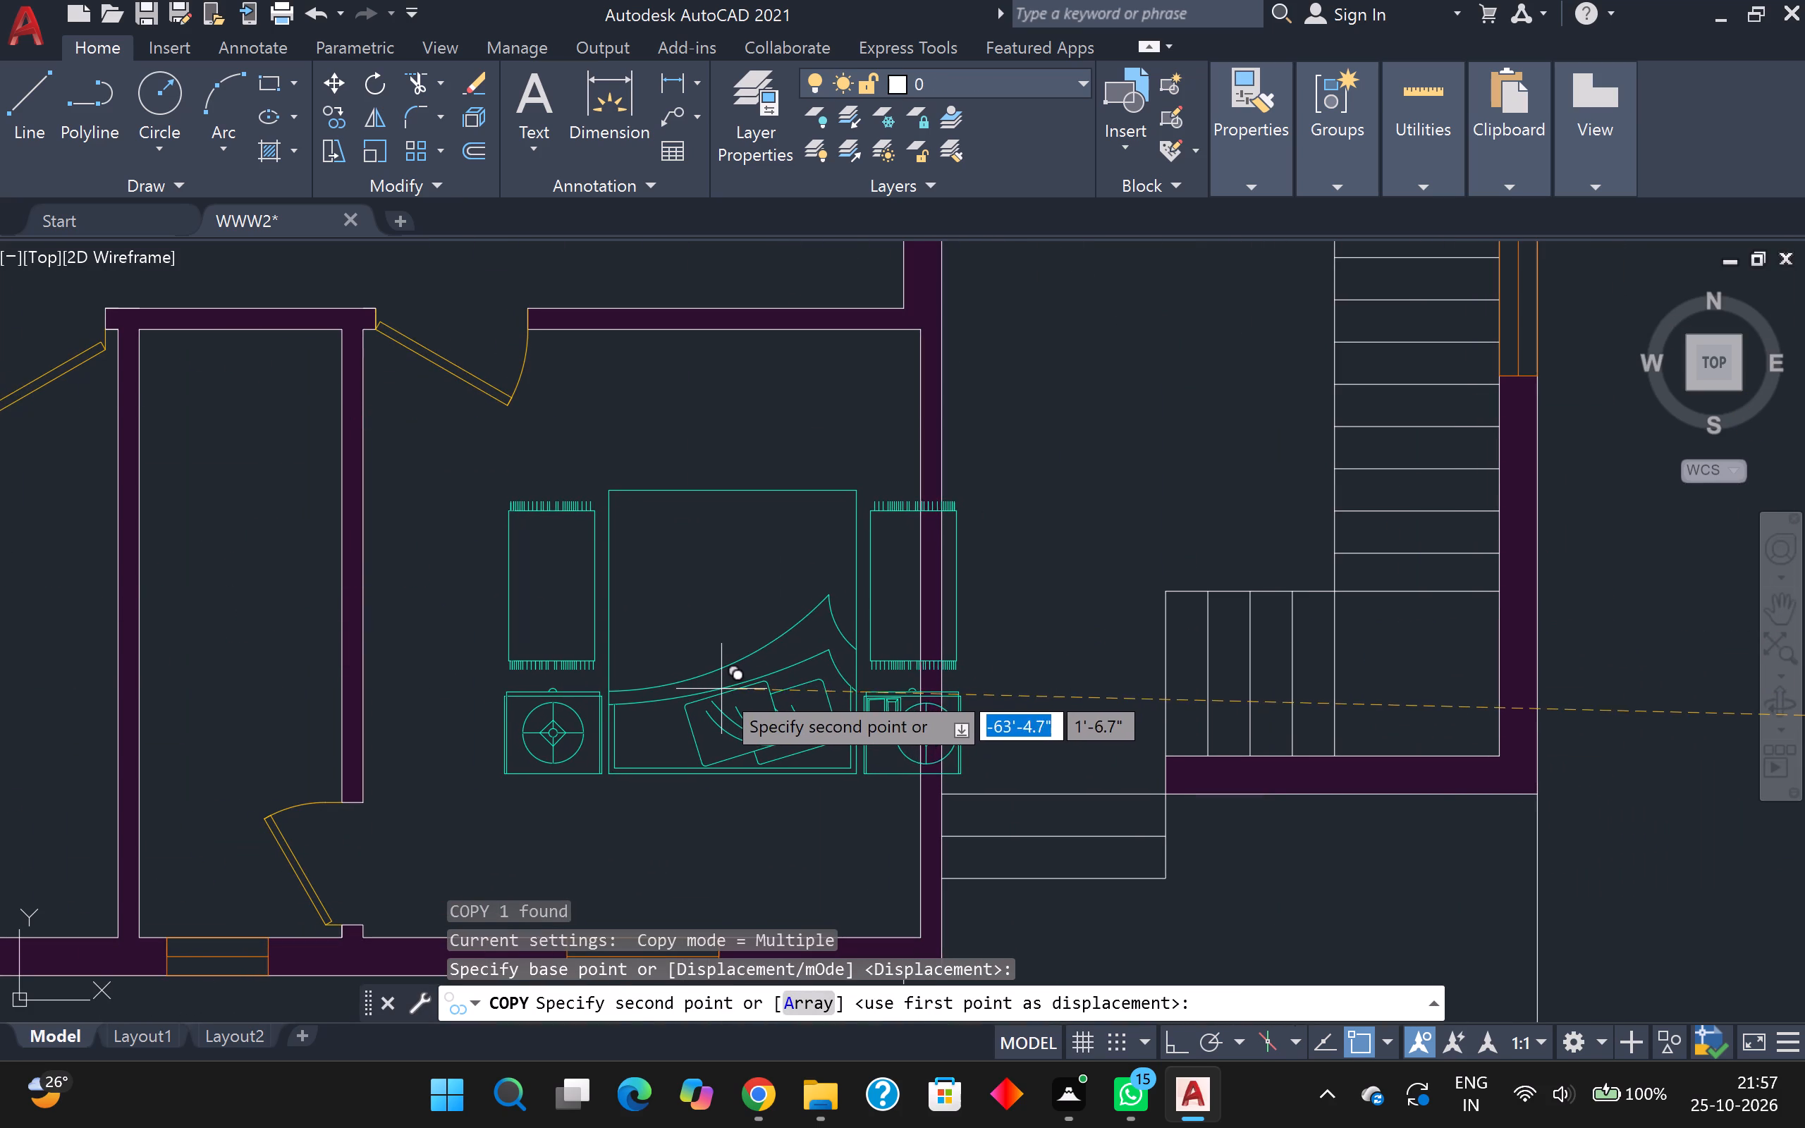
middle_drag(647, 744, 661, 620)
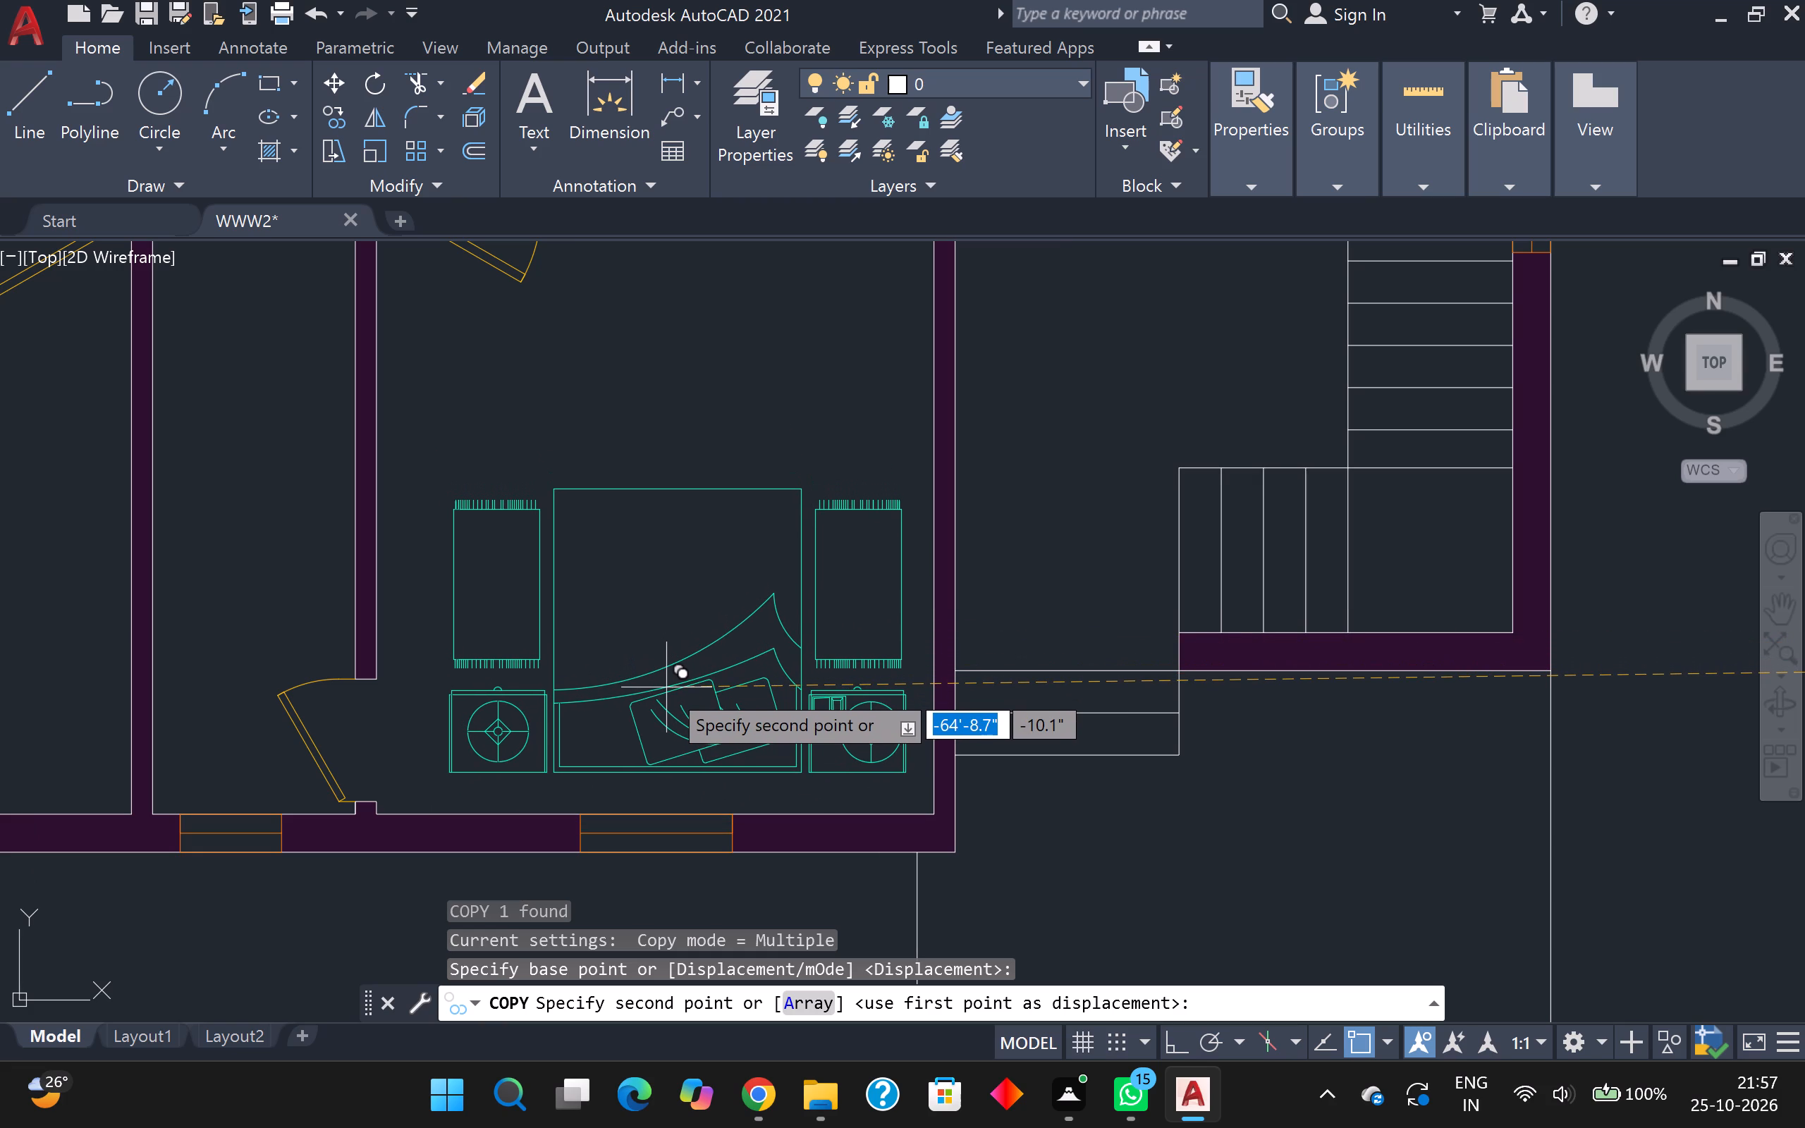
scroll(654, 685, down, 3)
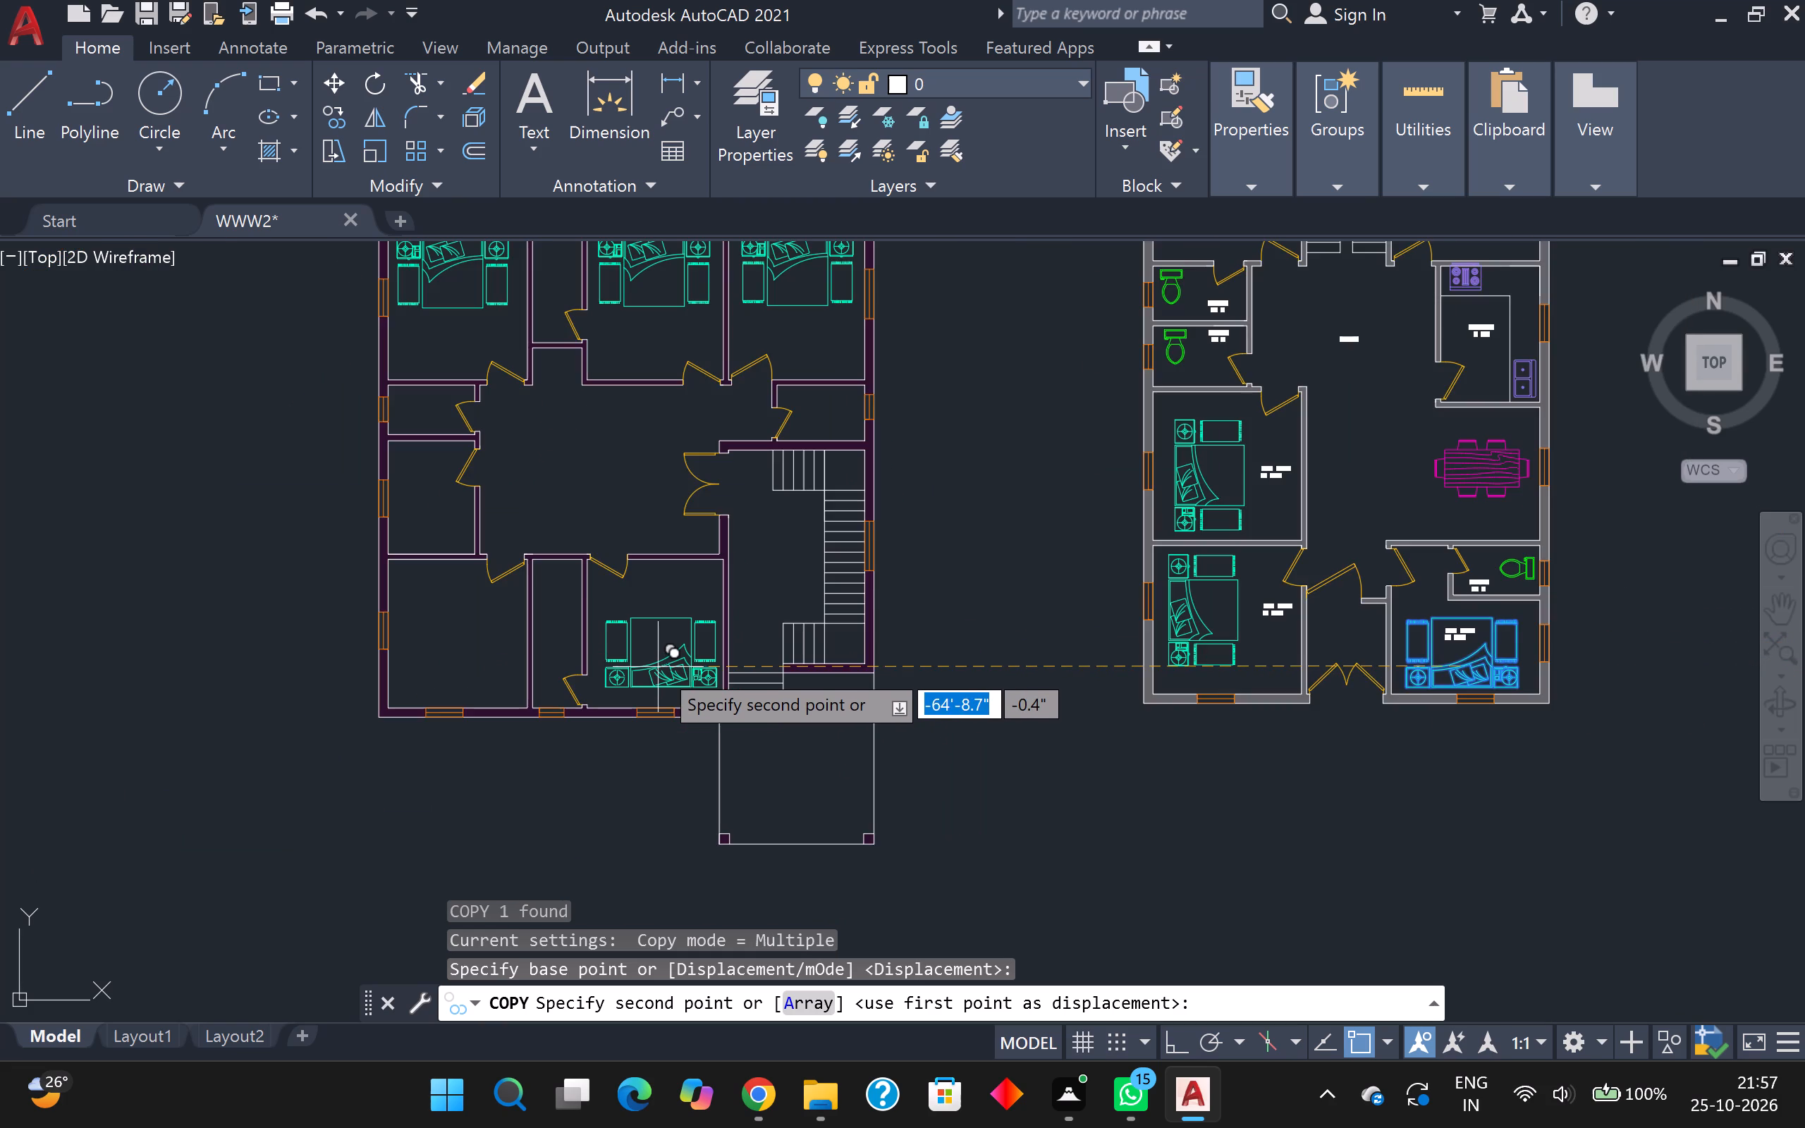
scroll(658, 667, up, 3)
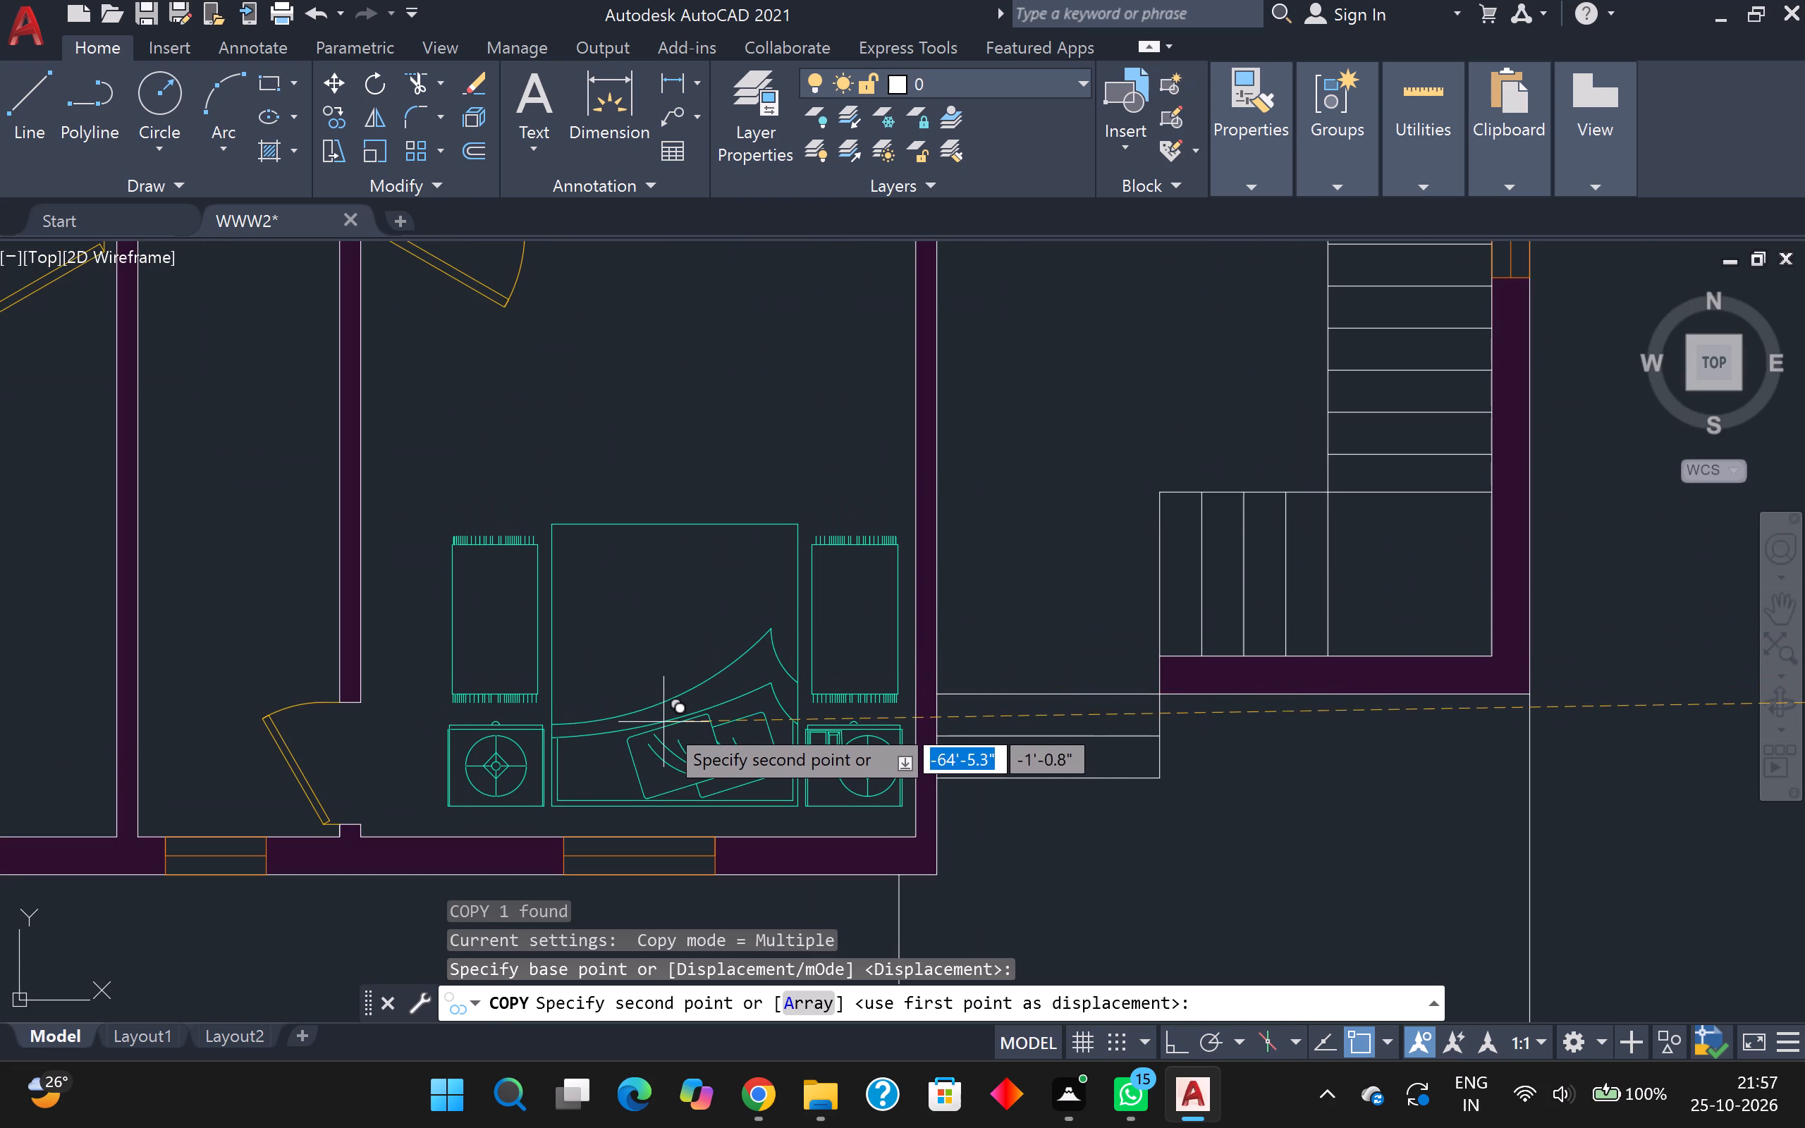
click(663, 723)
Place another copy of this bed set along the south wall of the southwest corner room and end the copy.
middle_drag(668, 678, 1032, 548)
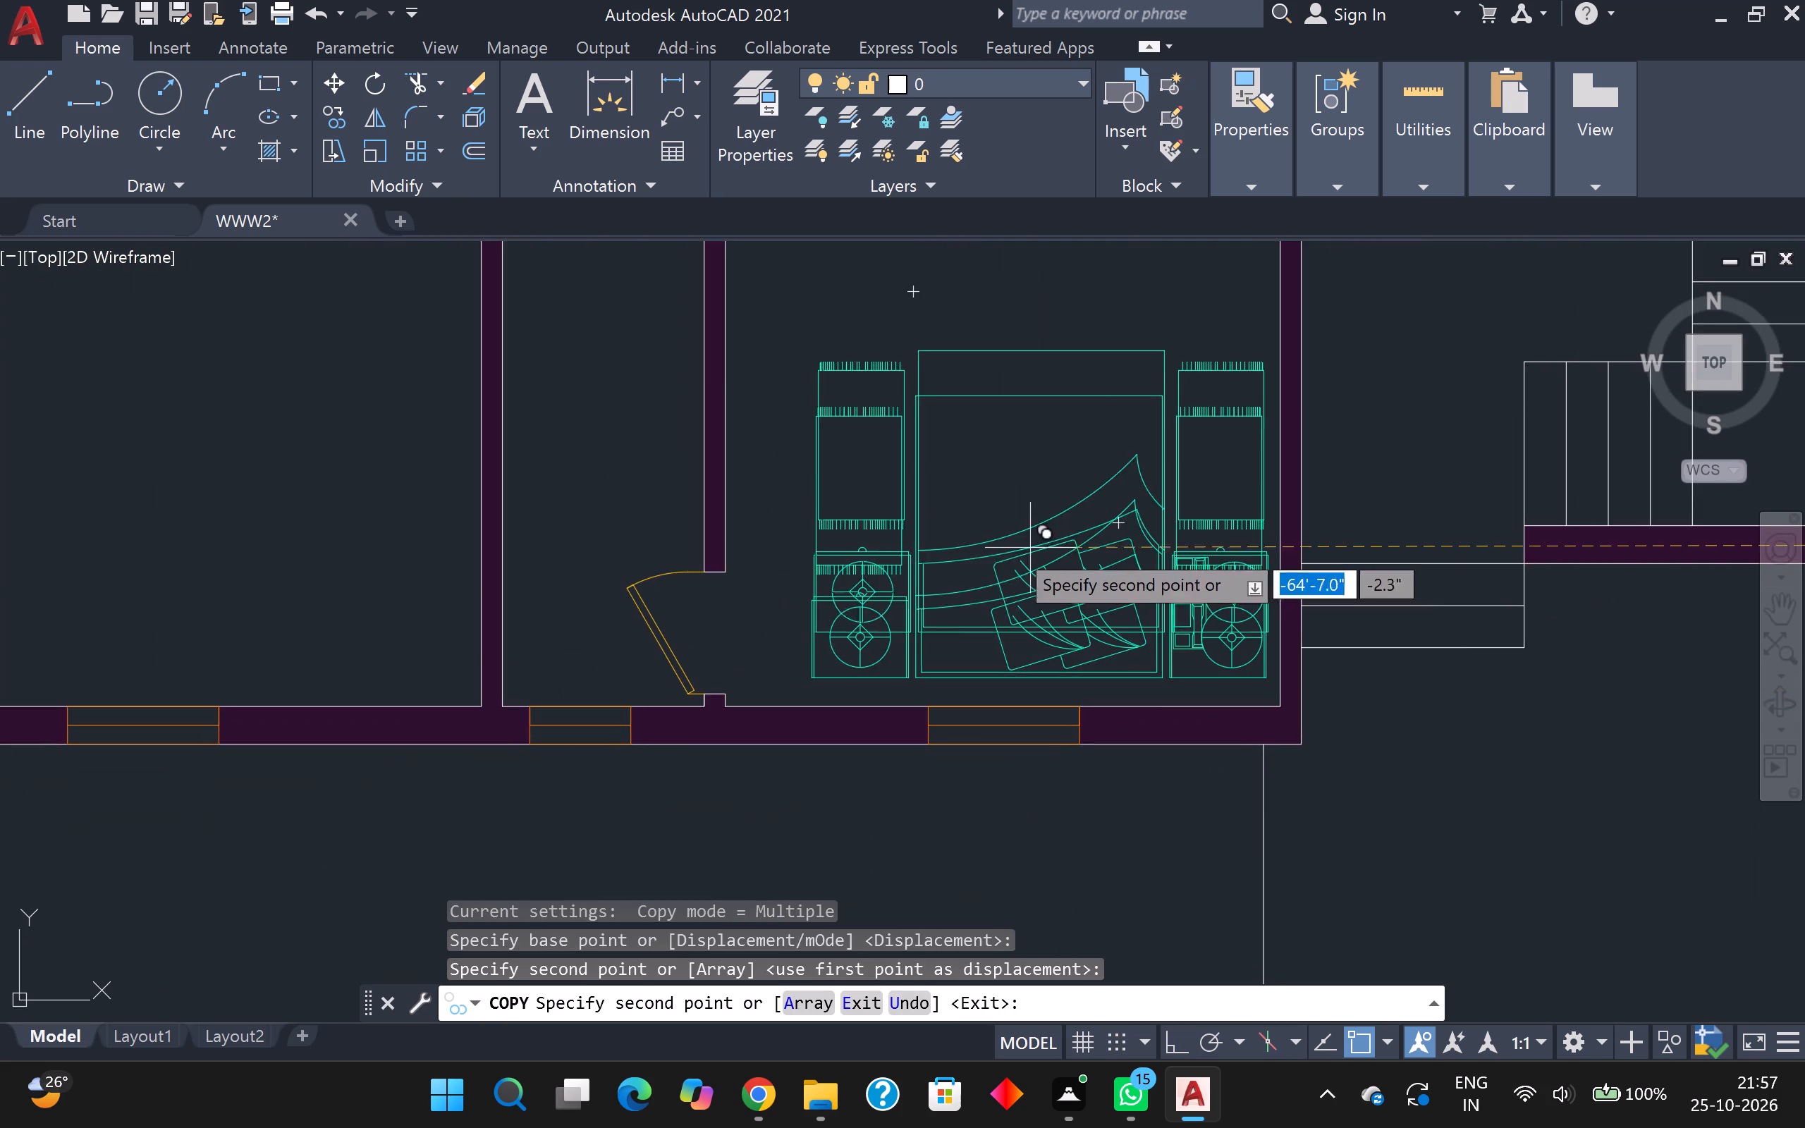
scroll(711, 557, down, 3)
scroll(530, 555, up, 2)
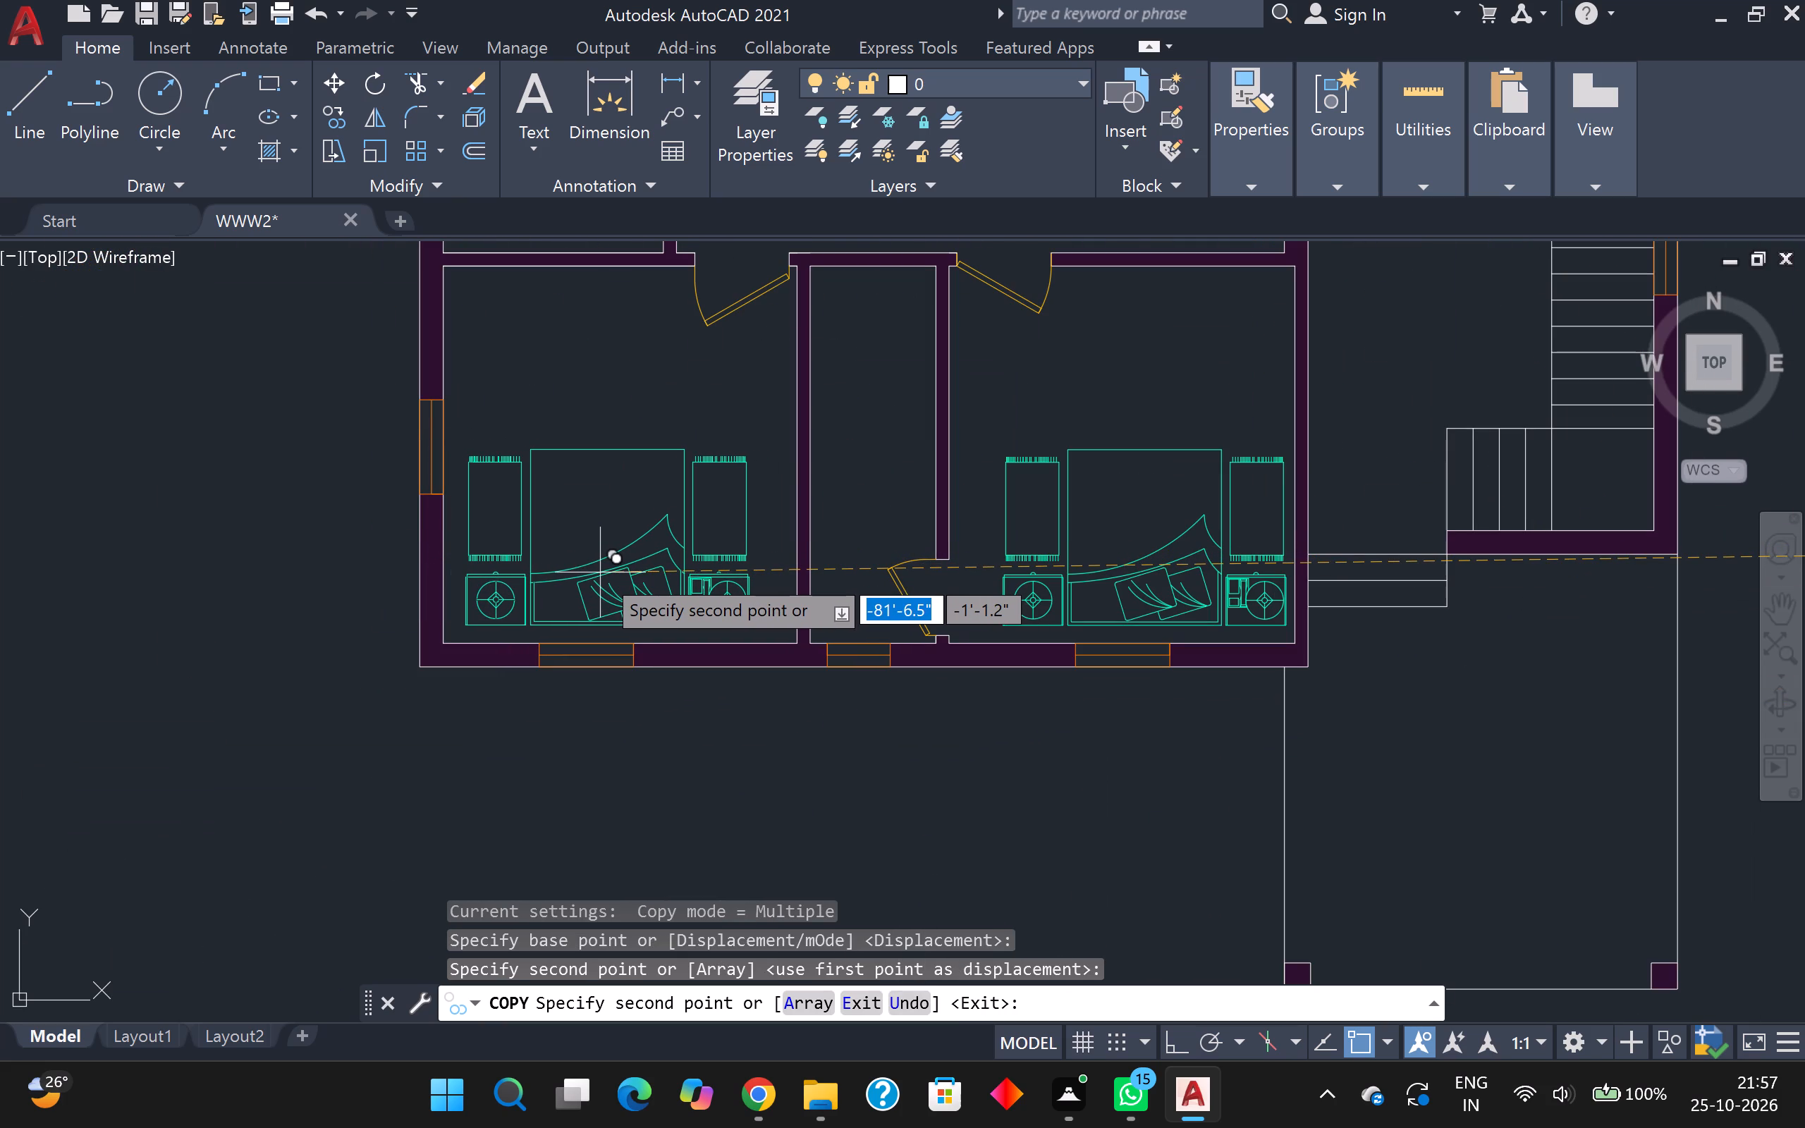
click(600, 572)
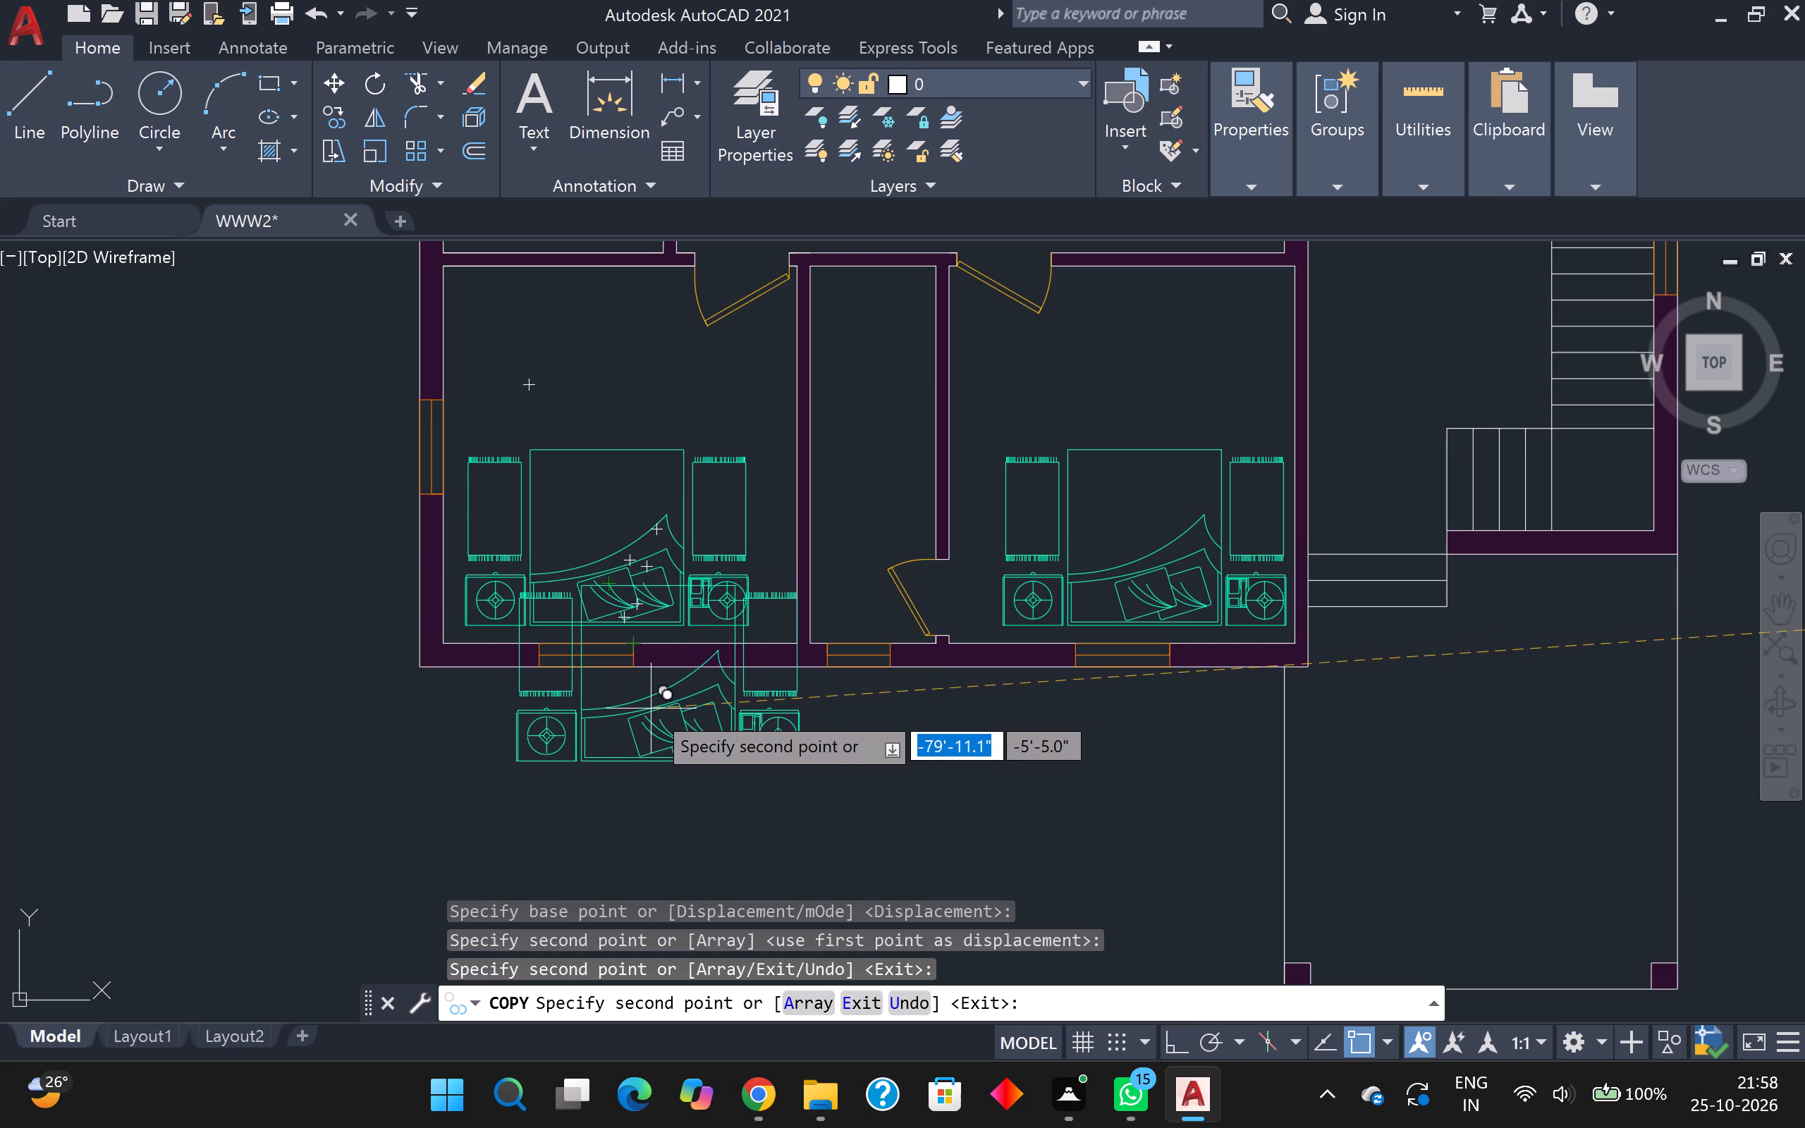
scroll(663, 741, down, 2)
middle_drag(680, 766, 680, 772)
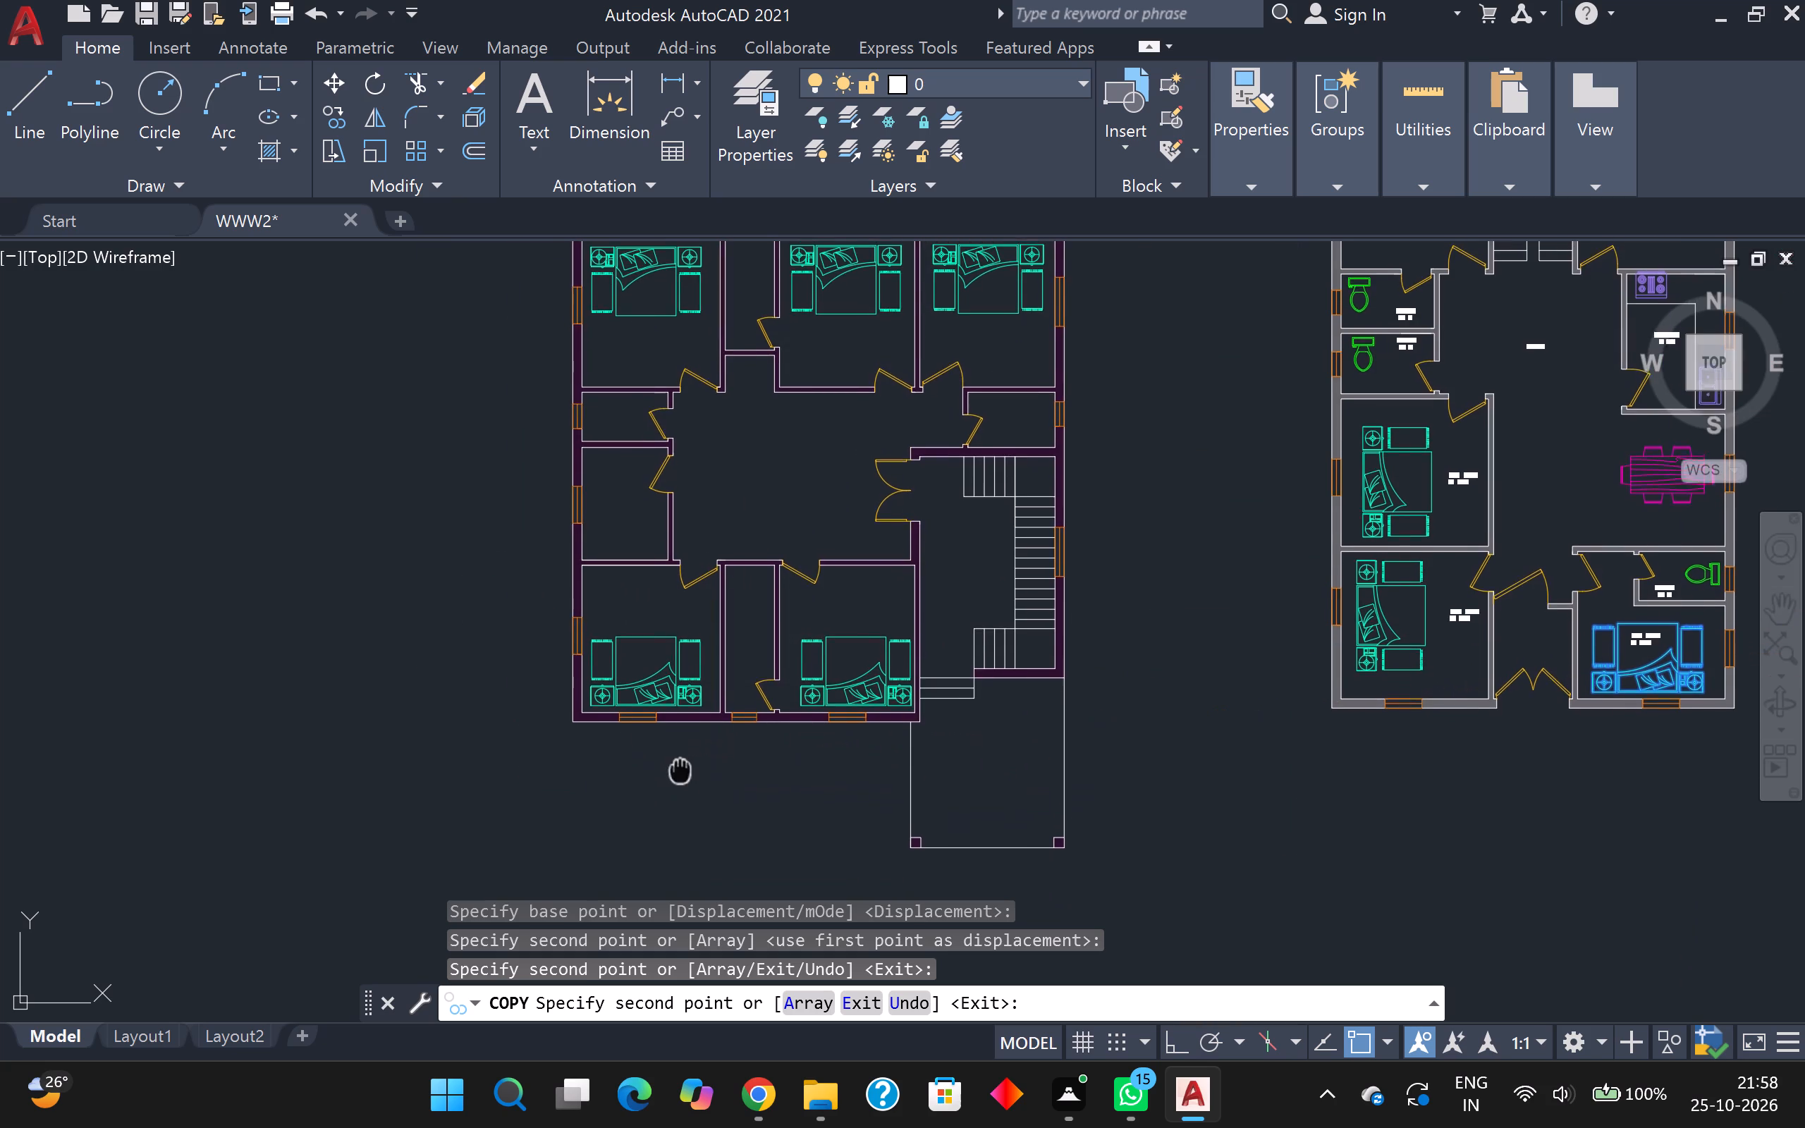
middle_drag(680, 772, 659, 849)
key(Escape)
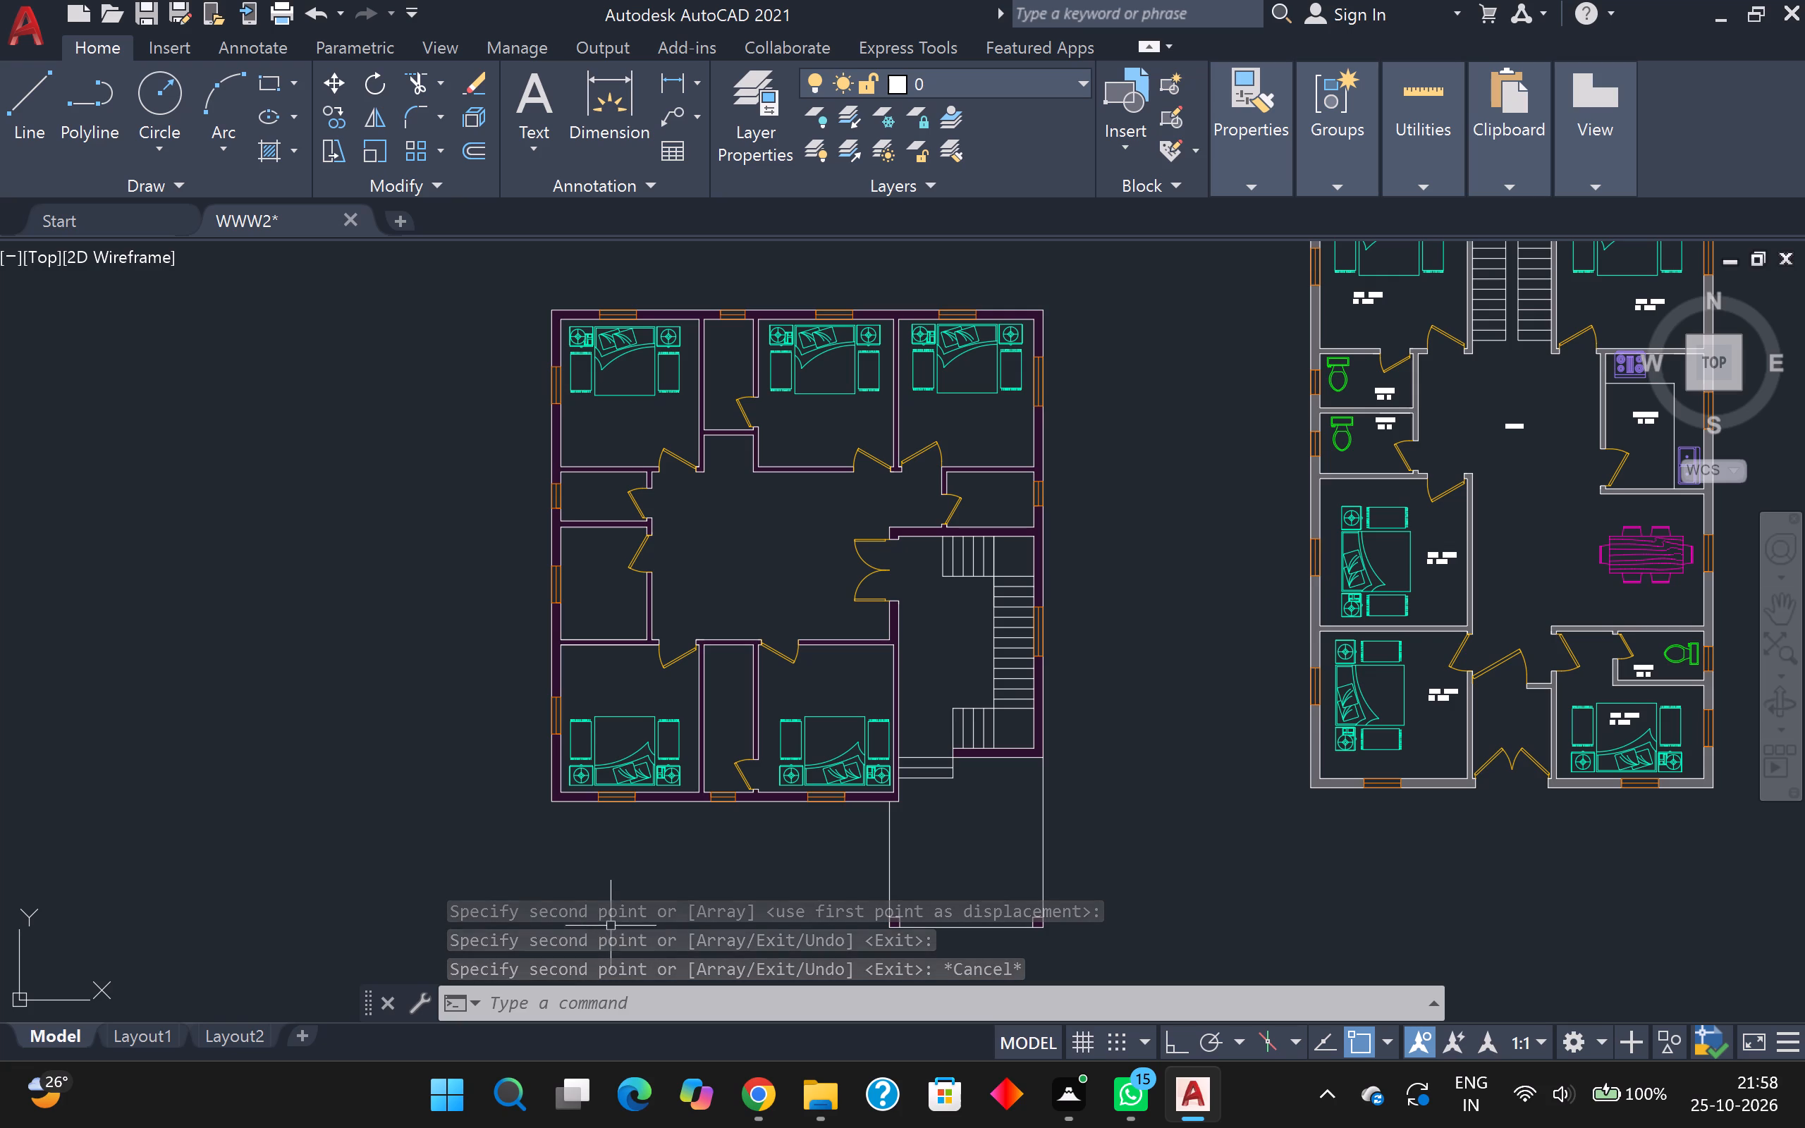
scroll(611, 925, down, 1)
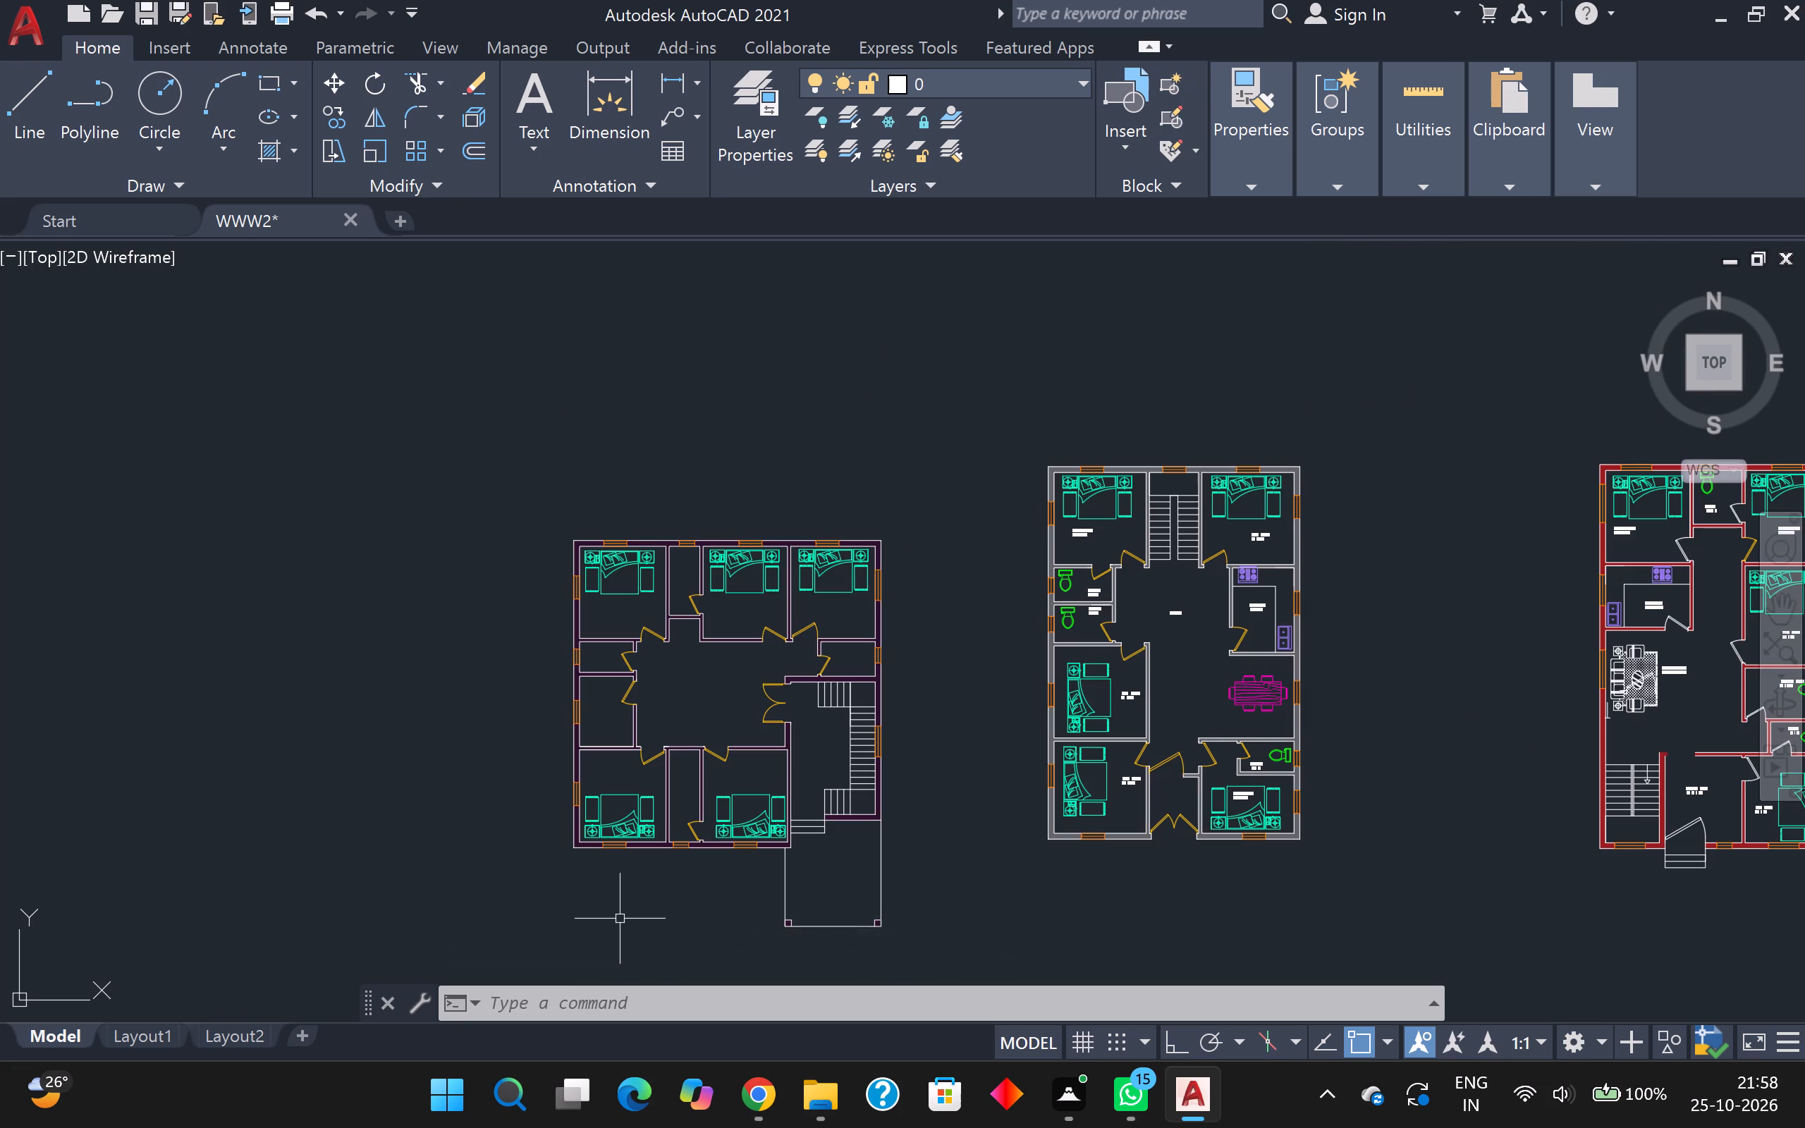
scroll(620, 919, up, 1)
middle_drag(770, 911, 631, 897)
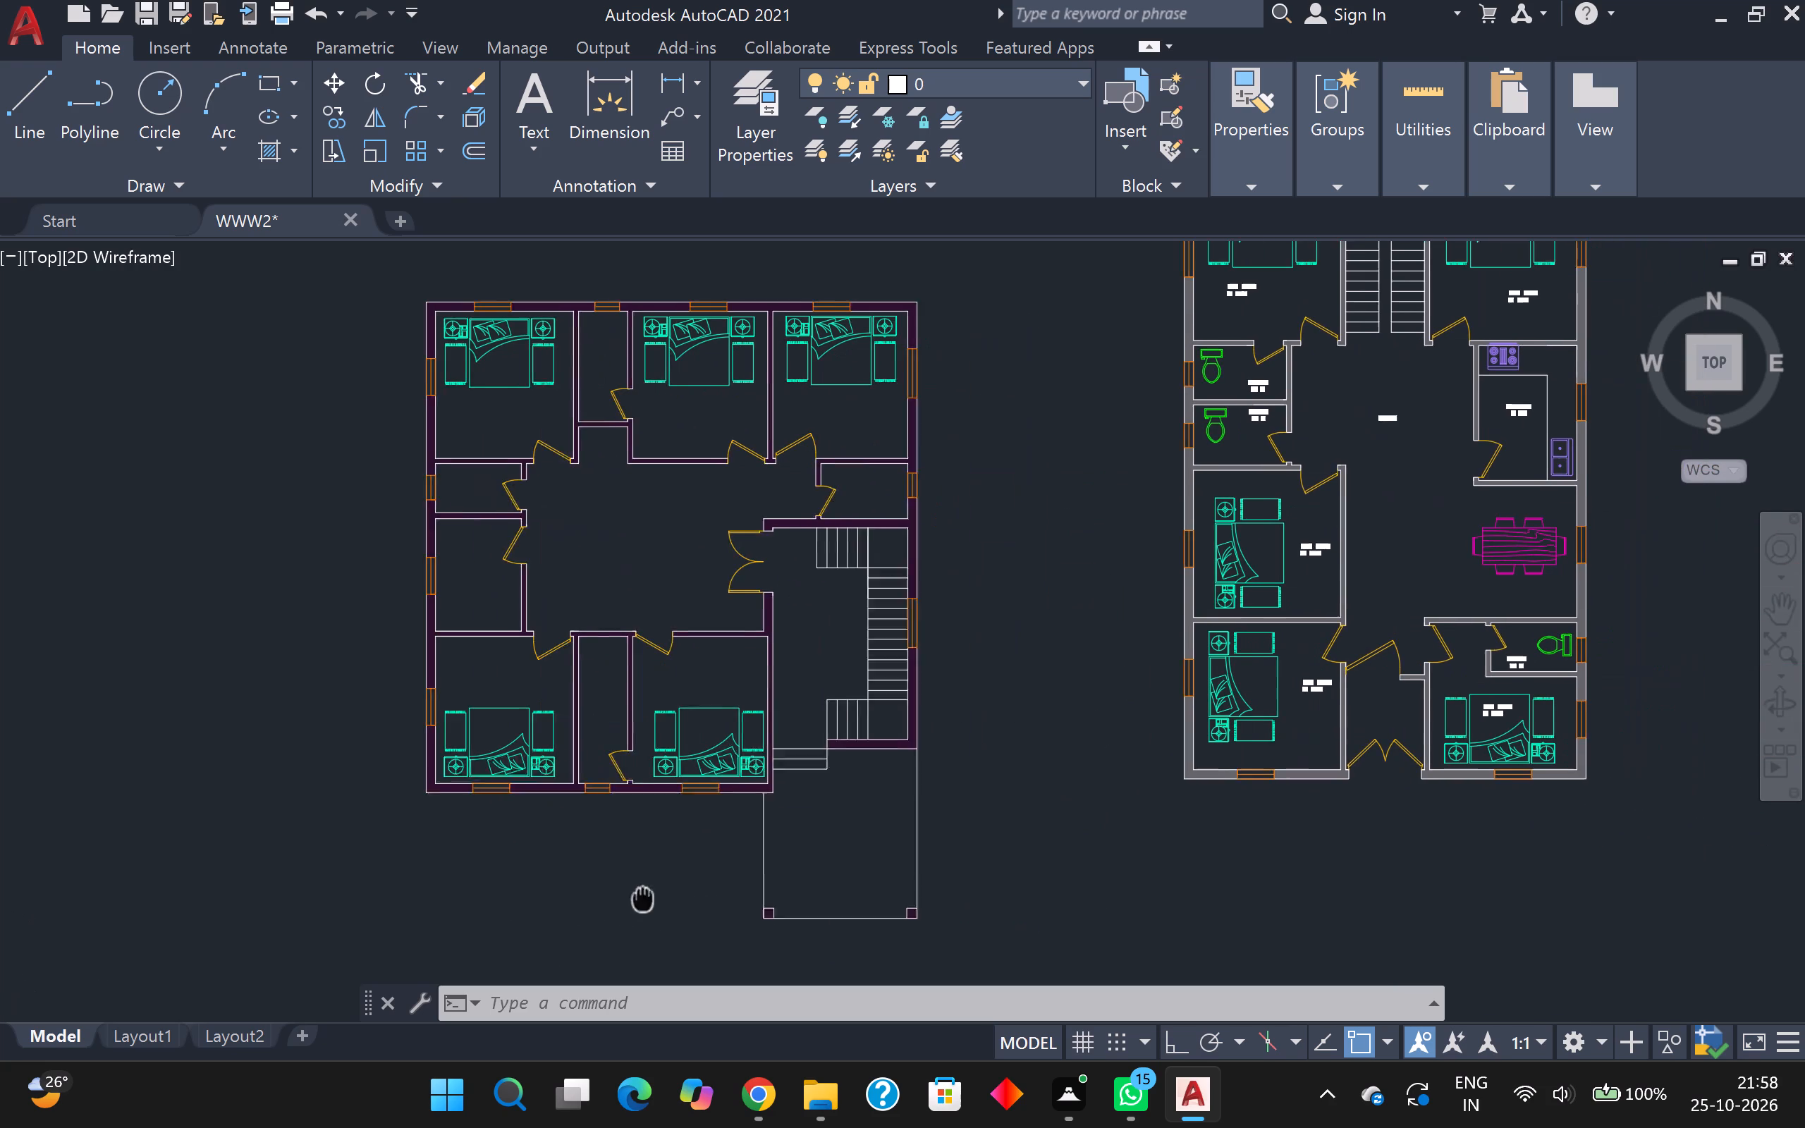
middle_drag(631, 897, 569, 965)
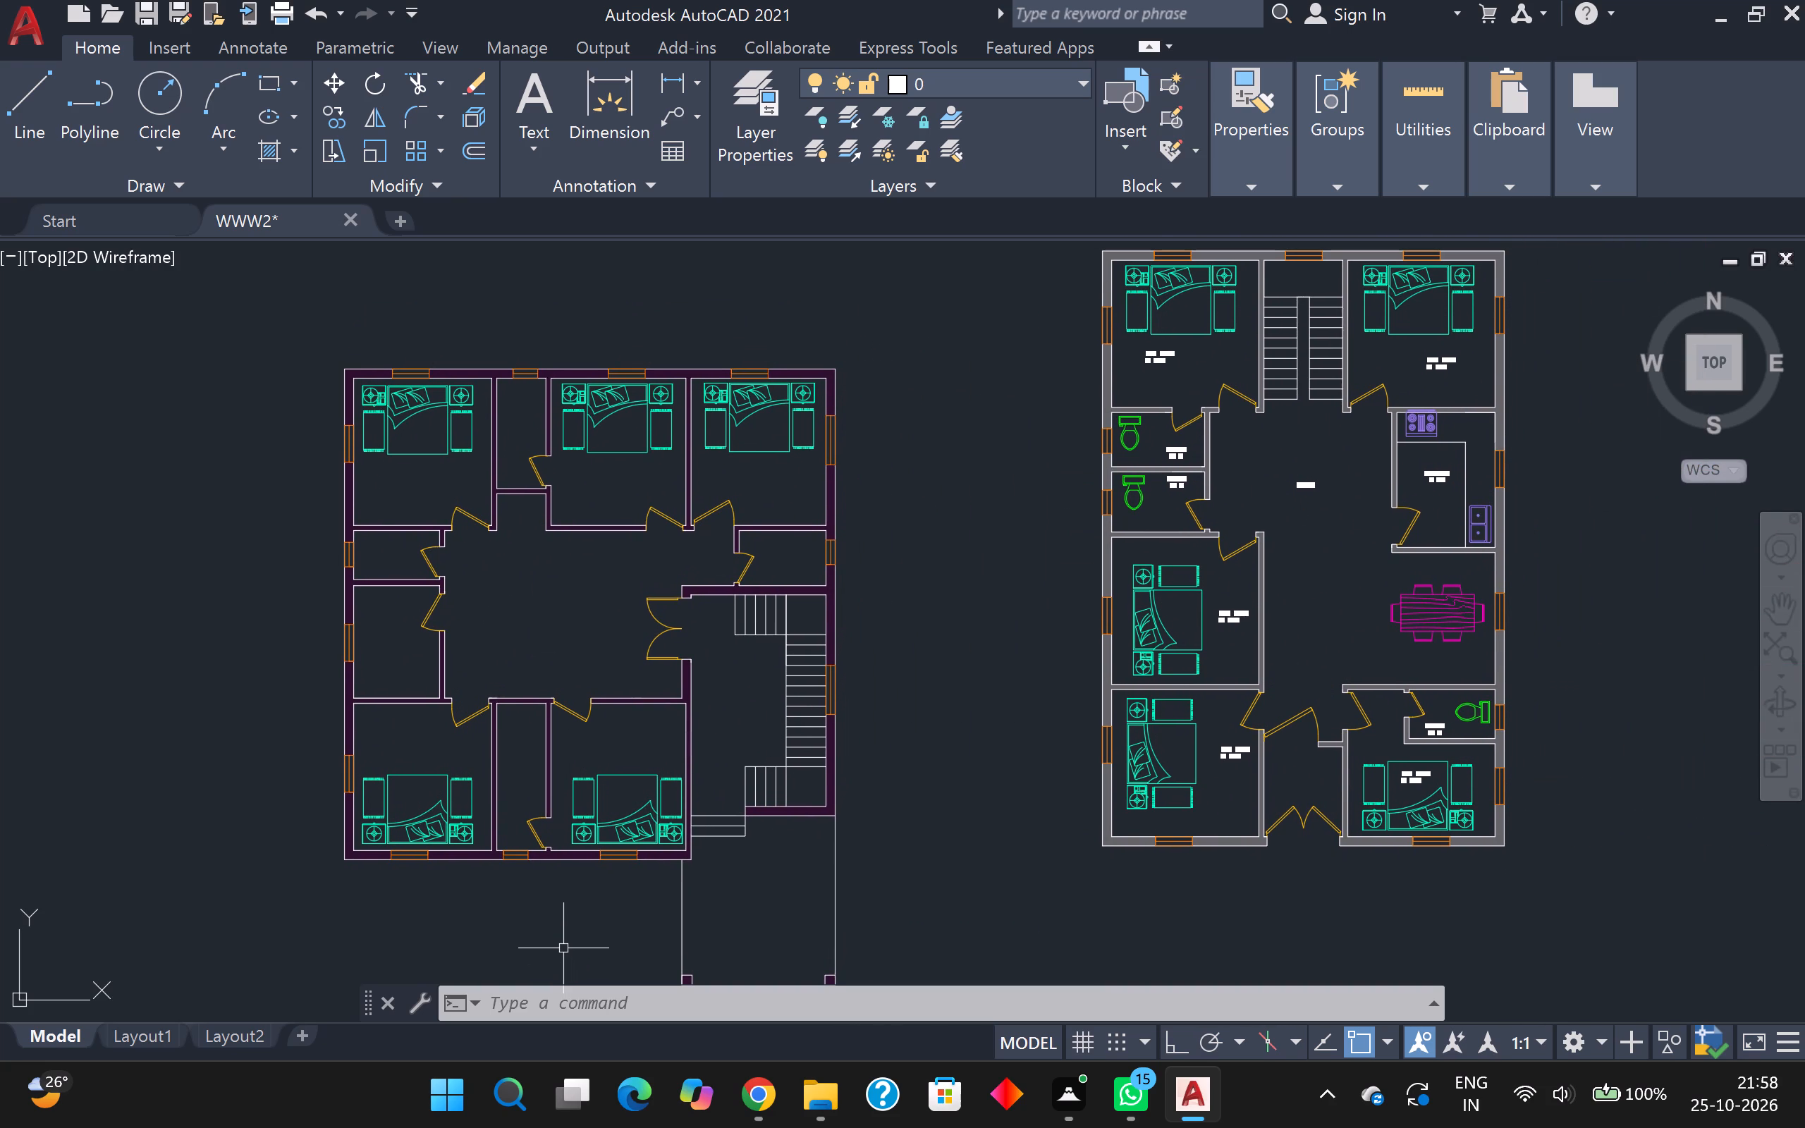
With ortho on, draw a line from the southeast inner corner of the purple plan's small room above the southwest bedroom: 2'5 north, then west to the outer wall.
key(l)
key(Return)
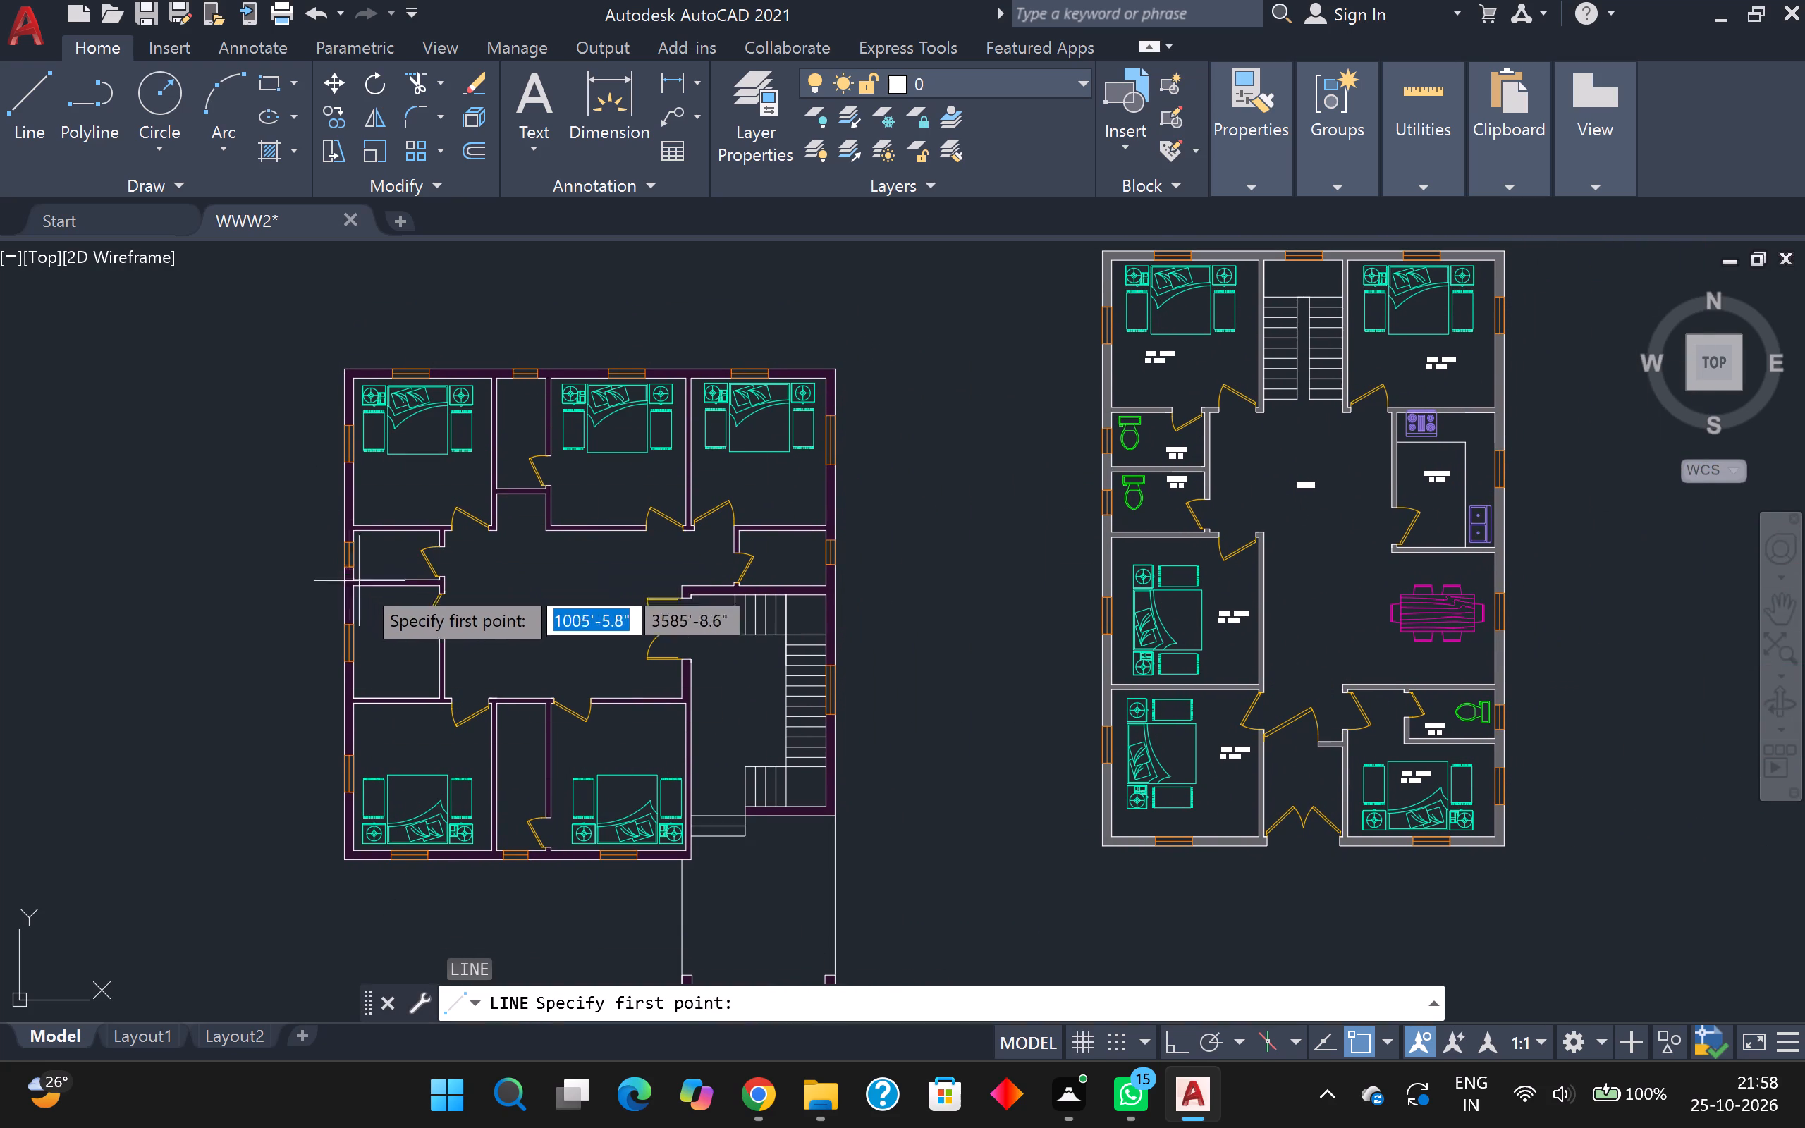
scroll(384, 613, up, 2)
scroll(427, 725, down, 1)
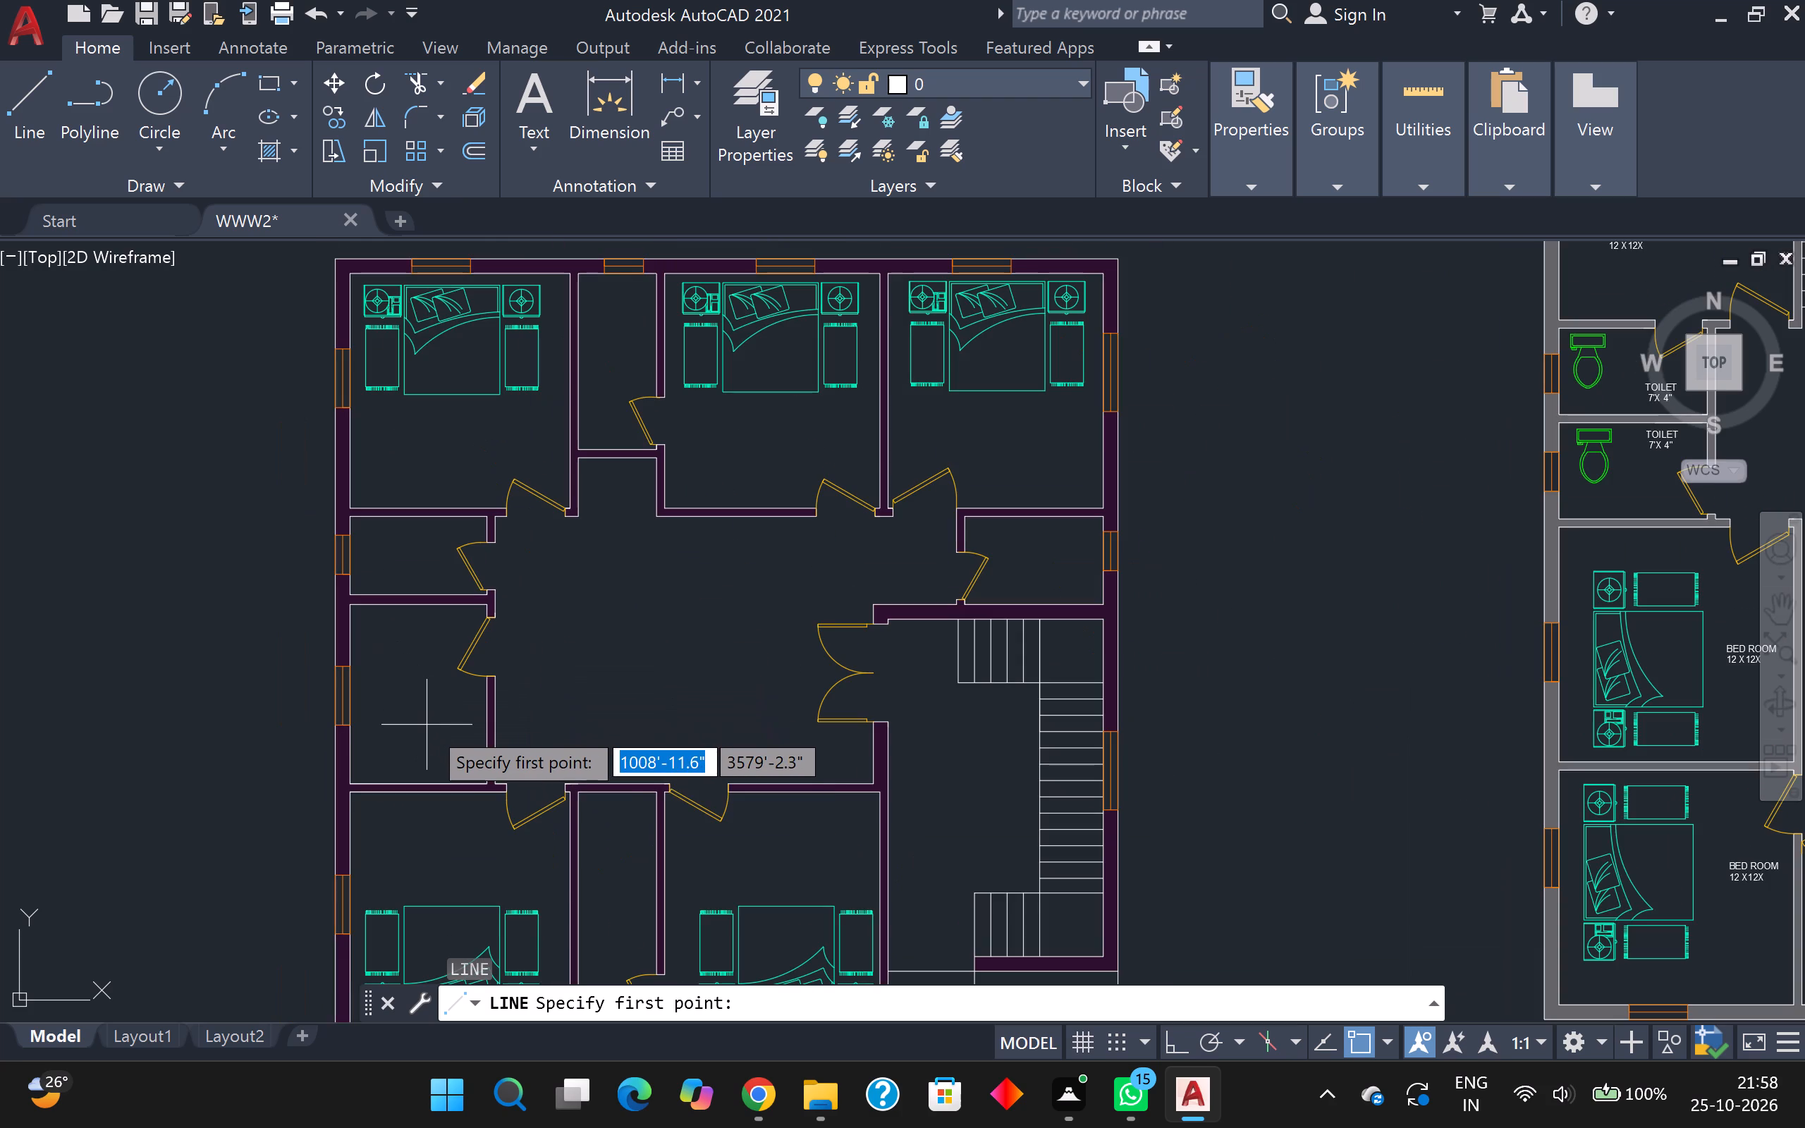
scroll(474, 771, up, 2)
click(496, 797)
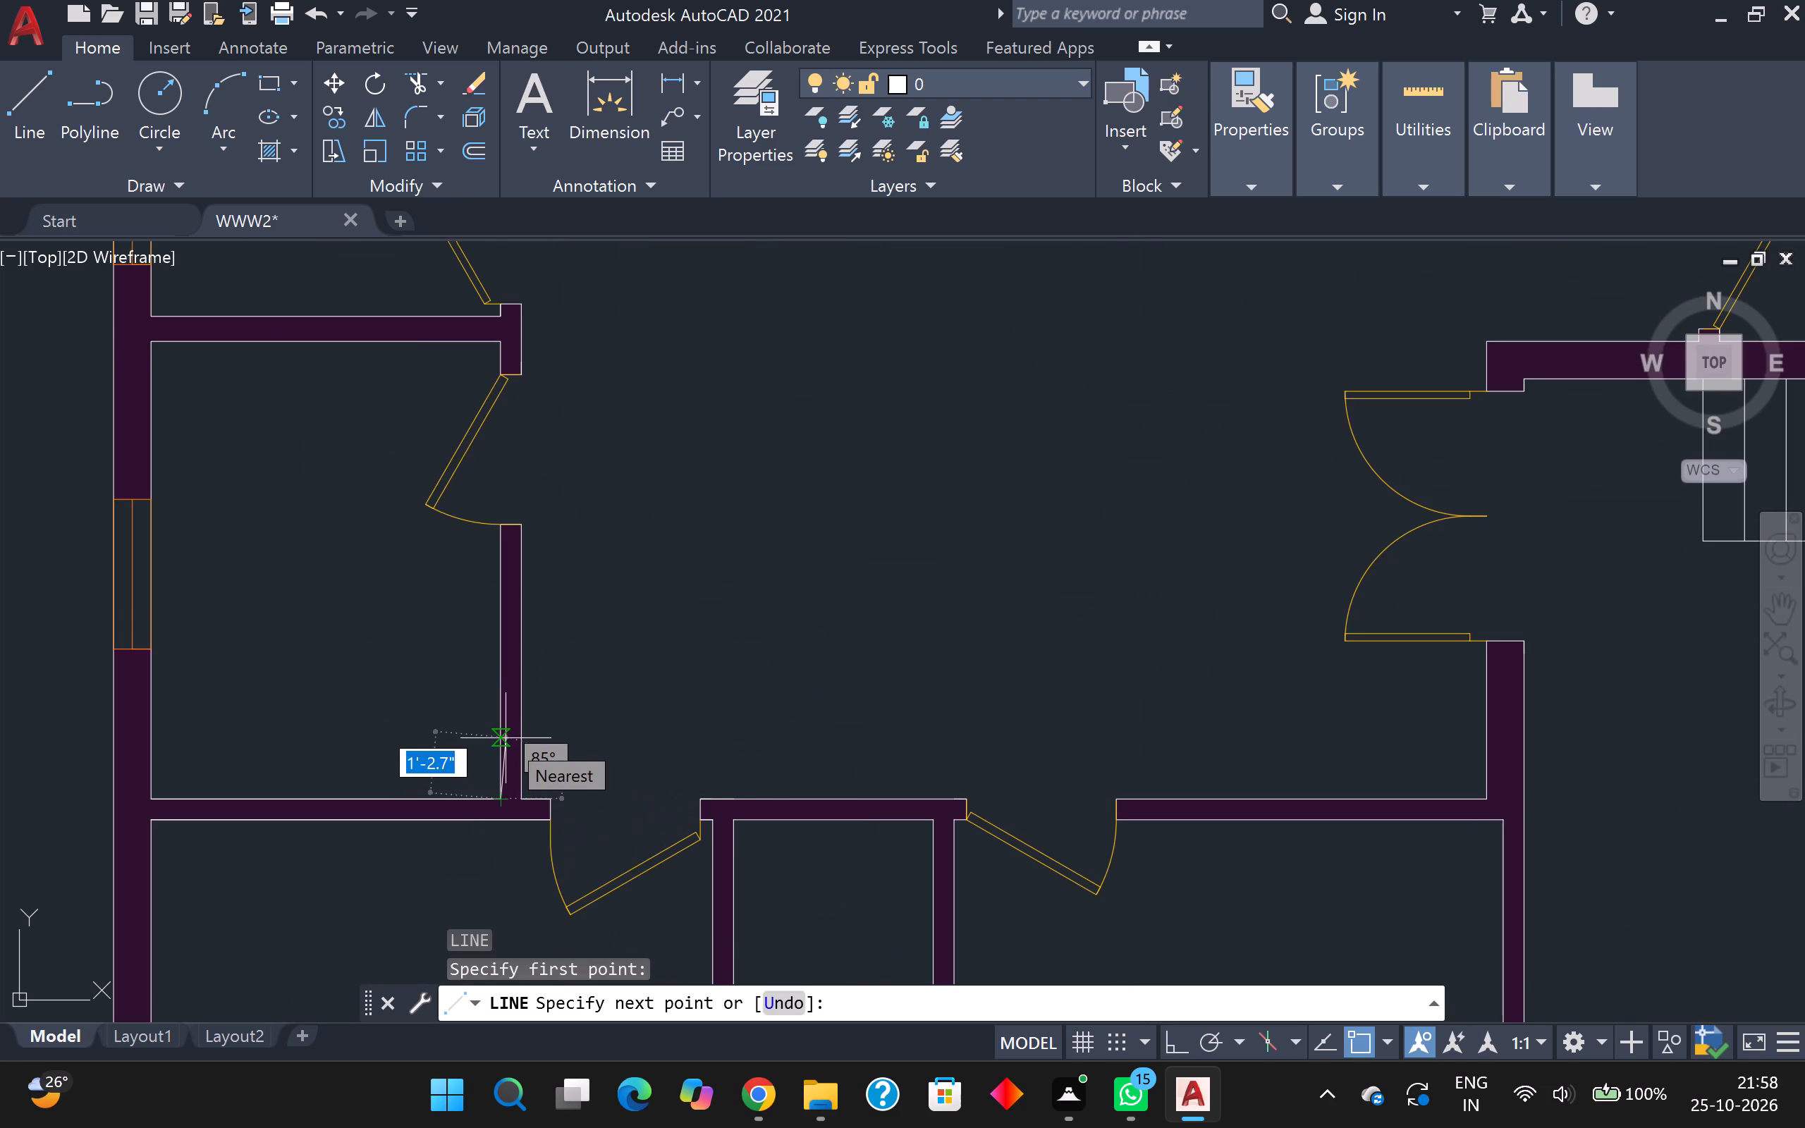
key(F8)
text(2'5)
key(Return)
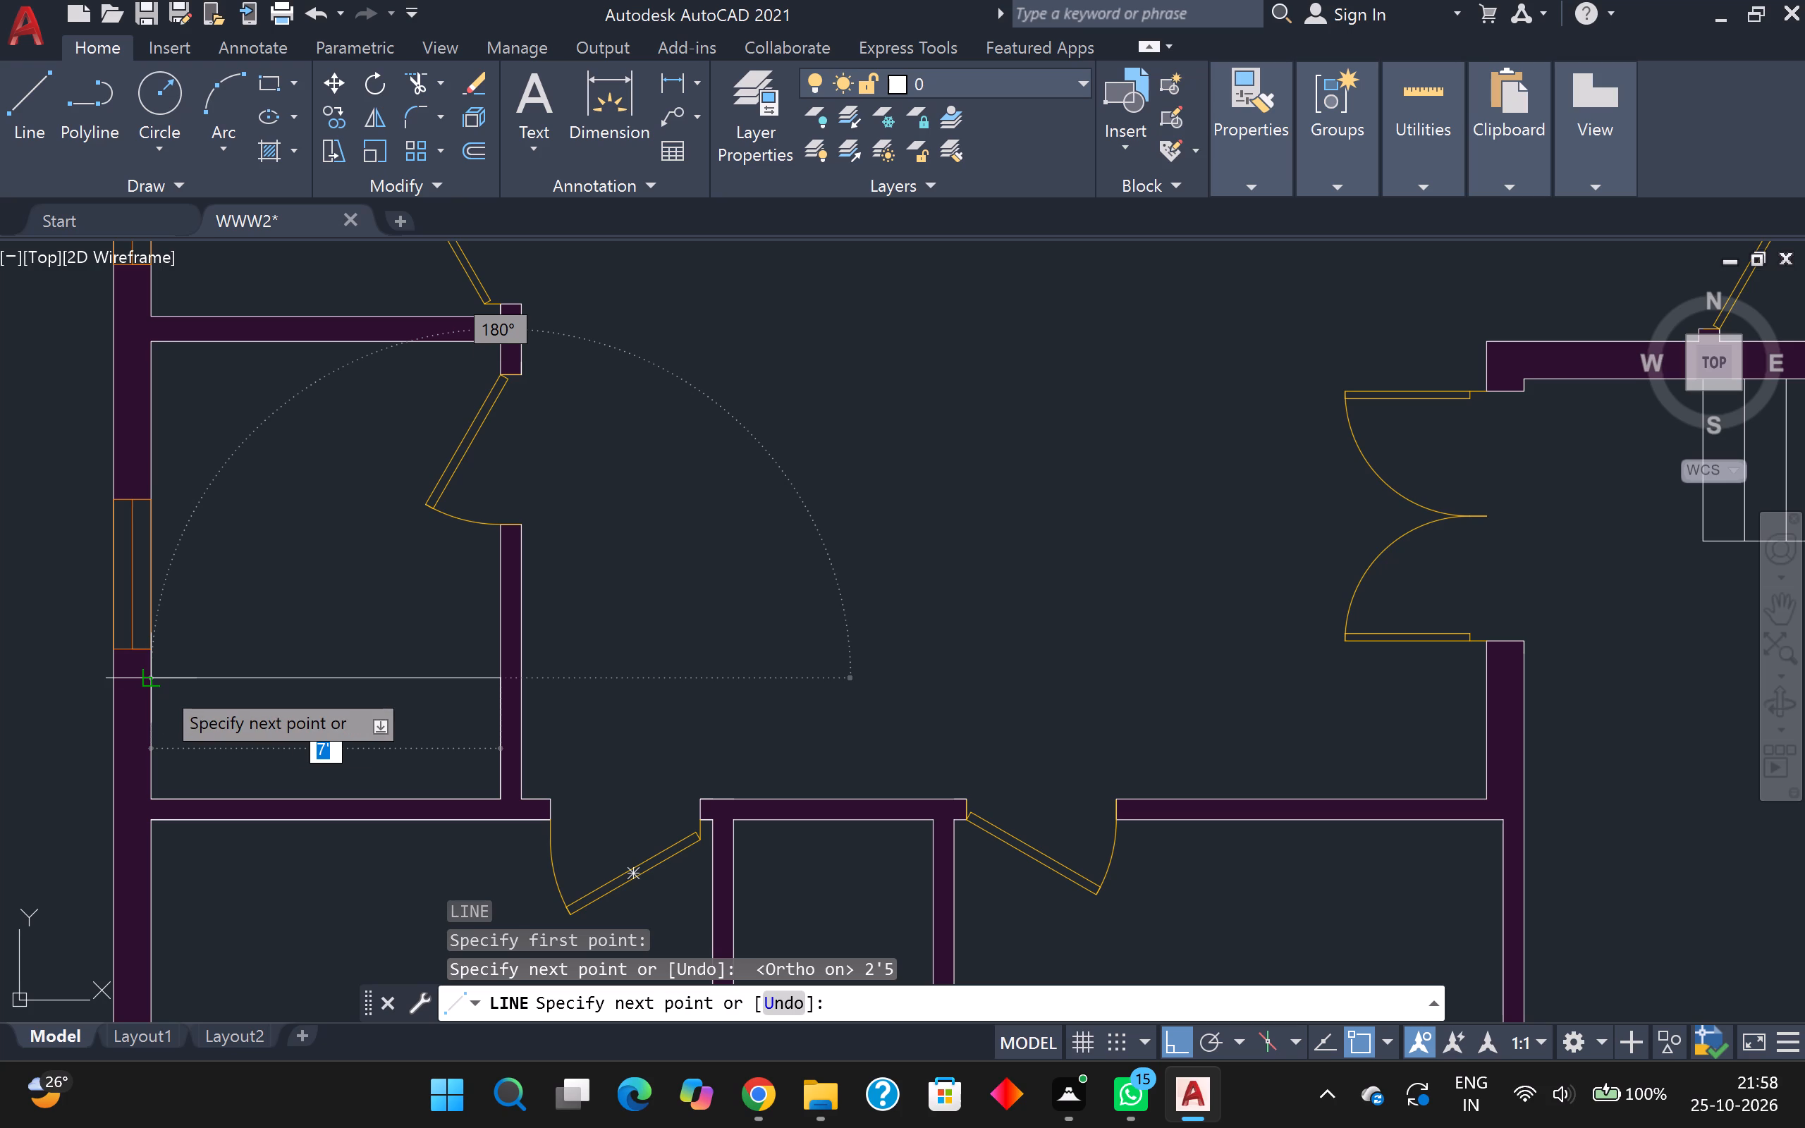
scroll(262, 718, up, 1)
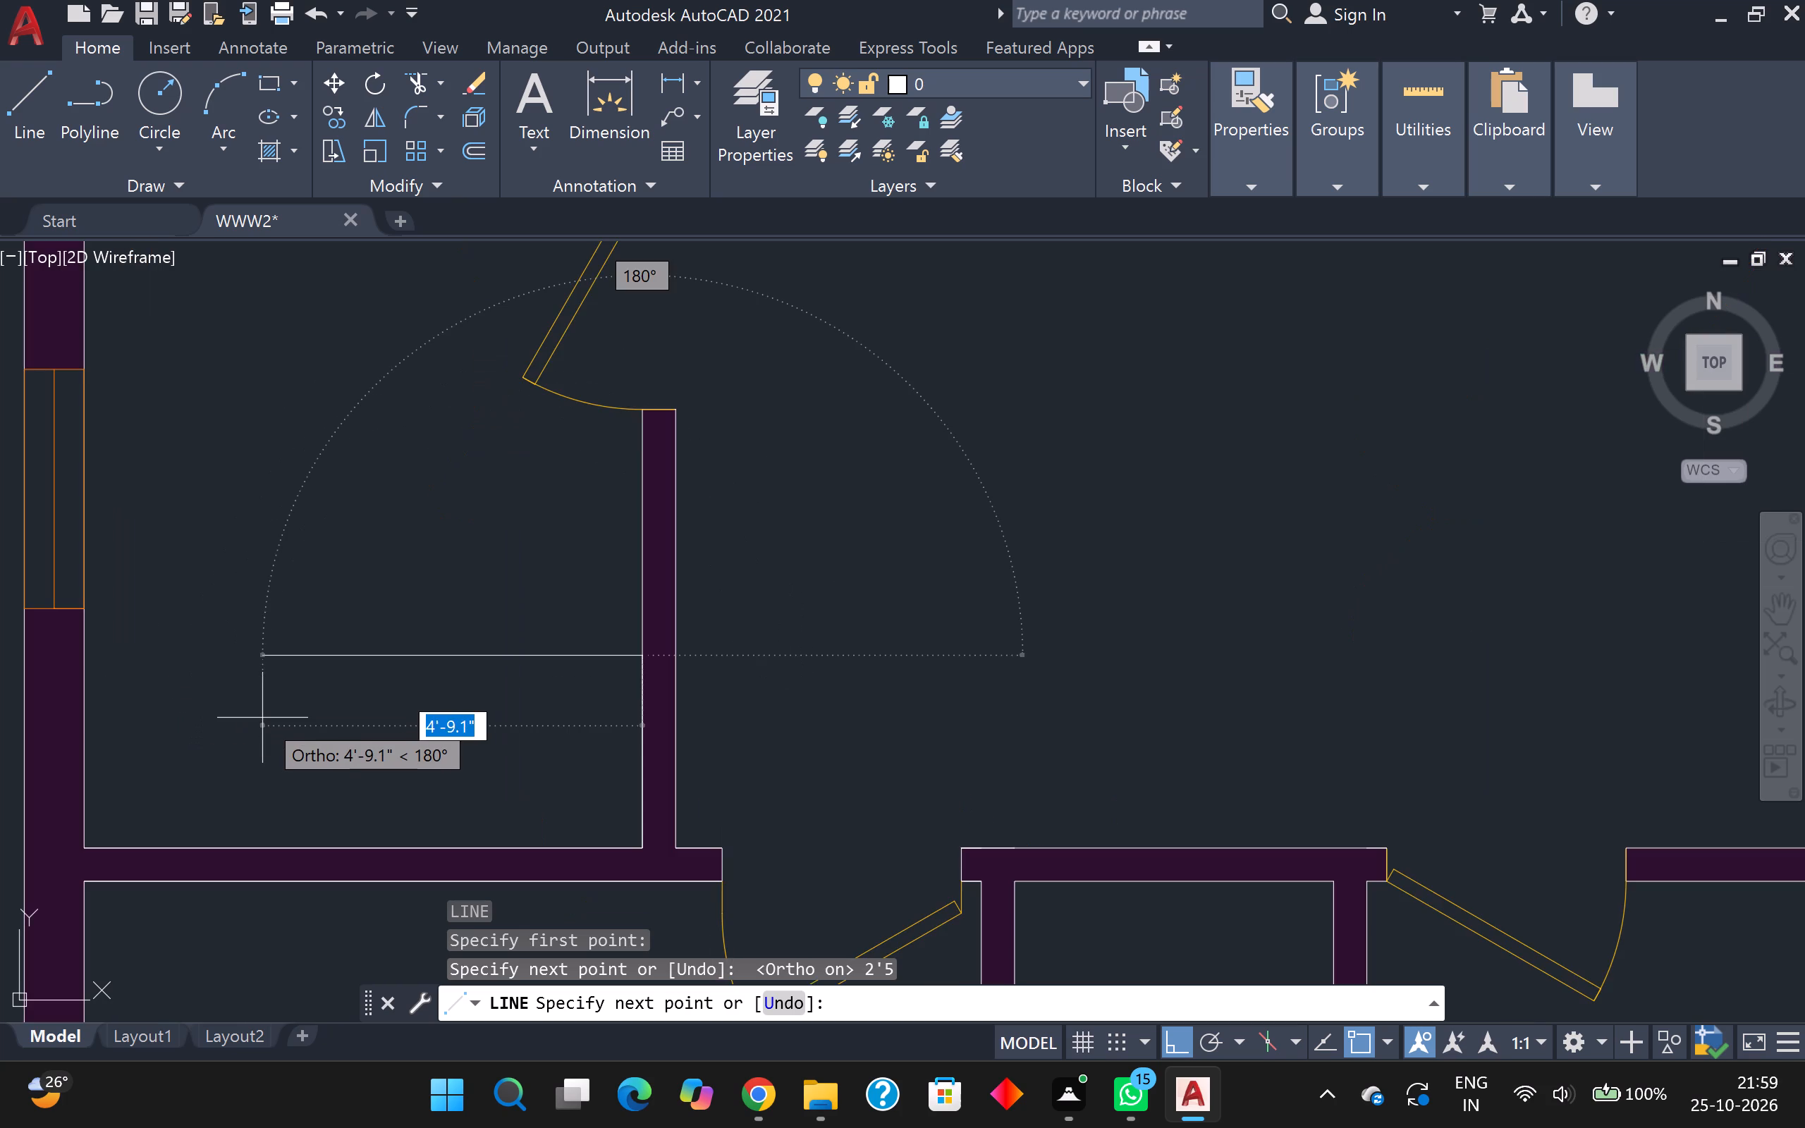
scroll(262, 718, up, 1)
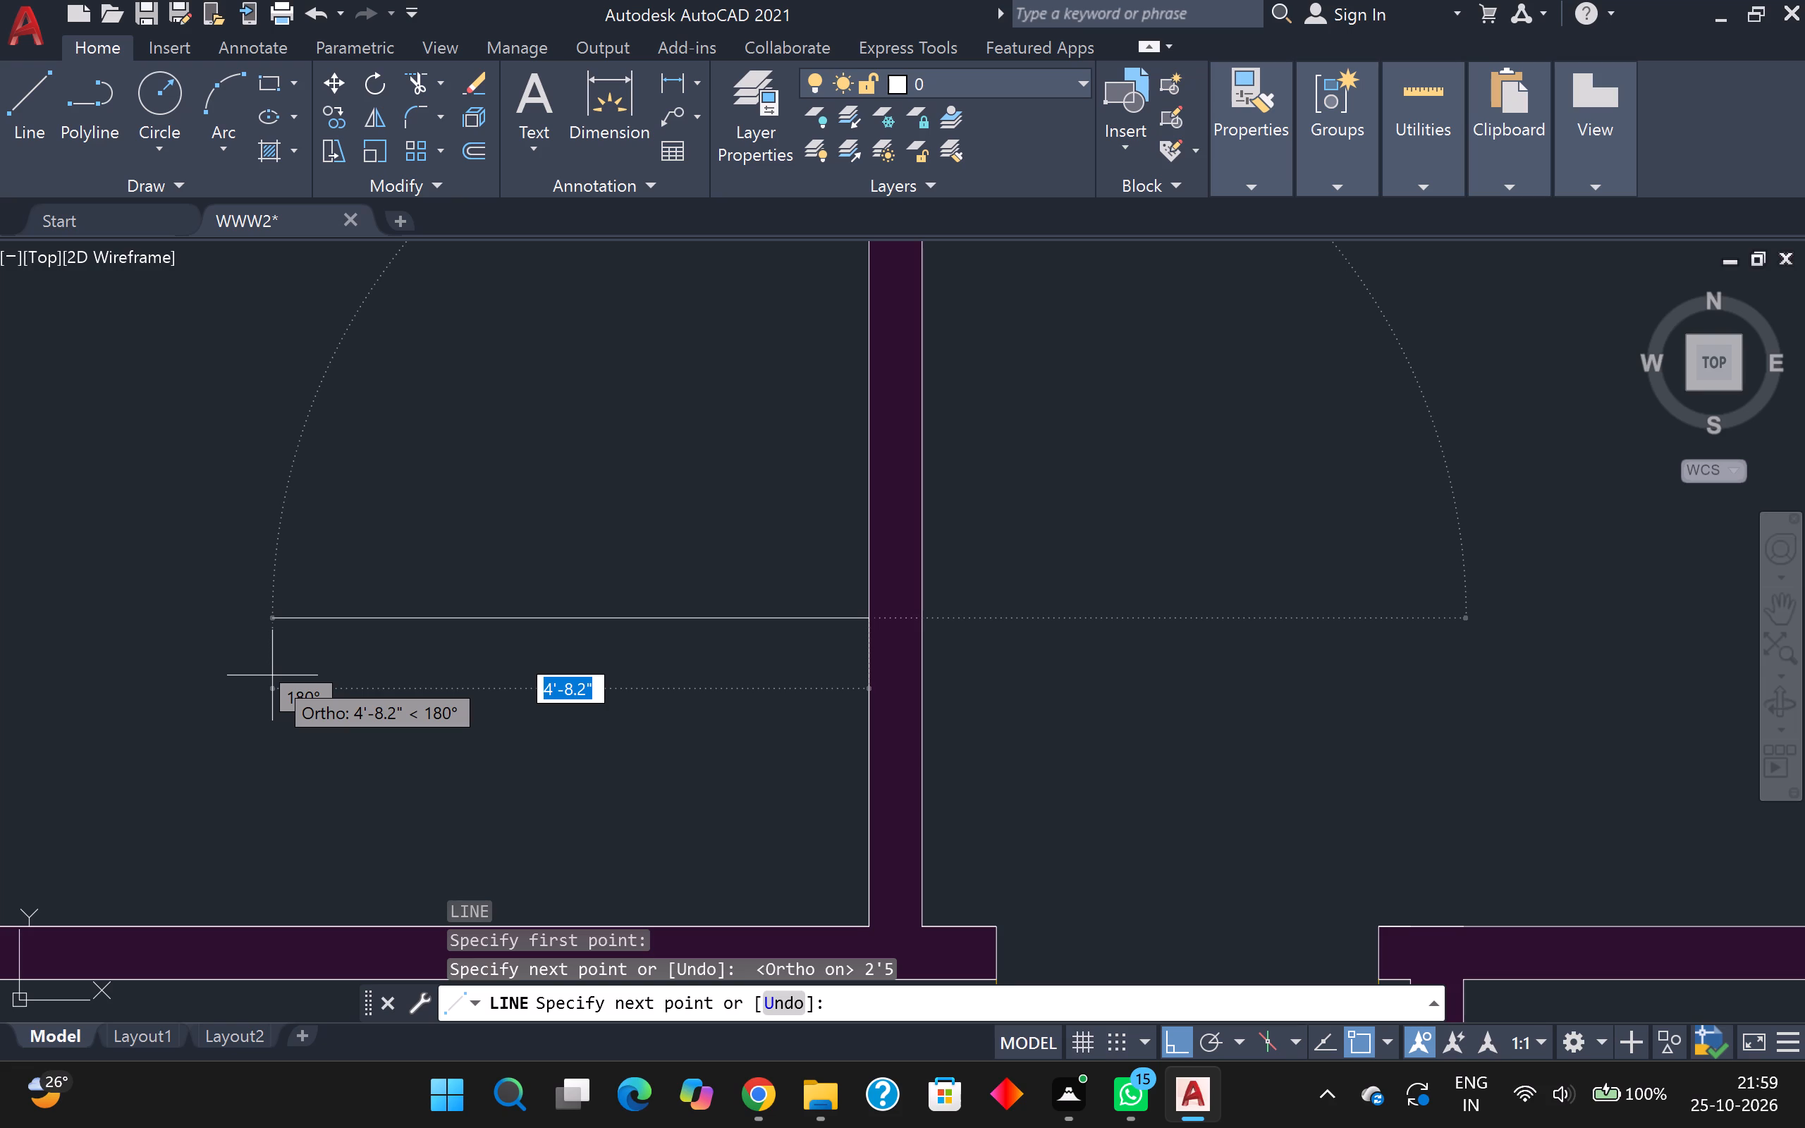
scroll(282, 680, down, 1)
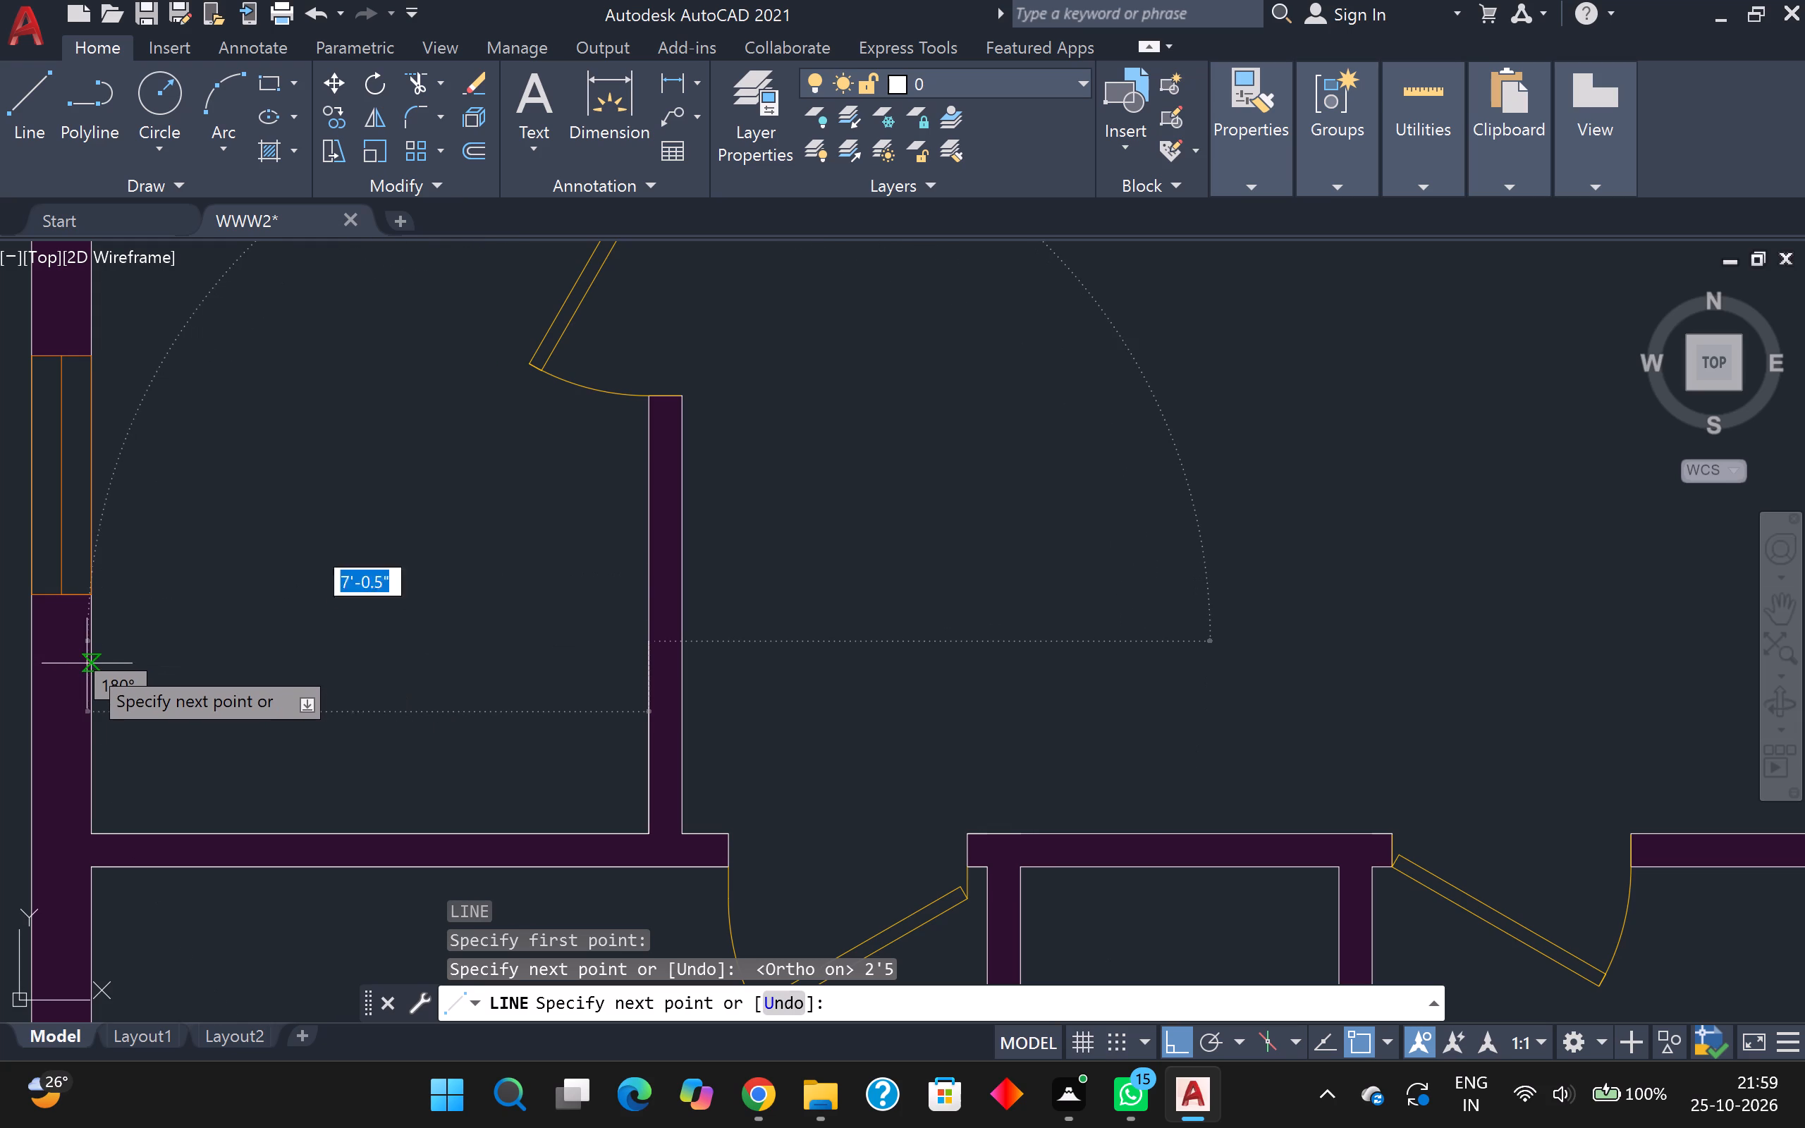
scroll(92, 663, up, 2)
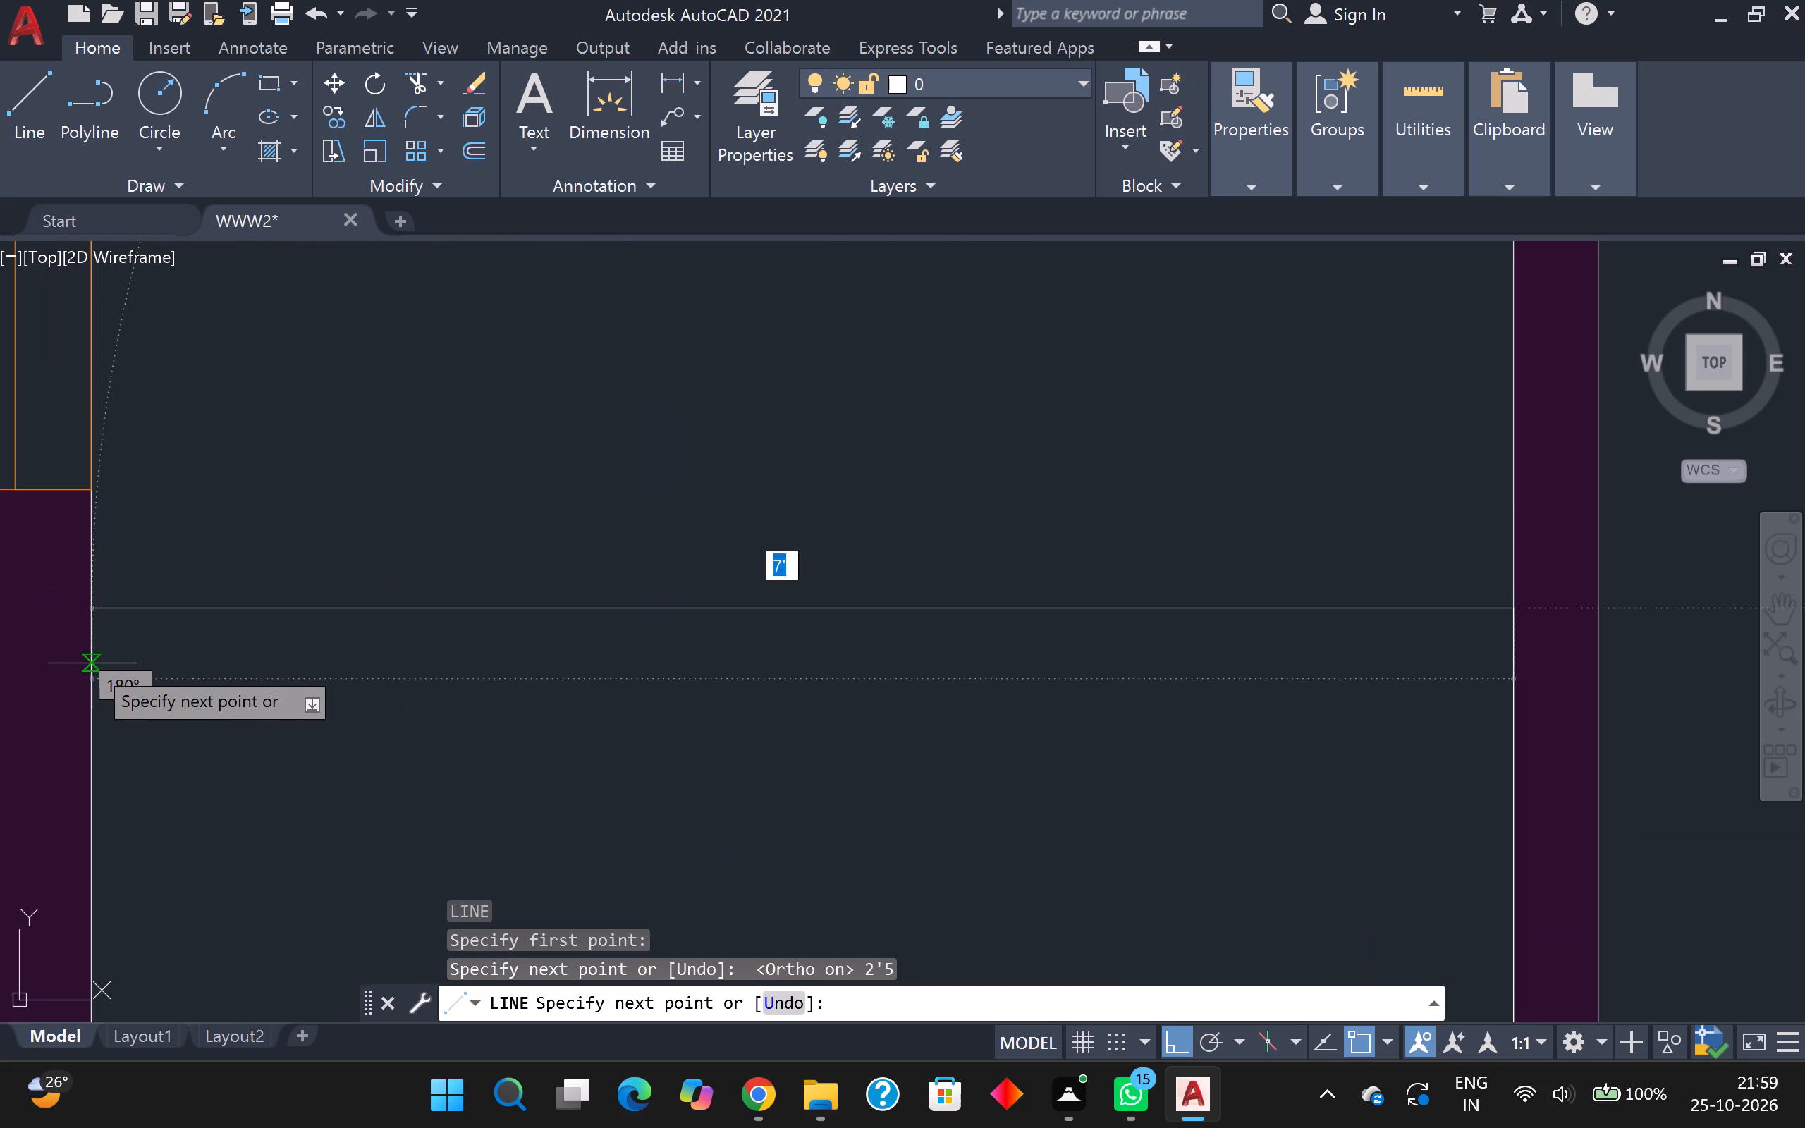
click(90, 612)
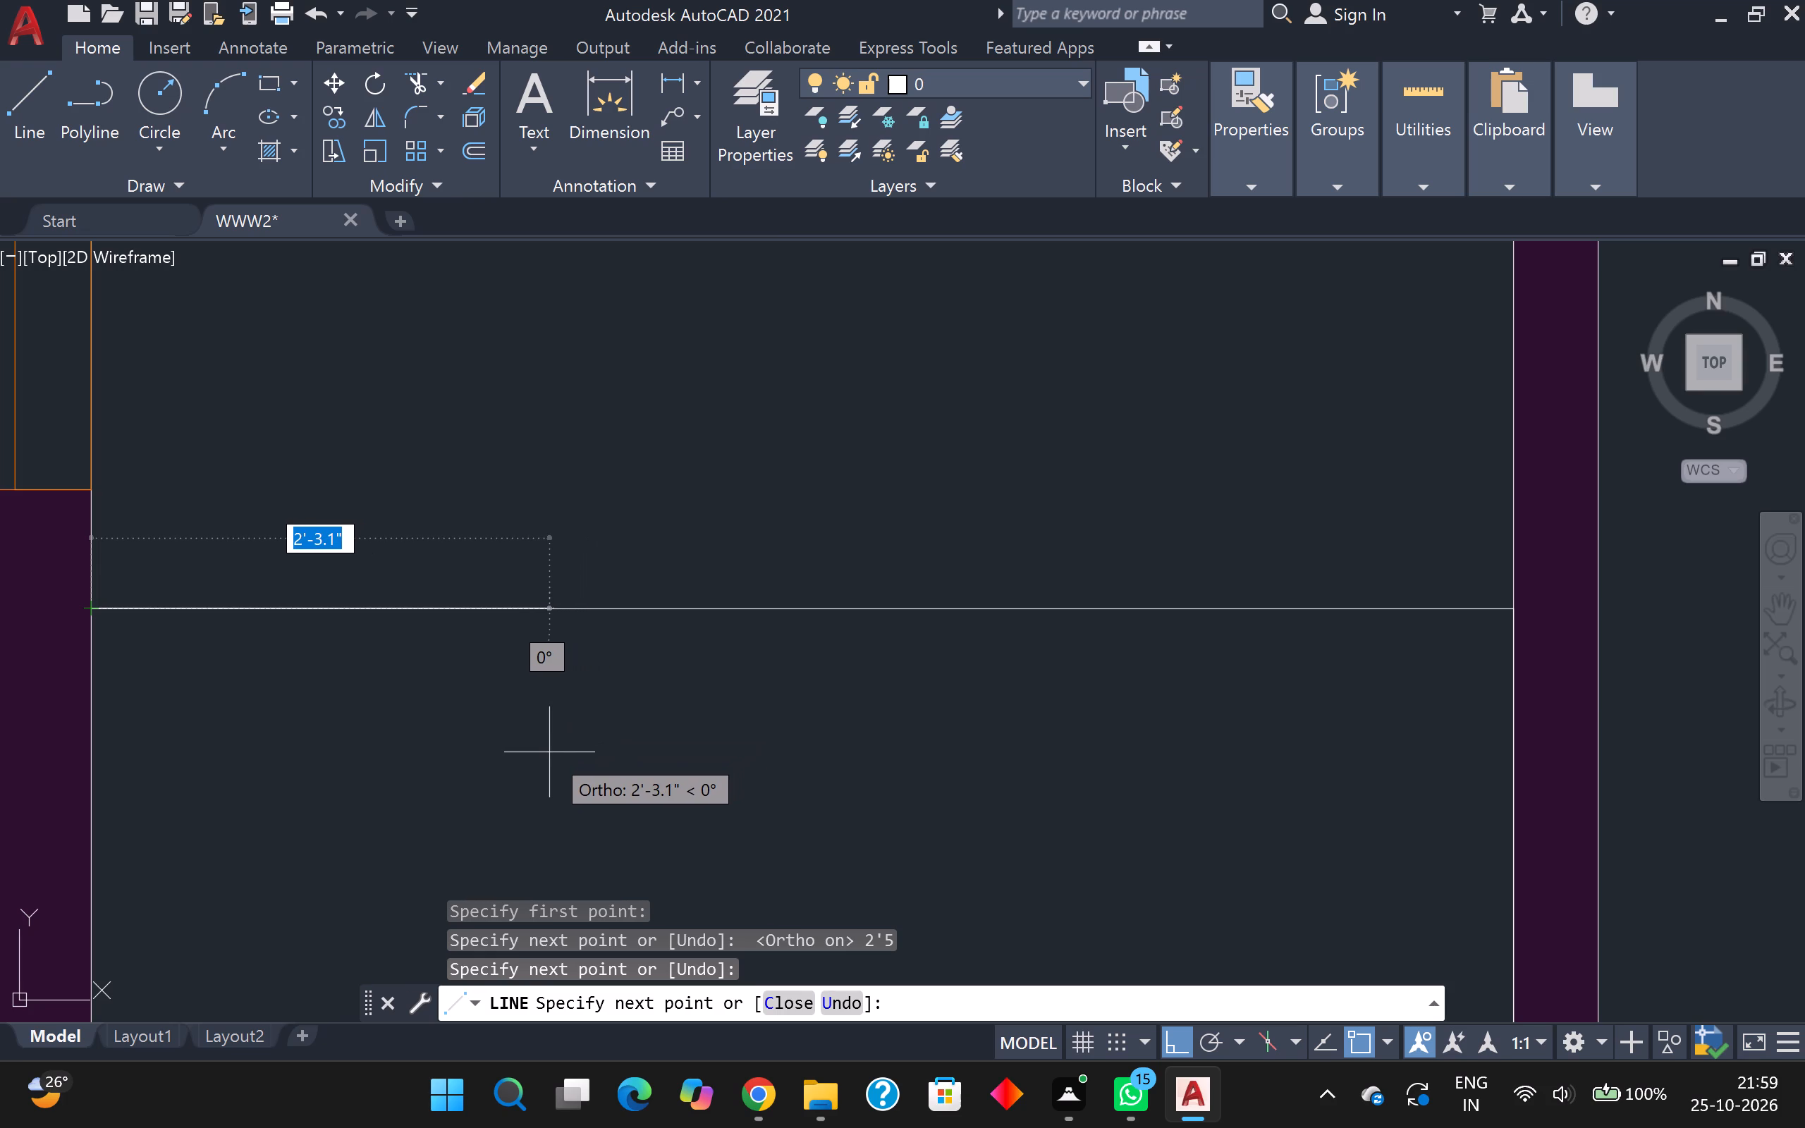
Continue the line 2'5 east from the west wall, then north to the room's north wall, and end it.
text(2'5)
key(Return)
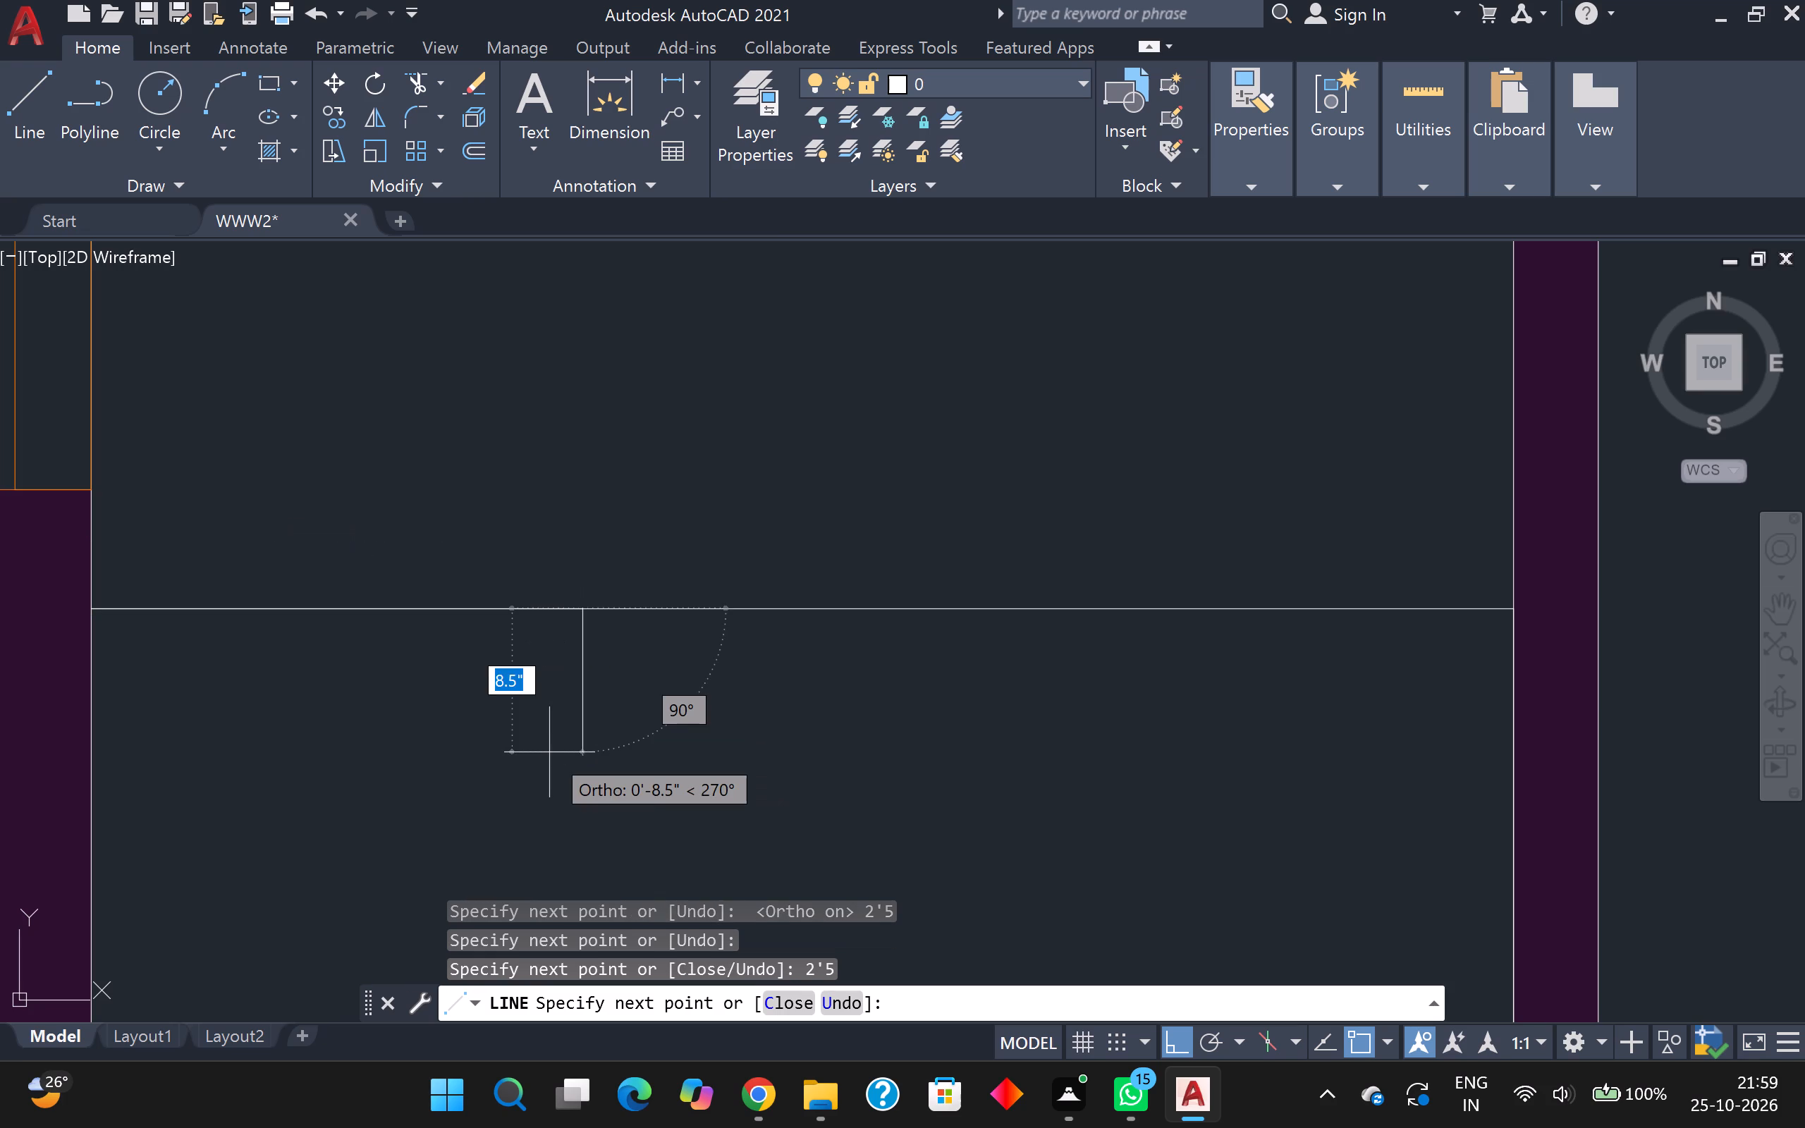
middle_drag(761, 451, 751, 517)
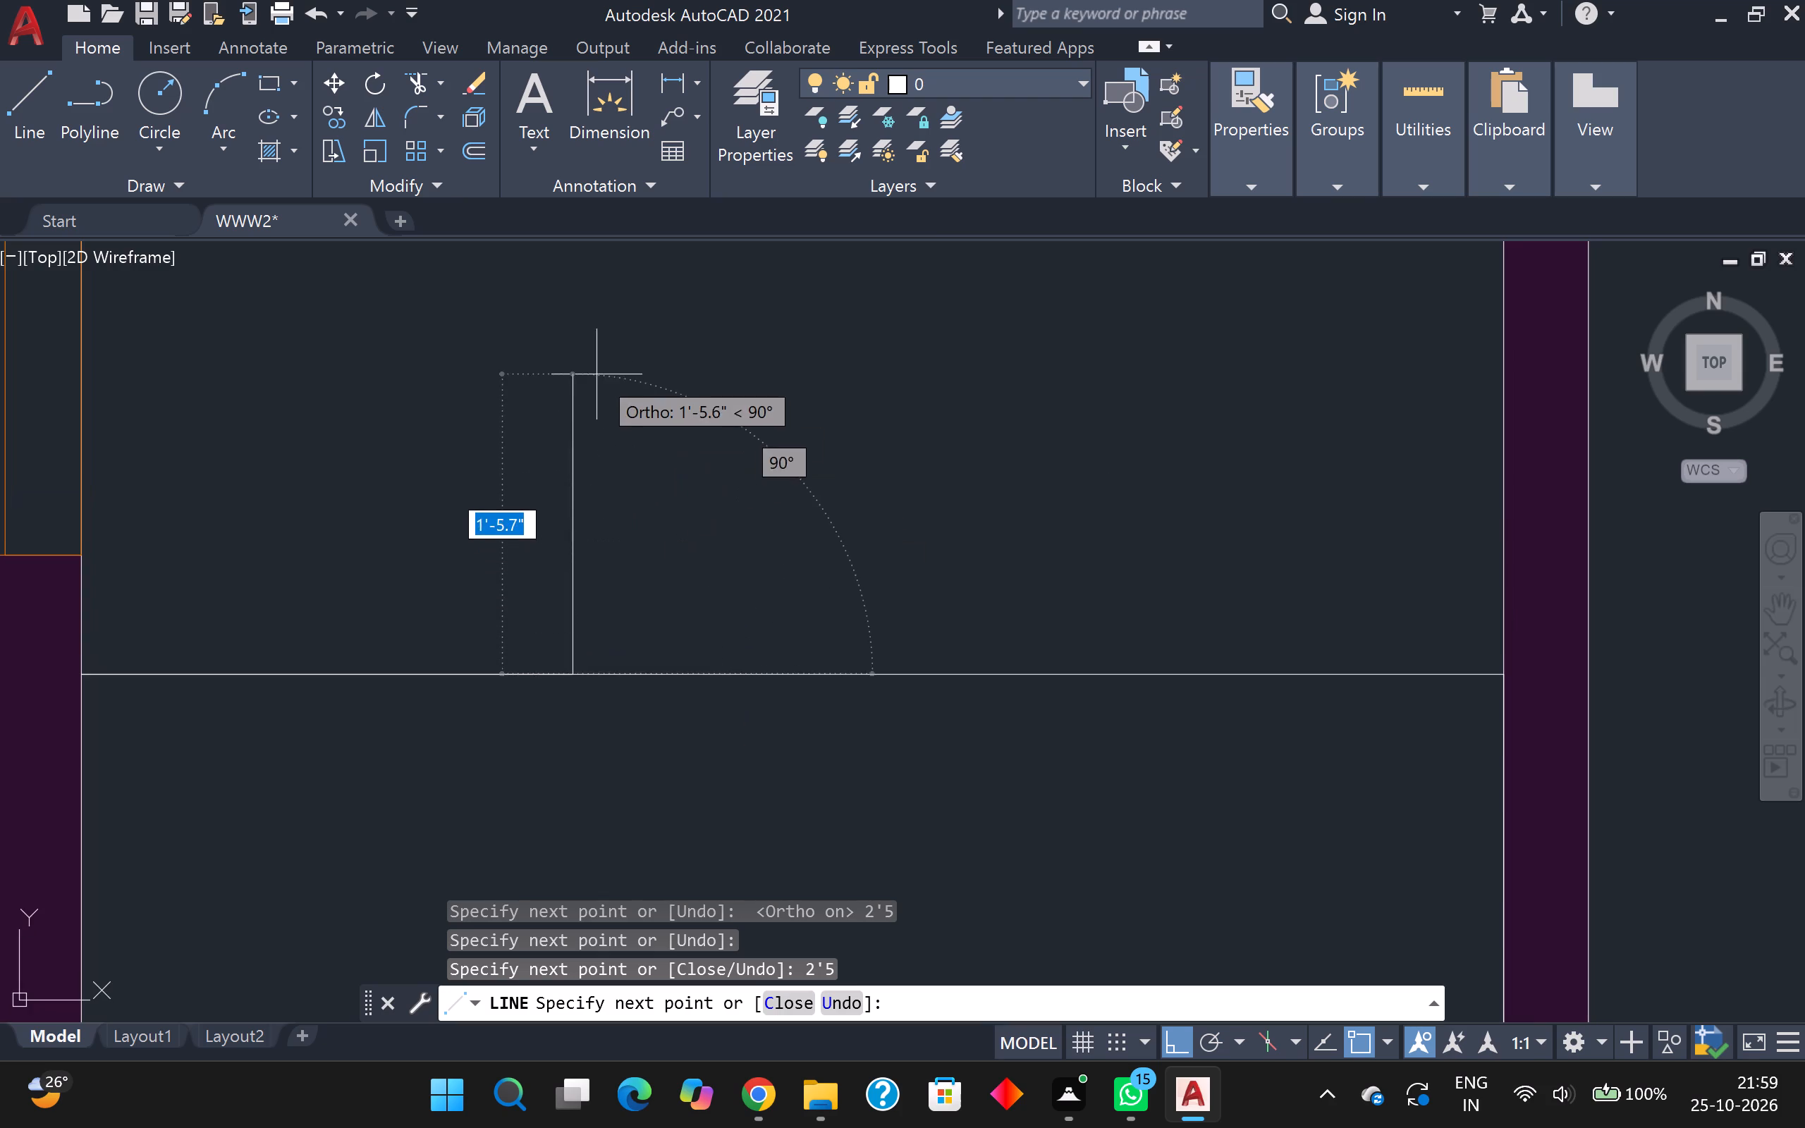
middle_drag(596, 381, 611, 909)
scroll(597, 842, down, 2)
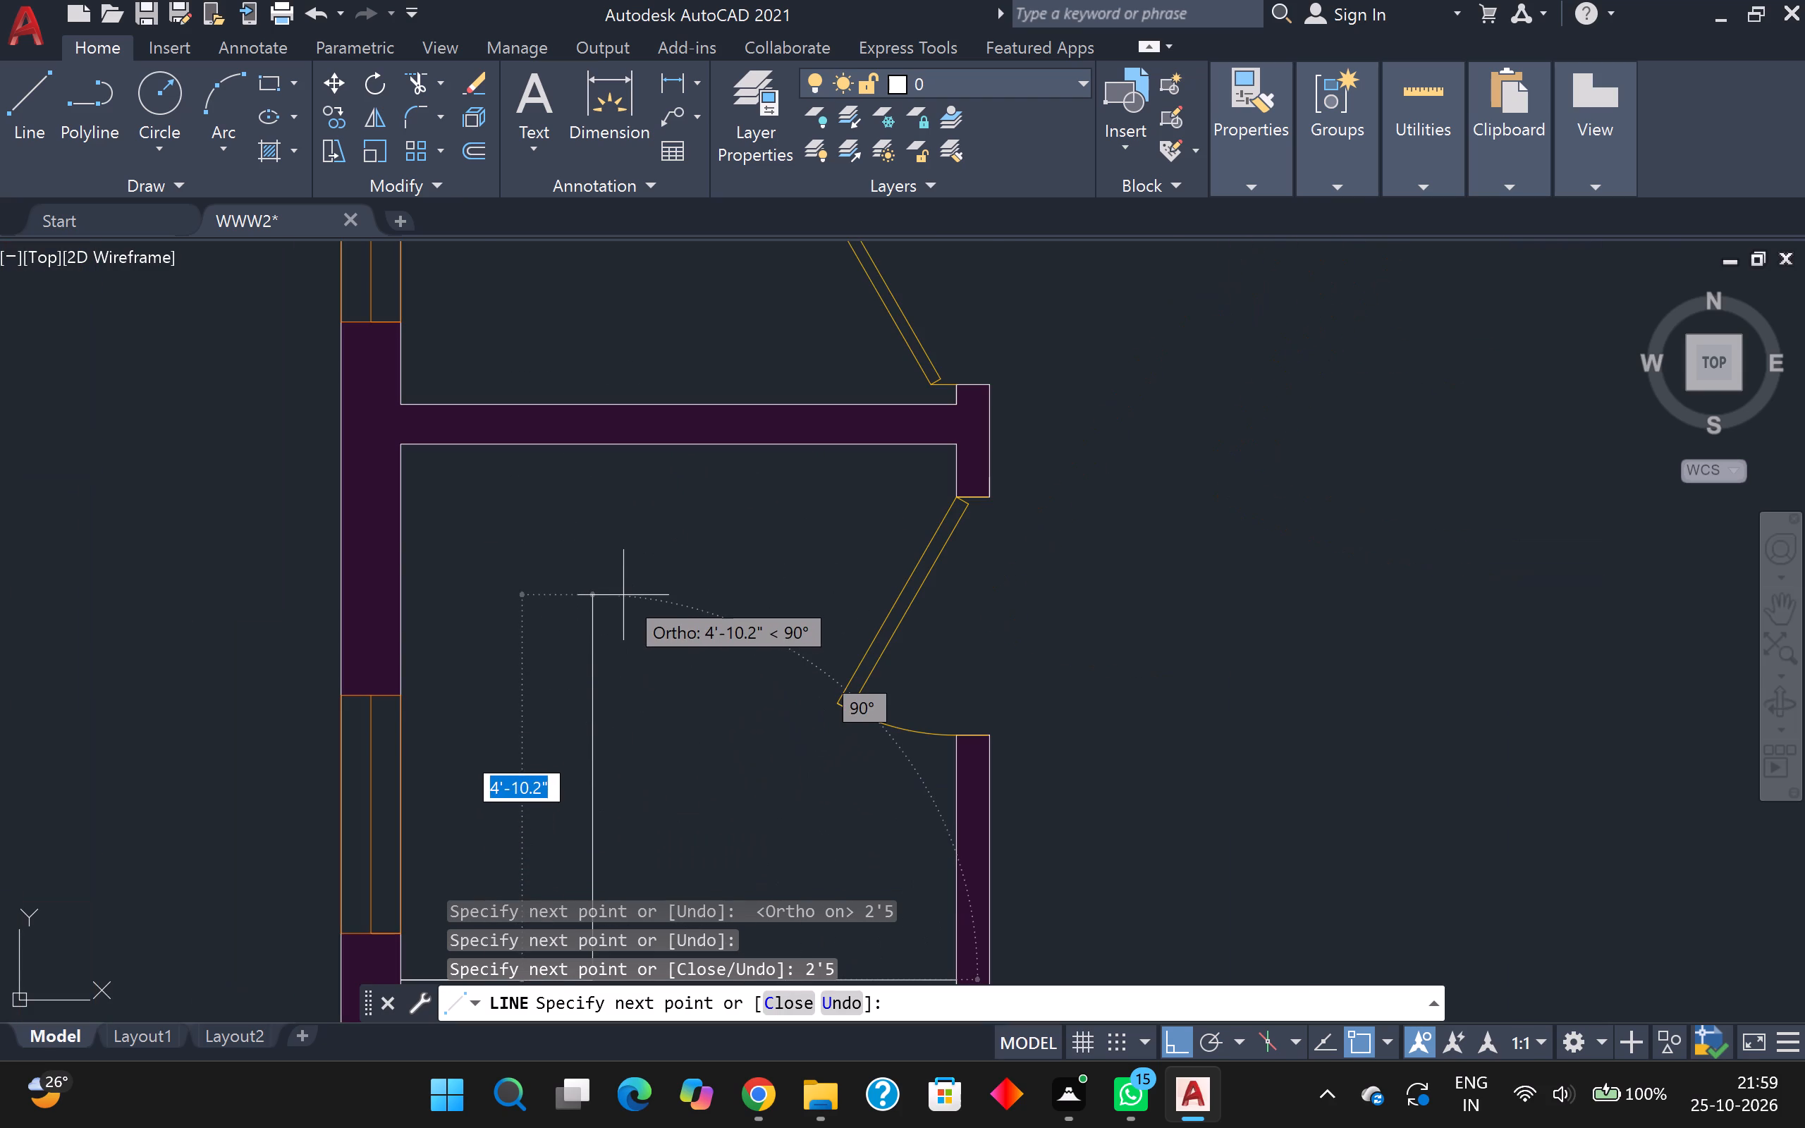
scroll(623, 595, down, 1)
scroll(619, 558, up, 1)
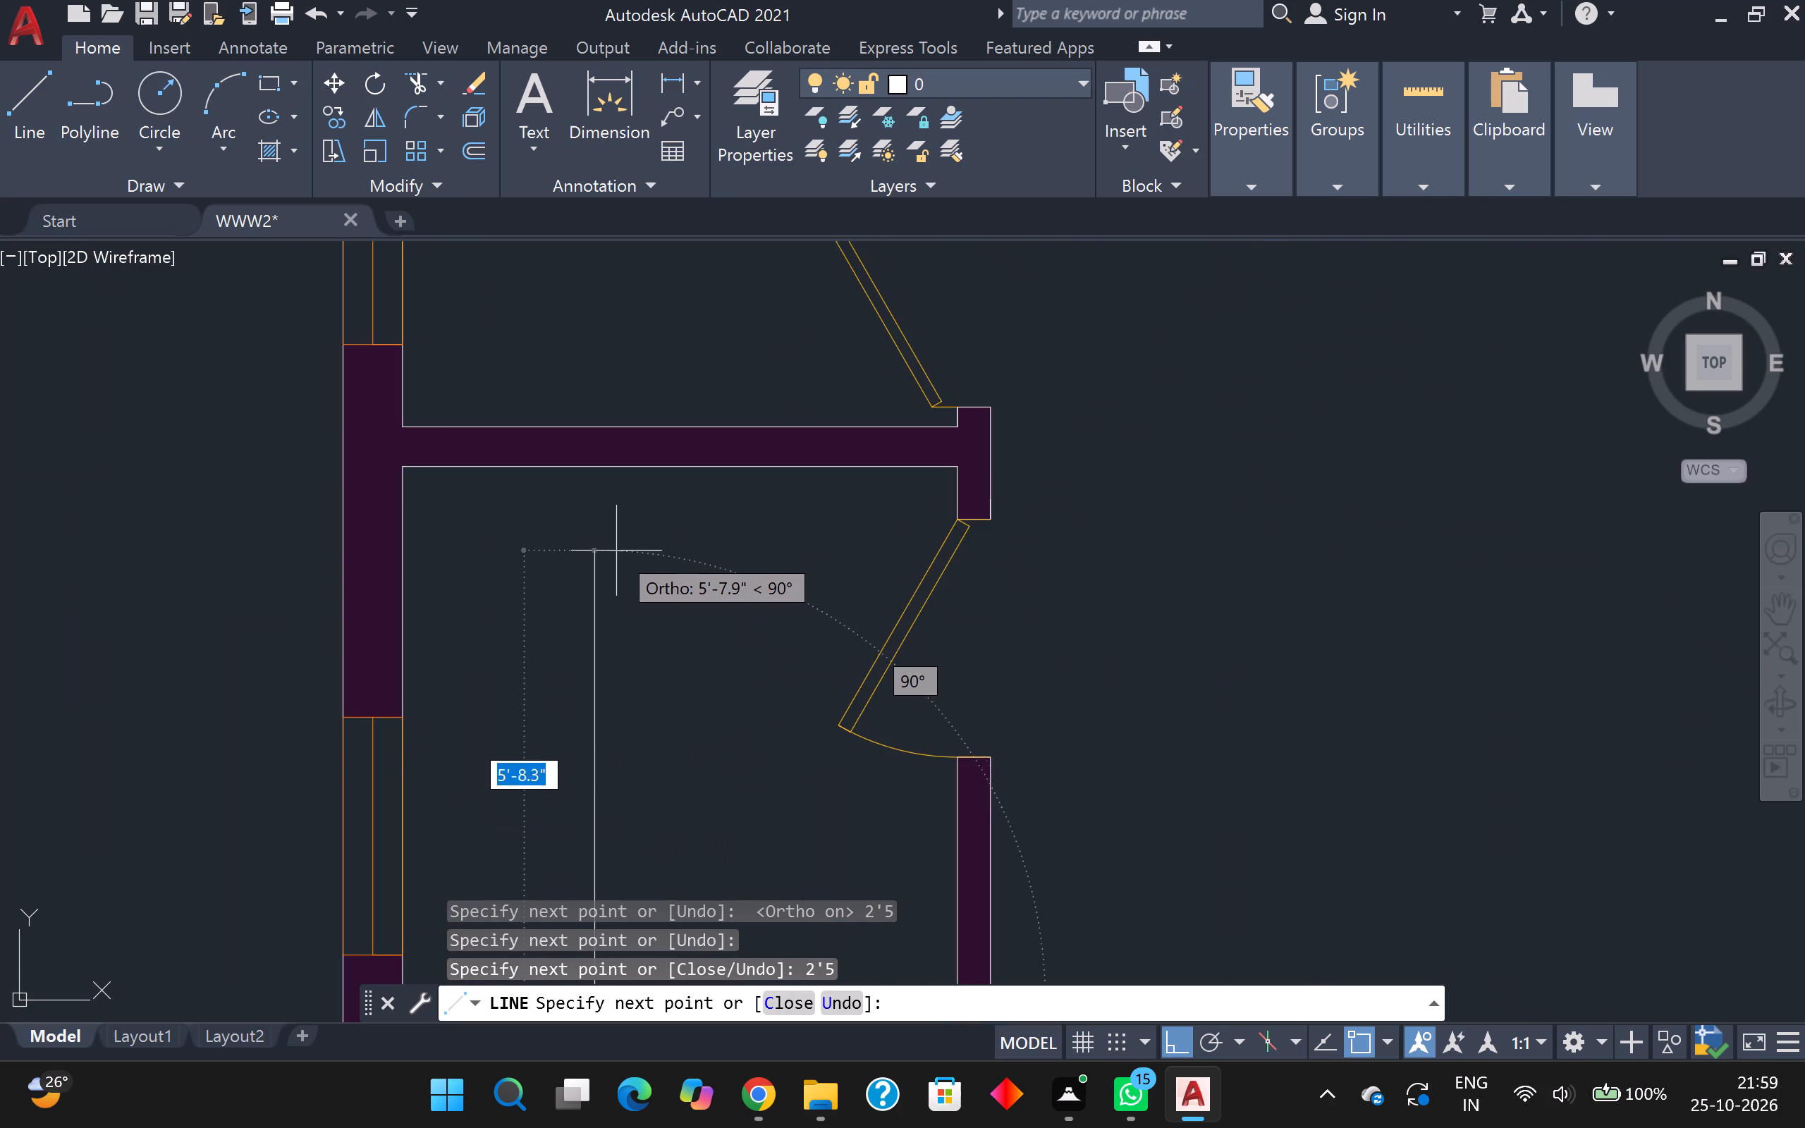
scroll(593, 496, up, 1)
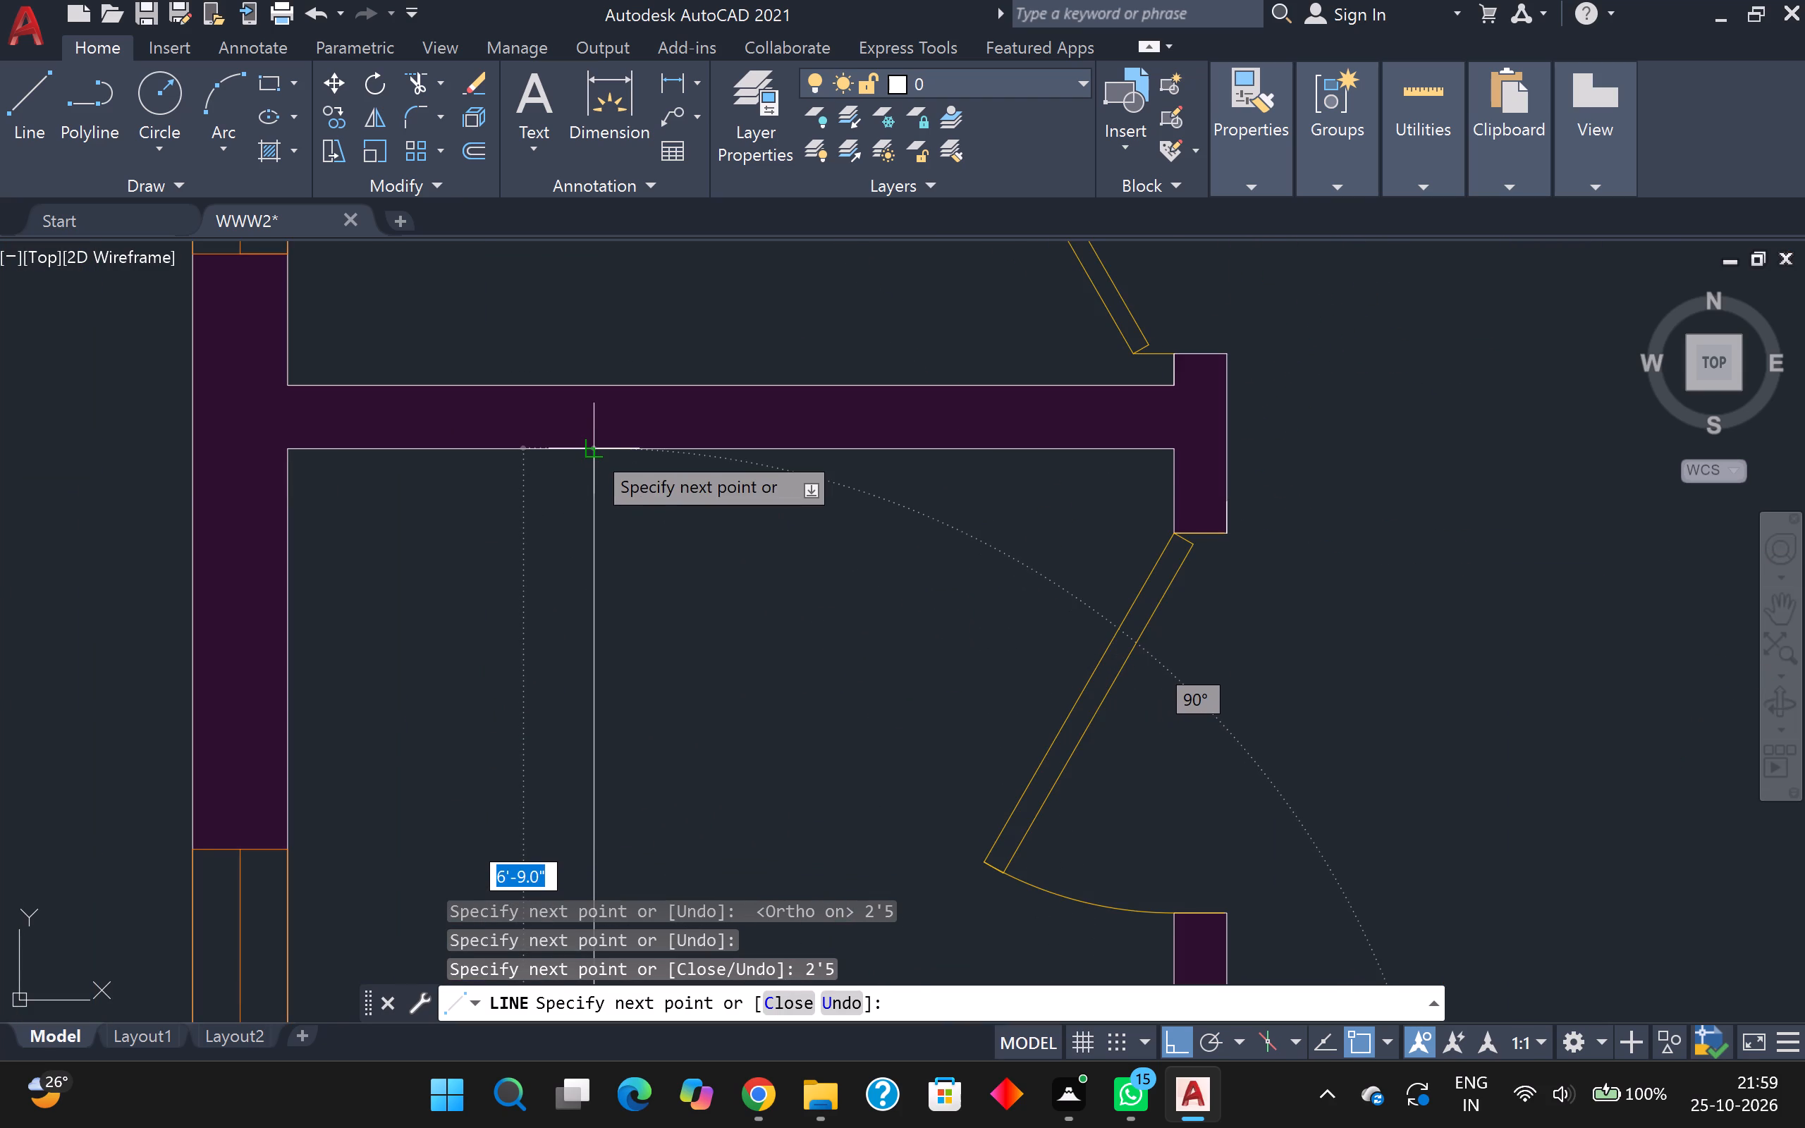
click(591, 449)
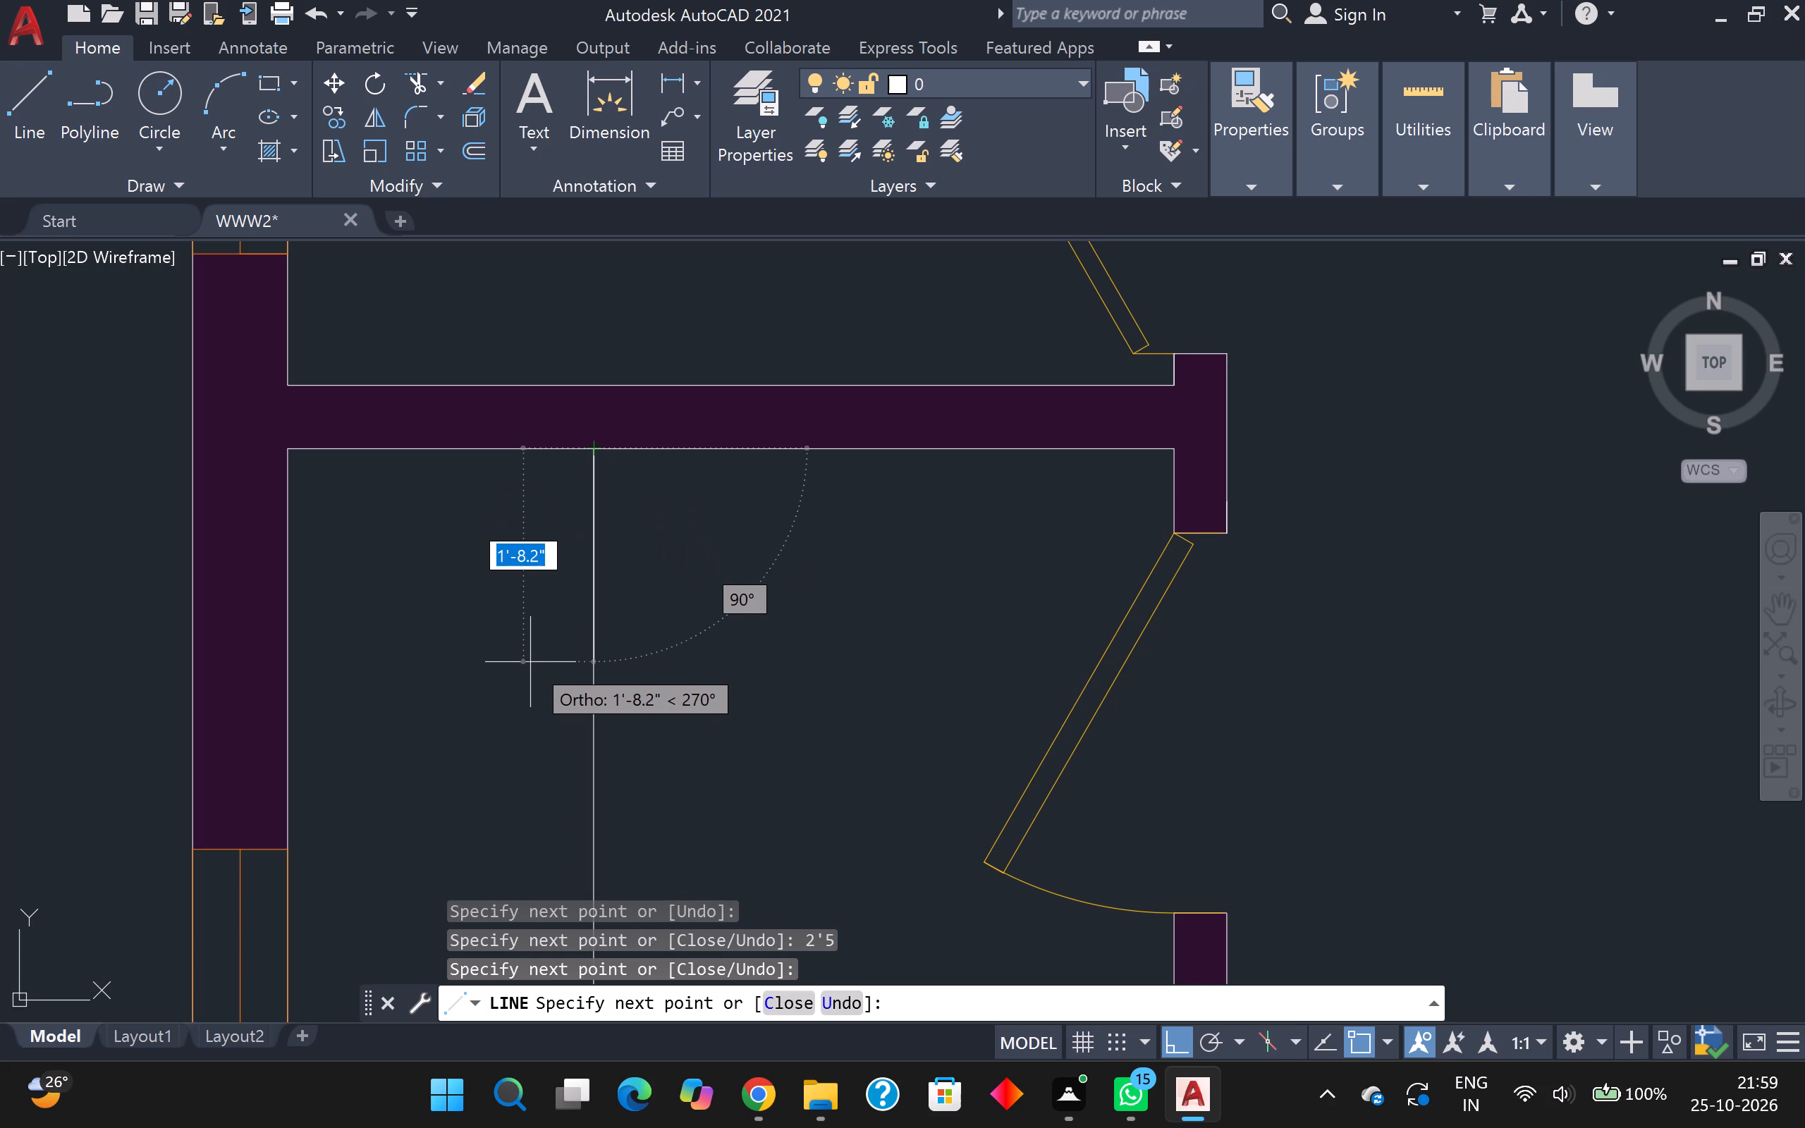
key(Escape)
Trim the horizontal counter line between the west wall and the vertical counter line, leaving an L-shaped counter edge.
scroll(539, 665, down, 2)
middle_drag(587, 673, 590, 673)
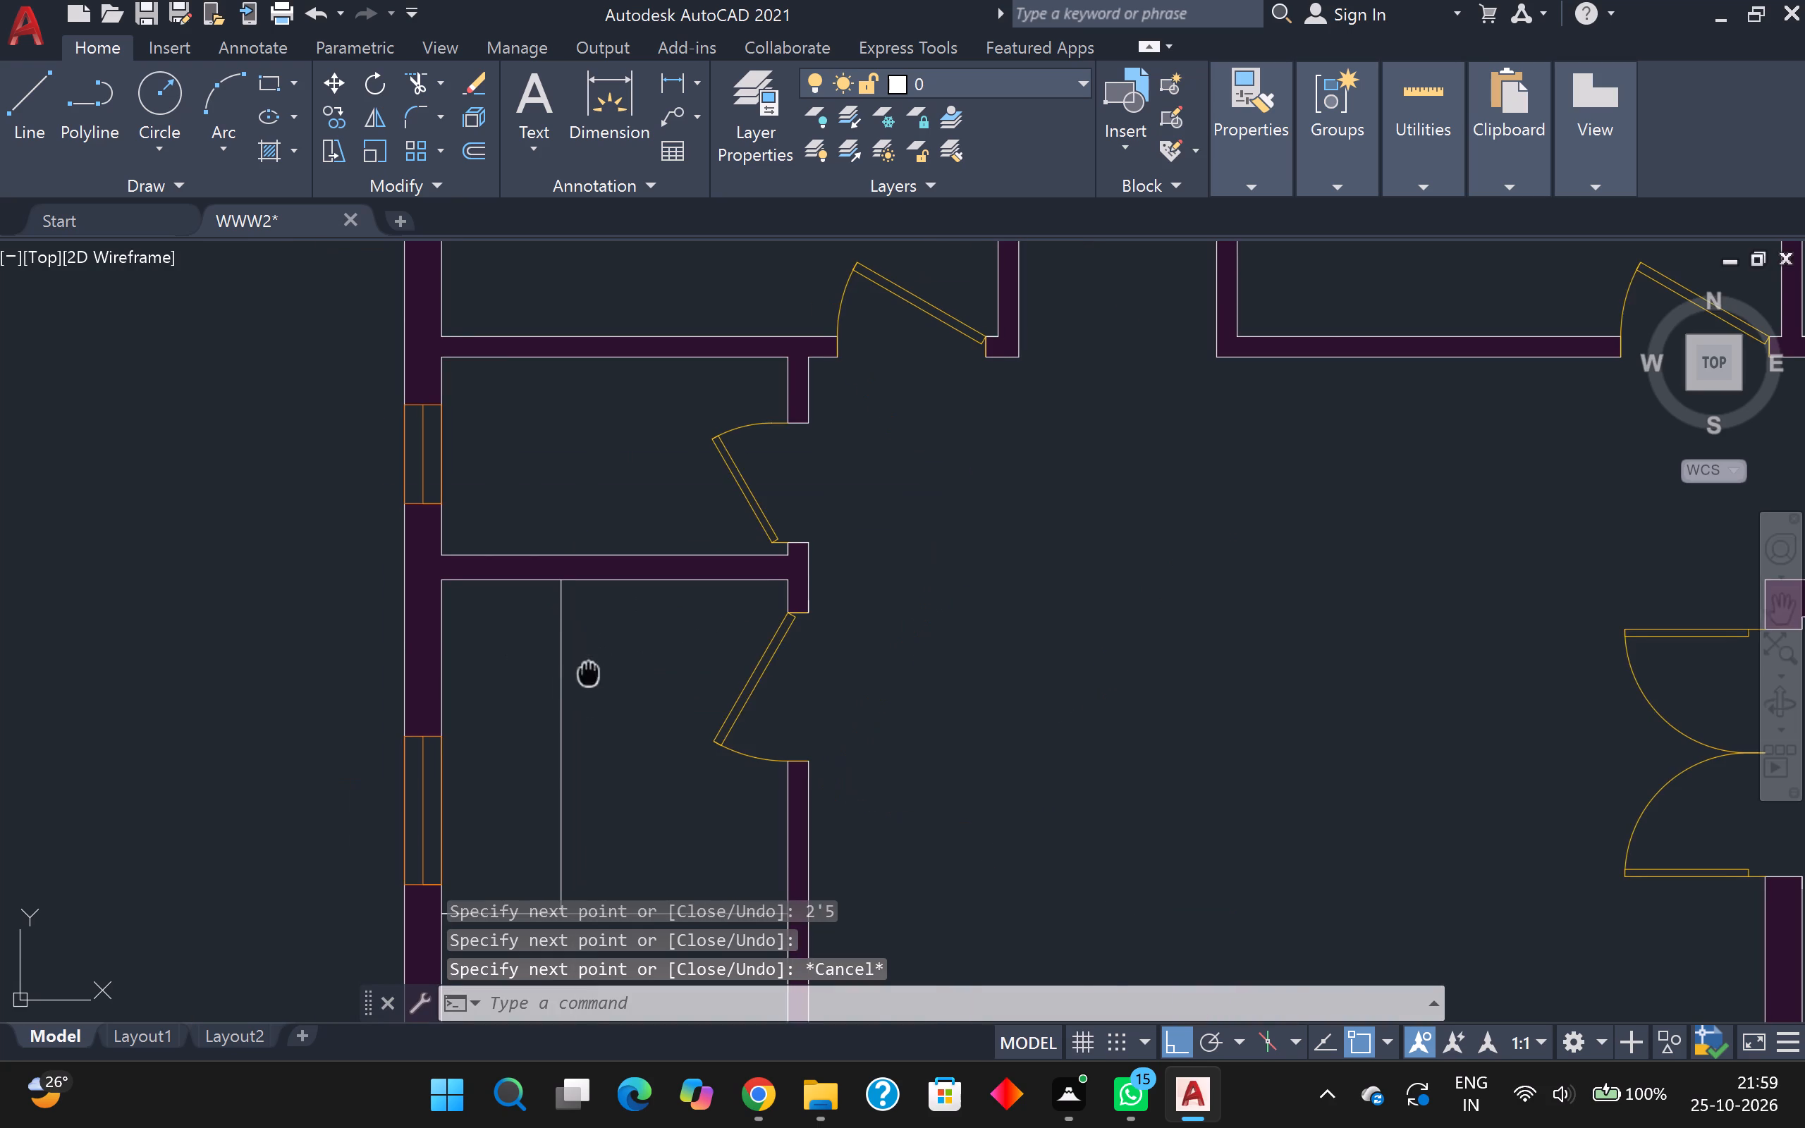
middle_drag(590, 673, 685, 374)
click(410, 87)
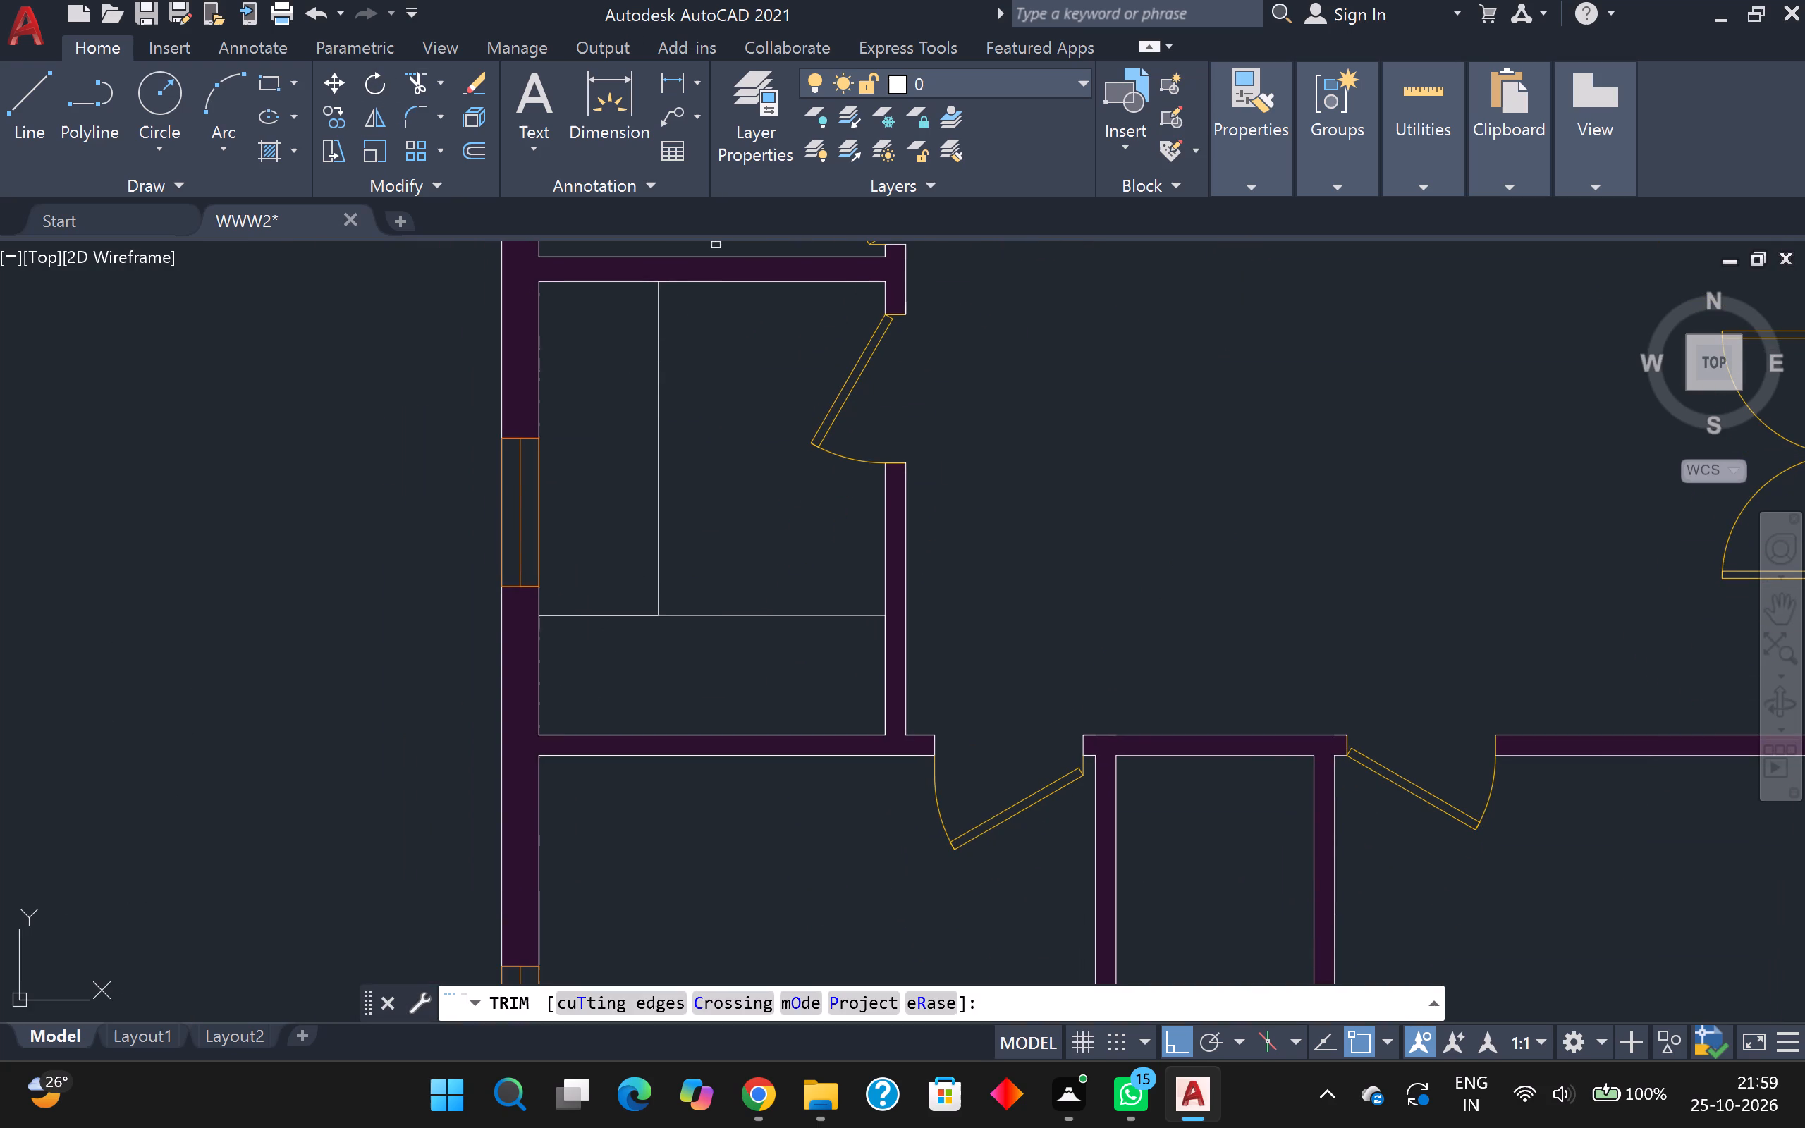
click(572, 564)
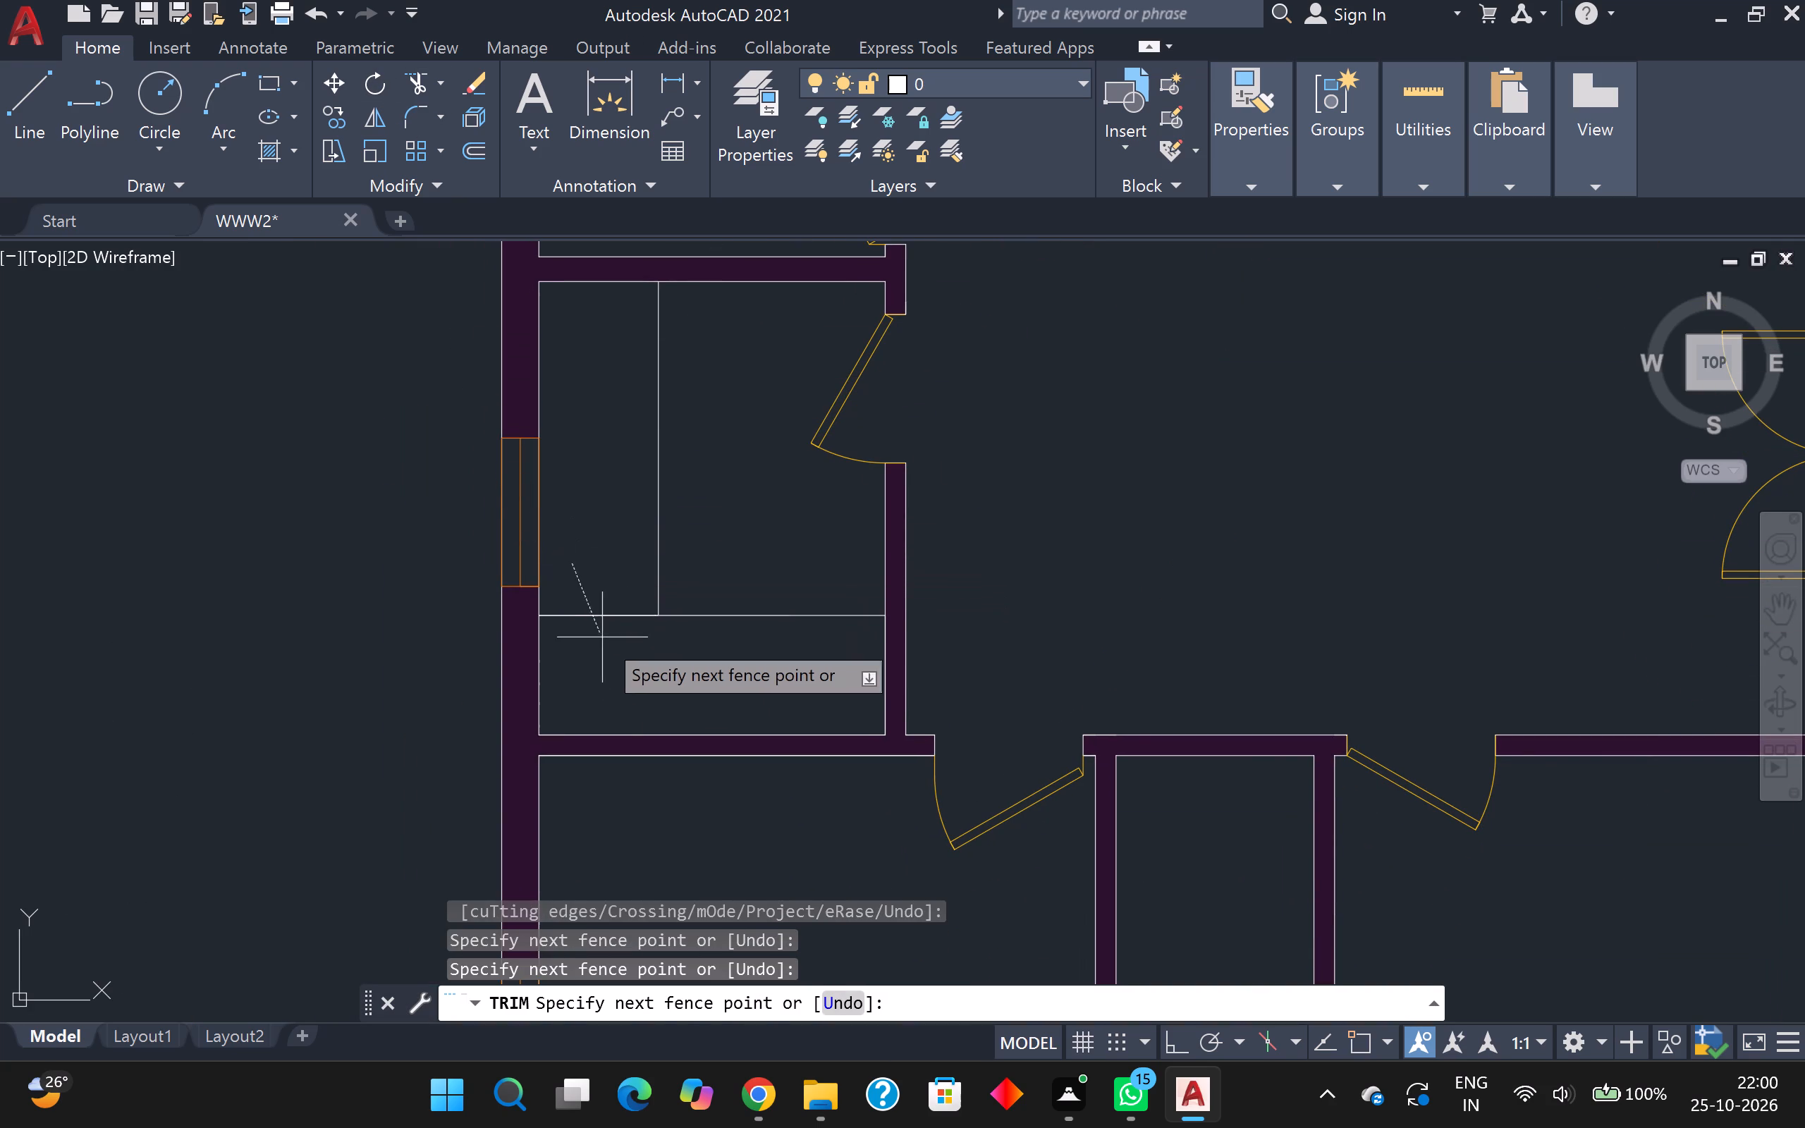
click(625, 678)
scroll(634, 678, down, 2)
middle_drag(816, 646, 816, 645)
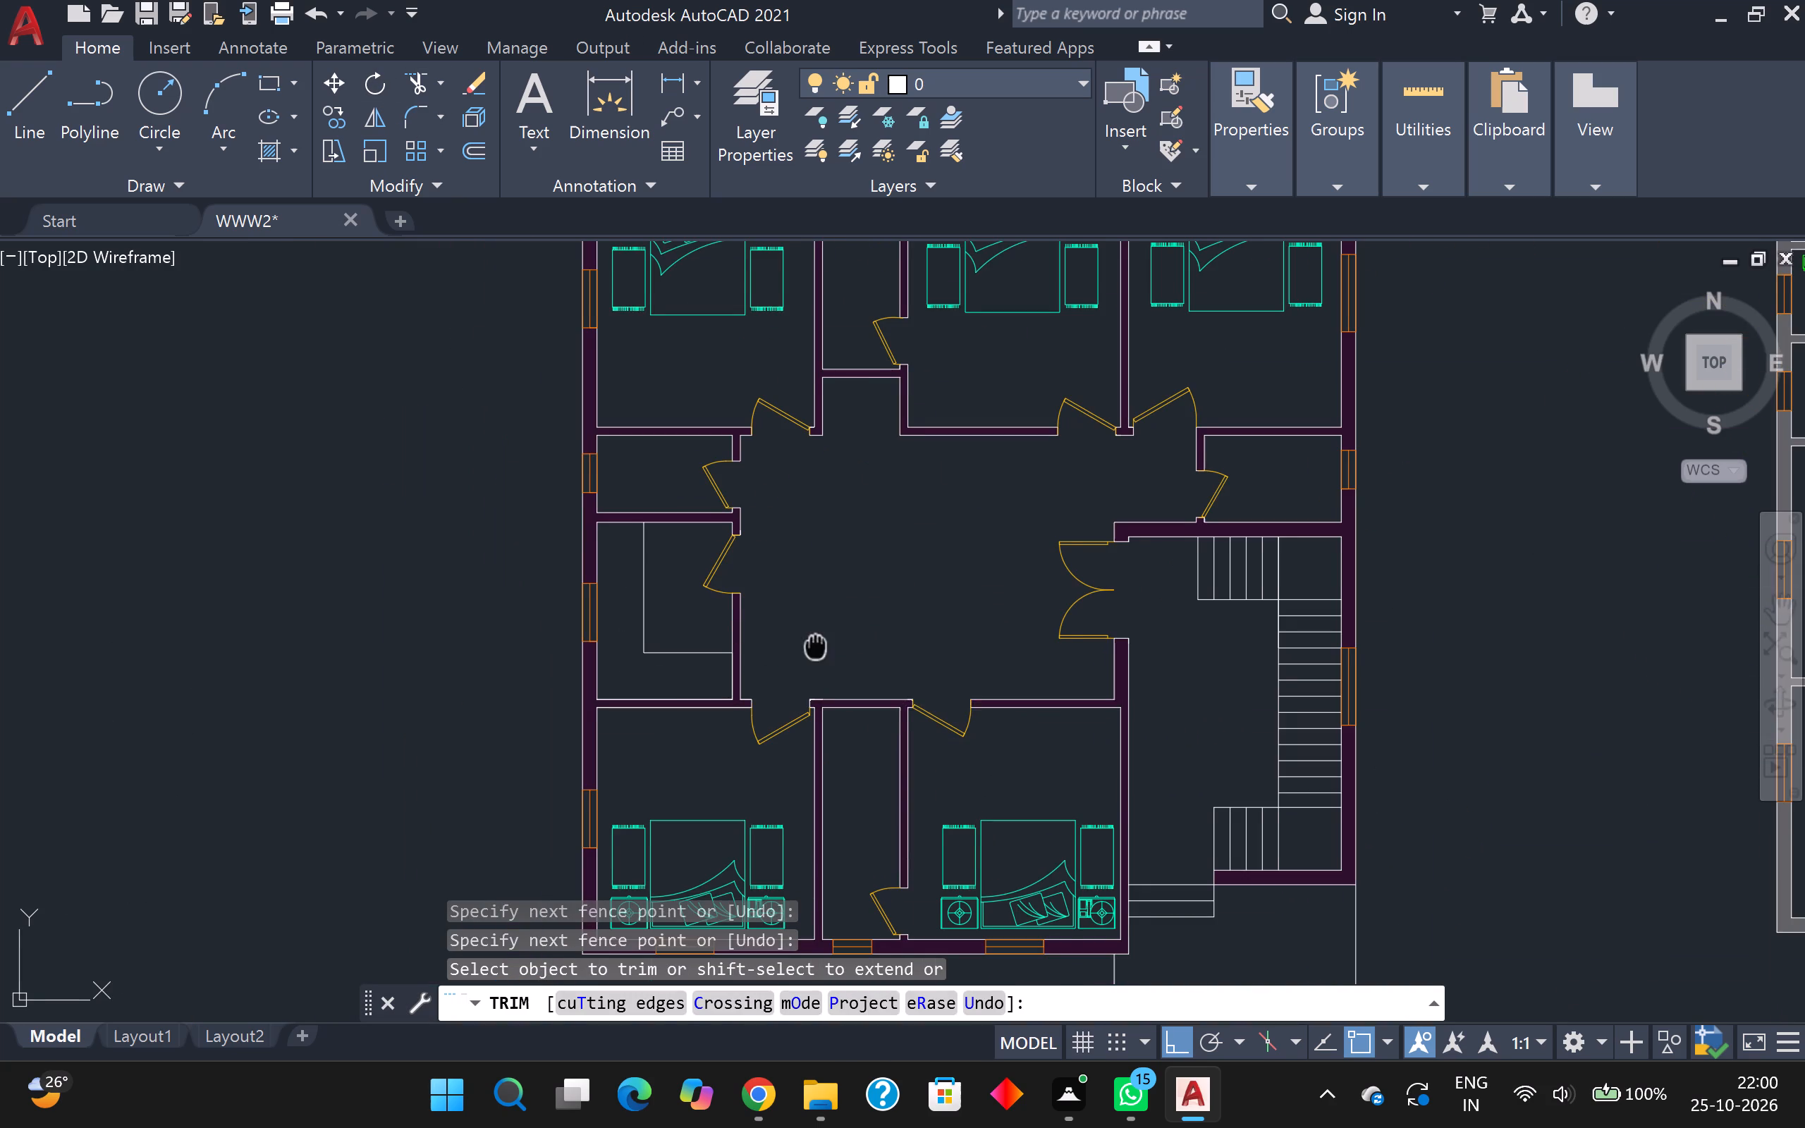
middle_drag(816, 645, 748, 570)
key(Escape)
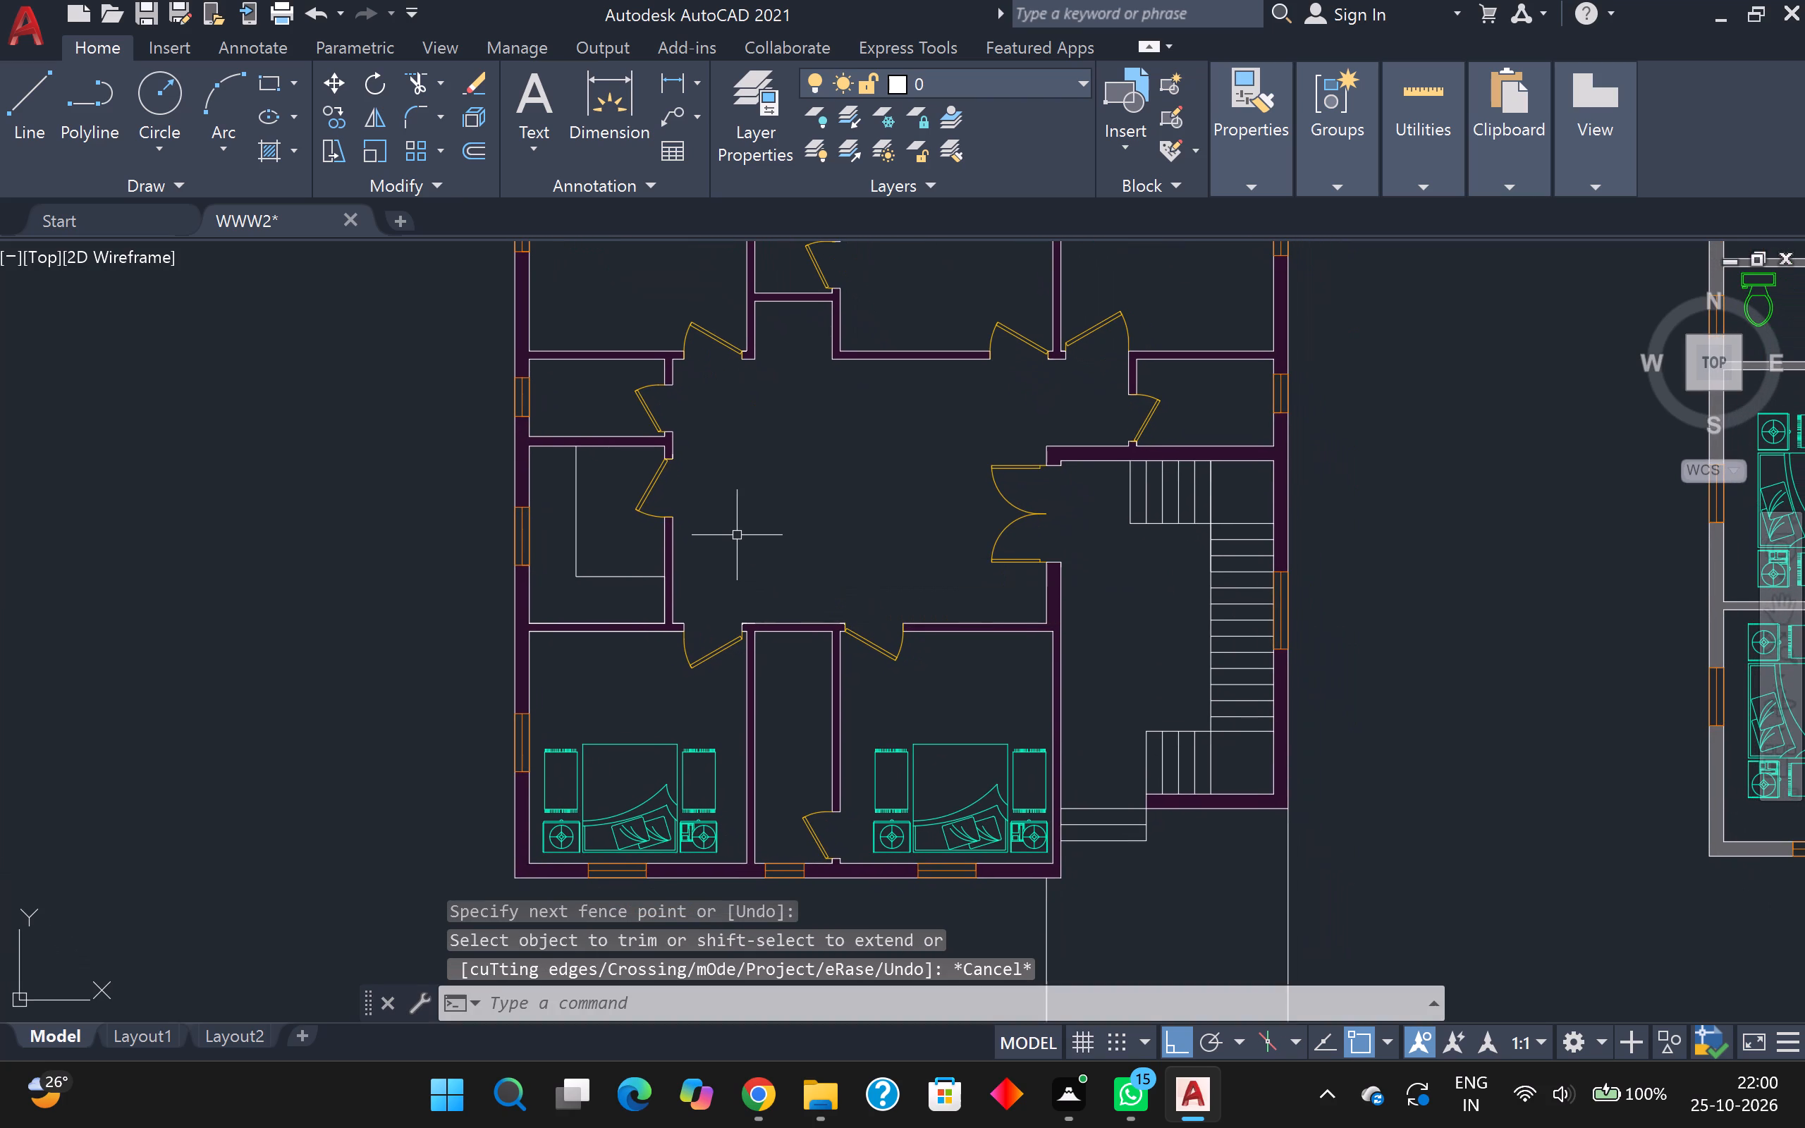
Join the horizontal and vertical counter lines into one polyline.
click(634, 578)
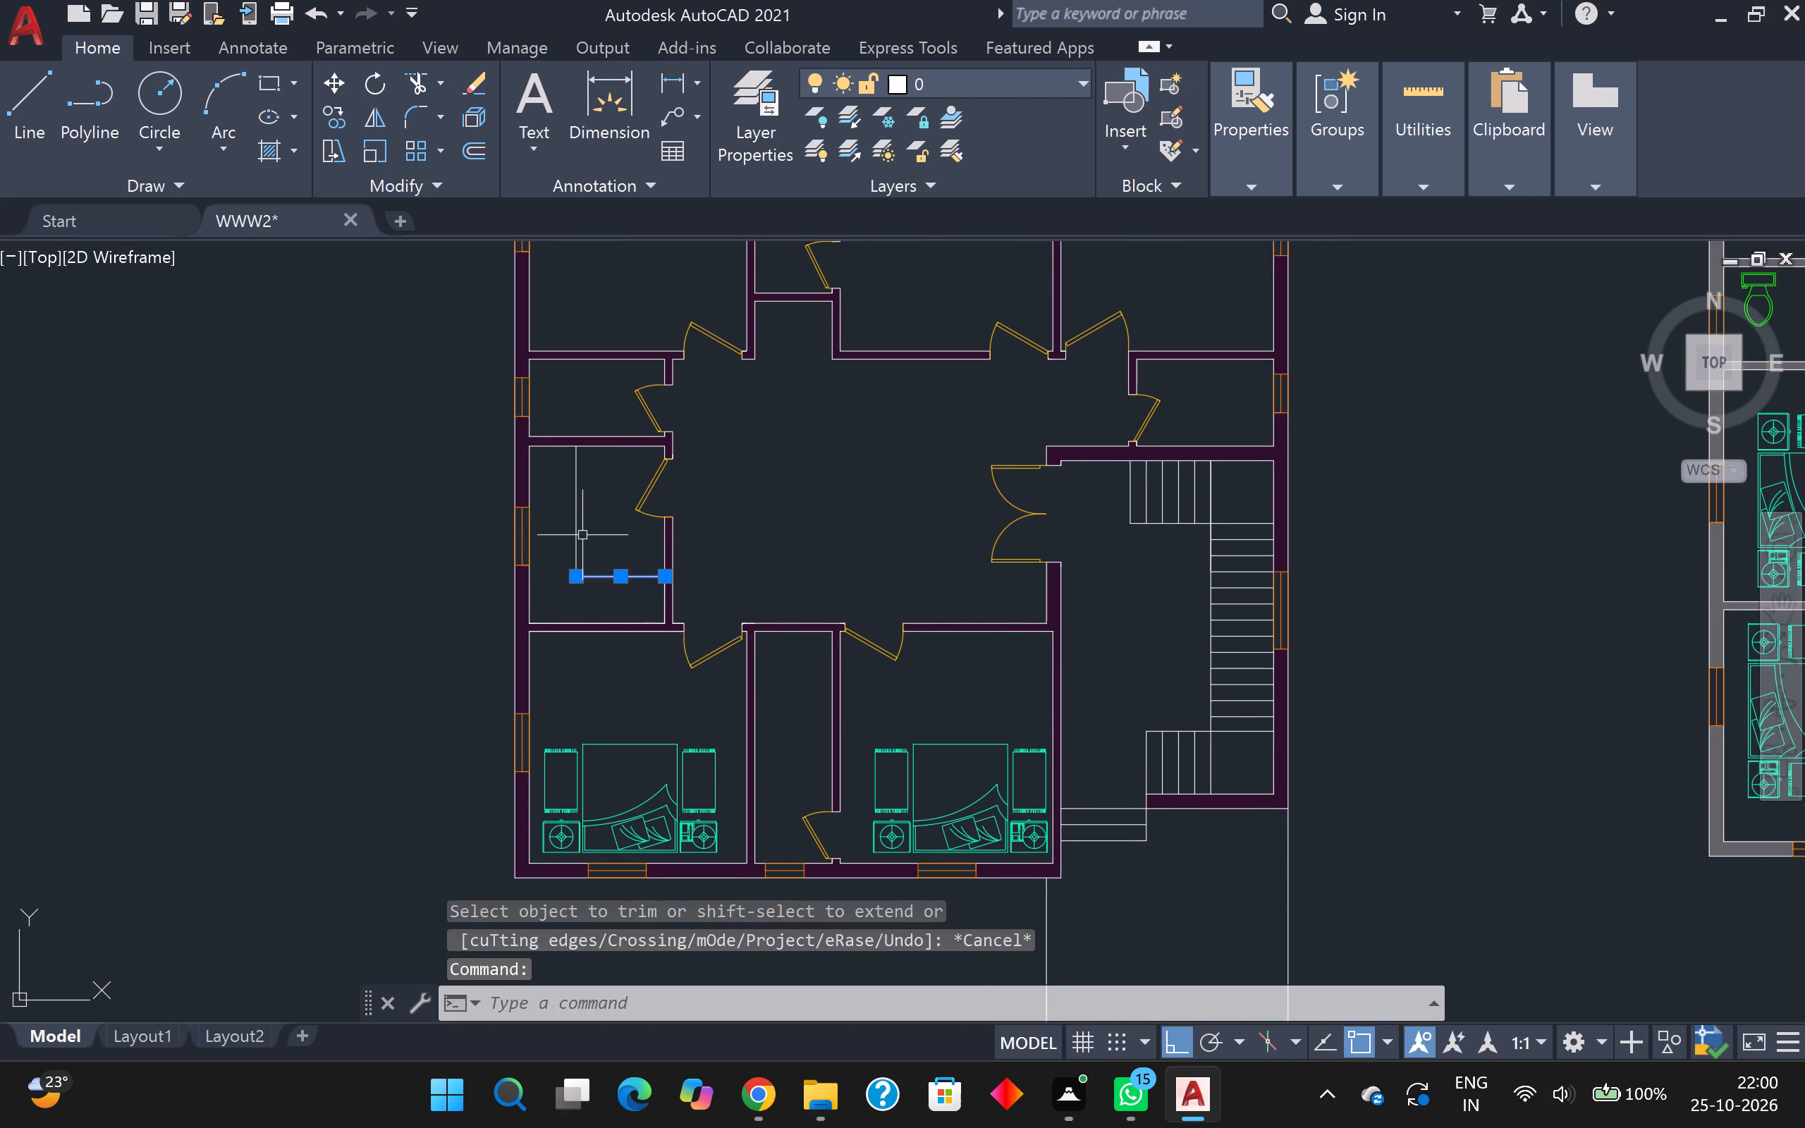
click(570, 531)
click(572, 530)
click(577, 530)
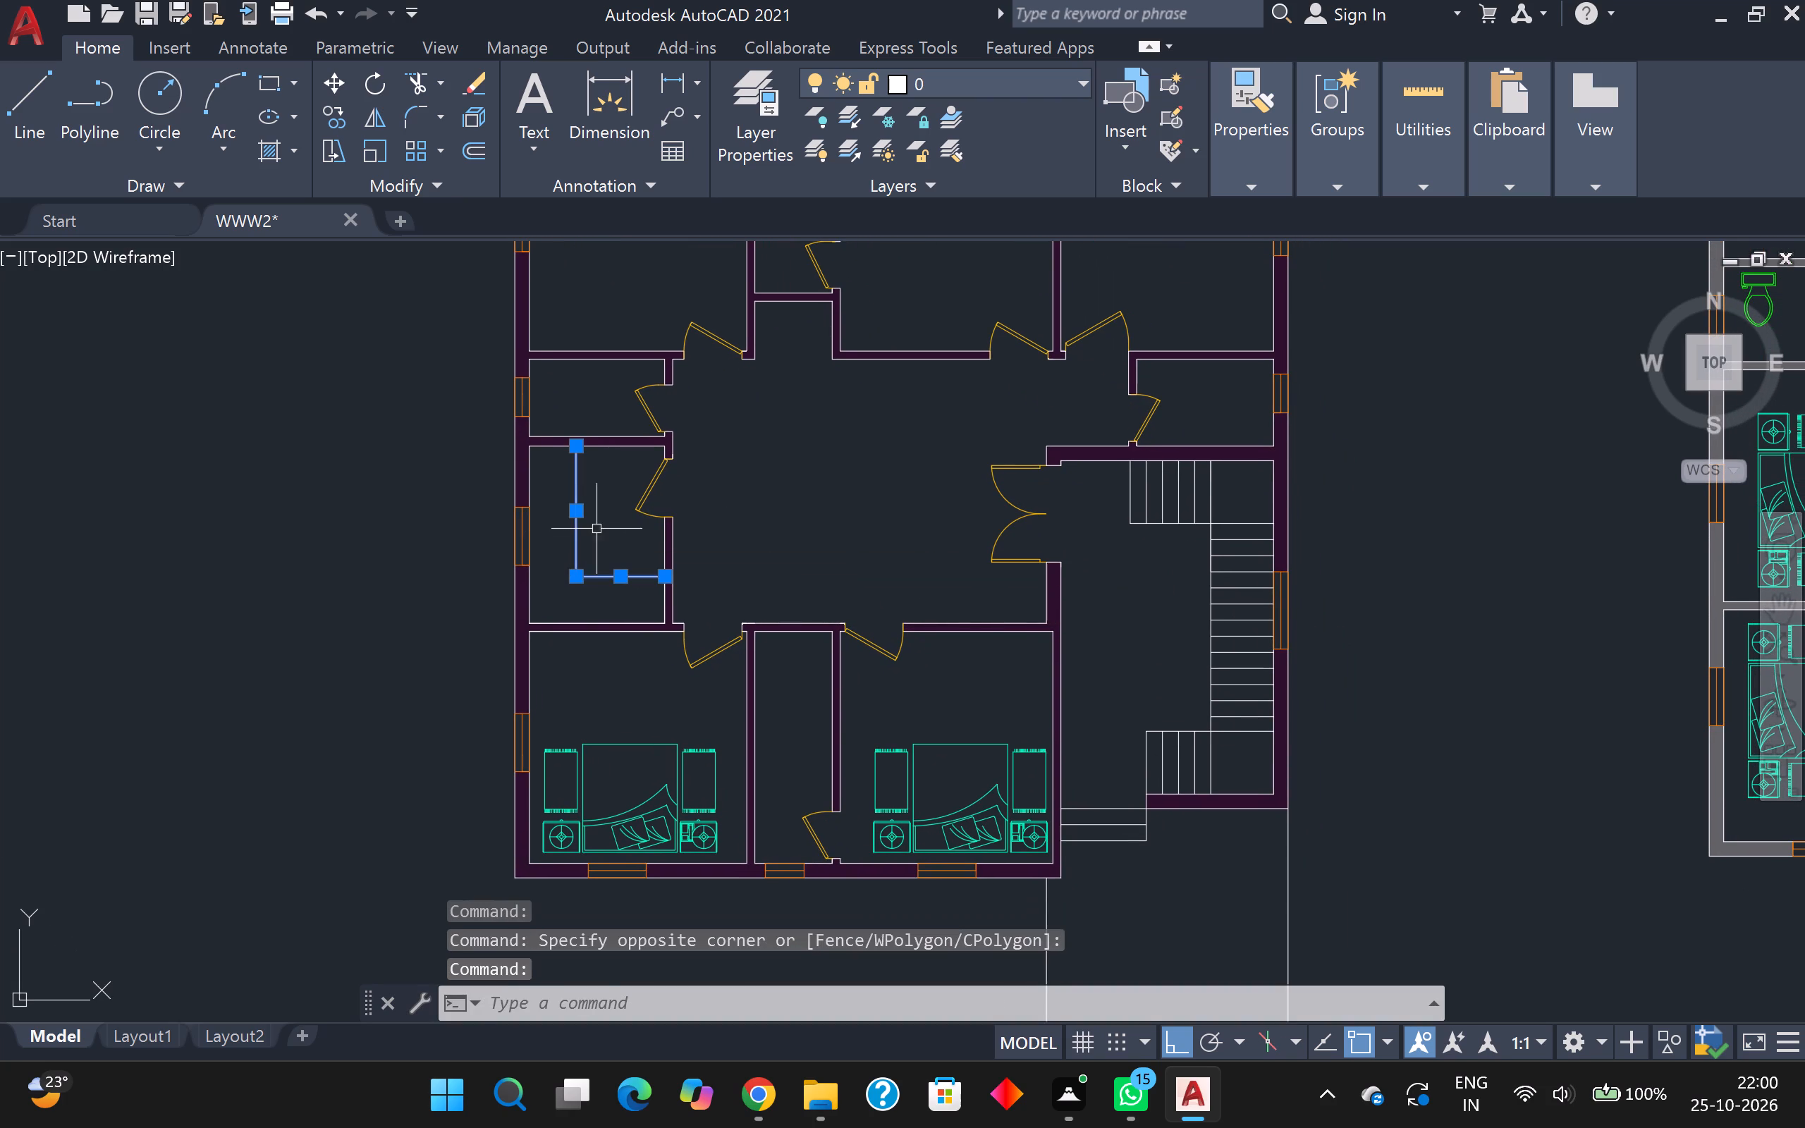
key(j)
key(Return)
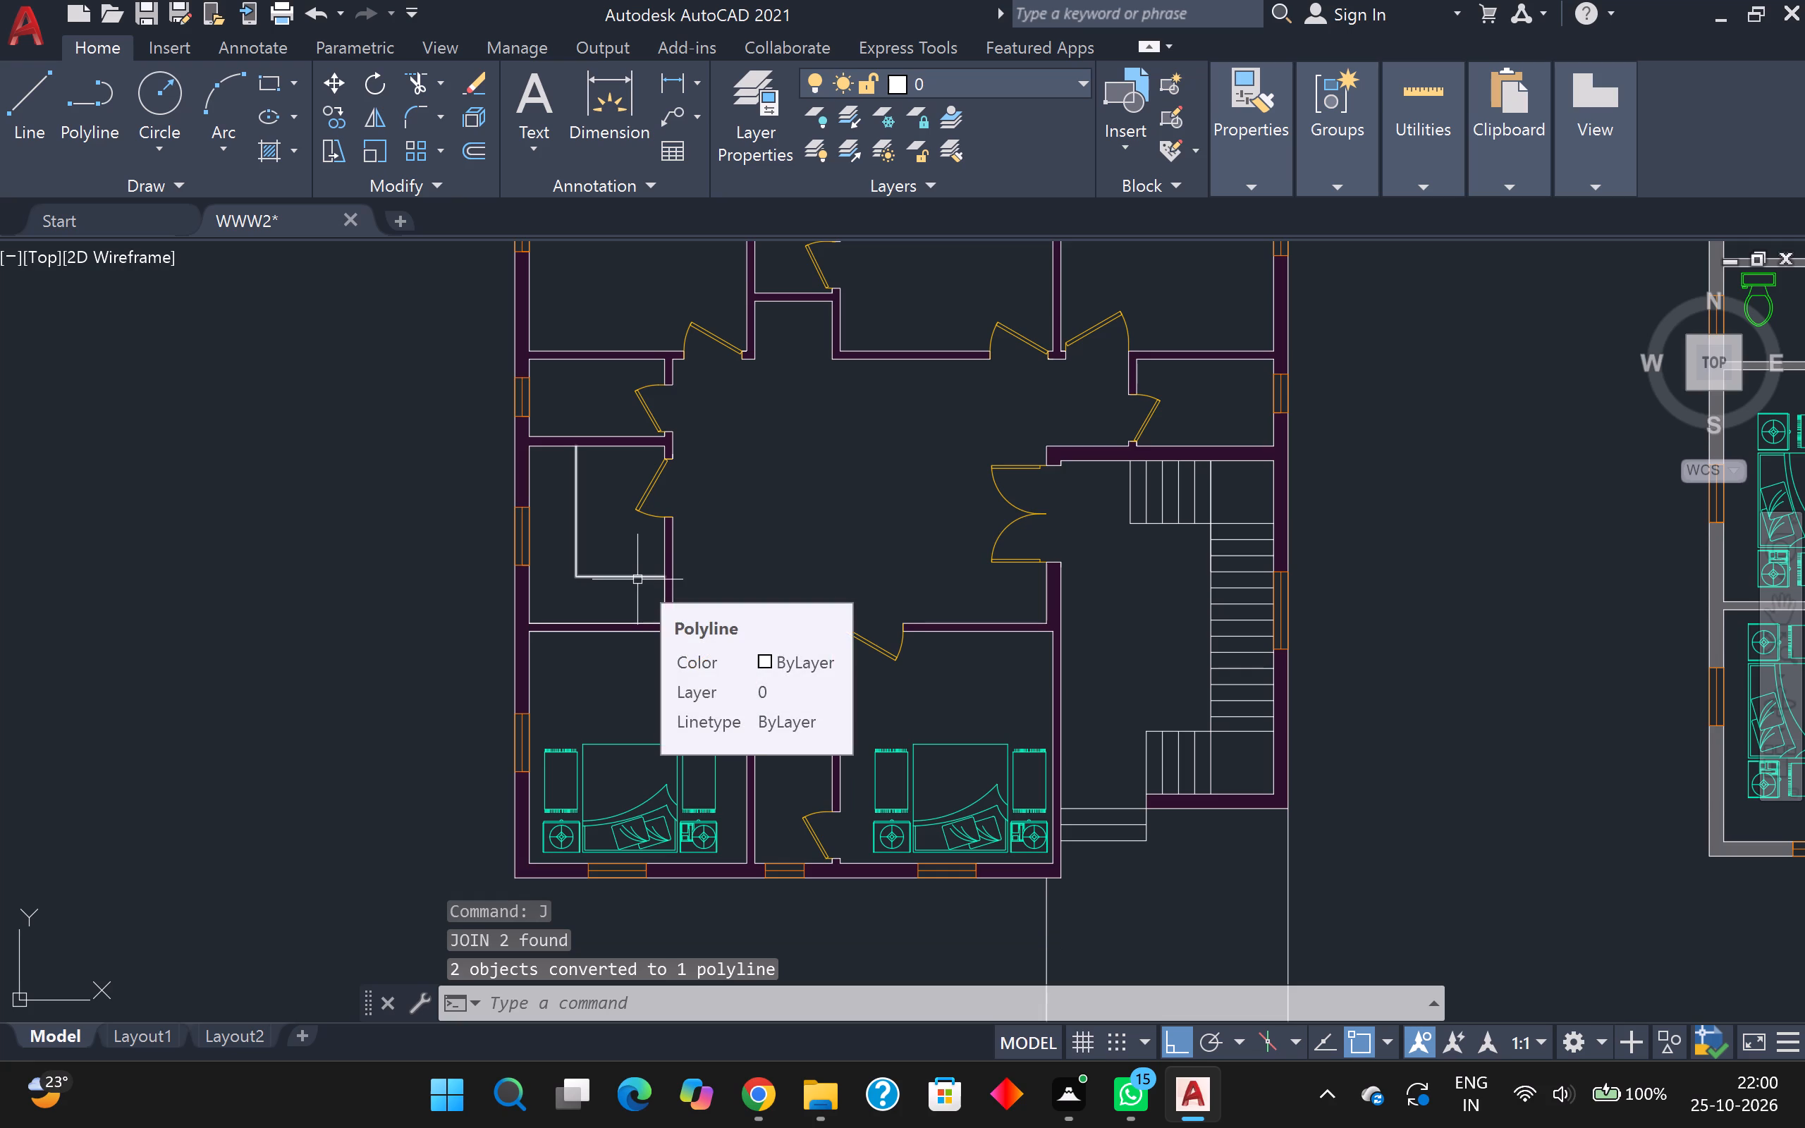
Assign the joined counter polyline to the kitchen layer and clear the selection.
scroll(724, 548, down, 1)
scroll(720, 546, up, 1)
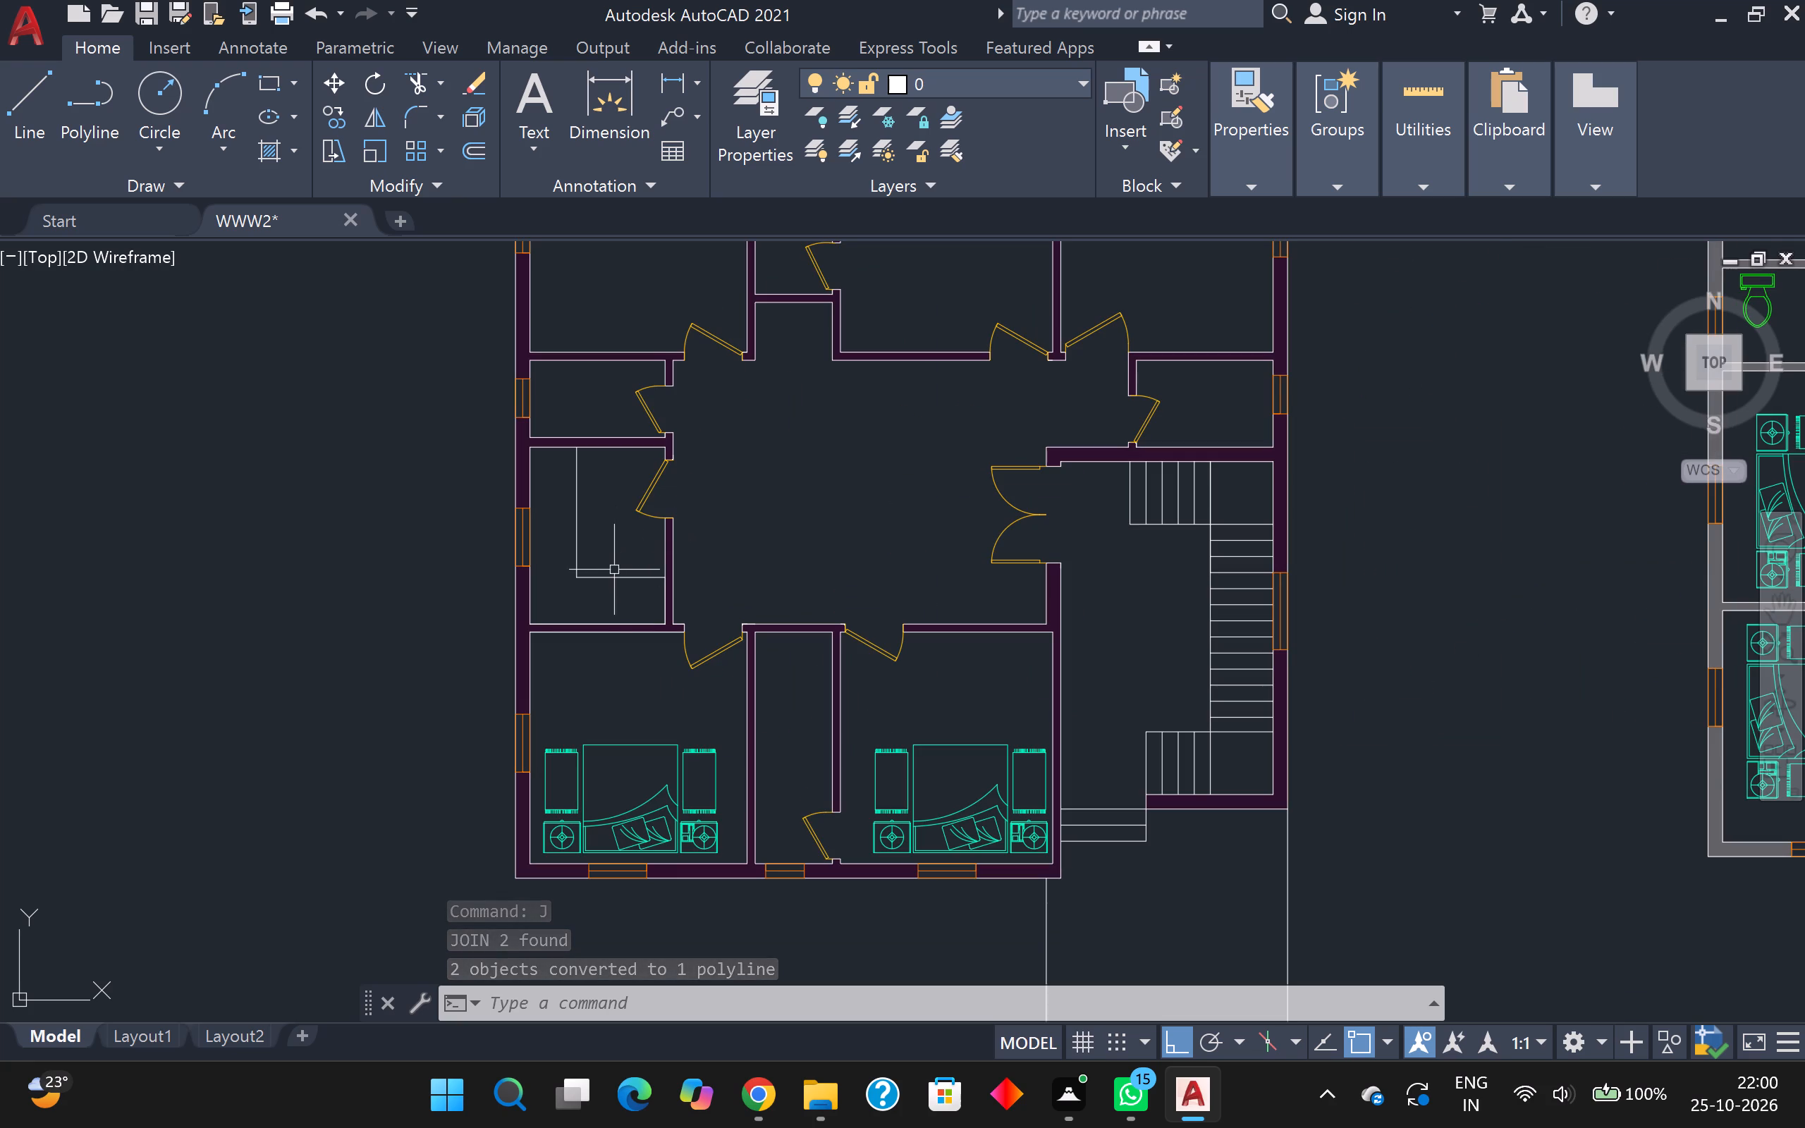
click(618, 579)
click(1020, 70)
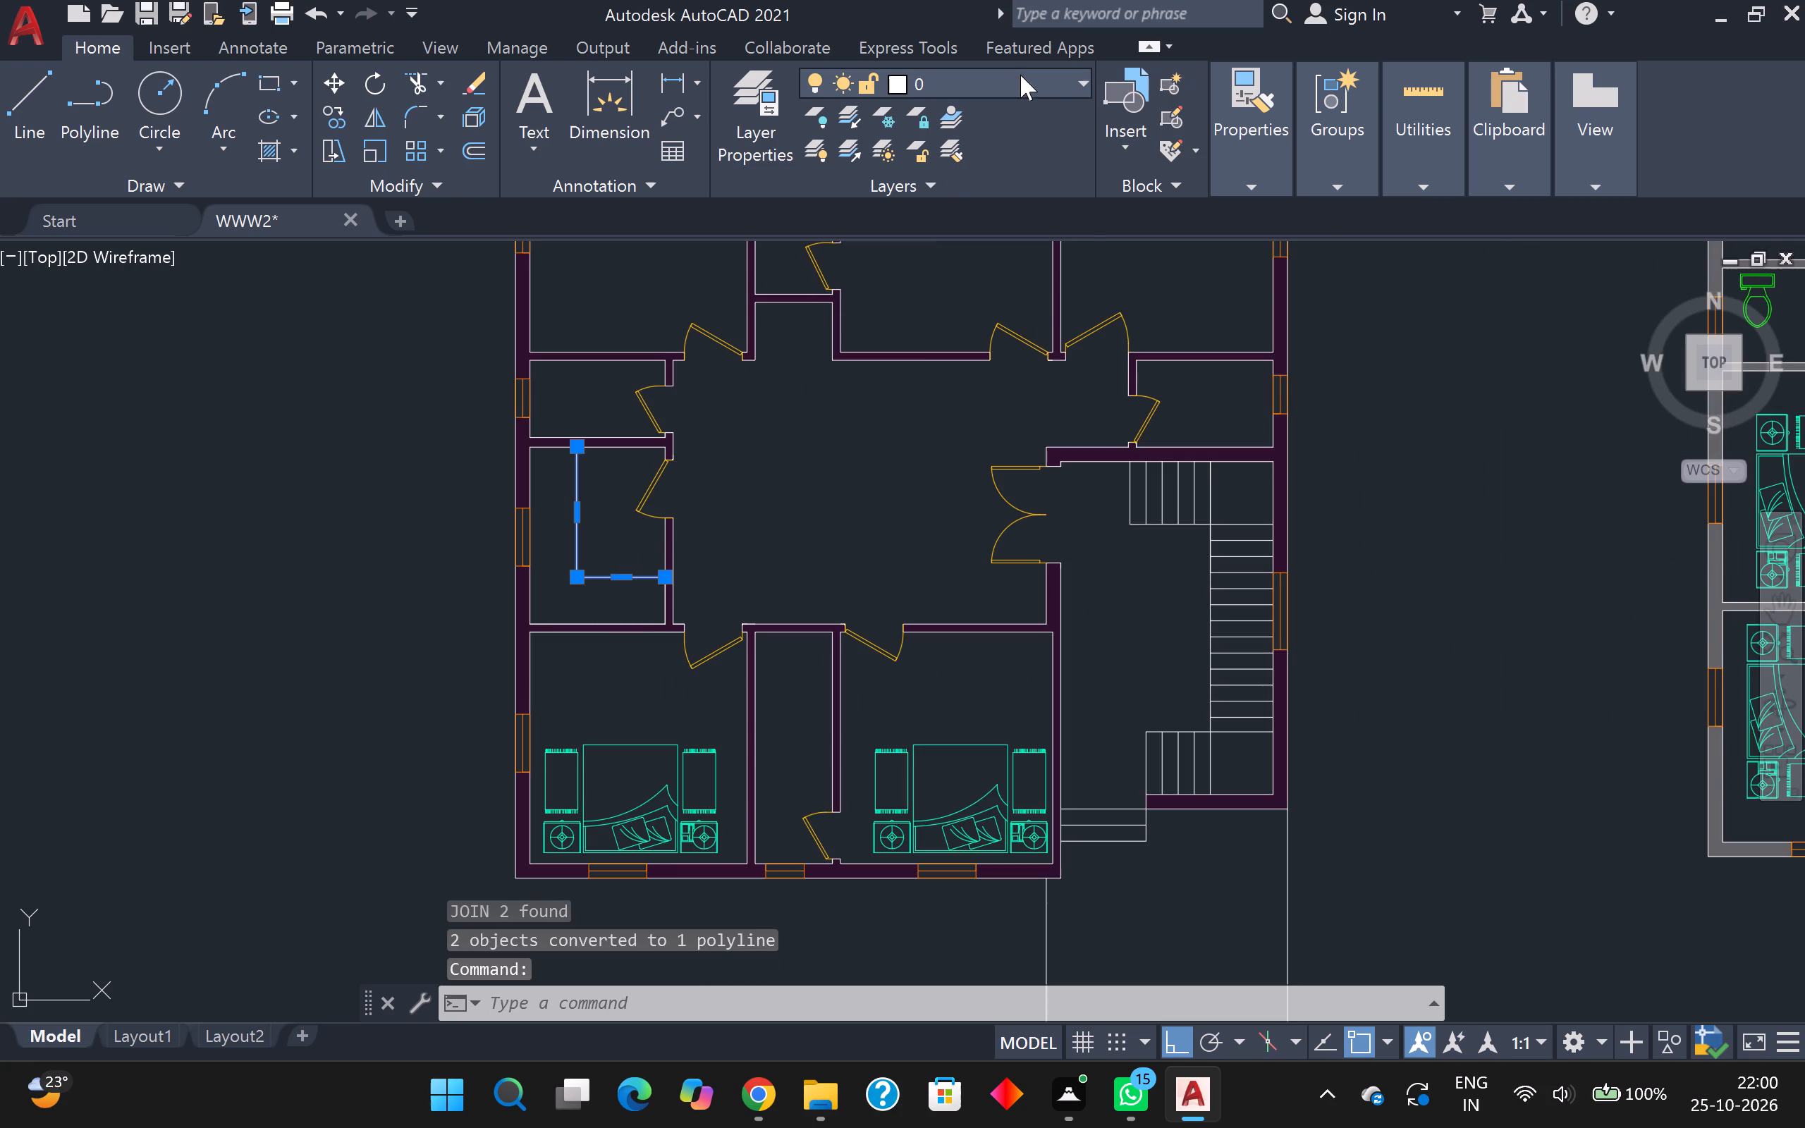
click(991, 316)
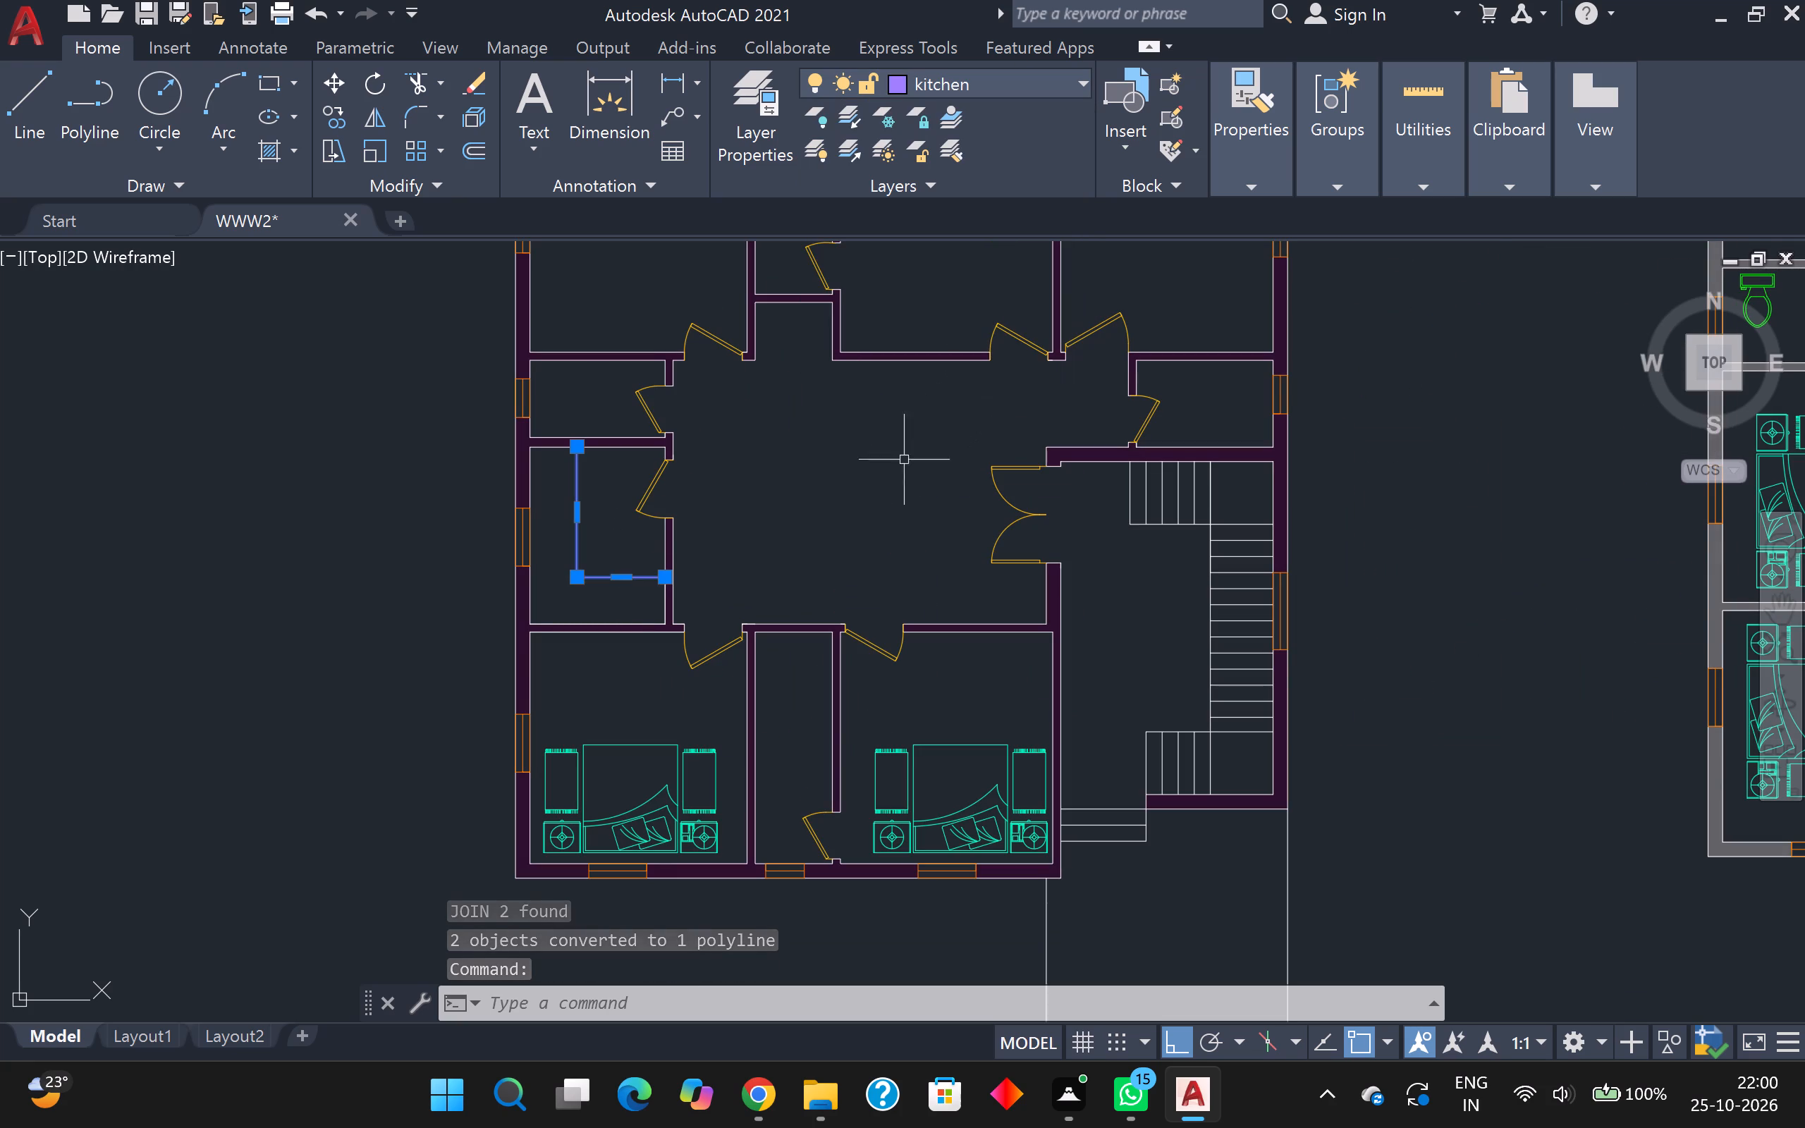
key(Escape)
Move the stove in the grey plan's kitchen about 4" south and 2" east, clear of the north wall.
scroll(843, 483, down, 1)
scroll(1317, 375, down, 1)
middle_drag(1311, 388, 1051, 454)
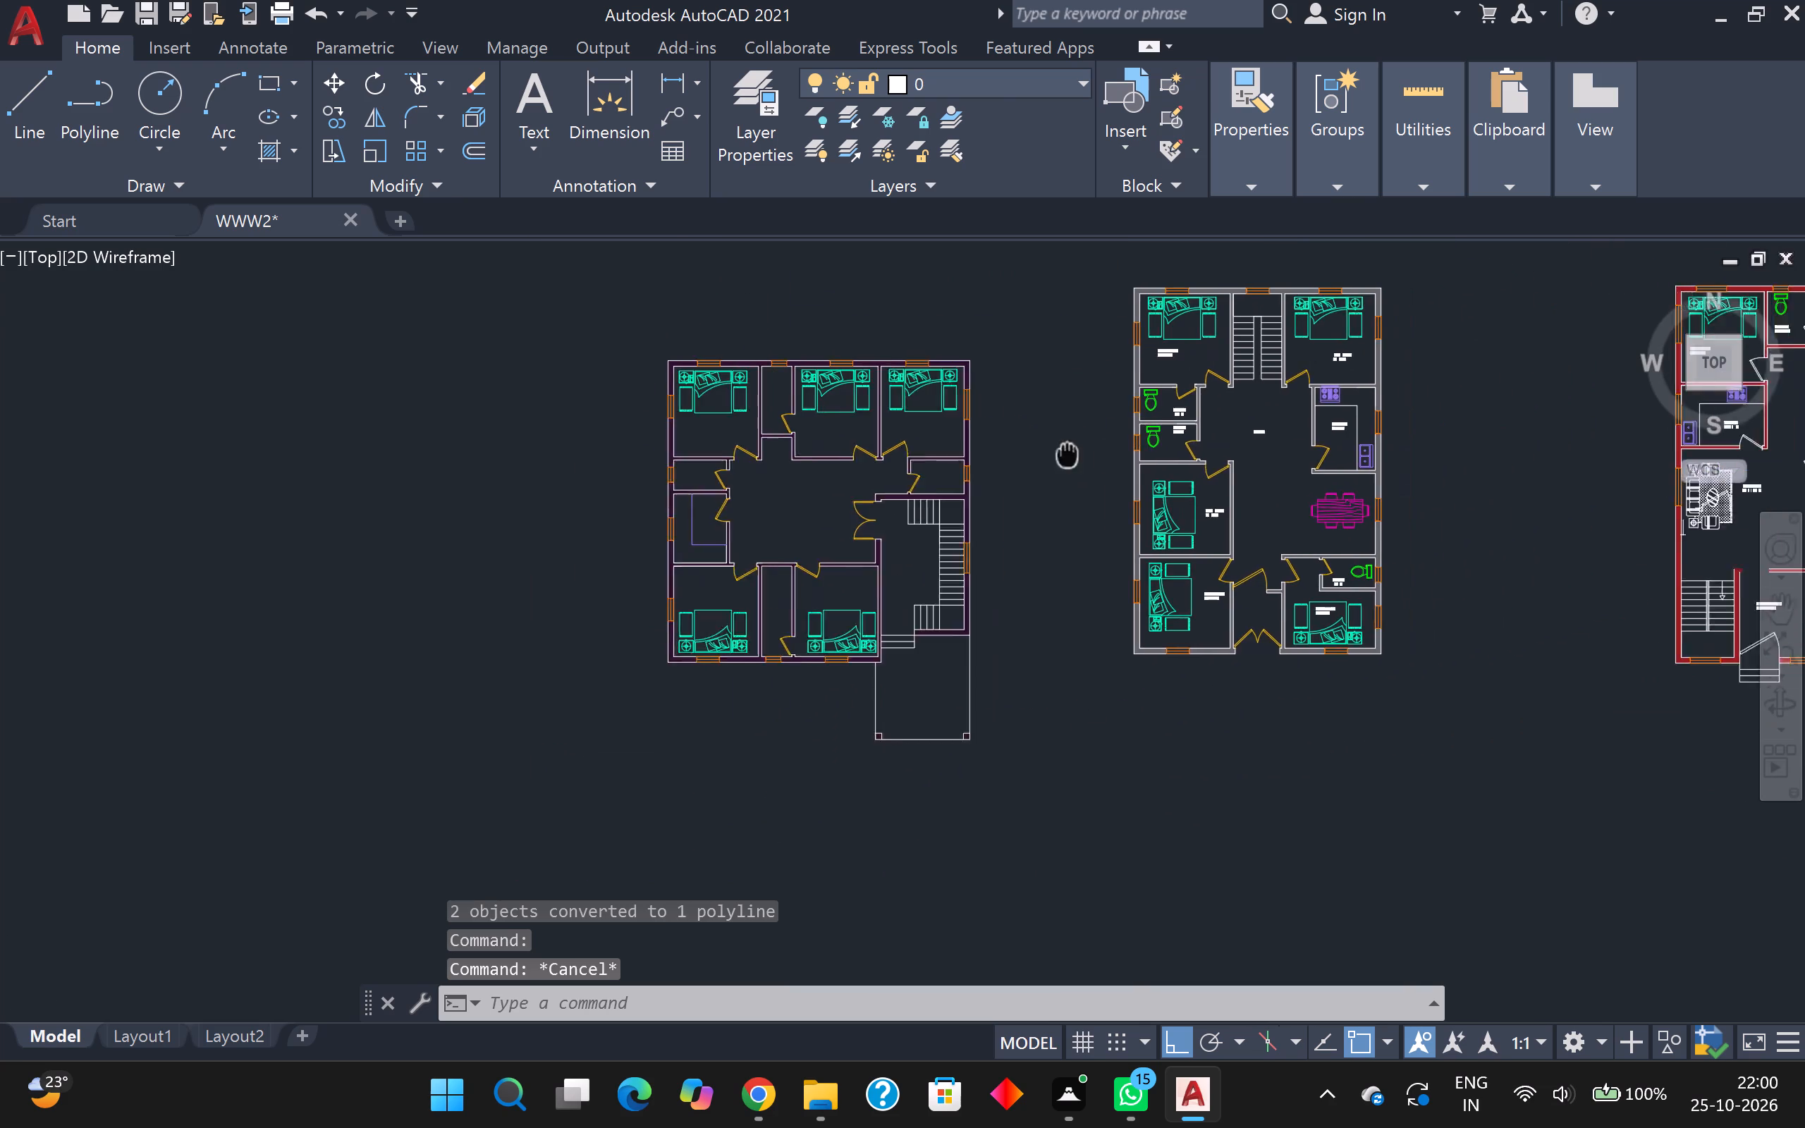
middle_drag(1051, 454, 804, 470)
scroll(998, 452, up, 2)
scroll(1170, 373, up, 1)
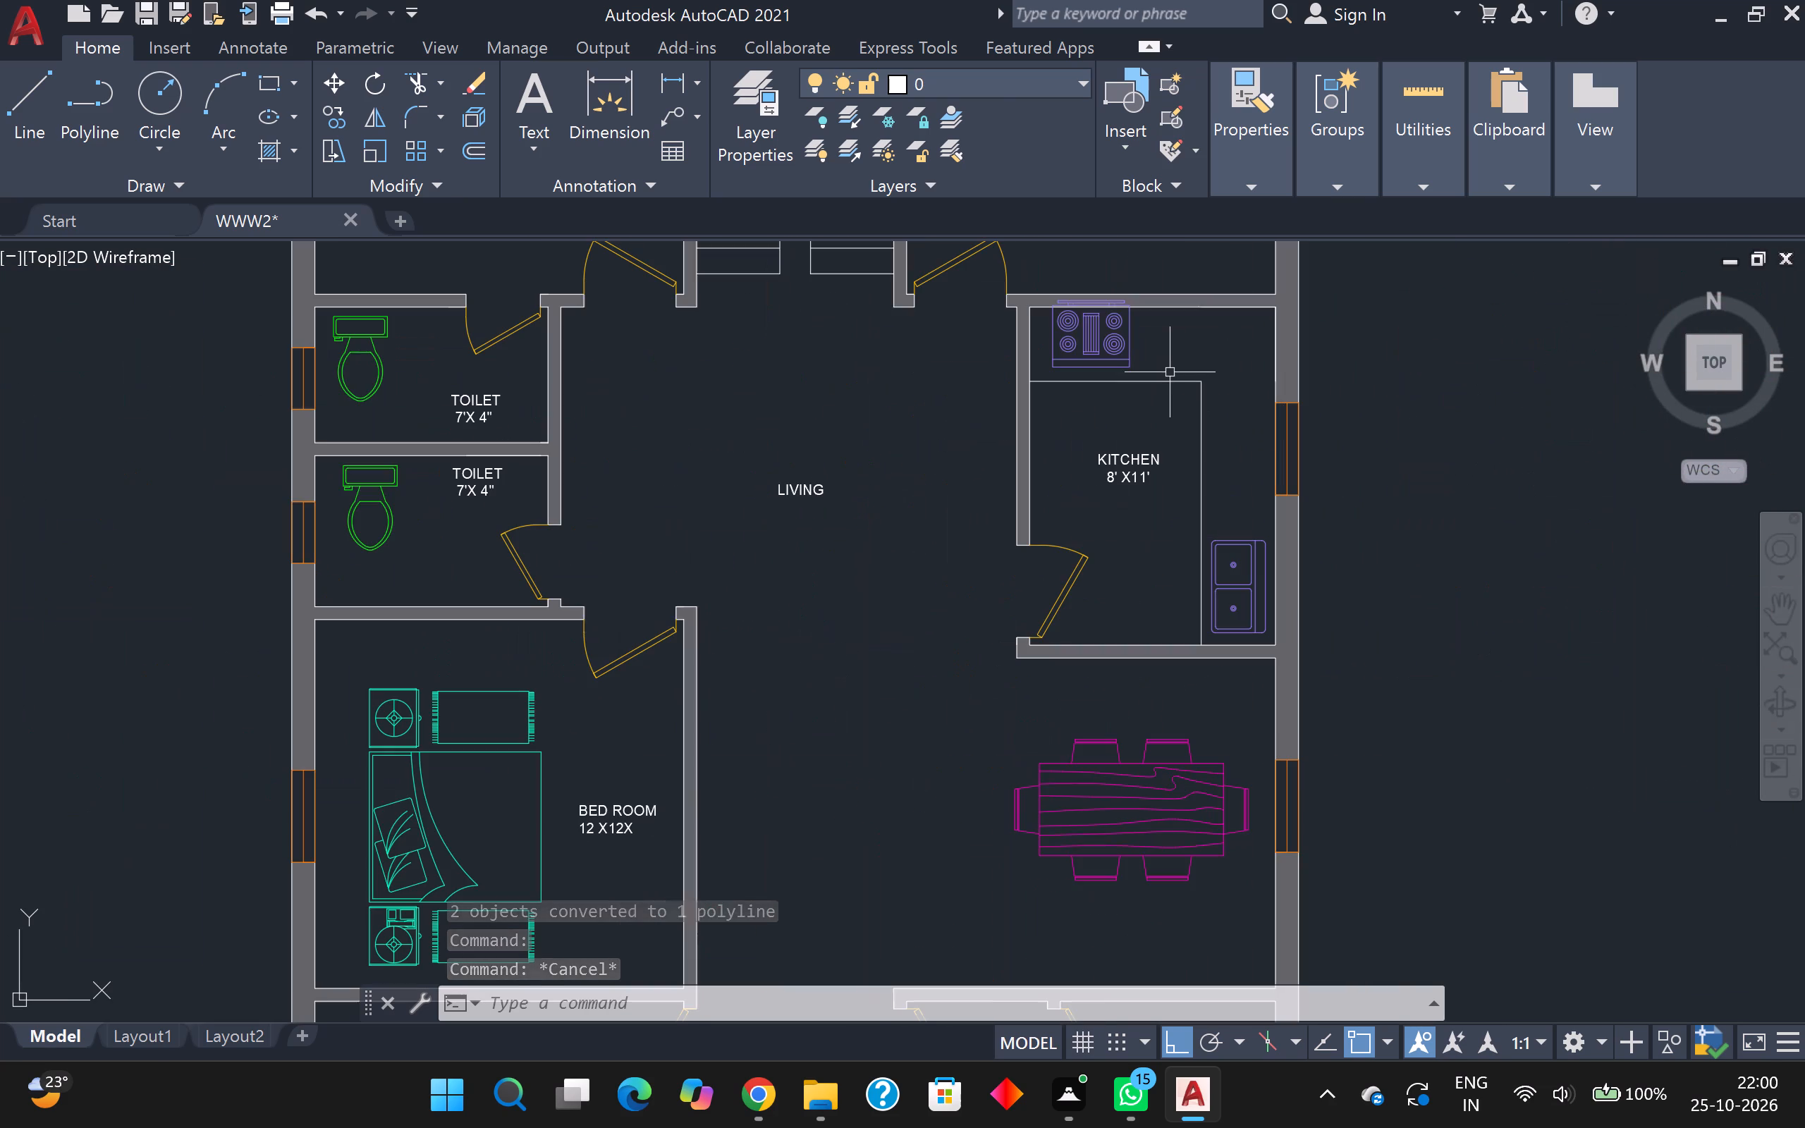
scroll(1118, 341, up, 2)
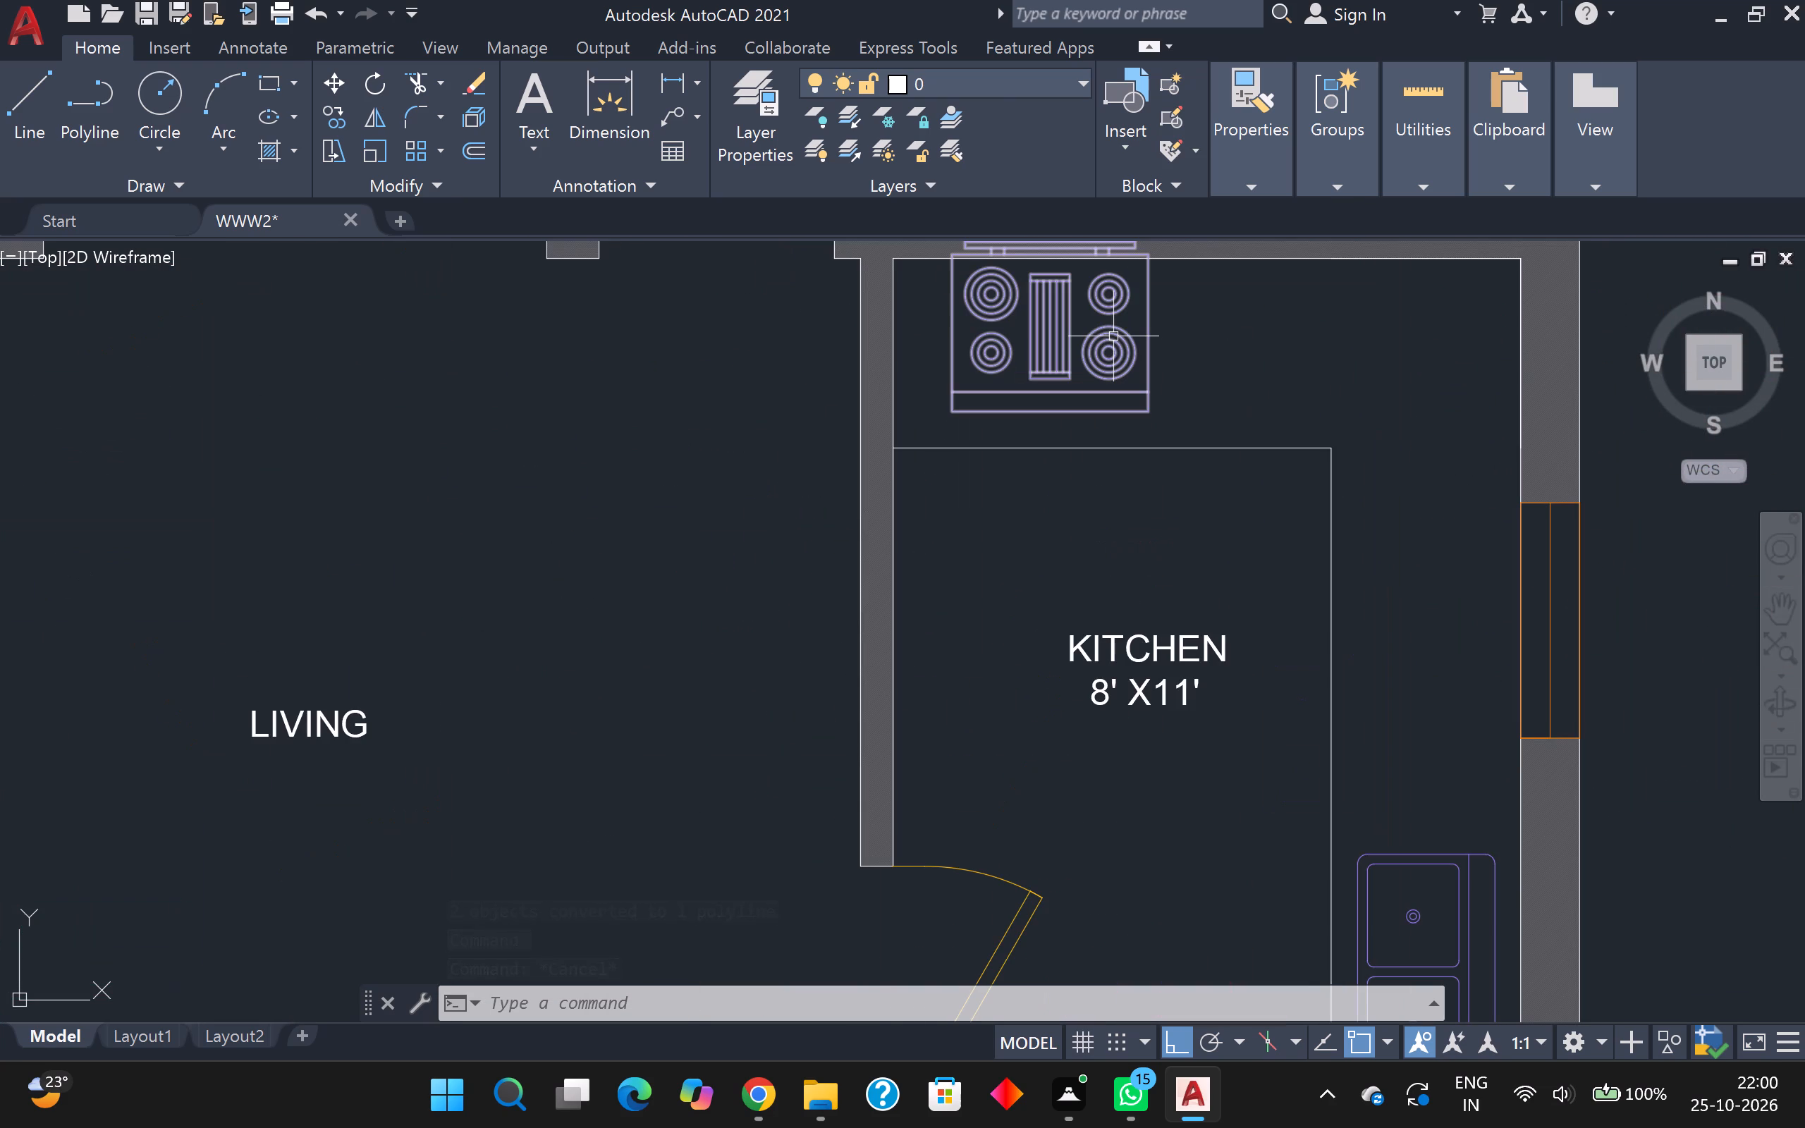
click(1113, 336)
key(m)
key(Return)
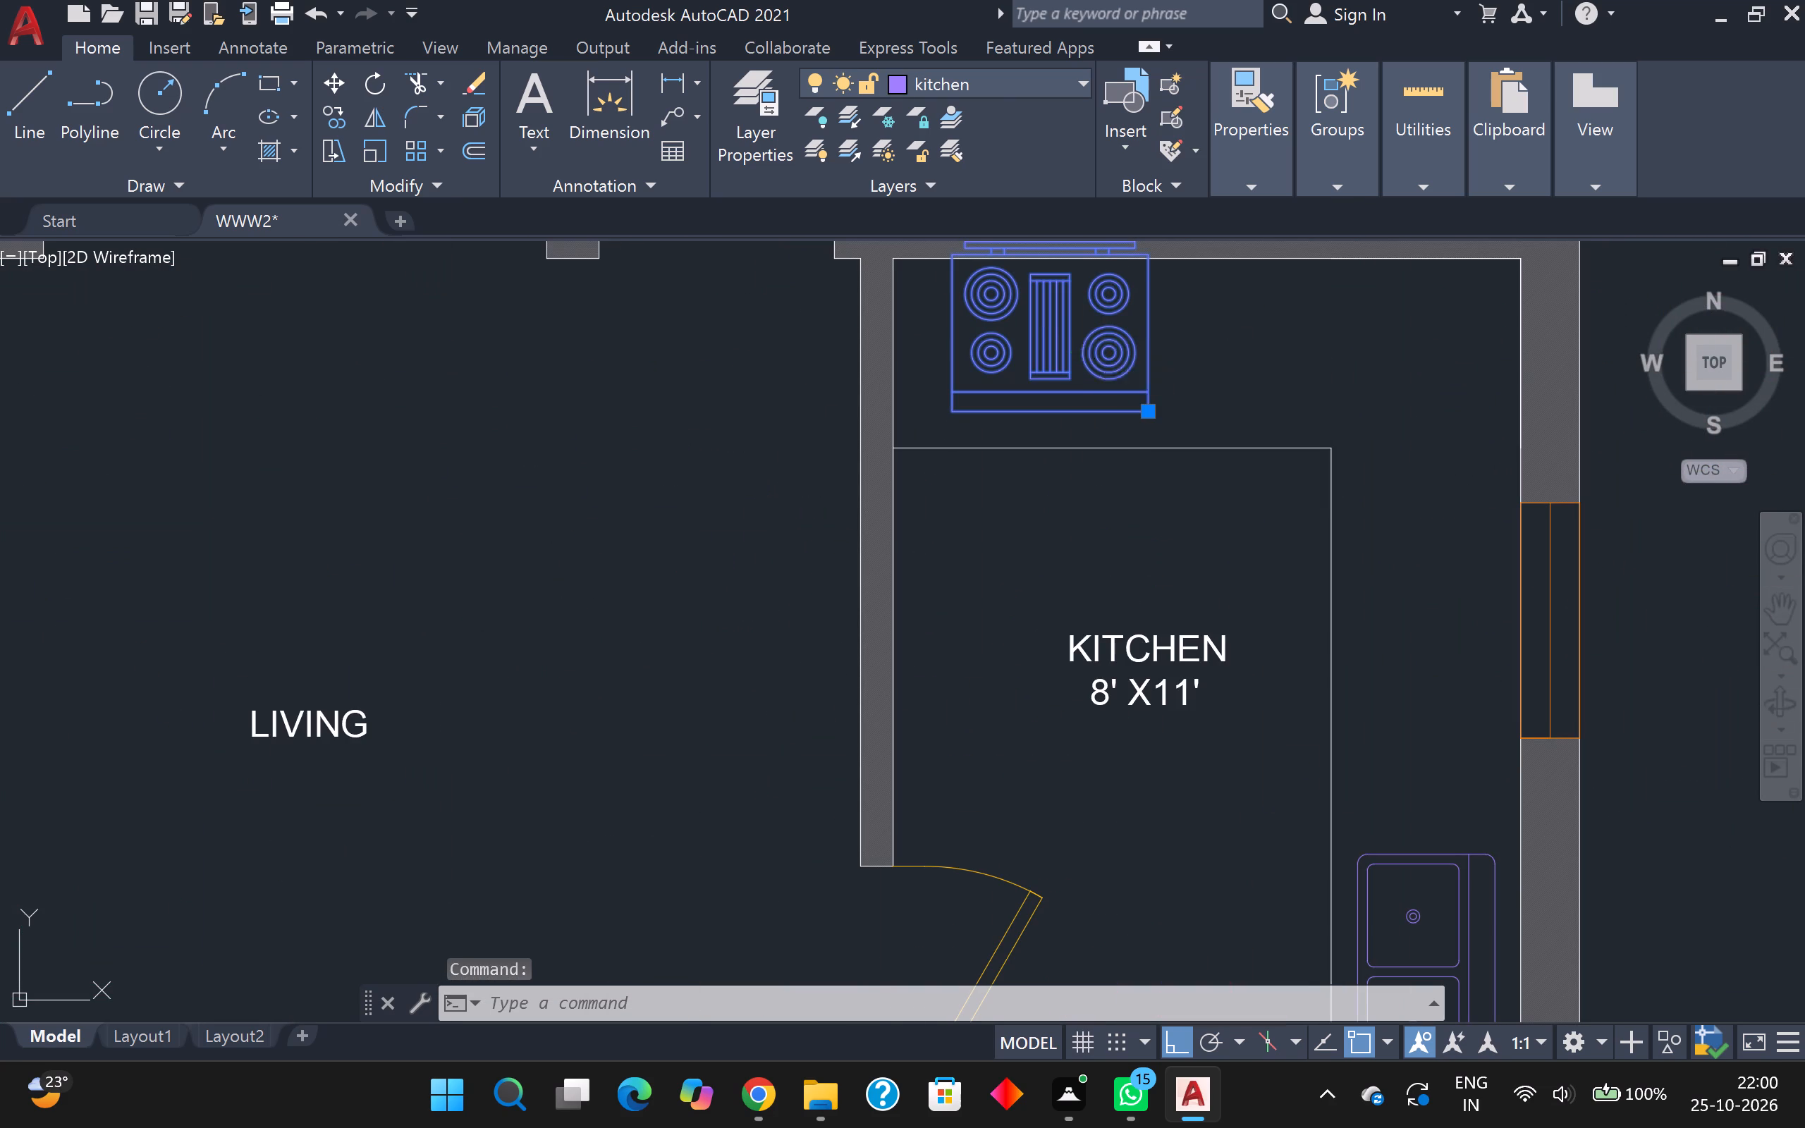
click(1077, 337)
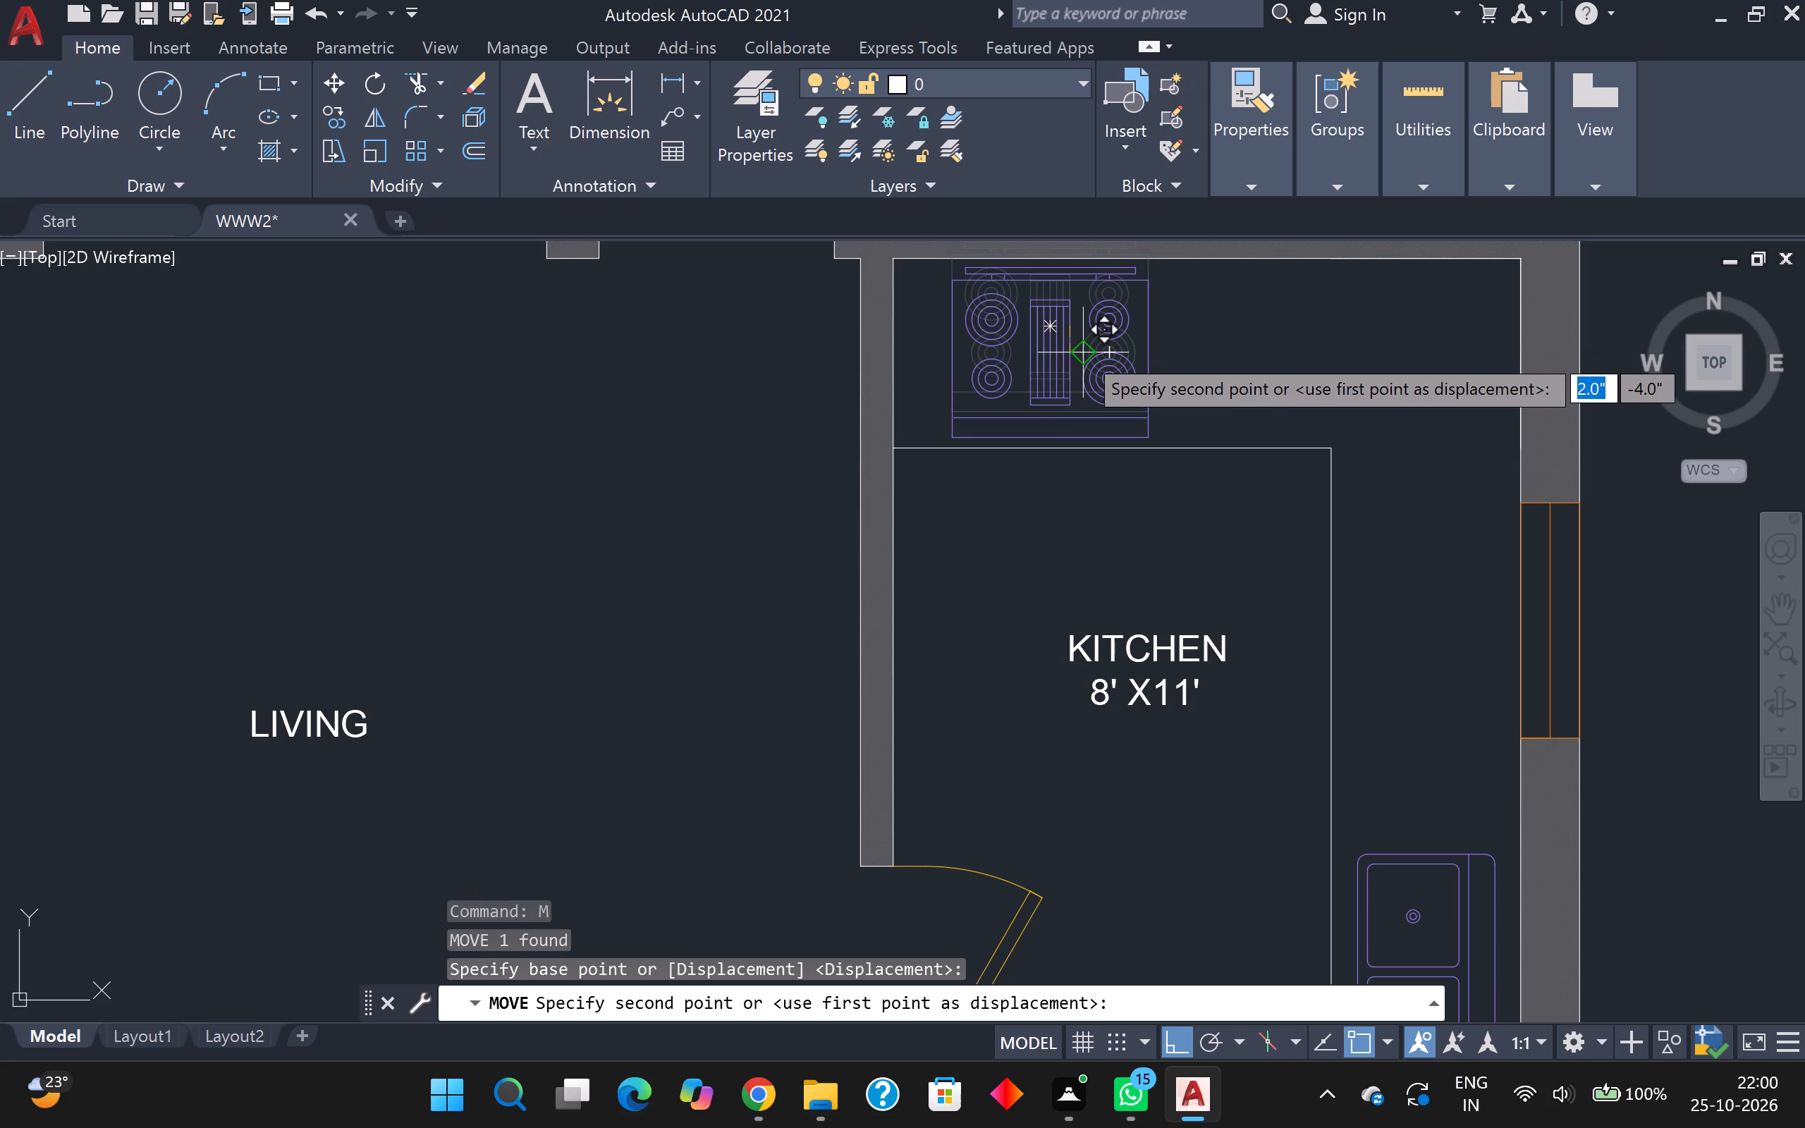
click(1078, 355)
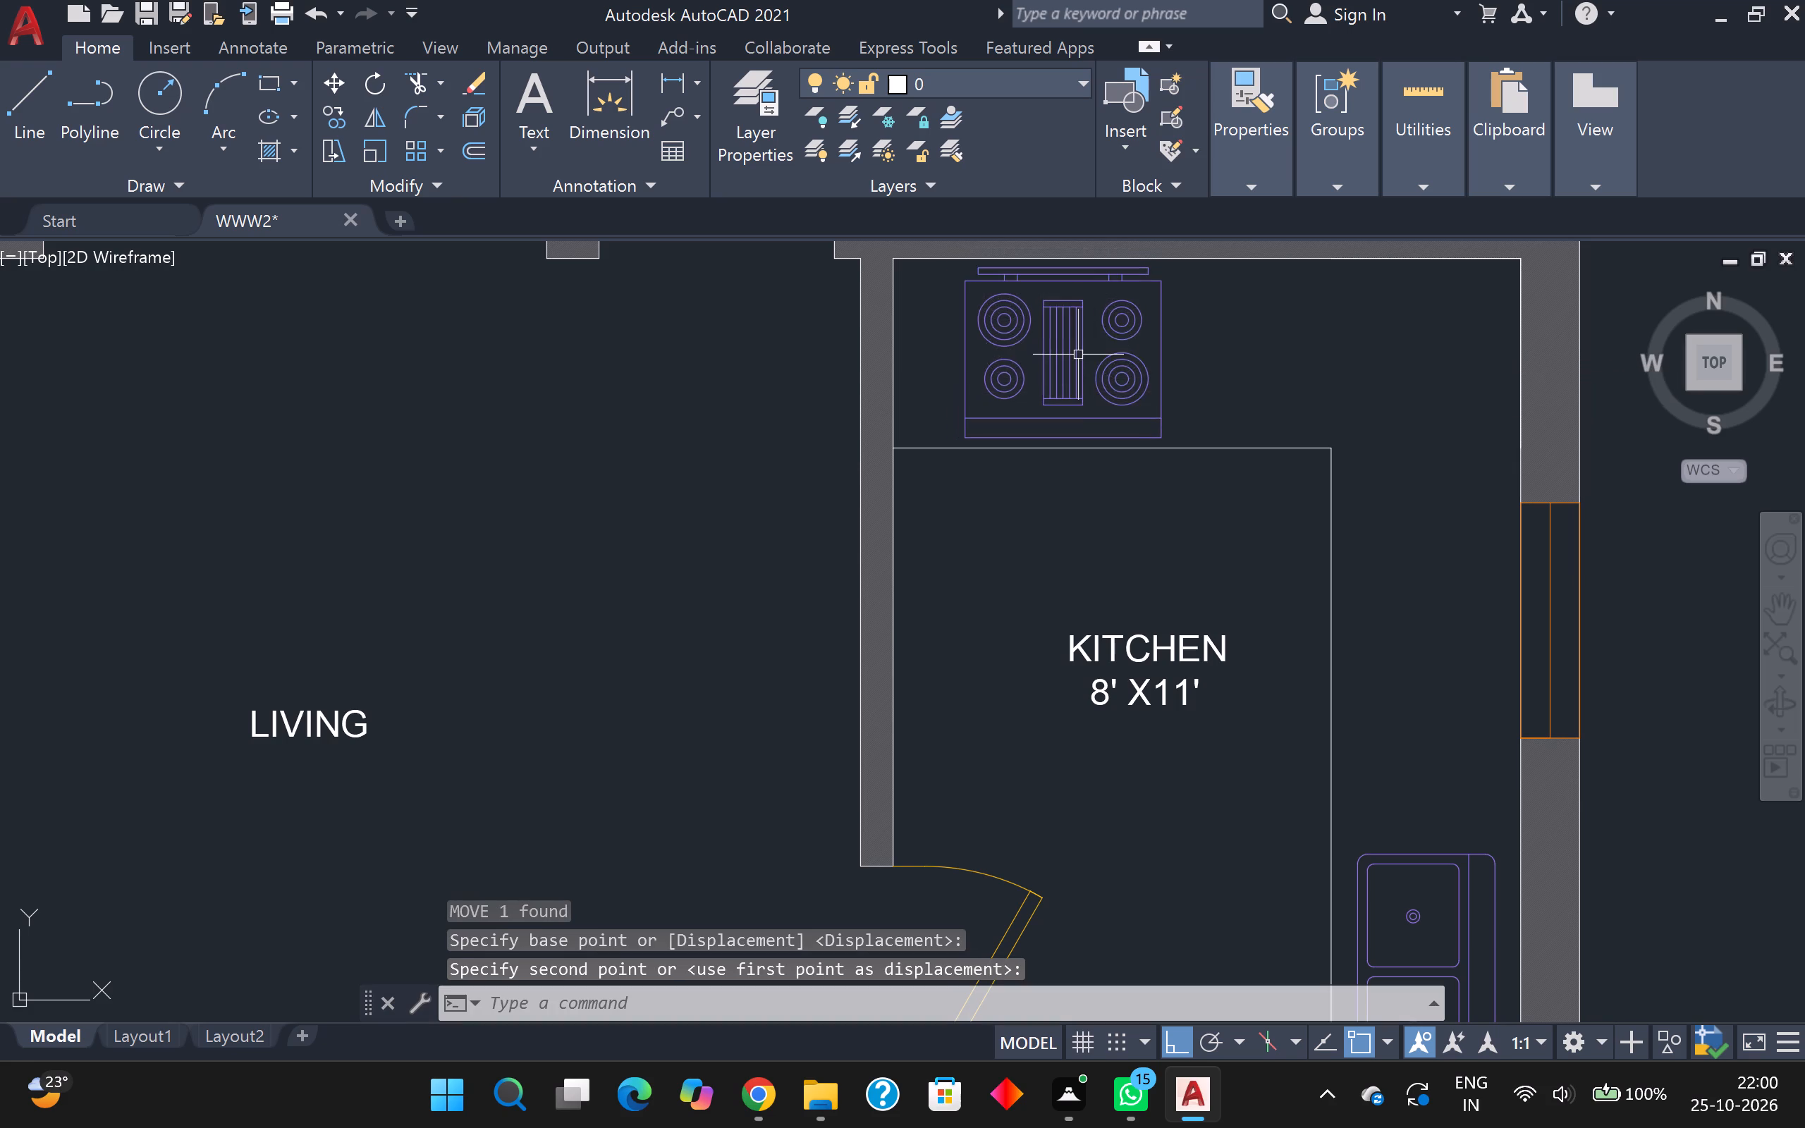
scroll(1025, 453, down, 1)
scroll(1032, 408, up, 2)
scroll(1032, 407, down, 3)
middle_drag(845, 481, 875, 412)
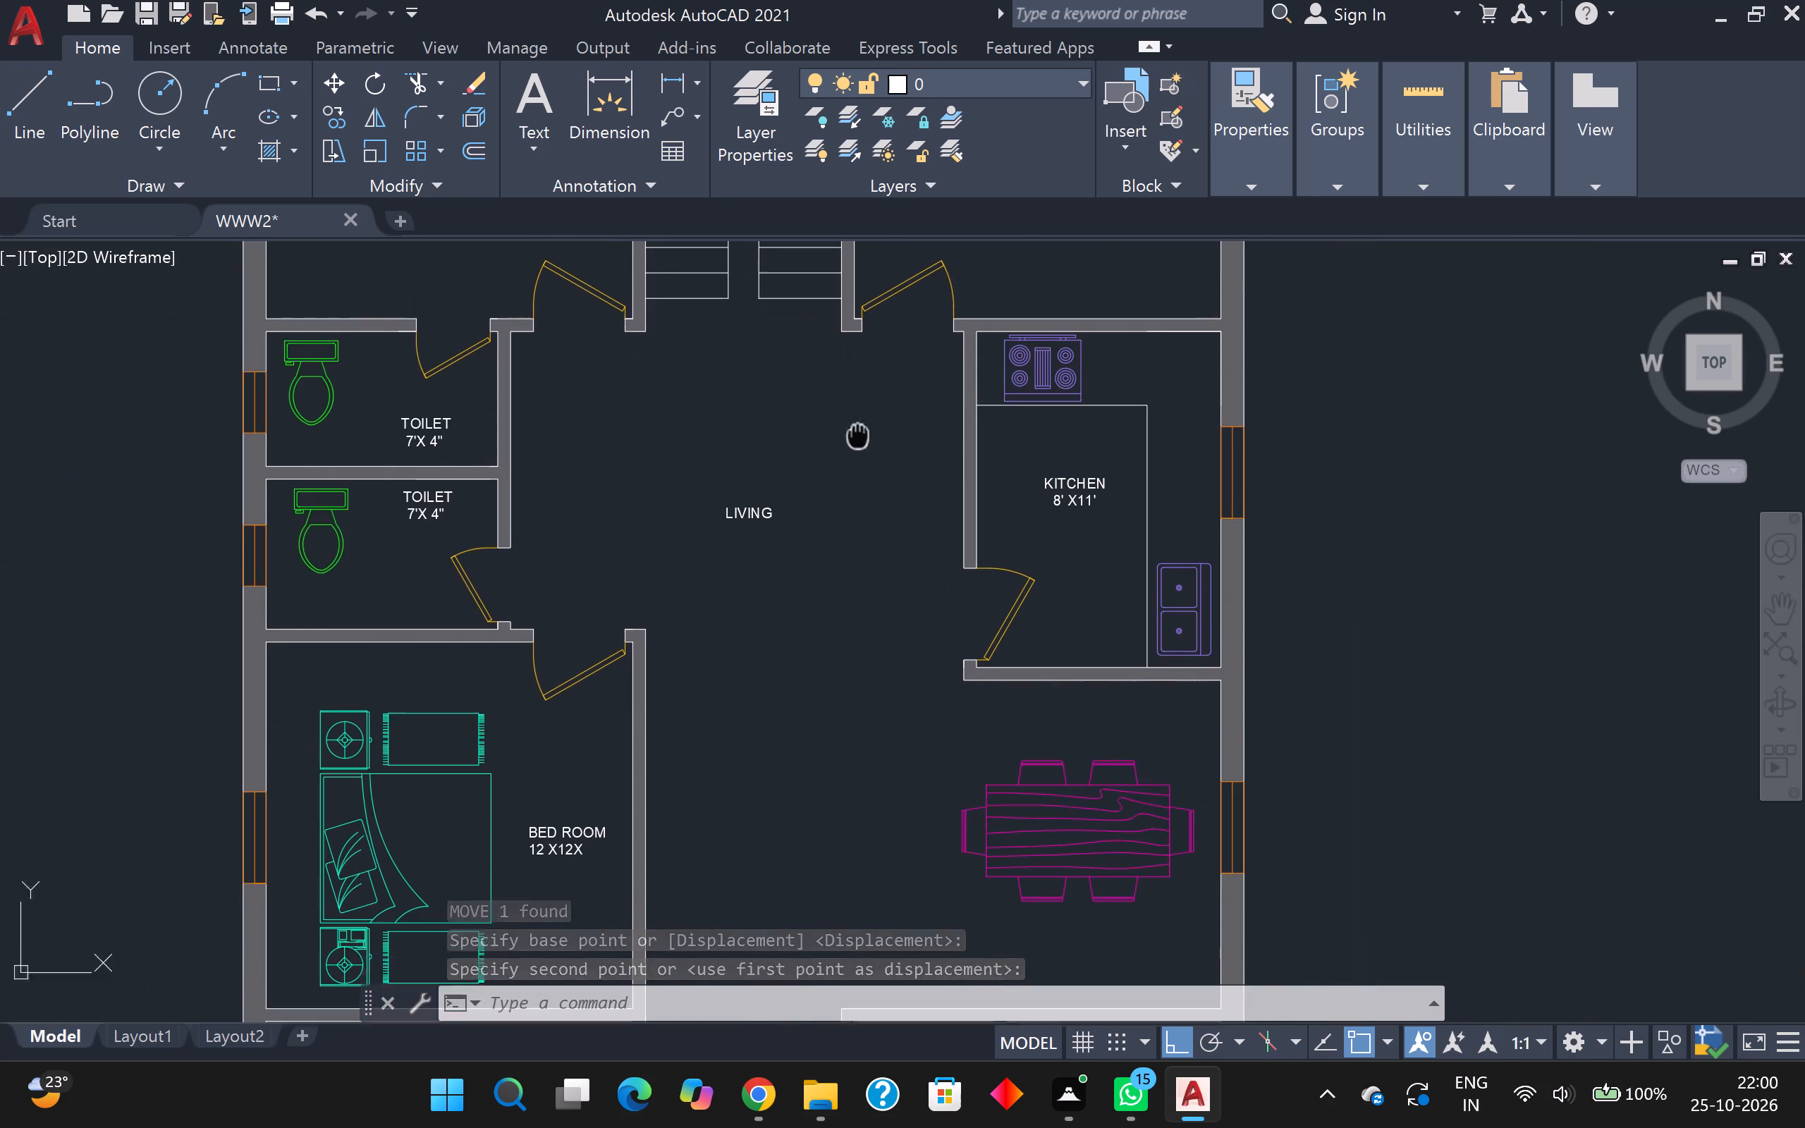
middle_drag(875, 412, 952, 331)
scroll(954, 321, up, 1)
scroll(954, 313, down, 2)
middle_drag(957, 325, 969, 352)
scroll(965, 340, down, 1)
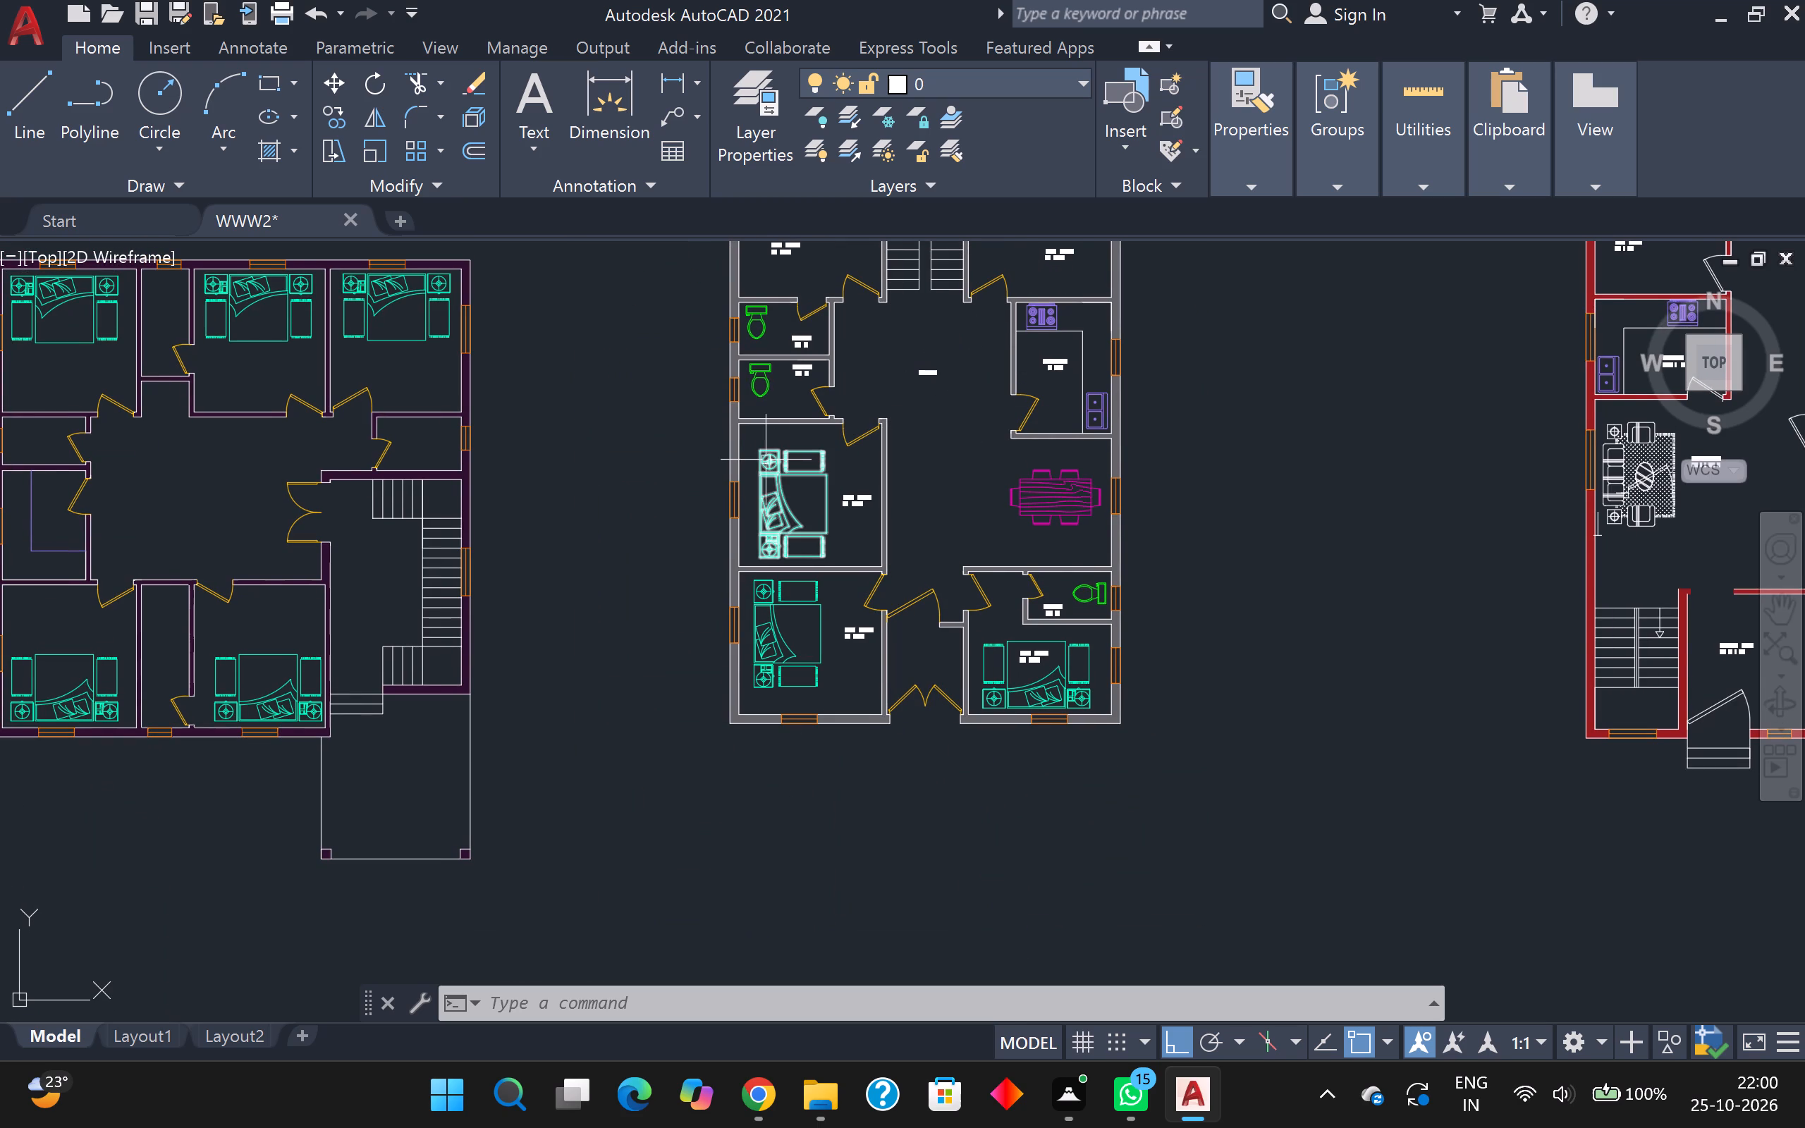
Copy the stove from the grey plan's kitchen into the purple plan's kitchen, just inside the L-shaped counter line's corner.
scroll(1065, 410, down, 1)
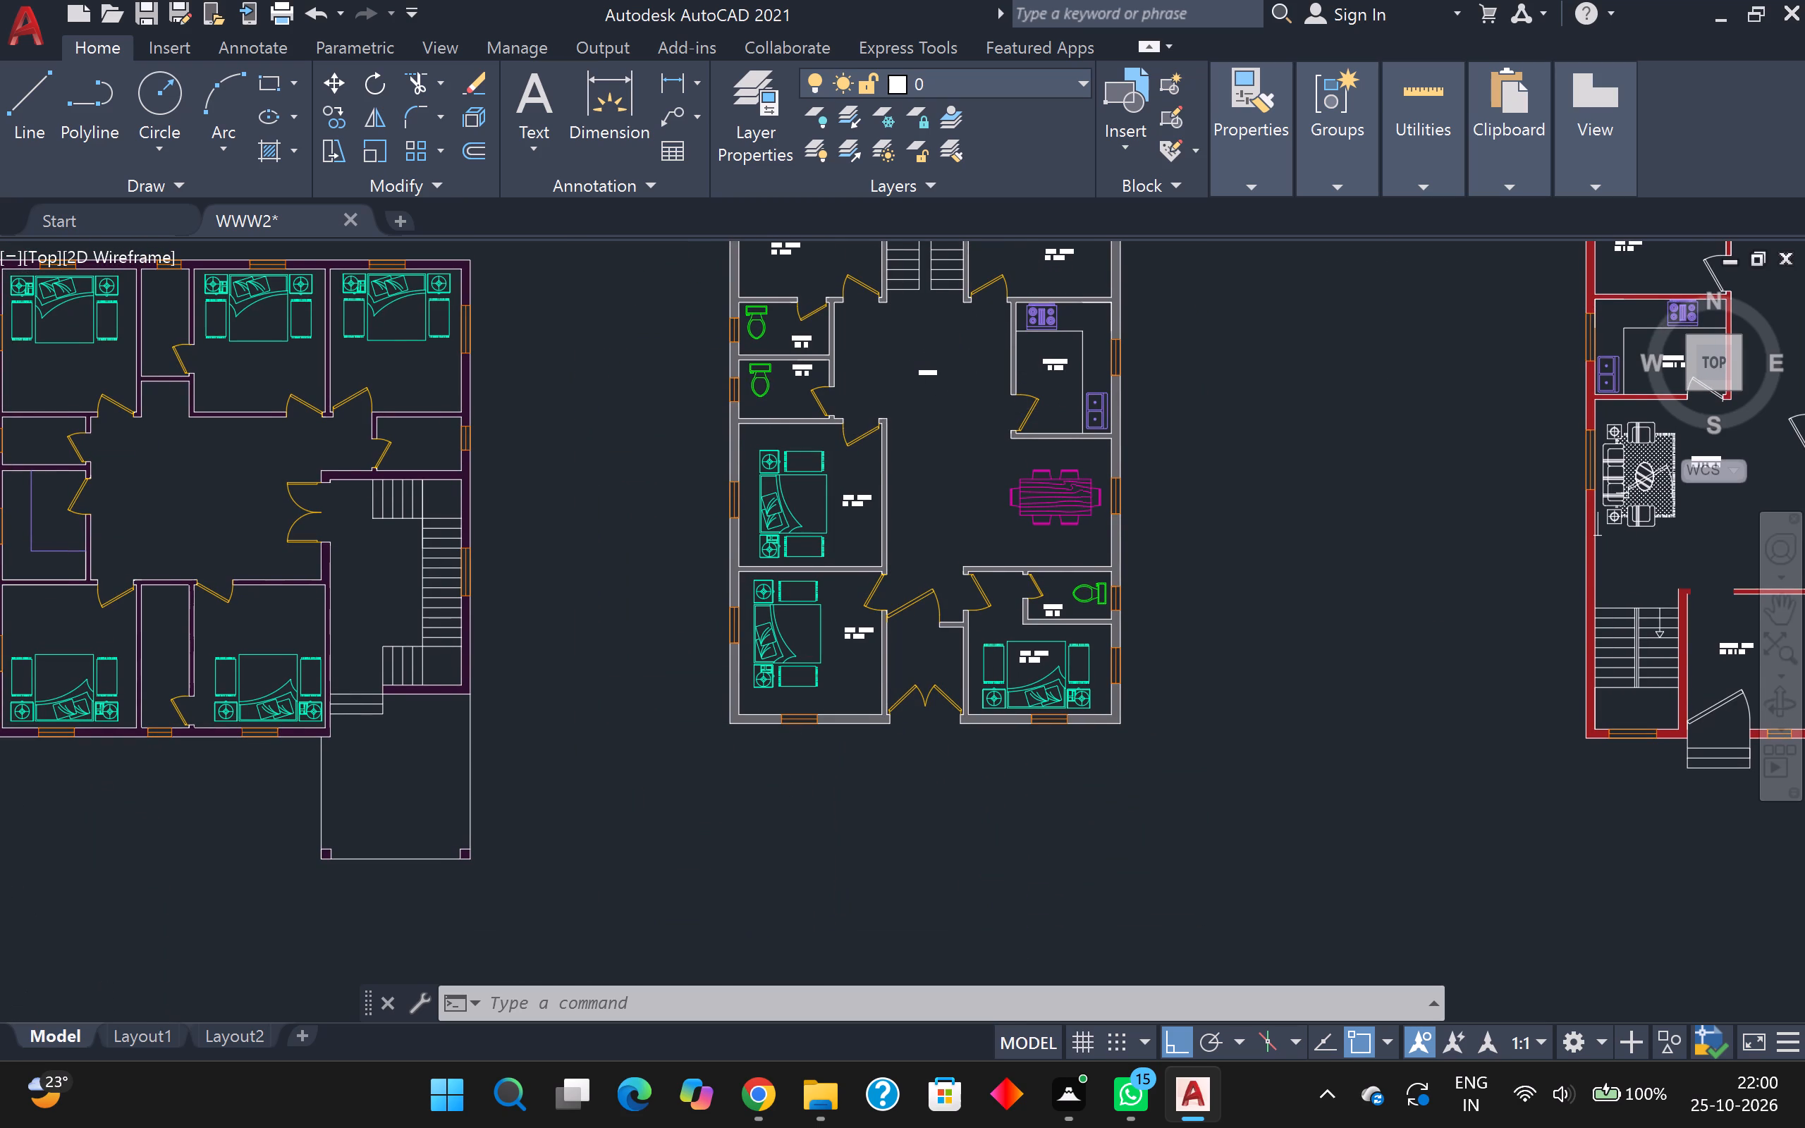
scroll(1044, 351, up, 1)
scroll(1044, 355, down, 1)
scroll(1045, 360, up, 1)
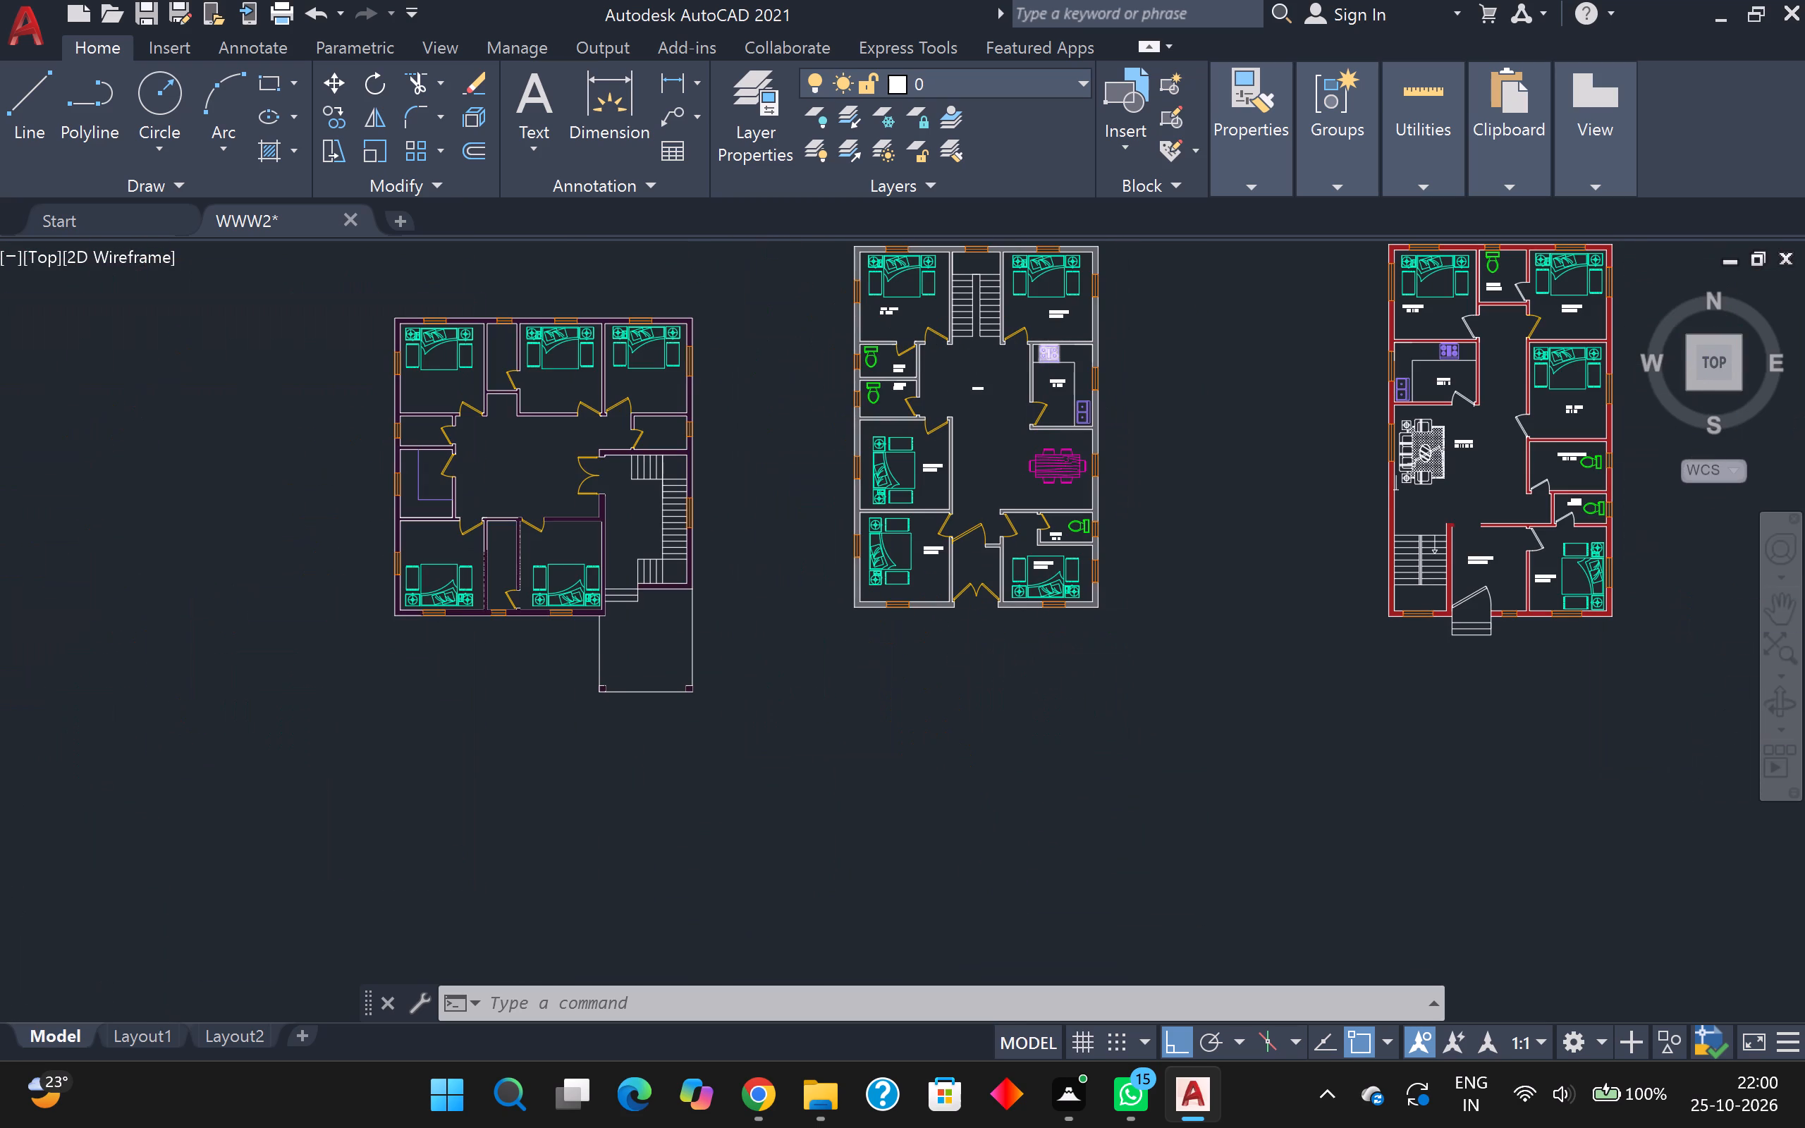
scroll(1064, 345, up, 2)
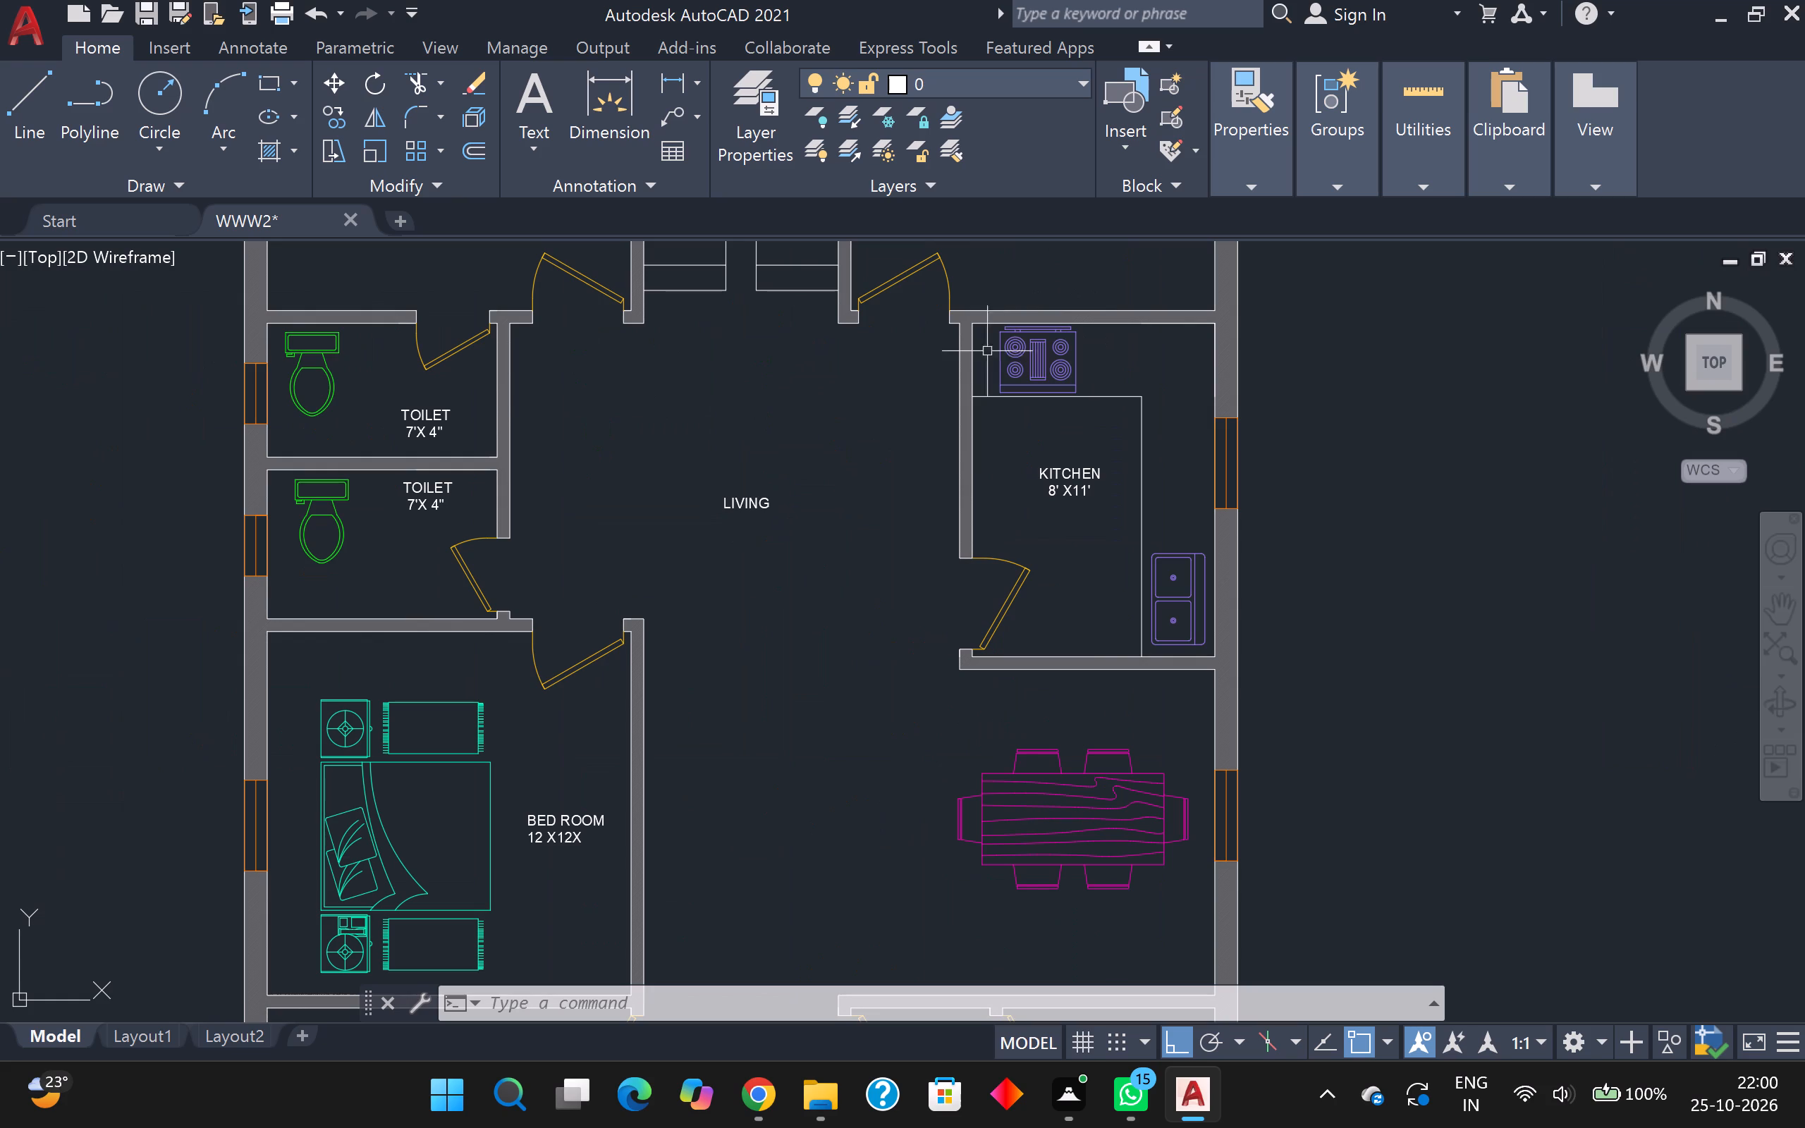
click(974, 362)
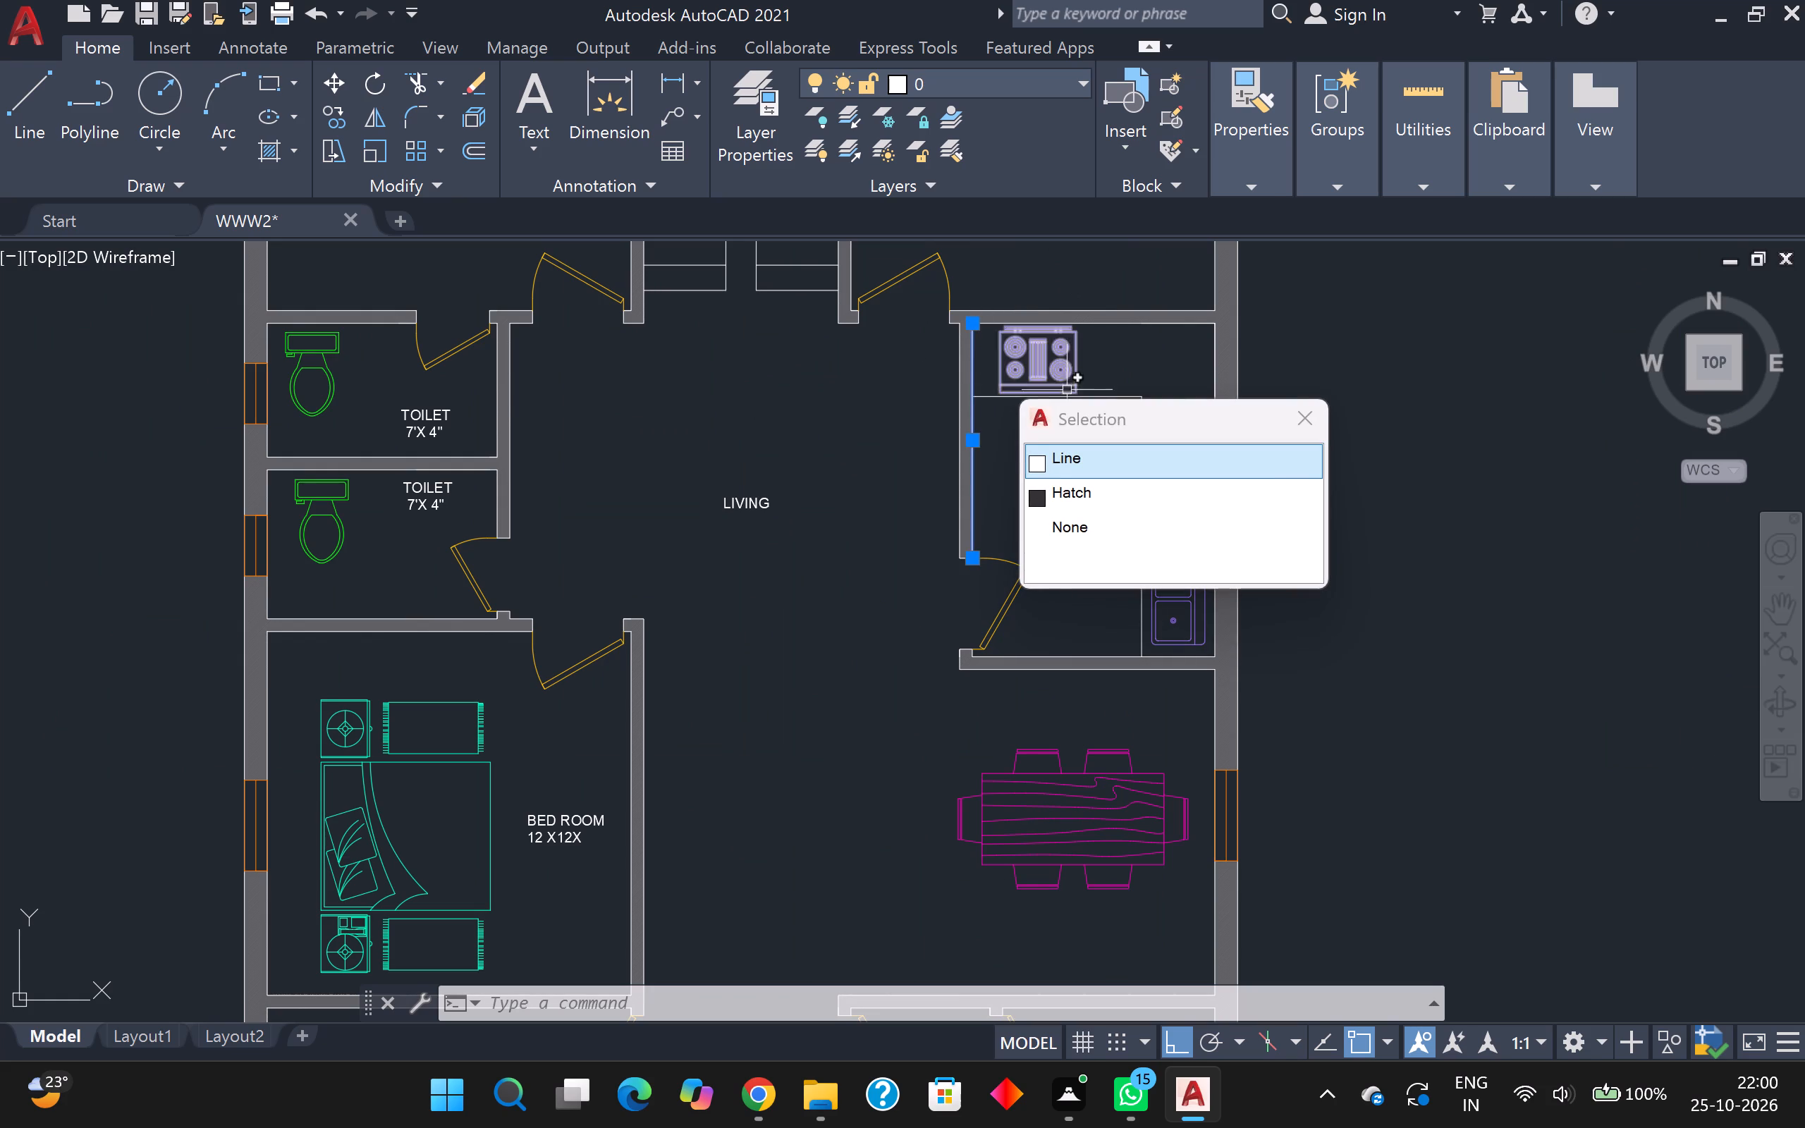
key(Escape)
key(c)
key(o)
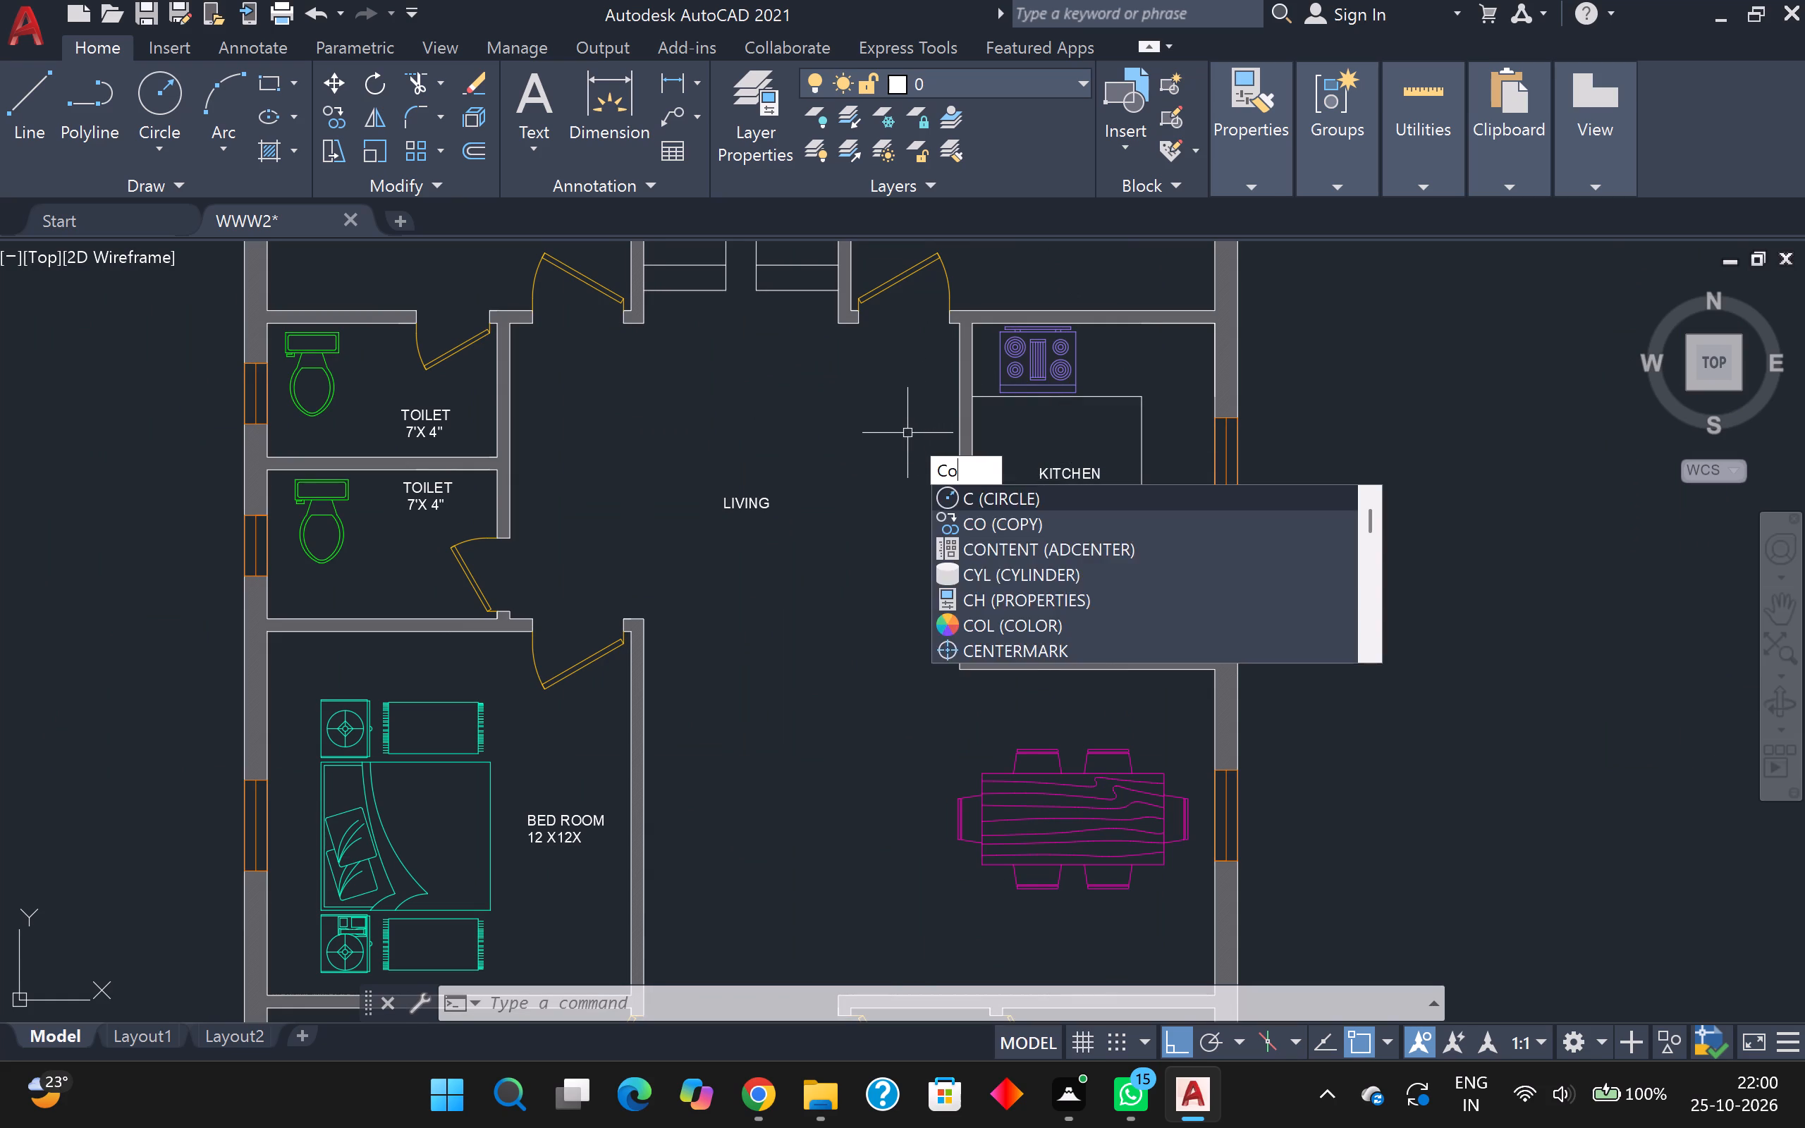
key(Return)
click(1007, 356)
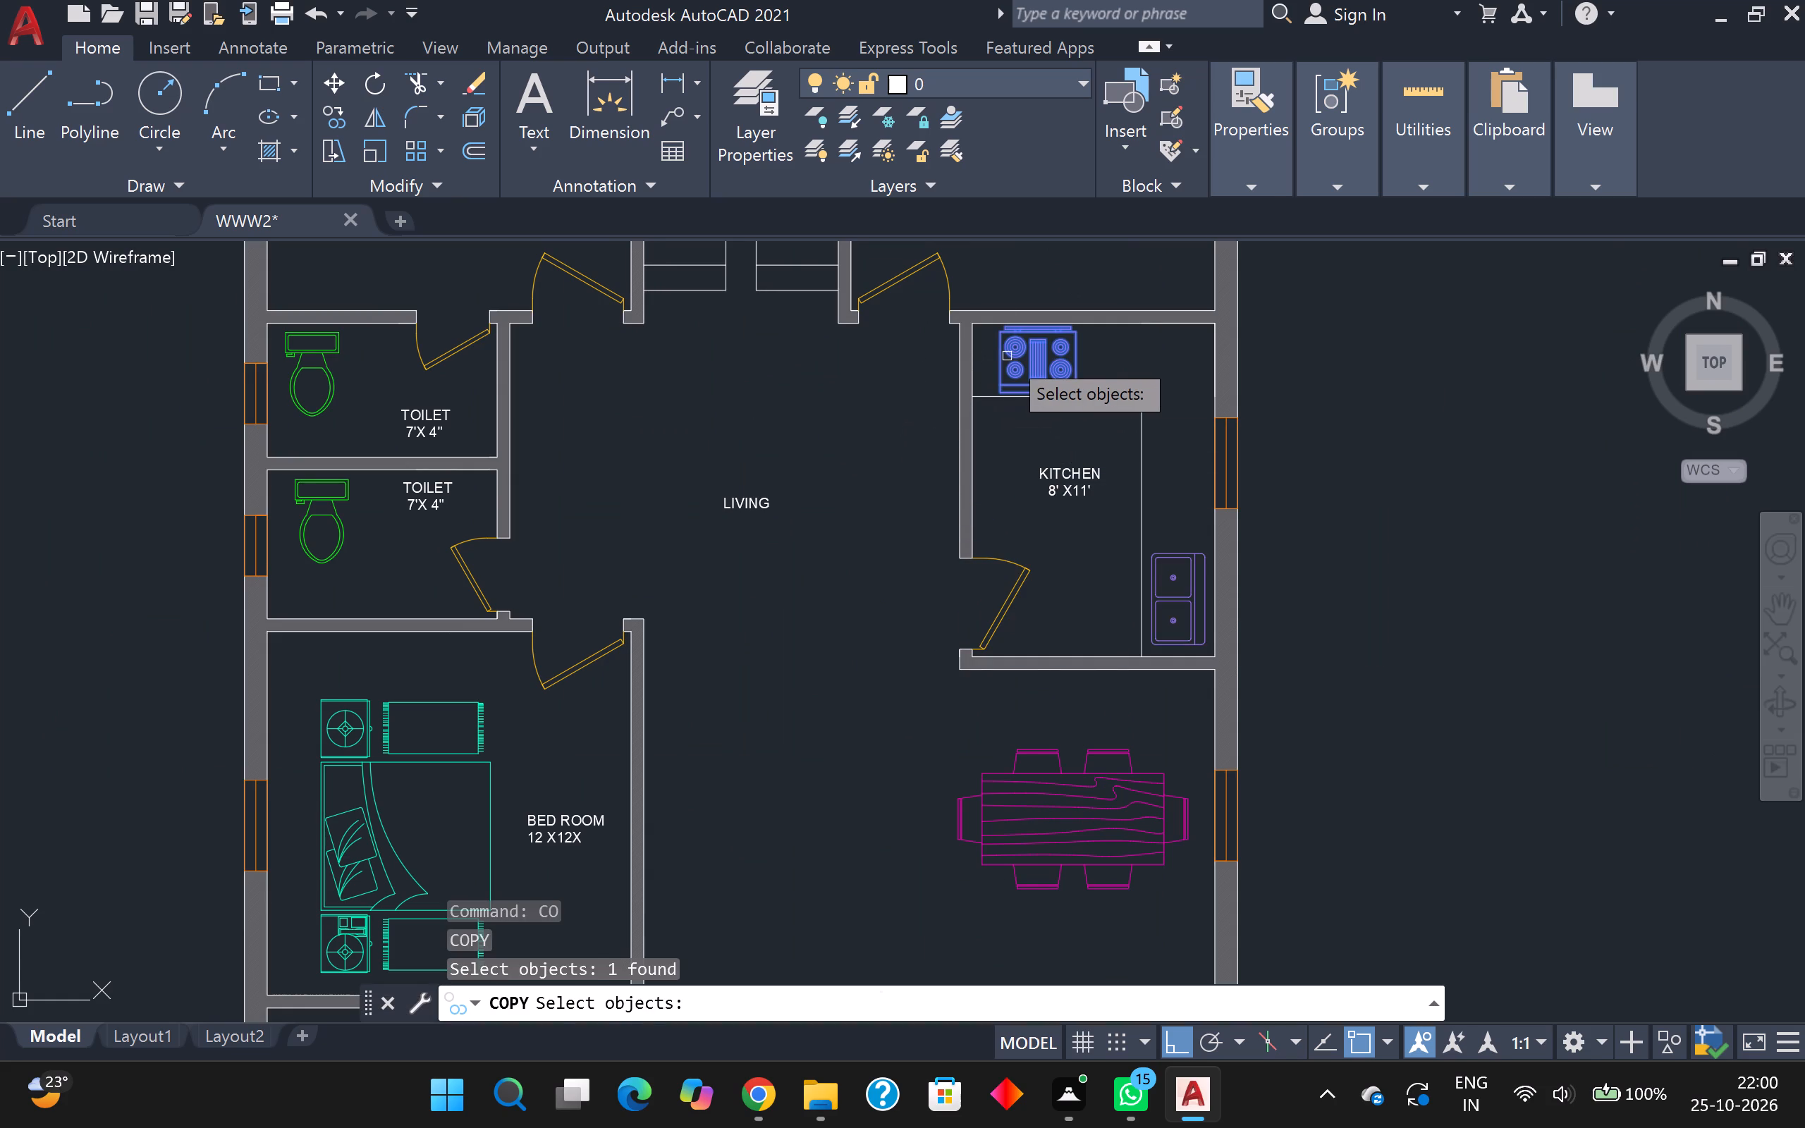
key(Return)
click(1038, 367)
scroll(926, 427, down, 2)
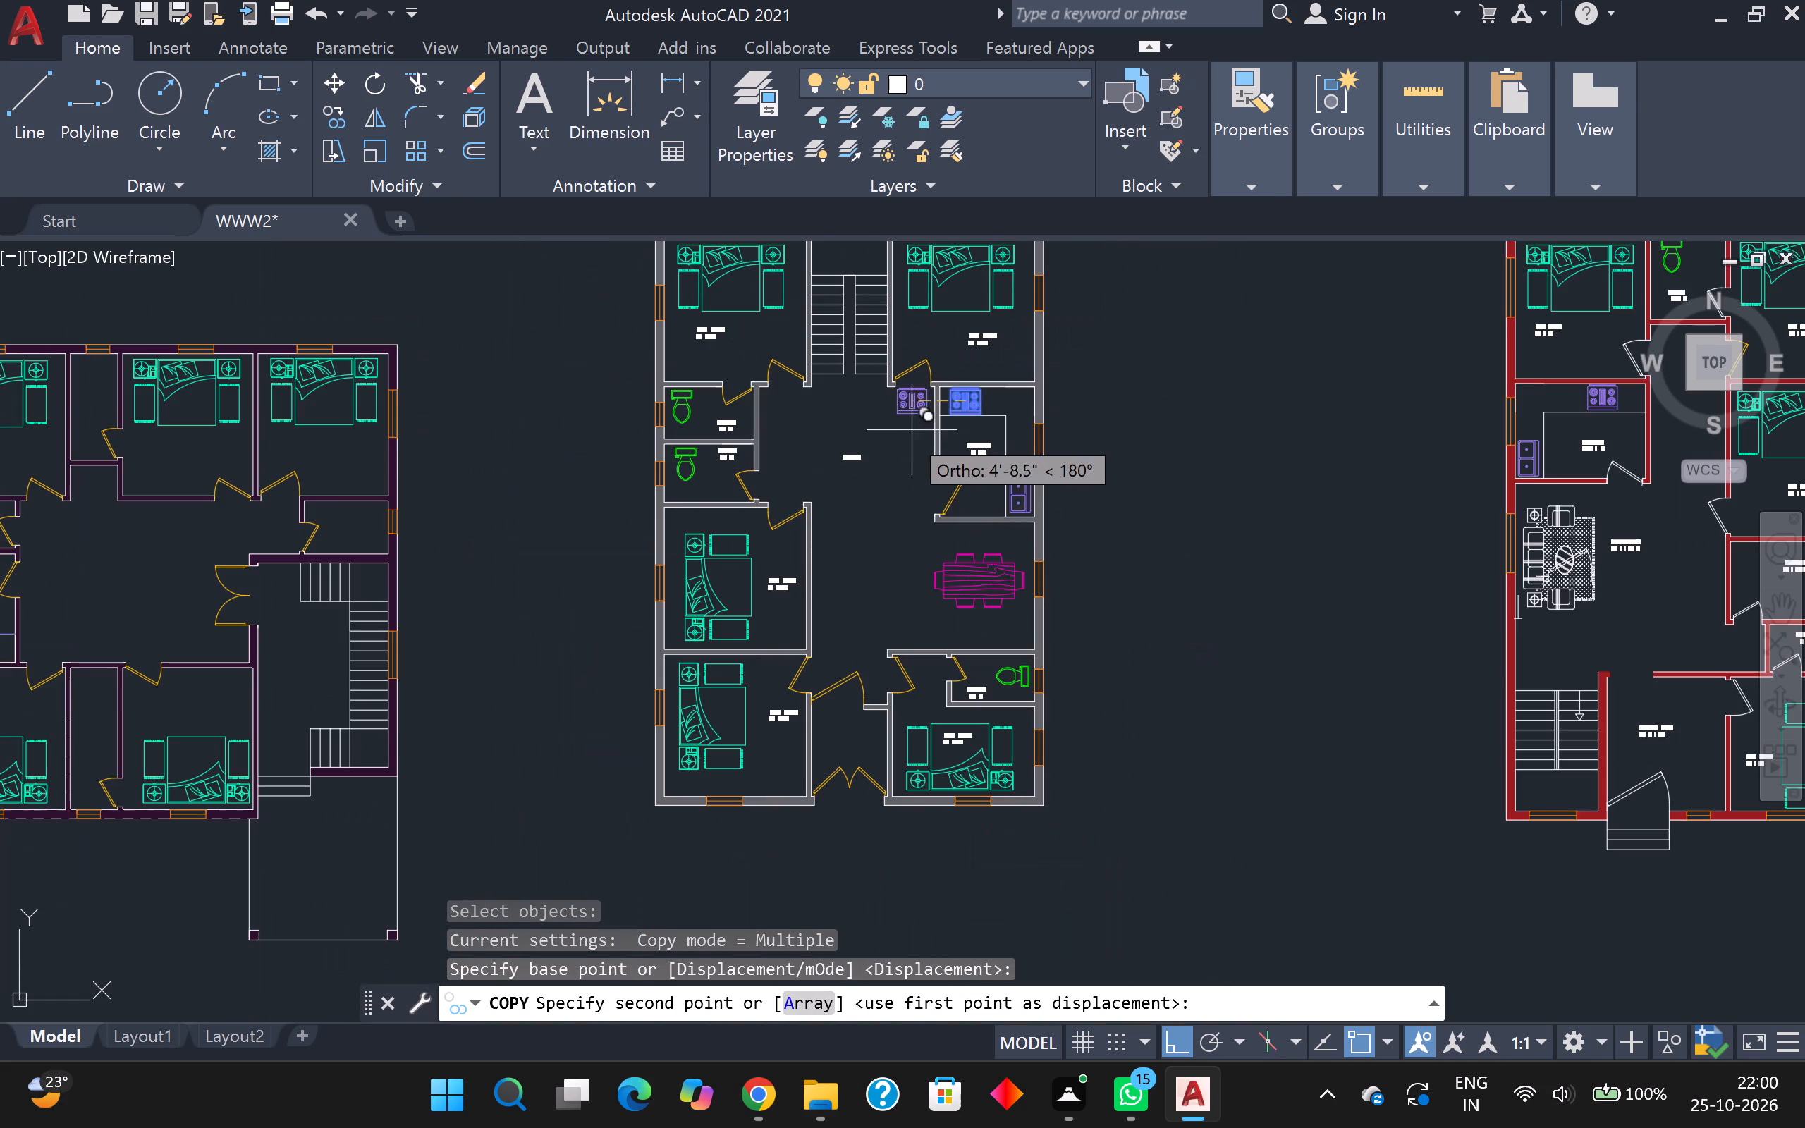
key(F8)
scroll(566, 528, up, 1)
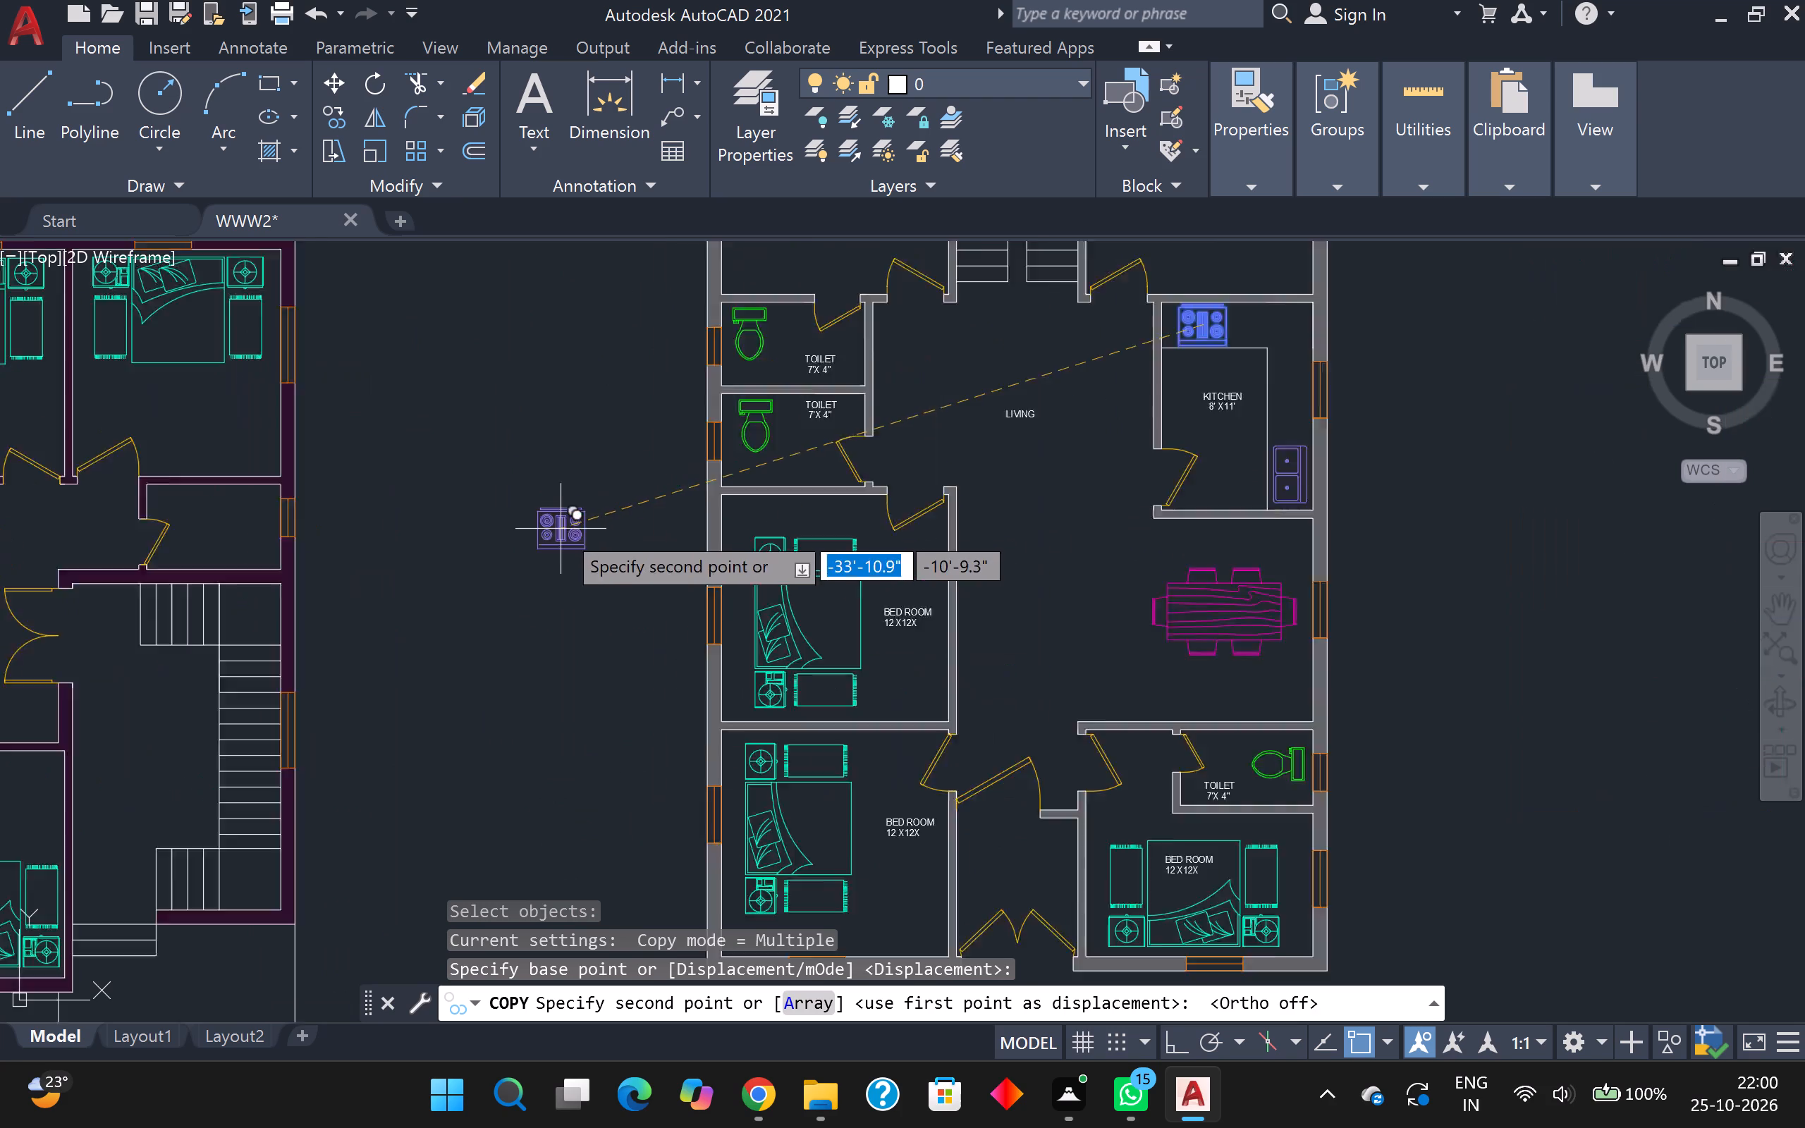
scroll(561, 529, up, 1)
middle_drag(560, 529, 885, 394)
scroll(889, 391, down, 3)
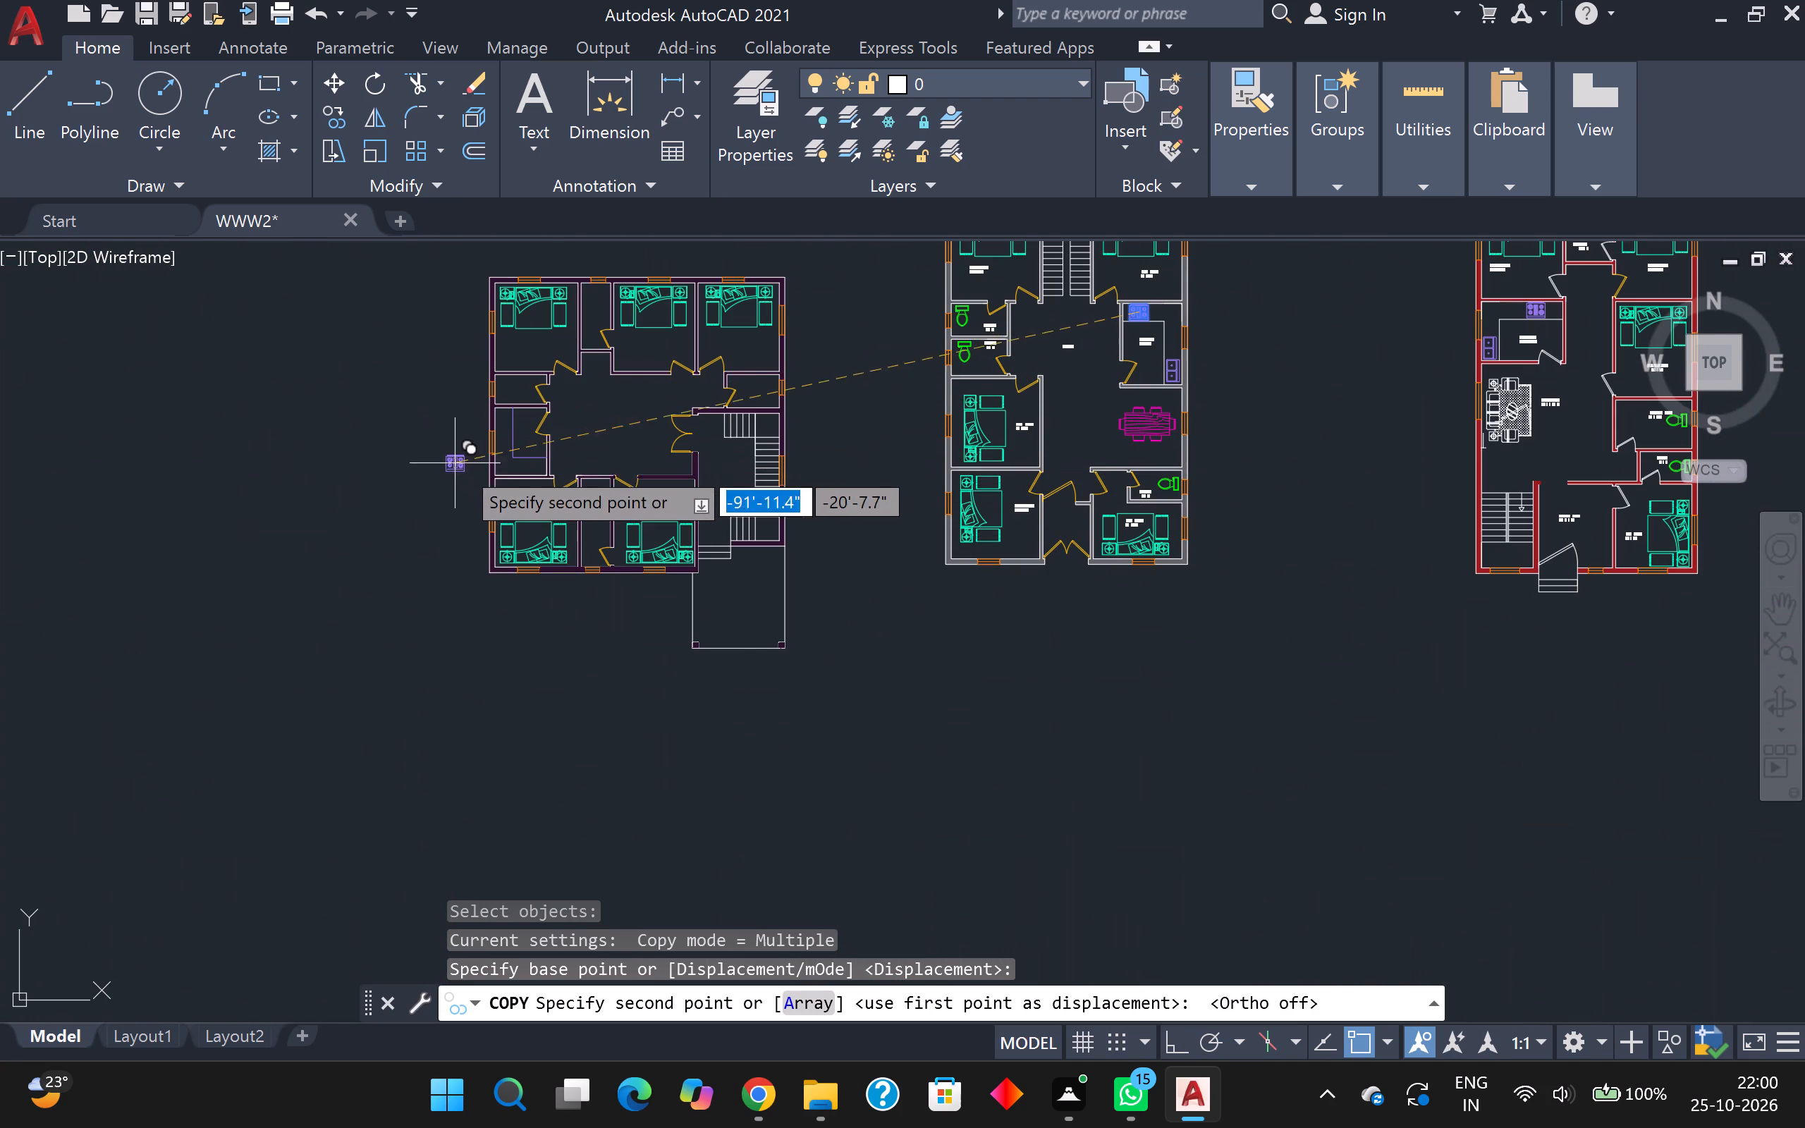
scroll(468, 465, up, 2)
scroll(535, 474, up, 2)
scroll(599, 461, down, 2)
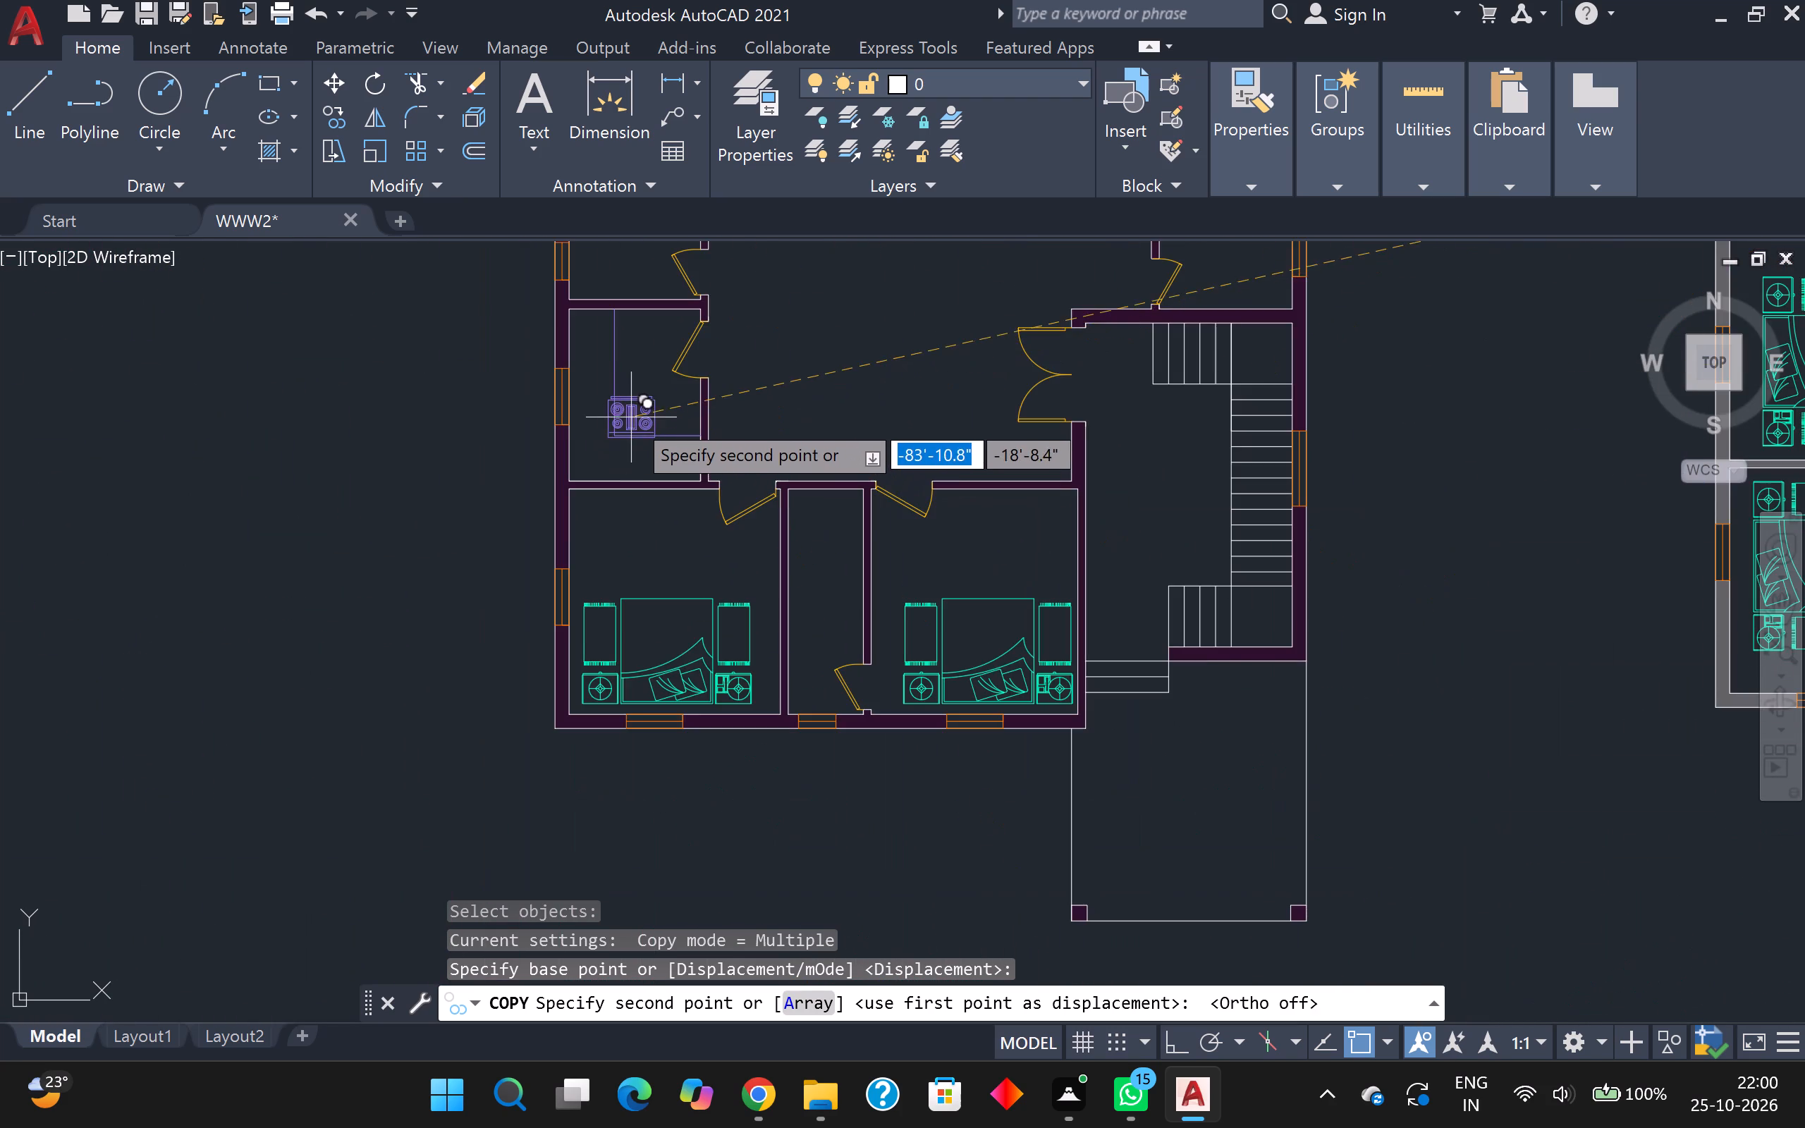
scroll(631, 417, up, 2)
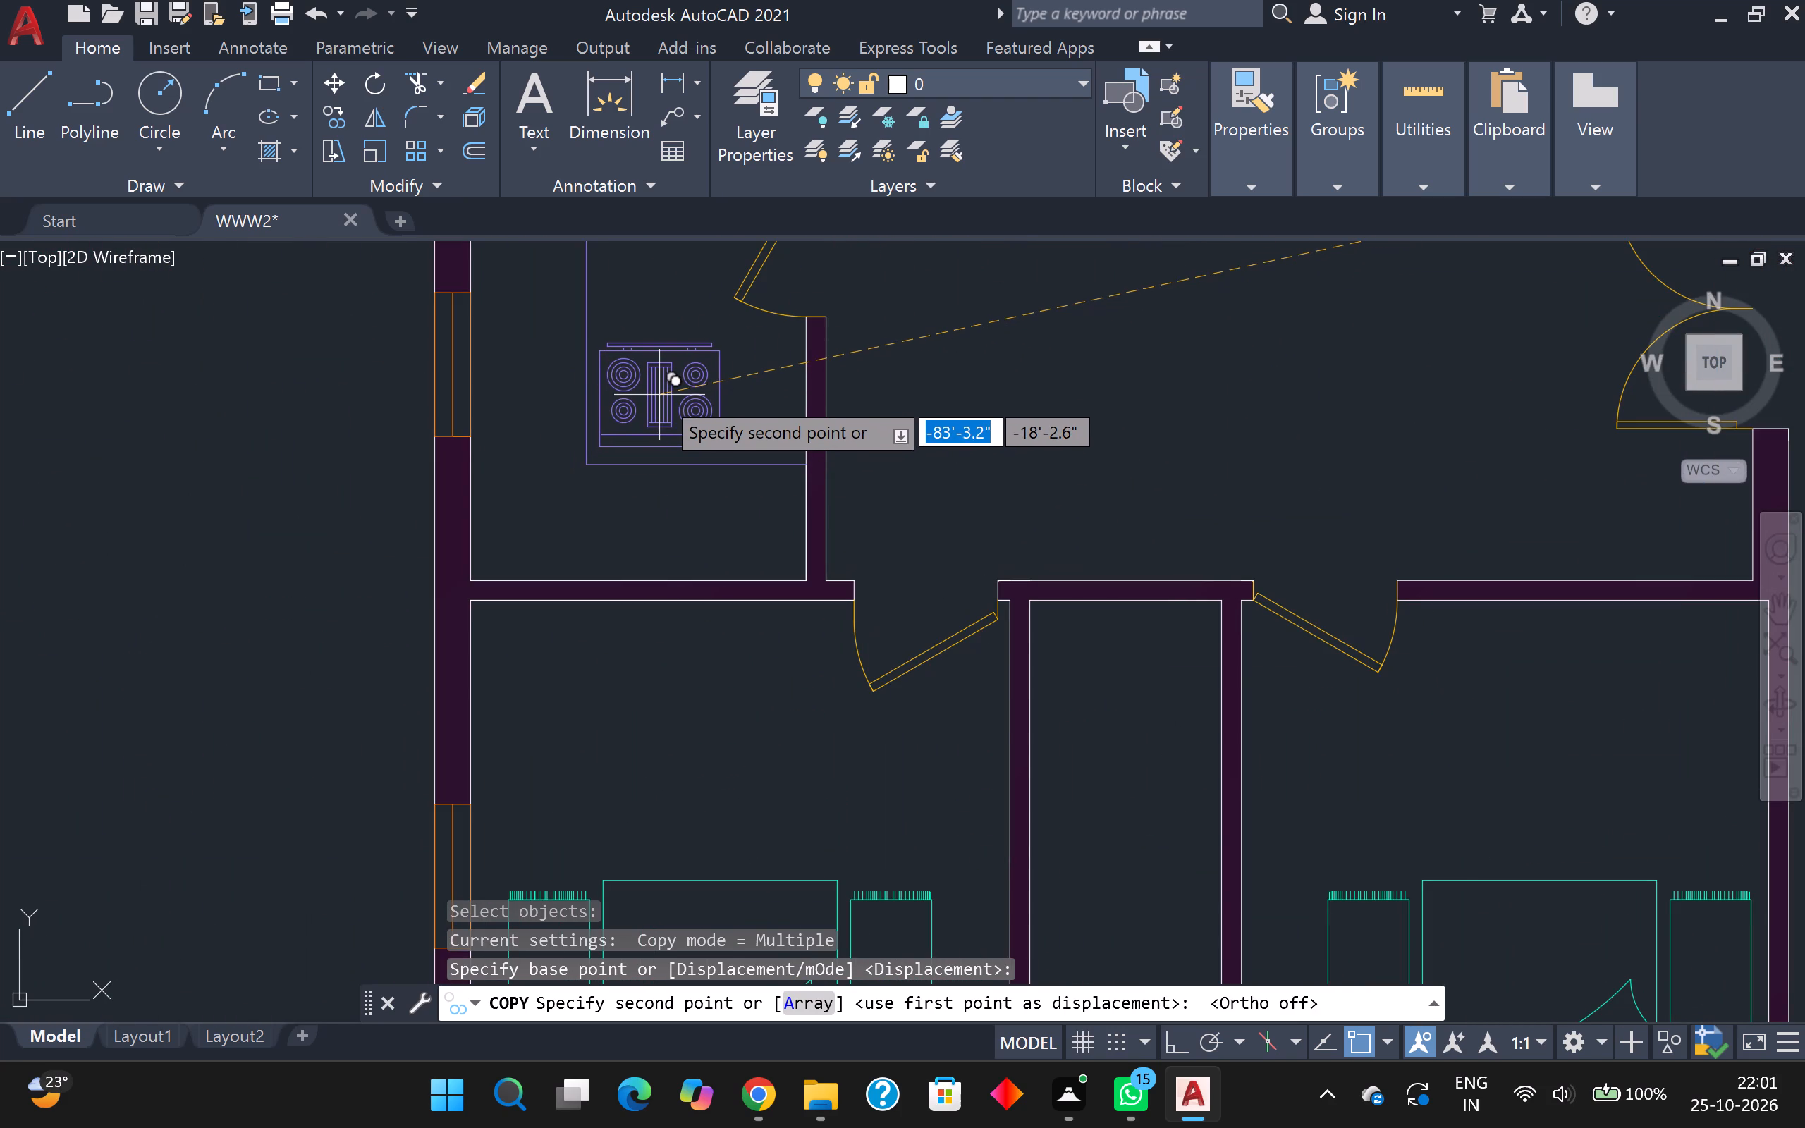
click(665, 388)
key(Escape)
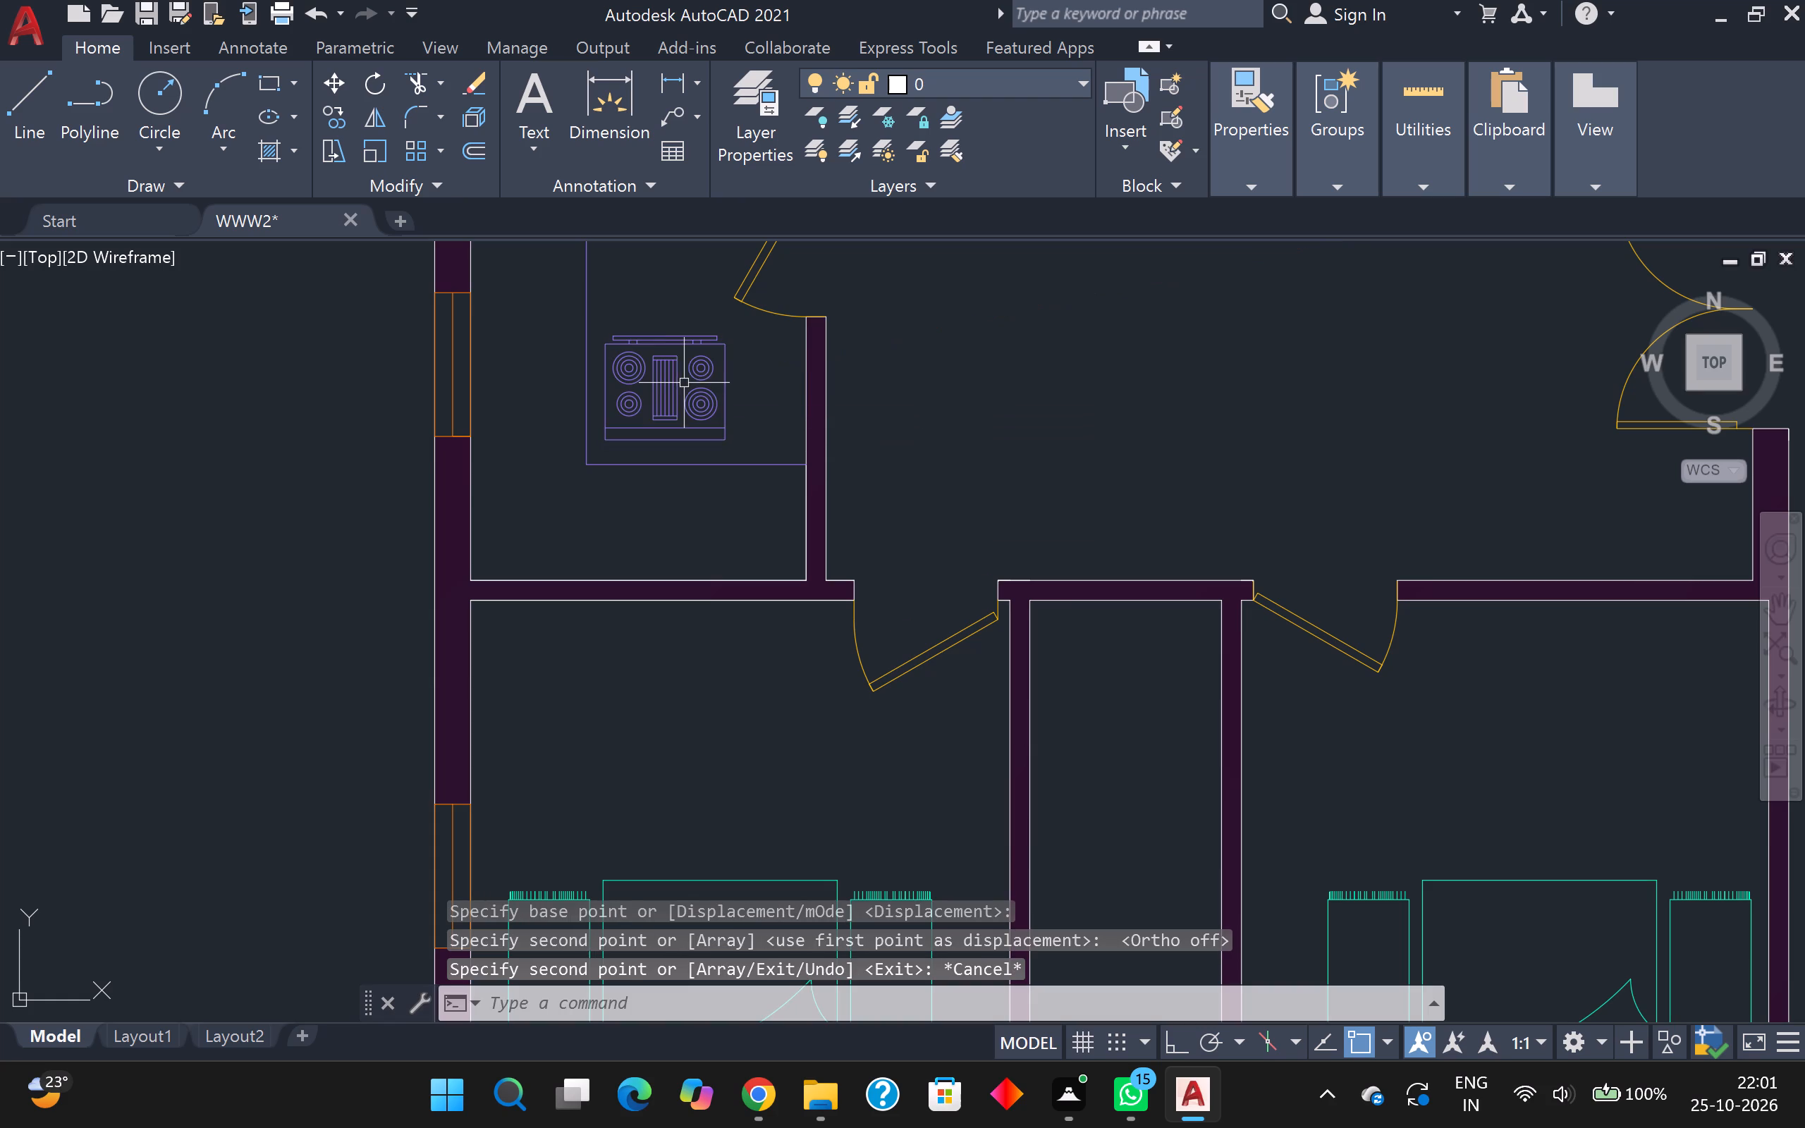
Rotate the copied stove 90° clockwise about its southeast corner.
click(674, 350)
click(672, 381)
key(r)
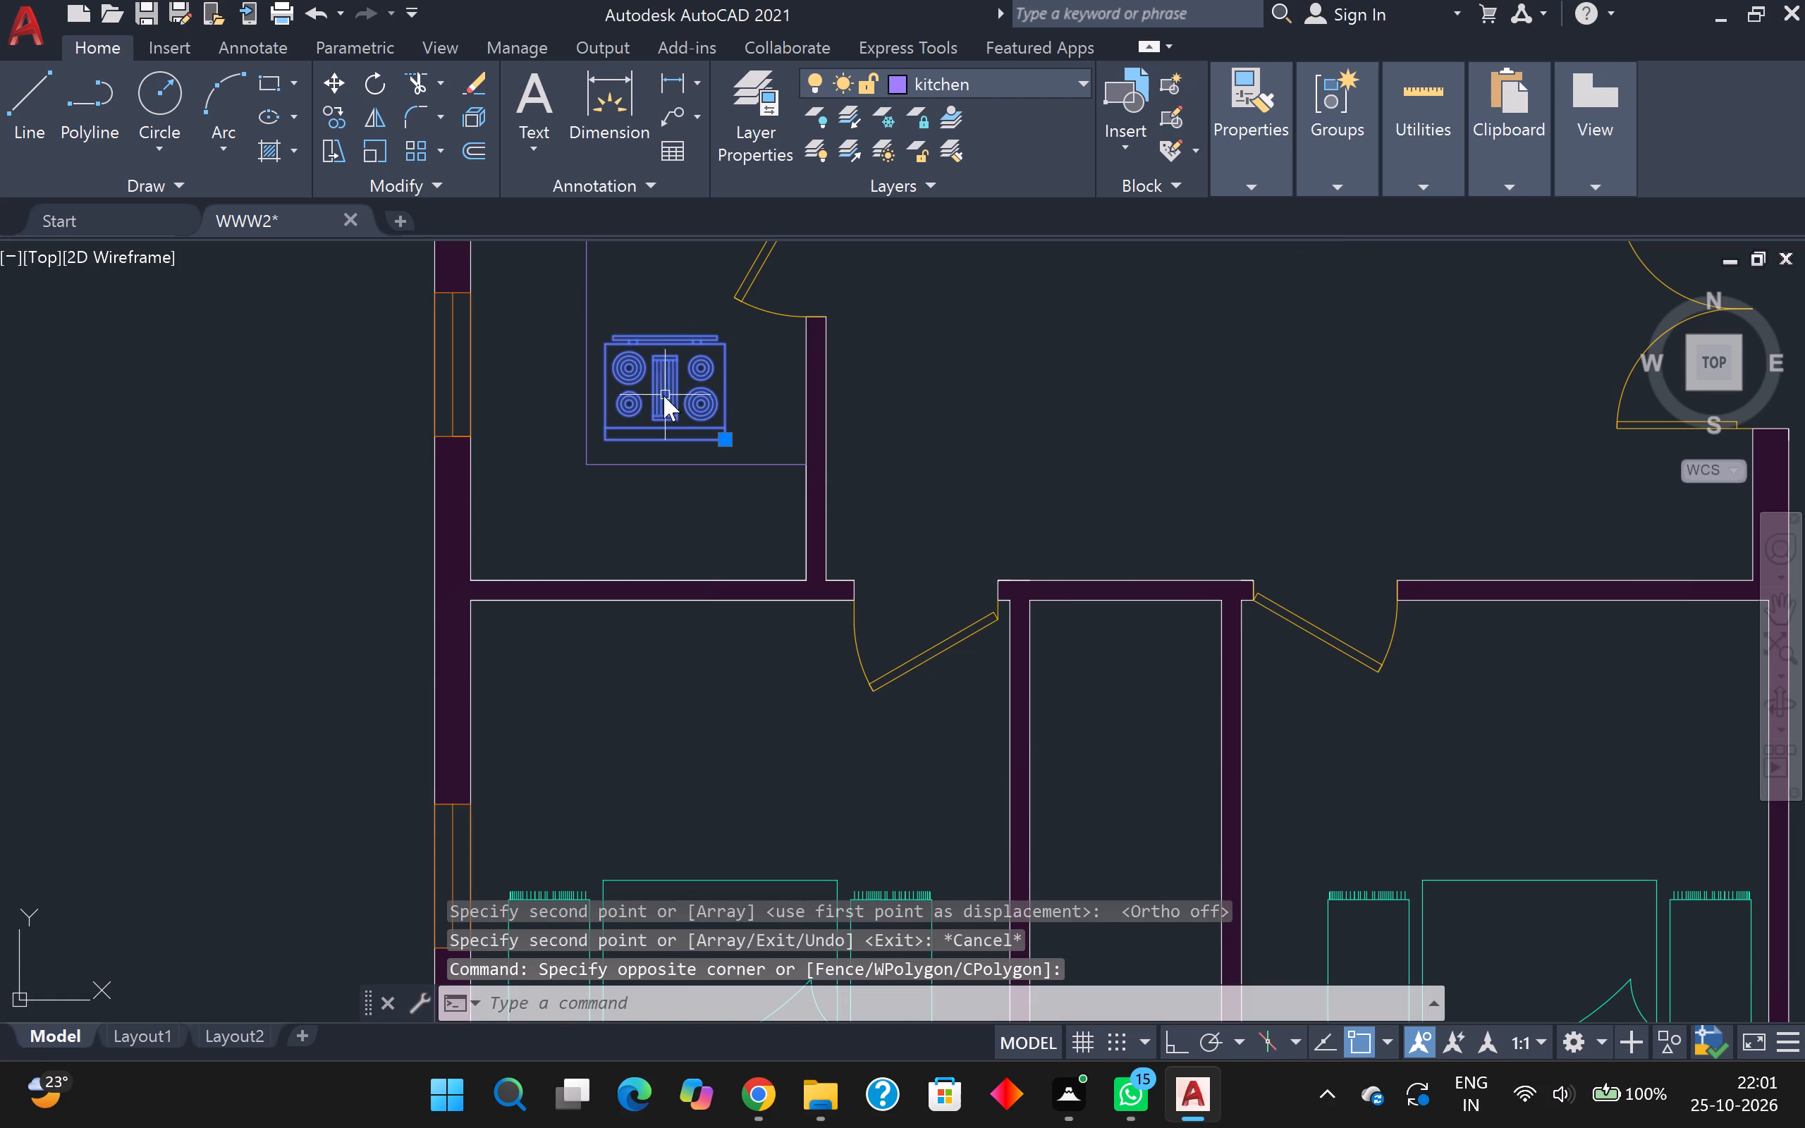
key(o)
key(Return)
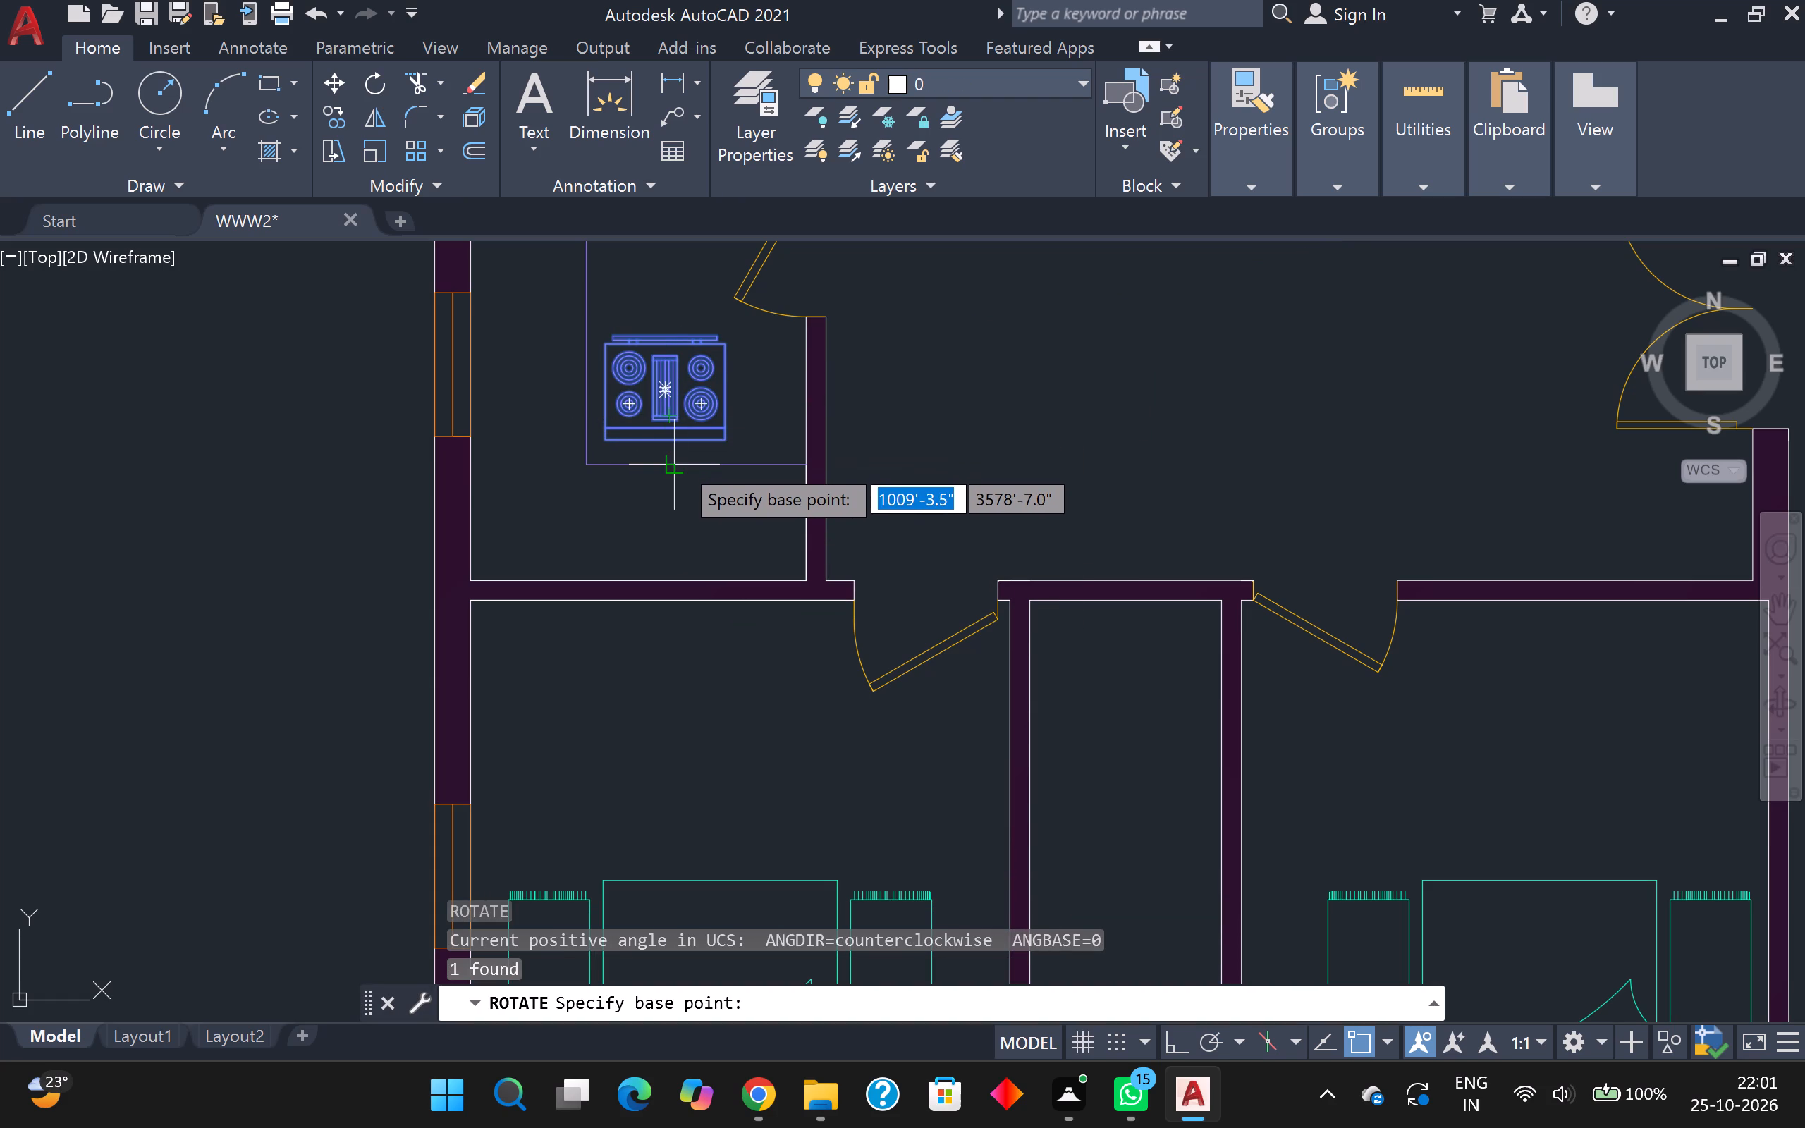
key(F8)
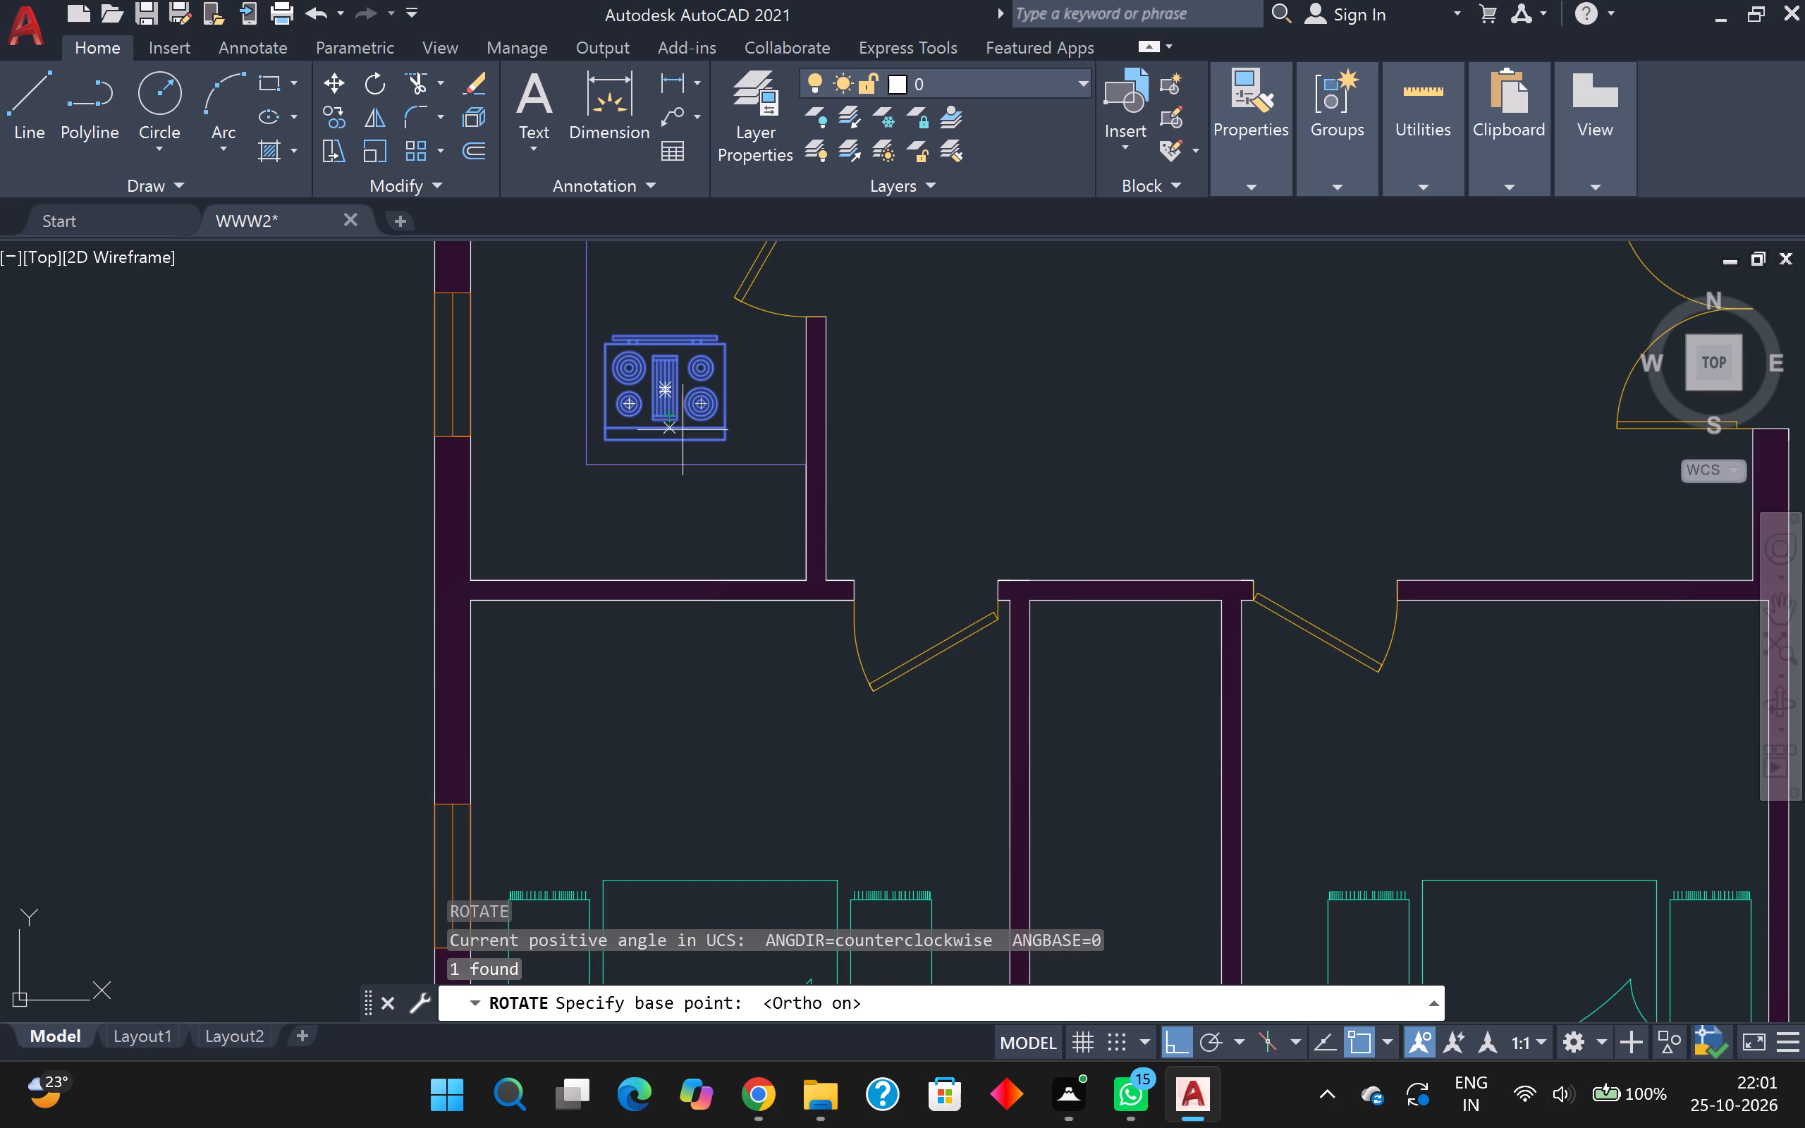
click(722, 436)
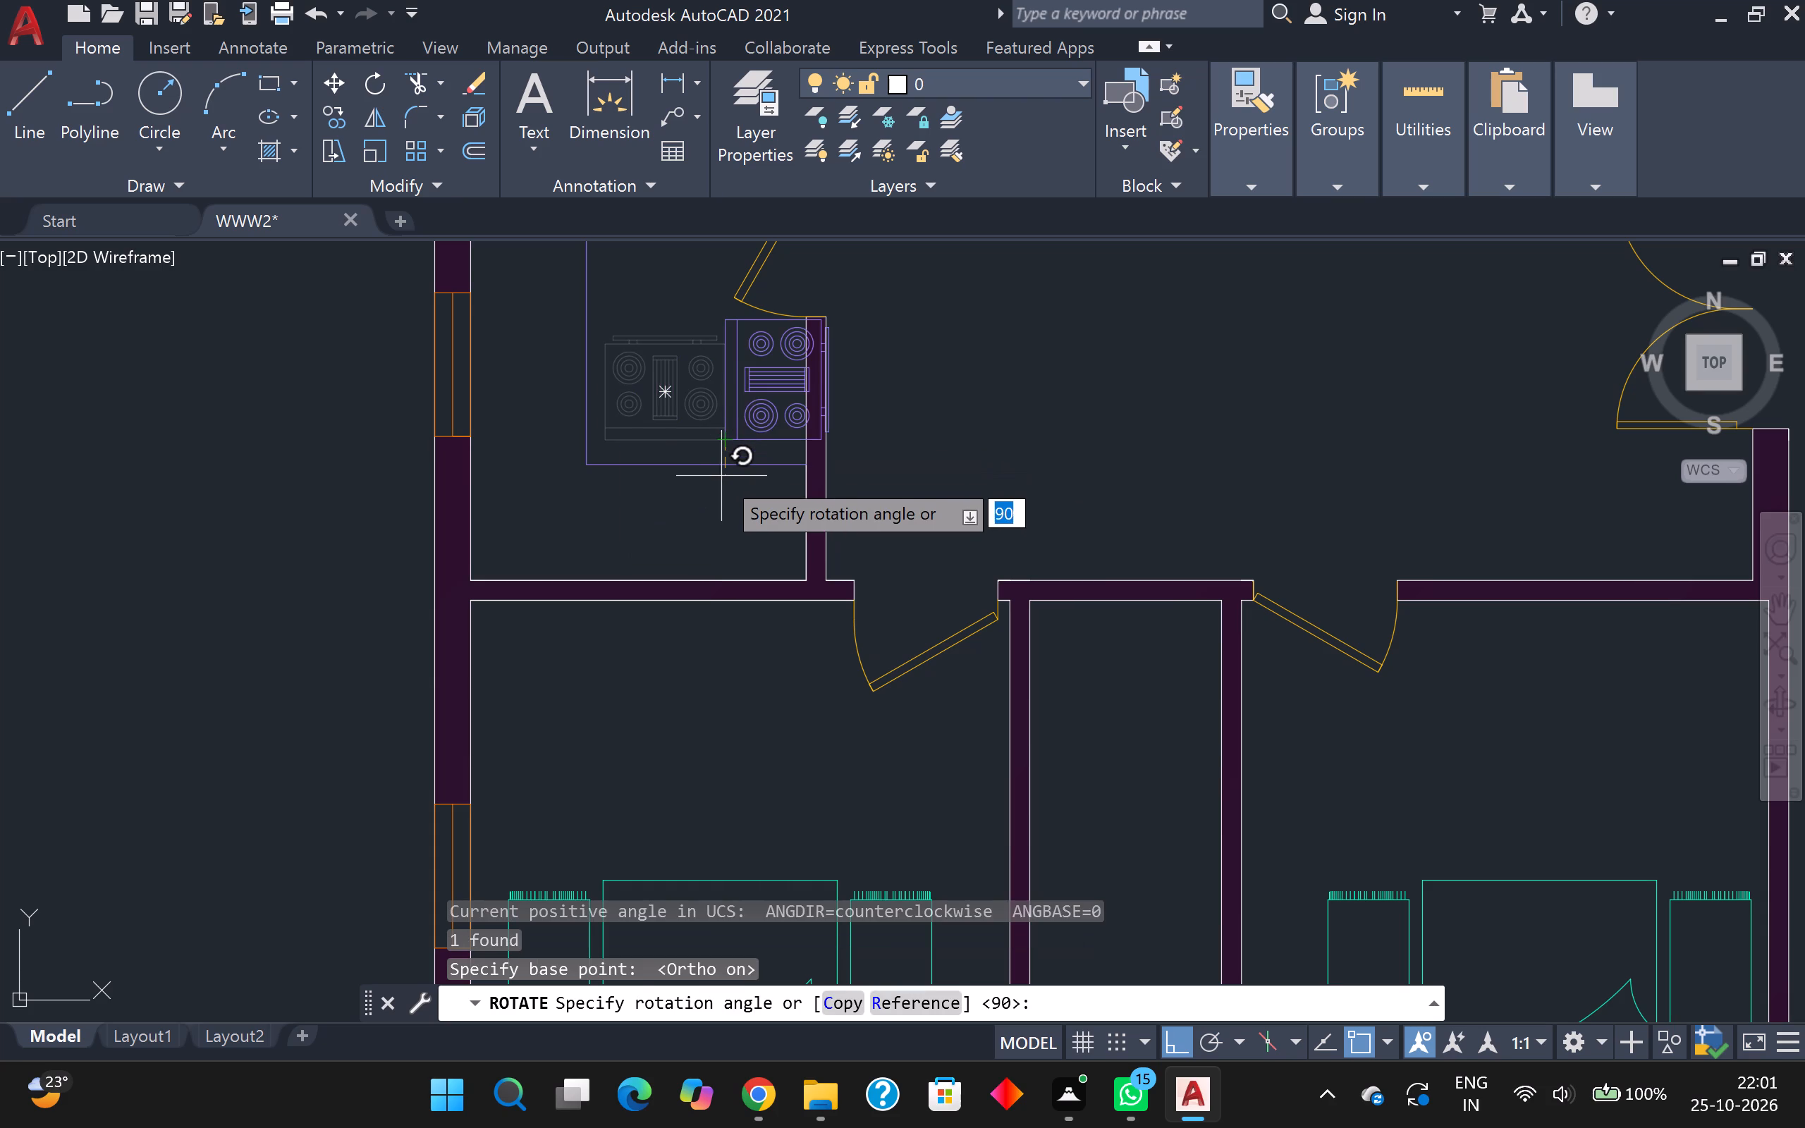
click(708, 540)
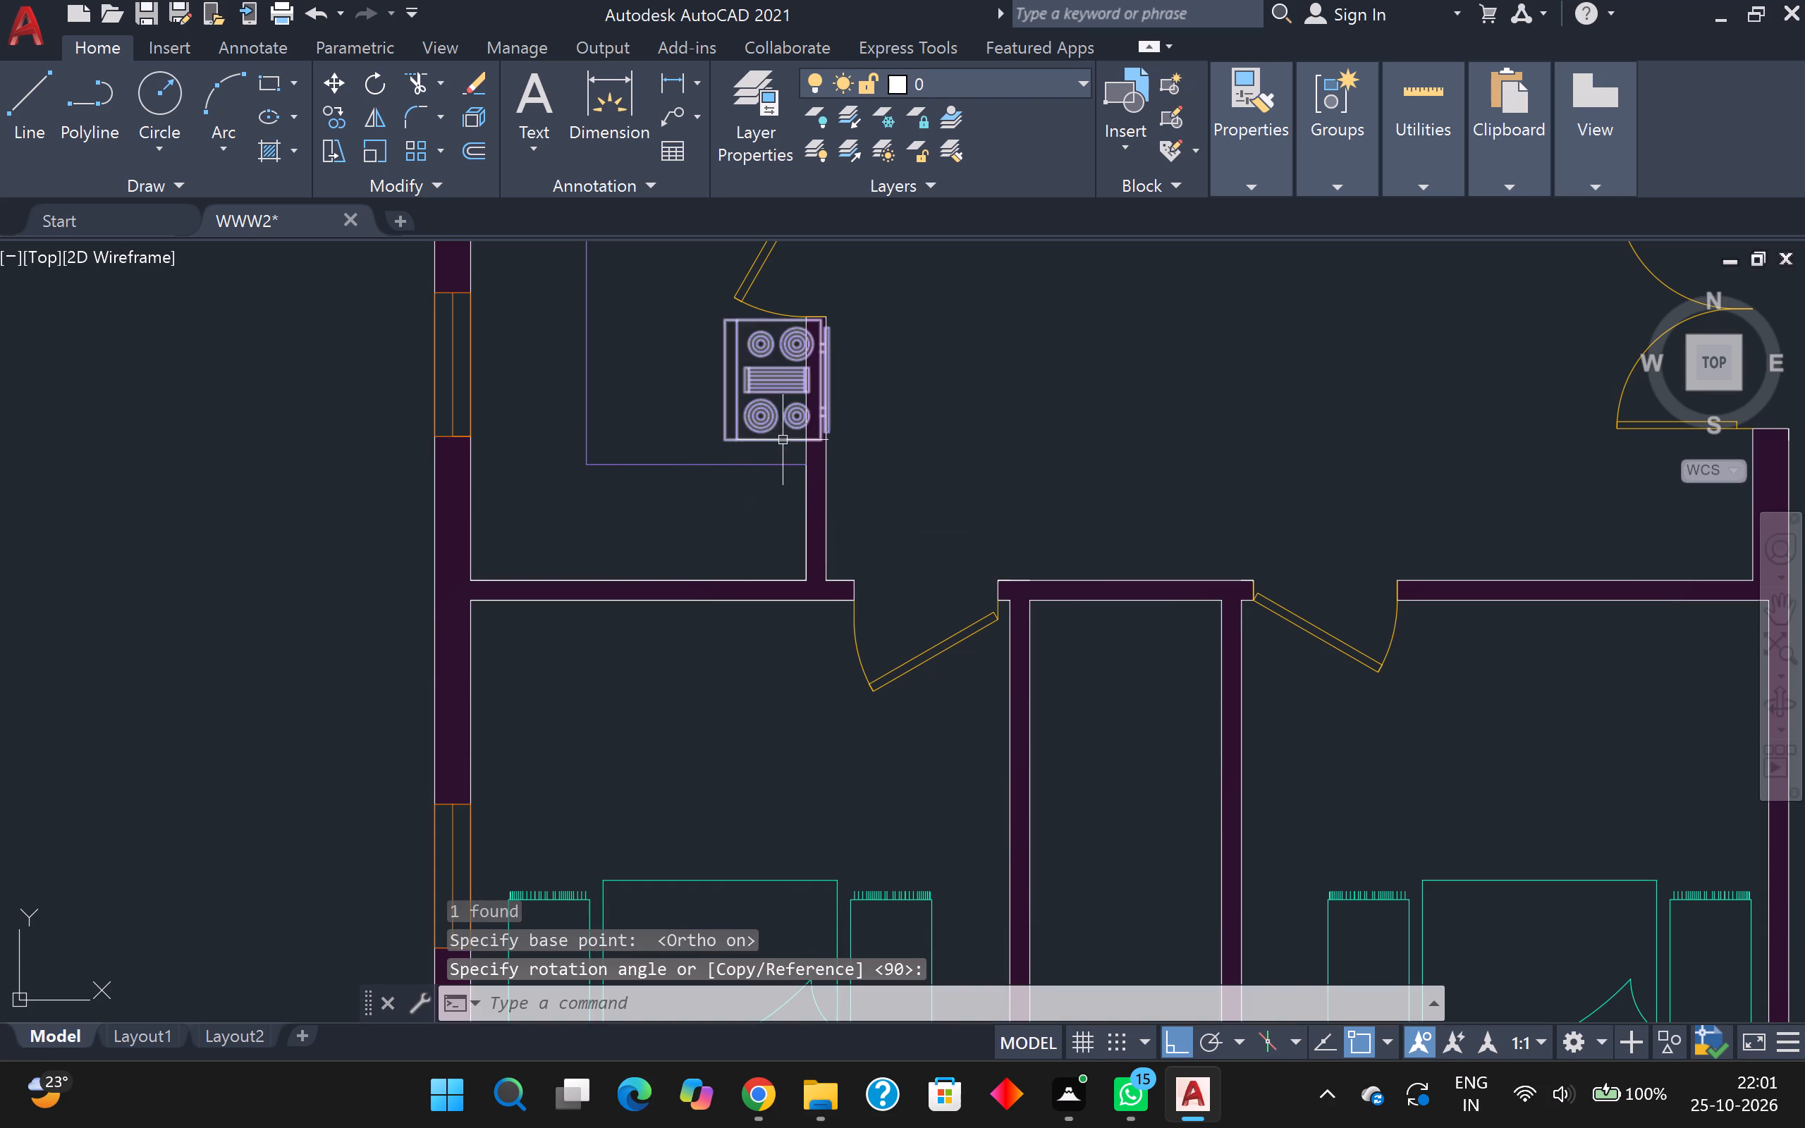
Move the rotated stove about 5'-2" west and 2" north, onto the counter strip beside the kitchen's west window.
click(776, 424)
key(m)
key(Return)
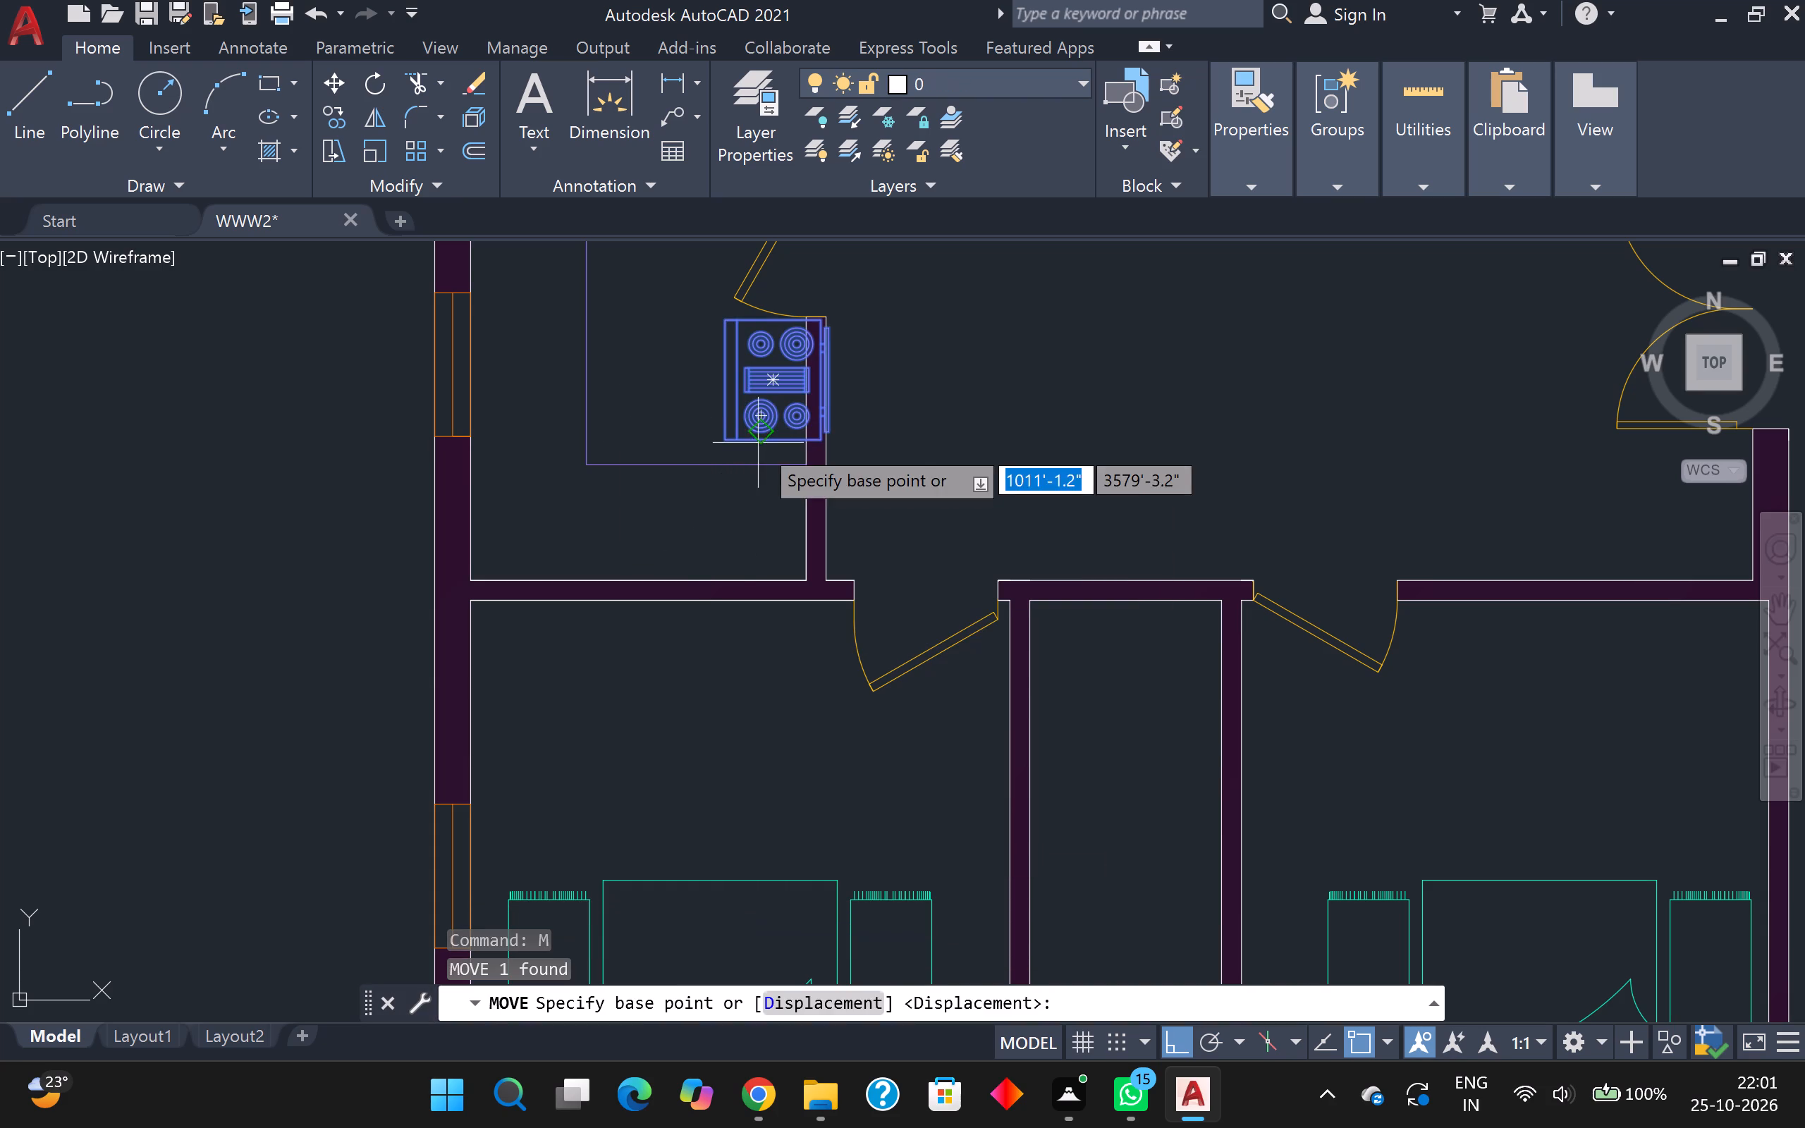
click(762, 390)
scroll(613, 374, down, 2)
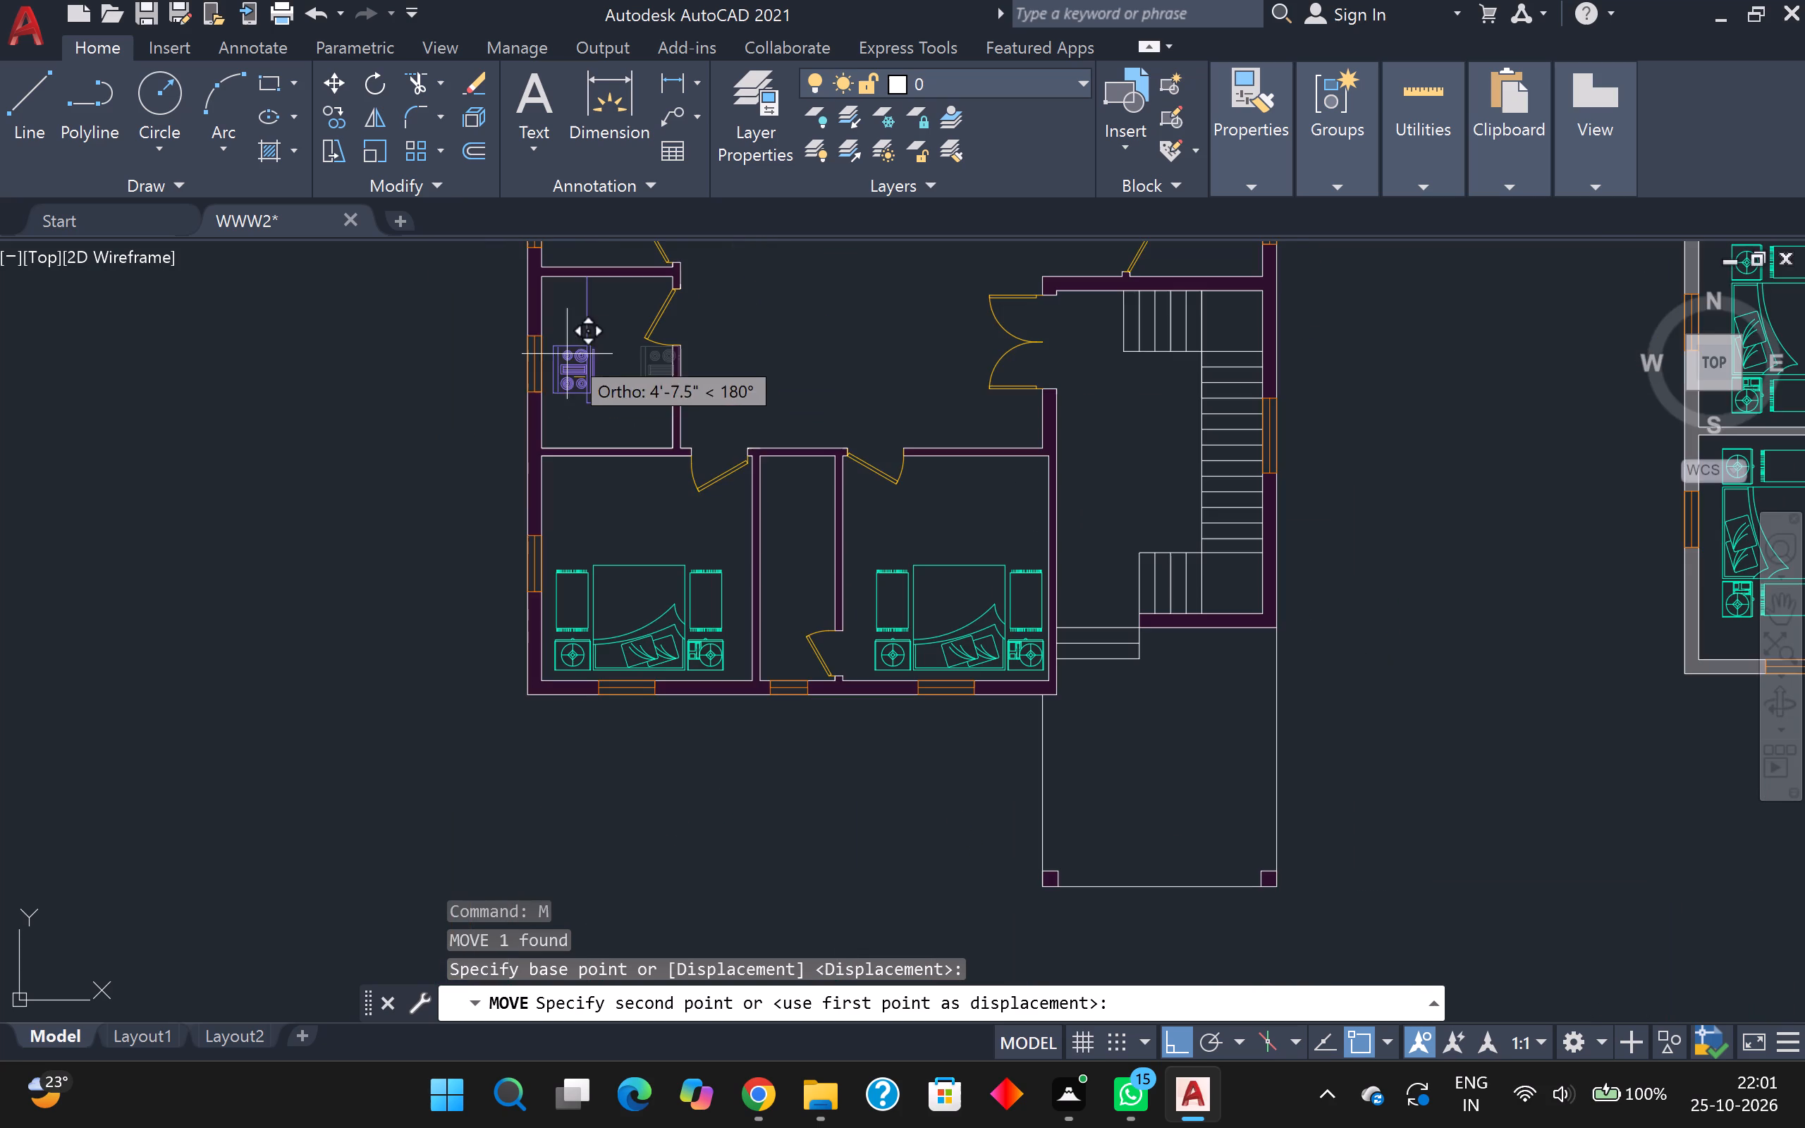
middle_drag(560, 338, 539, 439)
scroll(539, 439, up, 2)
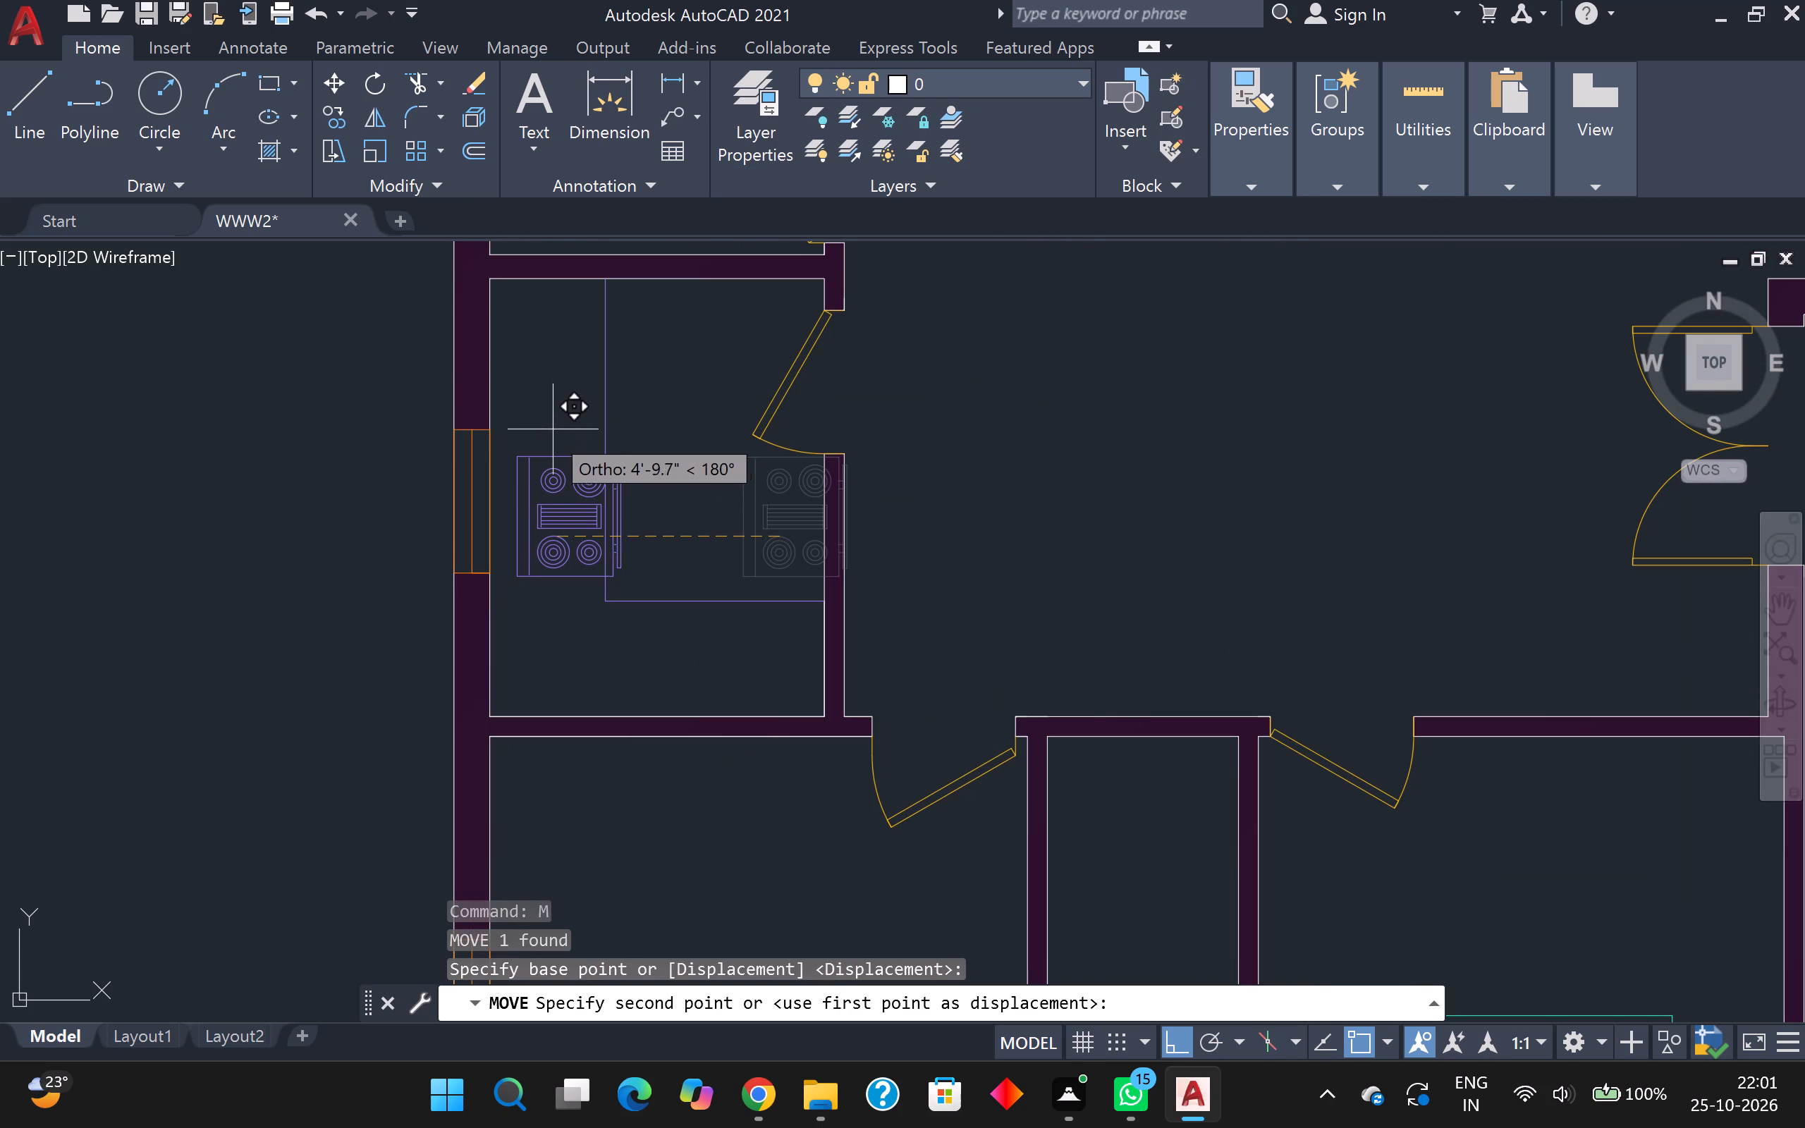
key(F8)
scroll(539, 436, up, 1)
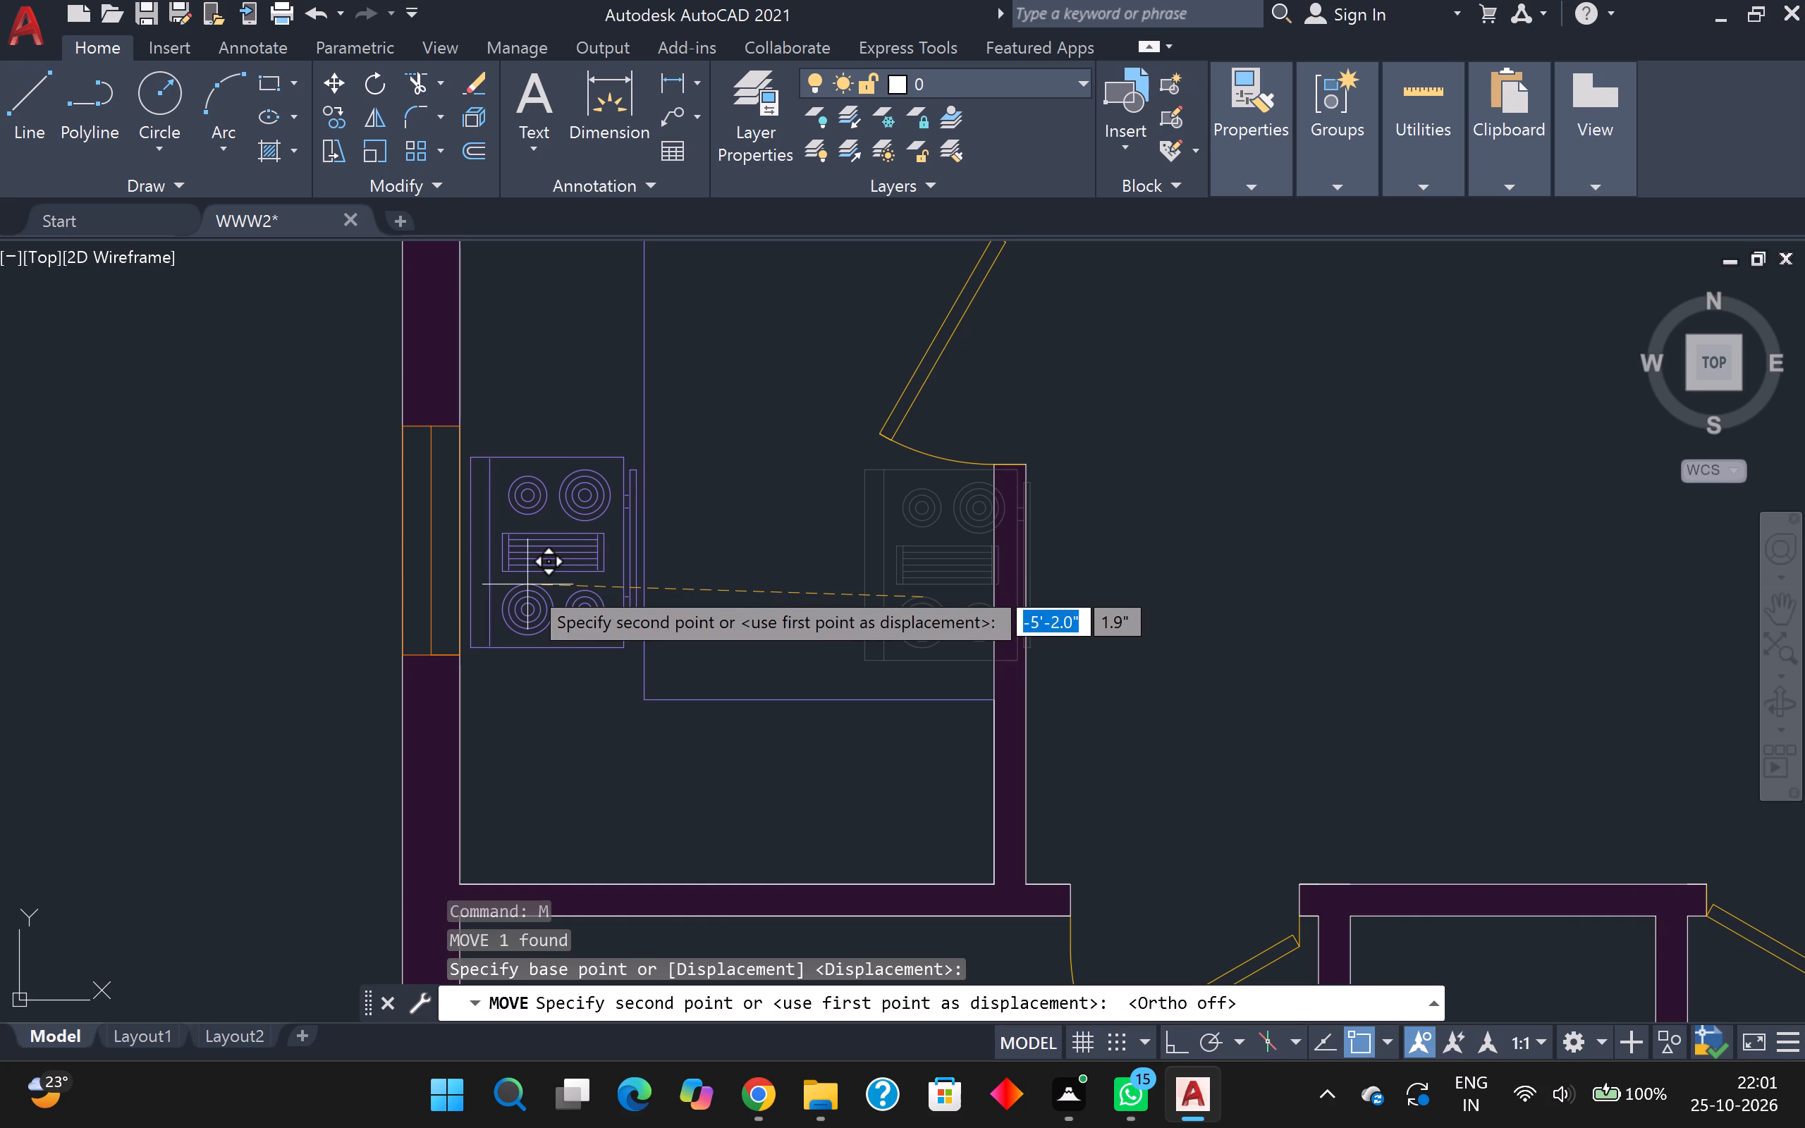
click(527, 584)
Copy the double sink from the grey plan's kitchen into the purple plan's kitchen, east of the stove and above the horizontal counter line.
scroll(675, 626, down, 2)
middle_drag(1065, 587, 524, 422)
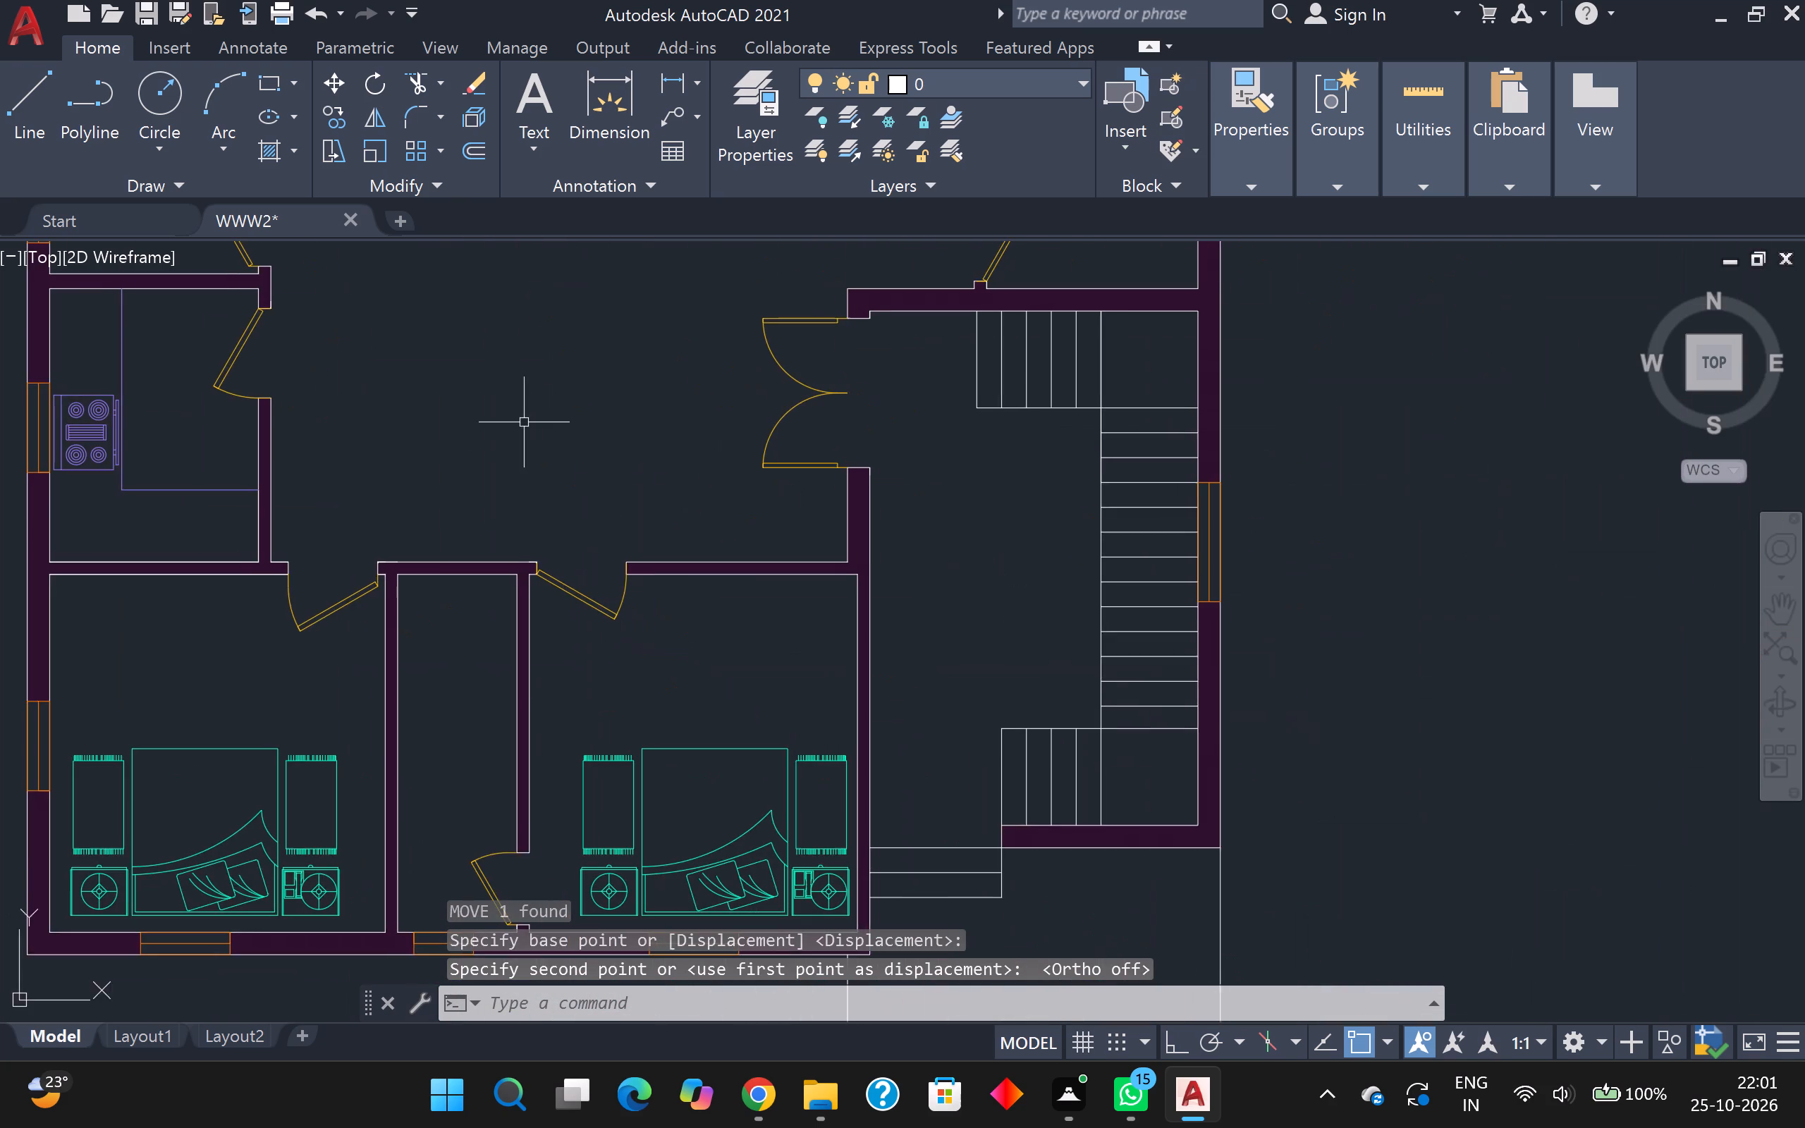
scroll(525, 422, down, 2)
middle_drag(1315, 371, 894, 466)
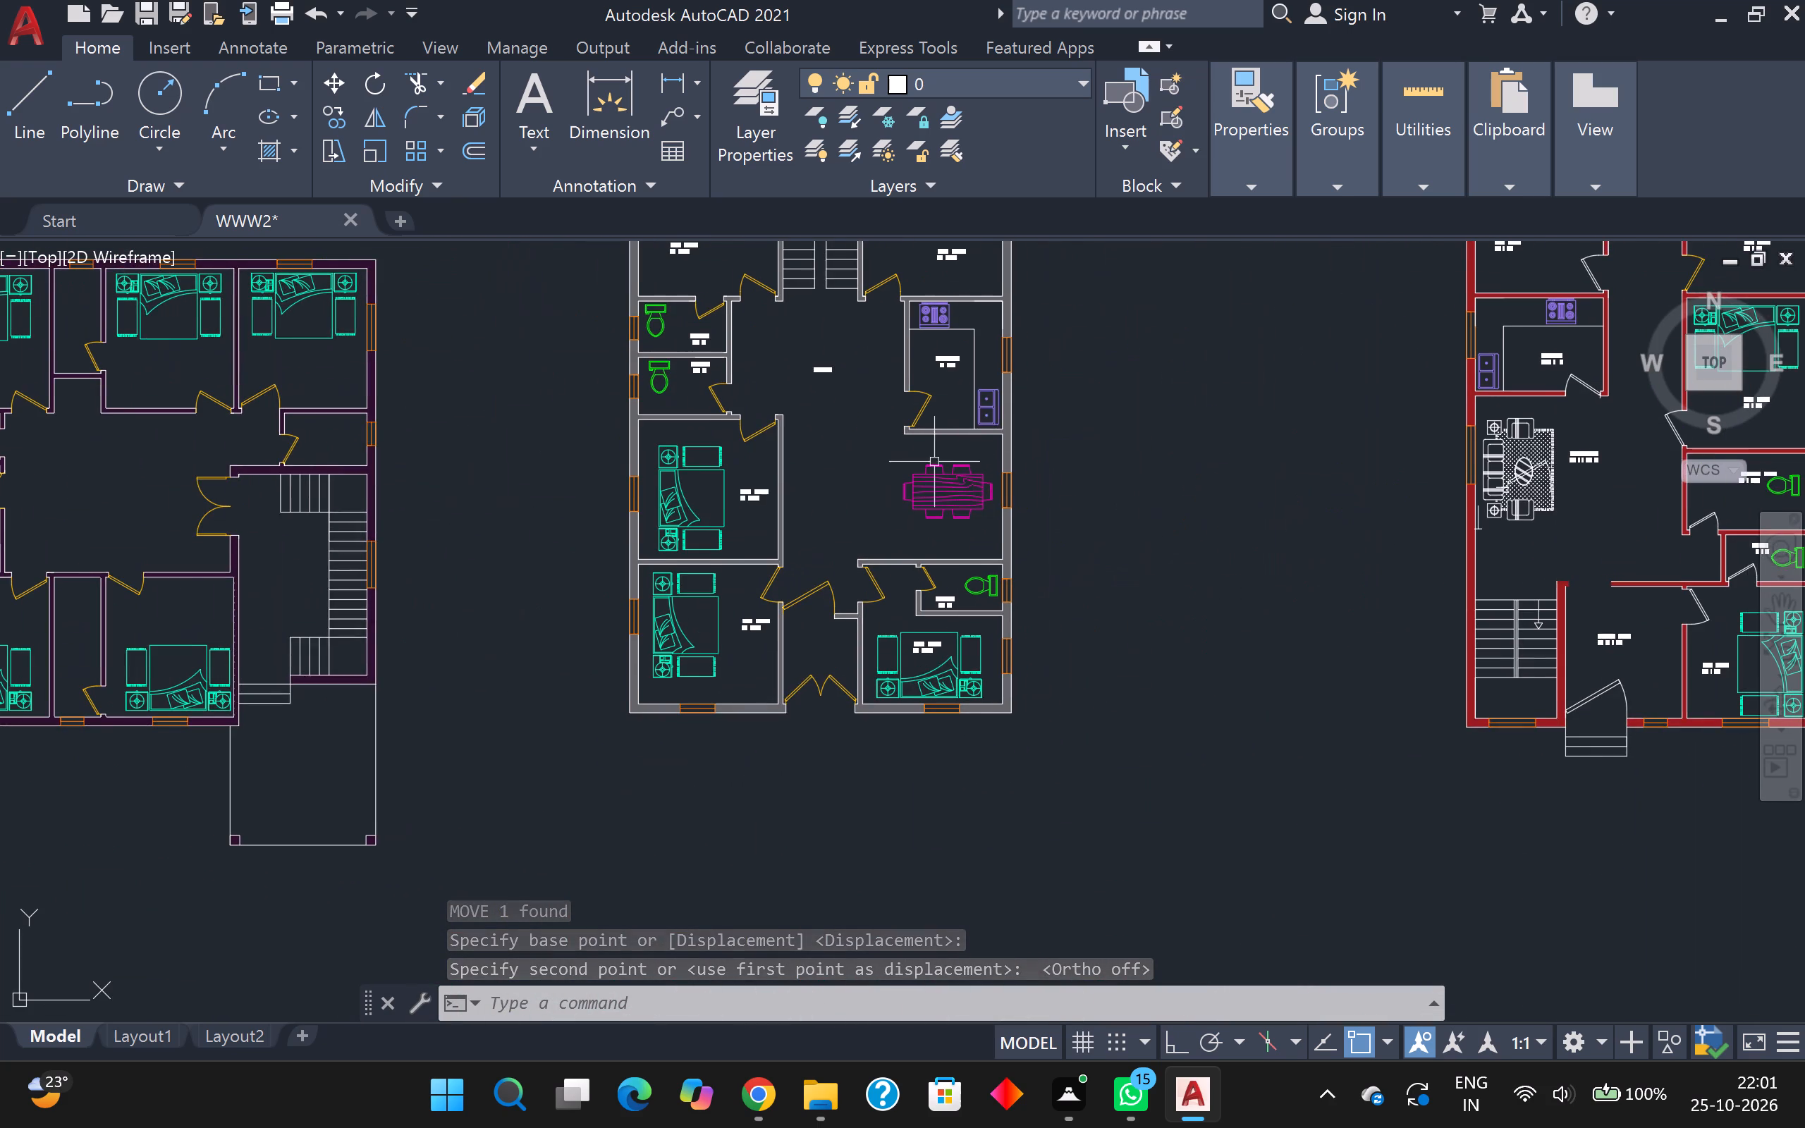
scroll(990, 436, up, 2)
scroll(997, 359, up, 1)
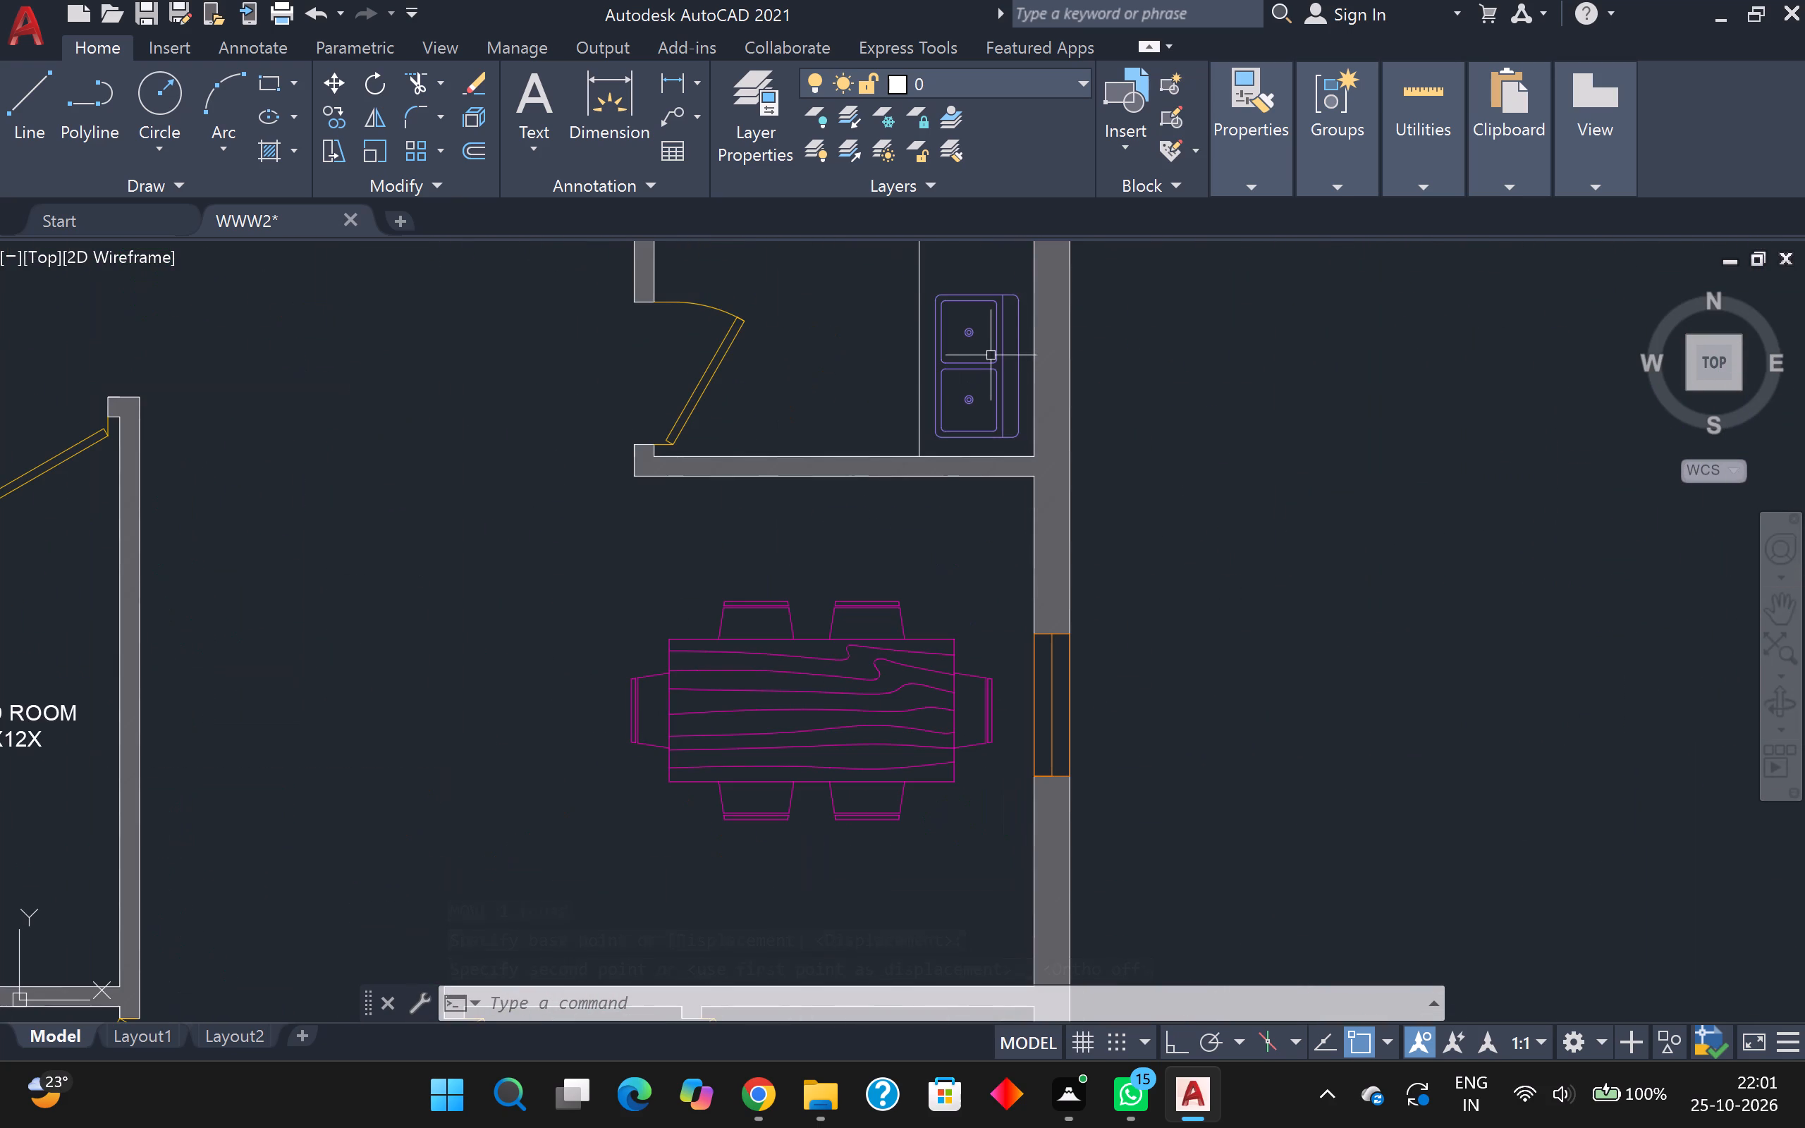
click(997, 369)
key(c)
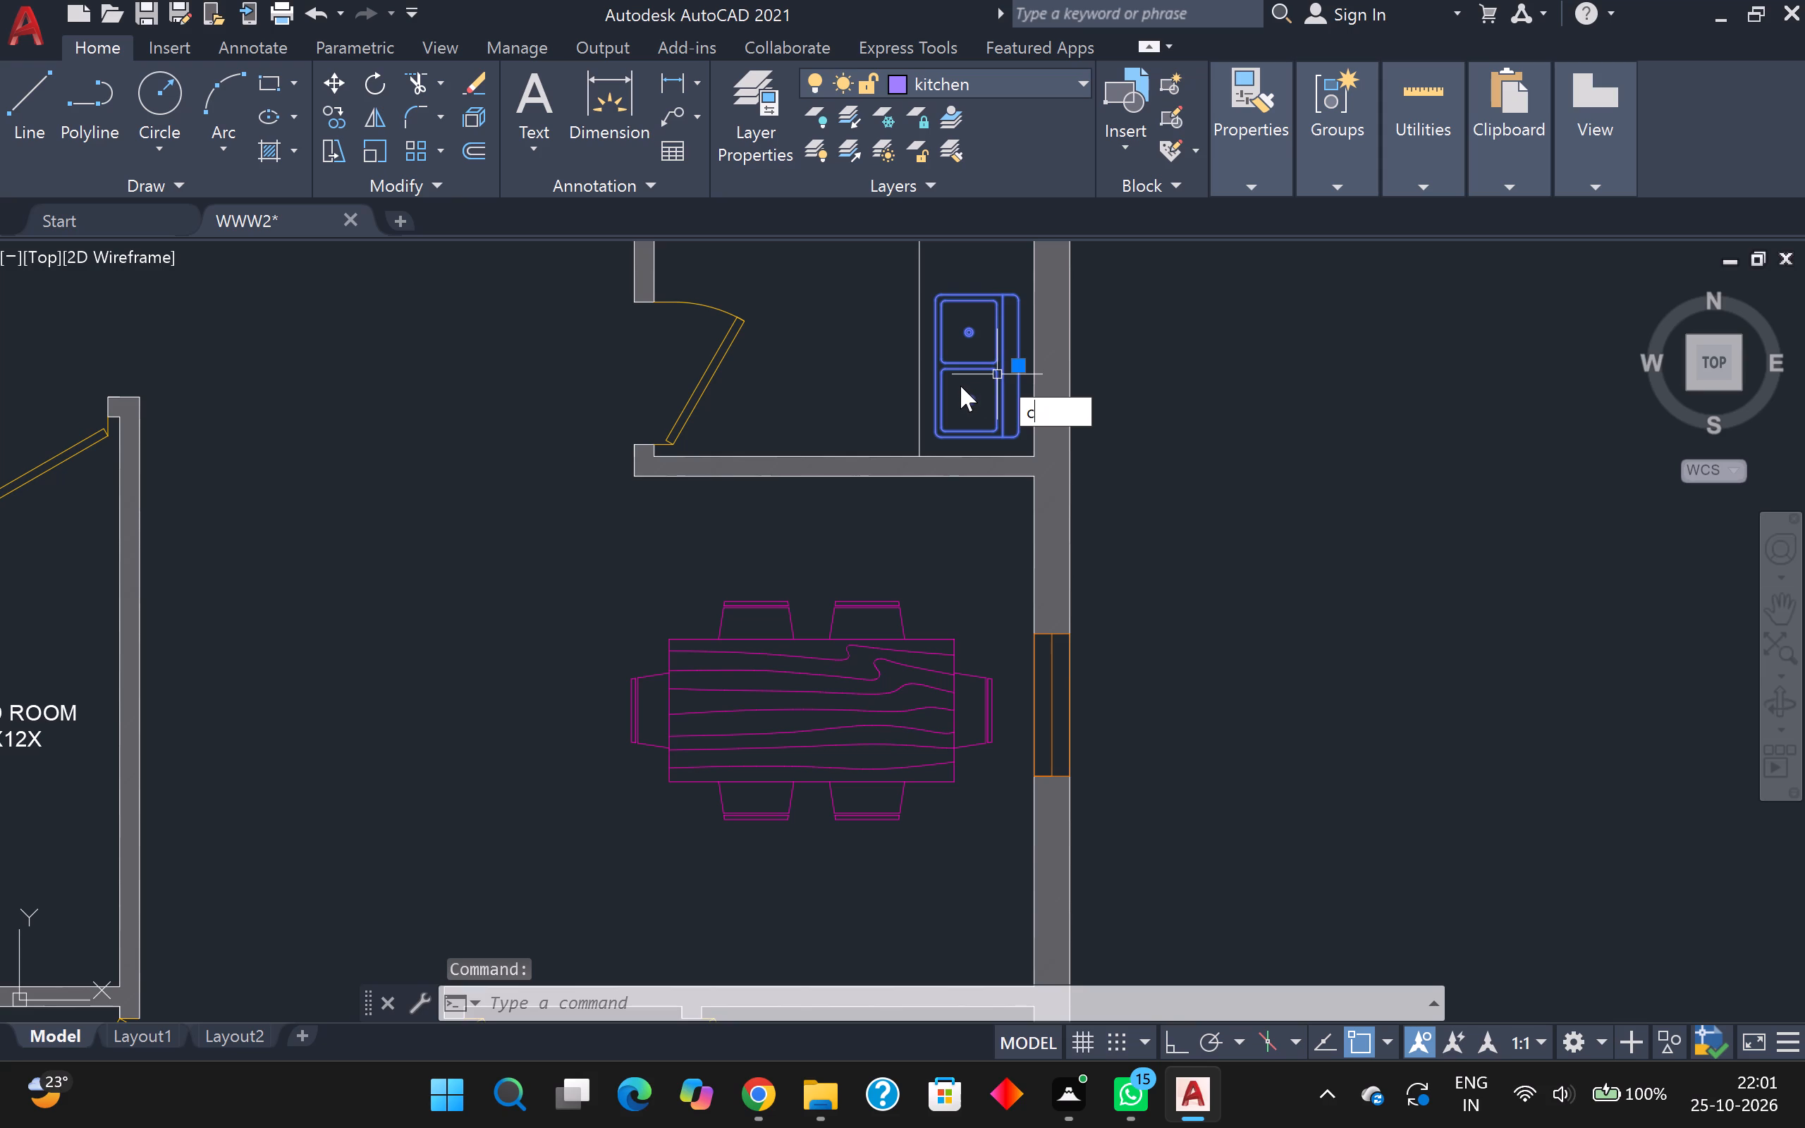
key(o)
key(Return)
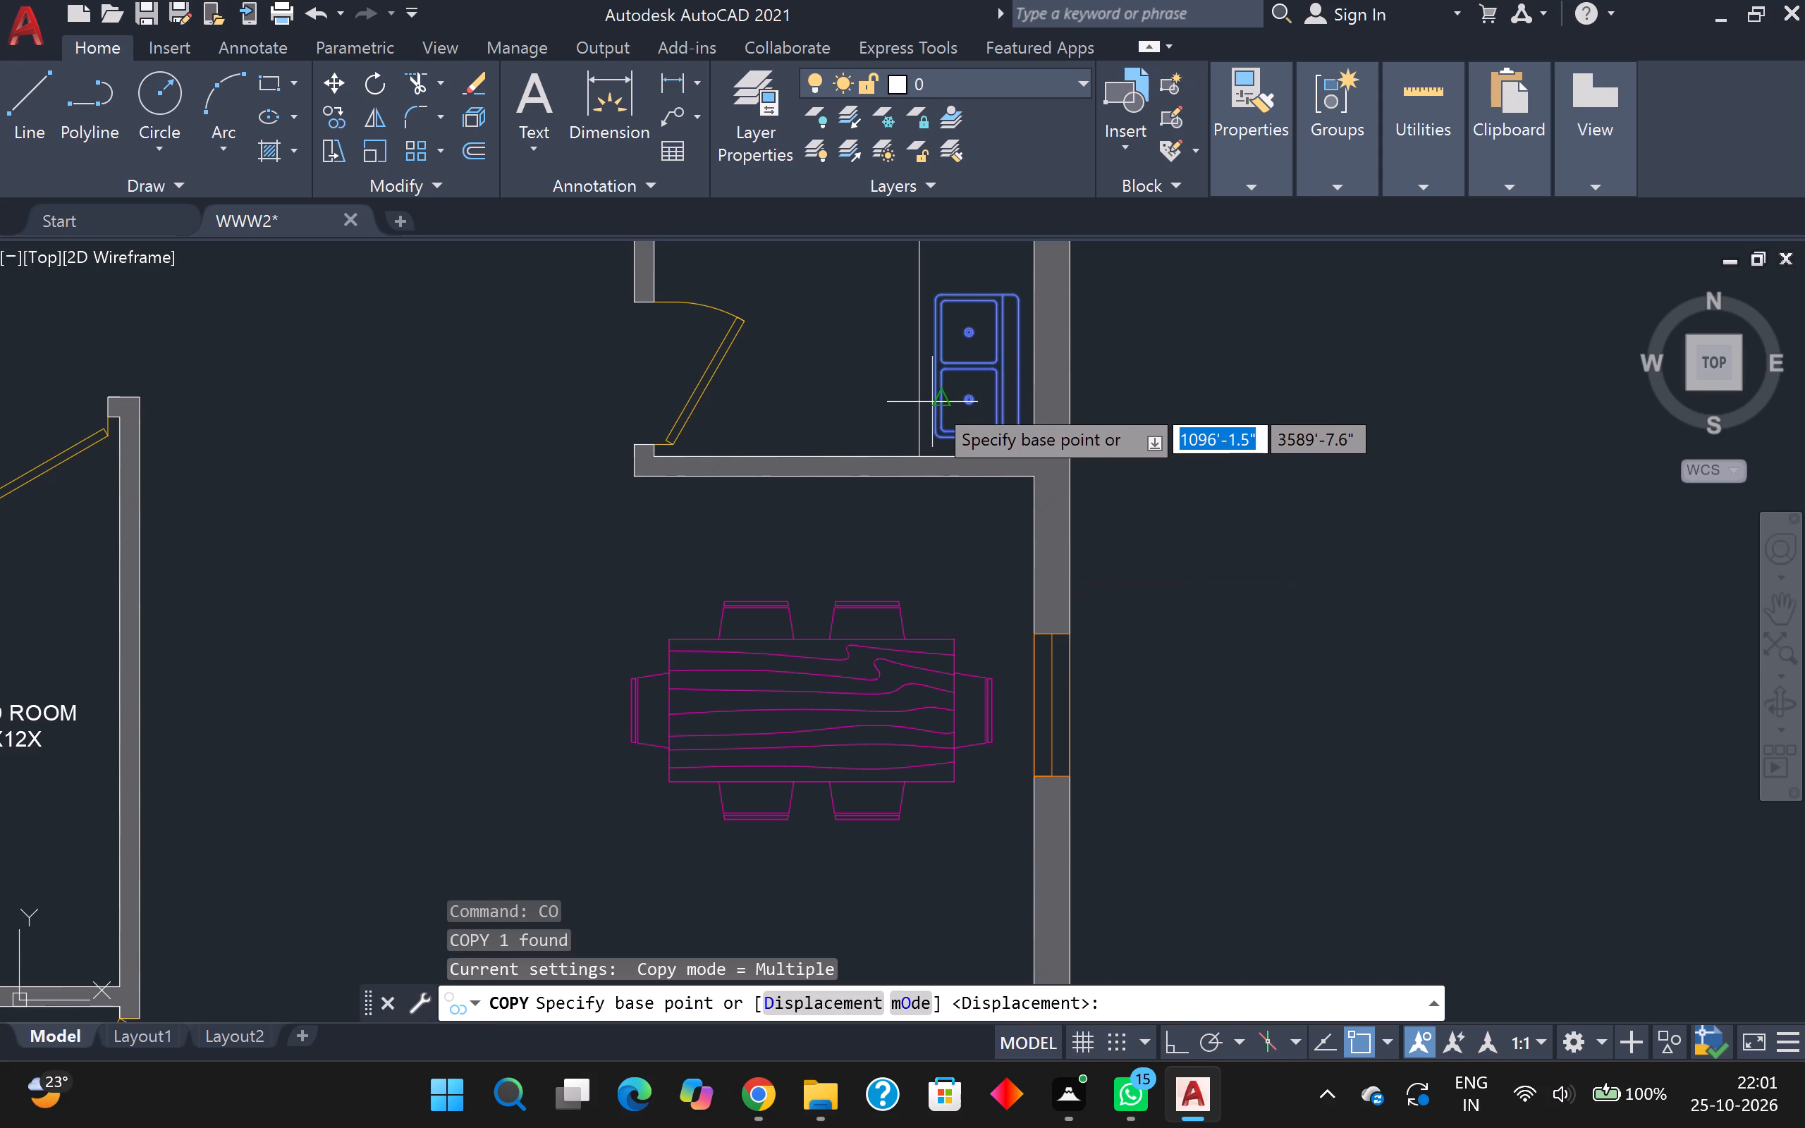
click(977, 374)
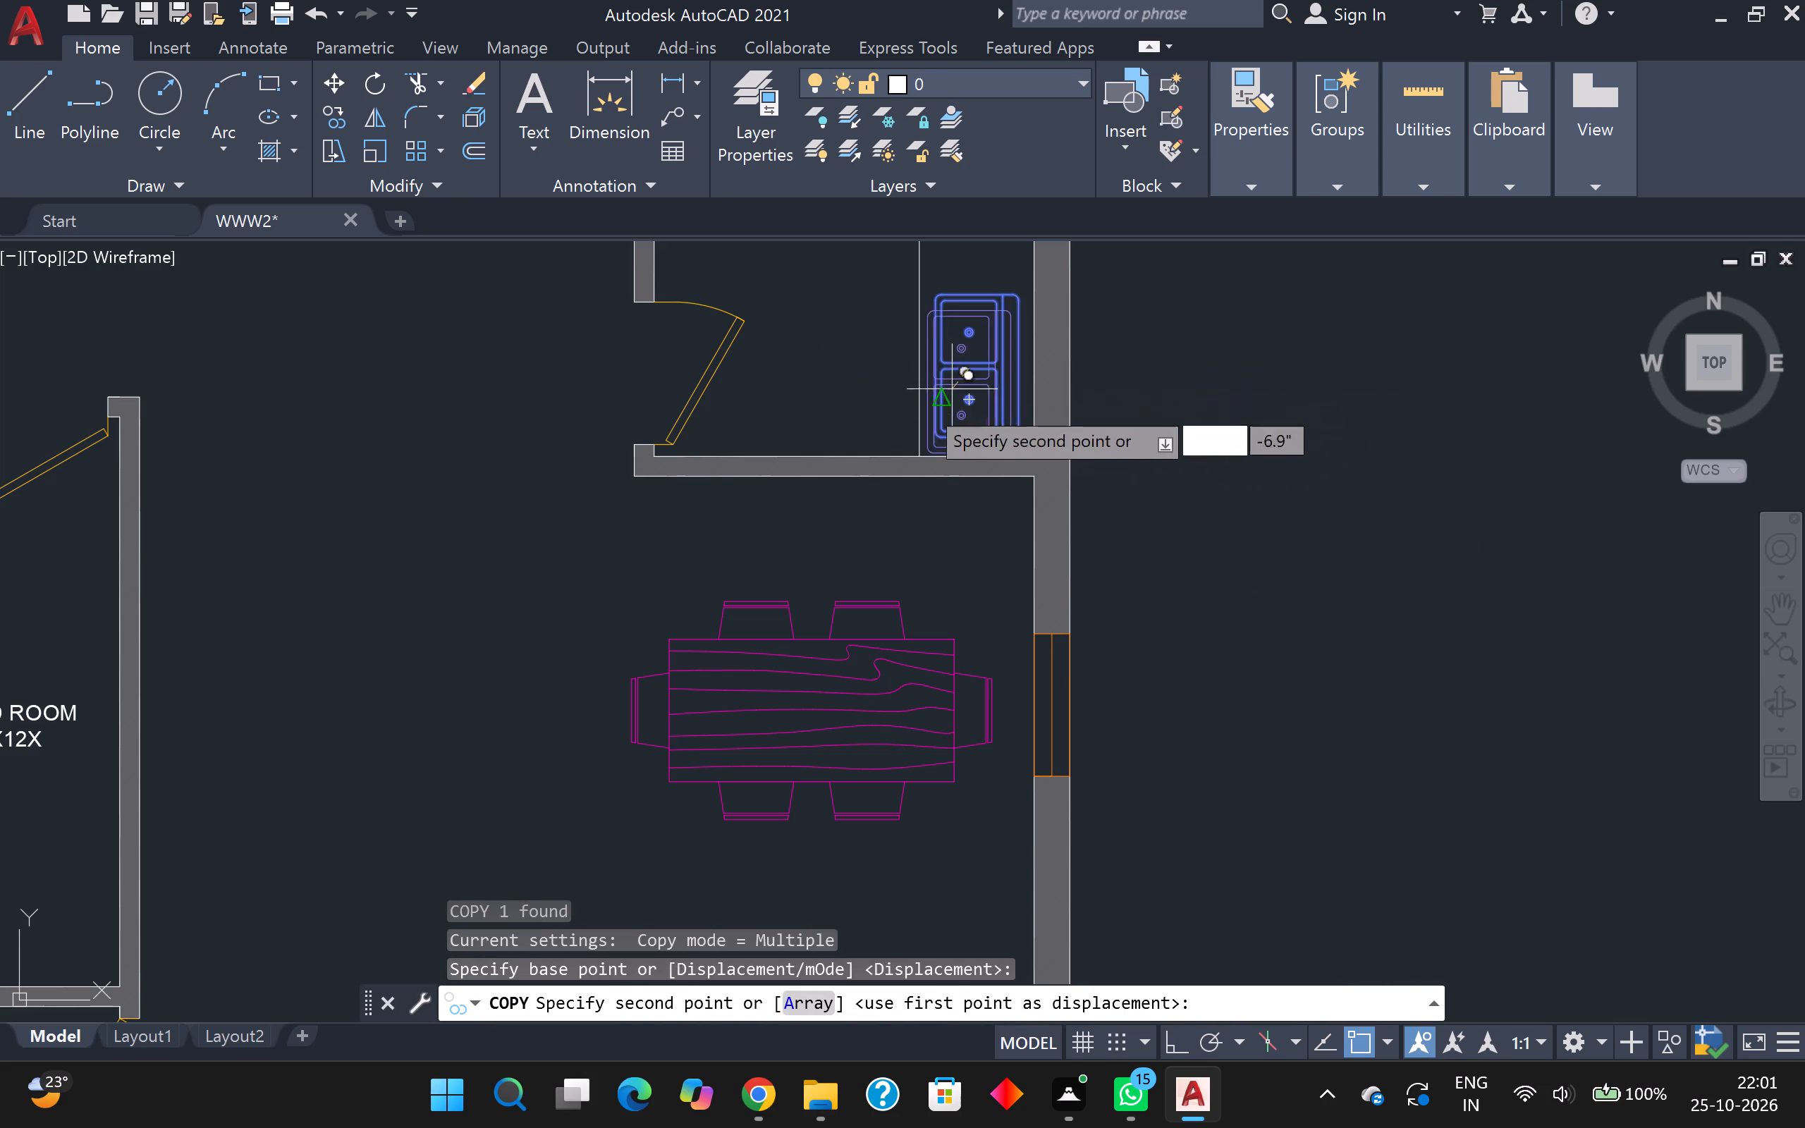
scroll(858, 428, down, 1)
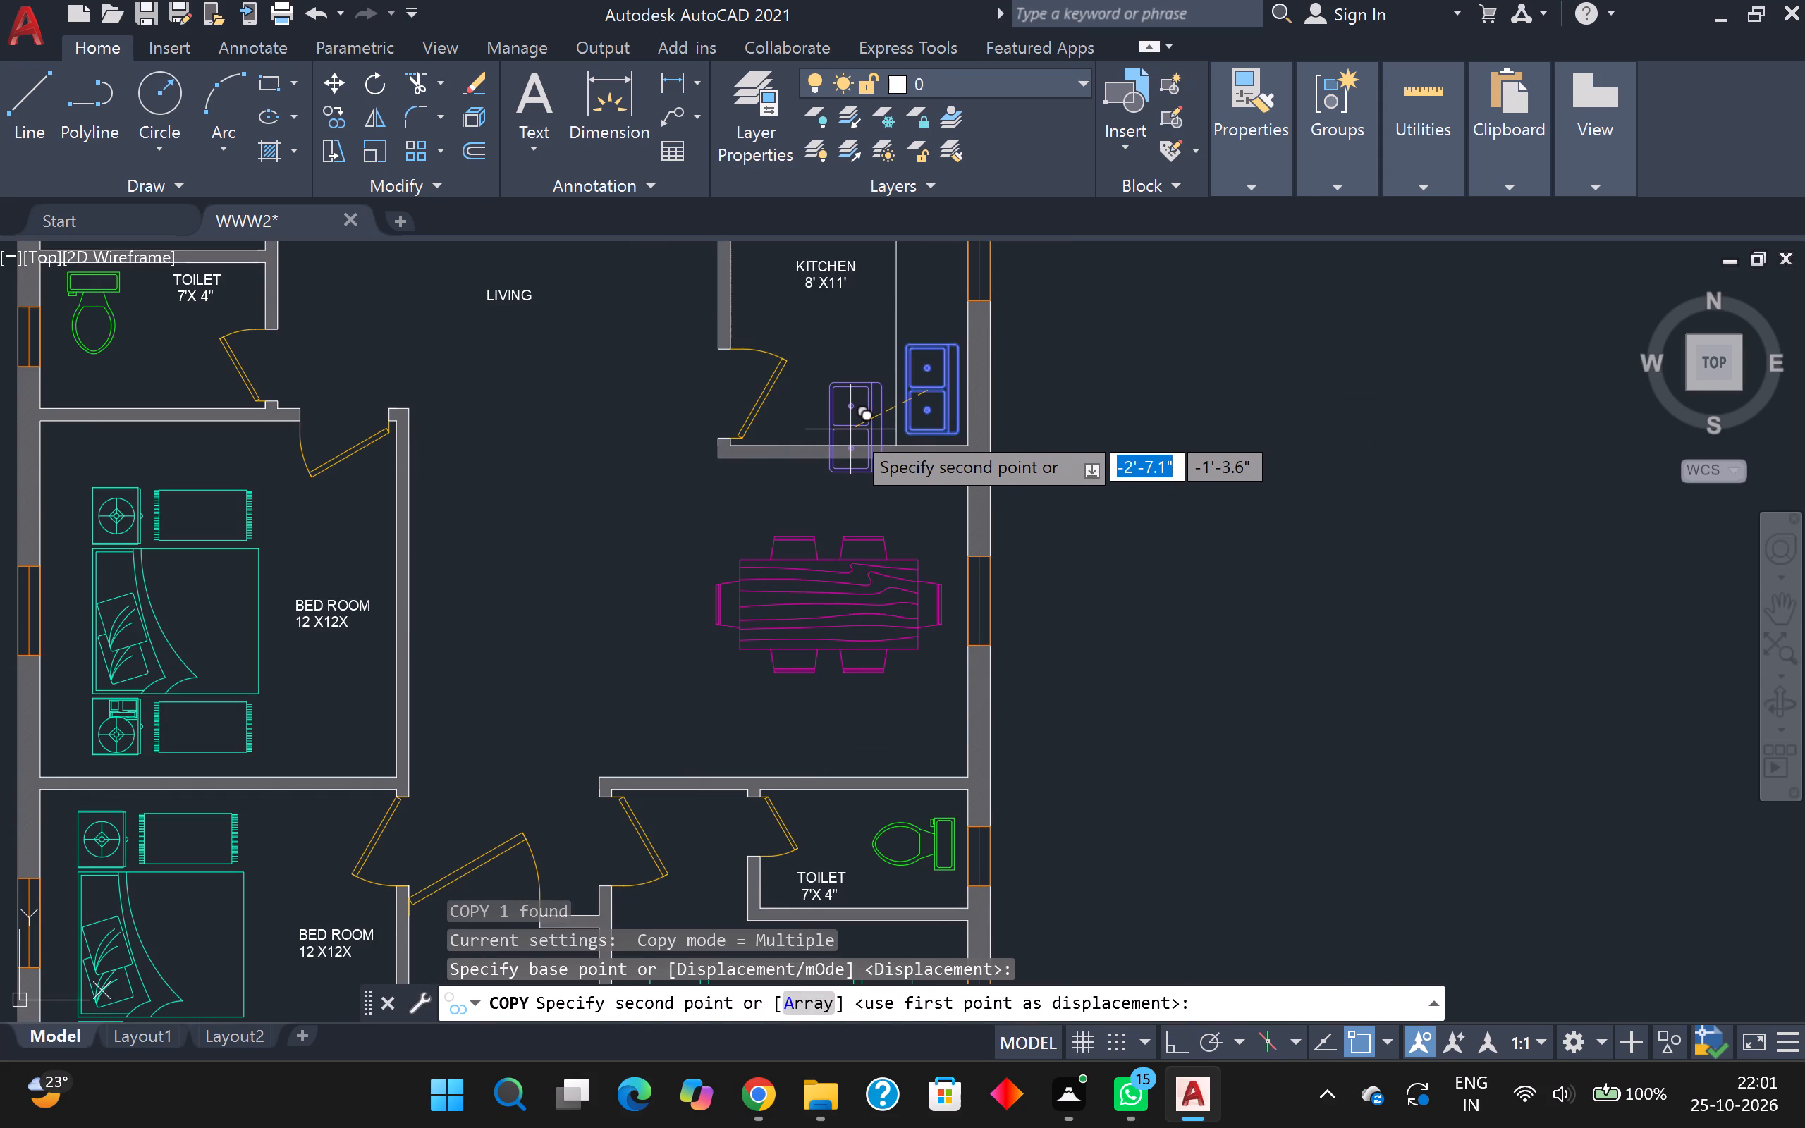
scroll(749, 452, down, 2)
scroll(282, 501, down, 1)
middle_drag(281, 498, 443, 498)
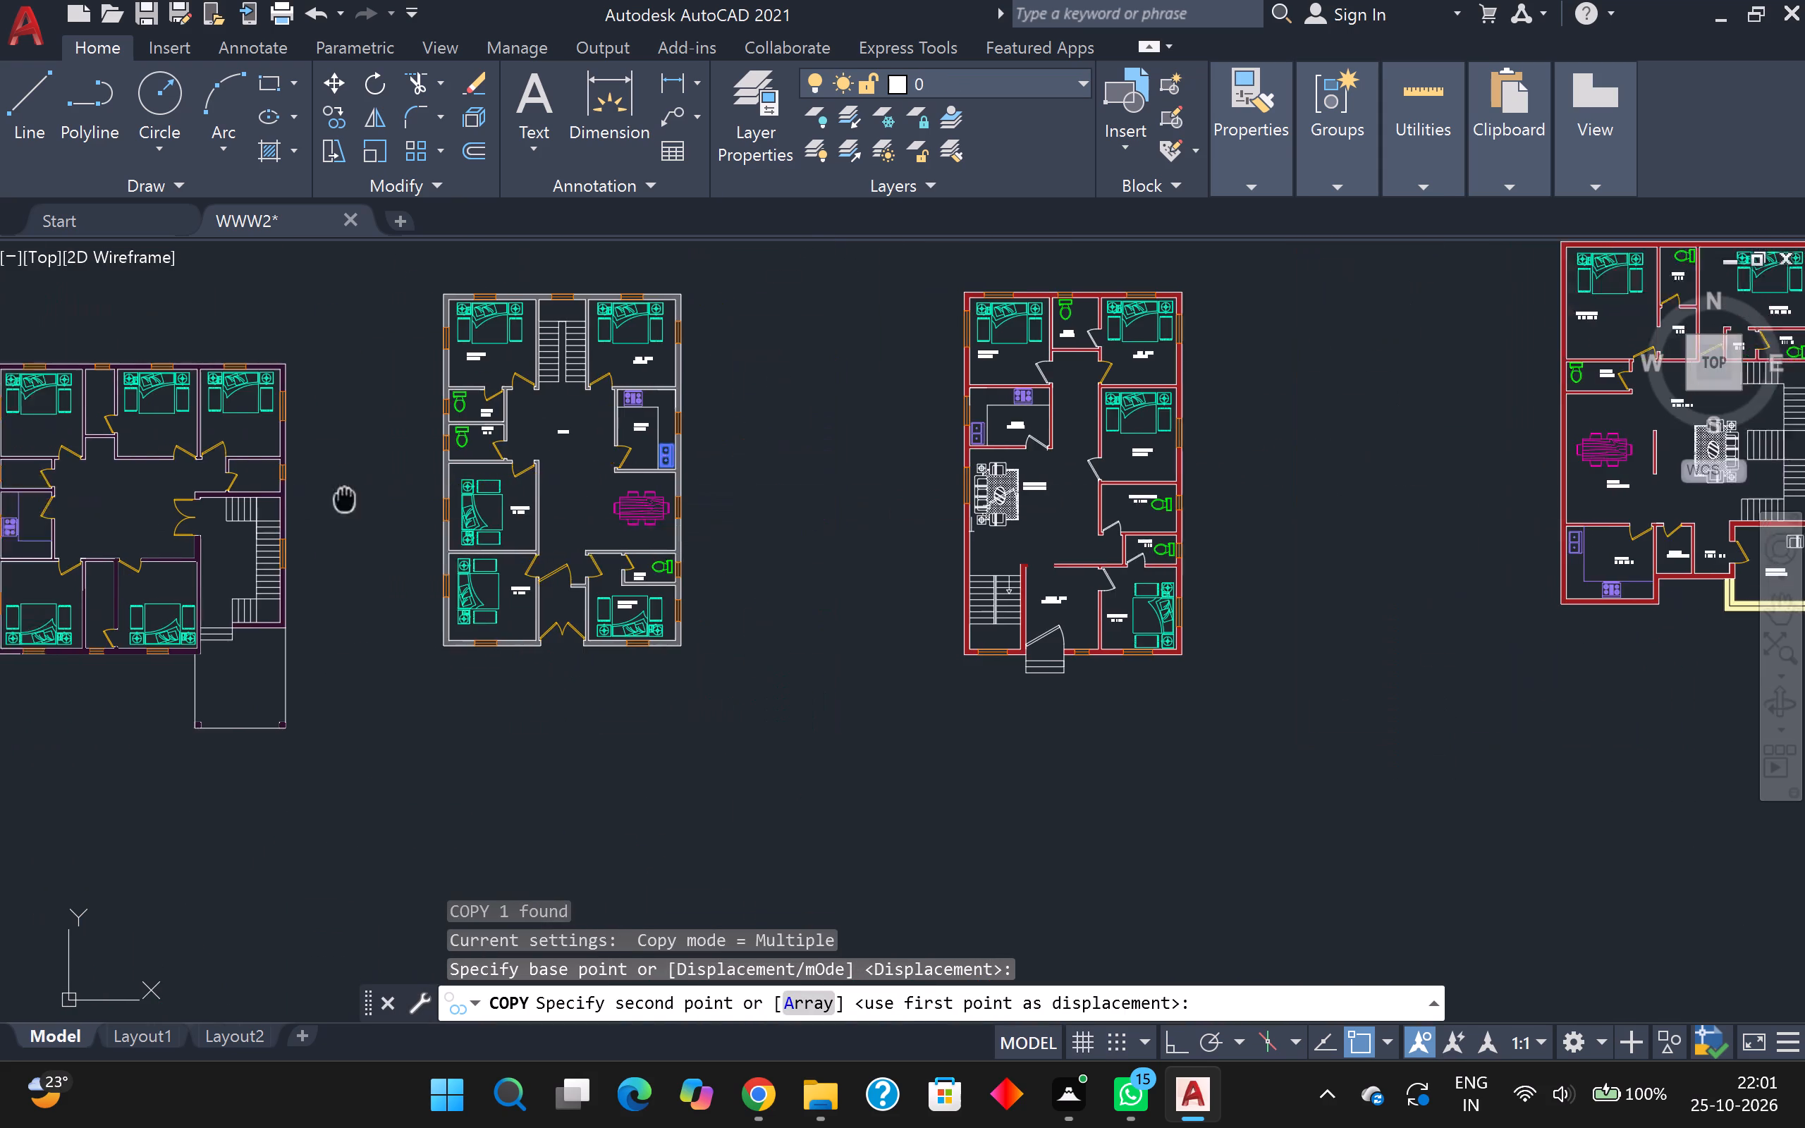
middle_drag(443, 498, 733, 520)
scroll(575, 549, up, 2)
middle_drag(411, 587, 778, 539)
scroll(411, 587, up, 1)
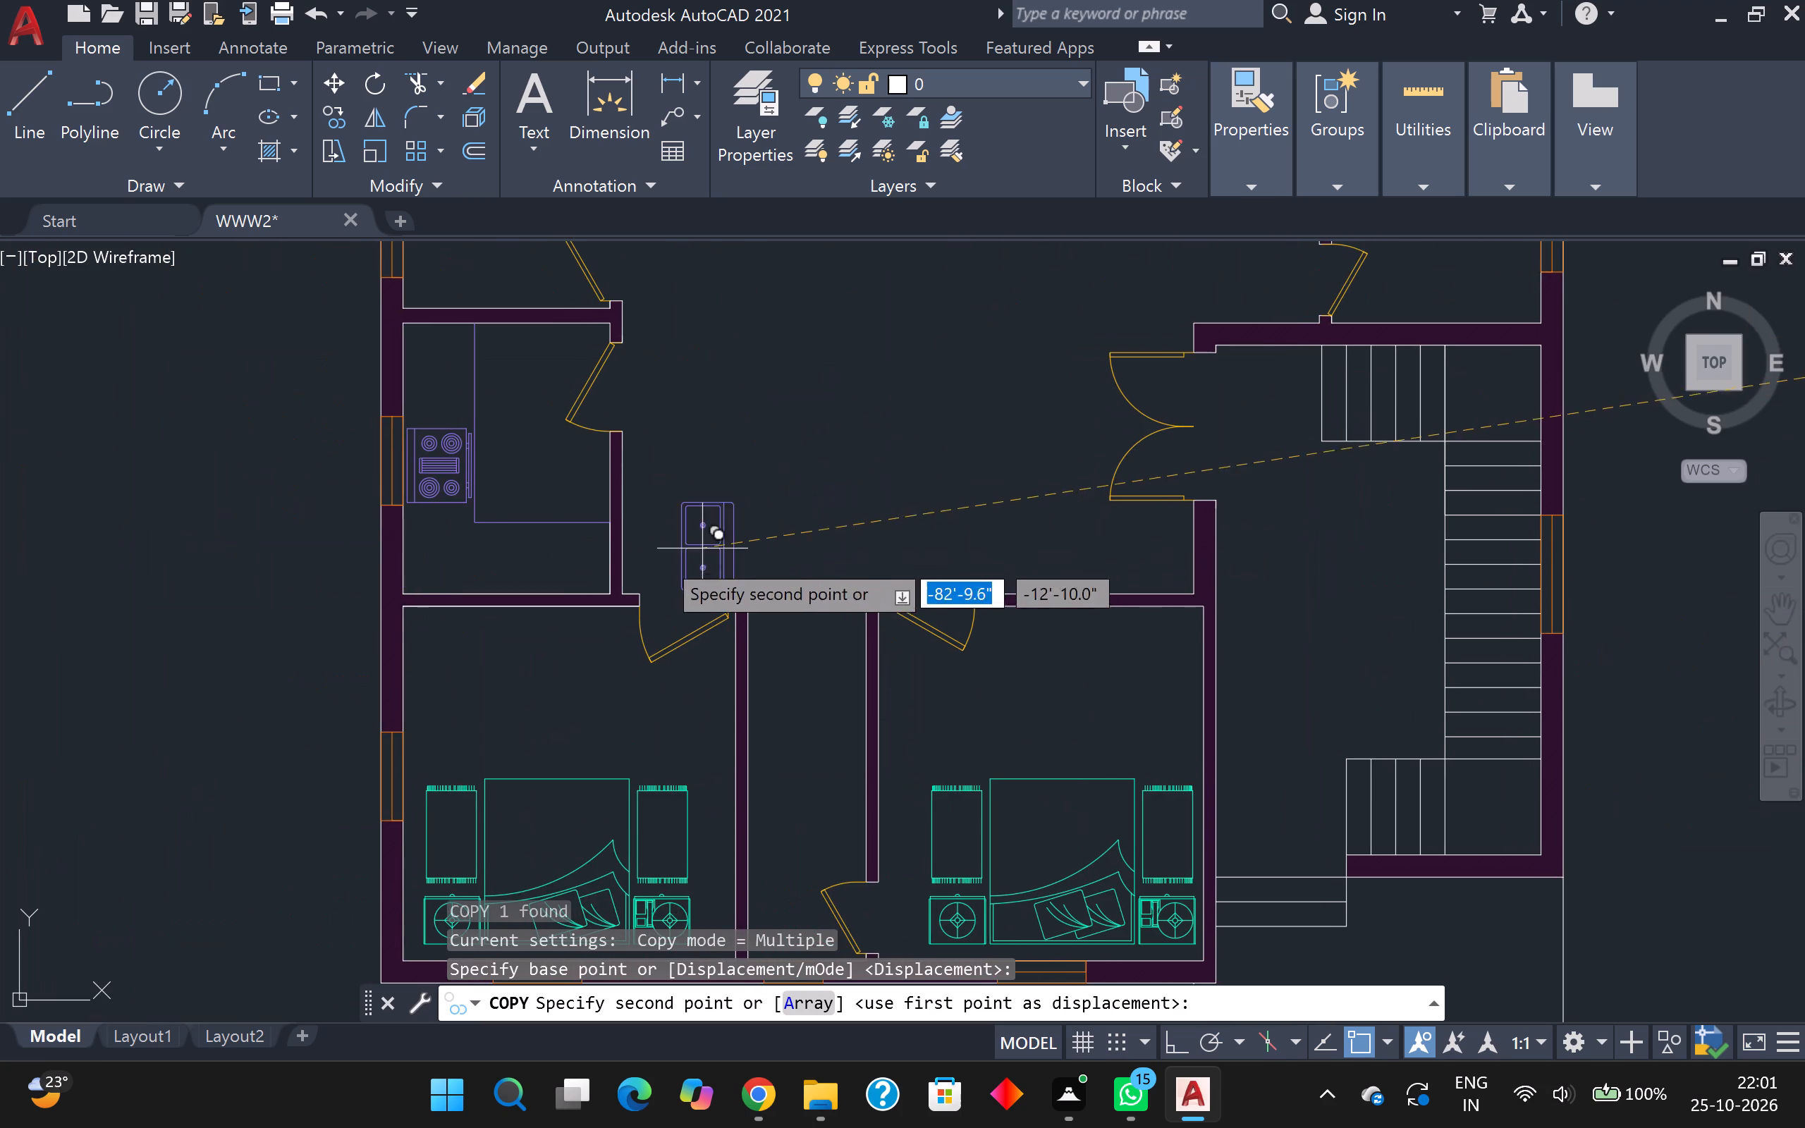
scroll(591, 567, up, 2)
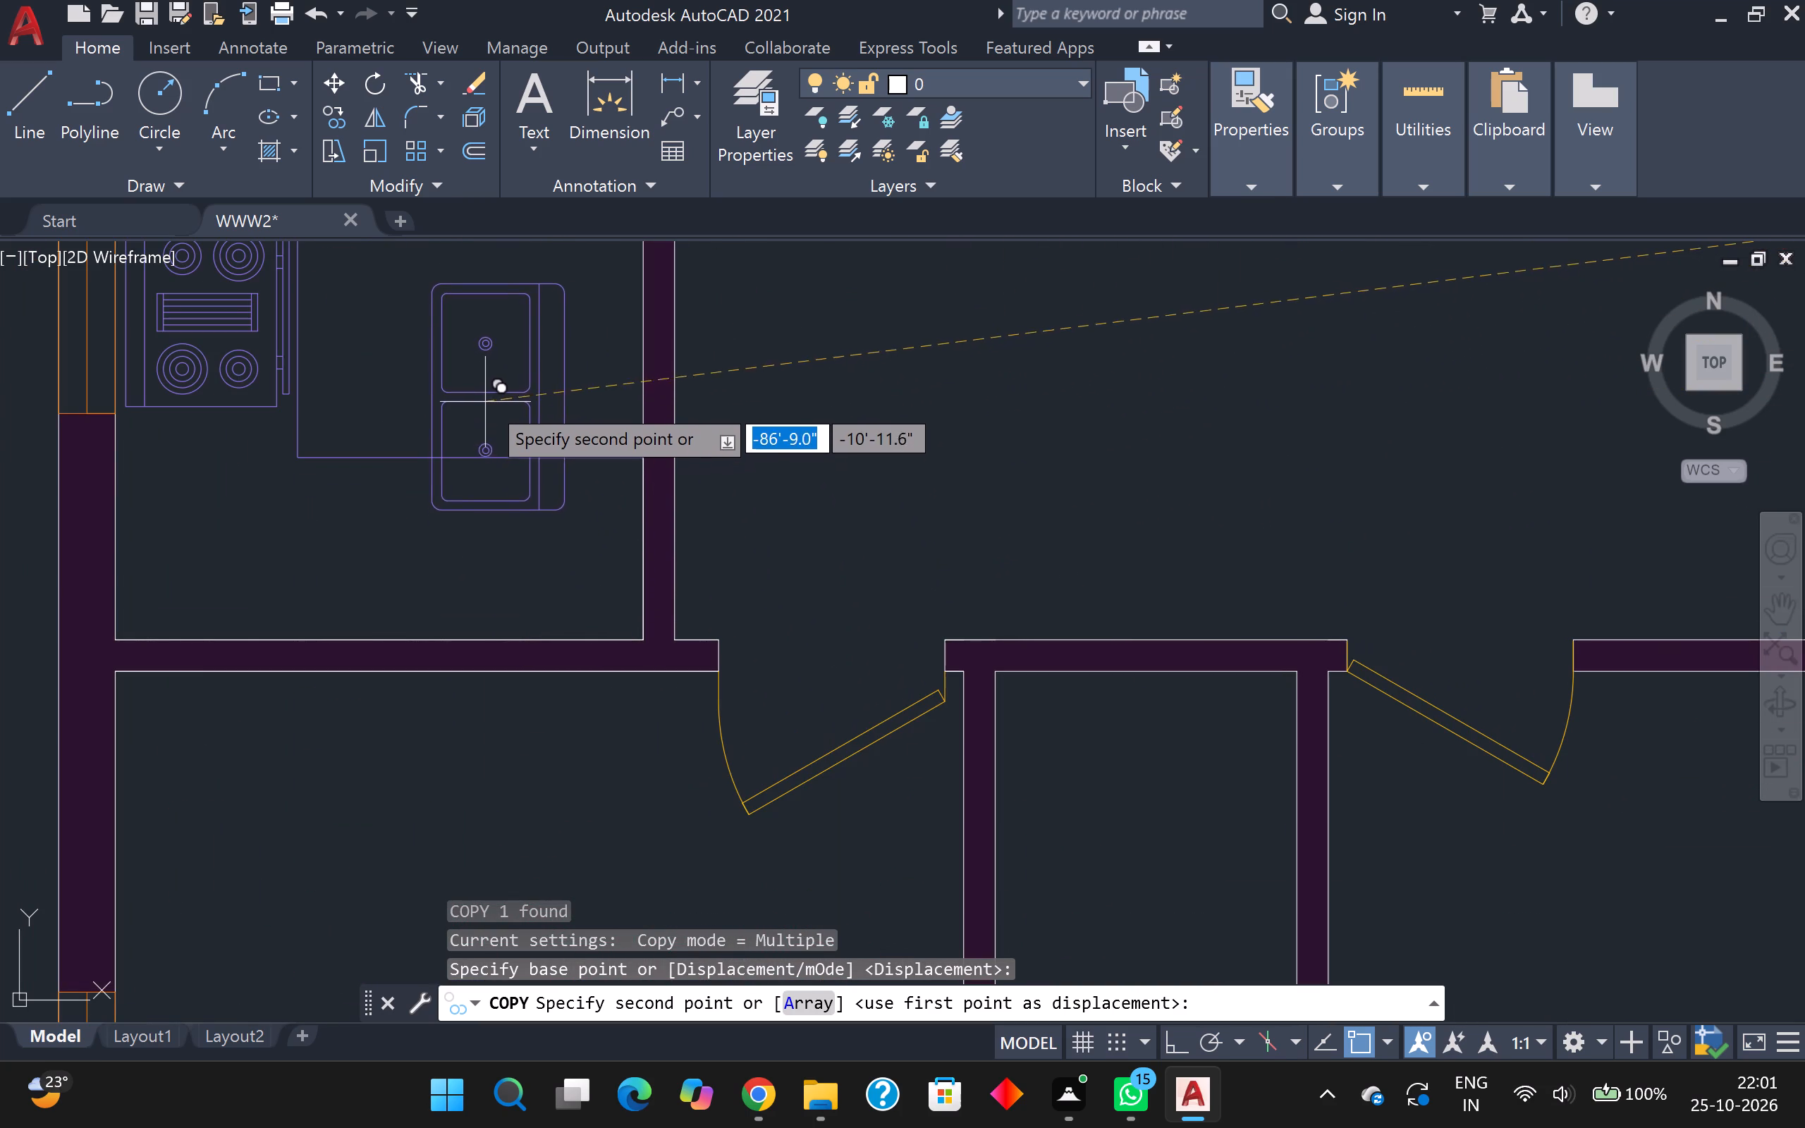
middle_drag(484, 331, 463, 428)
scroll(448, 391, down, 1)
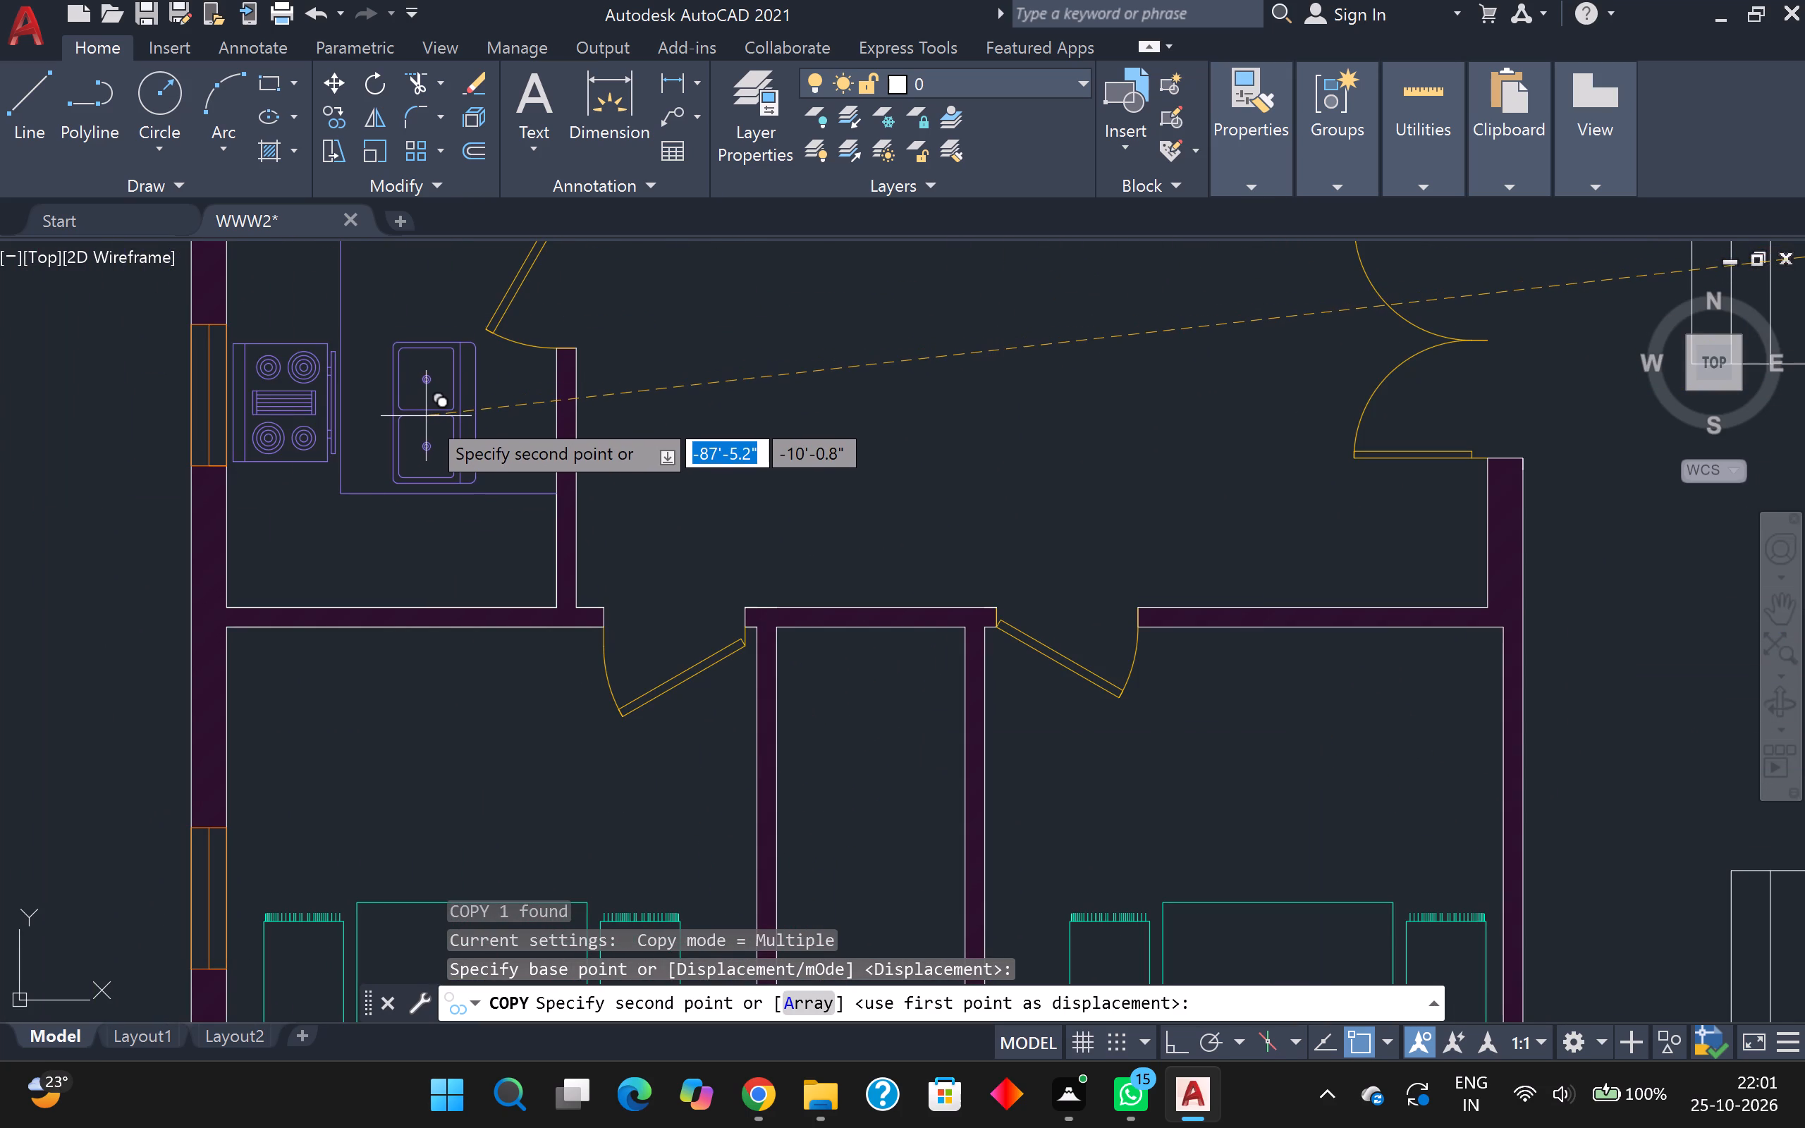
click(426, 416)
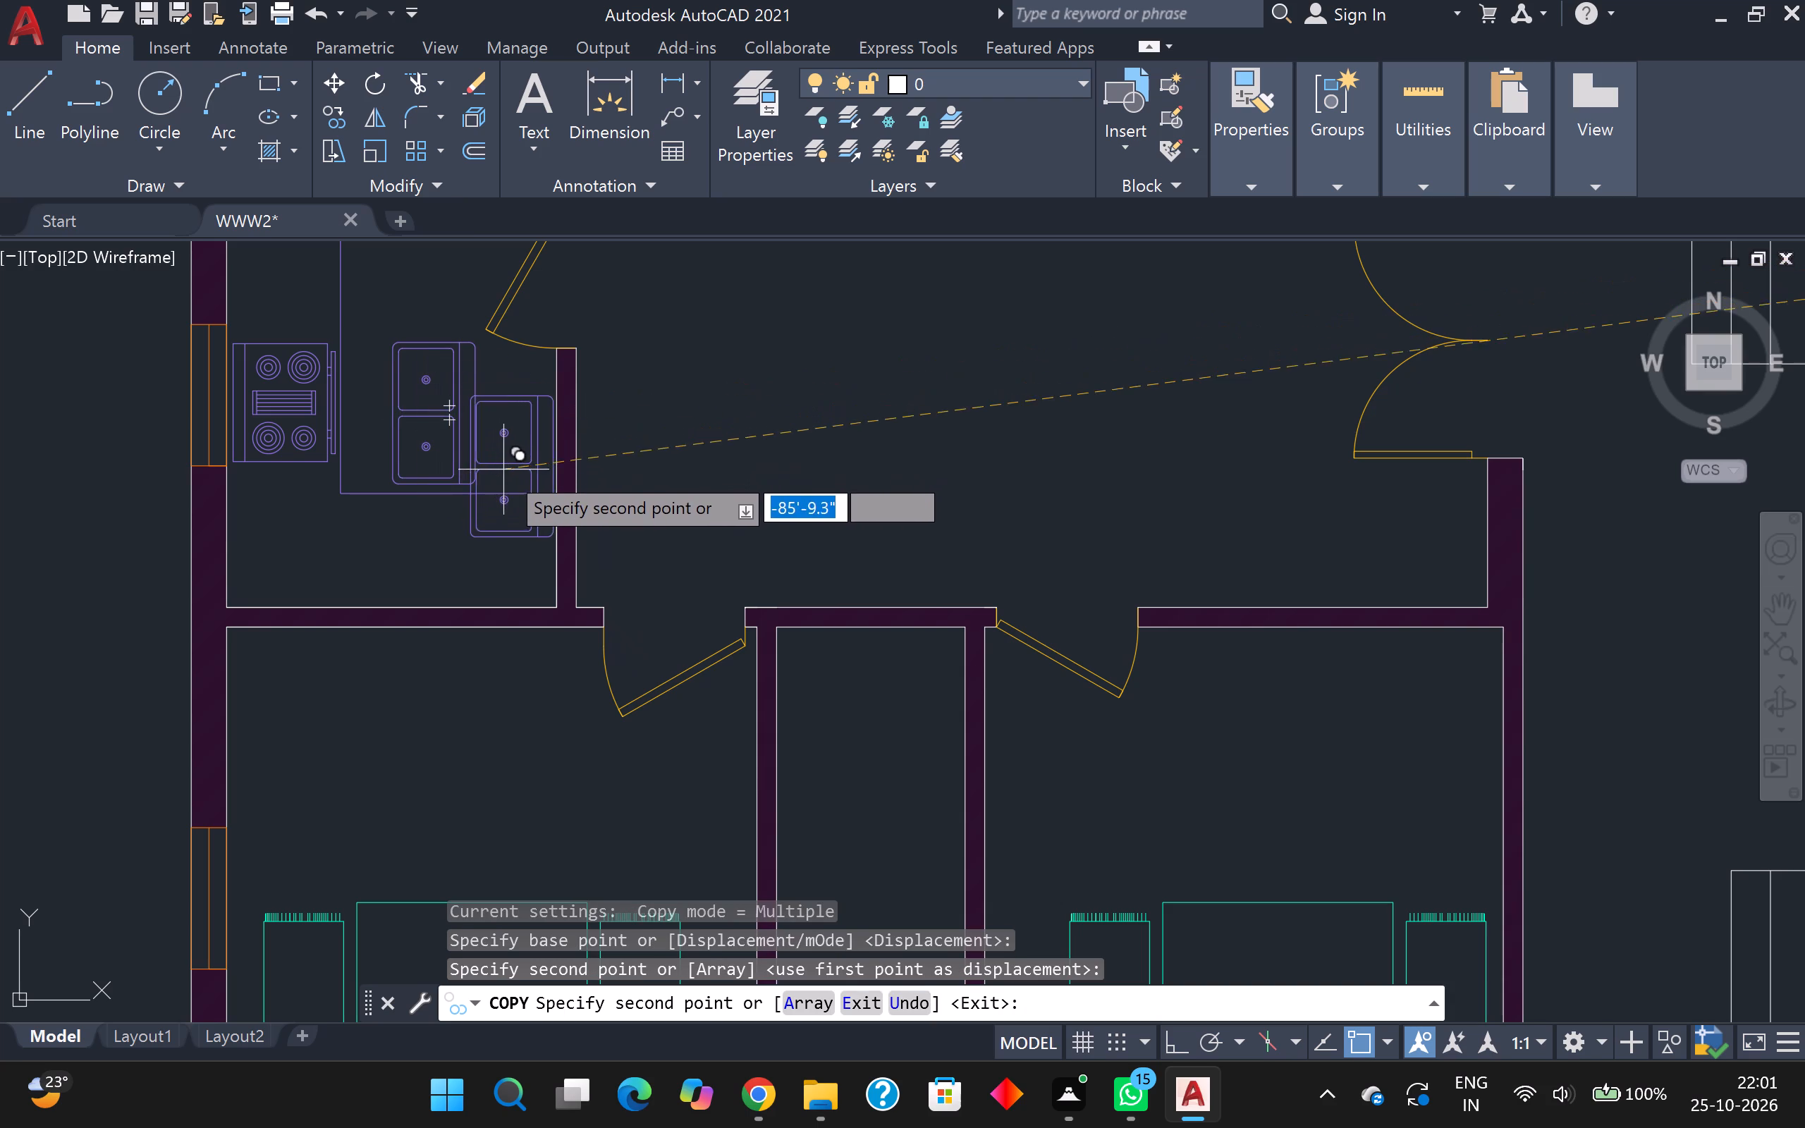
key(Escape)
Rotate the copied double sink in the purple plan's kitchen 90° clockwise, so its wide rim faces south.
click(466, 420)
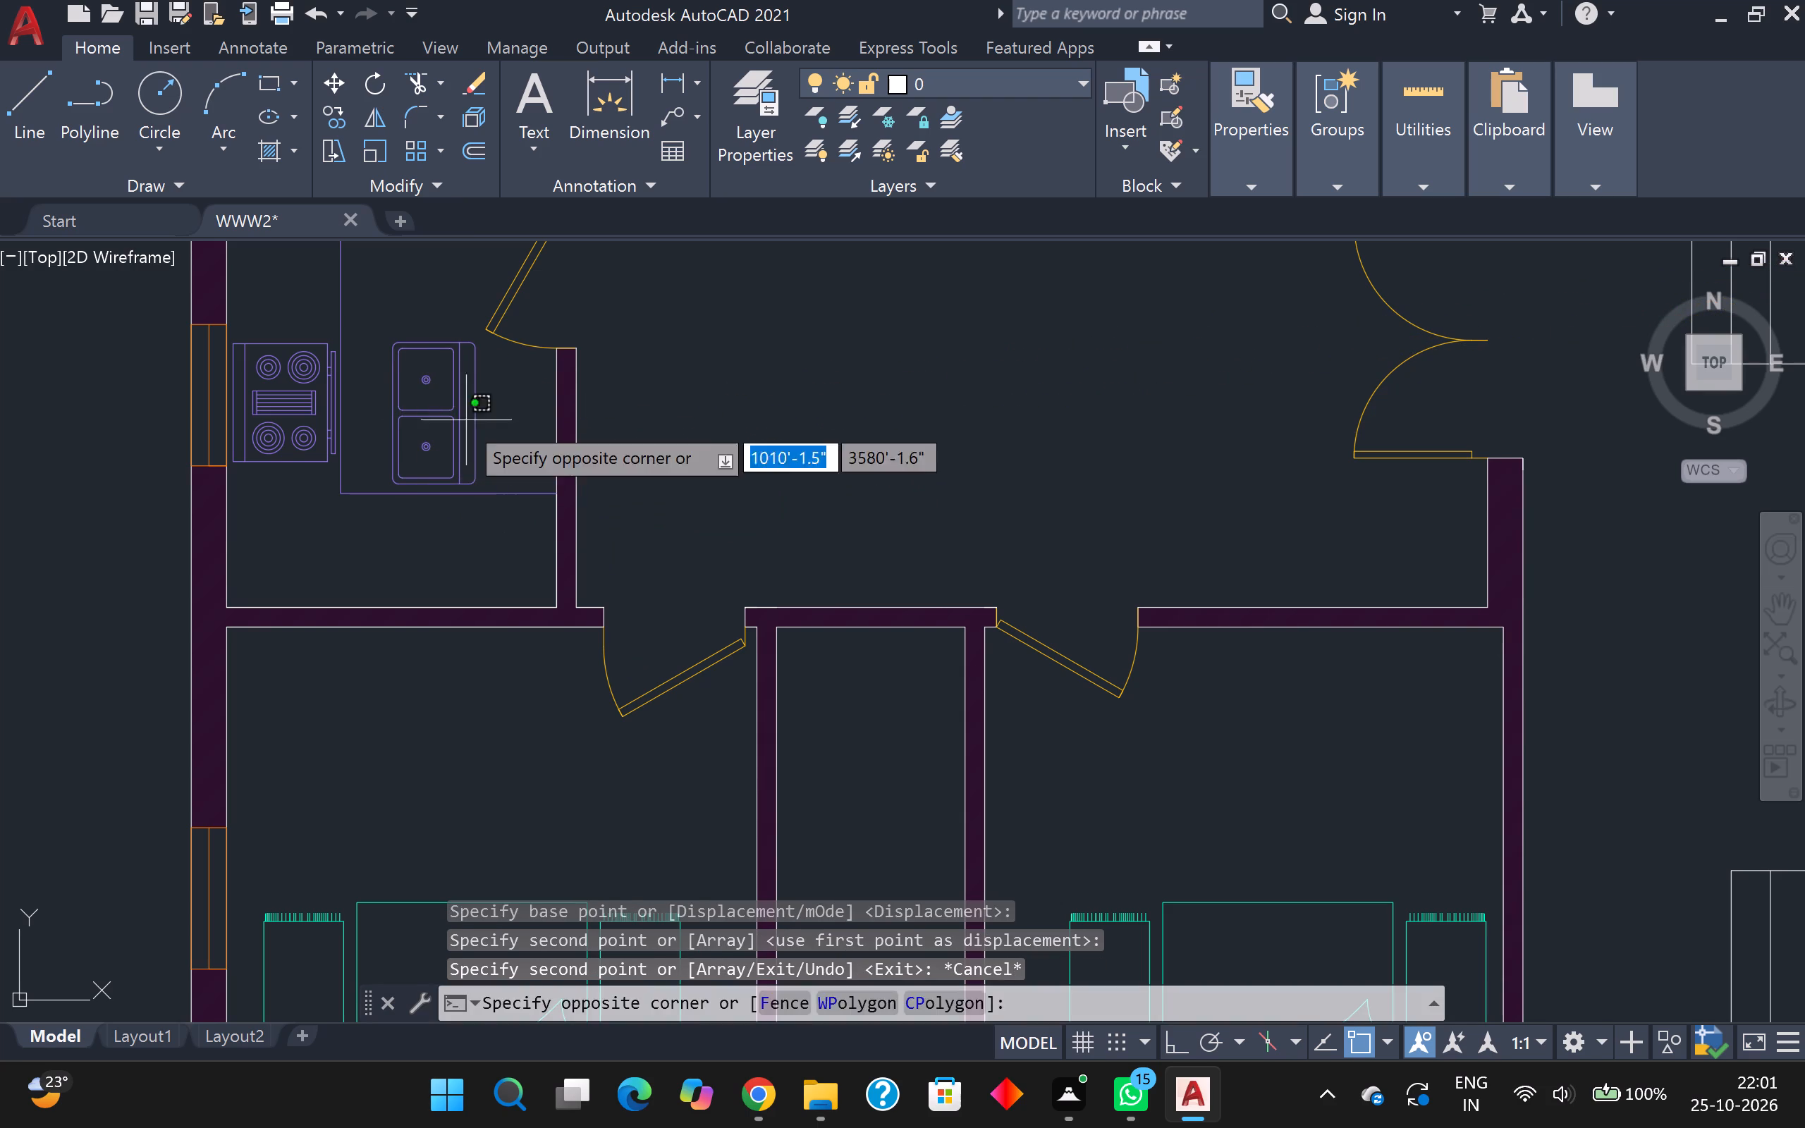
click(428, 416)
key(r)
key(o)
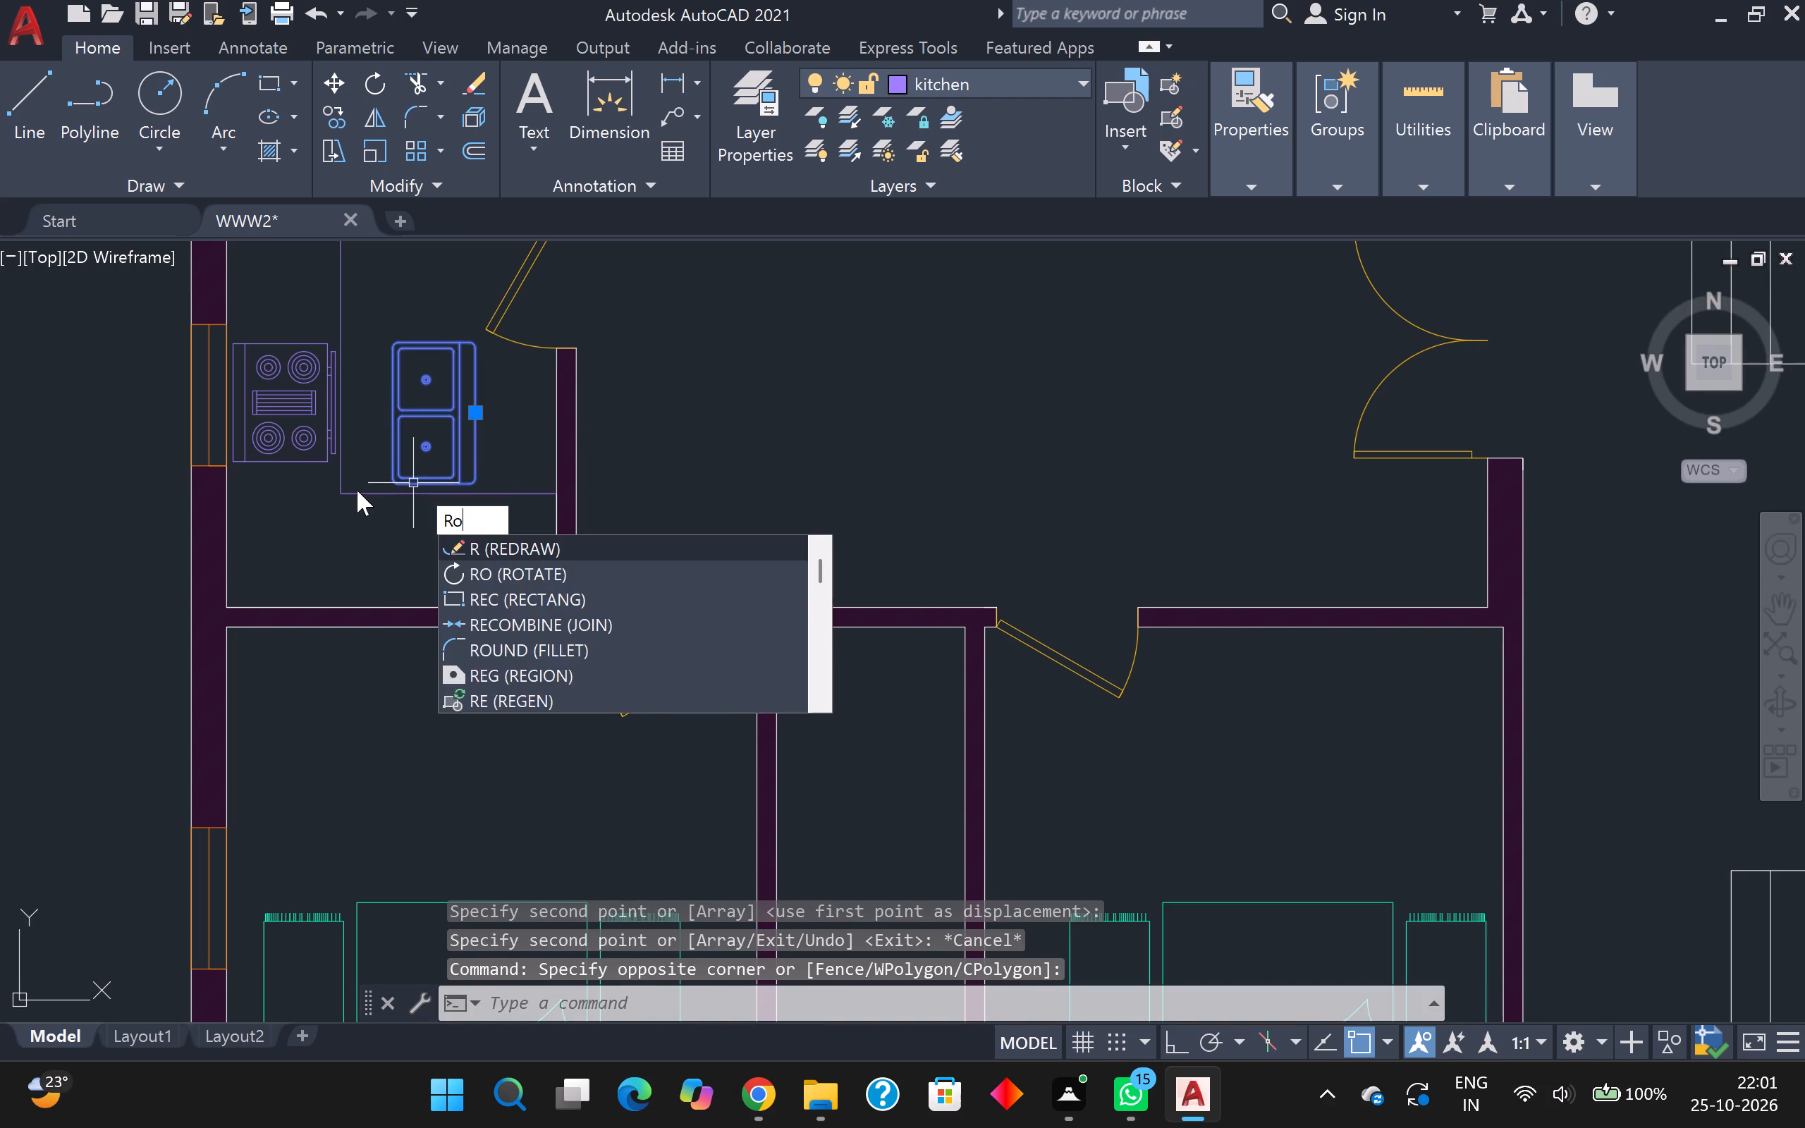
key(Return)
click(451, 443)
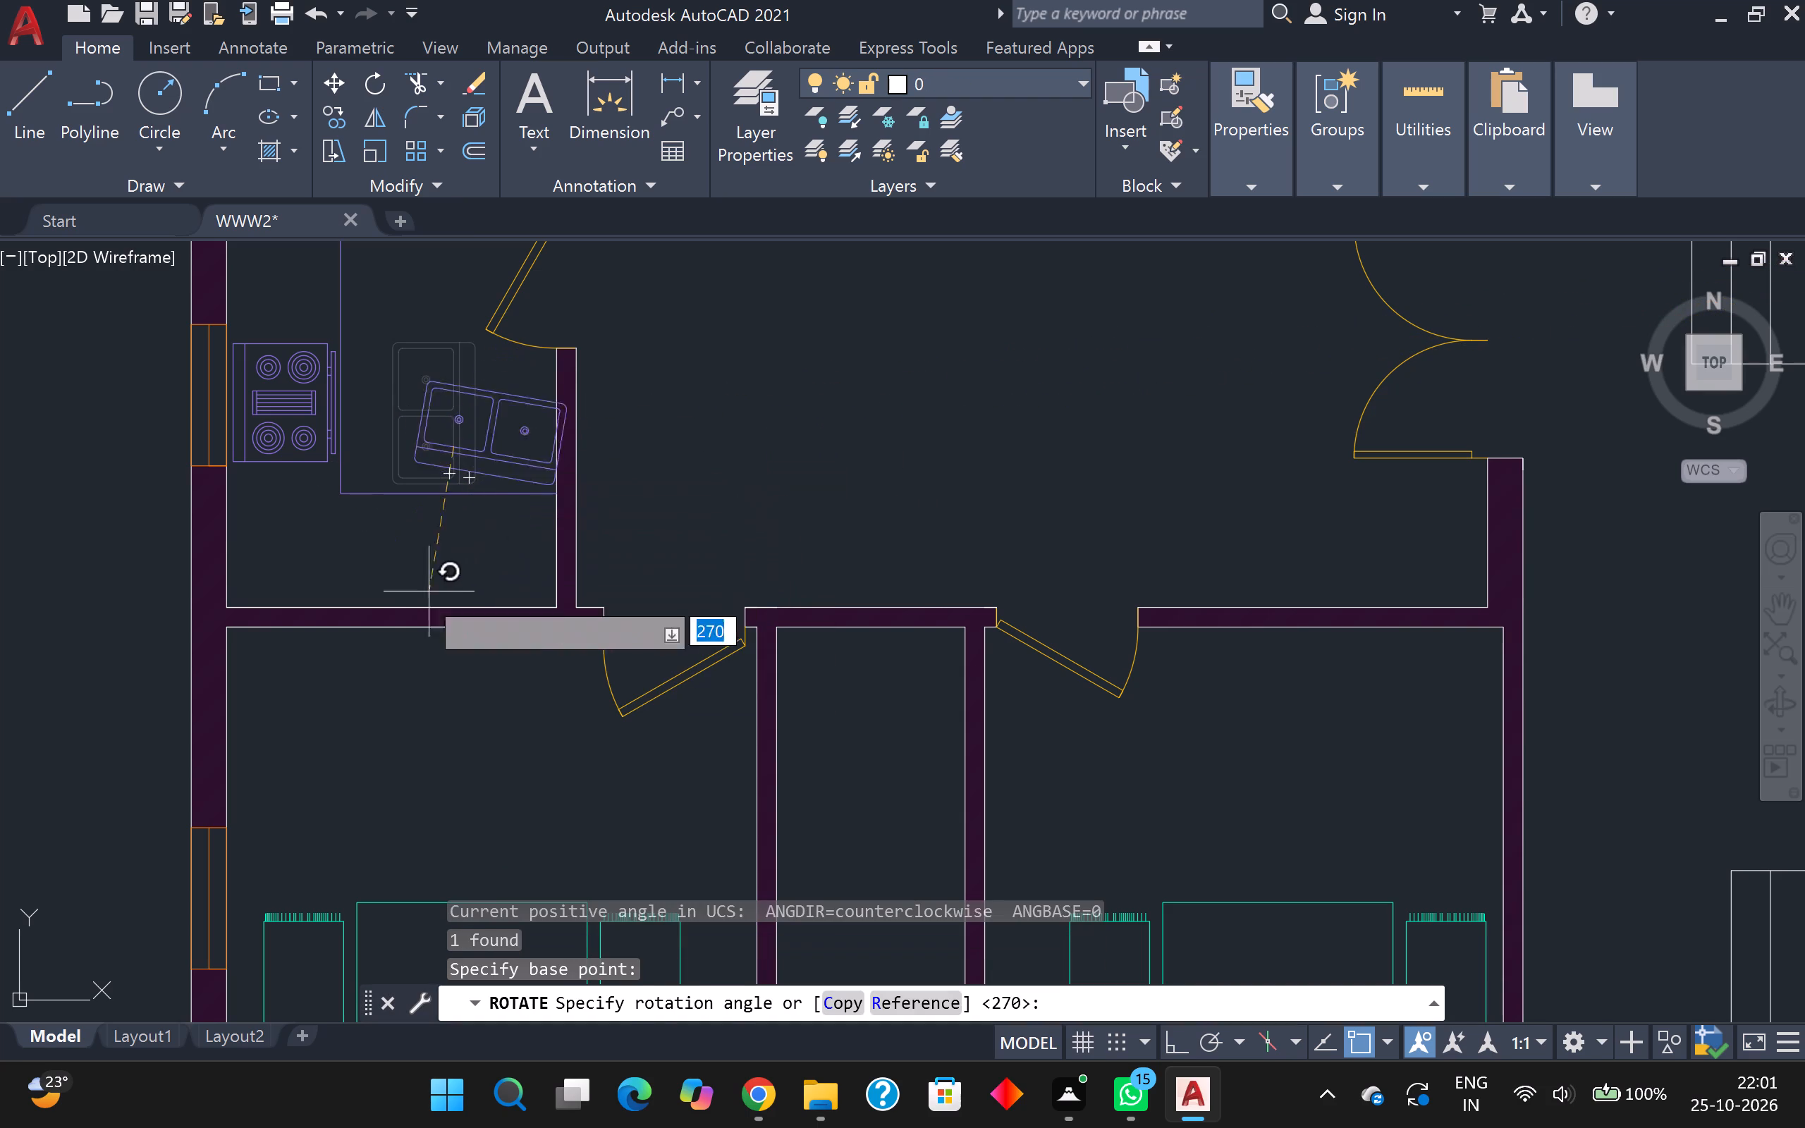
key(F8)
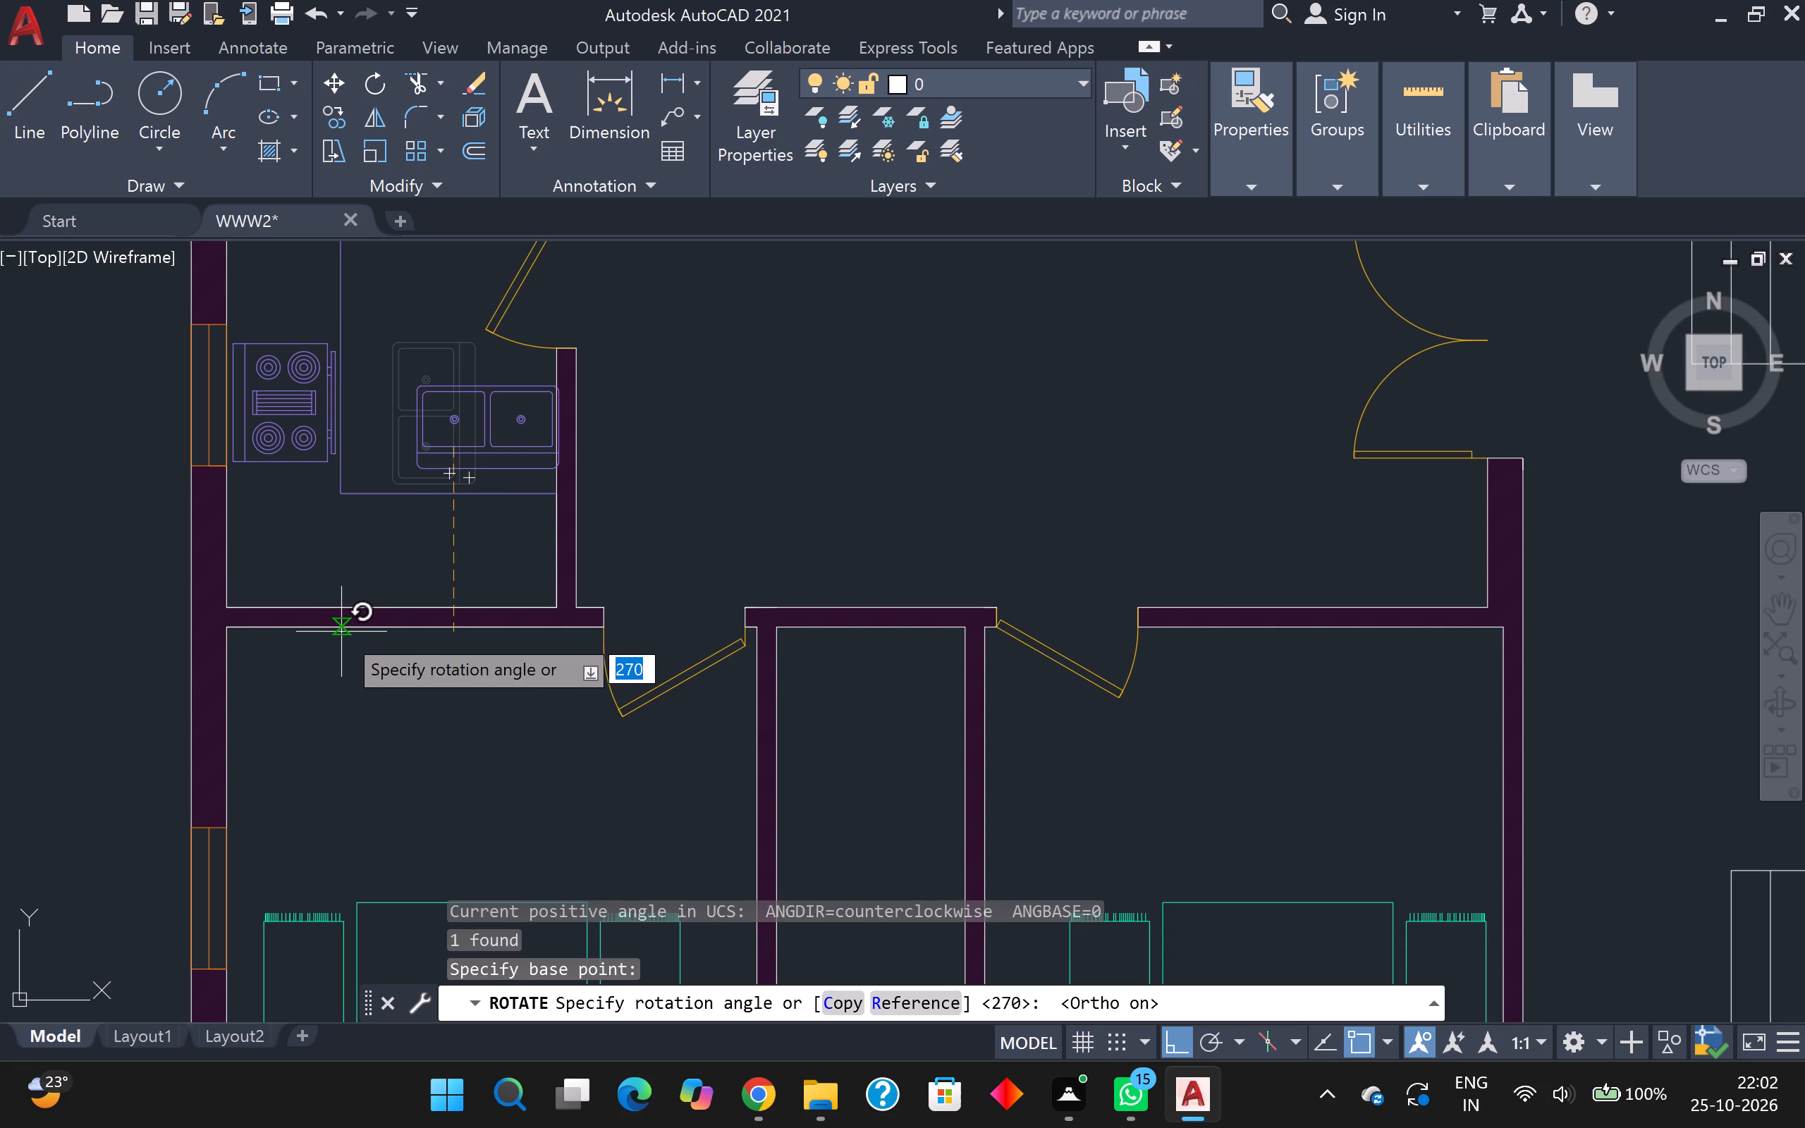
click(431, 792)
Move the rotated sink about 4" west and 2'-6" south, onto the counter strip below the horizontal counter line.
click(522, 439)
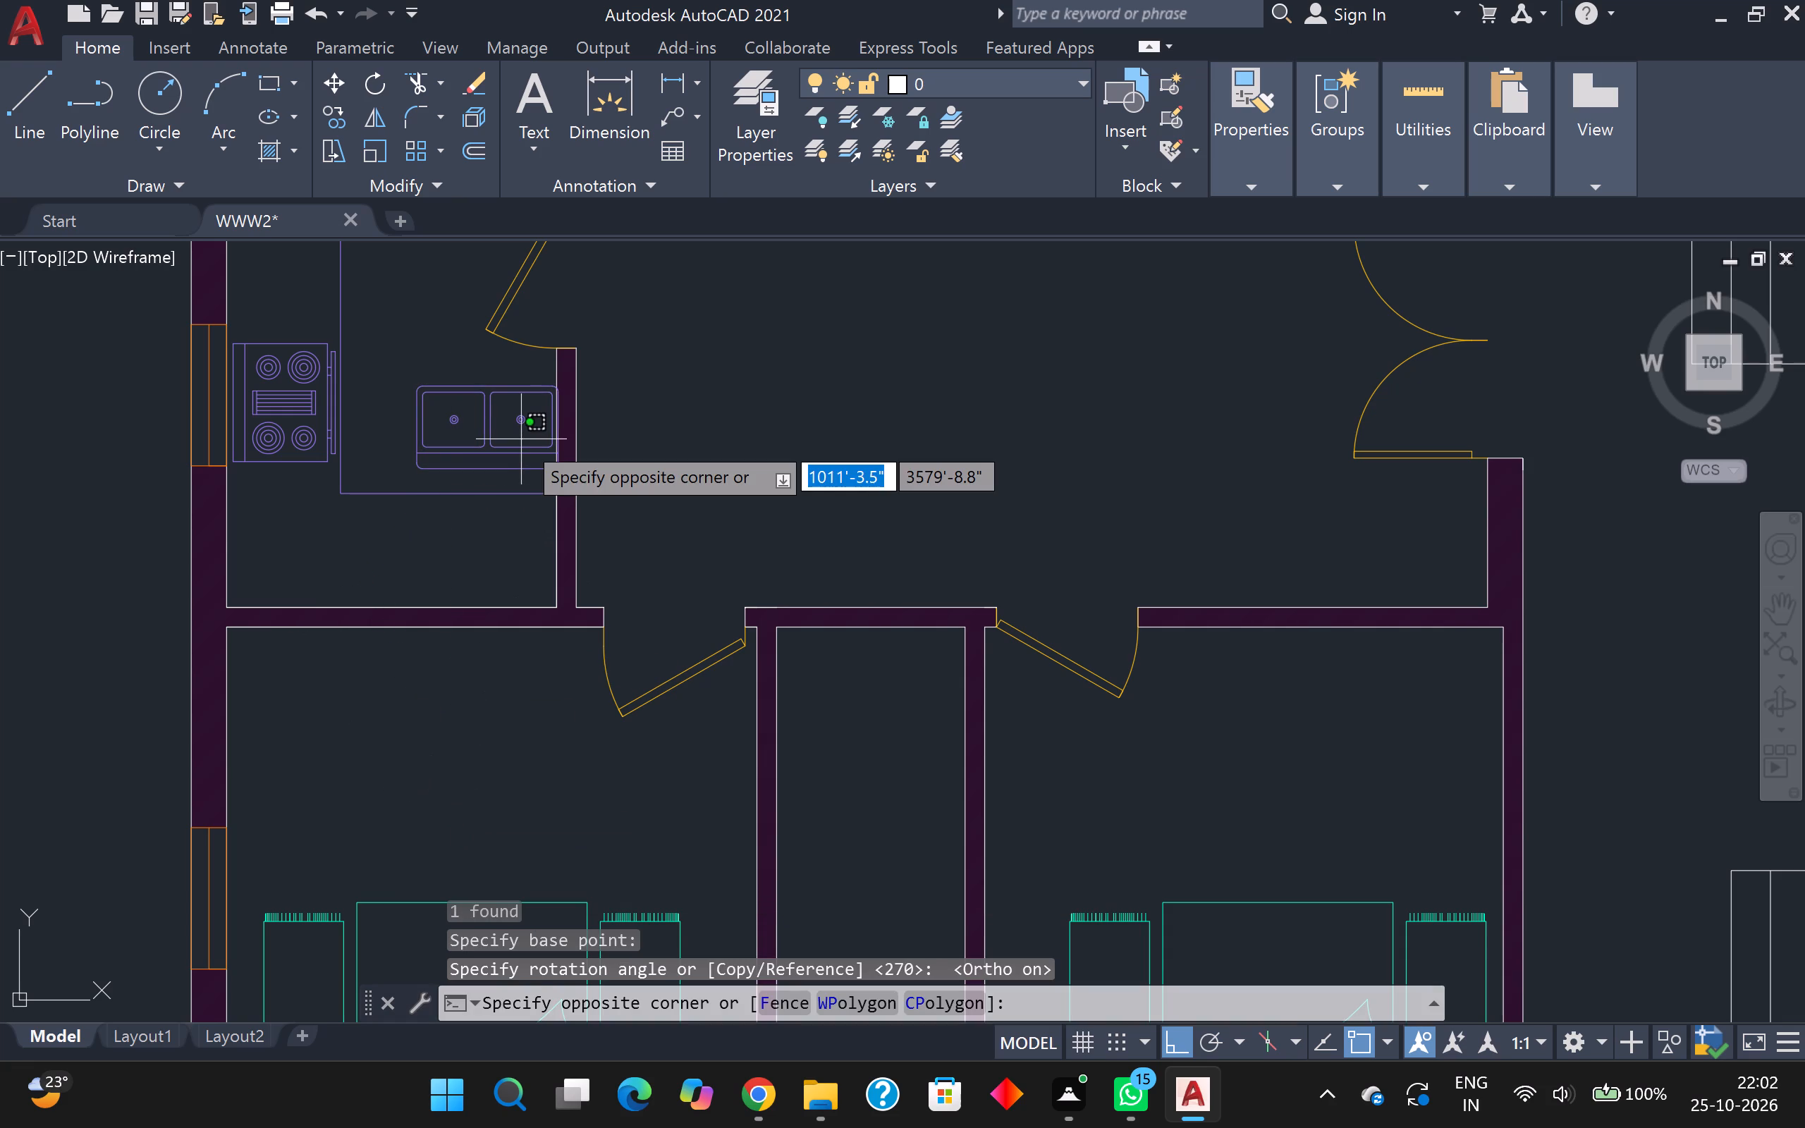
key(m)
key(Return)
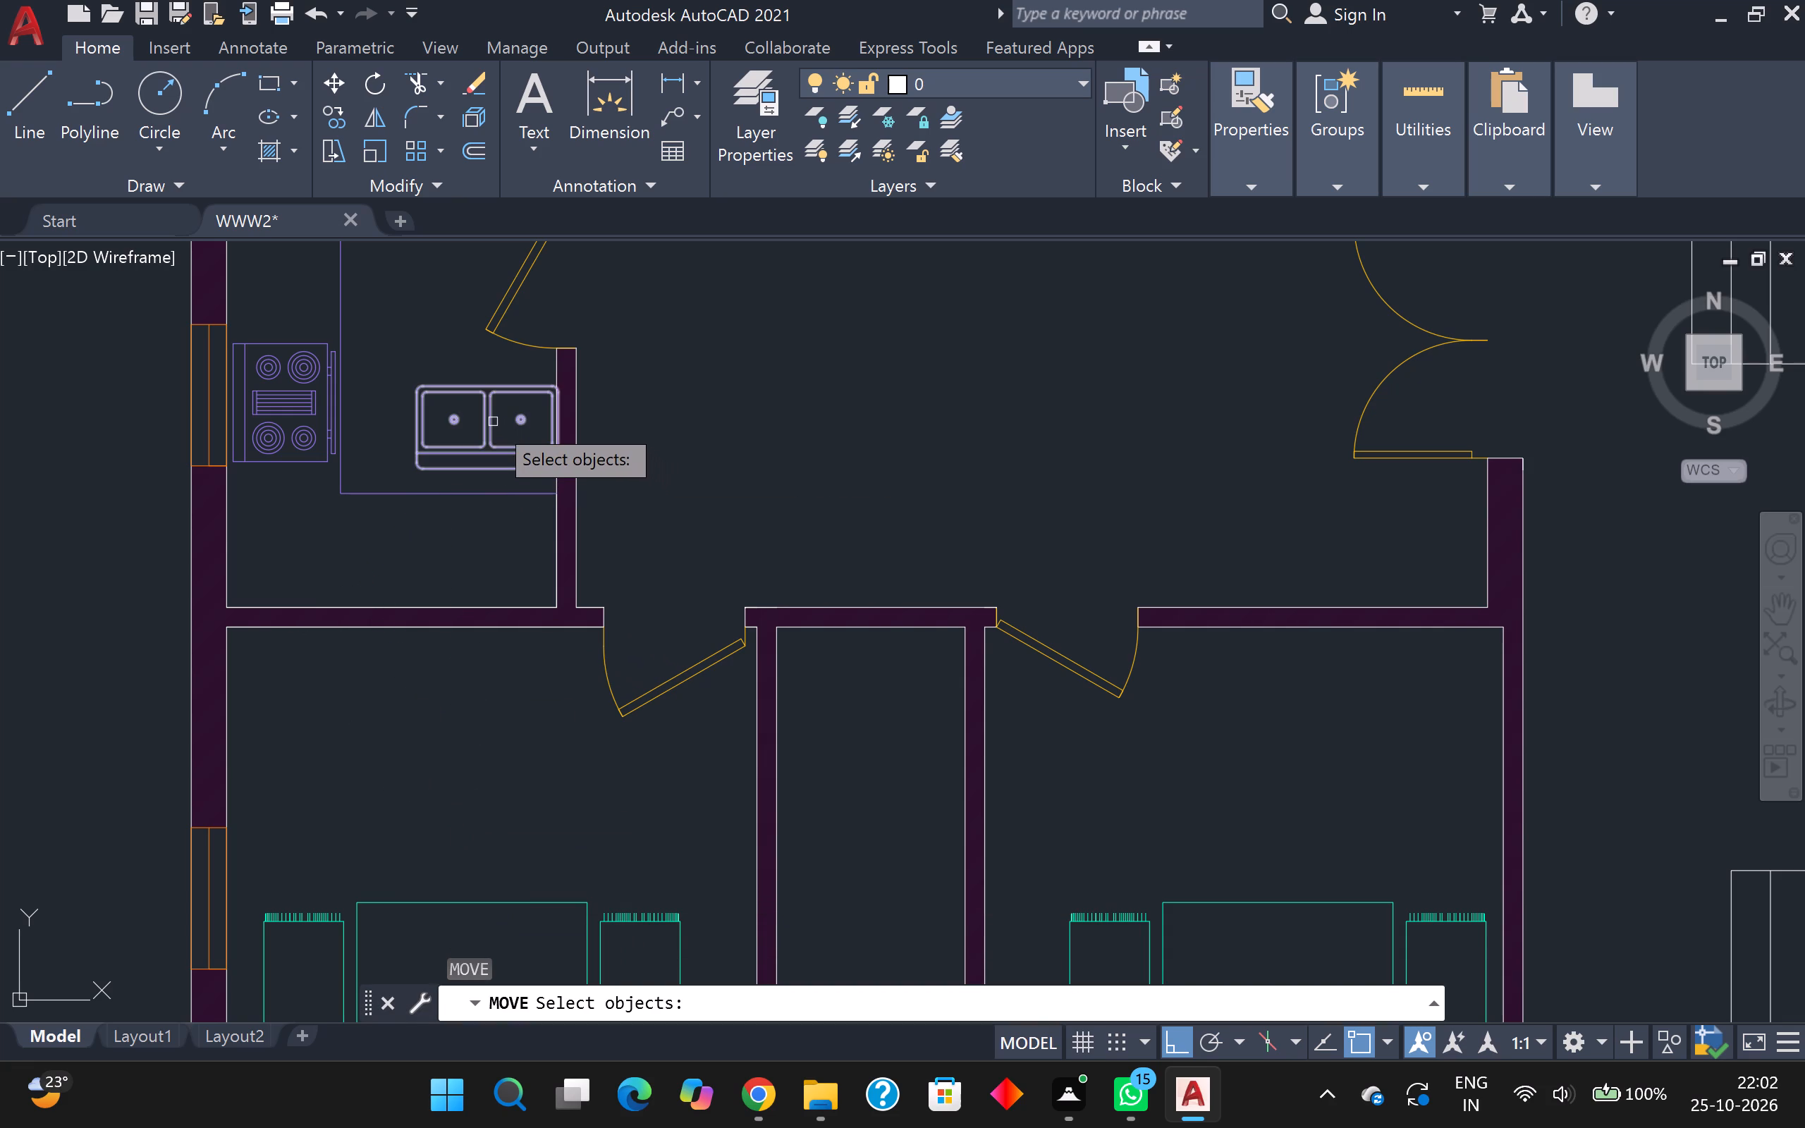
click(493, 422)
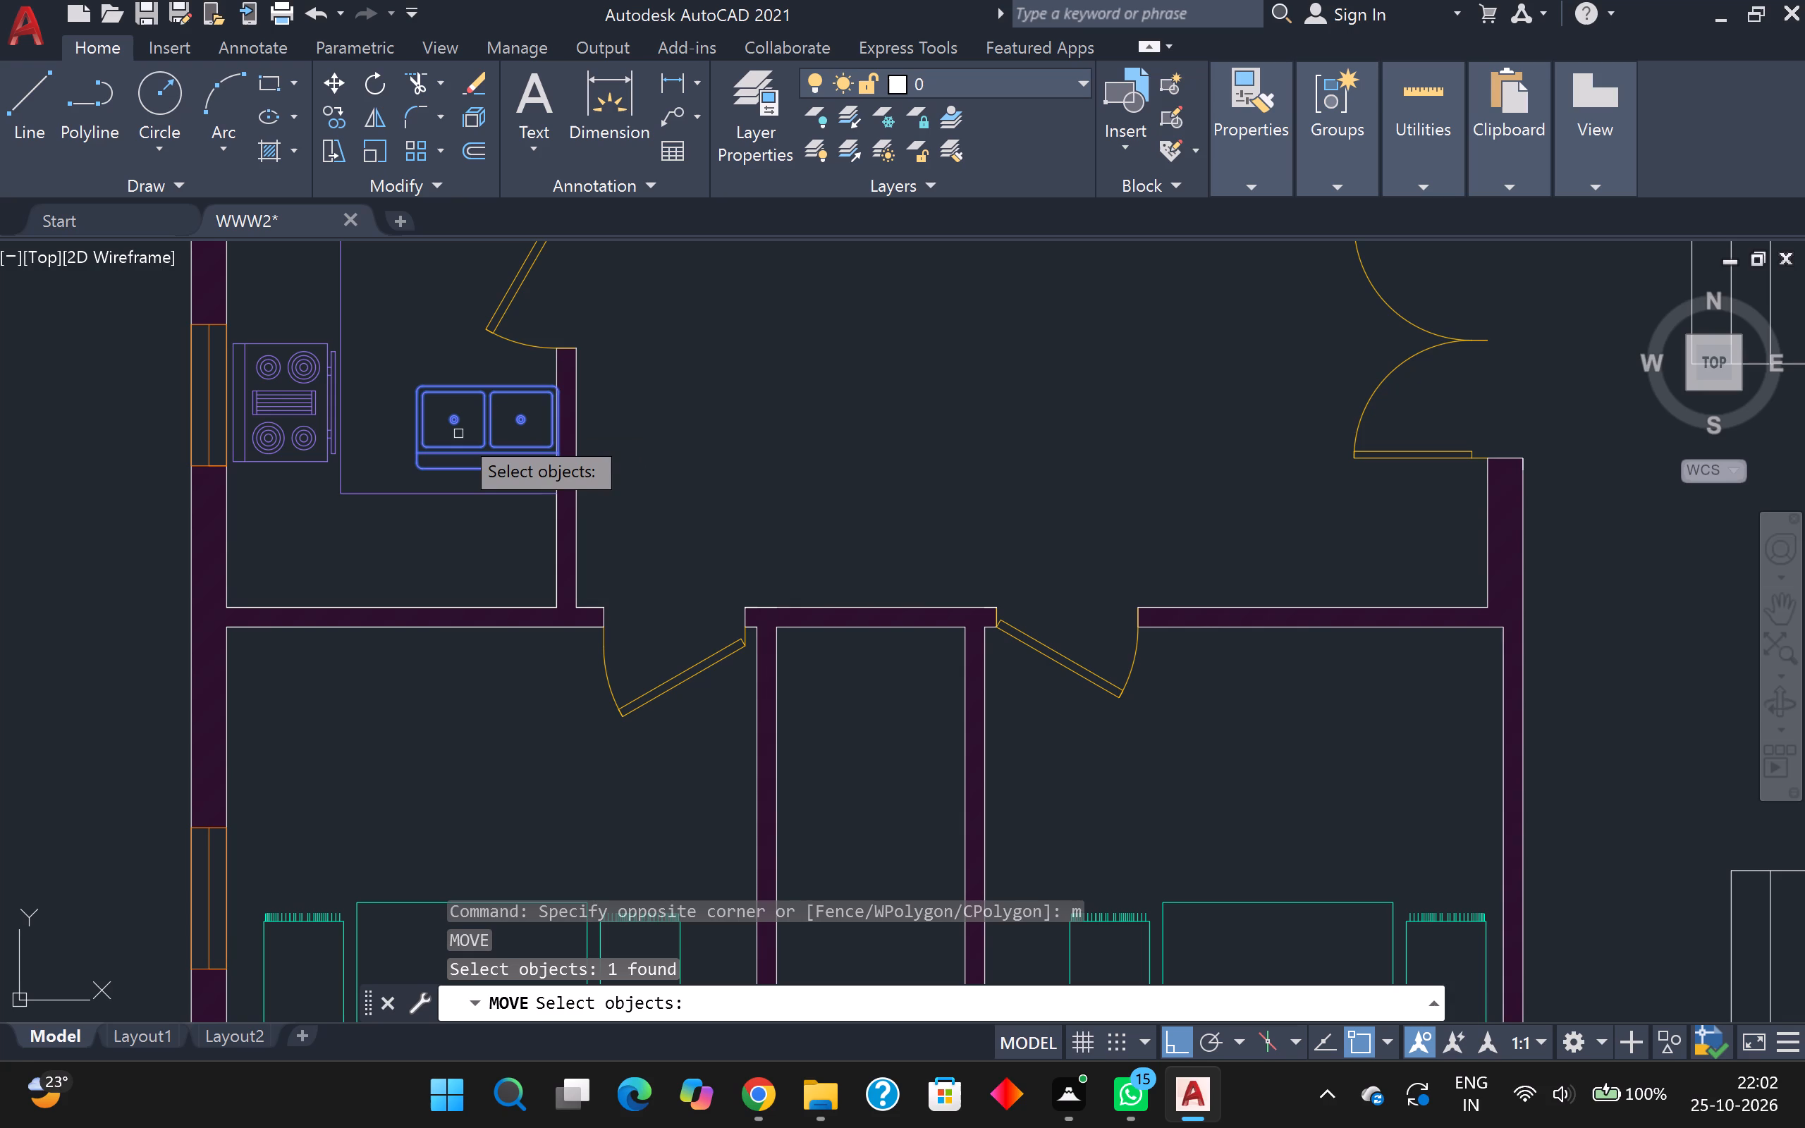
click(458, 434)
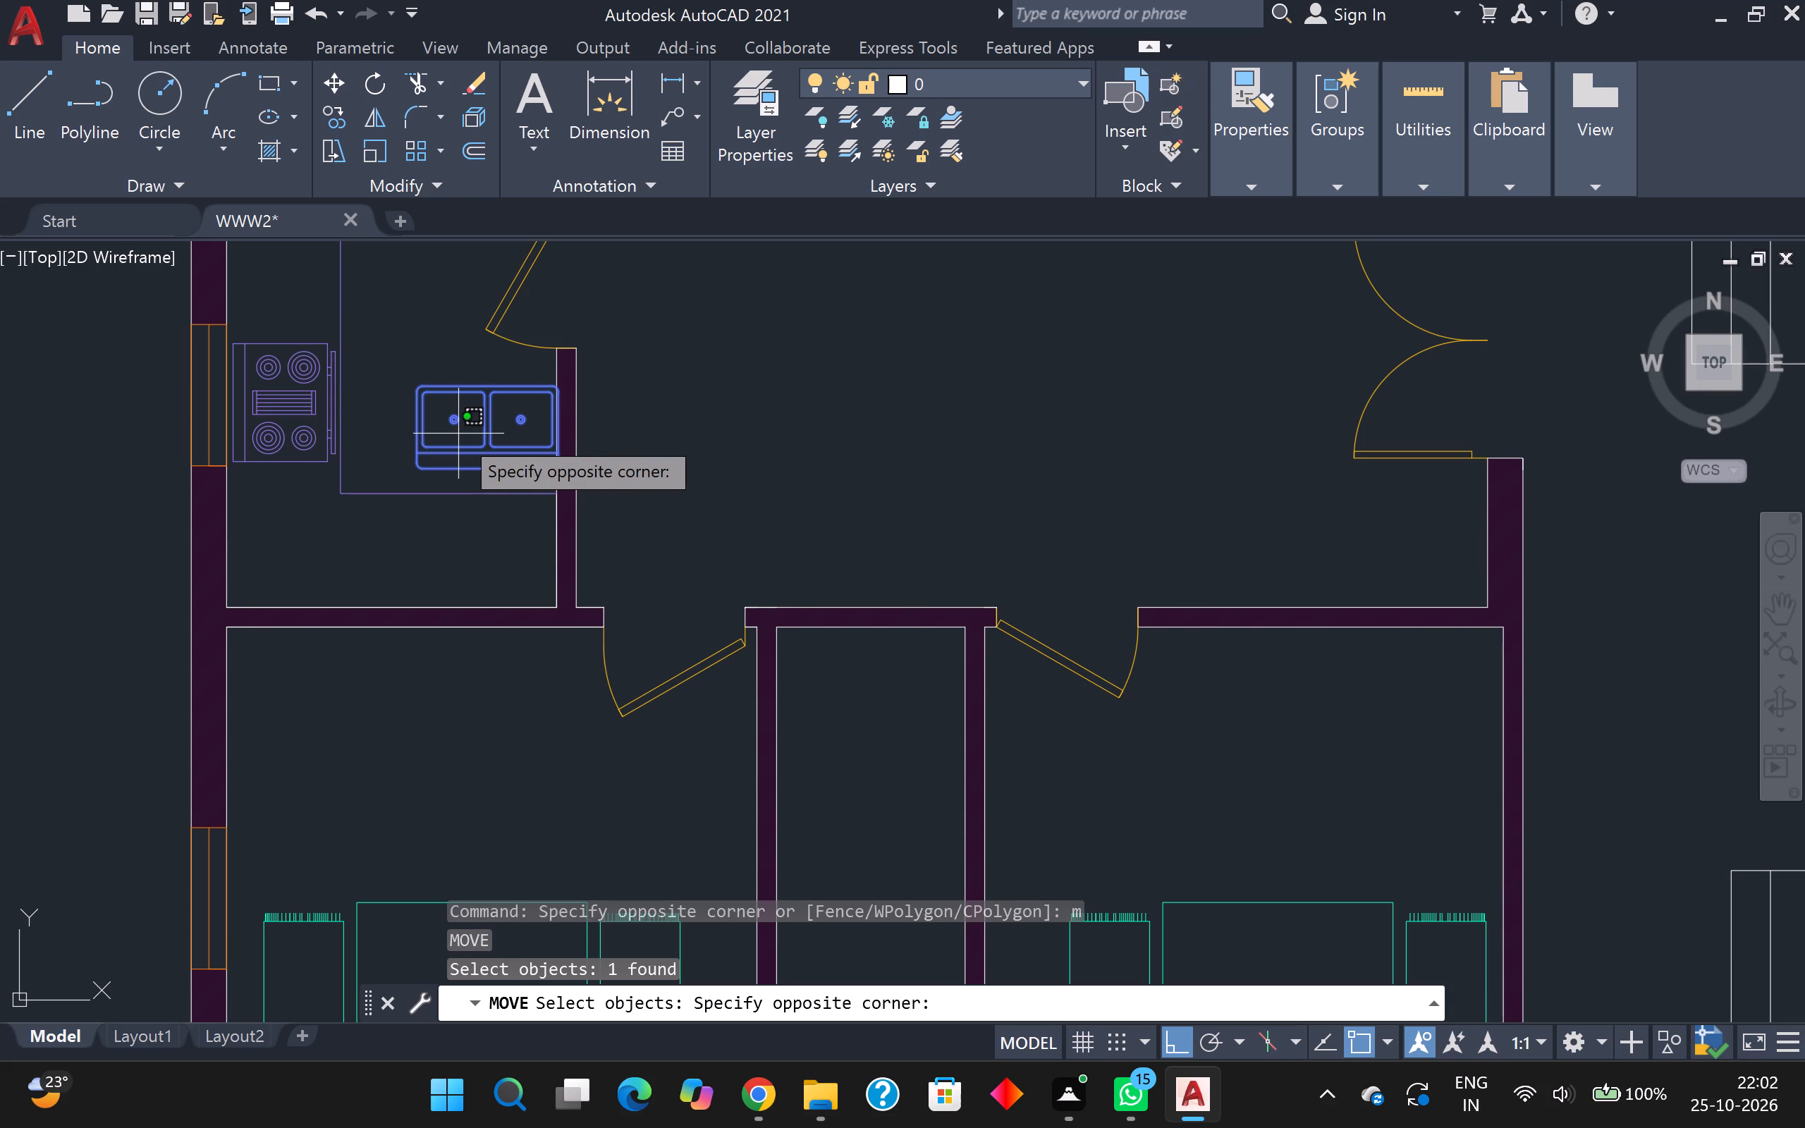
key(m)
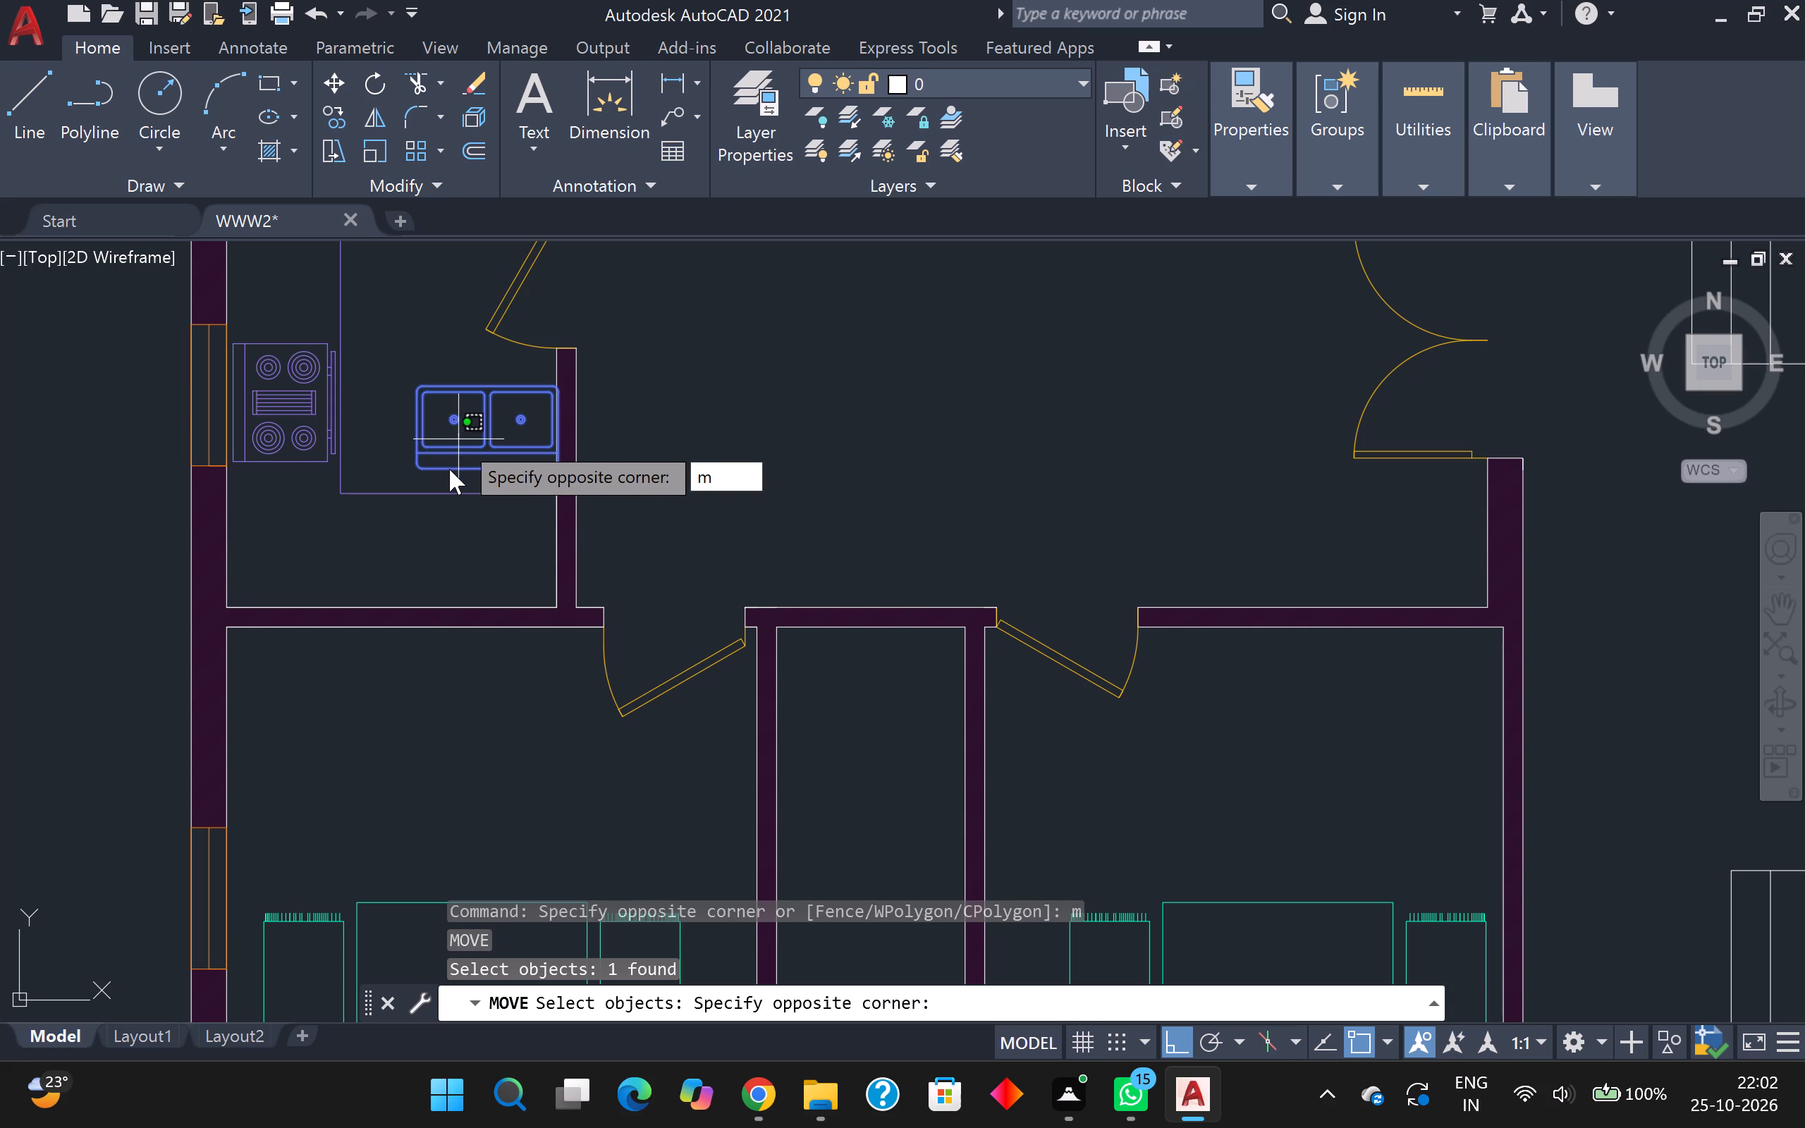
key(Return)
click(475, 433)
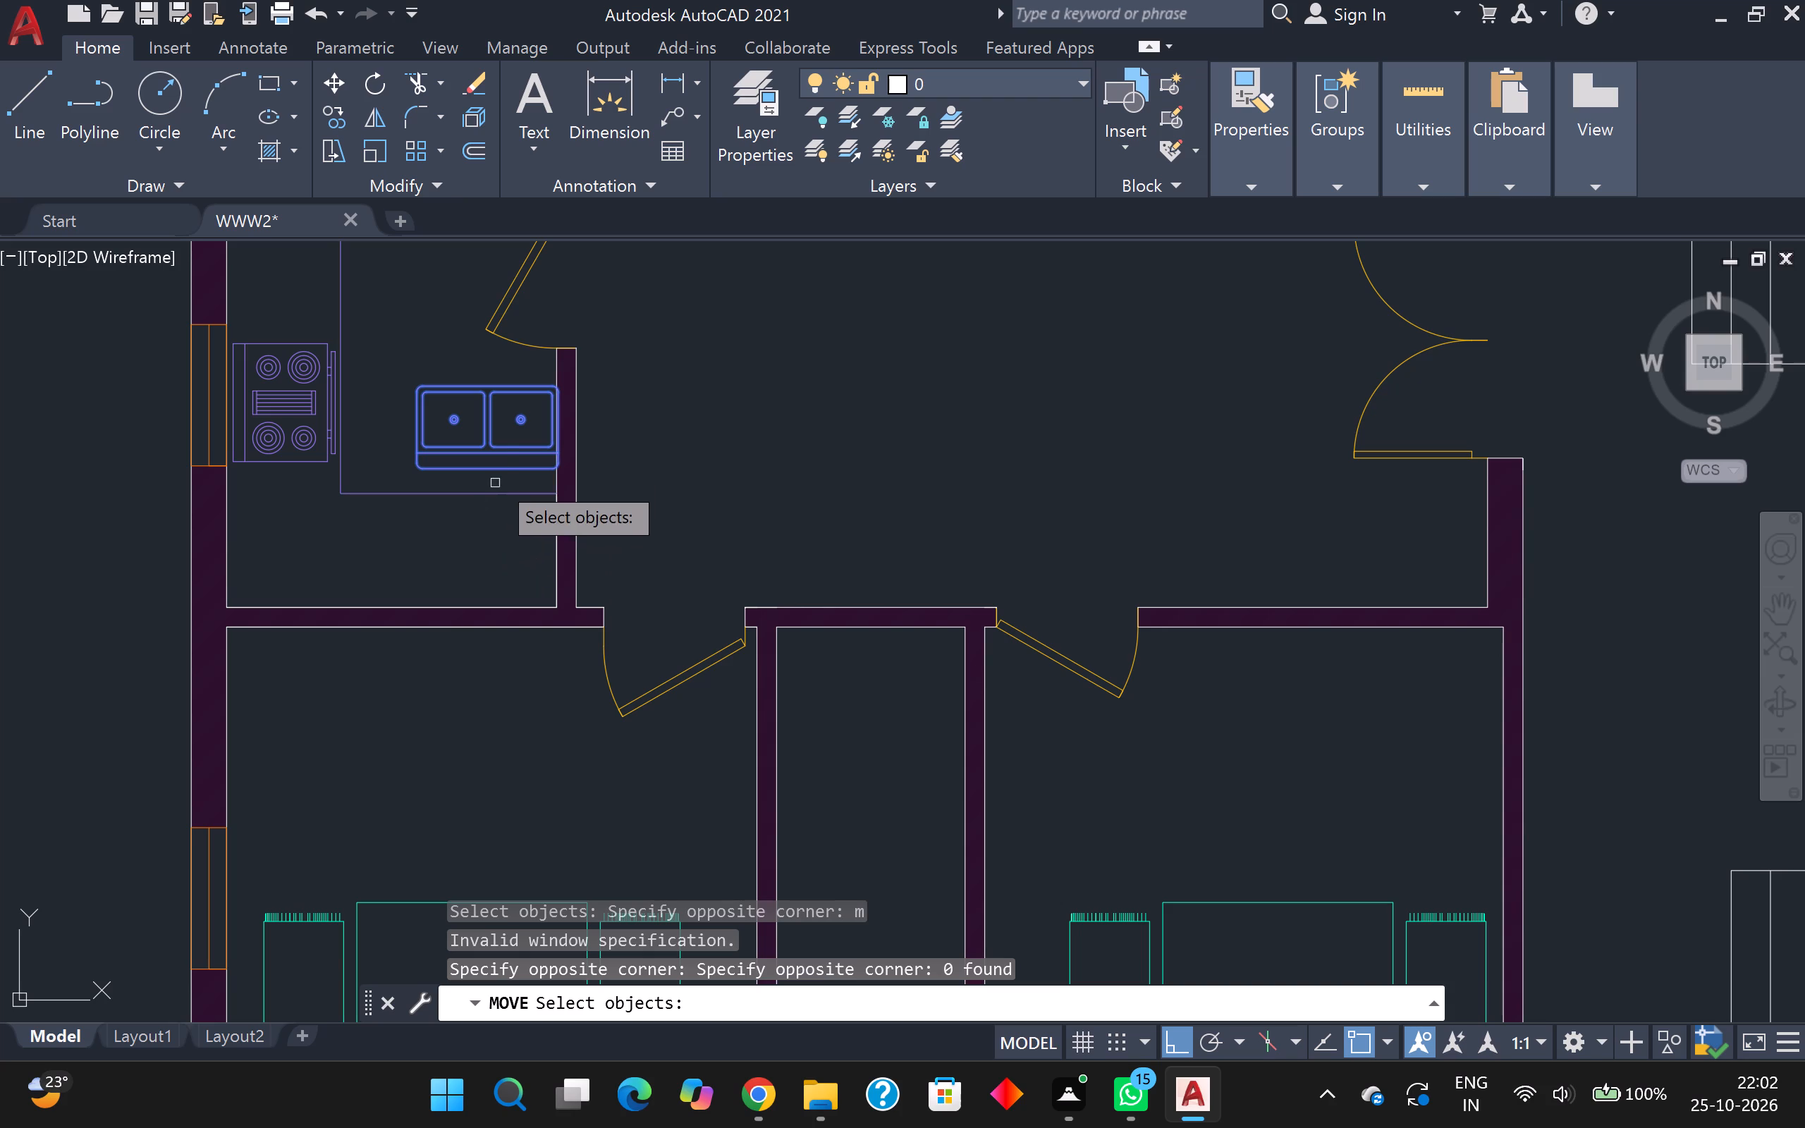
key(Return)
click(490, 433)
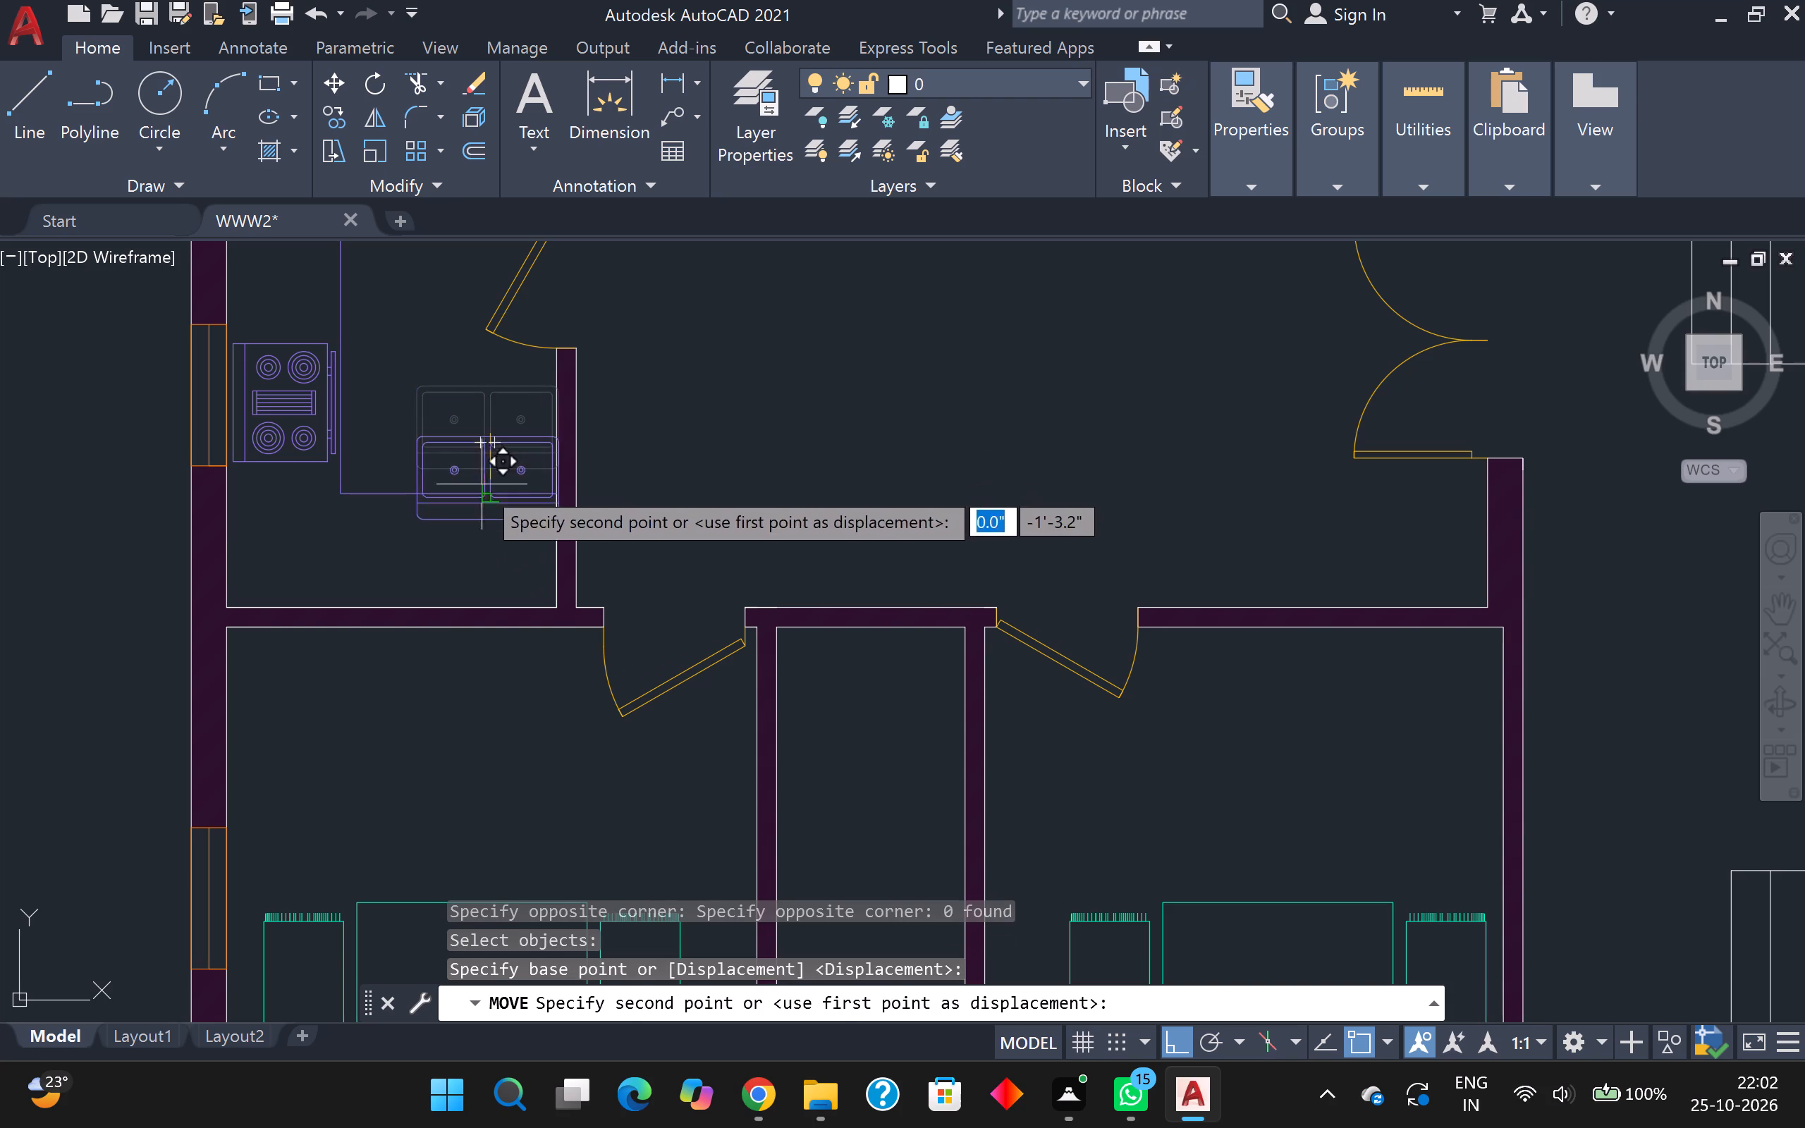
scroll(426, 532, up, 3)
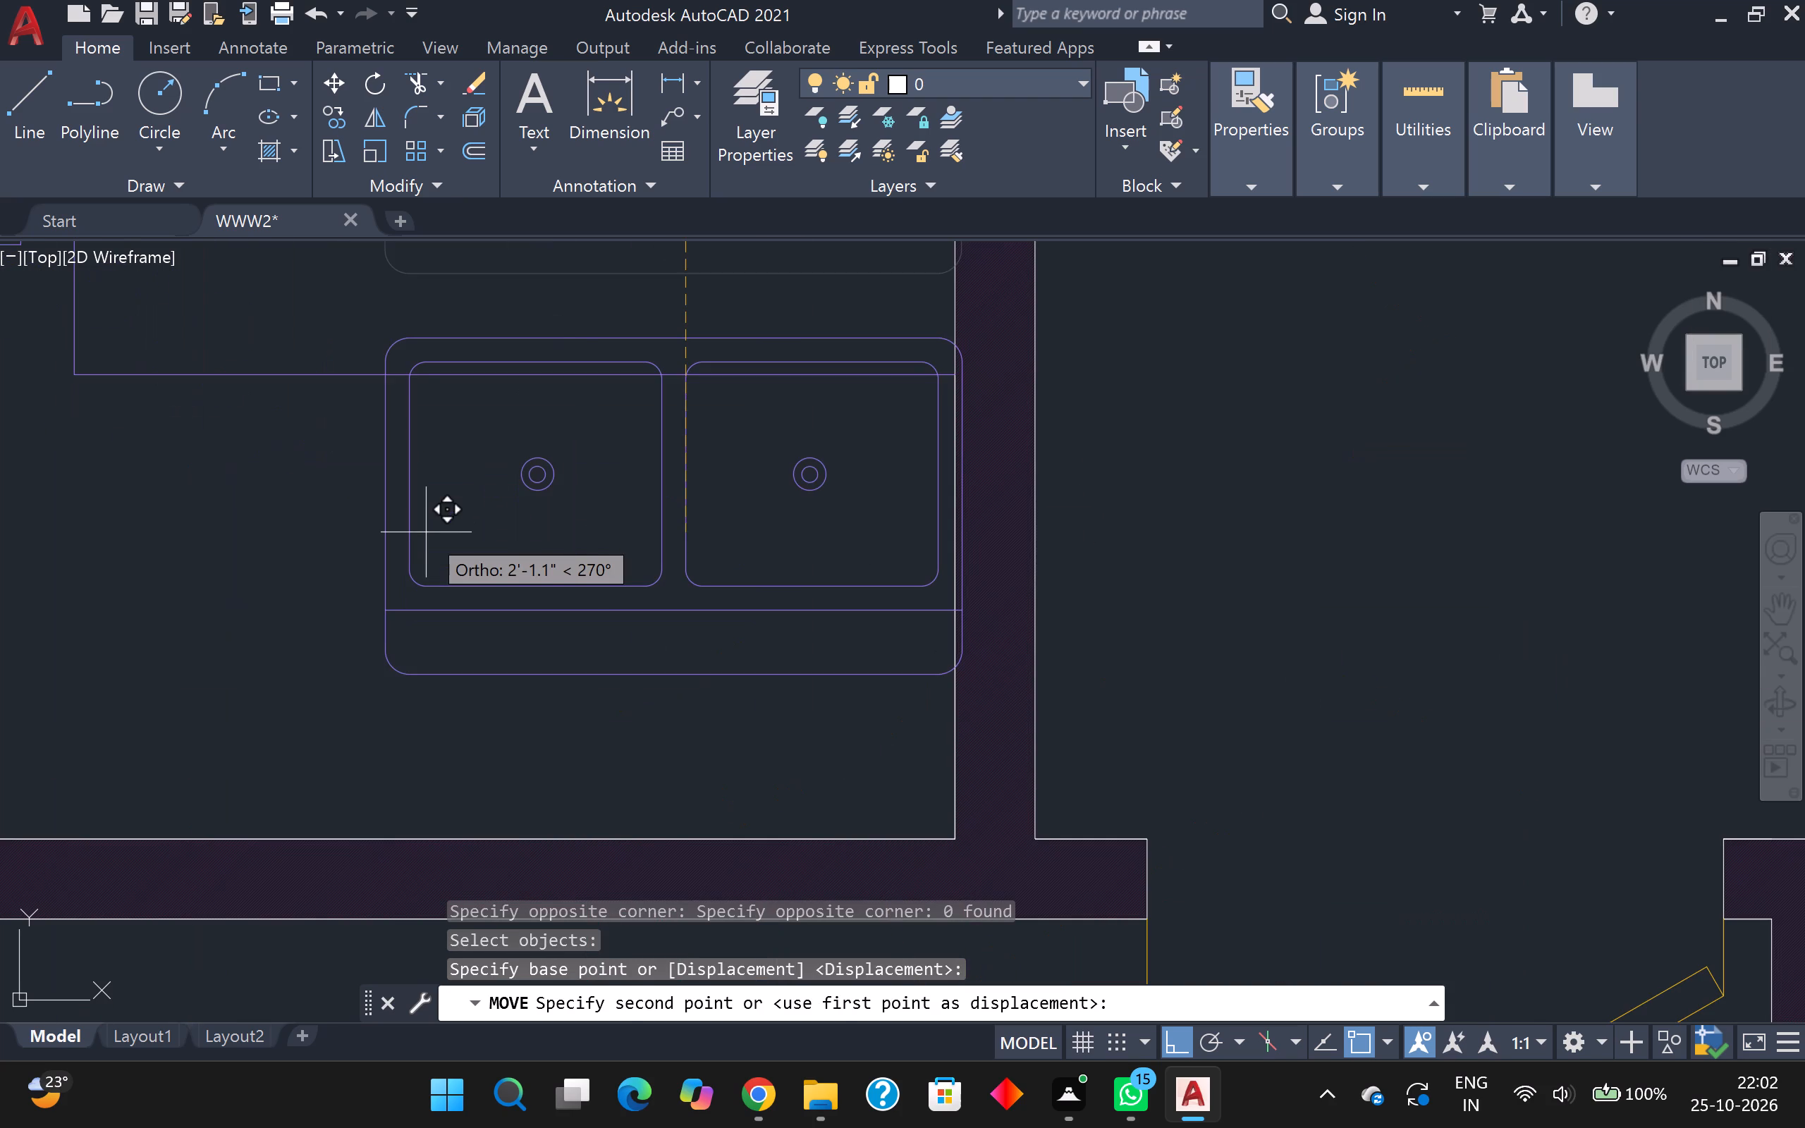
key(F8)
scroll(426, 532, down, 2)
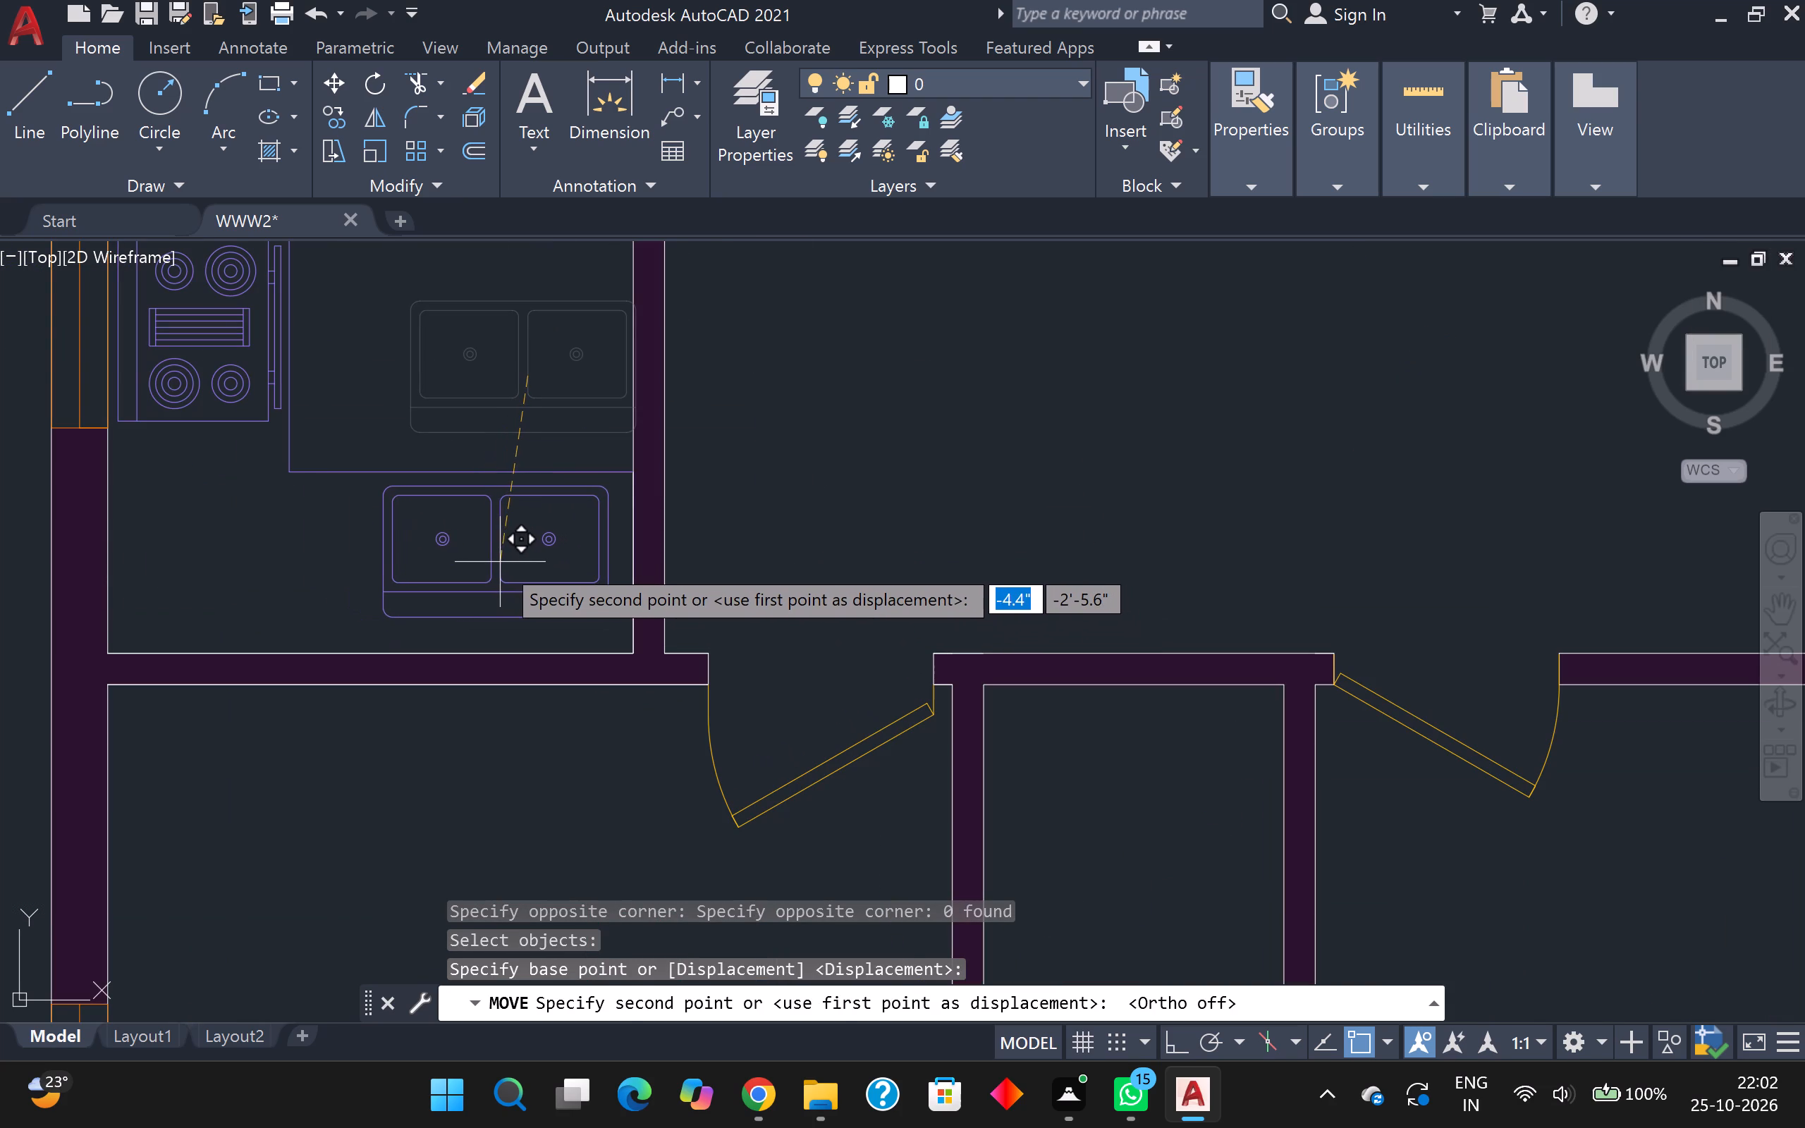
click(502, 565)
Copy the toilet fixture from the grey plan's northwest toilet into the purple plan's small room north of the kitchen, near its west window.
scroll(699, 549, down, 3)
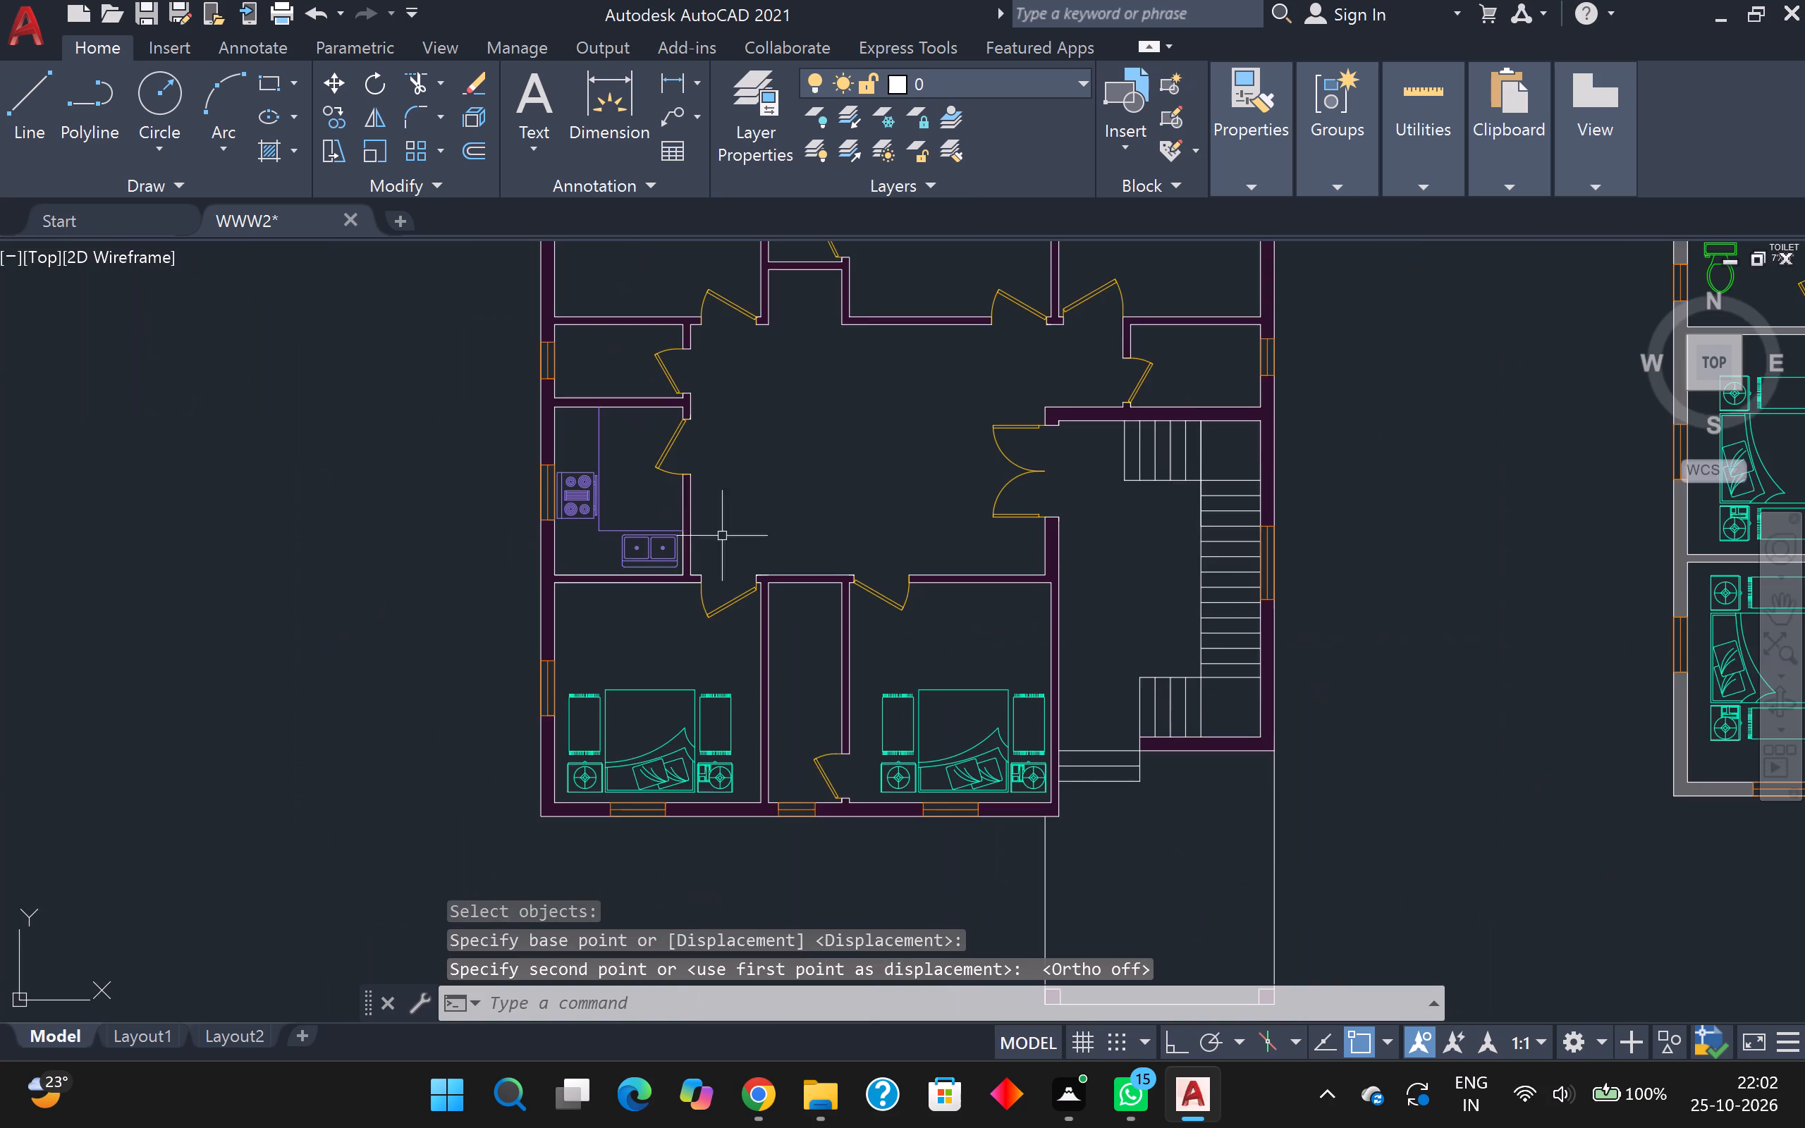
middle_drag(821, 498, 517, 615)
scroll(570, 569, down, 1)
middle_drag(570, 568, 427, 542)
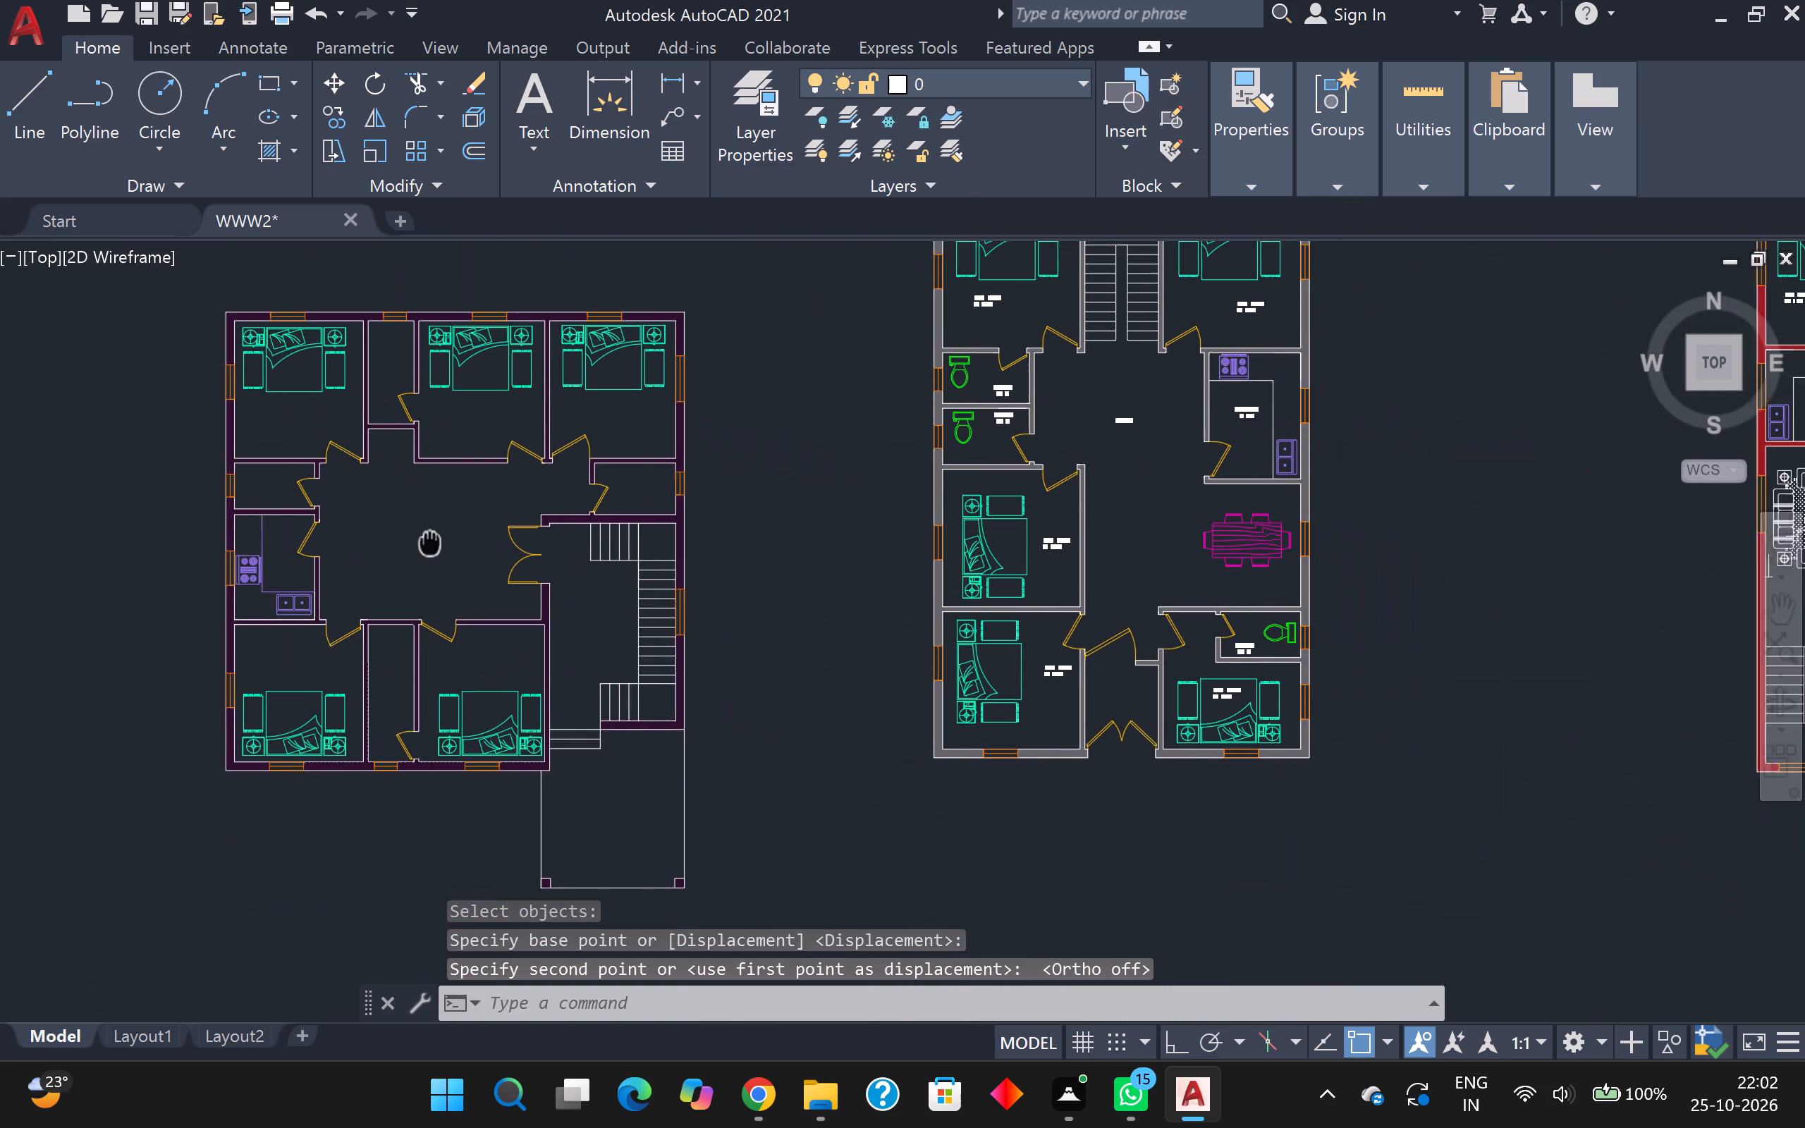
middle_drag(427, 542, 396, 546)
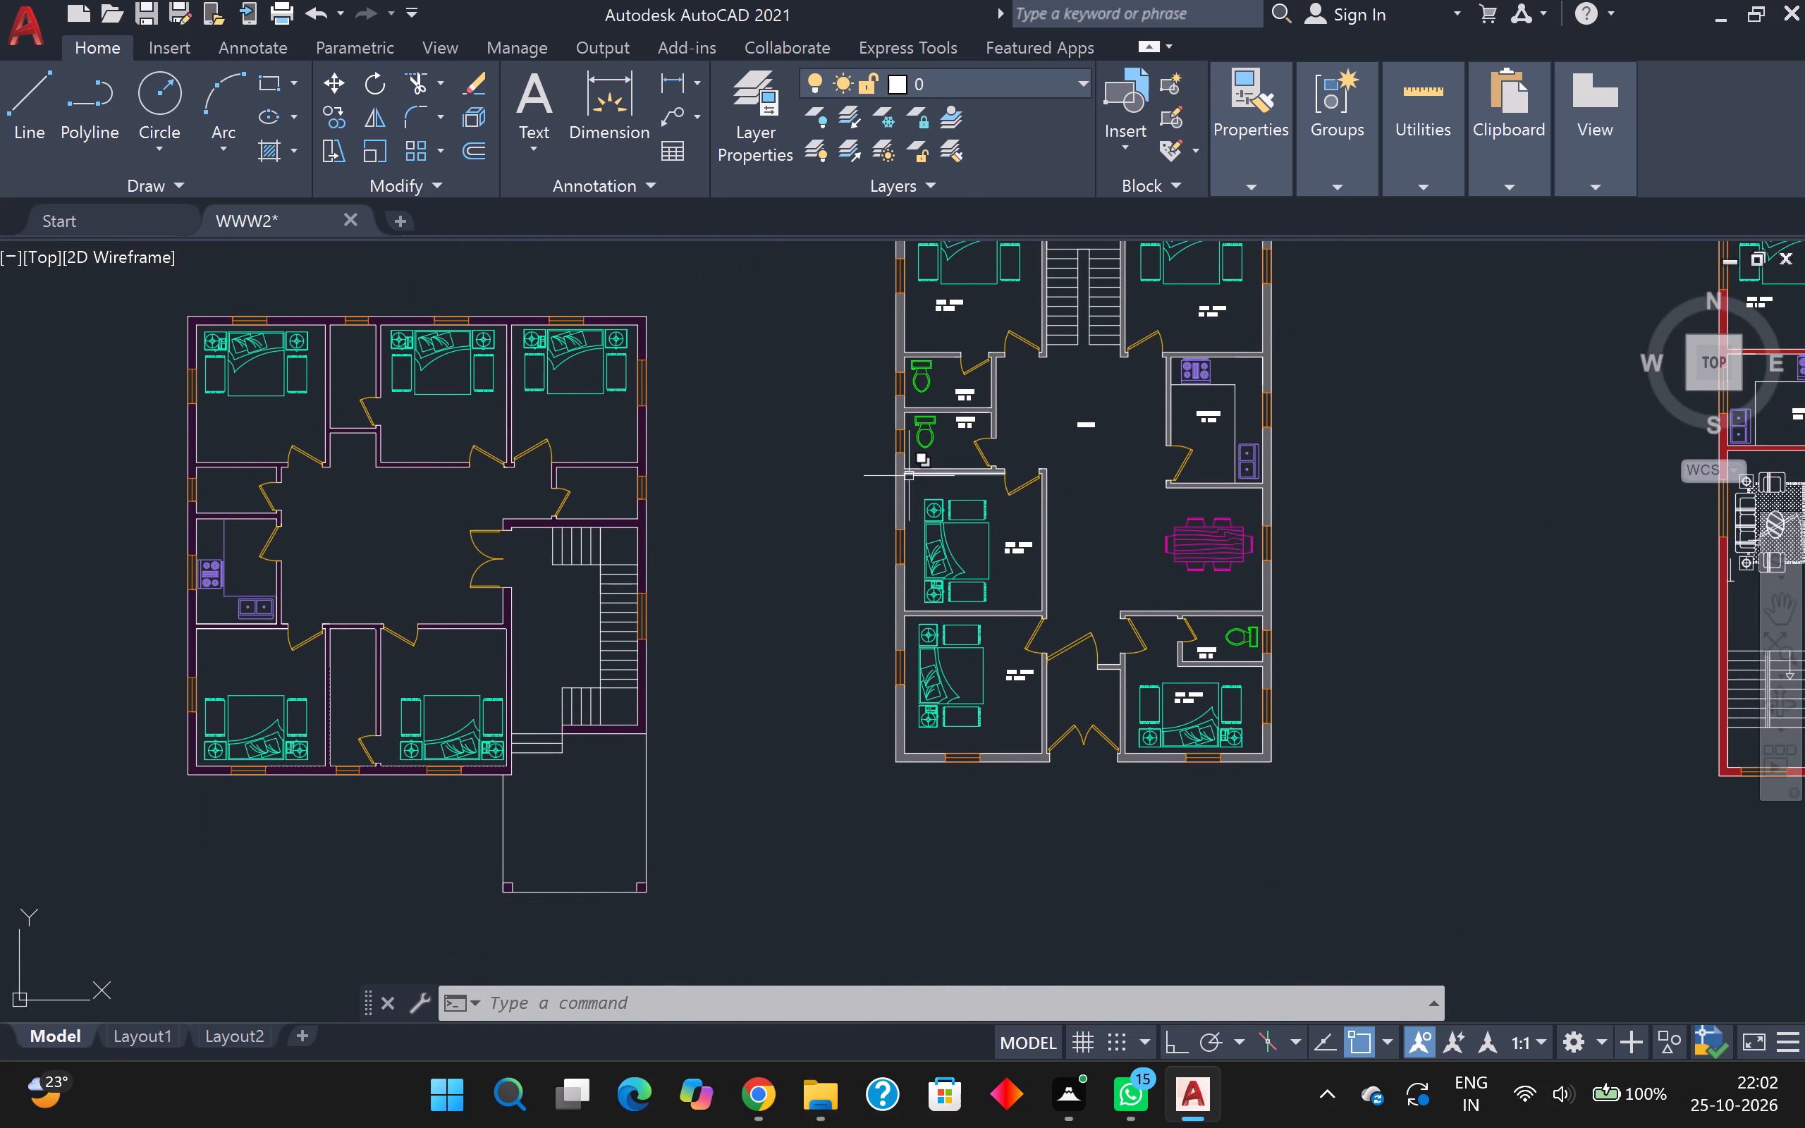
scroll(930, 393, up, 1)
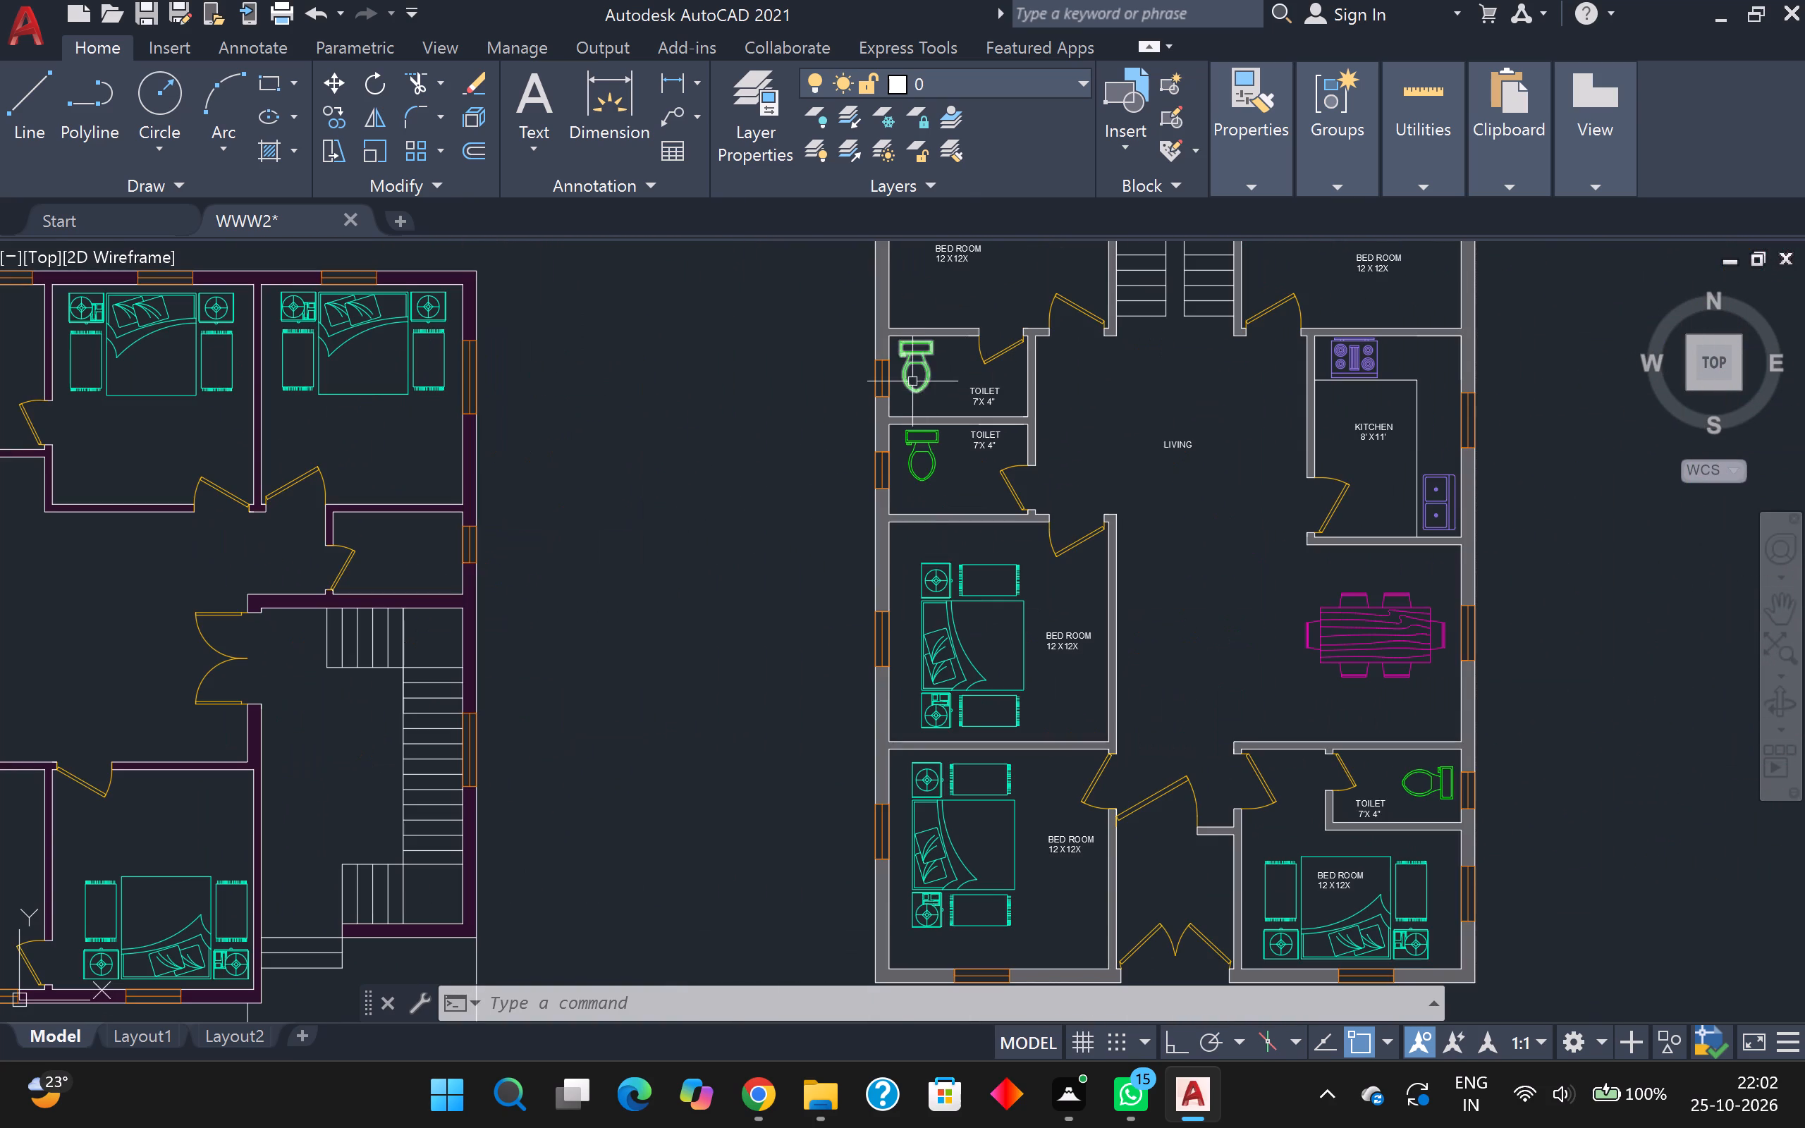
click(912, 381)
key(c)
key(o)
key(Return)
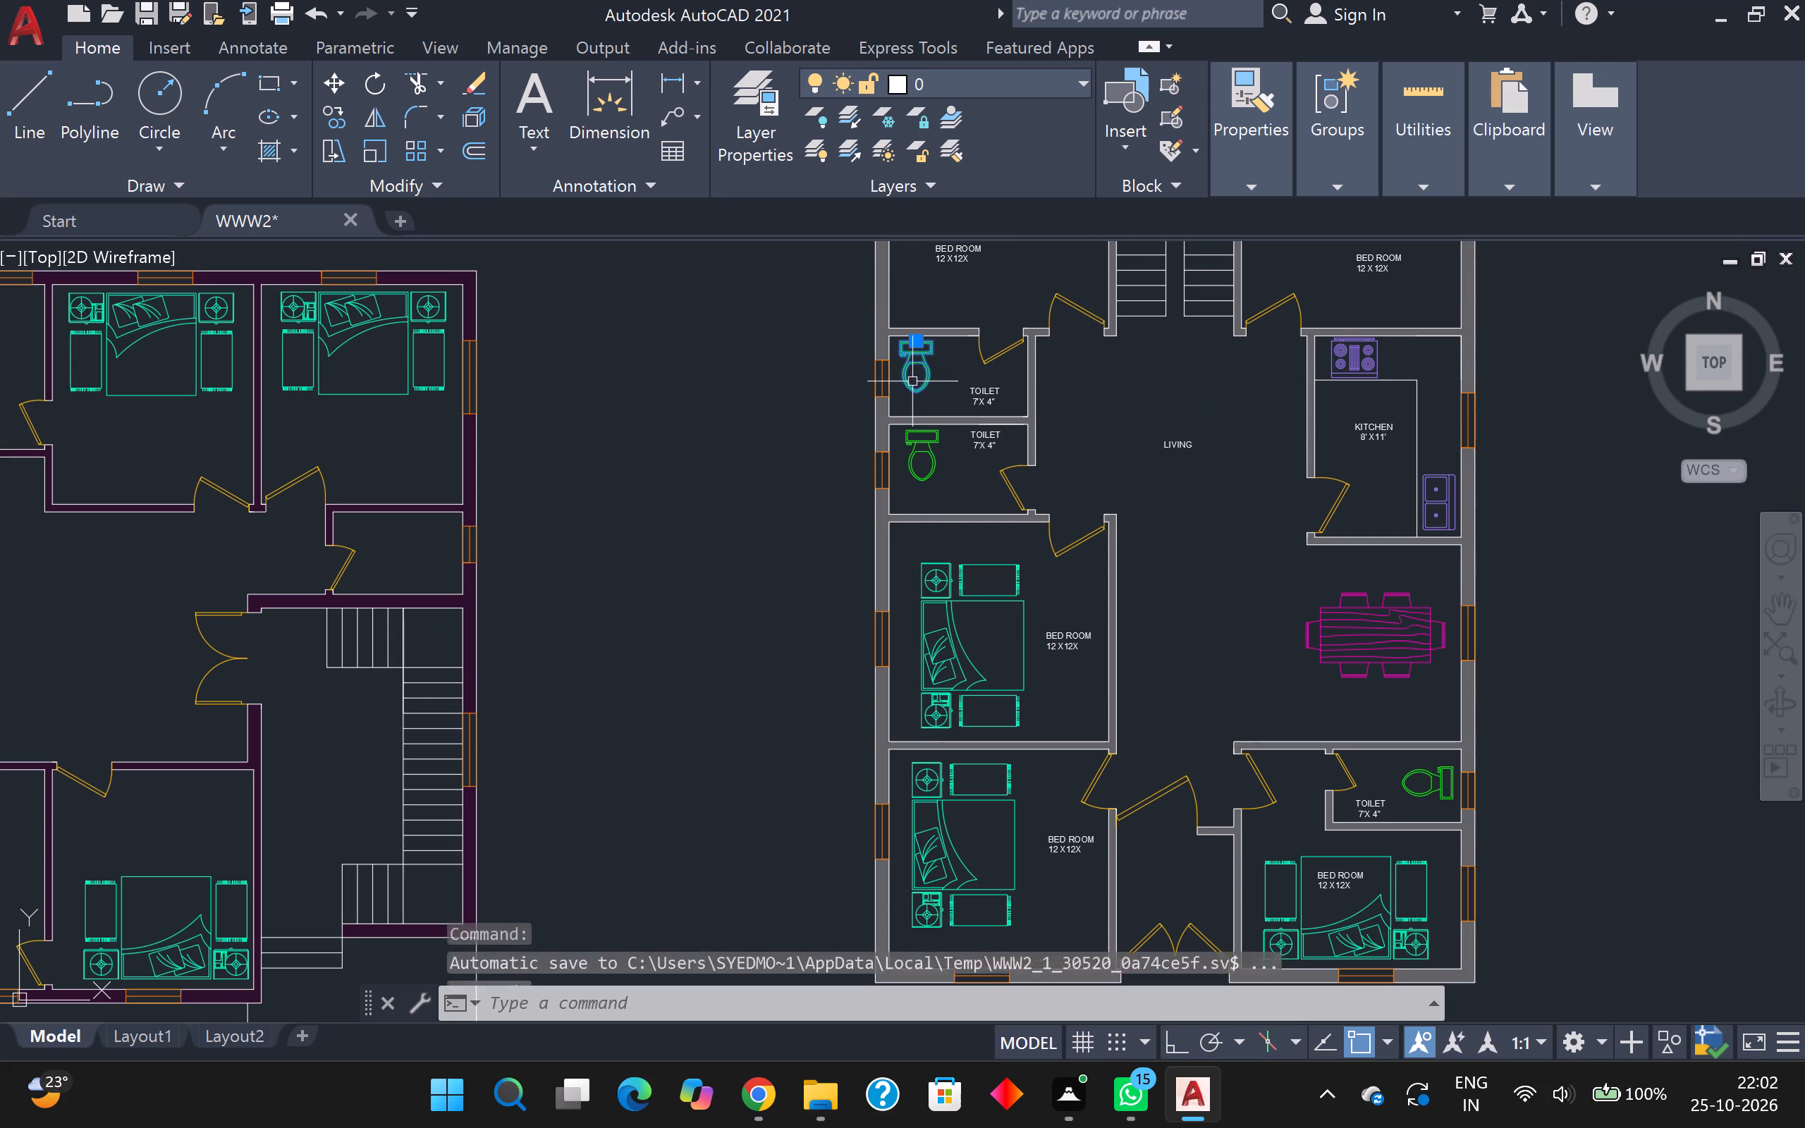
click(933, 367)
middle_drag(697, 459, 902, 552)
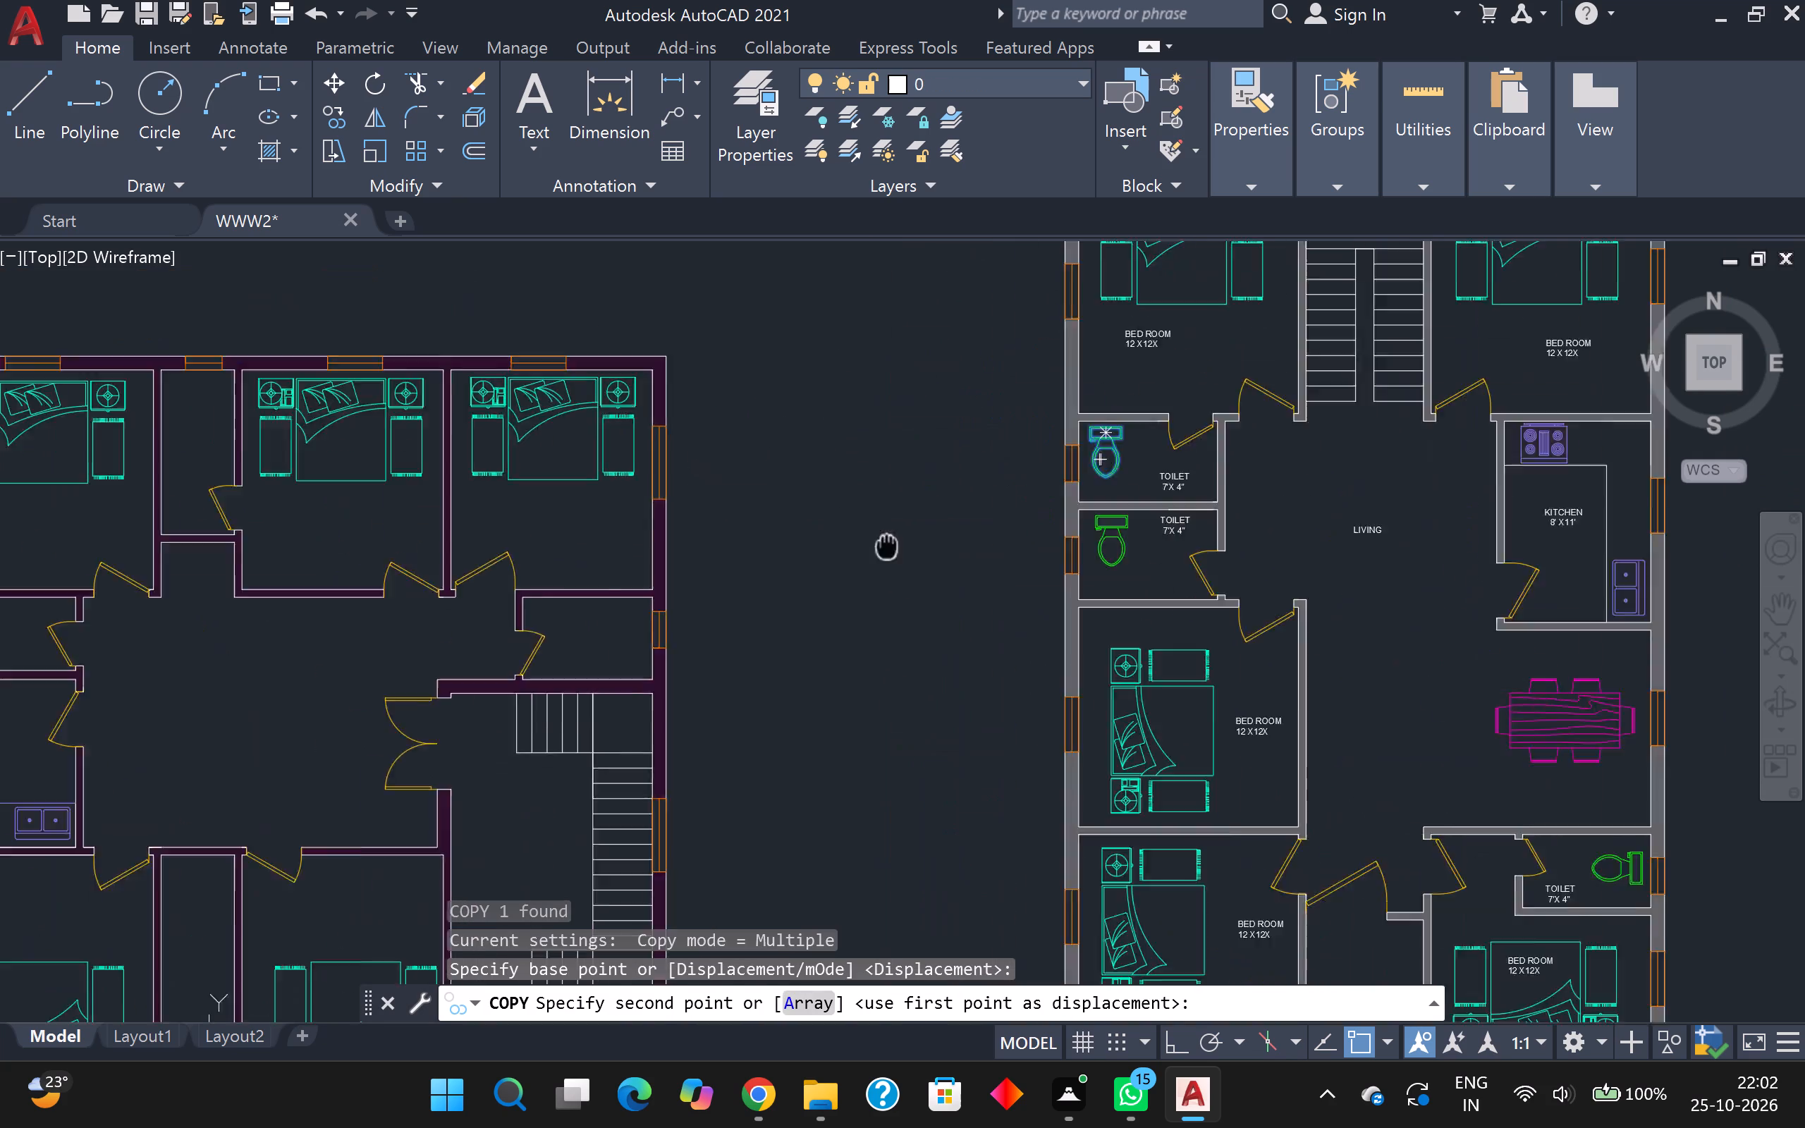
middle_drag(902, 552, 1029, 591)
middle_drag(440, 699, 1106, 585)
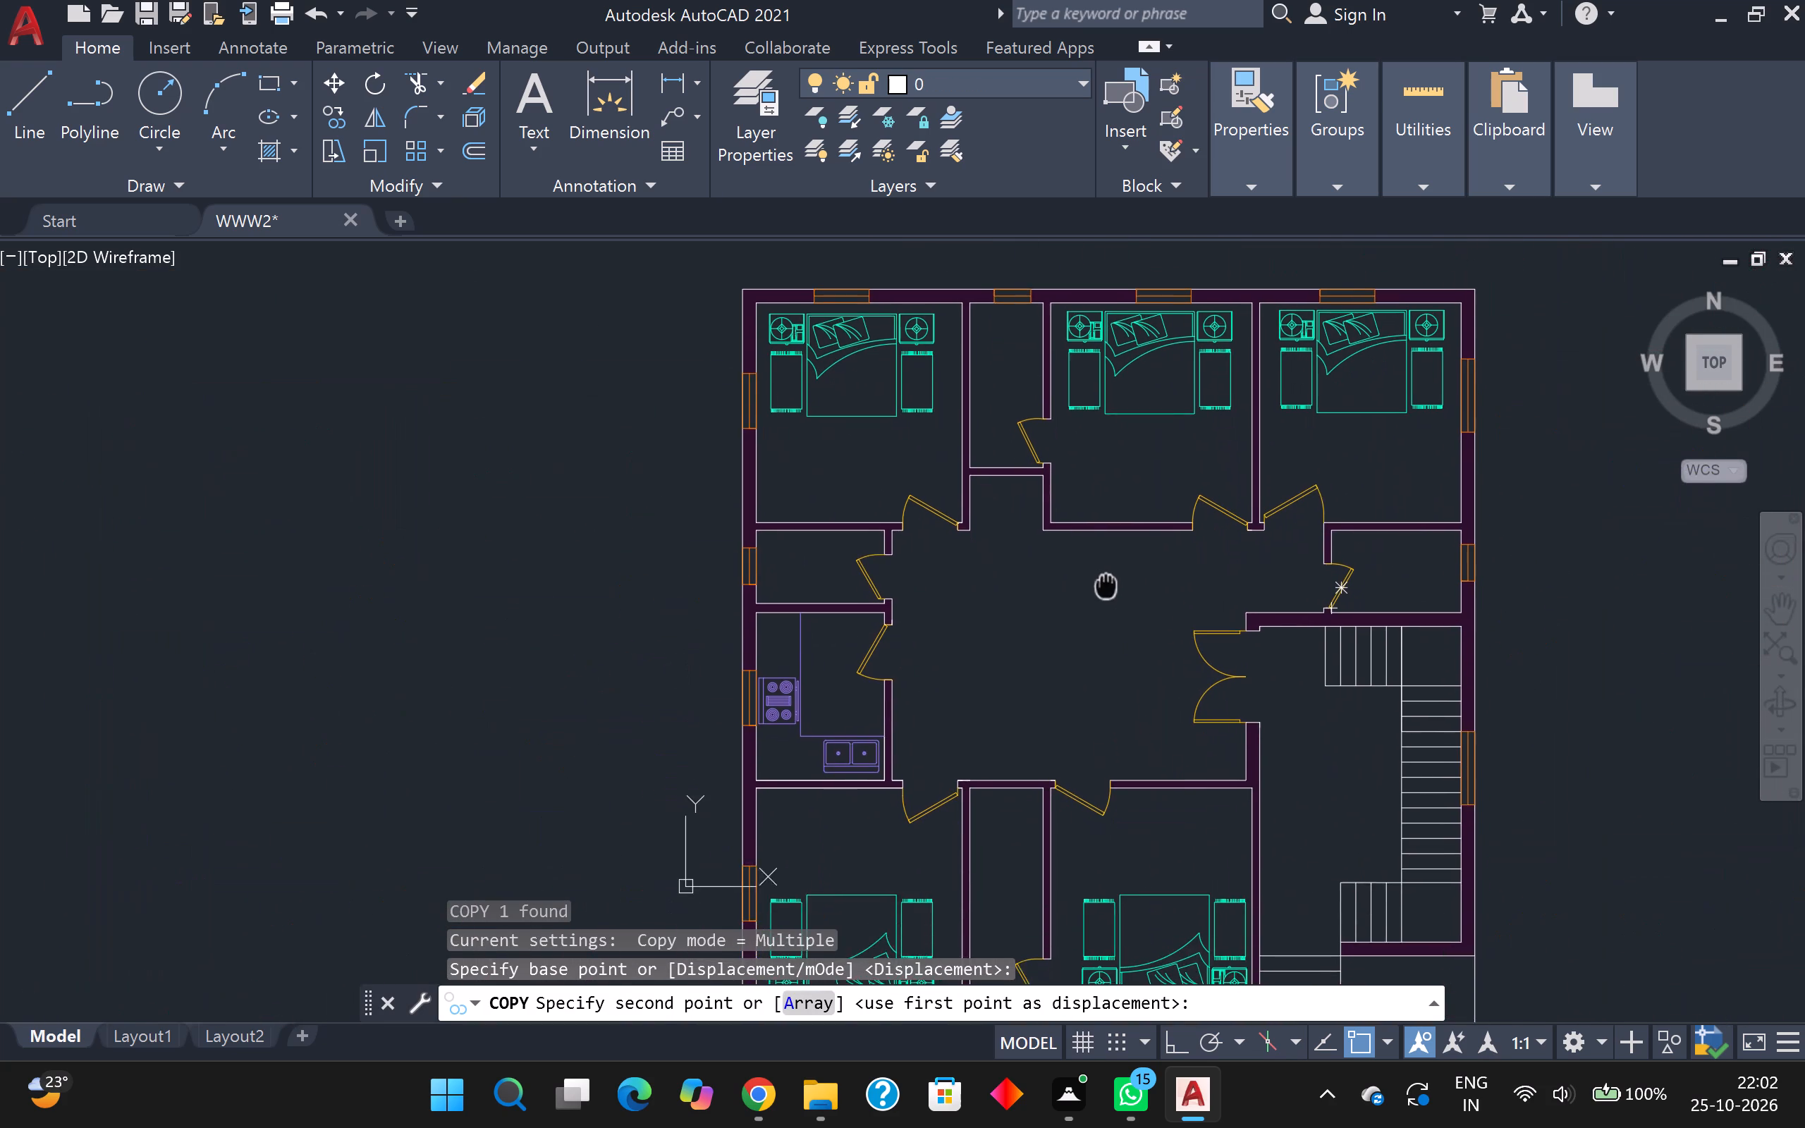
middle_drag(1106, 585, 1142, 563)
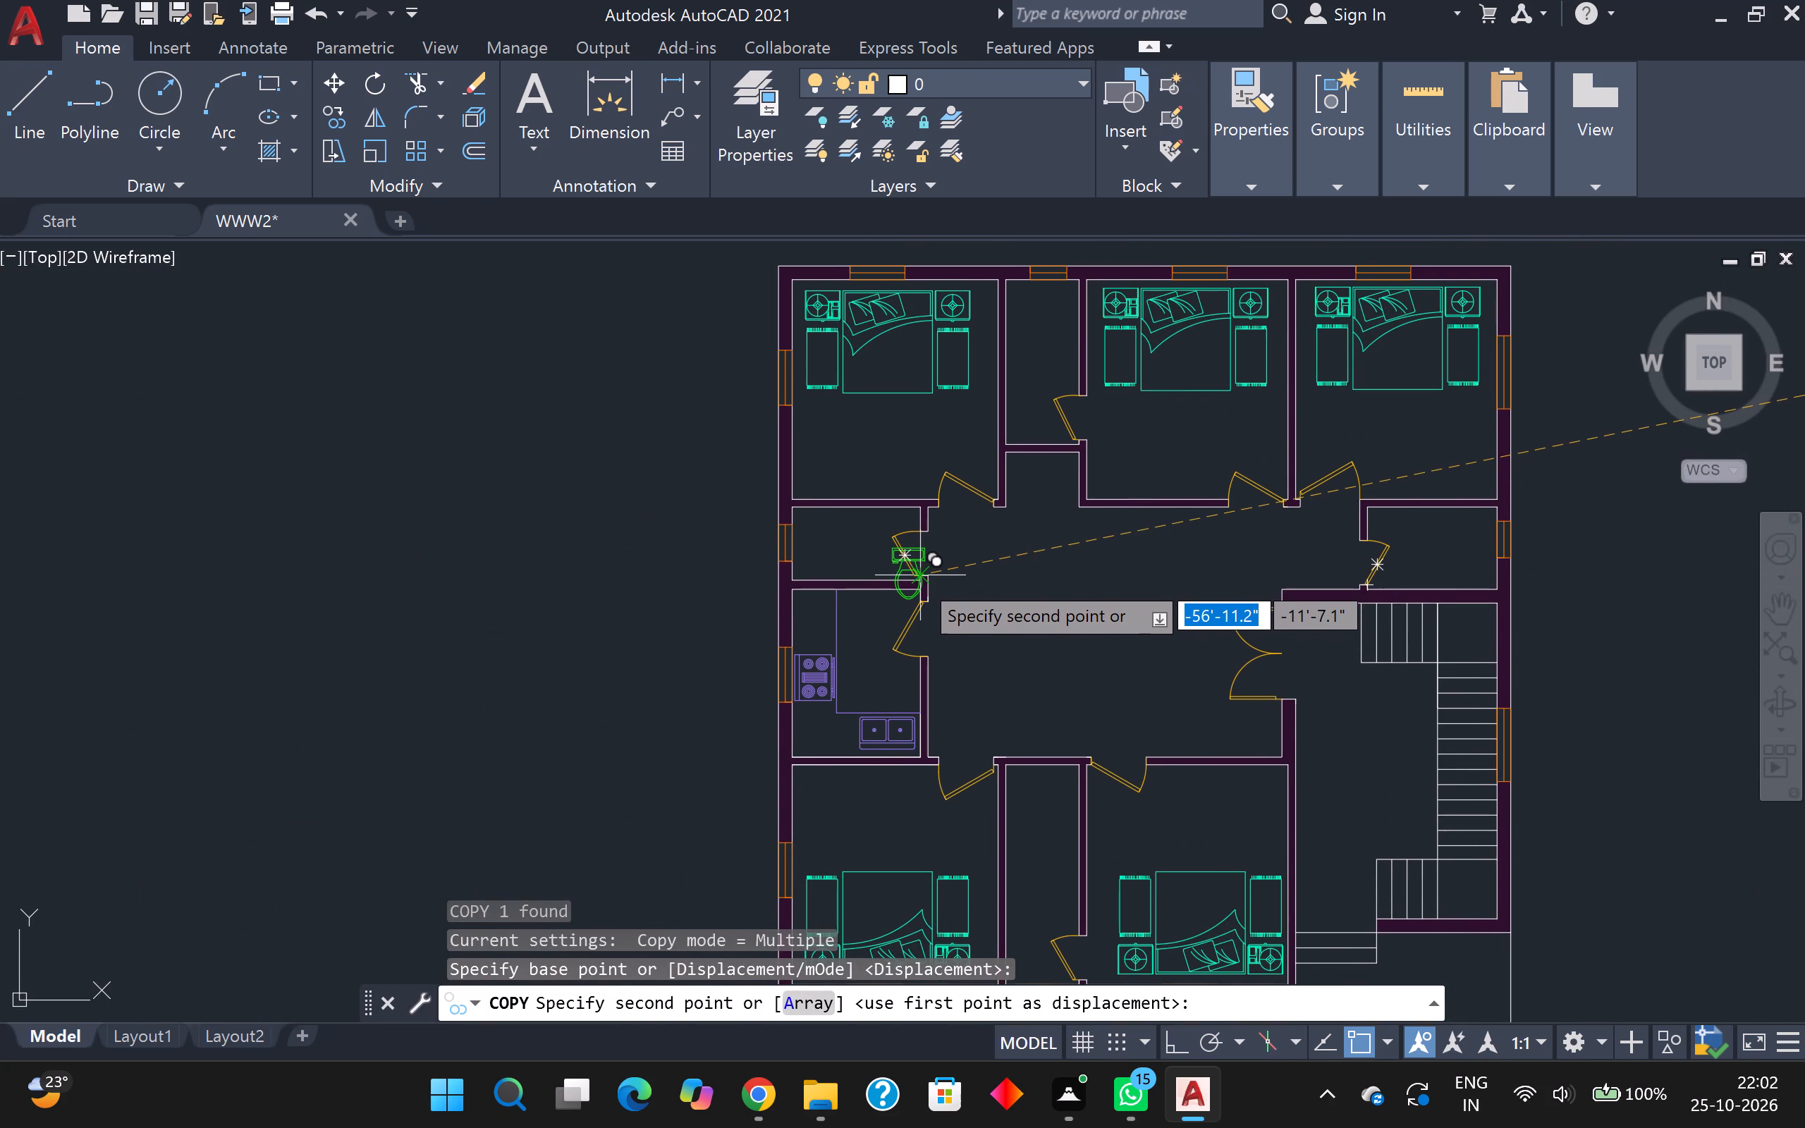
scroll(874, 558, up, 1)
scroll(828, 519, up, 3)
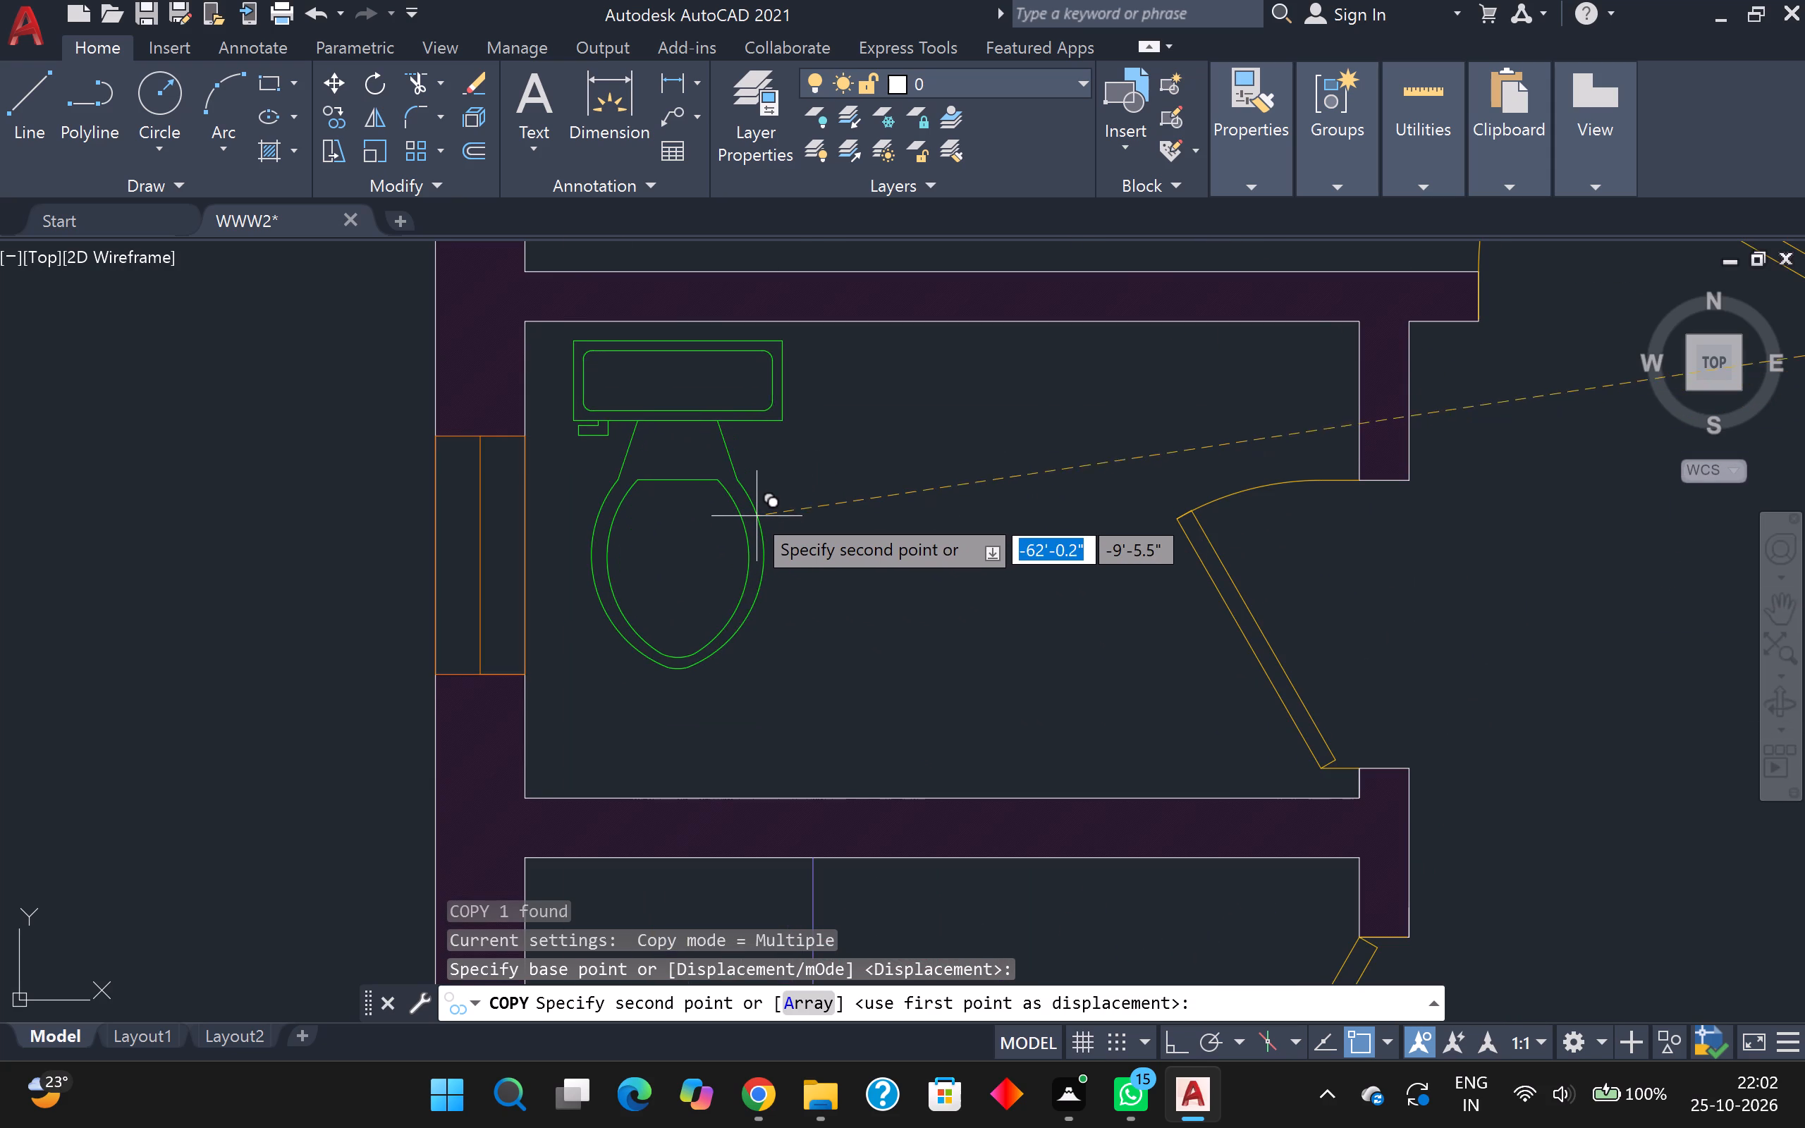
click(747, 515)
Place another copy of the toilet fixture in the purple plan's small east room north of the staircase, near its east window.
scroll(799, 514, down, 2)
middle_drag(801, 514, 683, 429)
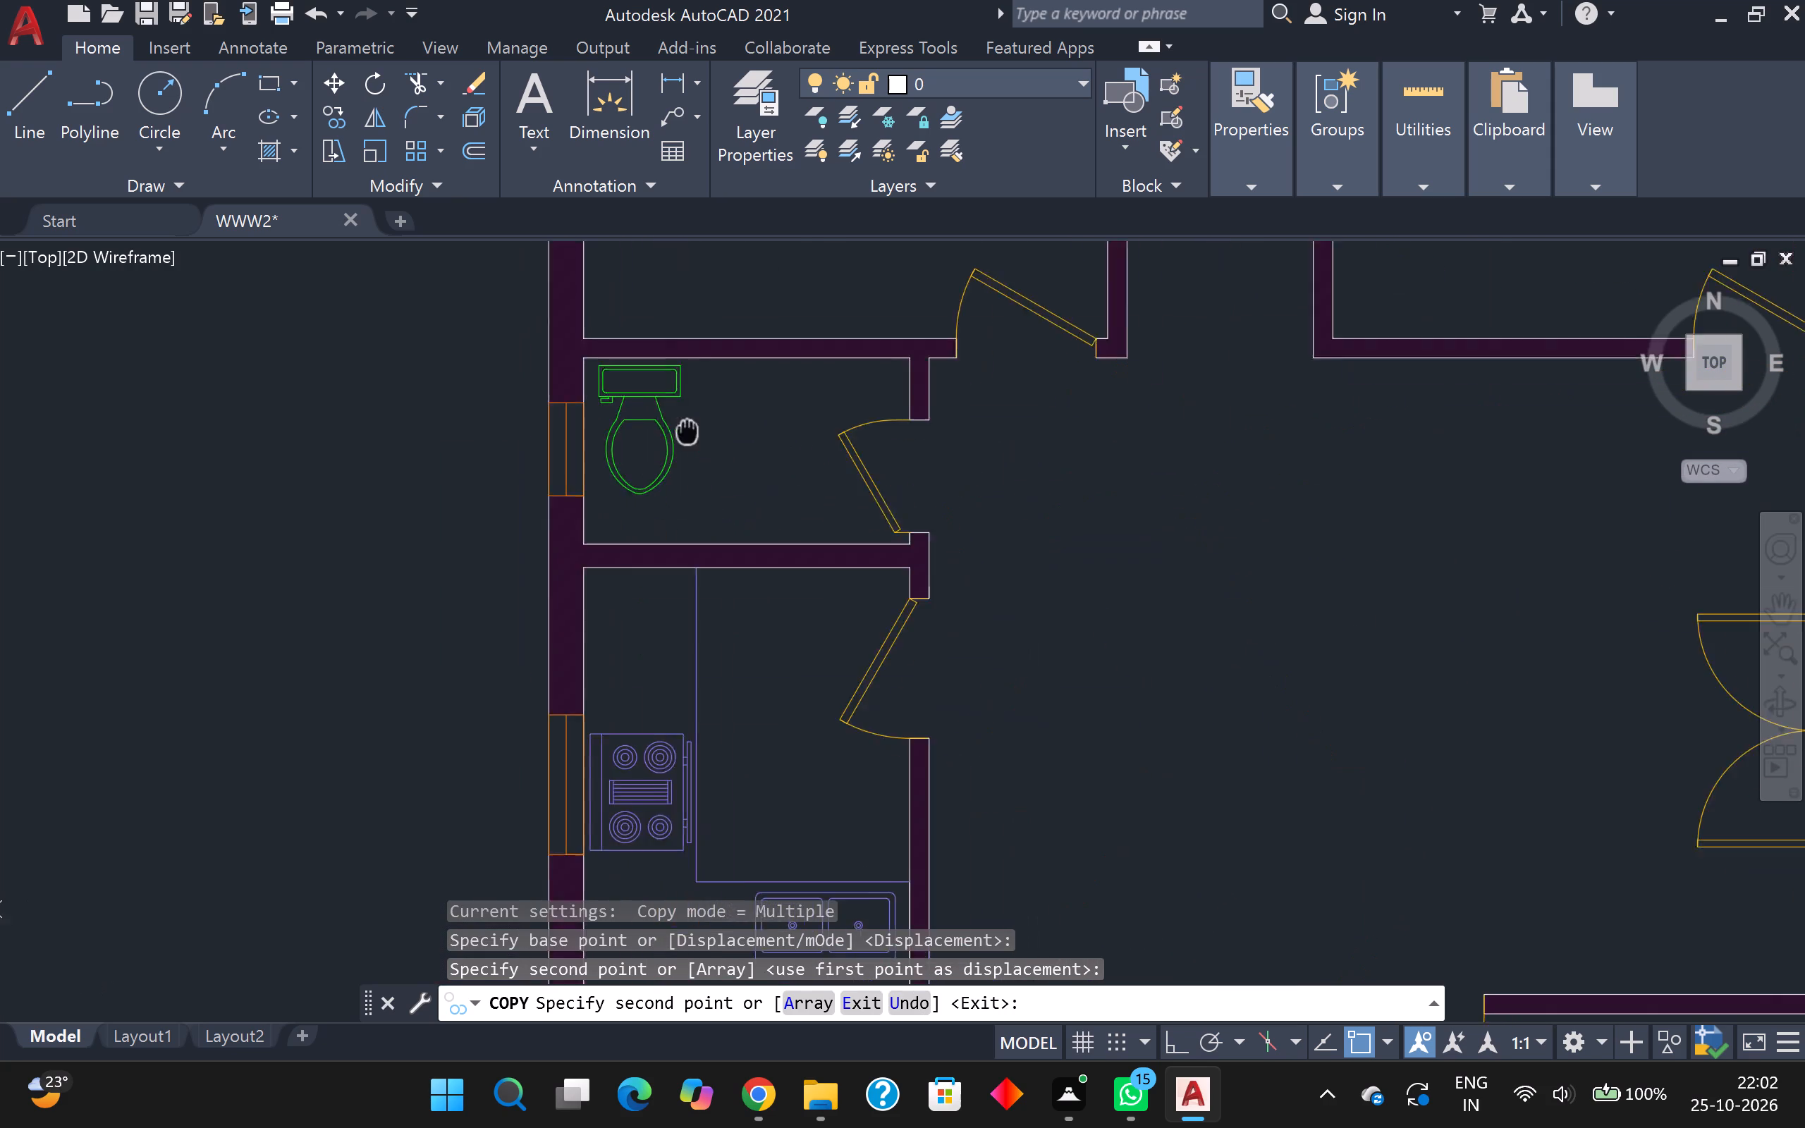
middle_drag(683, 429, 472, 403)
scroll(775, 467, down, 2)
middle_drag(850, 501, 427, 328)
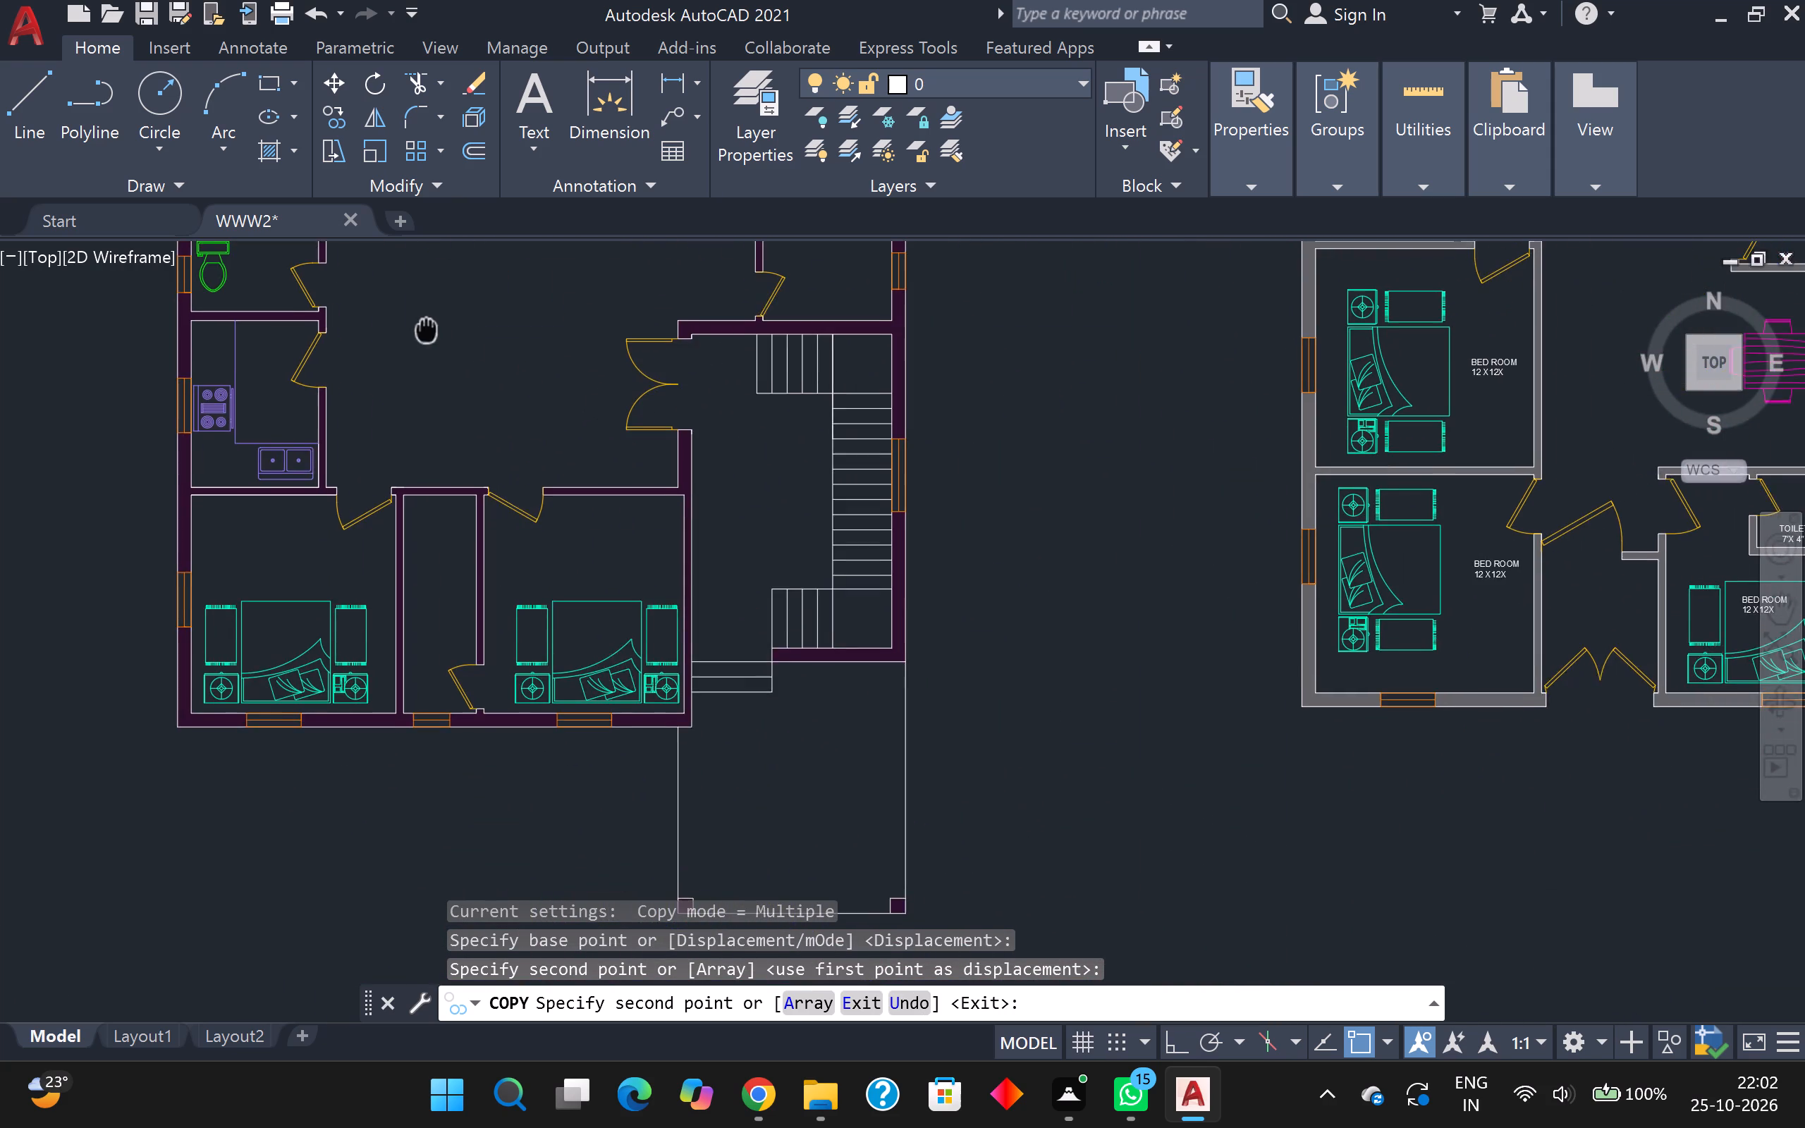
middle_drag(427, 328, 308, 442)
middle_drag(722, 412, 632, 506)
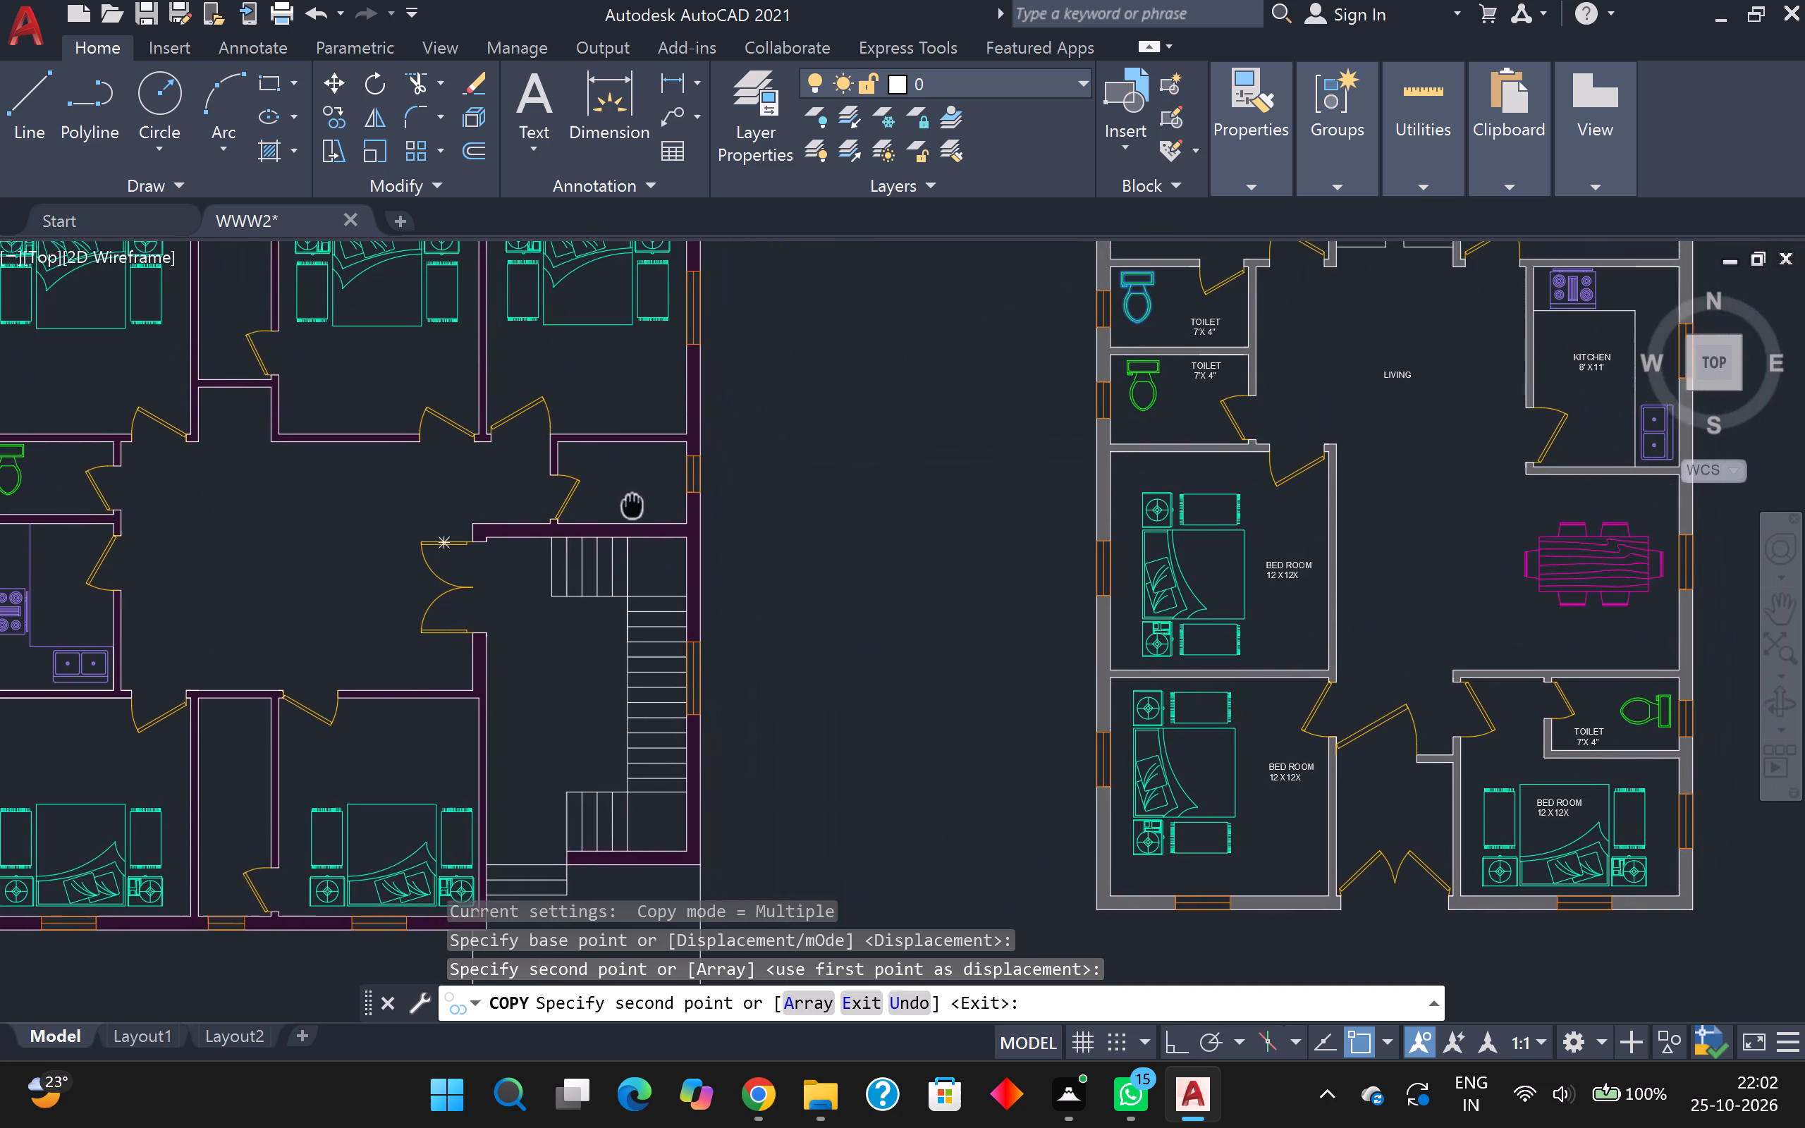
middle_drag(632, 506, 610, 604)
scroll(623, 598, up, 2)
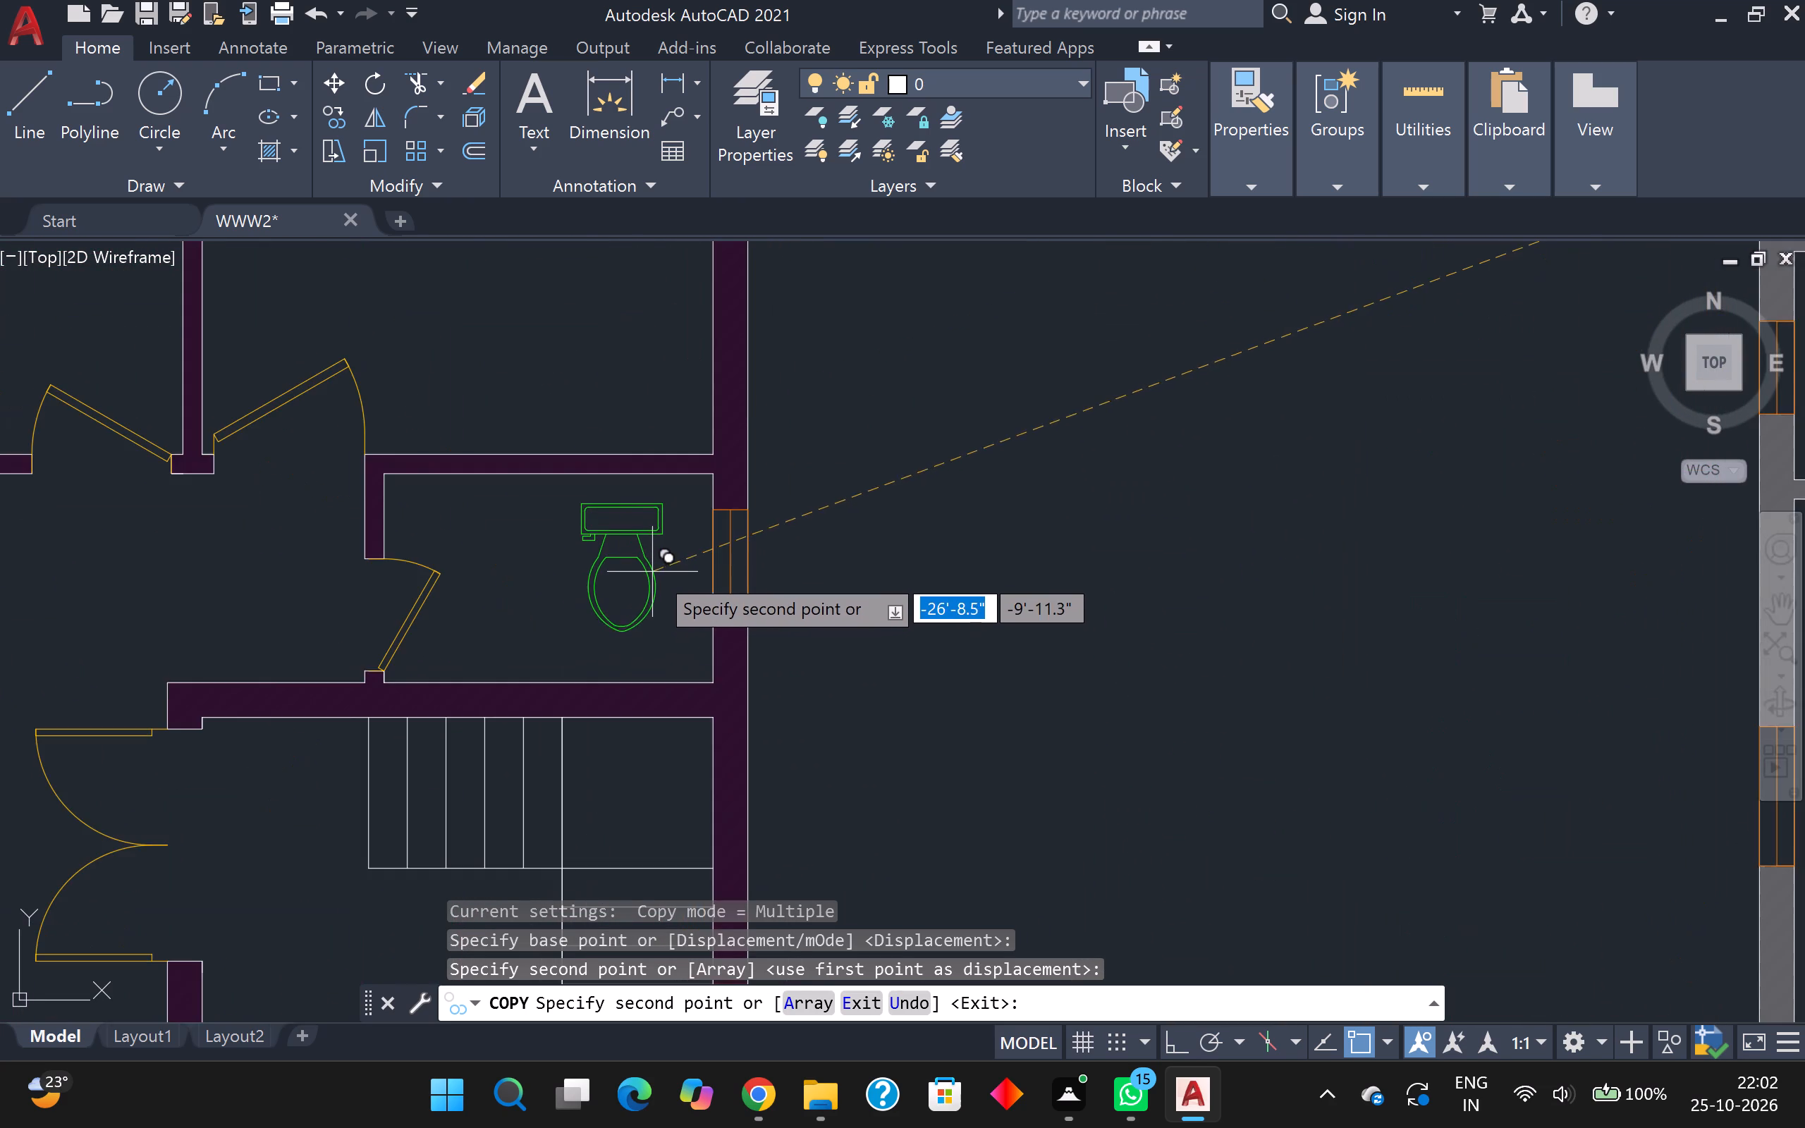
scroll(654, 568, up, 1)
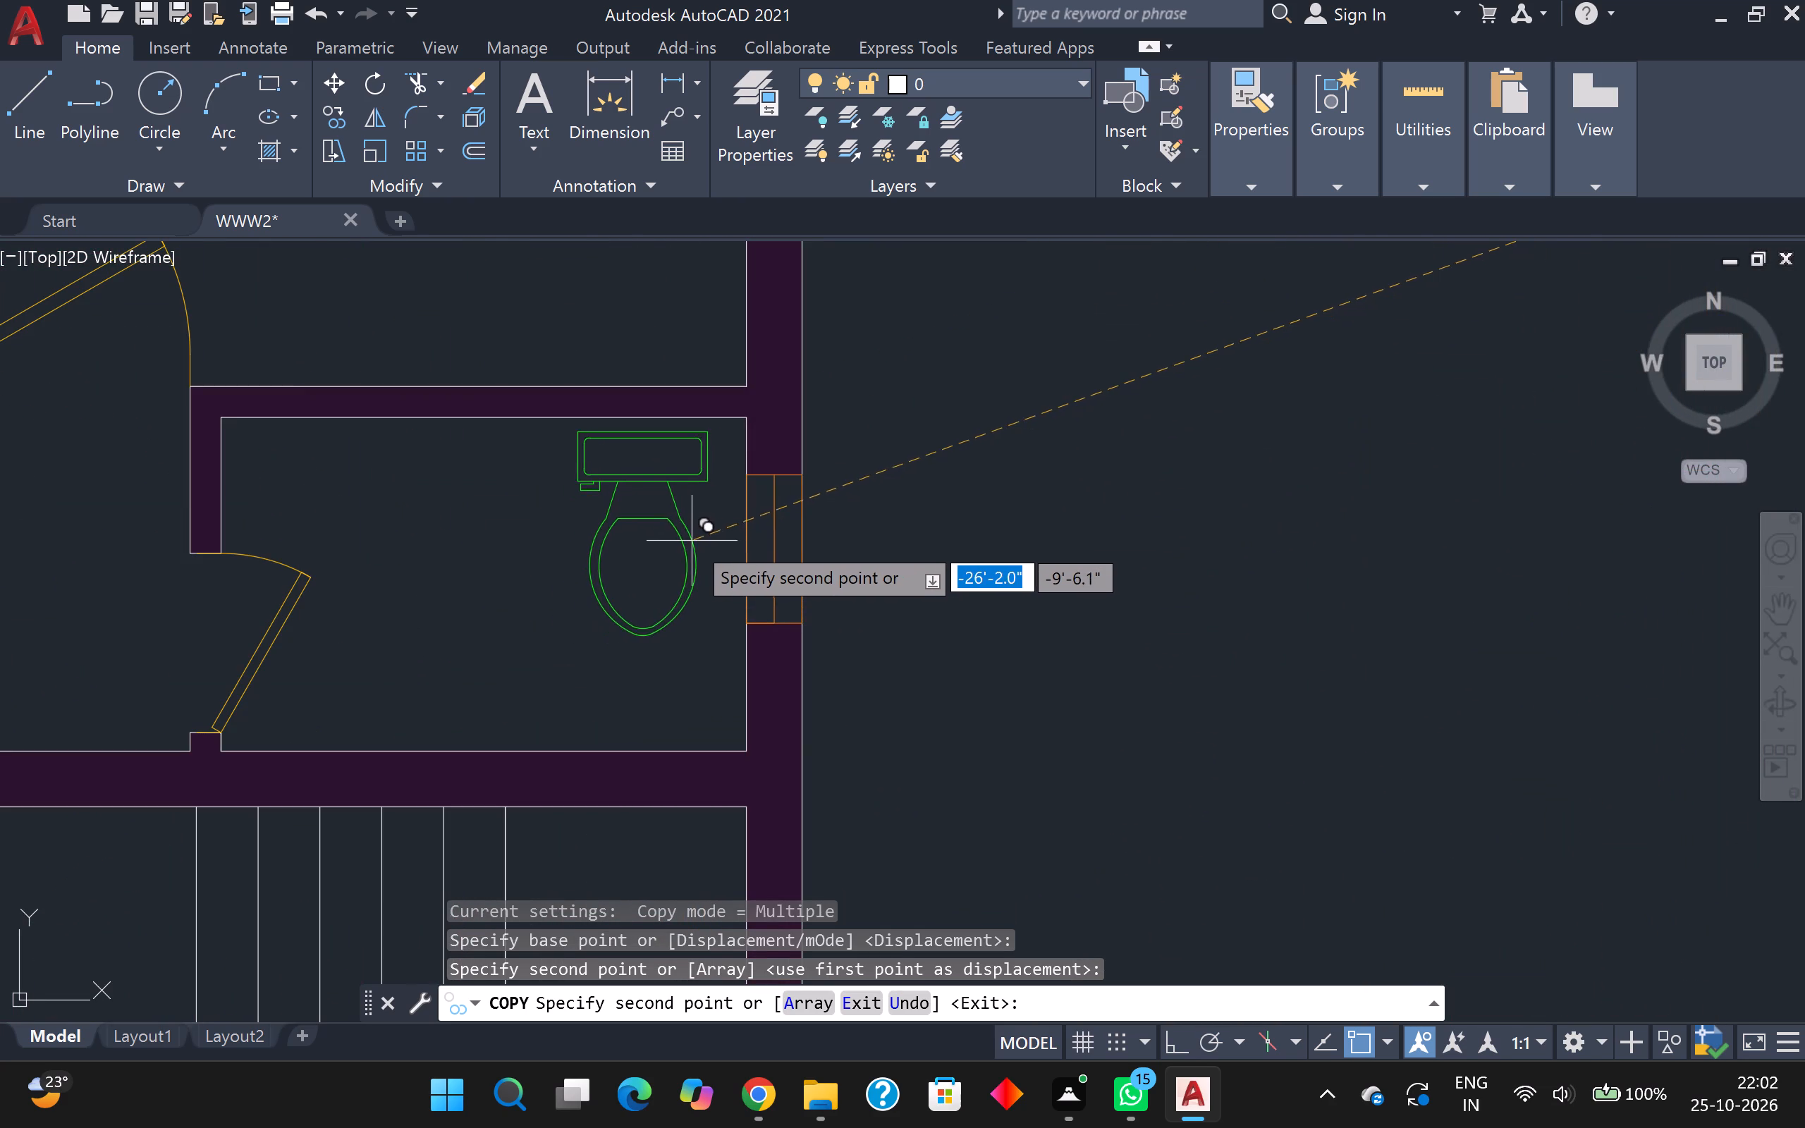
click(691, 540)
Place a third copy of the toilet fixture at the north end of the narrow room between the purple plan's two south bedrooms.
scroll(691, 540, down, 2)
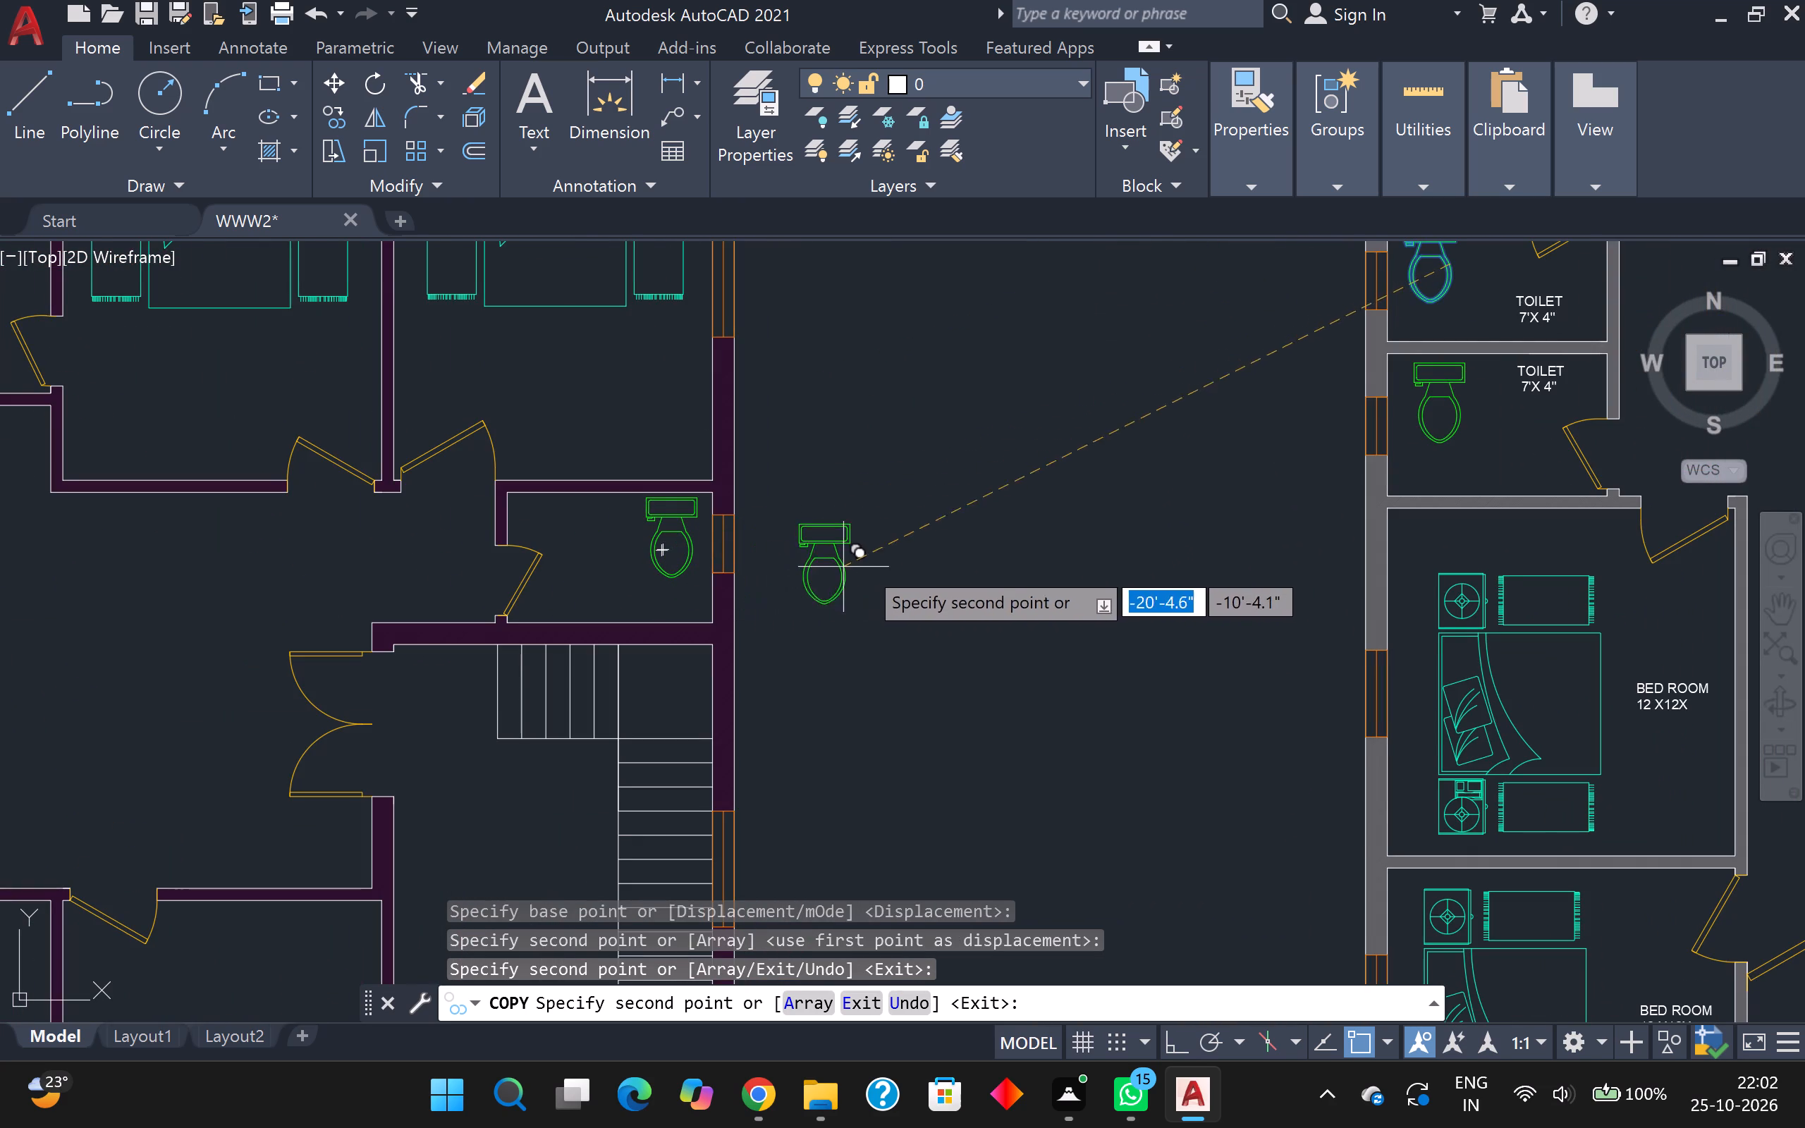
middle_drag(892, 563, 946, 386)
scroll(945, 386, down, 2)
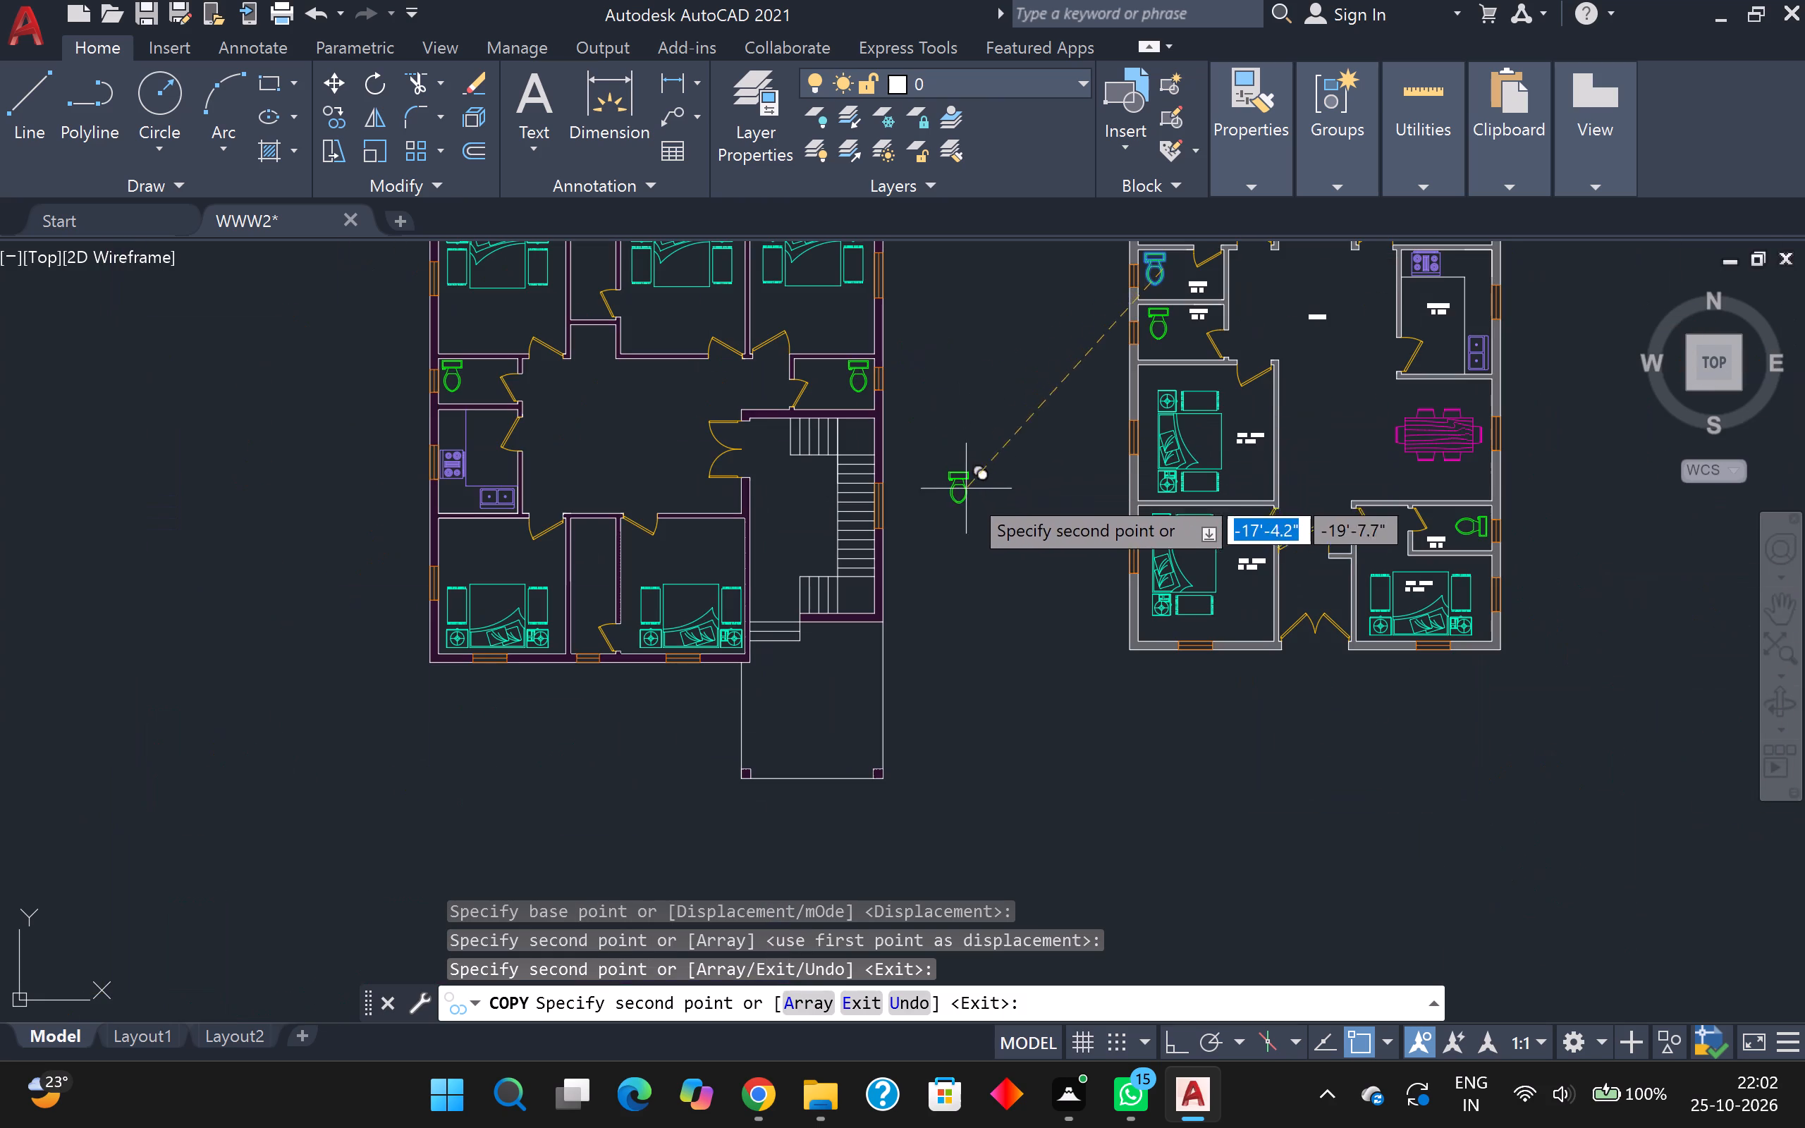
scroll(597, 584, up, 1)
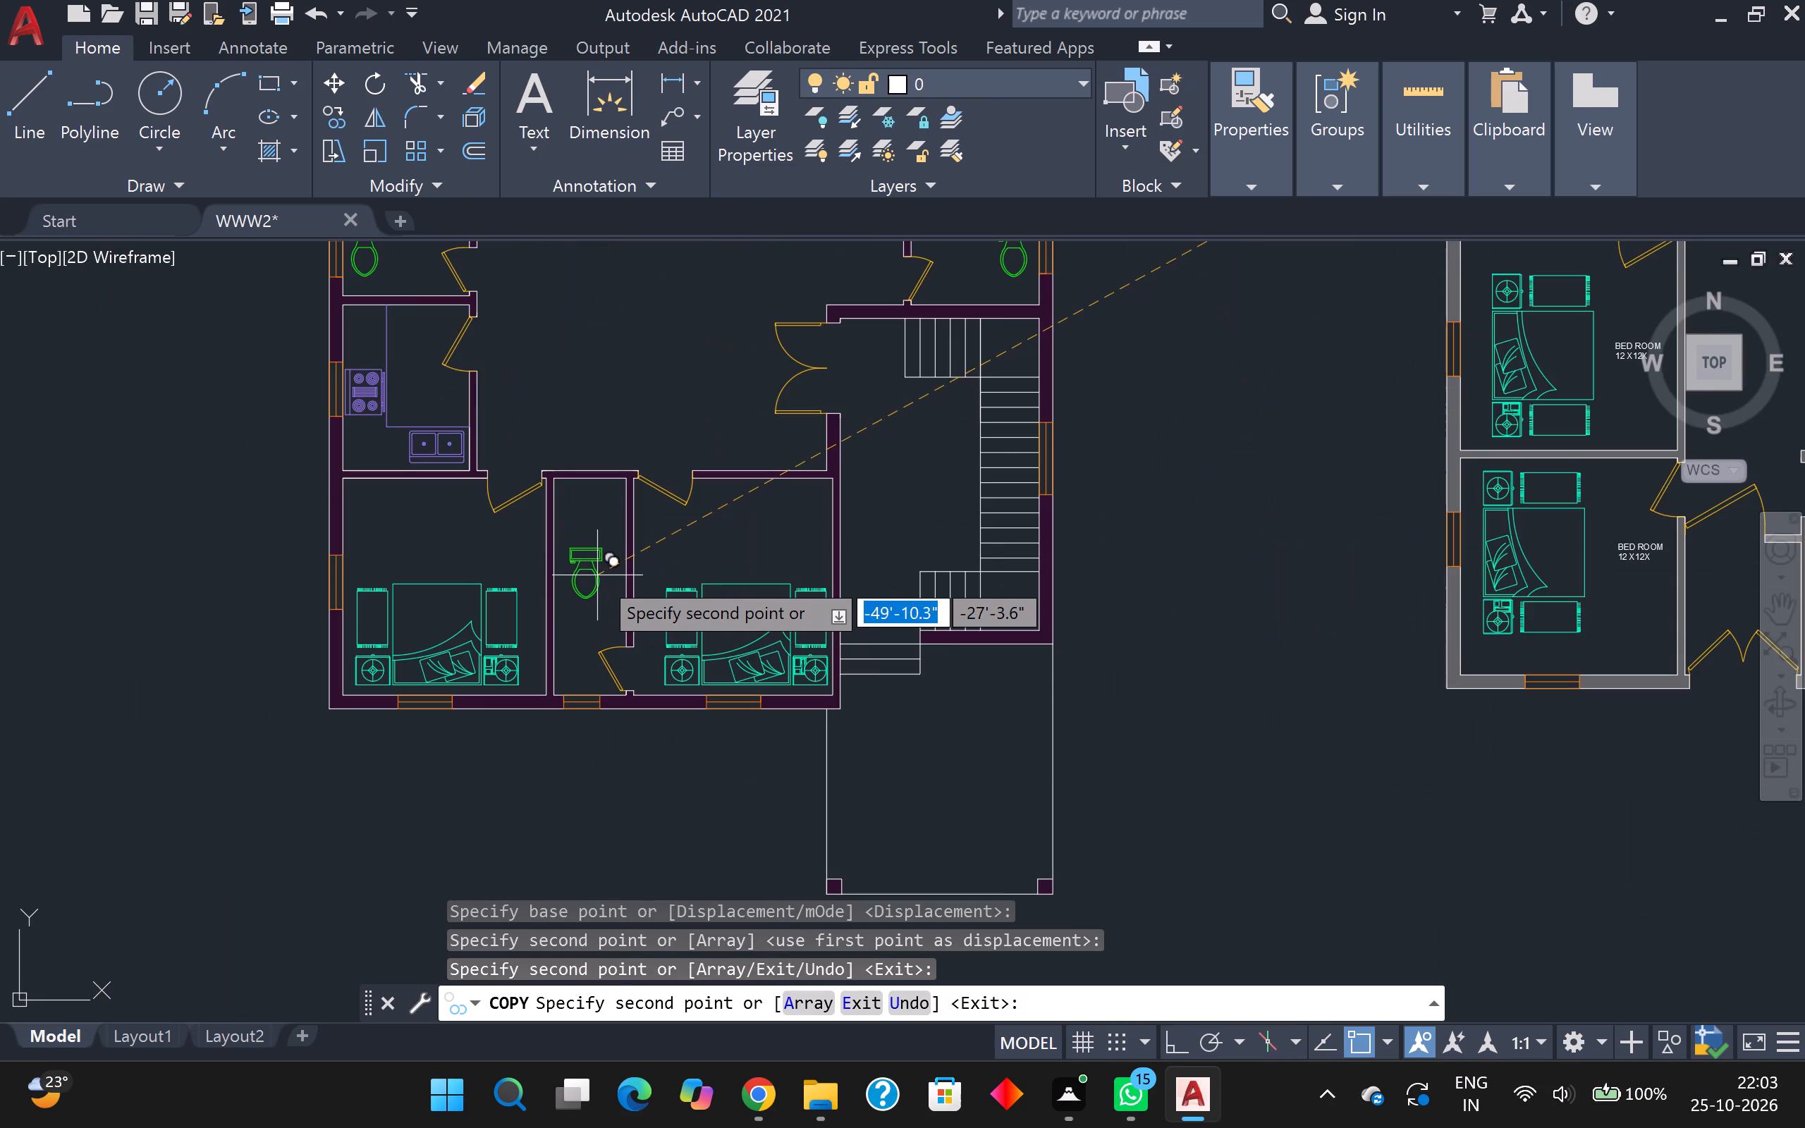
middle_drag(599, 603, 599, 591)
scroll(599, 526, up, 1)
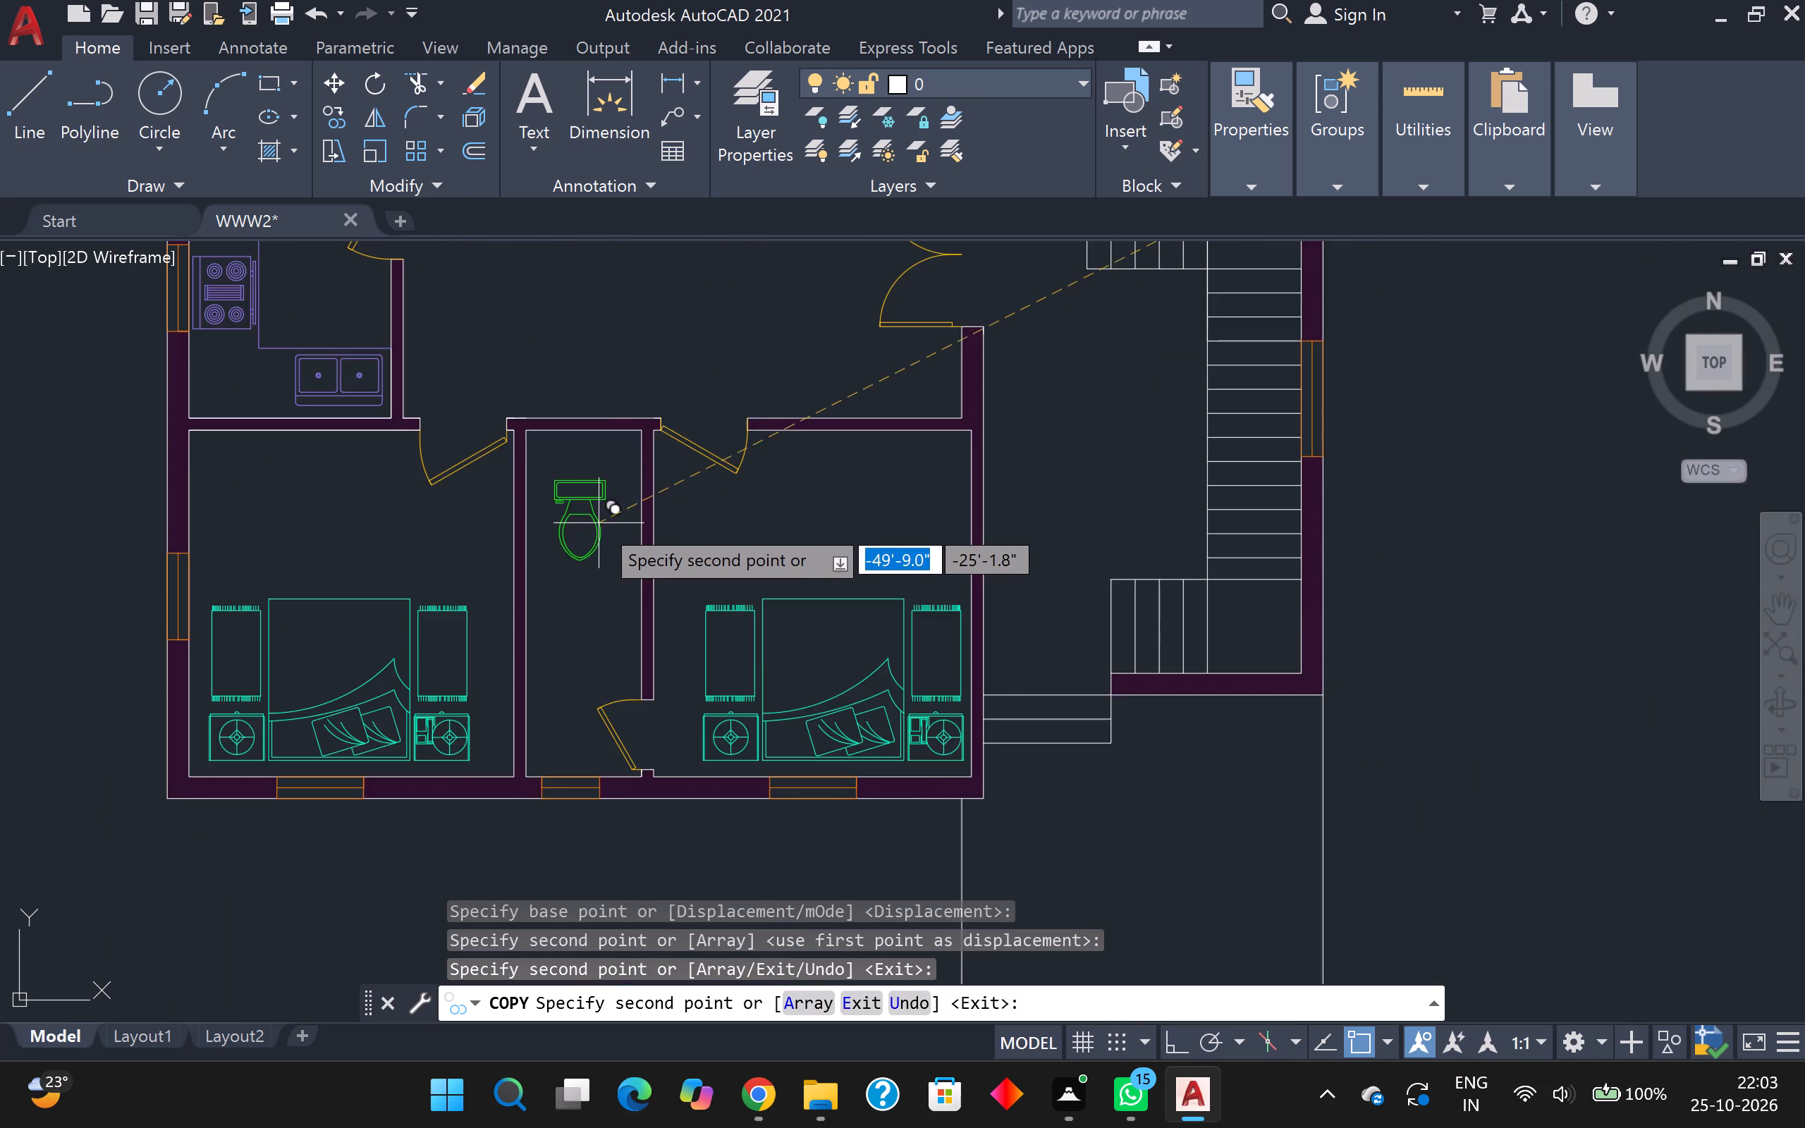
scroll(599, 519, up, 1)
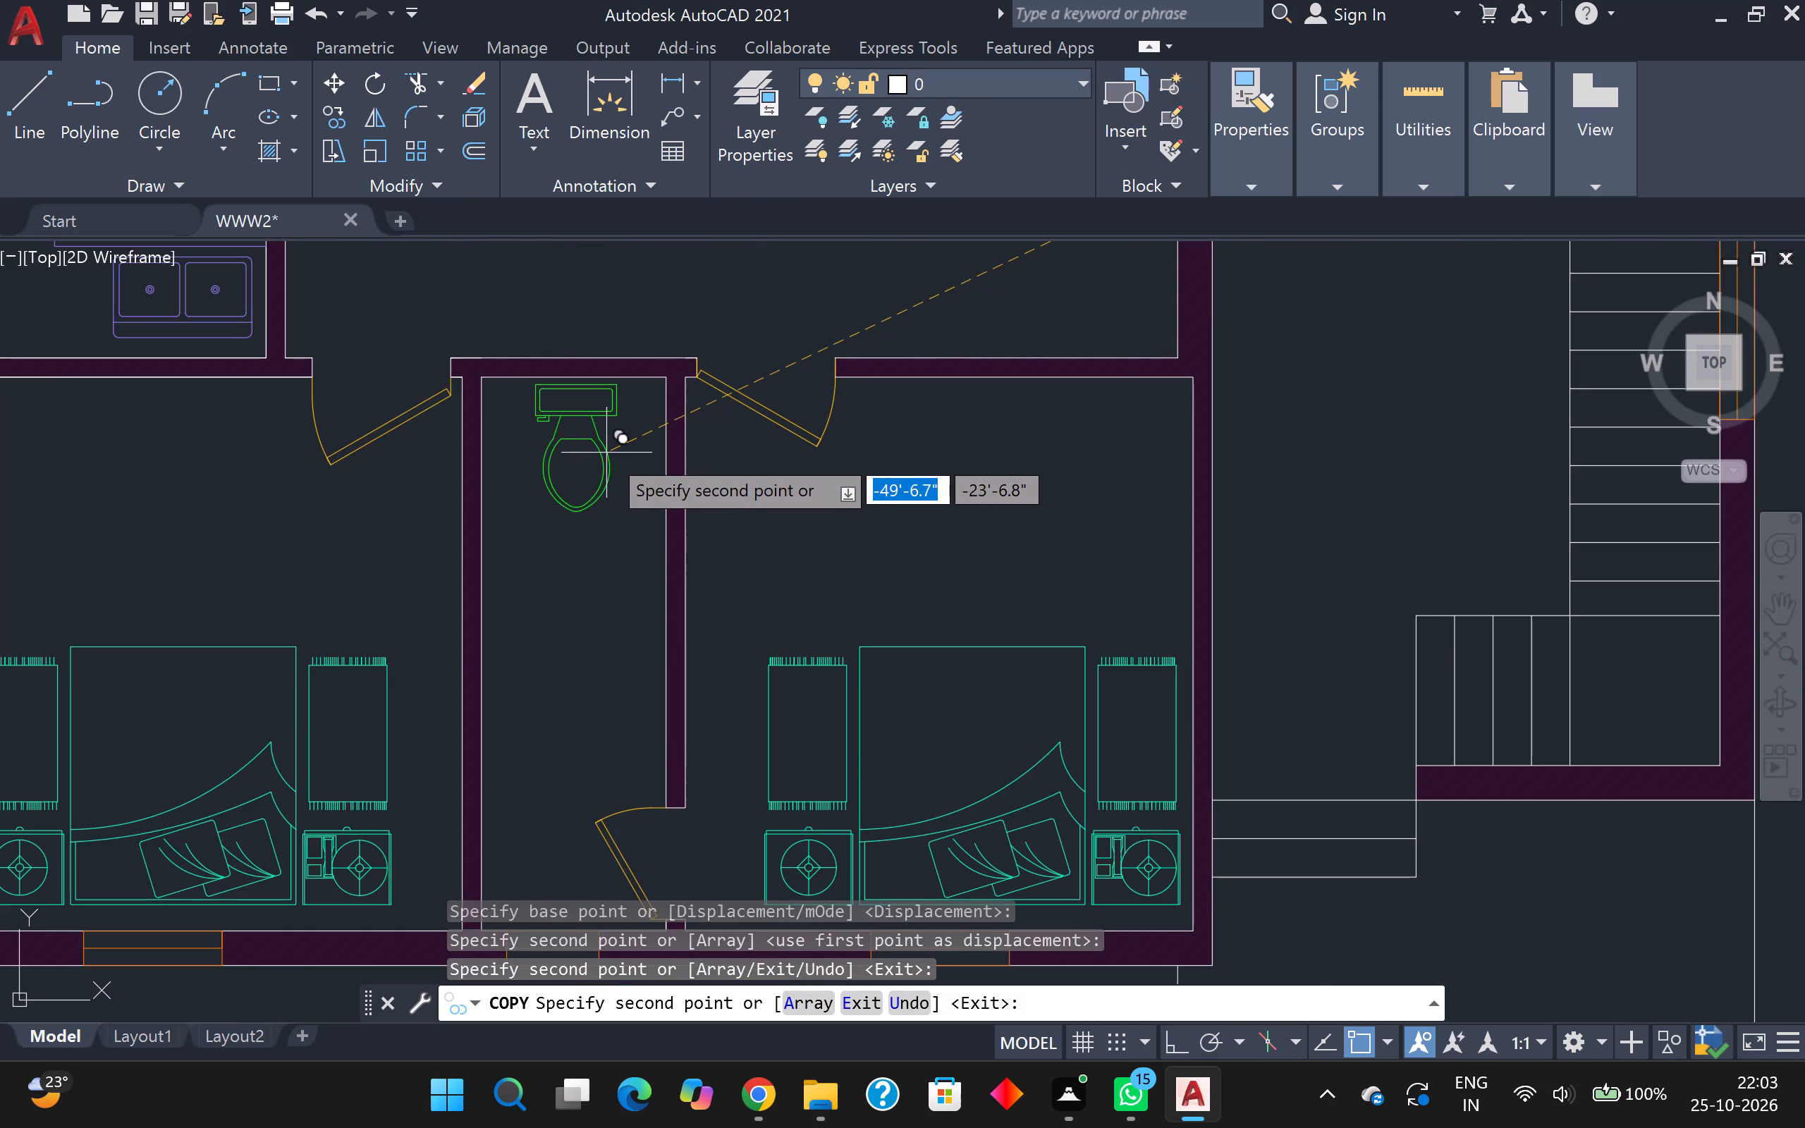
click(603, 459)
key(Escape)
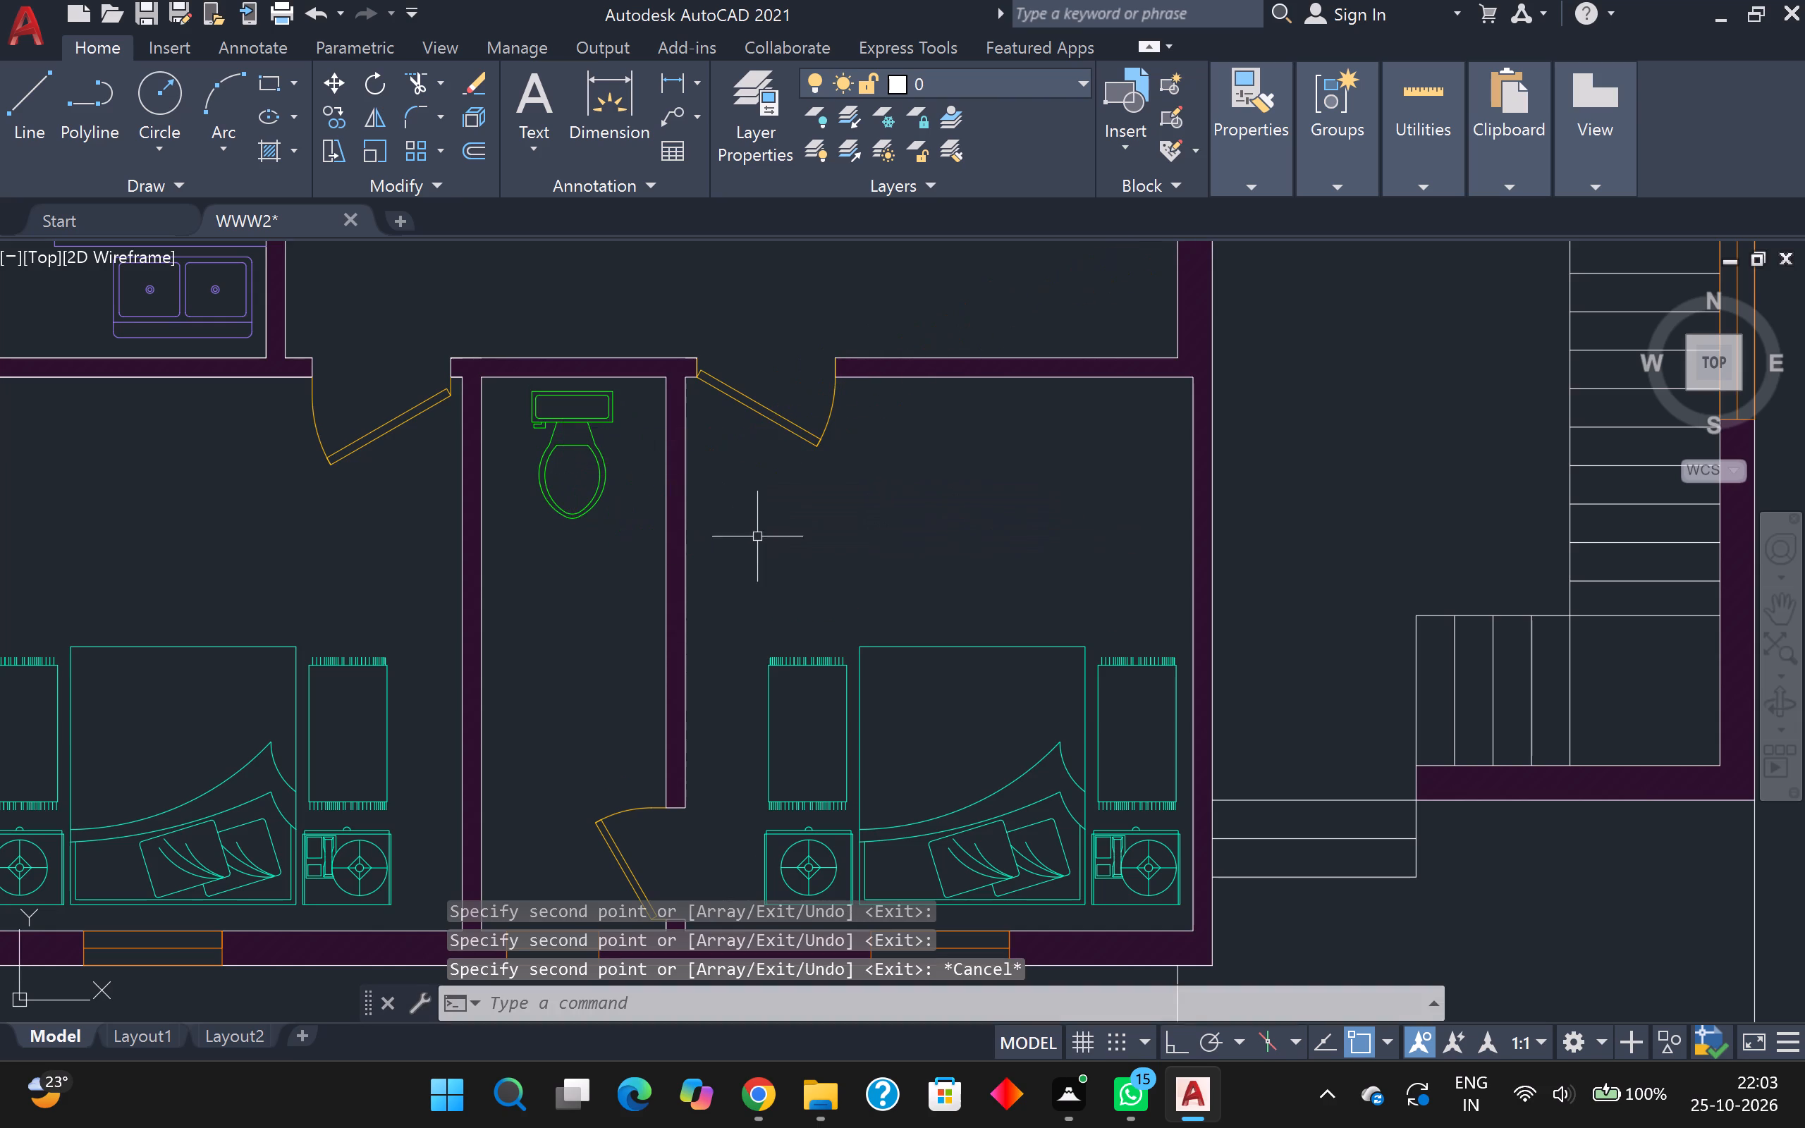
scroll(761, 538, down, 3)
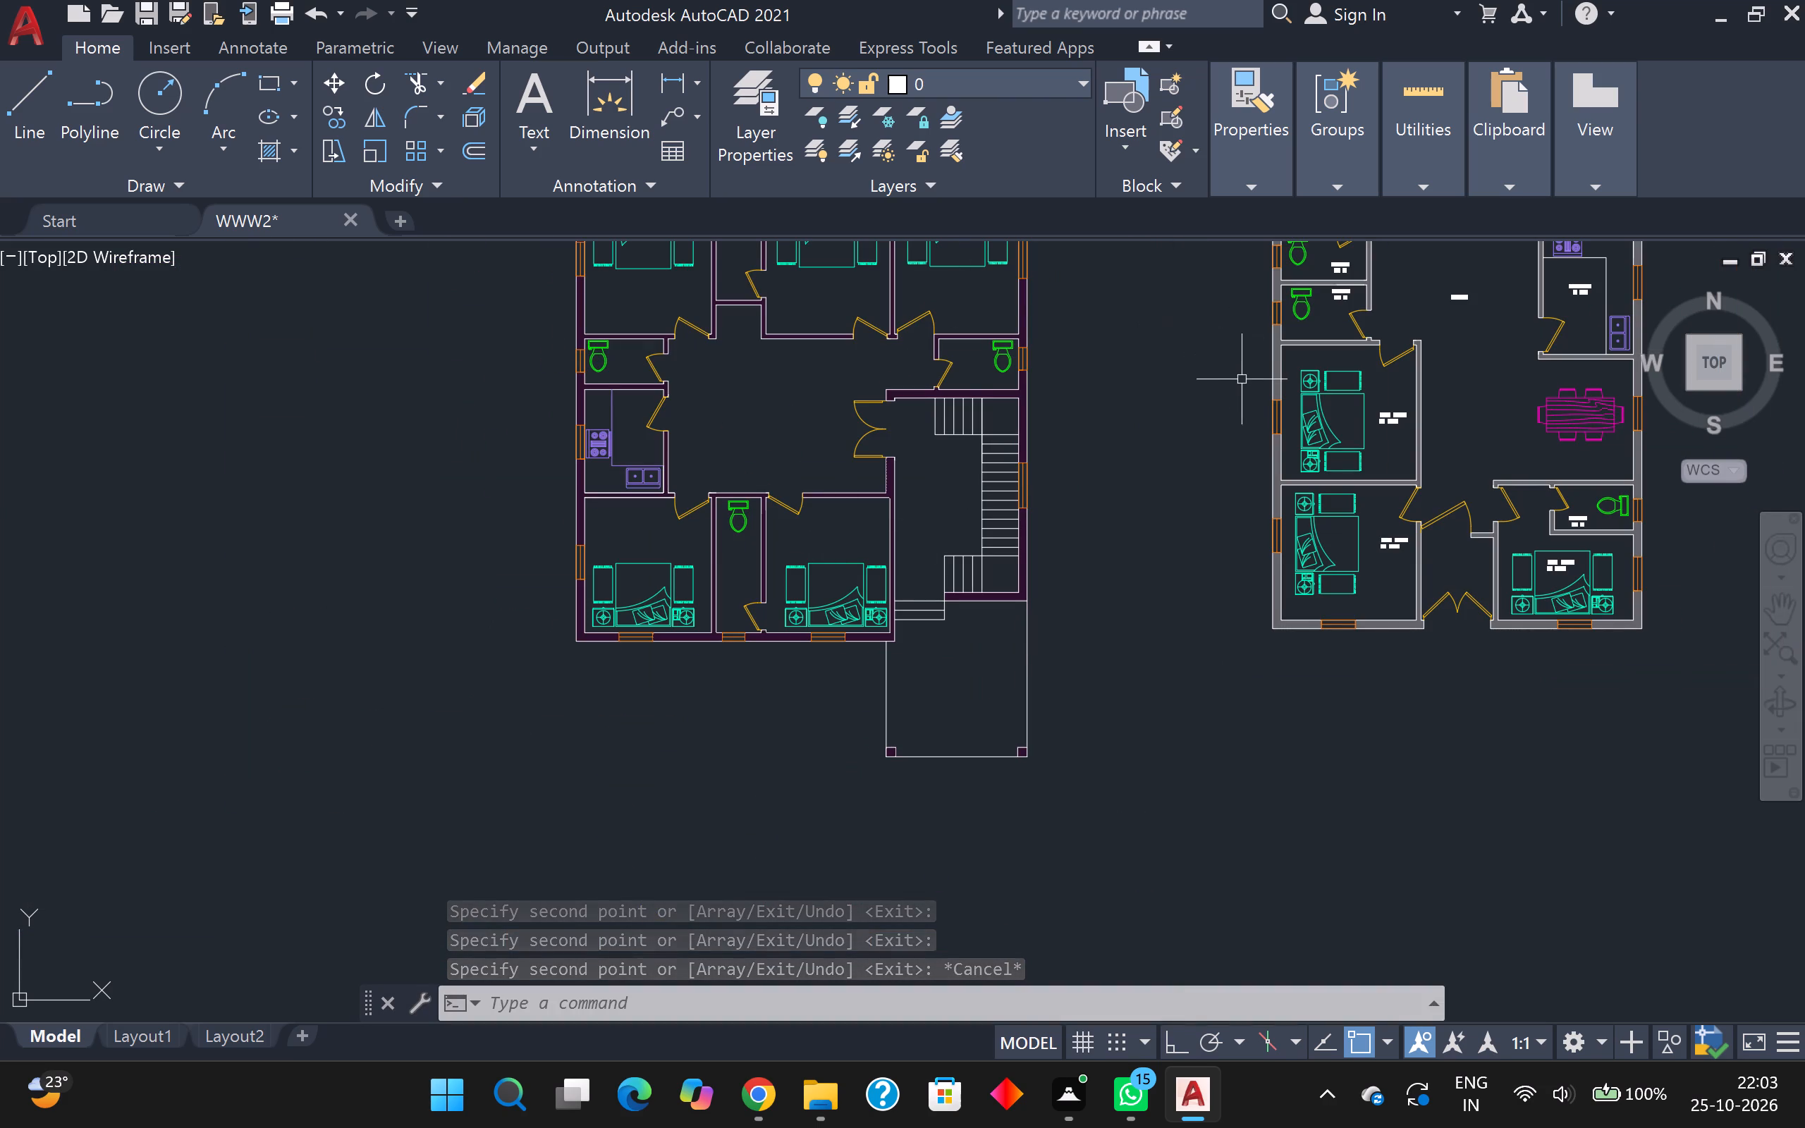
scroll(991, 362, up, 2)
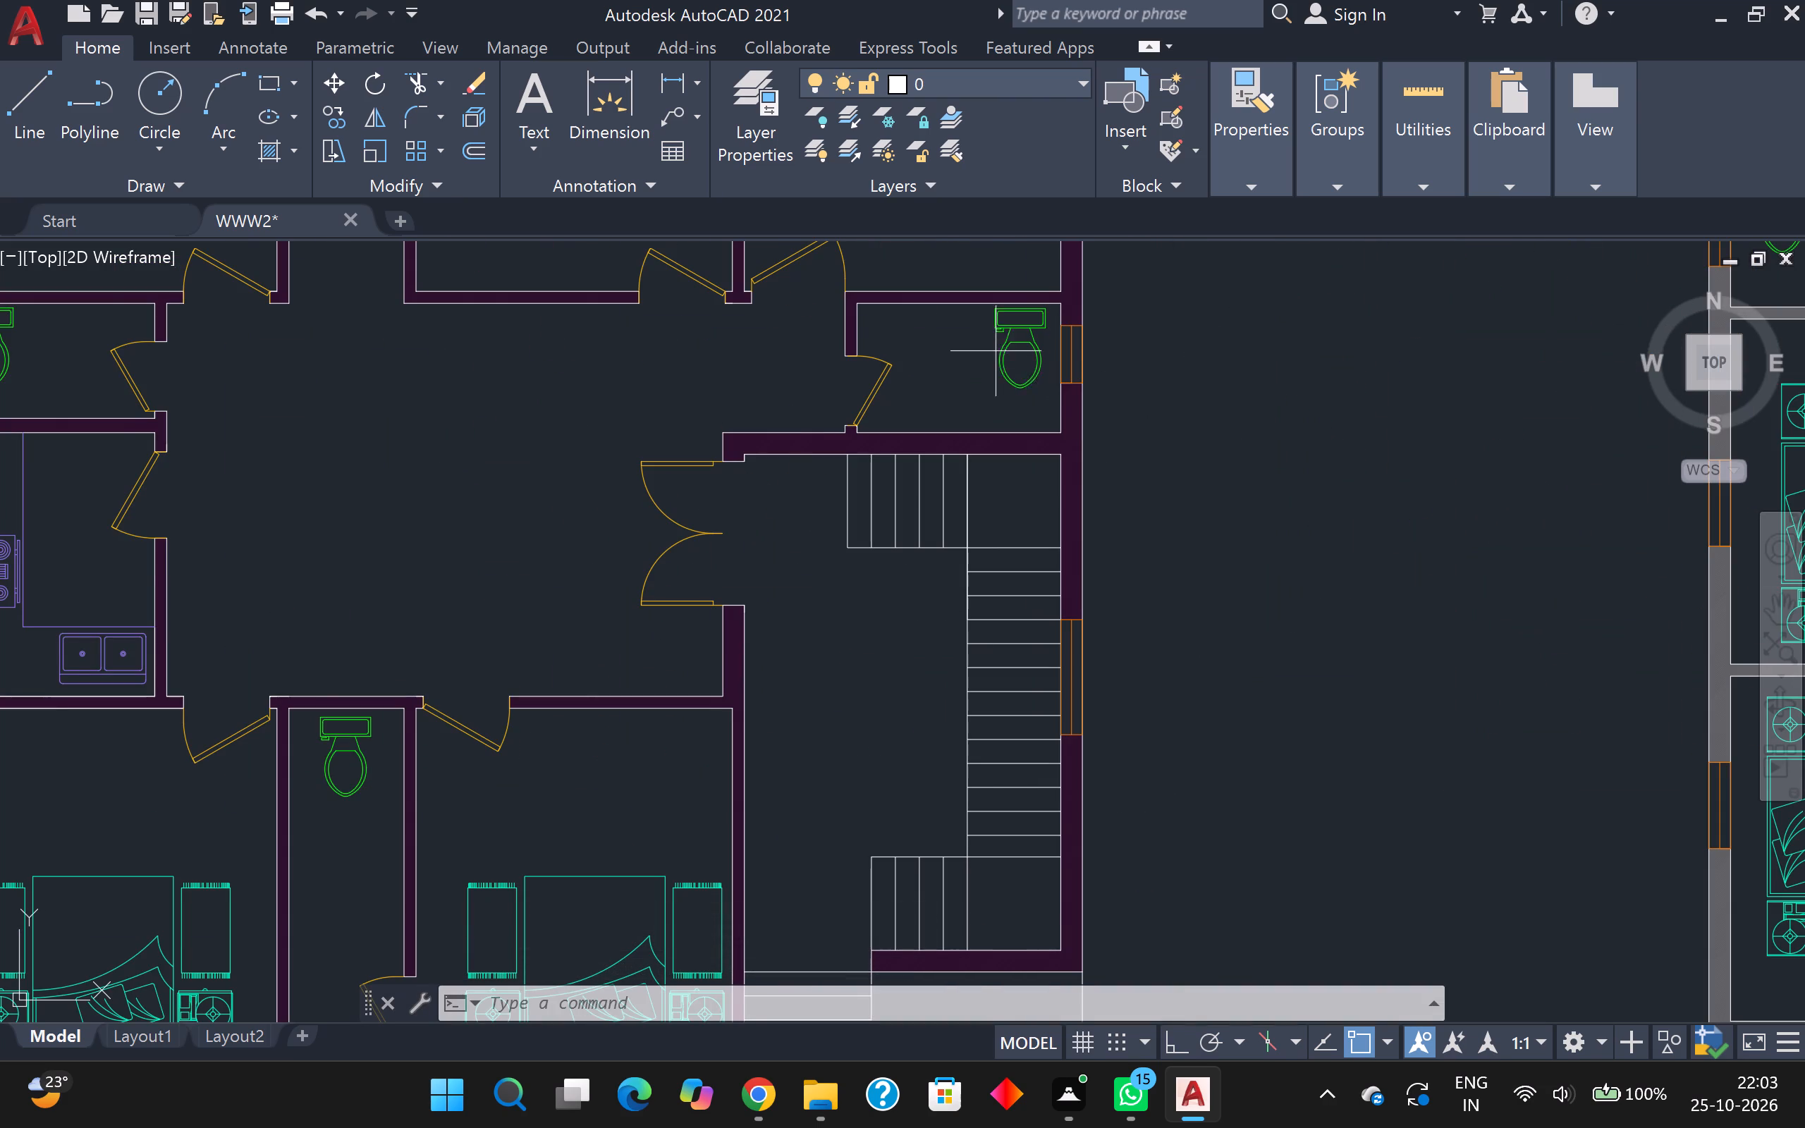
Delete the toilet fixture from the purple plan's small east room north of the staircase.
click(996, 351)
click(1009, 360)
click(1008, 338)
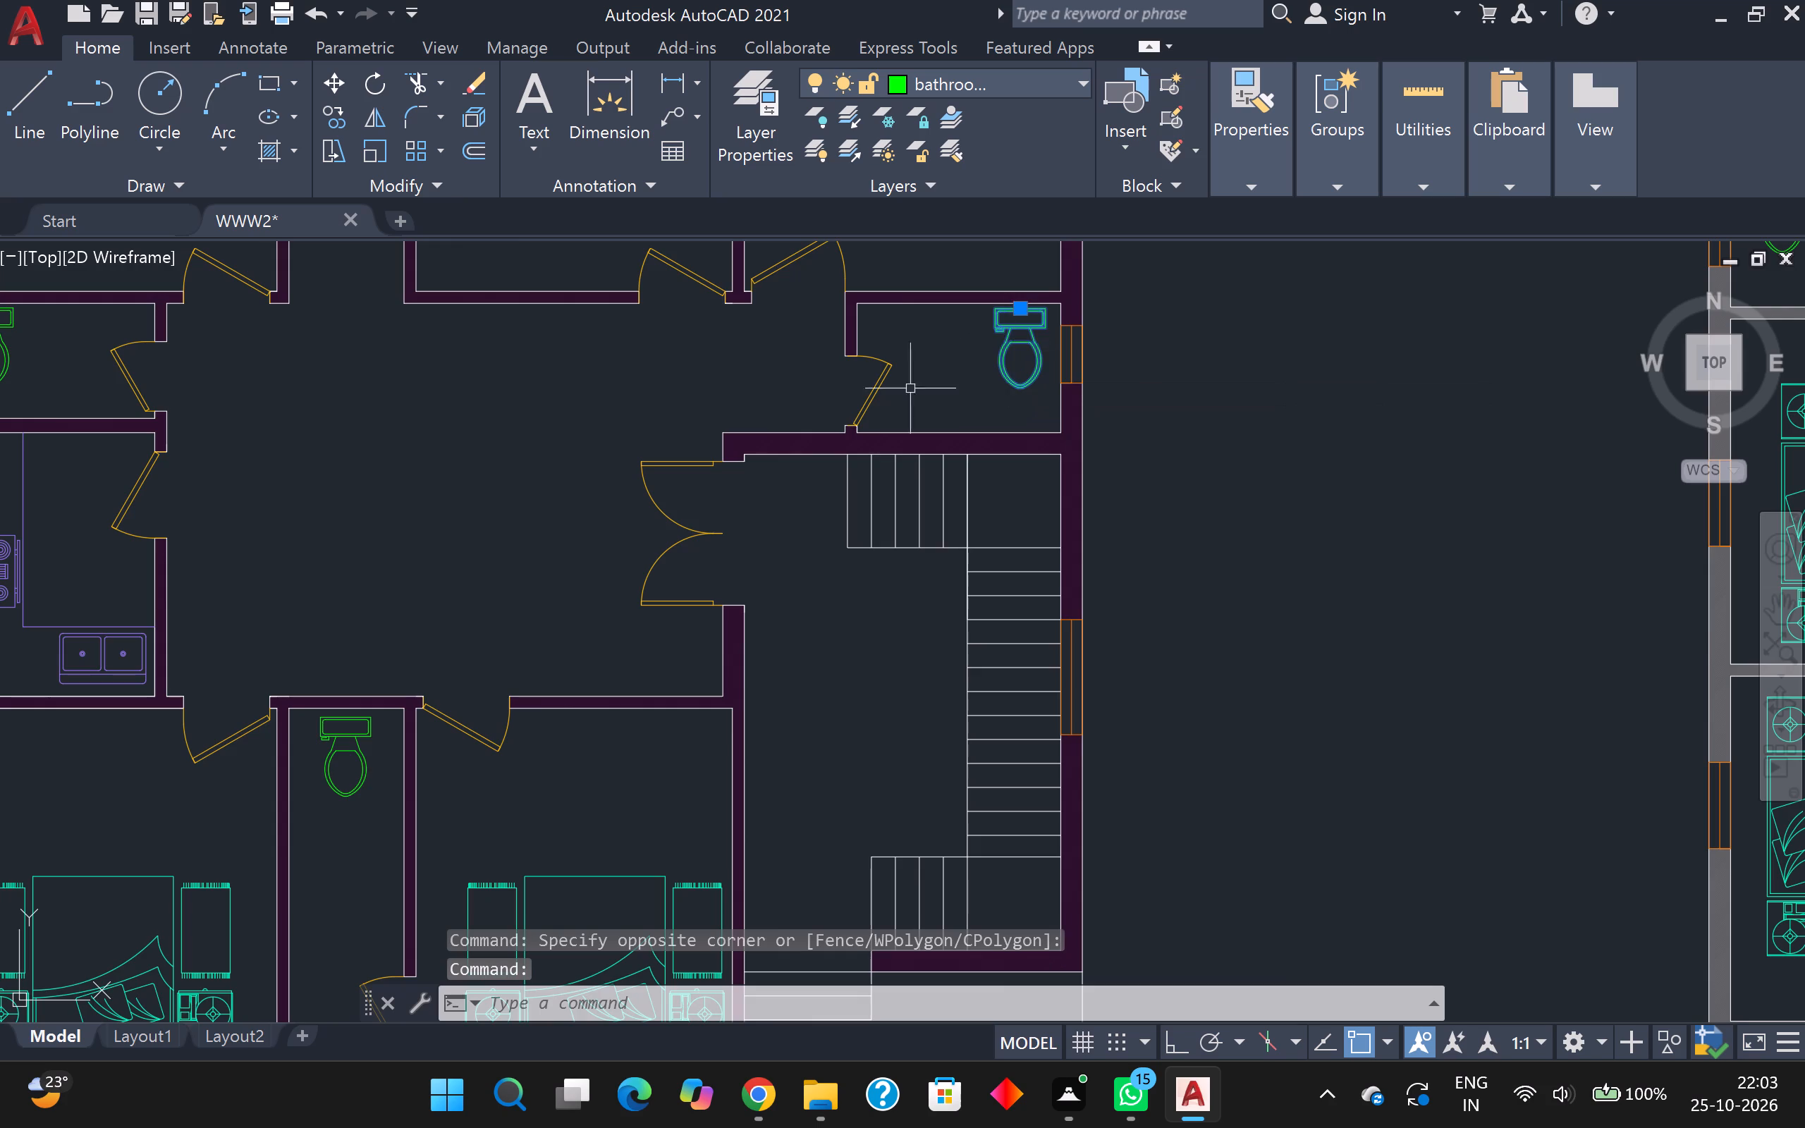
scroll(766, 417, down, 1)
middle_drag(763, 402, 936, 448)
middle_drag(764, 418, 667, 402)
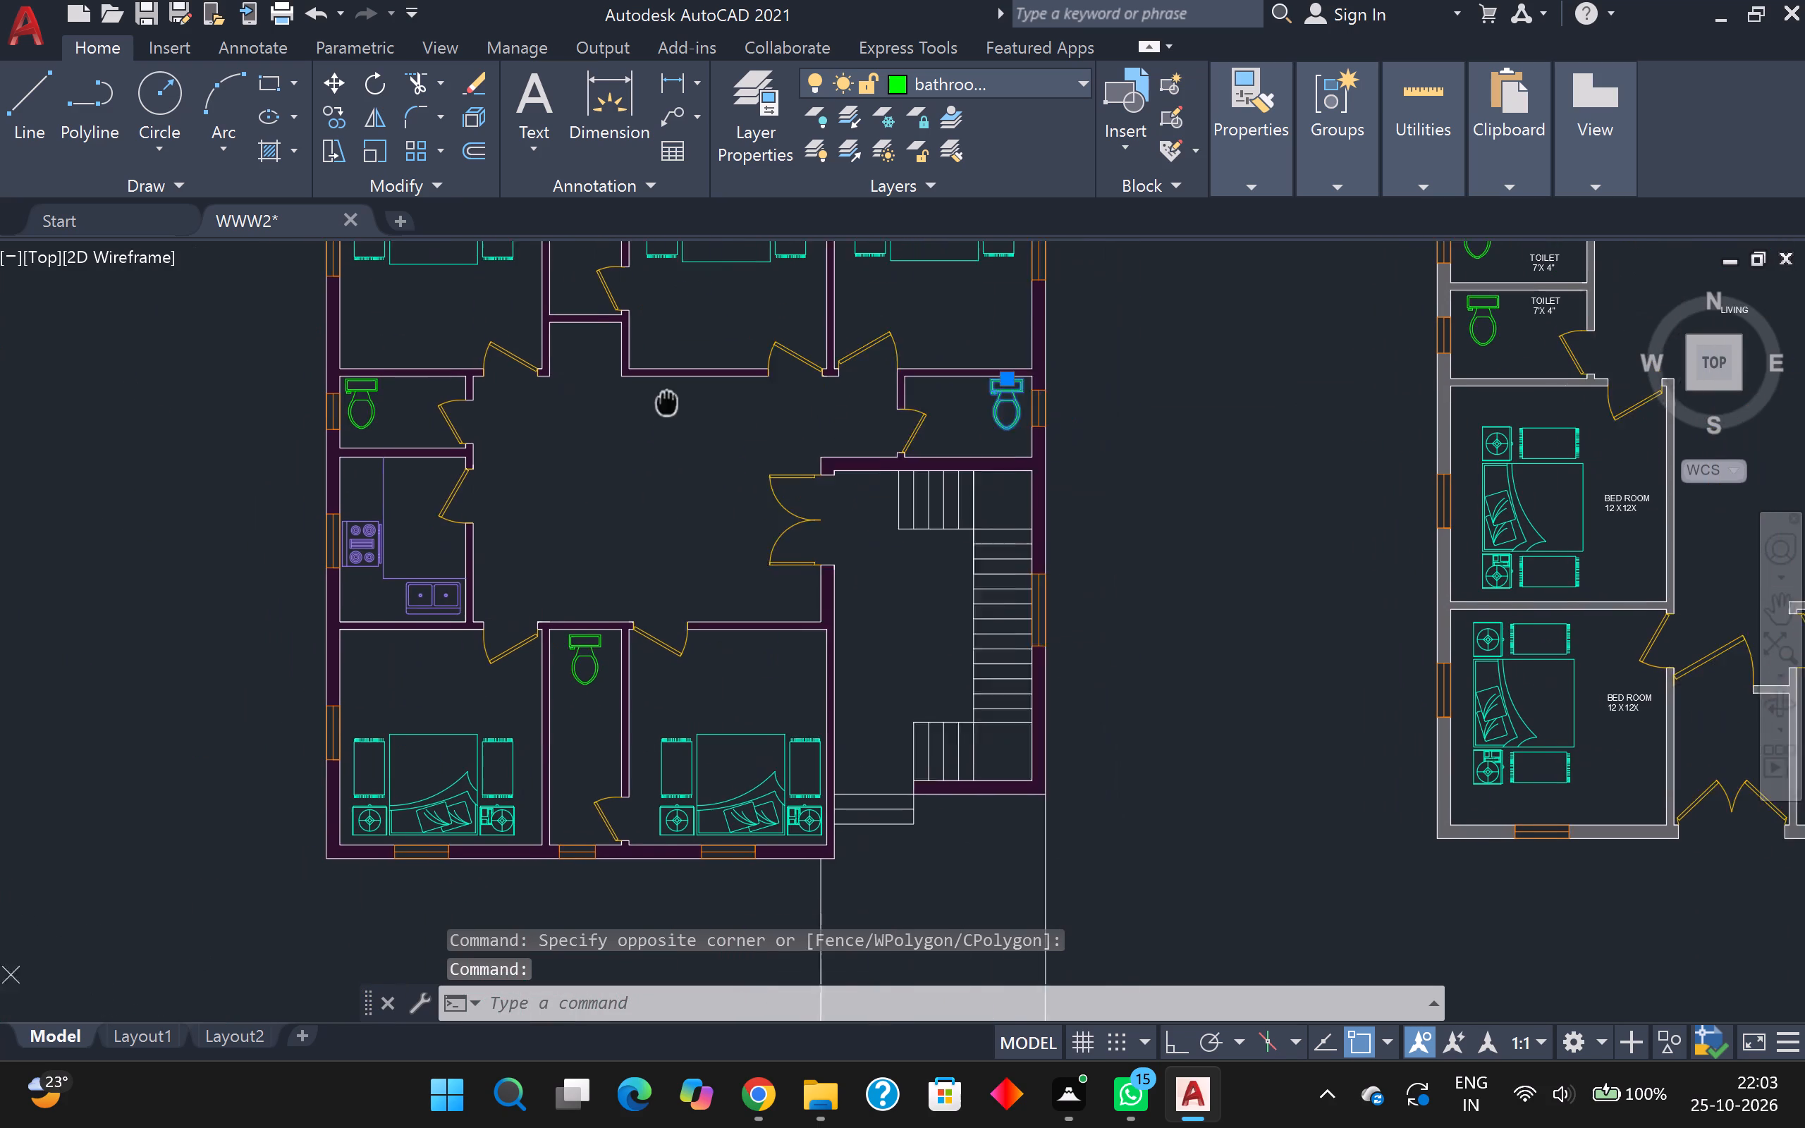
middle_drag(667, 402, 211, 420)
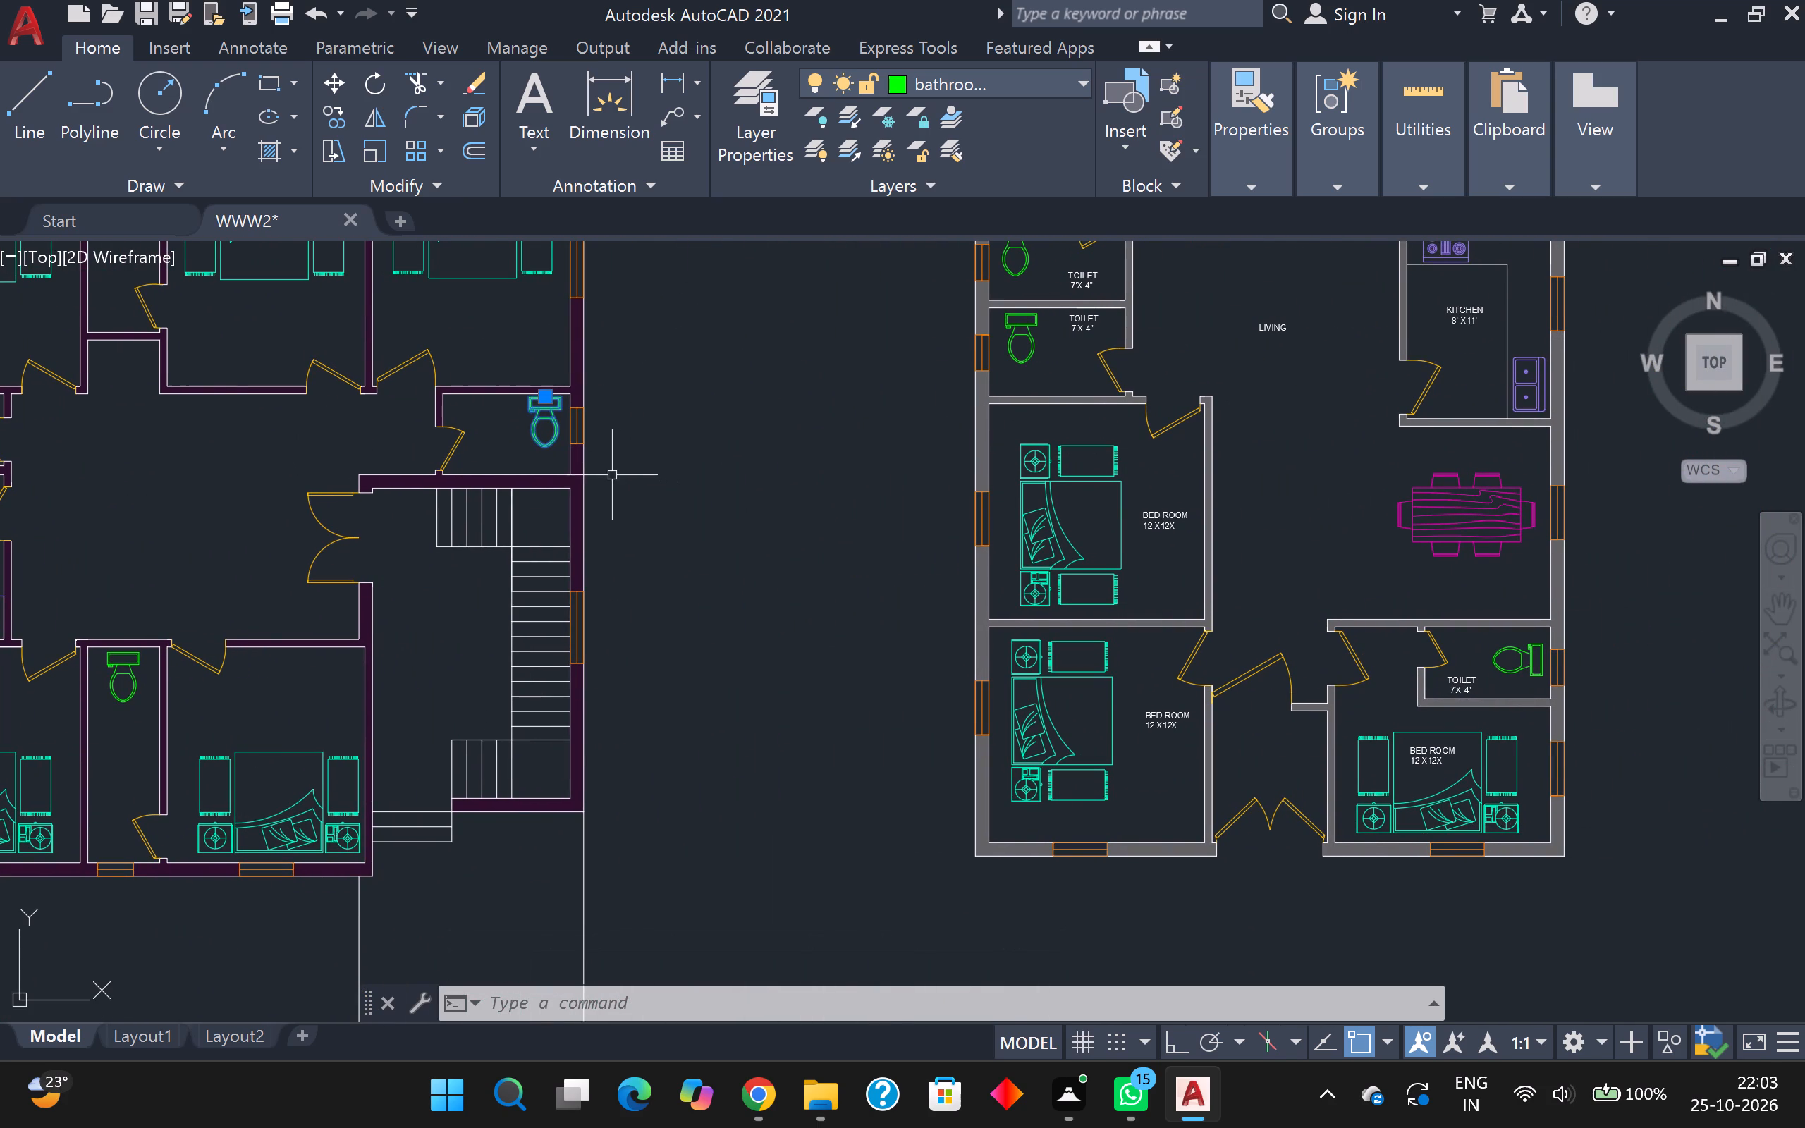
key(Delete)
Copy the sideways toilet fixture from the grey plan's southeast toilet into the purple plan's small east room, with its tank near the east window.
text(co)
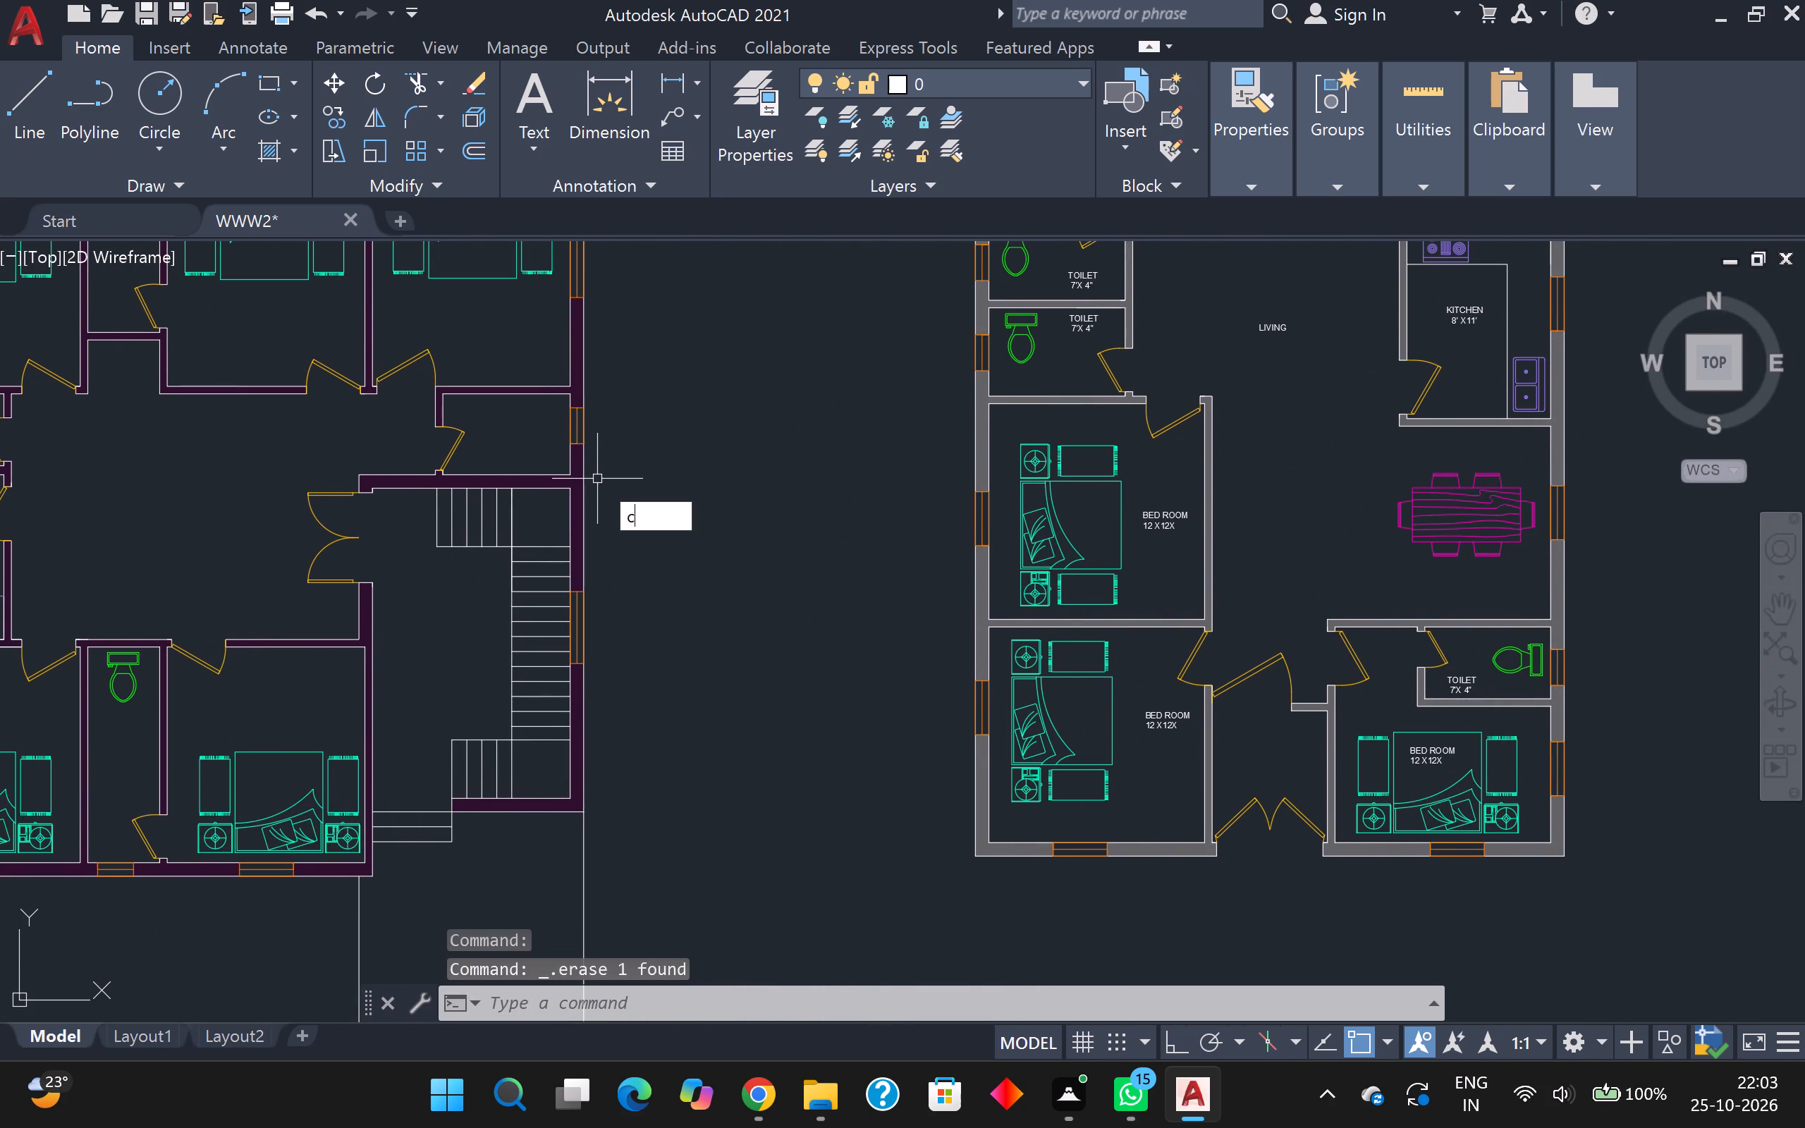
key(Return)
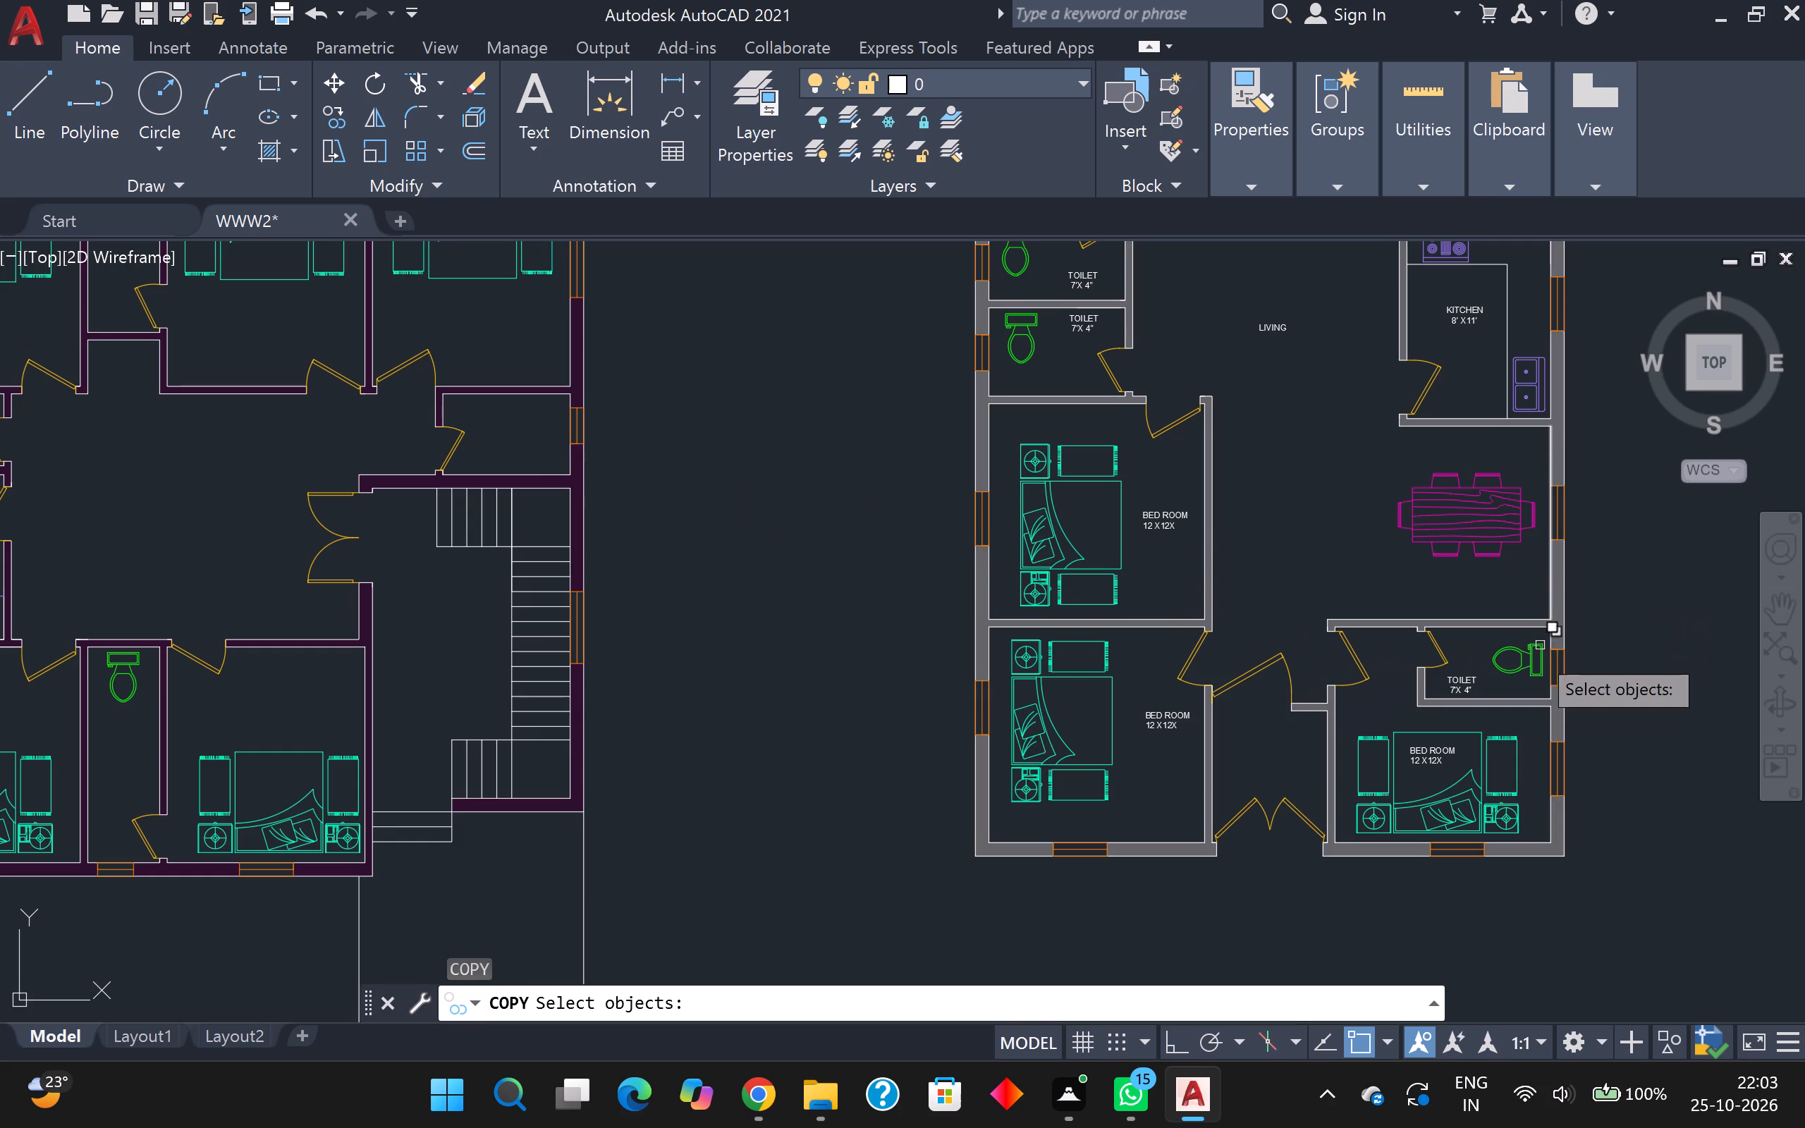
click(1517, 663)
key(Return)
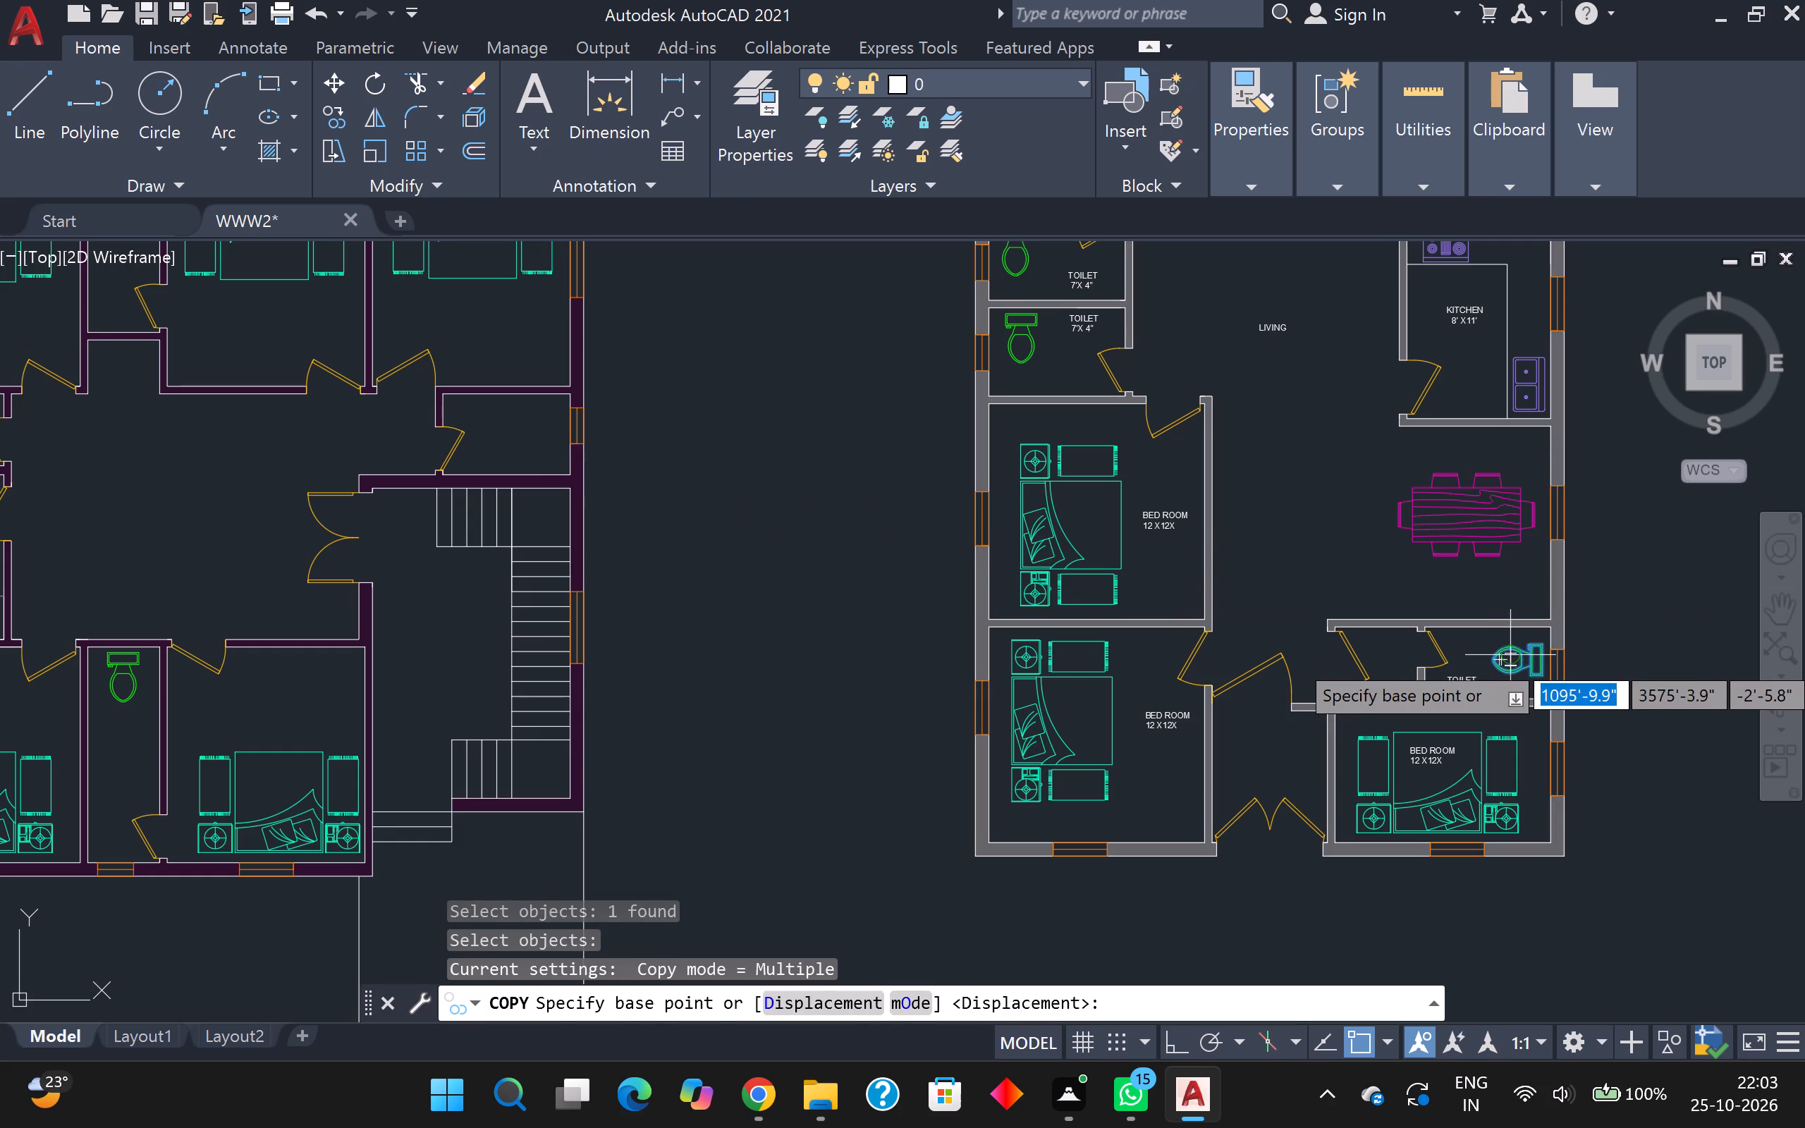
click(1507, 658)
middle_drag(656, 473, 747, 538)
scroll(666, 514, up, 1)
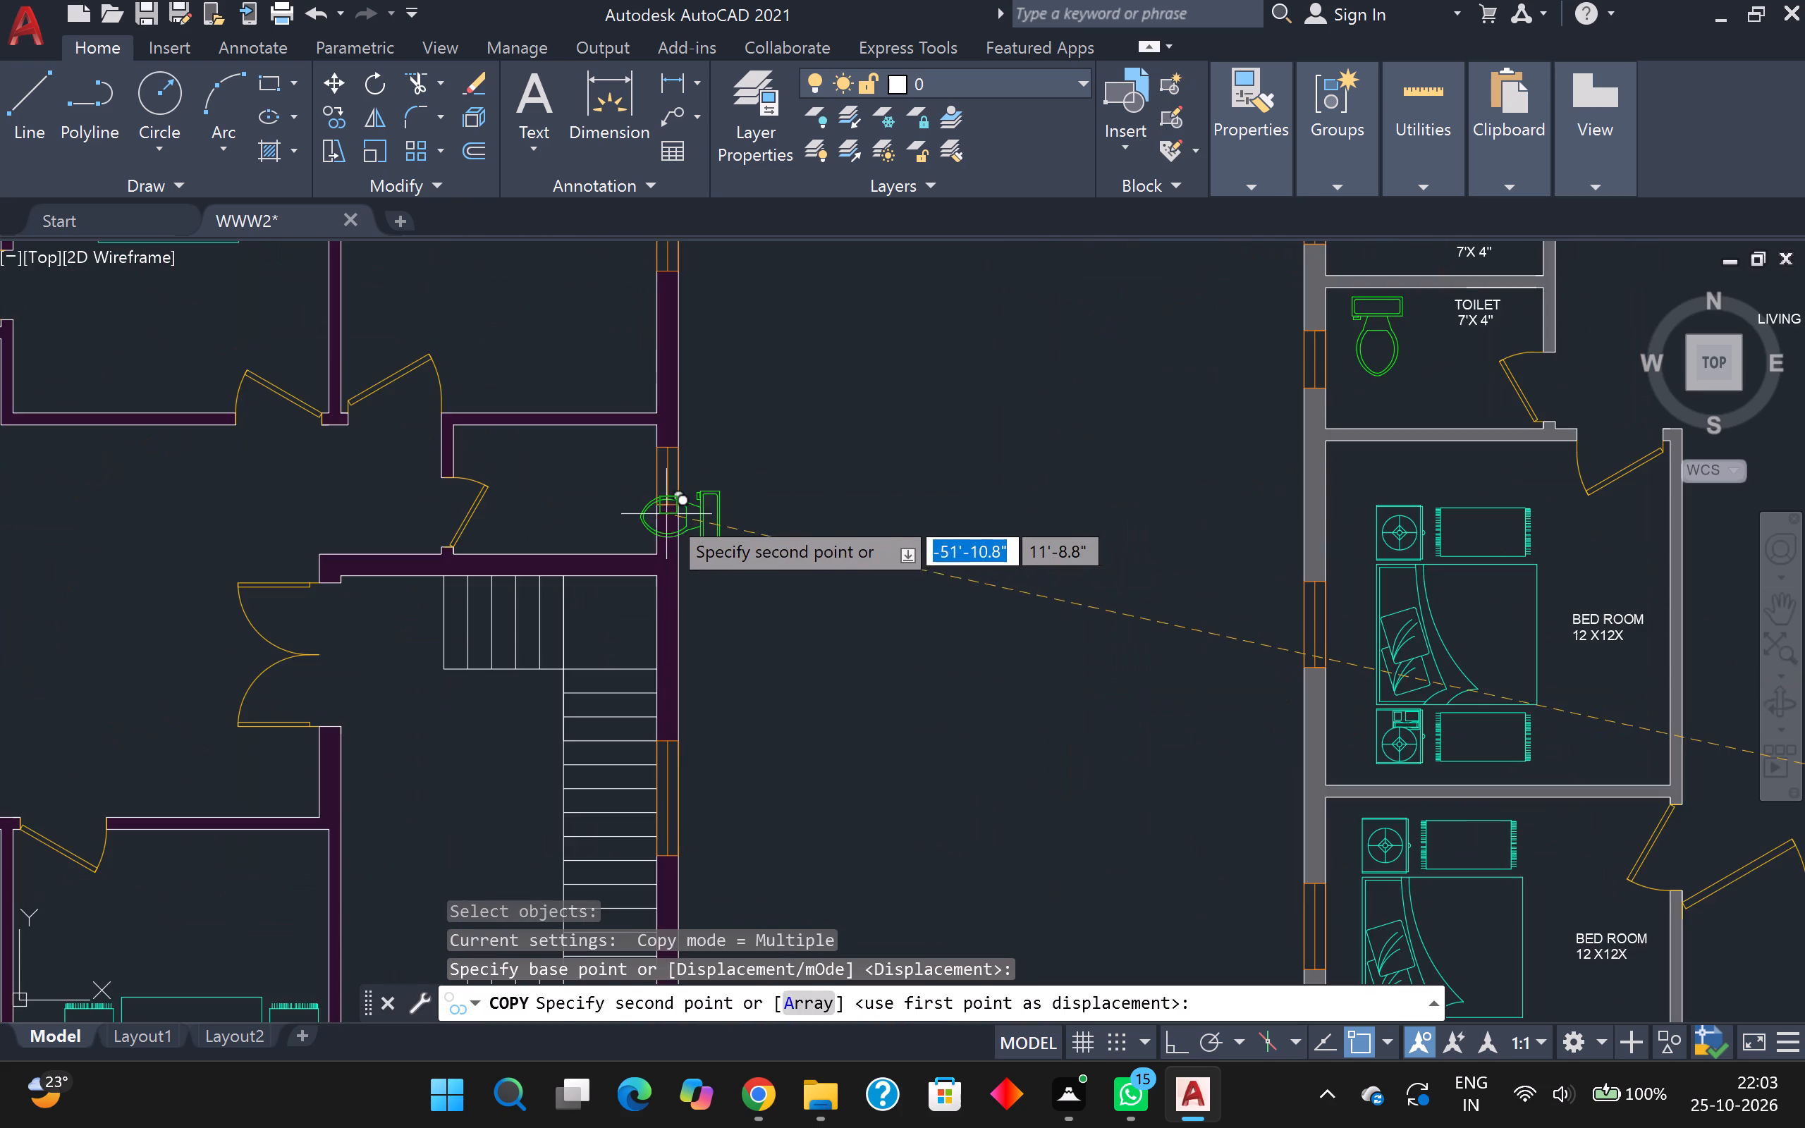
scroll(611, 482, up, 1)
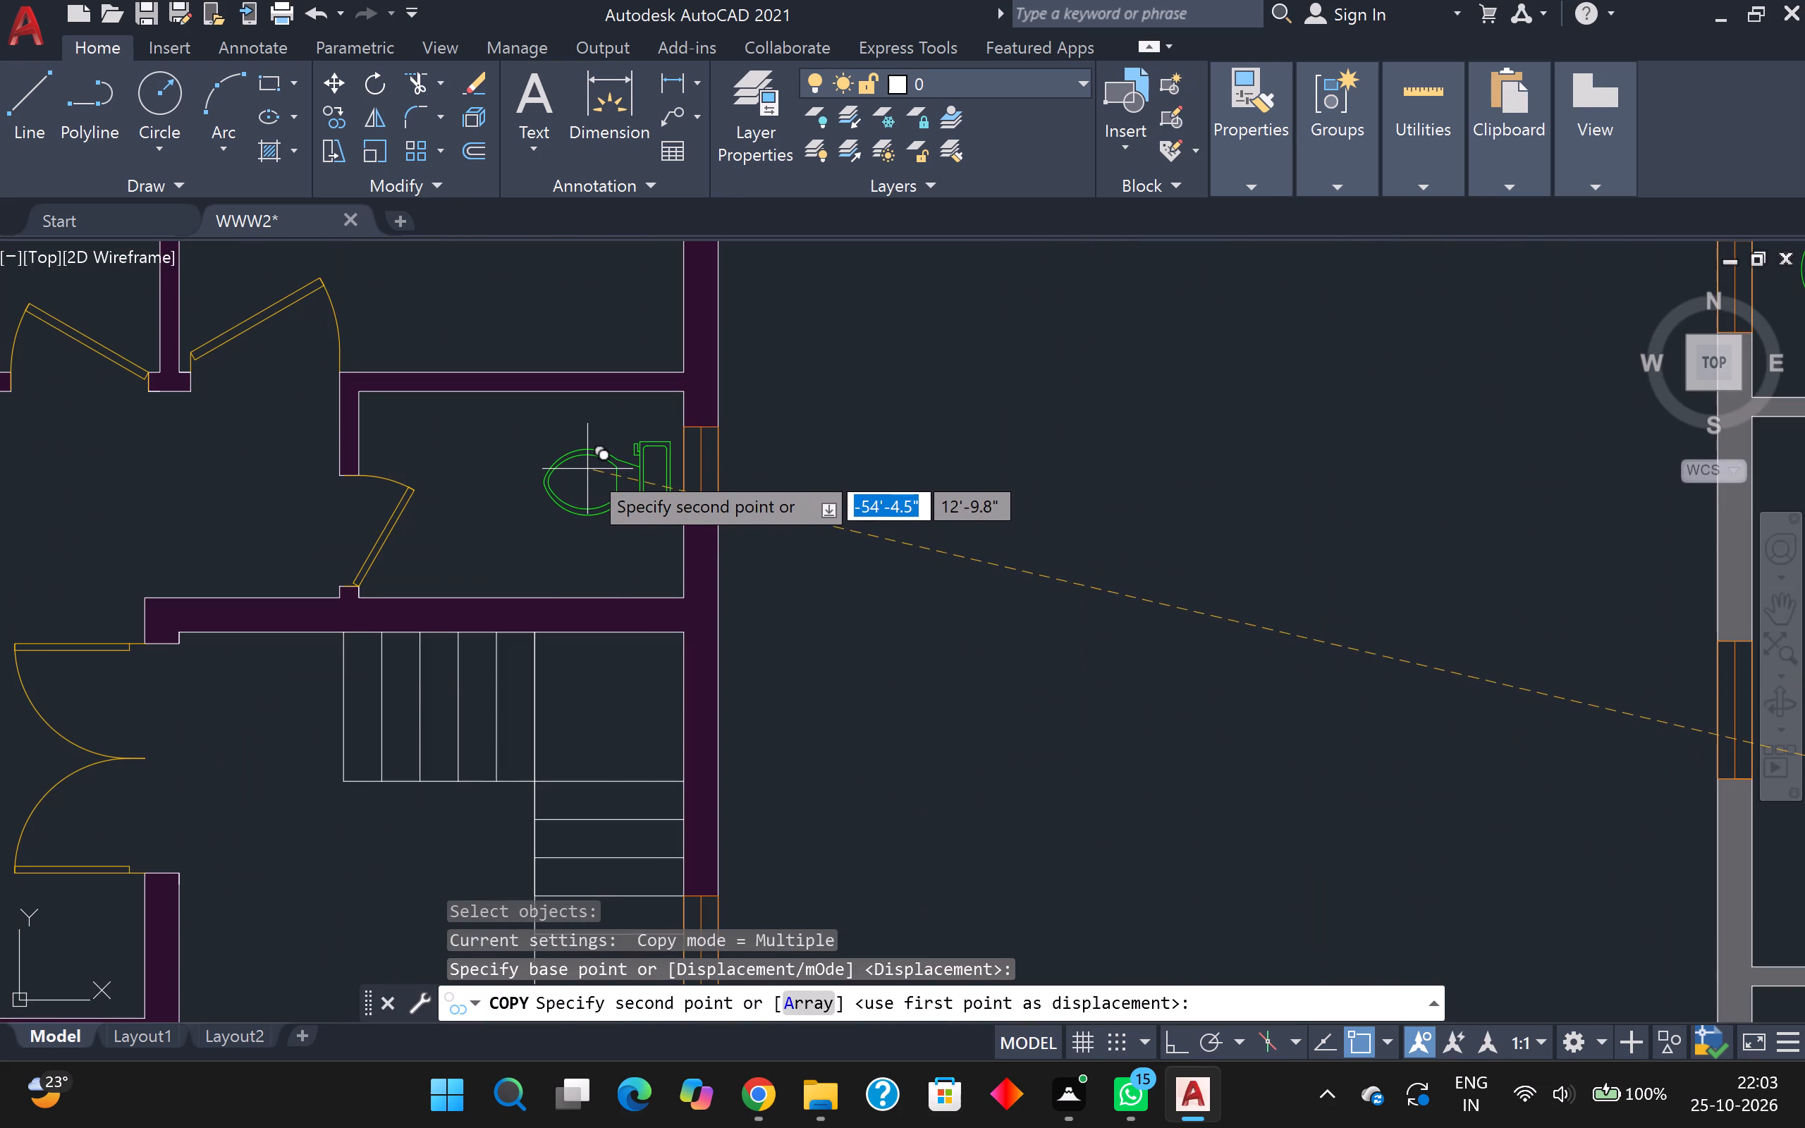
click(587, 469)
scroll(603, 469, down, 1)
scroll(694, 484, down, 1)
middle_drag(704, 488, 996, 587)
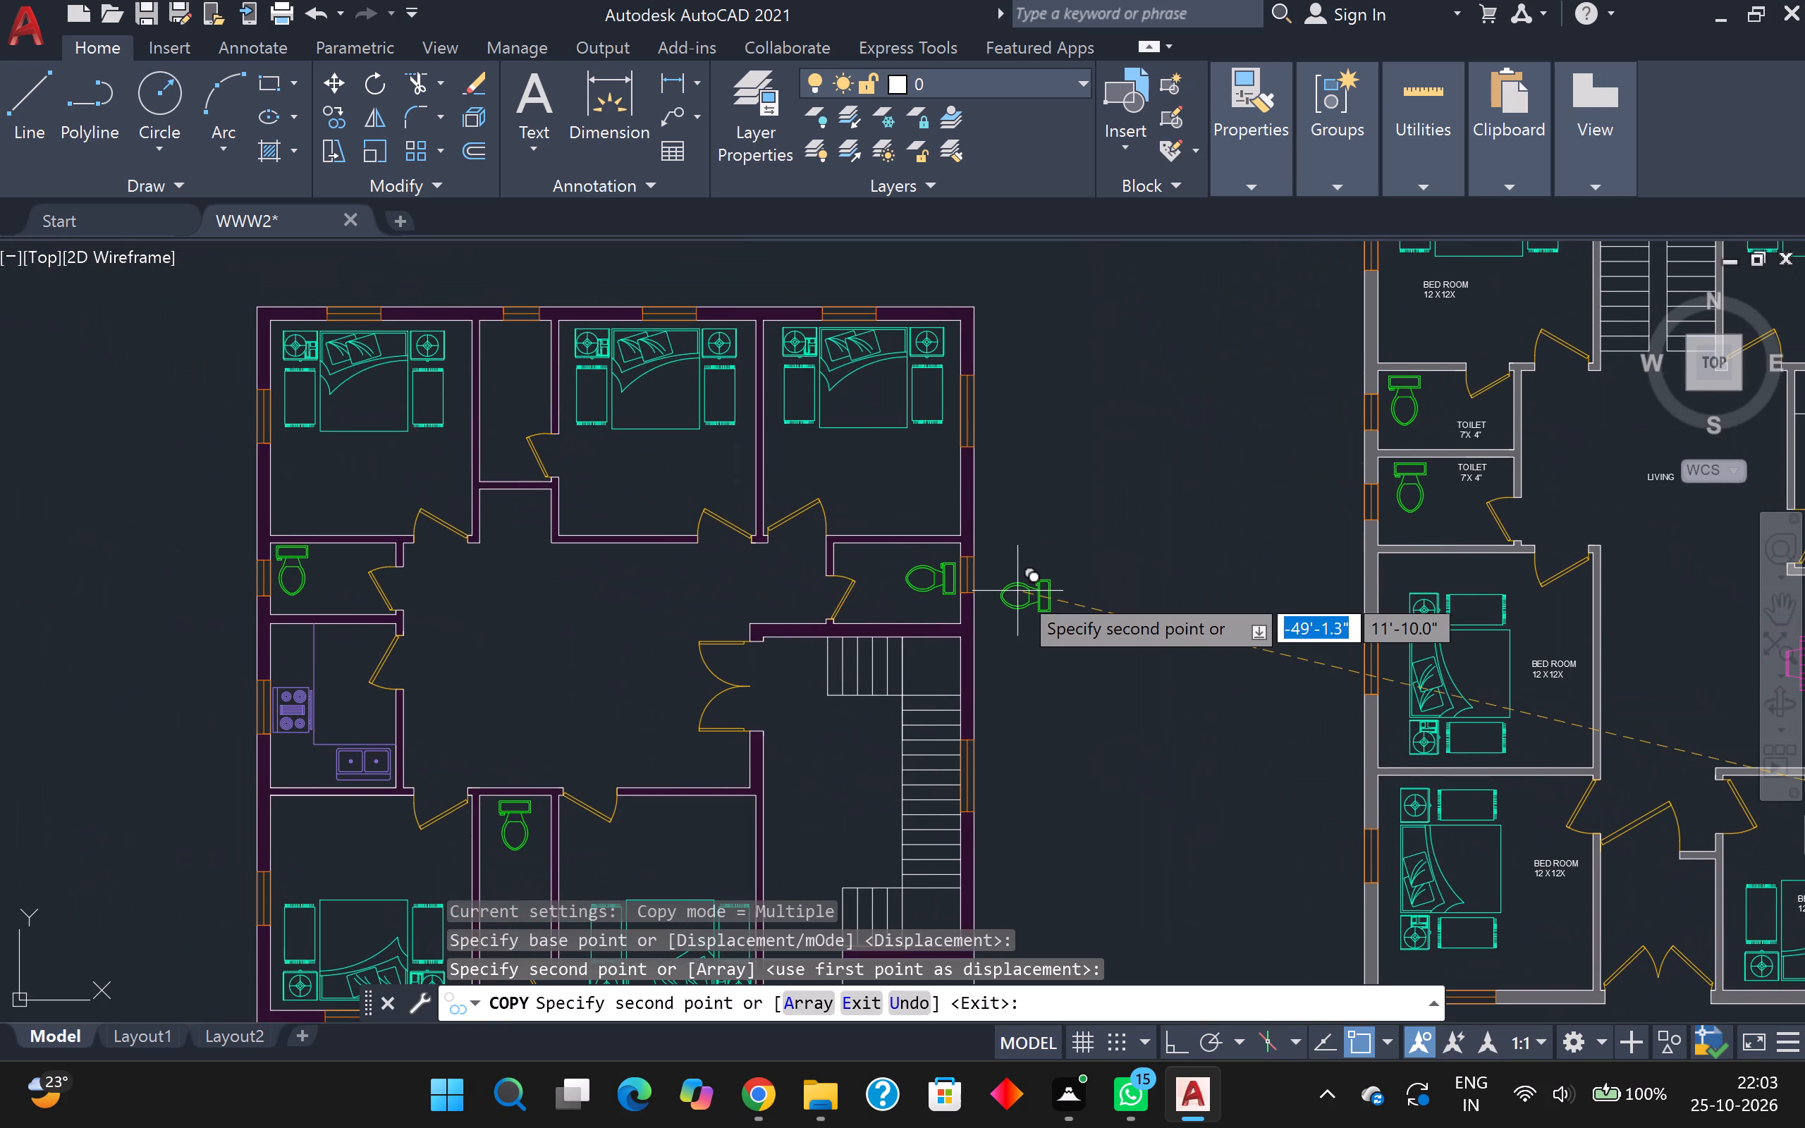
scroll(802, 606, down, 1)
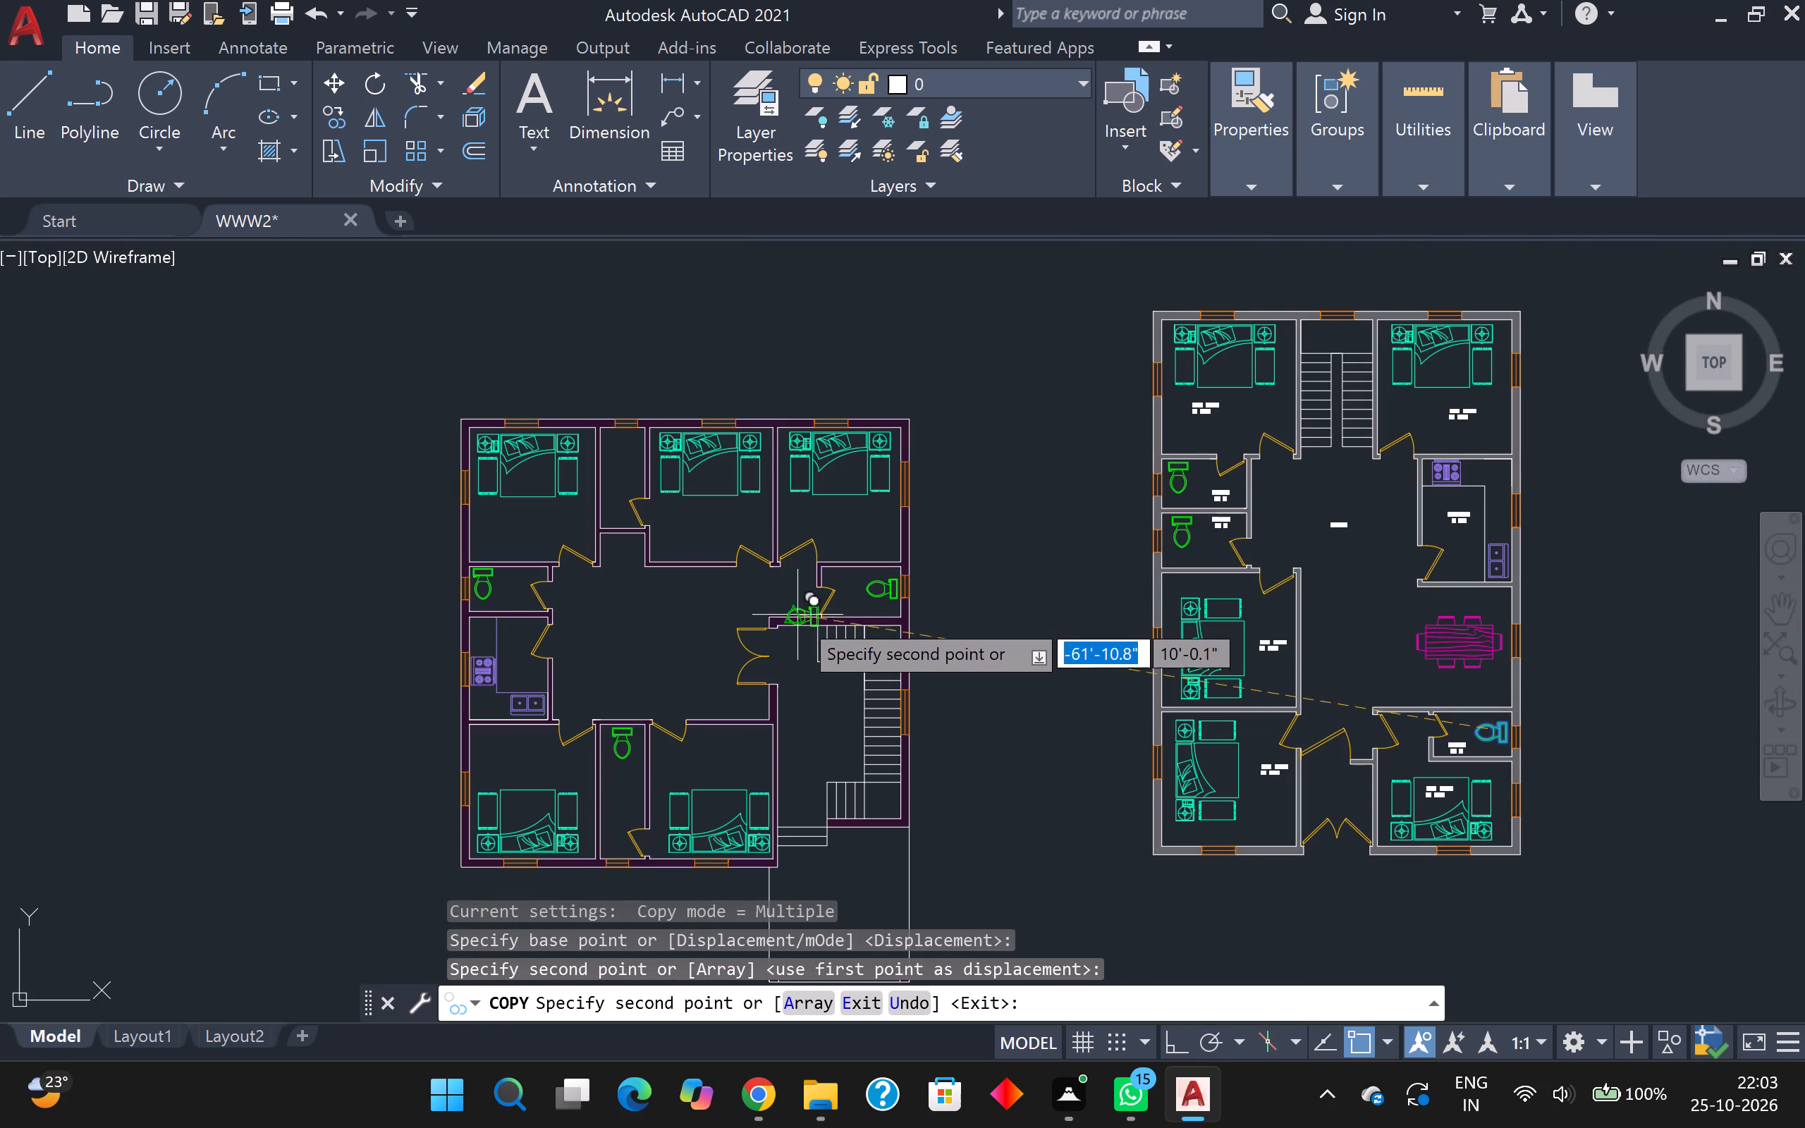
key(Escape)
Rotate the toilet in the purple plan's small room north of the kitchen by 90° so its tank faces the west window.
scroll(475, 547, up, 1)
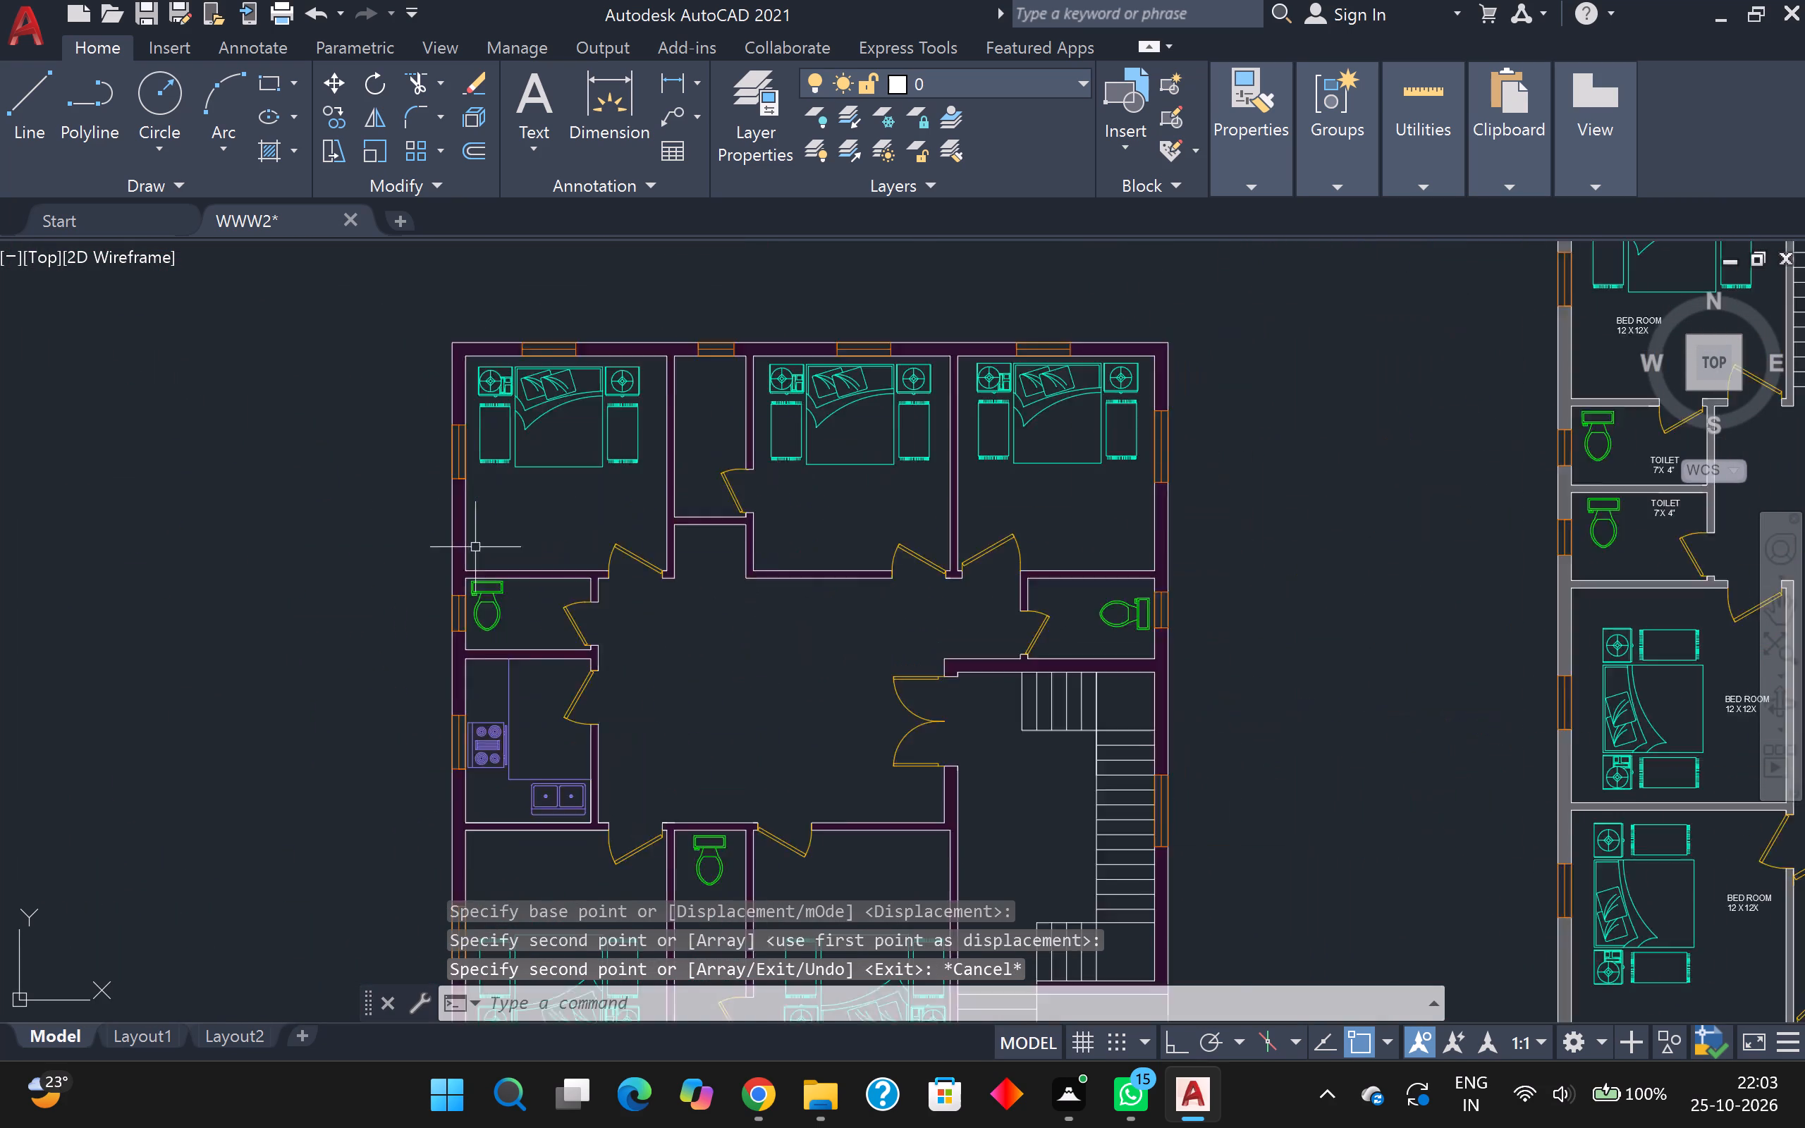
scroll(475, 547, up, 1)
click(500, 625)
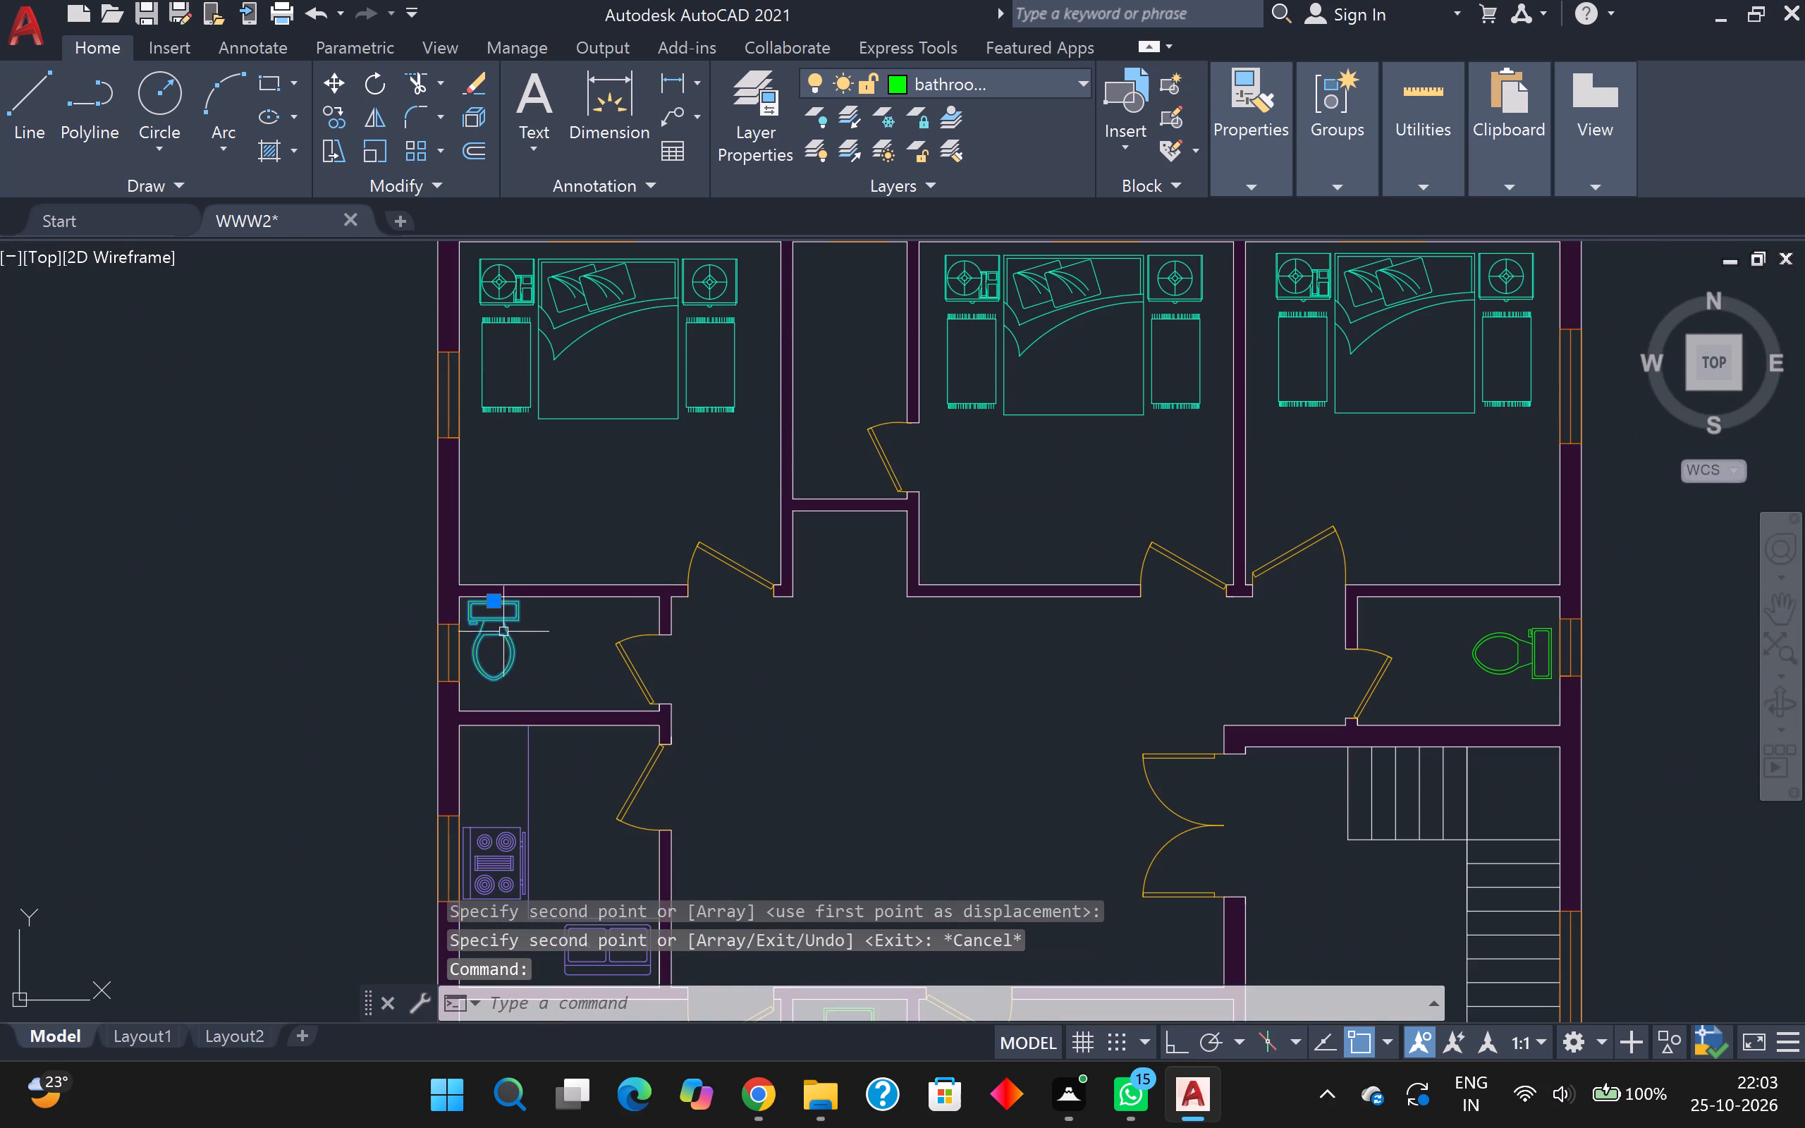
key(r)
key(o)
key(Return)
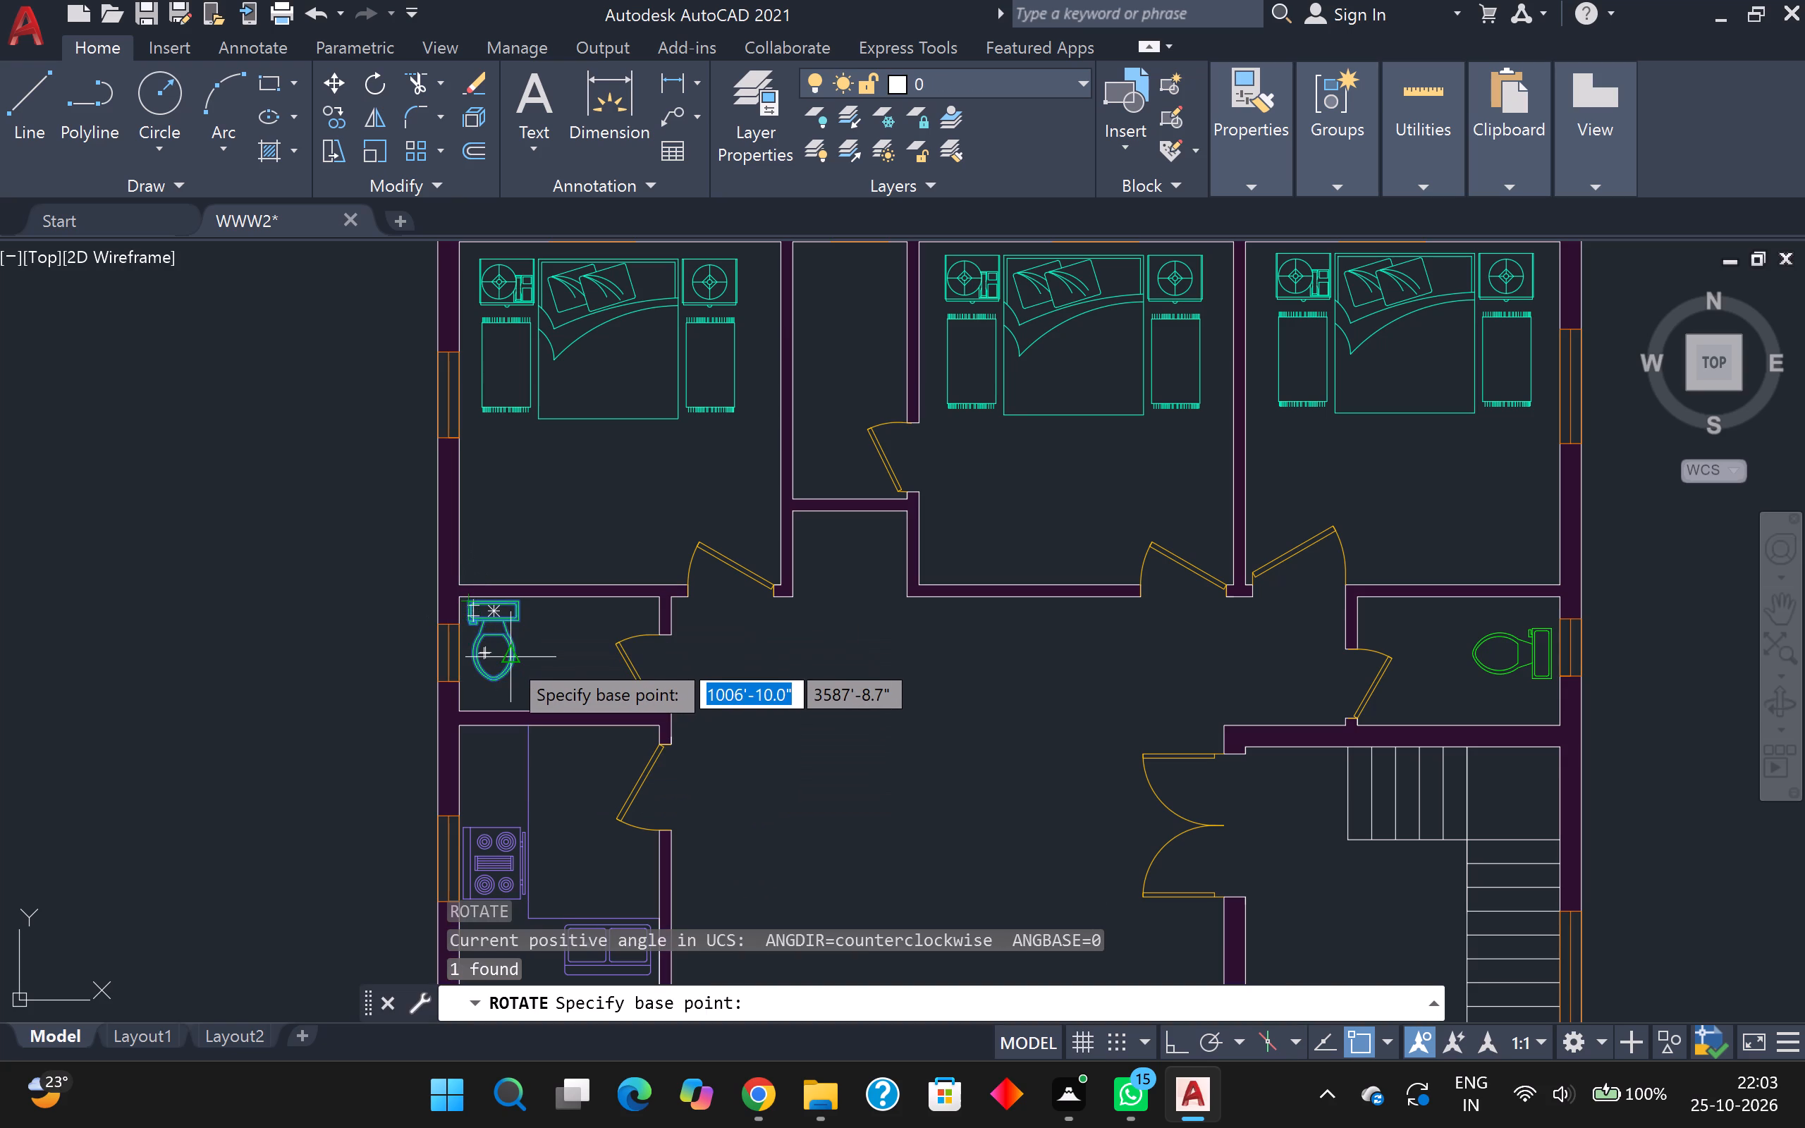
key(F8)
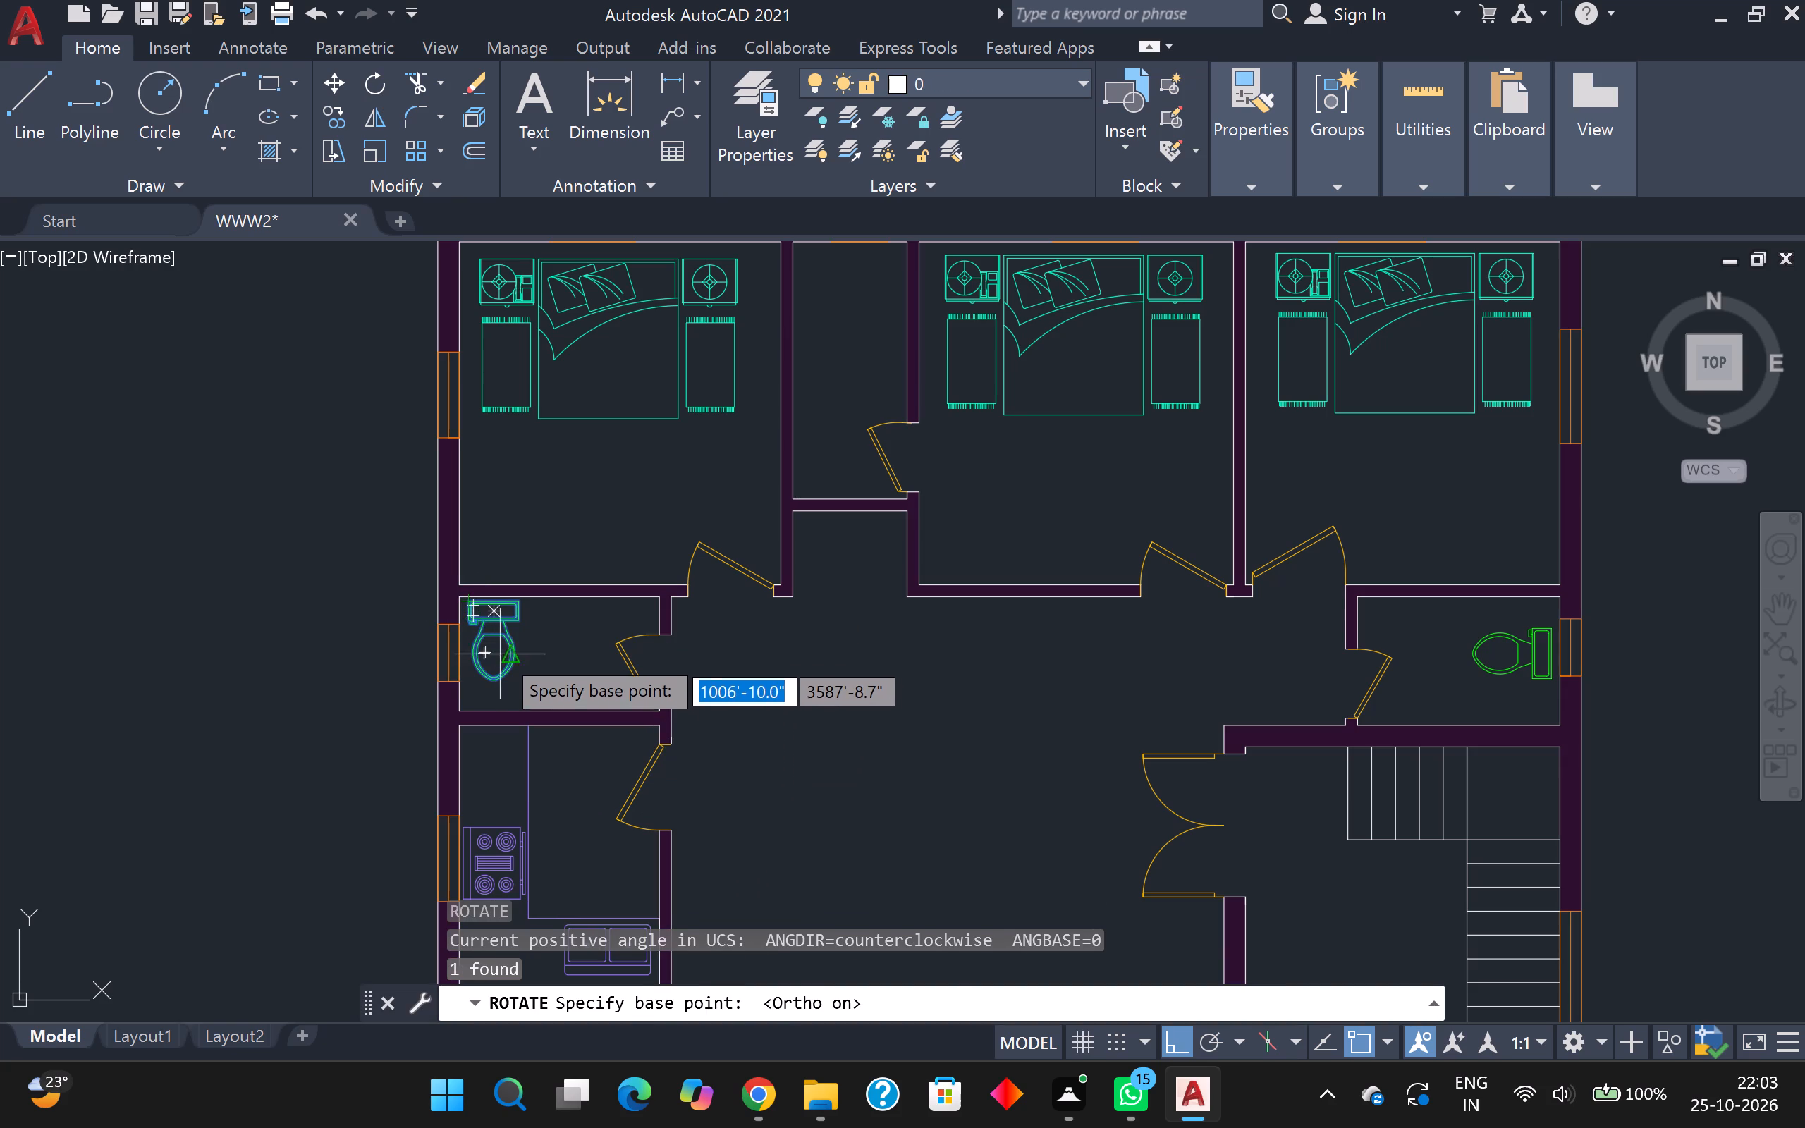
click(500, 637)
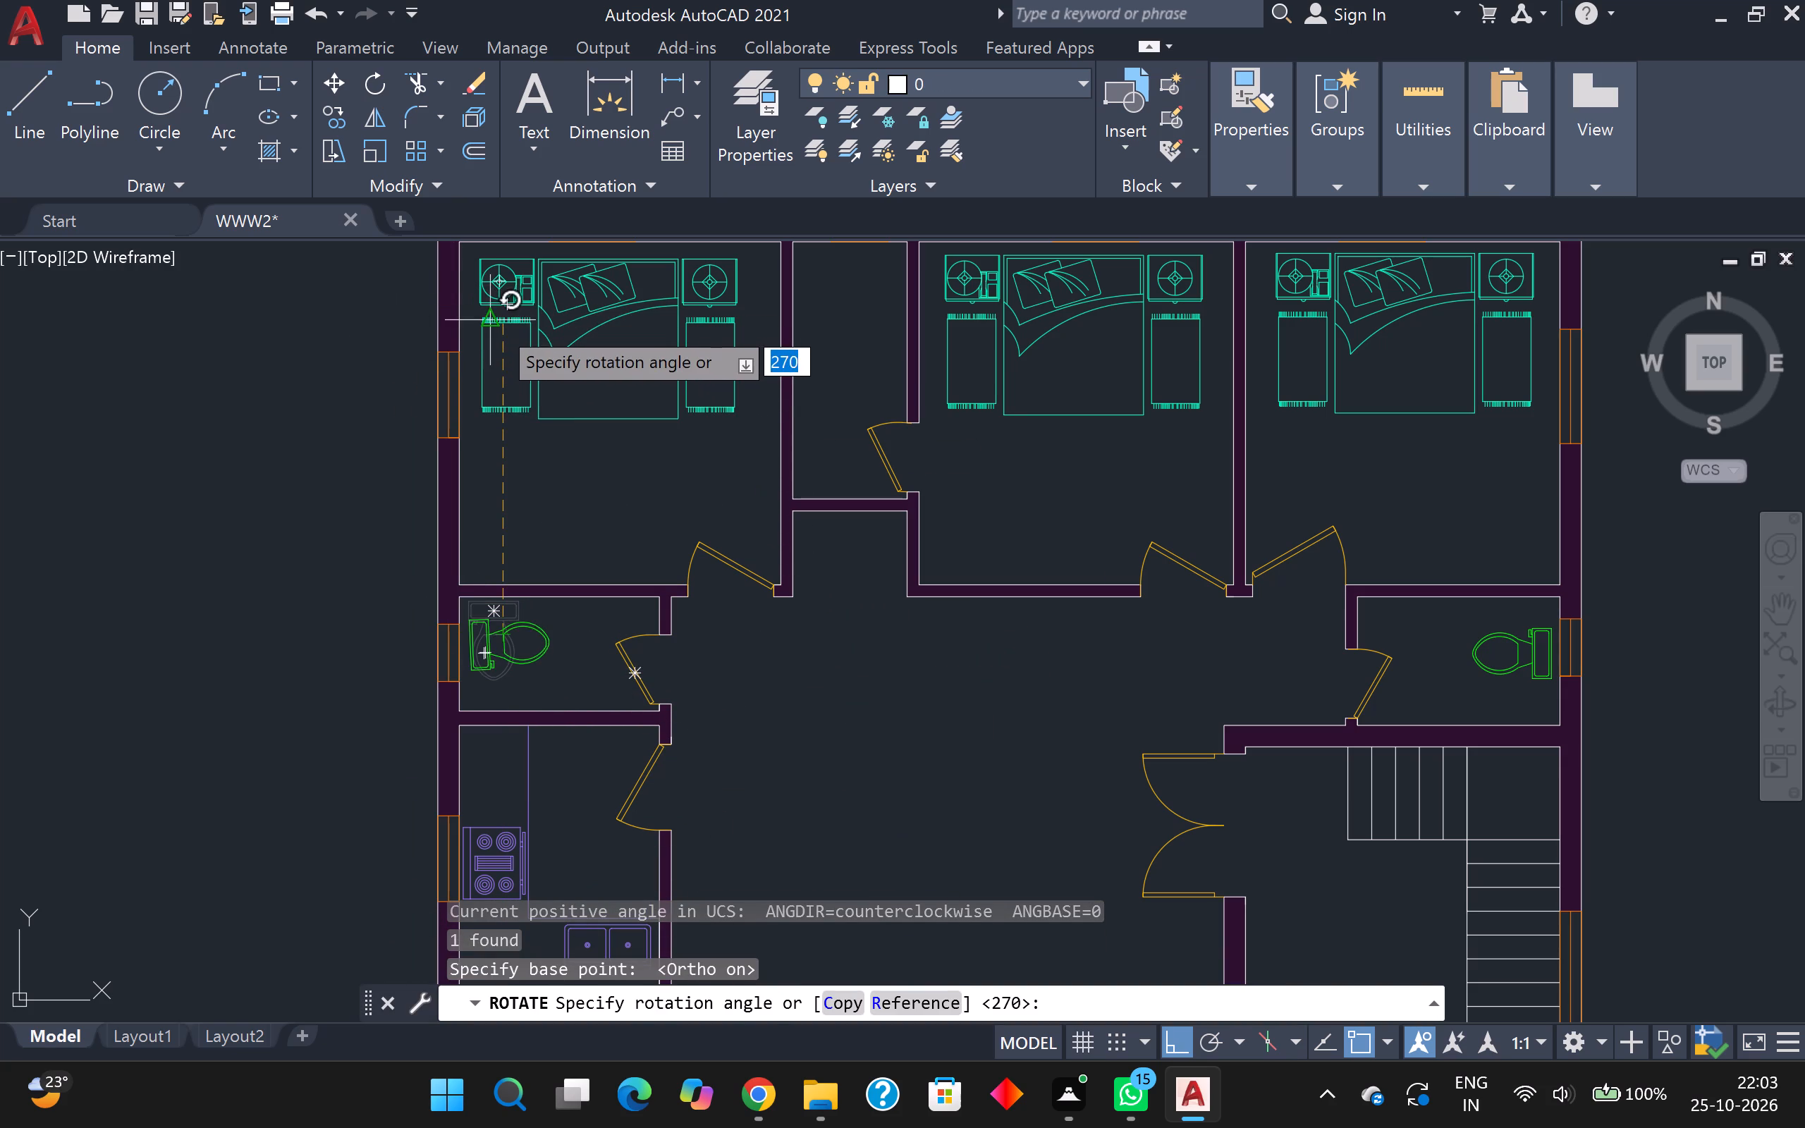
click(515, 338)
Copy the six-seat dining table from the grey plan into the purple plan's central hall, straight west of the original and east of the kitchen.
scroll(592, 689, down, 2)
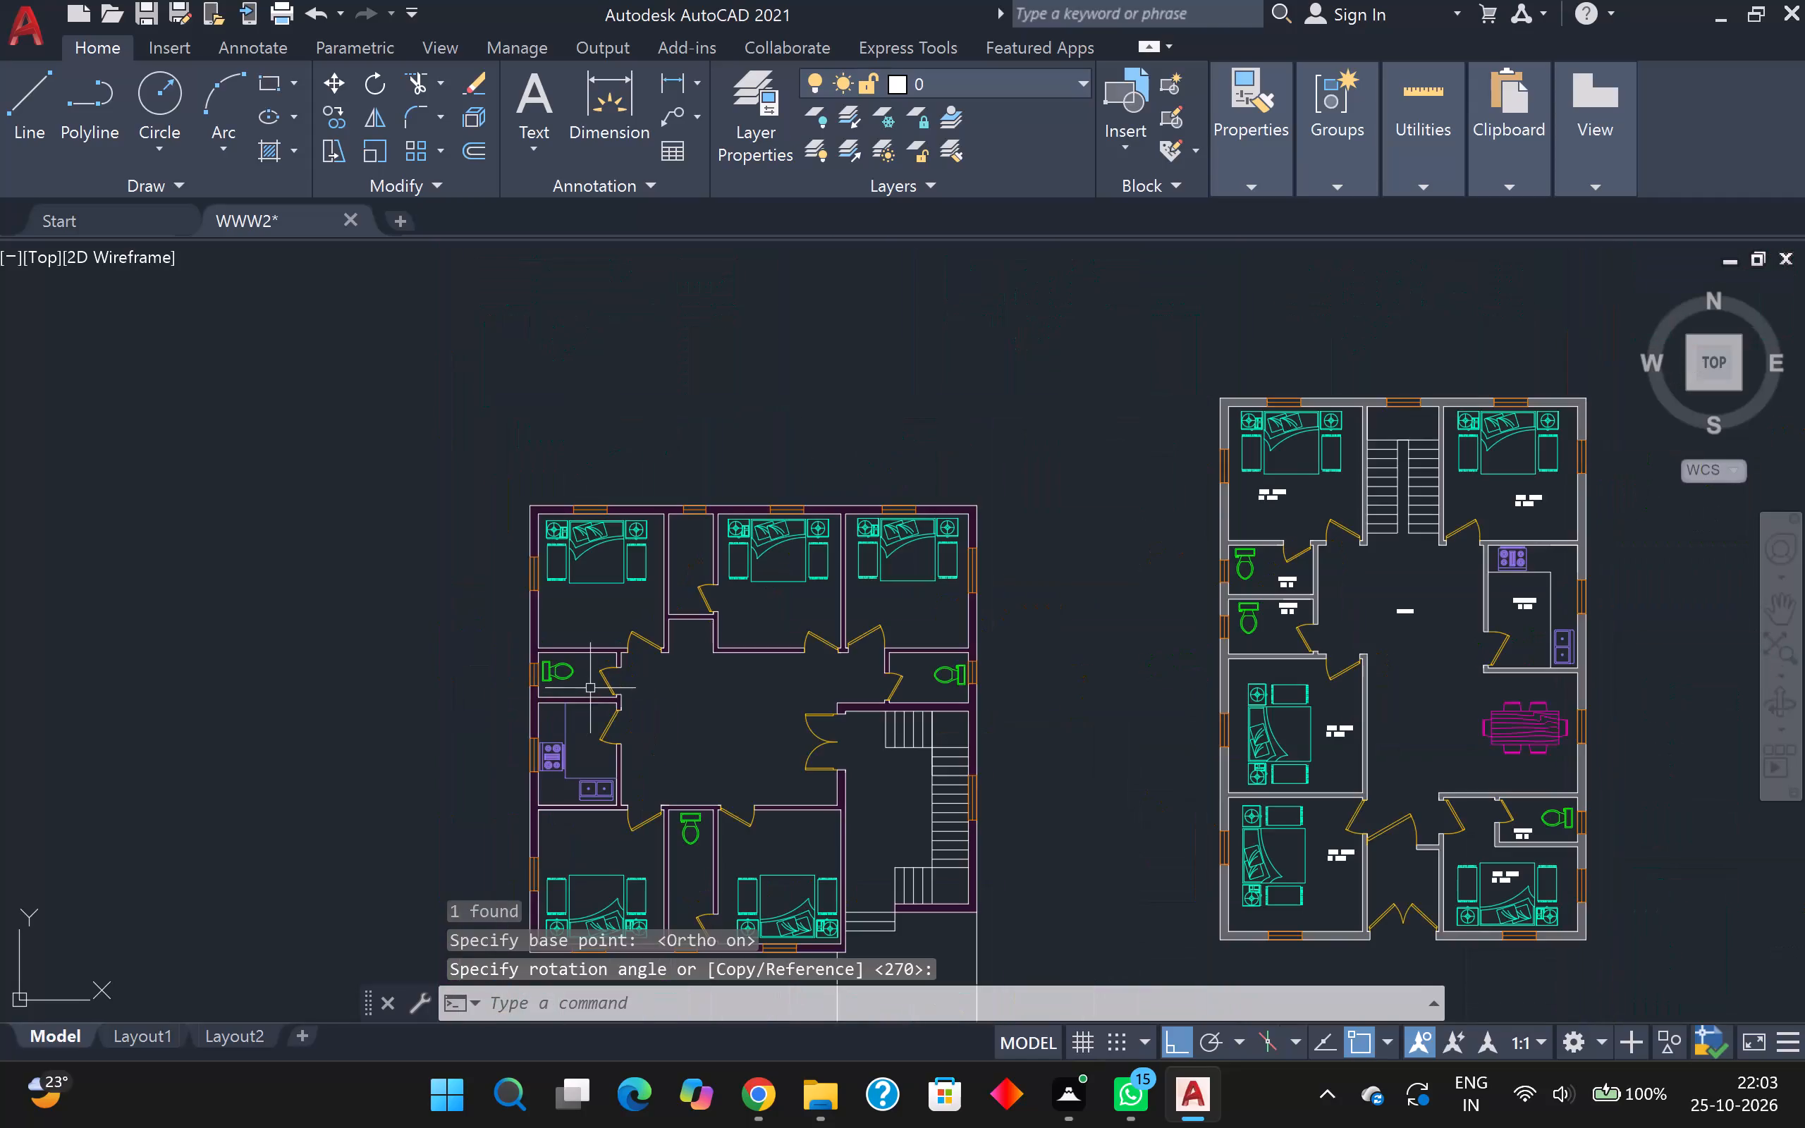
middle_drag(744, 709, 539, 470)
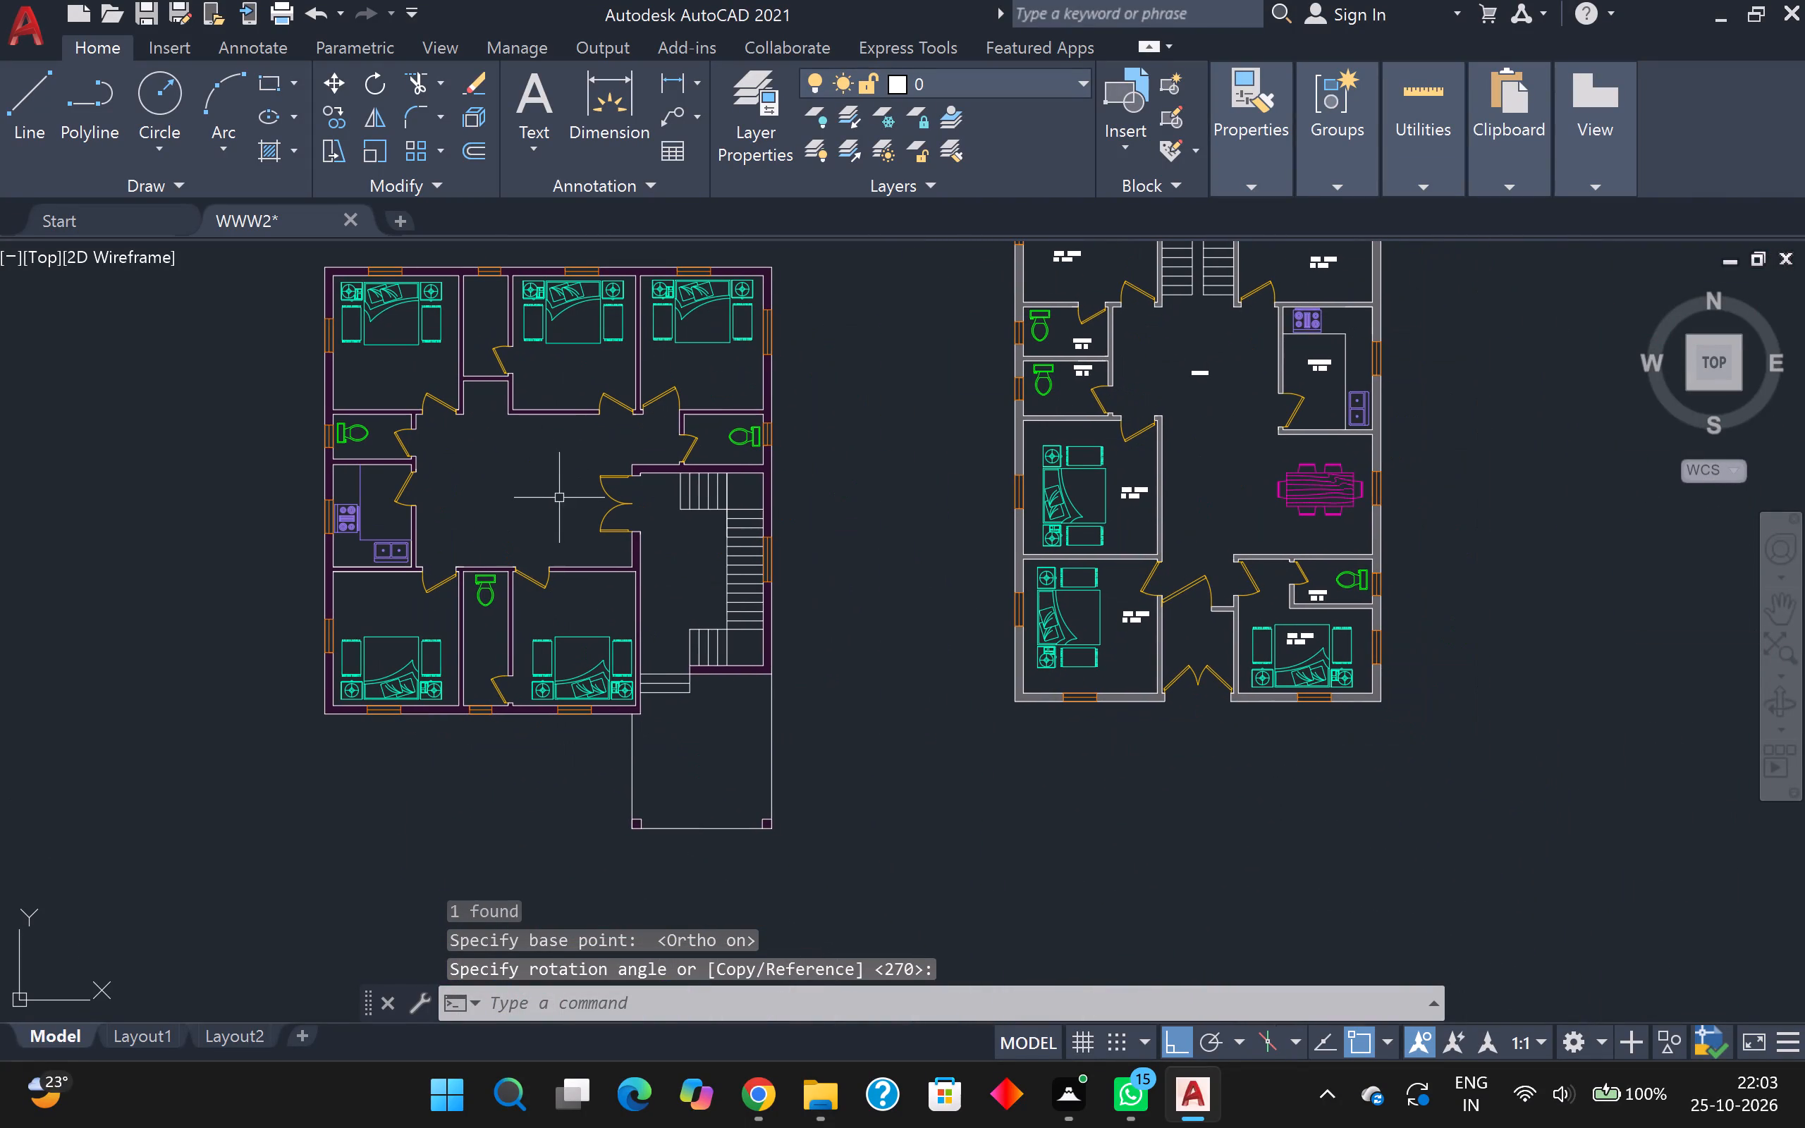
scroll(565, 520, down, 2)
scroll(708, 590, up, 2)
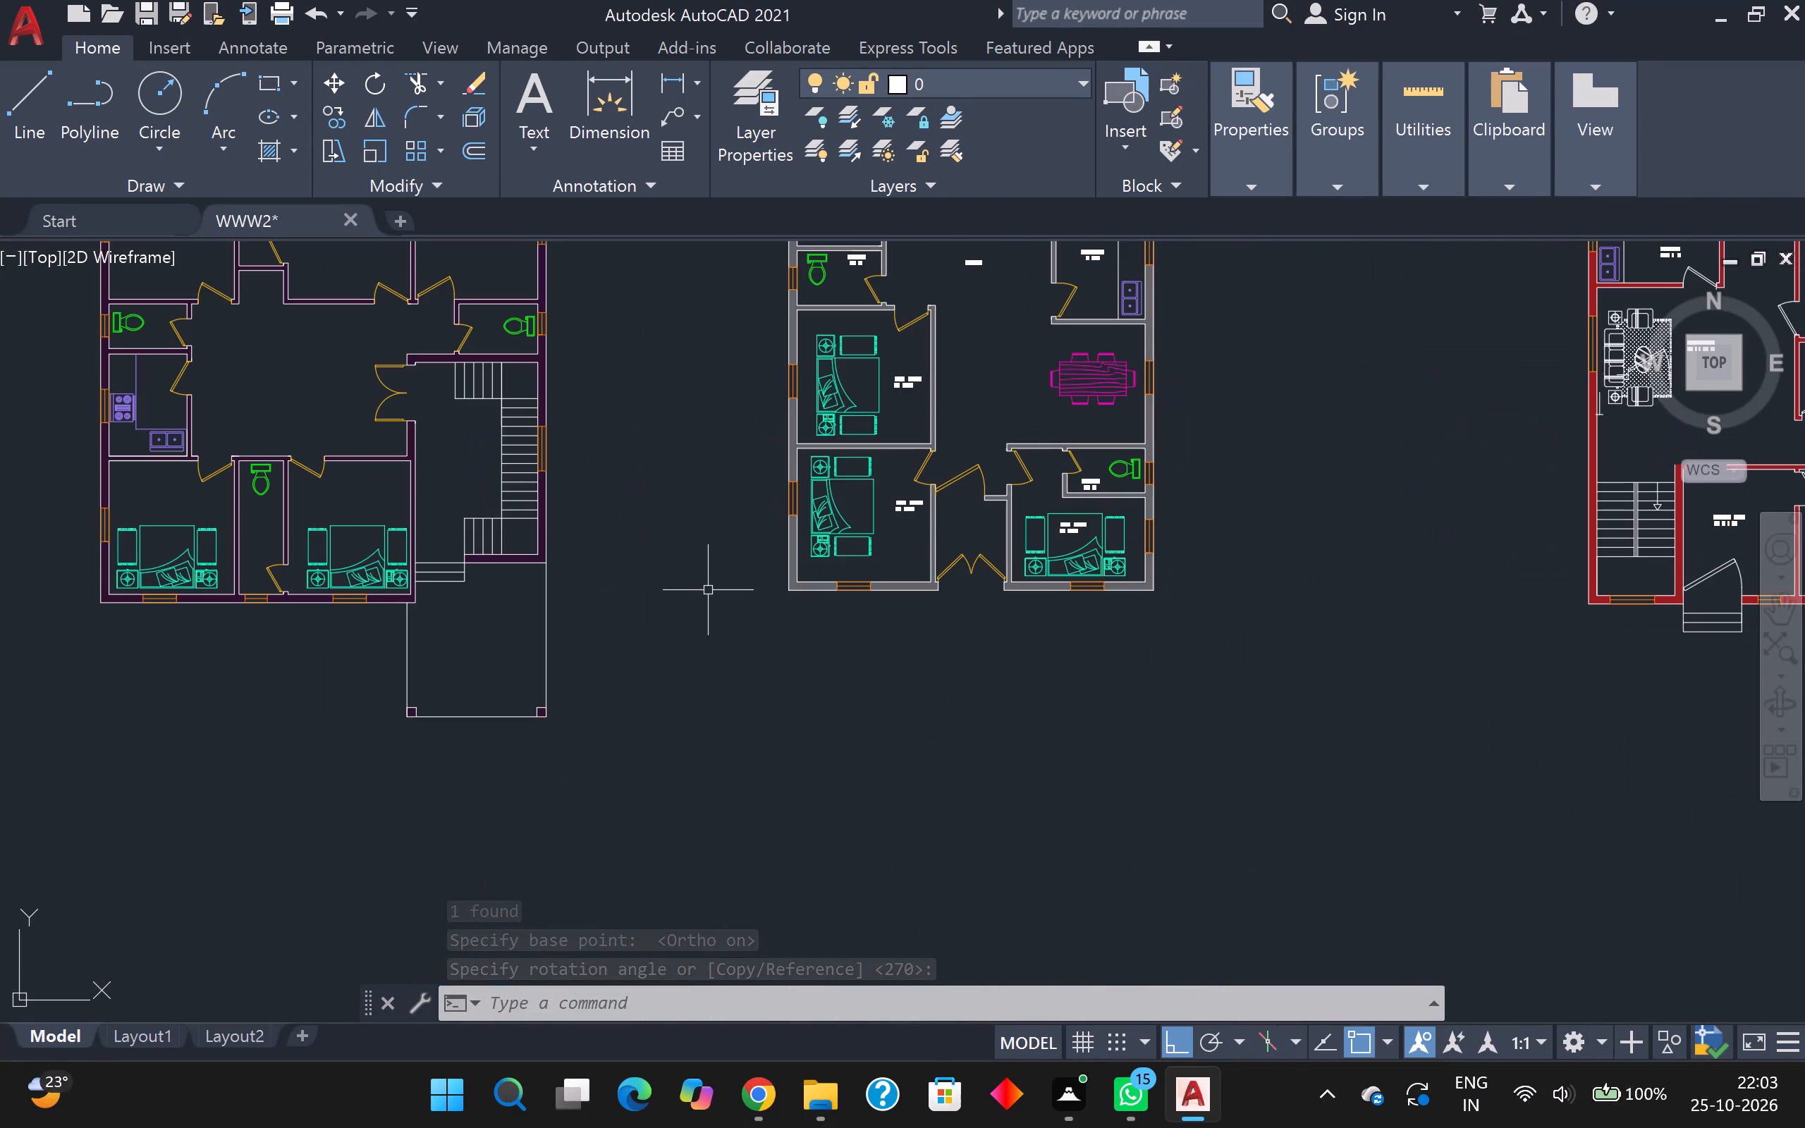
middle_drag(695, 608, 633, 678)
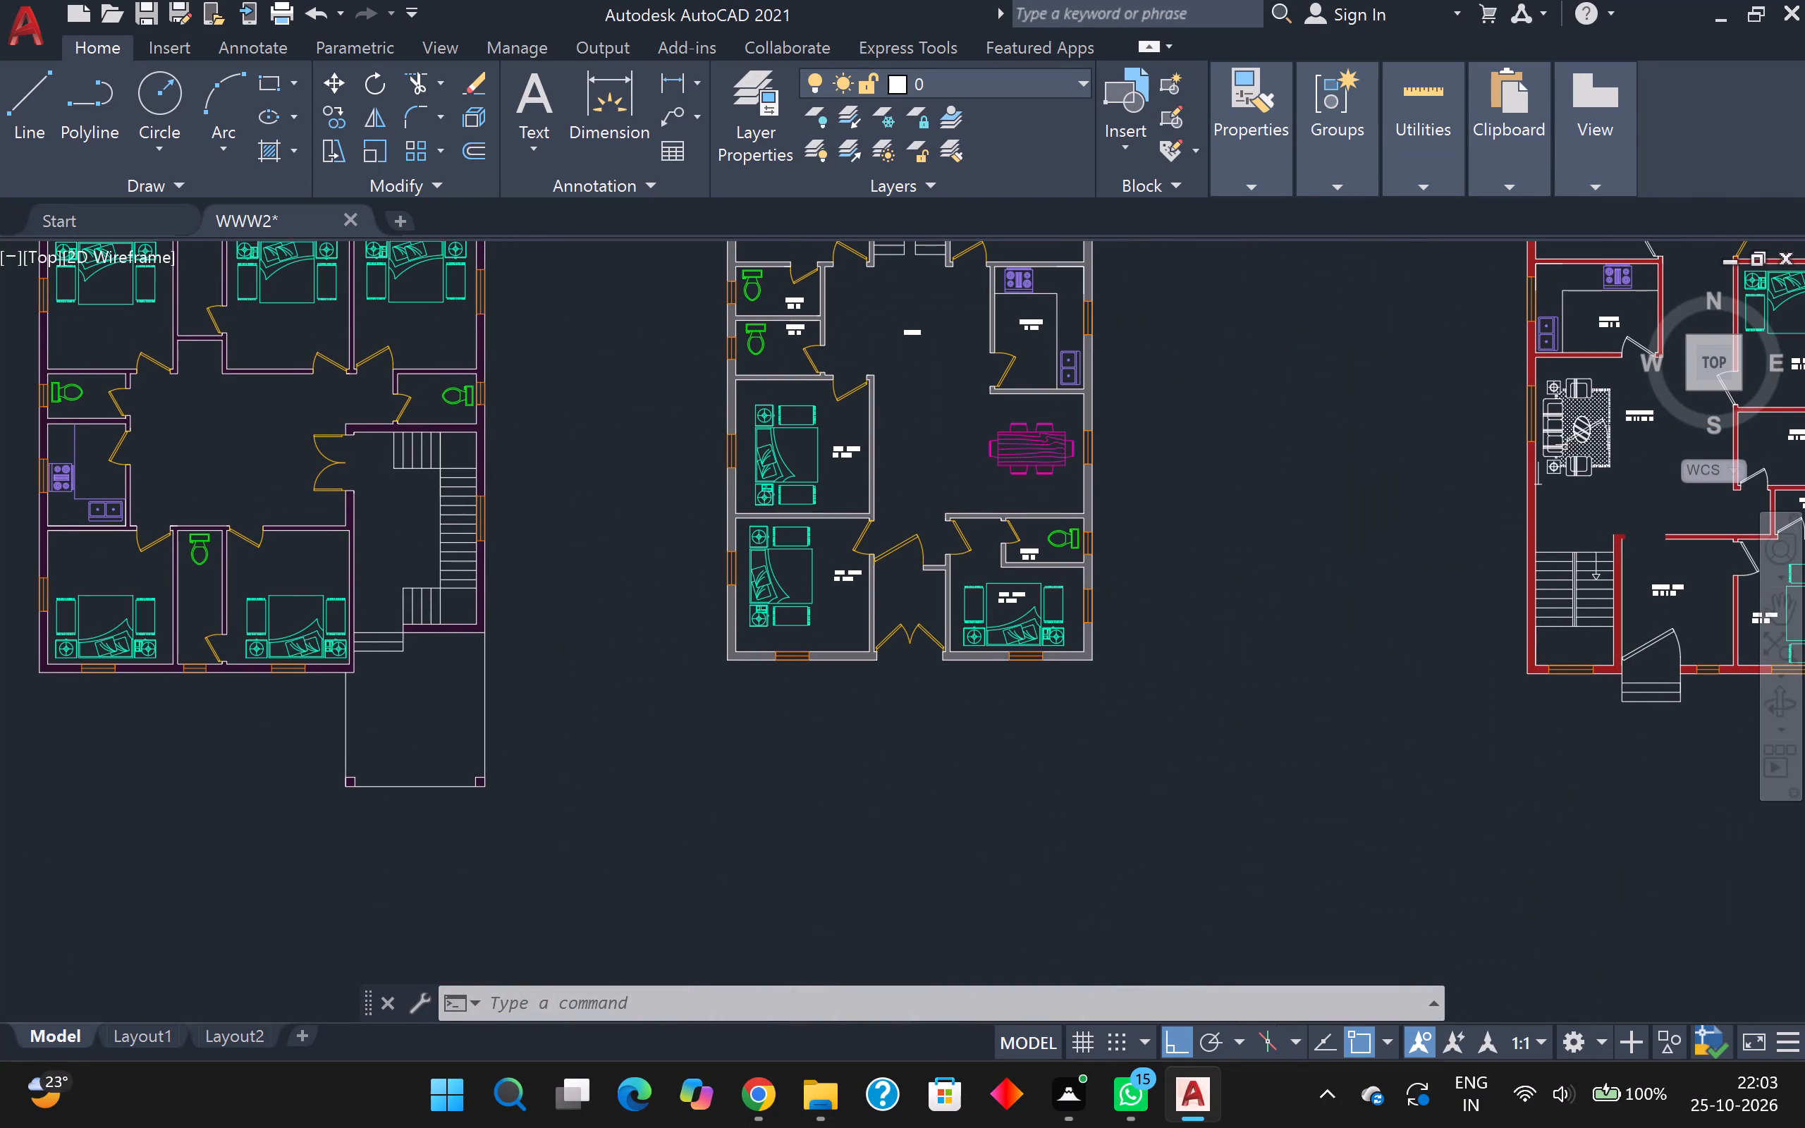
scroll(633, 678, down, 1)
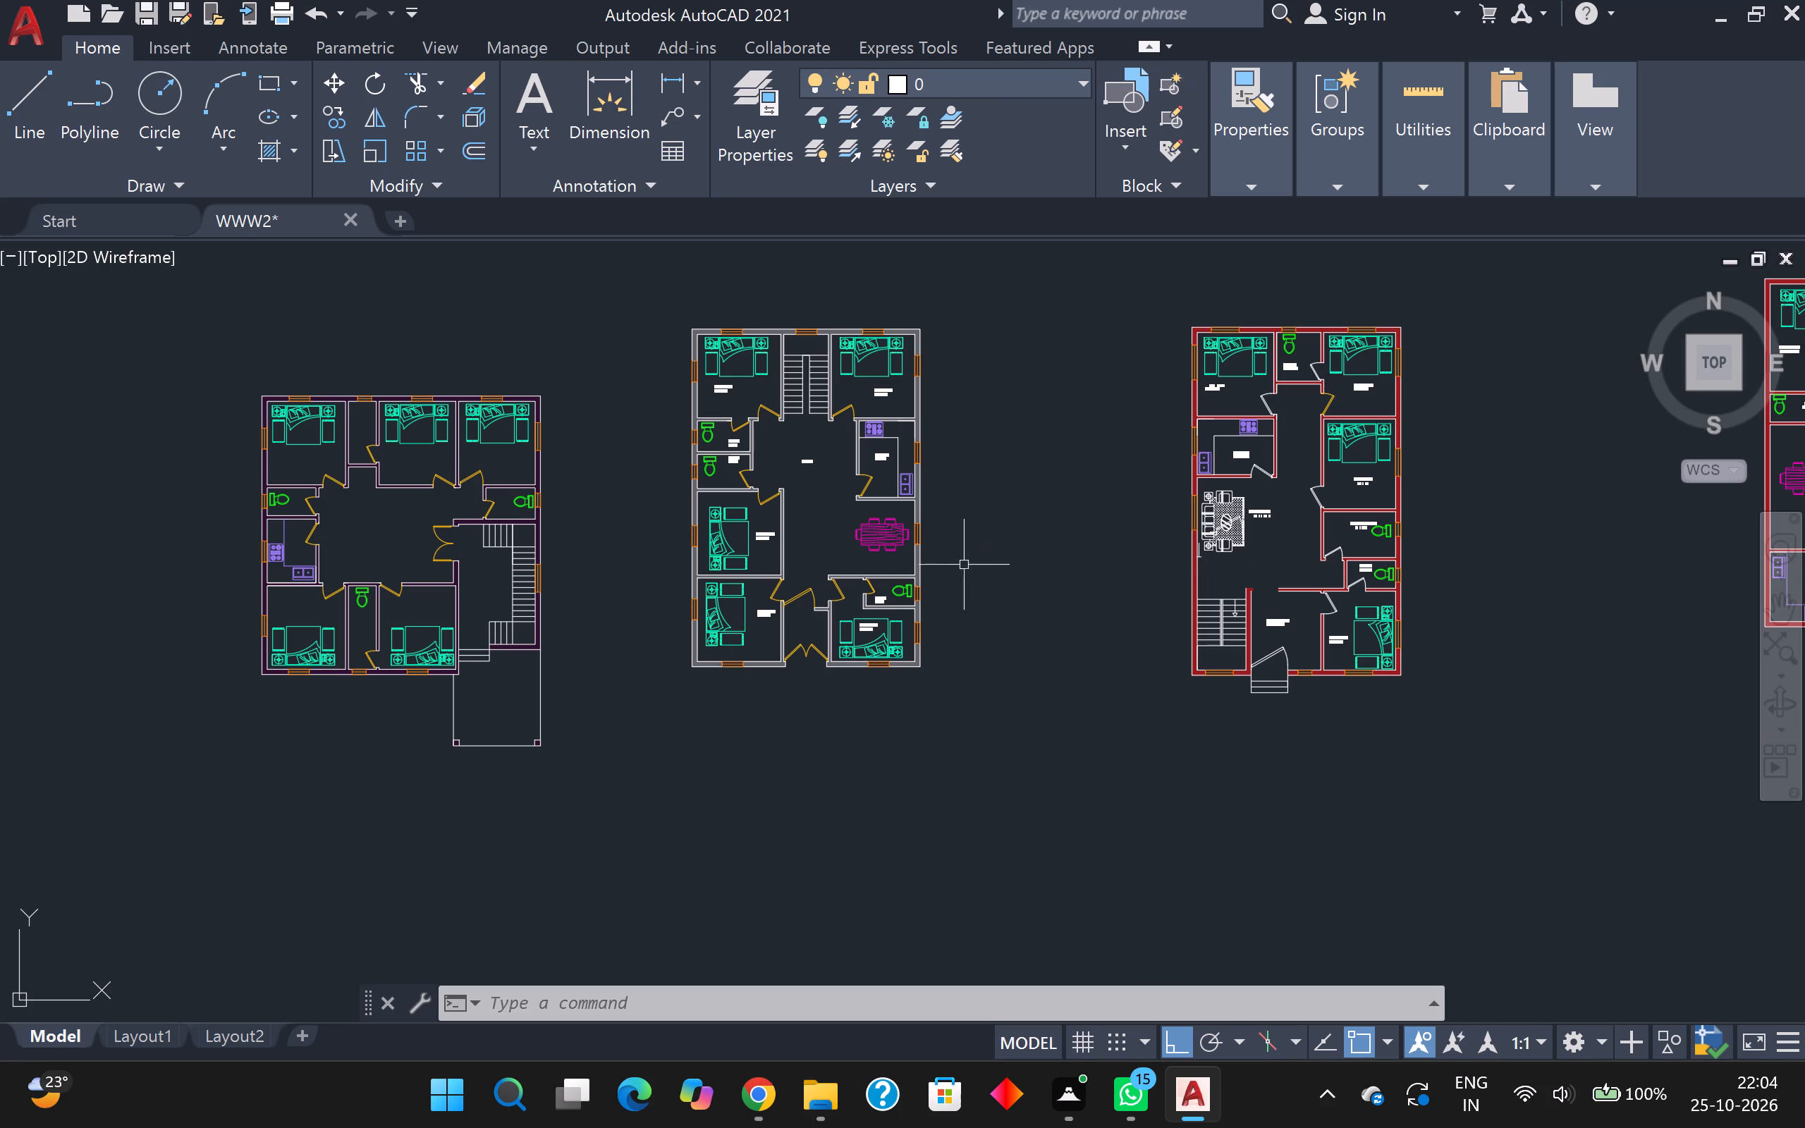
click(896, 544)
key(c)
key(o)
key(Return)
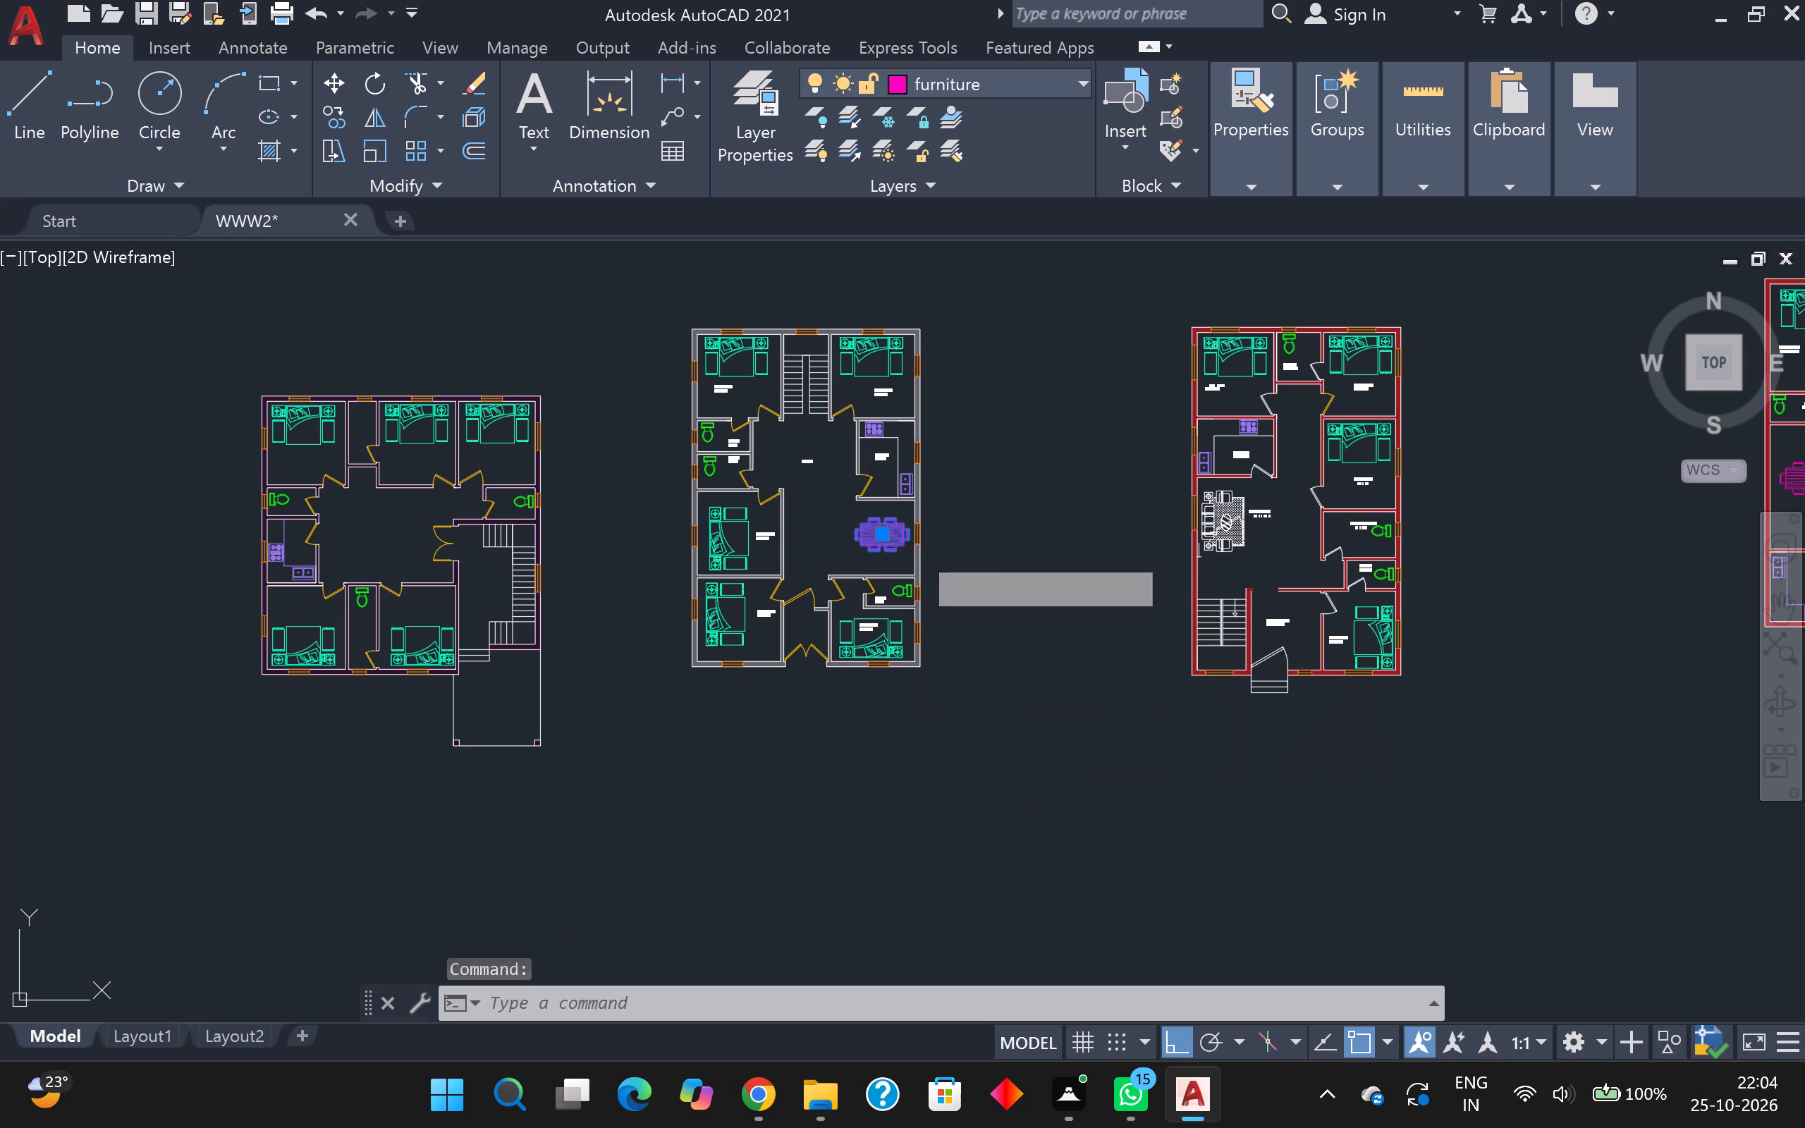
click(885, 533)
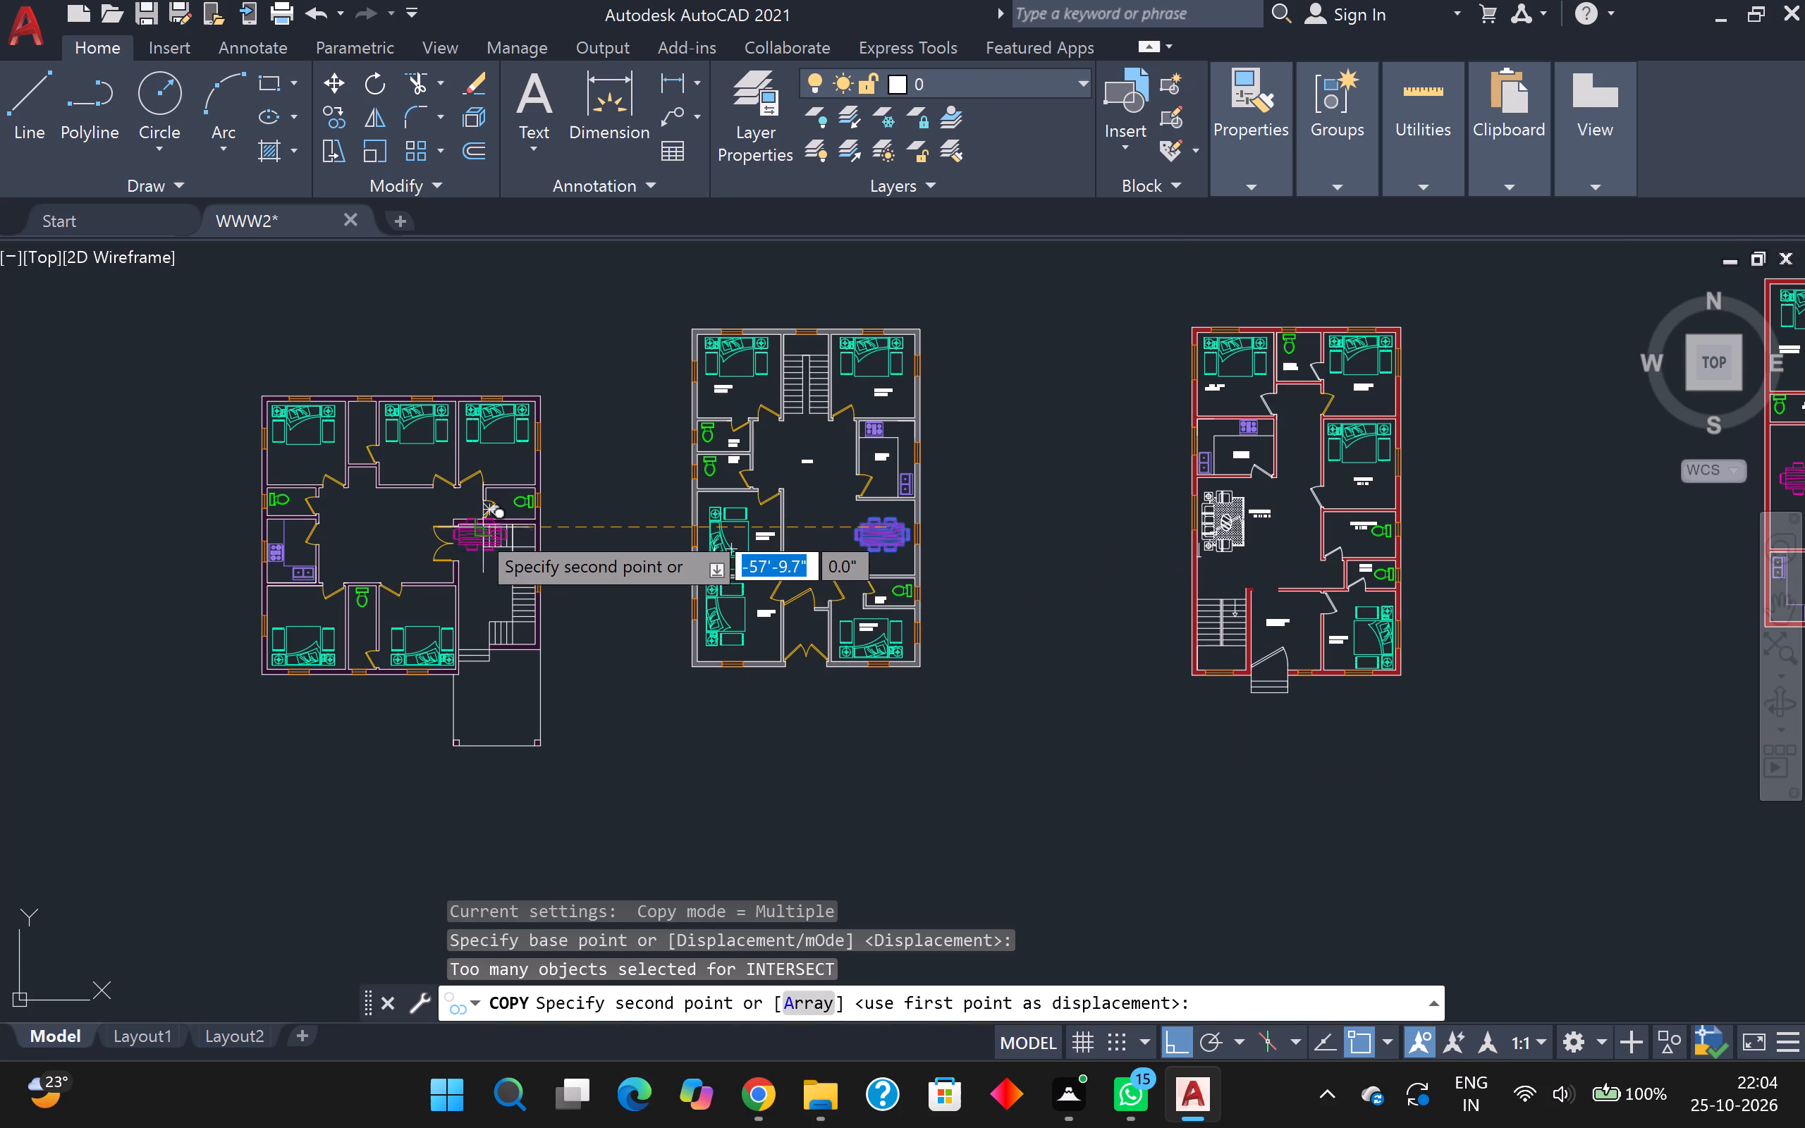
scroll(475, 529, up, 1)
scroll(346, 535, up, 1)
click(282, 544)
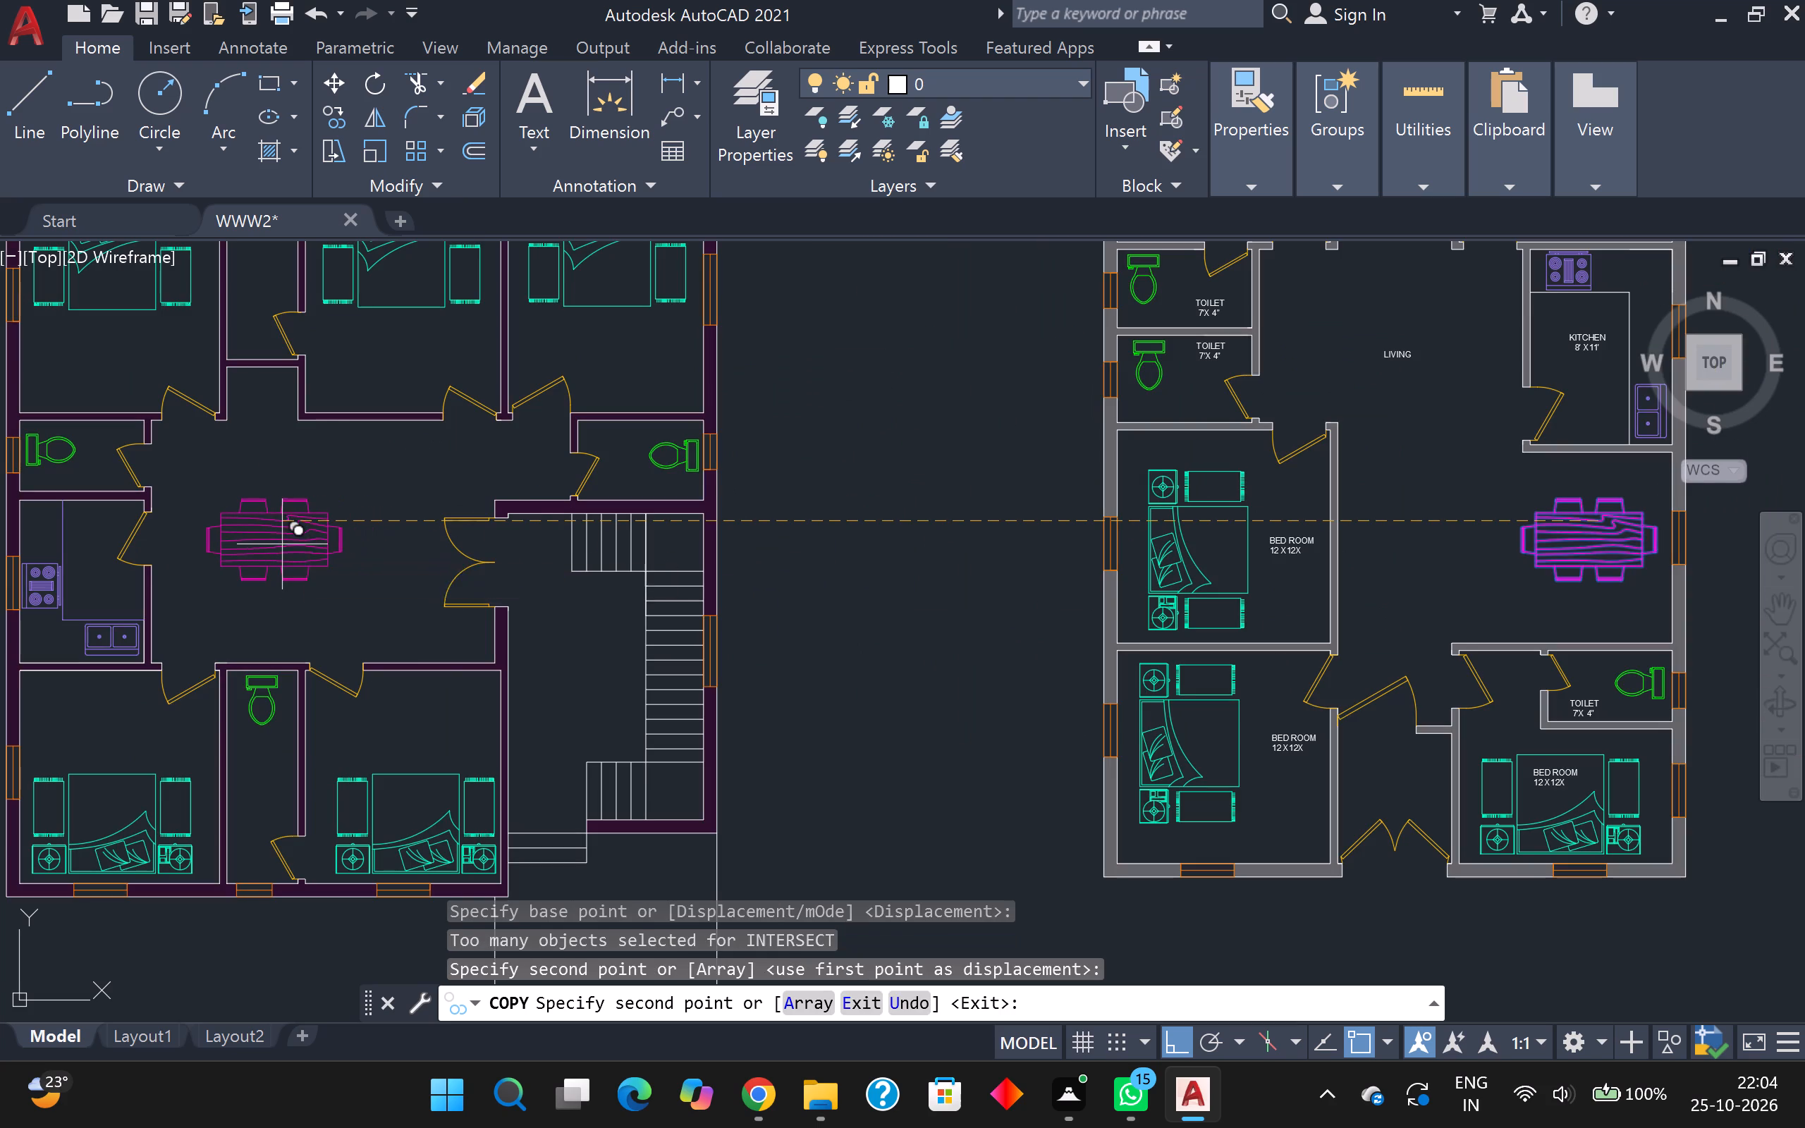
key(Escape)
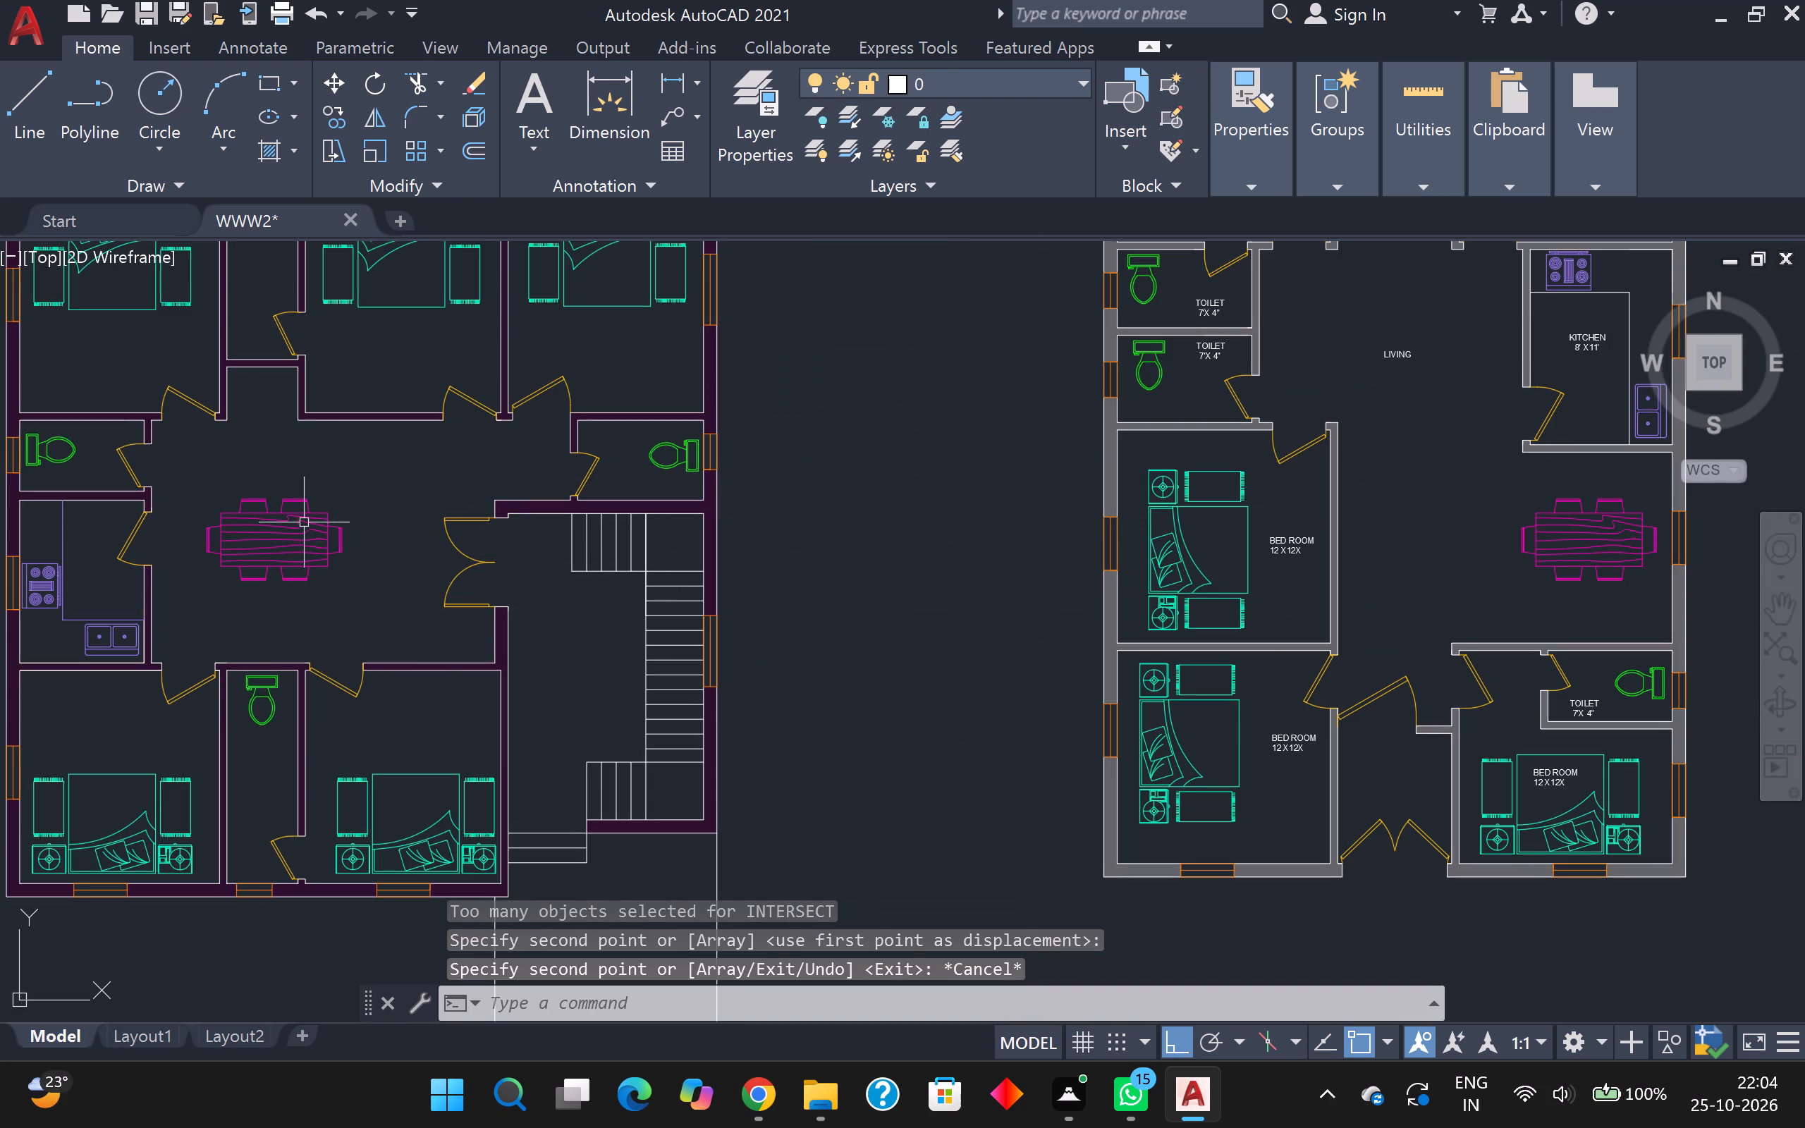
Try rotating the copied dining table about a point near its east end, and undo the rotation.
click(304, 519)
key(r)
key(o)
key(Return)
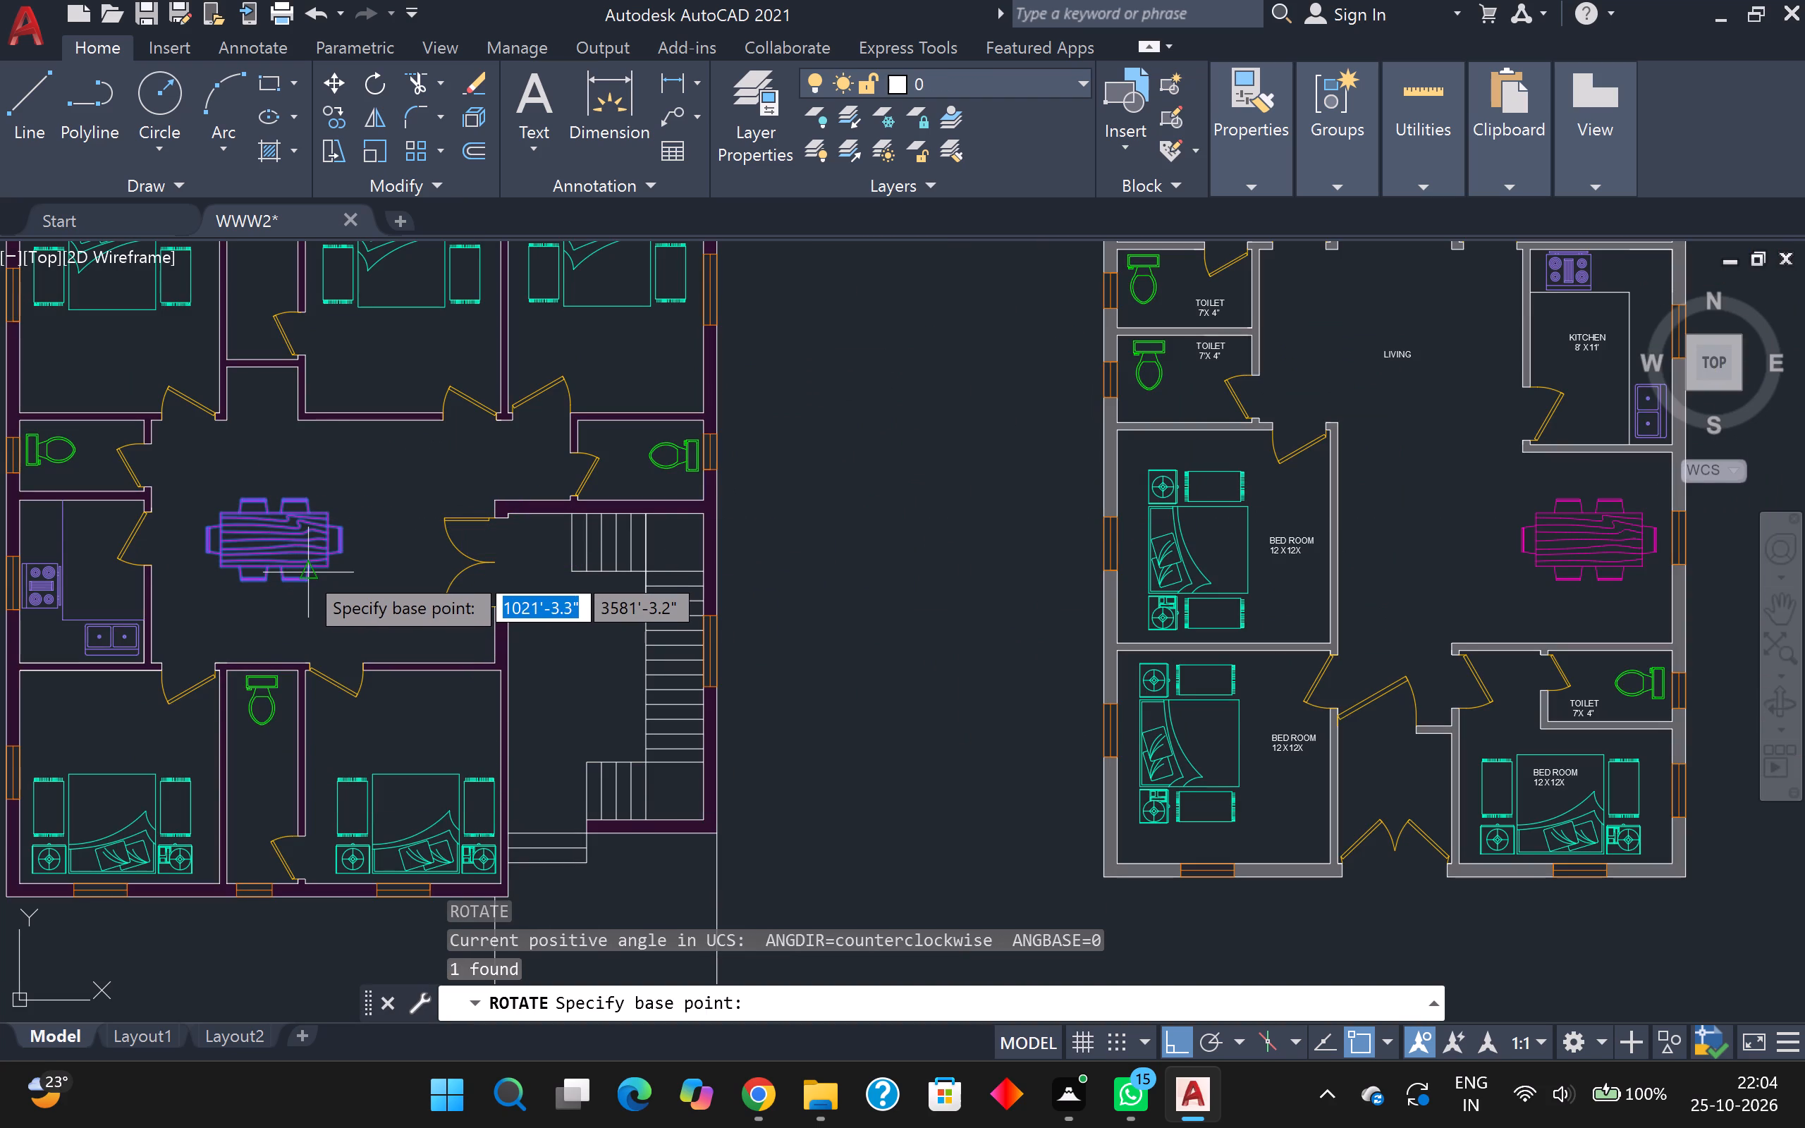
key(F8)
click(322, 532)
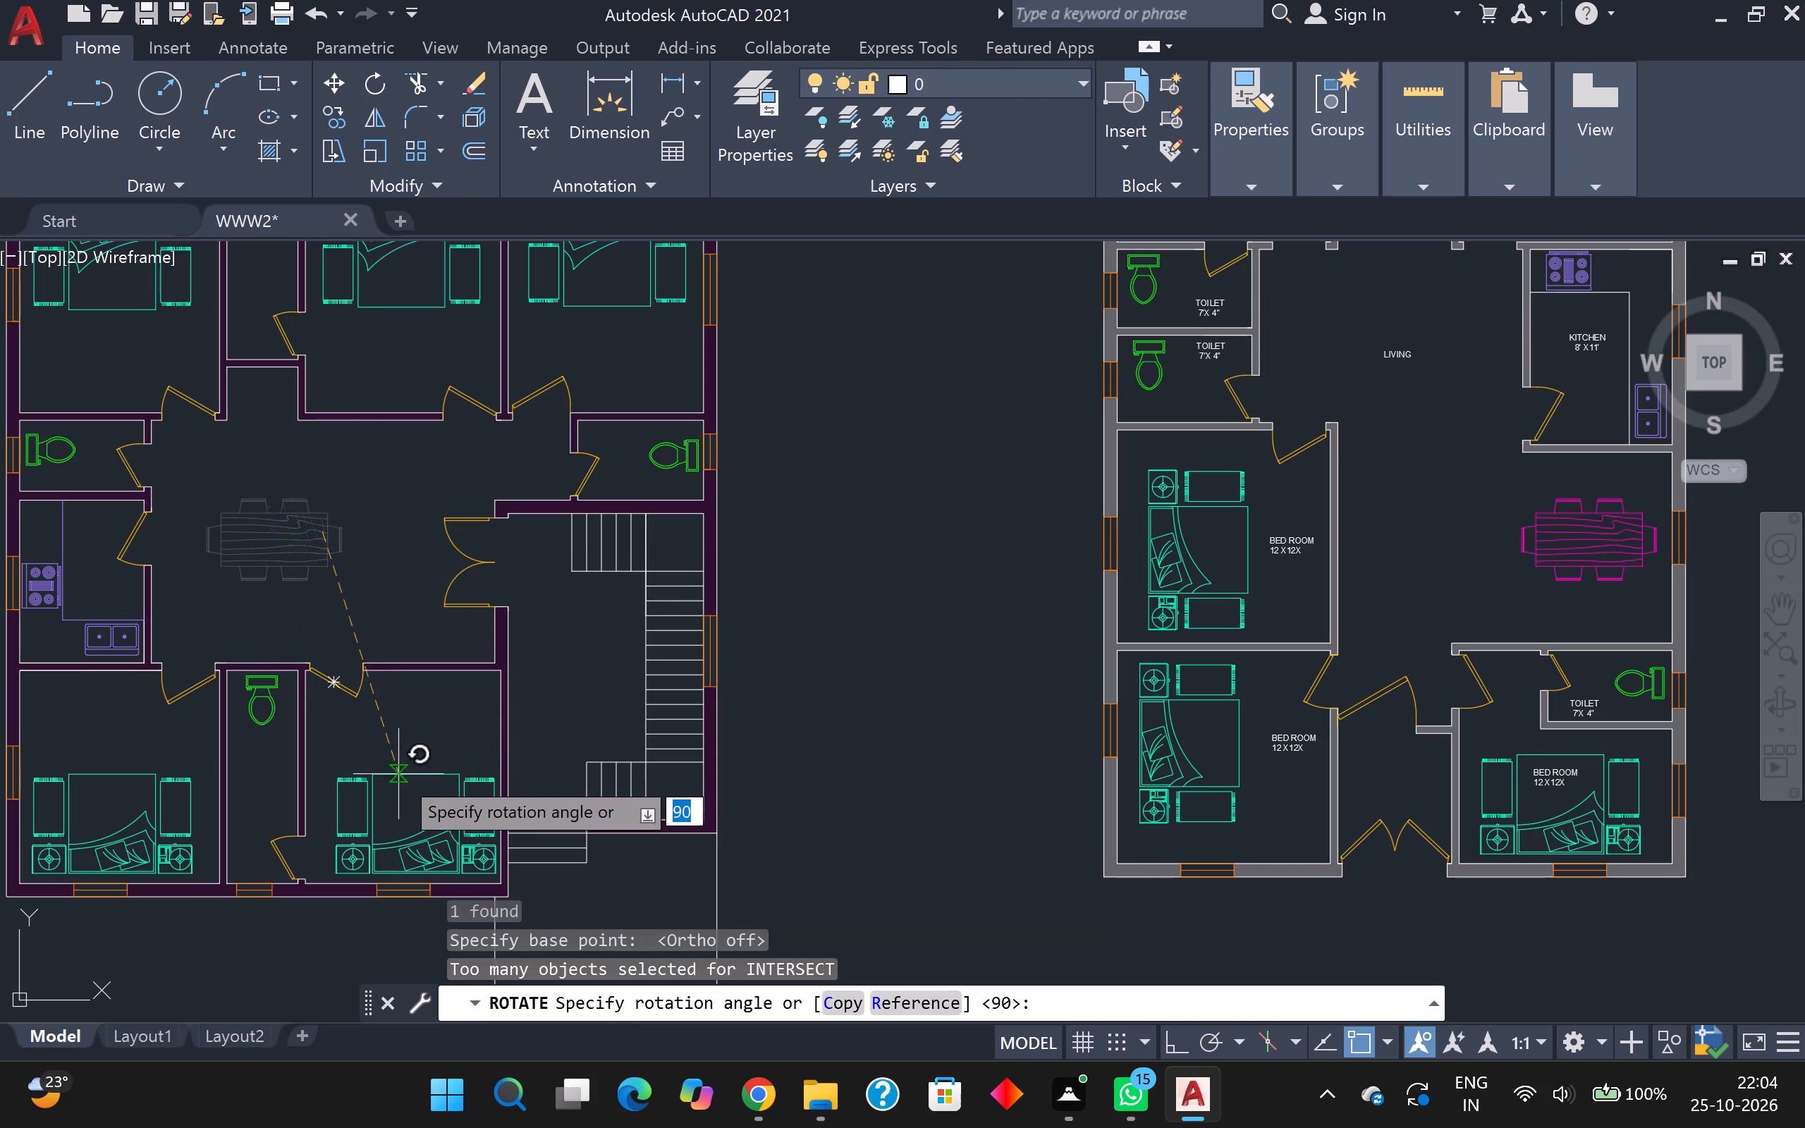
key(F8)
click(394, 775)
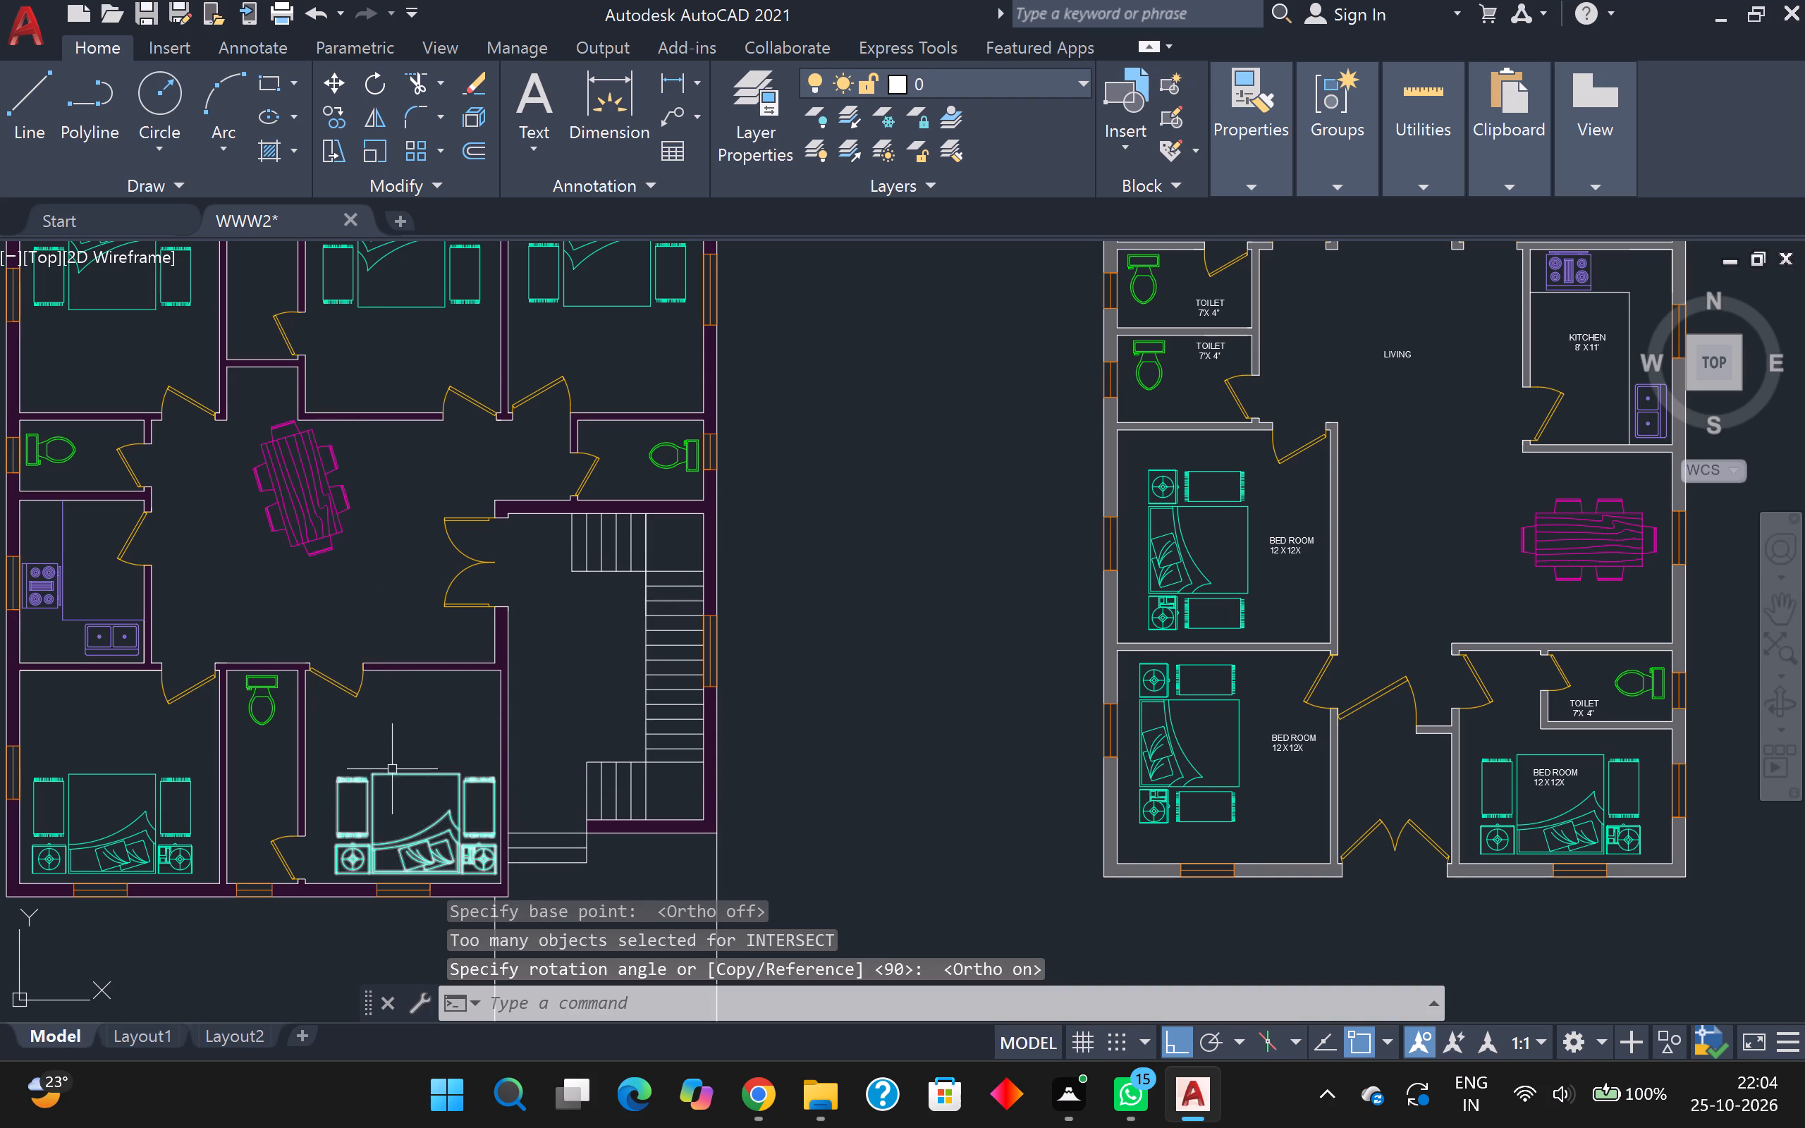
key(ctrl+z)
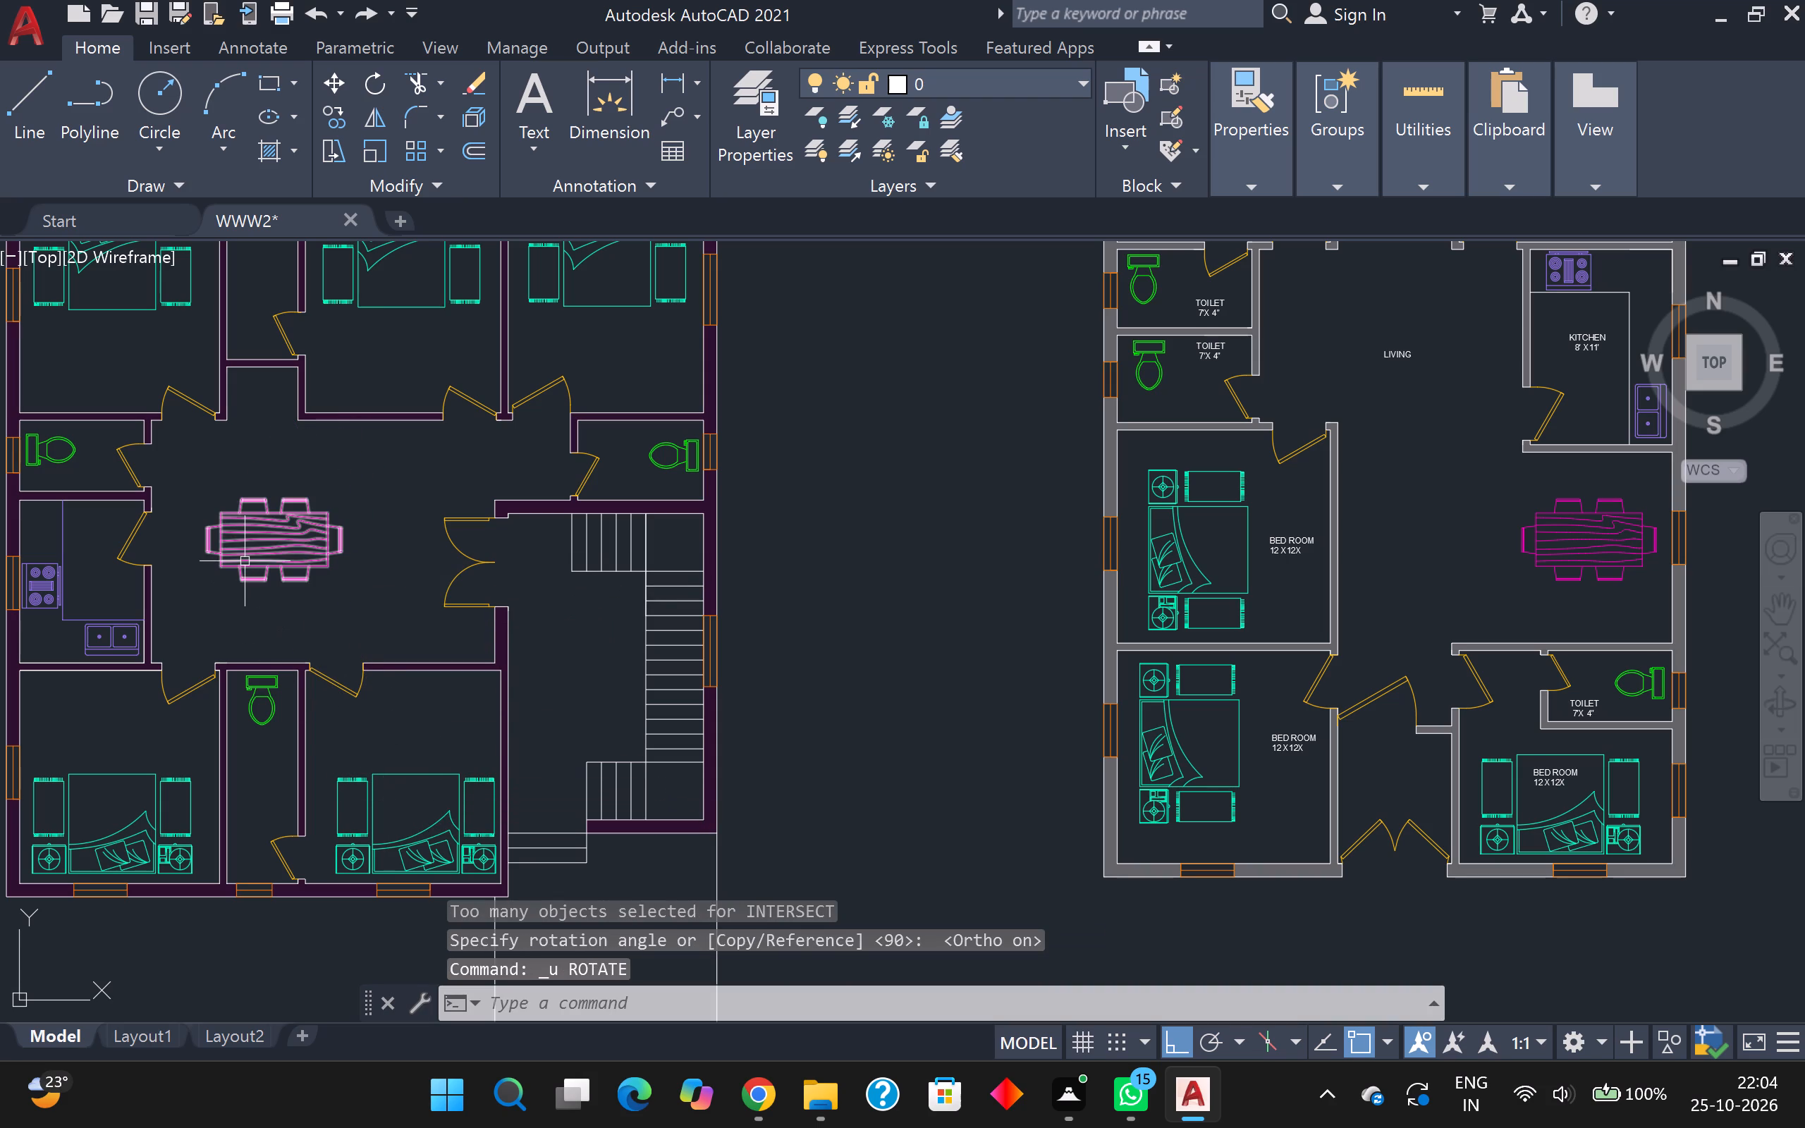
Rotate the copied dining table in the purple plan's hall by 270° so its length runs north-south.
key(F8)
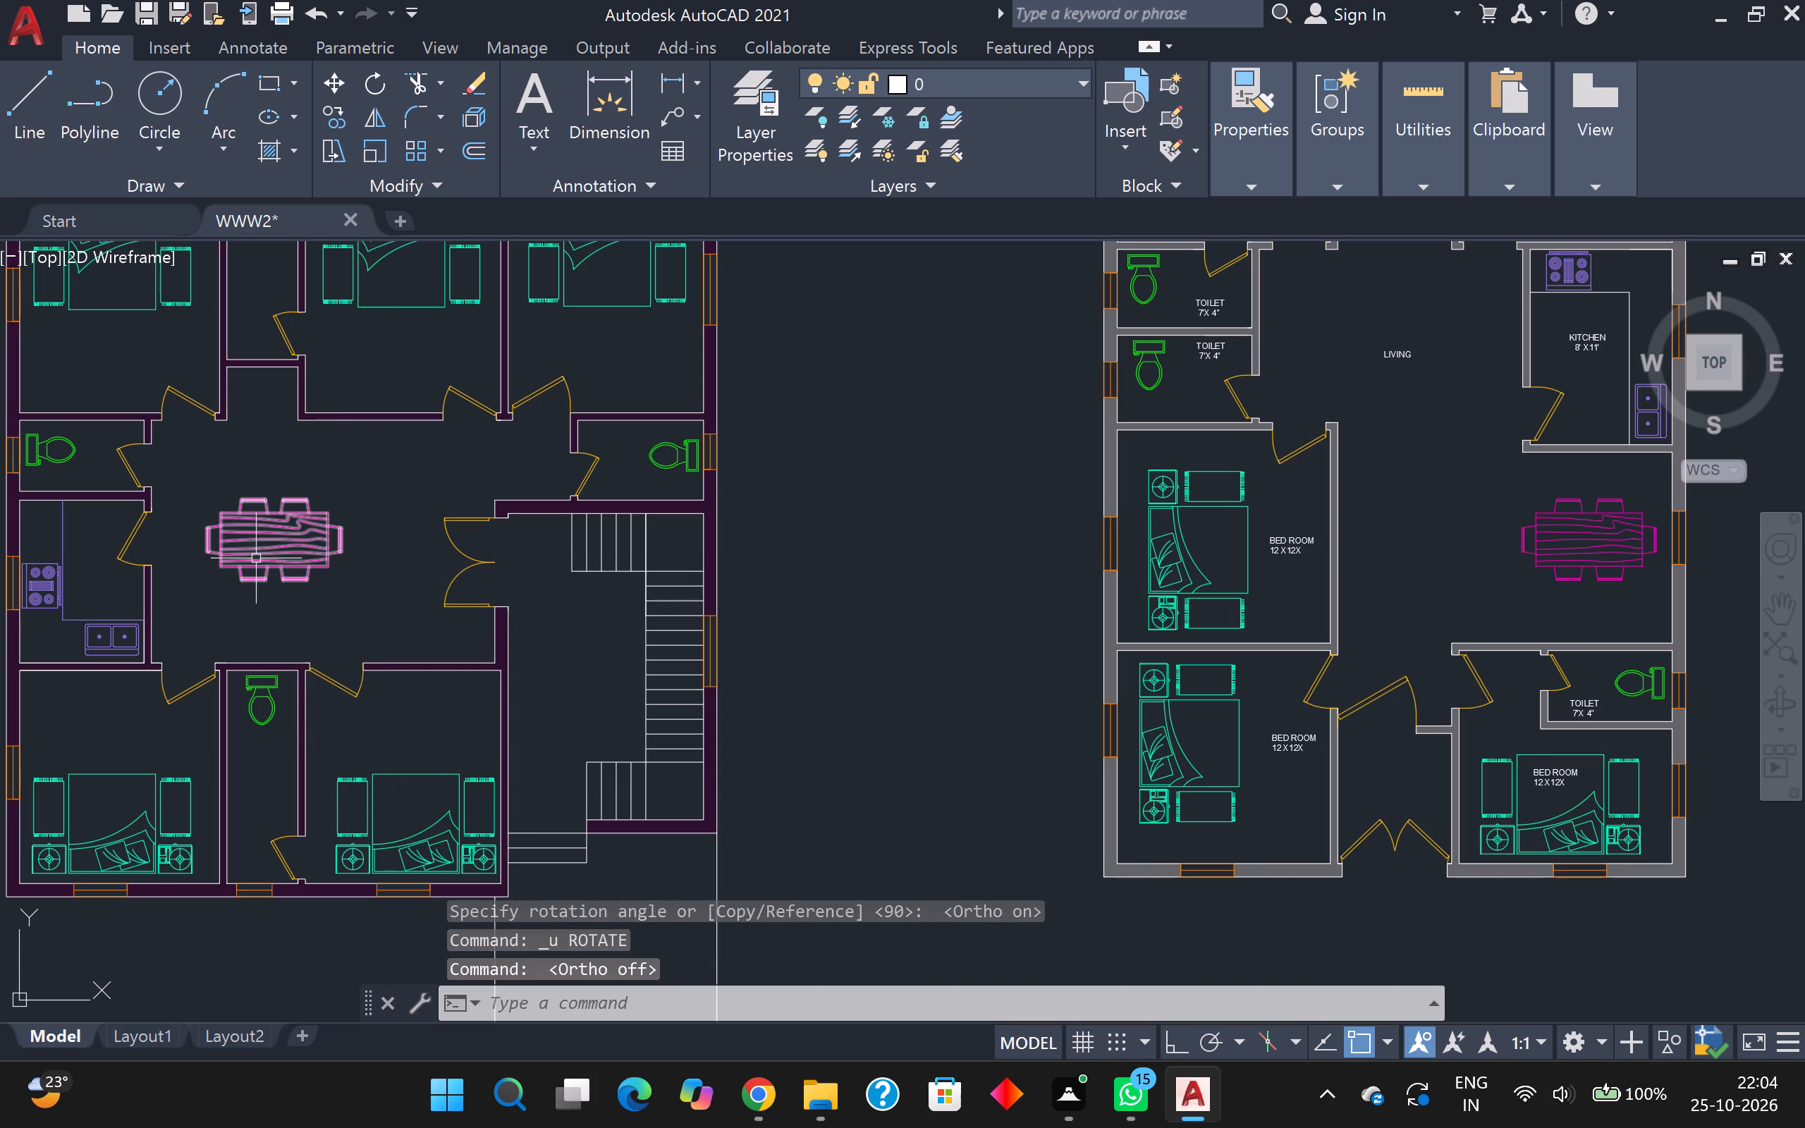
key(F8)
click(261, 552)
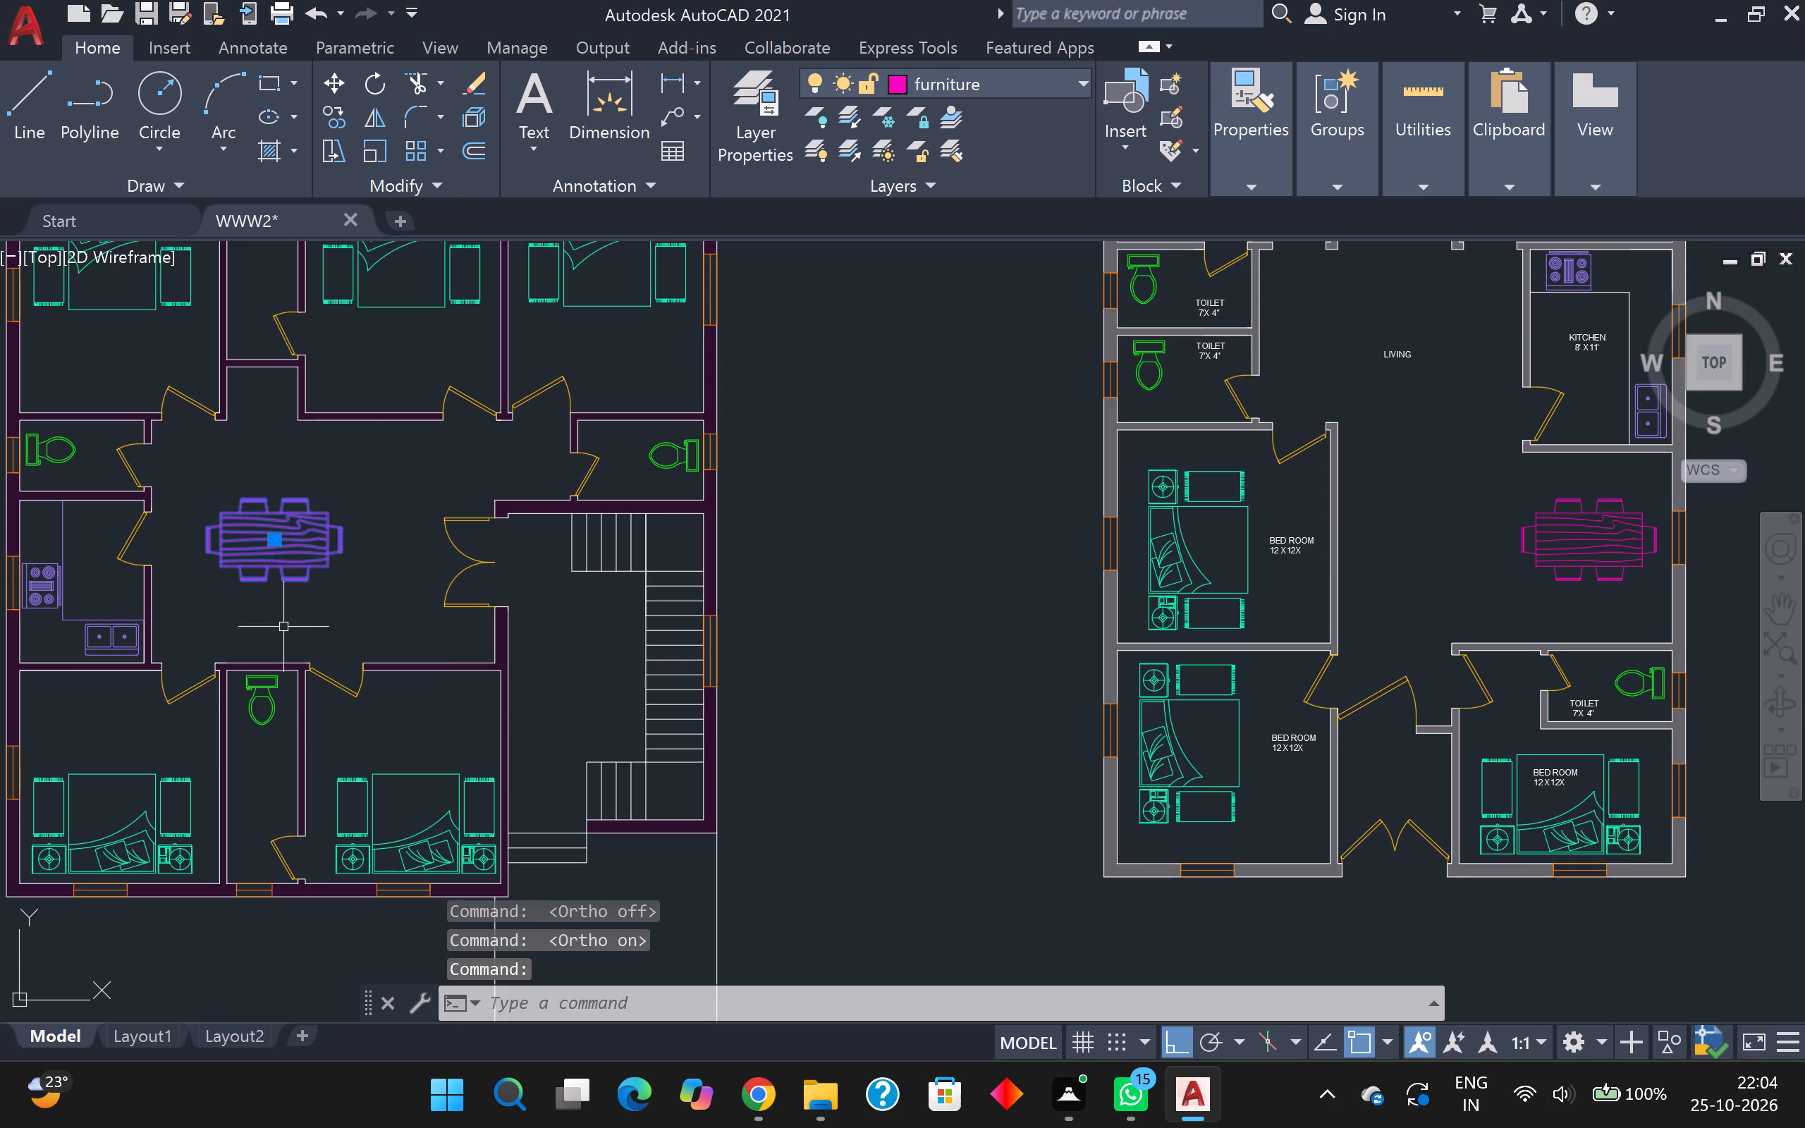
key(r)
key(o)
key(Return)
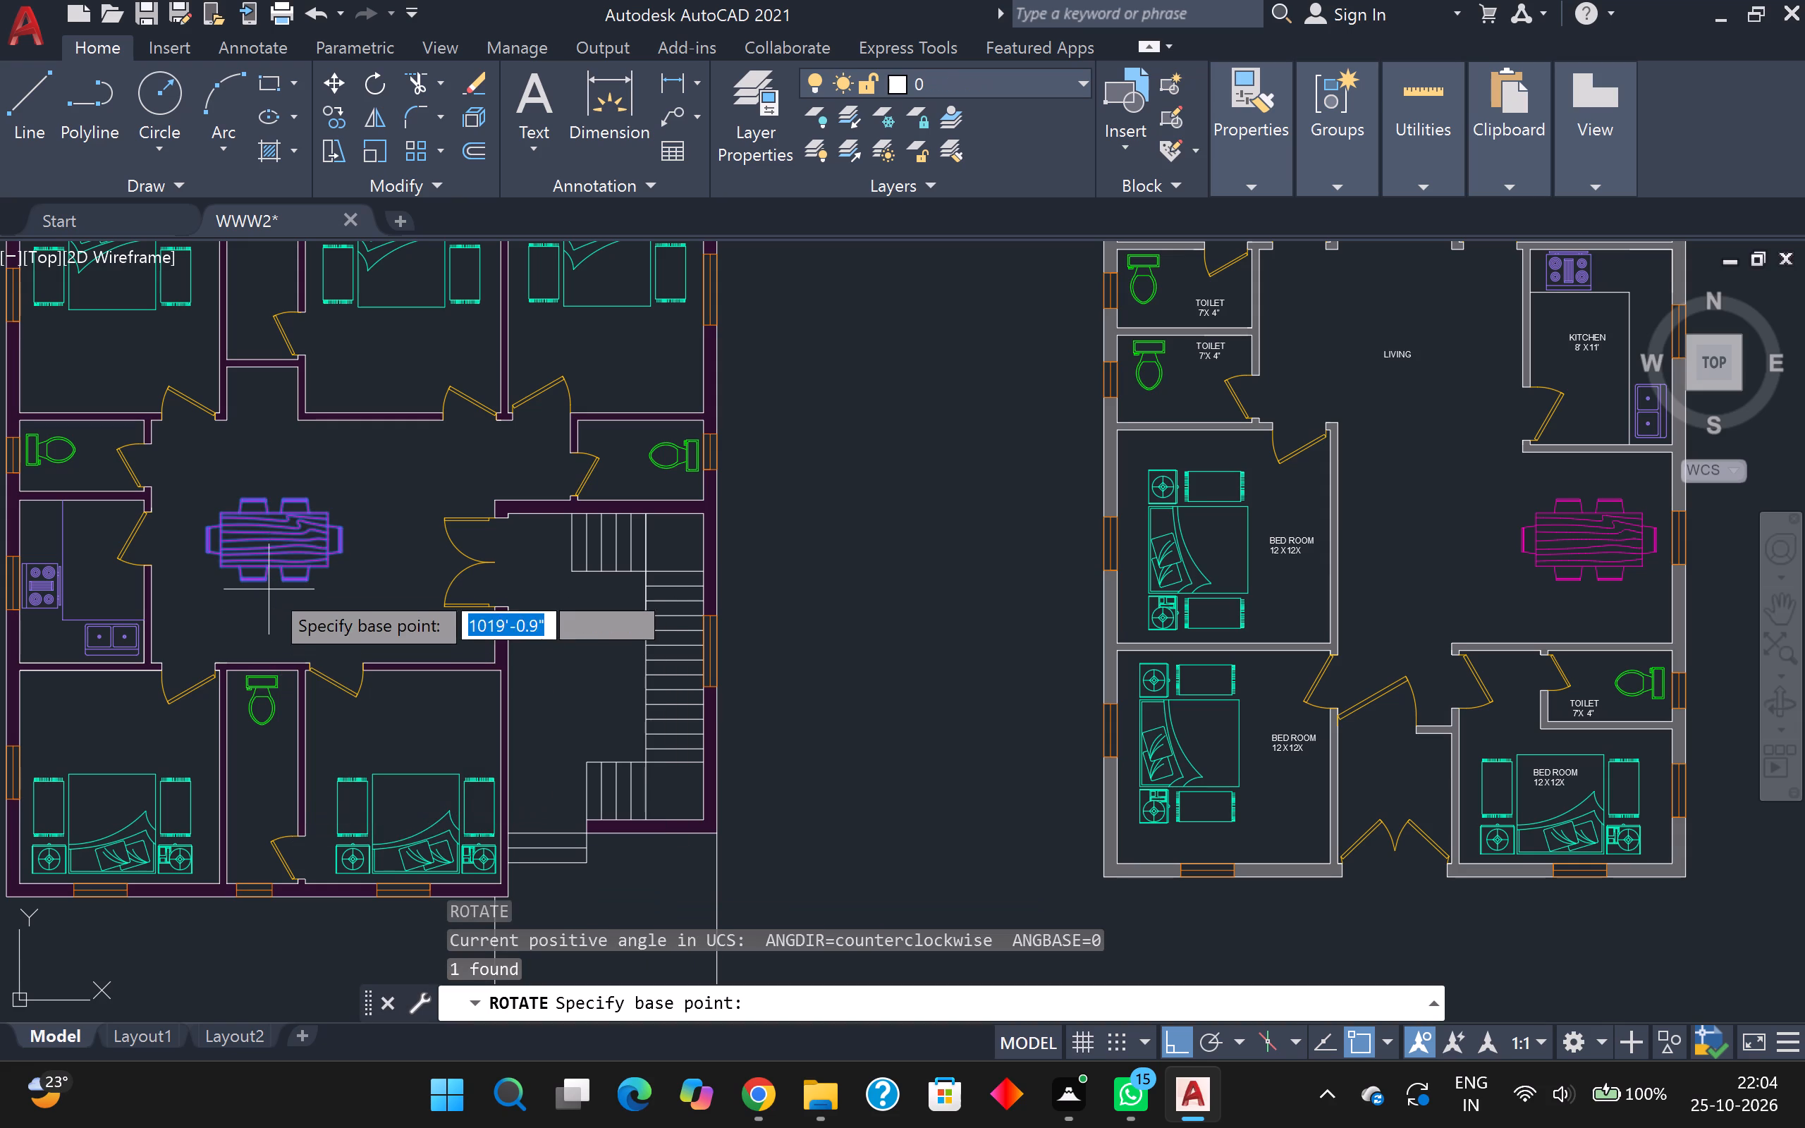
click(309, 551)
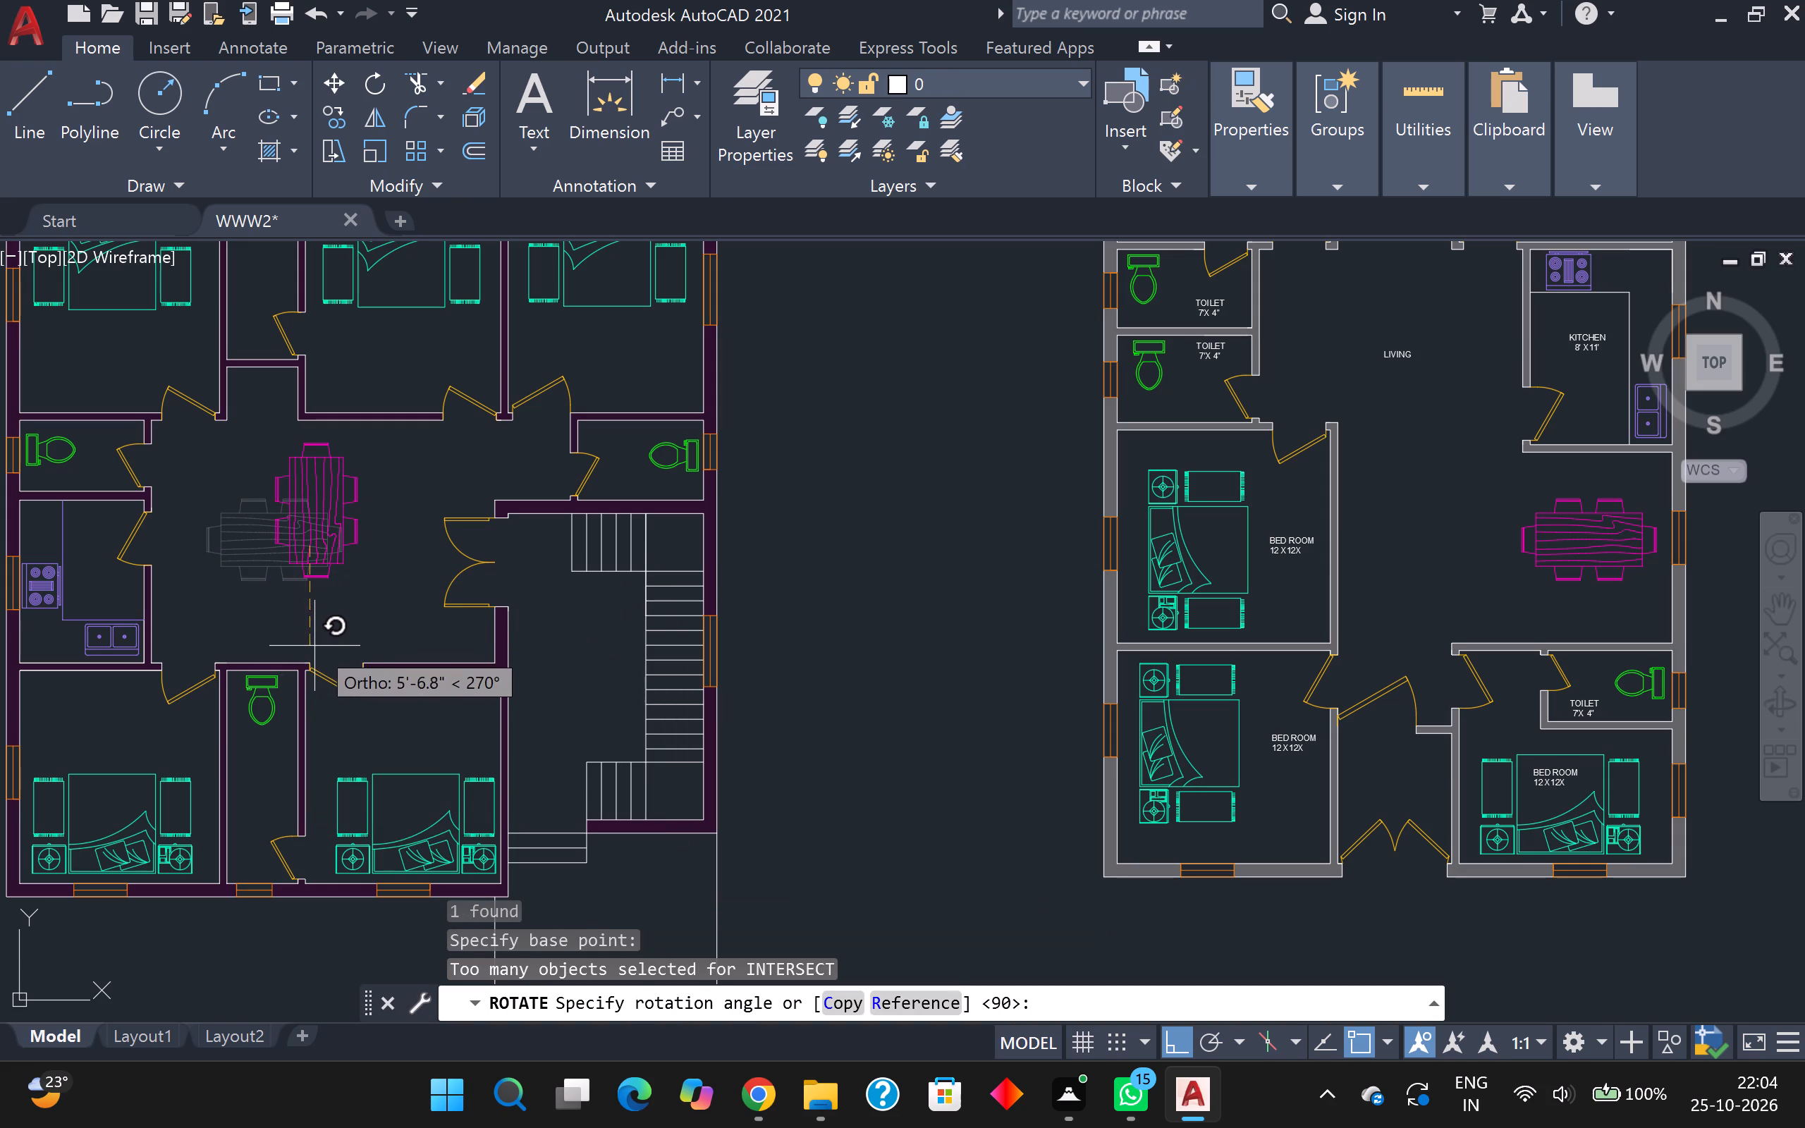
click(311, 654)
Move the dining table southwest within the purple plan's hall, freely placing it just north of the middle toilet room.
click(326, 534)
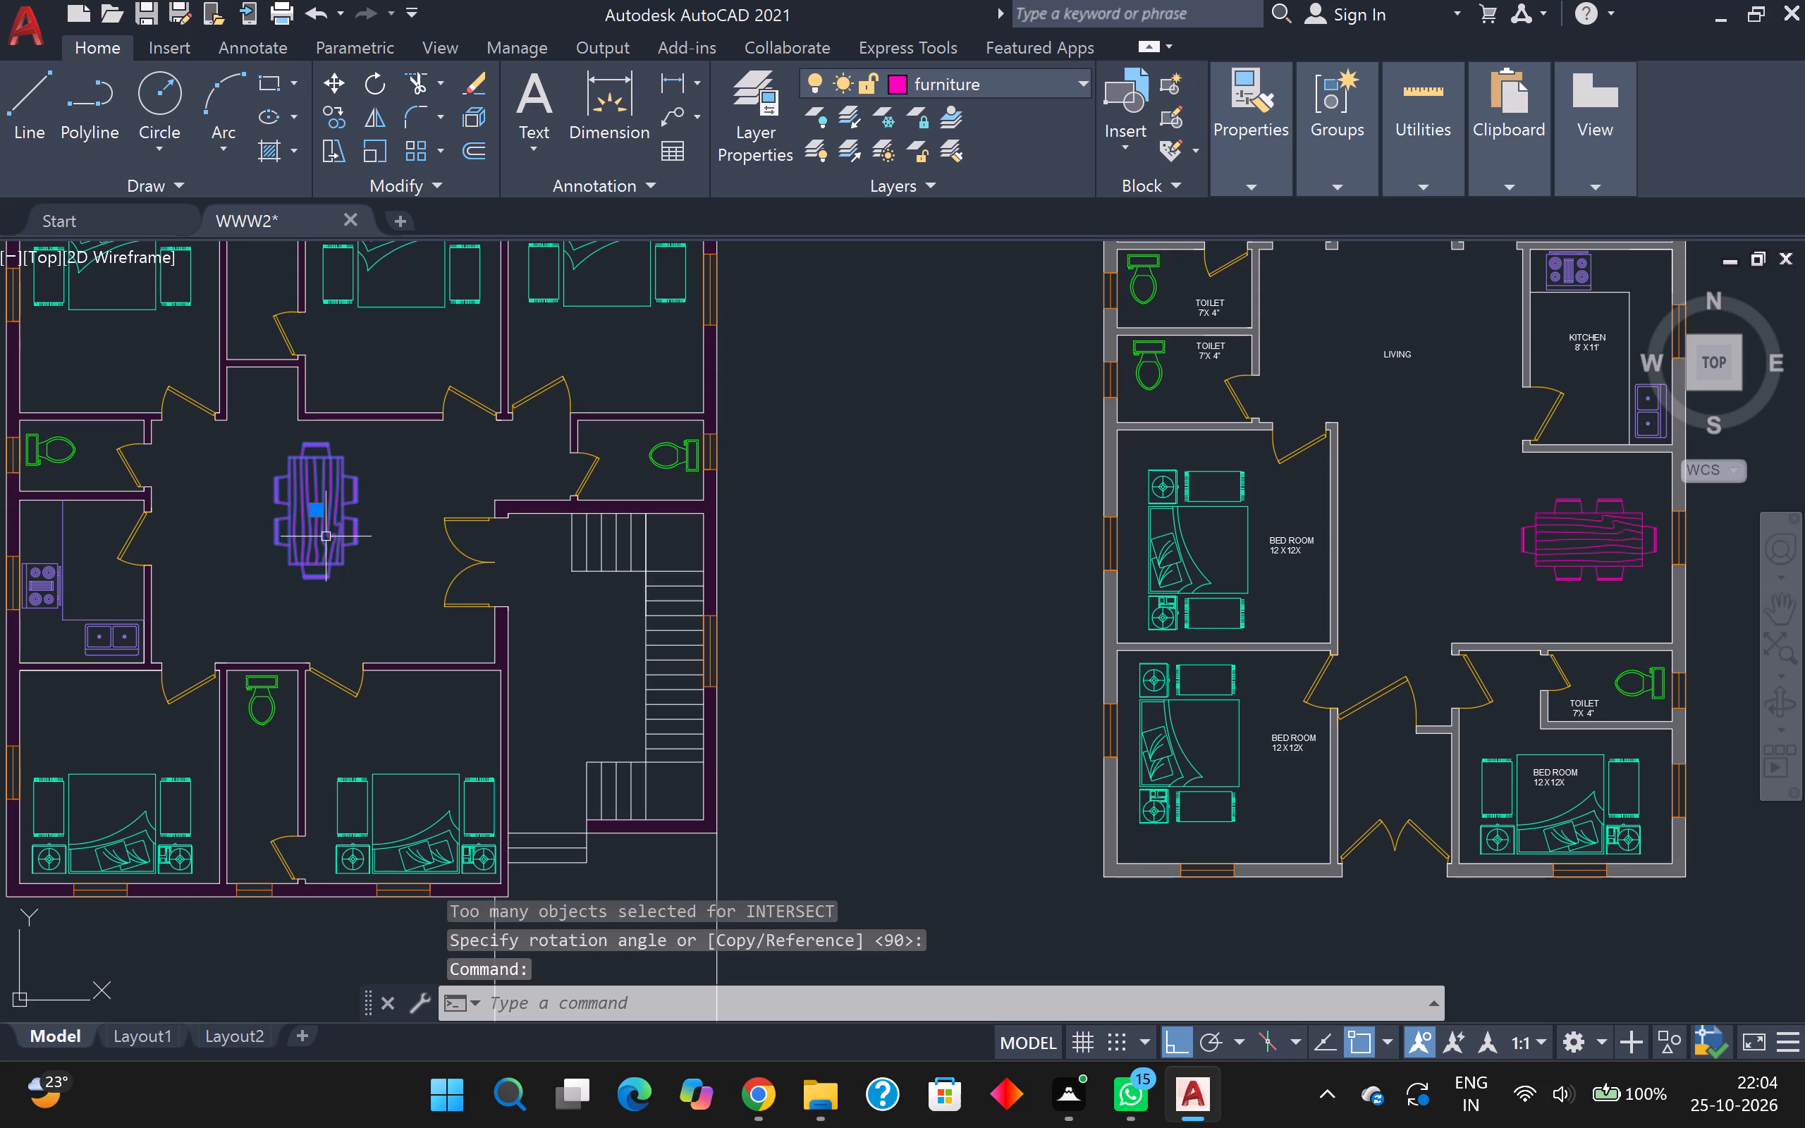
key(m)
key(Return)
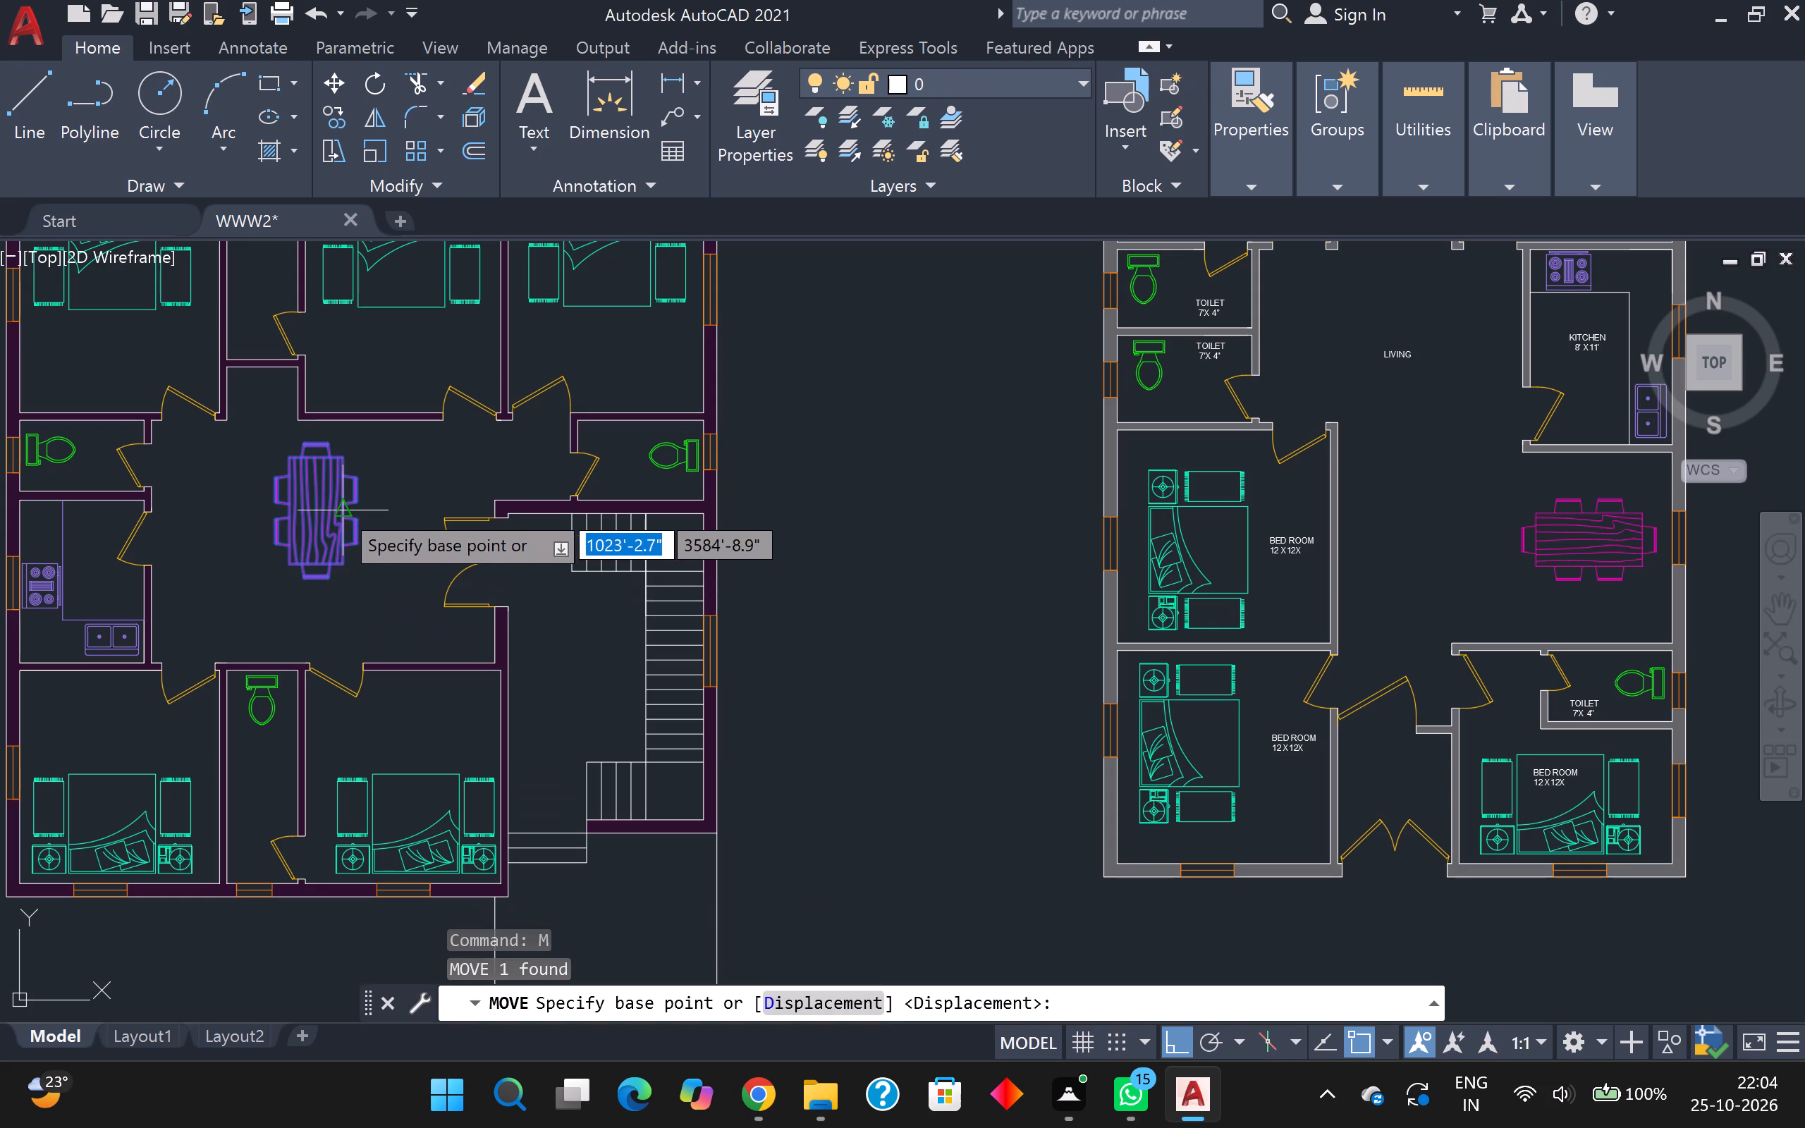
click(318, 504)
scroll(280, 574, up, 2)
scroll(279, 574, down, 1)
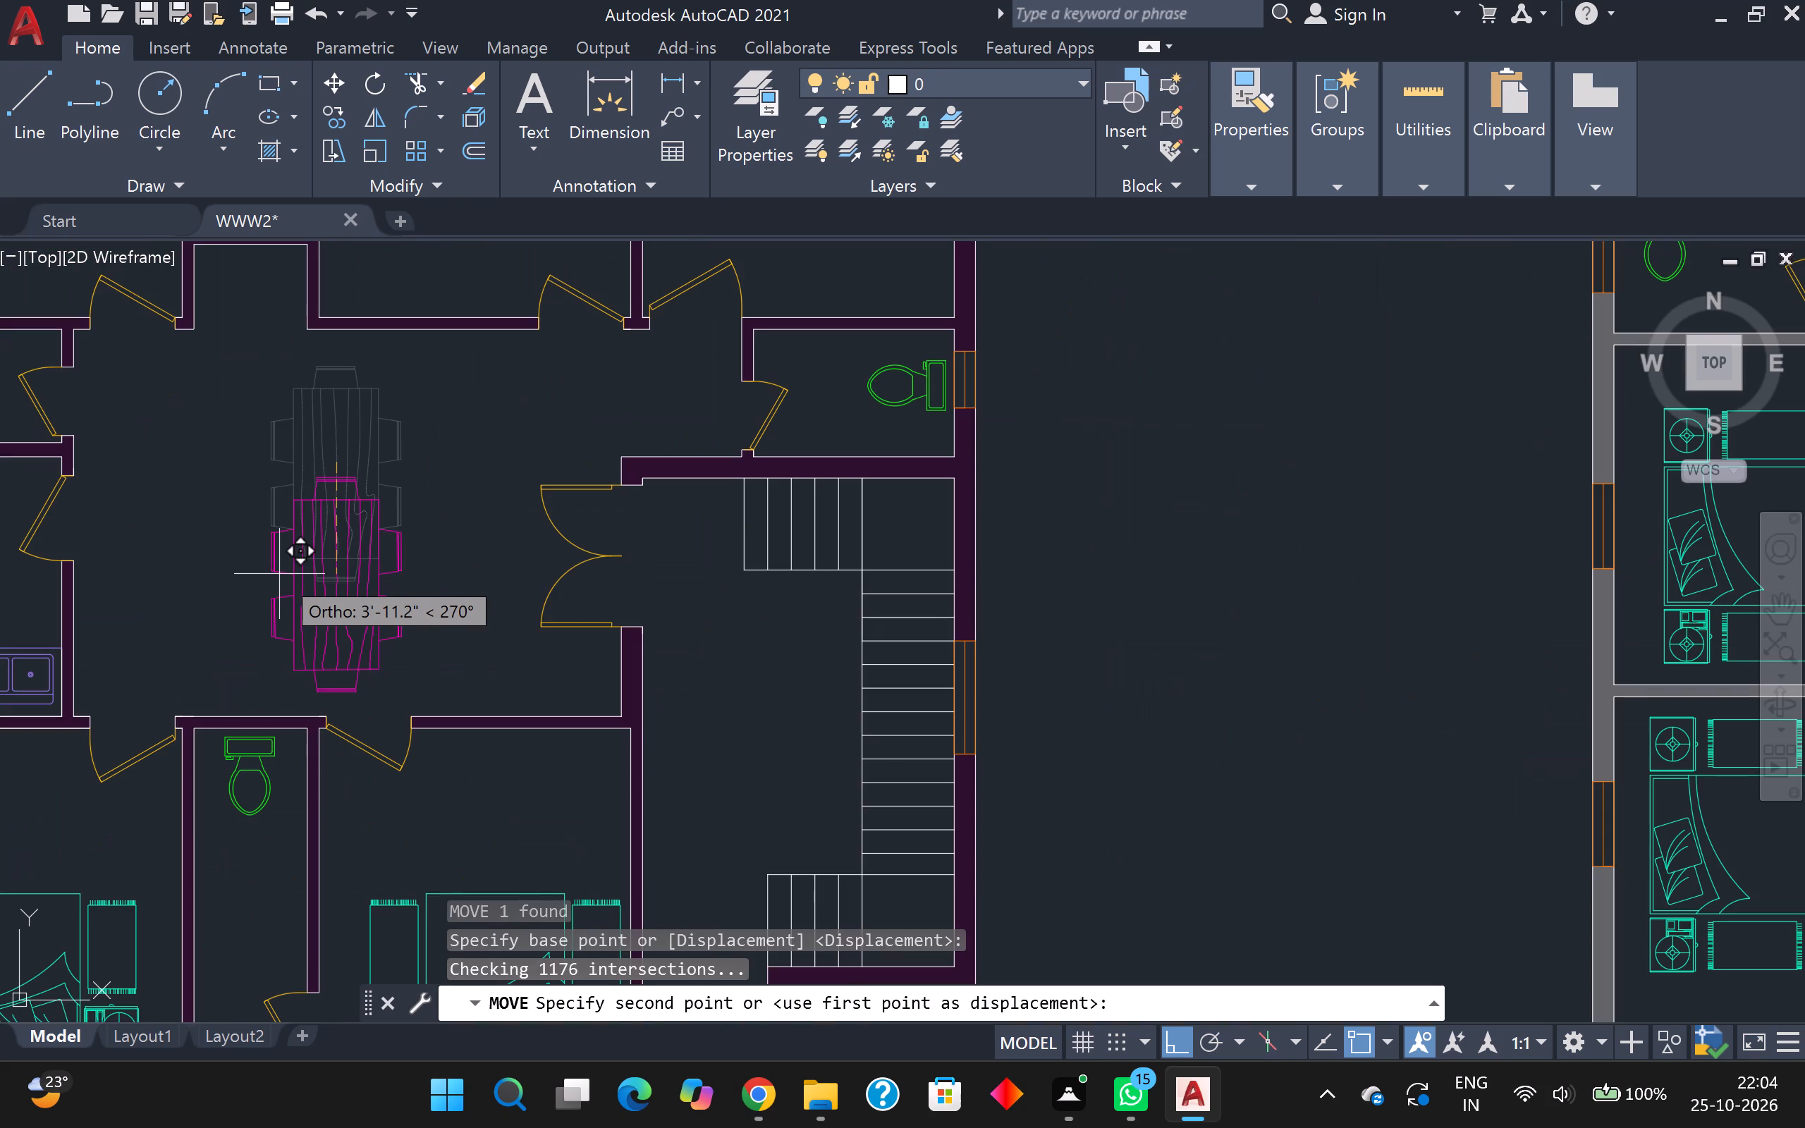
key(F9)
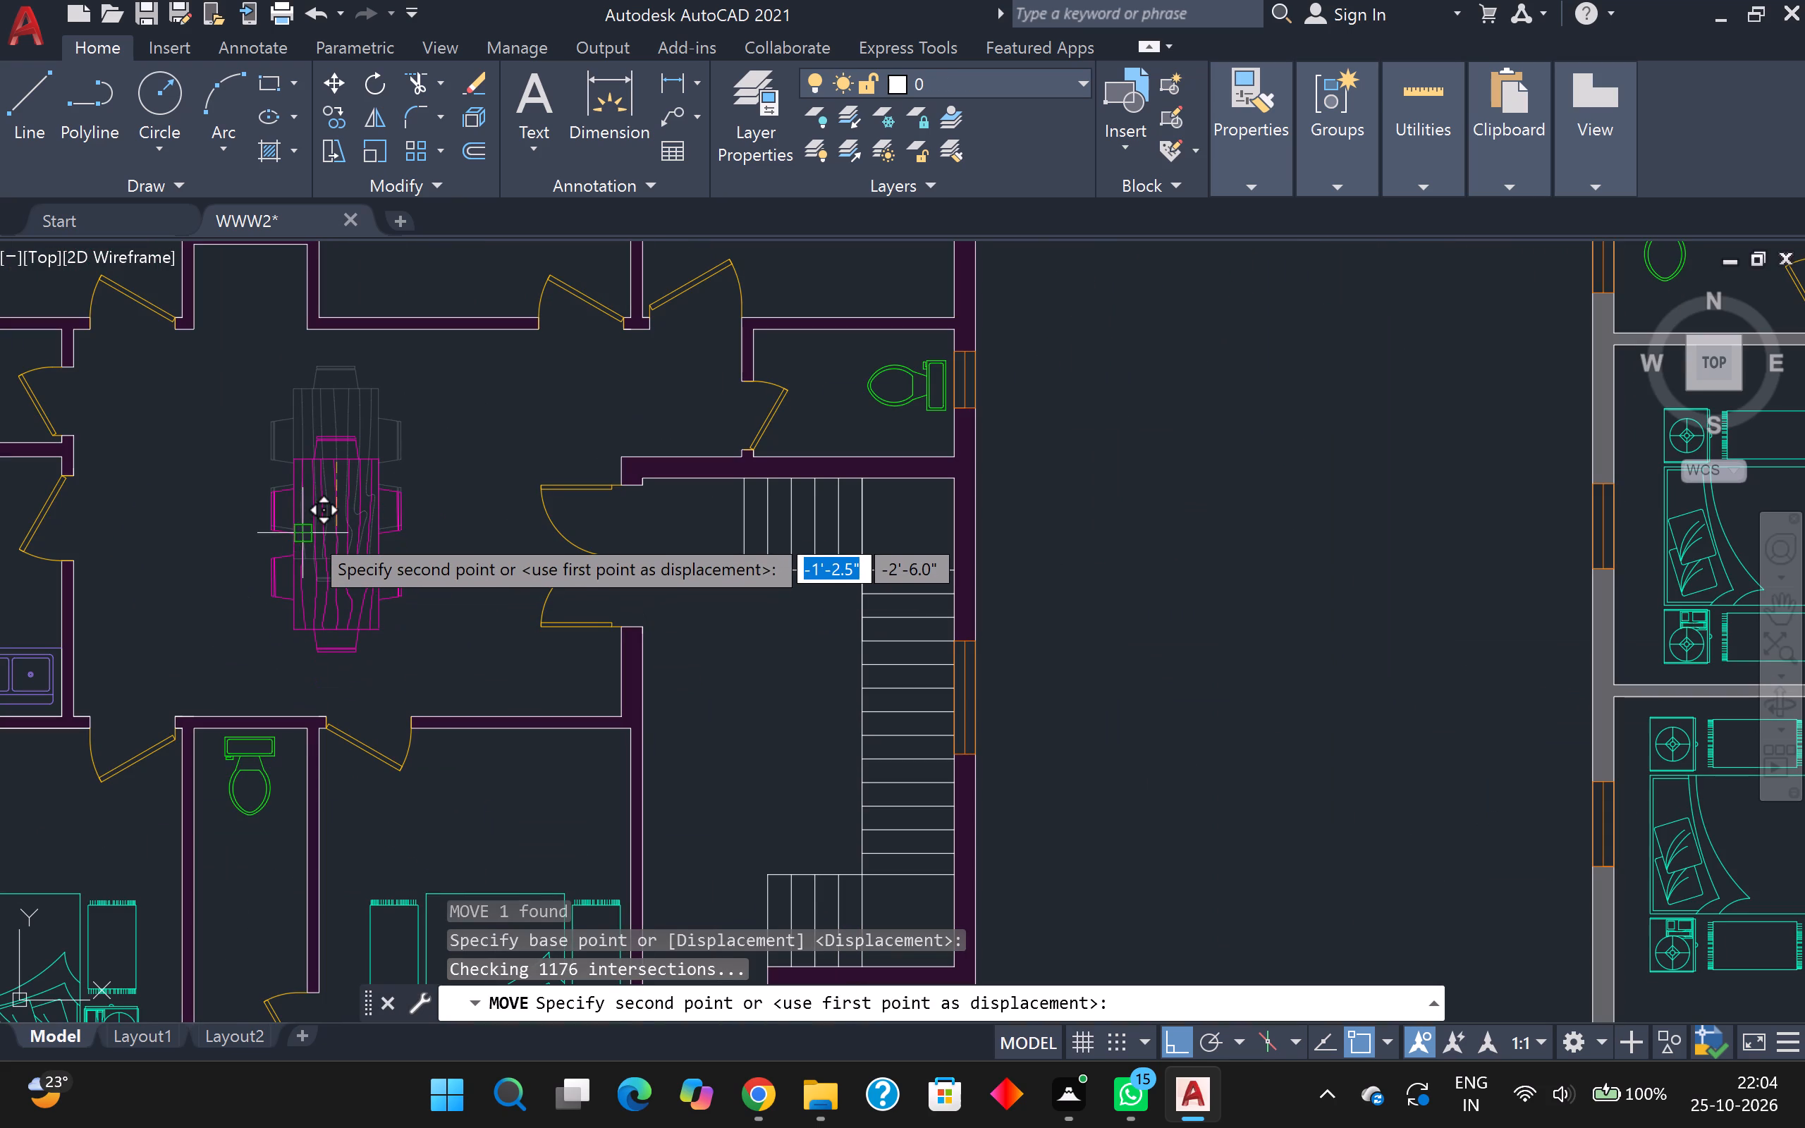
key(F8)
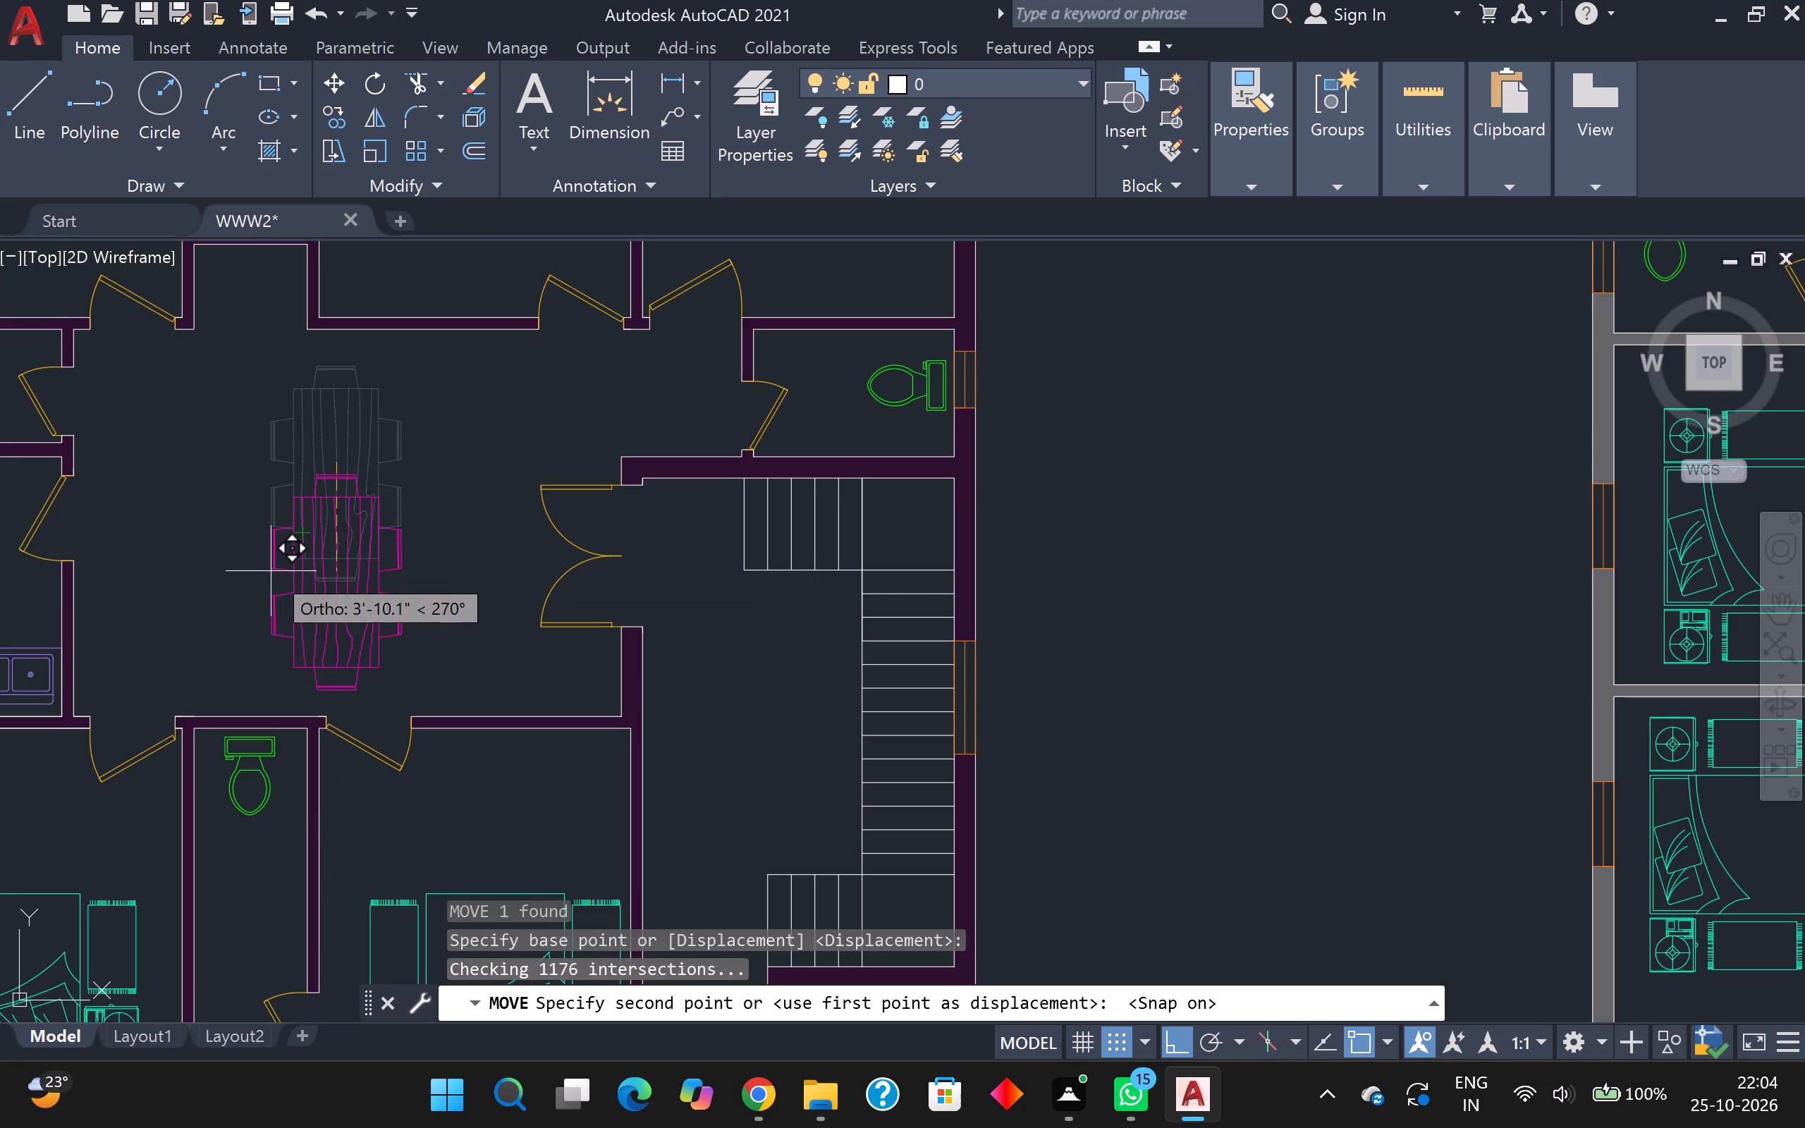
key(F9)
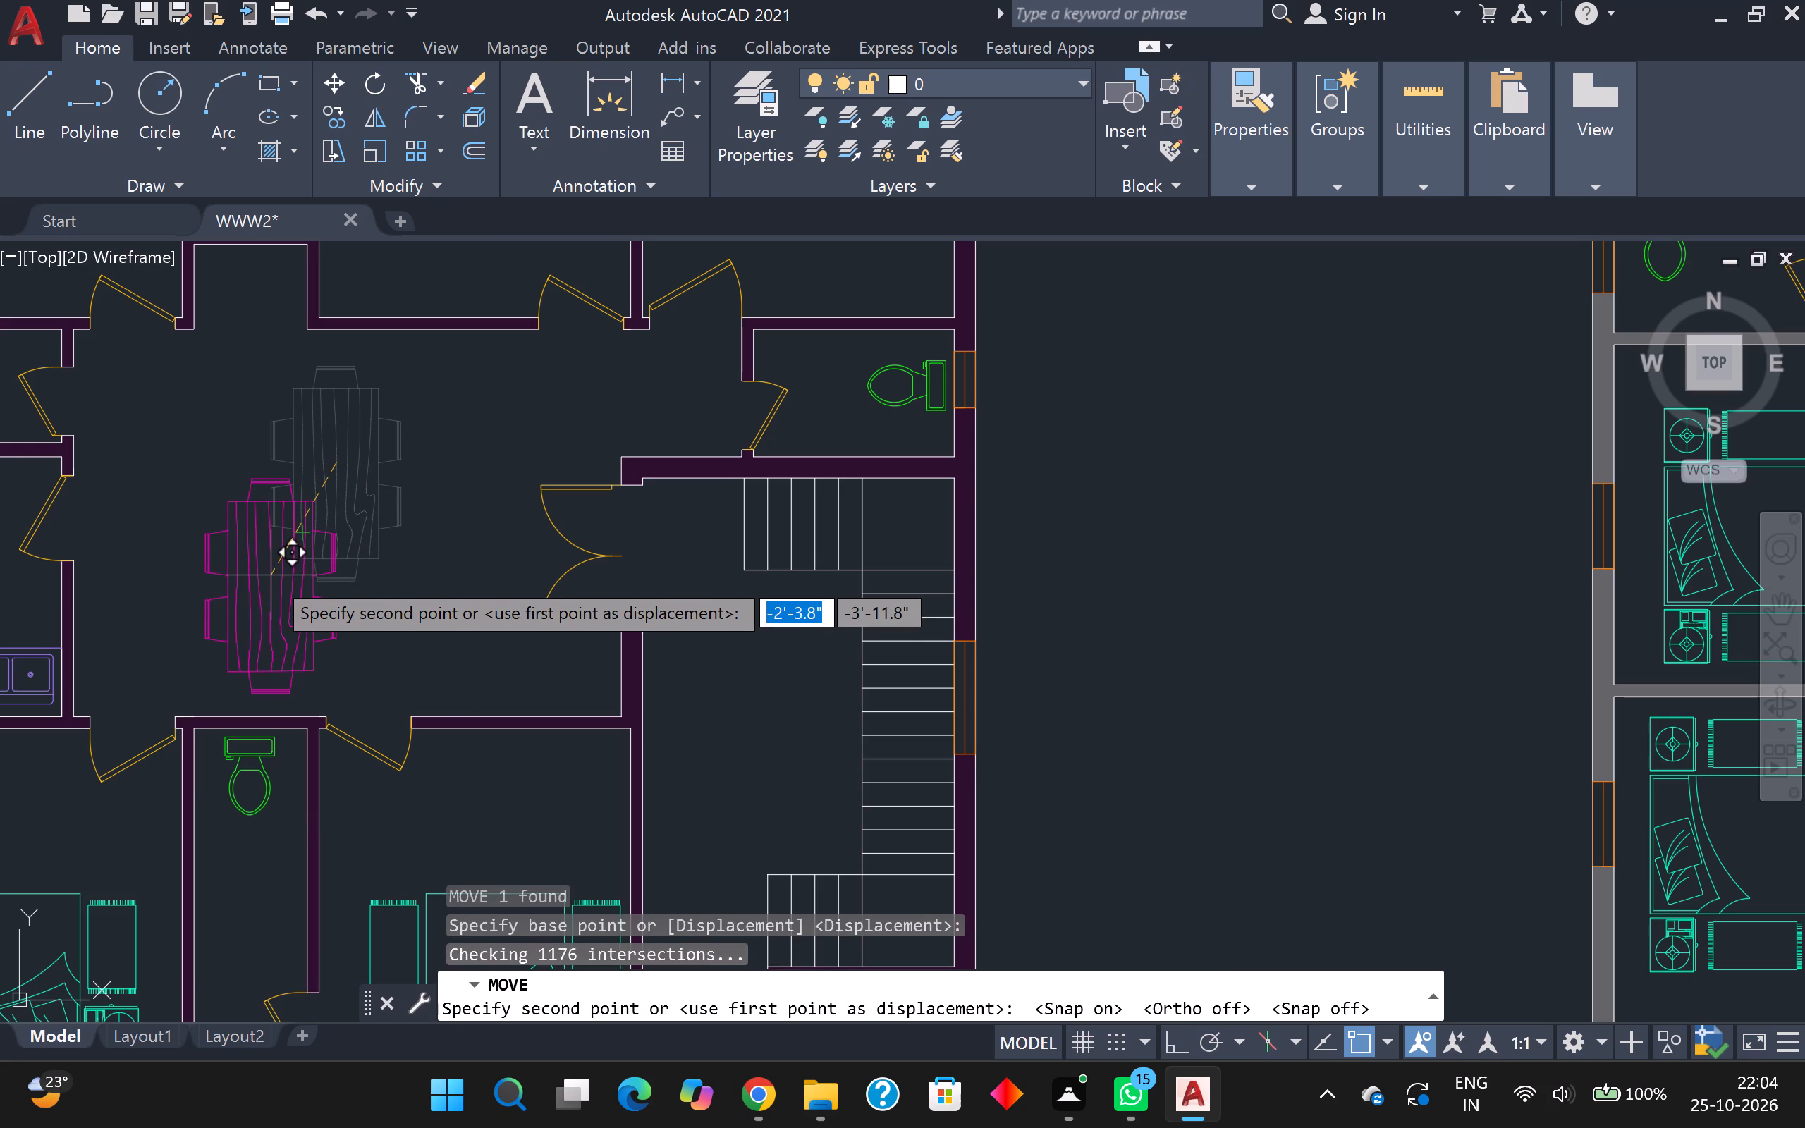
click(256, 591)
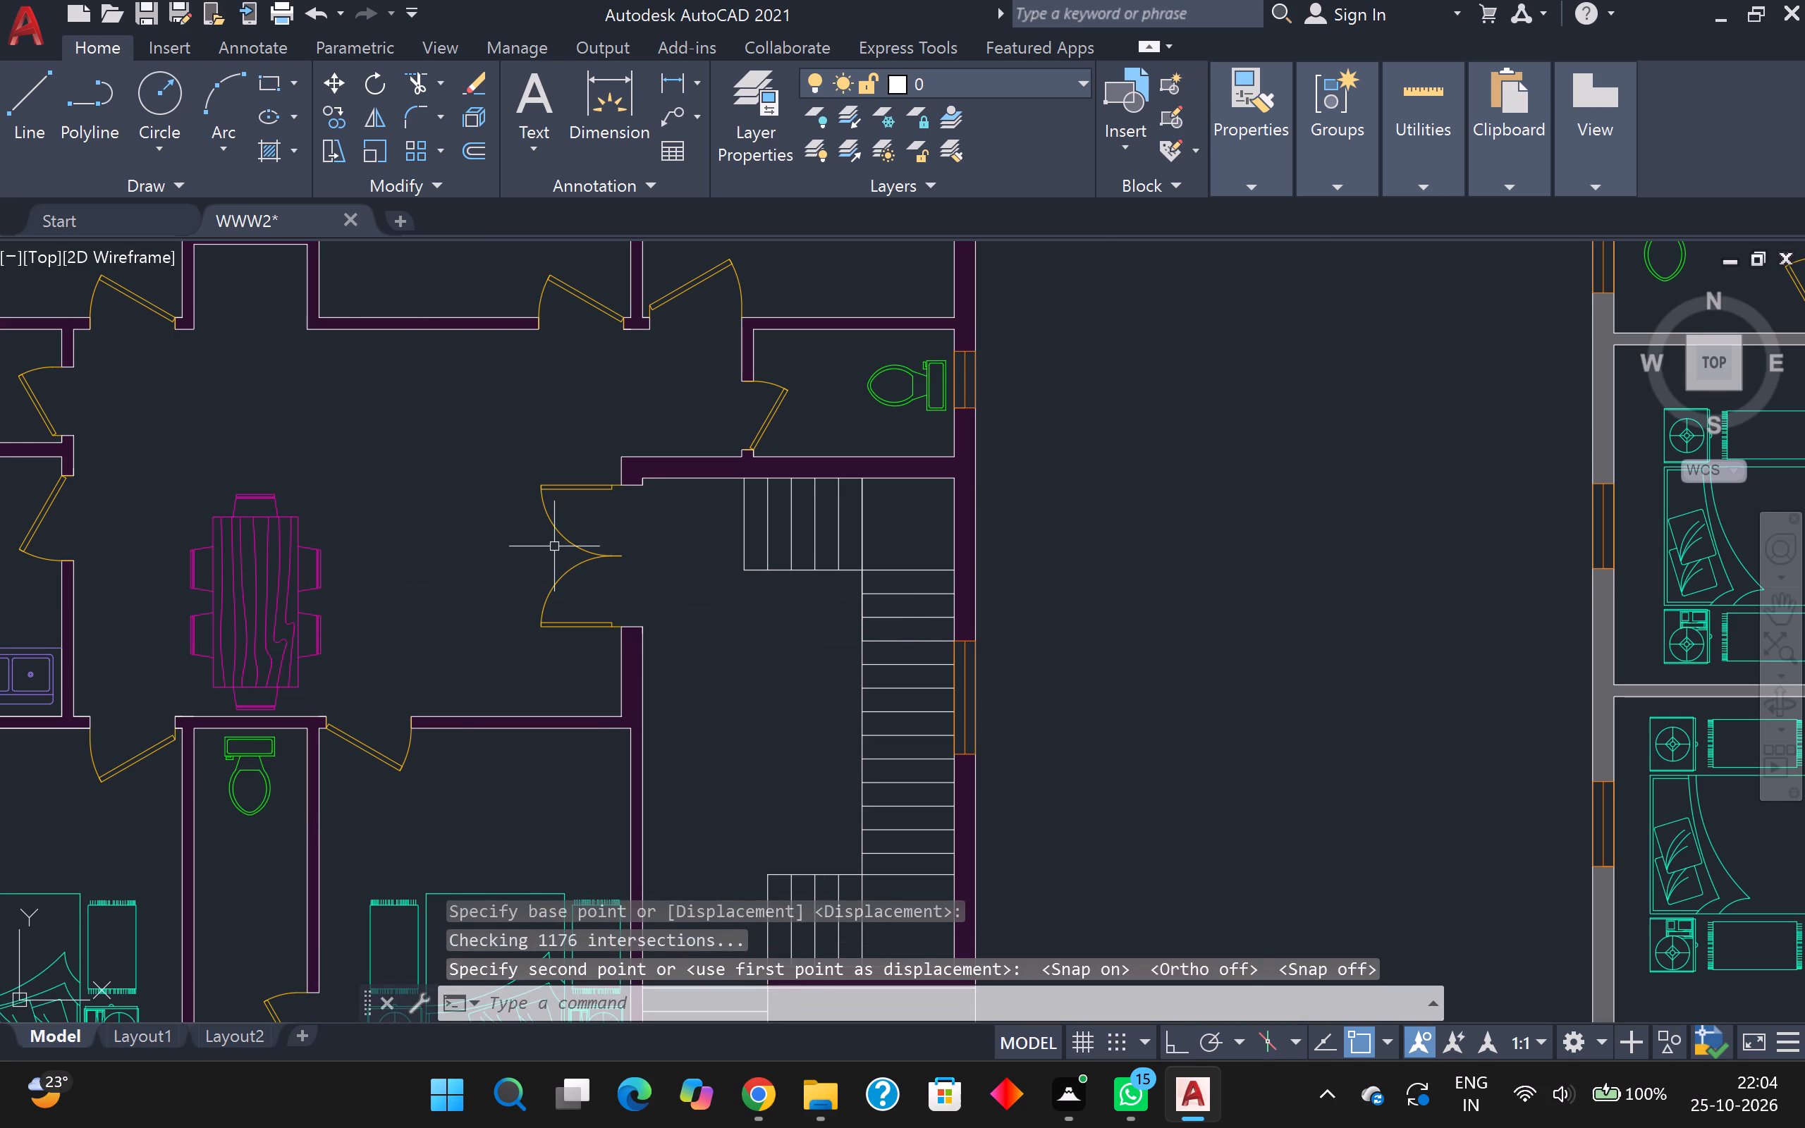
Delete the stray door overlapping the sofa set's oval table and carpet in the red plan's LIVING/DWG room.
scroll(553, 552, down, 2)
middle_drag(905, 584, 902, 585)
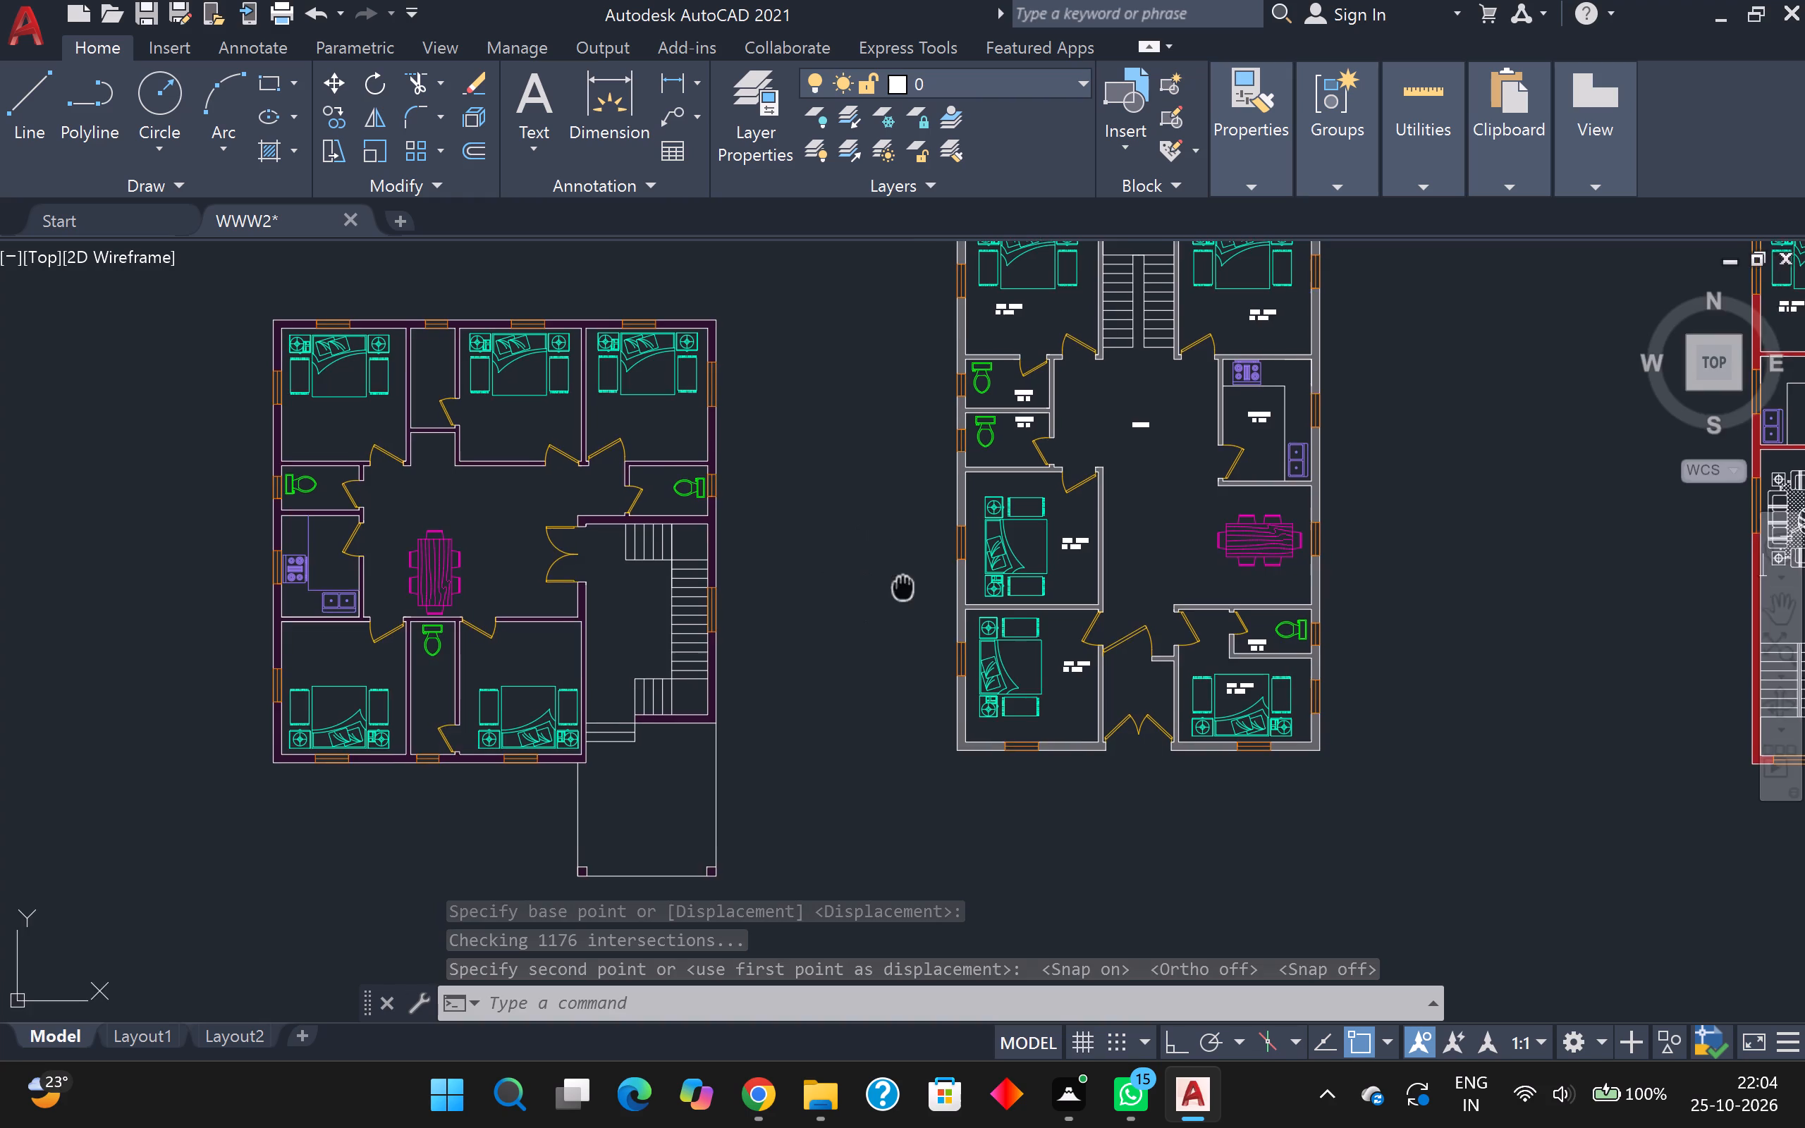
middle_drag(902, 585, 695, 641)
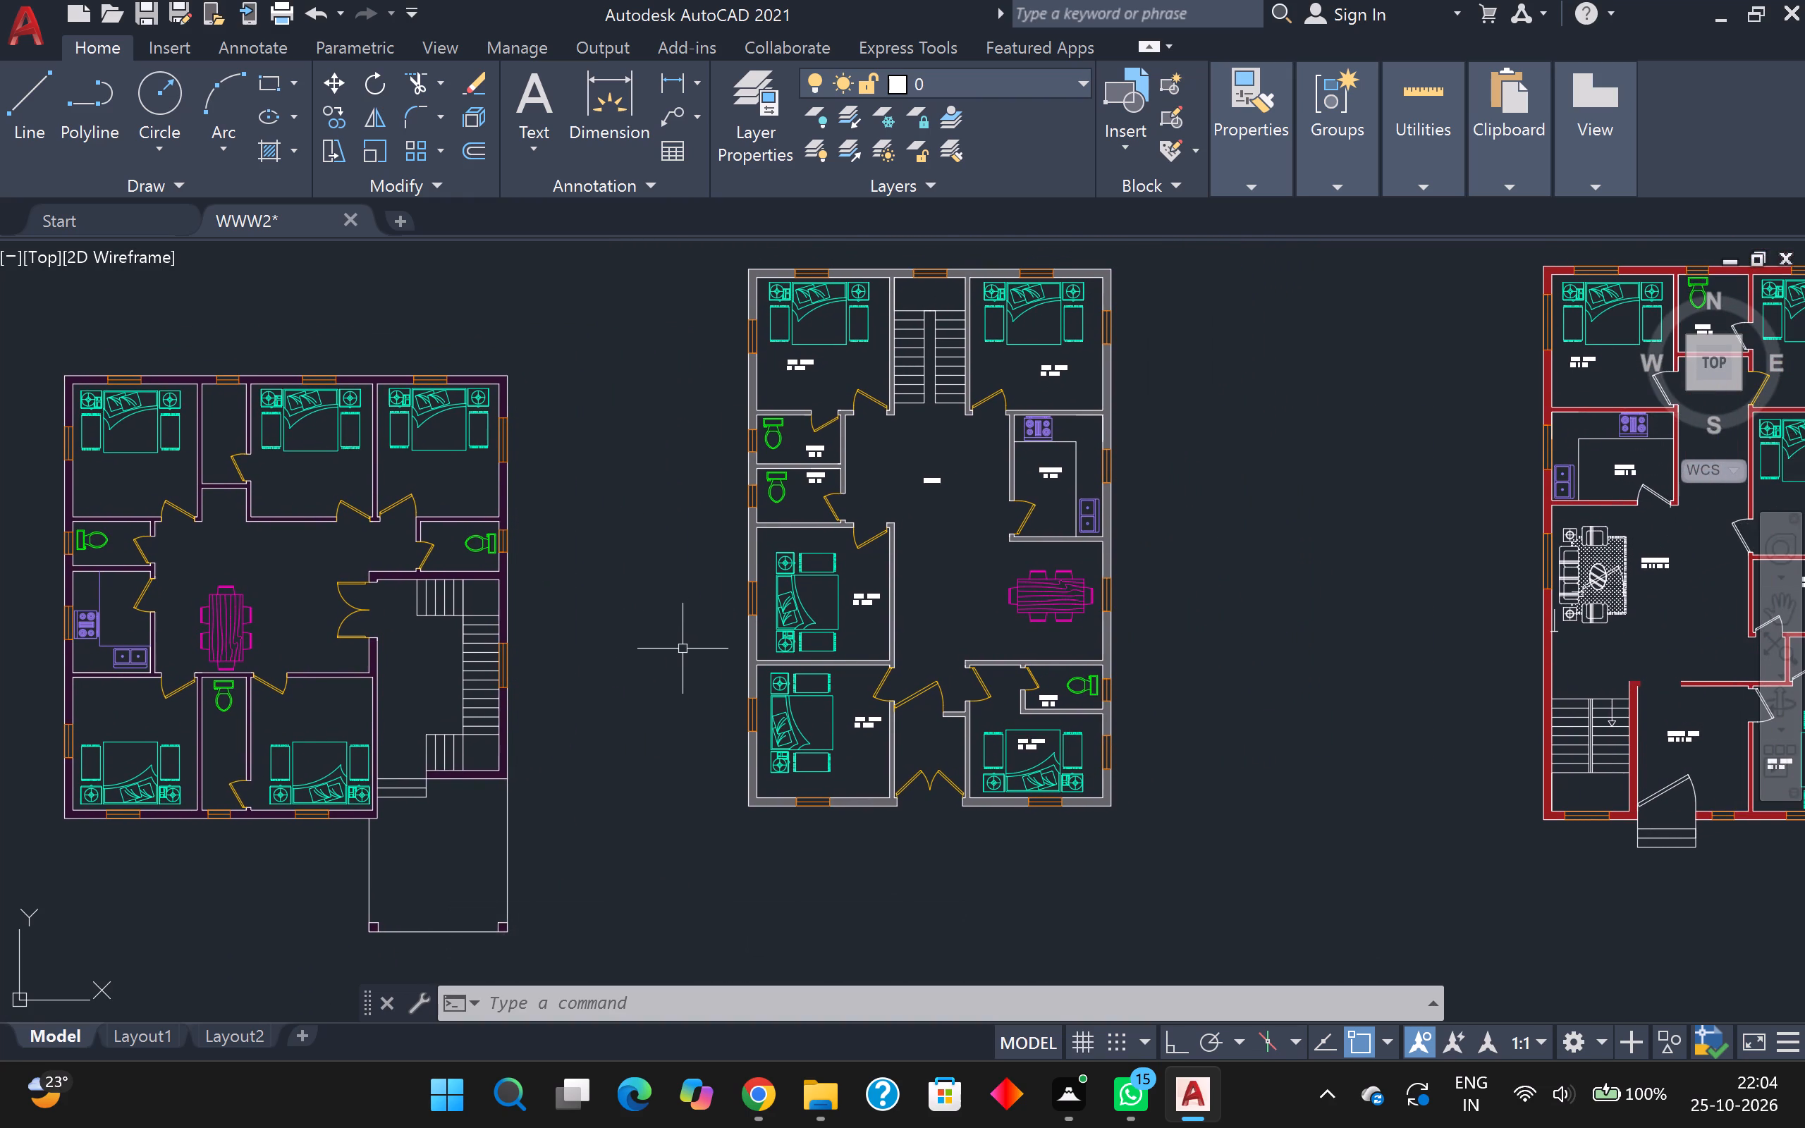
scroll(683, 650, down, 1)
scroll(1273, 623, up, 1)
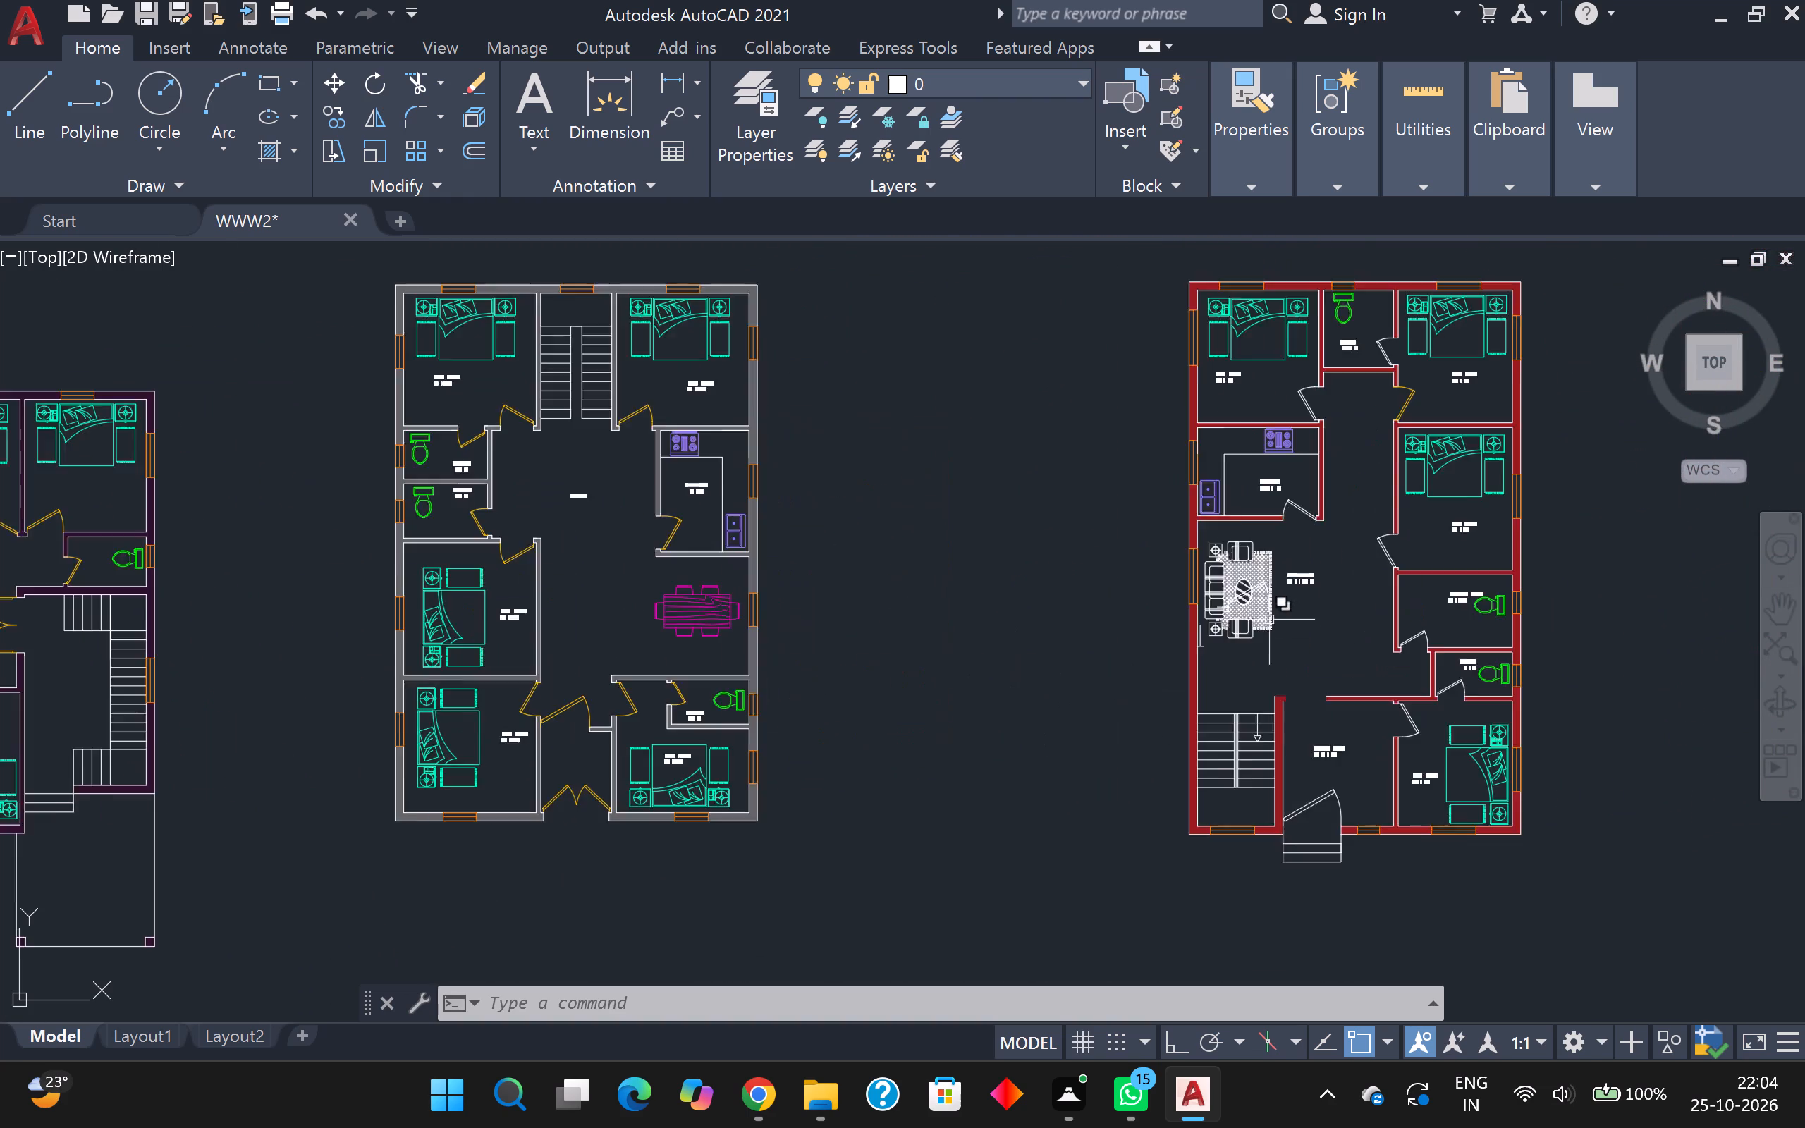
scroll(1269, 620, up, 3)
scroll(1212, 445, up, 1)
middle_drag(1272, 319, 1174, 448)
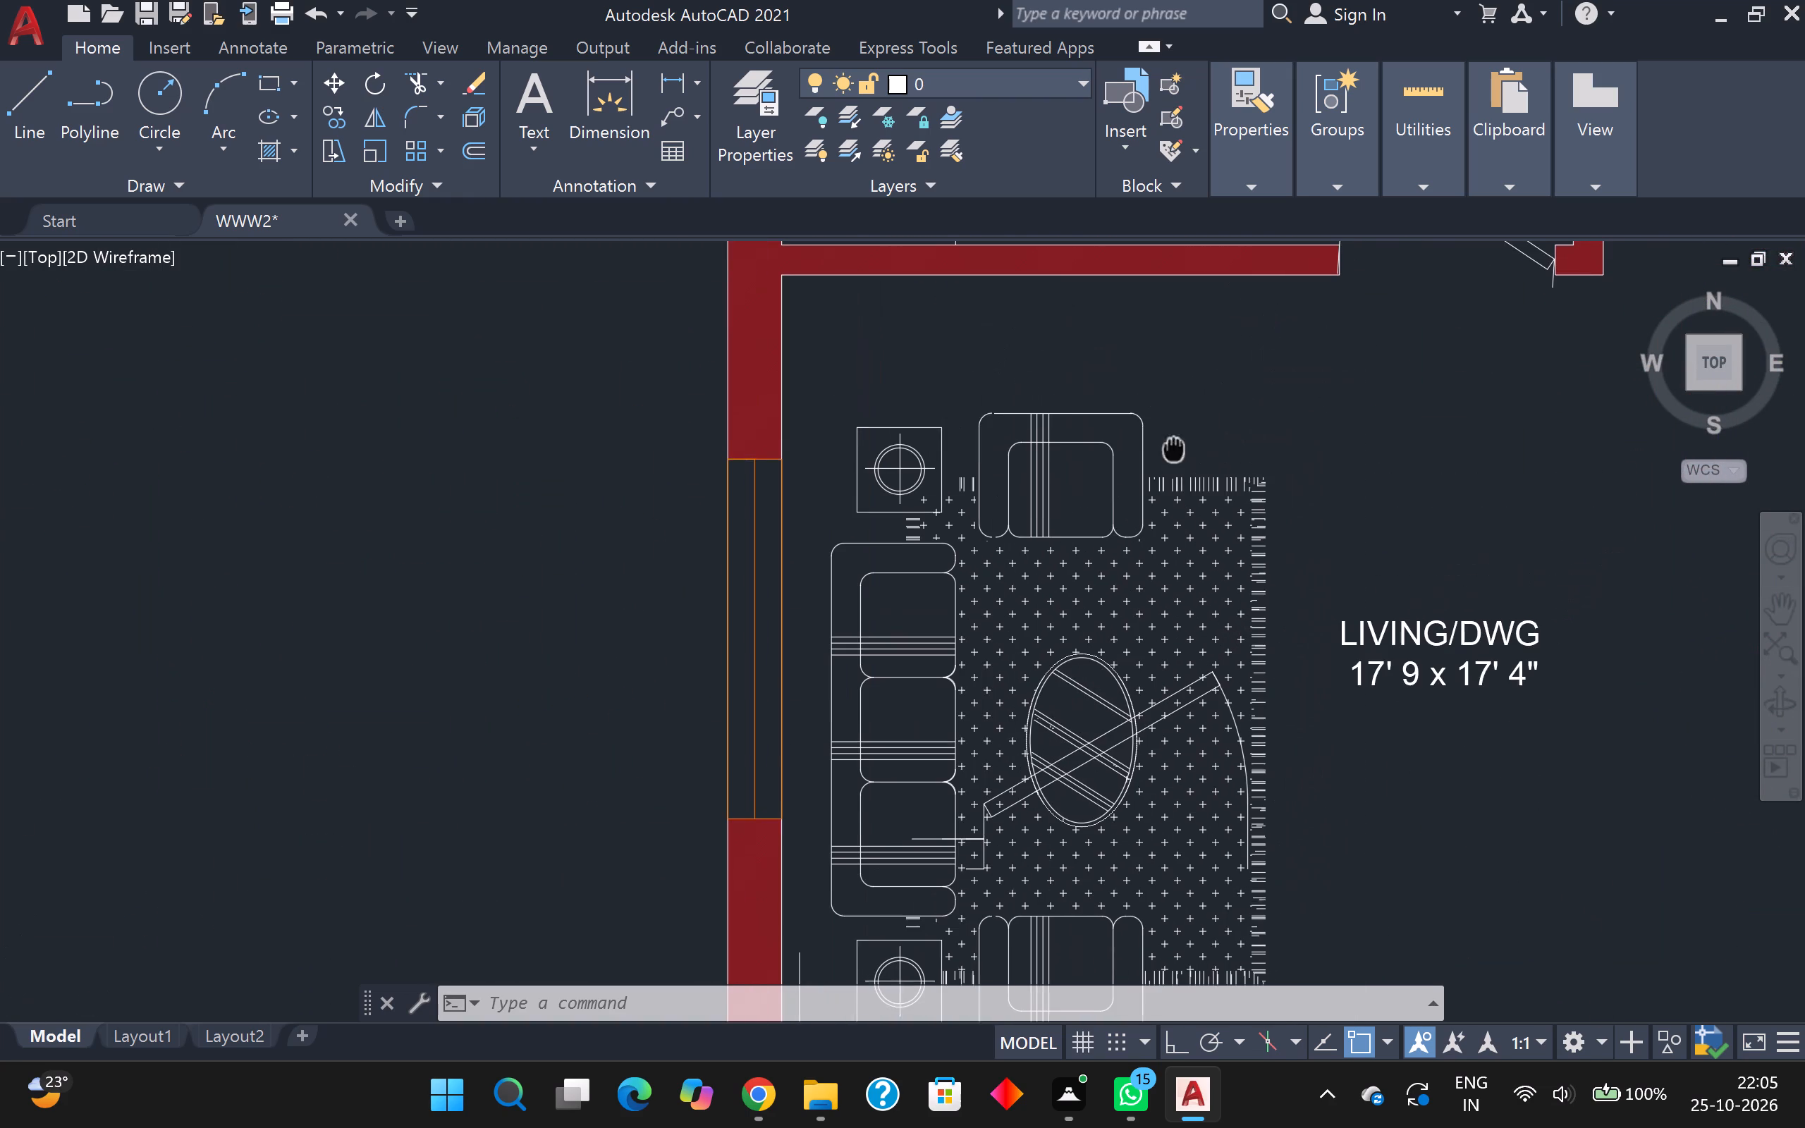
middle_drag(1174, 448, 1173, 449)
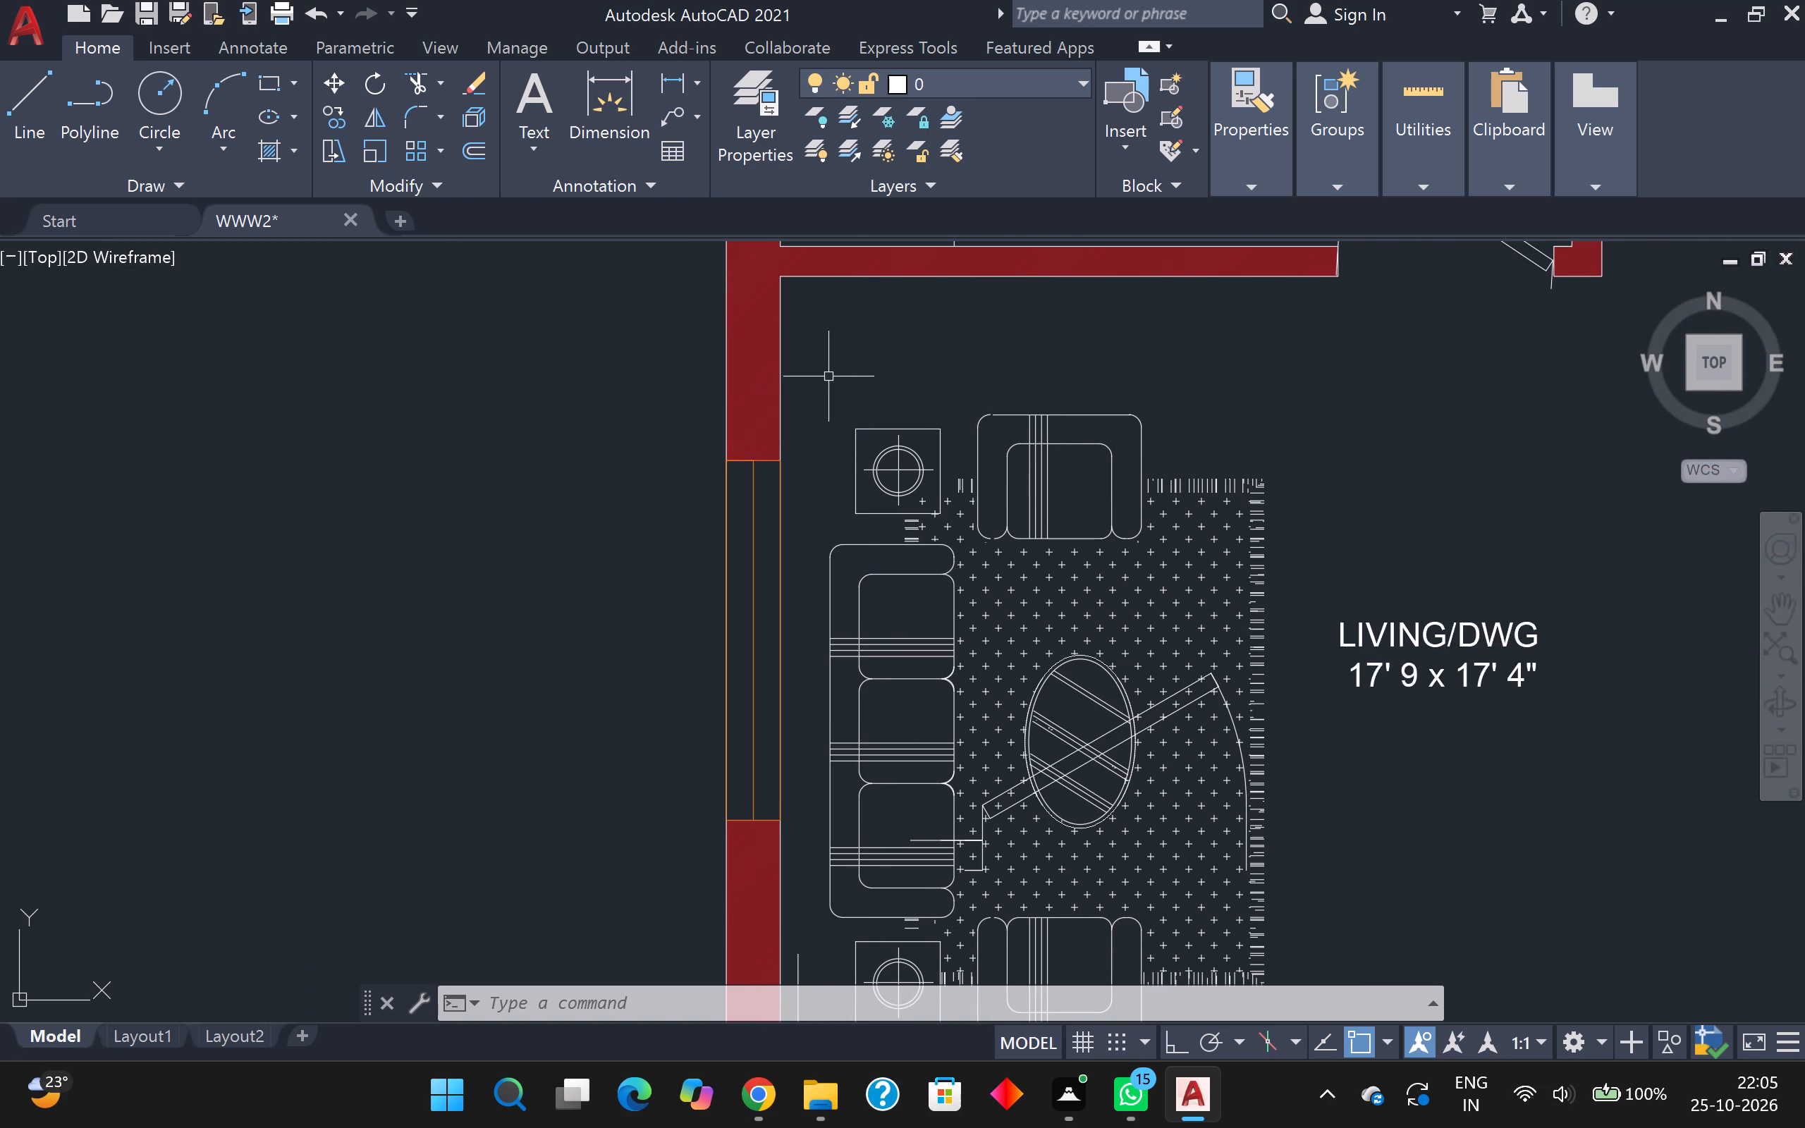
click(826, 358)
middle_drag(1057, 499, 622, 16)
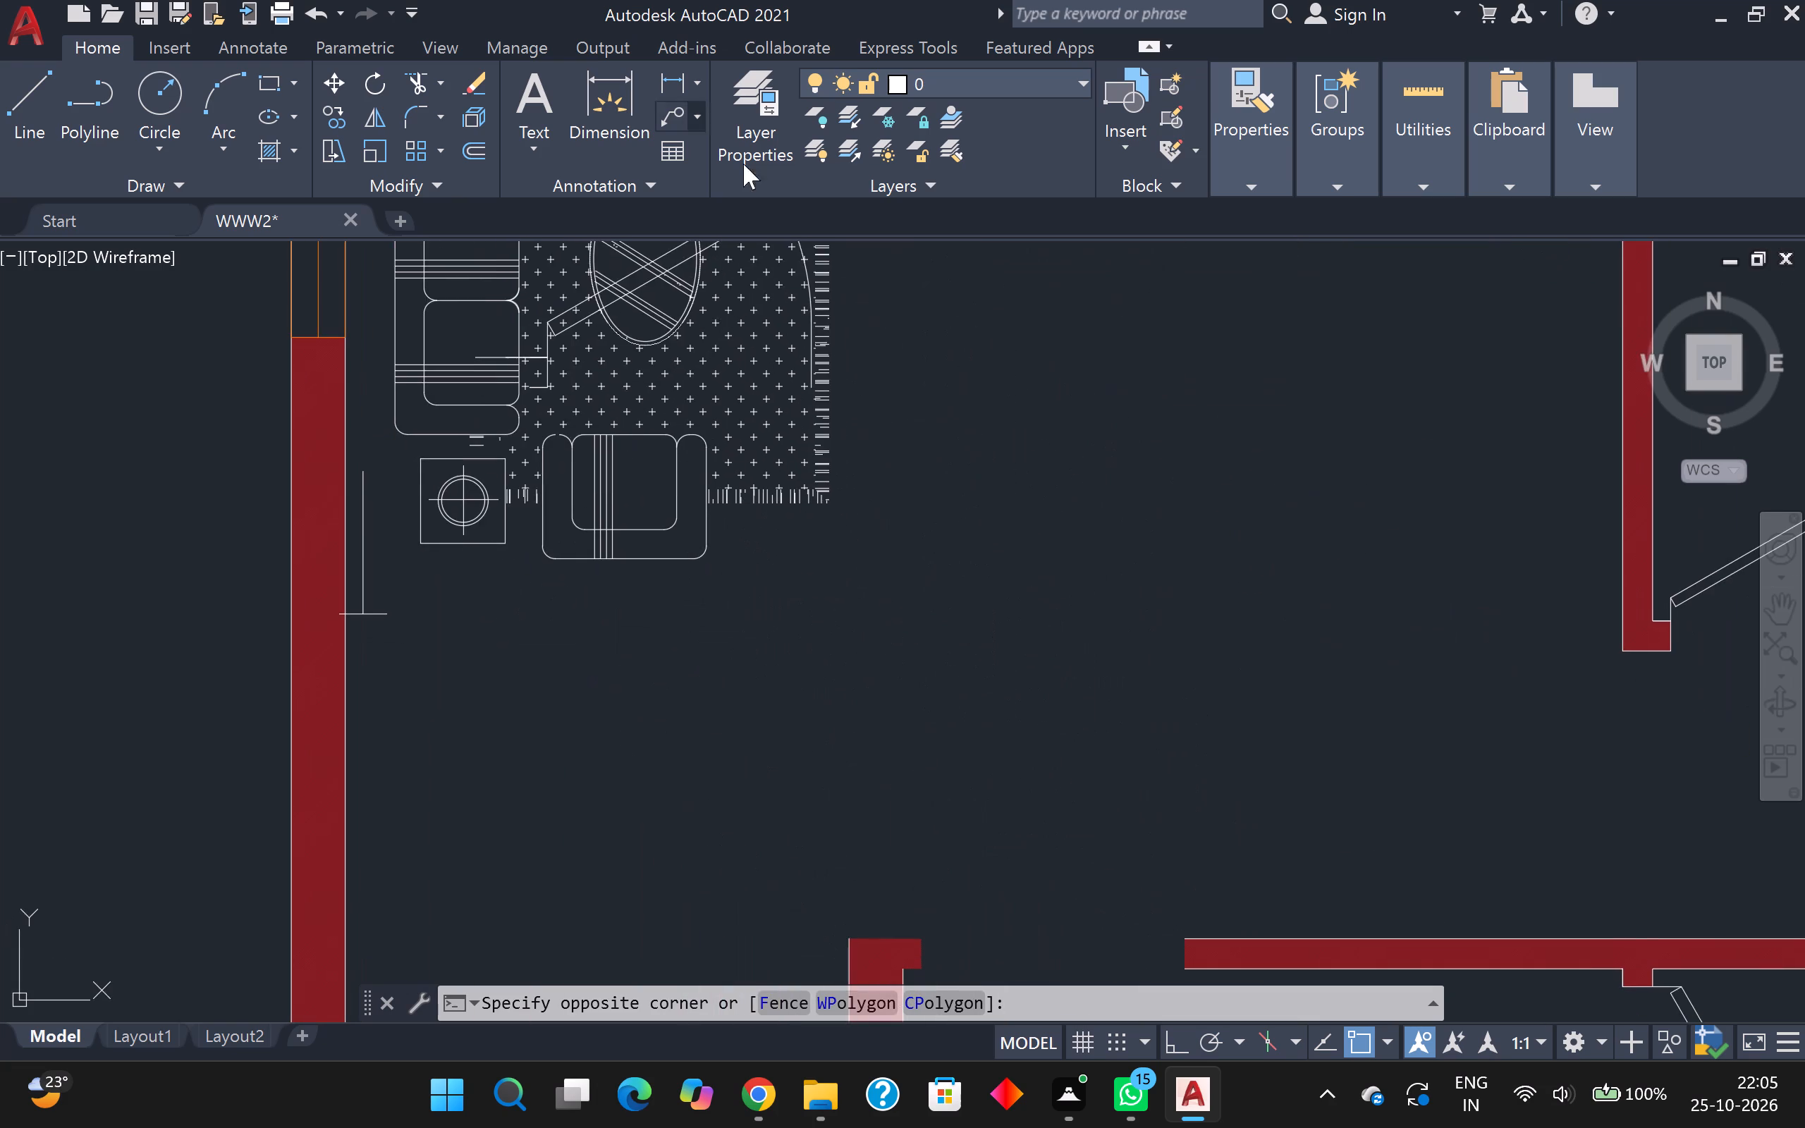
scroll(940, 441, down, 1)
middle_drag(940, 443, 947, 618)
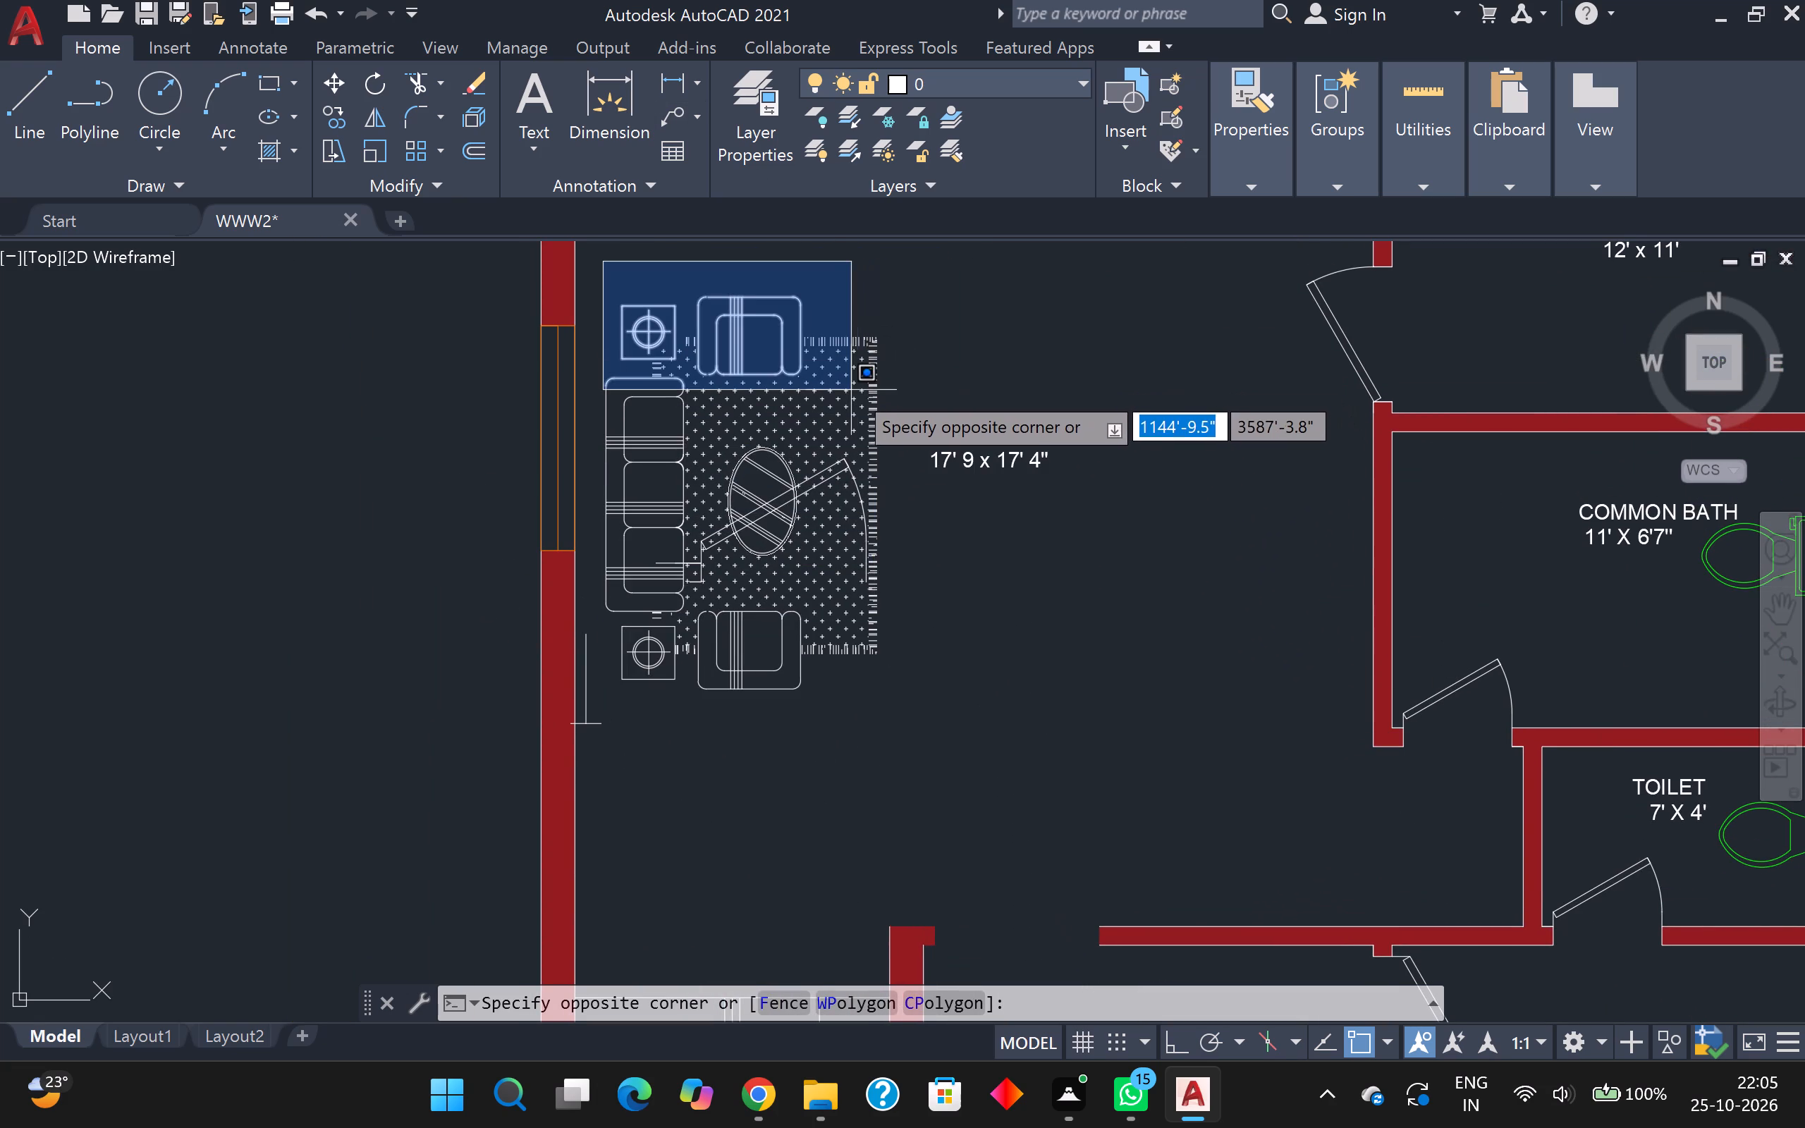
click(866, 284)
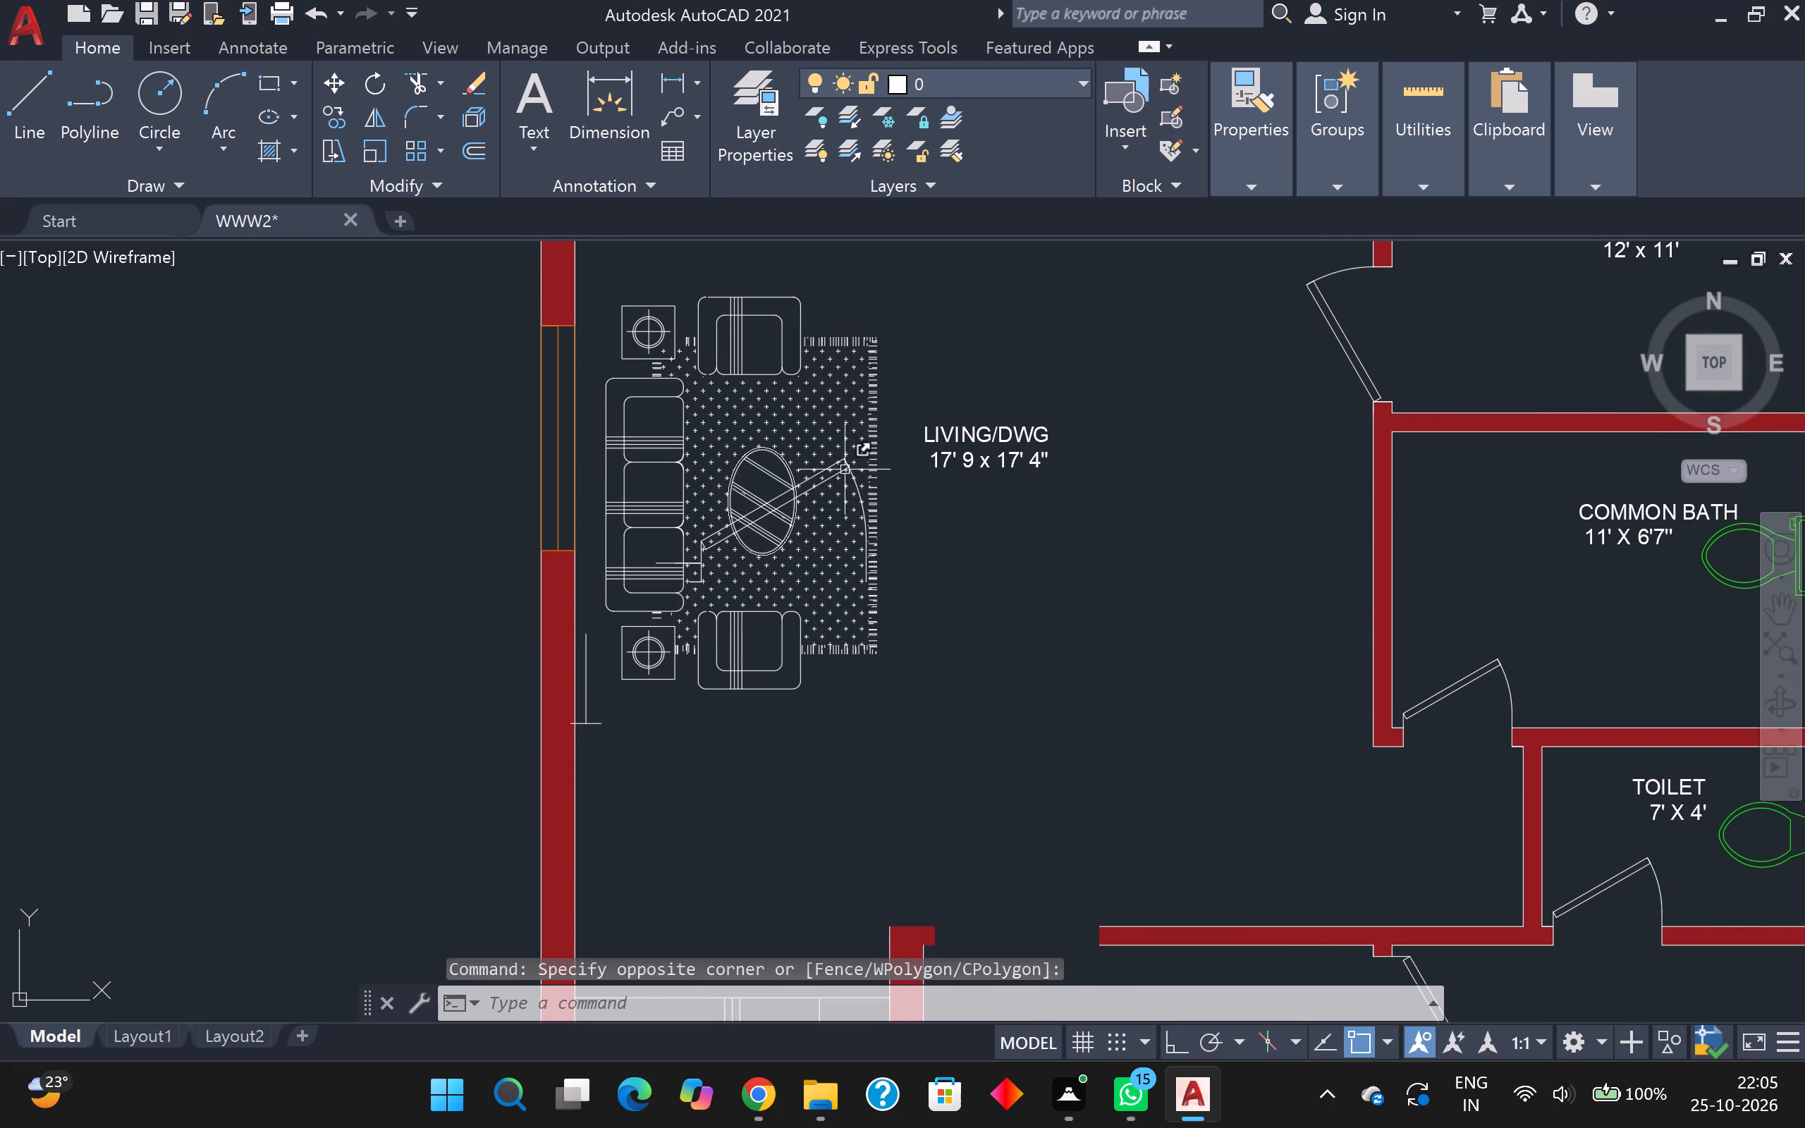
scroll(844, 463, up, 3)
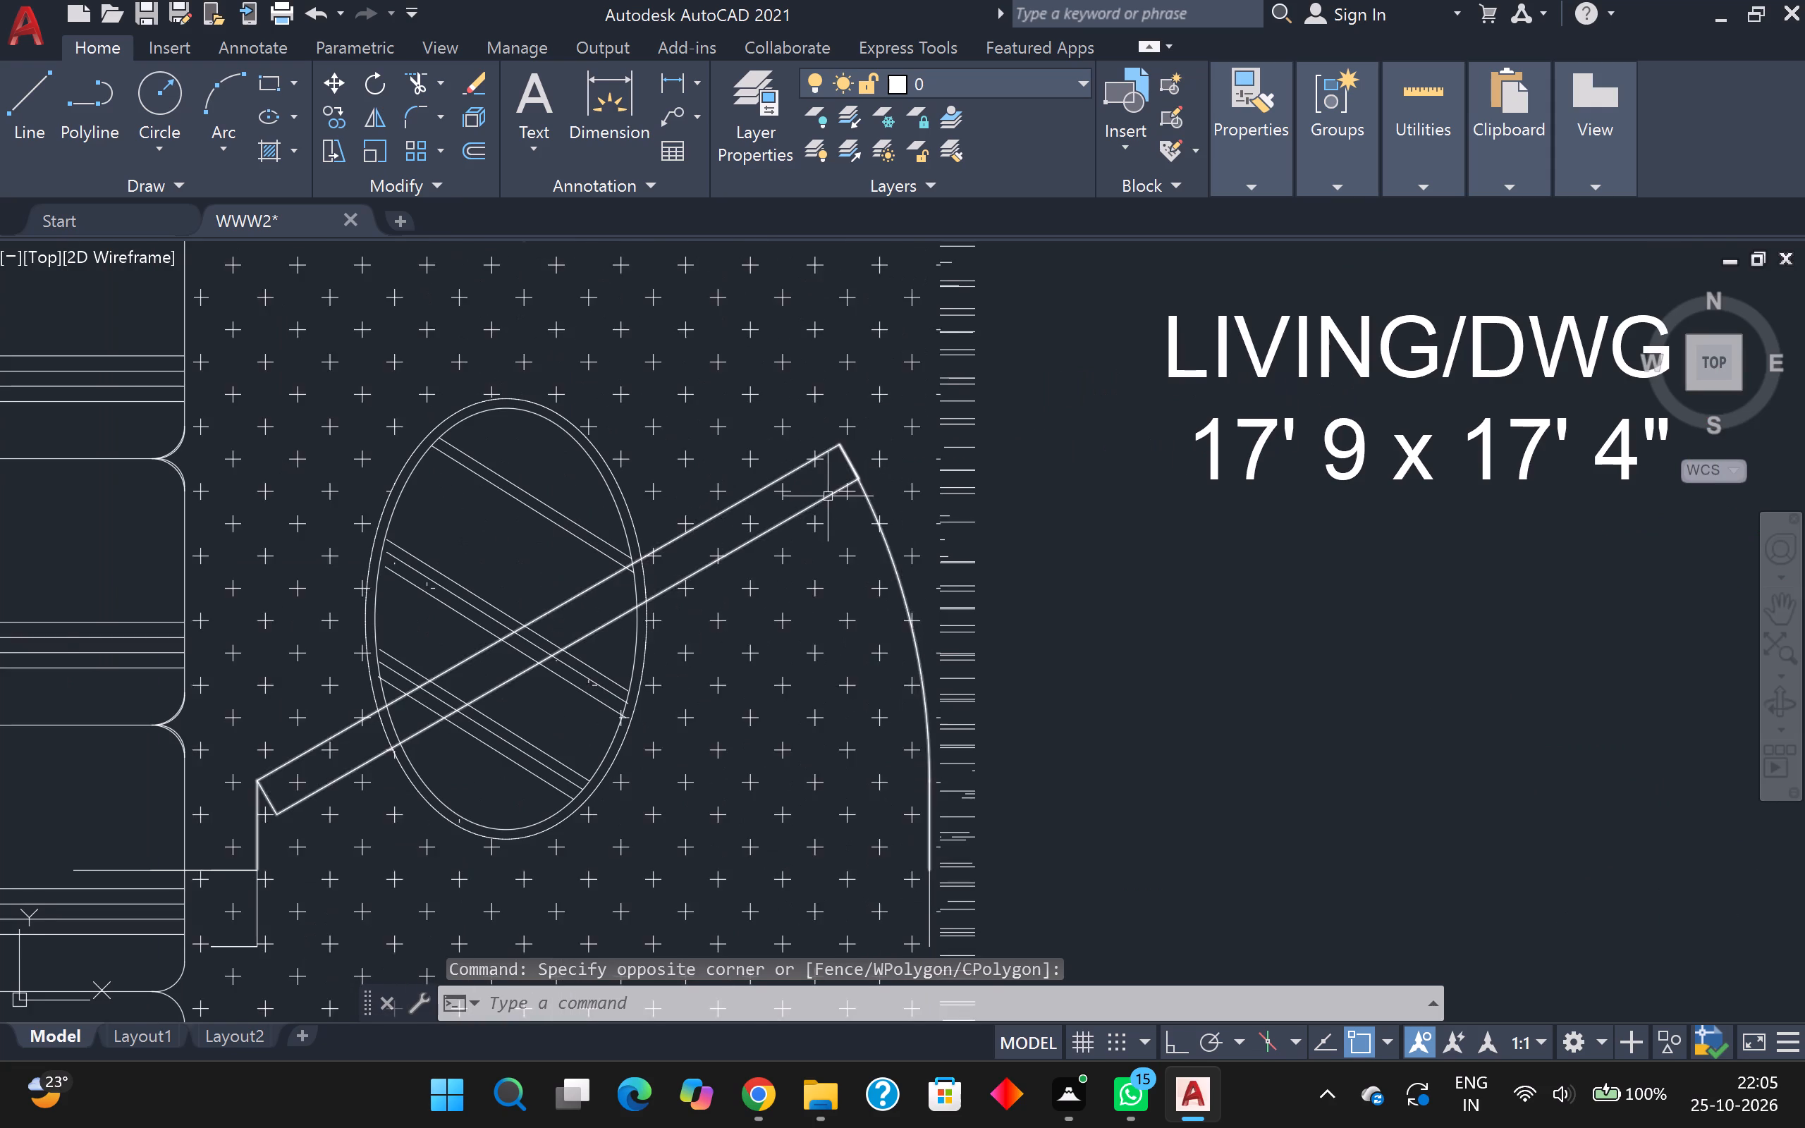
scroll(826, 496, up, 2)
click(821, 503)
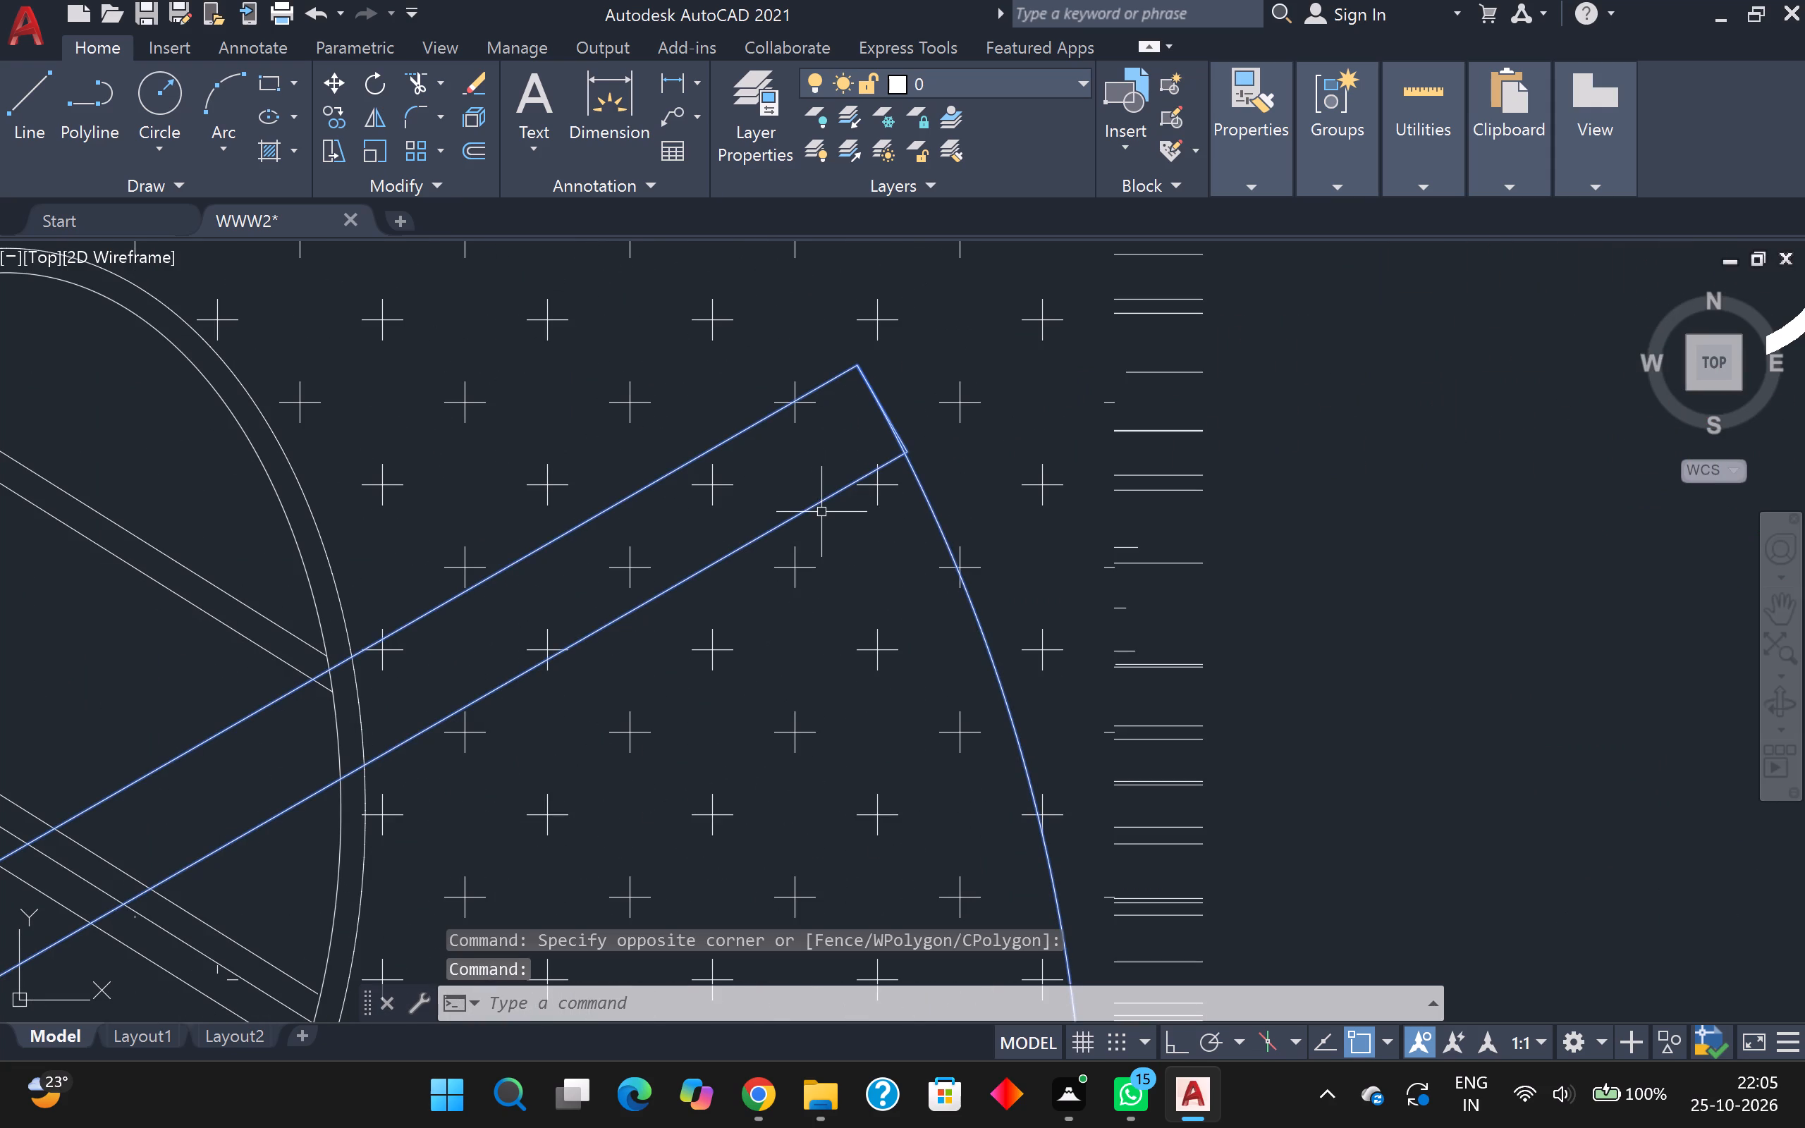
key(Delete)
Copy the complete sofa set with side tables, oval table and carpet from the red plan's living room into the purple hall, northeast of the dining table.
scroll(821, 513, down, 5)
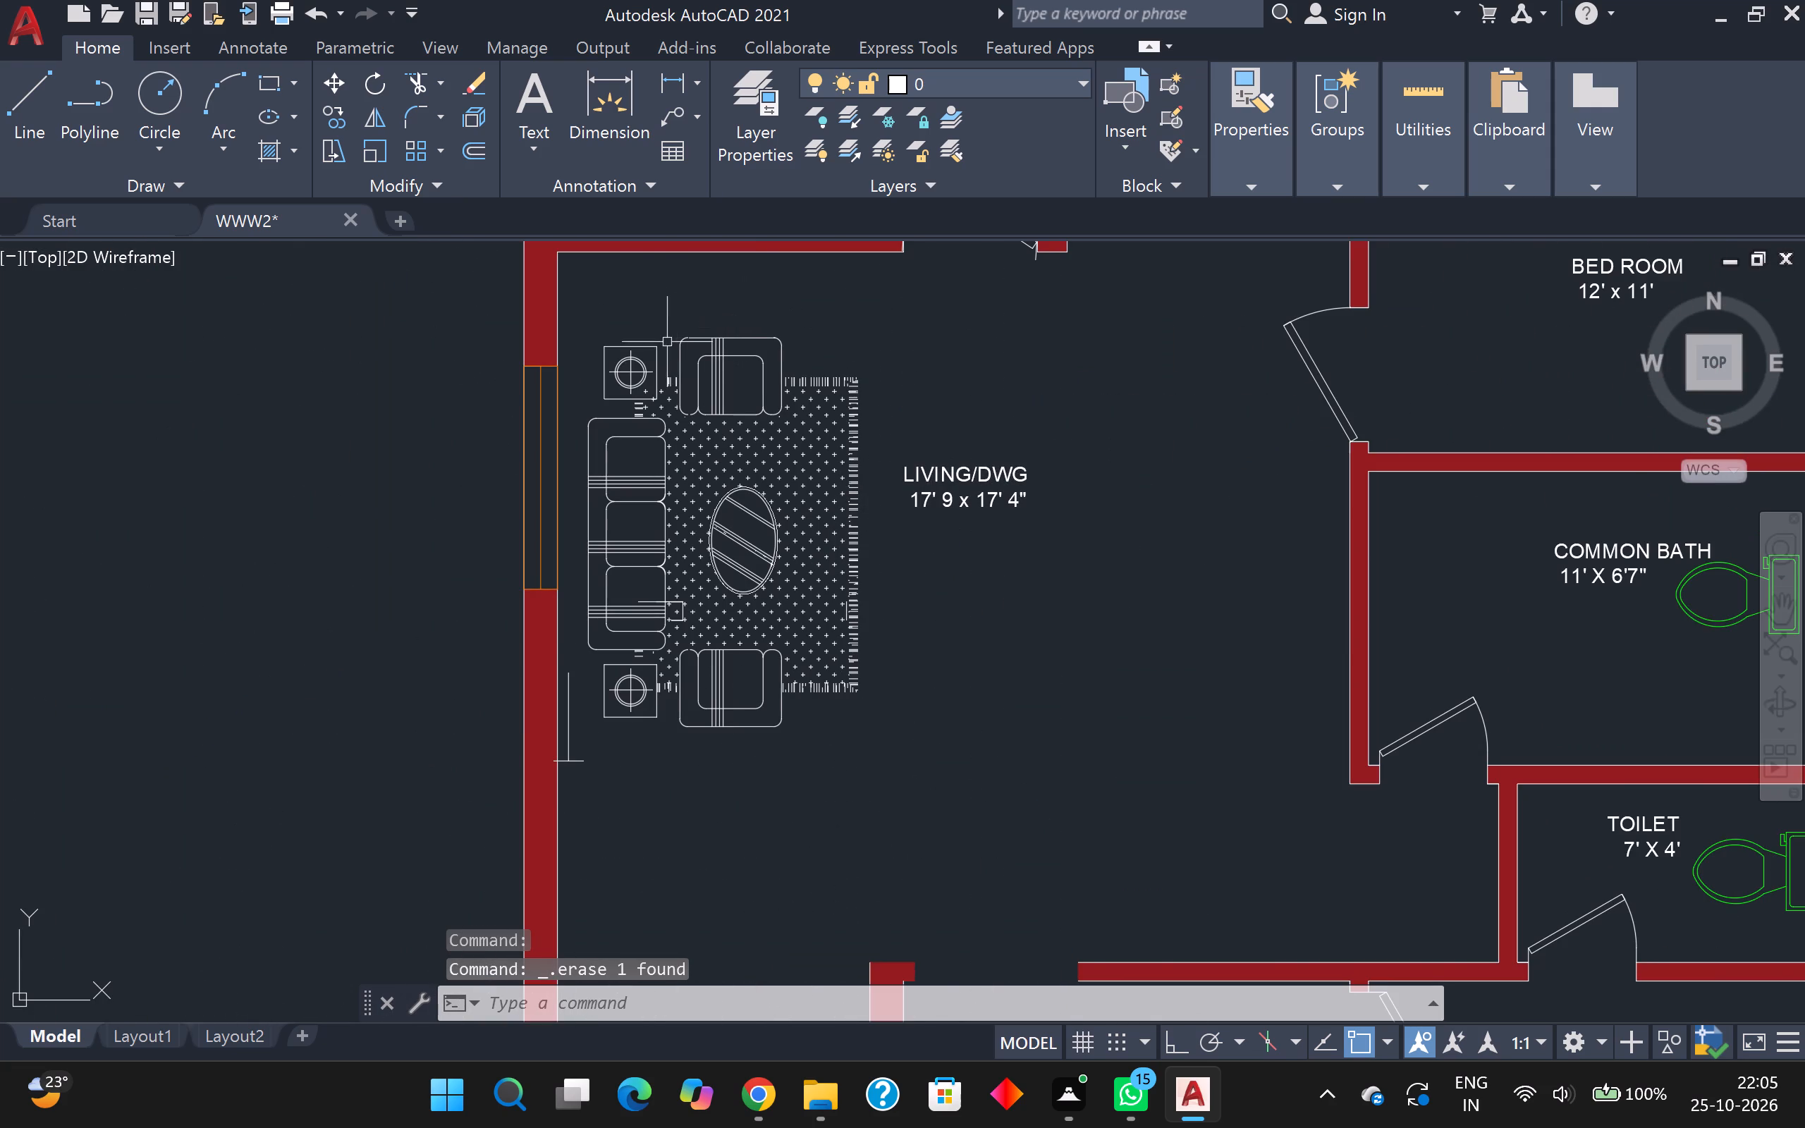
click(604, 293)
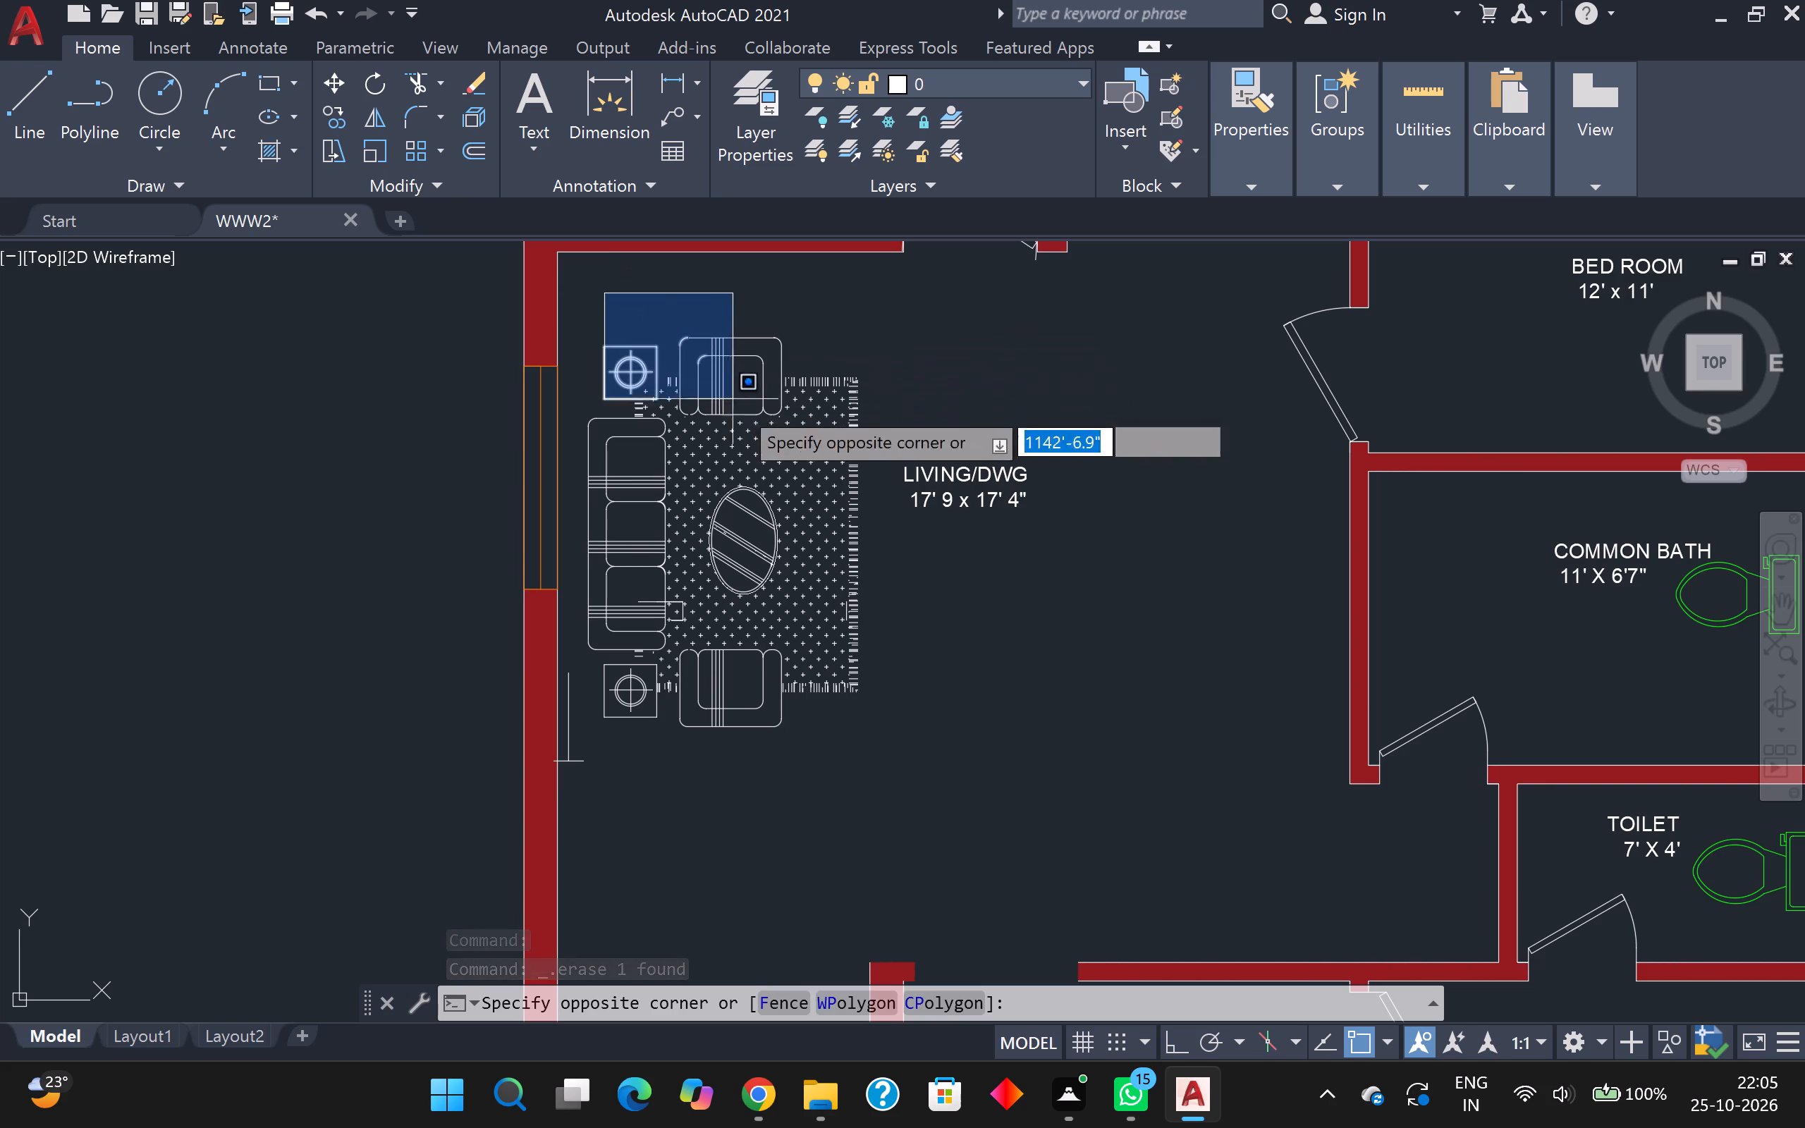
click(677, 287)
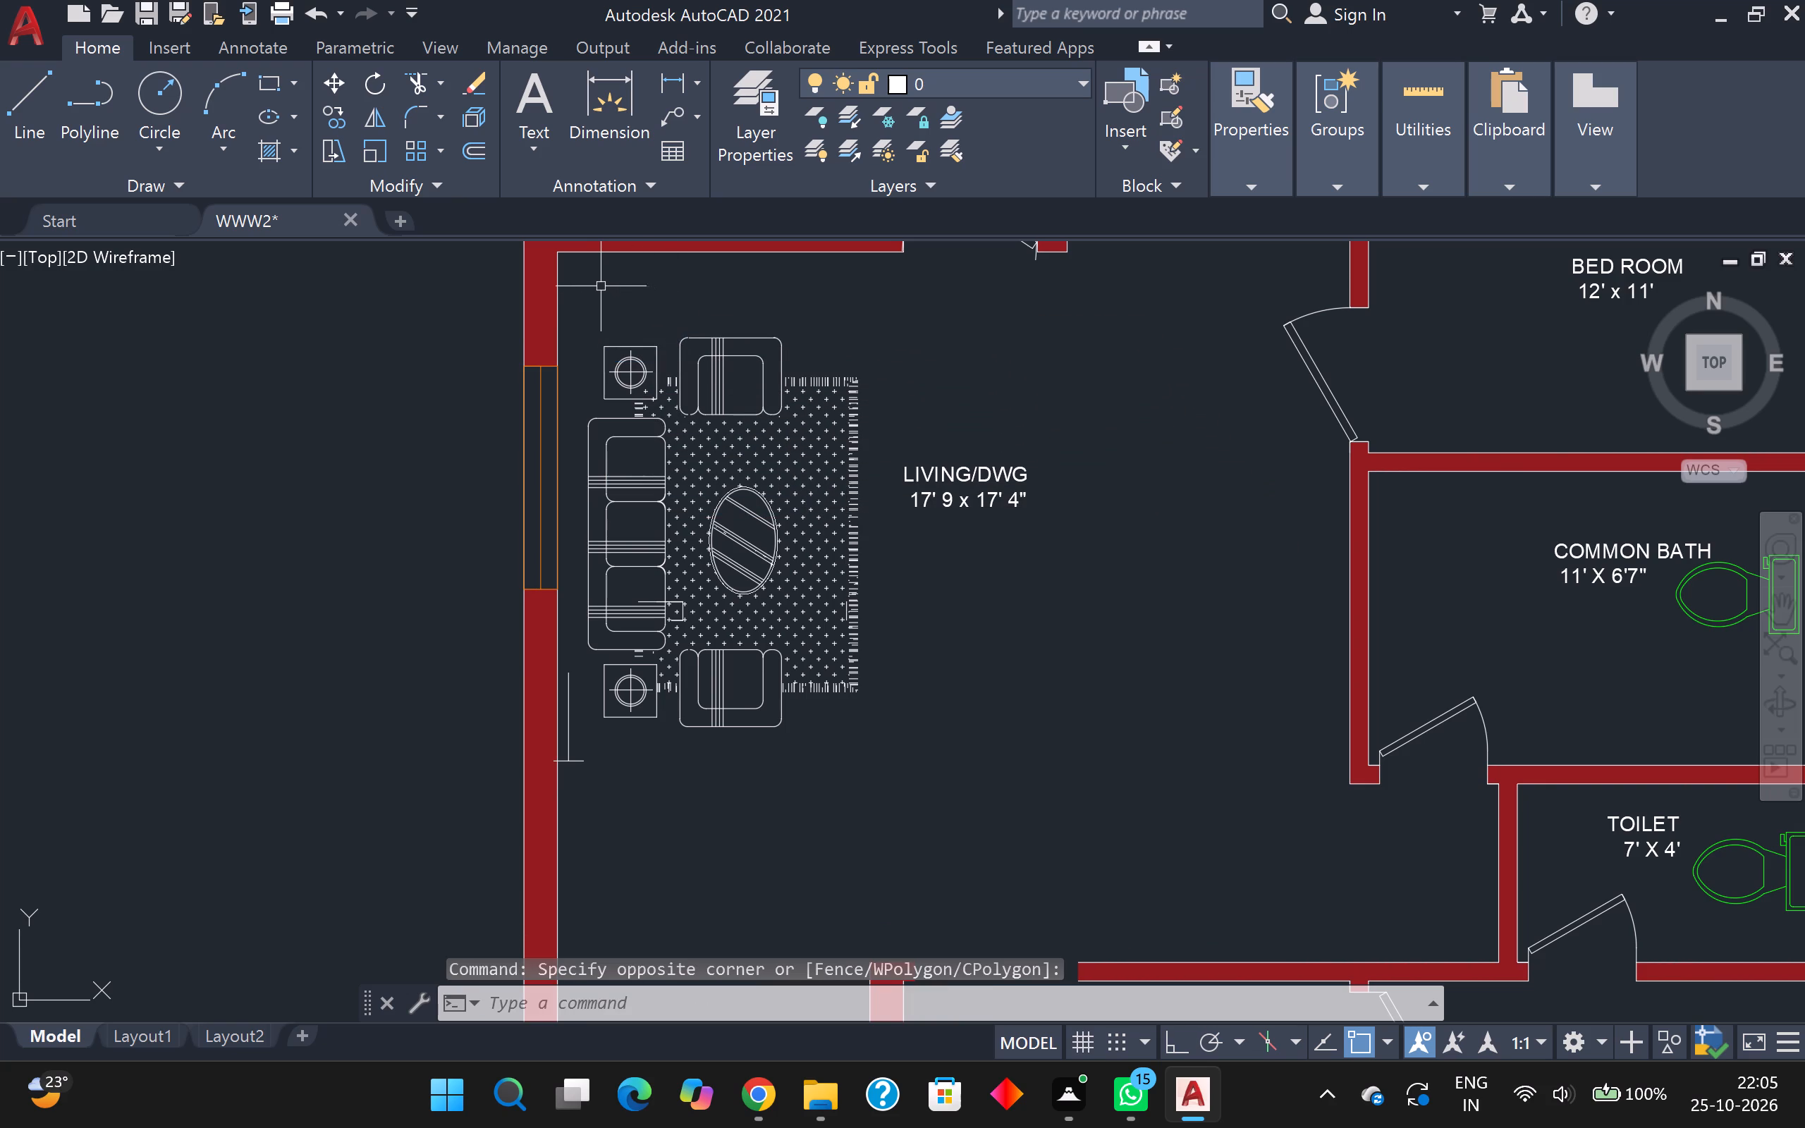
click(591, 281)
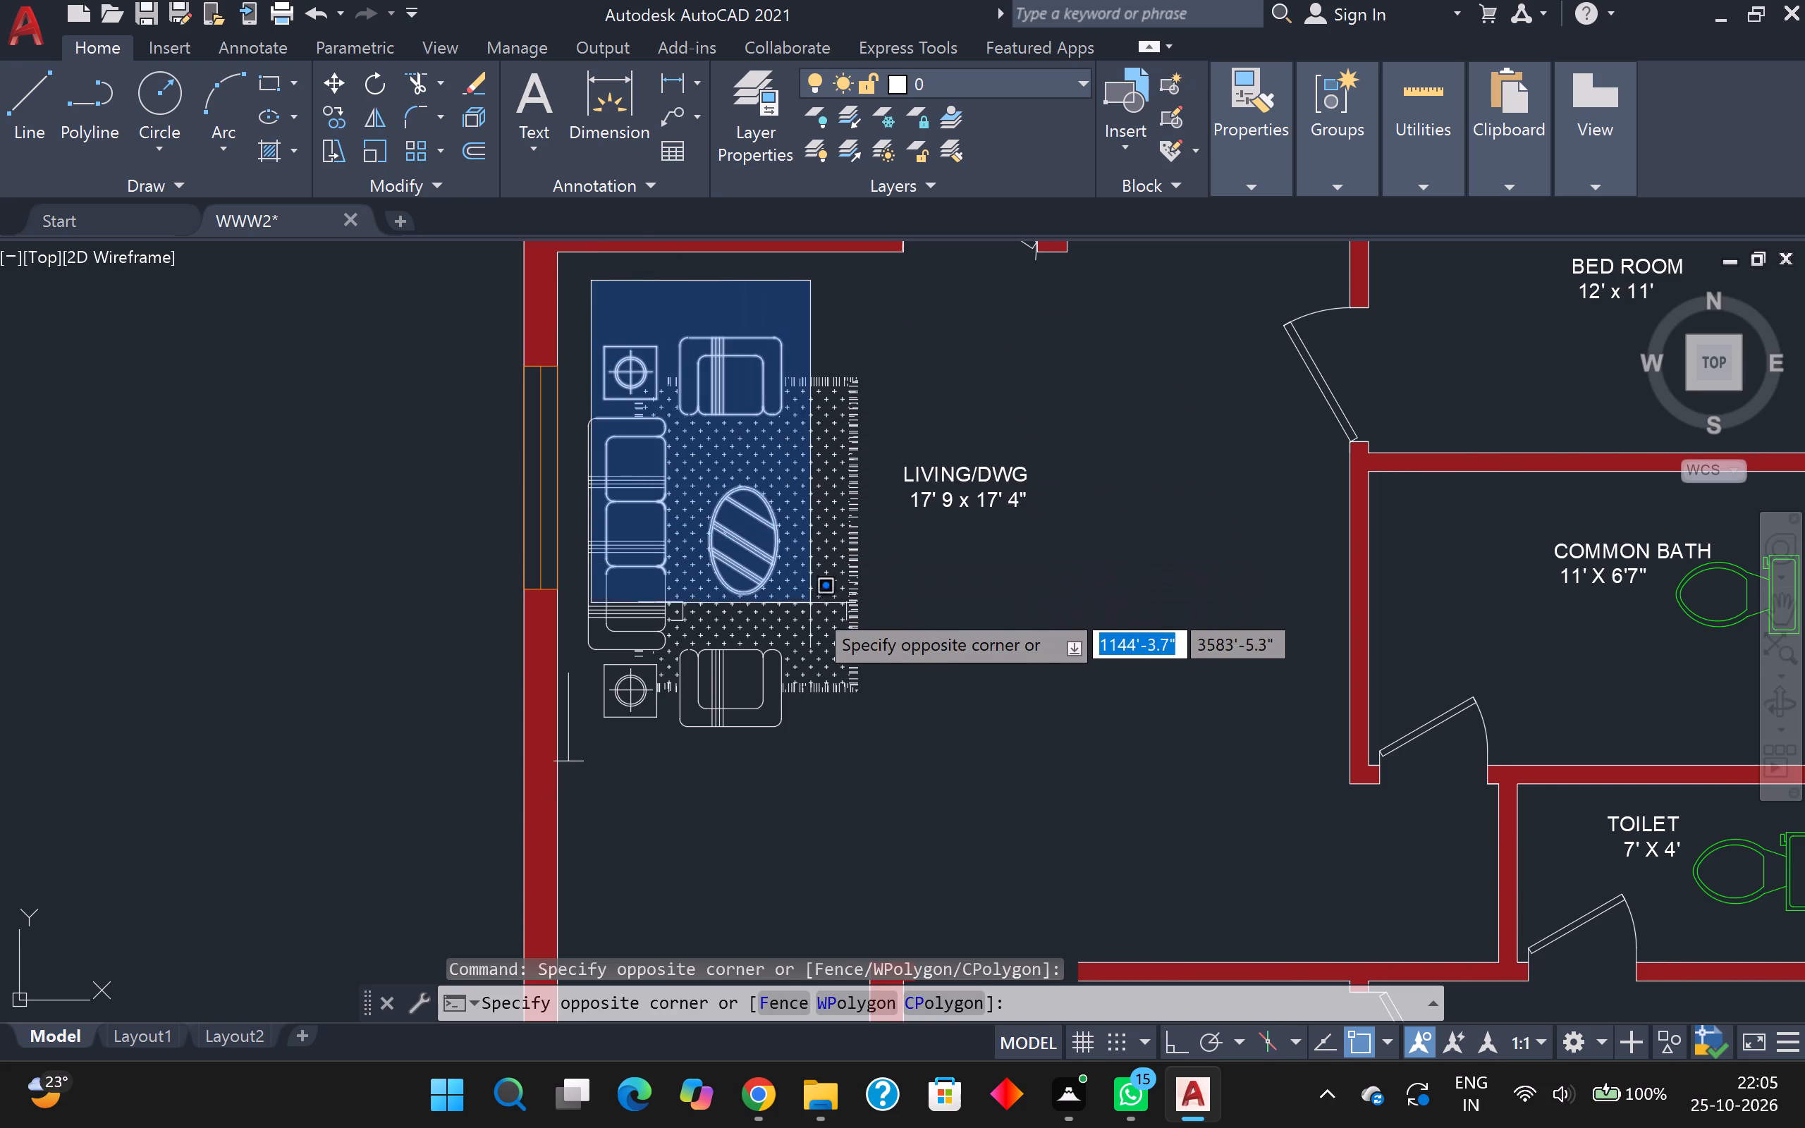
click(611, 279)
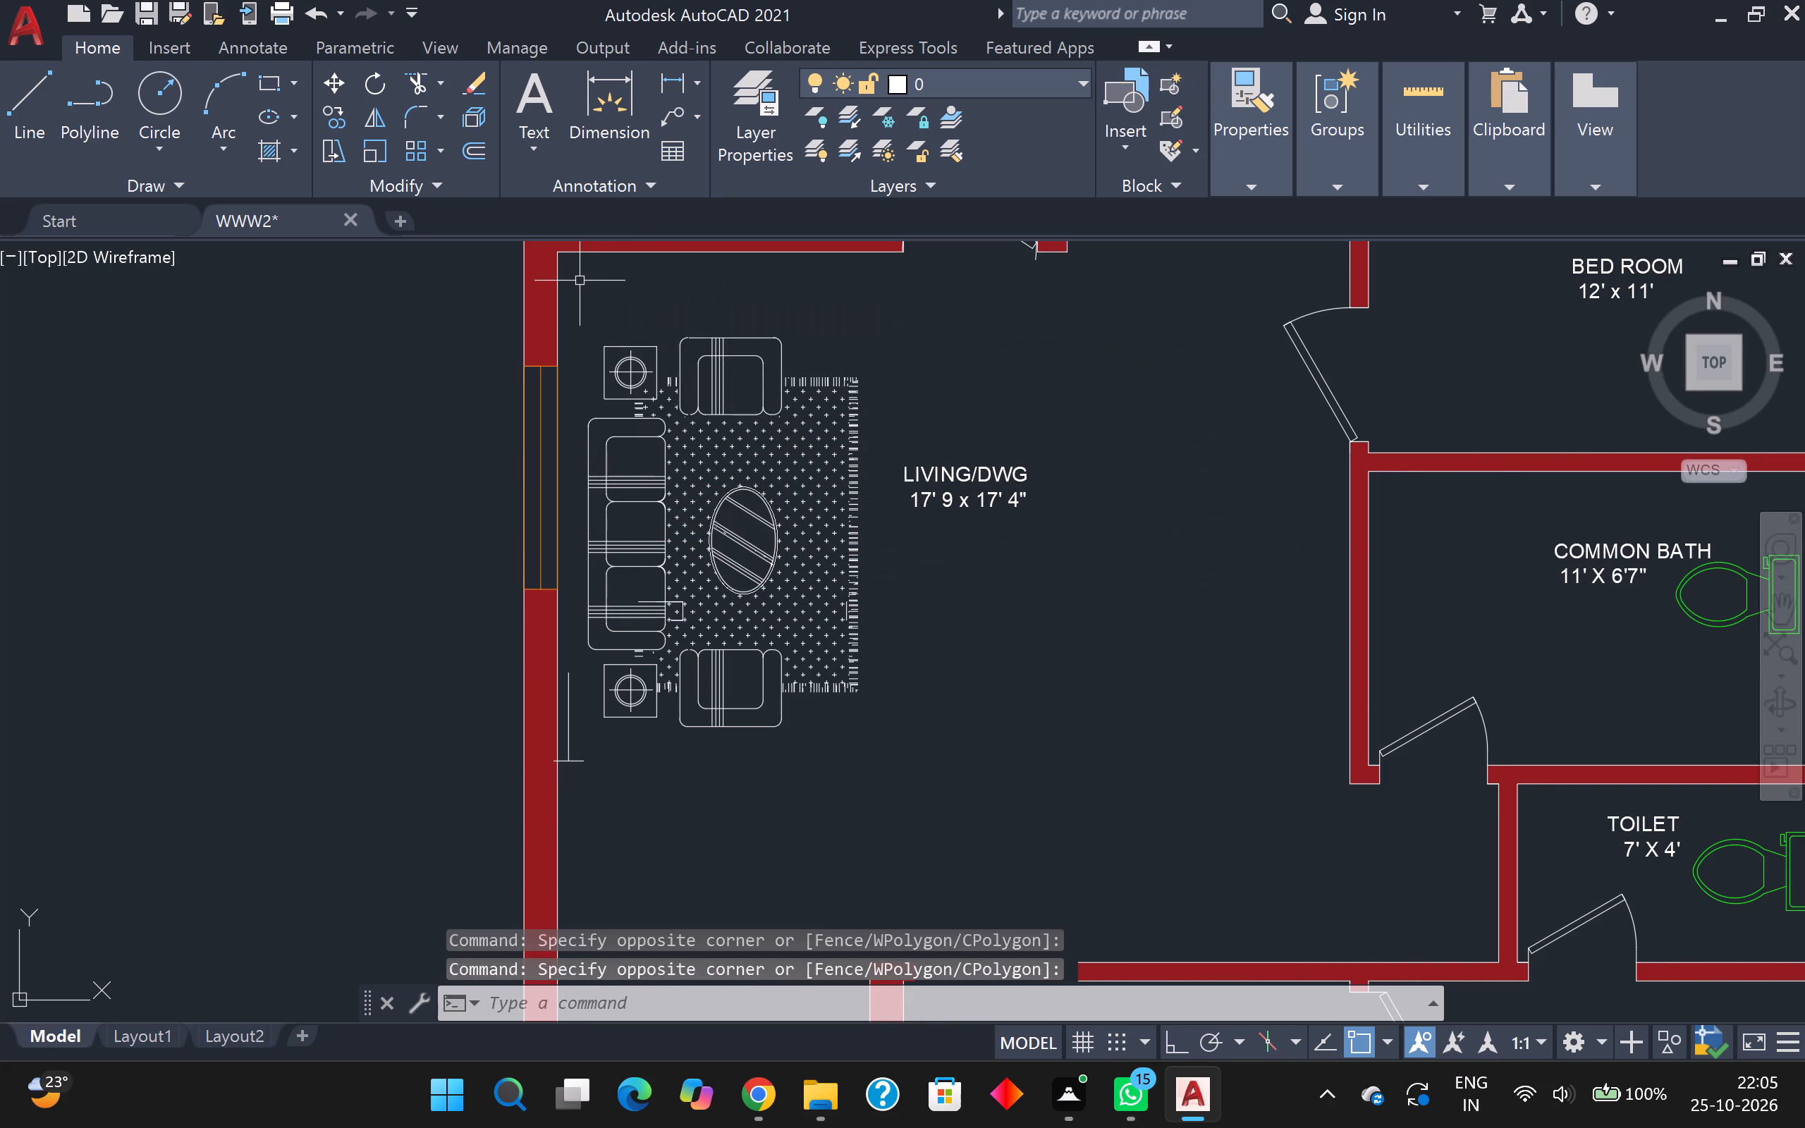
click(571, 278)
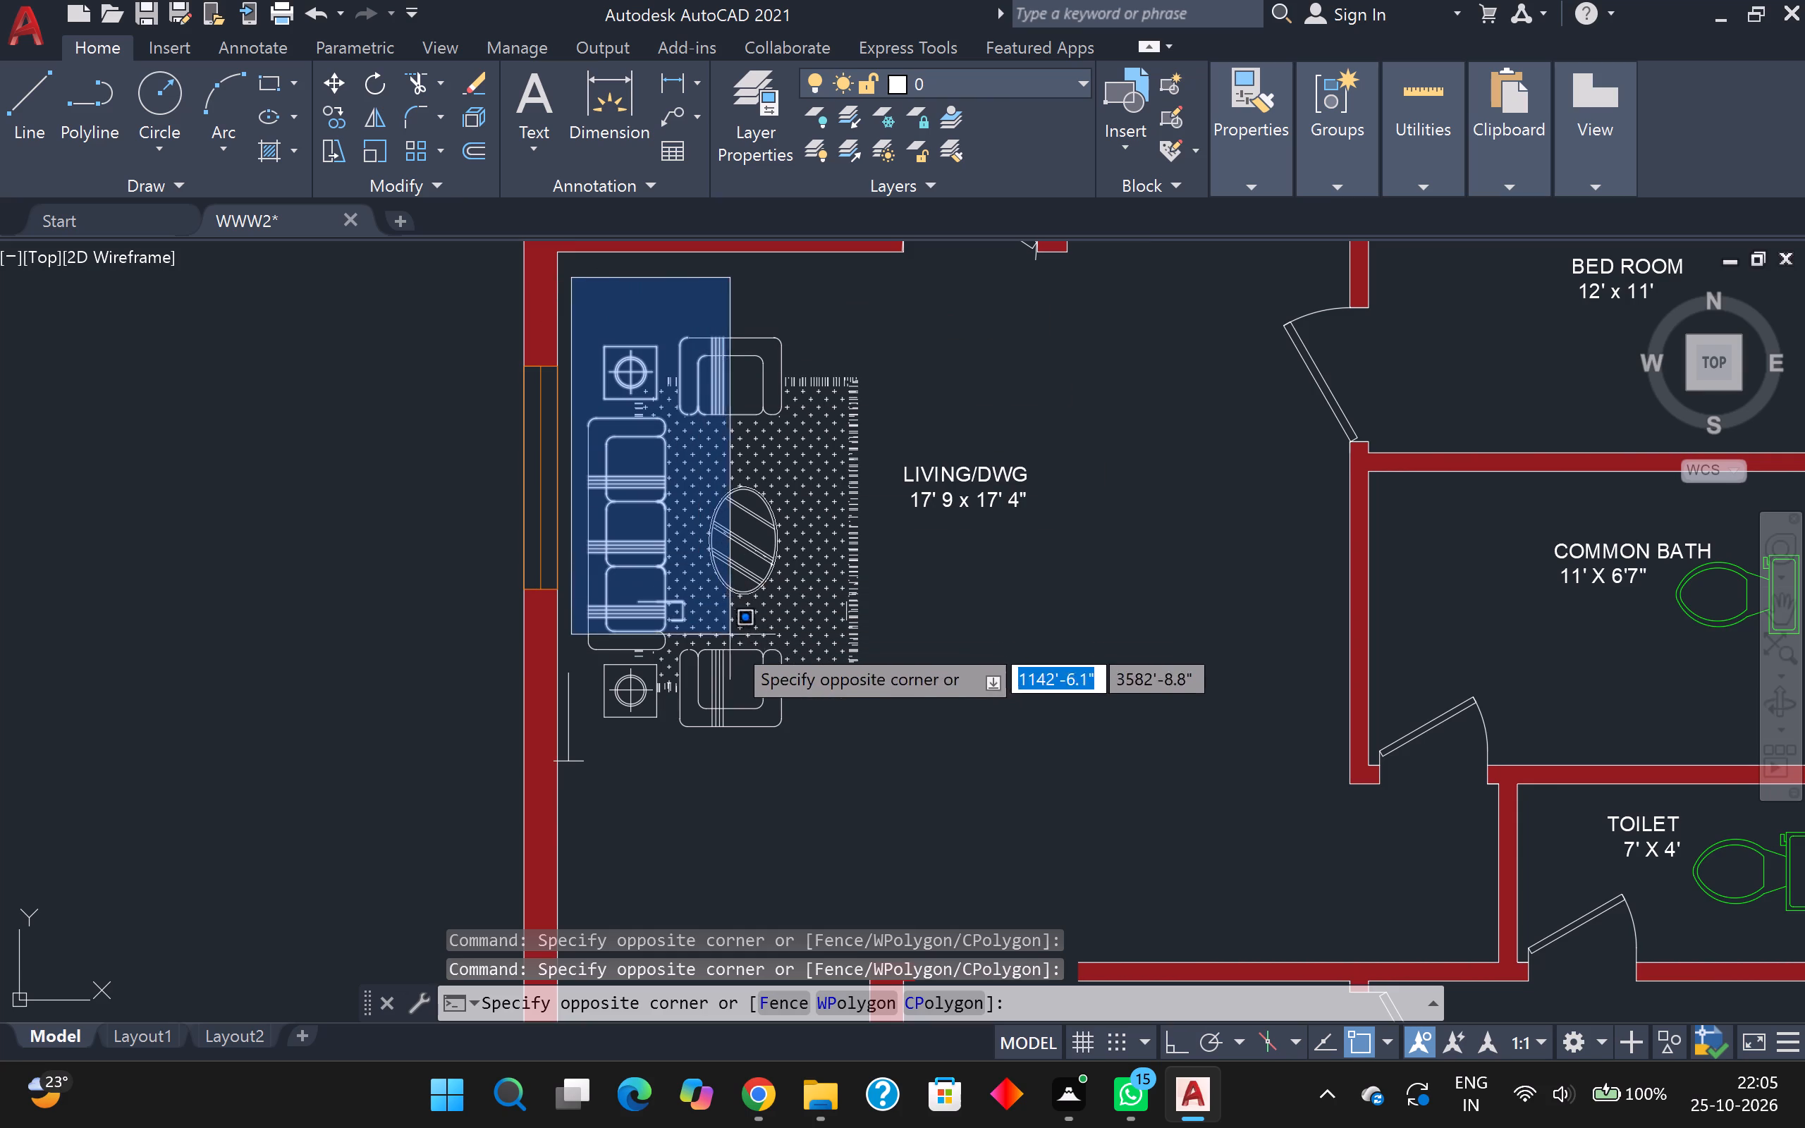
click(900, 786)
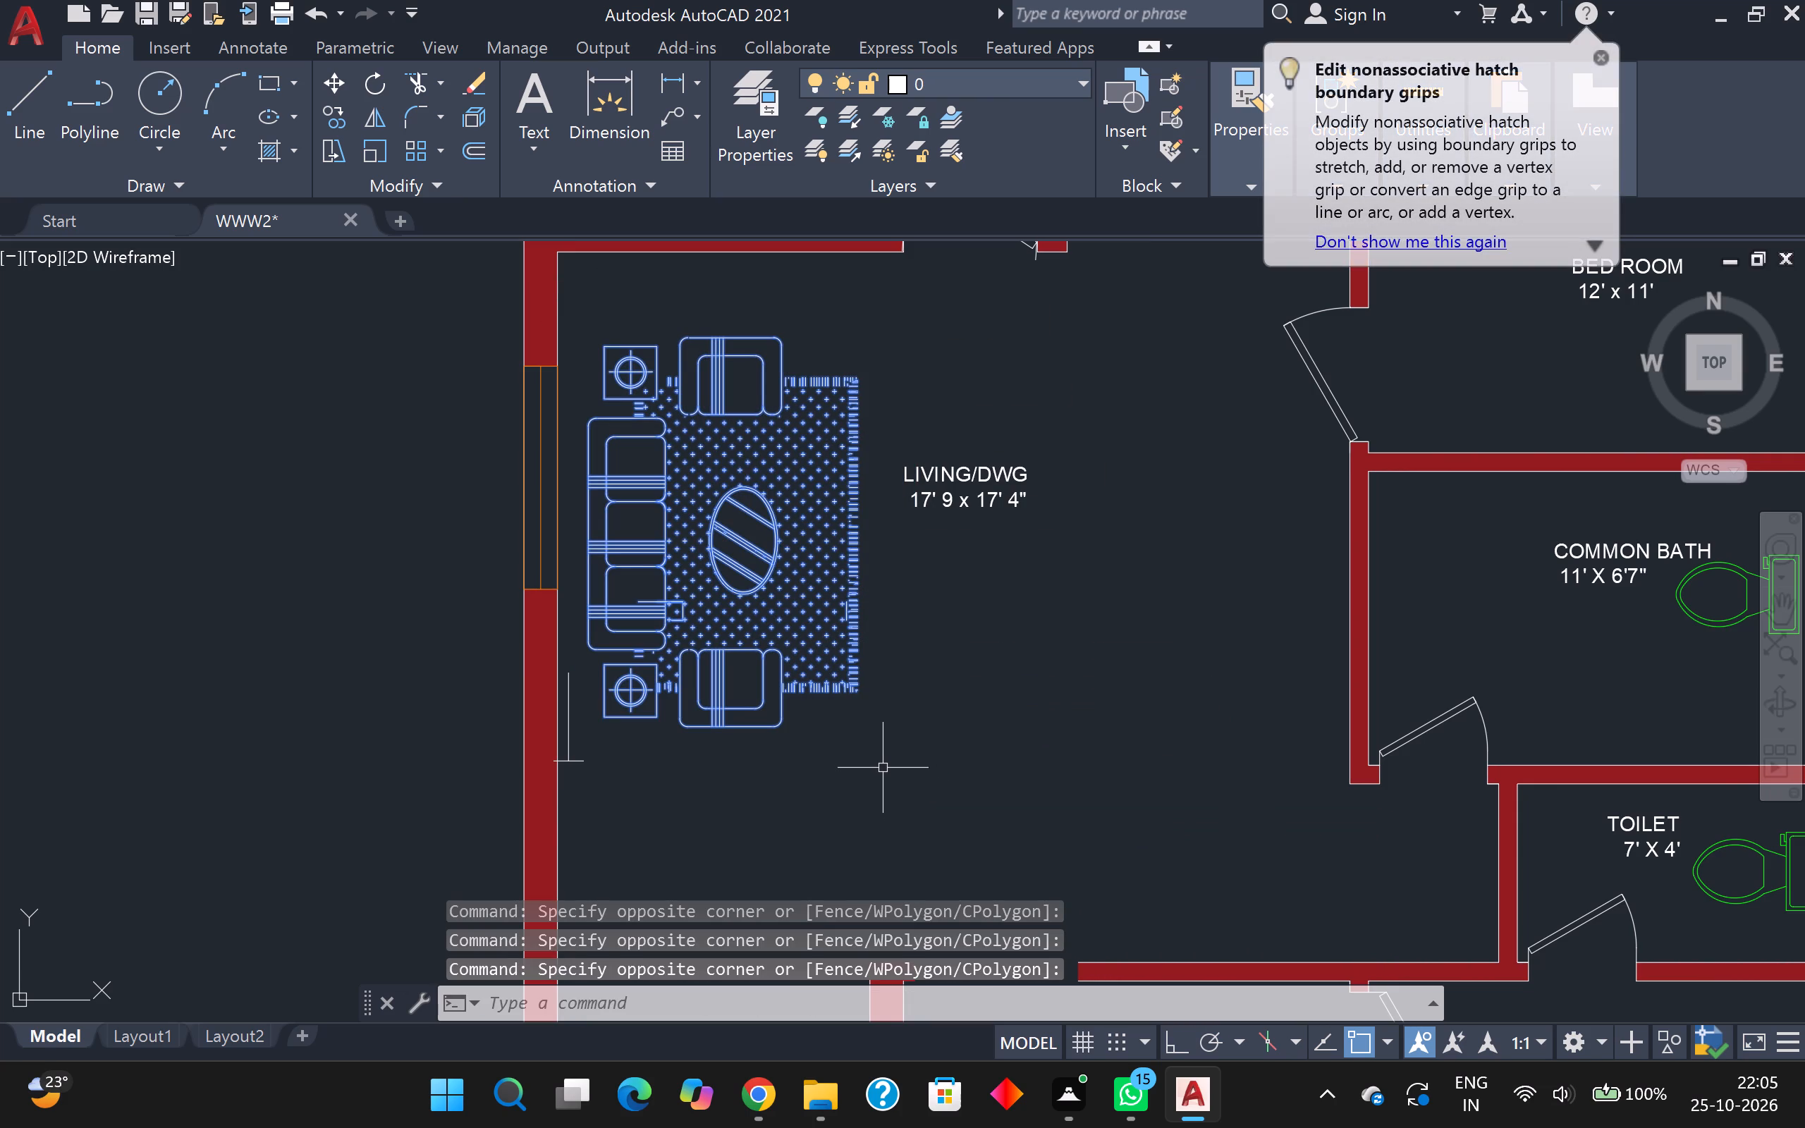
key(c)
key(o)
key(Return)
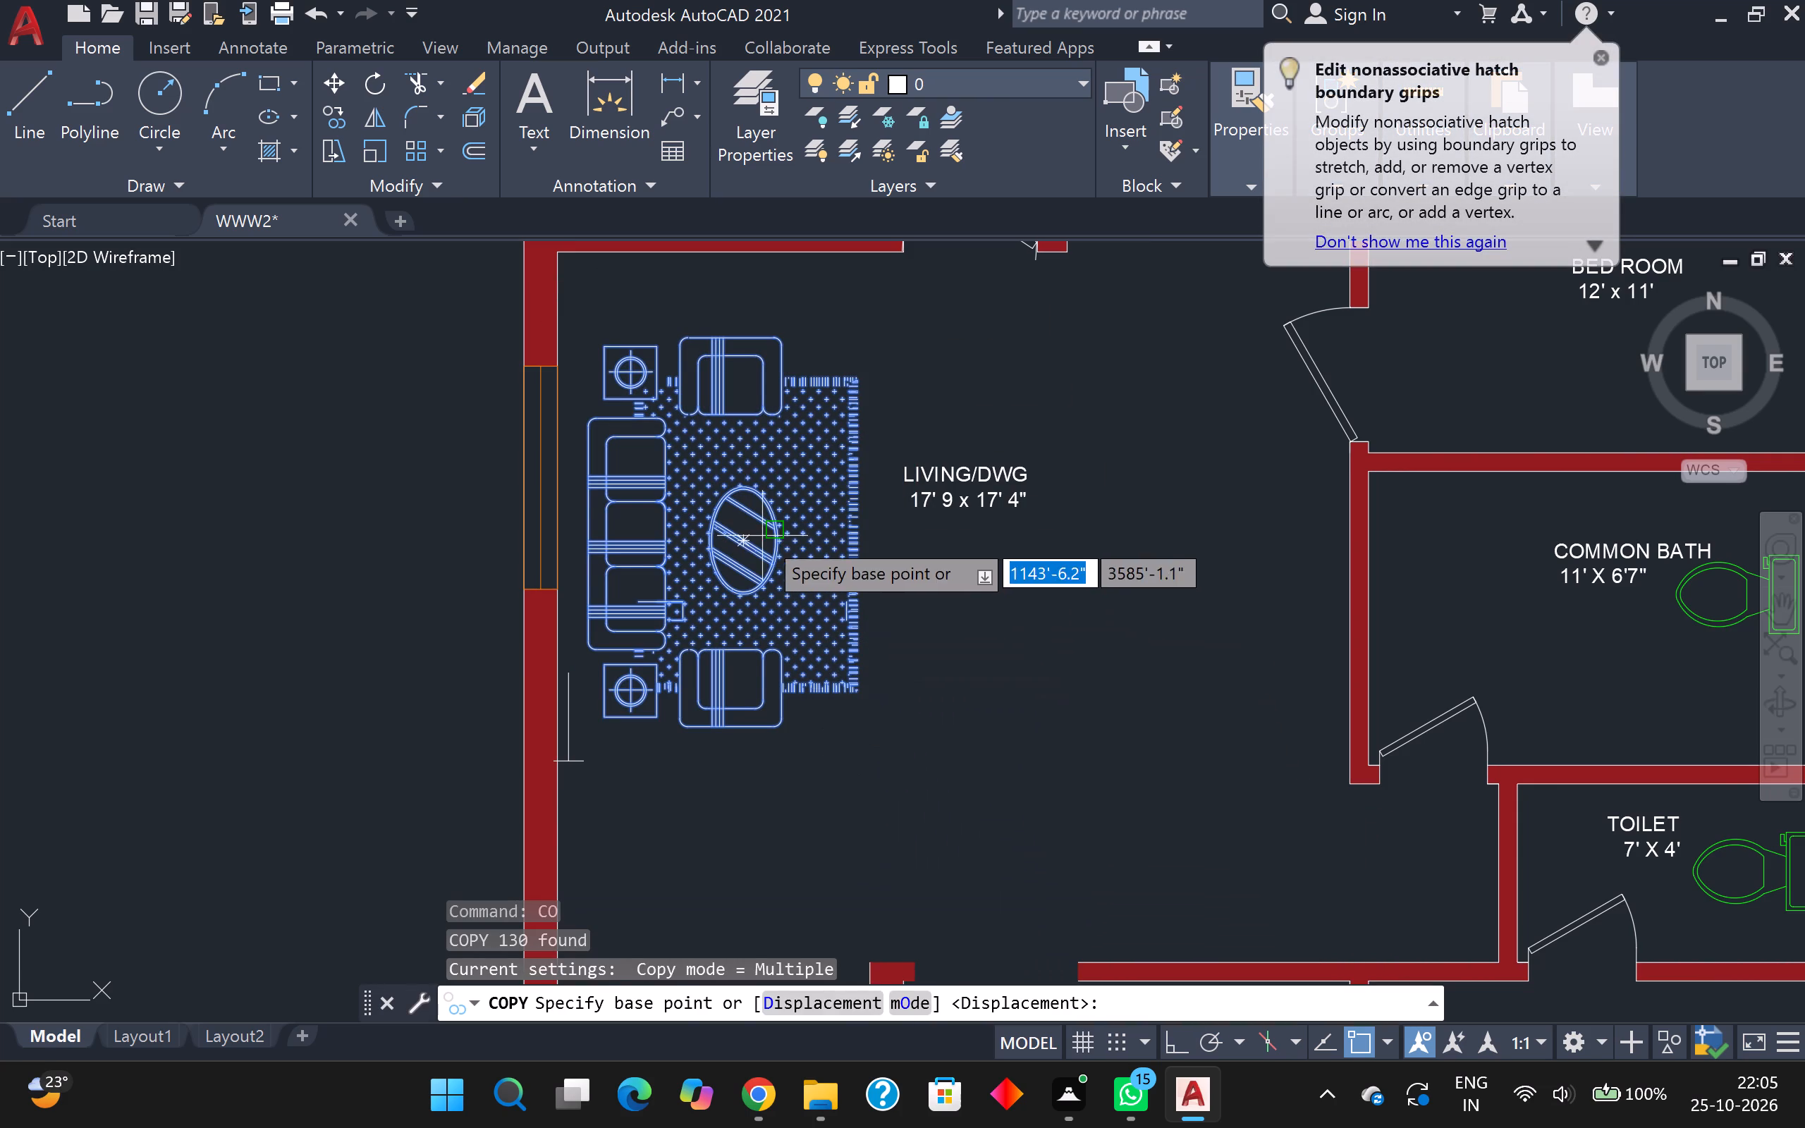
click(761, 536)
scroll(203, 400, down, 1)
middle_drag(205, 403, 745, 554)
scroll(741, 558, down, 2)
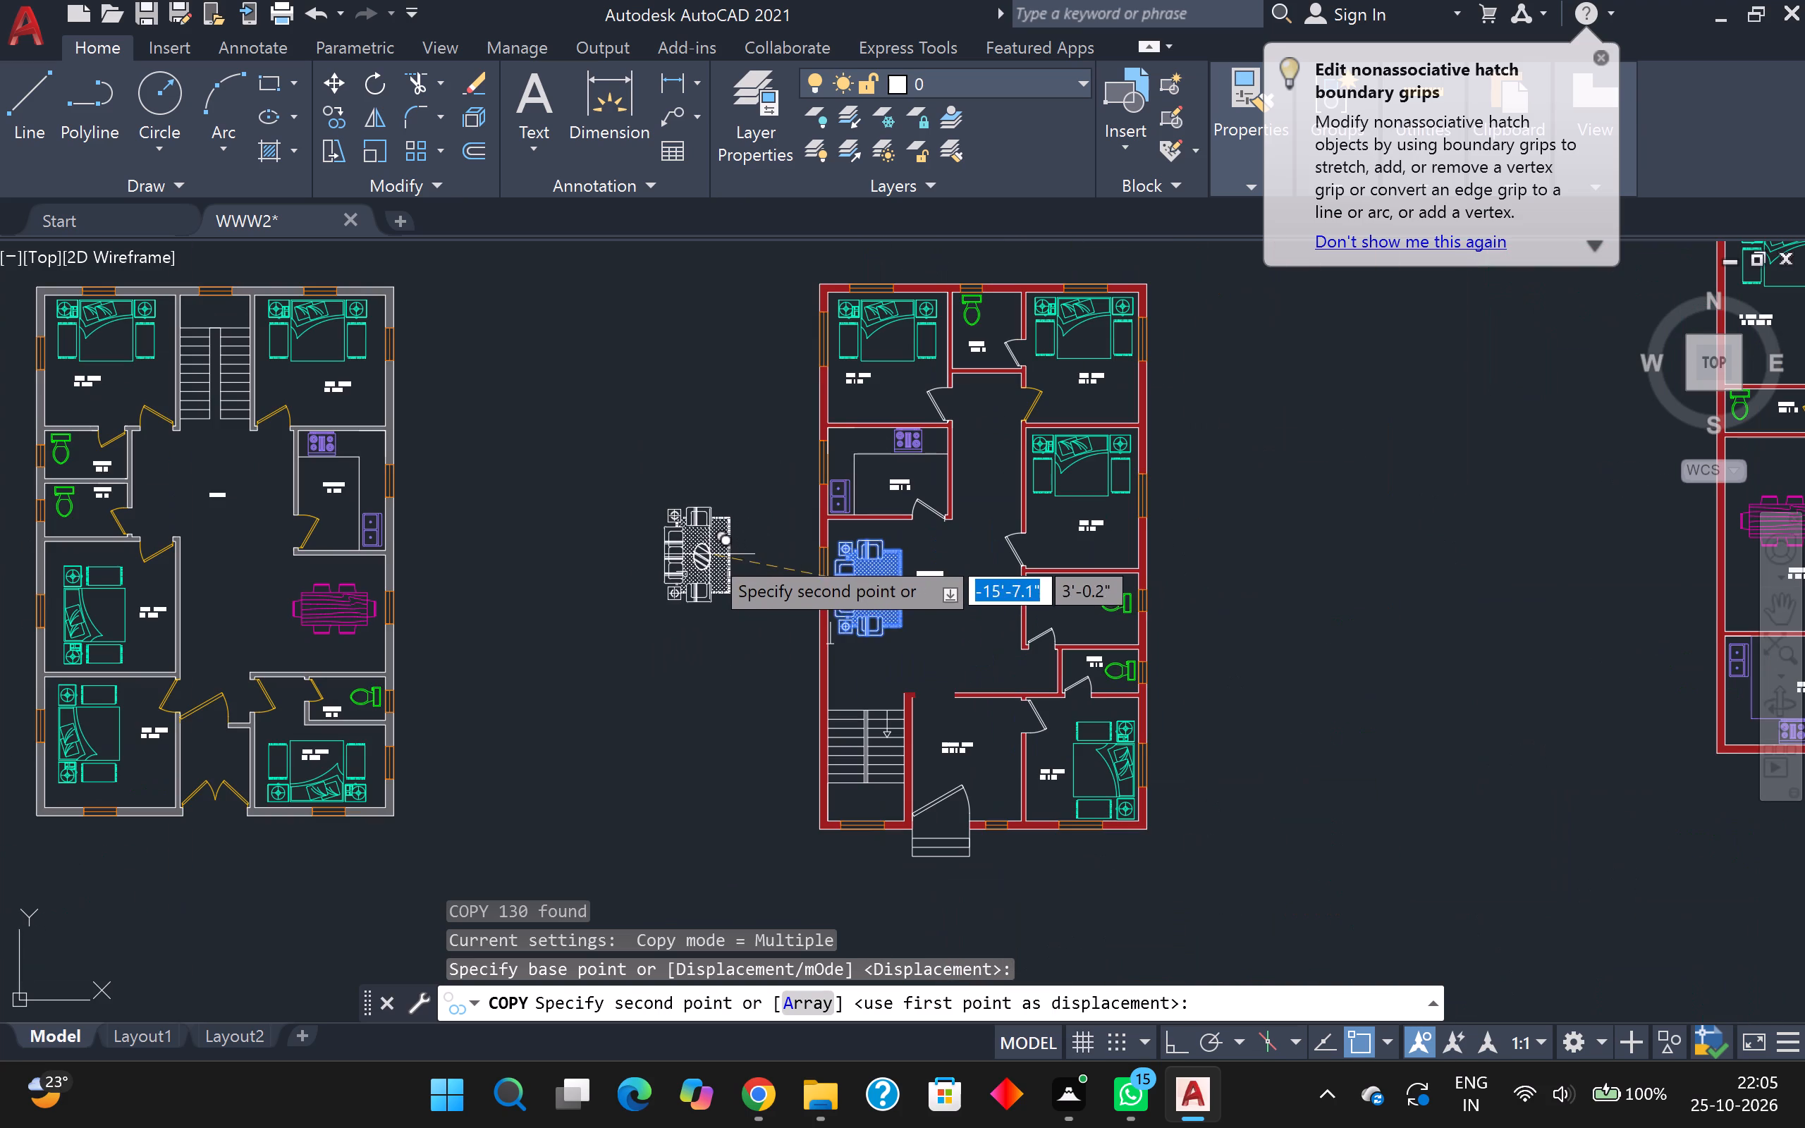
scroll(418, 563, down, 1)
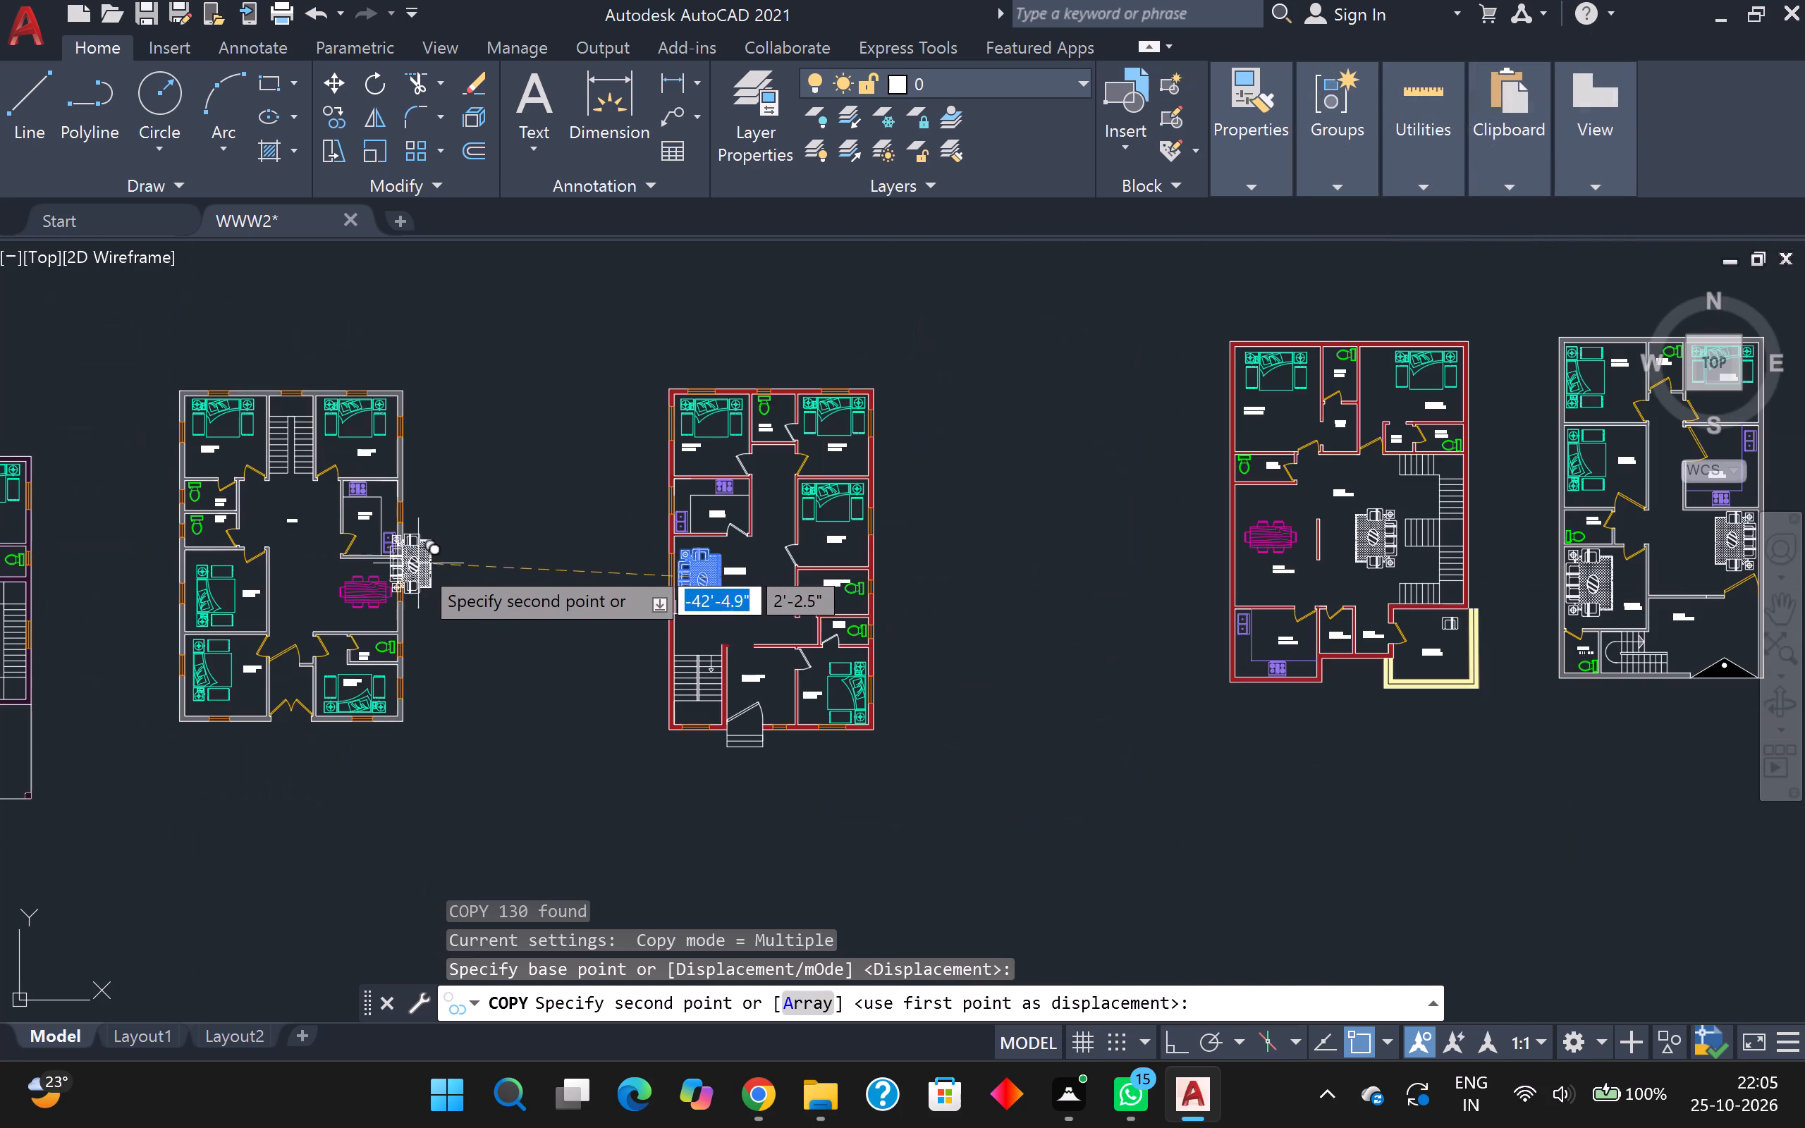
middle_drag(102, 550, 559, 539)
scroll(394, 564, up, 2)
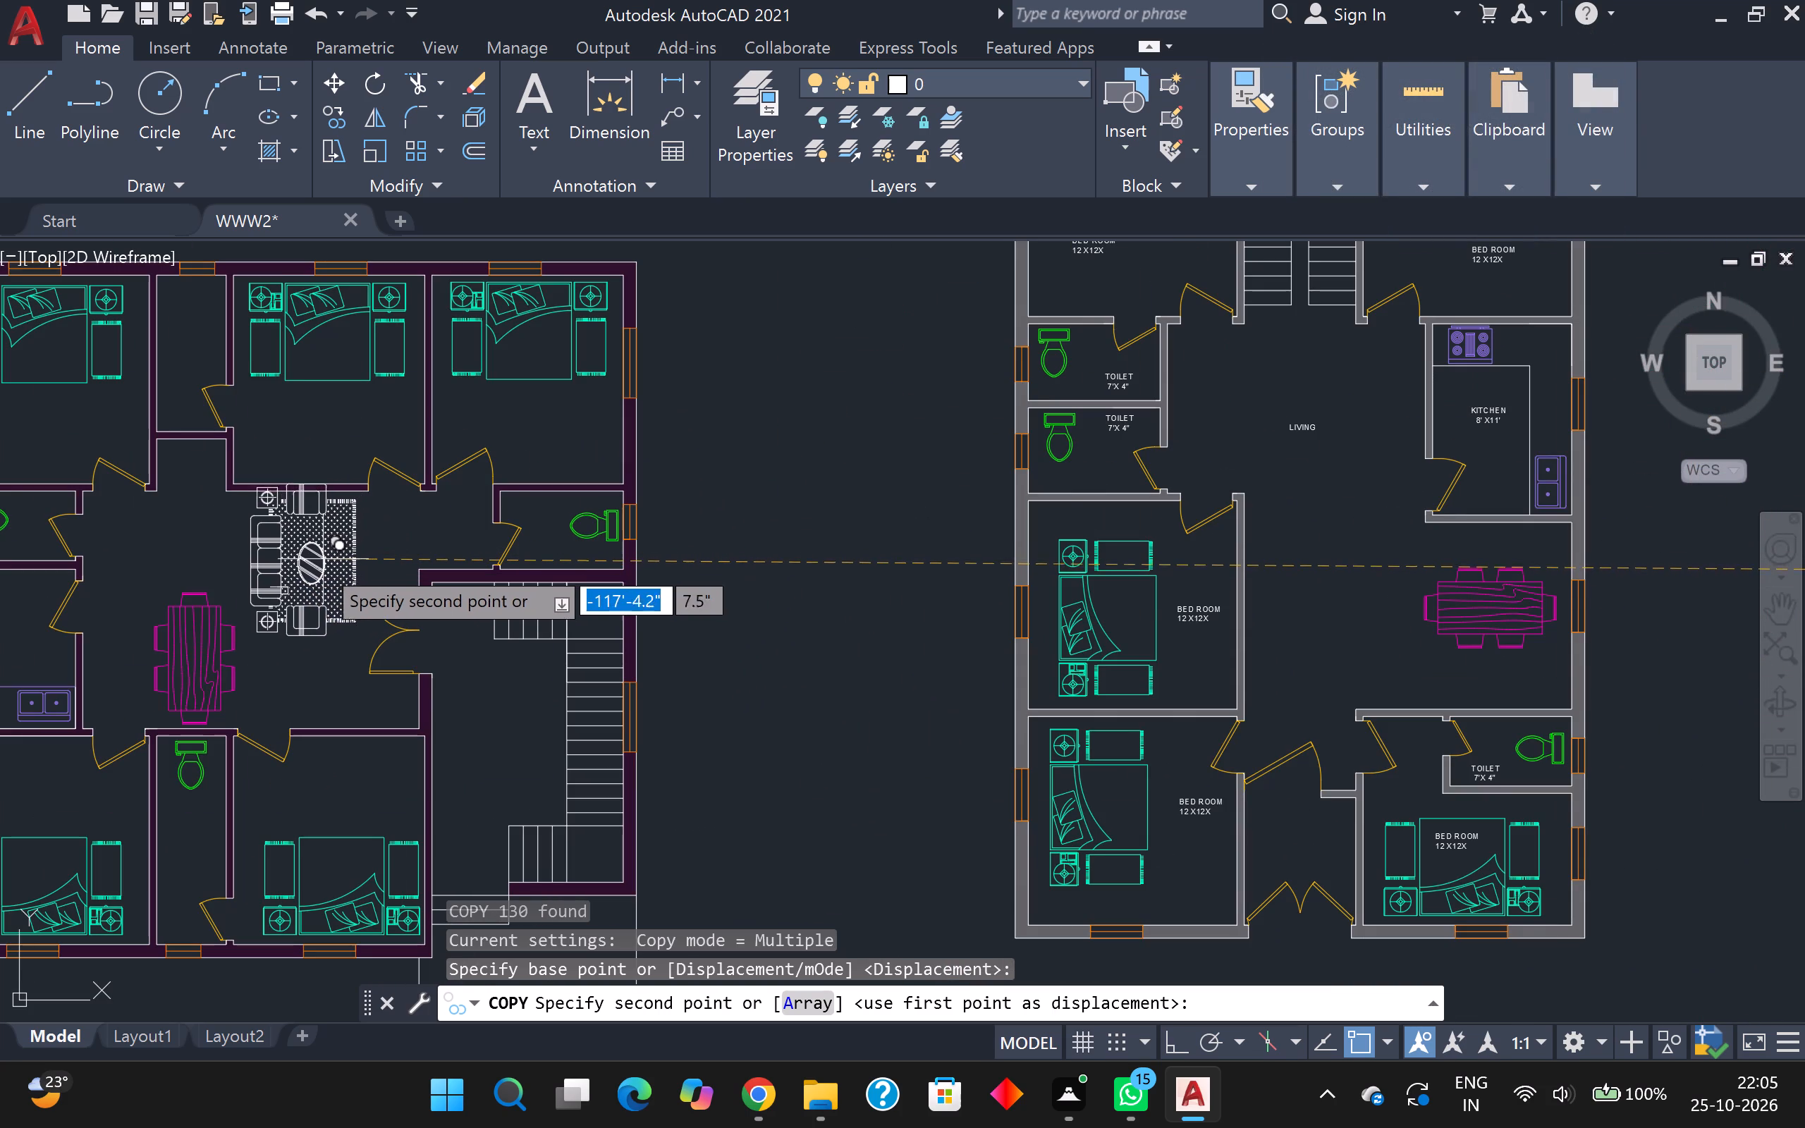
scroll(323, 634, up, 2)
scroll(322, 550, down, 1)
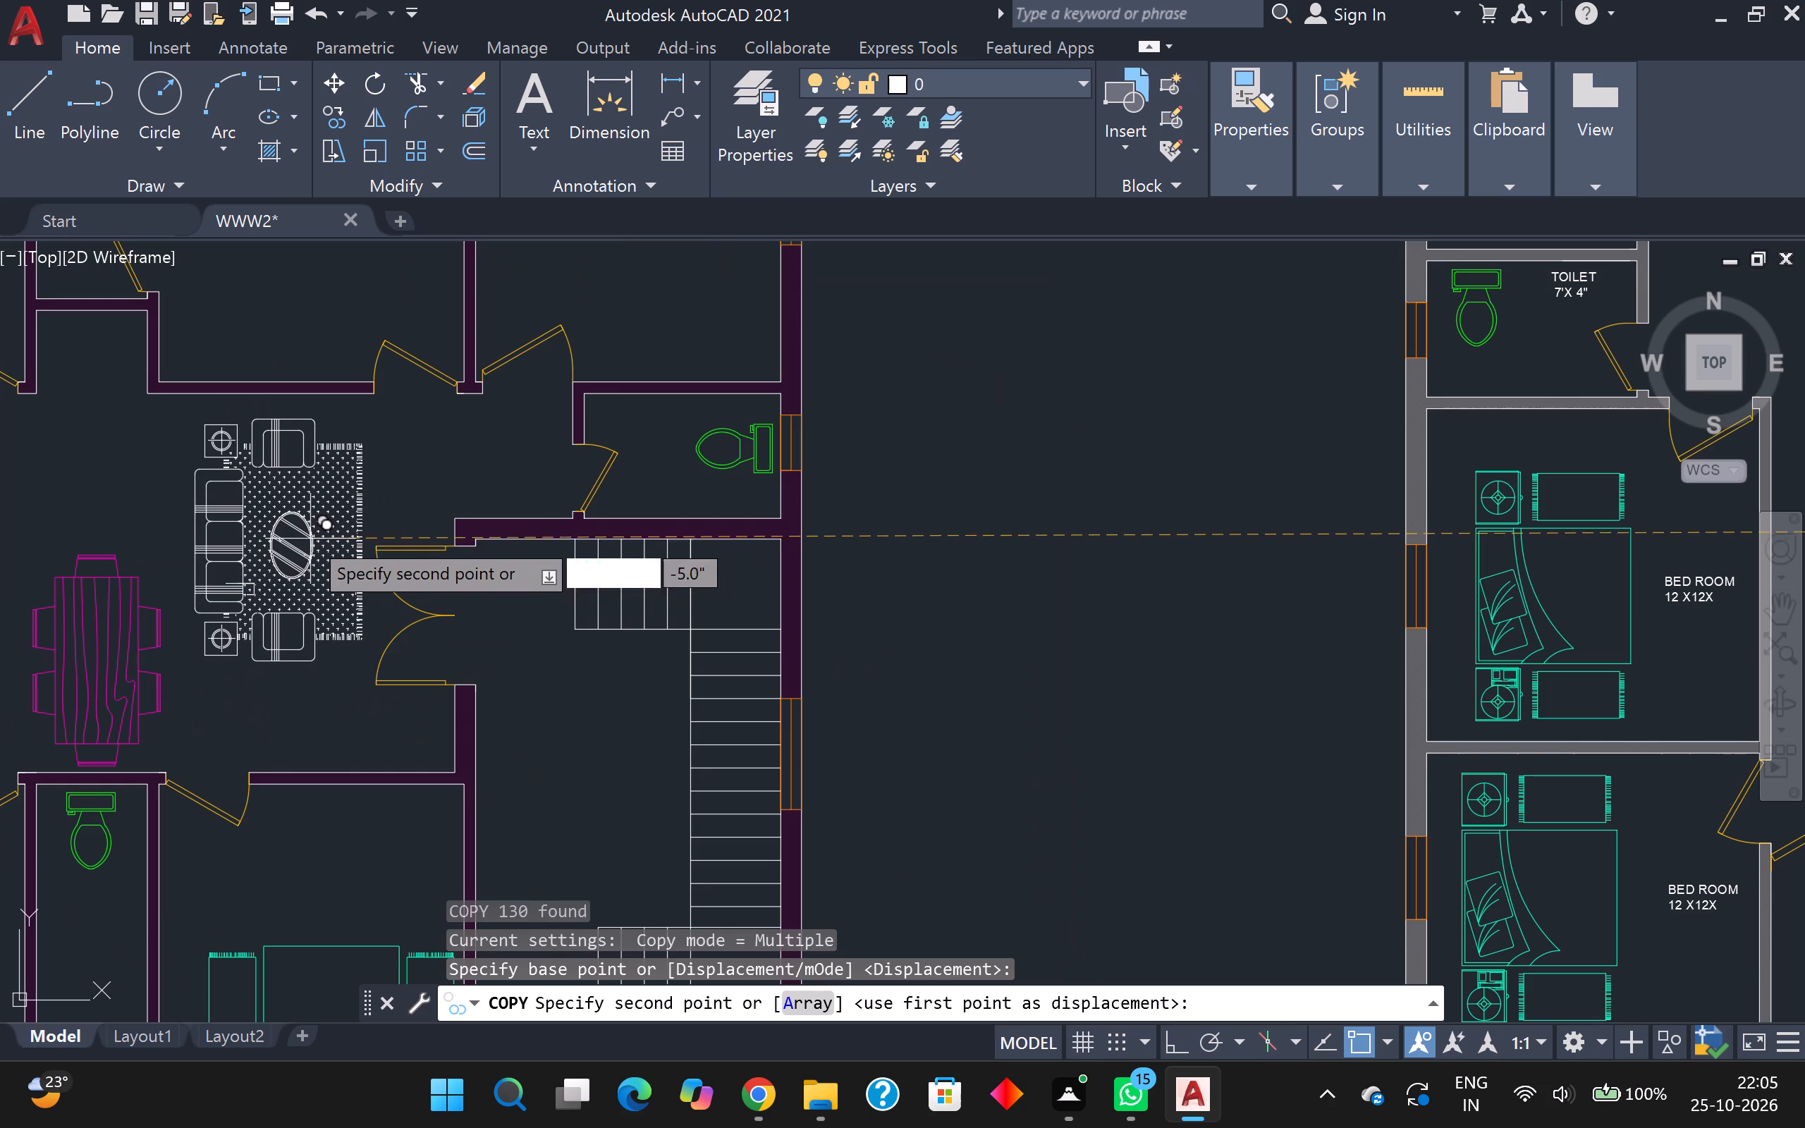
click(286, 534)
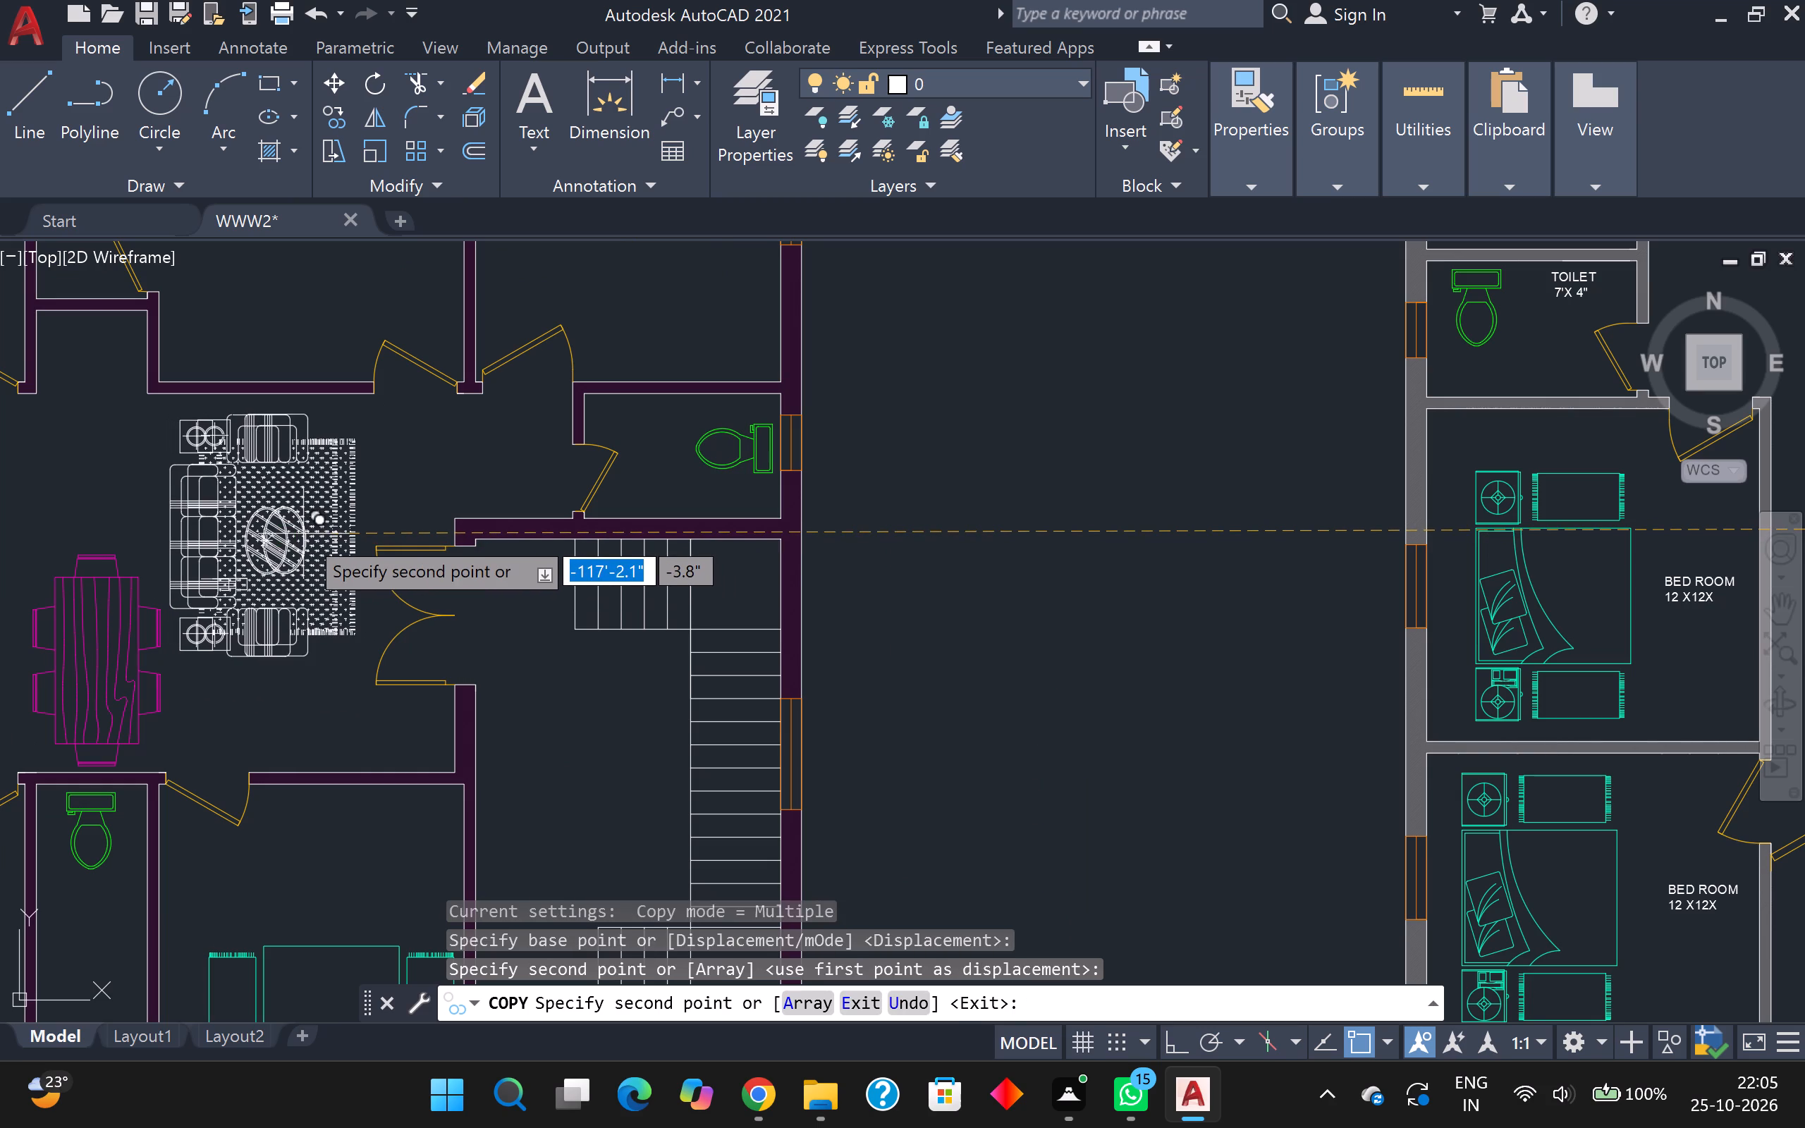
key(Escape)
Rotate the copied sofa set in the purple hall by 270° about the oval table's centre so the long sofa lies on the north side.
scroll(141, 395, up, 1)
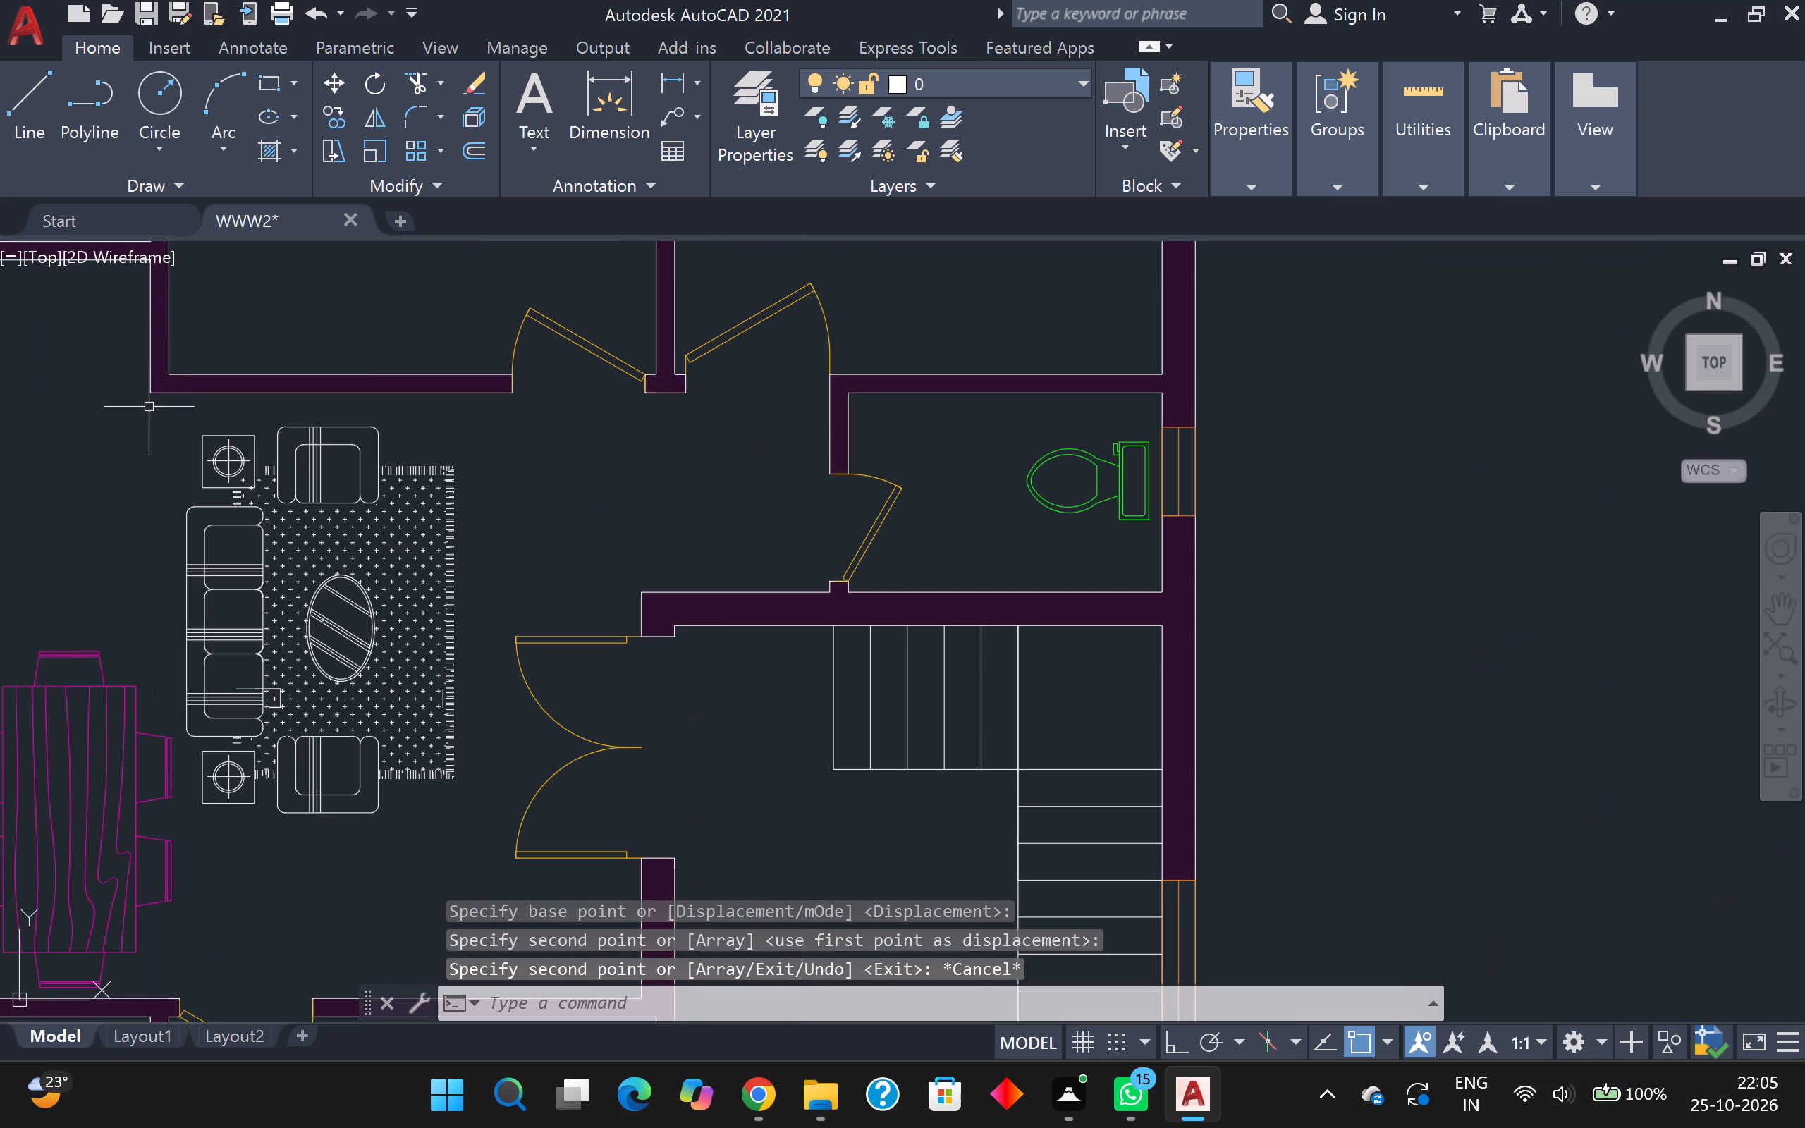
click(170, 415)
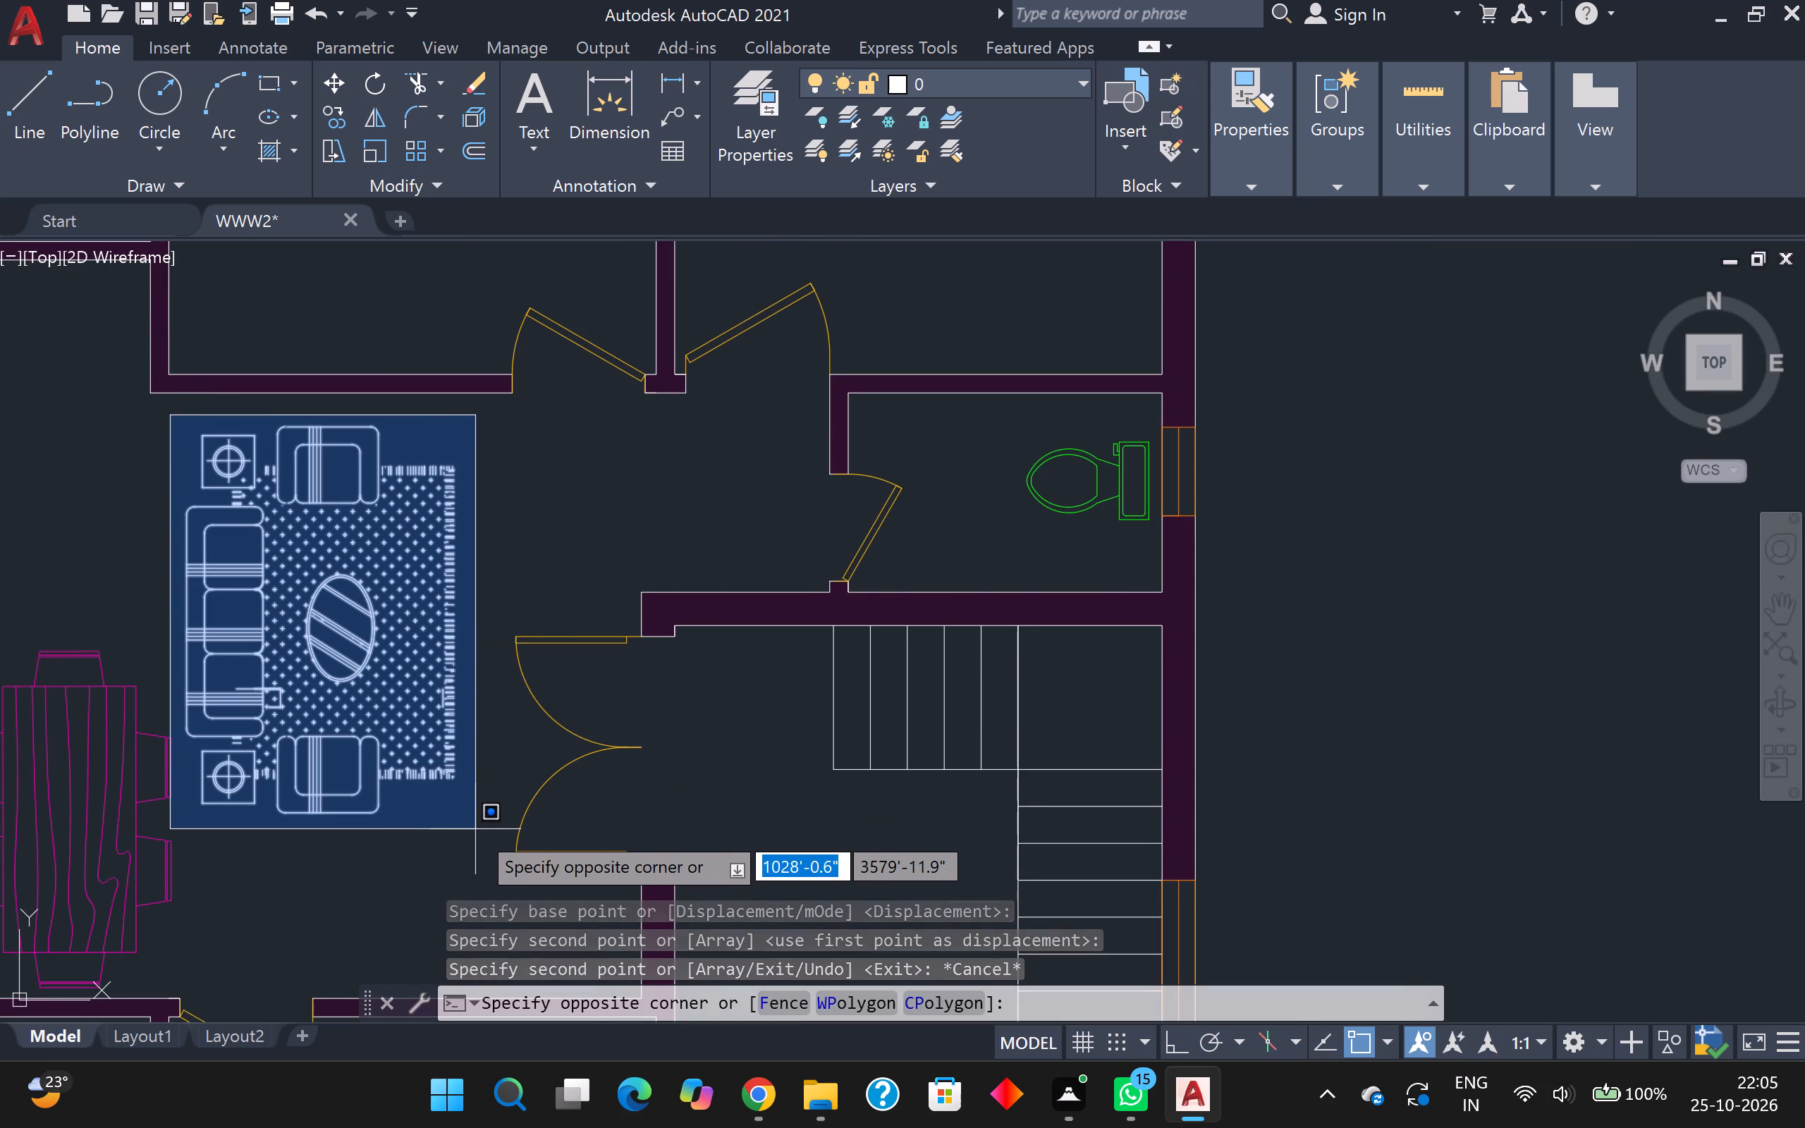
click(475, 829)
key(r)
key(o)
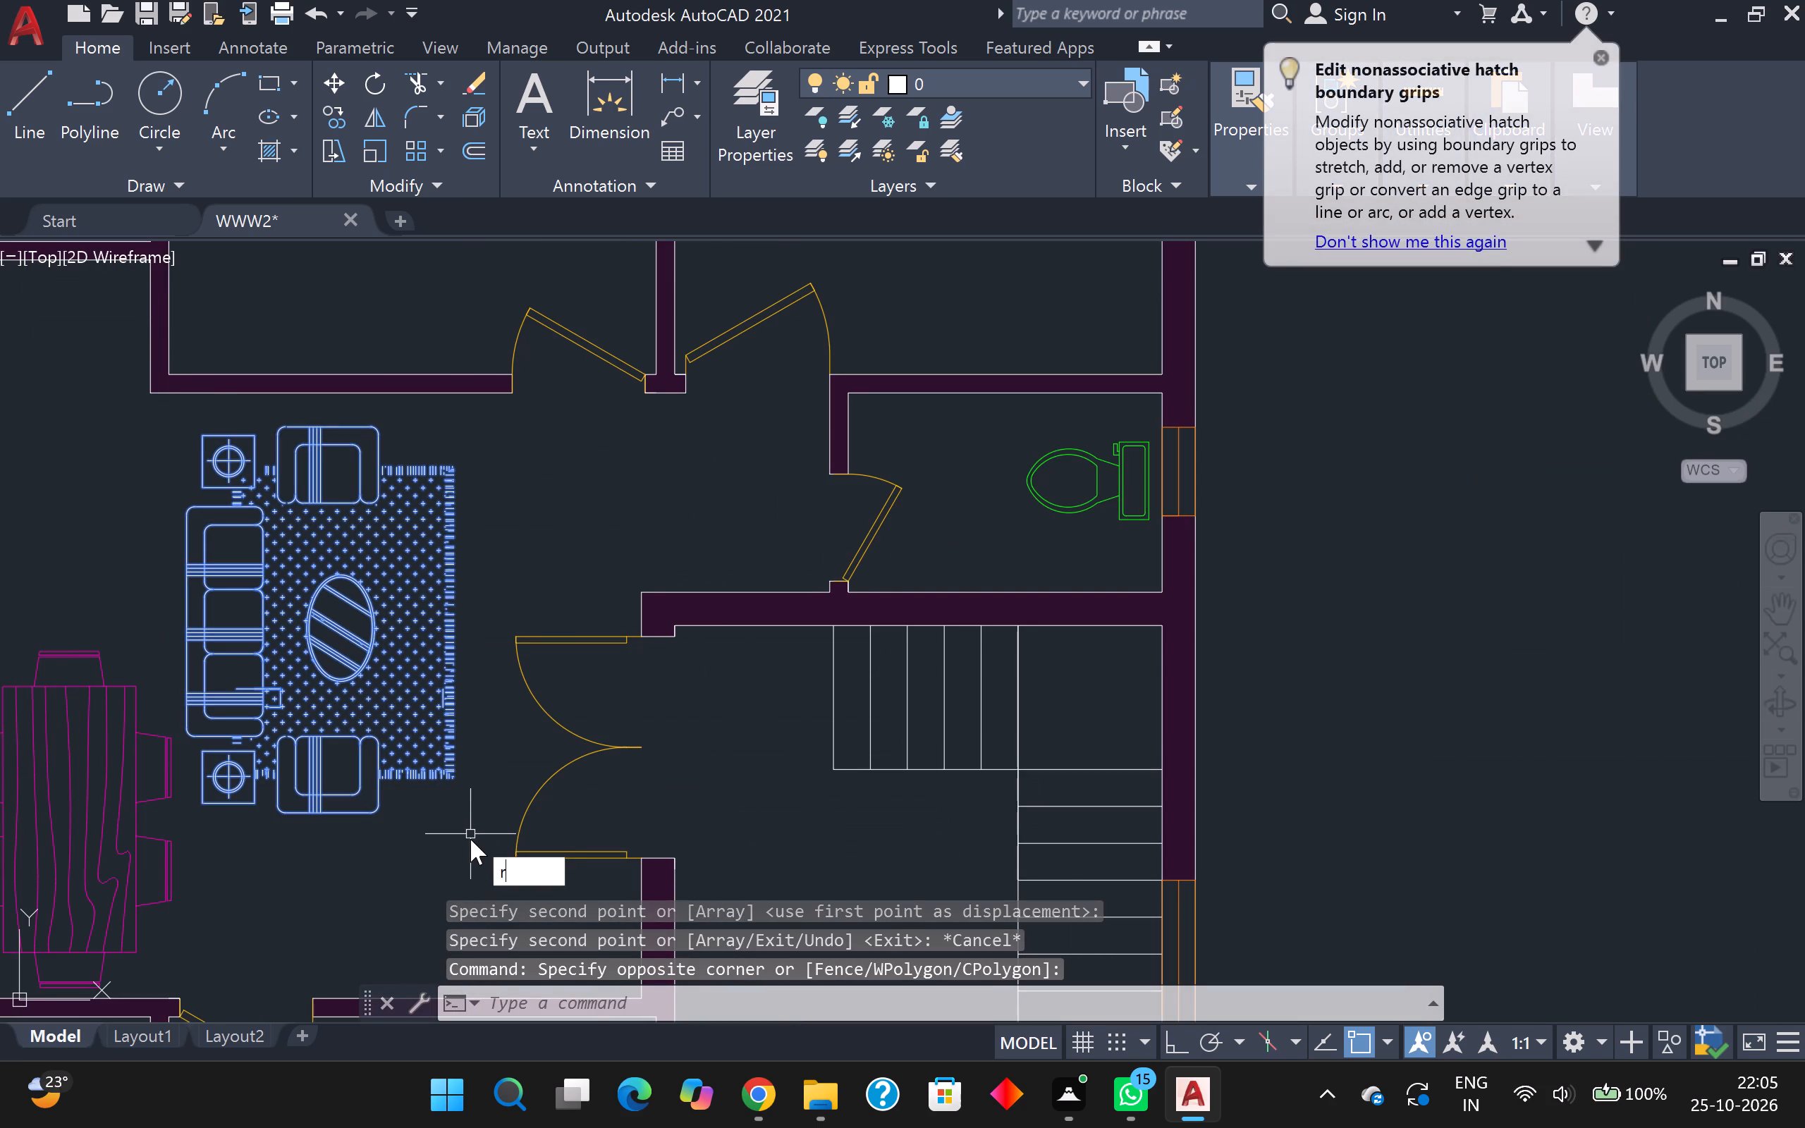
key(Return)
key(F8)
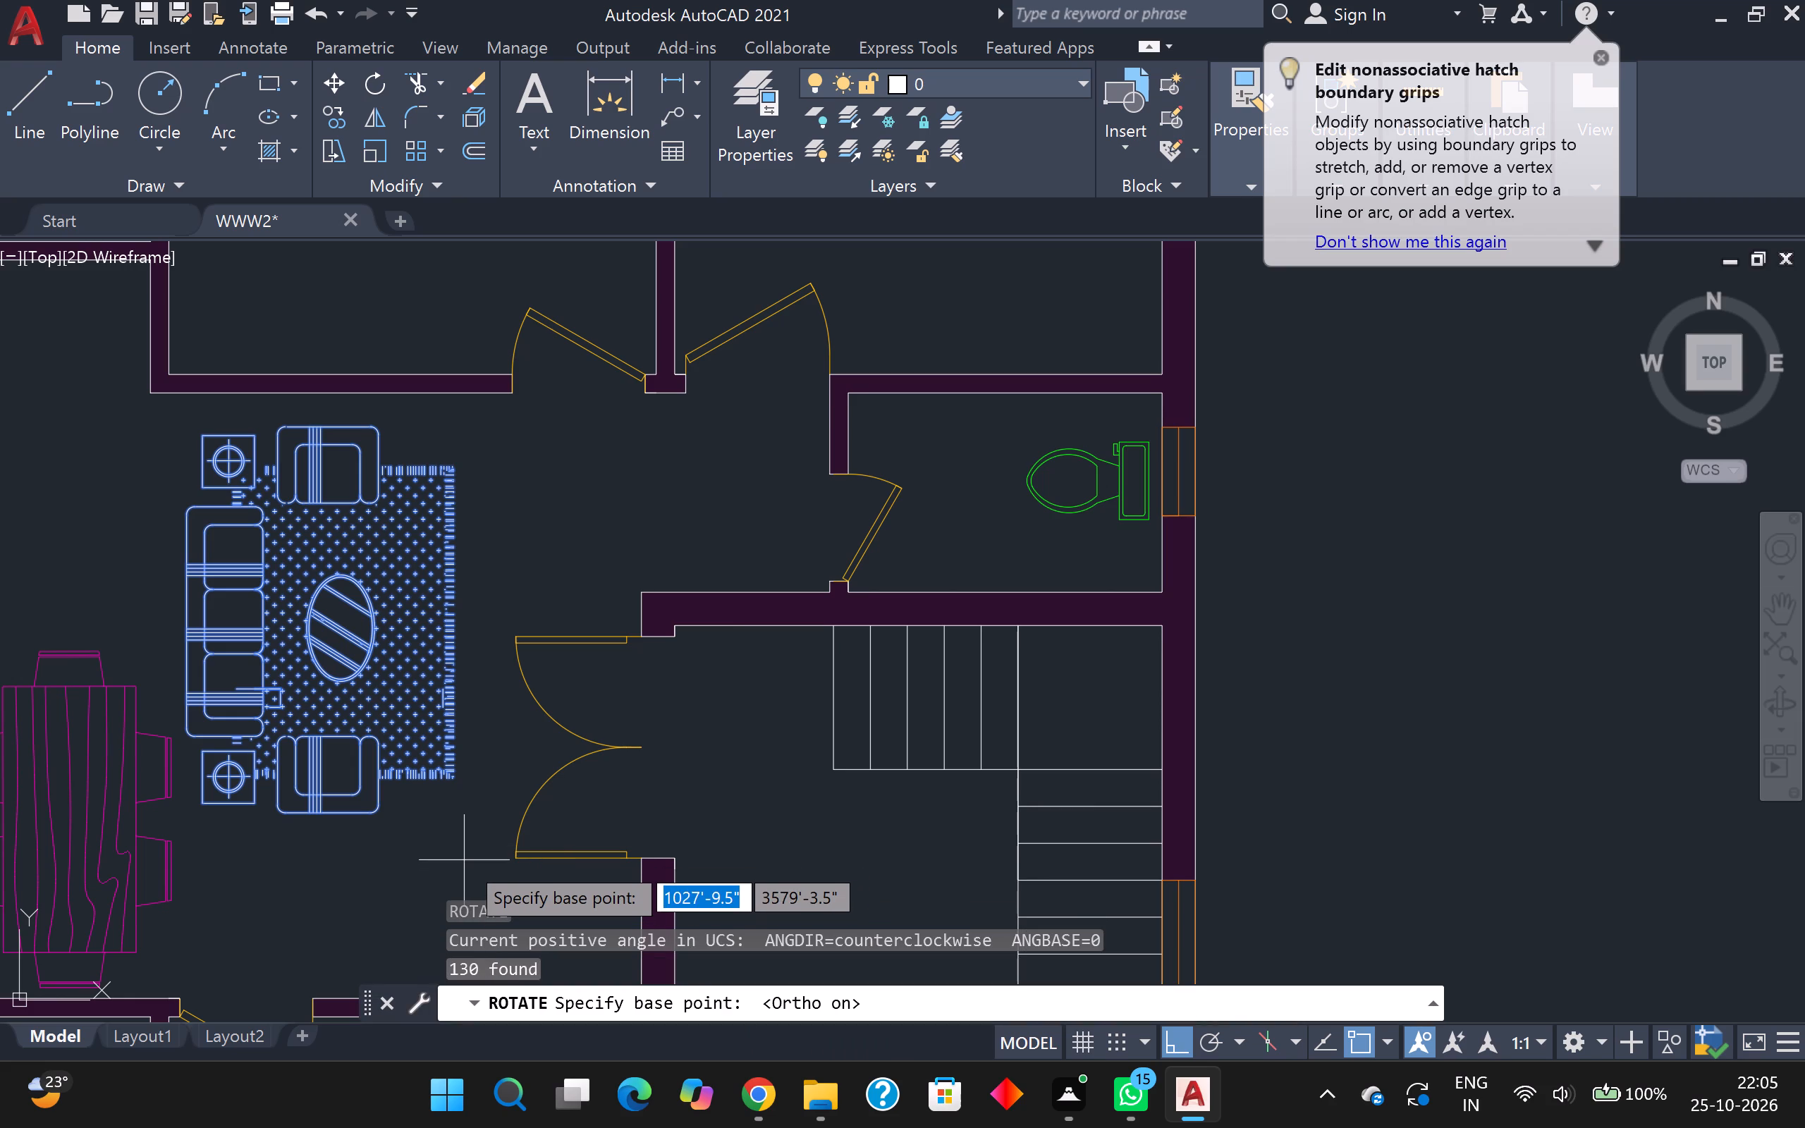
click(346, 618)
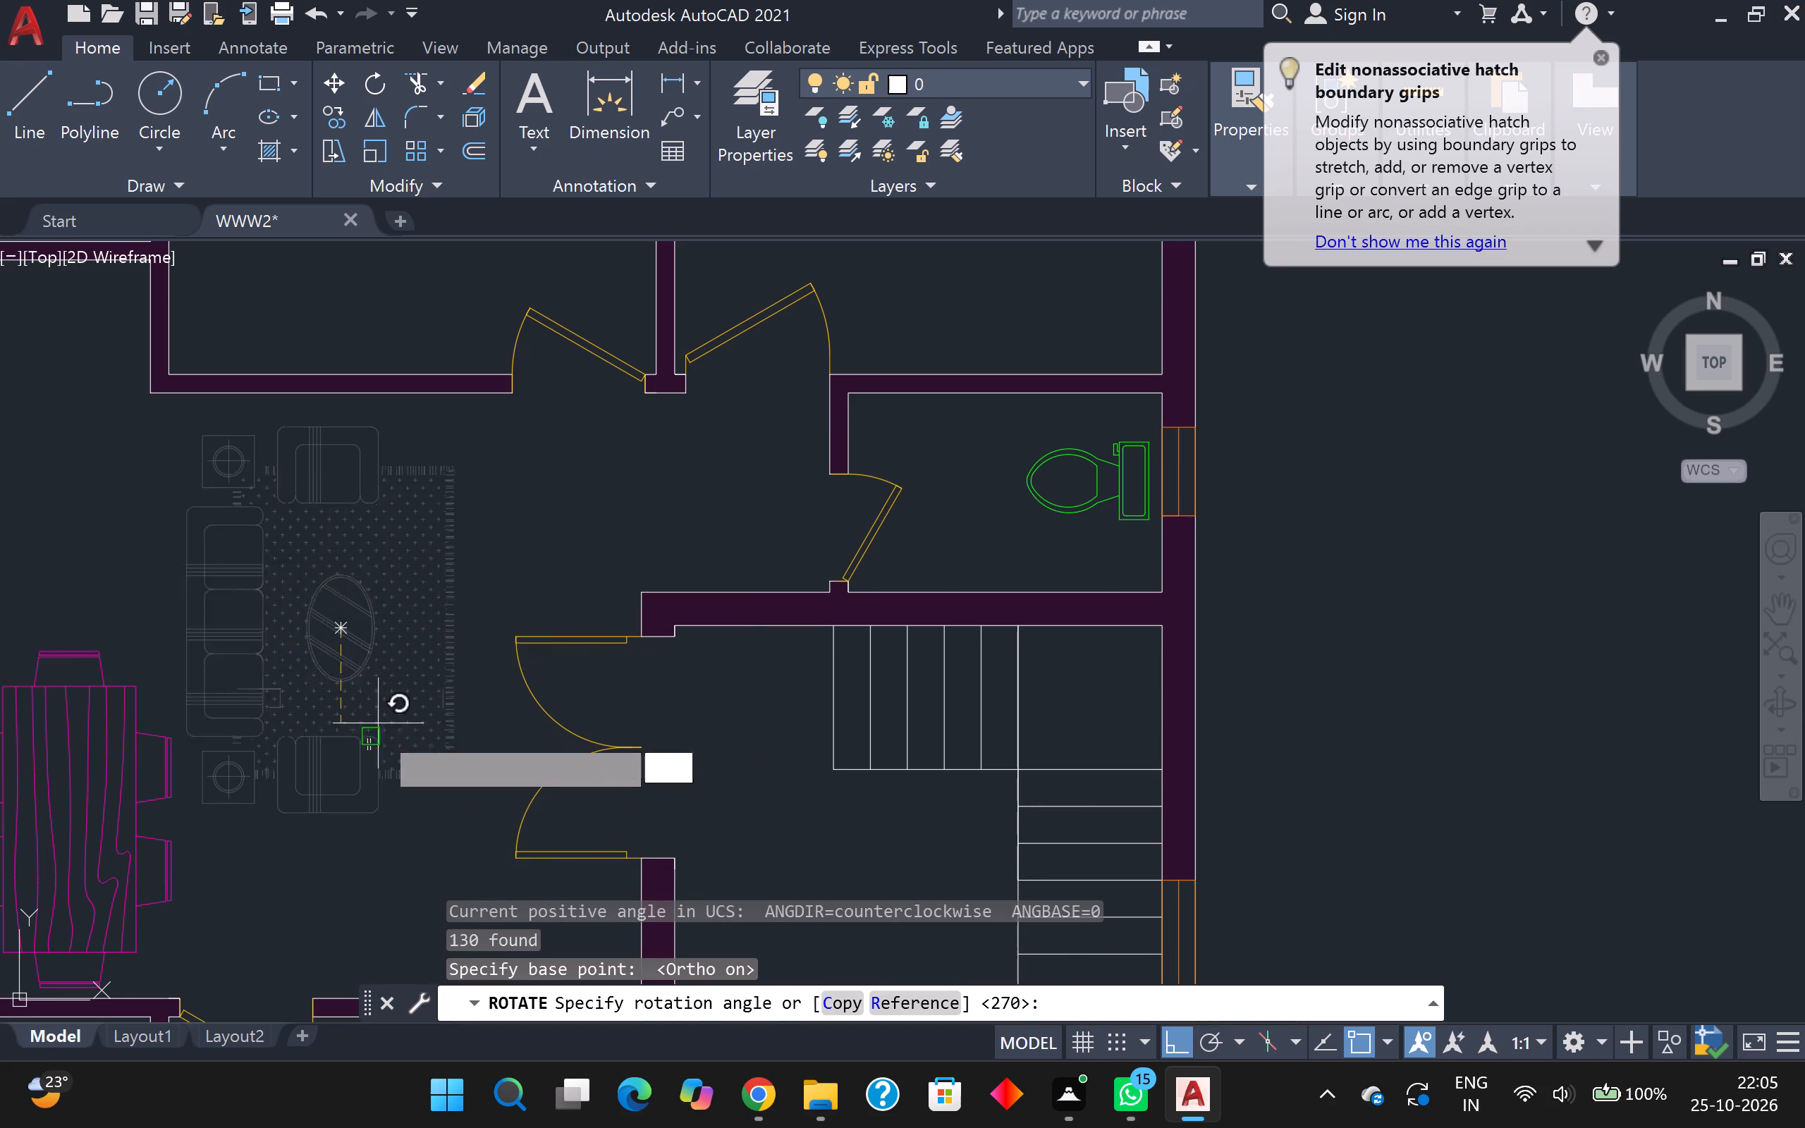
click(318, 888)
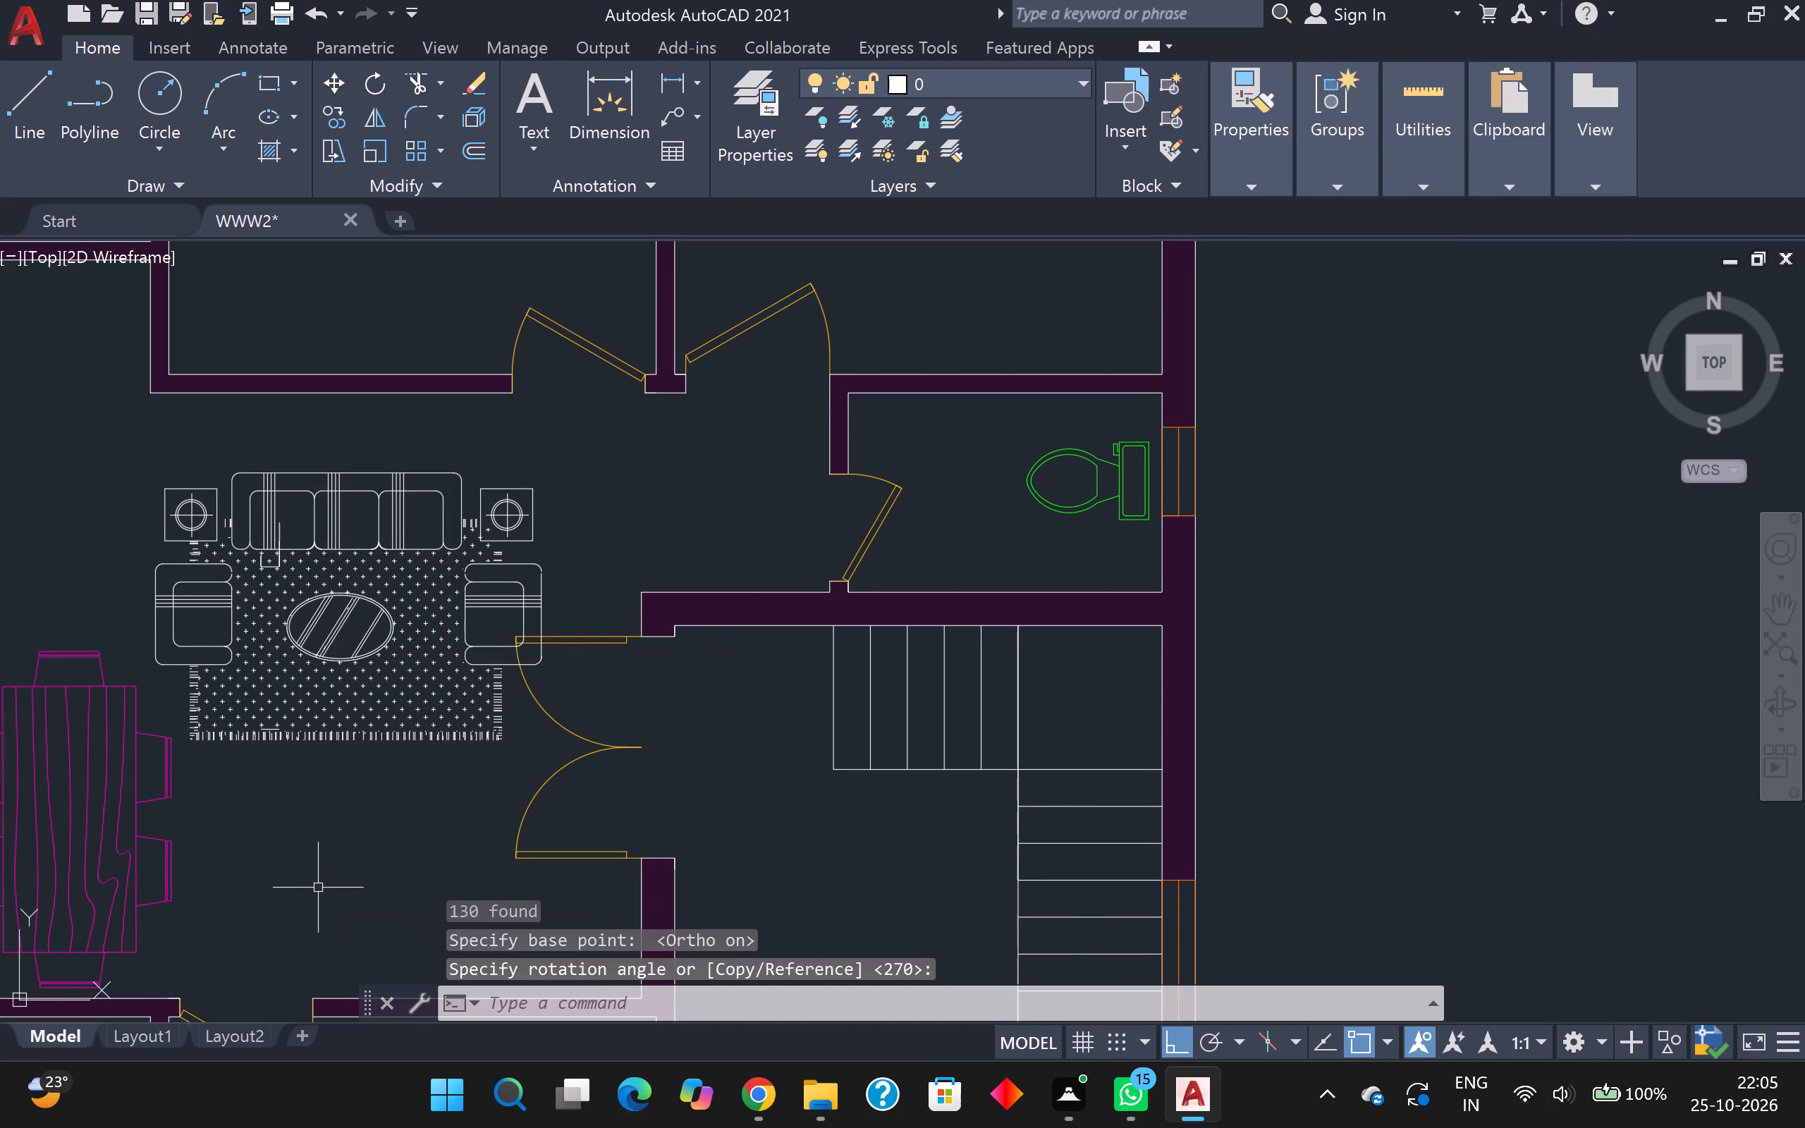
Move the rotated sofa set slightly northwest, freely placing its long sofa just below the purple hall's north wall.
click(142, 456)
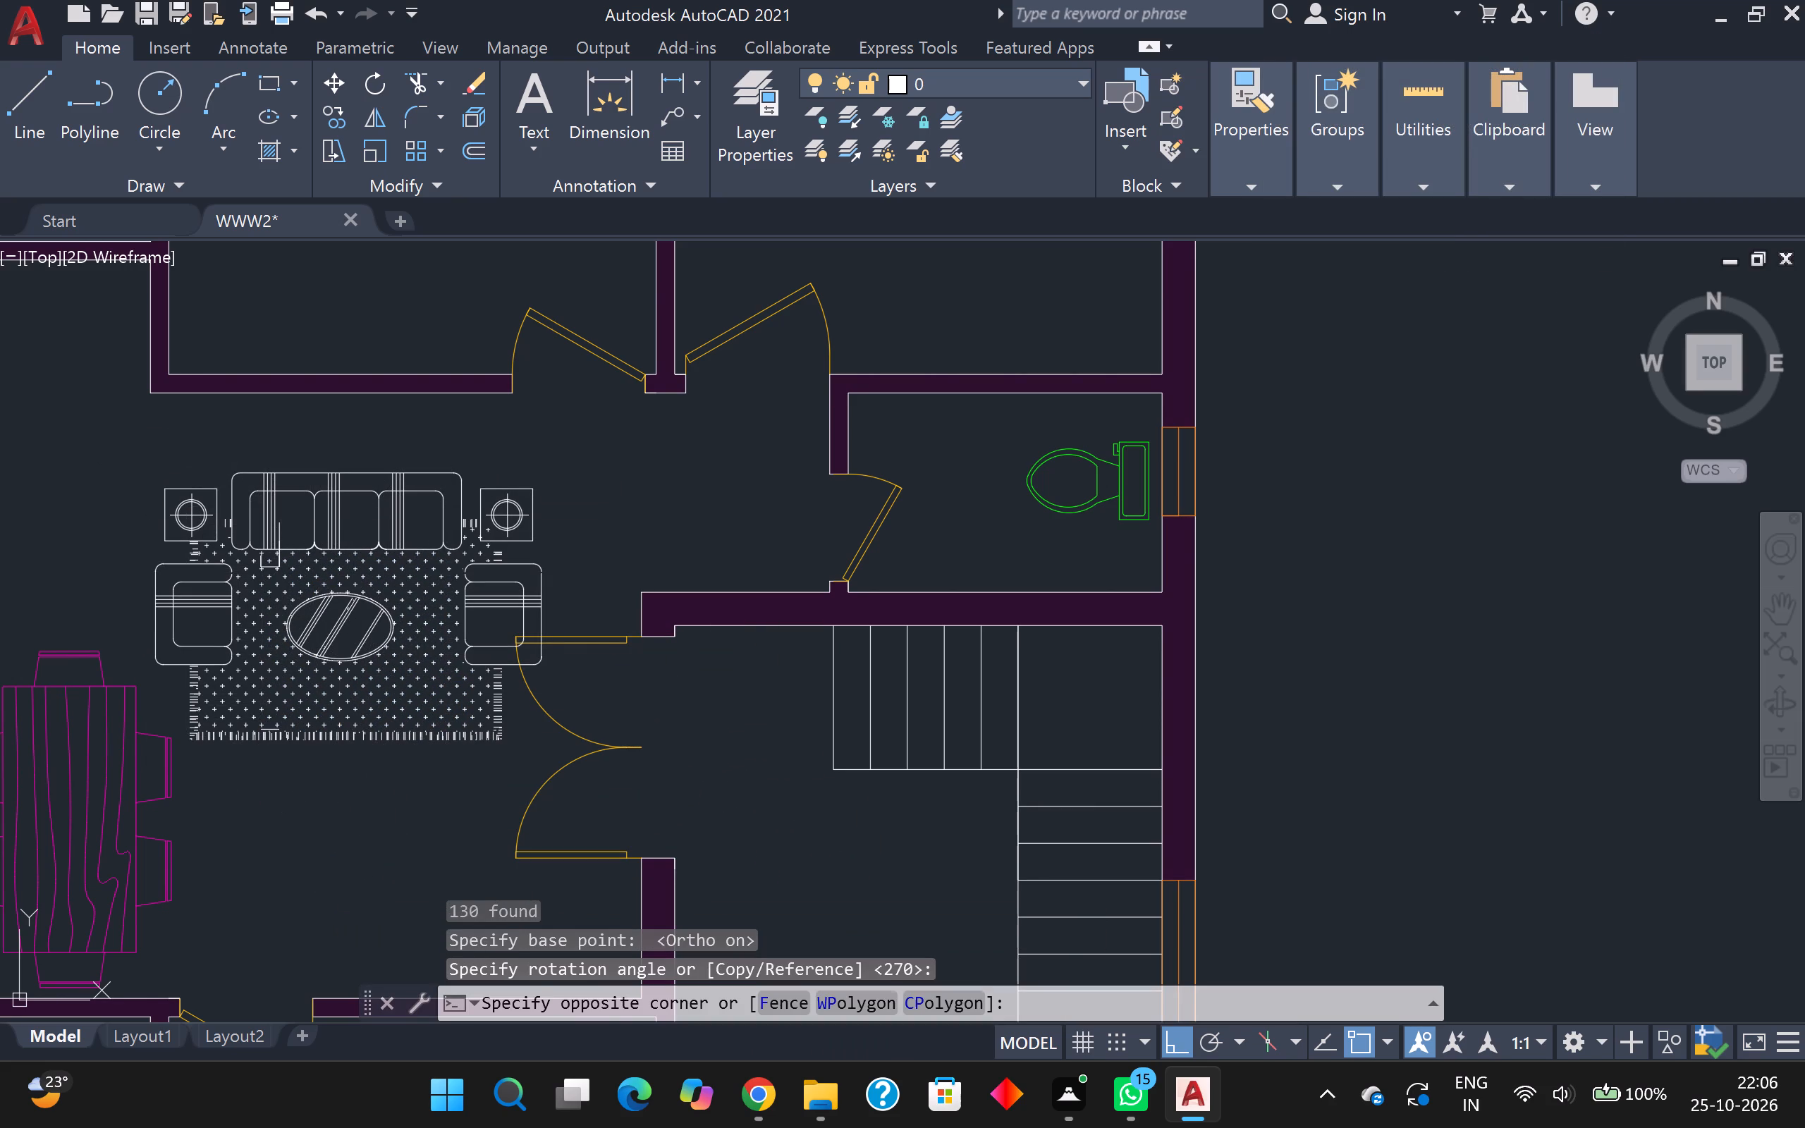
click(568, 773)
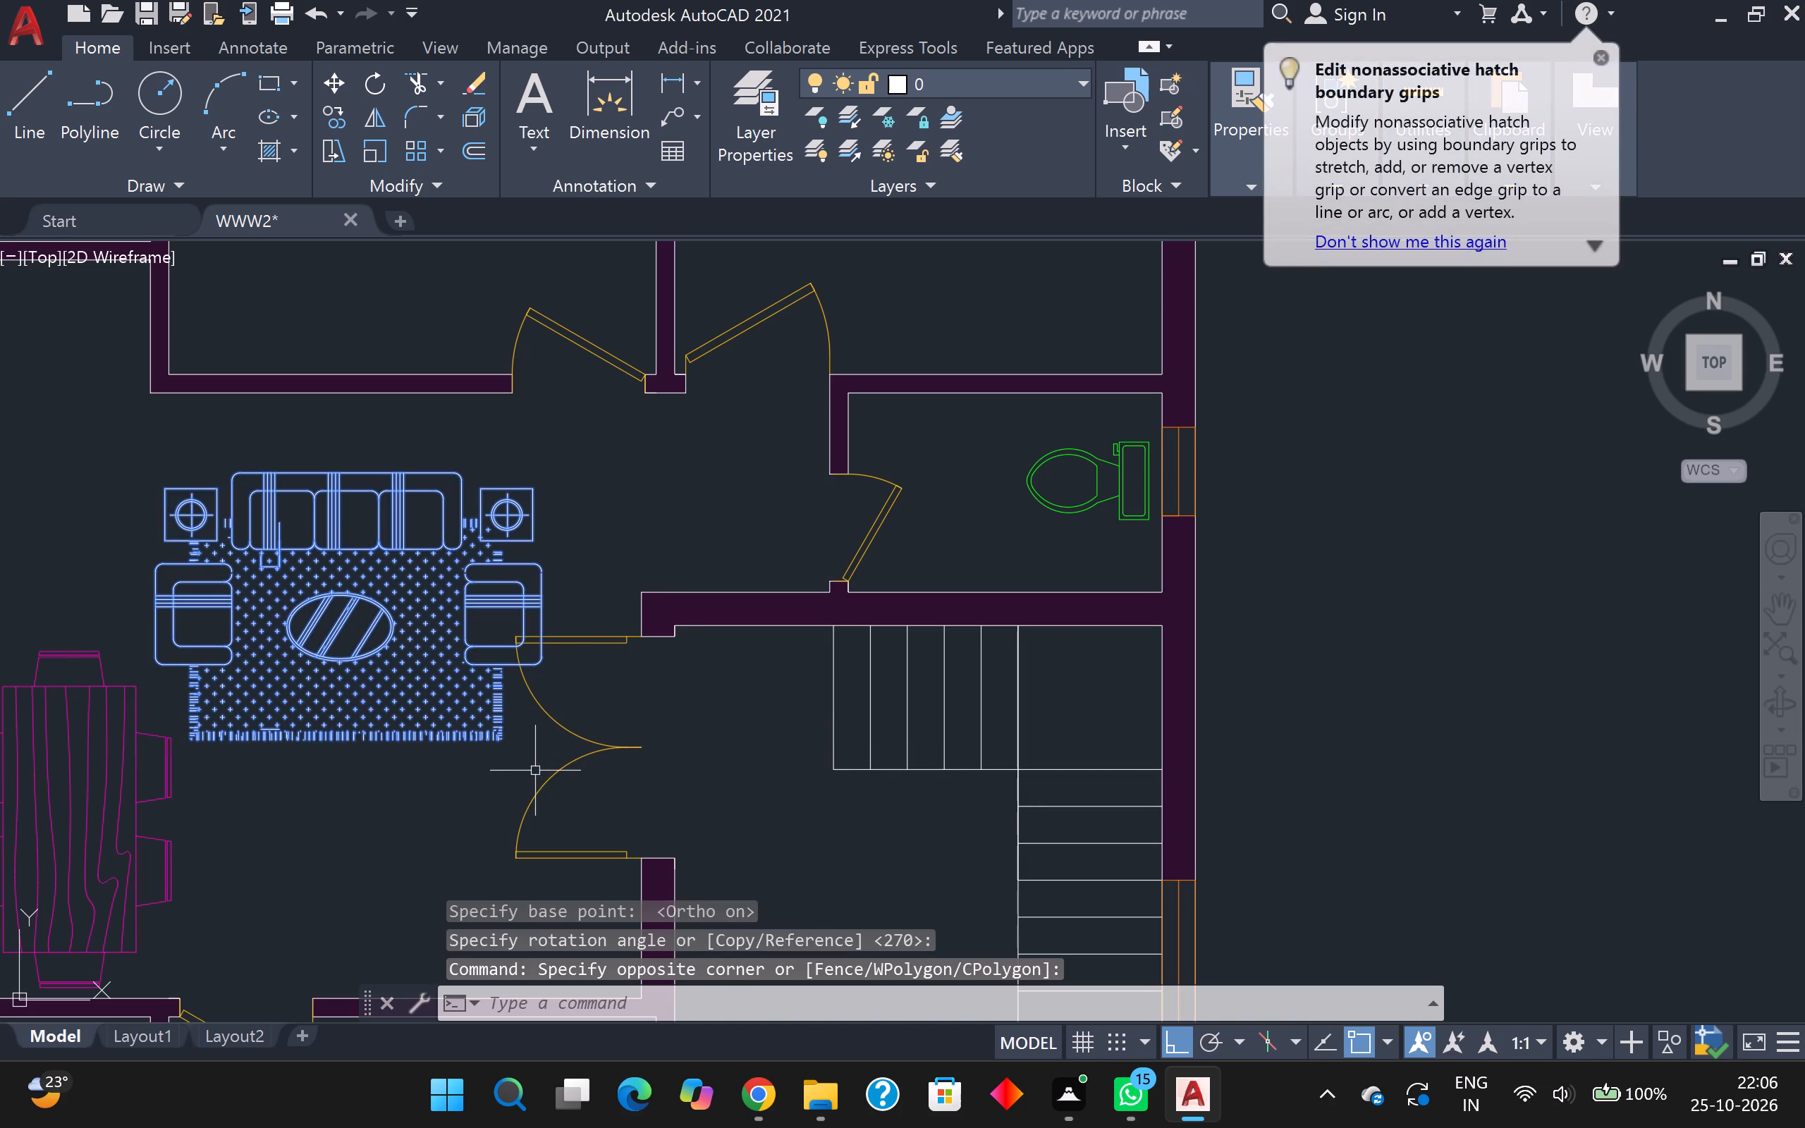
key(m)
key(Return)
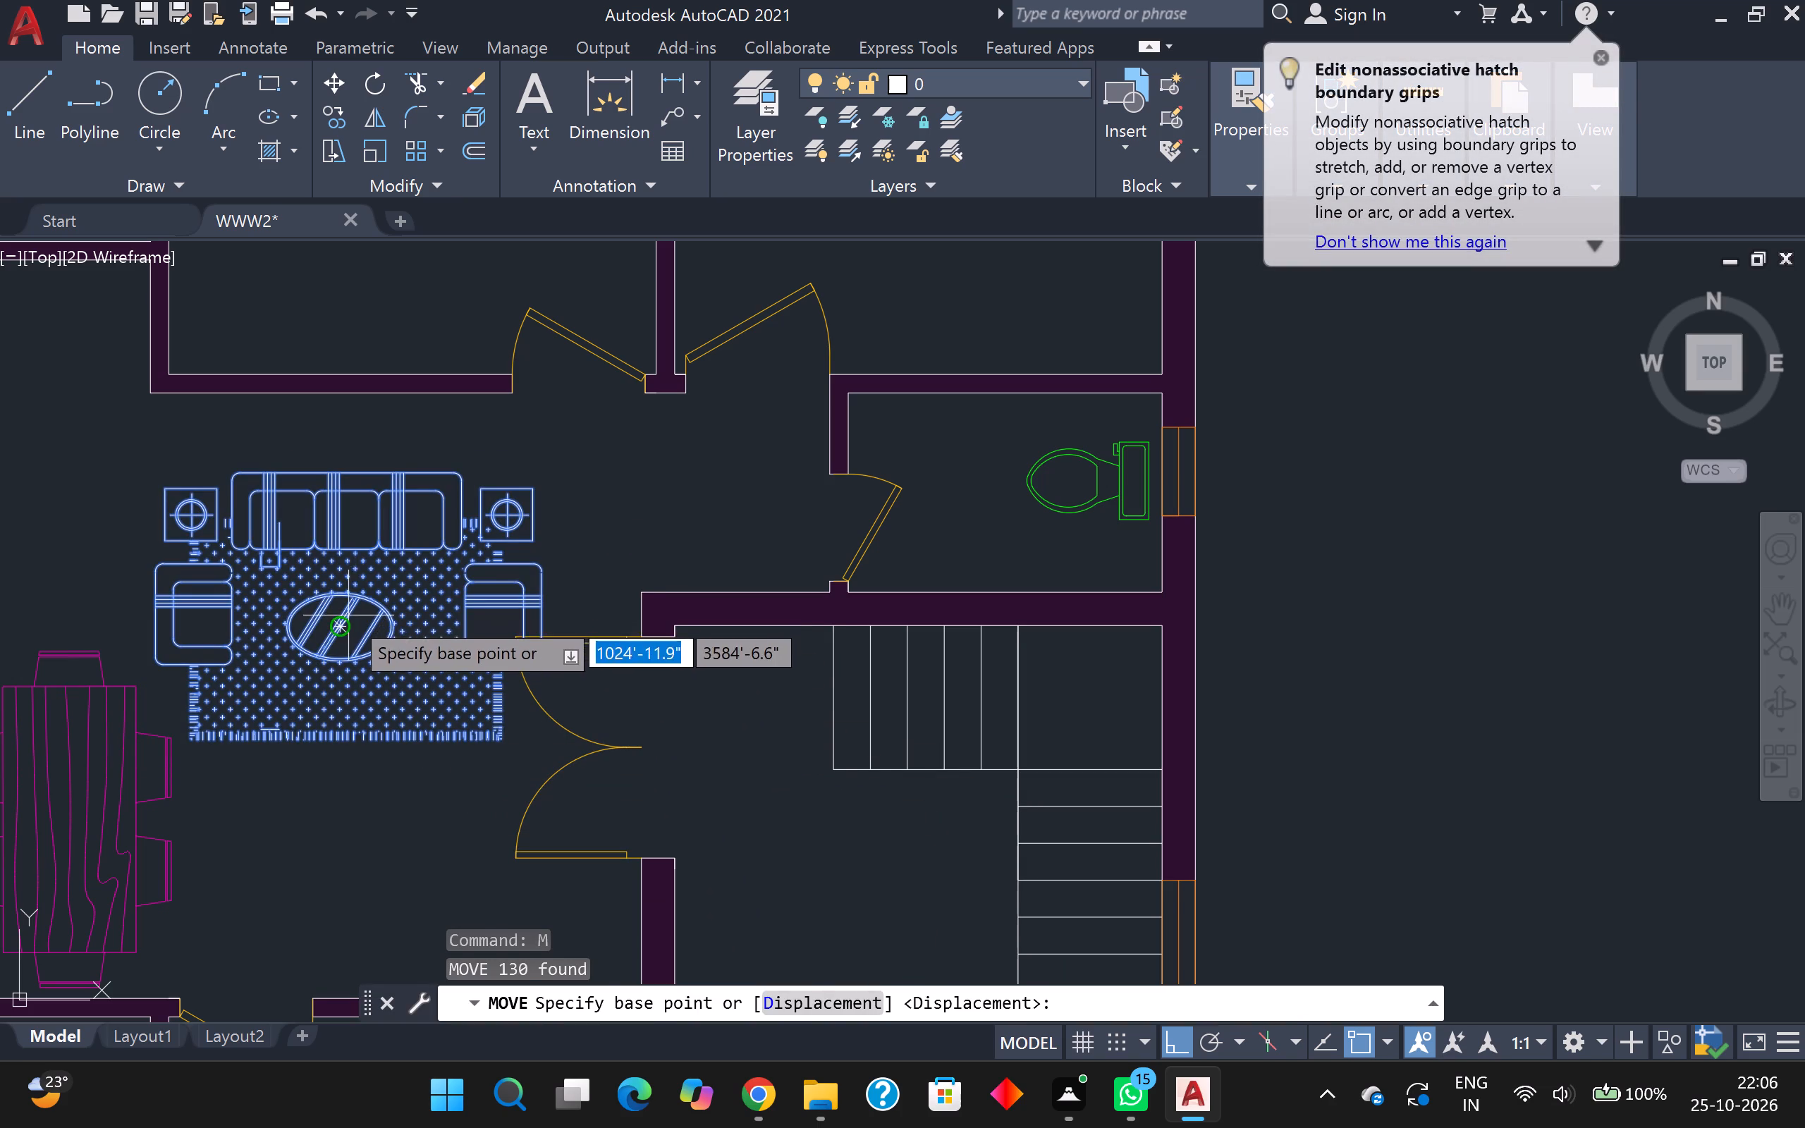
drag(348, 615, 345, 623)
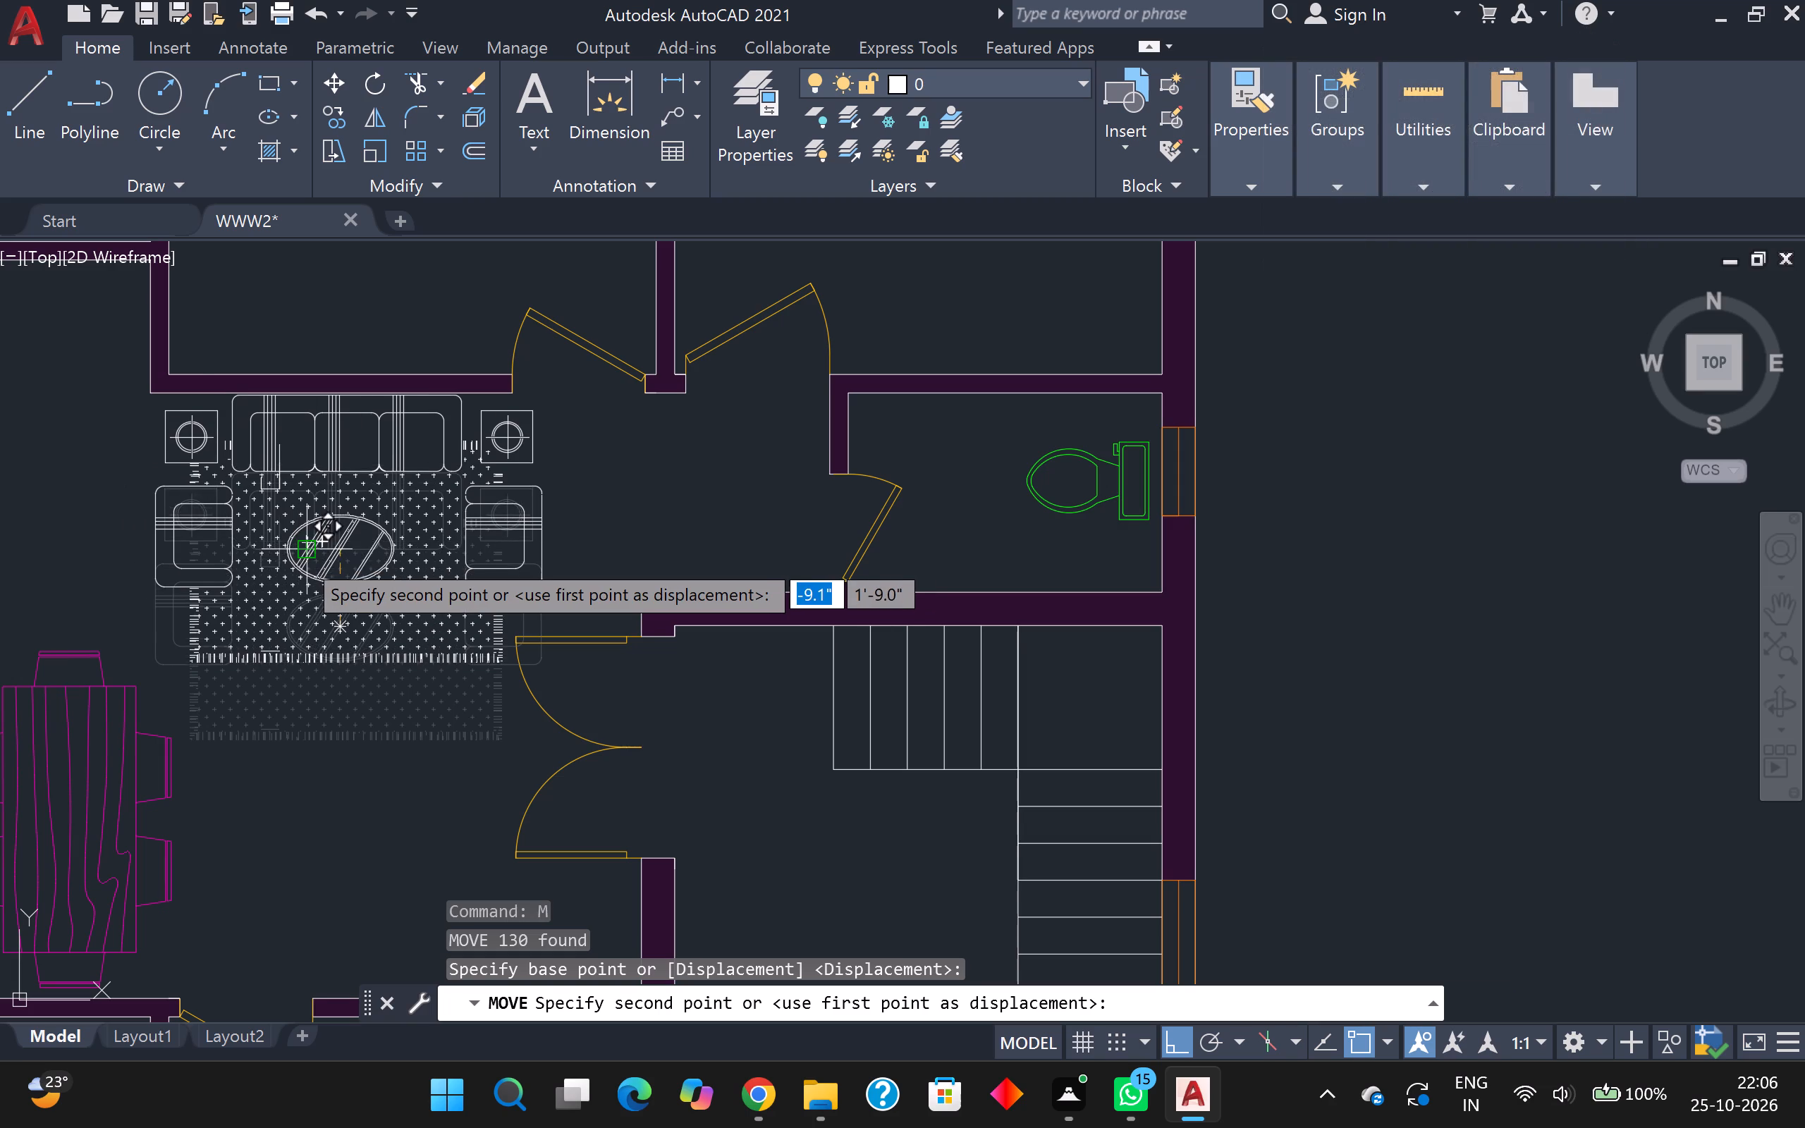
key(F8)
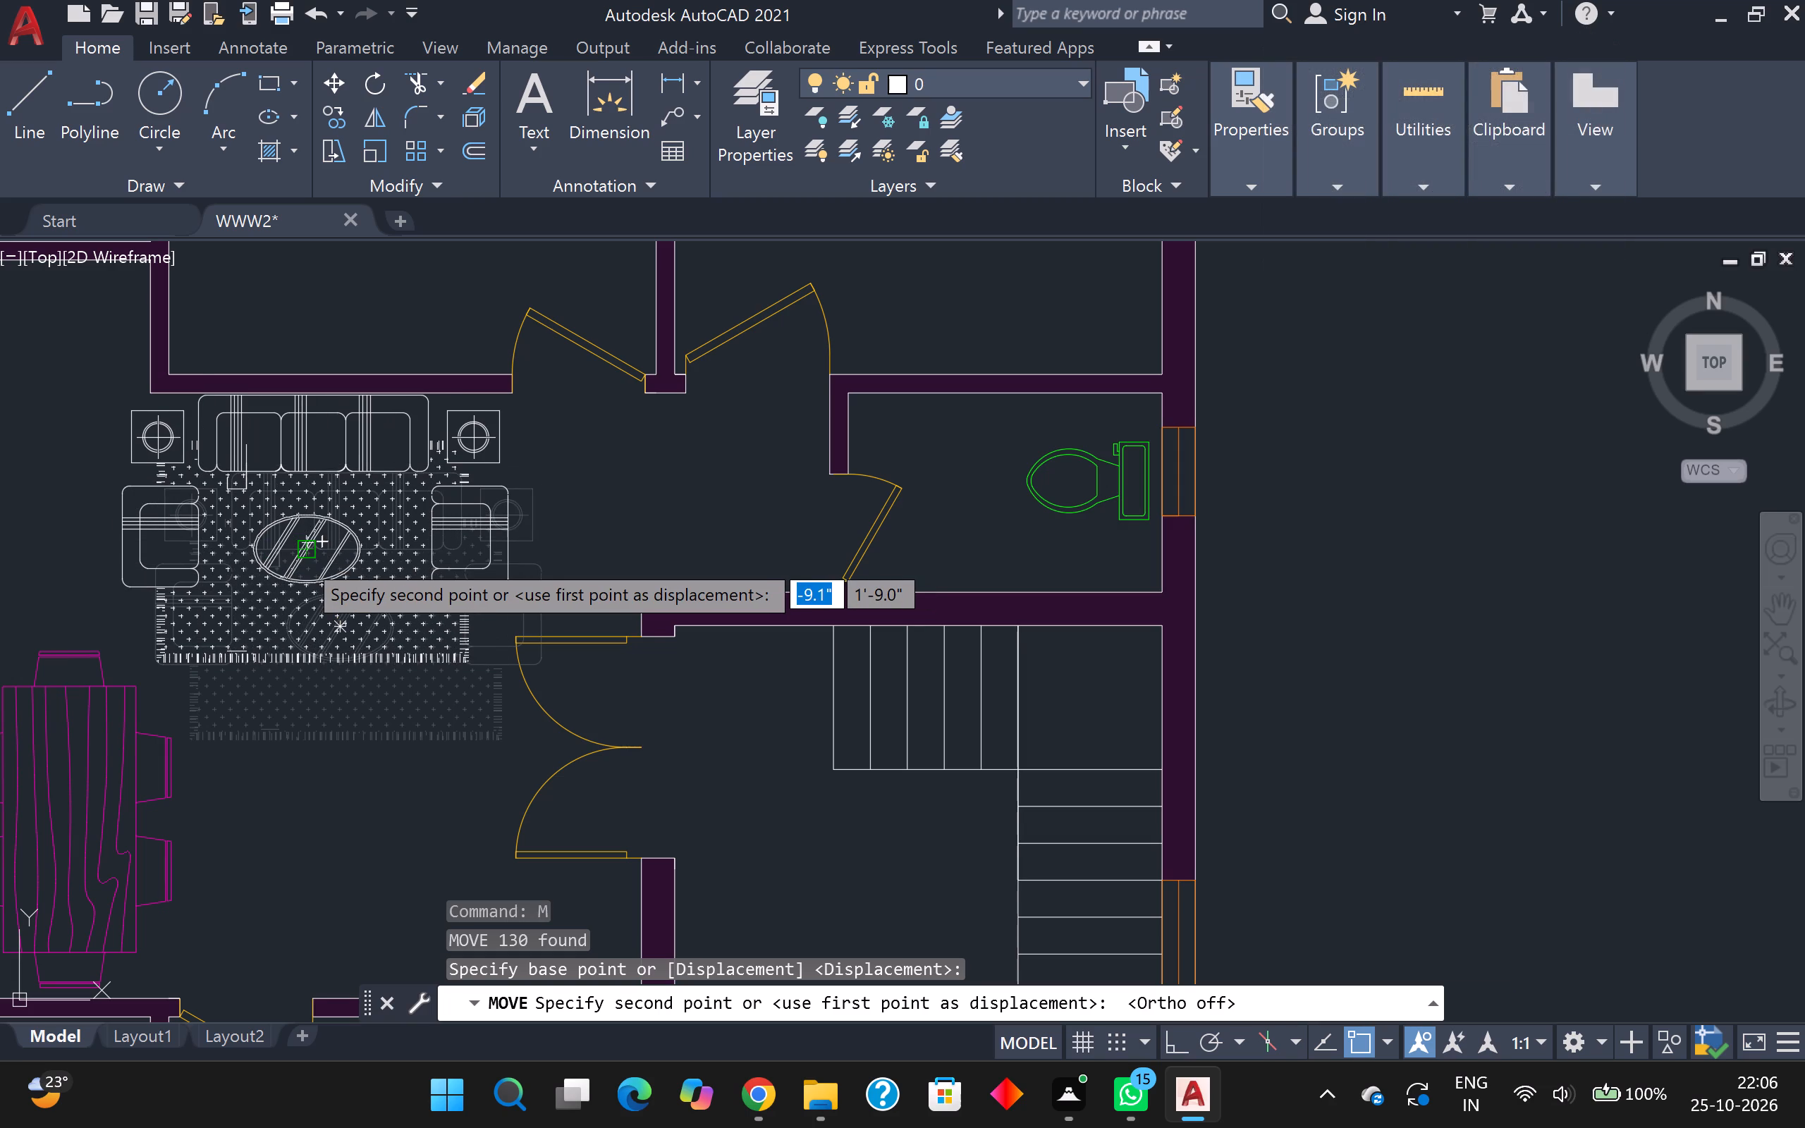
click(301, 557)
Examine the purple plan's overall furniture layout and the linework of the repositioned sofa set.
scroll(334, 568, down, 2)
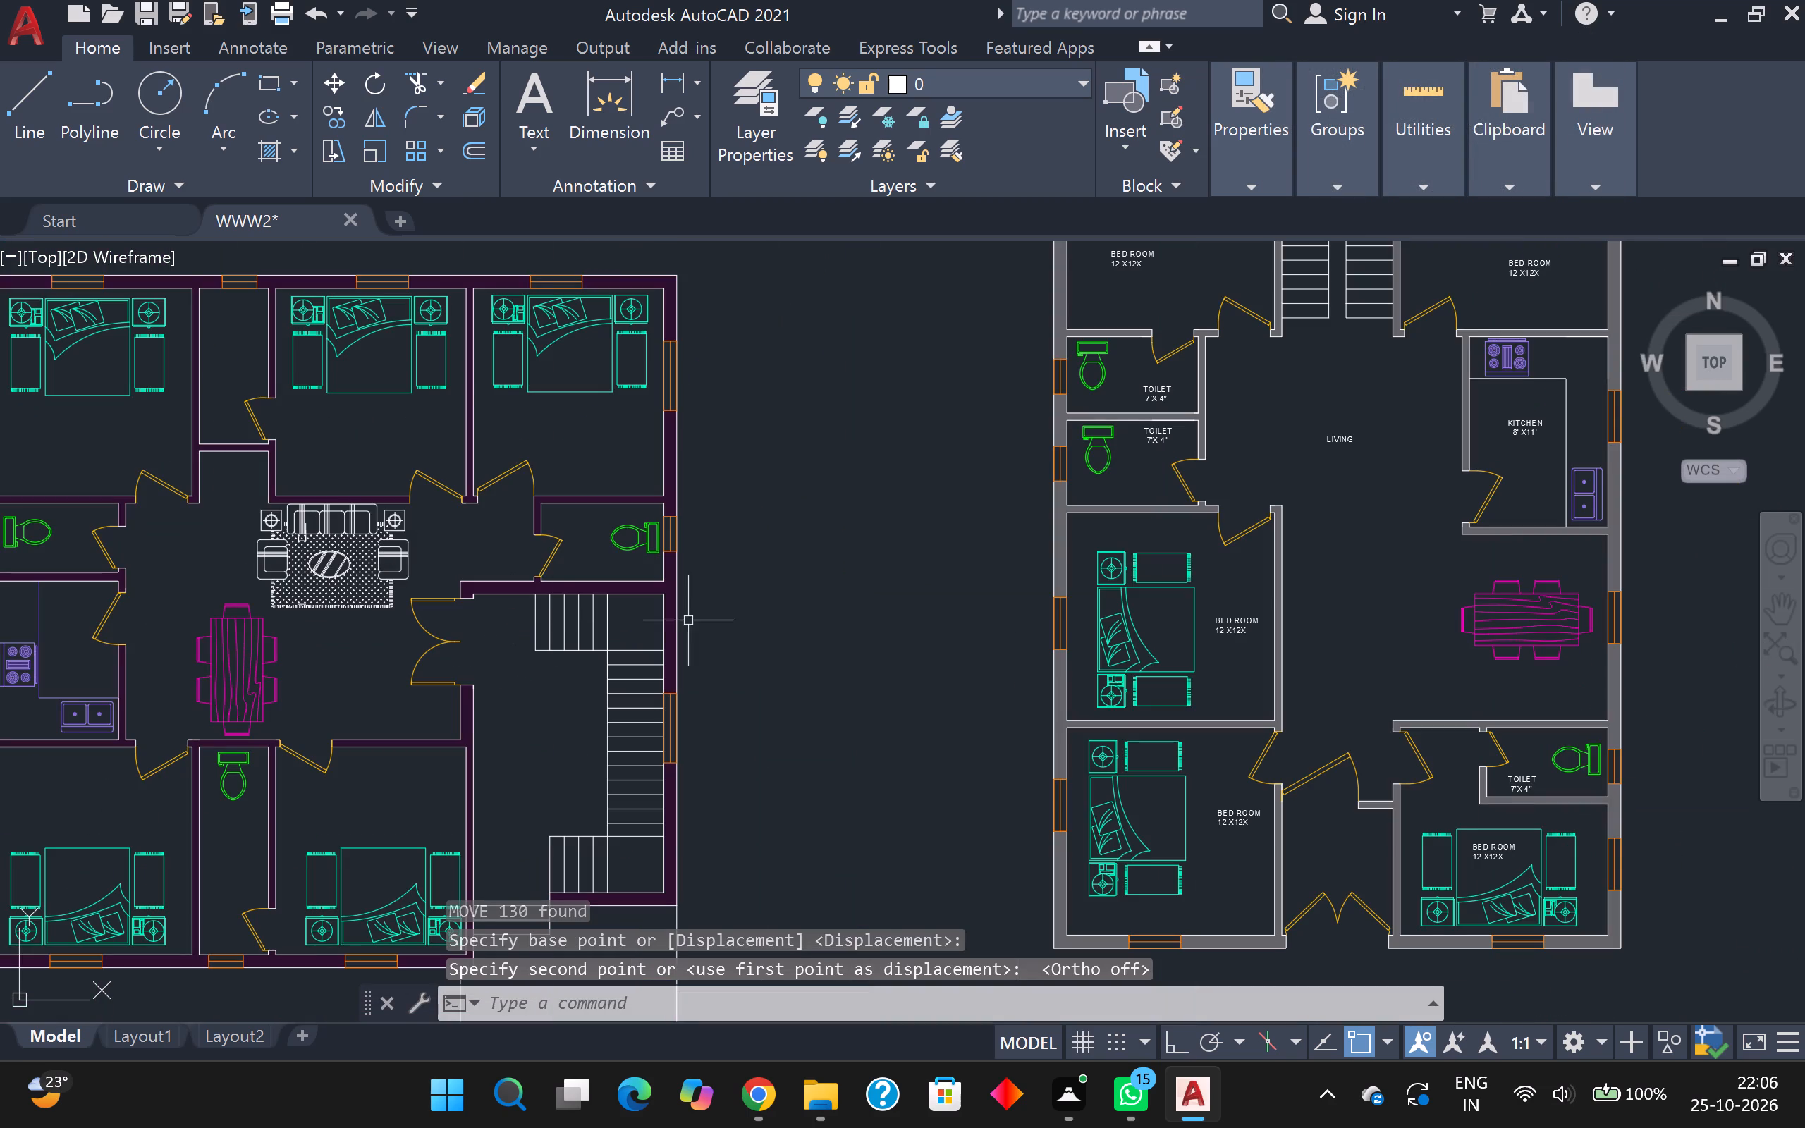
scroll(754, 603, down, 1)
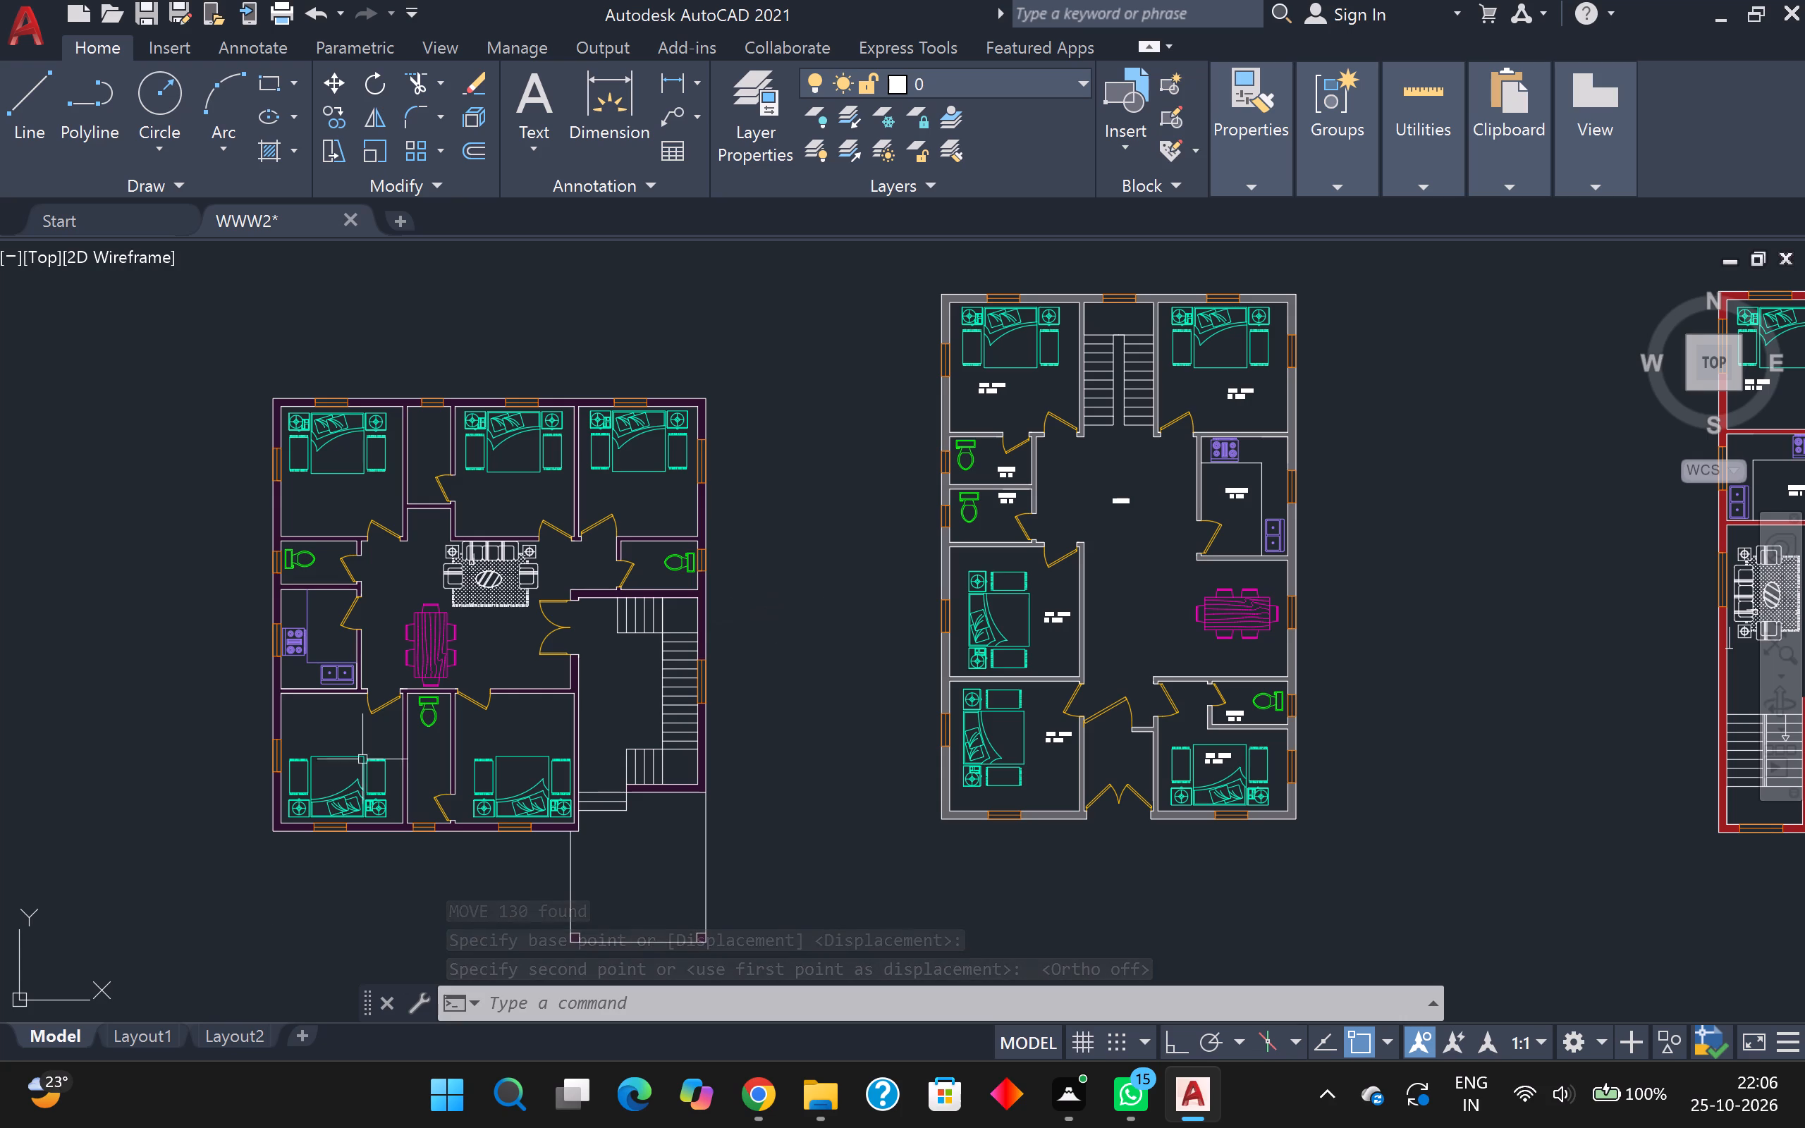
scroll(646, 741, up, 2)
scroll(357, 455, up, 1)
middle_drag(349, 461, 514, 759)
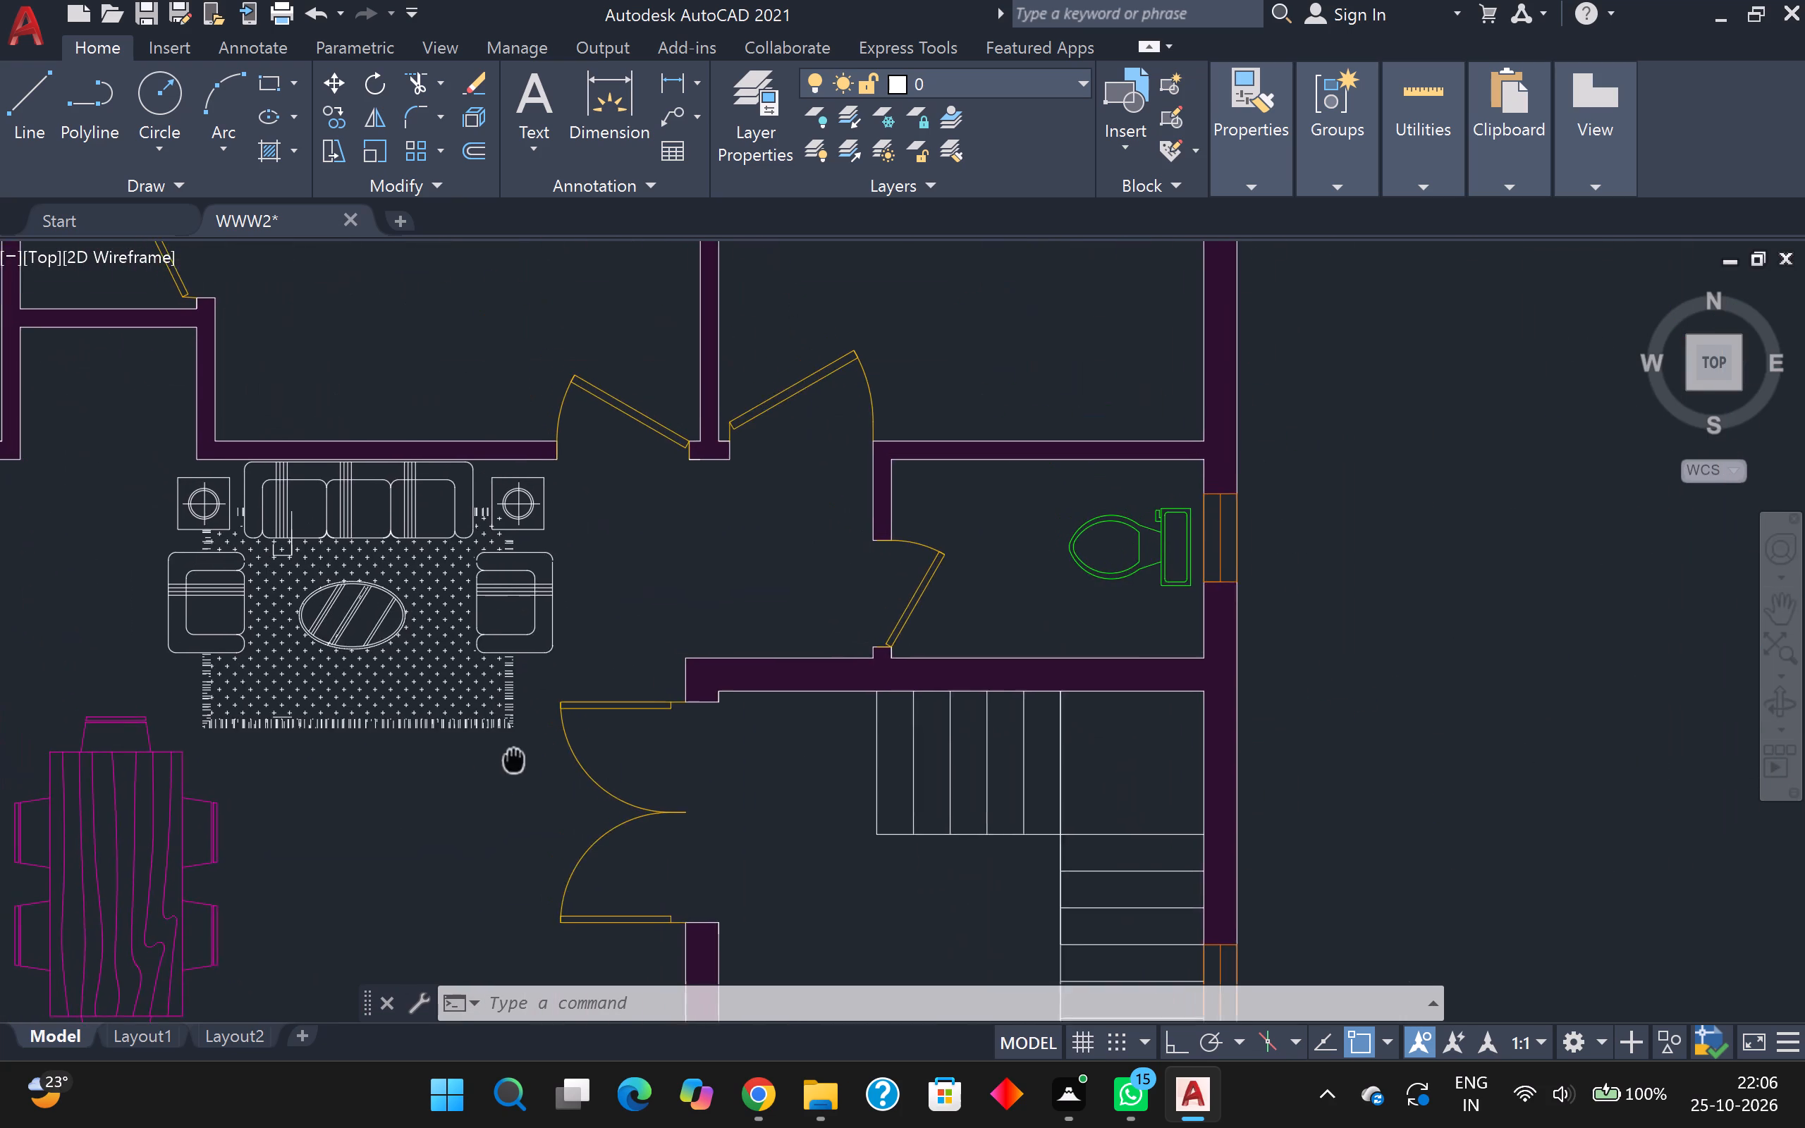
scroll(261, 548, up, 2)
scroll(331, 491, up, 2)
scroll(328, 503, down, 2)
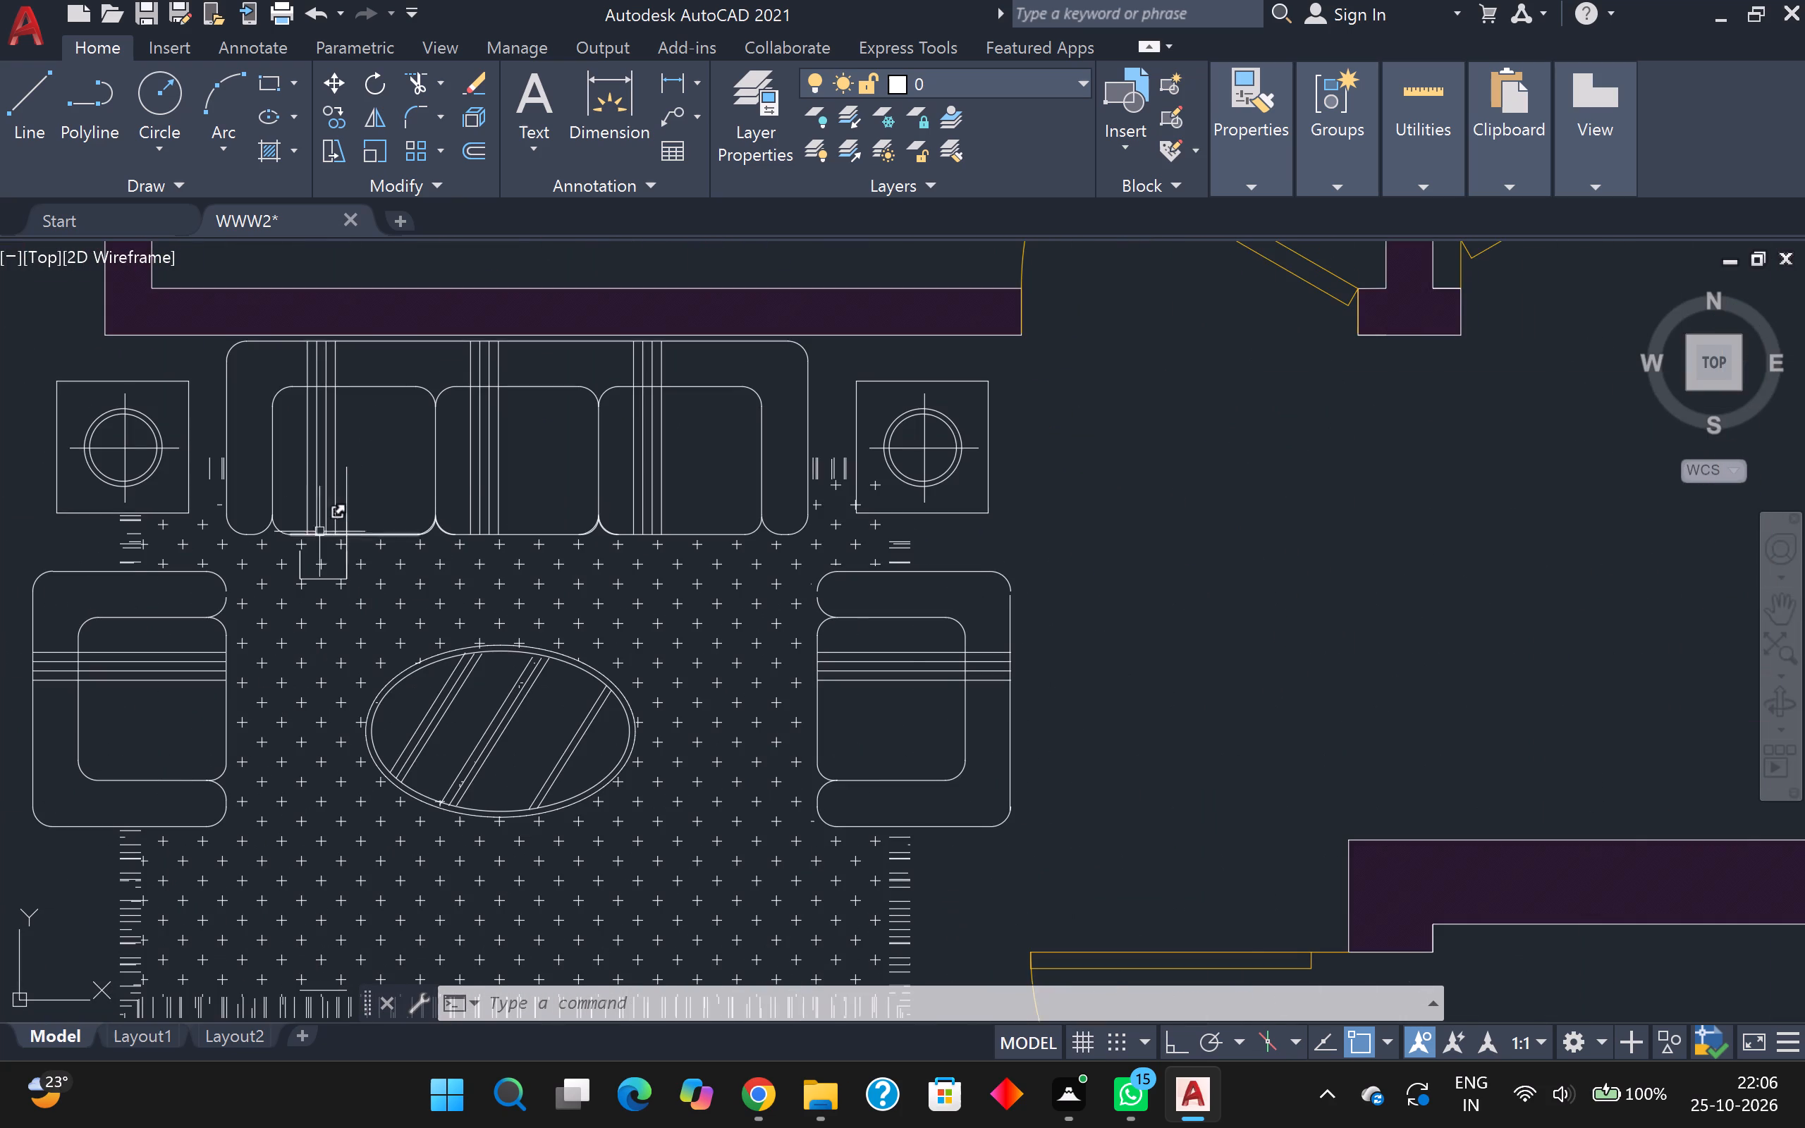
scroll(436, 479, up, 2)
scroll(436, 479, down, 1)
scroll(377, 276, down, 1)
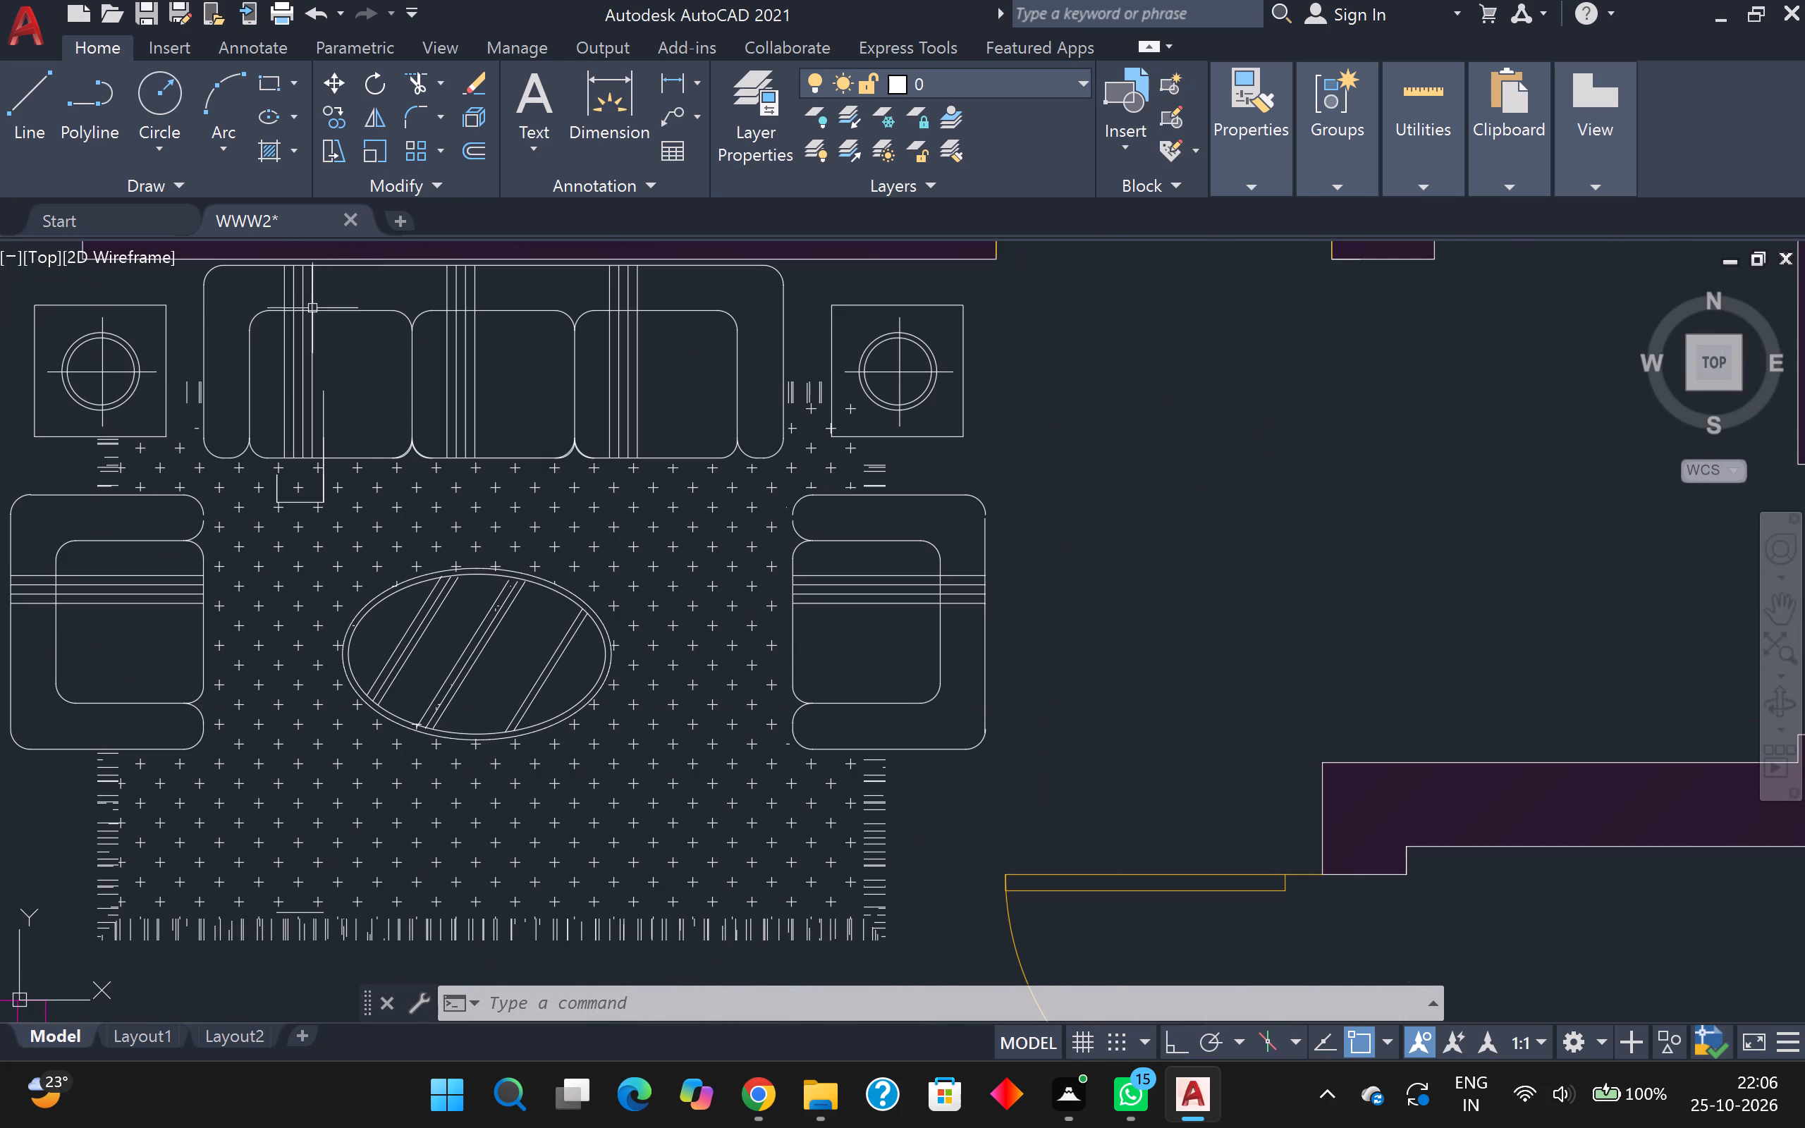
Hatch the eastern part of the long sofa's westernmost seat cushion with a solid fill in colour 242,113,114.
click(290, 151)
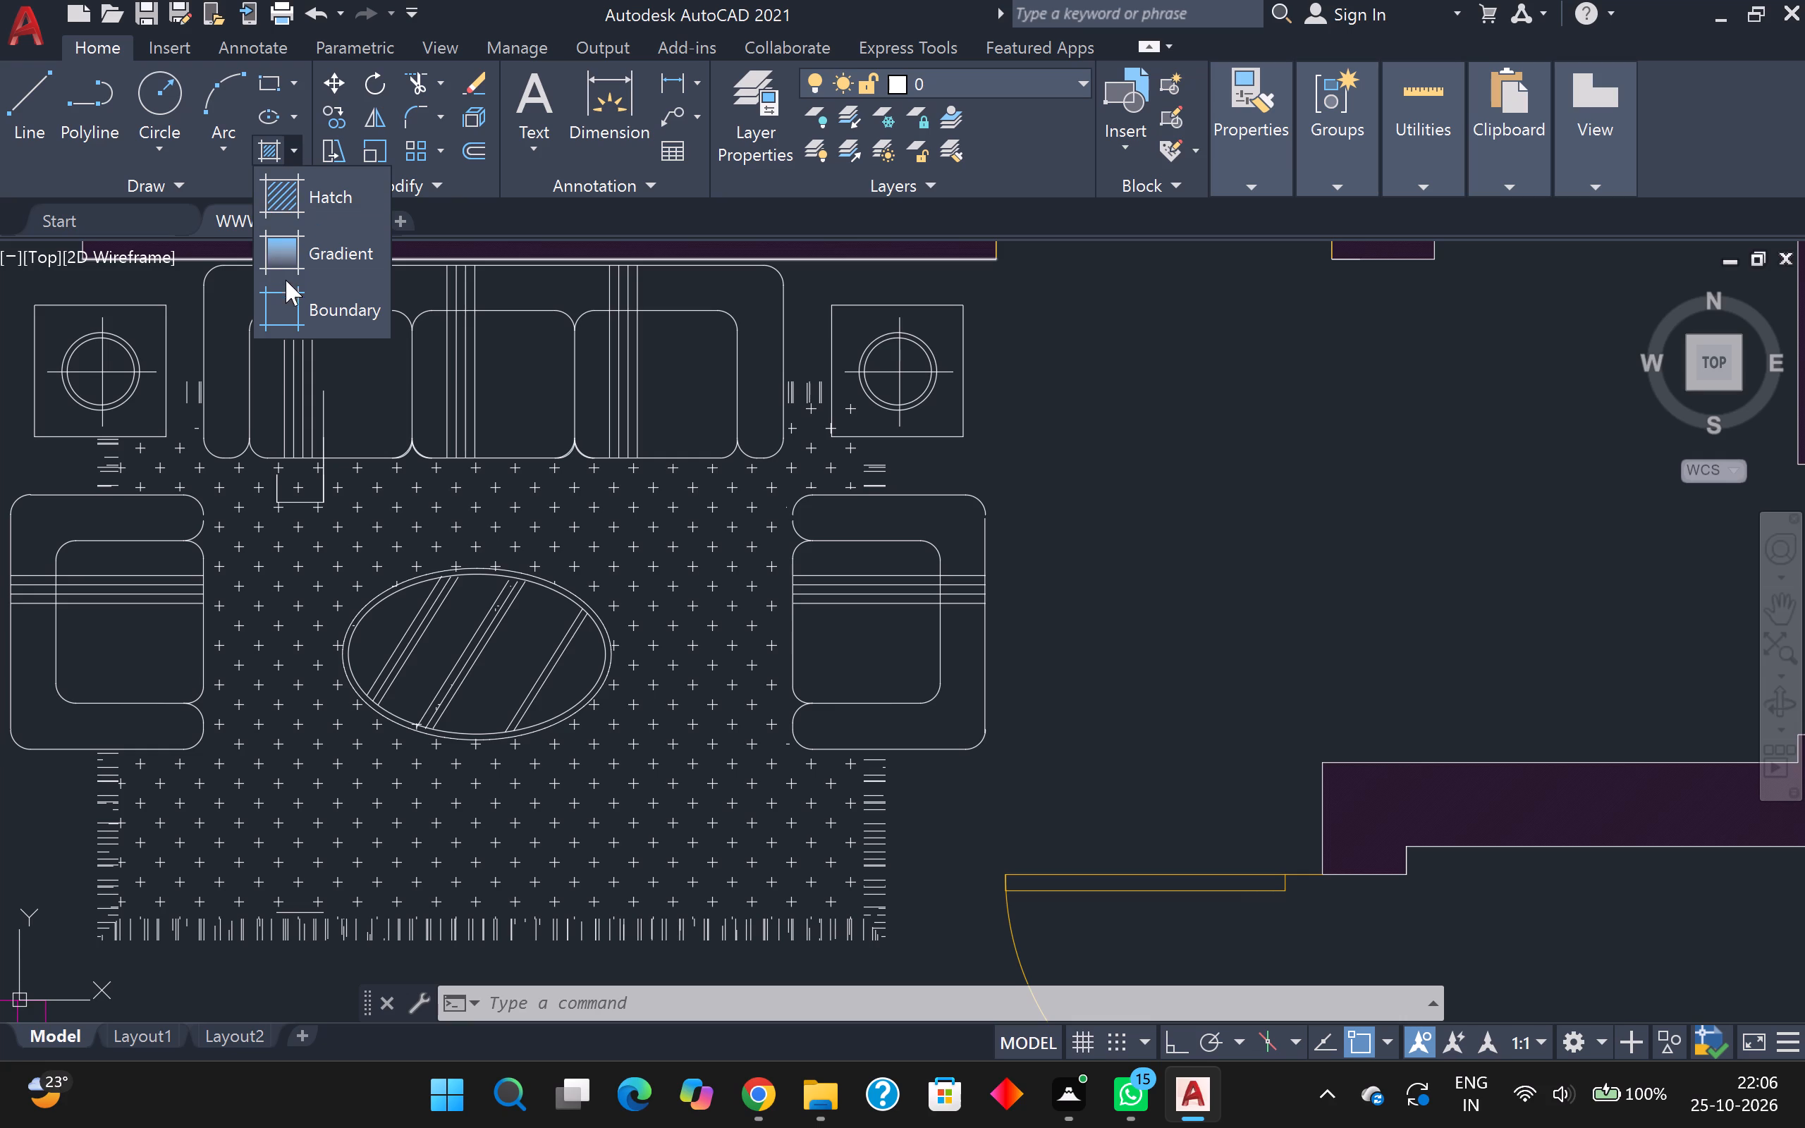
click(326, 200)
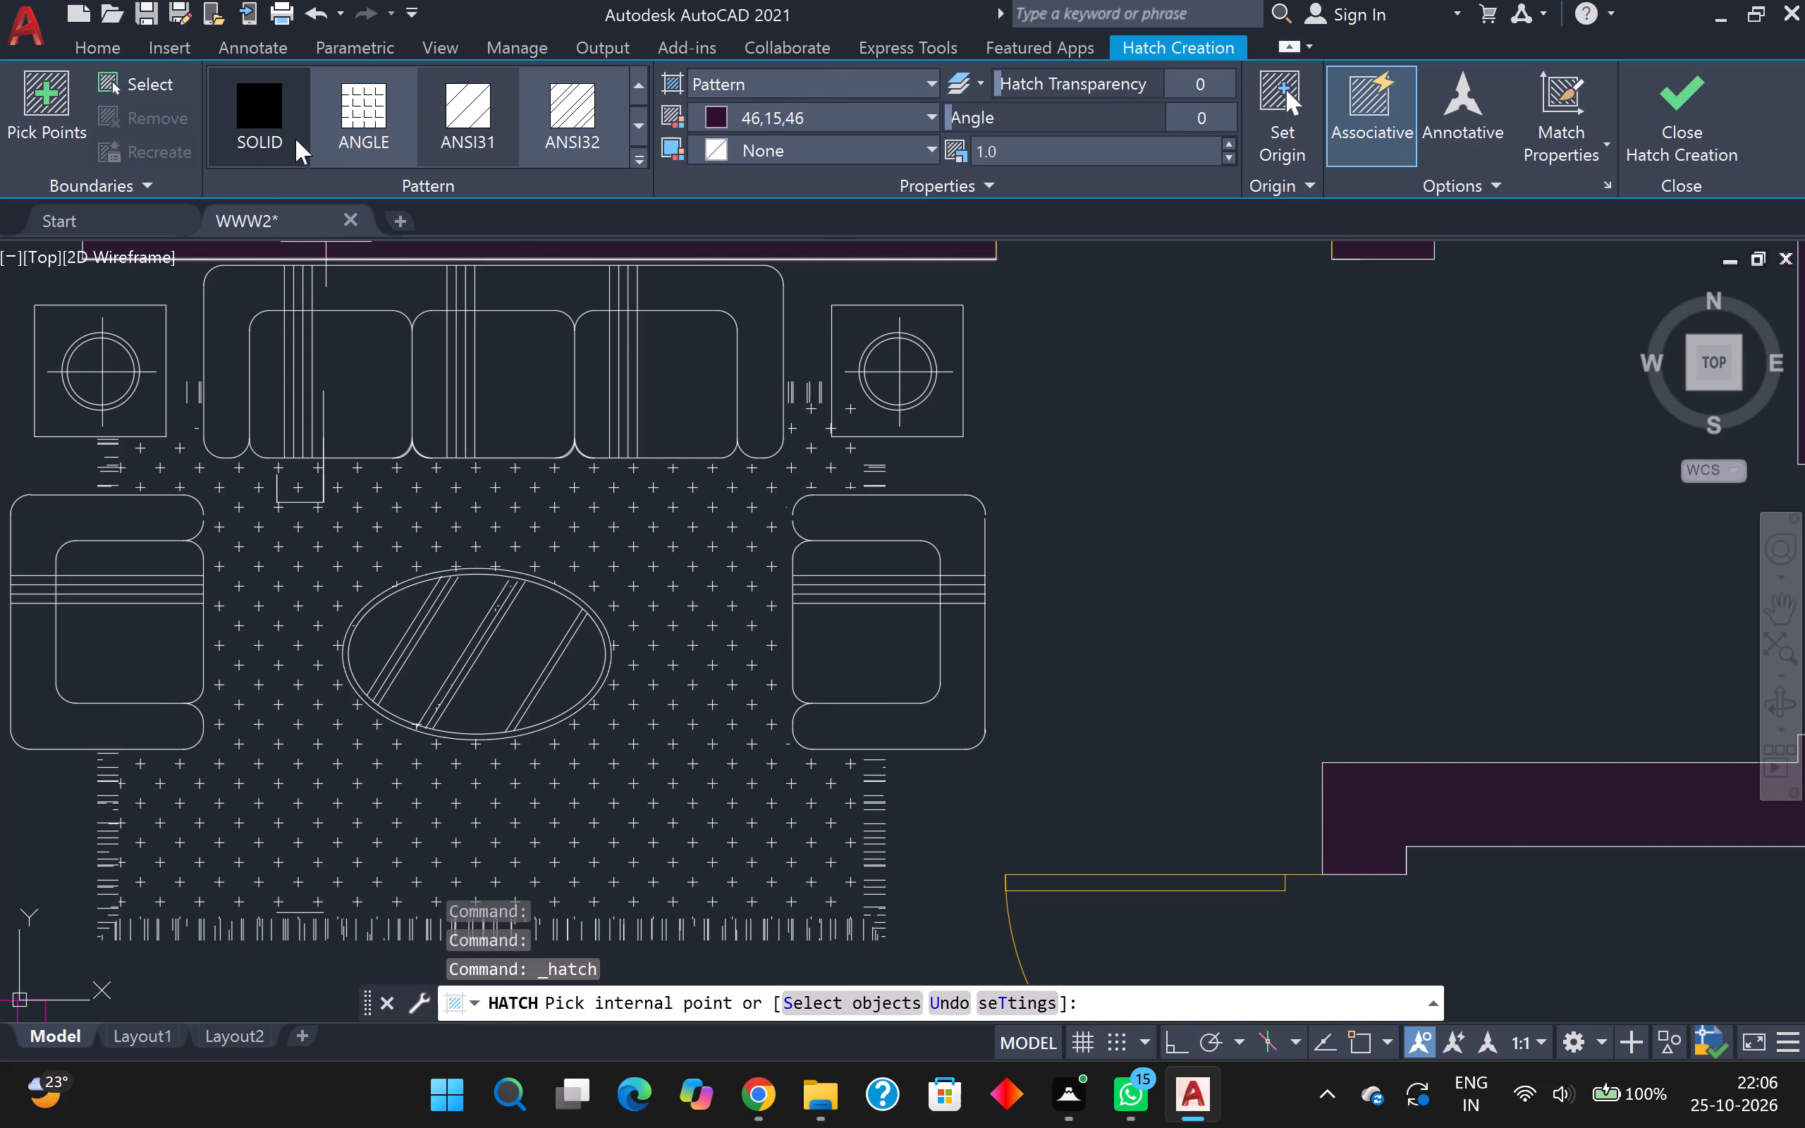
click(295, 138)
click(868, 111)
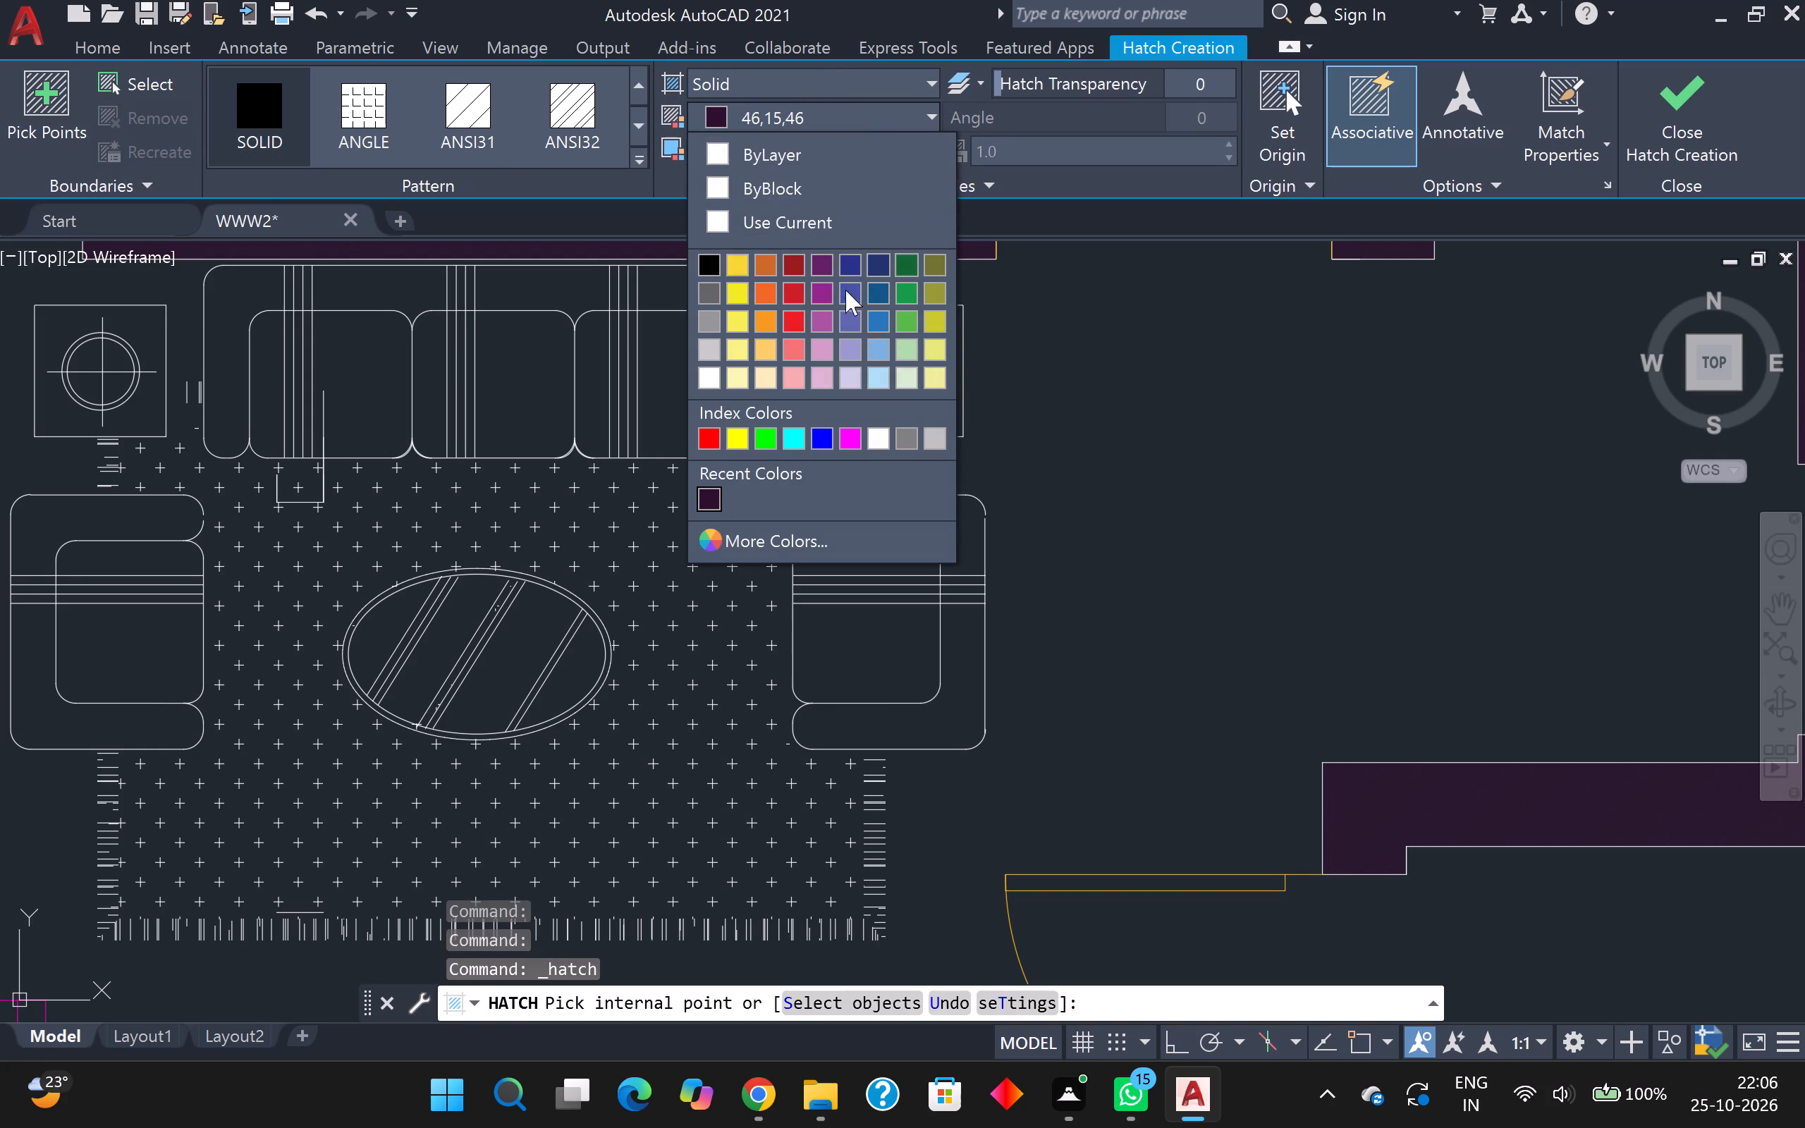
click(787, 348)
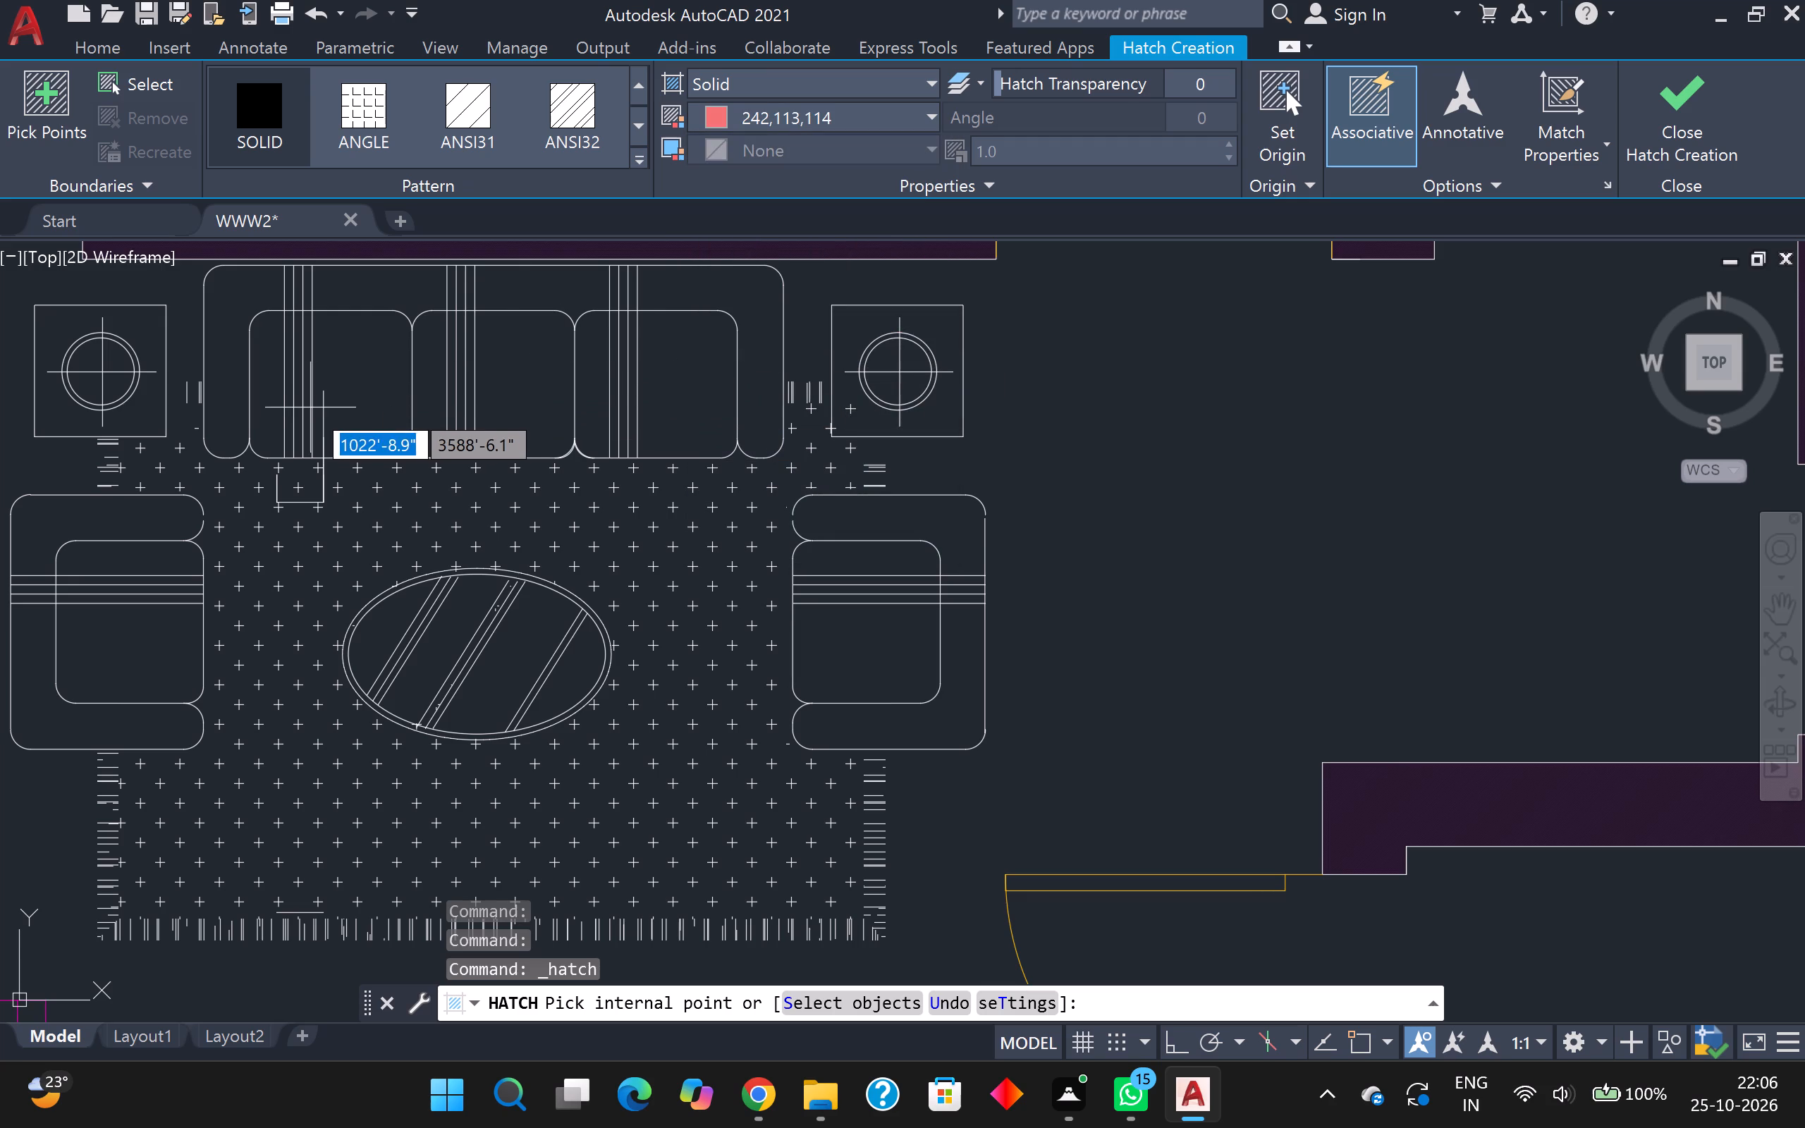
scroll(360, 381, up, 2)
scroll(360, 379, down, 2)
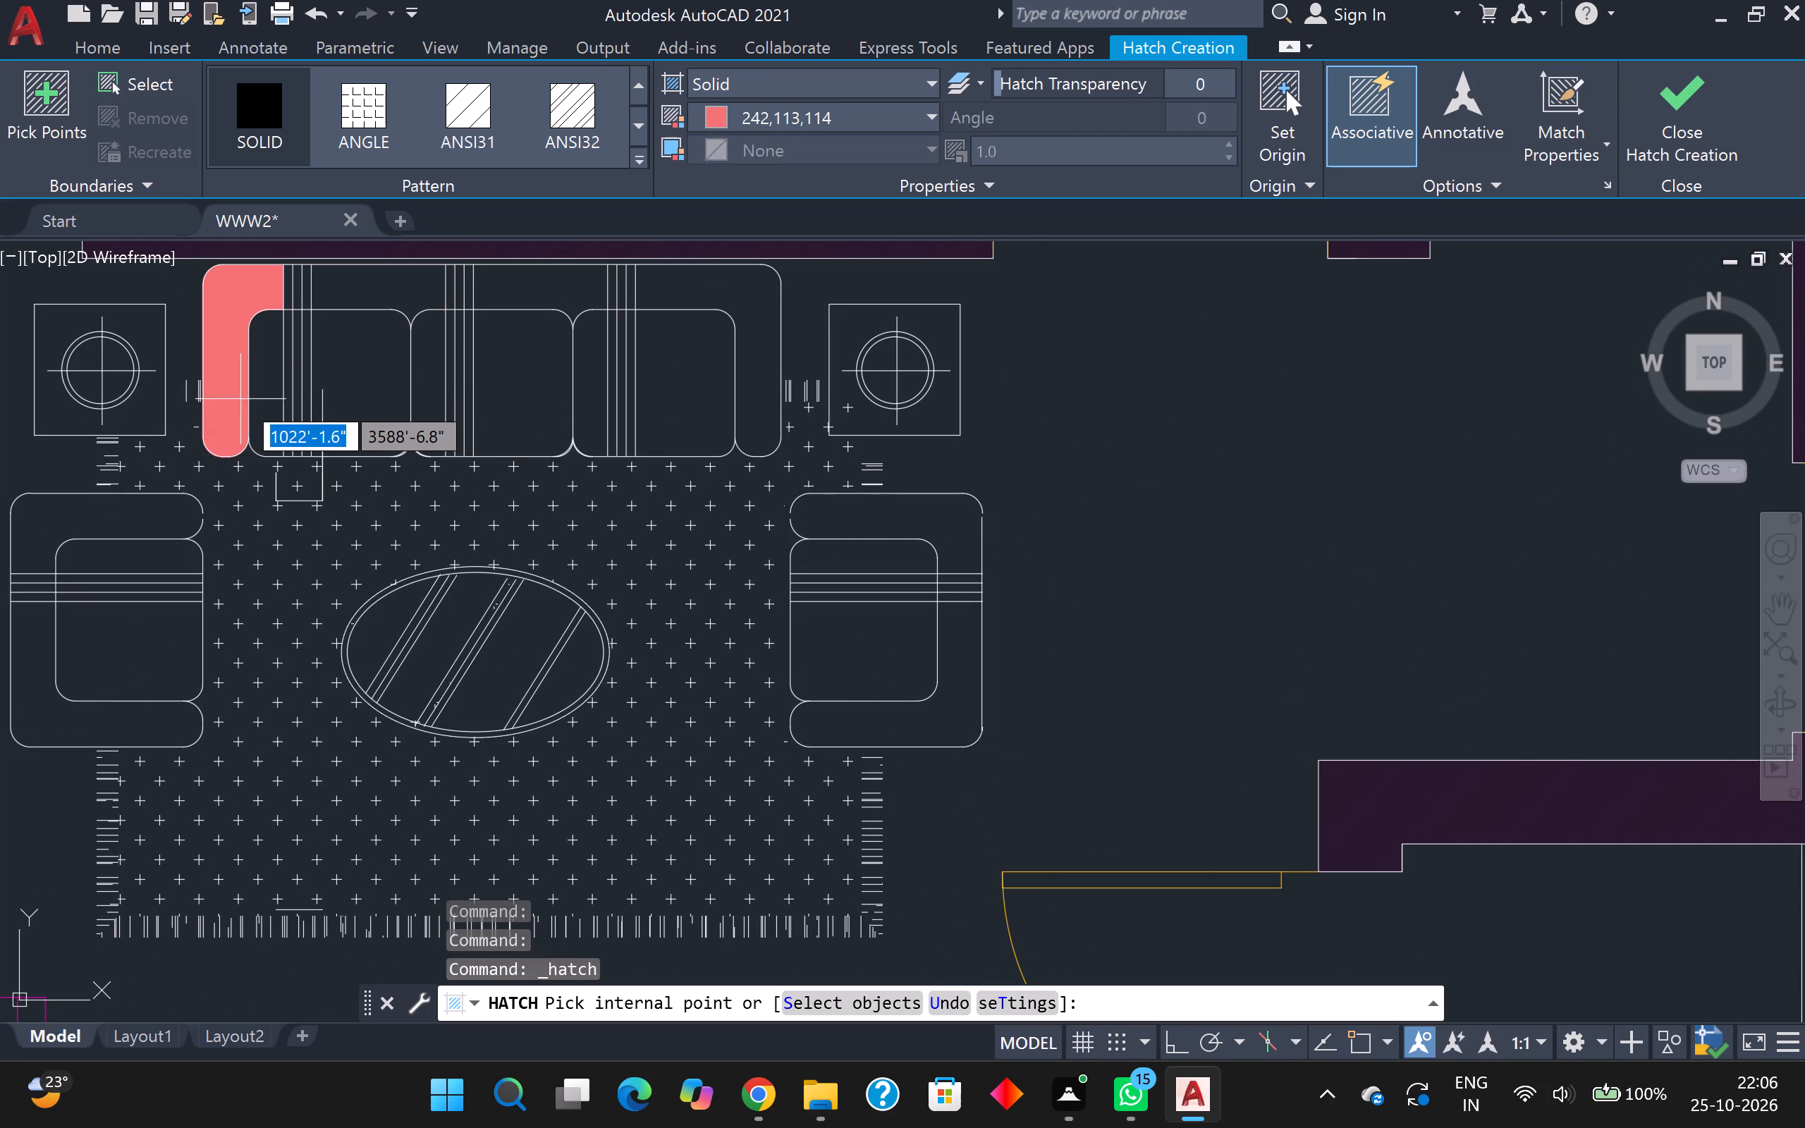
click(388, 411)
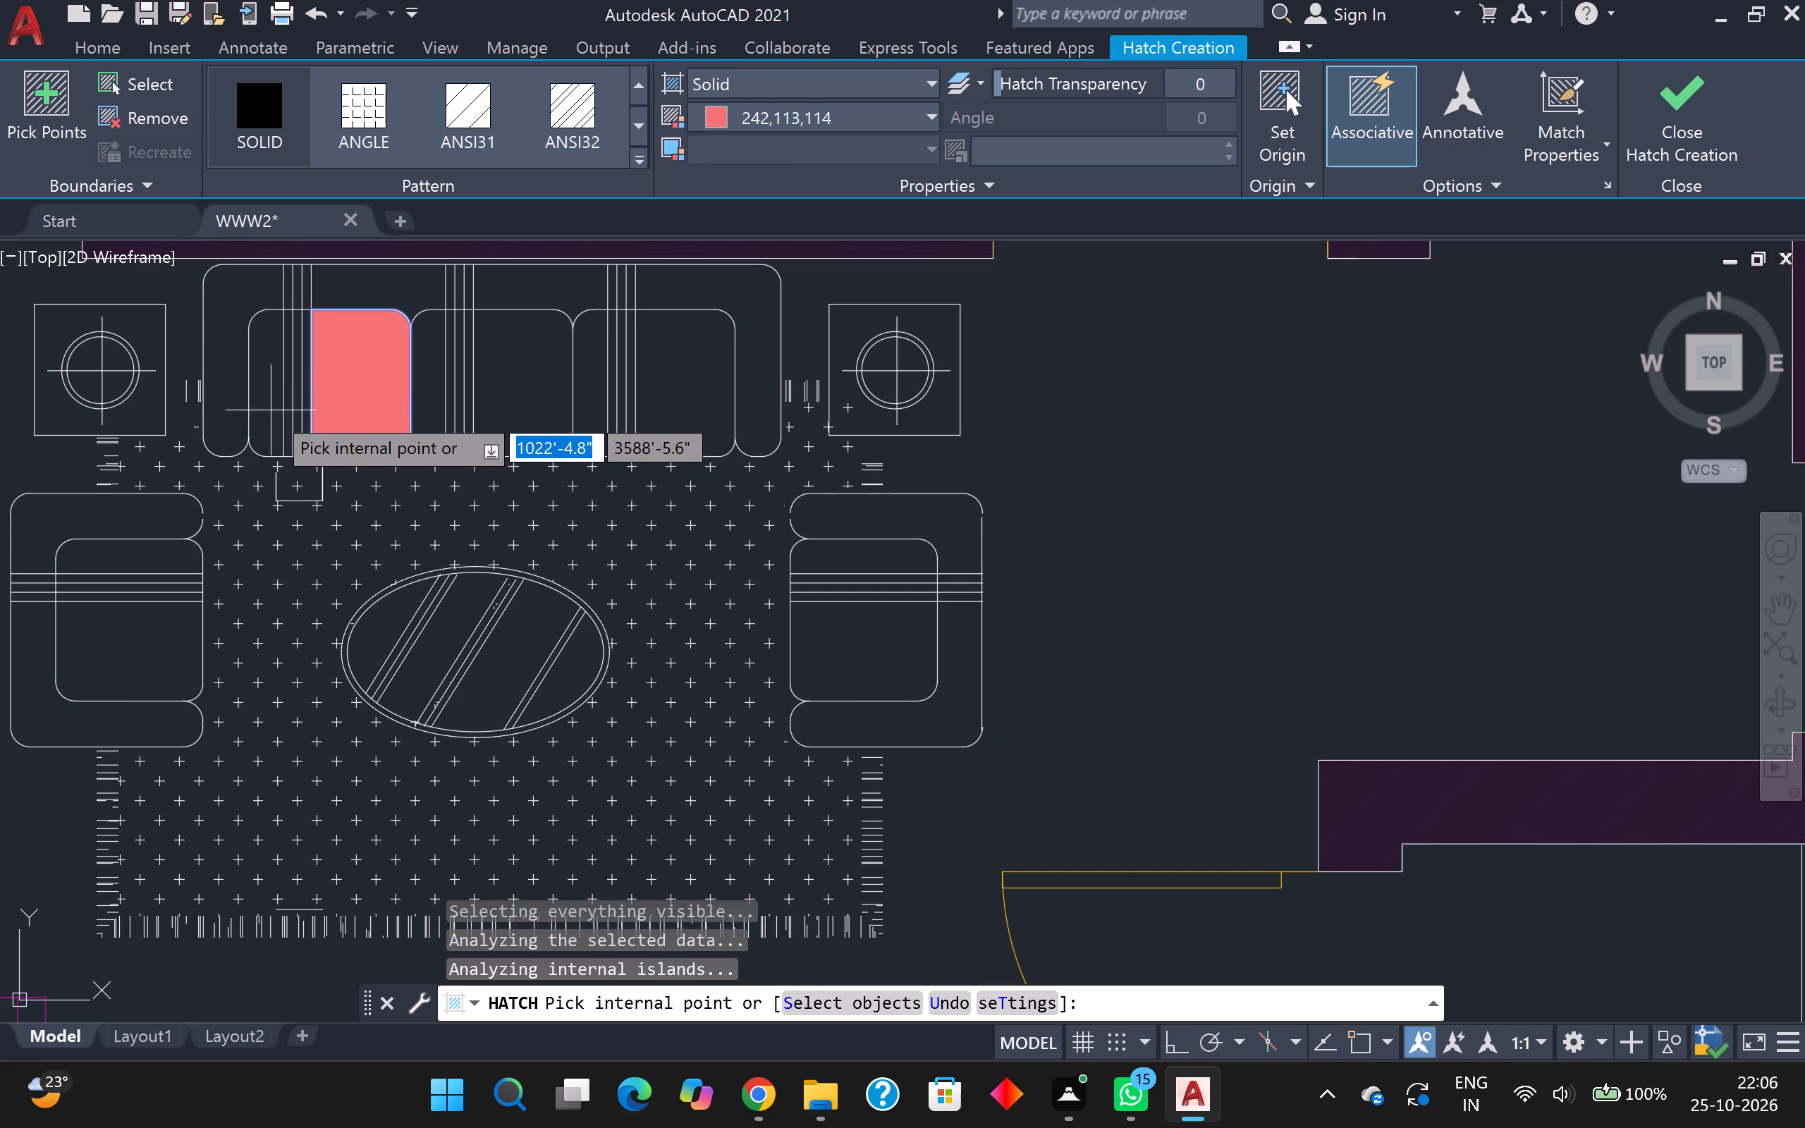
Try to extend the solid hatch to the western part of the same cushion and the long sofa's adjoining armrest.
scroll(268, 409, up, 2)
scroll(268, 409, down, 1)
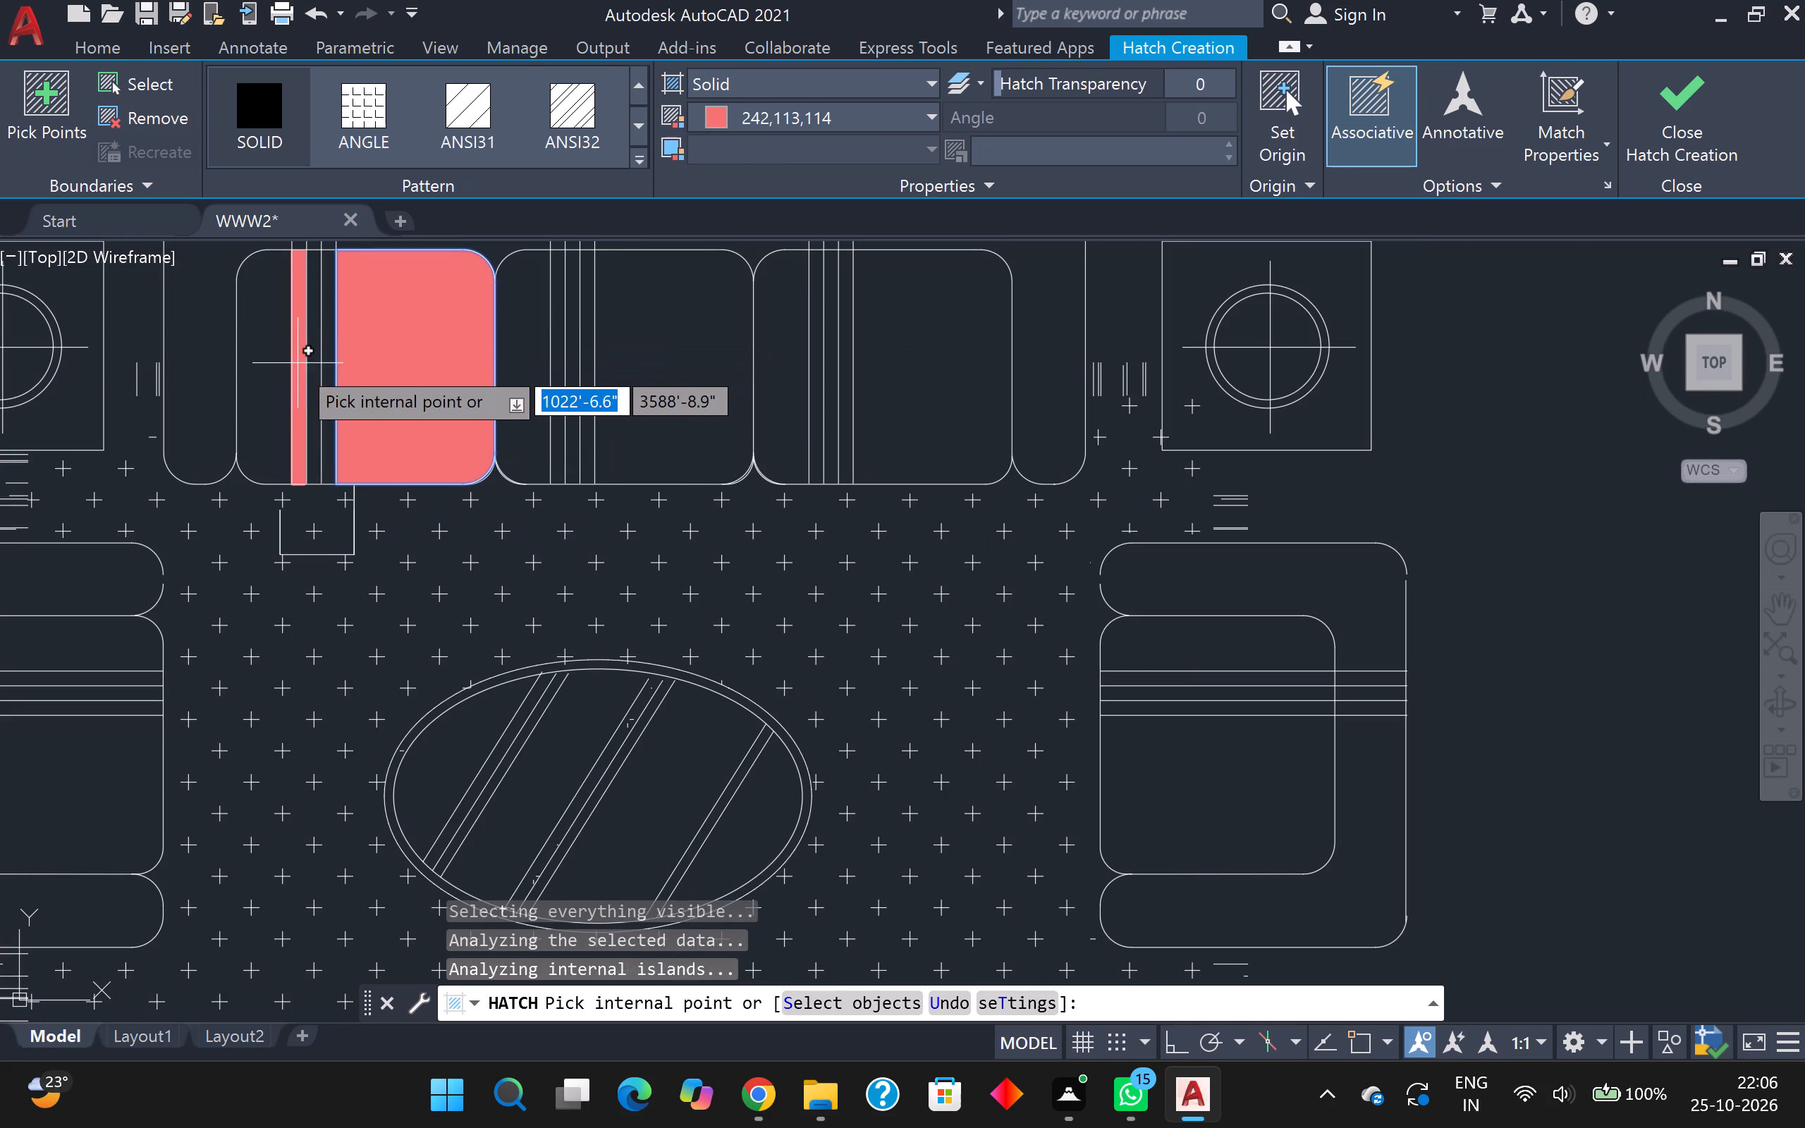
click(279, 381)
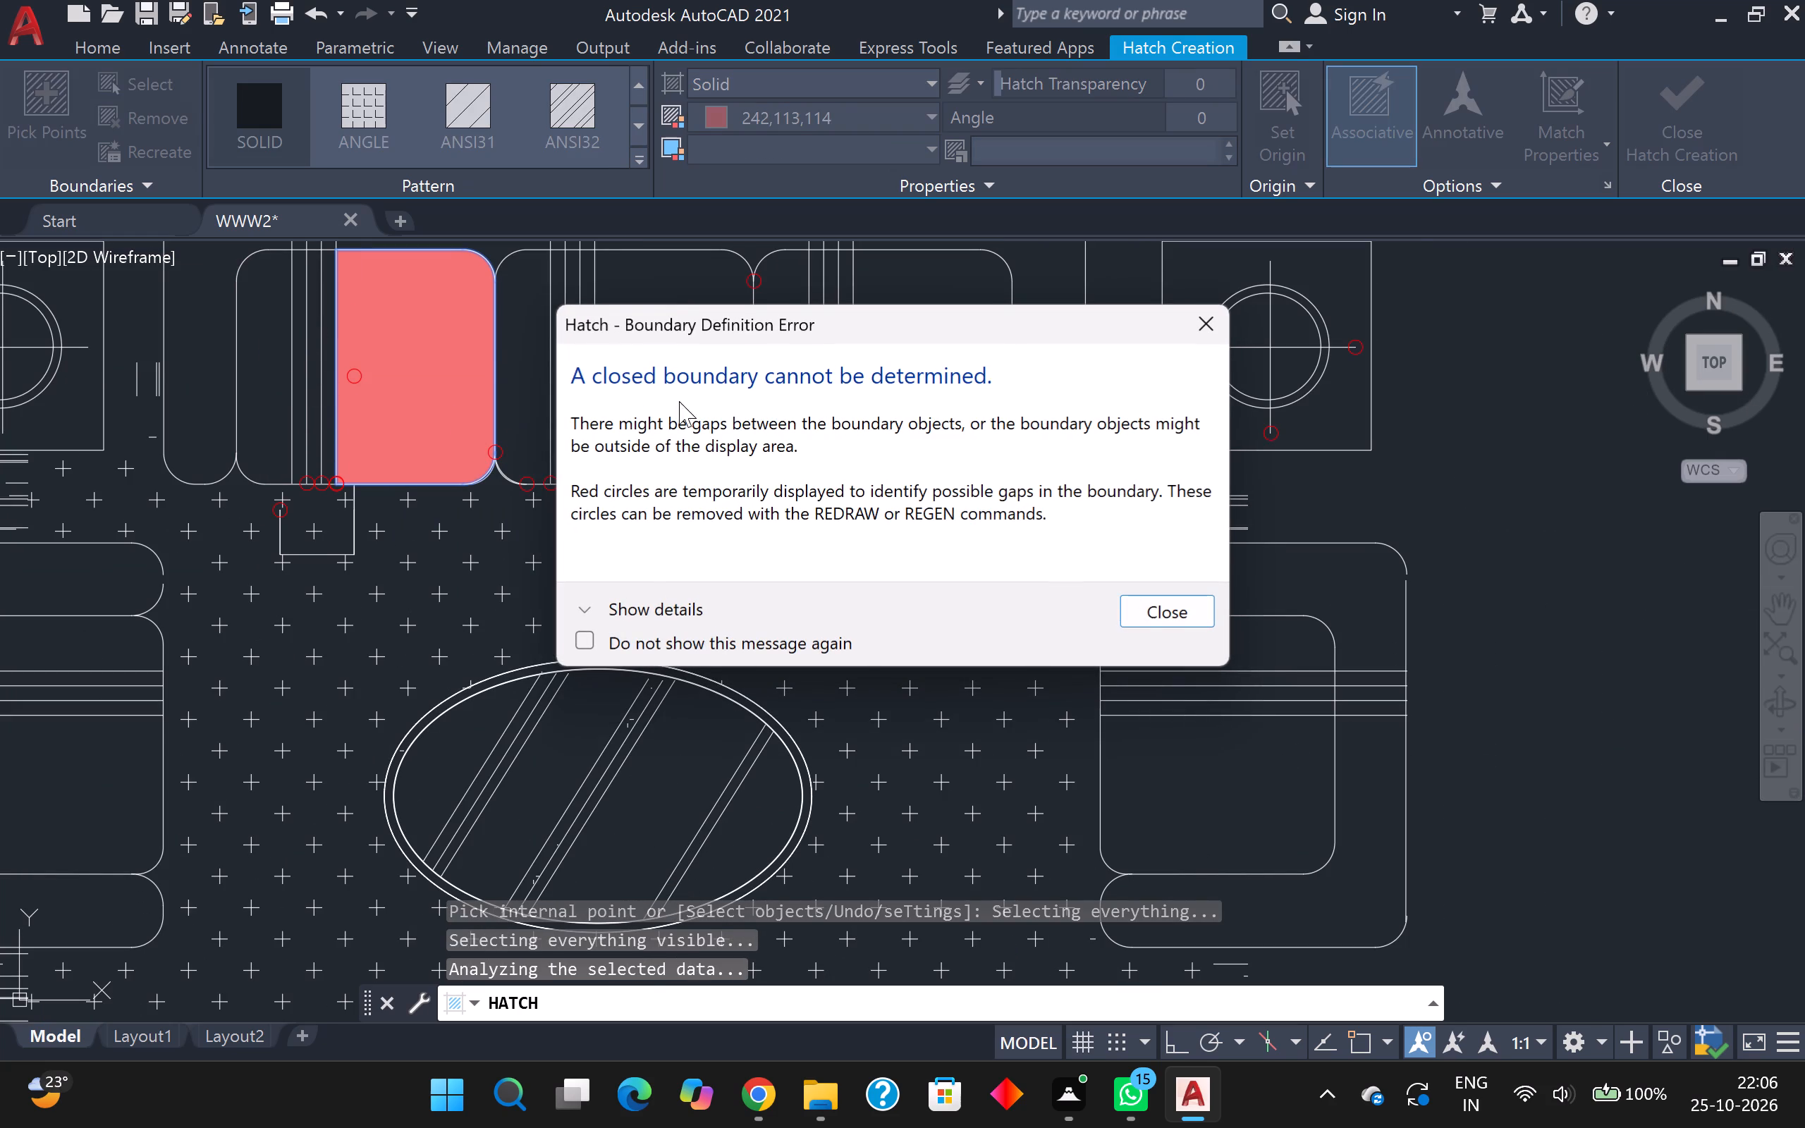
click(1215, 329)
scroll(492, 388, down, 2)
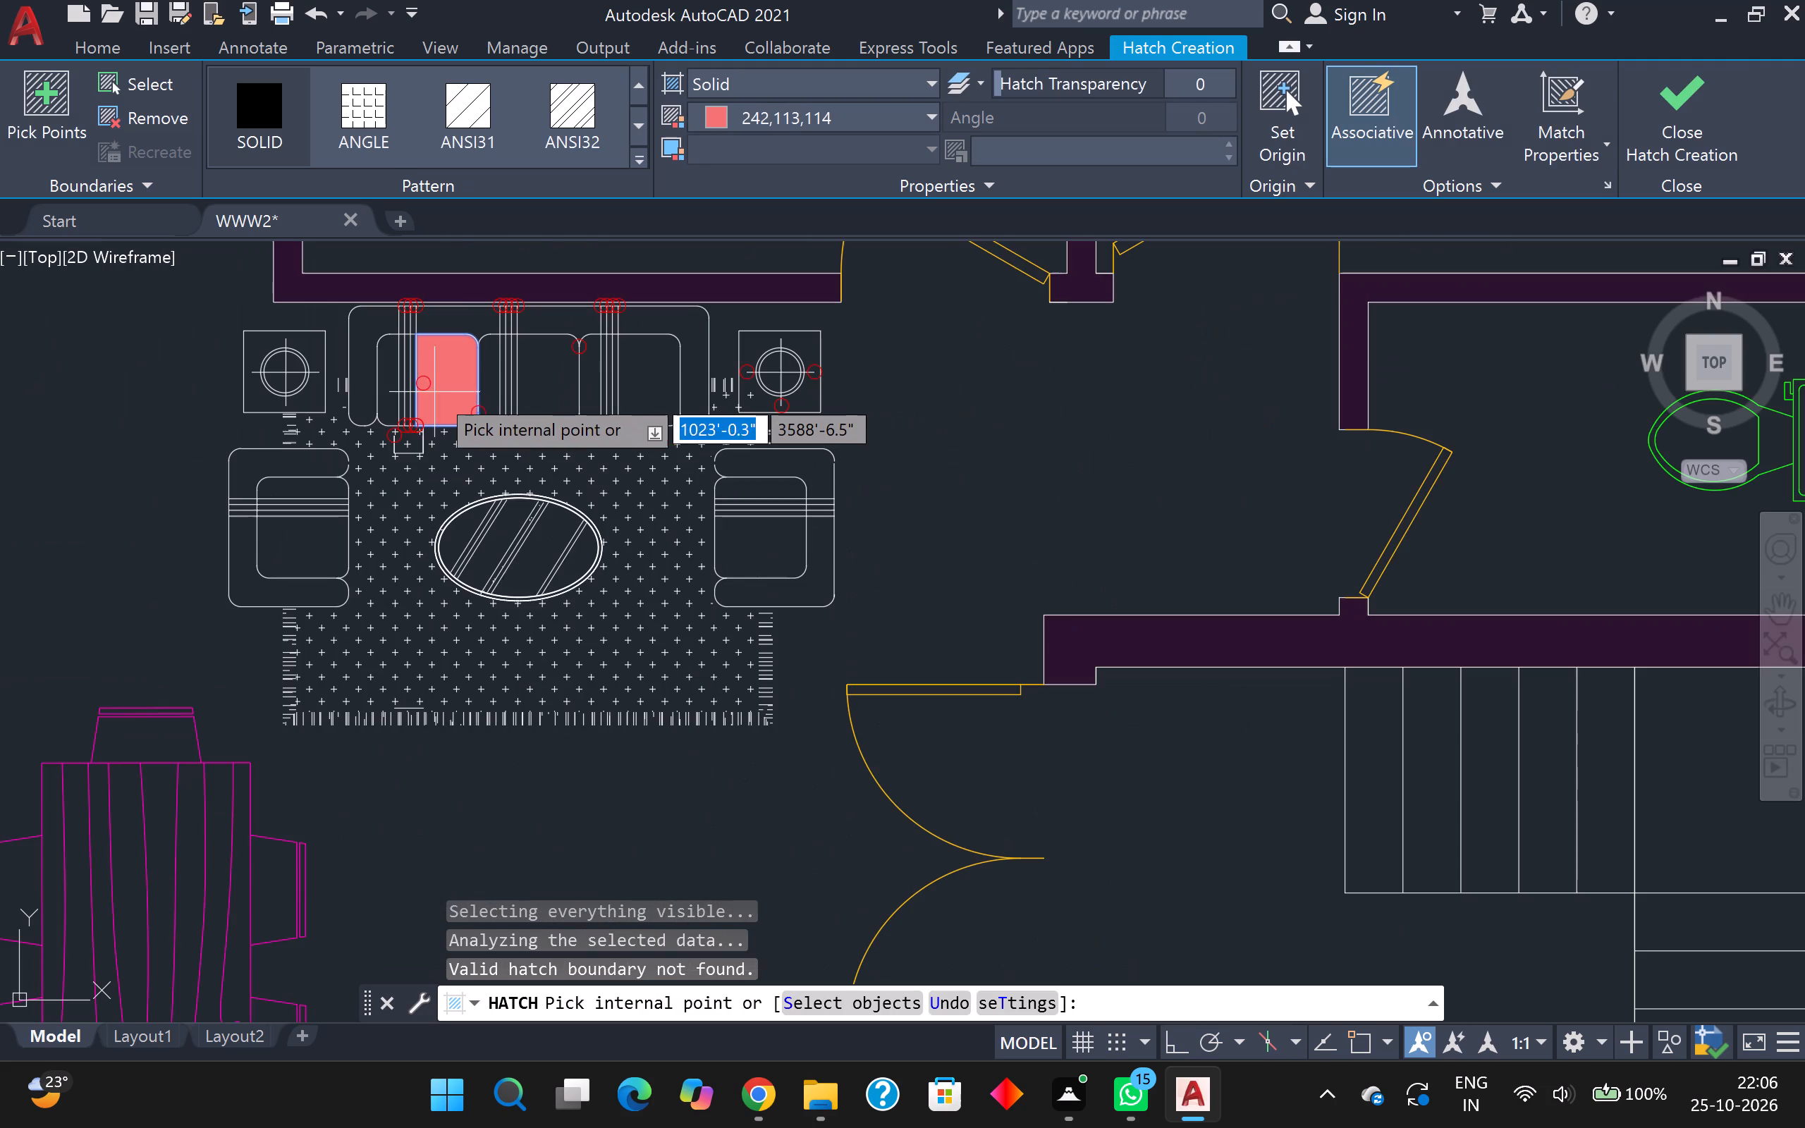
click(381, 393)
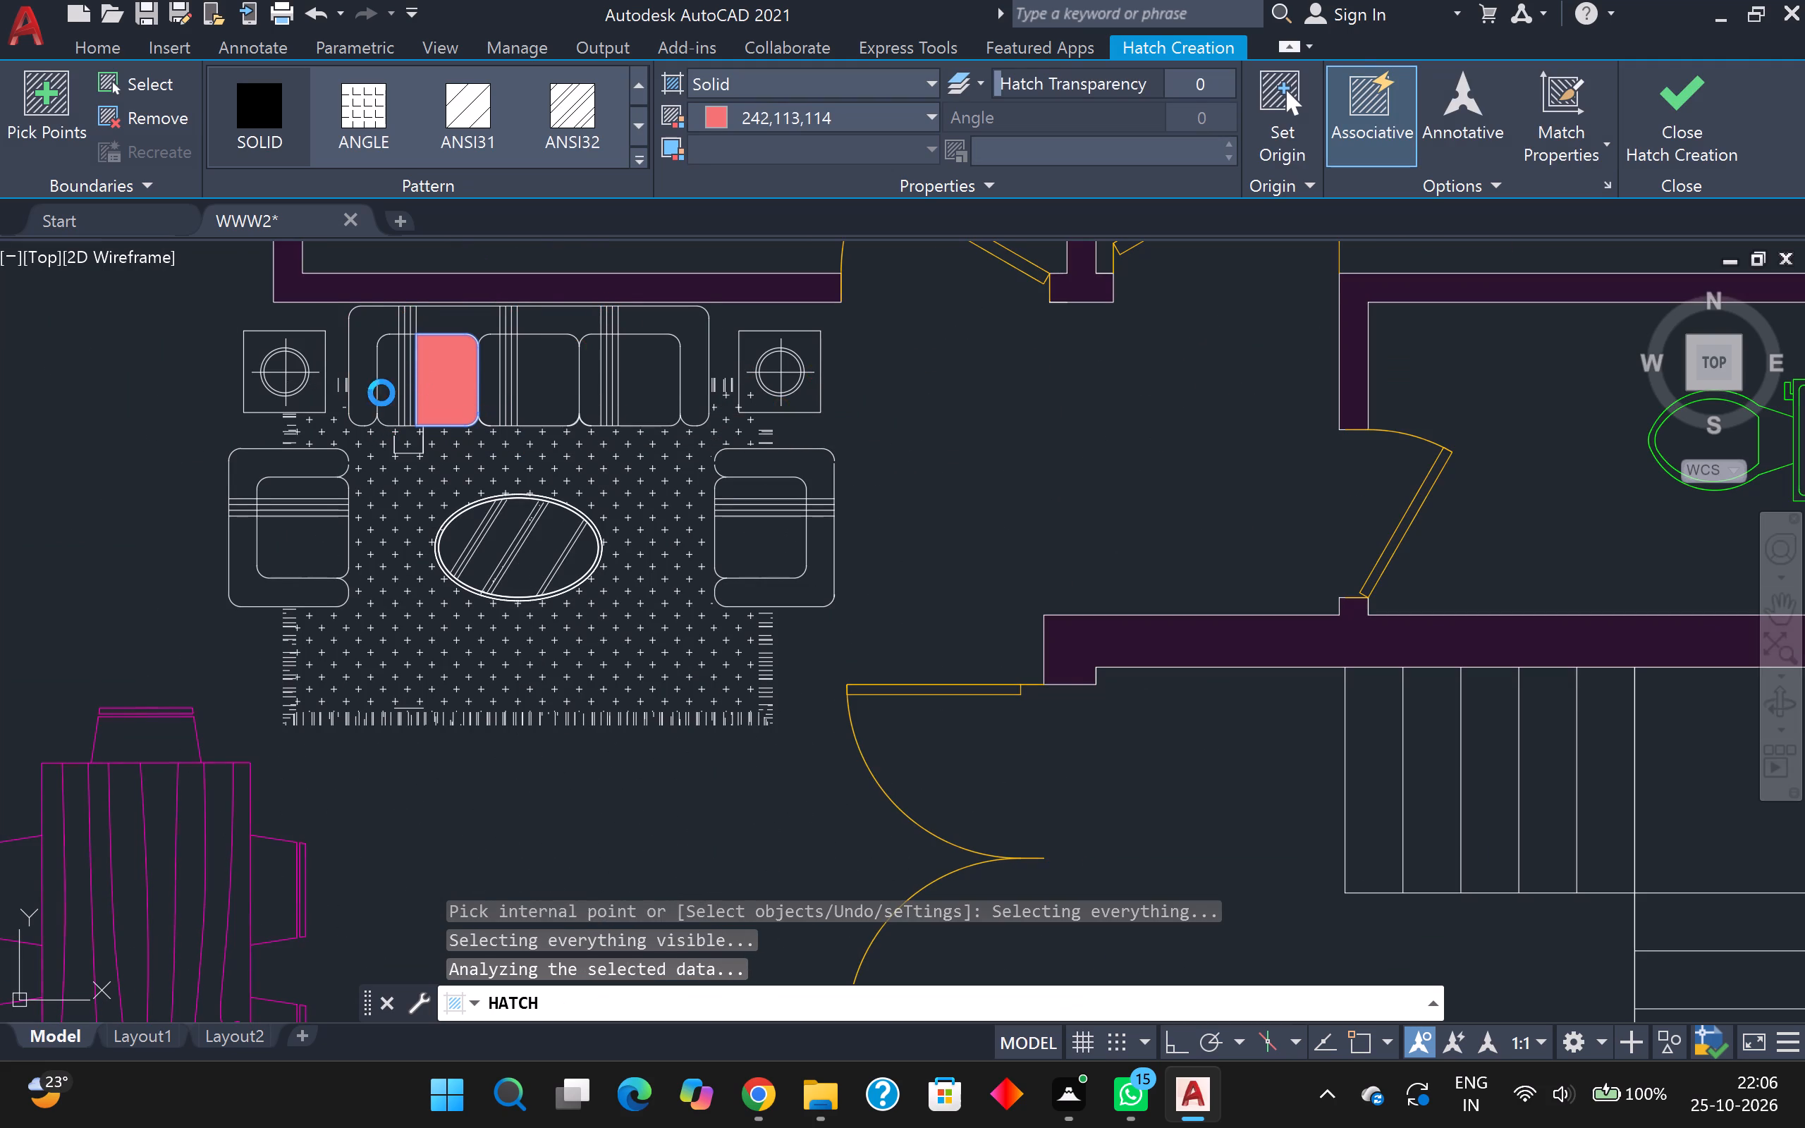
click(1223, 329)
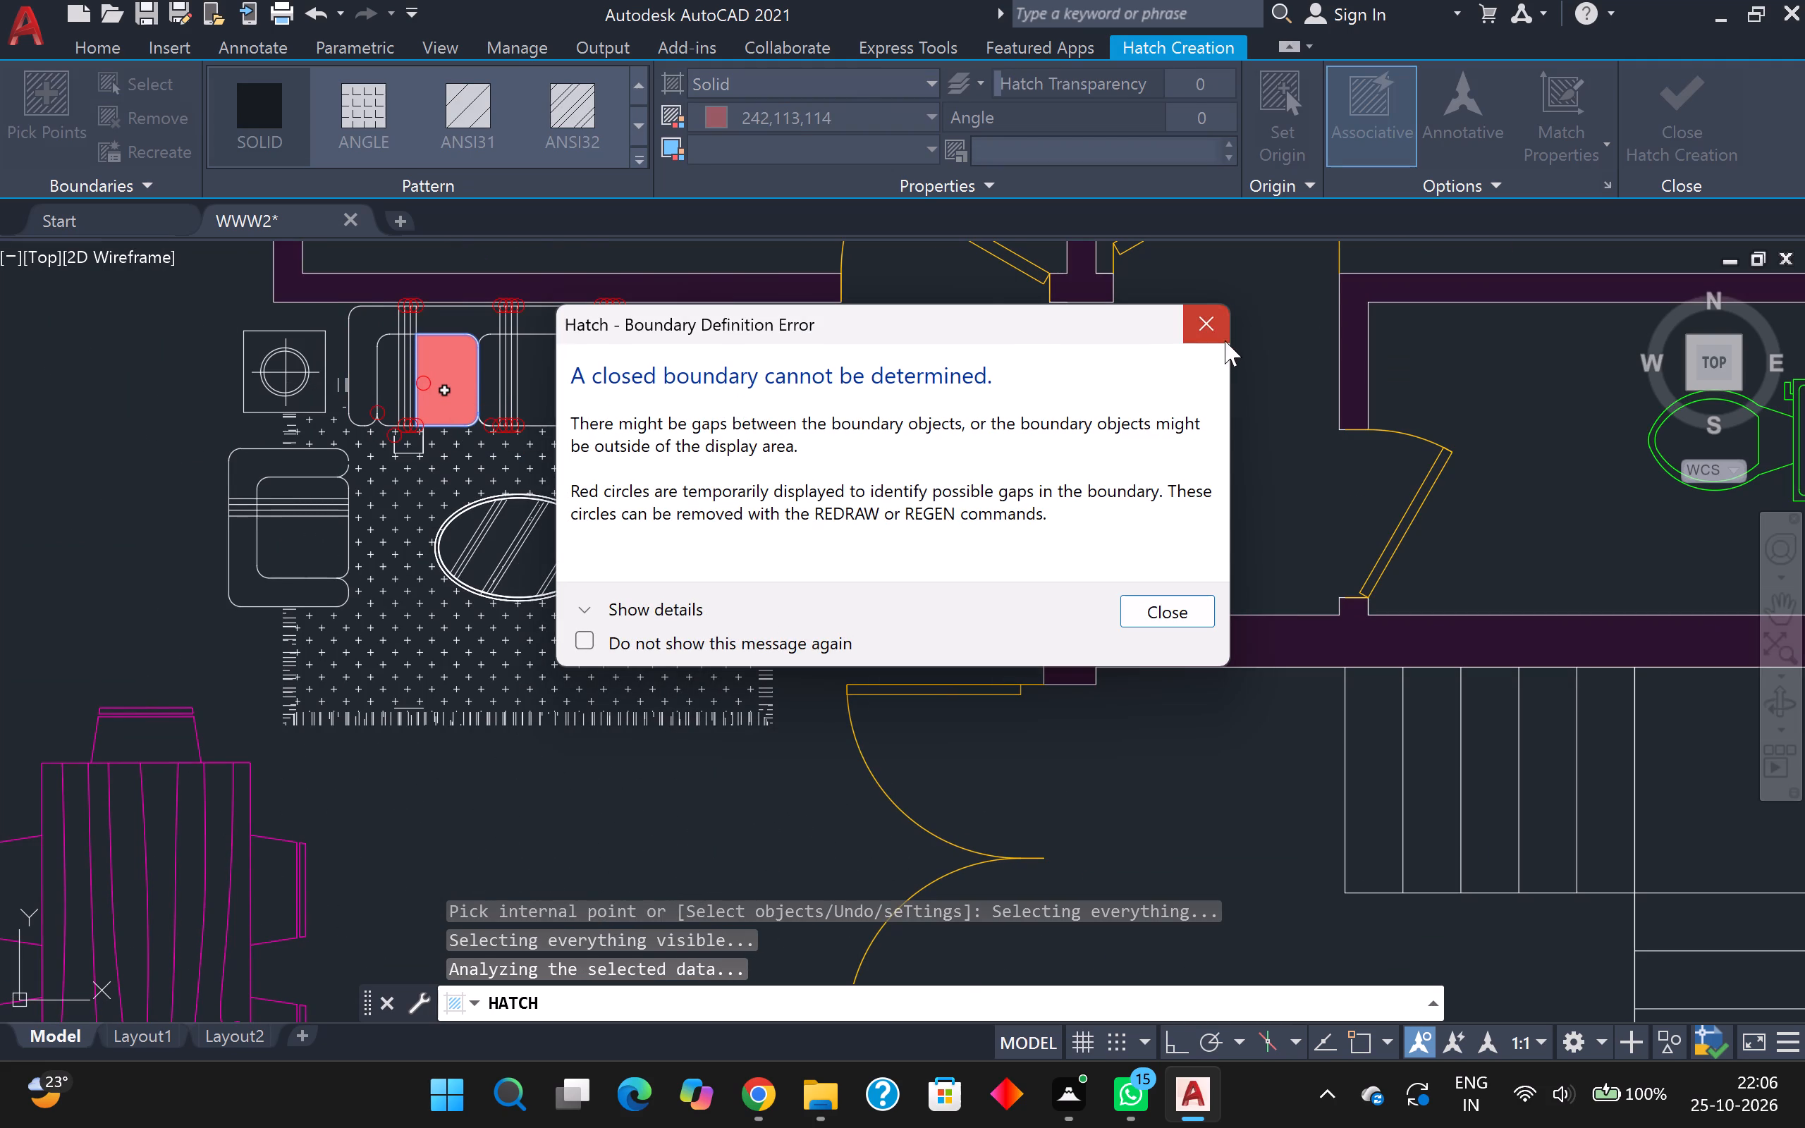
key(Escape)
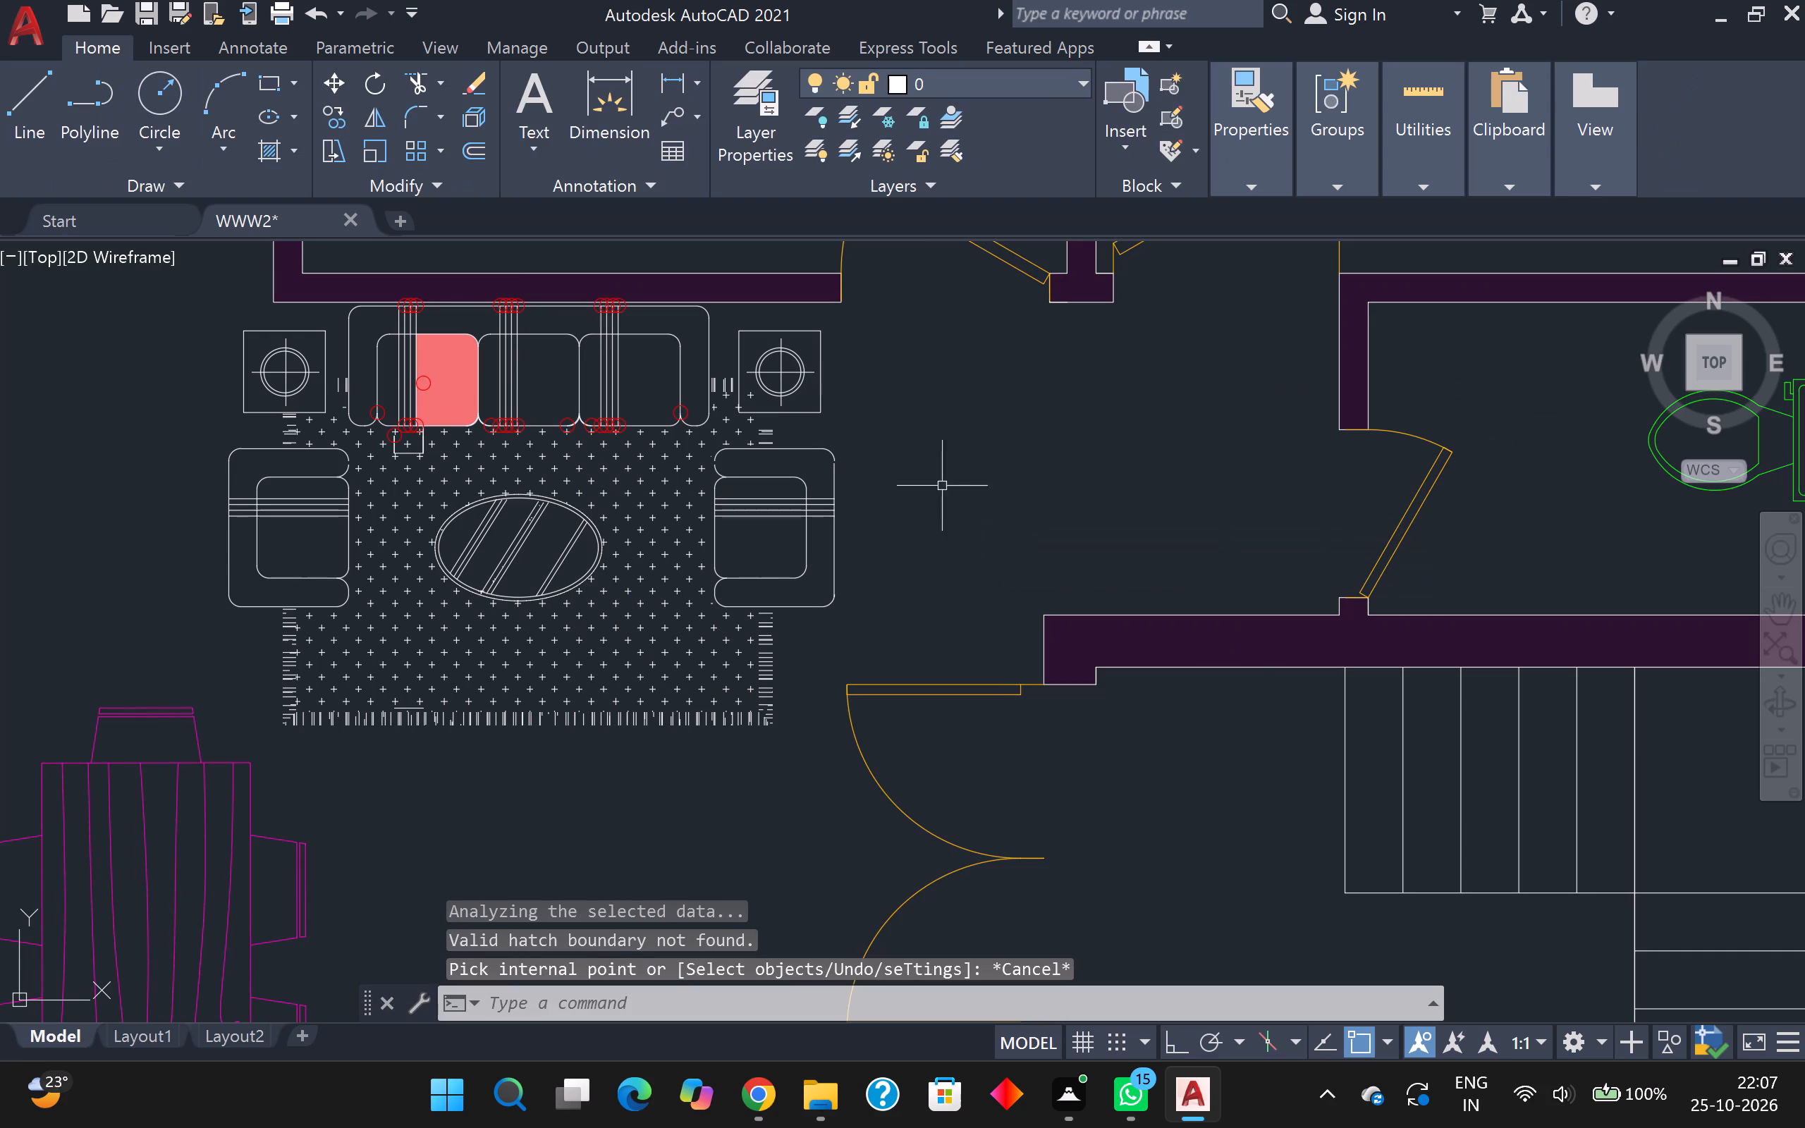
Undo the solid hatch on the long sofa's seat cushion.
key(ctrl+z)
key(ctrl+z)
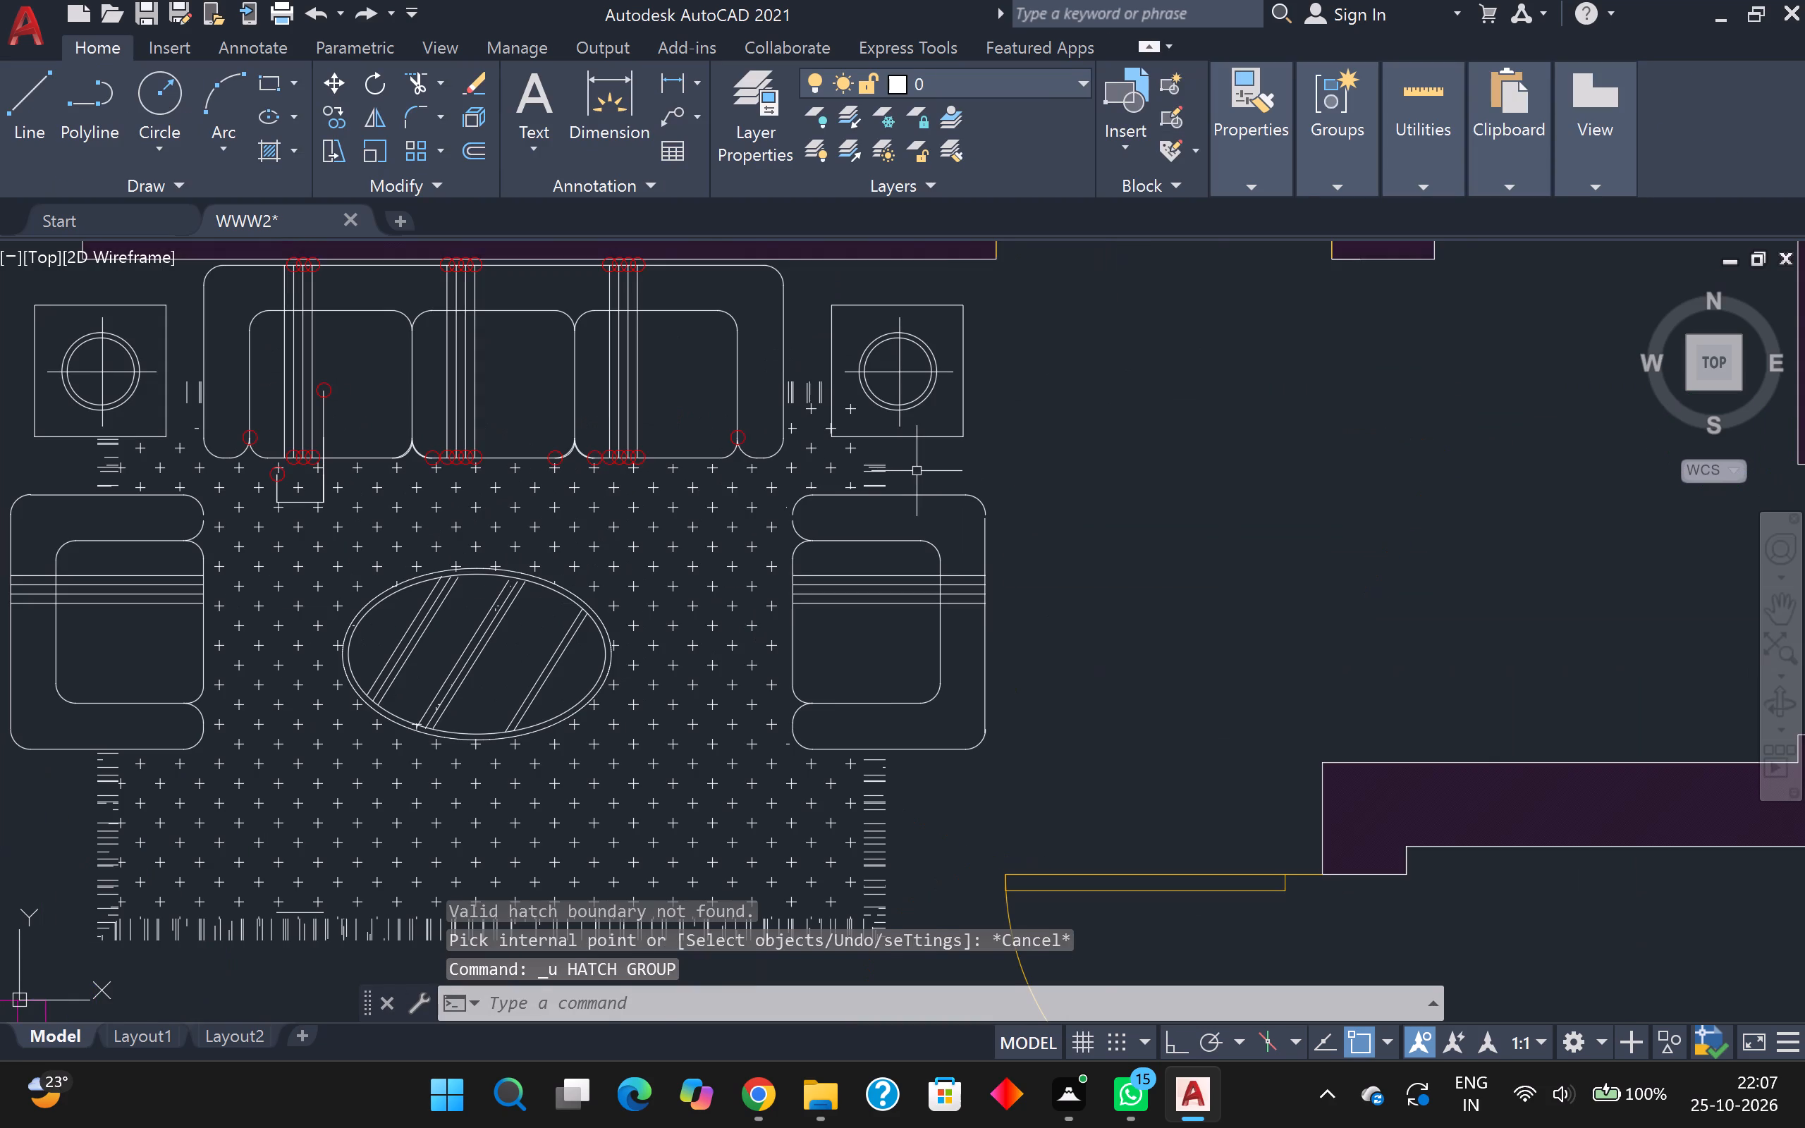
Examine closely where the stripe lines over the long sofa's westernmost seat meet the sofa's back edge.
scroll(917, 471, down, 5)
scroll(791, 445, up, 3)
scroll(998, 468, up, 2)
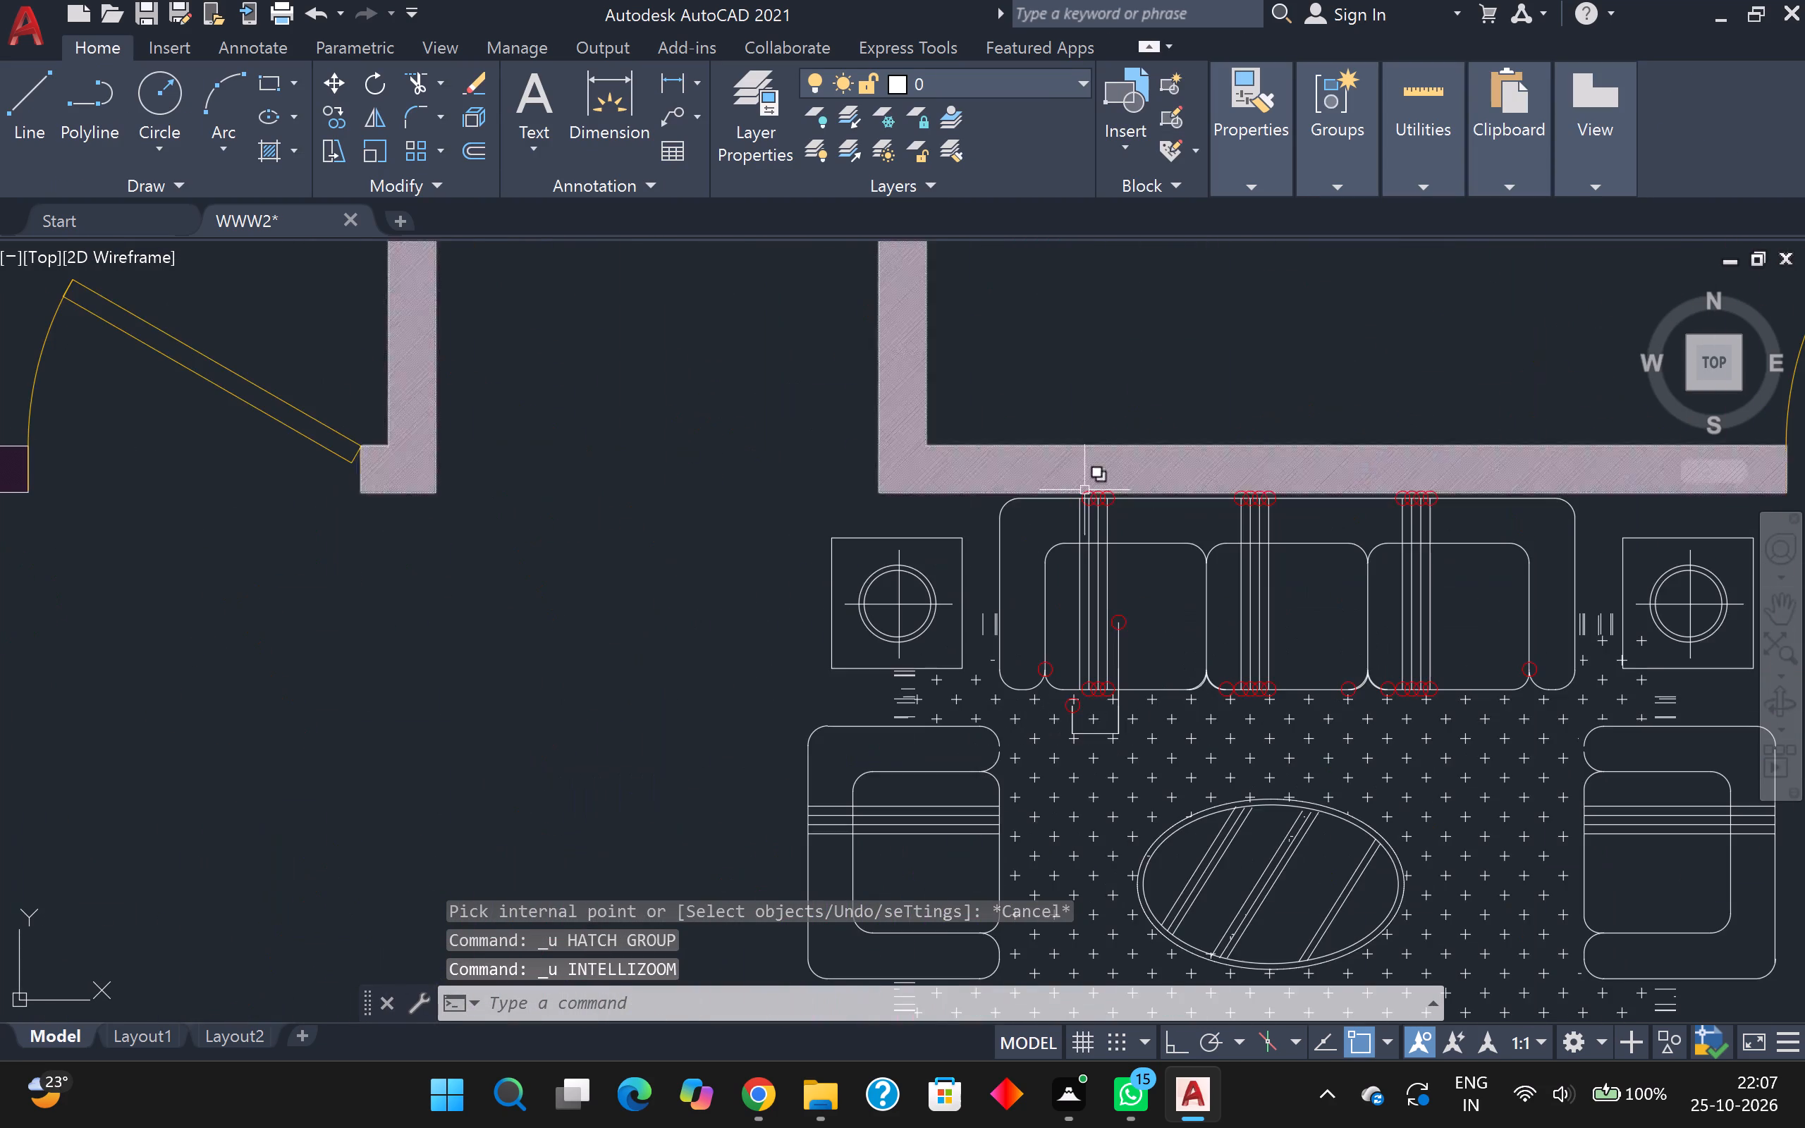
scroll(1097, 501, up, 6)
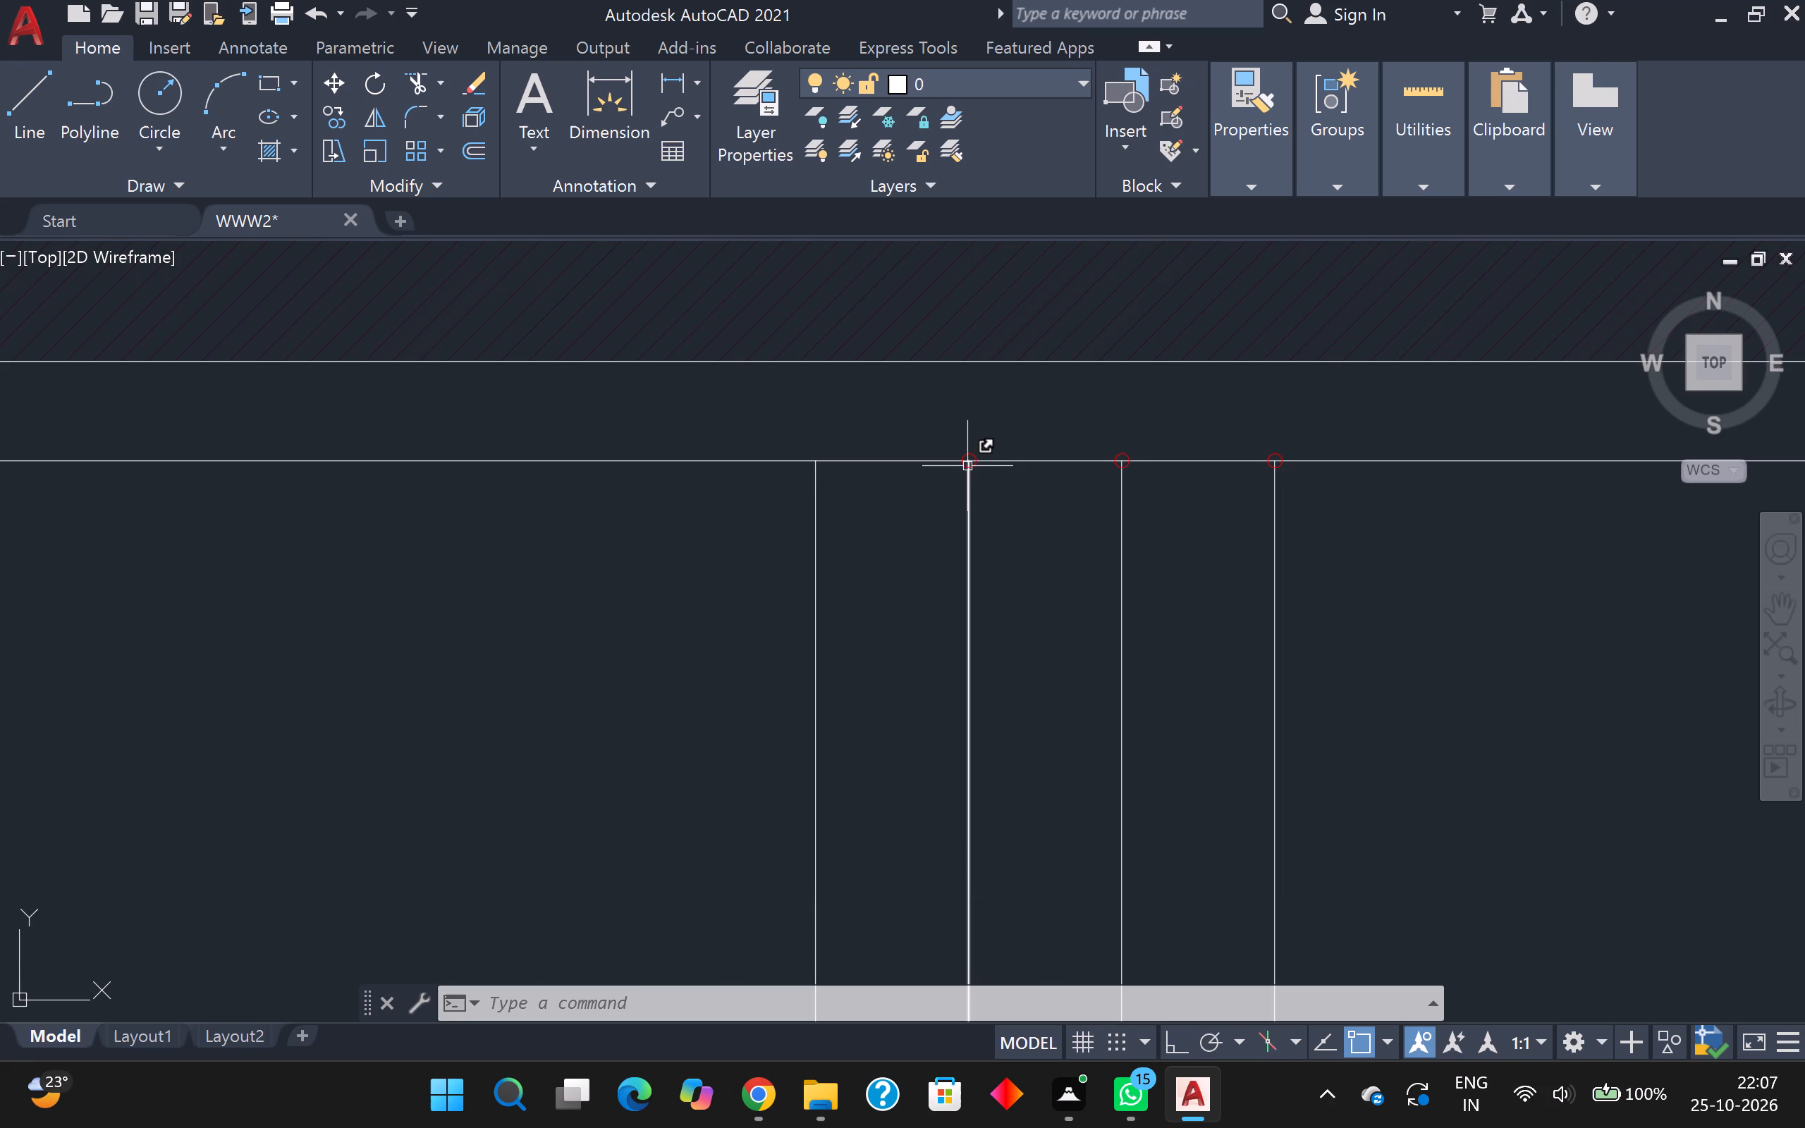
click(967, 460)
click(1302, 508)
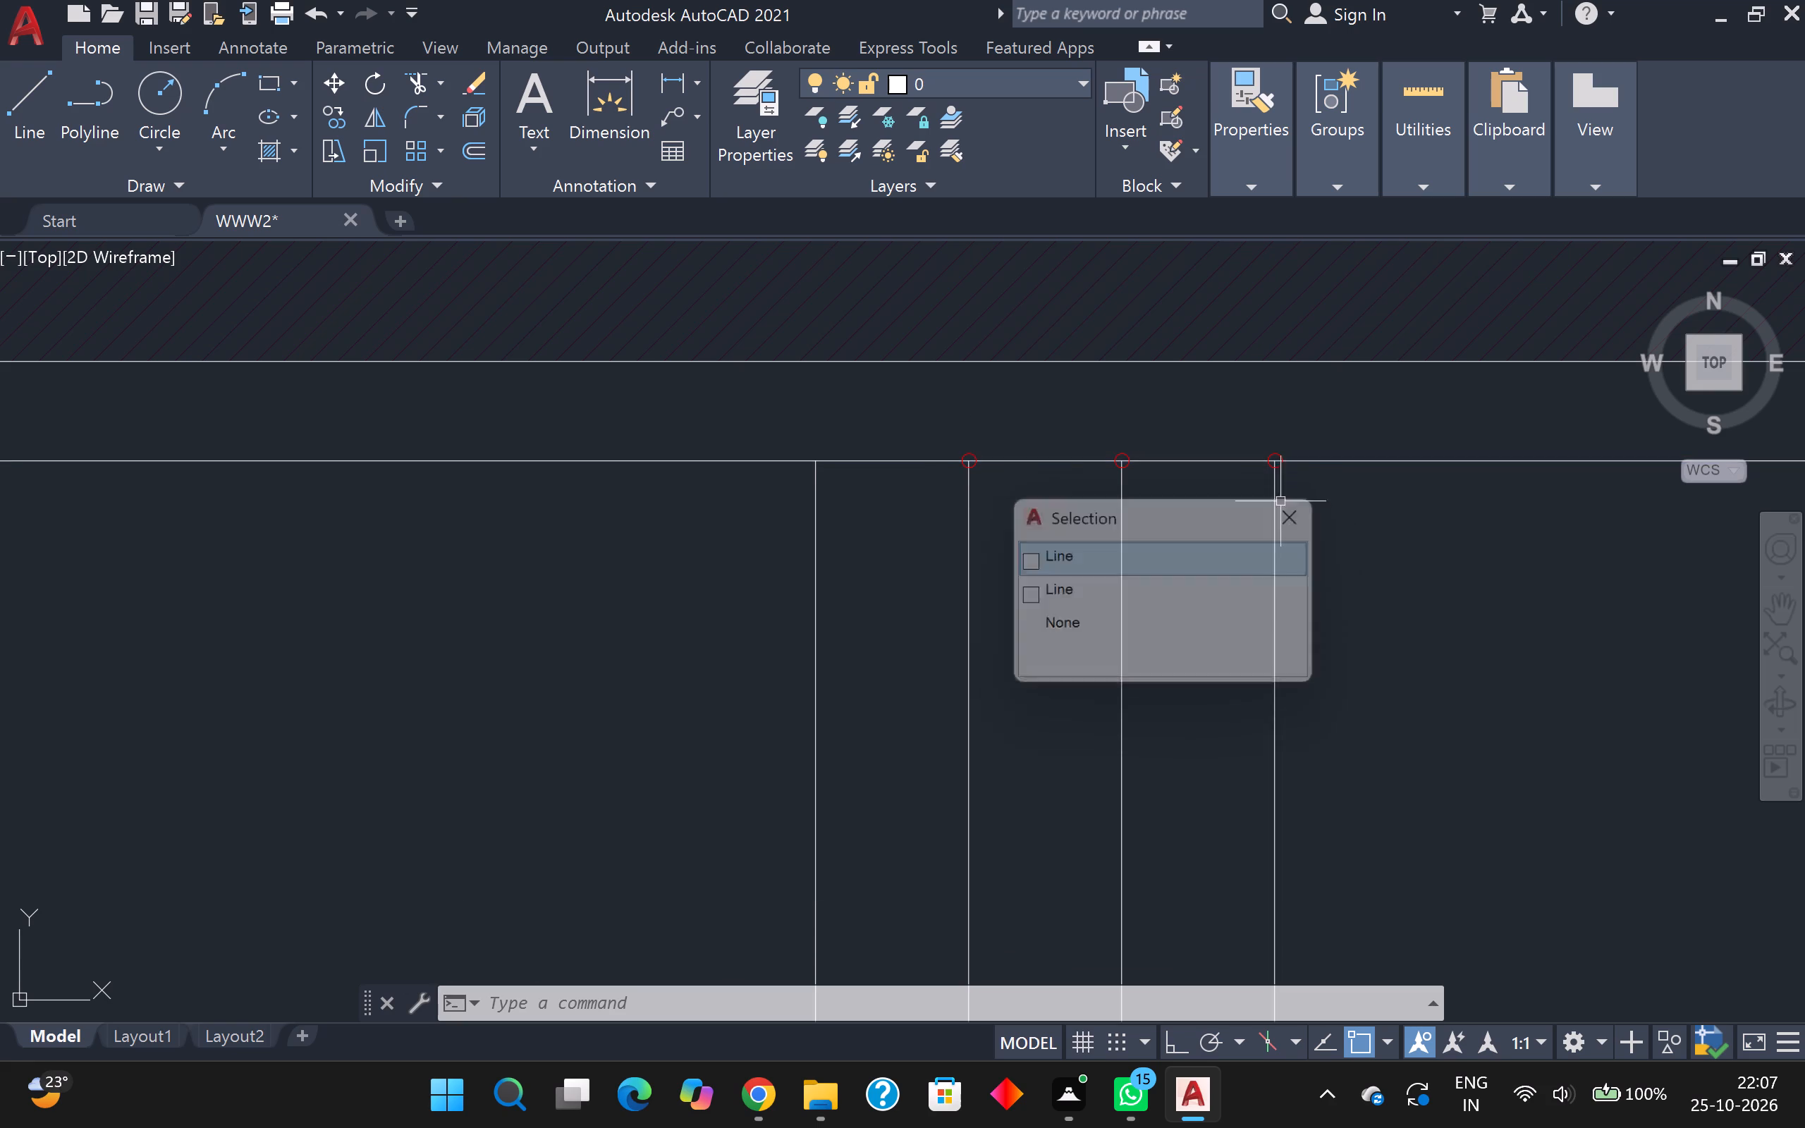
scroll(953, 456, up, 5)
scroll(1121, 484, down, 3)
scroll(1128, 493, up, 9)
scroll(1074, 589, down, 6)
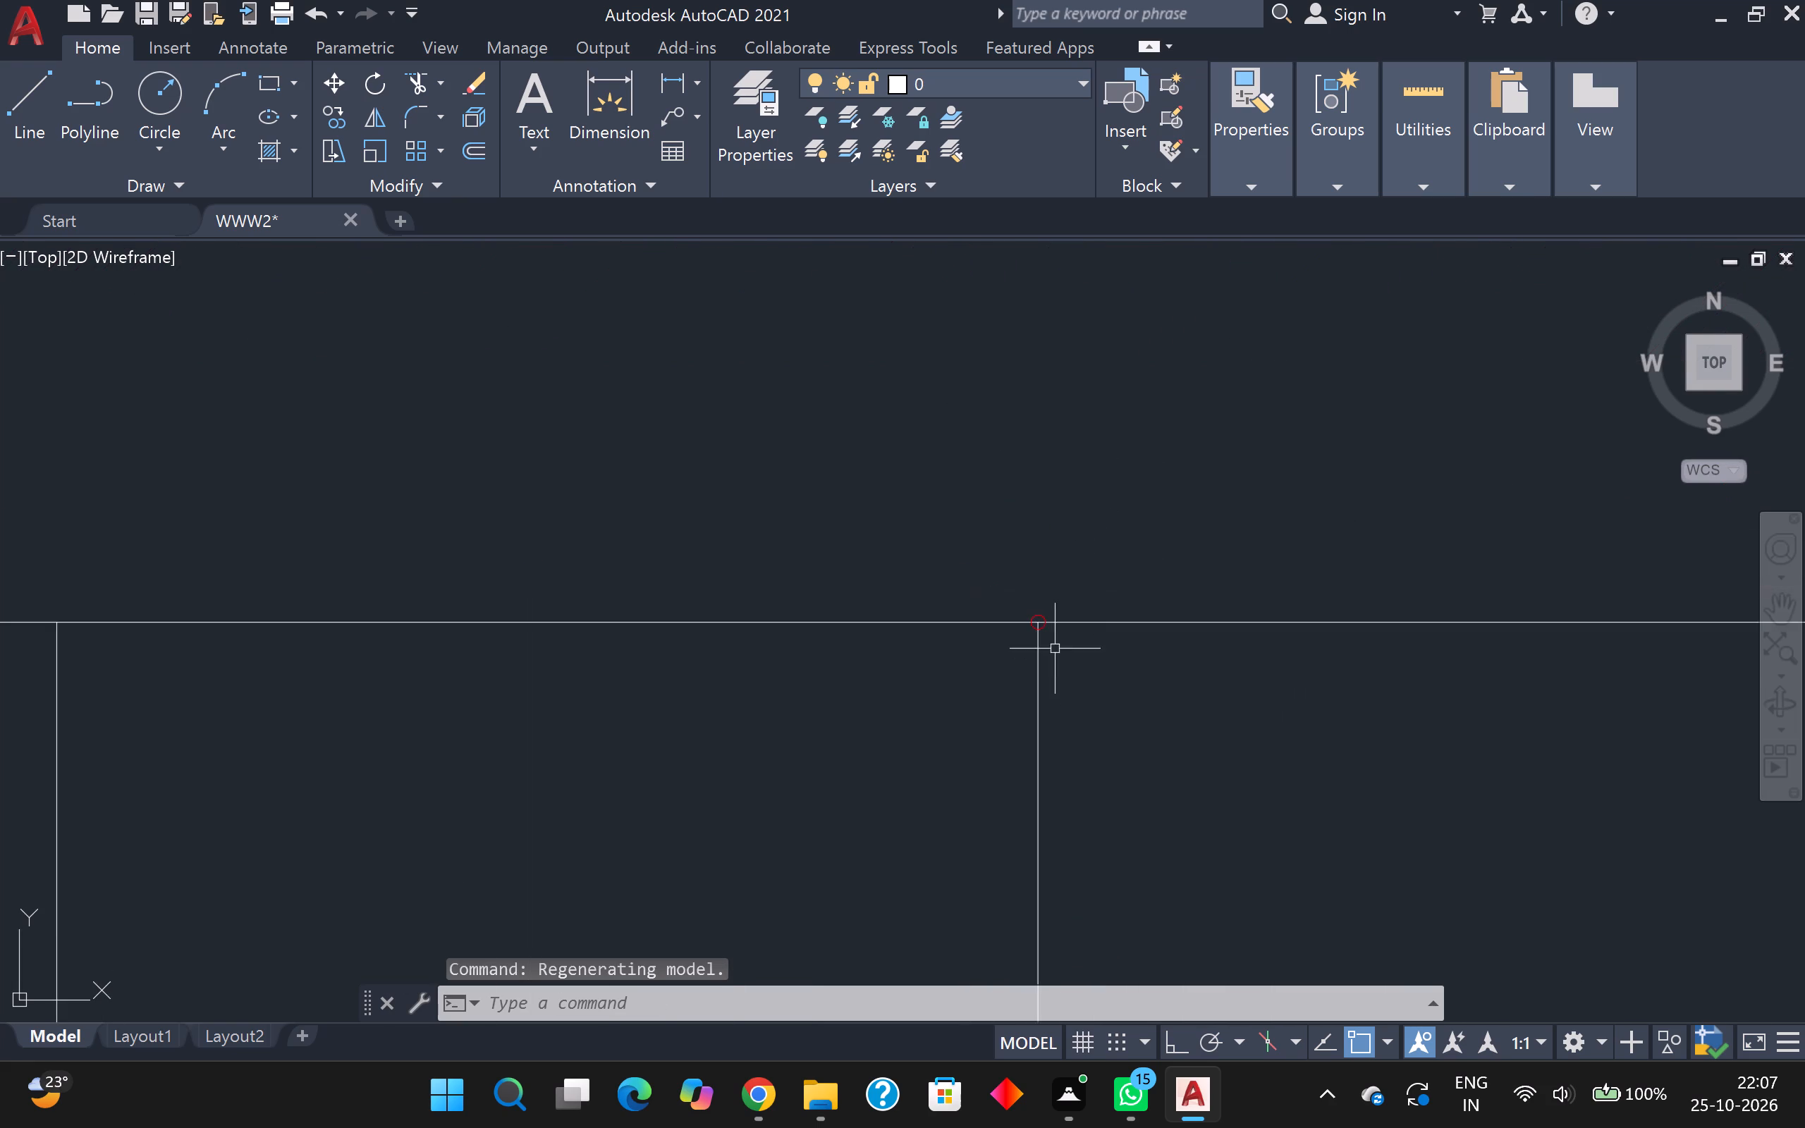
scroll(1055, 650, down, 7)
scroll(1075, 656, up, 14)
scroll(470, 566, down, 2)
middle_drag(471, 563, 1562, 687)
scroll(1403, 651, down, 6)
scroll(1323, 687, up, 1)
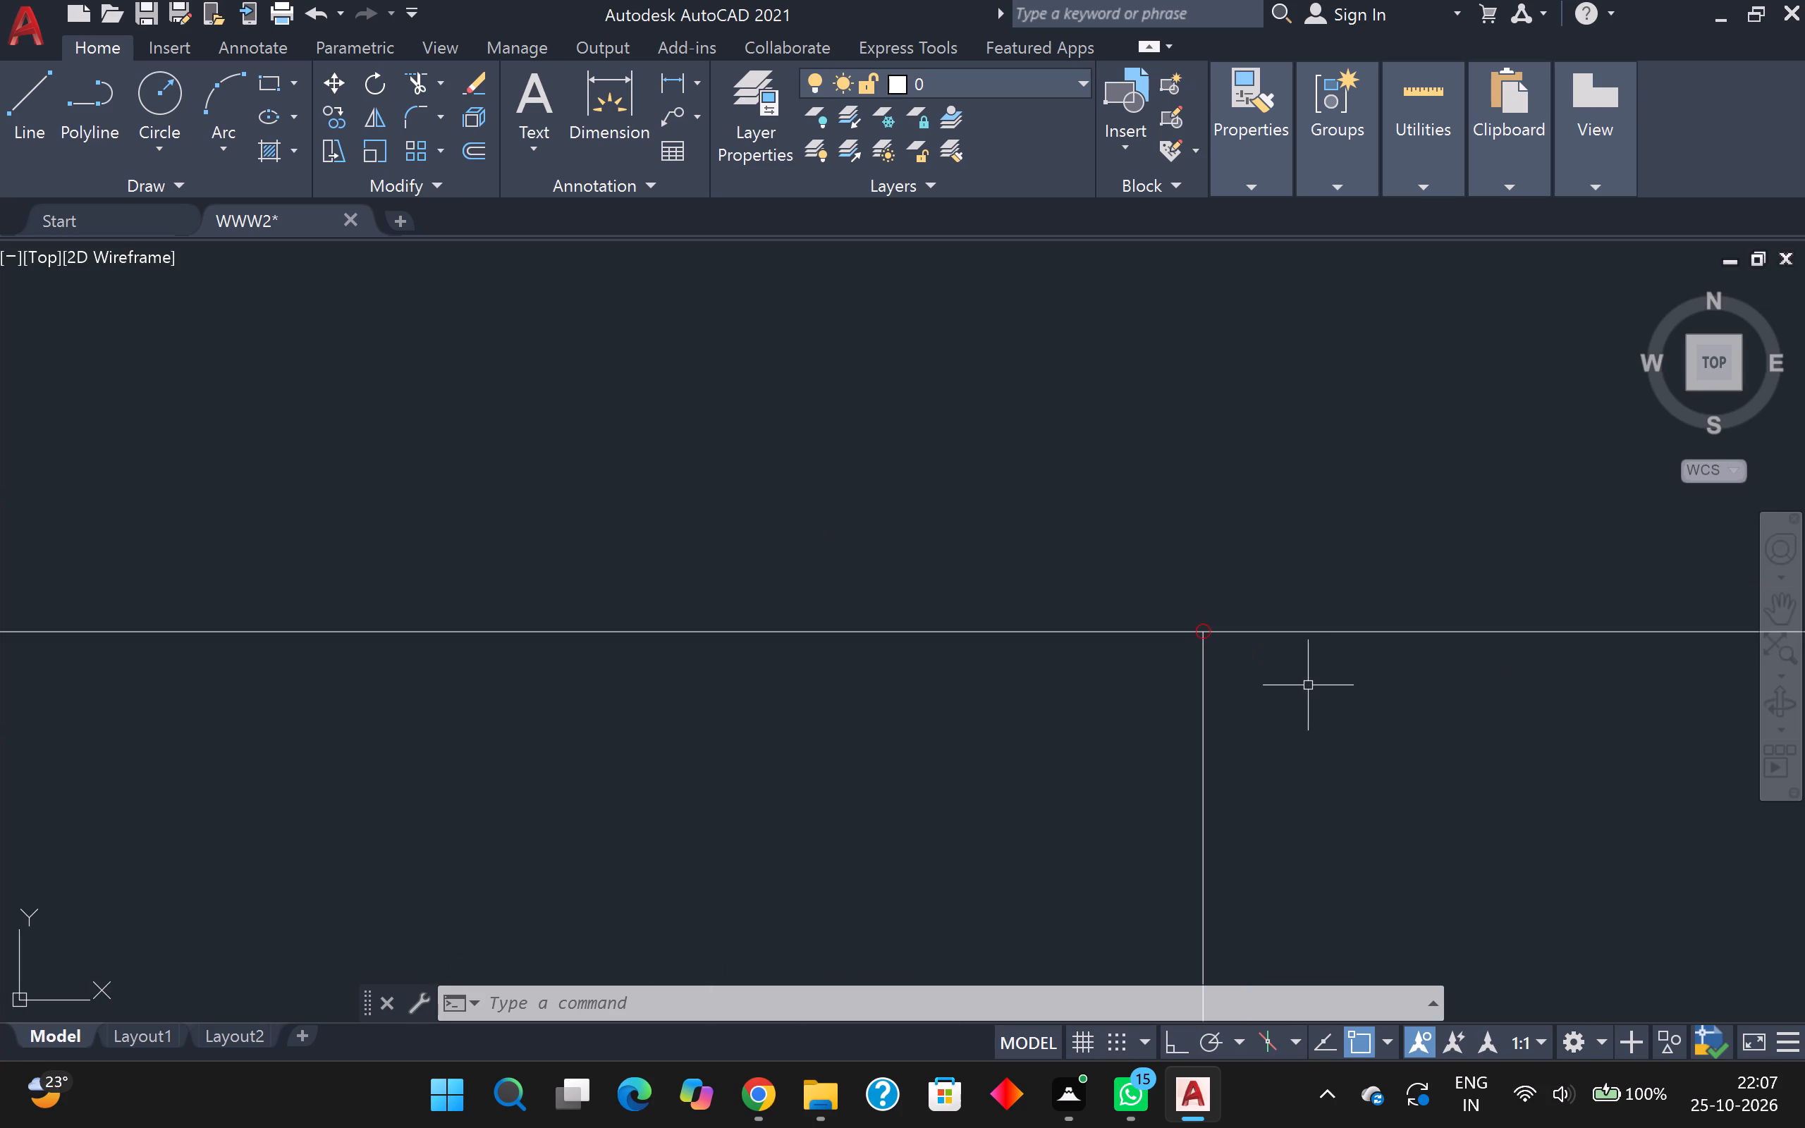
scroll(1306, 679, up, 1)
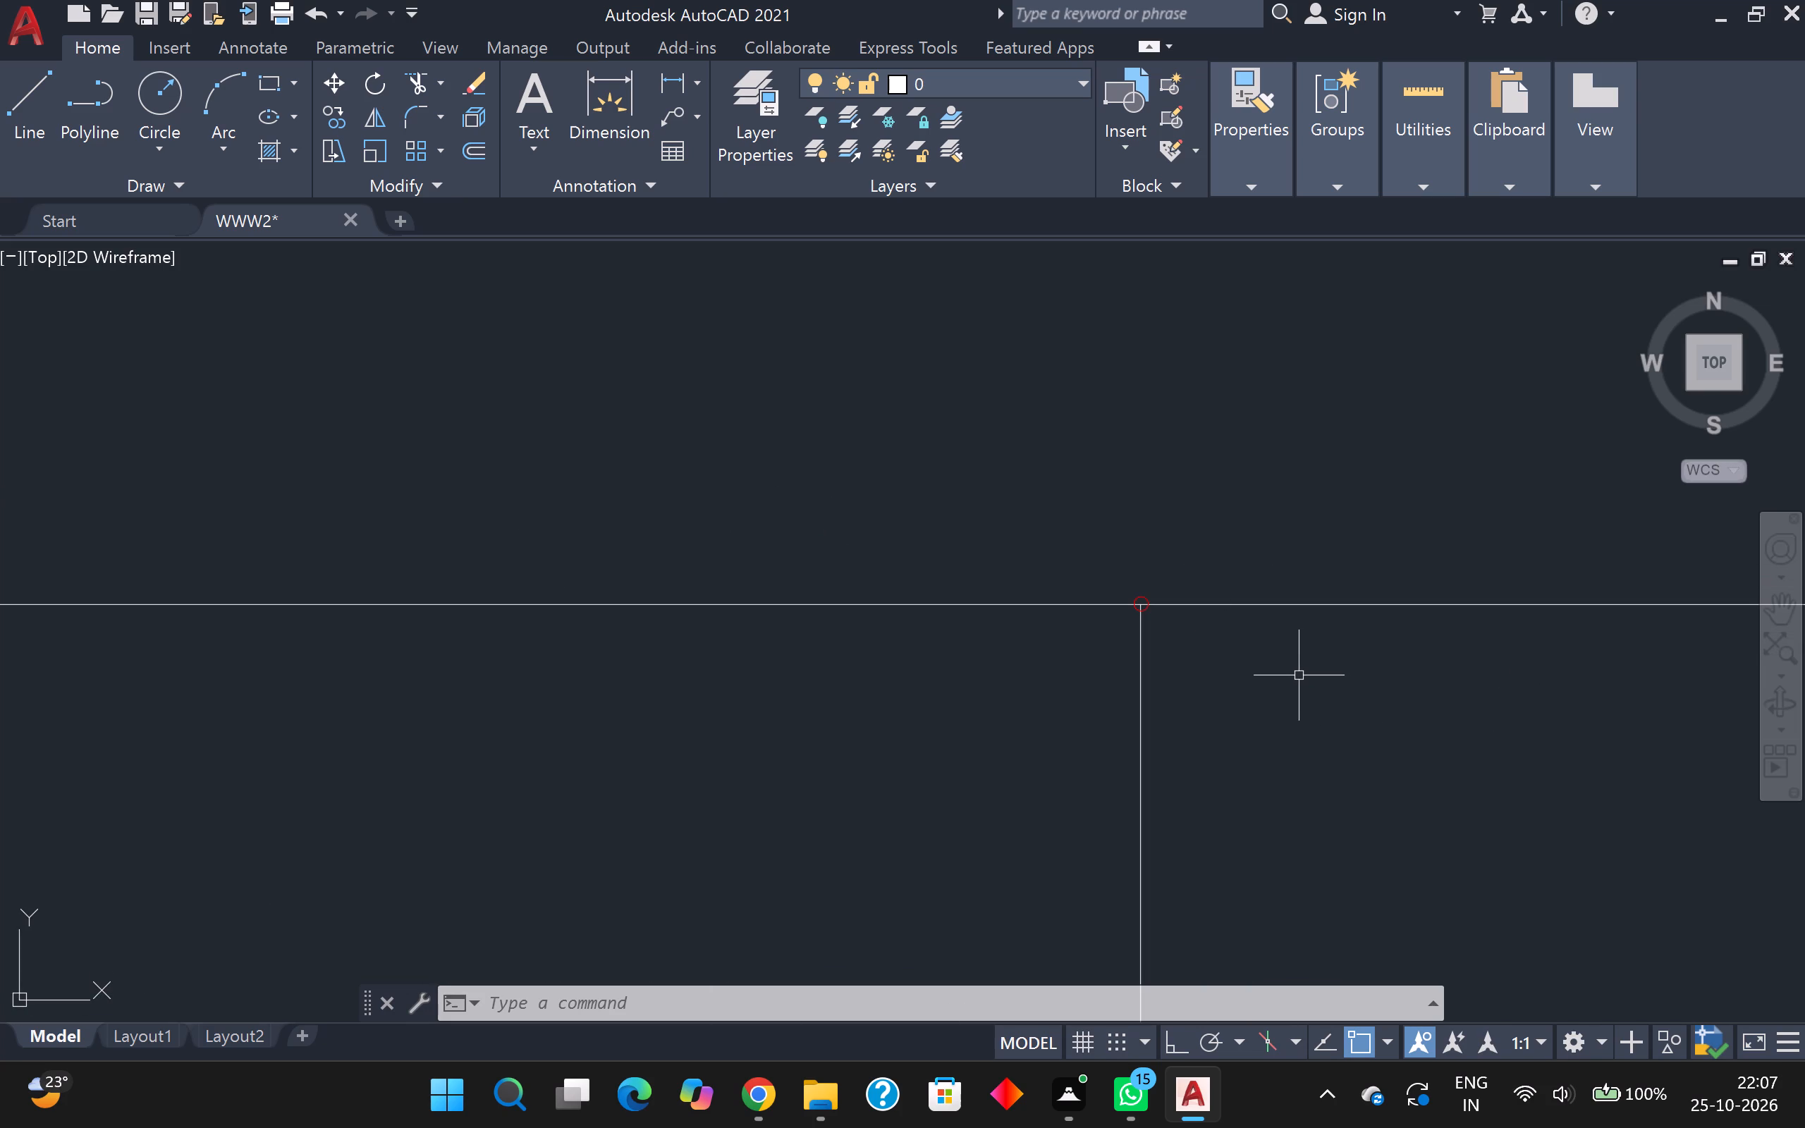
scroll(1204, 519, up, 1)
scroll(1114, 632, up, 2)
scroll(1077, 698, up, 6)
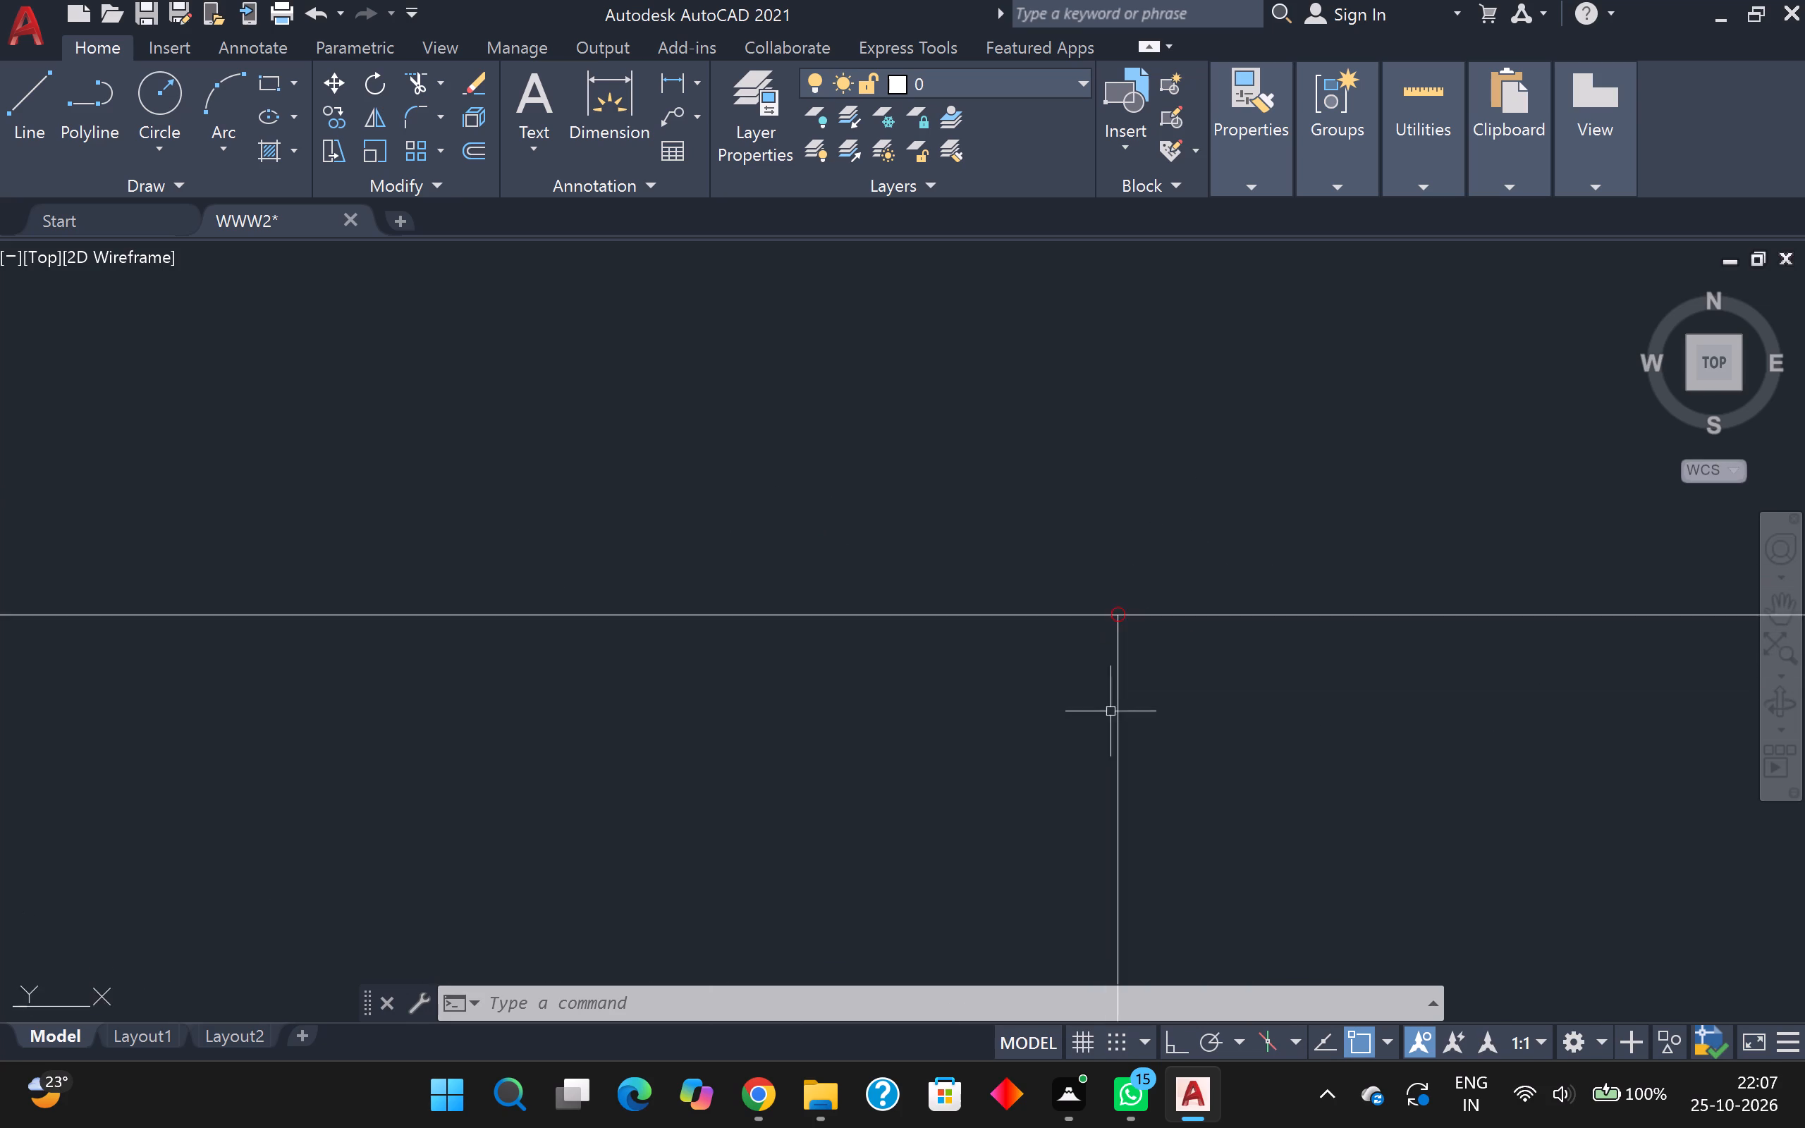
scroll(1110, 711, up, 1)
scroll(1137, 556, up, 4)
middle_drag(1128, 494, 1139, 980)
scroll(1146, 556, up, 3)
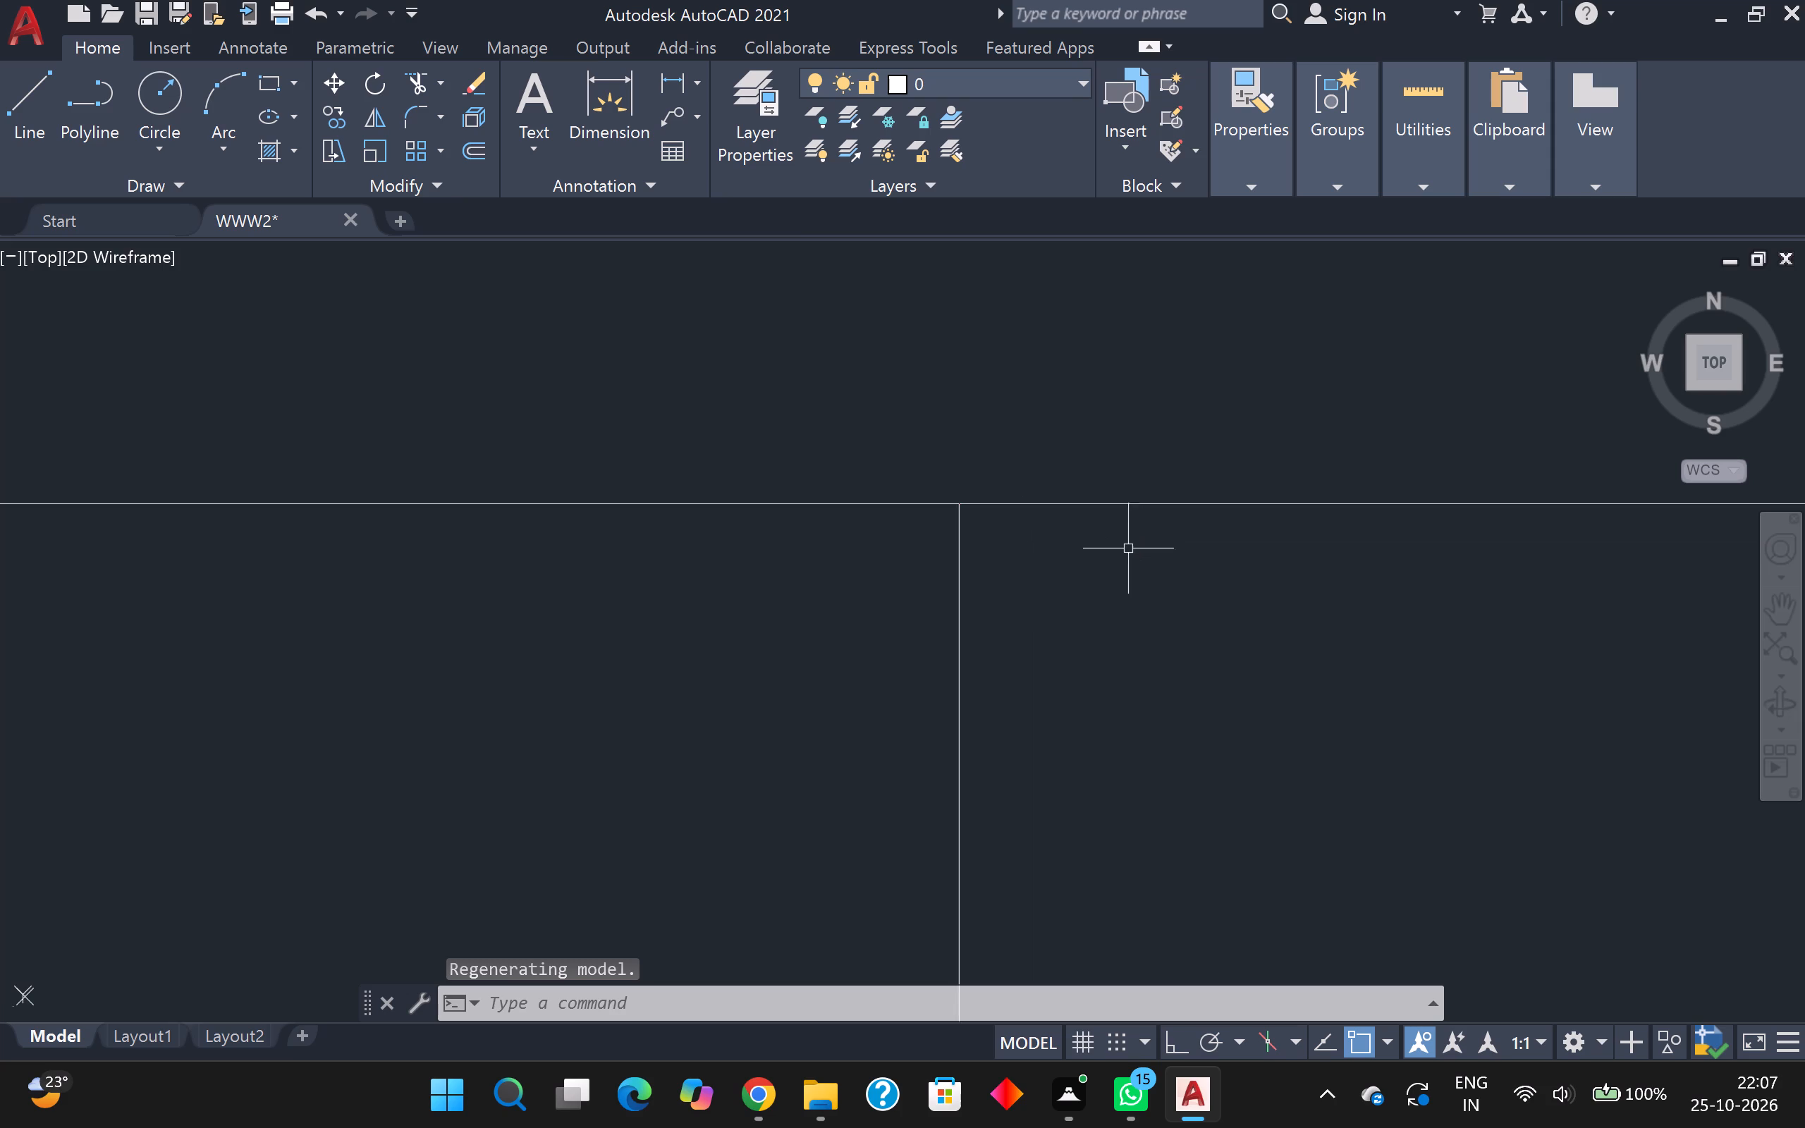
scroll(1128, 548, up, 2)
scroll(860, 643, down, 3)
scroll(1009, 608, down, 1)
scroll(1009, 611, up, 3)
scroll(998, 666, down, 1)
scroll(992, 727, up, 3)
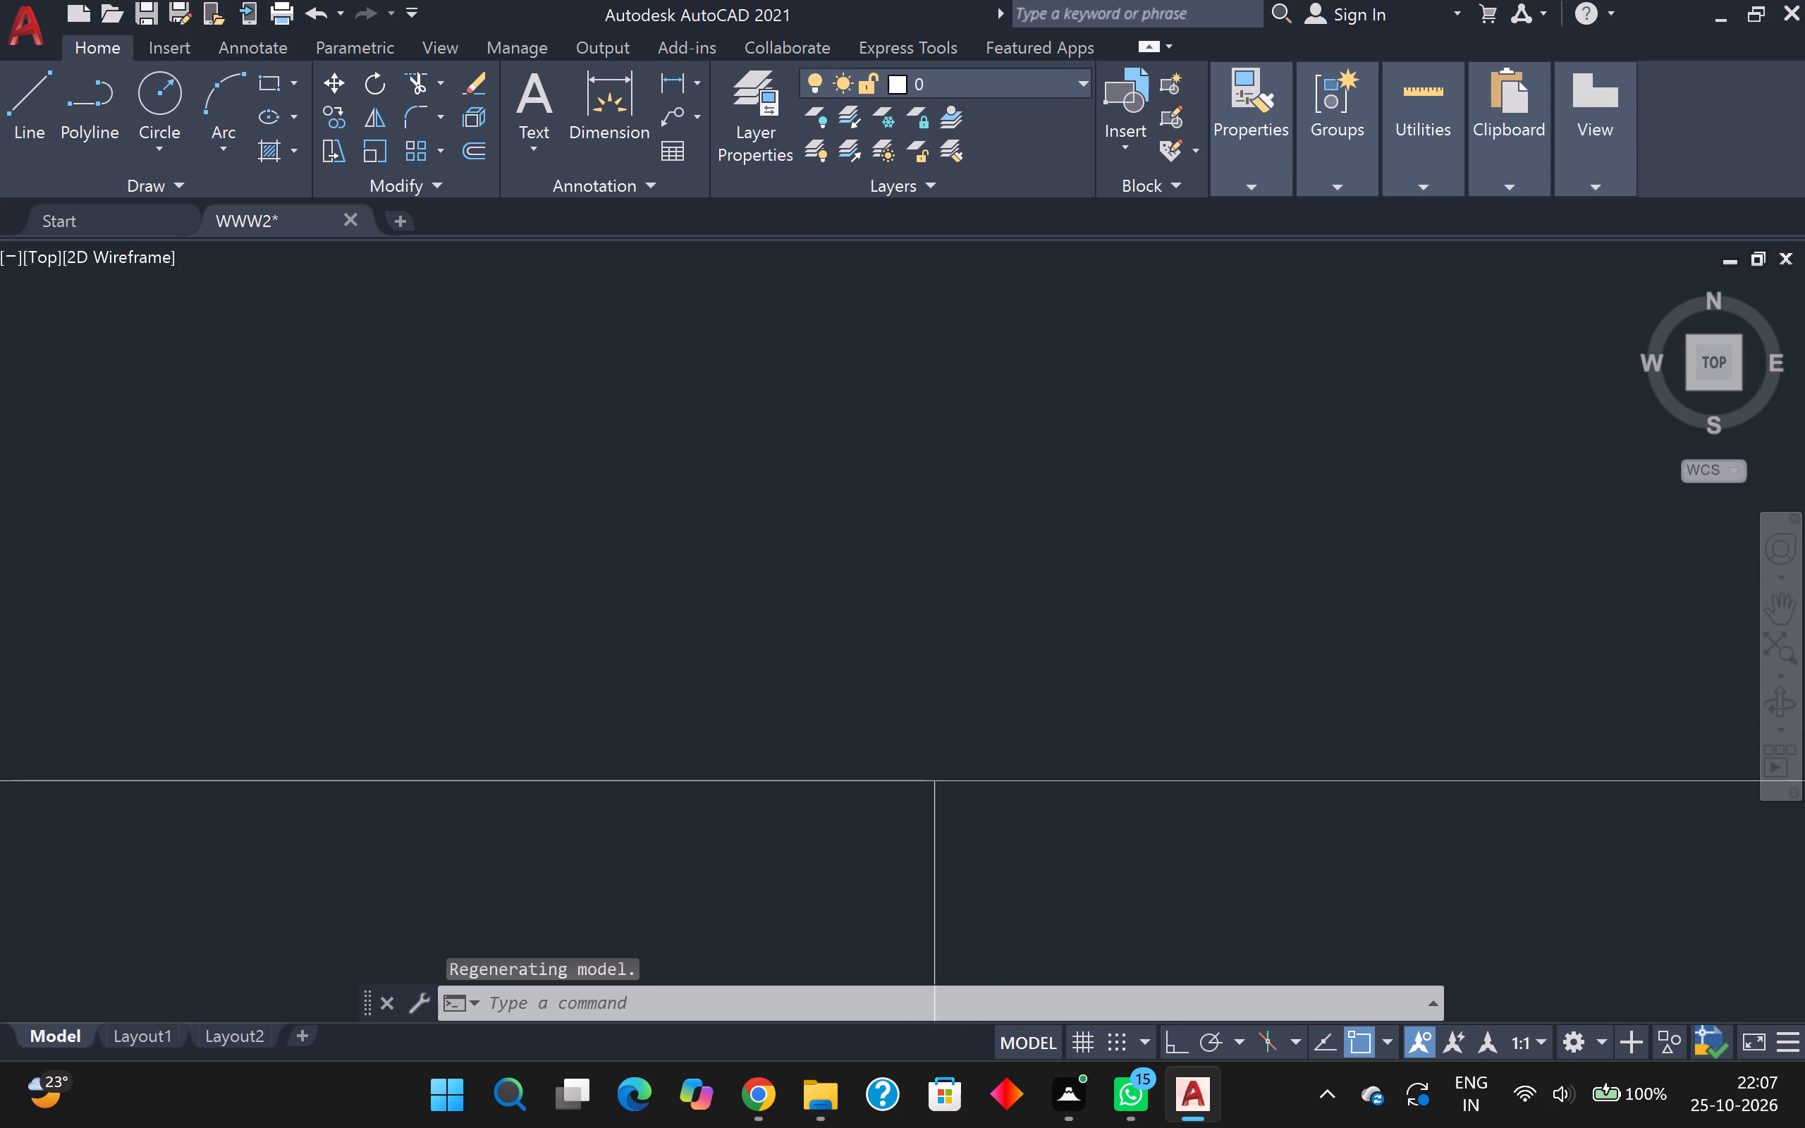
scroll(924, 856, up, 2)
scroll(870, 790, up, 3)
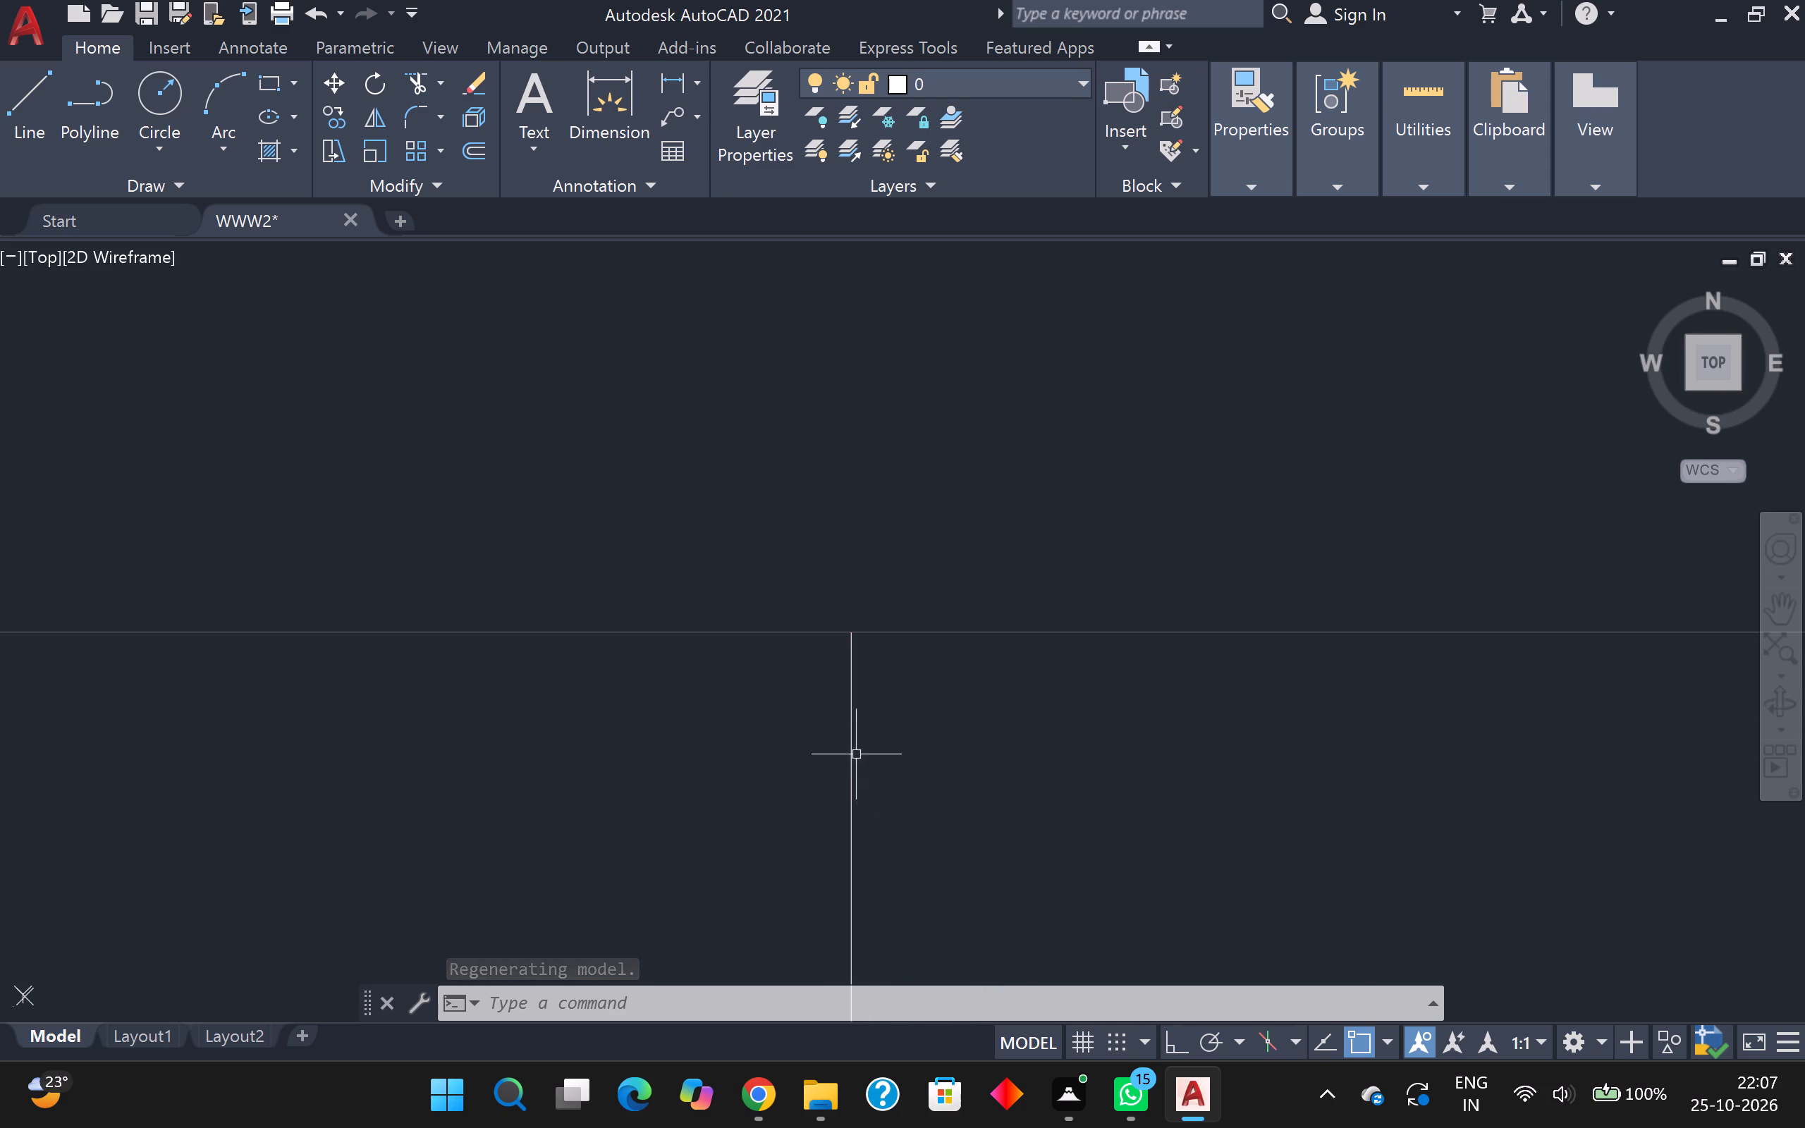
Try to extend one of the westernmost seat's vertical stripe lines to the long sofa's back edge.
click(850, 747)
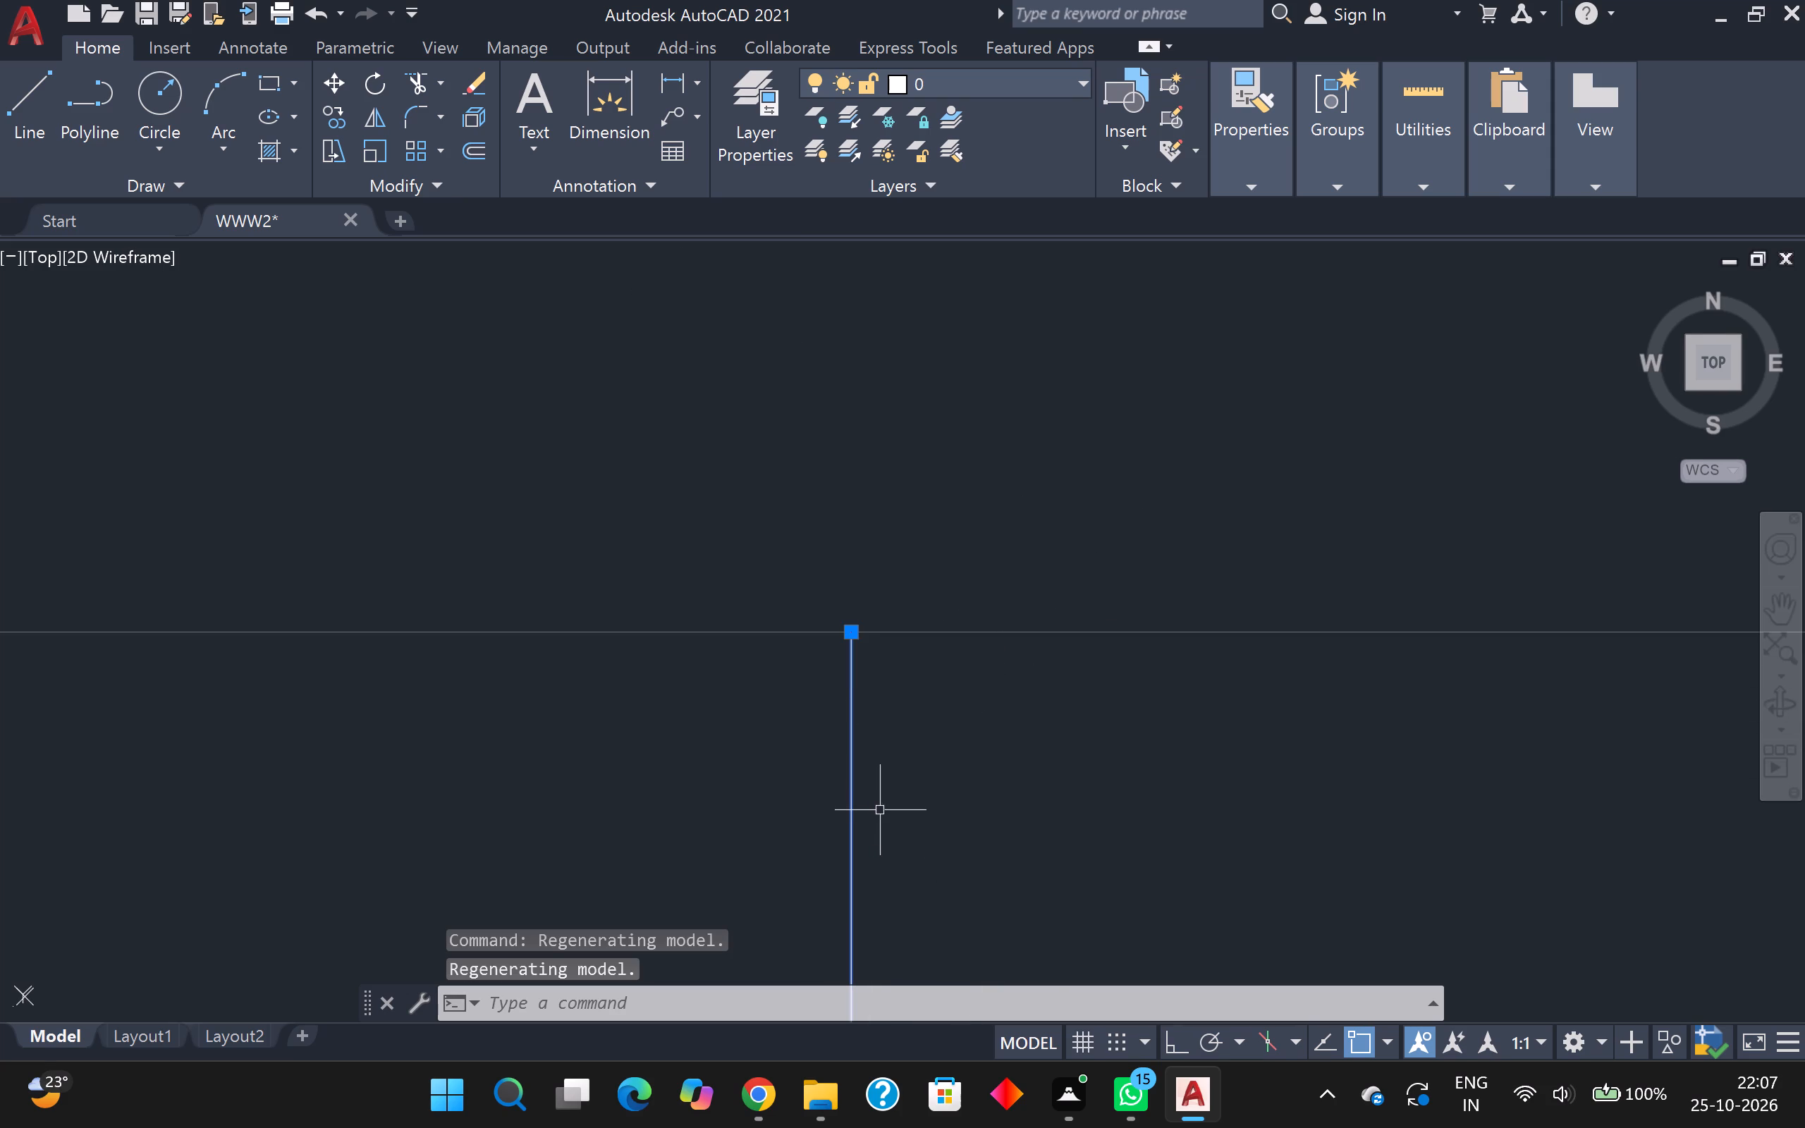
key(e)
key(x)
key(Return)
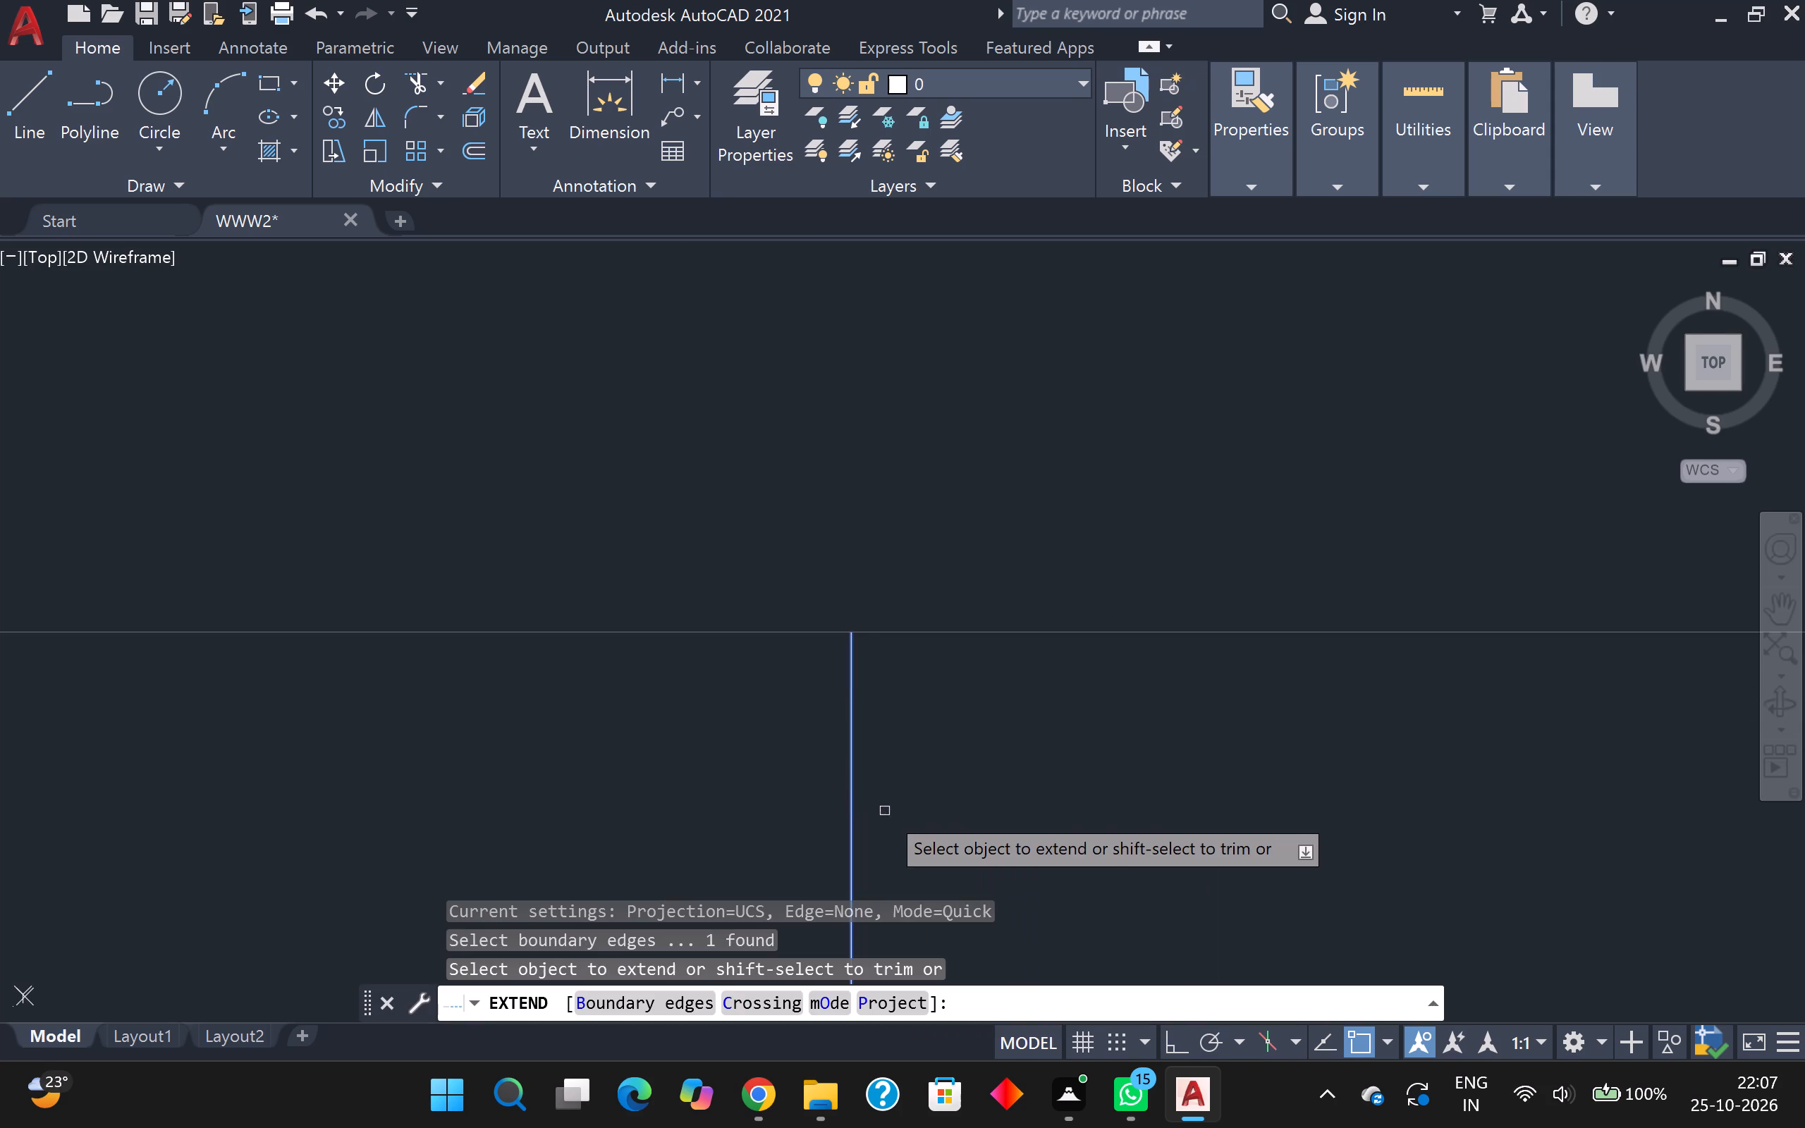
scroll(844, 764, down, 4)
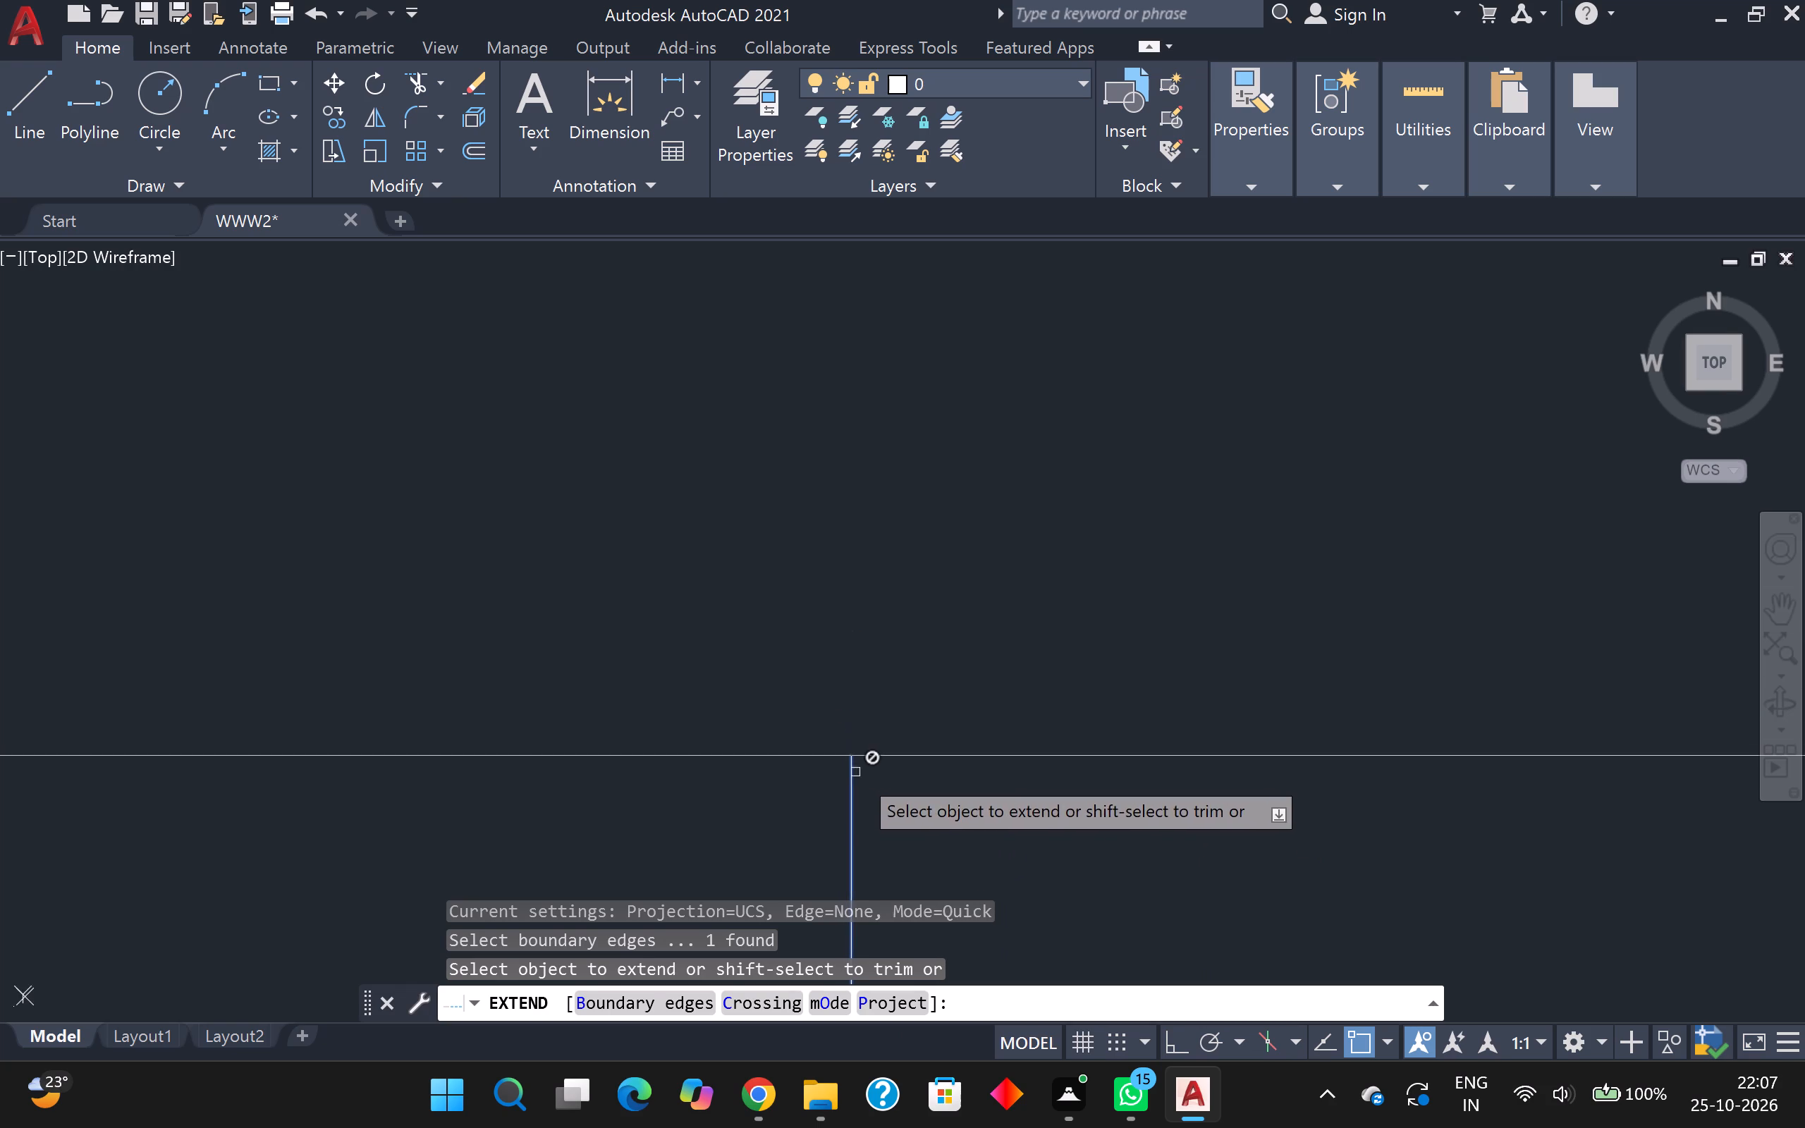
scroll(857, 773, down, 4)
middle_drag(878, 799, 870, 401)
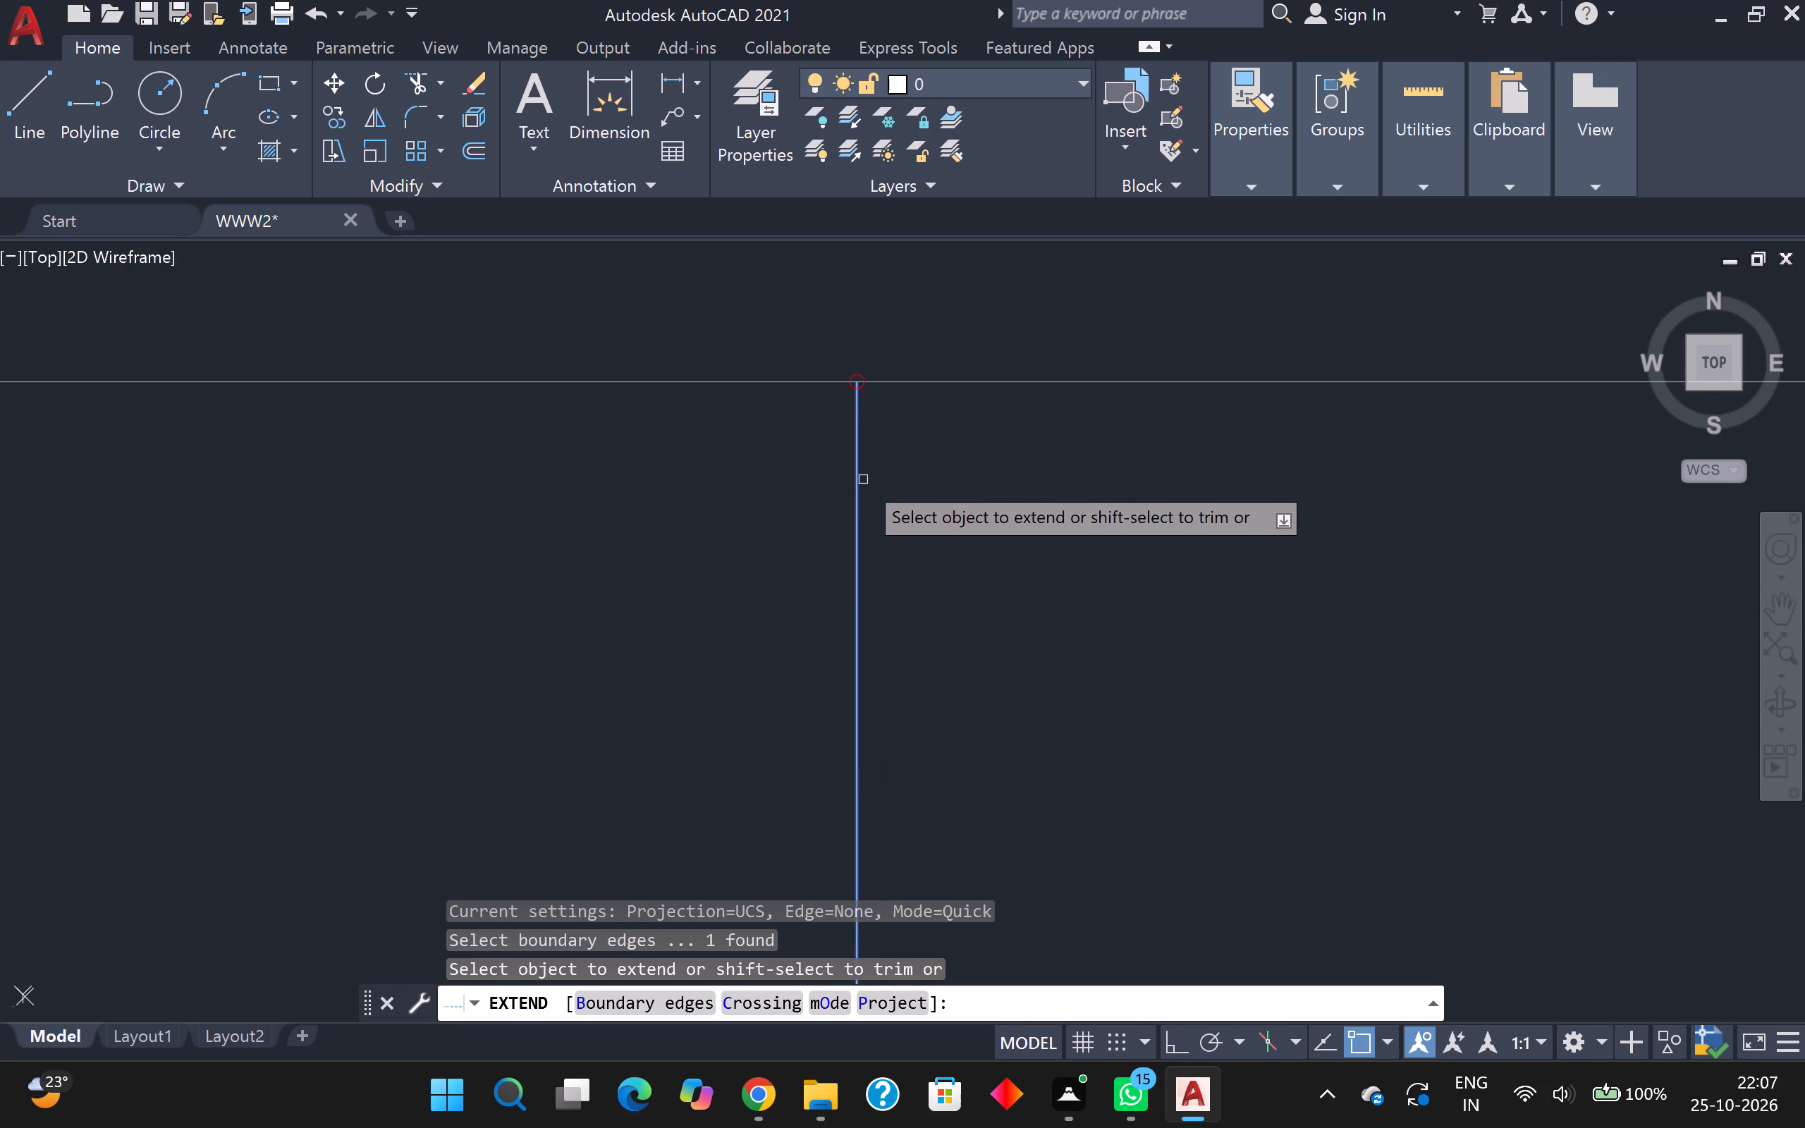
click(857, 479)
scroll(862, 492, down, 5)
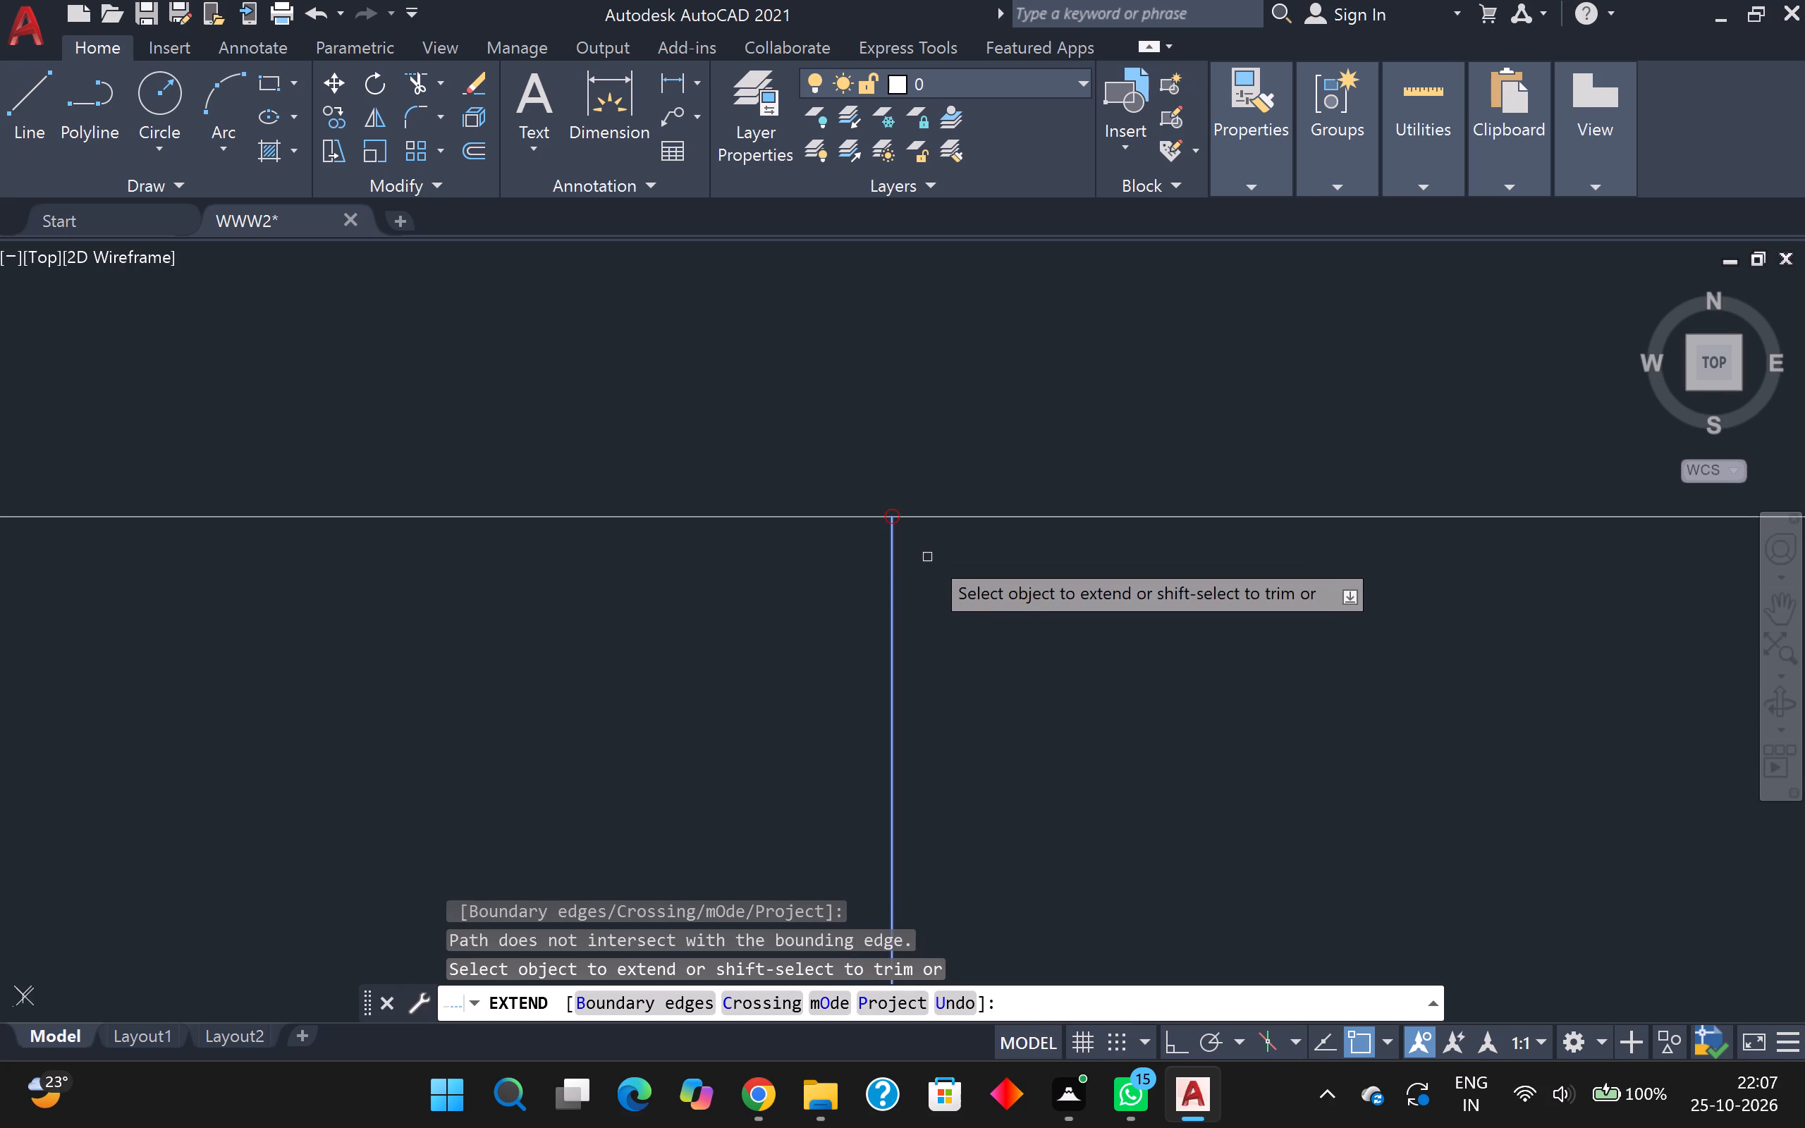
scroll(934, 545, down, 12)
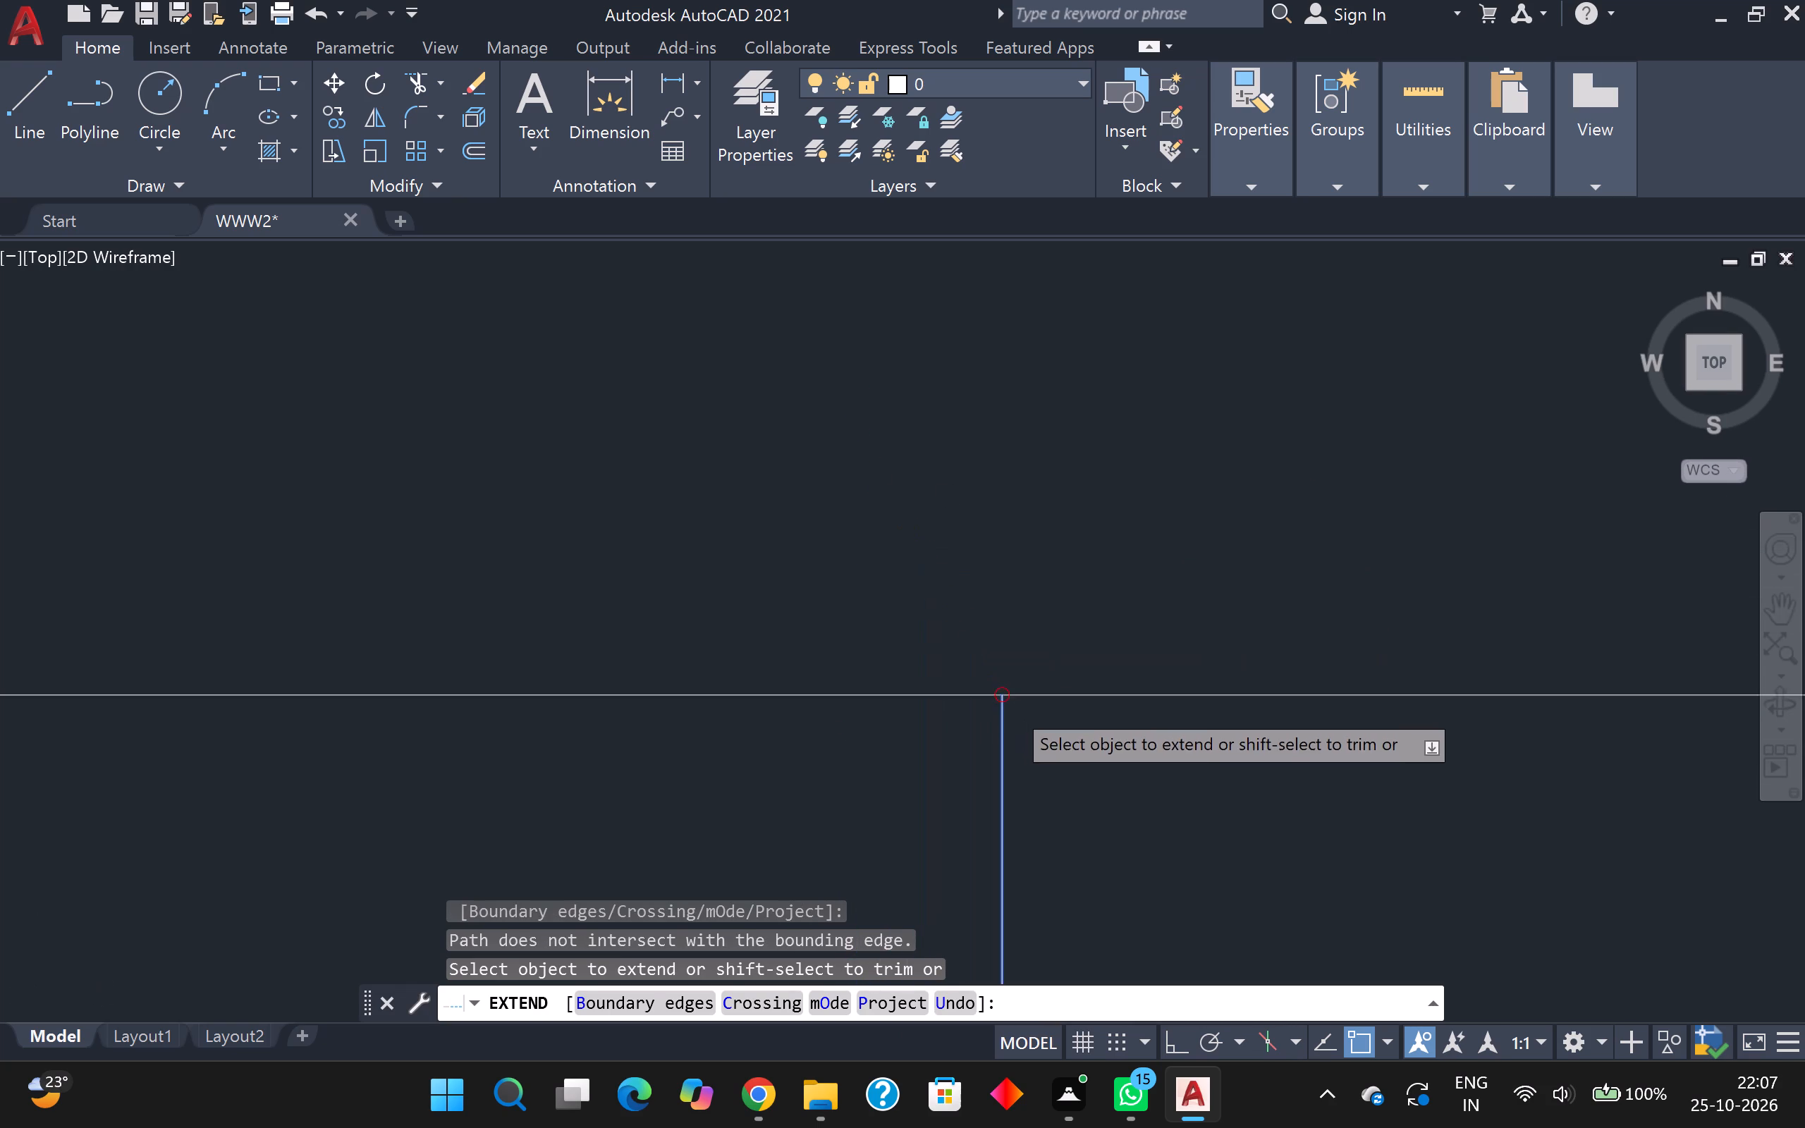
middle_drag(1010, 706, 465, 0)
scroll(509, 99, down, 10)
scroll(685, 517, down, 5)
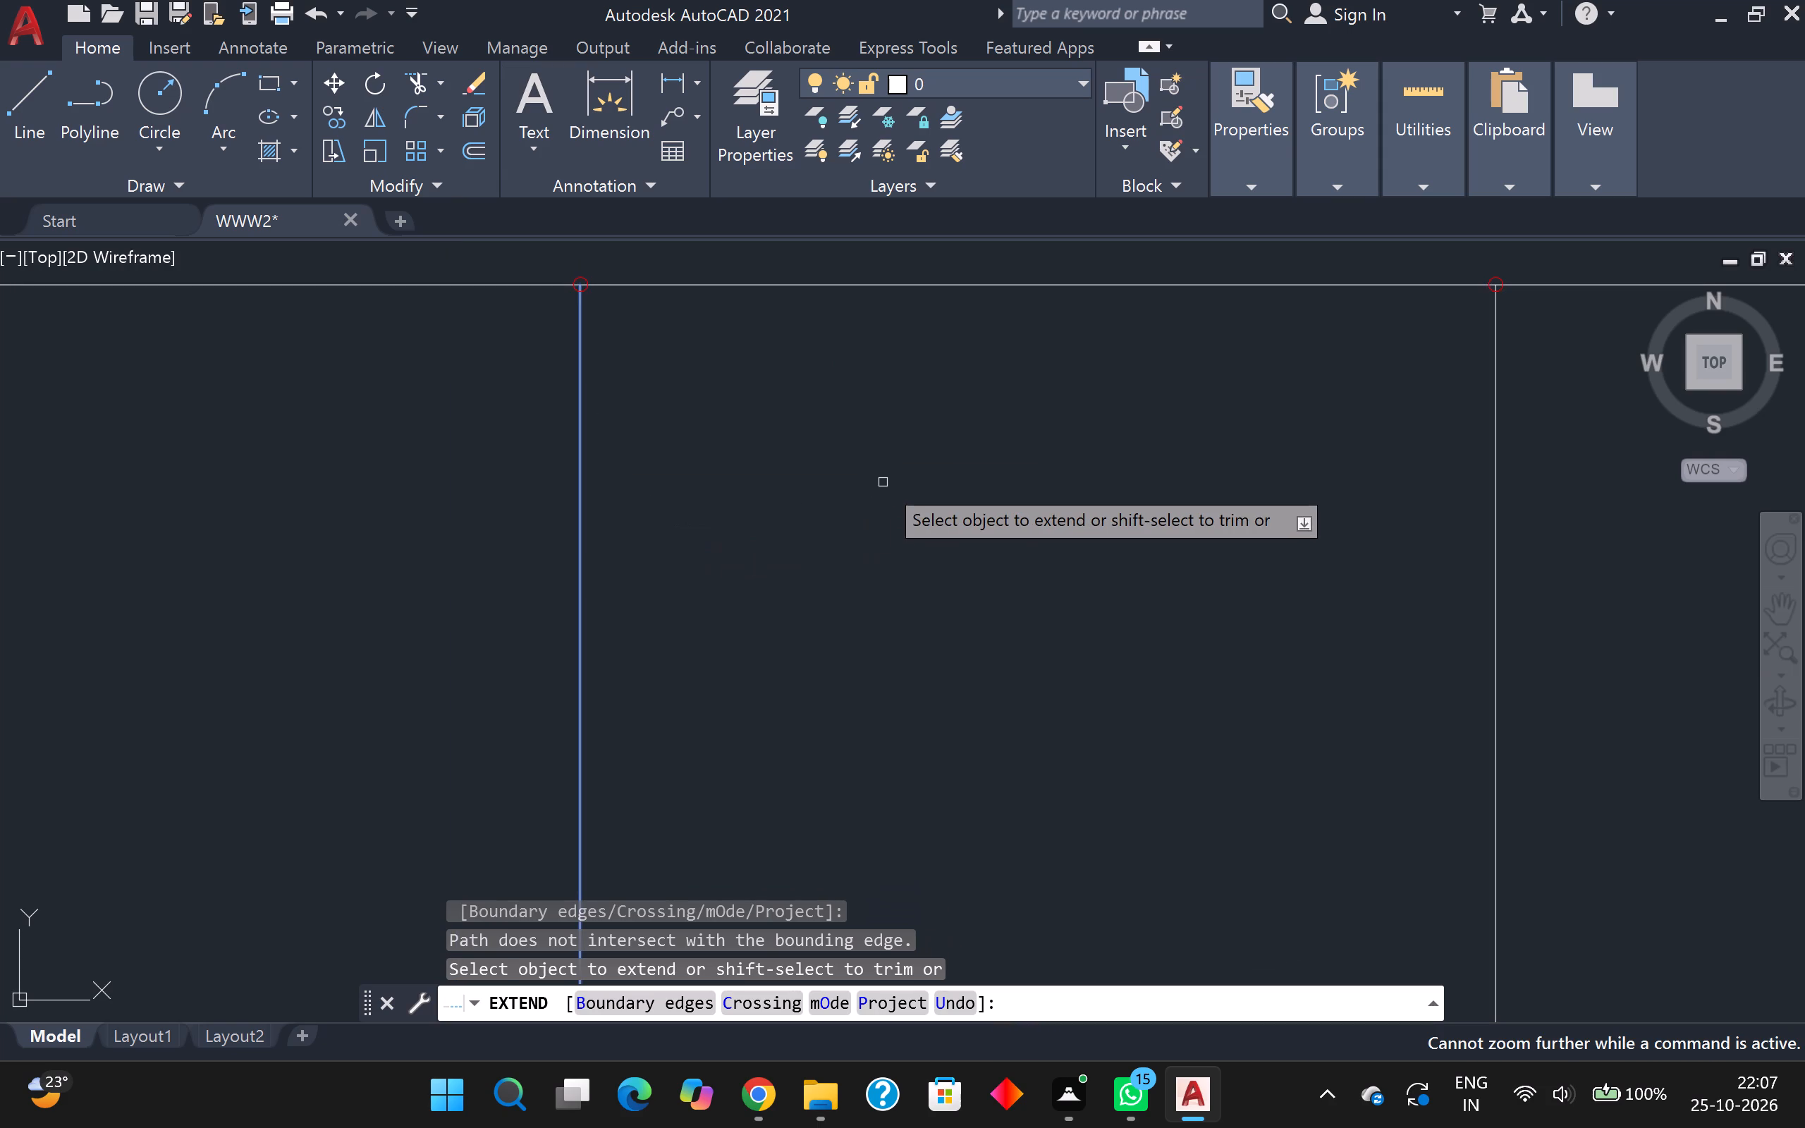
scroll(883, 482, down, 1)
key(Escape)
Delete the stray U-shaped lines, including their overlapping duplicates, that cross the front edge of the long sofa's westernmost seat.
scroll(883, 484, down, 9)
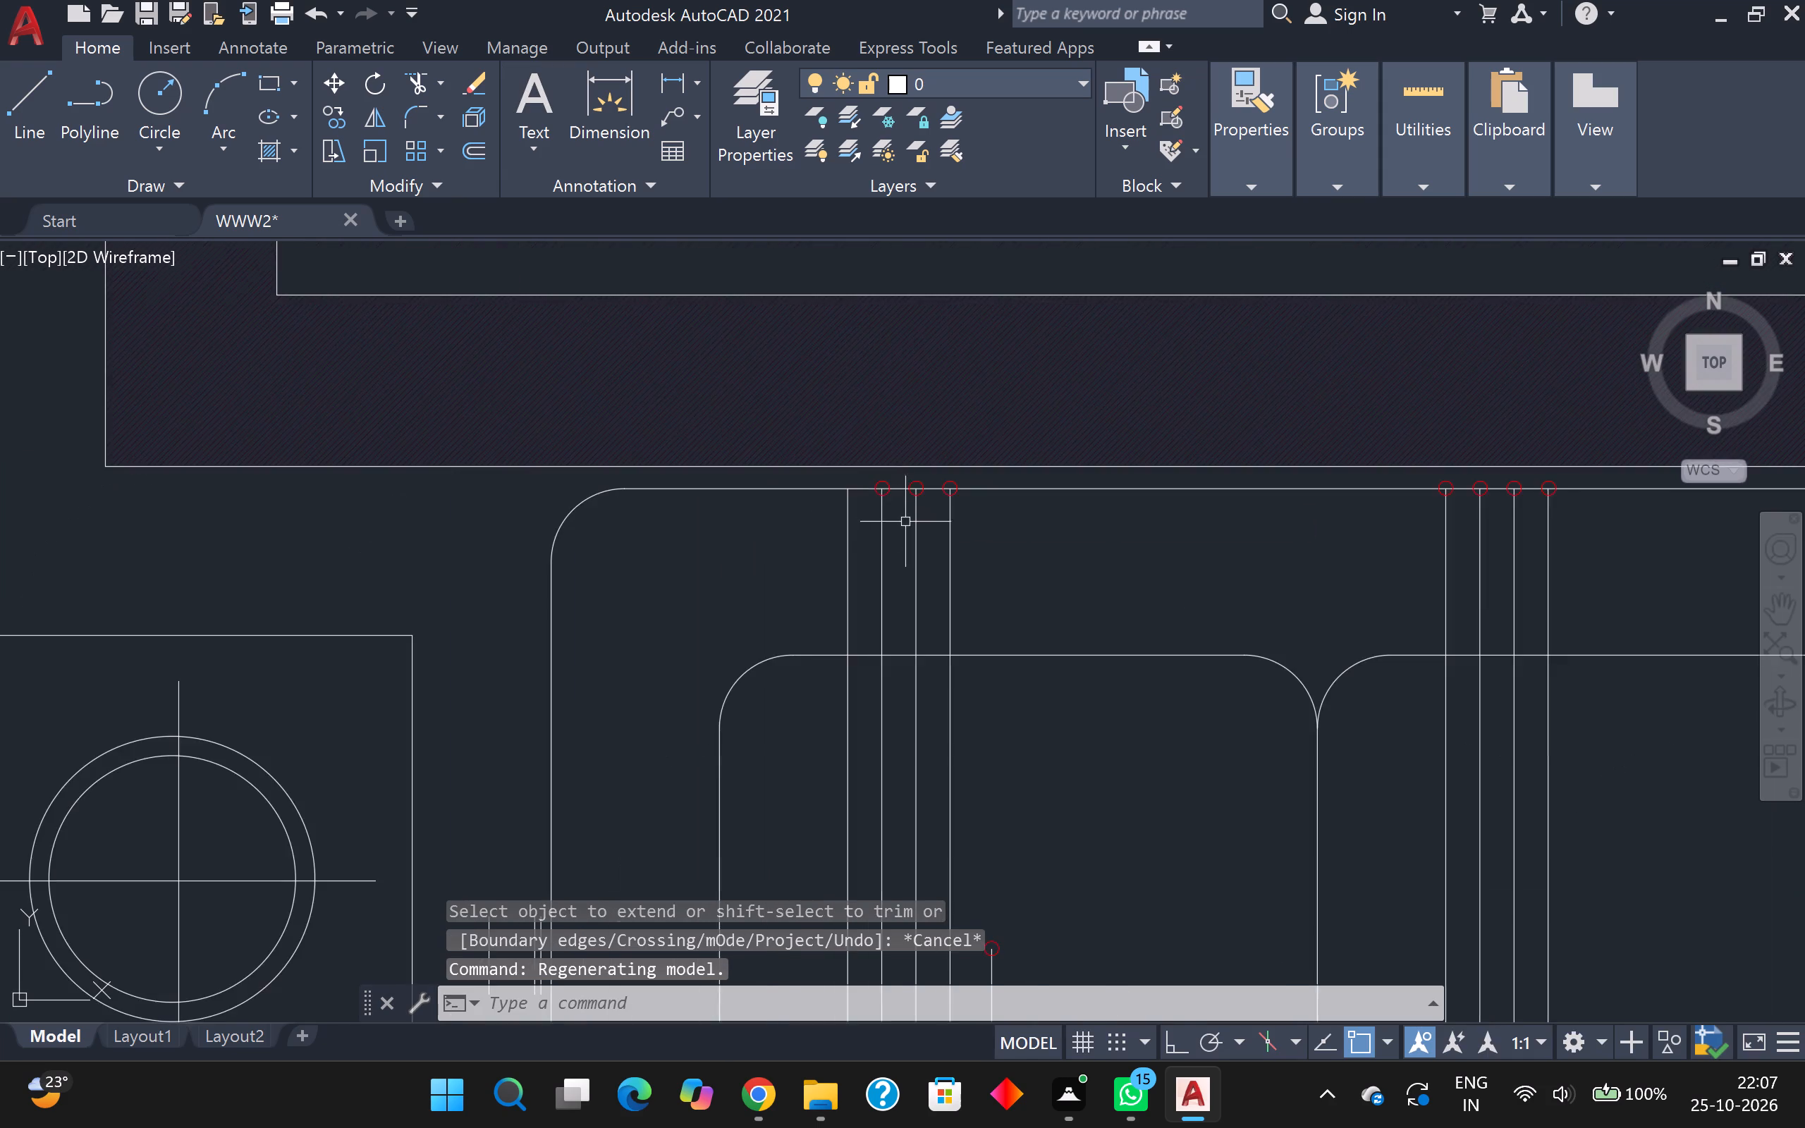
scroll(905, 522, down, 1)
scroll(938, 714, up, 2)
scroll(938, 714, down, 1)
middle_drag(951, 718, 1001, 626)
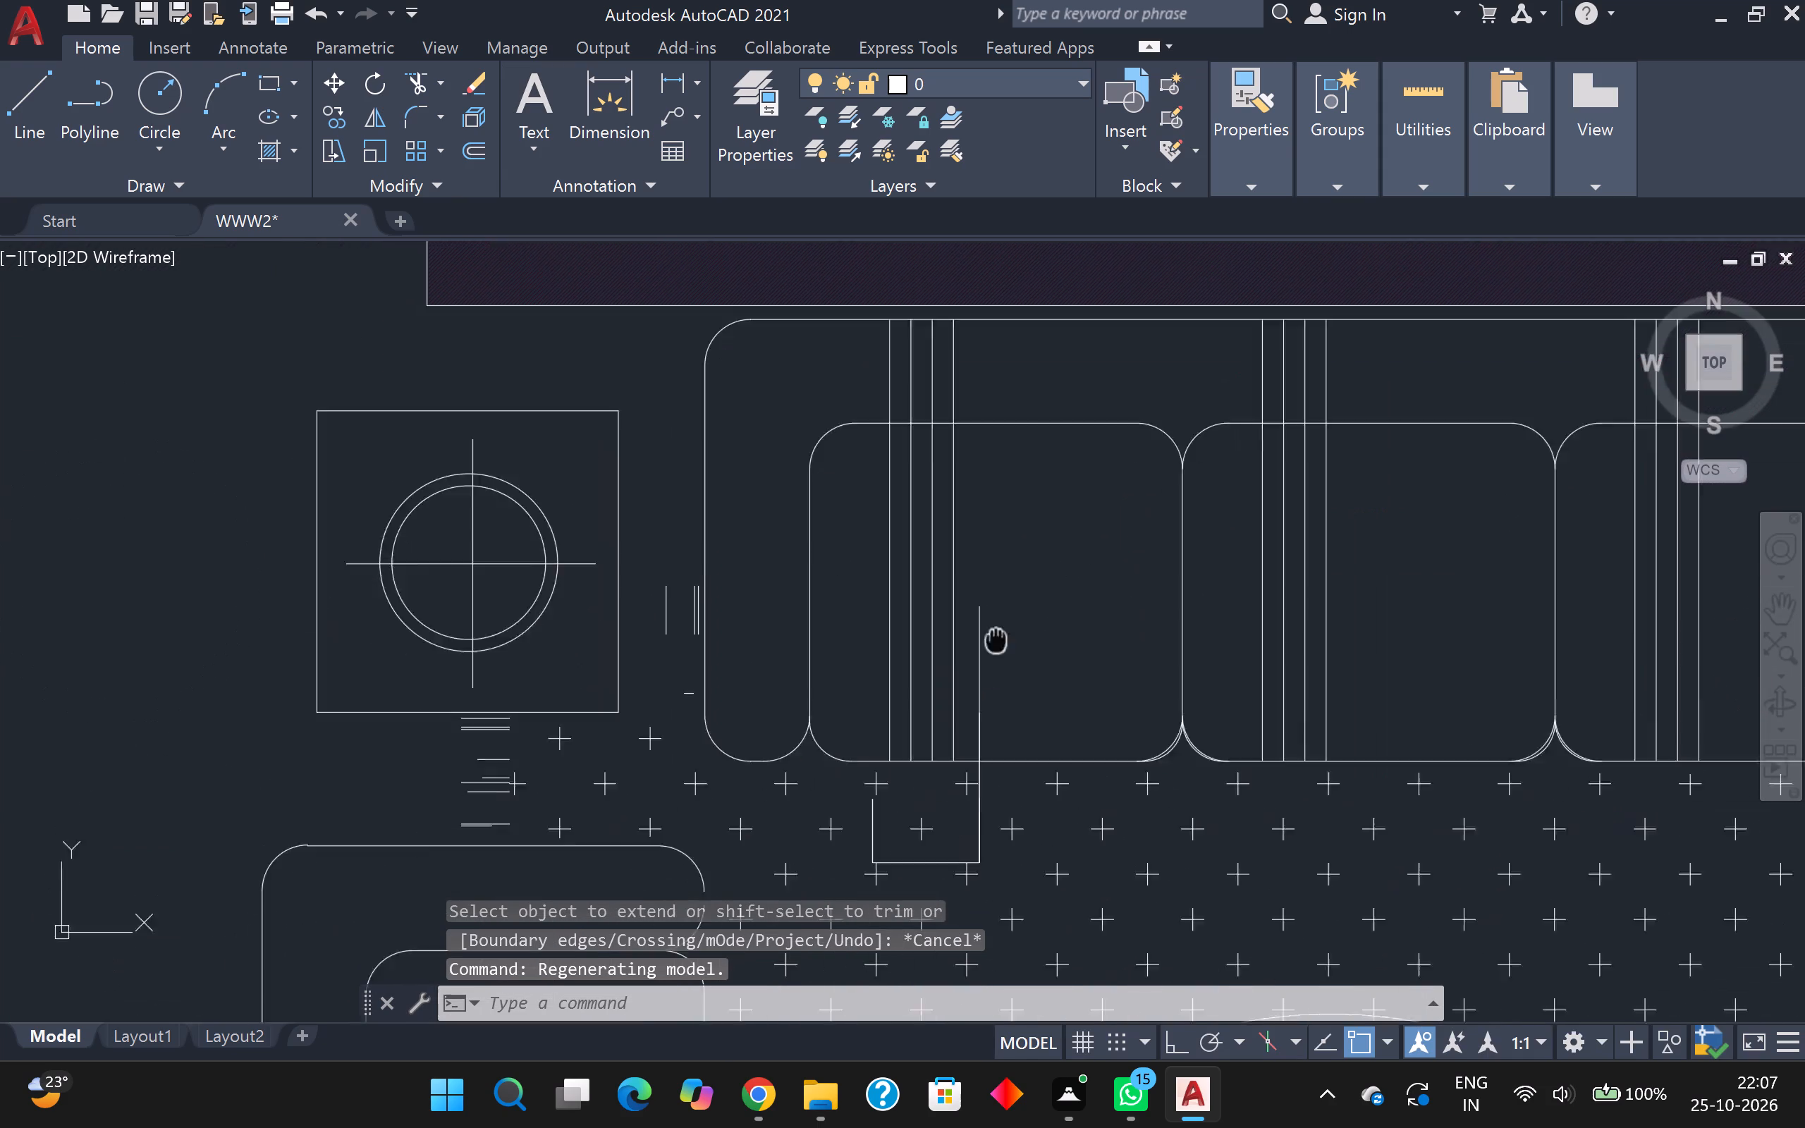
middle_drag(1001, 626, 910, 394)
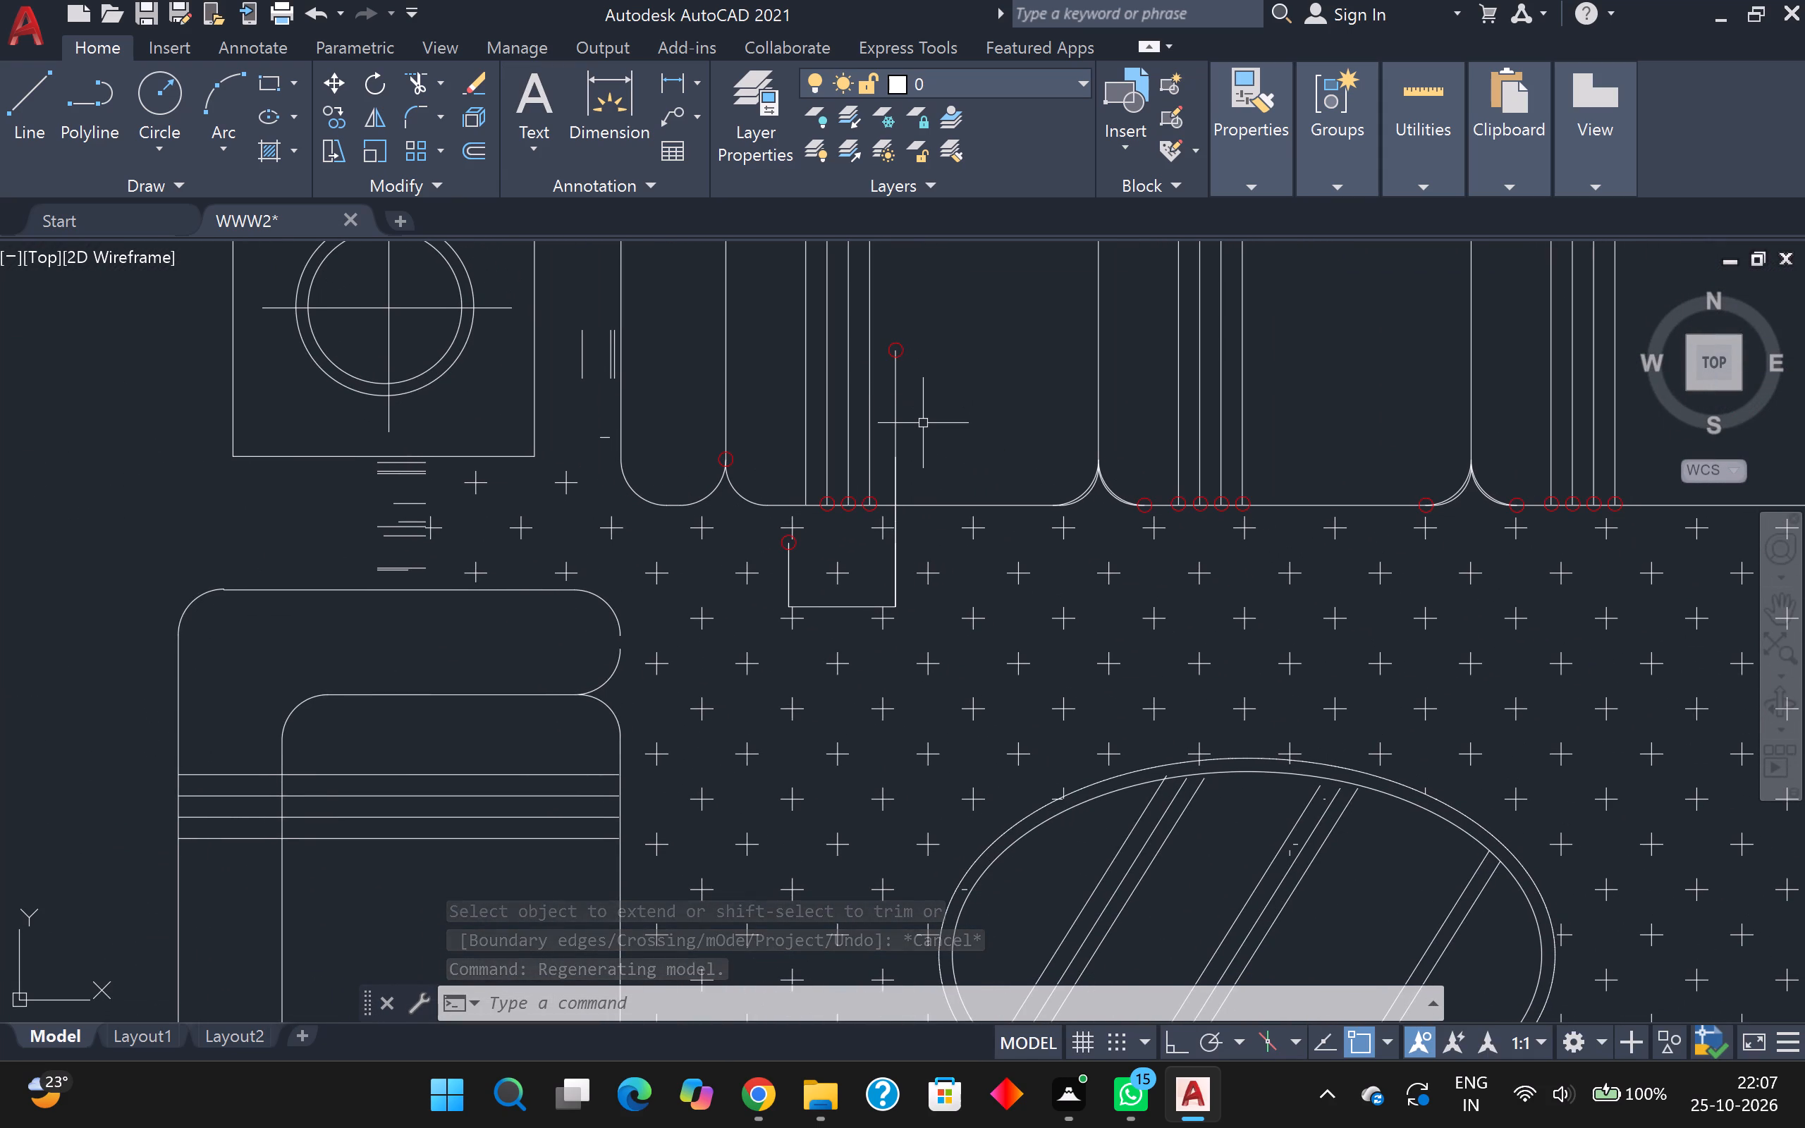
scroll(932, 405, down, 2)
scroll(932, 407, up, 4)
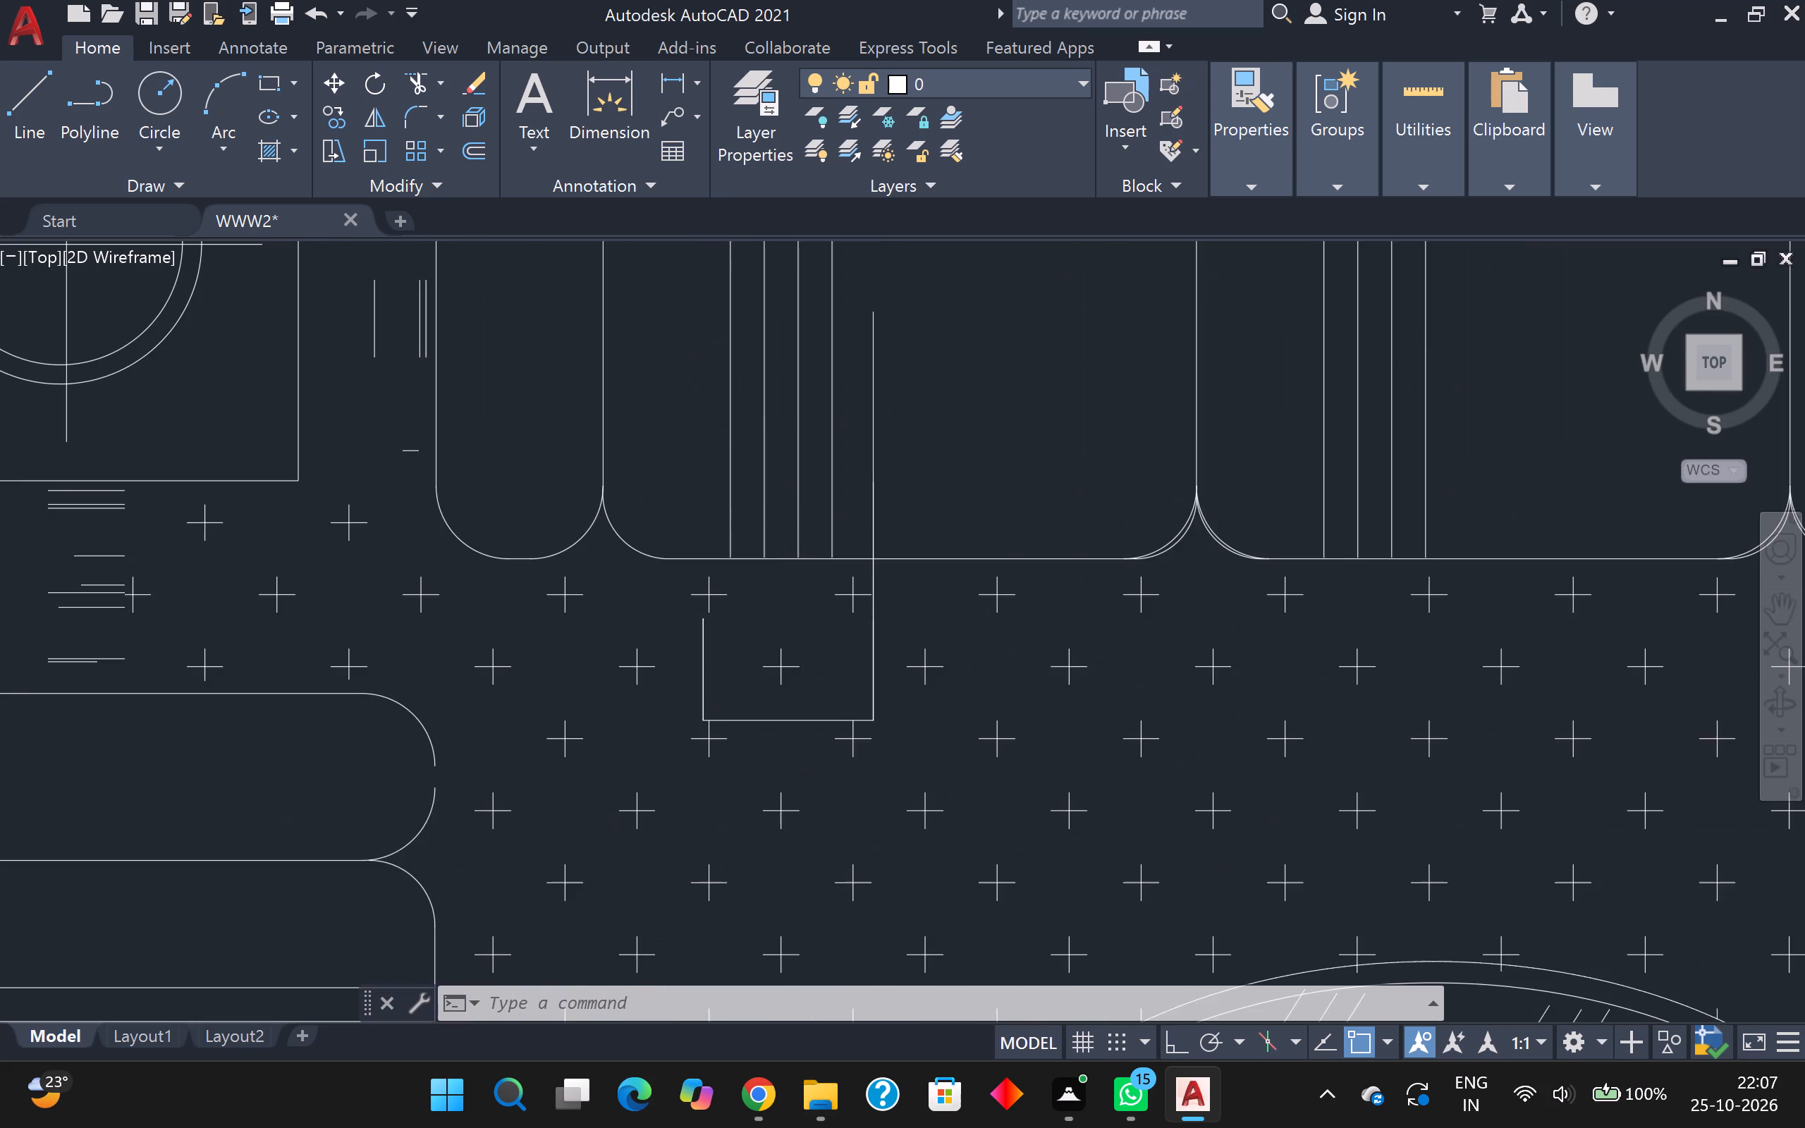
scroll(930, 407, down, 2)
key(Escape)
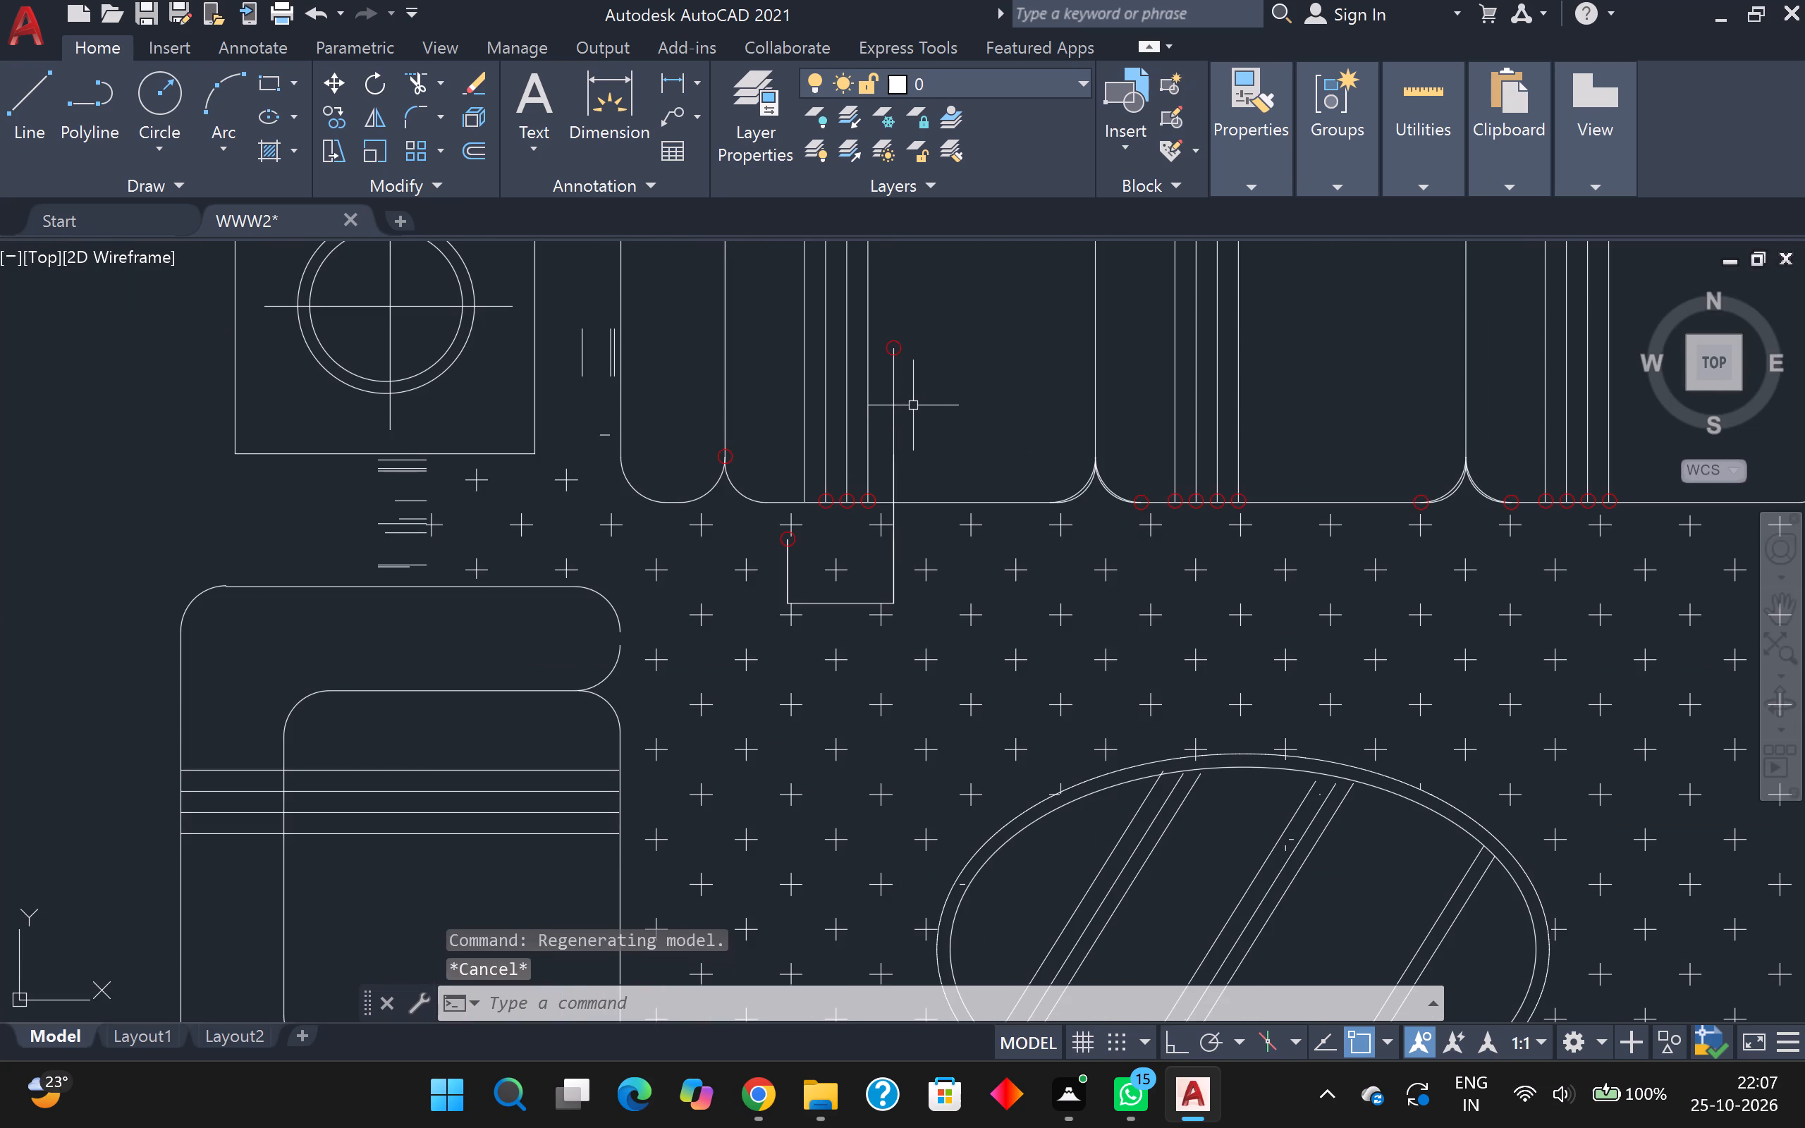
click(893, 400)
scroll(797, 574, up, 2)
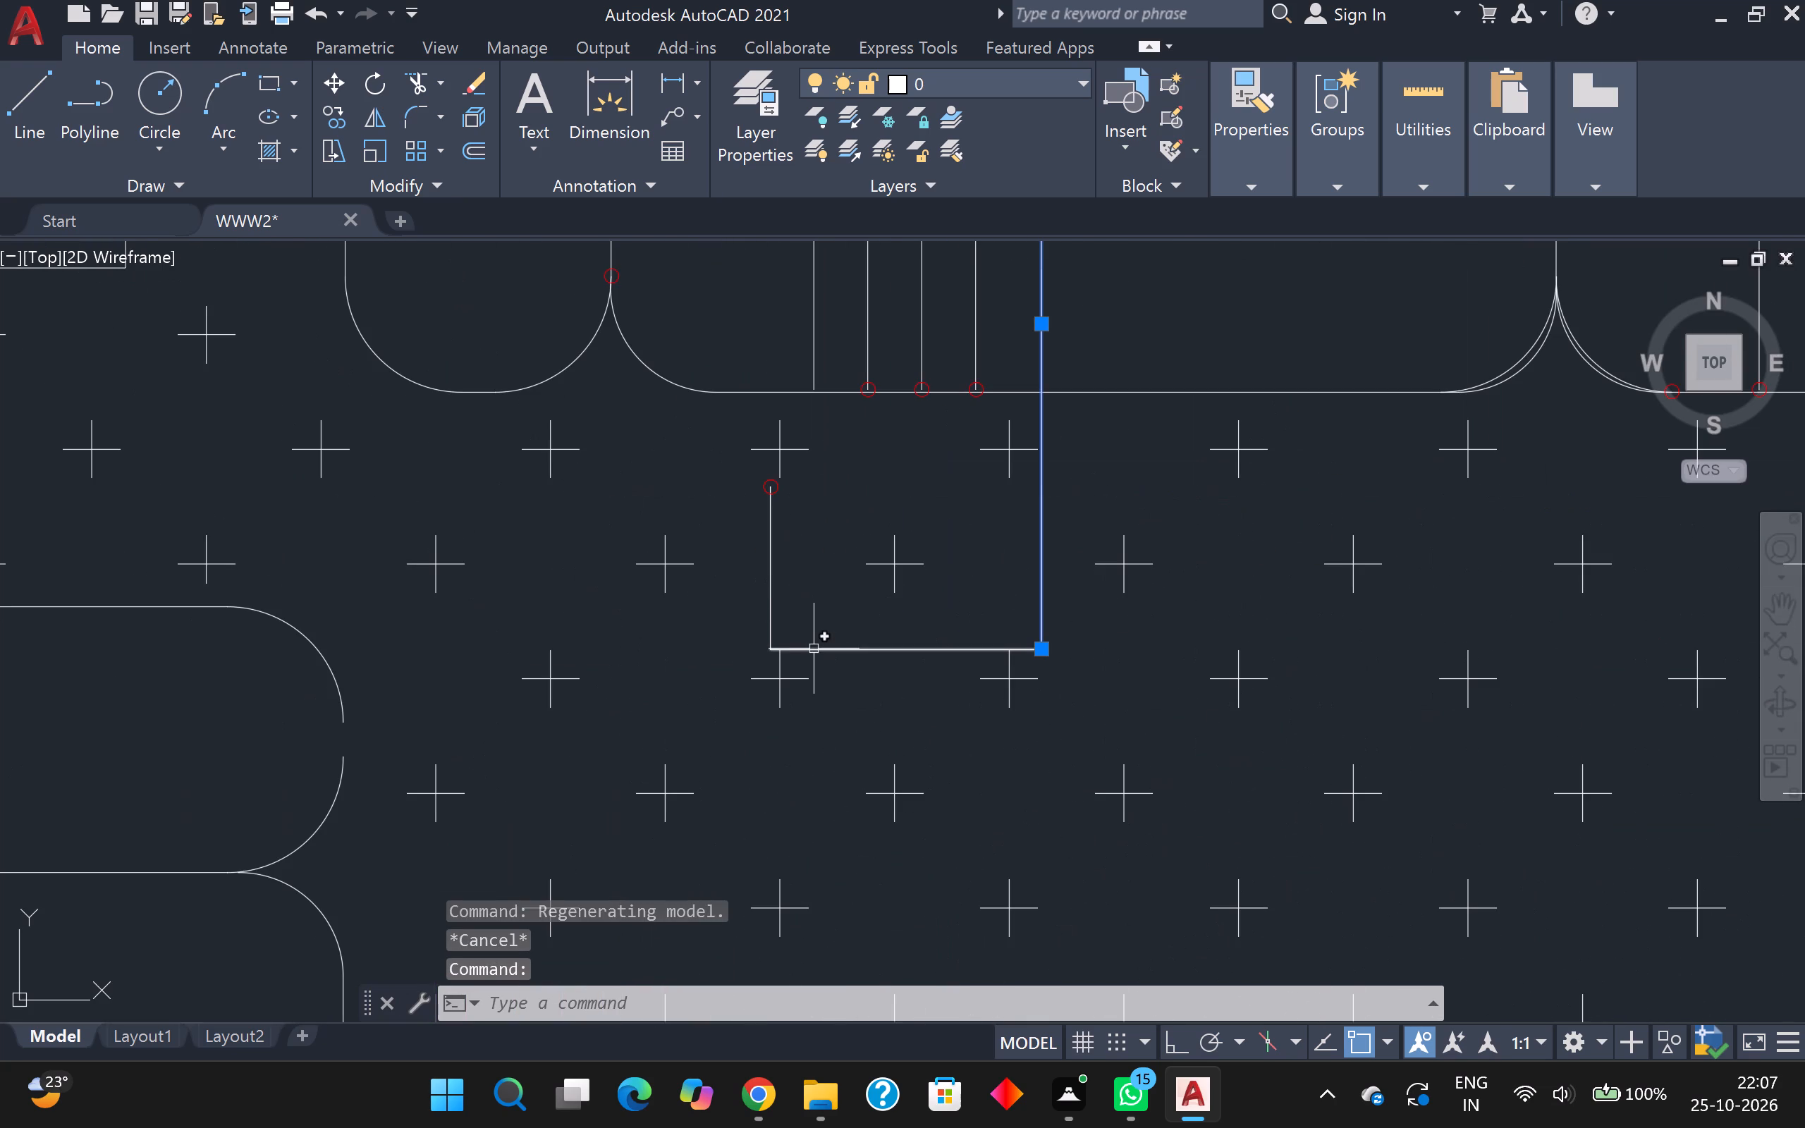
click(819, 652)
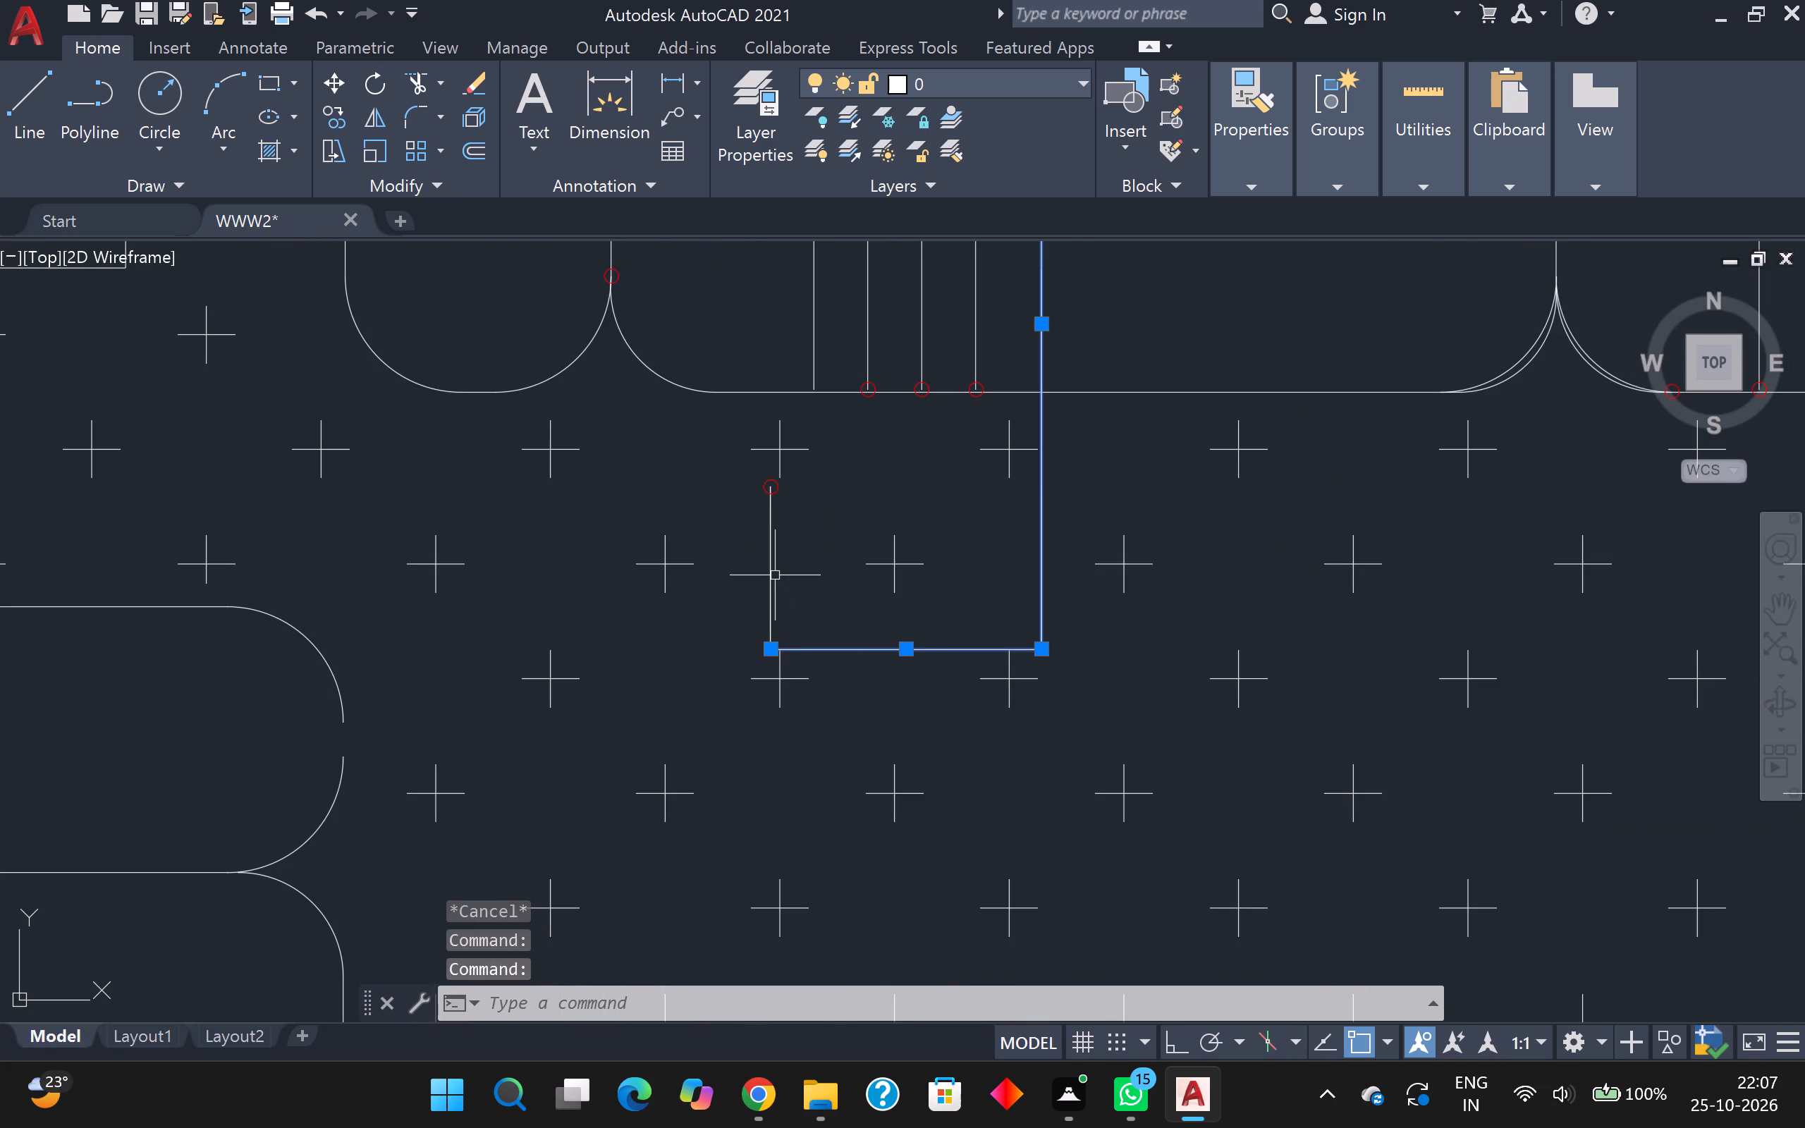
click(774, 575)
key(Delete)
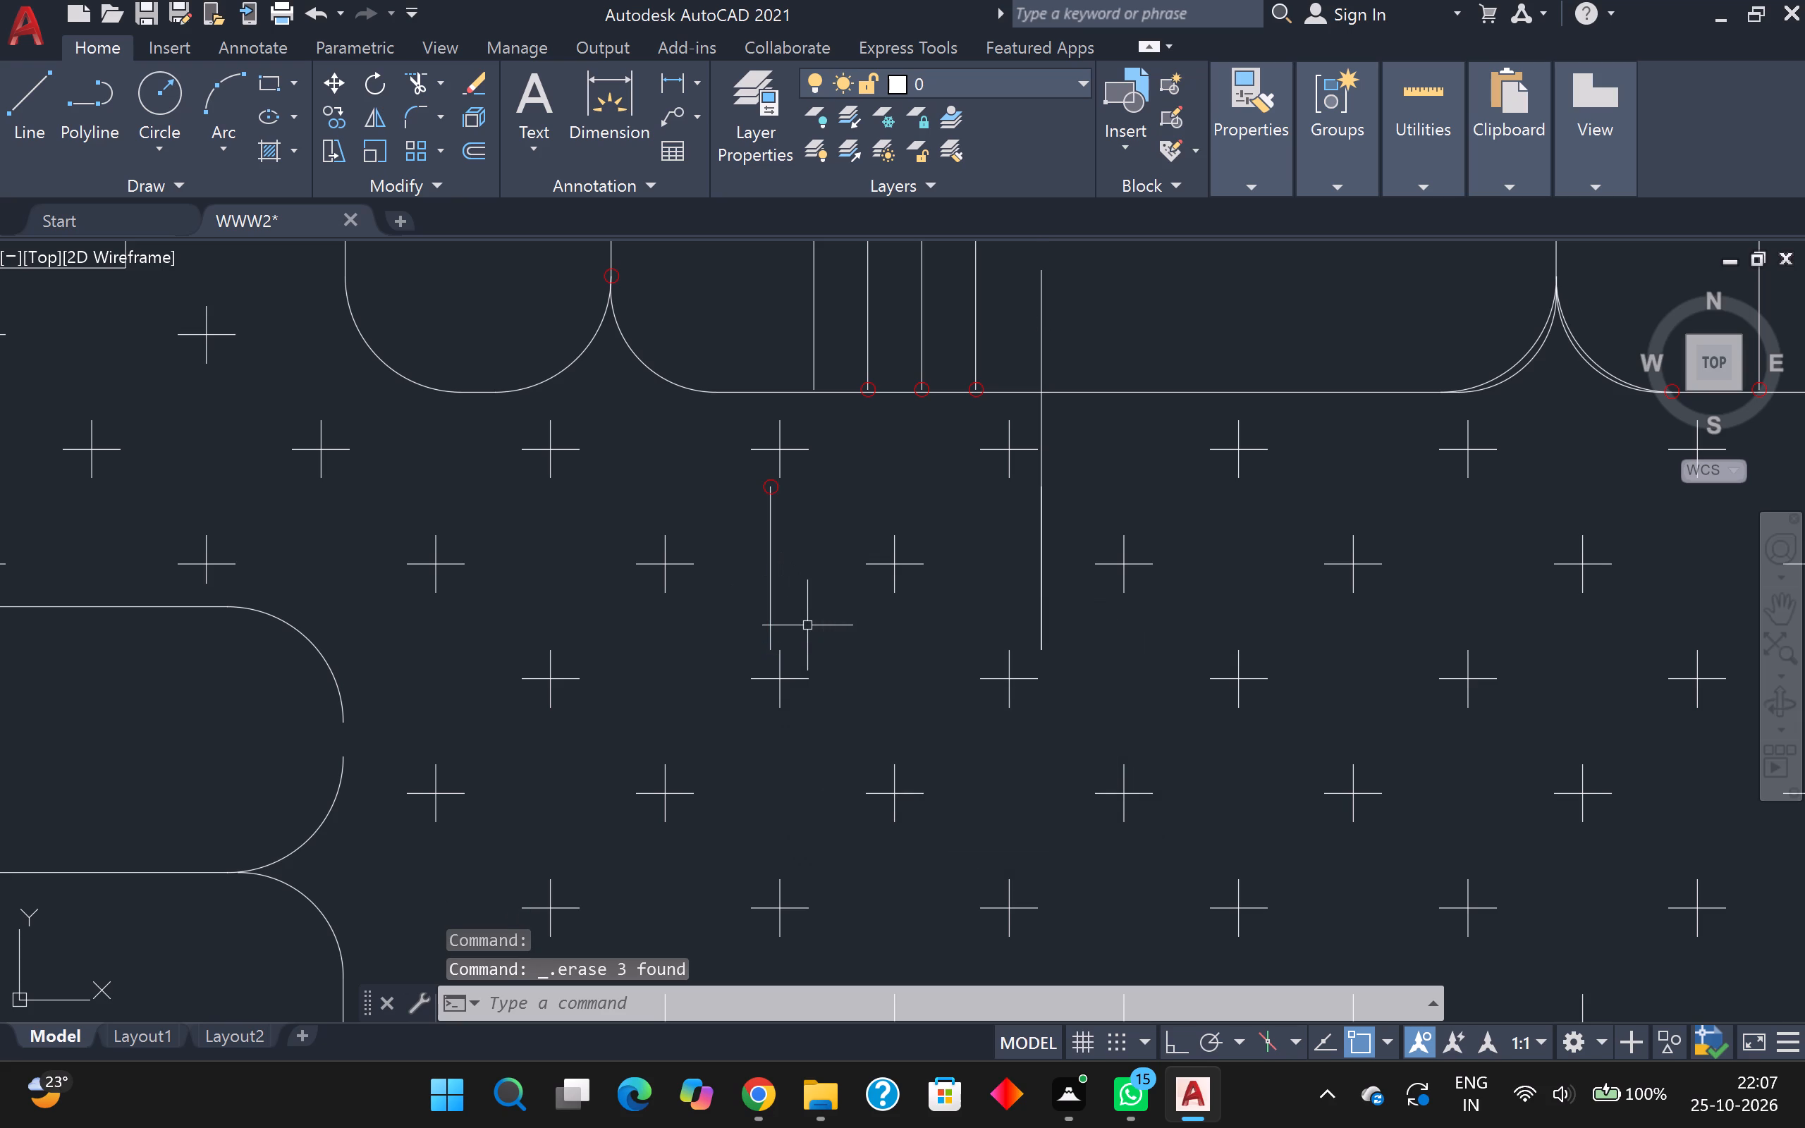
click(771, 582)
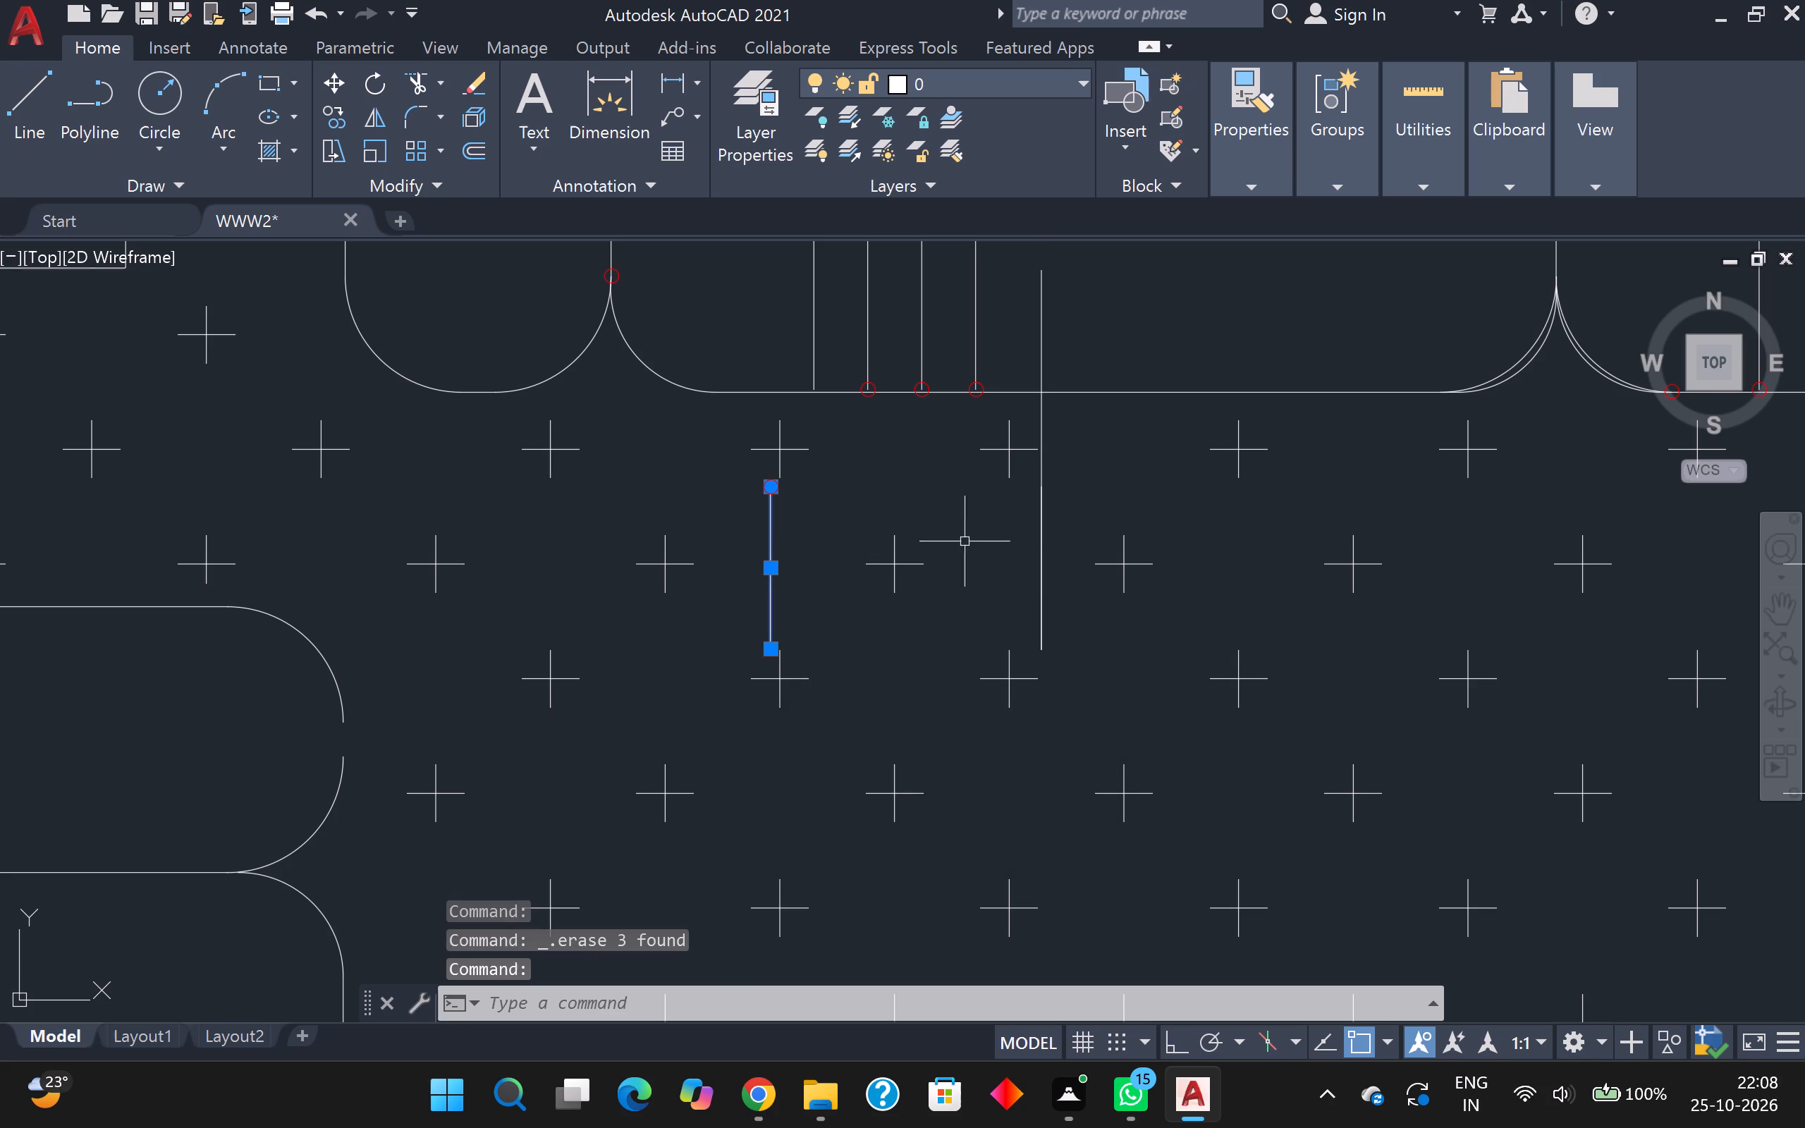
click(1044, 544)
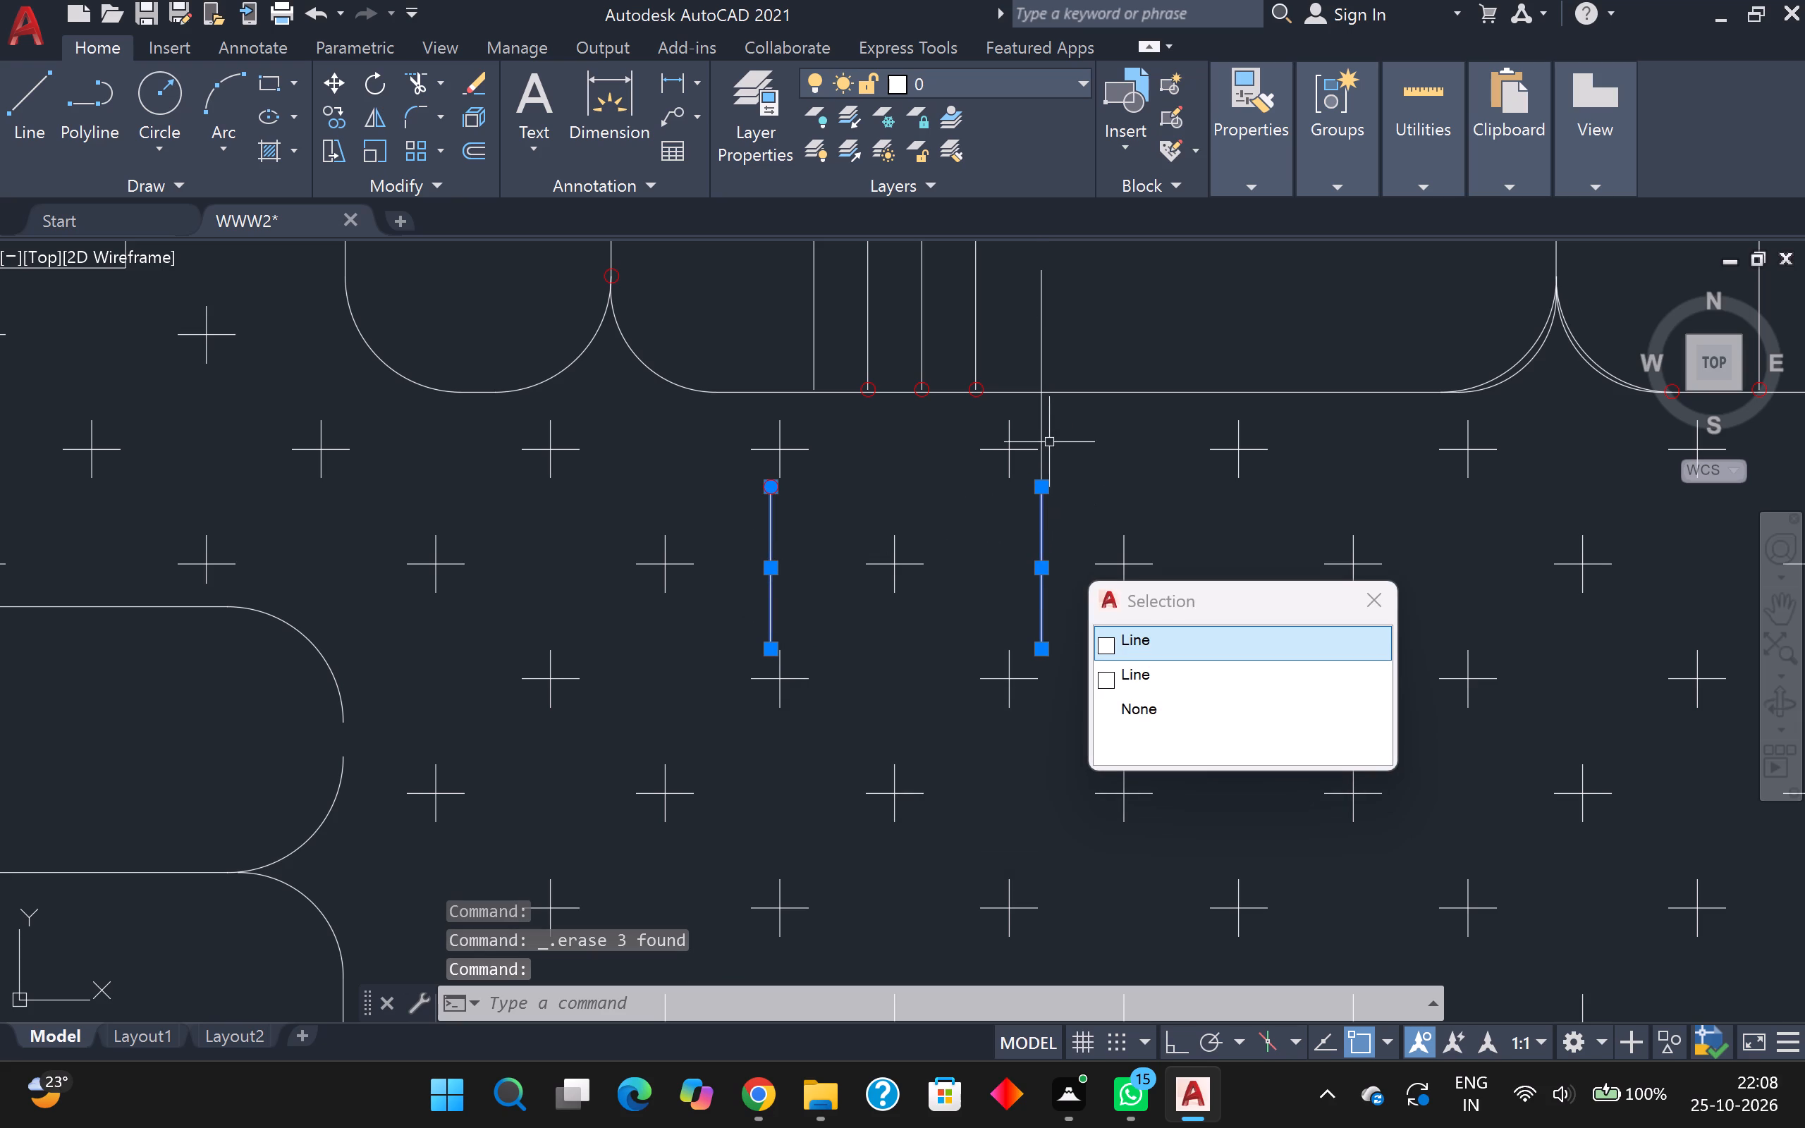
click(1042, 431)
click(1045, 329)
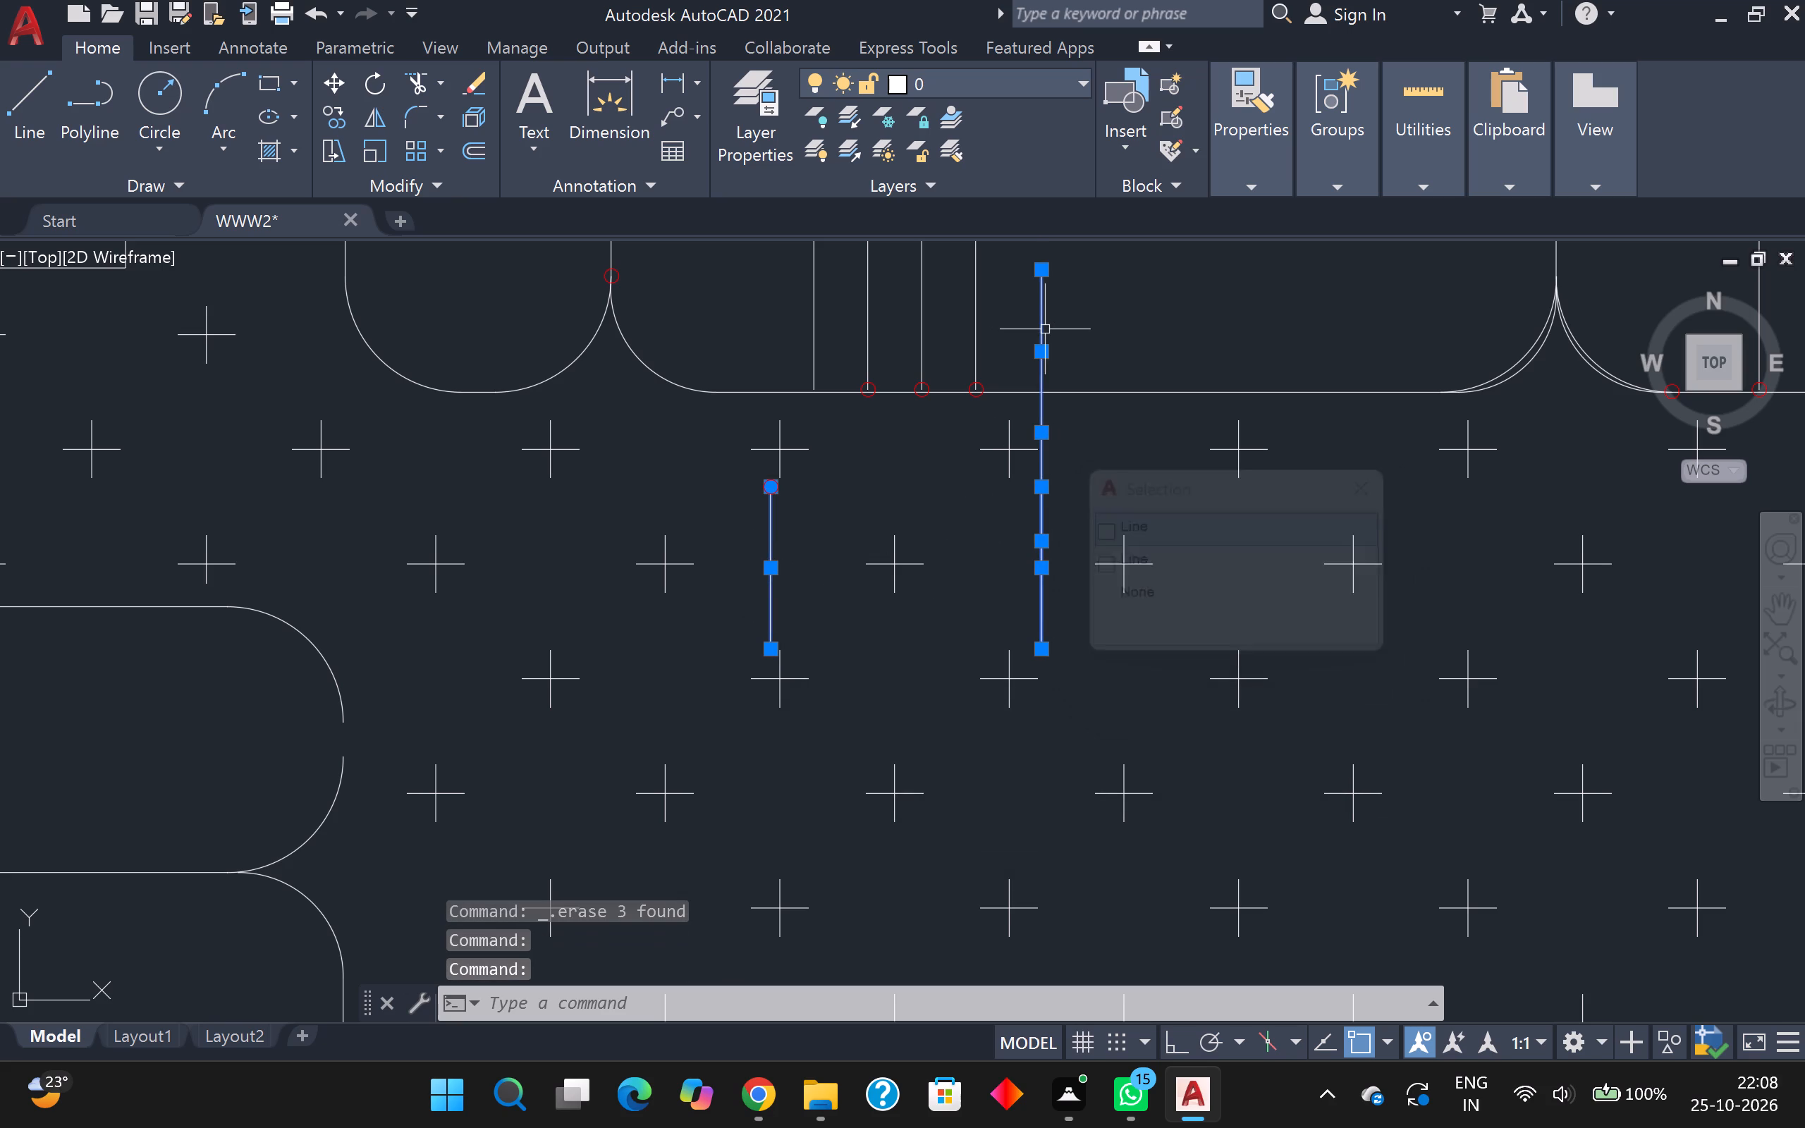
key(Delete)
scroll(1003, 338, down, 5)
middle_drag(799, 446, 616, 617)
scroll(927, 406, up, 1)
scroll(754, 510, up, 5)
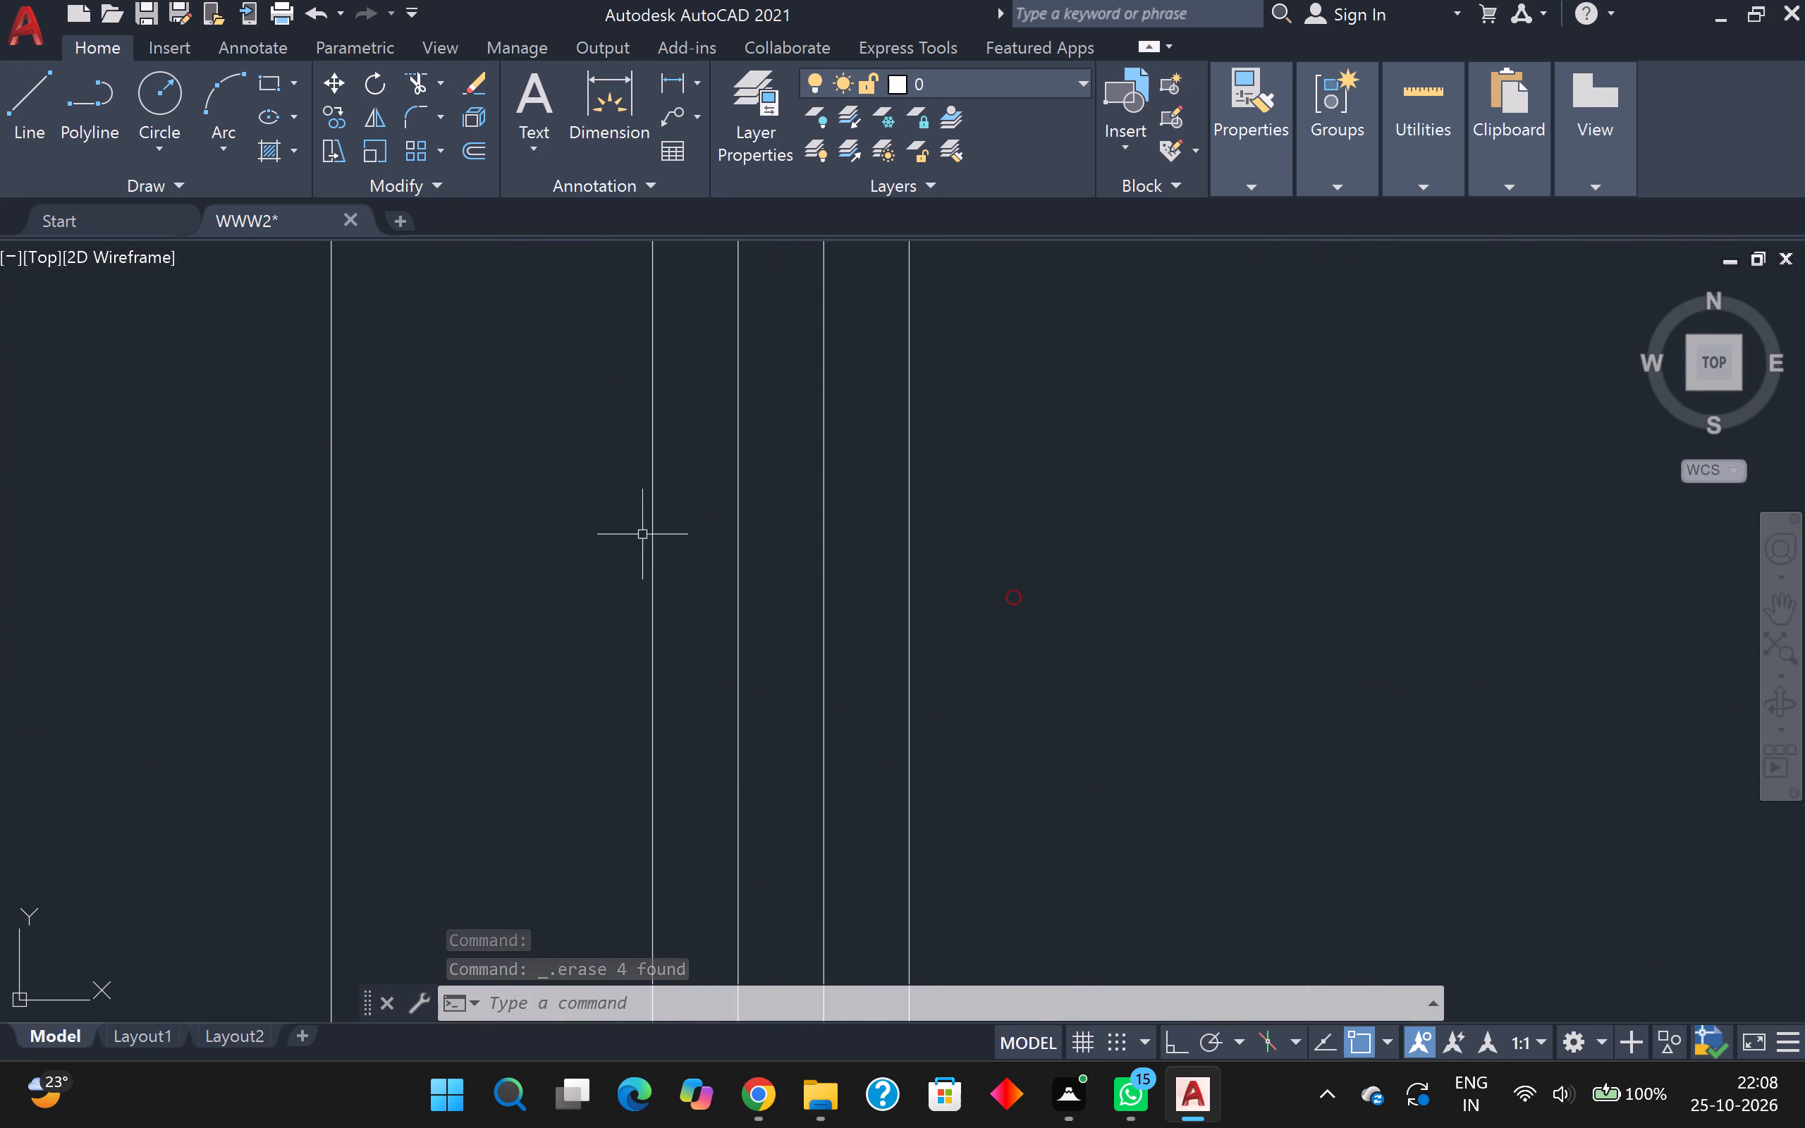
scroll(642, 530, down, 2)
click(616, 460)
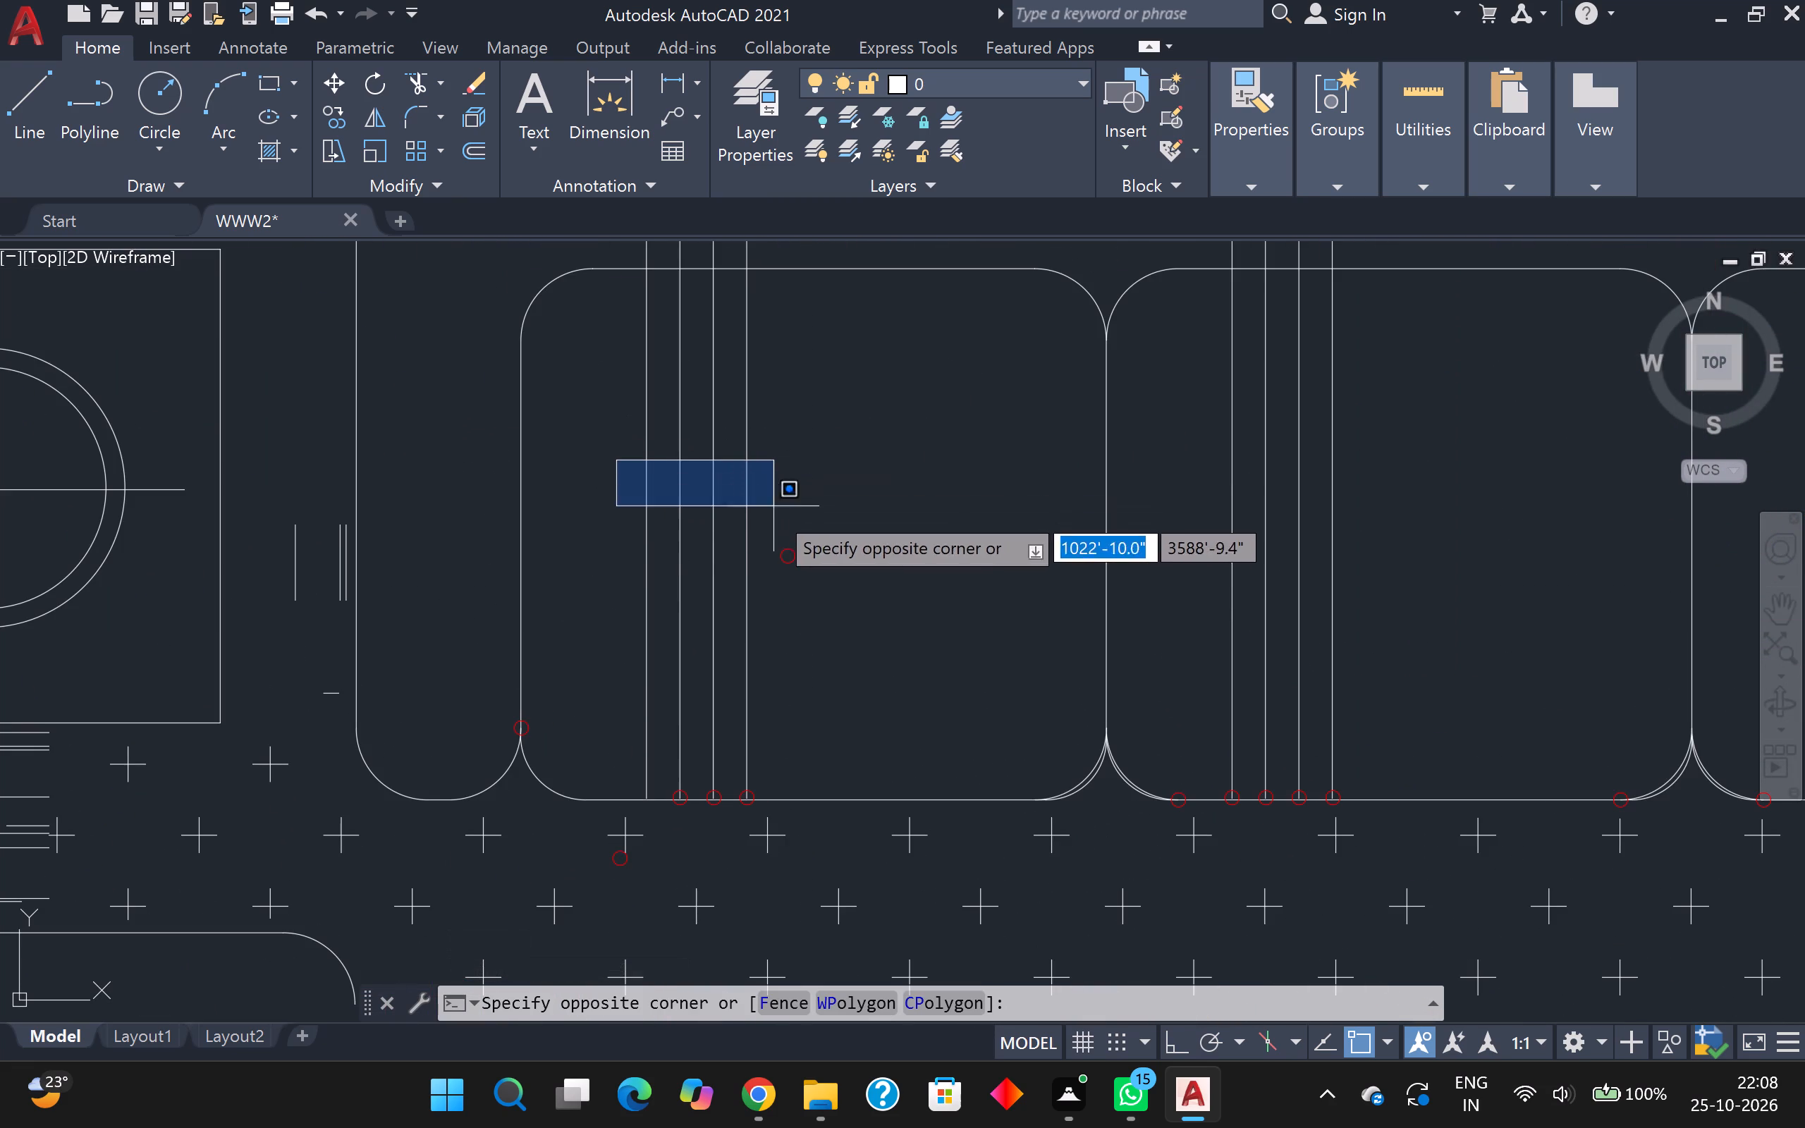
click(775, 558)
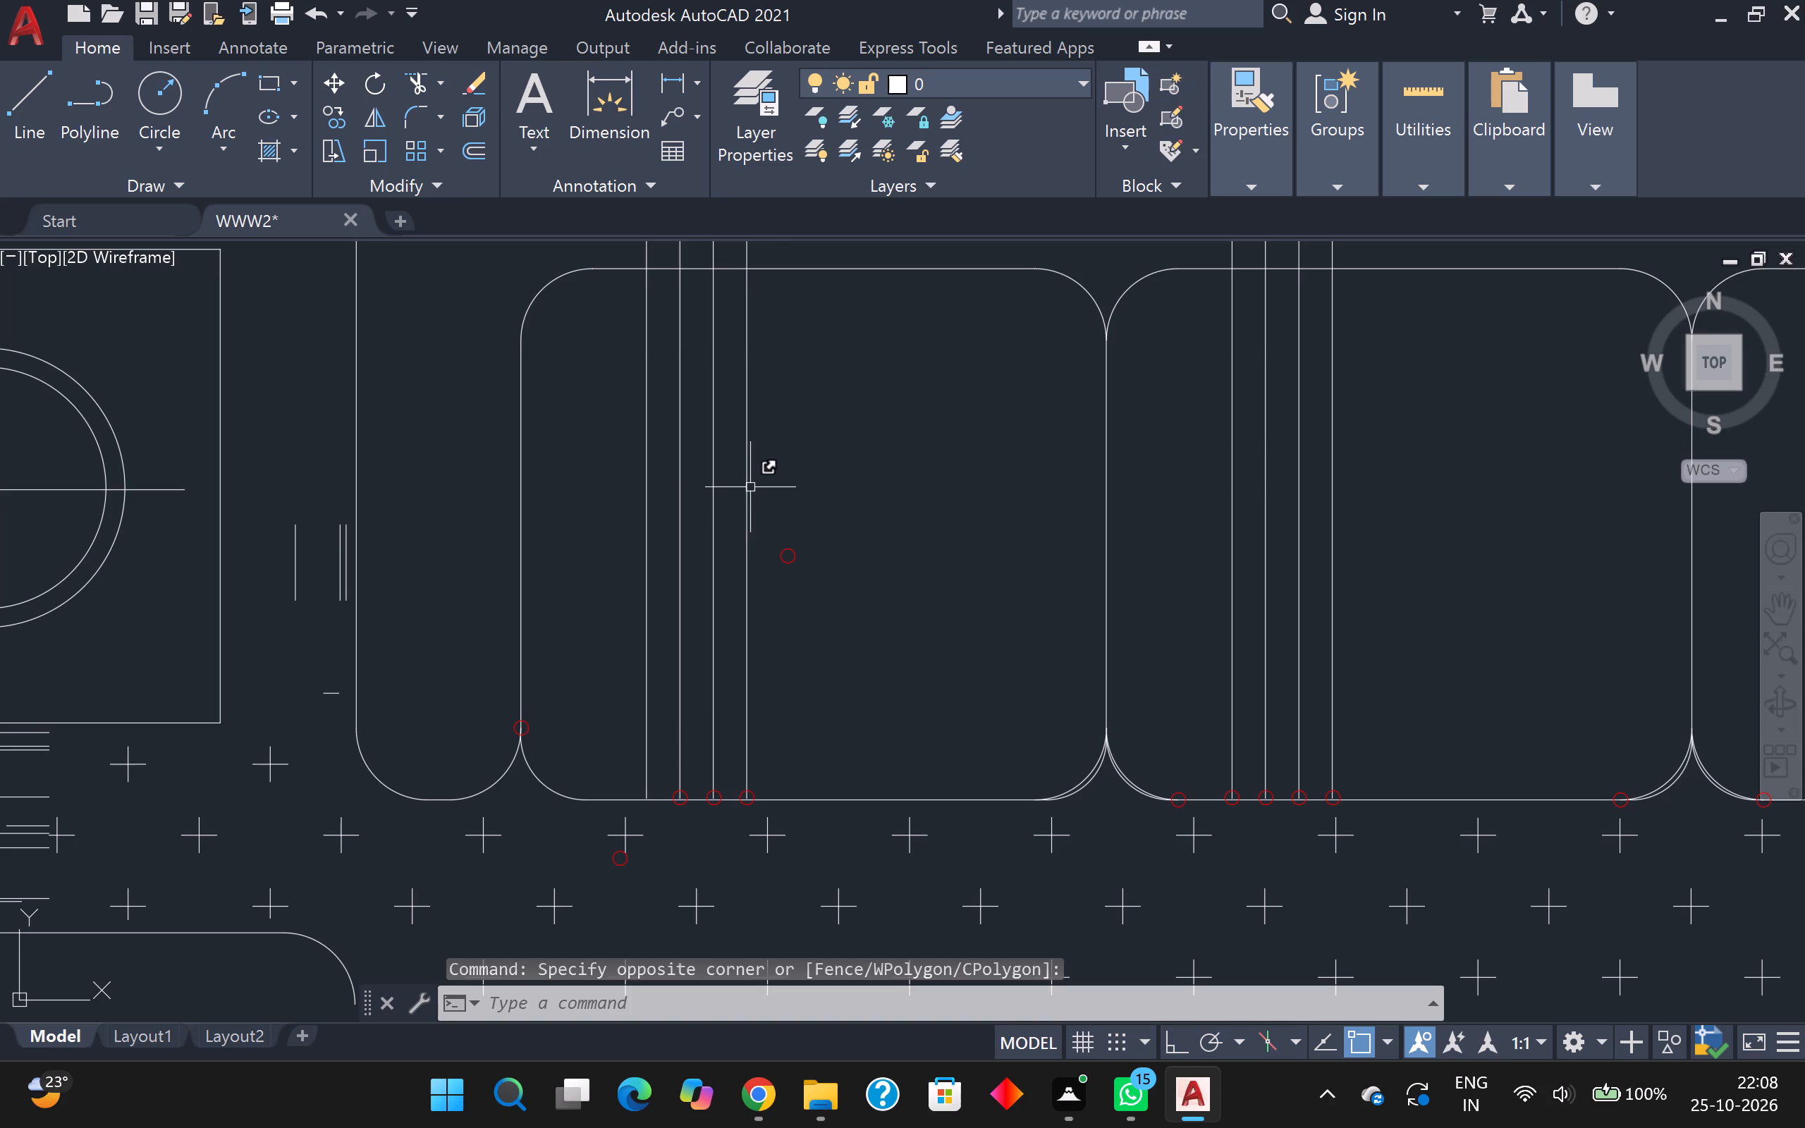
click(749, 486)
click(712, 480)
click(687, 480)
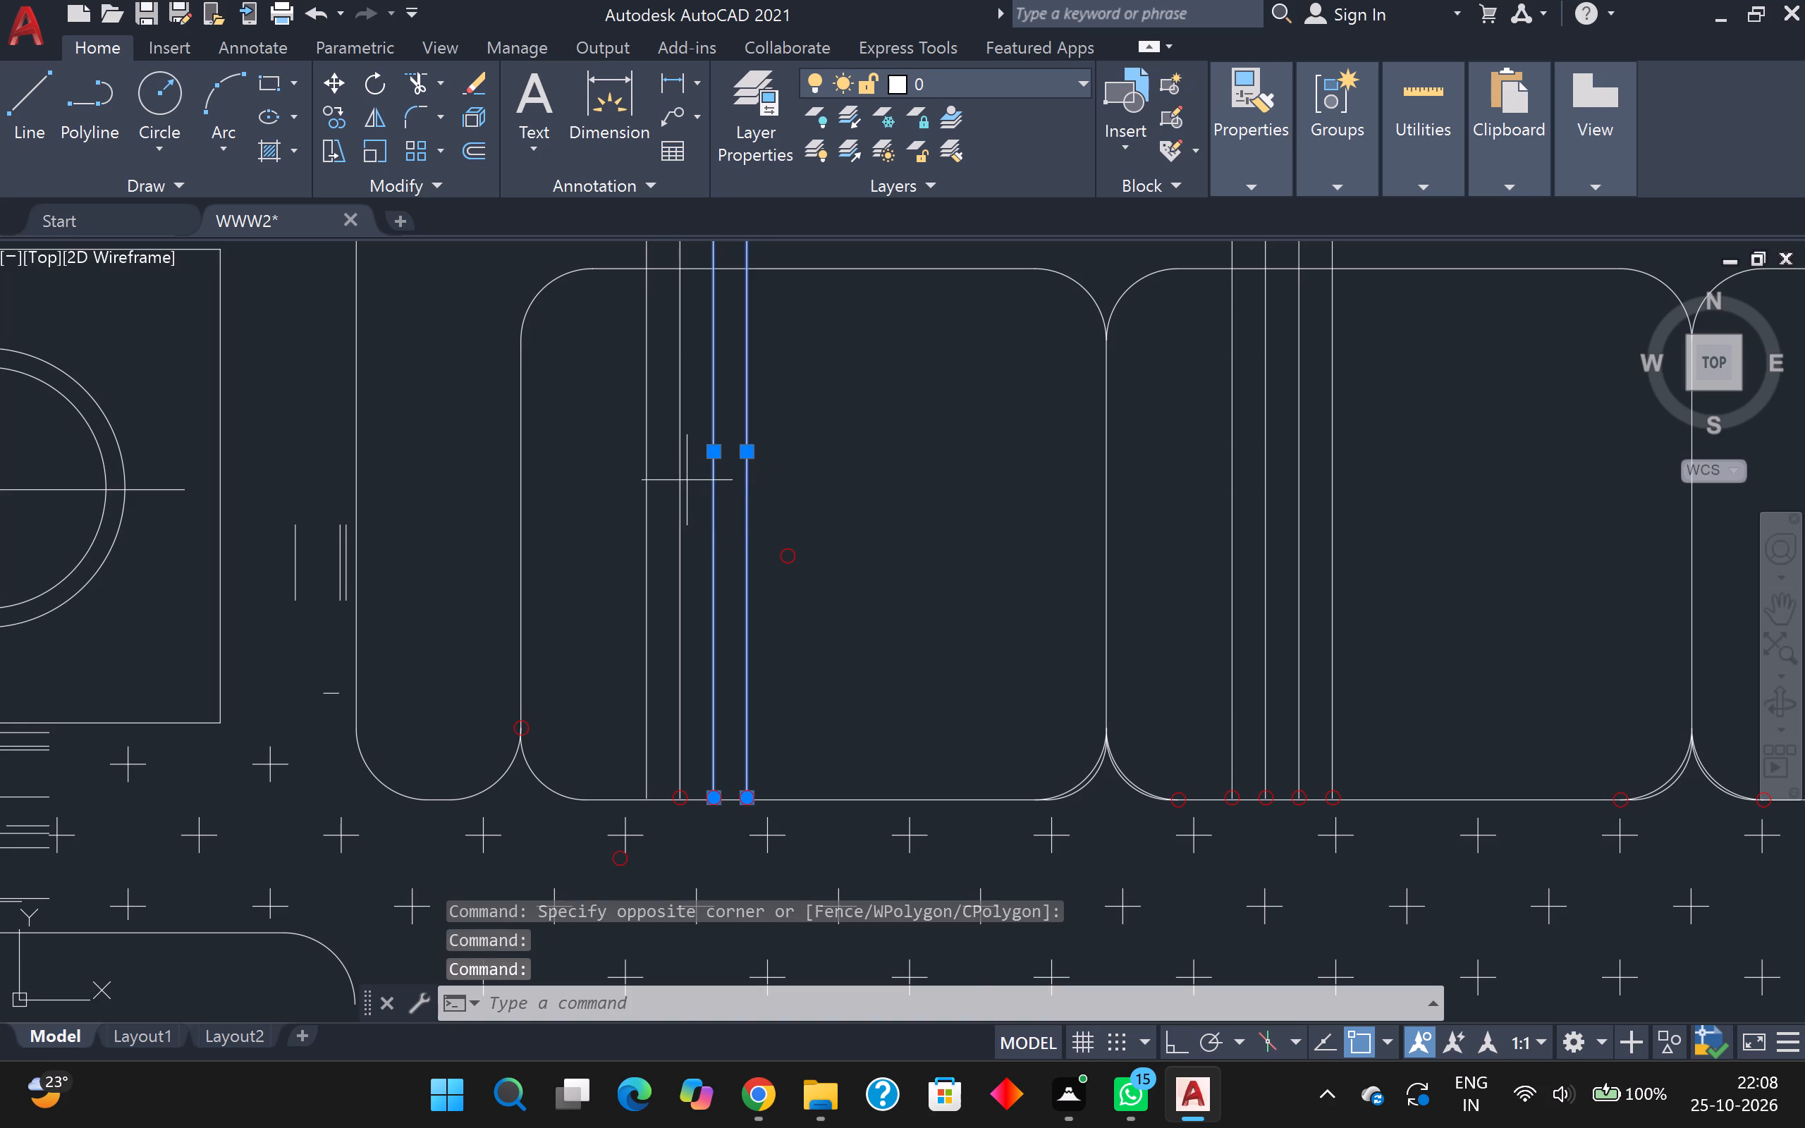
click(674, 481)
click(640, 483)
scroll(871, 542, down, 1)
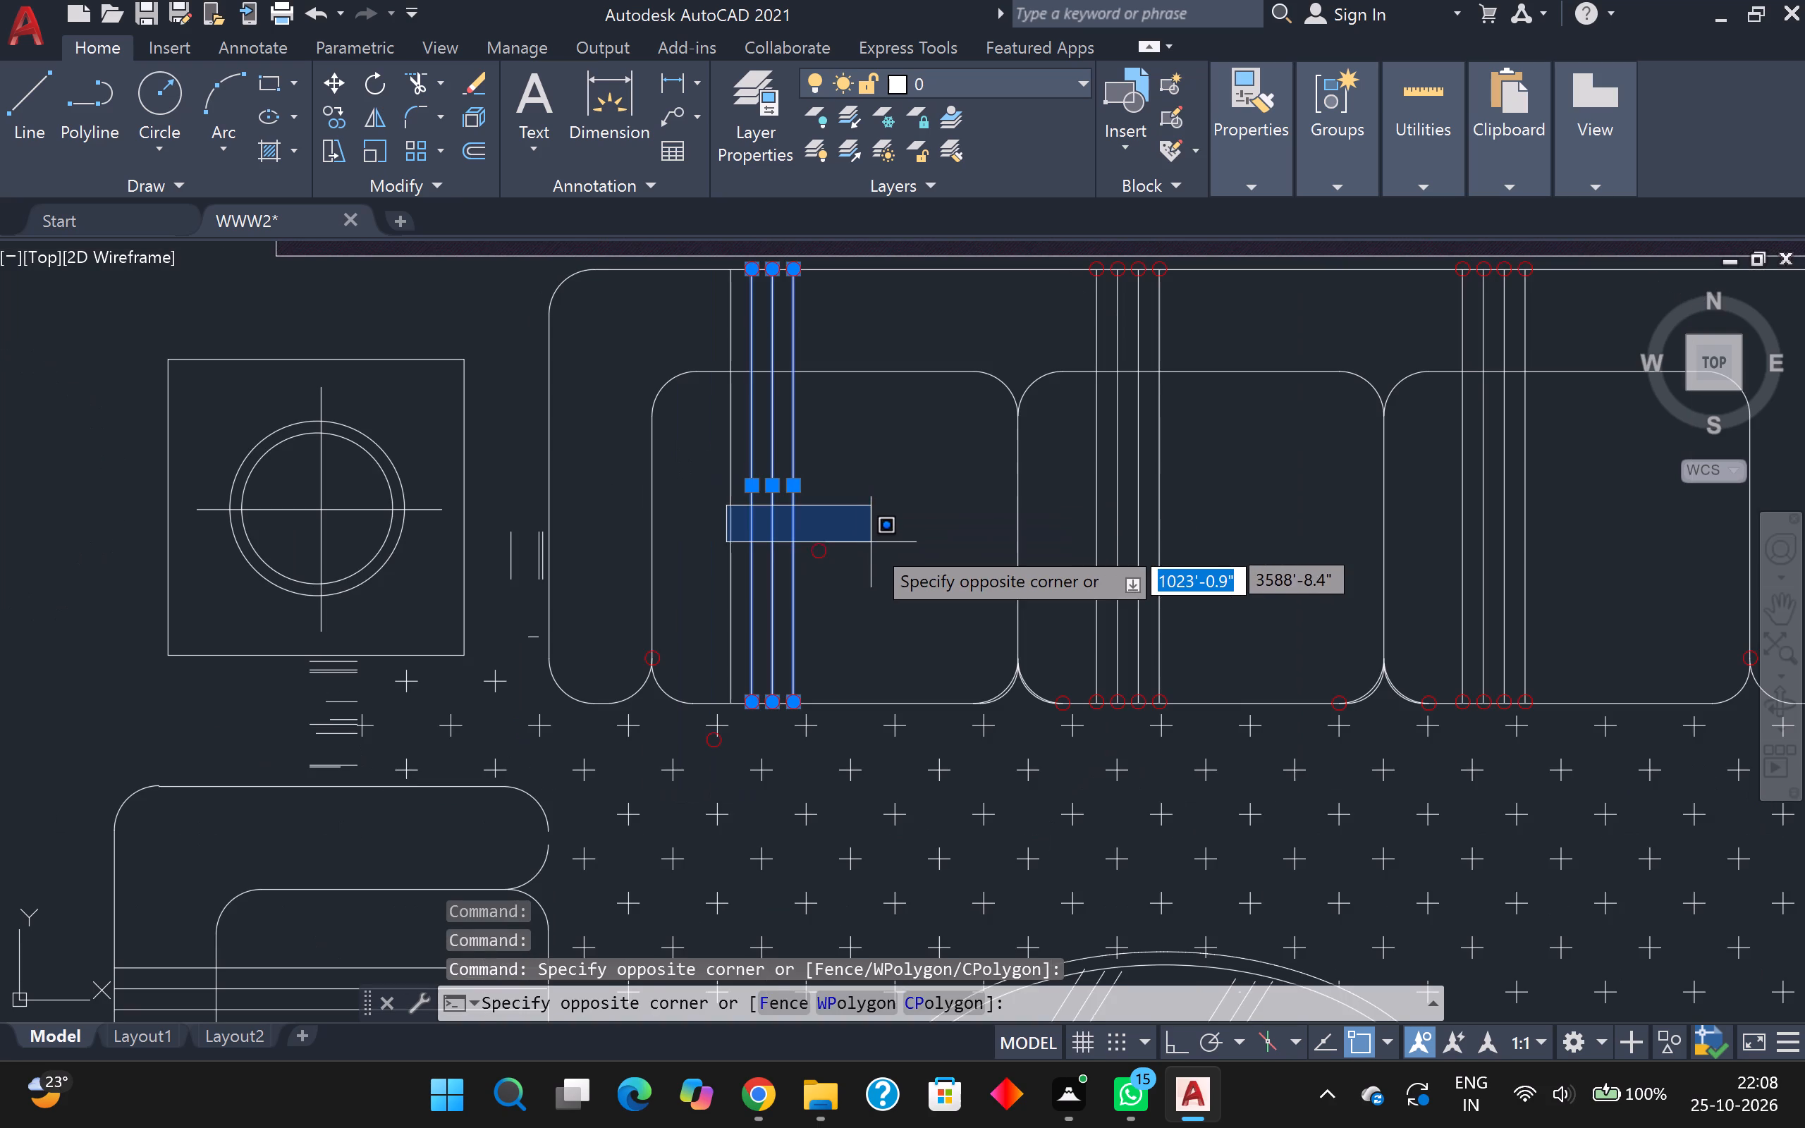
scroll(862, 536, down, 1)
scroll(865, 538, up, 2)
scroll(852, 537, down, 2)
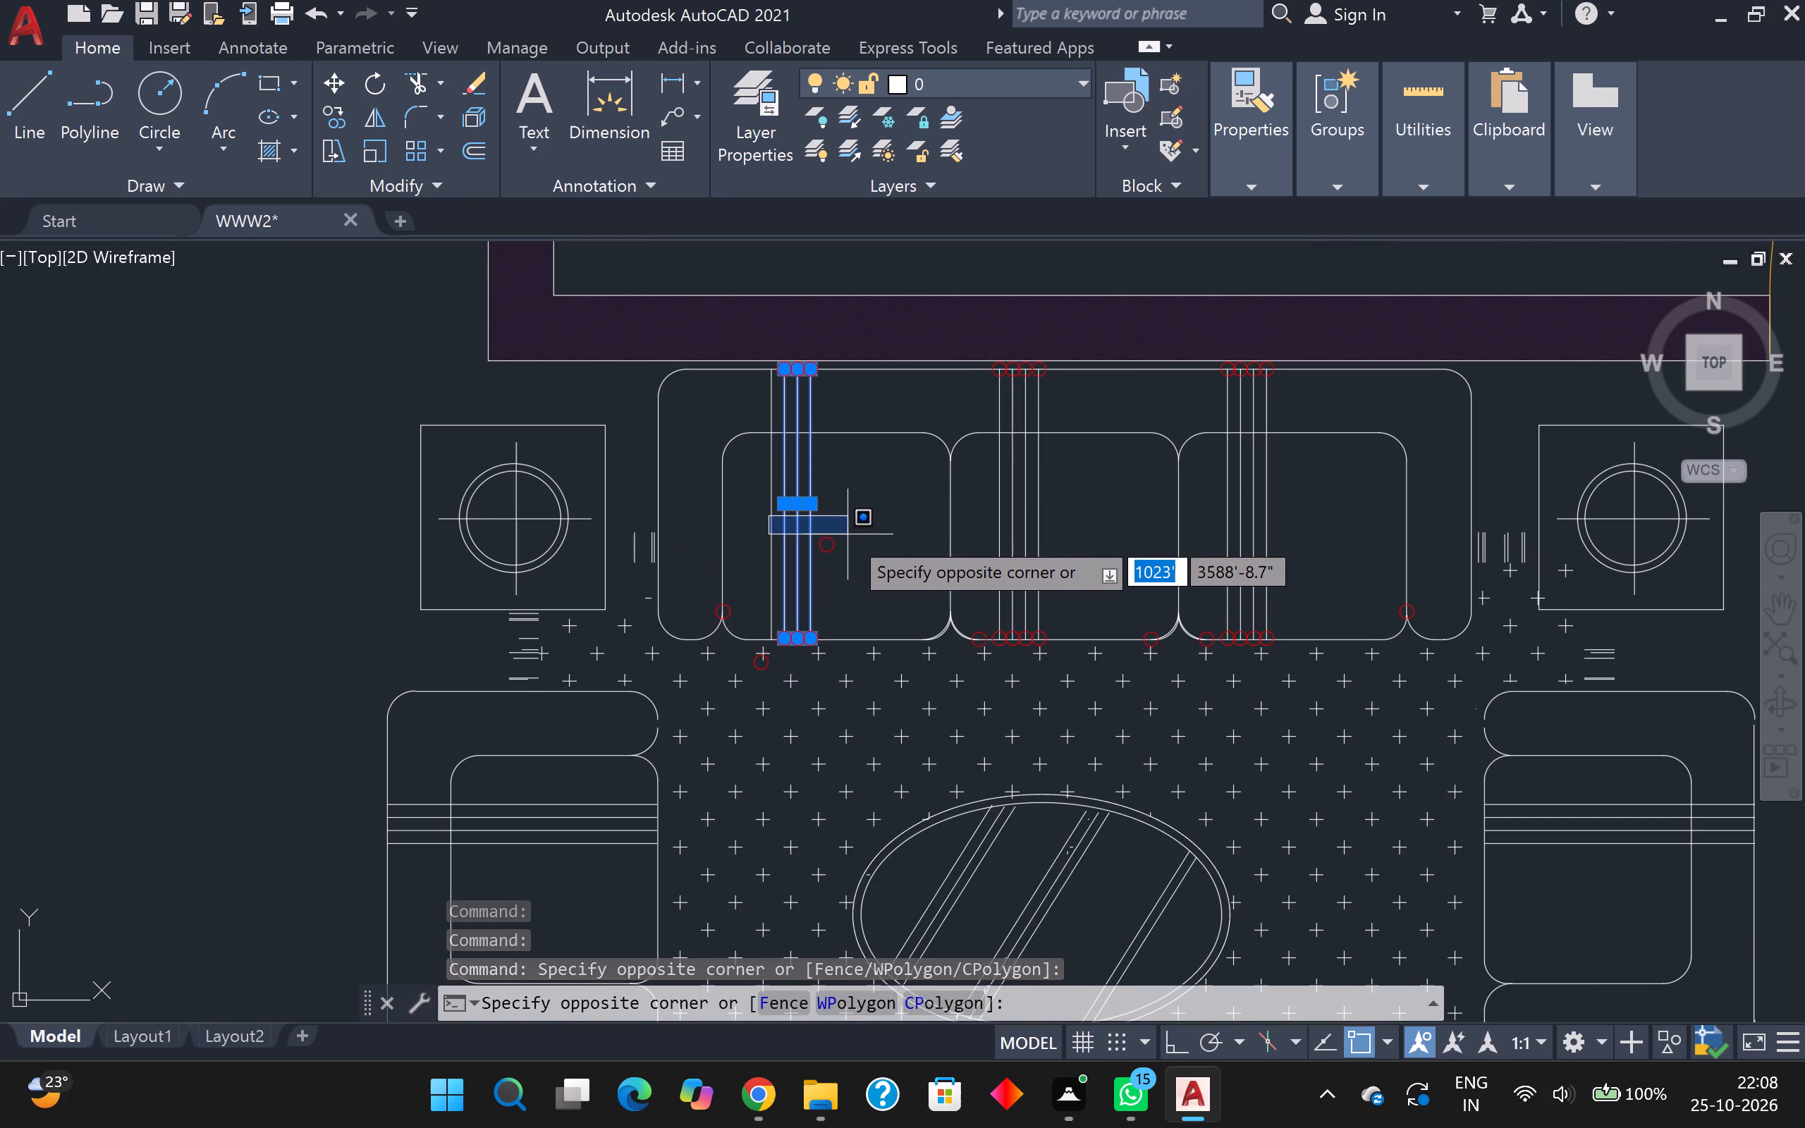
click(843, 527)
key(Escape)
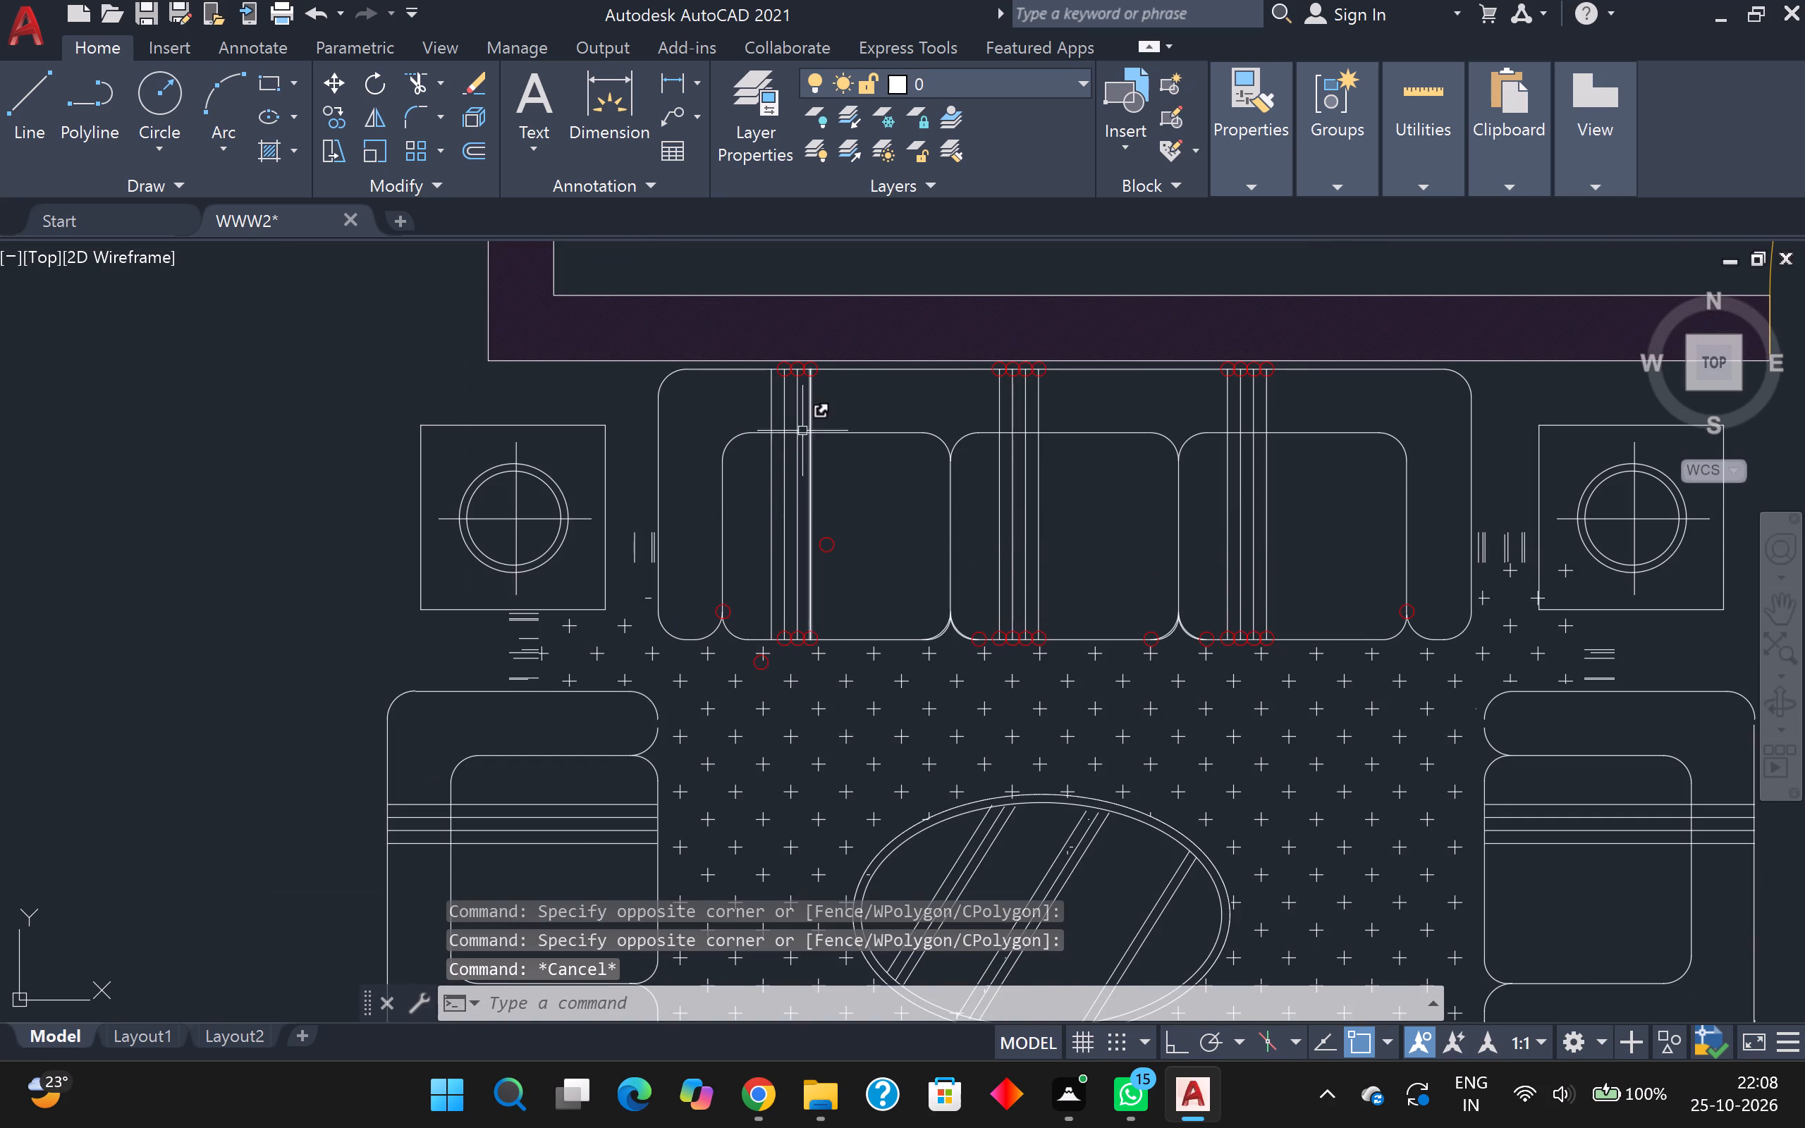
Trim the vertical stripe lines of all three long-sofa seats where they cross the backrest, between the seat cushions and the sofa's back edge.
click(427, 87)
scroll(750, 436, up, 2)
middle_drag(750, 425, 673, 580)
click(680, 511)
click(871, 520)
scroll(873, 519, down, 2)
middle_drag(873, 514, 655, 524)
click(702, 536)
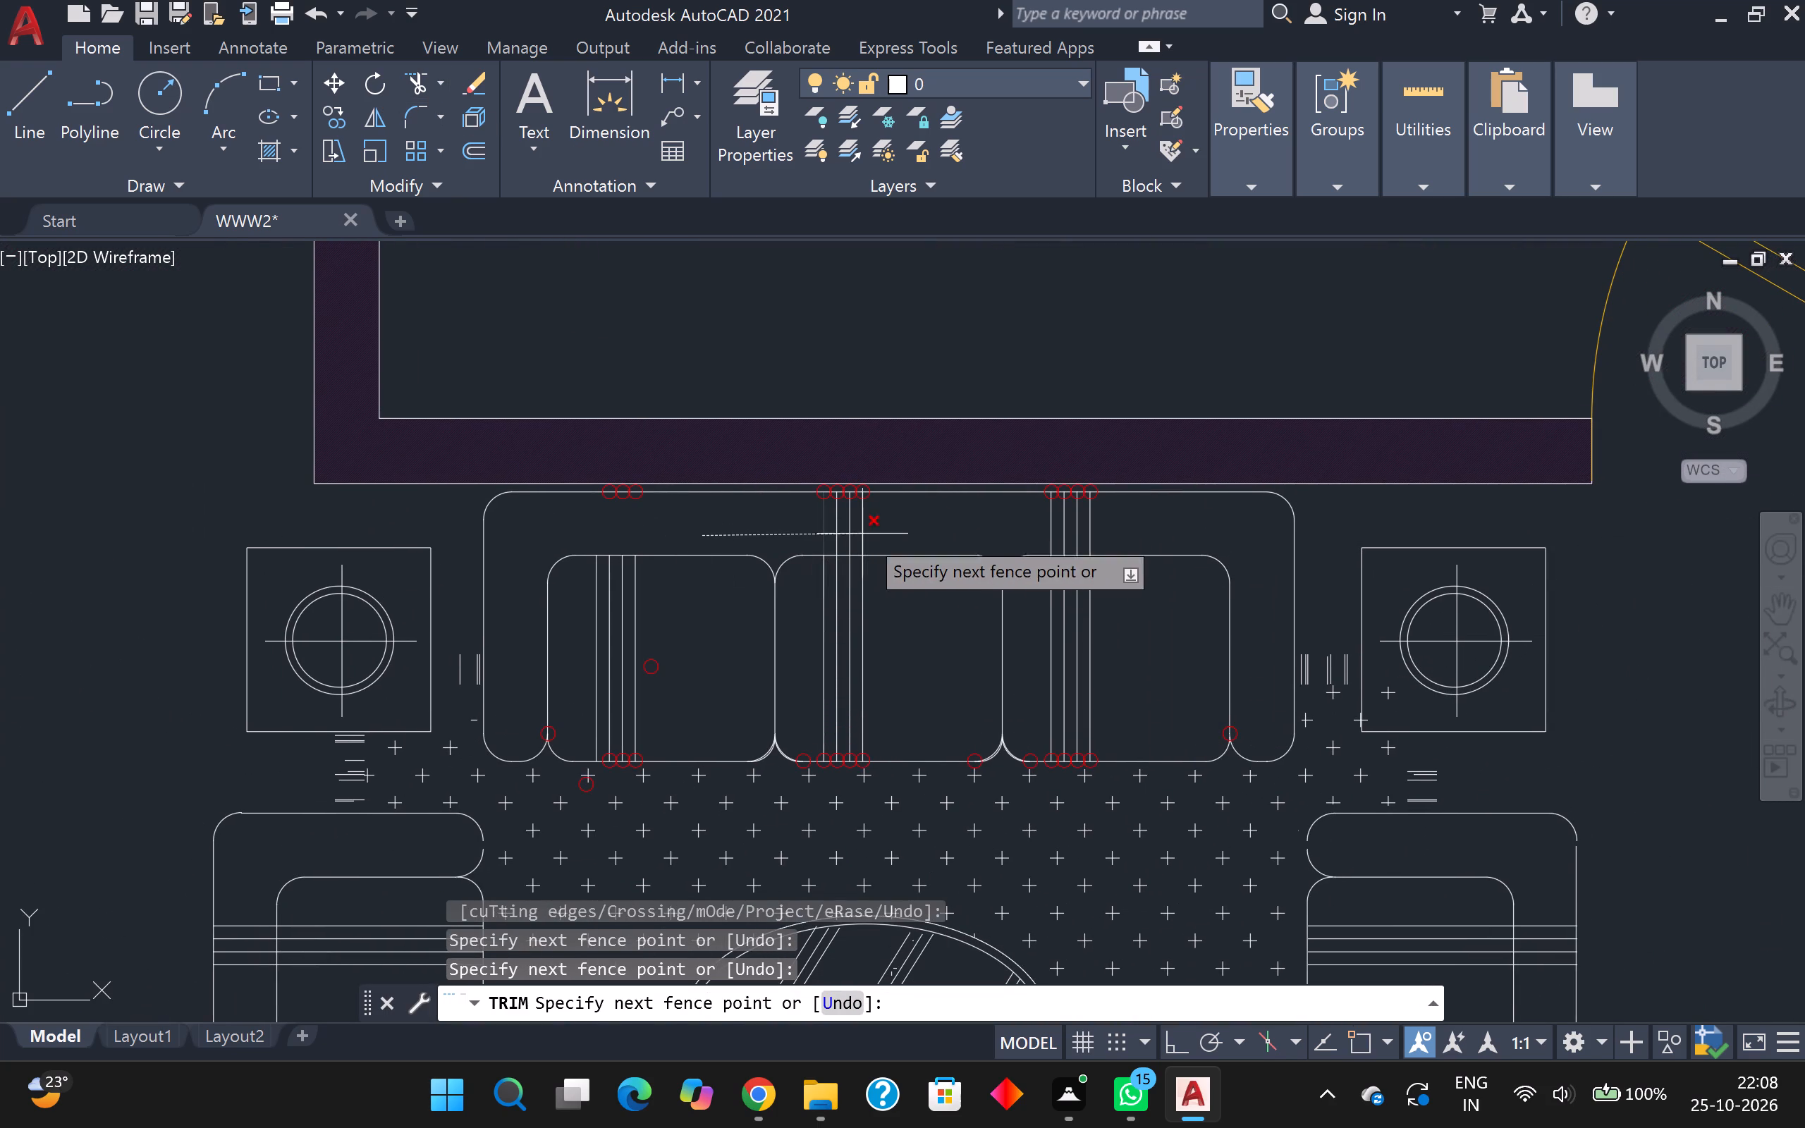
click(938, 529)
click(971, 516)
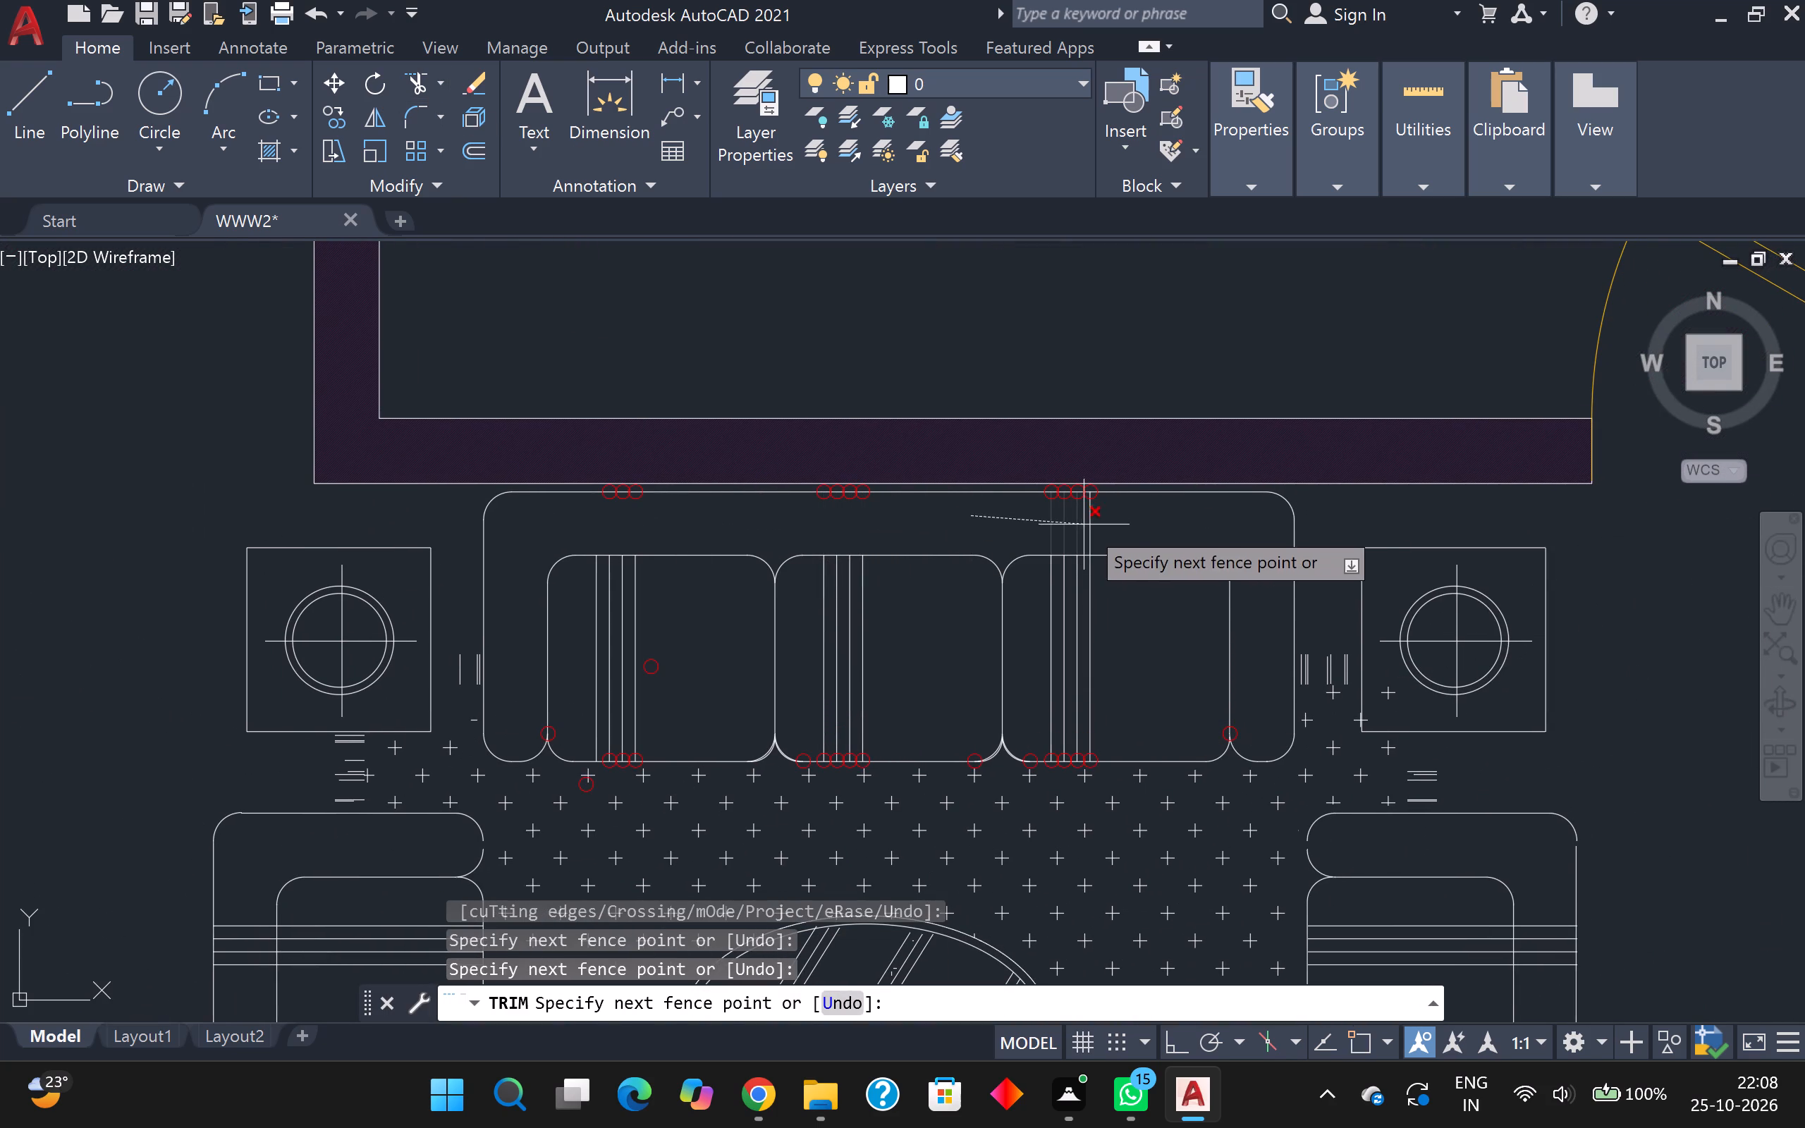
click(1119, 524)
key(Escape)
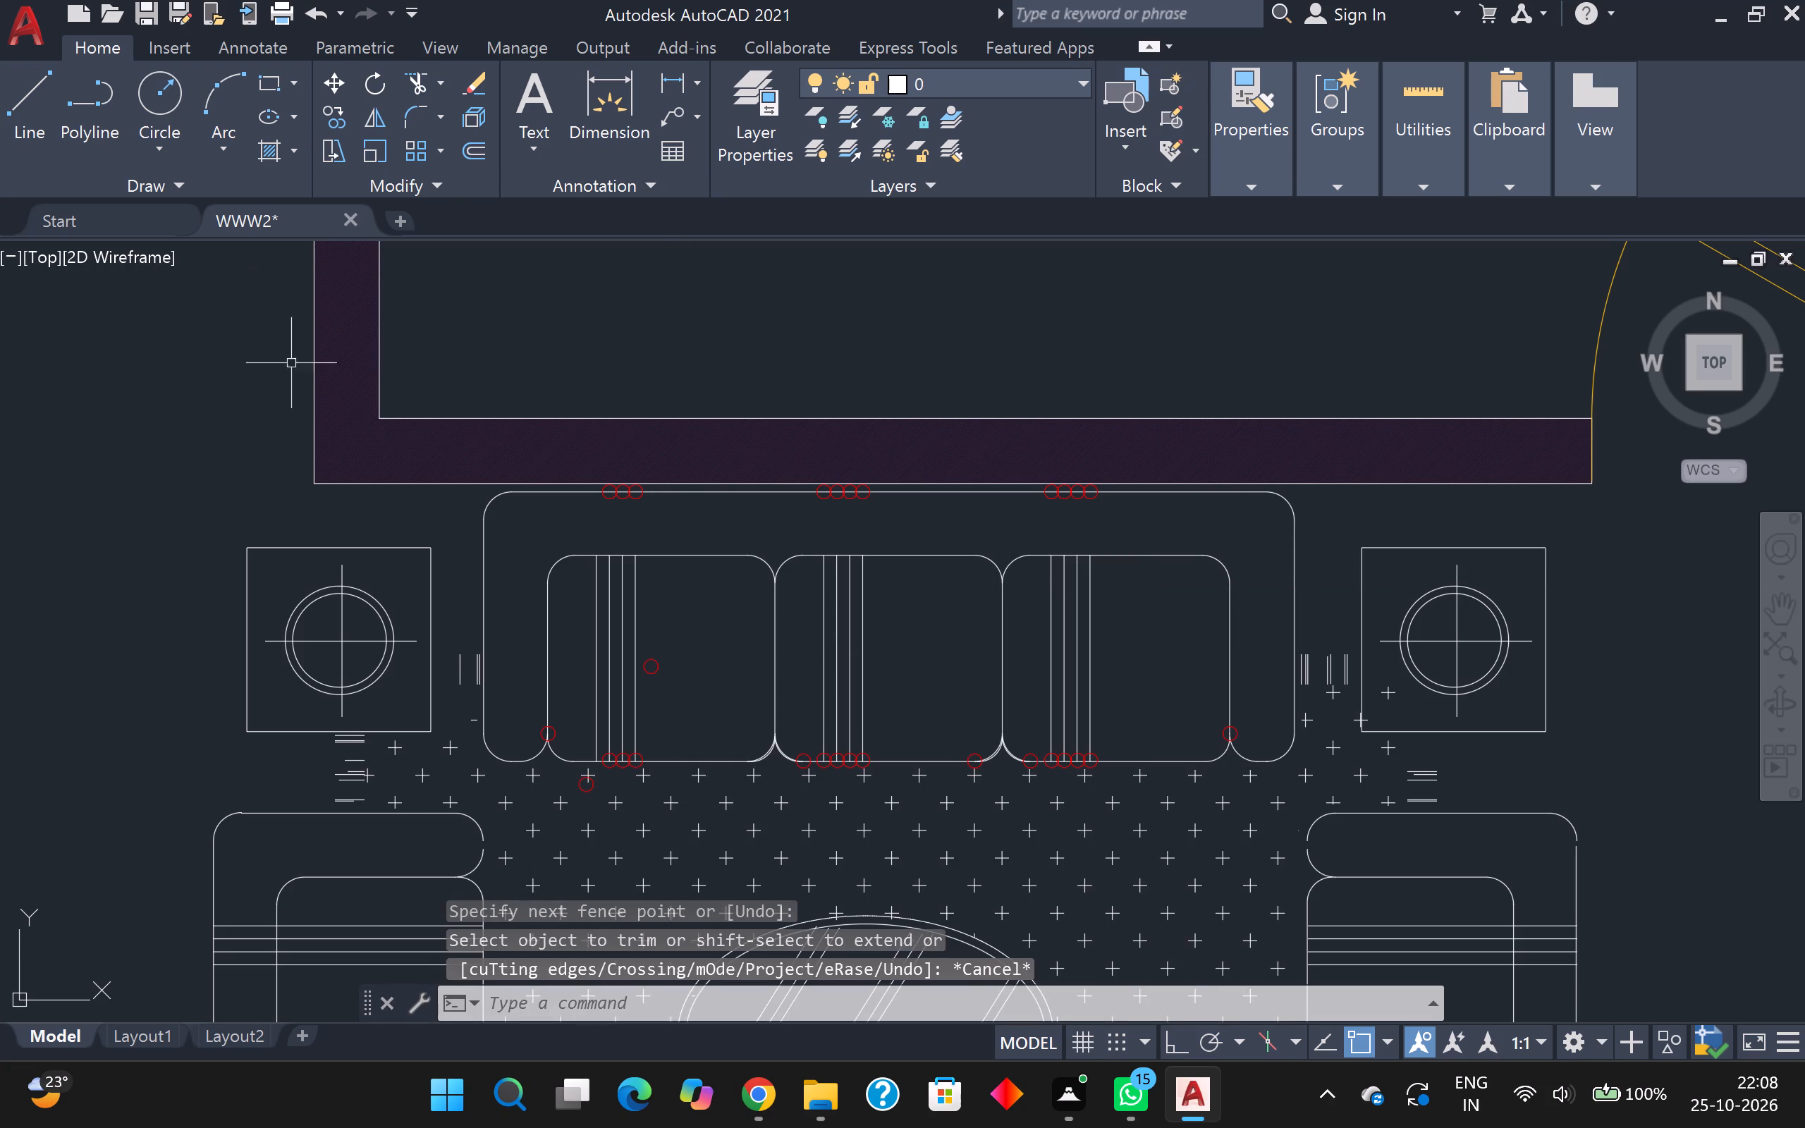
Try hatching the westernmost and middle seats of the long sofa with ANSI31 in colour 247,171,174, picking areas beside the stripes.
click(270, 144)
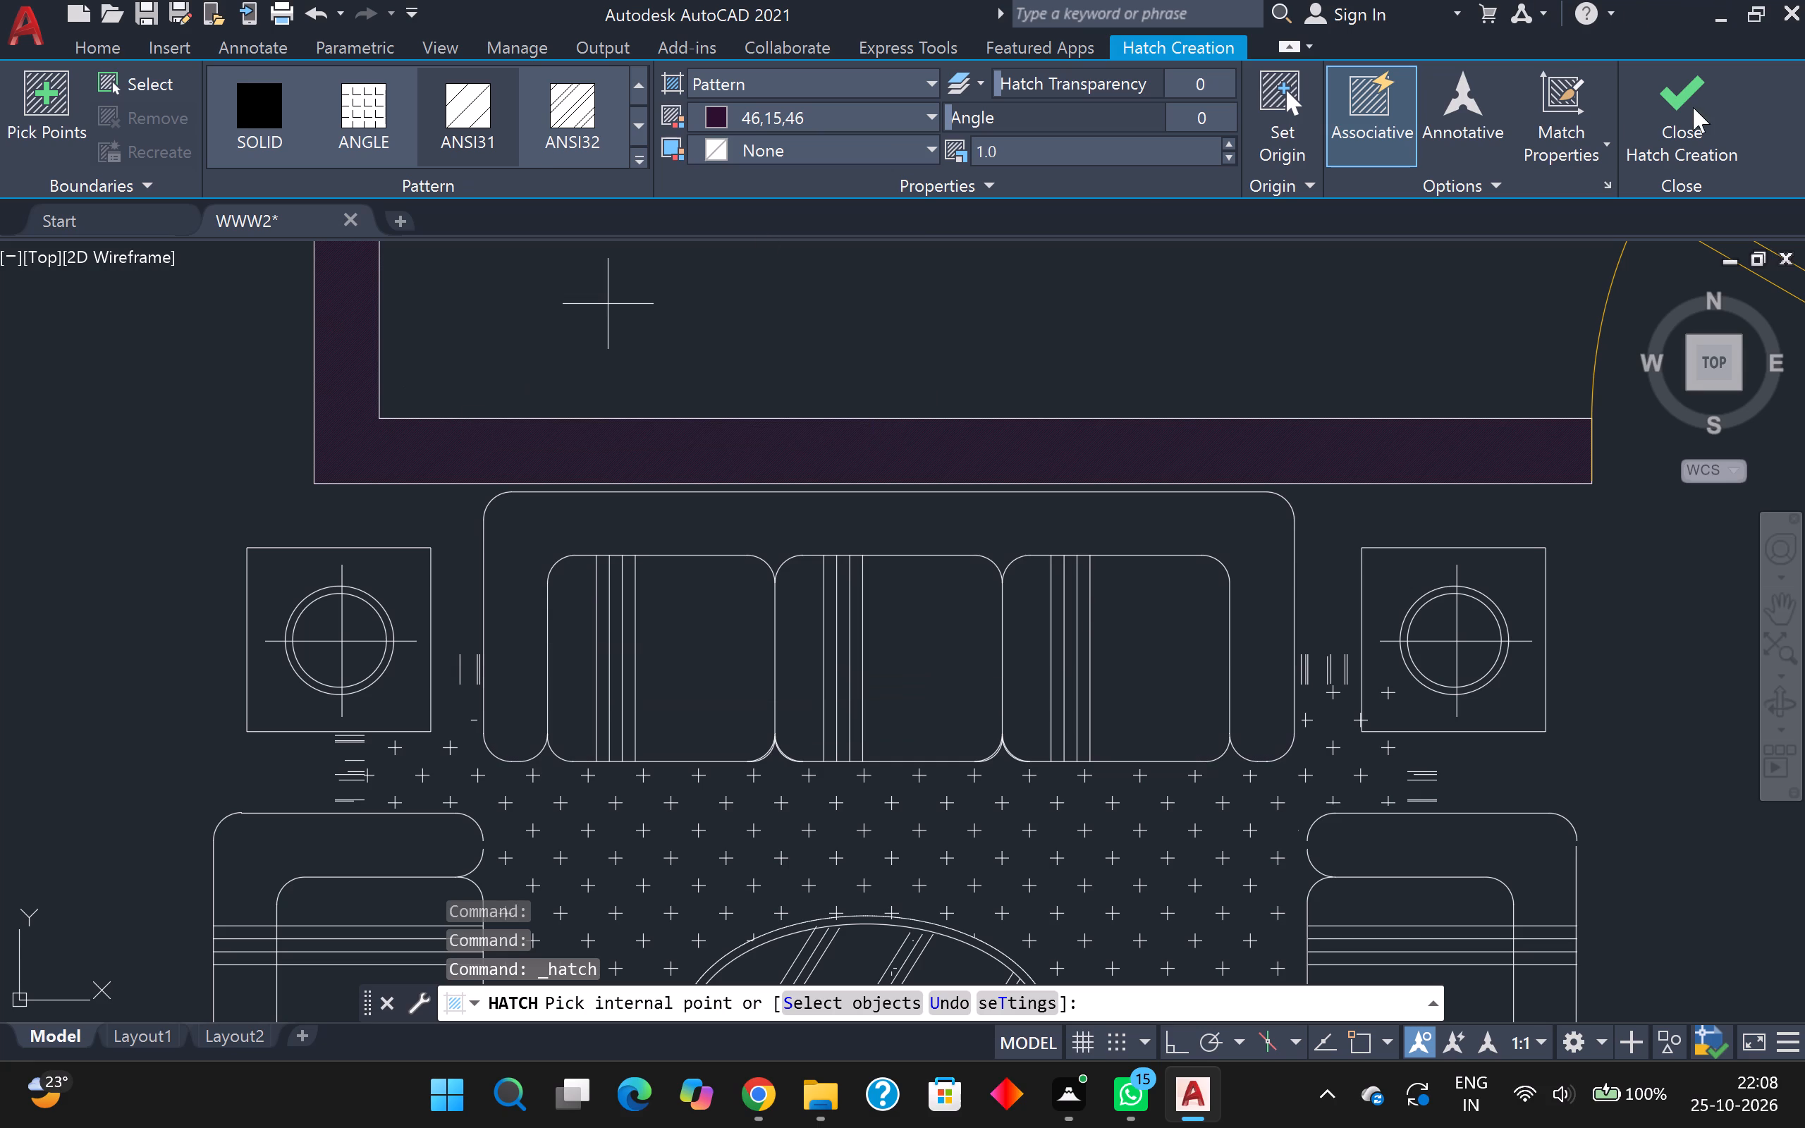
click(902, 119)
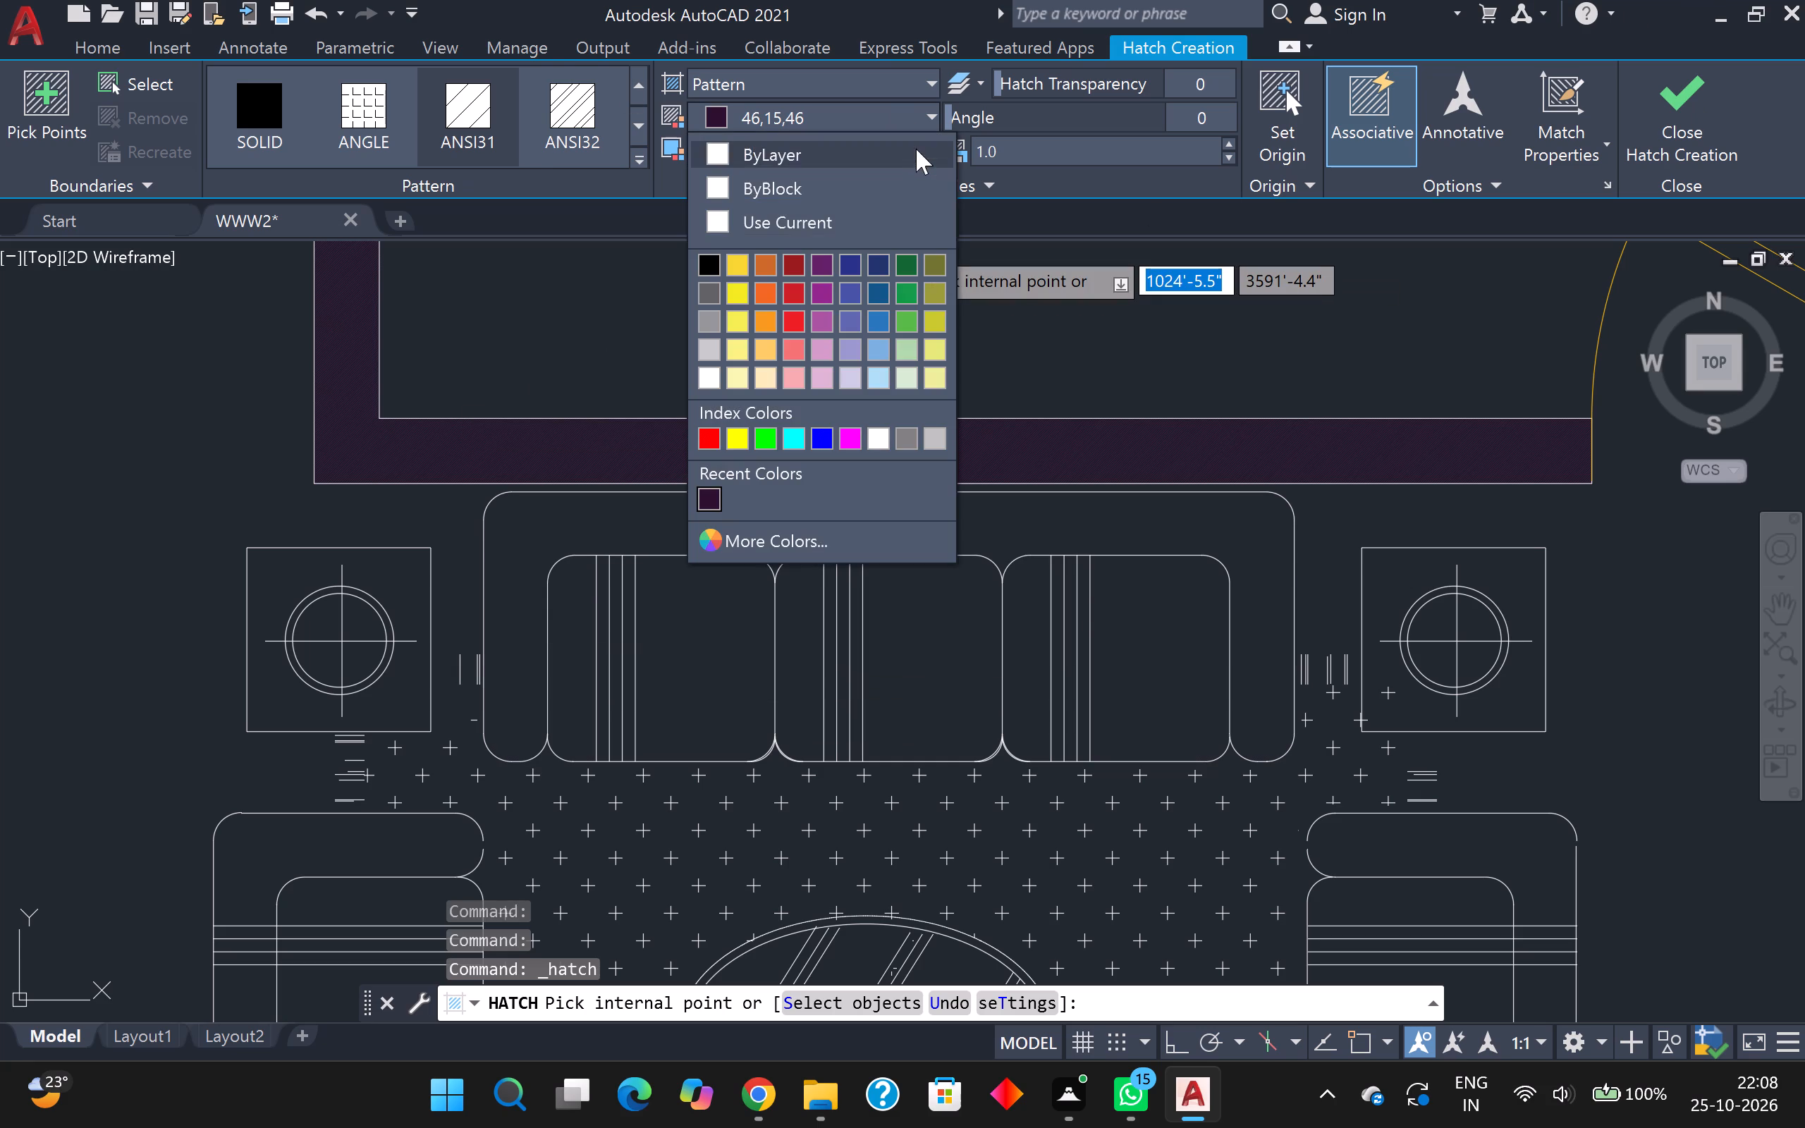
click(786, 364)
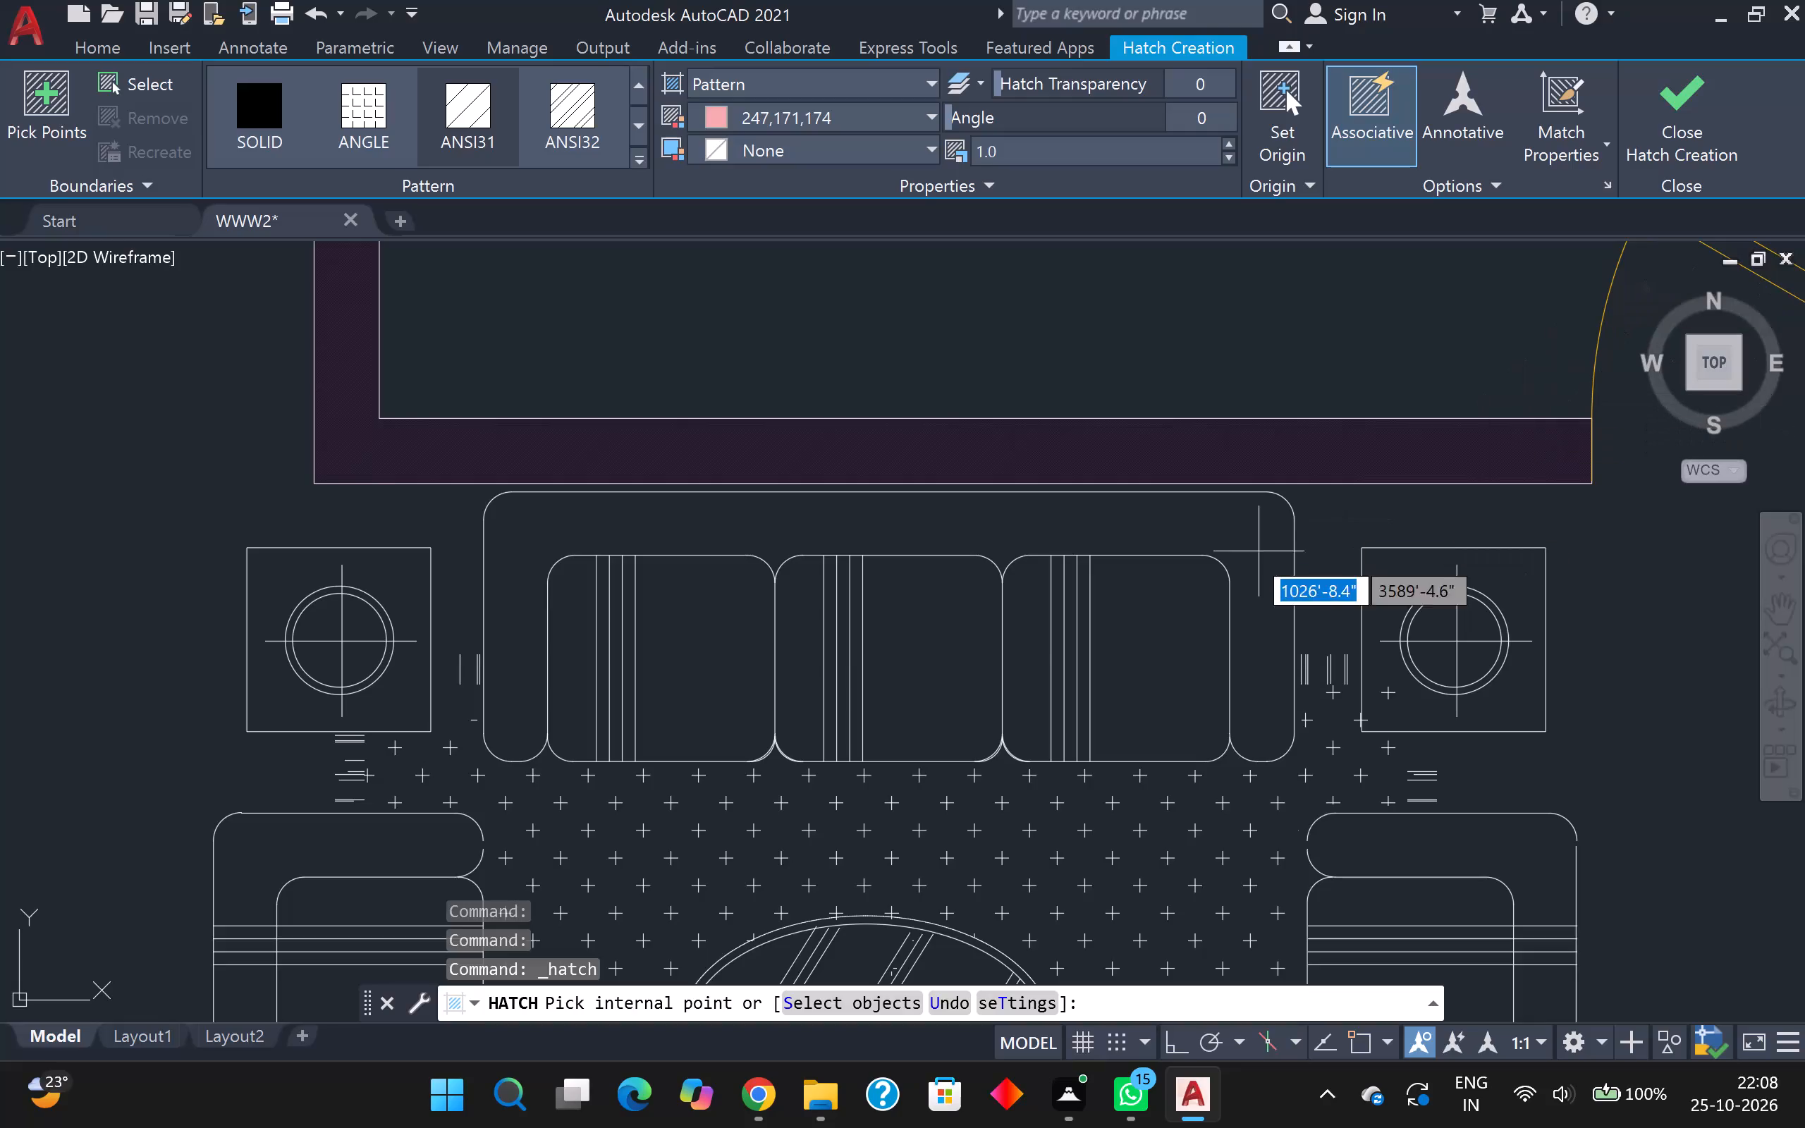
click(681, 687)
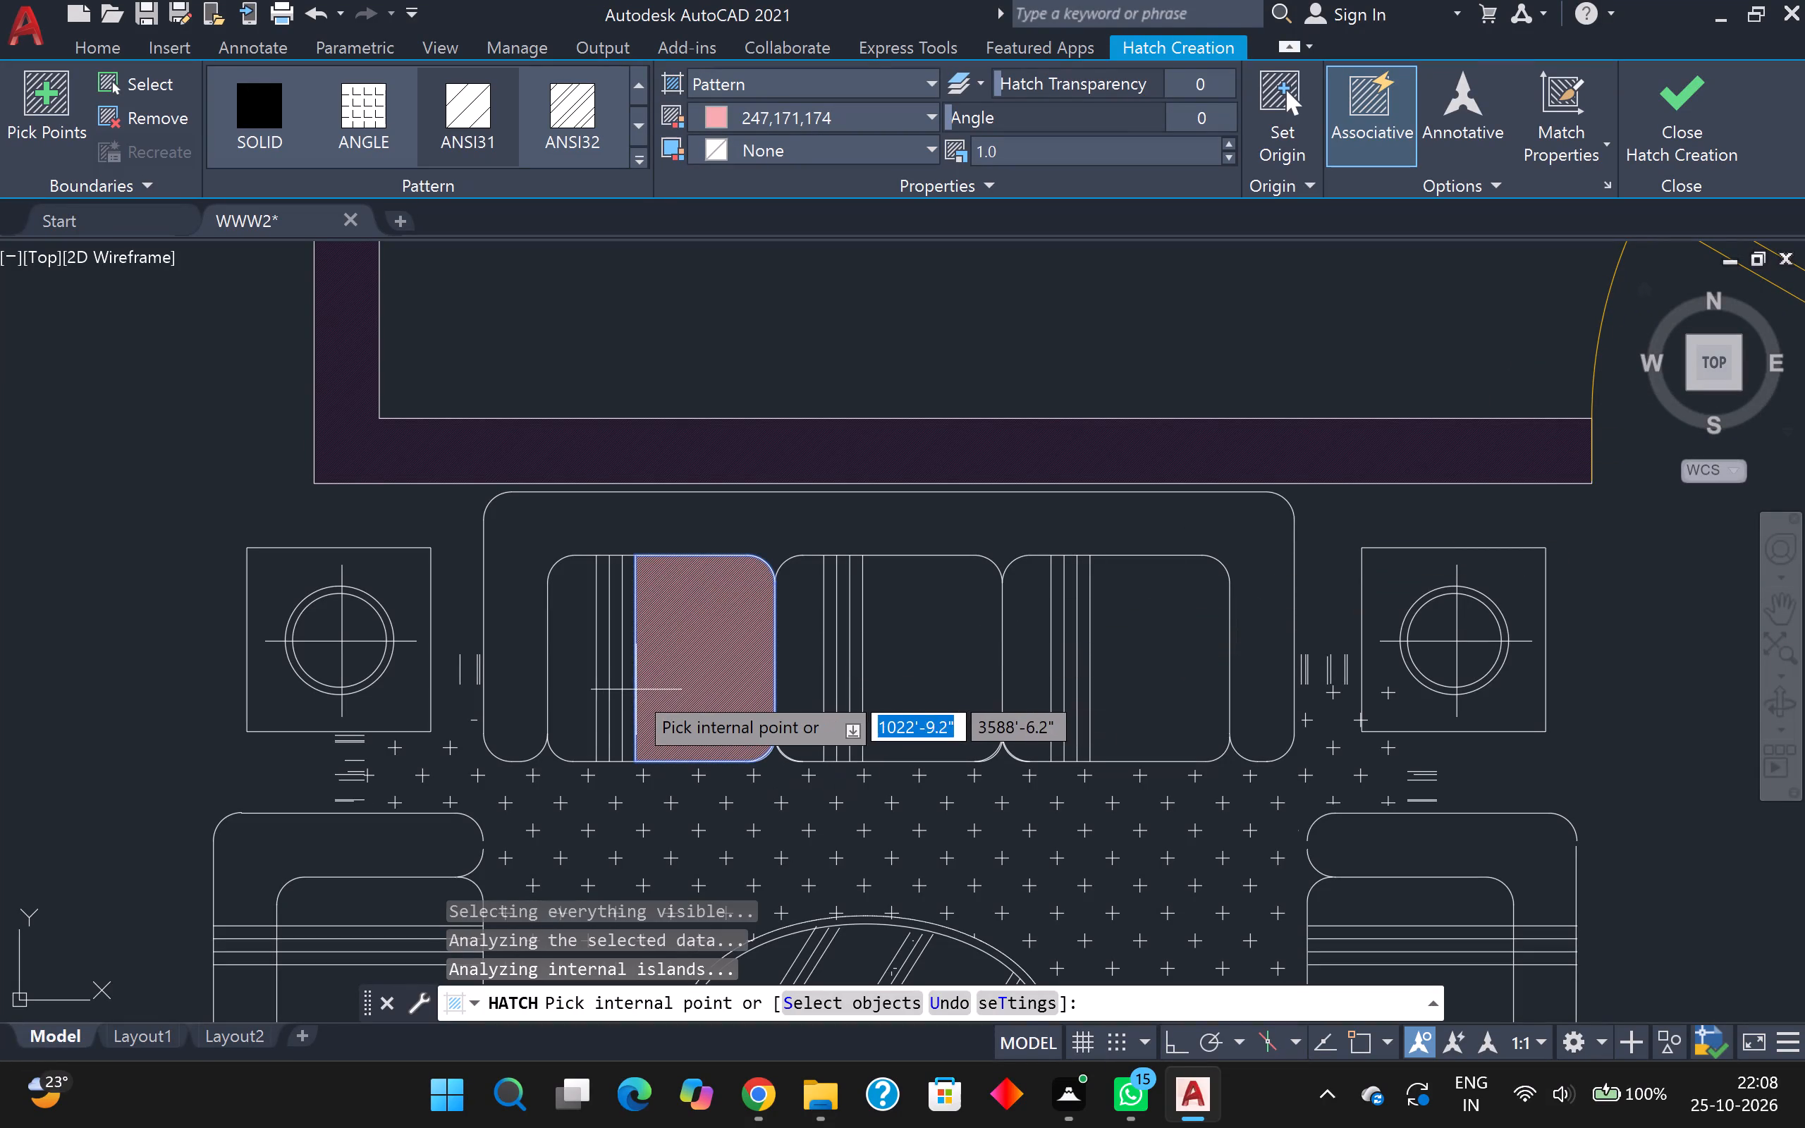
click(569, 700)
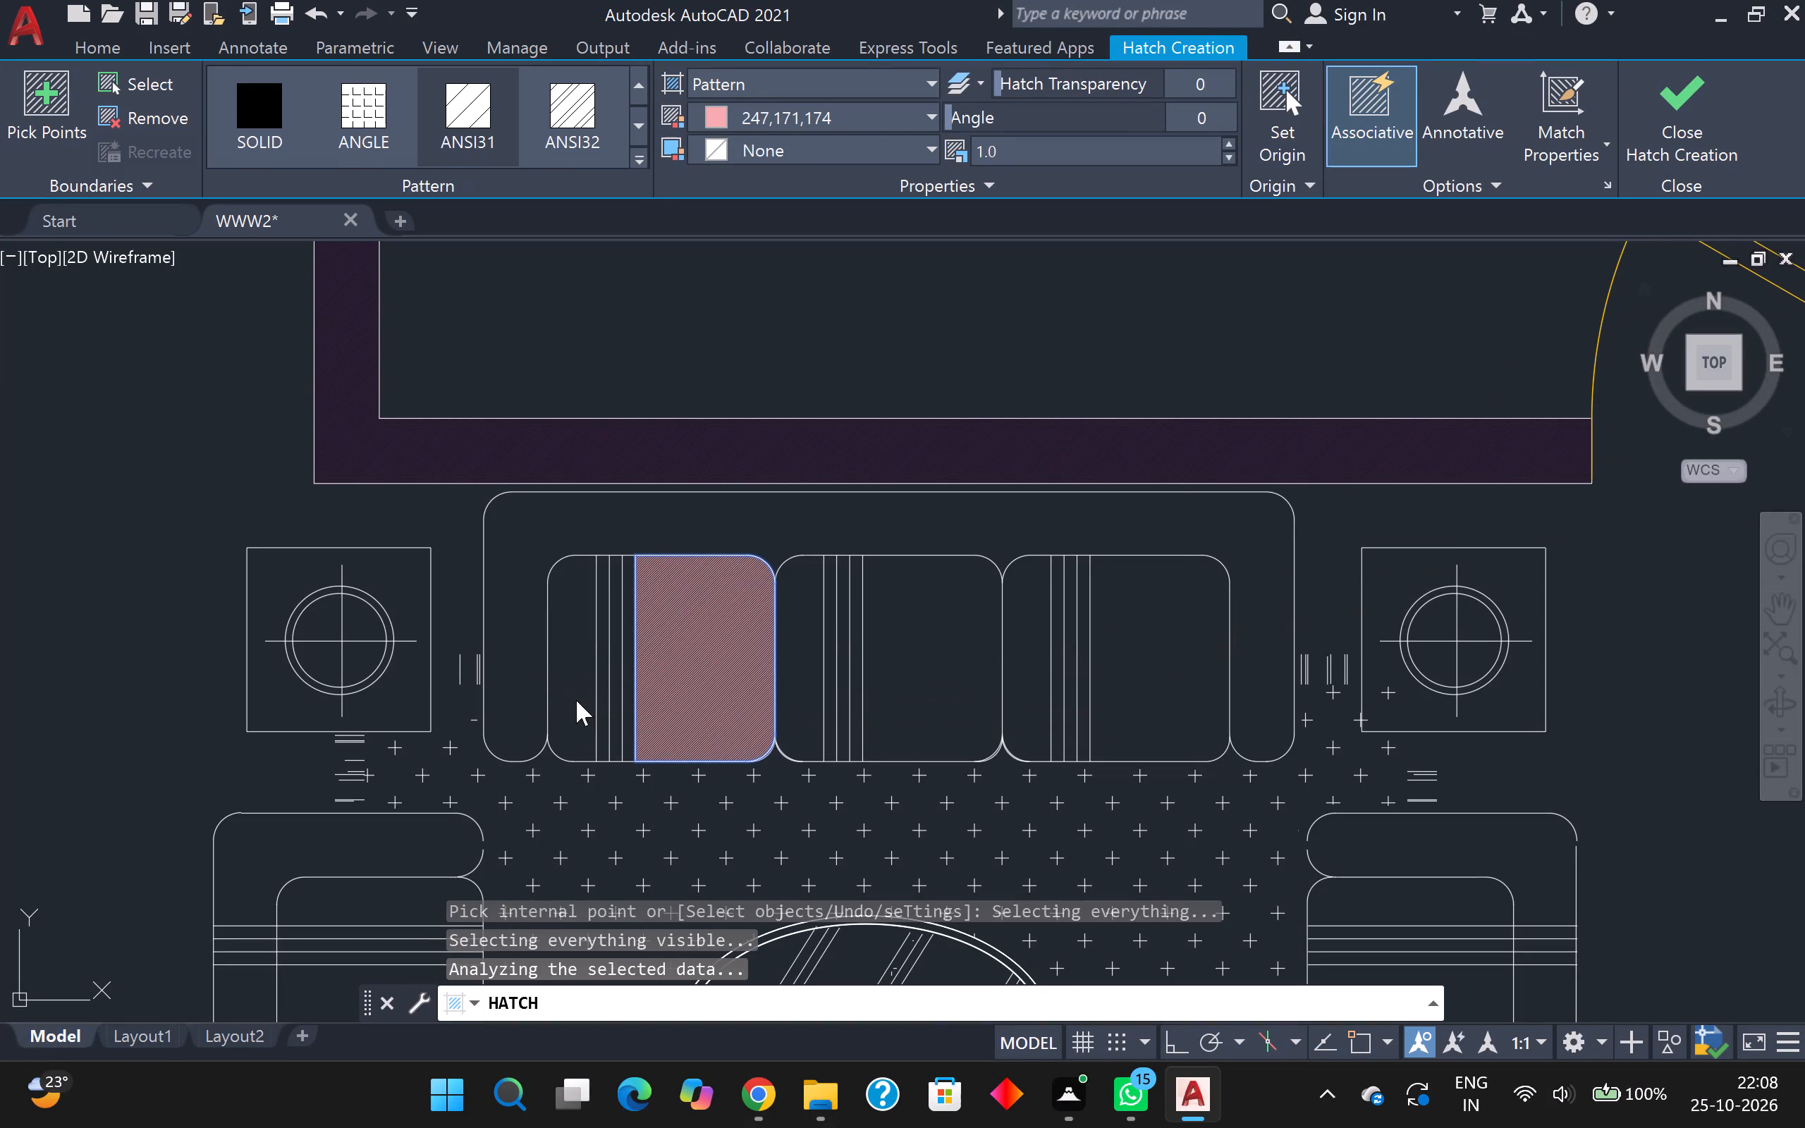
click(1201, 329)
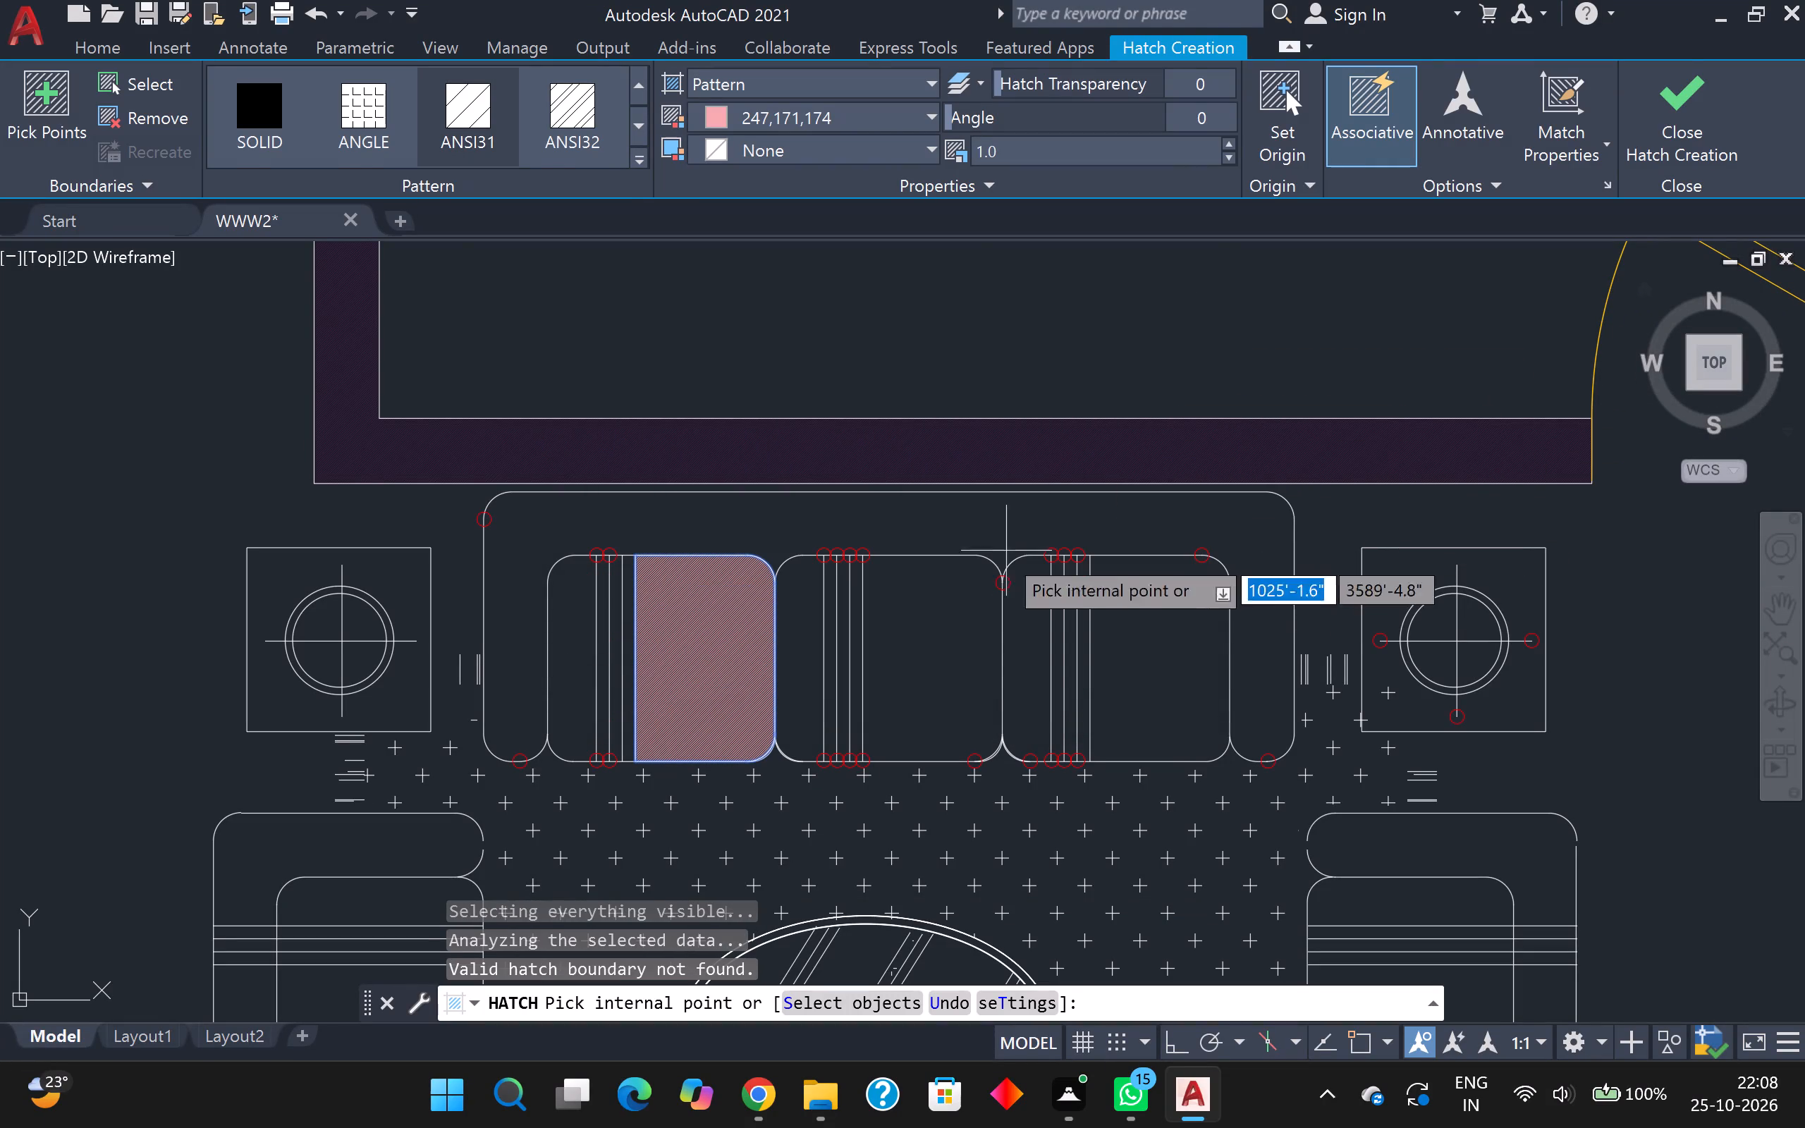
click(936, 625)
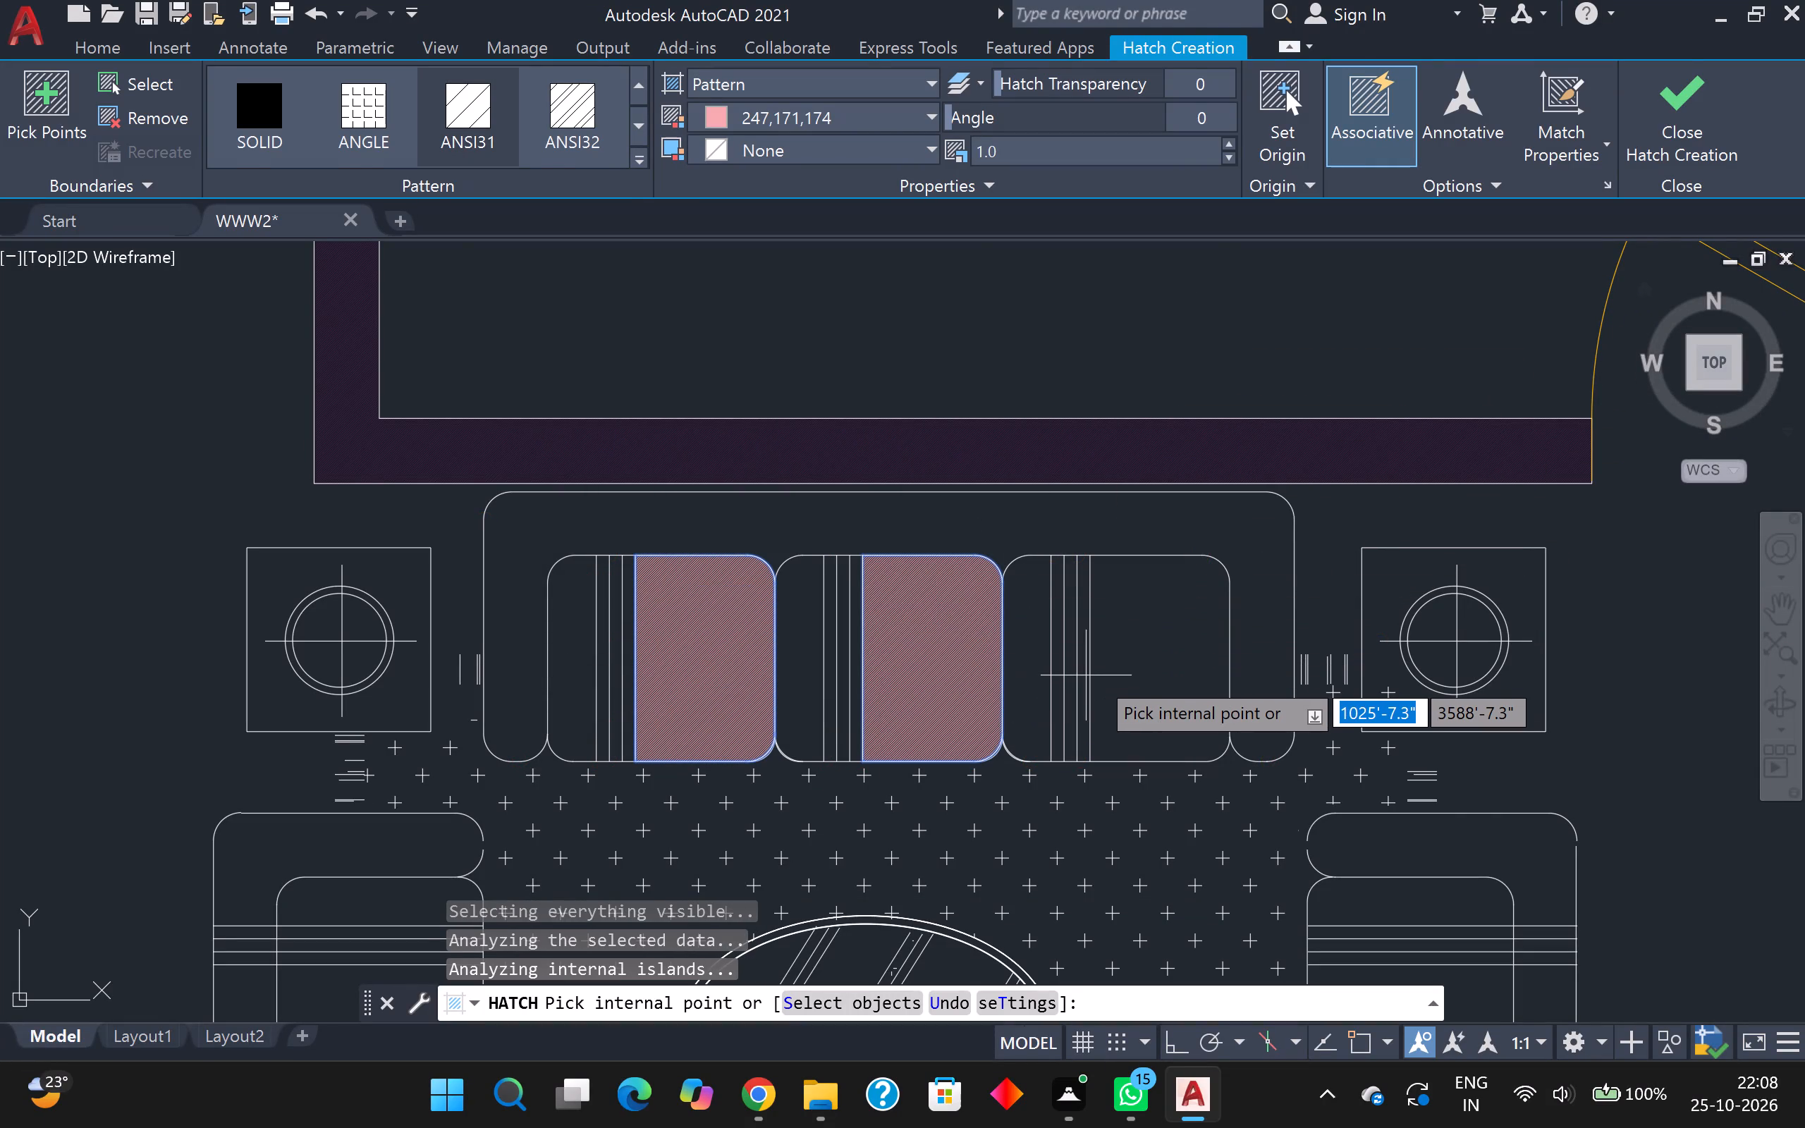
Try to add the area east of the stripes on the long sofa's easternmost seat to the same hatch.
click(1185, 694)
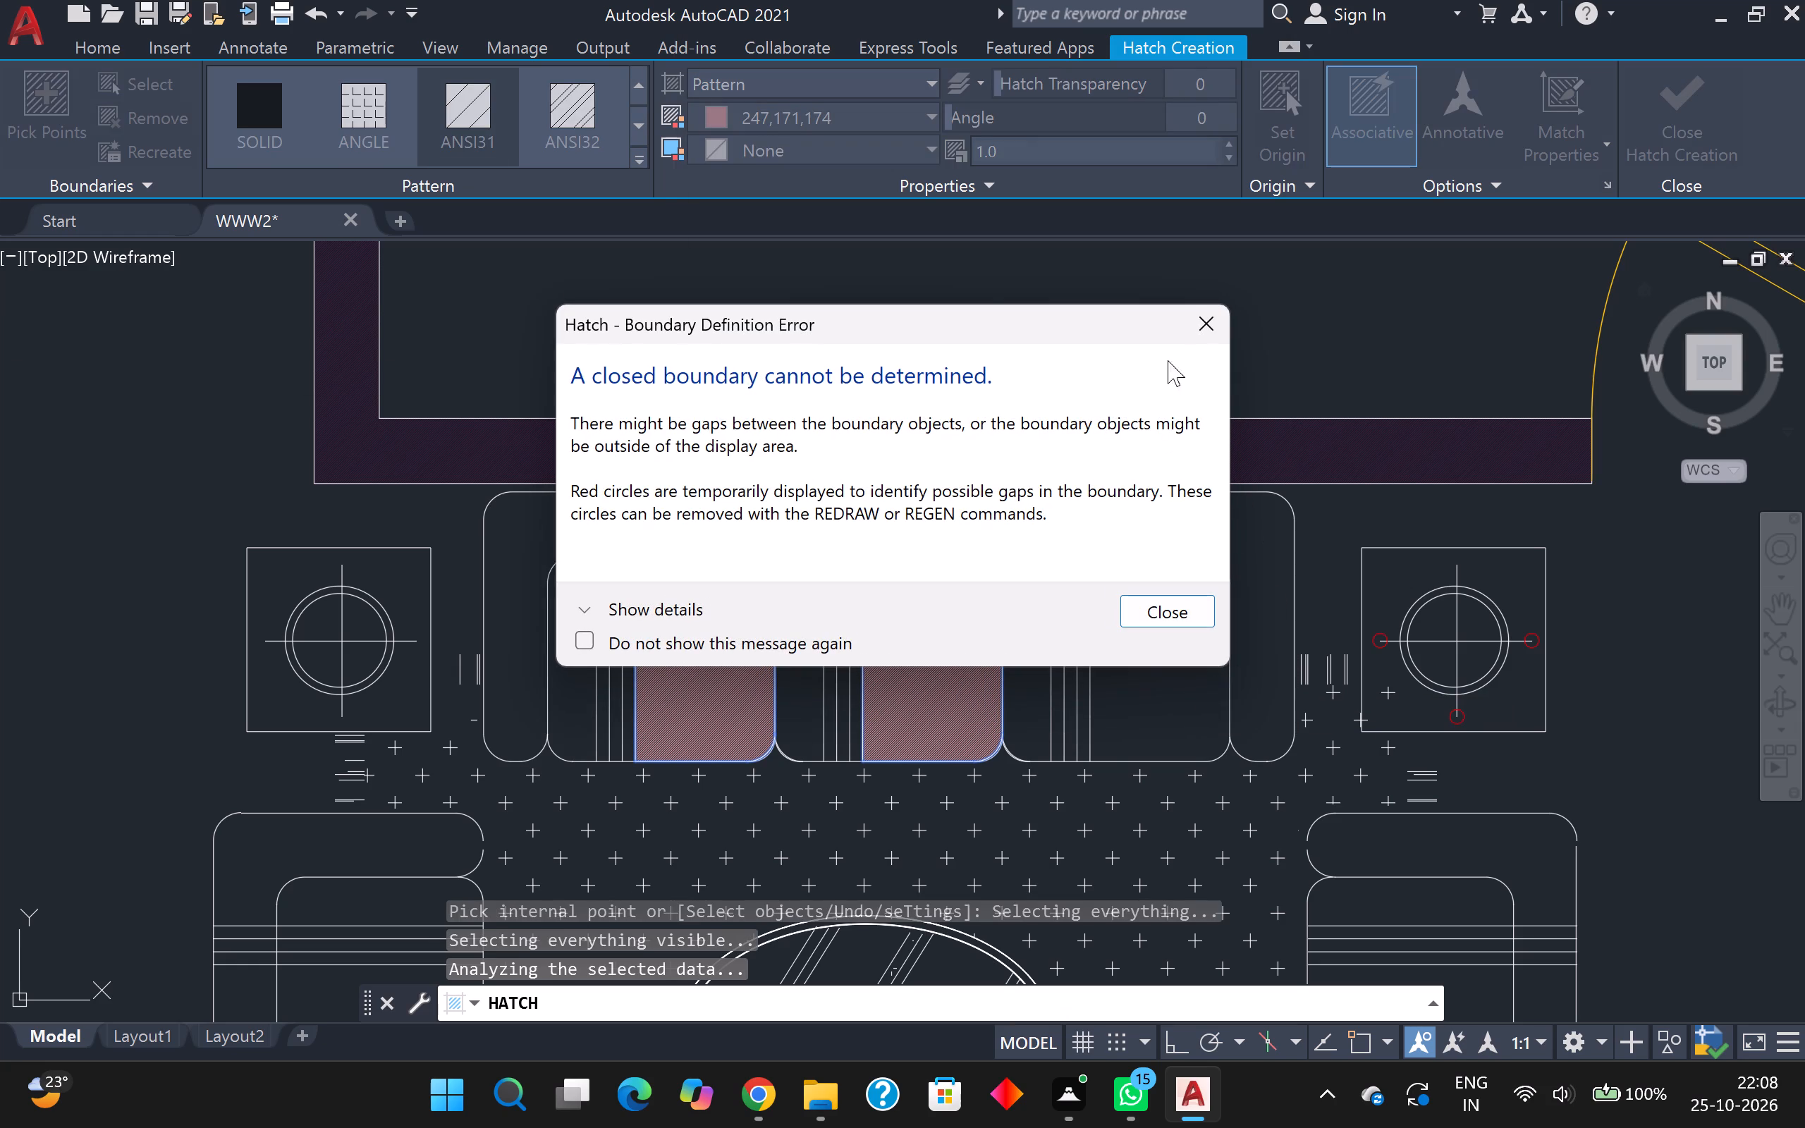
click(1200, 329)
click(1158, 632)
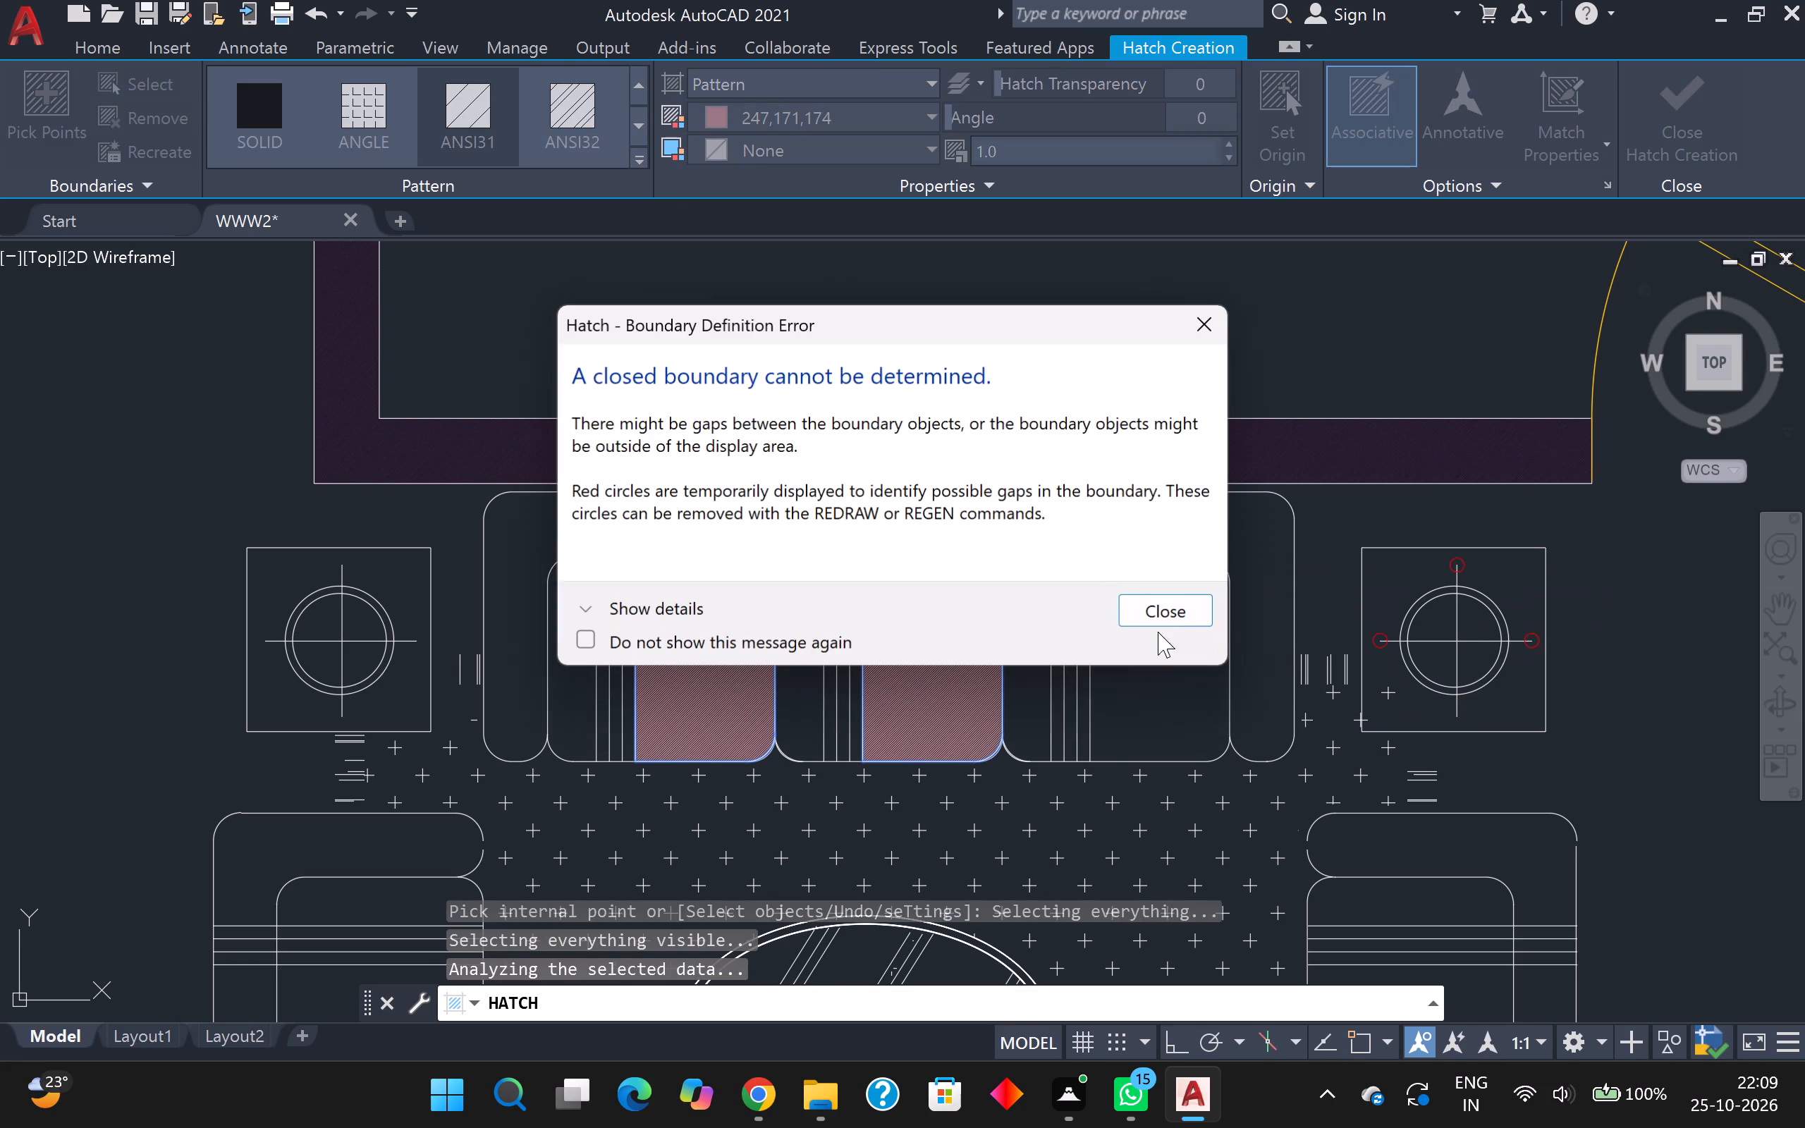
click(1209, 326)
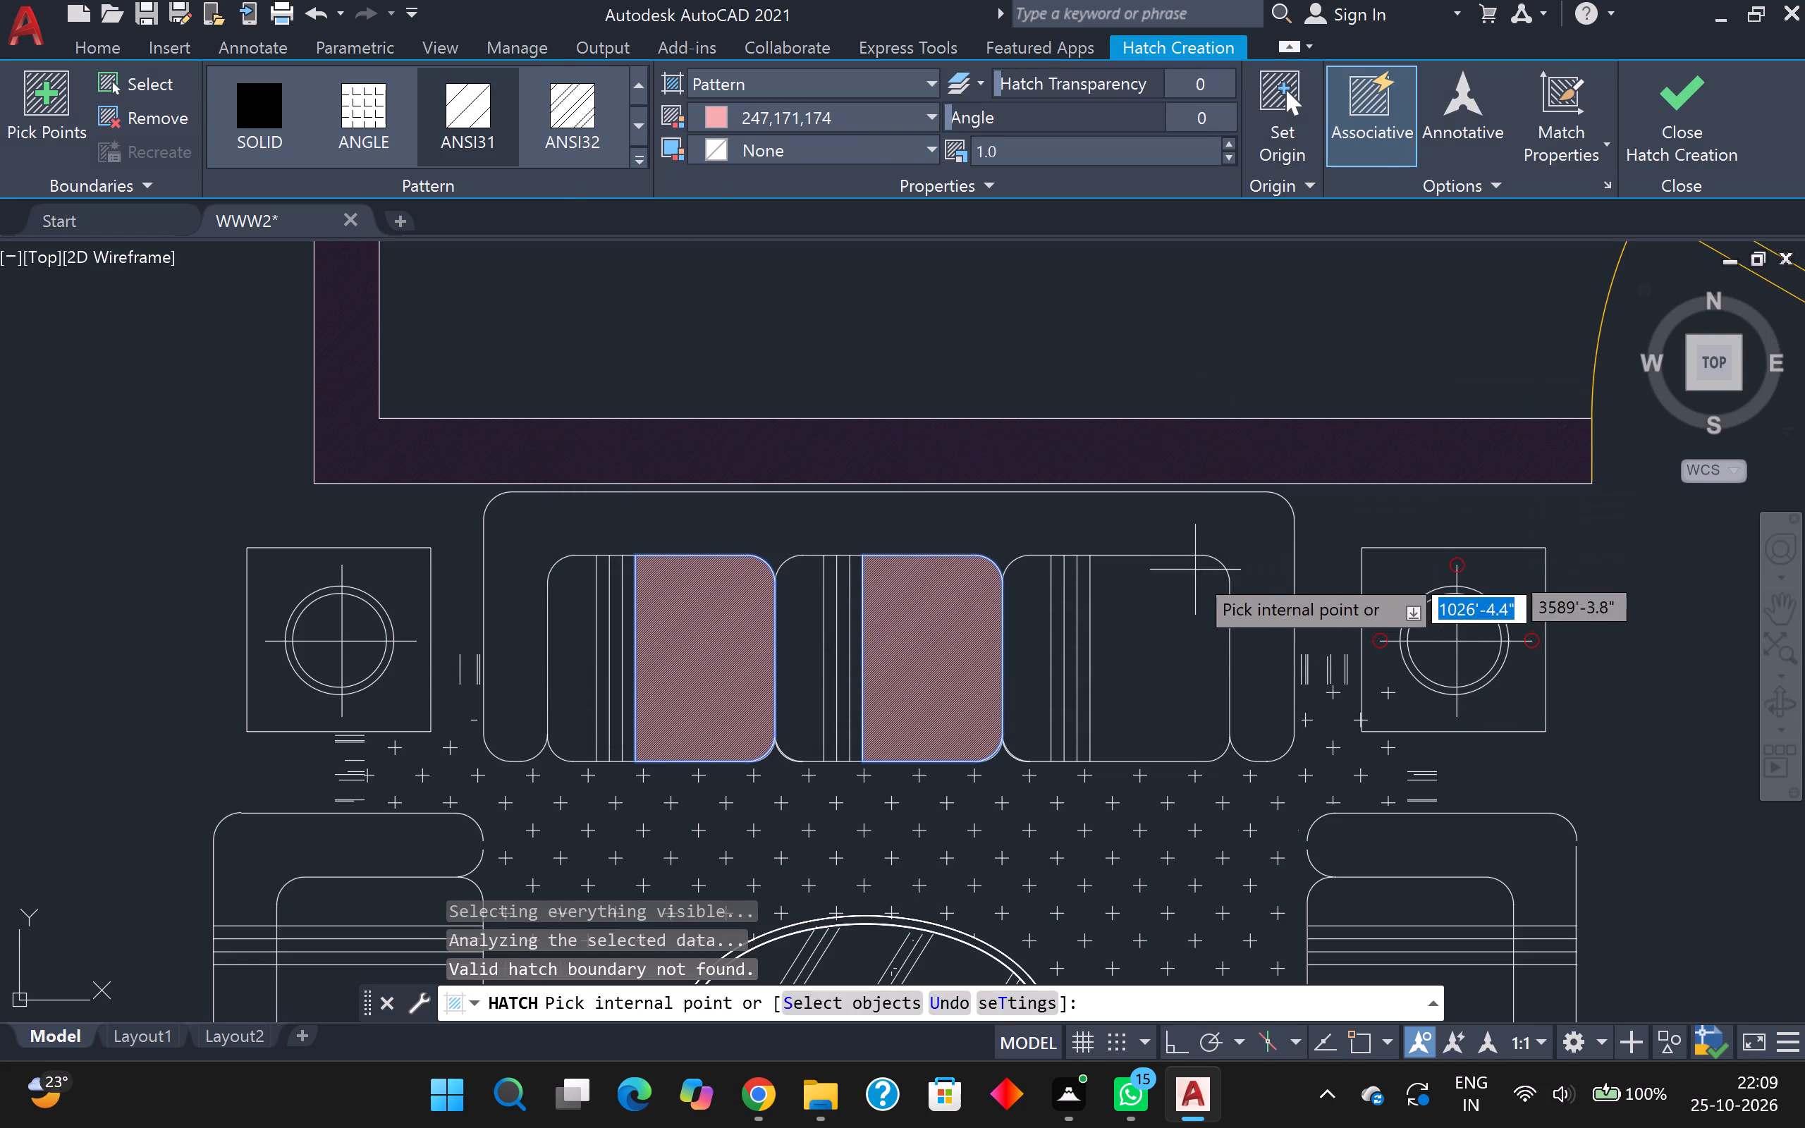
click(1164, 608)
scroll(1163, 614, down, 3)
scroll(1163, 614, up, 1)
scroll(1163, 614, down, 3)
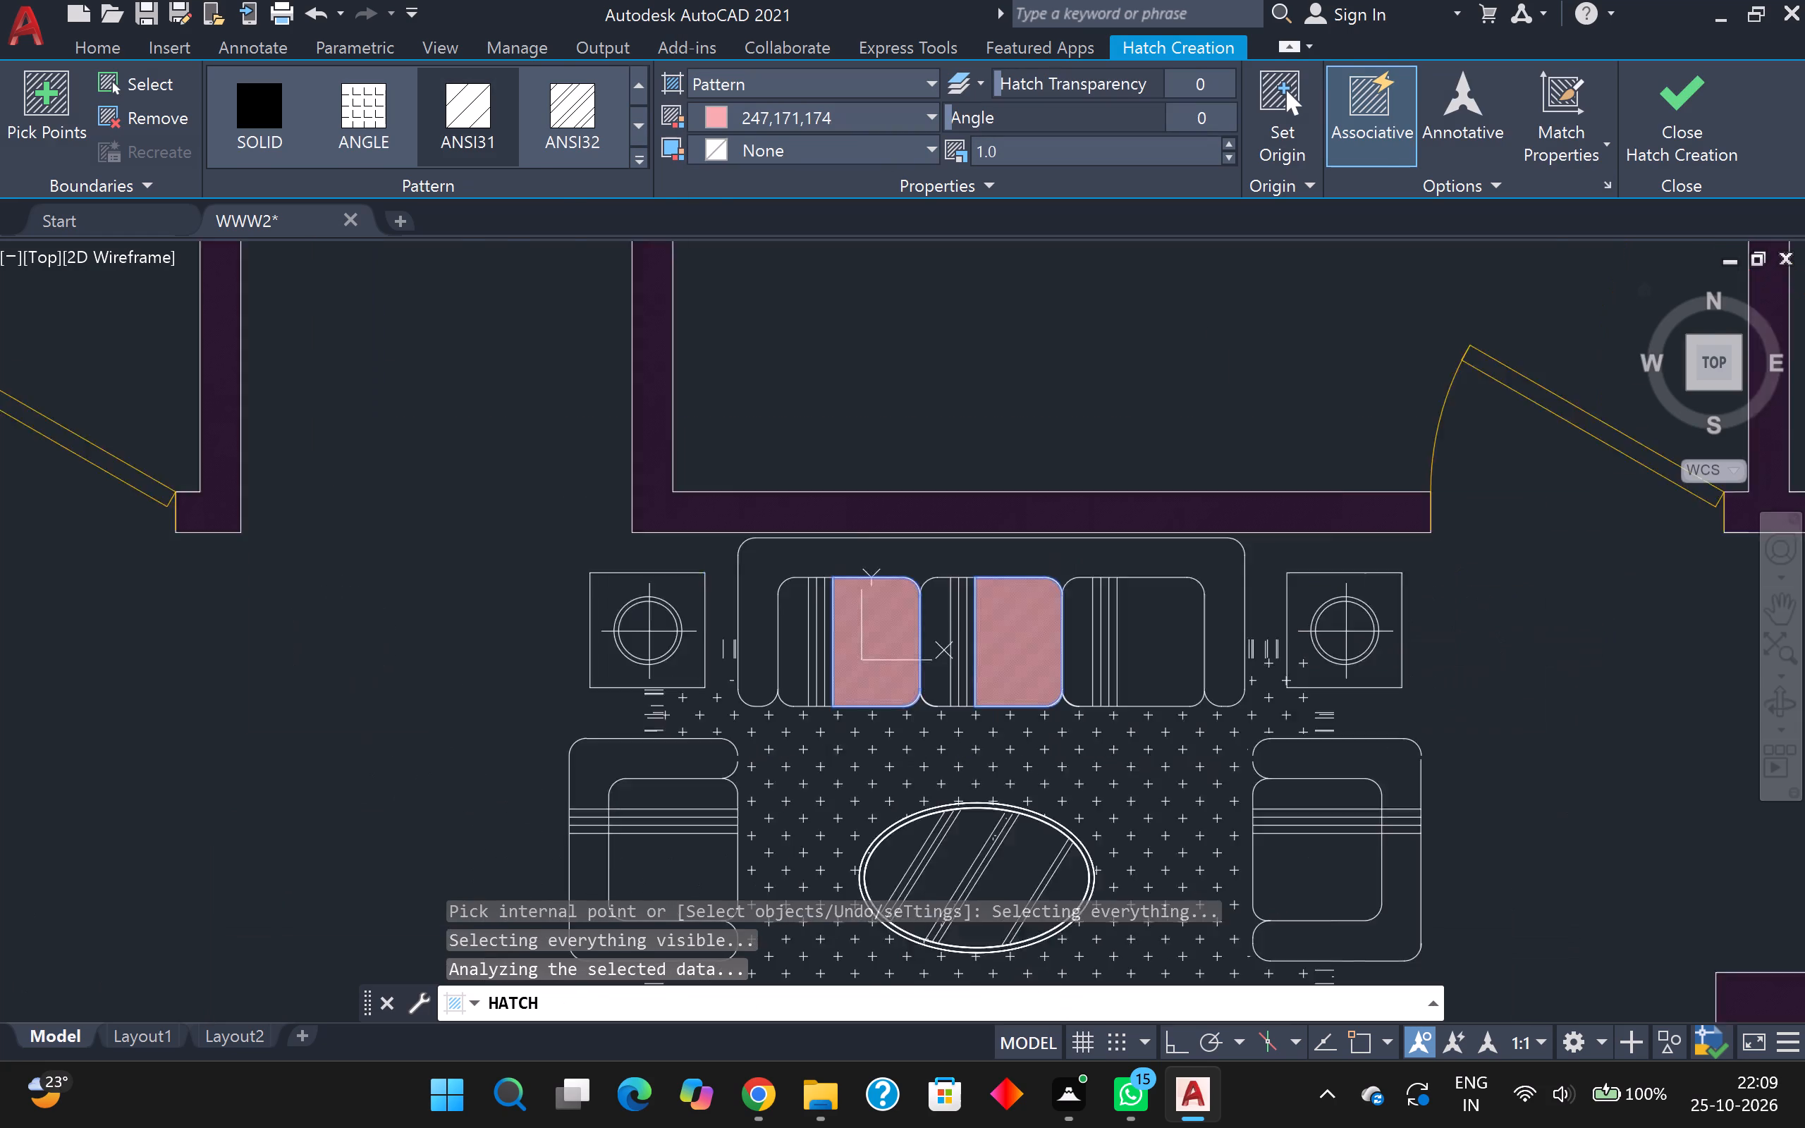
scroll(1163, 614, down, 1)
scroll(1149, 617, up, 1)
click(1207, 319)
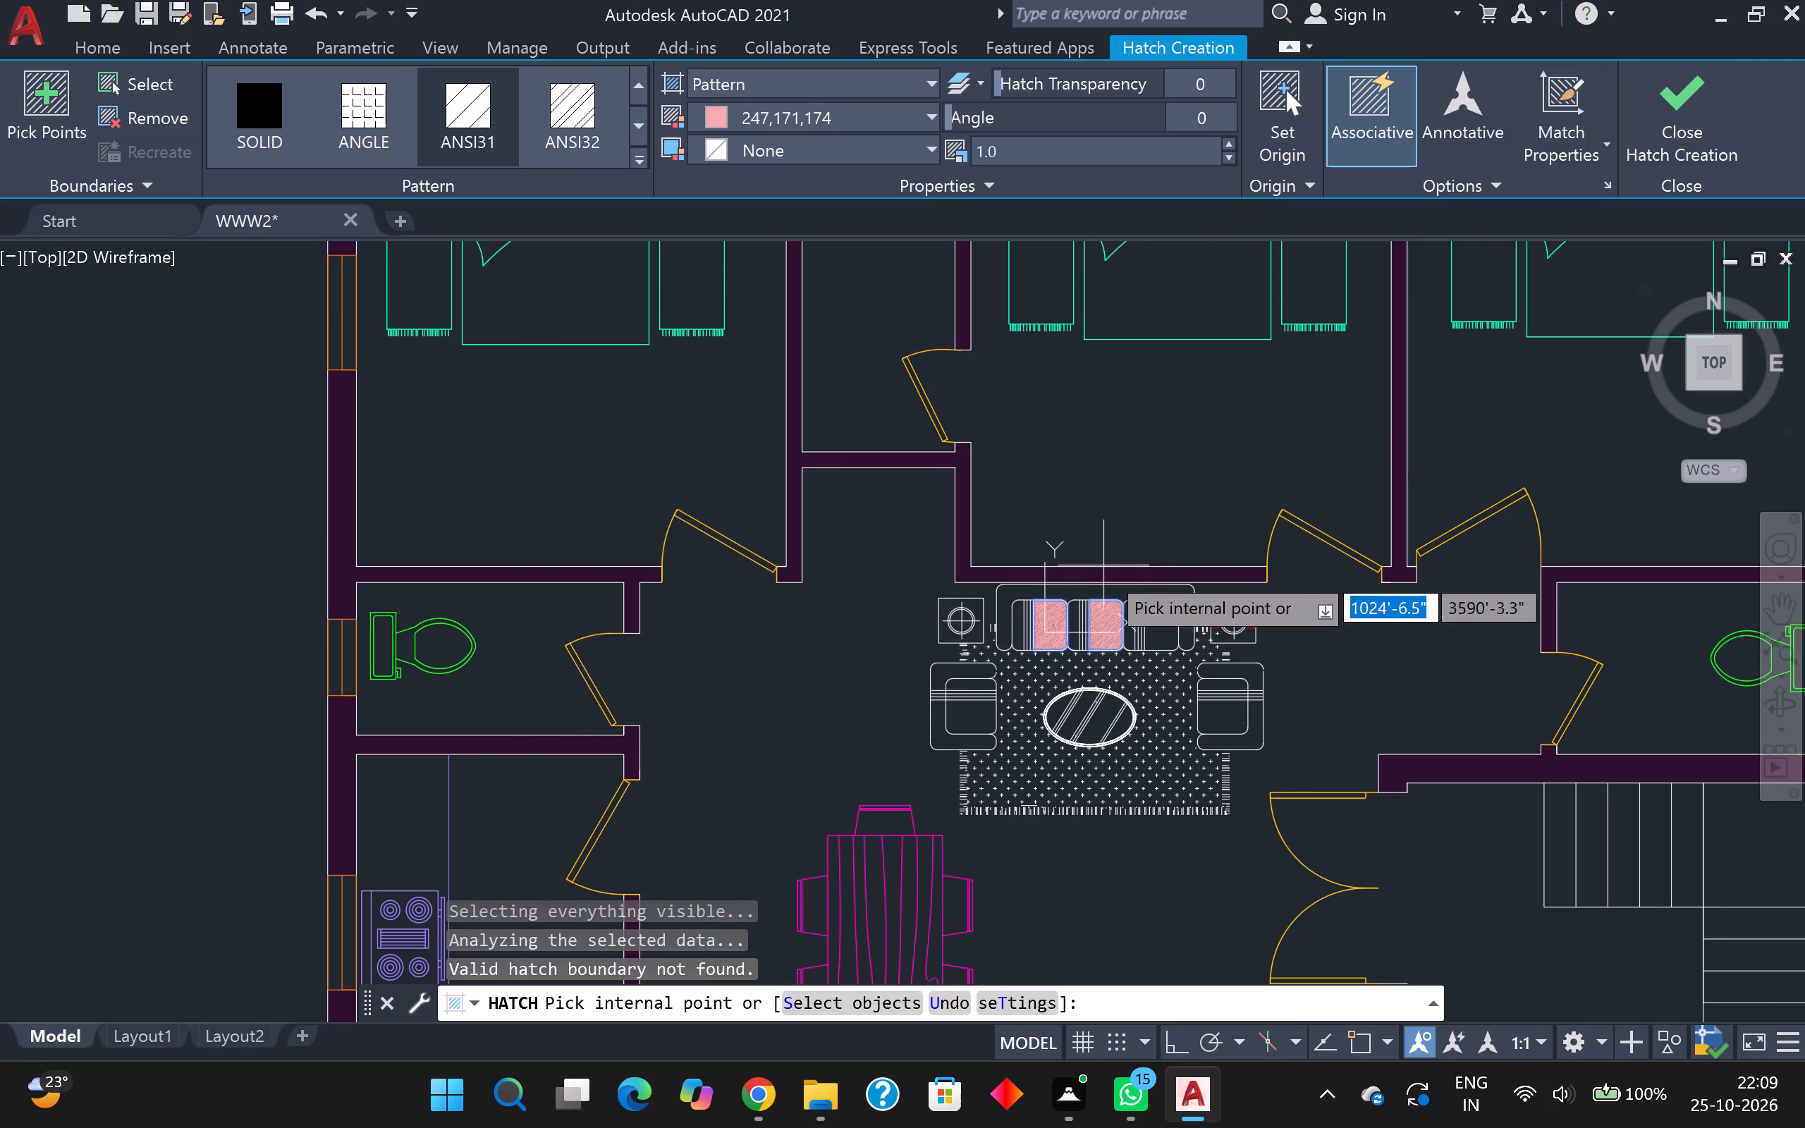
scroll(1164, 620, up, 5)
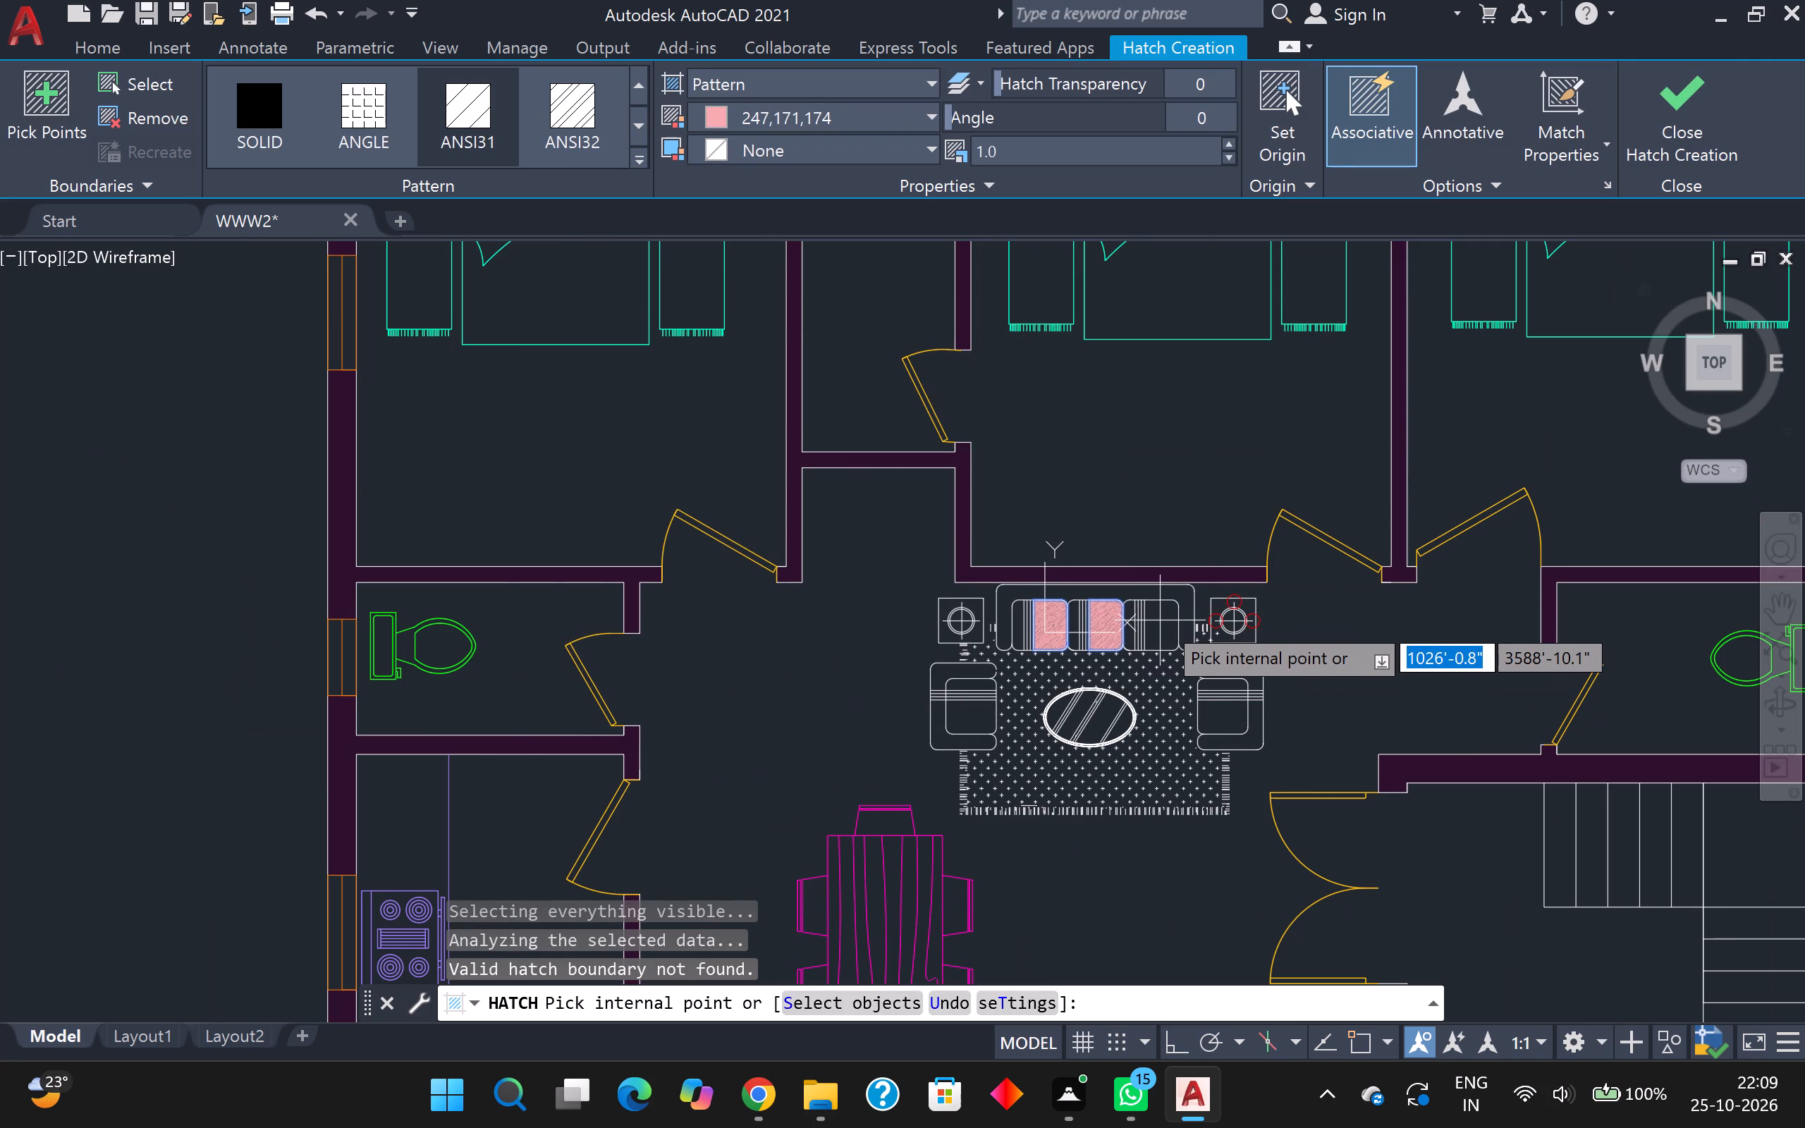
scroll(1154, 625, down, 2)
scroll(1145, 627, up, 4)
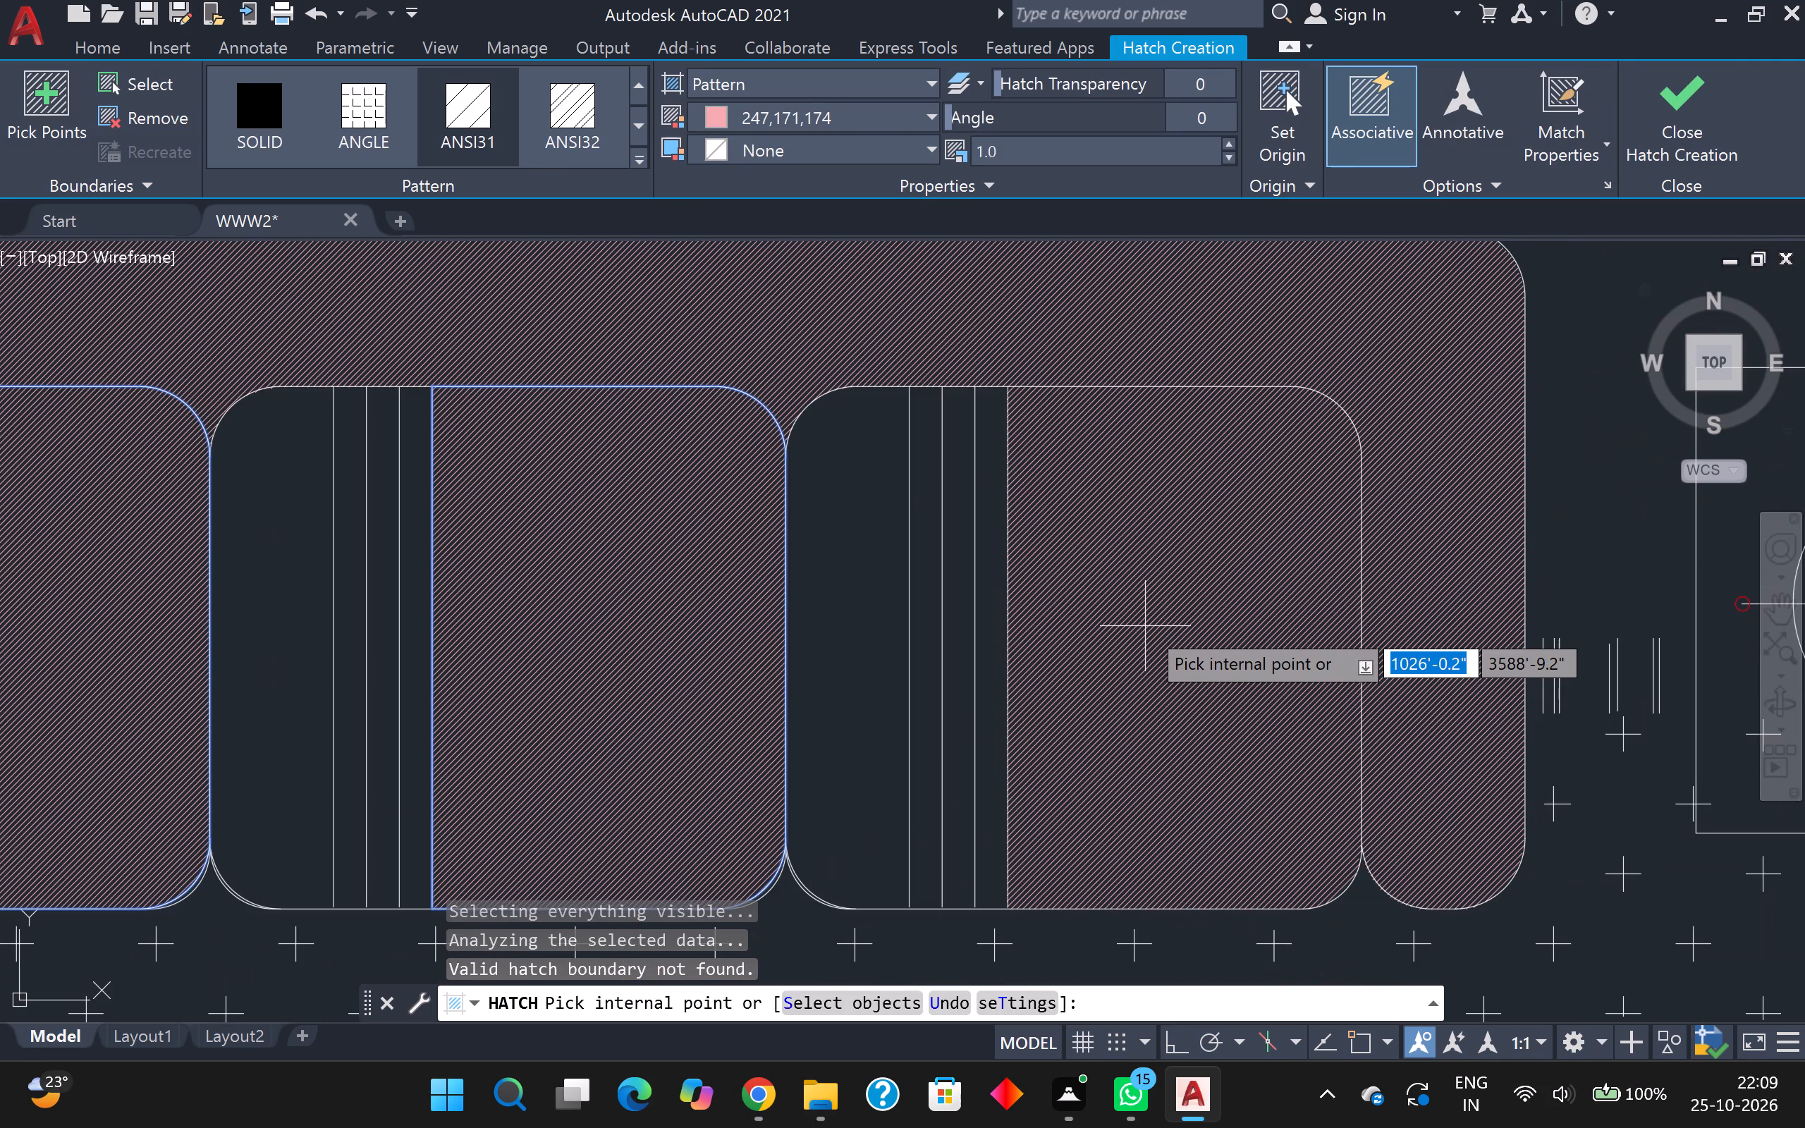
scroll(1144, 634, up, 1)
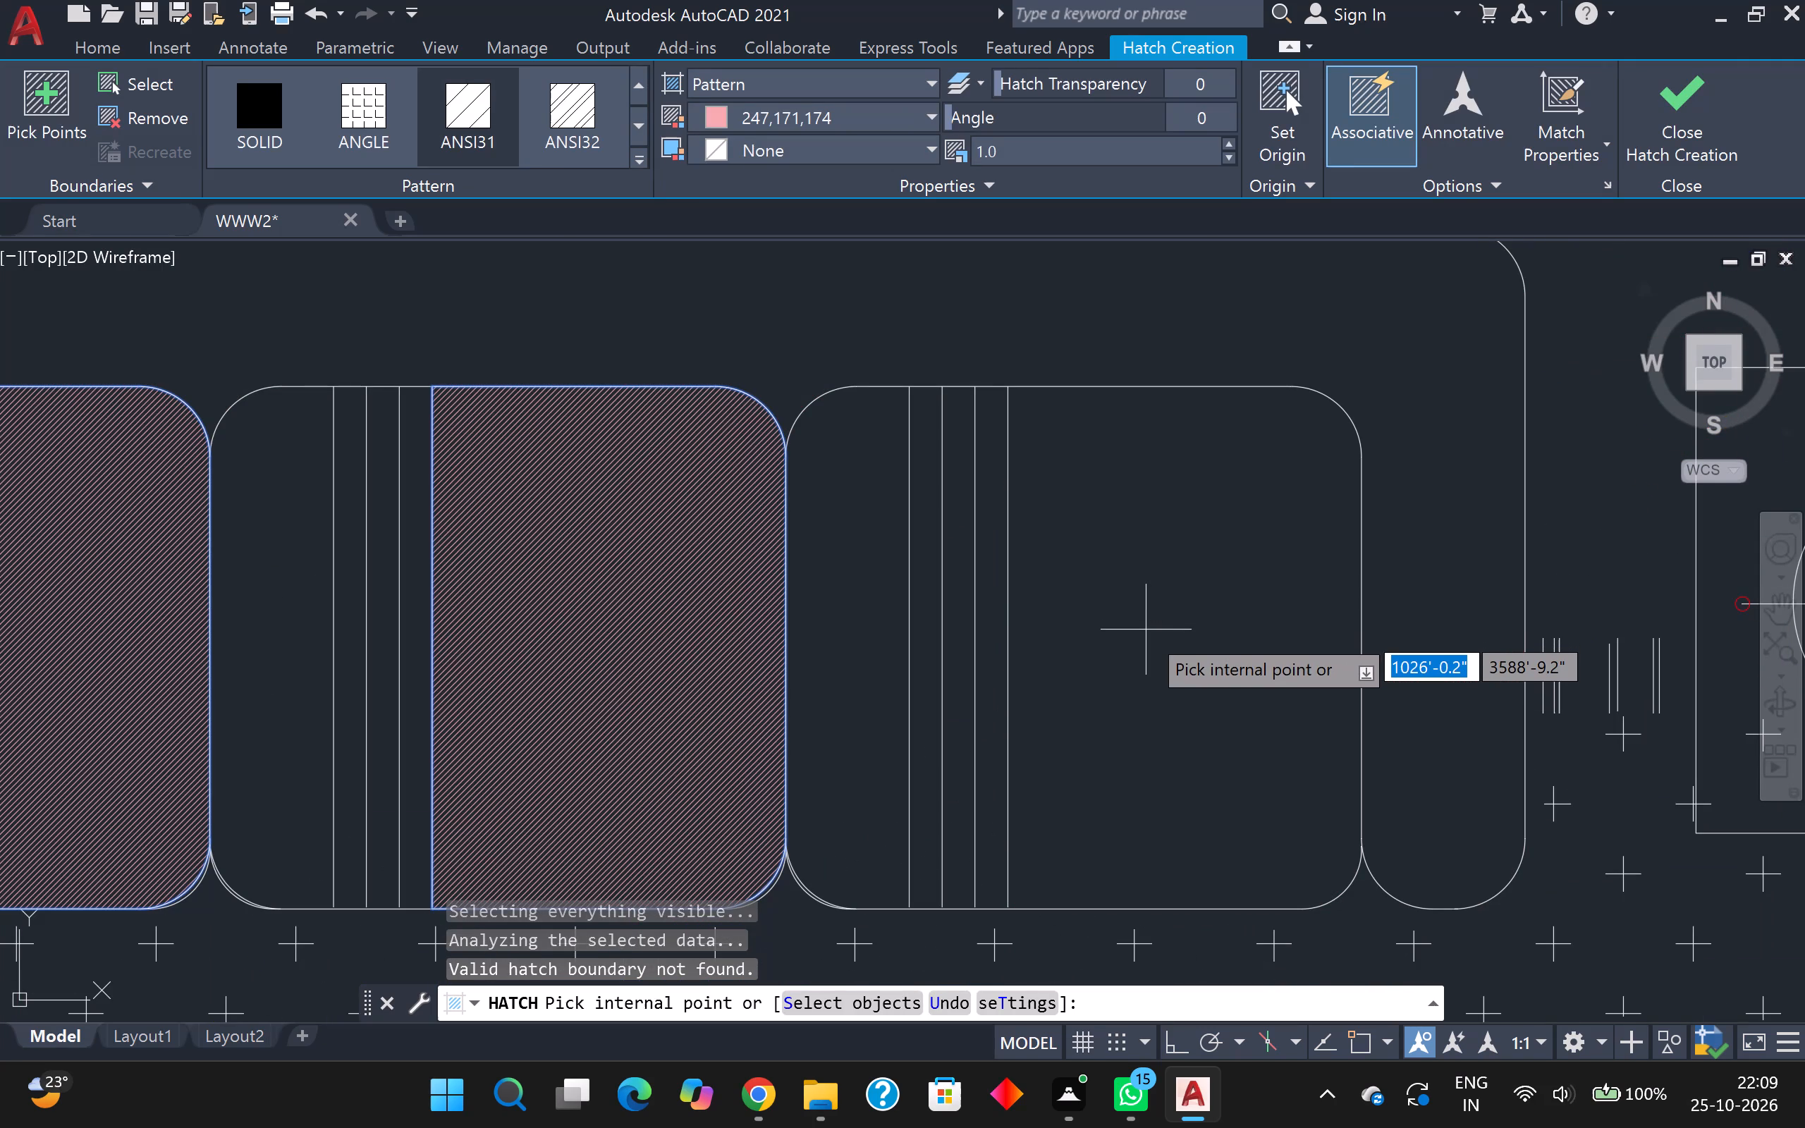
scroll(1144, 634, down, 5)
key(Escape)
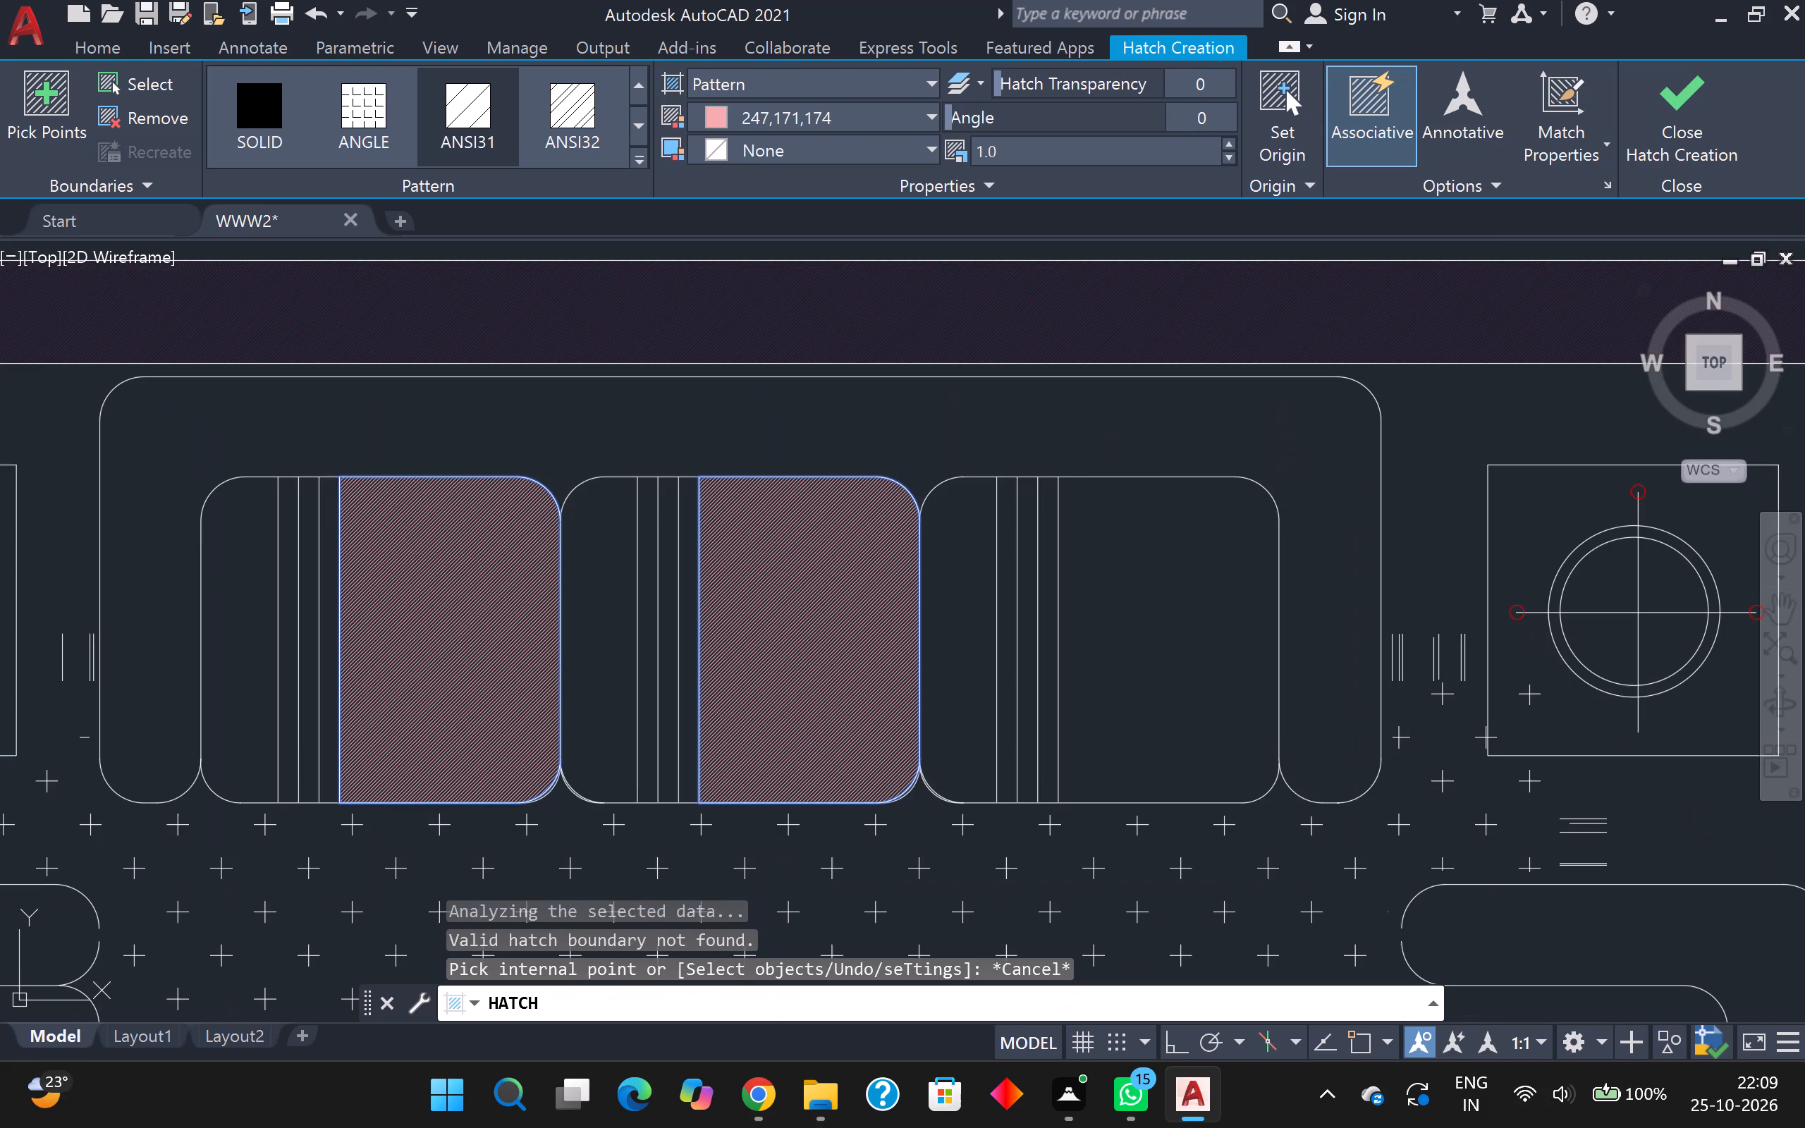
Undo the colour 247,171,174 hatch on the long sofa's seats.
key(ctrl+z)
Look over the dark purple floor plan as a whole, including its hall, walls and entrance porch.
scroll(1141, 651, down, 3)
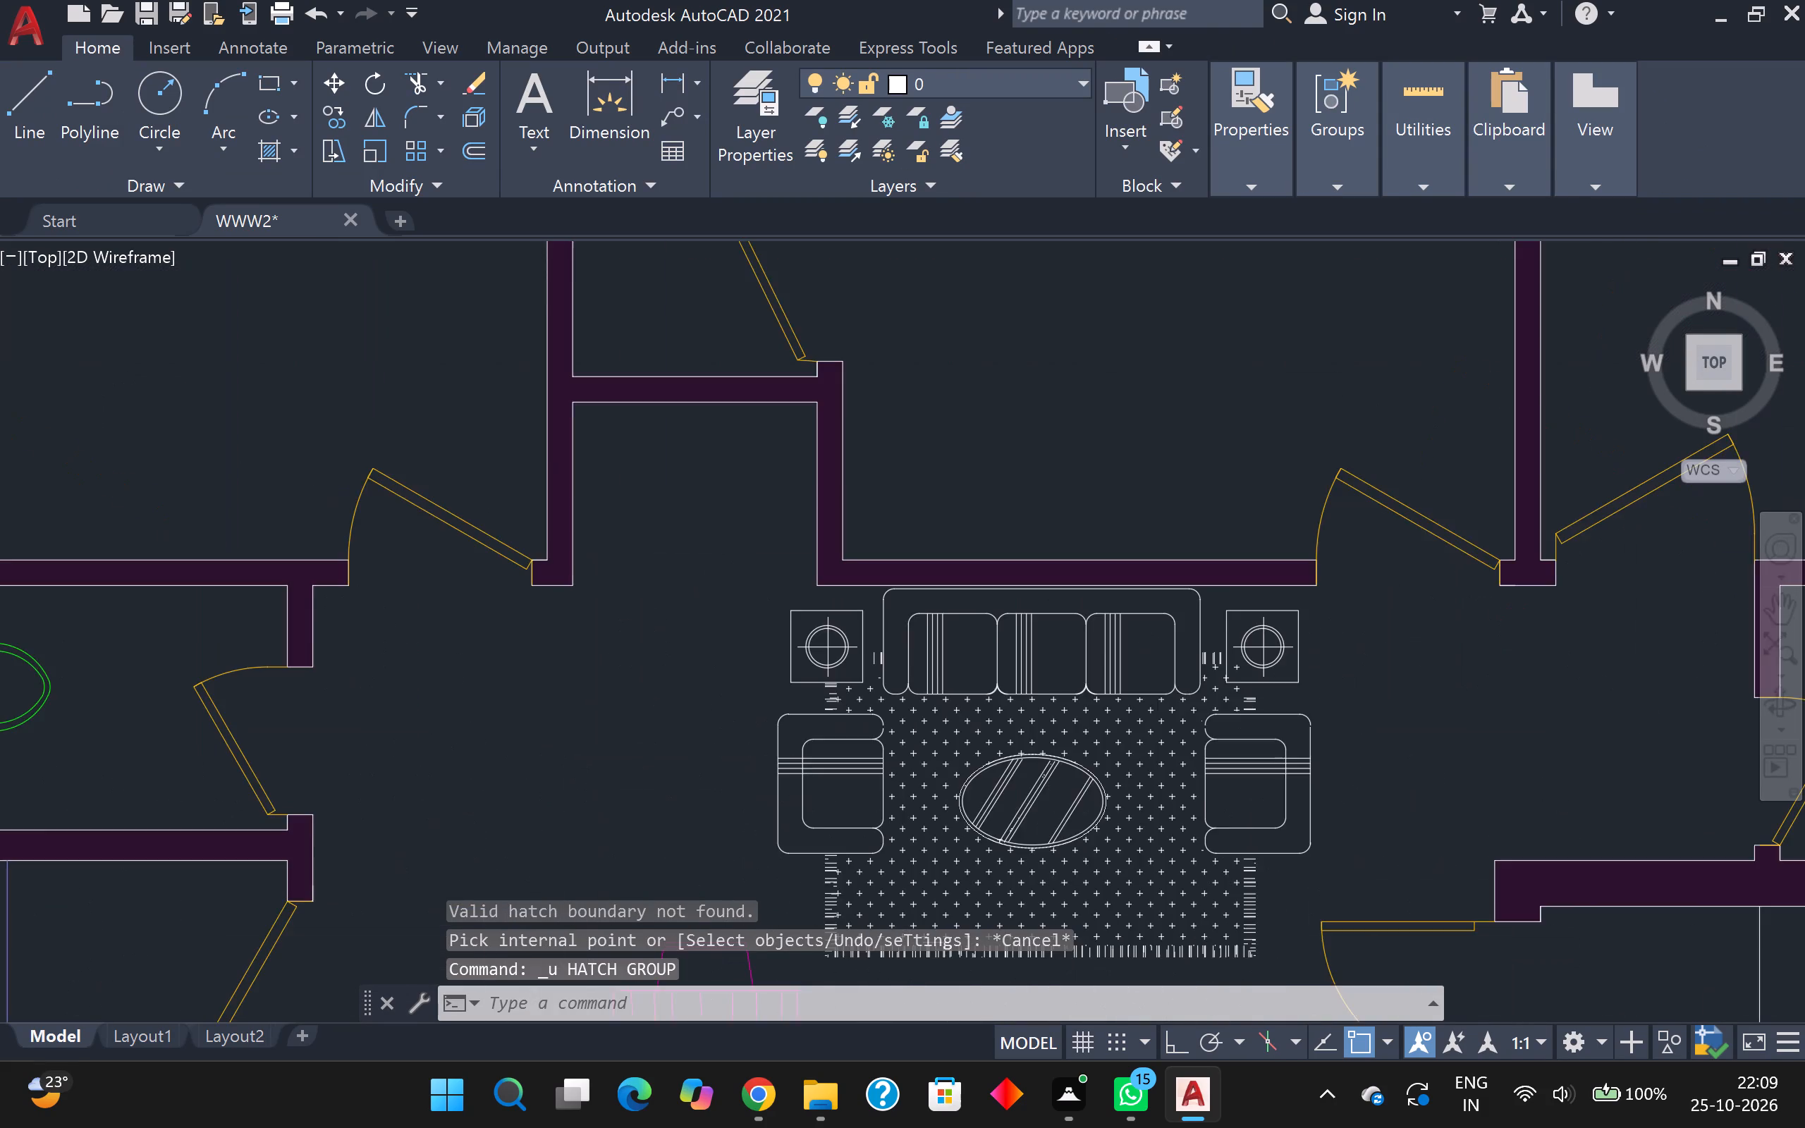
scroll(1278, 661, up, 3)
scroll(1278, 661, down, 3)
middle_drag(1278, 661, 1283, 650)
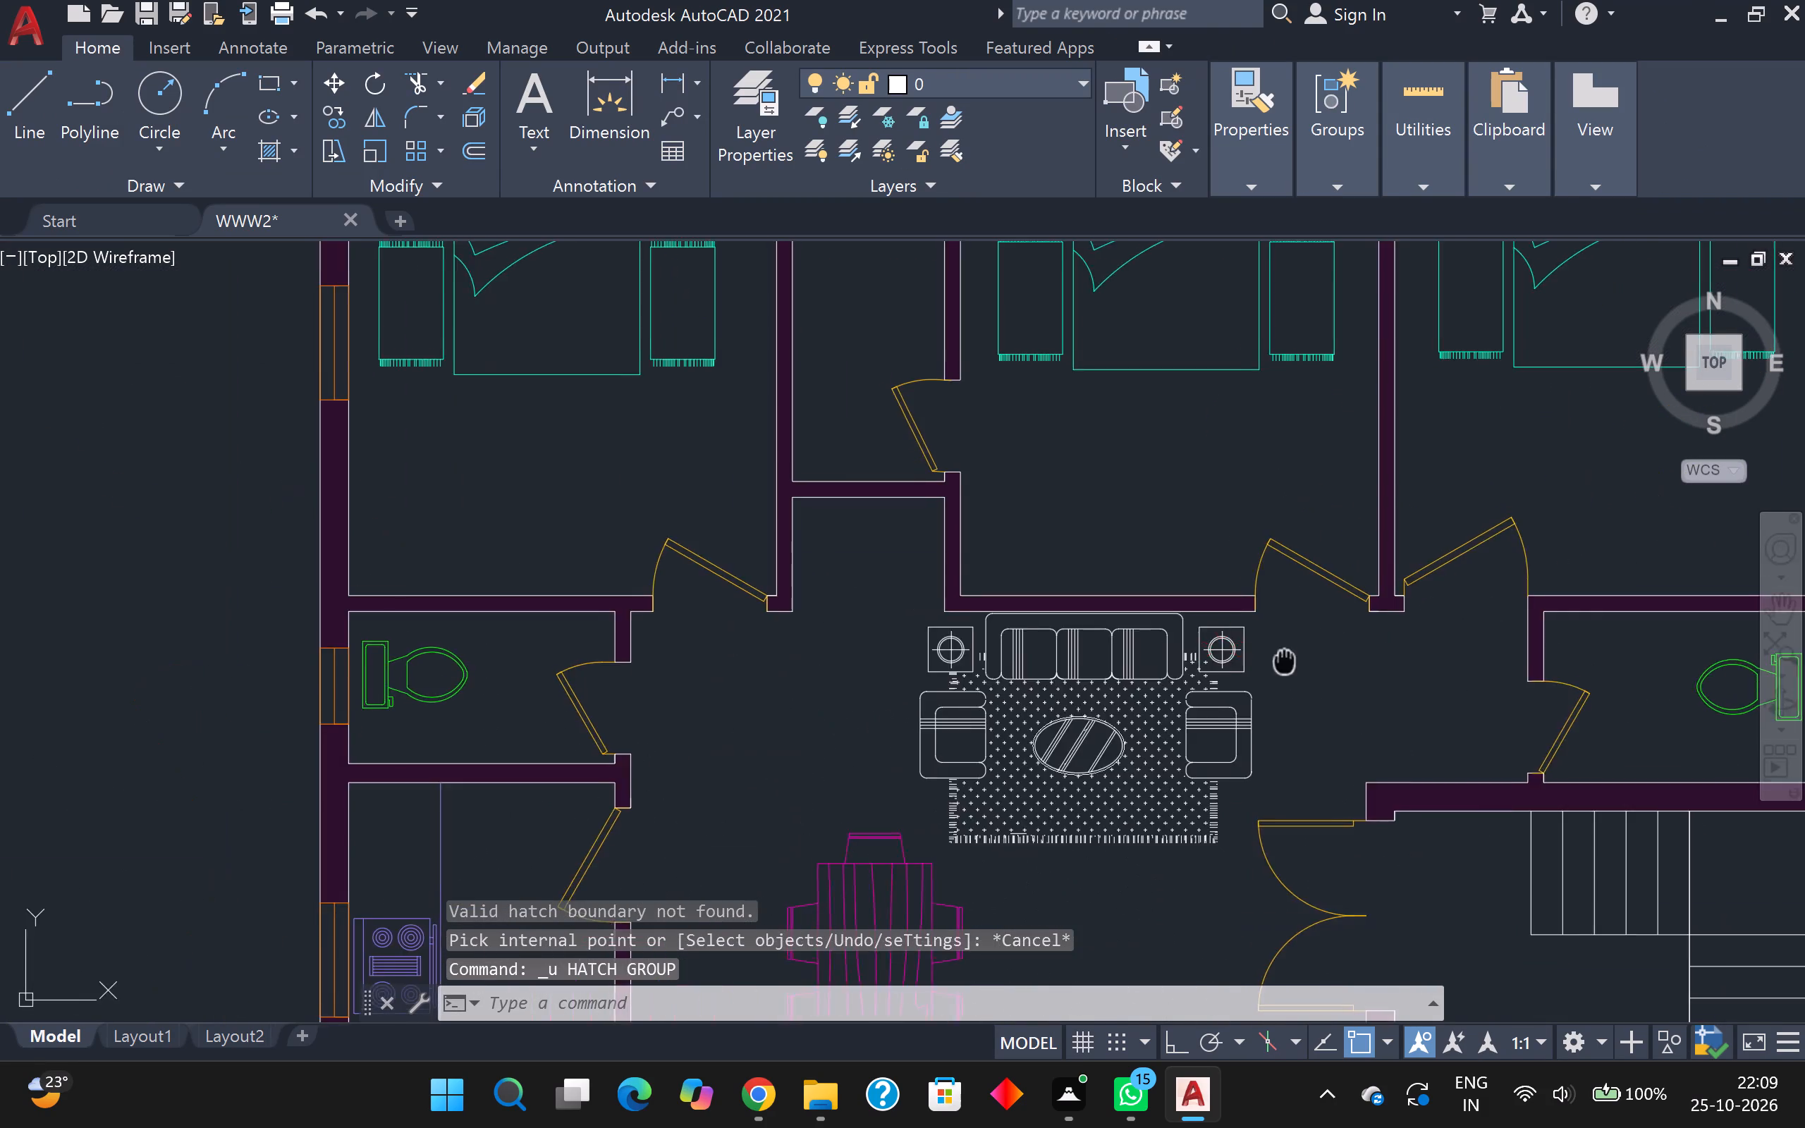
middle_drag(1283, 650, 969, 513)
scroll(965, 510, down, 4)
scroll(1085, 377, up, 1)
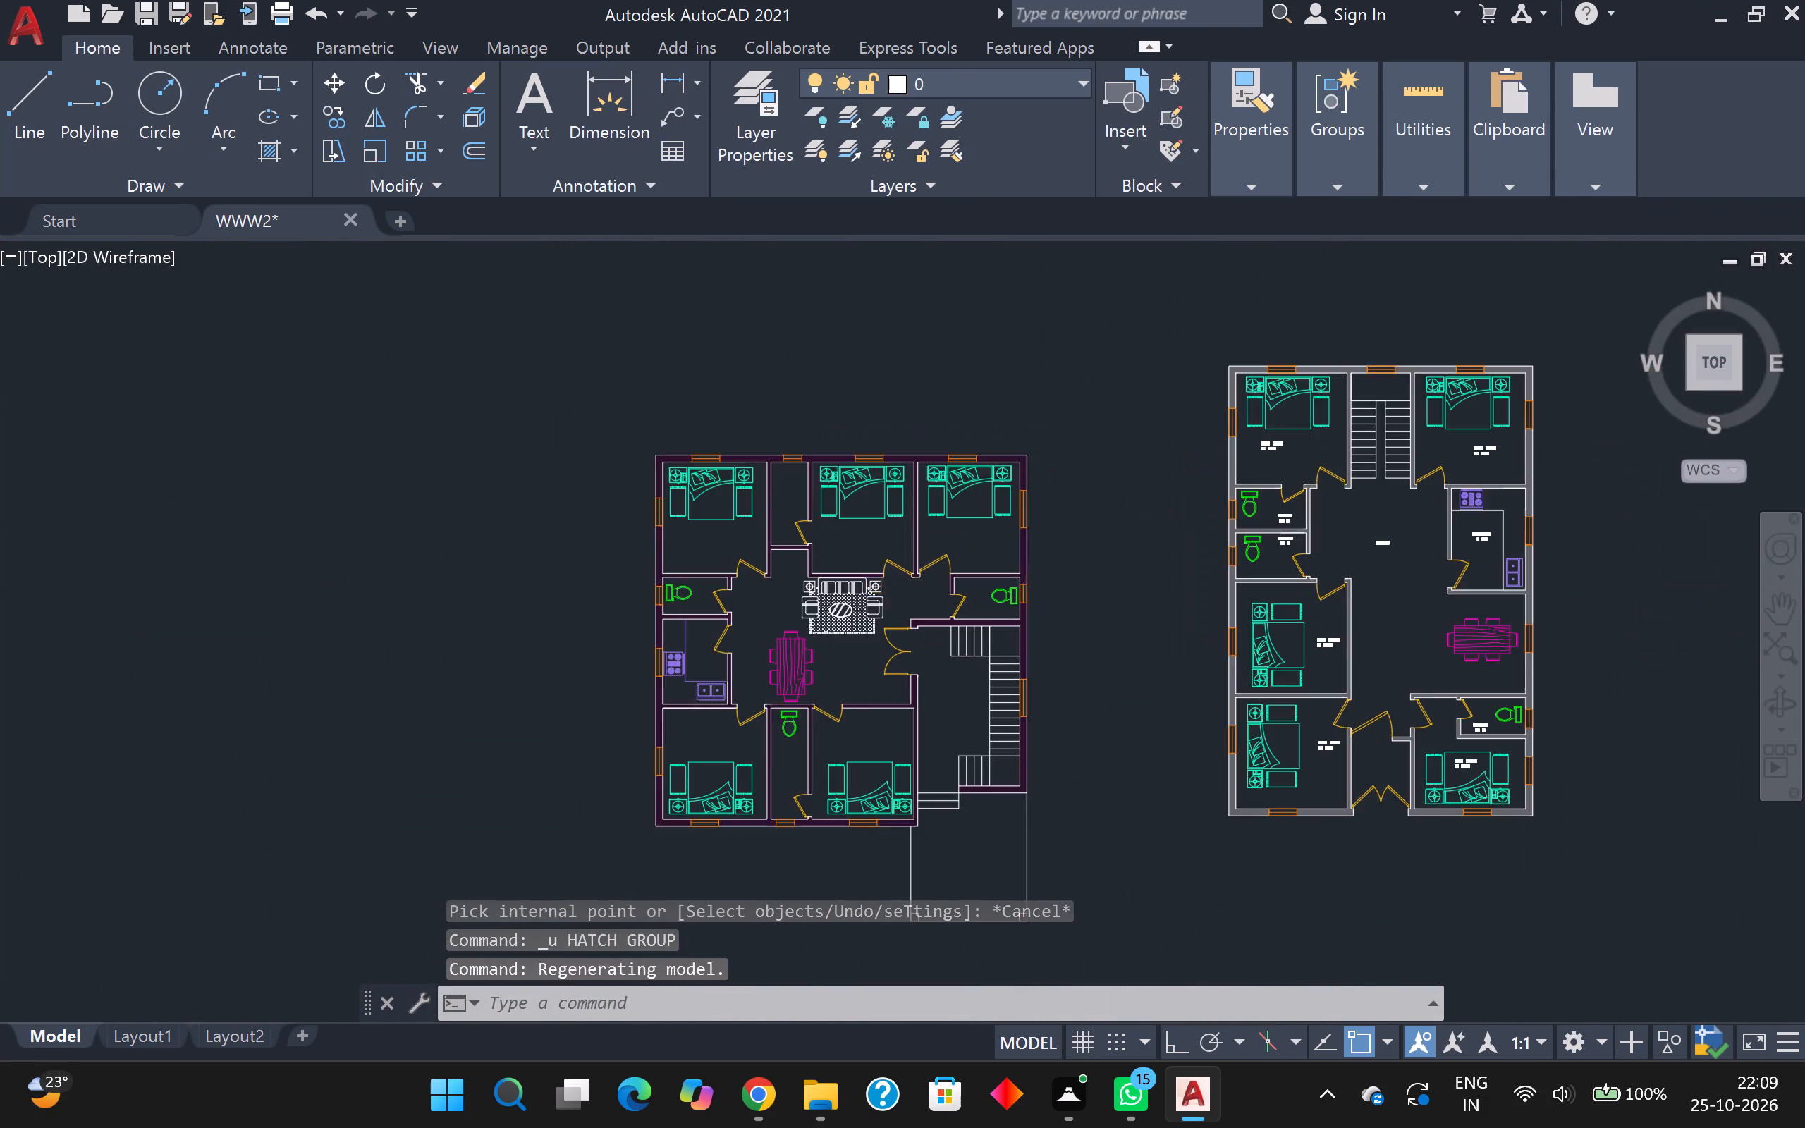
scroll(1084, 377, up, 1)
scroll(955, 656, up, 3)
scroll(1015, 789, up, 3)
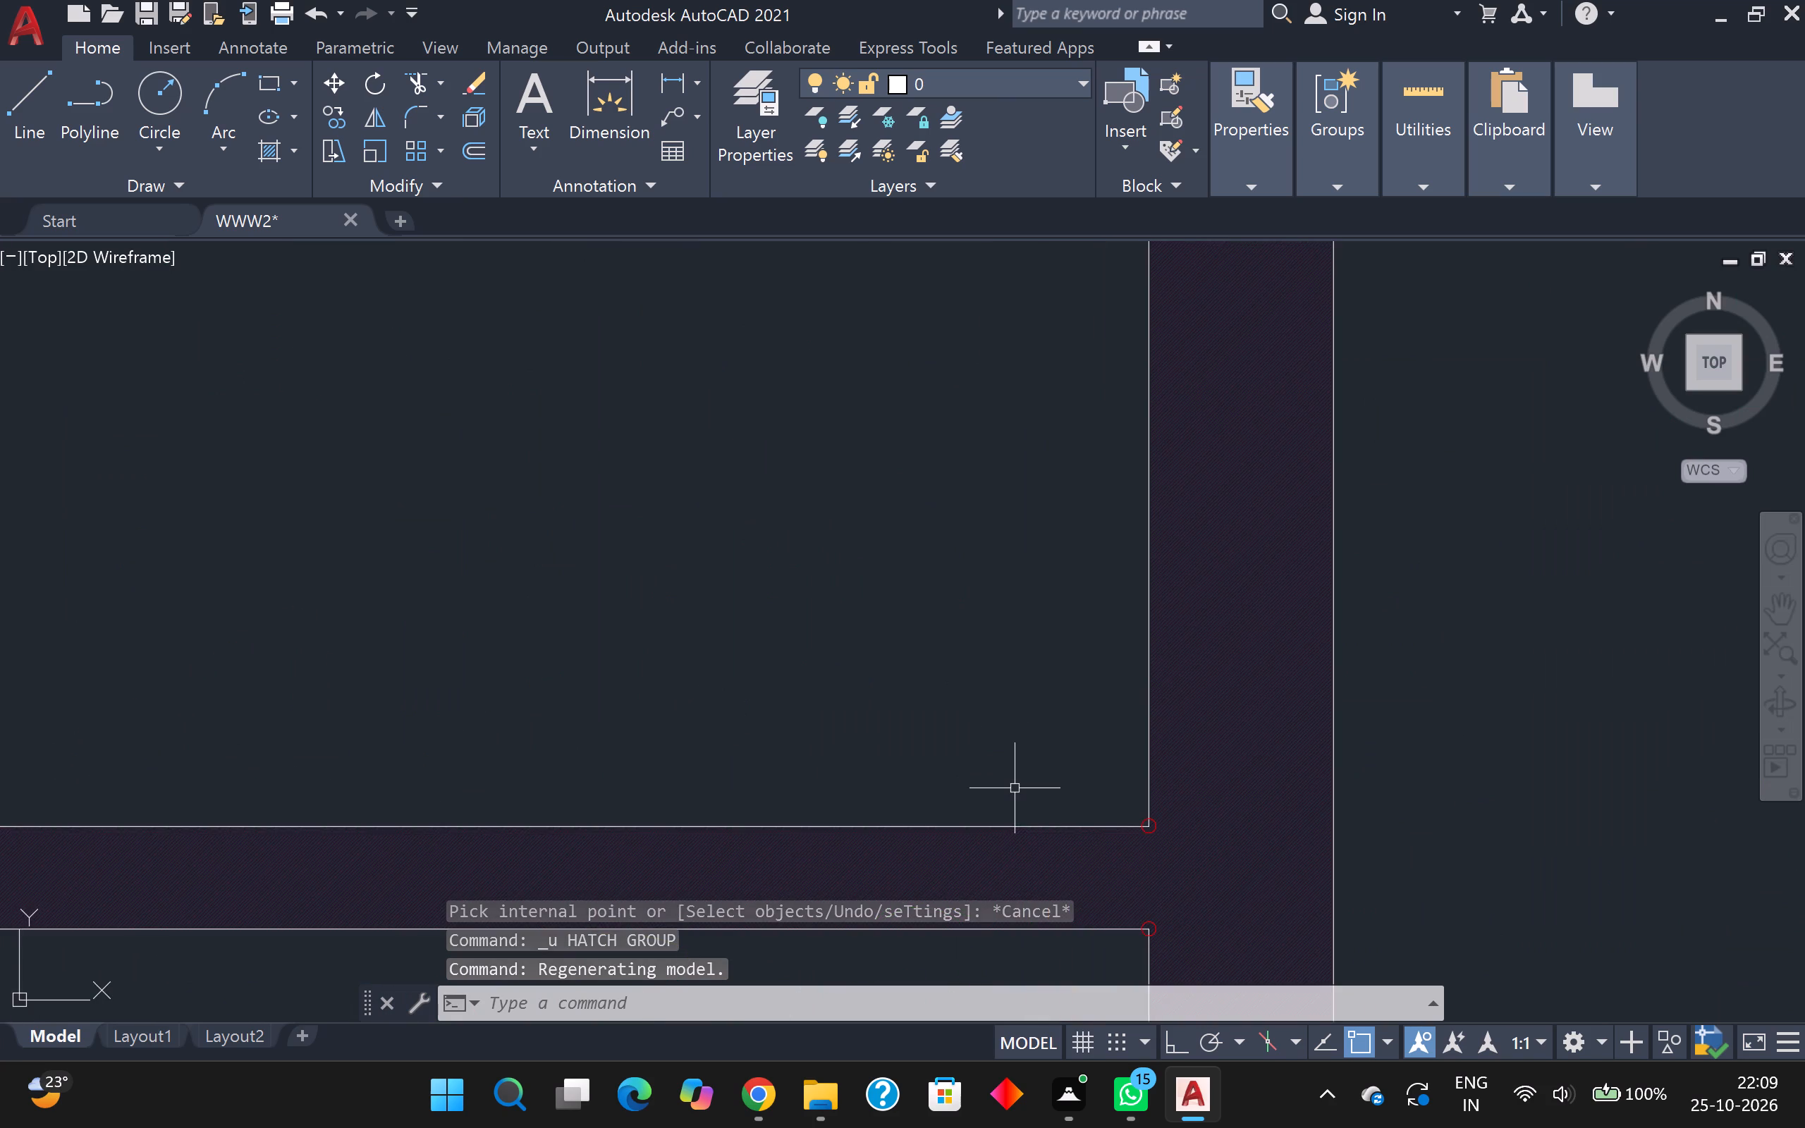
scroll(1015, 787, down, 5)
scroll(1147, 804, down, 2)
middle_drag(1174, 764, 1110, 507)
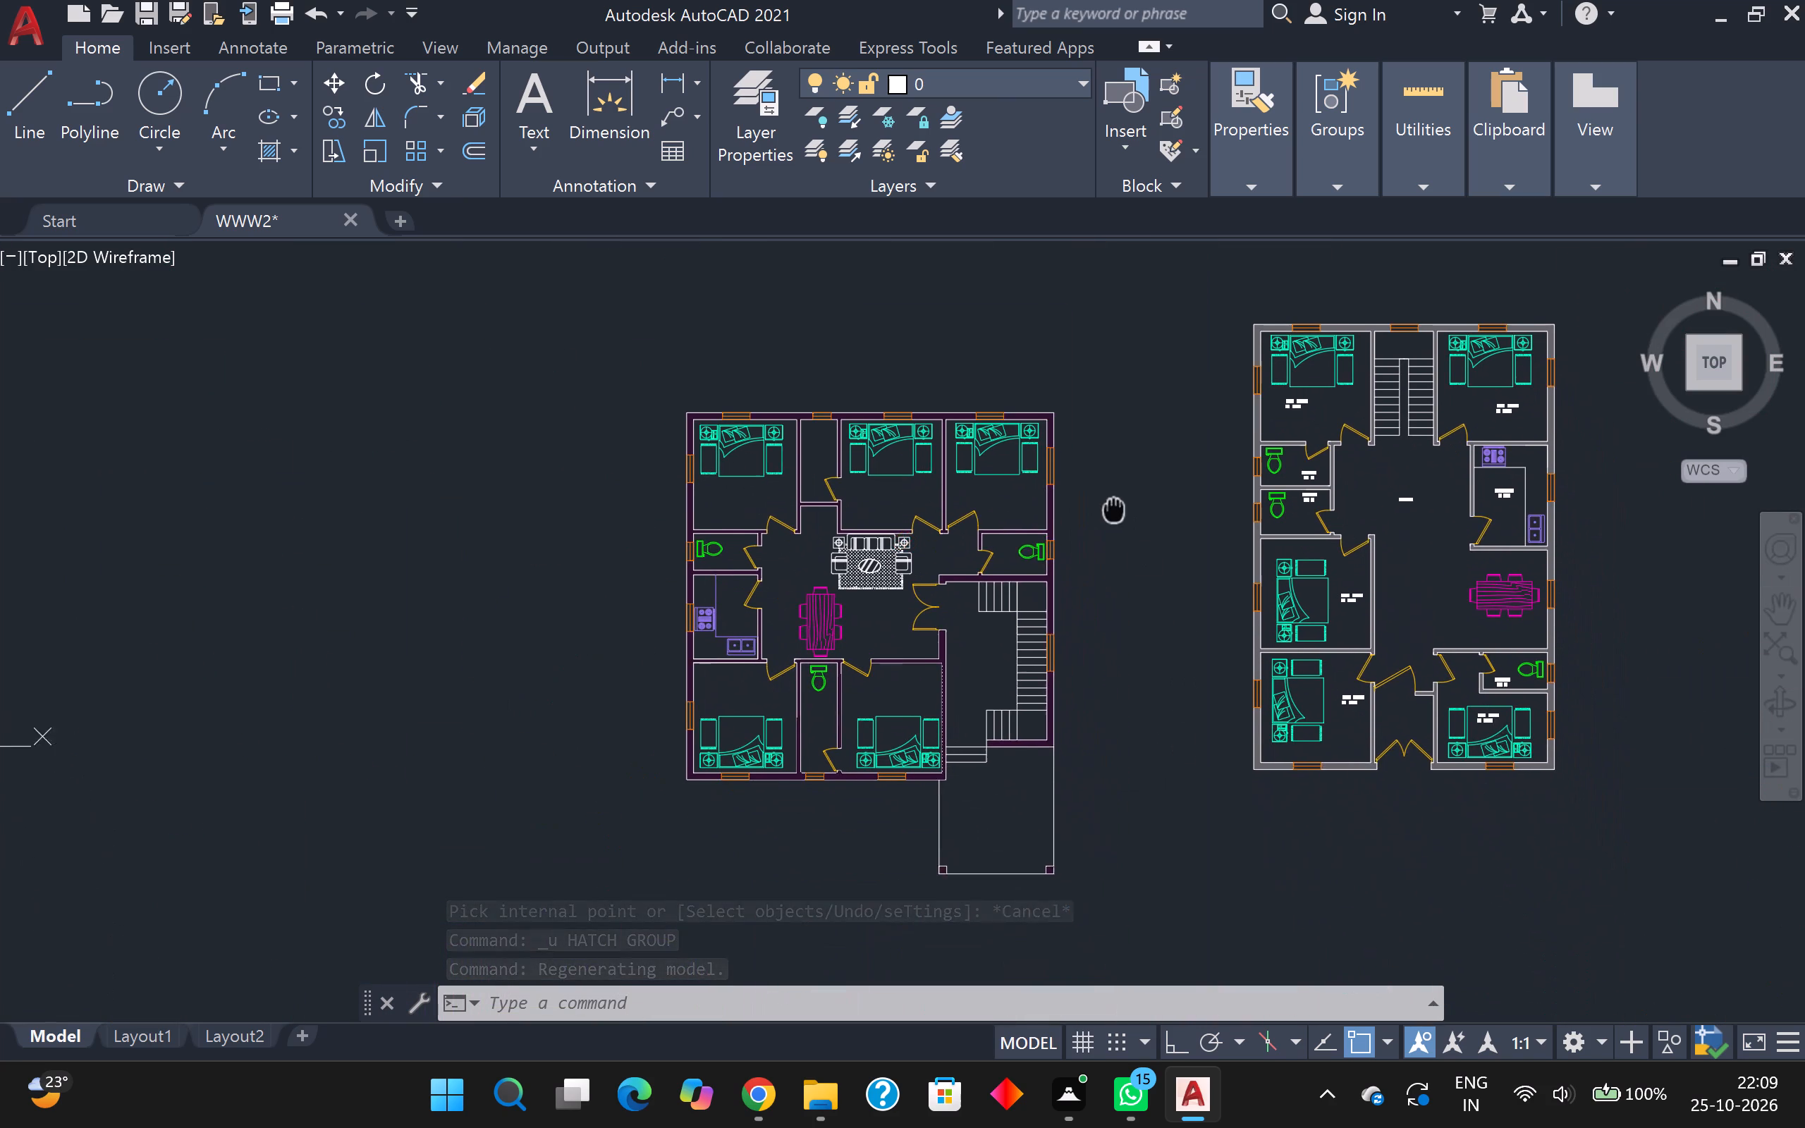
middle_drag(1110, 507, 1071, 450)
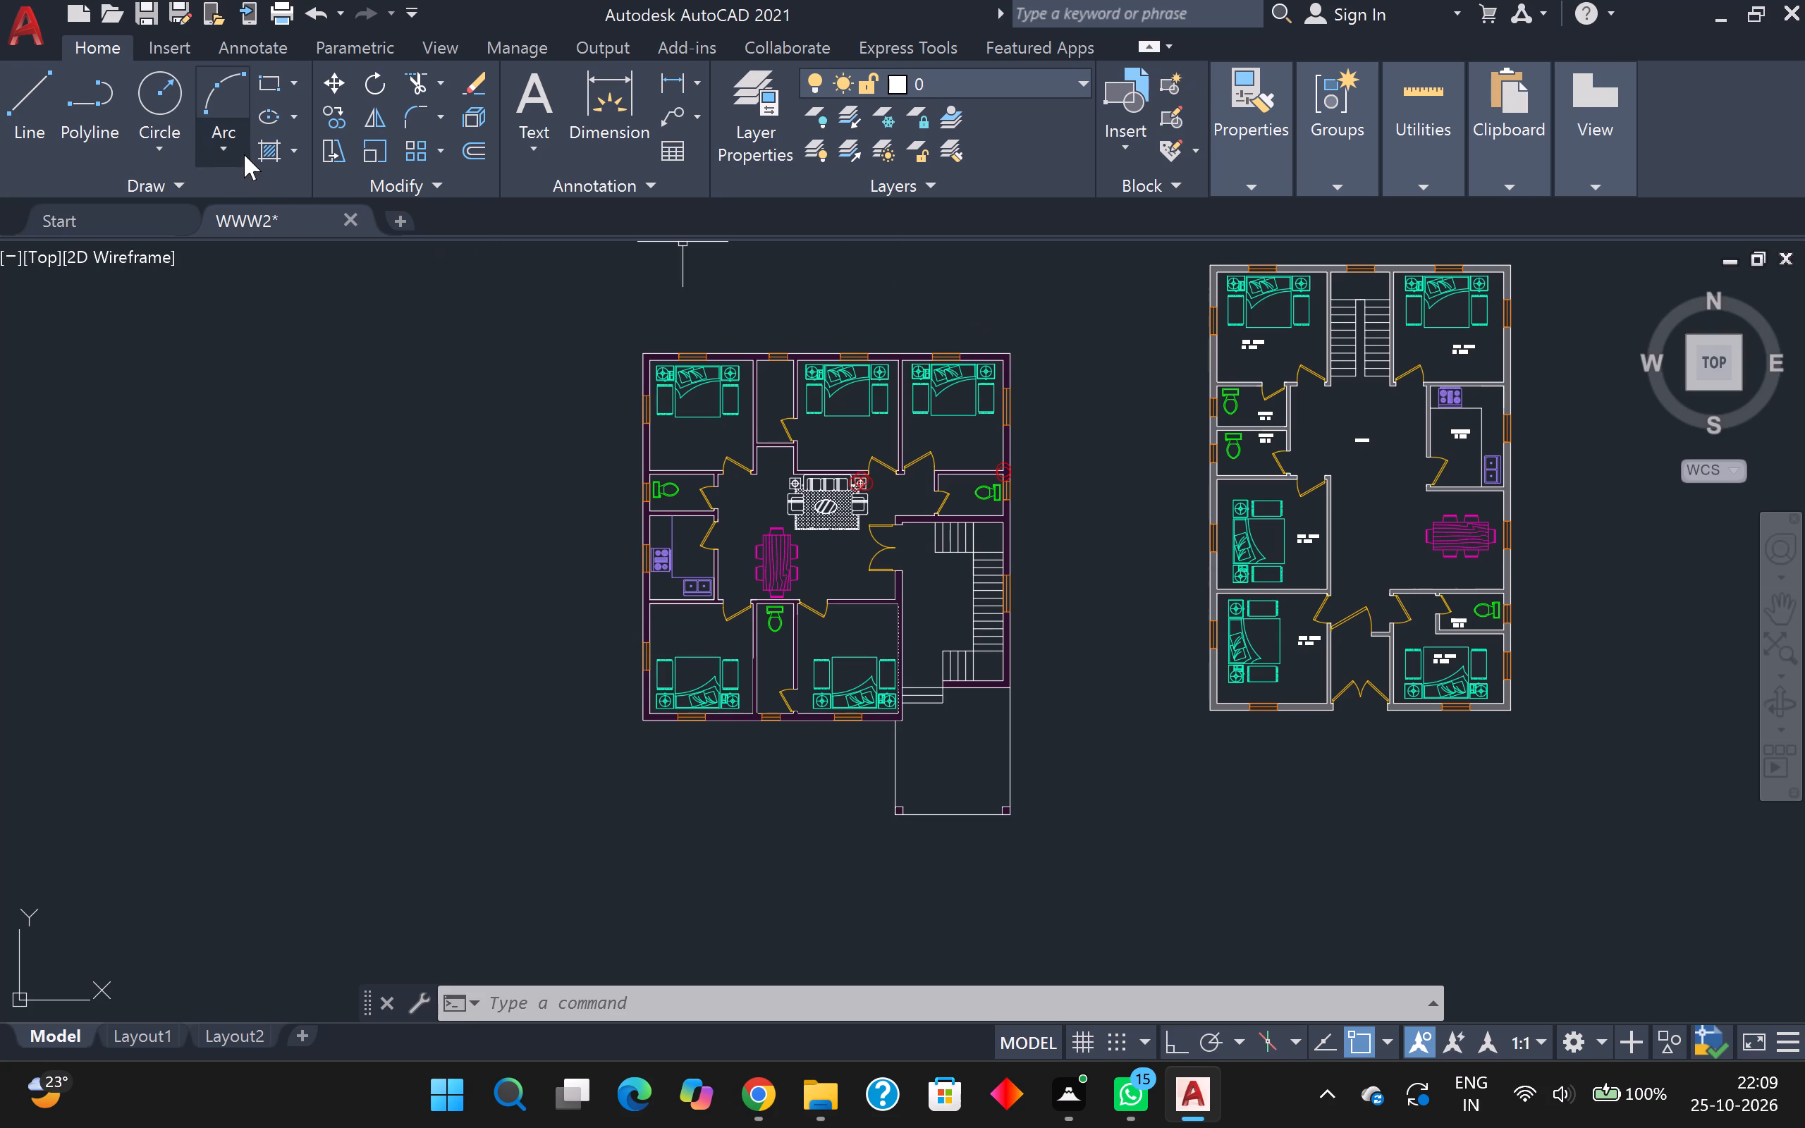
Start a hatch with ANSI31 in colour 46,15,46 and preview it over the southern bedroom and the entrance steps.
click(283, 159)
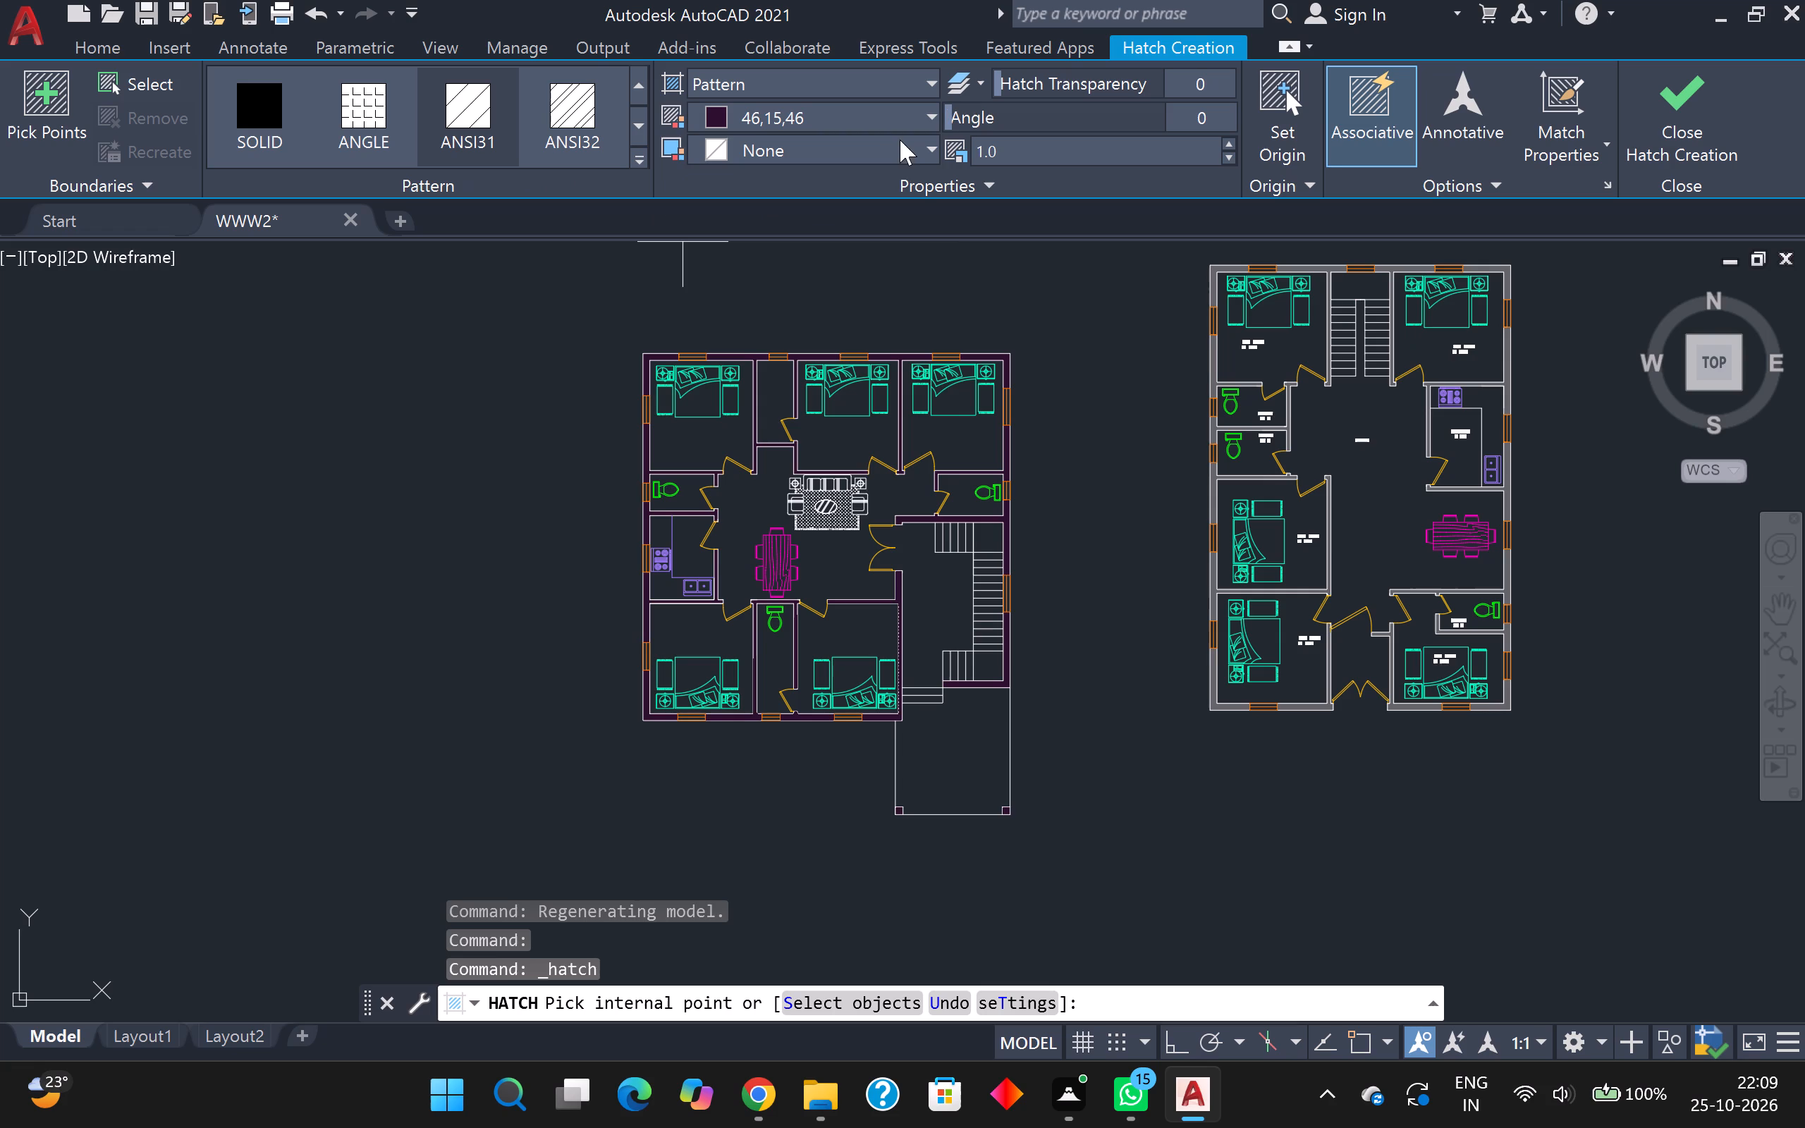
click(933, 107)
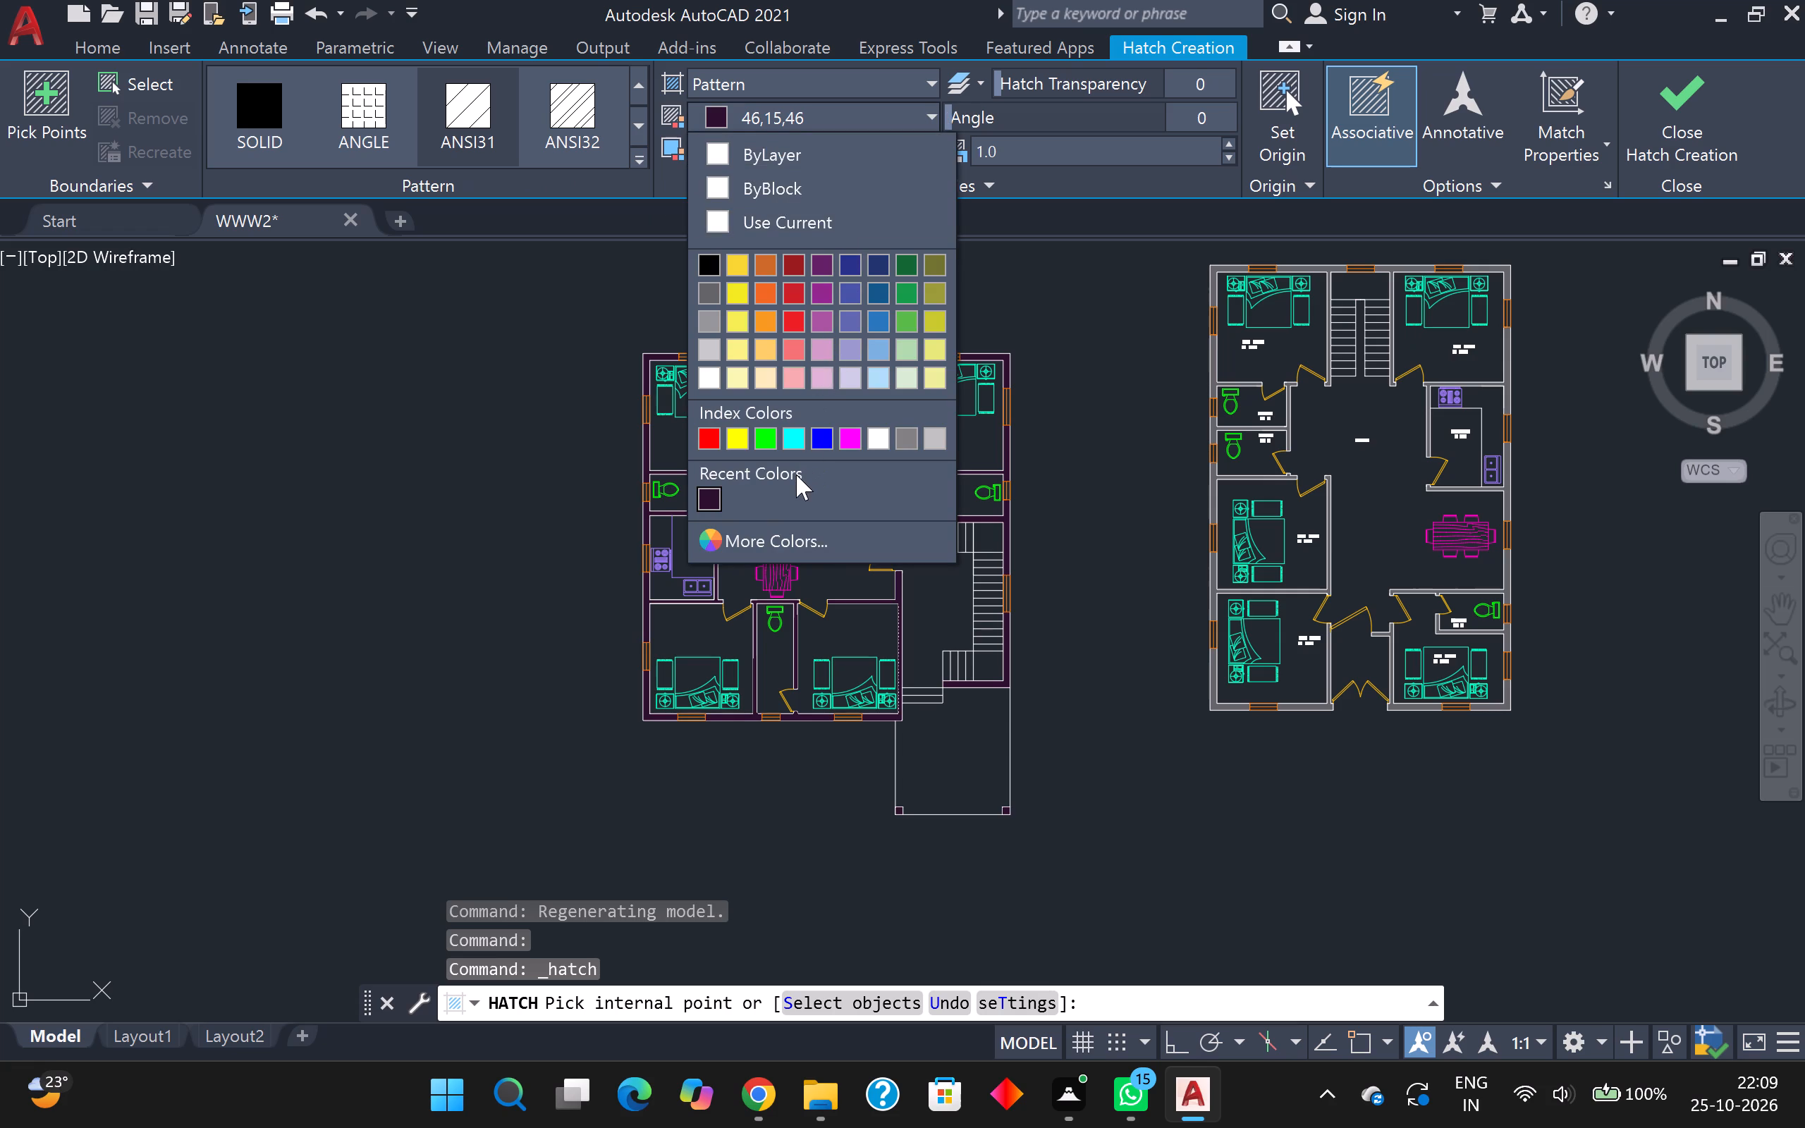
key(Escape)
scroll(873, 699, up, 2)
scroll(931, 663, up, 2)
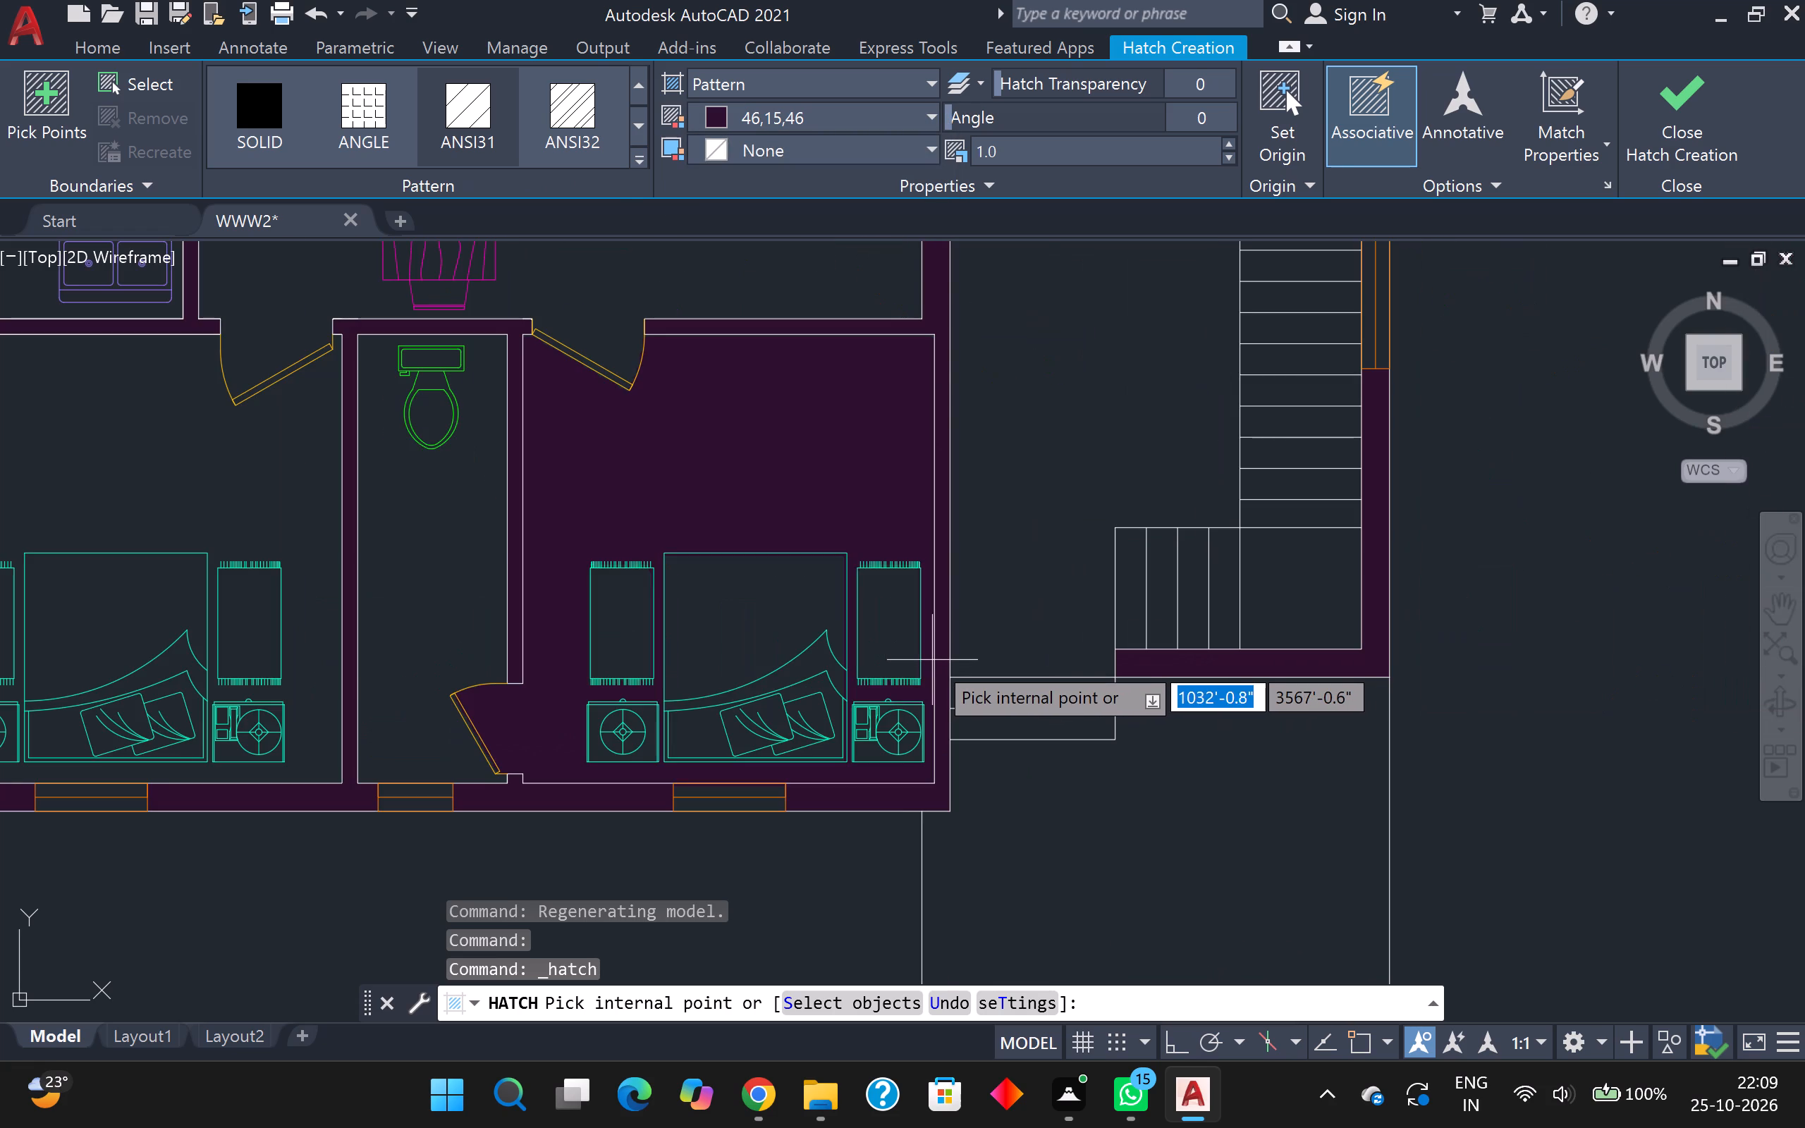
scroll(936, 660, down, 2)
scroll(950, 680, up, 2)
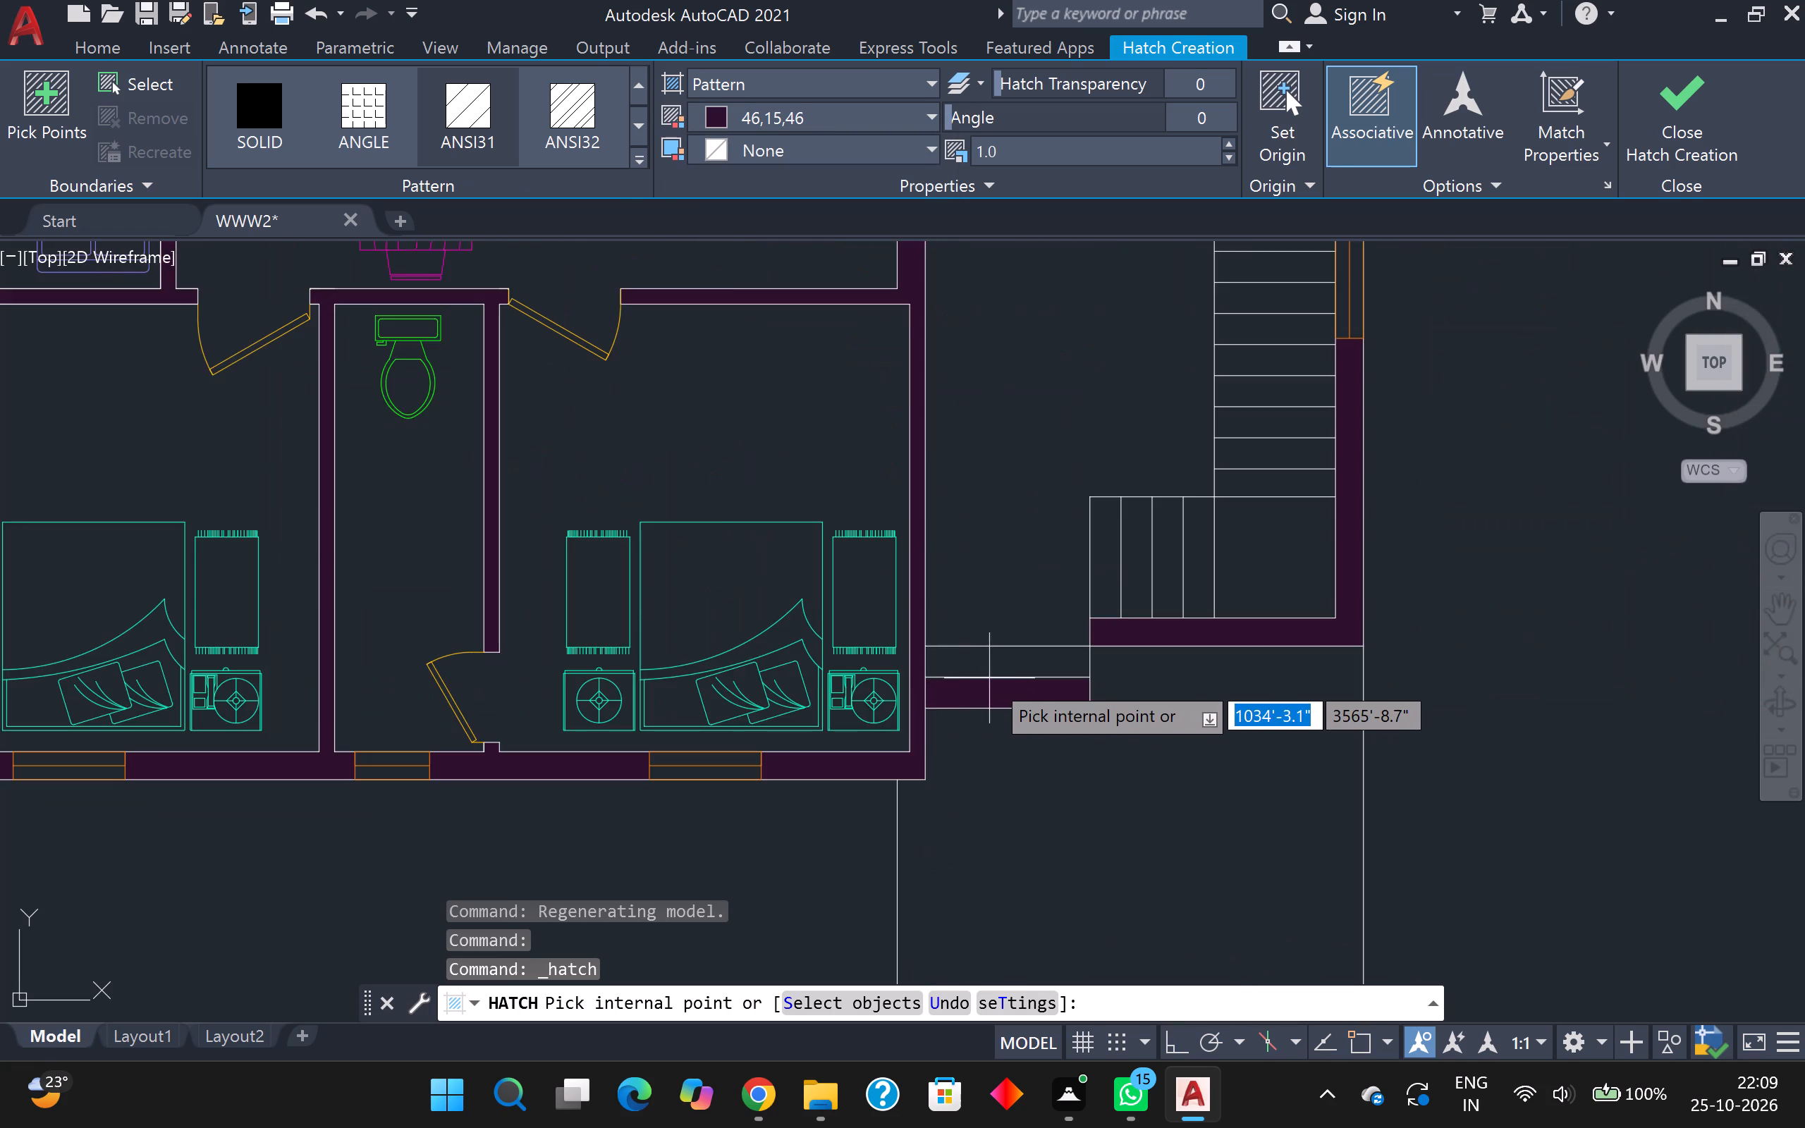
scroll(989, 678, down, 4)
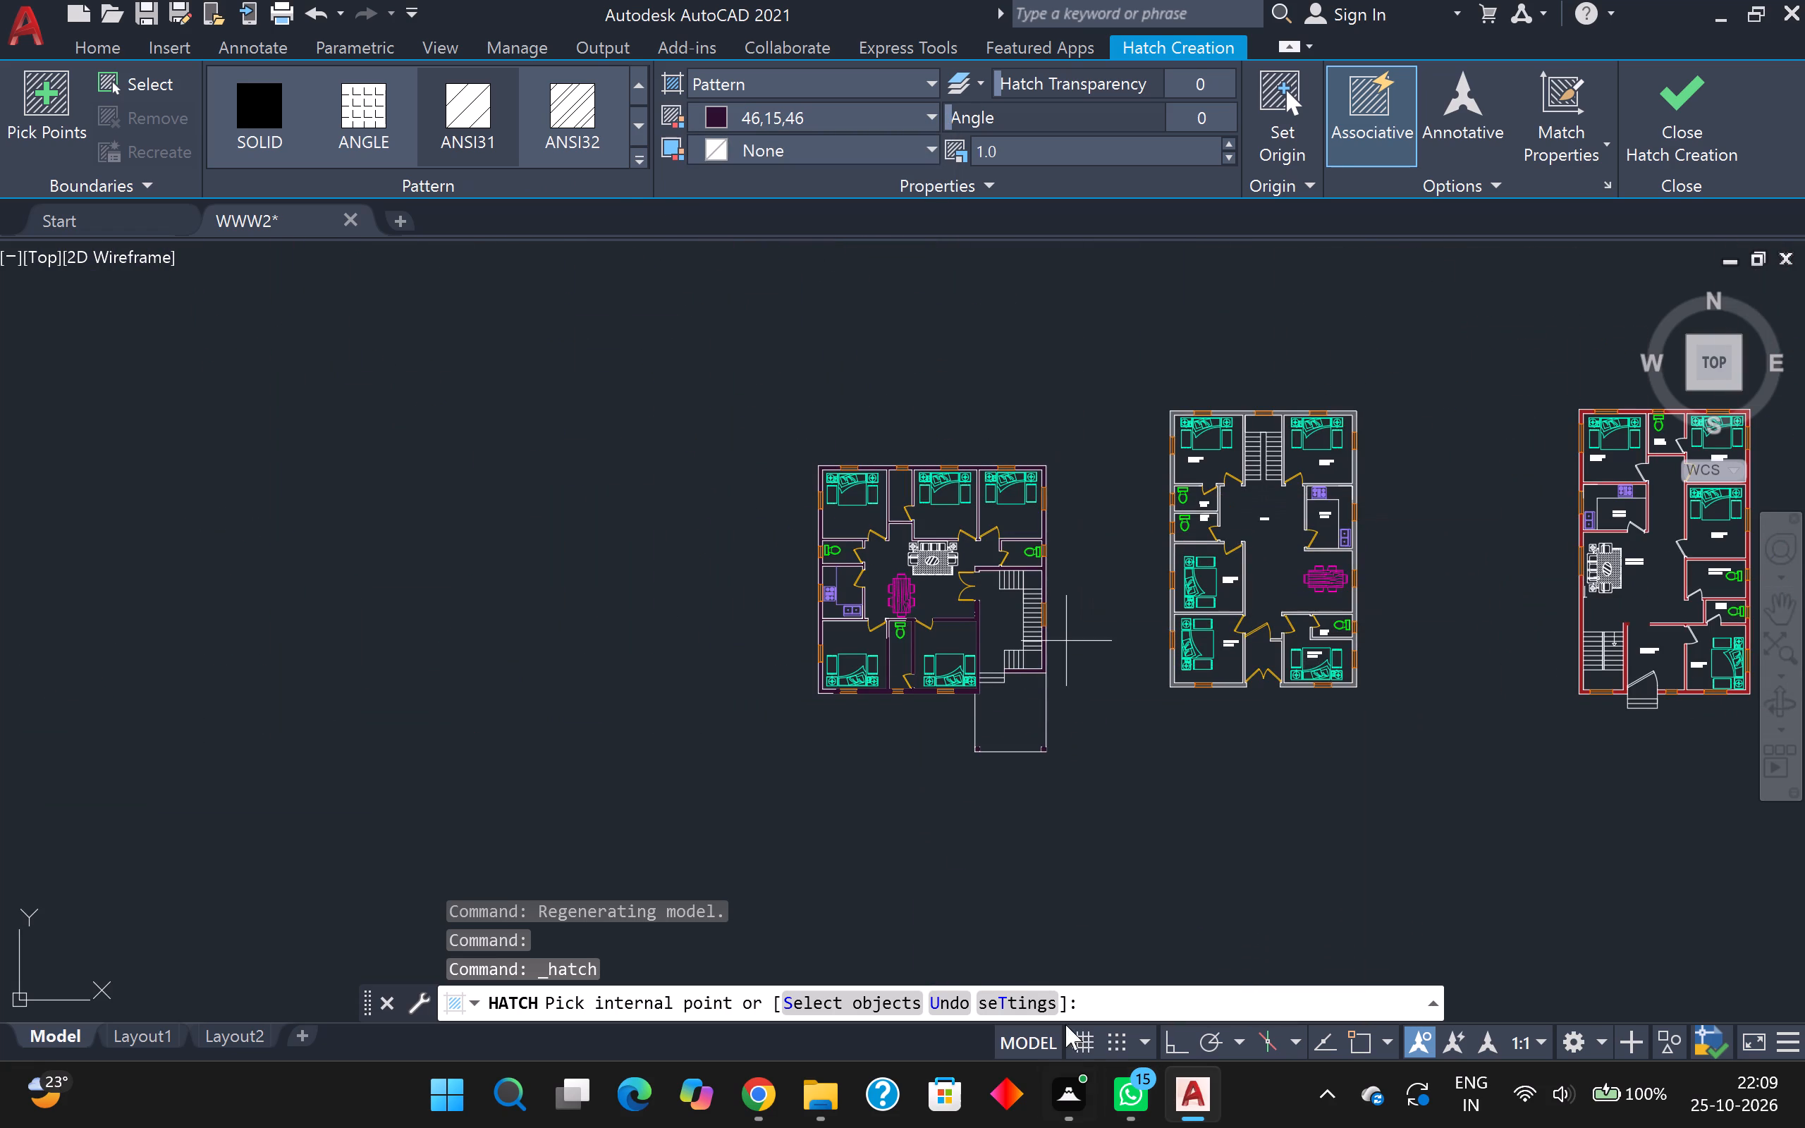
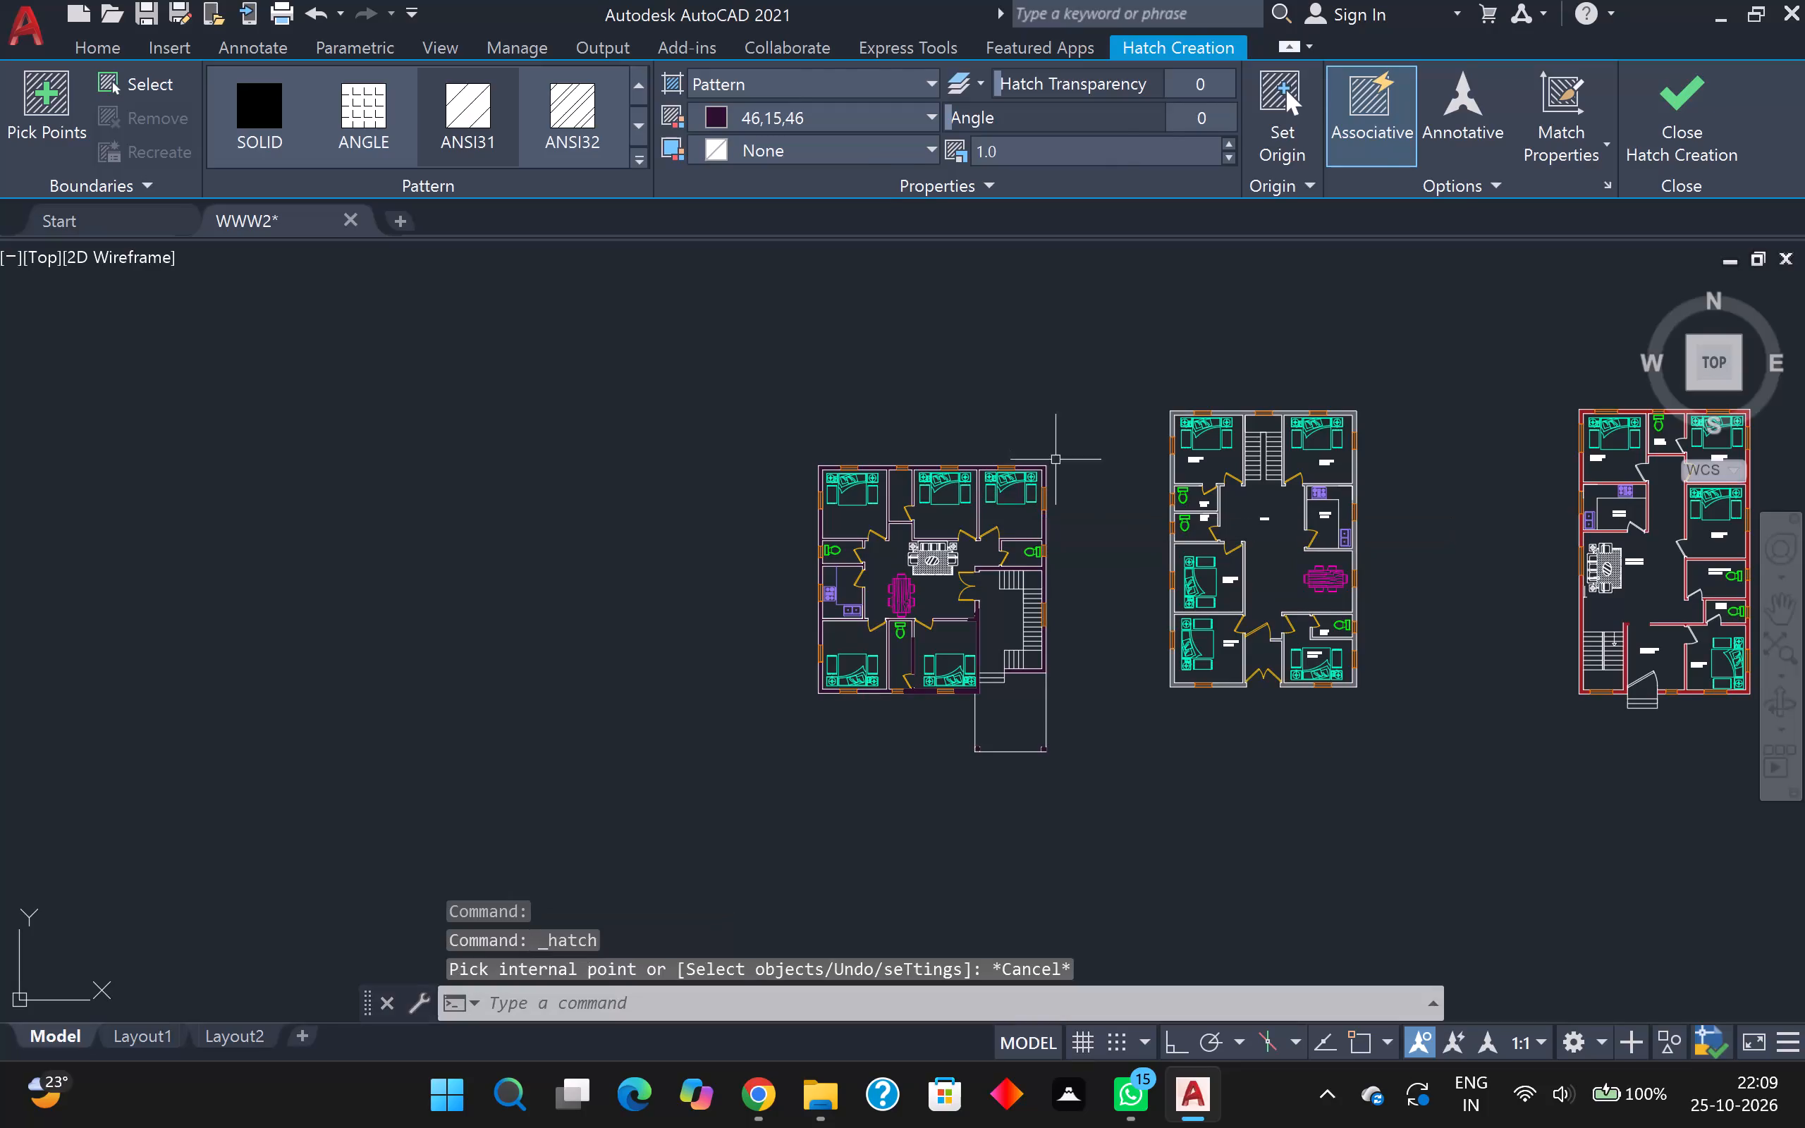
Copy the entire westernmost floor plan, including its furniture, staircase and porch outline, to the clipboard.
click(1096, 429)
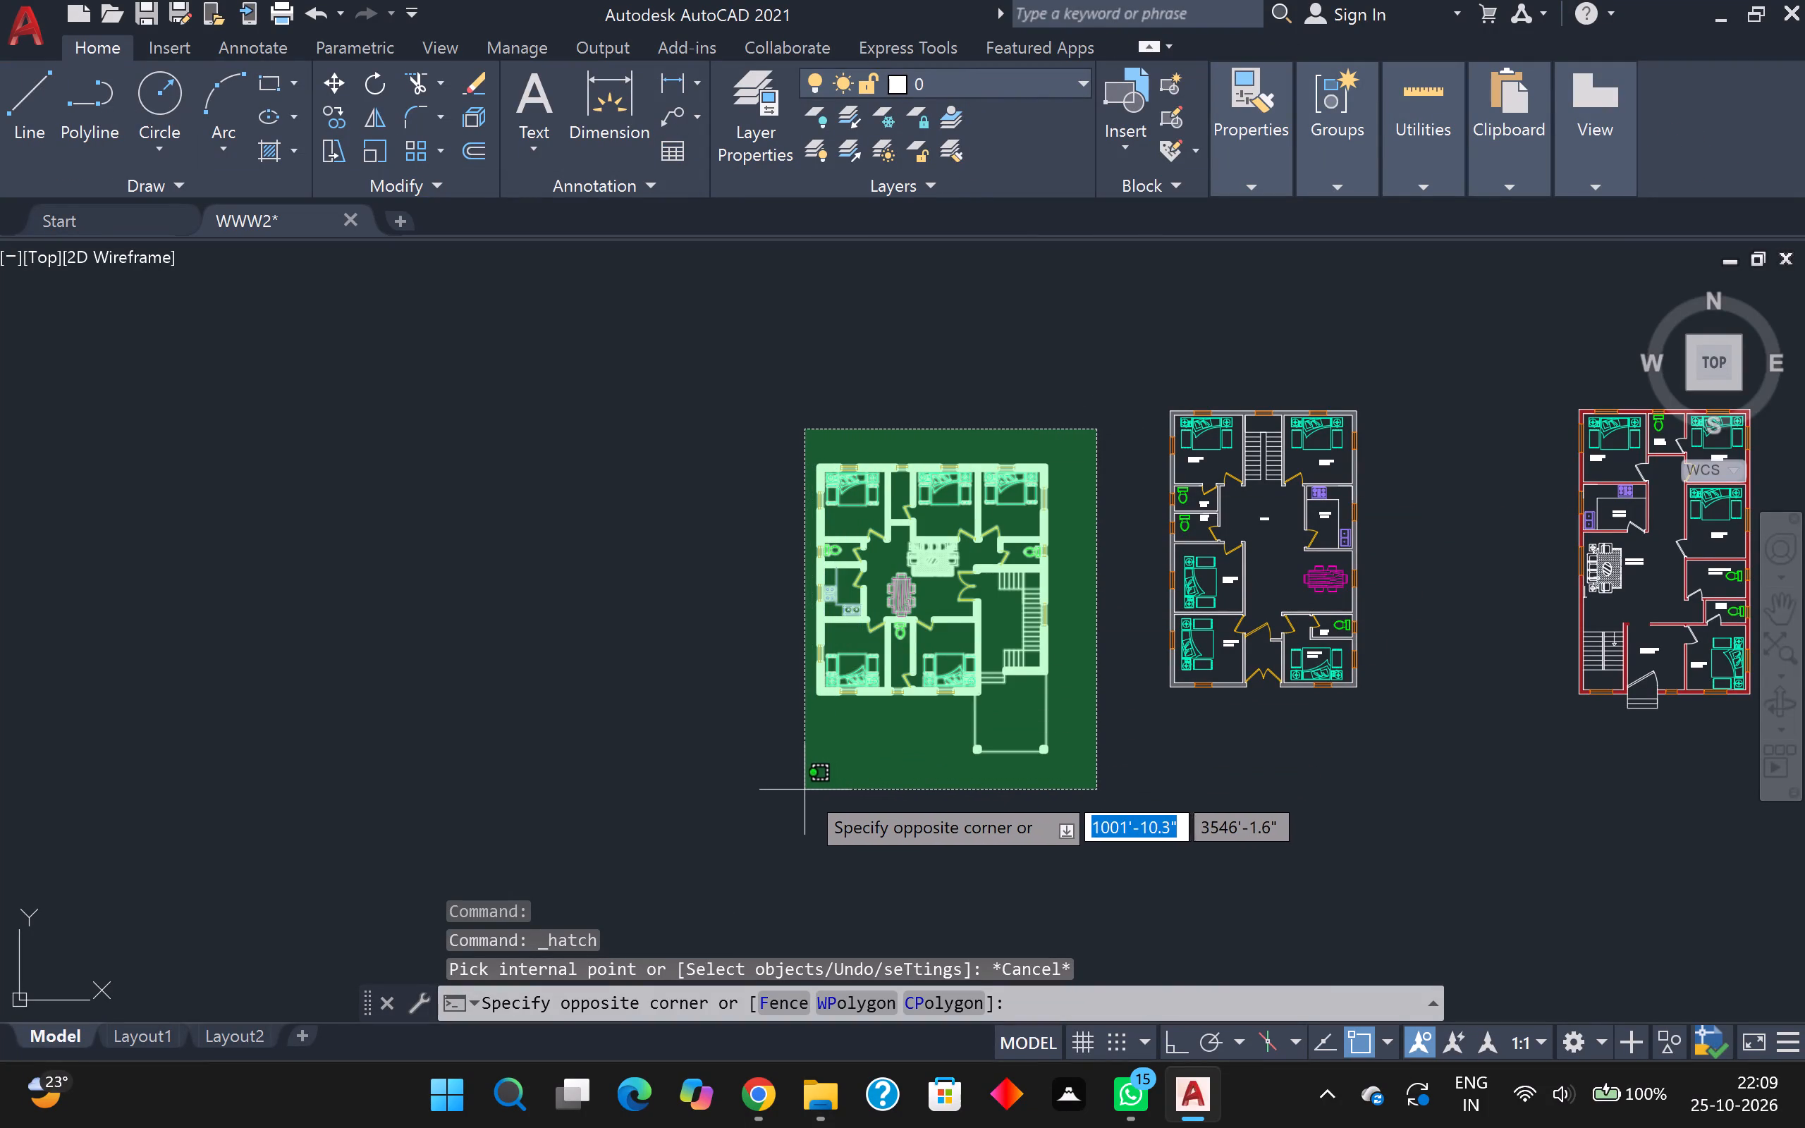
click(804, 790)
scroll(943, 692, up, 2)
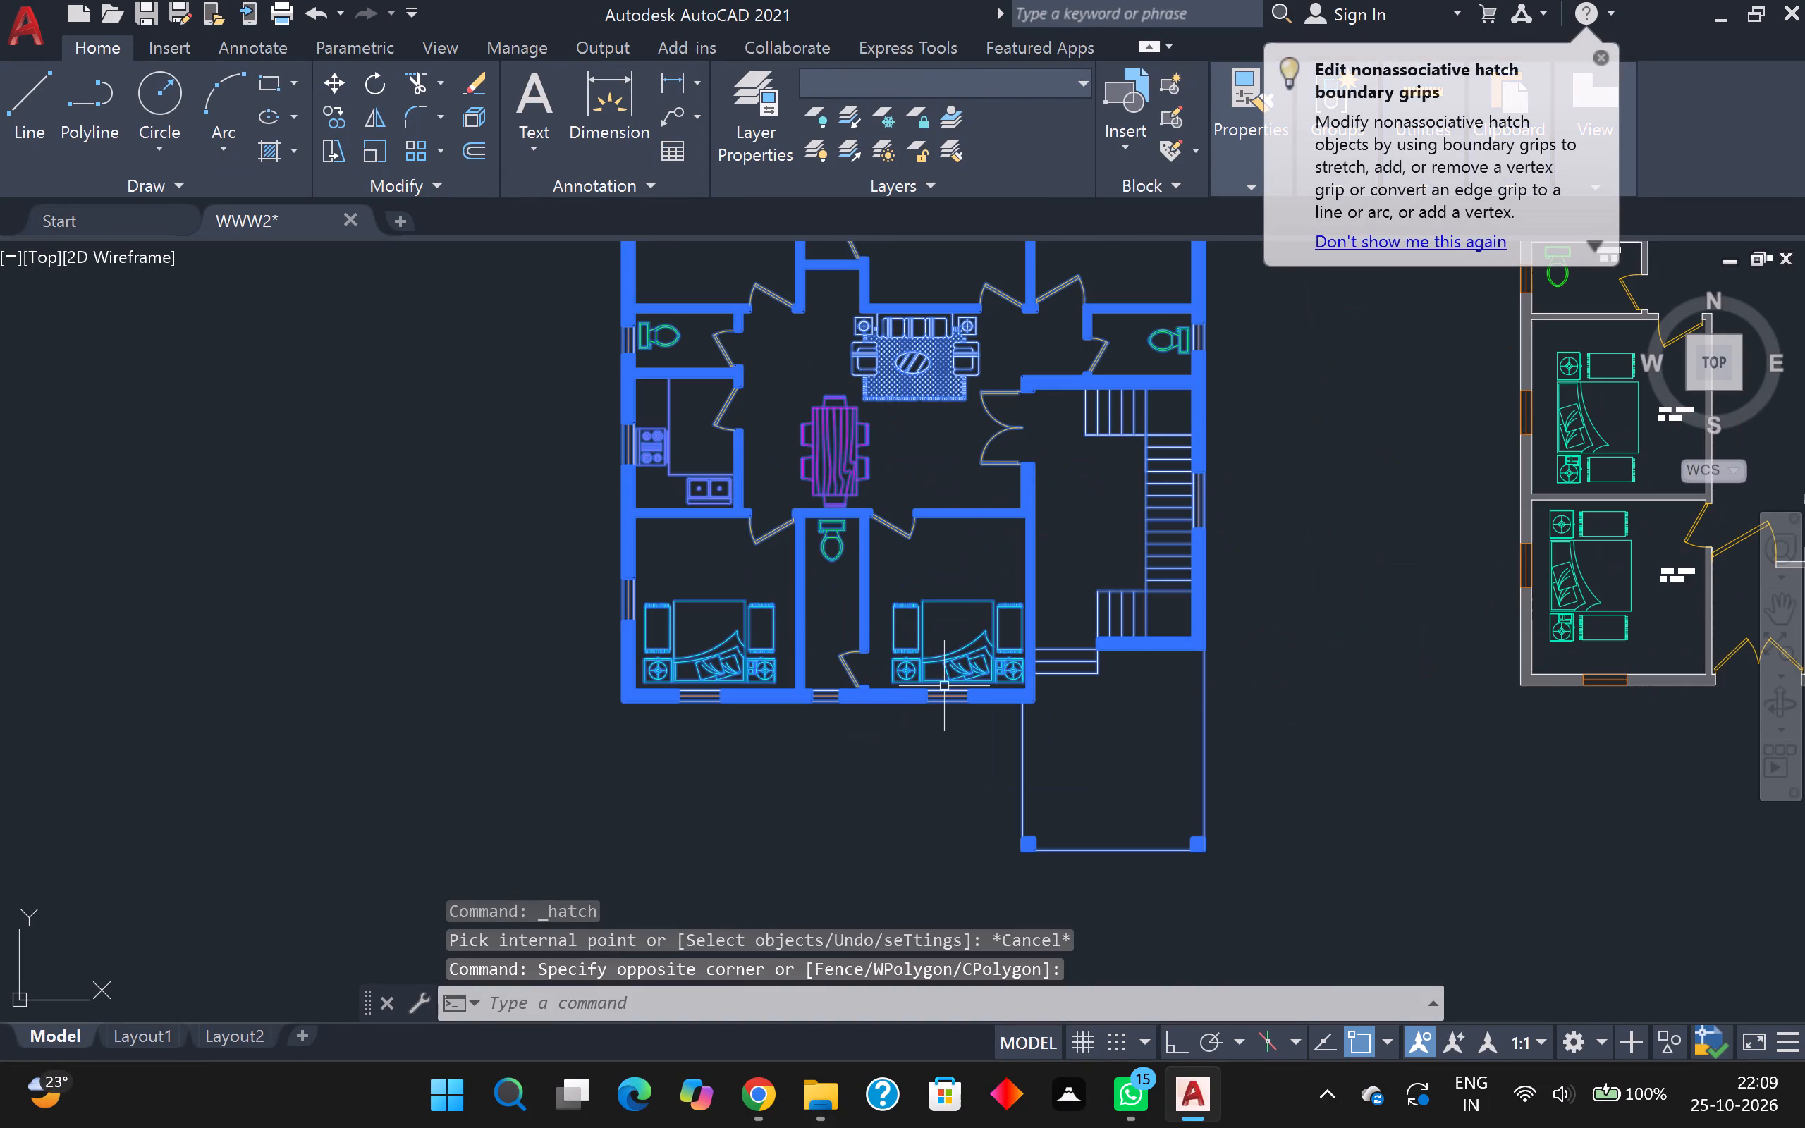
scroll(894, 767, up, 1)
scroll(889, 779, down, 2)
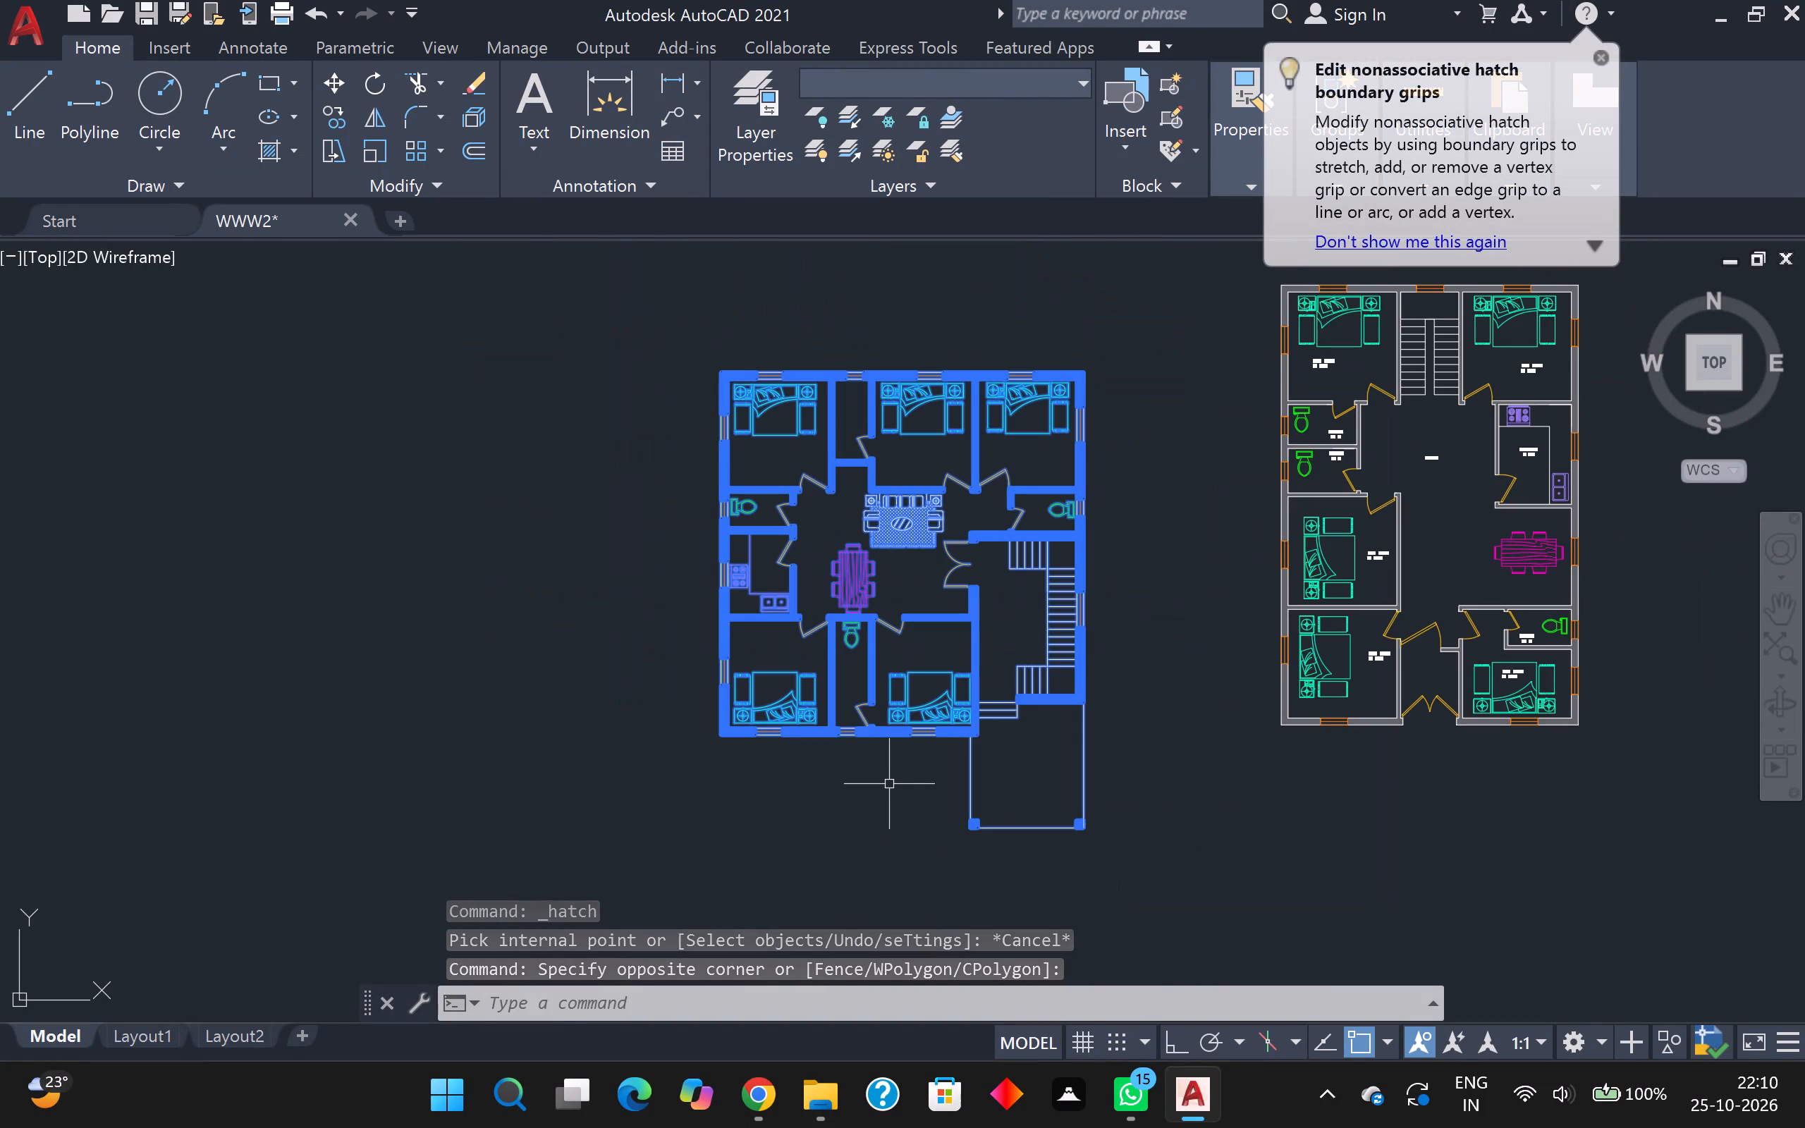
key(ctrl+c)
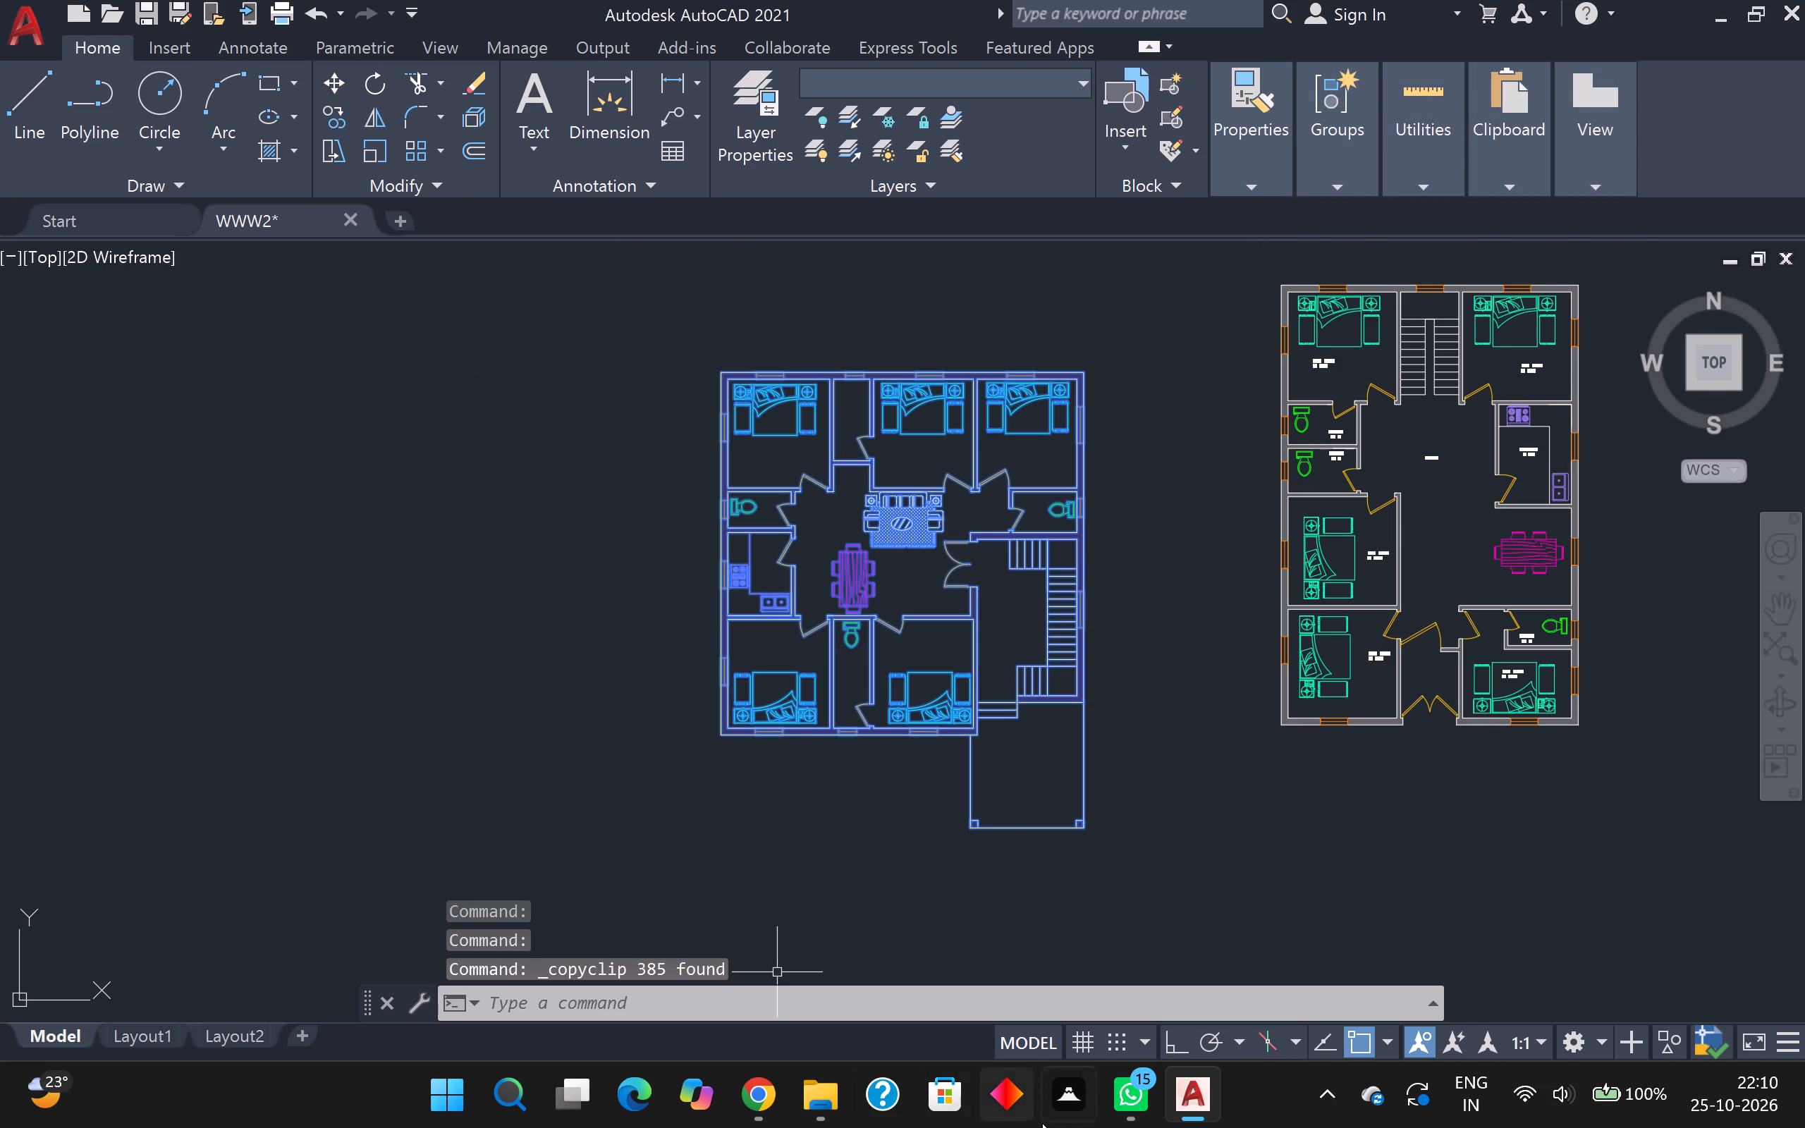
Switch from AutoCAD to another application.
click(1046, 1100)
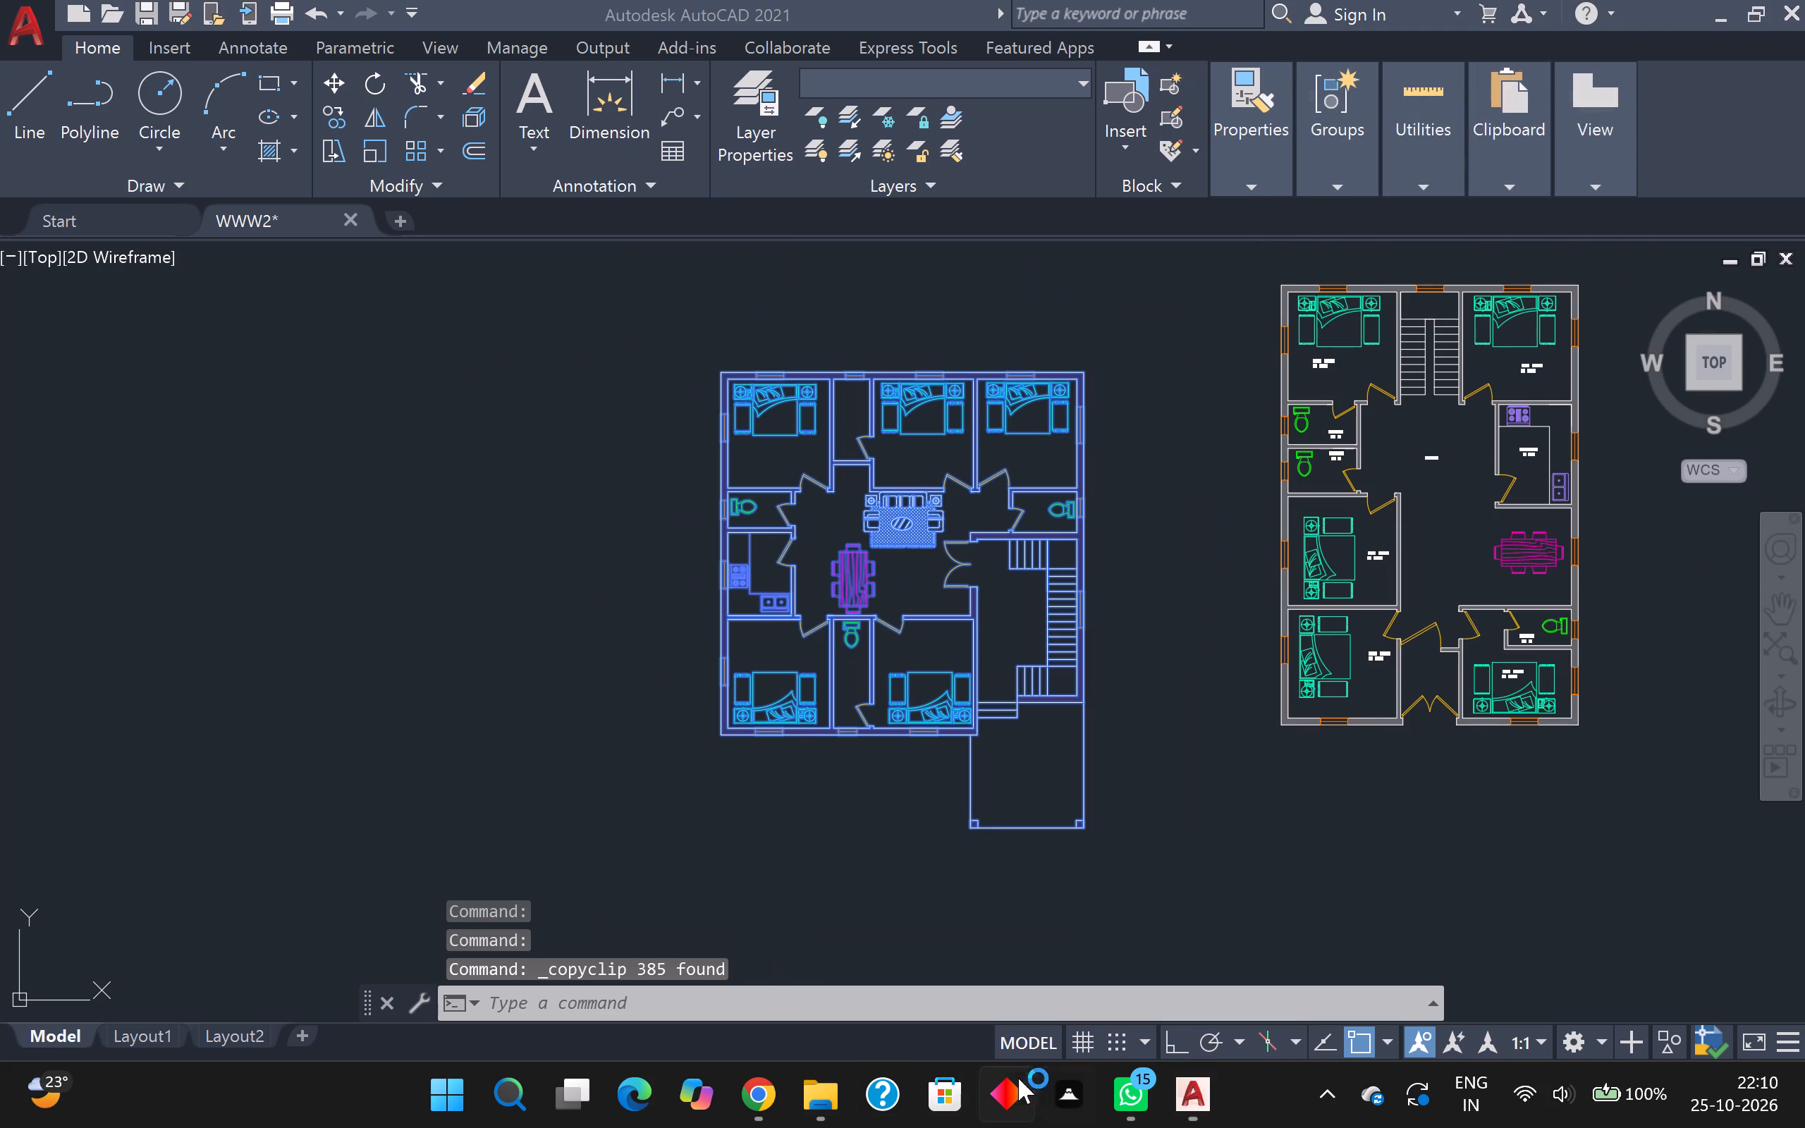
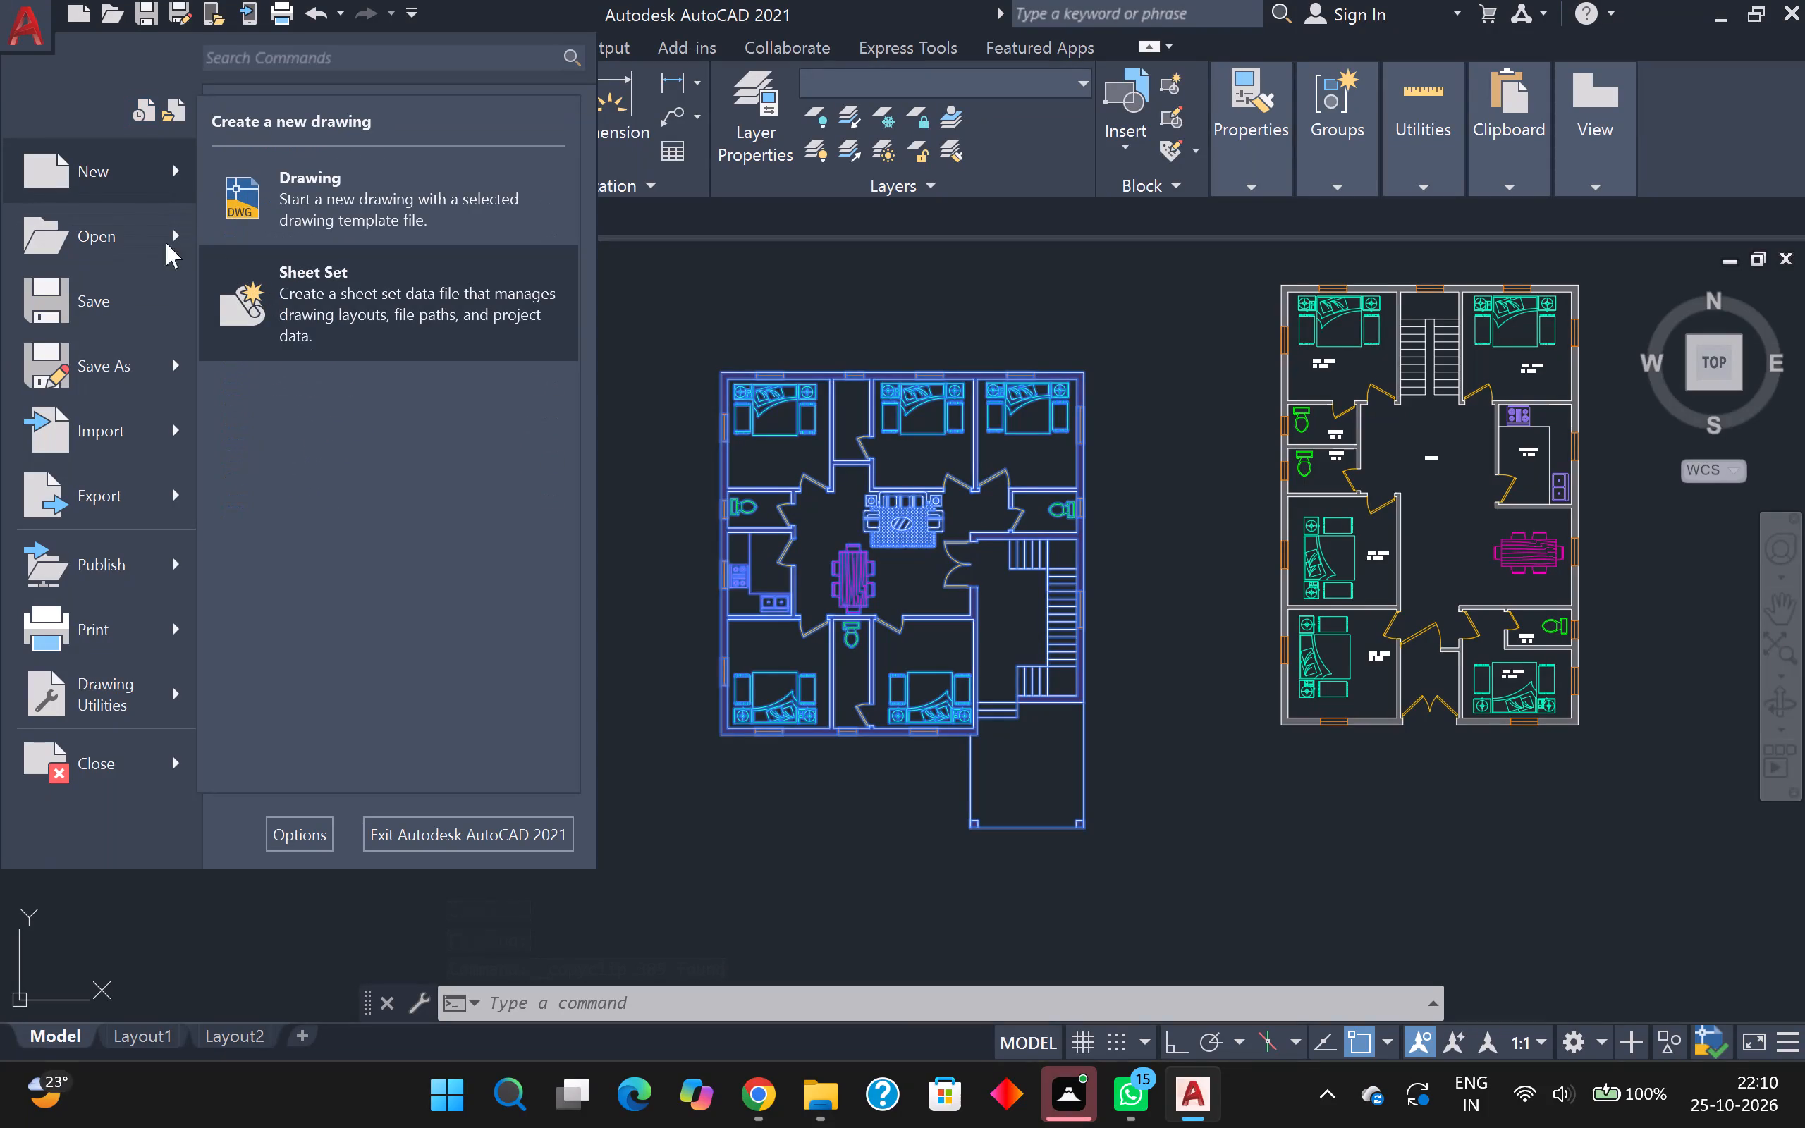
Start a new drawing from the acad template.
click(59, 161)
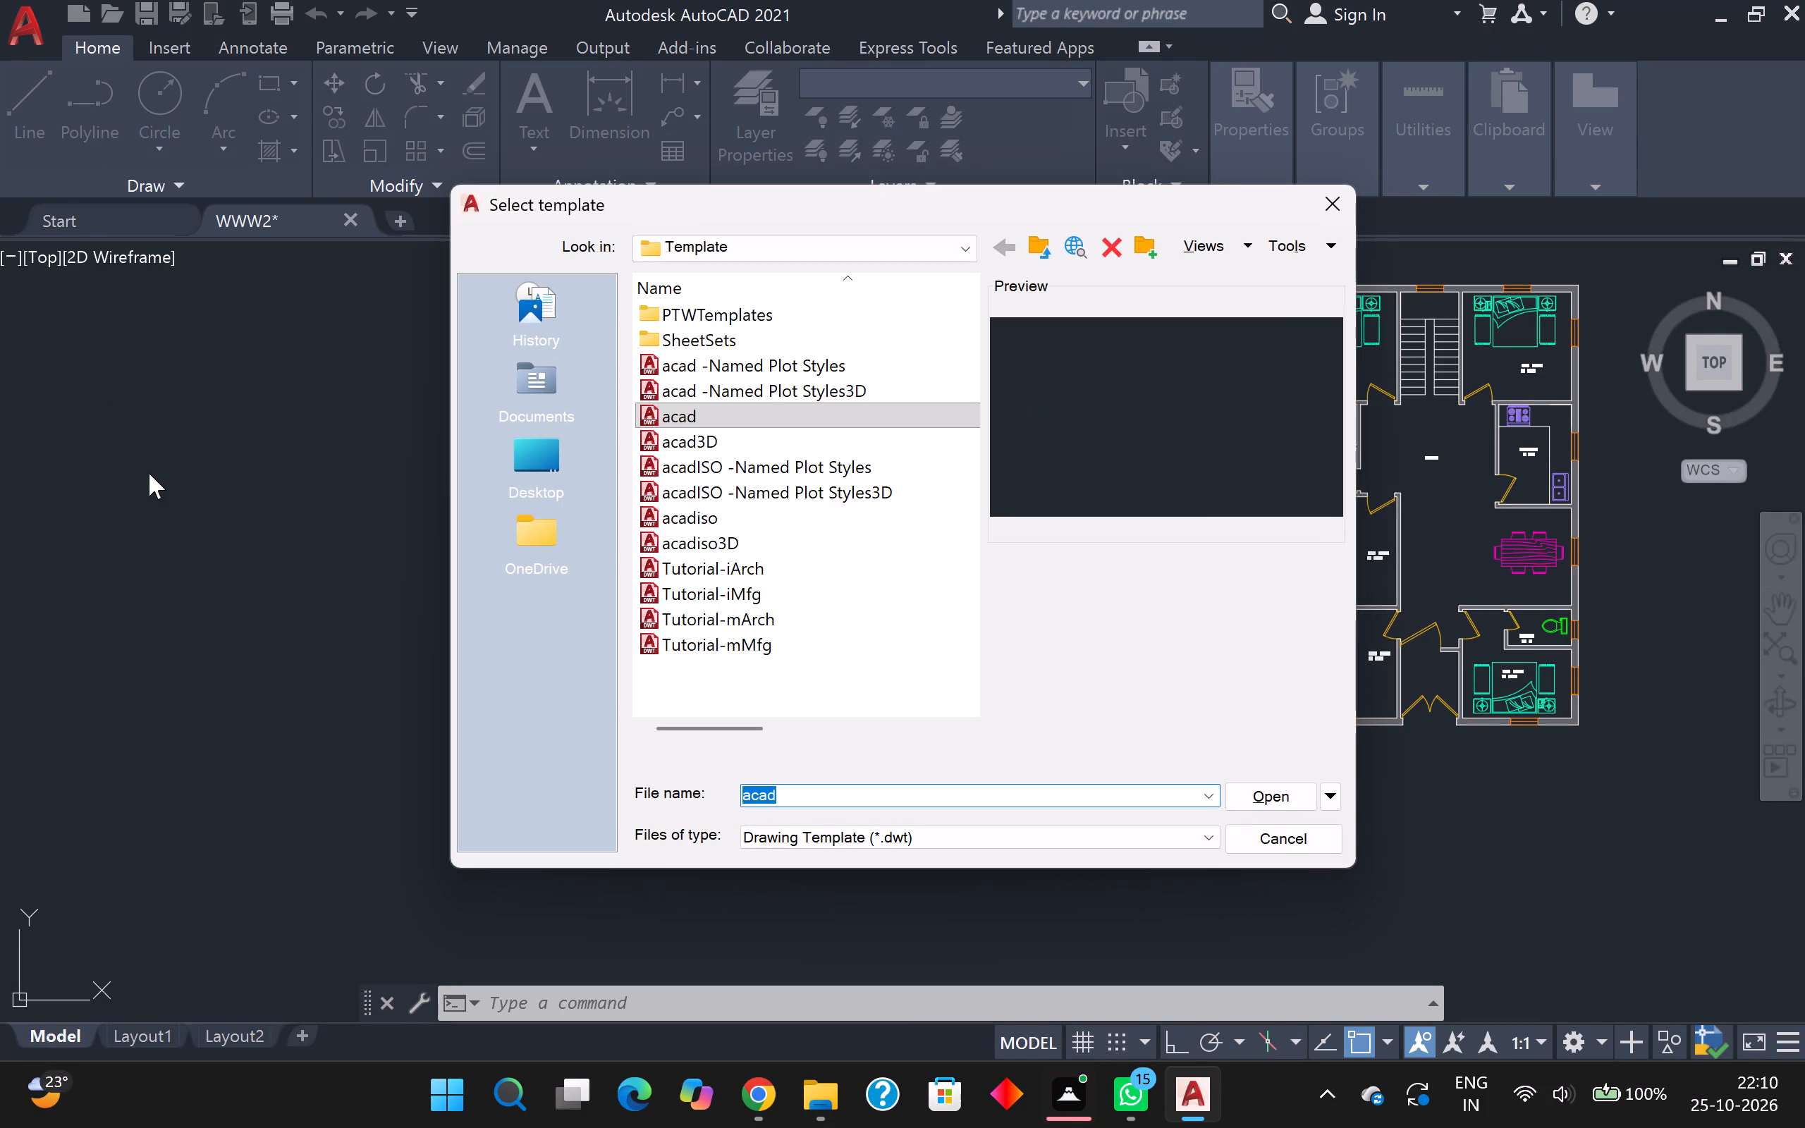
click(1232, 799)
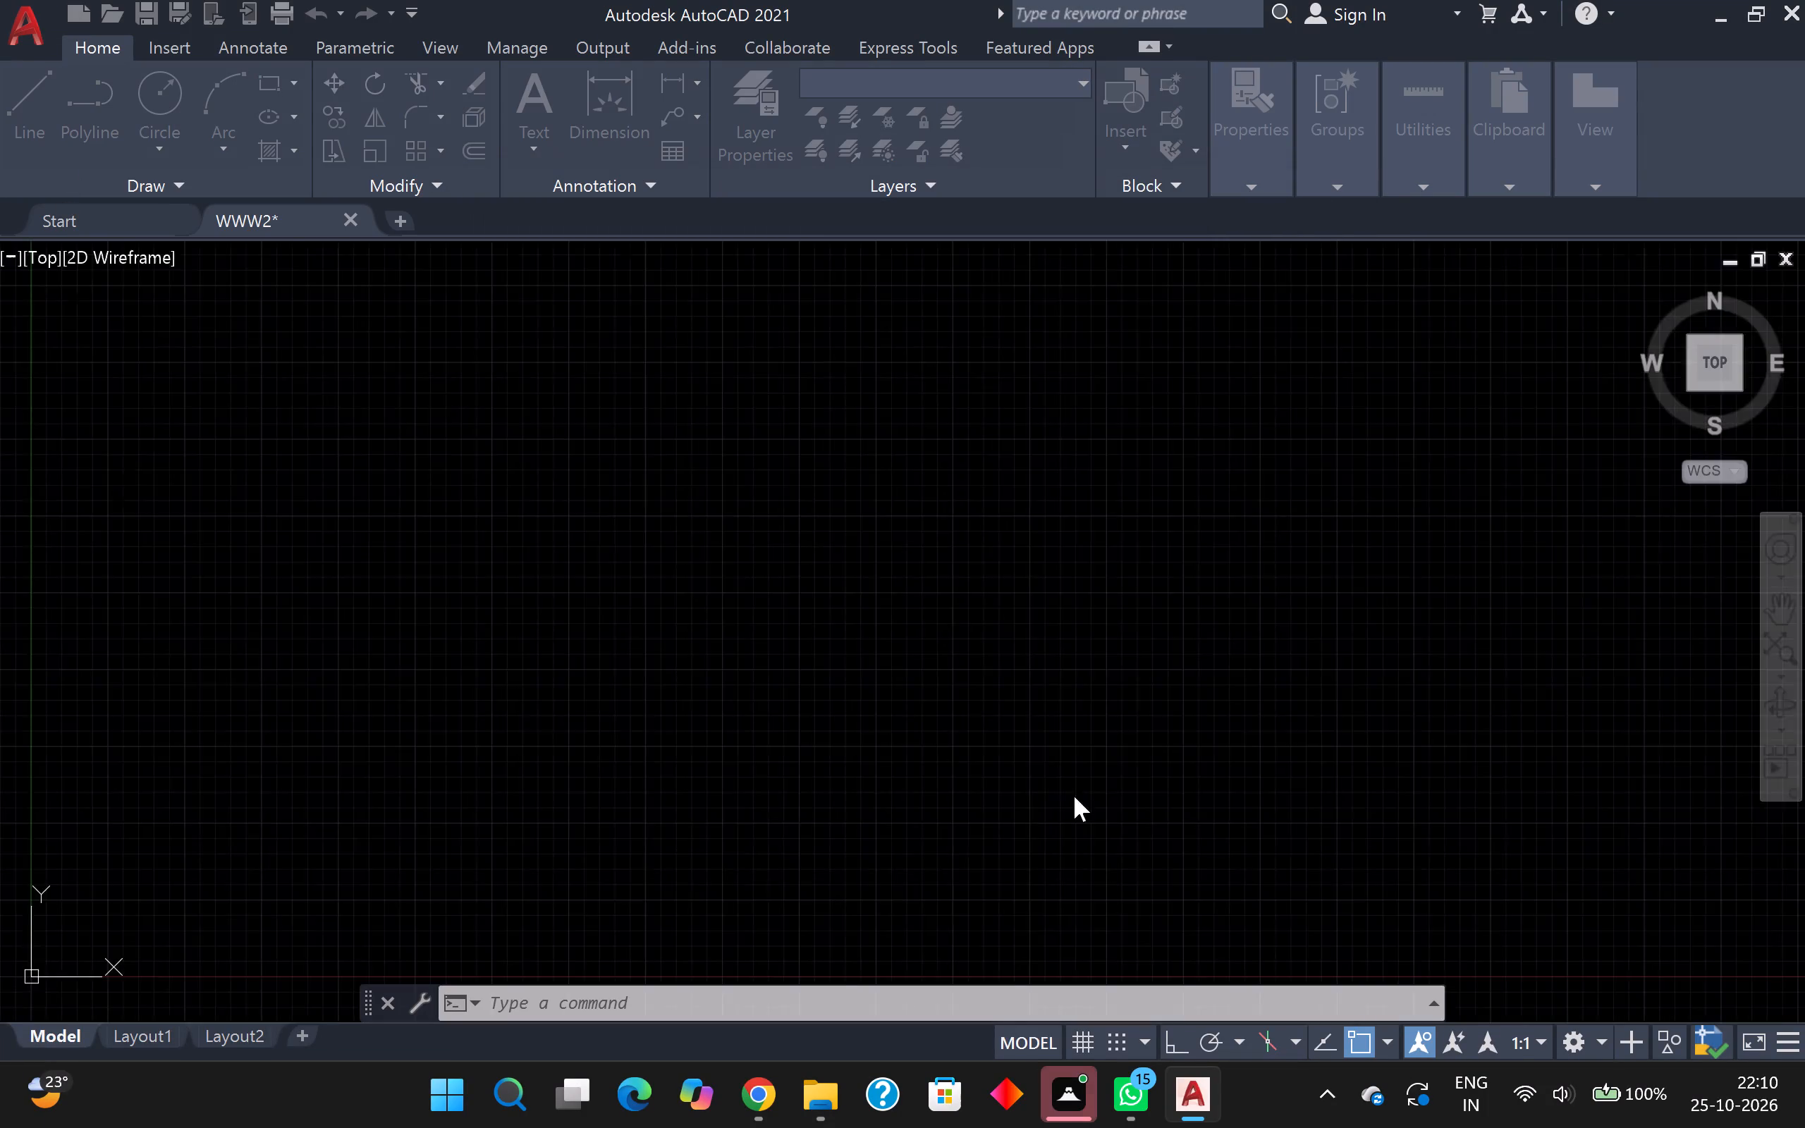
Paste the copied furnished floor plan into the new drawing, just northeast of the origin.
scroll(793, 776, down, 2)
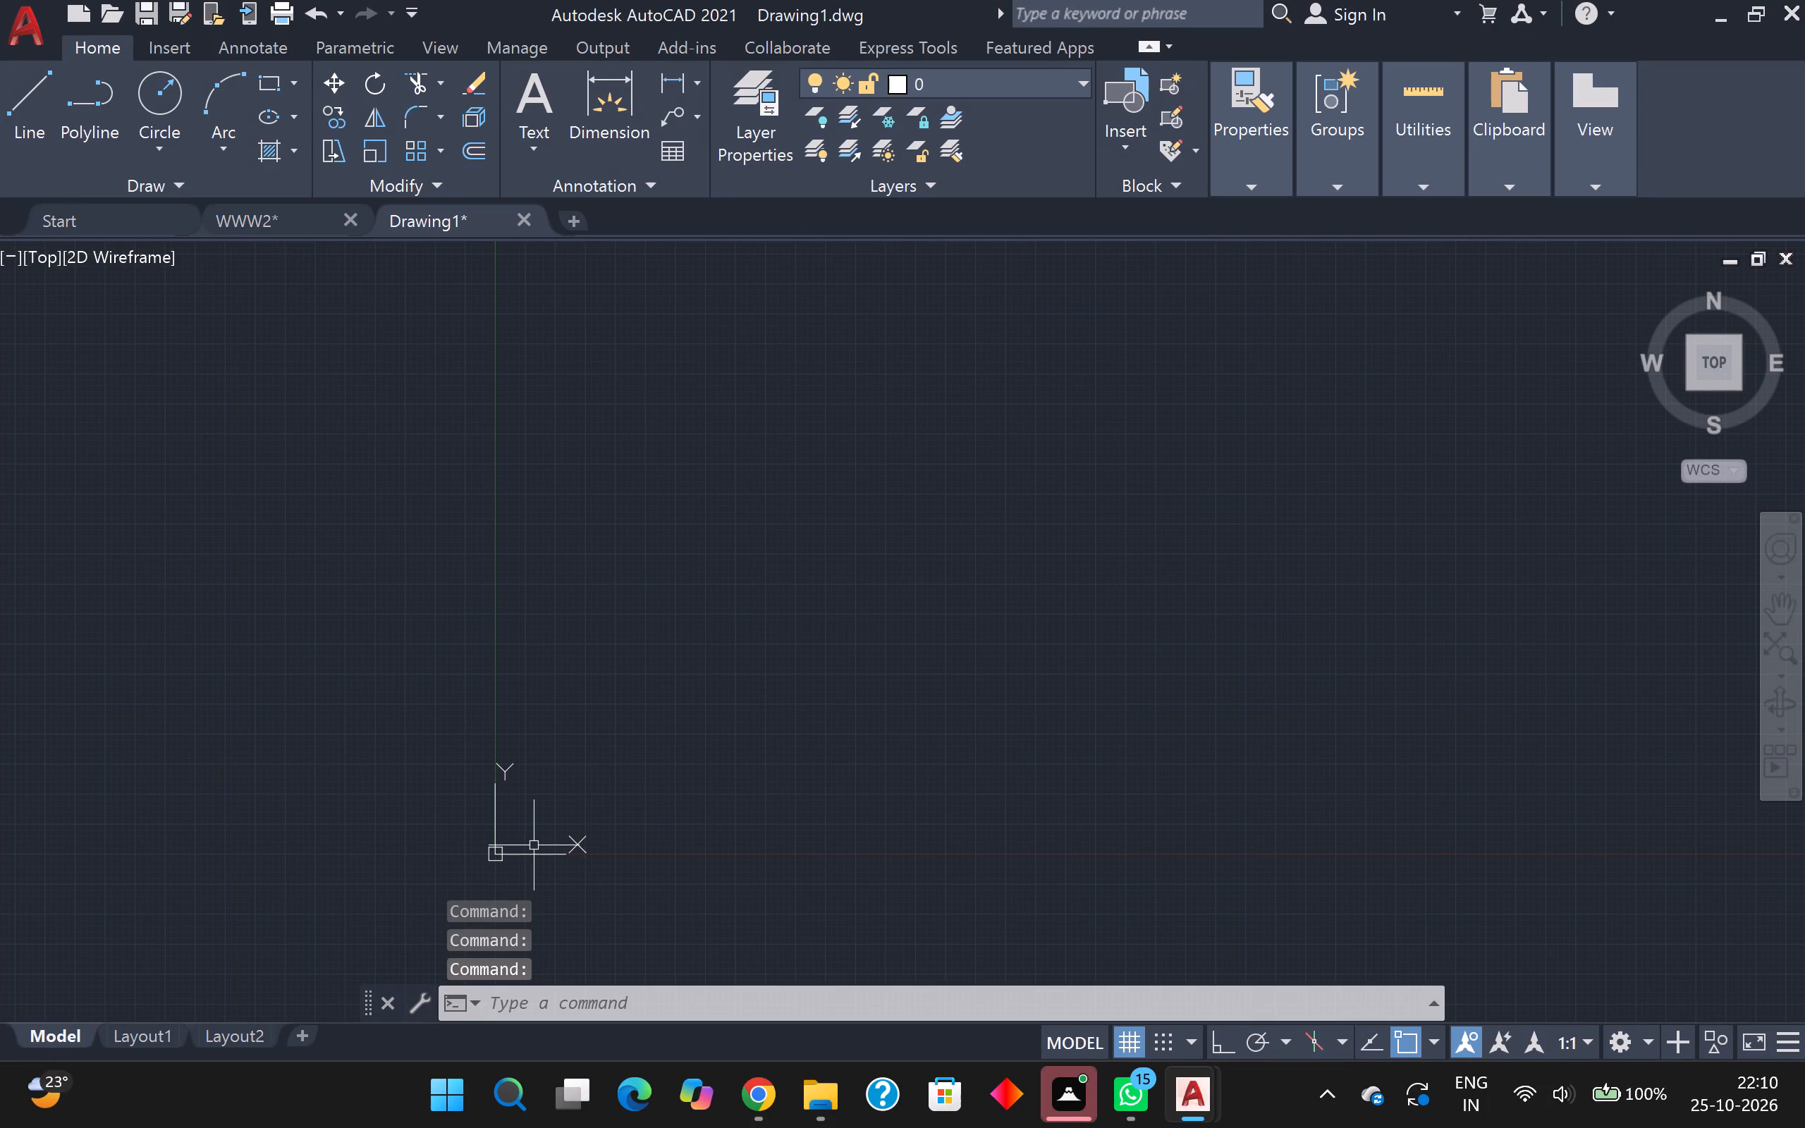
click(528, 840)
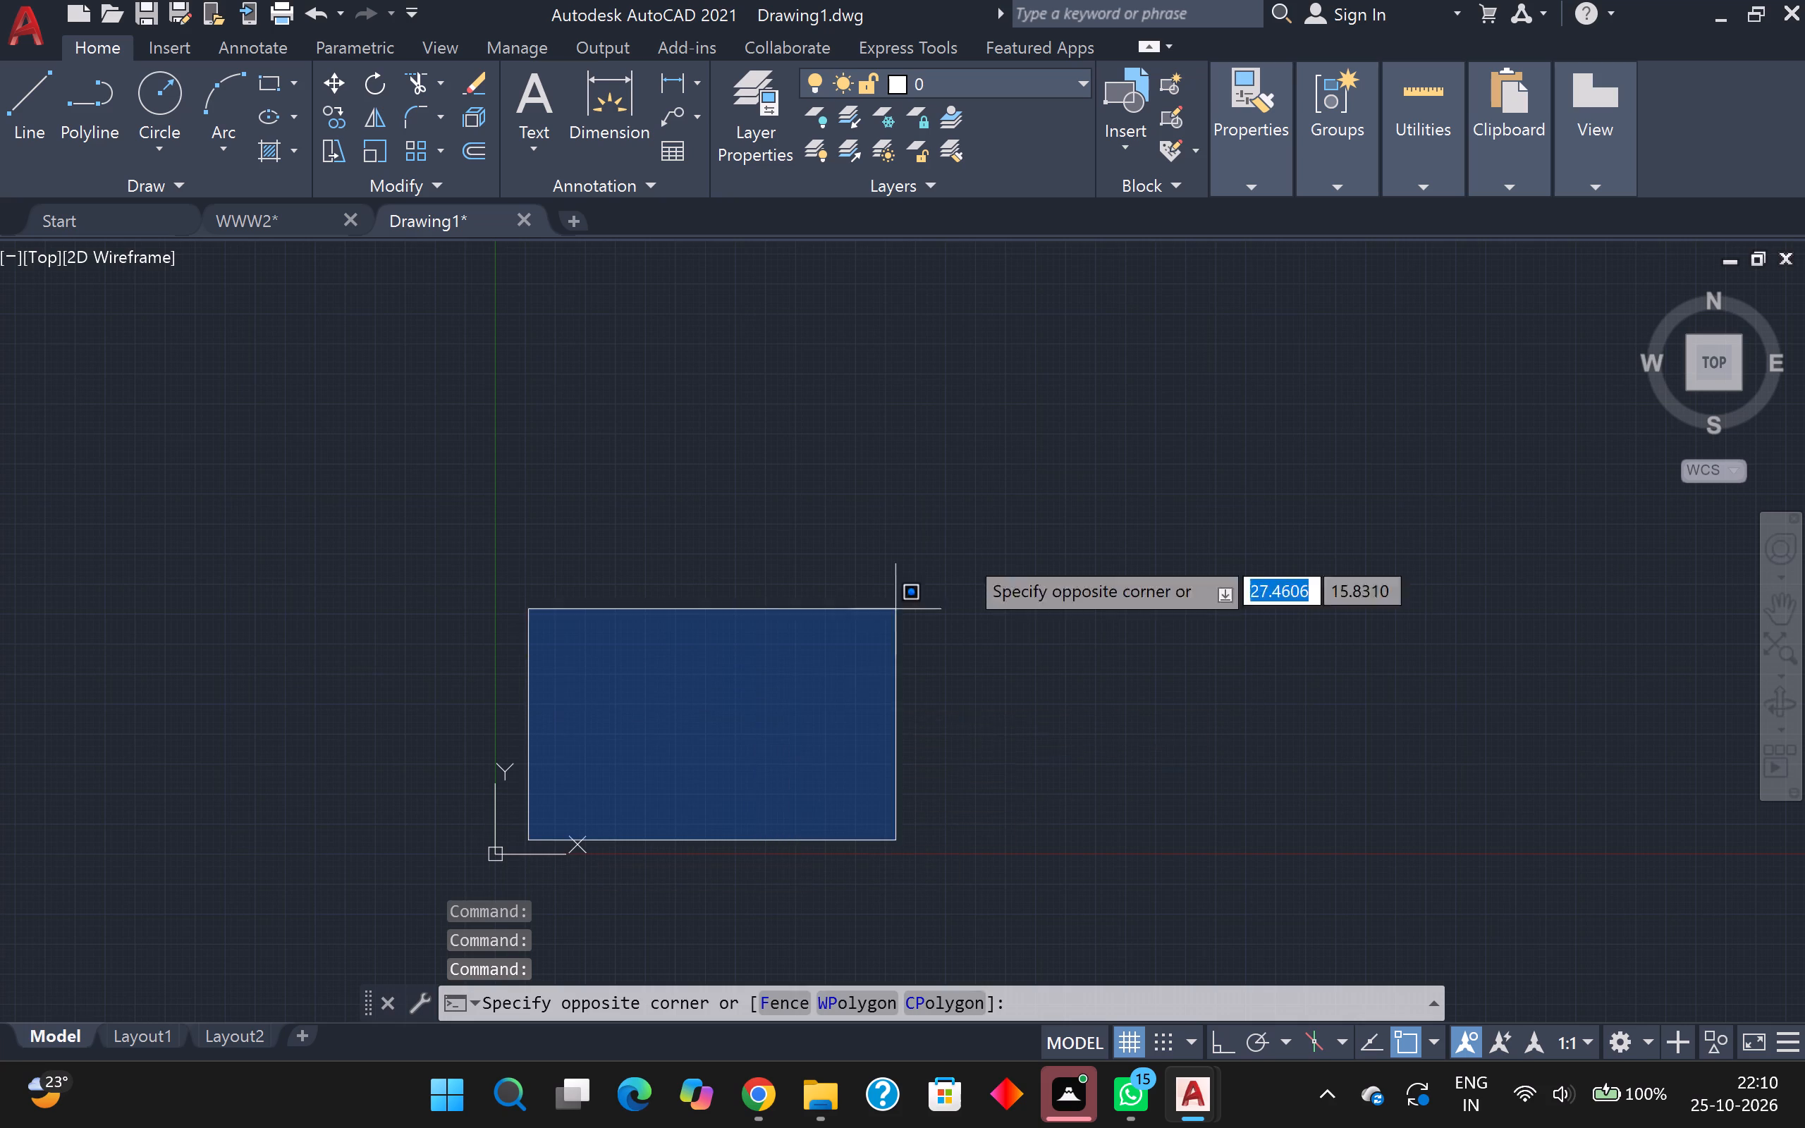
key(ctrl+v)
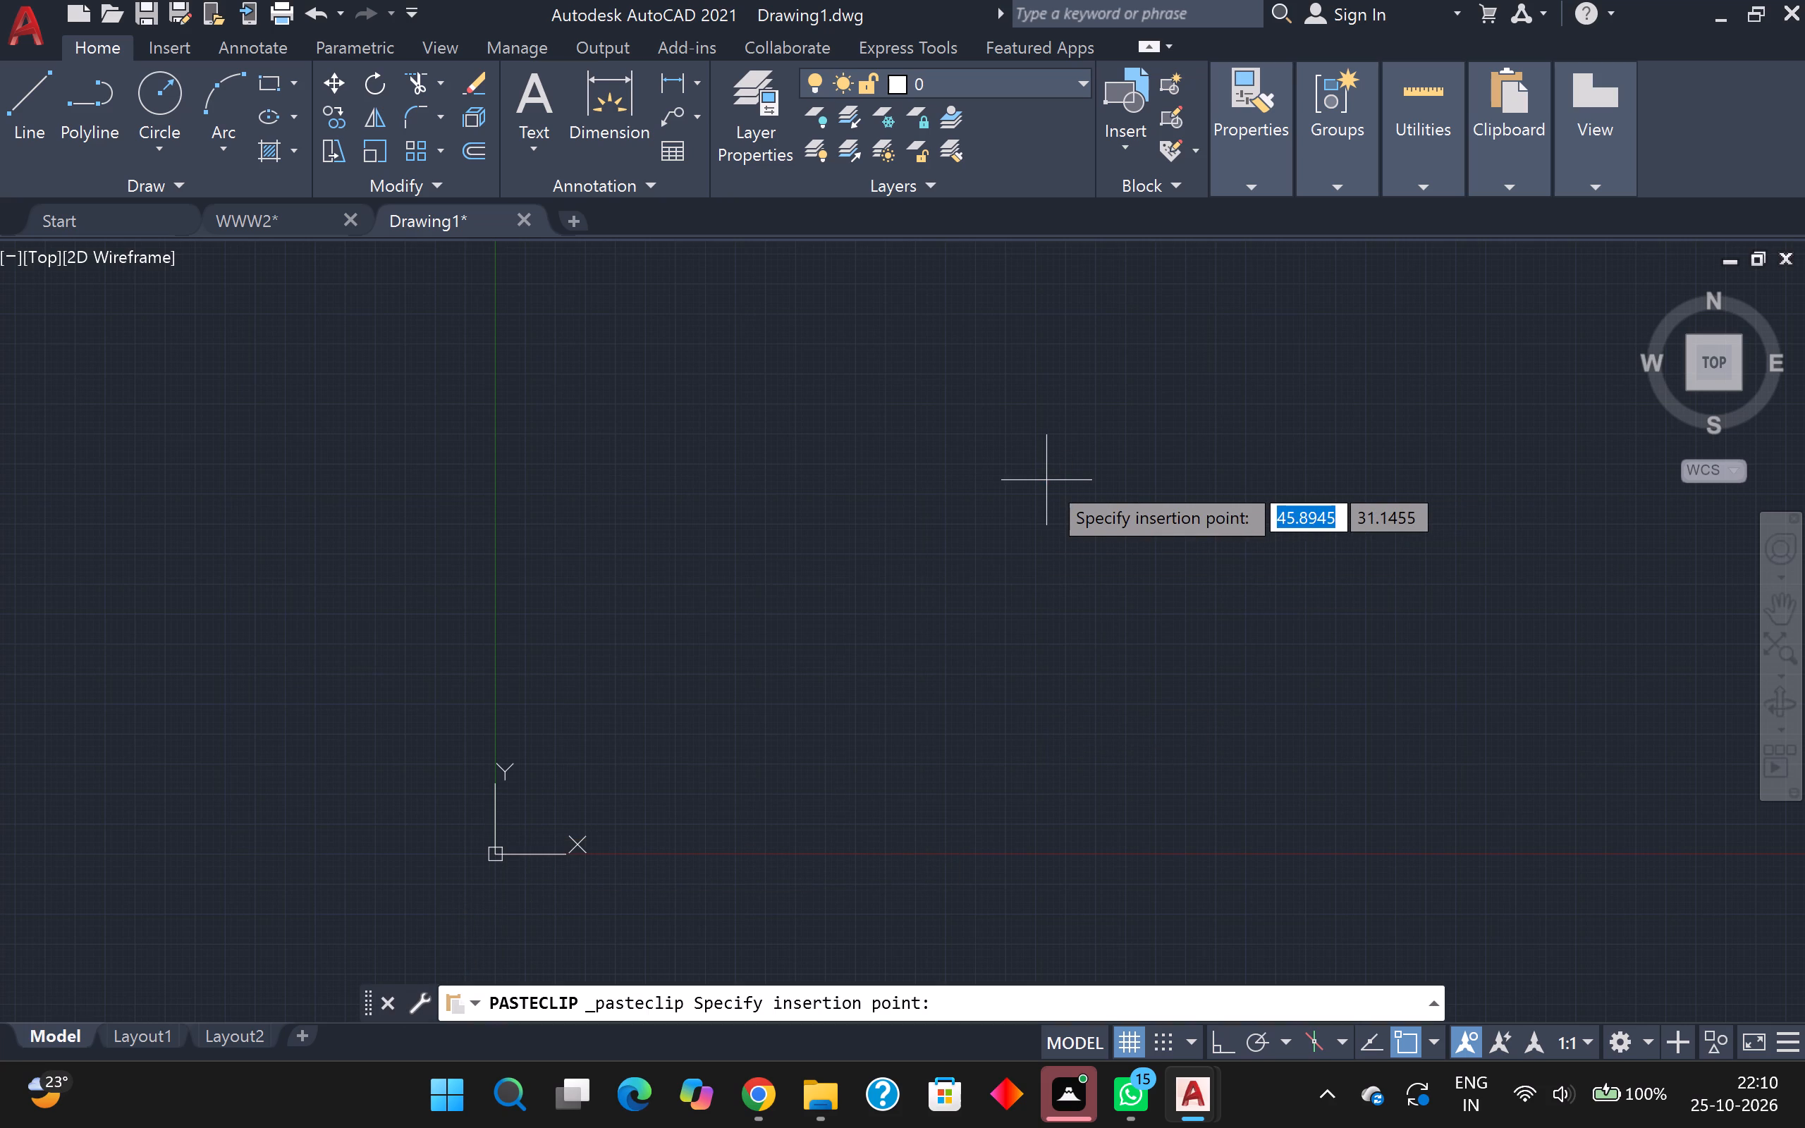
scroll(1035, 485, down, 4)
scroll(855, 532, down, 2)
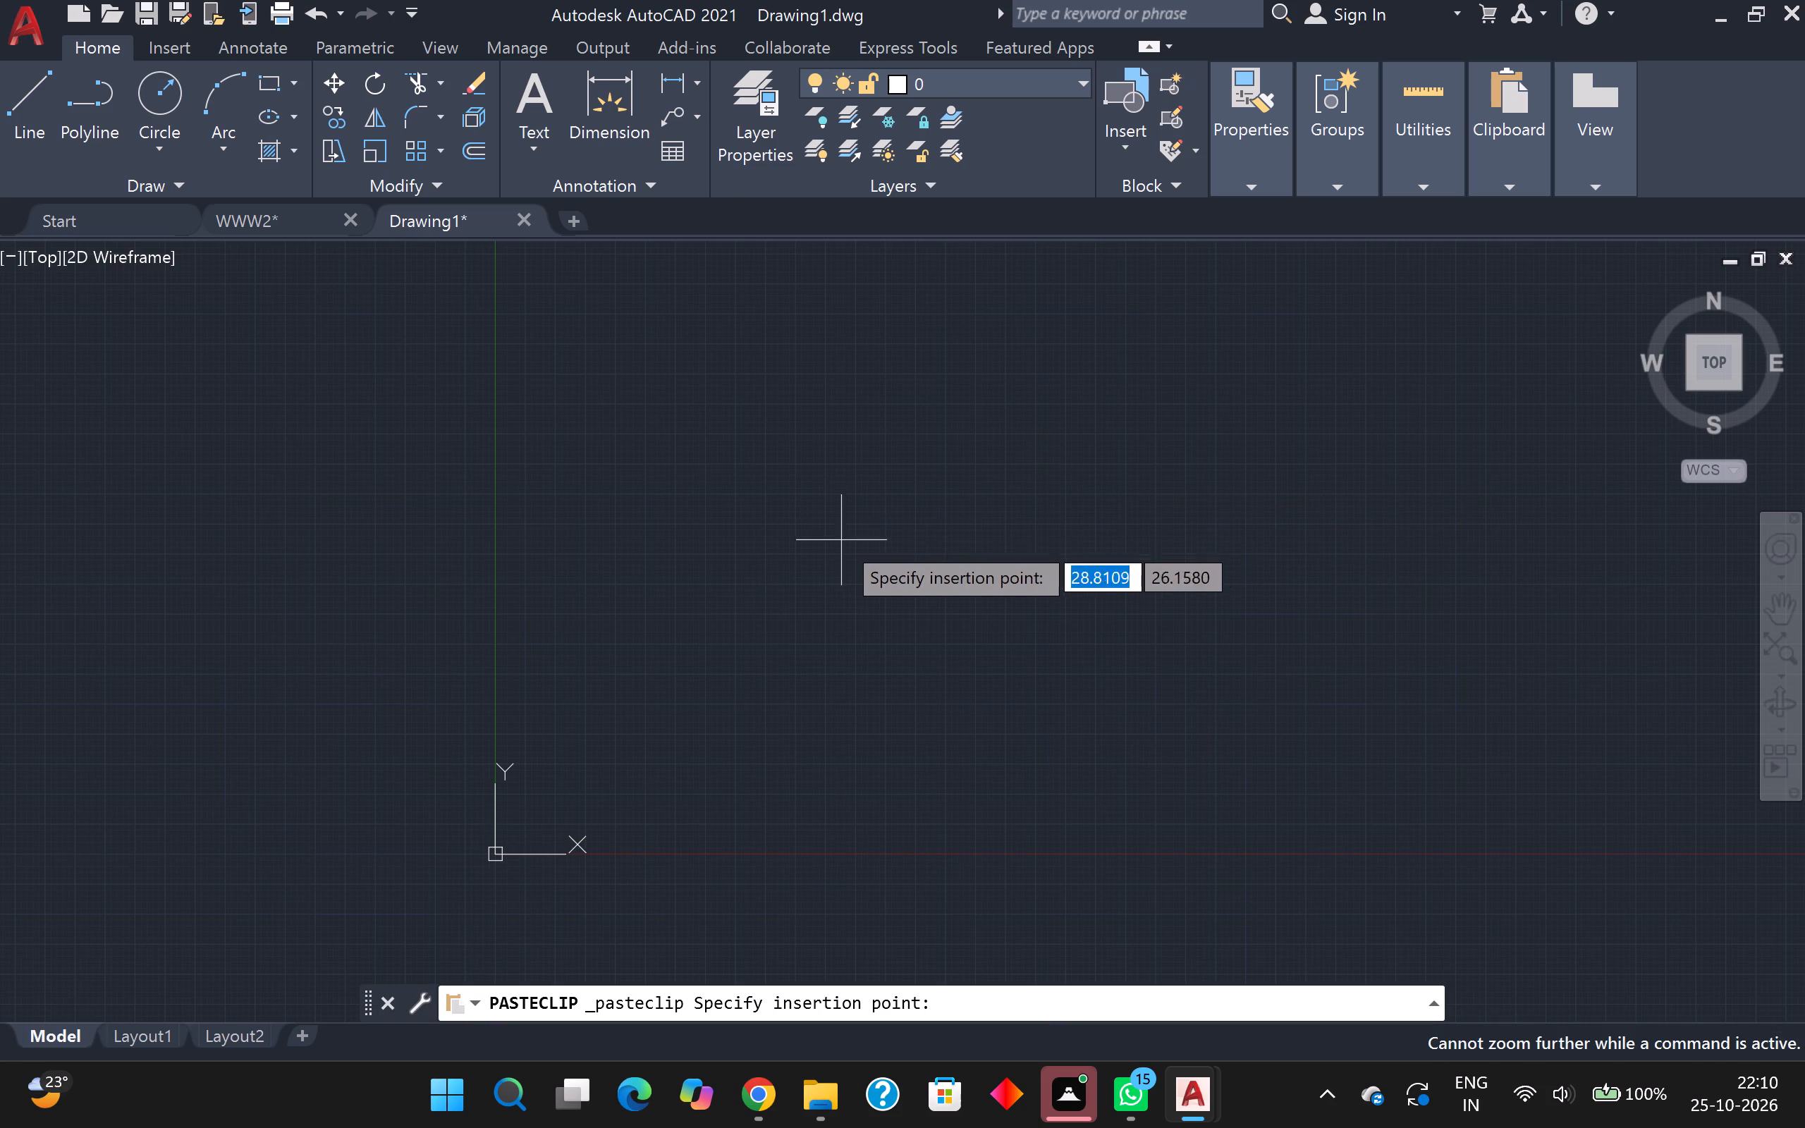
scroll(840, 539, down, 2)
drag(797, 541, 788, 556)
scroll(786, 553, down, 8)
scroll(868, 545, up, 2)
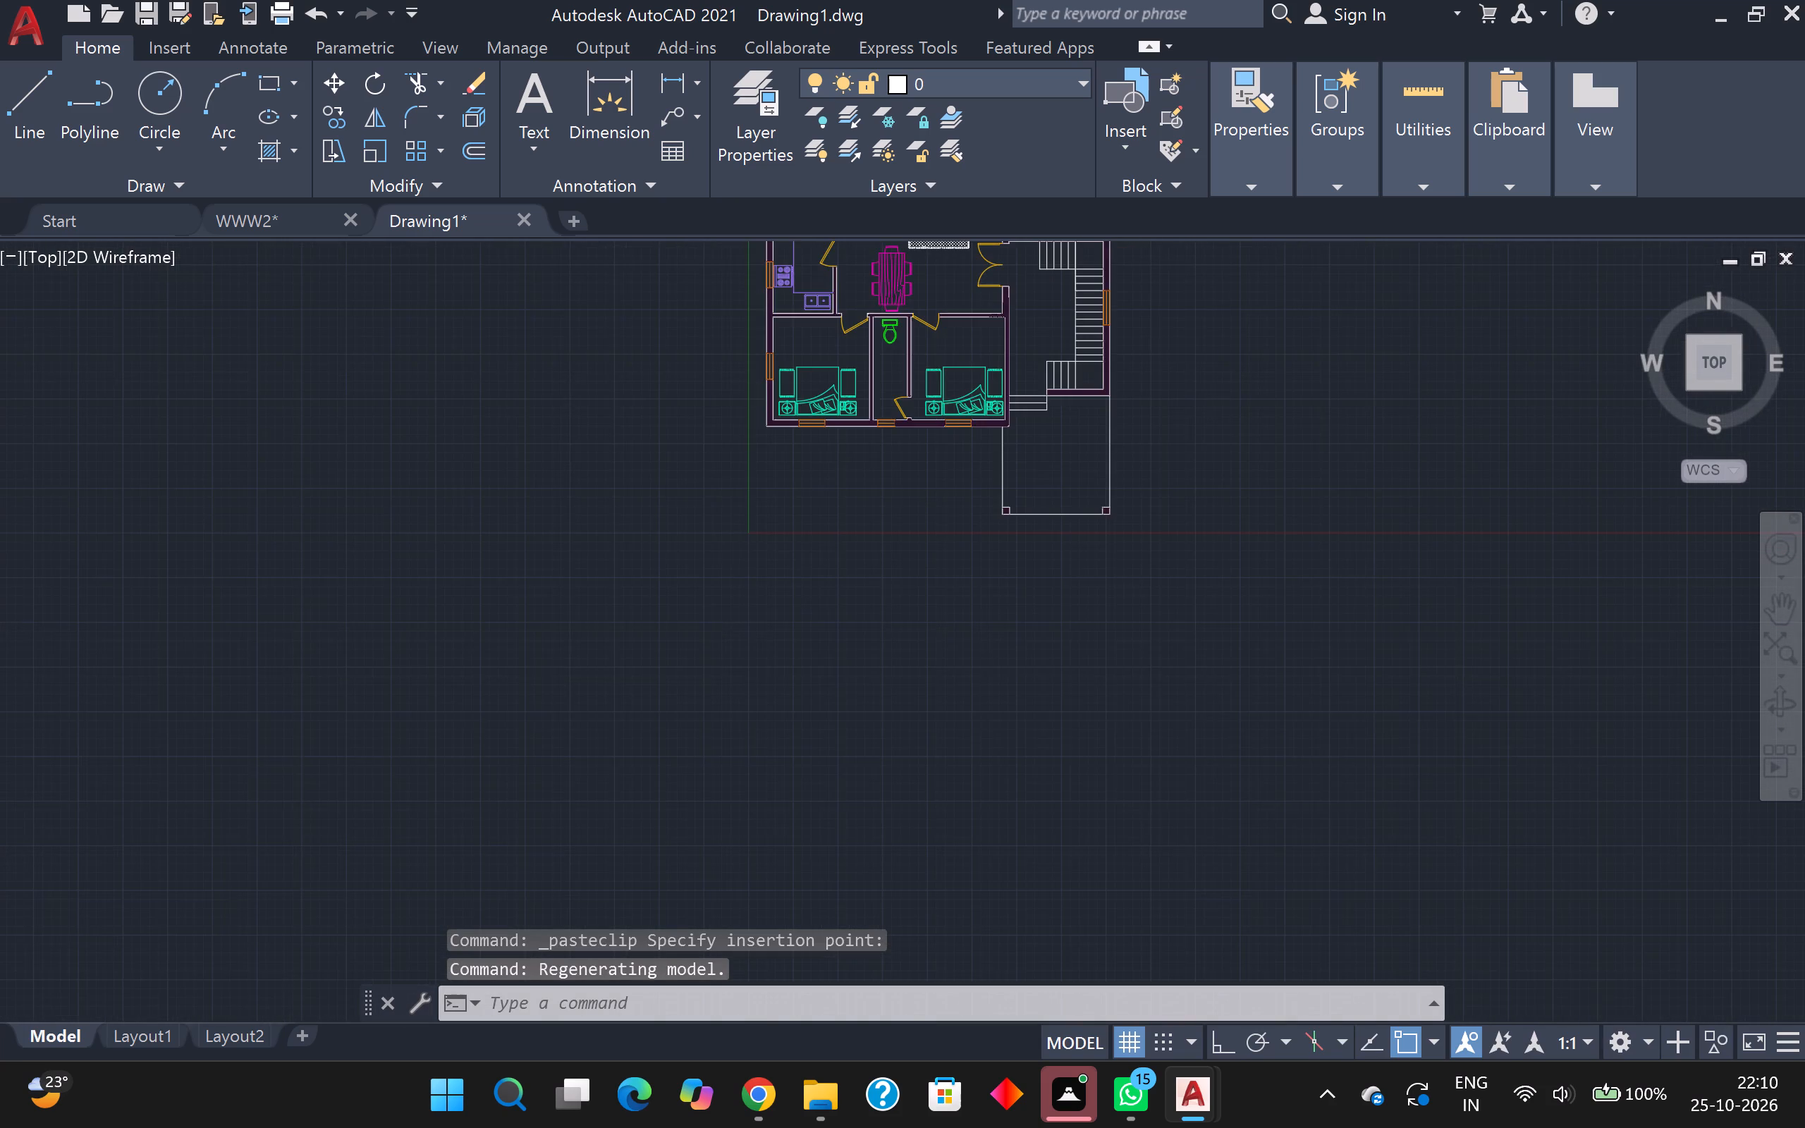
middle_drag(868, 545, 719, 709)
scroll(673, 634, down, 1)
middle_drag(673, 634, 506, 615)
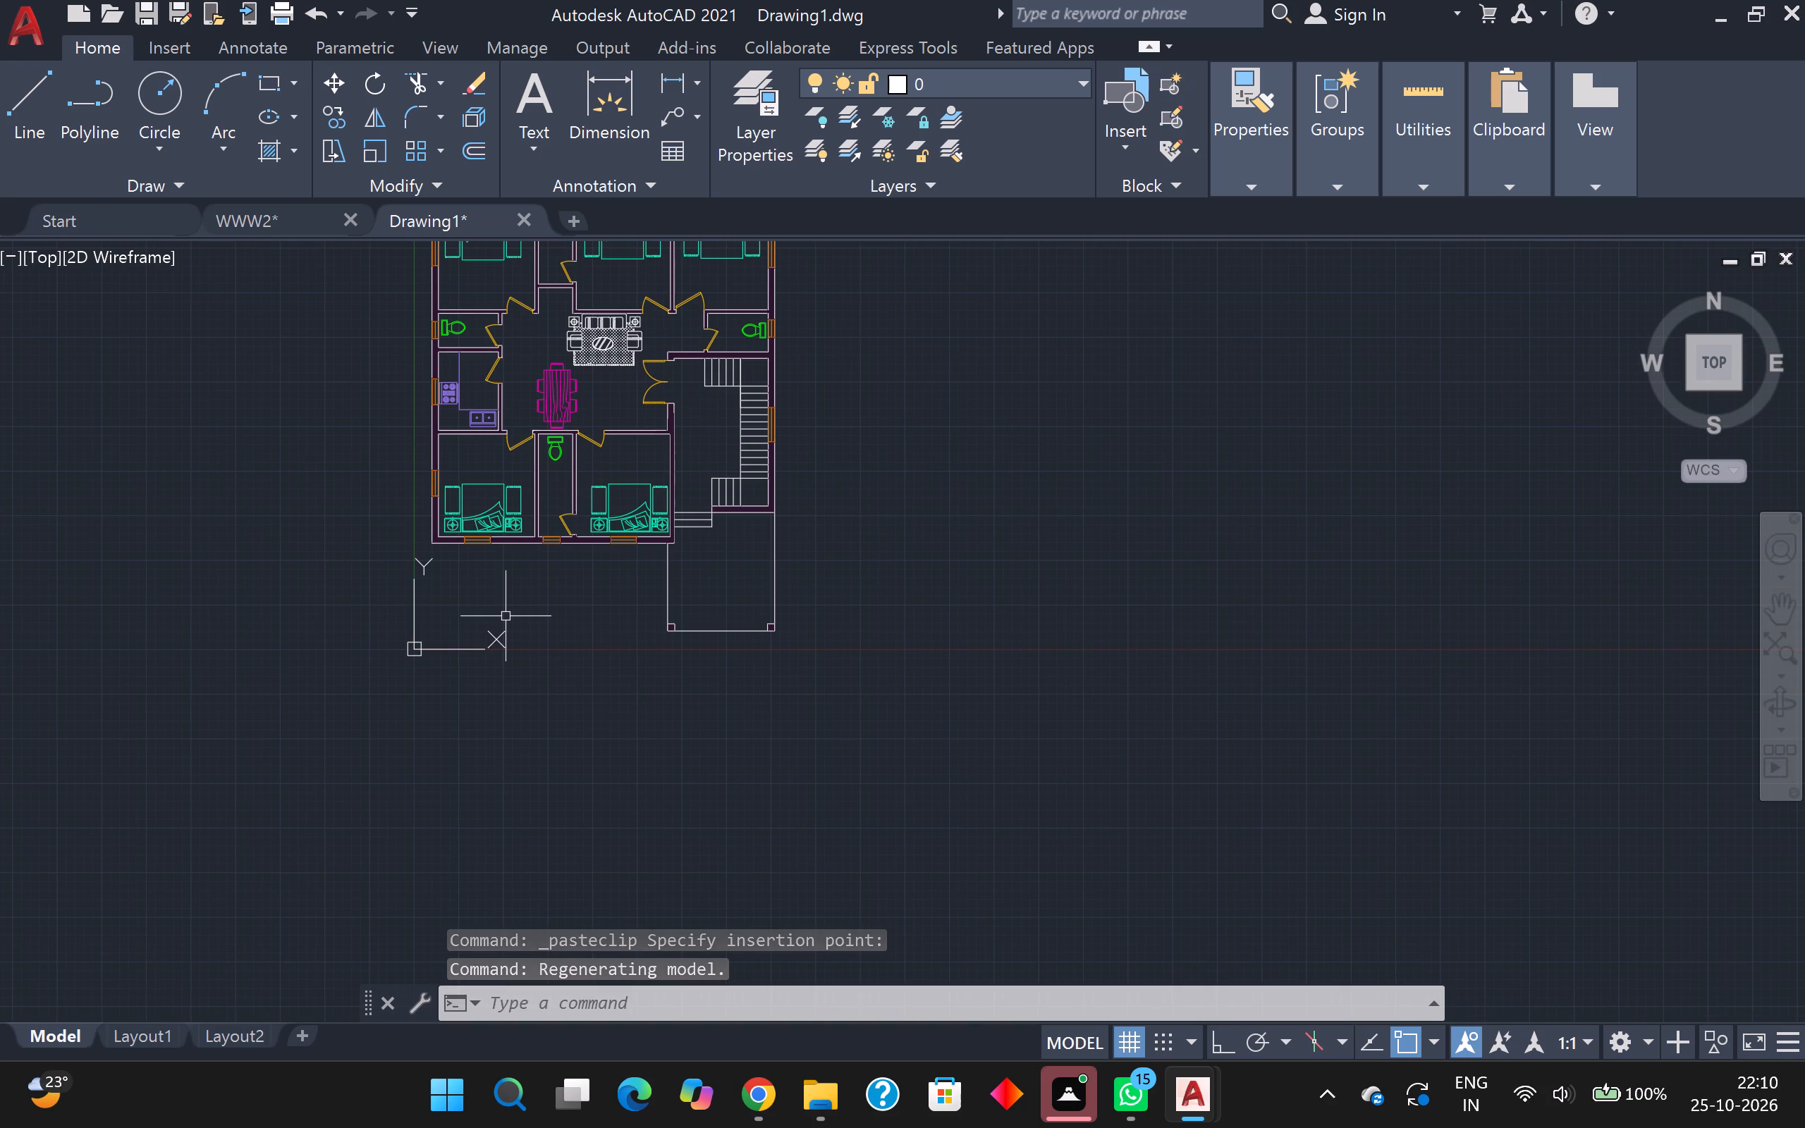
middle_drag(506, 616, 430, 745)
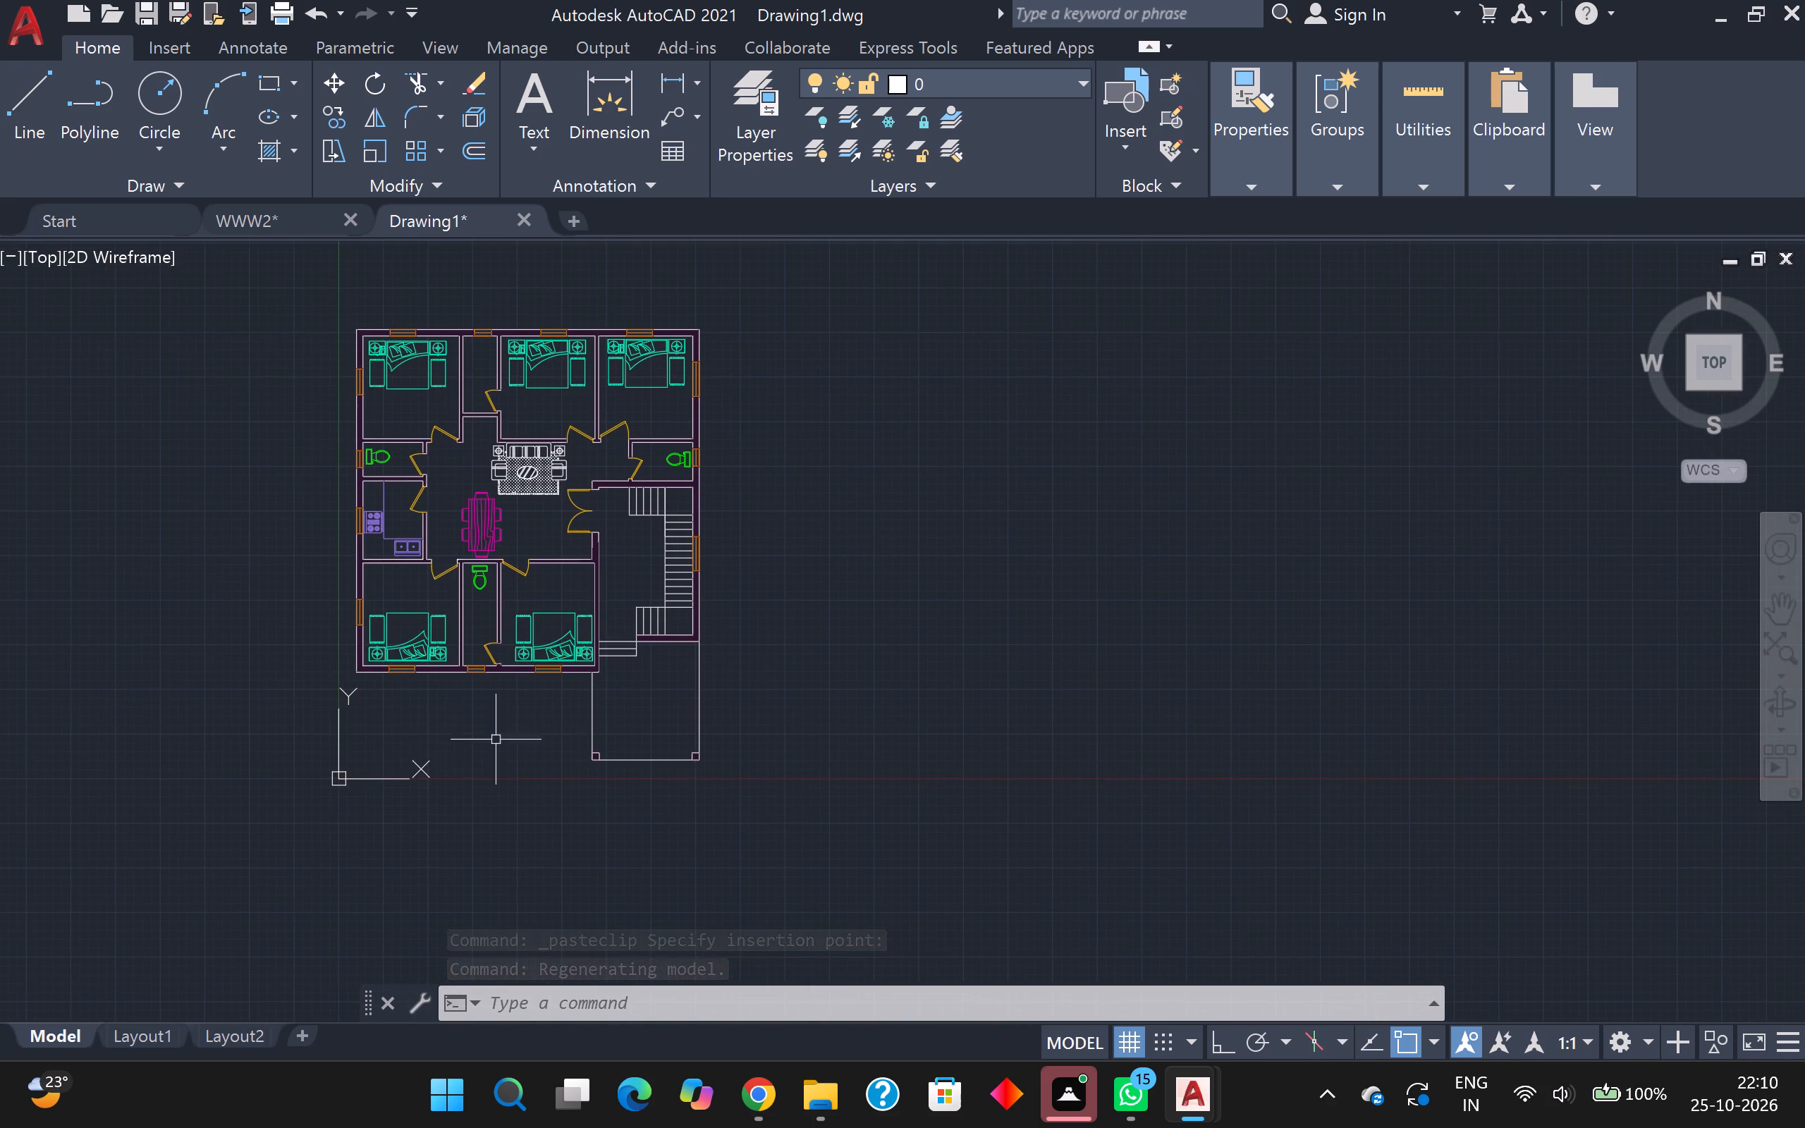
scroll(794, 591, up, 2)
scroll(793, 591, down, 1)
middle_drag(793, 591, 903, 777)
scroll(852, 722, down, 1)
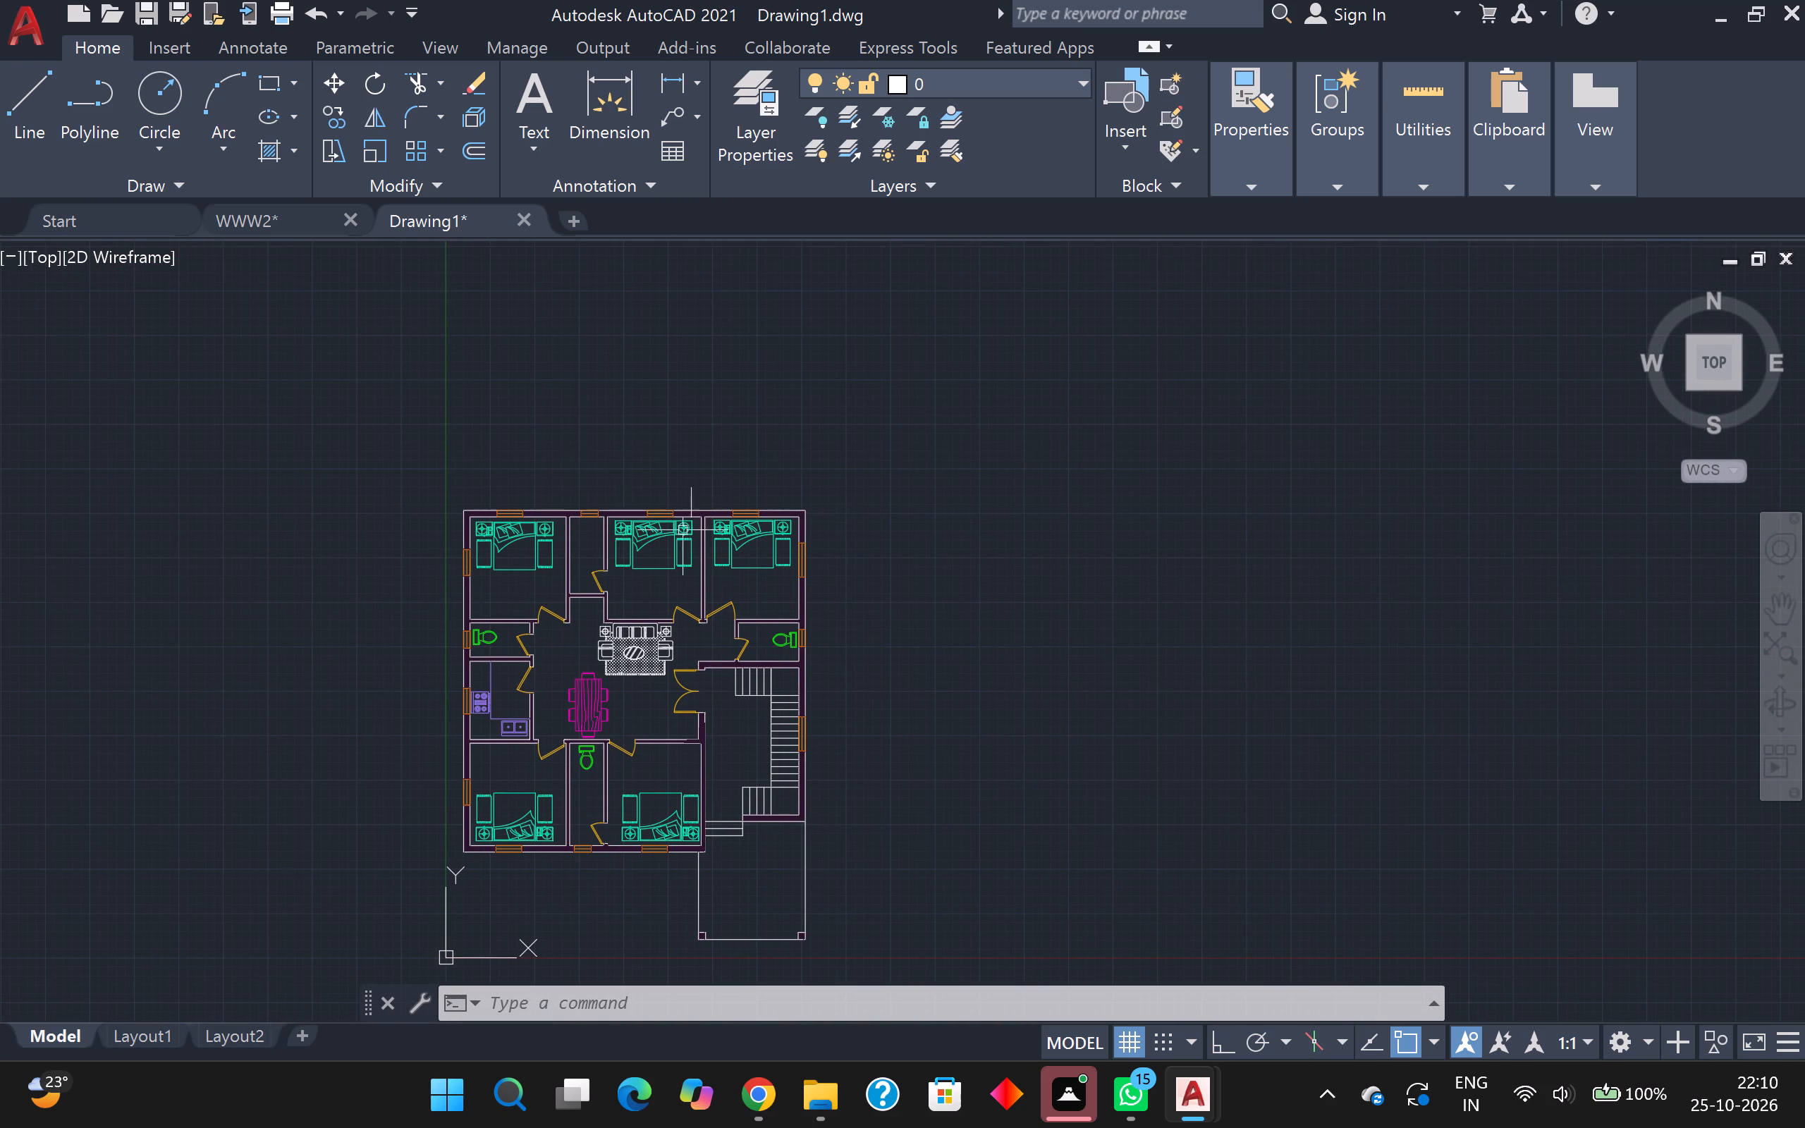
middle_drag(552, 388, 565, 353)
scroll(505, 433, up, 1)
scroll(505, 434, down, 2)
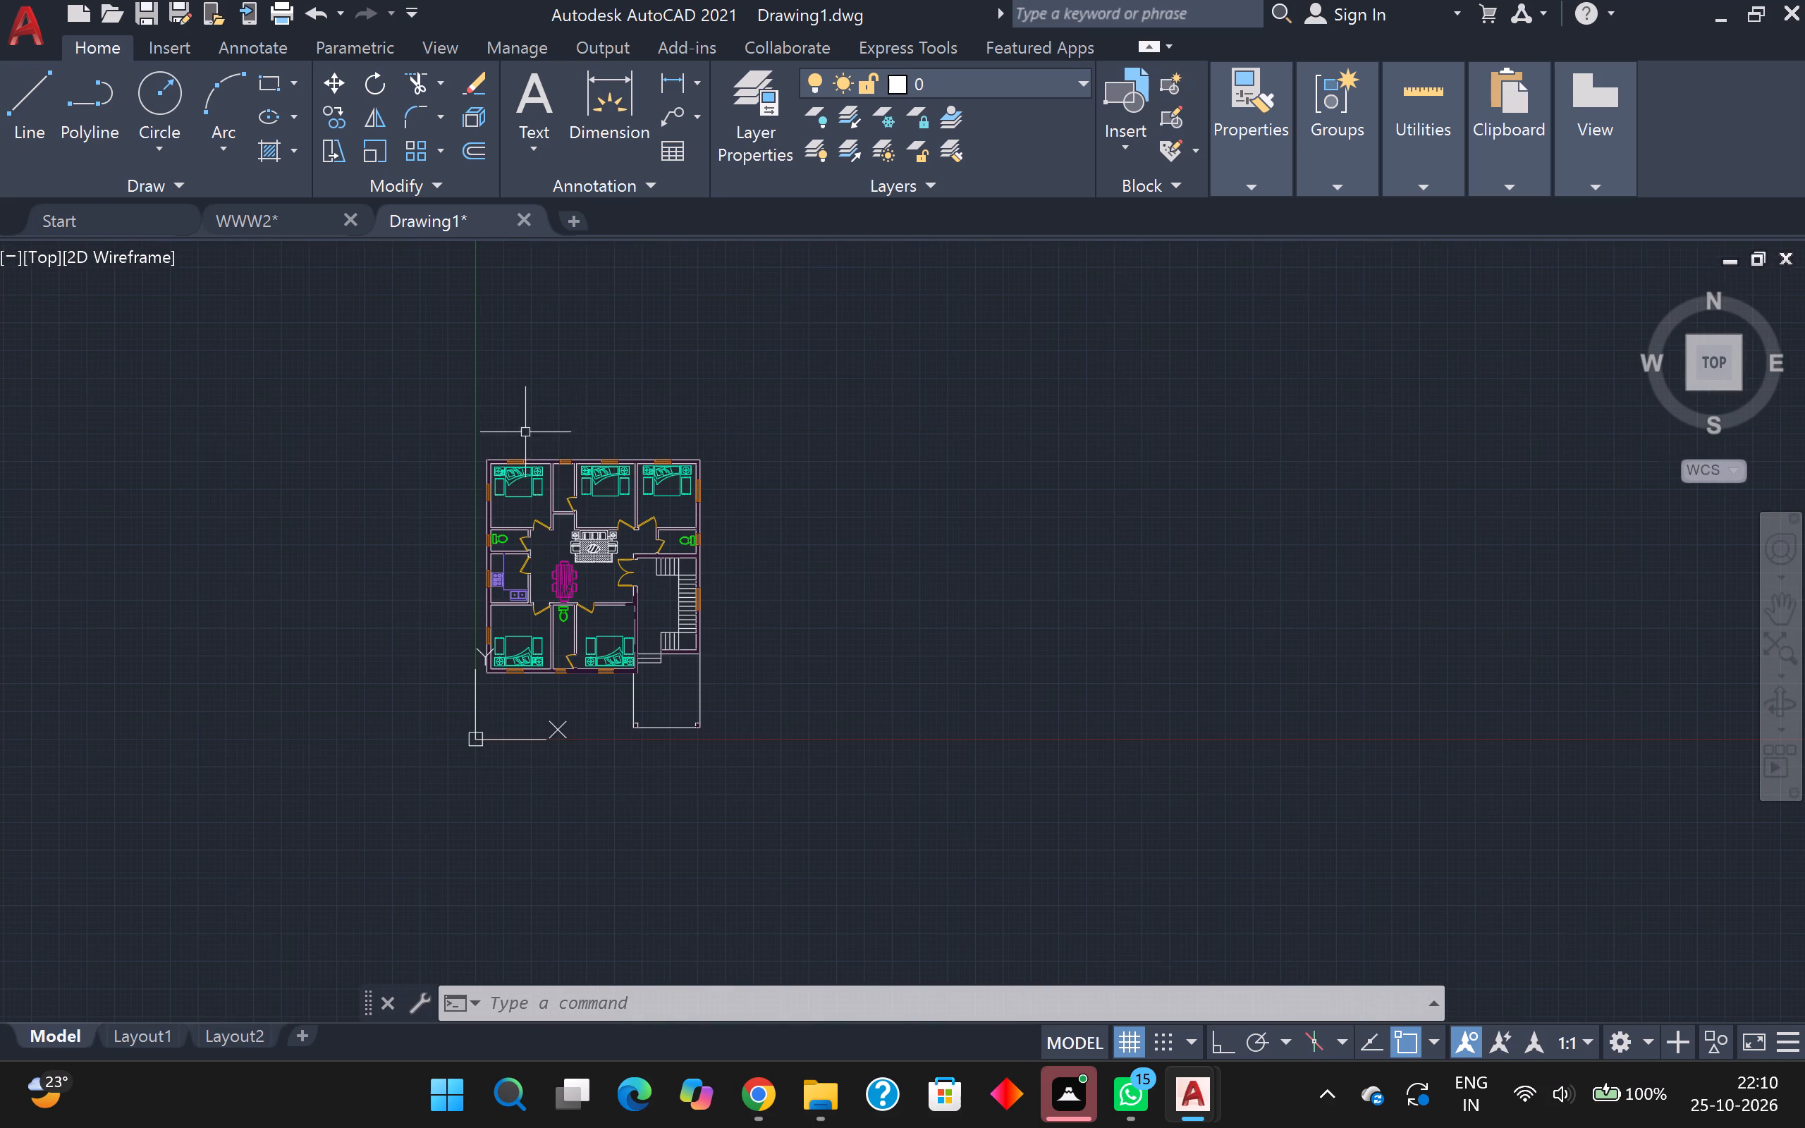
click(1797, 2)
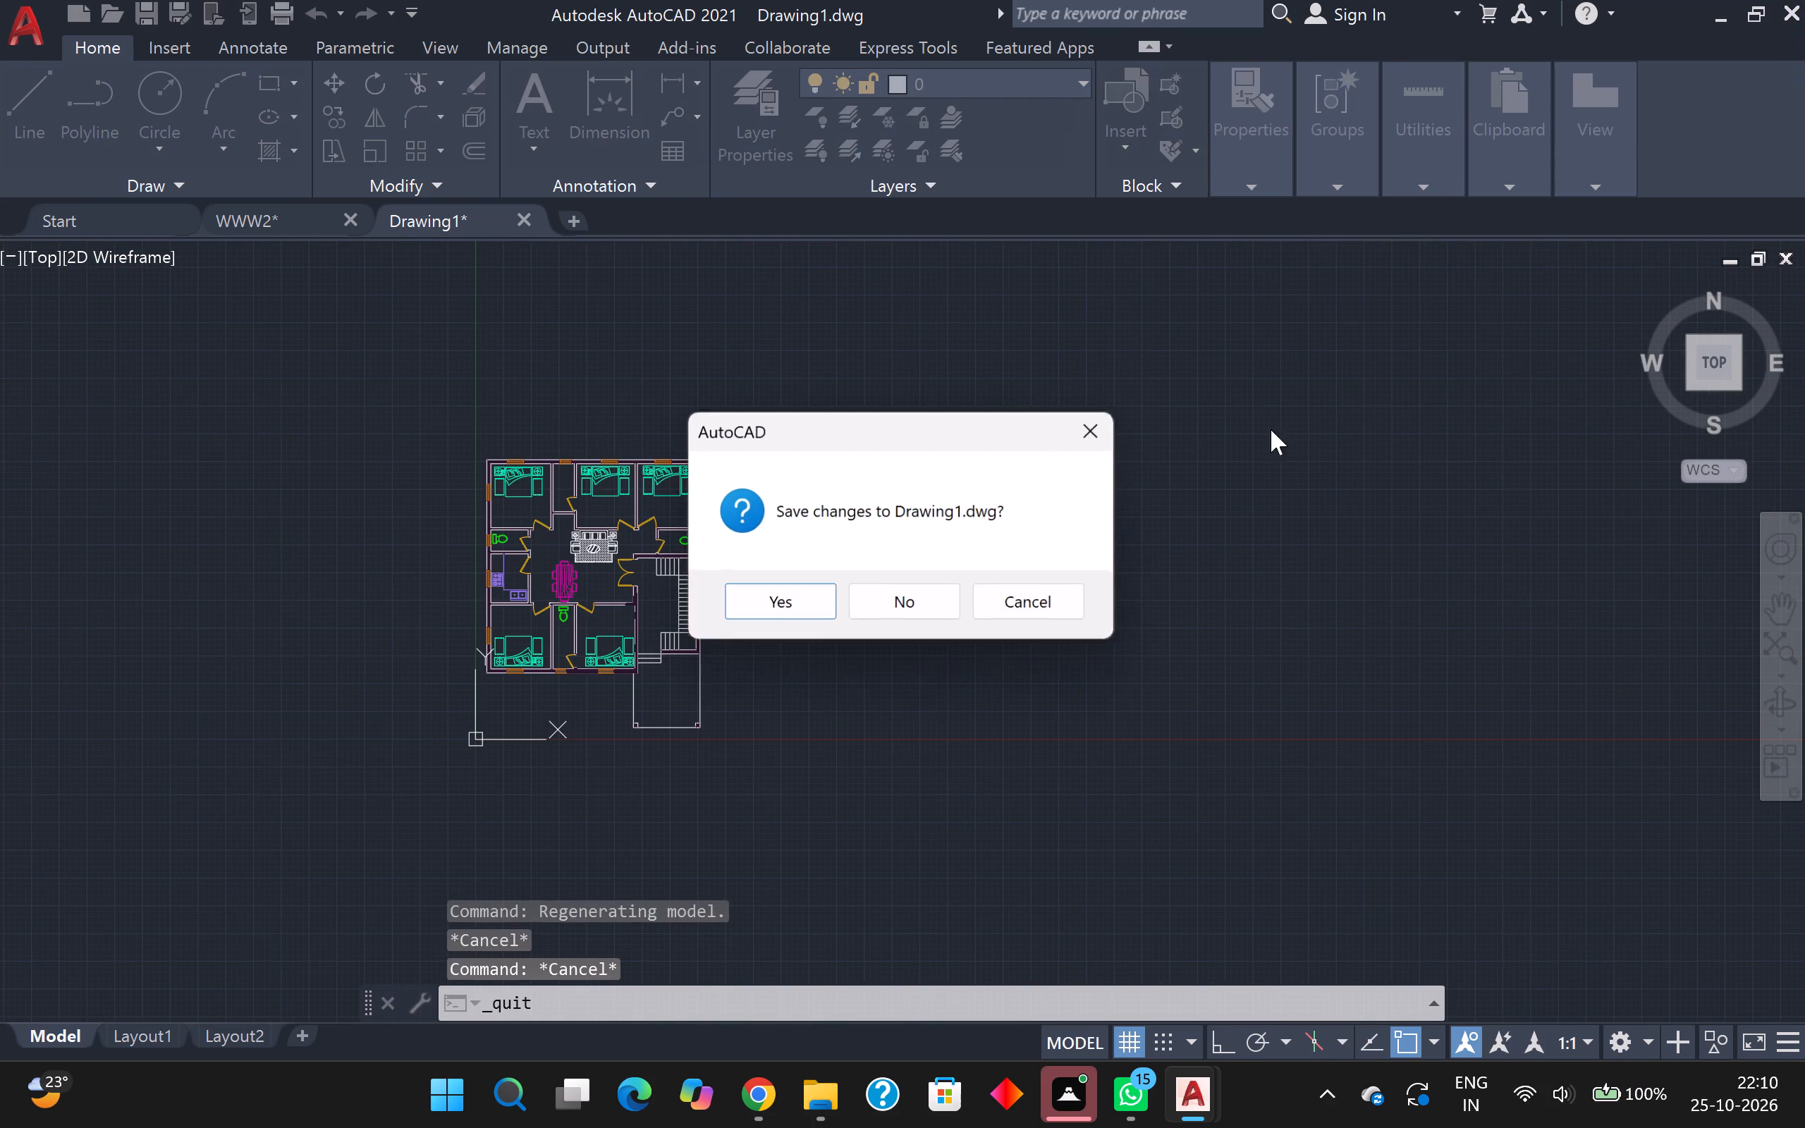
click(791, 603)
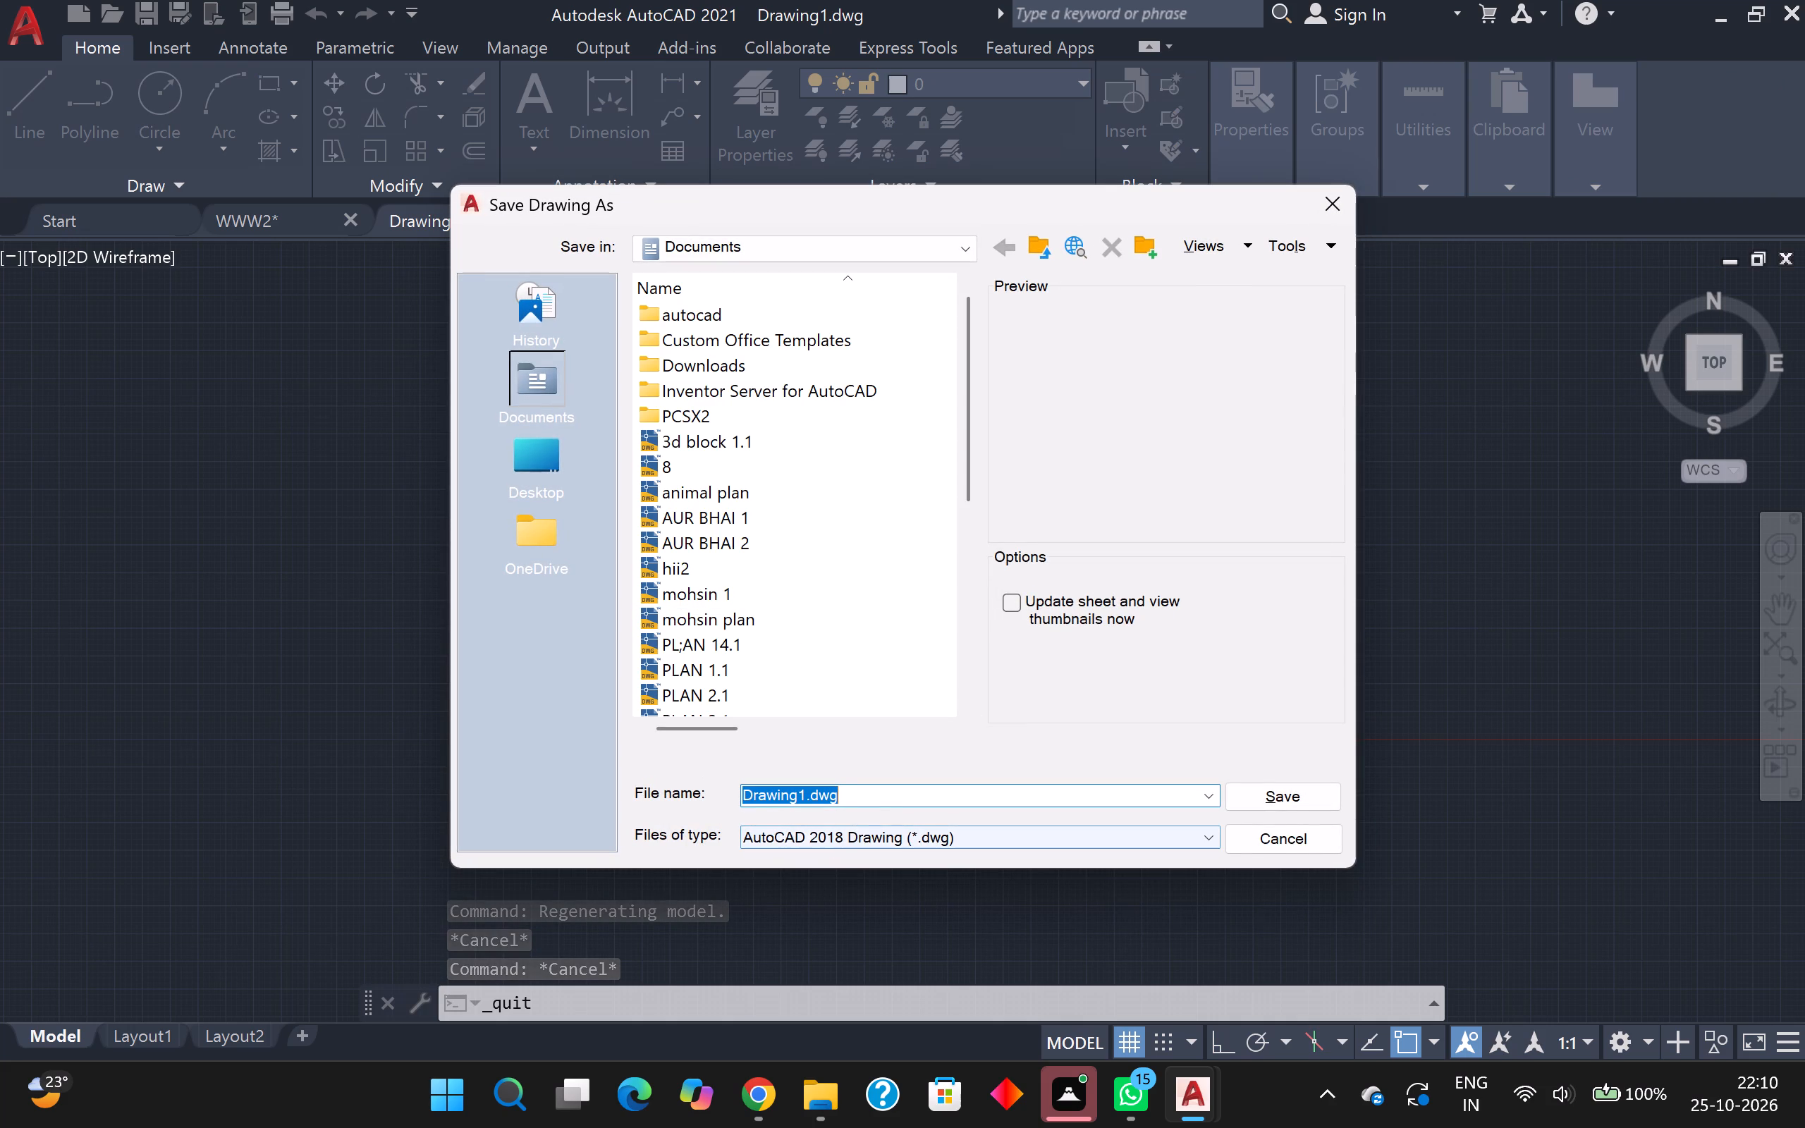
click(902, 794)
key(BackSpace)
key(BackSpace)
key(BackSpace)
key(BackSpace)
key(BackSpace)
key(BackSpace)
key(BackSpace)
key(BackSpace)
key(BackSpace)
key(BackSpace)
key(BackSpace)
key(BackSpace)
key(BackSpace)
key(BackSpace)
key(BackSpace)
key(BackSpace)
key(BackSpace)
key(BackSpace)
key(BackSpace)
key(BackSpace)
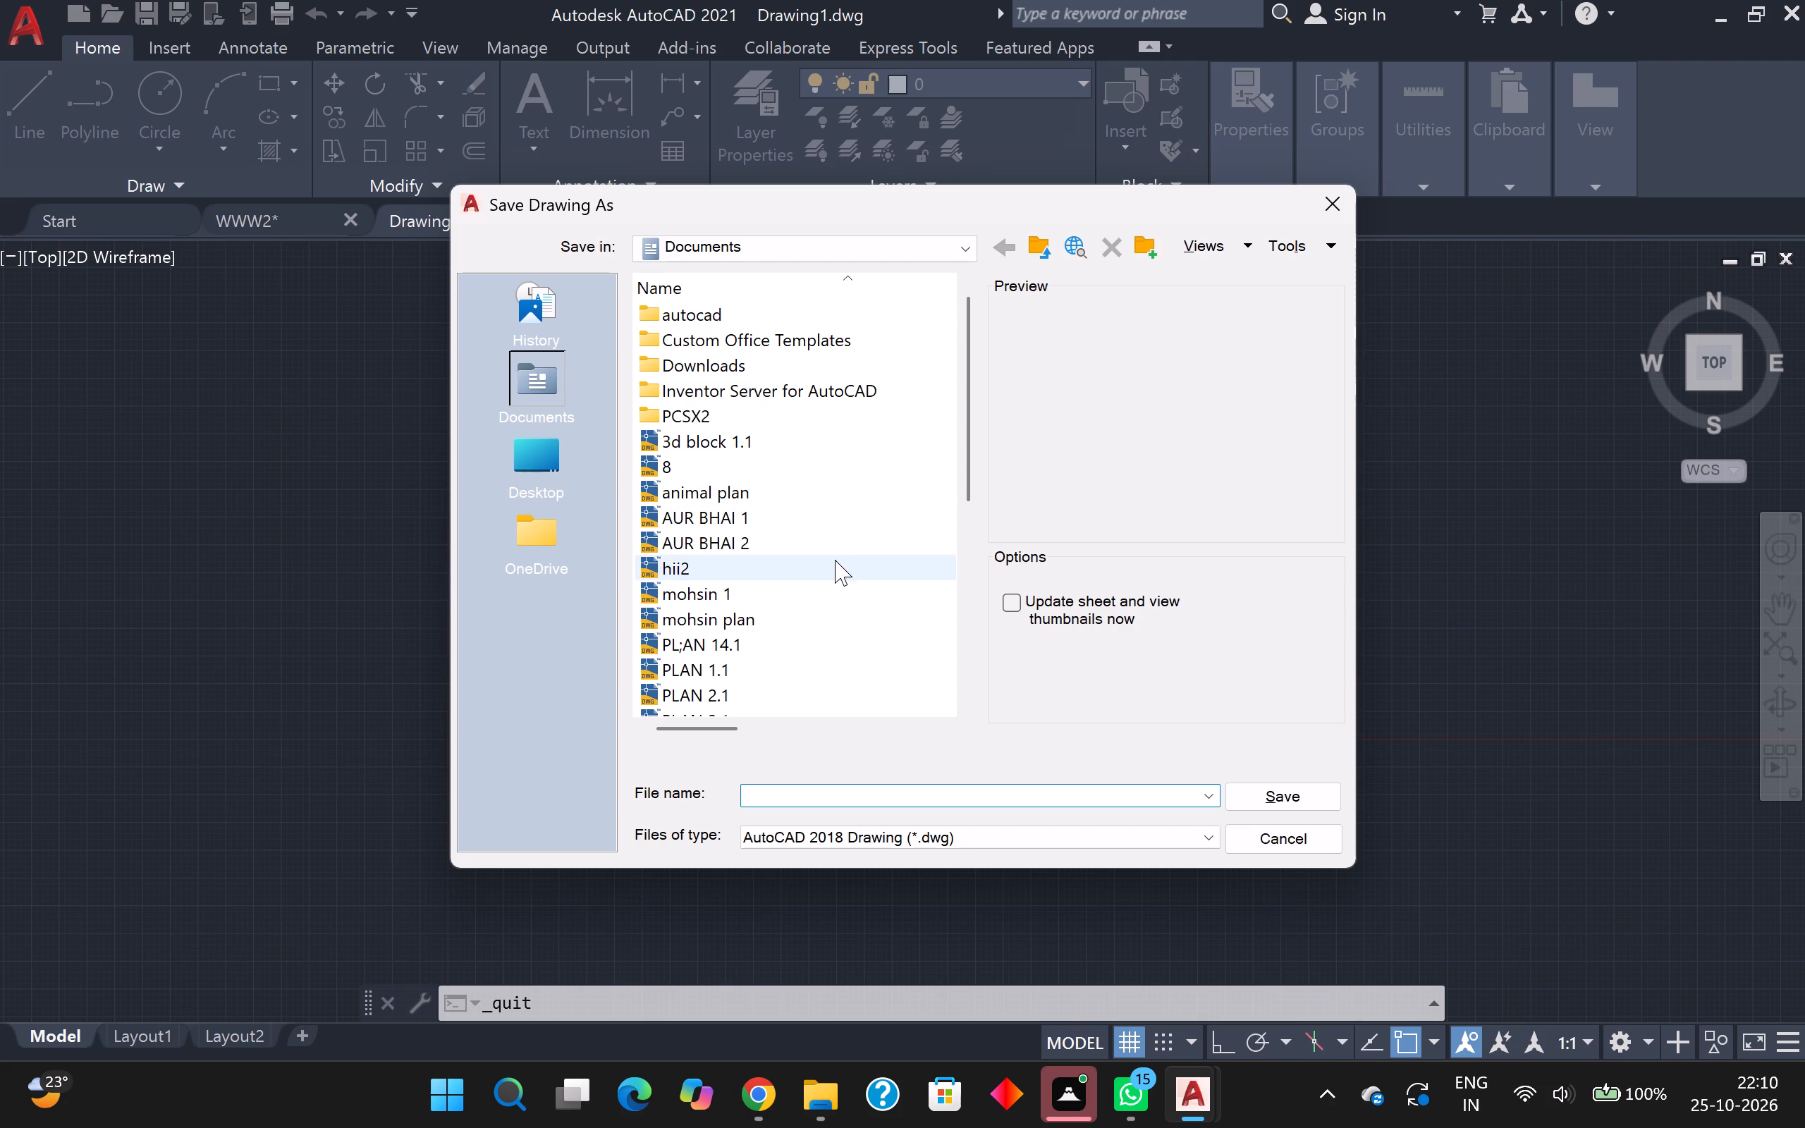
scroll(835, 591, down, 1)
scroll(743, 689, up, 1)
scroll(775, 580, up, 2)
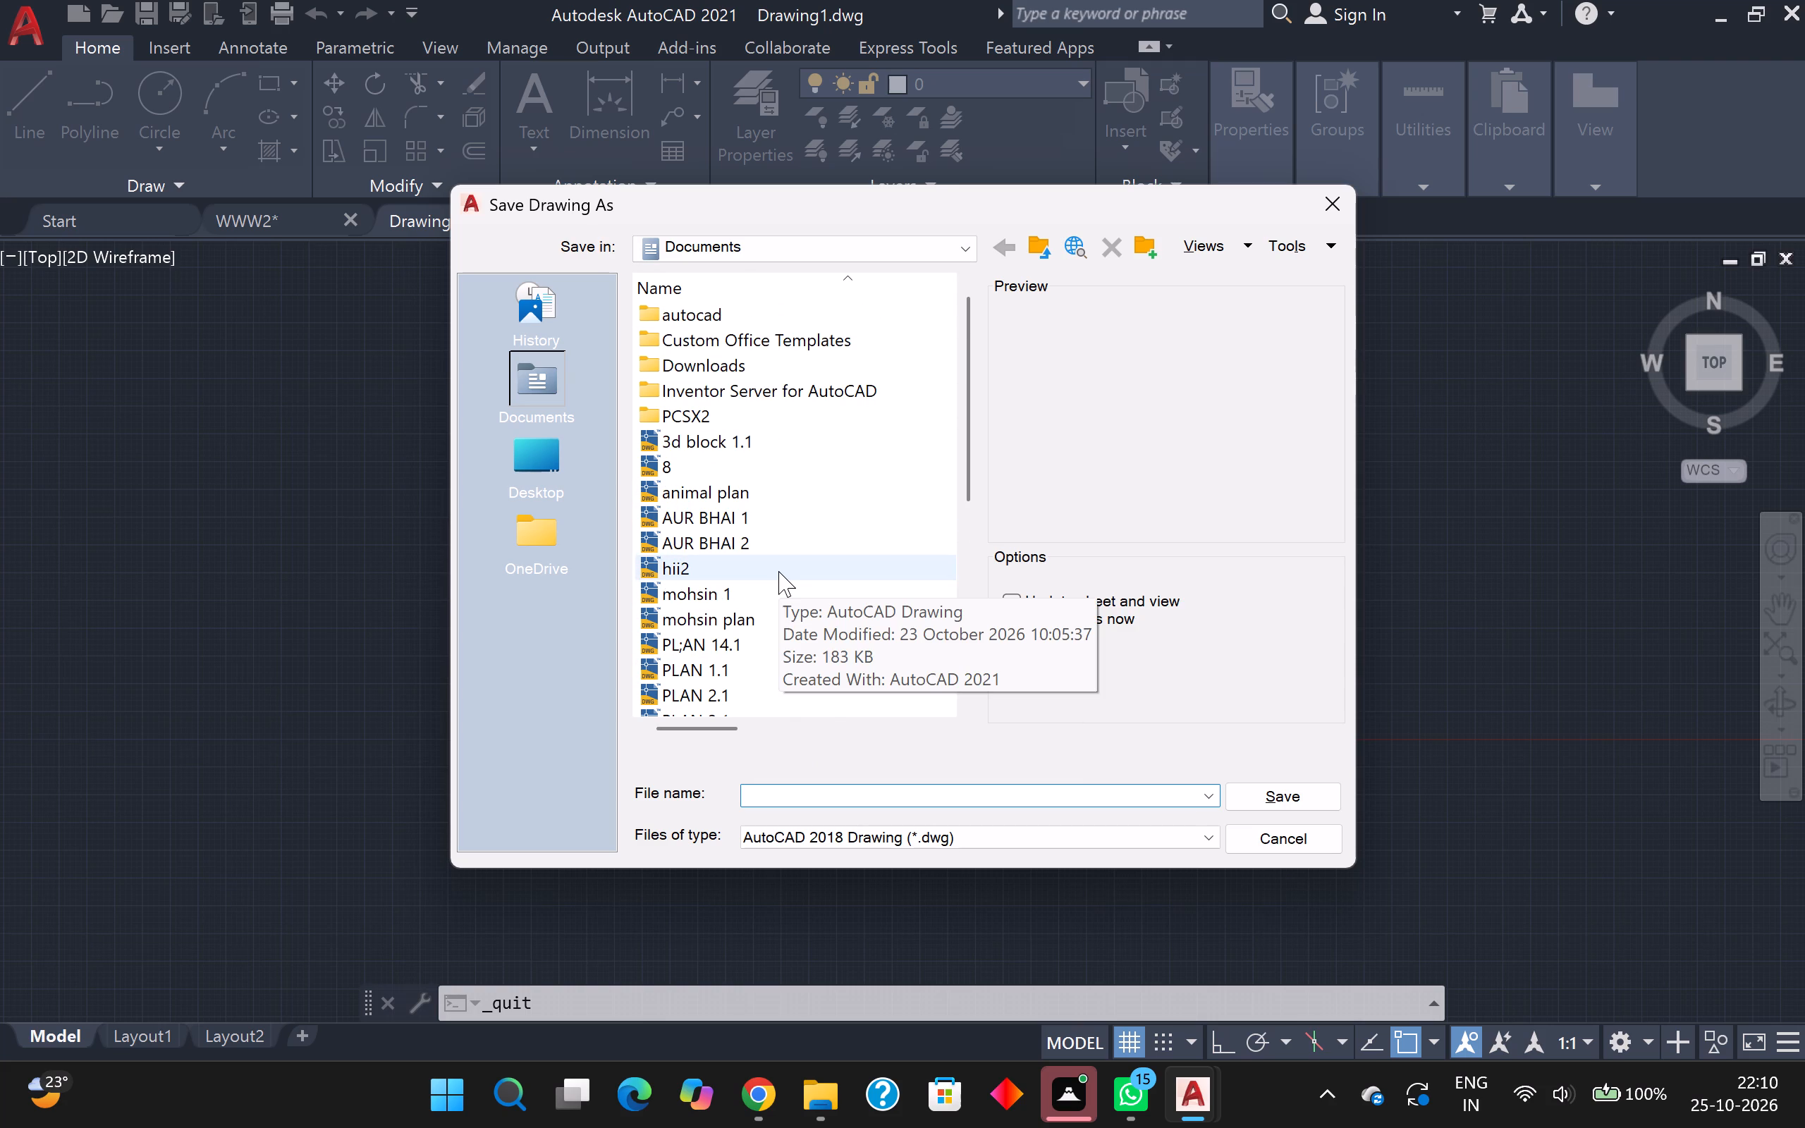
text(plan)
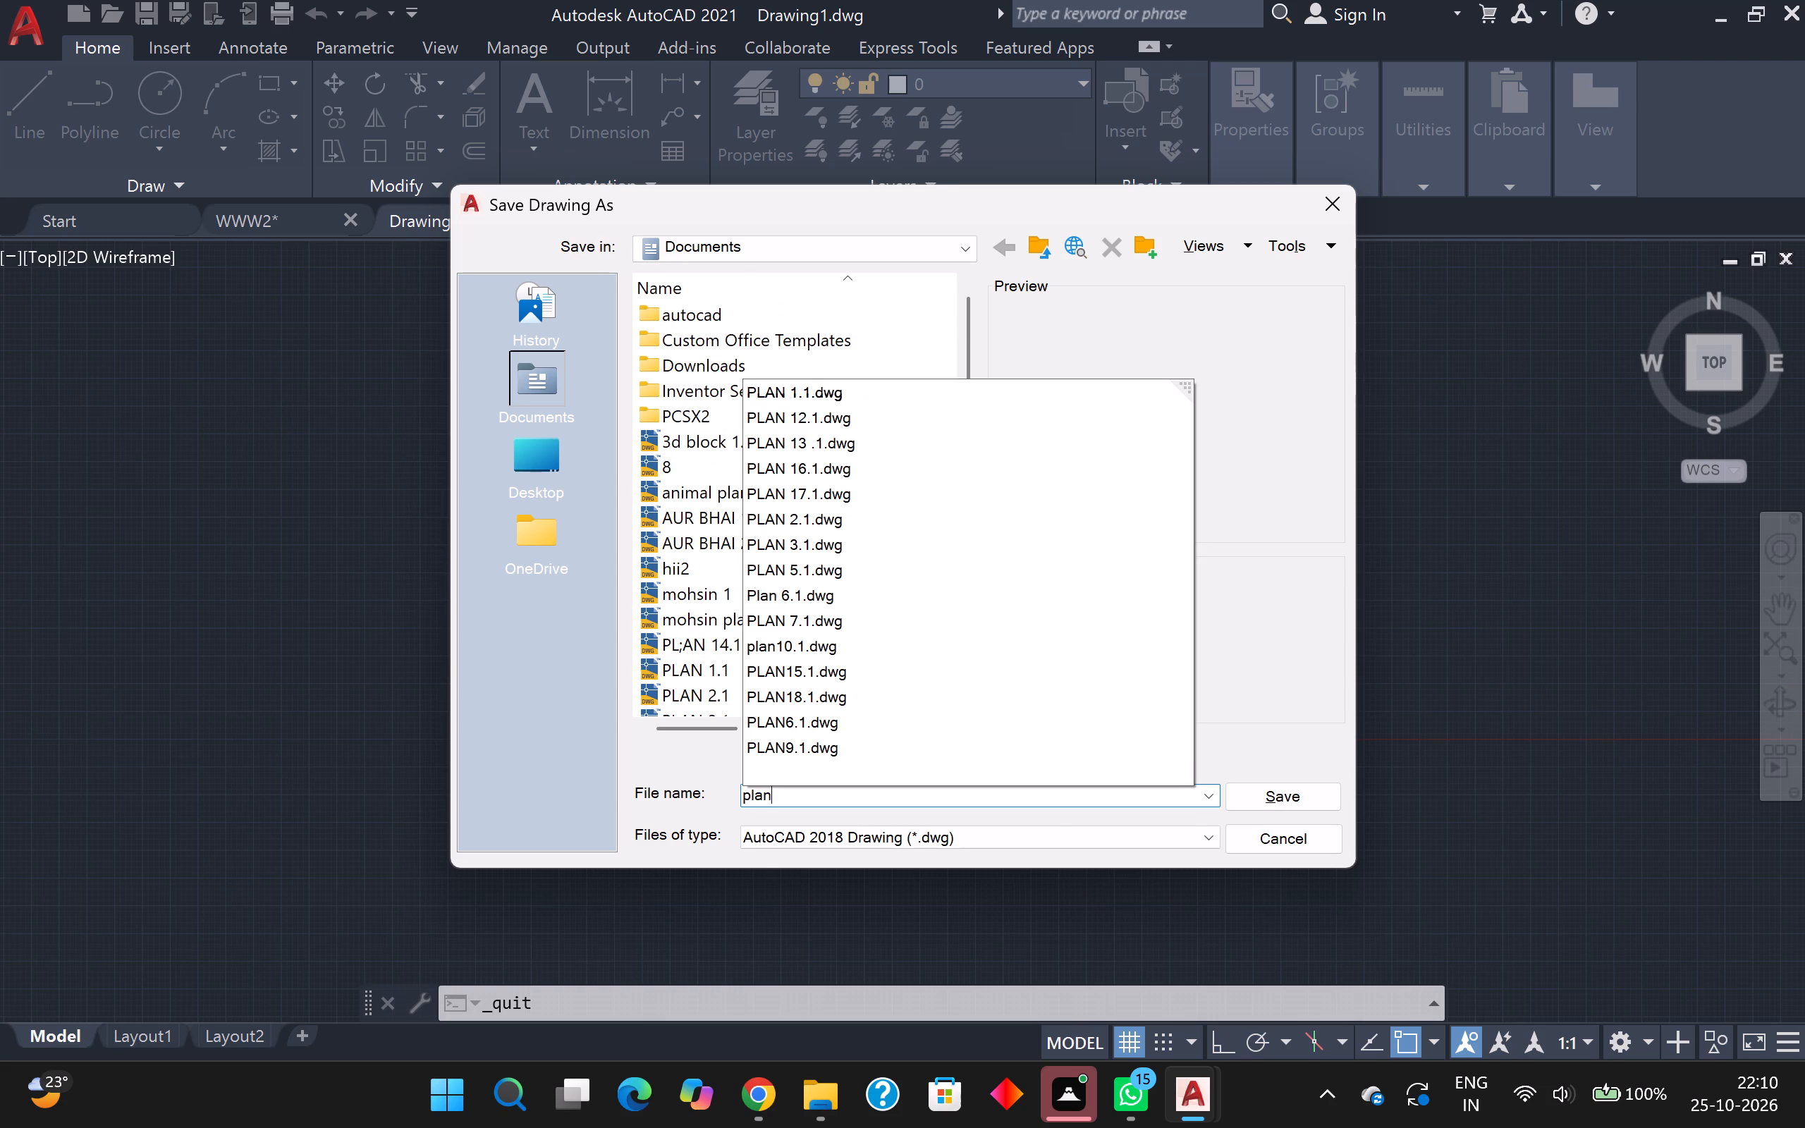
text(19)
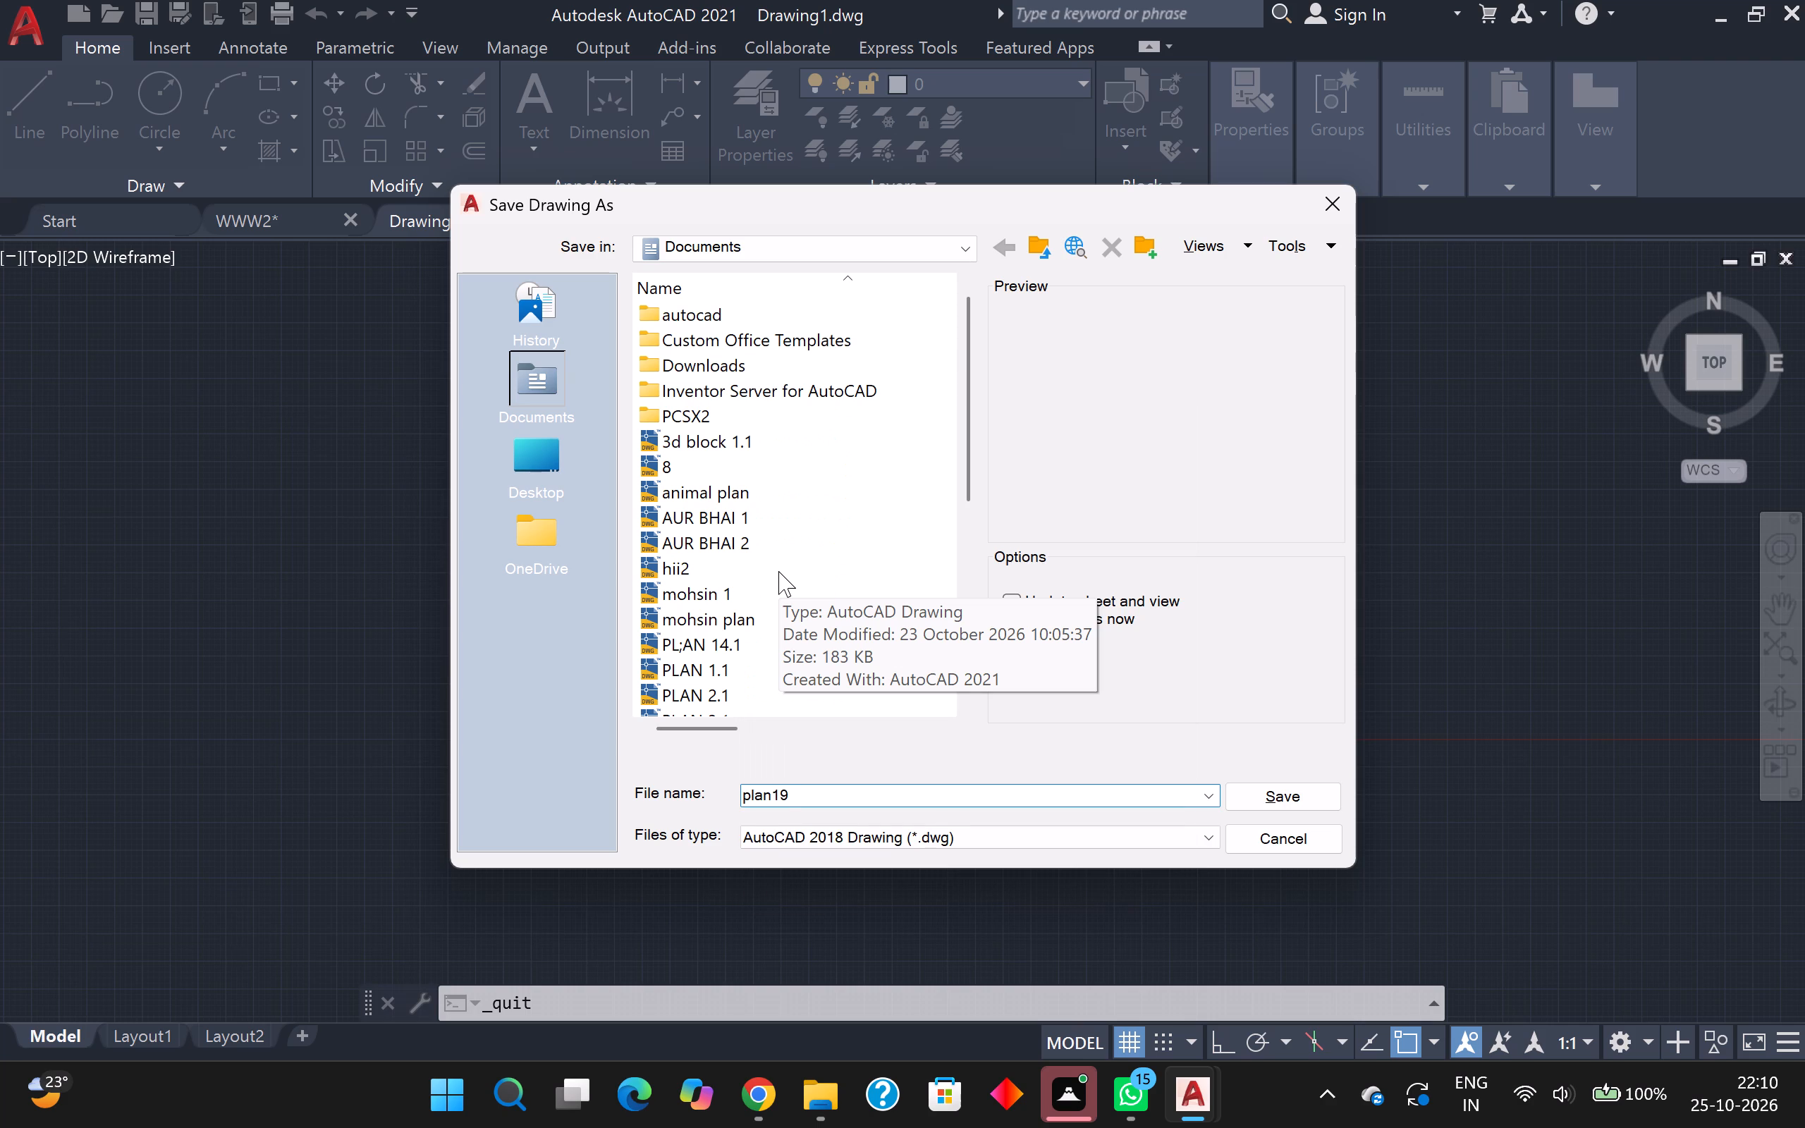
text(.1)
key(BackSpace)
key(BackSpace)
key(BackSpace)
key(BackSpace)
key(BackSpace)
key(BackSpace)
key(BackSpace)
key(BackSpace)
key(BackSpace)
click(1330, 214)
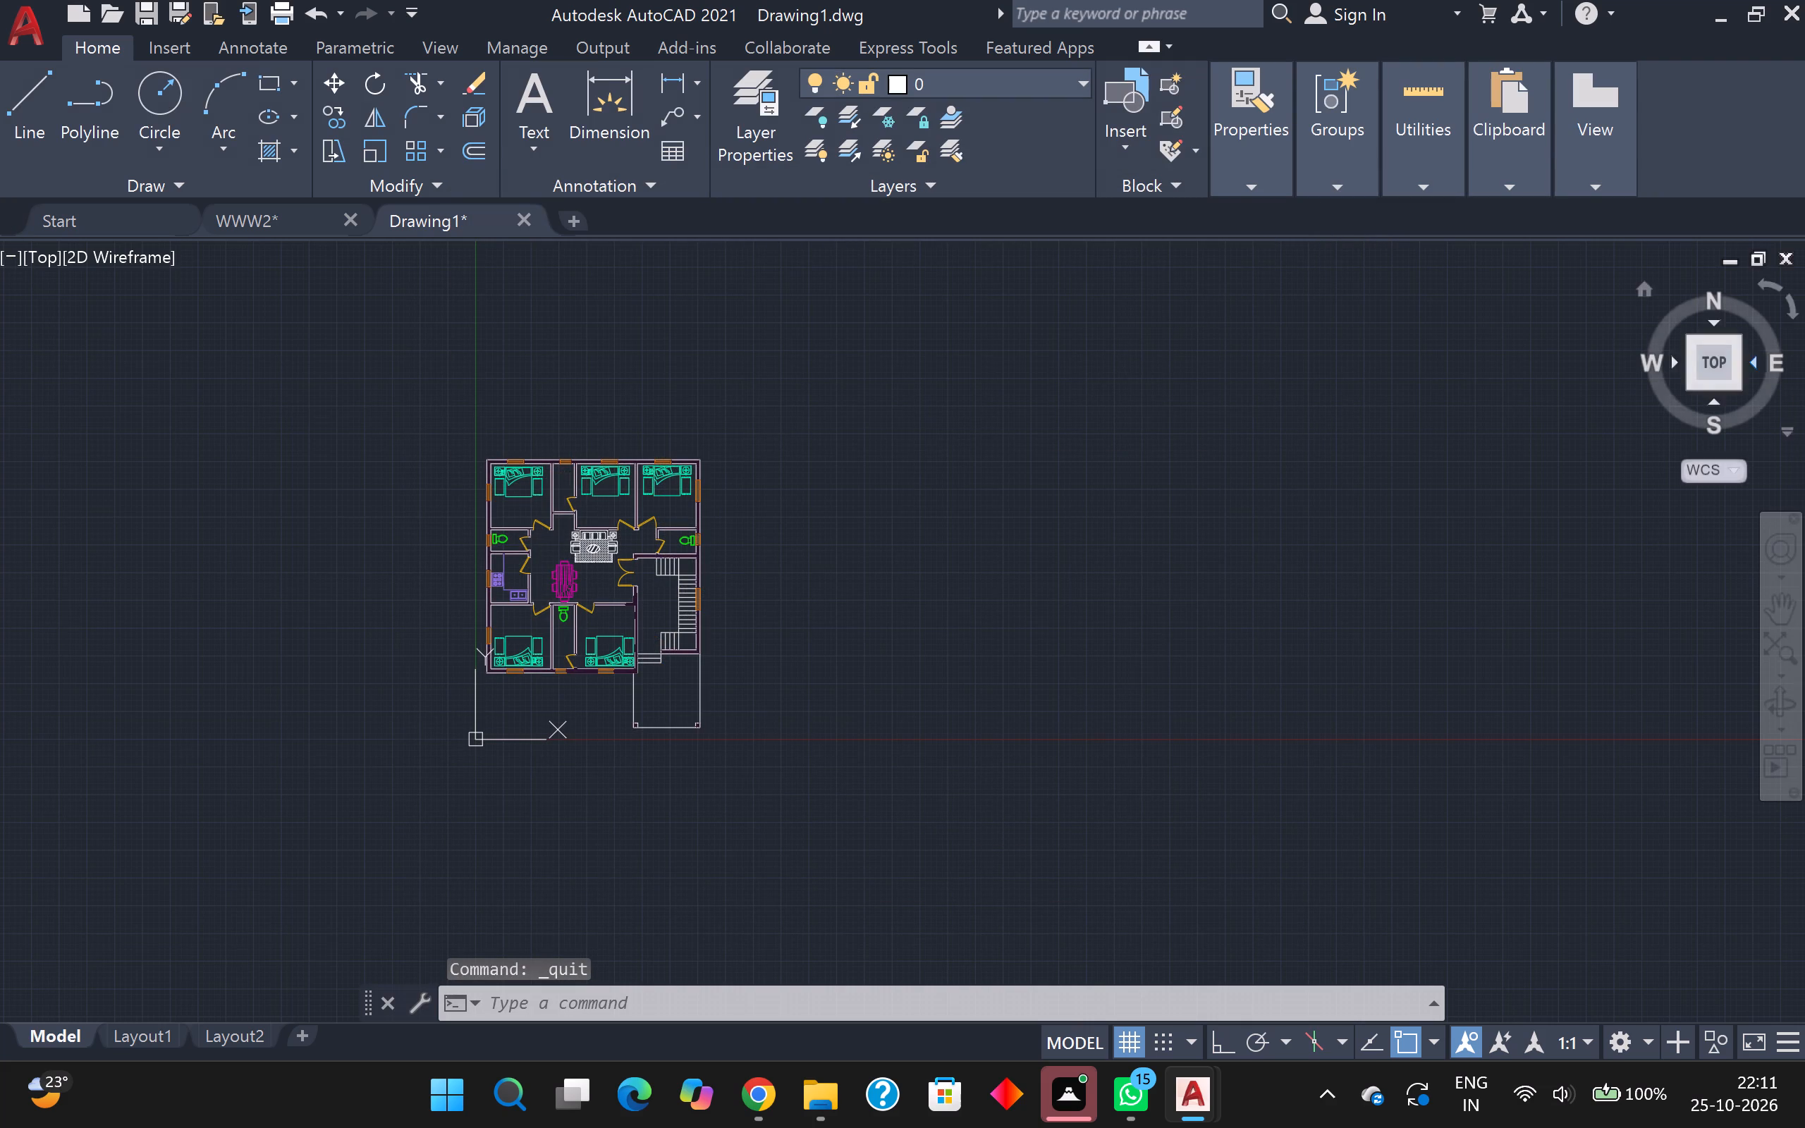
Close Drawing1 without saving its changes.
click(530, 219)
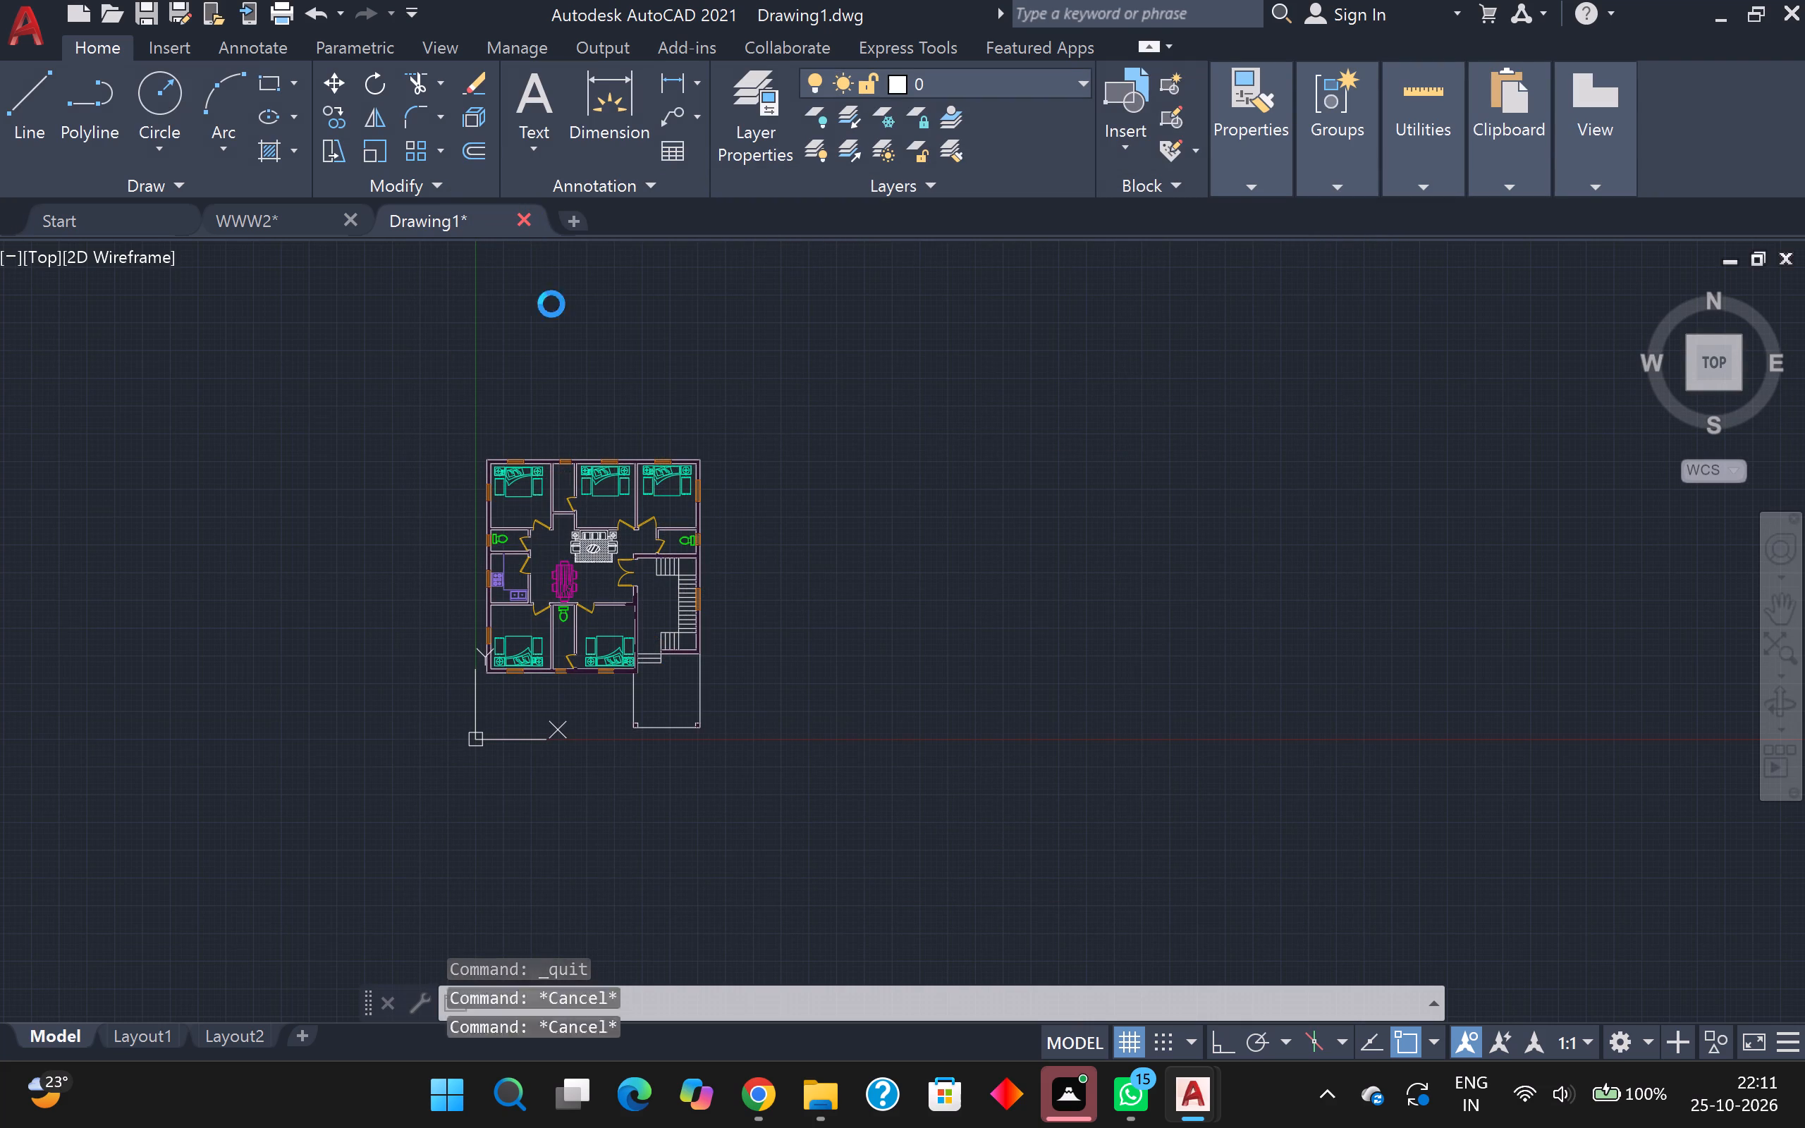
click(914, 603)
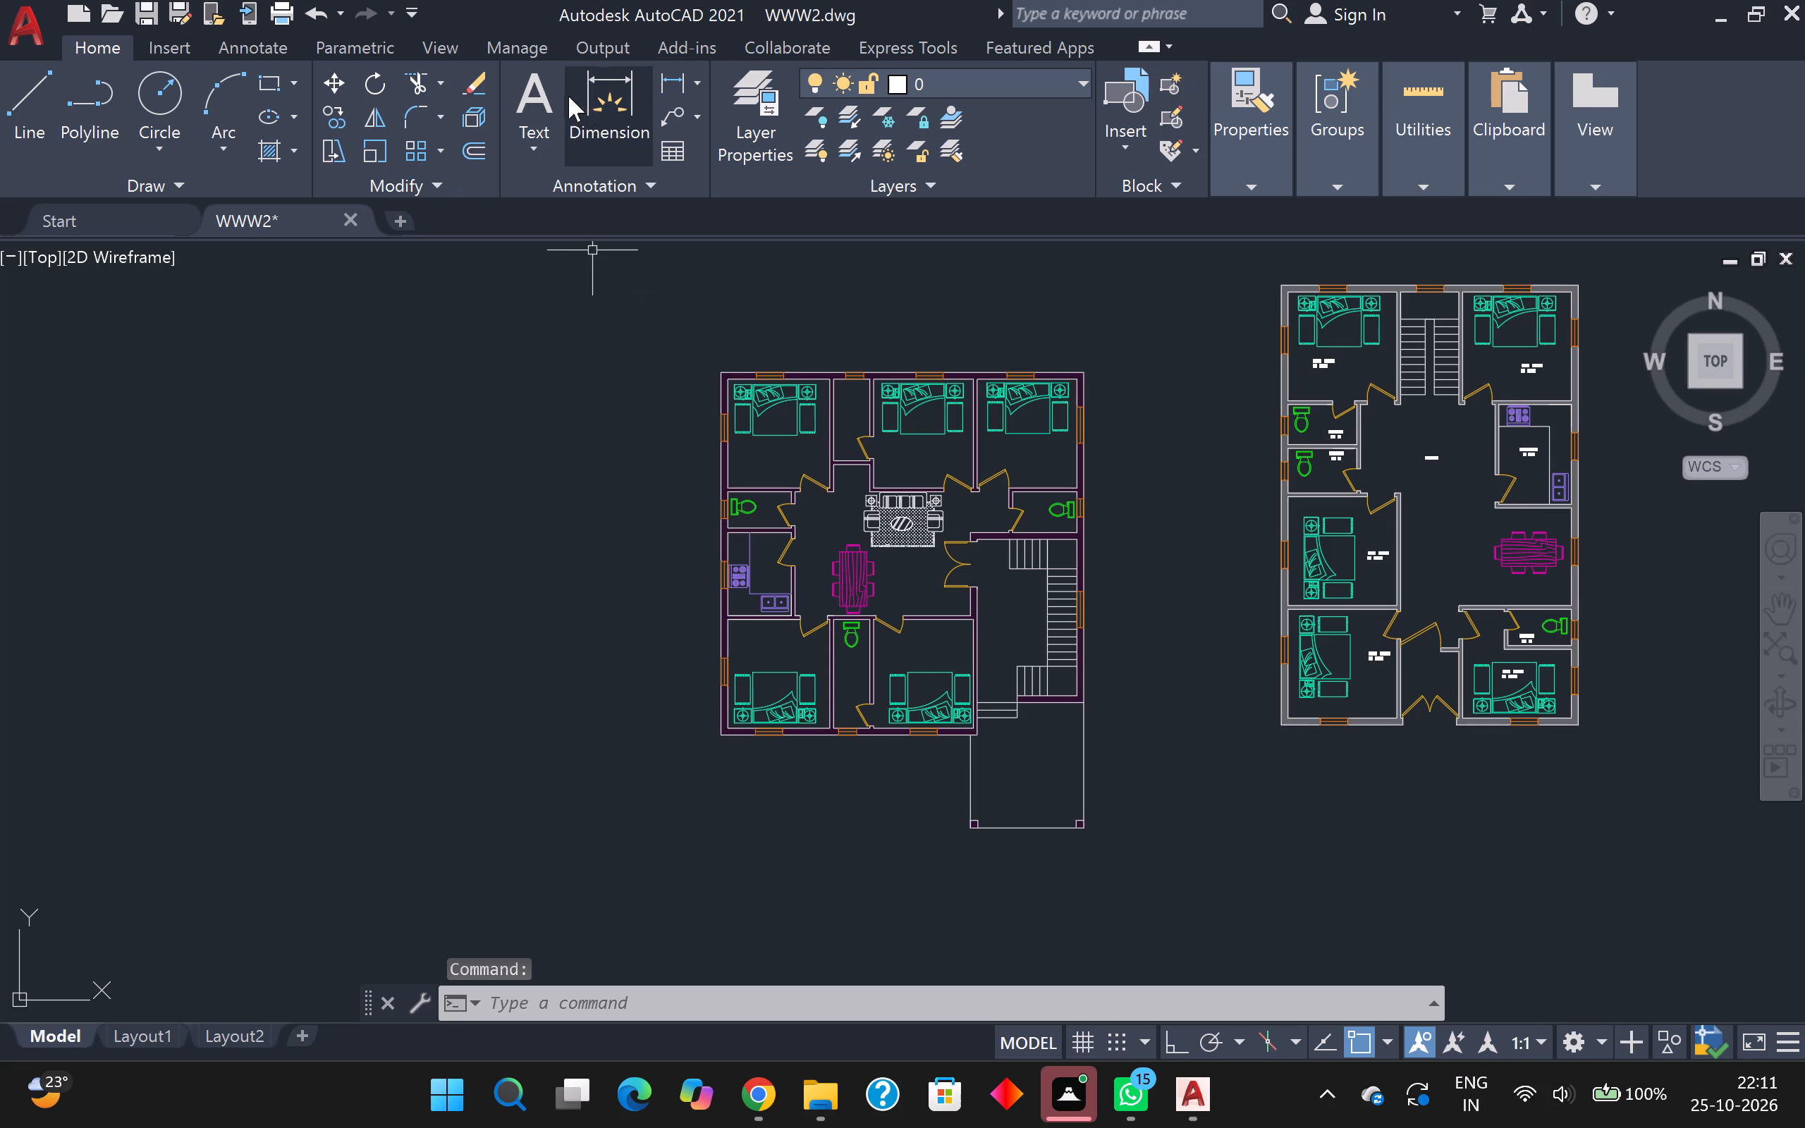
Place a multiline text box about 6'-3" by 2' in the western plan's northwest bedroom, with the text height set to 4".
click(546, 90)
drag(545, 90, 539, 99)
scroll(739, 480, up, 2)
scroll(751, 421, up, 1)
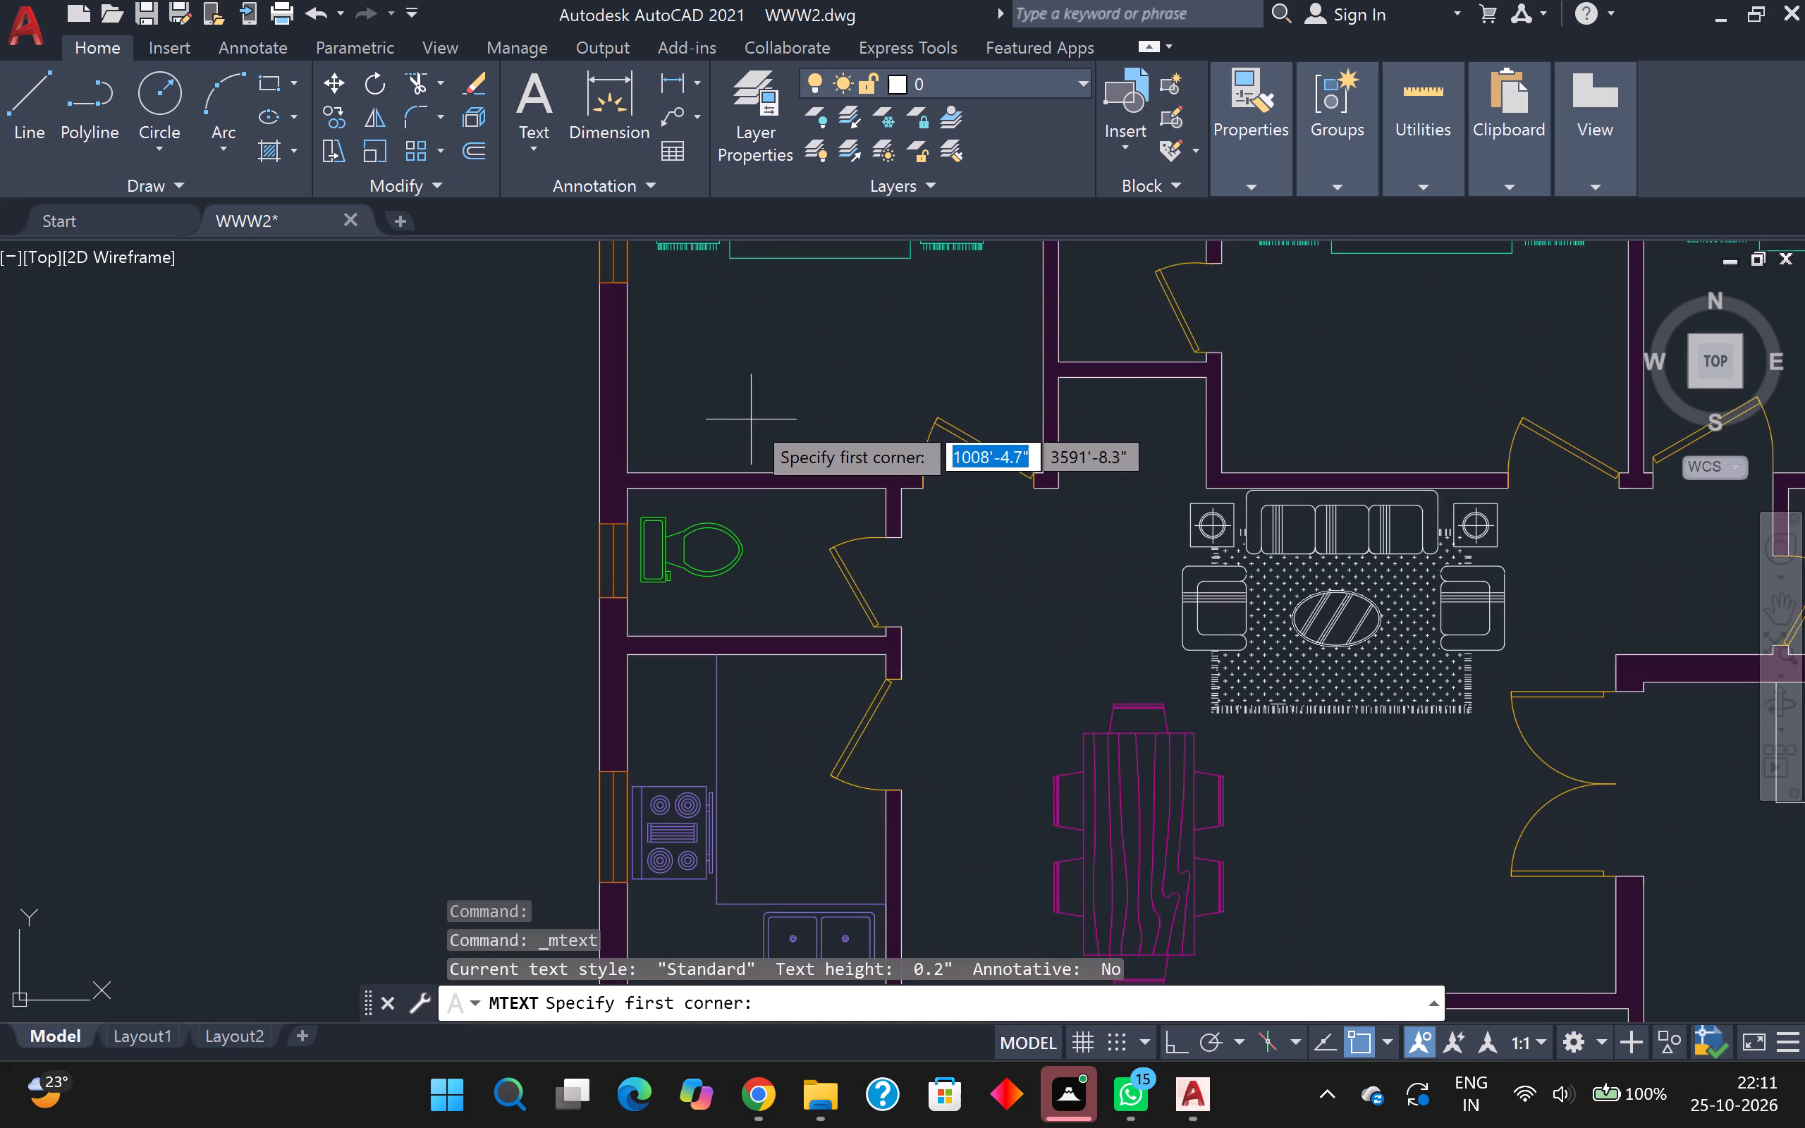
click(706, 324)
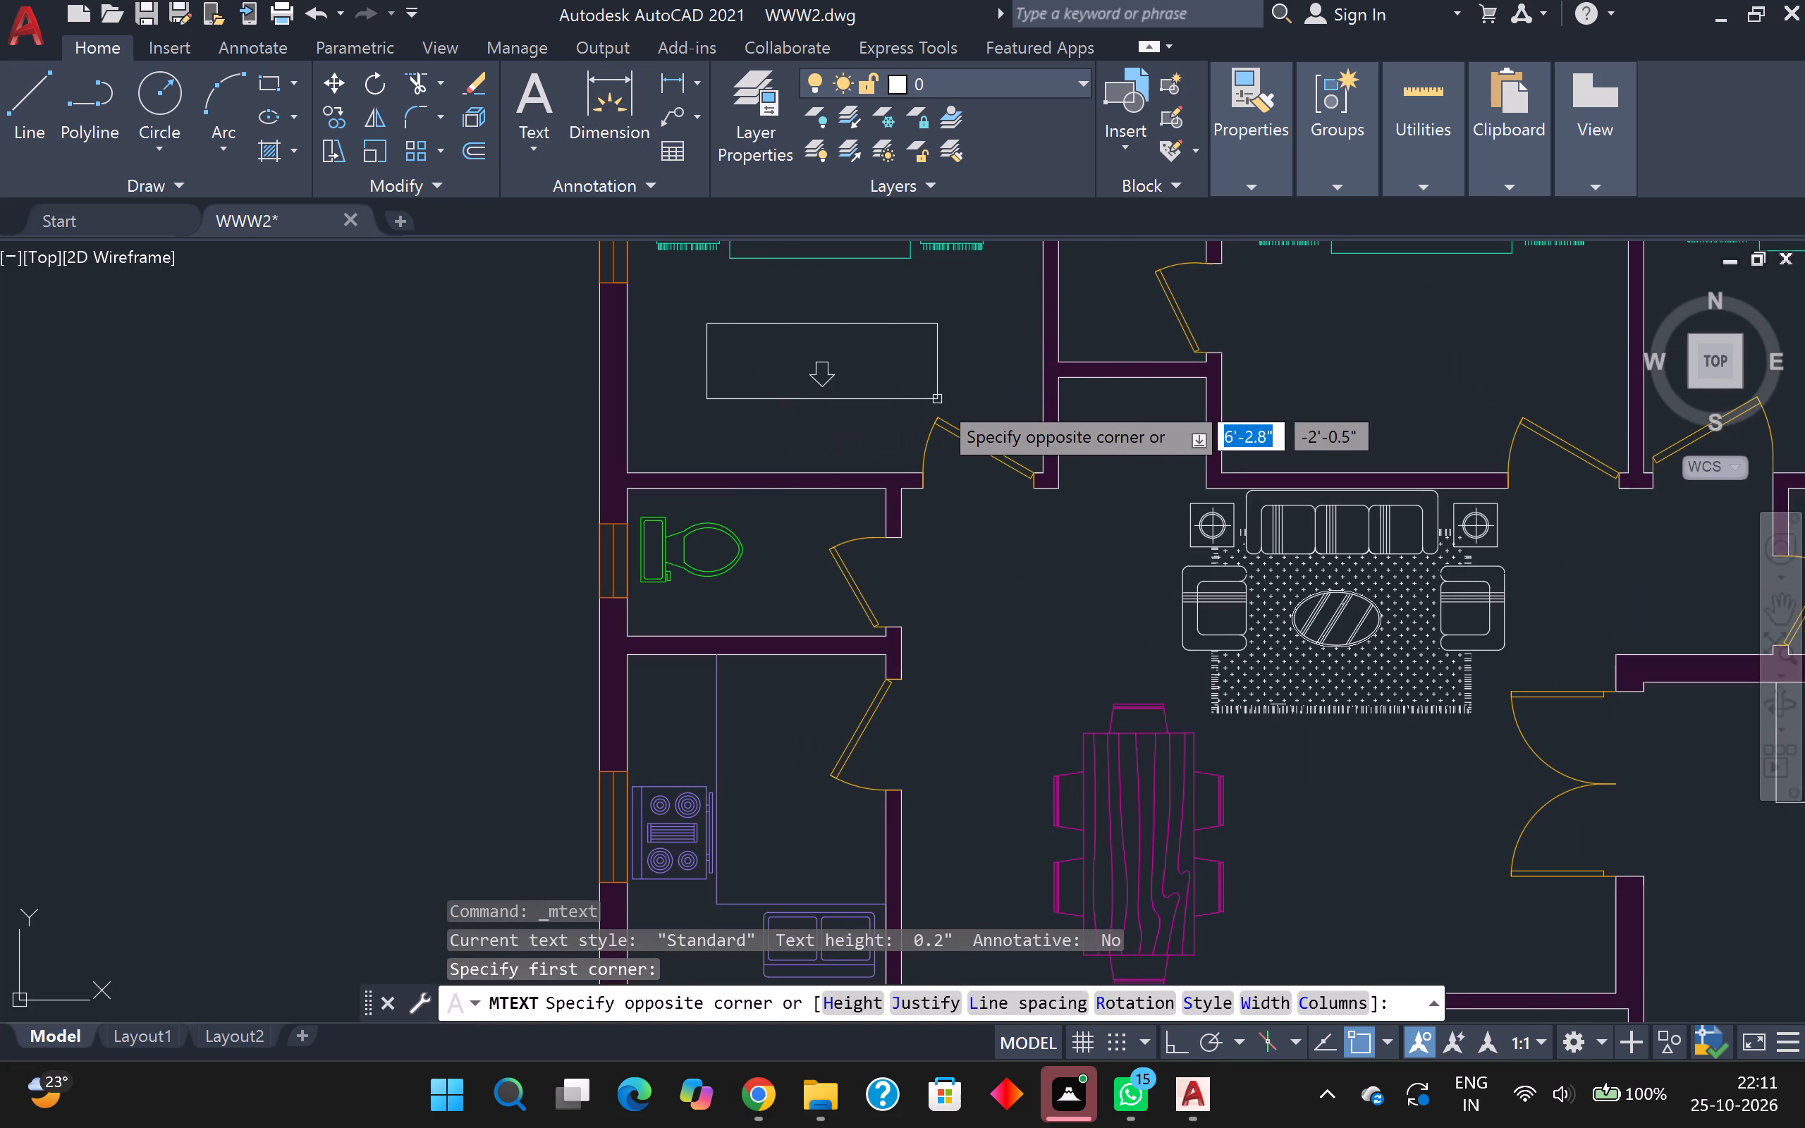
click(937, 399)
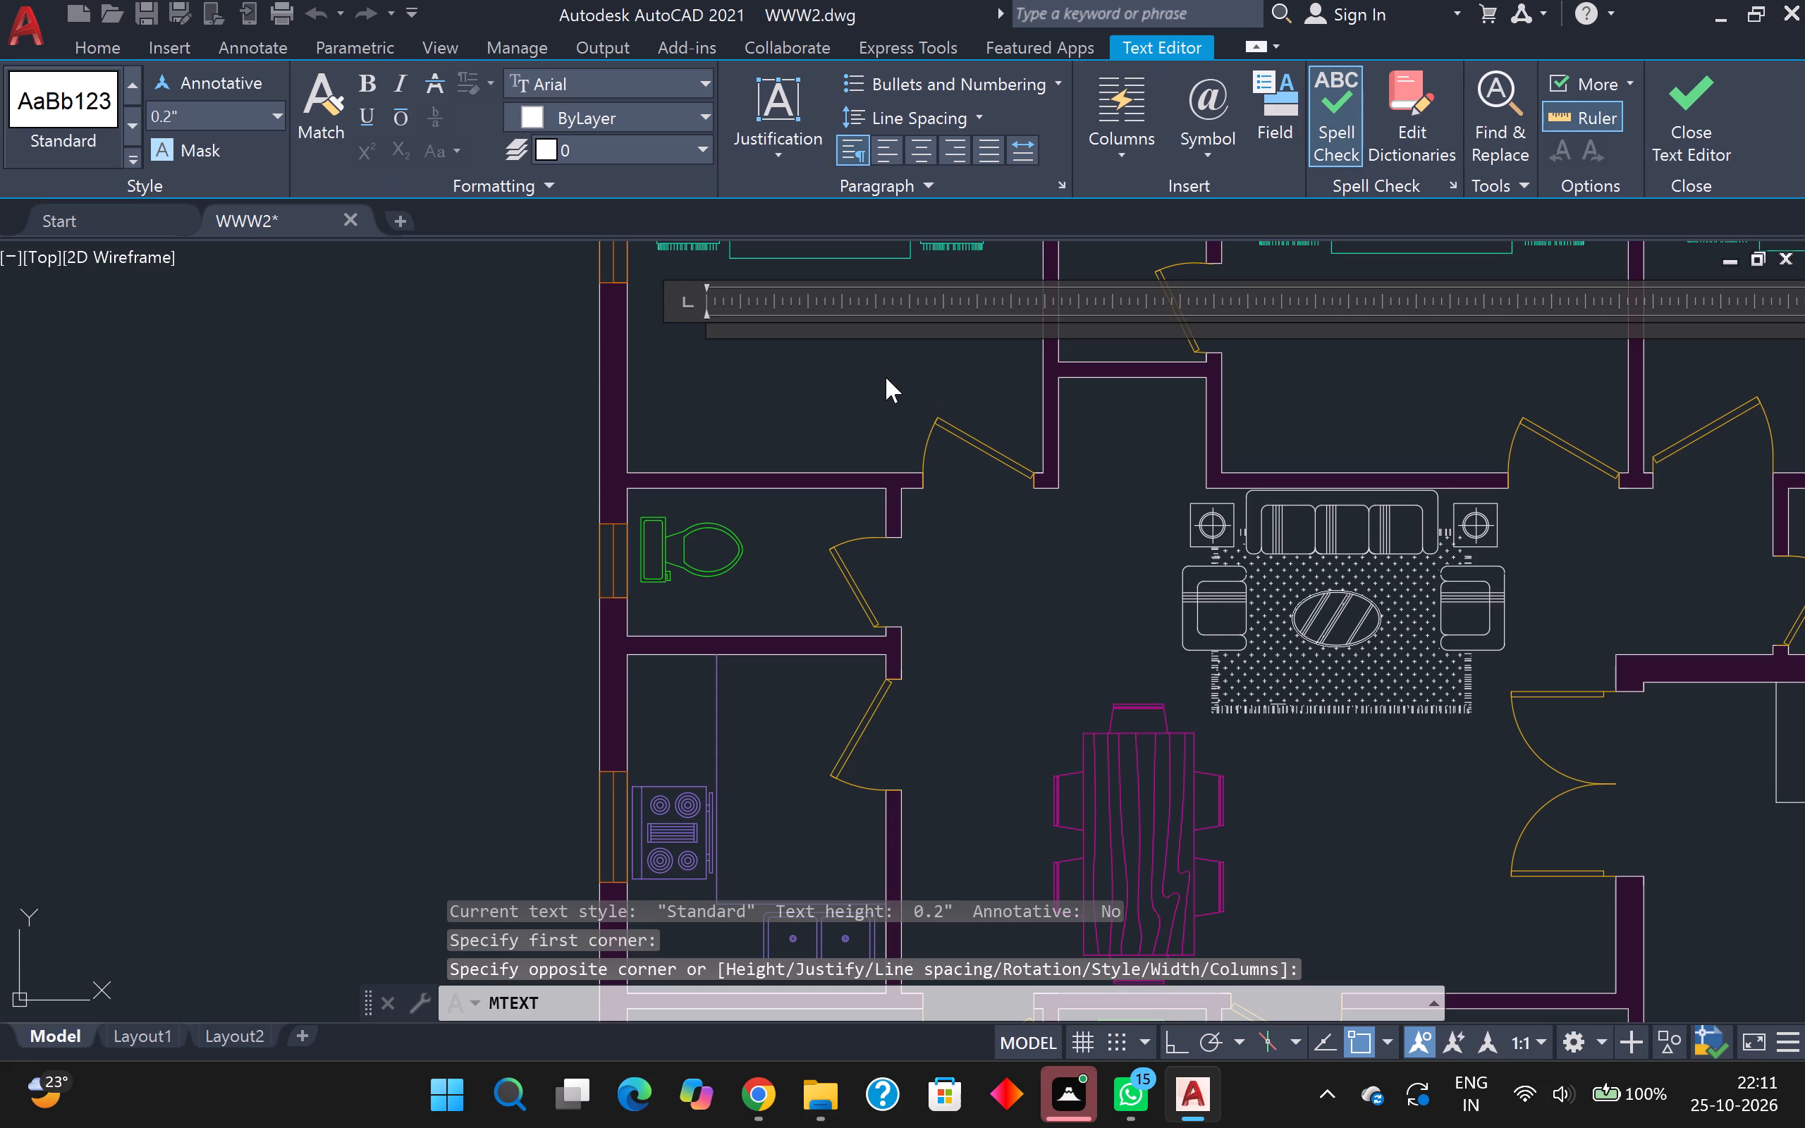
key(4)
key(Return)
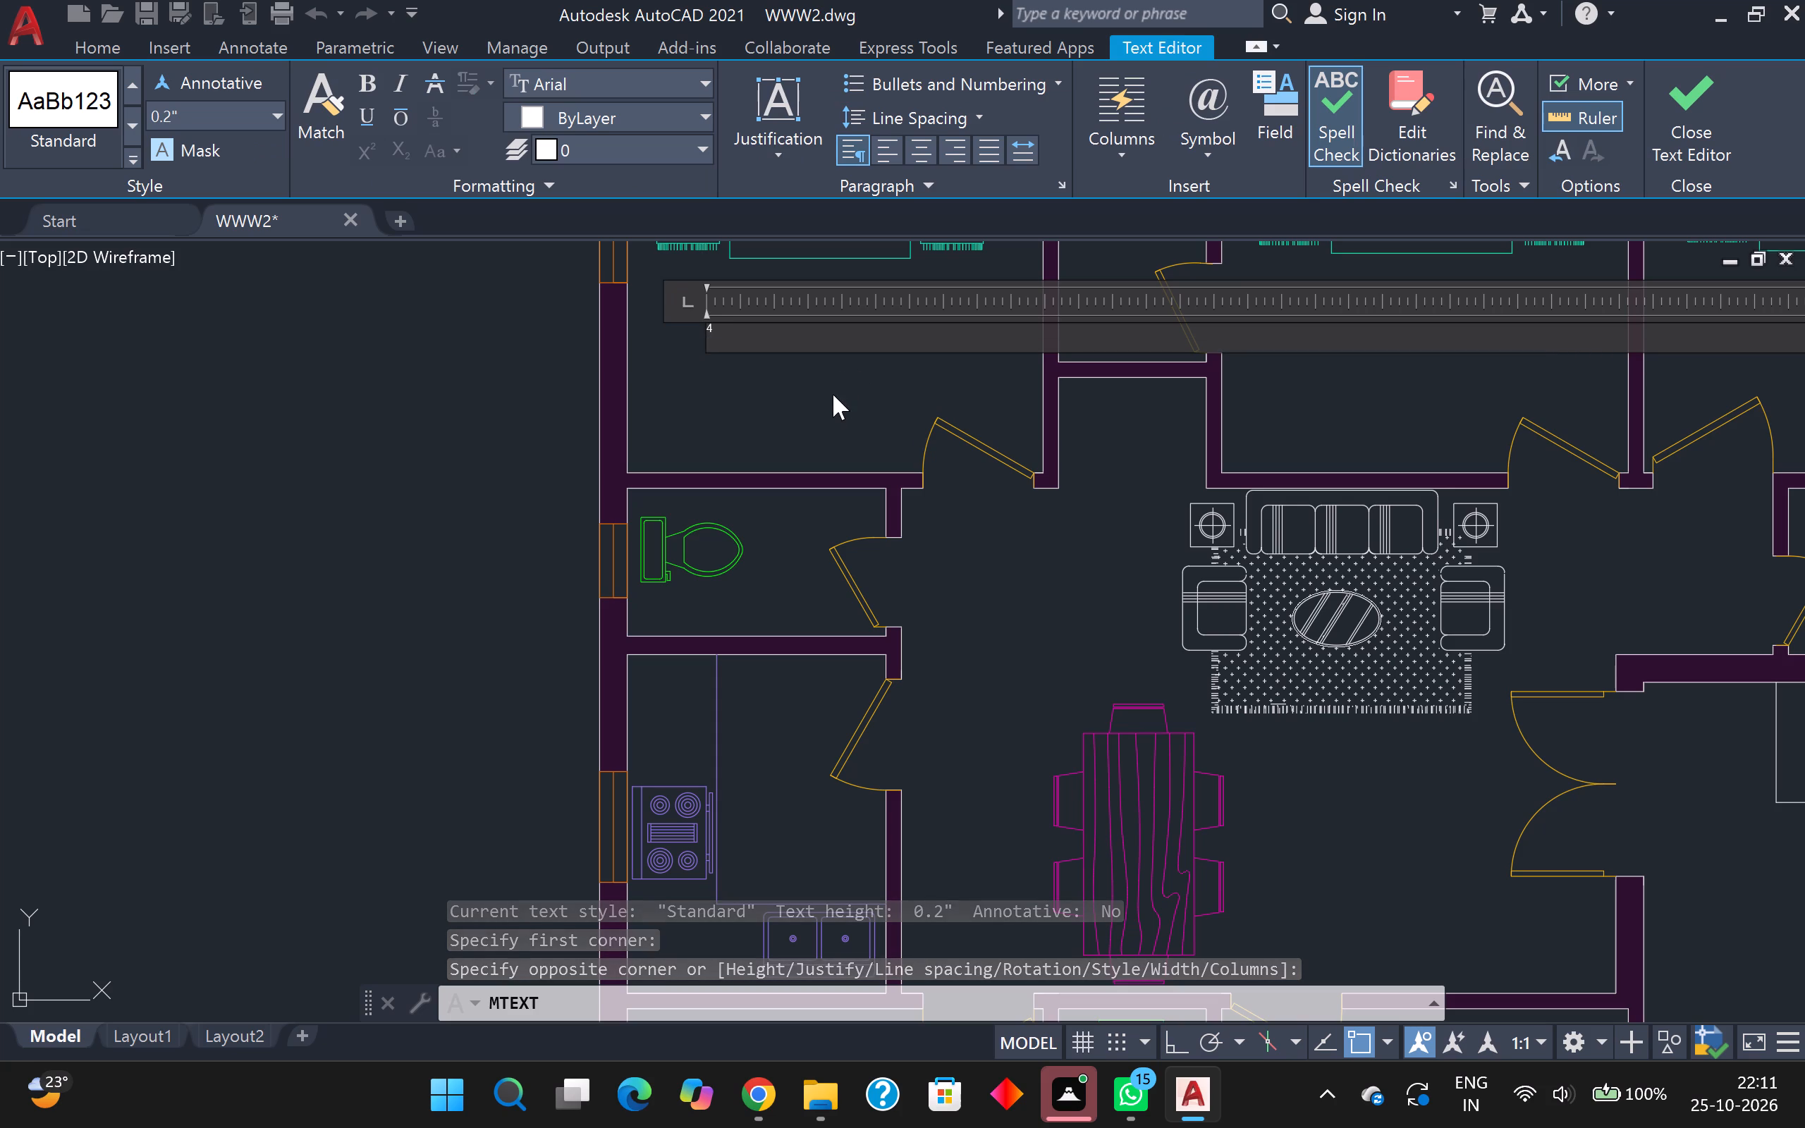
key(BackSpace)
key(BackSpace)
click(234, 117)
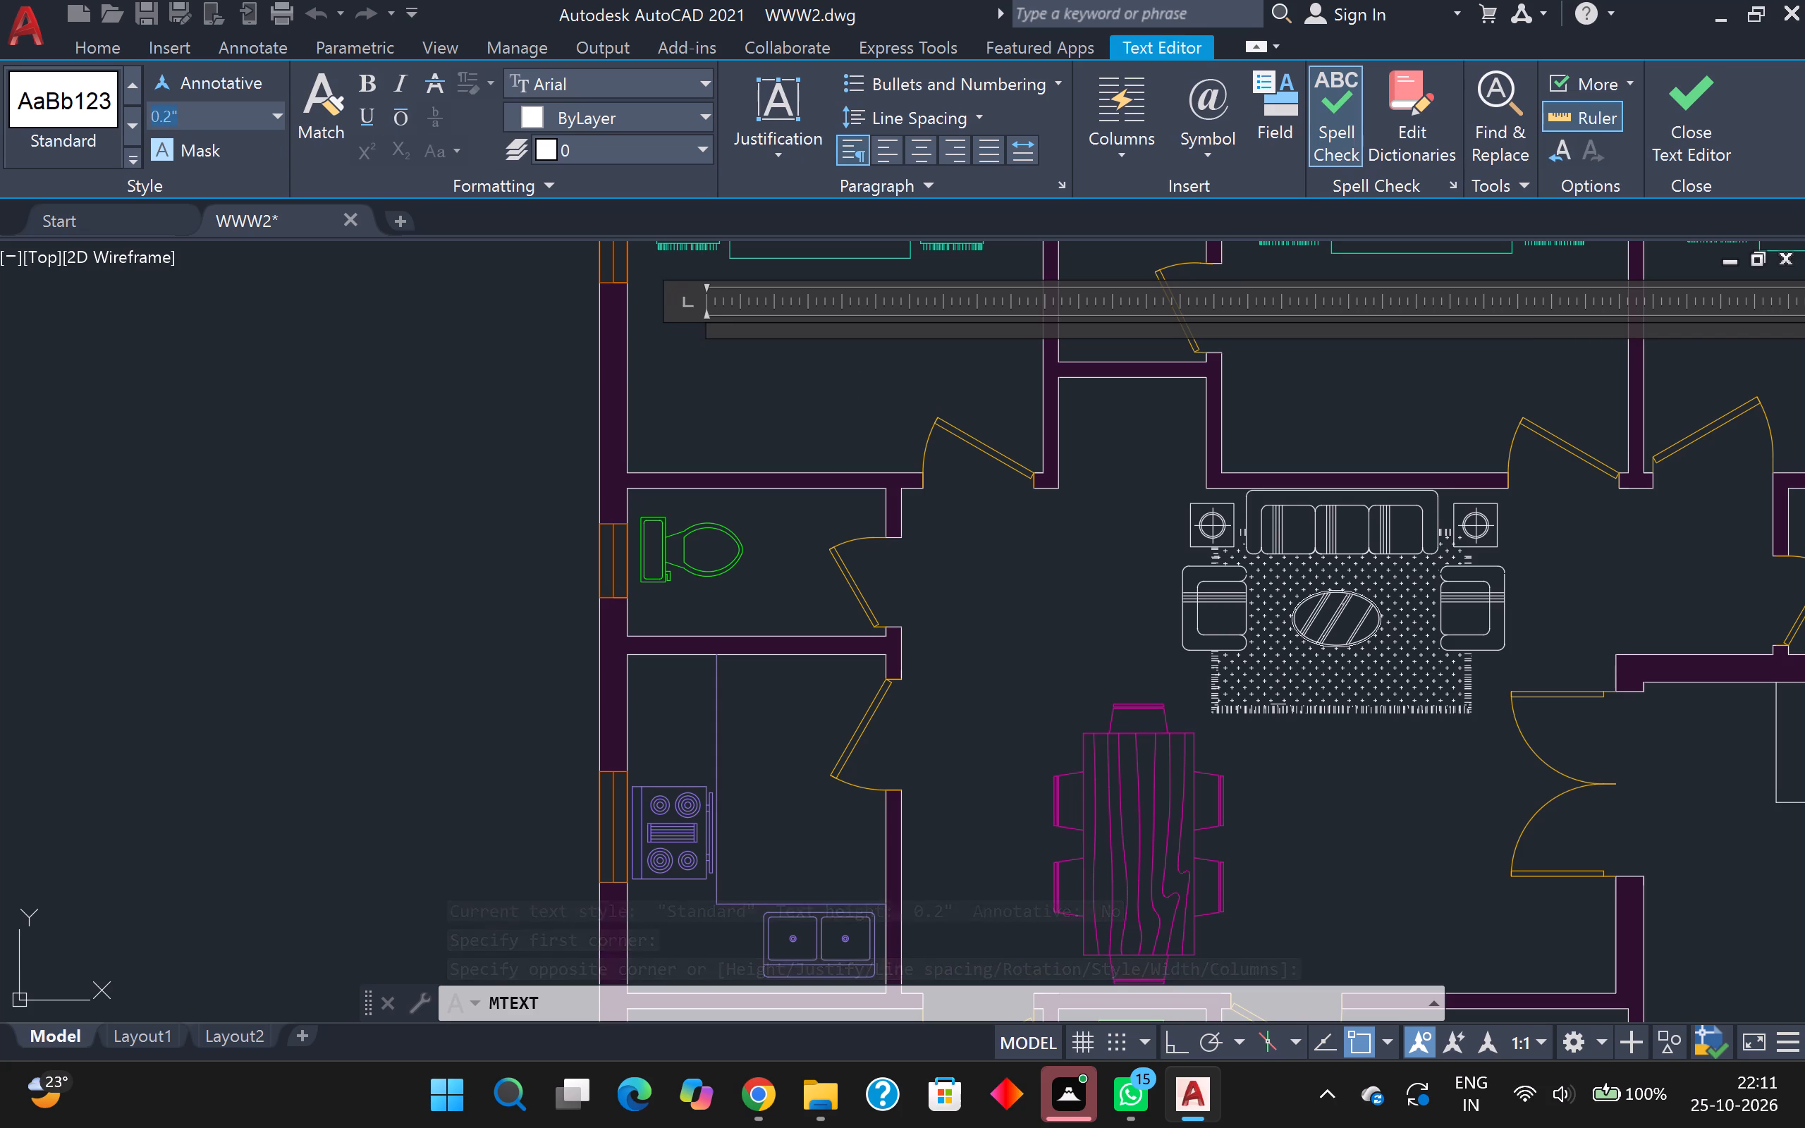
key(4)
key(Return)
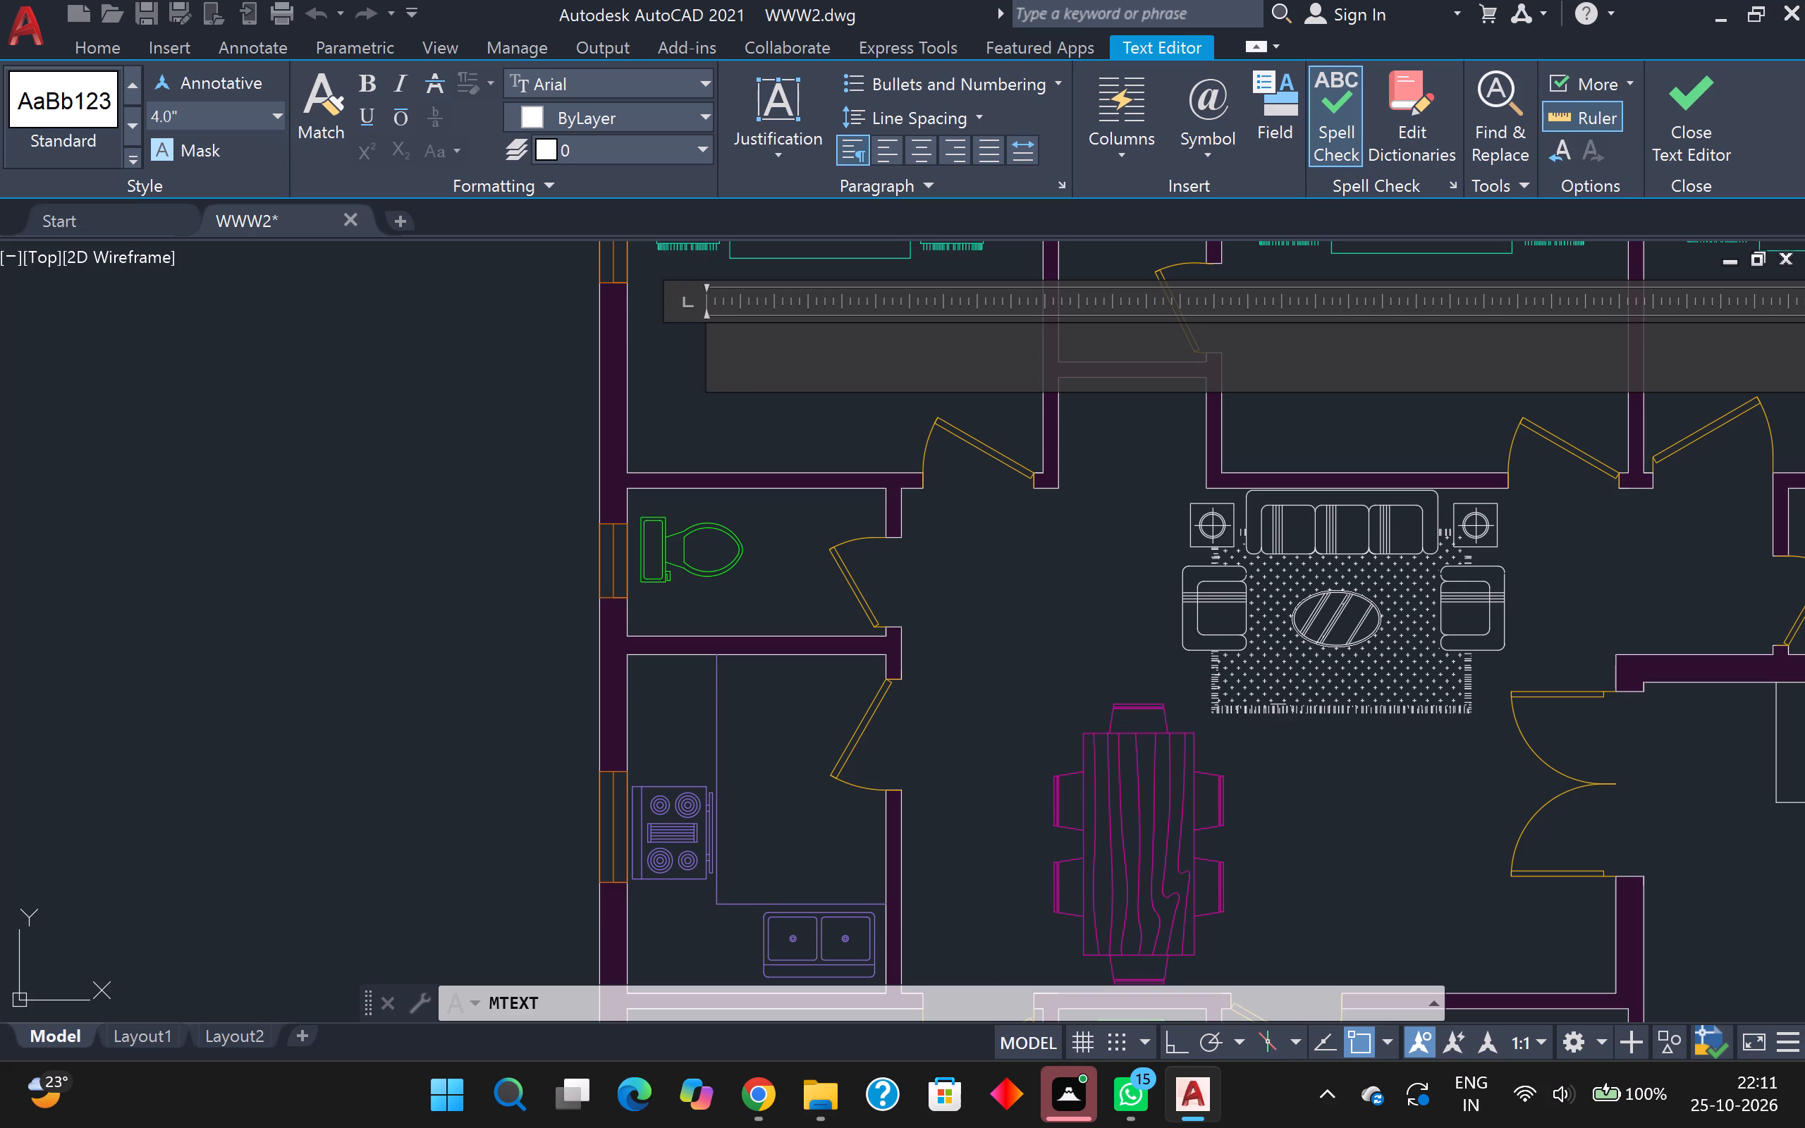
Enter BED ROOM, indented by one space, as the first line of the northwest bedroom's label.
text(BED)
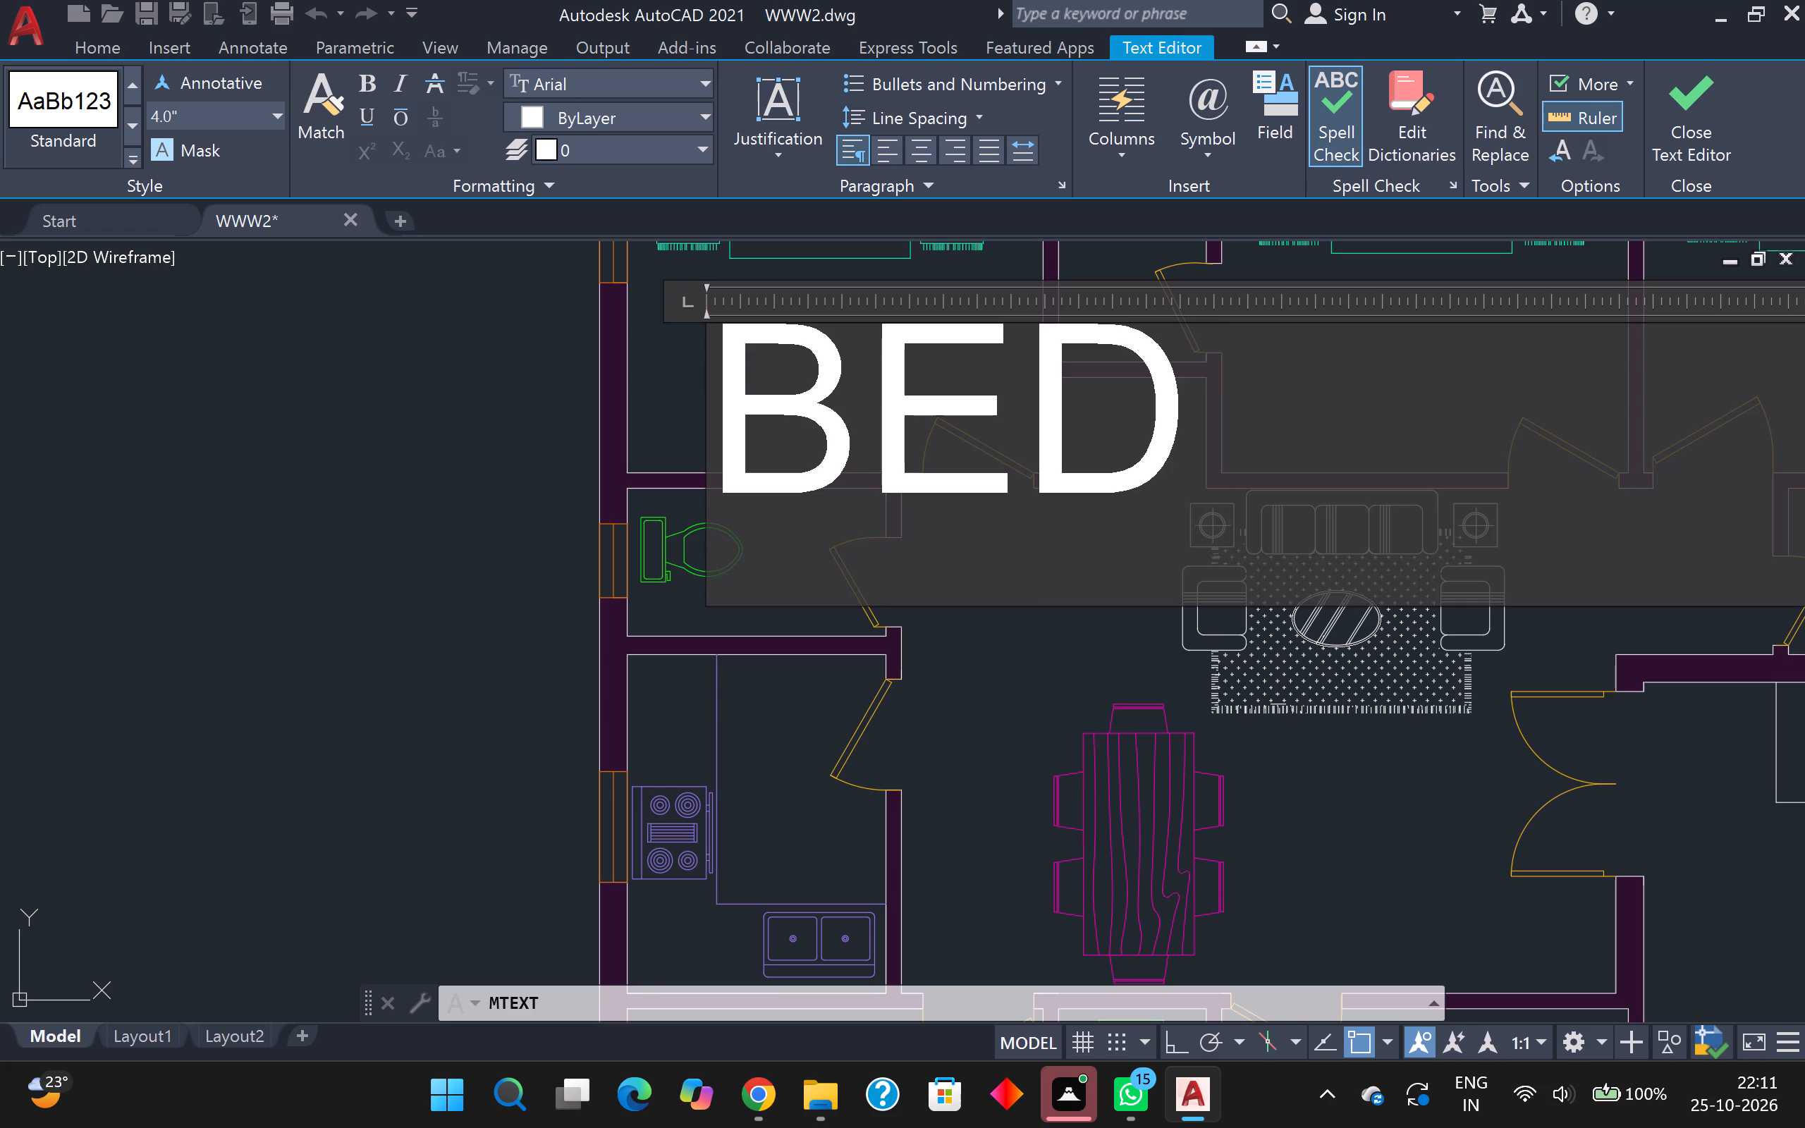
key(BackSpace)
key(BackSpace)
key(BackSpace)
key(space)
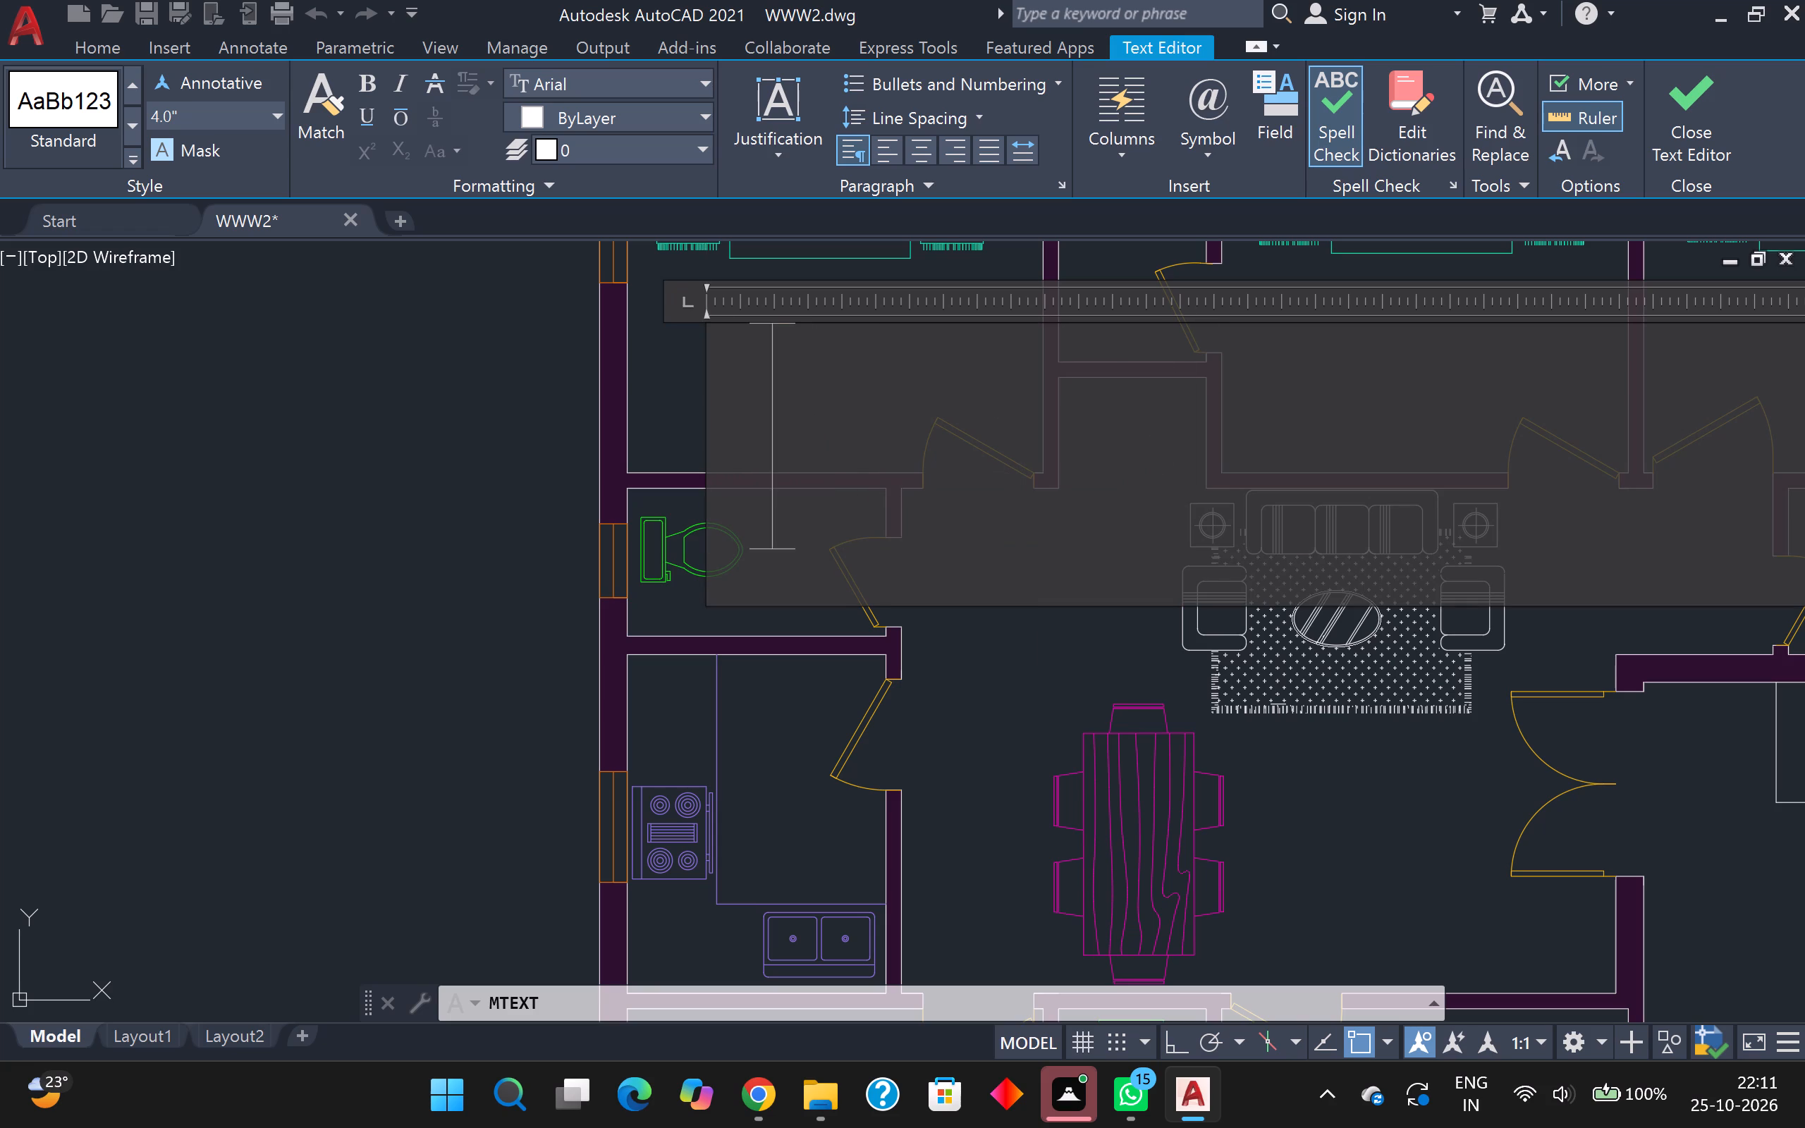
text(BED)
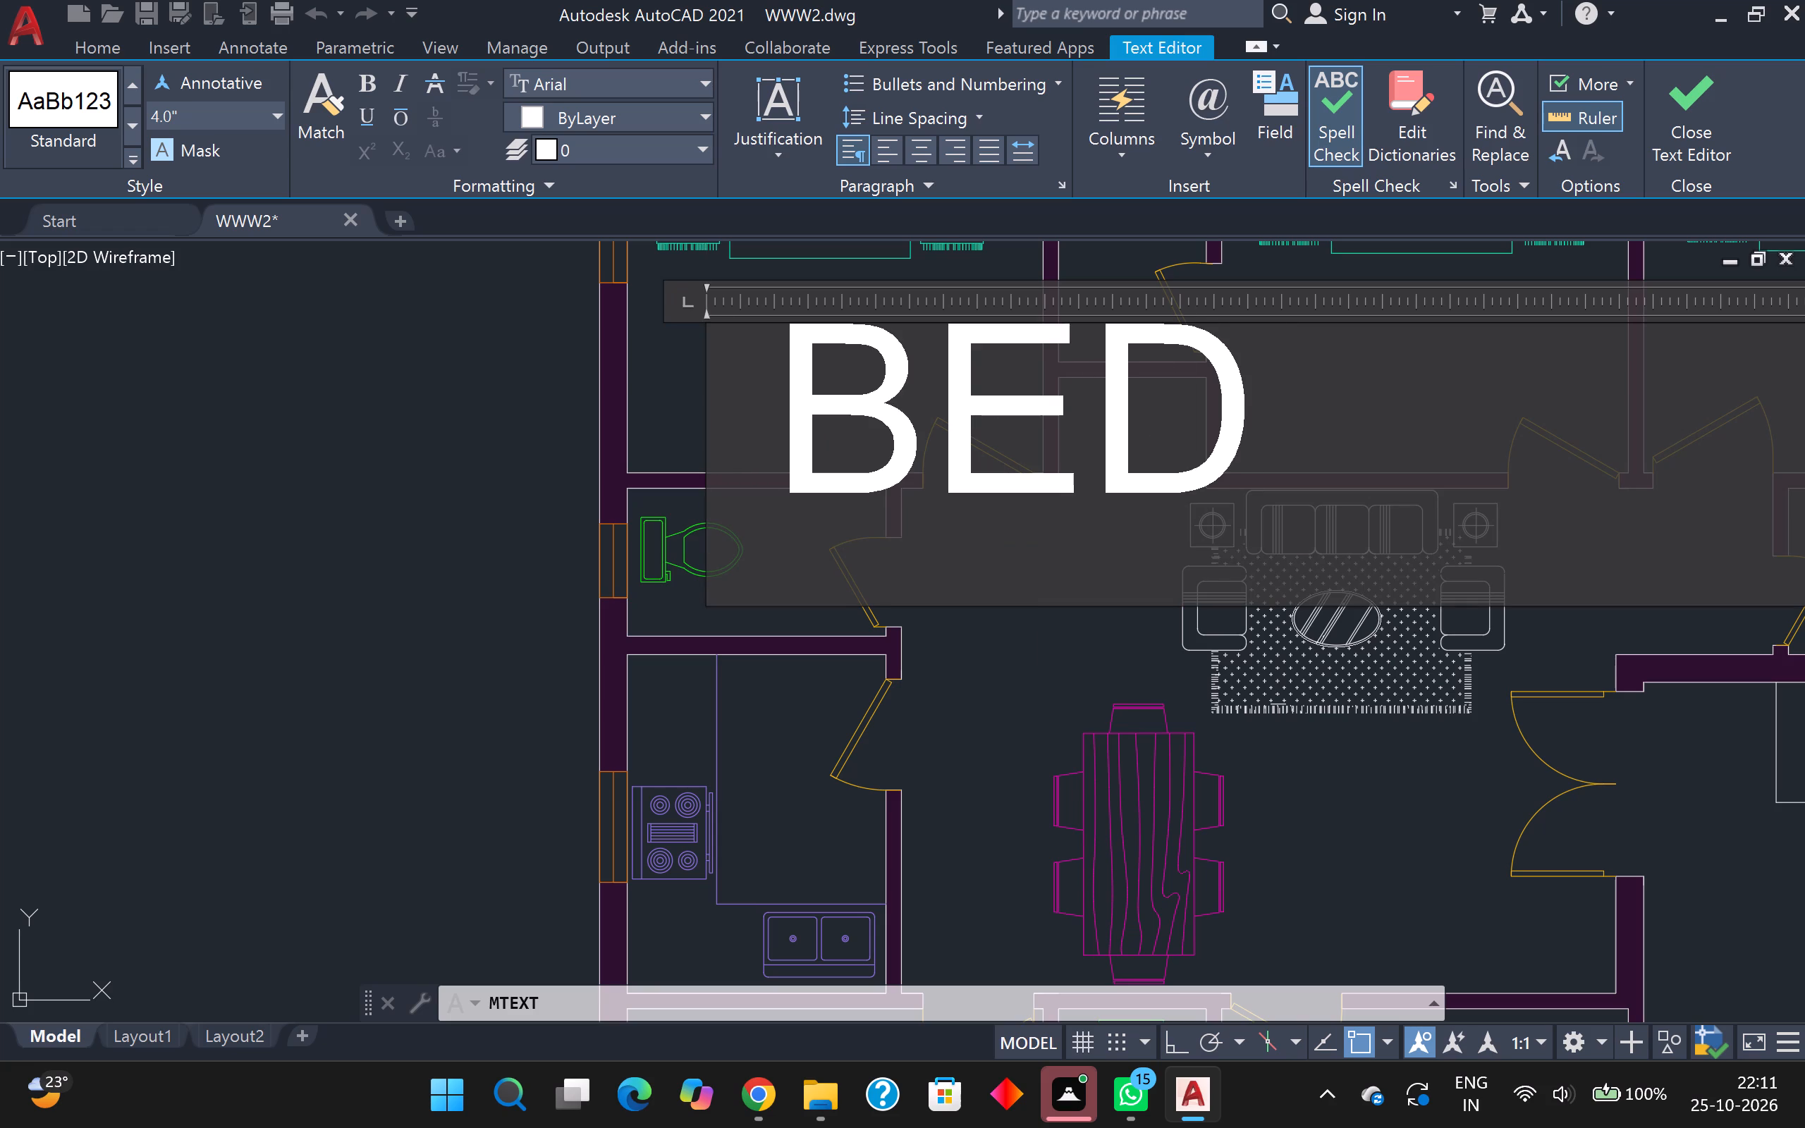
key(space)
text(ROOM)
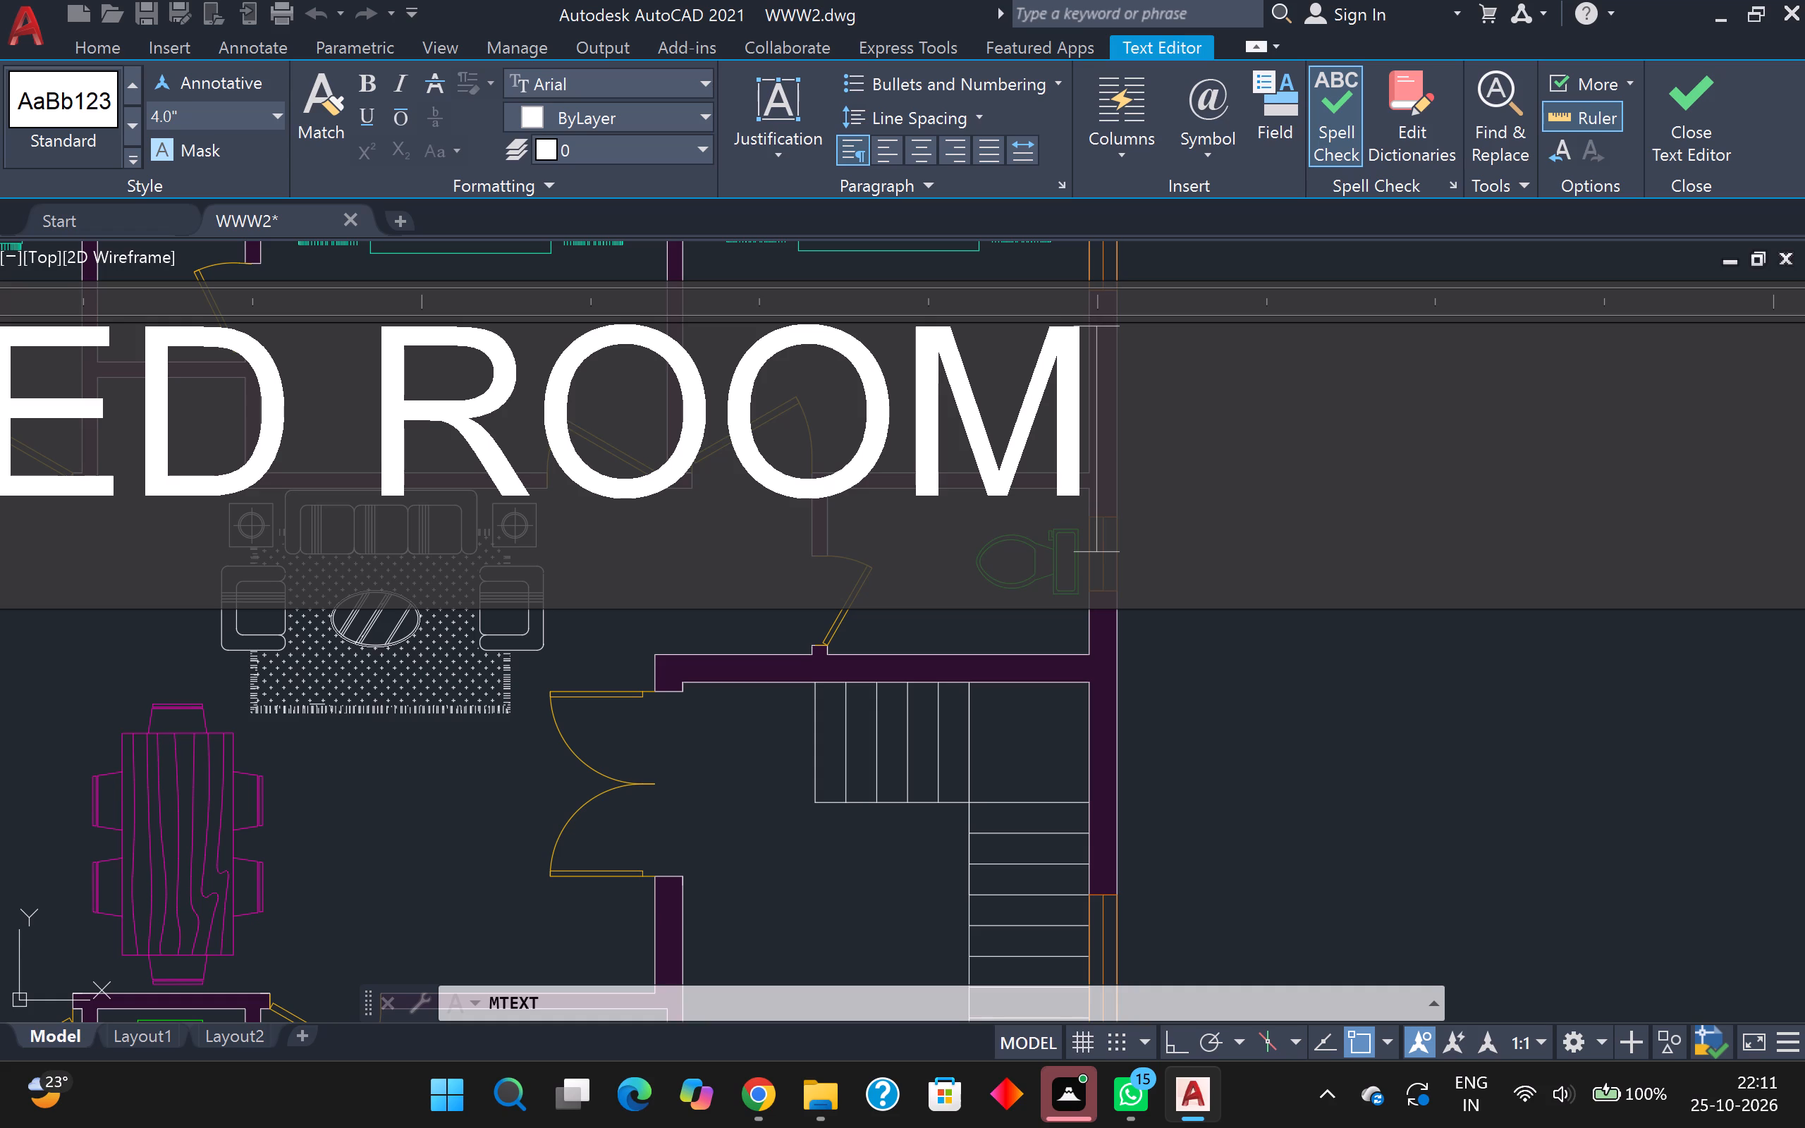
Add a second line to the label giving the room size as 11' X 12', indented by two spaces.
key(Return)
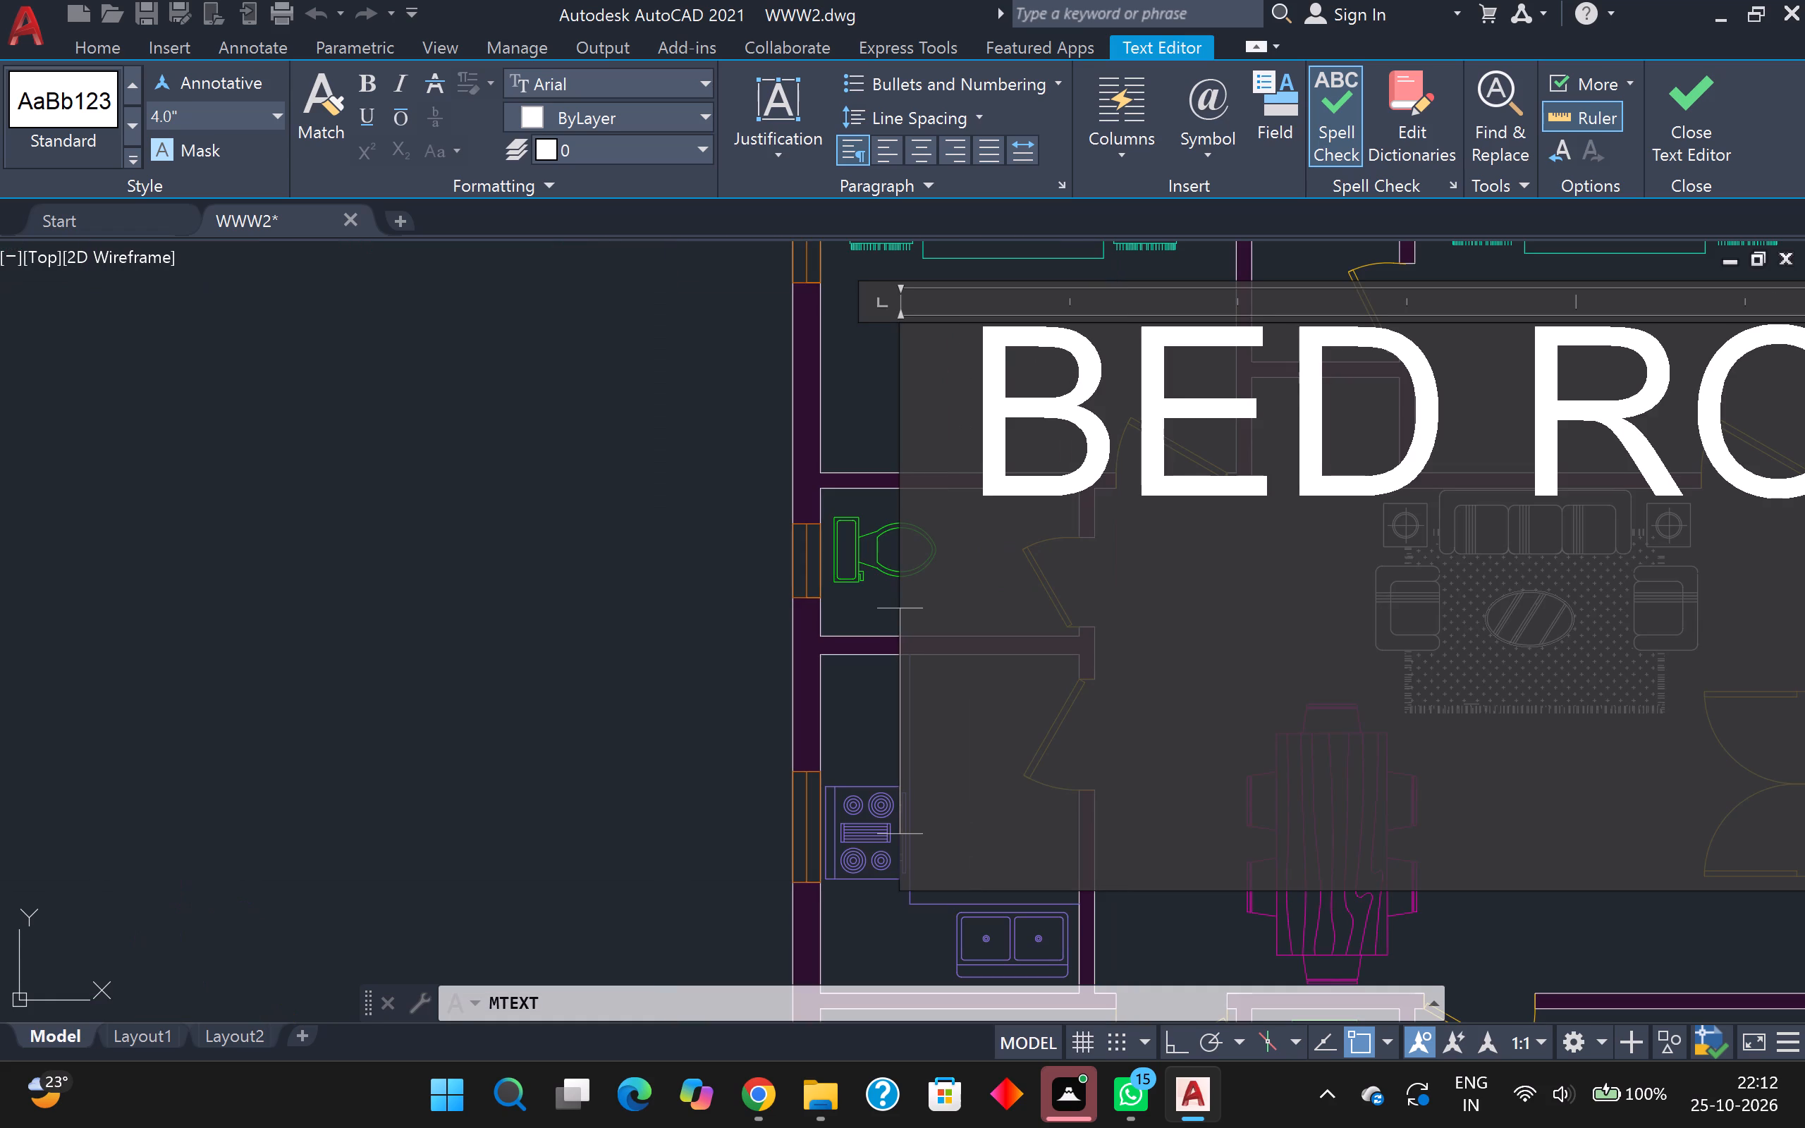
key(space)
key(space)
text(11)
key(apostrophe)
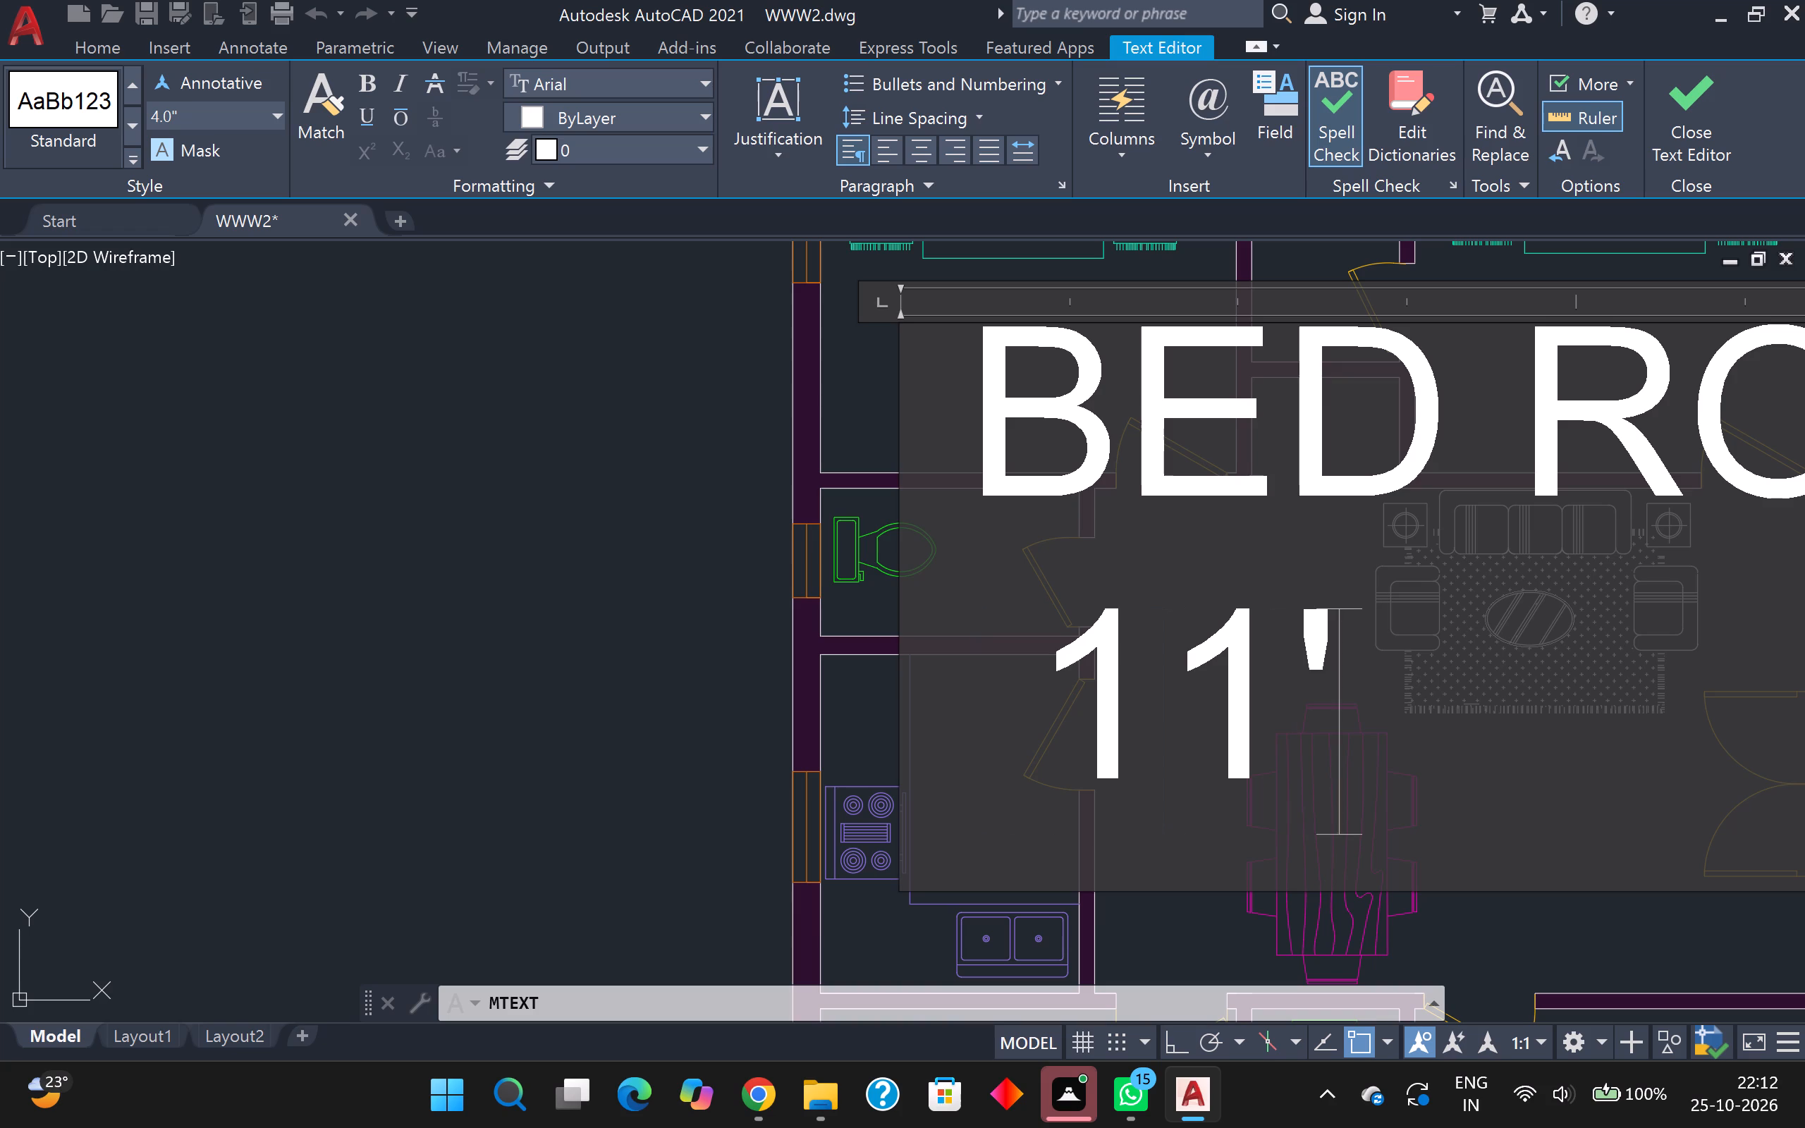
key(space)
text(X)
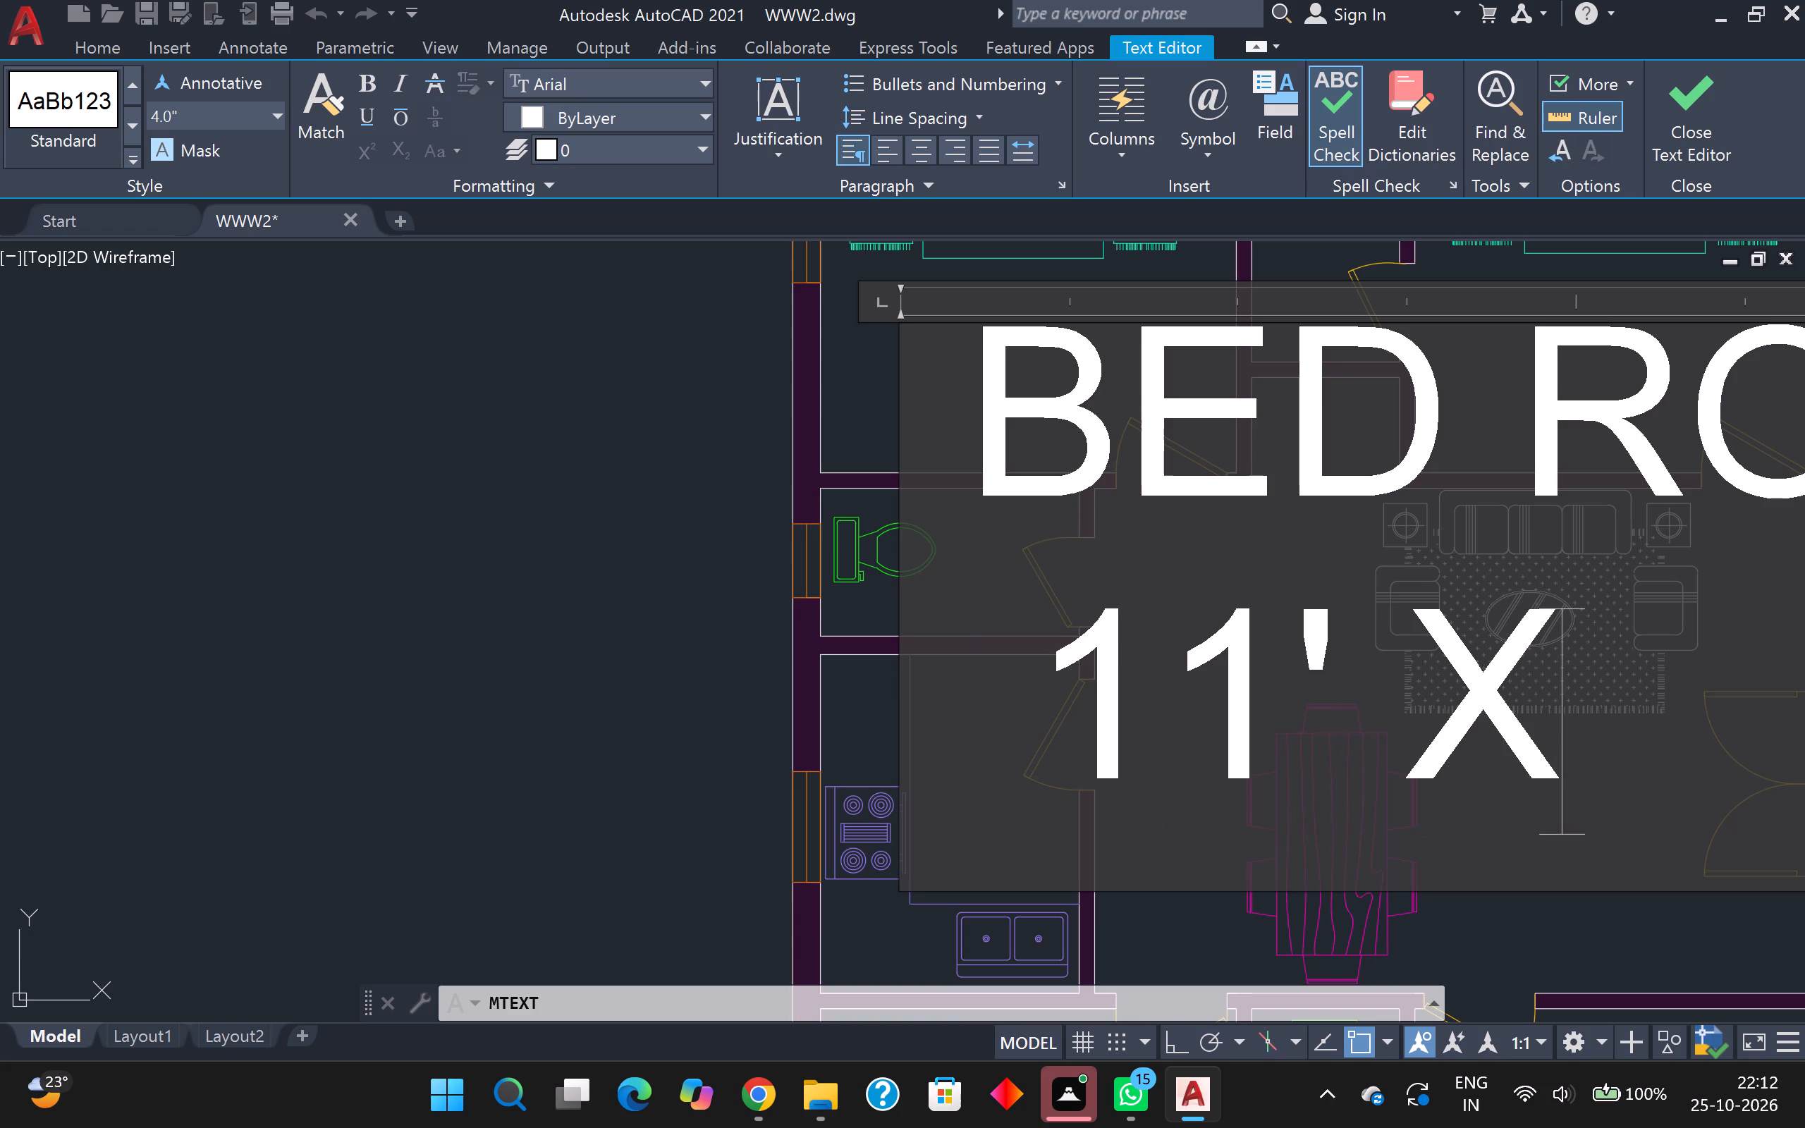
key(space)
text(12)
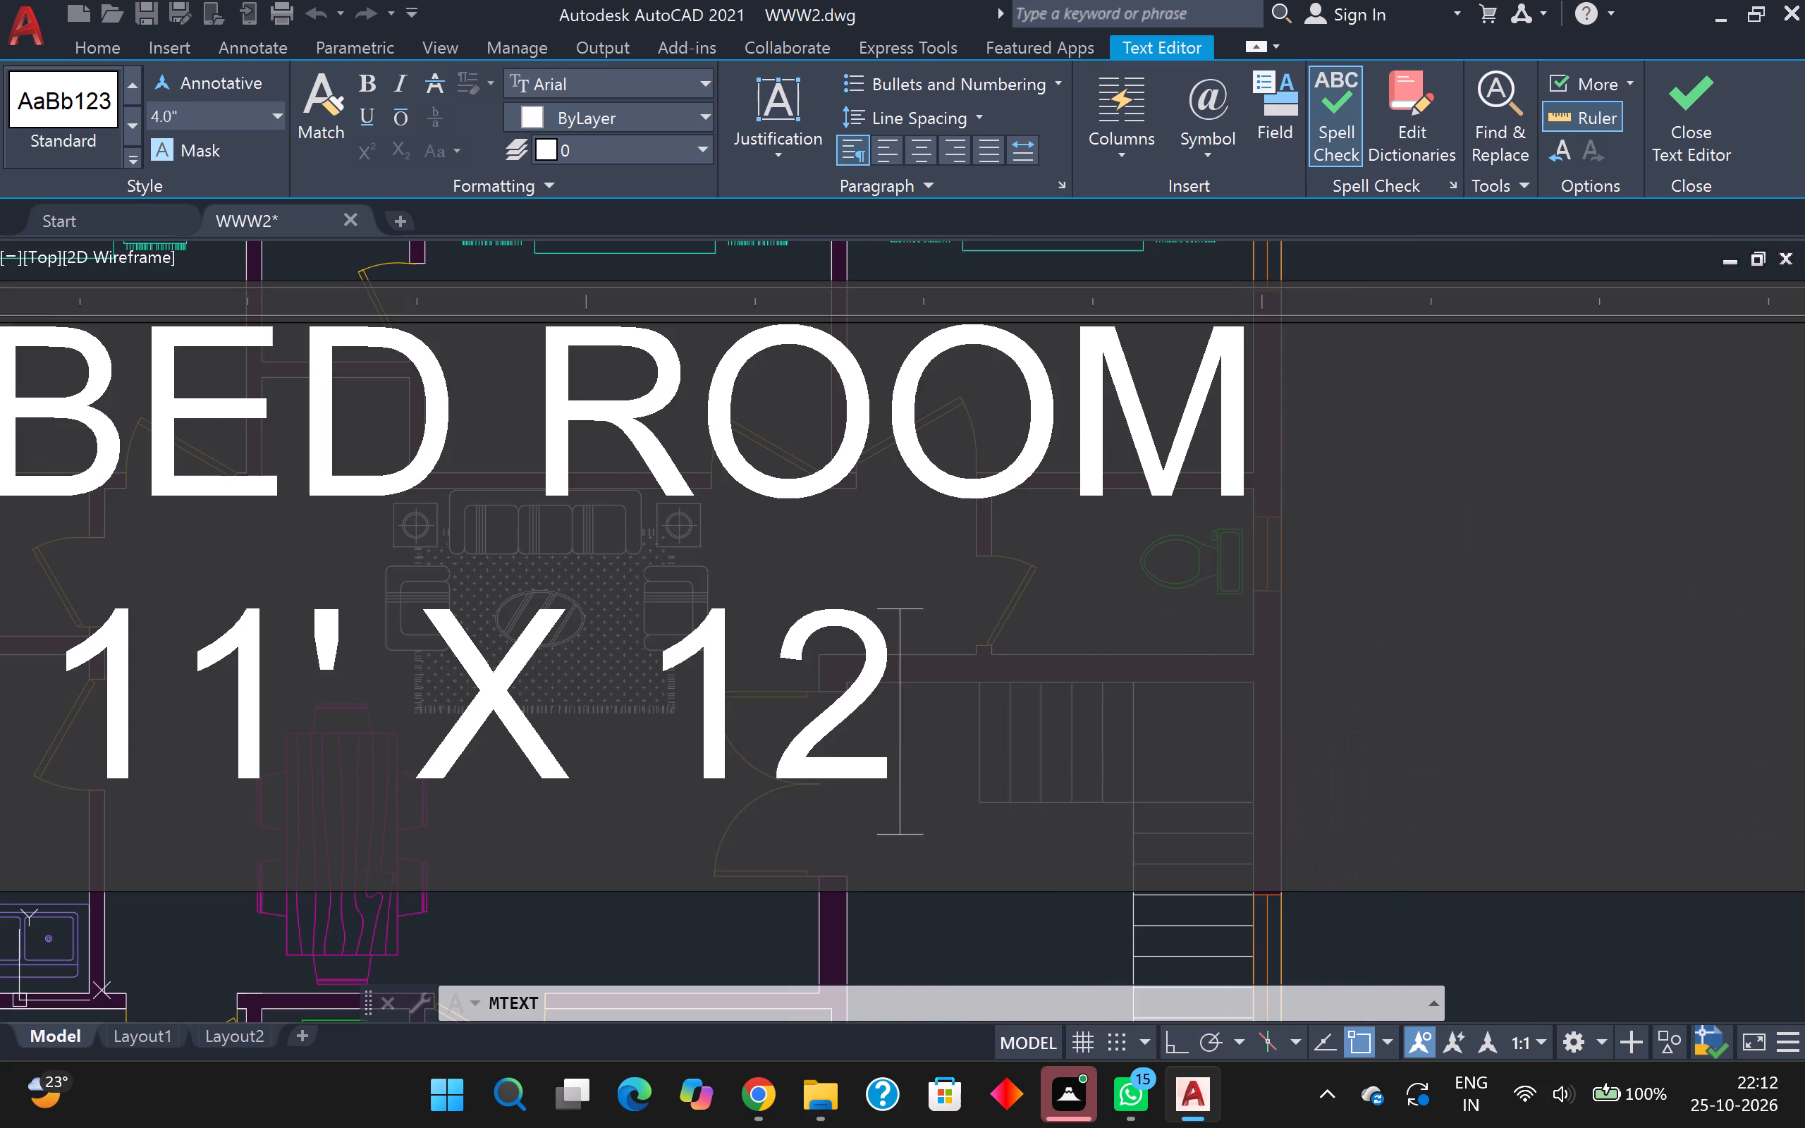
key(apostrophe)
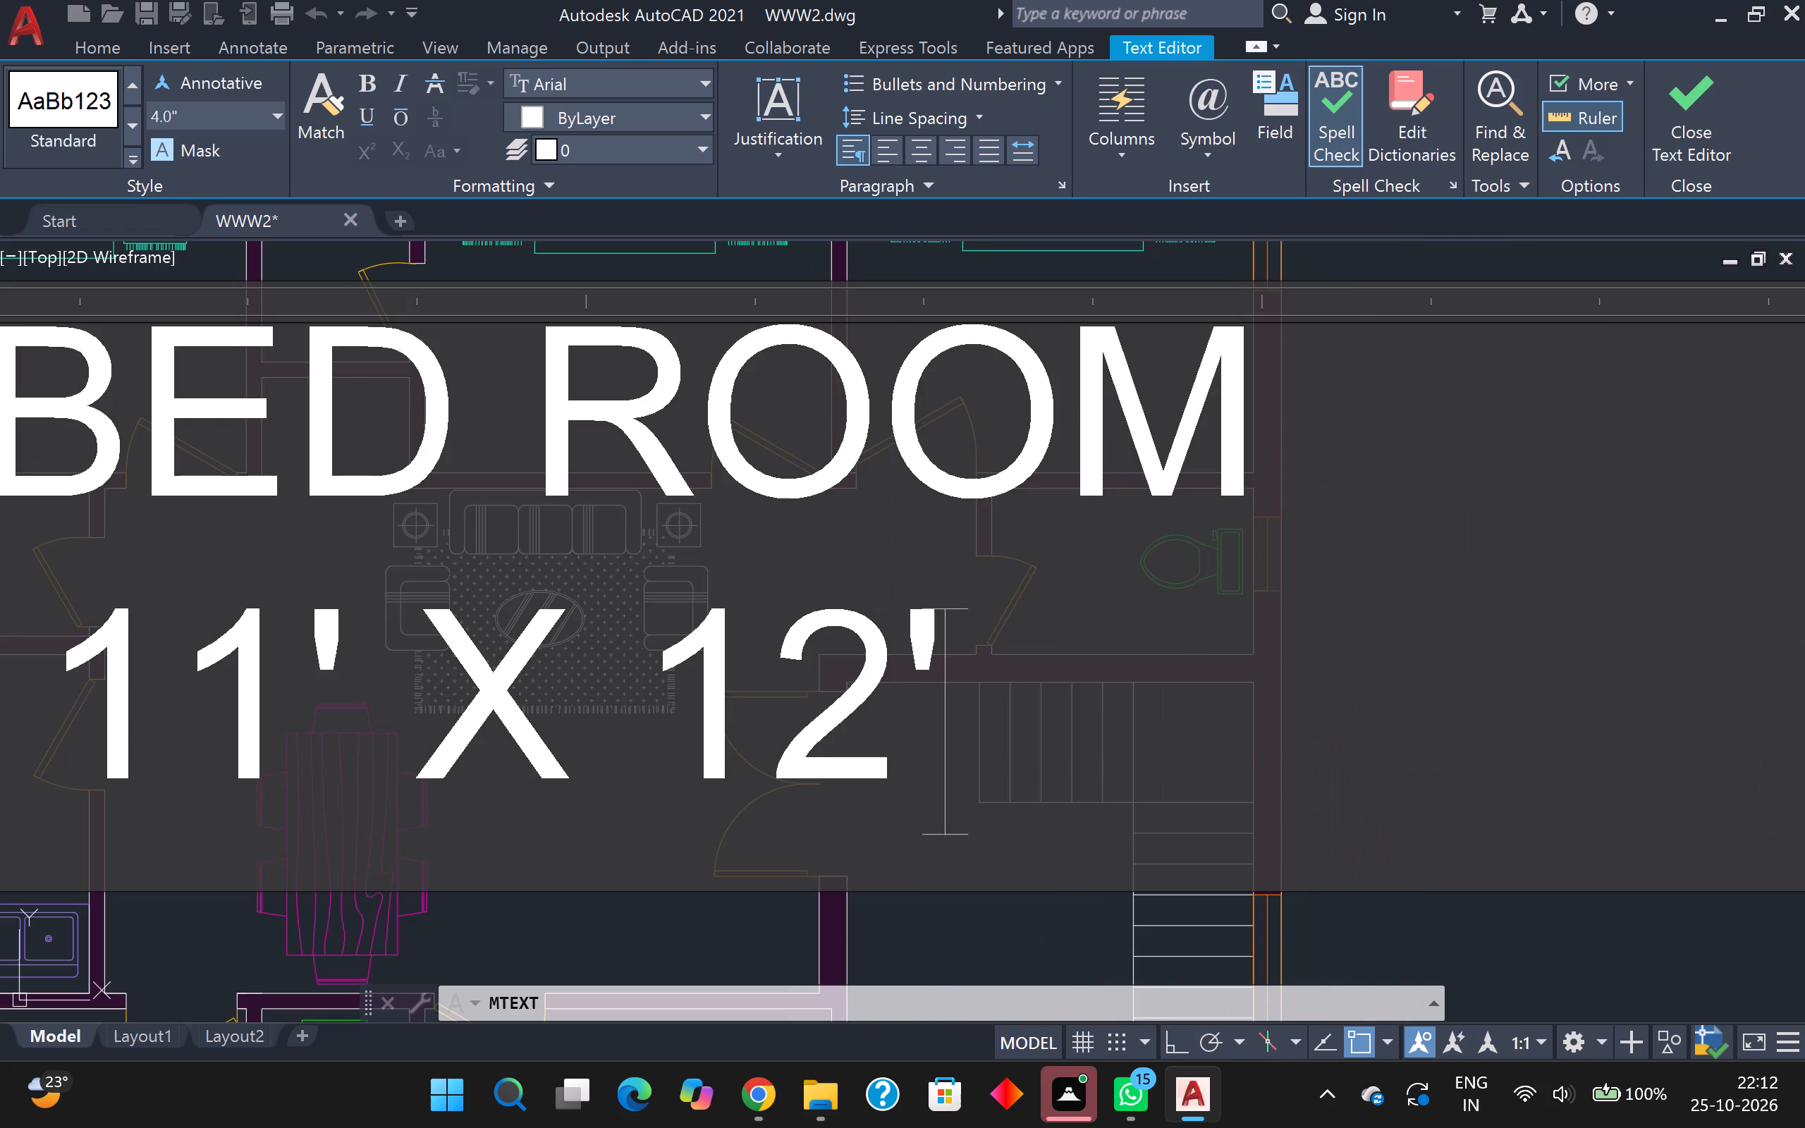
Change the size line to 11' 3" X 12' and finish the bedroom label.
scroll(233, 116, up, 1)
scroll(255, 145, down, 4)
click(367, 736)
key(space)
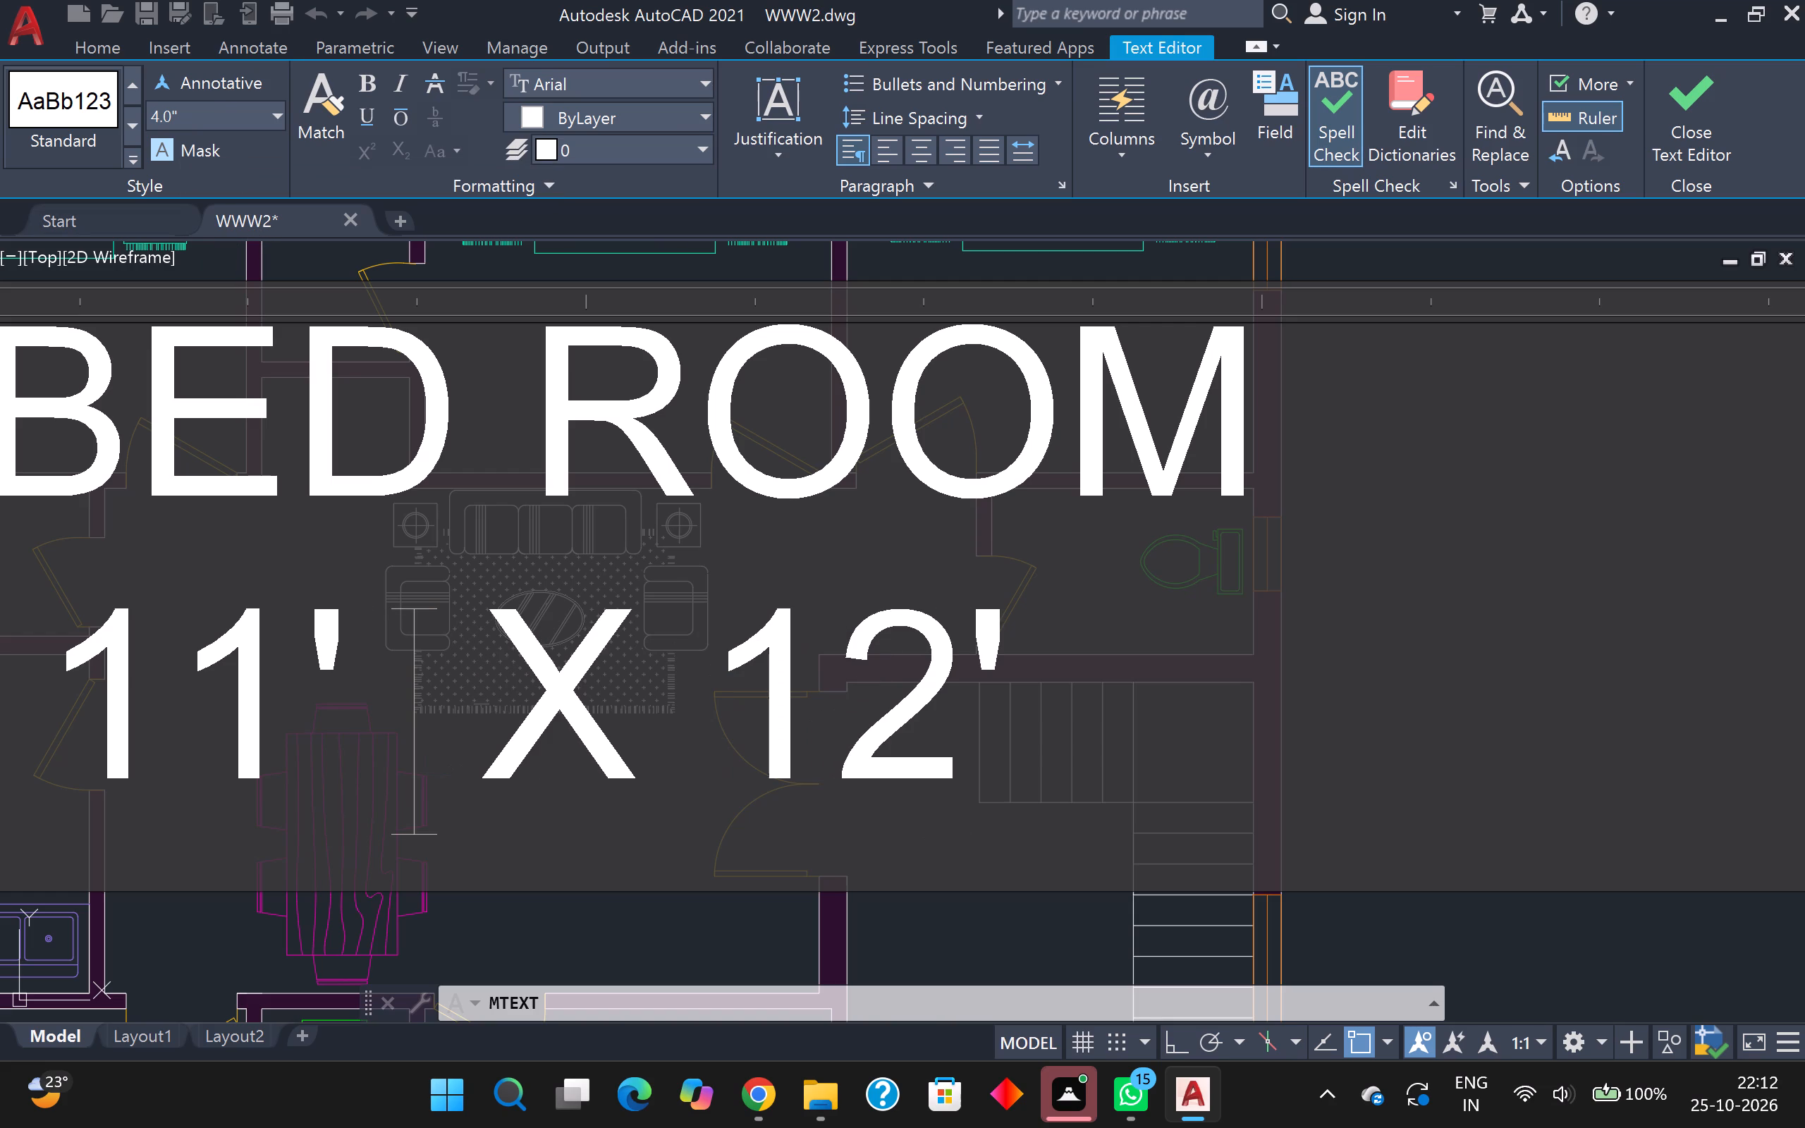
key(3)
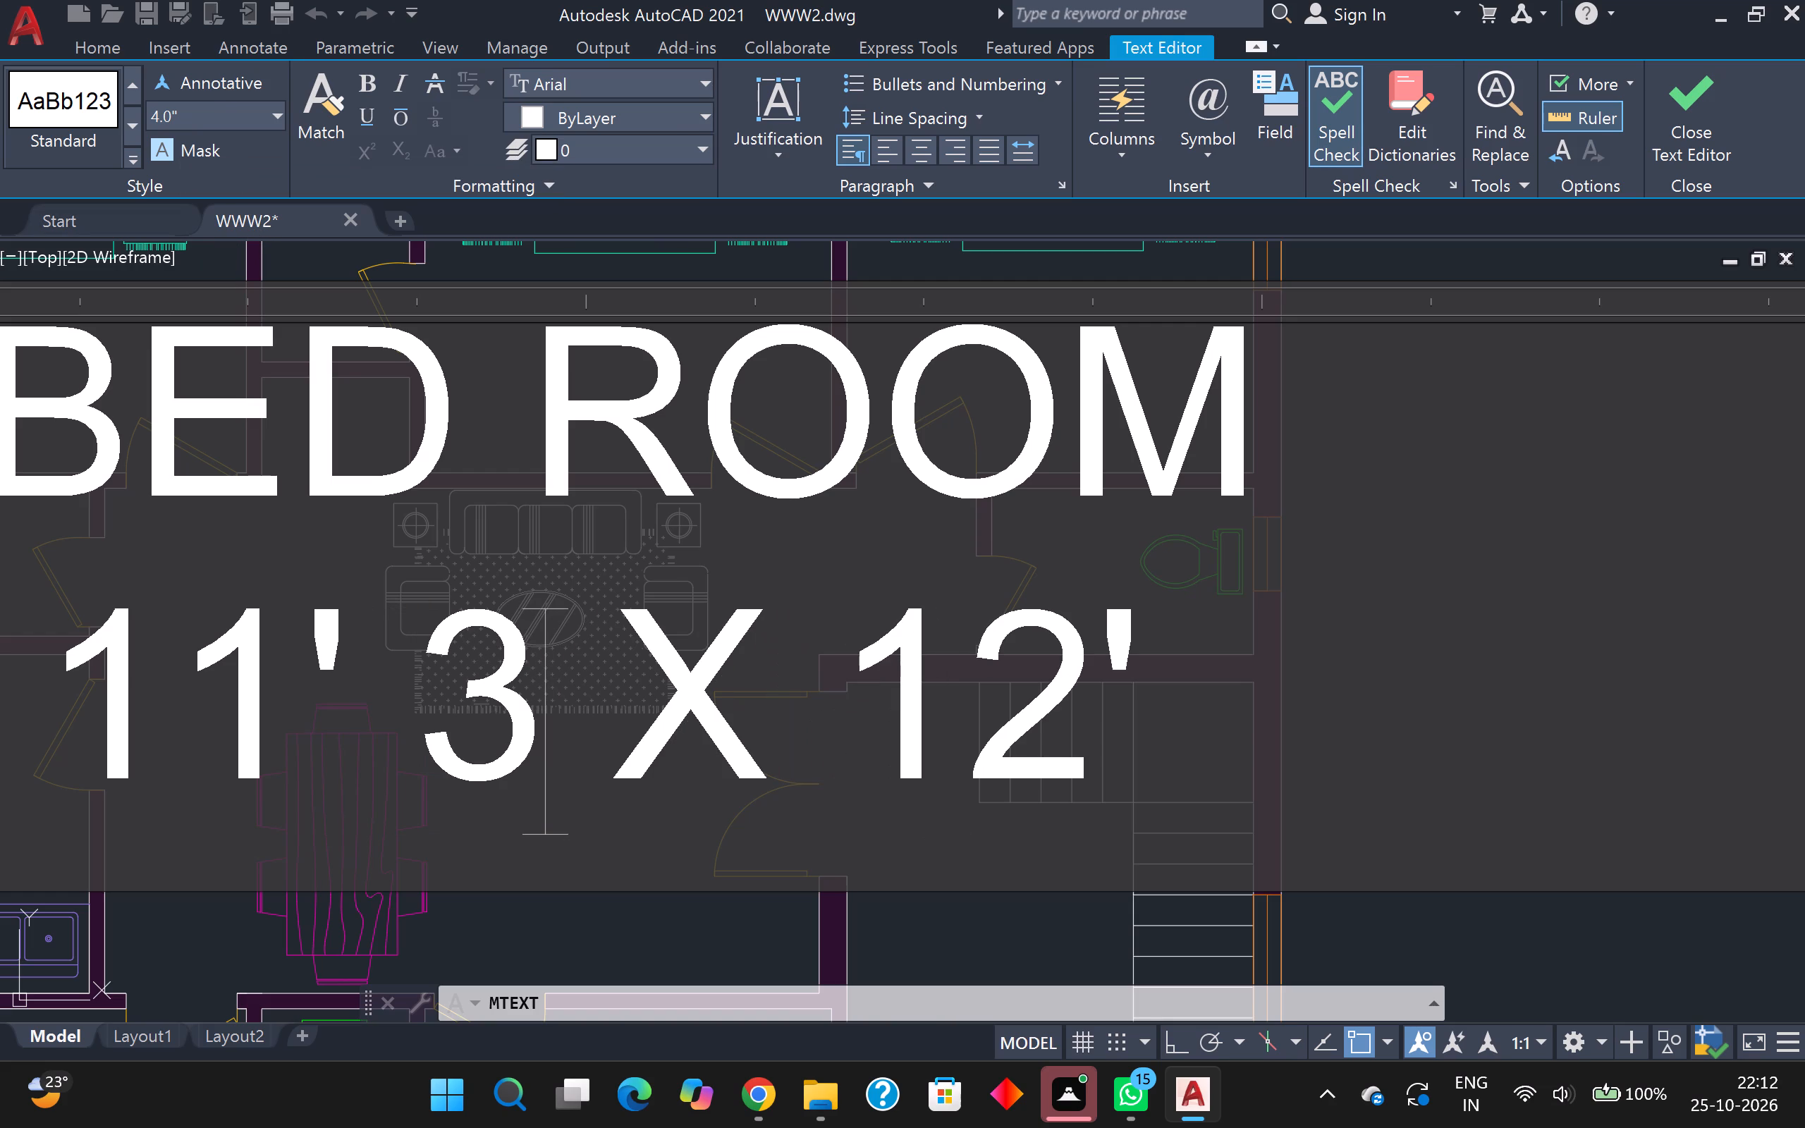
key(shift+quotedbl)
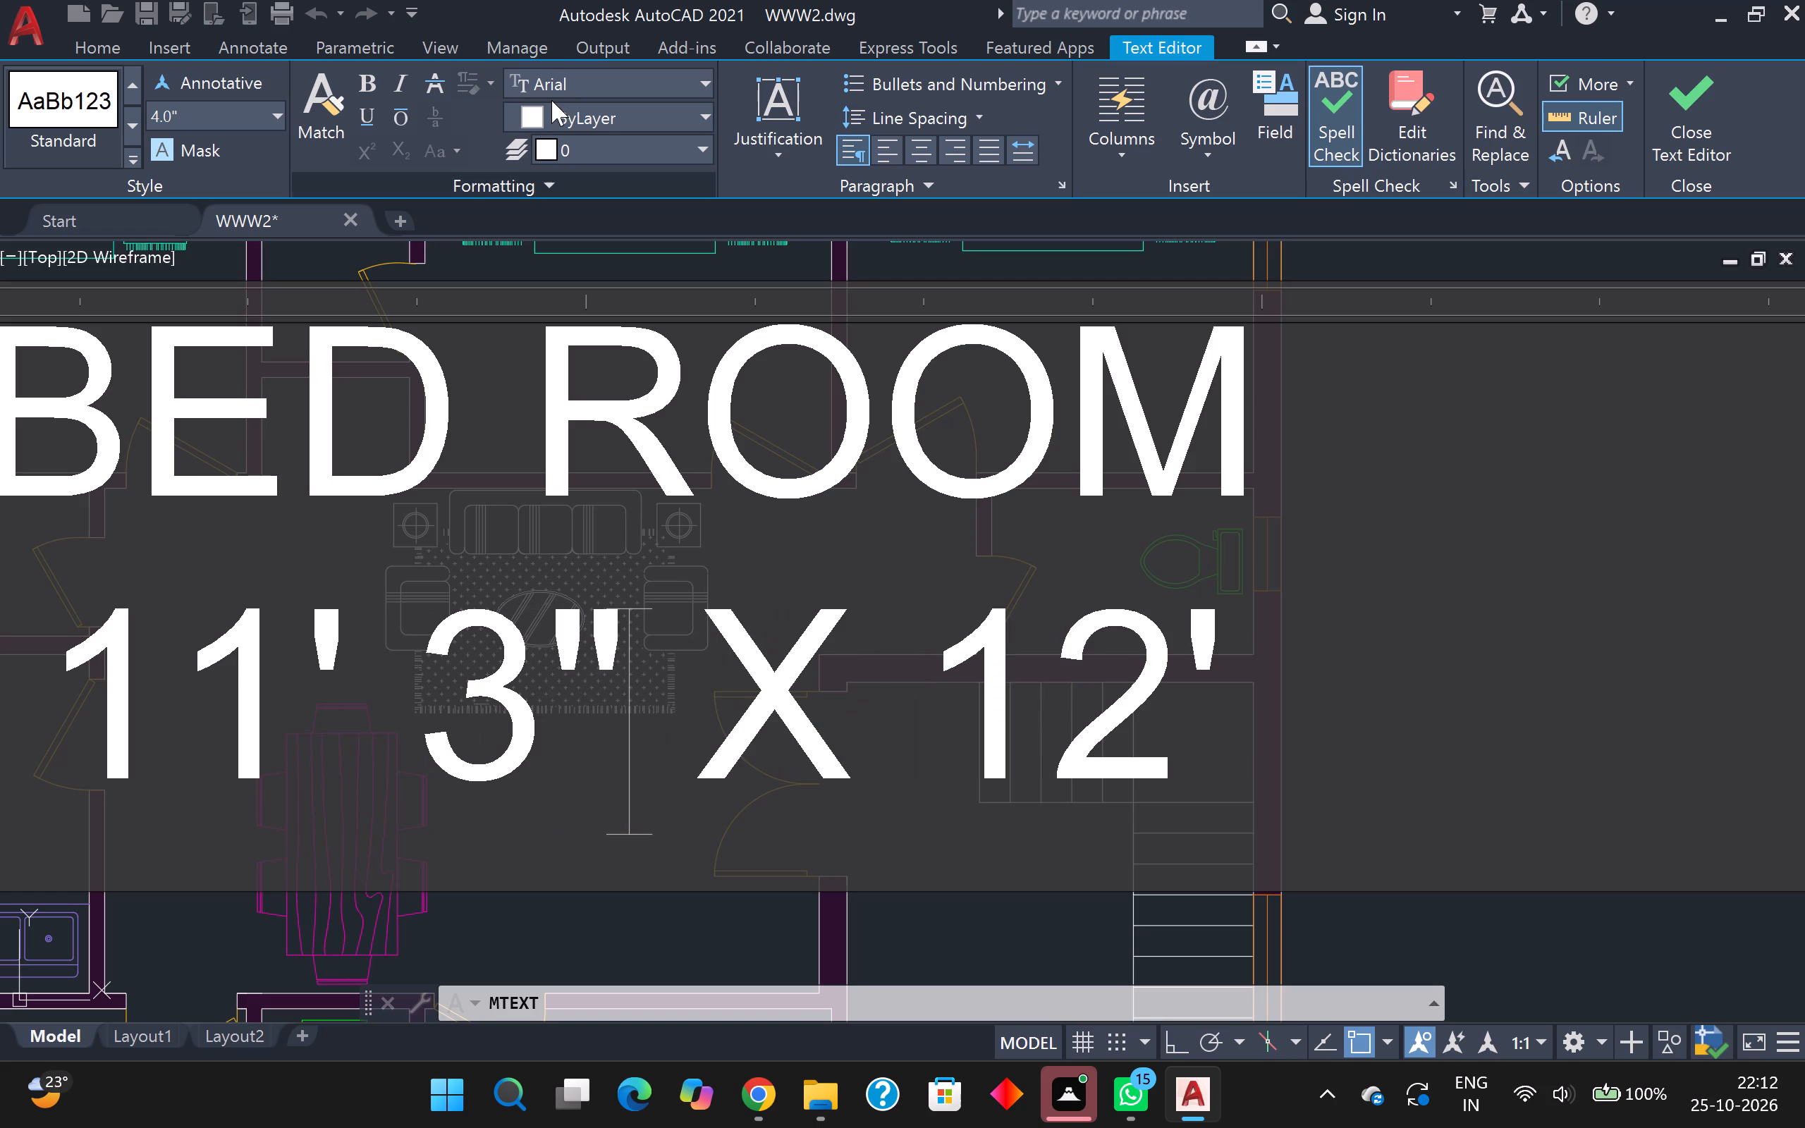
scroll(529, 172, down, 1)
scroll(739, 881, down, 4)
click(999, 589)
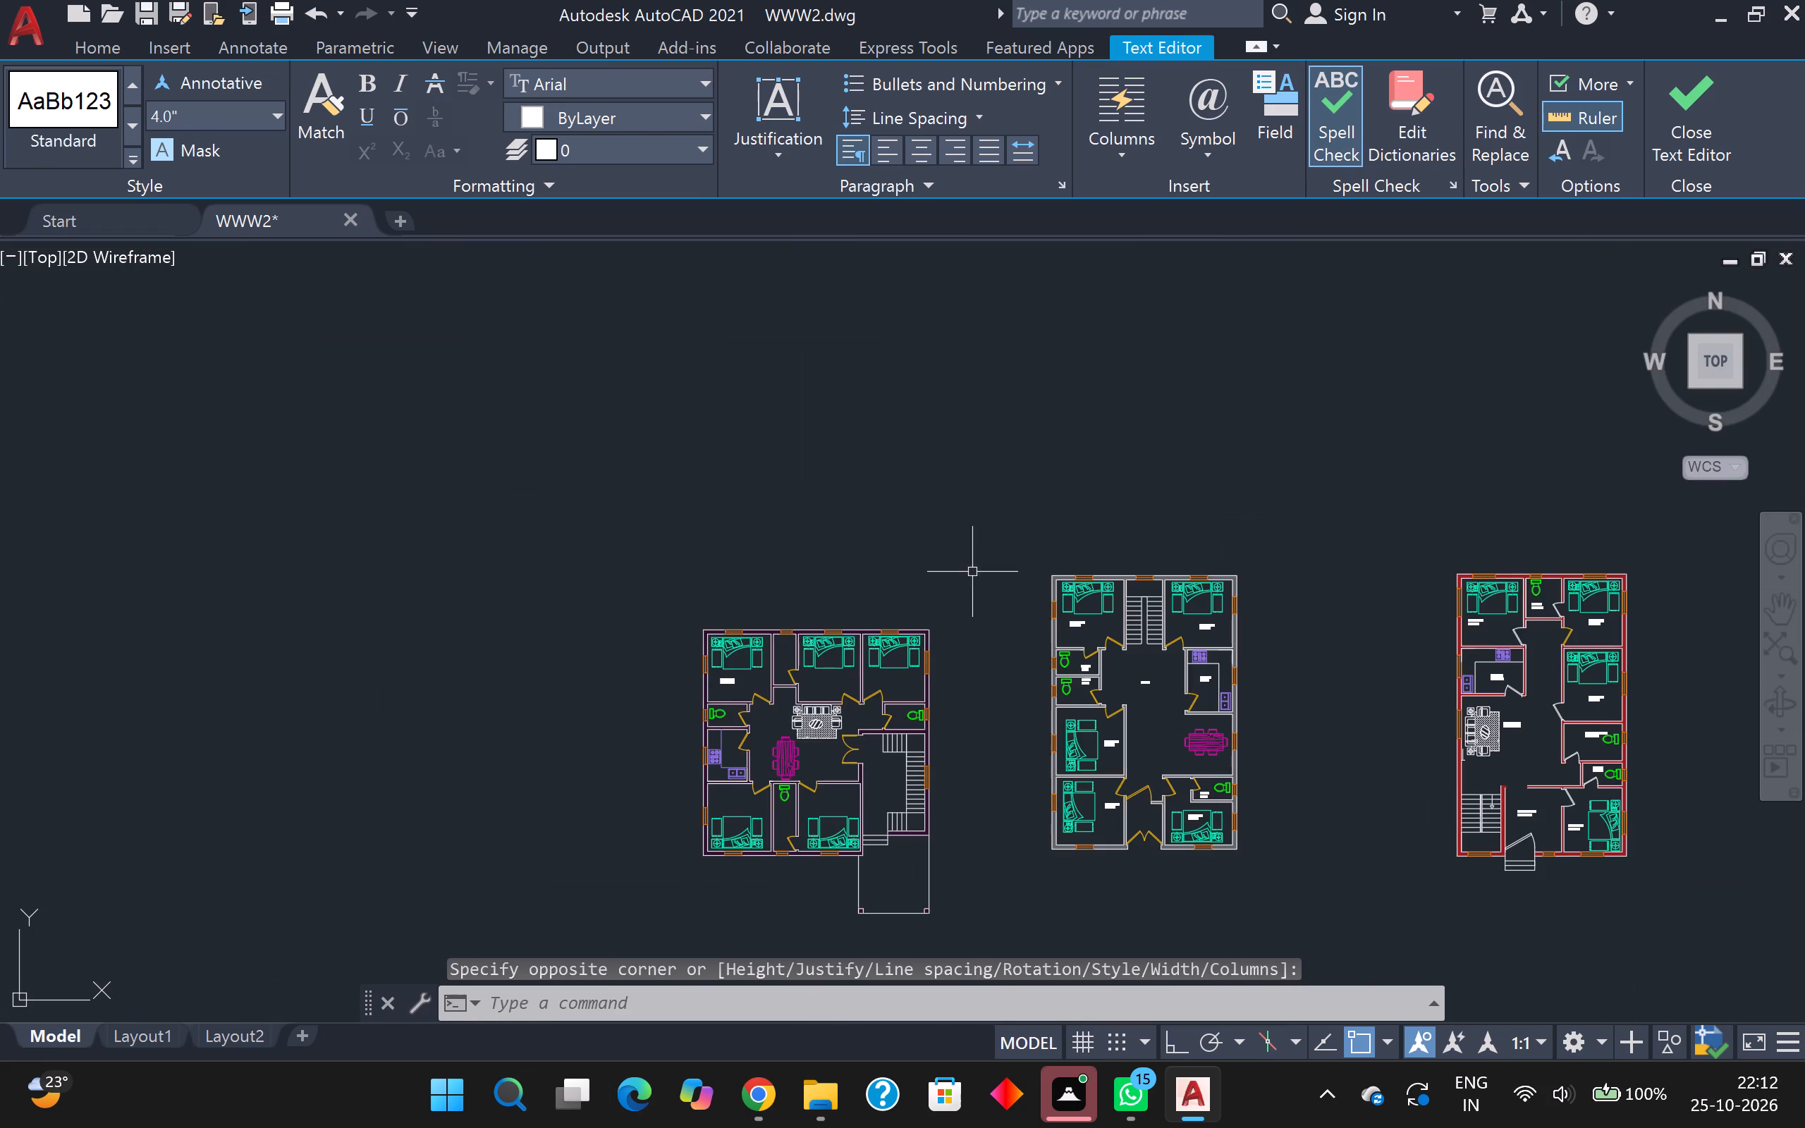
Copy the northwest bedroom's label into the middle and northeast bedrooms along the plan's north side.
scroll(766, 644, up, 2)
scroll(648, 709, up, 2)
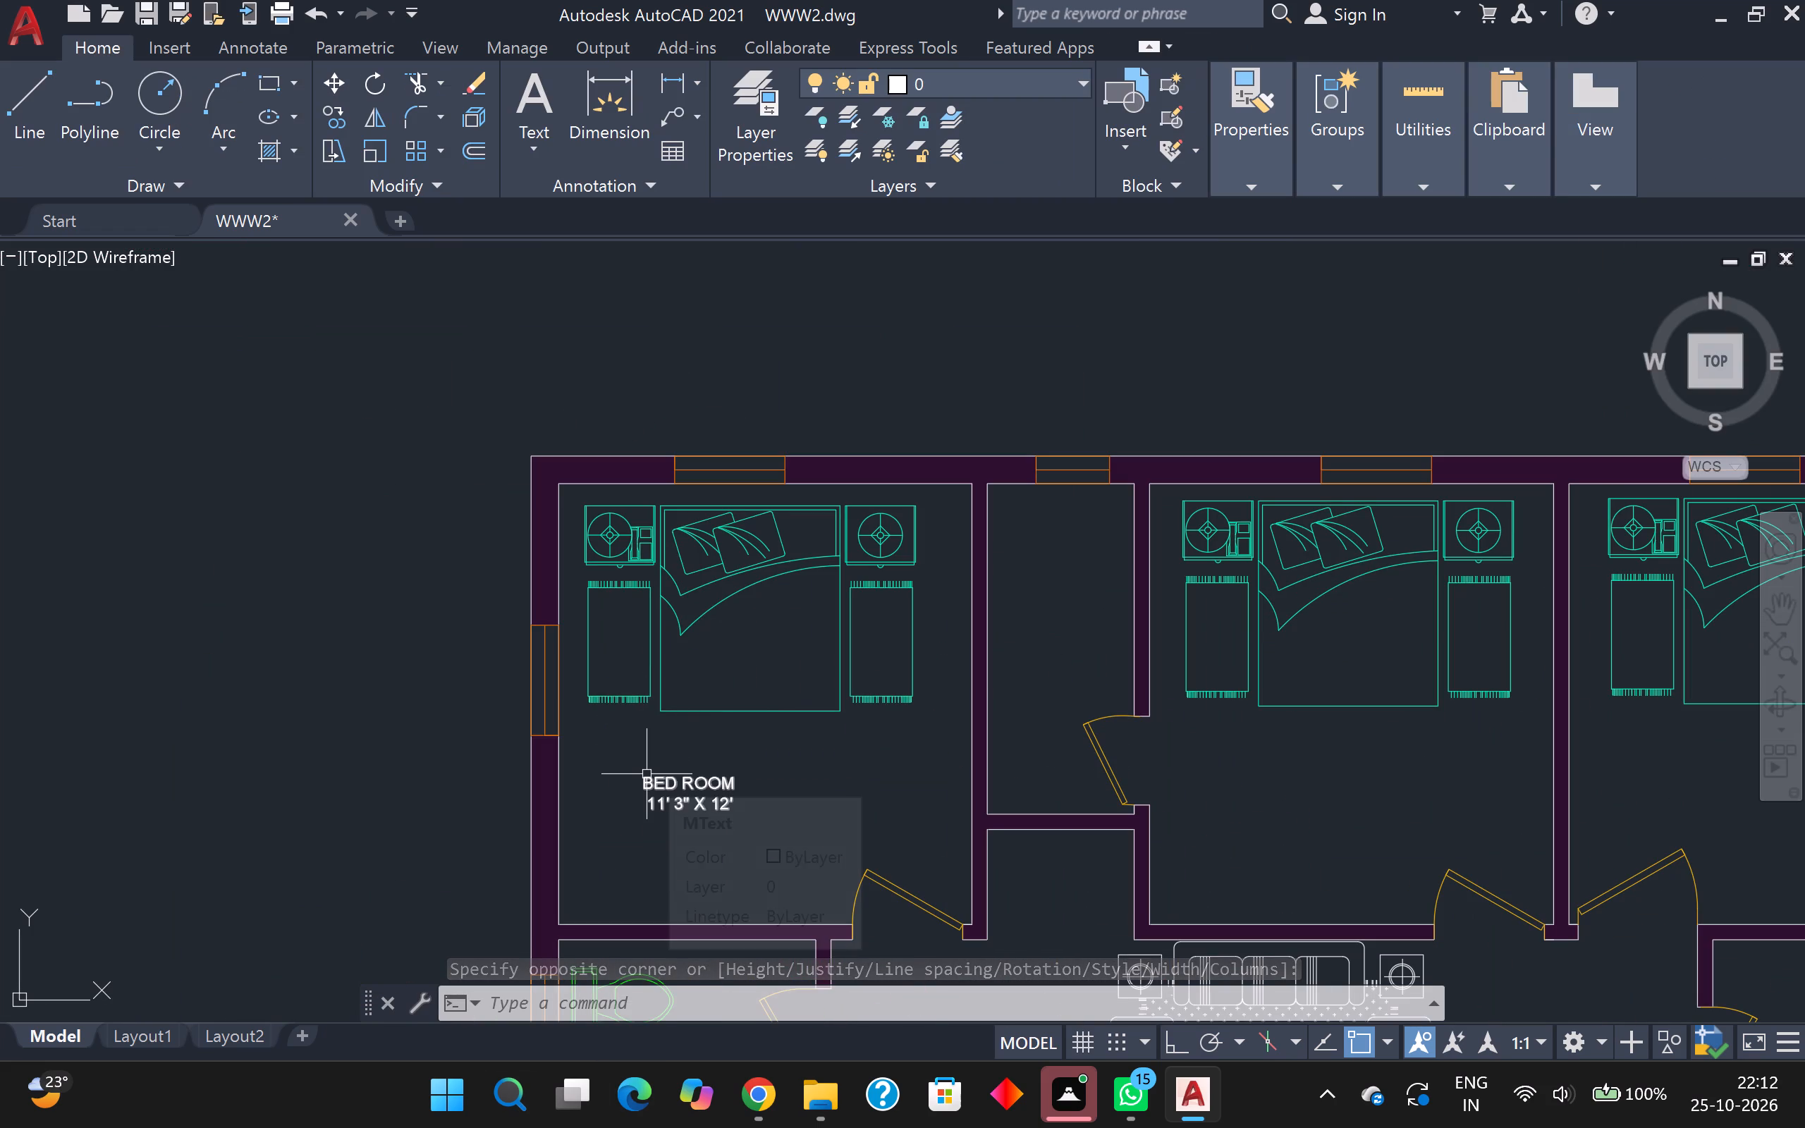
scroll(749, 861, up, 2)
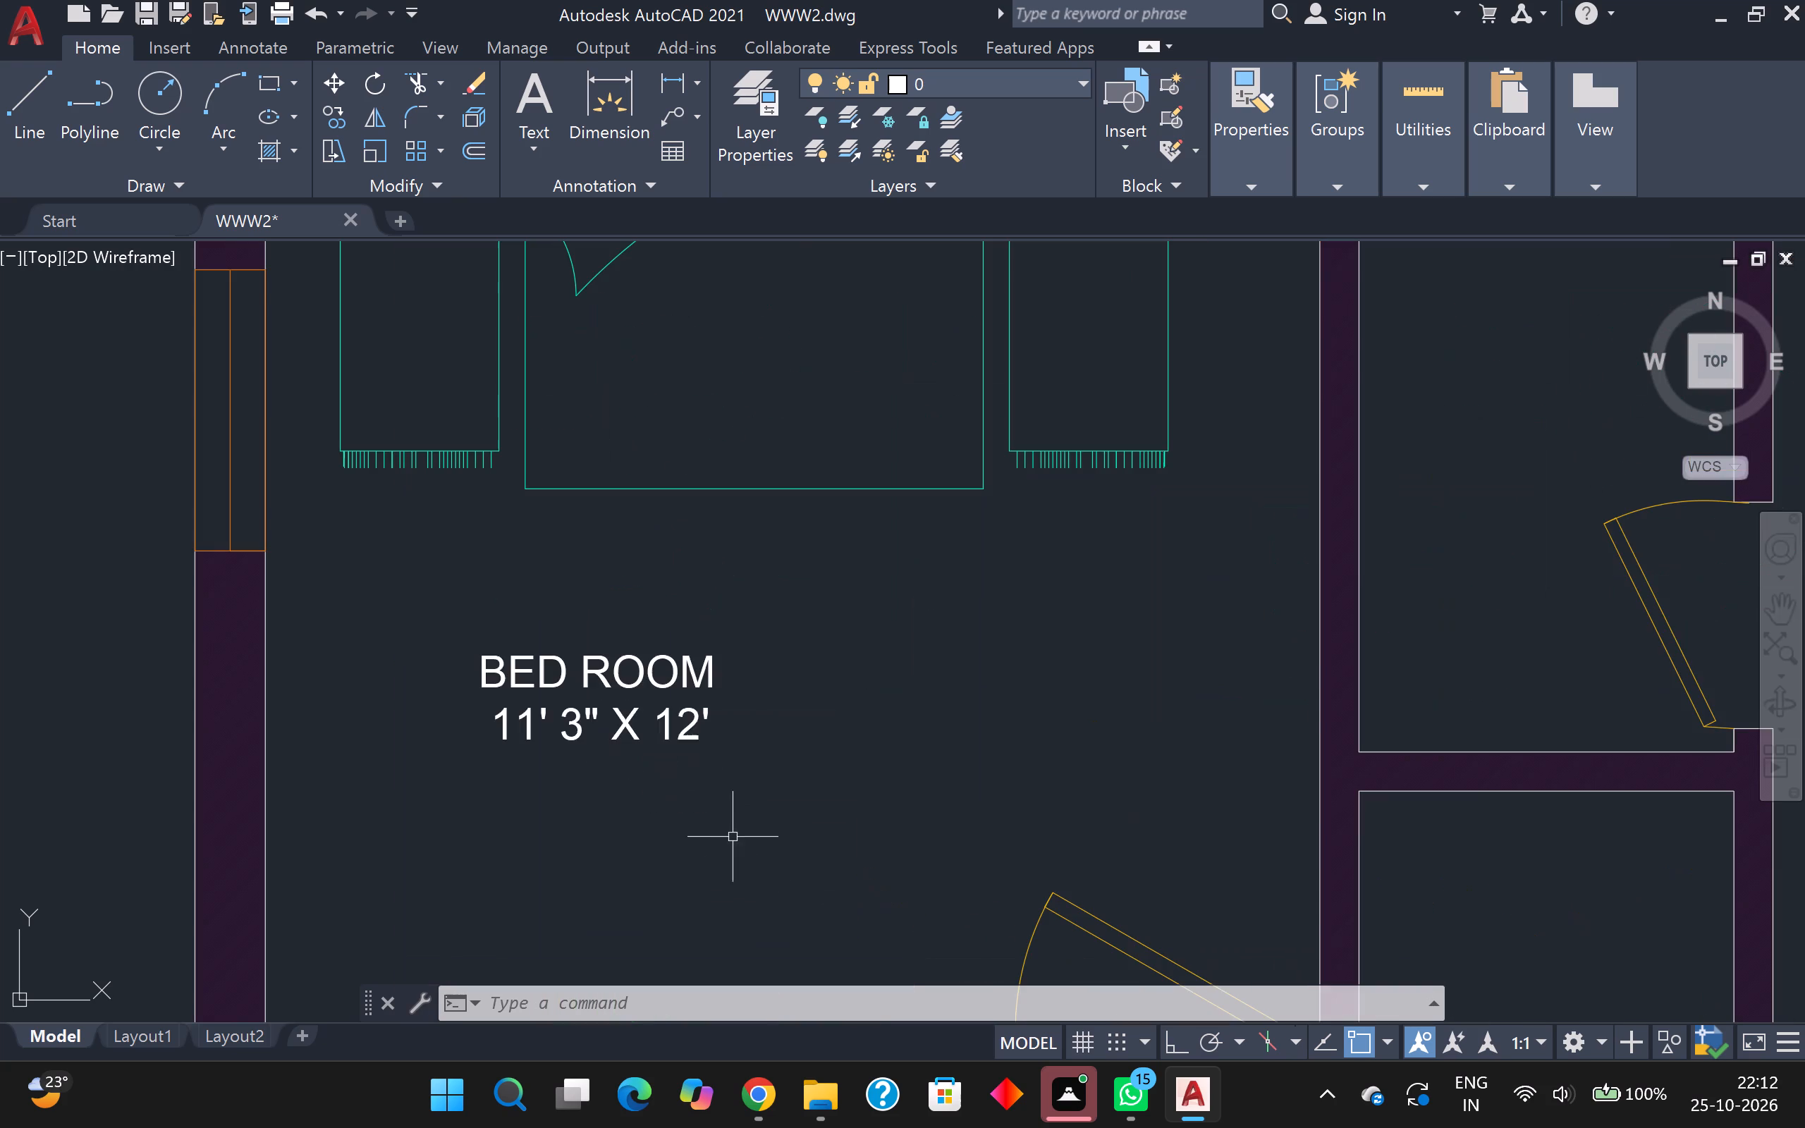
click(588, 671)
text(CO)
key(Return)
click(585, 672)
scroll(659, 685, down, 2)
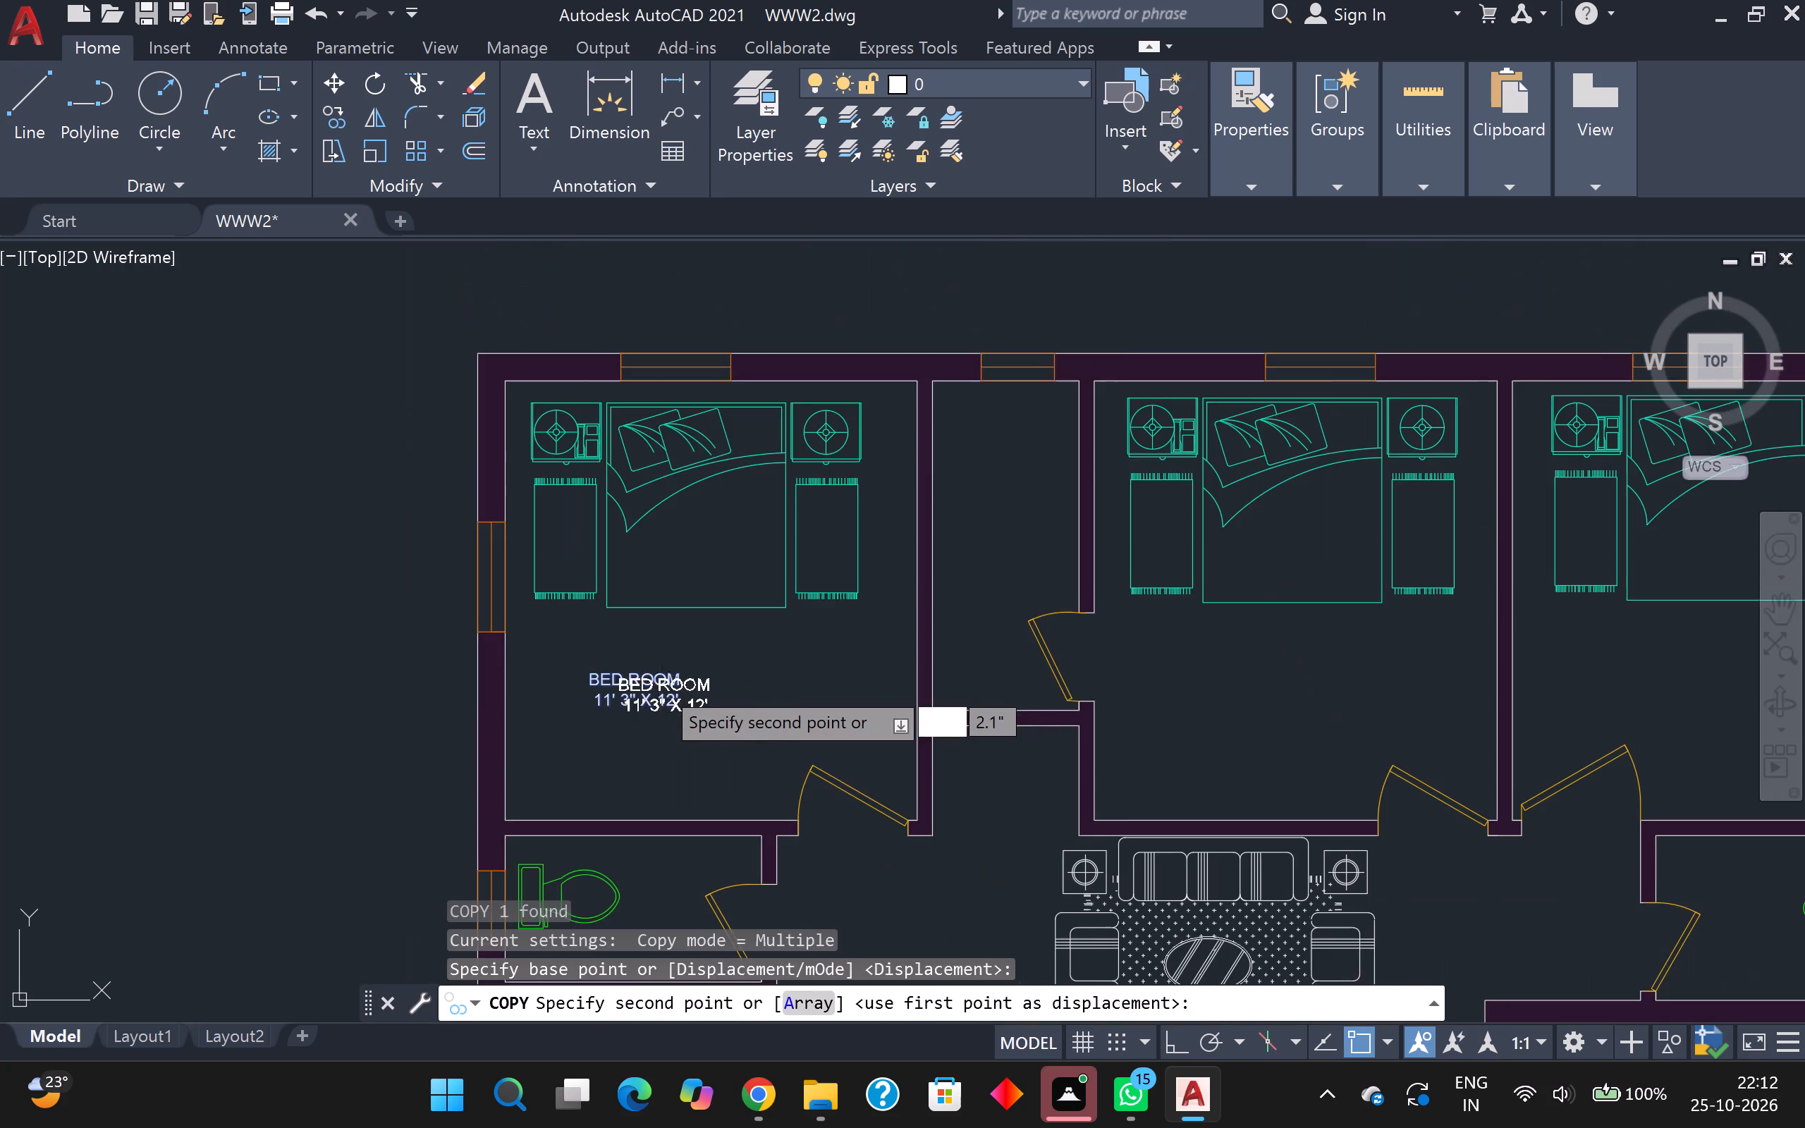
middle_drag(659, 685, 554, 661)
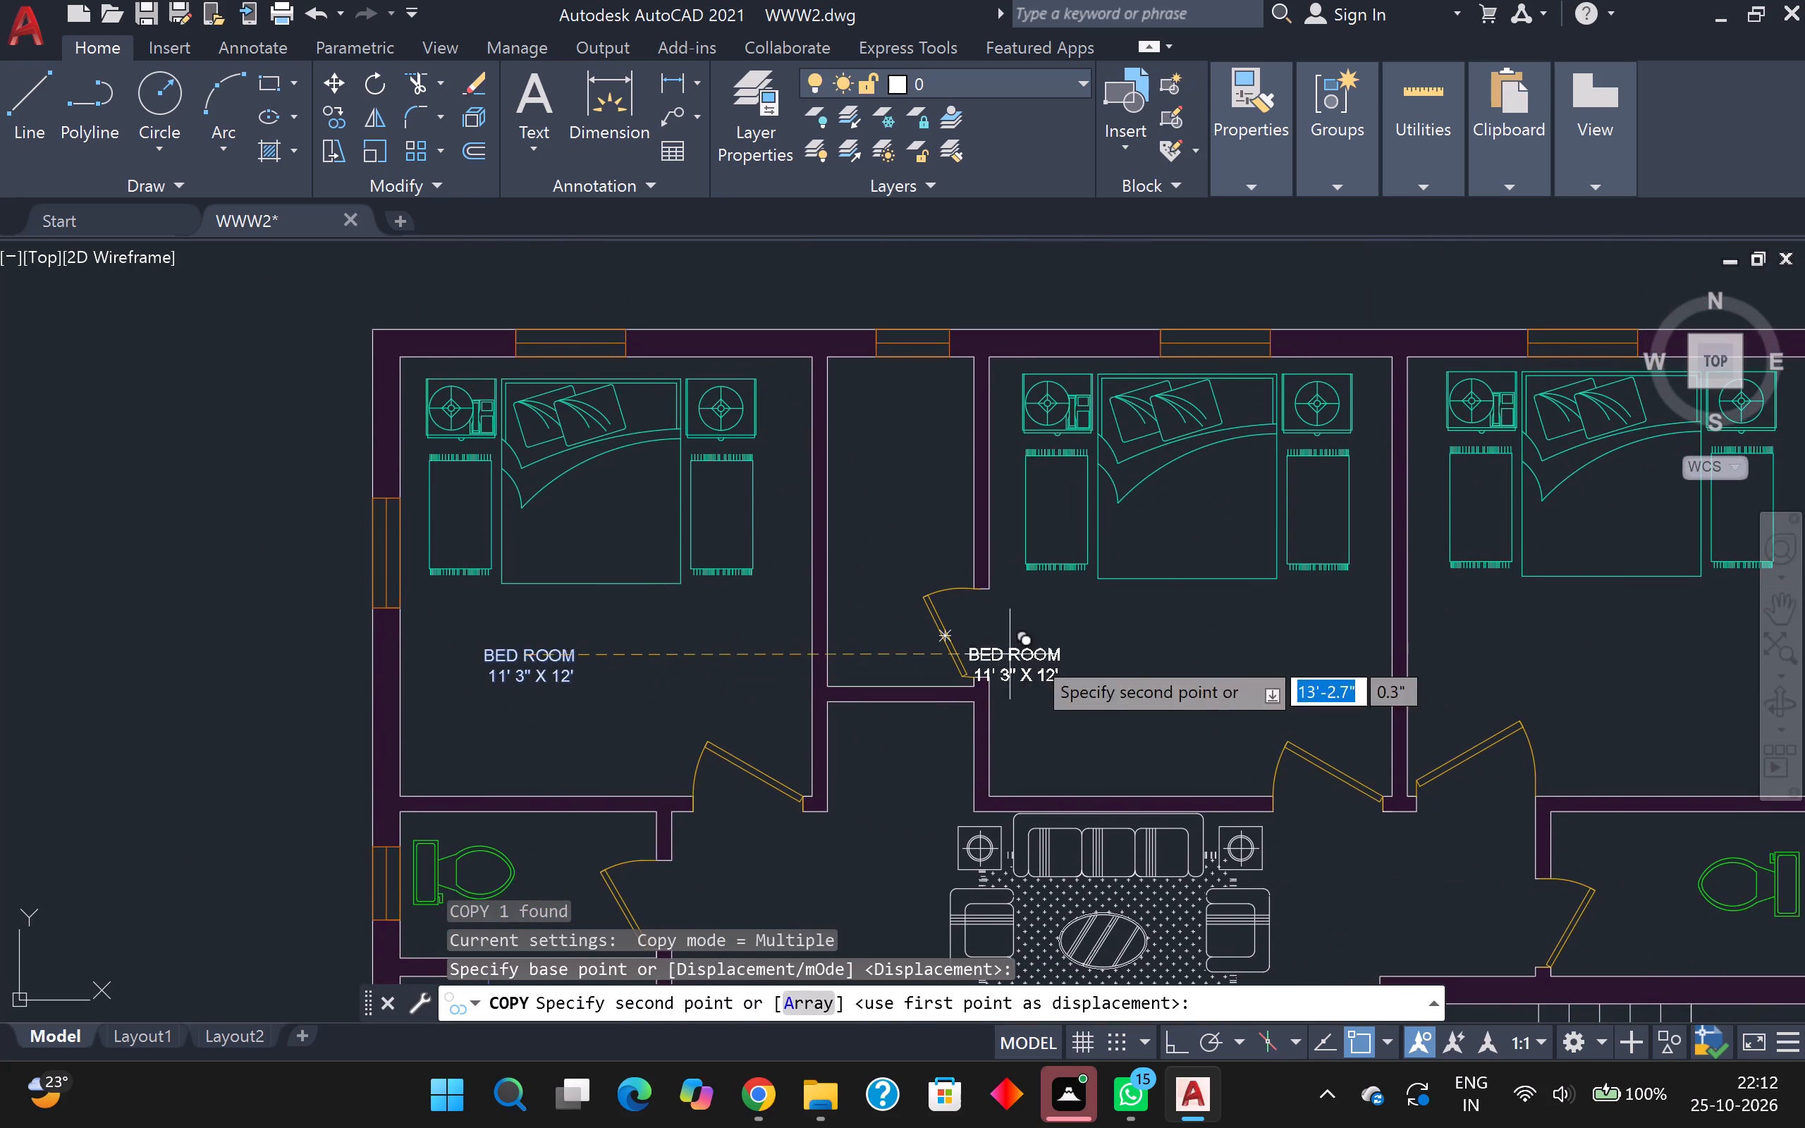
scroll(1222, 654, up, 2)
click(1103, 646)
middle_drag(1190, 644, 642, 482)
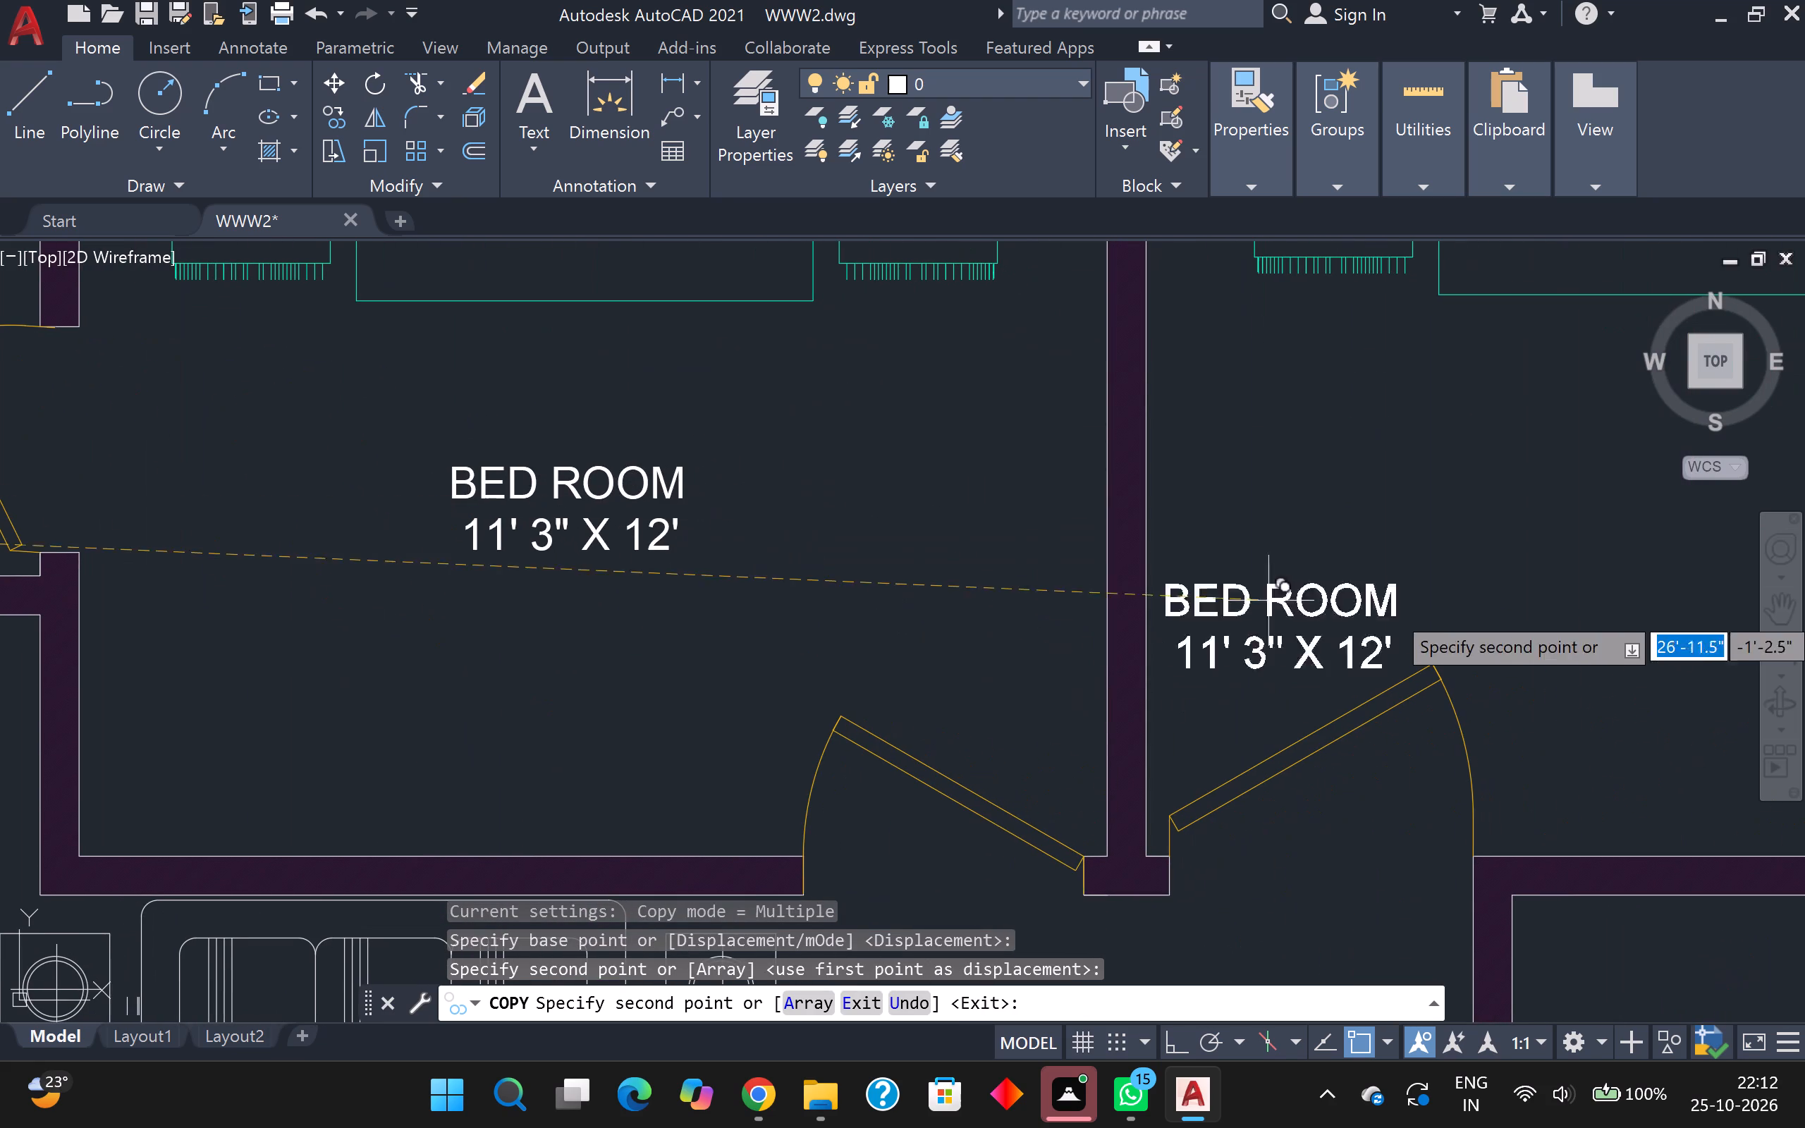
middle_drag(1581, 498, 893, 353)
scroll(1074, 381, down, 1)
click(965, 334)
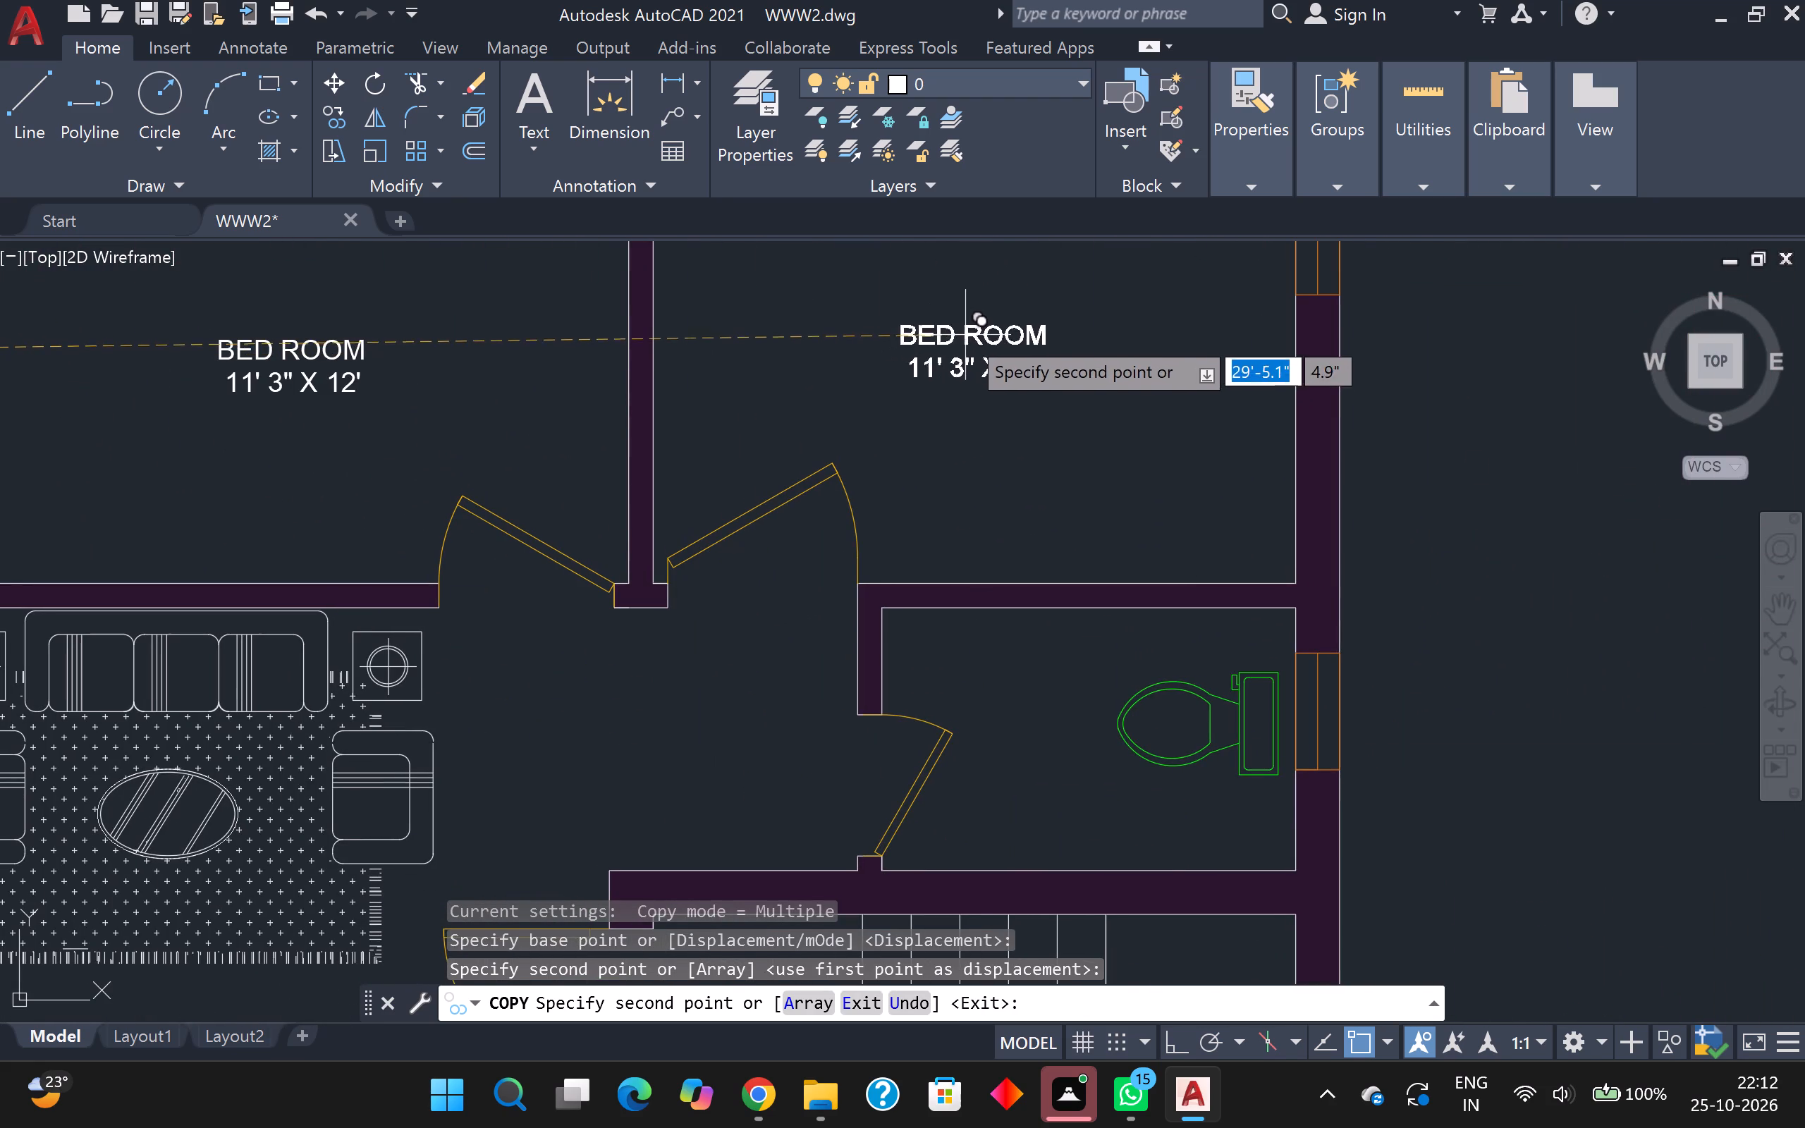
Place further copies of the bedroom label in the southwest and southeast bedrooms, in the clear area north of each bed.
scroll(976, 331, down, 2)
middle_drag(858, 494, 953, 386)
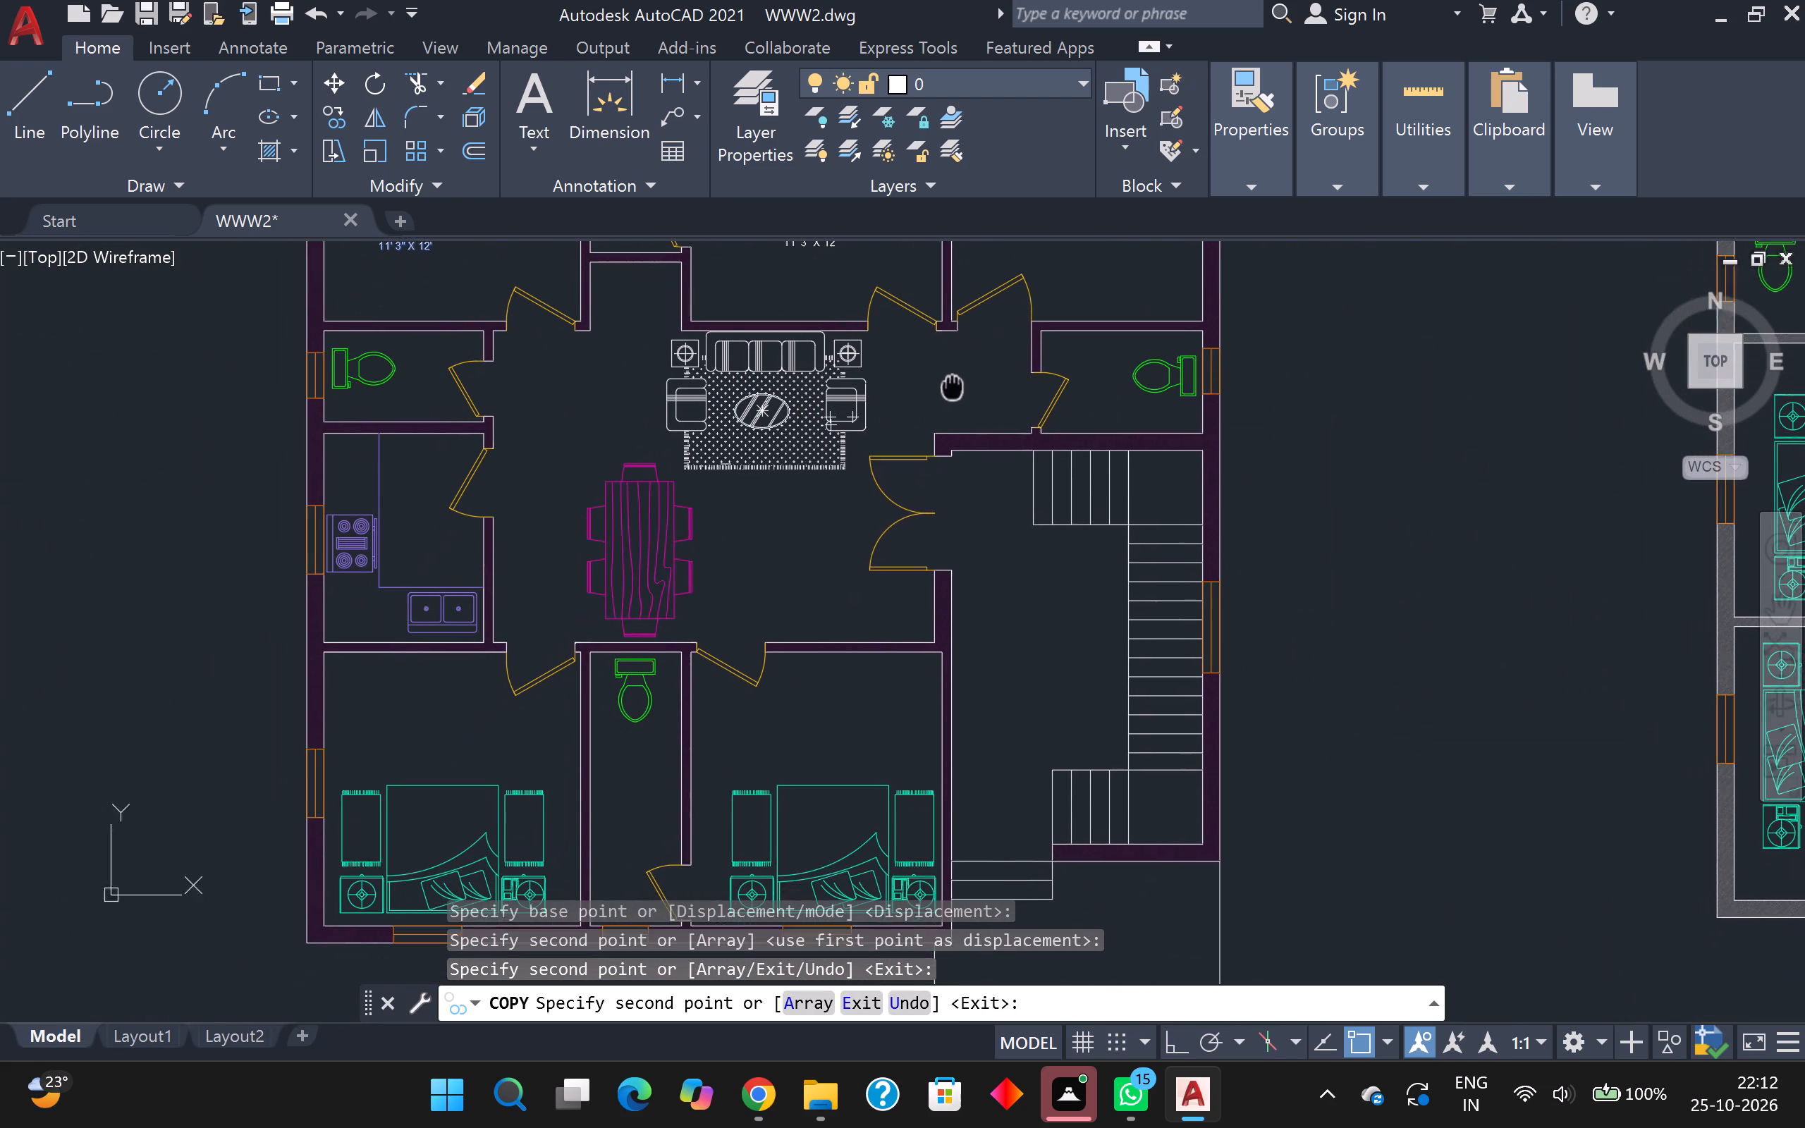
middle_drag(953, 386, 955, 386)
middle_drag(535, 546, 639, 443)
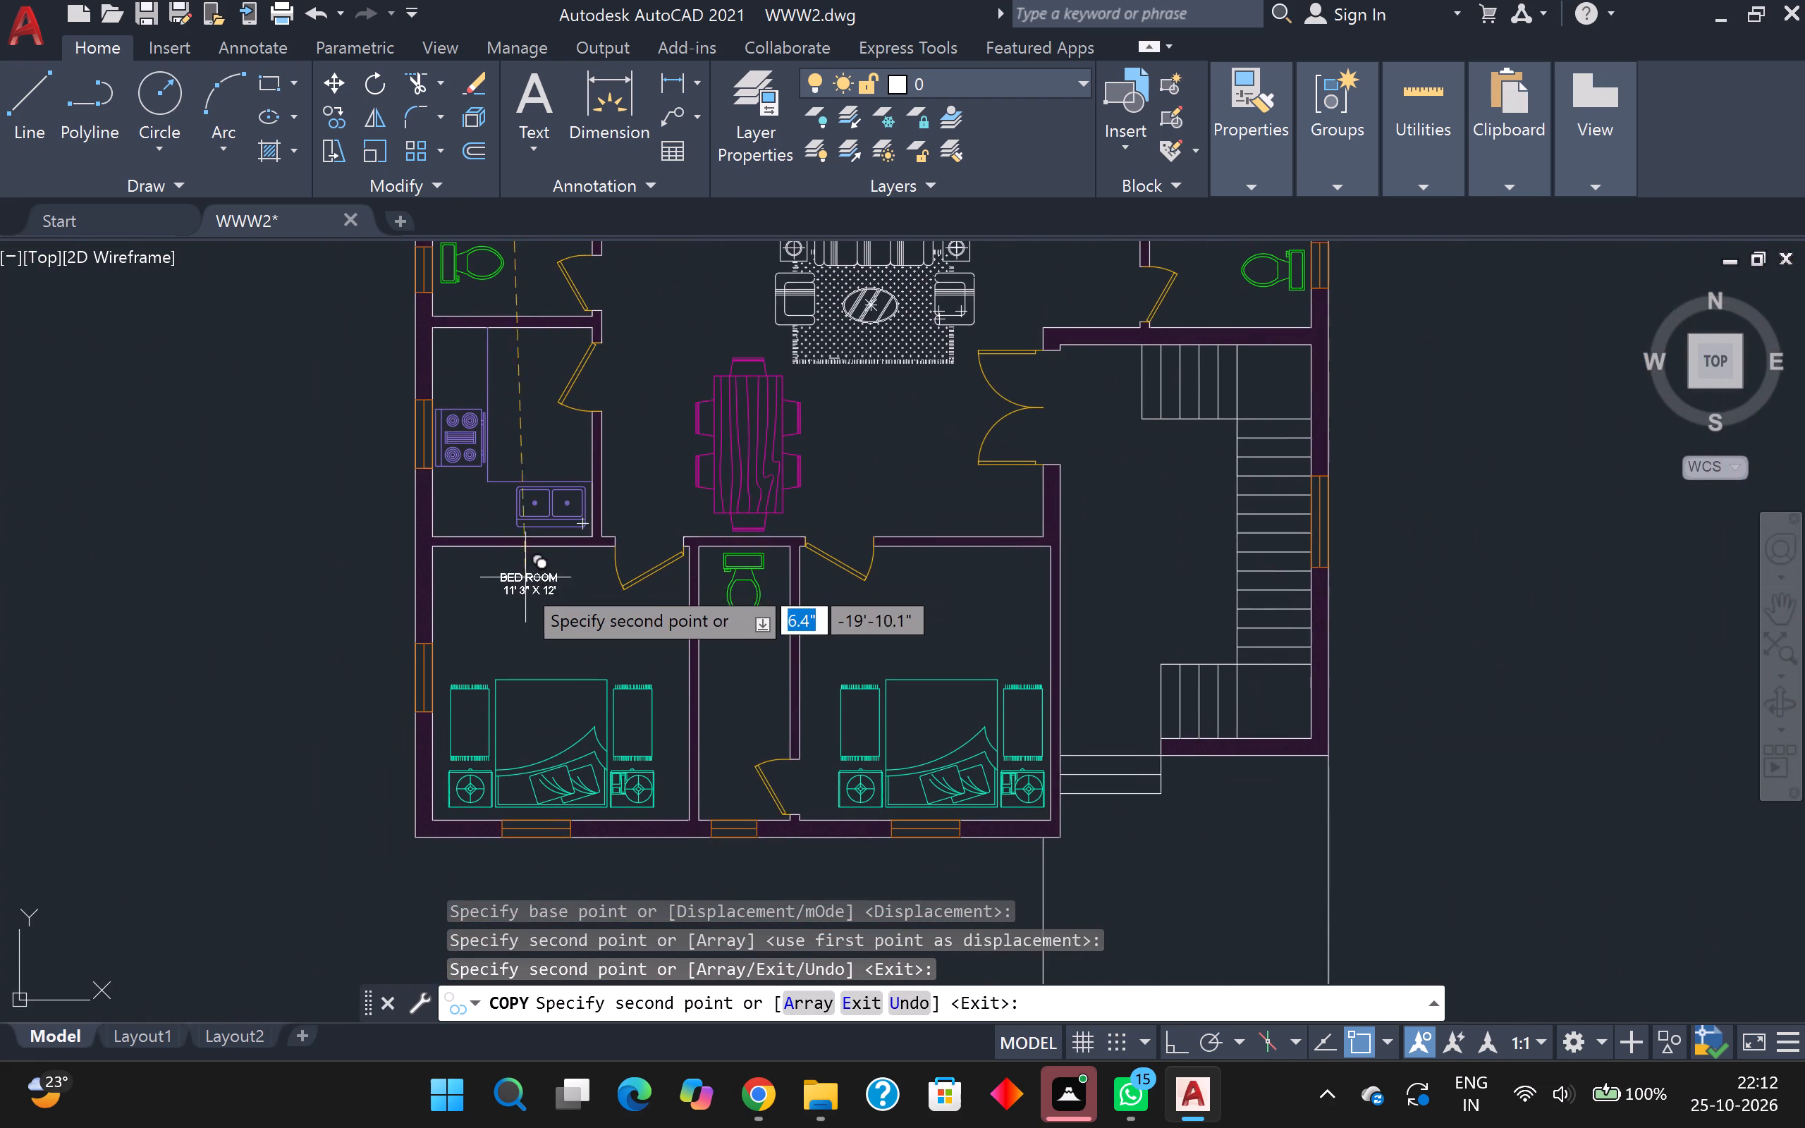
scroll(515, 590, up, 1)
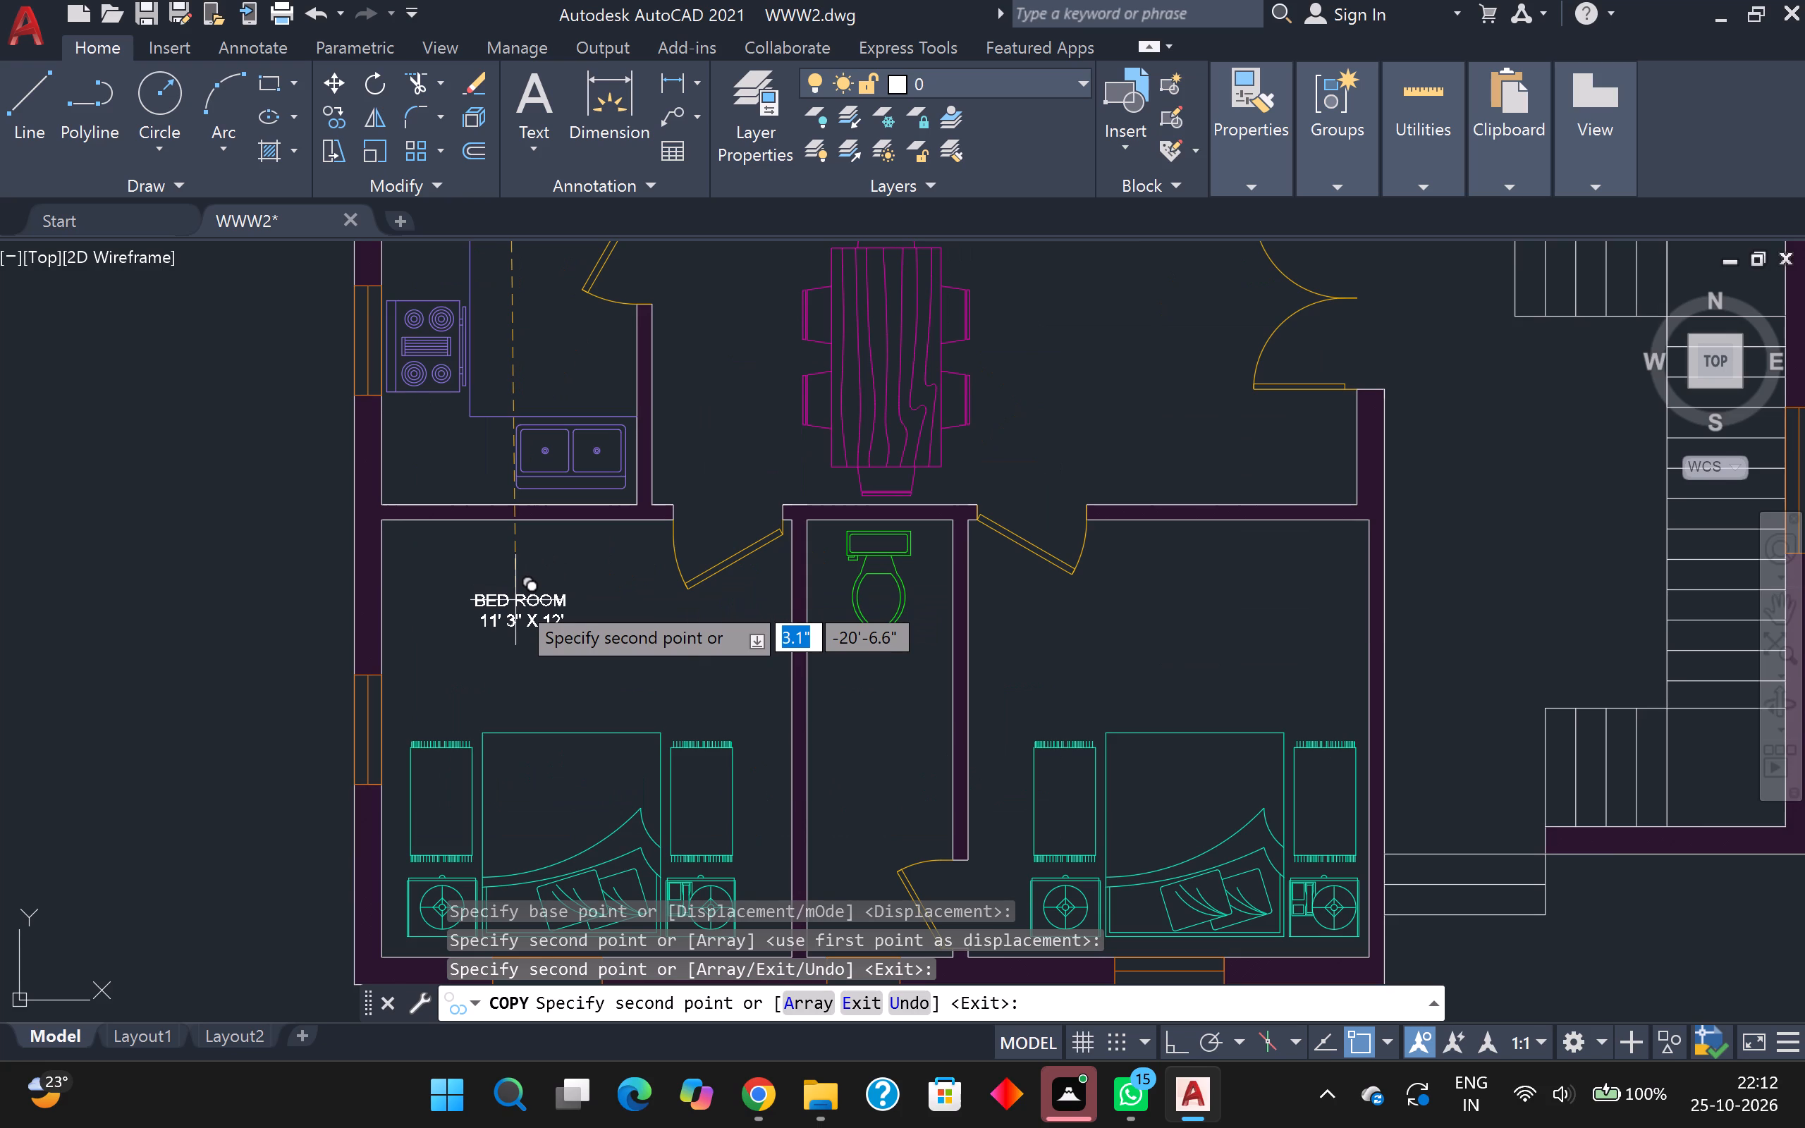
click(515, 611)
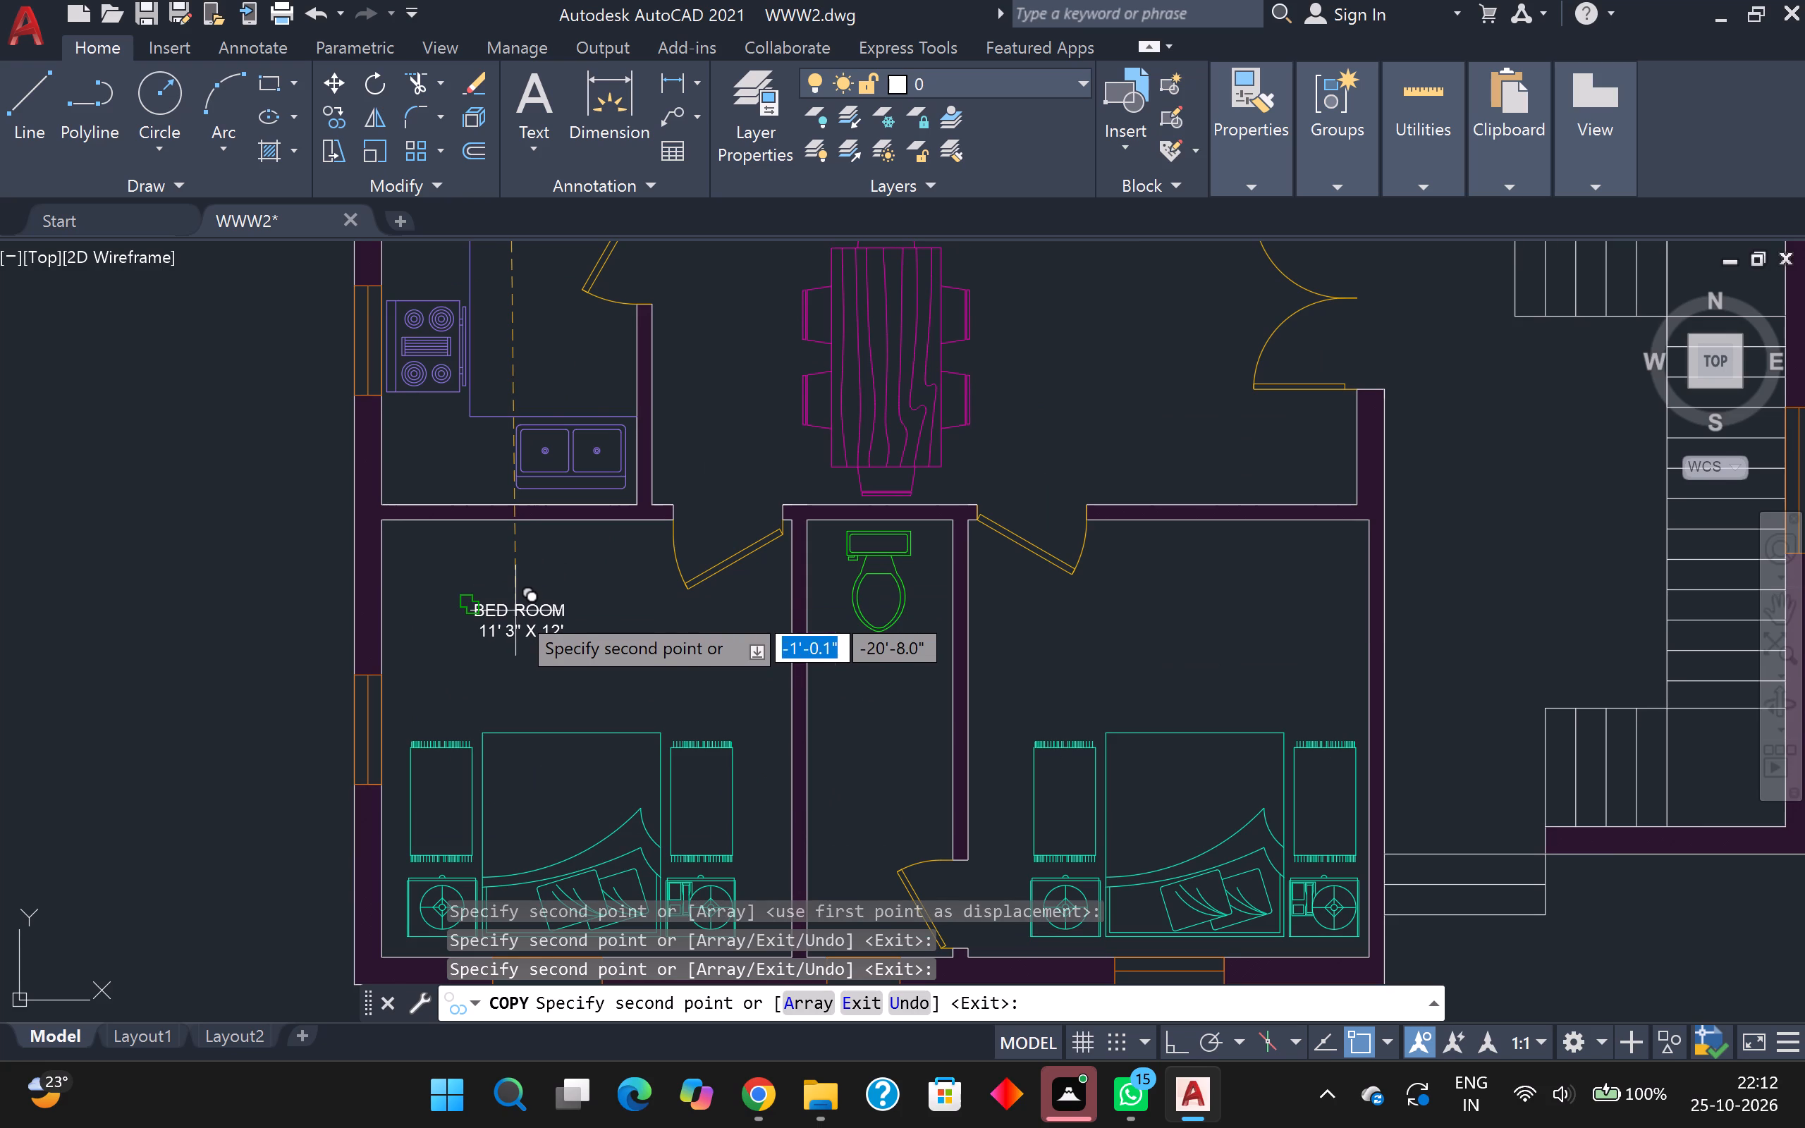
scroll(824, 658, down, 1)
click(1049, 656)
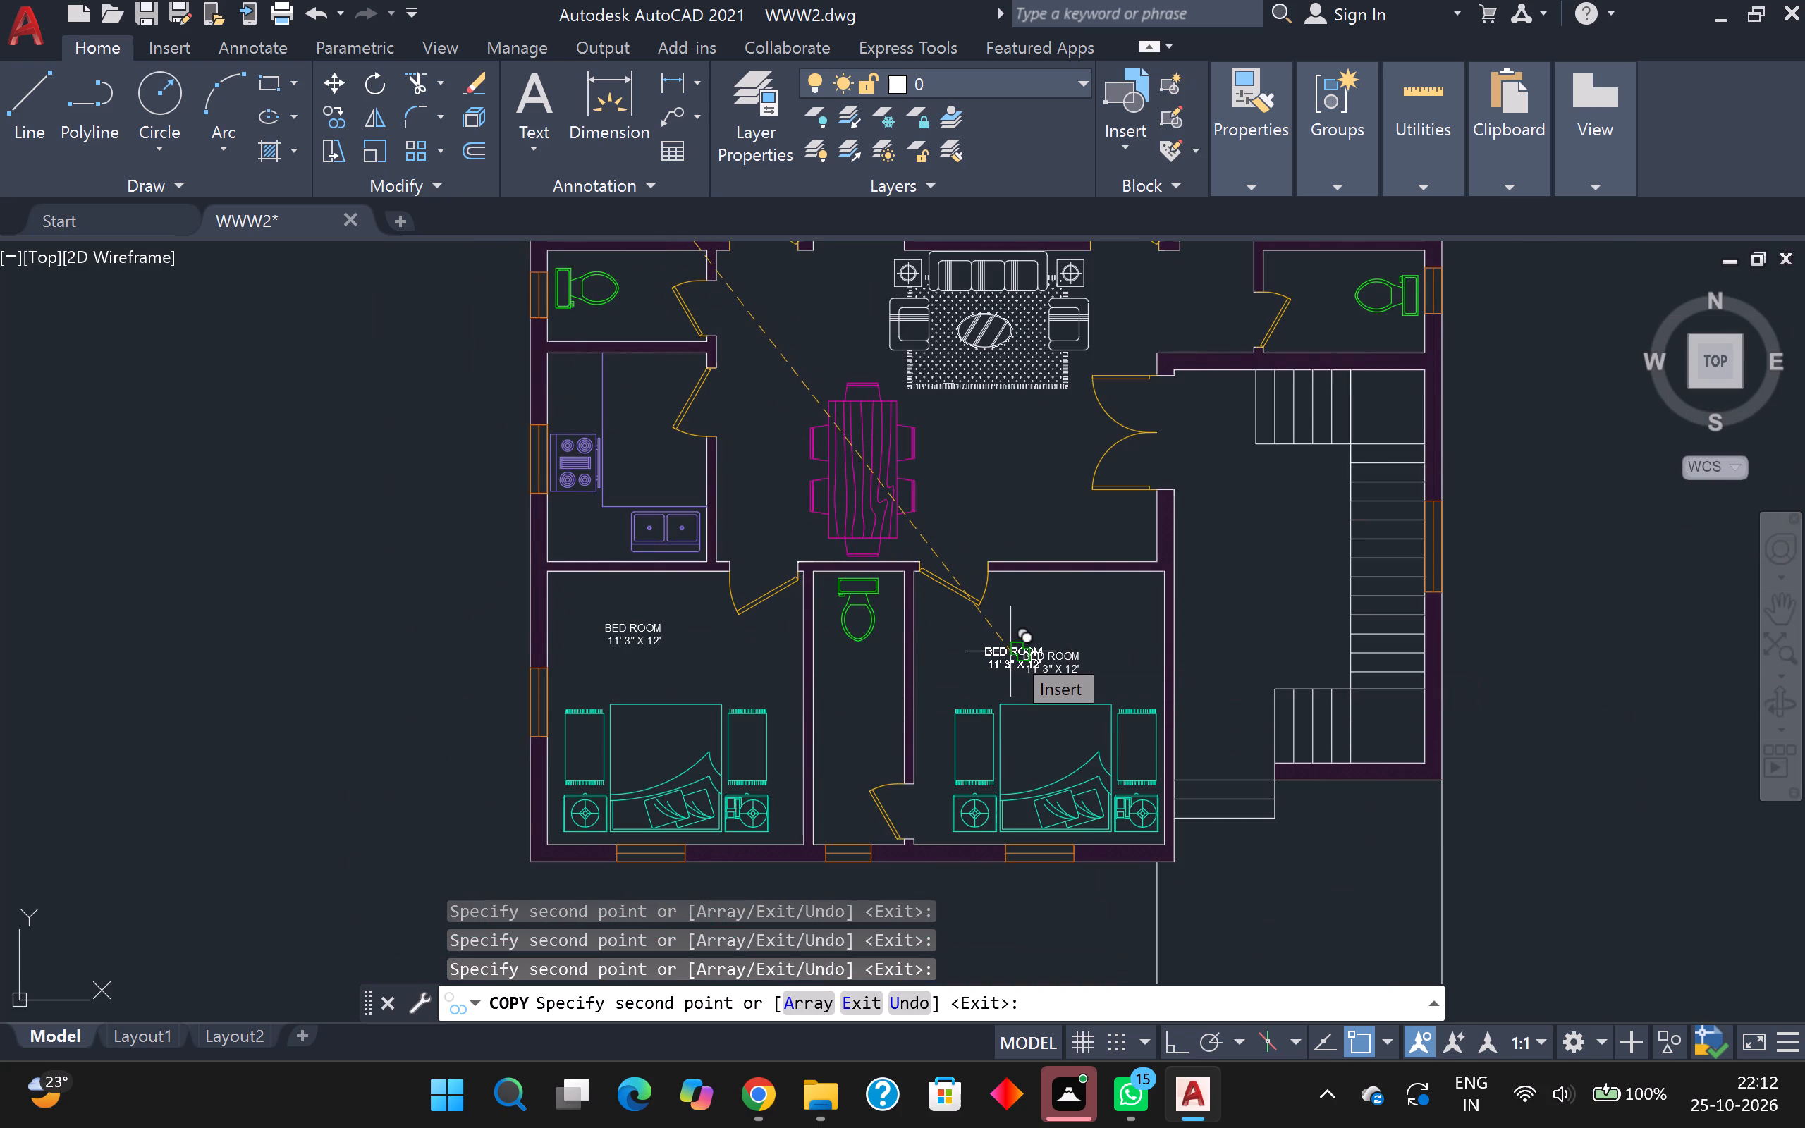
Place one more copy of the label below the toilet fixture in the bathroom between the two southern bedrooms, and end copying.
scroll(1010, 651, down, 2)
scroll(1008, 649, up, 2)
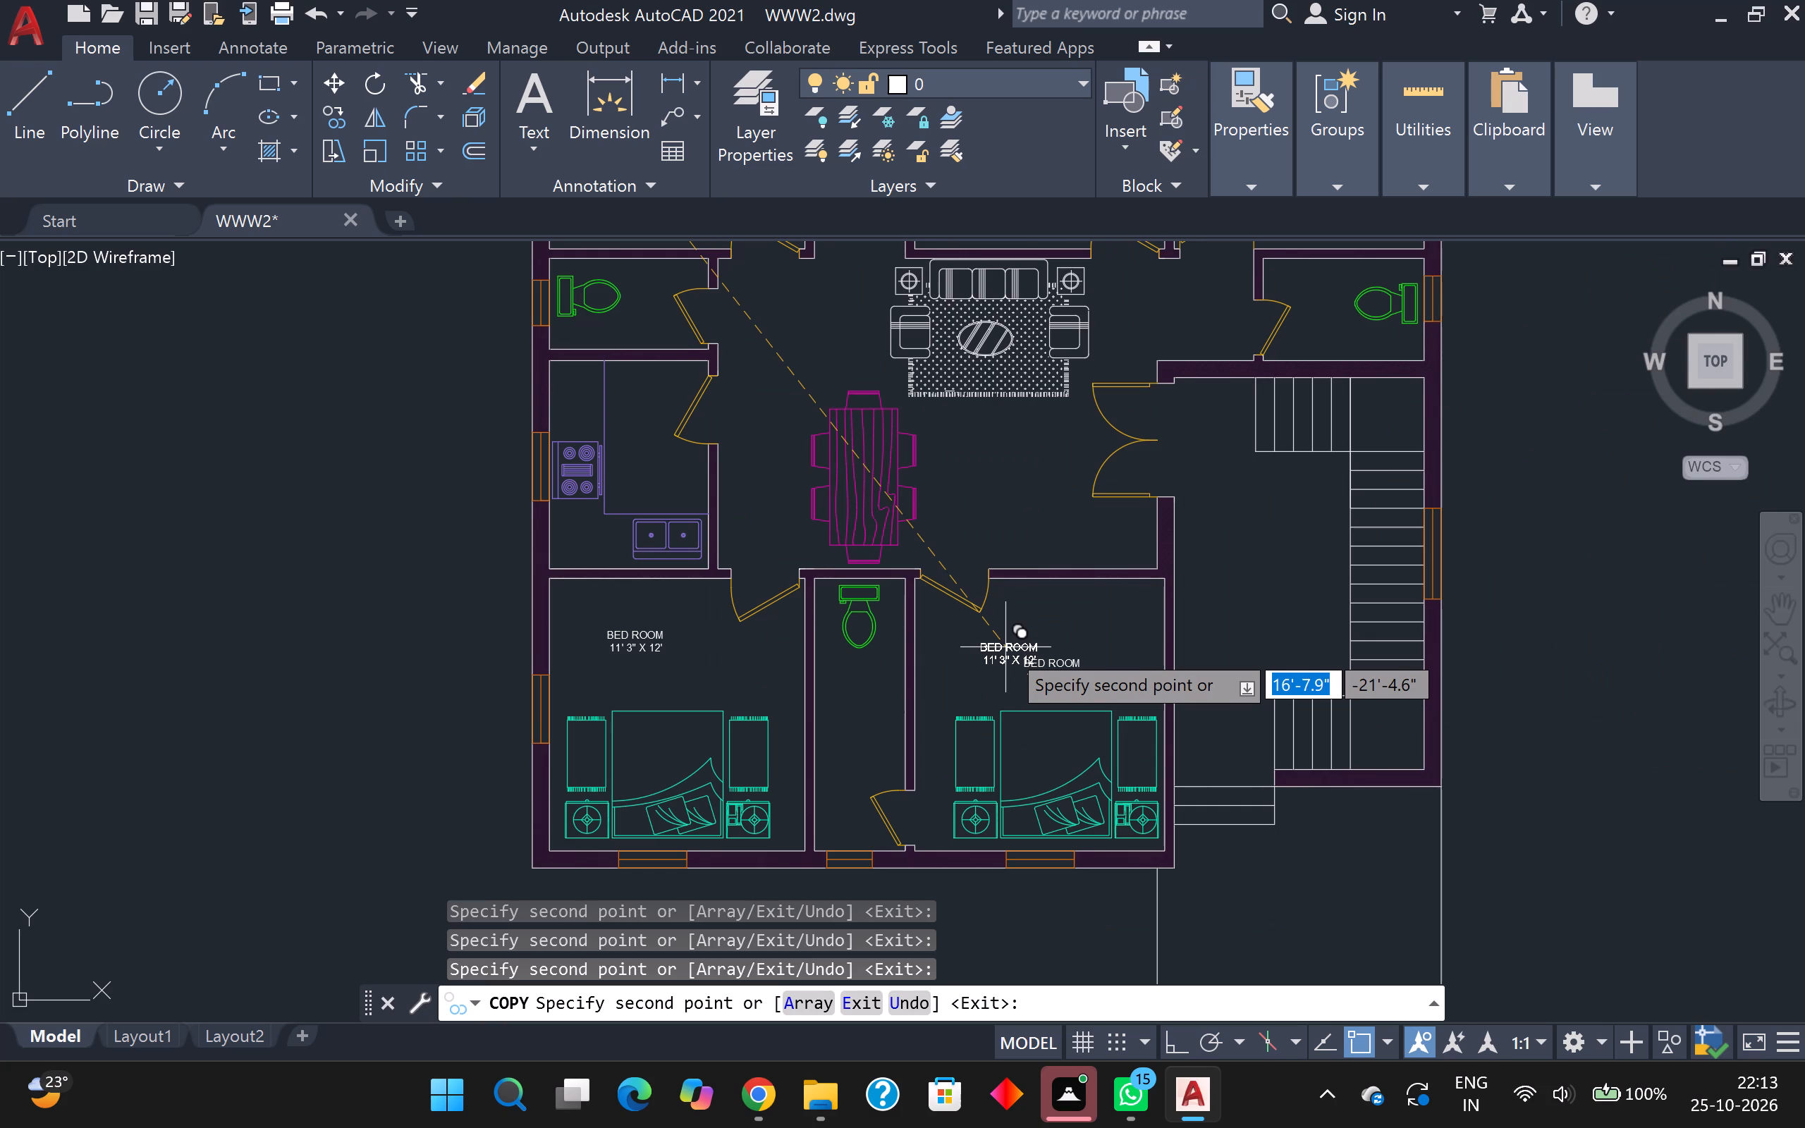
scroll(1011, 649, up, 1)
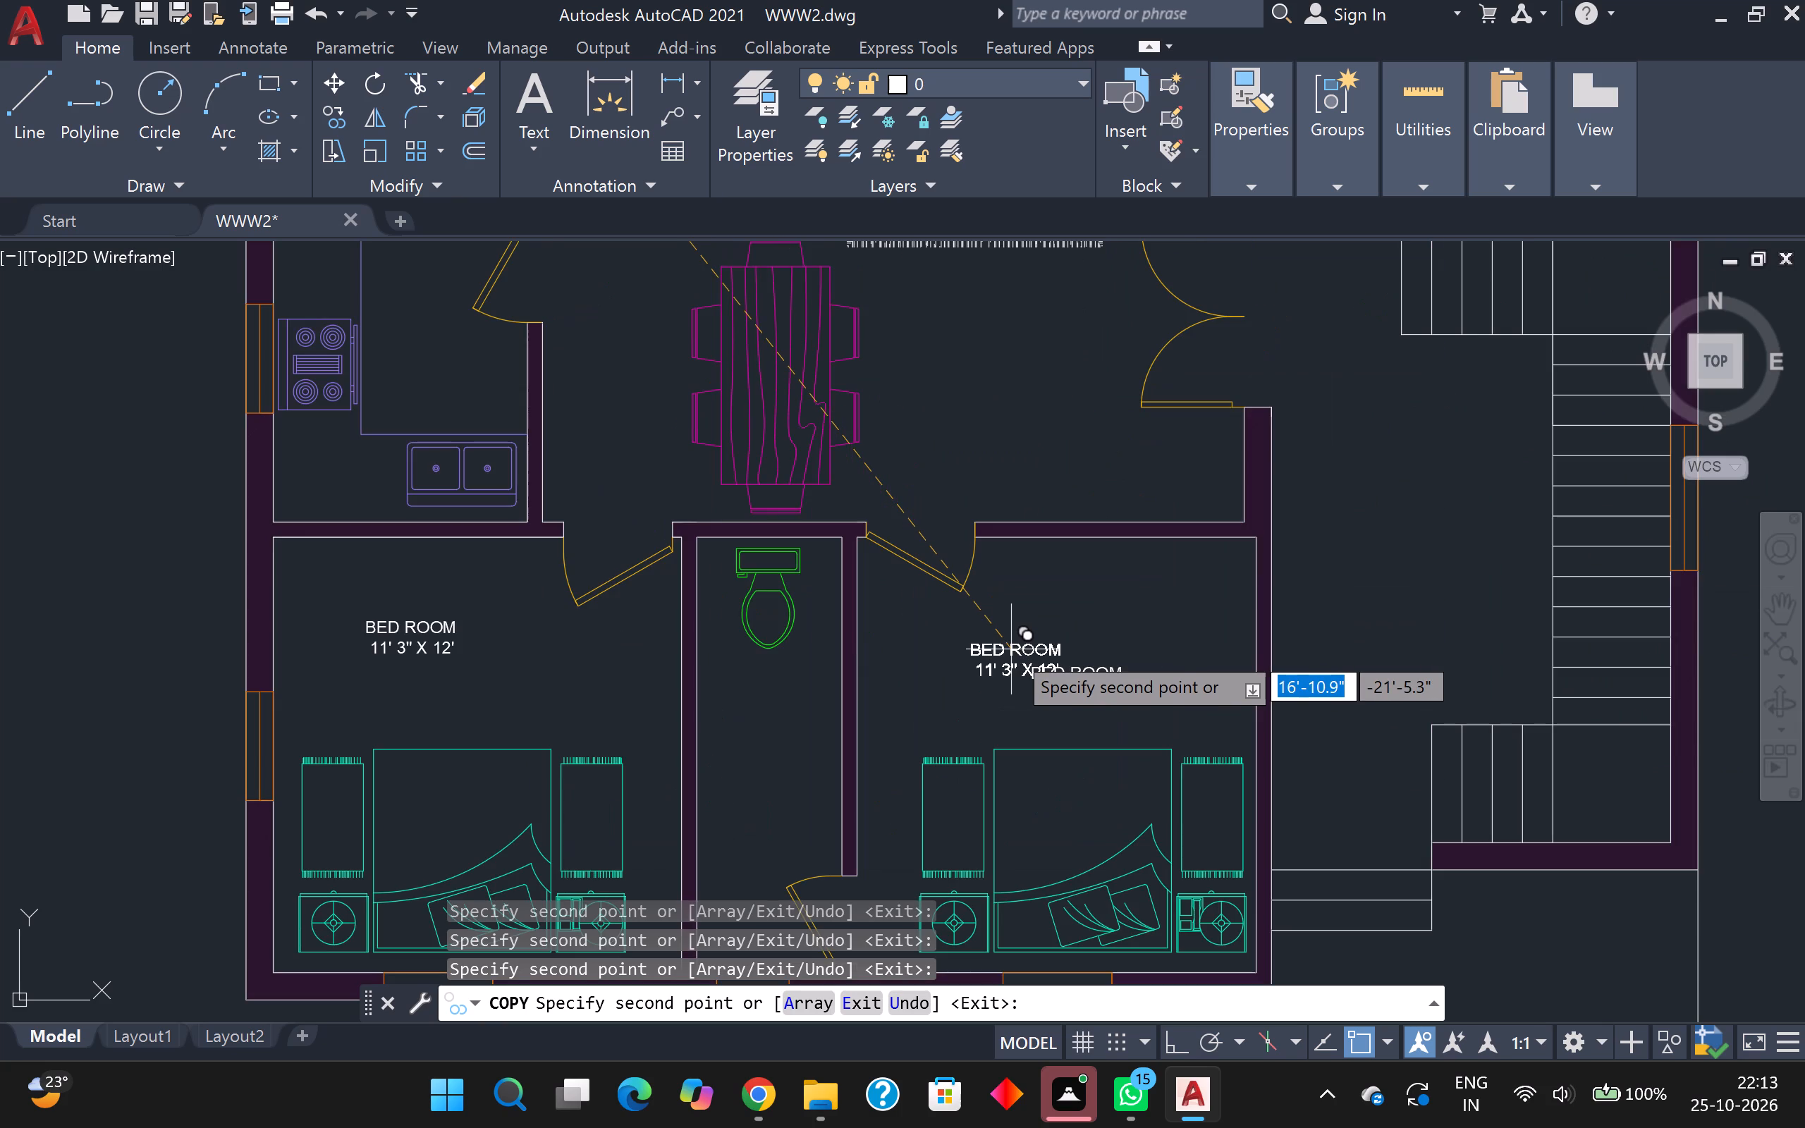
scroll(1017, 661, down, 2)
scroll(923, 668, up, 2)
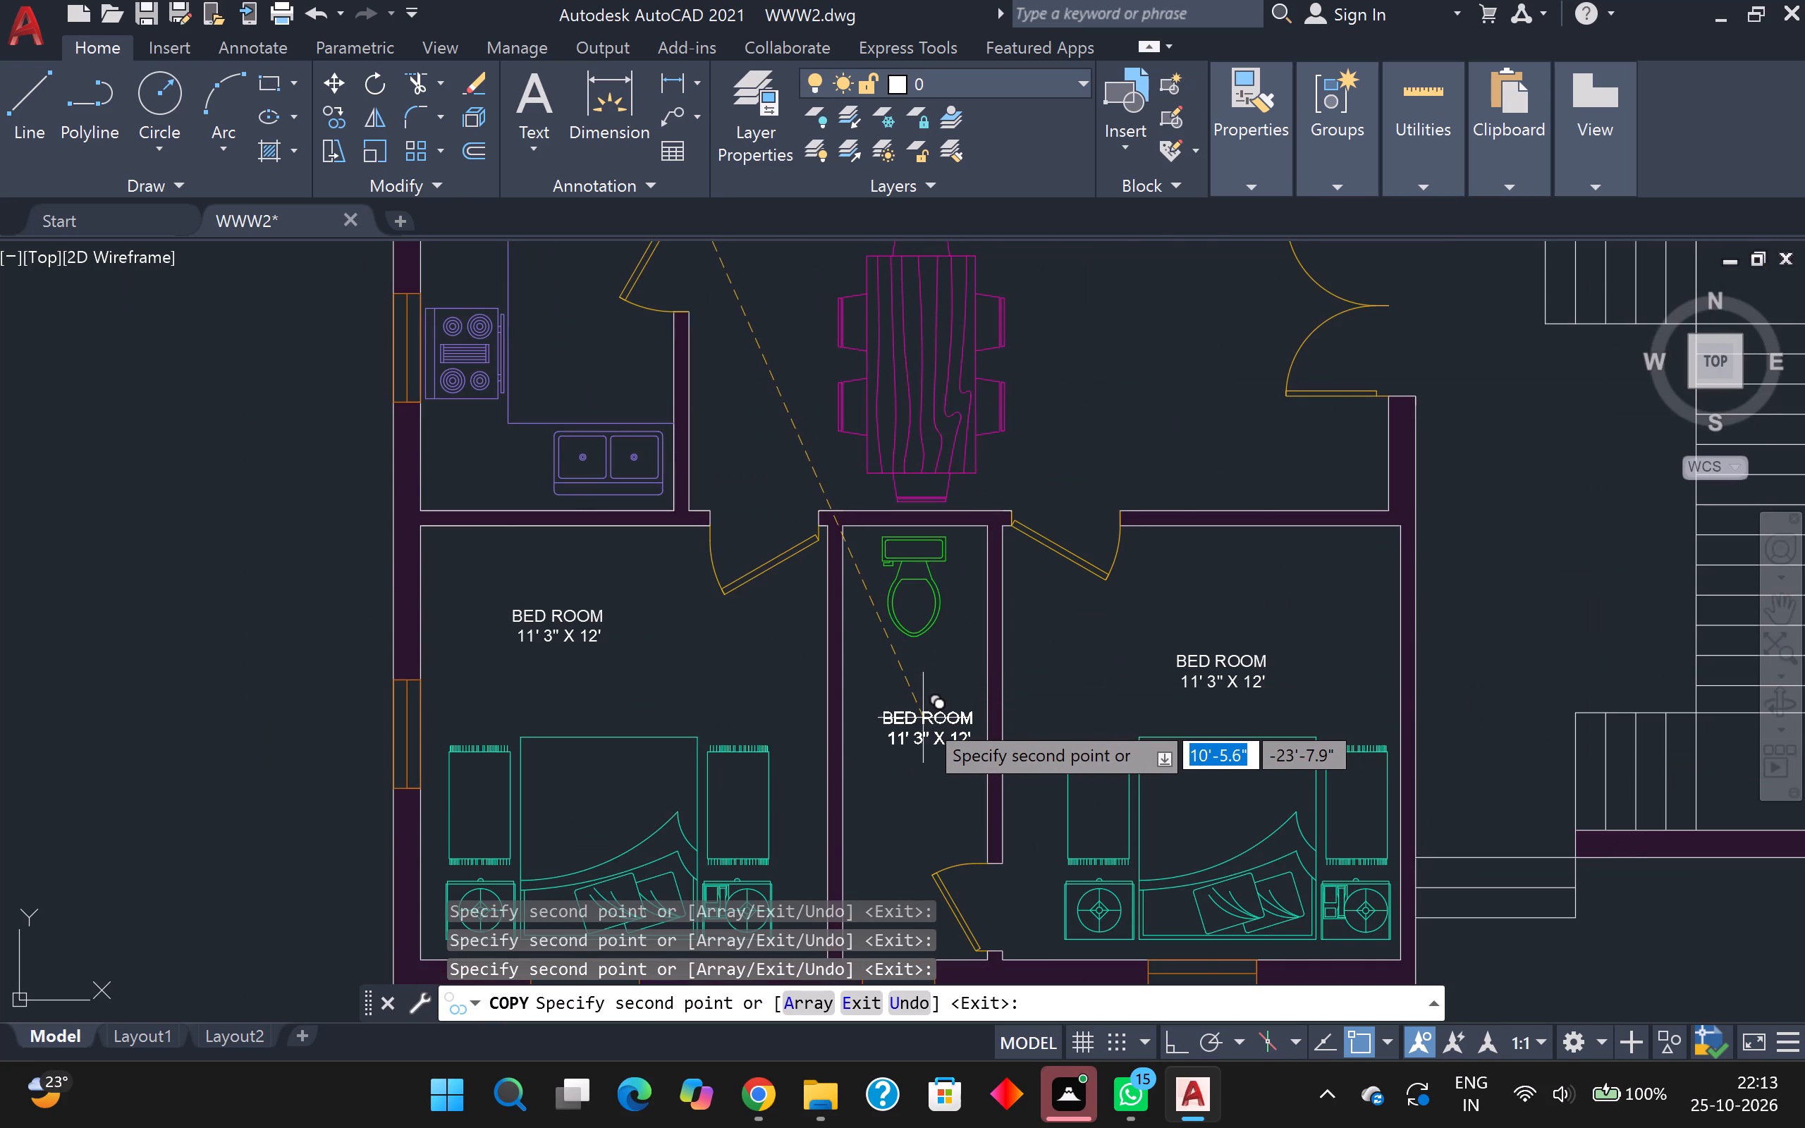
scroll(923, 718, up, 2)
scroll(923, 722, down, 2)
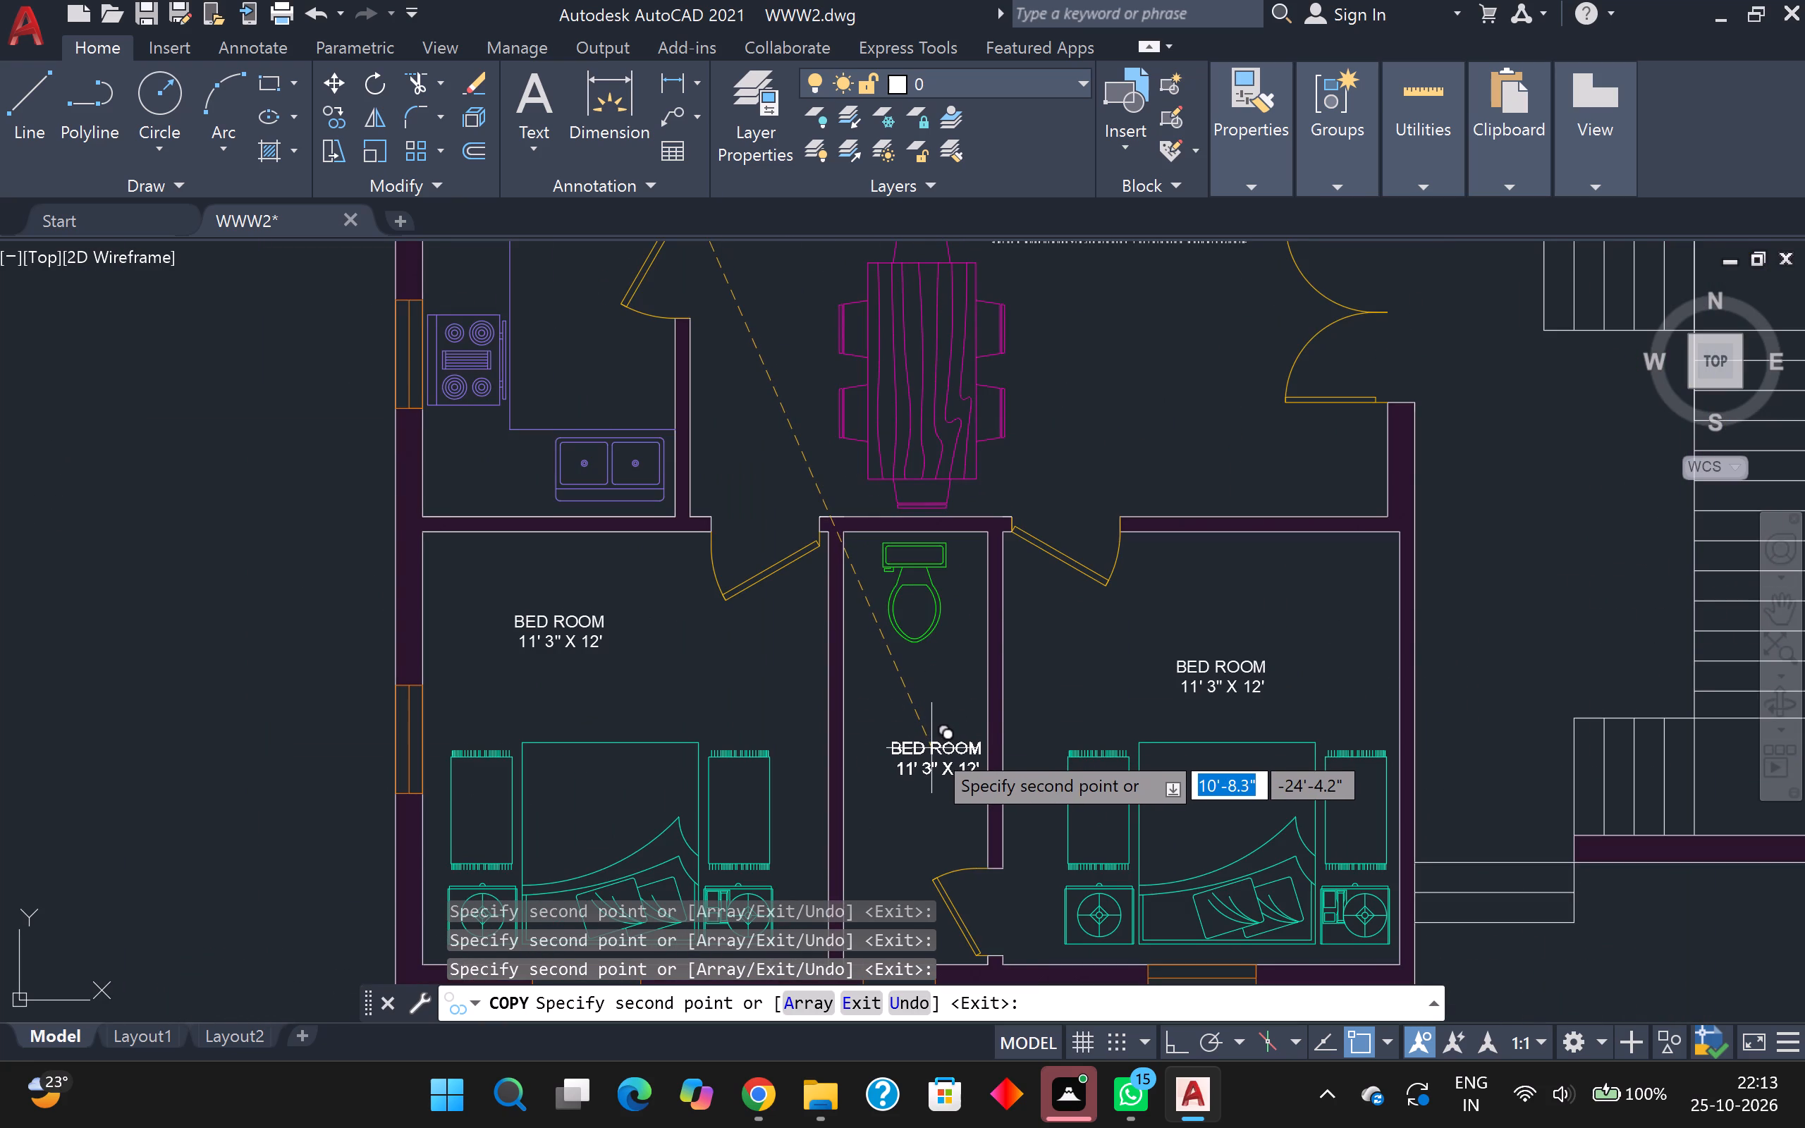
scroll(943, 746, up, 2)
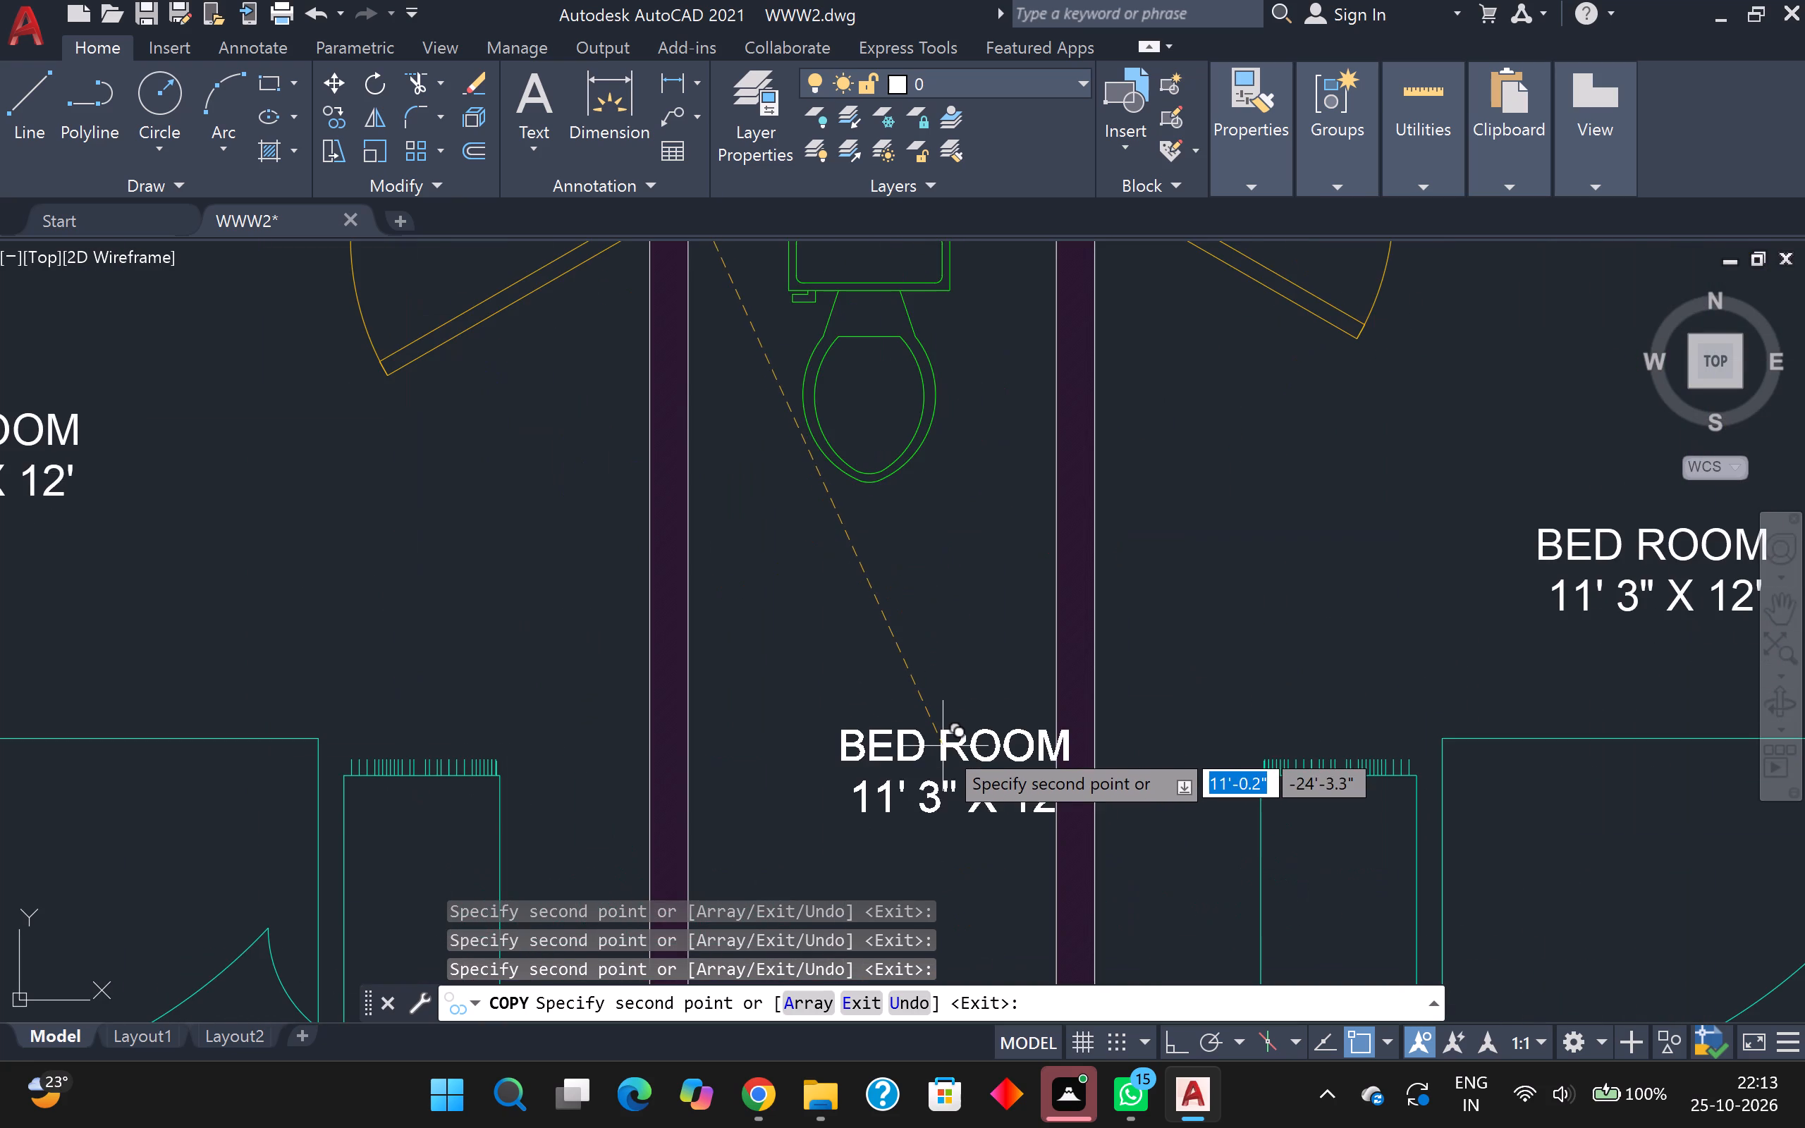
click(858, 696)
scroll(858, 695, down, 5)
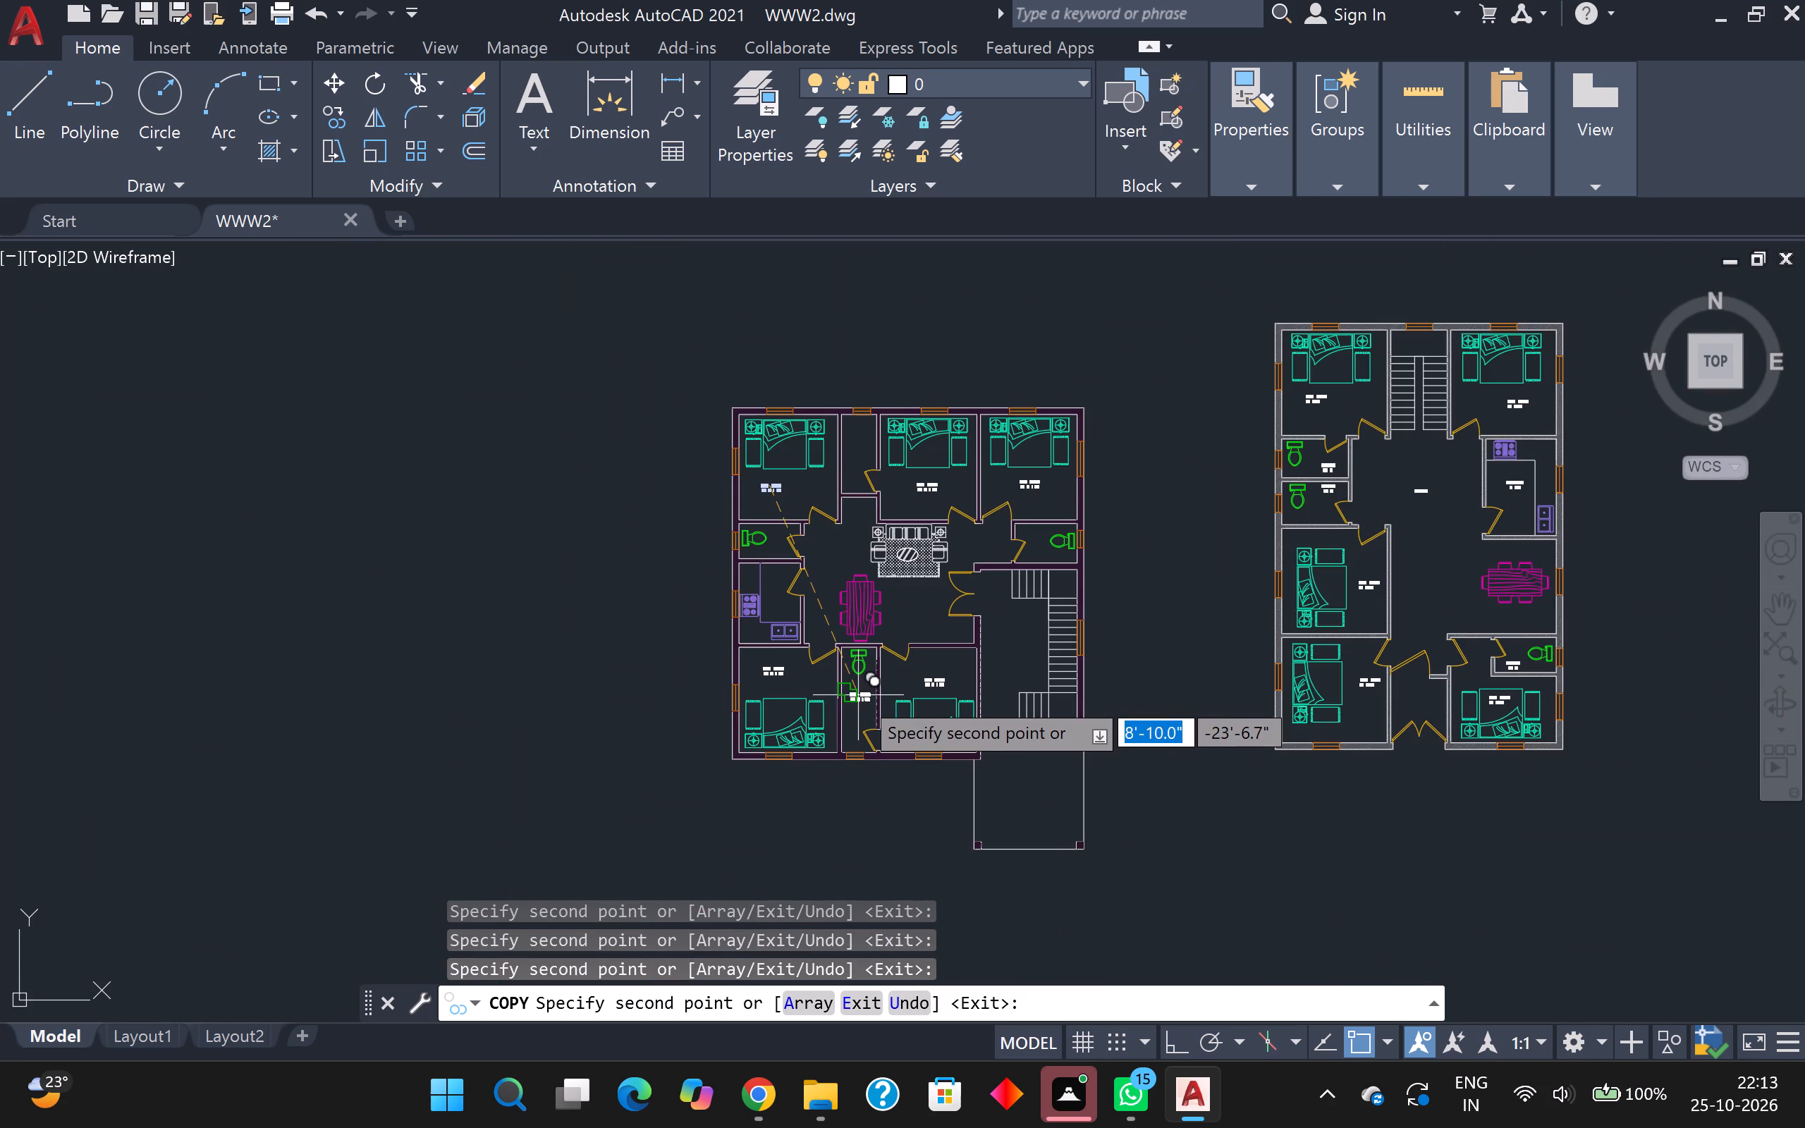
key(Escape)
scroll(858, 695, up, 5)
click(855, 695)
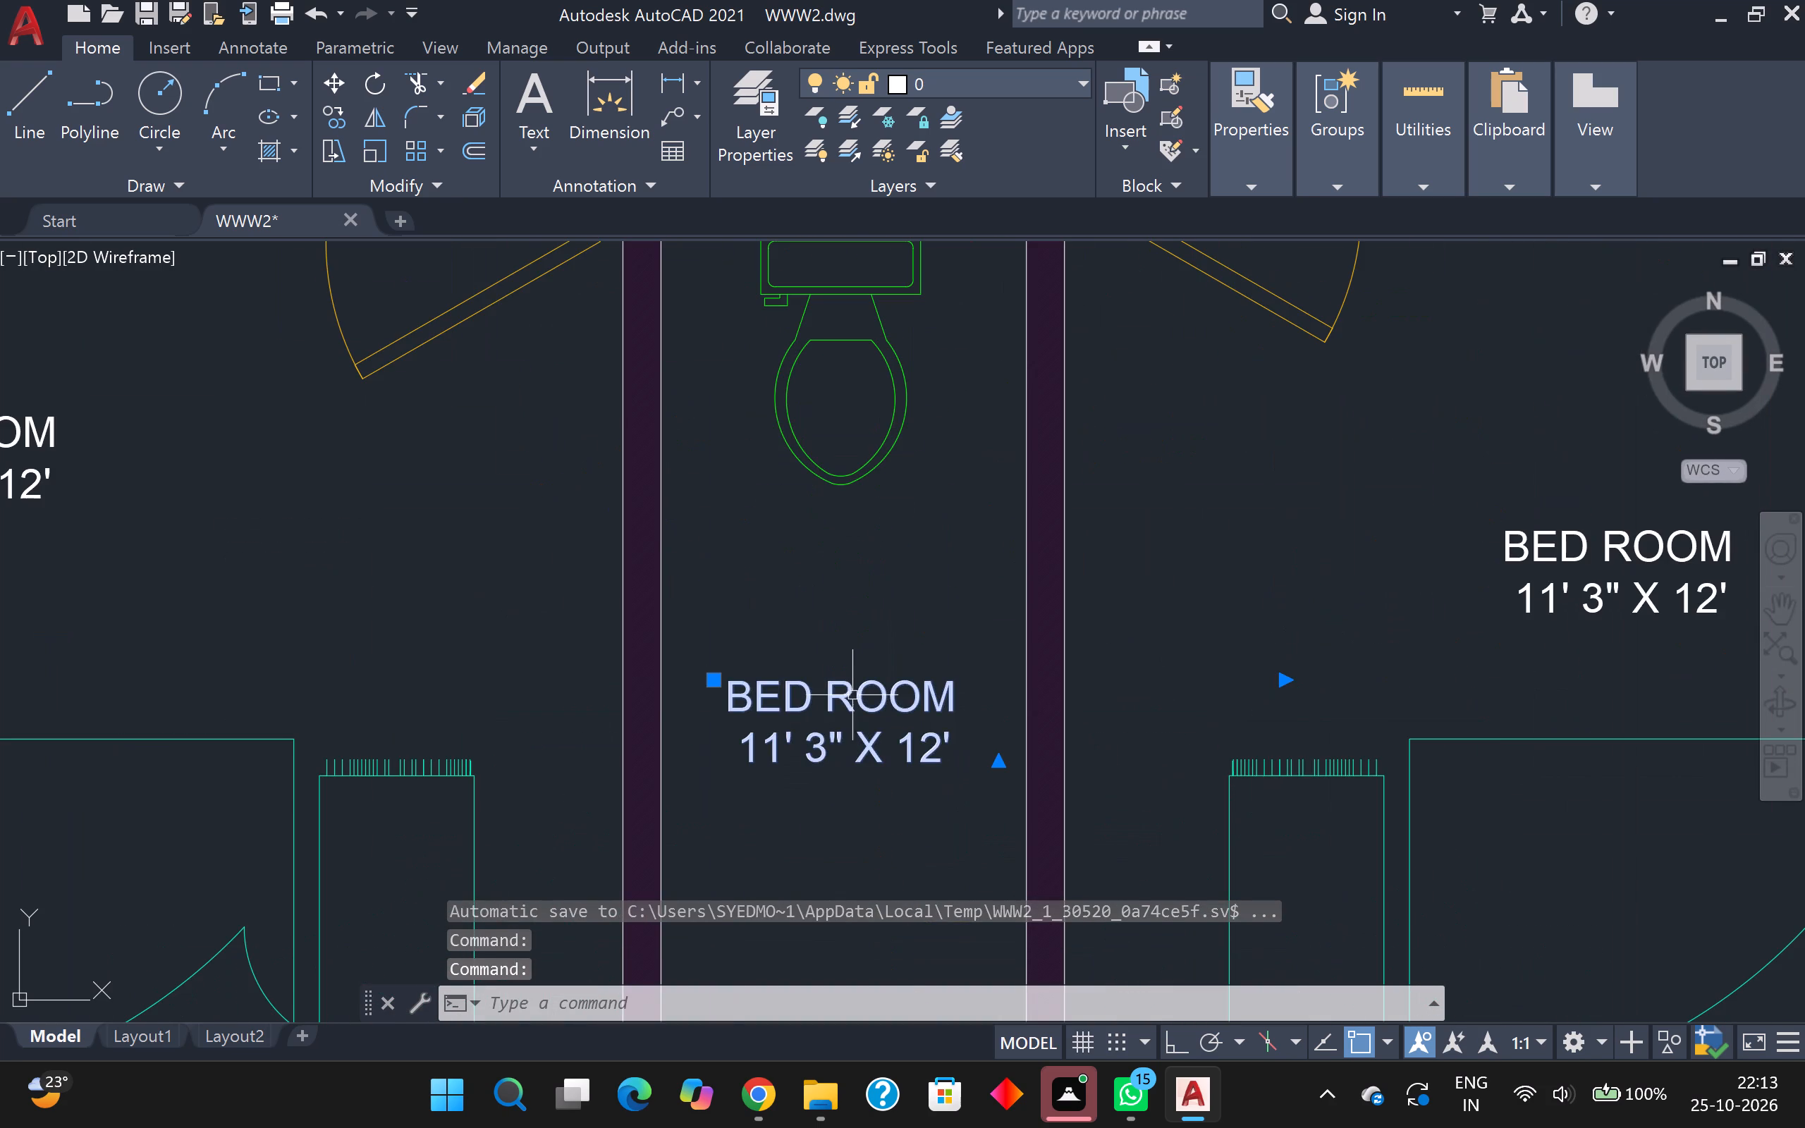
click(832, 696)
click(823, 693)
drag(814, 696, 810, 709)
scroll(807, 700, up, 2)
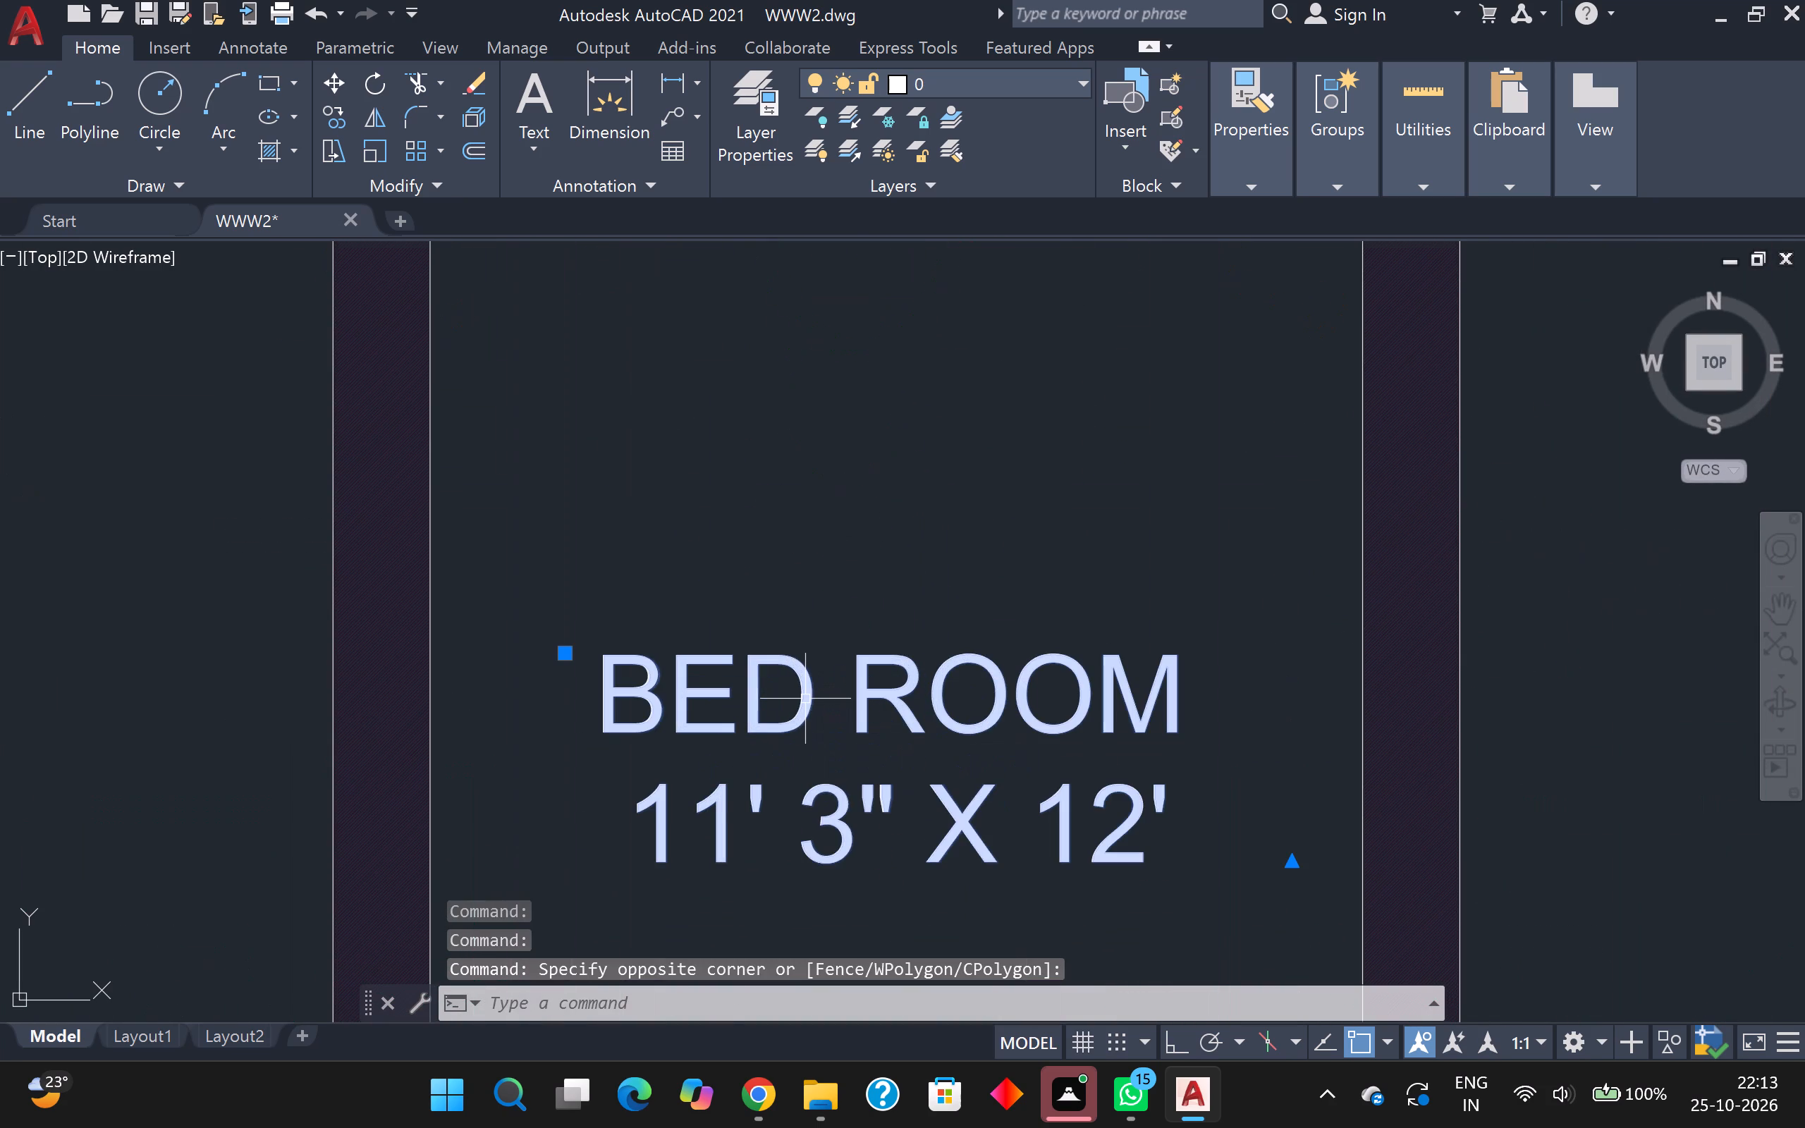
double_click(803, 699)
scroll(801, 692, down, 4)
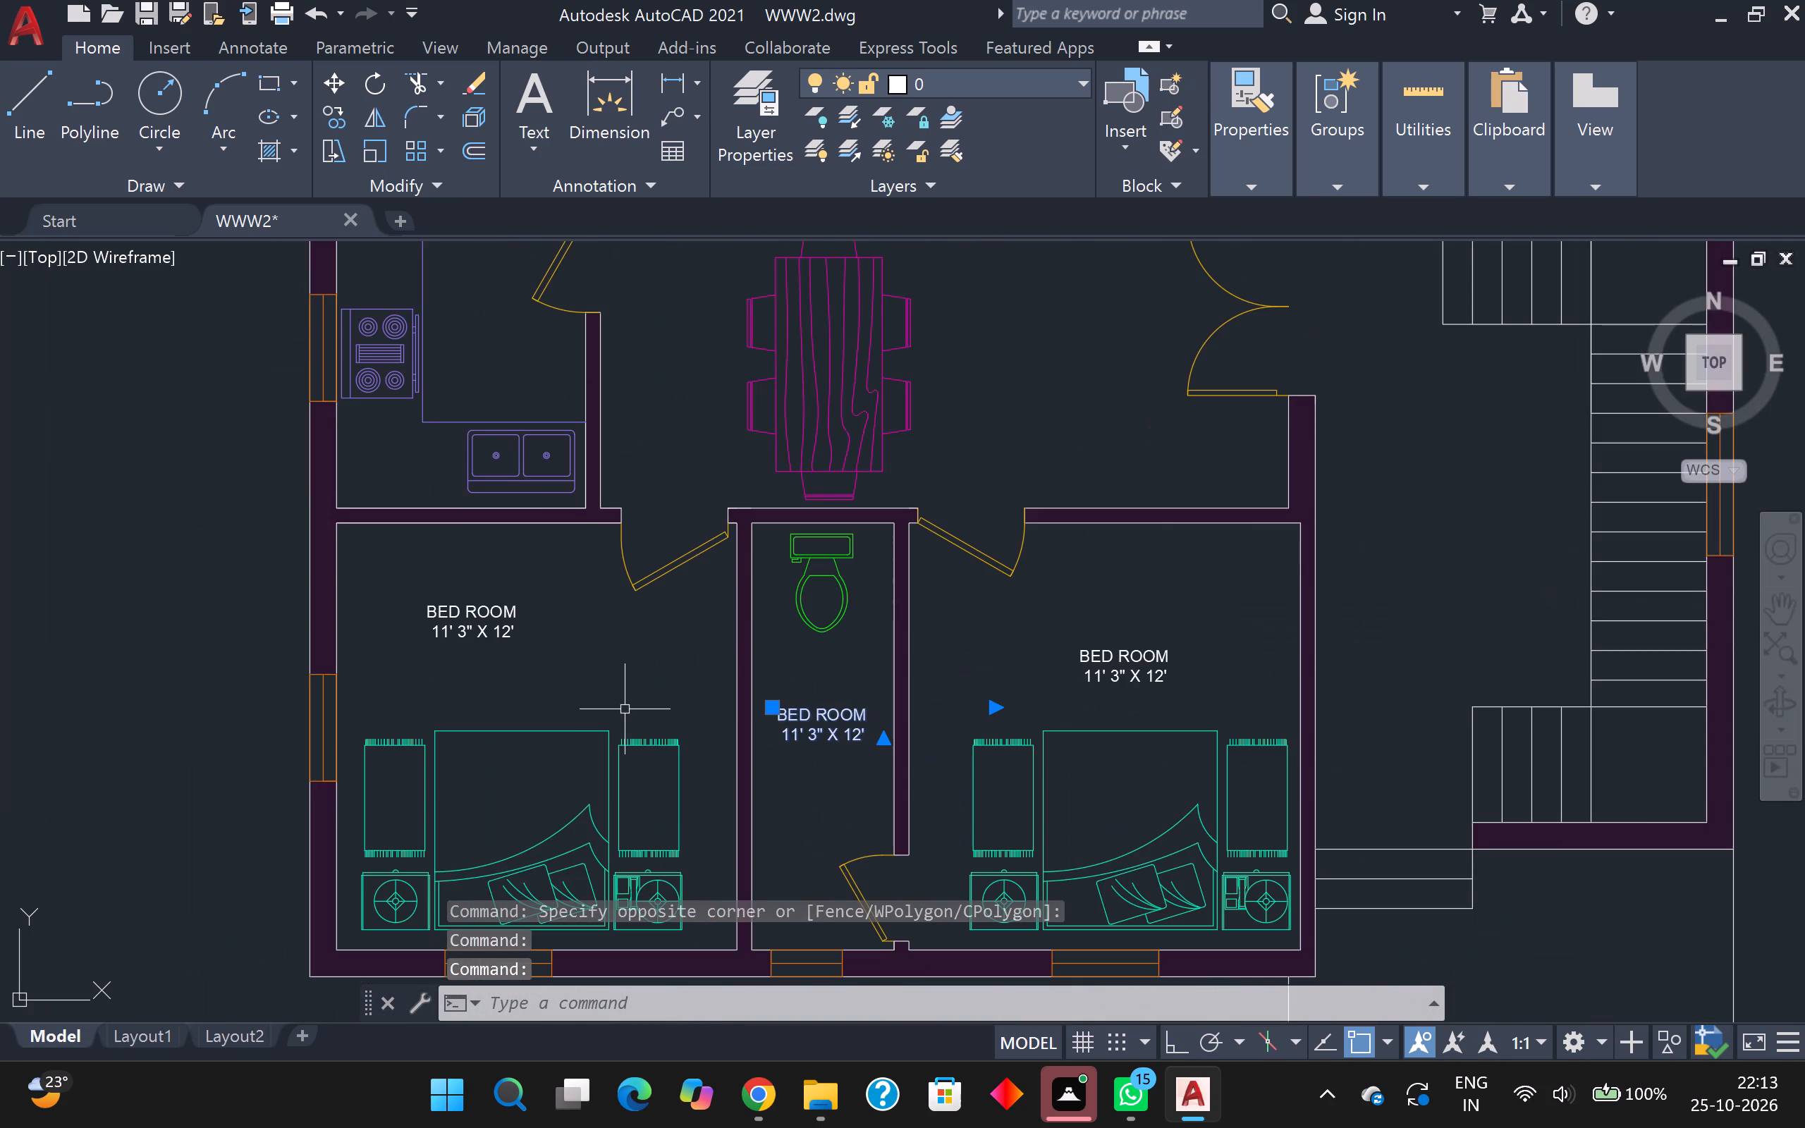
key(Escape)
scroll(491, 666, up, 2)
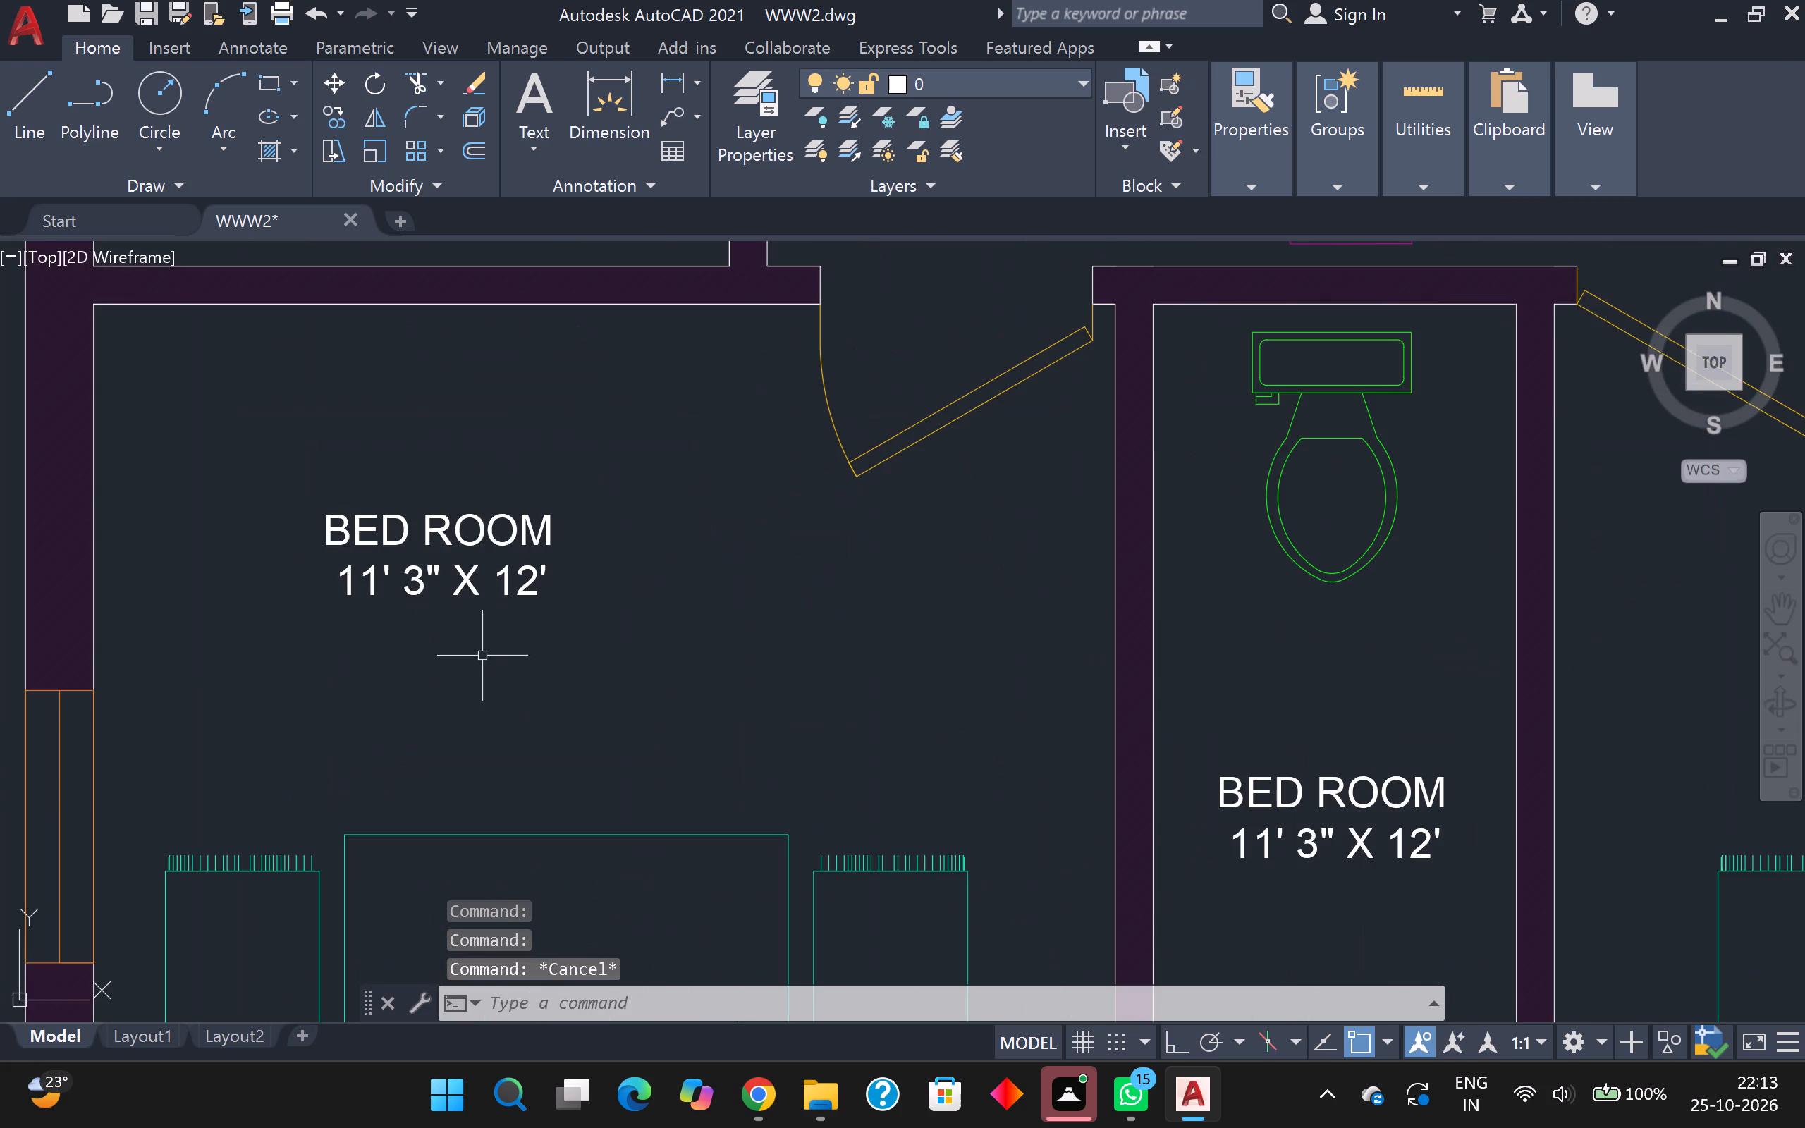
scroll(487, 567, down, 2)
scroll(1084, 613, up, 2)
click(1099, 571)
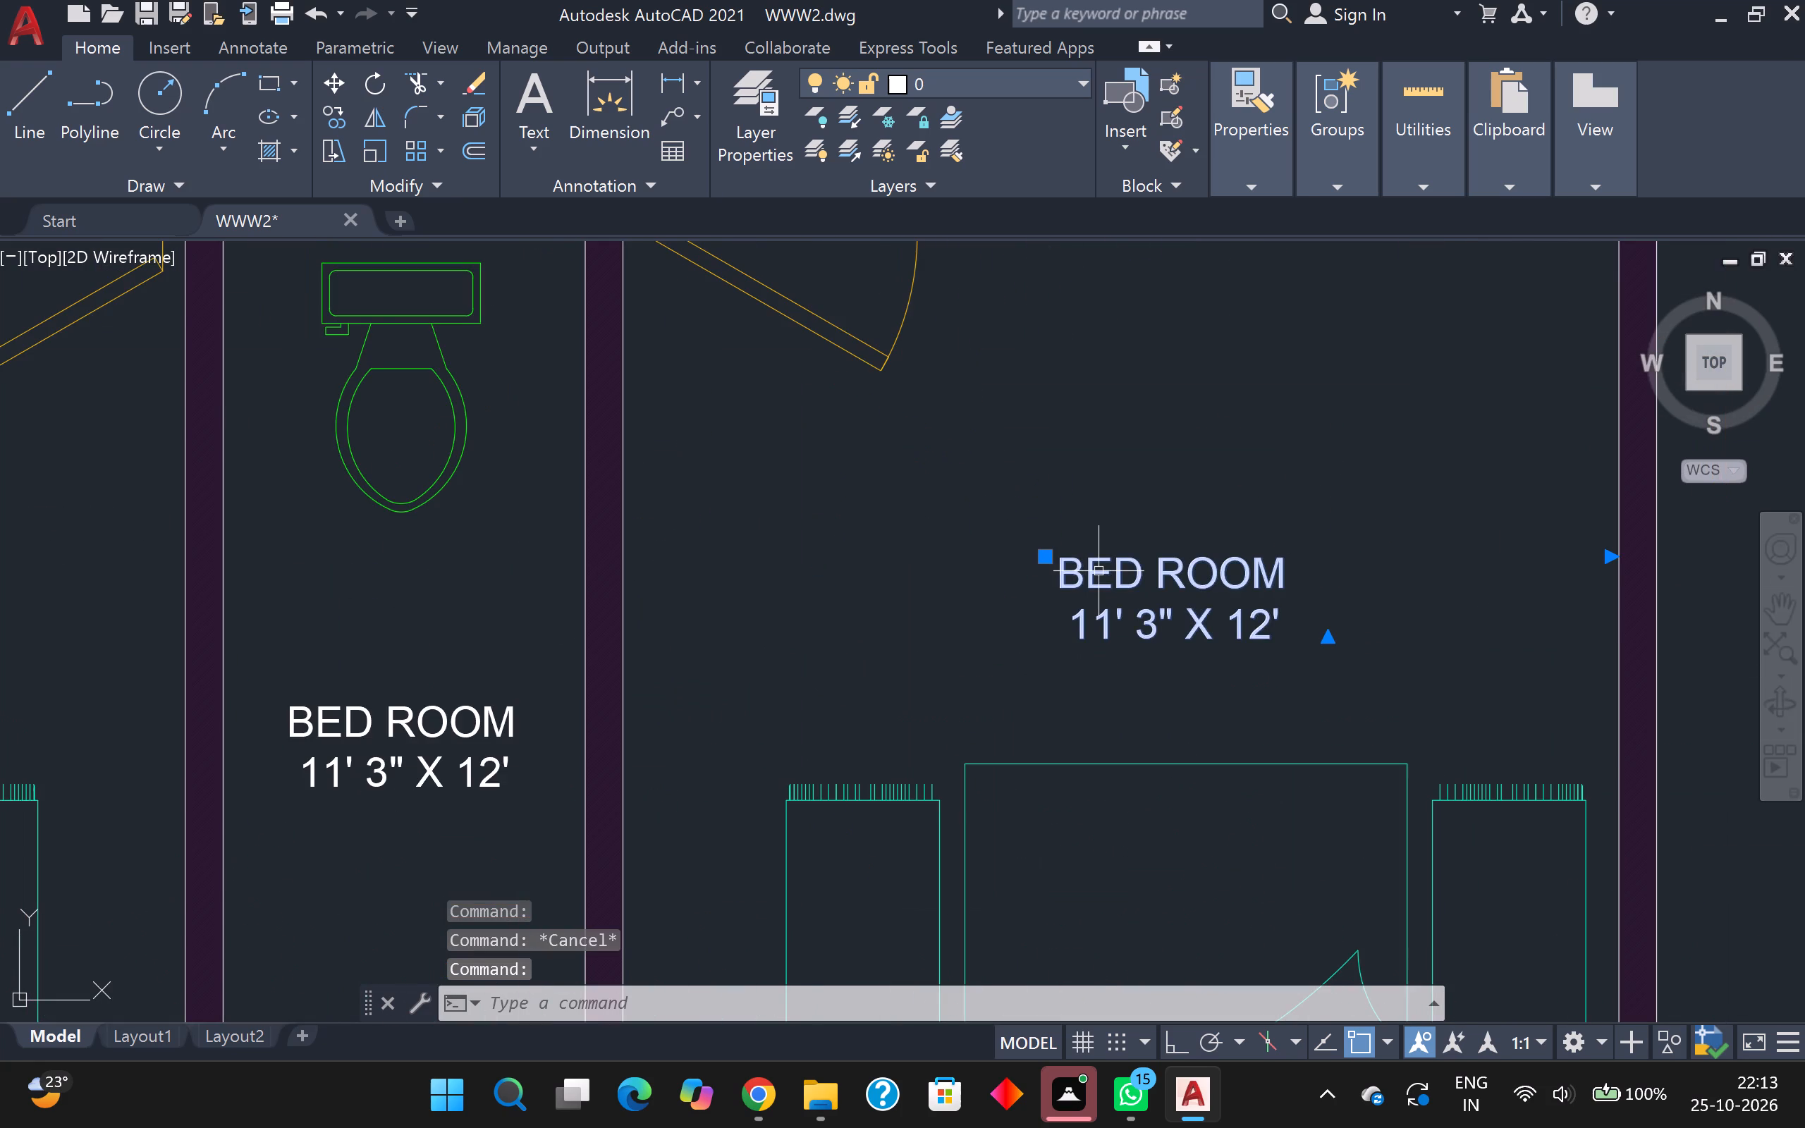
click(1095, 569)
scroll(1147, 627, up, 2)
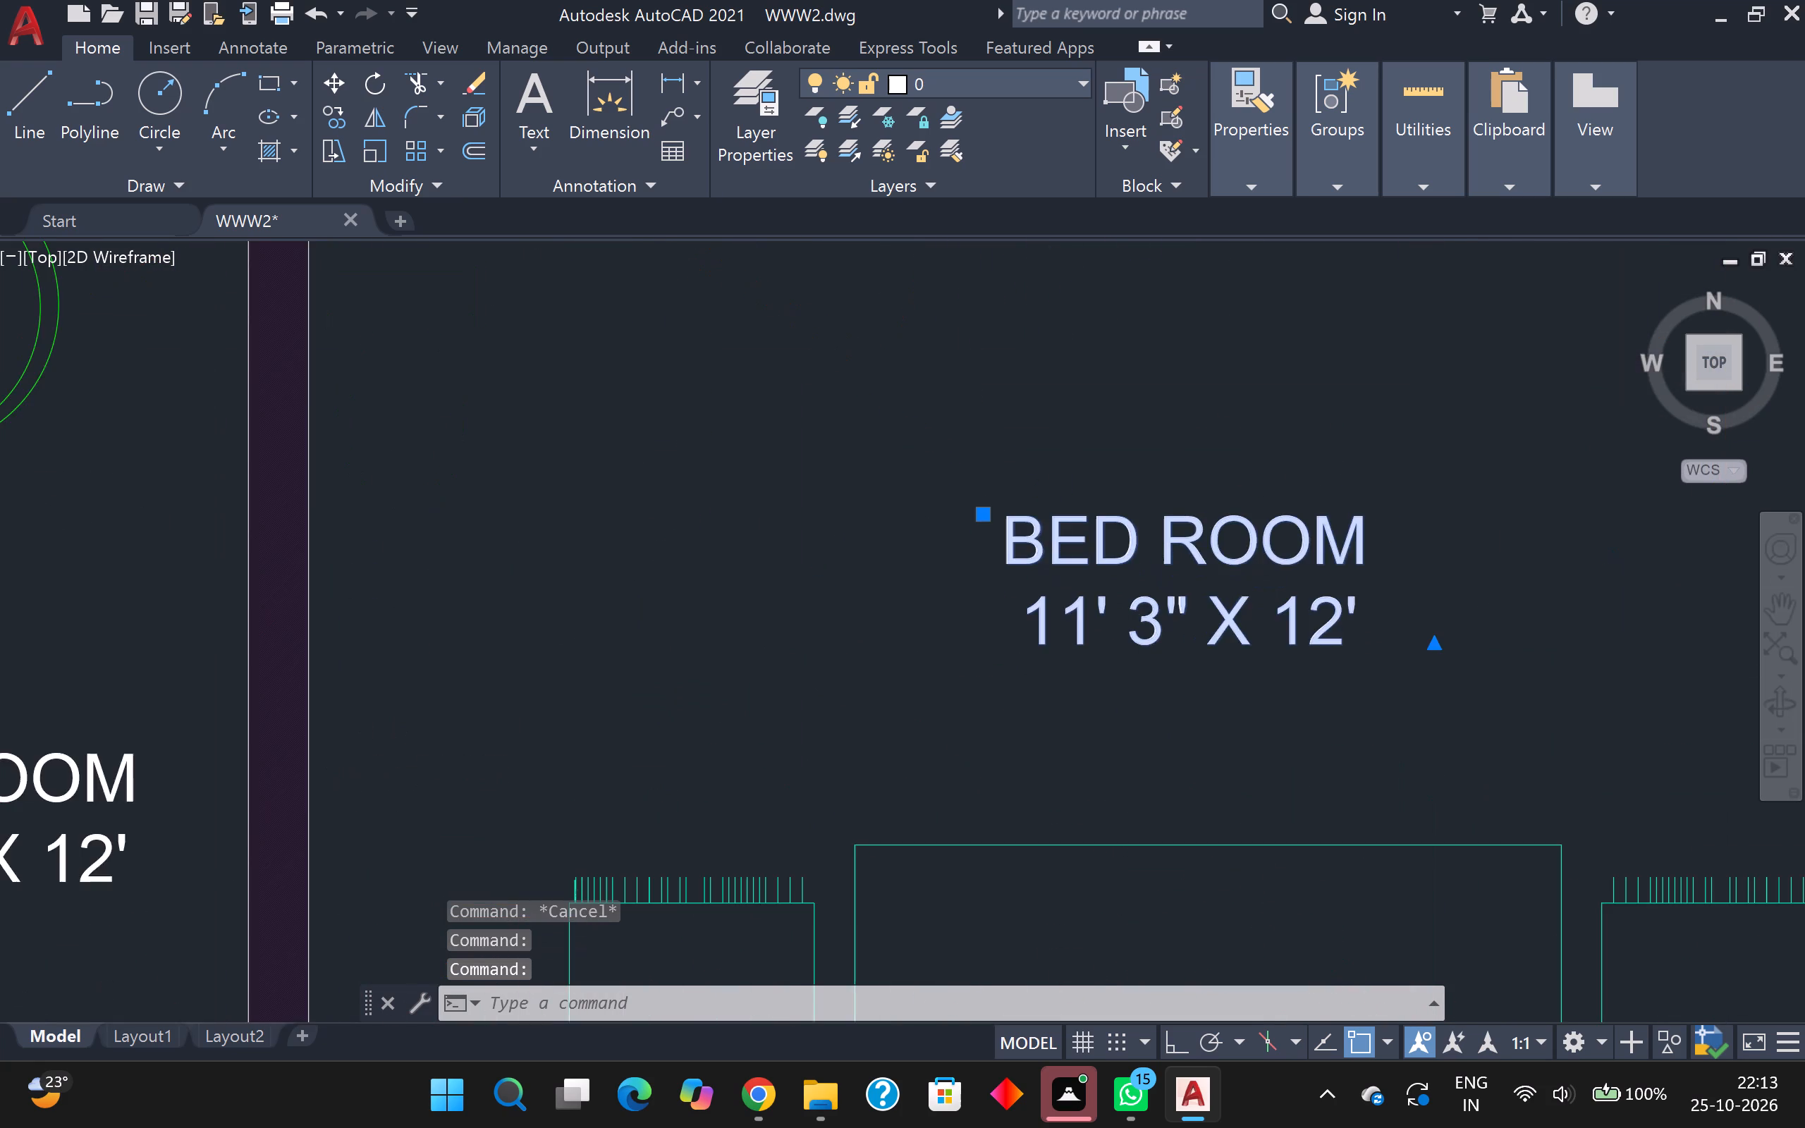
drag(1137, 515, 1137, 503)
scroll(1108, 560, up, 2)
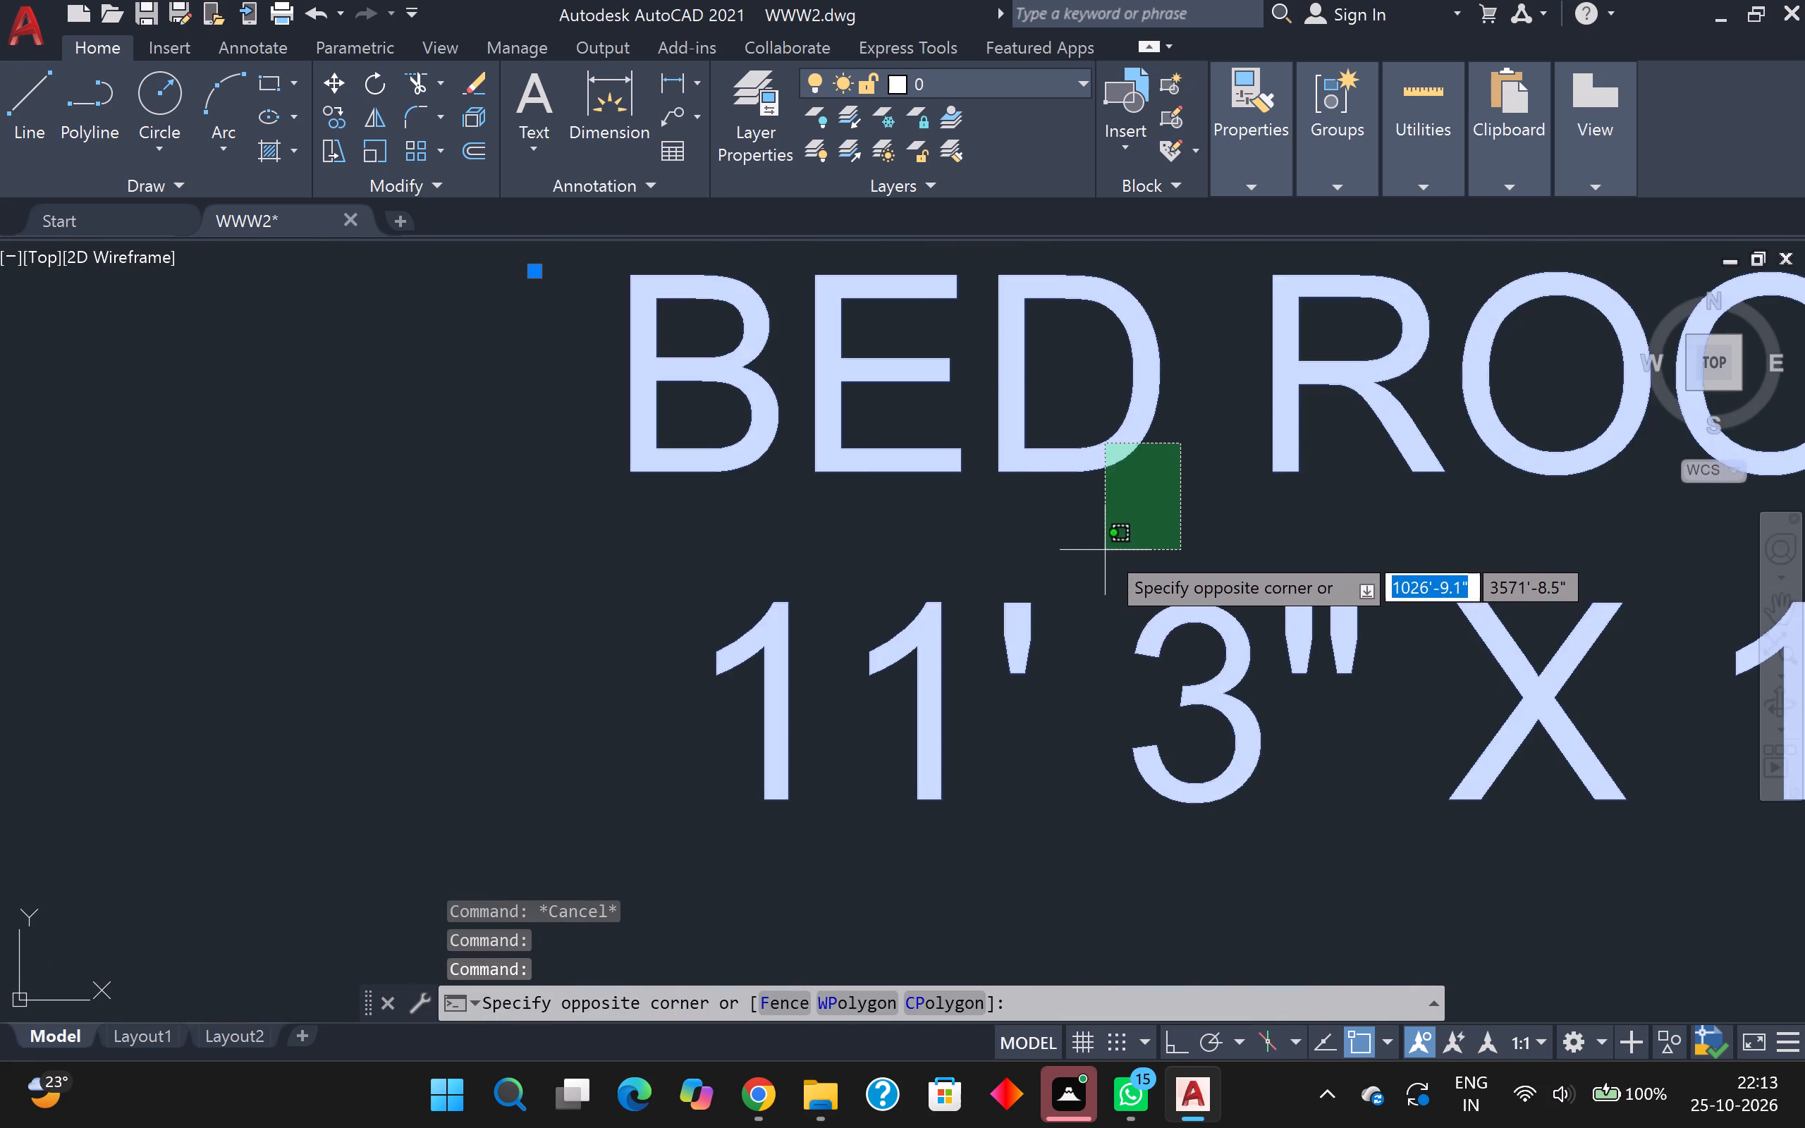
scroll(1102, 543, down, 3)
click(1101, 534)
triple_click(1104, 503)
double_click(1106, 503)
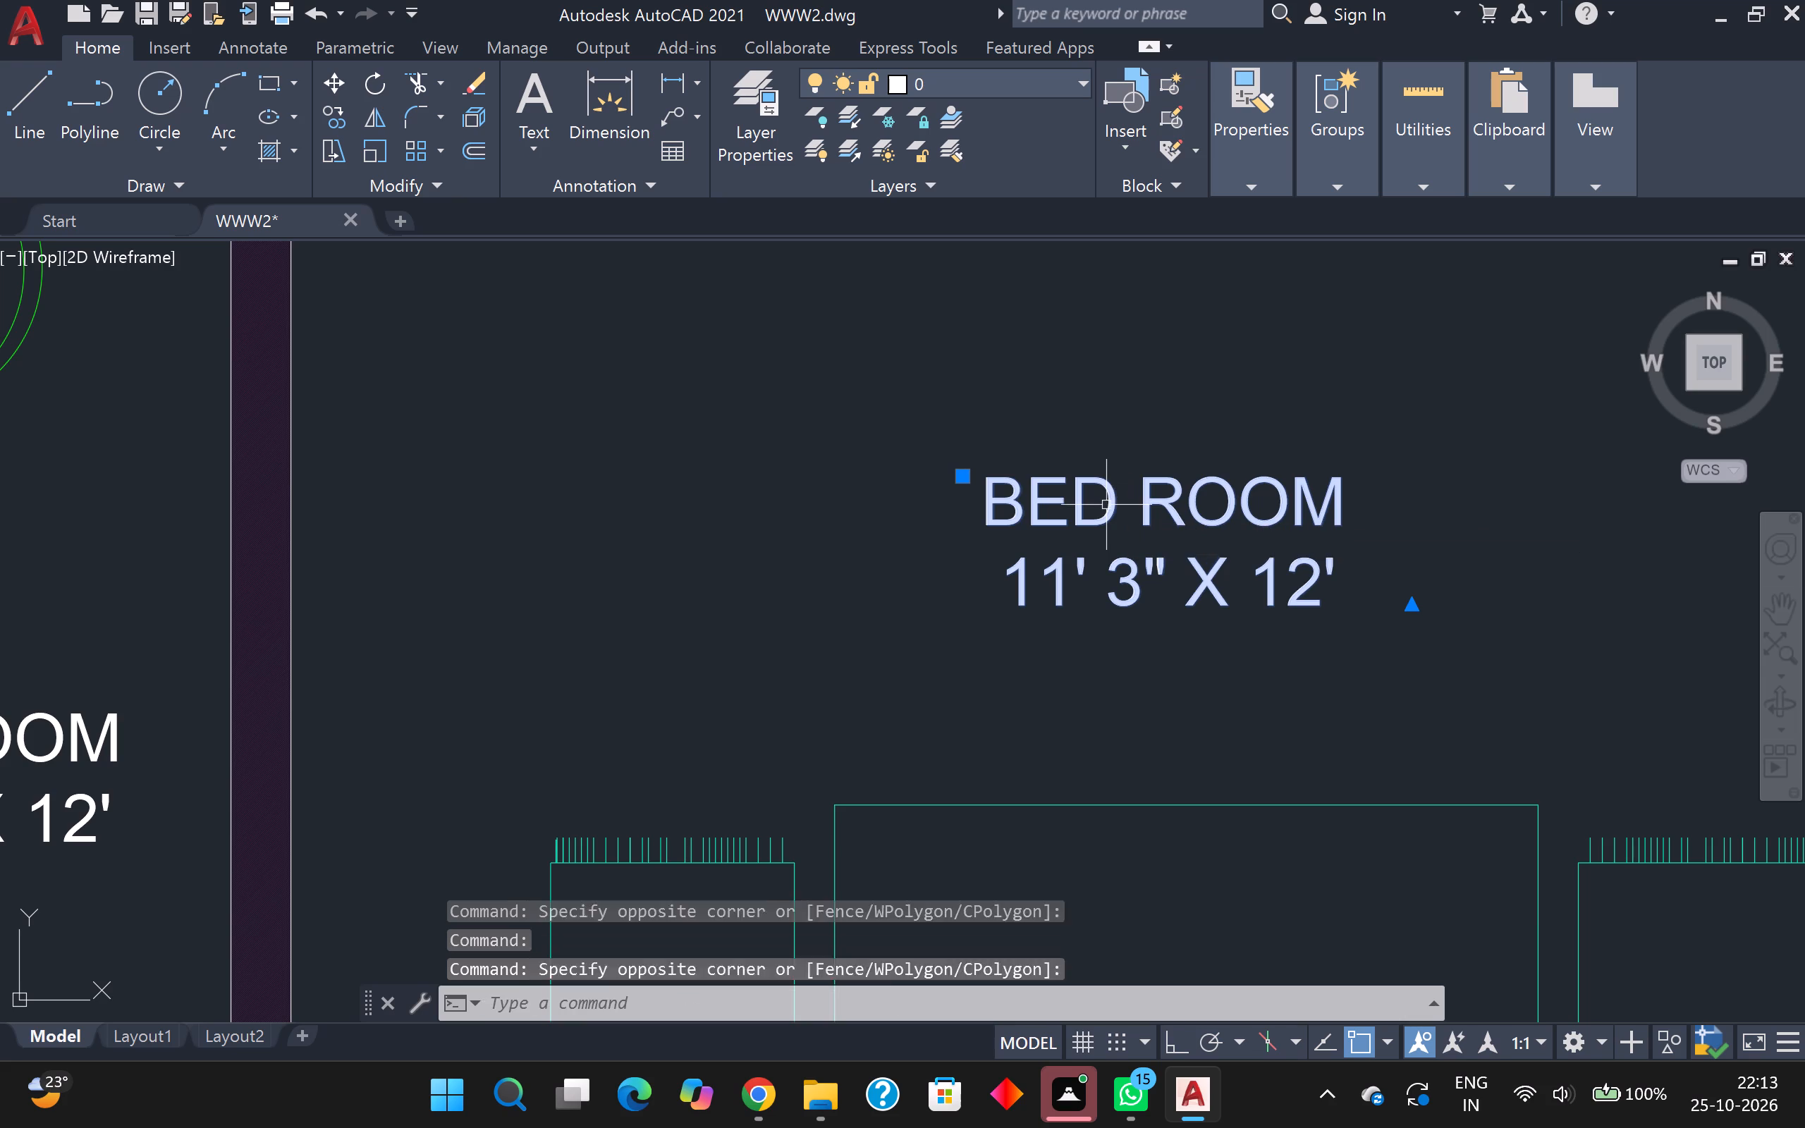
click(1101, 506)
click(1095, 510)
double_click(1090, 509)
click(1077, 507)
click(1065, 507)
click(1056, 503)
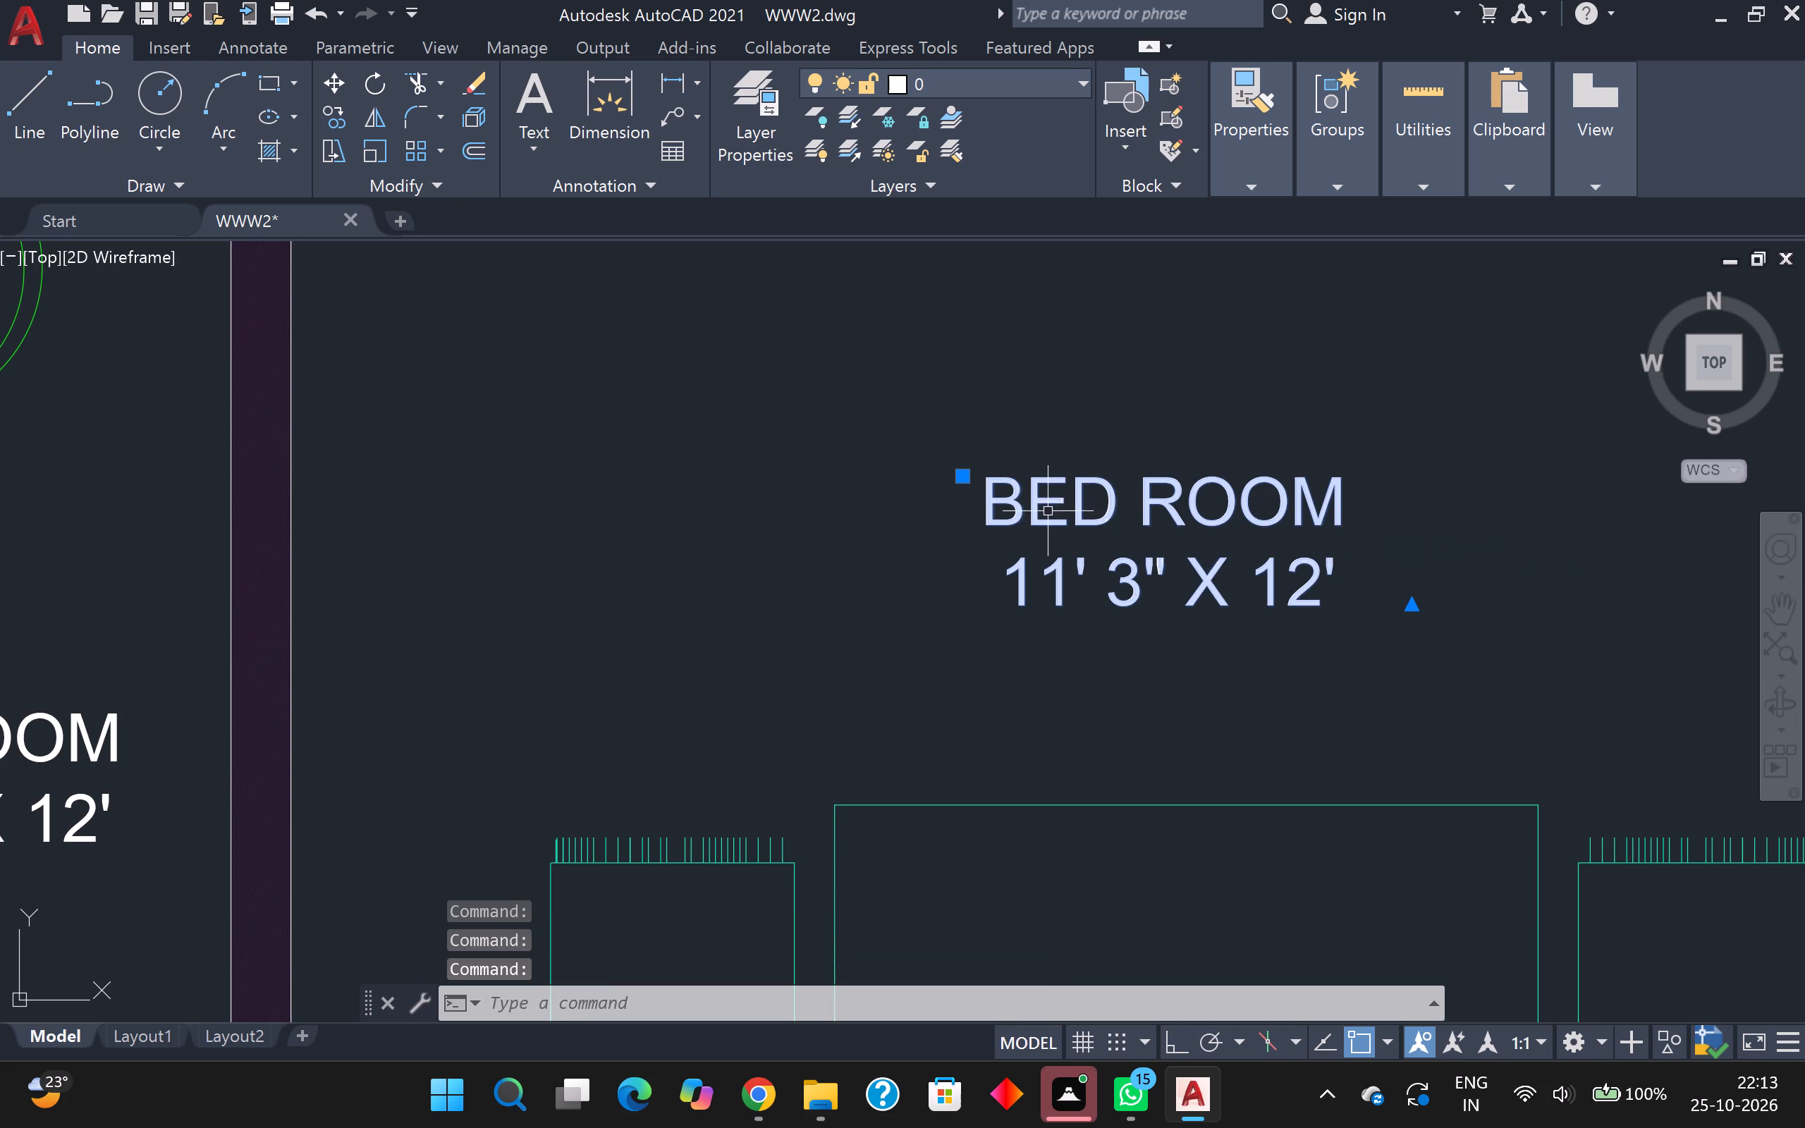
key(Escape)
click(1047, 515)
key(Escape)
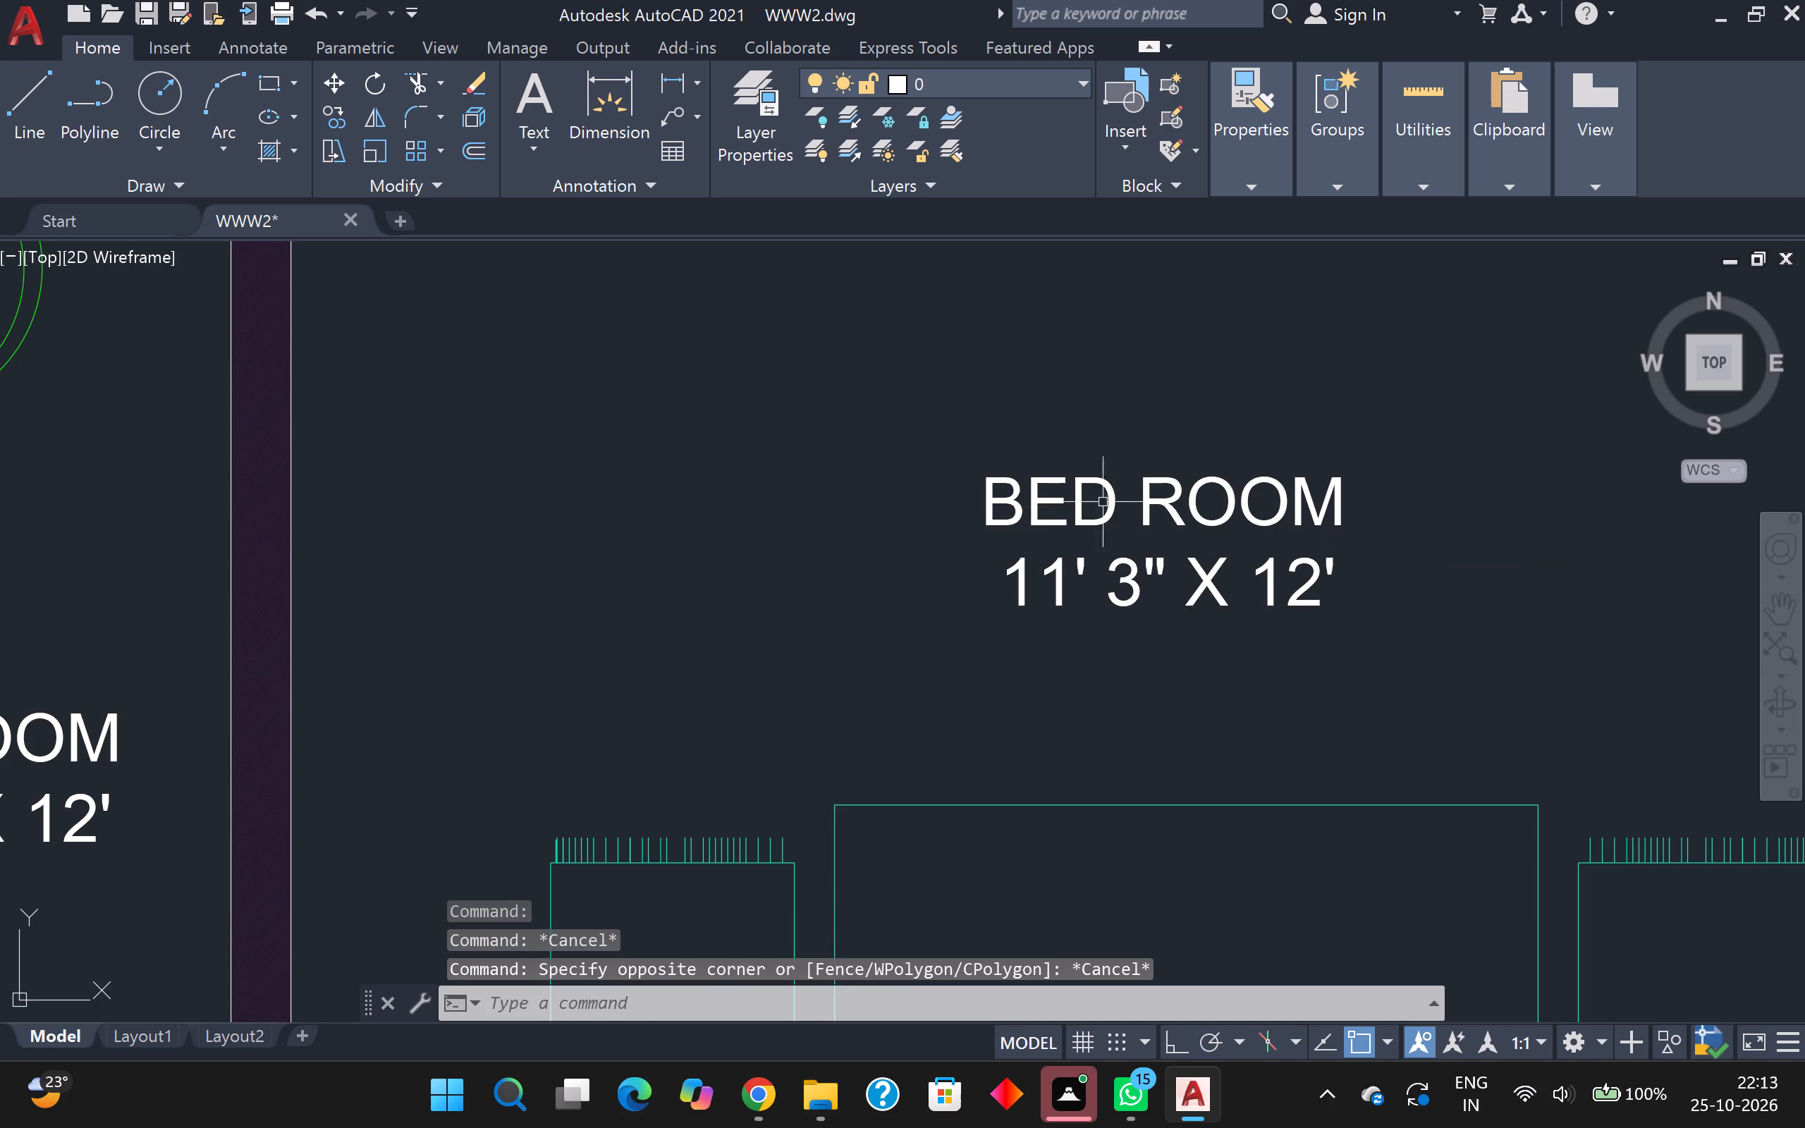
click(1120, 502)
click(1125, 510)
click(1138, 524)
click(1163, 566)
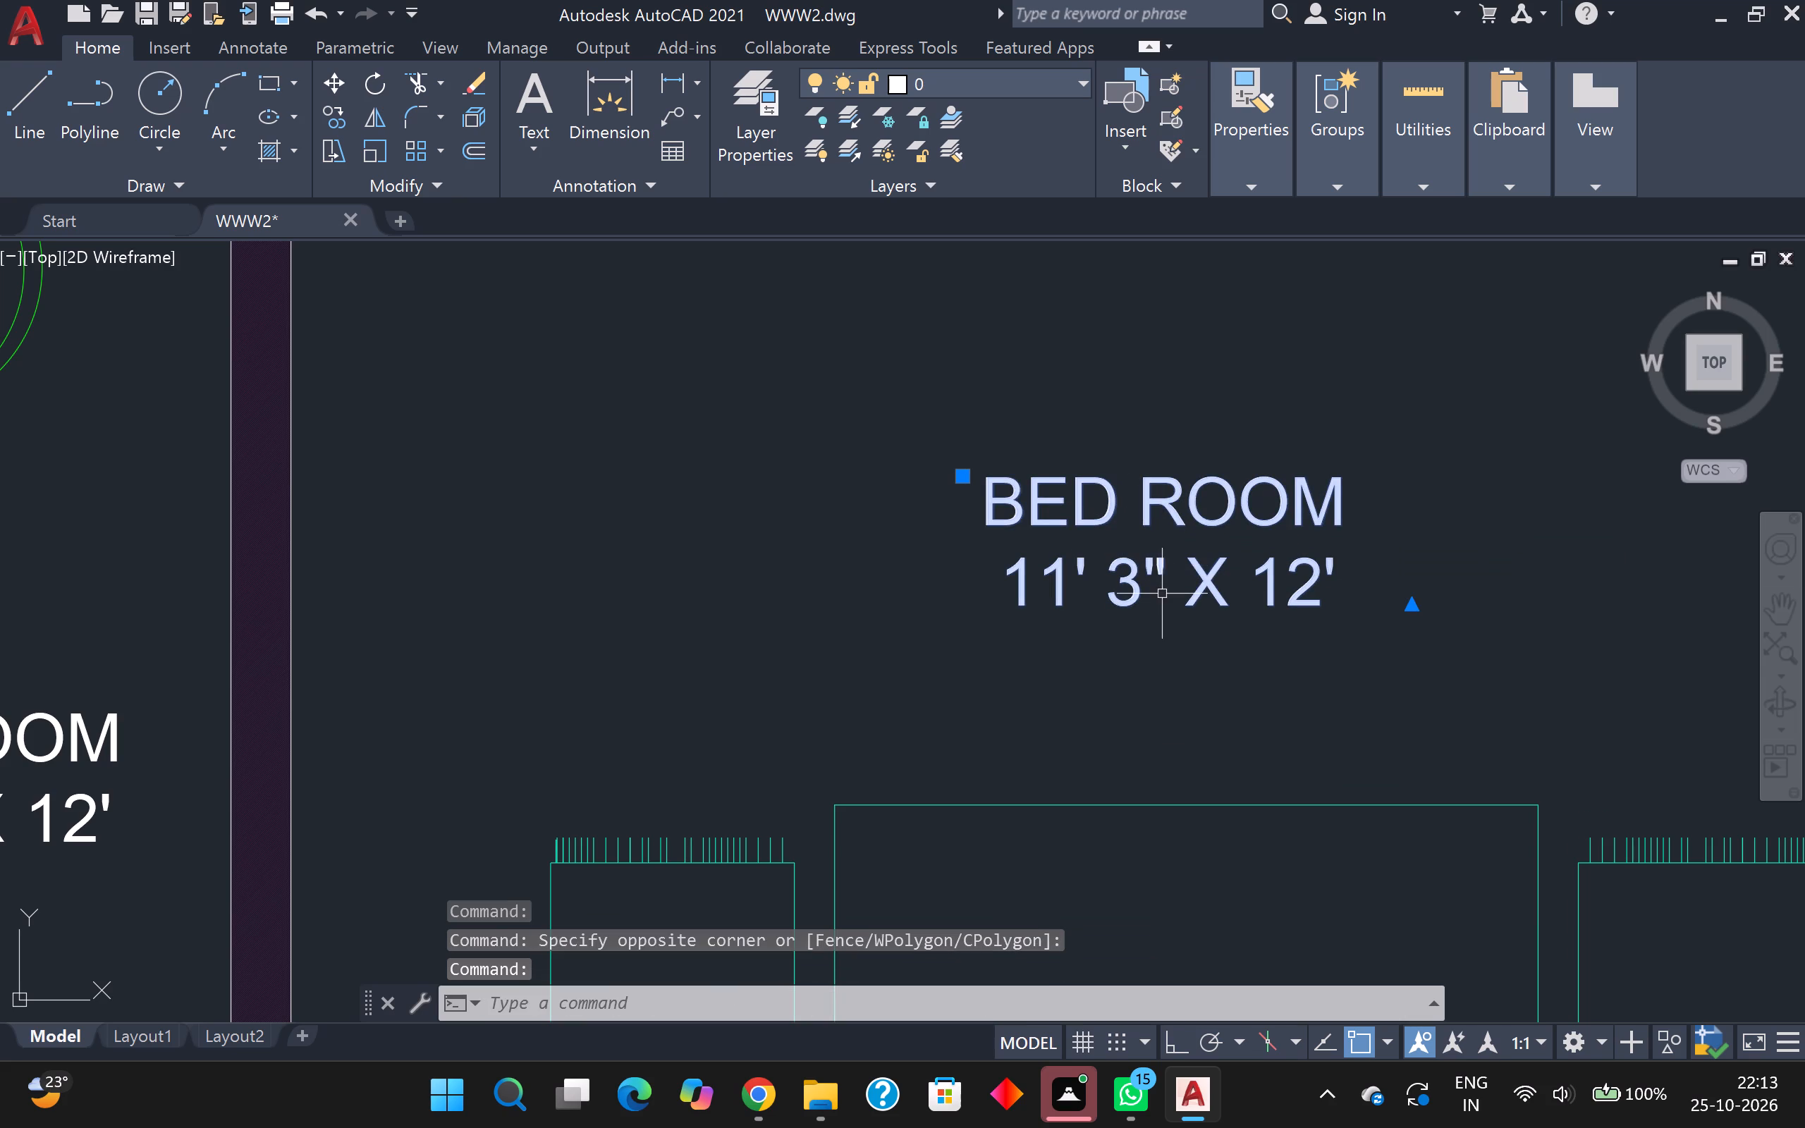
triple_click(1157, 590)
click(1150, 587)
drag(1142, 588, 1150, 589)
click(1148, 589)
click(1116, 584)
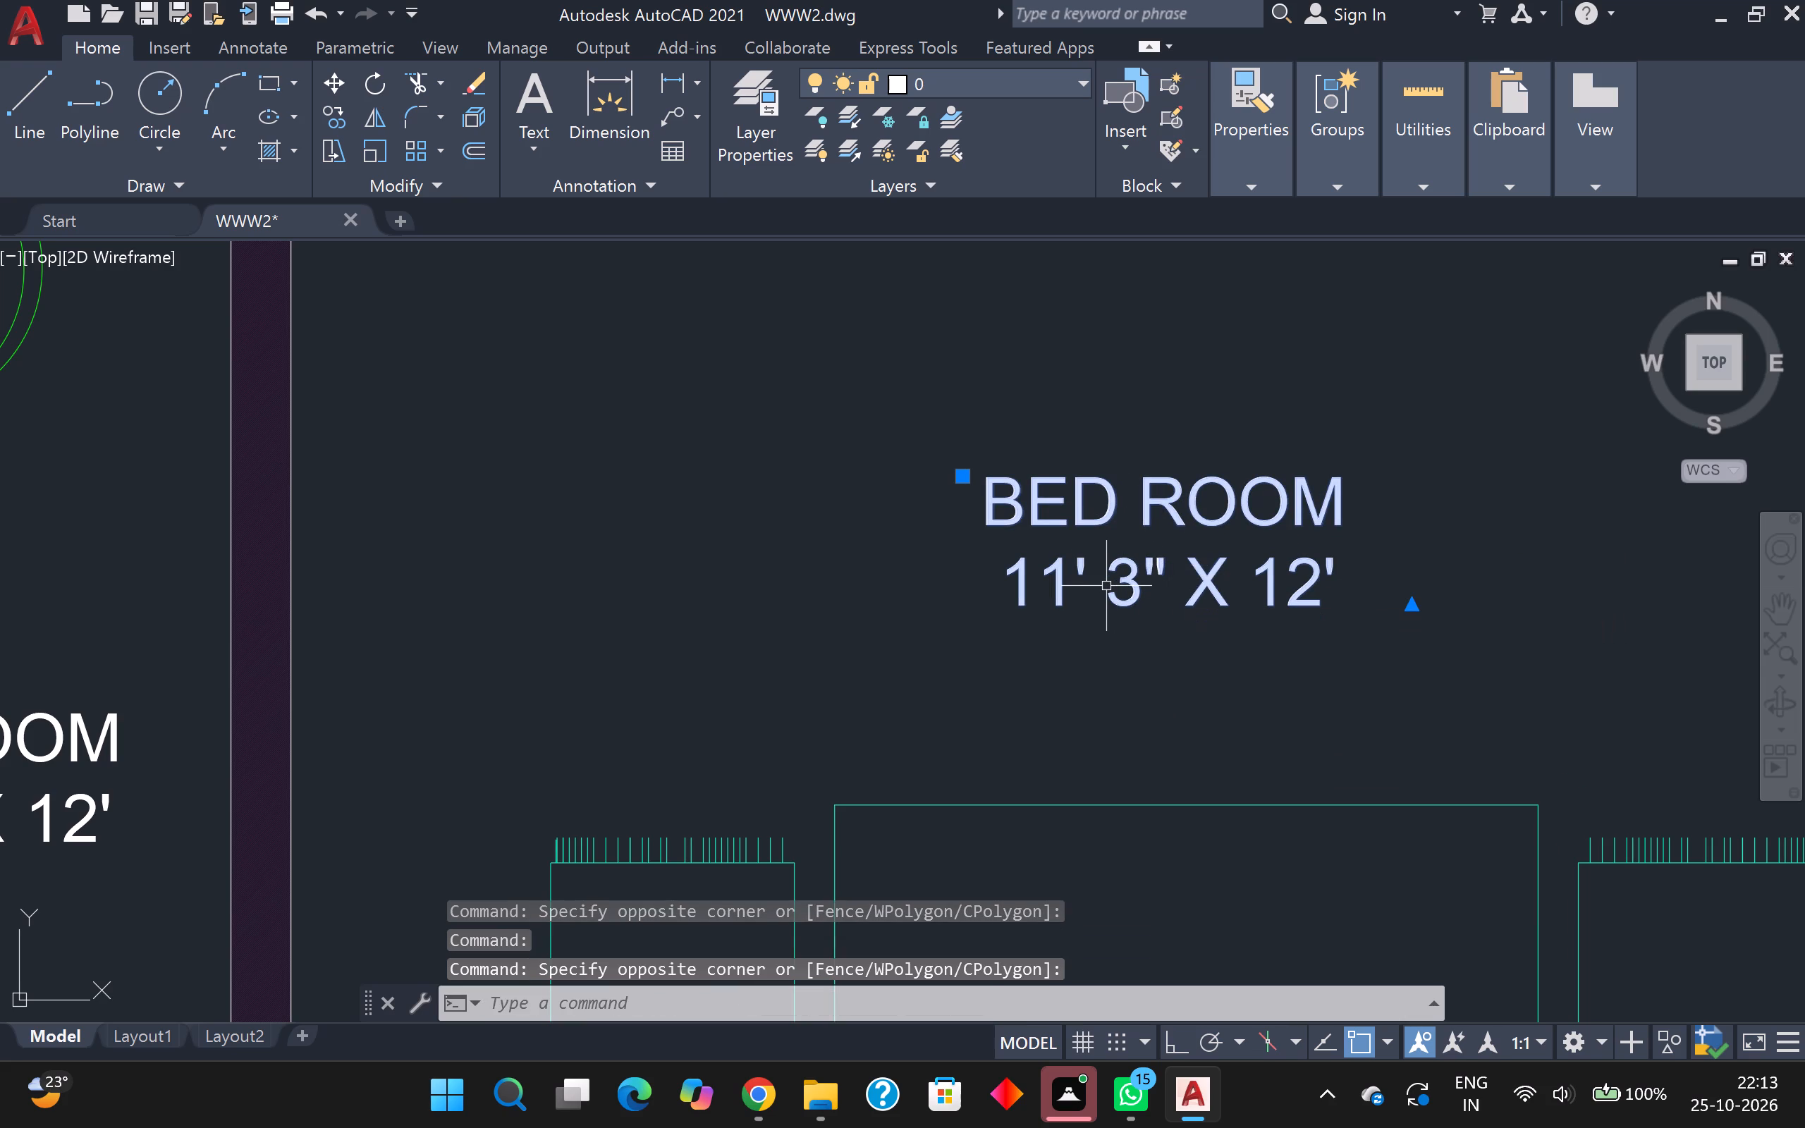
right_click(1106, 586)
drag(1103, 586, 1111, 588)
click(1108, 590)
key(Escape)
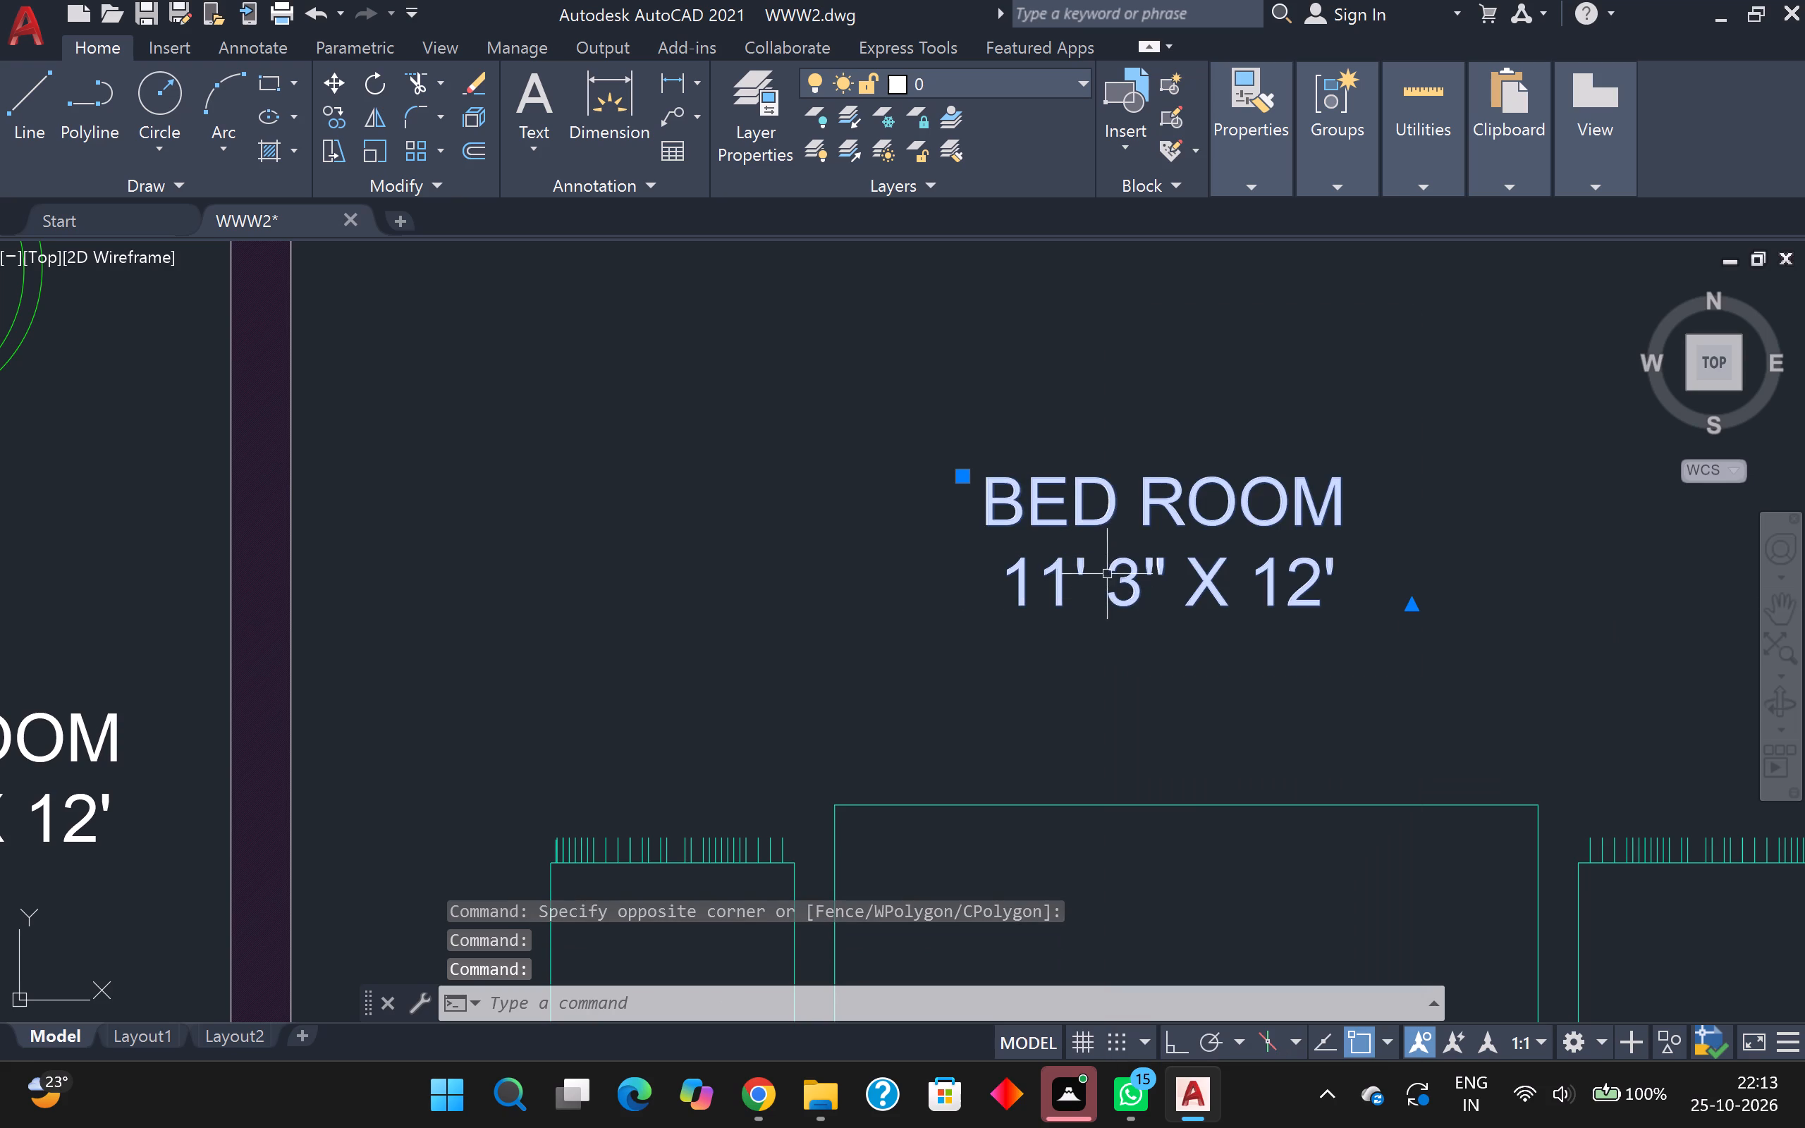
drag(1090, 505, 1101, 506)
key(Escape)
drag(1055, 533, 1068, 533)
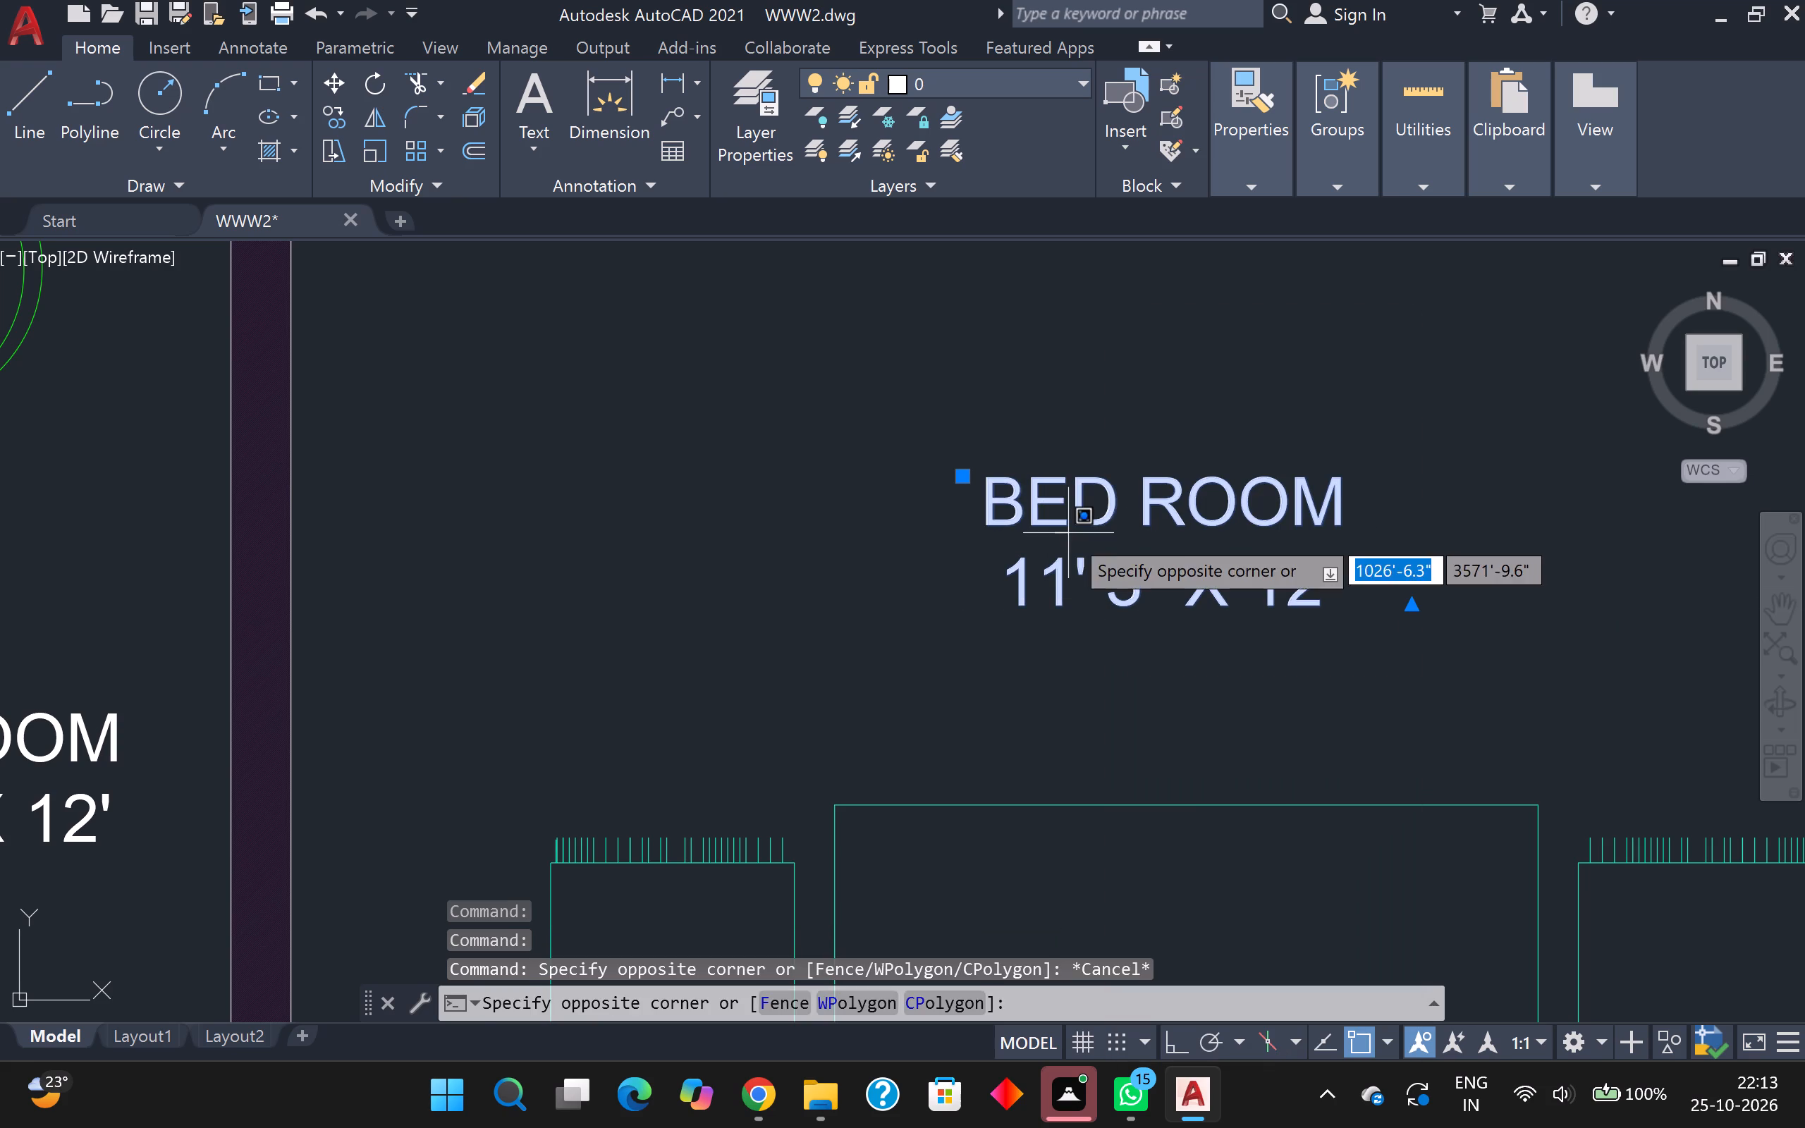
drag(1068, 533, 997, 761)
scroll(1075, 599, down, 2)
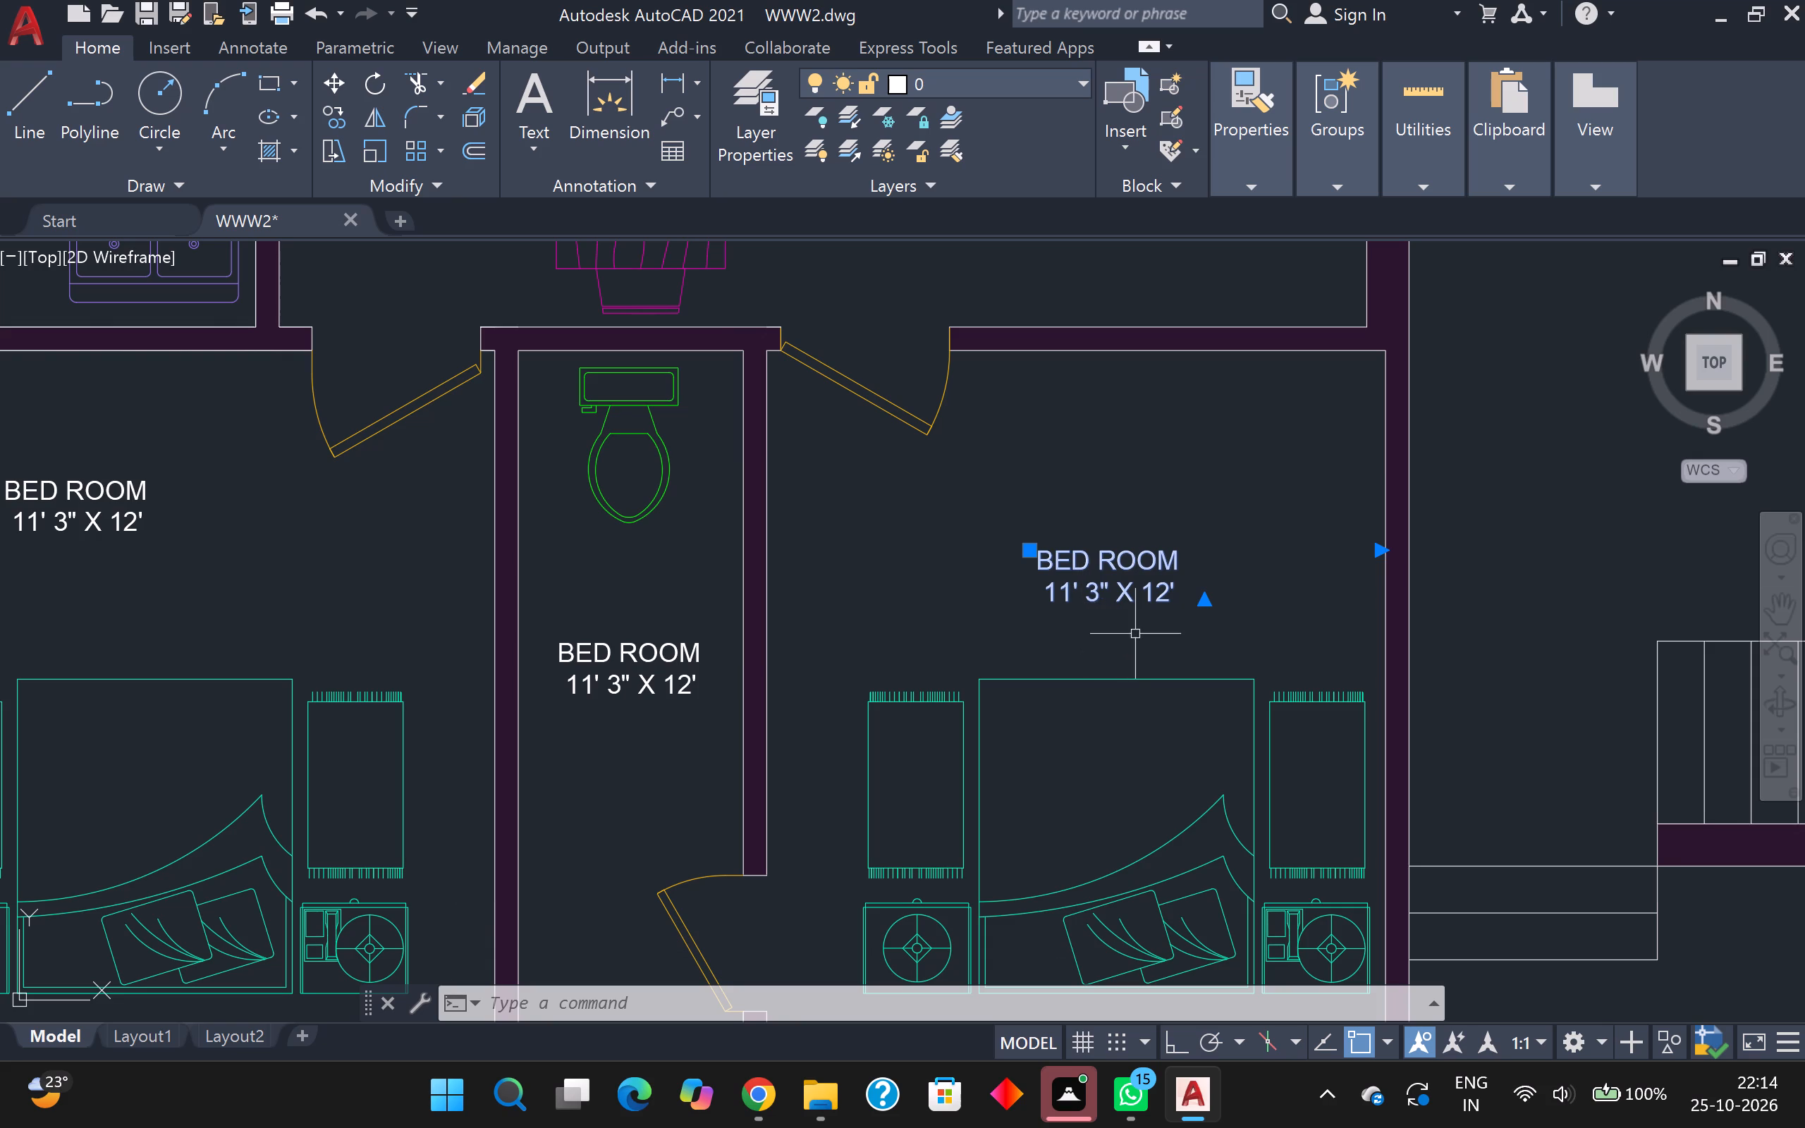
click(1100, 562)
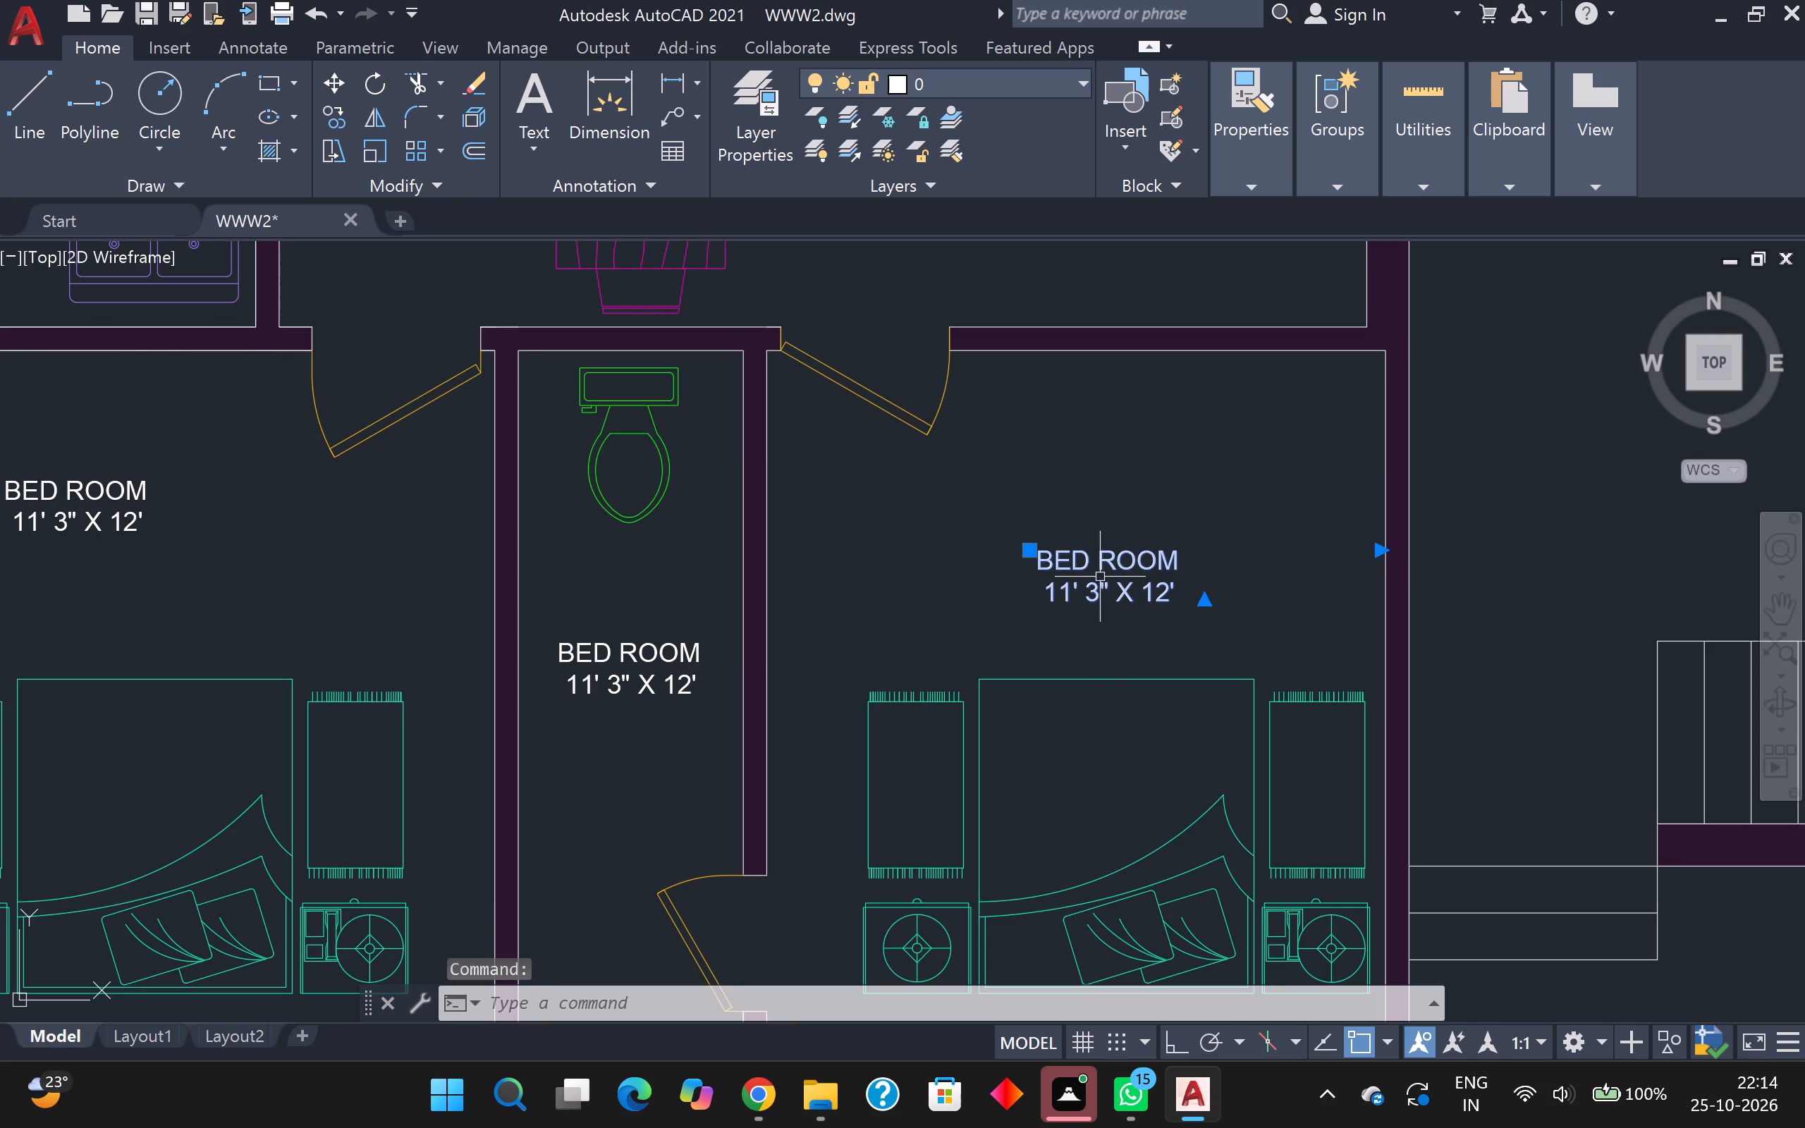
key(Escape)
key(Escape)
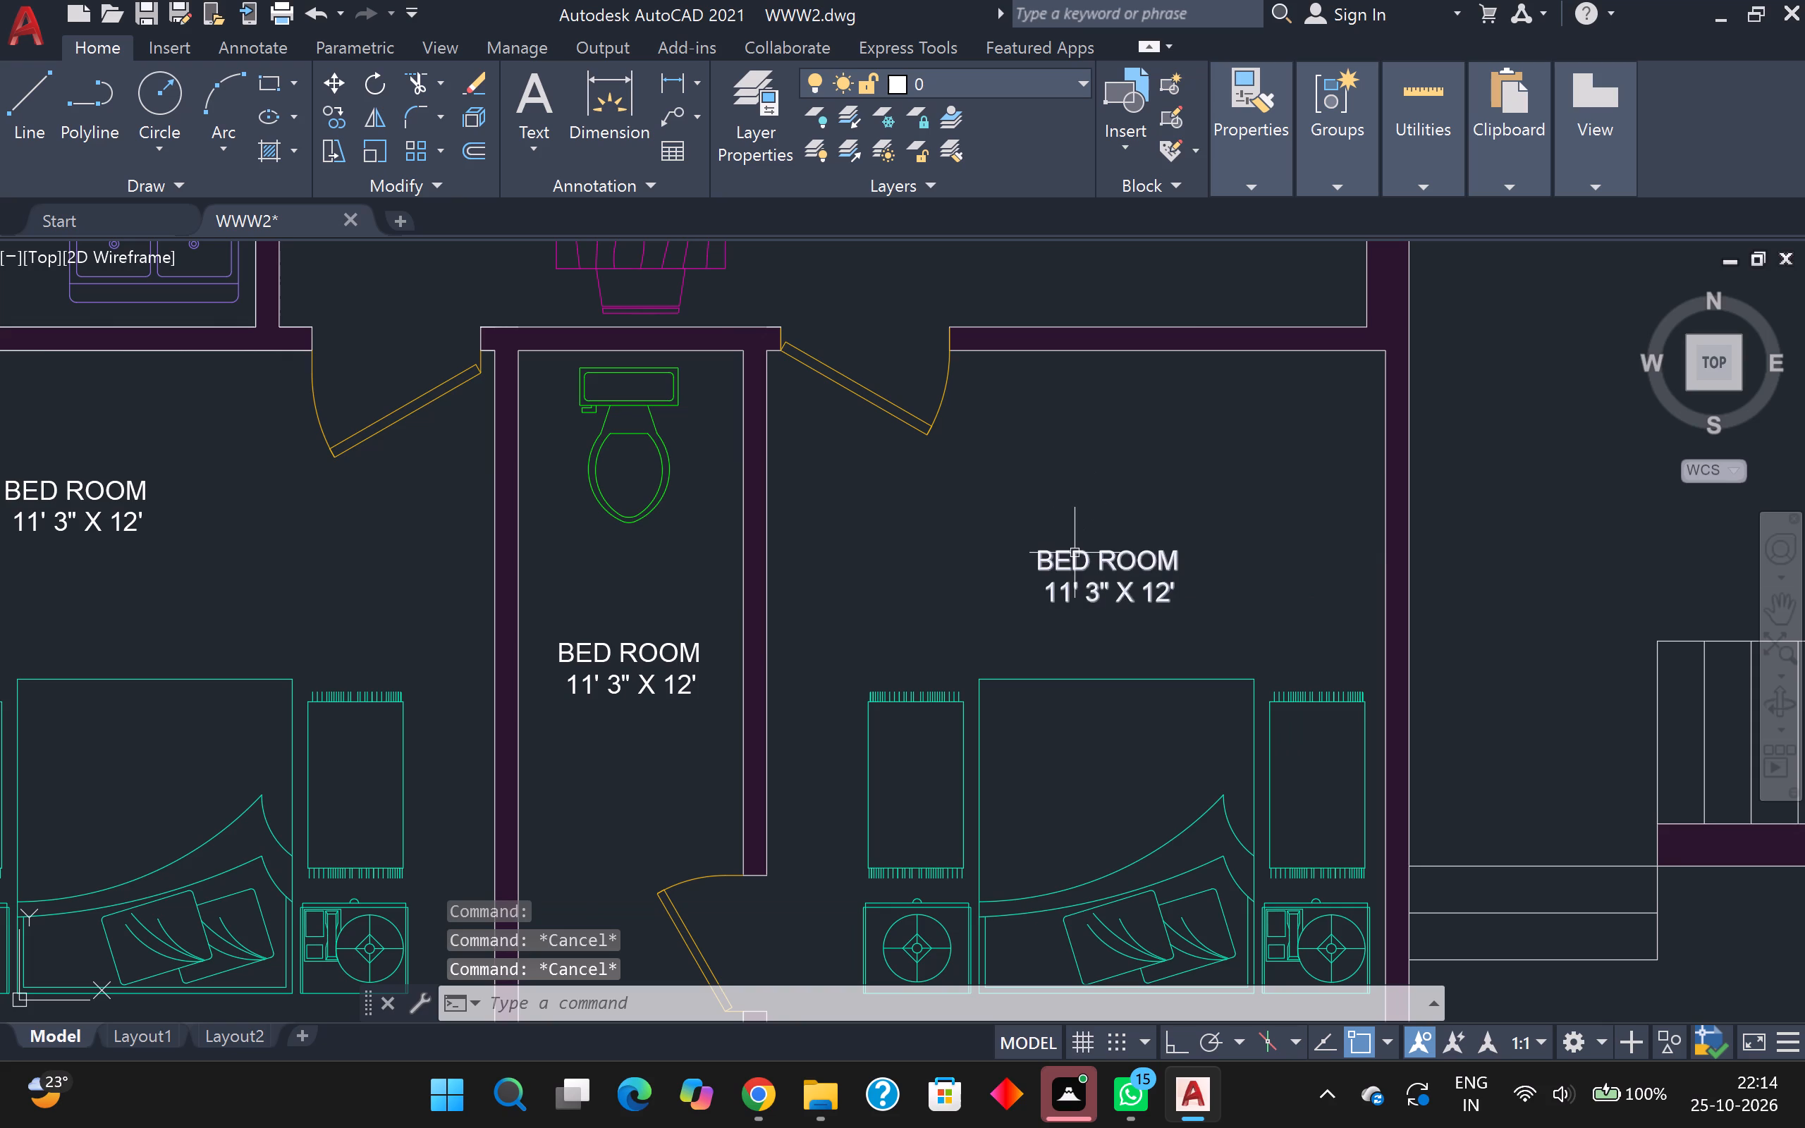
Change the size line of the southeast bedroom's label to 11' 0" X 12' and finish editing the text.
click(1108, 556)
click(1108, 561)
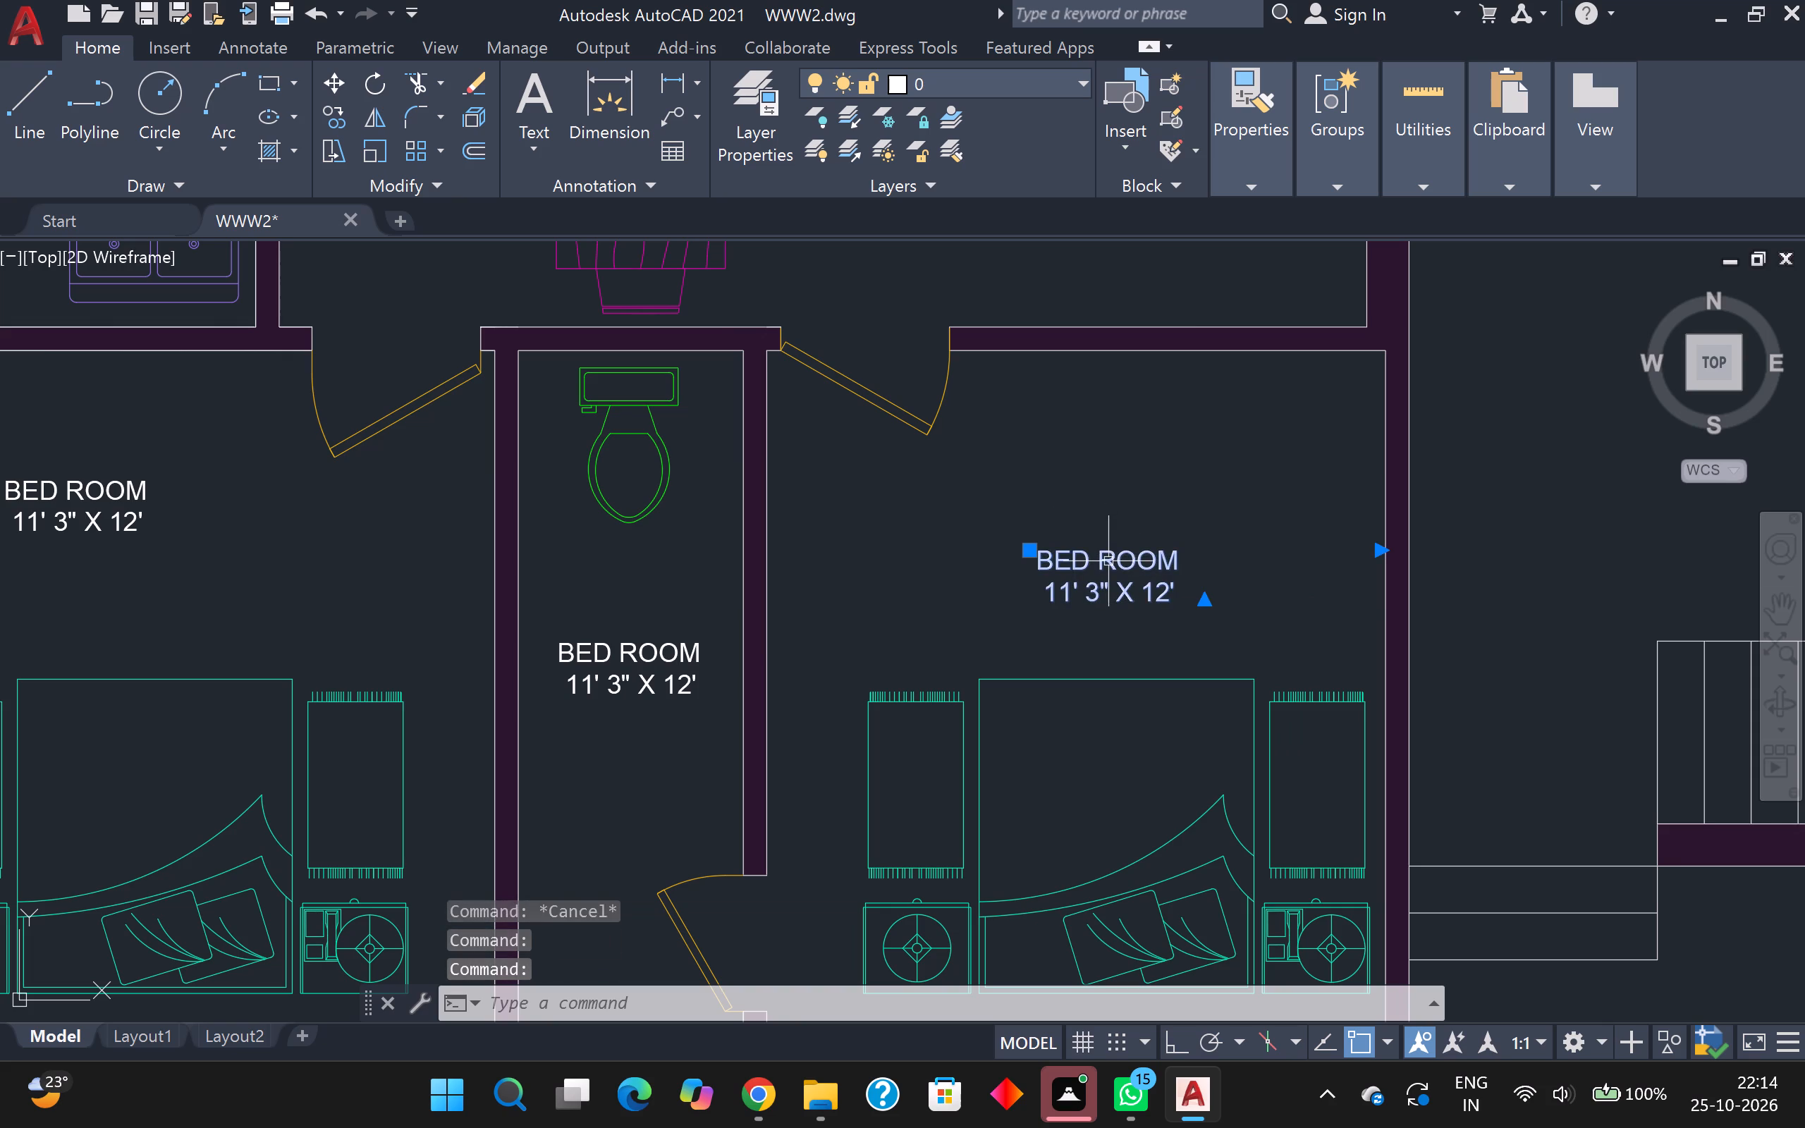
drag(1108, 561, 1058, 686)
scroll(1116, 599, up, 1)
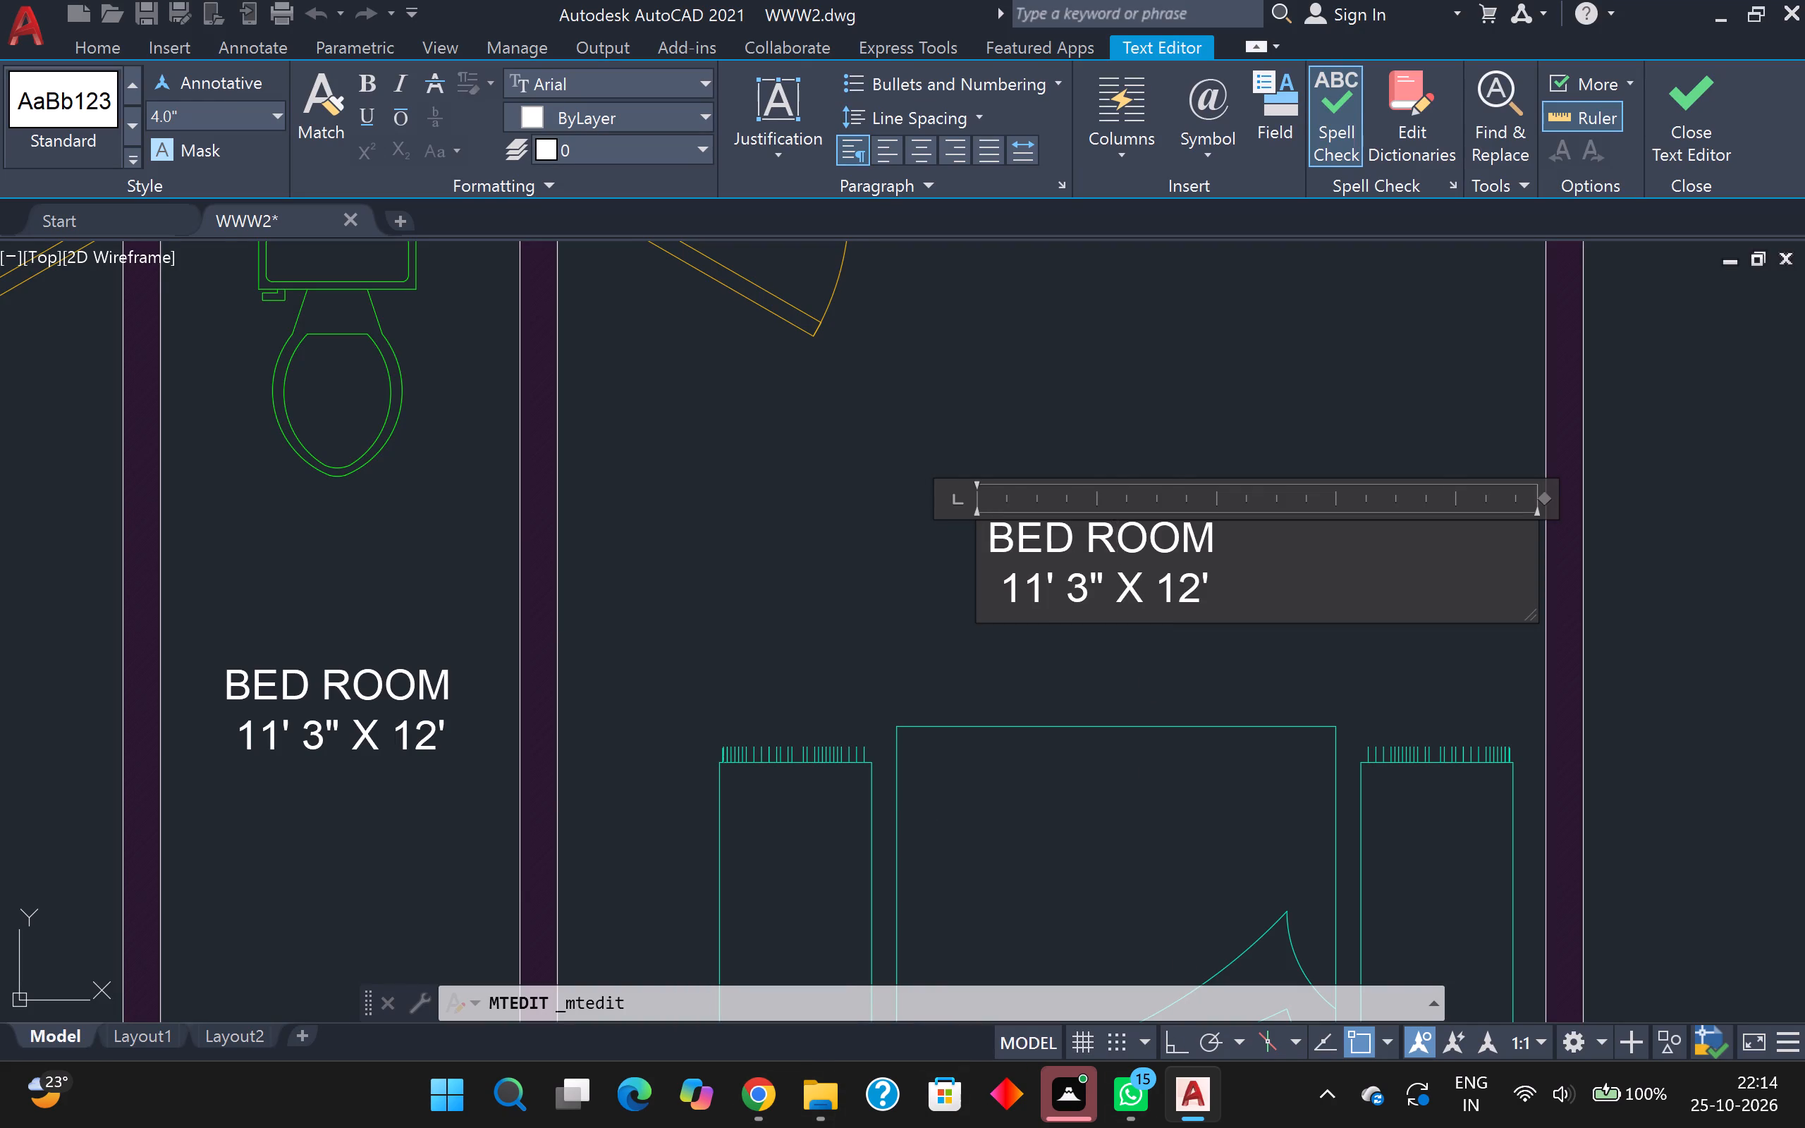
scroll(1107, 592, up, 1)
scroll(1107, 592, down, 3)
scroll(1103, 592, up, 2)
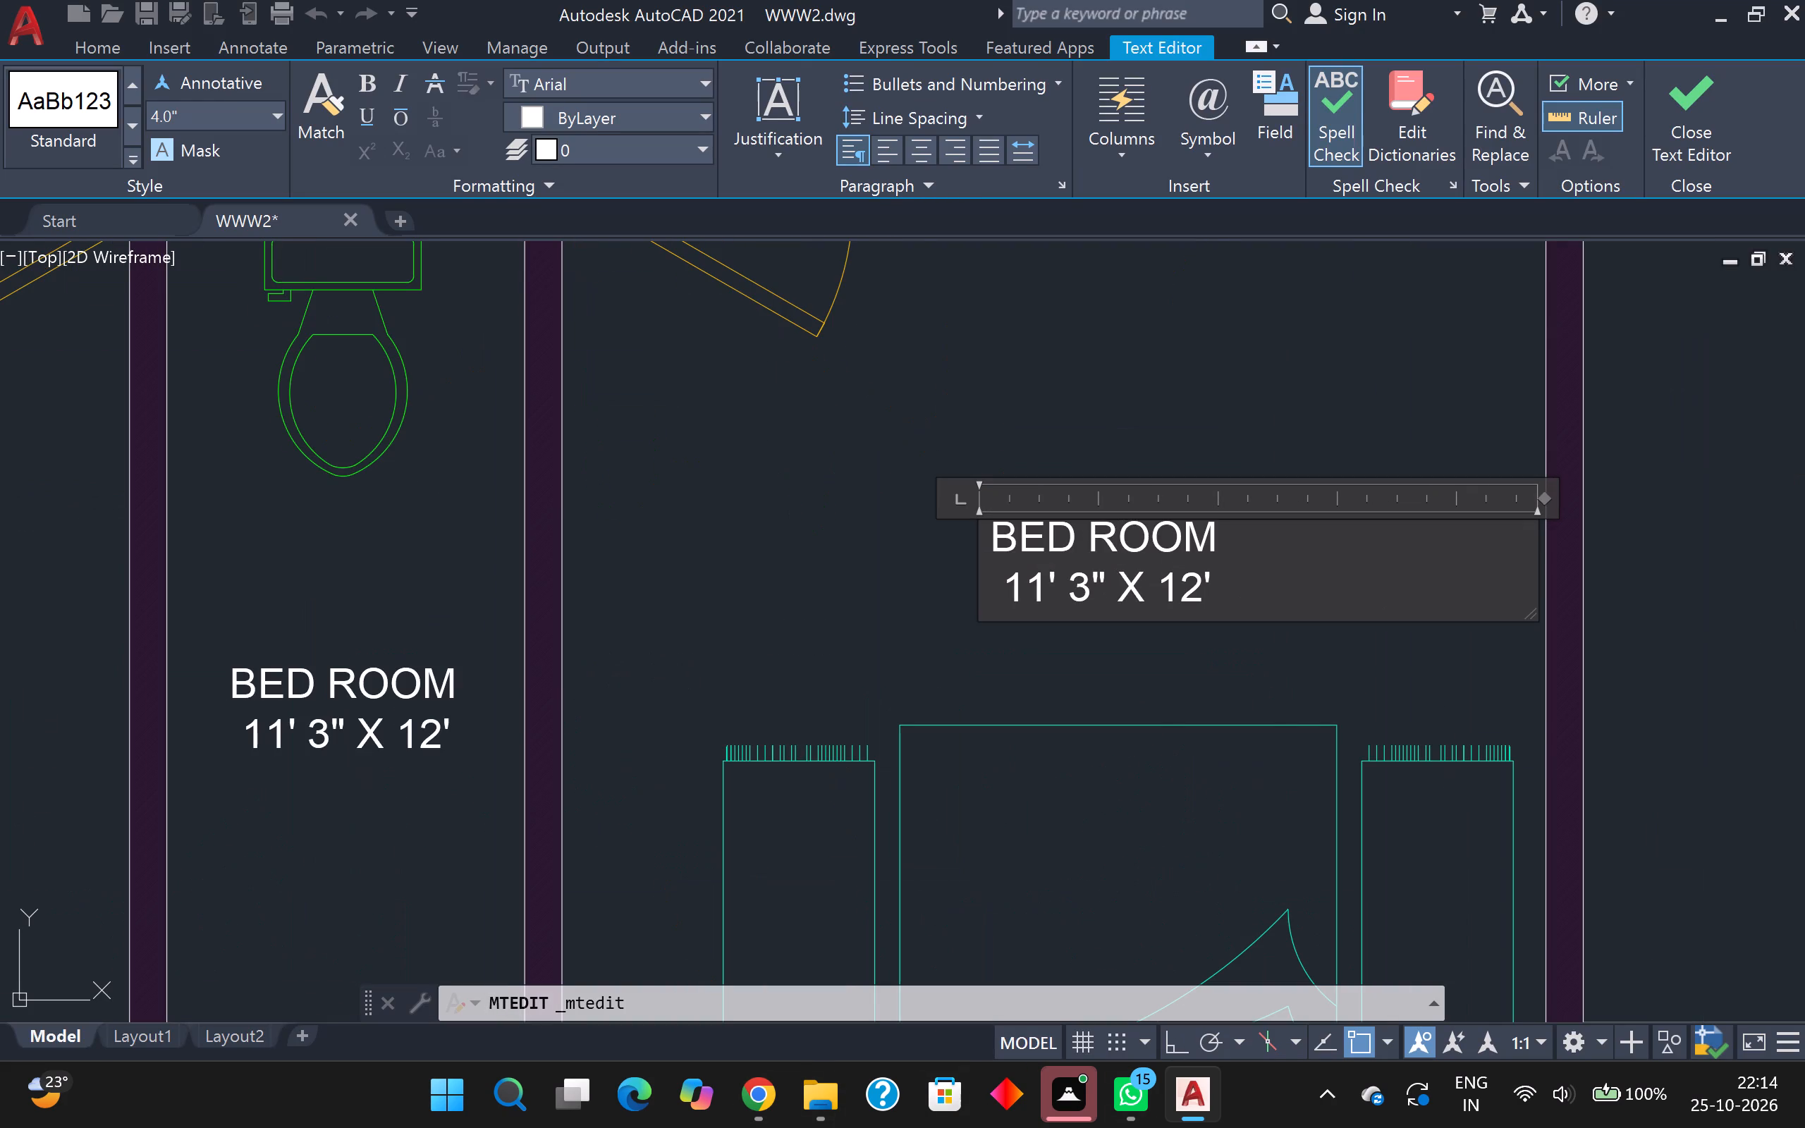
scroll(1103, 635, up, 1)
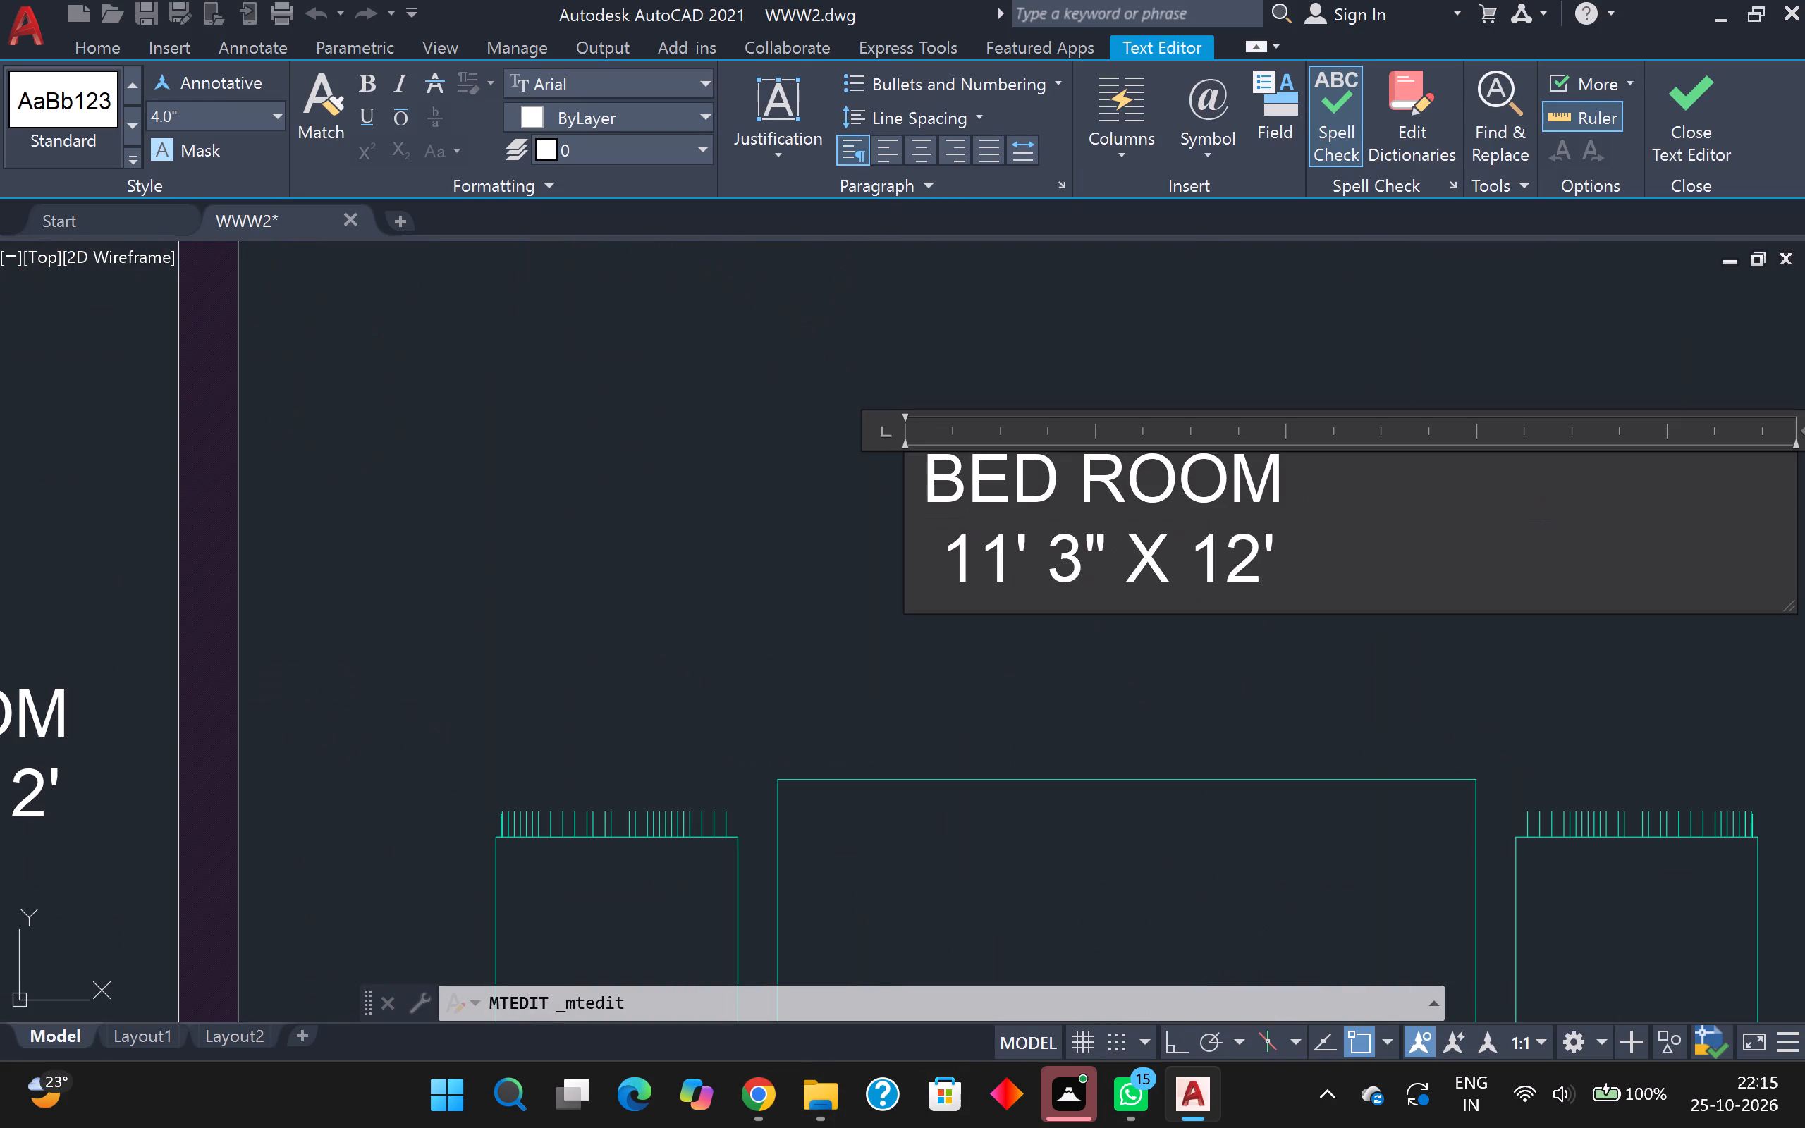
click(1108, 554)
click(1083, 556)
key(BackSpace)
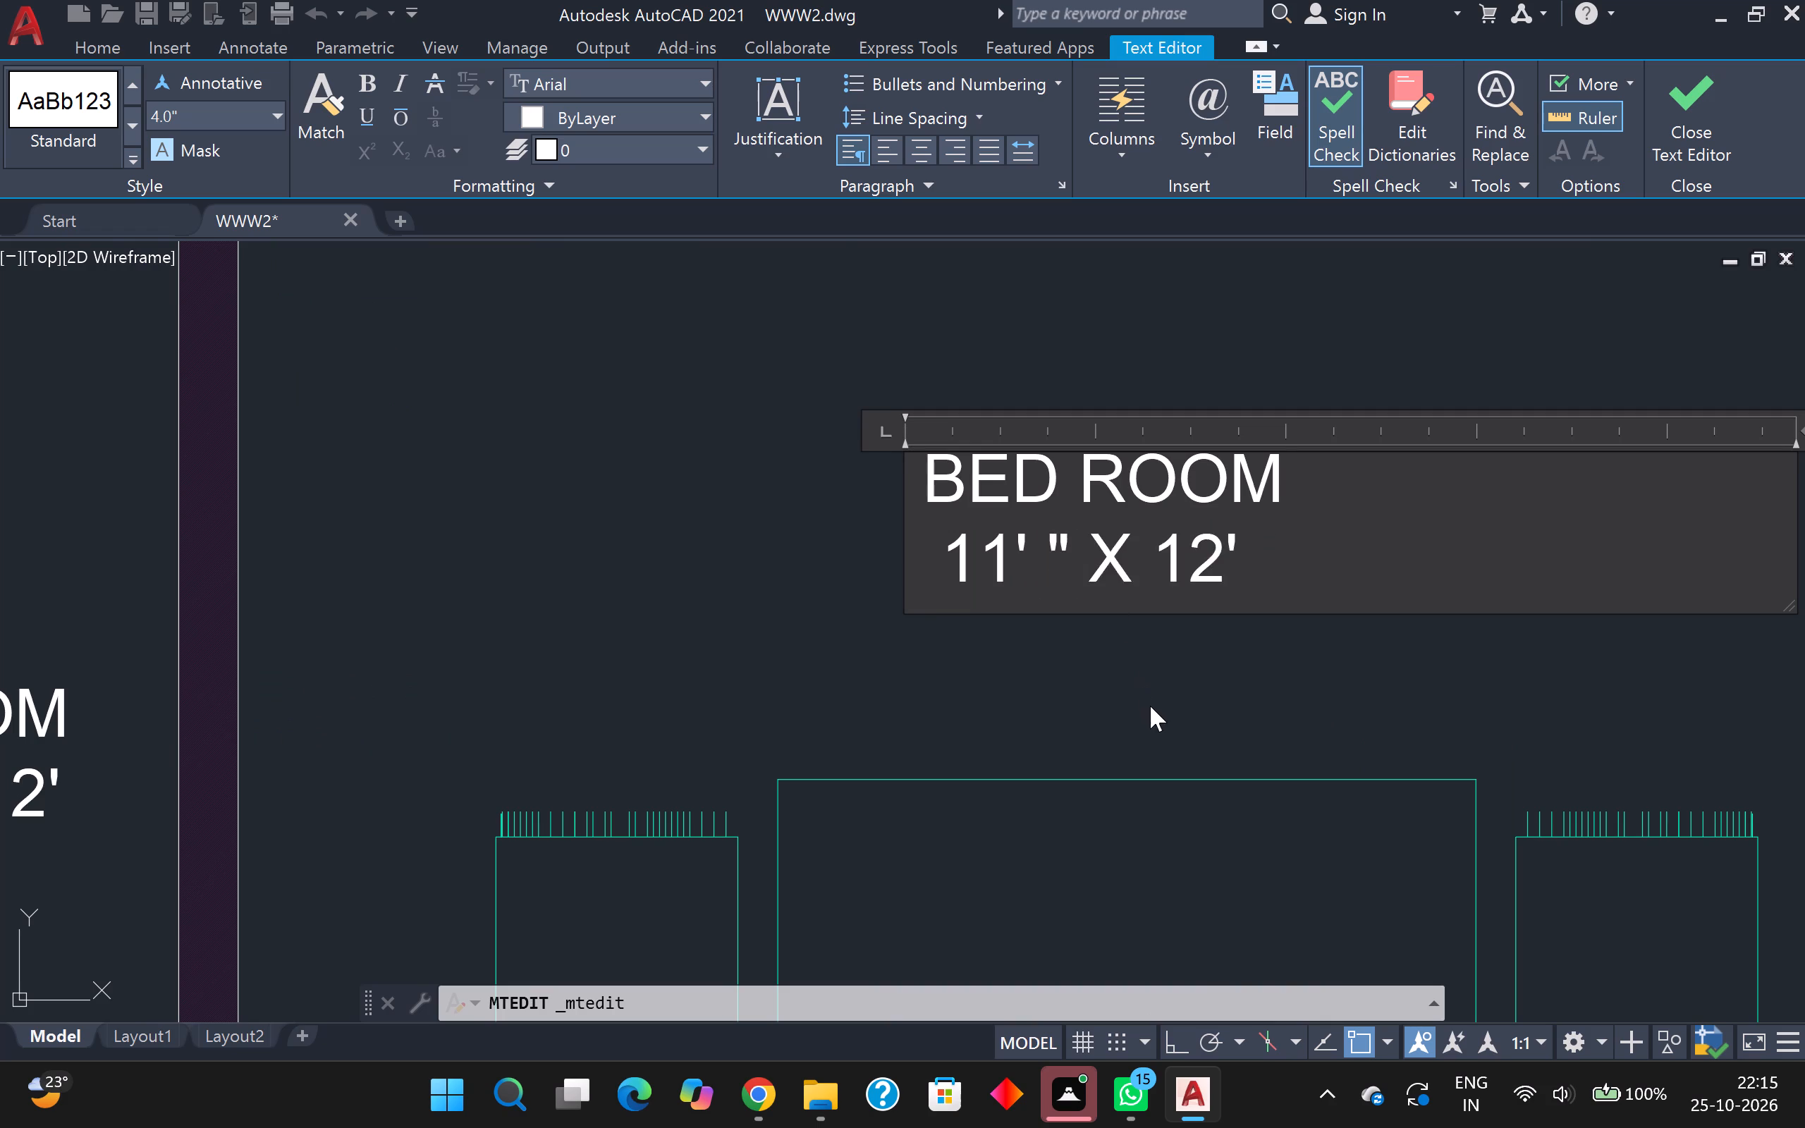
key(0)
scroll(850, 653, down, 2)
click(800, 623)
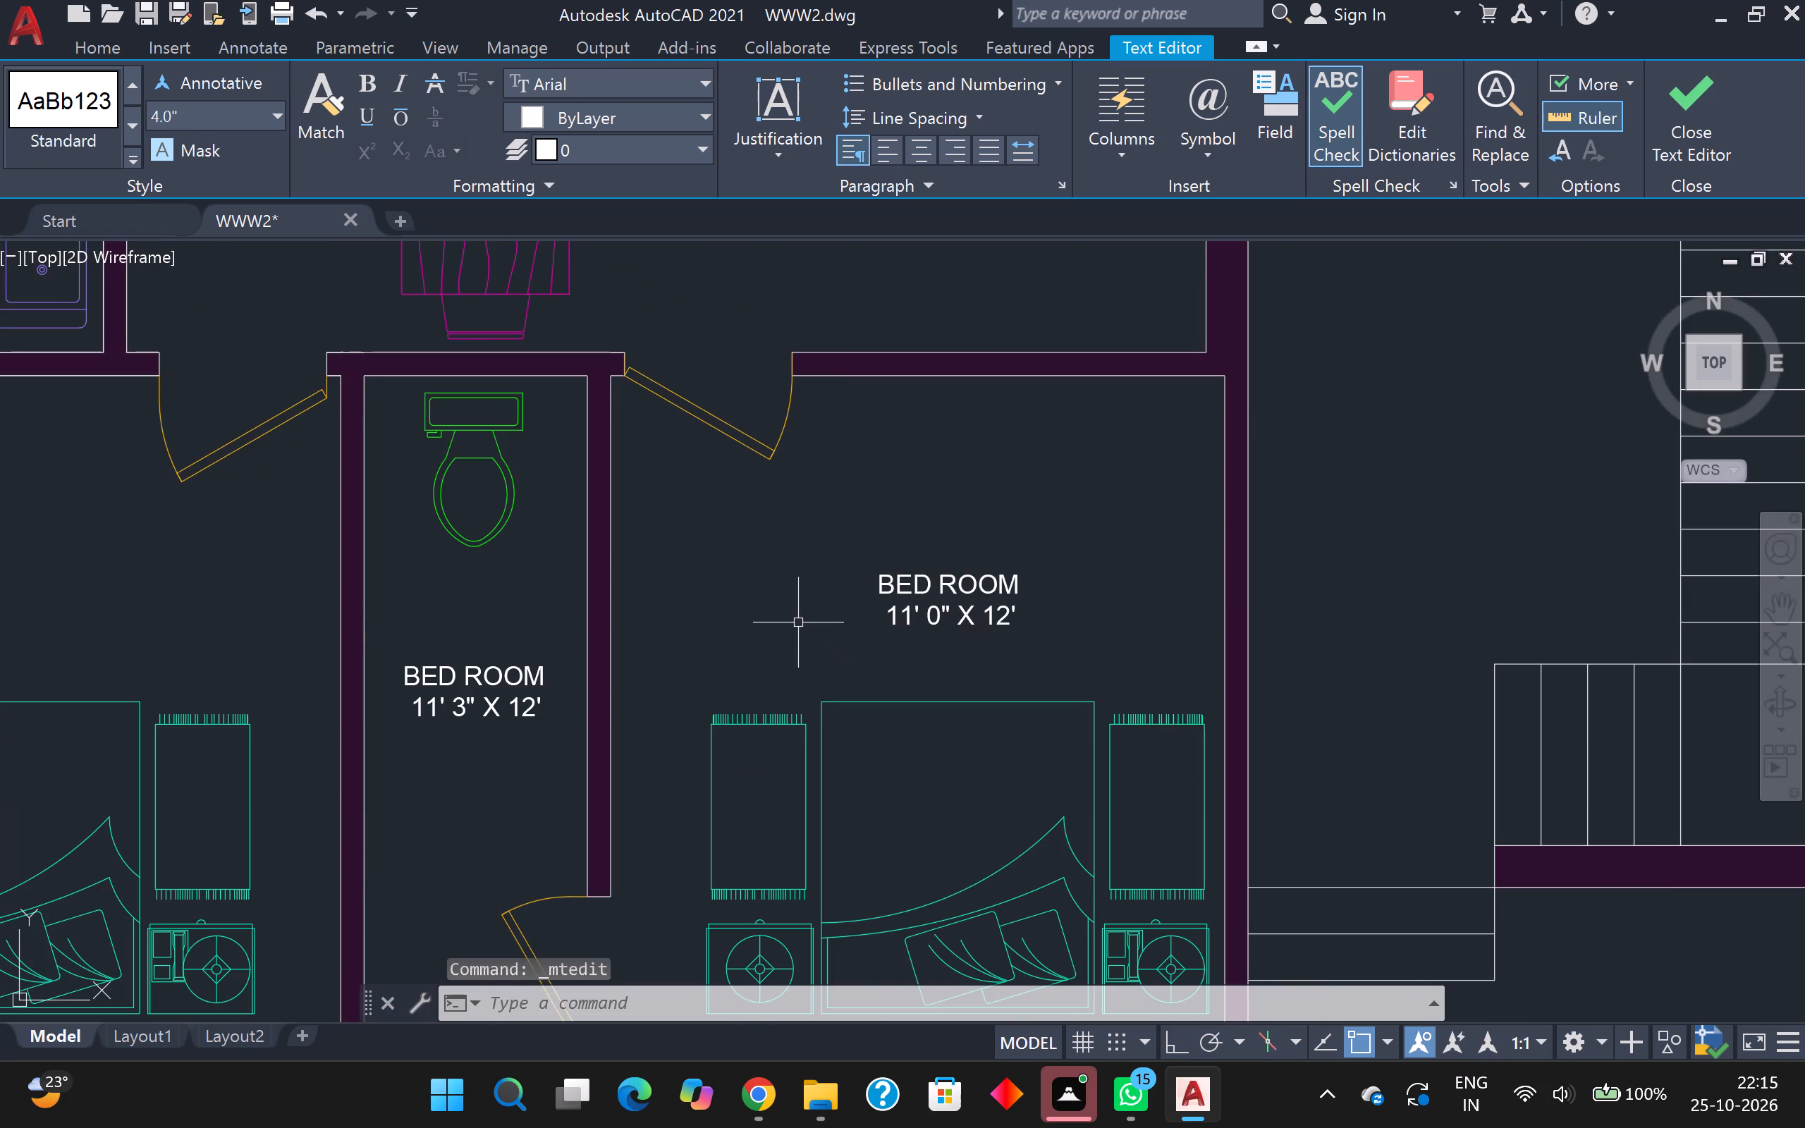
Change the size line of the label in the middle bedroom on the plan's north side to 11' 0" X 12'.
scroll(857, 591, down, 2)
middle_drag(857, 591, 886, 773)
scroll(1032, 324, up, 1)
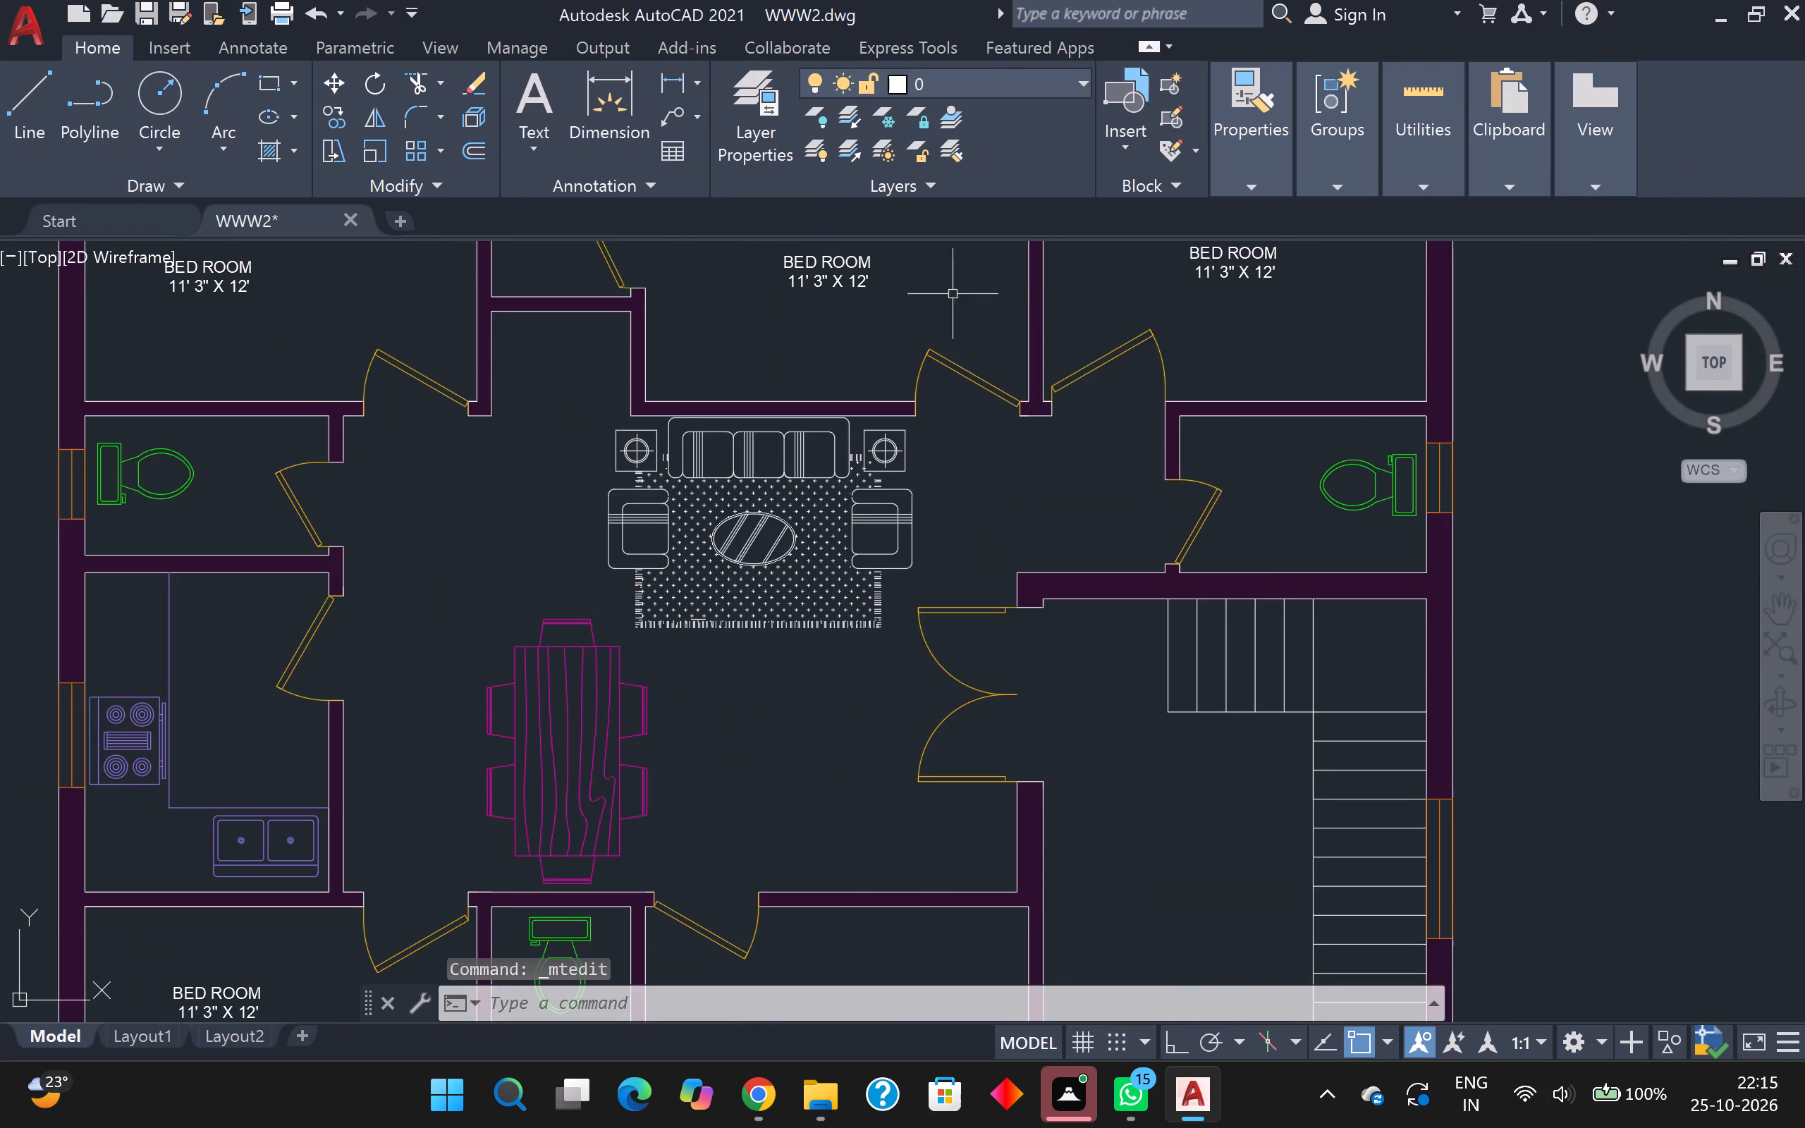
middle_drag(953, 294, 1003, 424)
scroll(855, 429, up, 3)
scroll(895, 355, up, 2)
scroll(898, 342, down, 3)
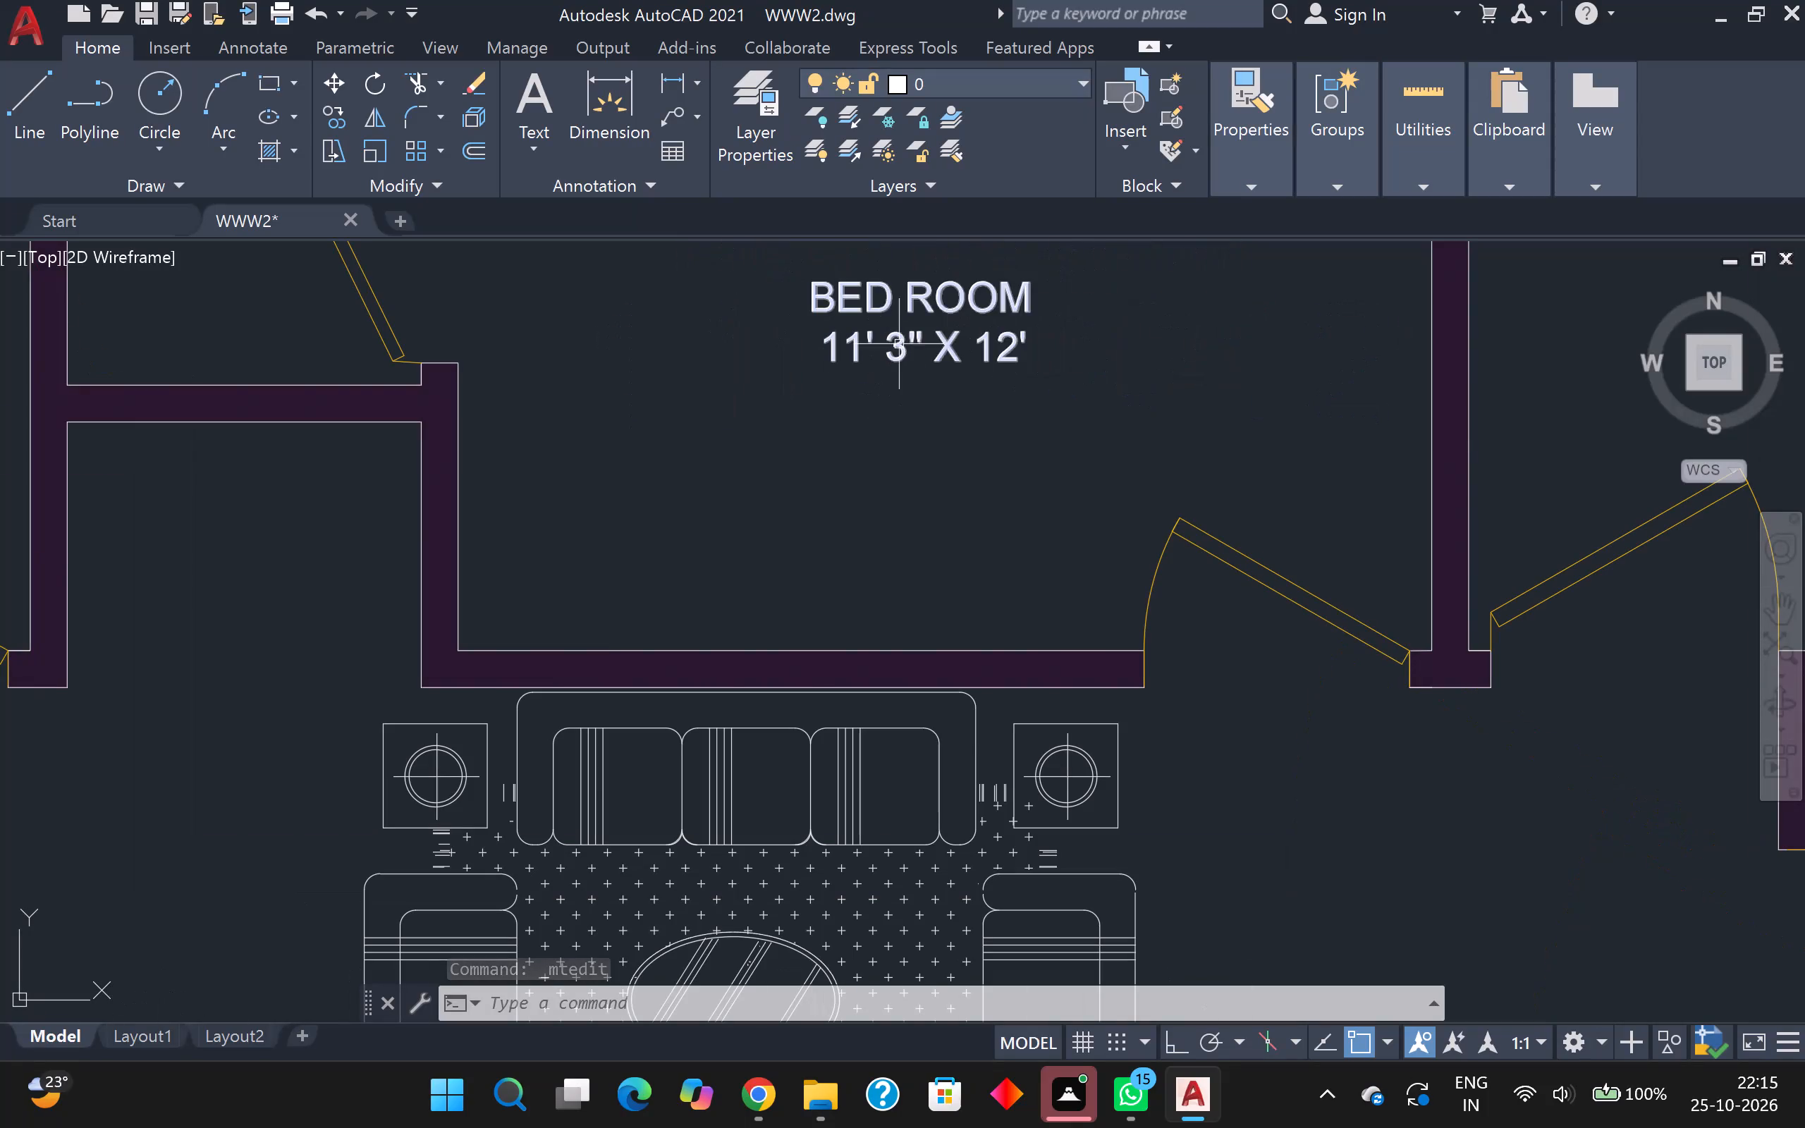
click(900, 321)
click(907, 288)
double_click(912, 294)
scroll(910, 315, up, 2)
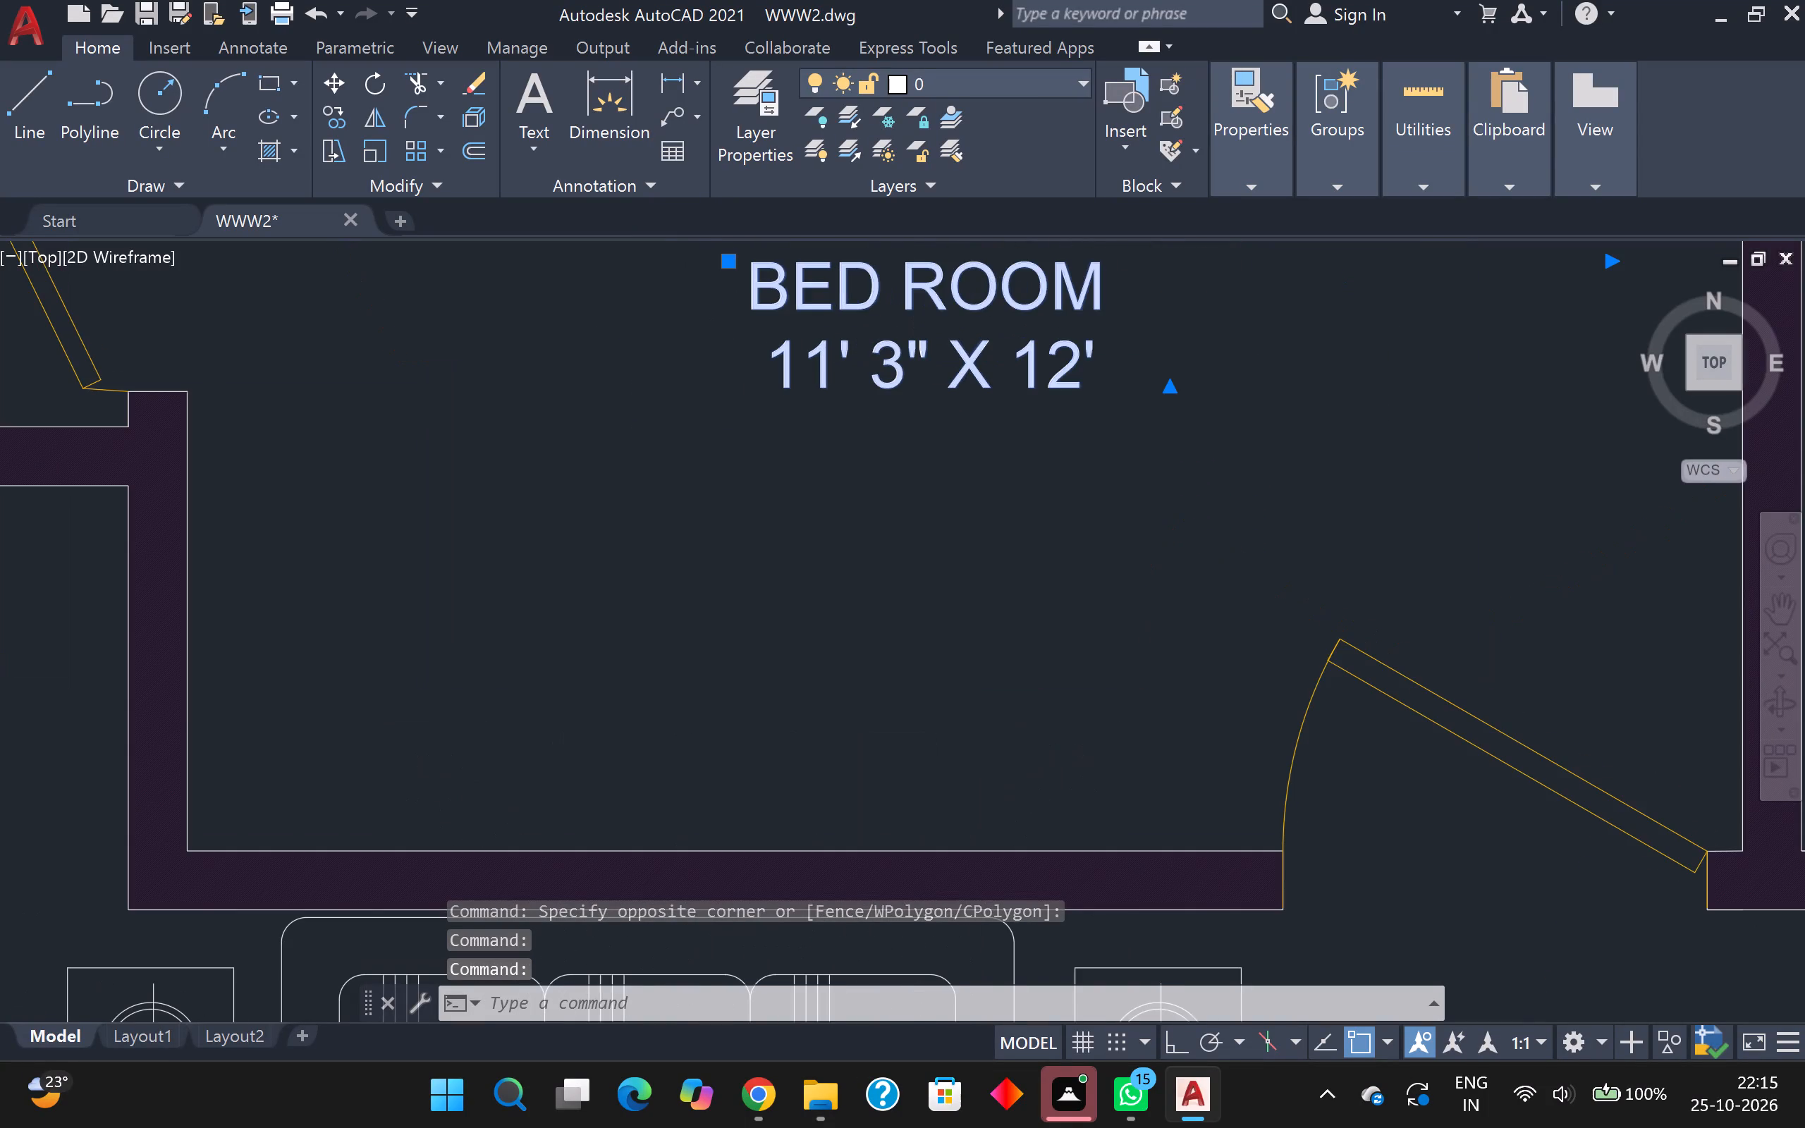
scroll(910, 313, down, 1)
middle_drag(910, 313, 874, 532)
scroll(874, 532, down, 1)
double_click(849, 508)
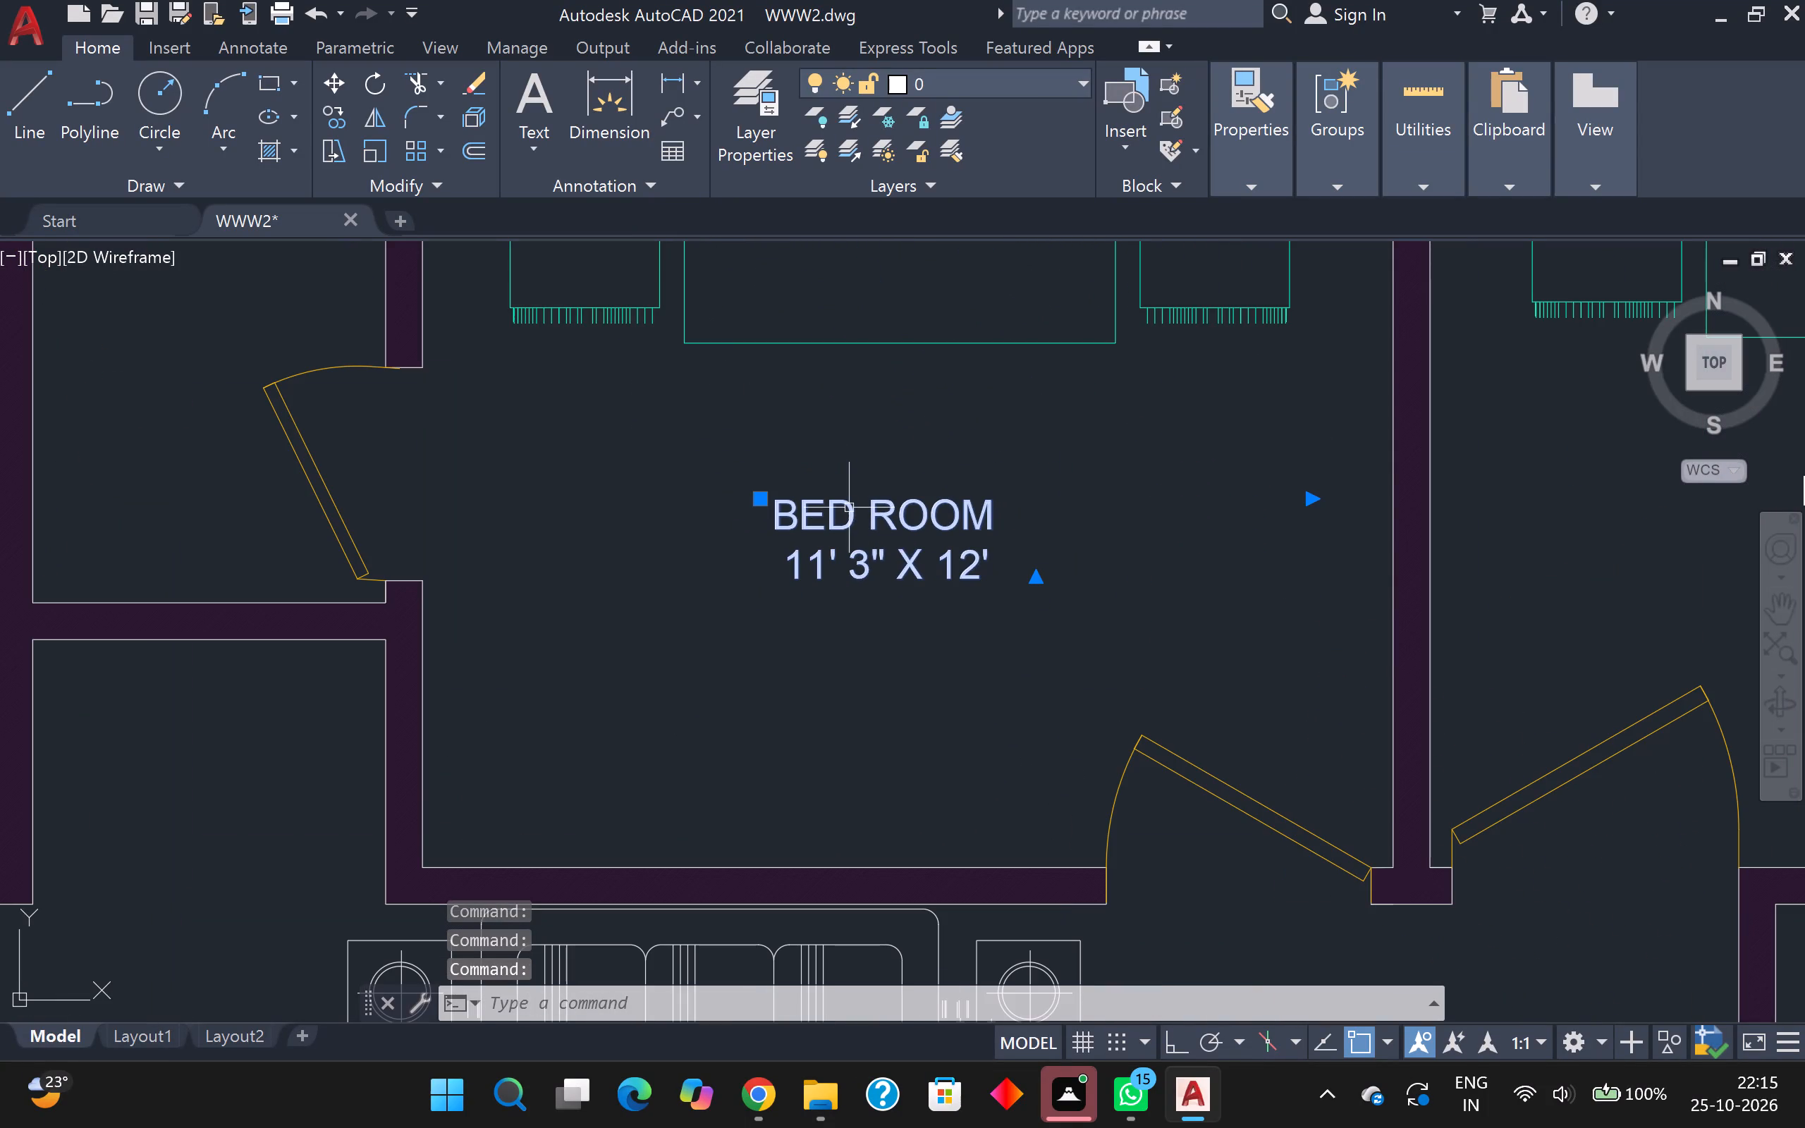
scroll(880, 572, up, 2)
click(855, 556)
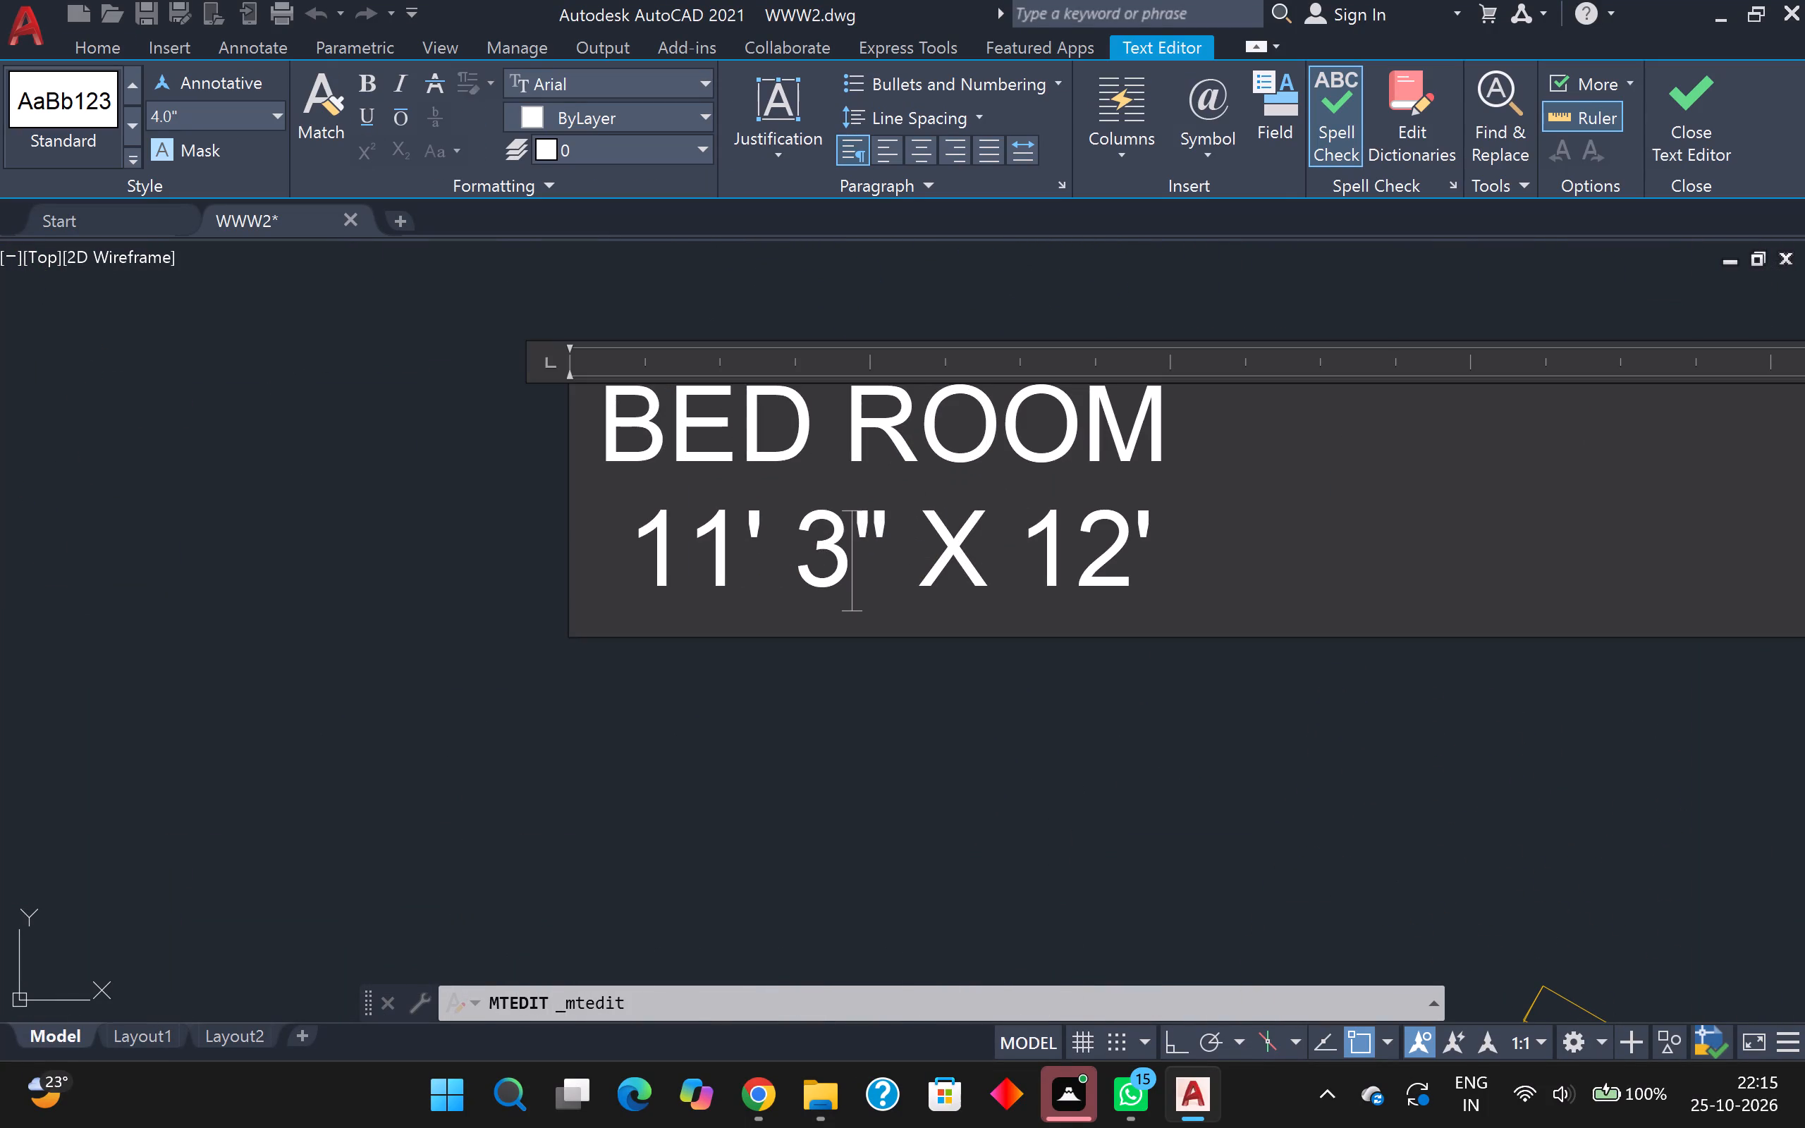
key(BackSpace)
key(0)
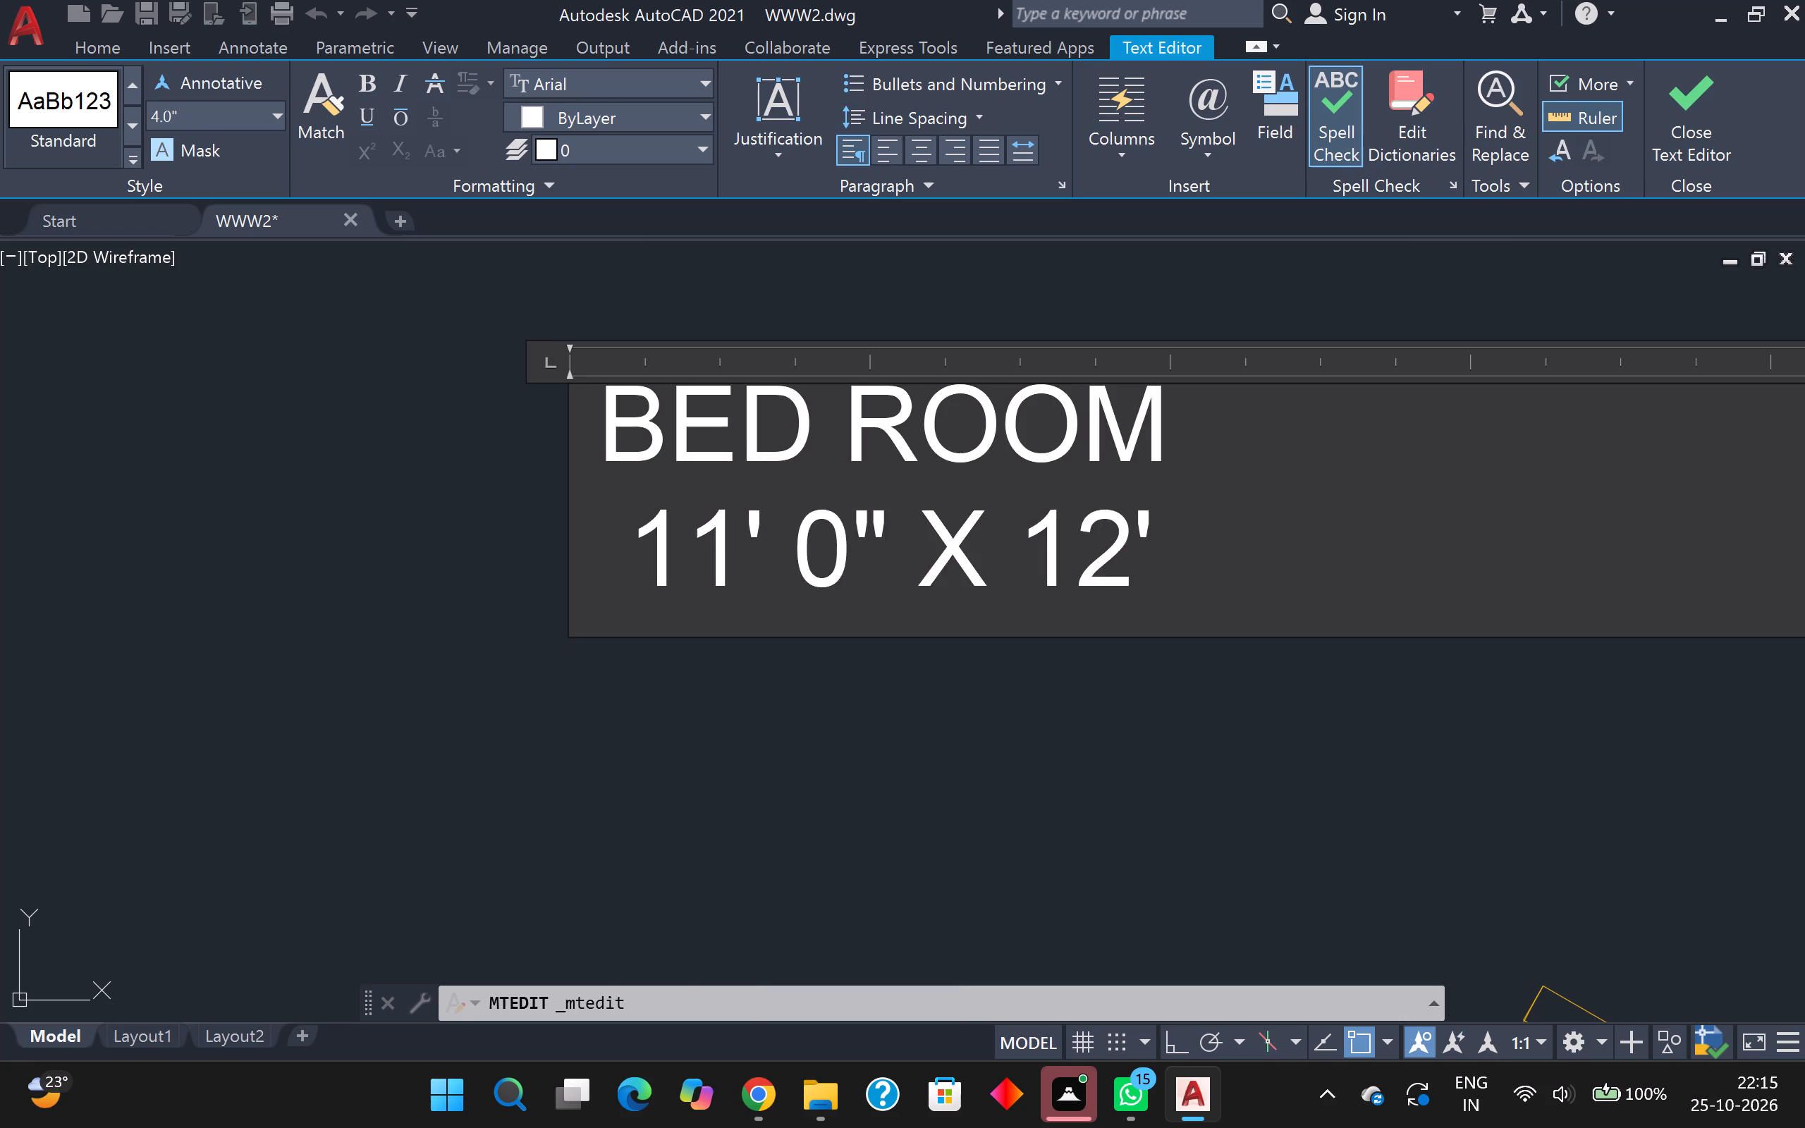
scroll(853, 606, down, 3)
click(848, 657)
Change the size line of the northeast bedroom's label to 11' 0" X 12' and finish editing the text.
middle_drag(857, 656, 570, 669)
scroll(570, 669, down, 1)
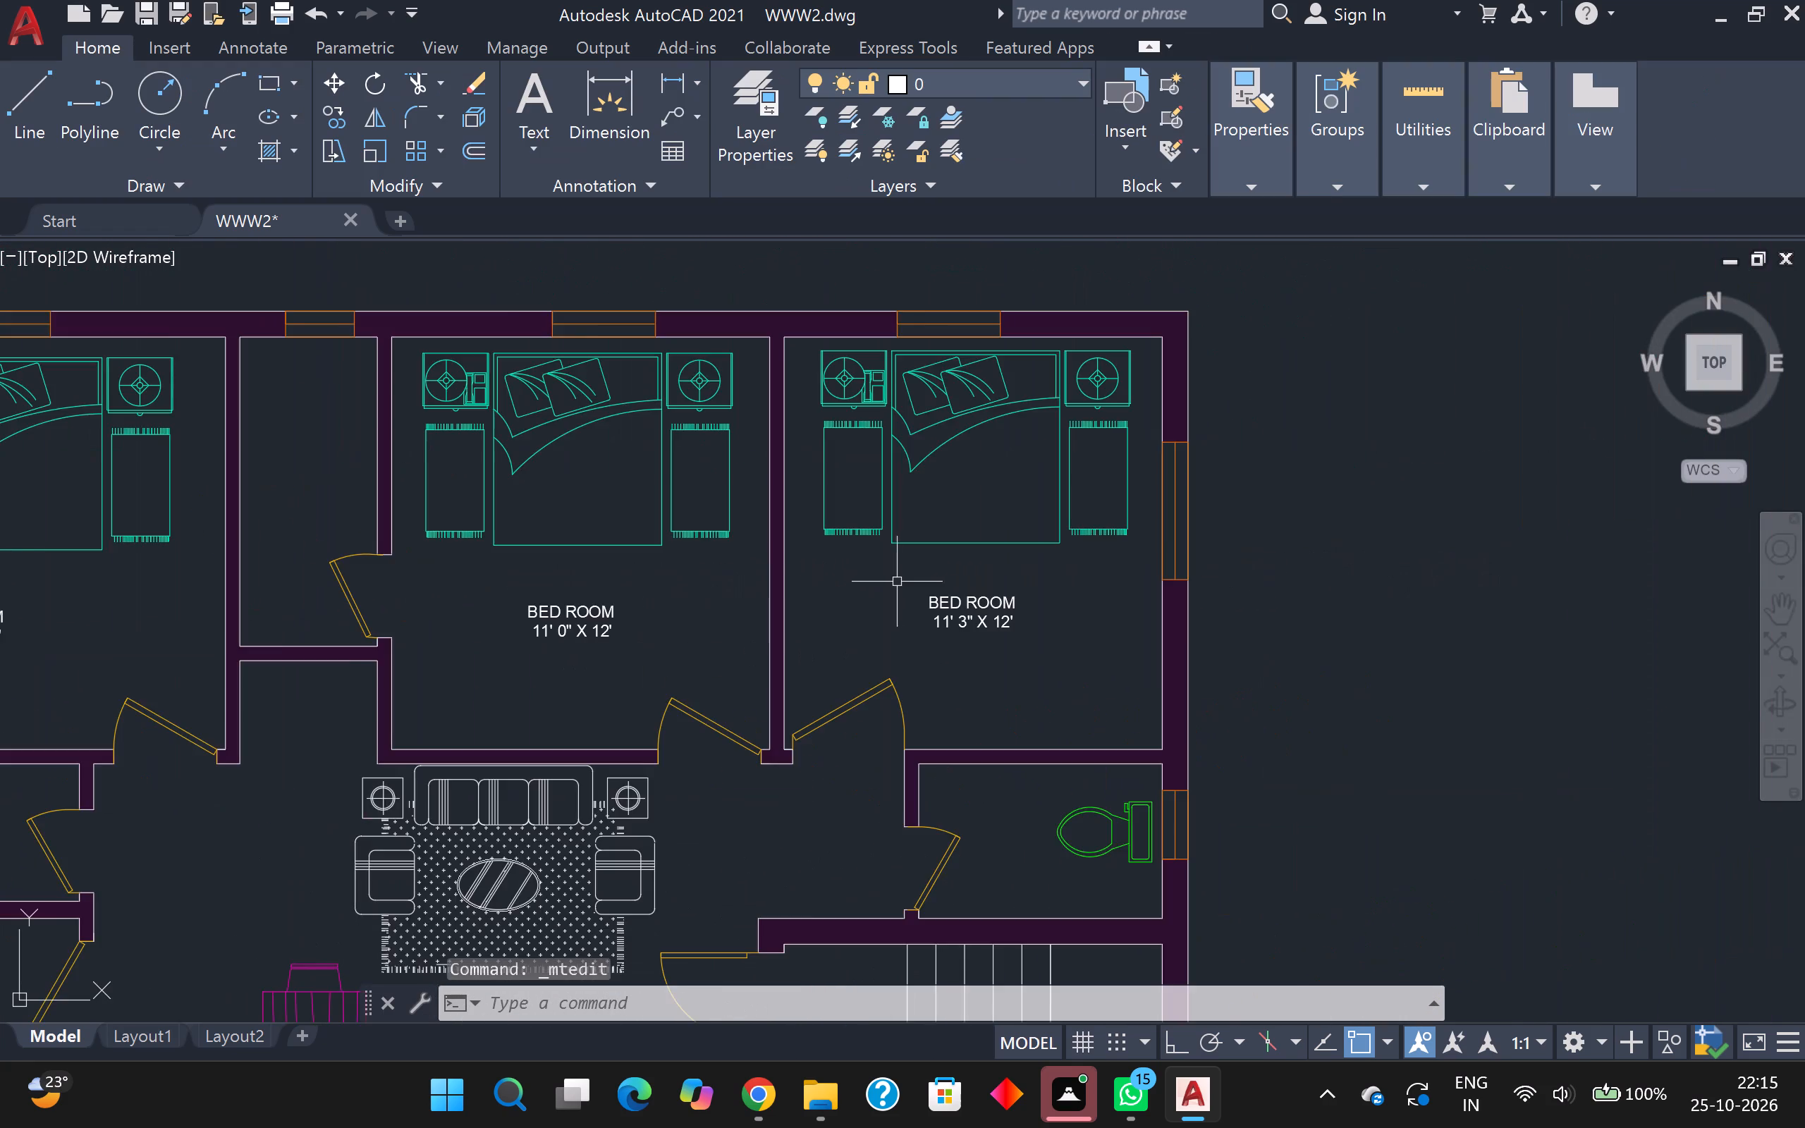
scroll(900, 580, up, 1)
click(968, 629)
click(1020, 621)
click(1023, 613)
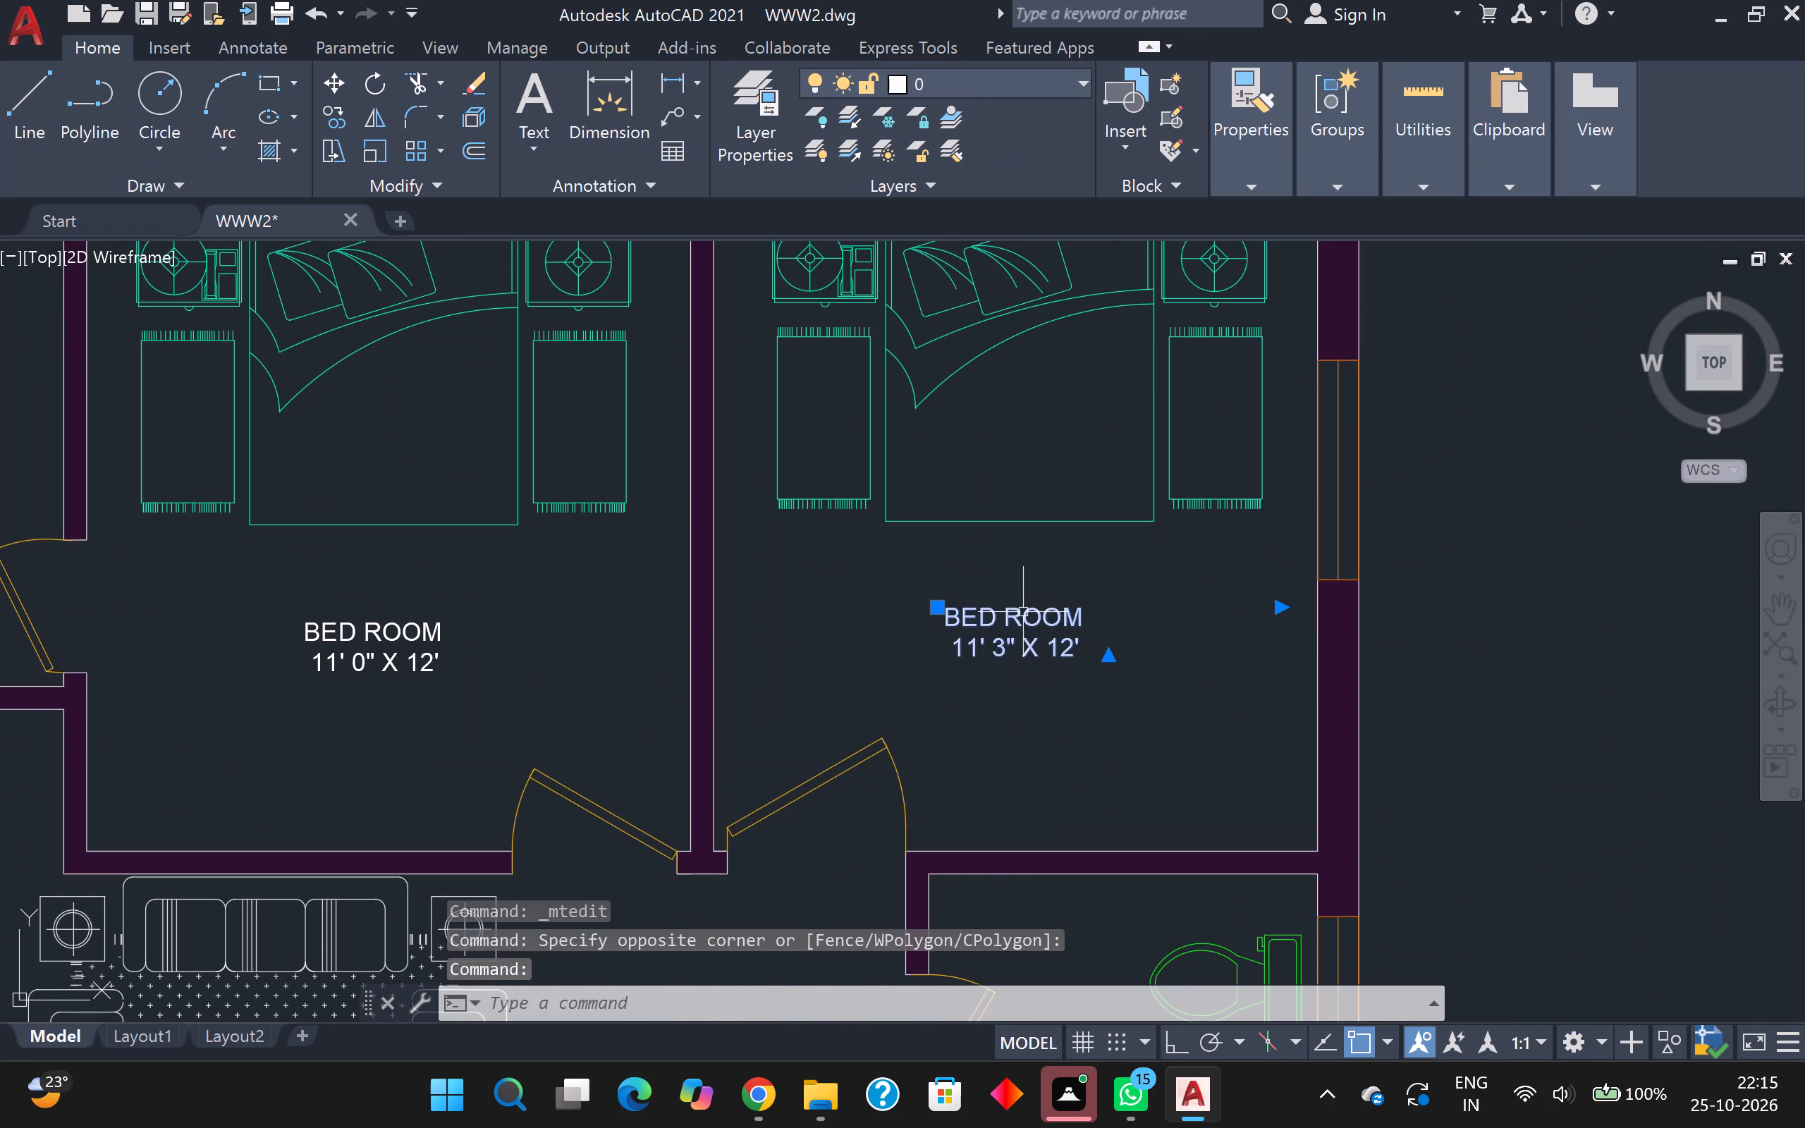
click(1023, 612)
scroll(1023, 619, up, 3)
triple_click(1020, 632)
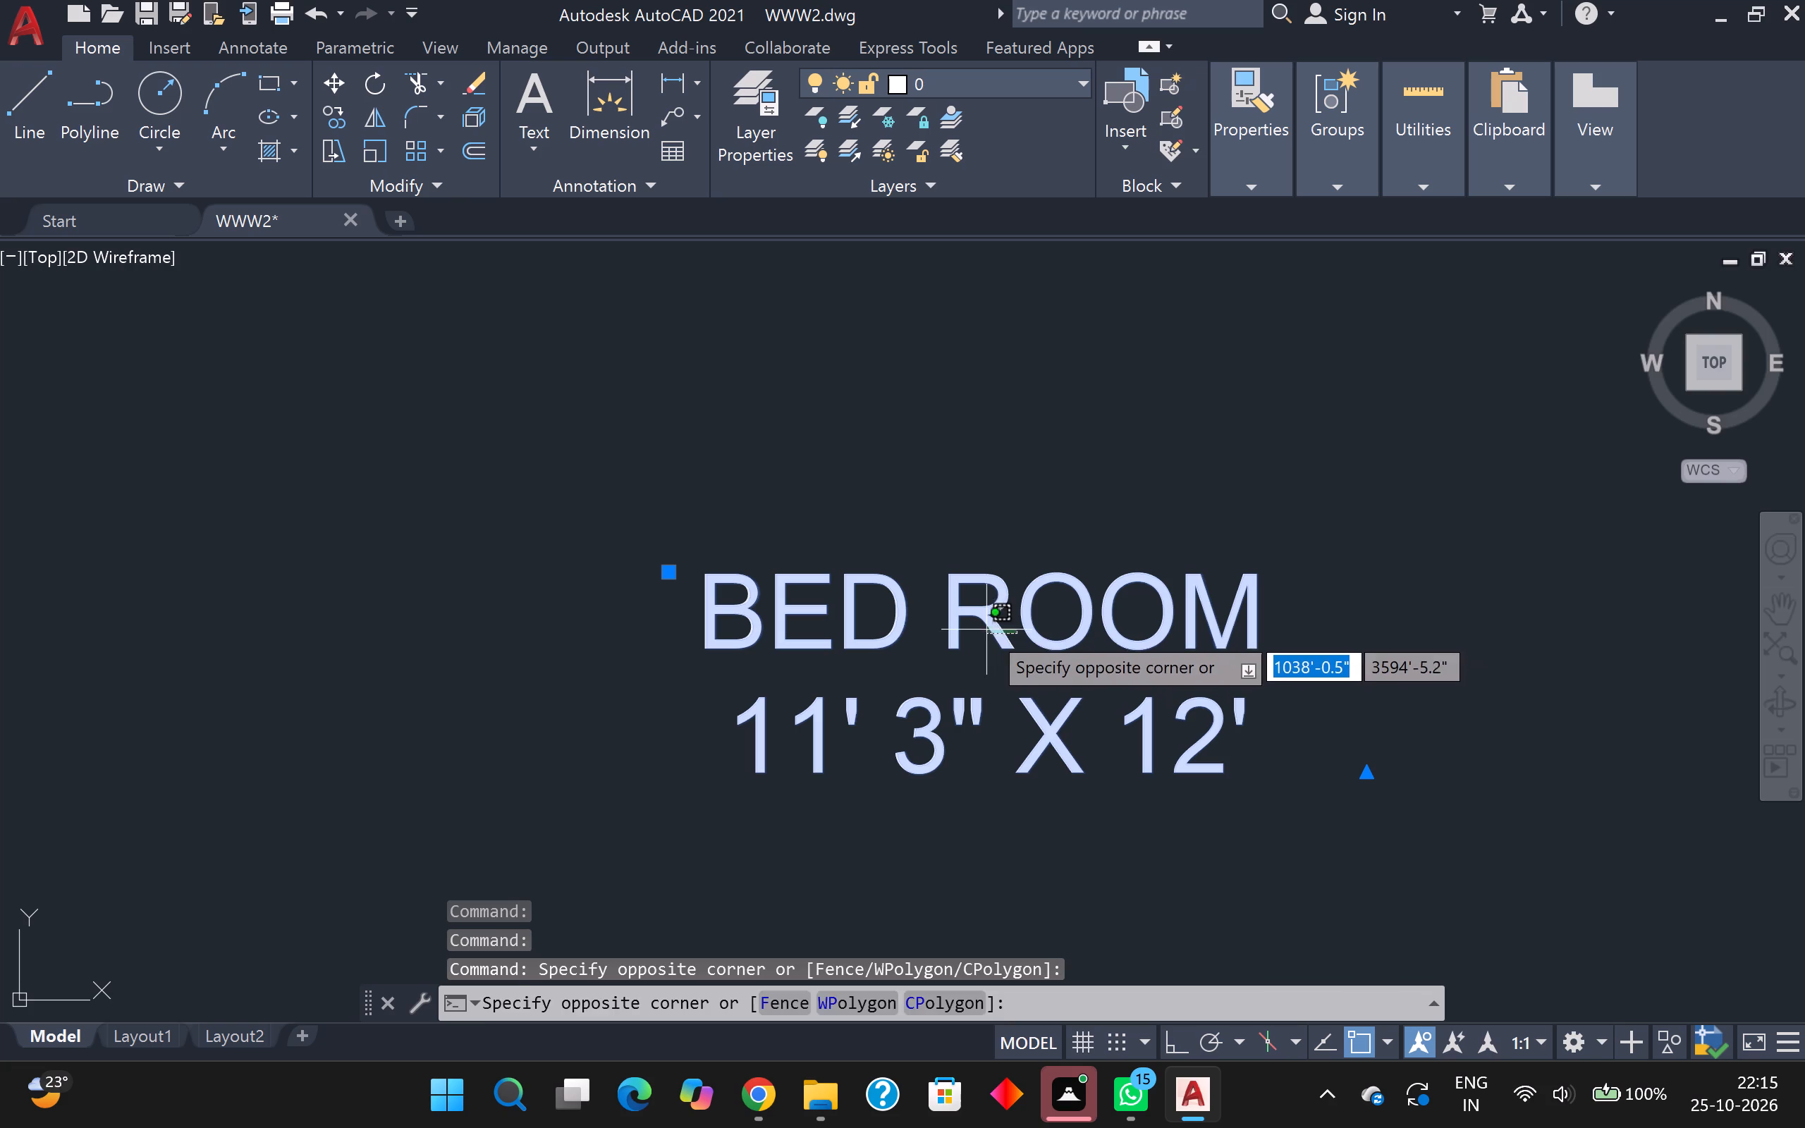
drag(987, 630, 996, 627)
double_click(996, 627)
click(998, 634)
scroll(983, 641, down, 2)
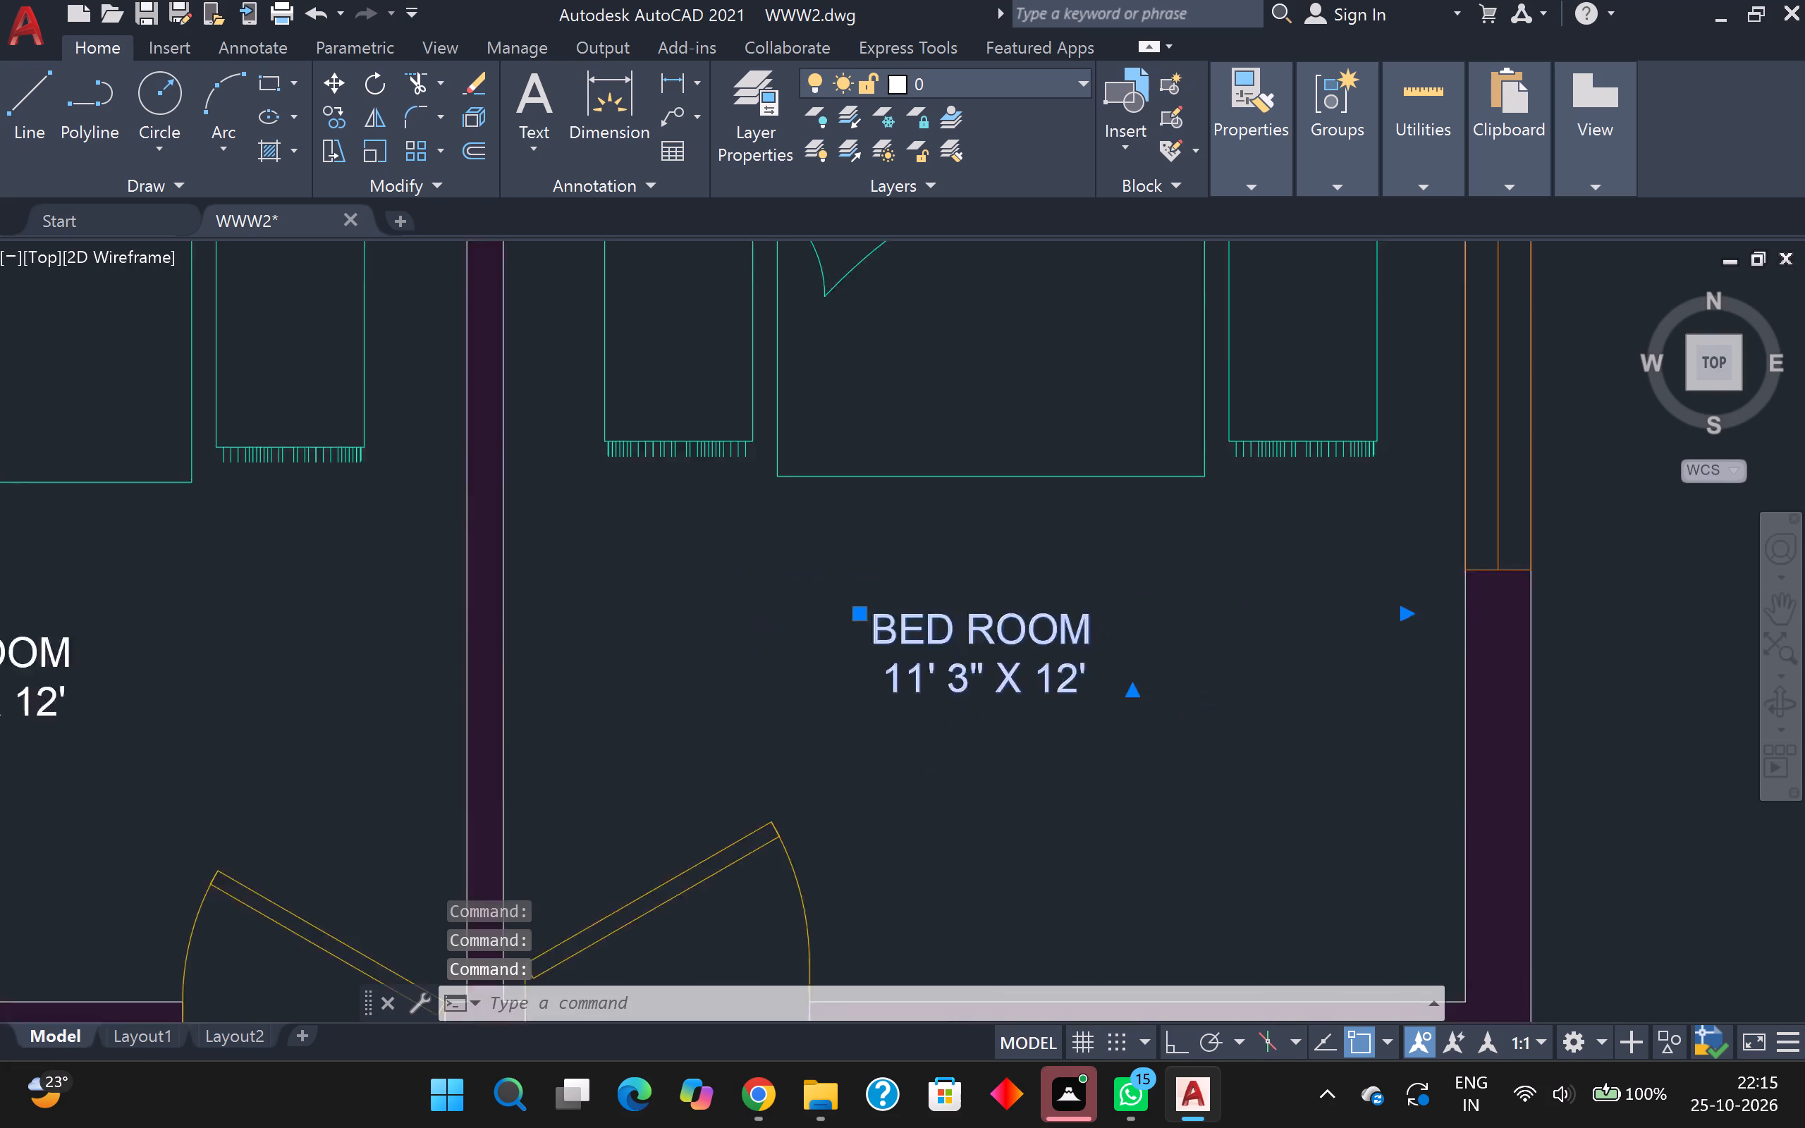
scroll(983, 641, down, 2)
click(971, 639)
click(965, 637)
right_click(965, 637)
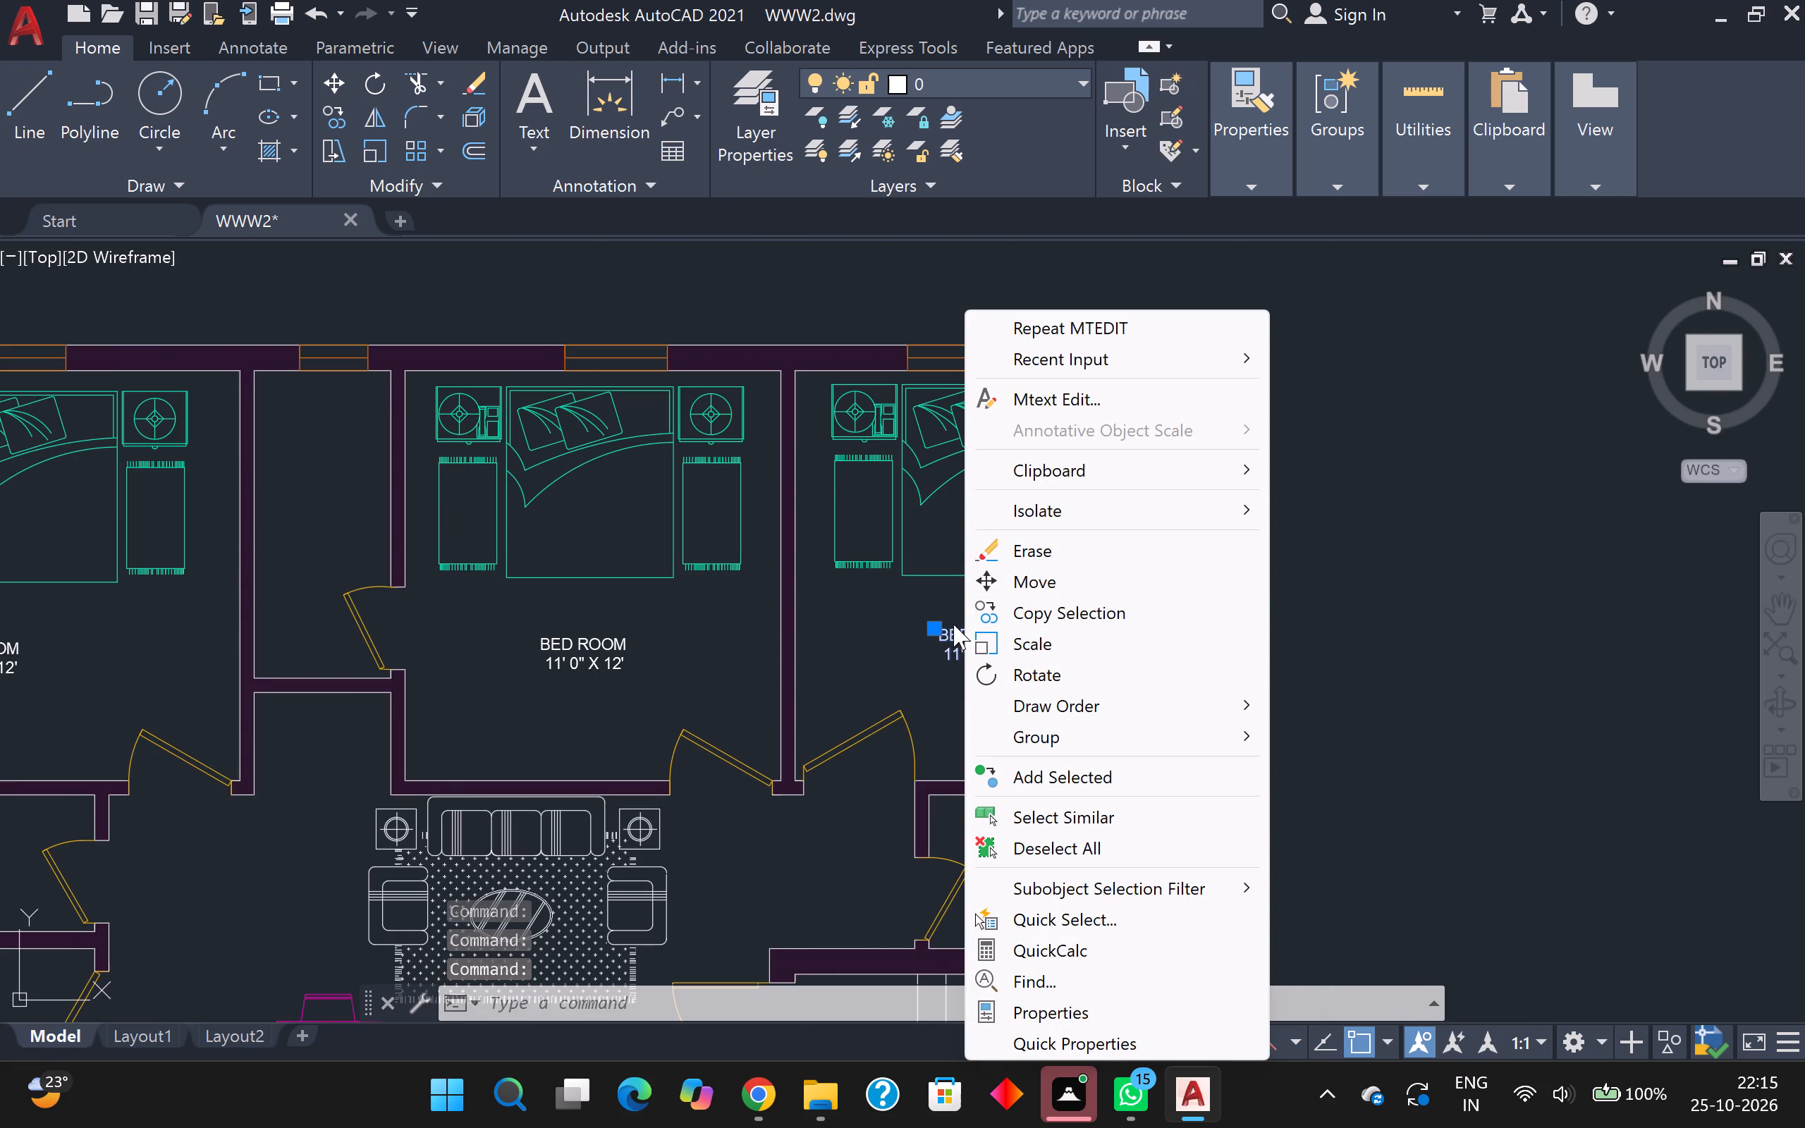
click(1071, 378)
click(1072, 393)
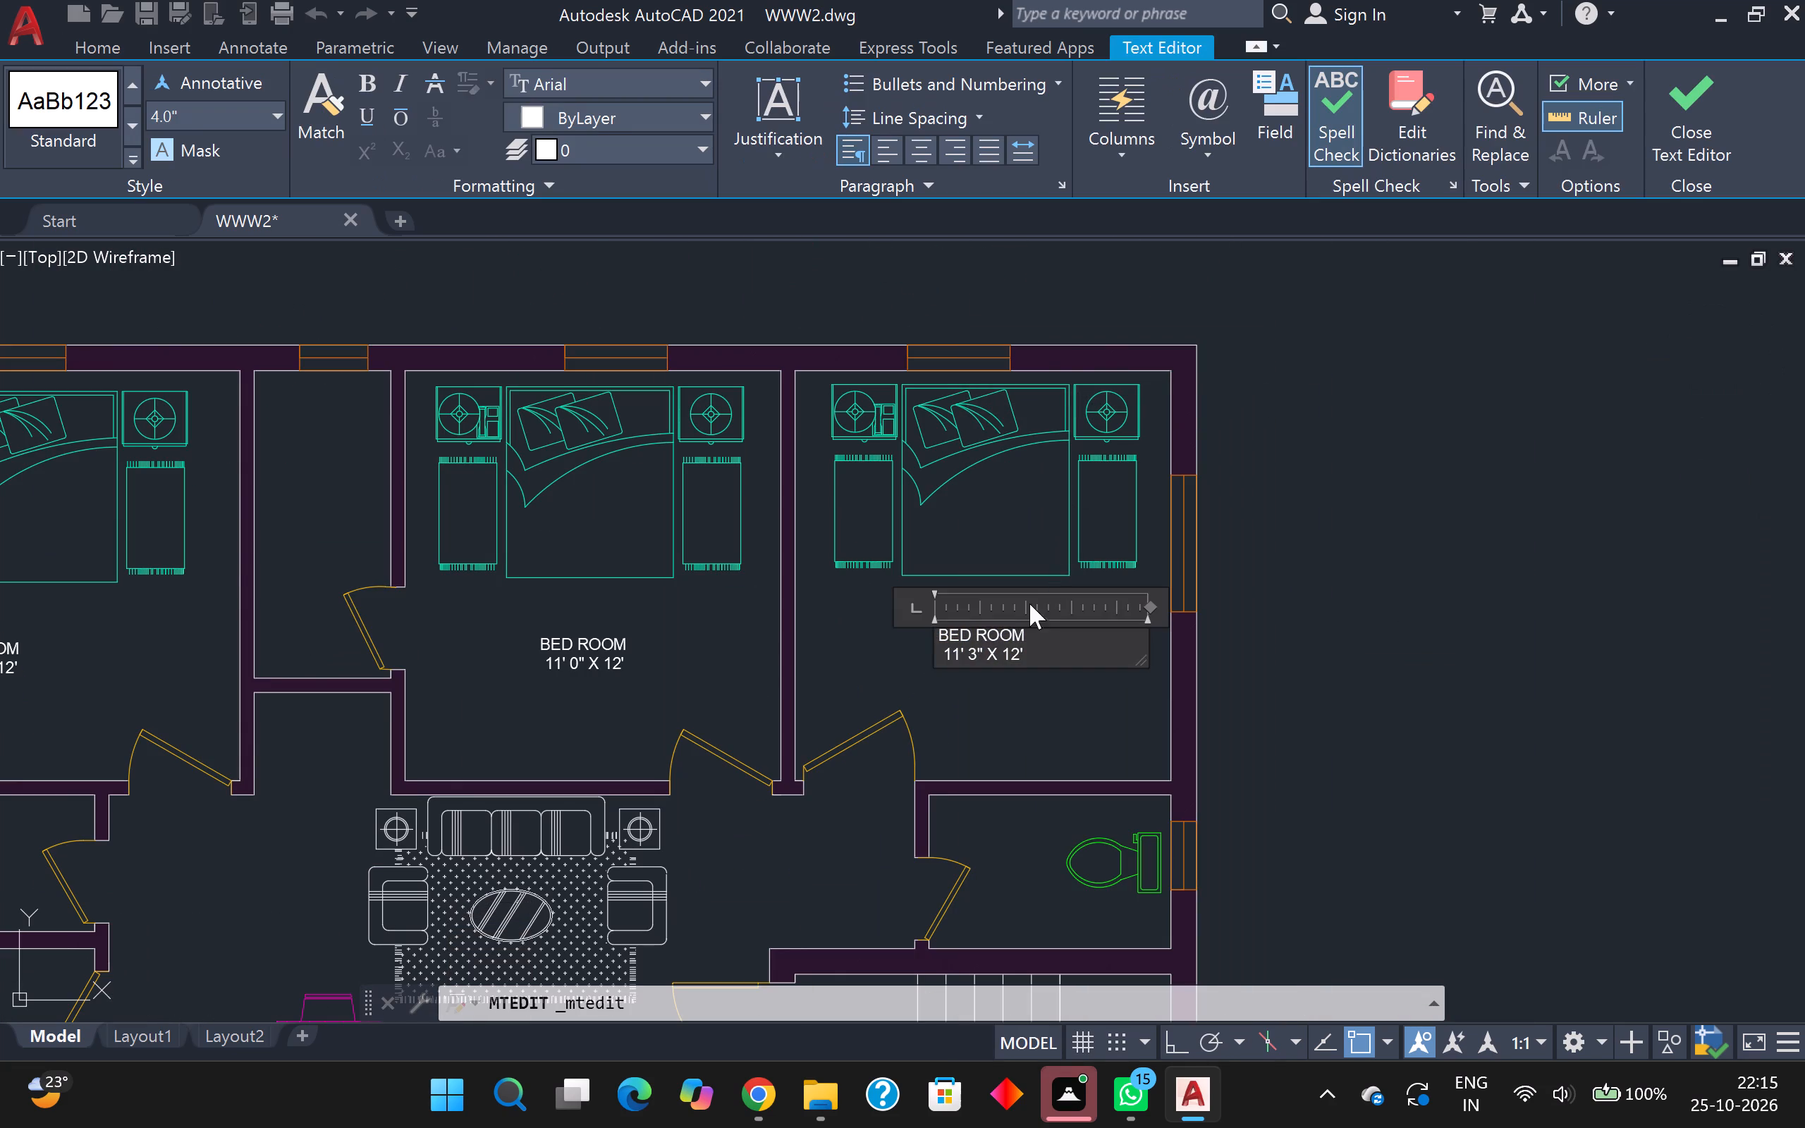
scroll(1001, 610, up, 3)
click(906, 795)
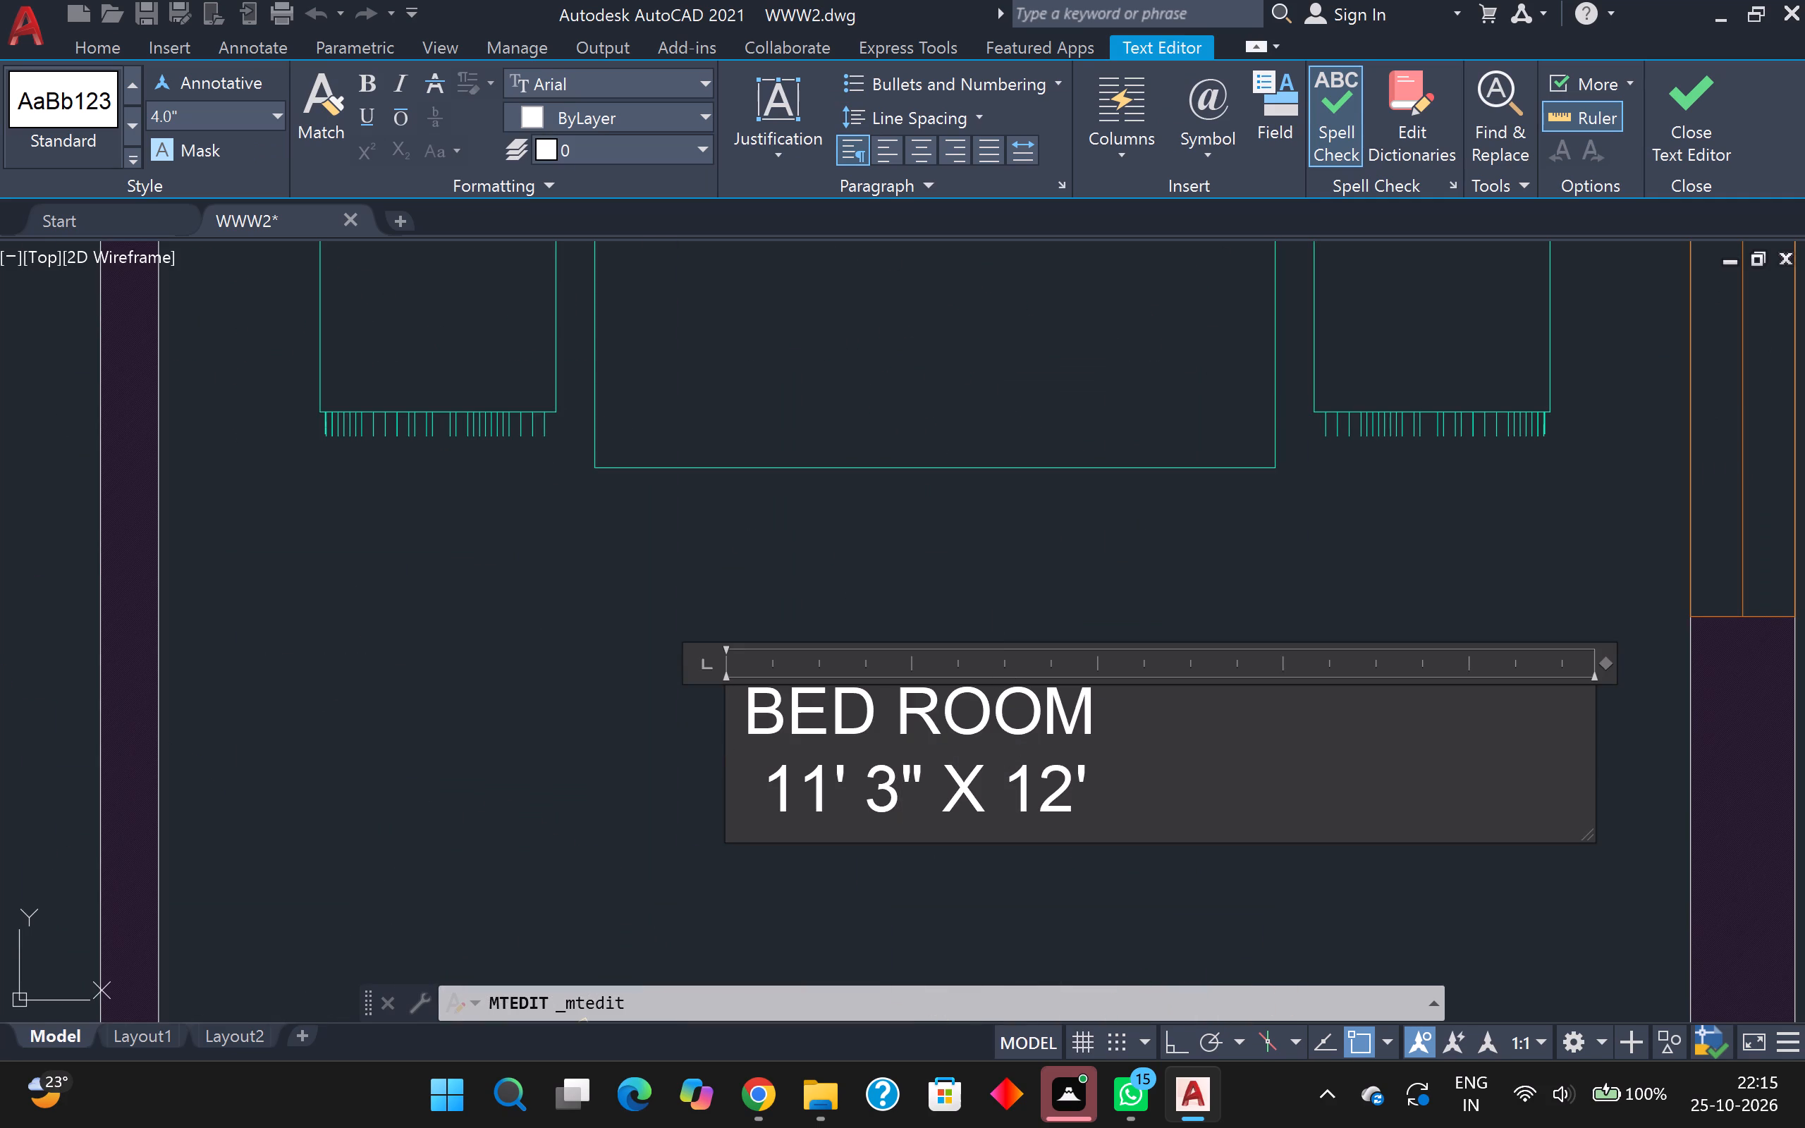
key(BackSpace)
key(0)
scroll(905, 804, down, 2)
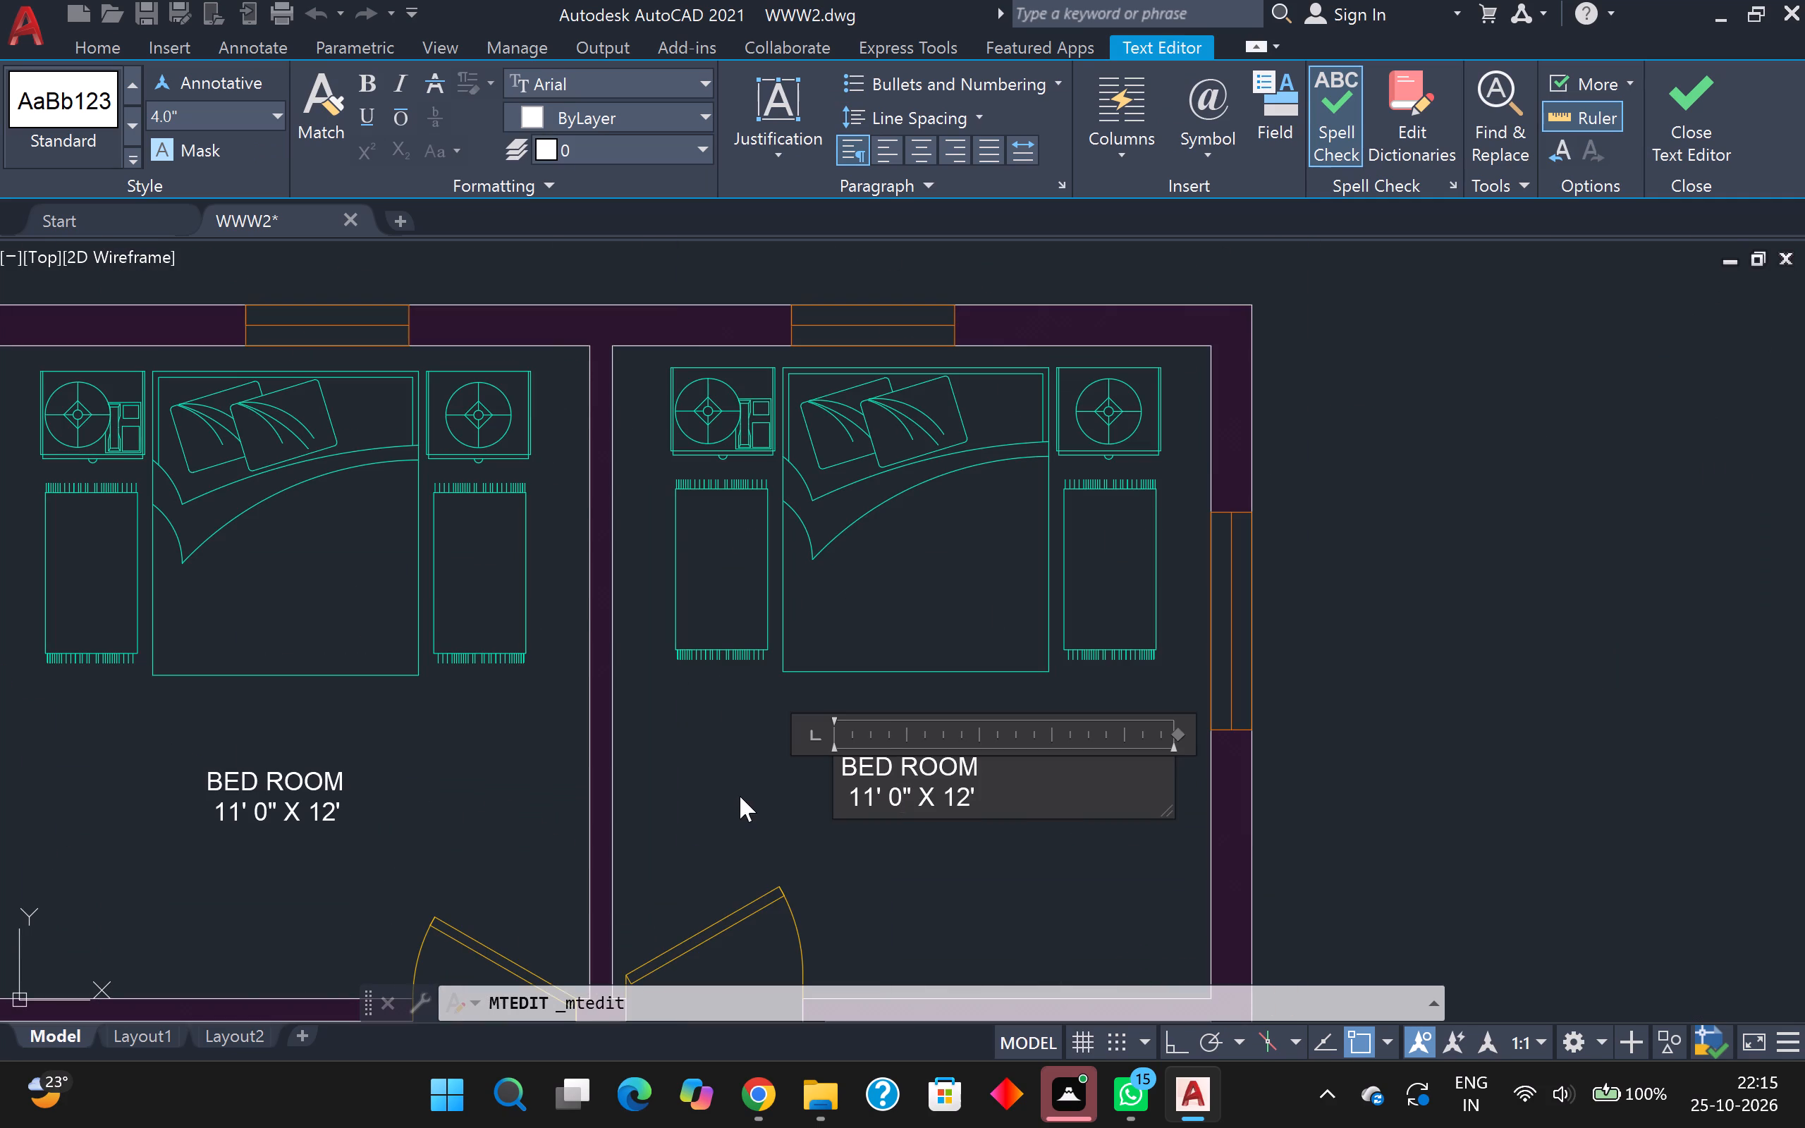
click(735, 796)
Replace the BED ROOM name in the label between the two southern bedrooms with WC + BATH, keeping the size on its own line.
scroll(741, 798, down, 2)
middle_drag(749, 792, 829, 582)
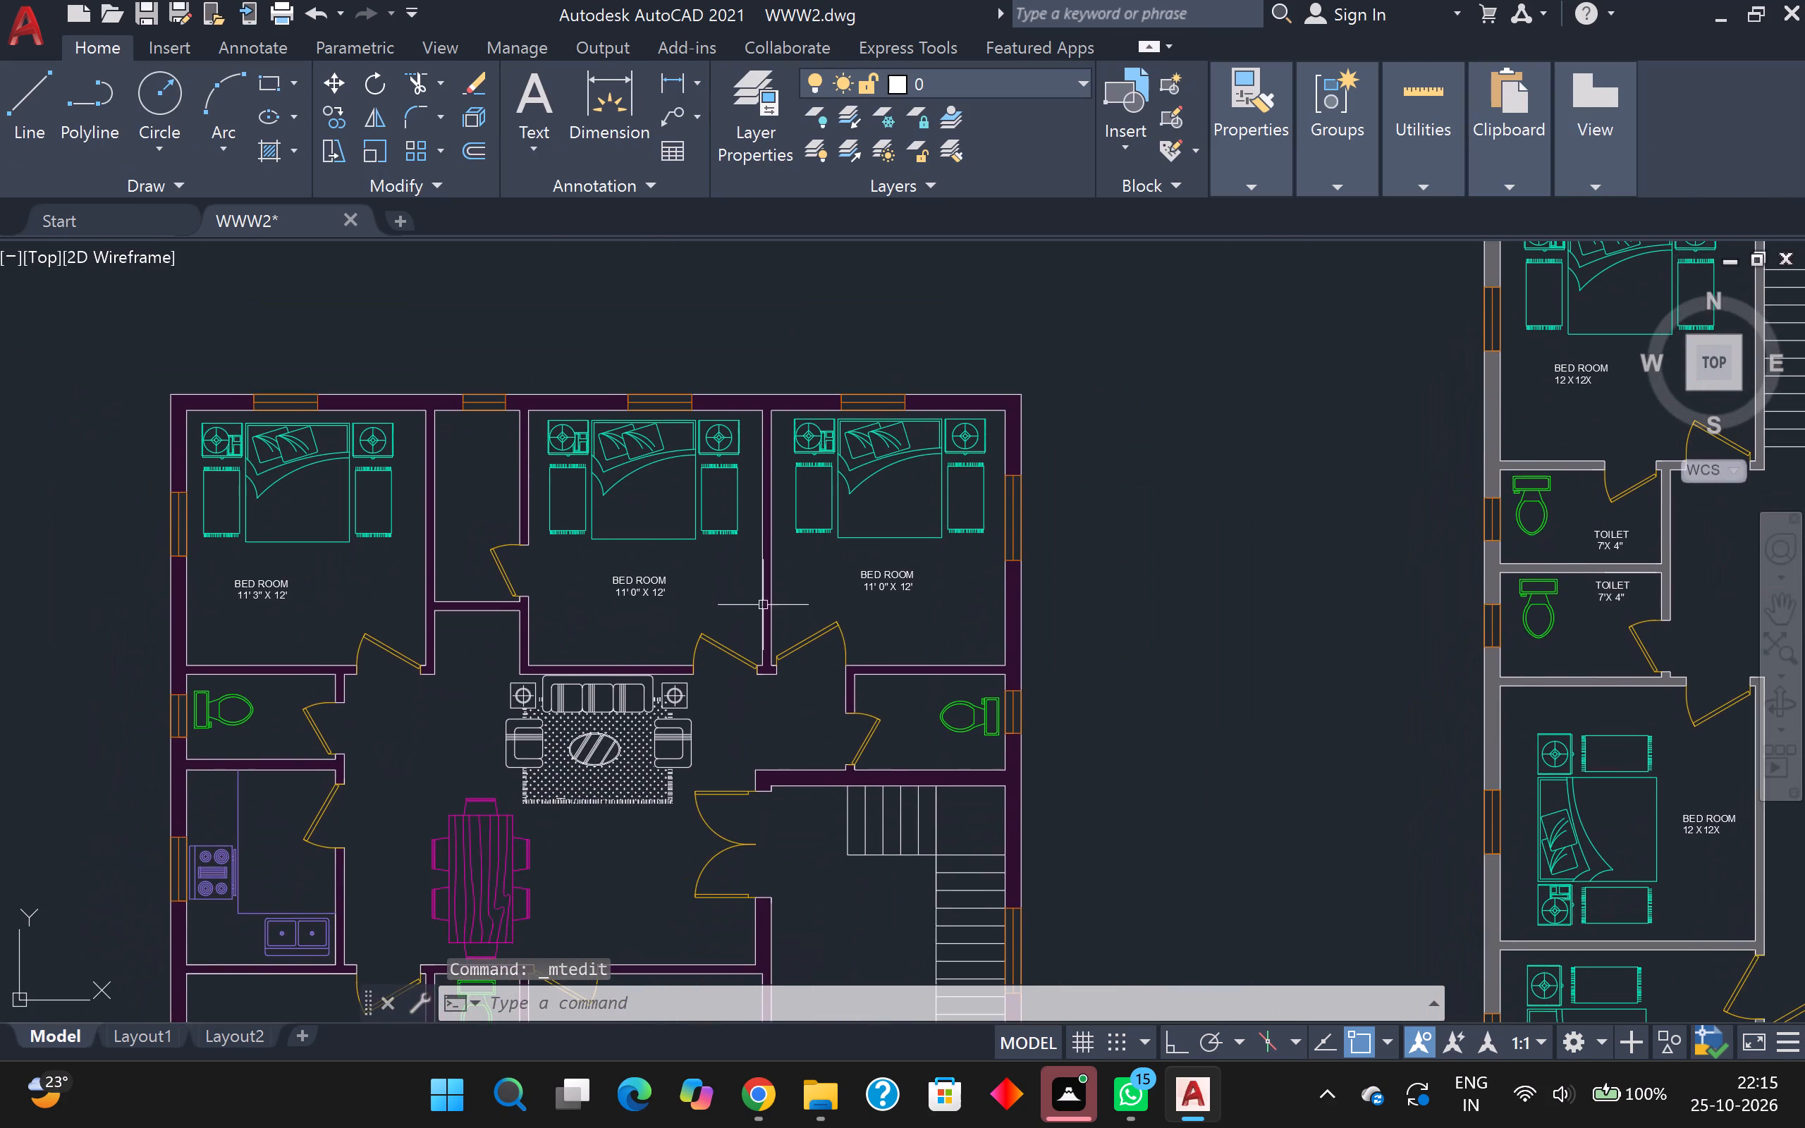
scroll(527, 696, down, 2)
scroll(496, 745, up, 2)
scroll(617, 882, up, 1)
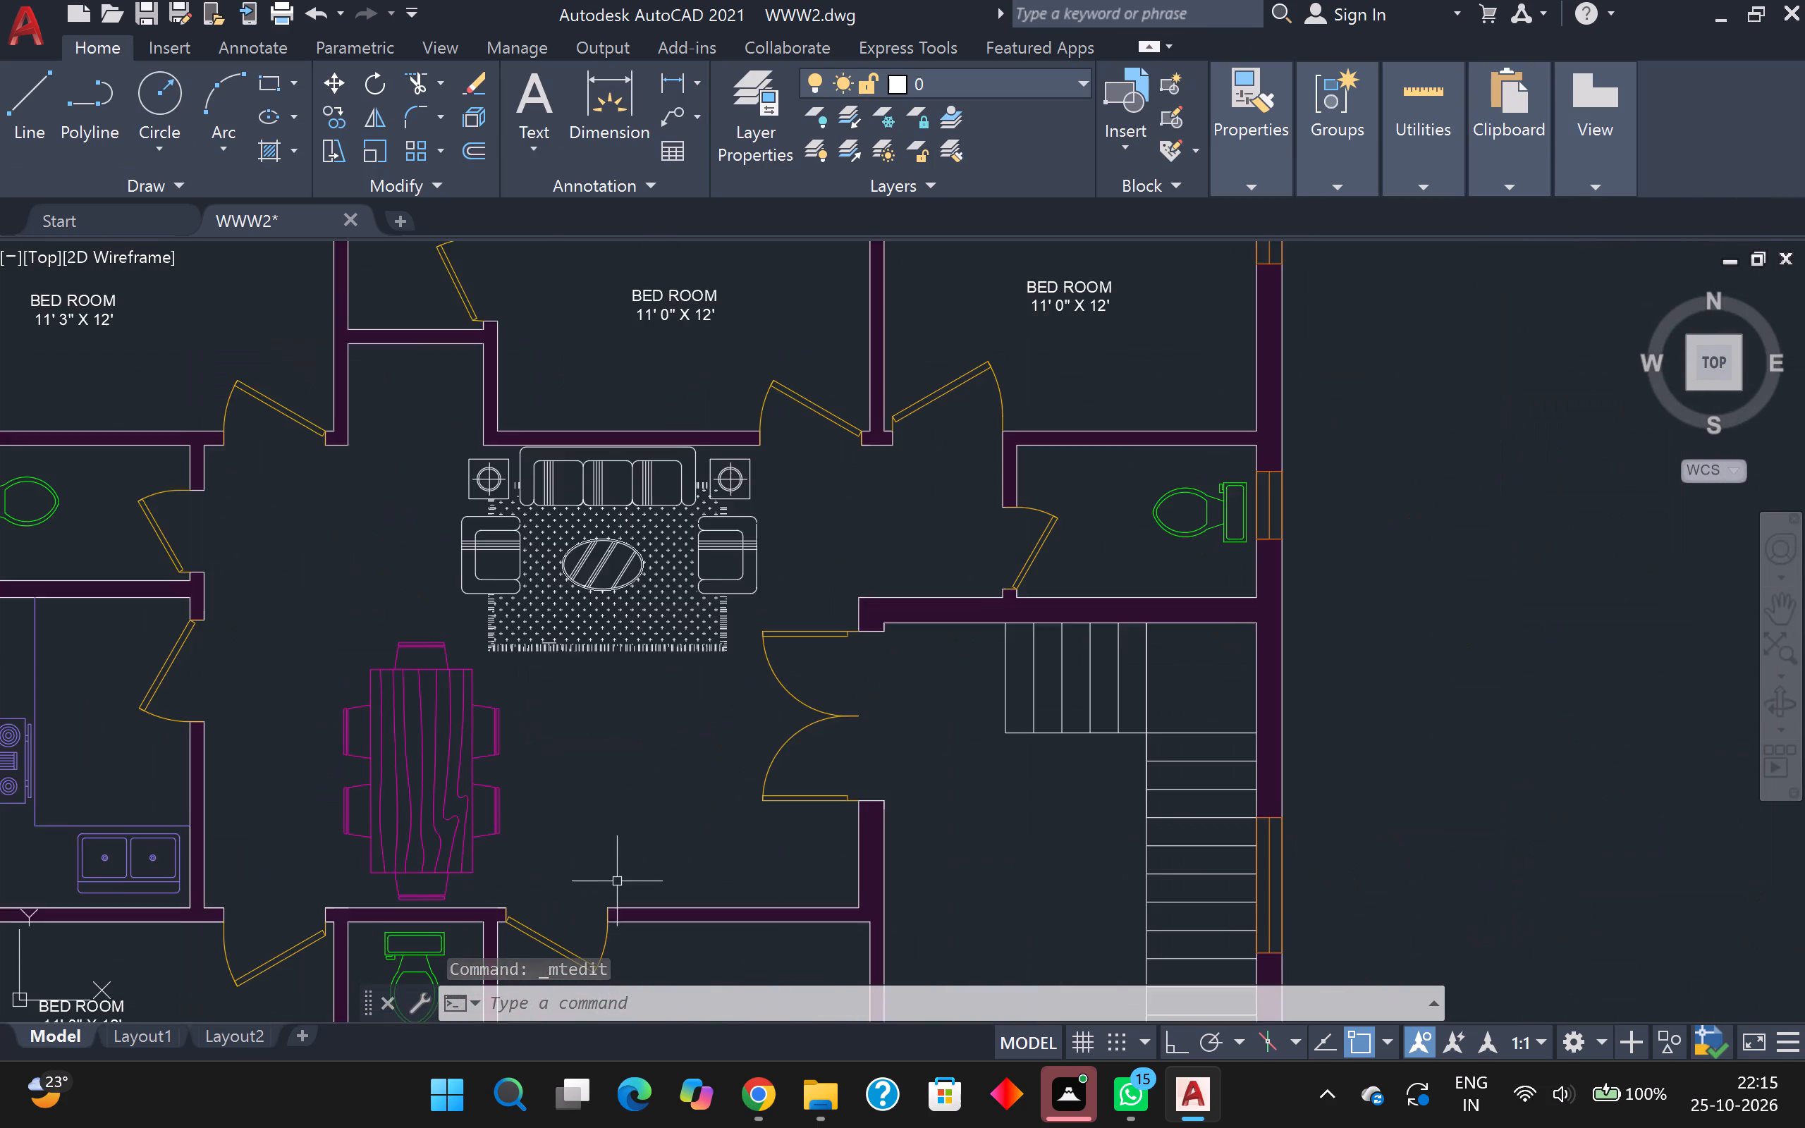
middle_drag(617, 881, 659, 594)
middle_drag(760, 740, 920, 687)
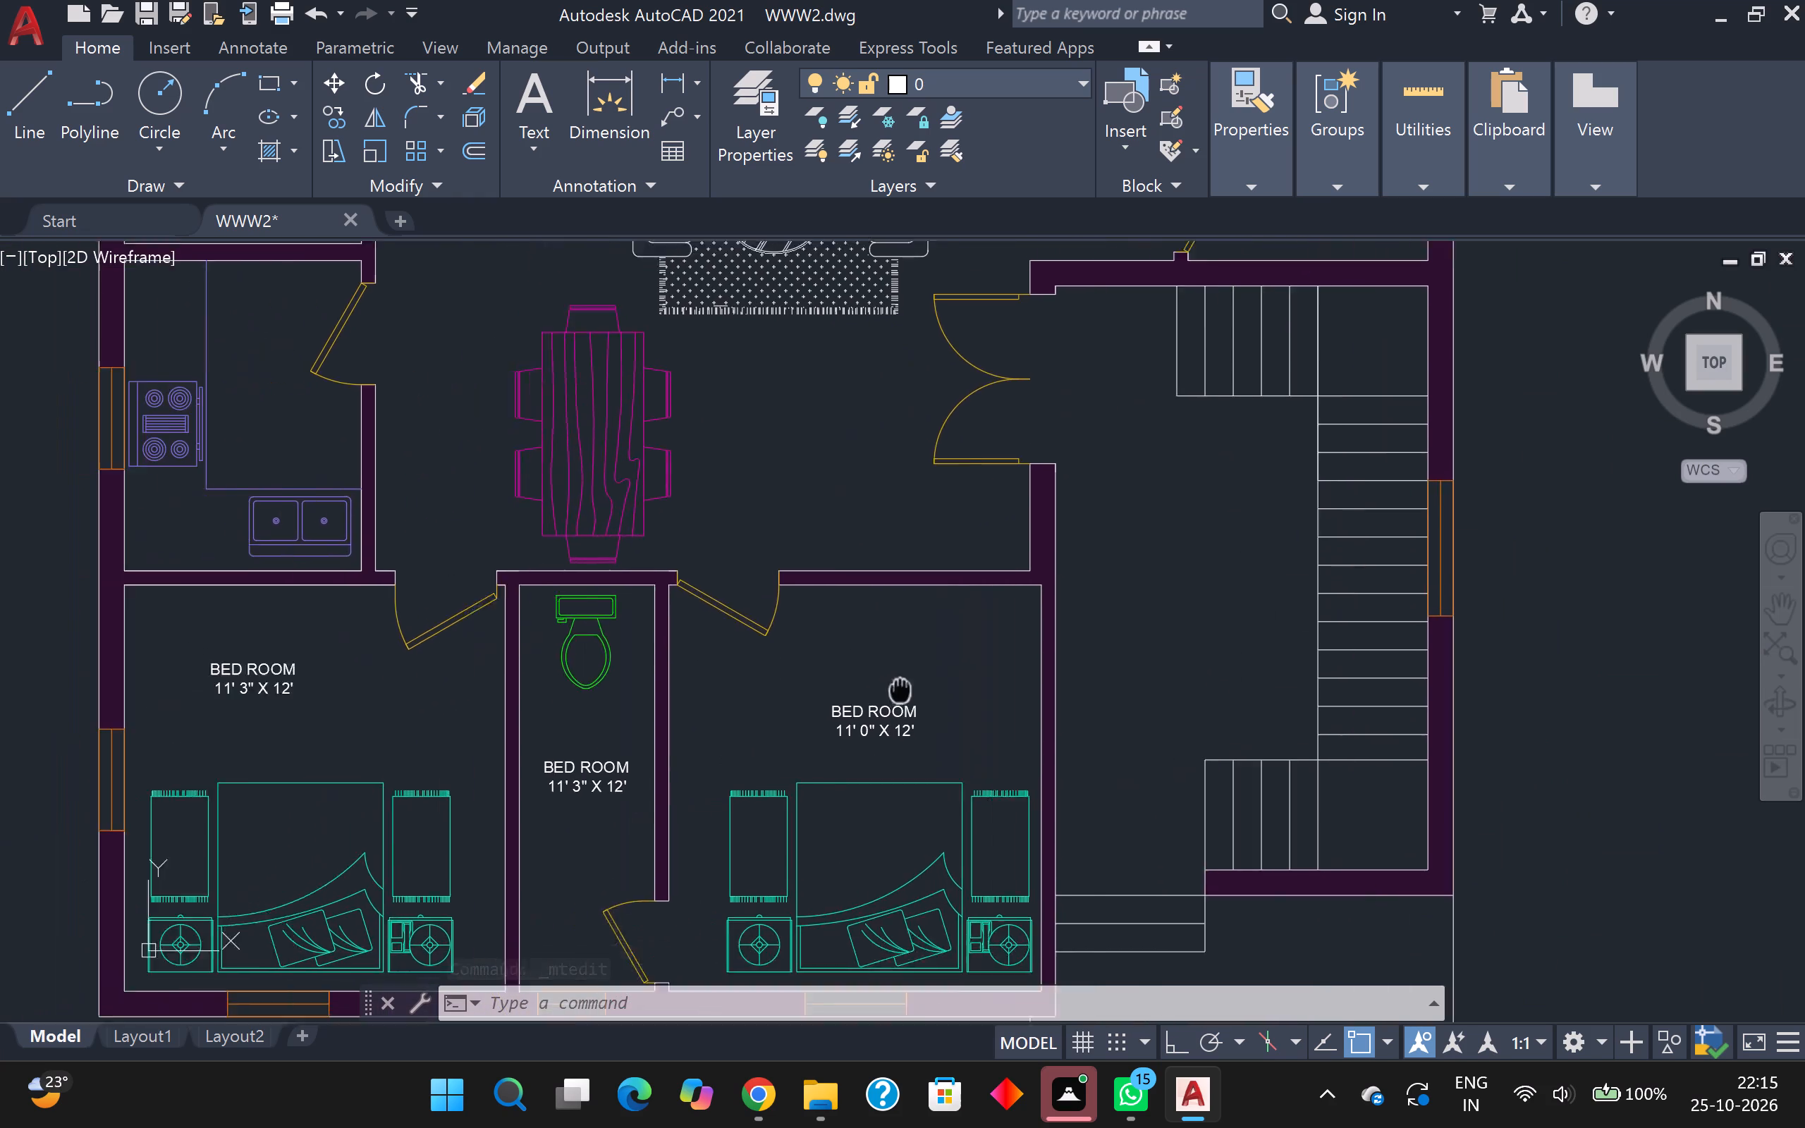
middle_drag(920, 687, 989, 673)
scroll(699, 755, up, 1)
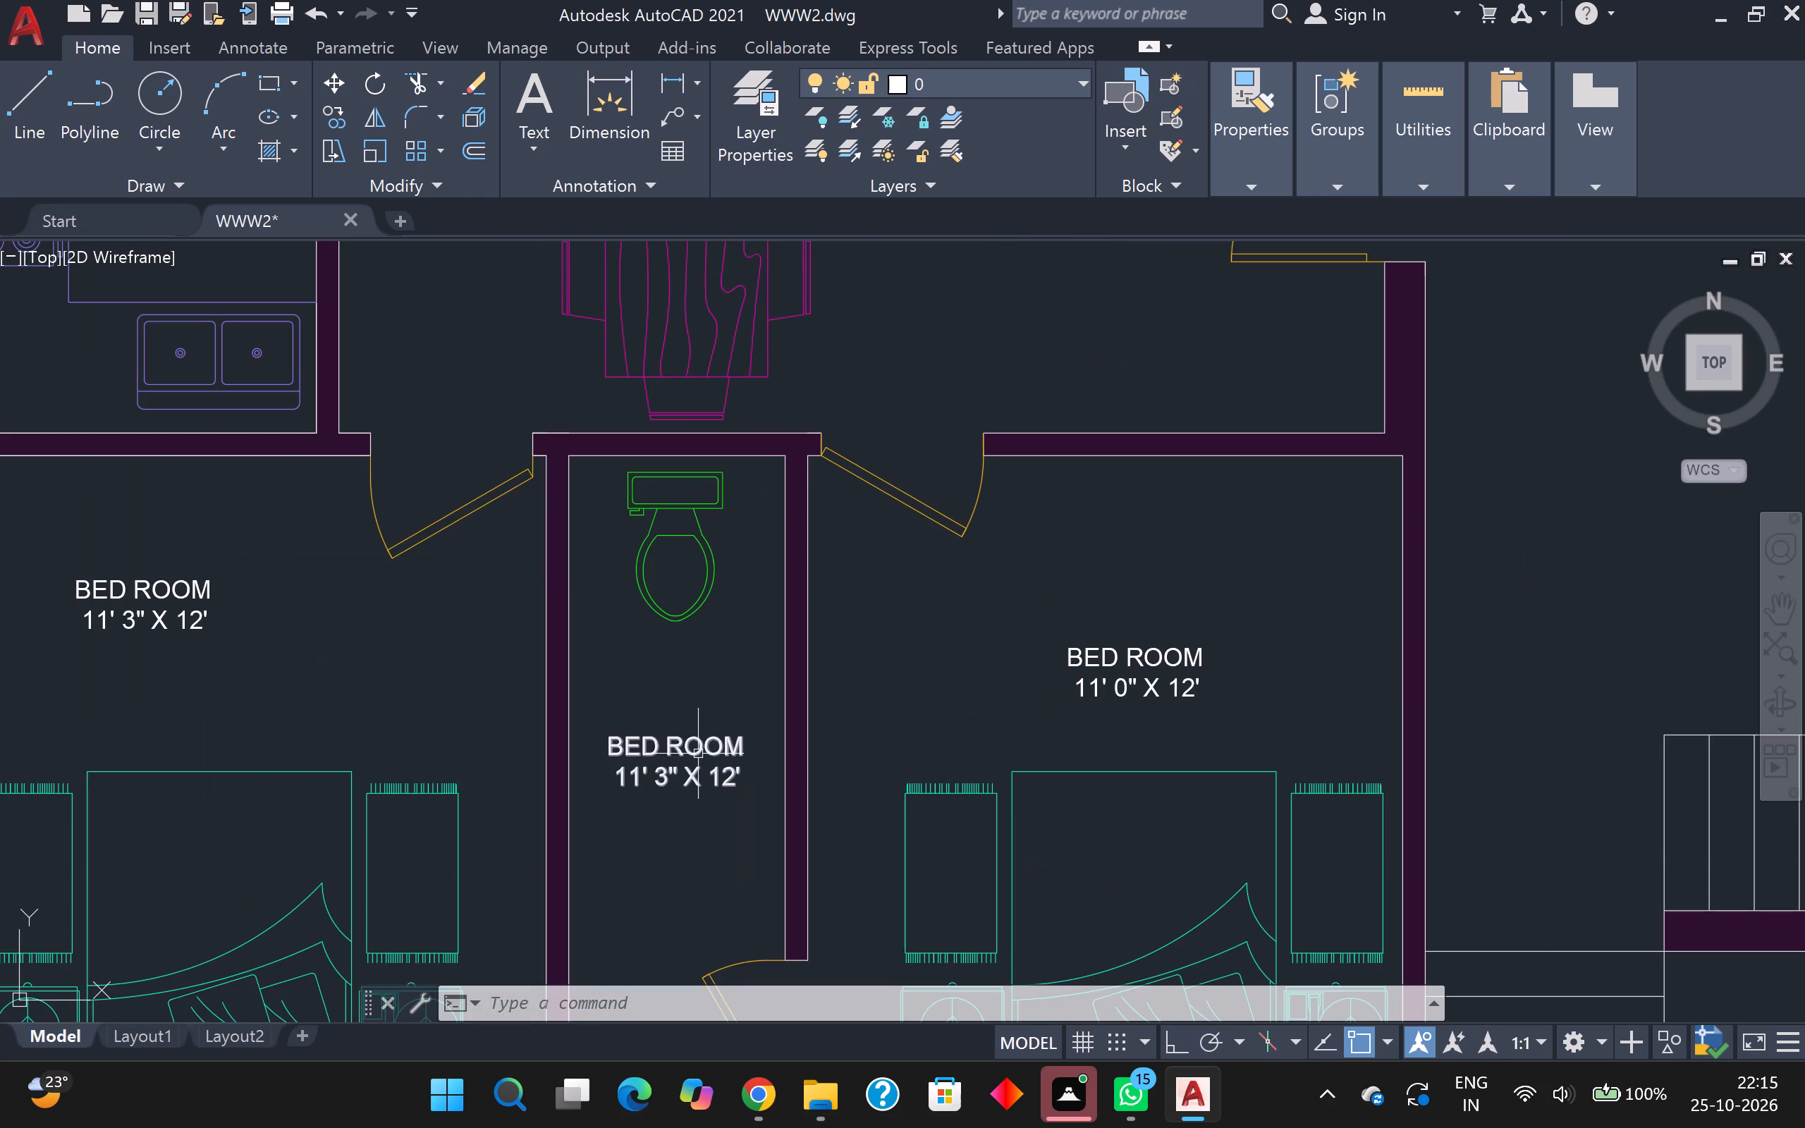
triple_click(692, 752)
scroll(690, 756, up, 2)
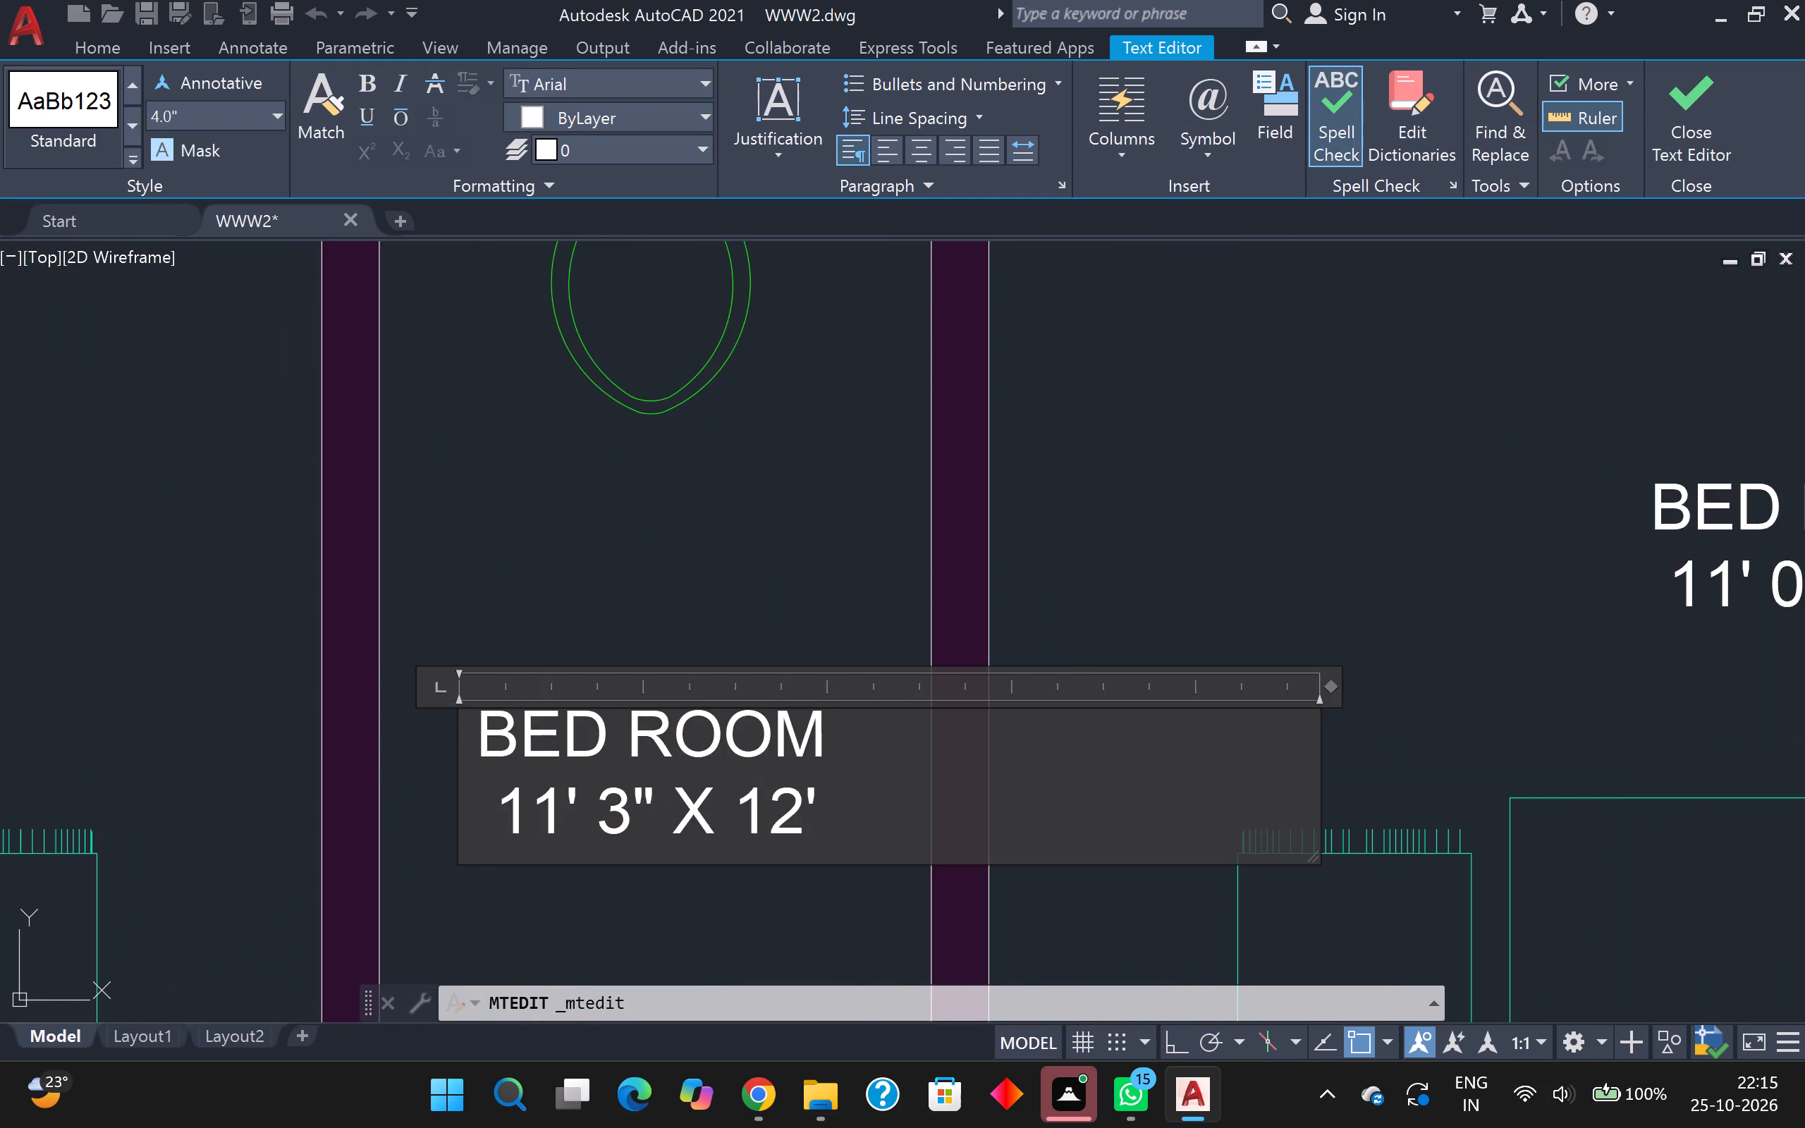
scroll(680, 790, down, 1)
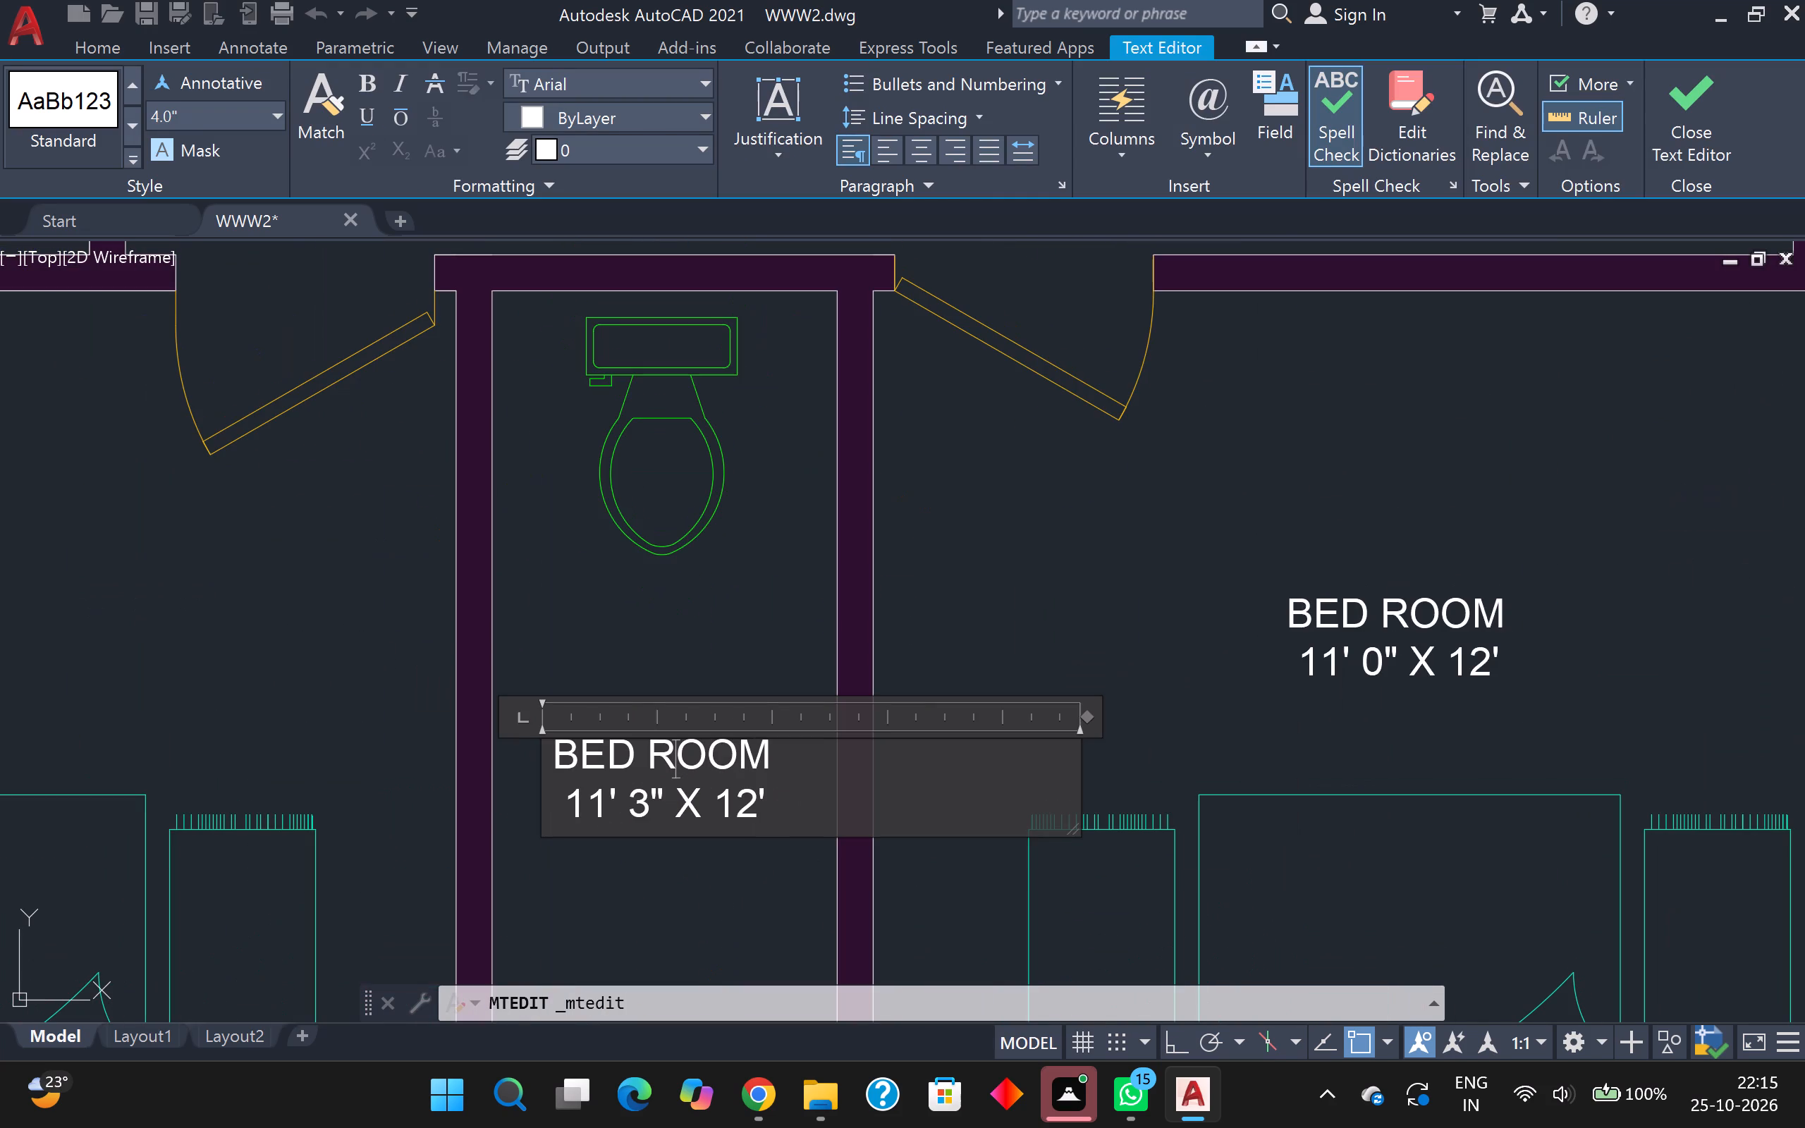
scroll(678, 790, up, 2)
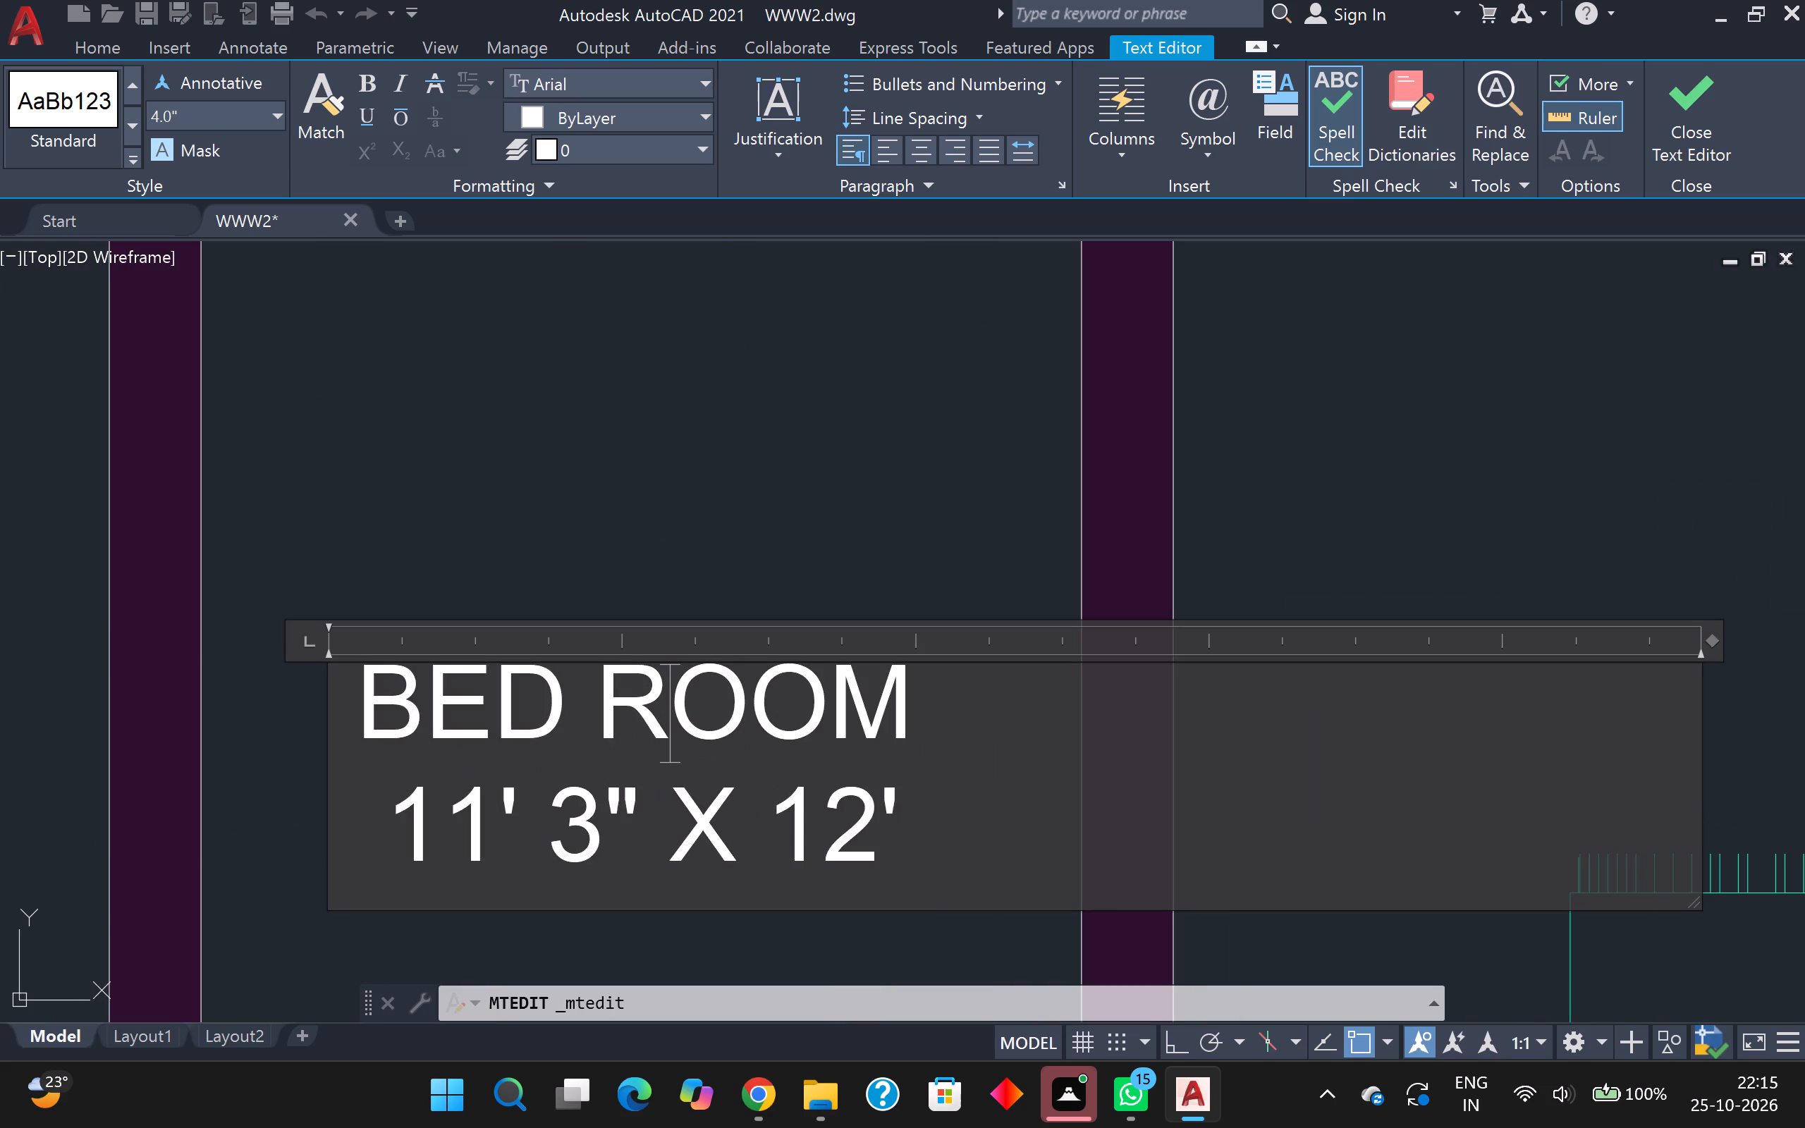
drag(961, 706, 344, 749)
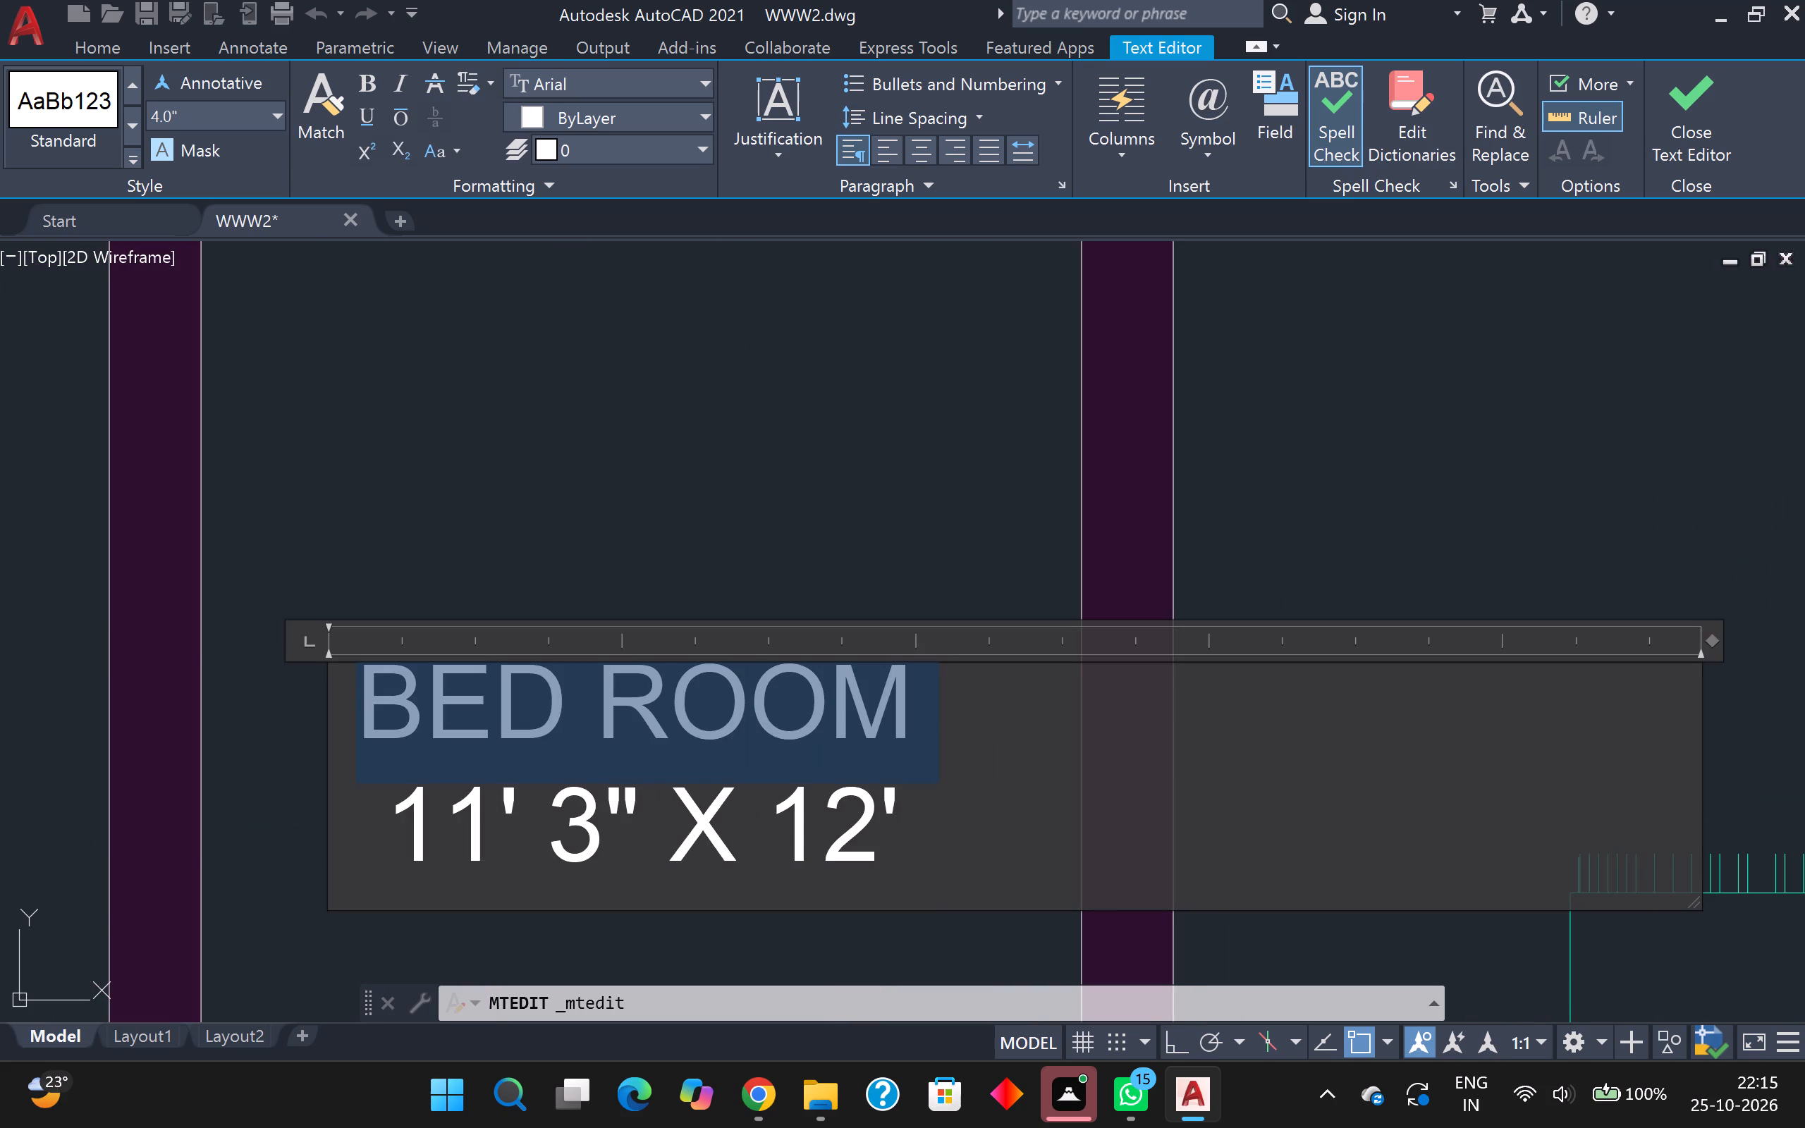
key(BackSpace)
key(space)
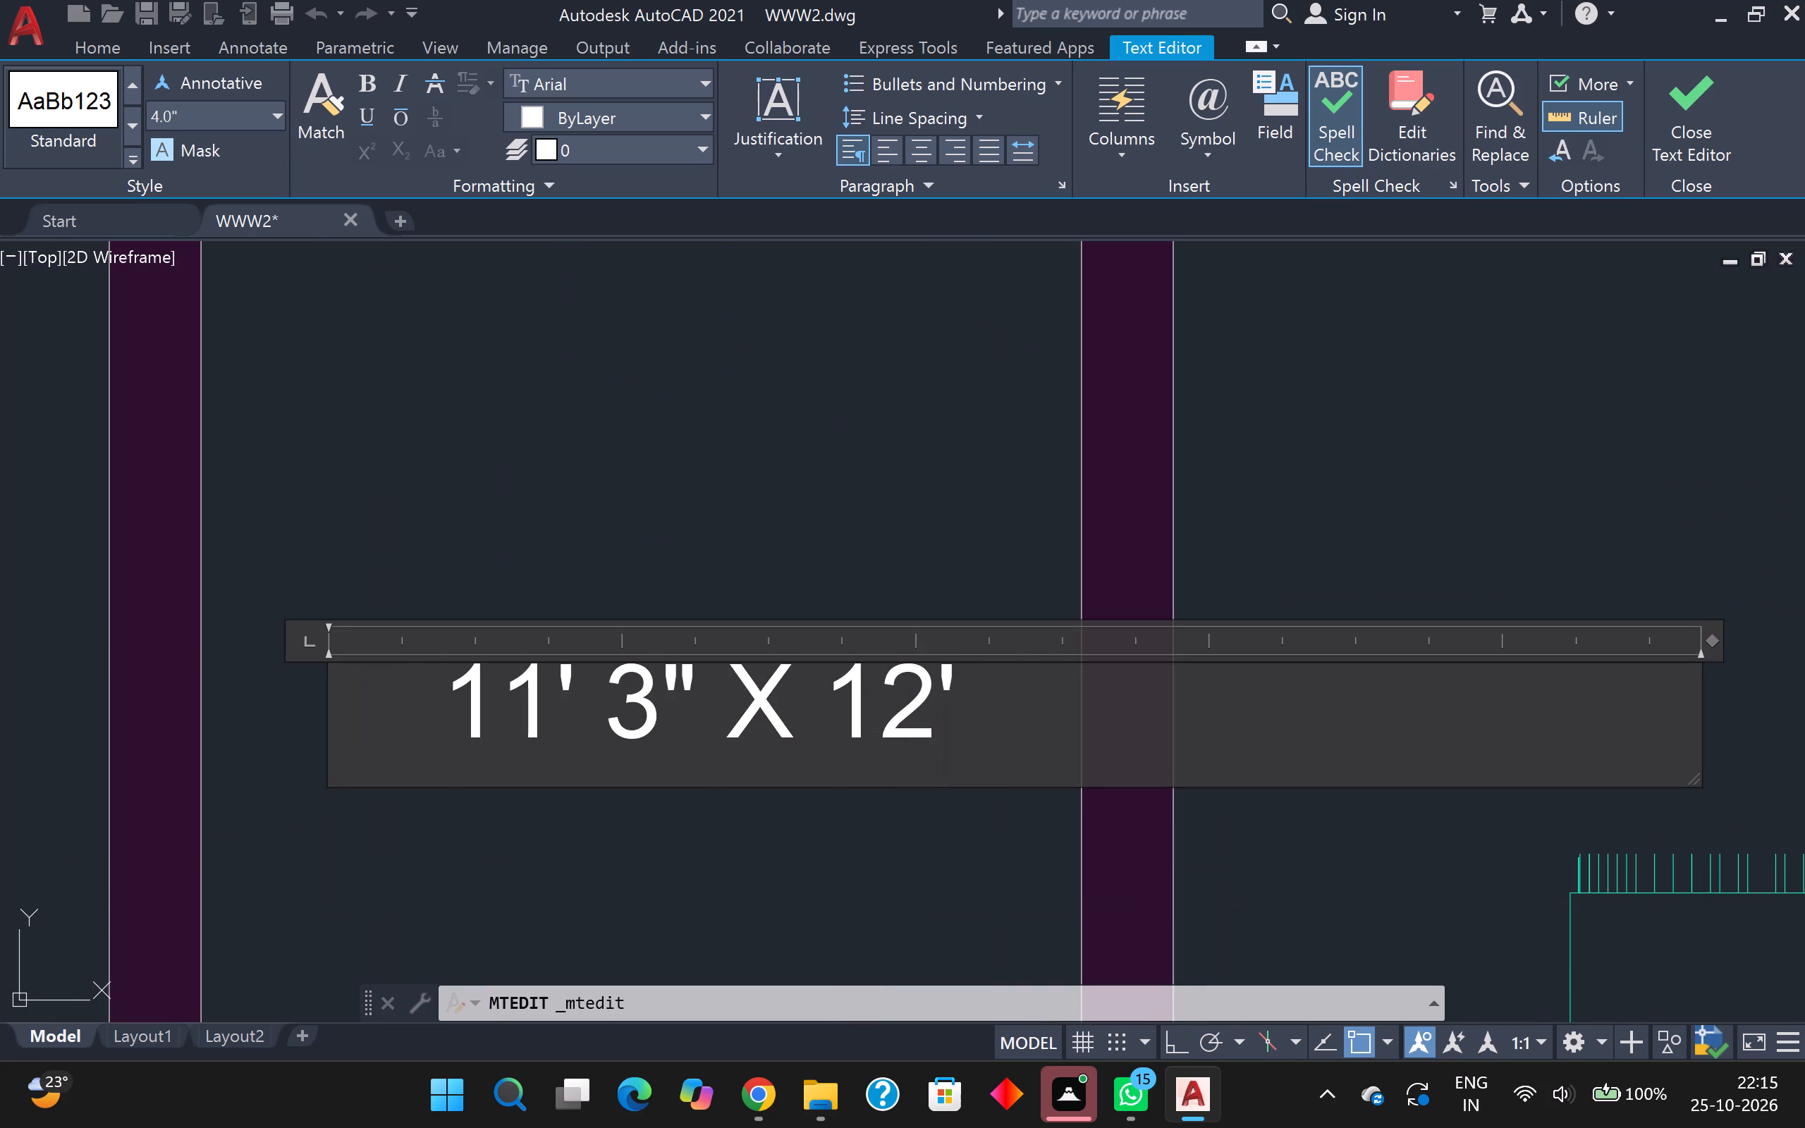
key(w)
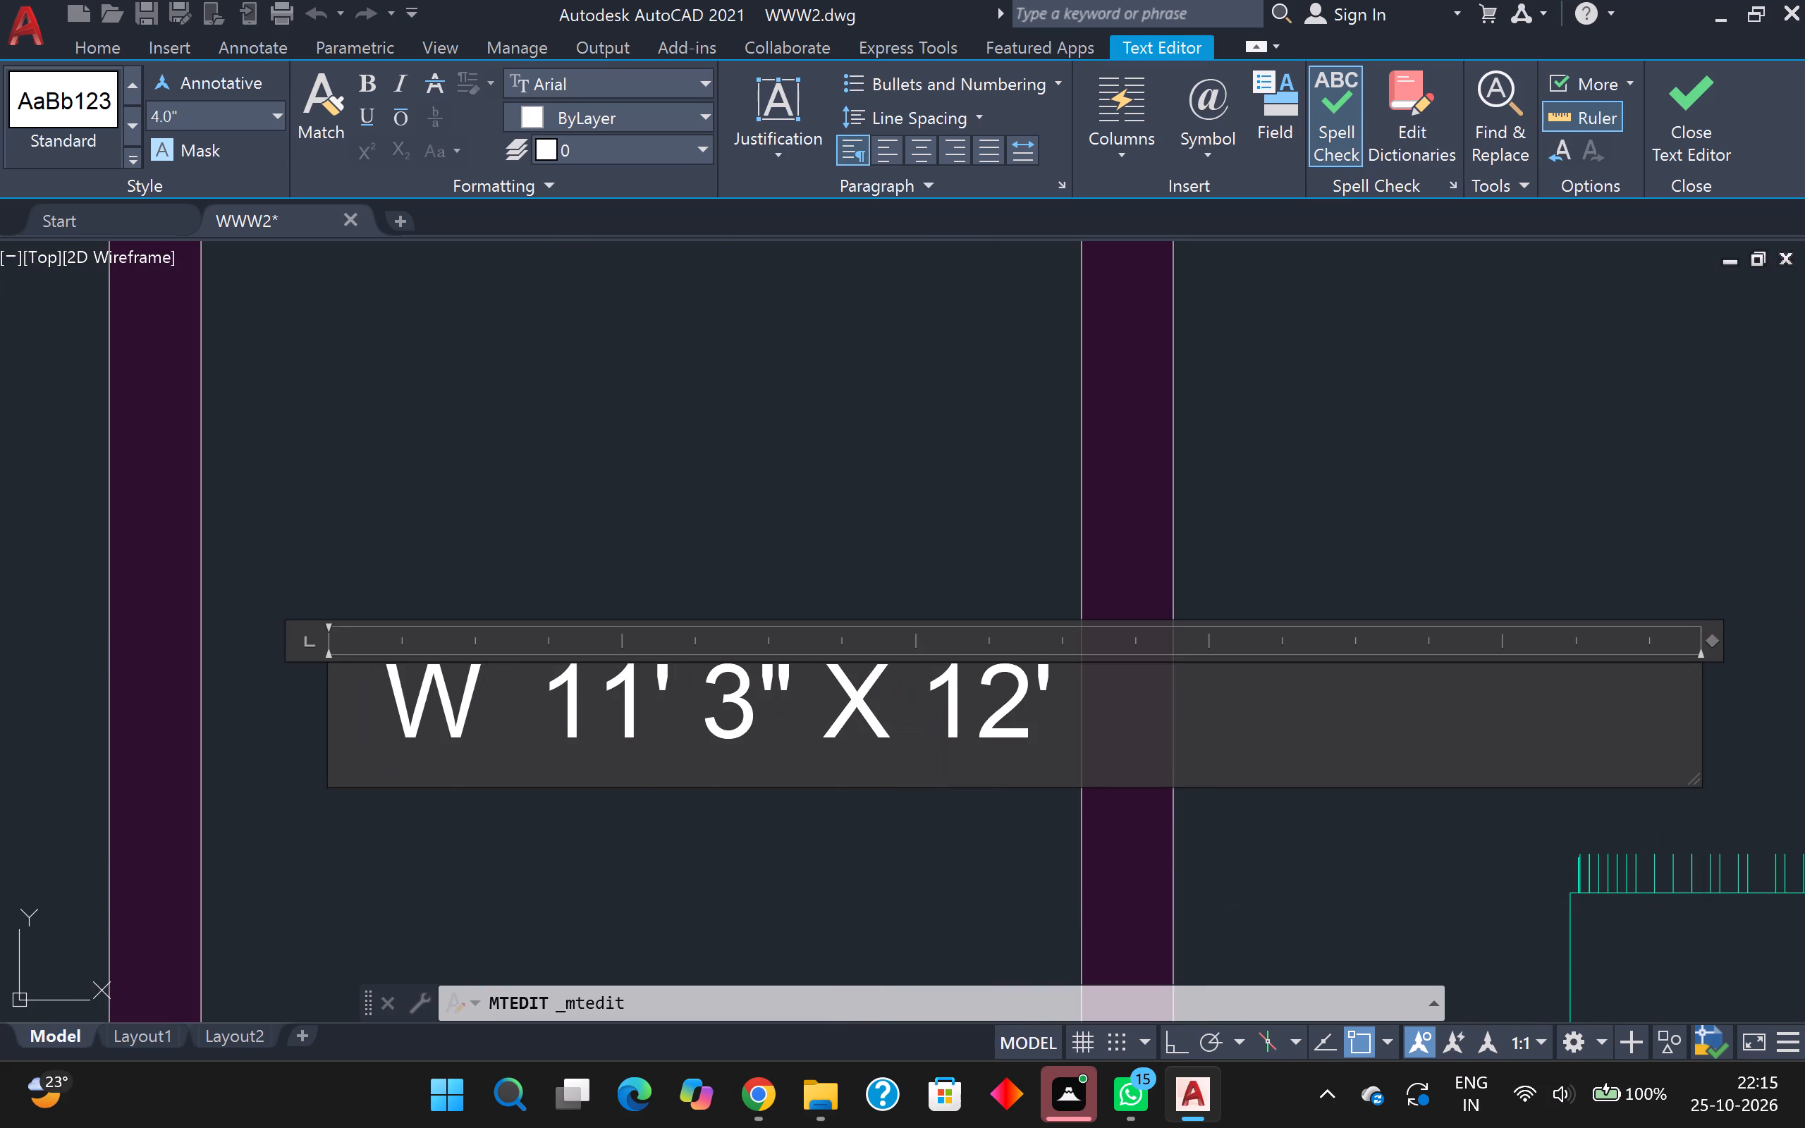
key(c)
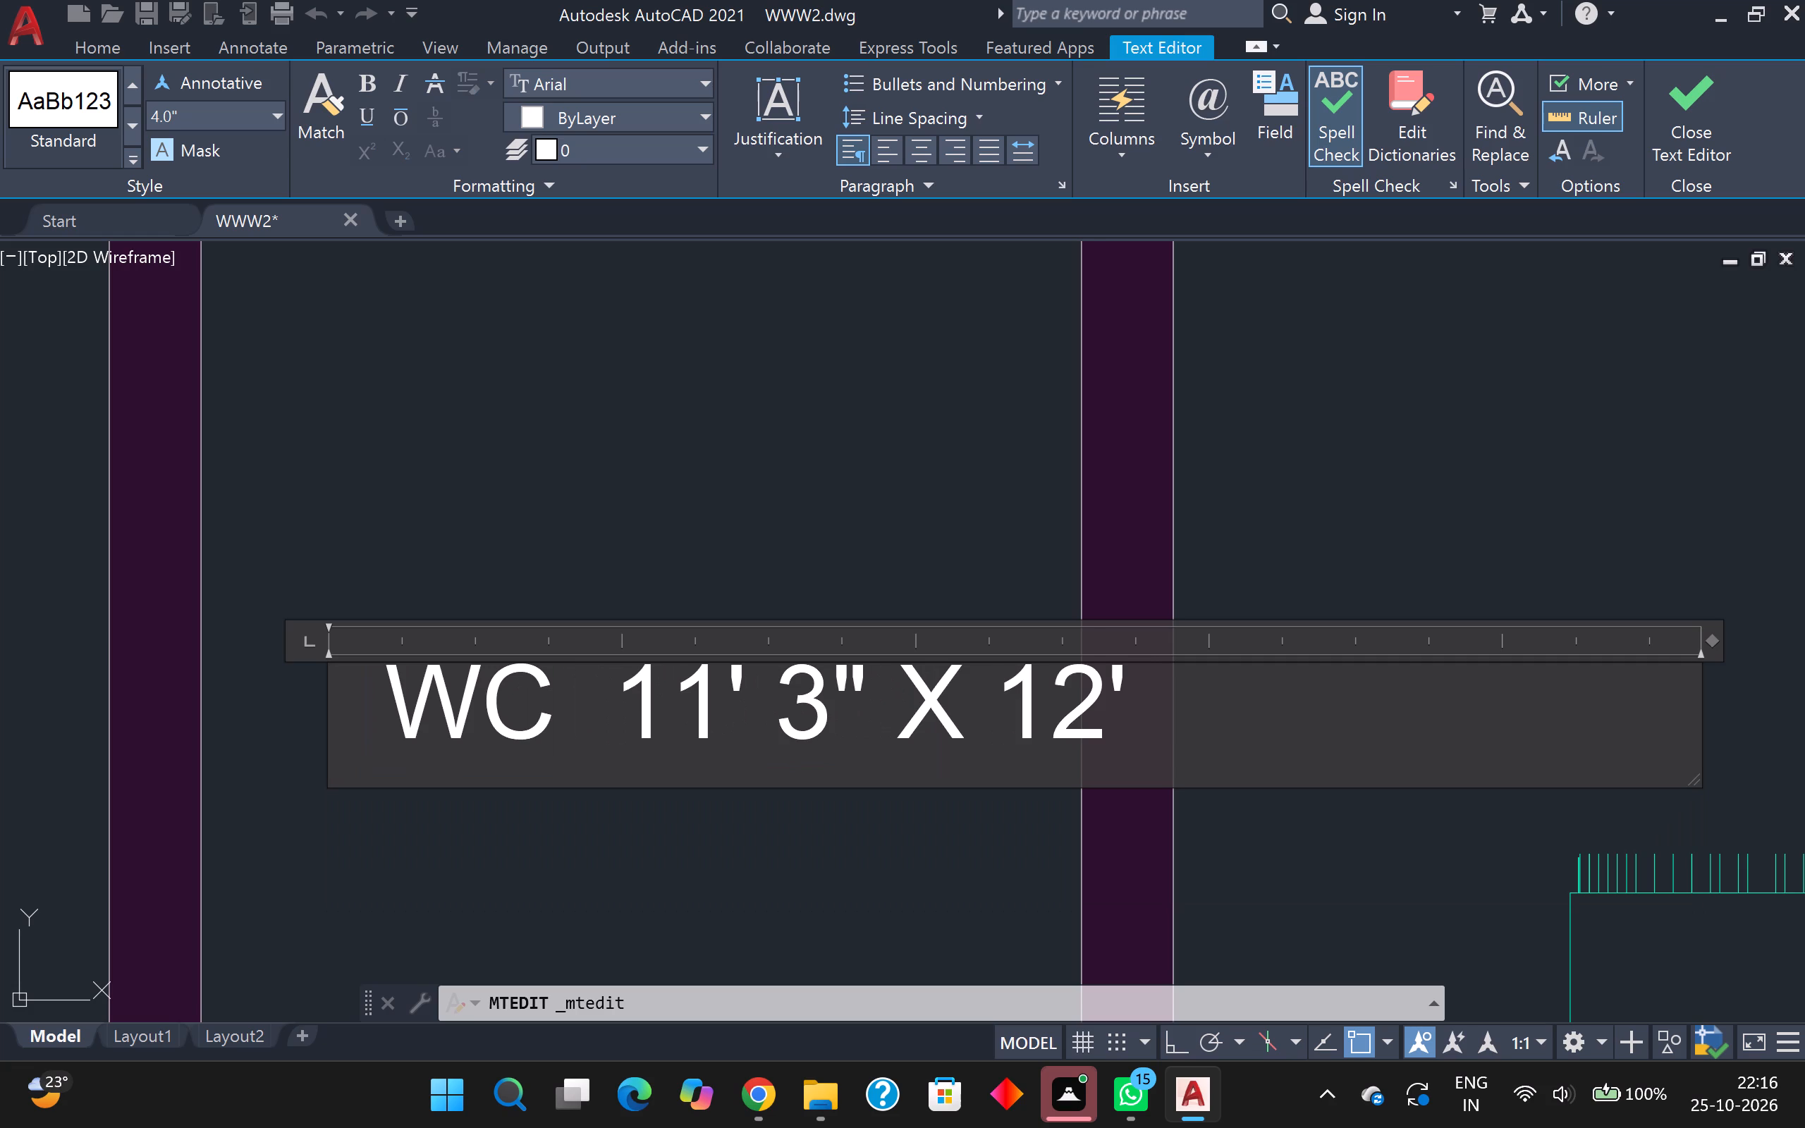
key(space)
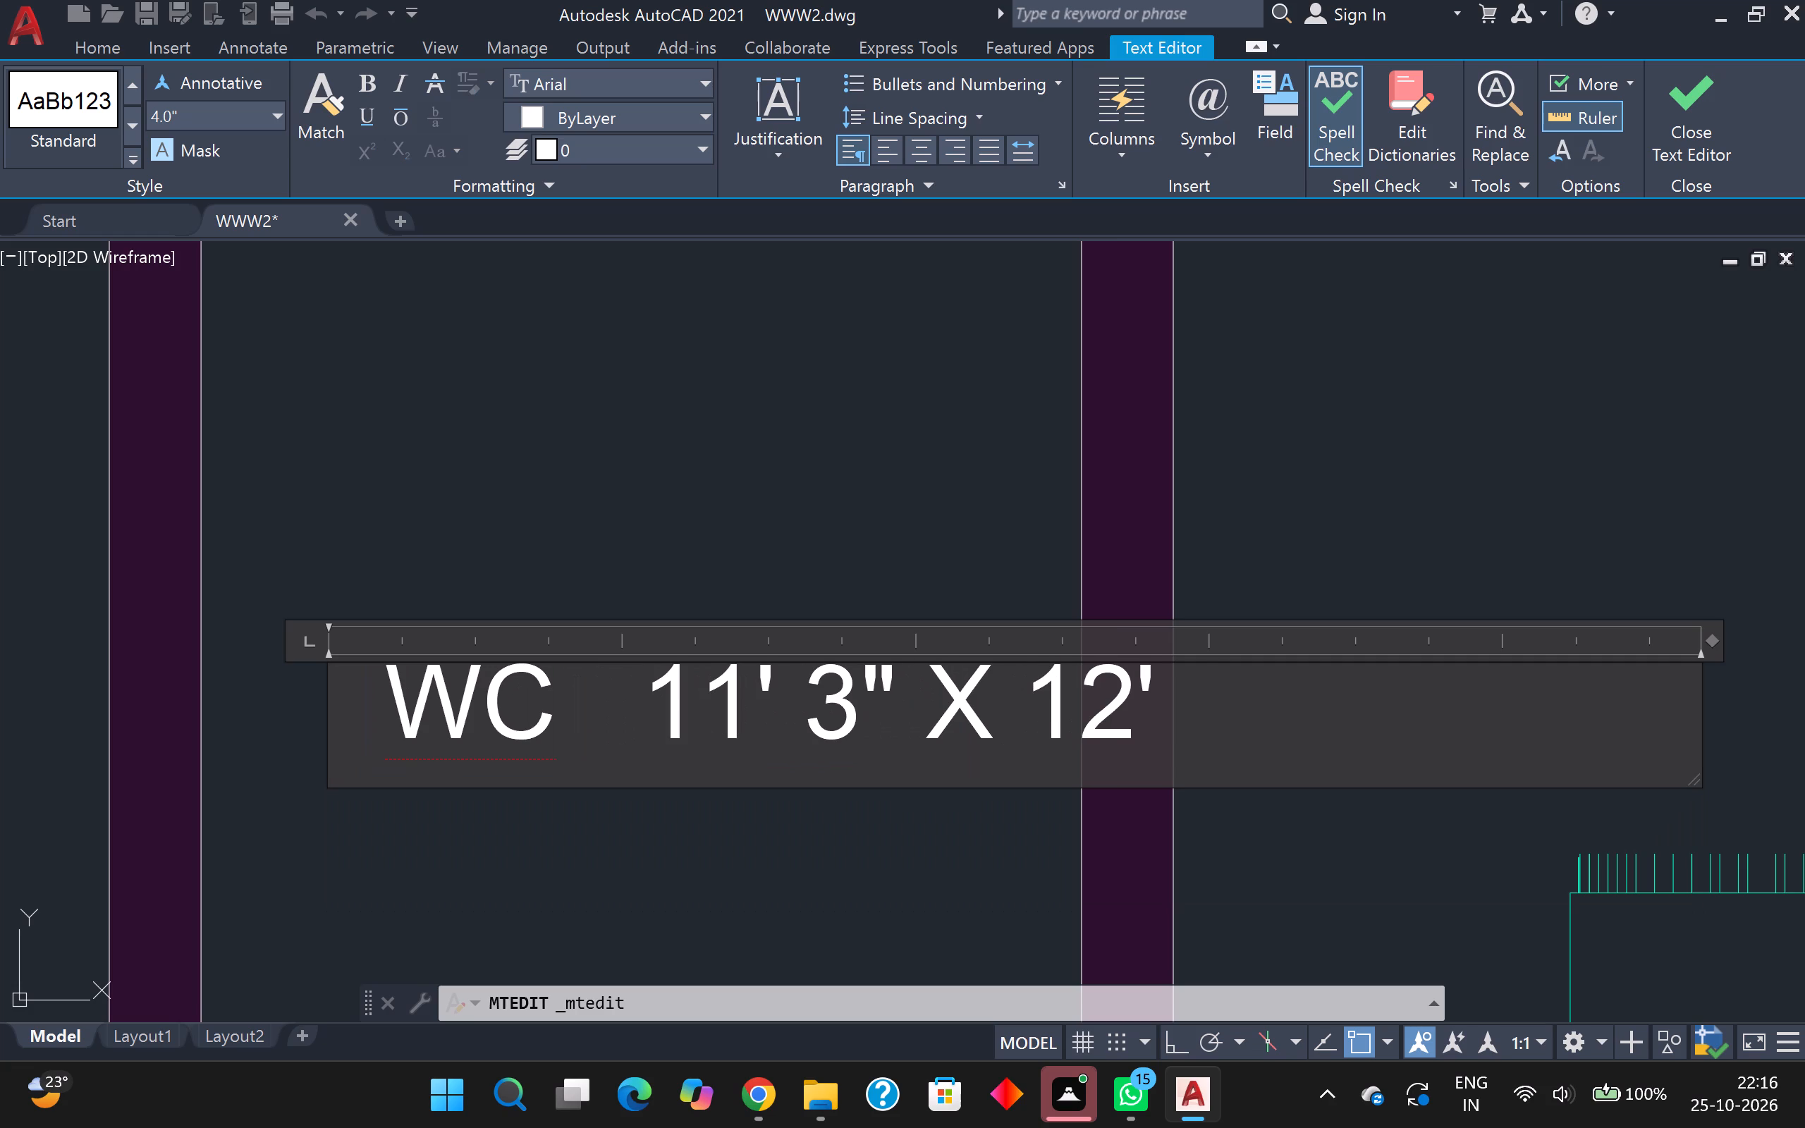
key(plus)
key(space)
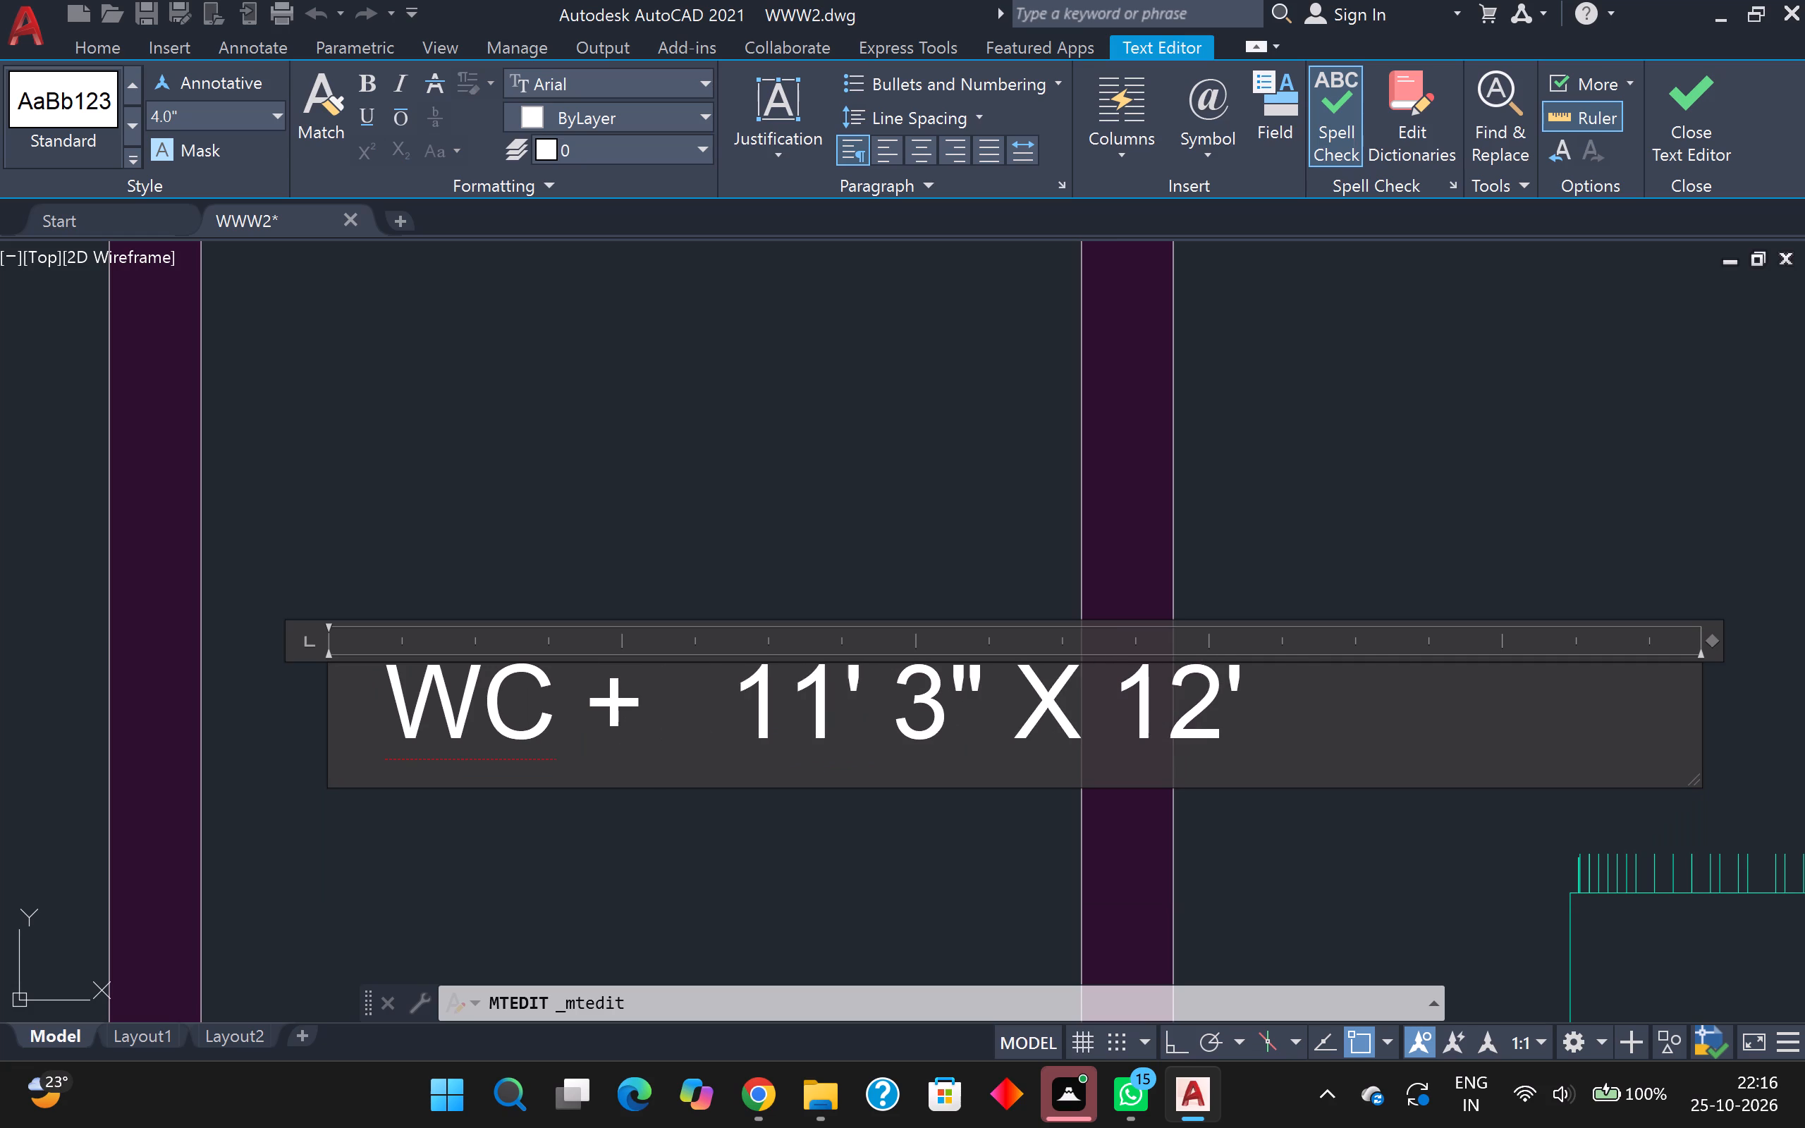
text(BATH)
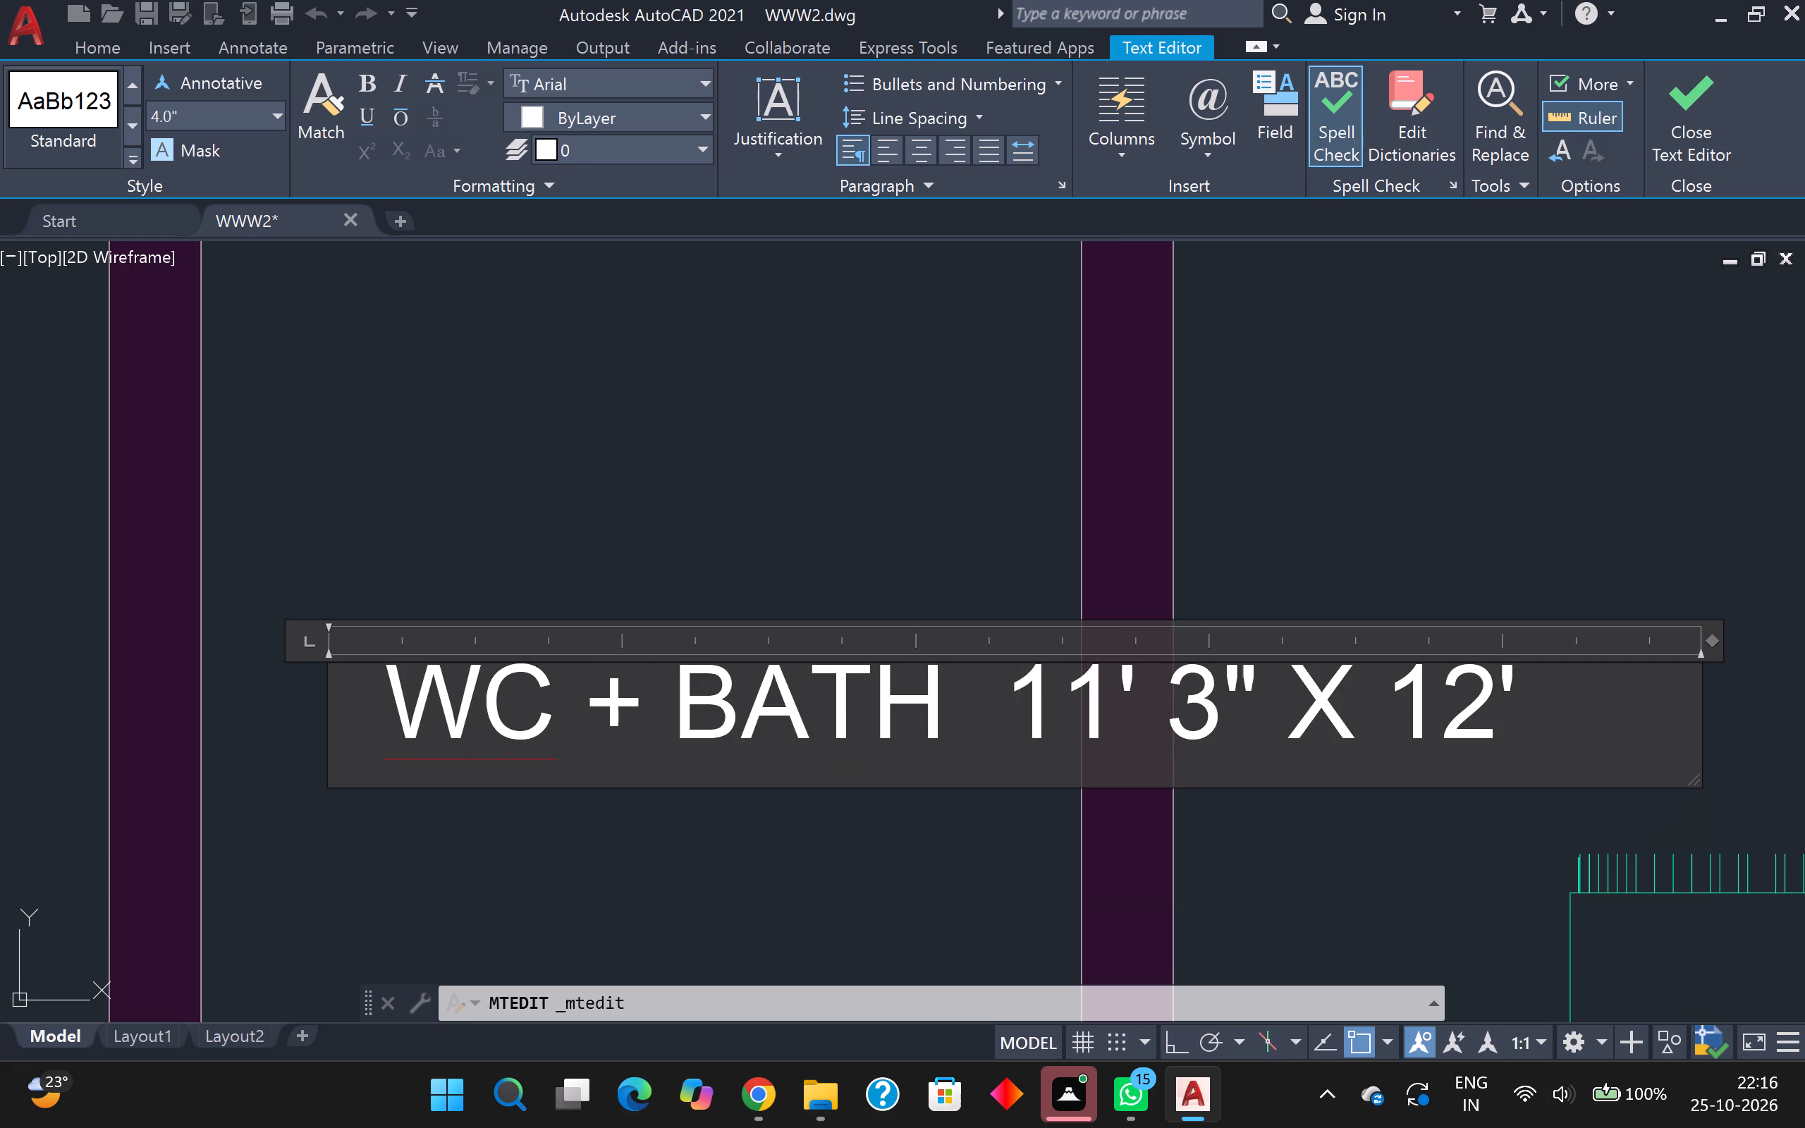
key(Return)
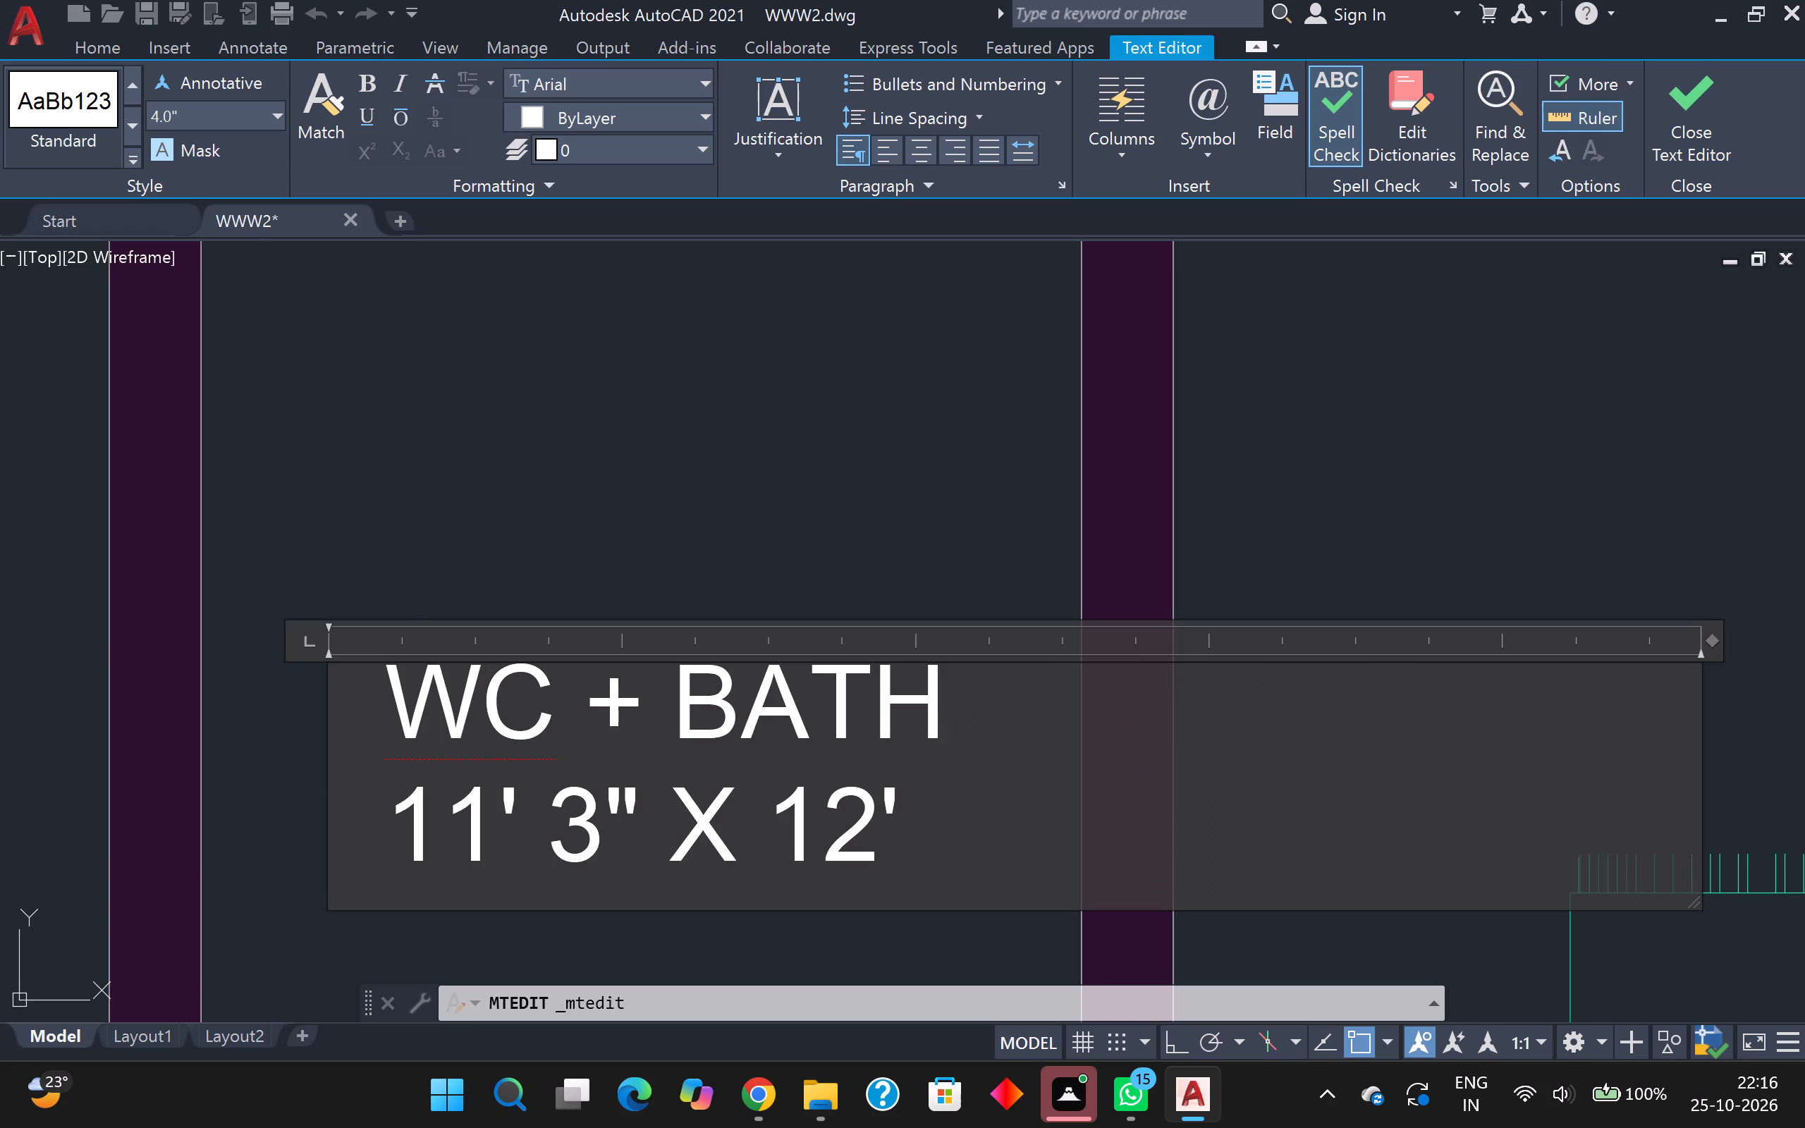
Replace the first dimension in the WC + BATH label's size line with 12'.
click(643, 847)
key(BackSpace)
key(BackSpace)
key(BackSpace)
key(BackSpace)
key(BackSpace)
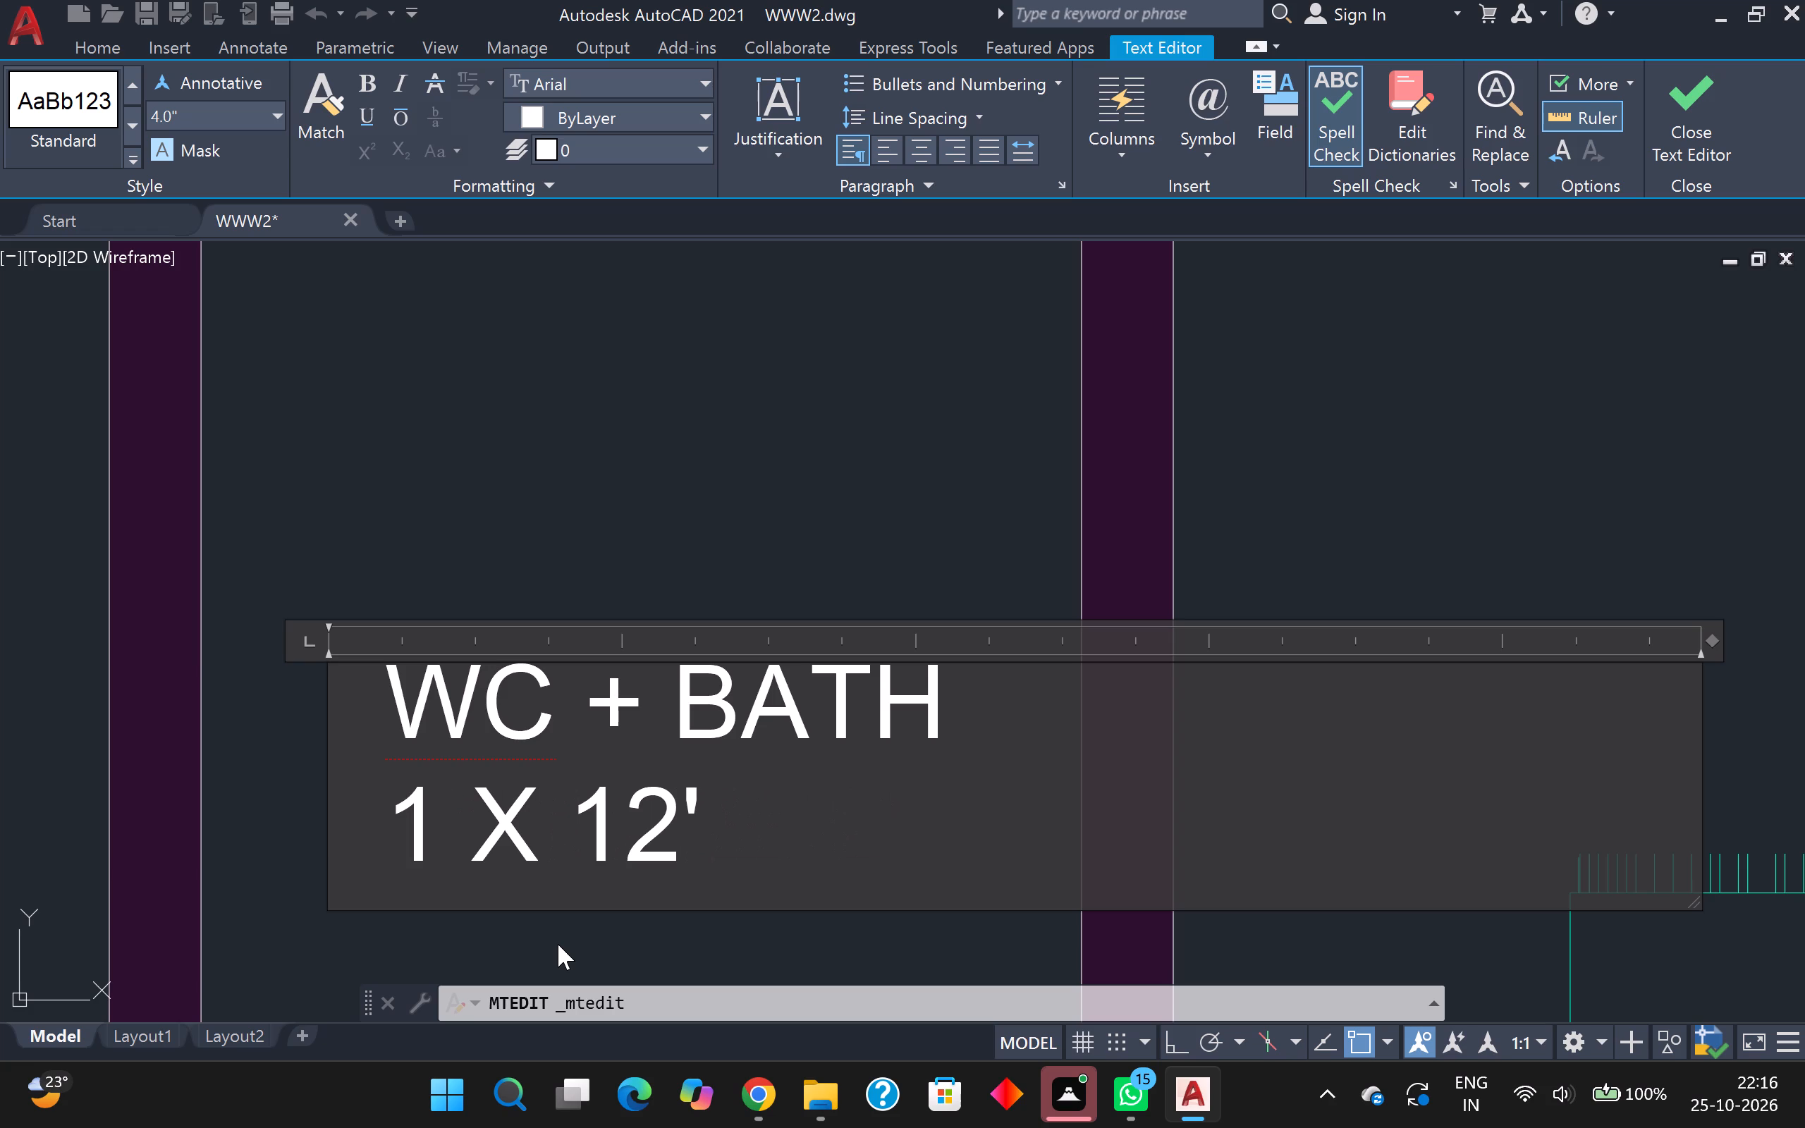
key(BackSpace)
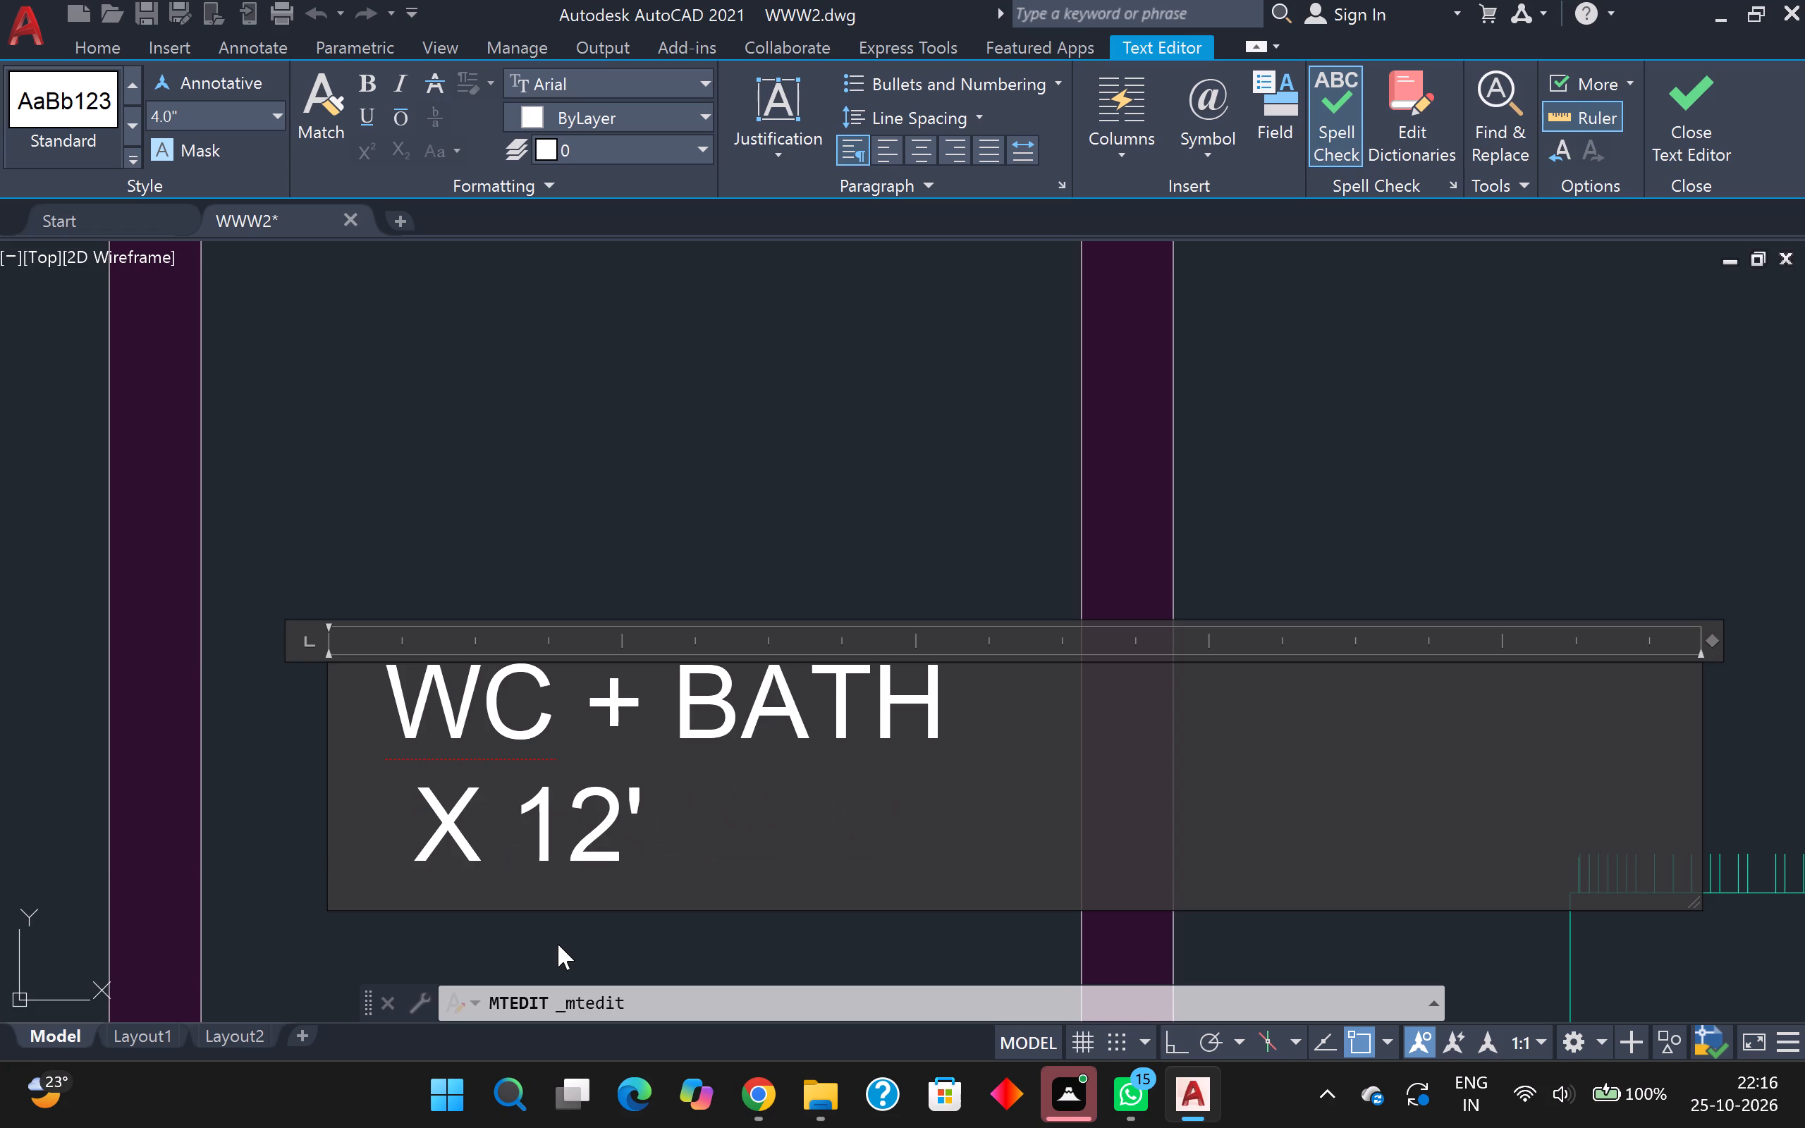
text(12)
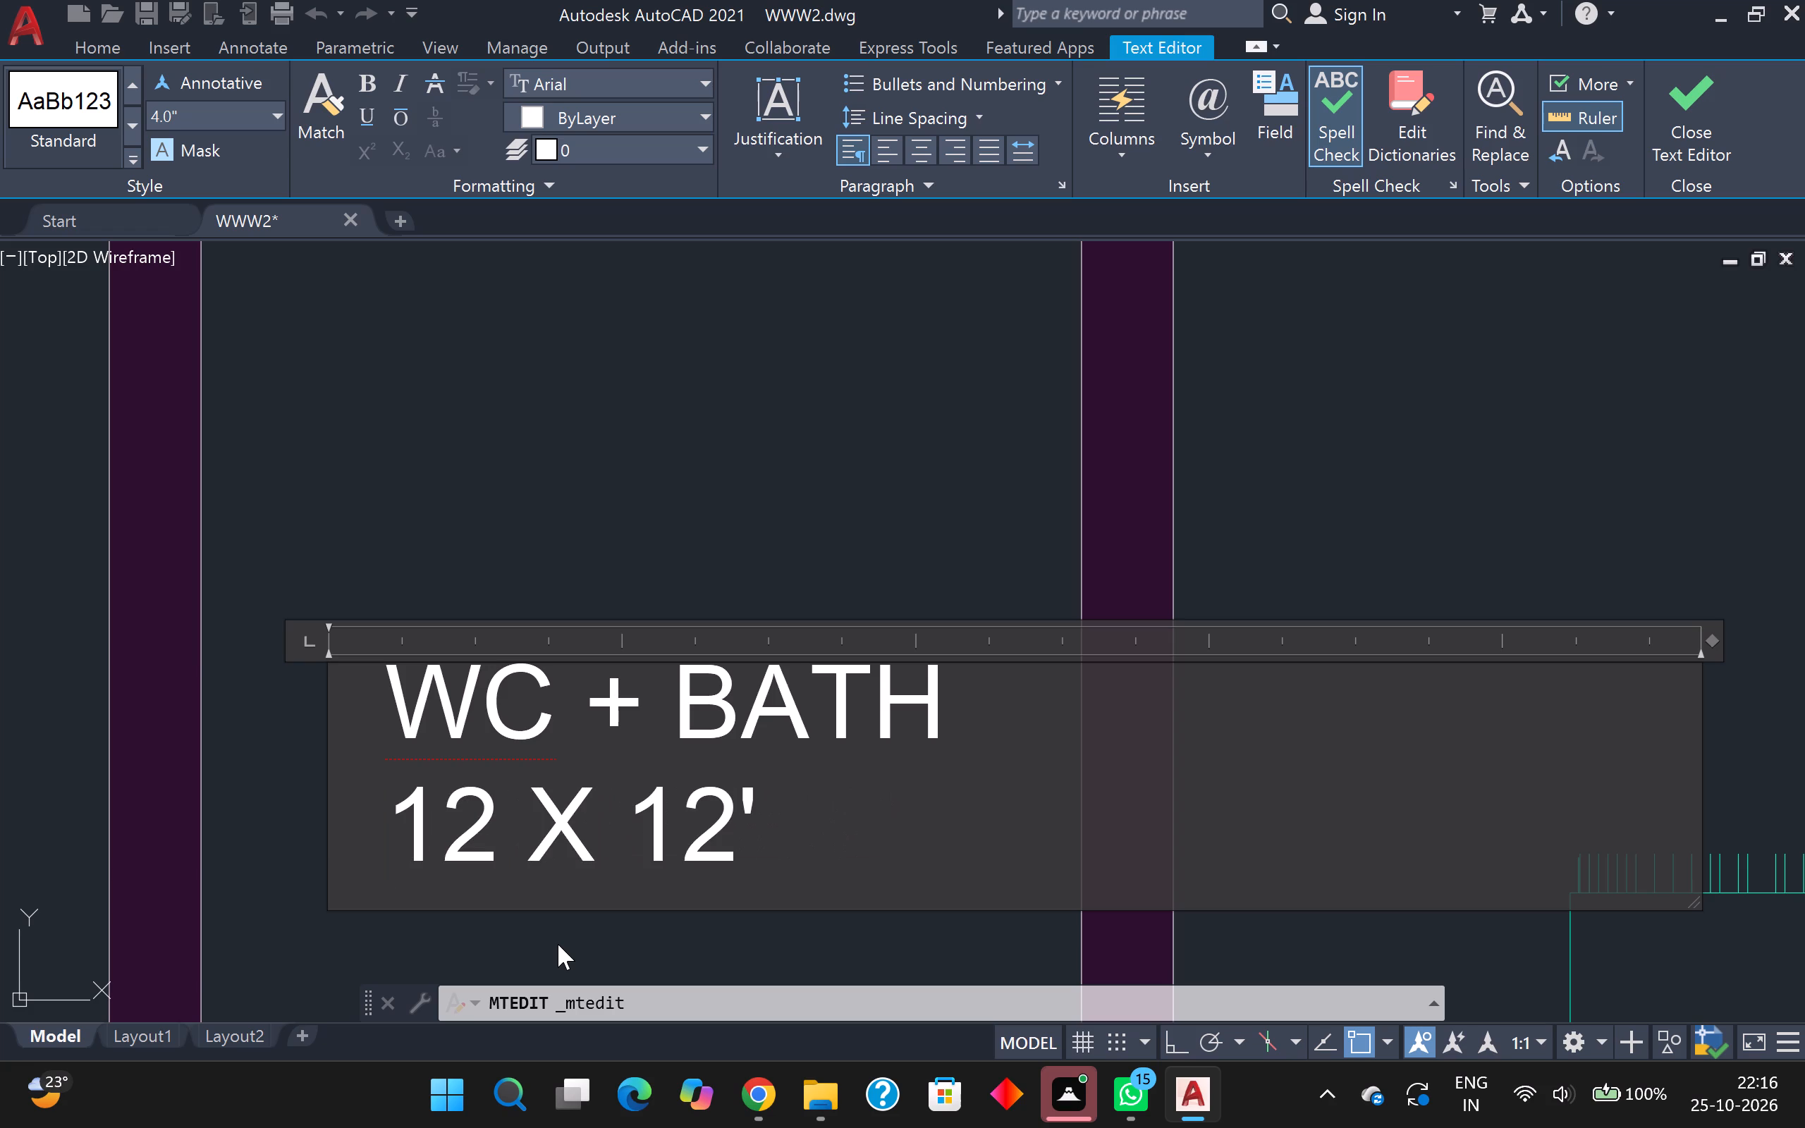
key(apostrophe)
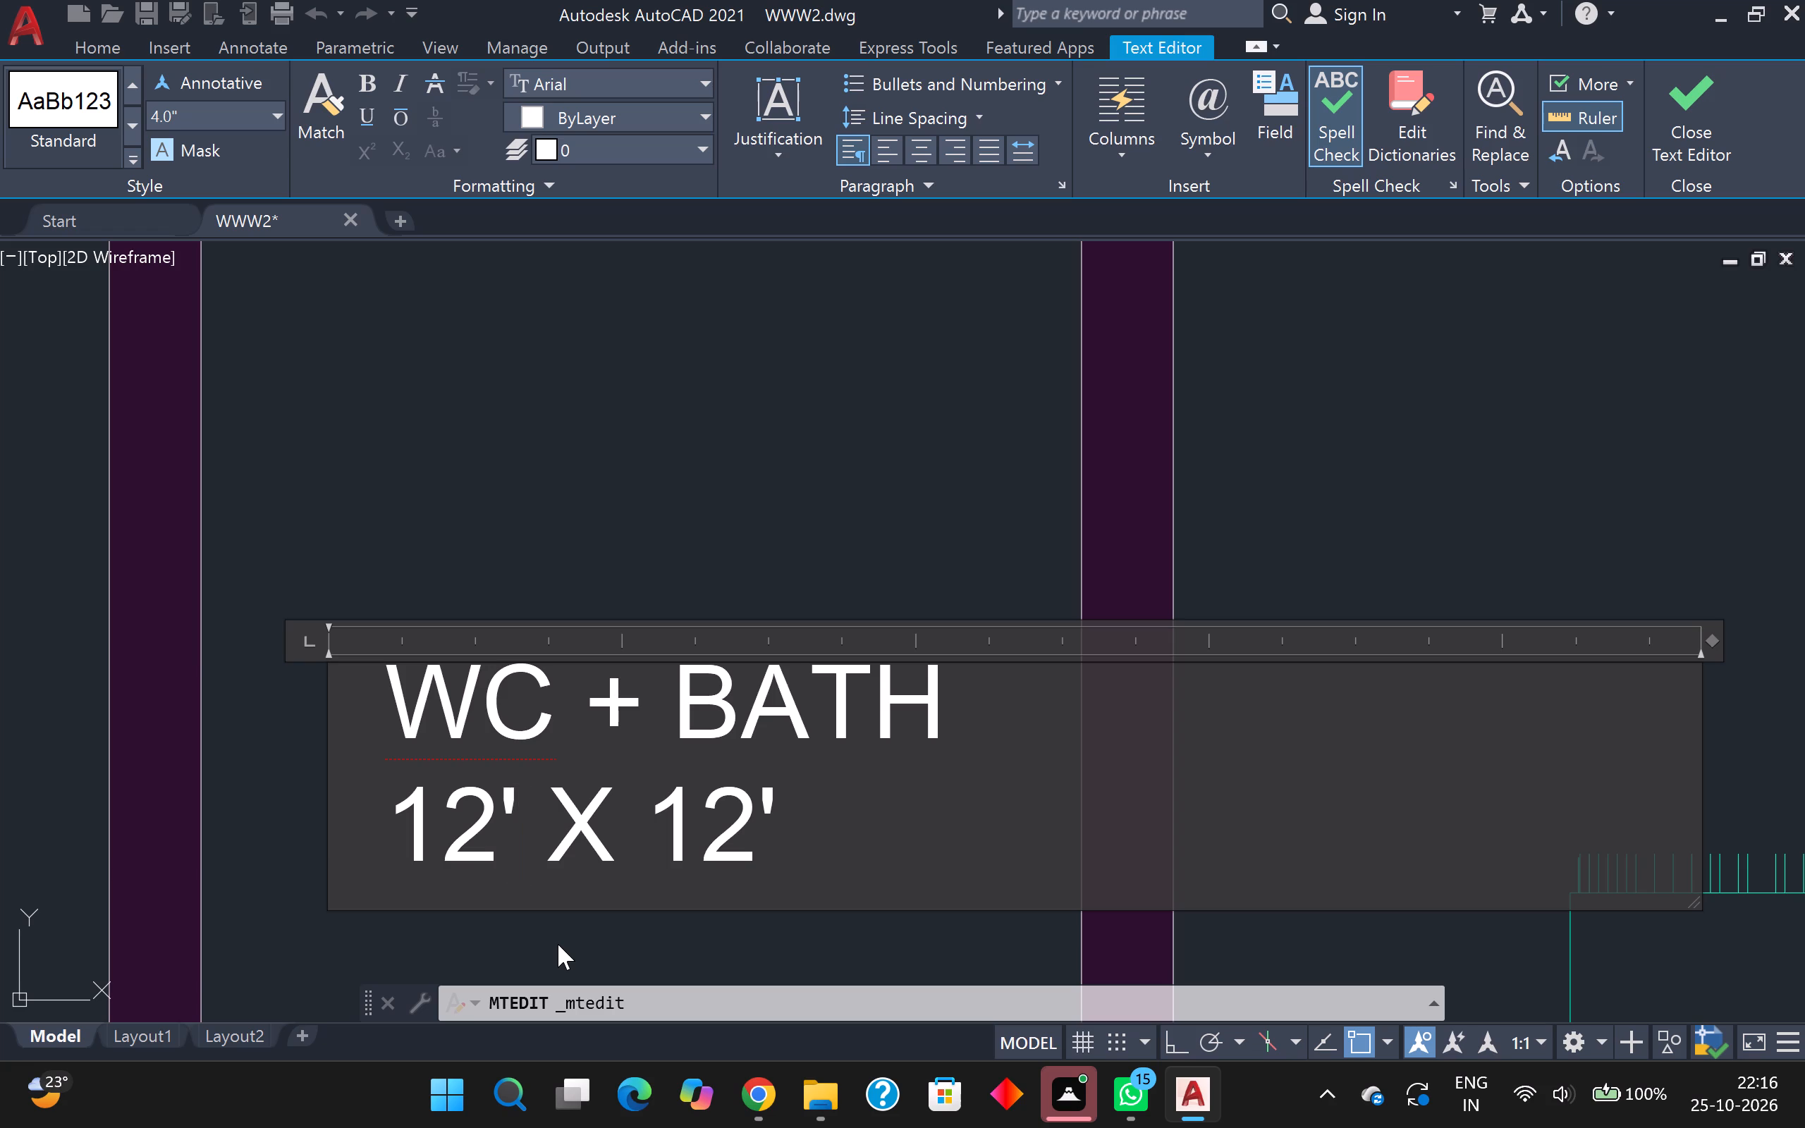
key(space)
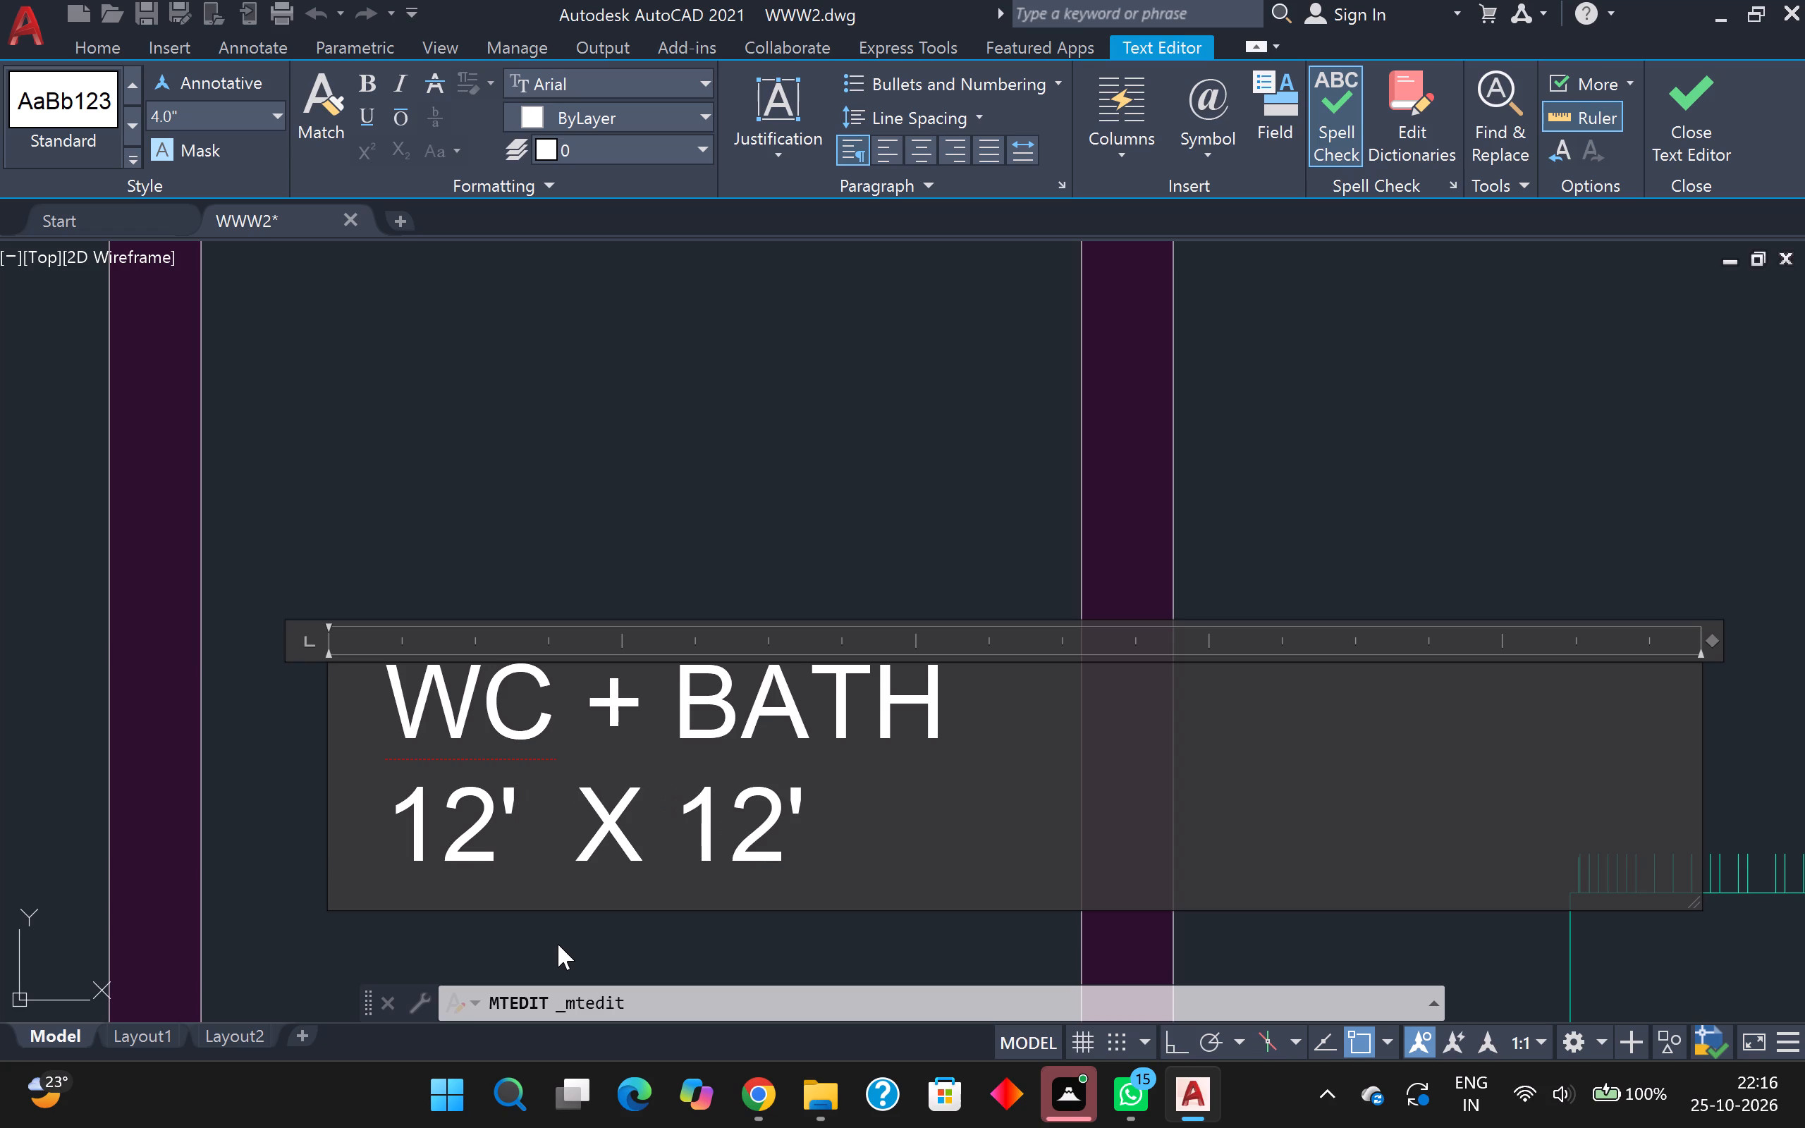
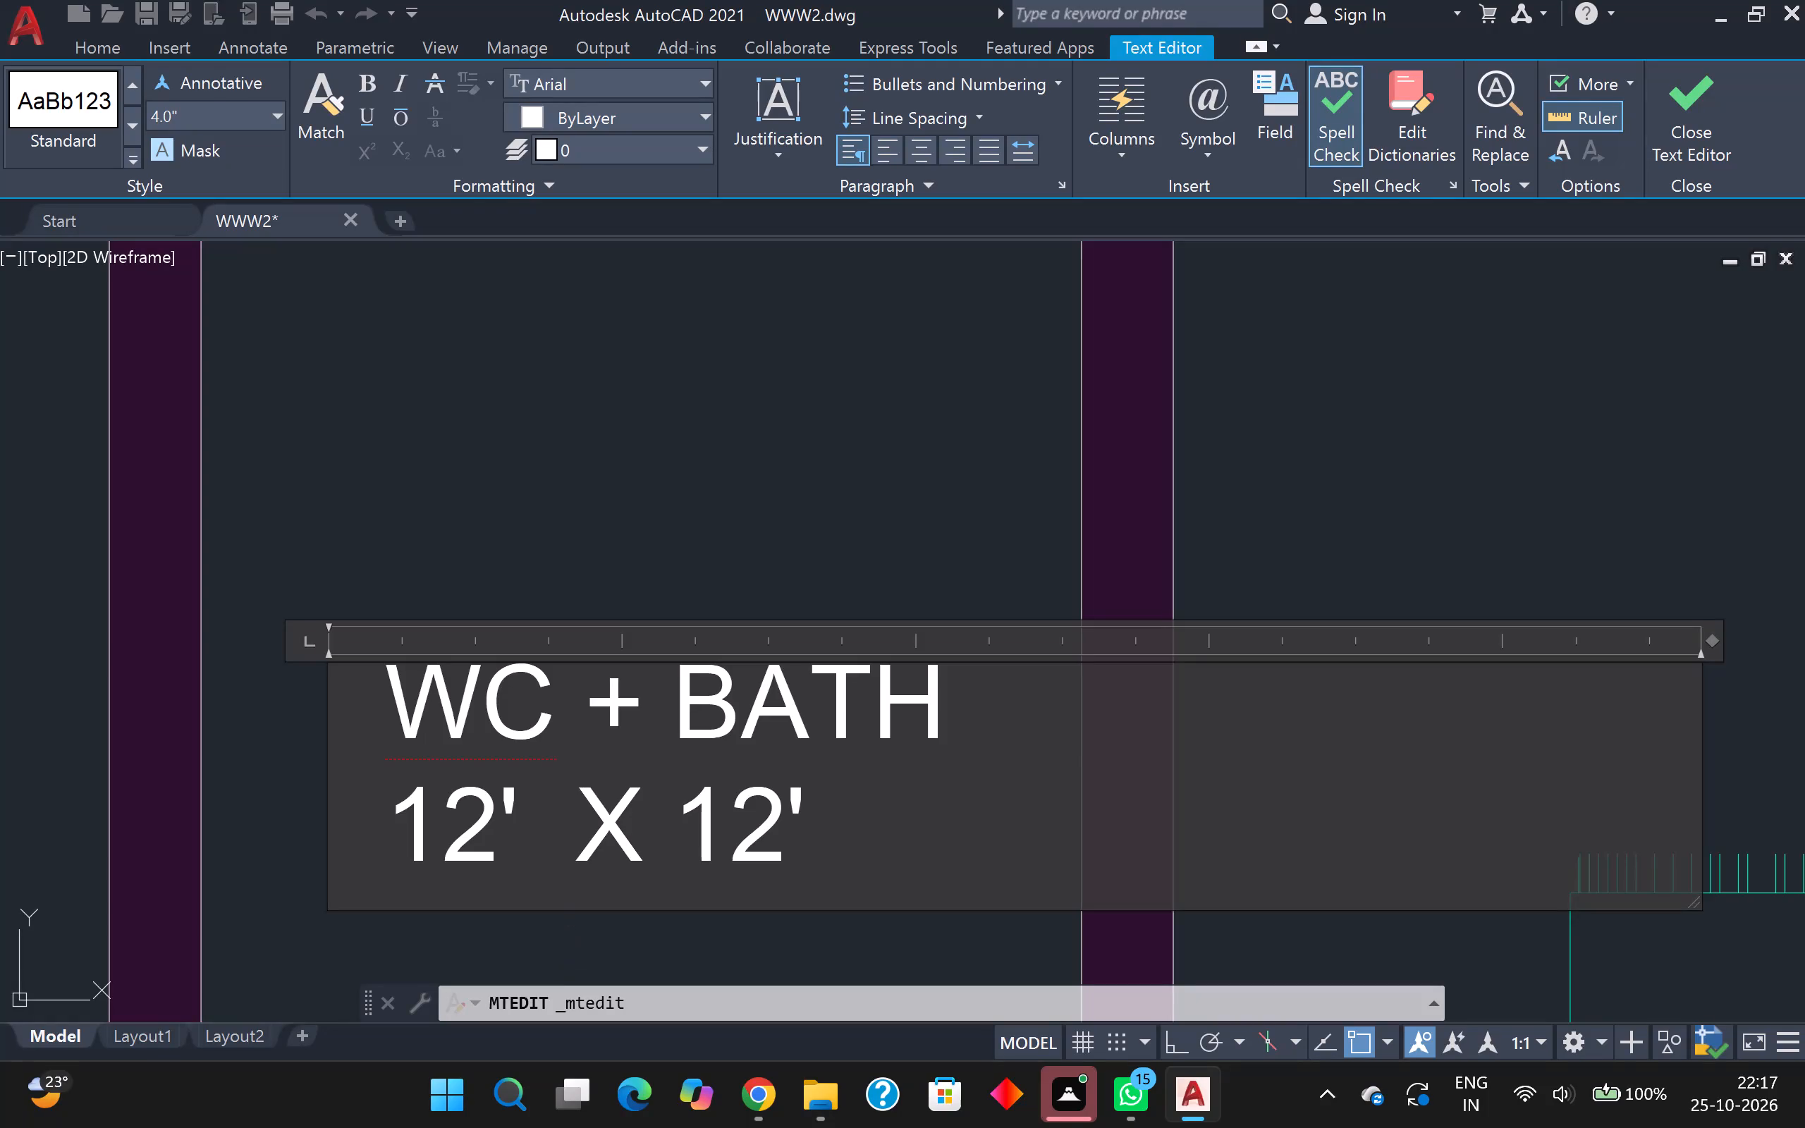
Complete the WC + BATH label's size line as 12' X 4', remove the extra space before the X, and finish editing the text.
click(561, 842)
click(575, 842)
key(BackSpace)
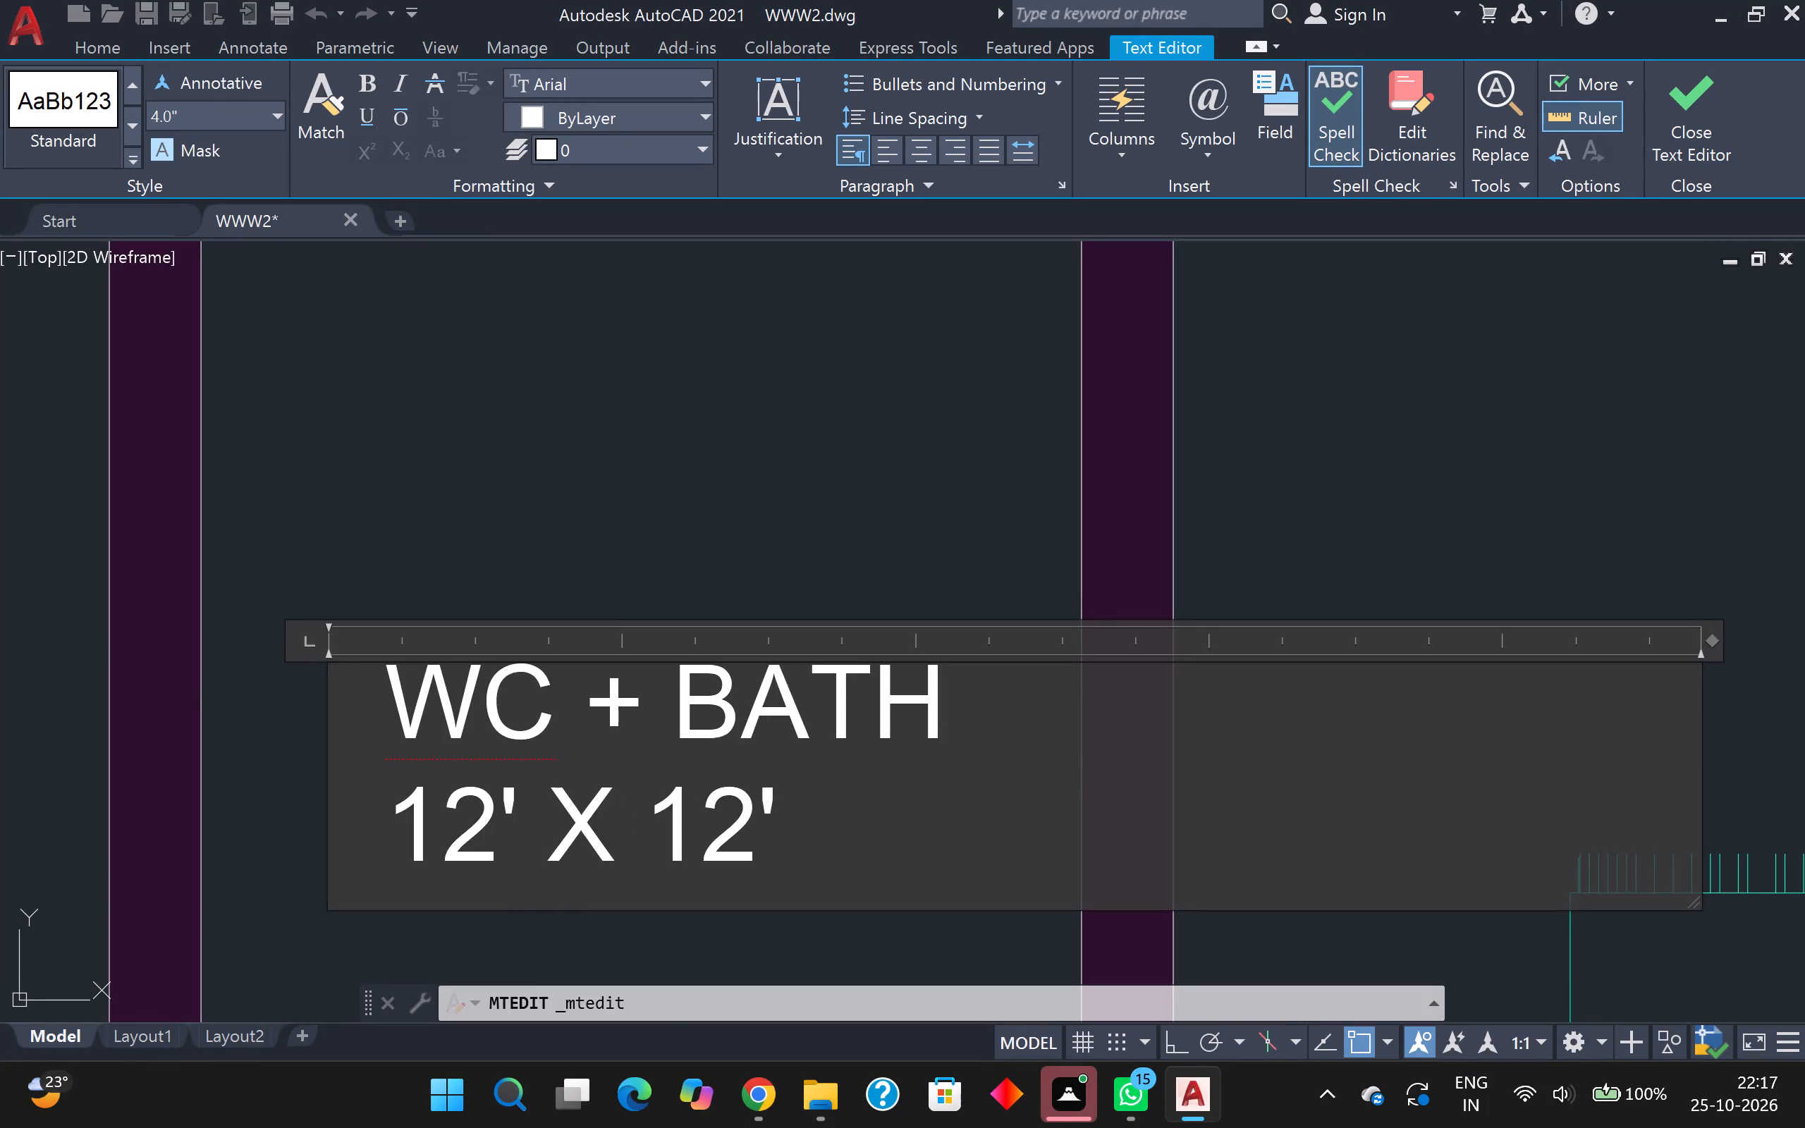
click(783, 865)
click(756, 853)
key(BackSpace)
key(BackSpace)
key(space)
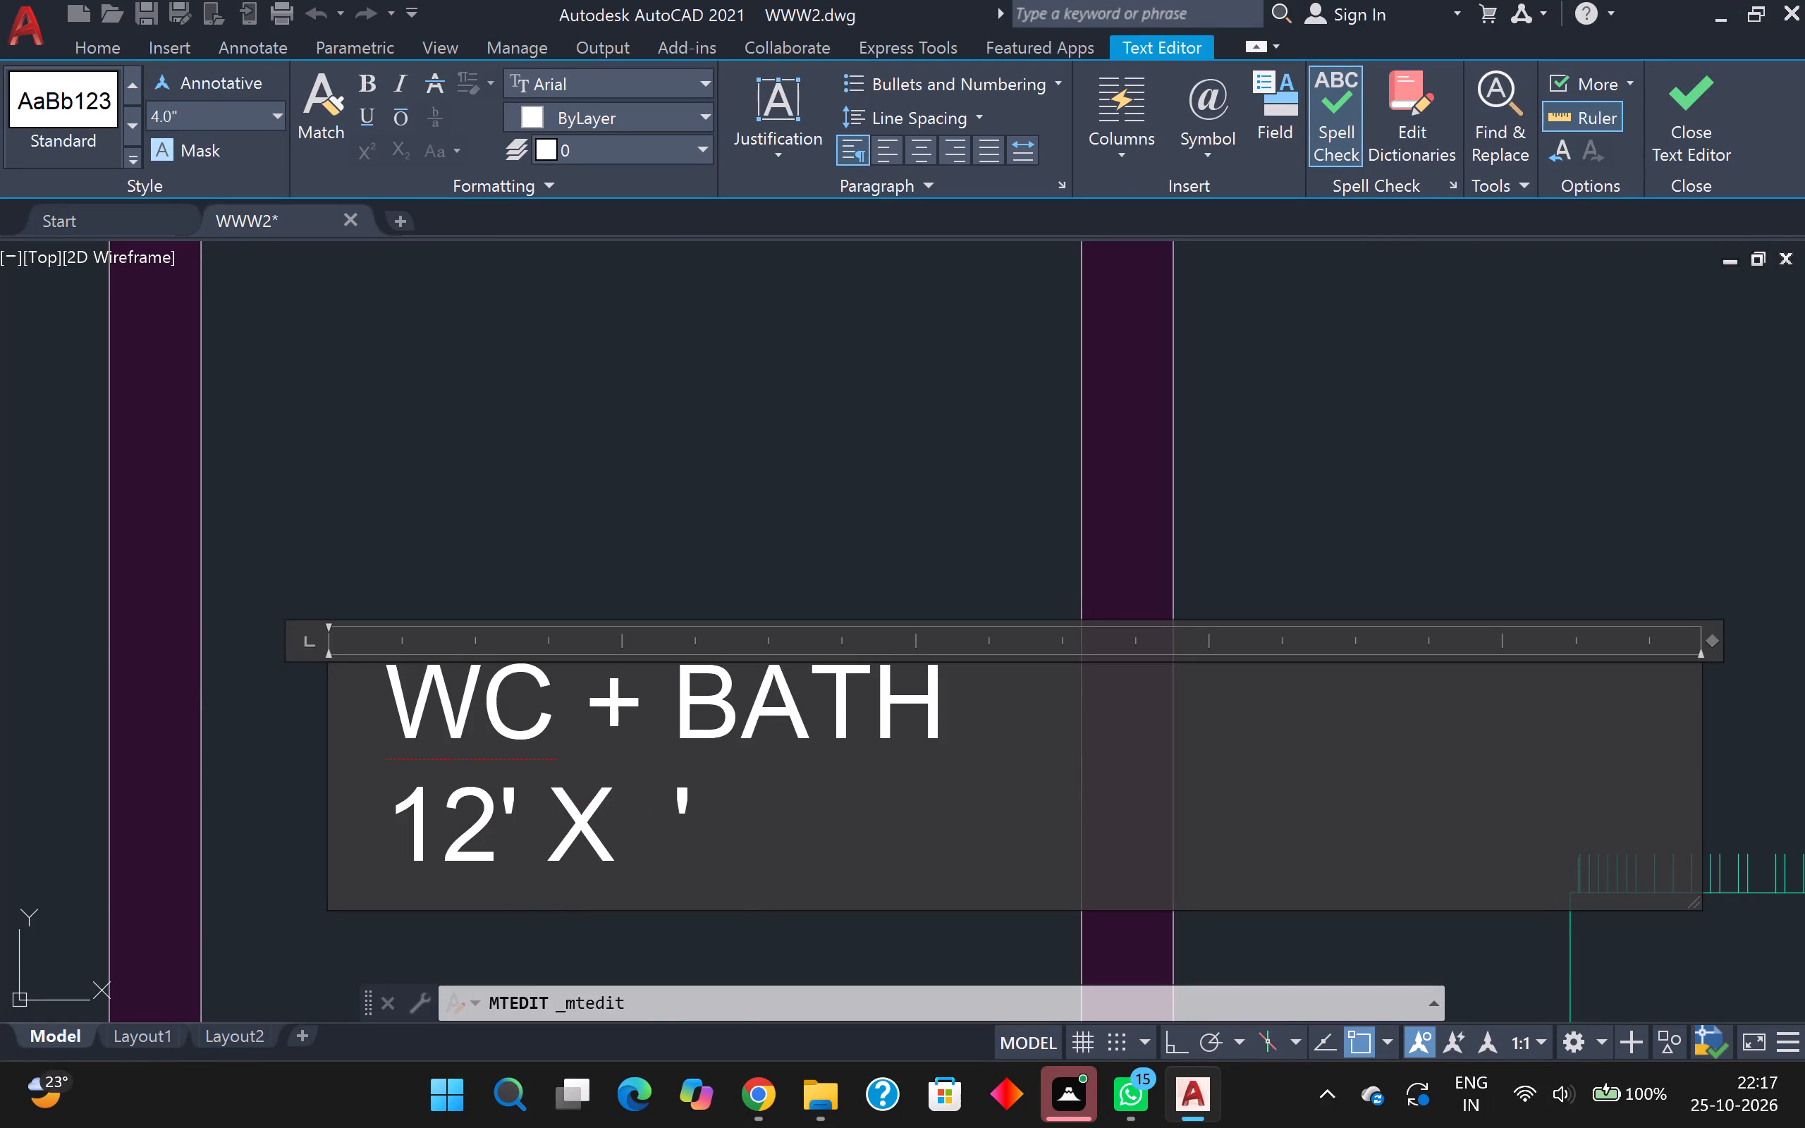
key(4)
scroll(997, 772, down, 2)
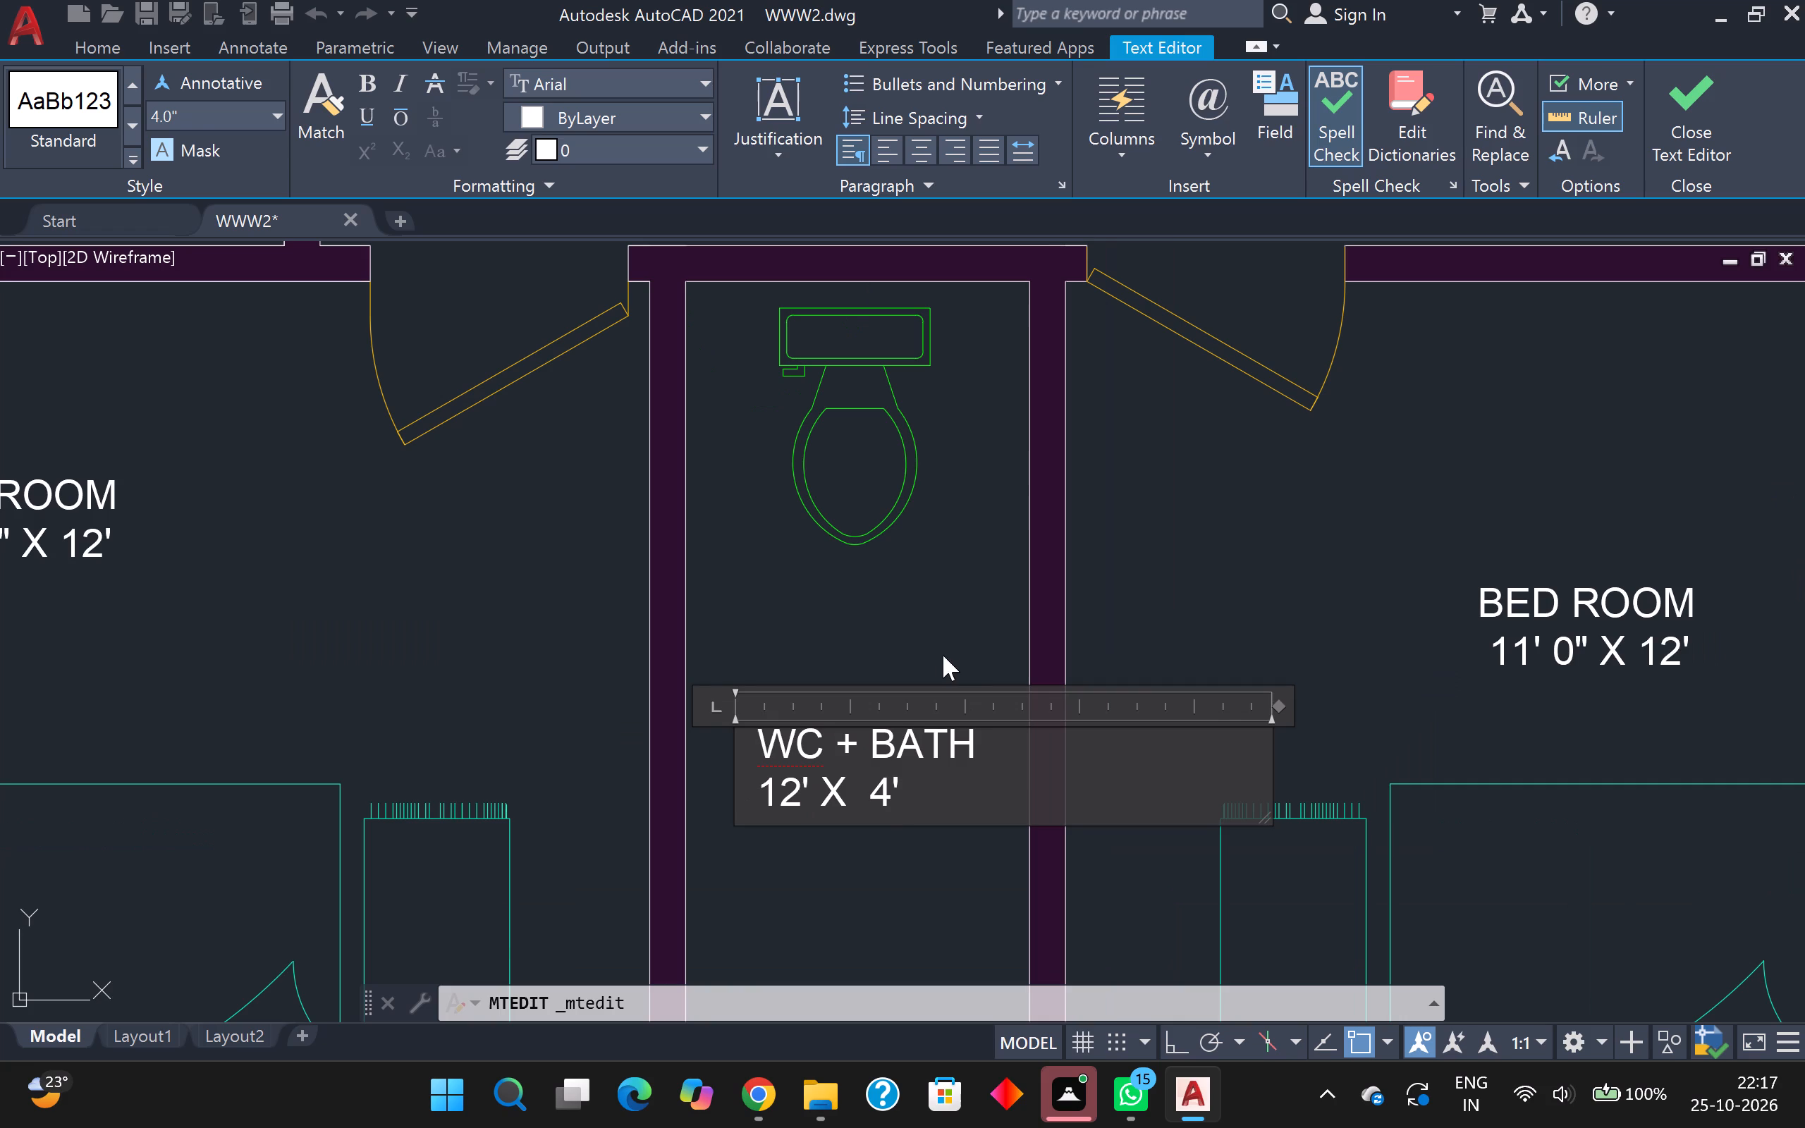
click(943, 654)
scroll(938, 717, down, 2)
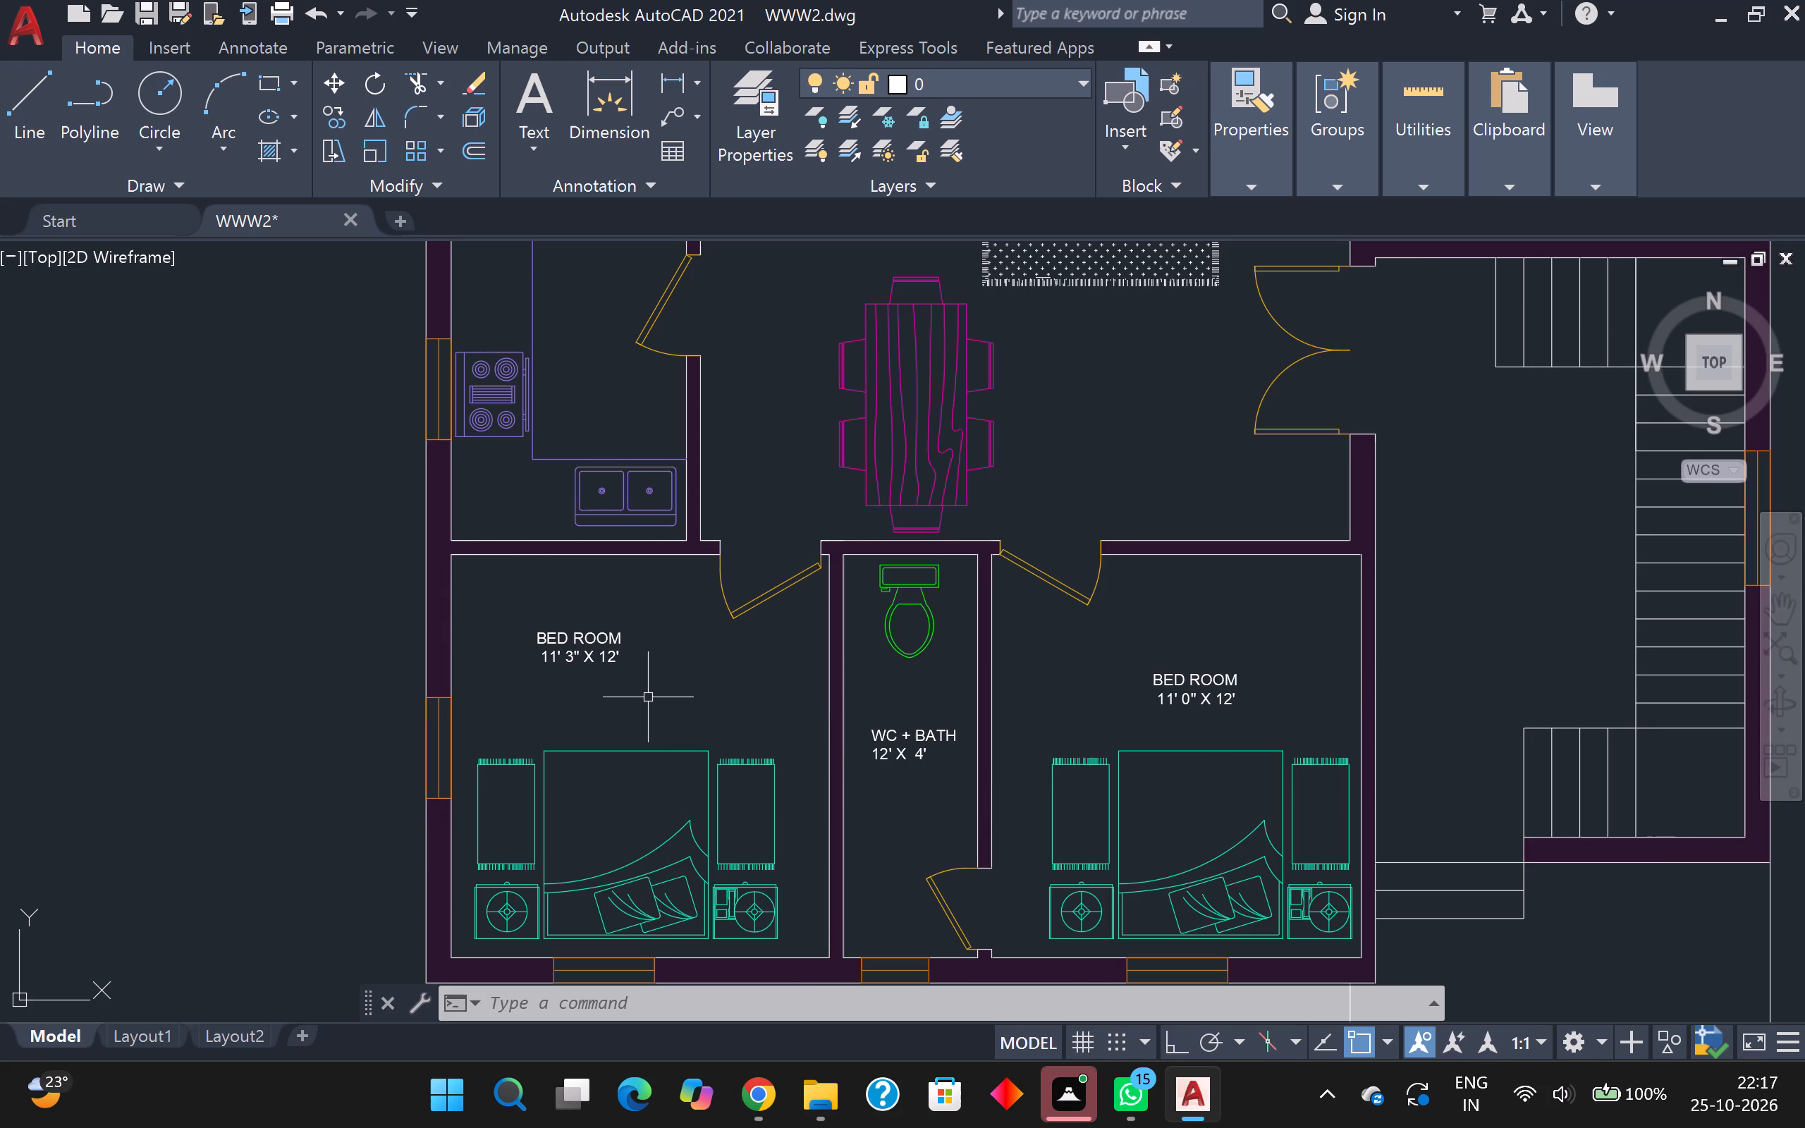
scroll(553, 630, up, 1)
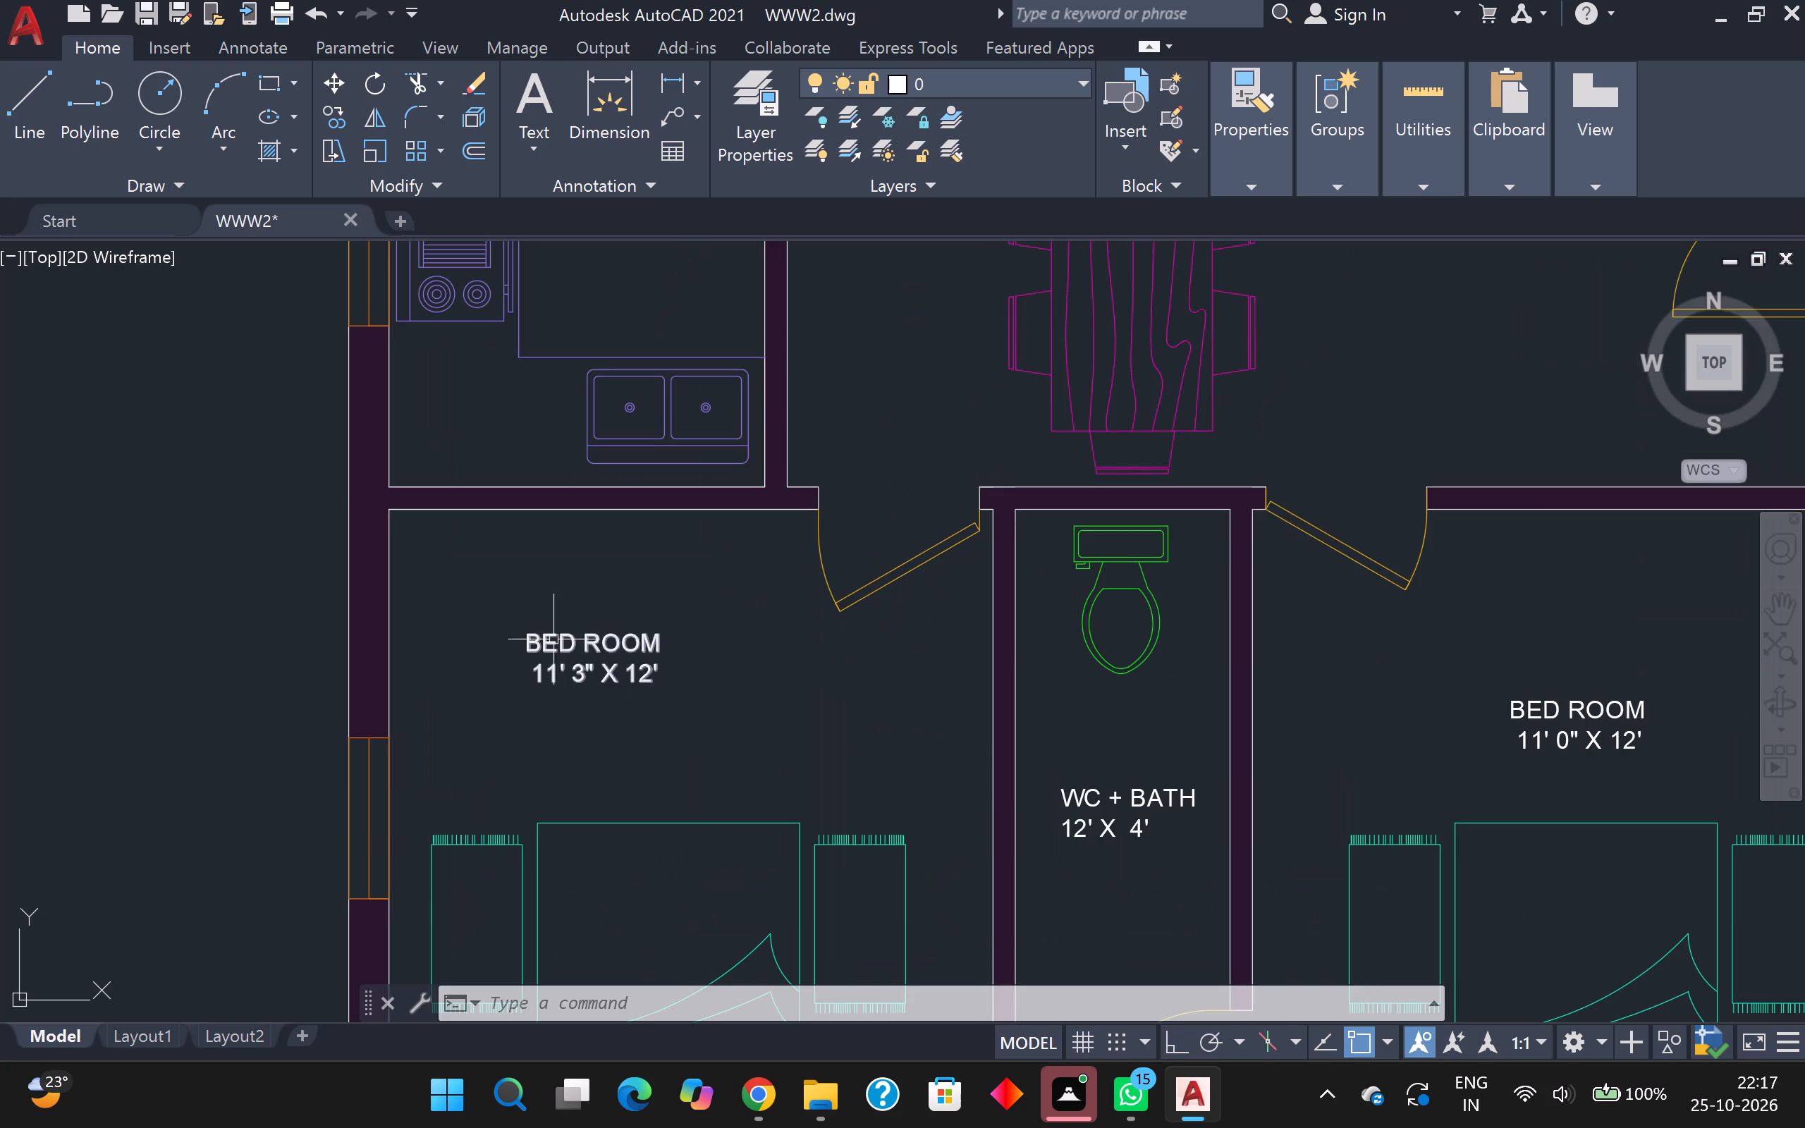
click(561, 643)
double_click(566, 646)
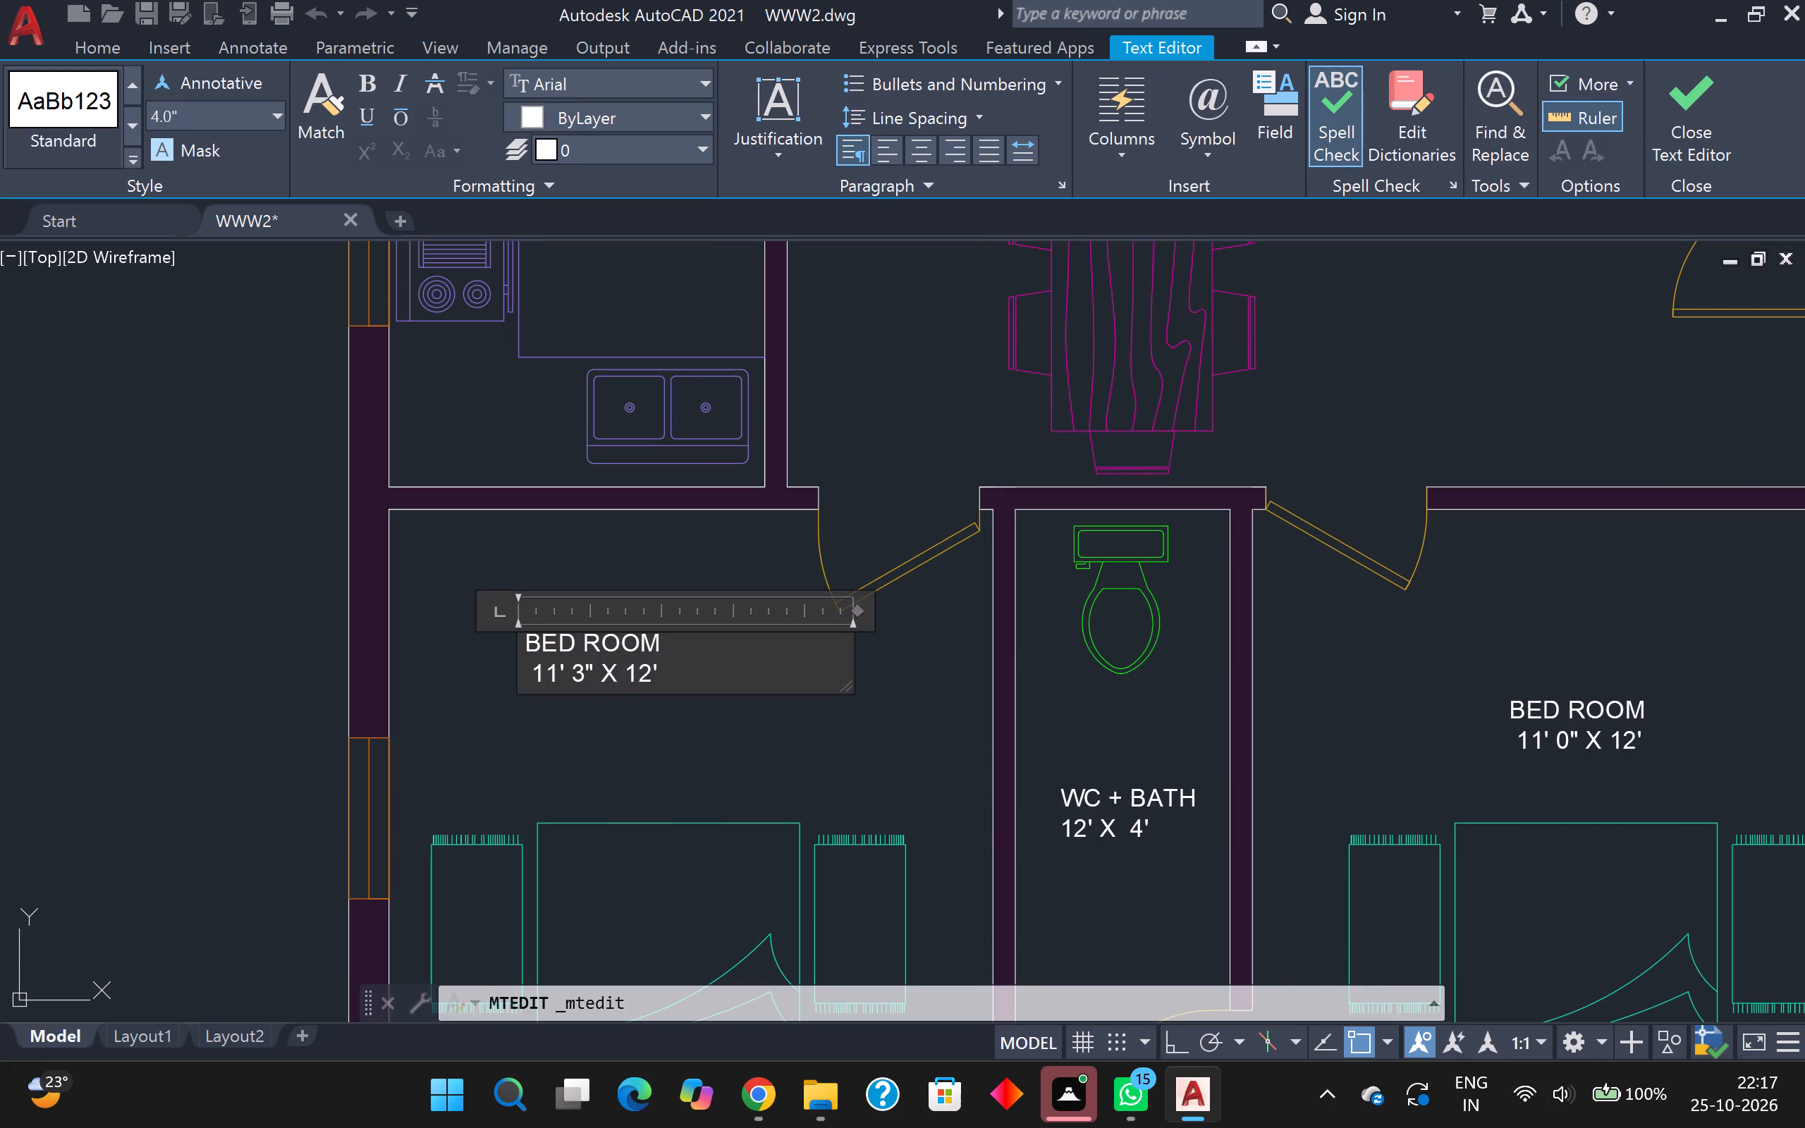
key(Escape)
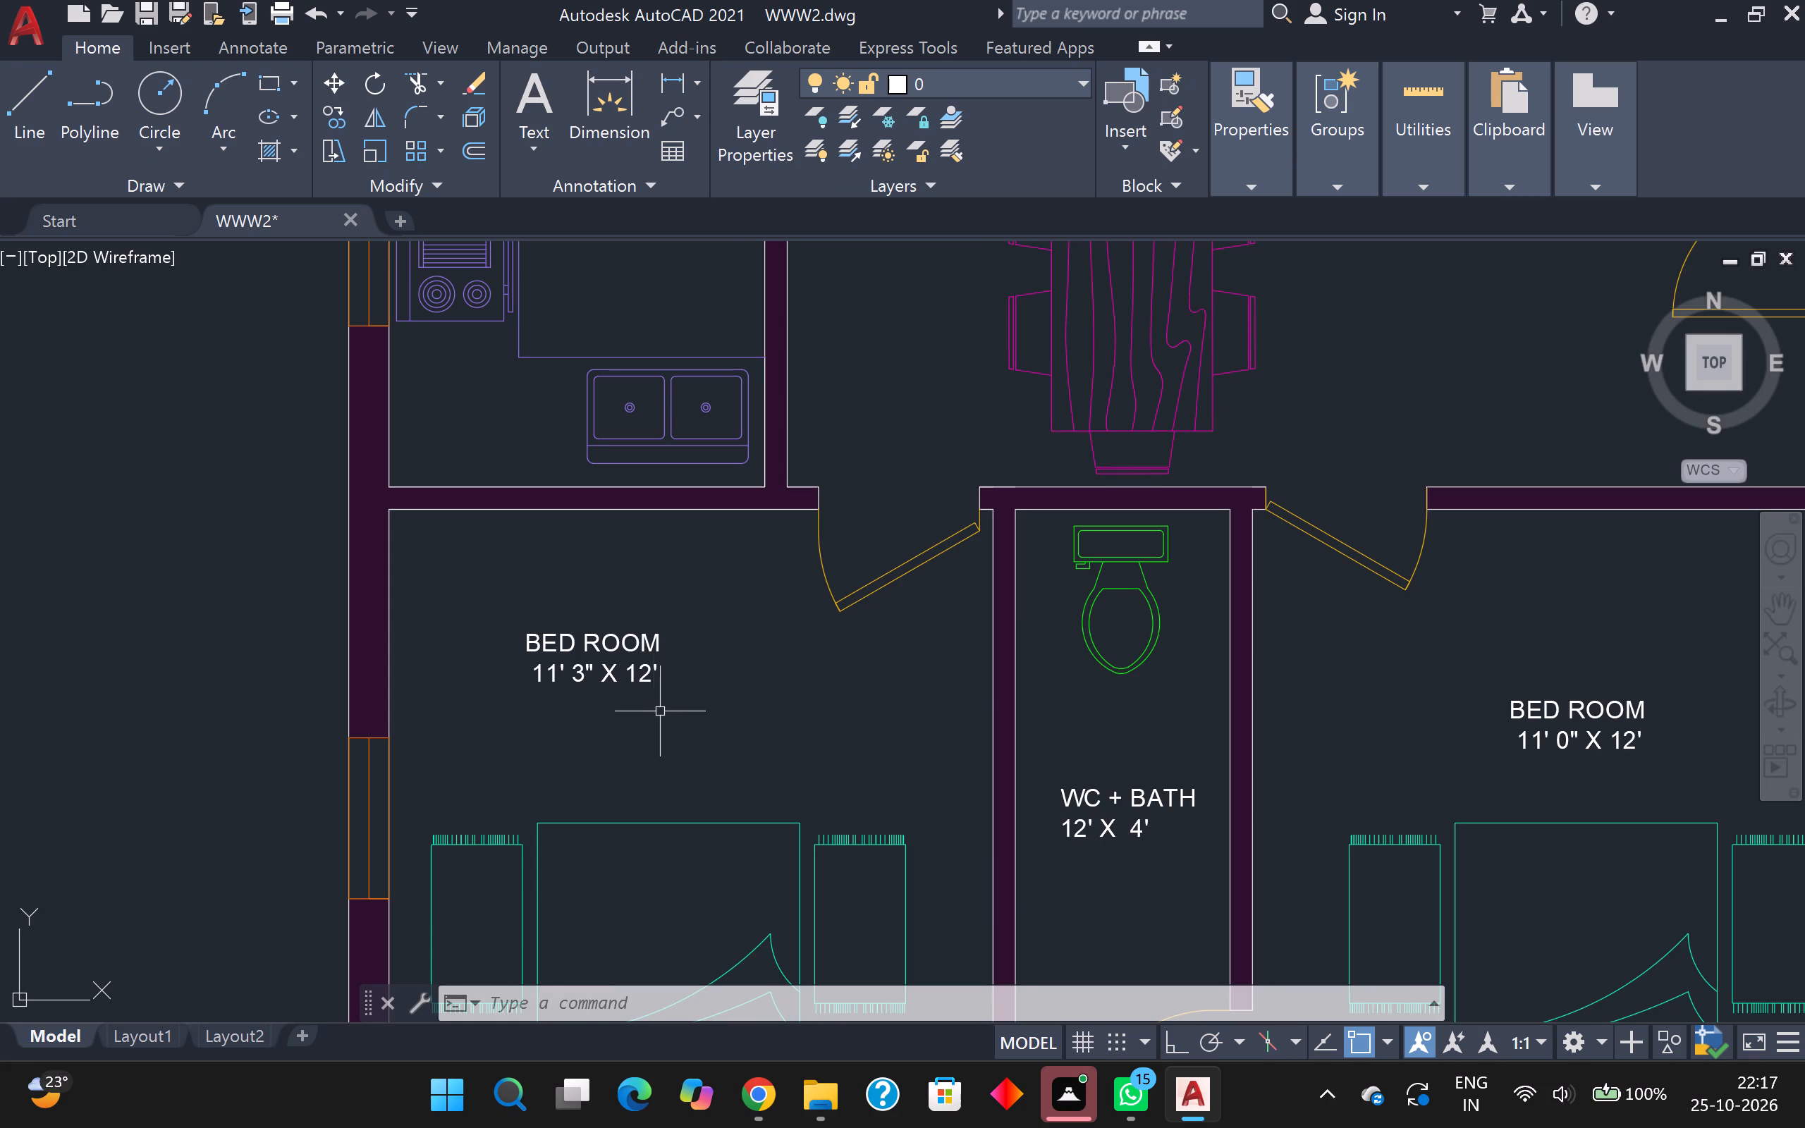
Delete the toilet from the small room directly north of the kitchen on the plan's west side.
scroll(653, 699, down, 2)
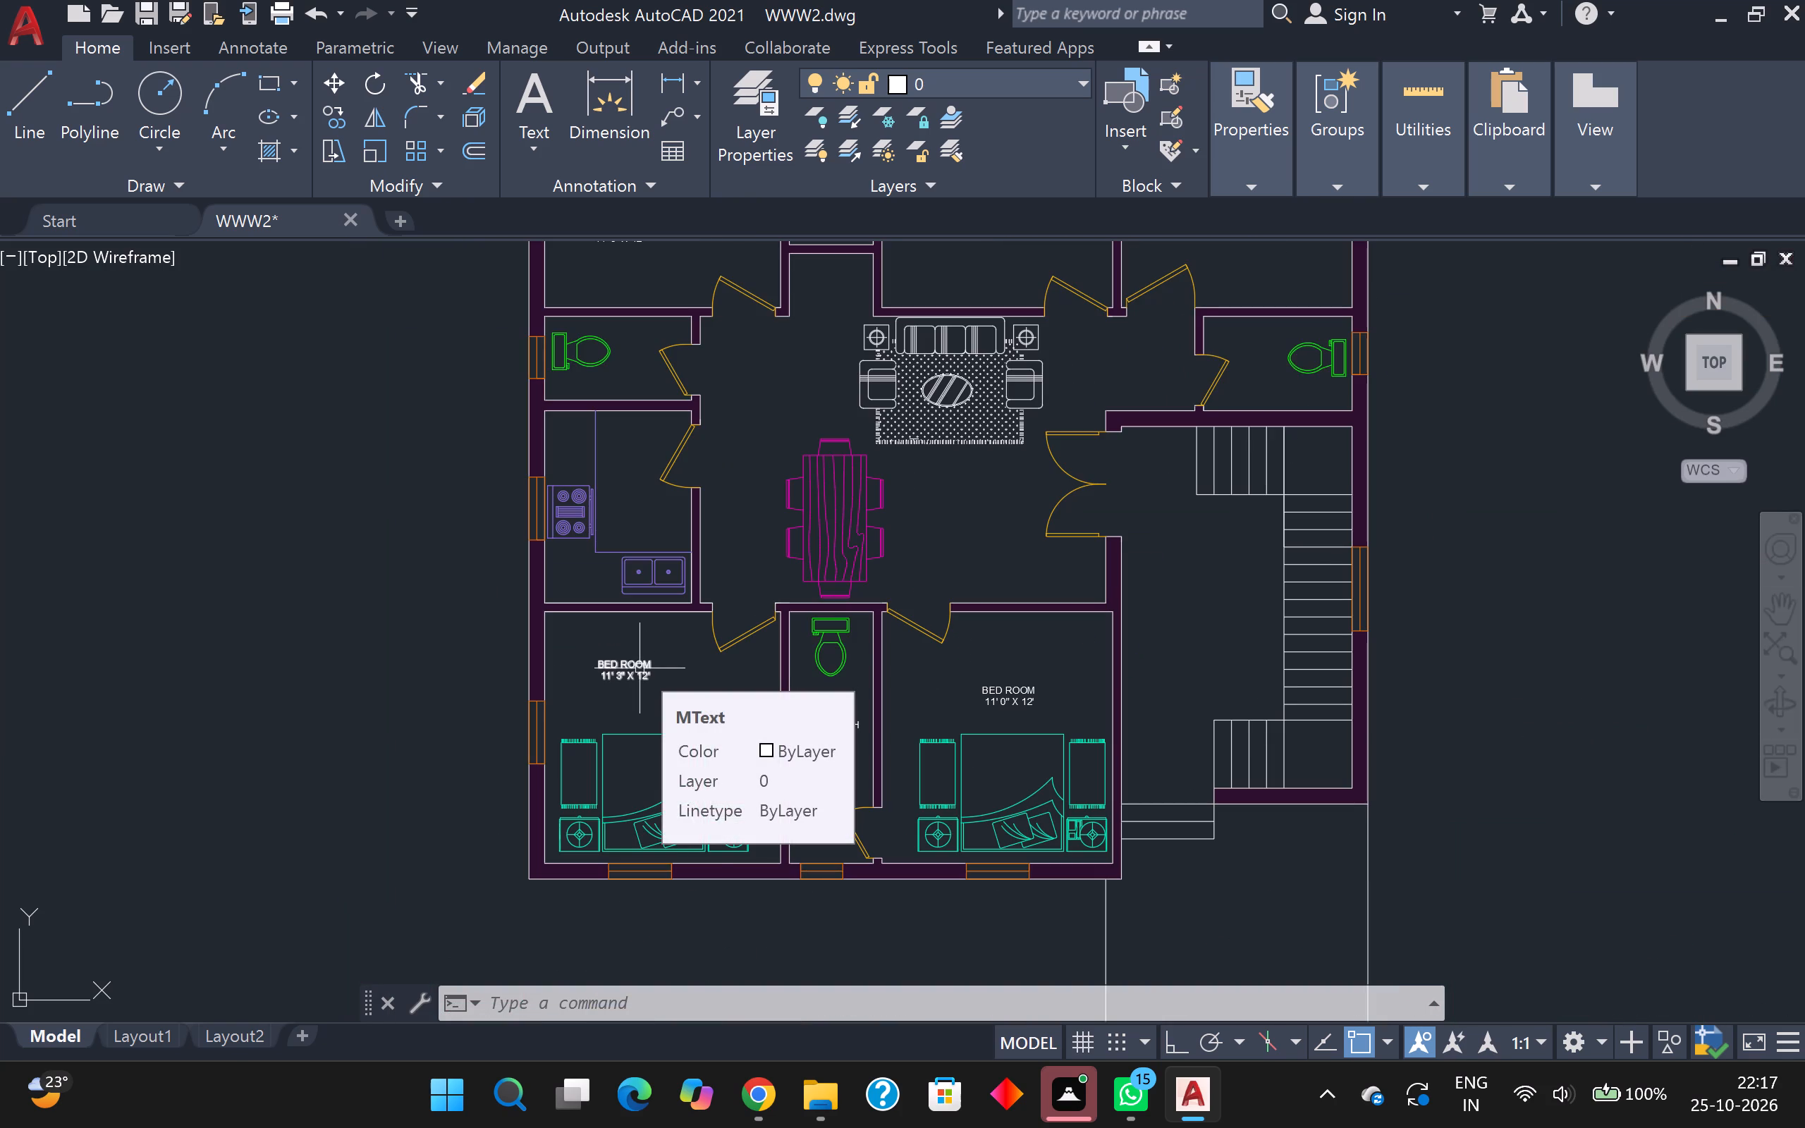
middle_drag(985, 550, 988, 574)
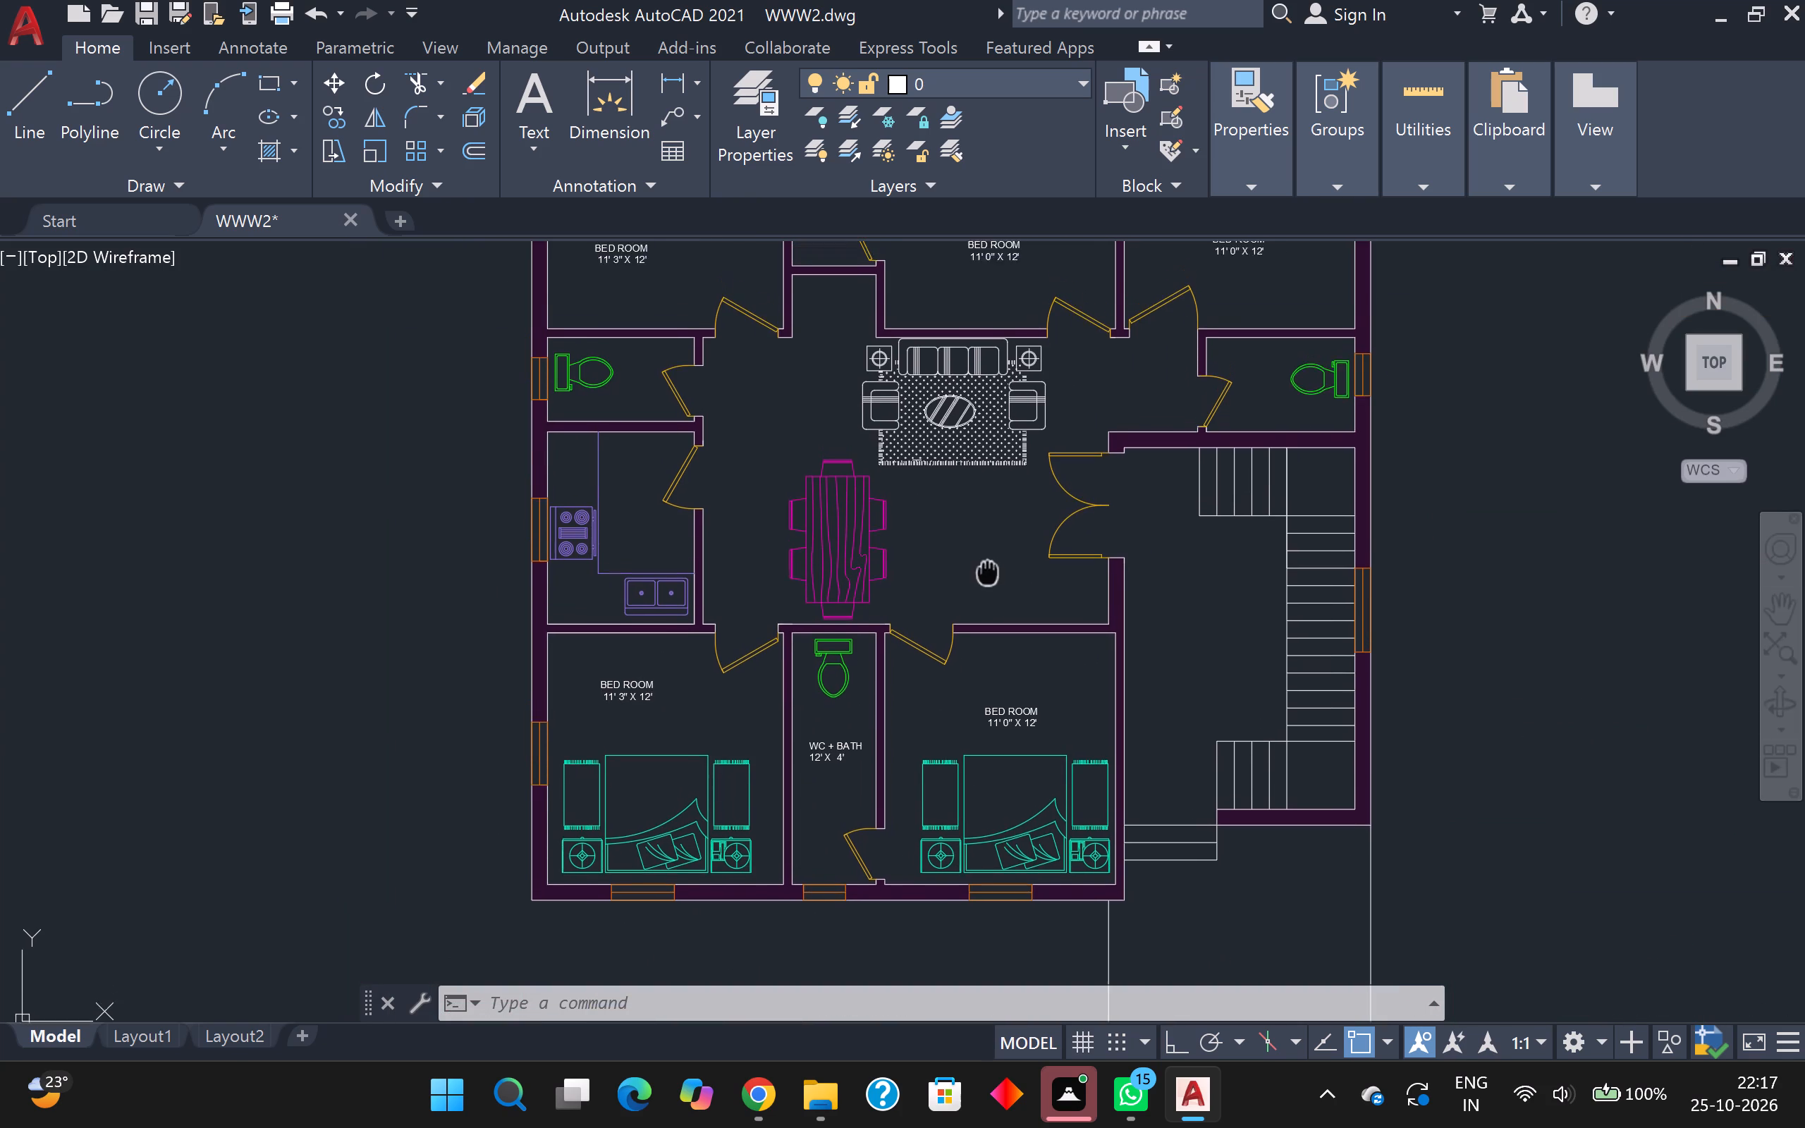
middle_drag(988, 574, 1008, 660)
scroll(604, 487, up, 1)
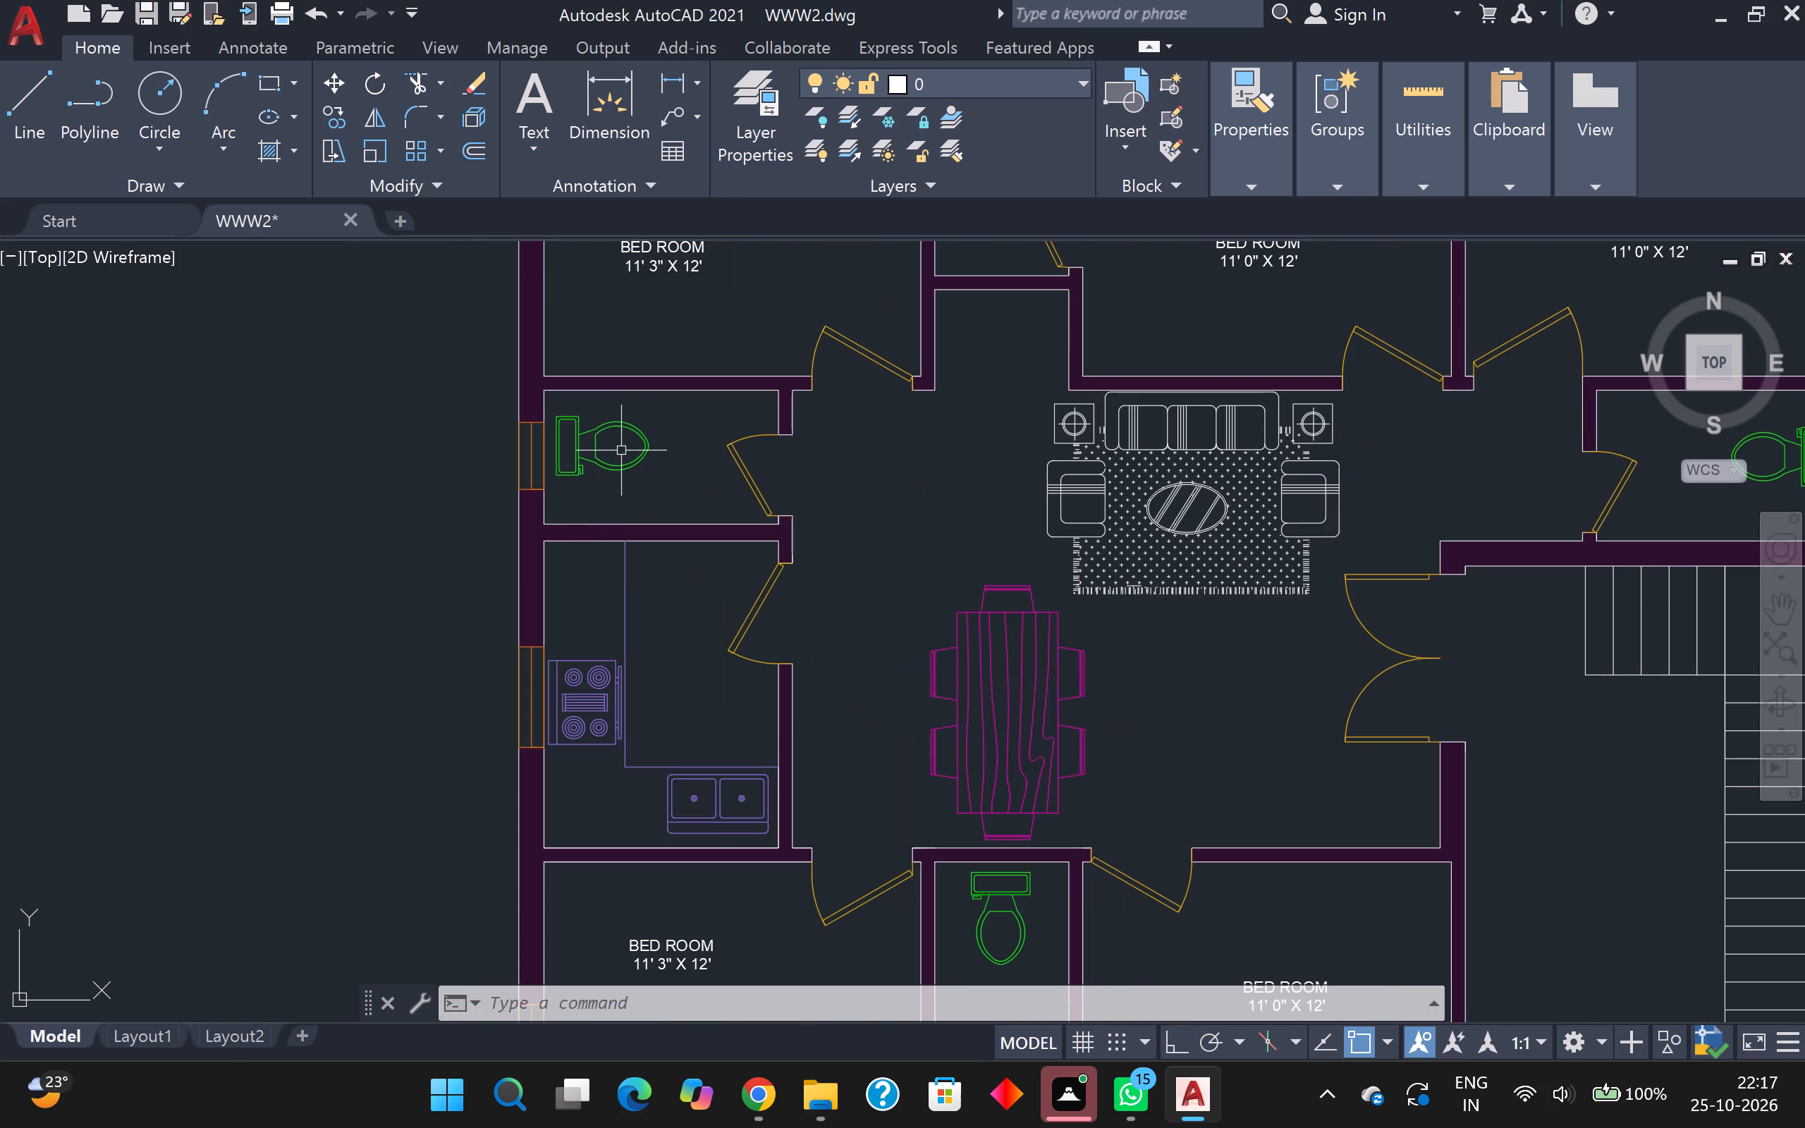
click(621, 458)
click(637, 433)
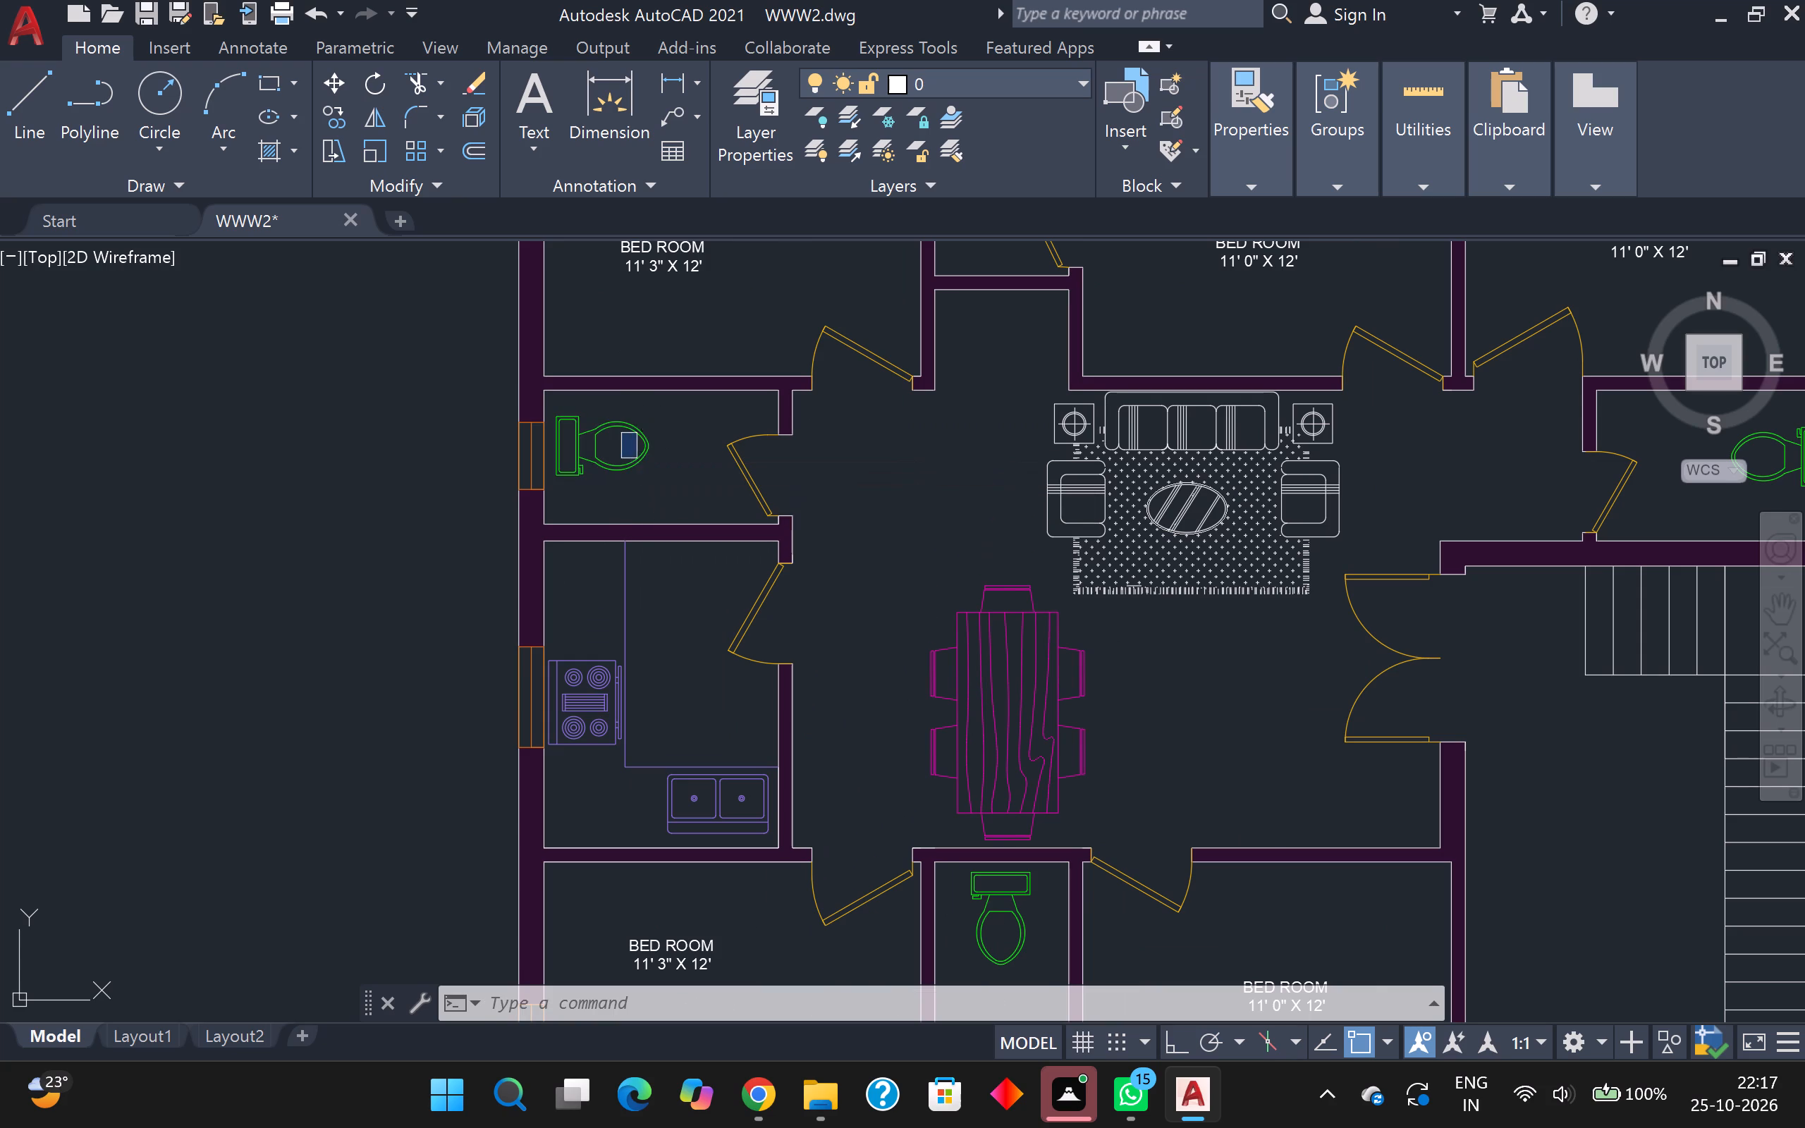
click(629, 424)
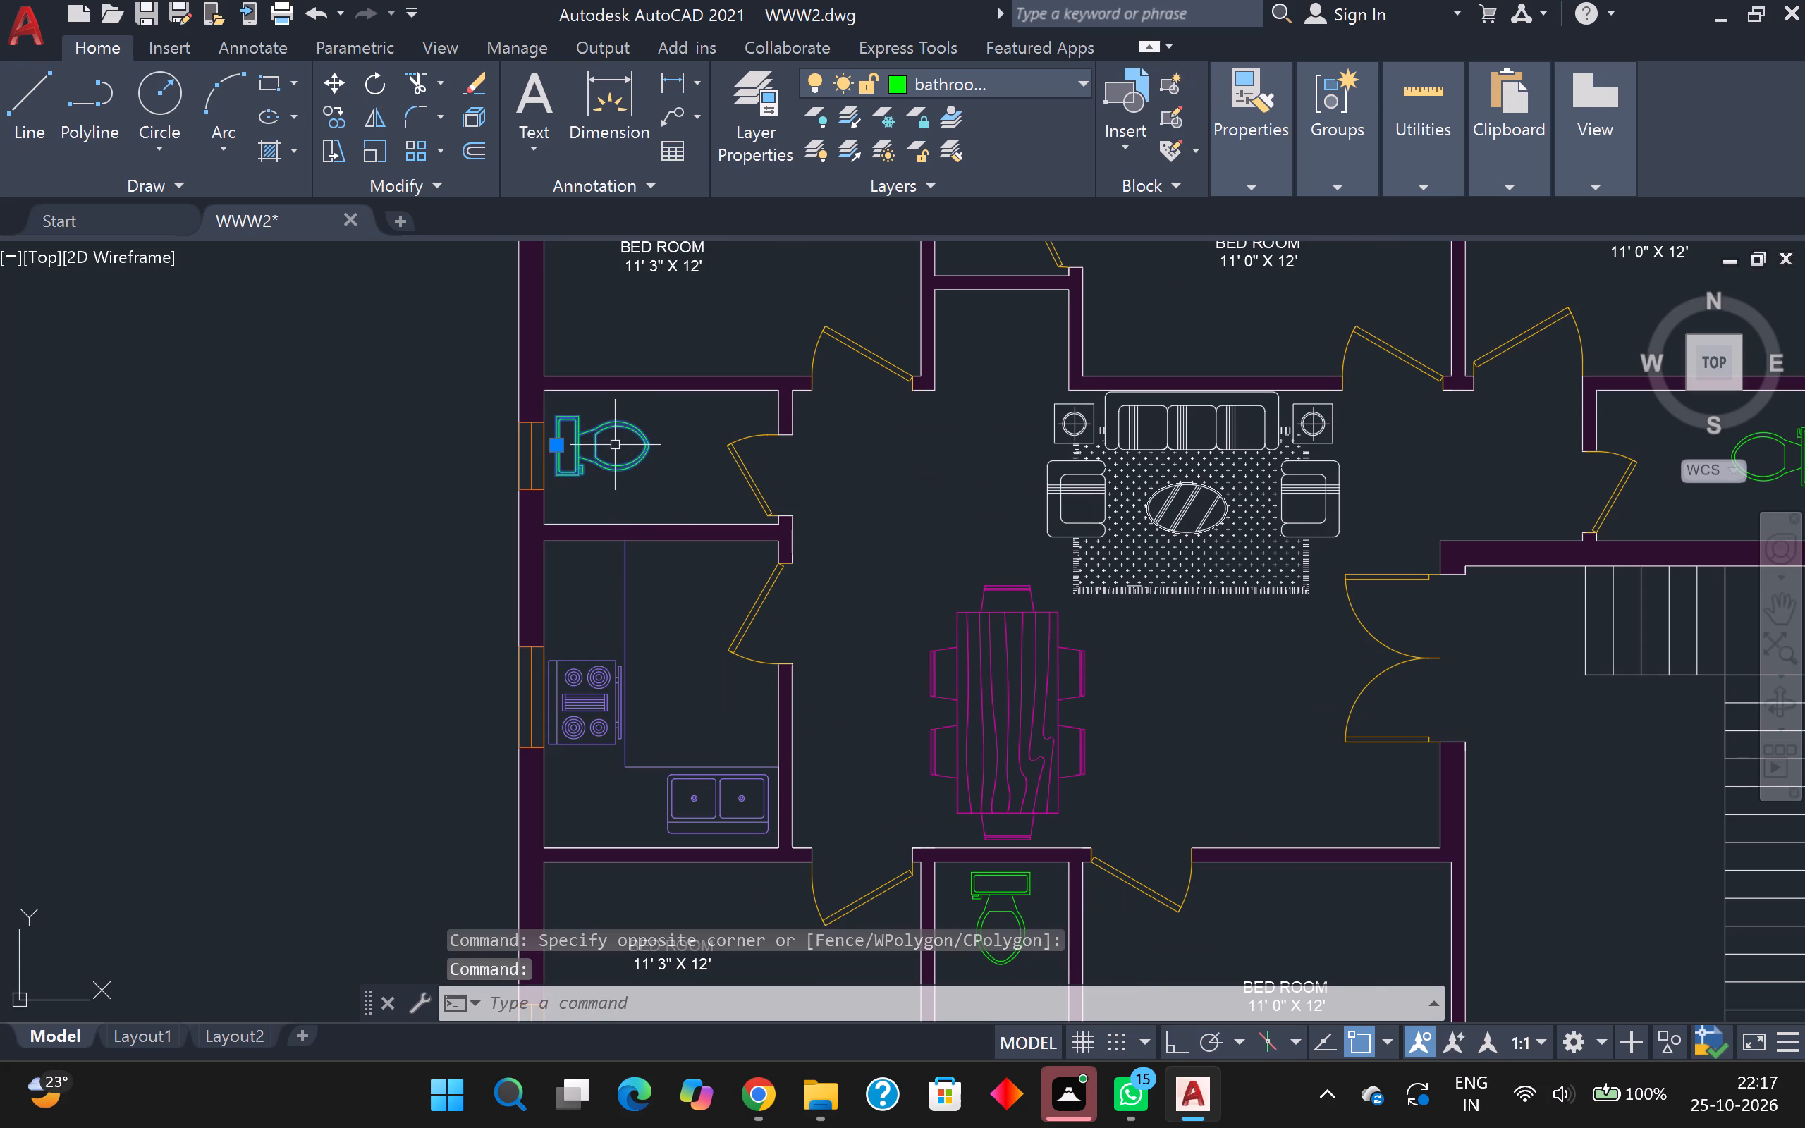
key(Delete)
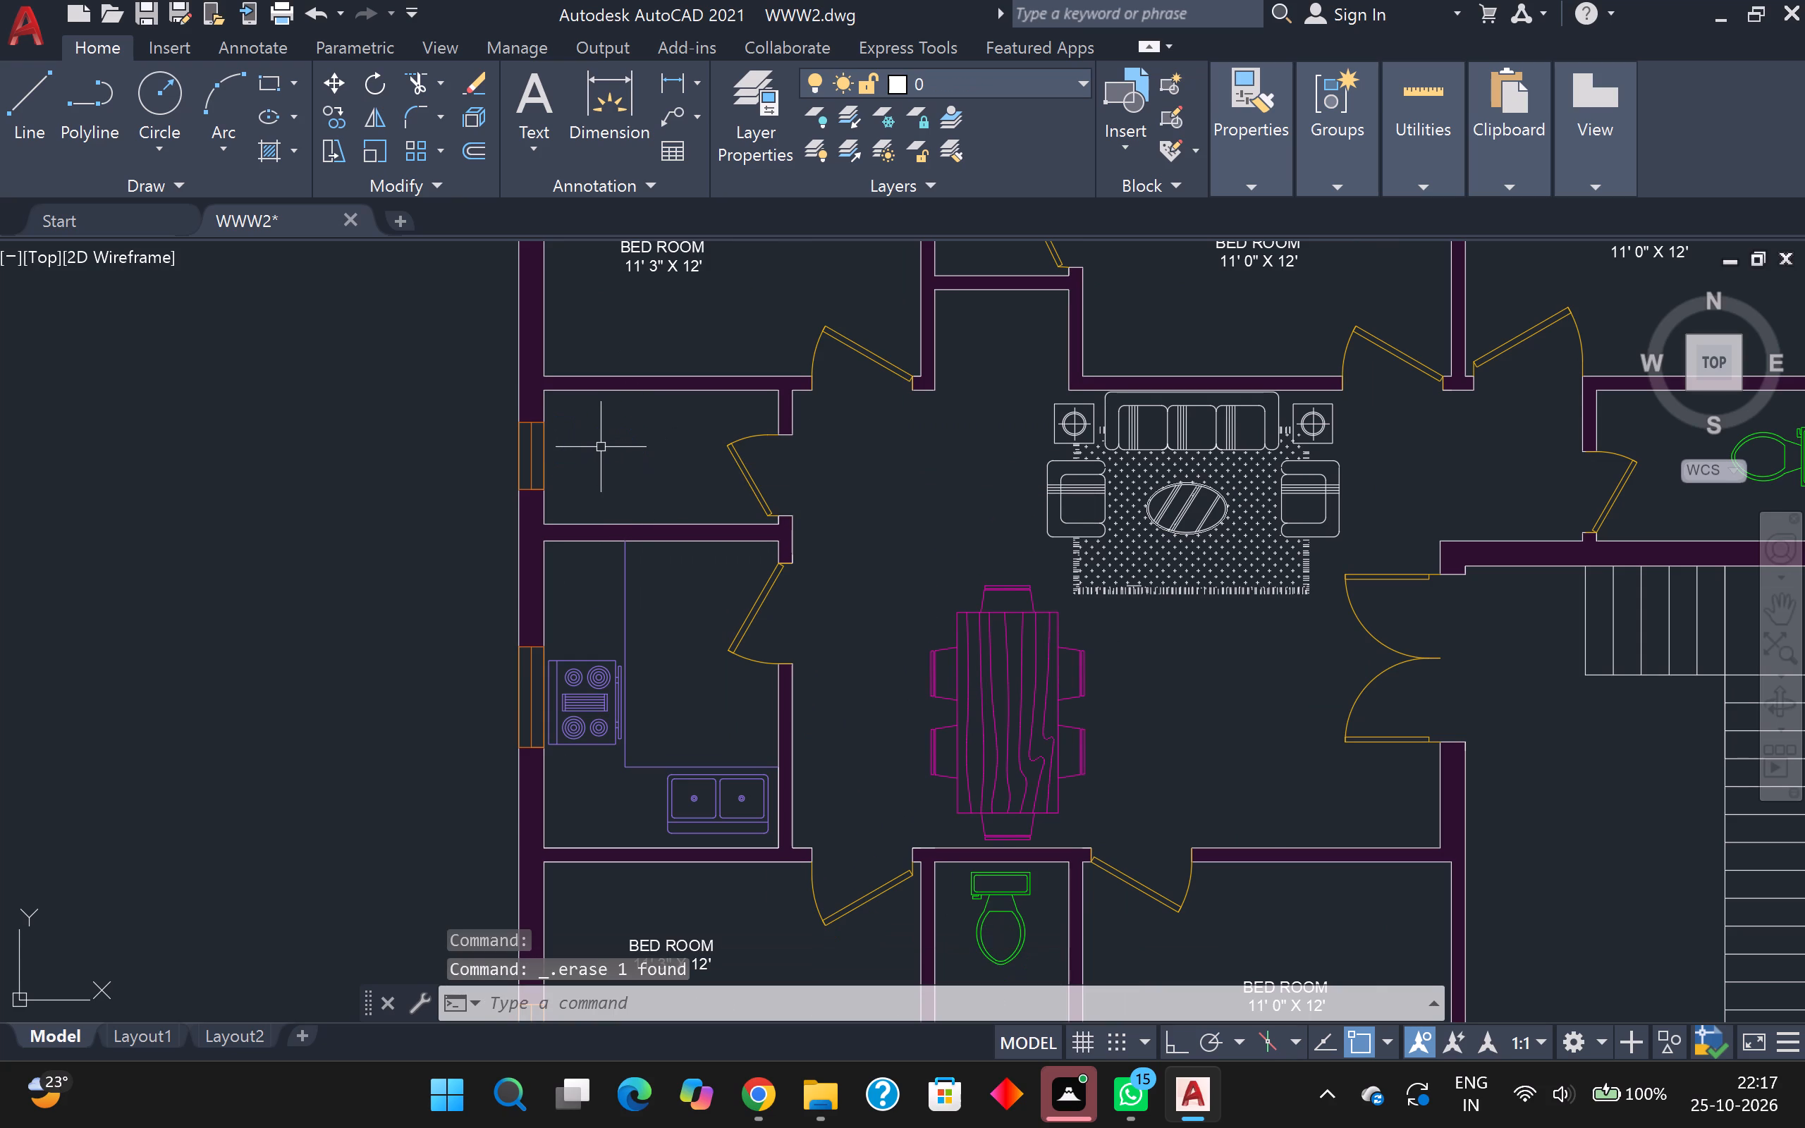
Copy the northwest bedroom's label into the small room directly north of the kitchen.
middle_drag(660, 297, 676, 309)
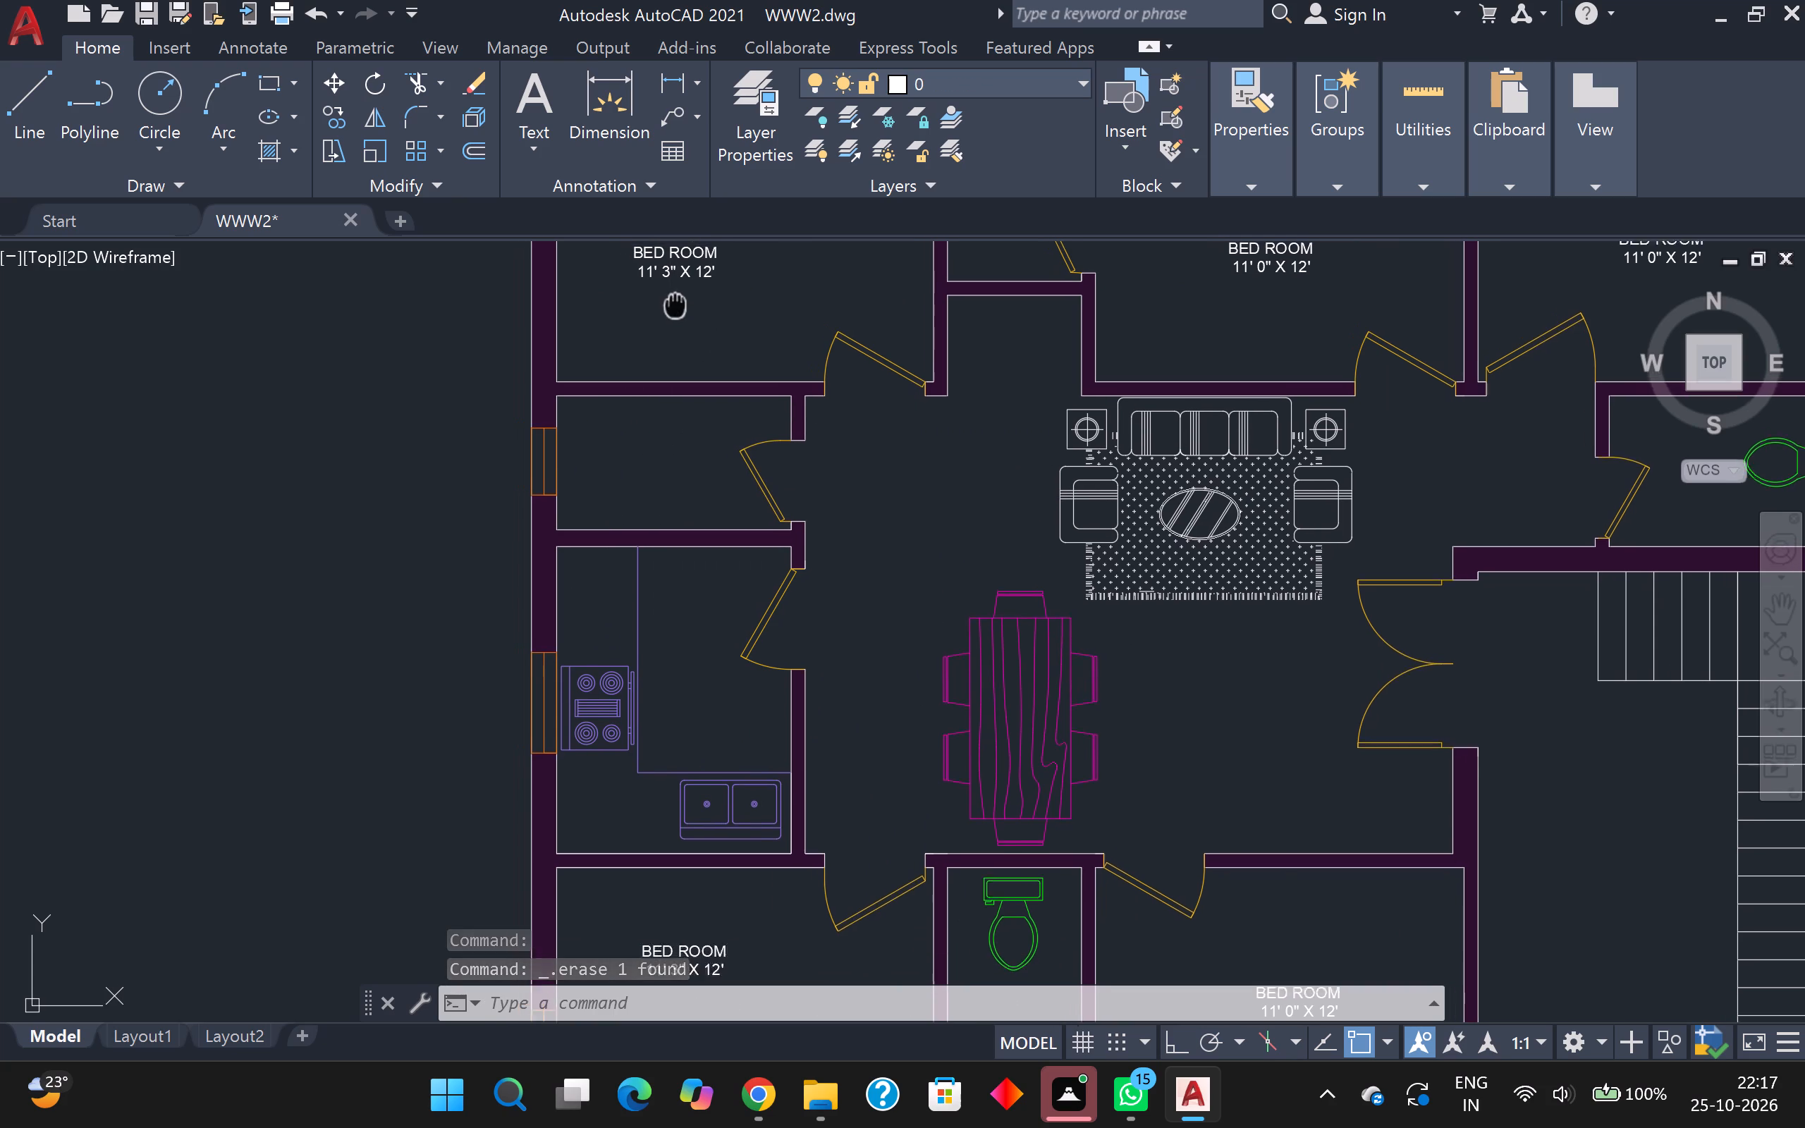
middle_drag(676, 309, 678, 376)
click(658, 340)
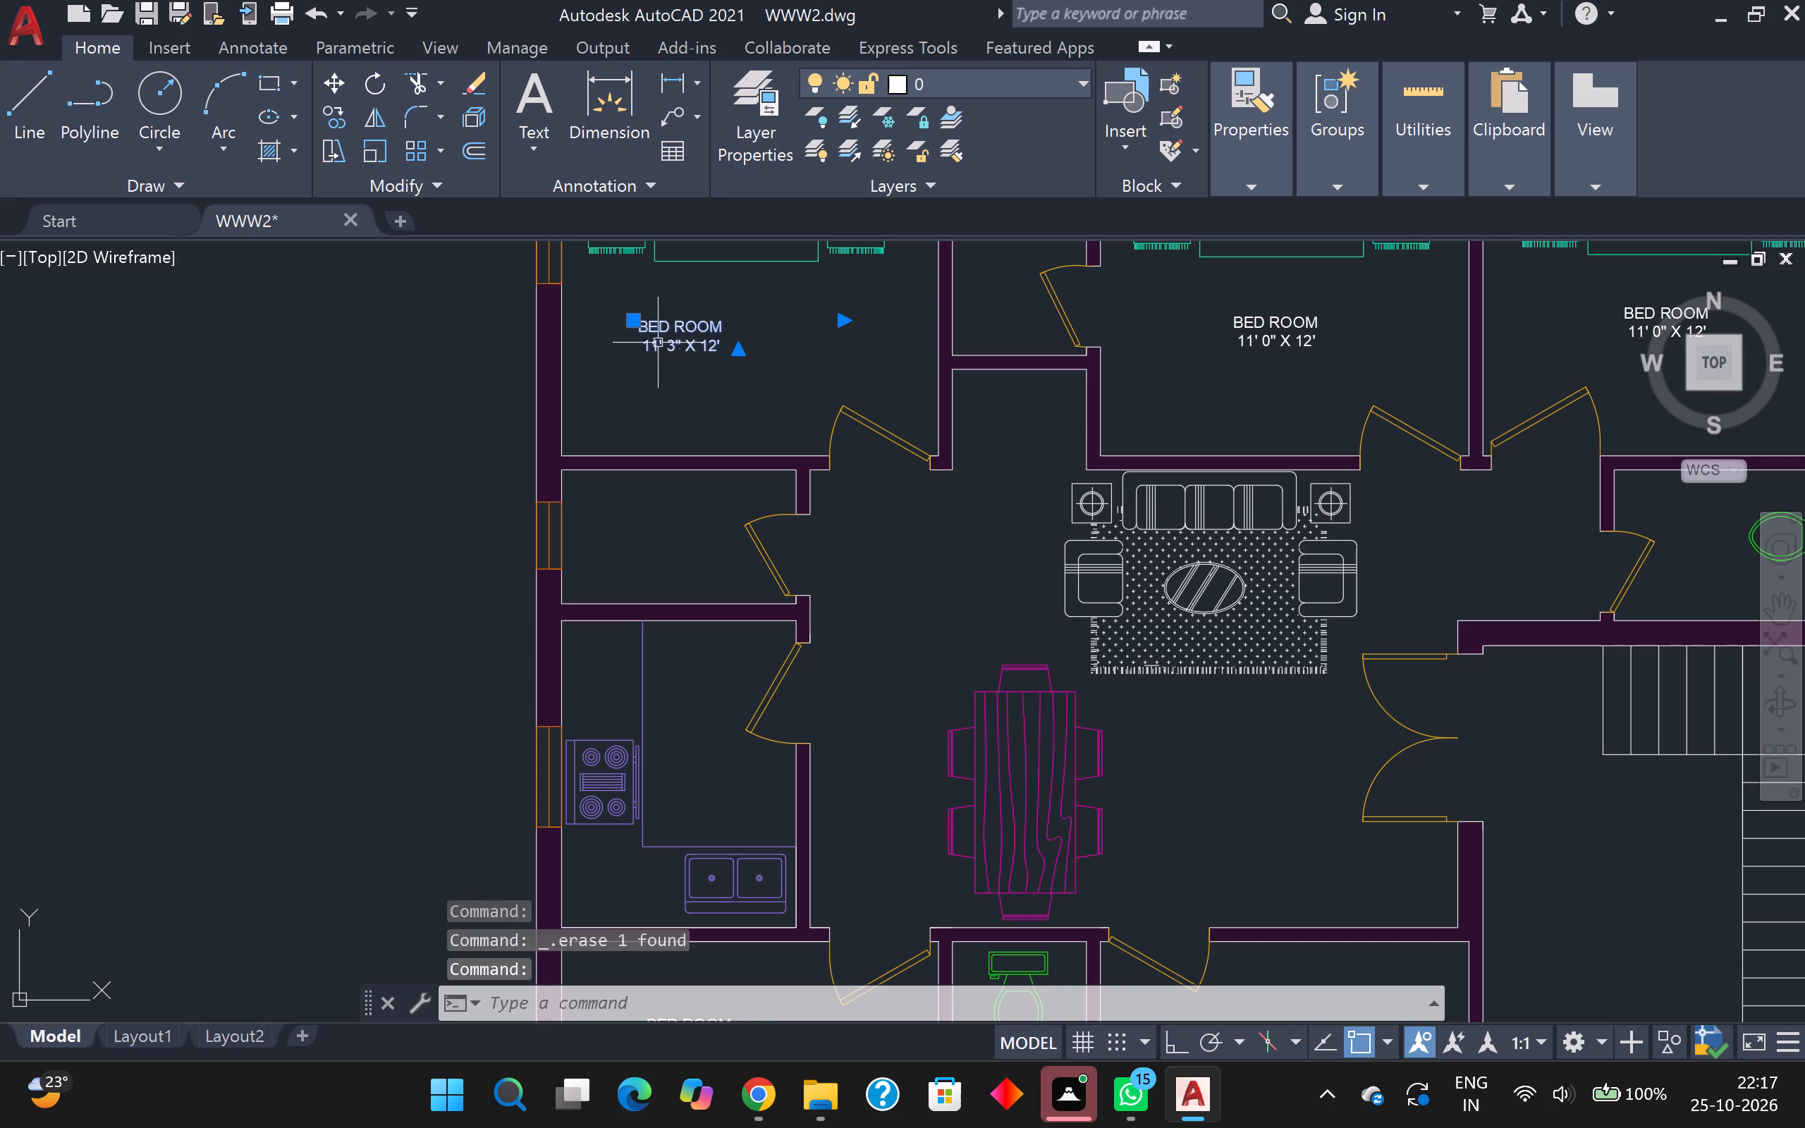
key(c)
key(o)
key(Return)
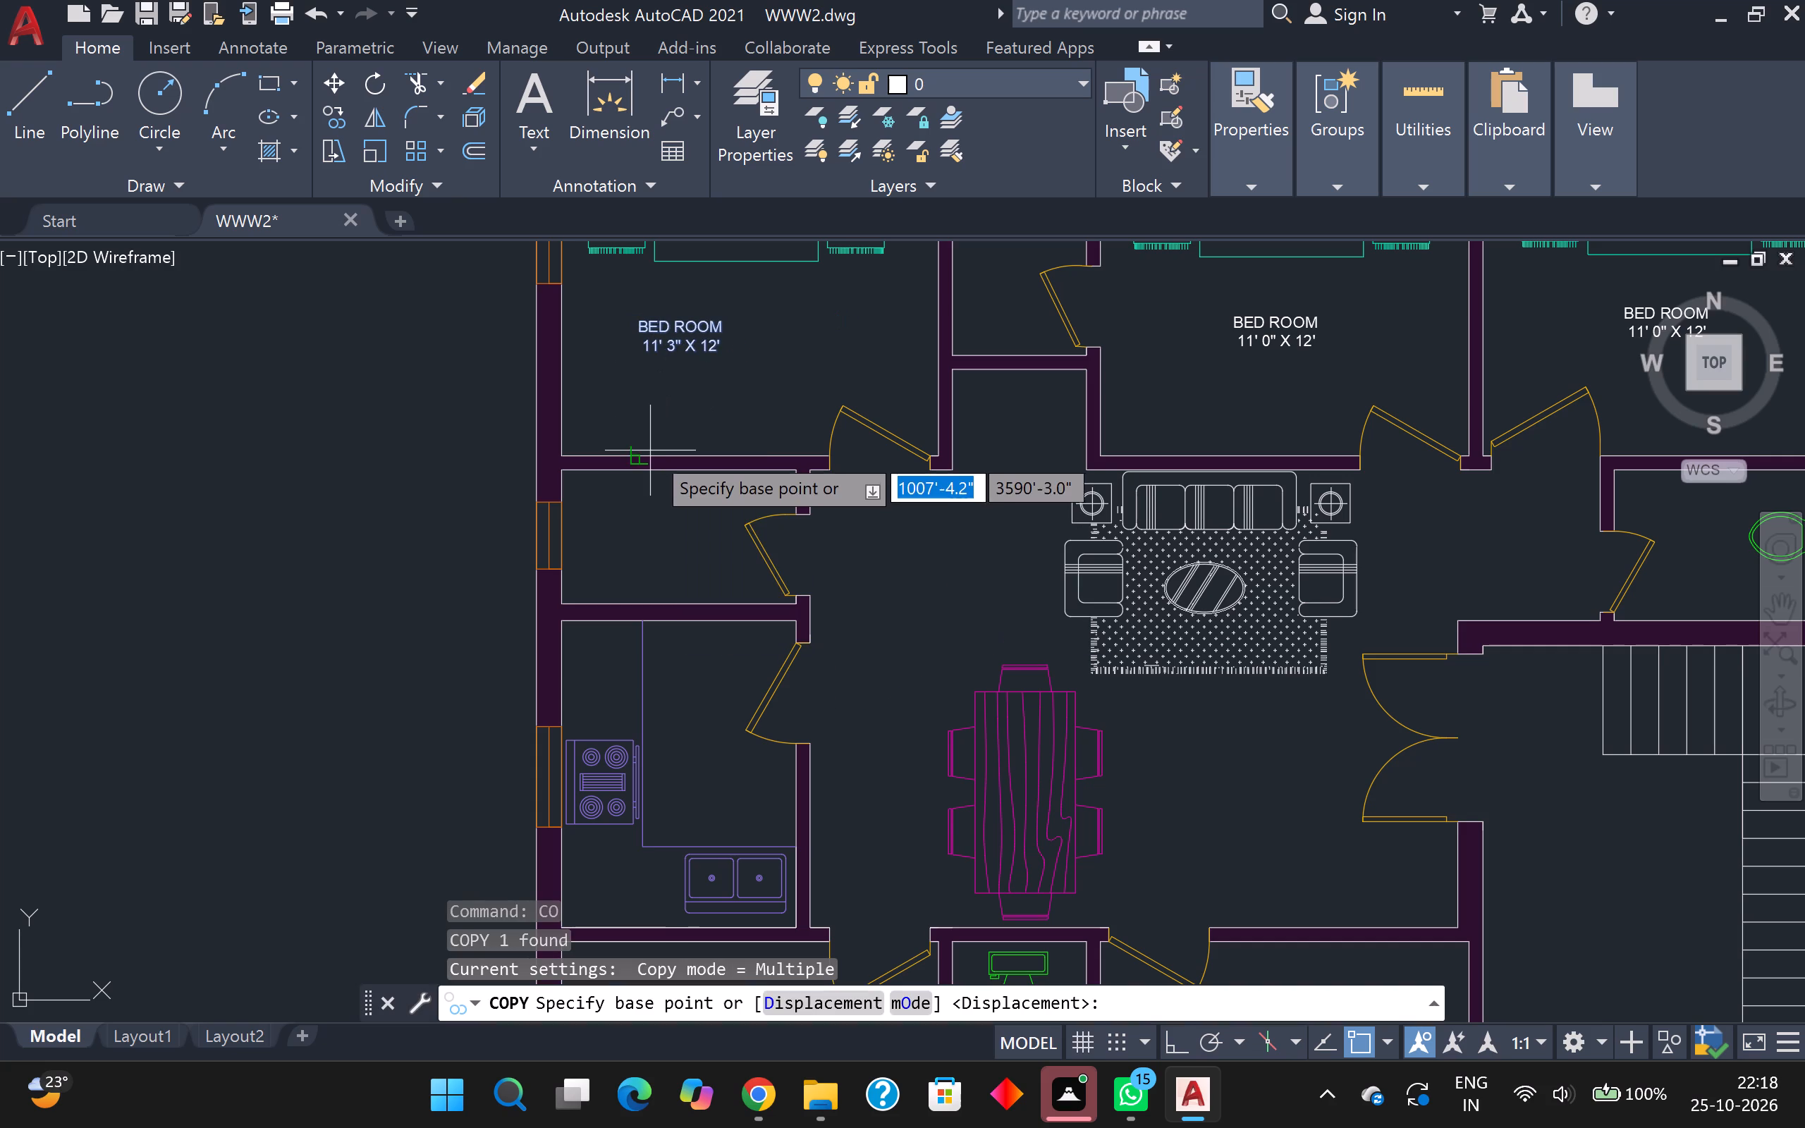
click(678, 331)
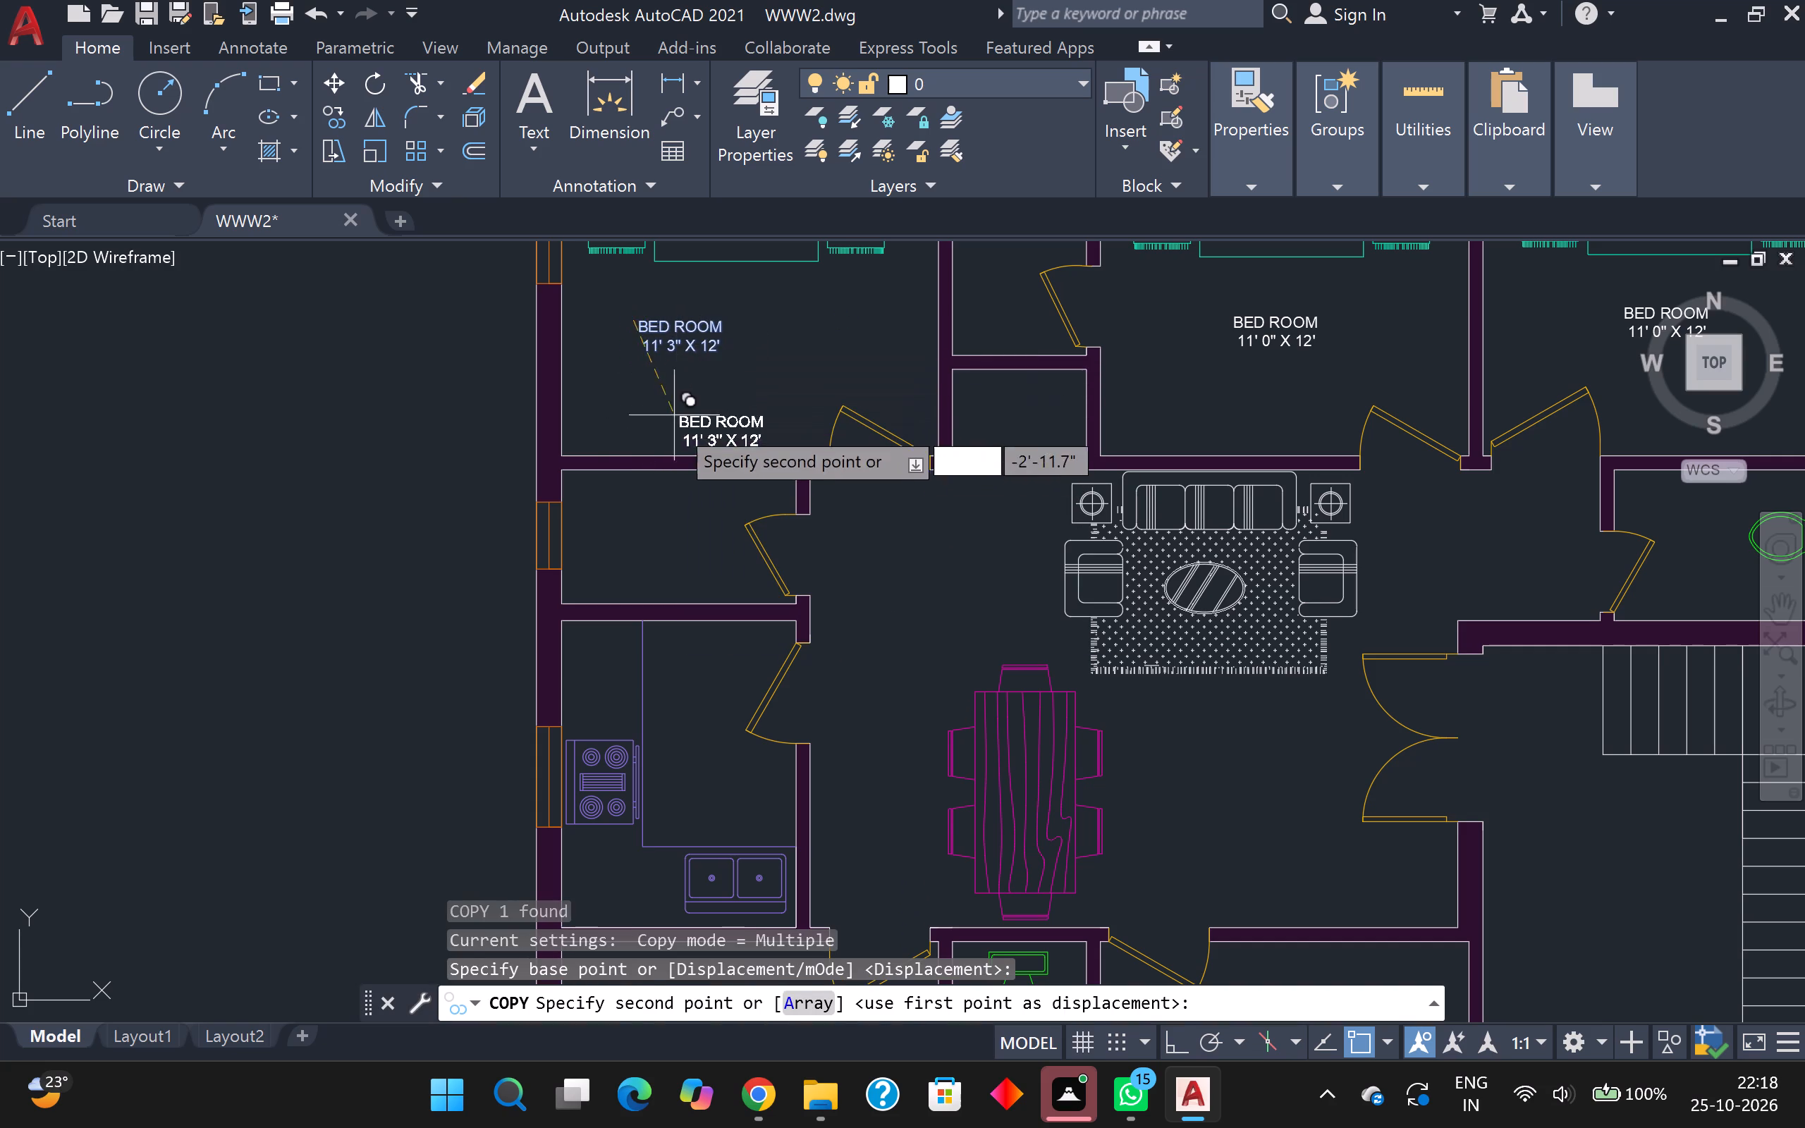
scroll(623, 525, up, 2)
click(578, 489)
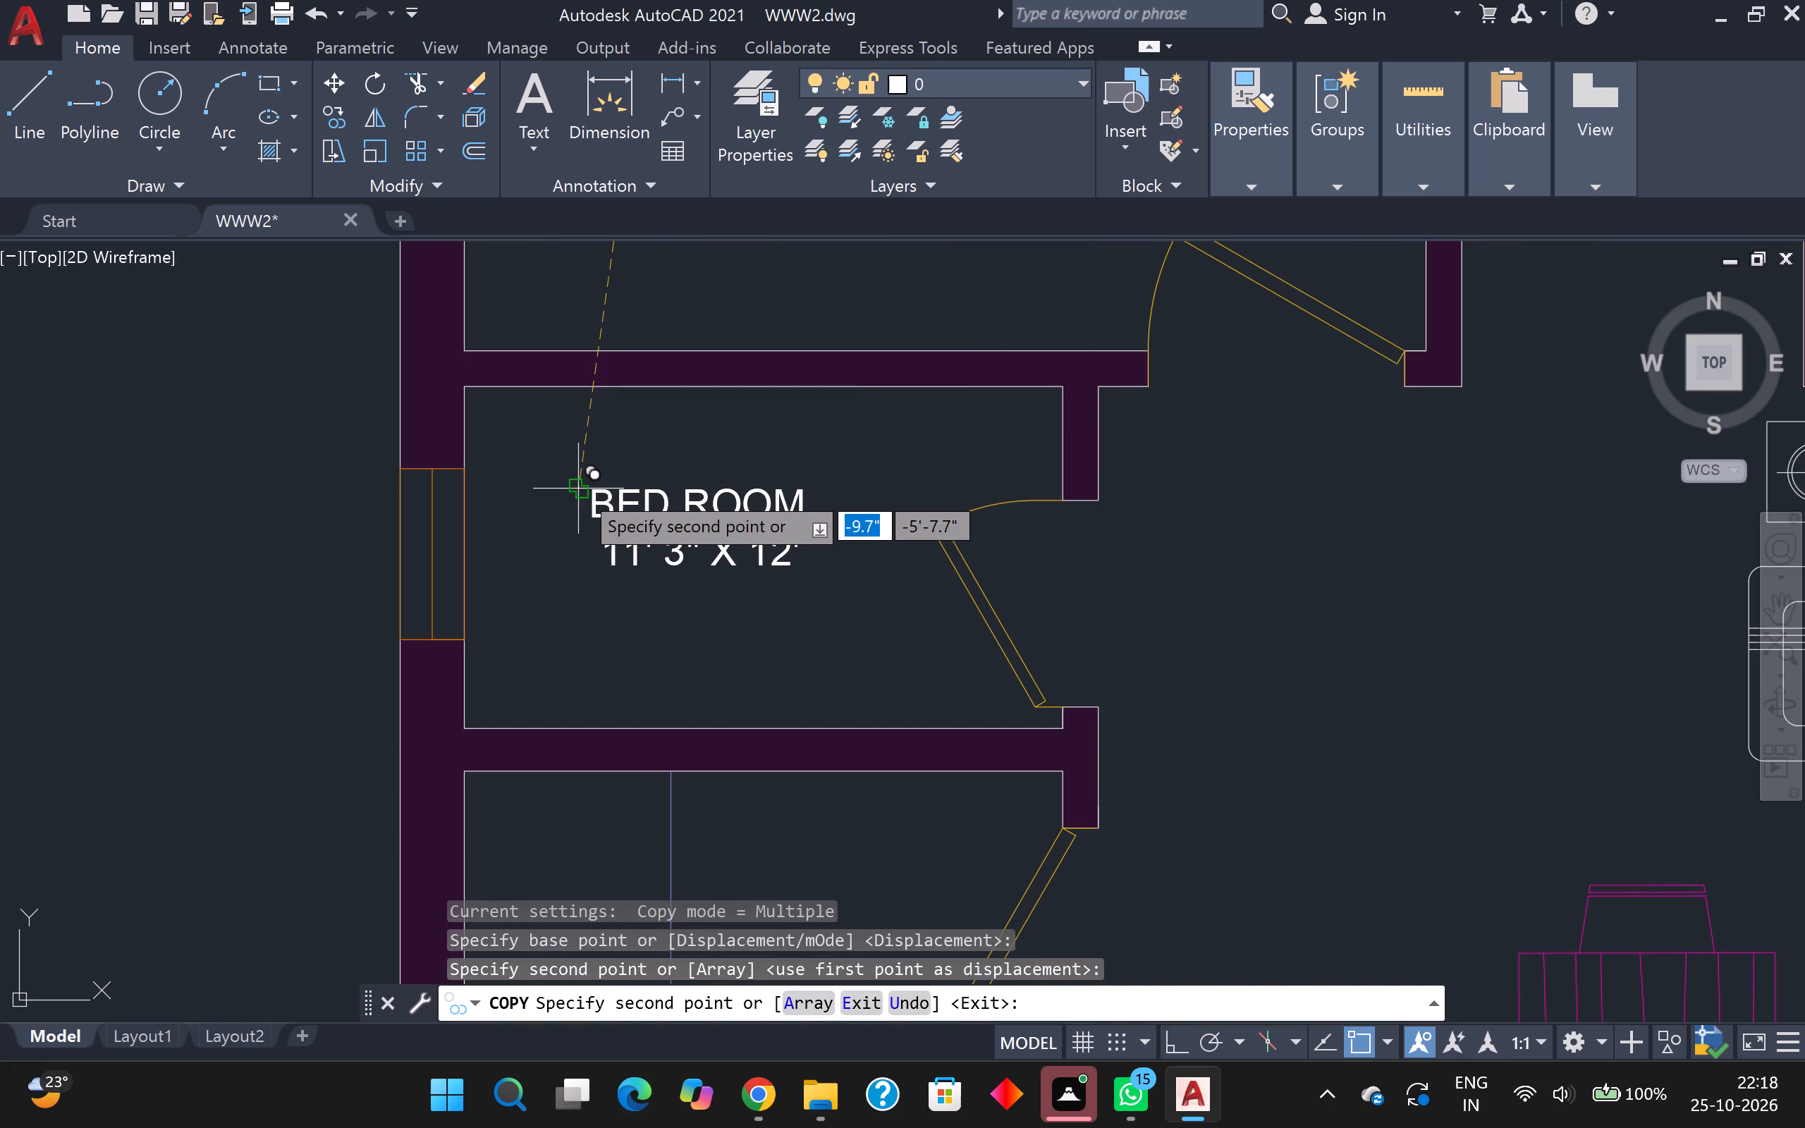
key(Escape)
Replace the BED ROOM name in the copied label north of the kitchen with STORE, keeping the size on its own line.
click(703, 508)
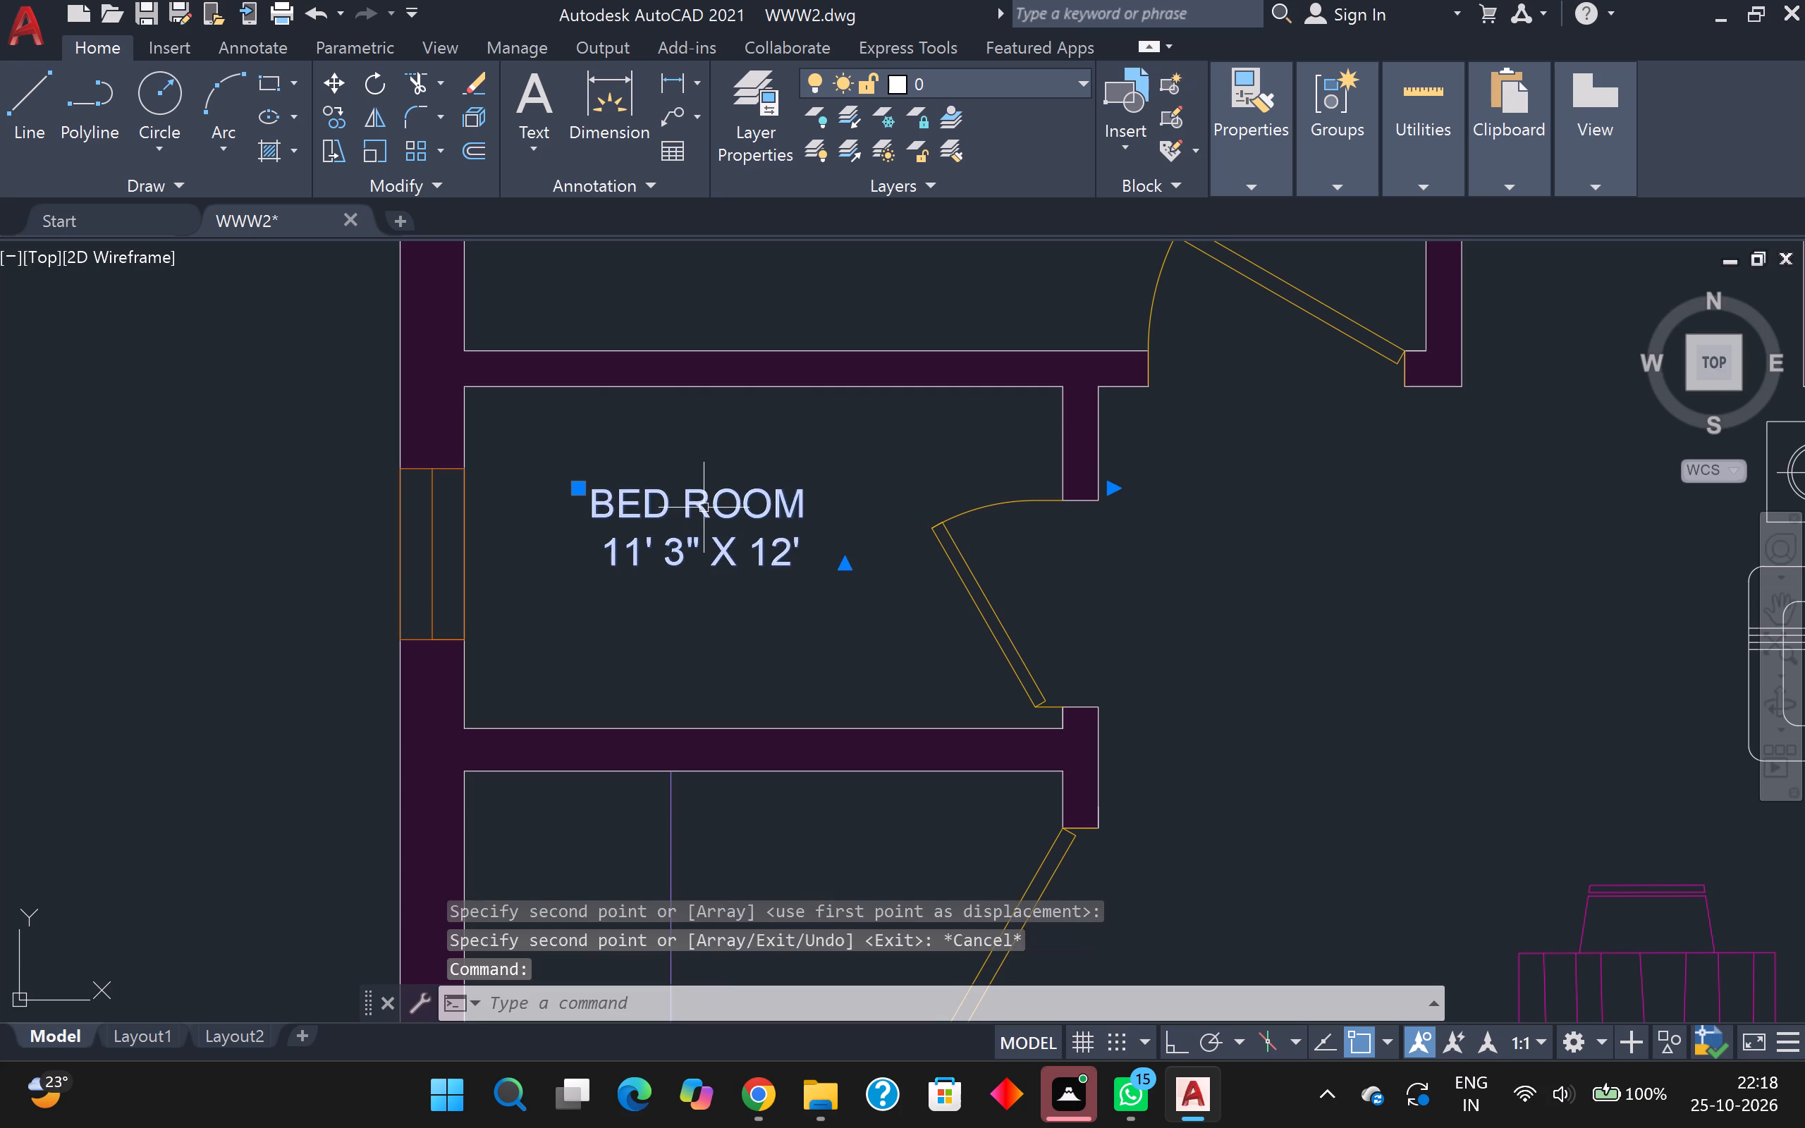
click(704, 507)
click(704, 507)
drag(704, 507, 712, 515)
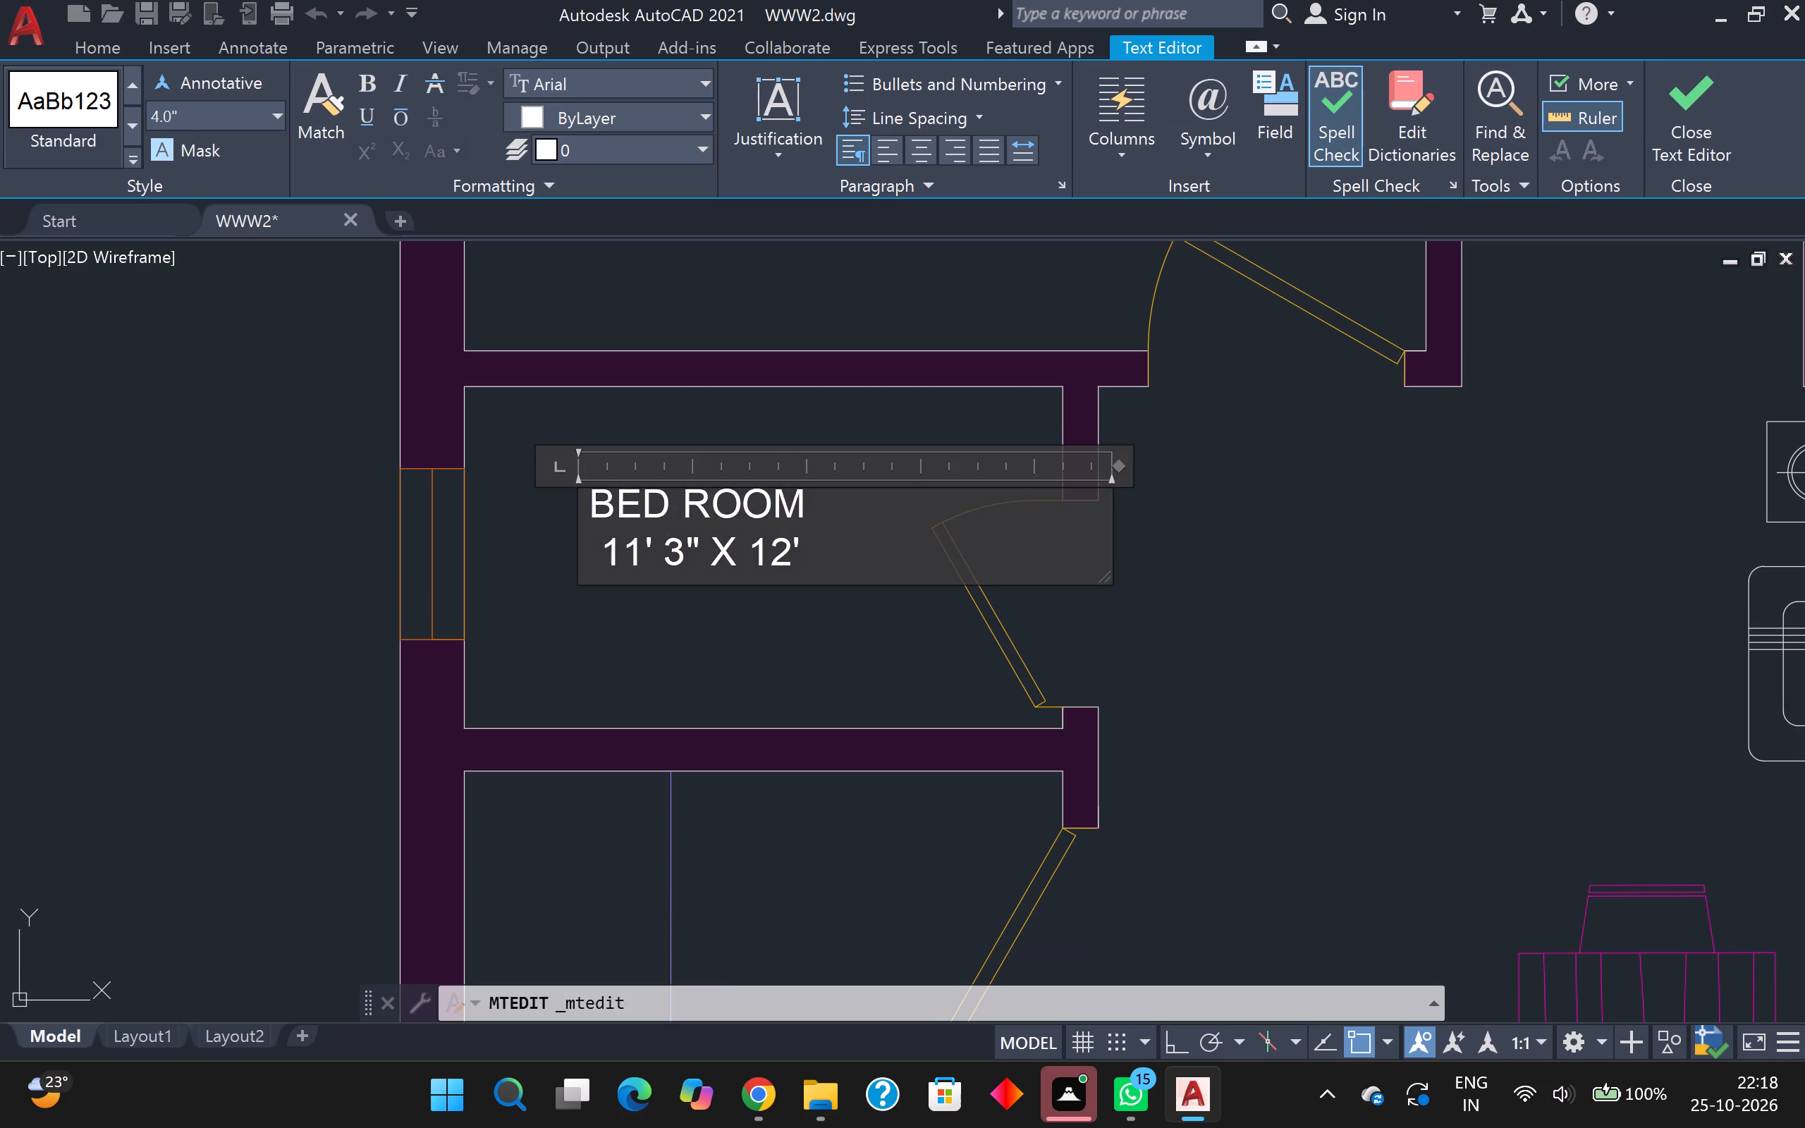
scroll(774, 500, up, 2)
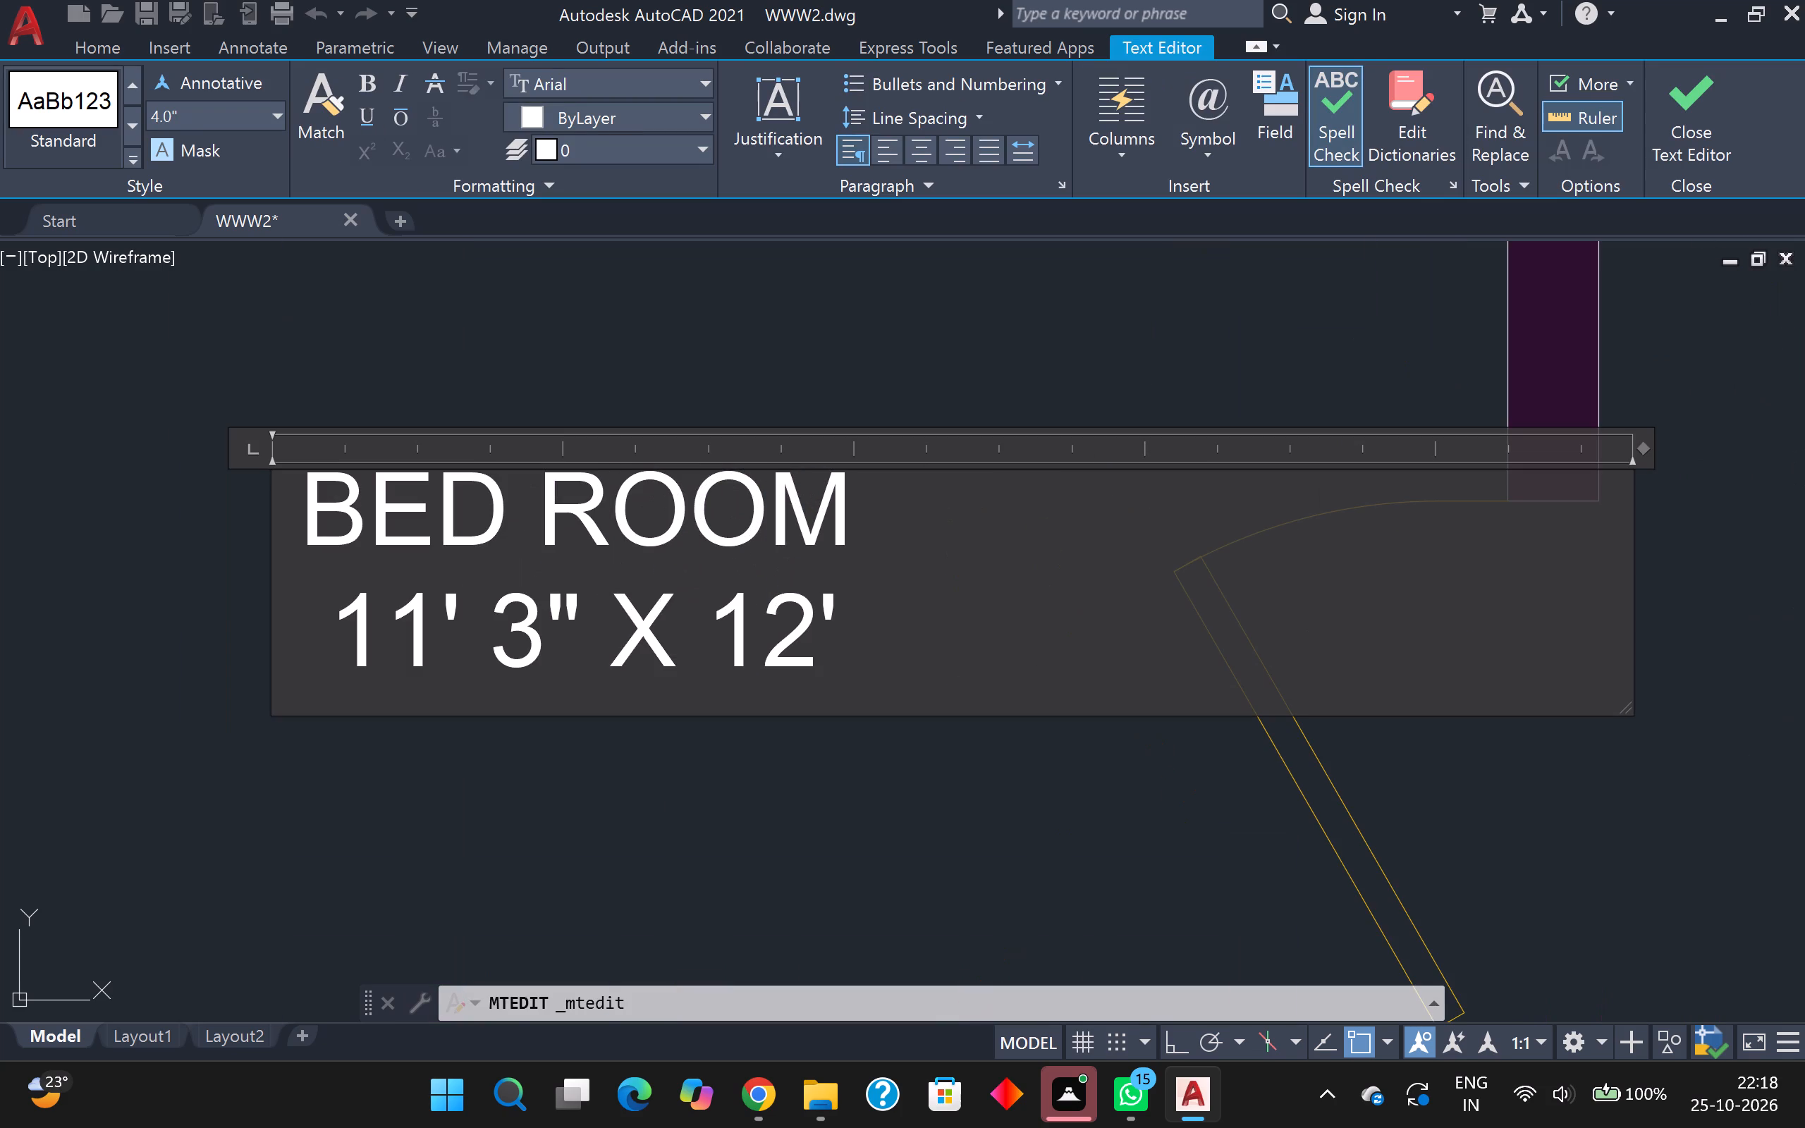
drag(914, 553, 940, 643)
click(931, 580)
drag(907, 543, 721, 520)
drag(721, 520, 343, 541)
drag(338, 545, 264, 539)
drag(1073, 518, 314, 541)
key(BackSpace)
key(space)
text(STOR)
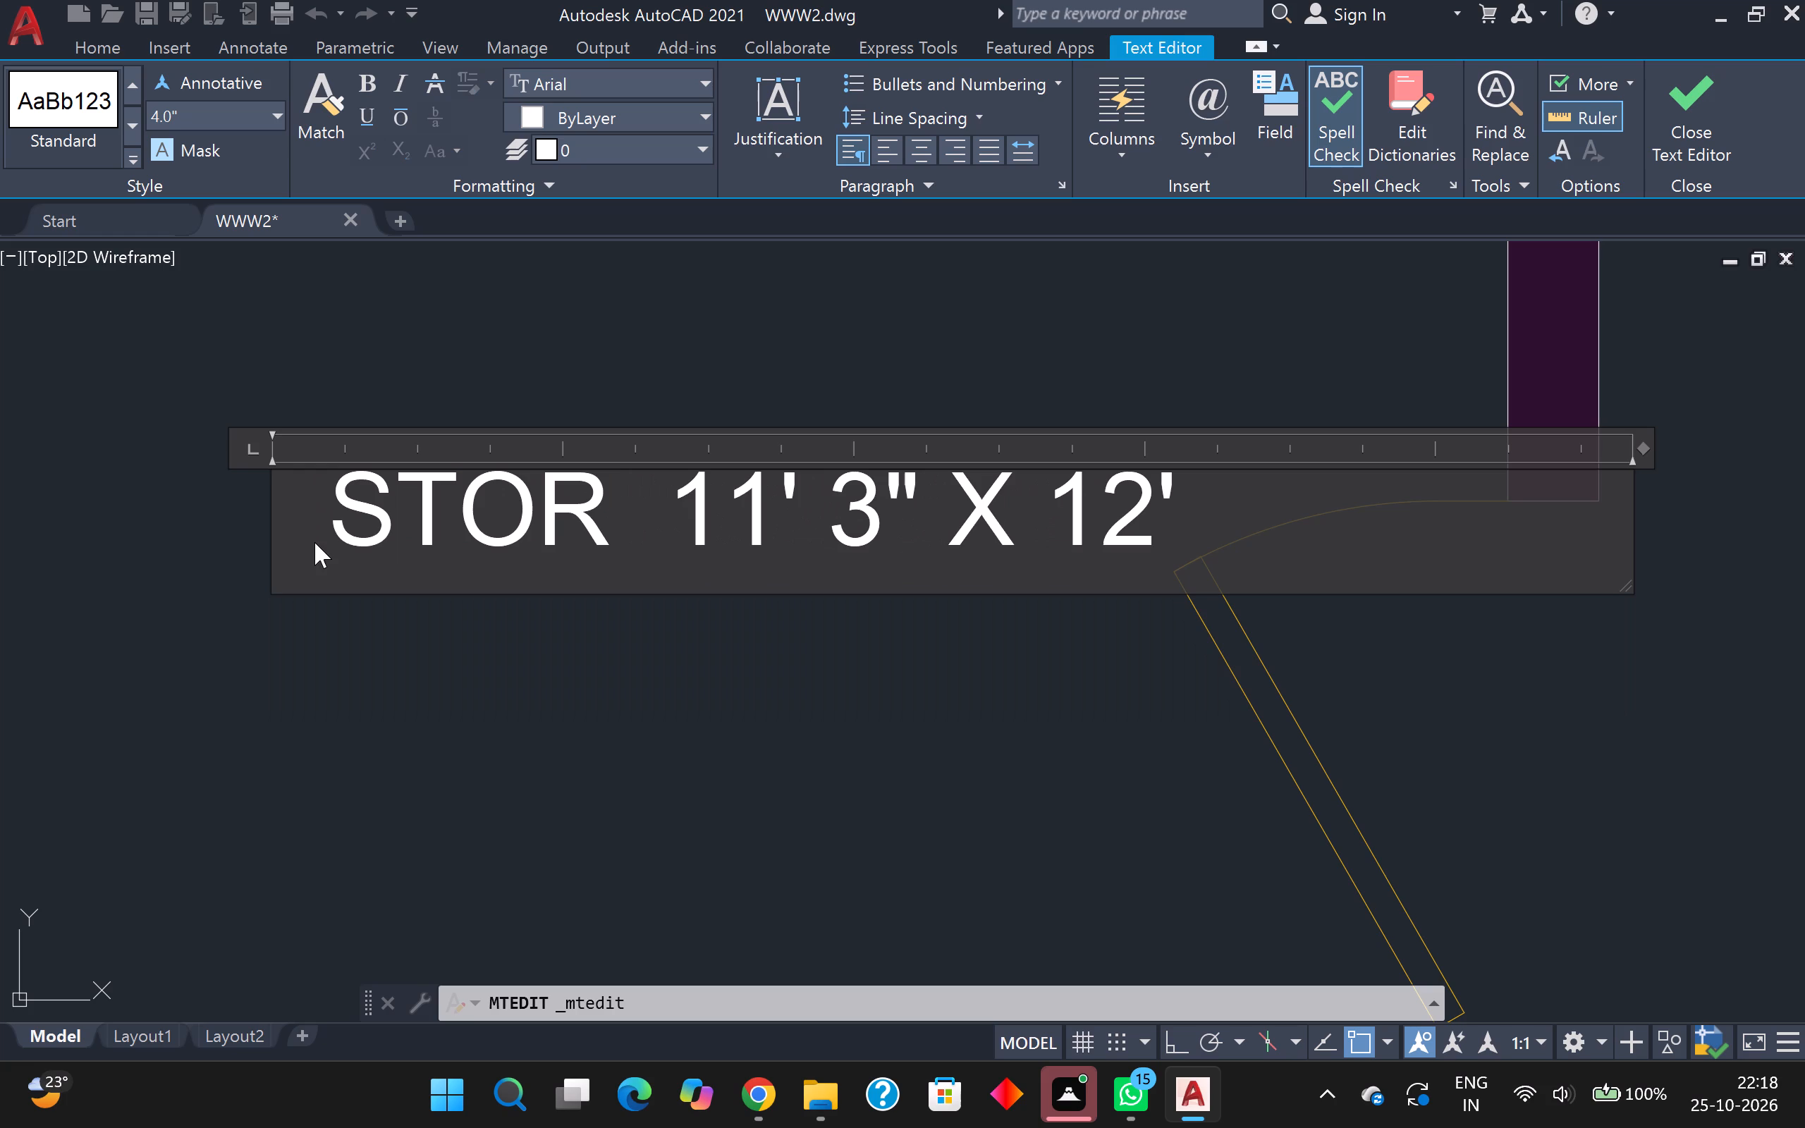
key(e)
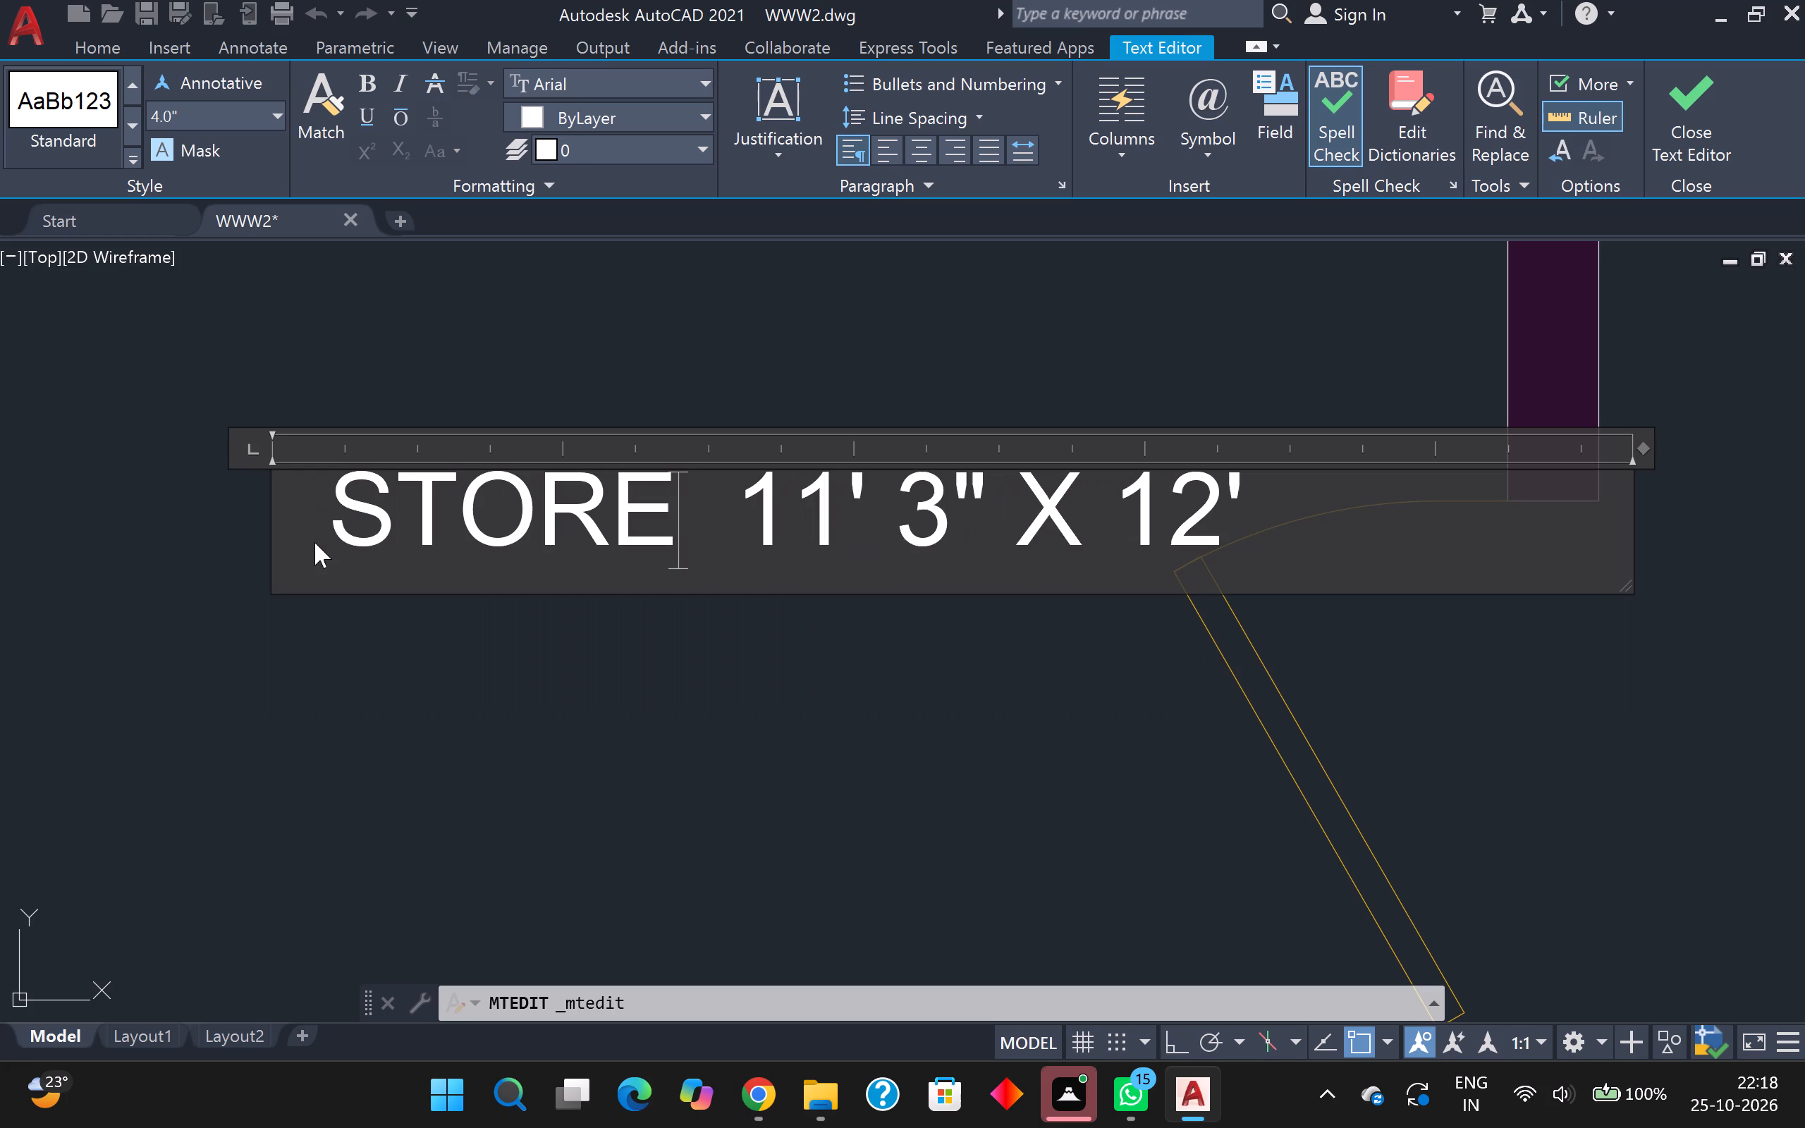
key(Return)
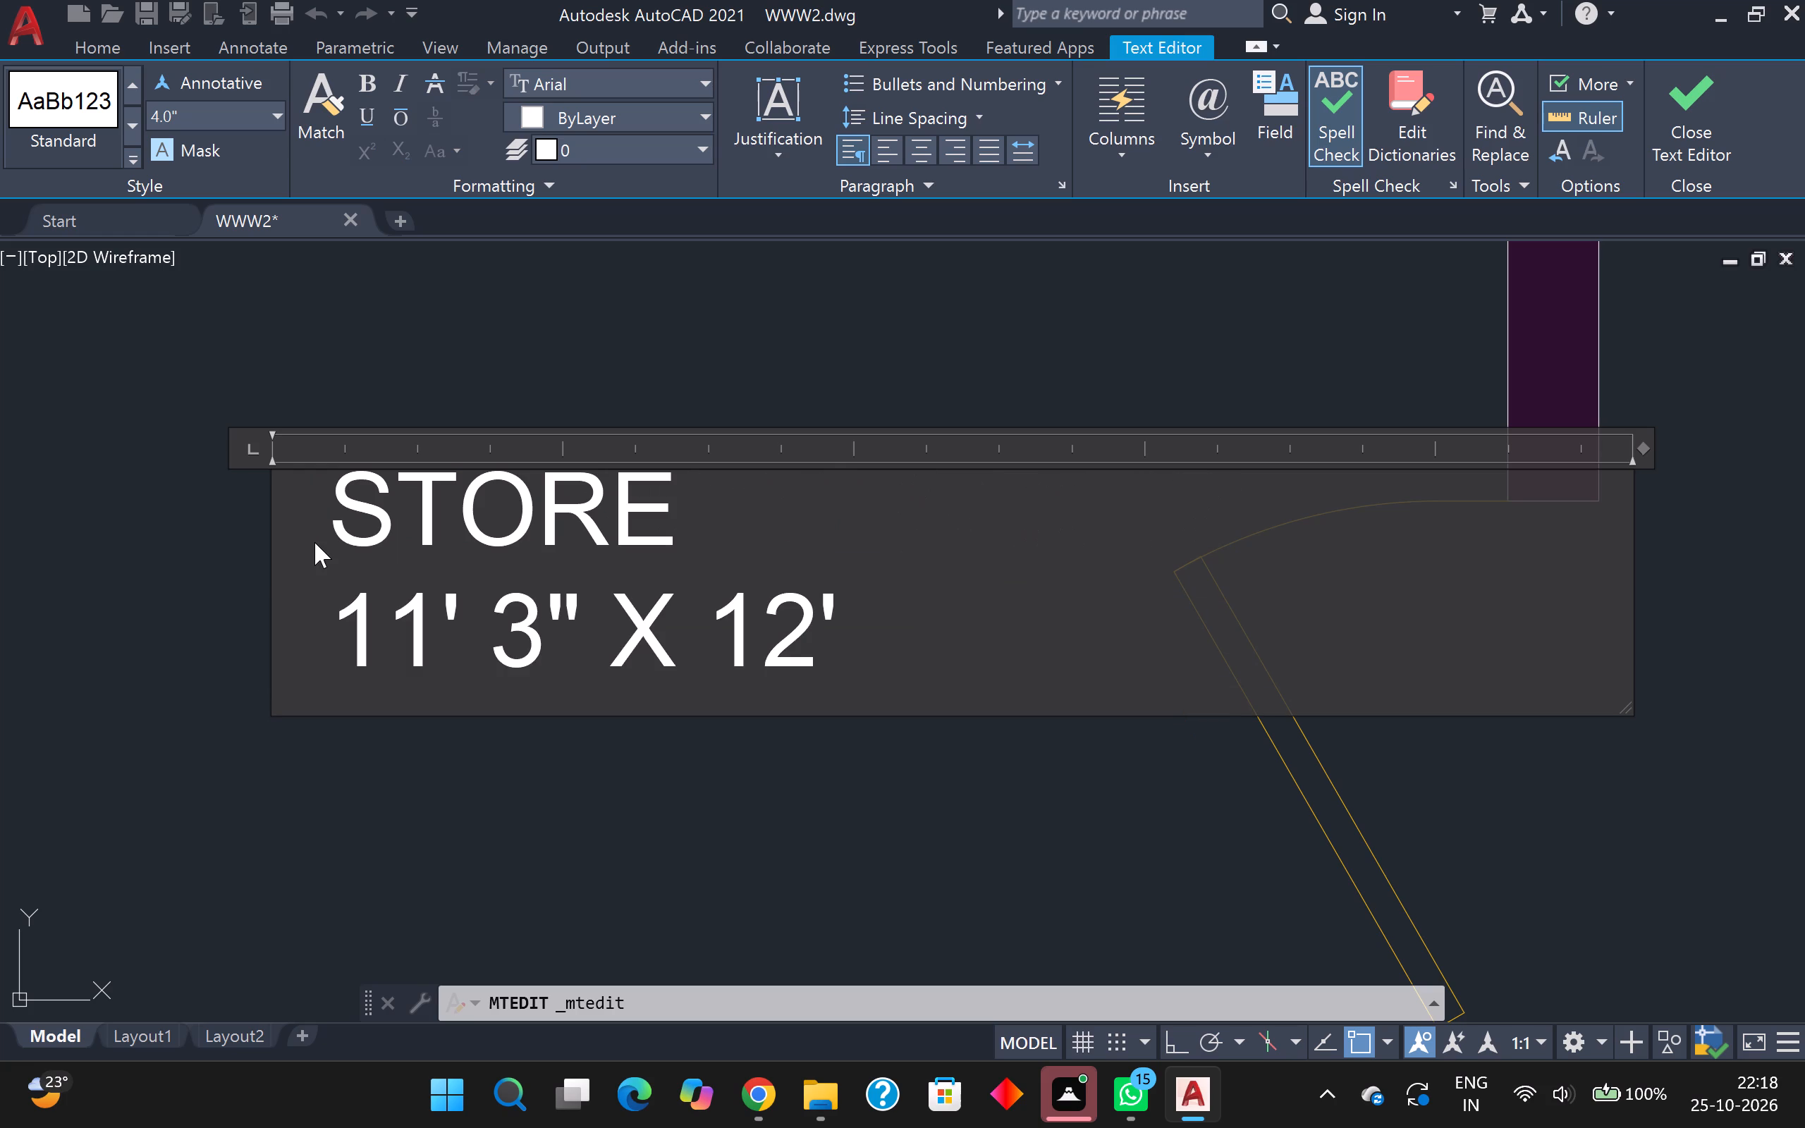
Change the first dimension in the STORE label's size line to 7' 0".
click(436, 638)
key(BackSpace)
key(BackSpace)
key(space)
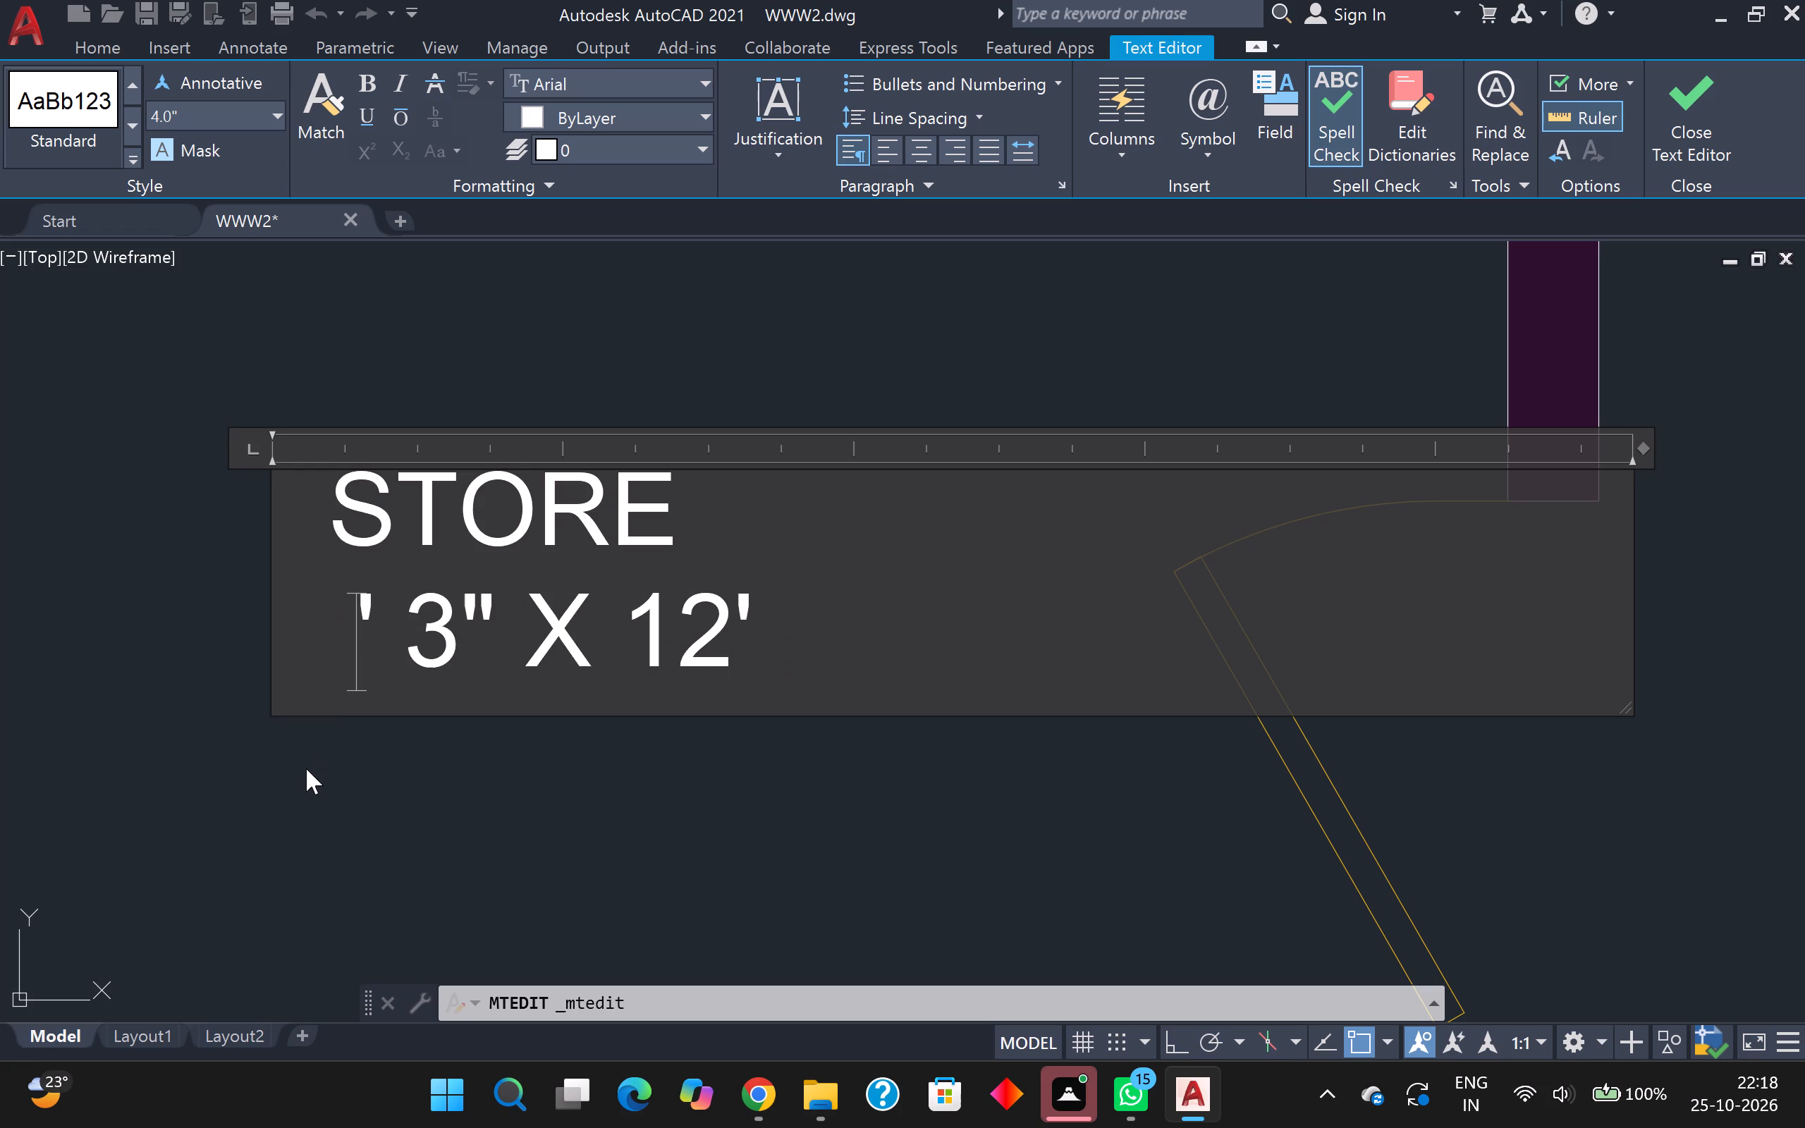
key(7)
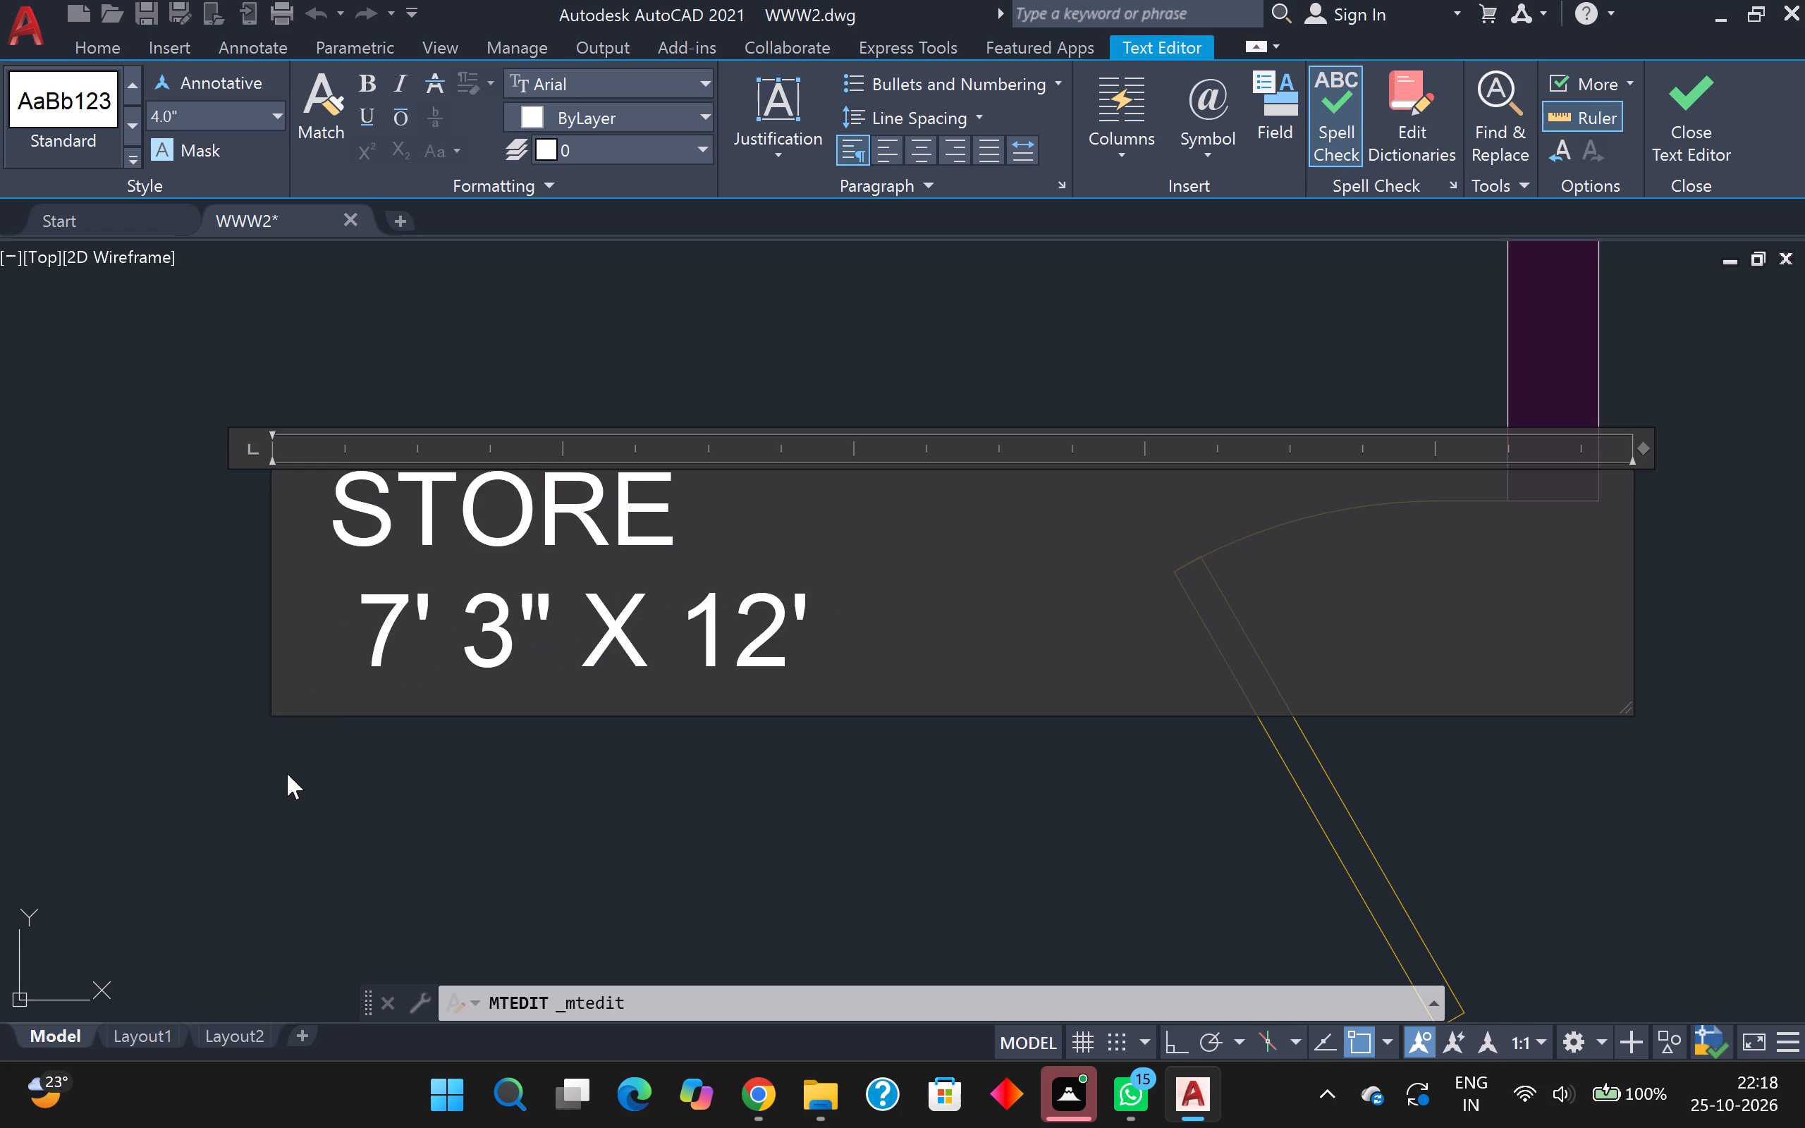
click(530, 646)
key(BackSpace)
key(0)
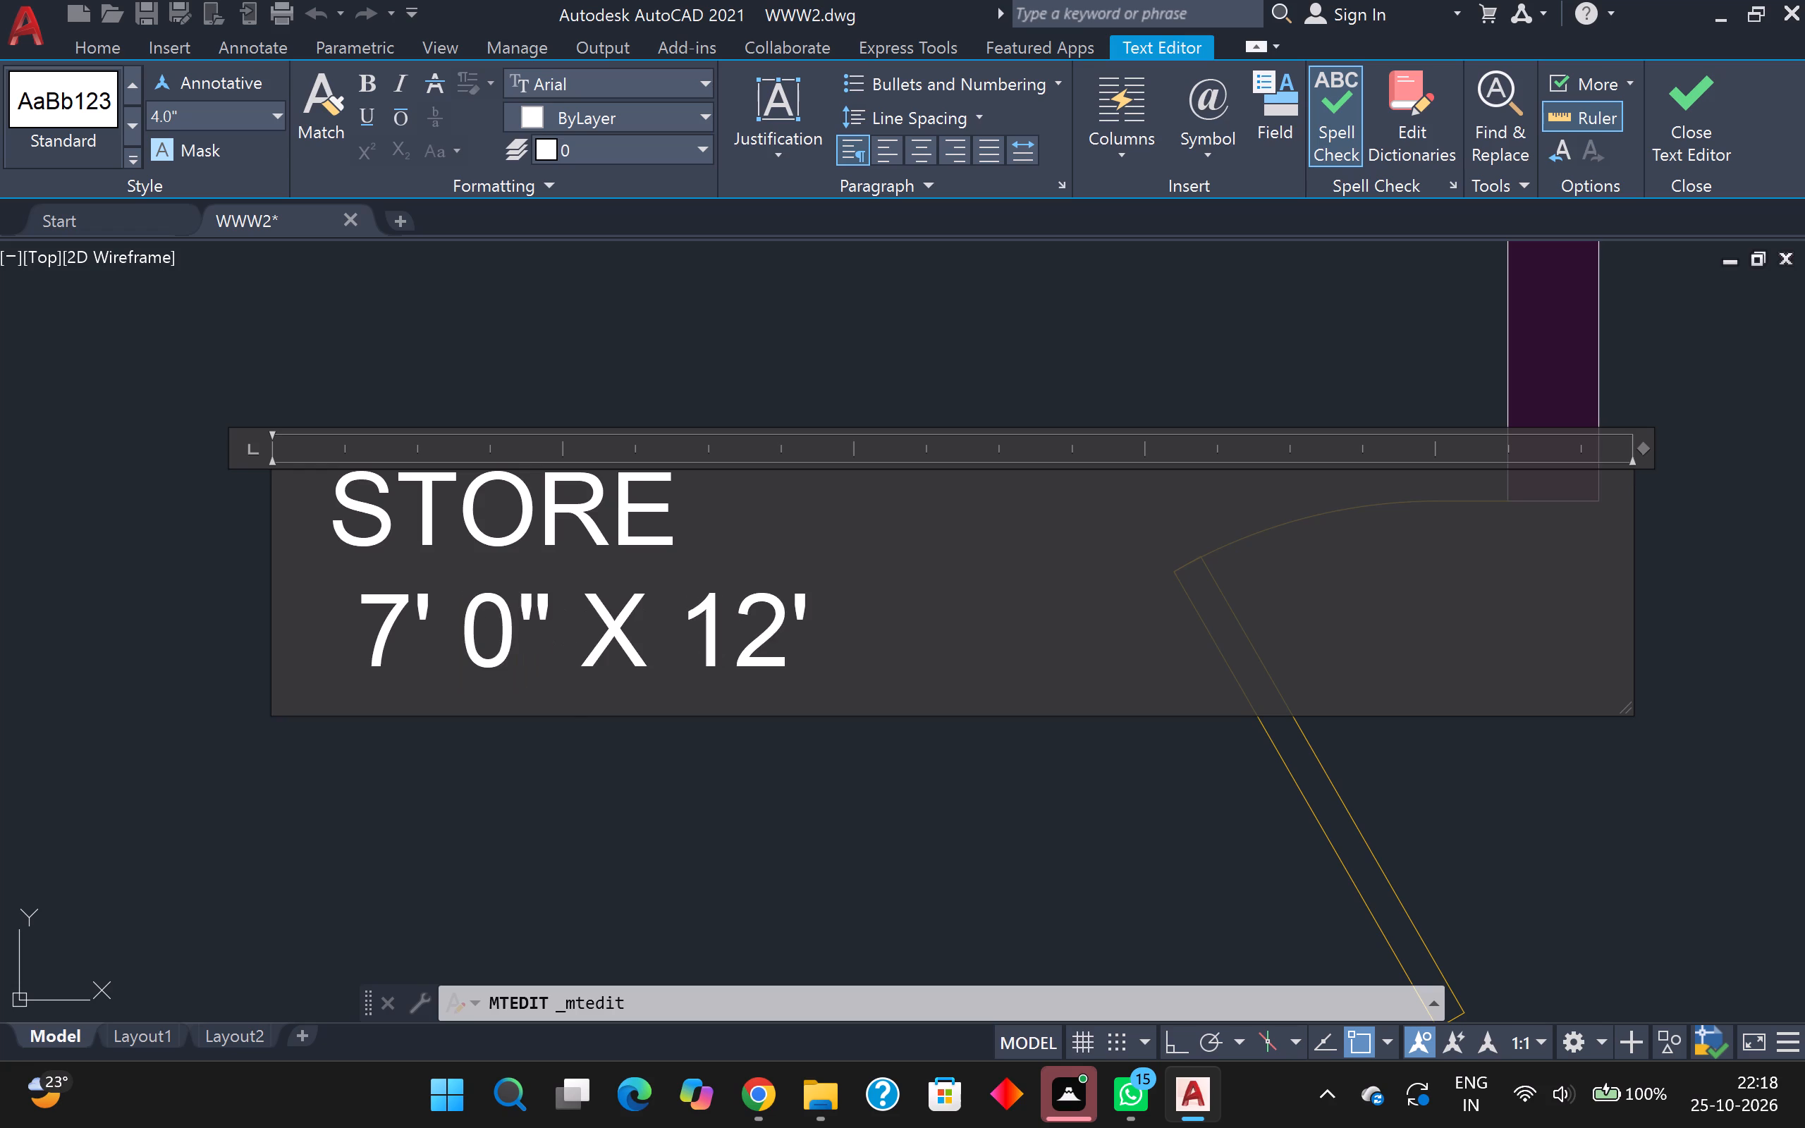
Set the second dimension in the STORE label's size line to 4' and finish editing the label.
click(788, 632)
key(BackSpace)
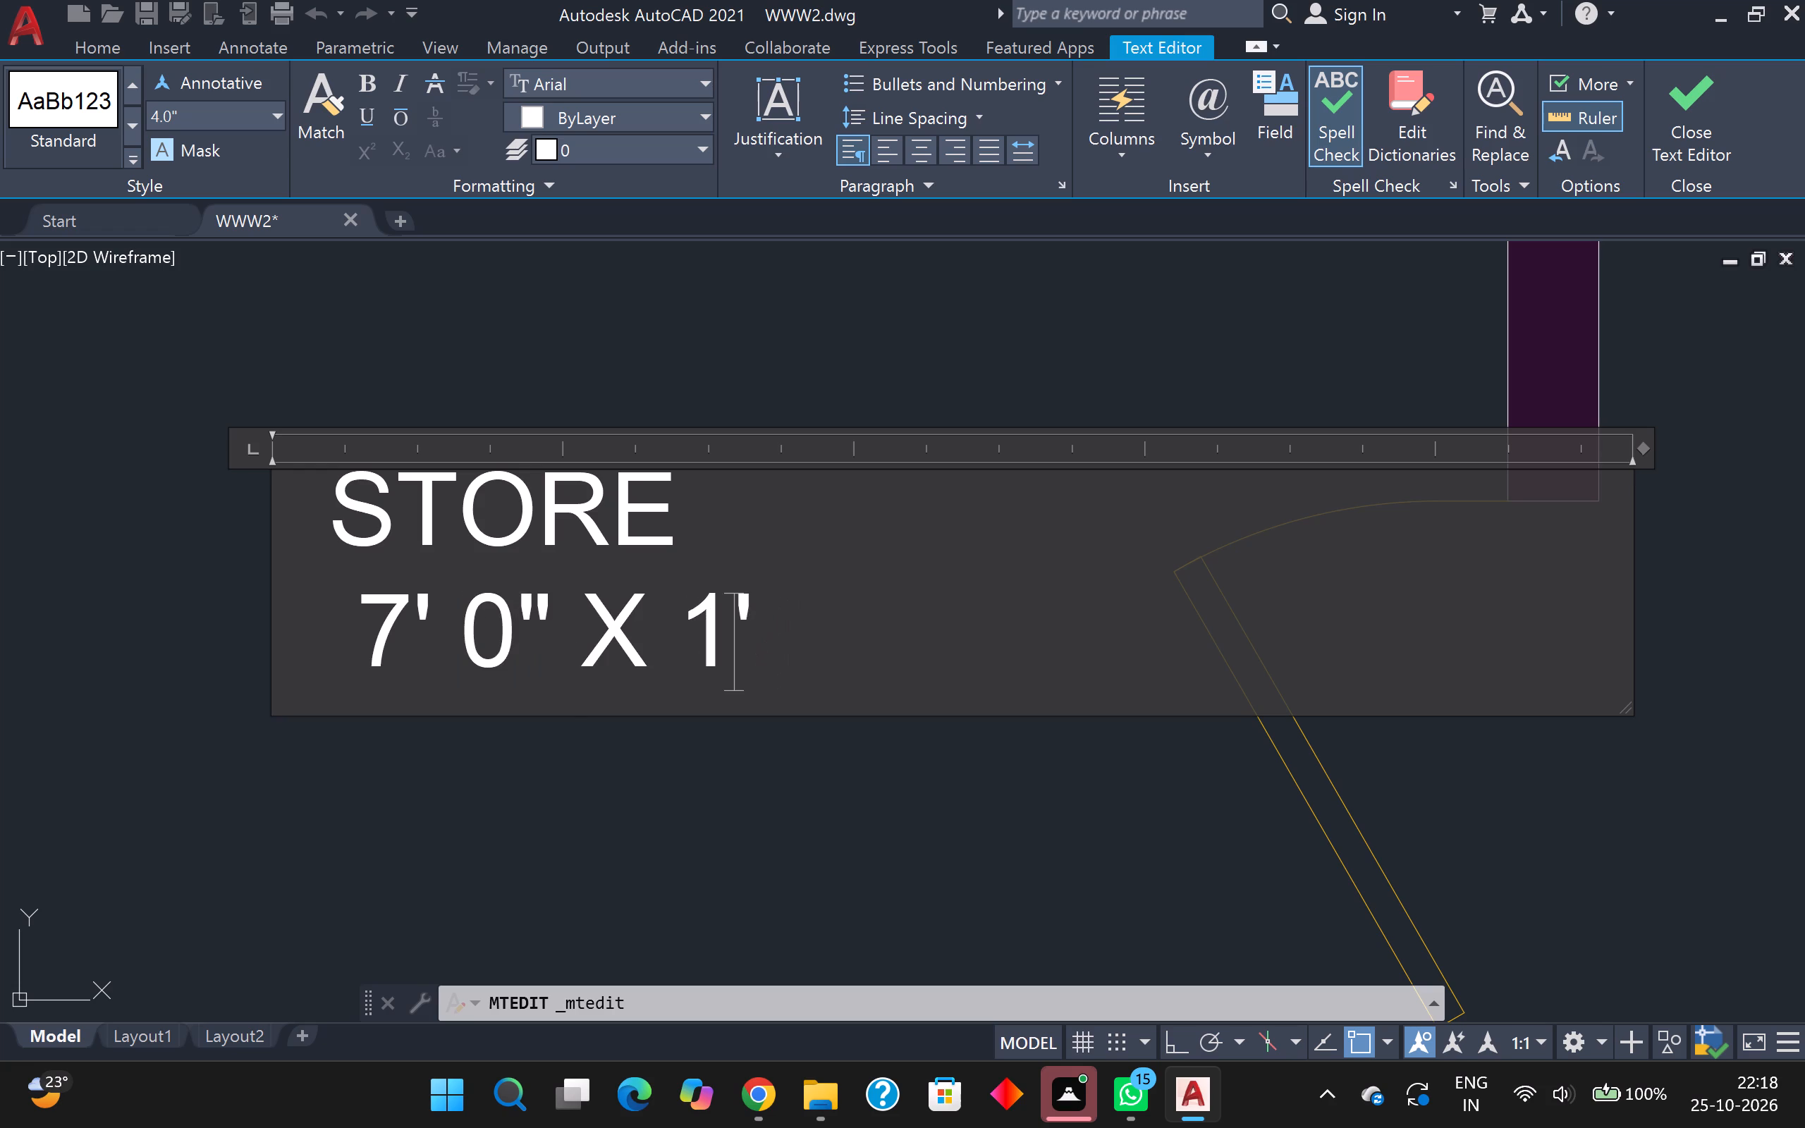
key(BackSpace)
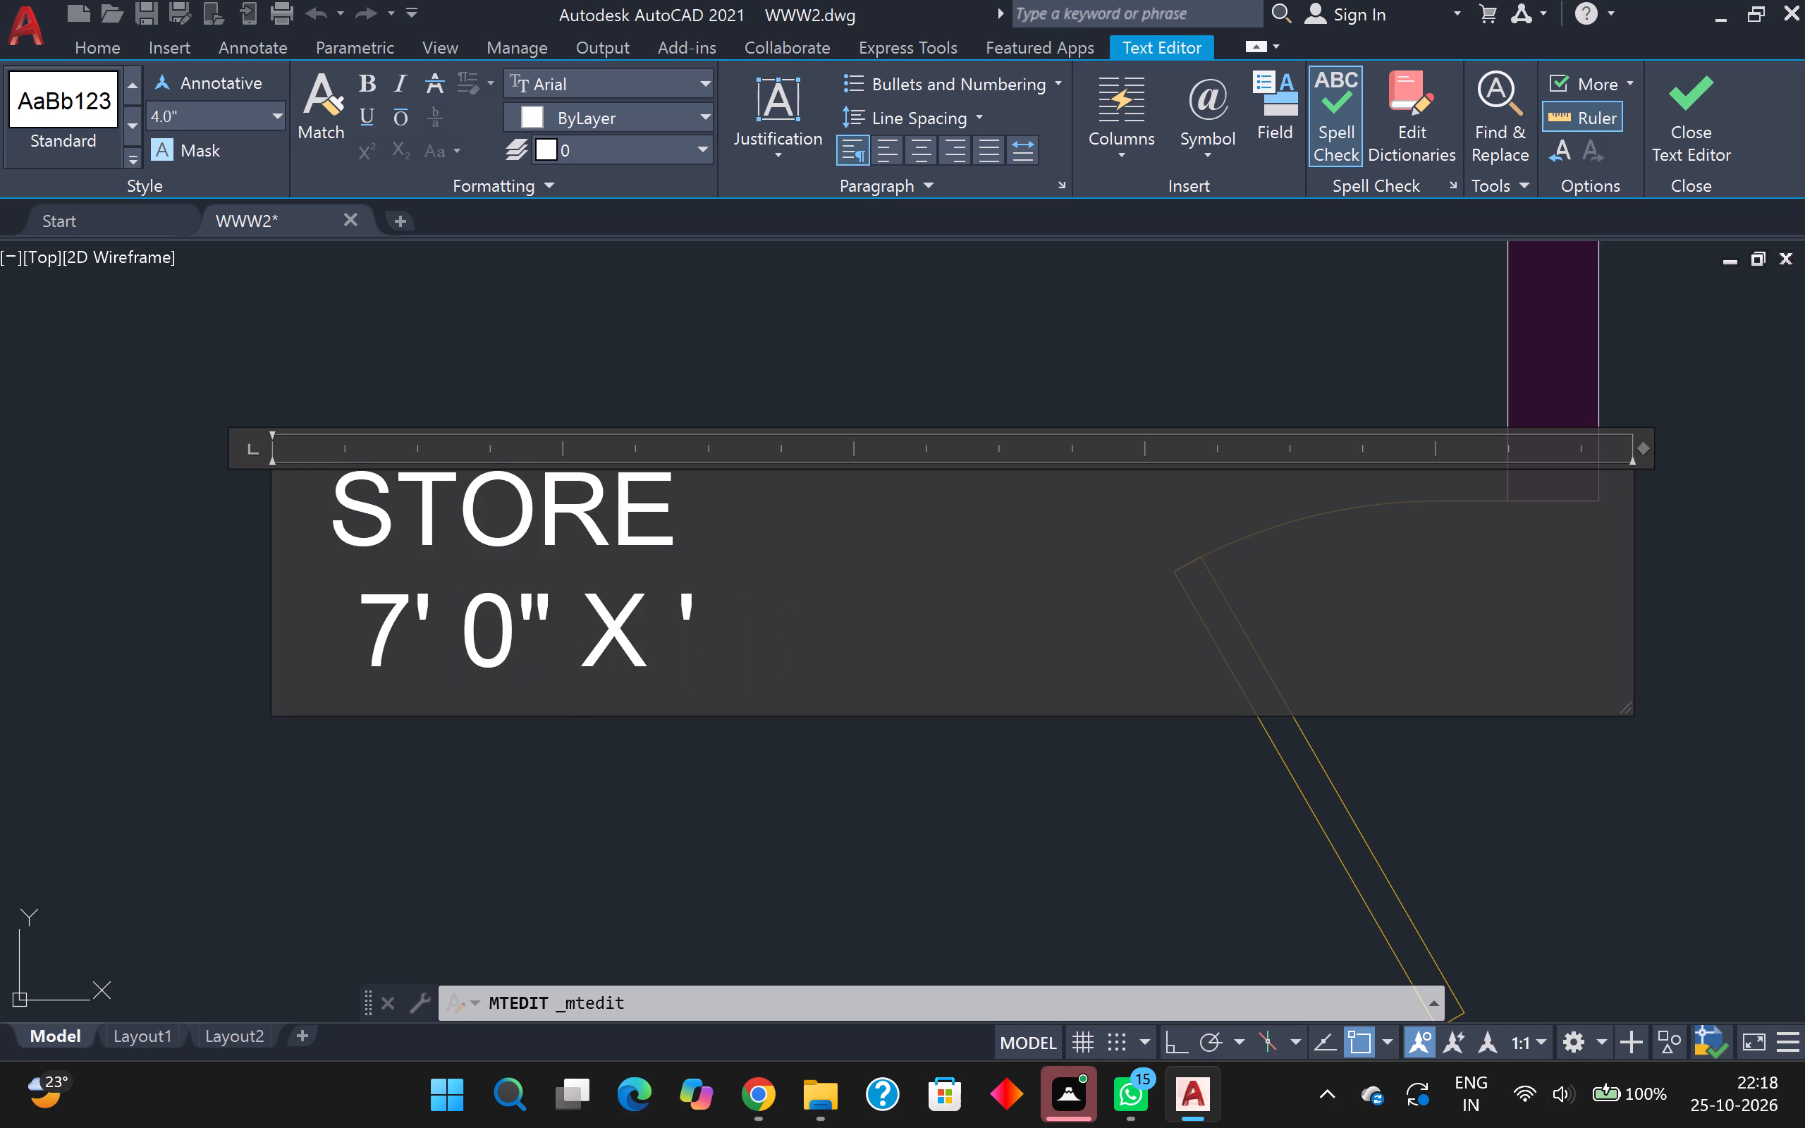
key(space)
key(4)
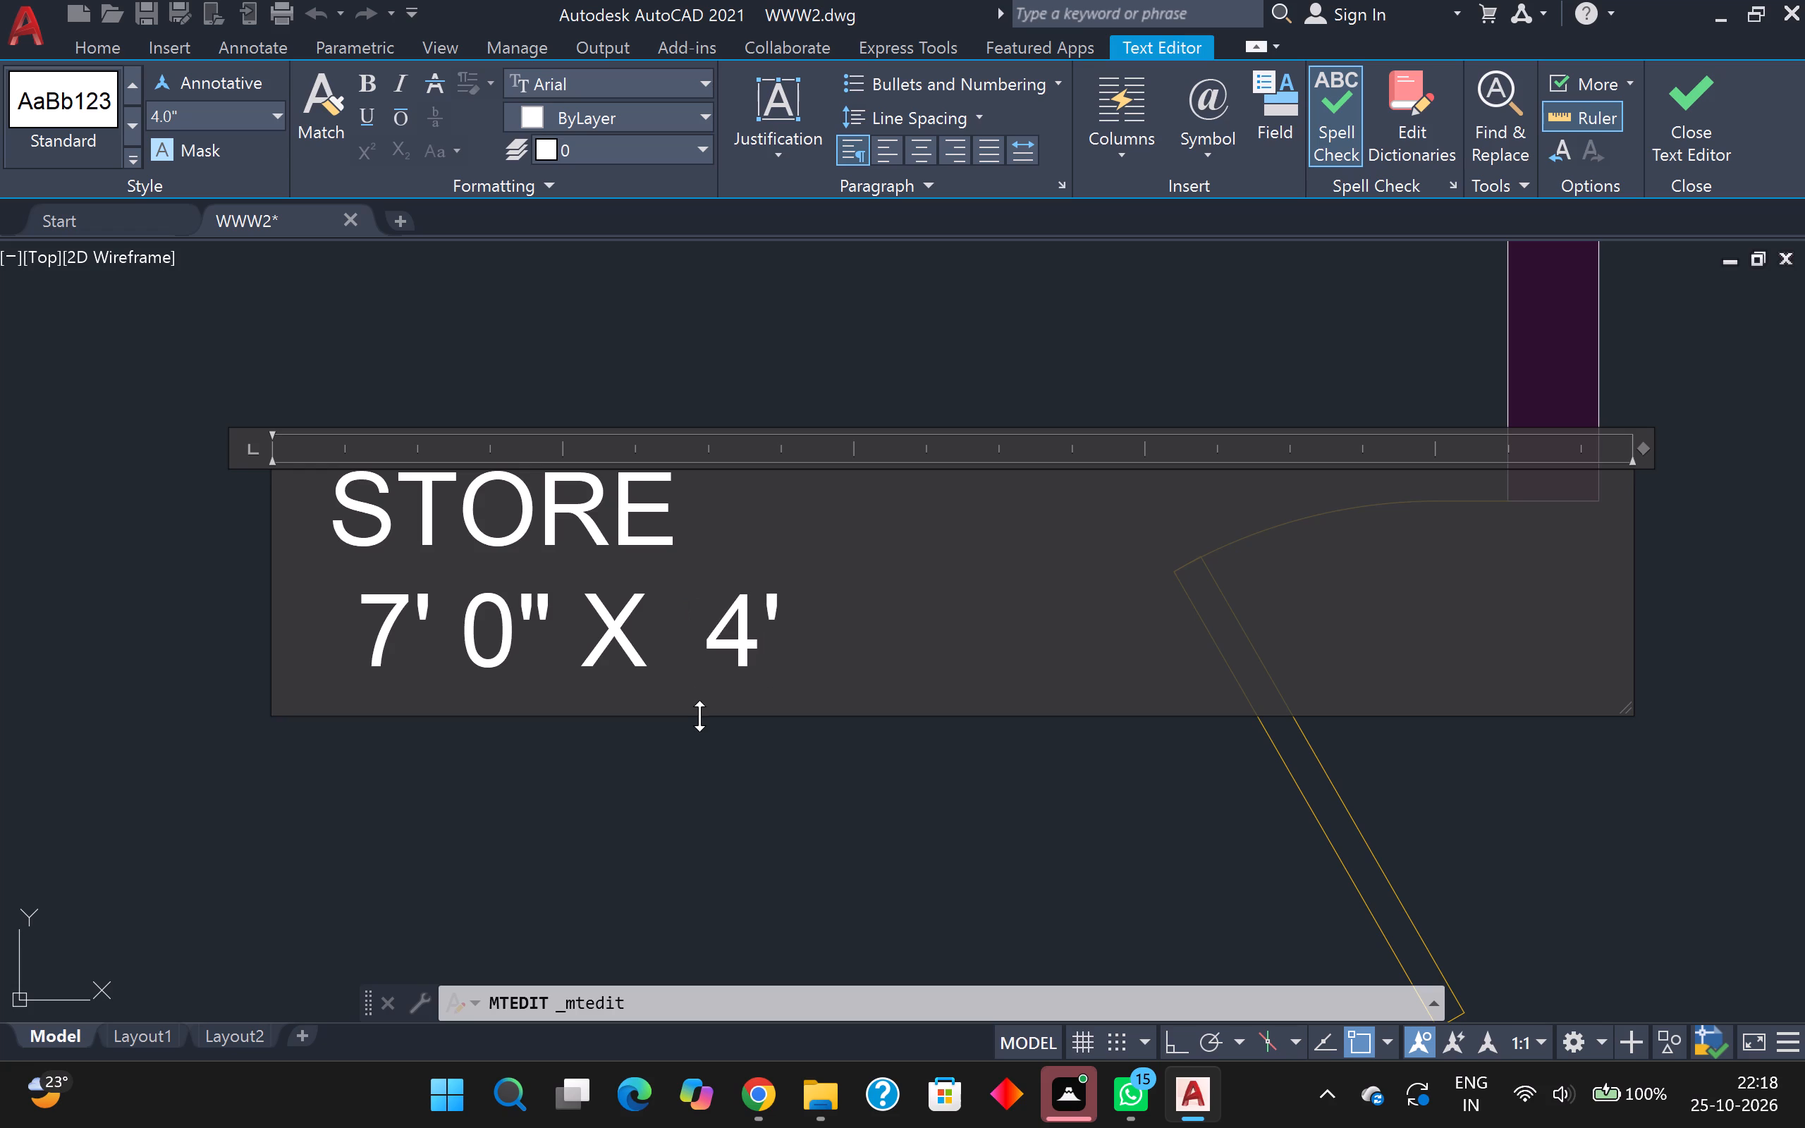
scroll(699, 714, down, 2)
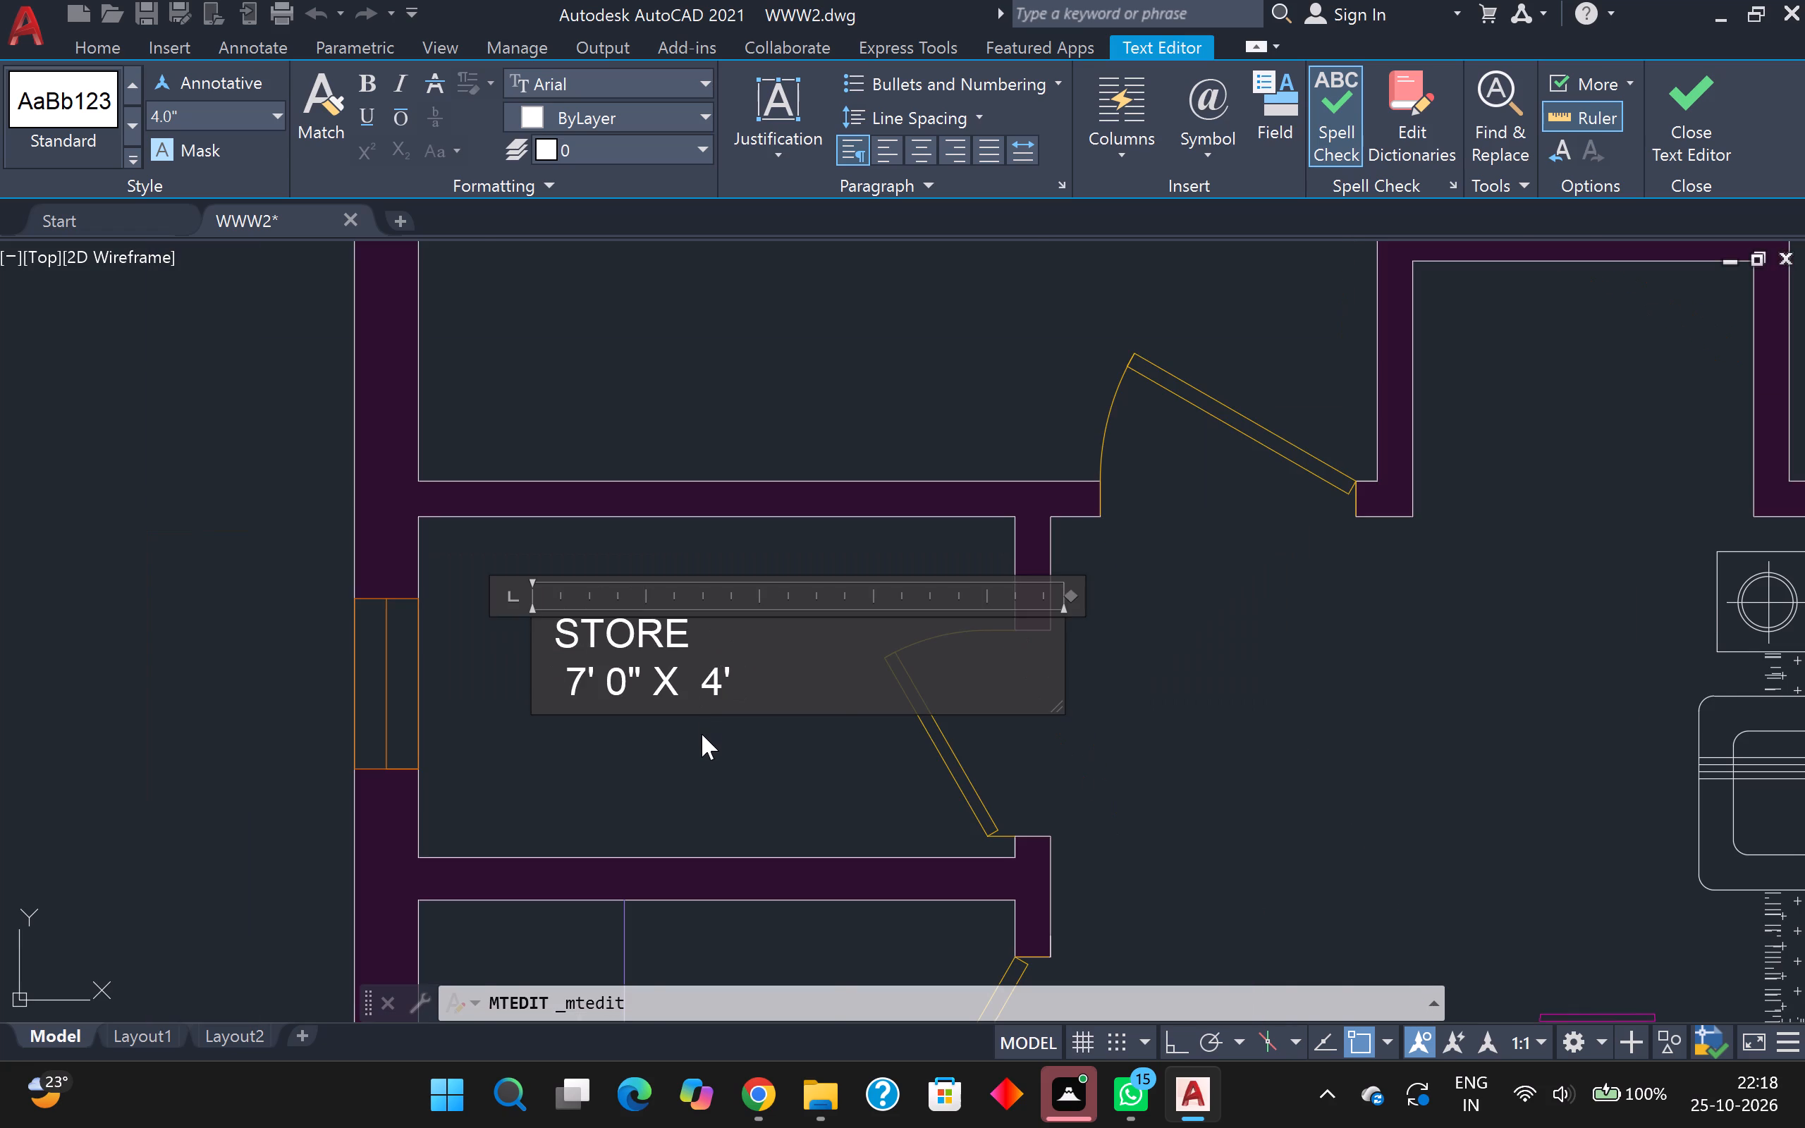
scroll(702, 734, down, 1)
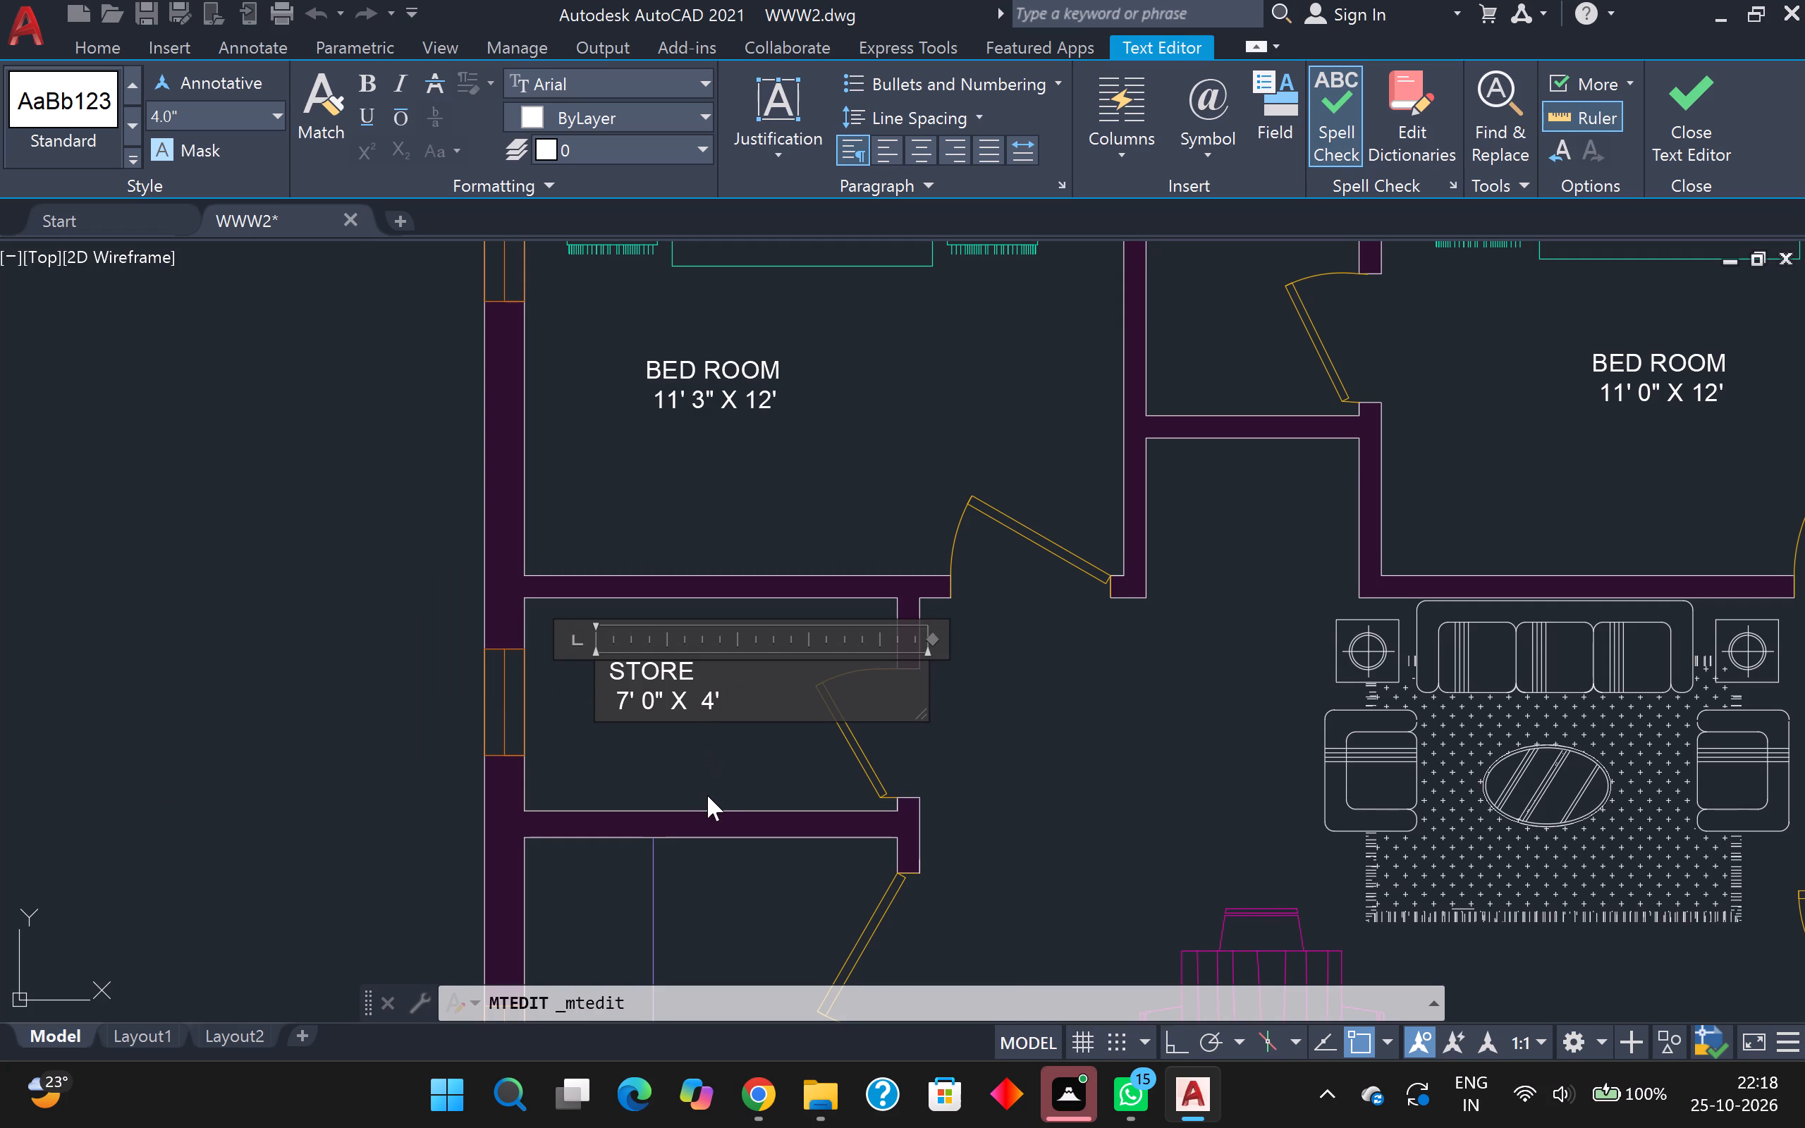
click(719, 766)
Copy the WC + BATH label from between the two southern bedrooms into the toilet room on the plan's east side.
scroll(721, 764, down, 1)
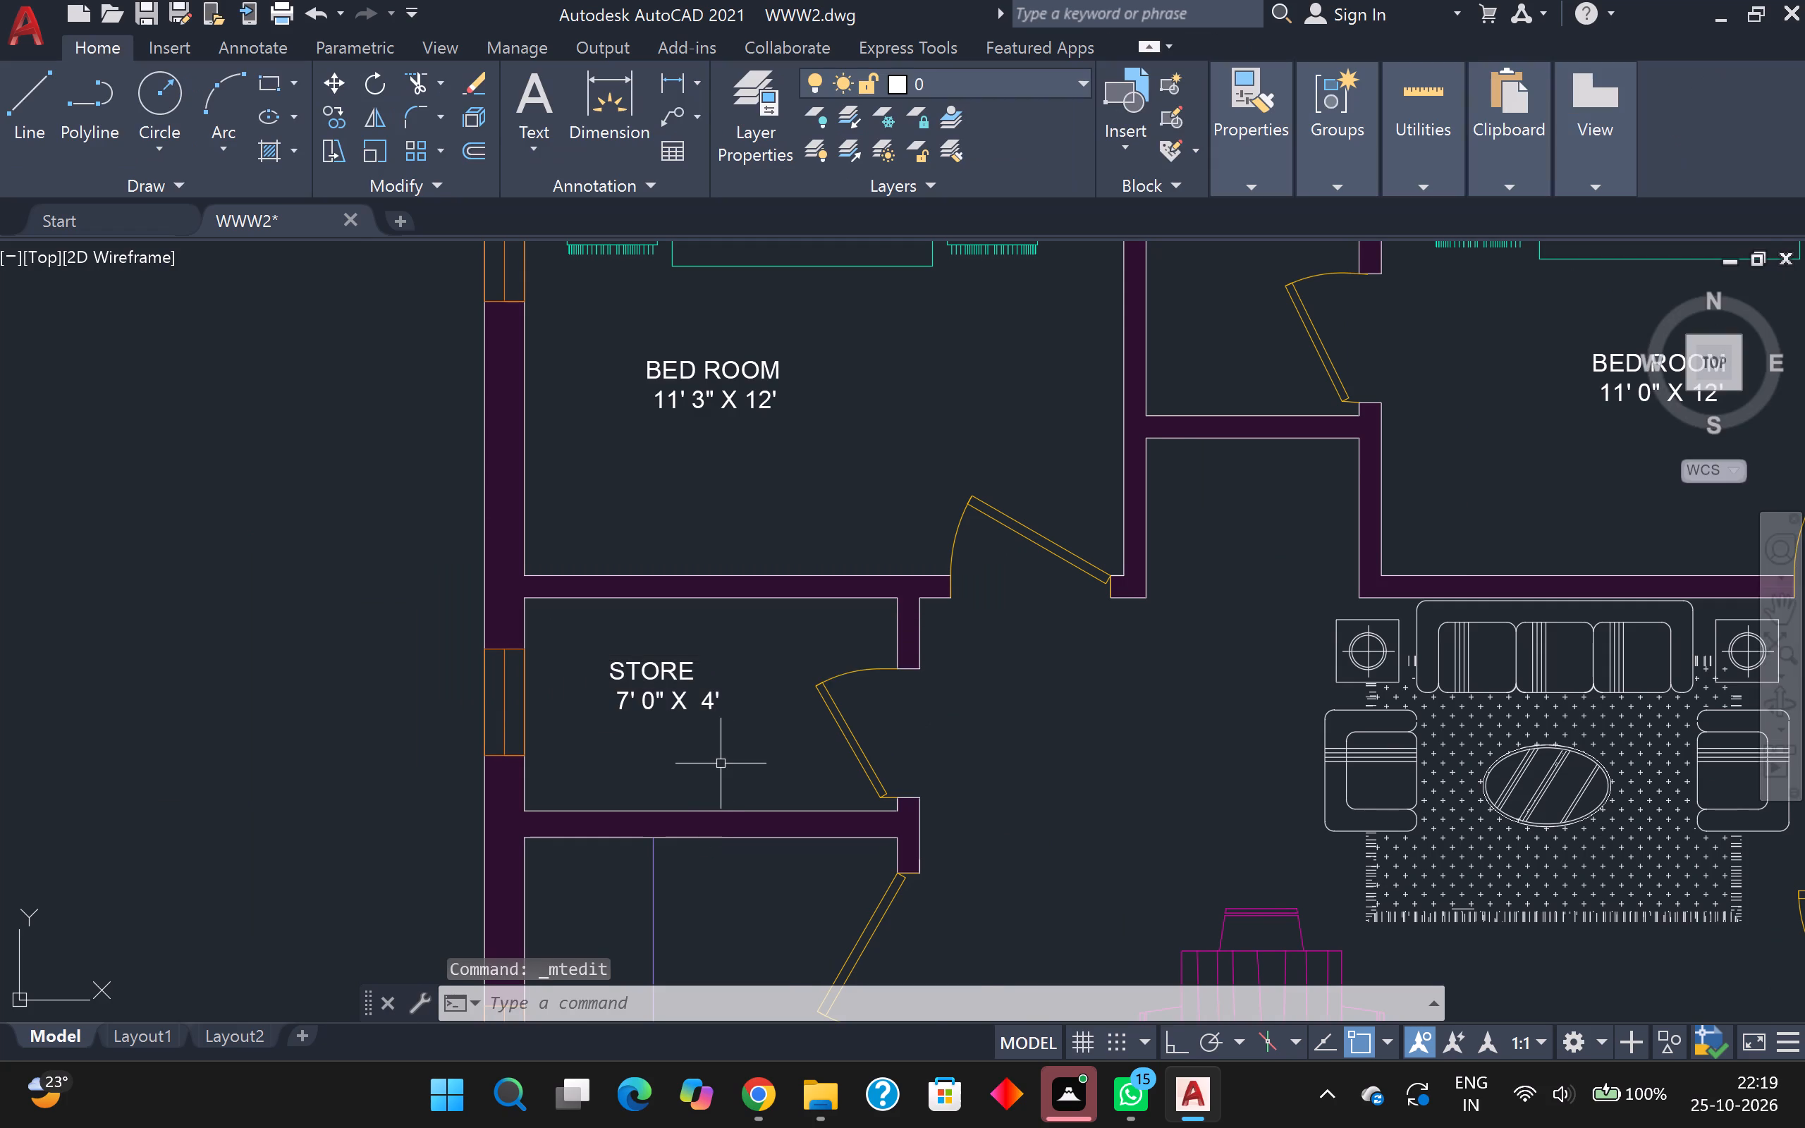
scroll(721, 764, down, 1)
middle_drag(721, 759, 276, 580)
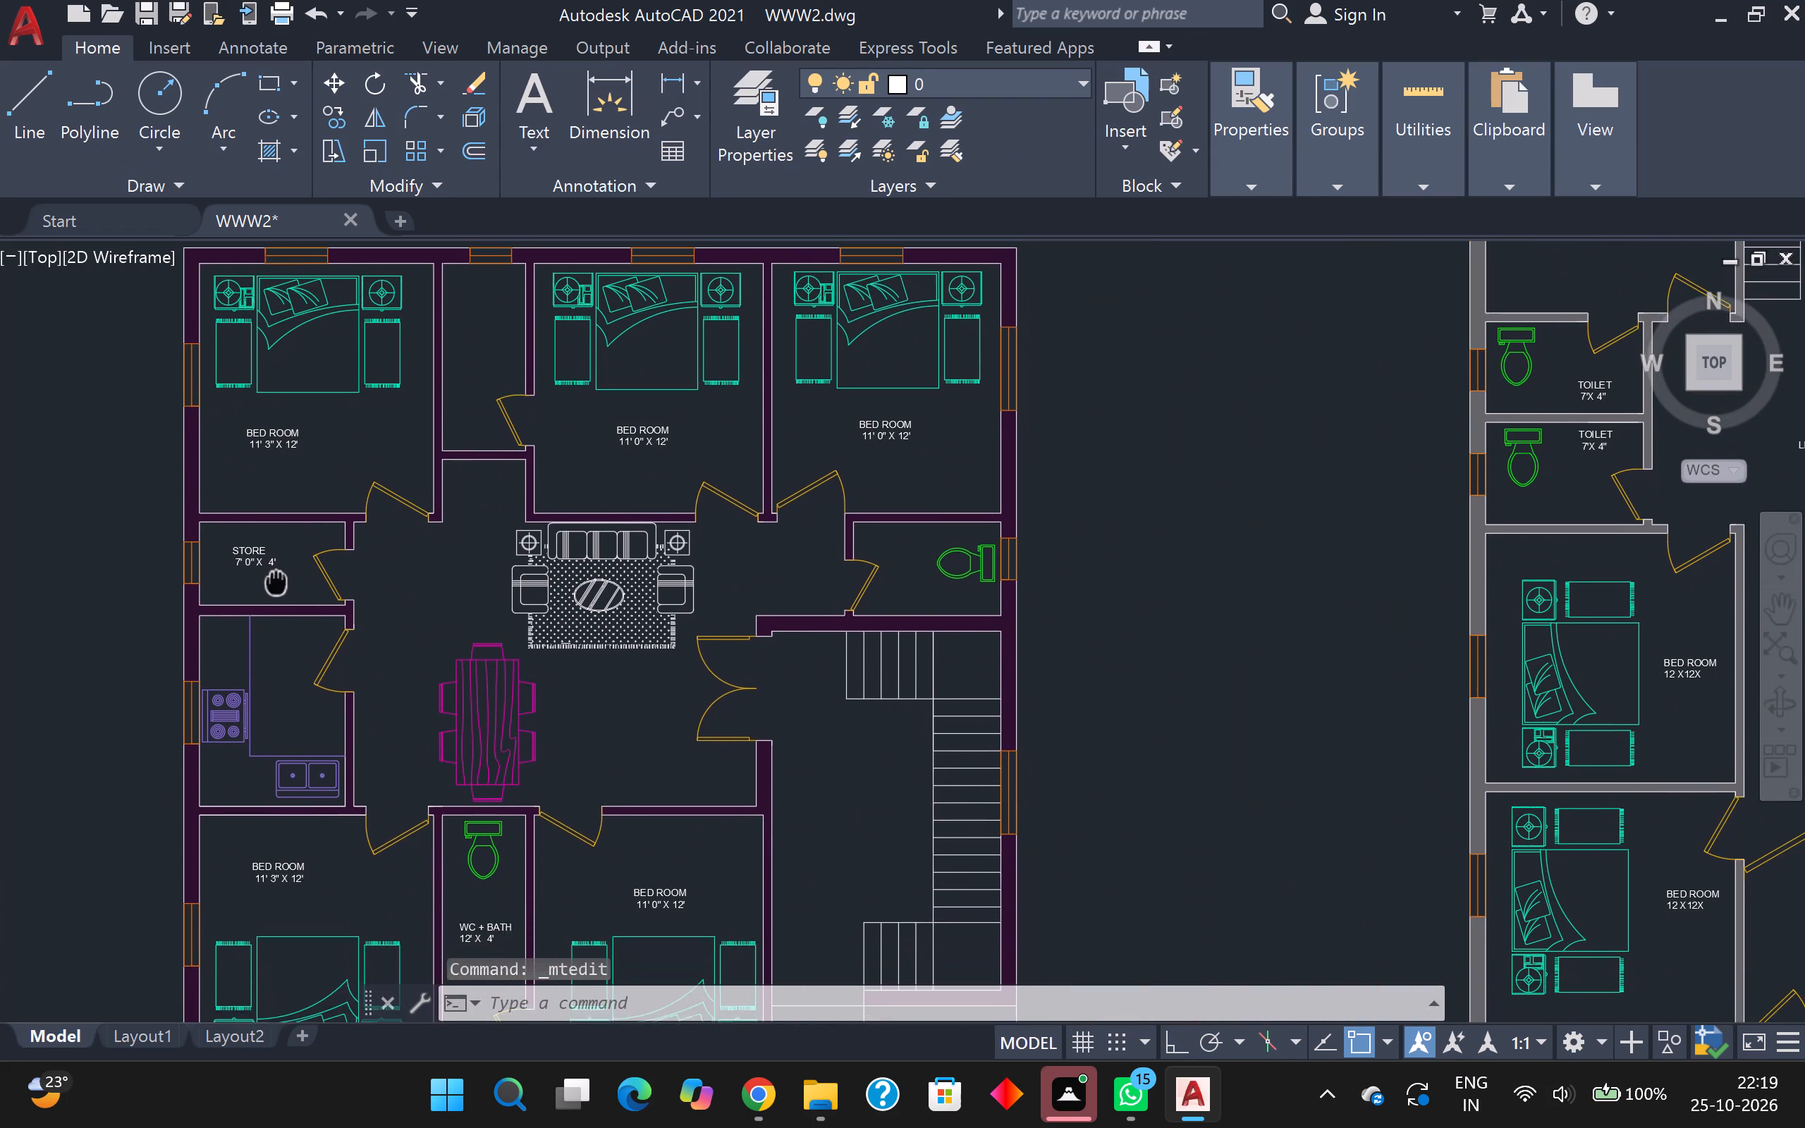
middle_drag(276, 580, 269, 534)
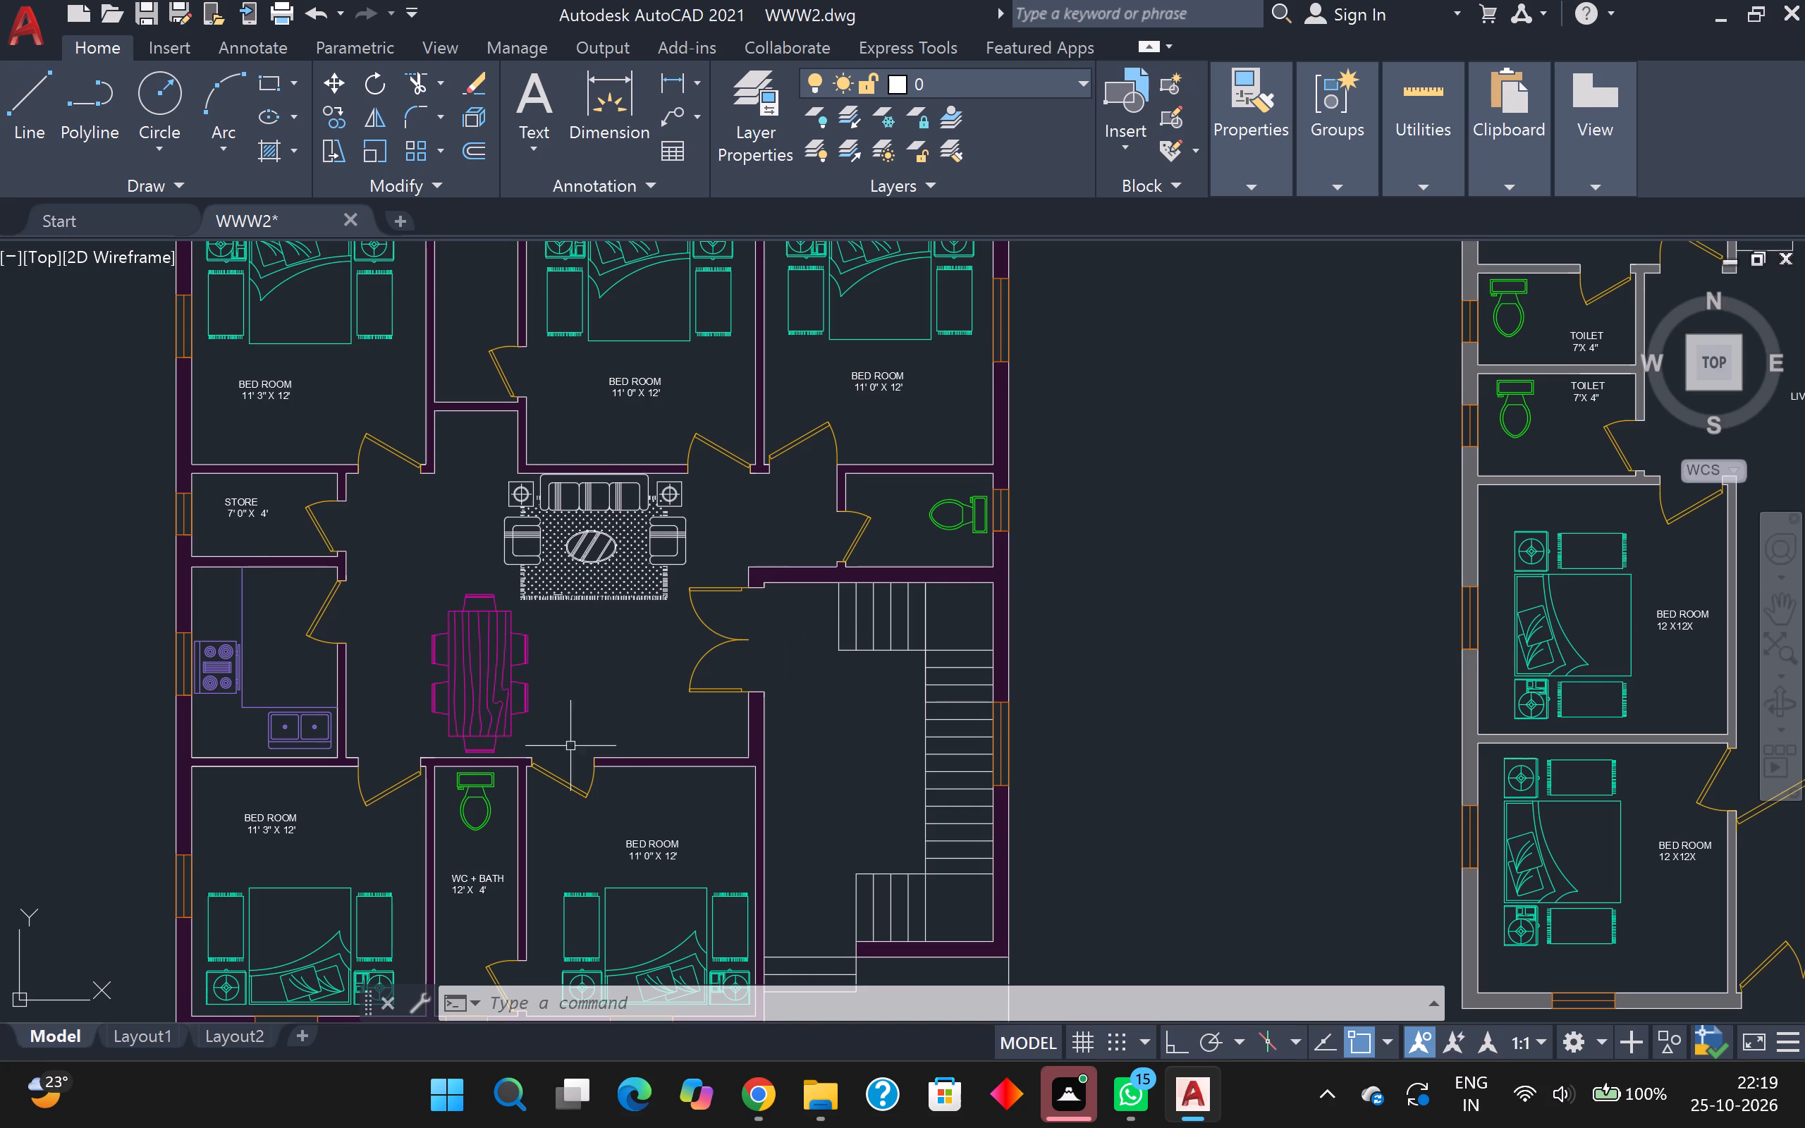
scroll(453, 853, up, 1)
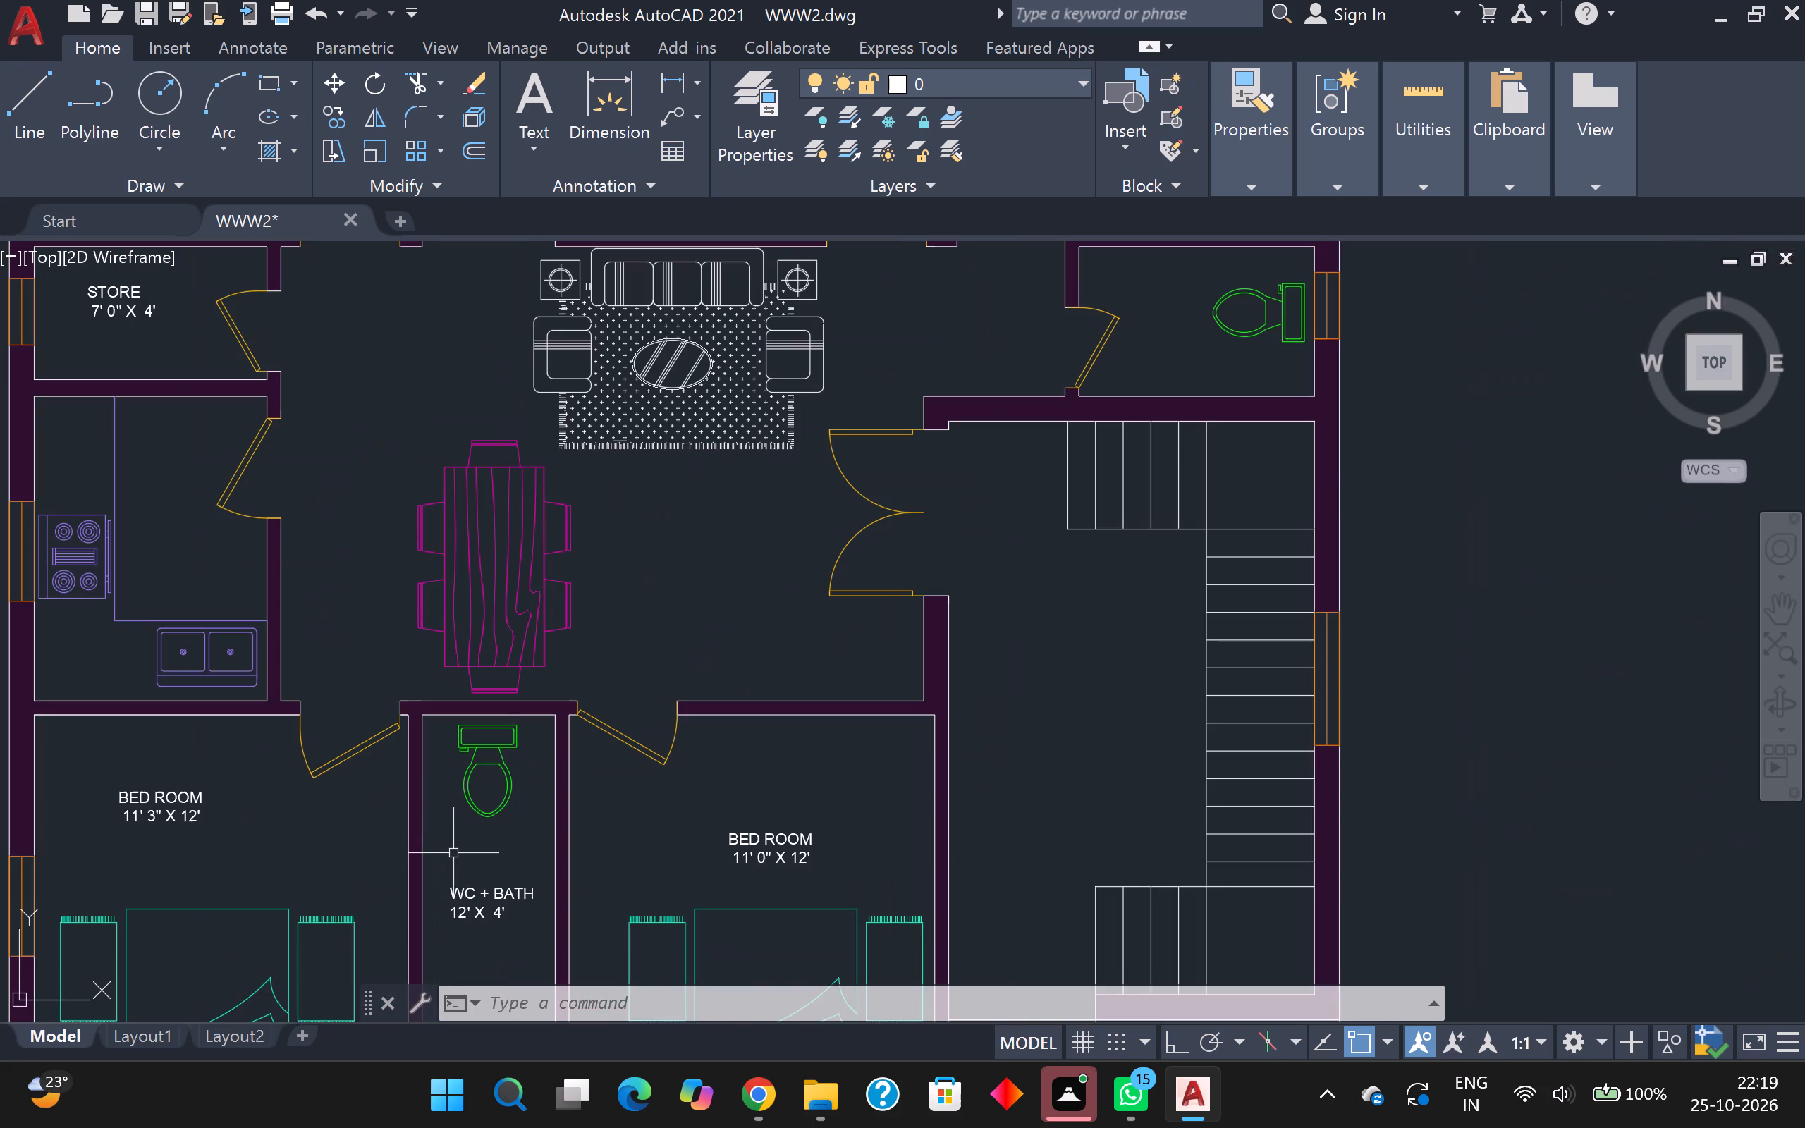
middle_drag(478, 902, 484, 799)
click(493, 785)
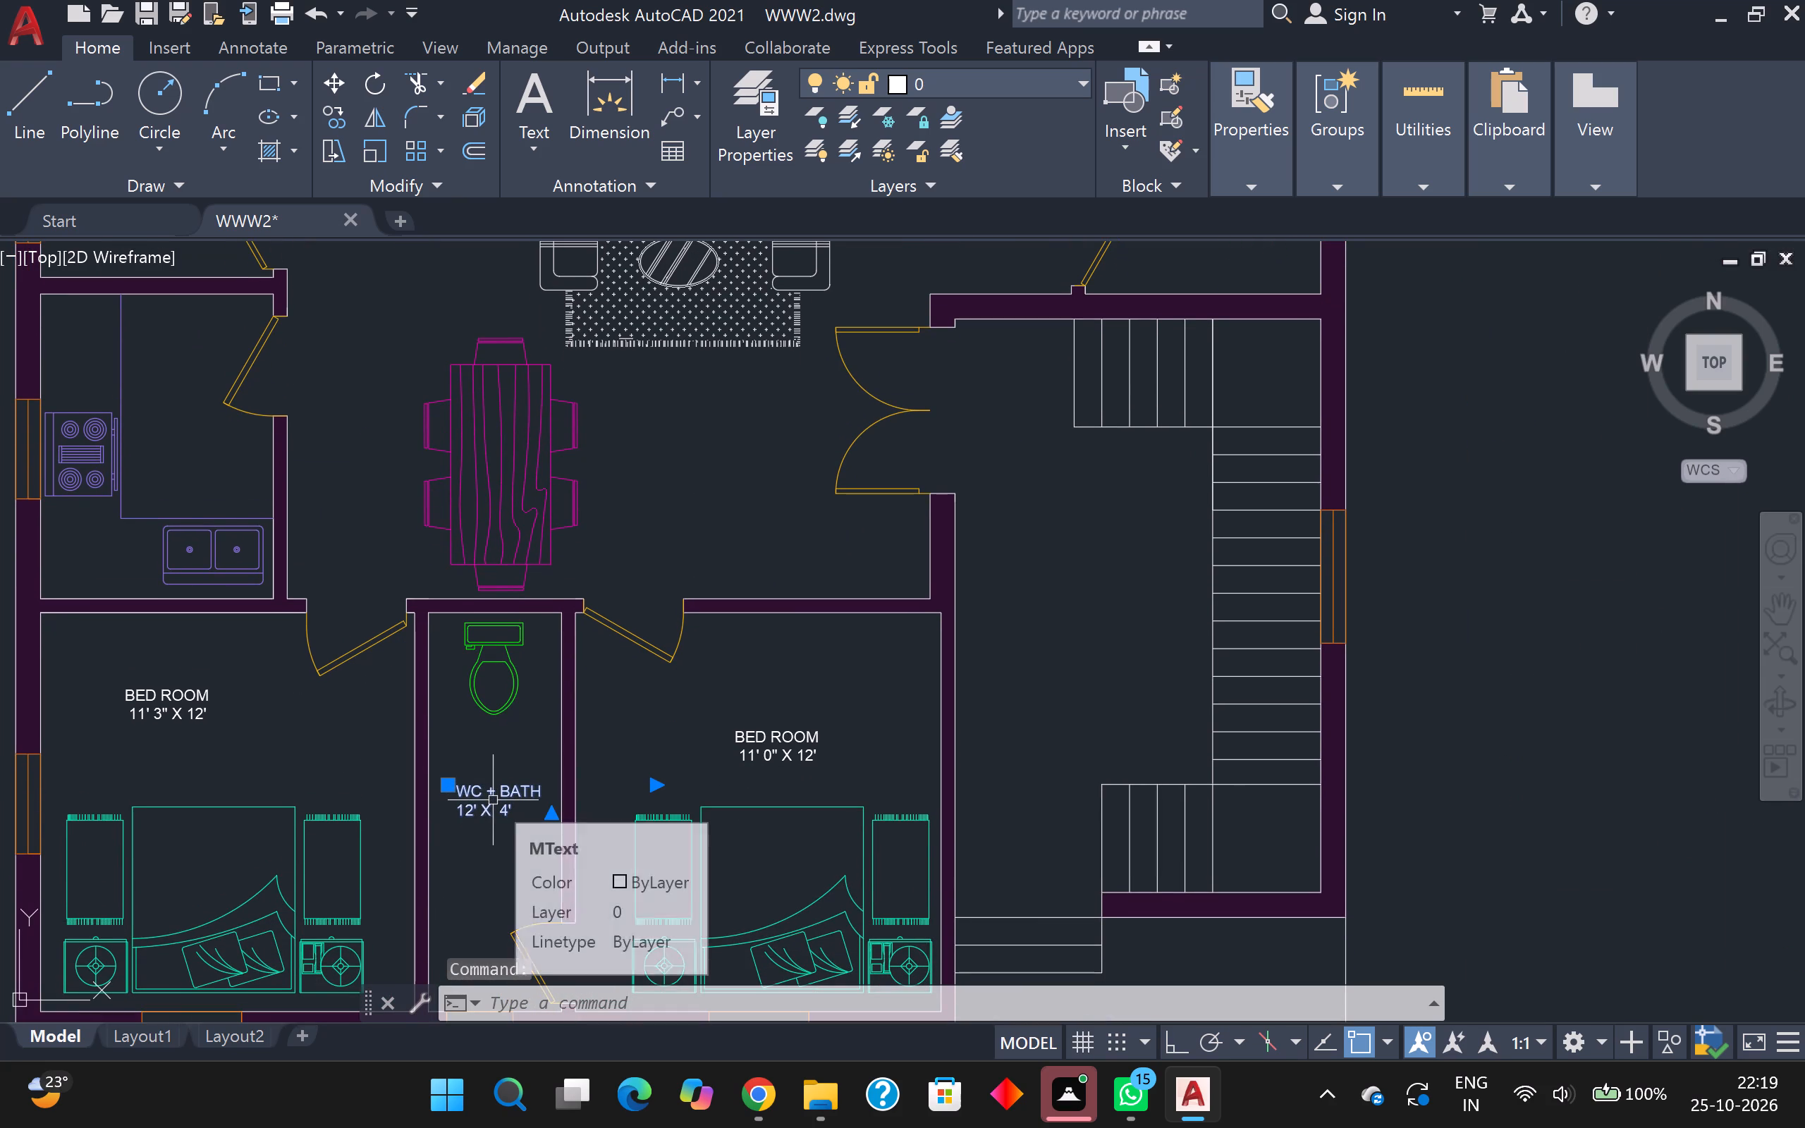
key(c)
key(o)
key(Return)
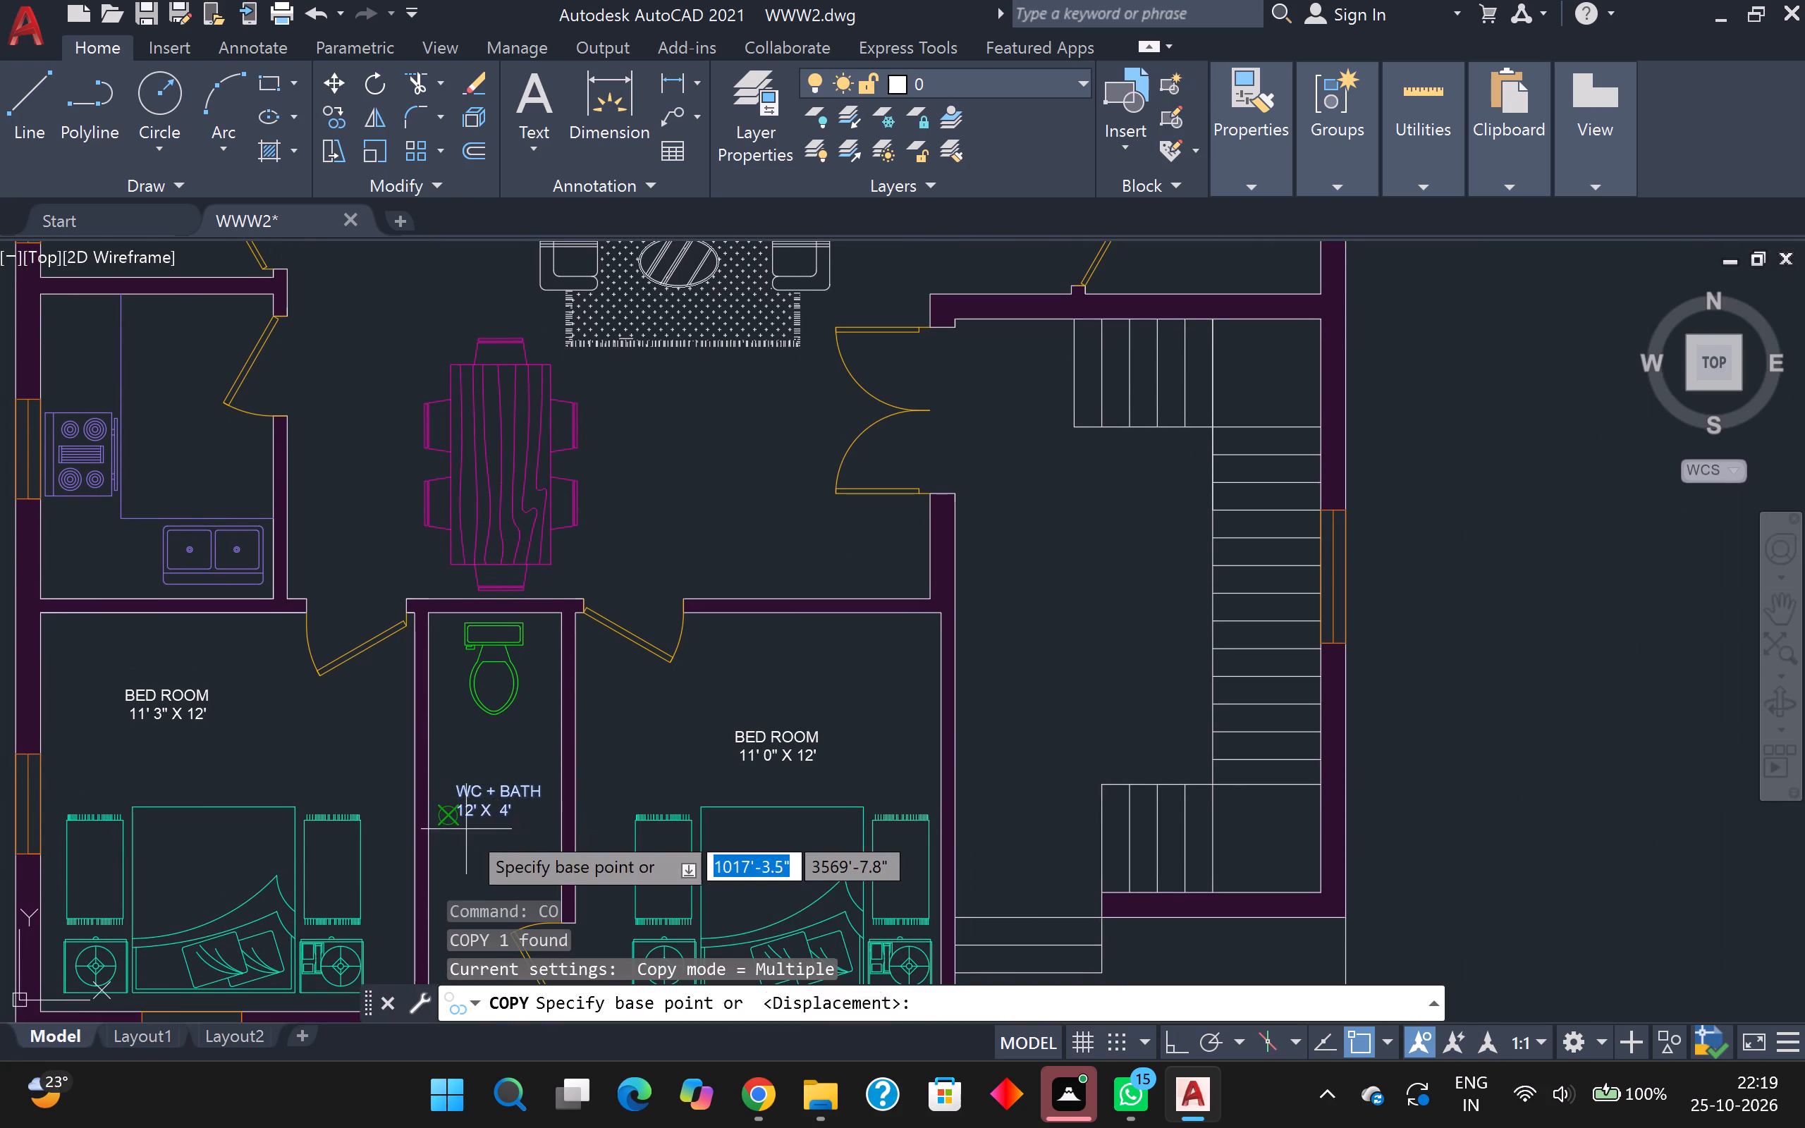
click(491, 788)
scroll(767, 686, down, 1)
middle_drag(767, 686, 496, 868)
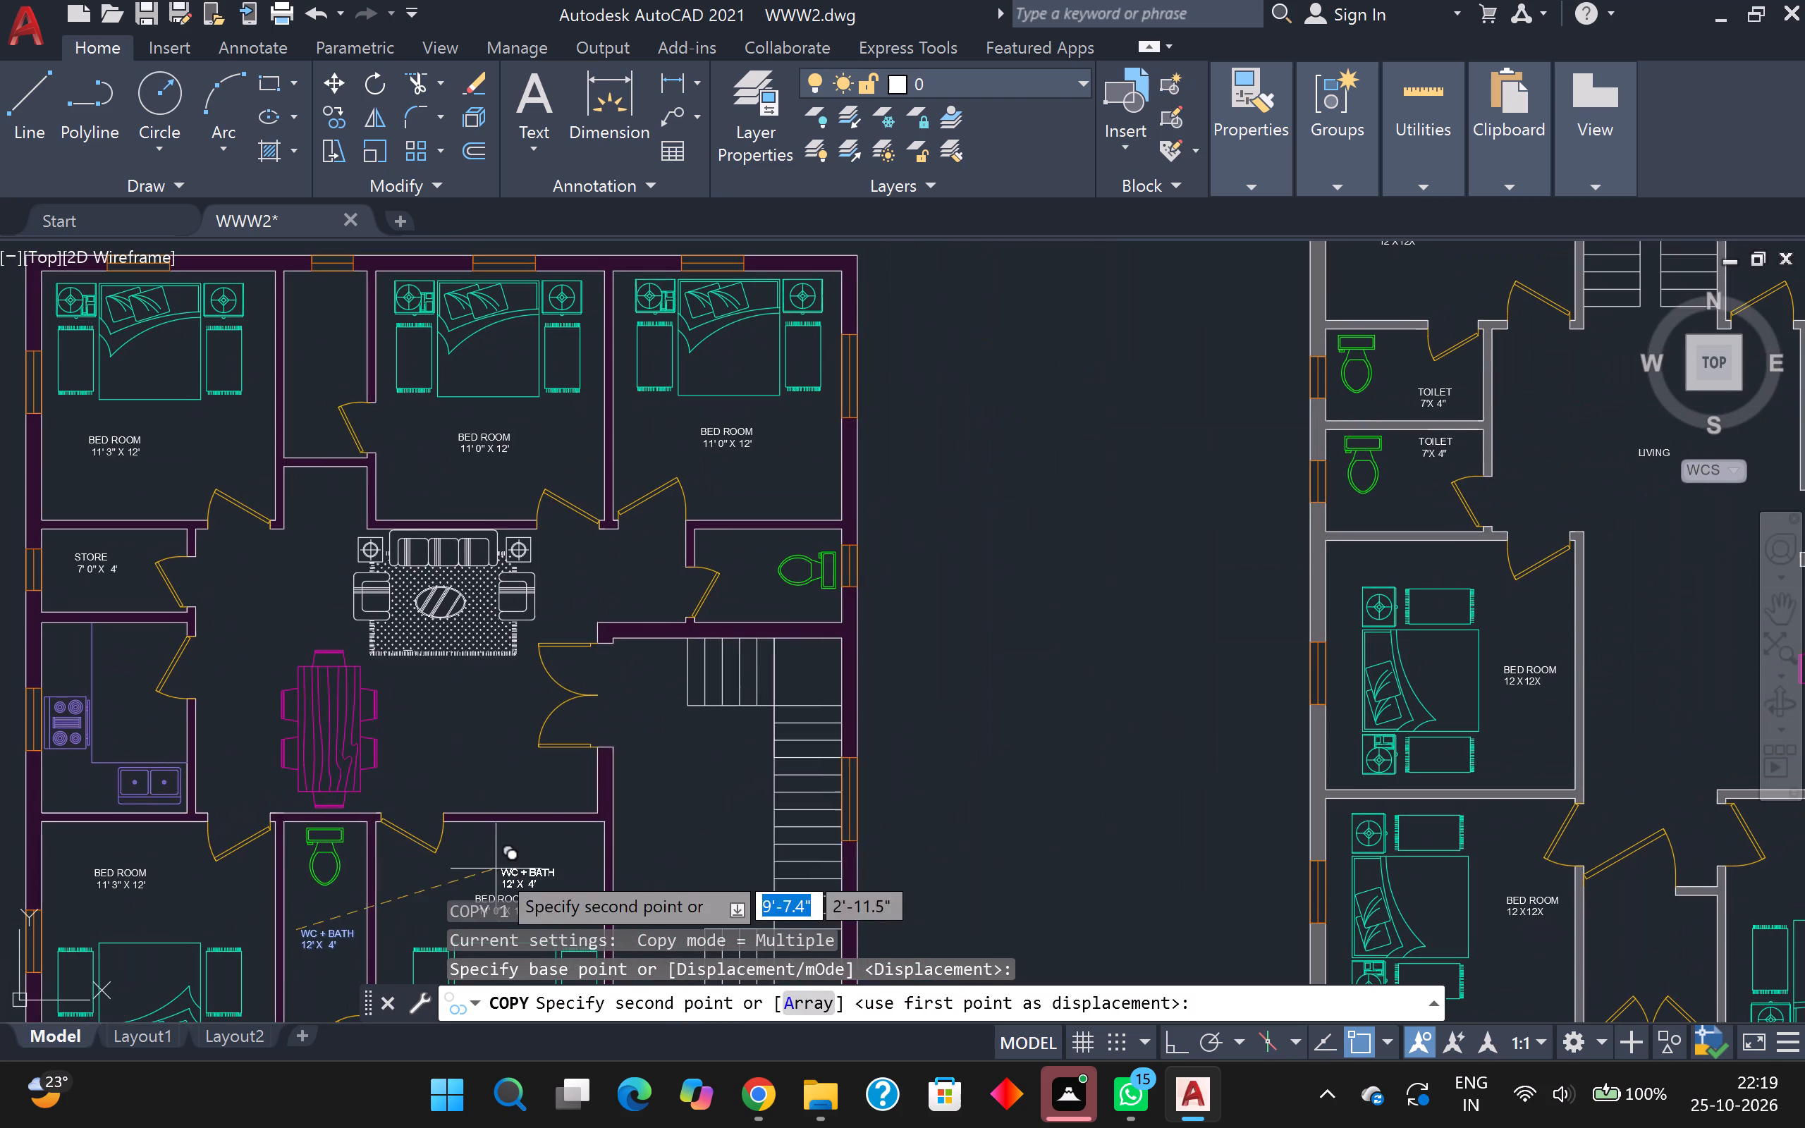
scroll(745, 575, up, 3)
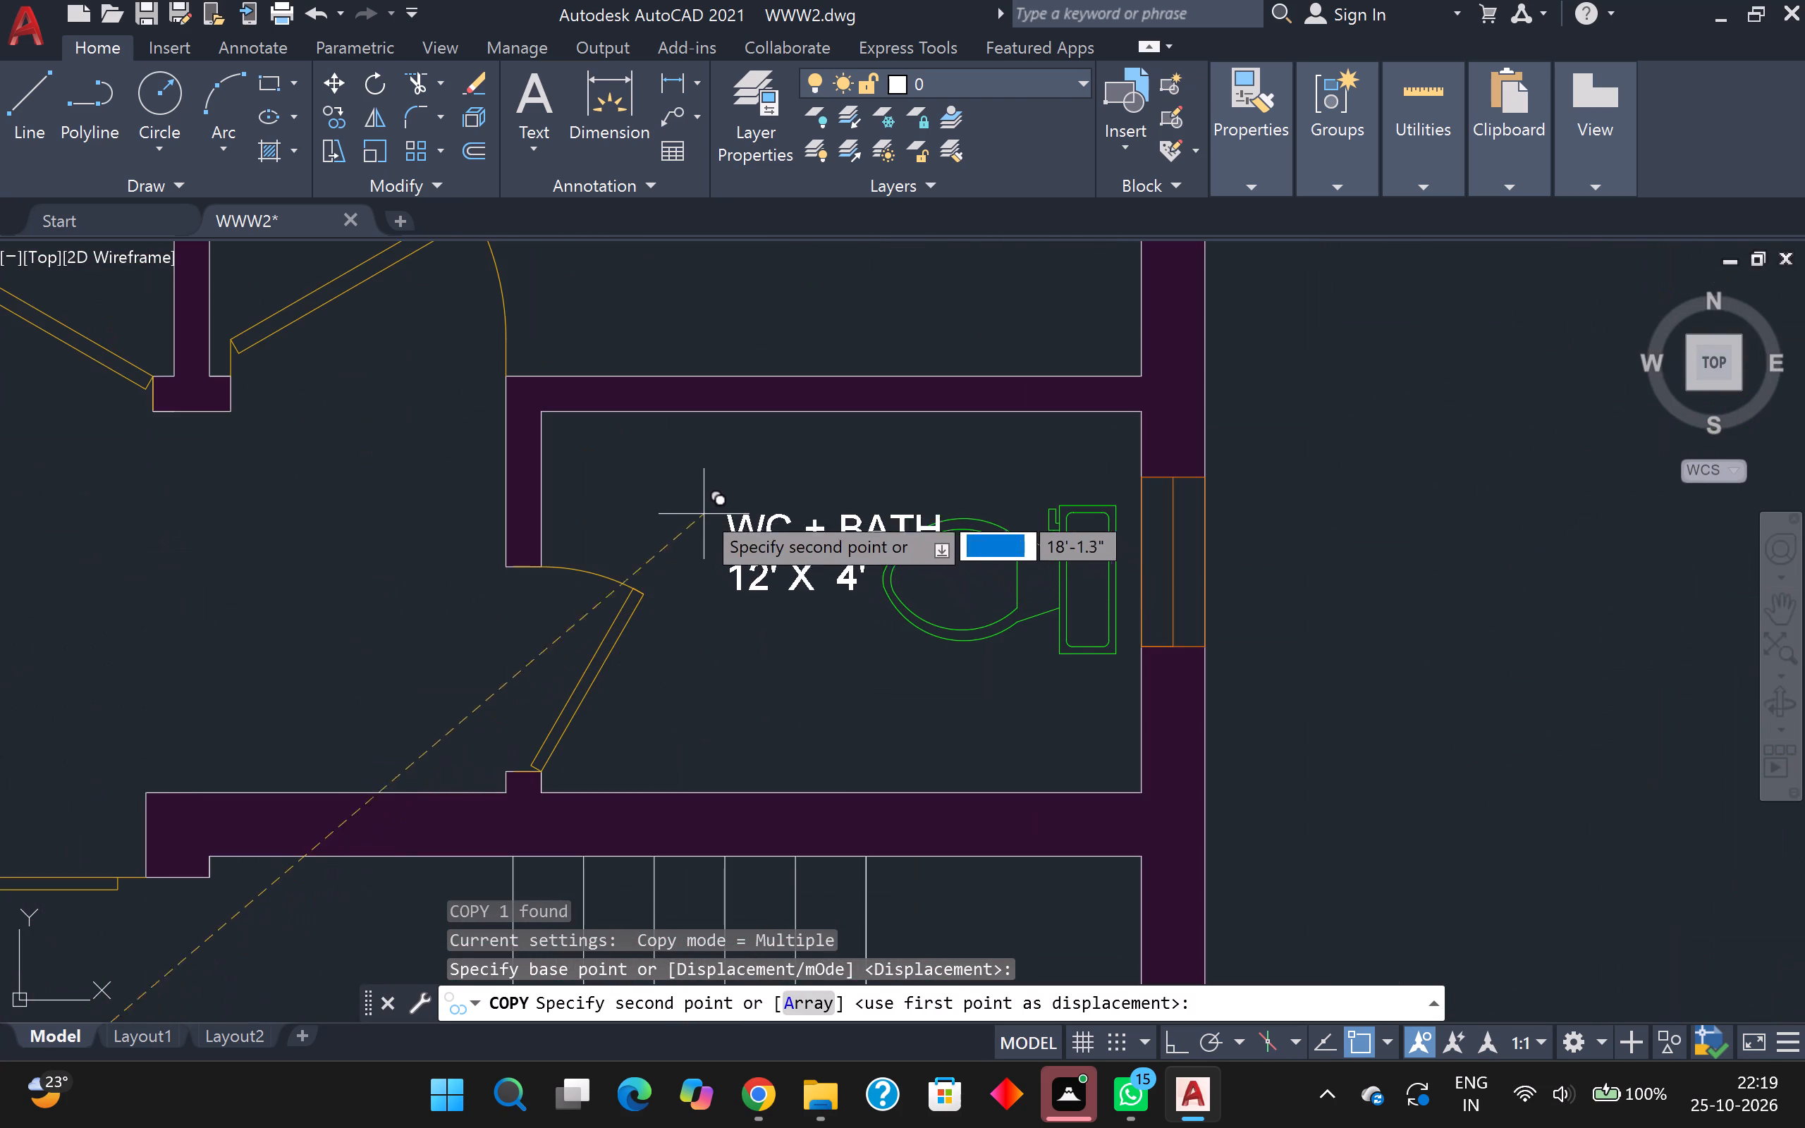
click(689, 496)
Place another copy of the WC + BATH label in the narrow room between the northwest and north-middle bedrooms.
scroll(674, 496, down, 2)
middle_drag(469, 520, 709, 771)
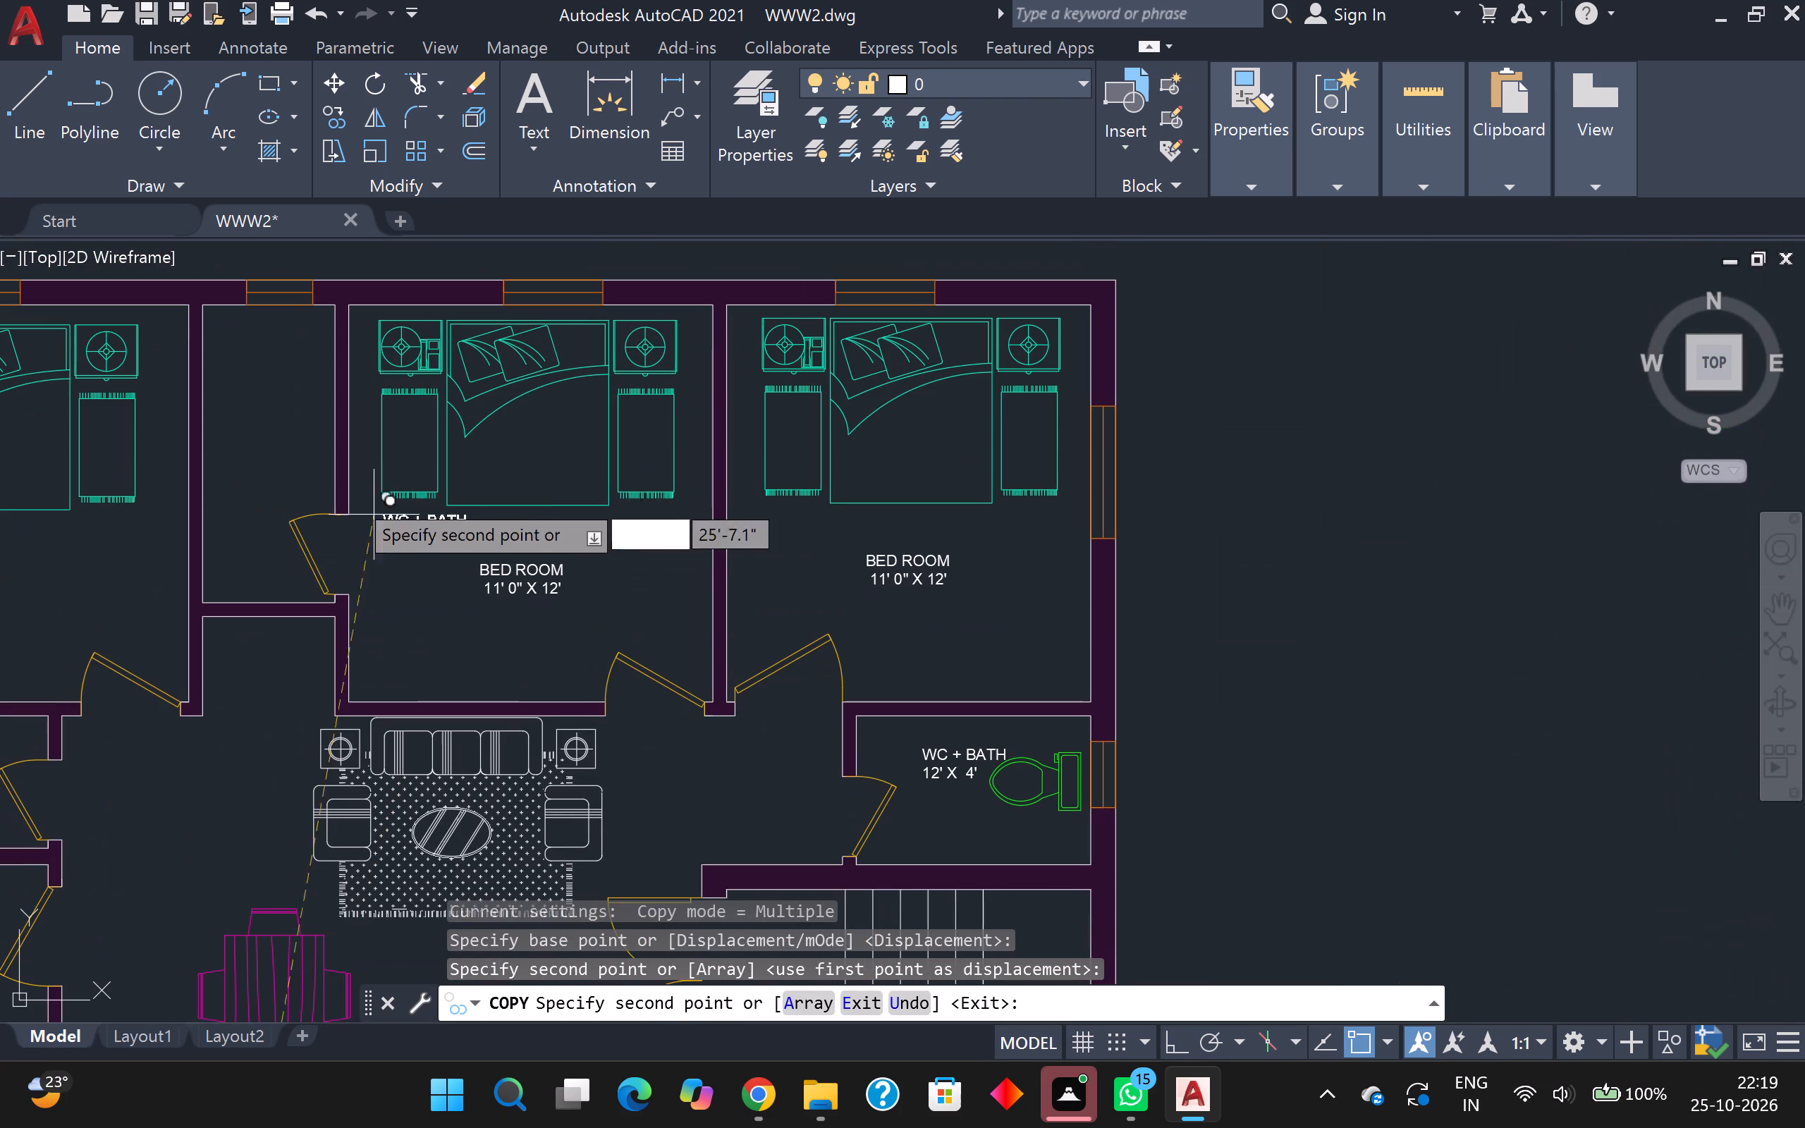
scroll(219, 415, up, 1)
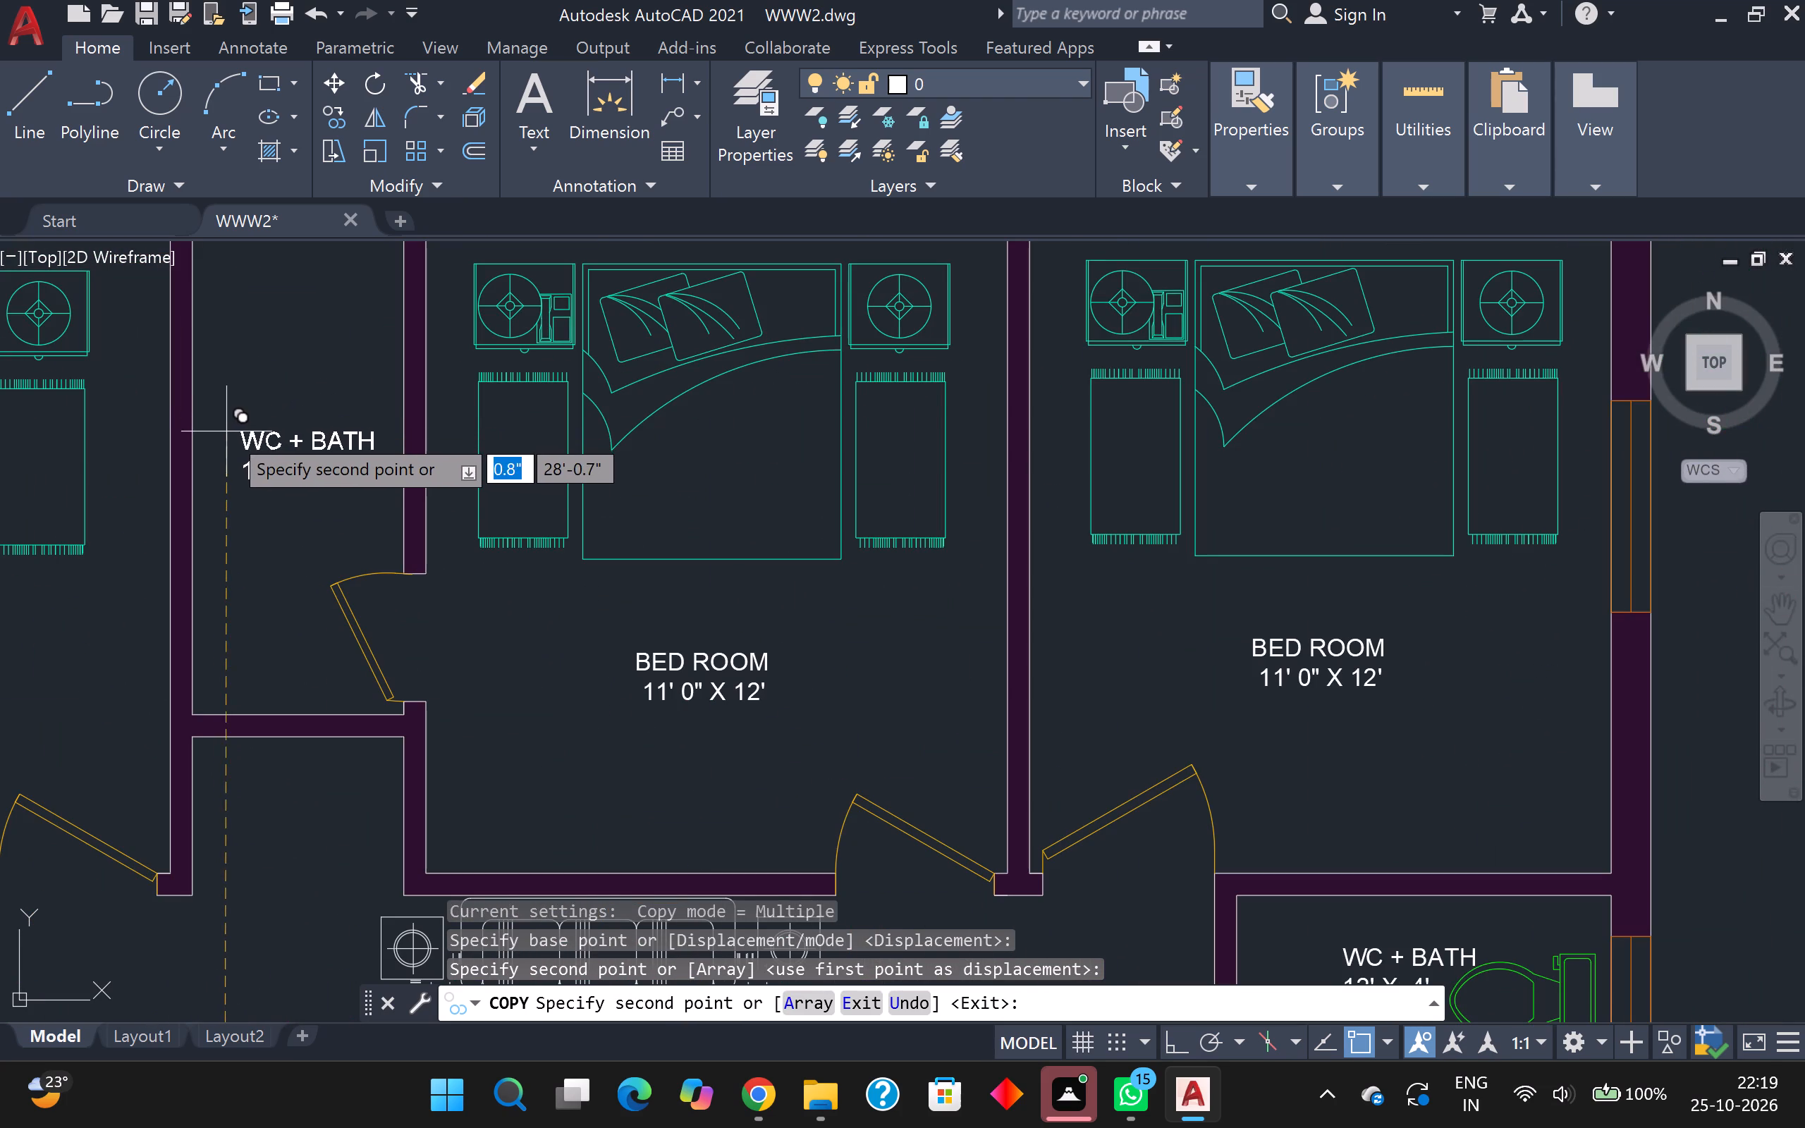
click(227, 431)
key(Escape)
Copy the toilet from the southern WC + BATH into the narrow northern WC + BATH, just above its label.
scroll(254, 500, down, 2)
scroll(250, 686, down, 1)
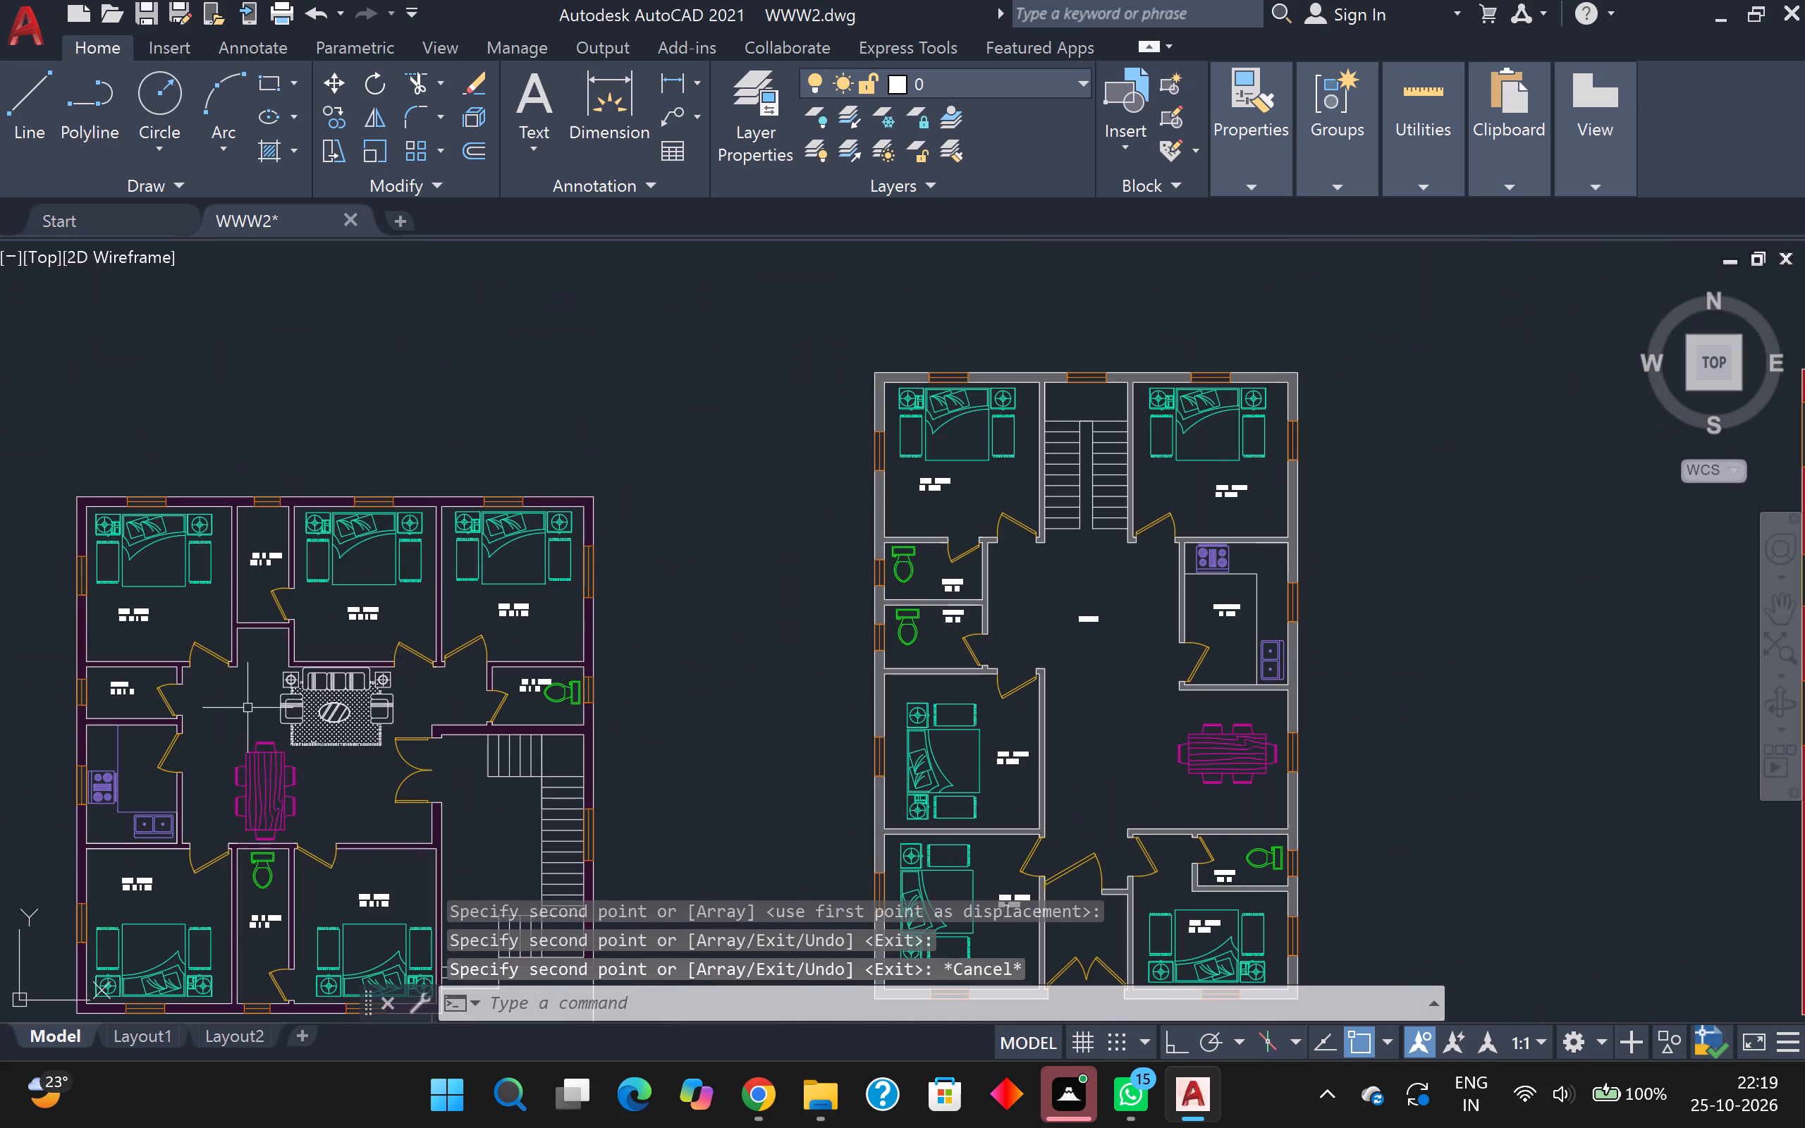
scroll(247, 876, up, 2)
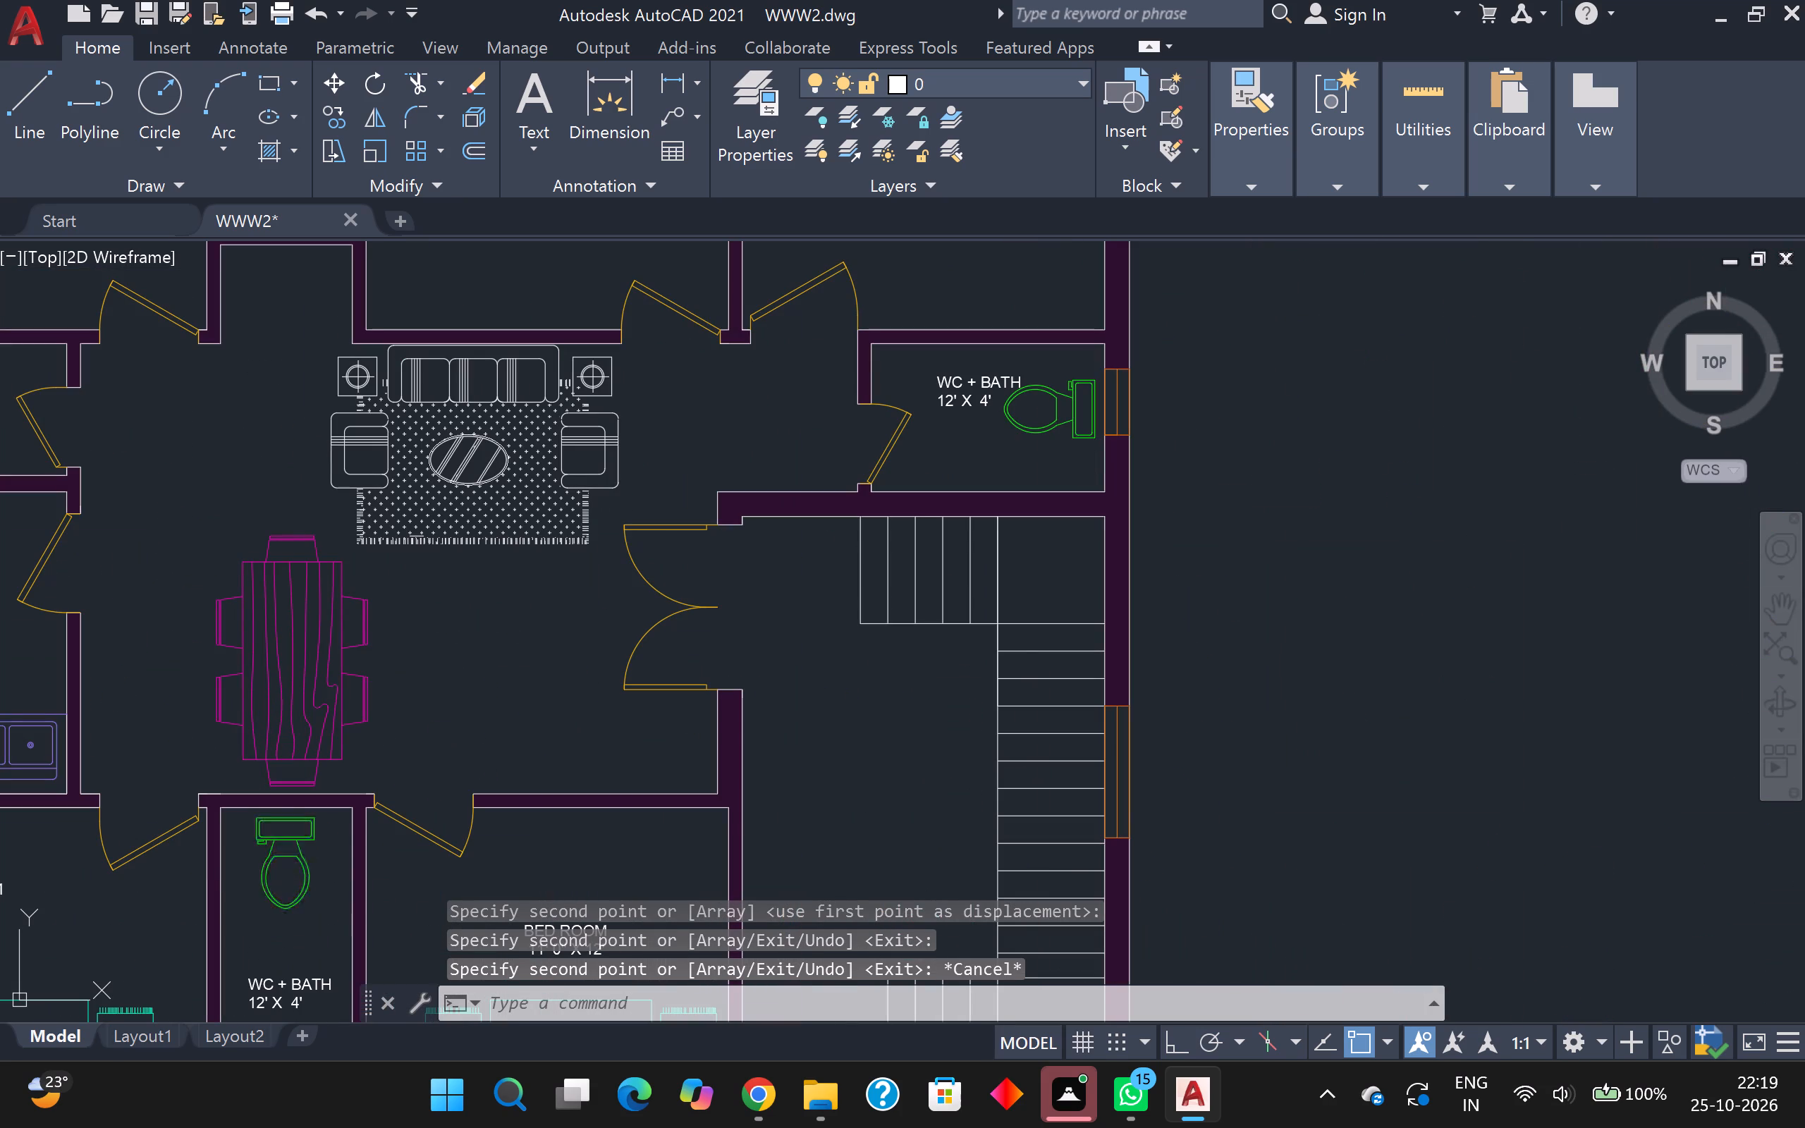
click(265, 876)
key(c)
key(o)
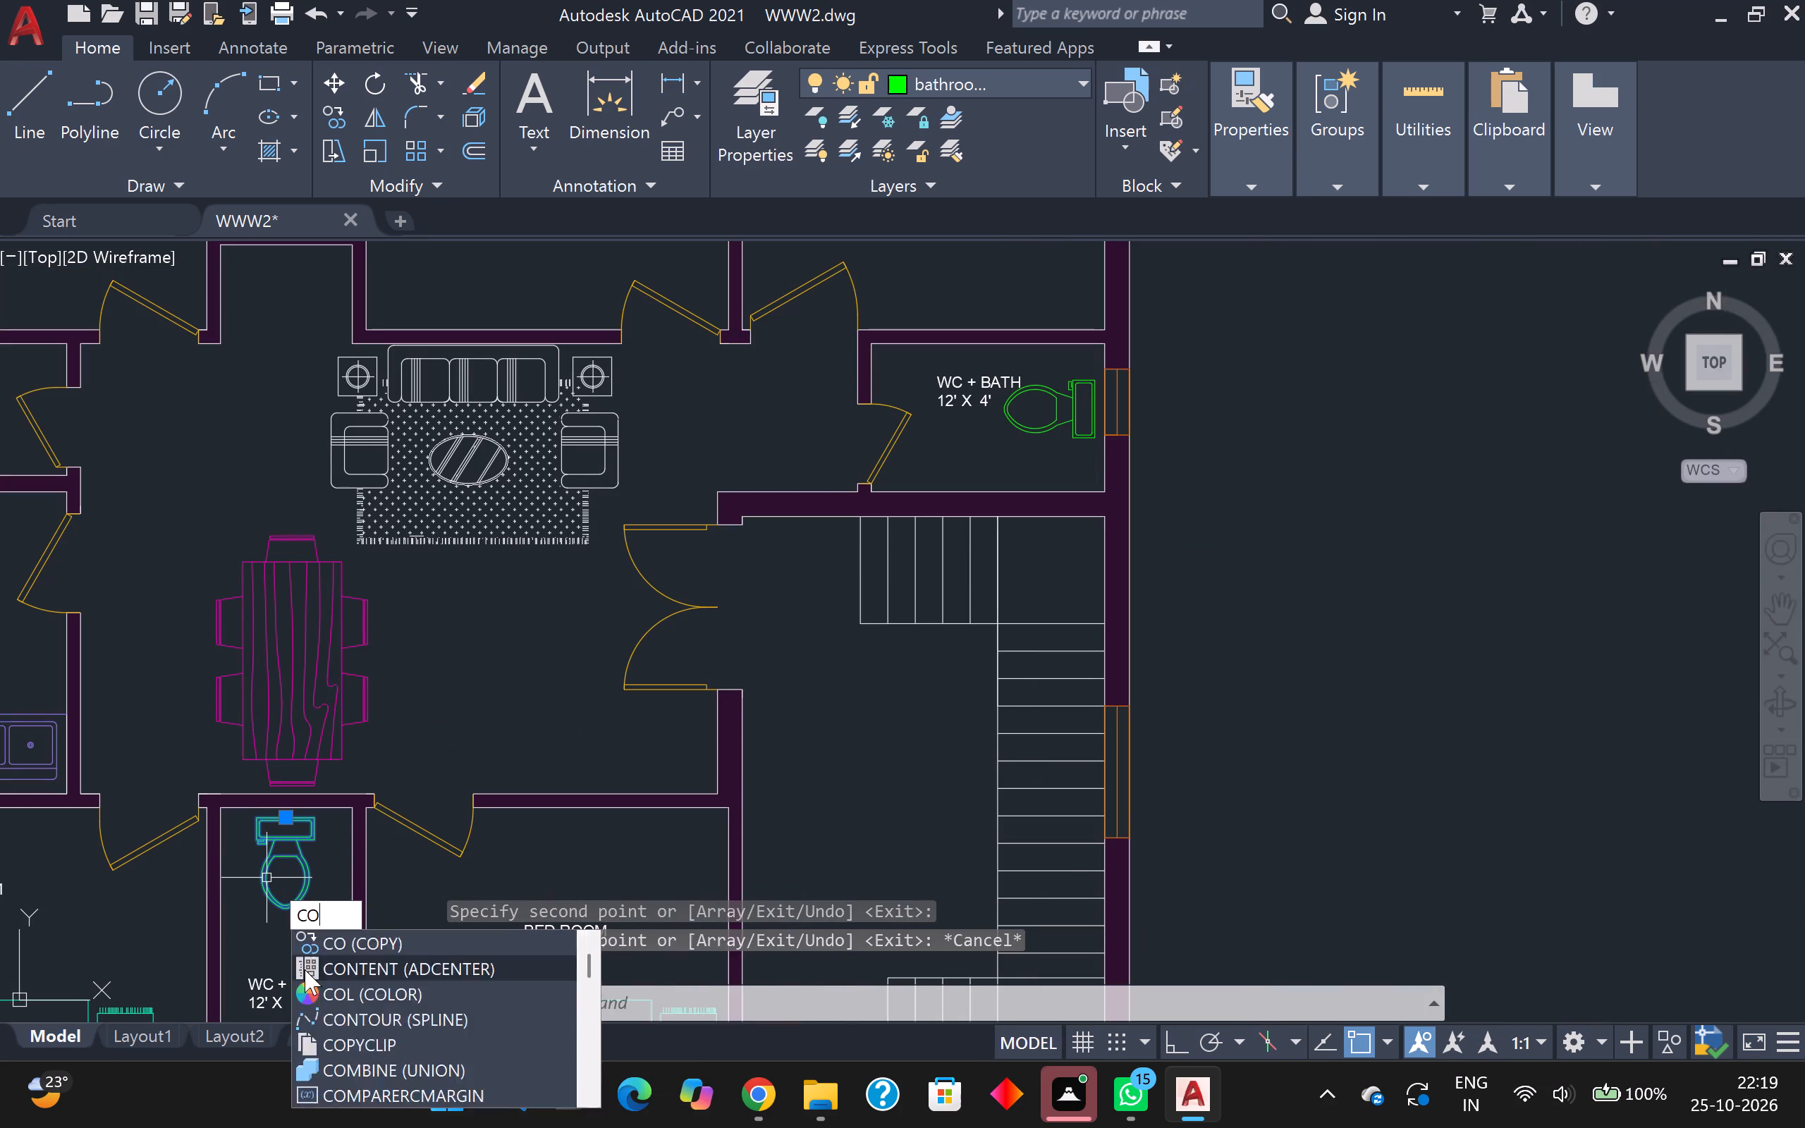
key(Return)
click(300, 892)
middle_drag(311, 615, 298, 850)
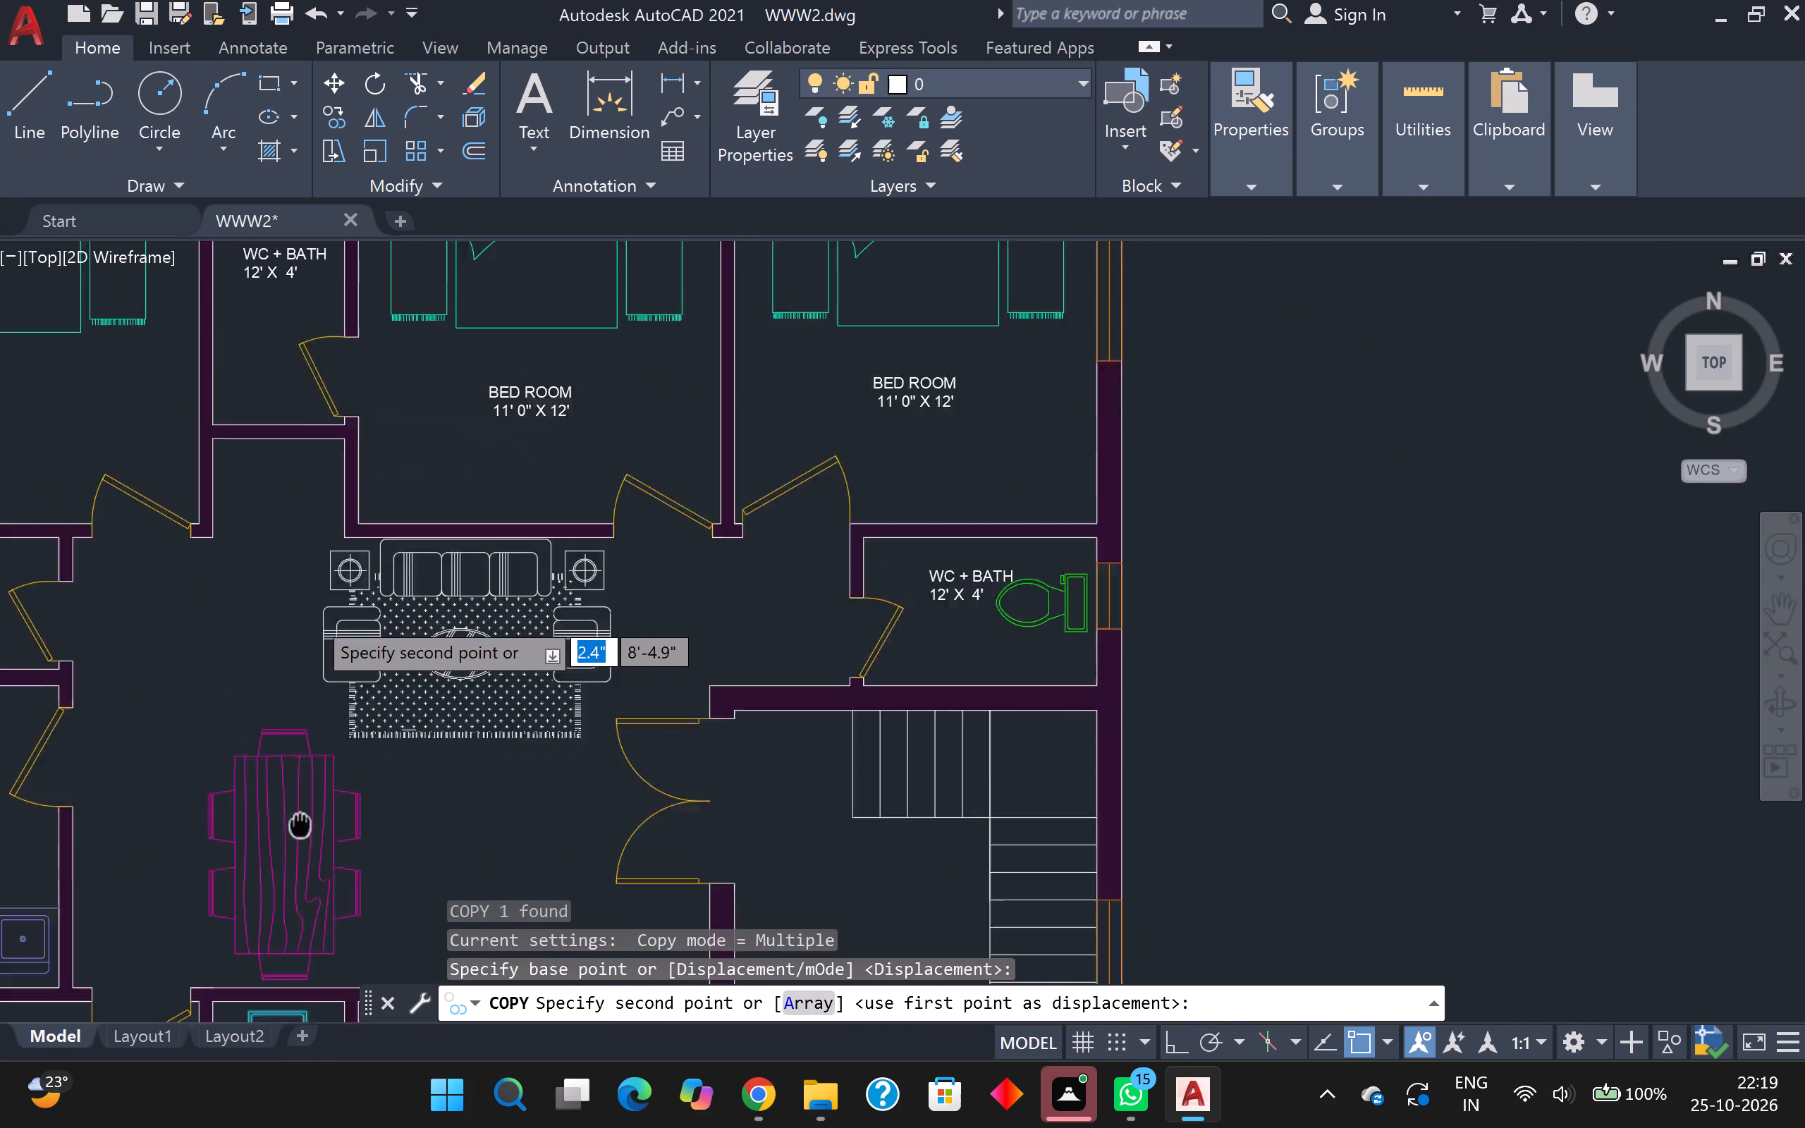
middle_drag(298, 850, 300, 1064)
click(288, 478)
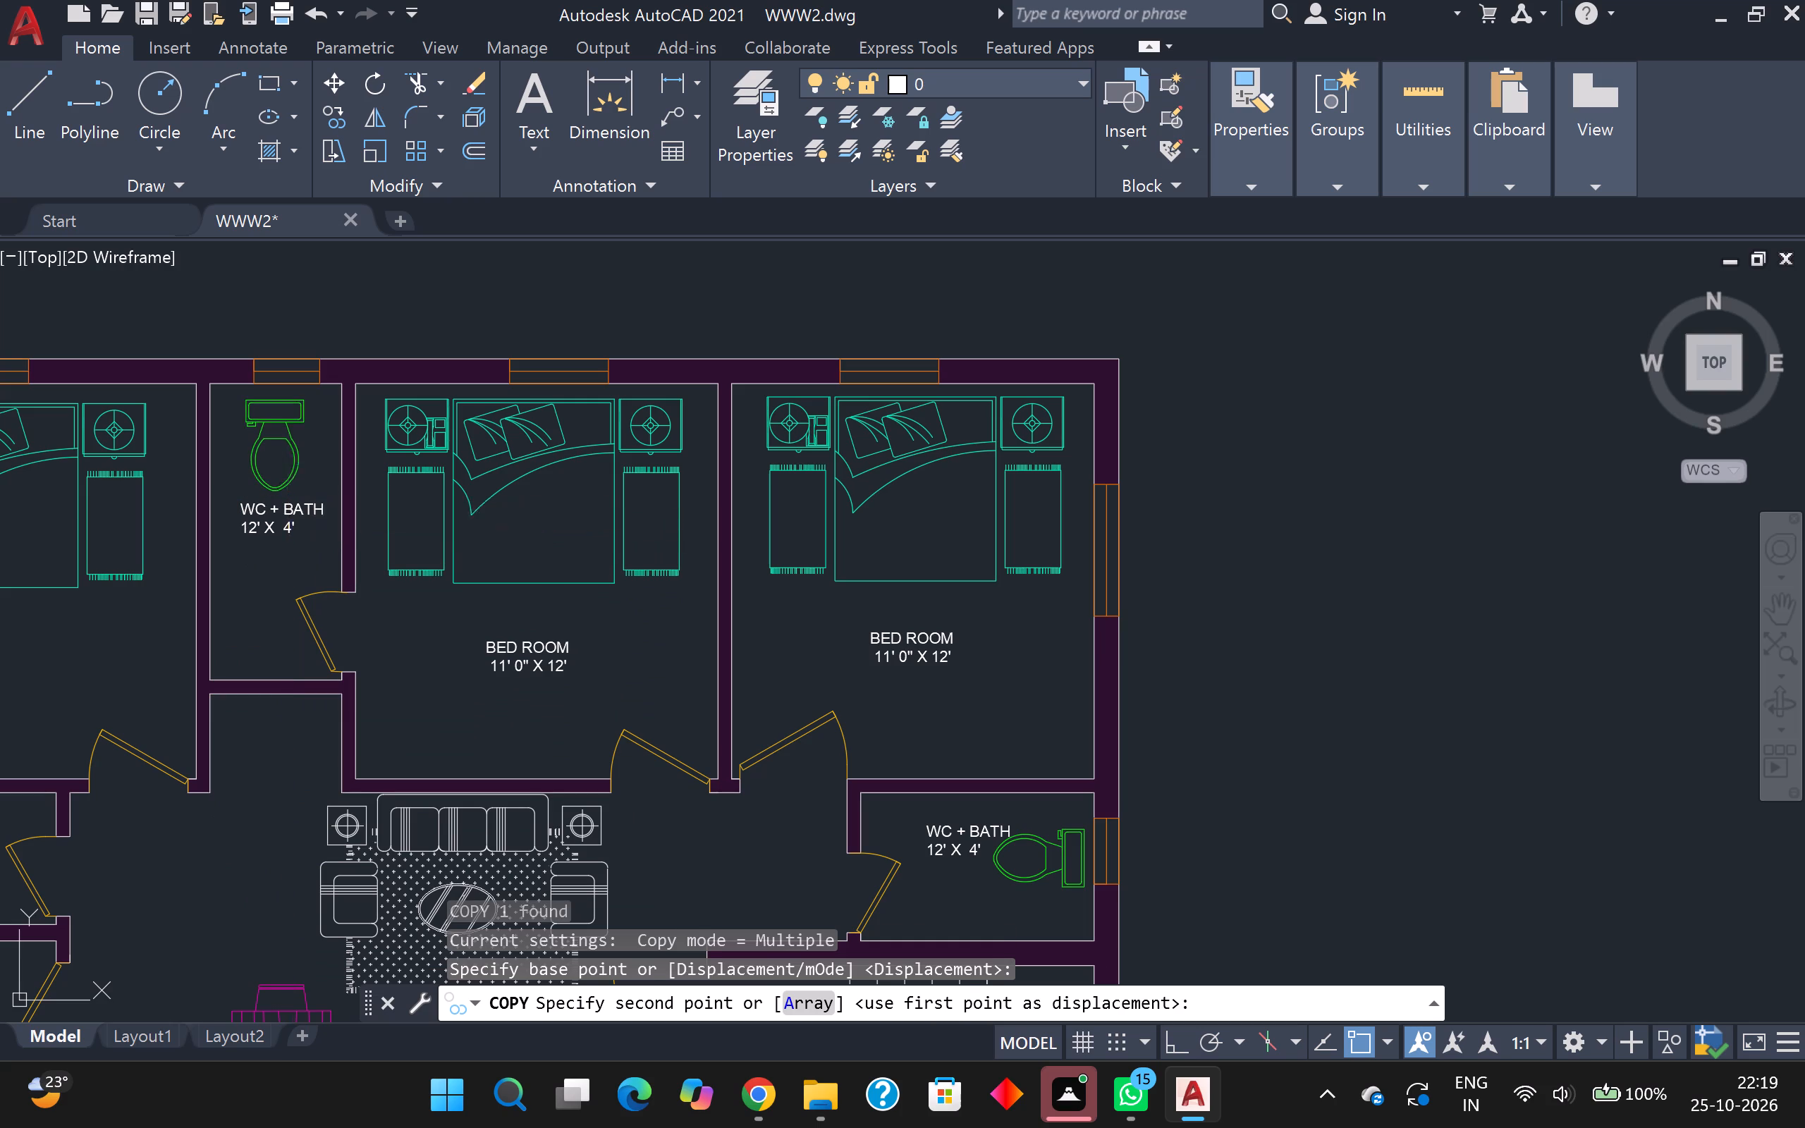
key(Escape)
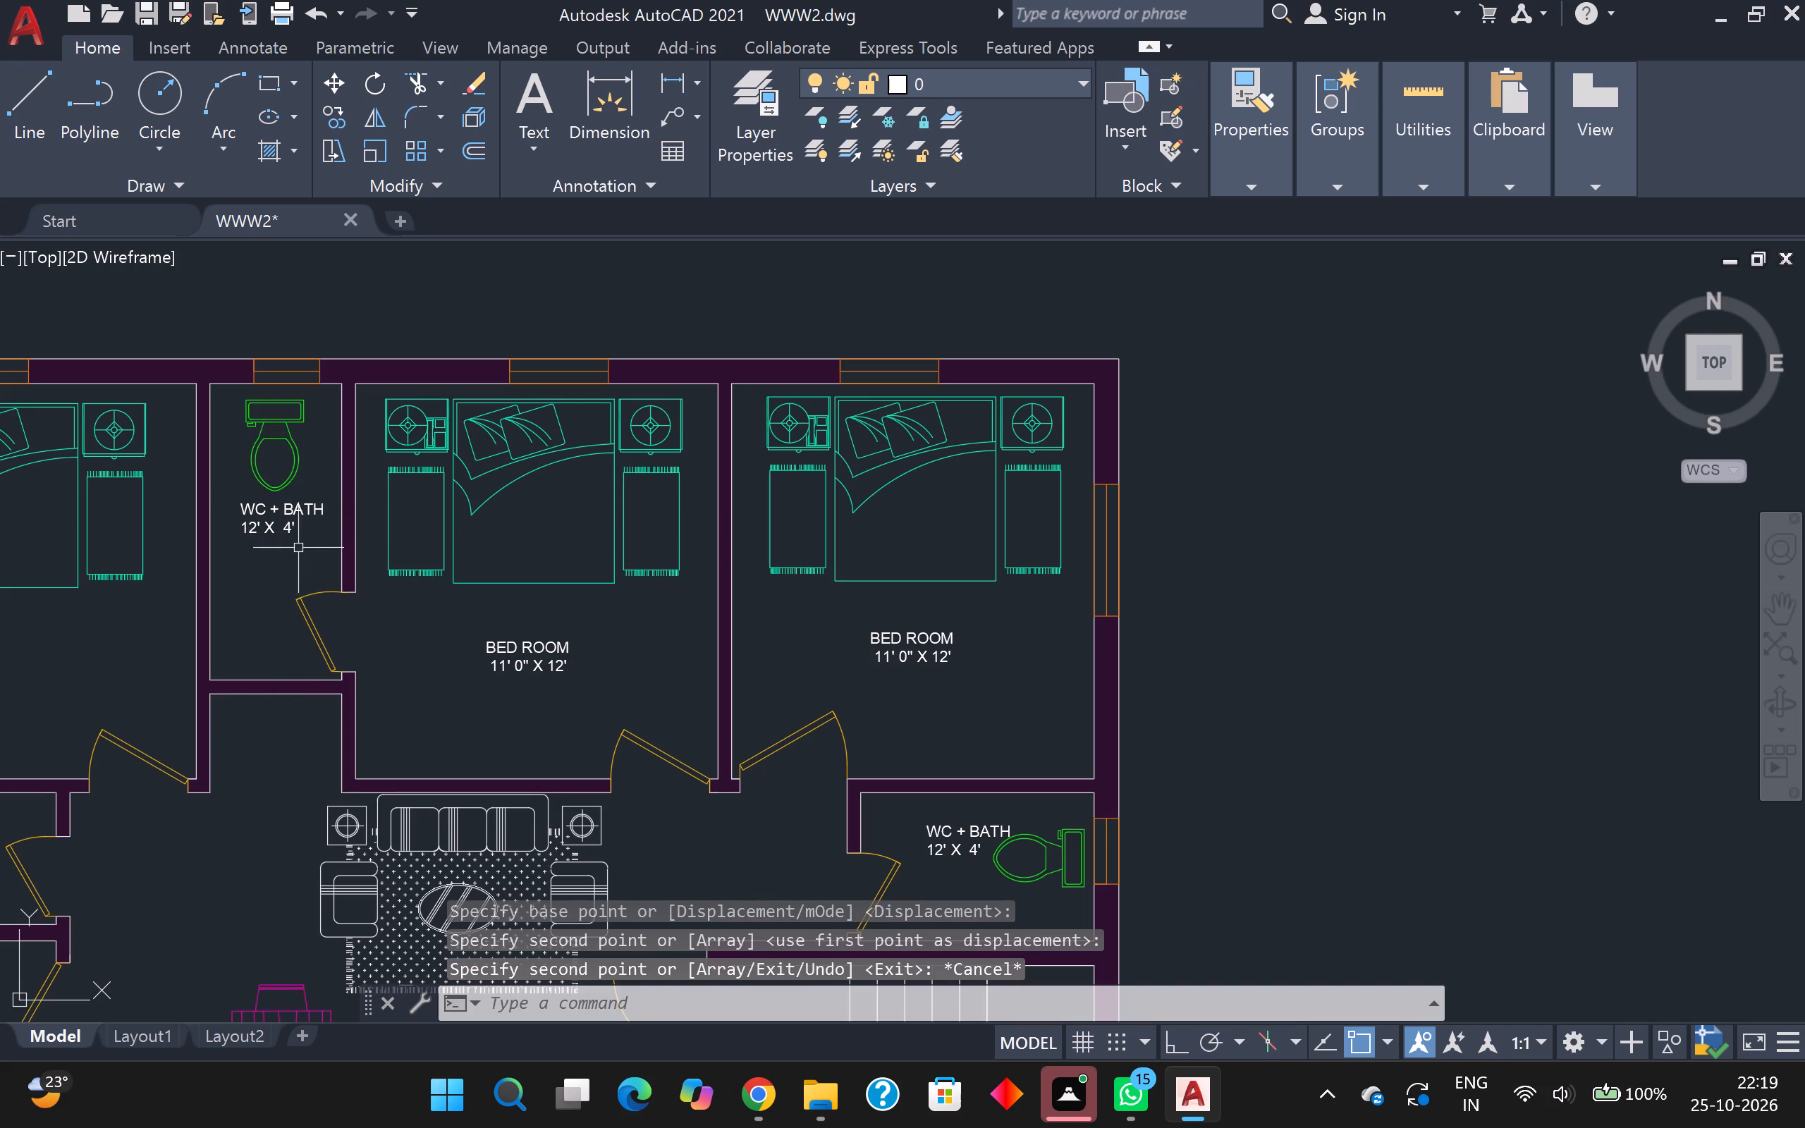
Set the first dimension in the northern WC + BATH label to 9', keeping the size on one line.
scroll(308, 543, down, 1)
scroll(310, 497, up, 1)
scroll(310, 507, down, 1)
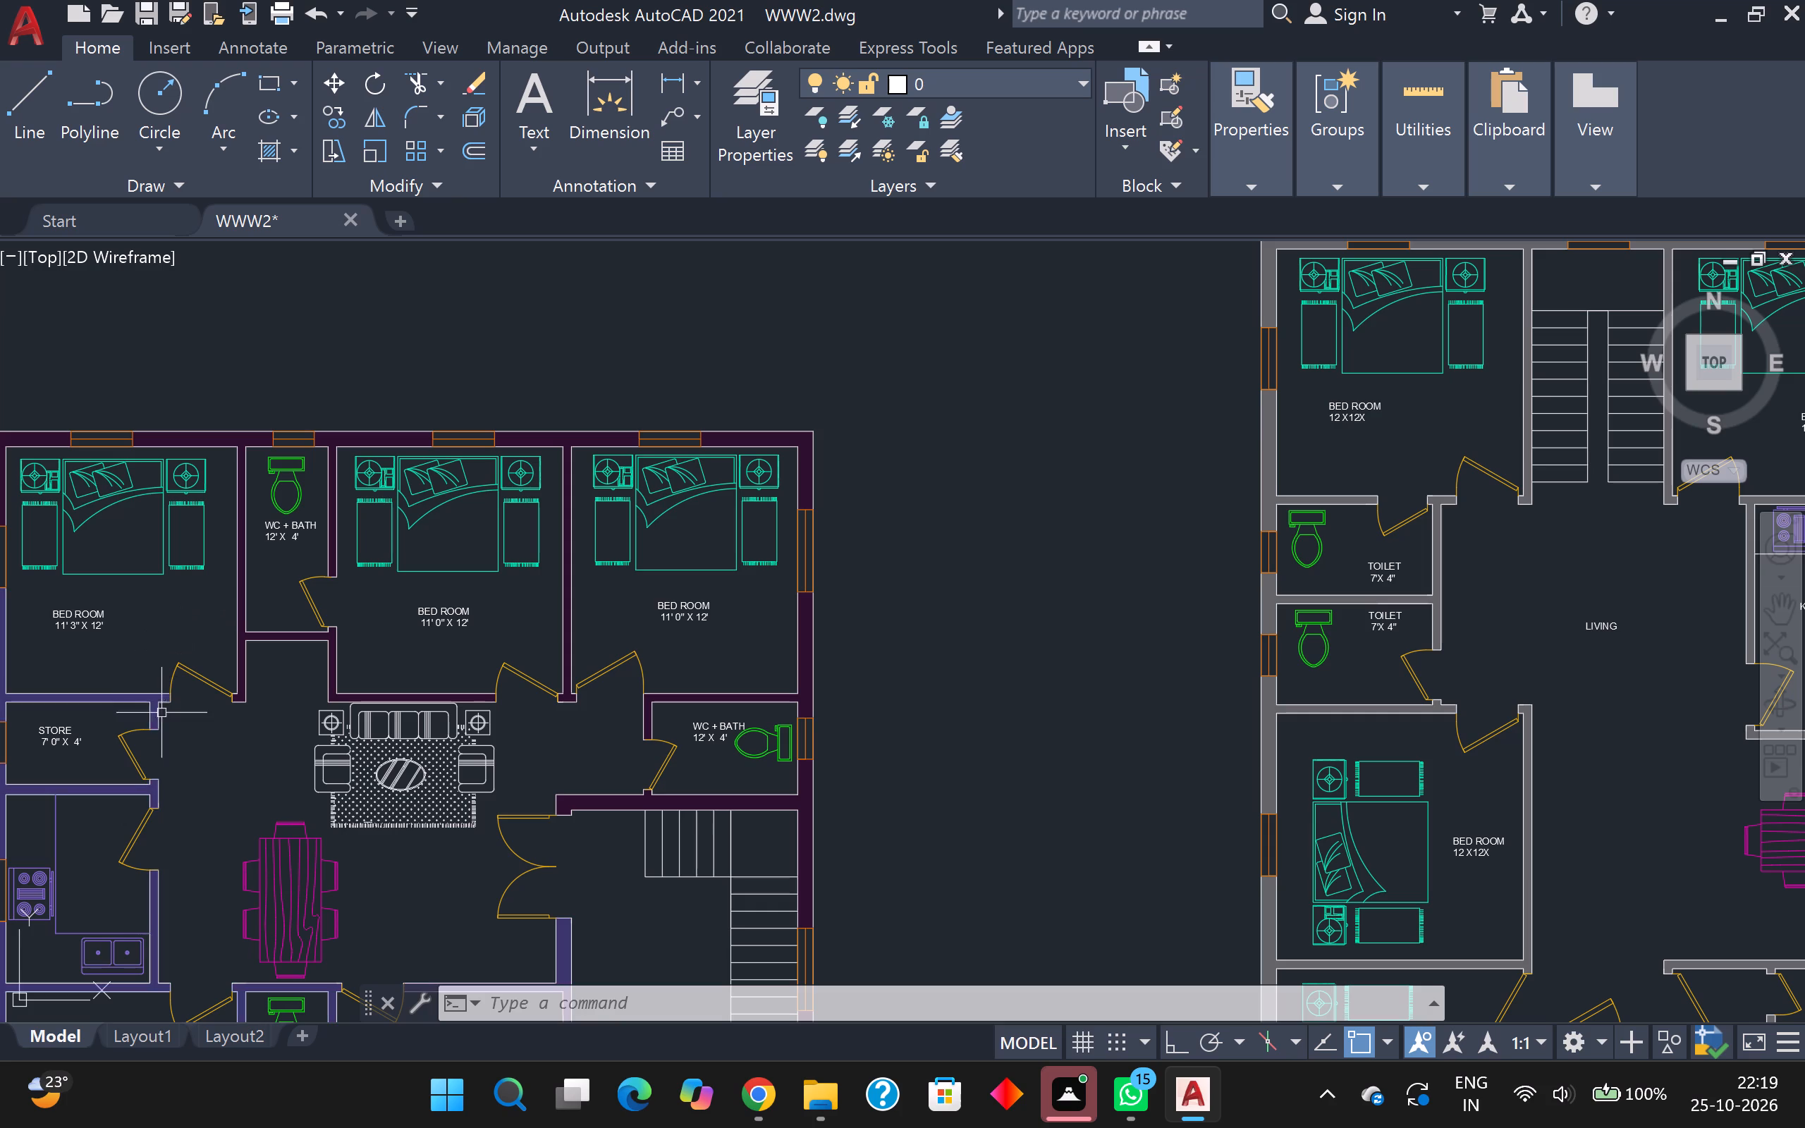
scroll(116, 908, up, 2)
scroll(128, 917, down, 2)
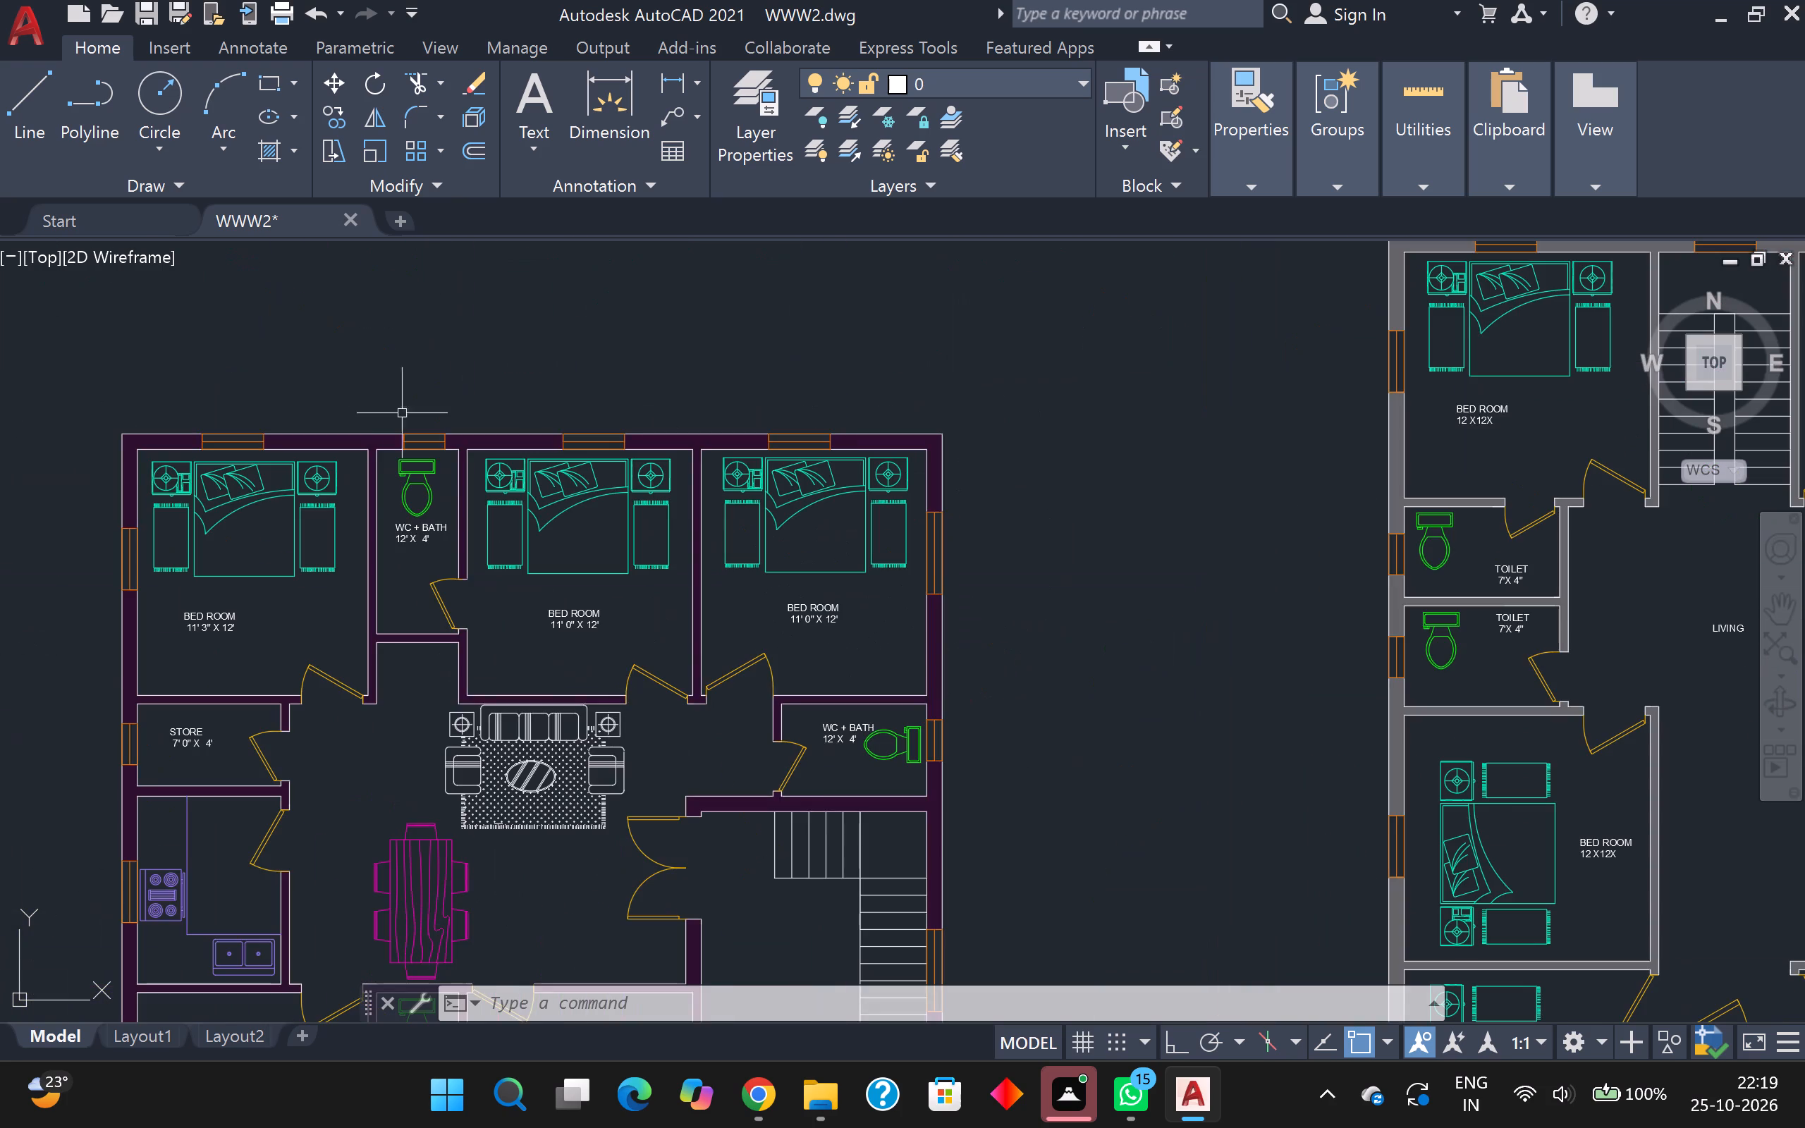
scroll(412, 530, up, 4)
click(410, 517)
click(410, 517)
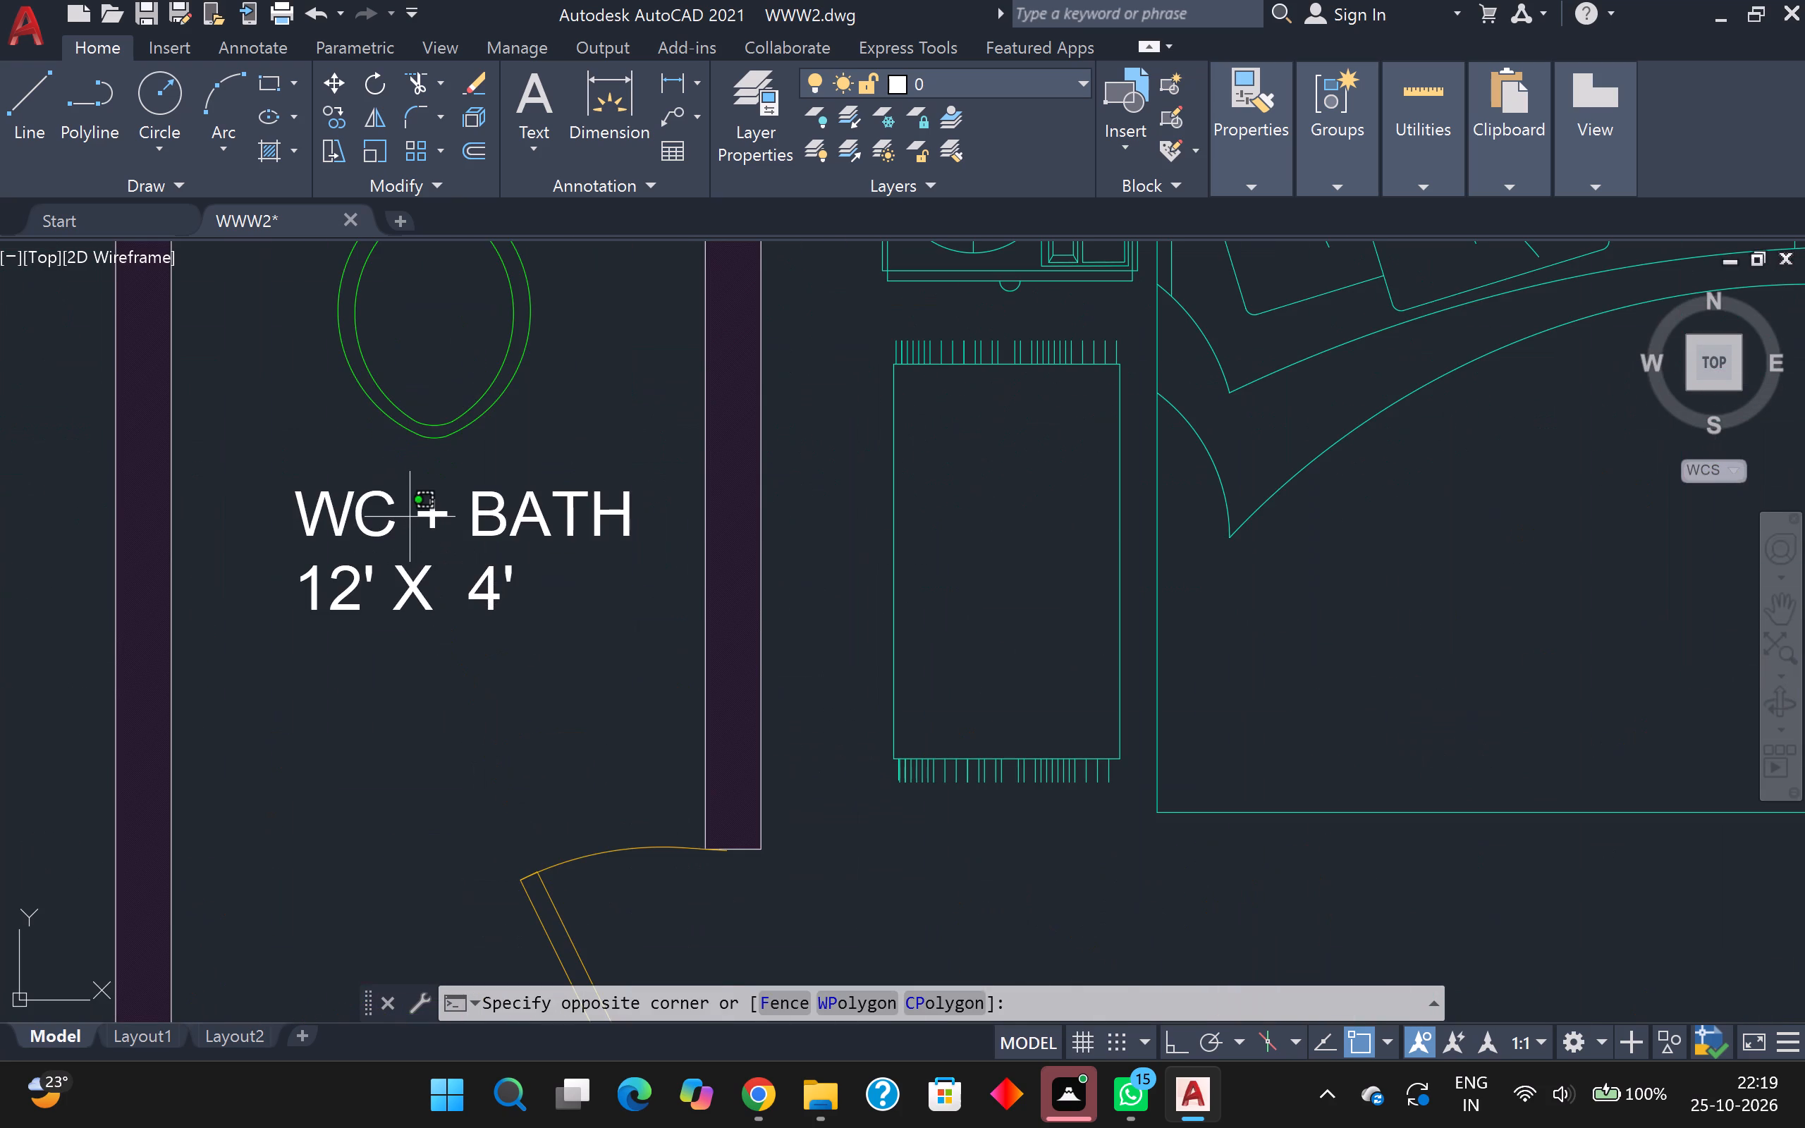
drag(393, 559, 393, 571)
triple_click(400, 580)
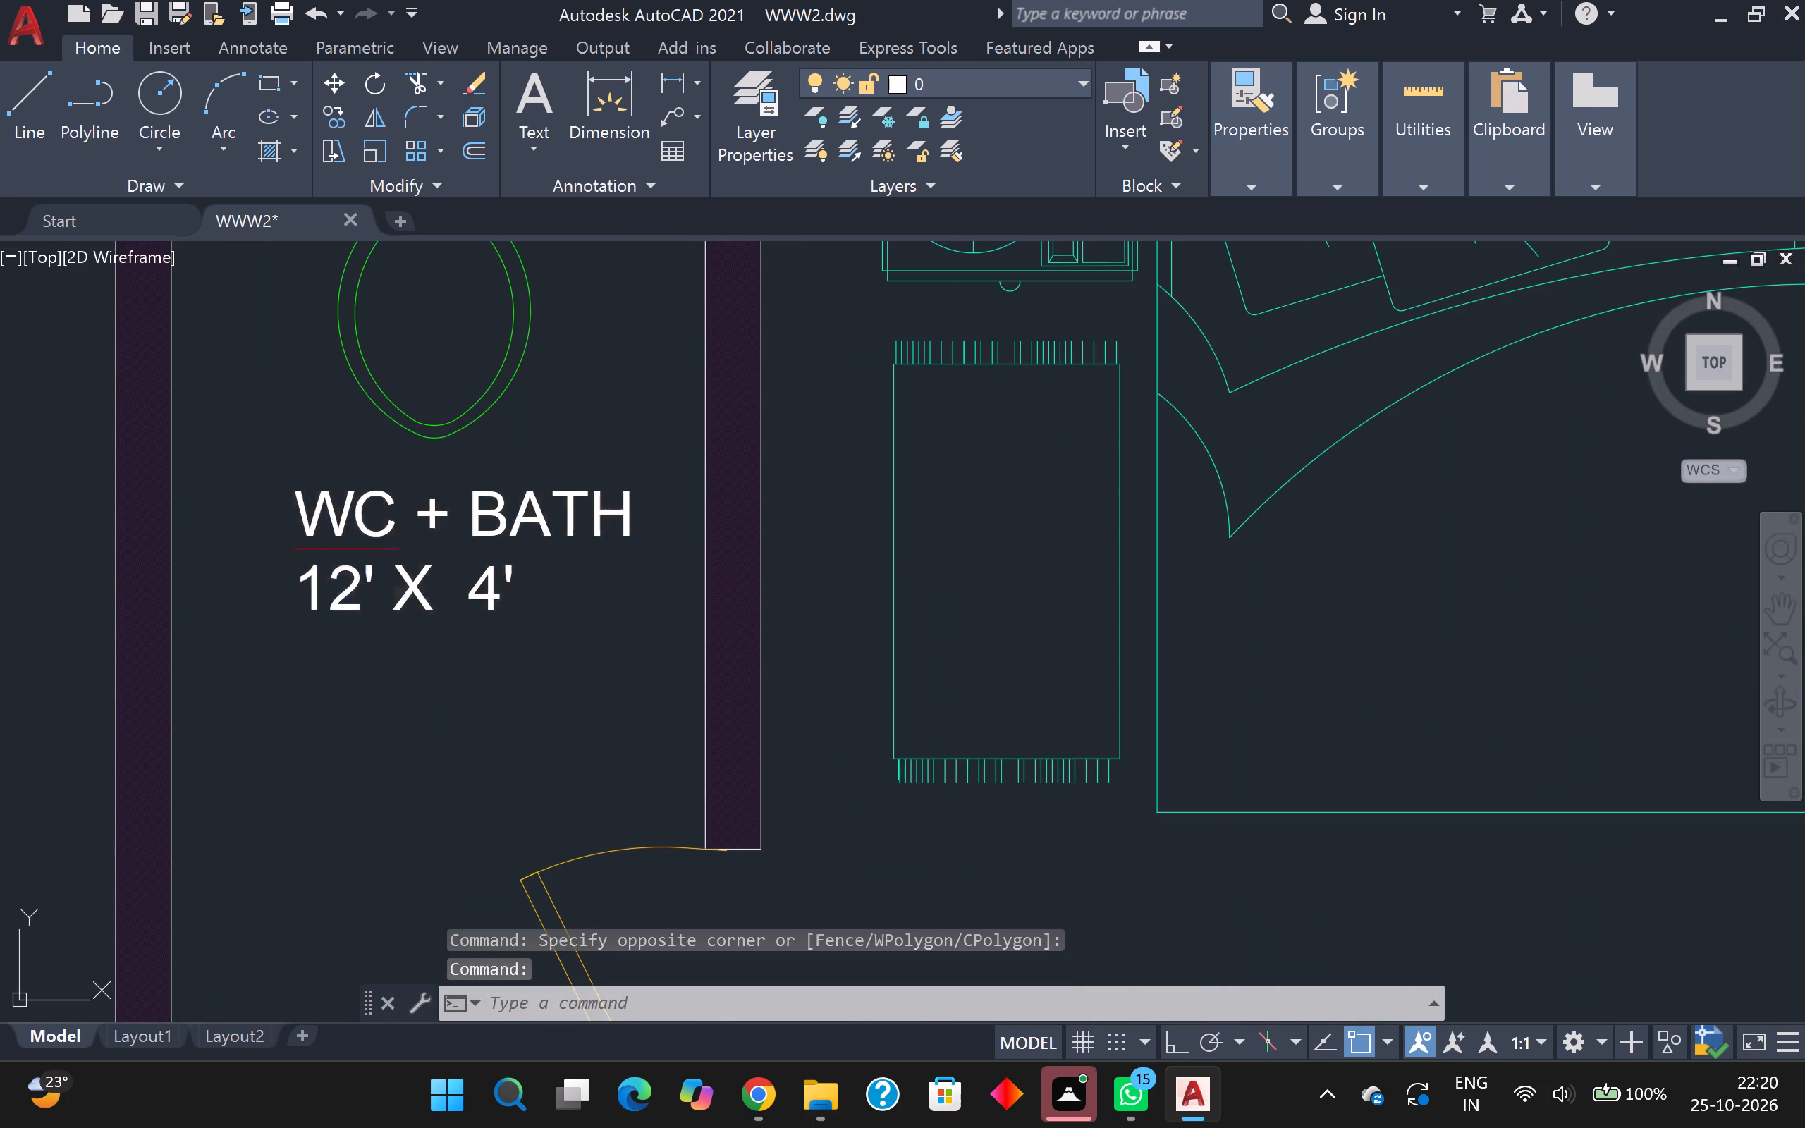
scroll(395, 593, up, 1)
click(338, 585)
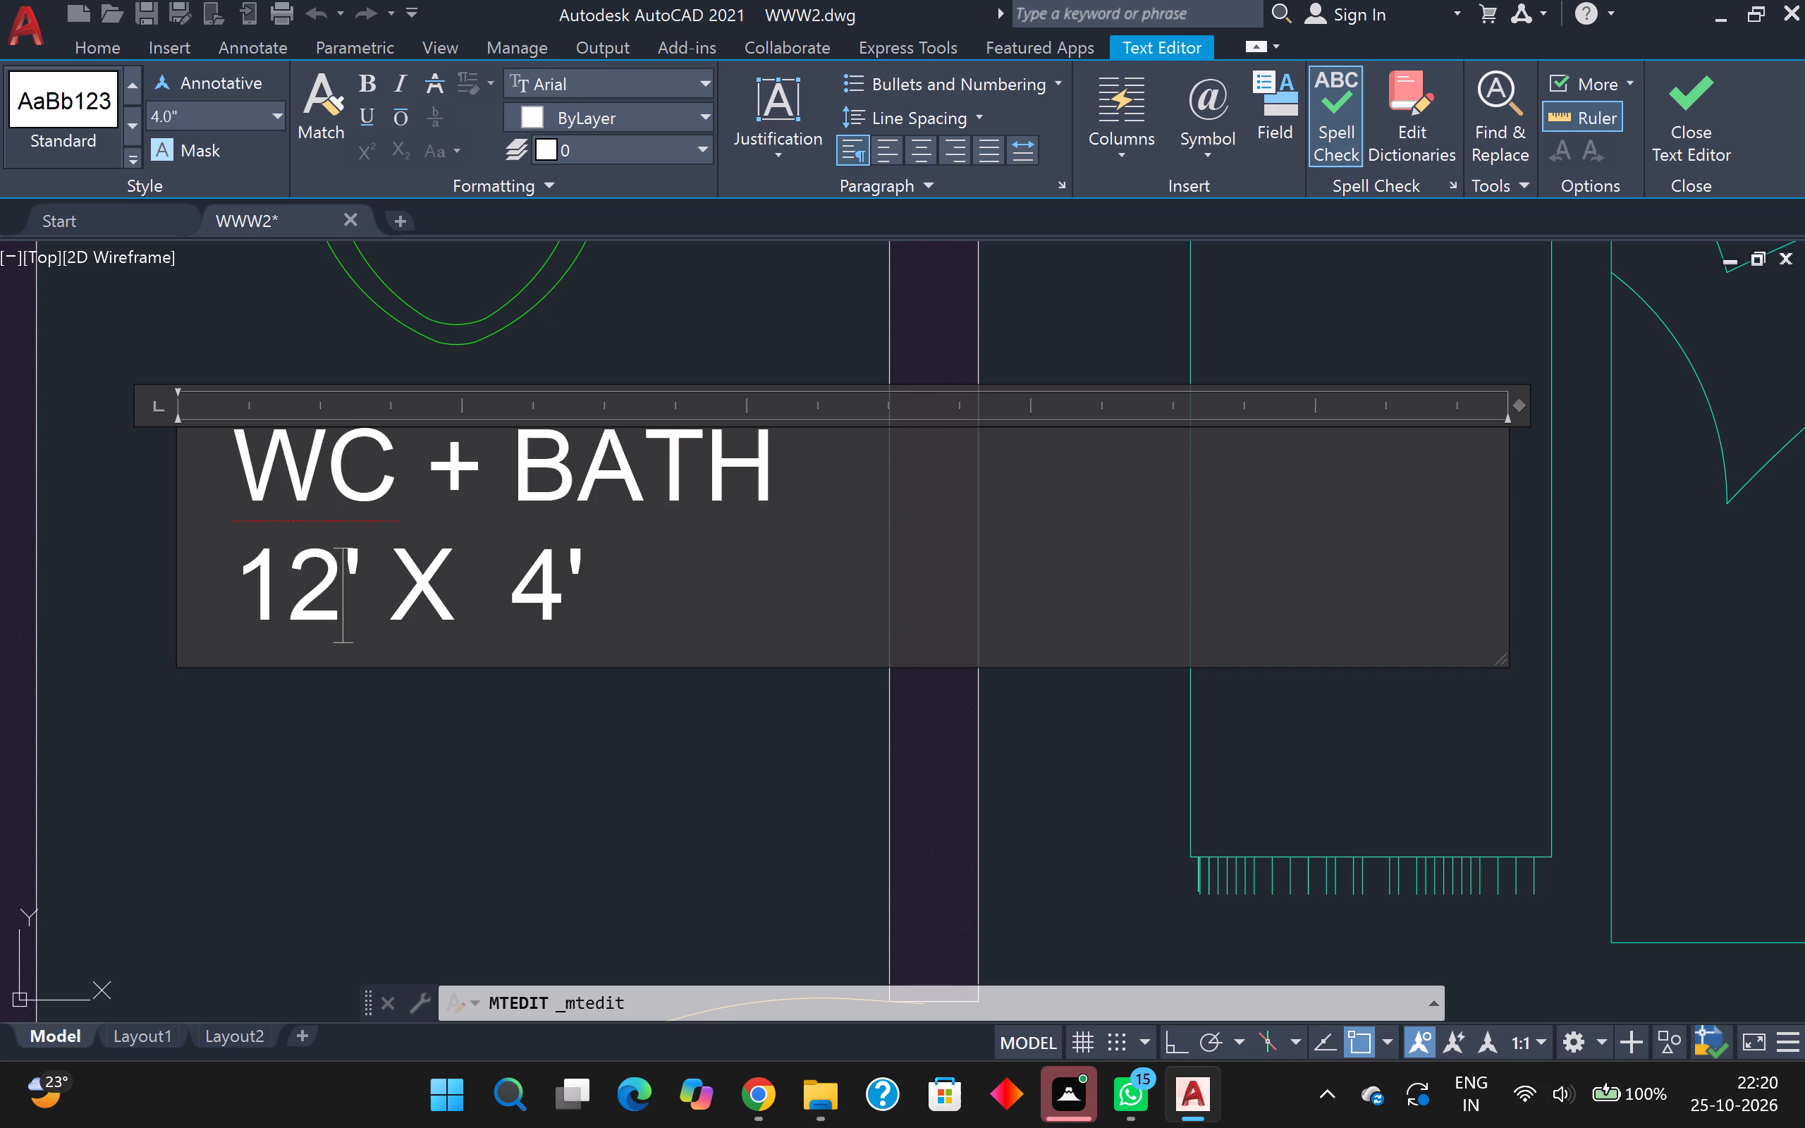
key(BackSpace)
key(BackSpace)
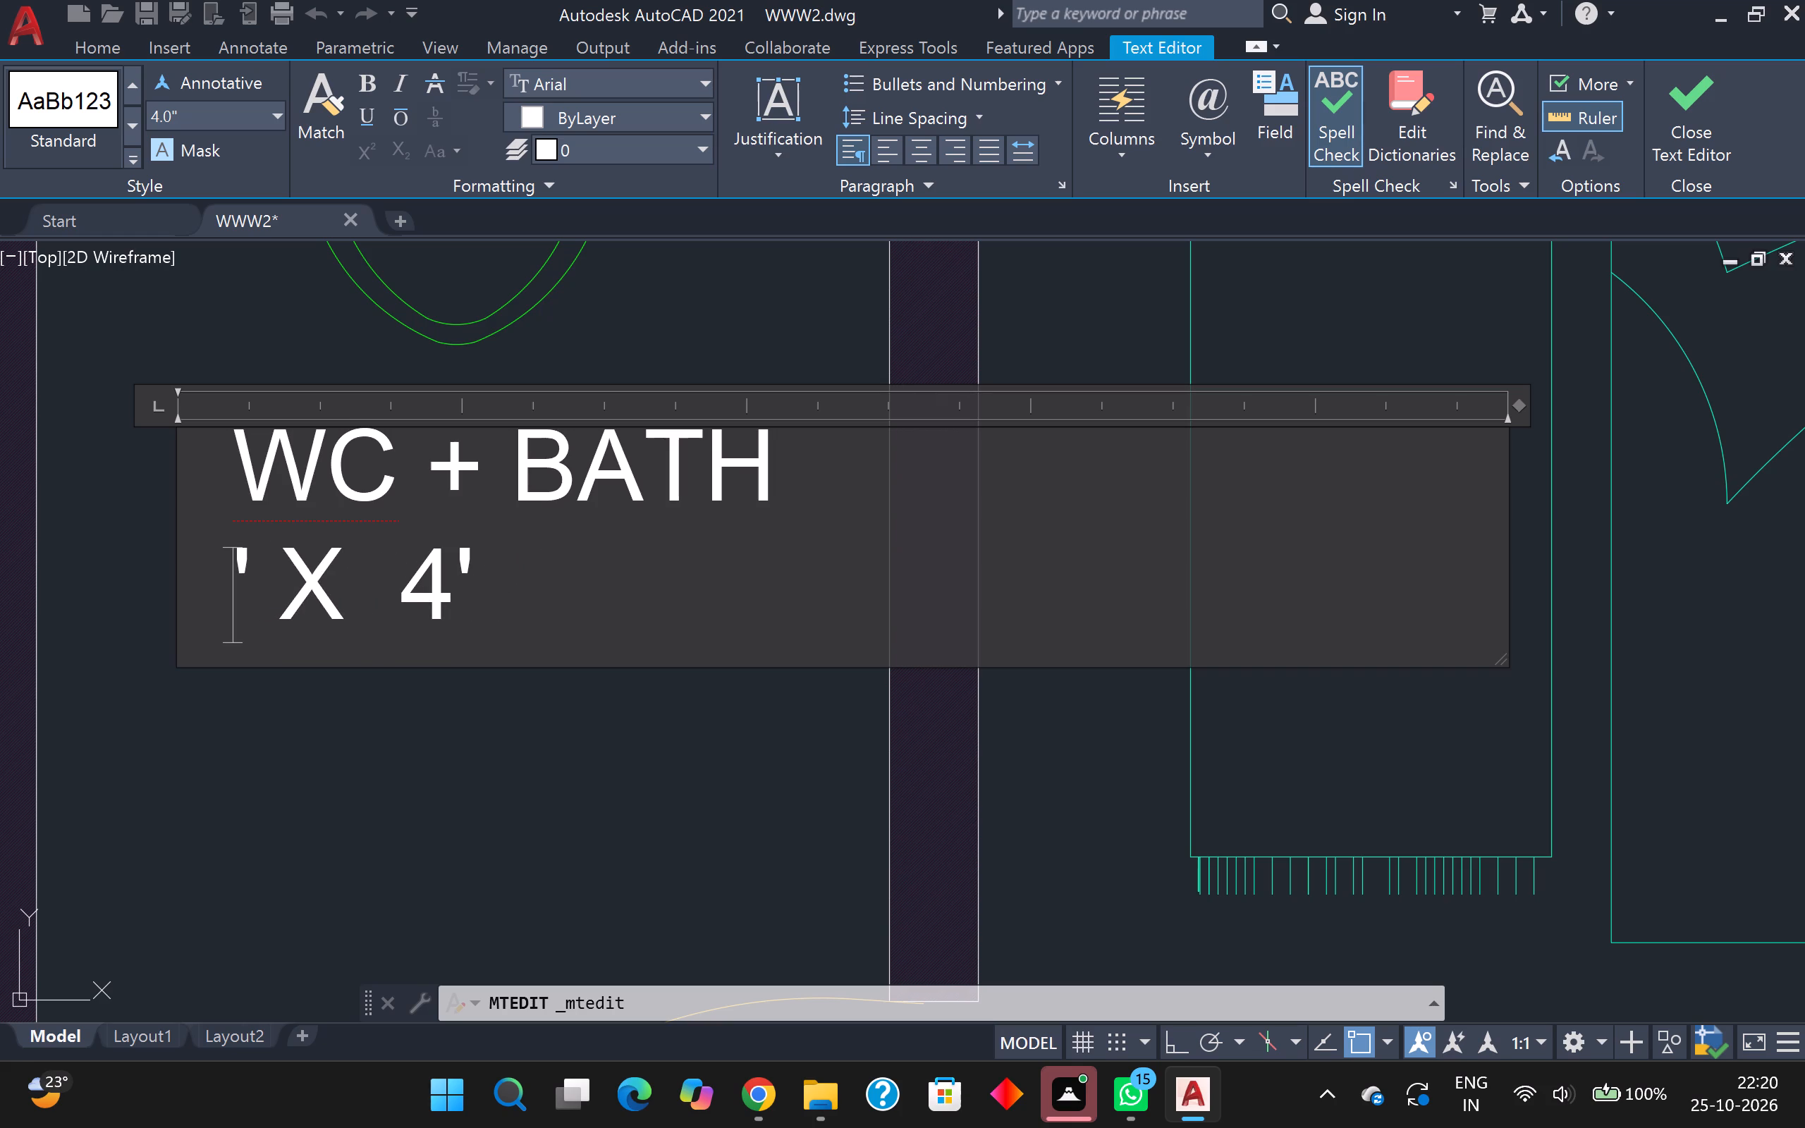
key(space)
key(9)
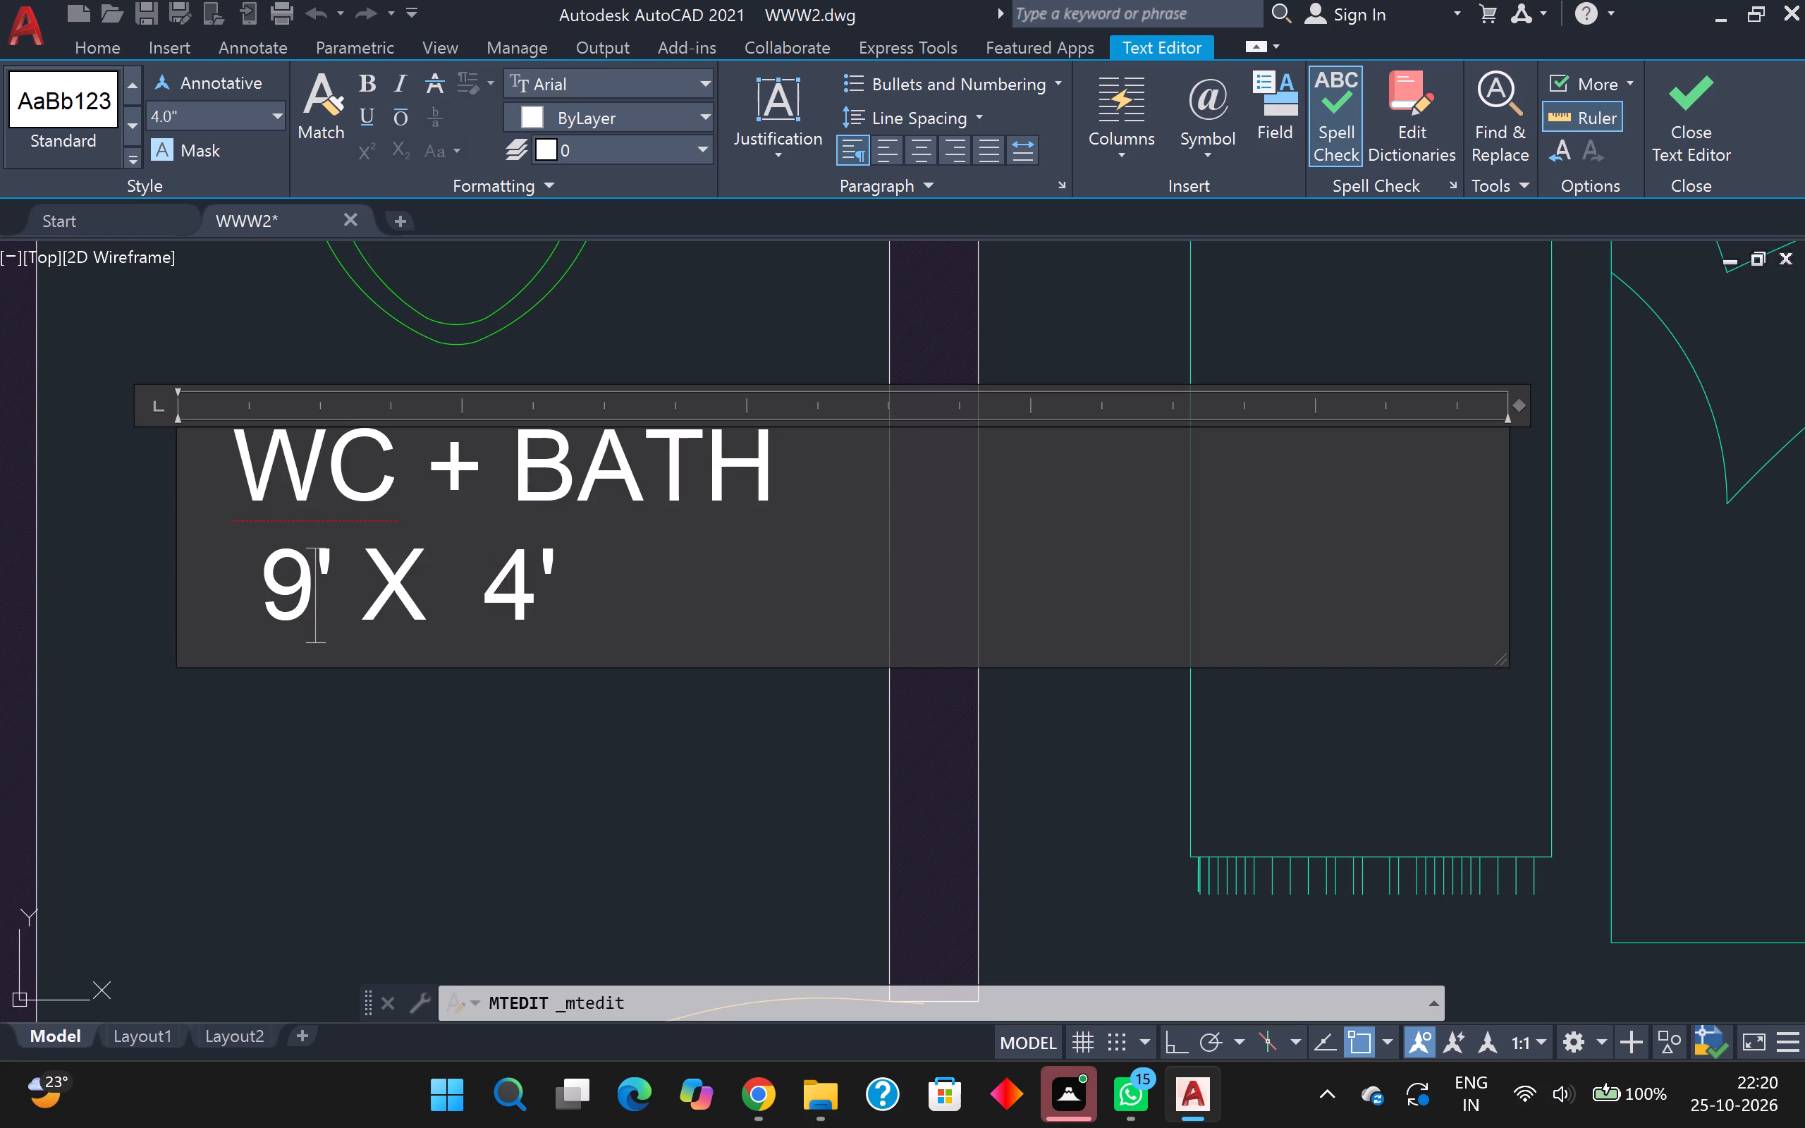
scroll(408, 636, down, 3)
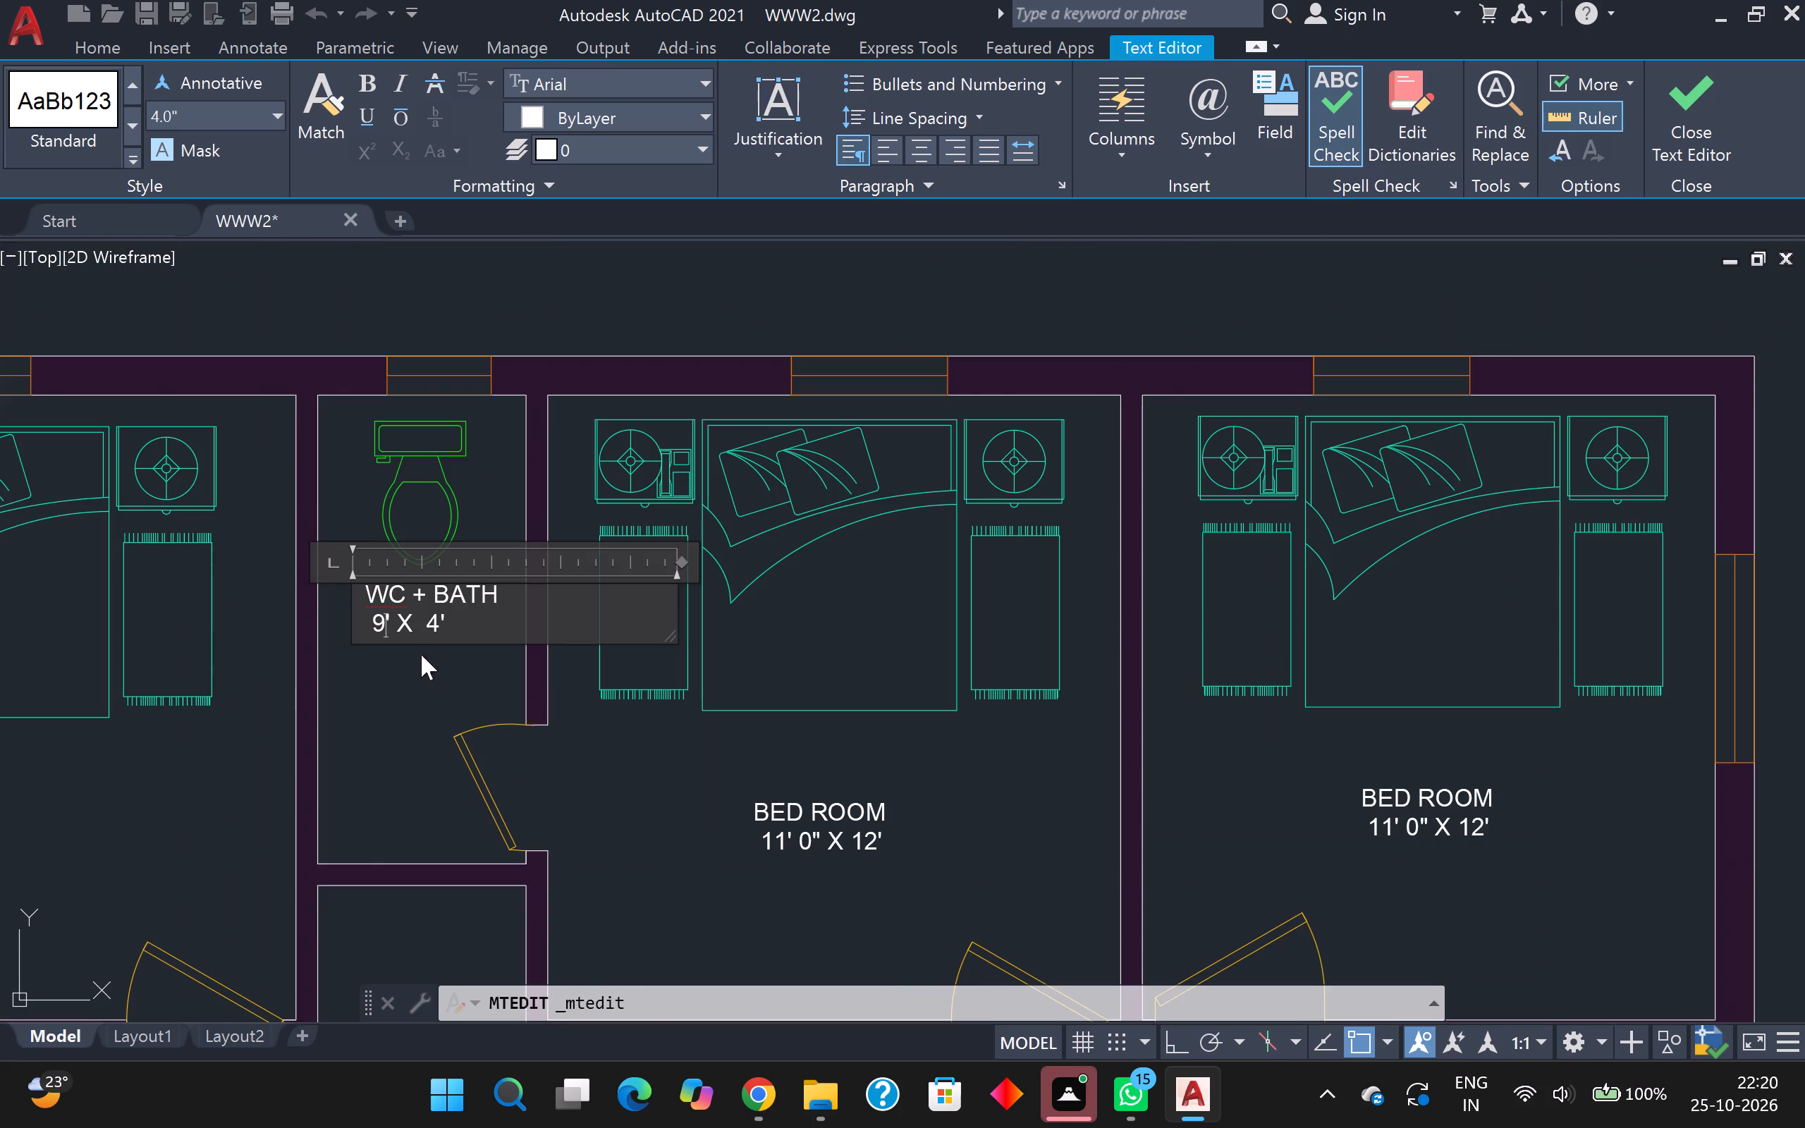
key(Return)
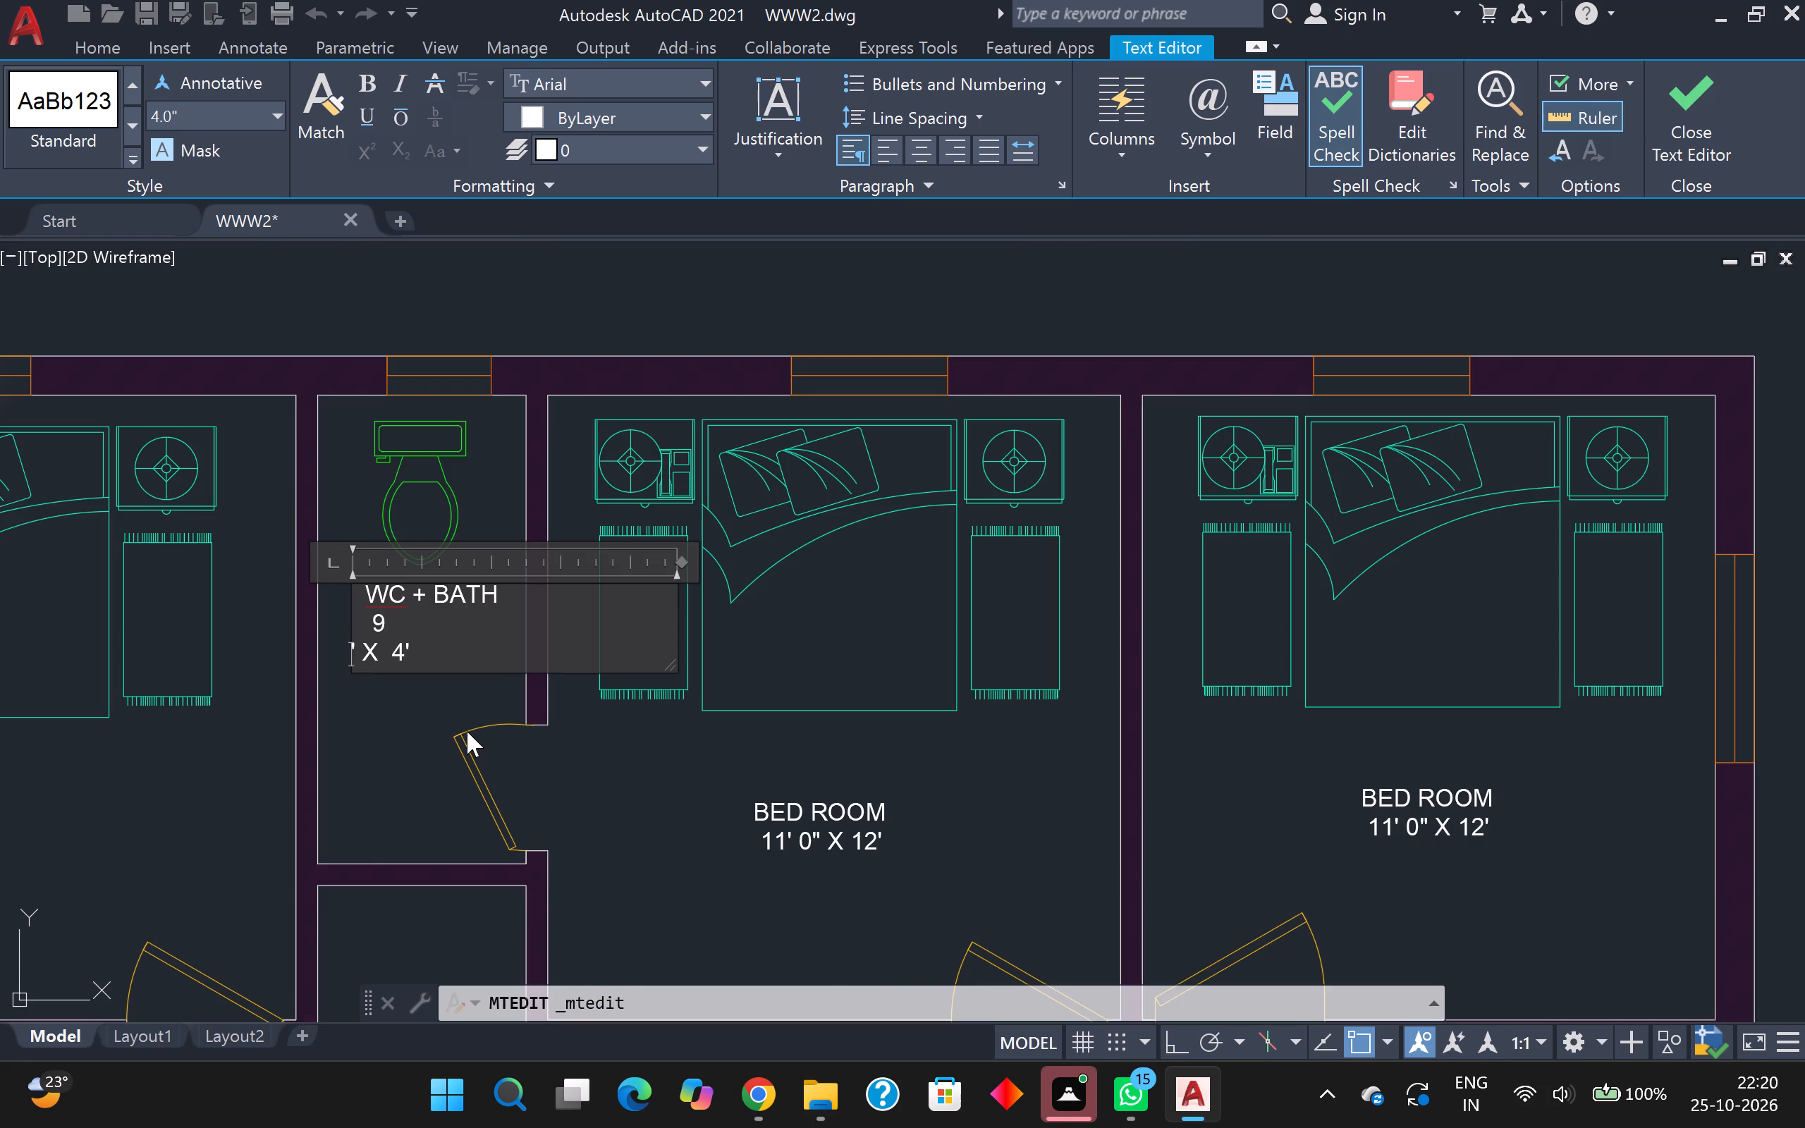
key(BackSpace)
click(402, 717)
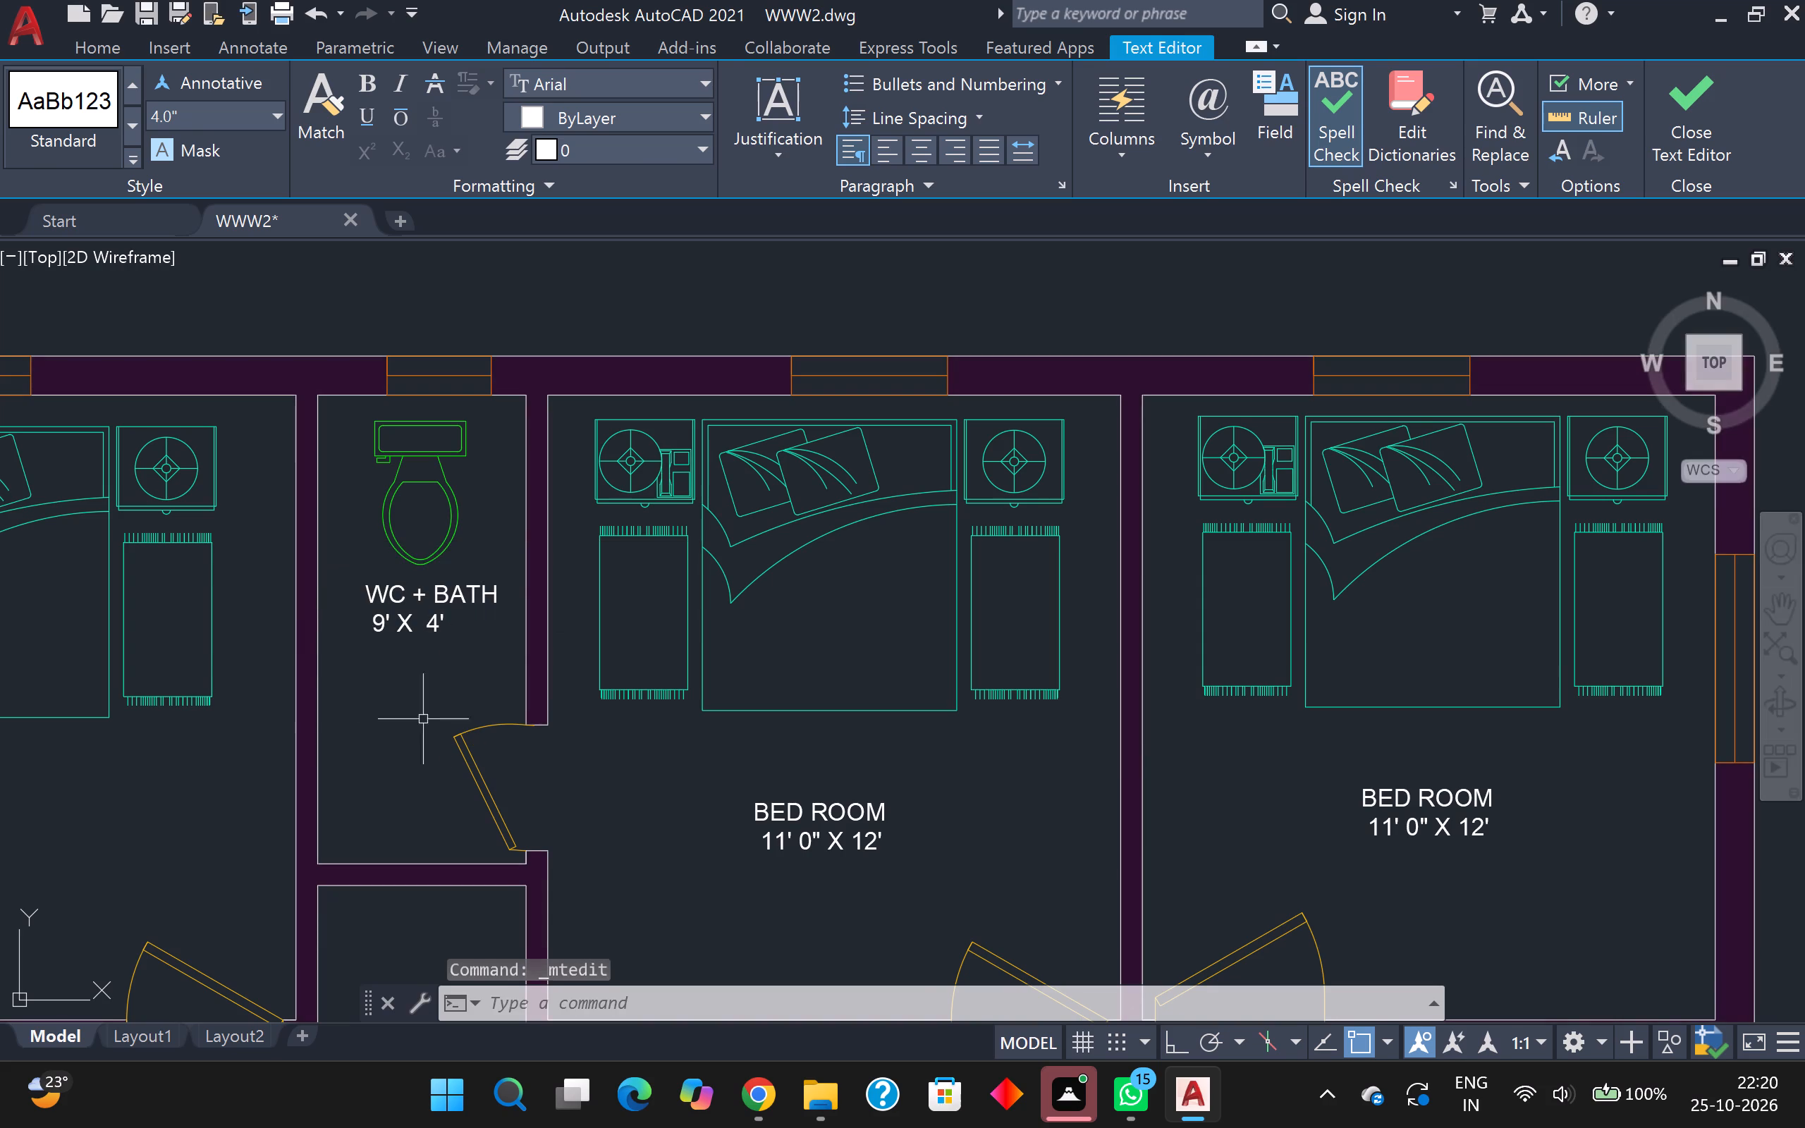
Set the first dimension in the WC + BATH label on the plan's east side to 9'.
scroll(524, 716, down, 2)
middle_drag(929, 802, 821, 701)
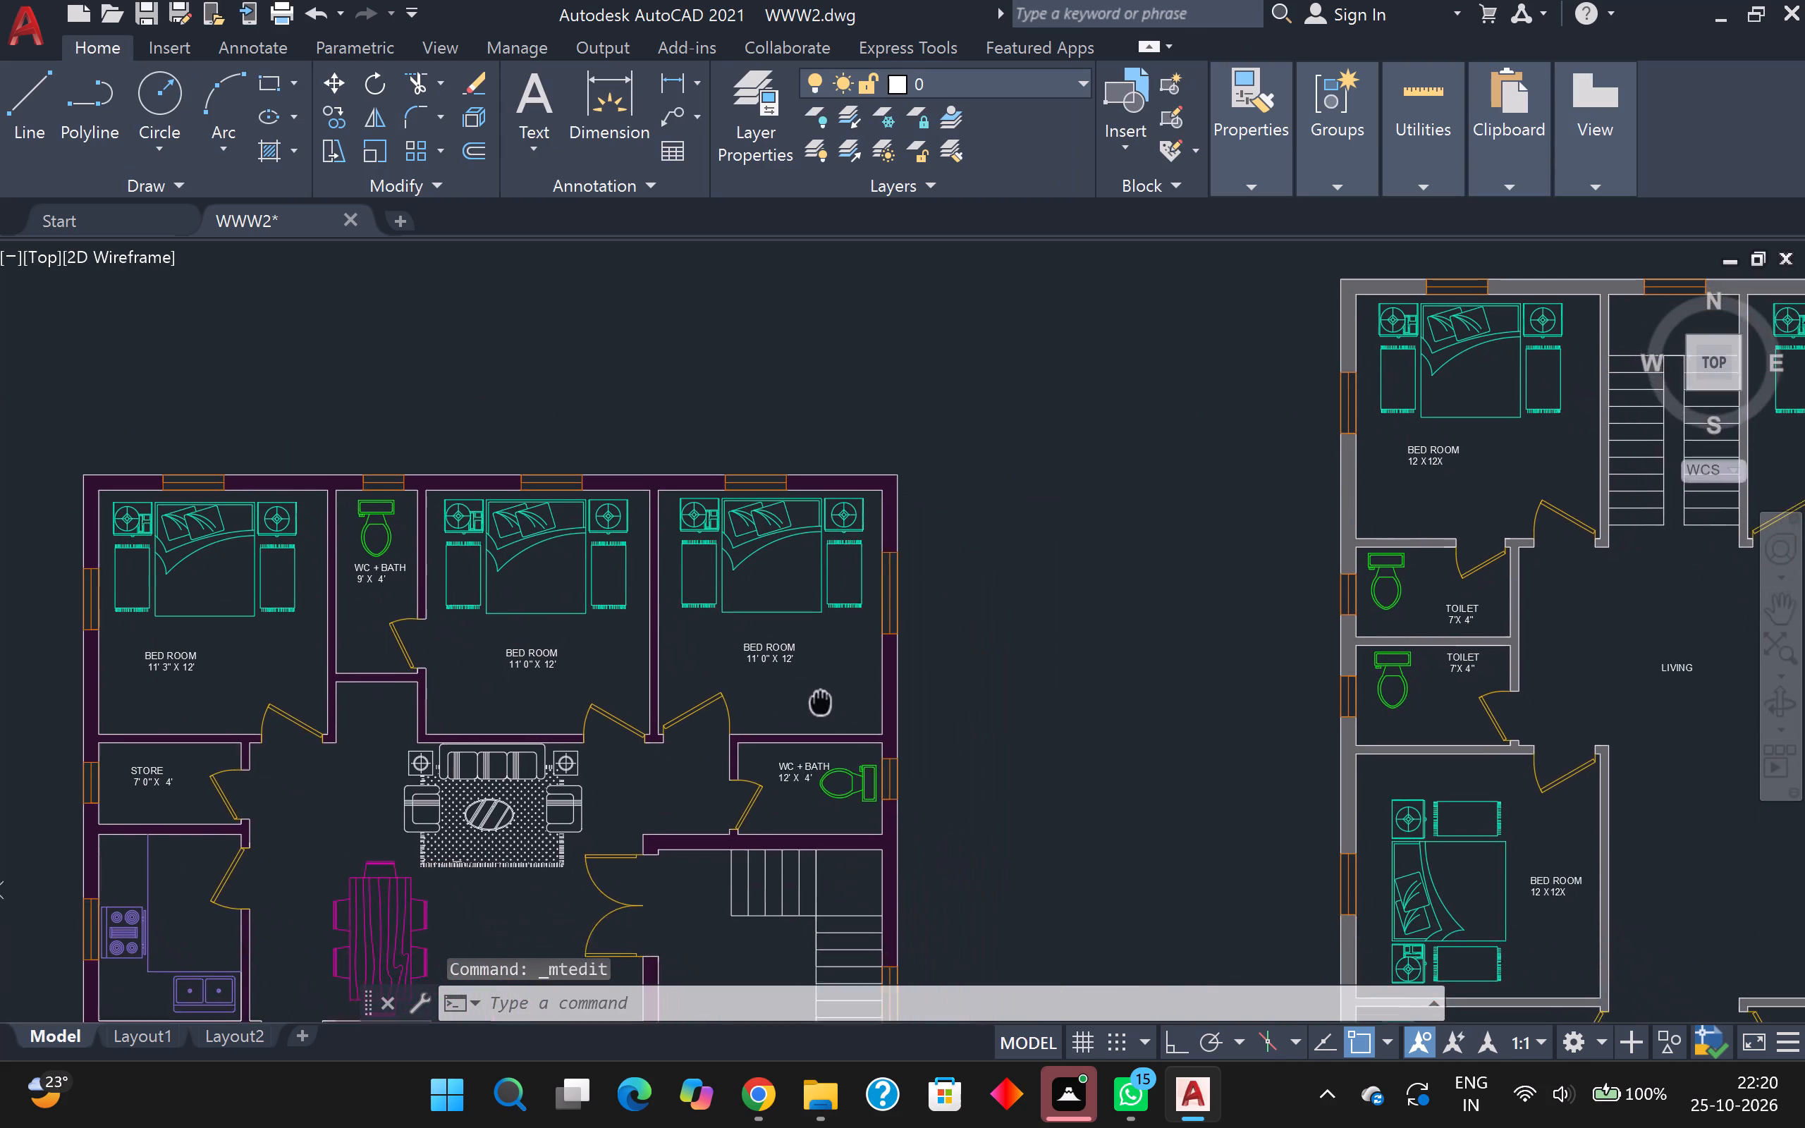
middle_drag(821, 701, 791, 662)
scroll(797, 678, up, 1)
scroll(749, 756, up, 1)
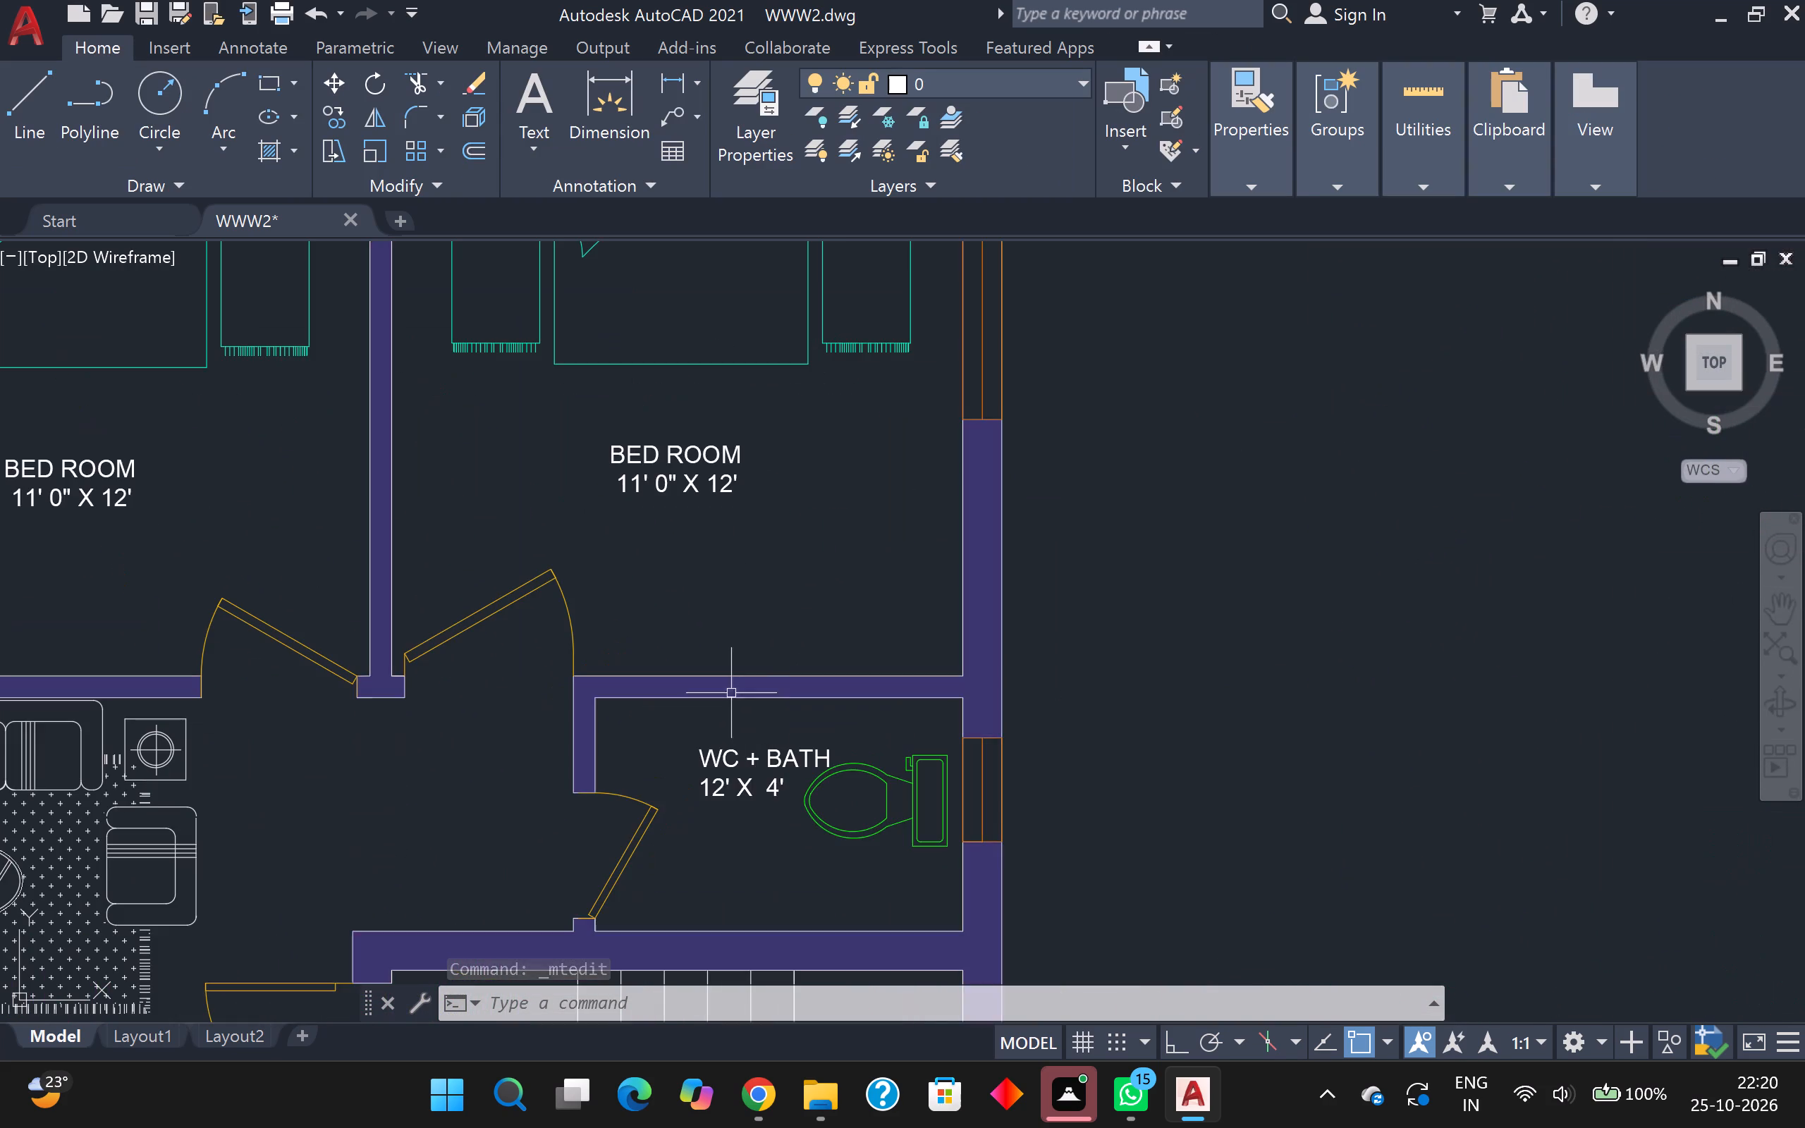
scroll(719, 756, up, 1)
double_click(726, 778)
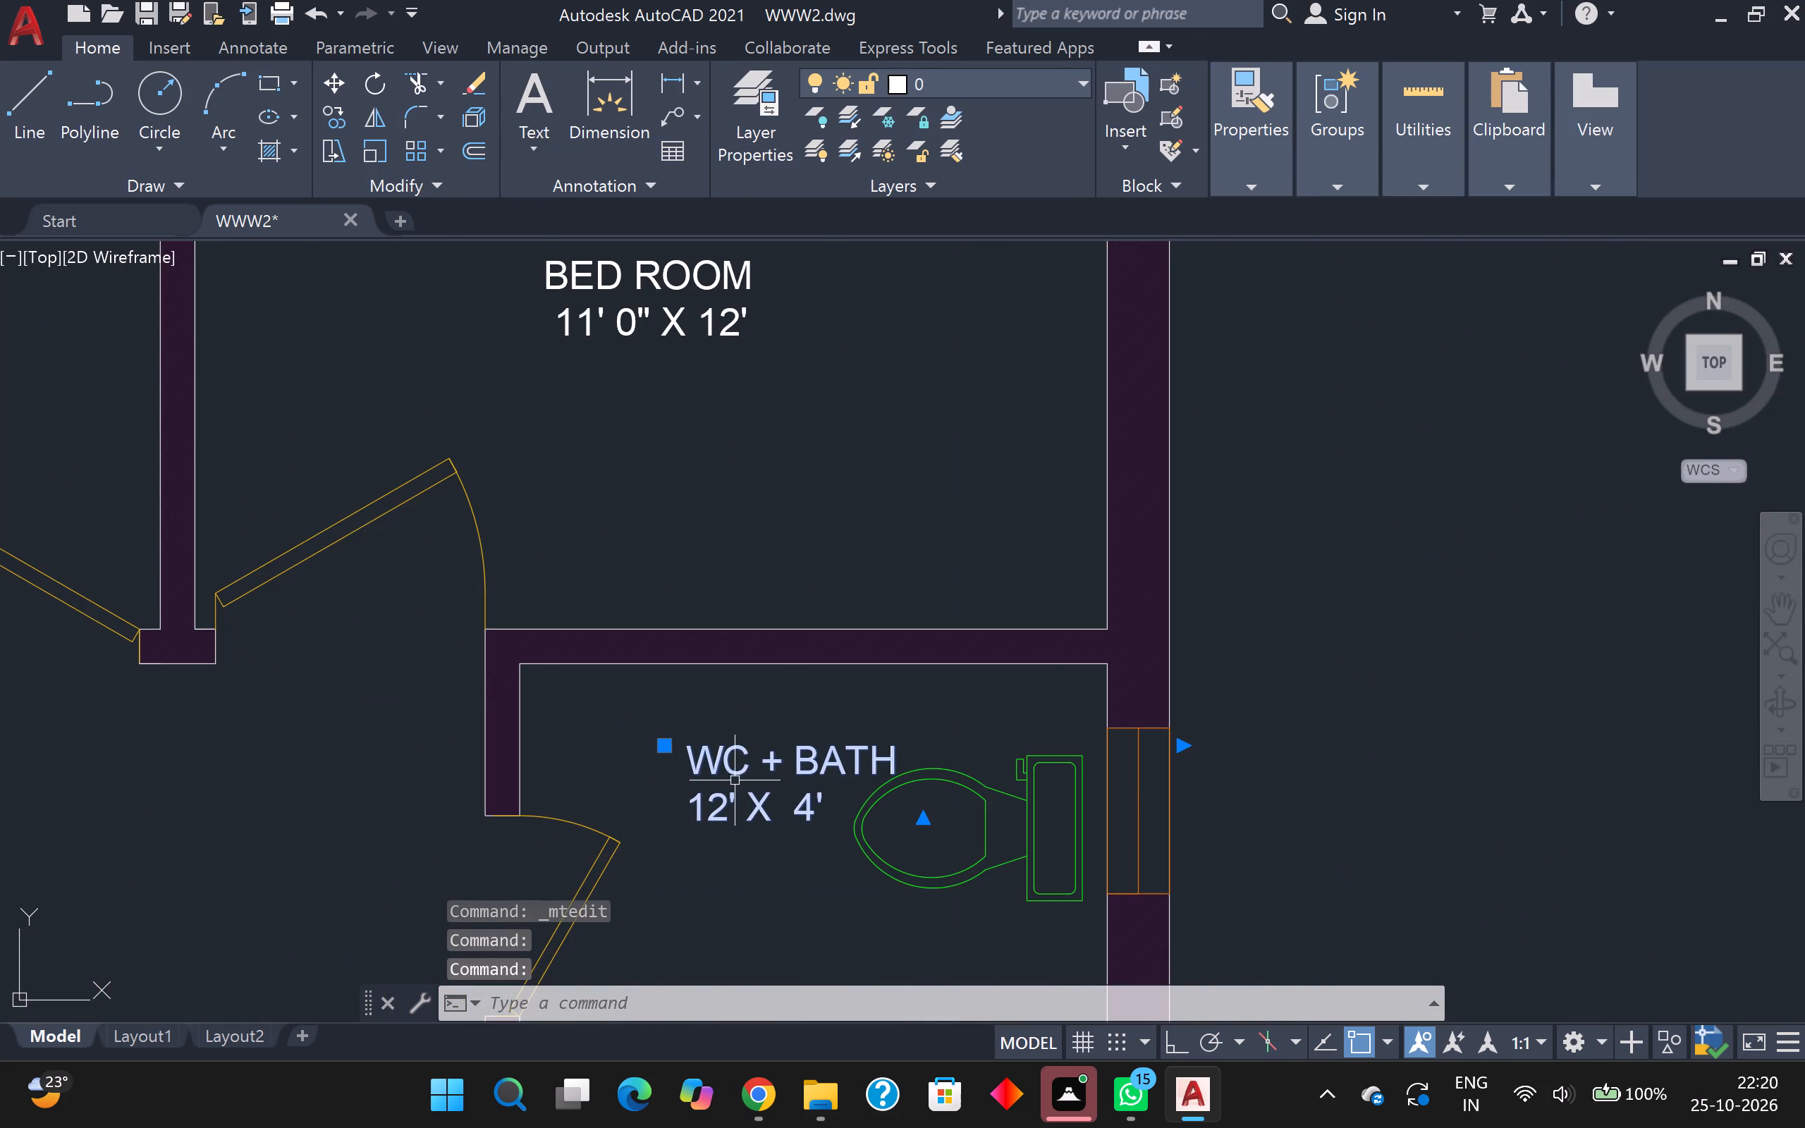
scroll(735, 780, up, 3)
click(745, 765)
click(742, 751)
scroll(734, 737, down, 4)
double_click(750, 756)
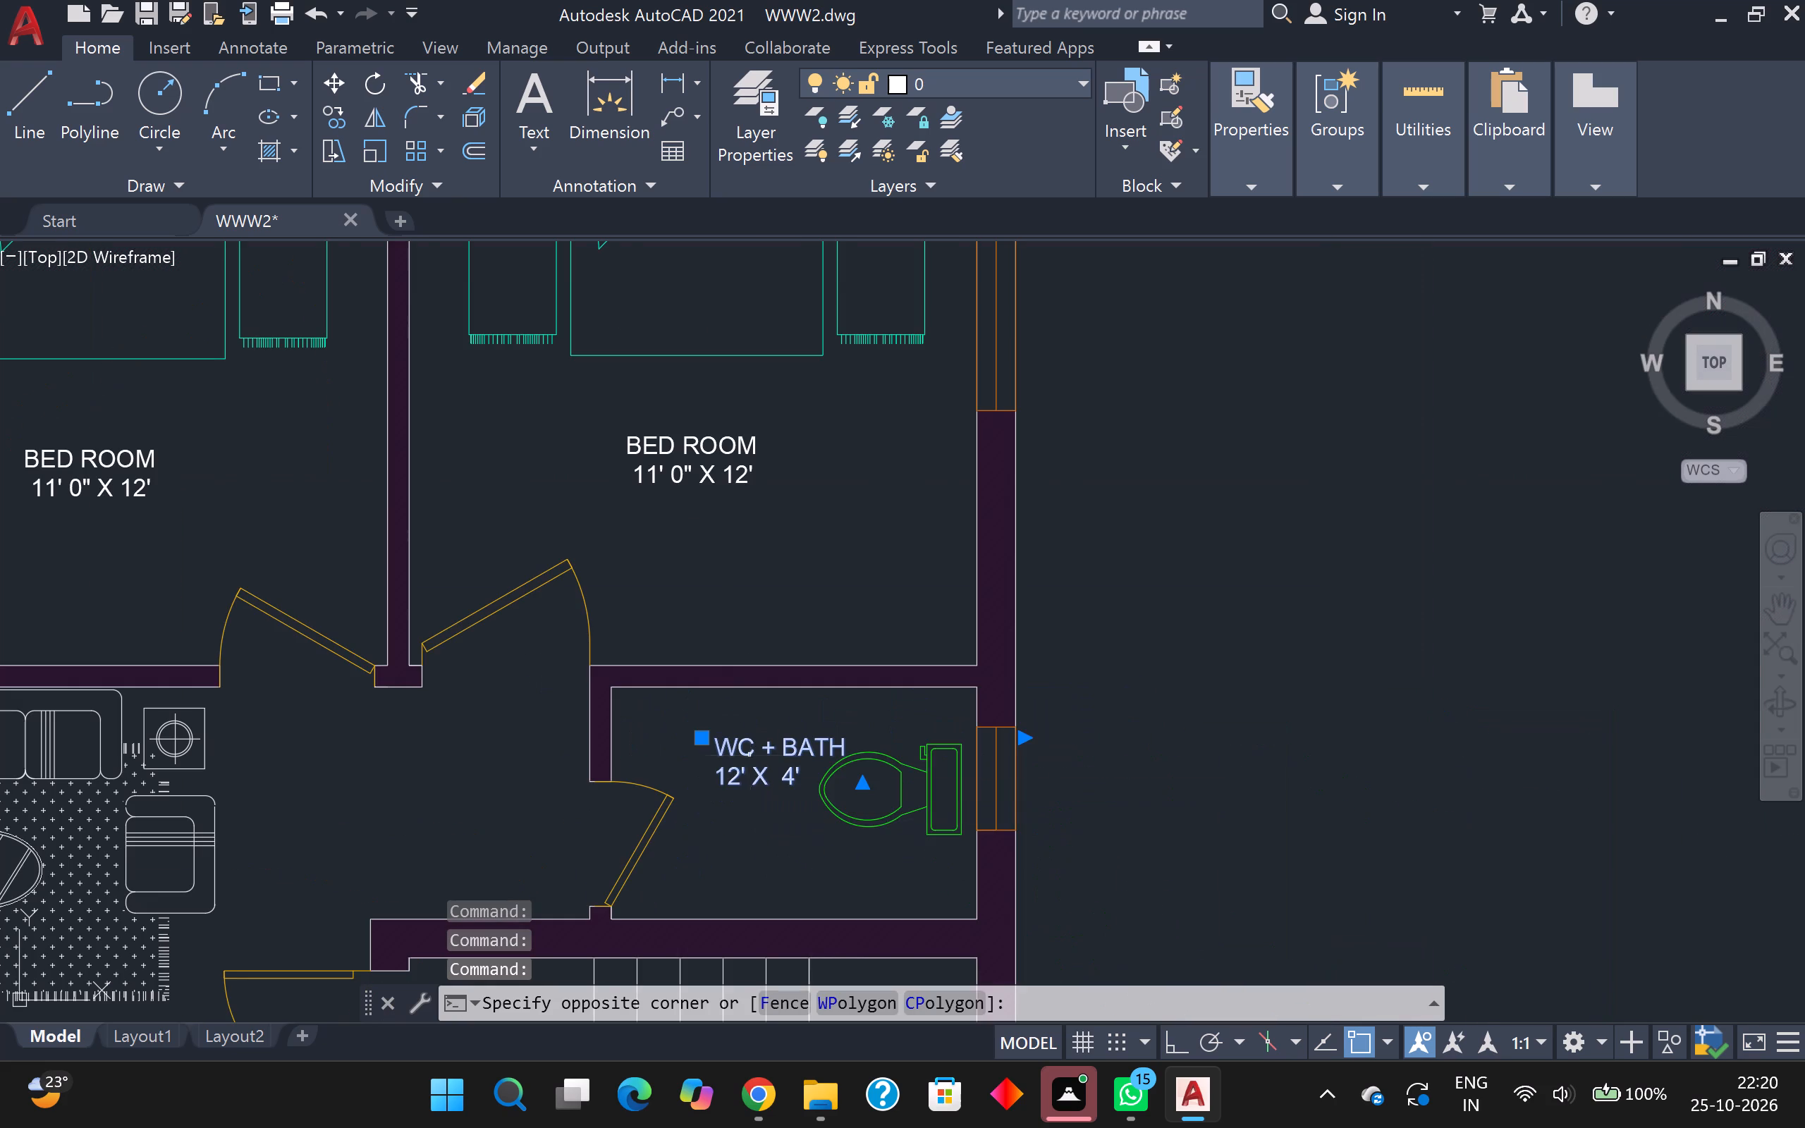
scroll(745, 726, up, 2)
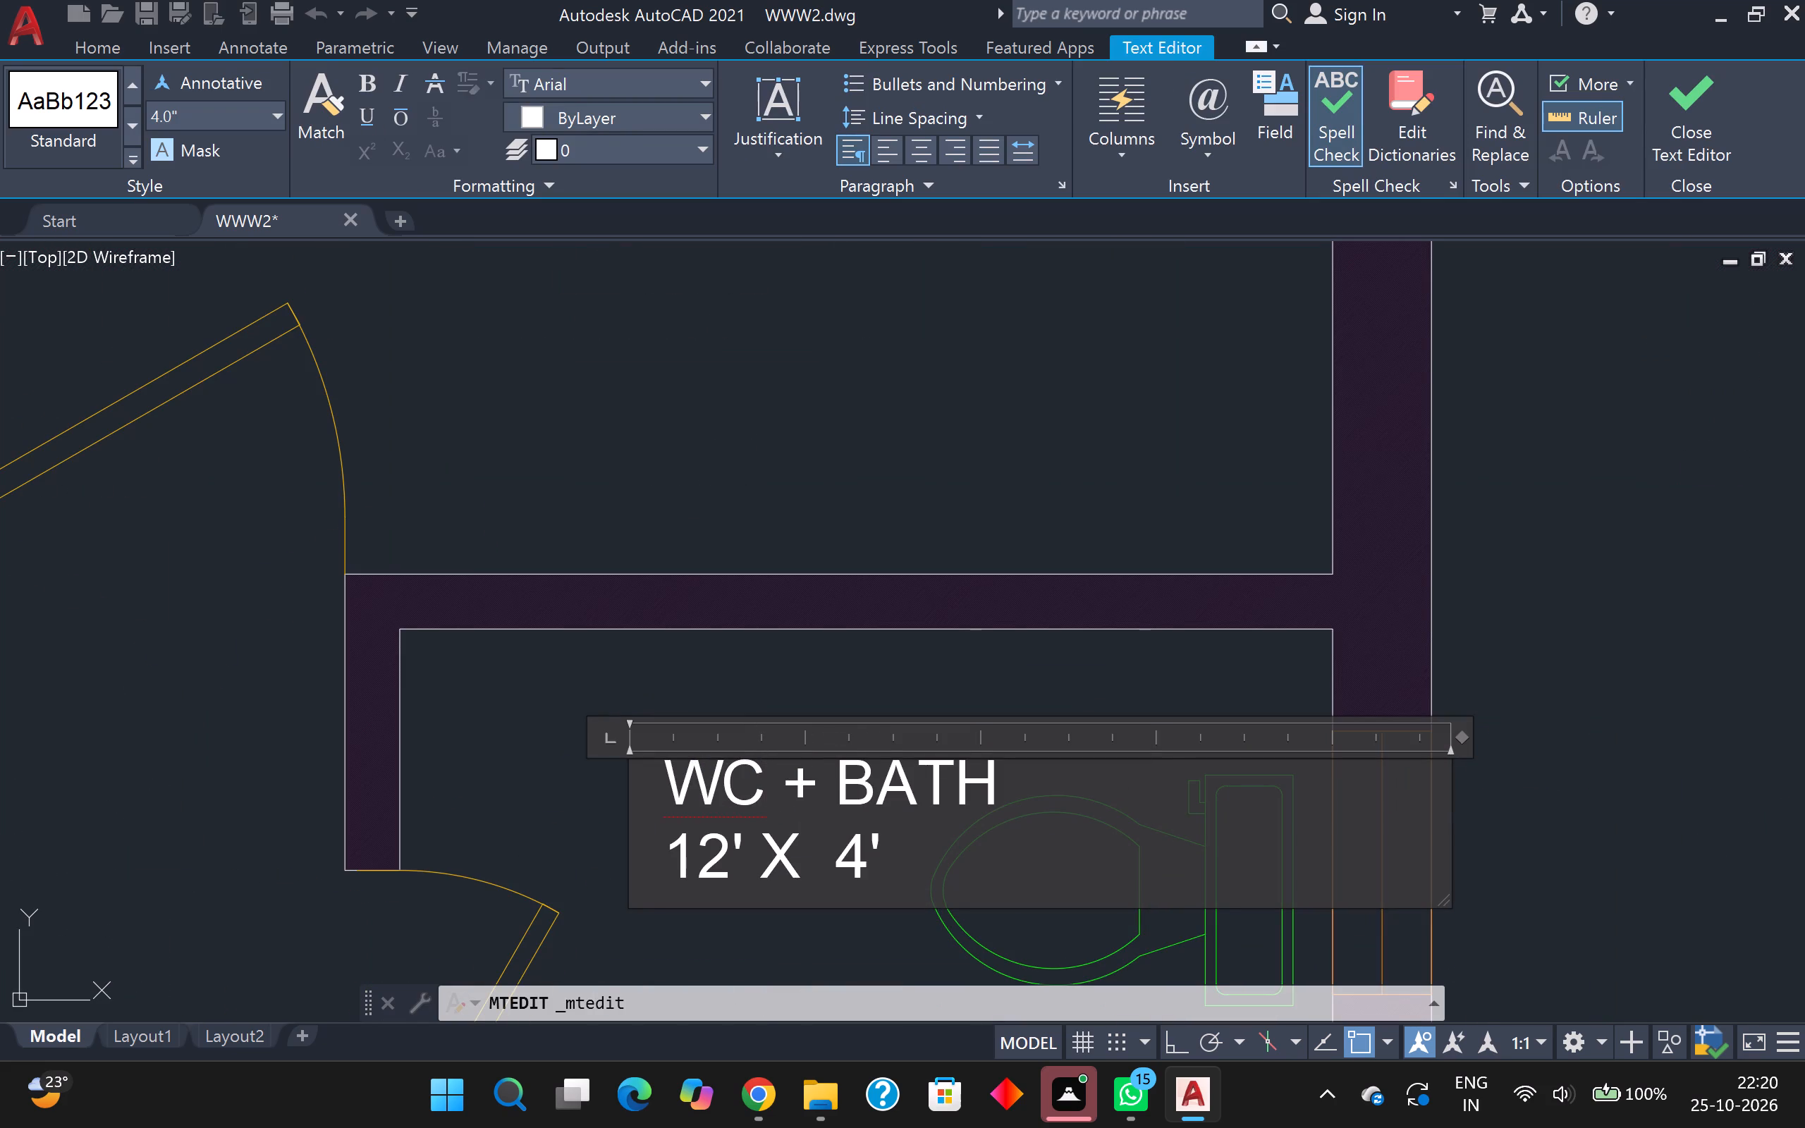
click(727, 870)
key(BackSpace)
key(BackSpace)
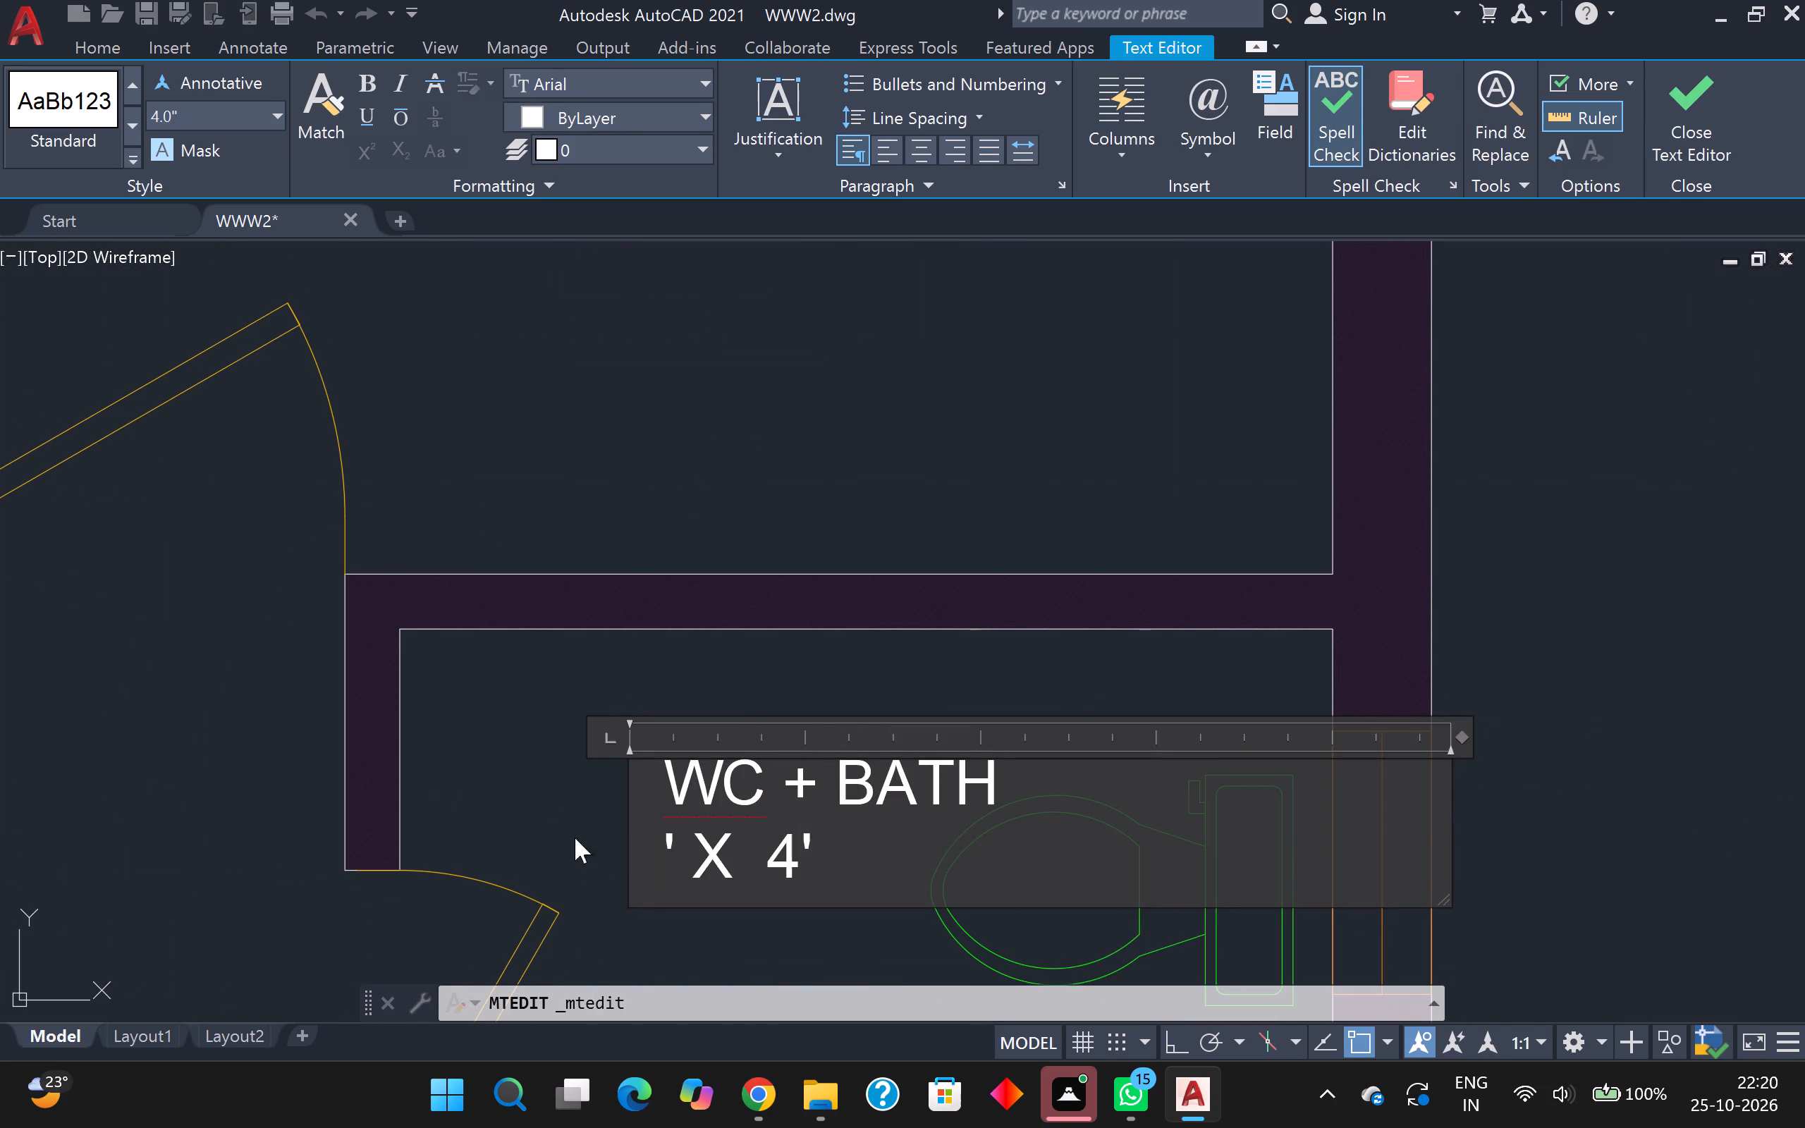
key(space)
key(9)
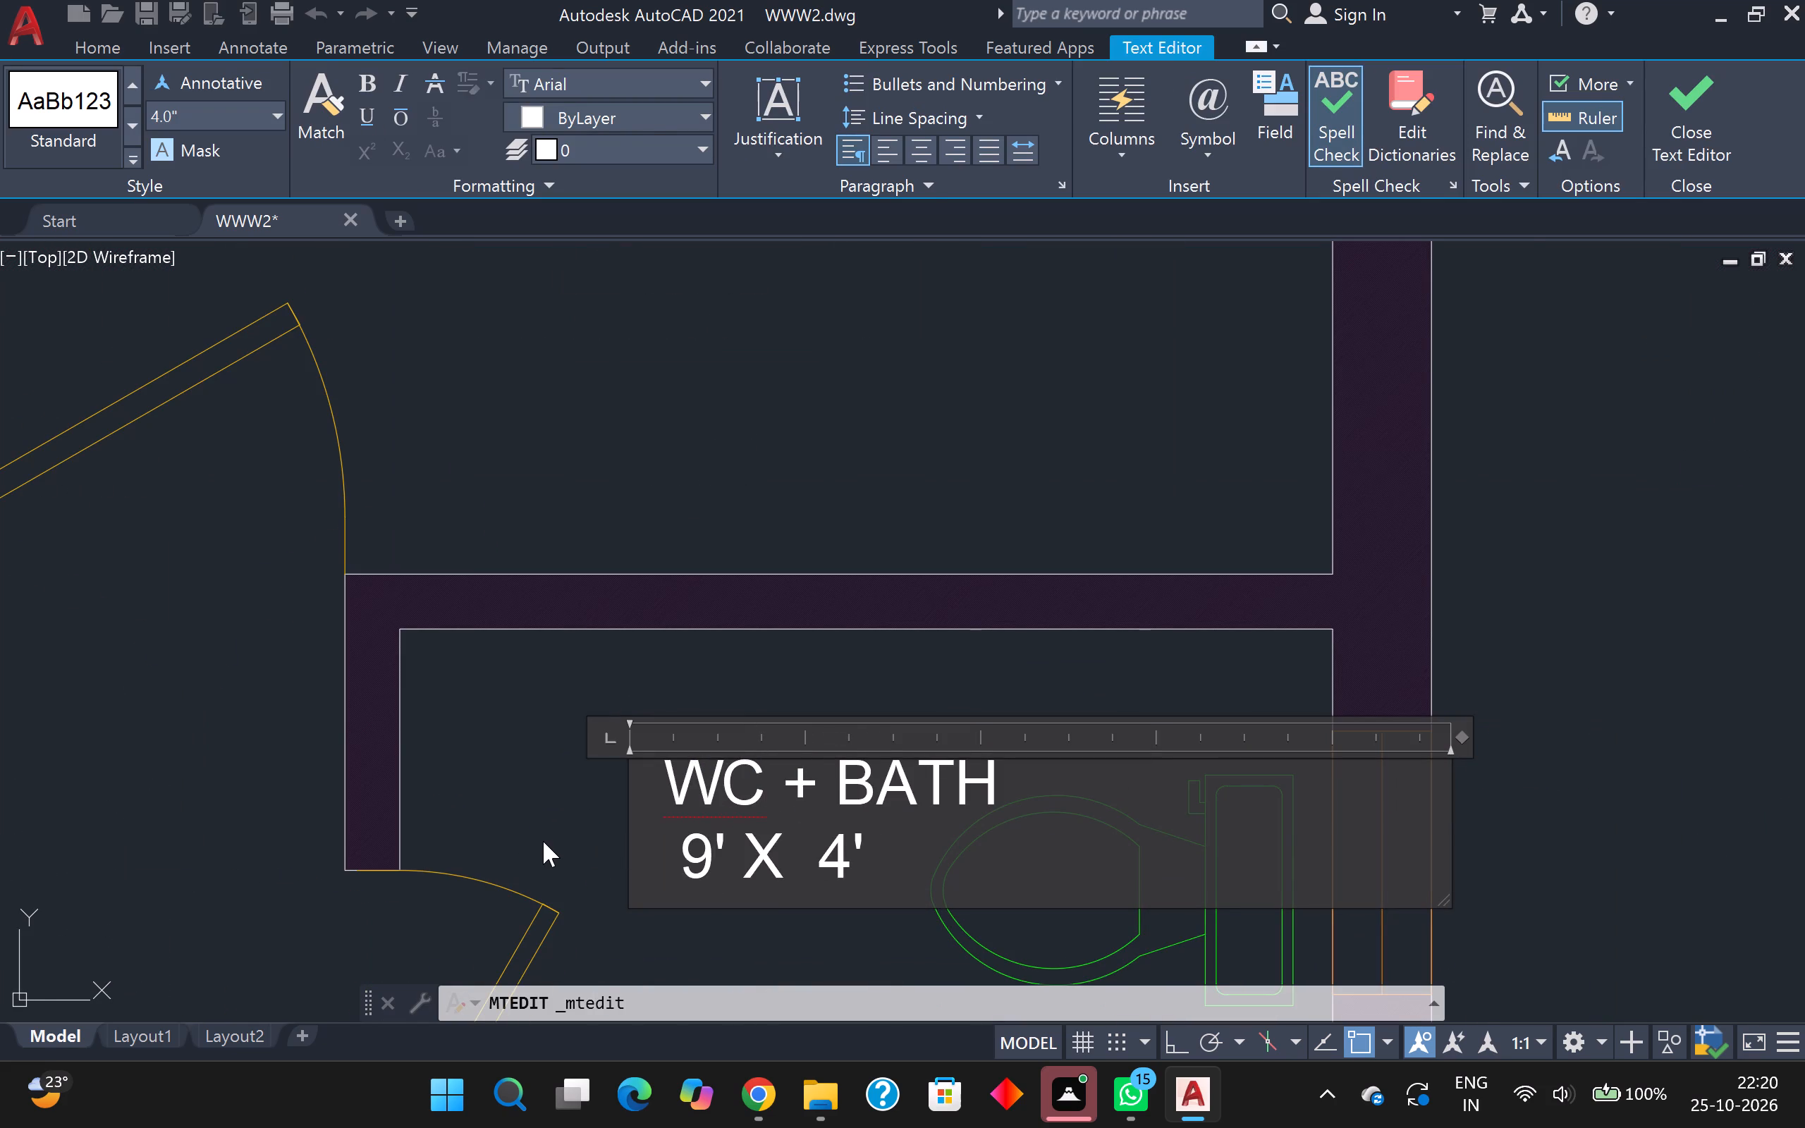
scroll(543, 840, down, 2)
scroll(675, 792, down, 1)
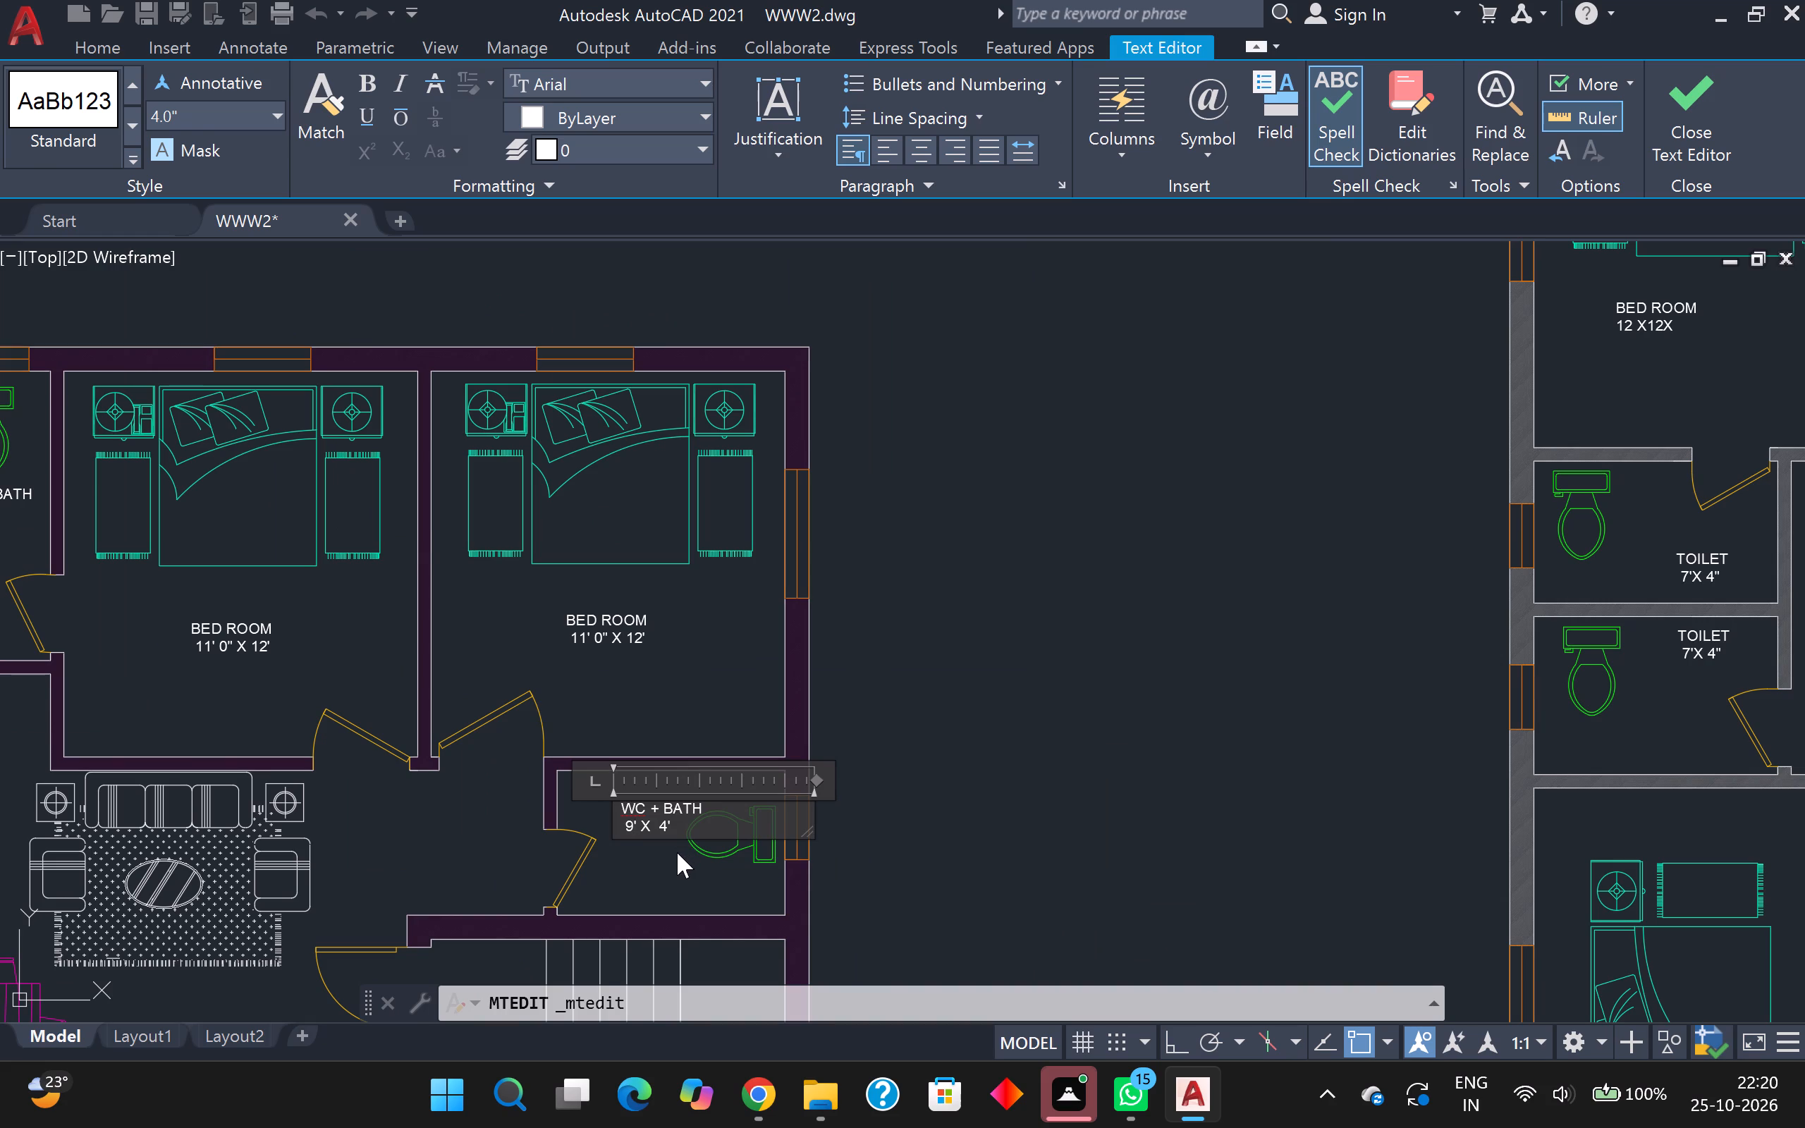
click(677, 852)
Review the room labels and fixtures across the westernmost furnished plan and compare its overall layout with the neighbouring plans.
scroll(677, 855, down, 2)
middle_drag(866, 830, 907, 603)
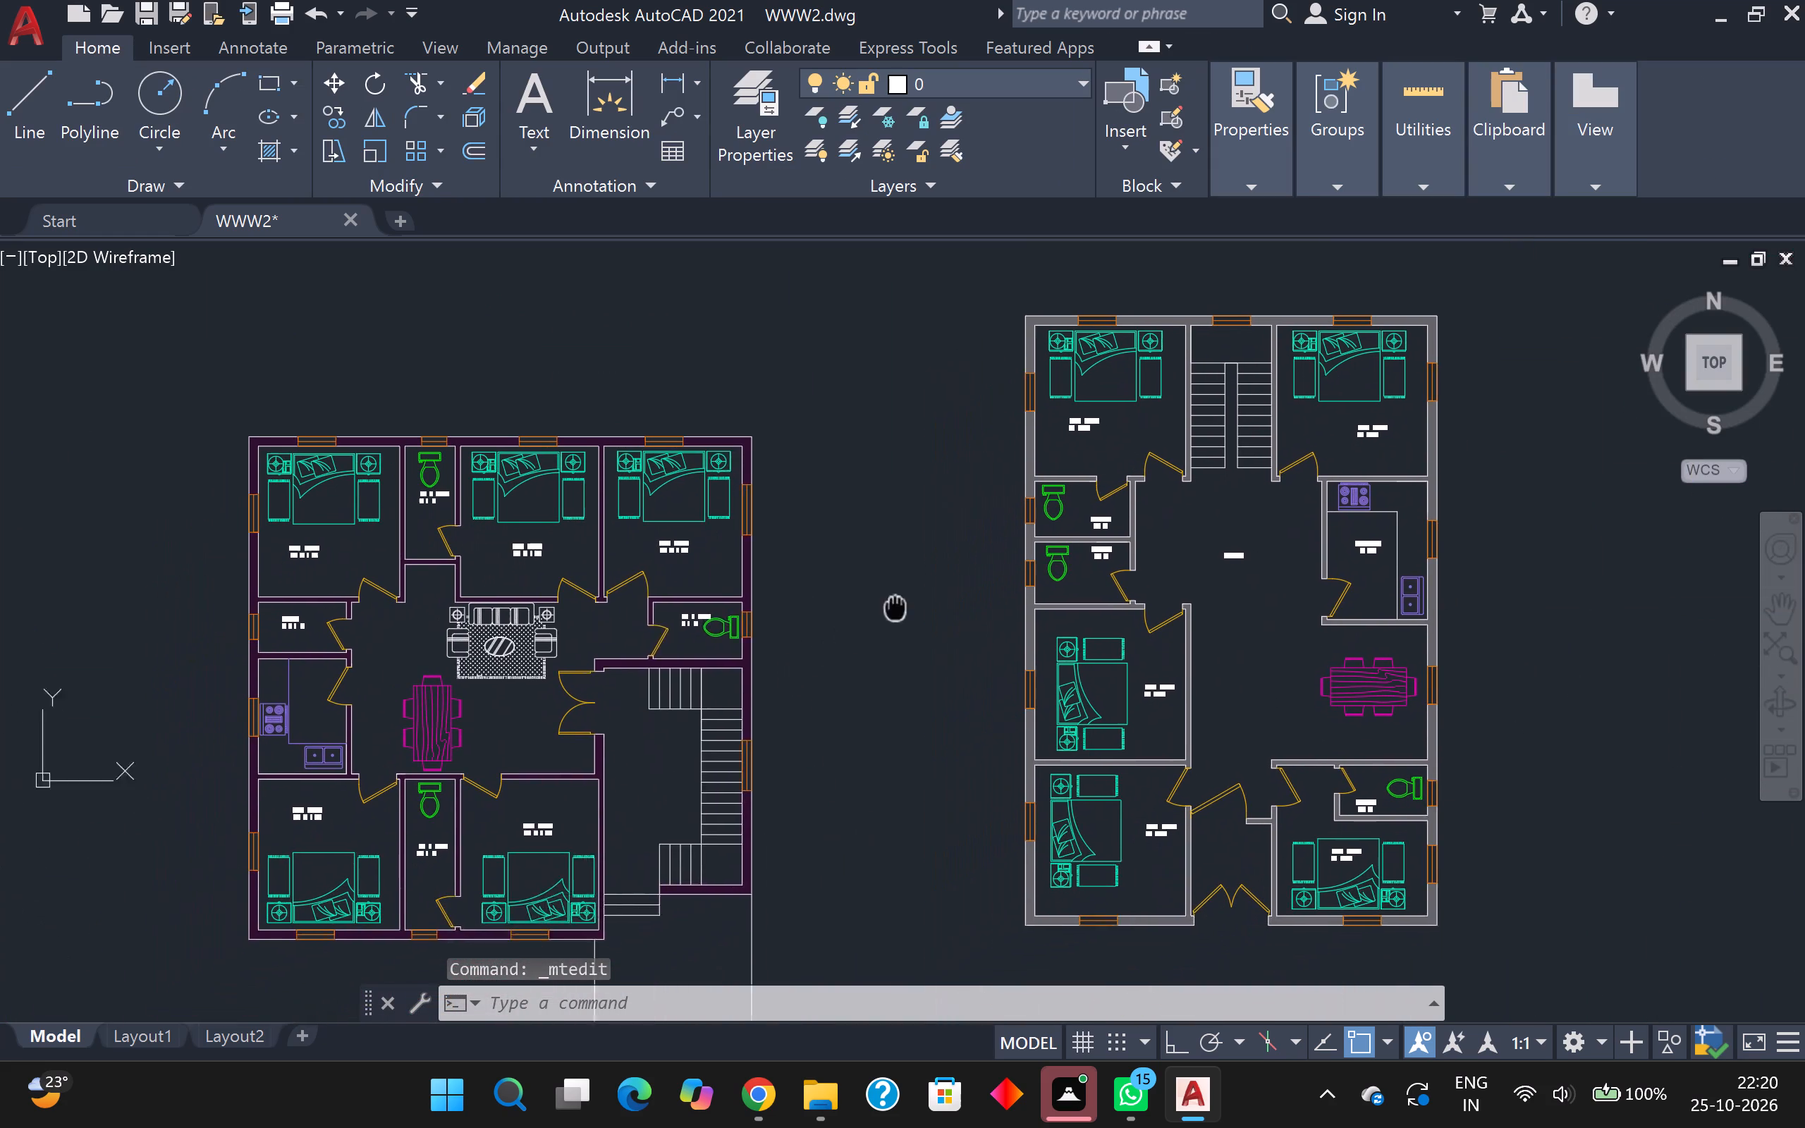
middle_drag(907, 603, 924, 594)
scroll(349, 599, up, 2)
scroll(316, 627, down, 2)
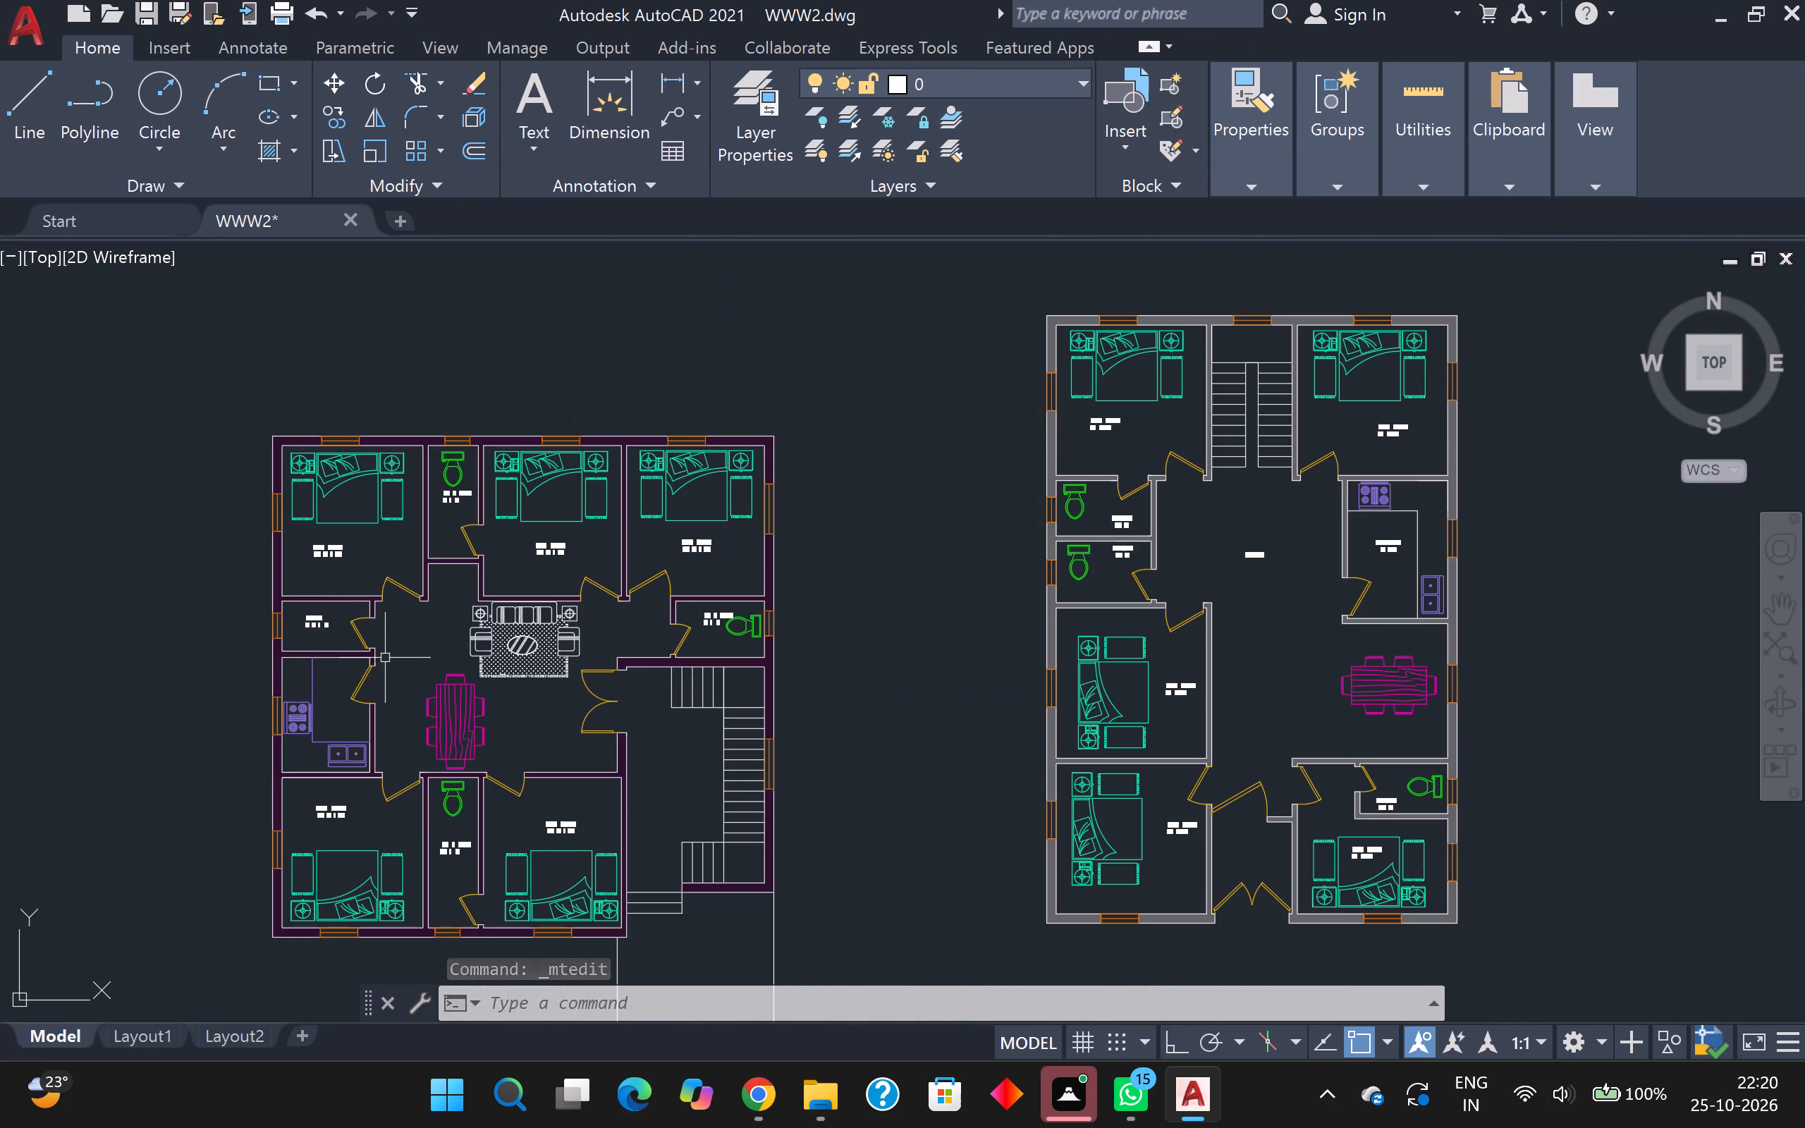
scroll(386, 656, up, 1)
middle_drag(386, 652, 393, 559)
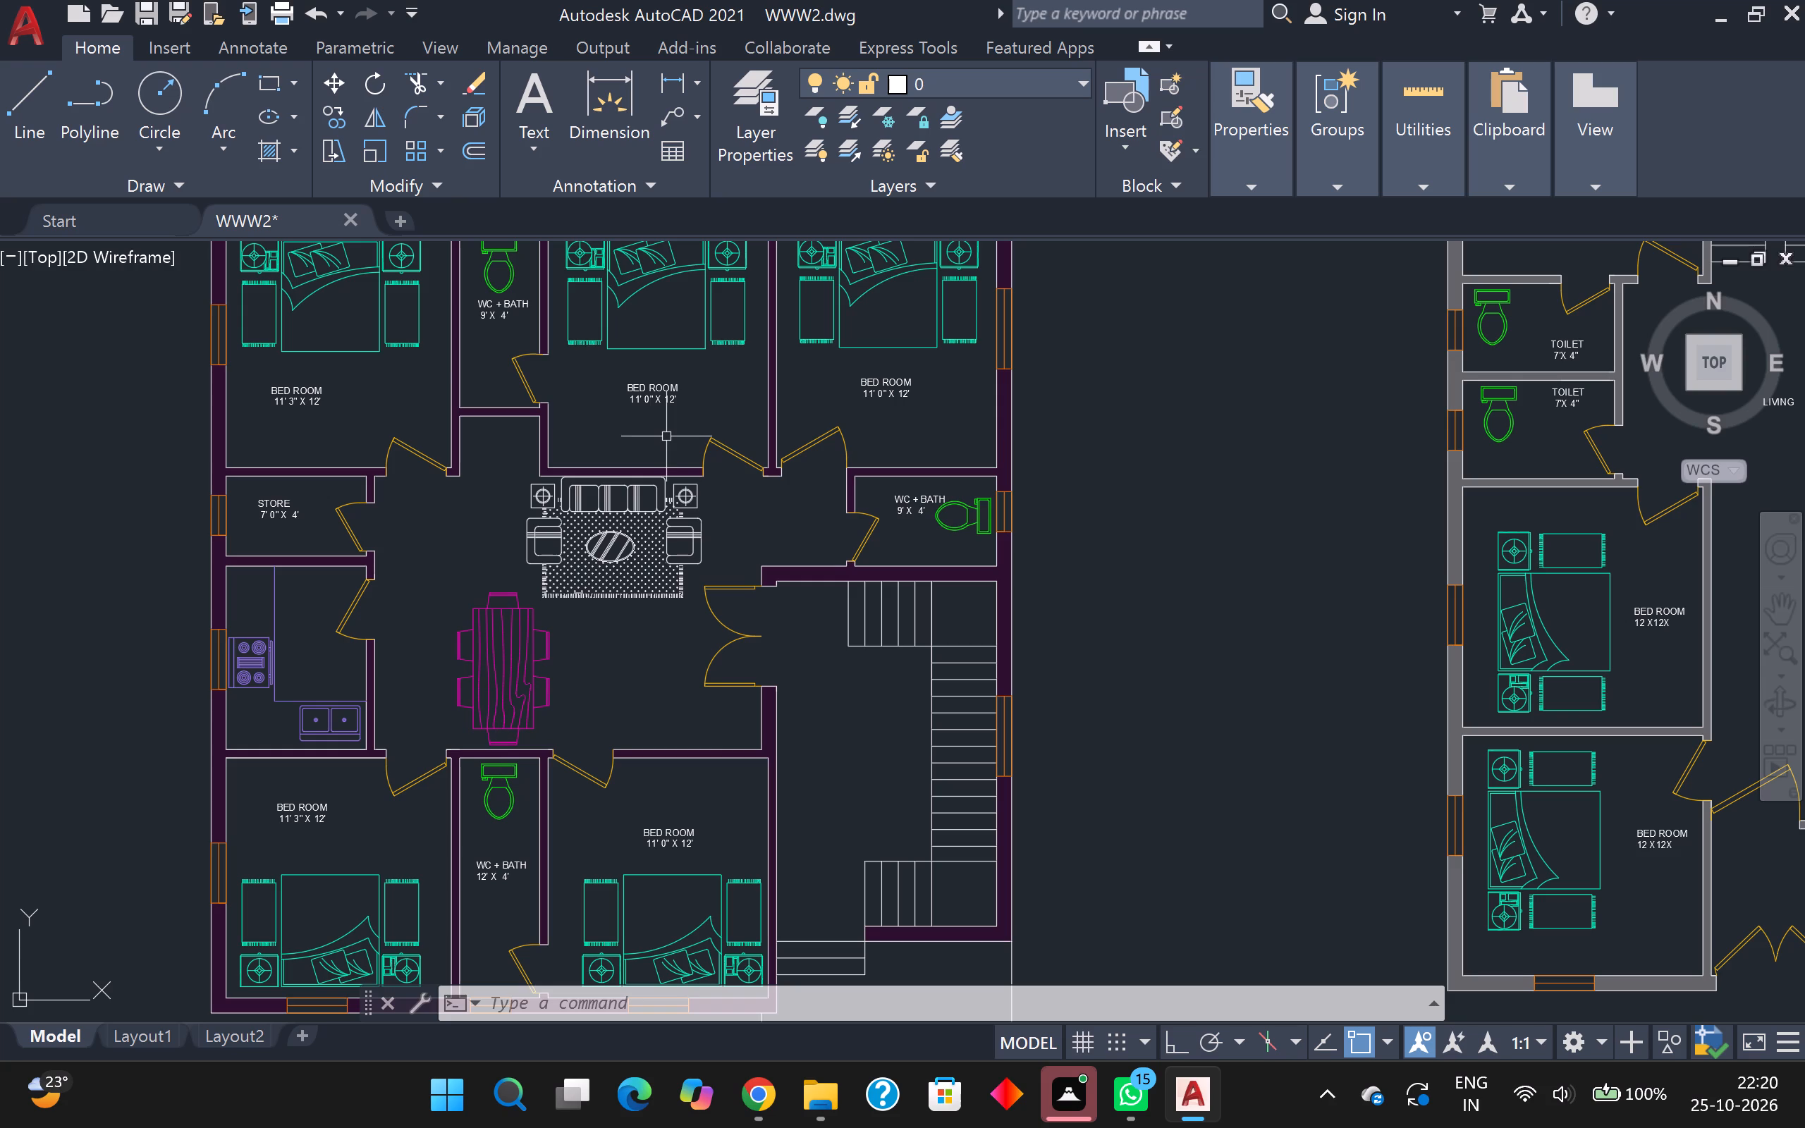
scroll(689, 466, down, 2)
scroll(869, 524, up, 1)
scroll(865, 509, down, 1)
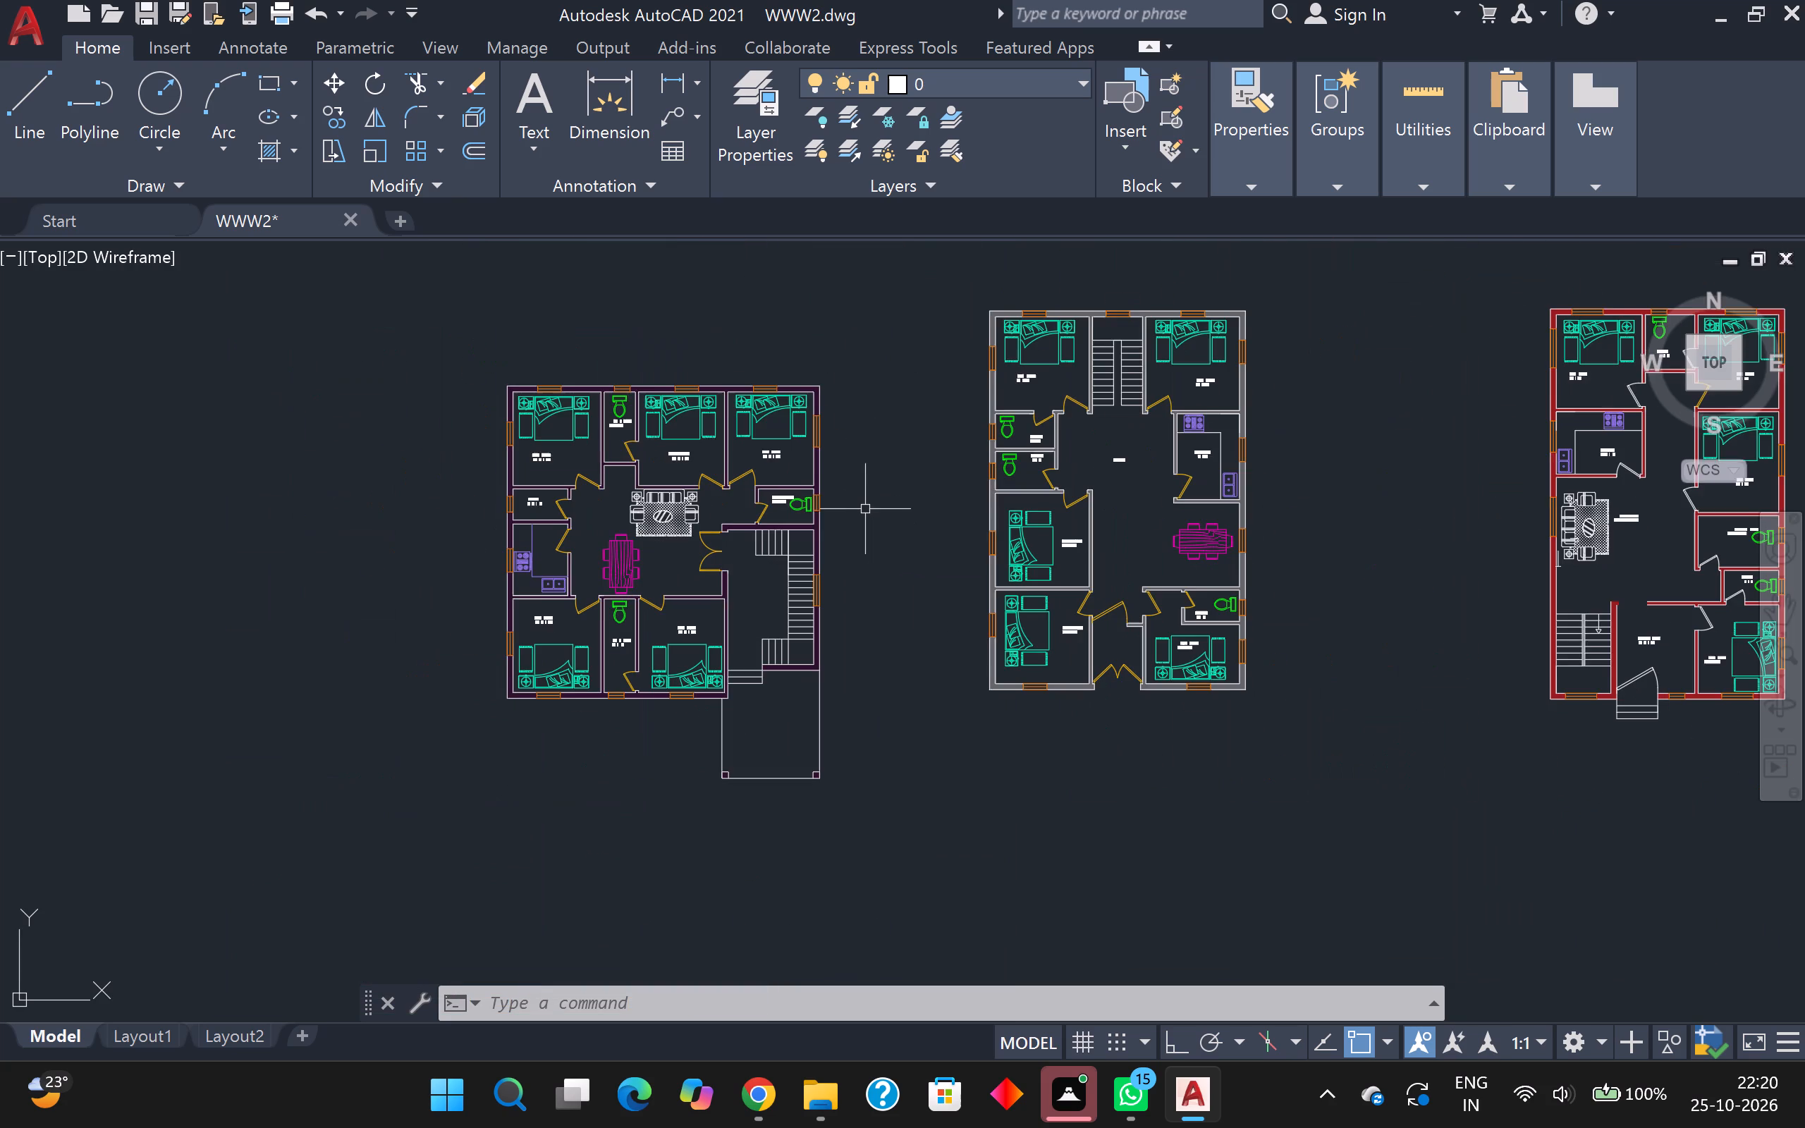
middle_drag(865, 505, 872, 504)
scroll(537, 327, up, 1)
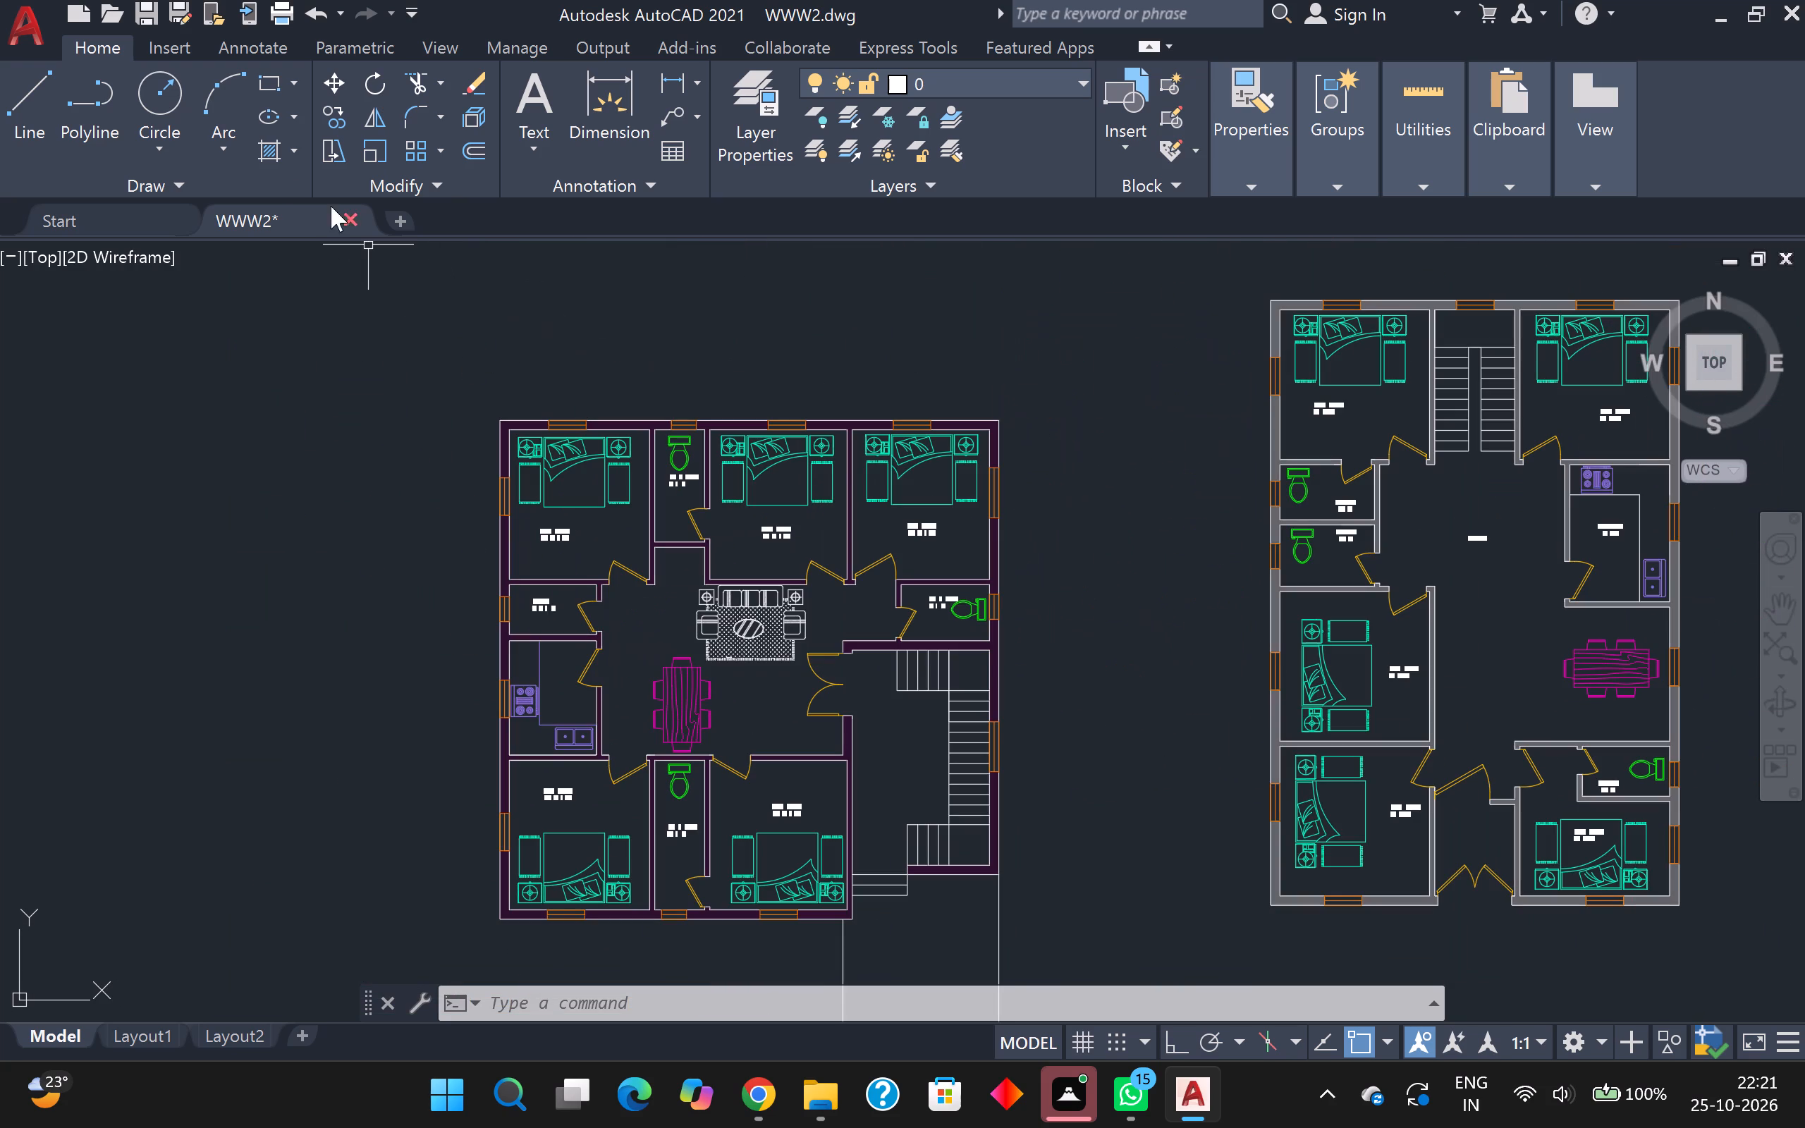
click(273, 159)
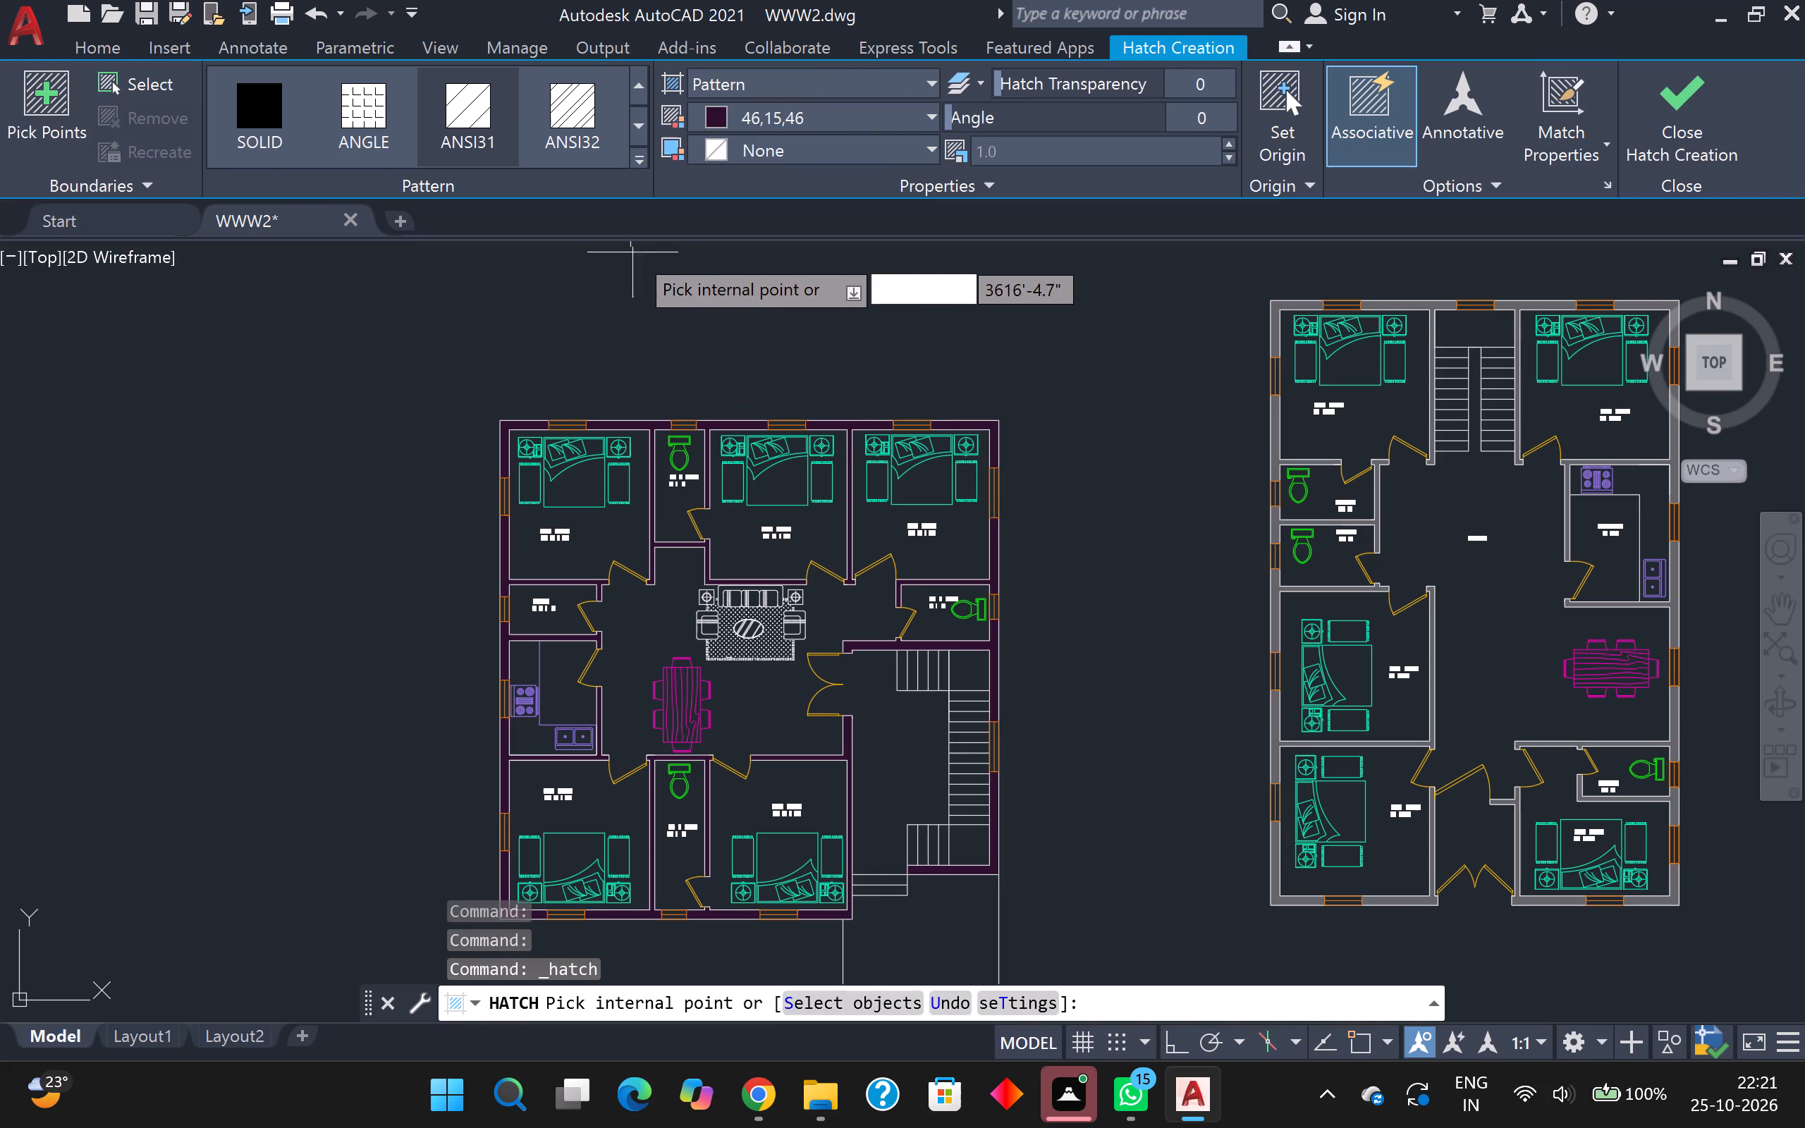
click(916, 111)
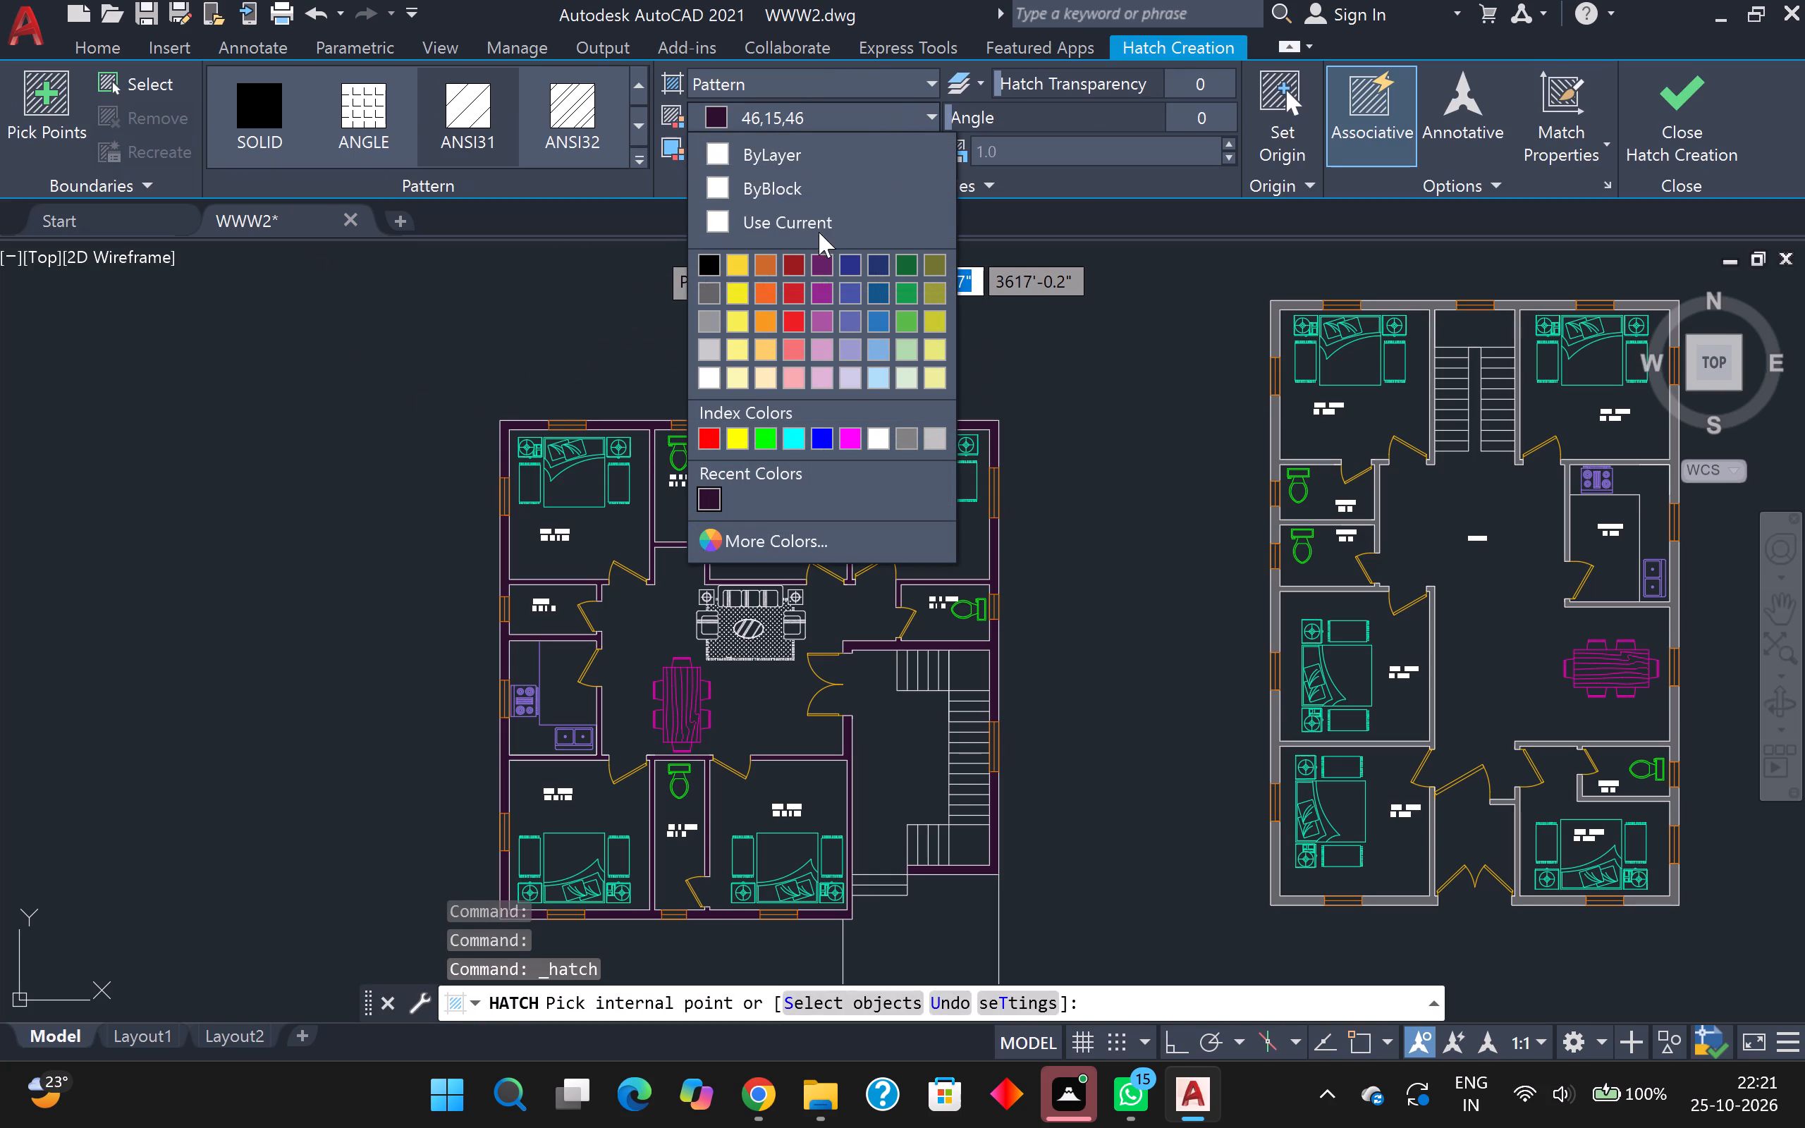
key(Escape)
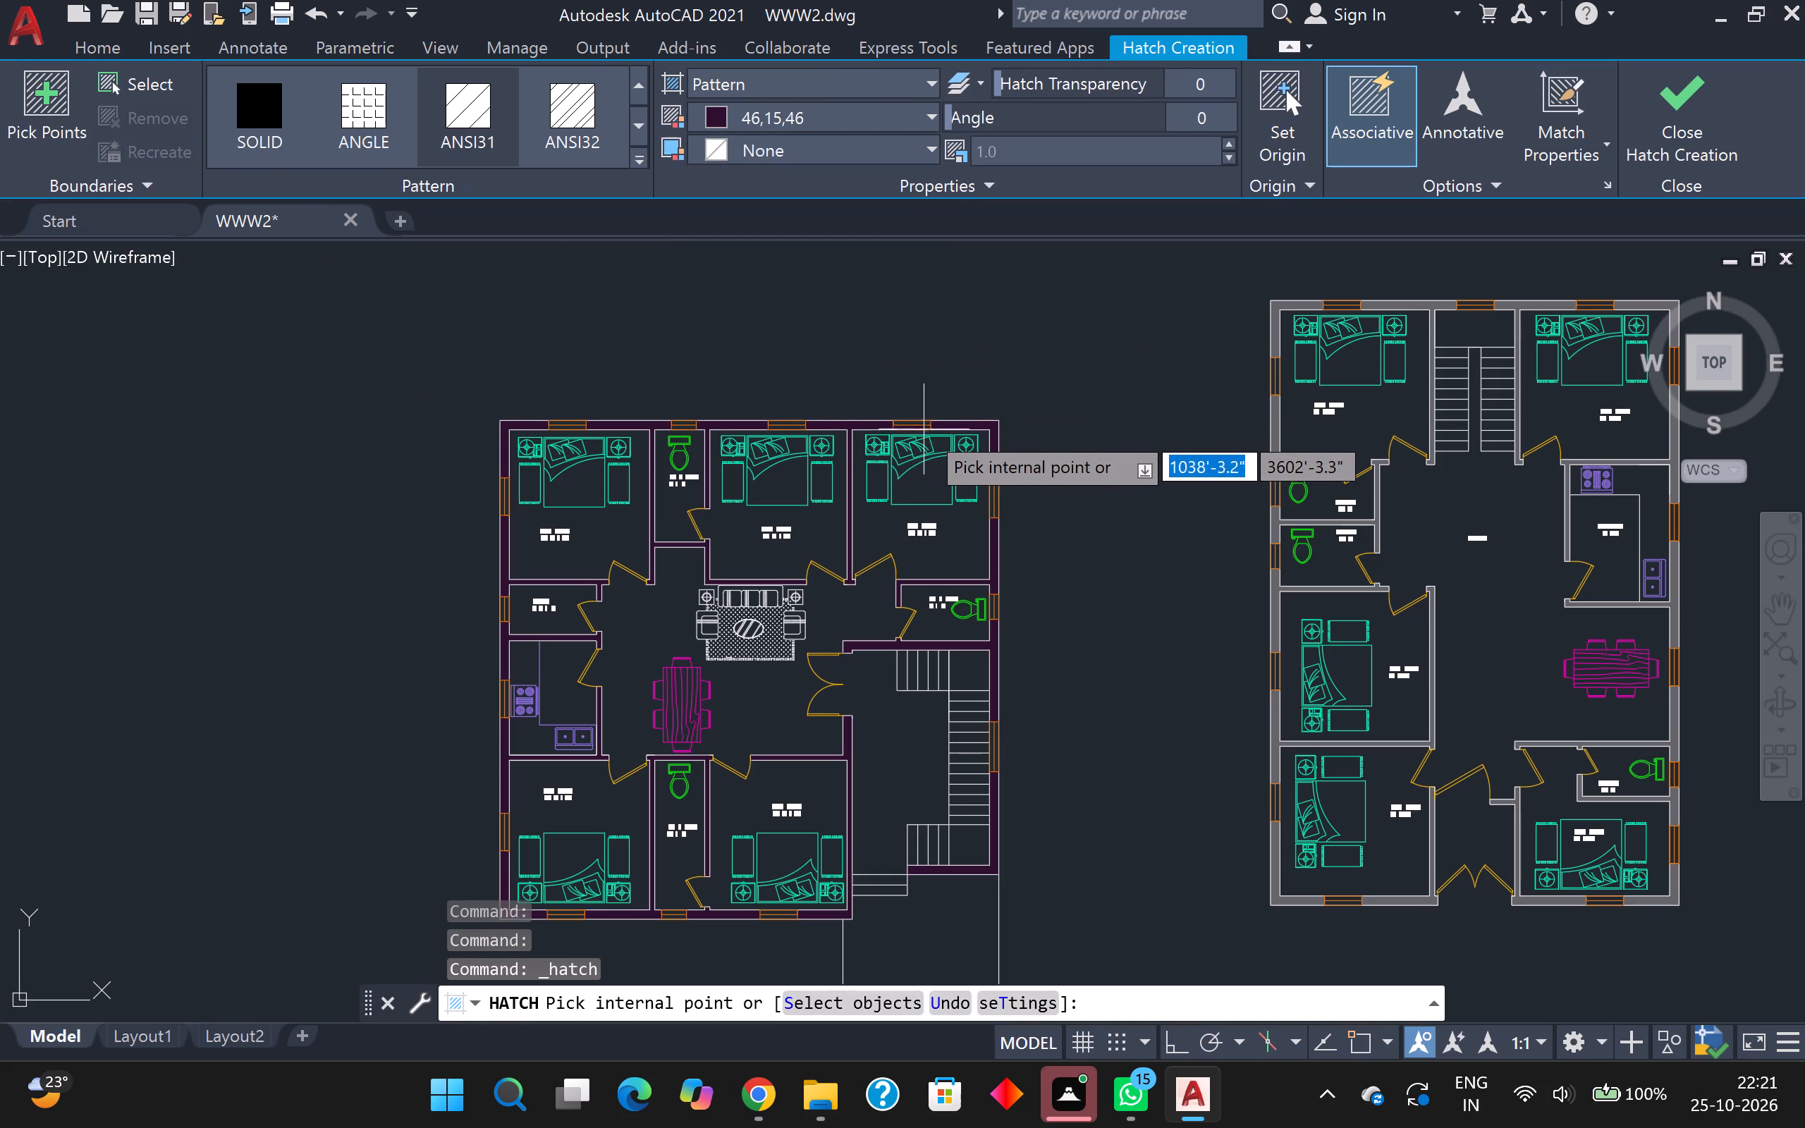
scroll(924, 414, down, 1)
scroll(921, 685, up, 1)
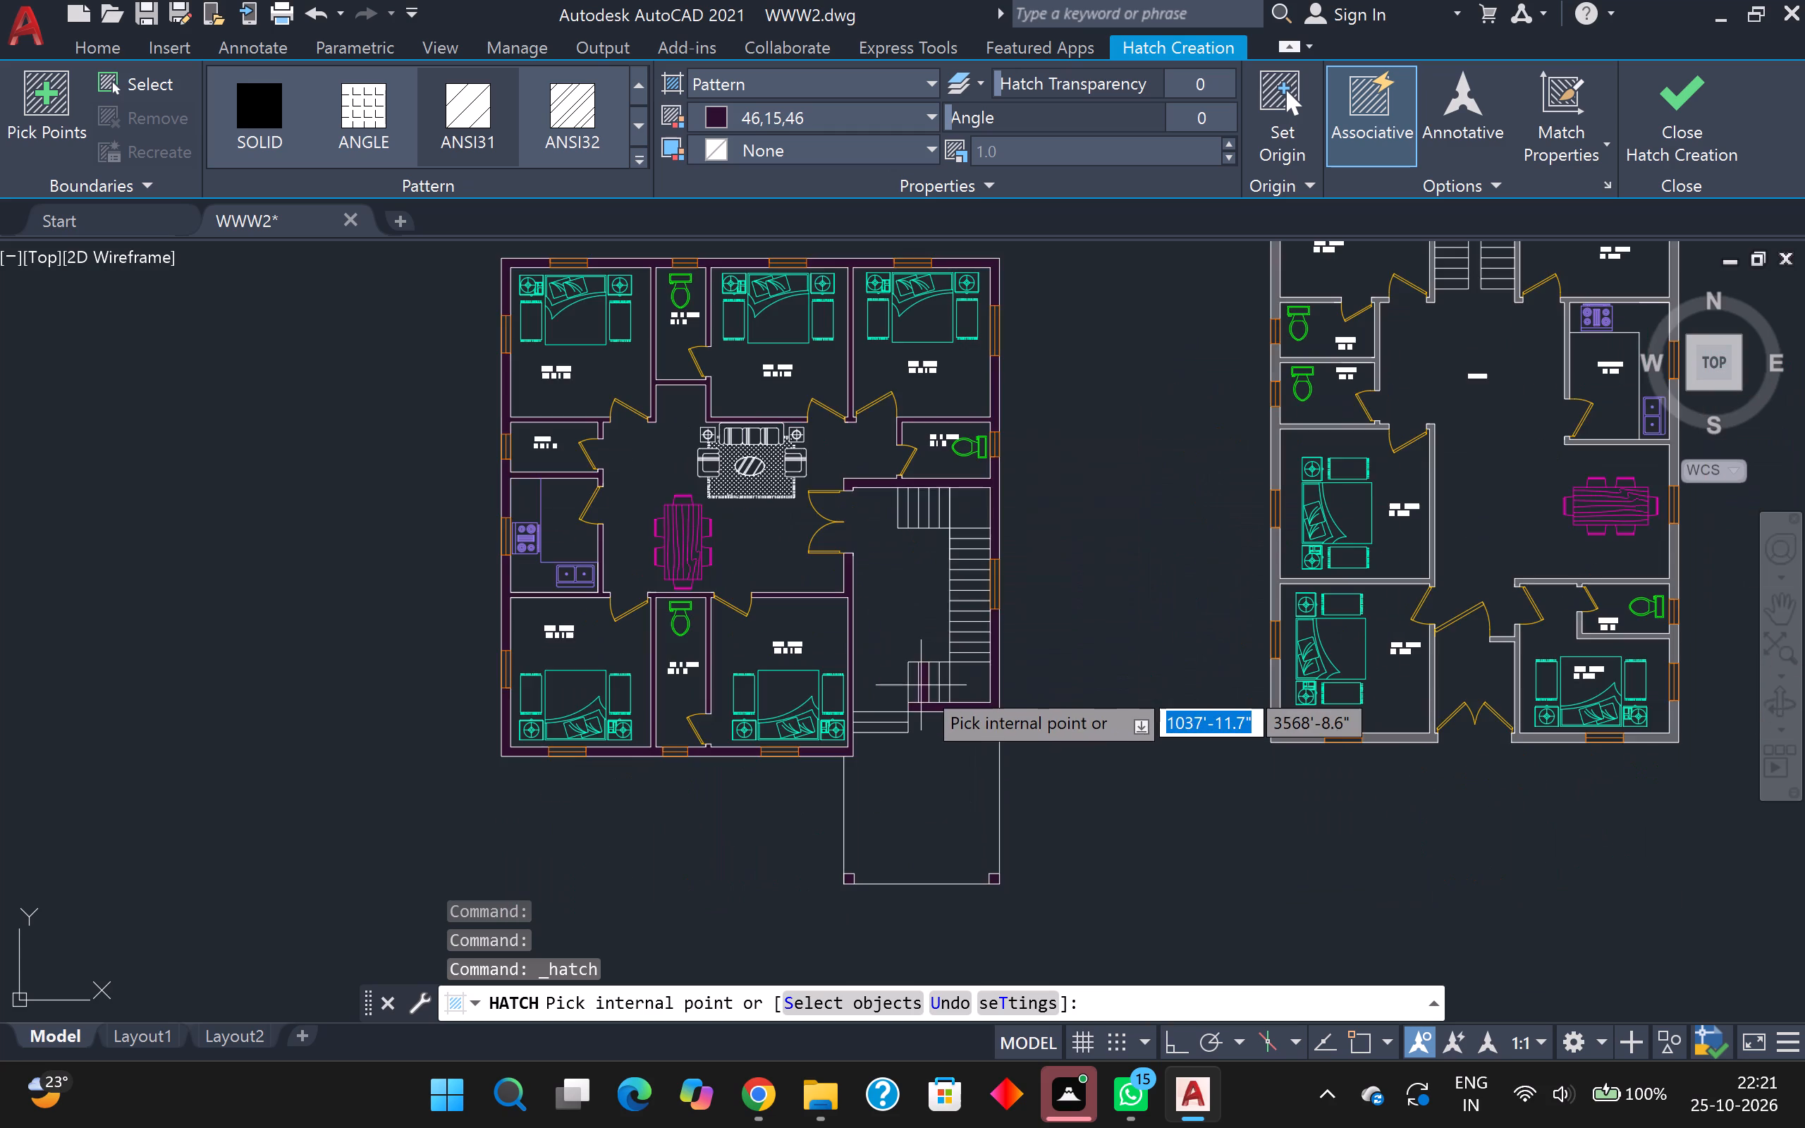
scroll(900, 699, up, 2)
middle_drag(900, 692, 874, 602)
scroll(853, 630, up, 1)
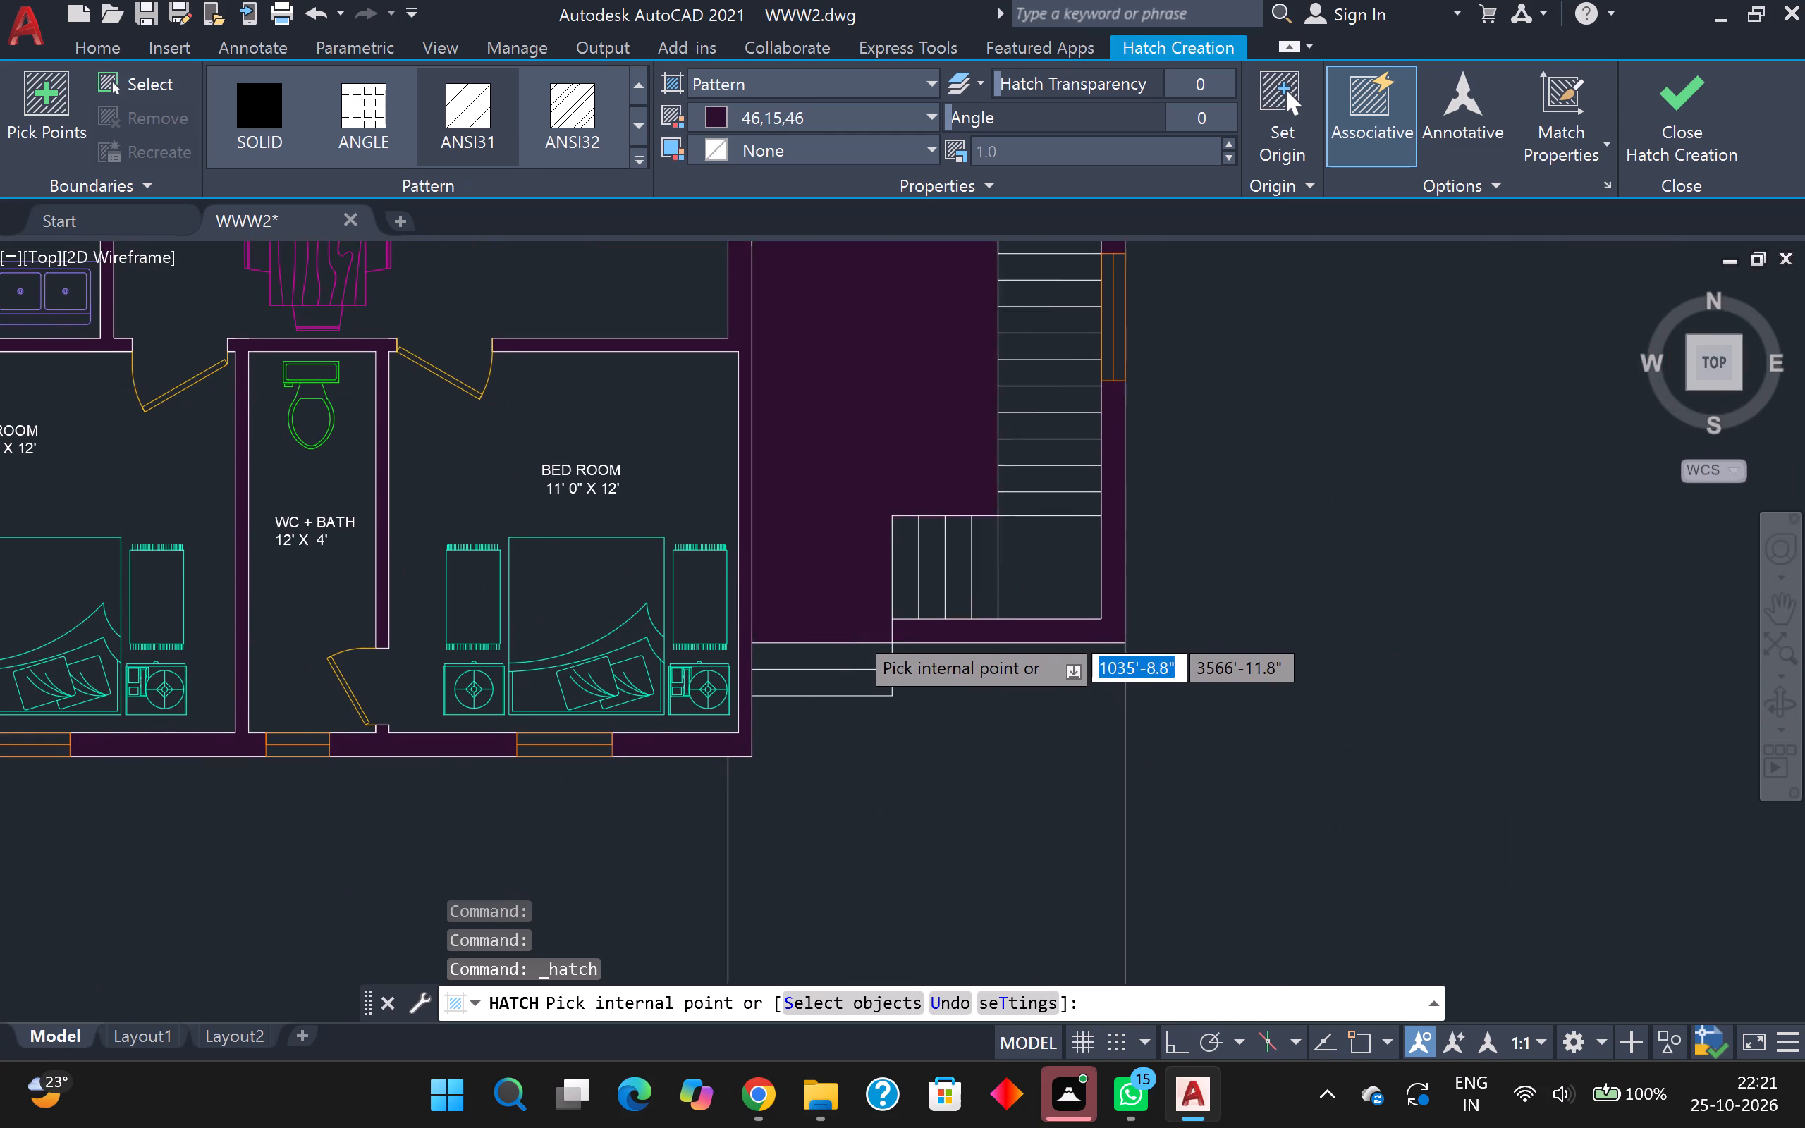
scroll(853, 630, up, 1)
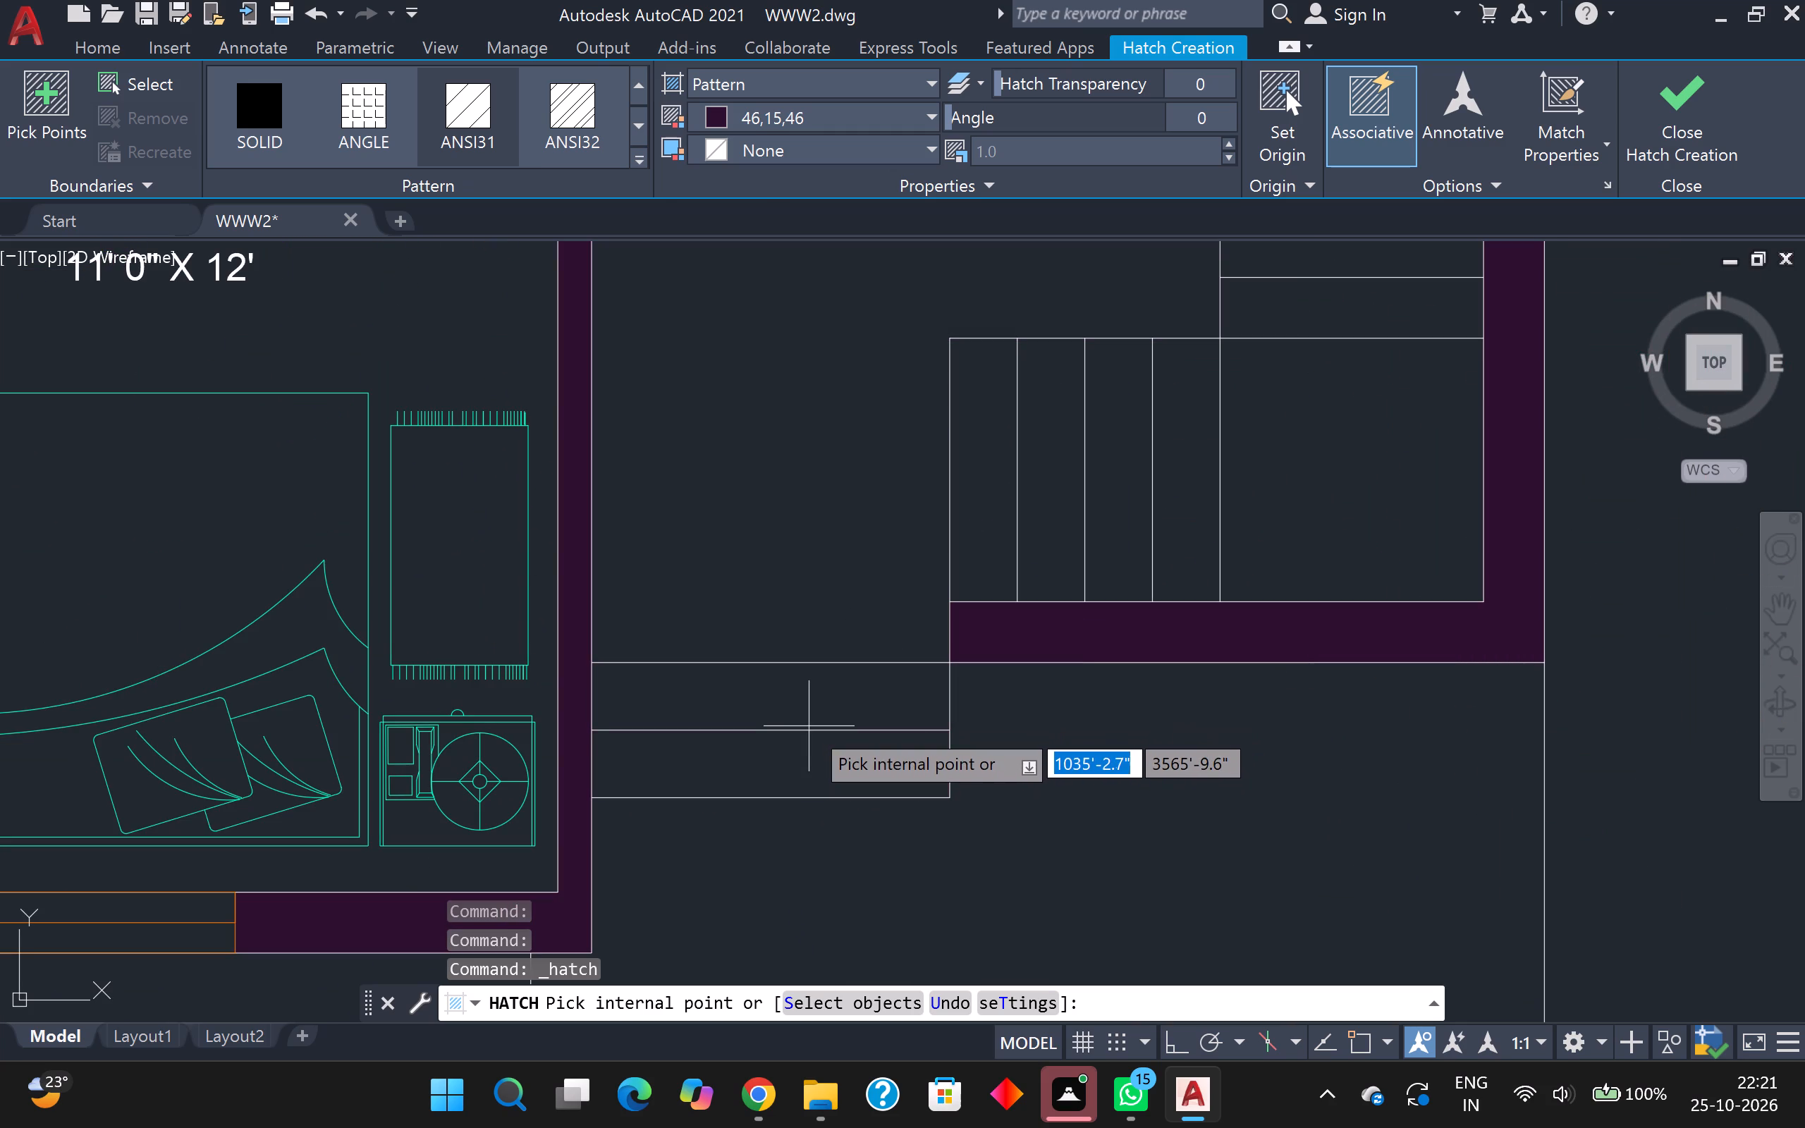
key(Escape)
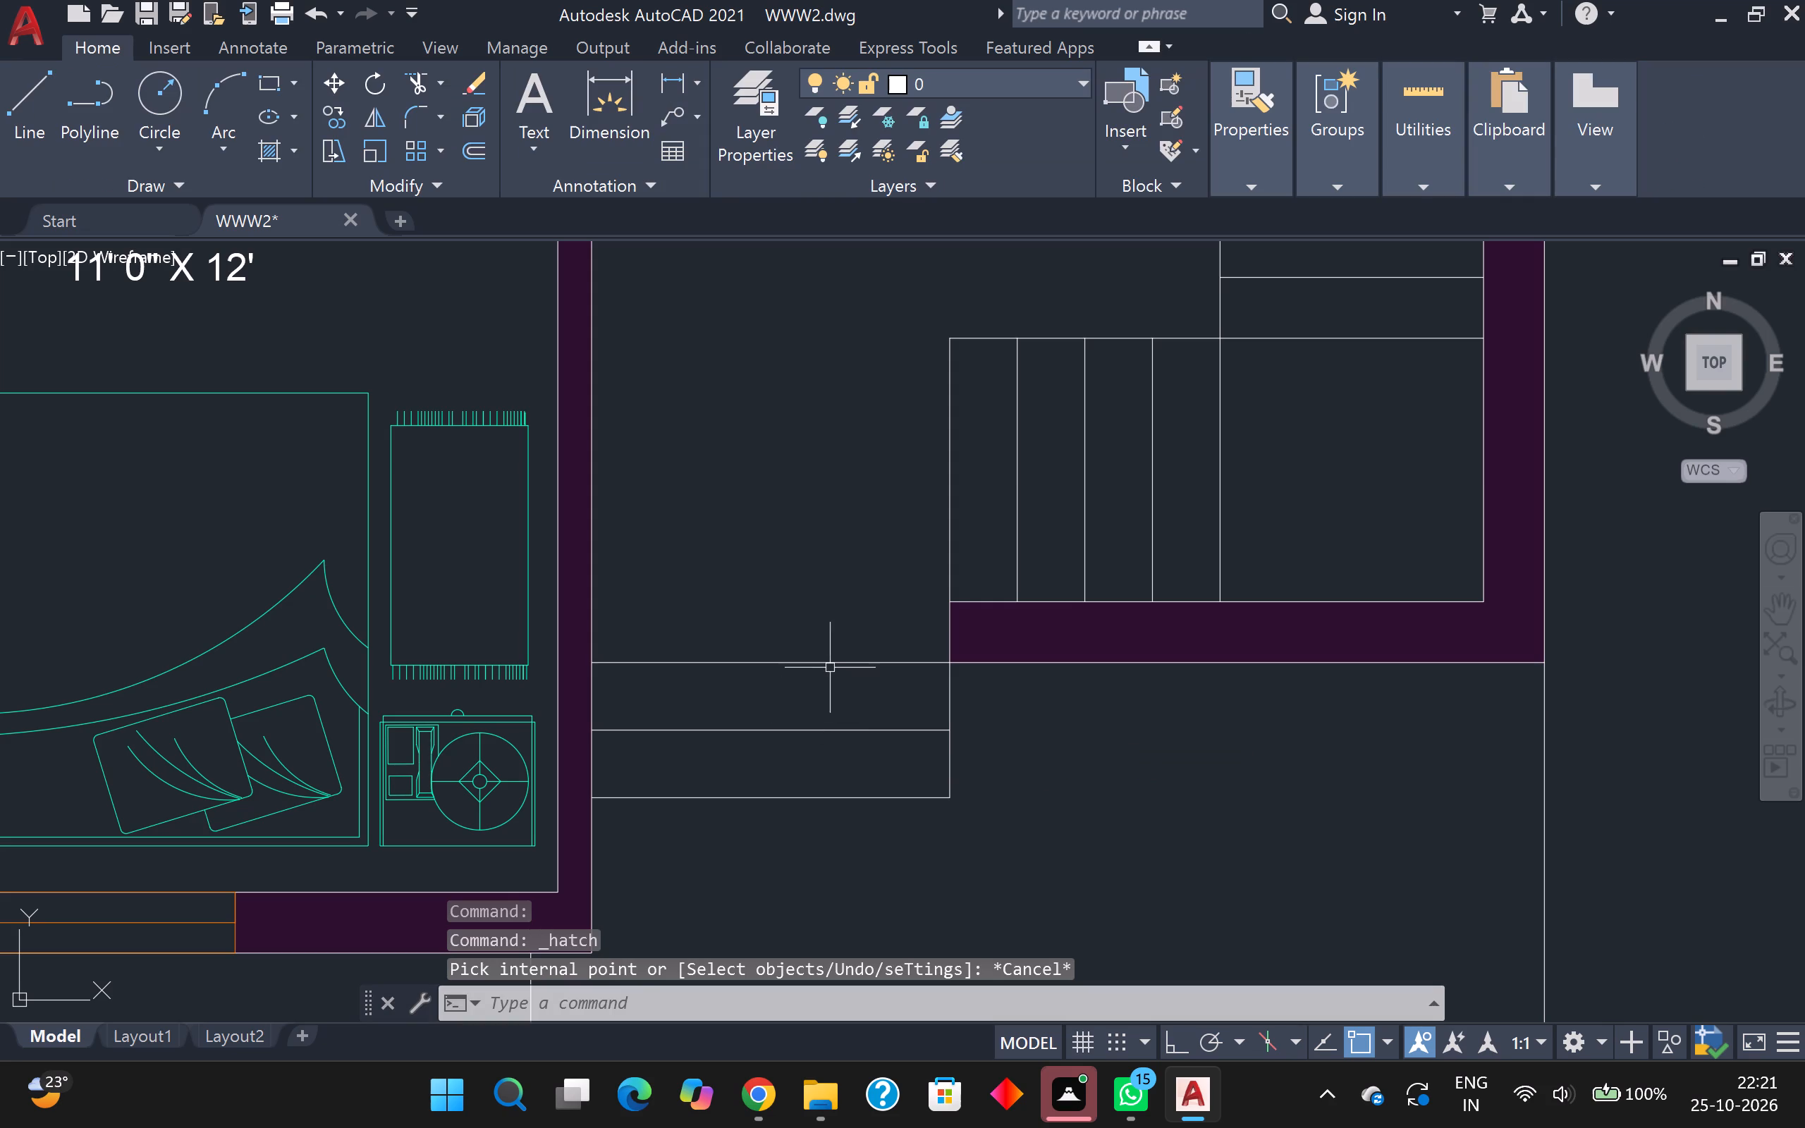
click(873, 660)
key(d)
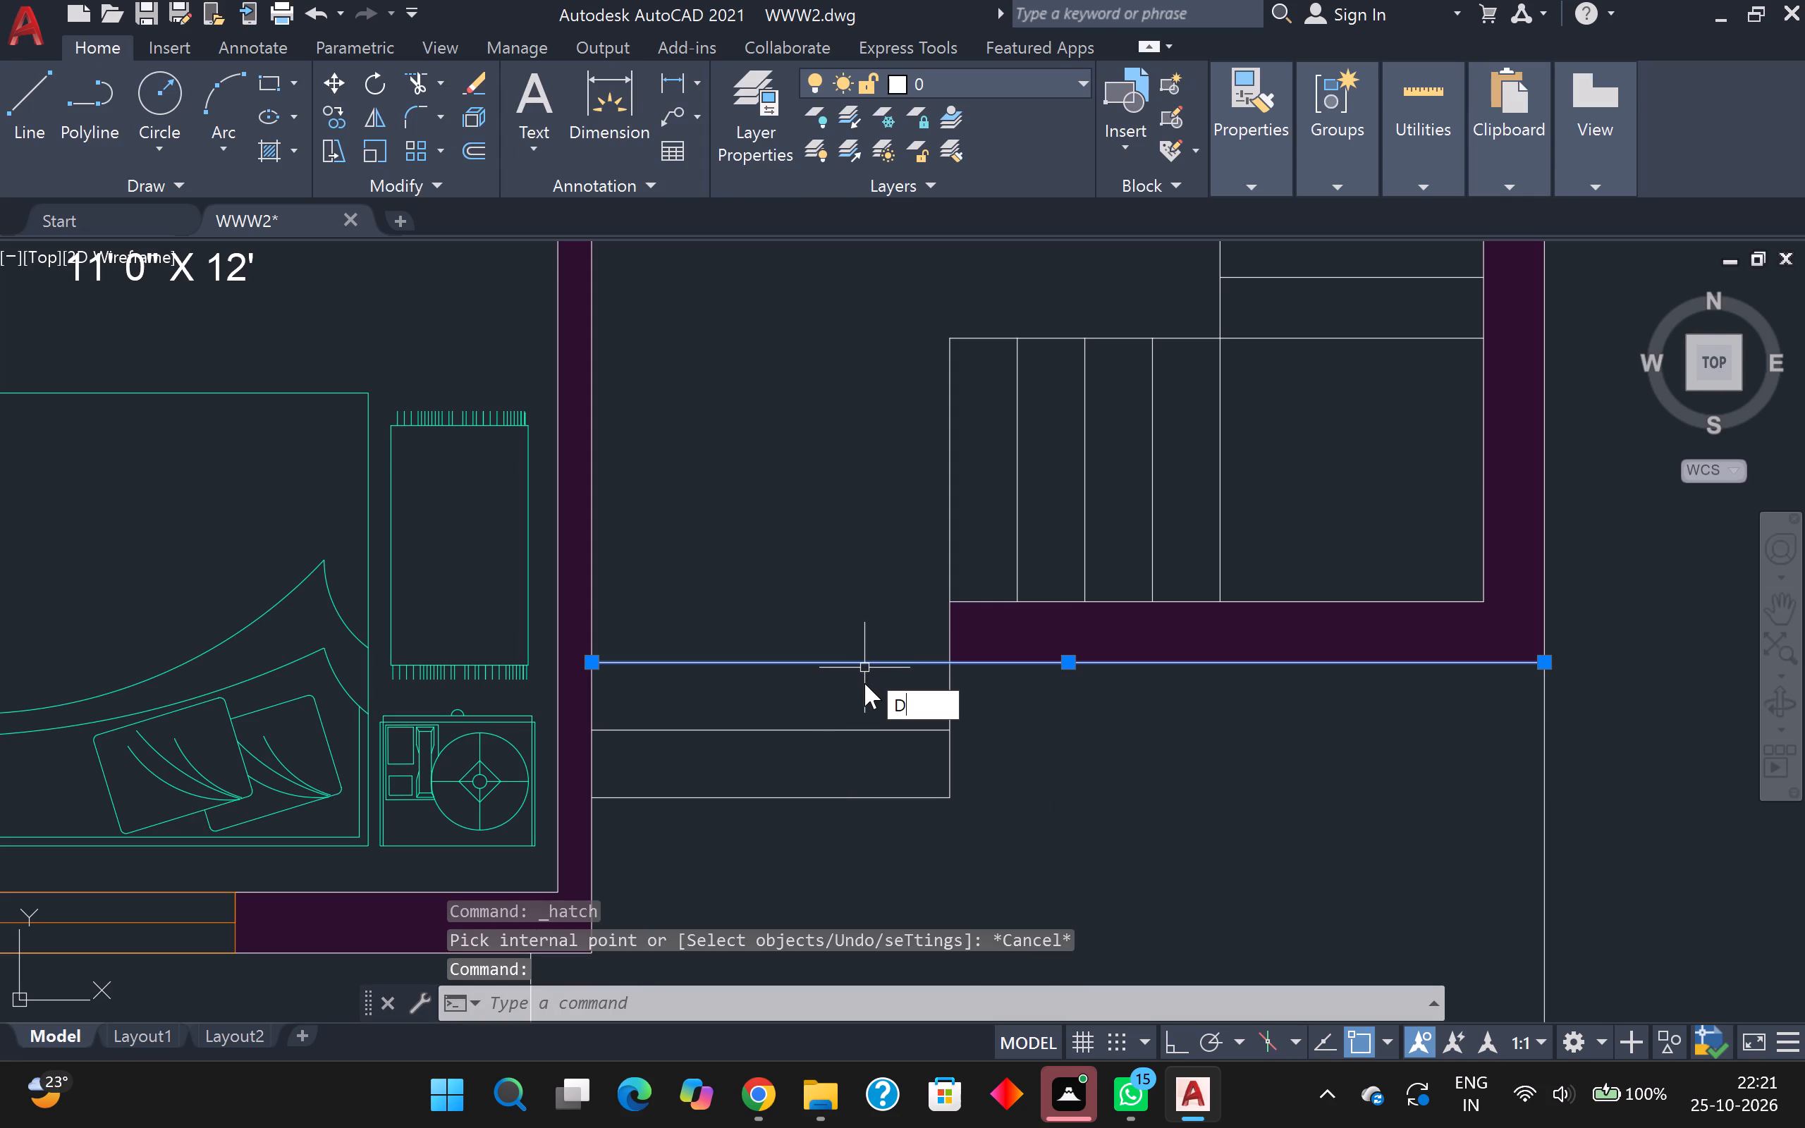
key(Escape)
Break the top line of the entrance steps at the outer west corner of the staircase's south wall, using Break at Point.
key(b)
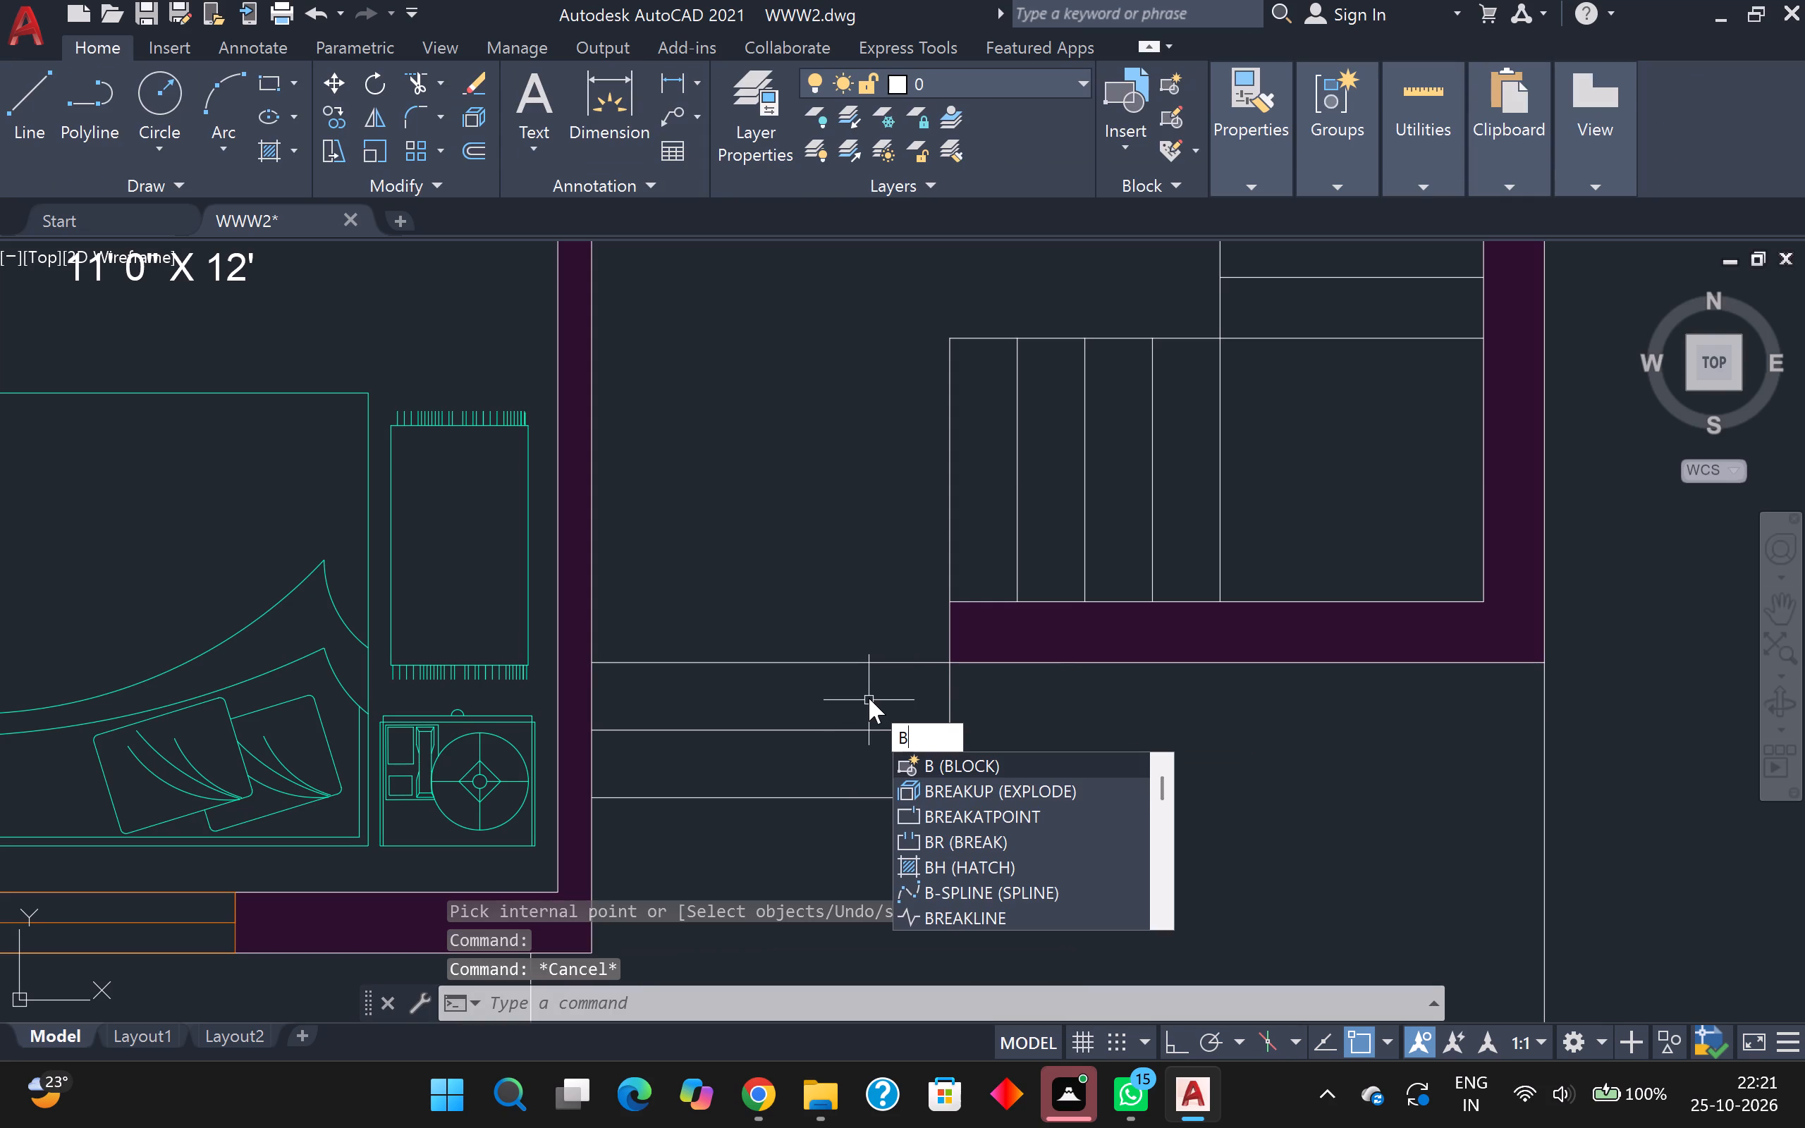
click(997, 811)
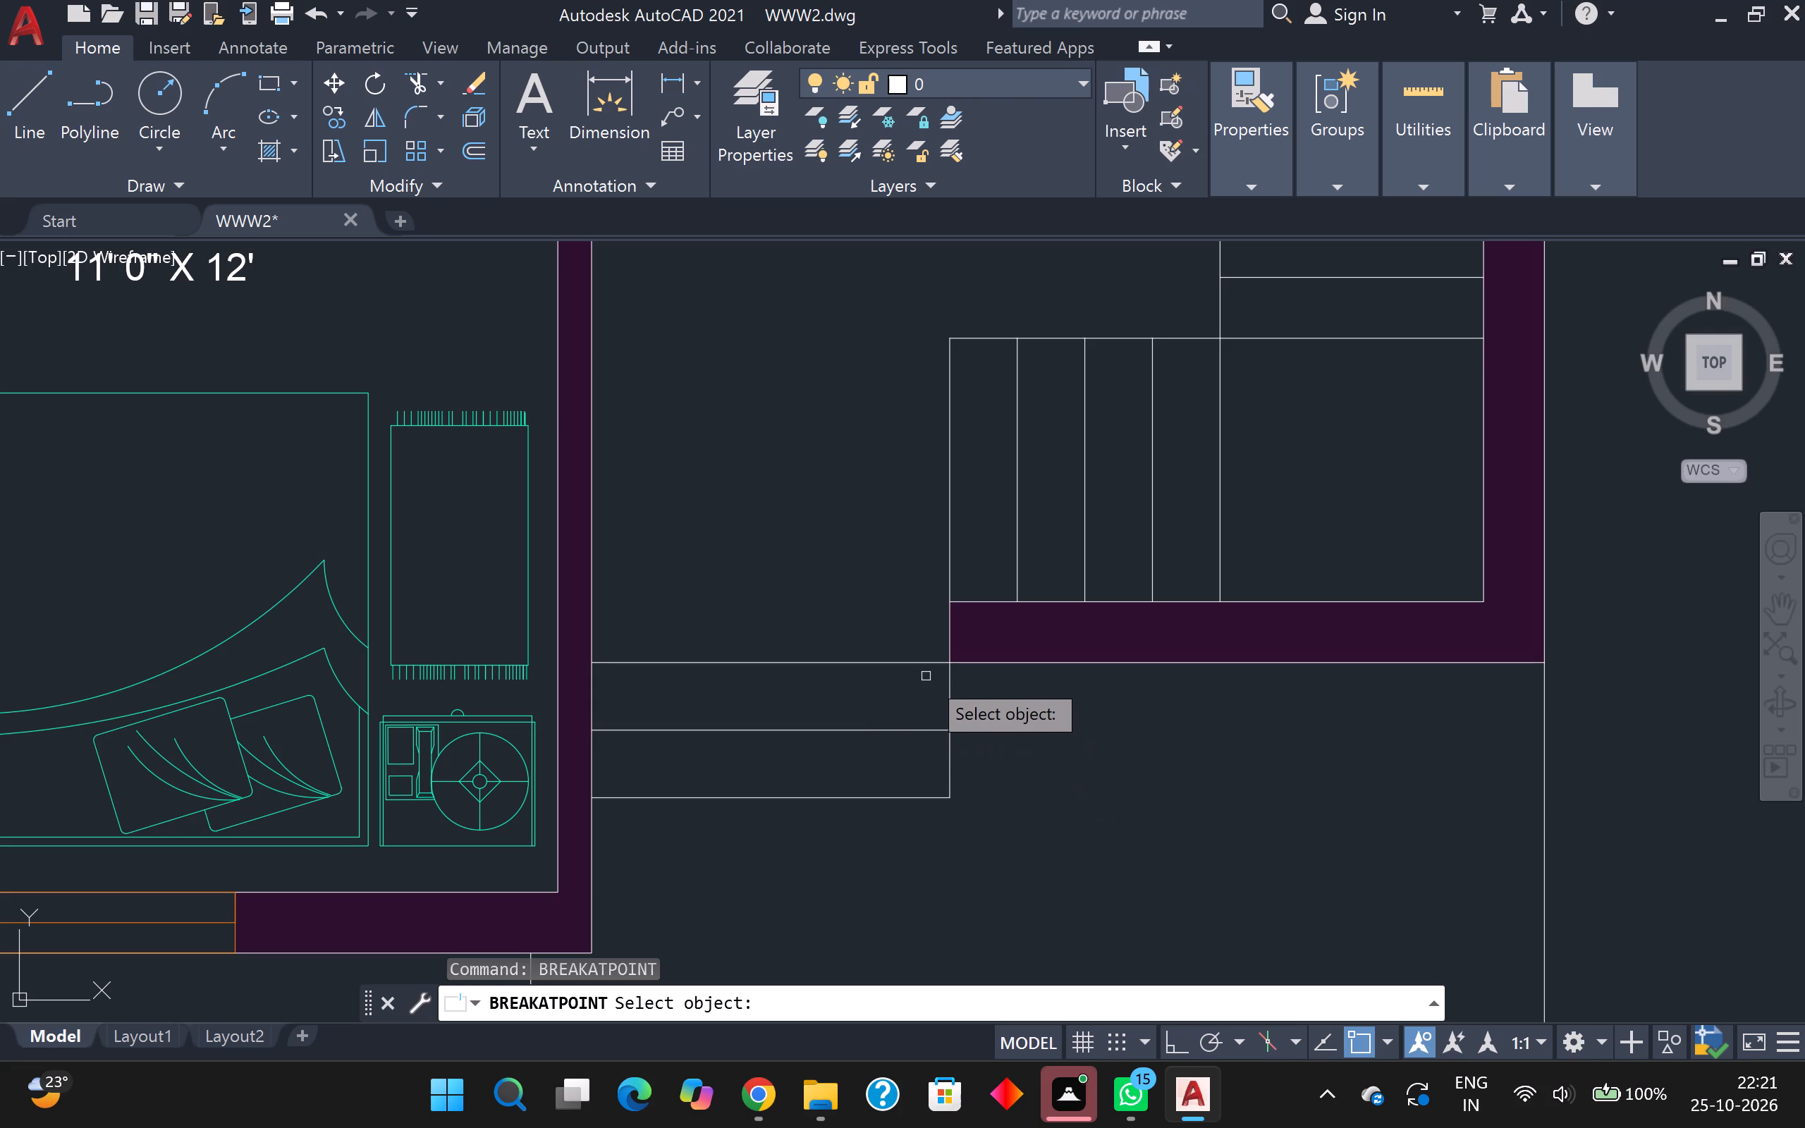
click(913, 663)
scroll(933, 658, up, 2)
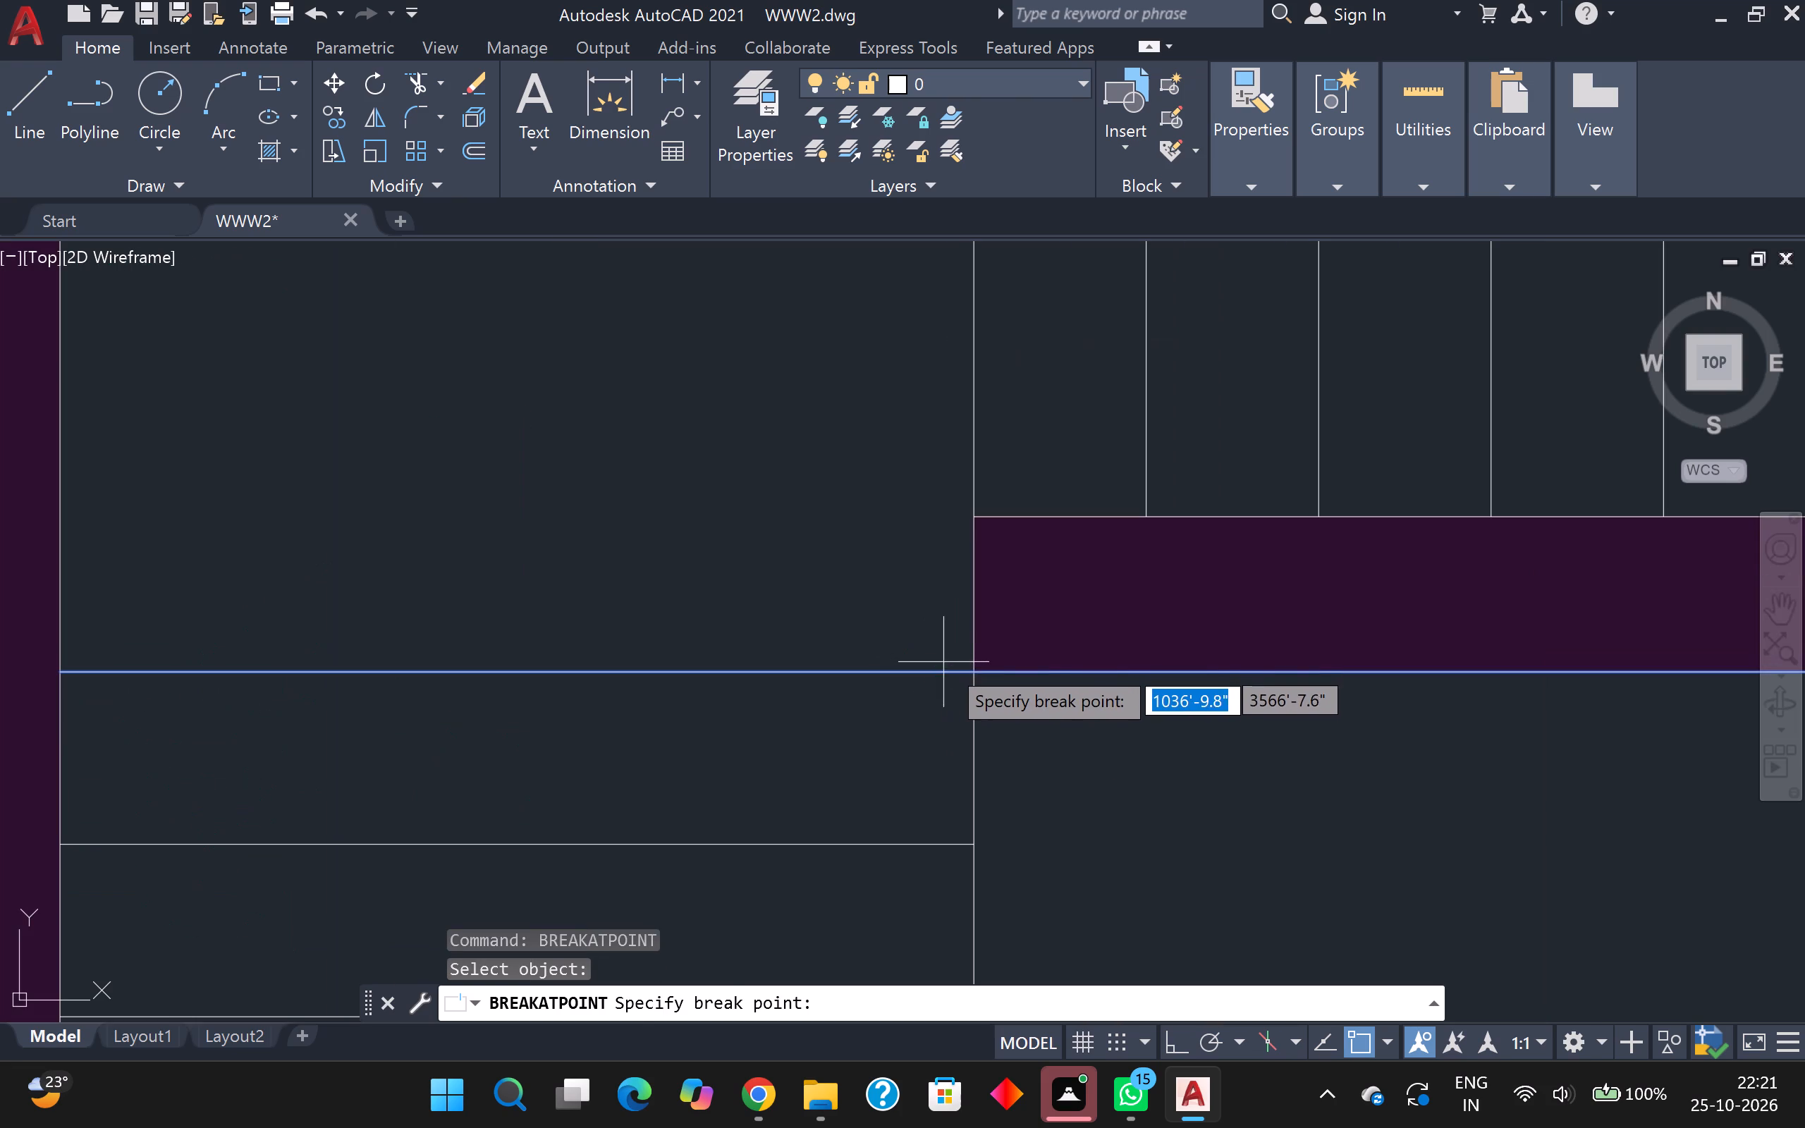
click(975, 674)
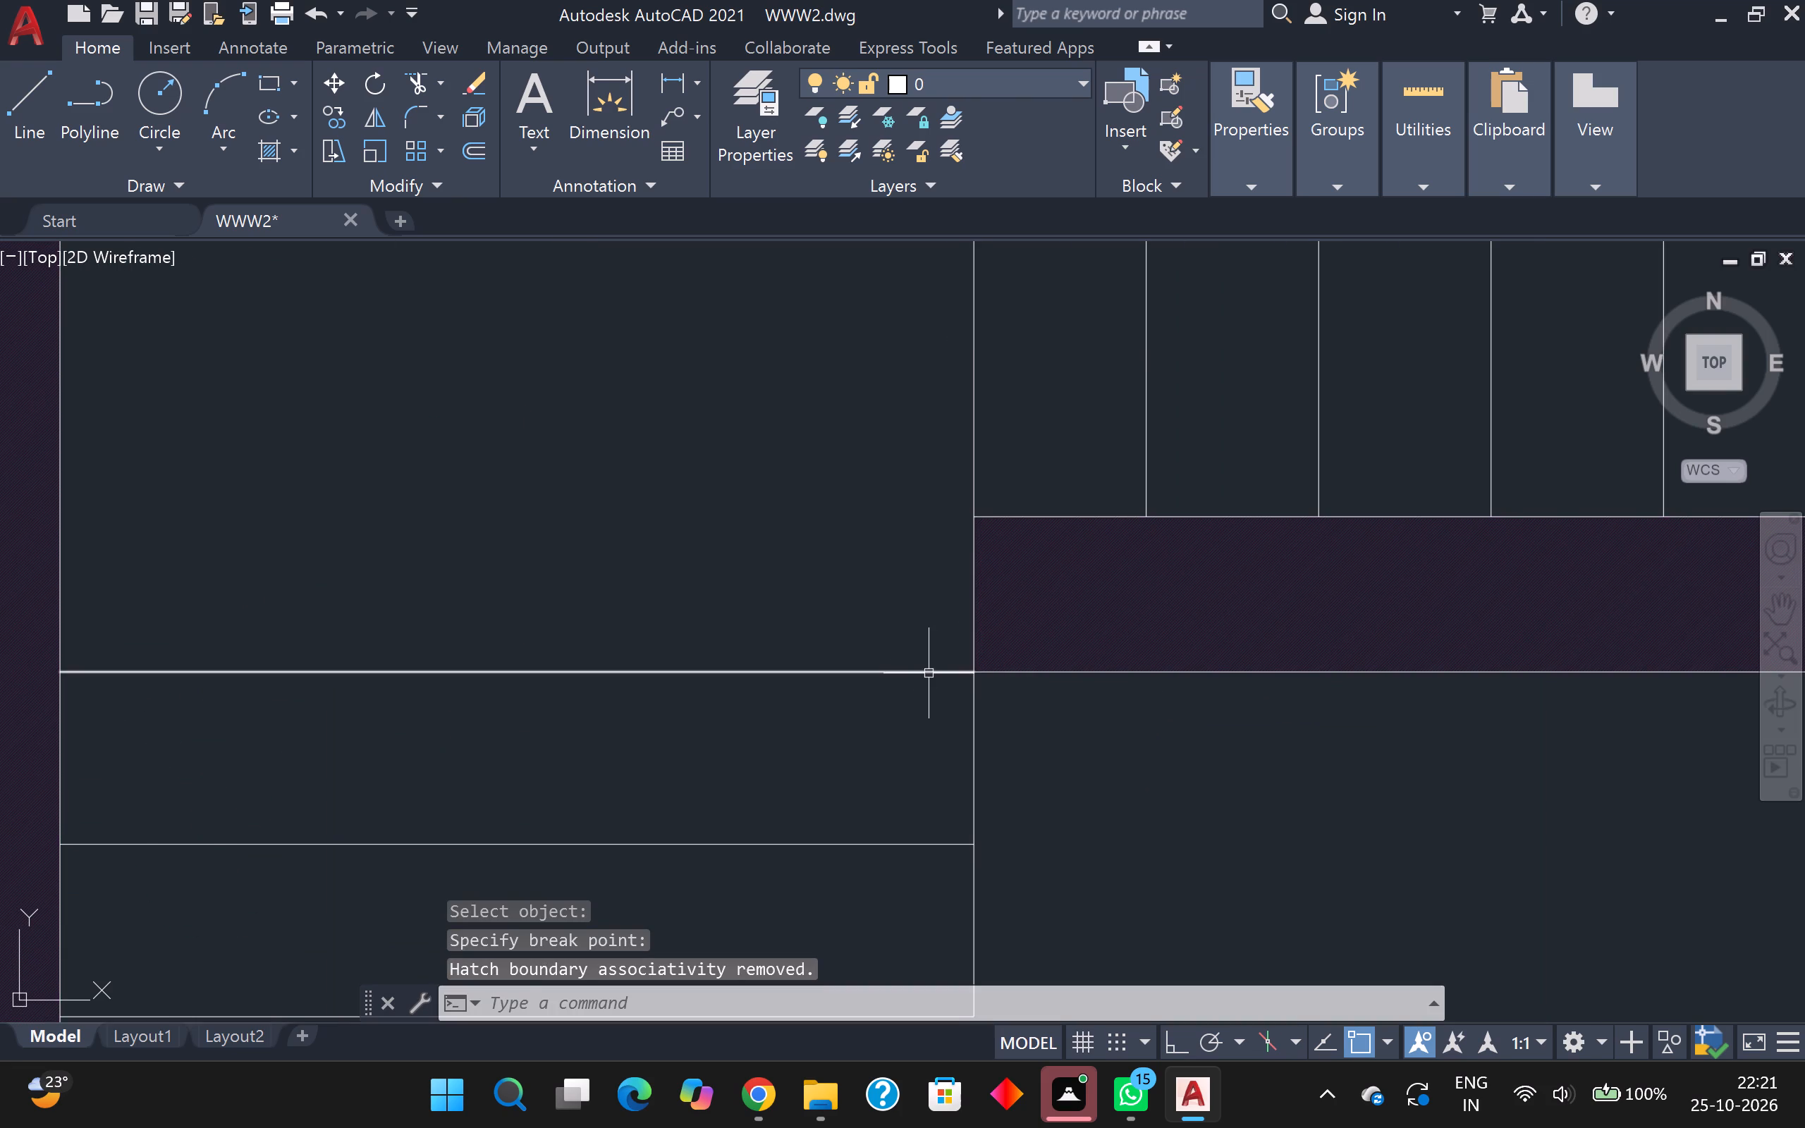
scroll(929, 673, down, 2)
key(Escape)
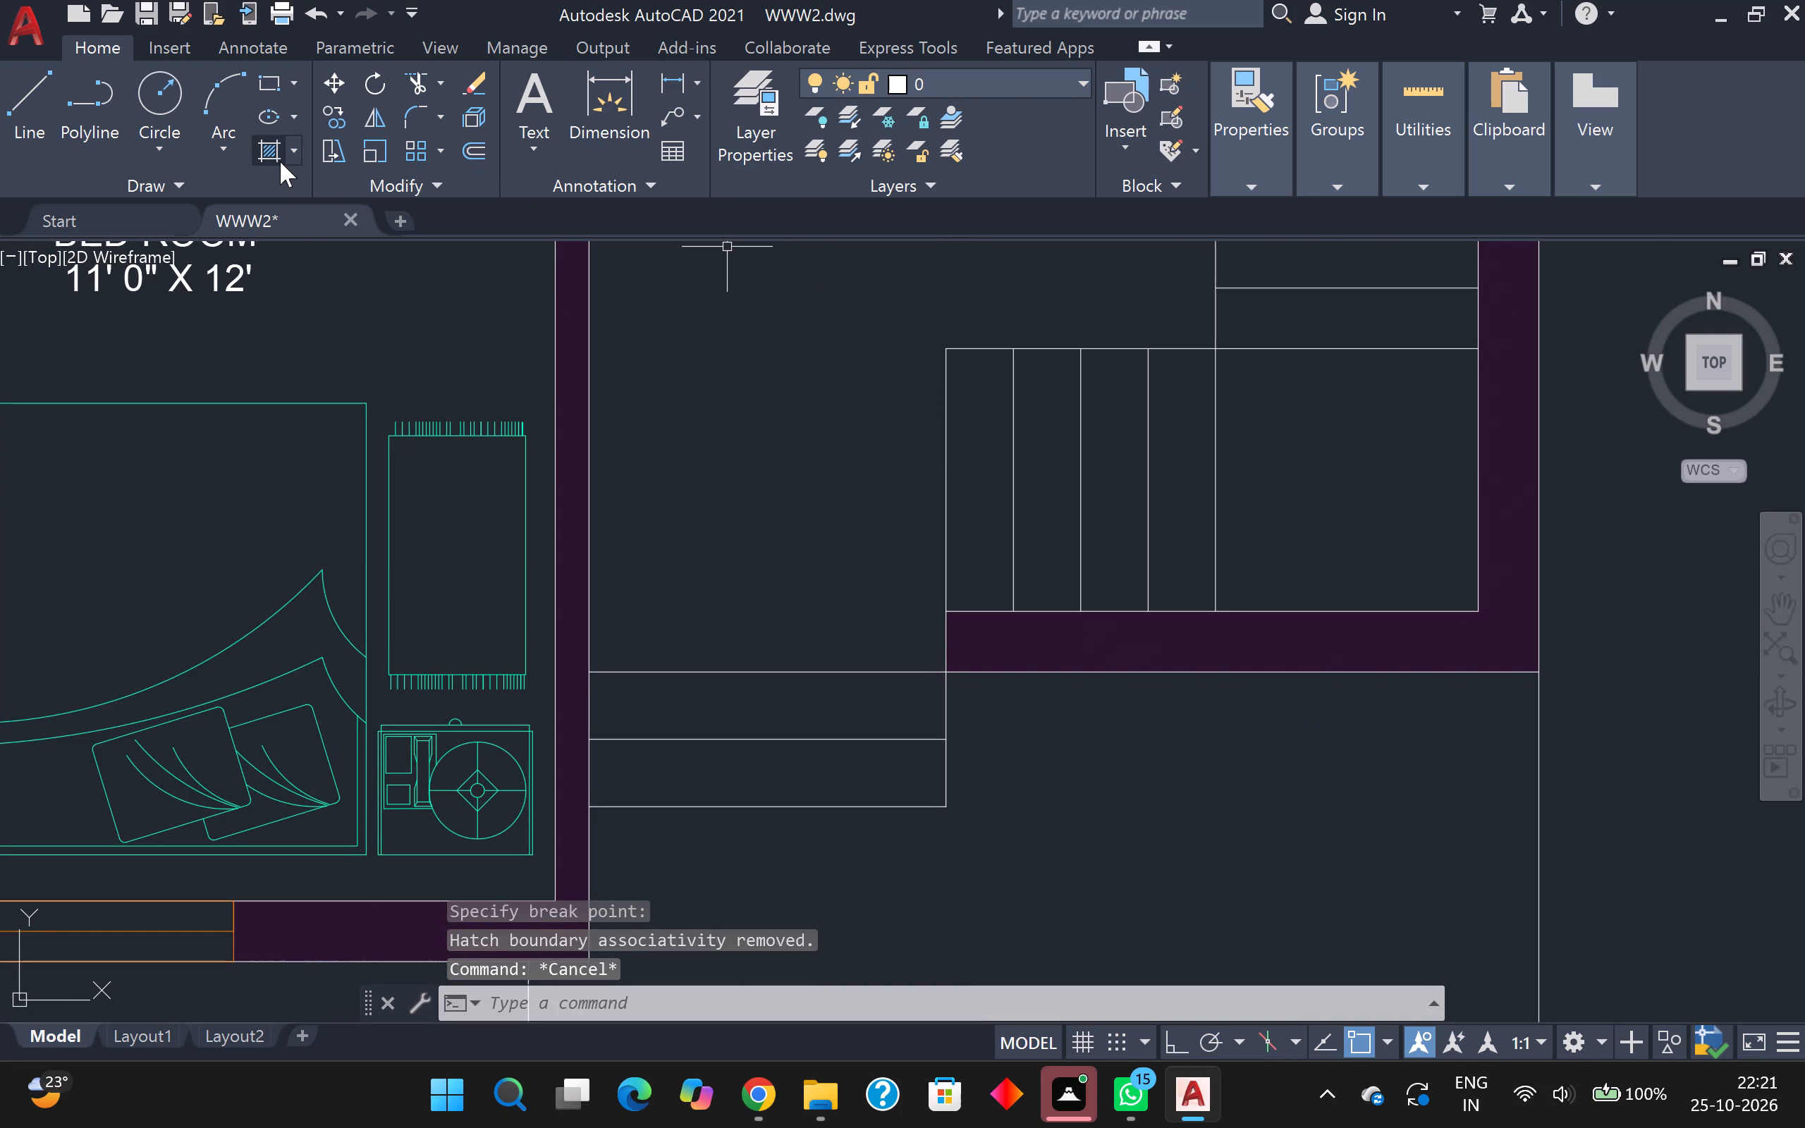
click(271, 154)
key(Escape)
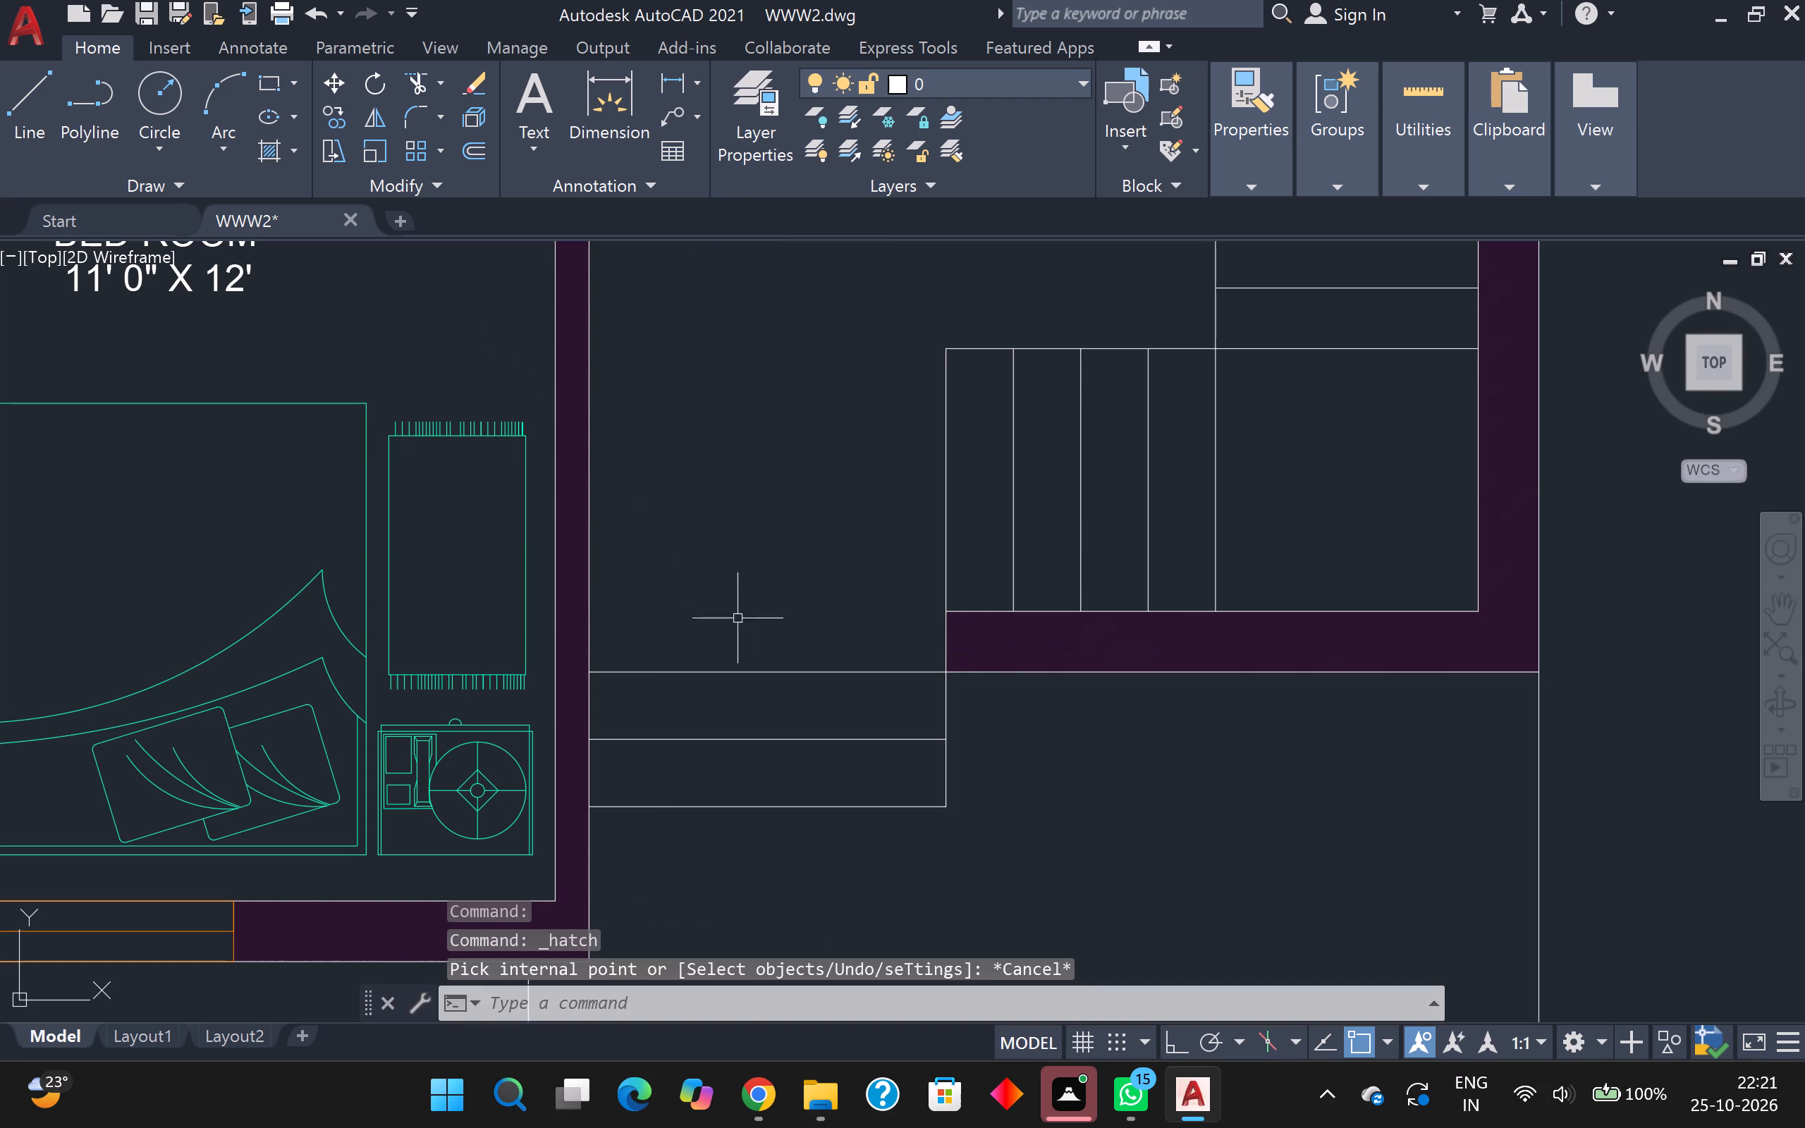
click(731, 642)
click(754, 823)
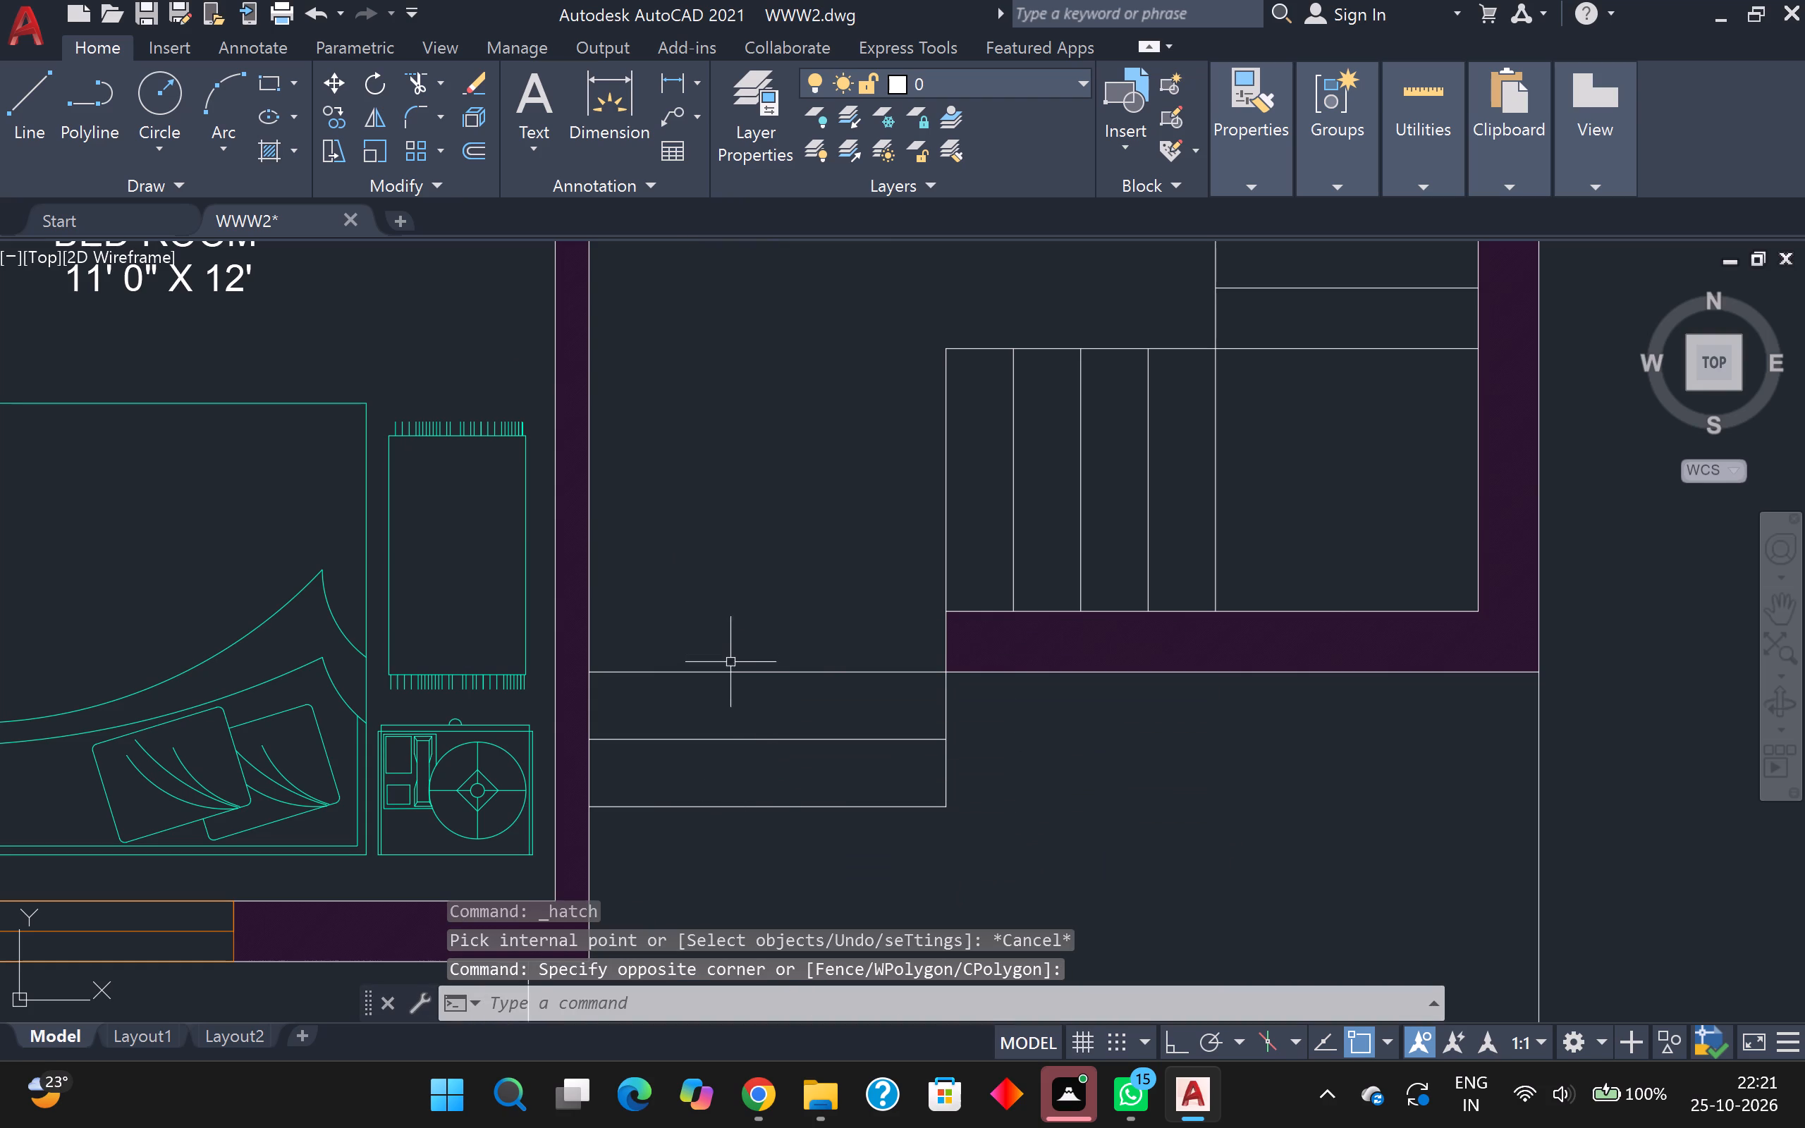
Break the staircase's west line at the outer west corner of its south wall, using Break at Point.
click(729, 673)
click(757, 737)
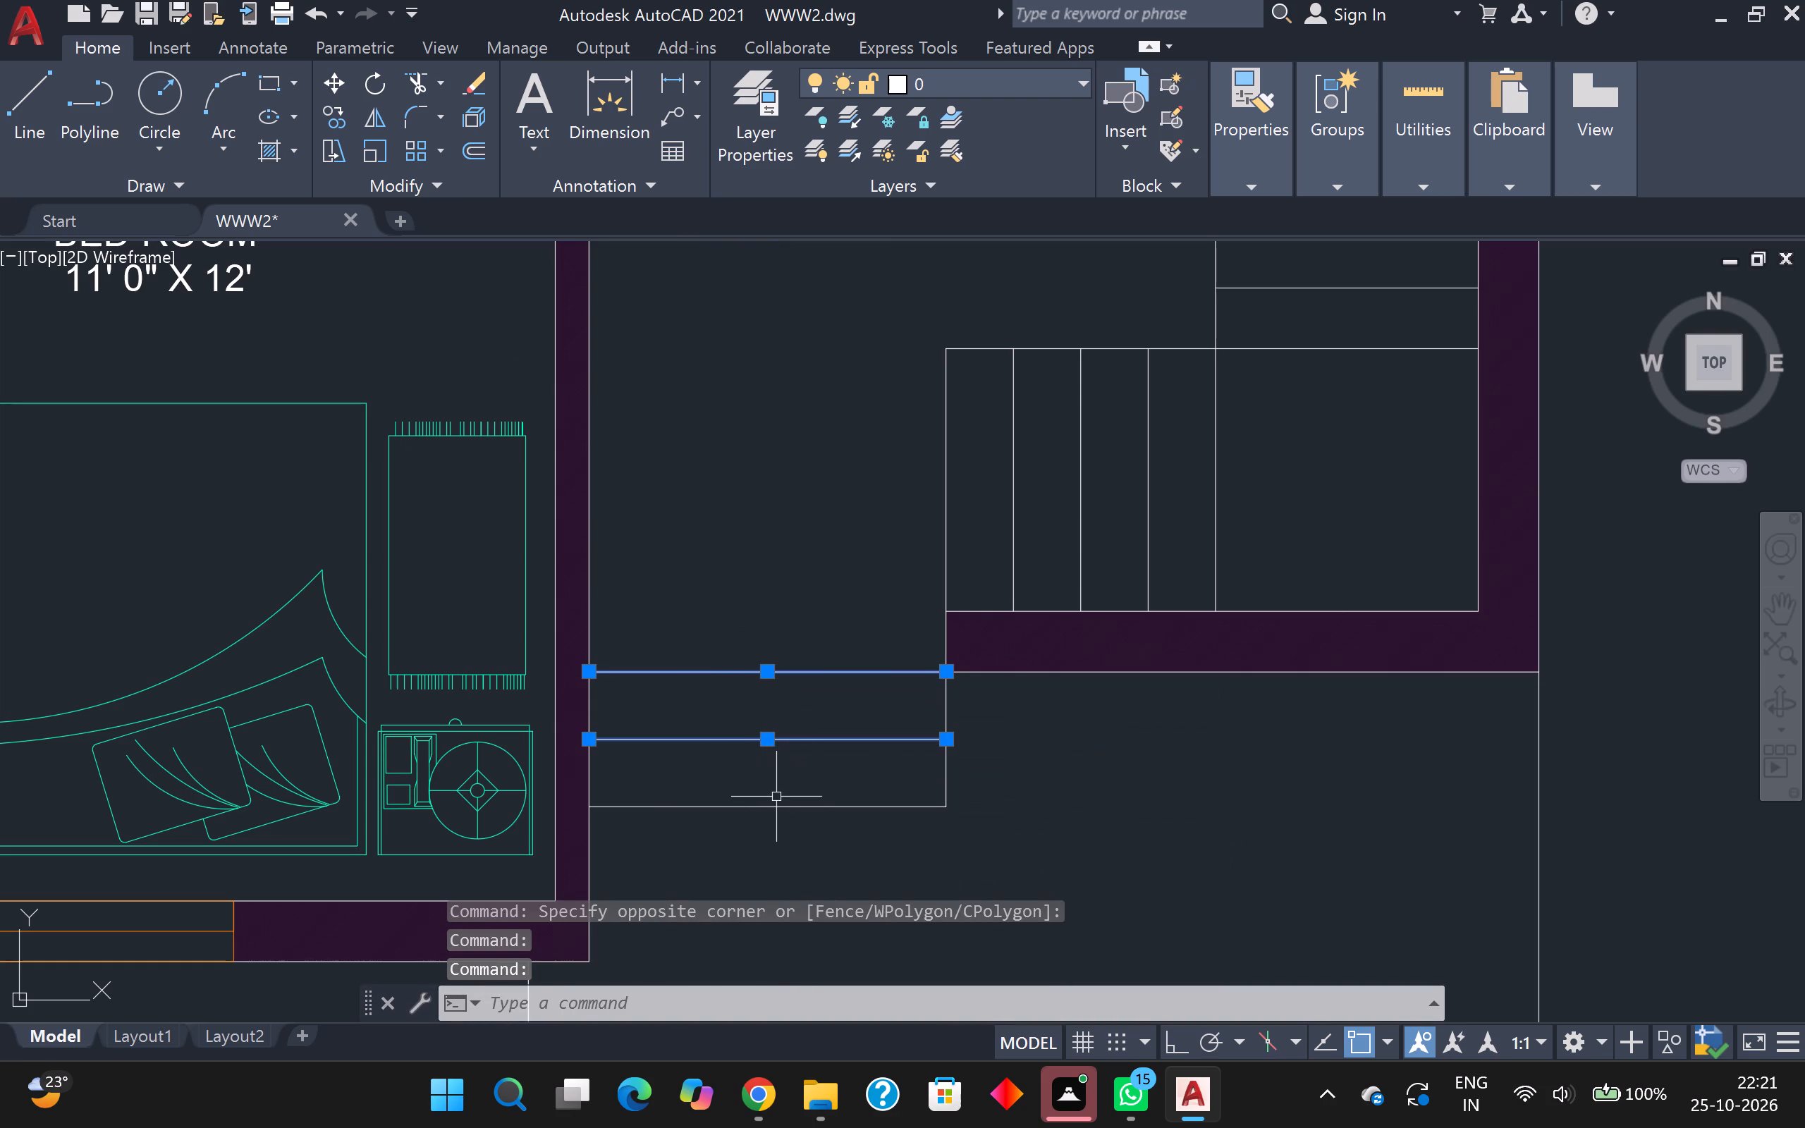
click(778, 808)
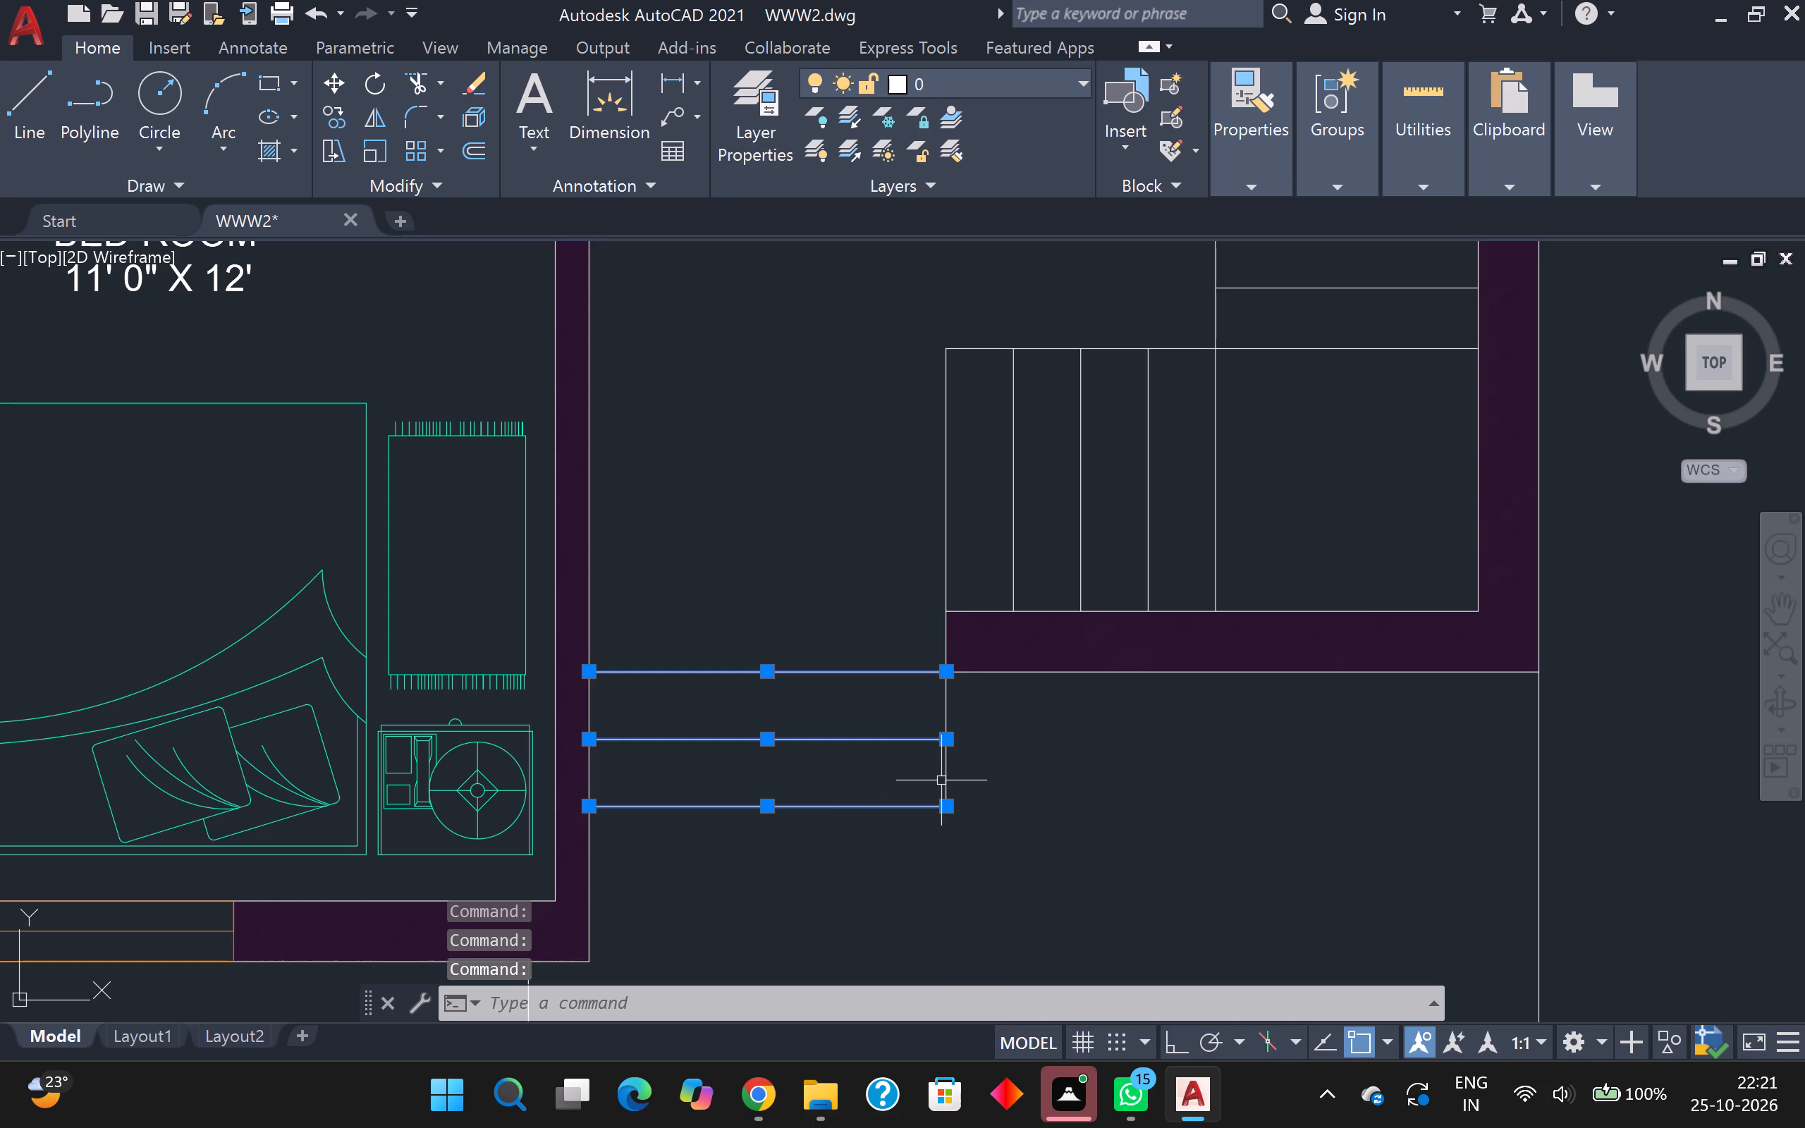
click(946, 770)
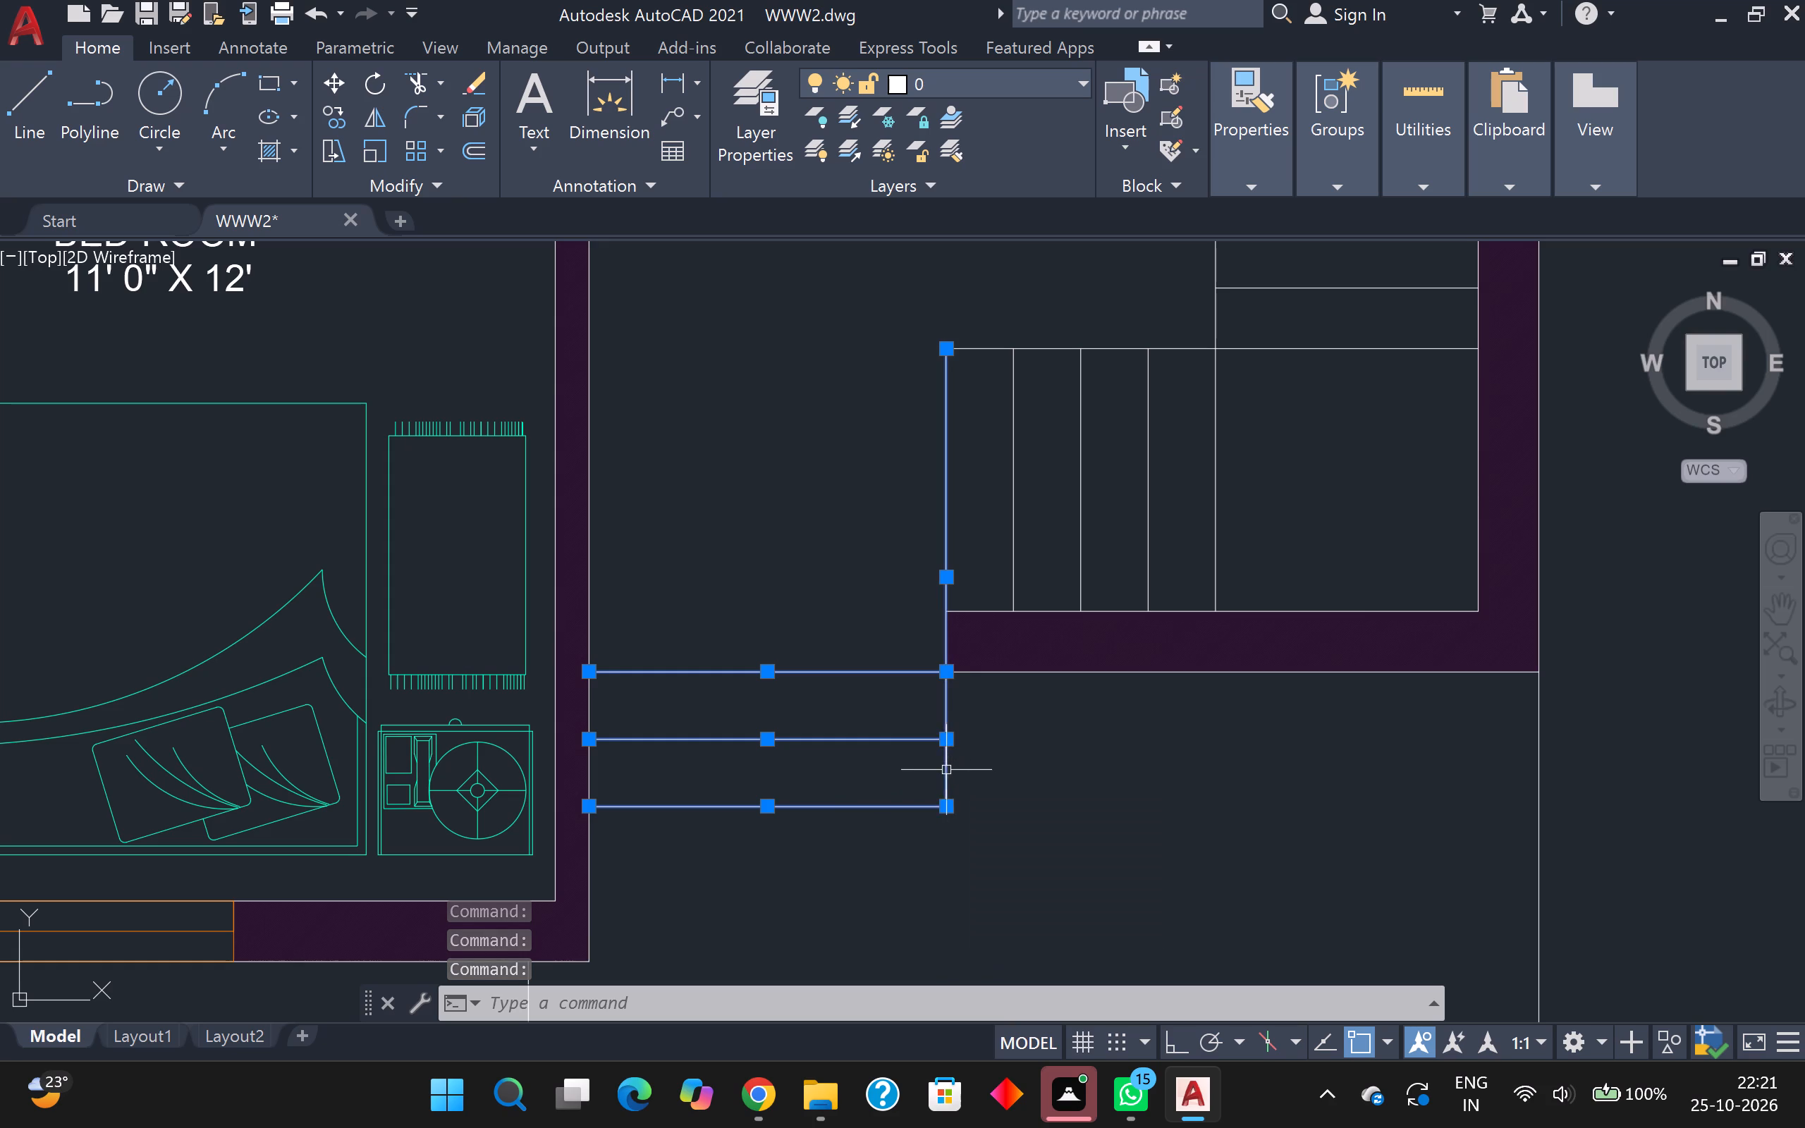
scroll(939, 702, up, 1)
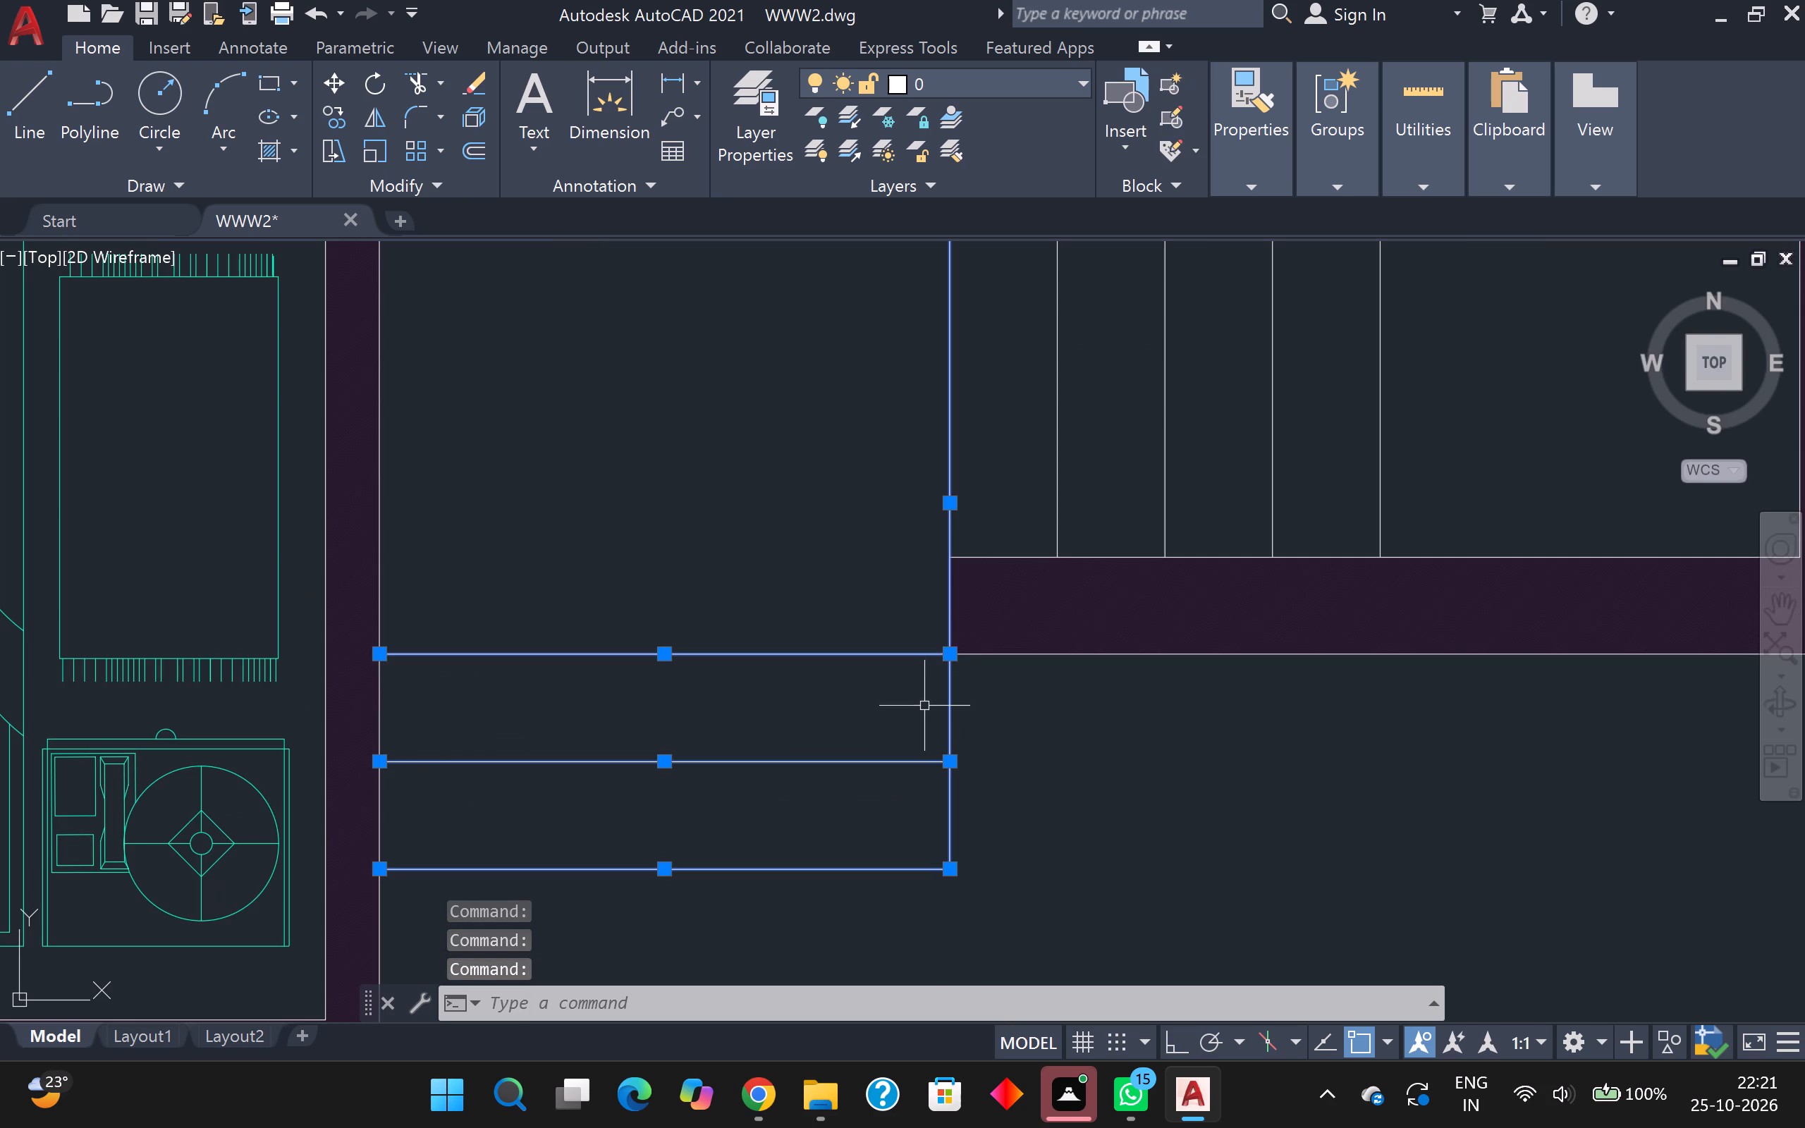
key(b)
key(r)
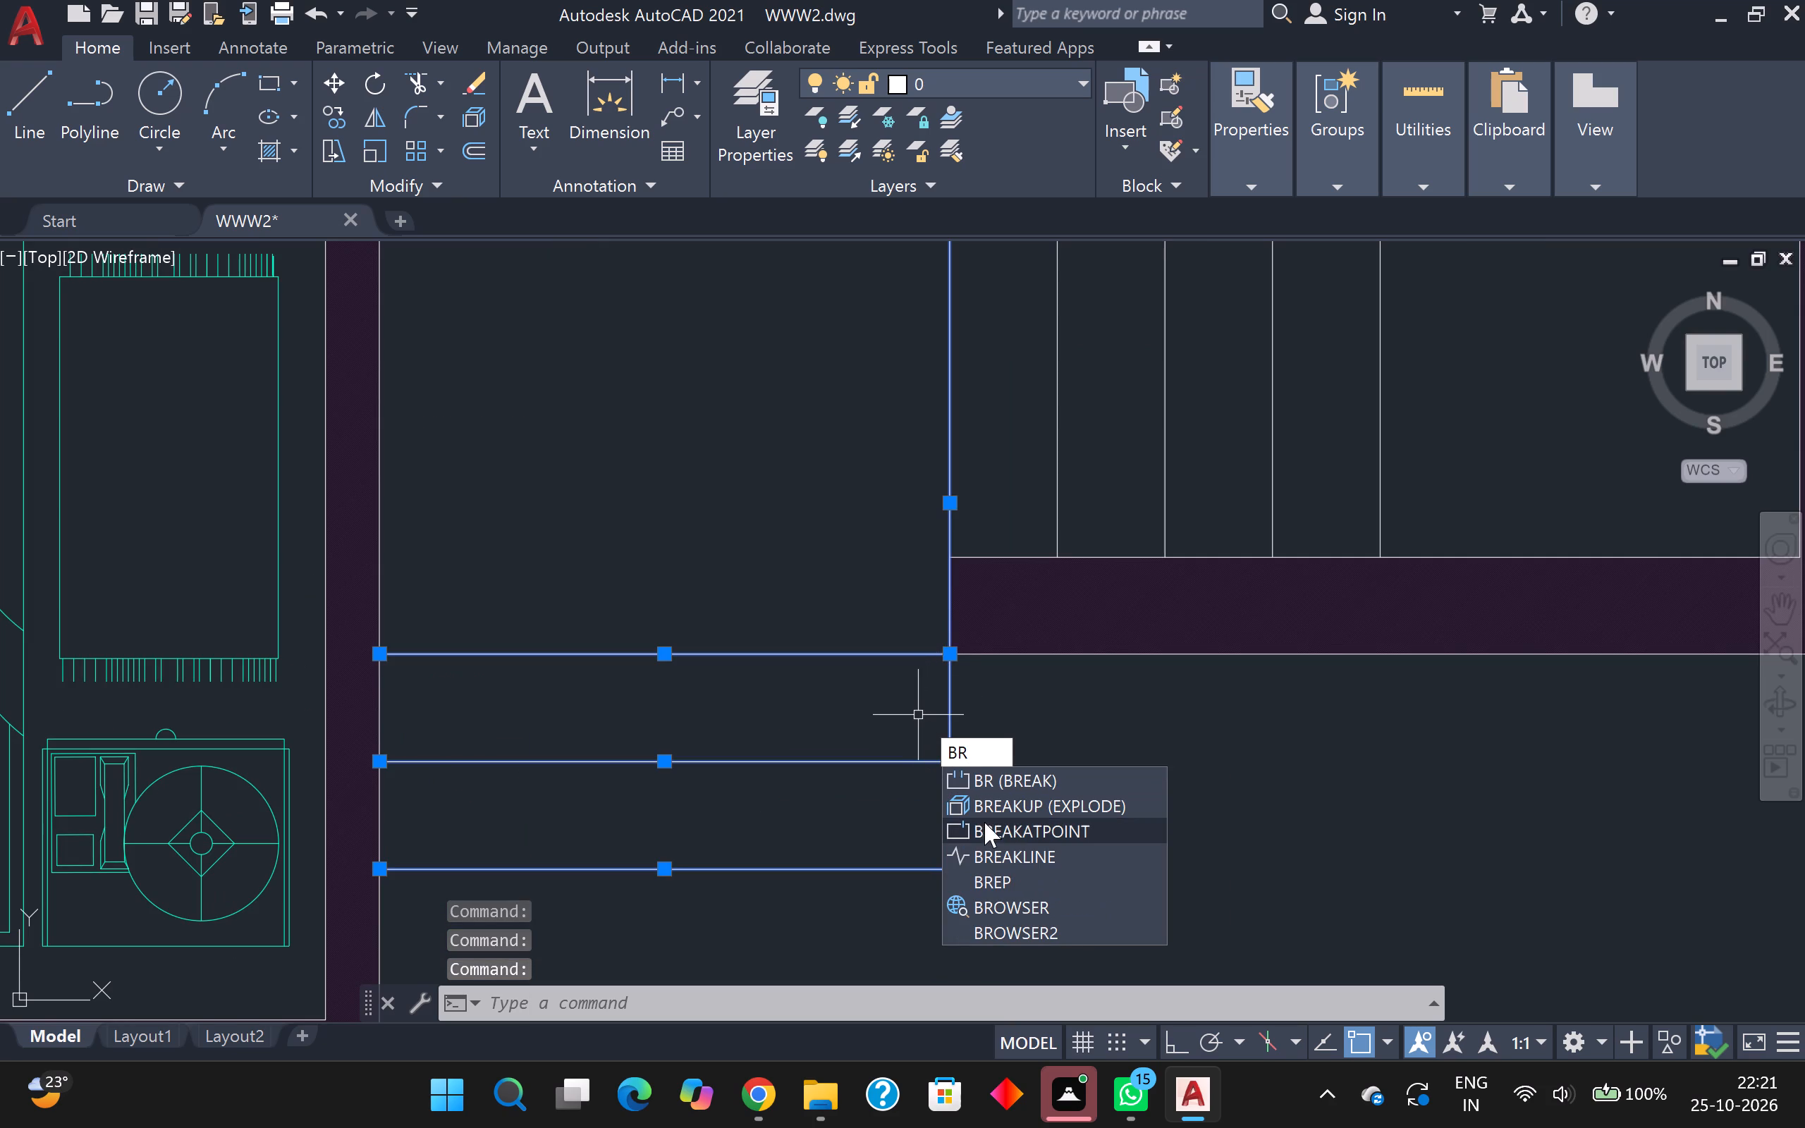
drag(1015, 825, 1003, 826)
click(948, 701)
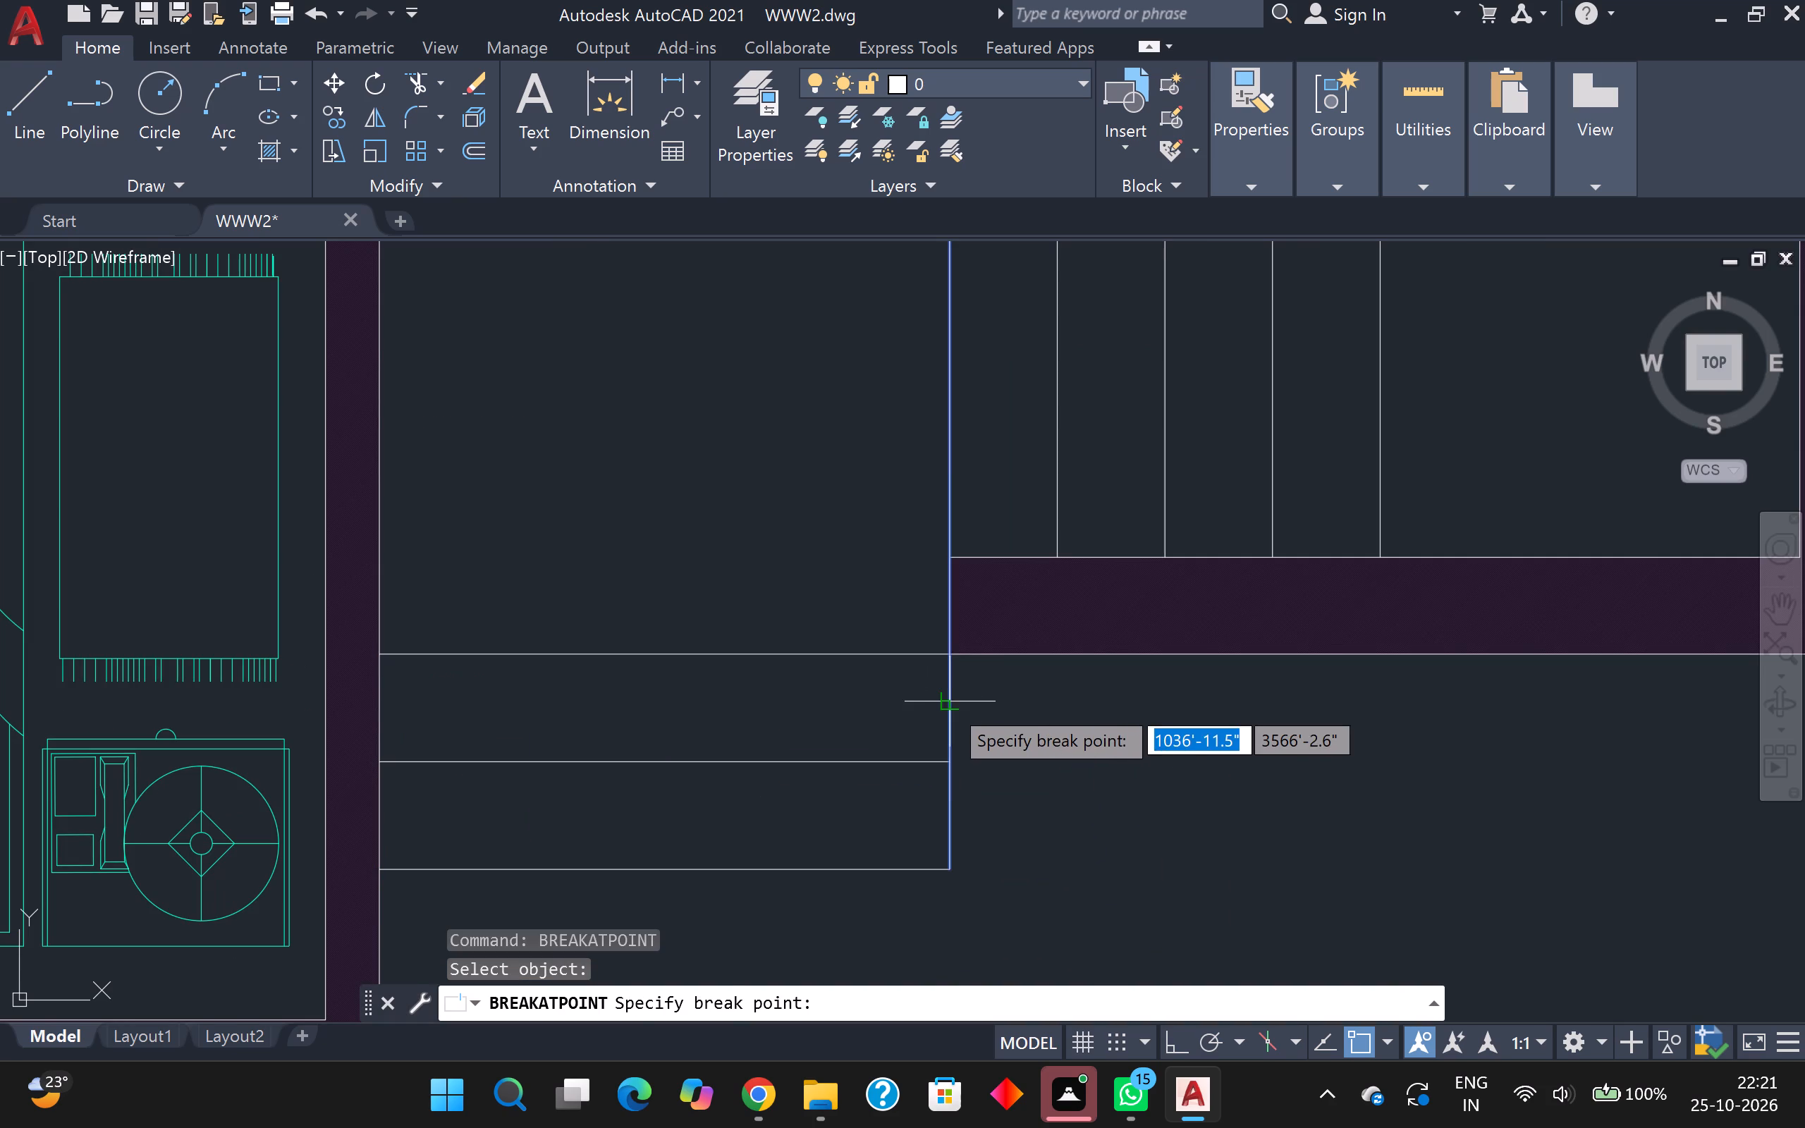
scroll(944, 699, up, 3)
click(965, 553)
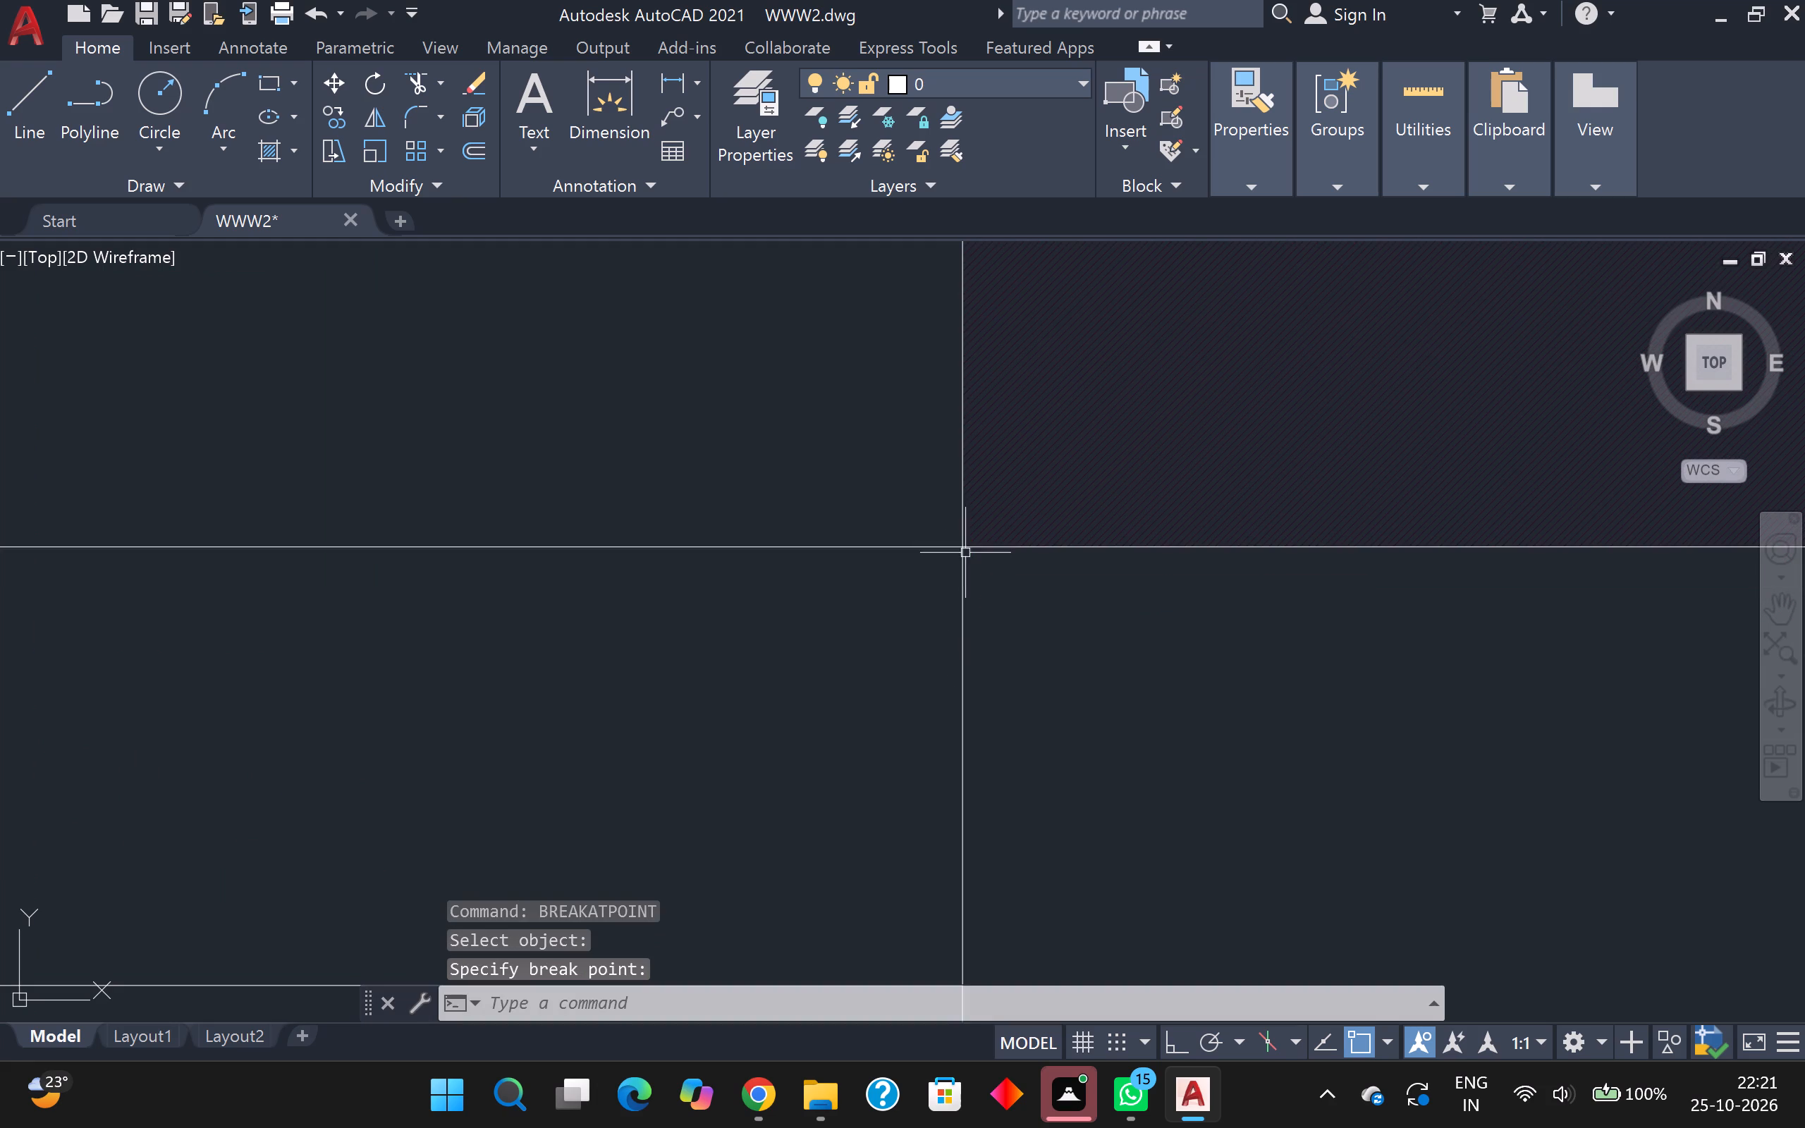
key(Escape)
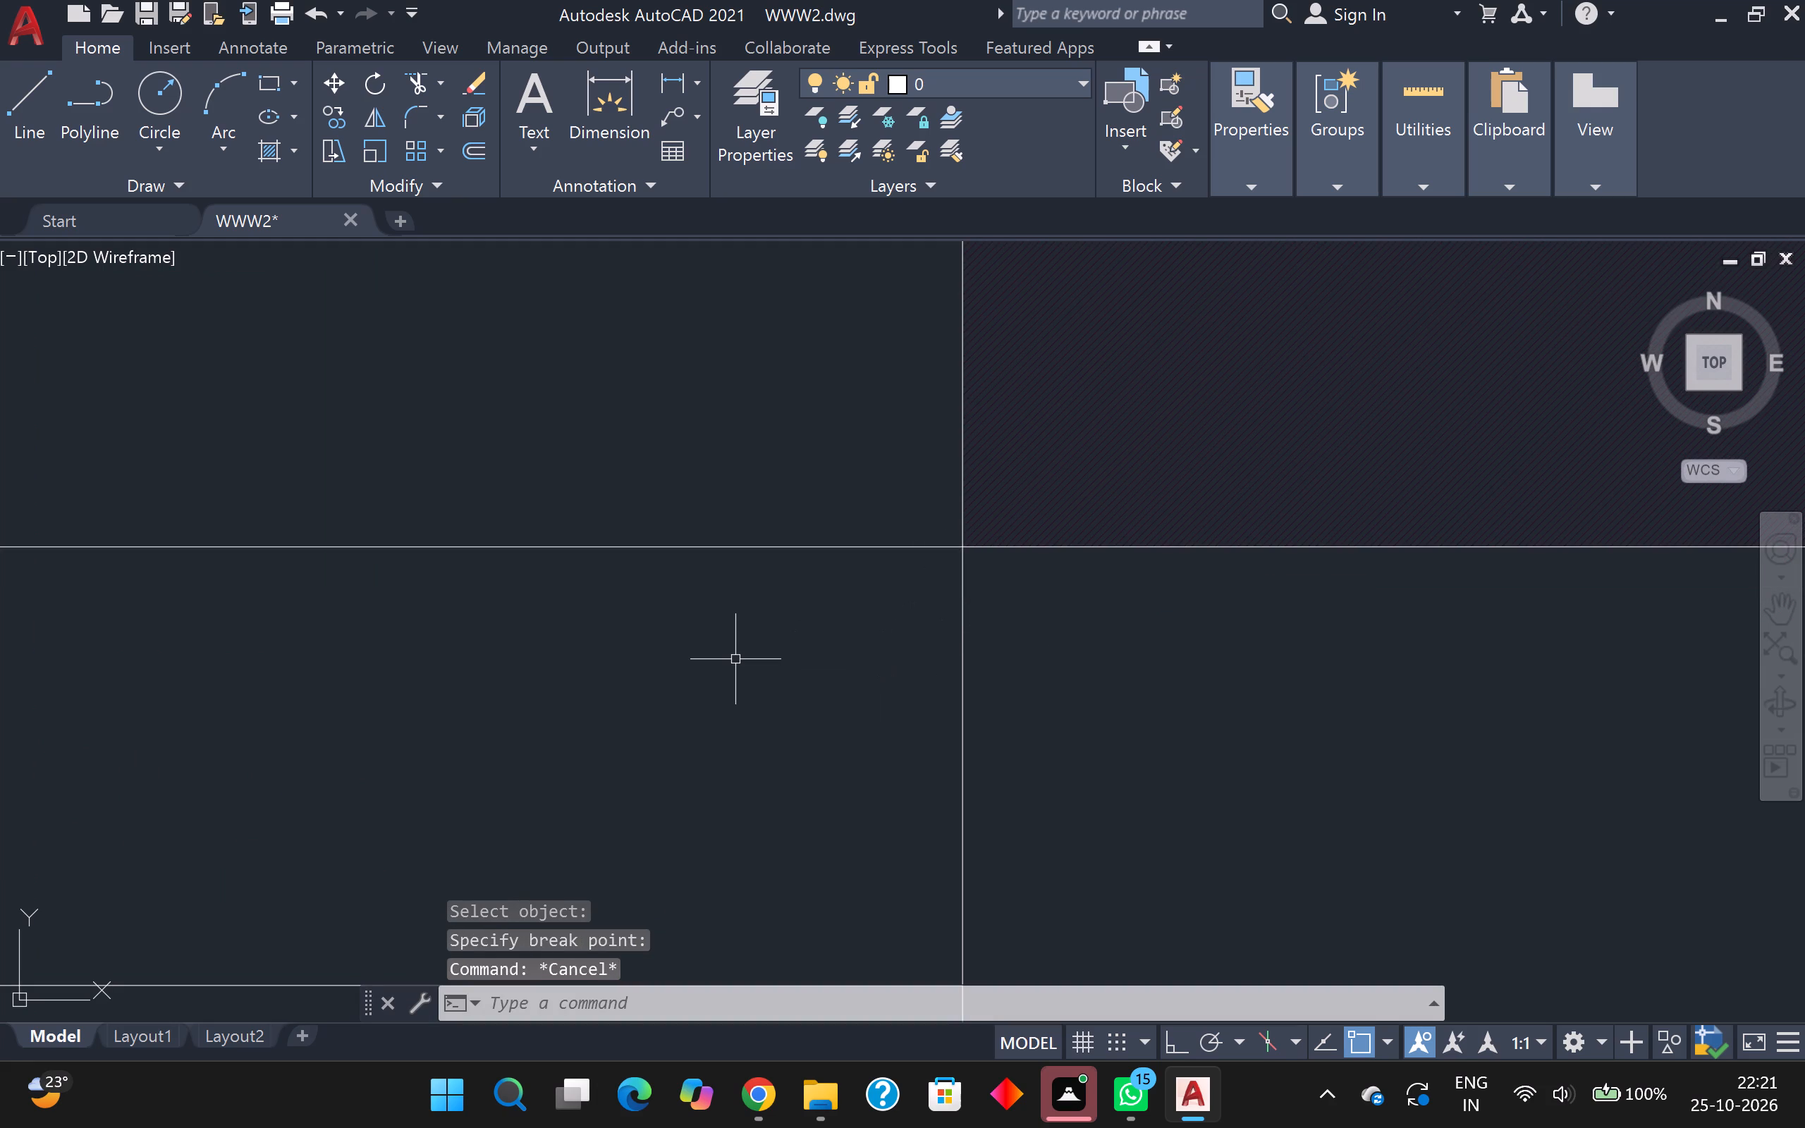
Set the colour of the entrance steps' three horizontal lines and their east edge line to black (0,0,0).
scroll(661, 637, down, 1)
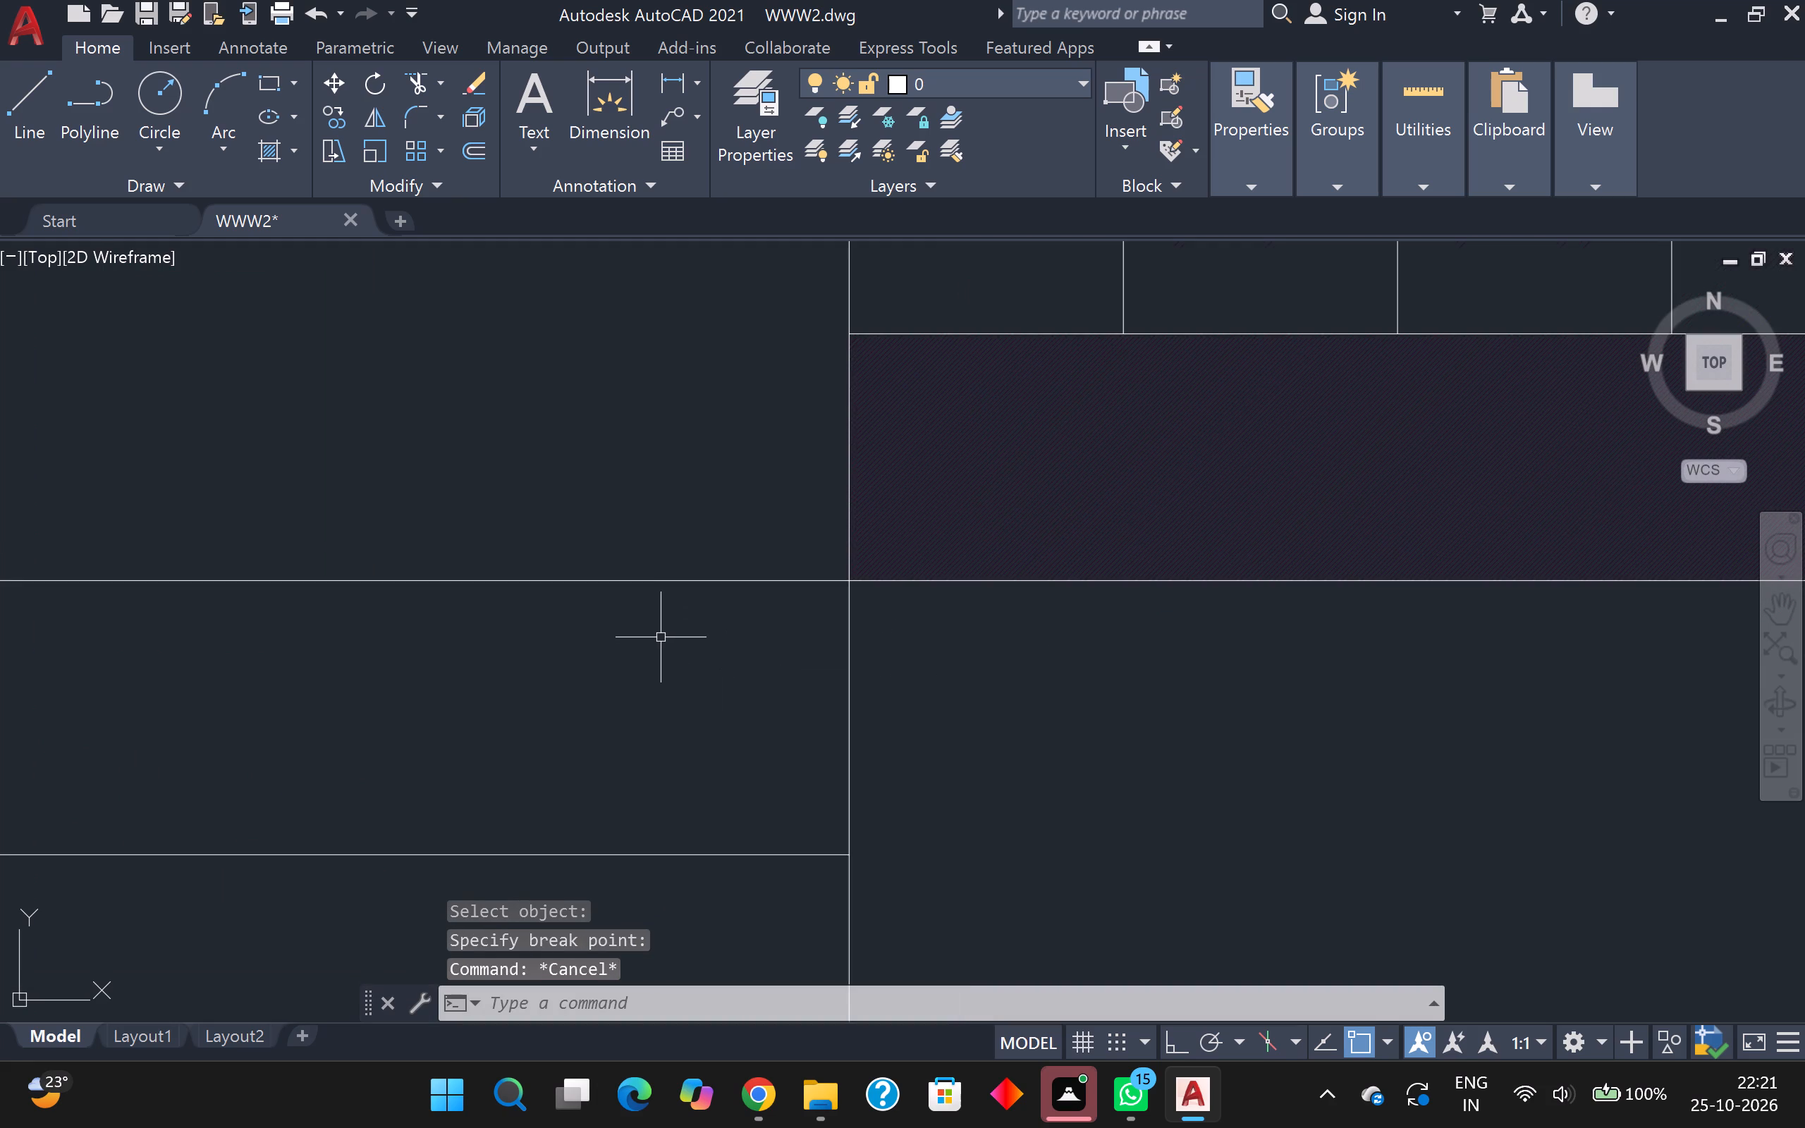
scroll(640, 603, down, 2)
middle_drag(640, 602, 793, 601)
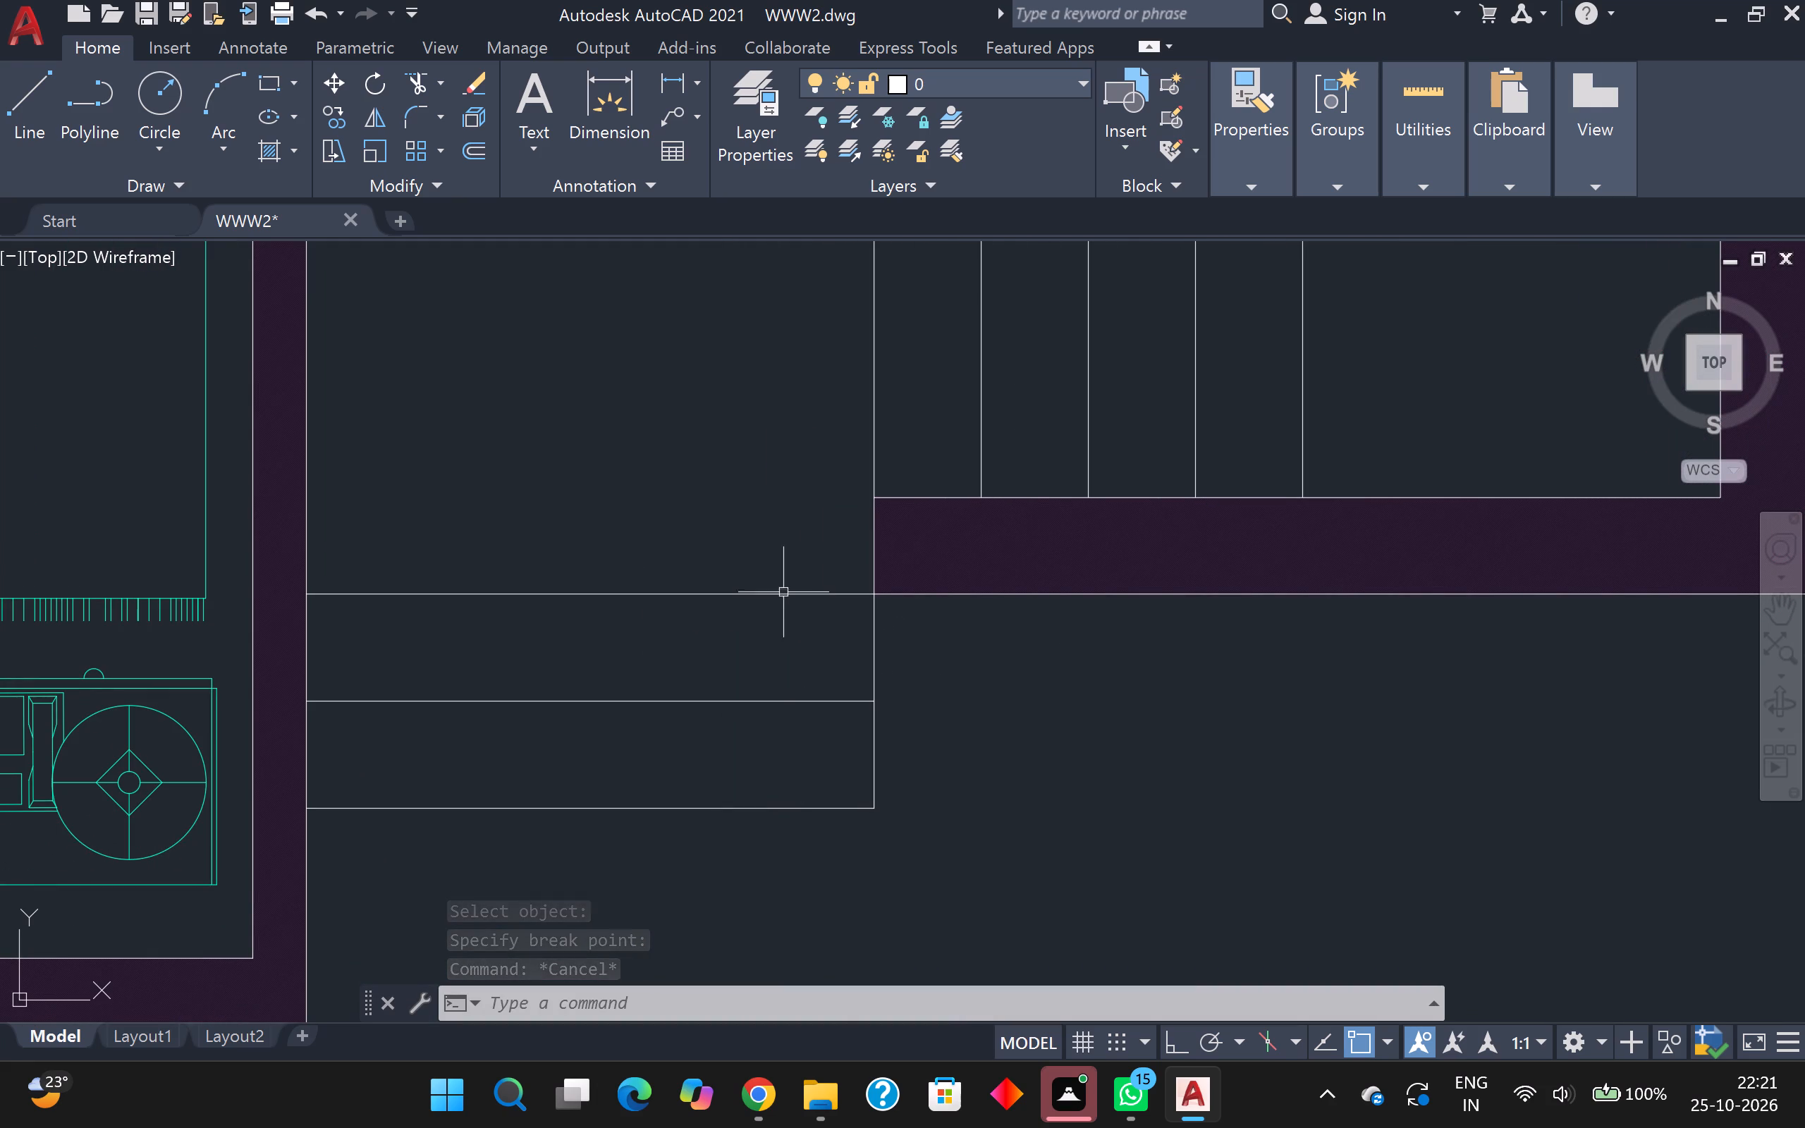
click(776, 595)
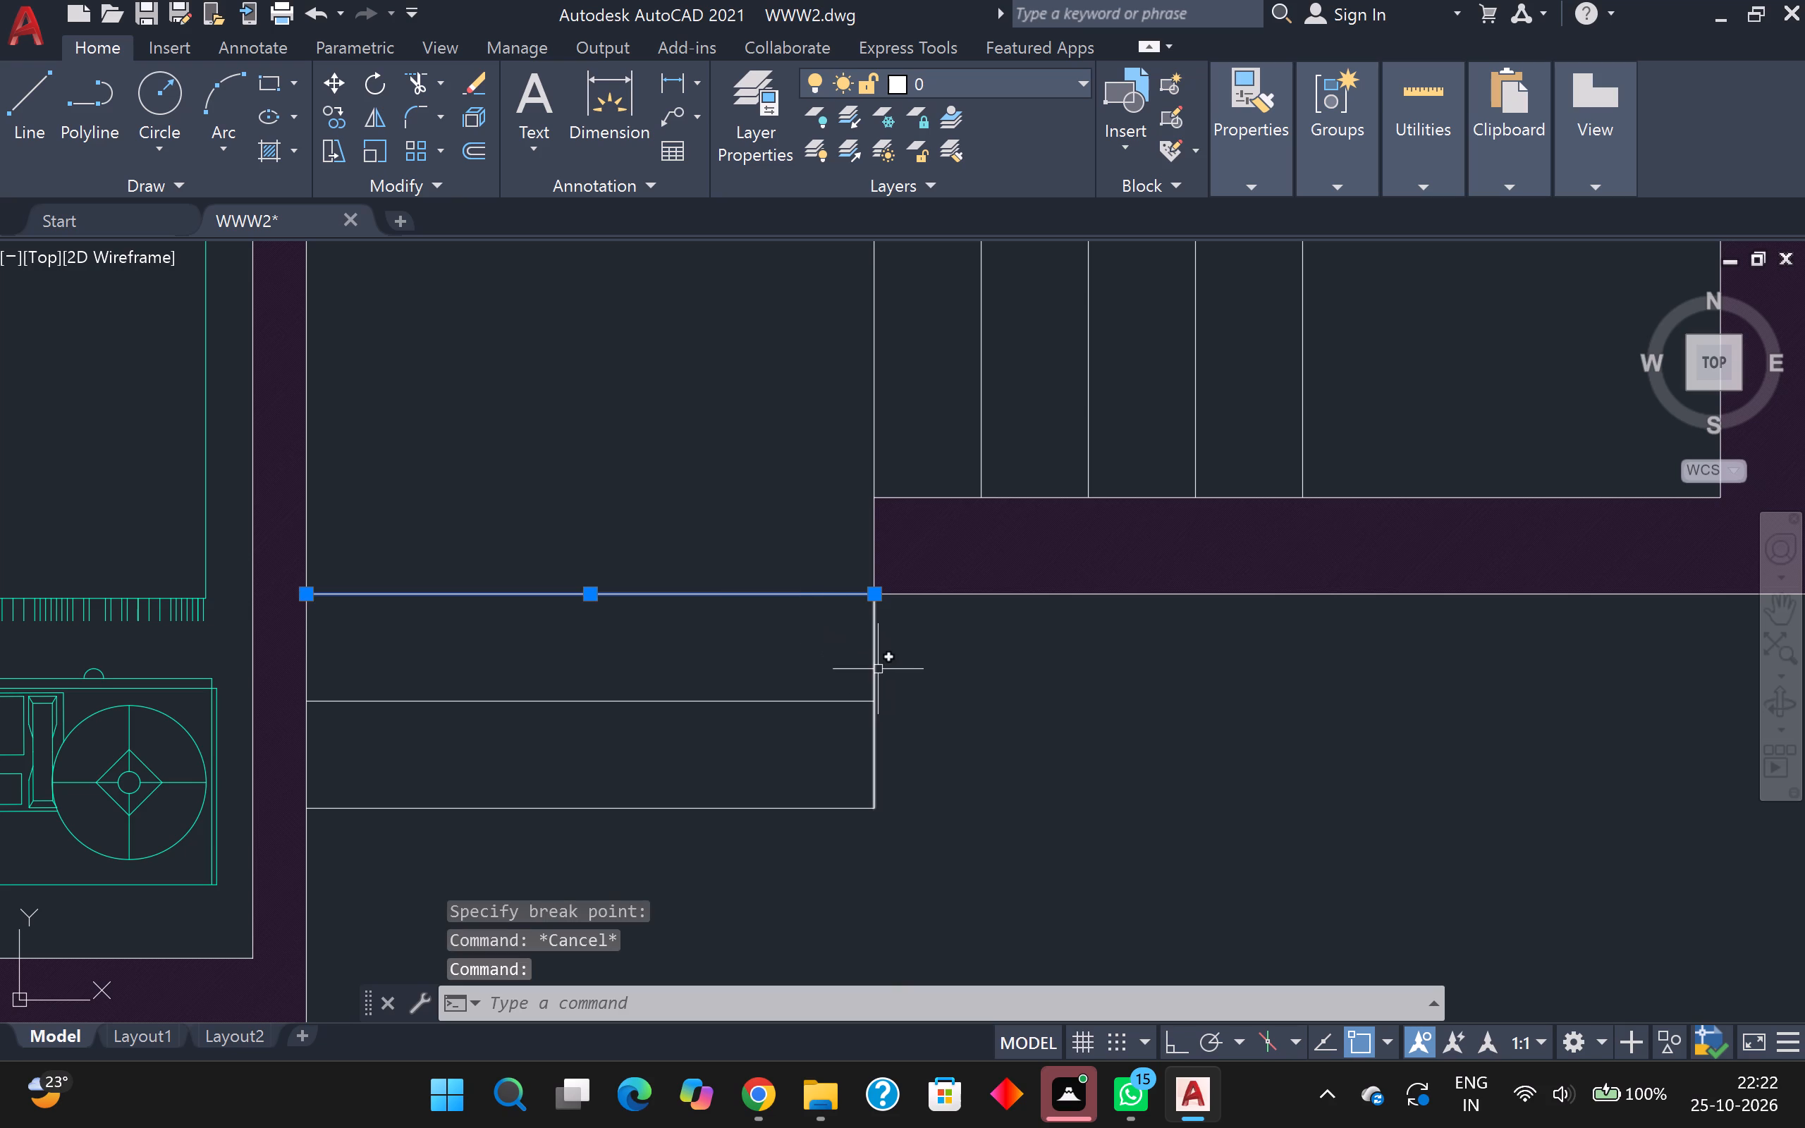
click(878, 669)
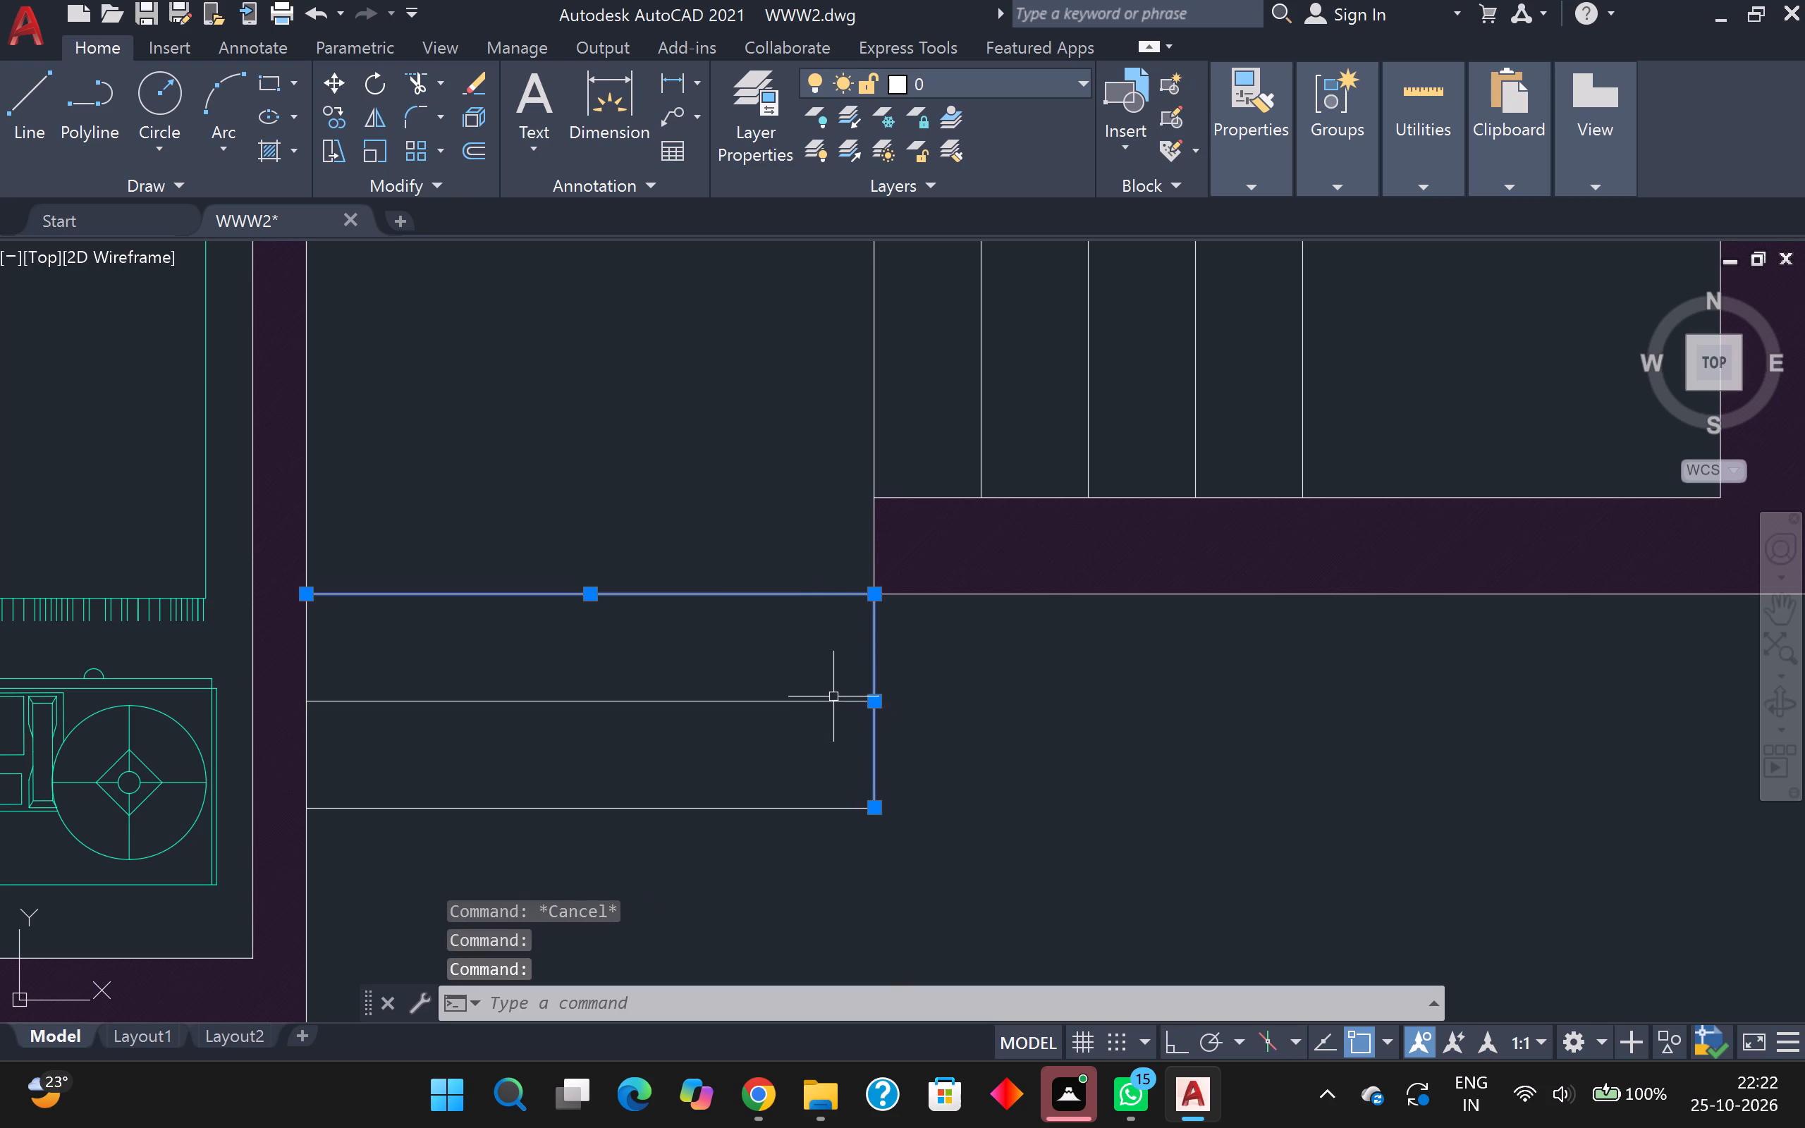
drag(819, 700, 818, 703)
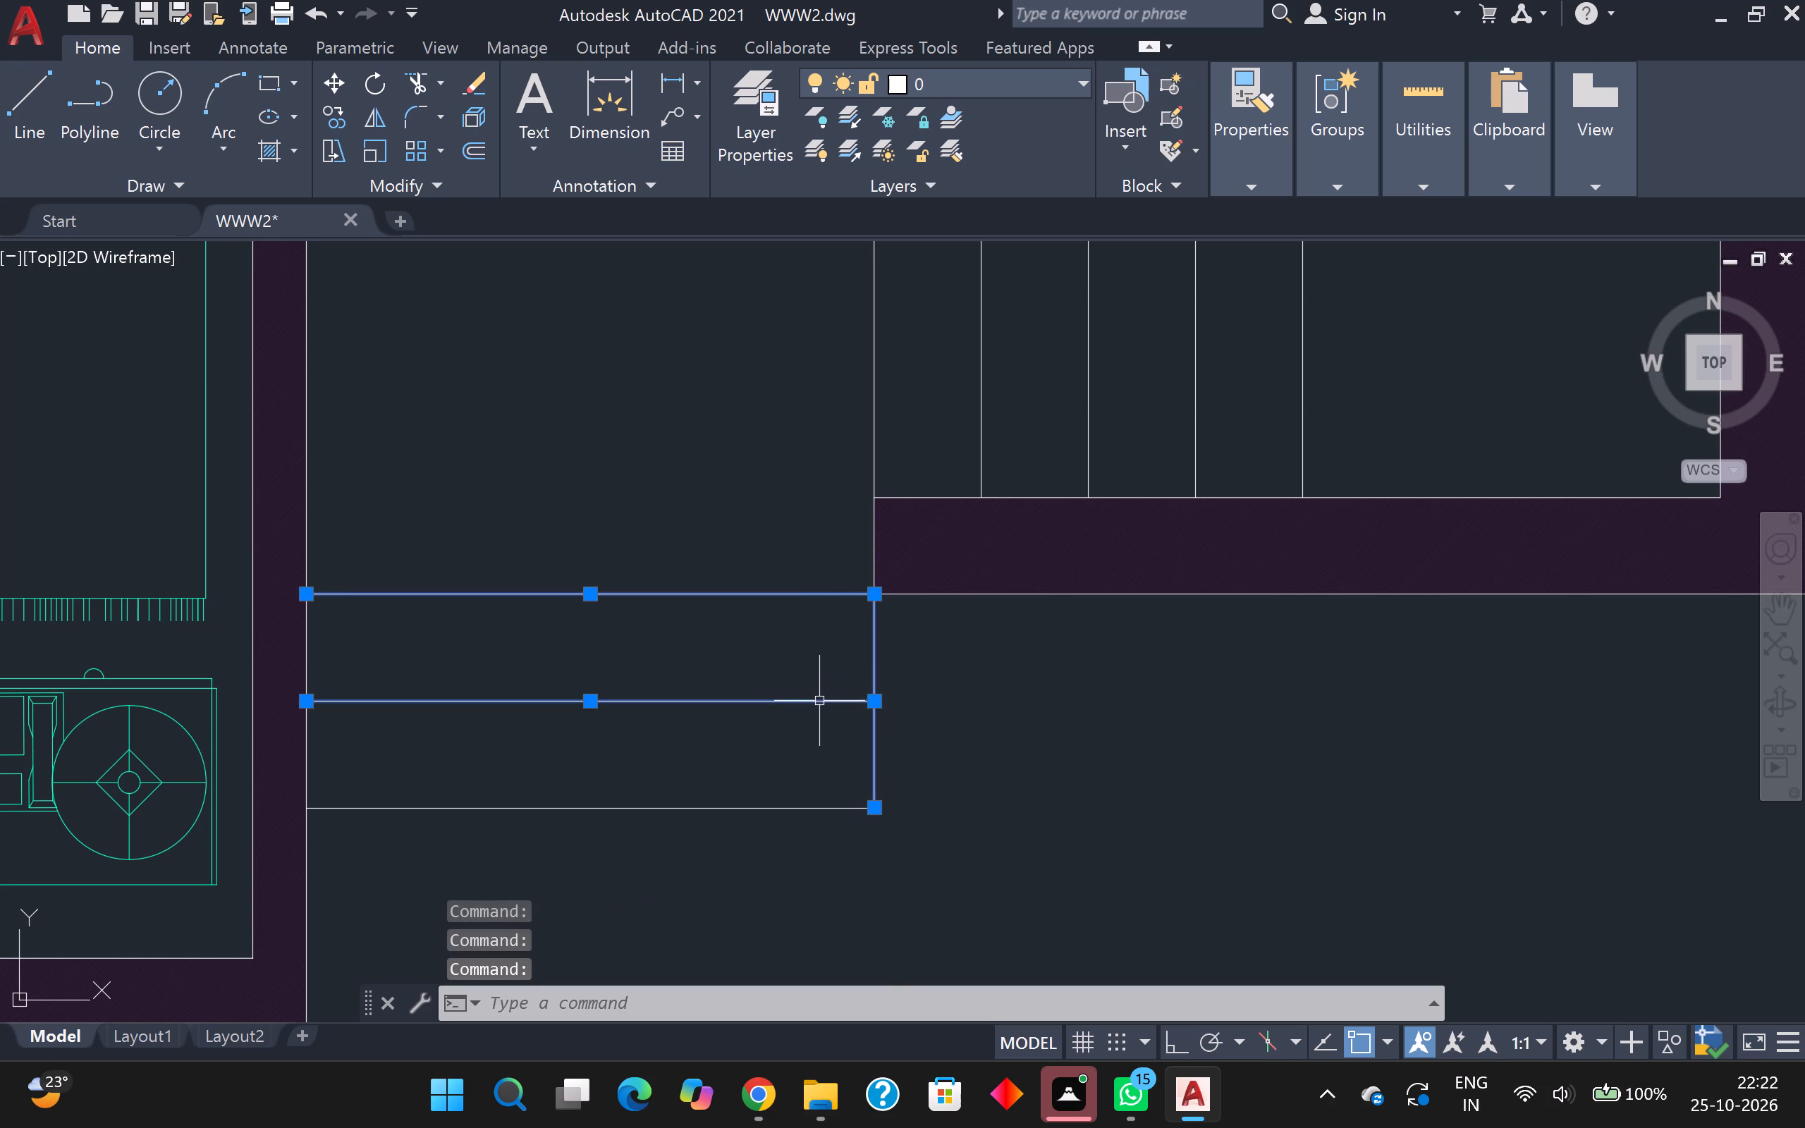
drag(818, 703, 803, 732)
click(783, 811)
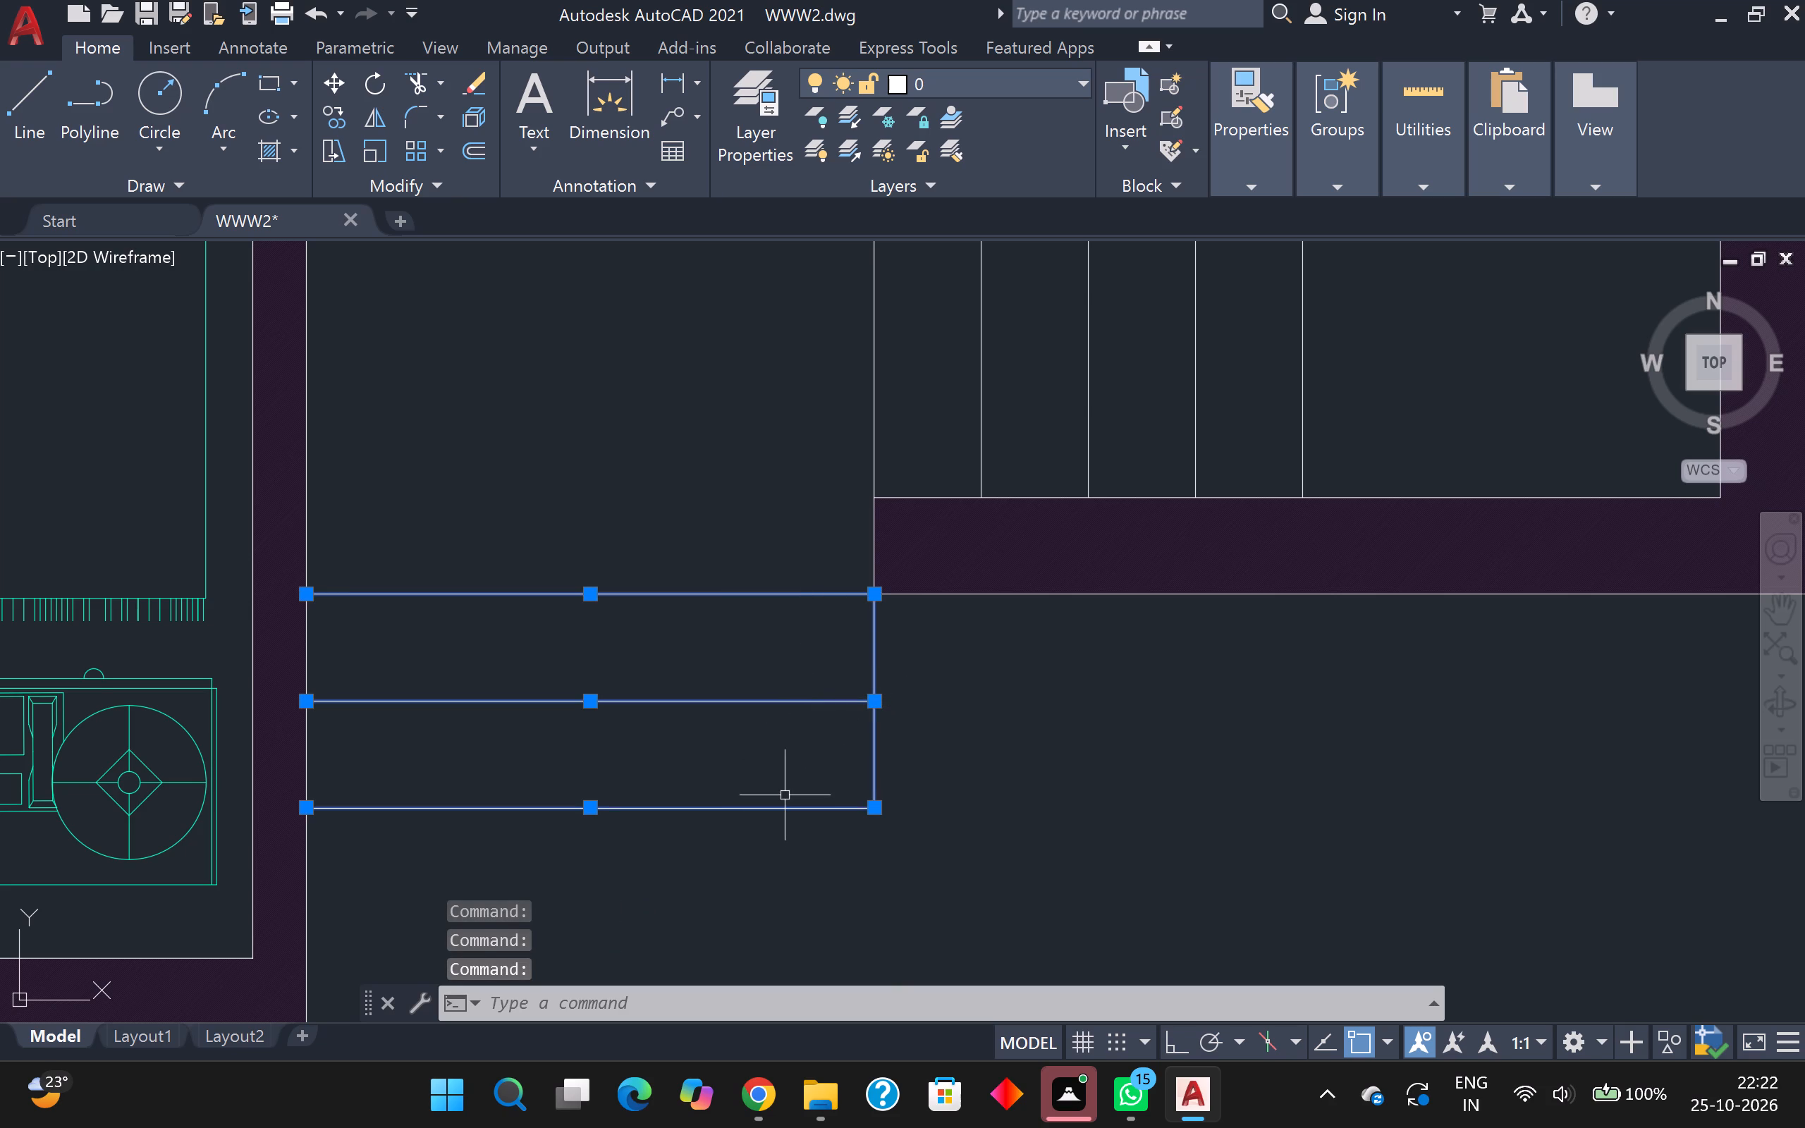
scroll(785, 795, down, 2)
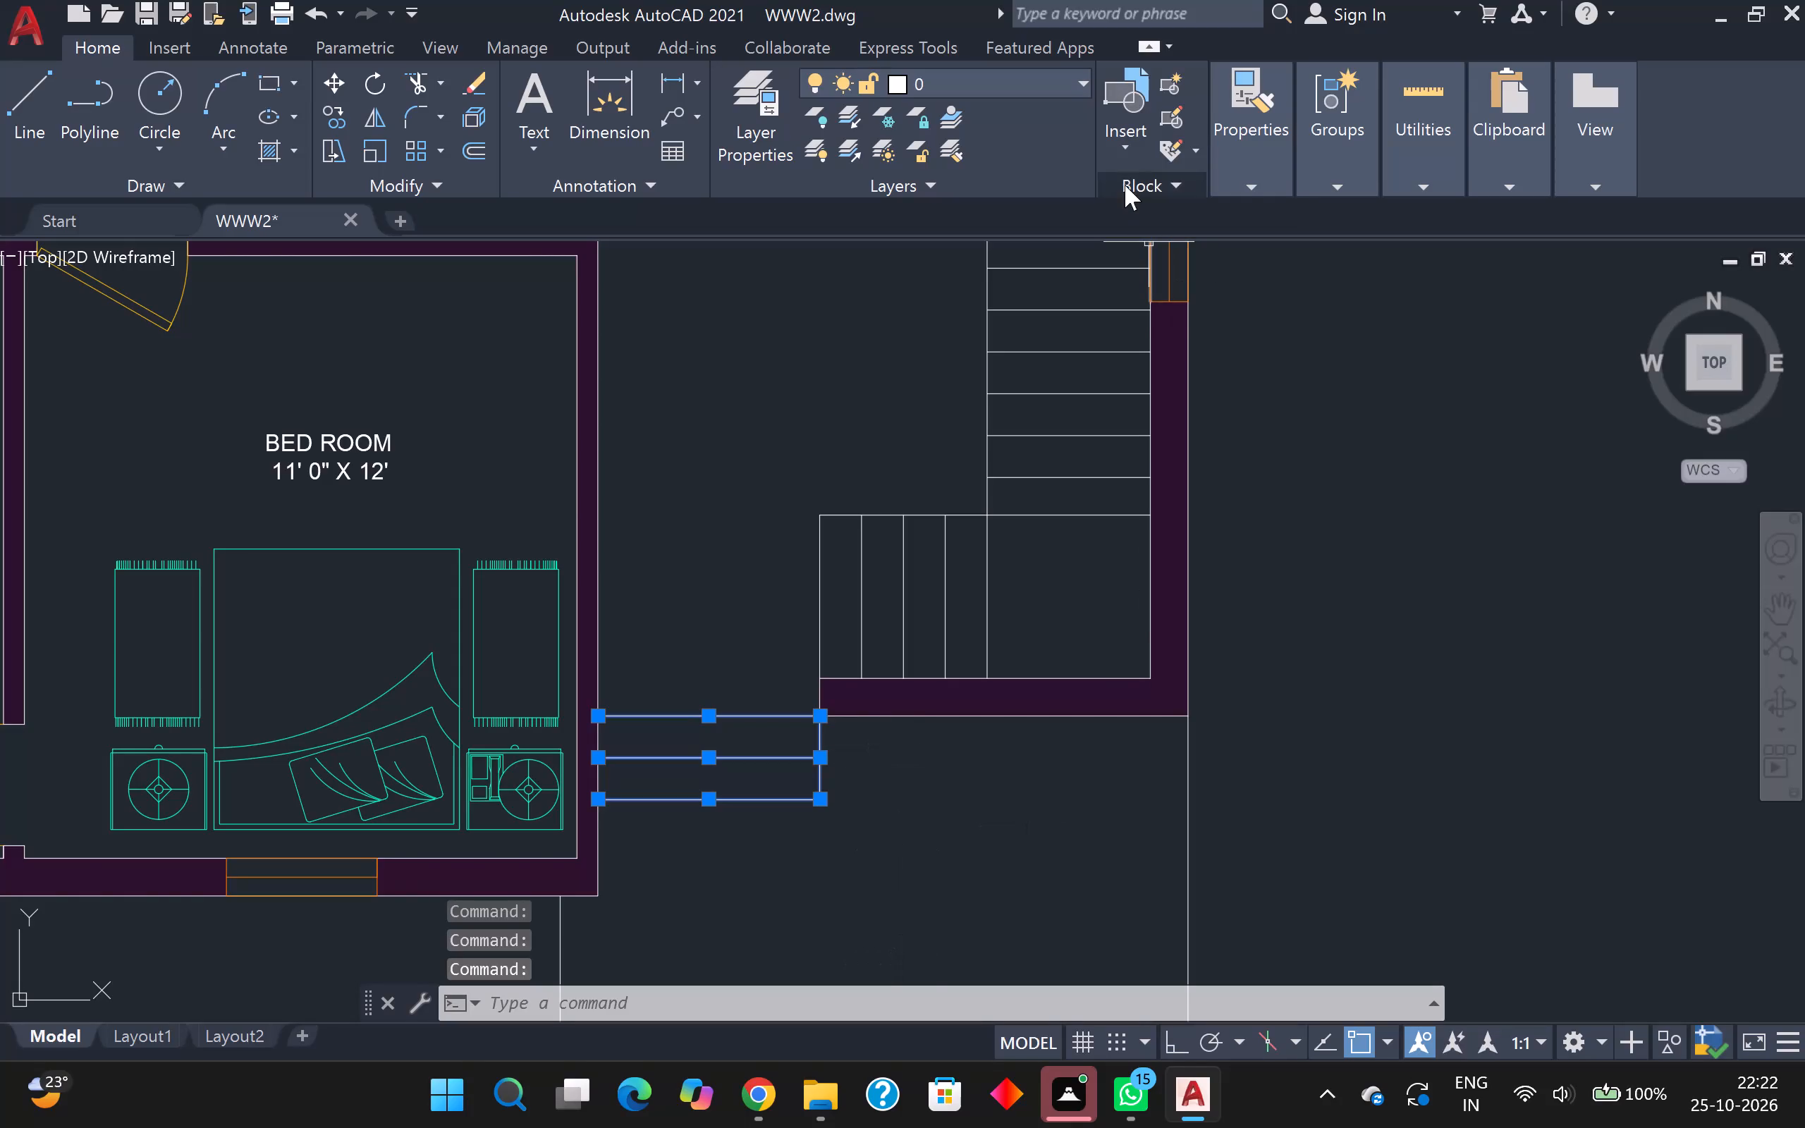
click(1256, 182)
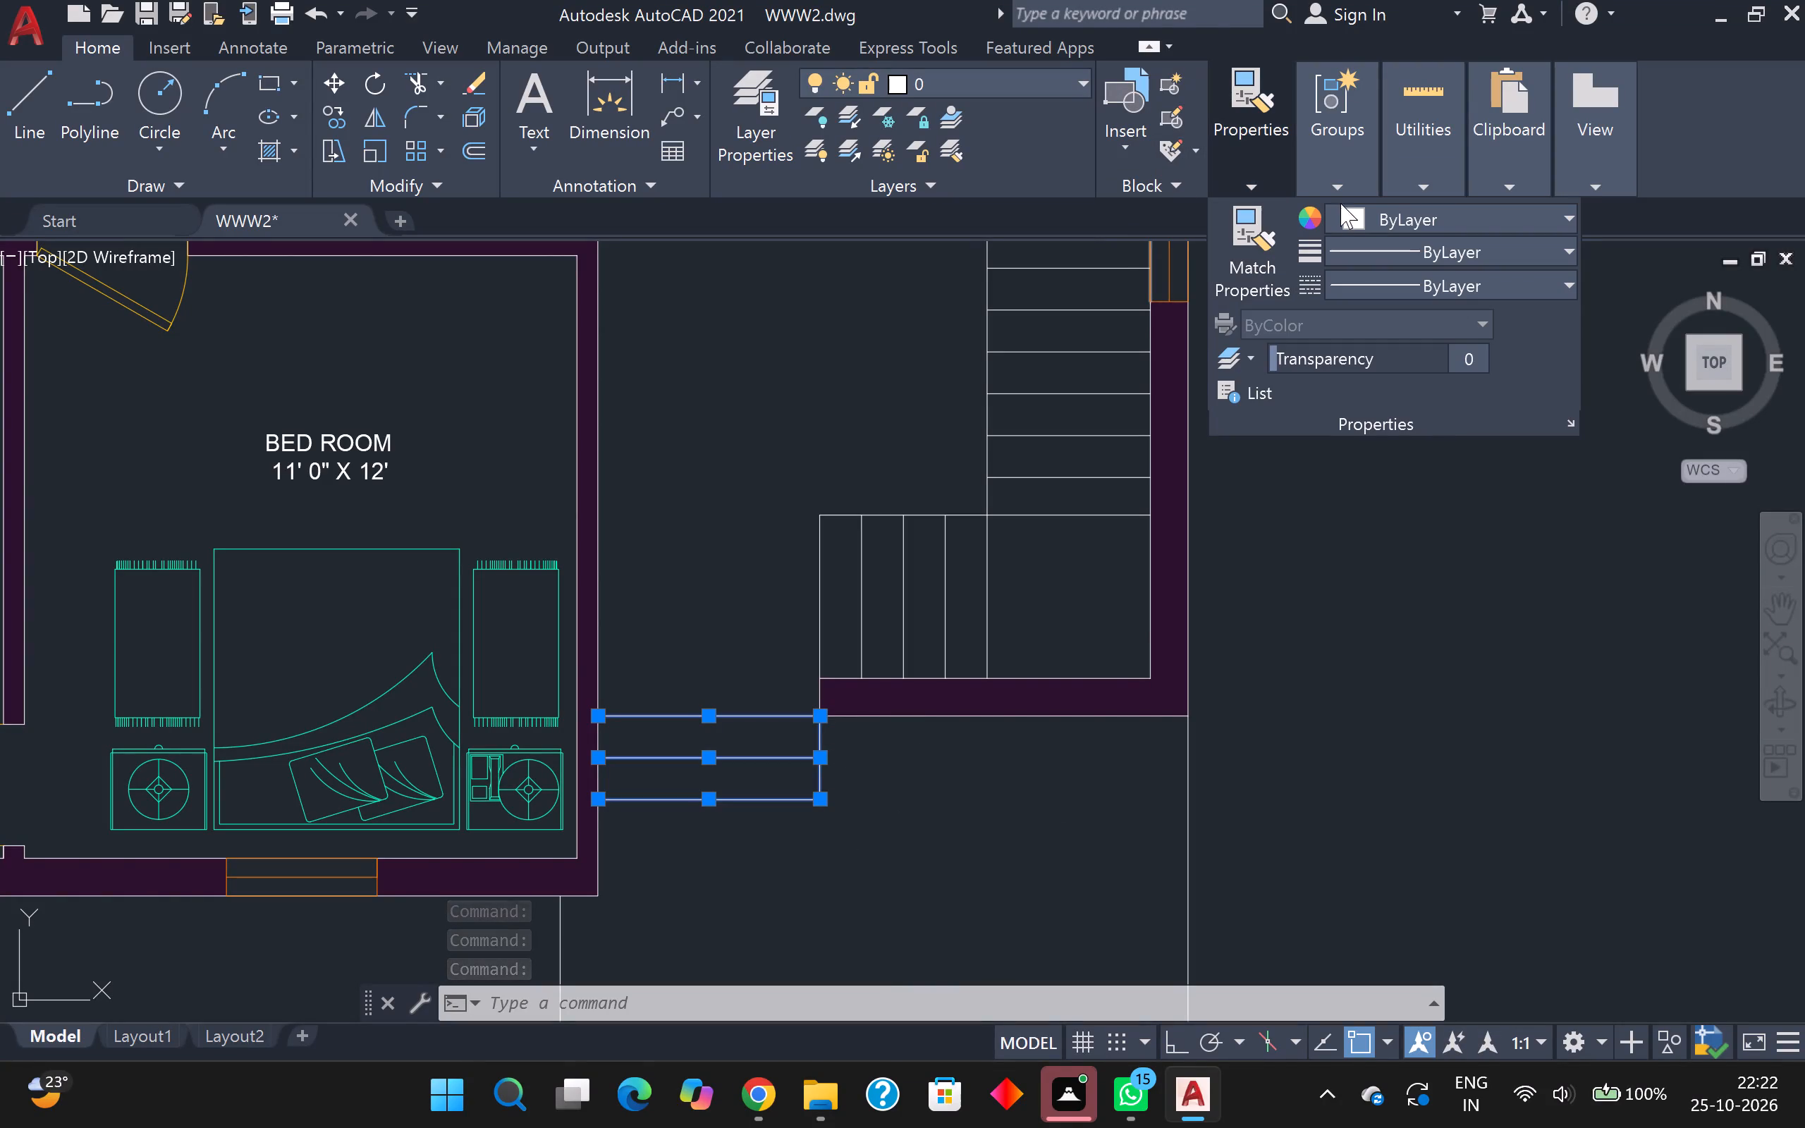
click(1352, 207)
click(1342, 322)
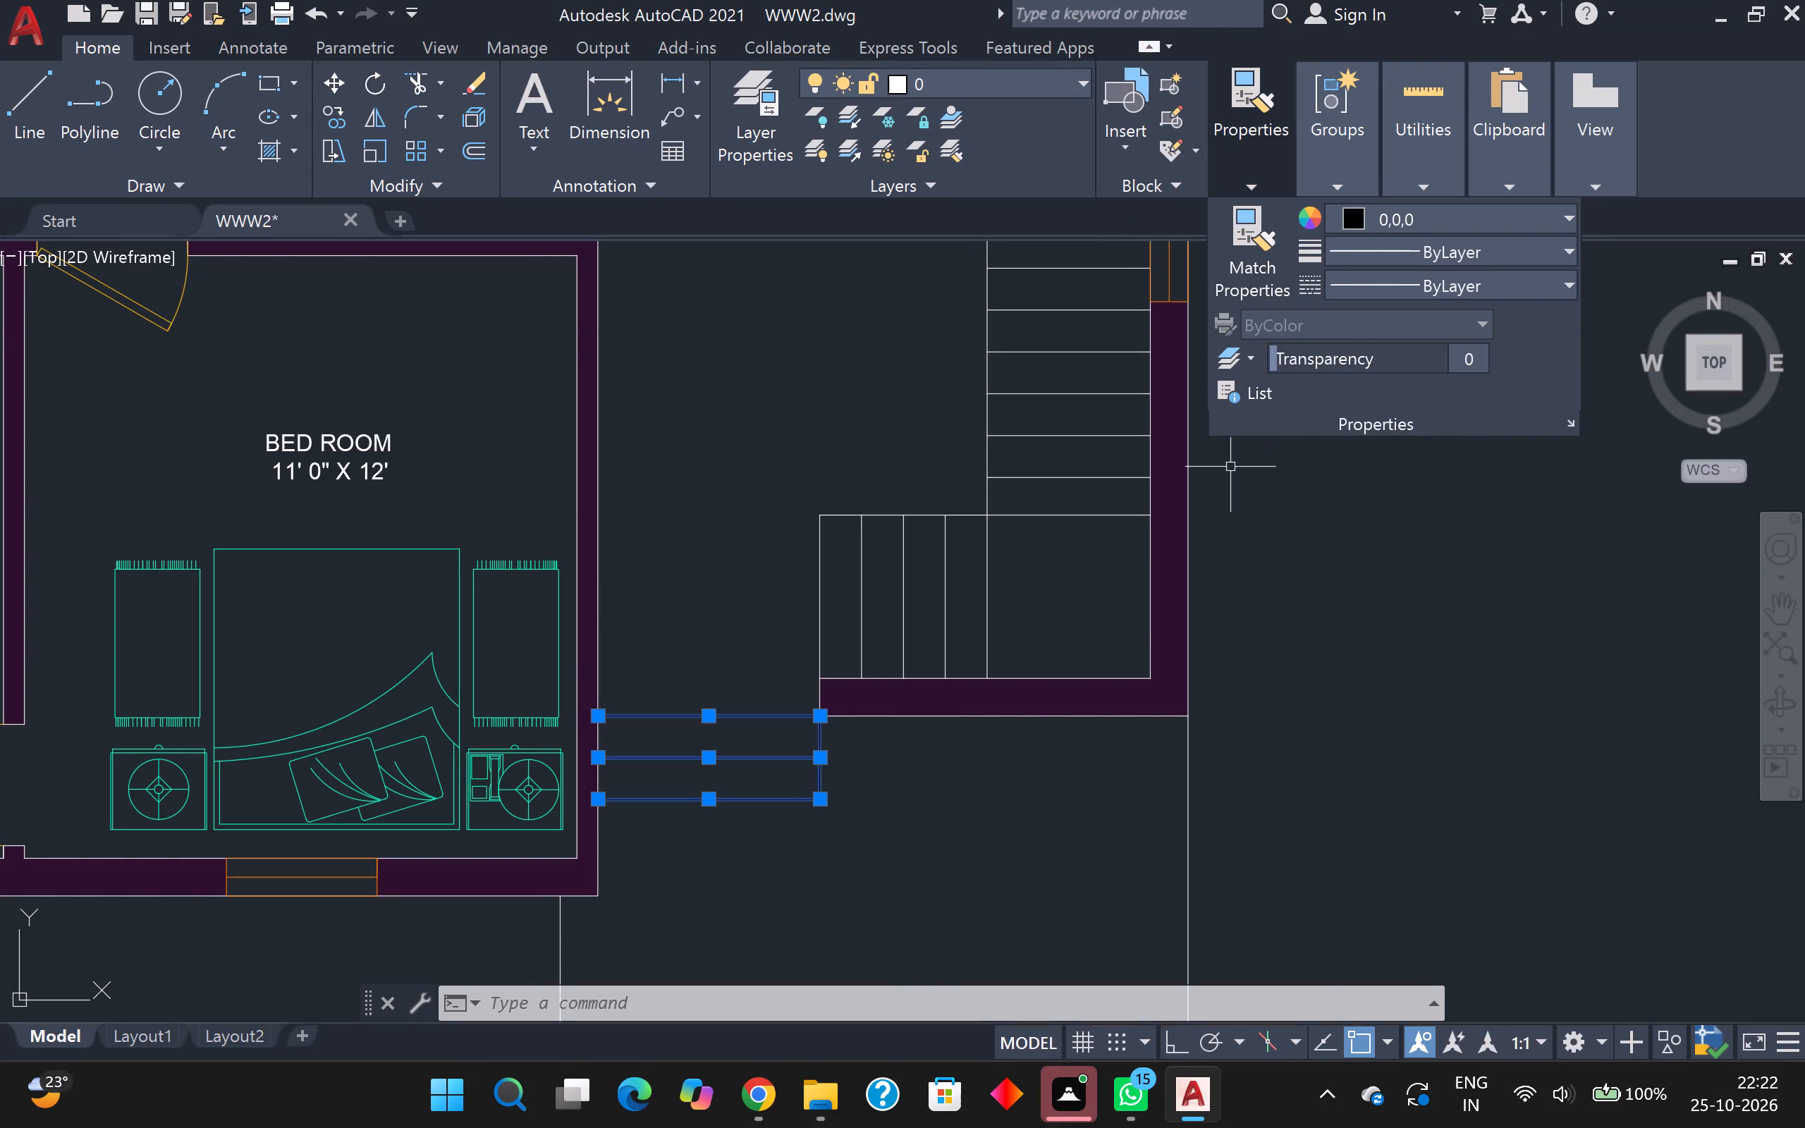
key(Escape)
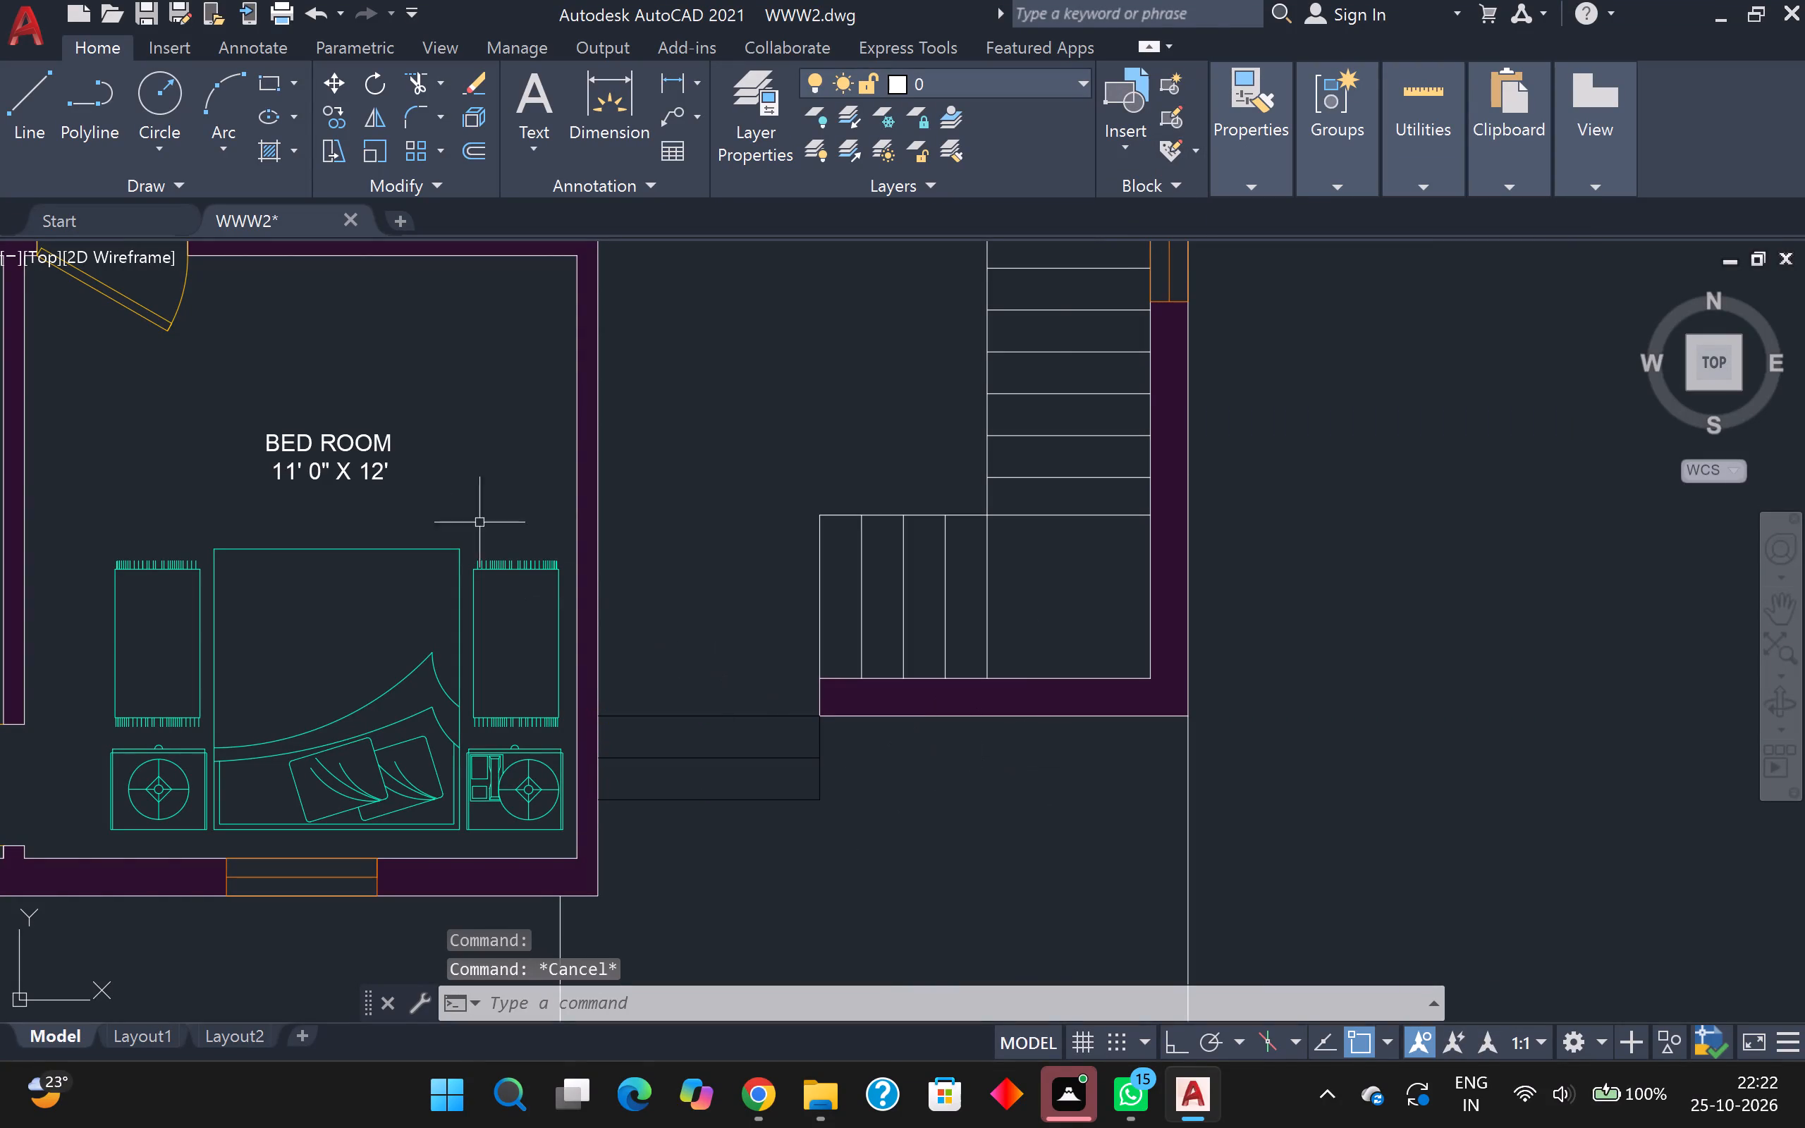
Hatch both entrance step treads between the south-east bedroom and the staircase with pale yellow, colour 248,246,176.
click(273, 149)
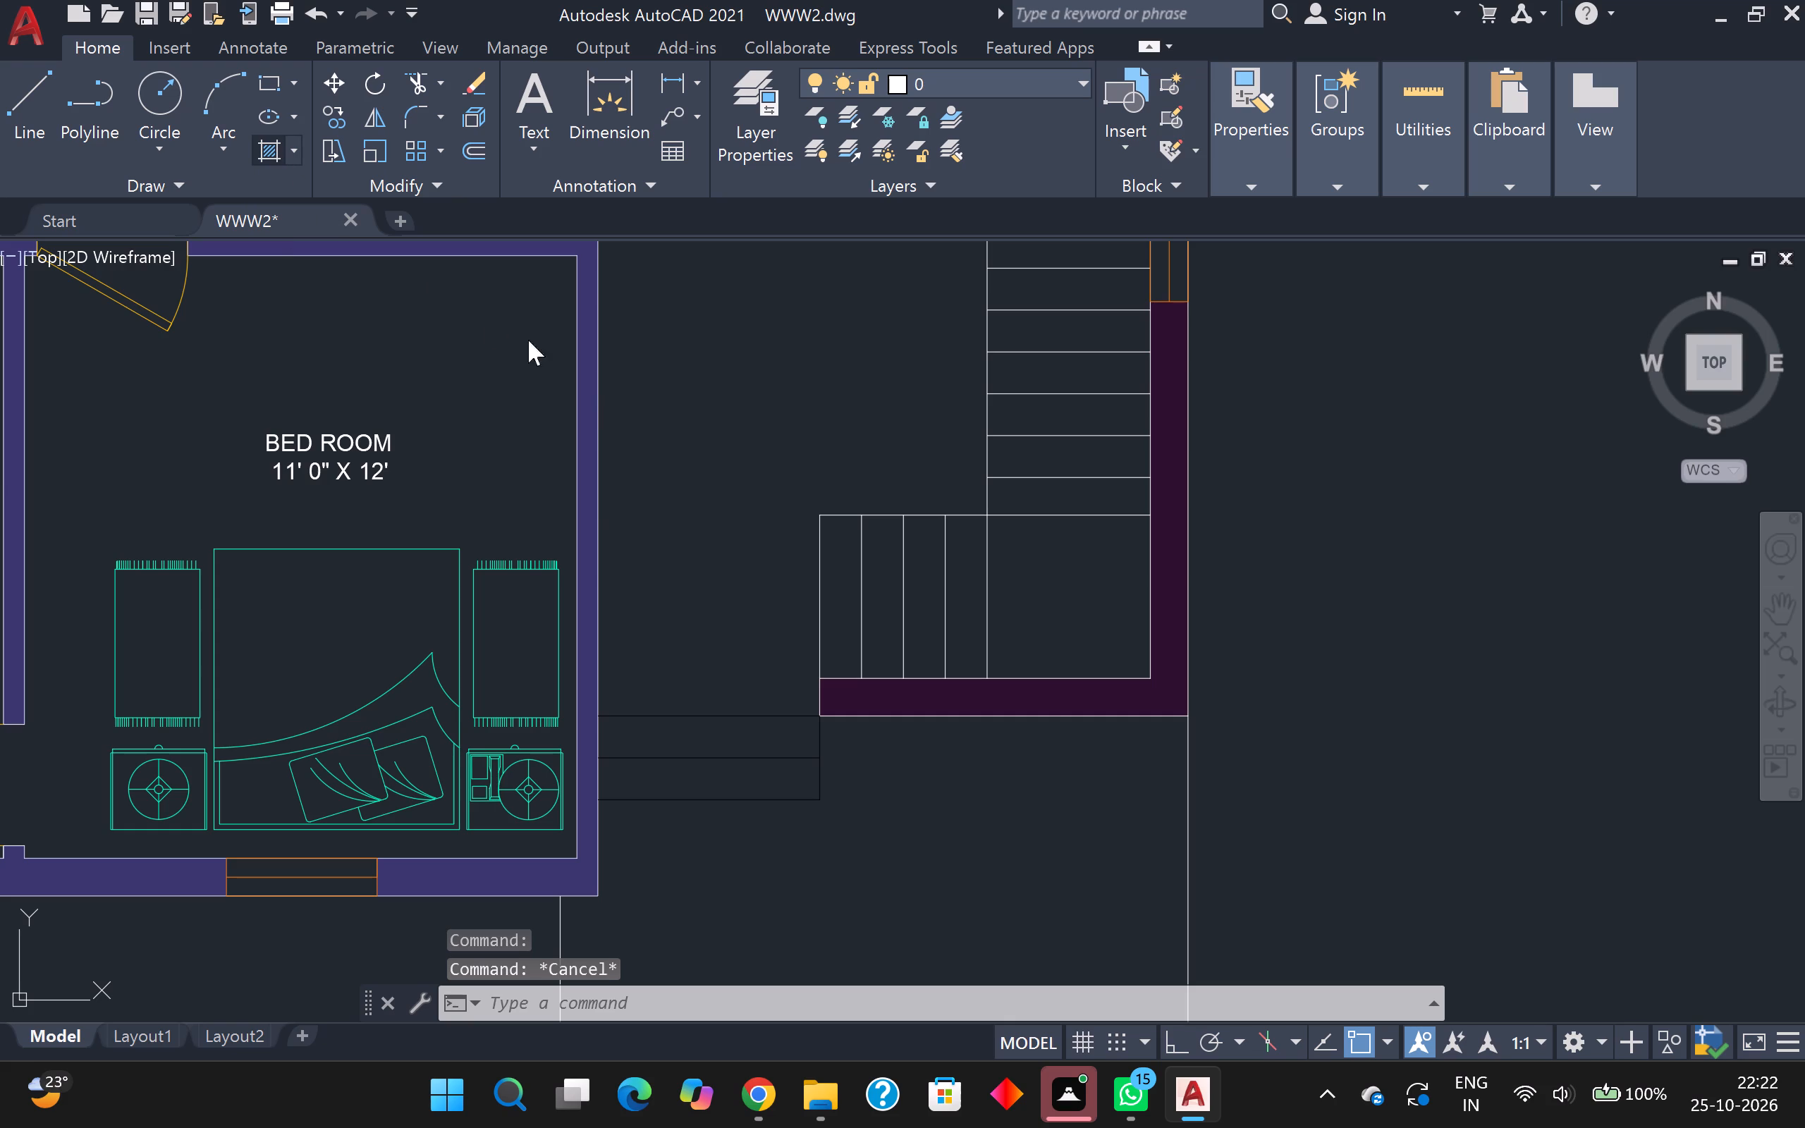
scroll(834, 530, down, 5)
scroll(824, 520, up, 1)
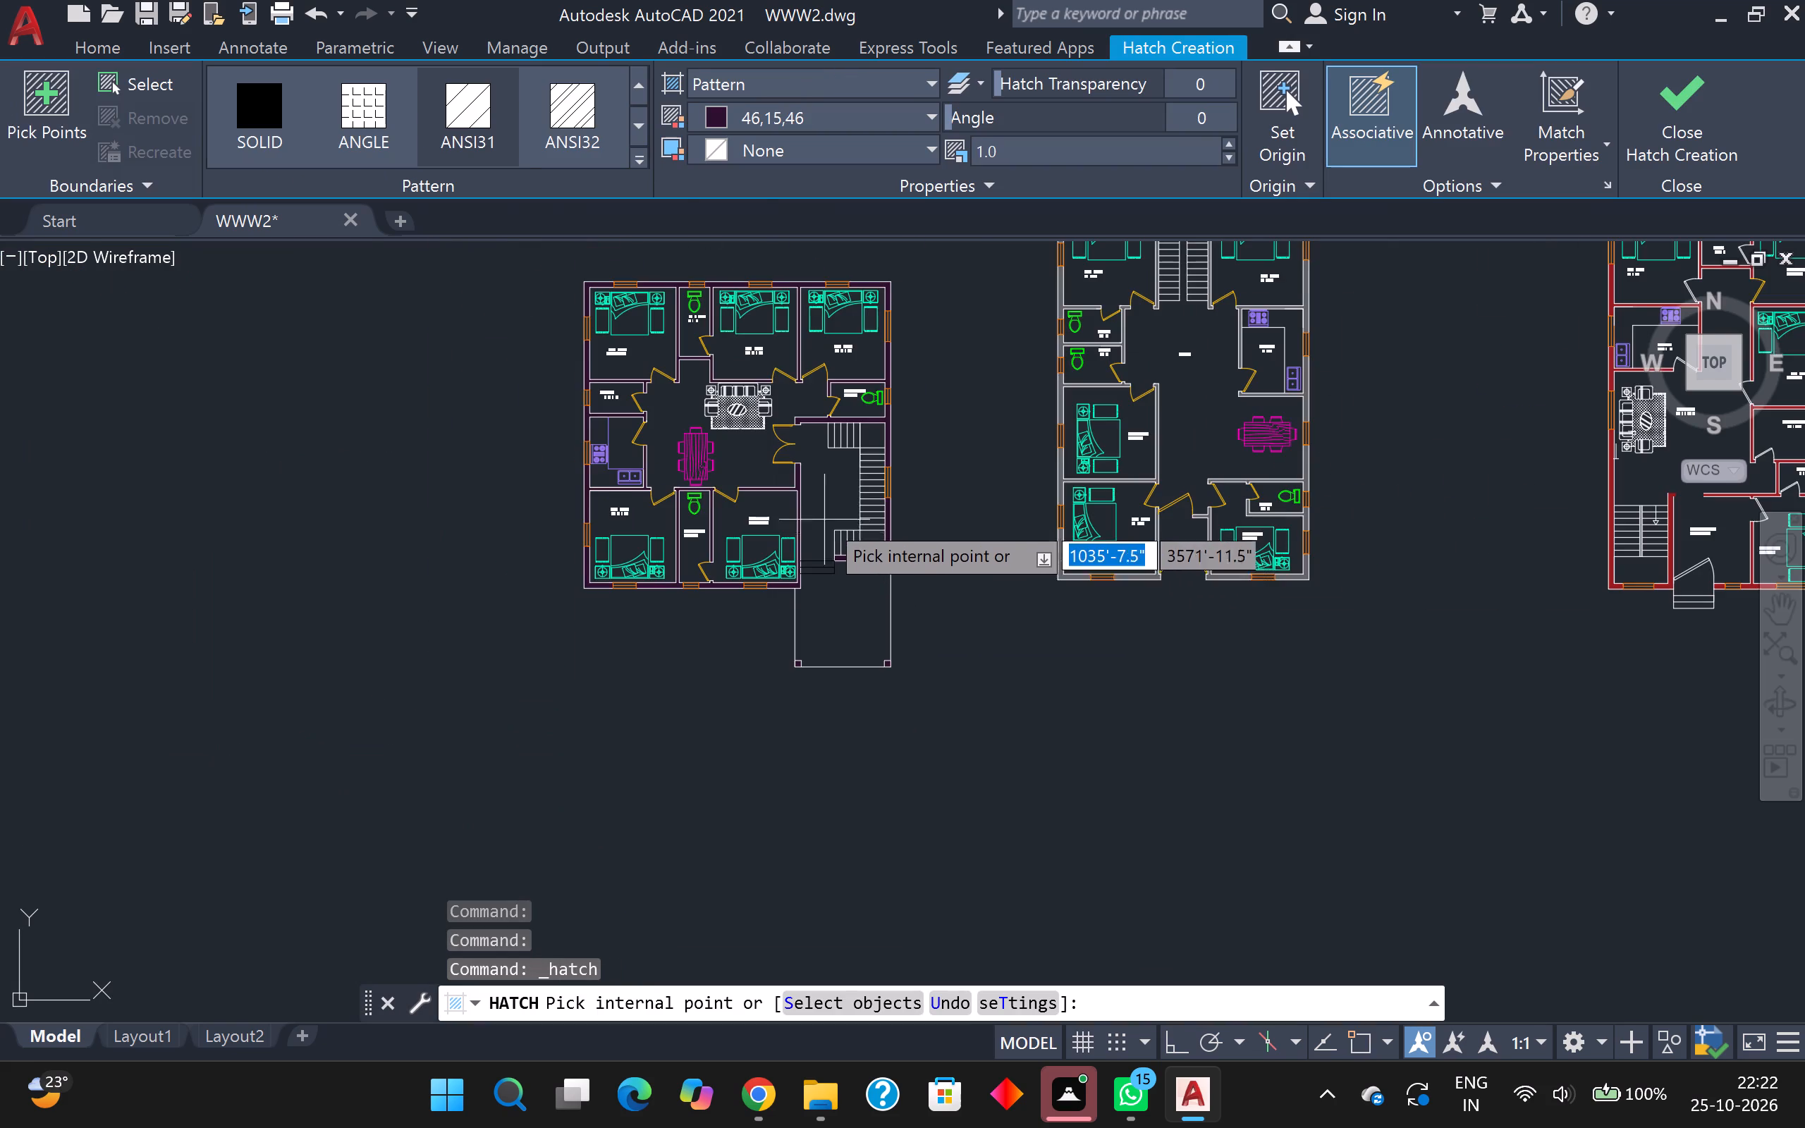
scroll(824, 518, up, 2)
click(718, 109)
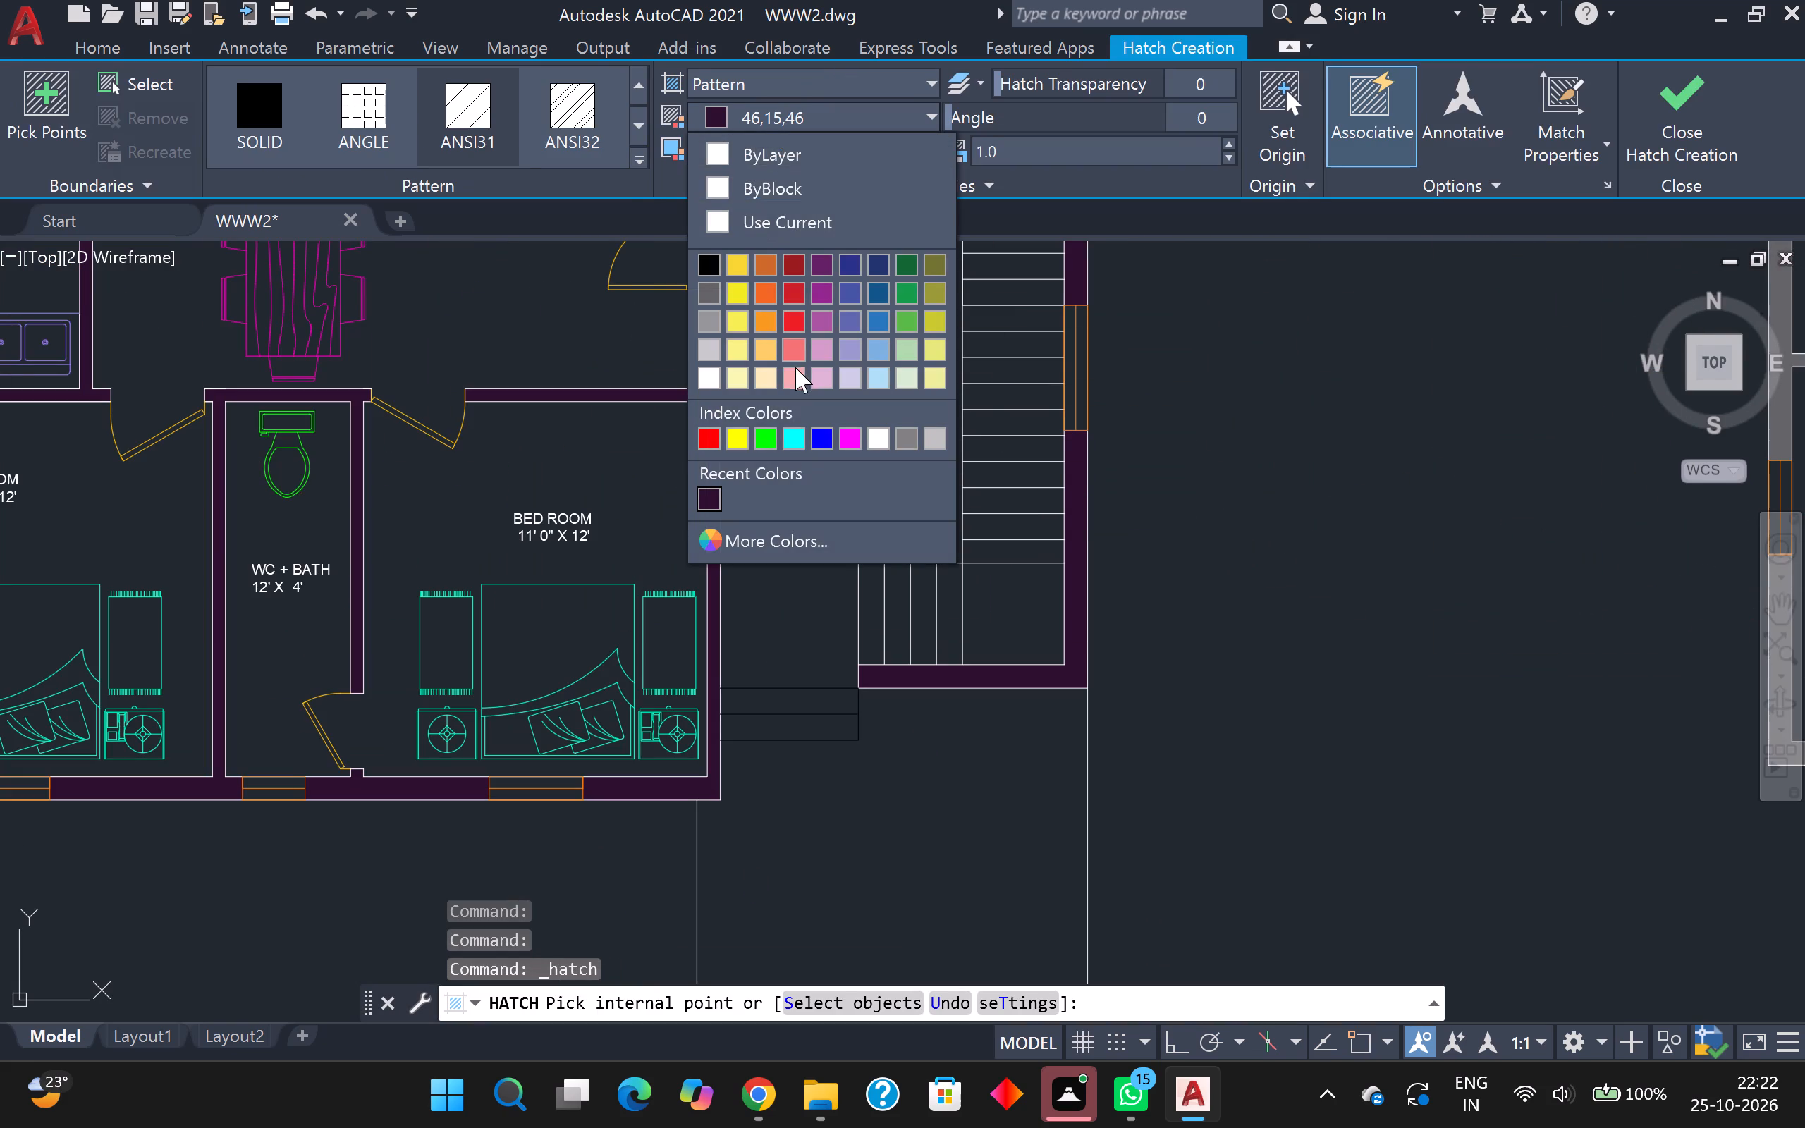
click(740, 367)
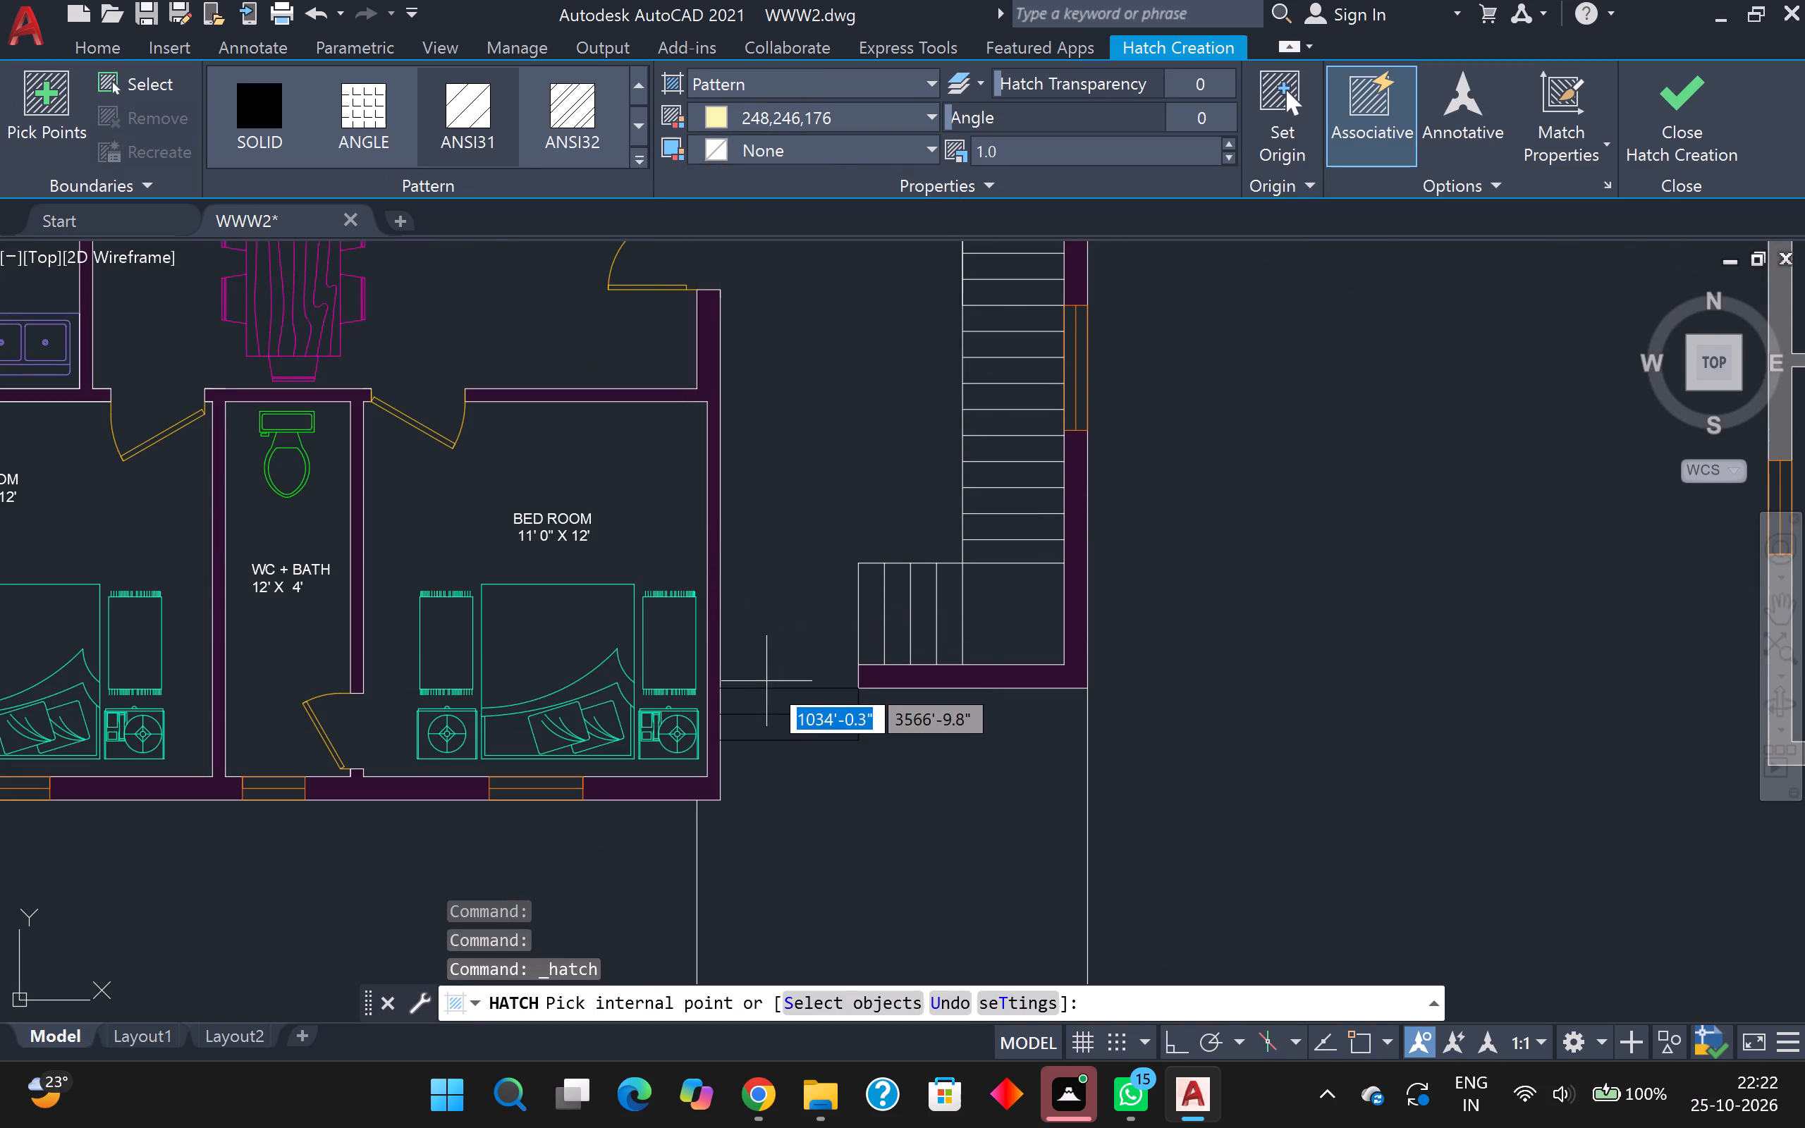
scroll(775, 687, up, 2)
scroll(789, 723, down, 4)
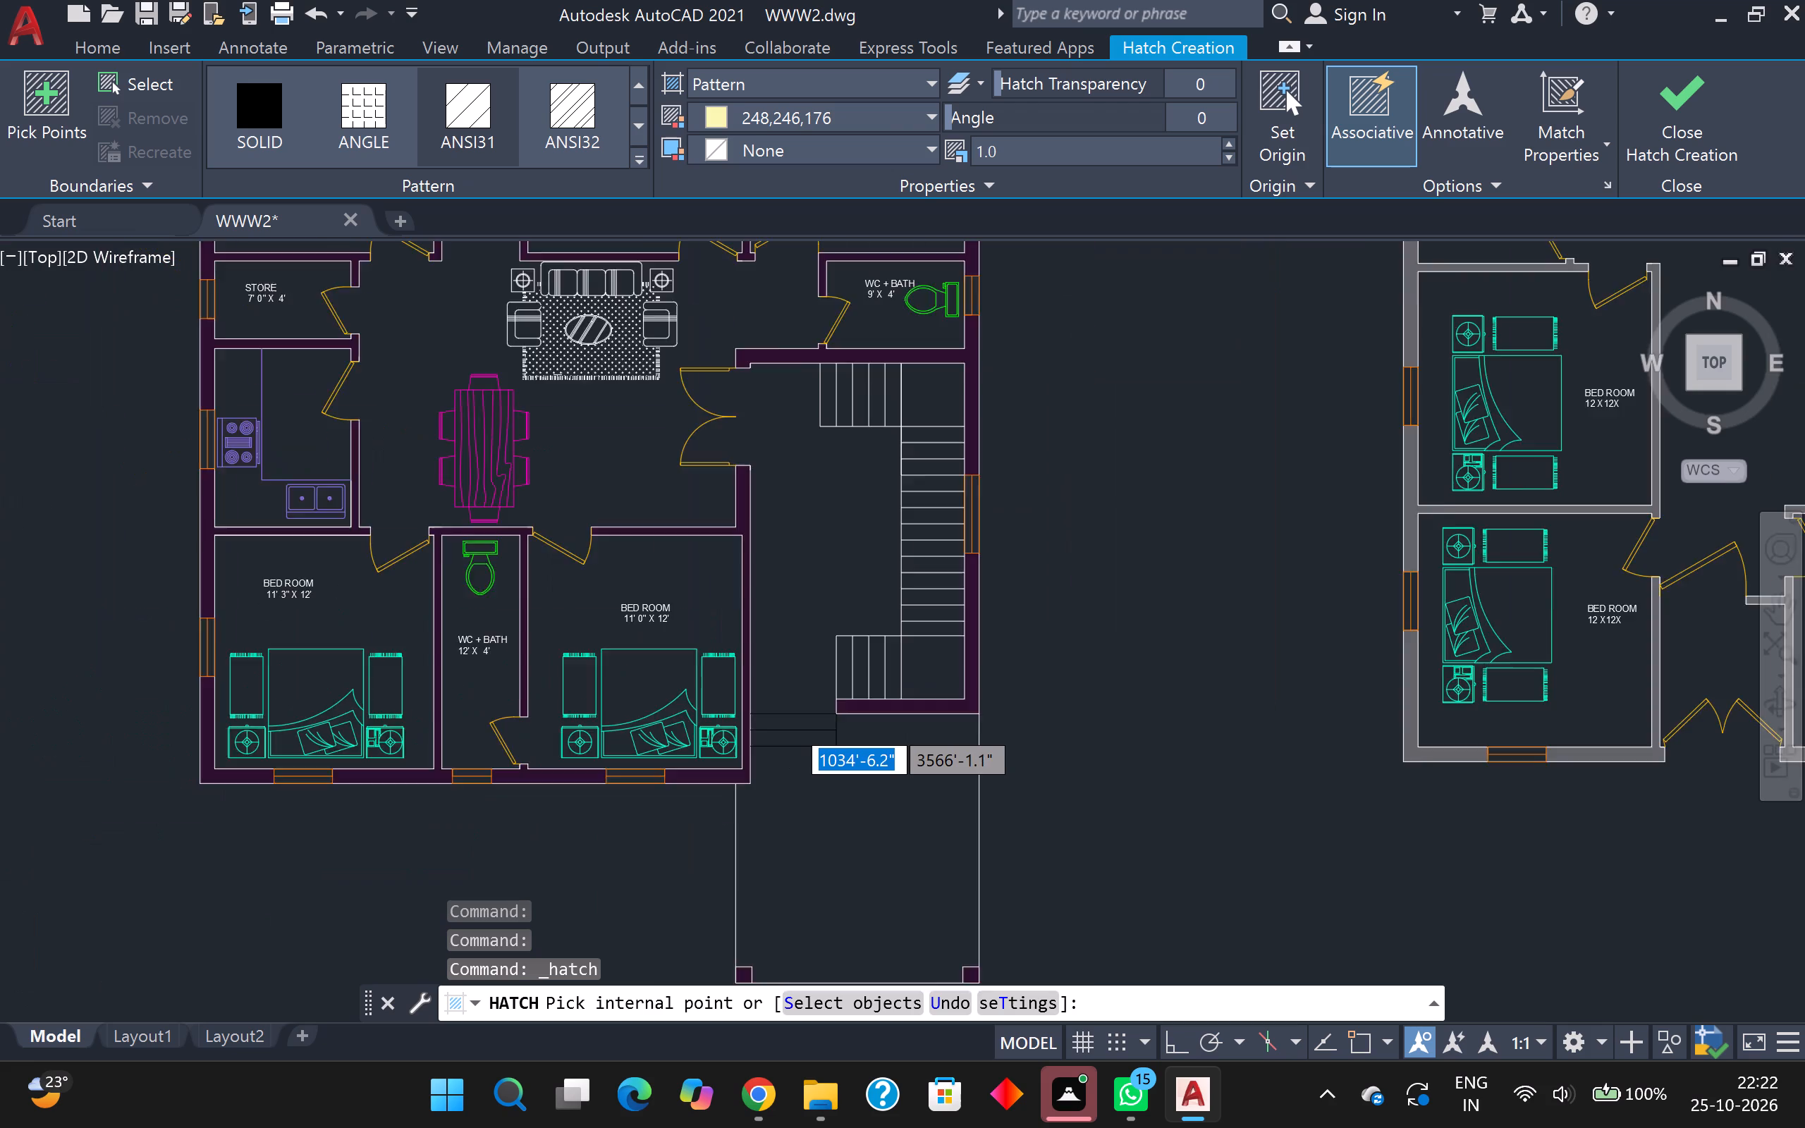
scroll(789, 719, down, 1)
scroll(788, 721, up, 3)
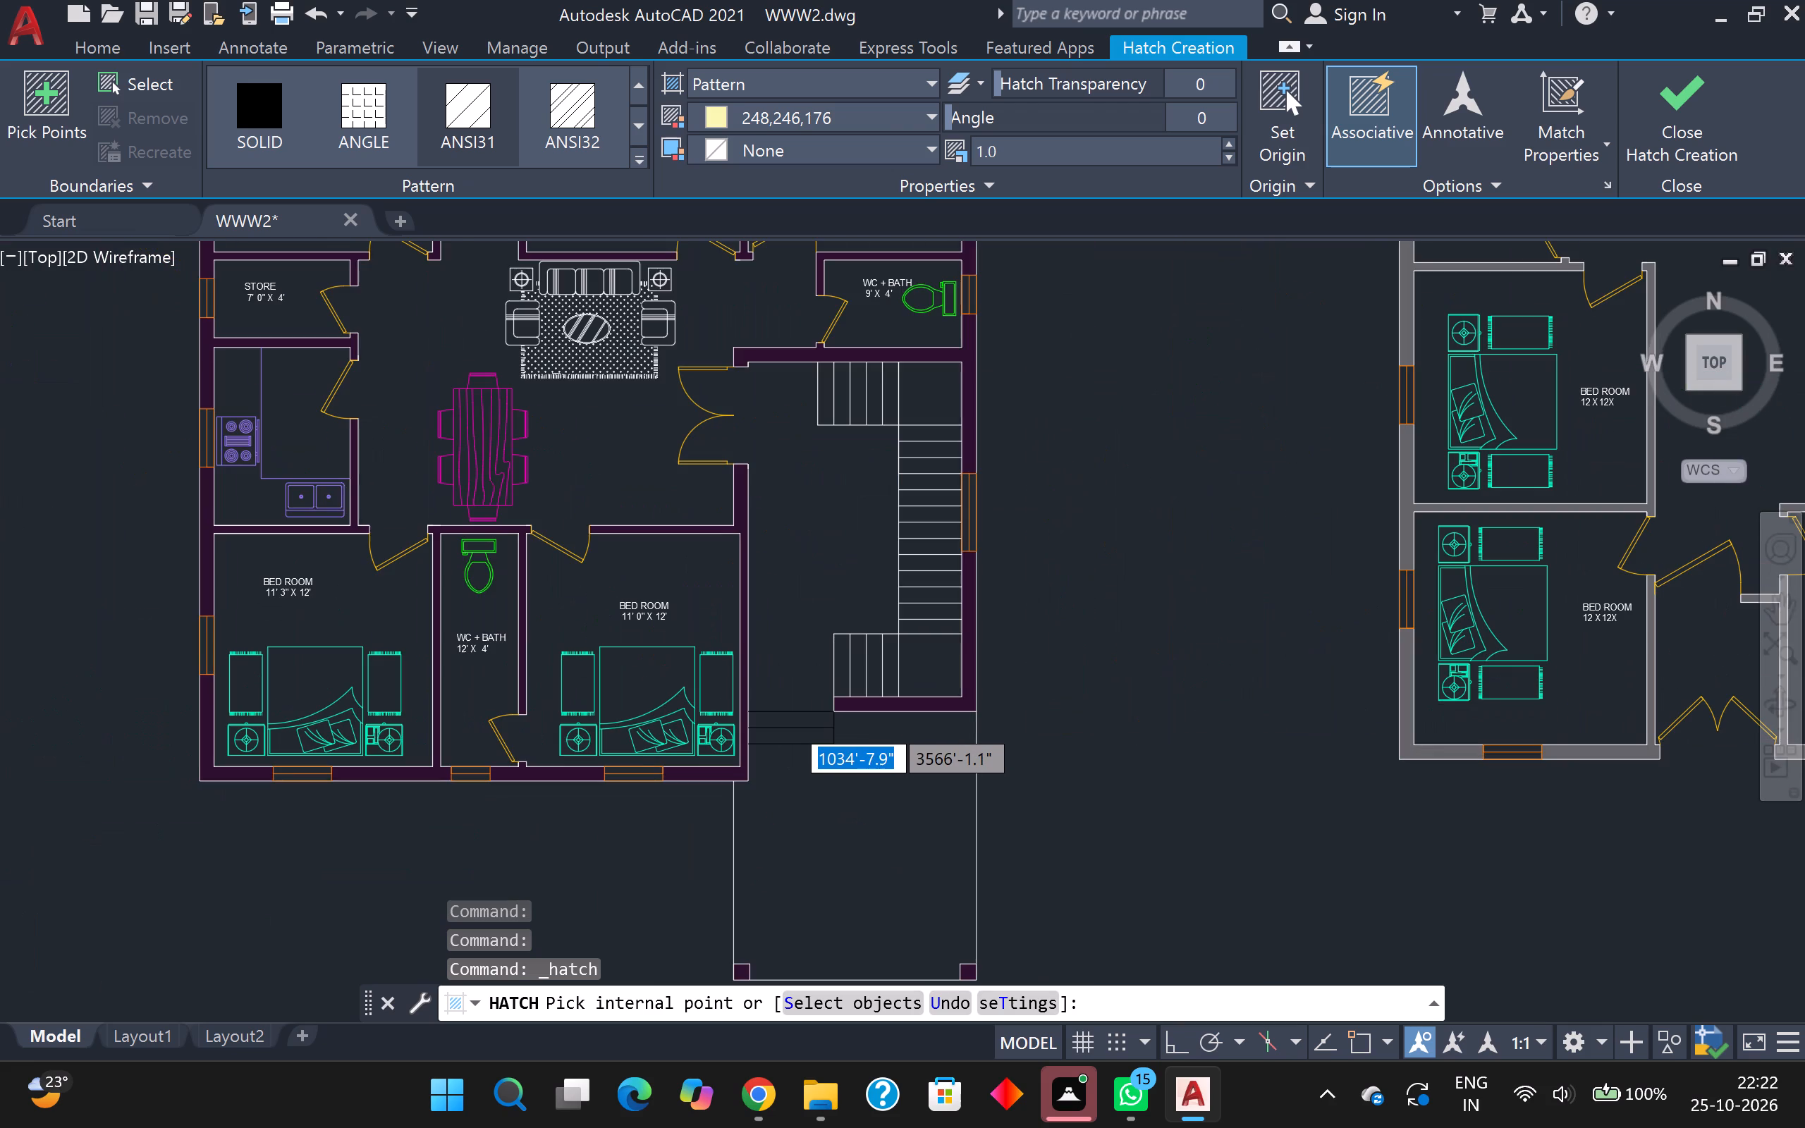
scroll(788, 721, up, 2)
scroll(788, 721, down, 1)
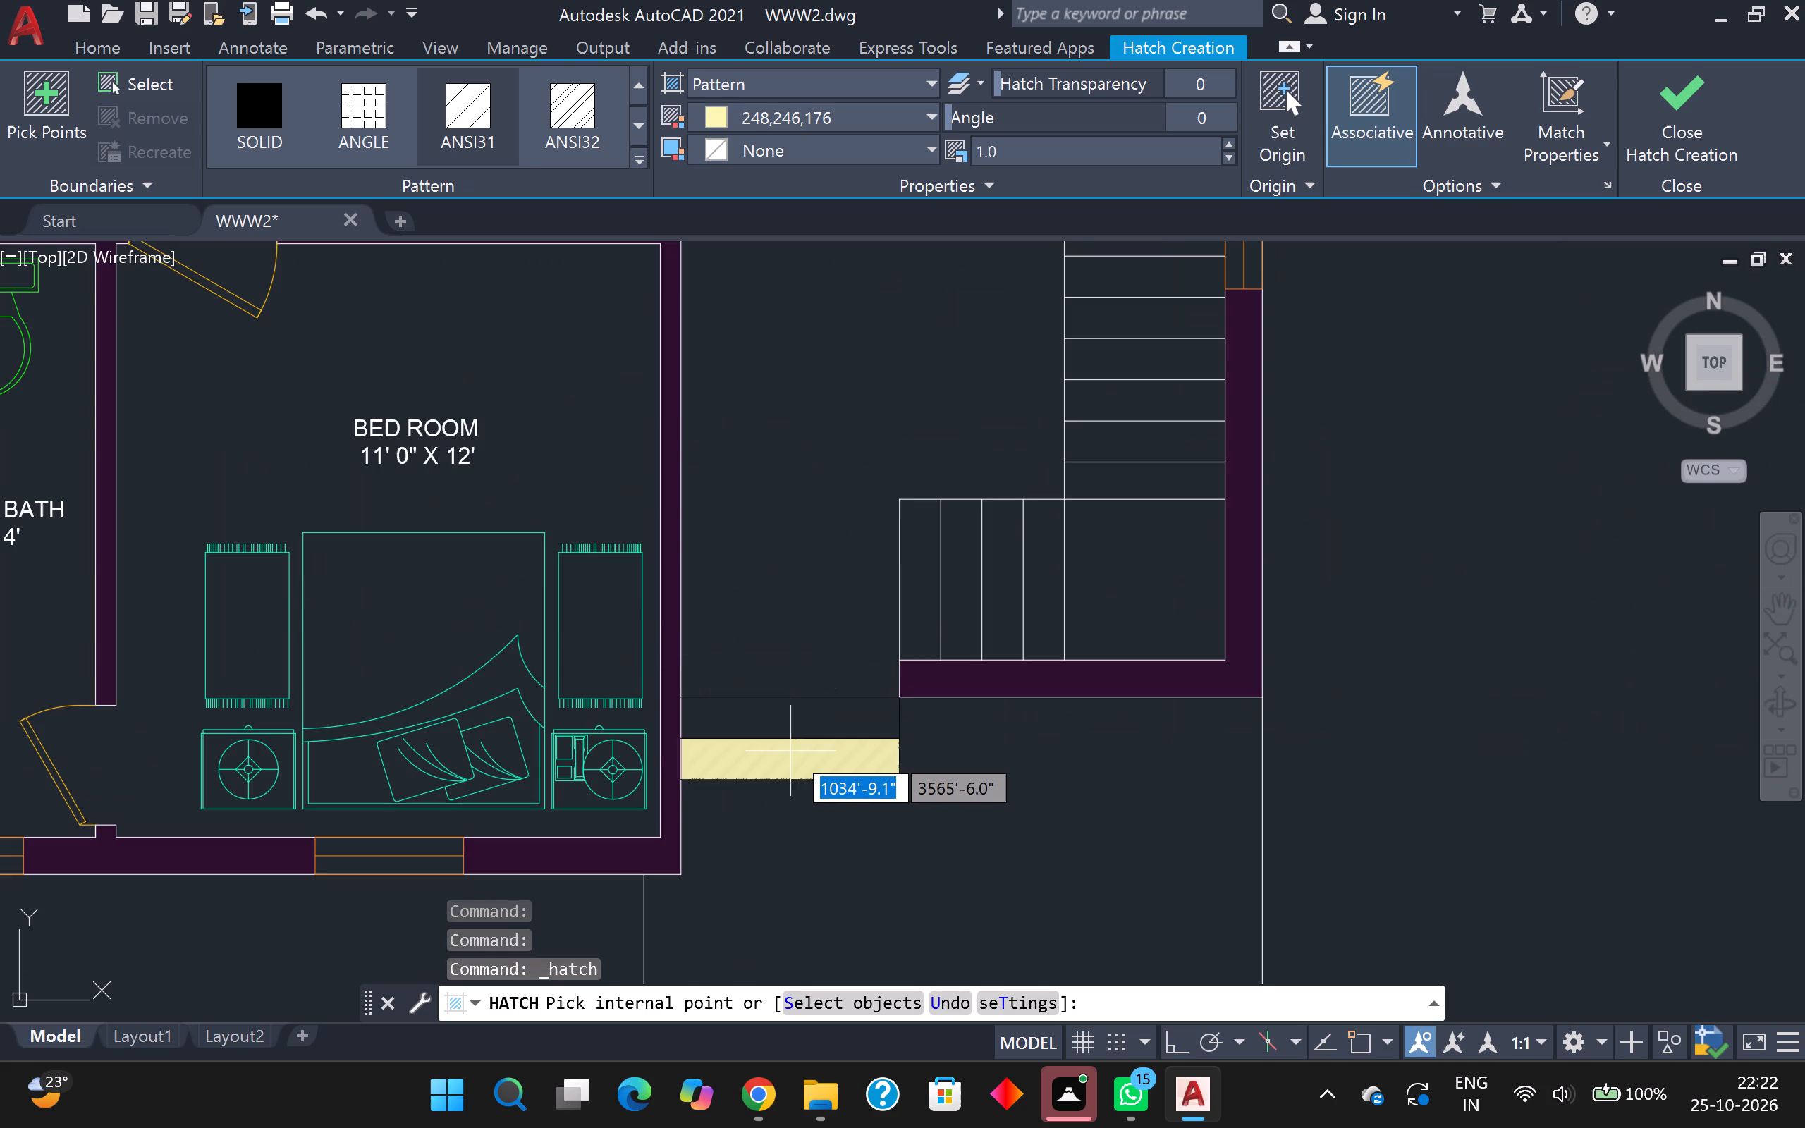
scroll(790, 751, down, 2)
click(790, 751)
scroll(790, 751, up, 3)
click(769, 727)
scroll(824, 775, down, 1)
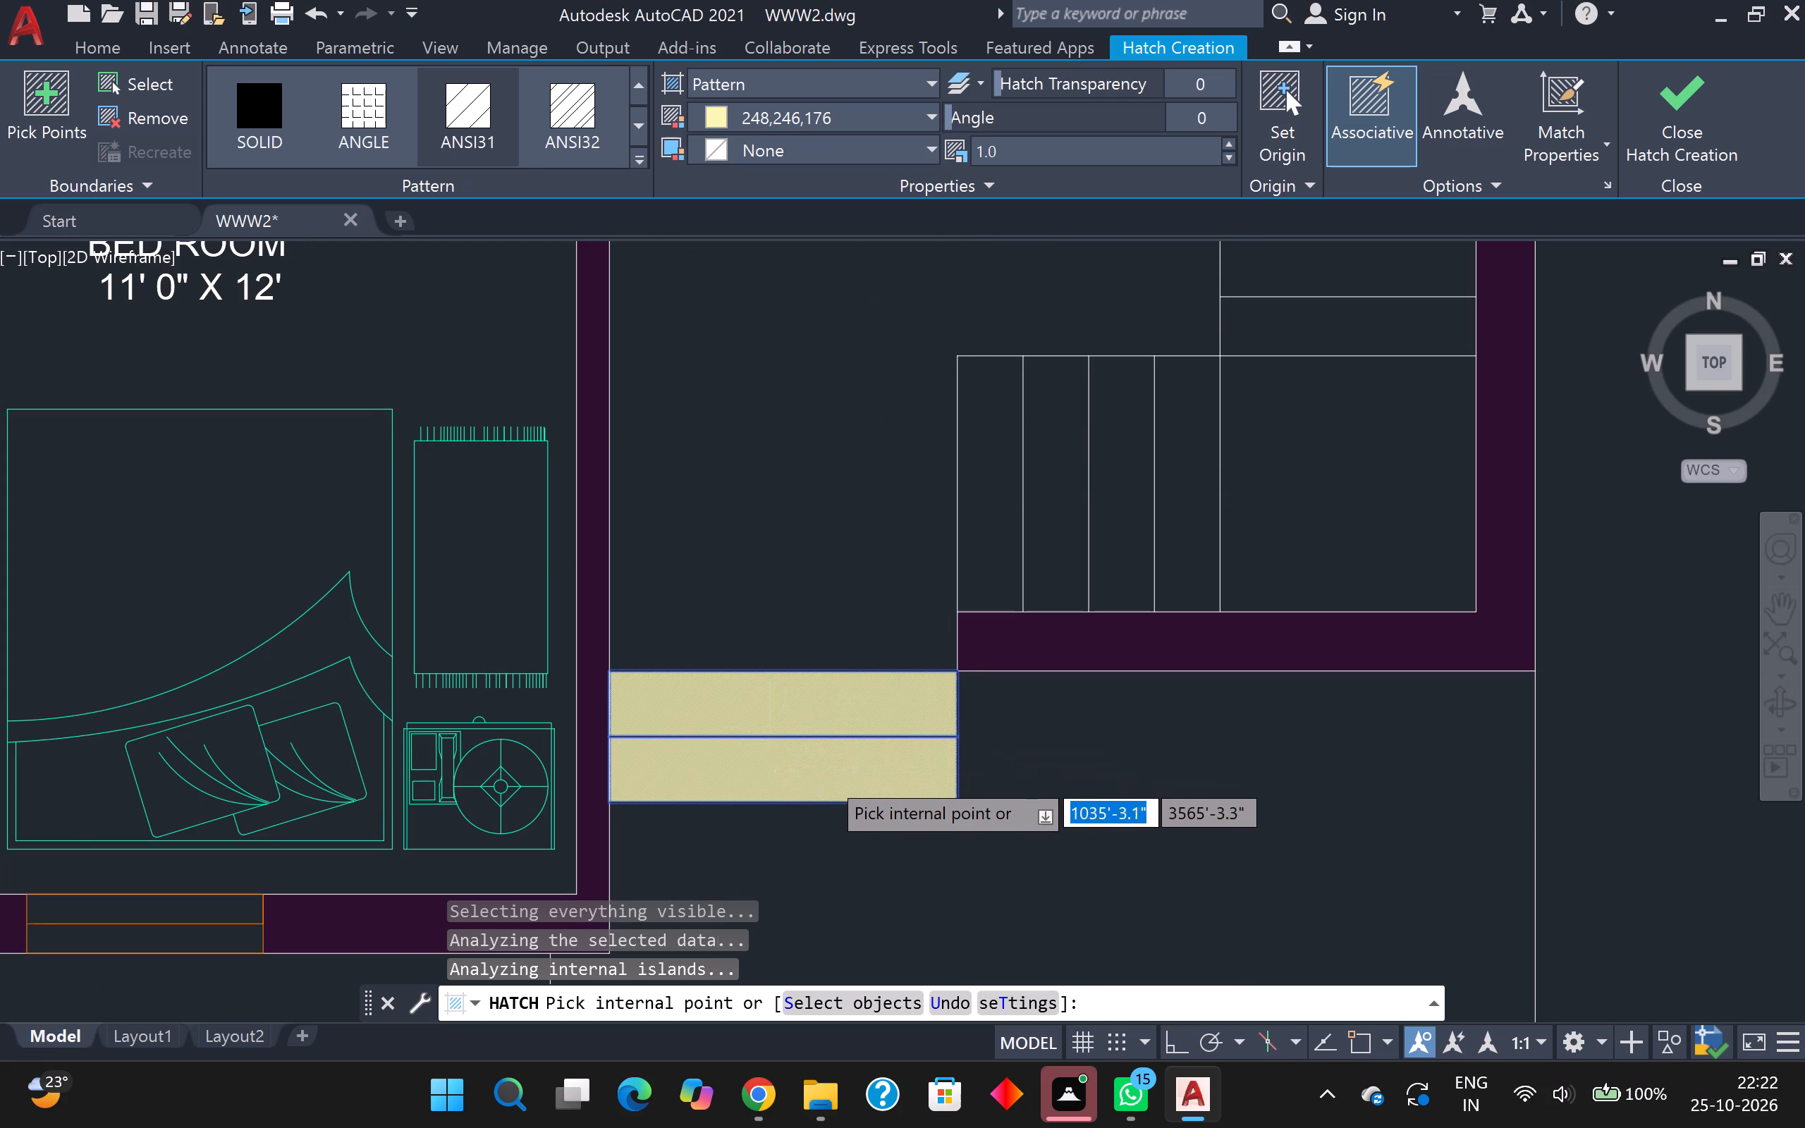
scroll(826, 777, down, 1)
middle_drag(885, 814, 878, 833)
scroll(895, 750, up, 1)
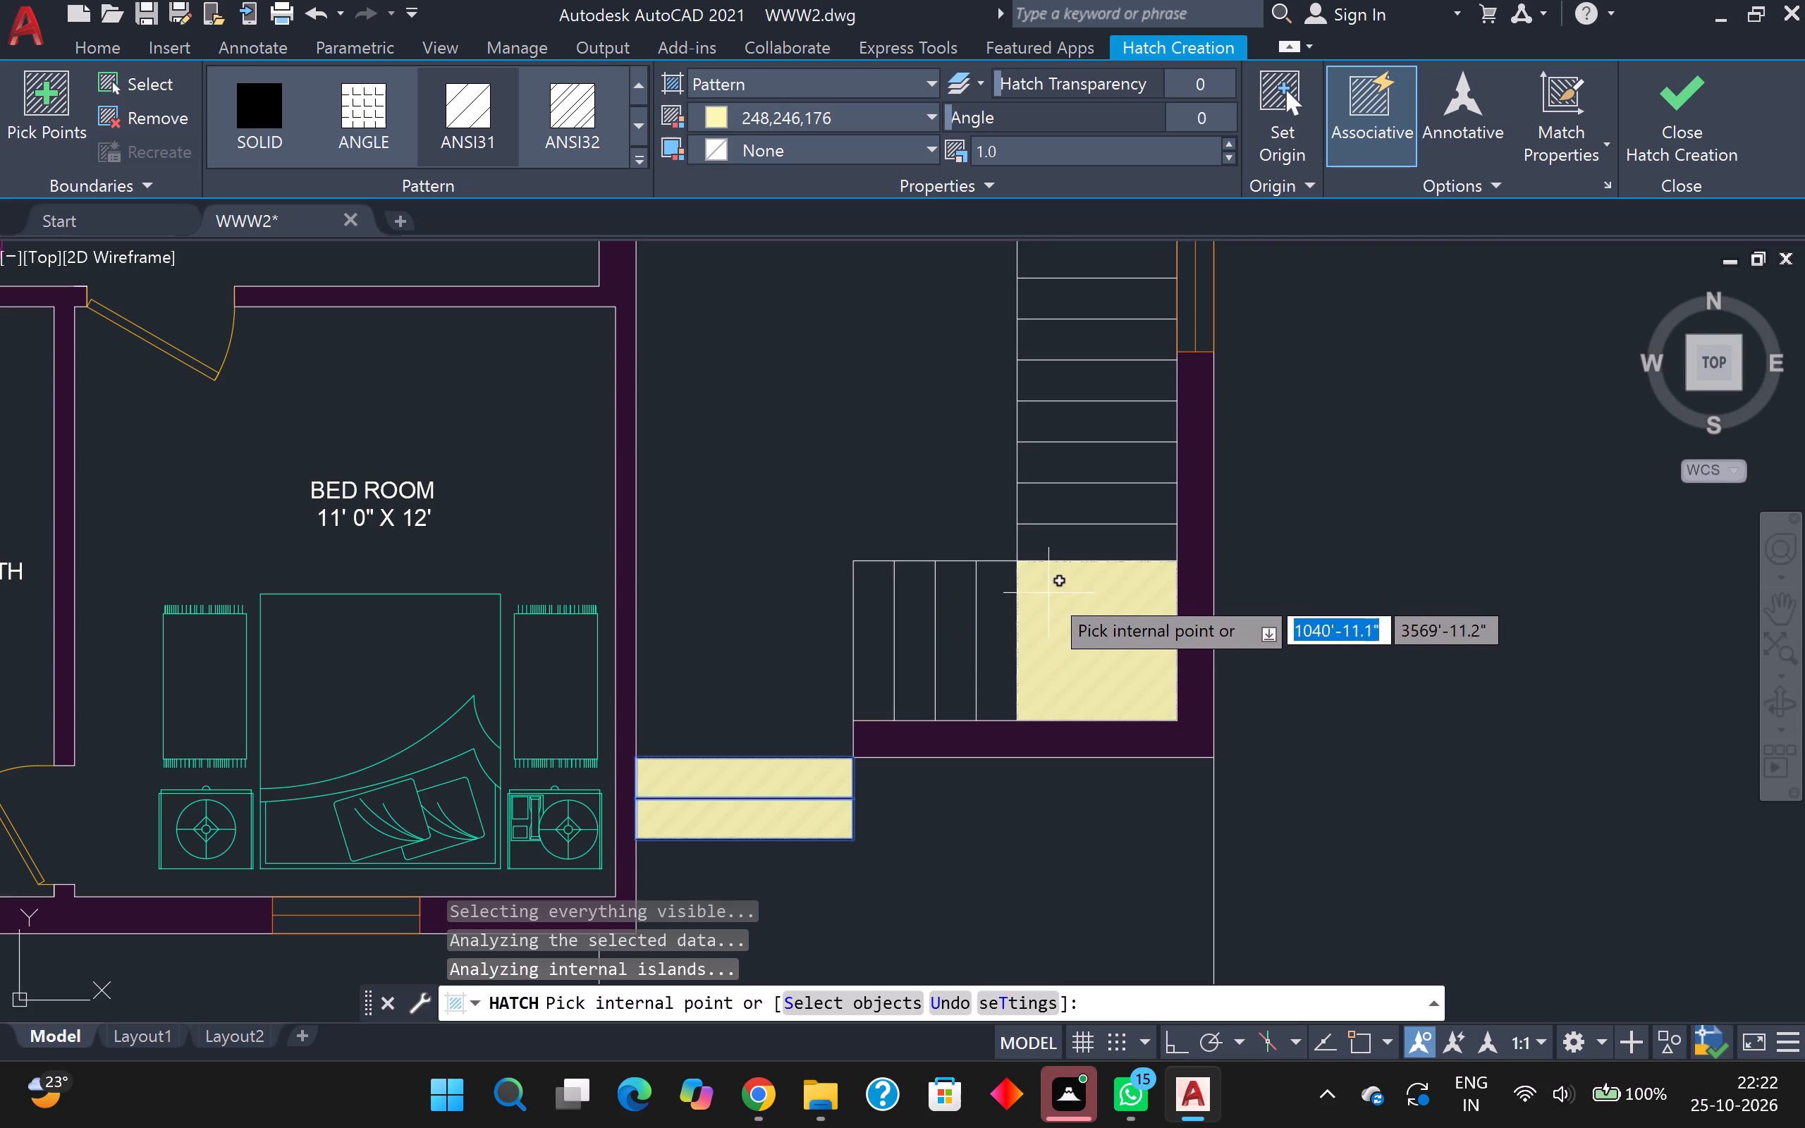
scroll(1022, 826, down, 2)
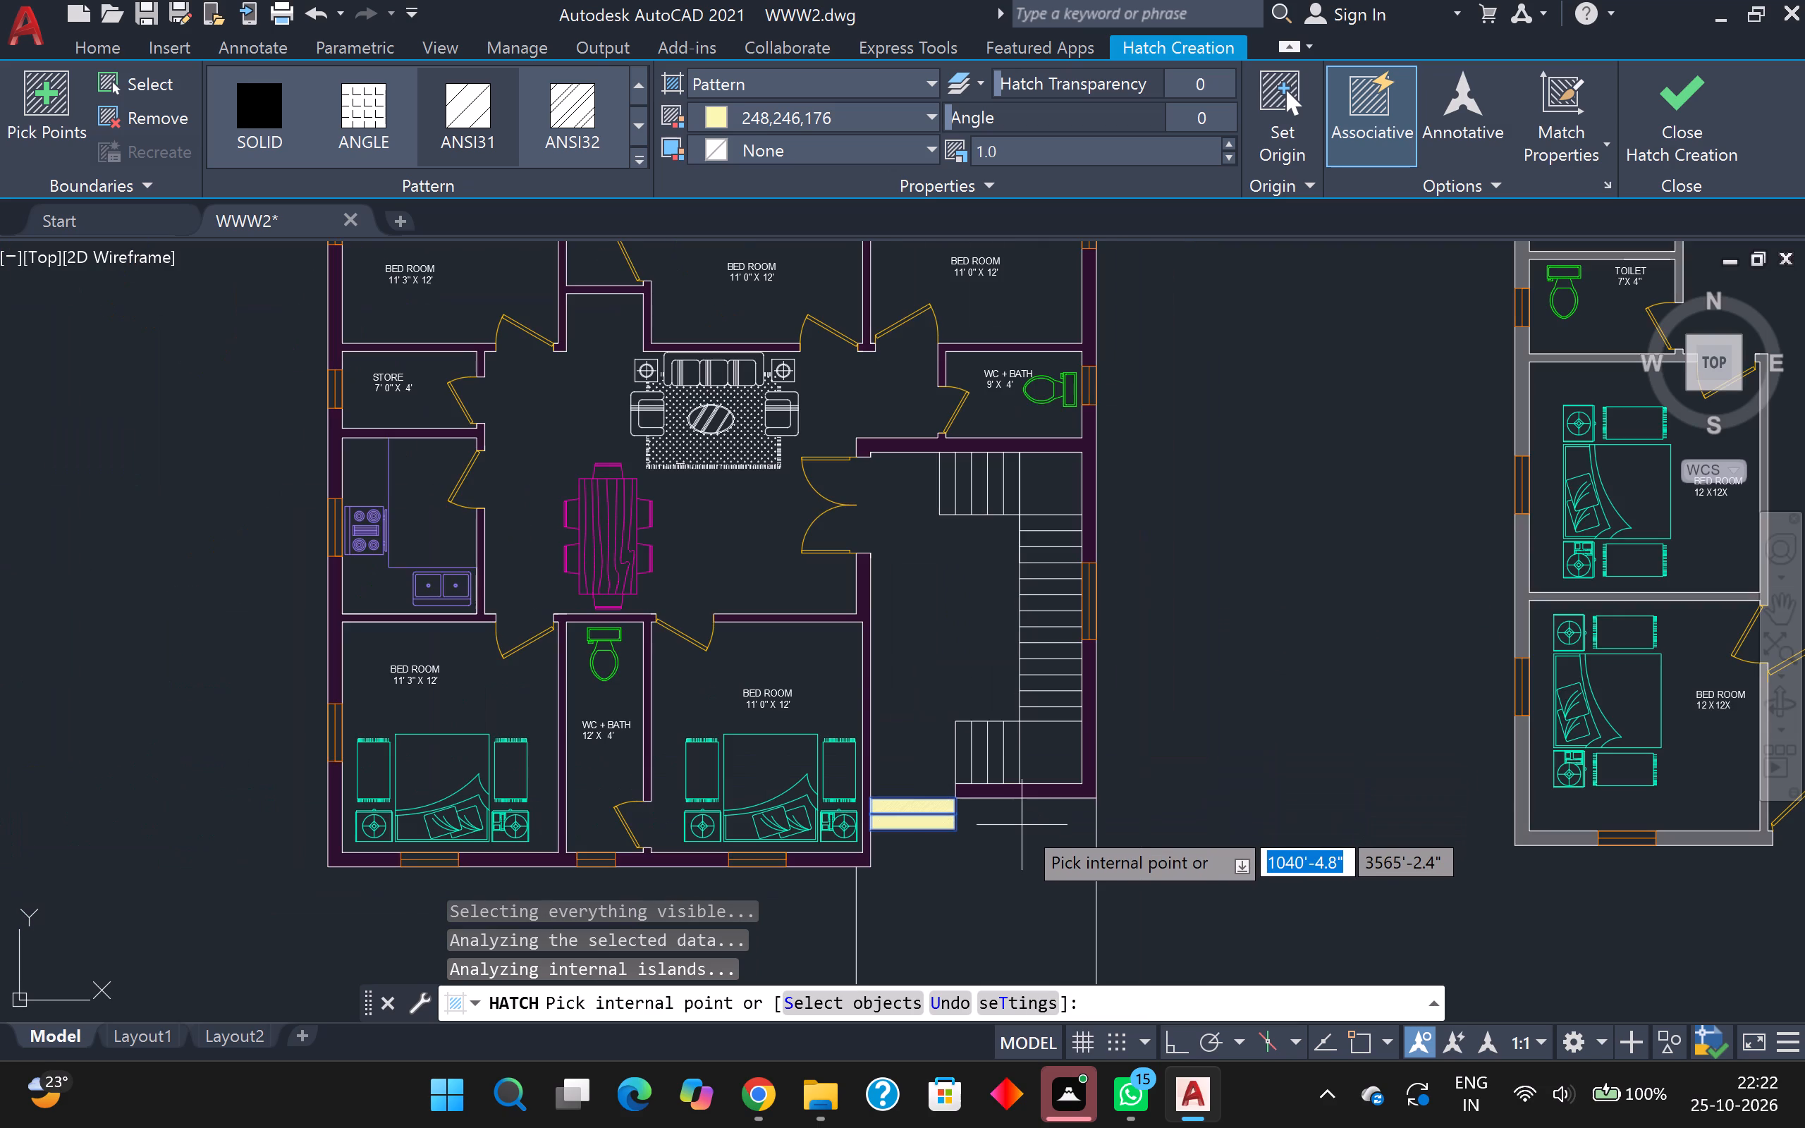
key(Escape)
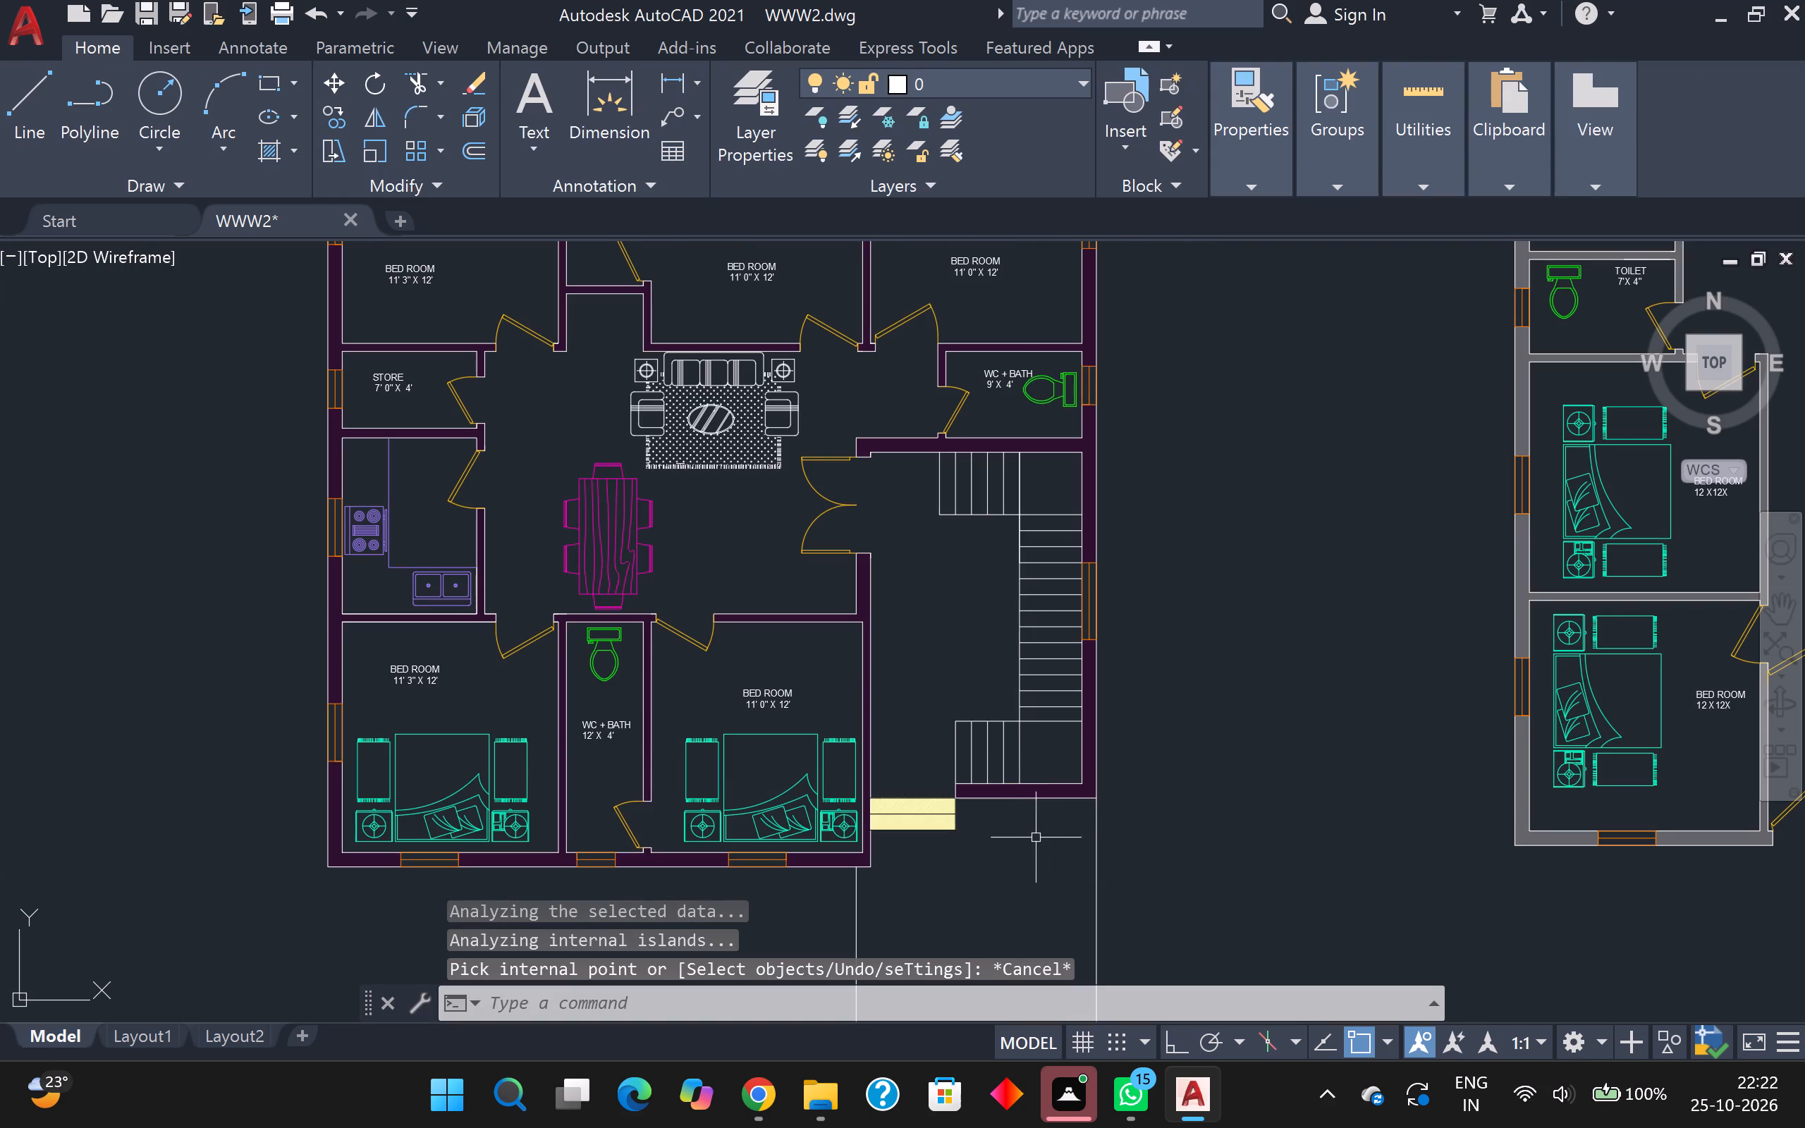
Start a multiline text label in the open hall between the dining table and the double door, height 4", reading DRAWING / DINING.
scroll(974, 797, down, 3)
scroll(954, 770, up, 3)
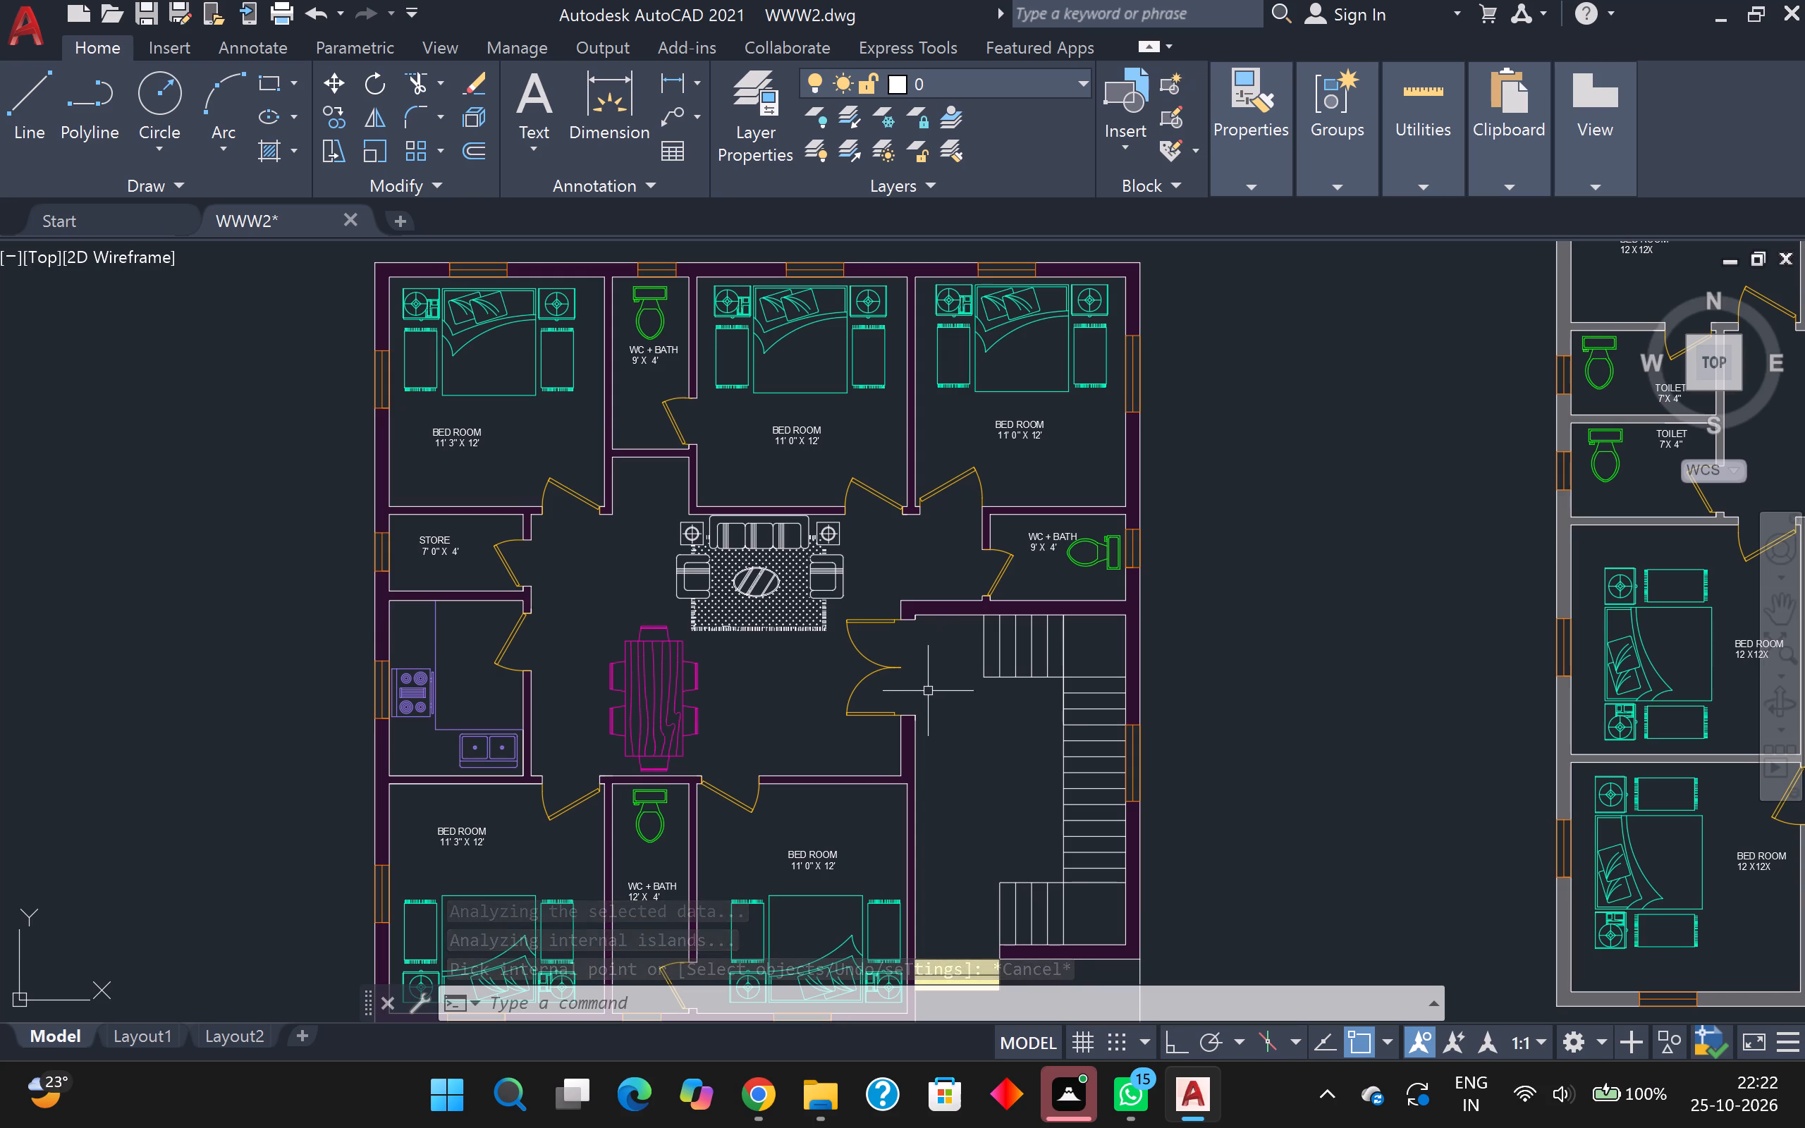
scroll(927, 689, down, 1)
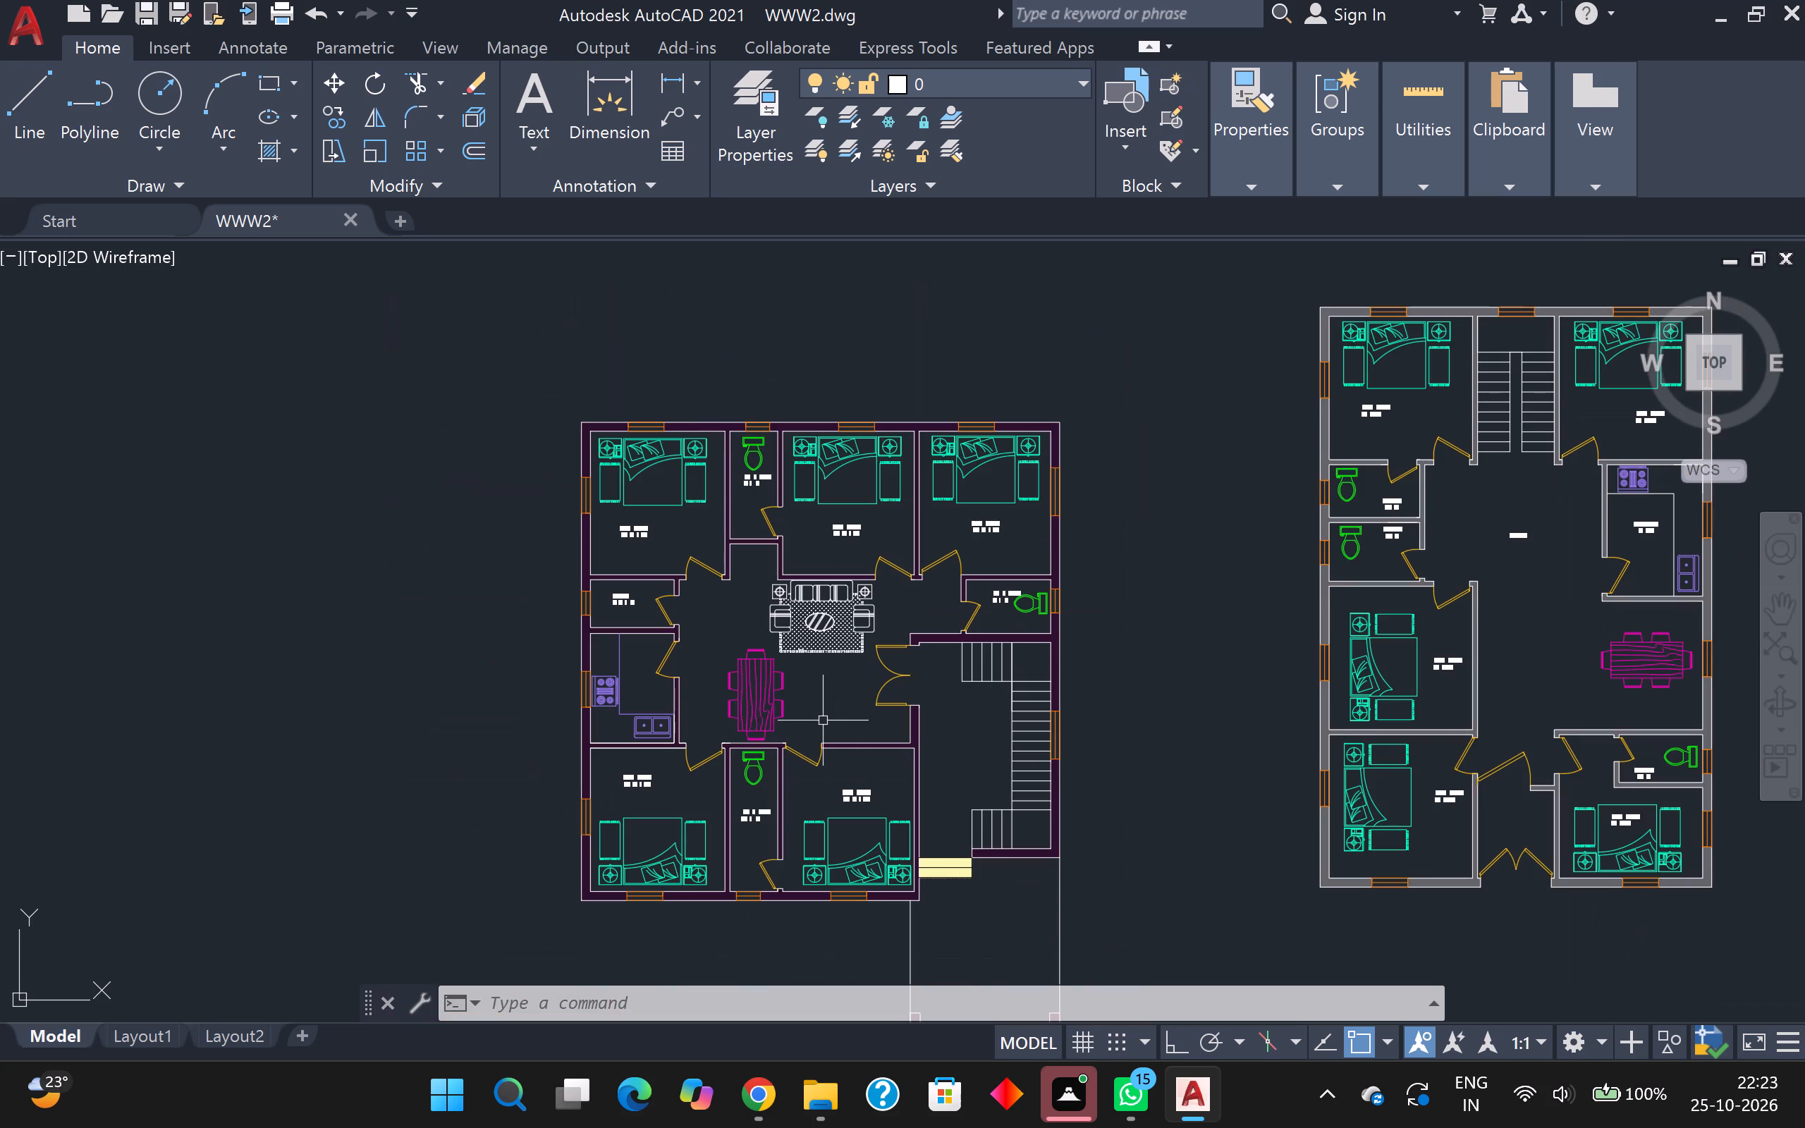
scroll(802, 704, up, 1)
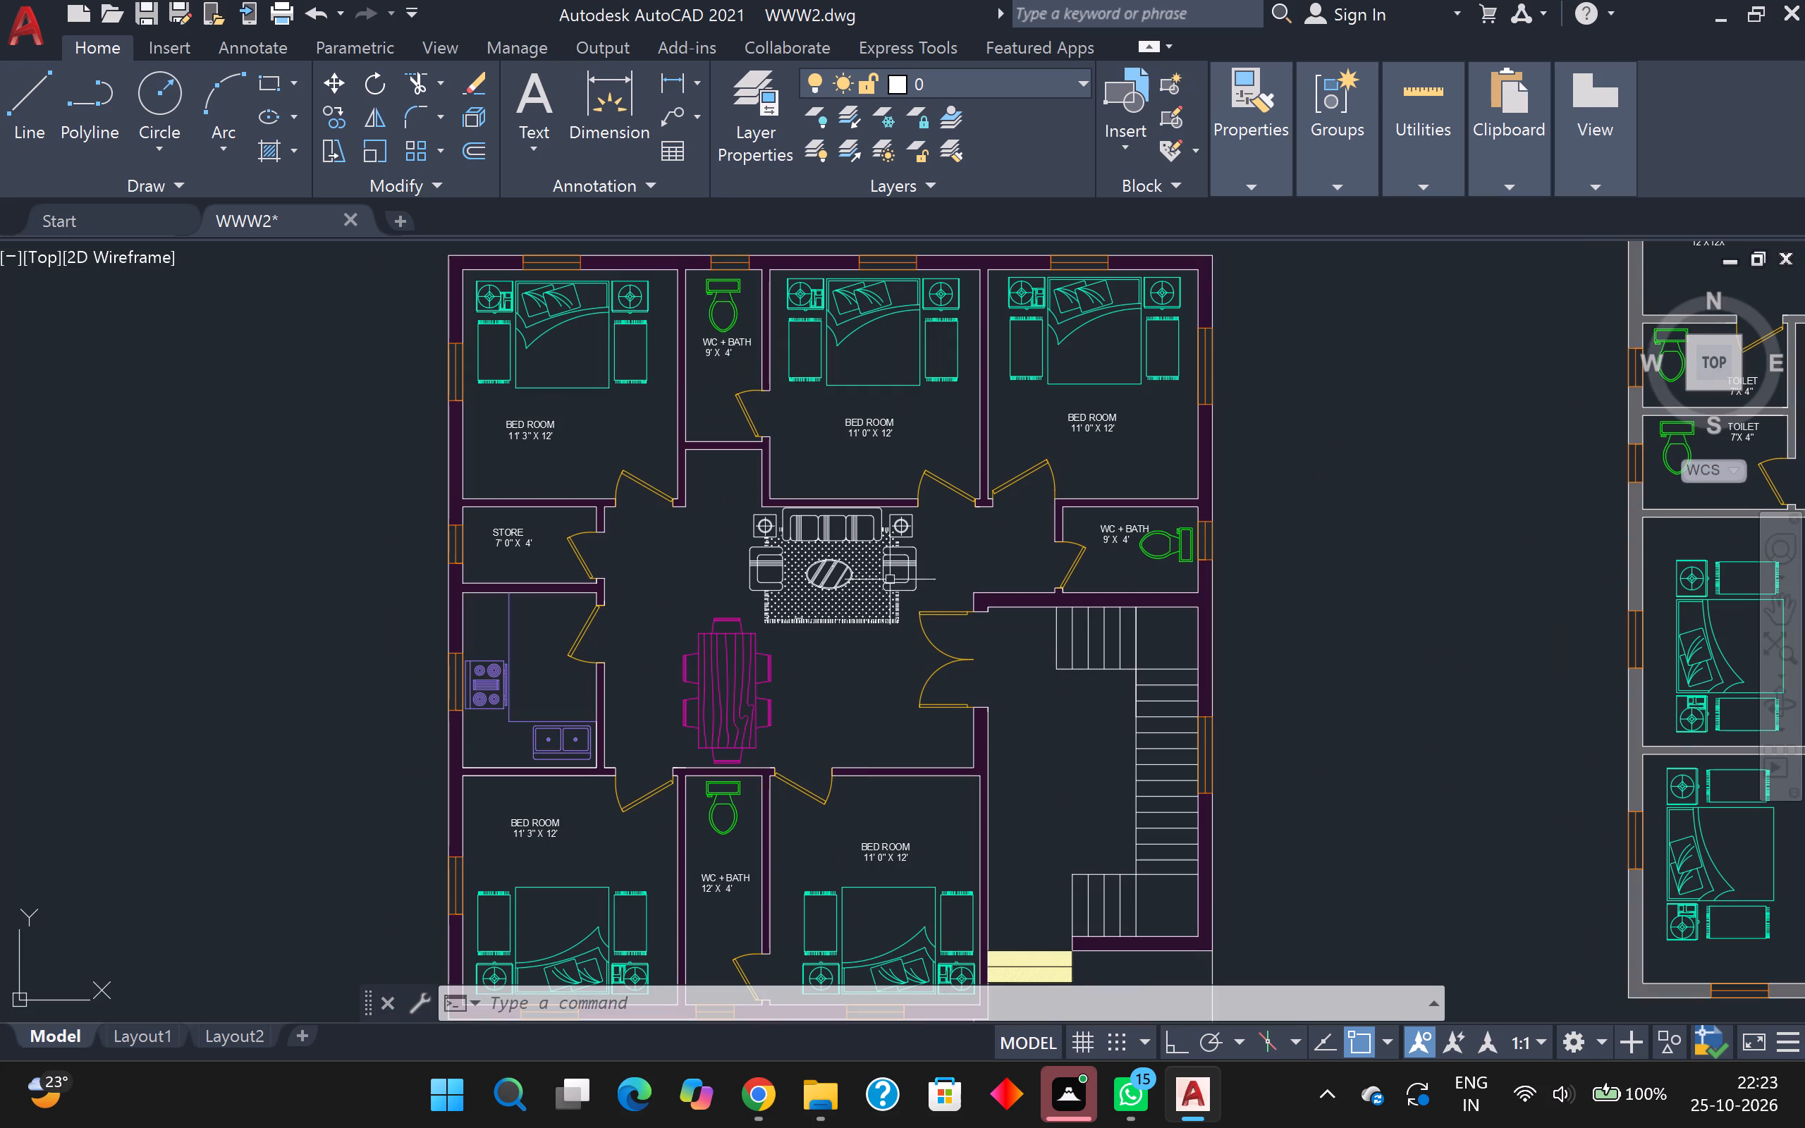
click(513, 95)
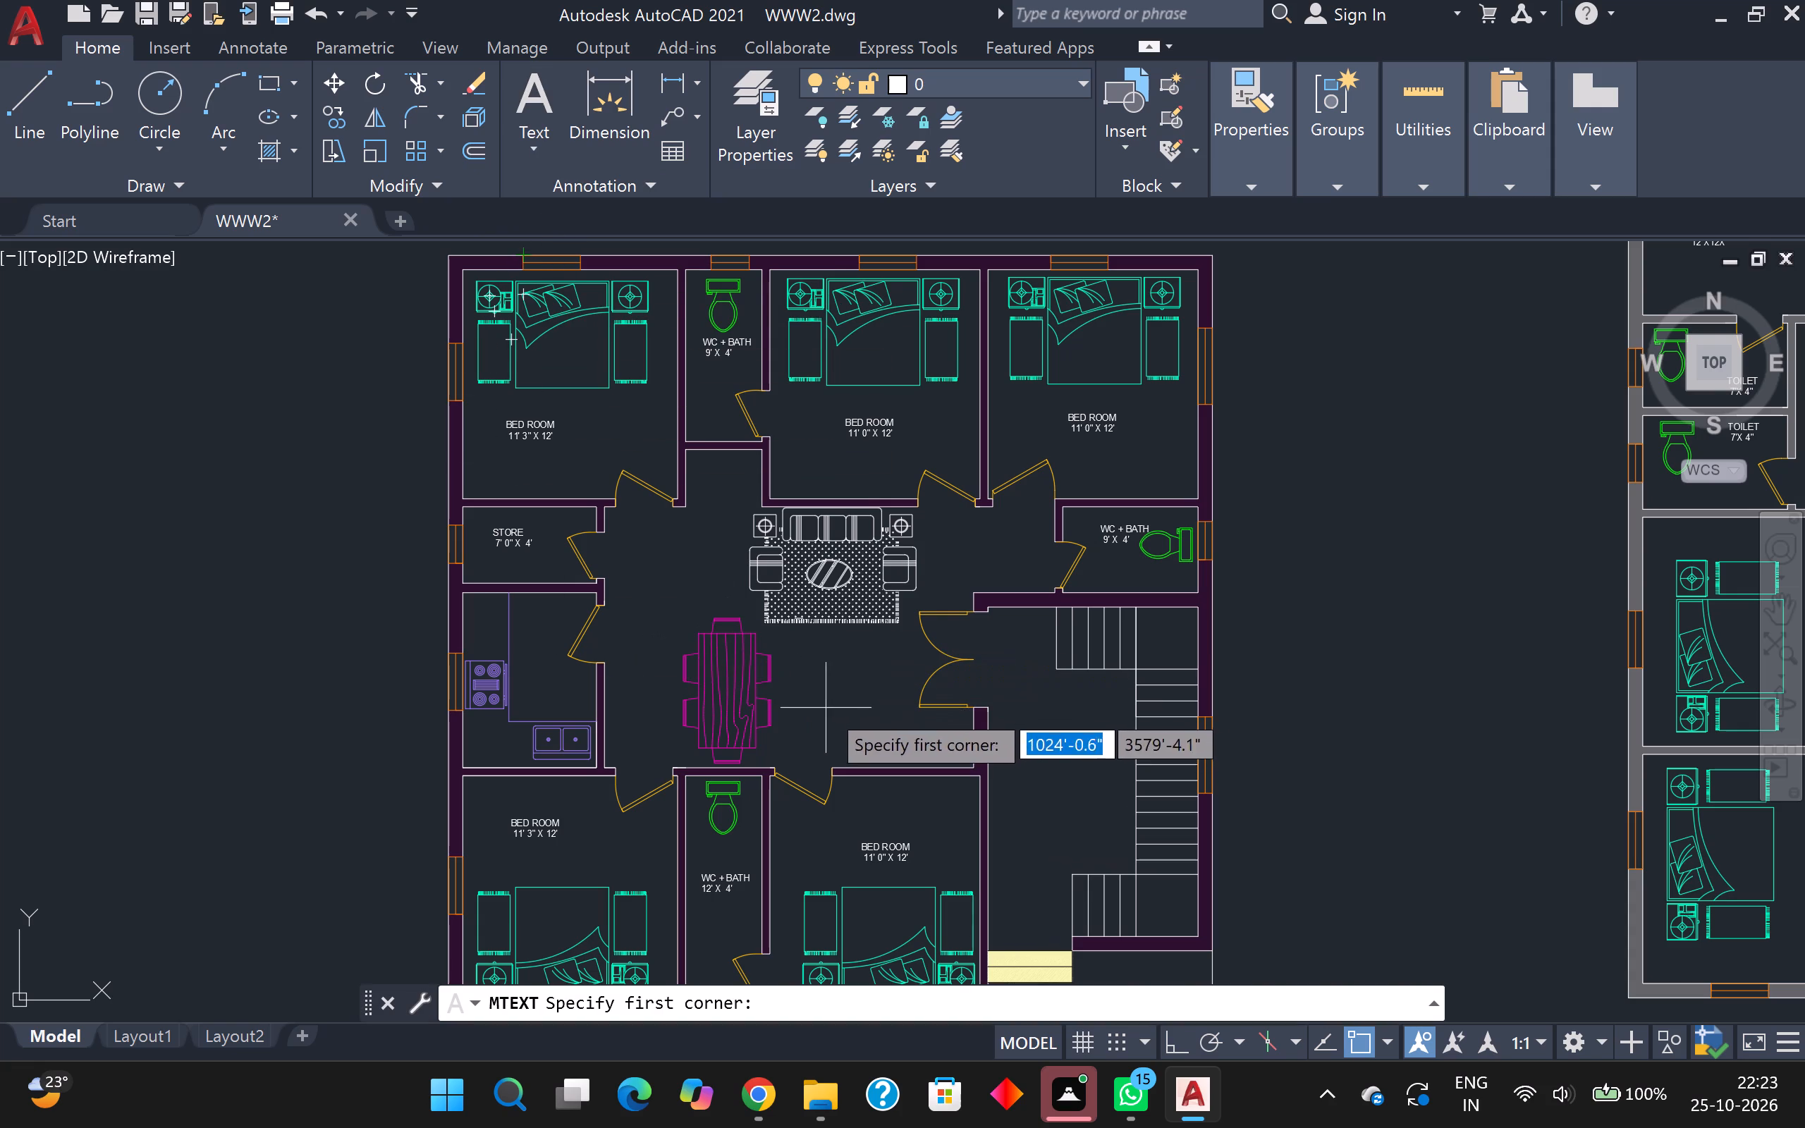
middle_drag(788, 682, 487, 604)
scroll(488, 604, up, 2)
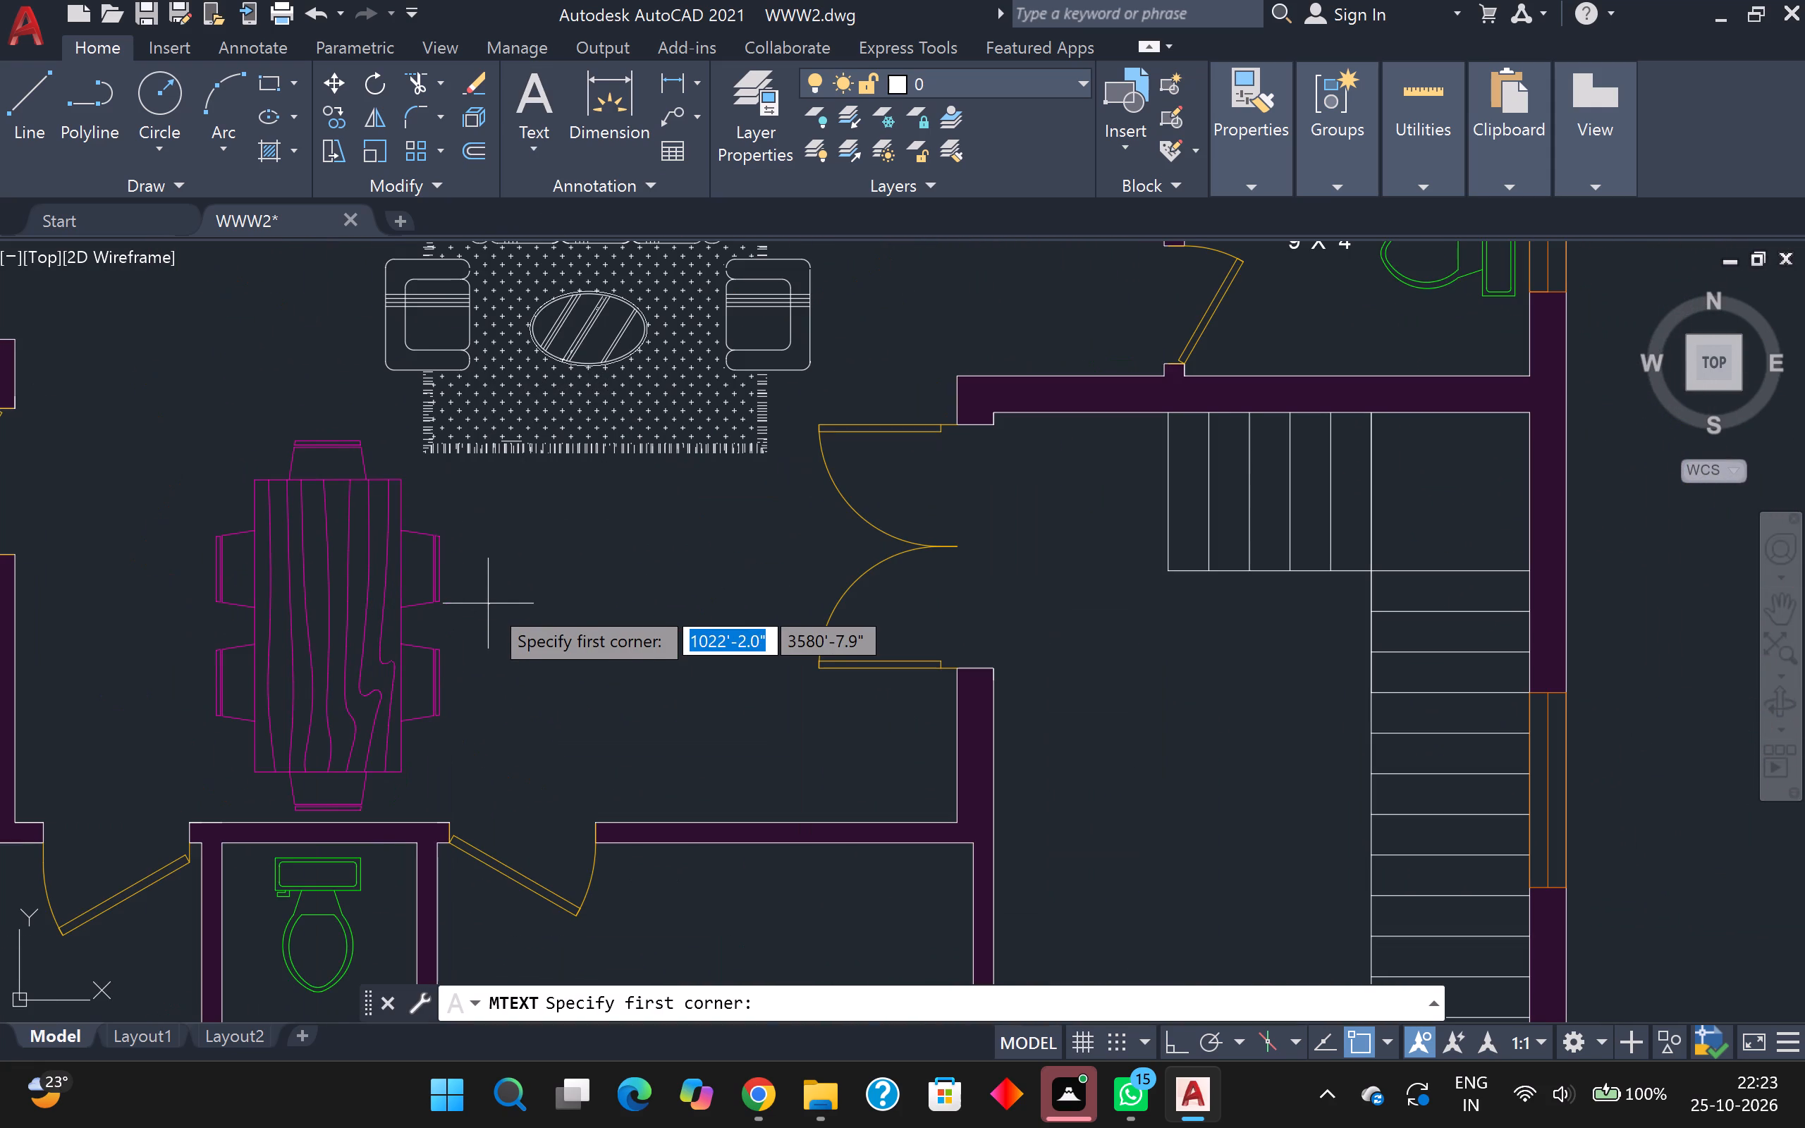
scroll(426, 589, up, 1)
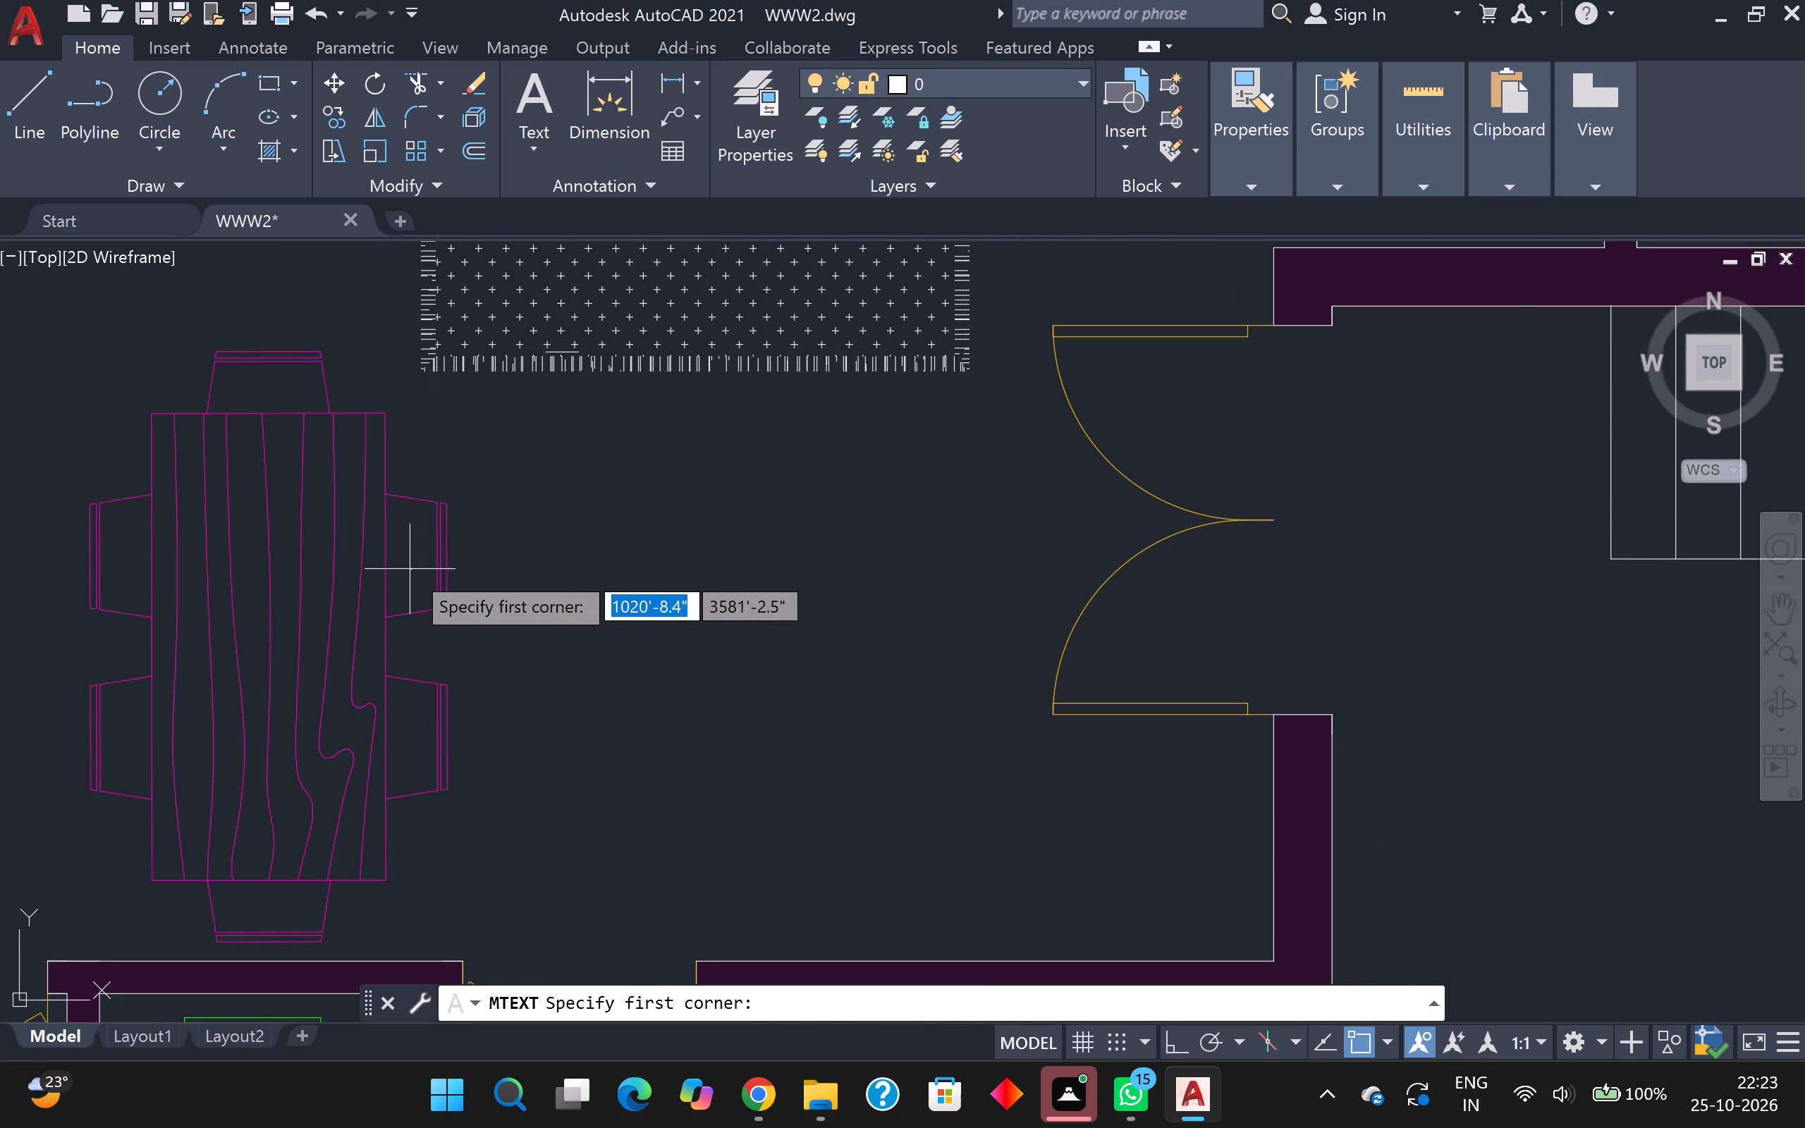
scroll(548, 475, down, 2)
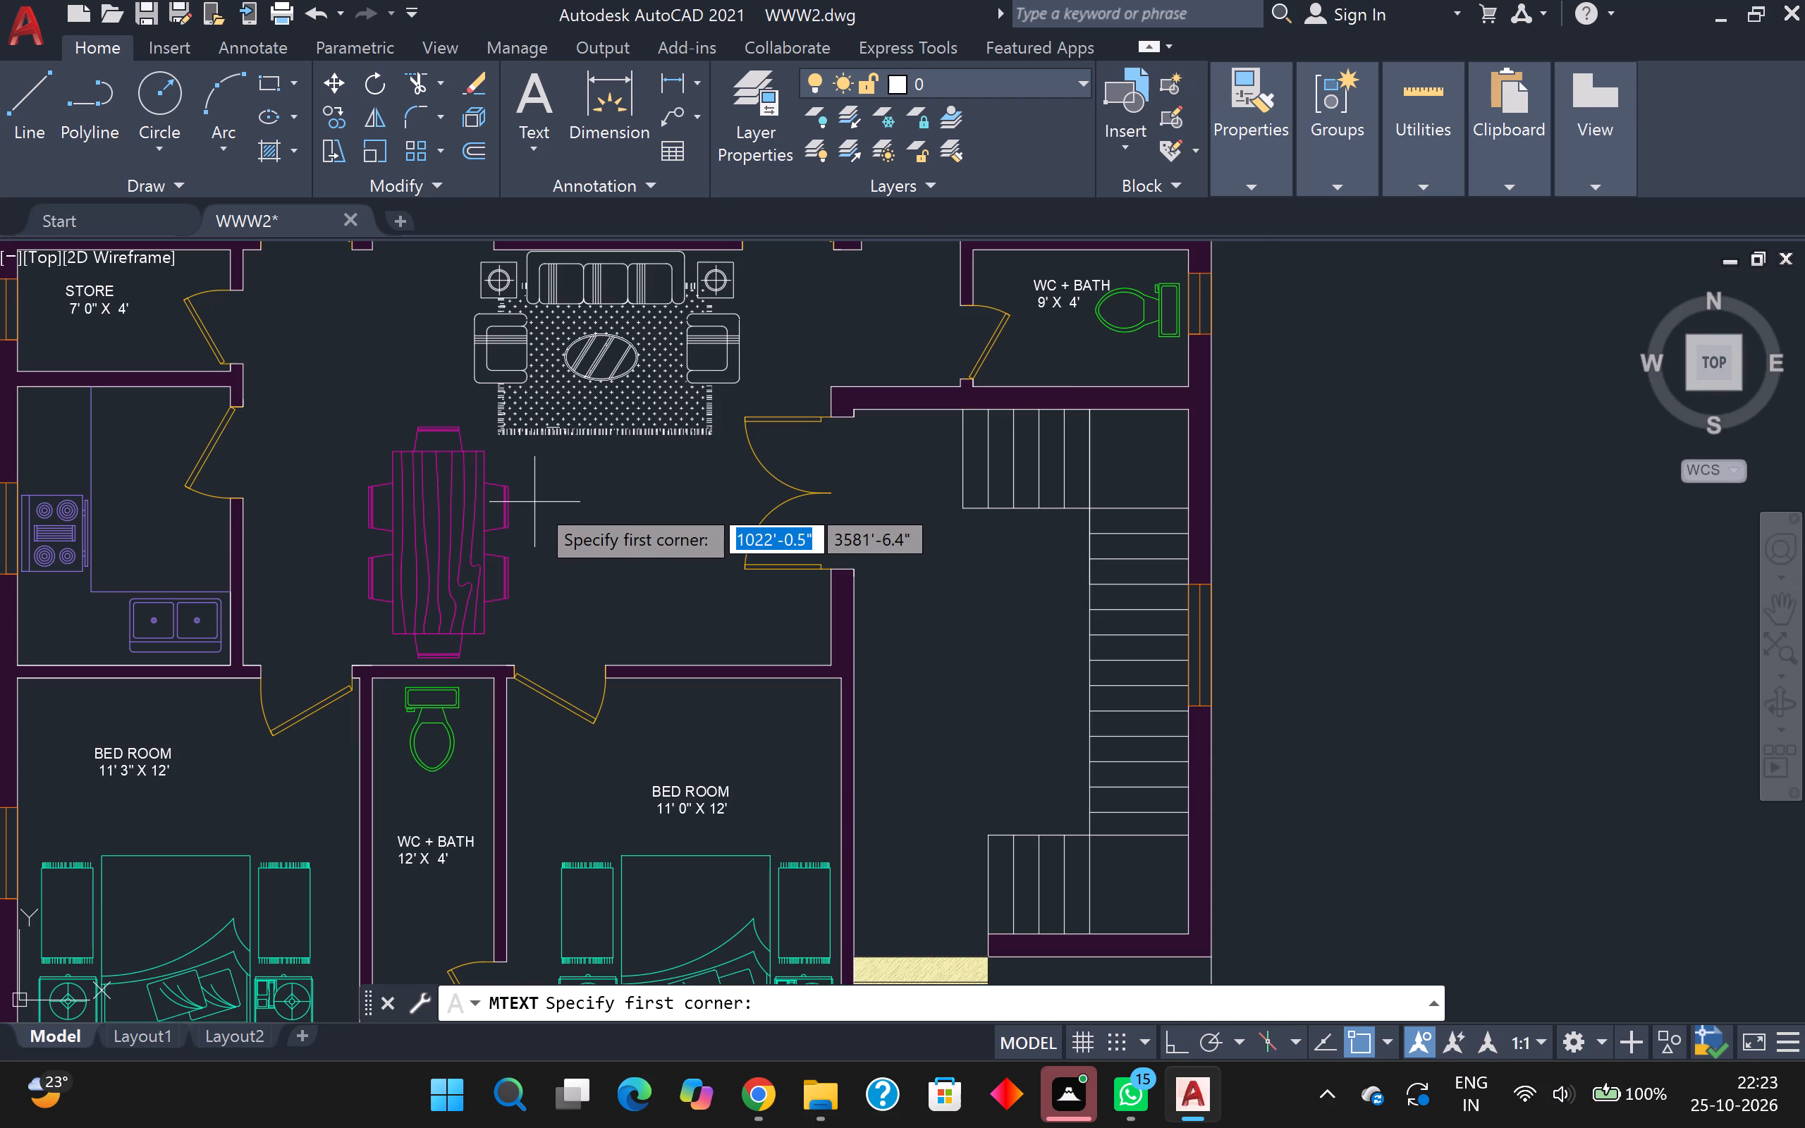
click(532, 495)
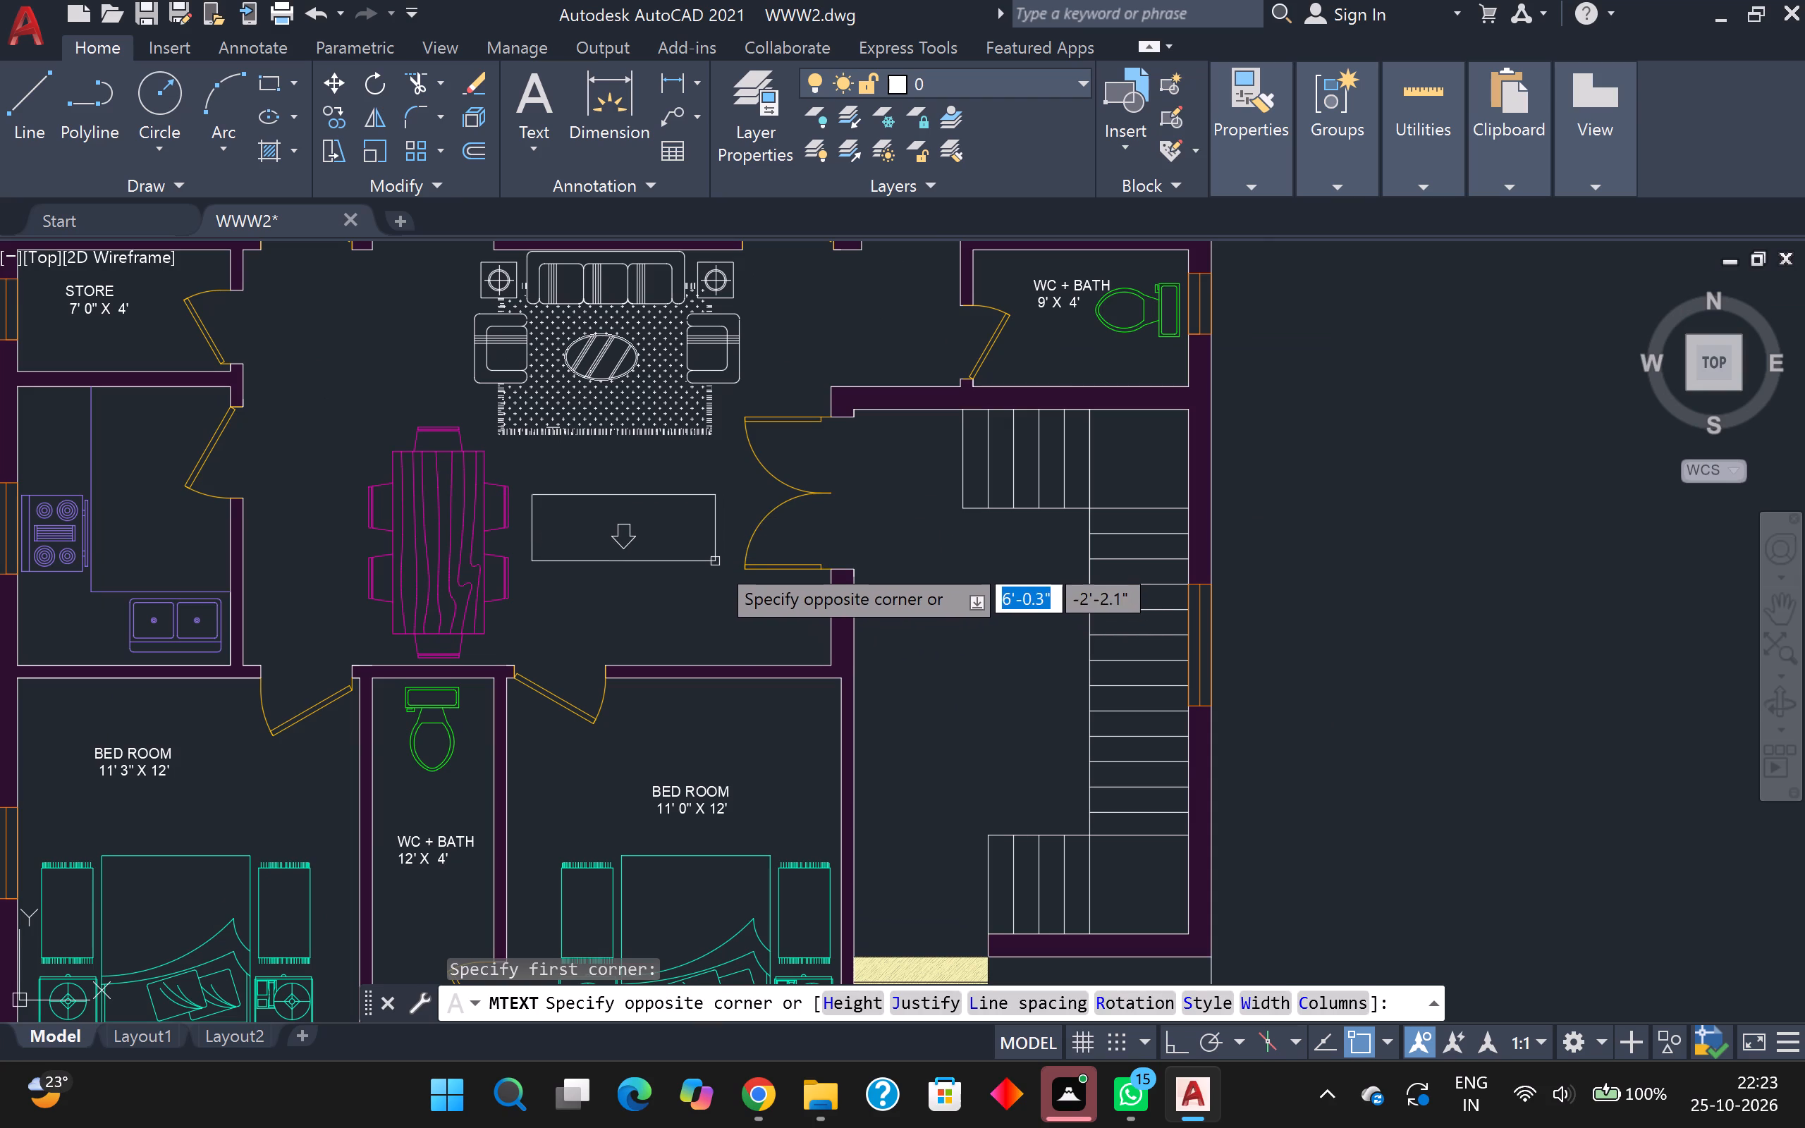
click(718, 566)
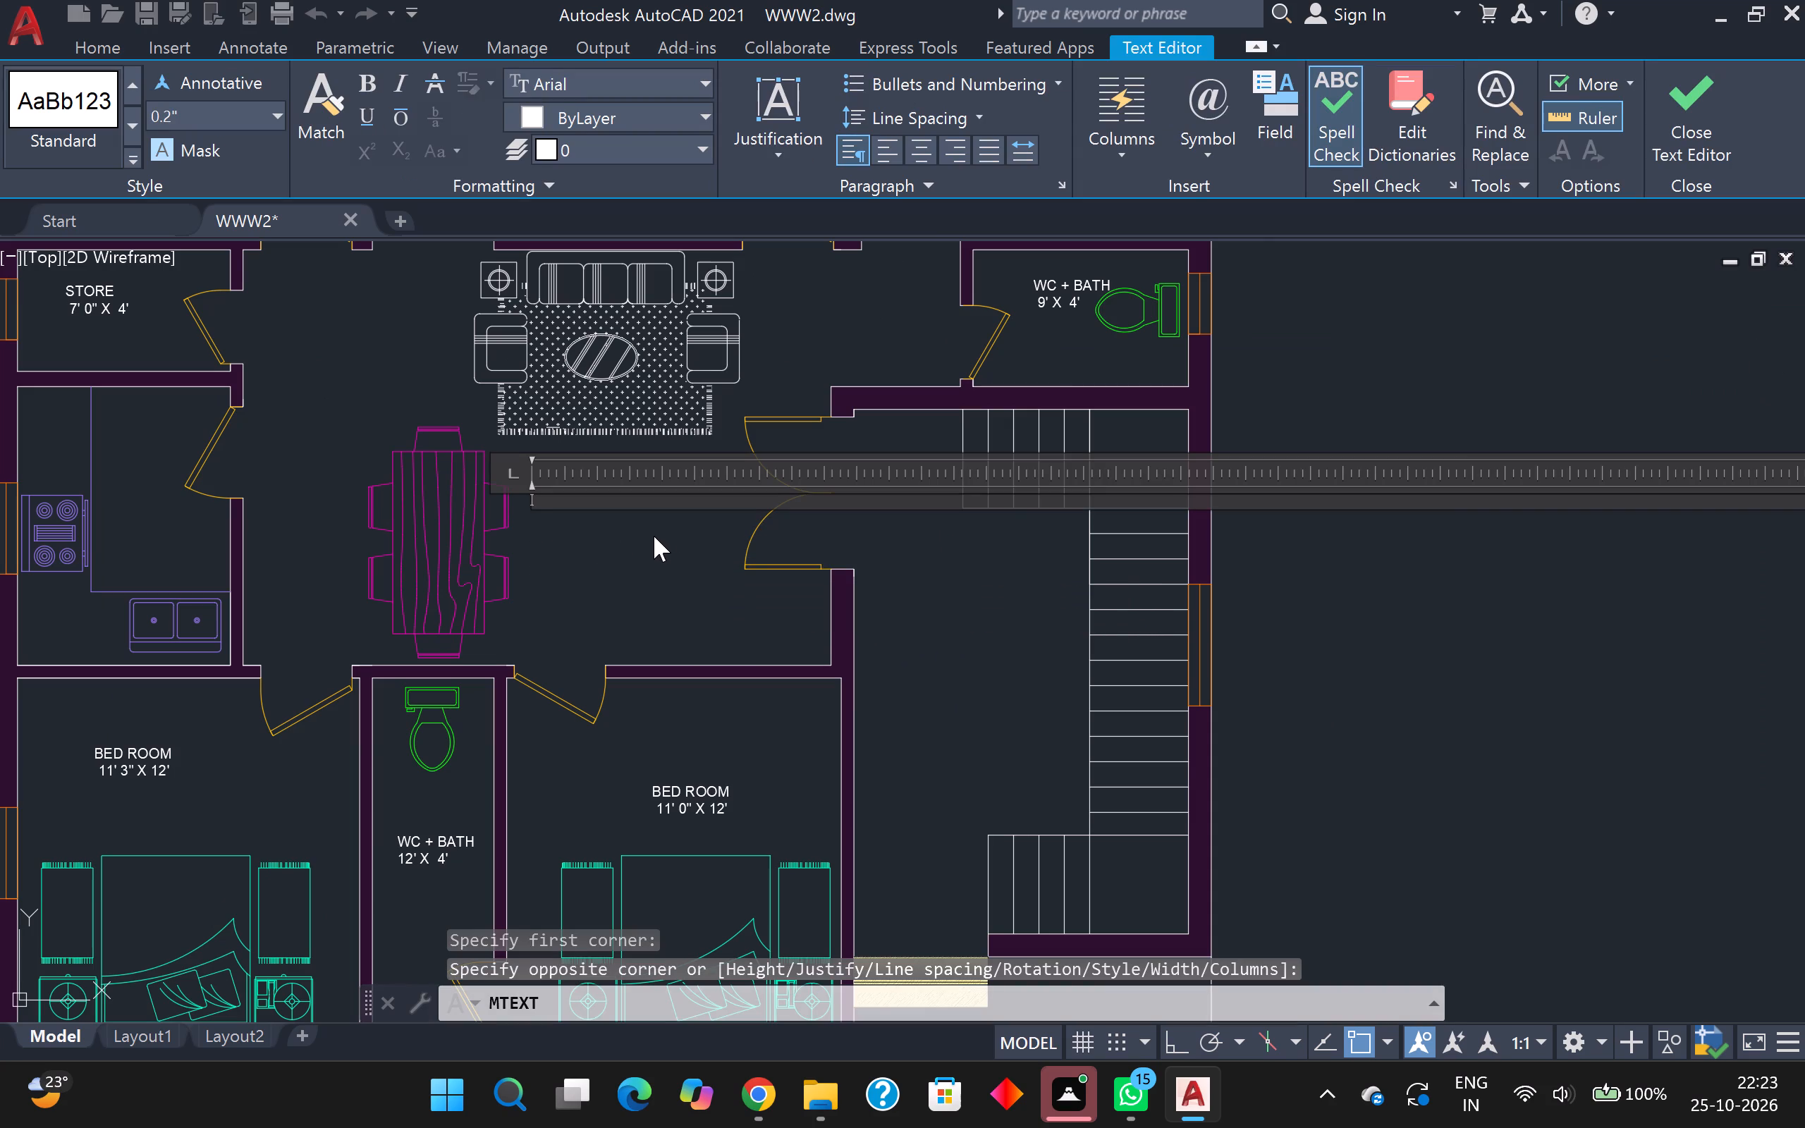
click(186, 111)
key(4)
key(Return)
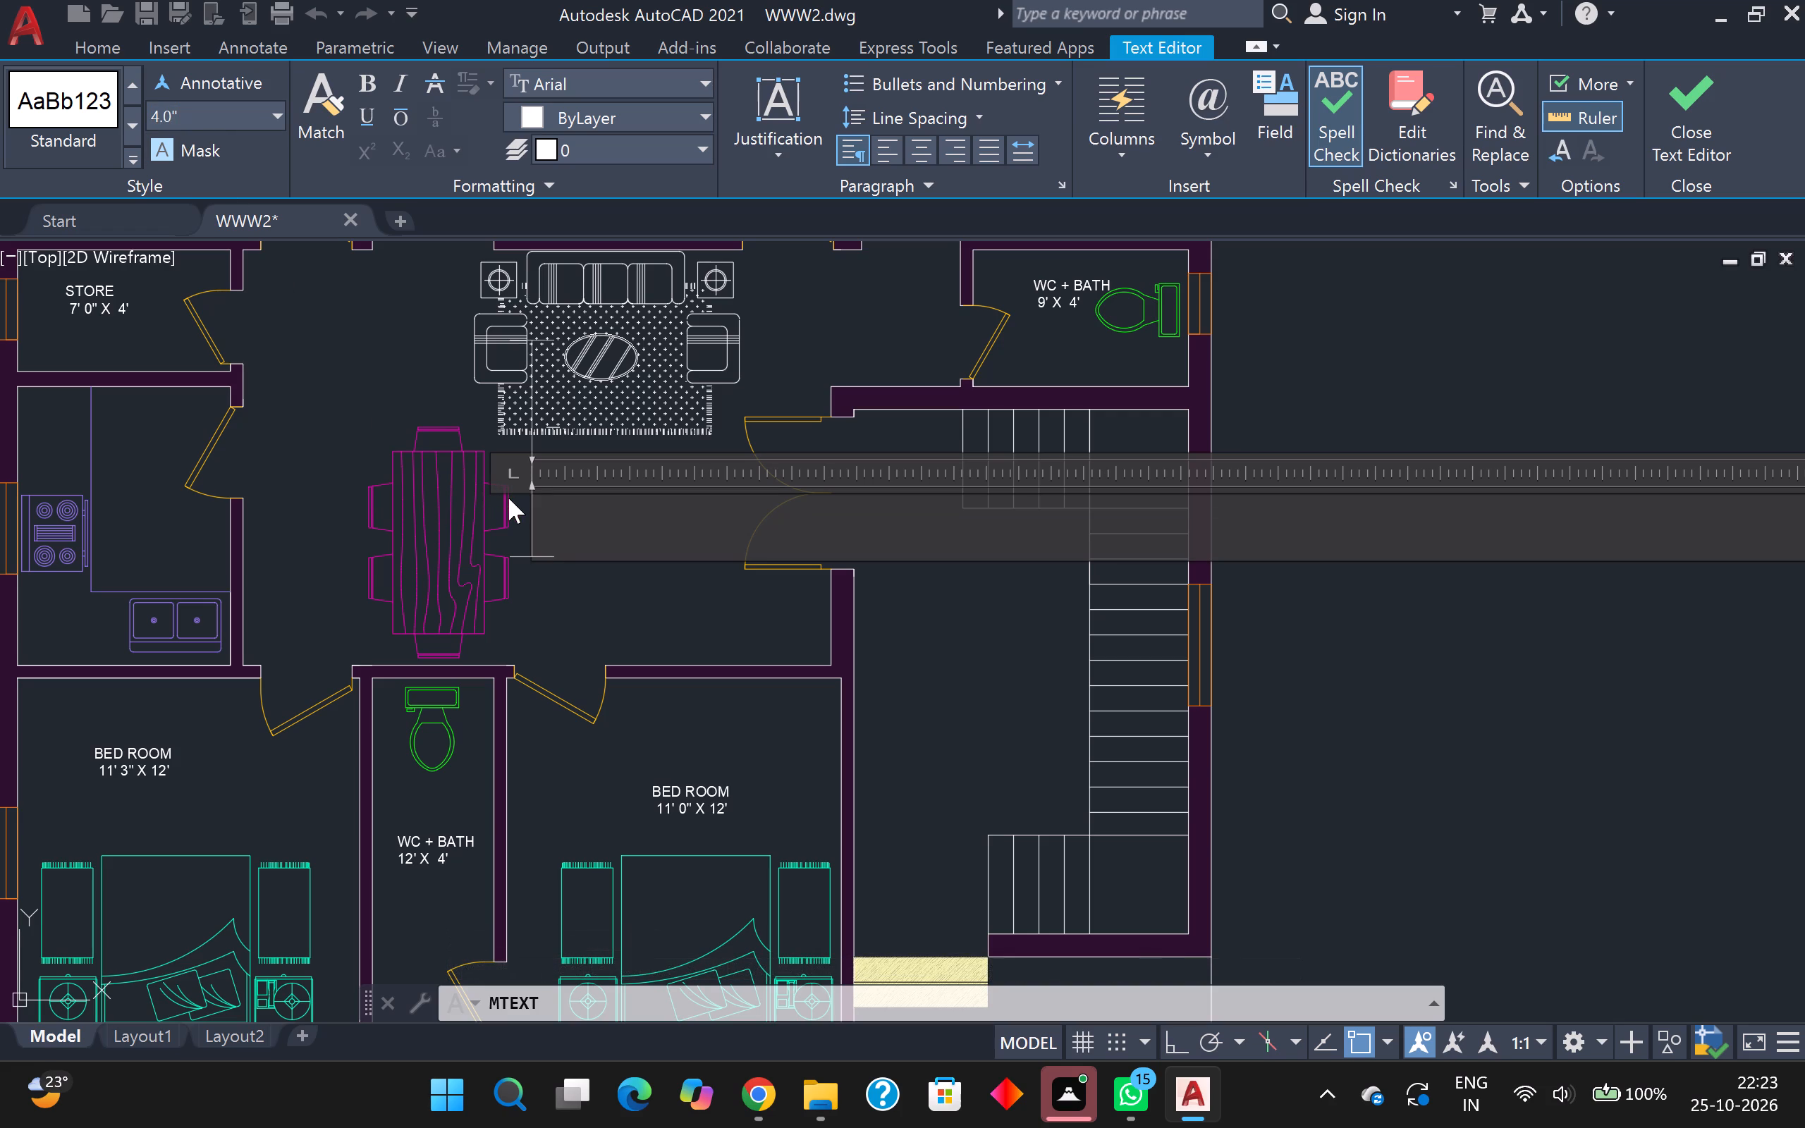
key(space)
text(DRAWING)
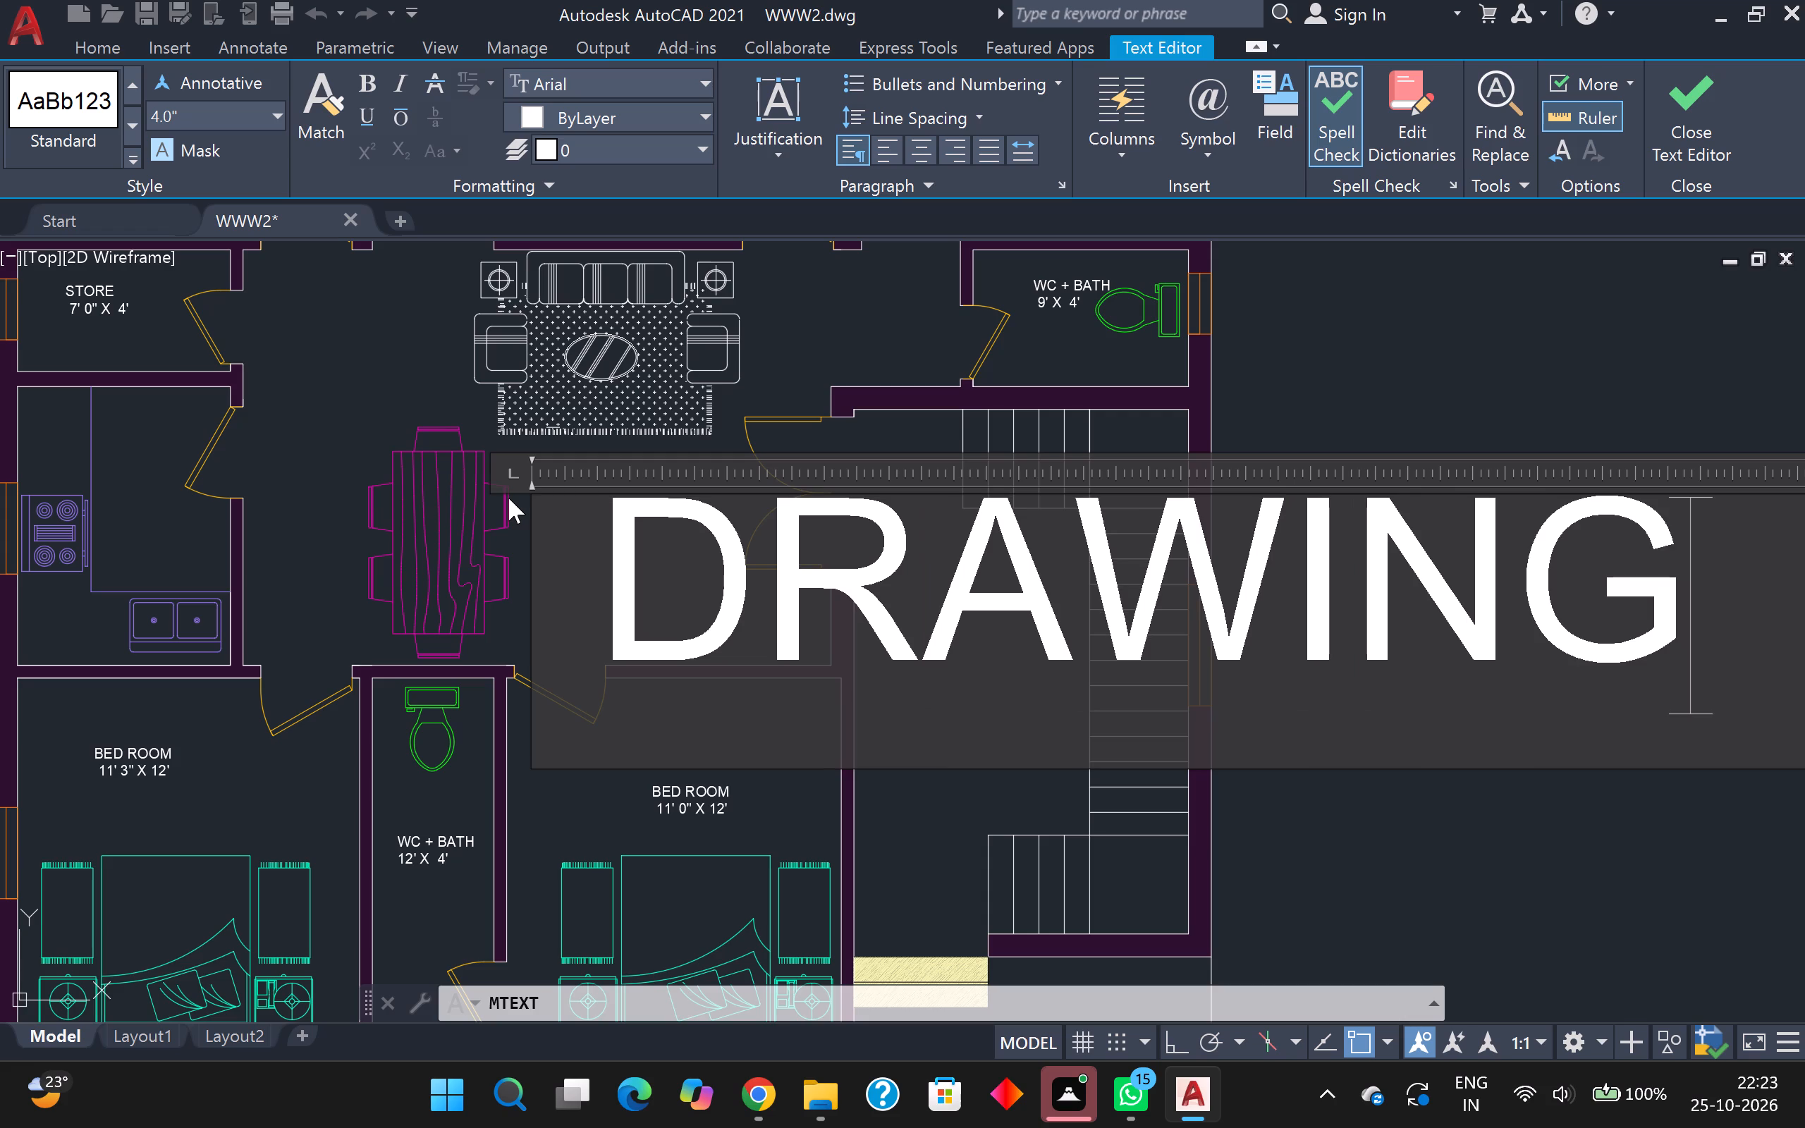
key(space)
key(slash)
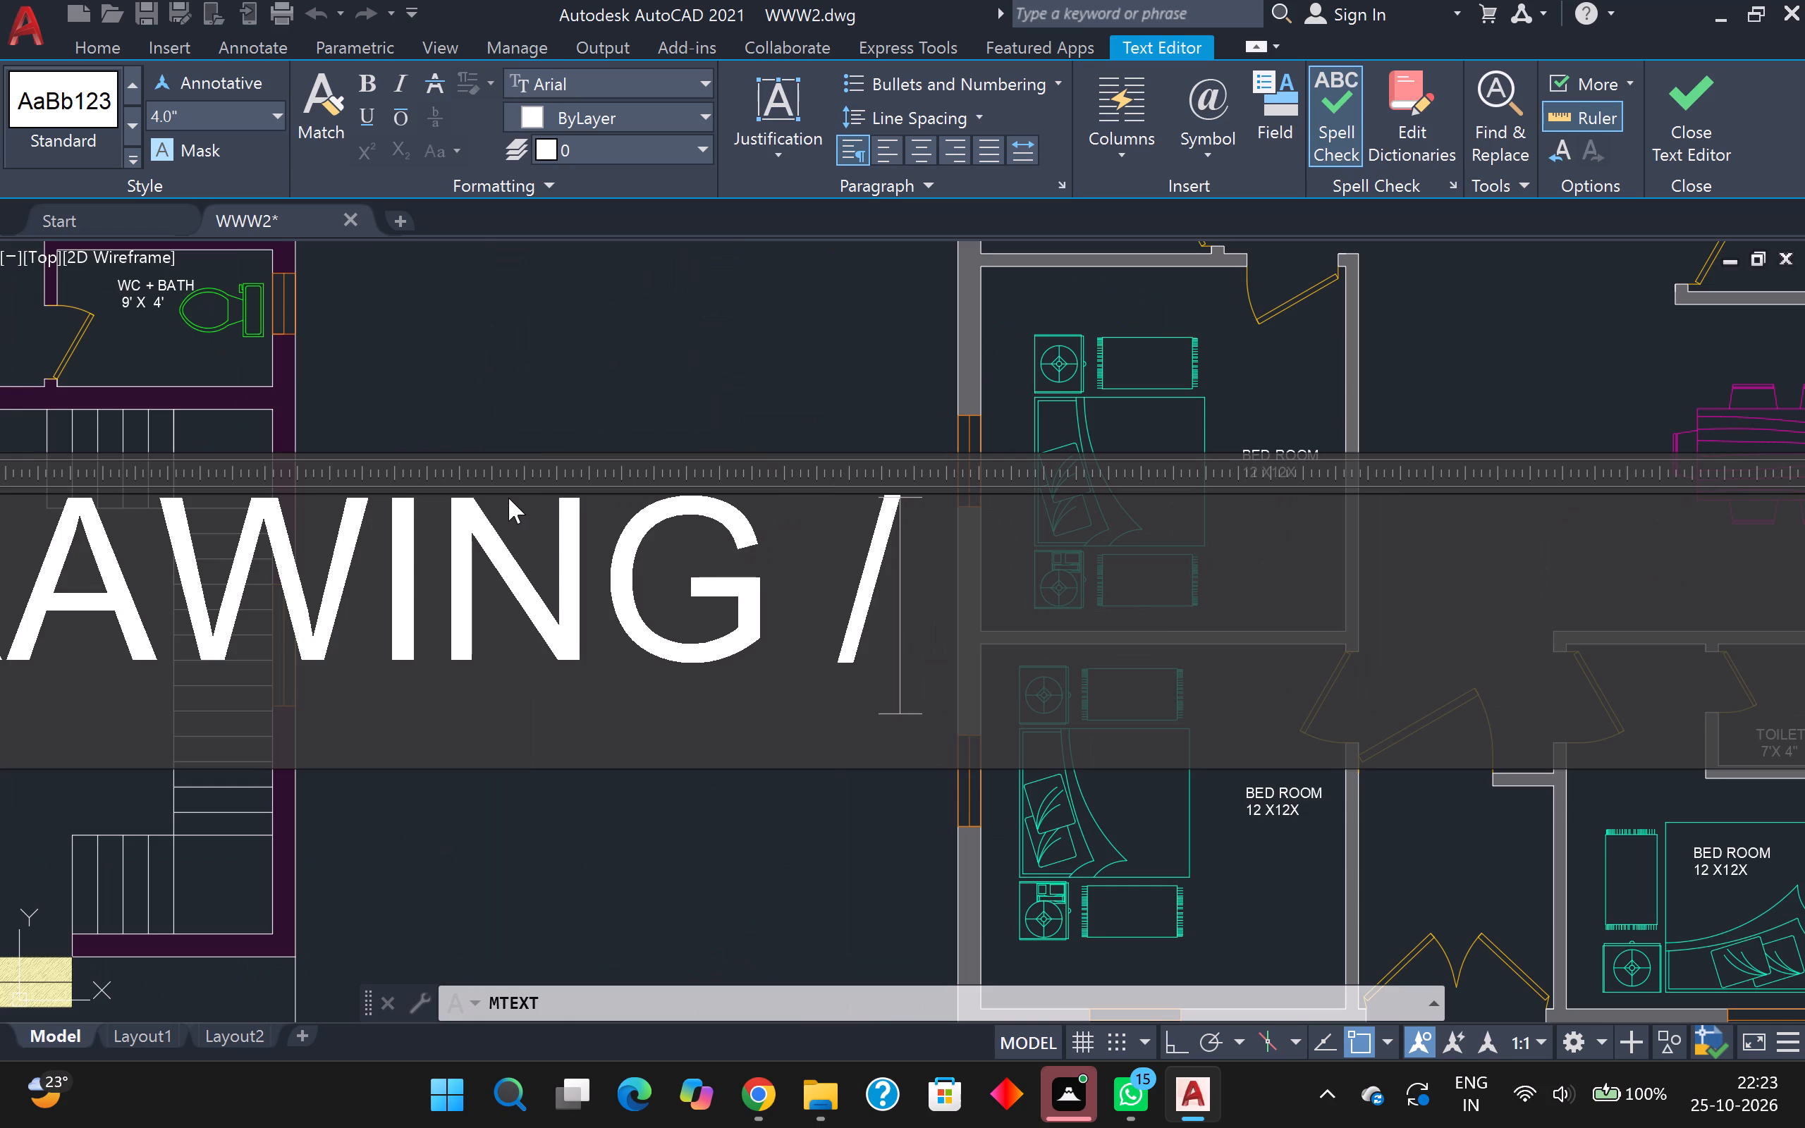
key(space)
text(DINI)
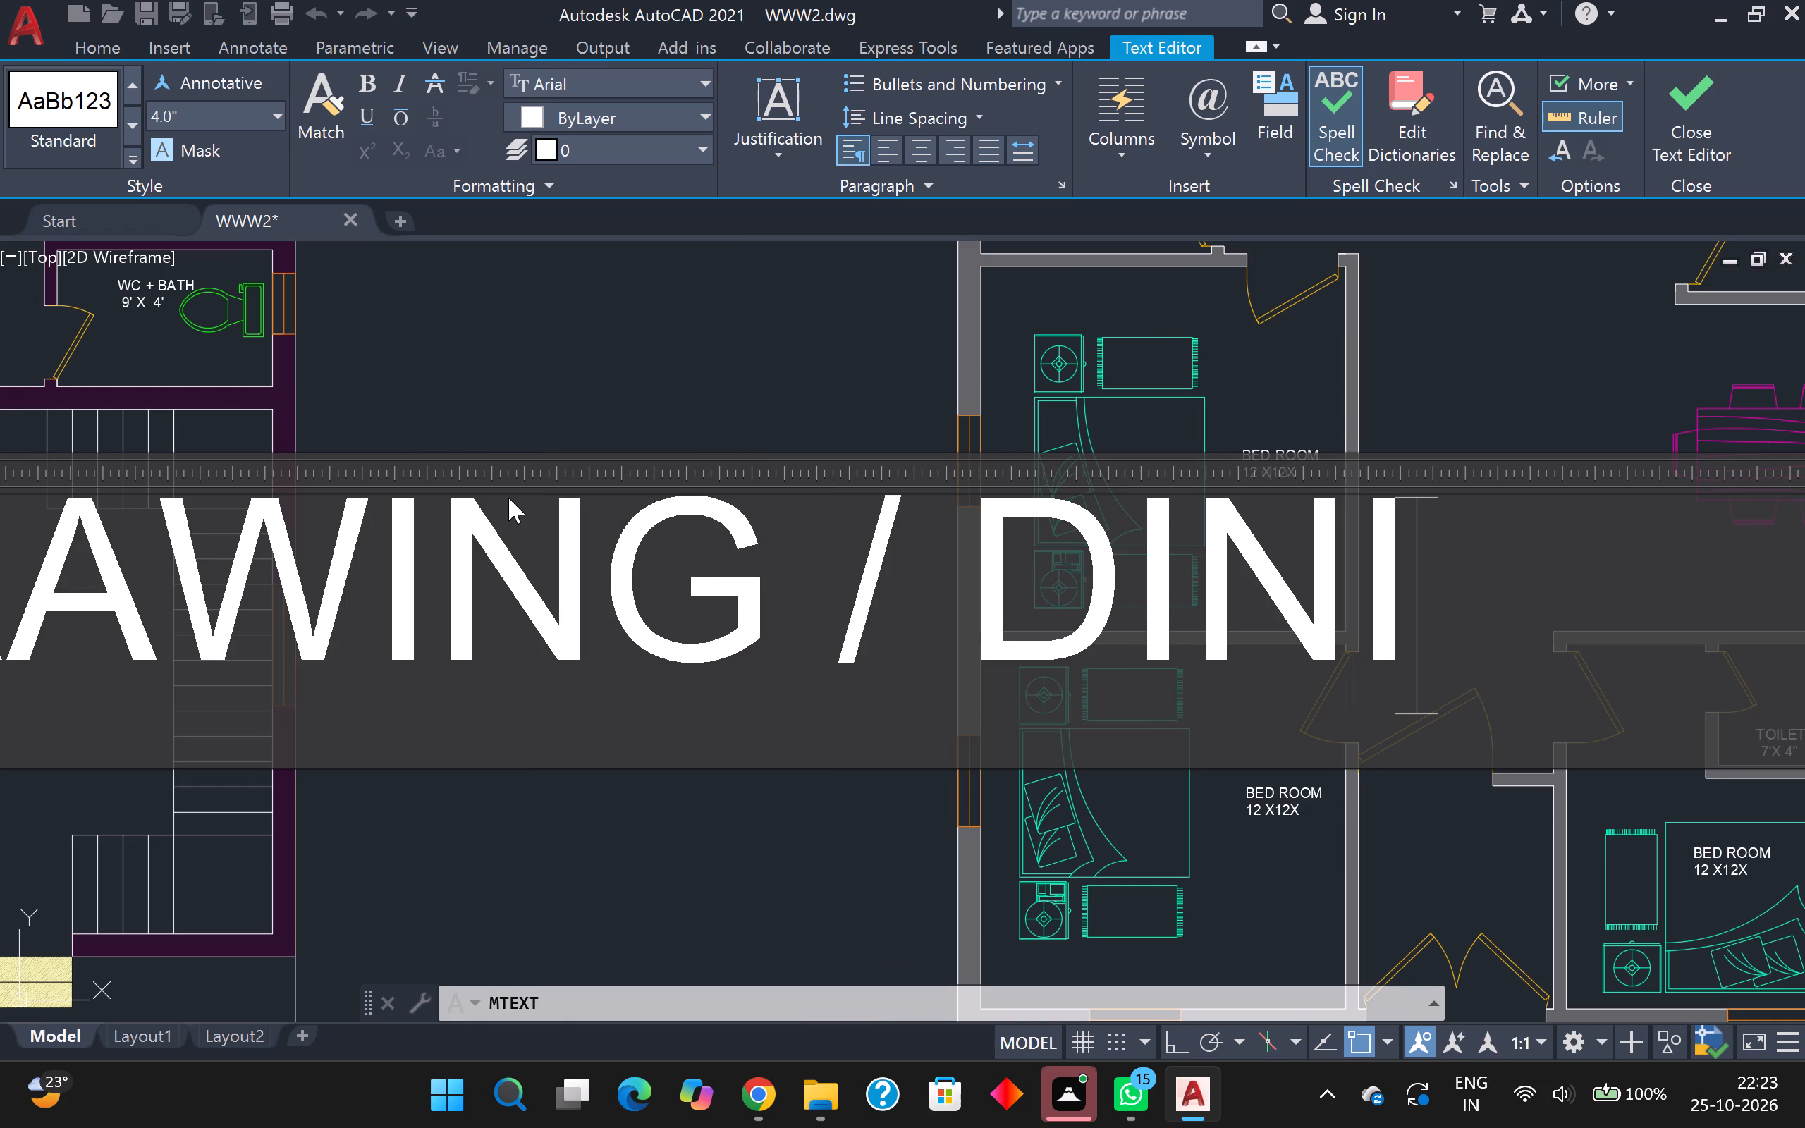
text(NG)
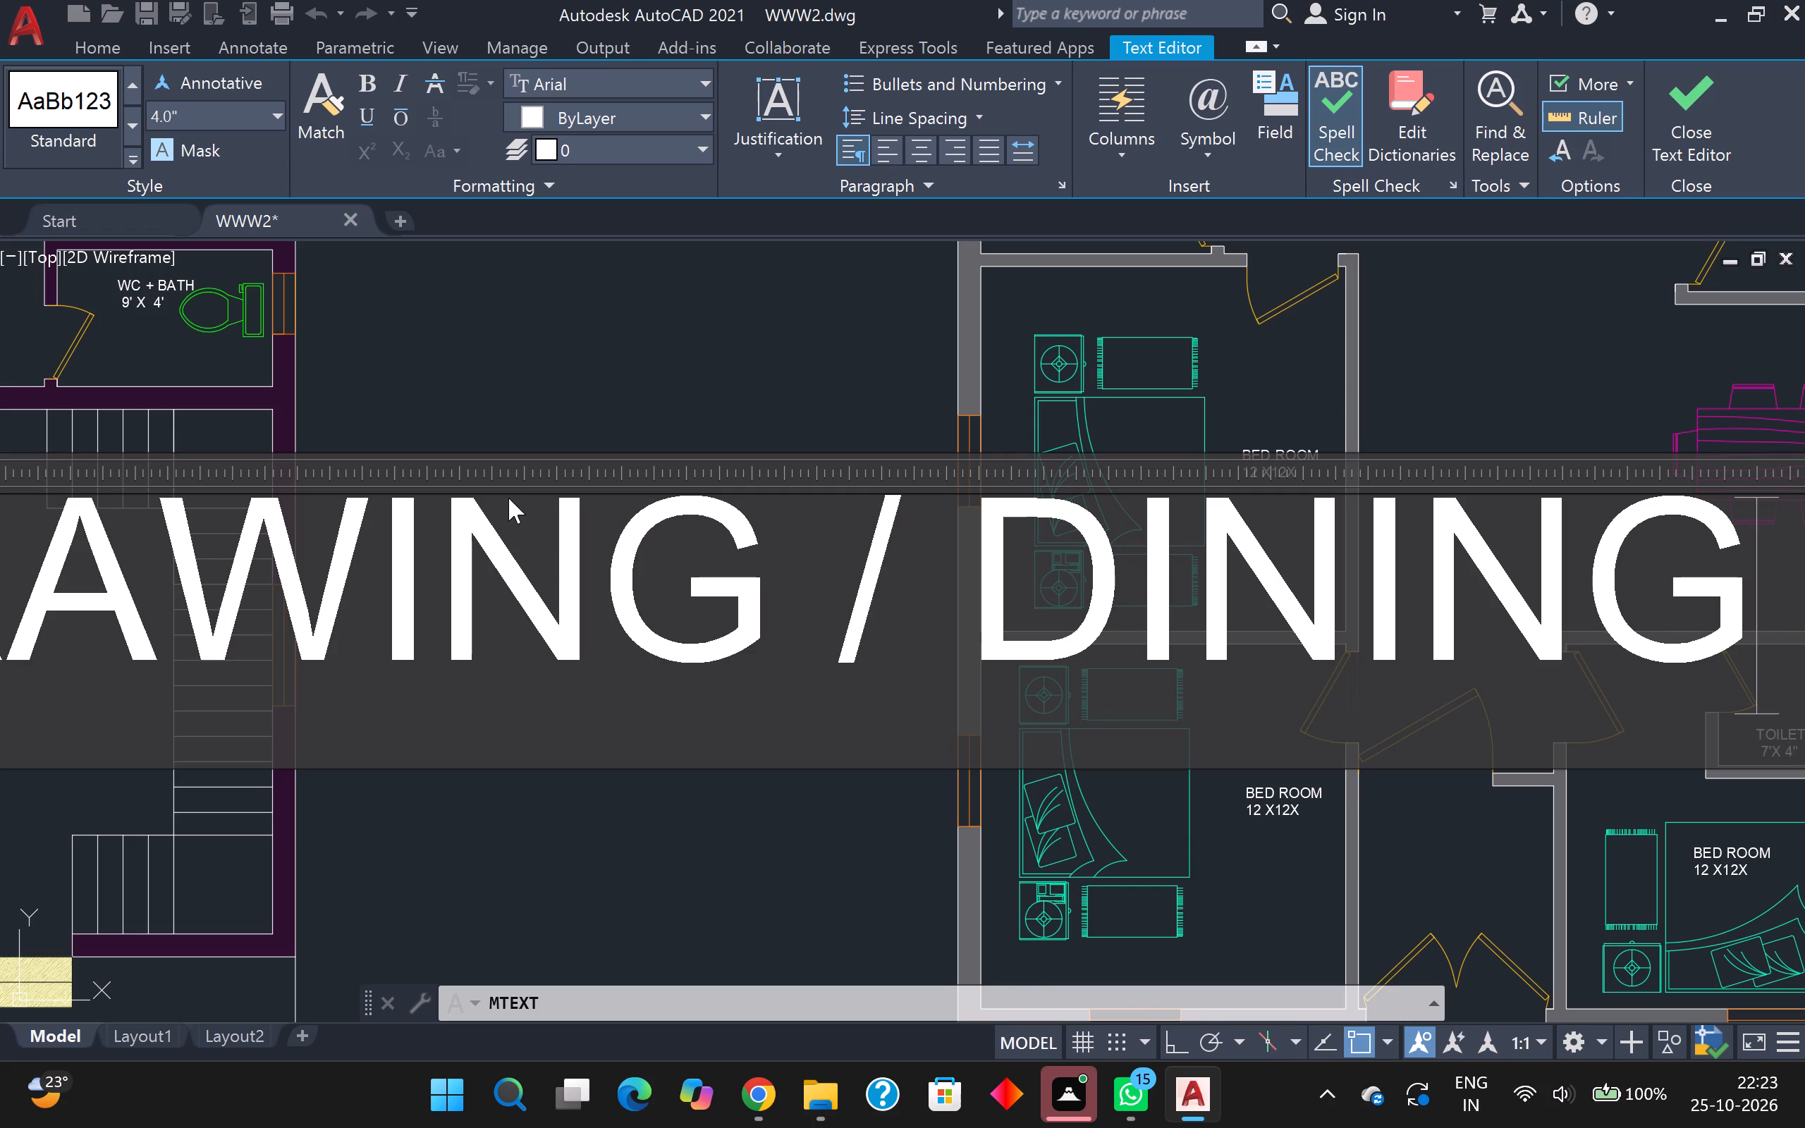
Add the size 19'4" X 13' 8" as a second line of the DRAWING / DINING label and finish the text.
key(Return)
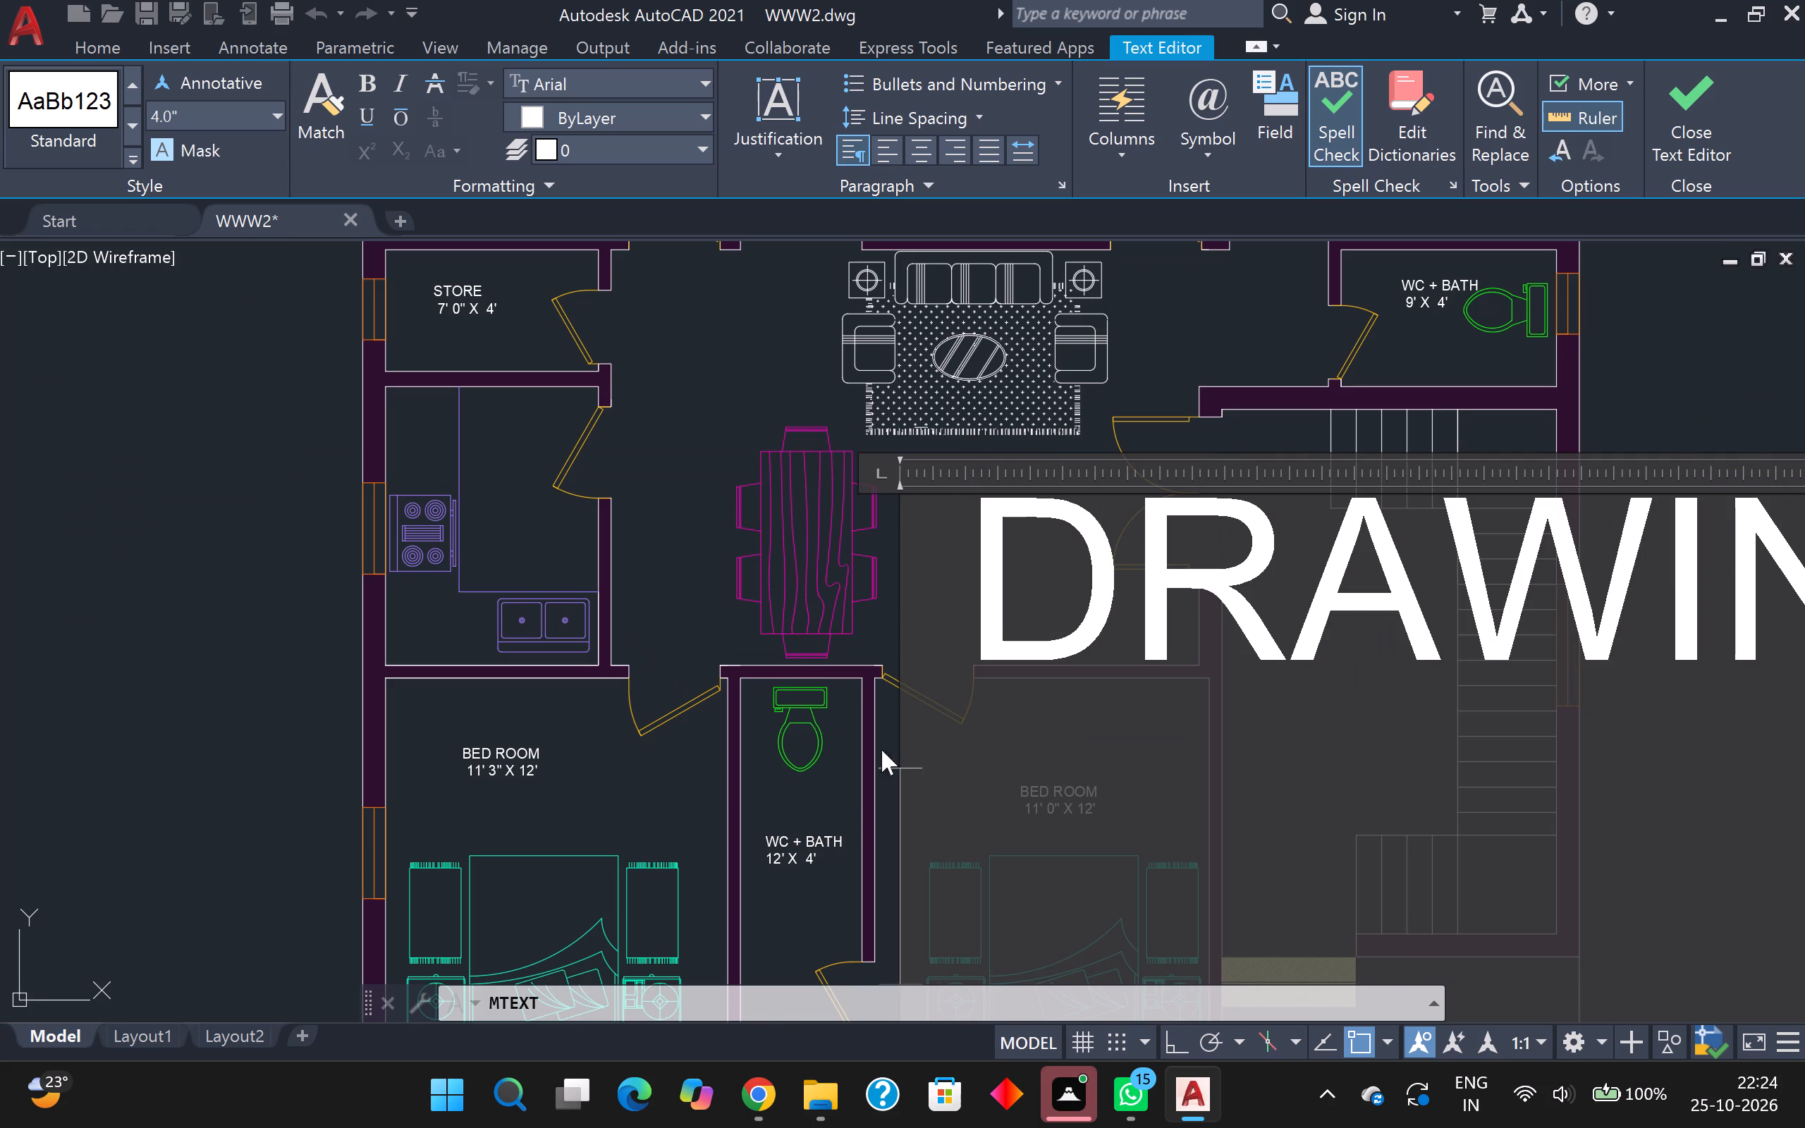
scroll(965, 801, down, 2)
middle_drag(1008, 804, 611, 764)
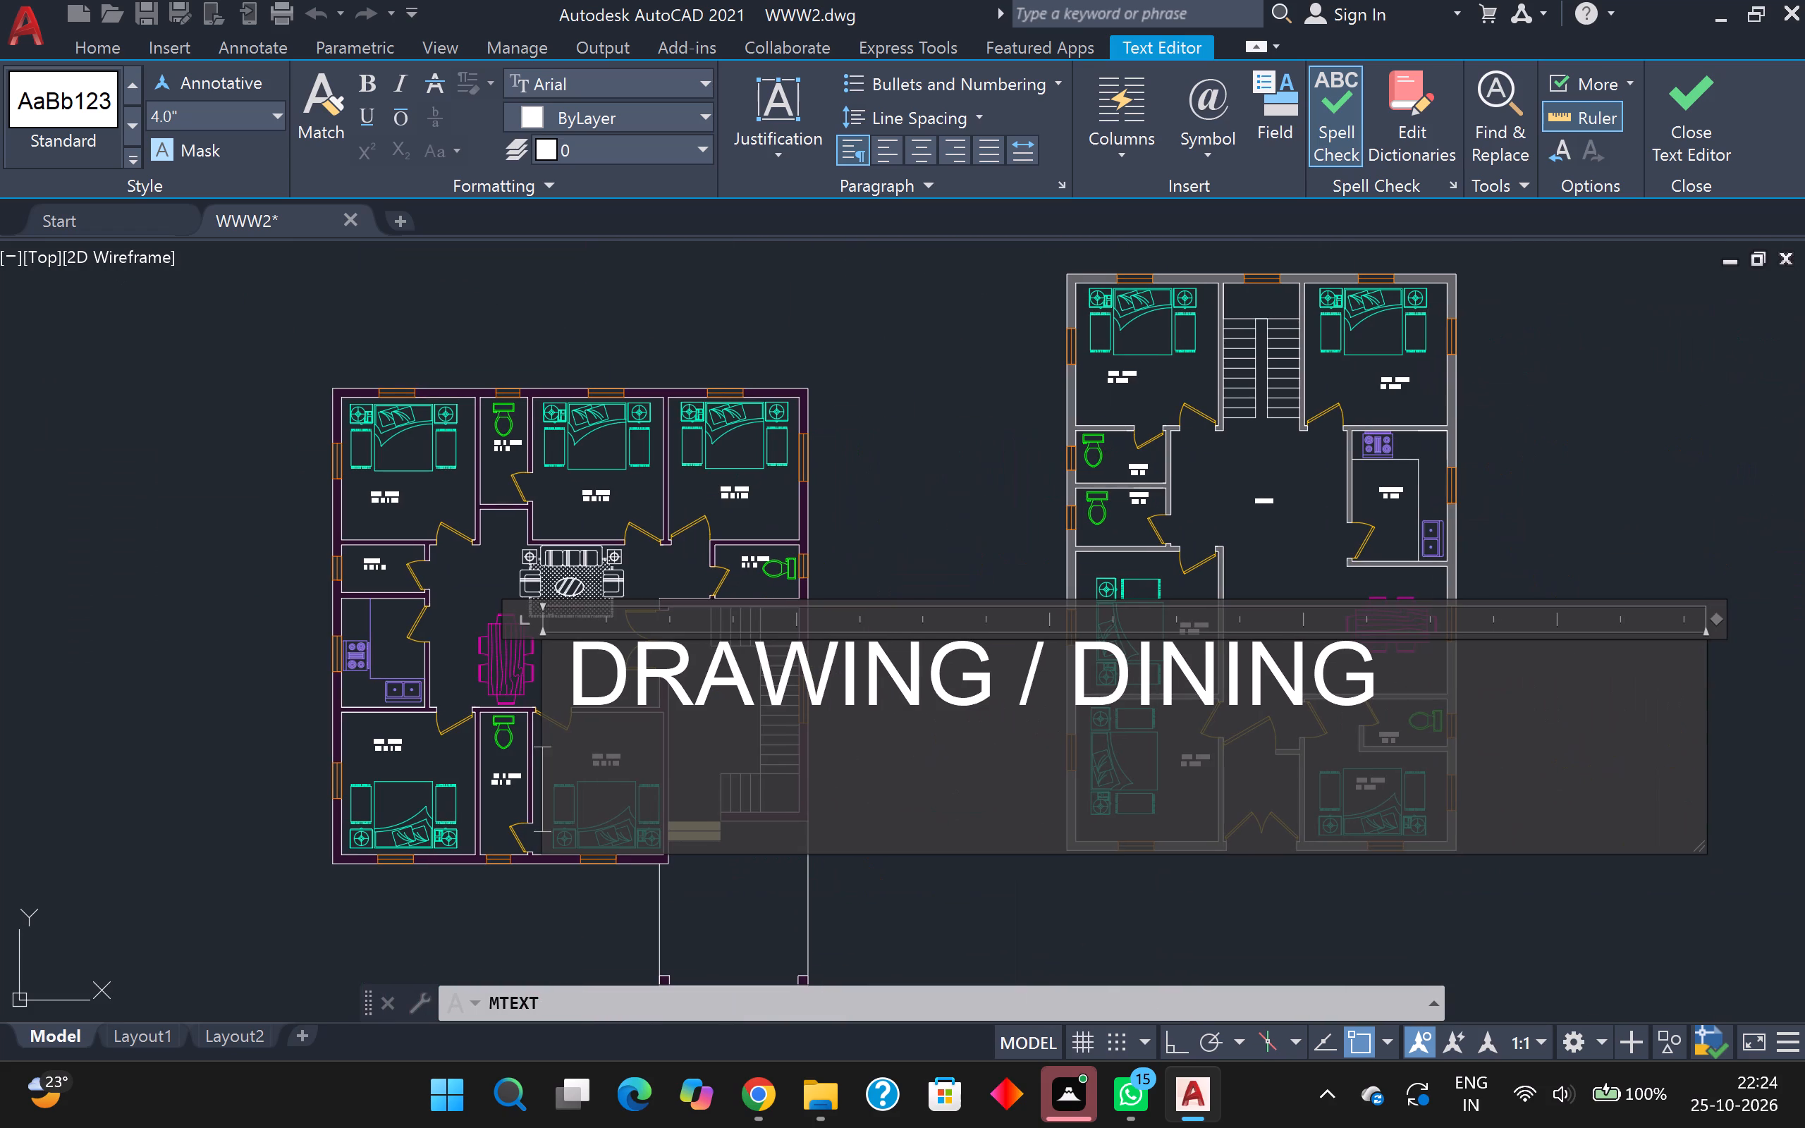
key(space)
key(1)
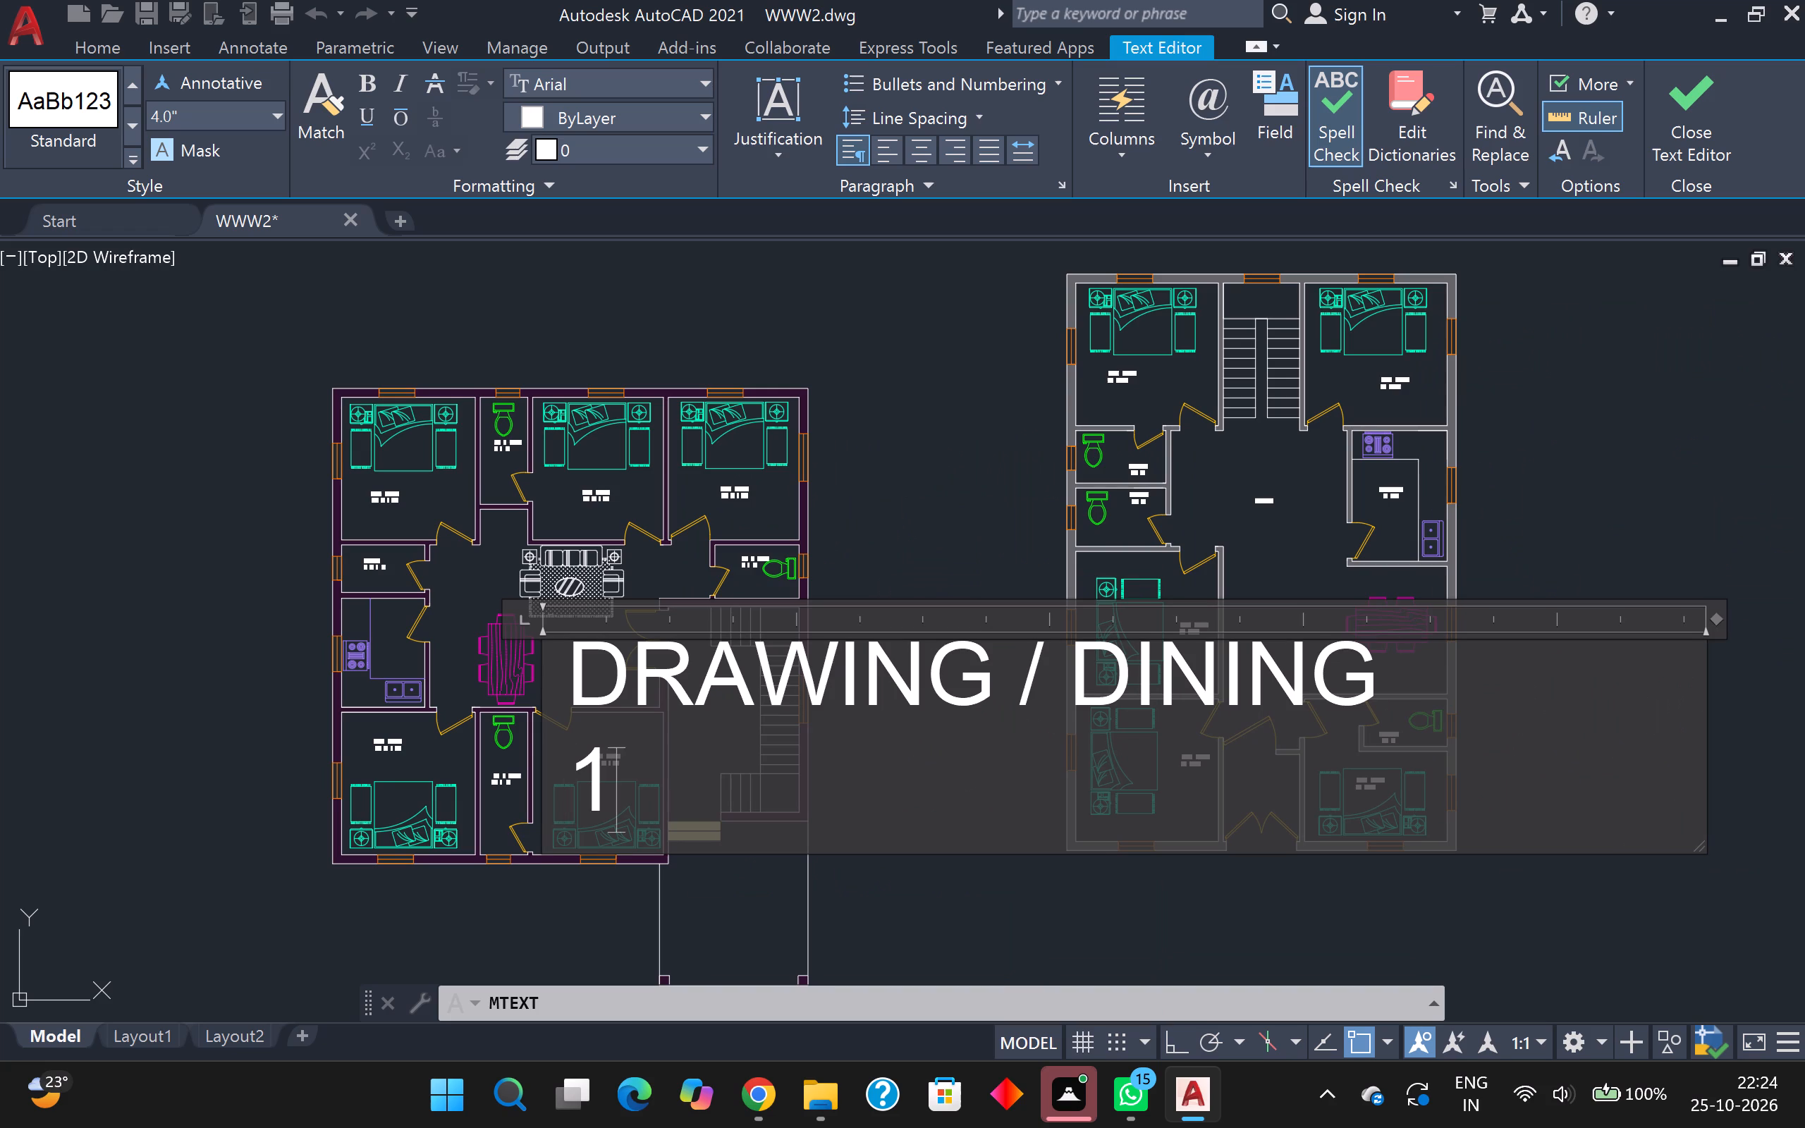
key(9)
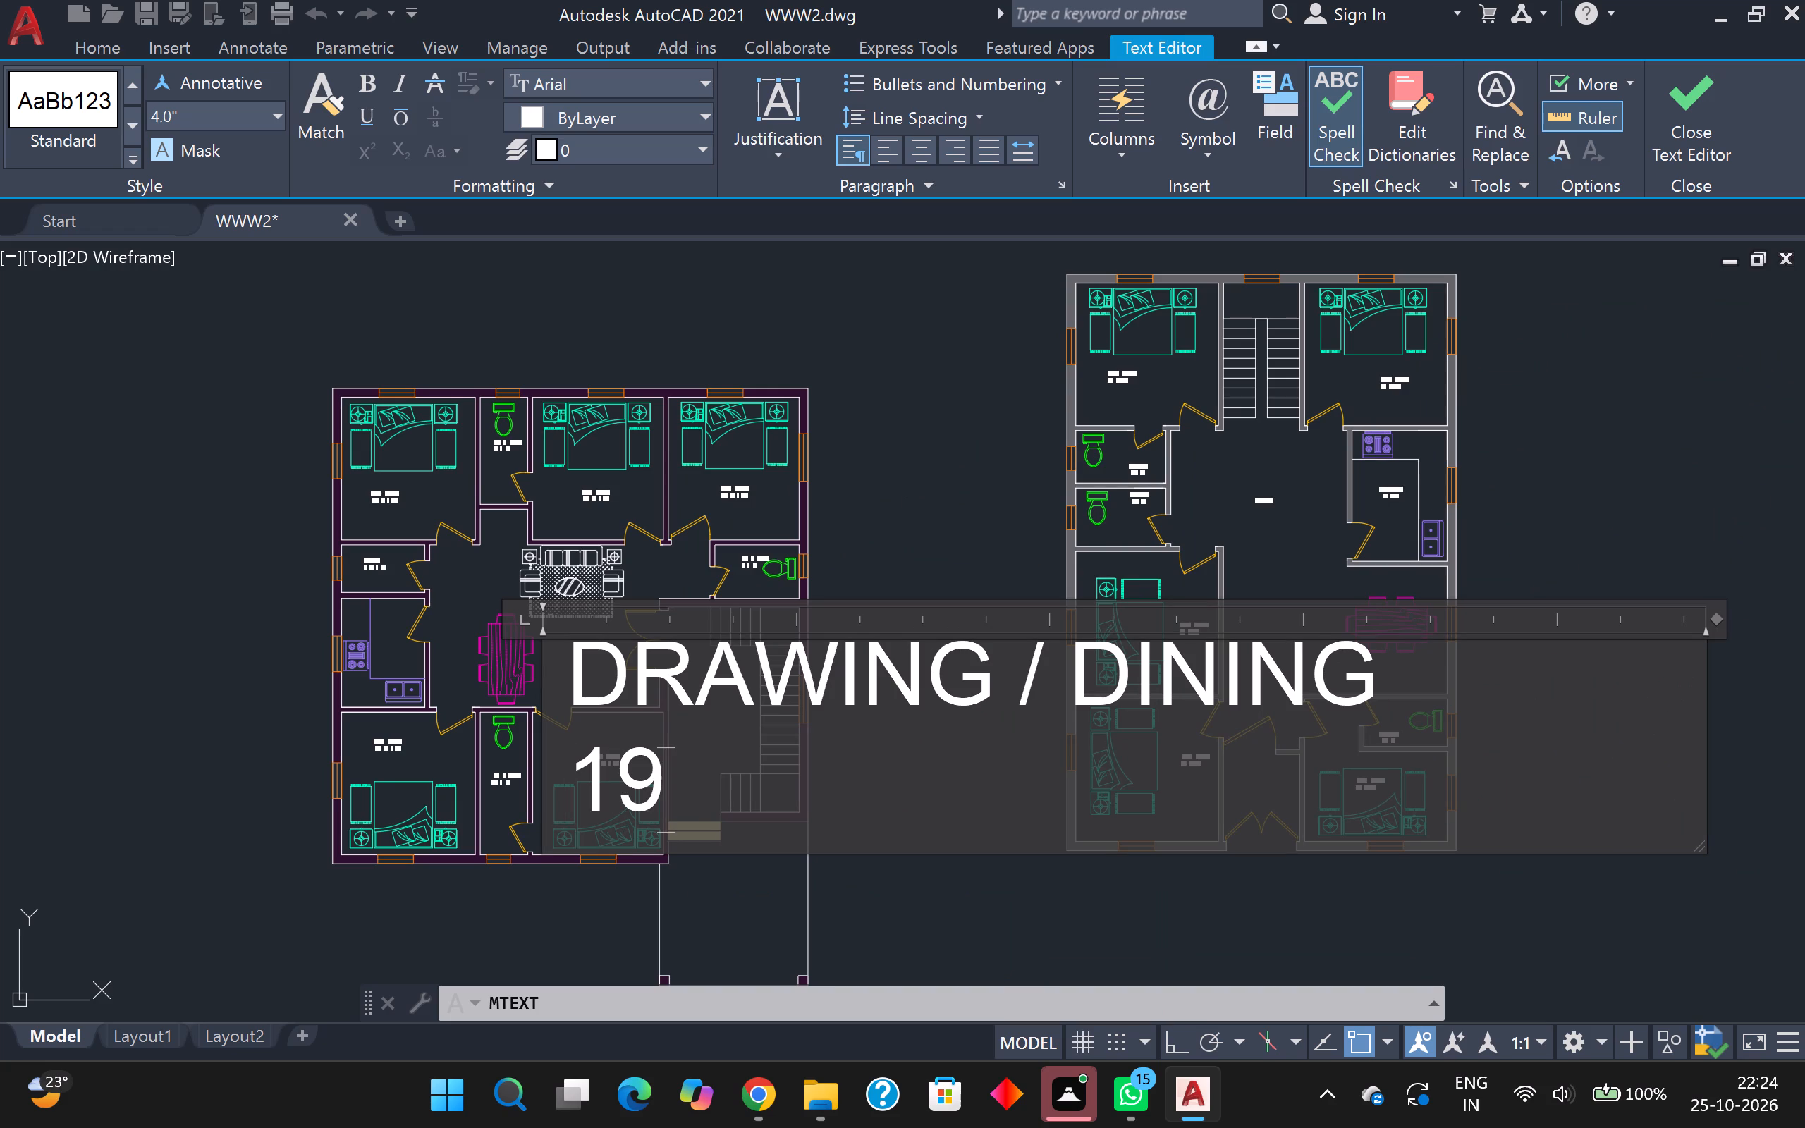
key(apostrophe)
key(4)
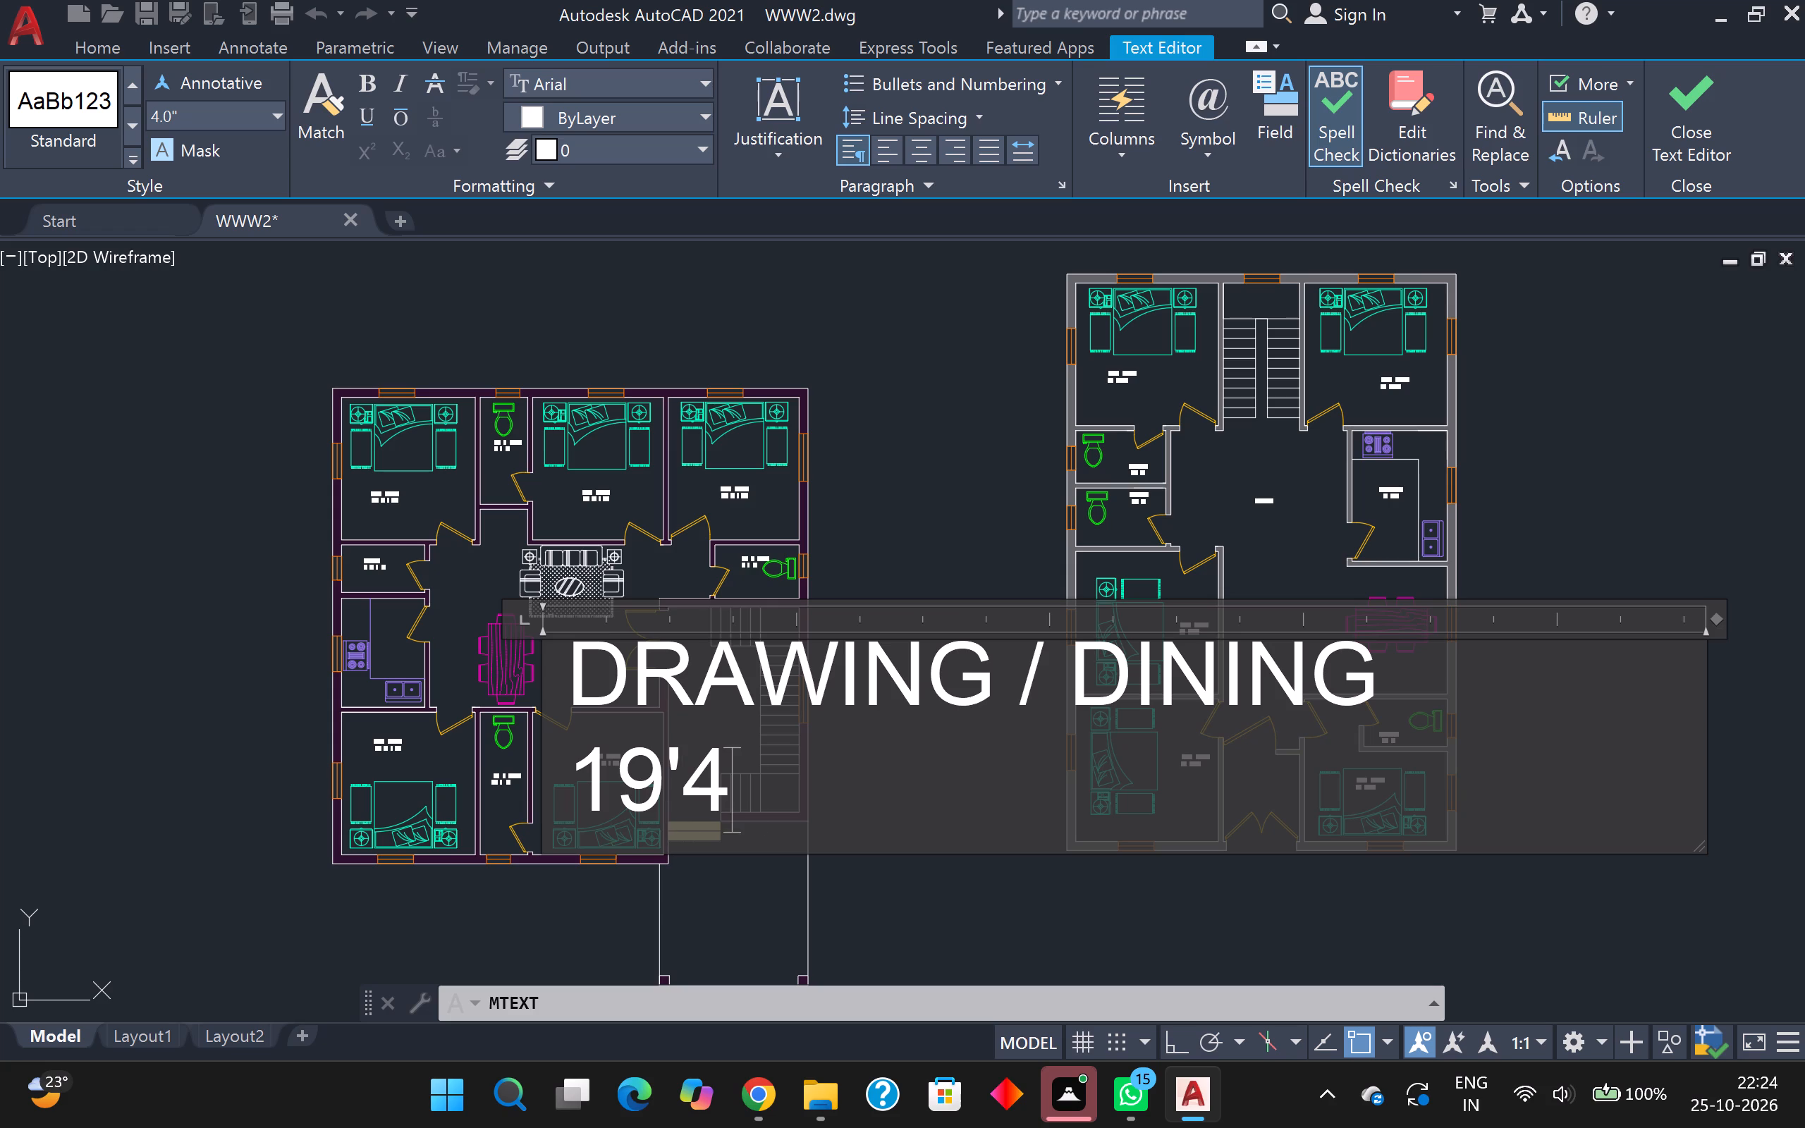
key(space)
text(X)
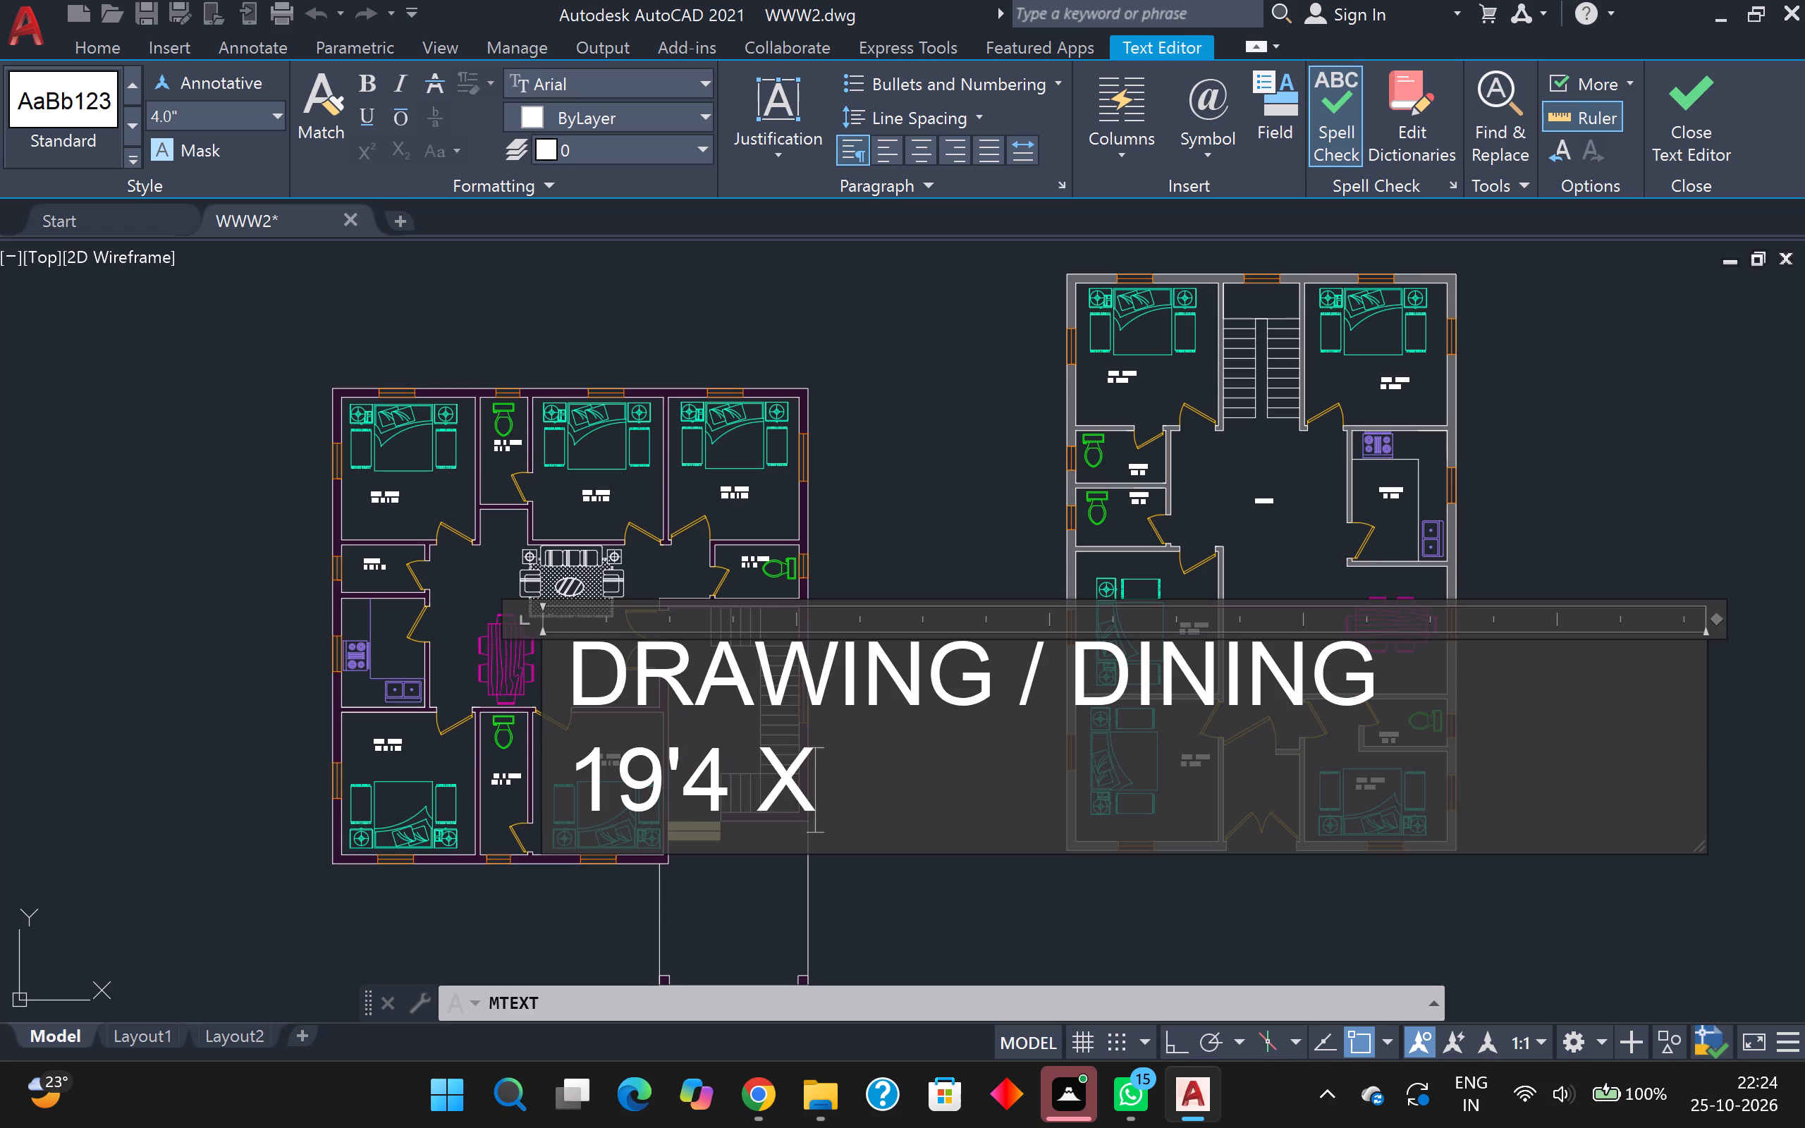
key(BackSpace)
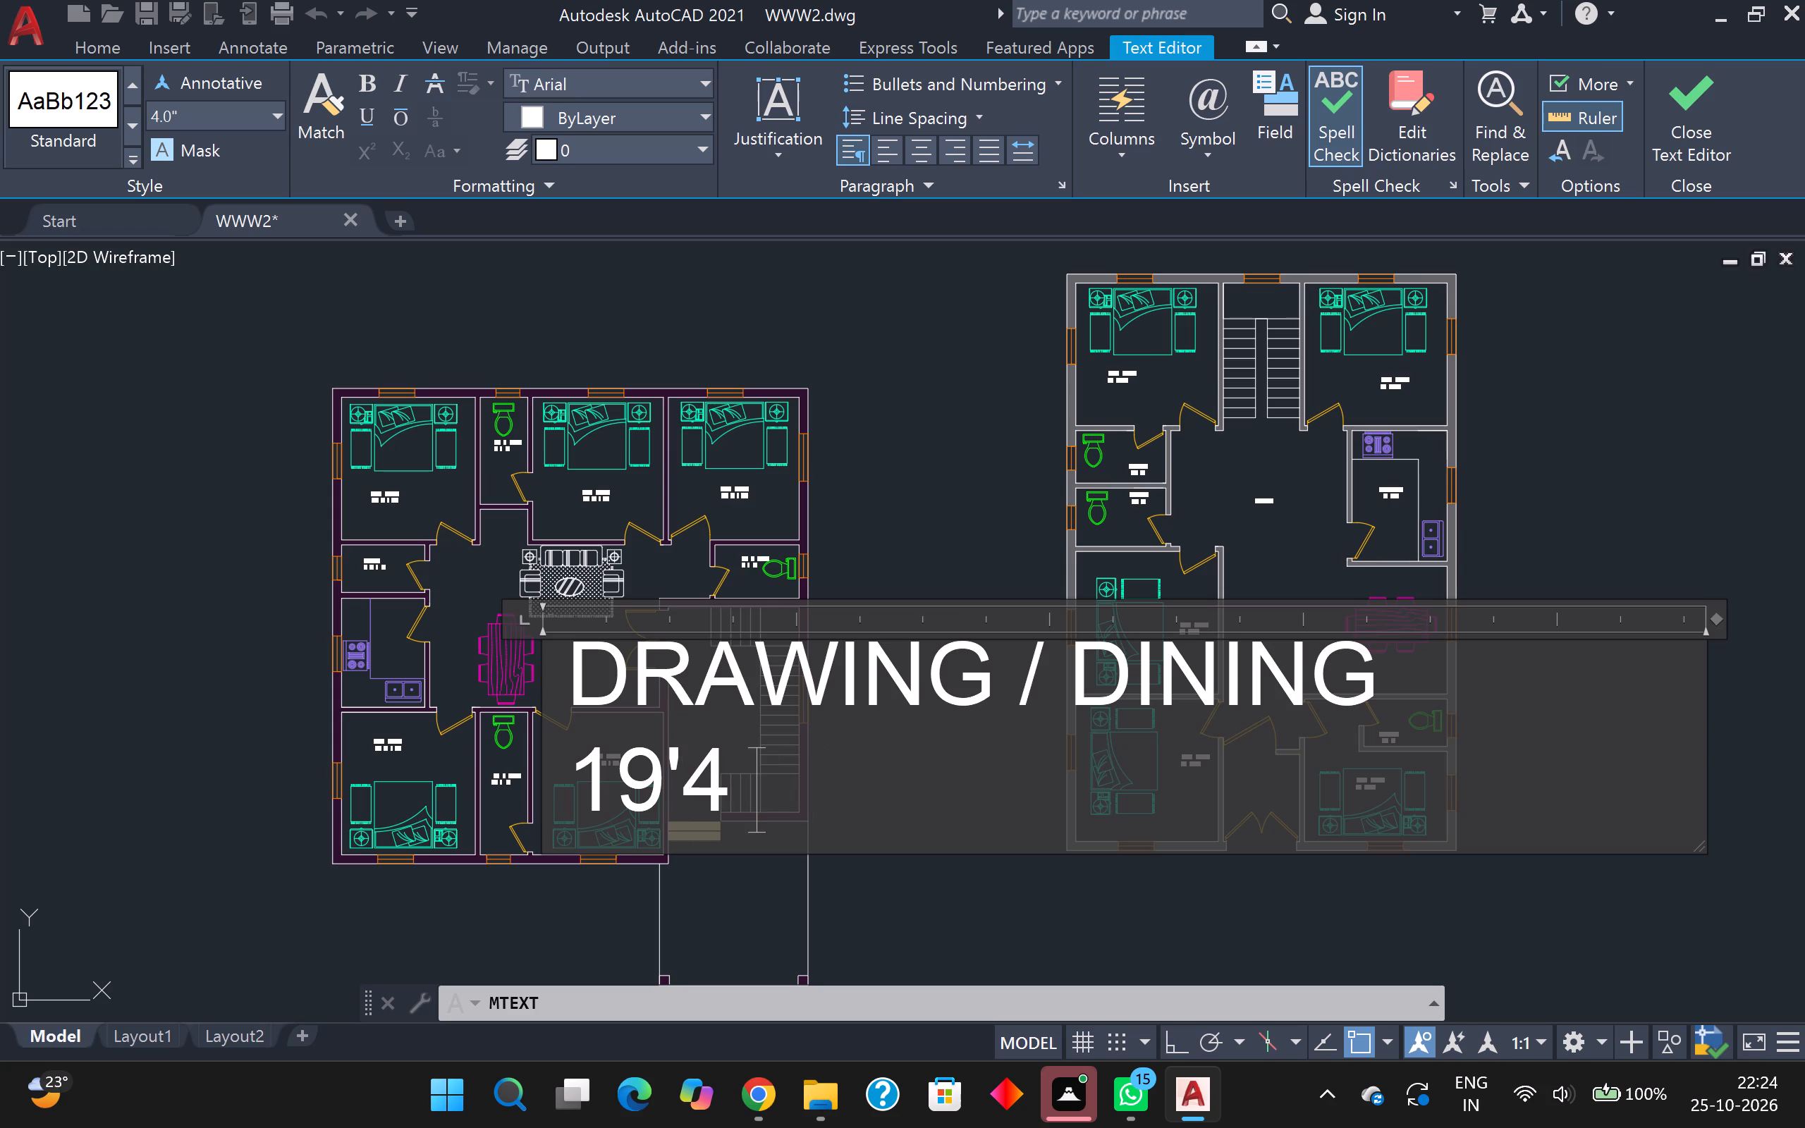
key(BackSpace)
key(shift+quotedbl)
key(space)
text(X)
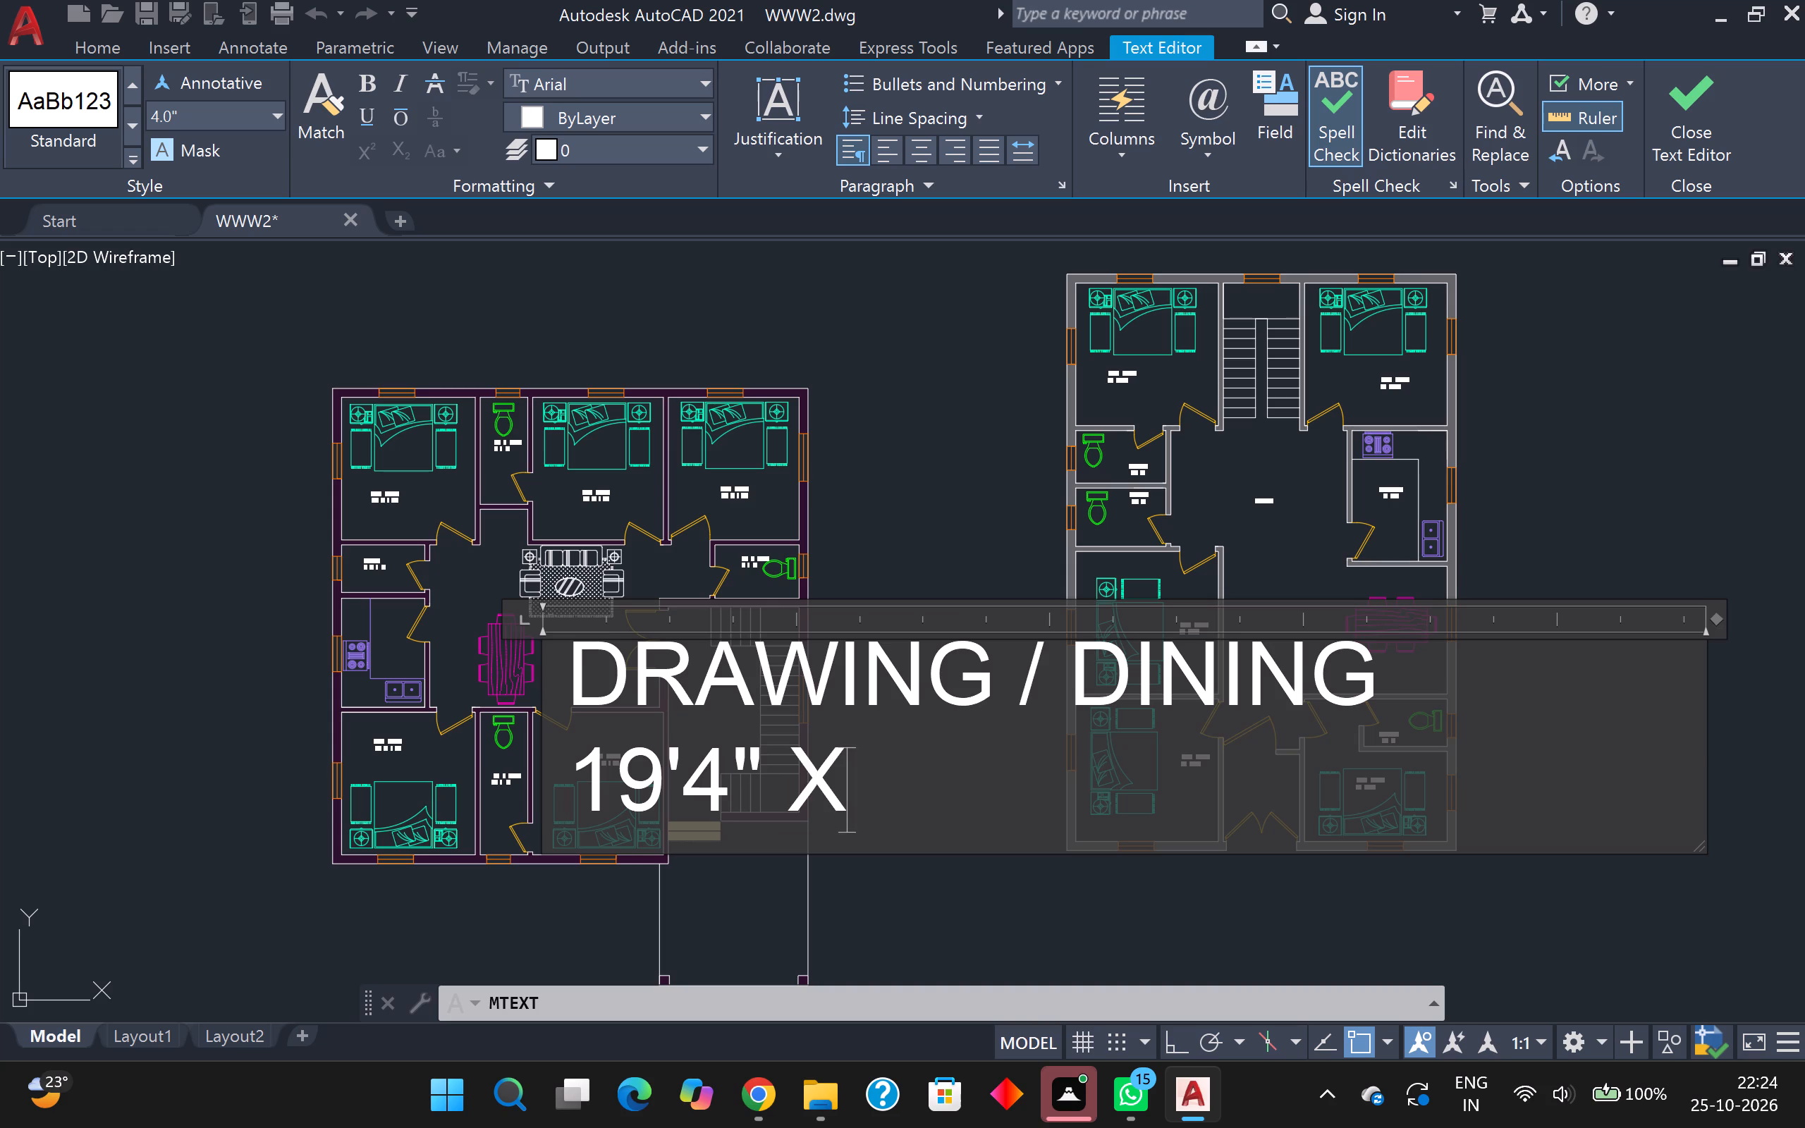
key(space)
text(13)
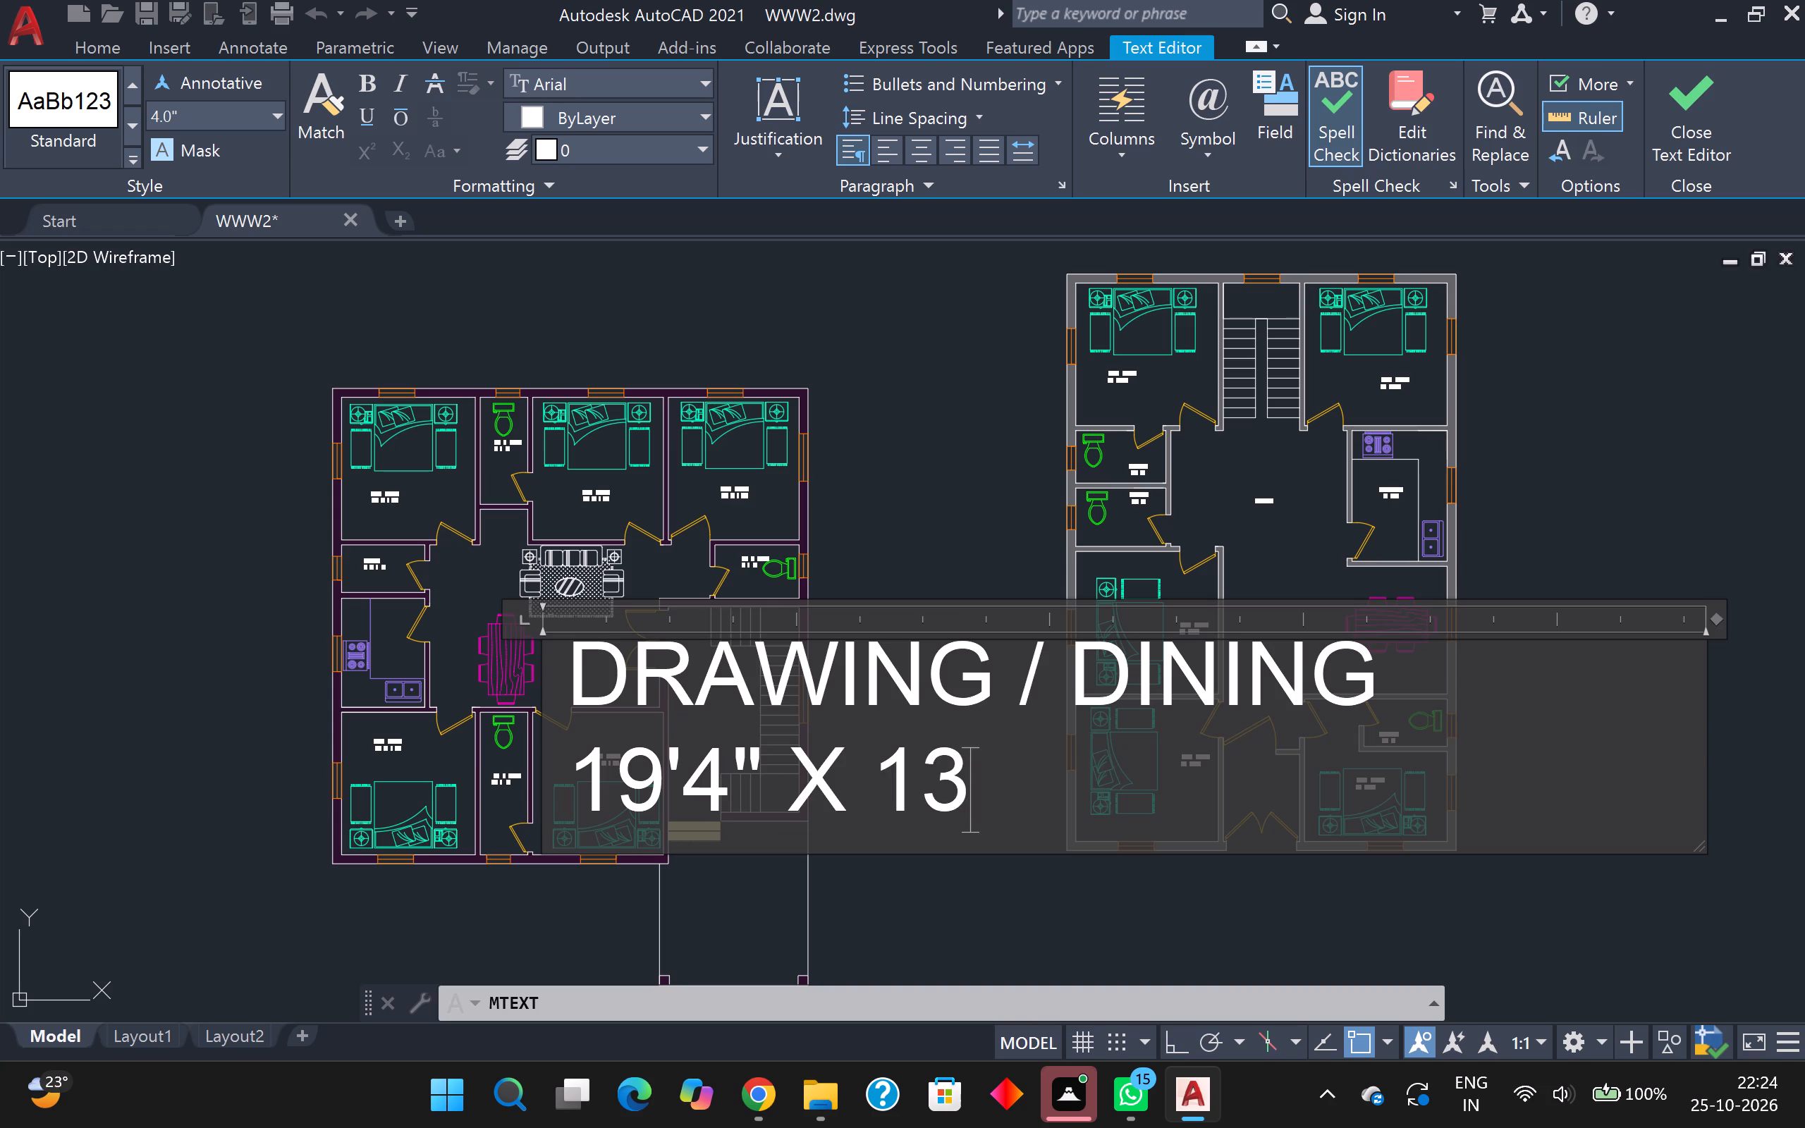
key(apostrophe)
key(space)
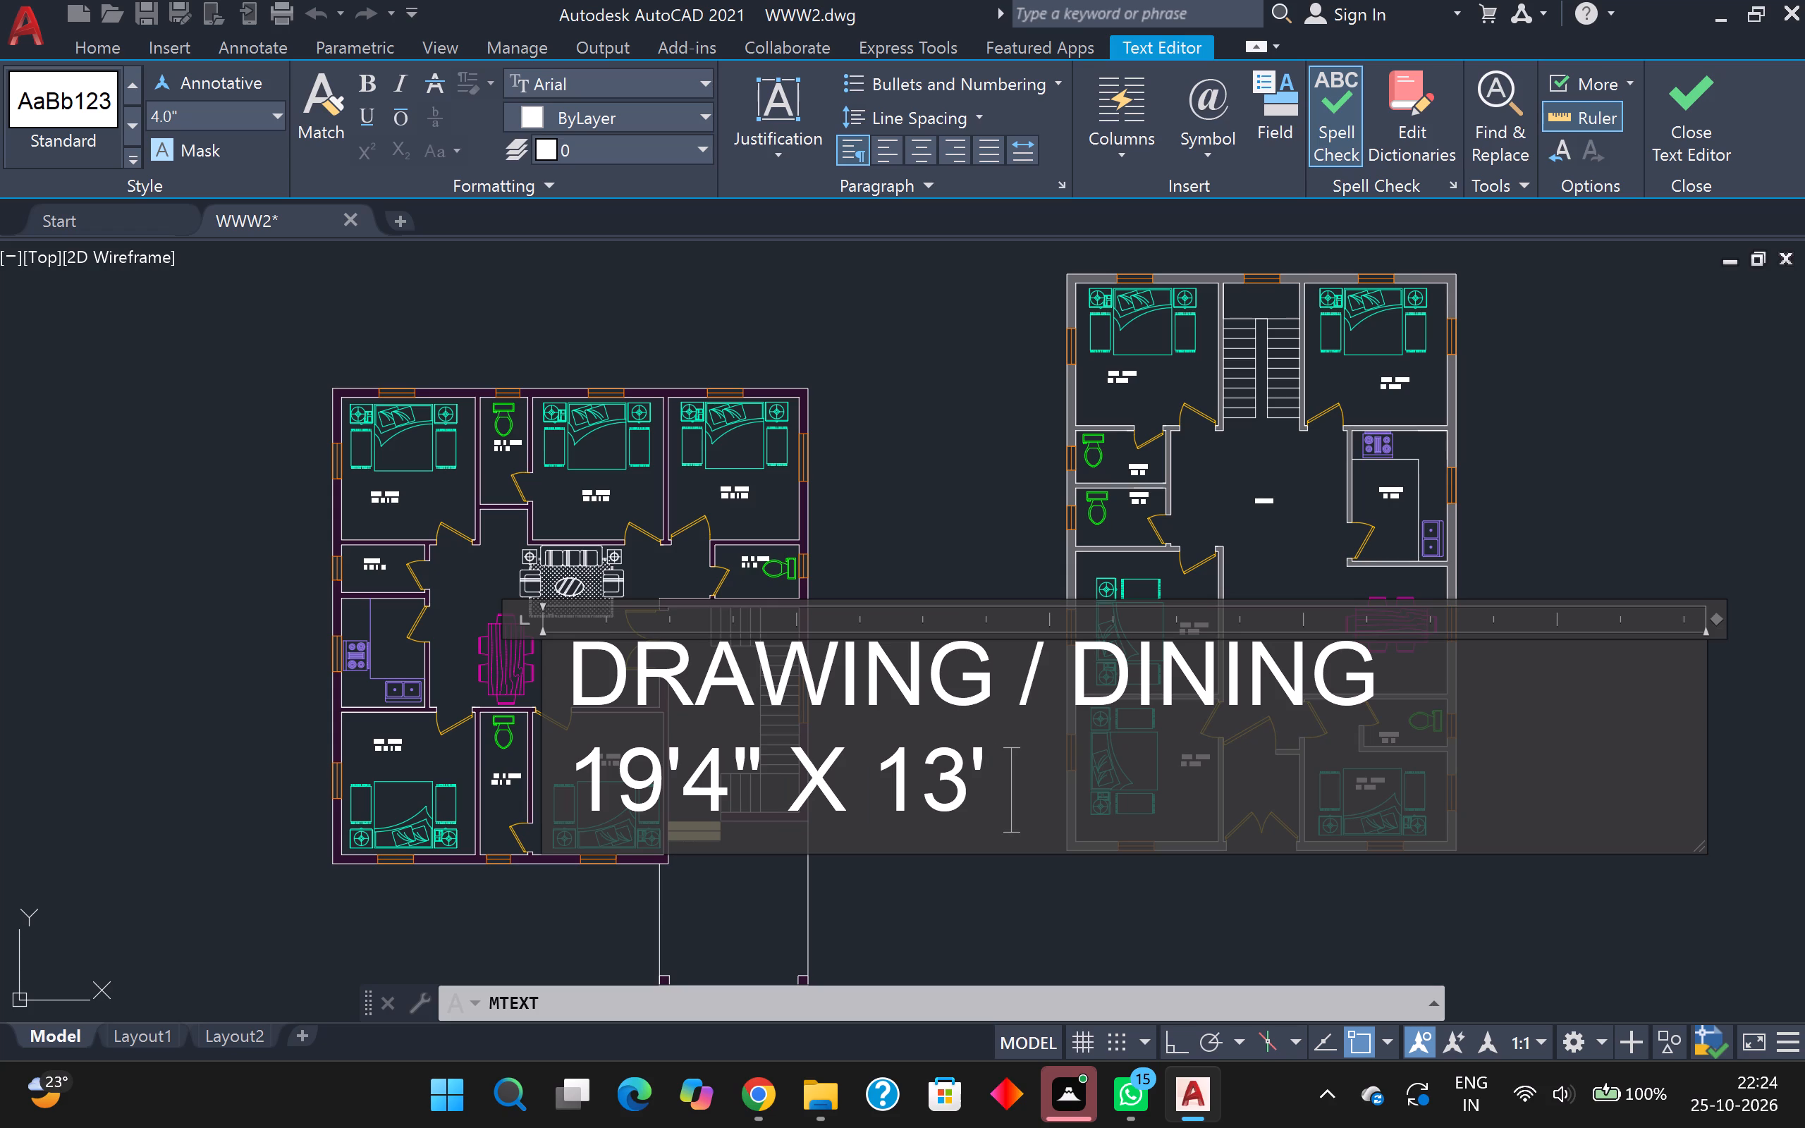
key(8)
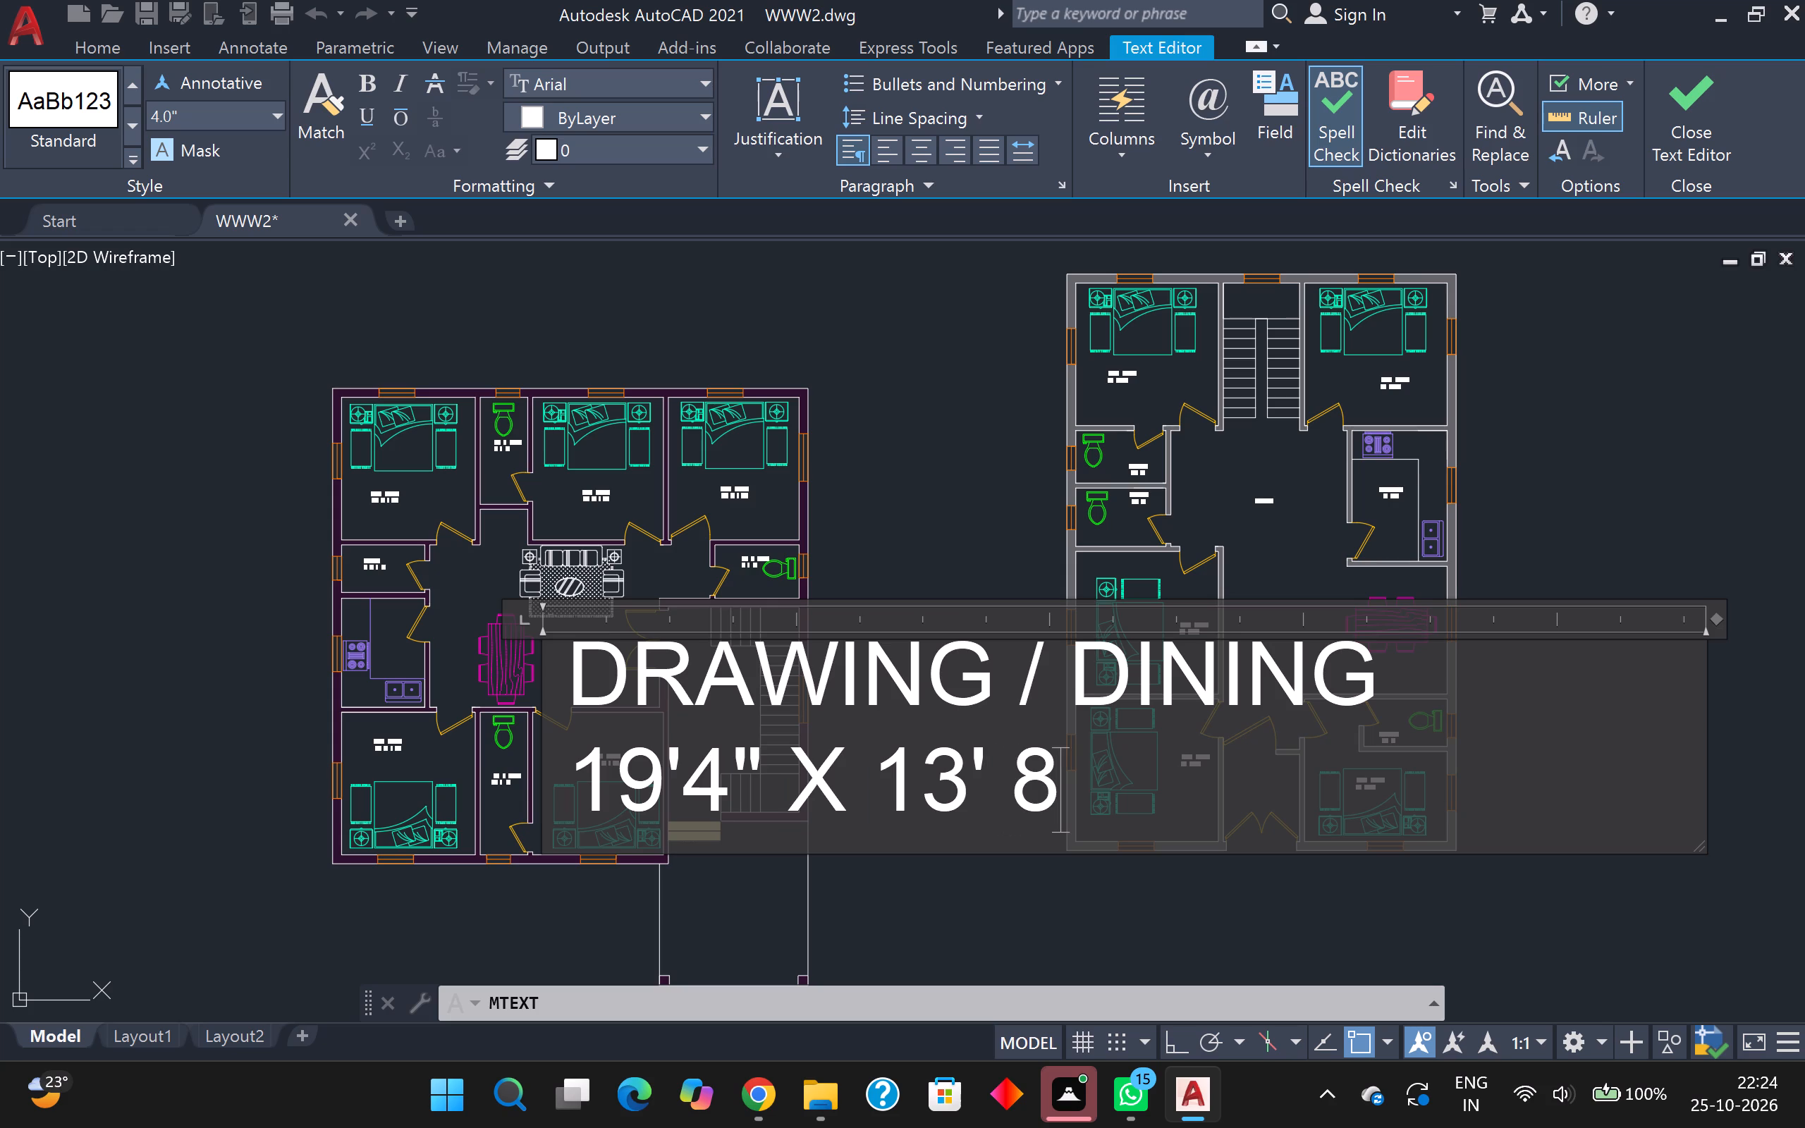
key(BackSpace)
key(BackSpace)
key(space)
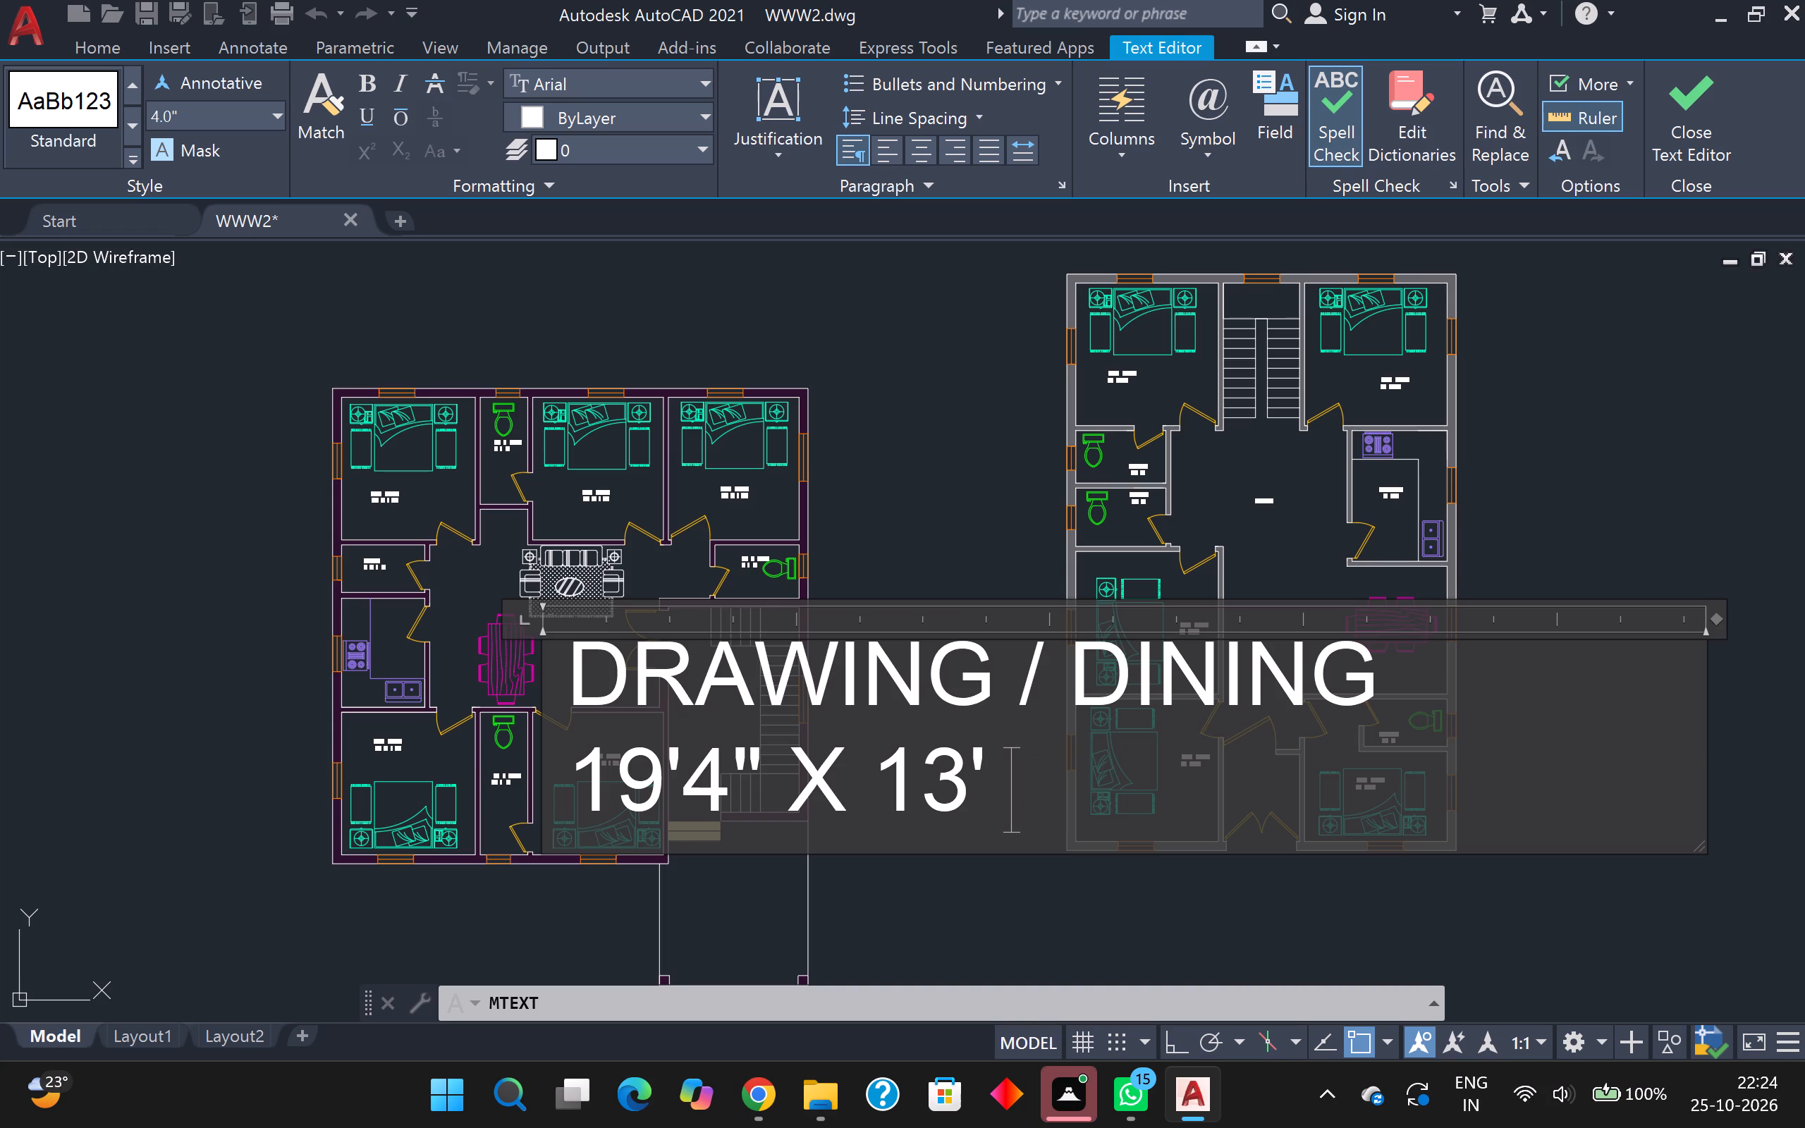
key(8)
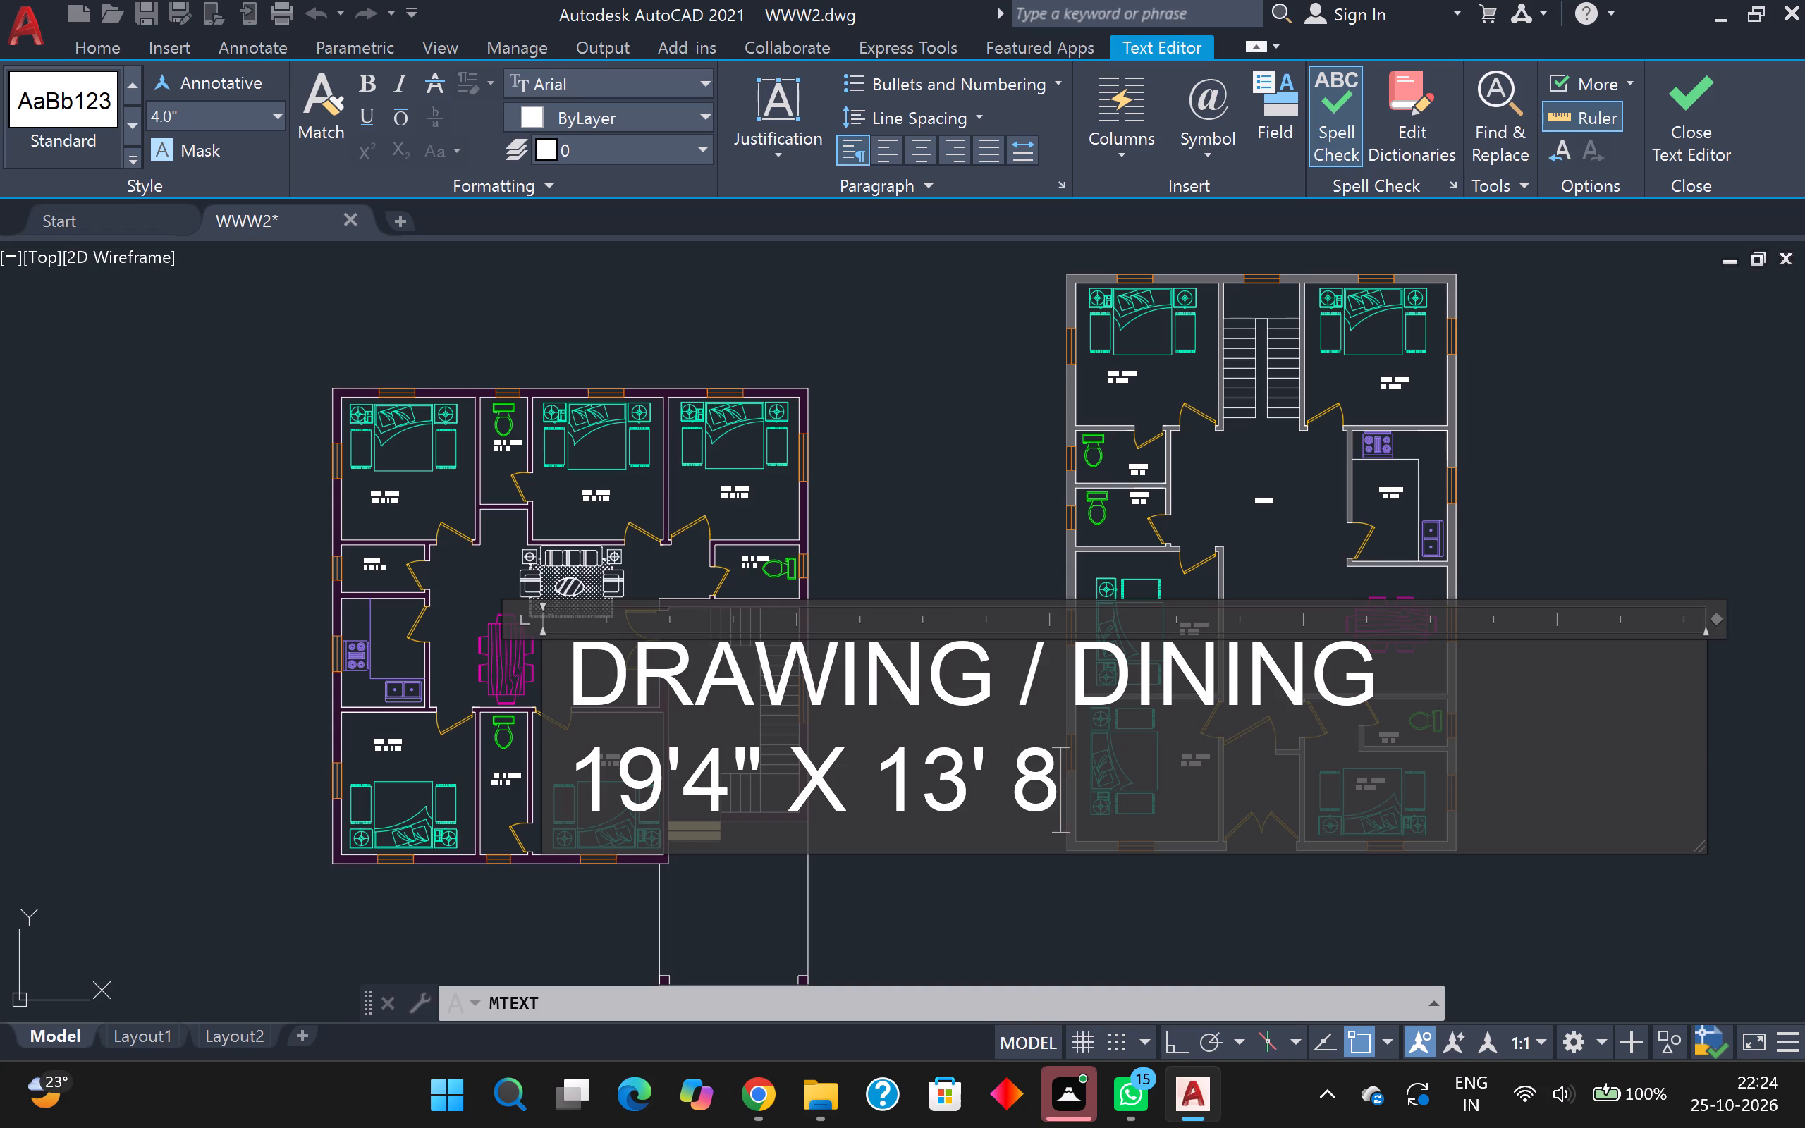
key(shift+quotedbl)
click(992, 499)
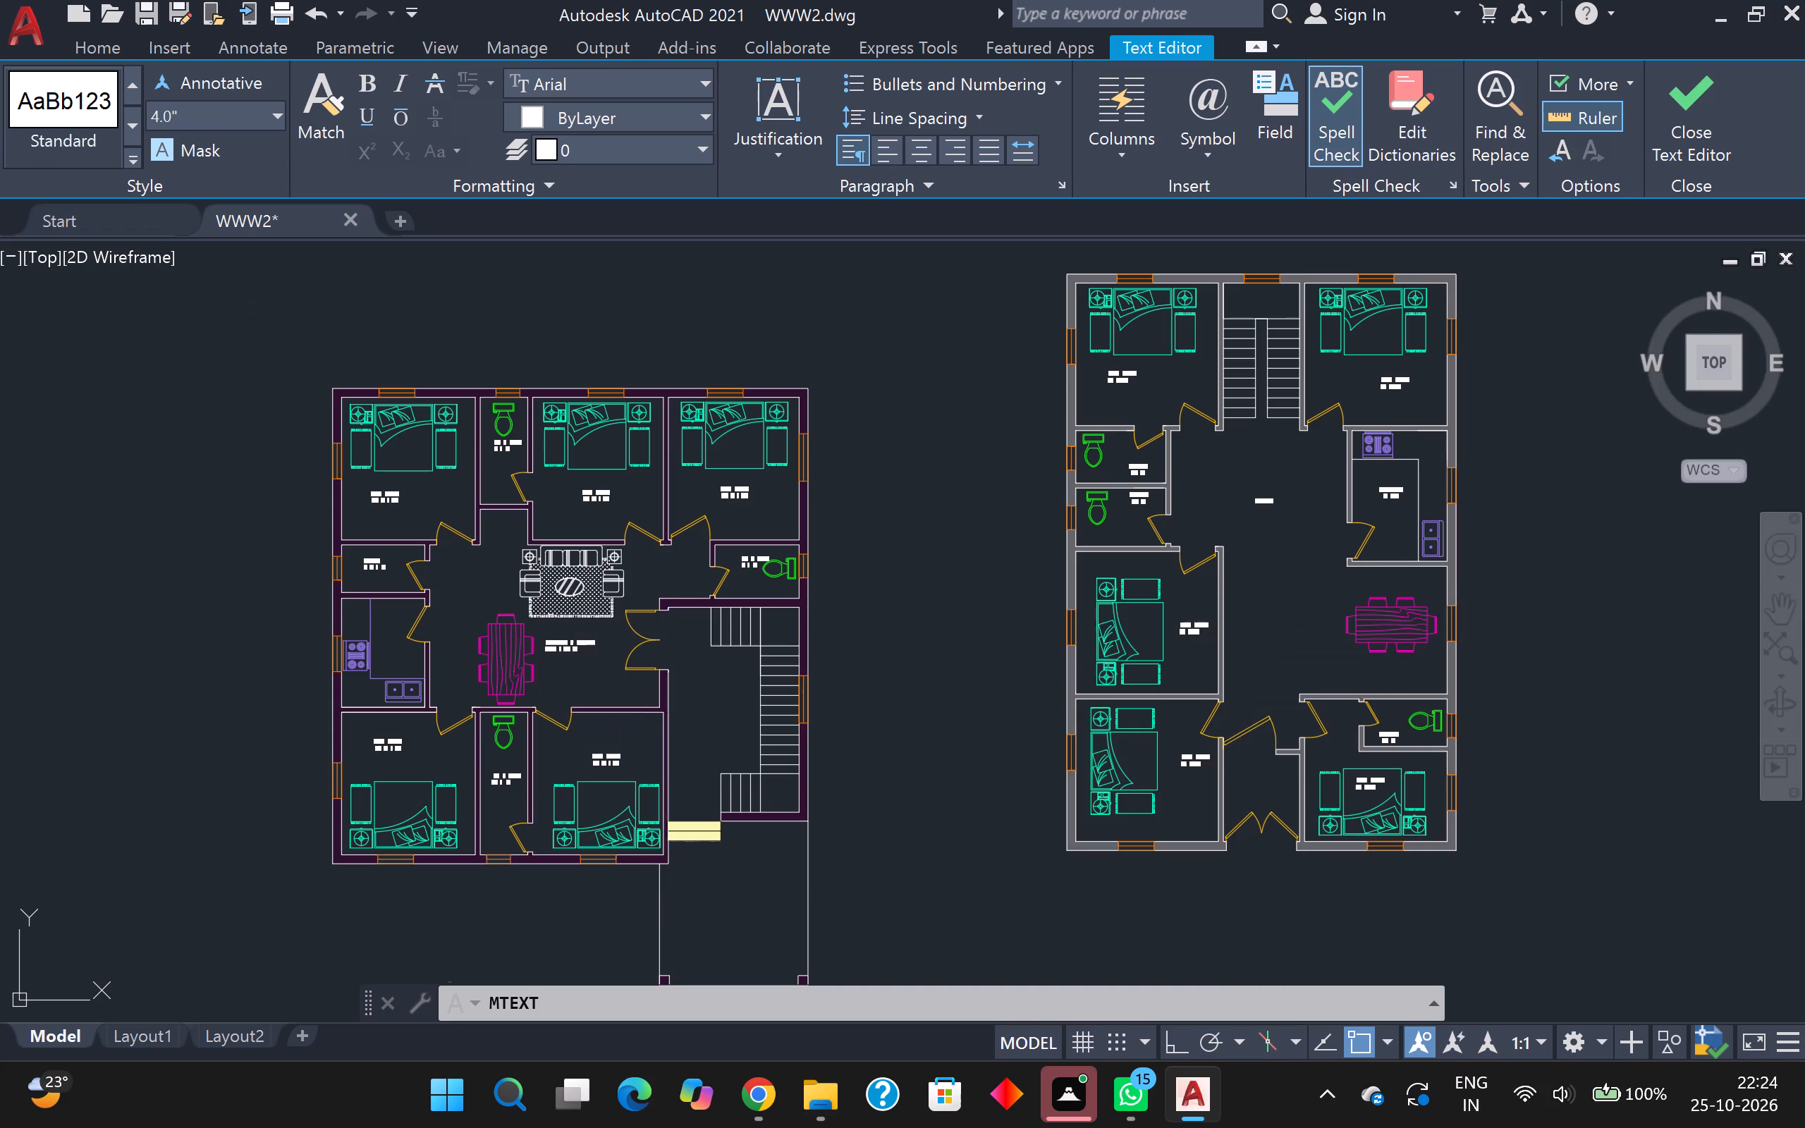
Copy the whole westernmost floor plan, including the entrance steps and the outlined area south of the staircase, to the clipboard.
scroll(994, 486, down, 2)
scroll(994, 486, up, 2)
middle_drag(973, 481, 967, 474)
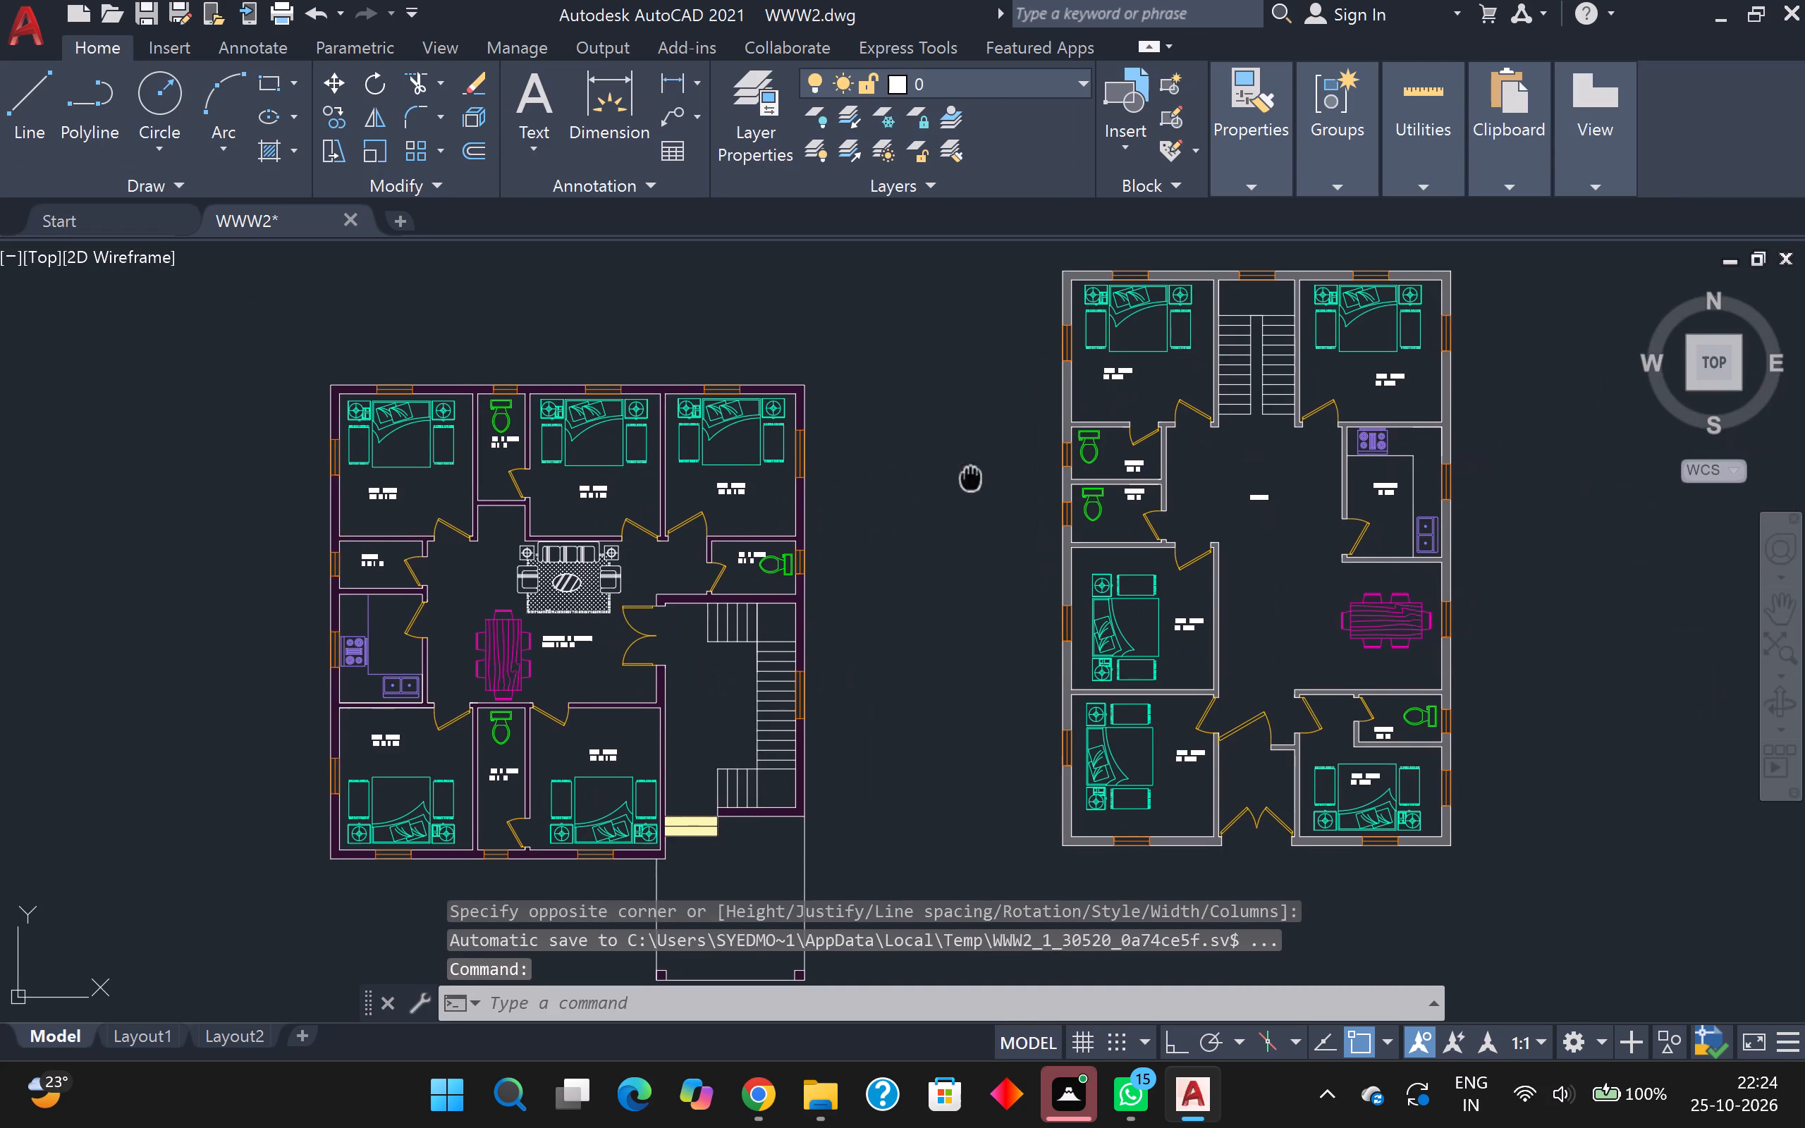
middle_drag(967, 474, 850, 347)
scroll(837, 333, down, 1)
middle_drag(822, 324, 864, 483)
click(828, 405)
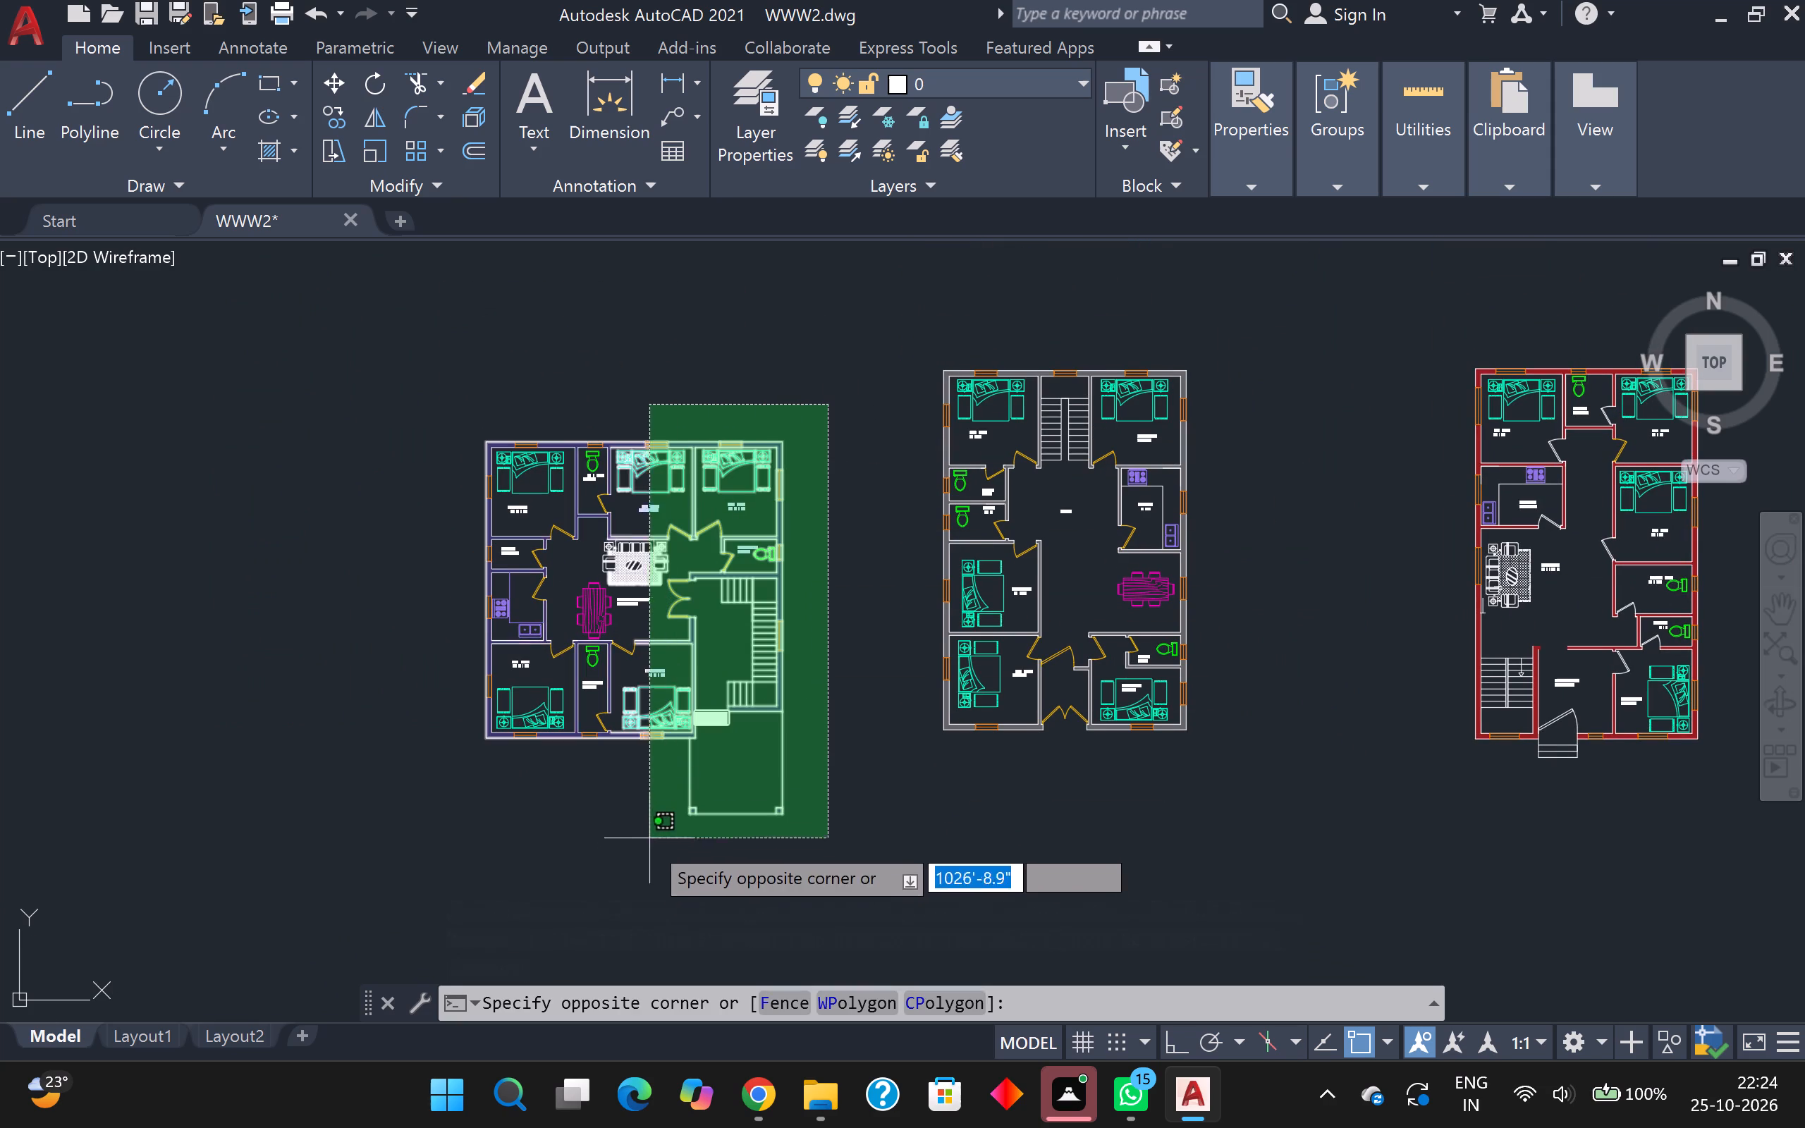
click(463, 835)
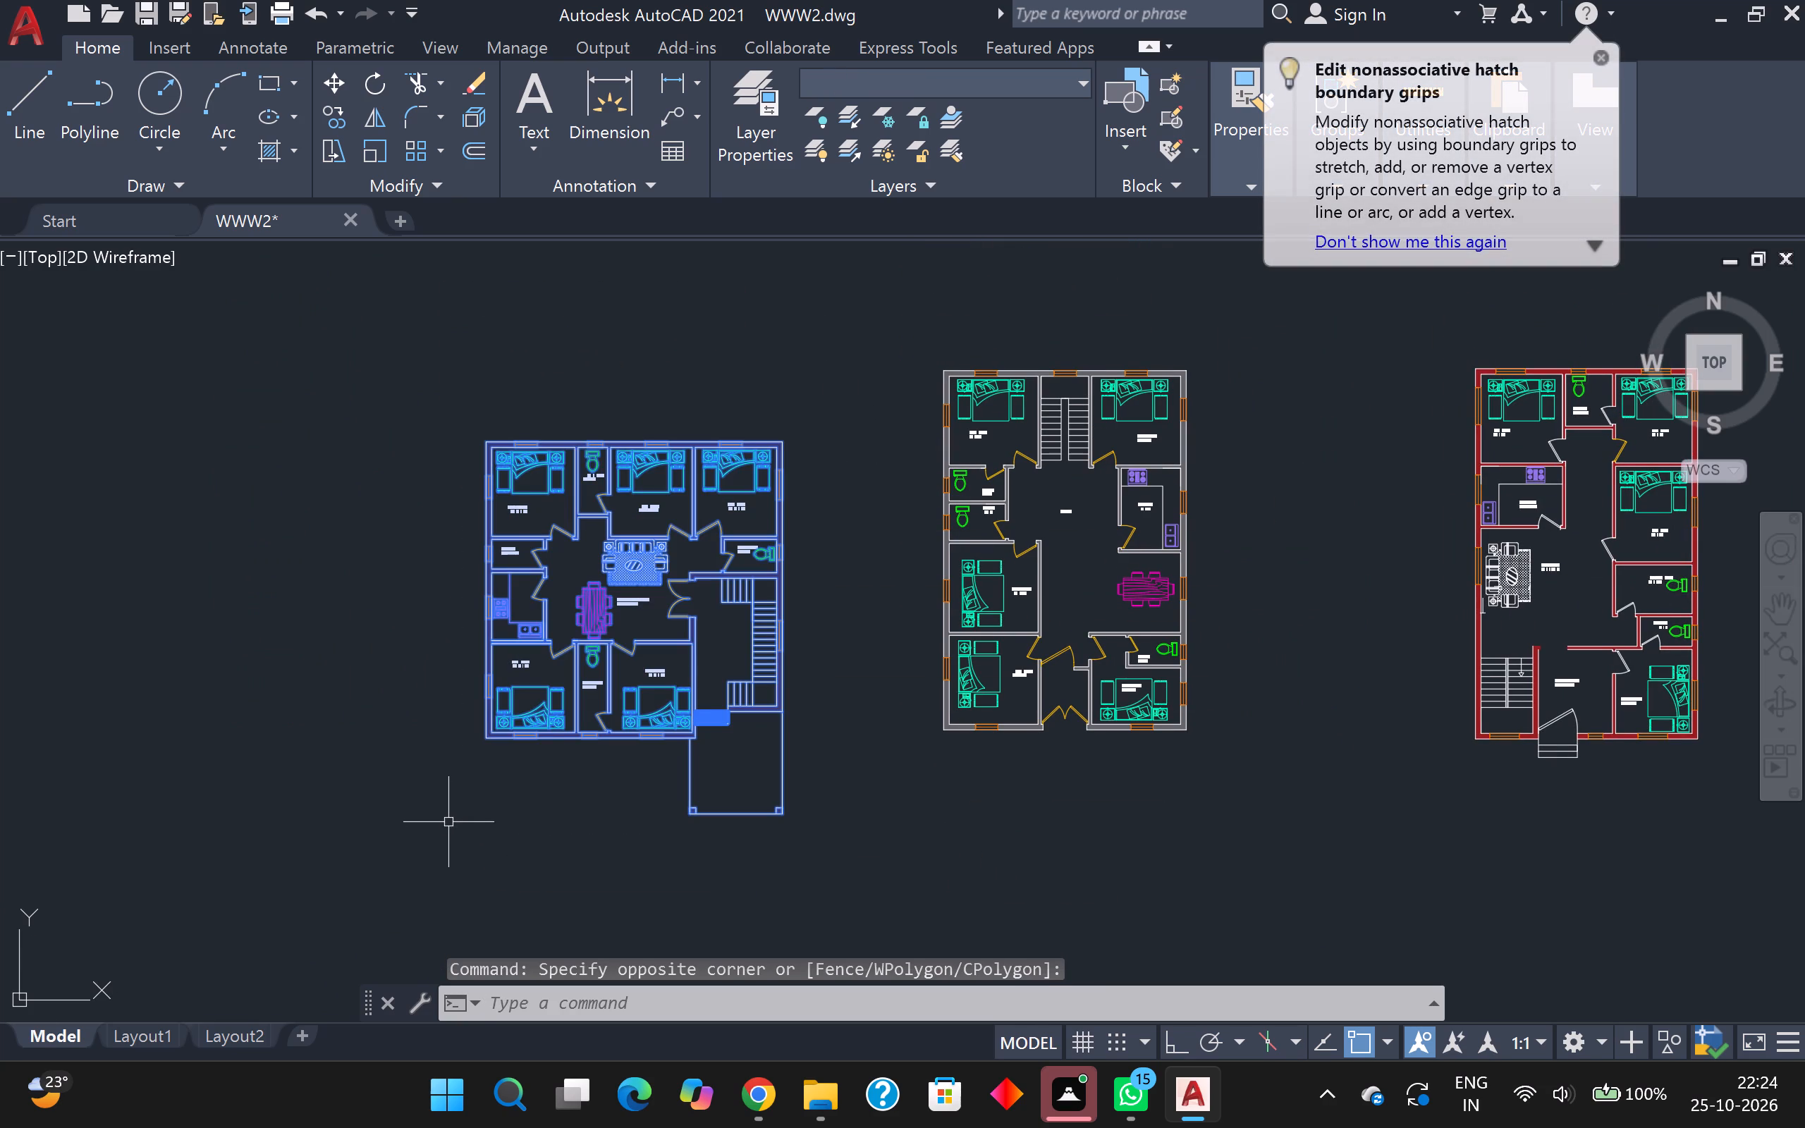
key(ctrl+c)
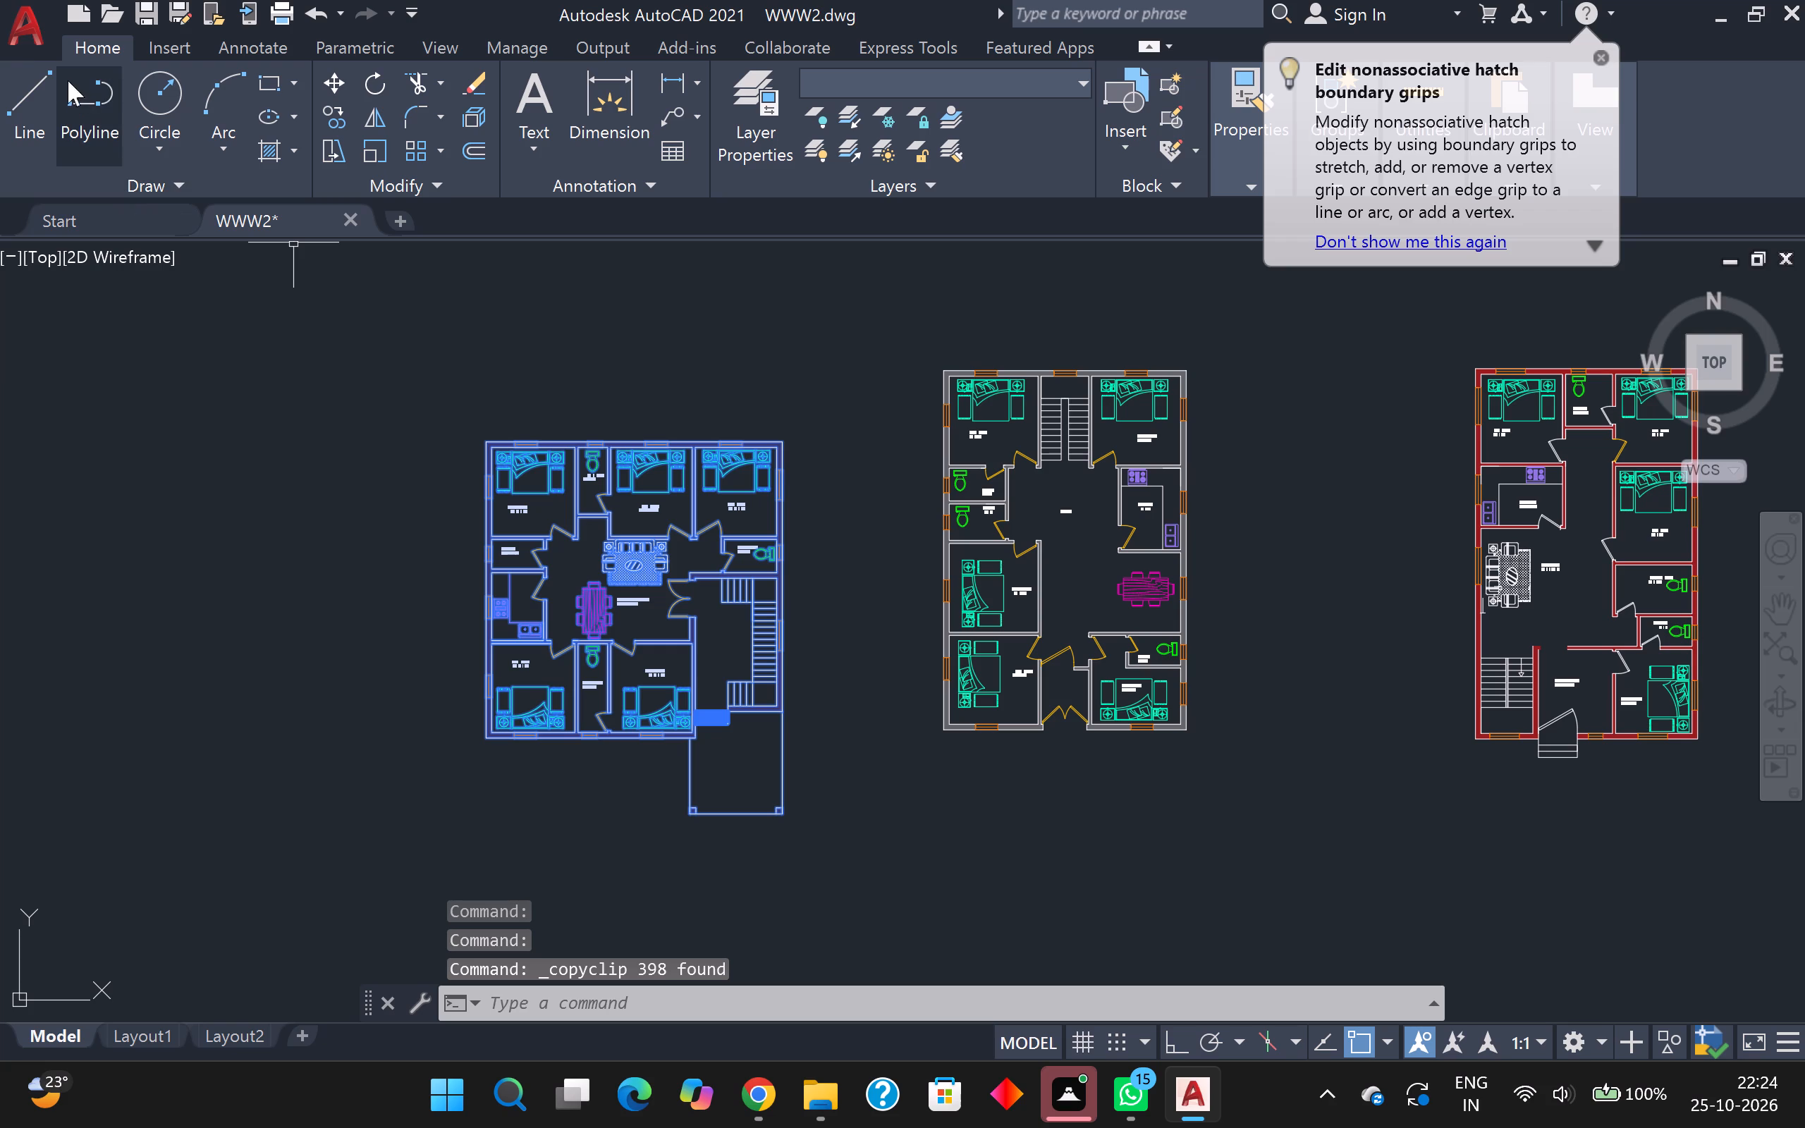
Create a new drawing from the acad template.
click(30, 43)
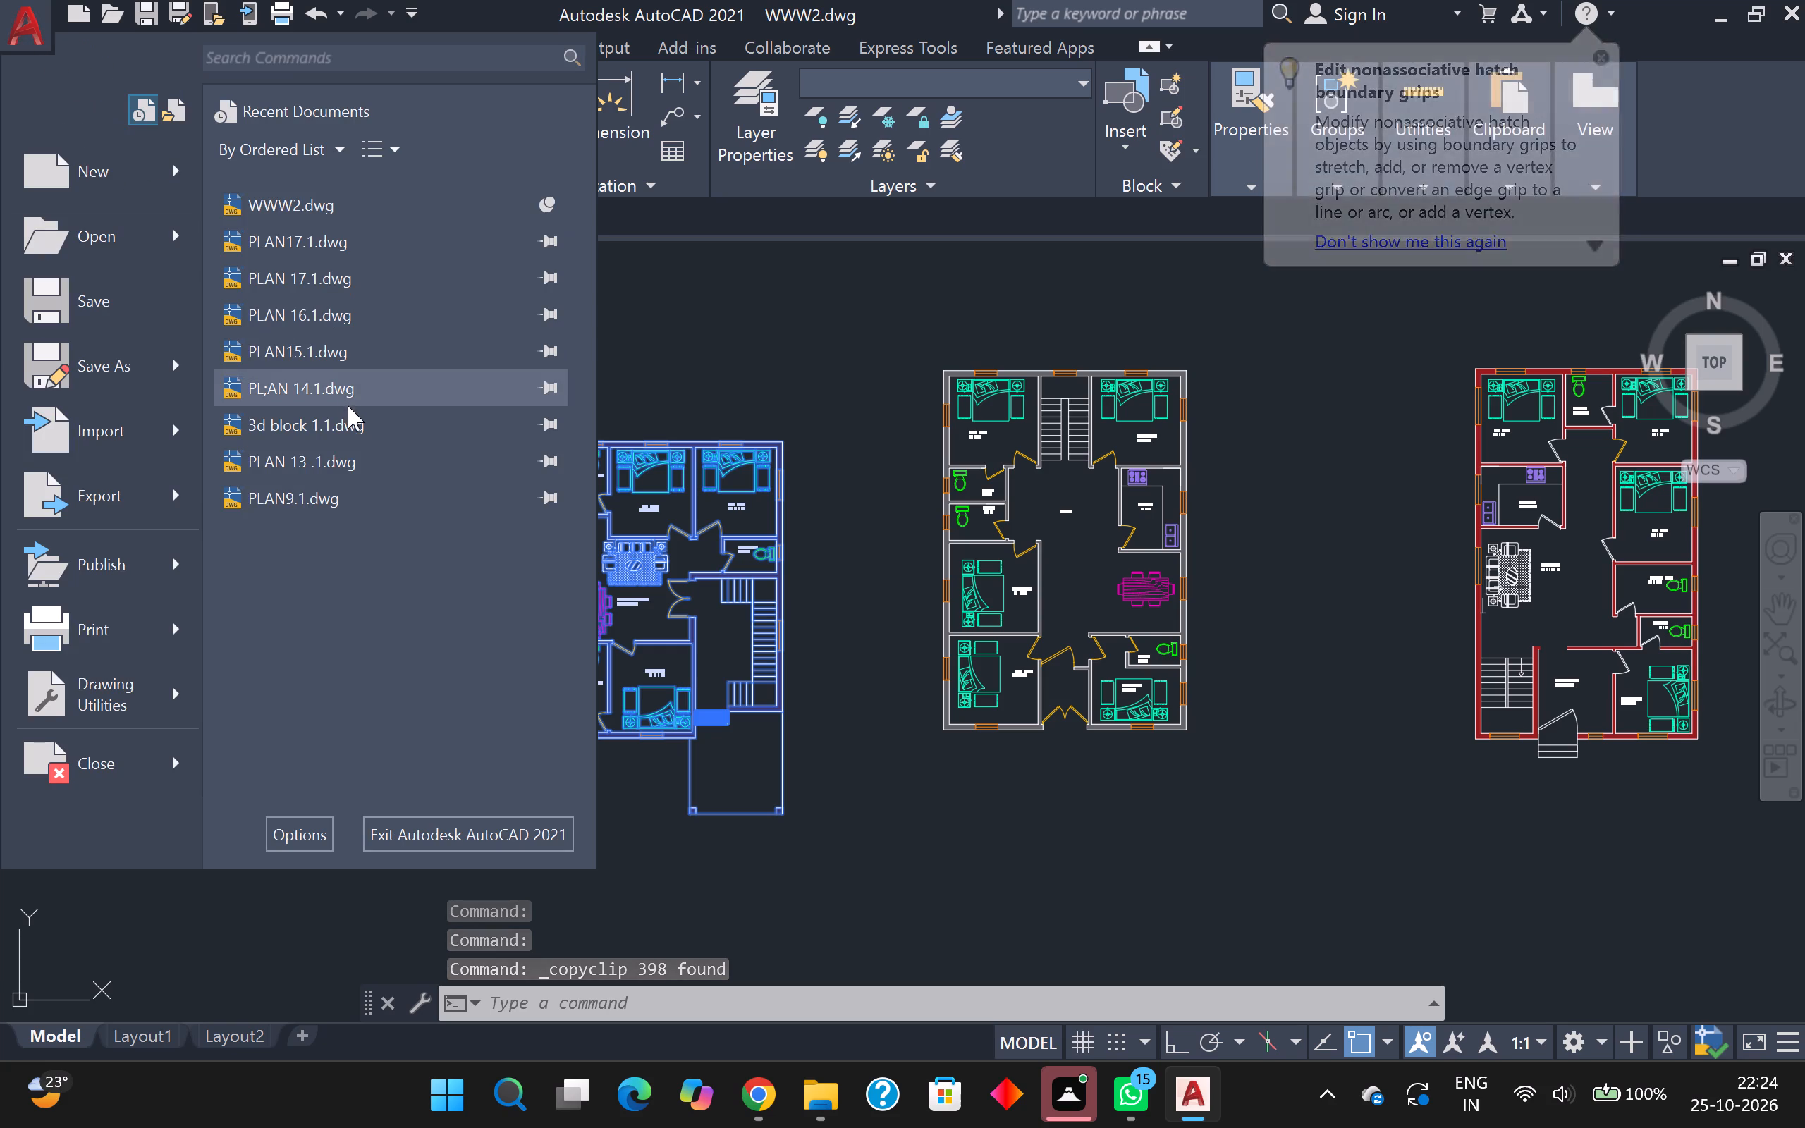
click(104, 145)
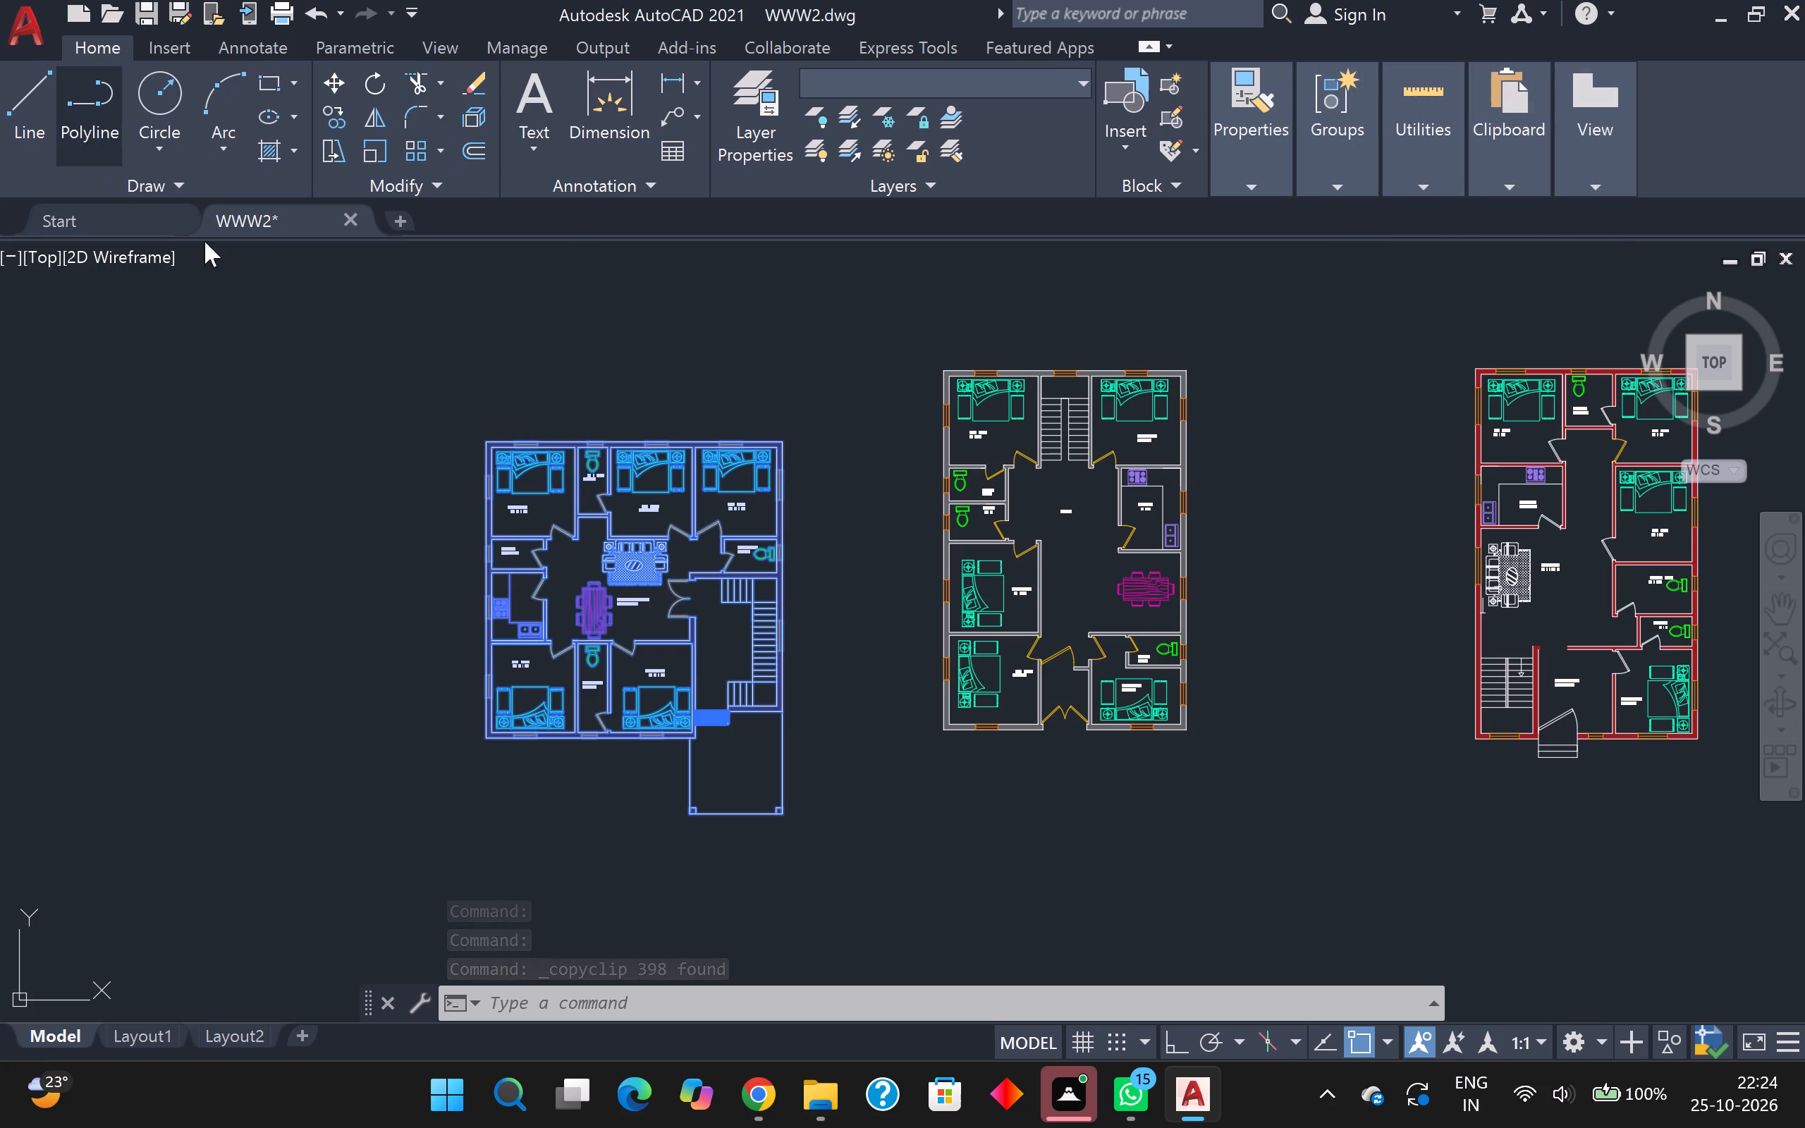
click(1244, 802)
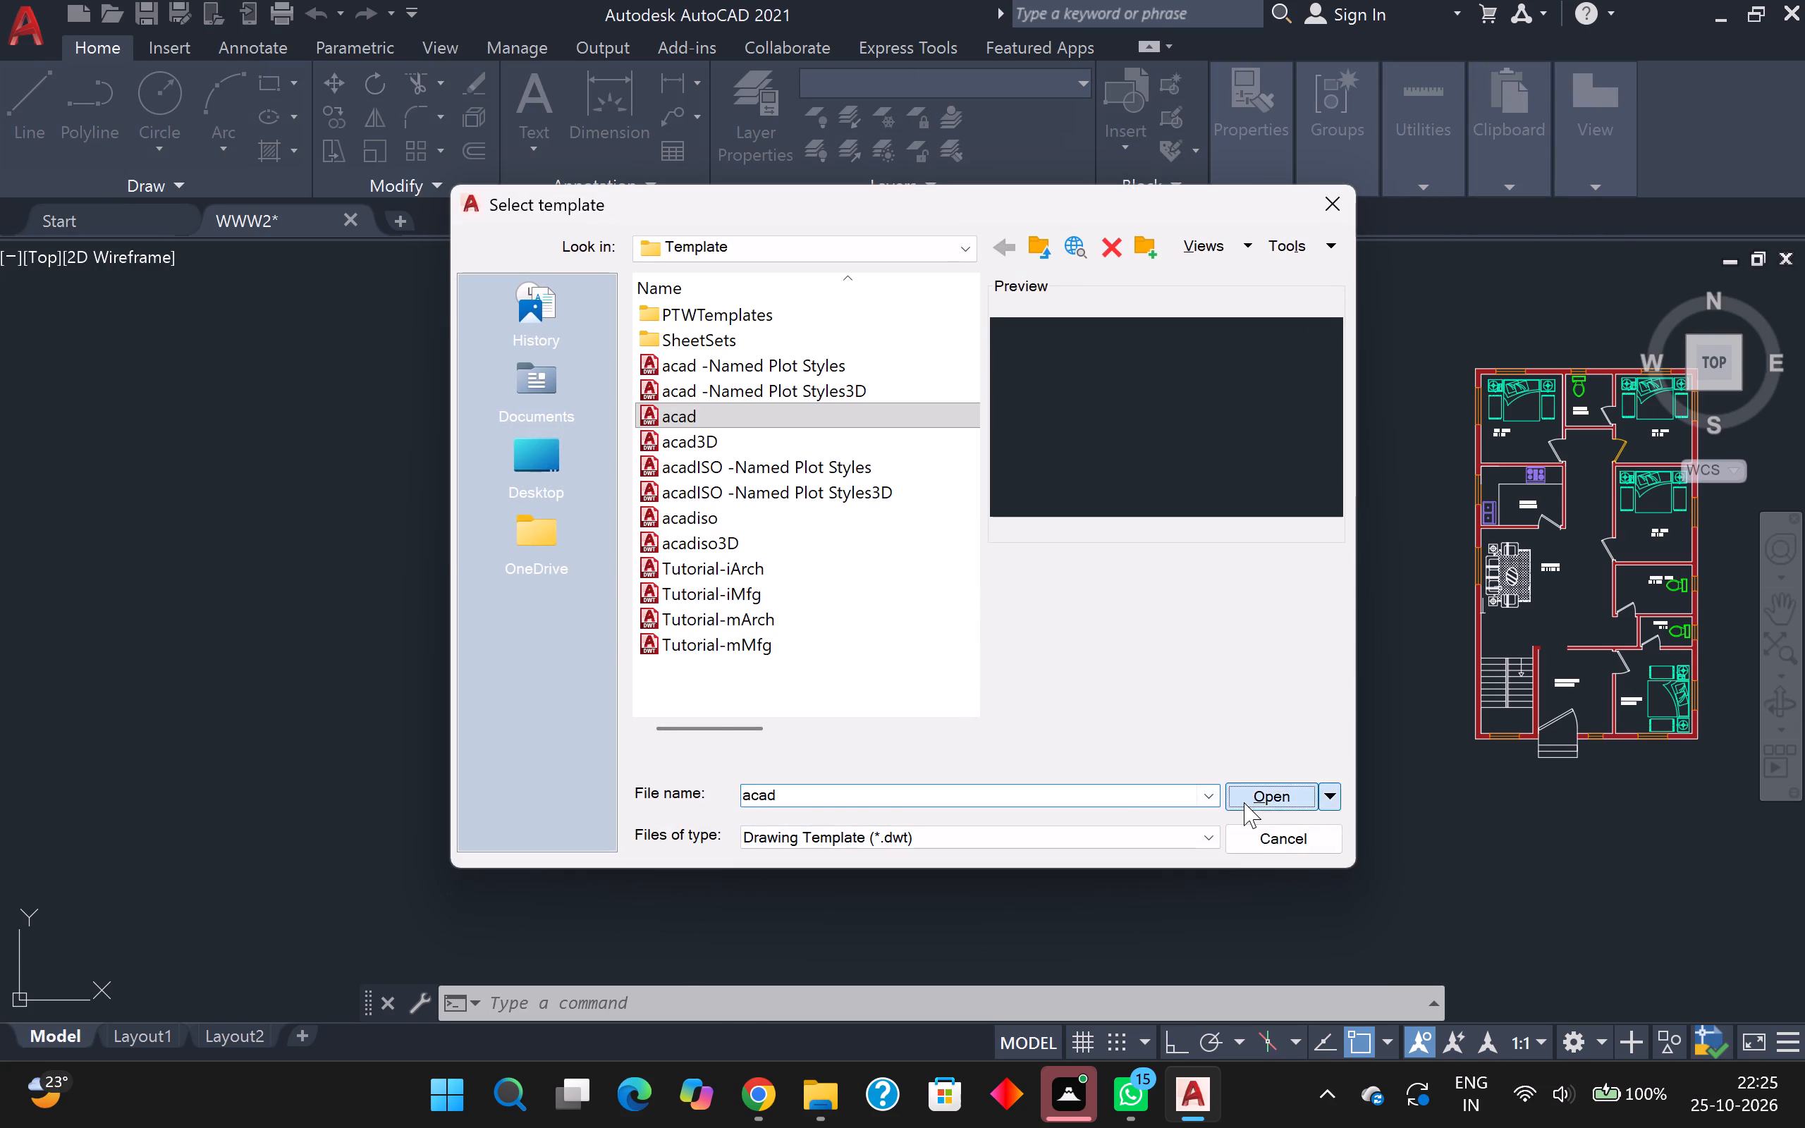
Paste the copied floor plan into the new drawing, just north-east of the origin.
scroll(771, 845, down, 2)
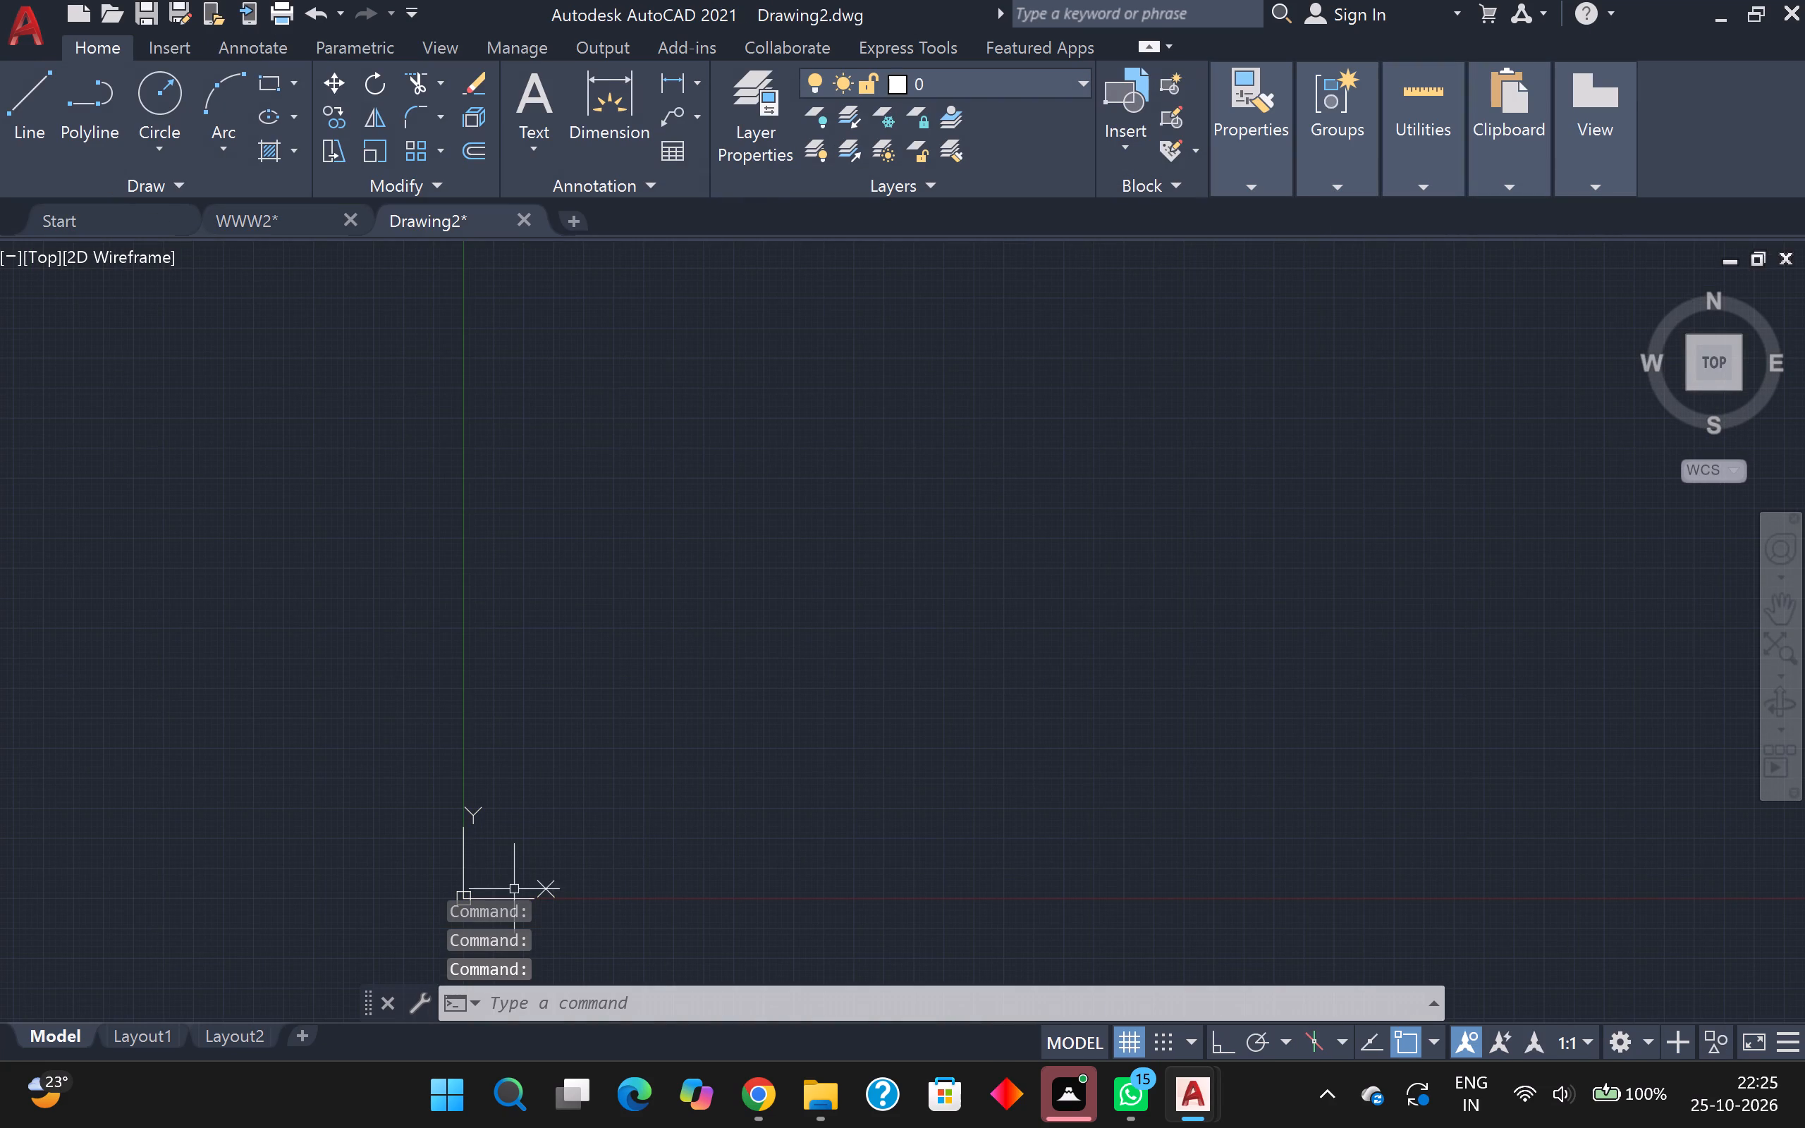
click(488, 890)
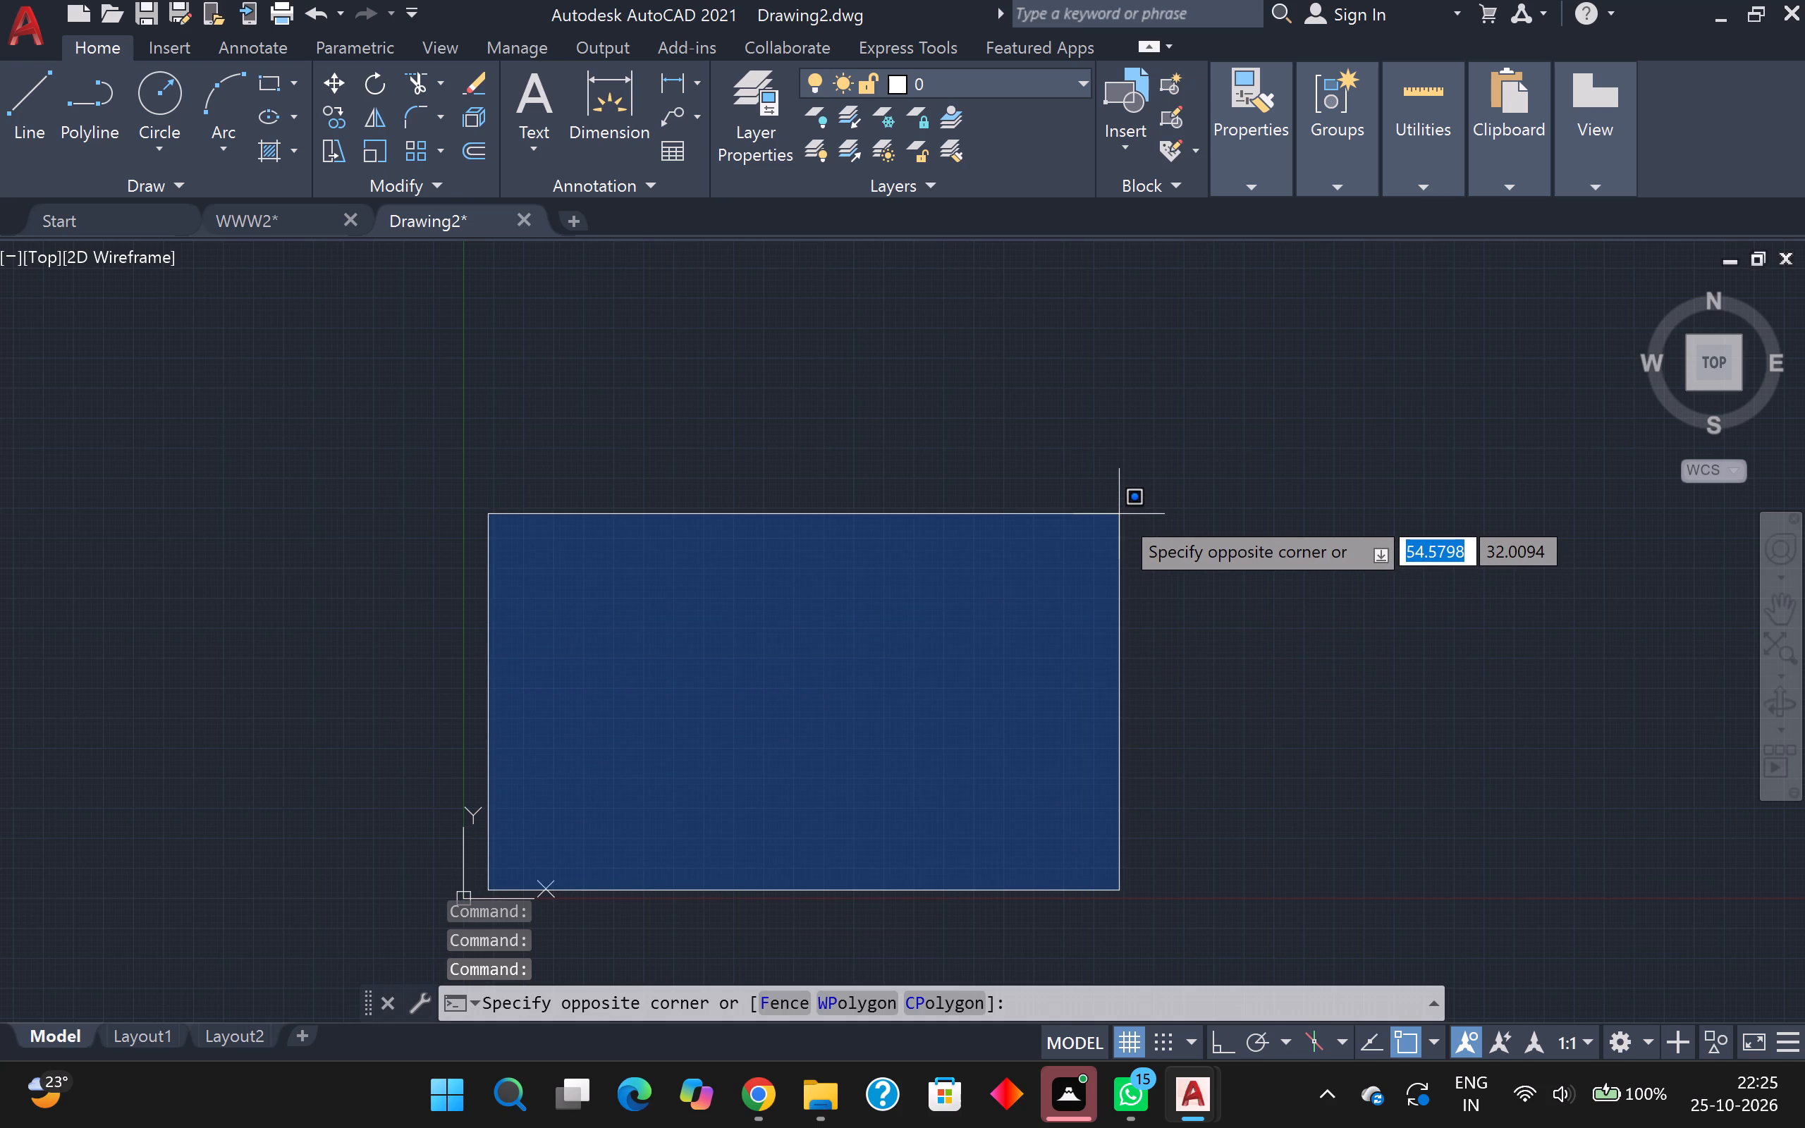
key(ctrl+v)
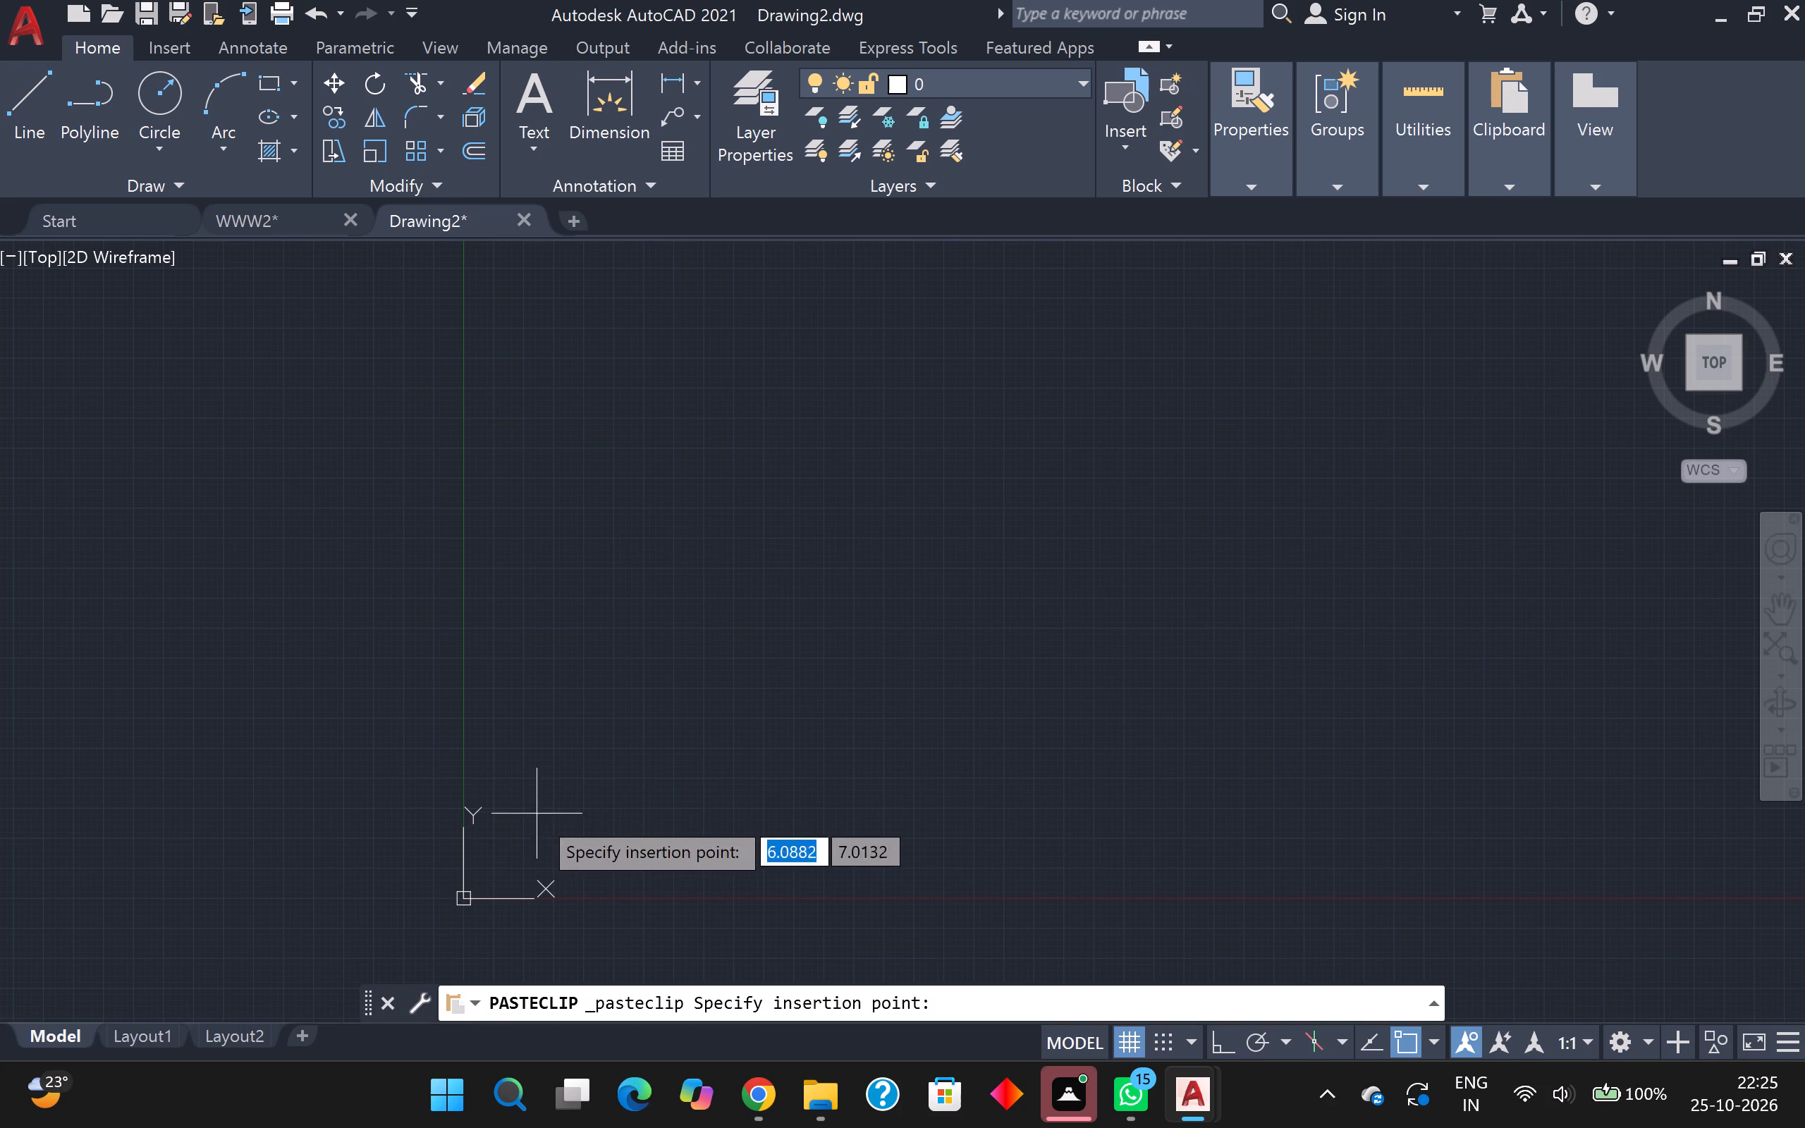
drag(537, 814, 558, 829)
scroll(709, 781, down, 5)
middle_drag(773, 759, 580, 838)
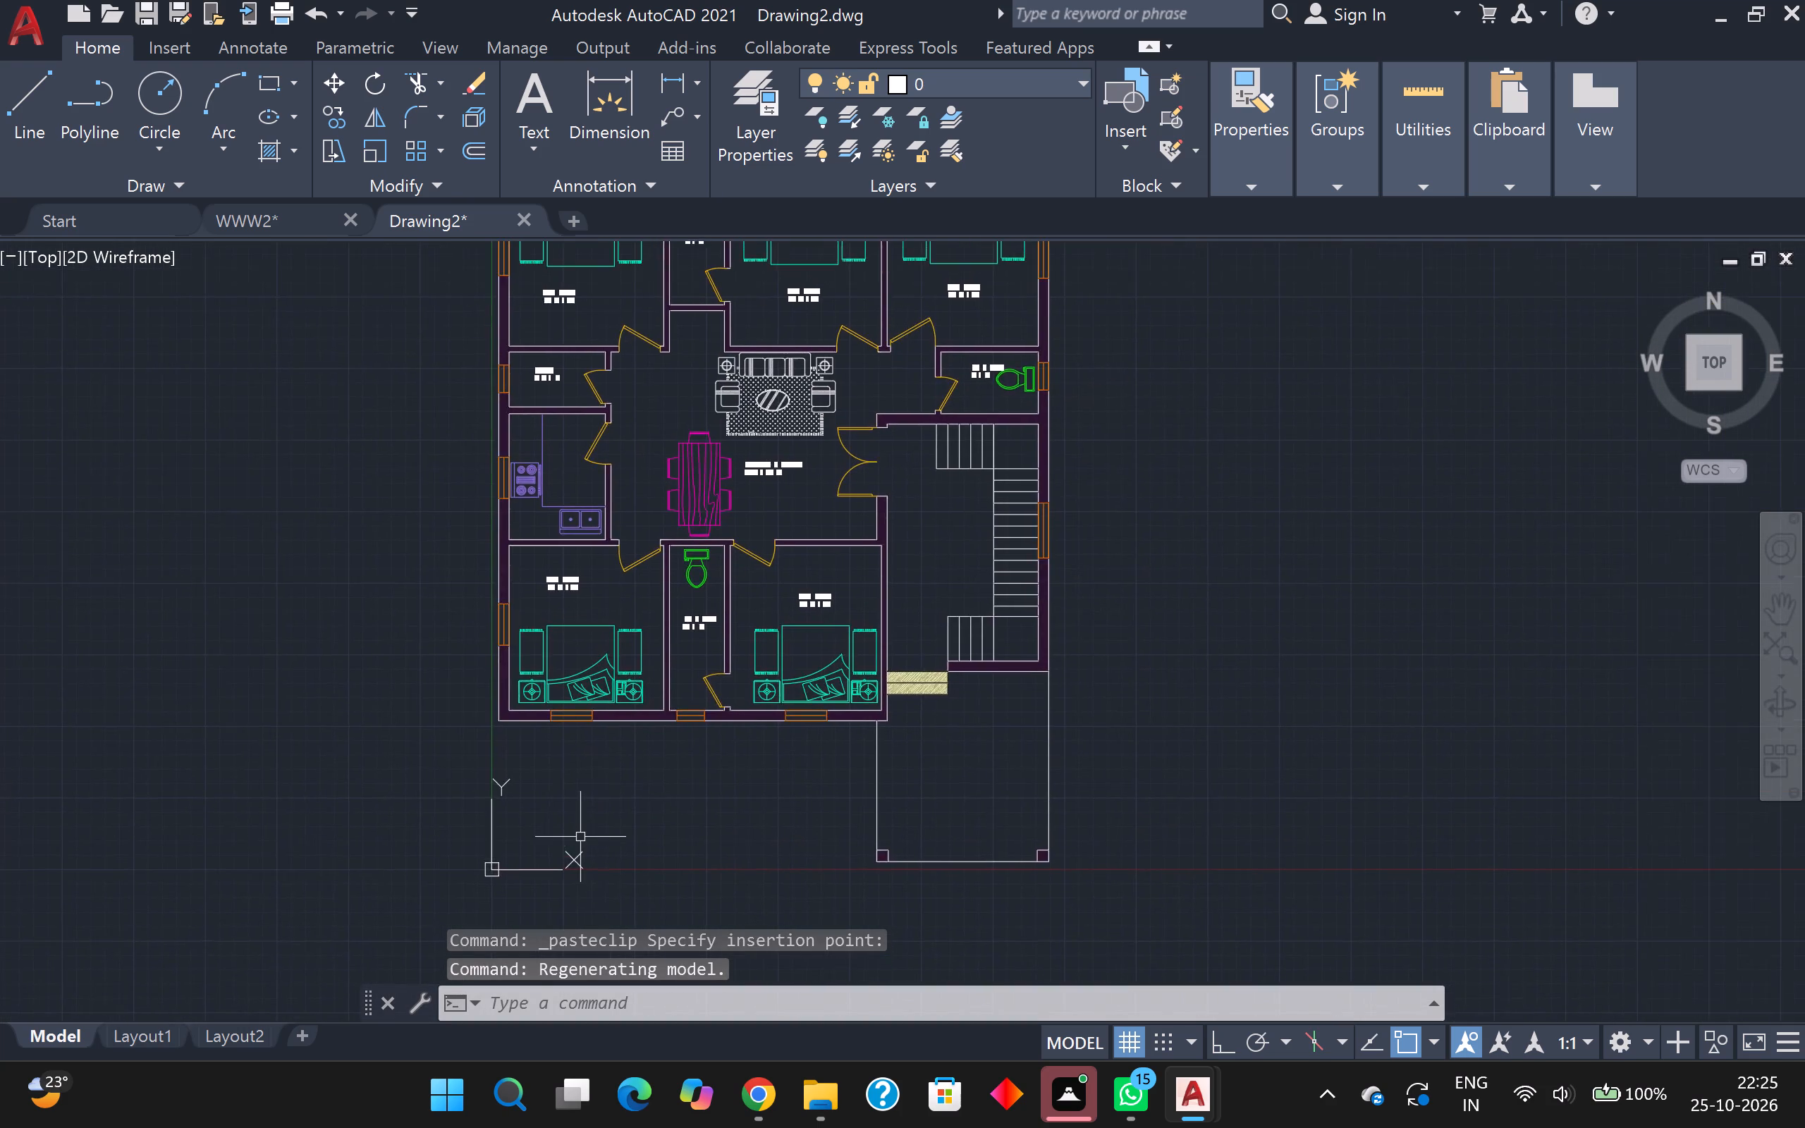
scroll(580, 835, down, 1)
middle_drag(580, 835, 594, 848)
scroll(585, 835, down, 1)
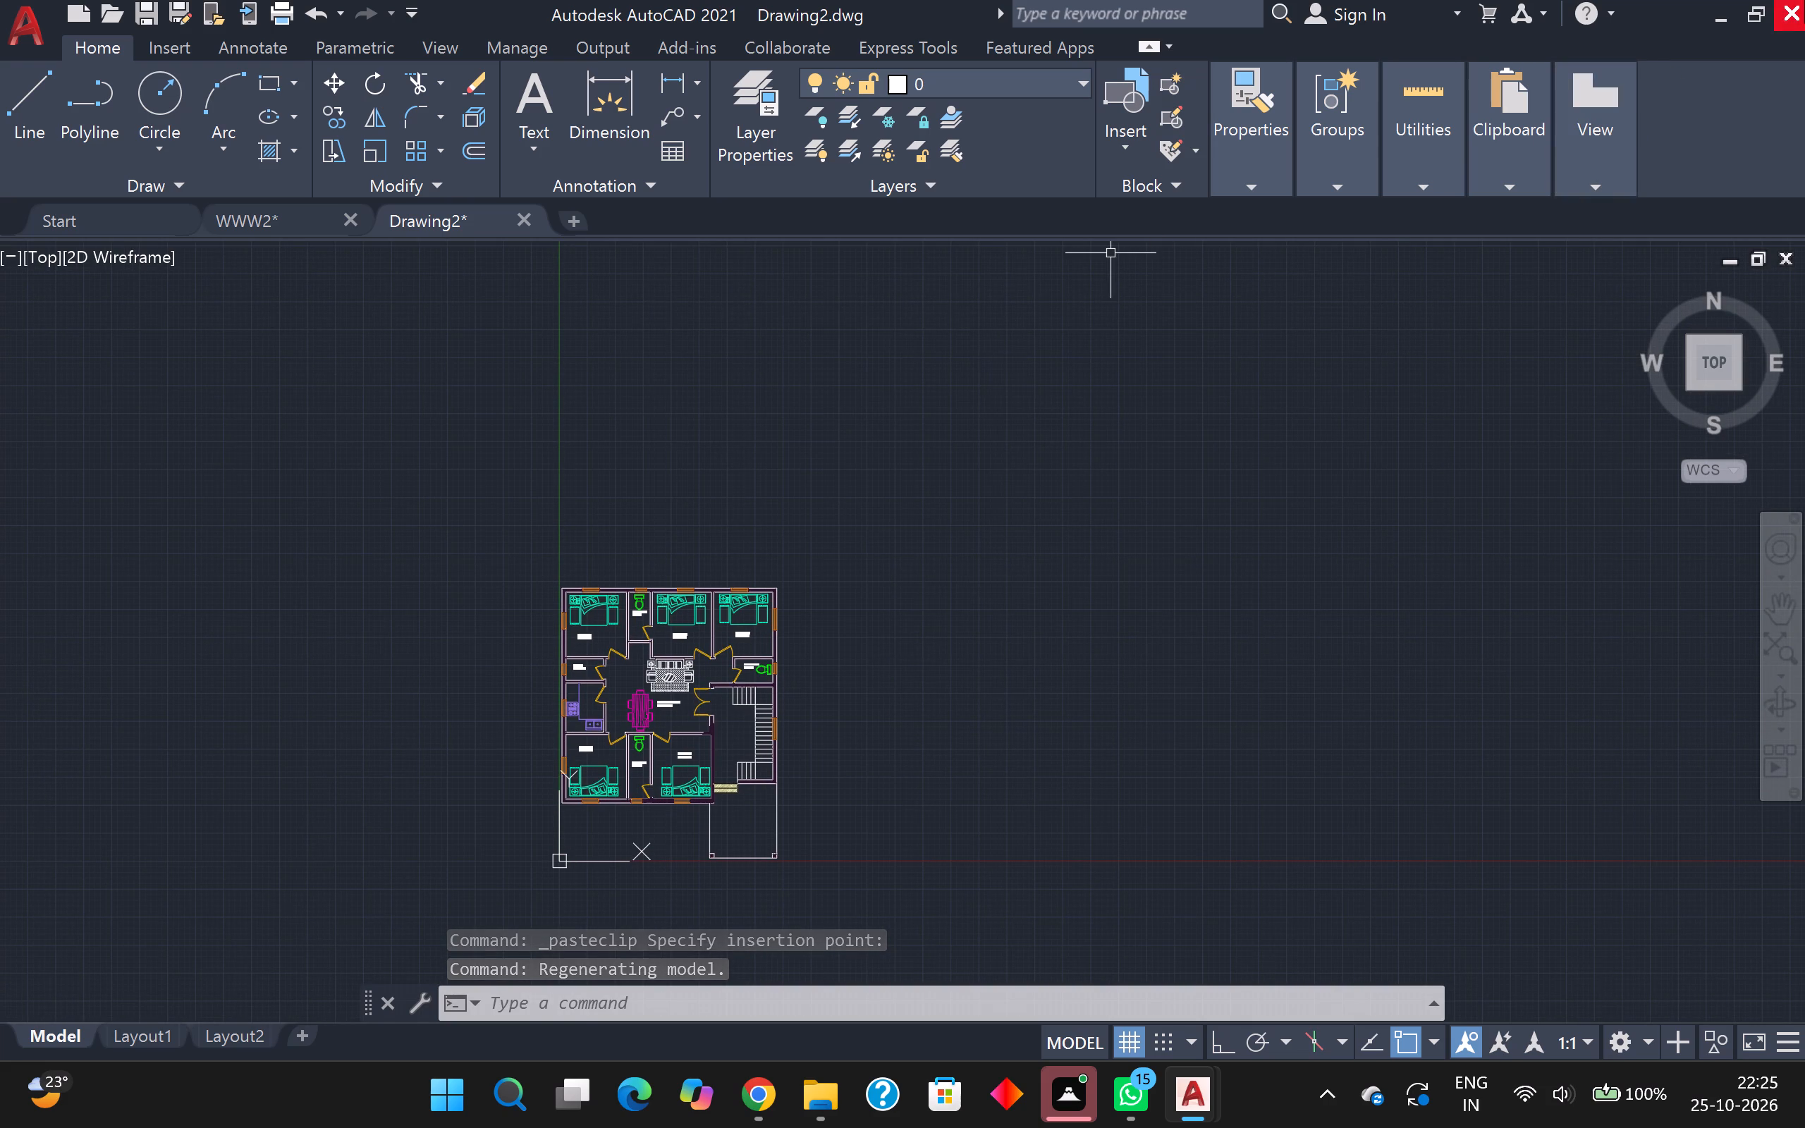
Exit AutoCAD, saving the new drawing in the Documents folder as PLAN 19.1 in AutoCAD 2018 format.
click(1804, 0)
click(814, 597)
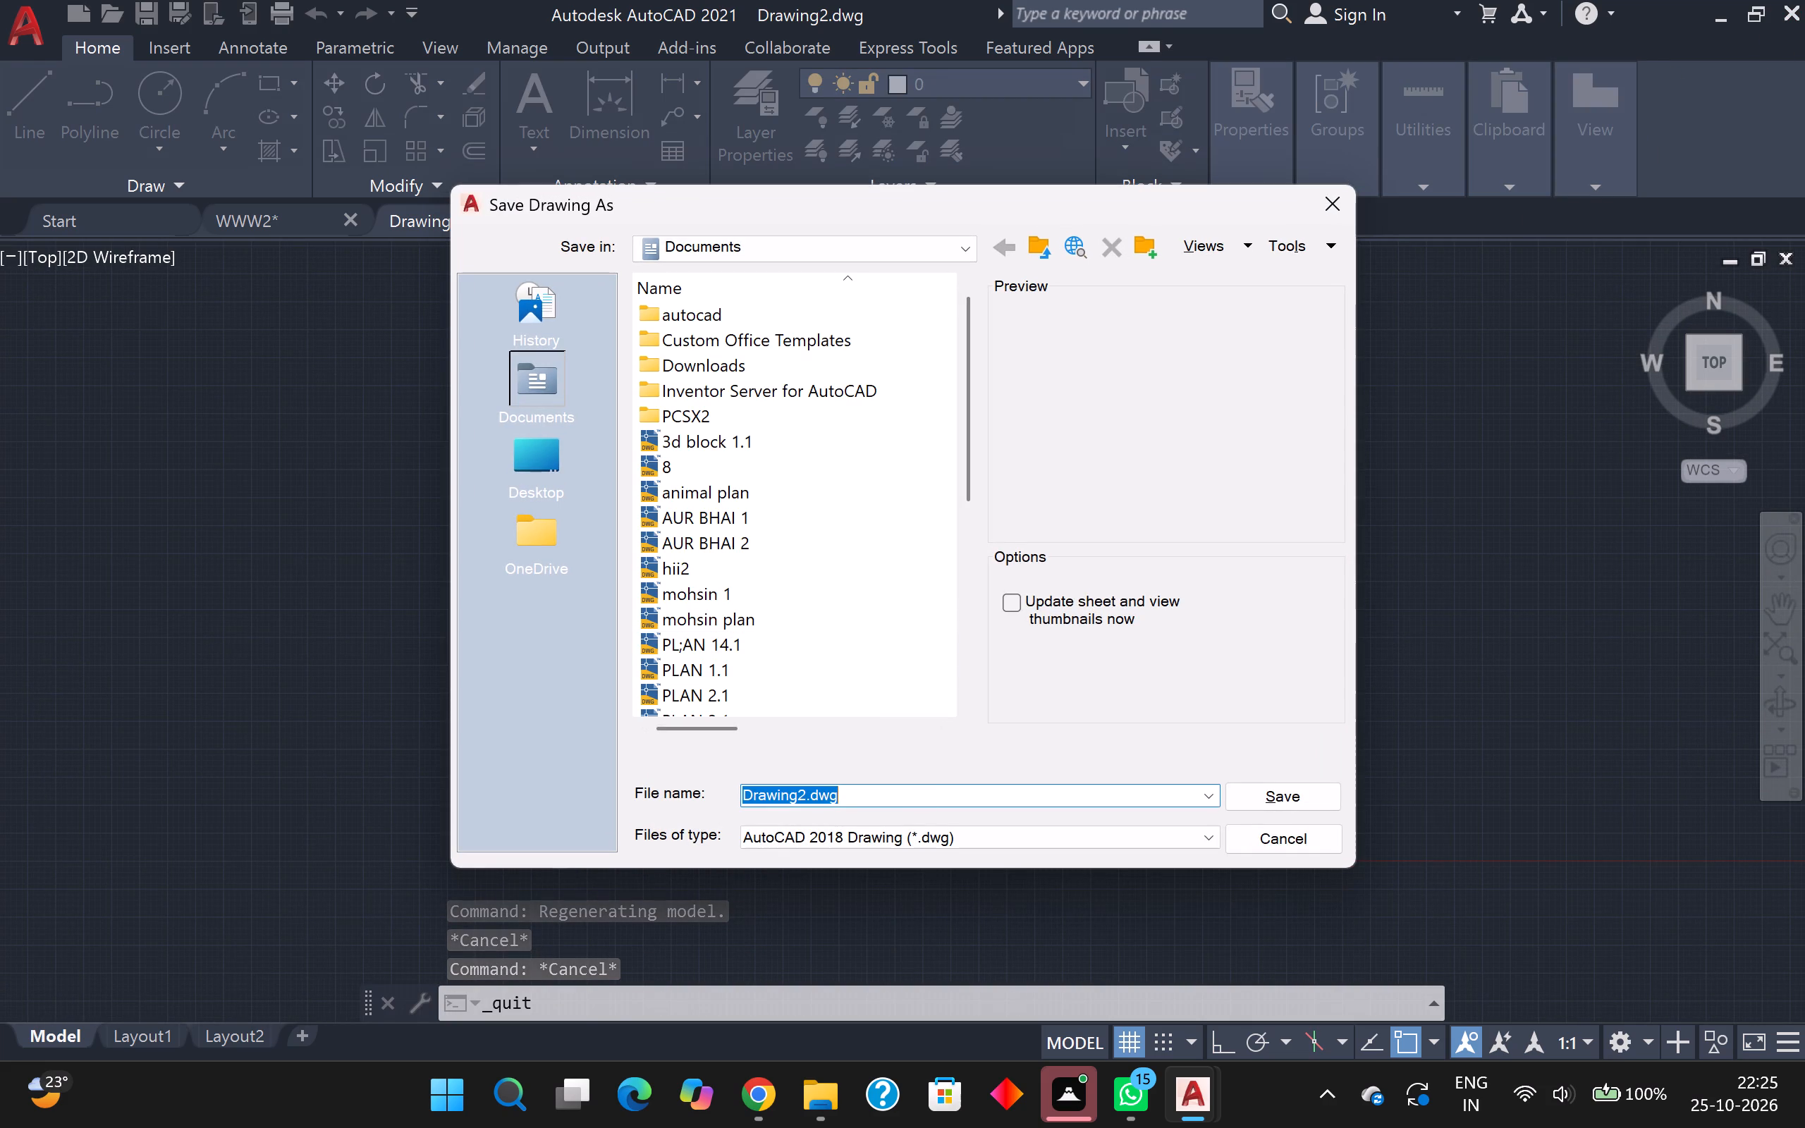
key(BackSpace)
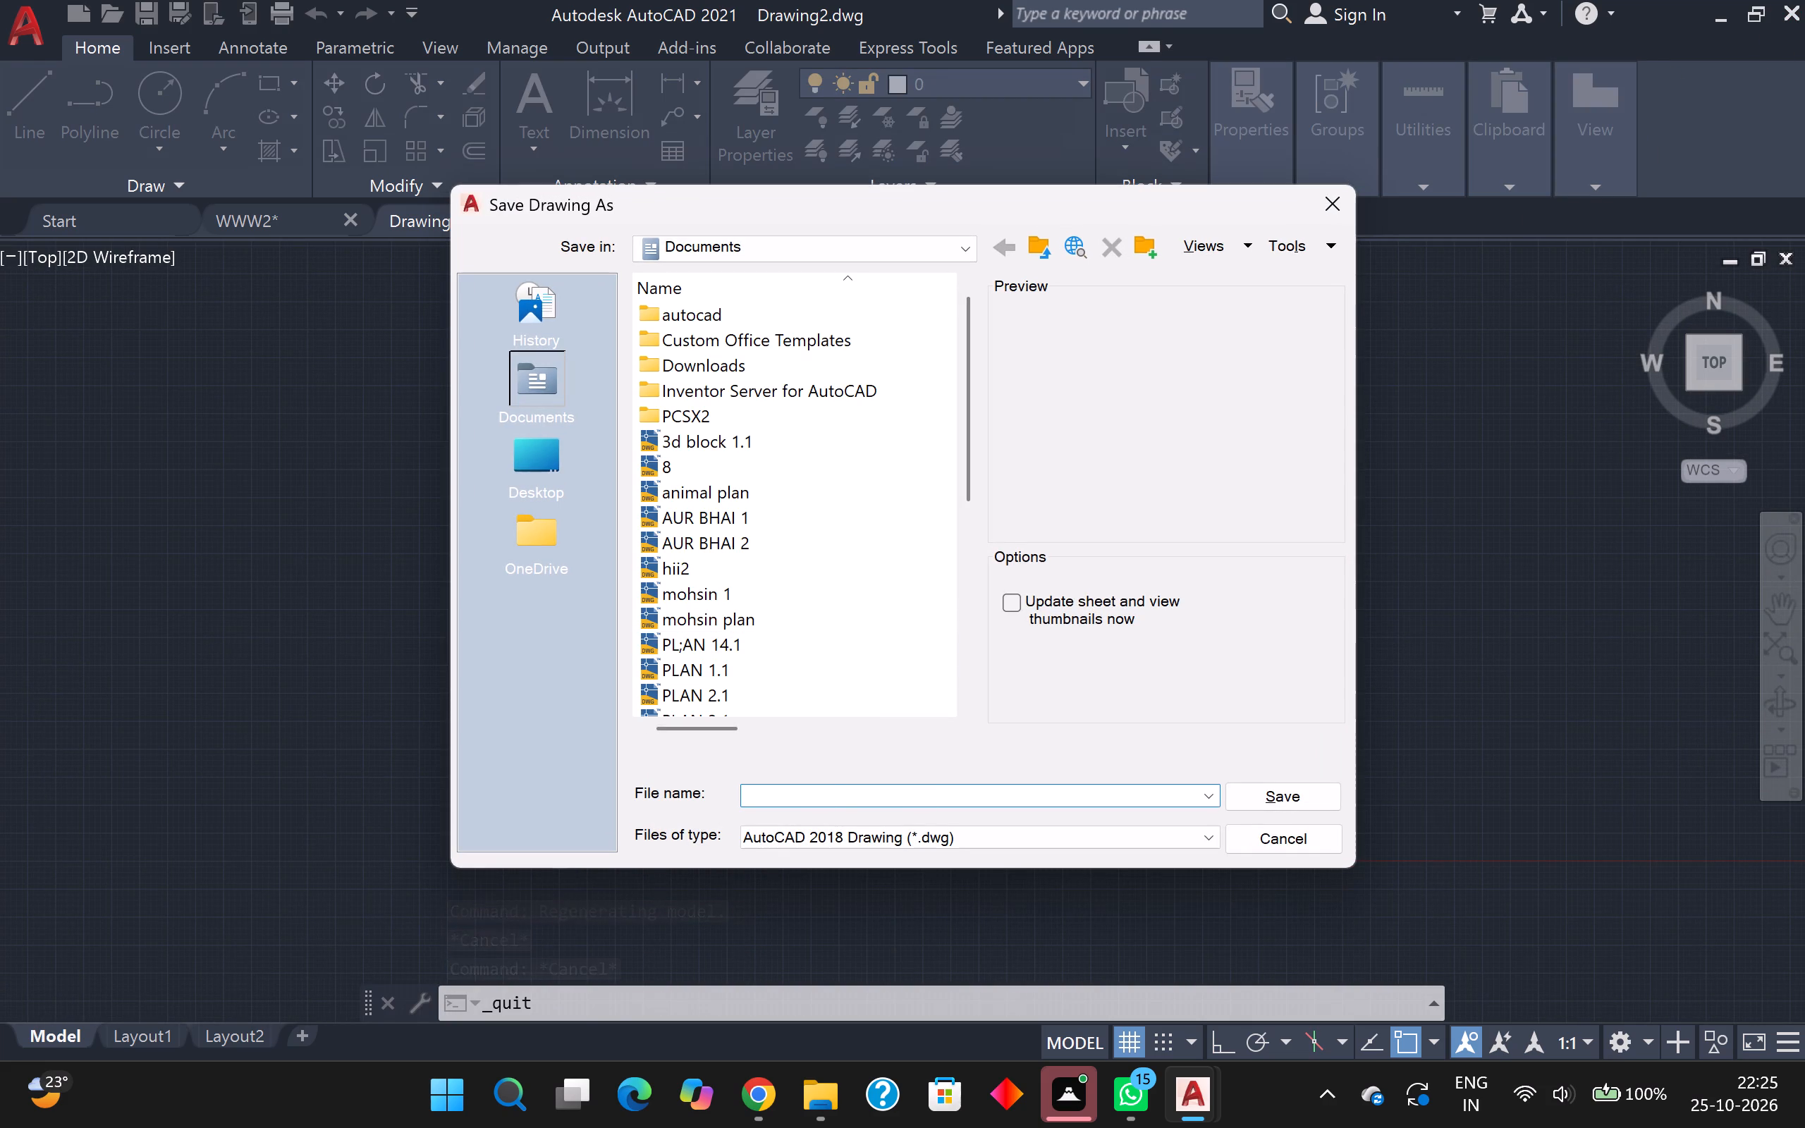
key(p)
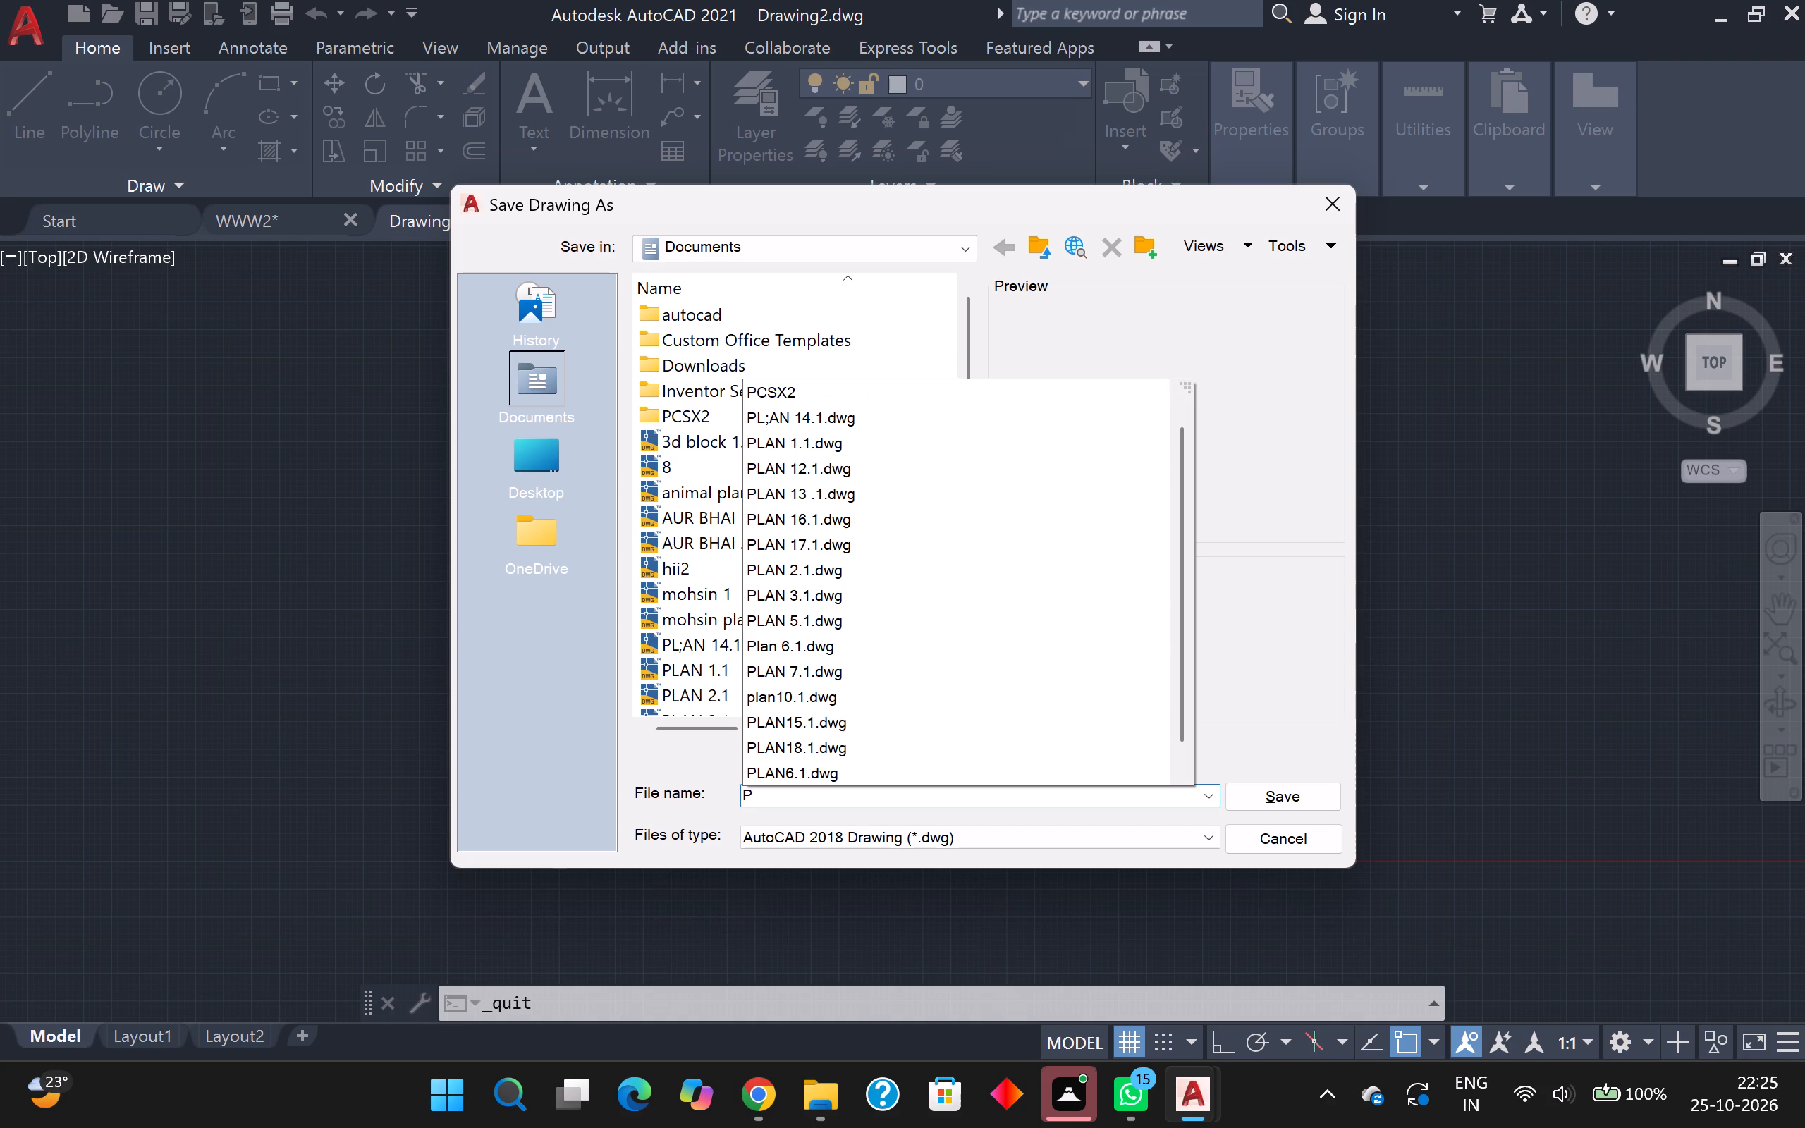
text(LAN)
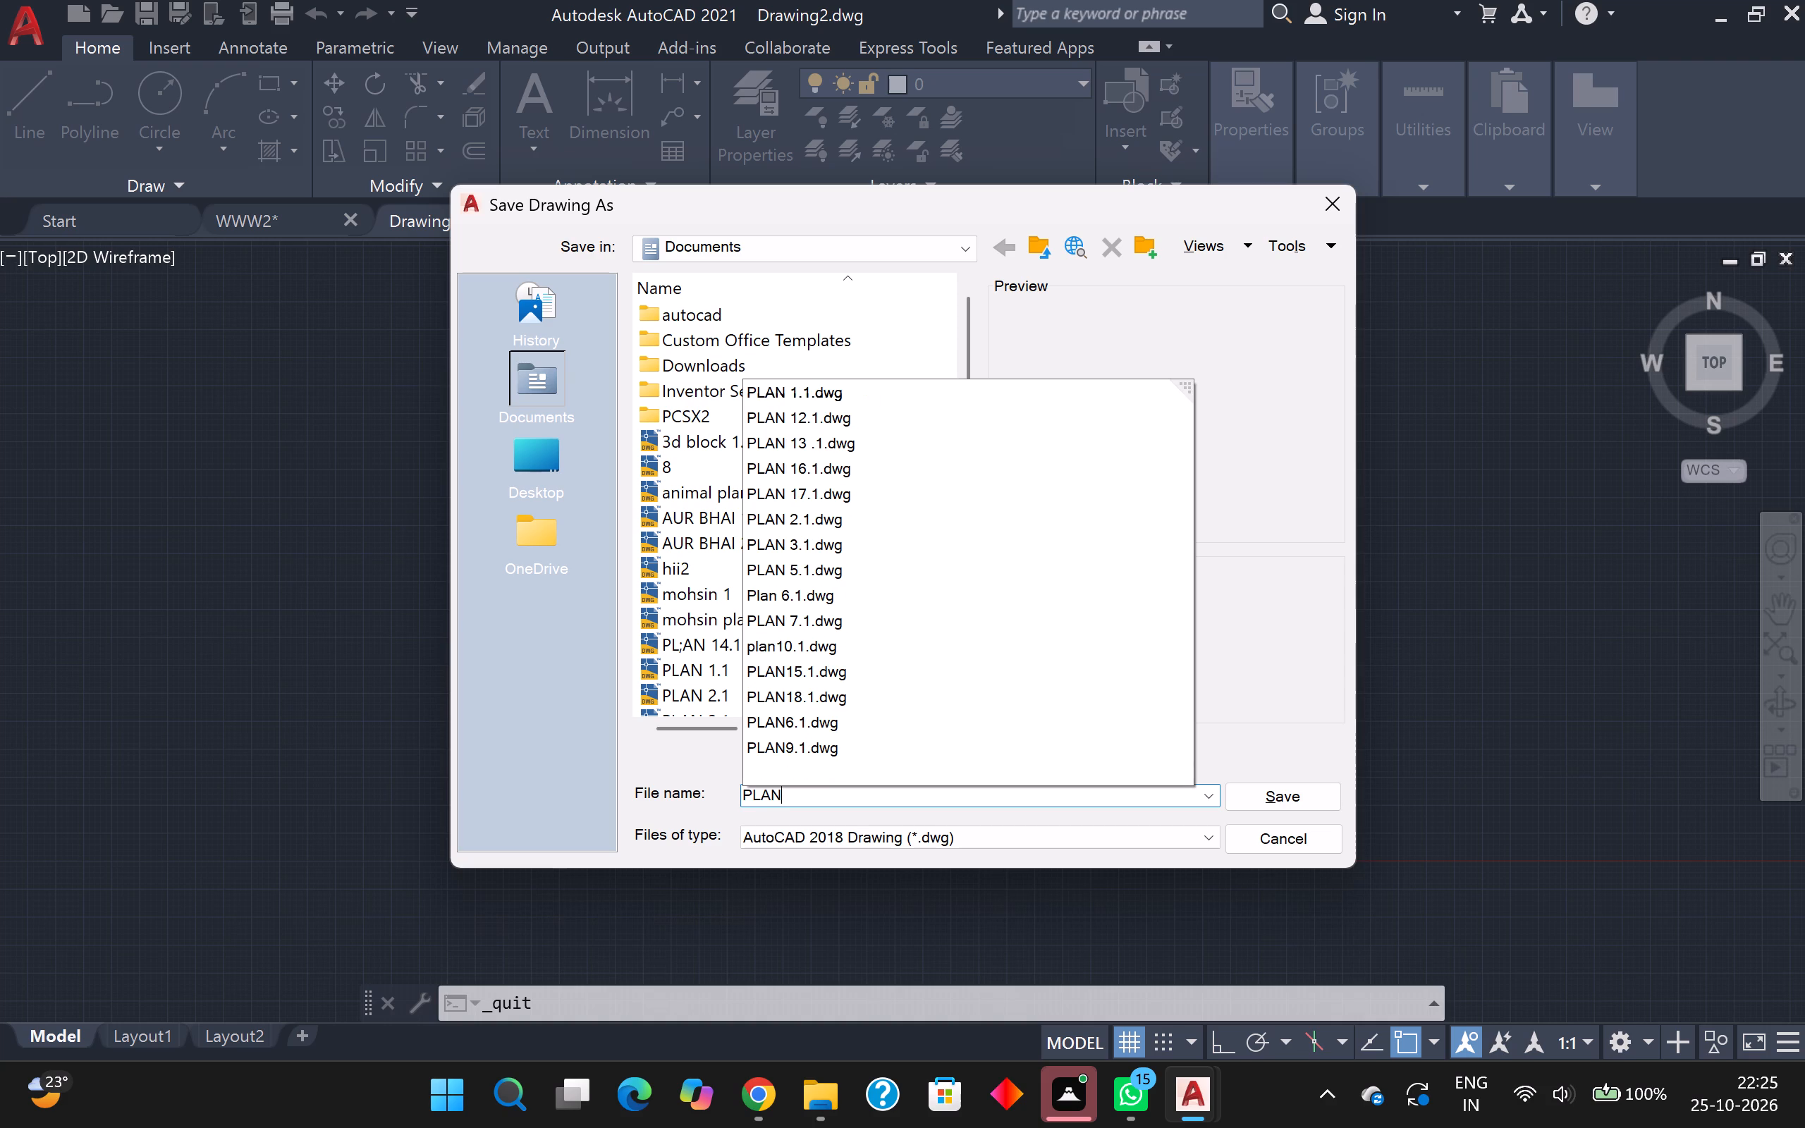
key(1)
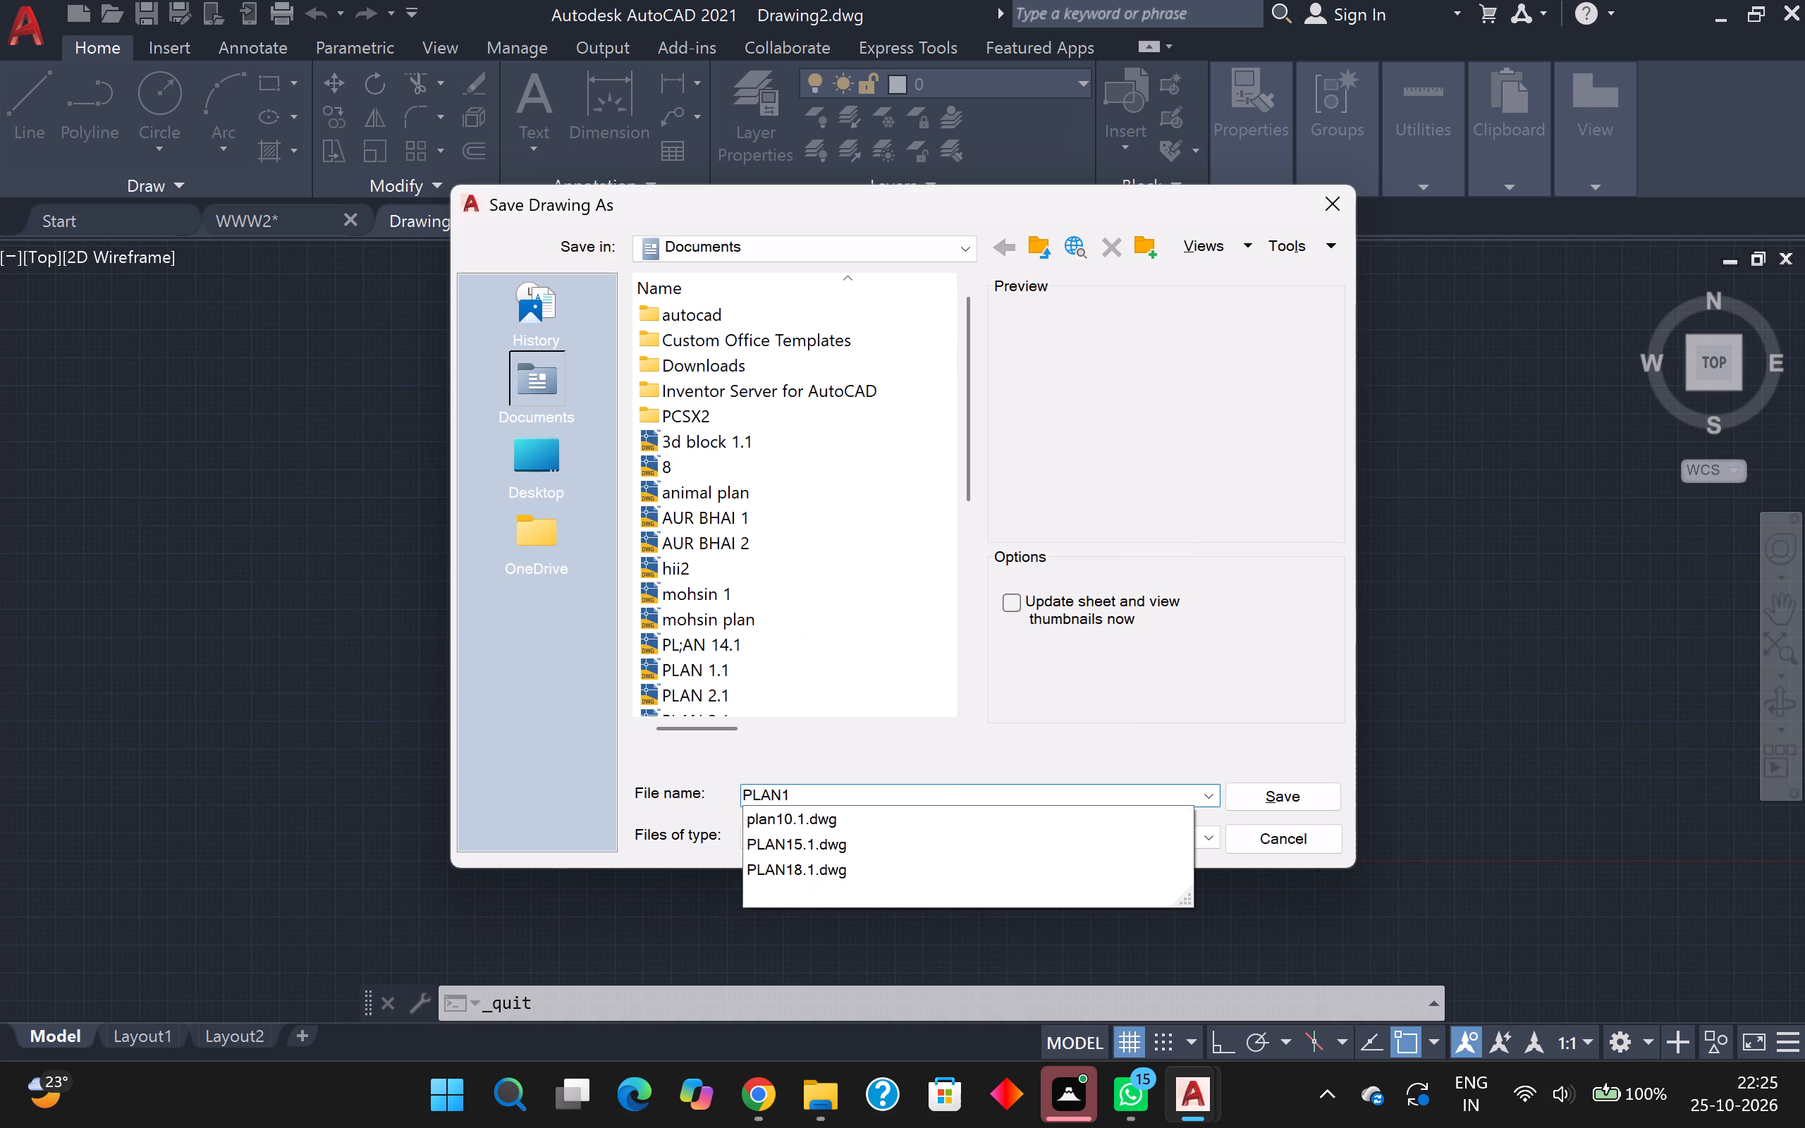
key(BackSpace)
key(space)
text(1)
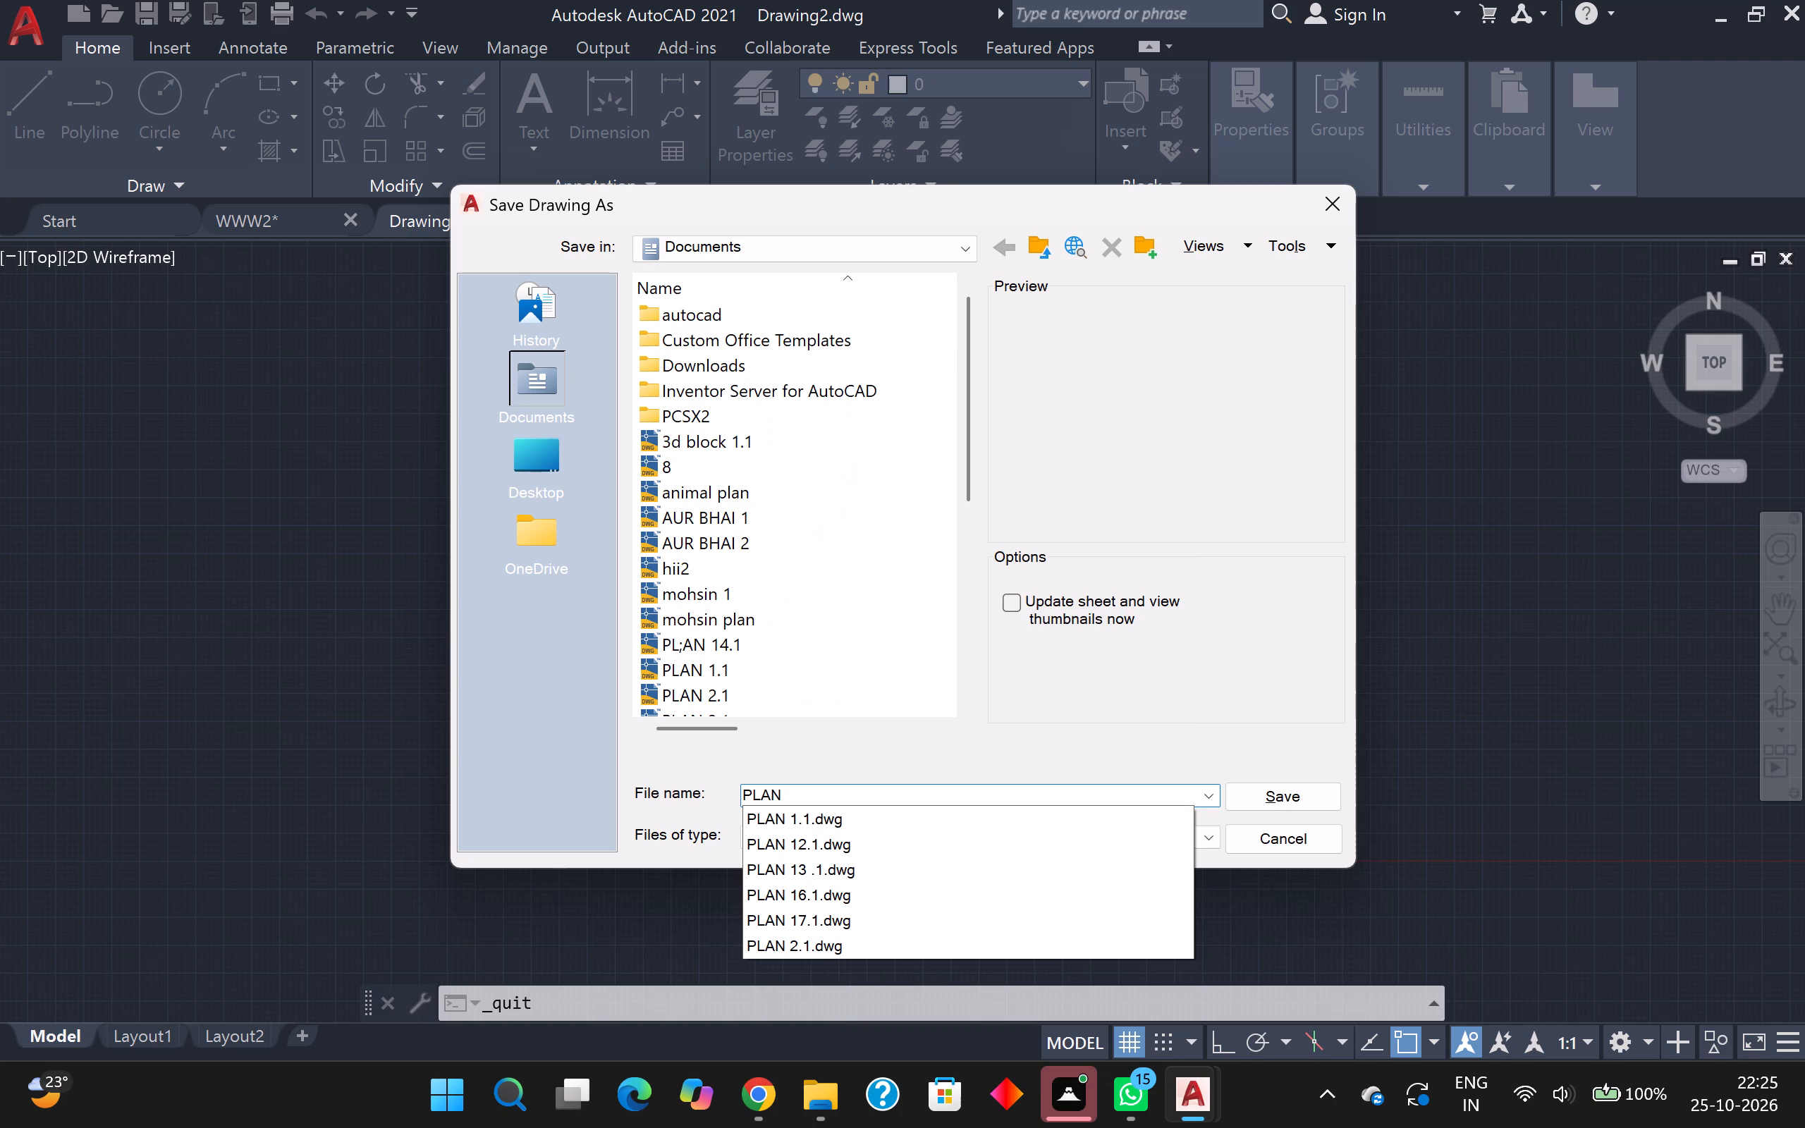
key(9)
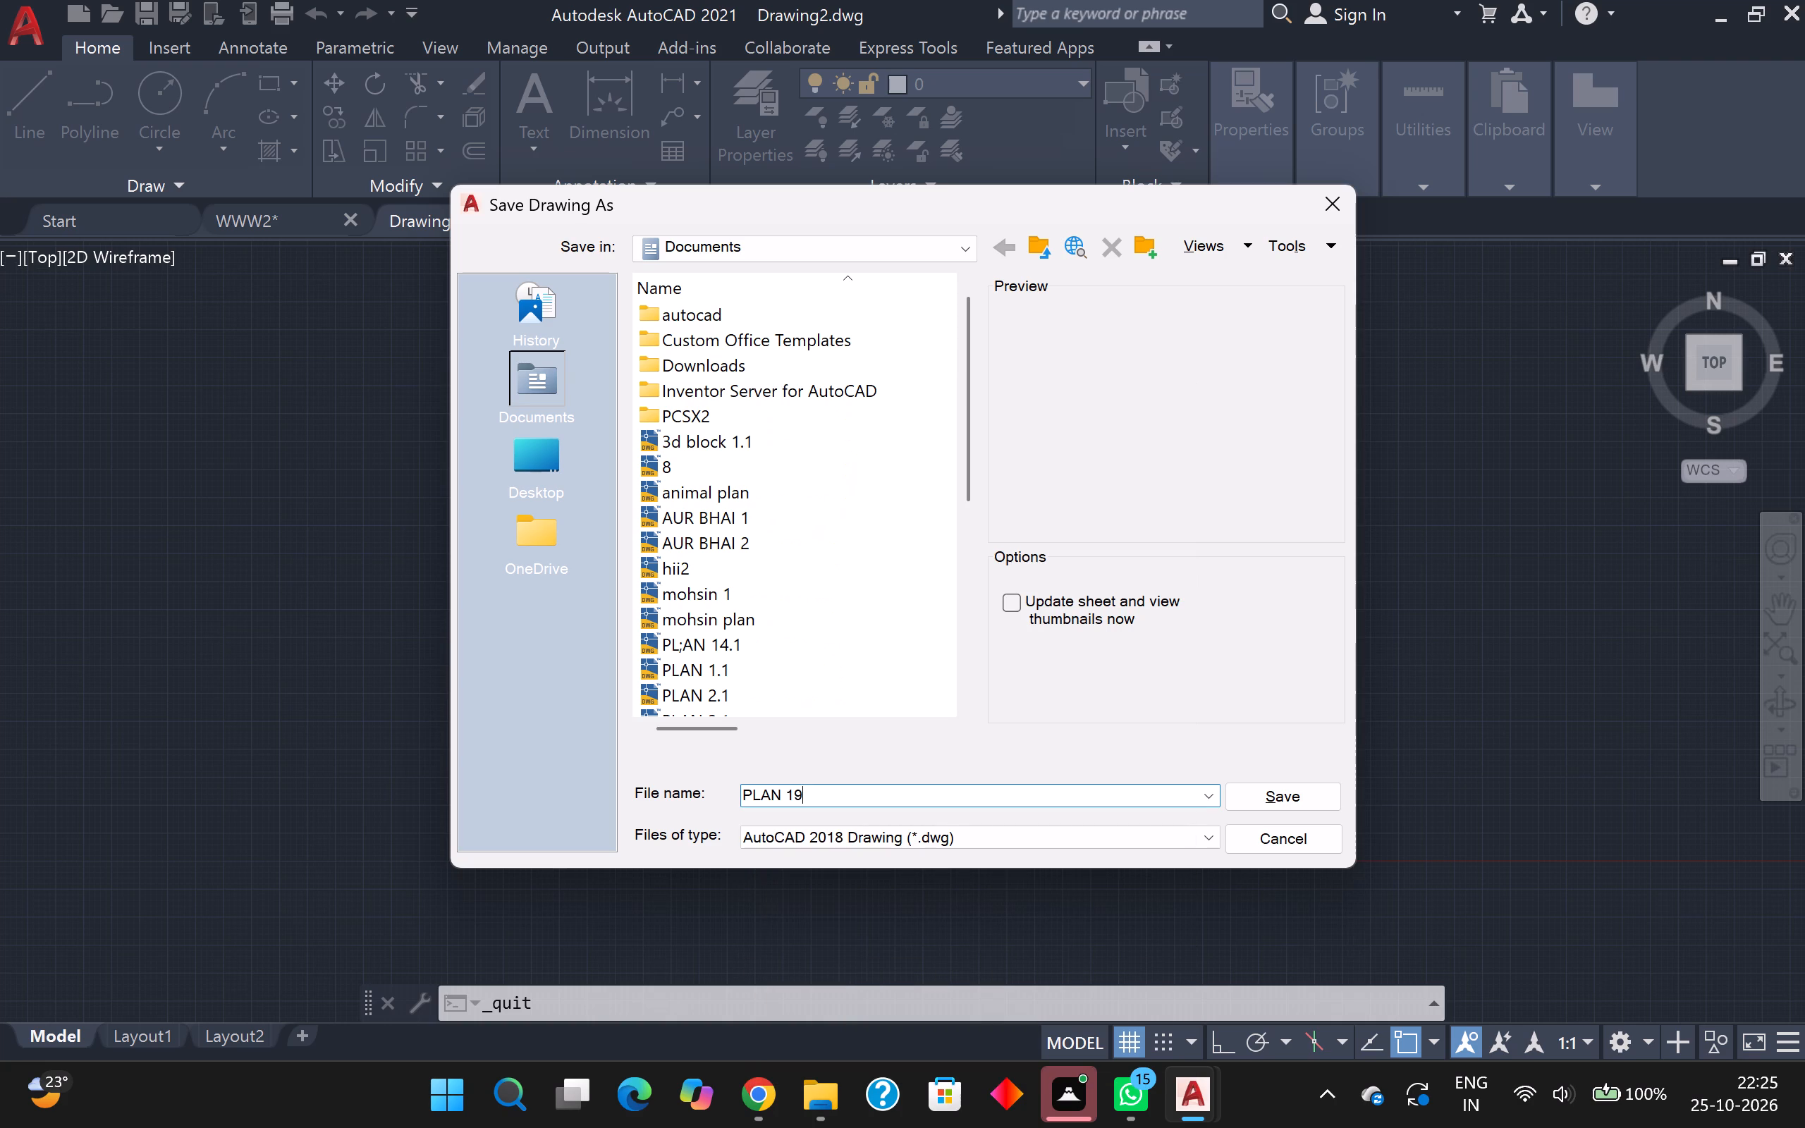
text(.1)
click(1306, 795)
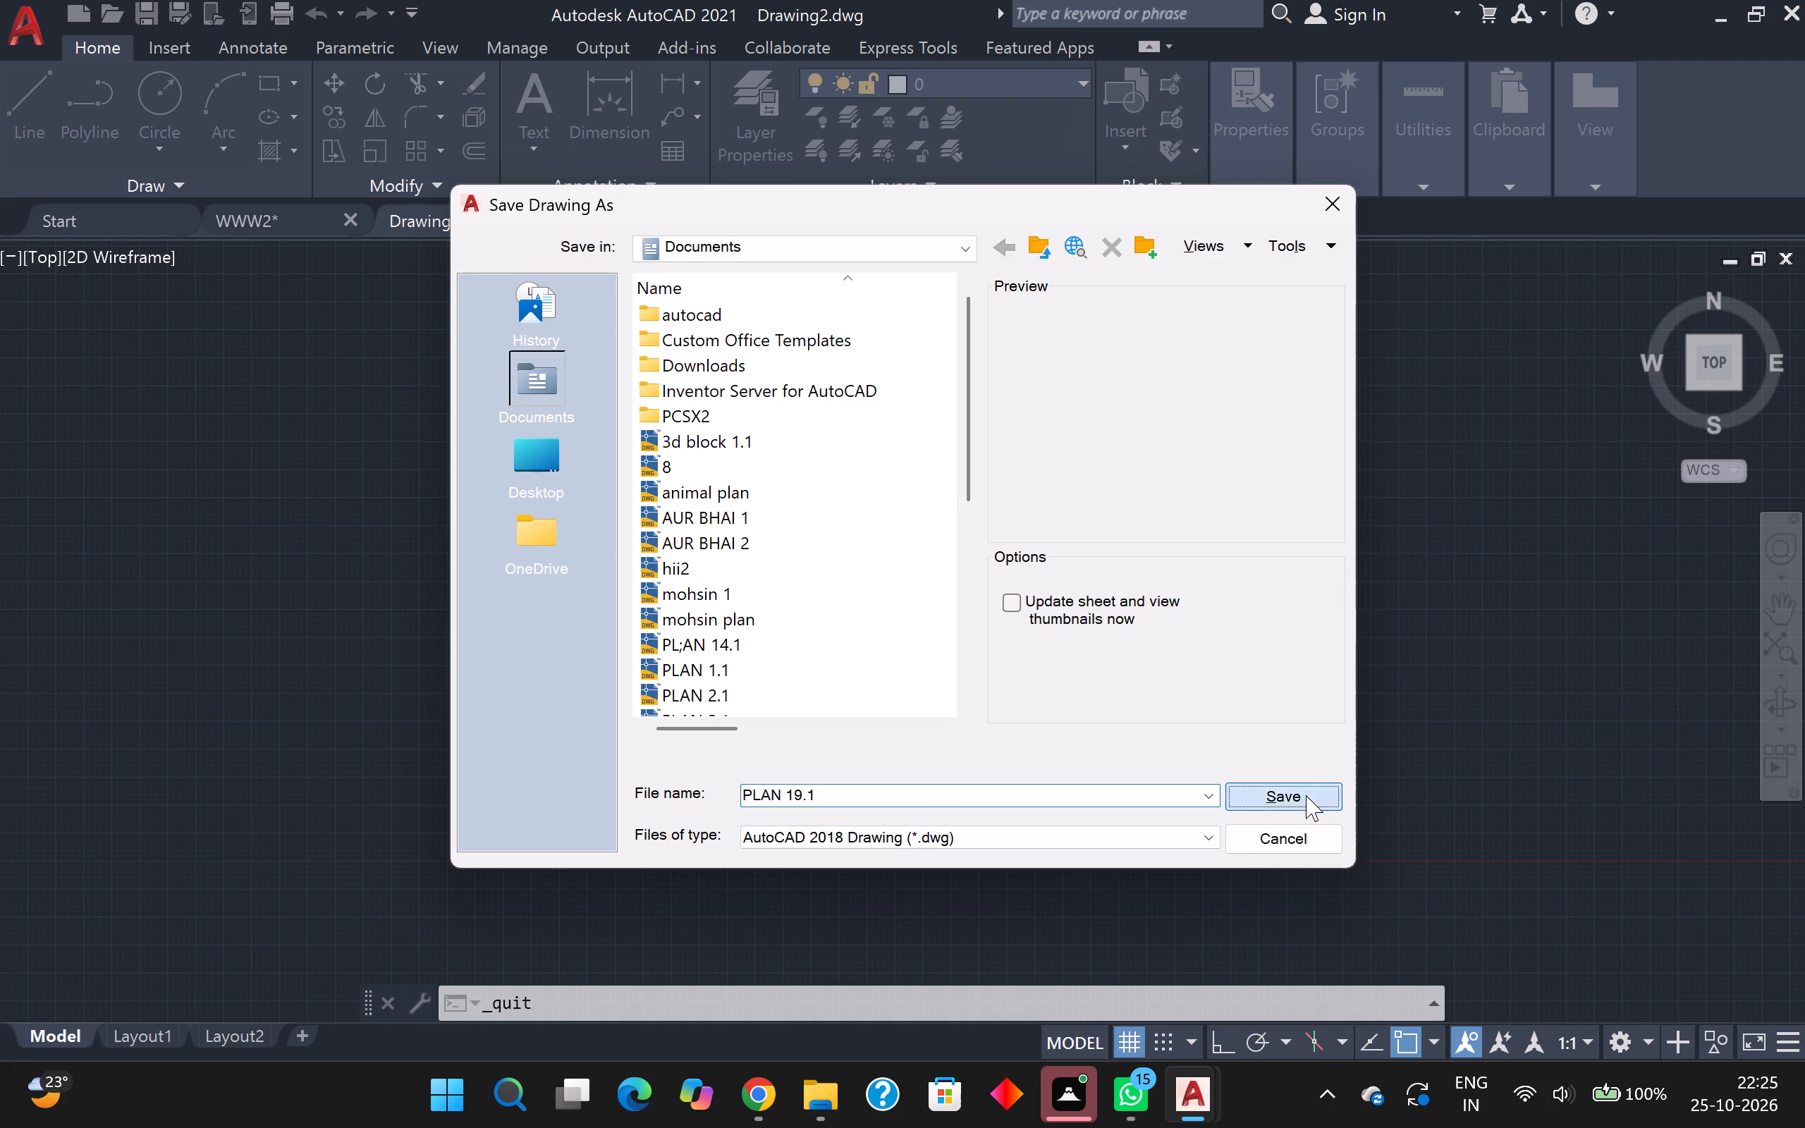
Save the changes to WWW2.dwg while exiting.
scroll(1287, 794, down, 2)
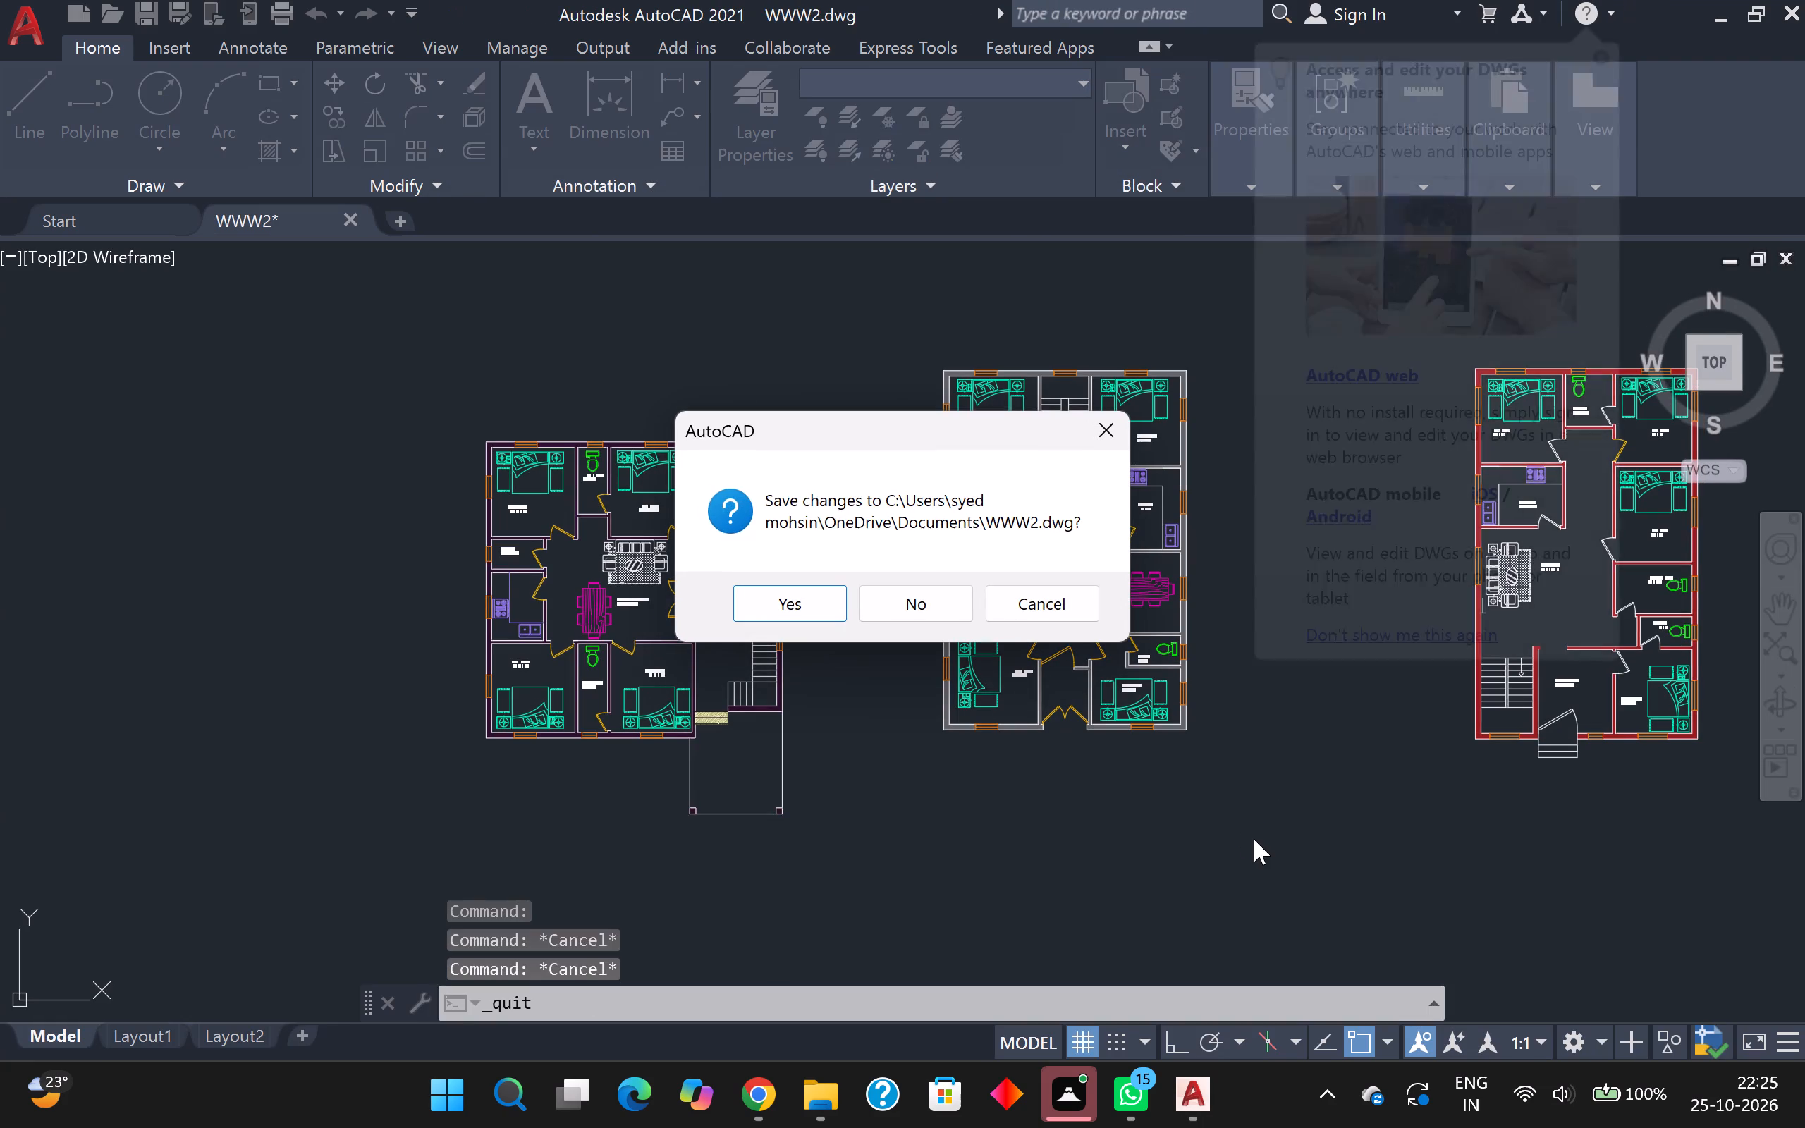
click(817, 607)
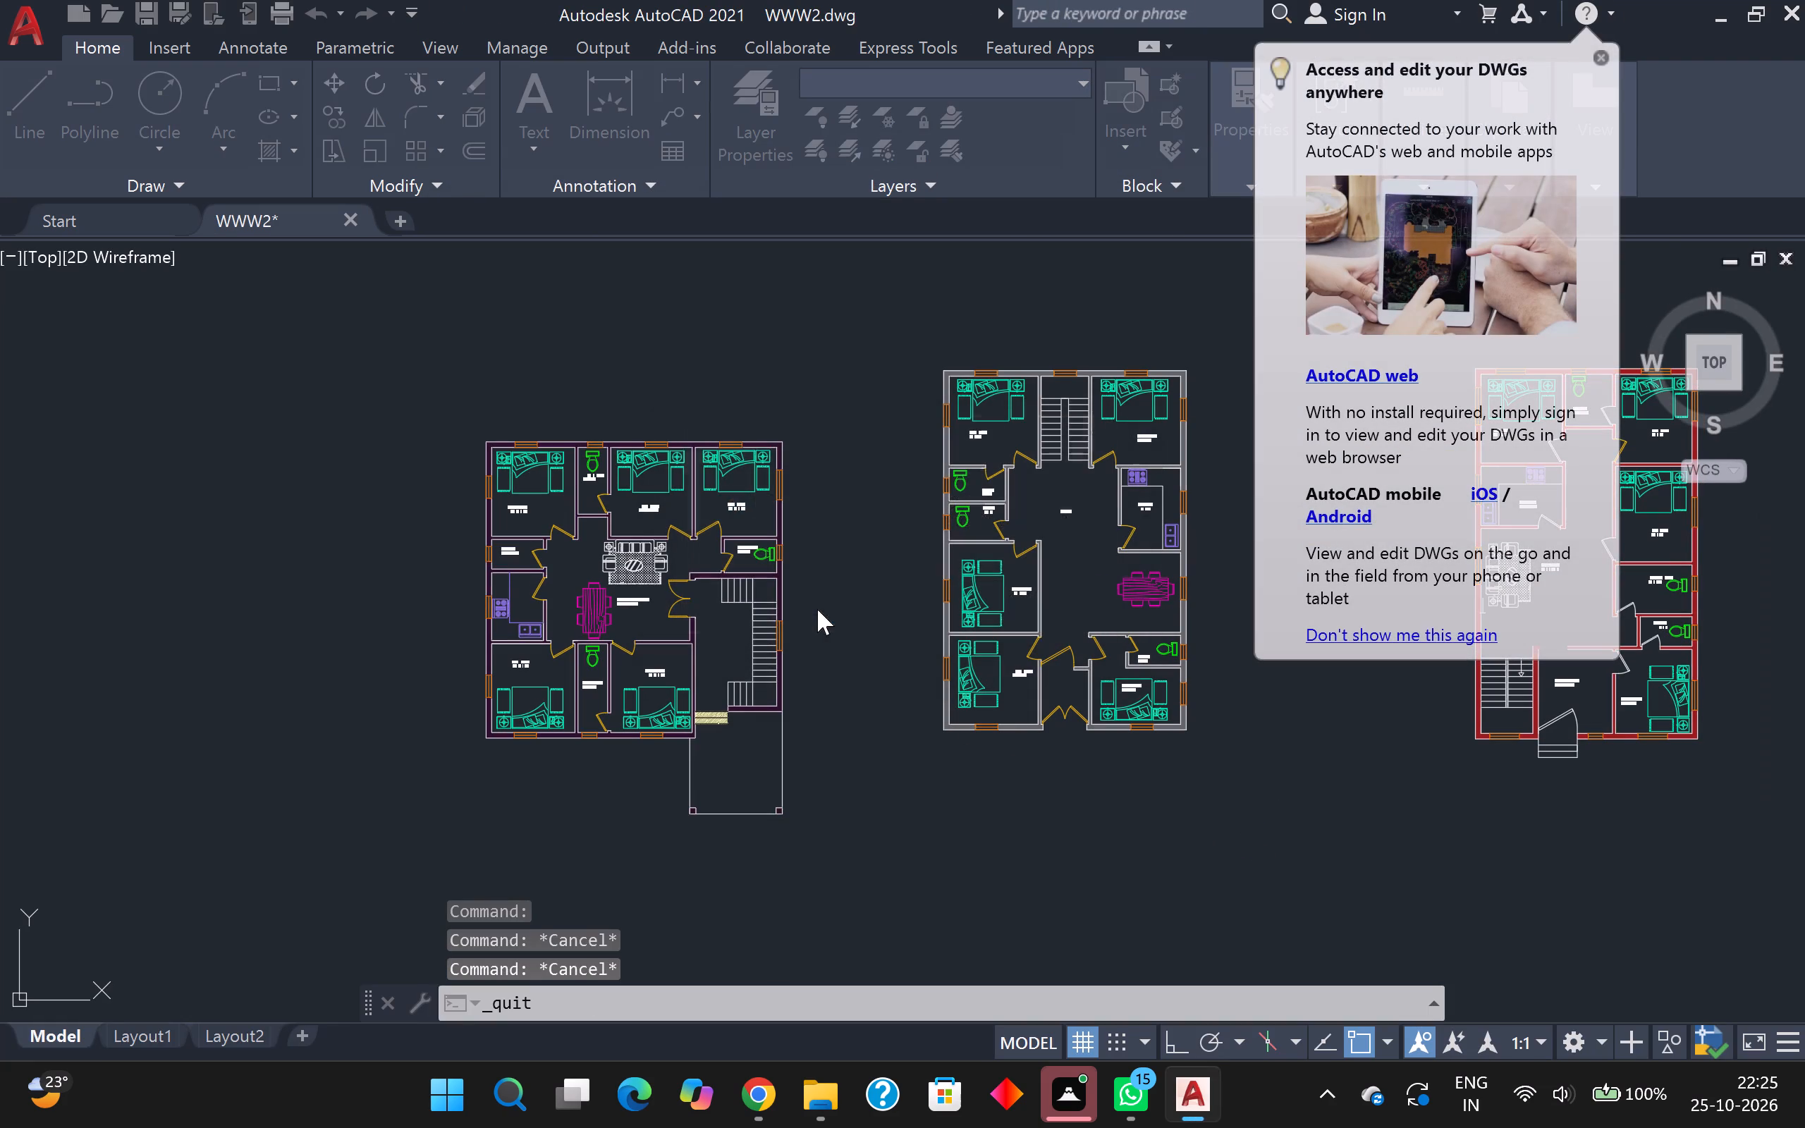